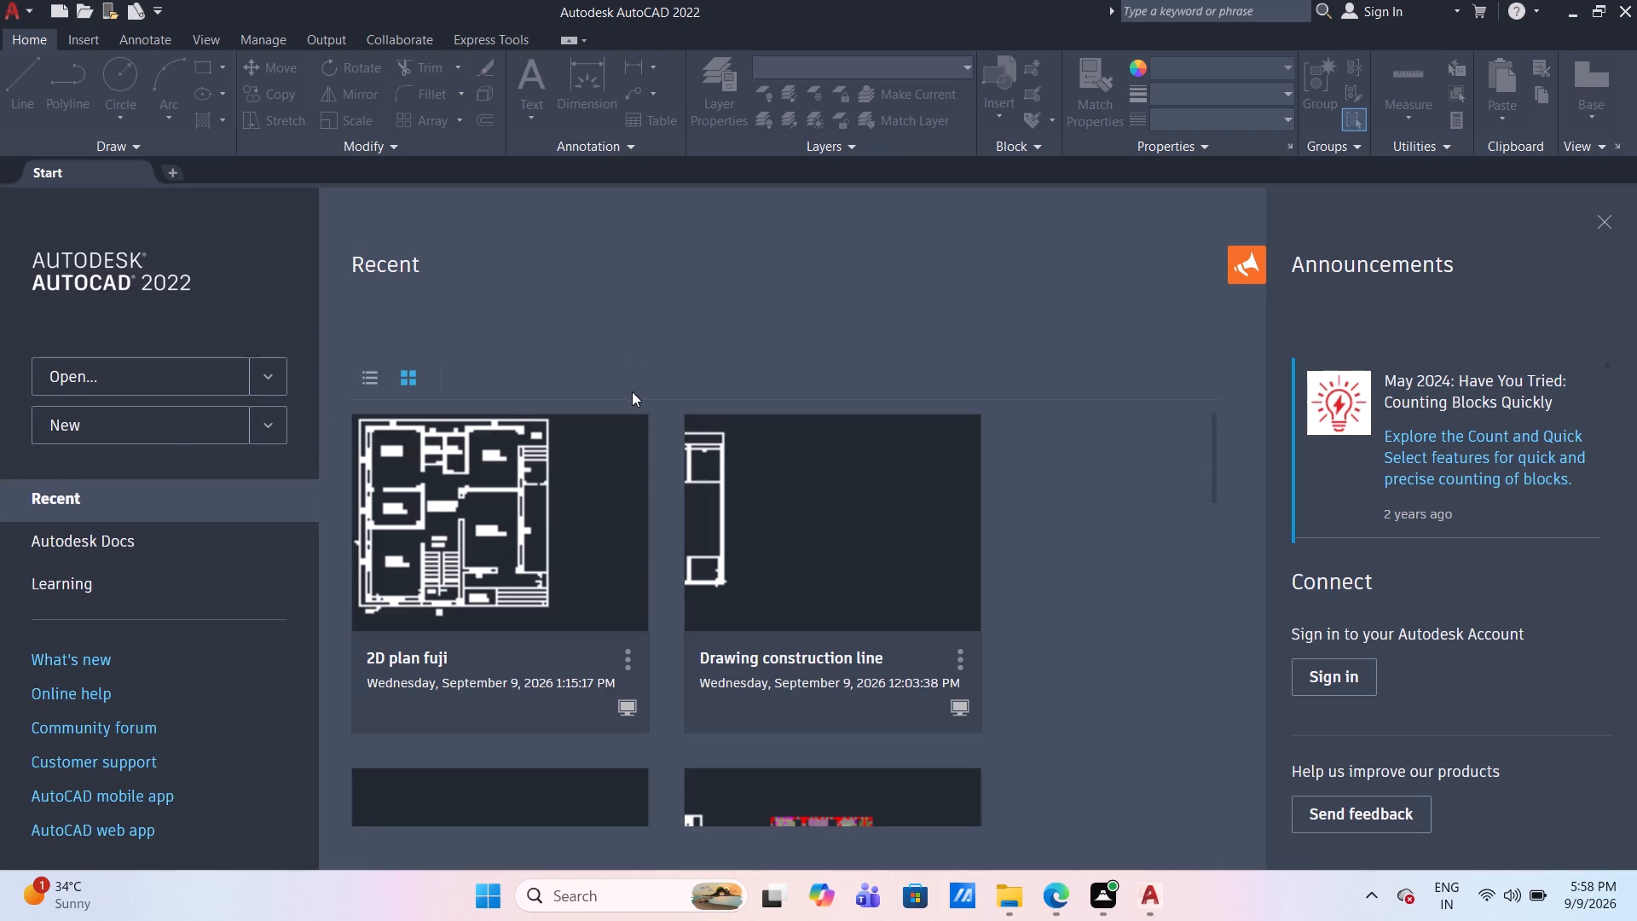
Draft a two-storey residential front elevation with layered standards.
Create a new blank drawing.
{"action": "left_click", "coordinate": [177, 423]}
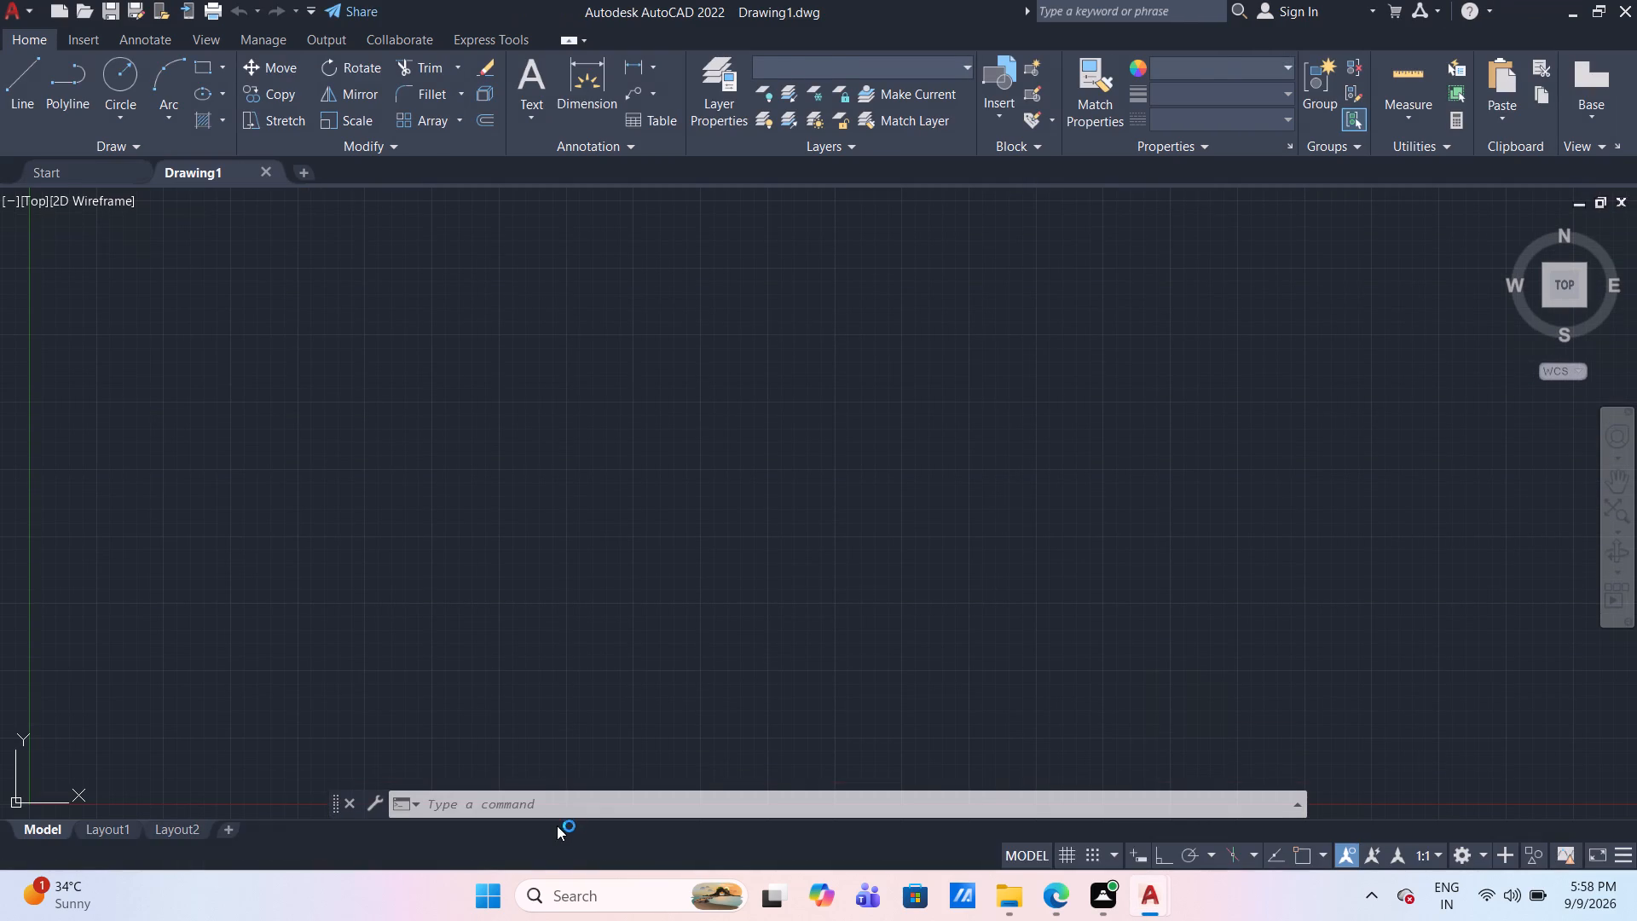
Turn on command log recording with LOGFILEON.
{"action": "left_click", "coordinate": [564, 806]}
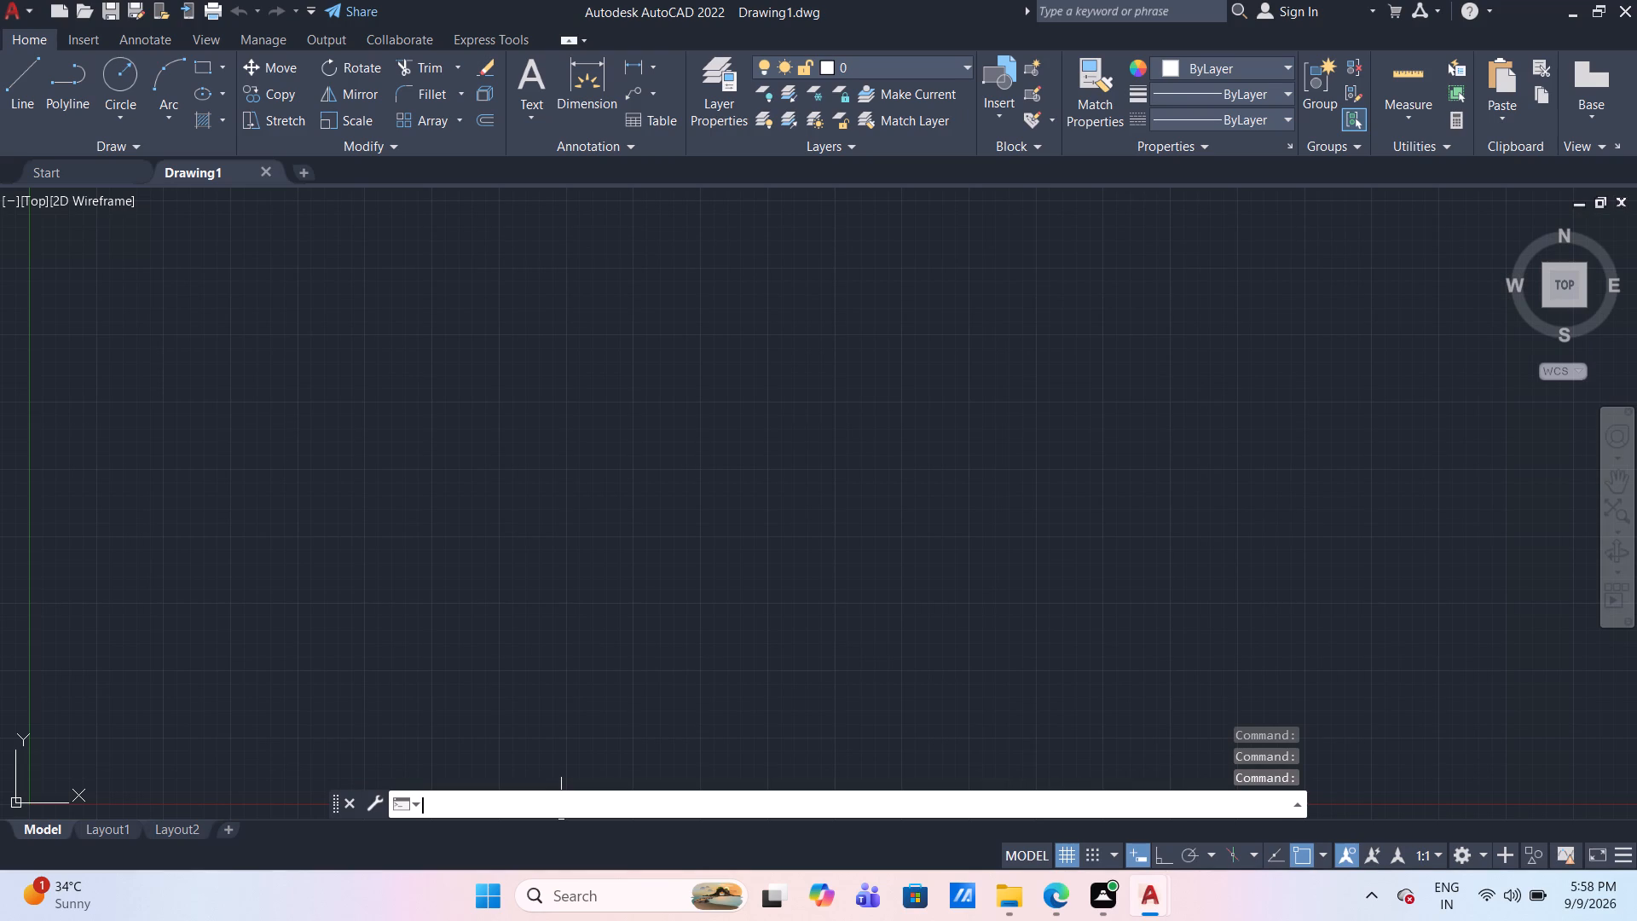
{"action": "type", "text": "LOG"}
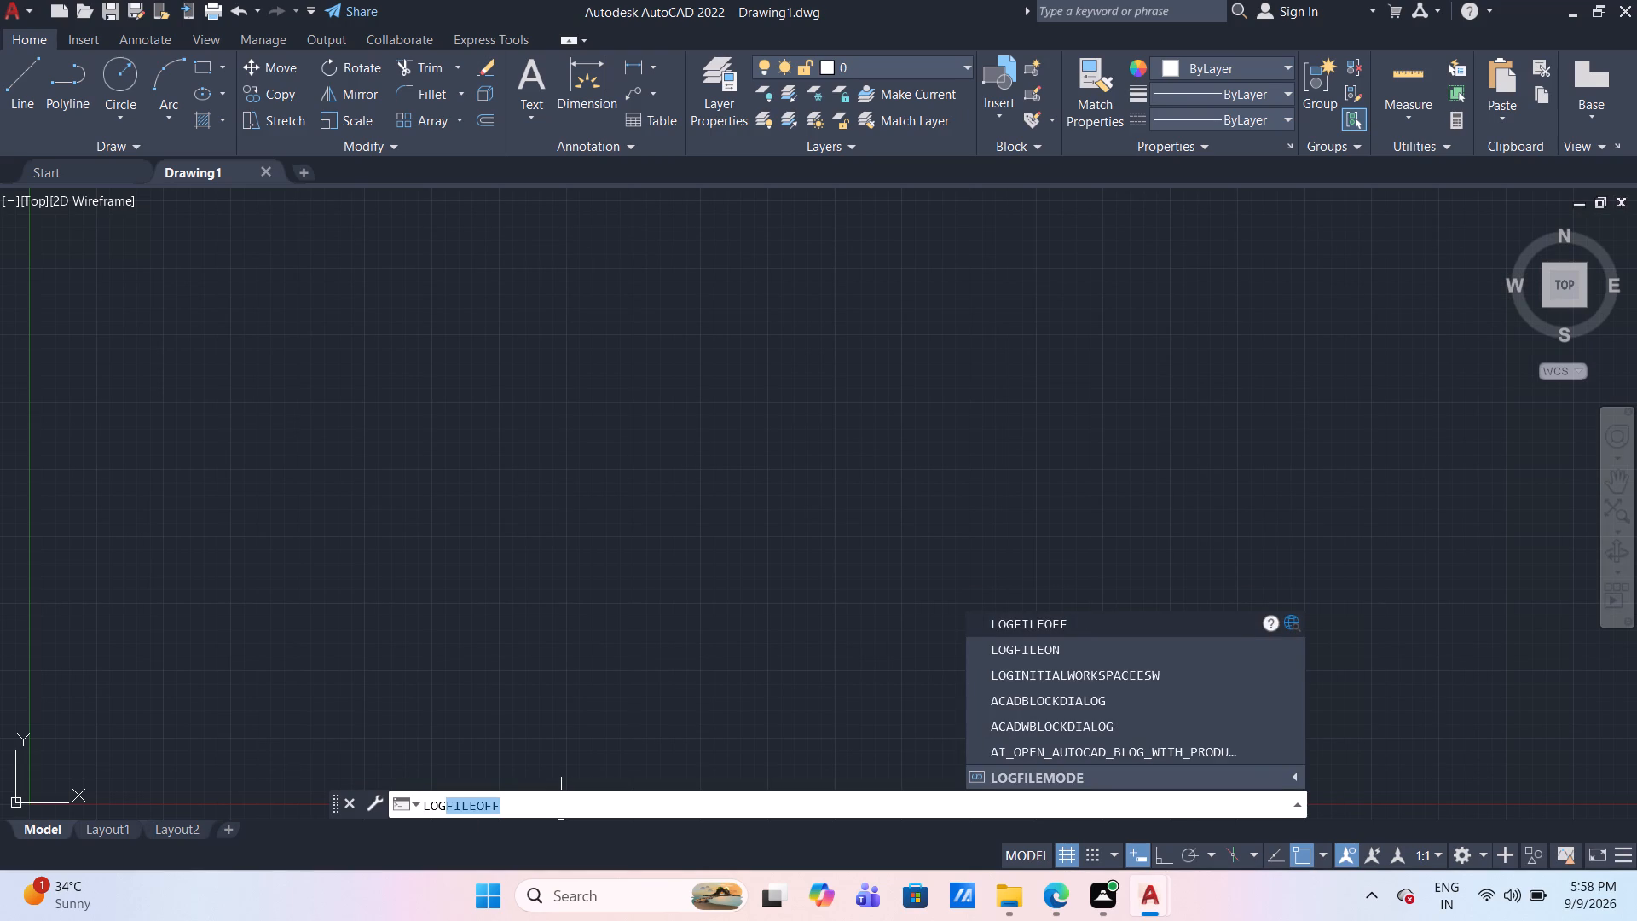
{"action": "left_click", "coordinate": [1038, 649]}
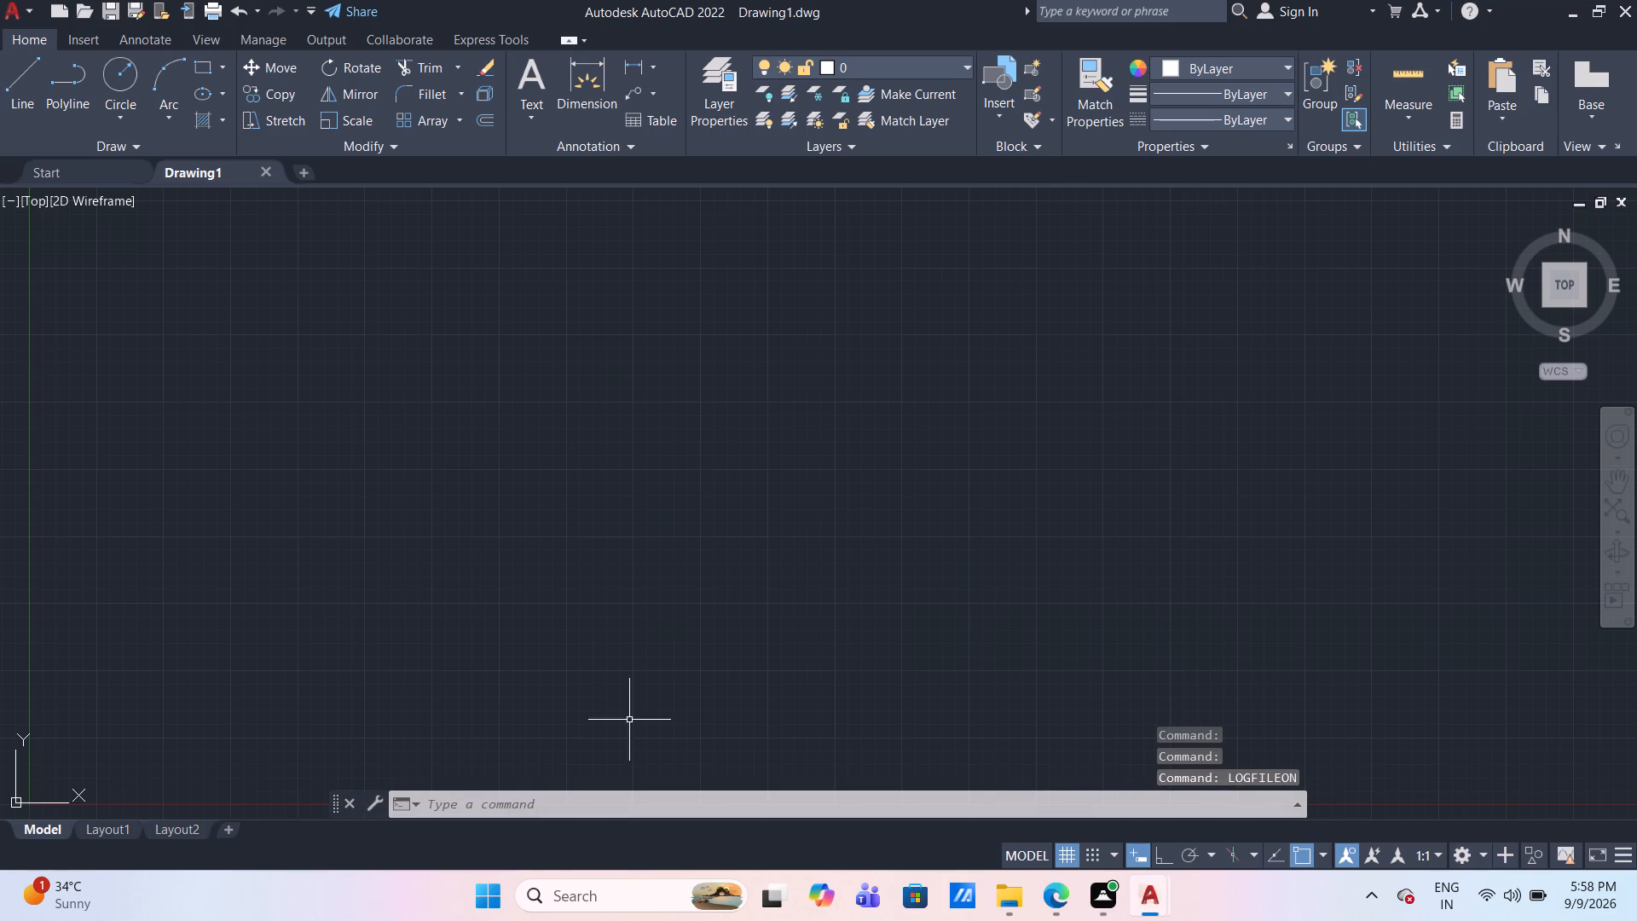
Configure the drawing units with length precision 0 and an insertion scale of millimeters.
{"action": "left_click", "coordinate": [602, 807]}
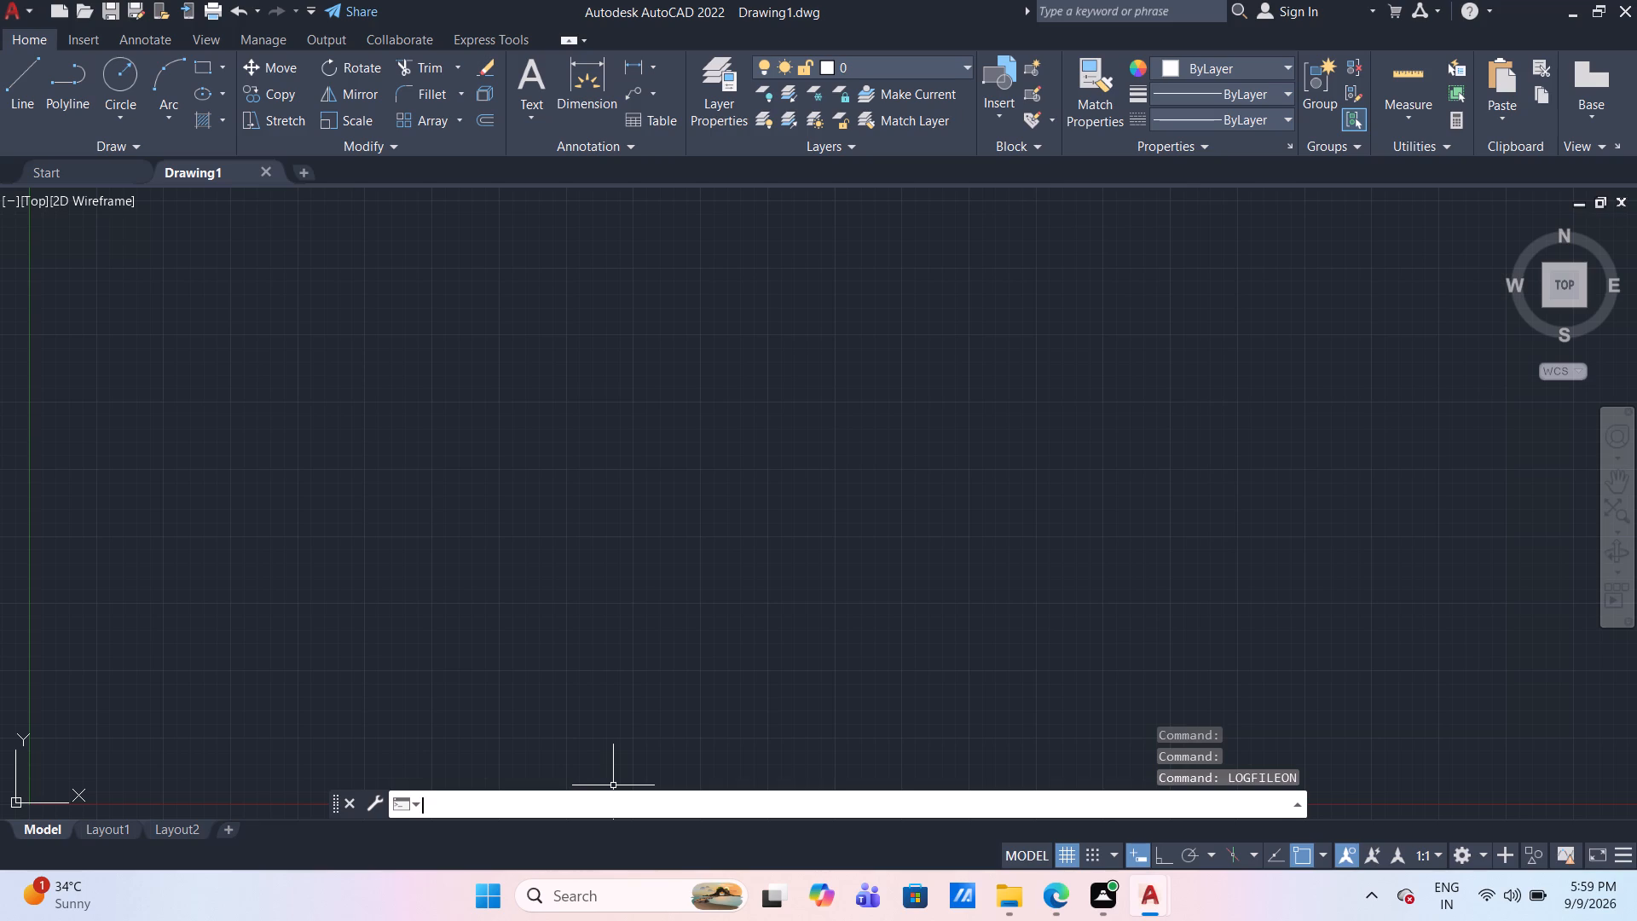
{"action": "type", "text": "UN"}
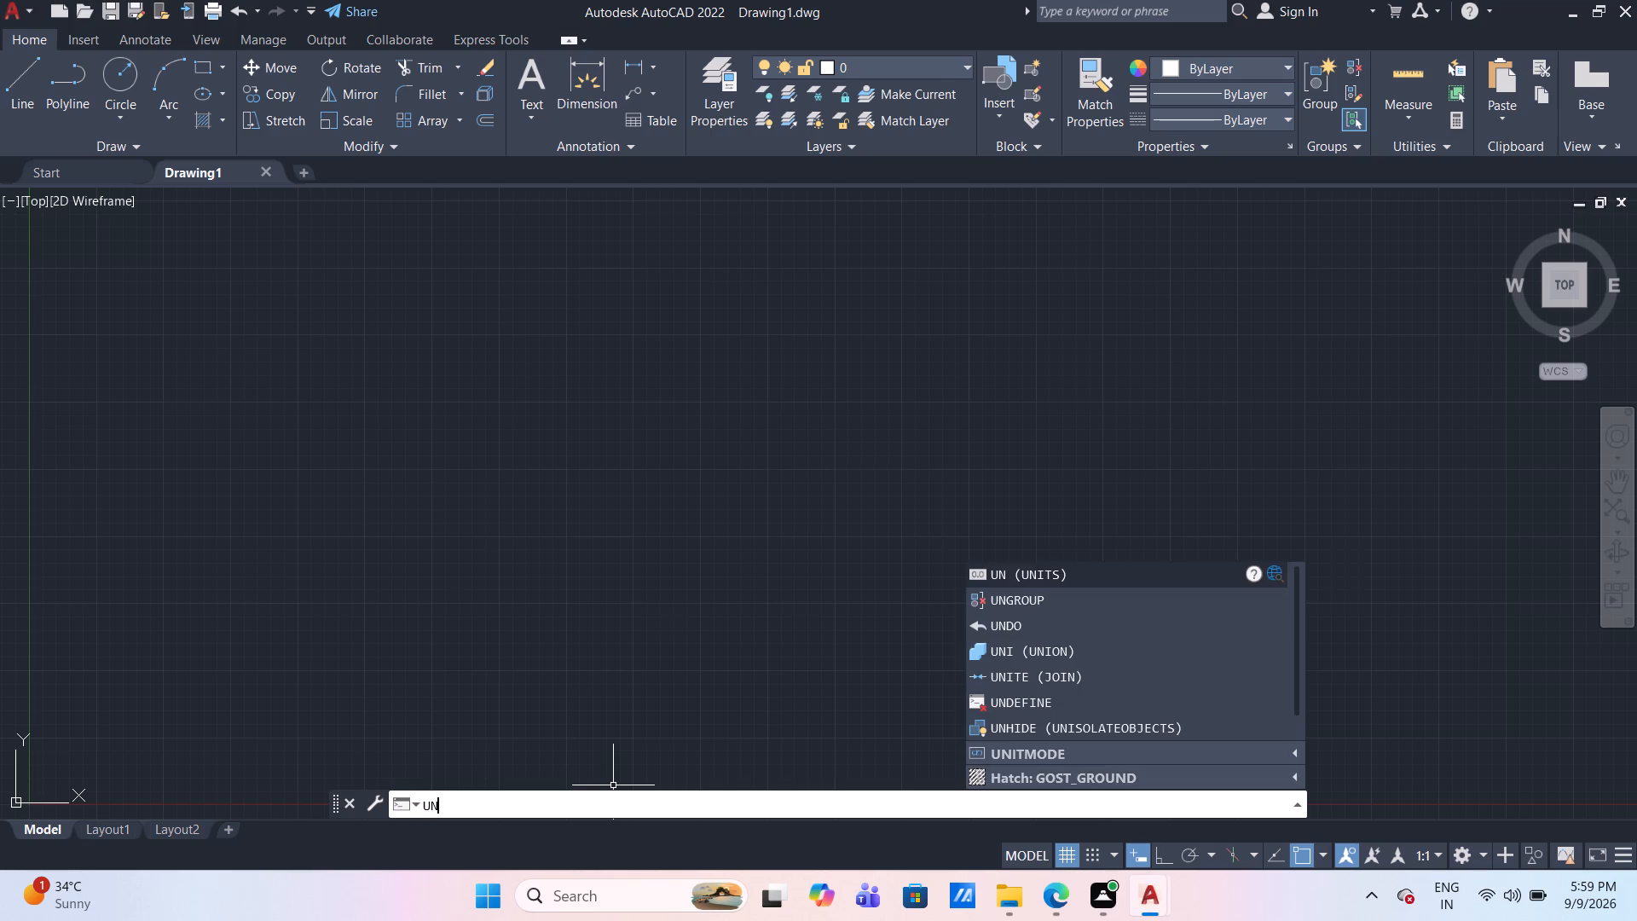
{"action": "key", "text": "Return"}
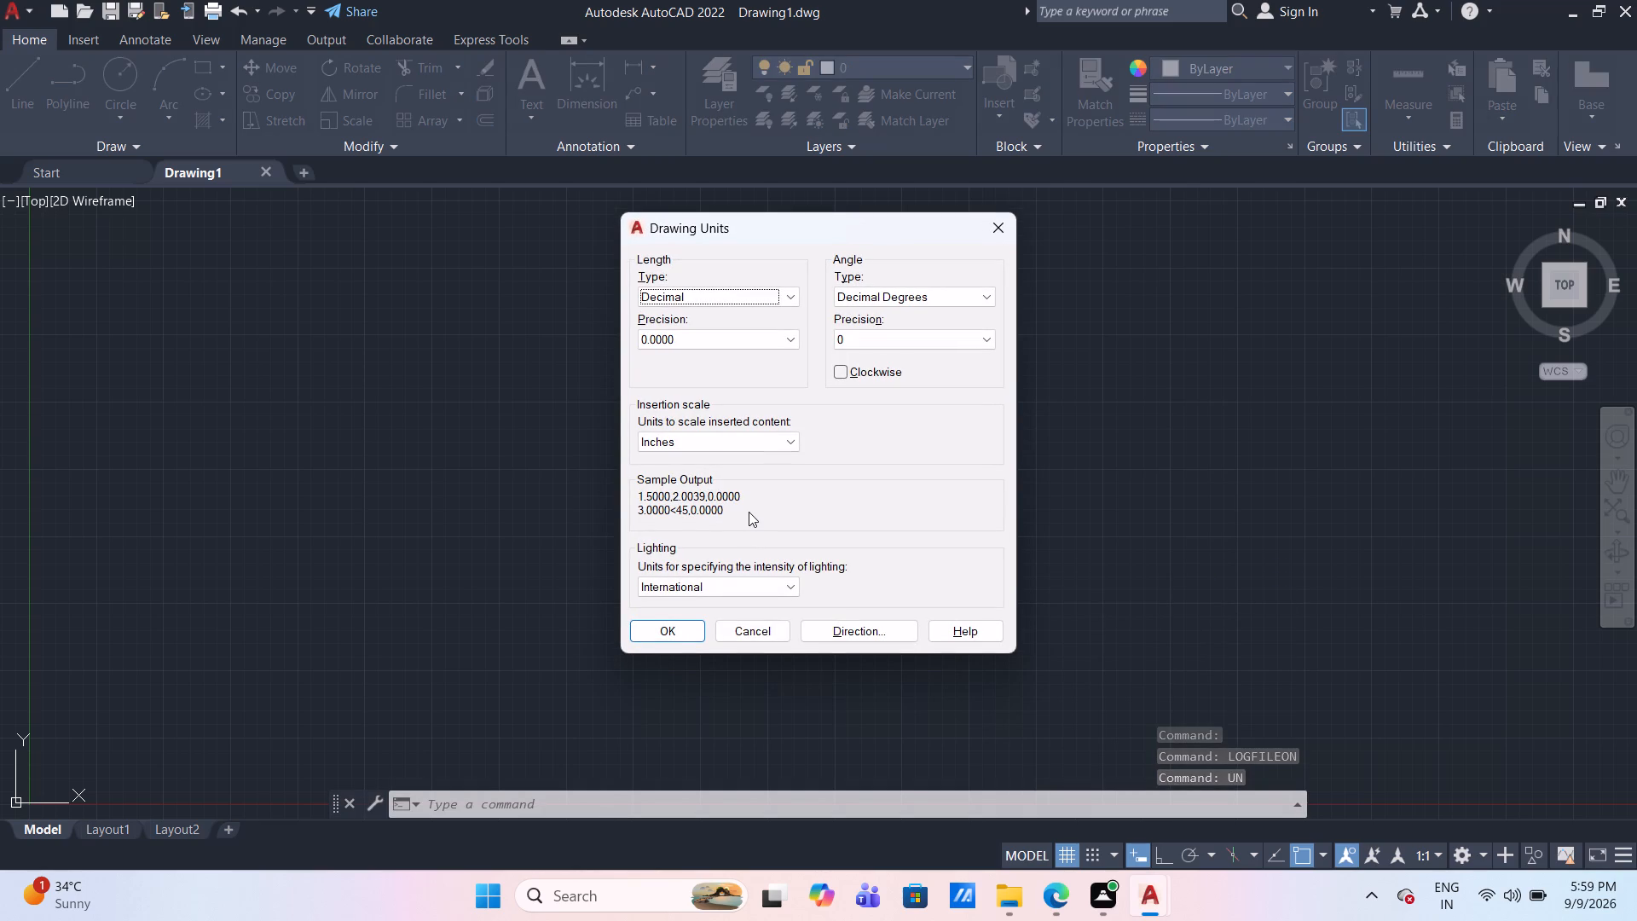
{"action": "left_click", "coordinate": [738, 335]}
{"action": "left_click", "coordinate": [716, 362]}
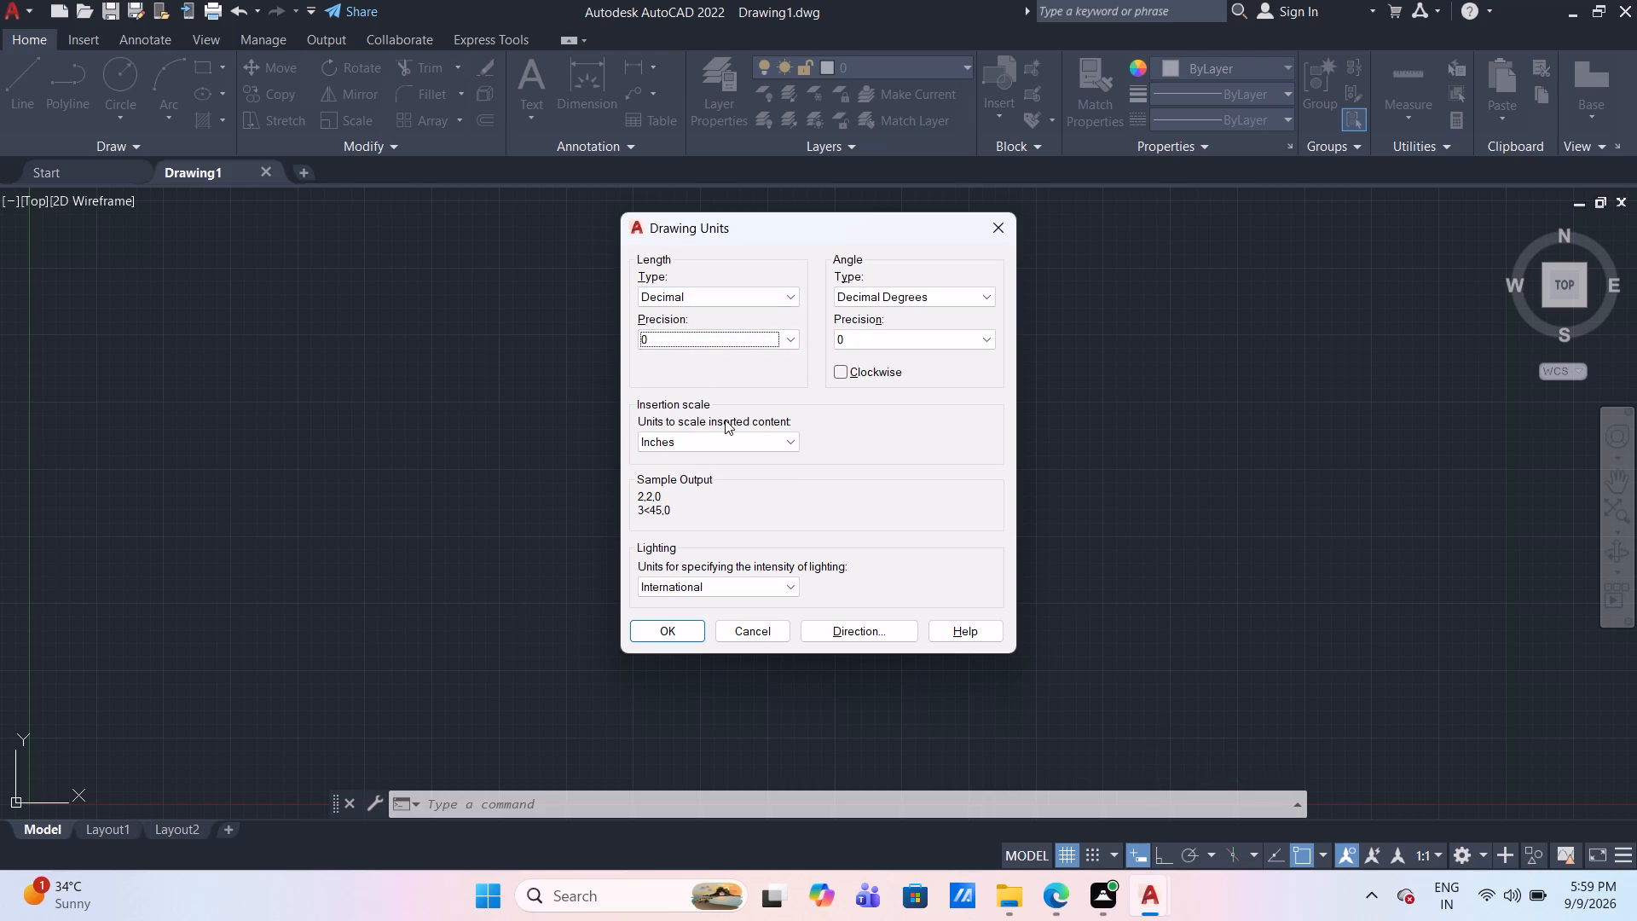
{"action": "left_click", "coordinate": [738, 442]}
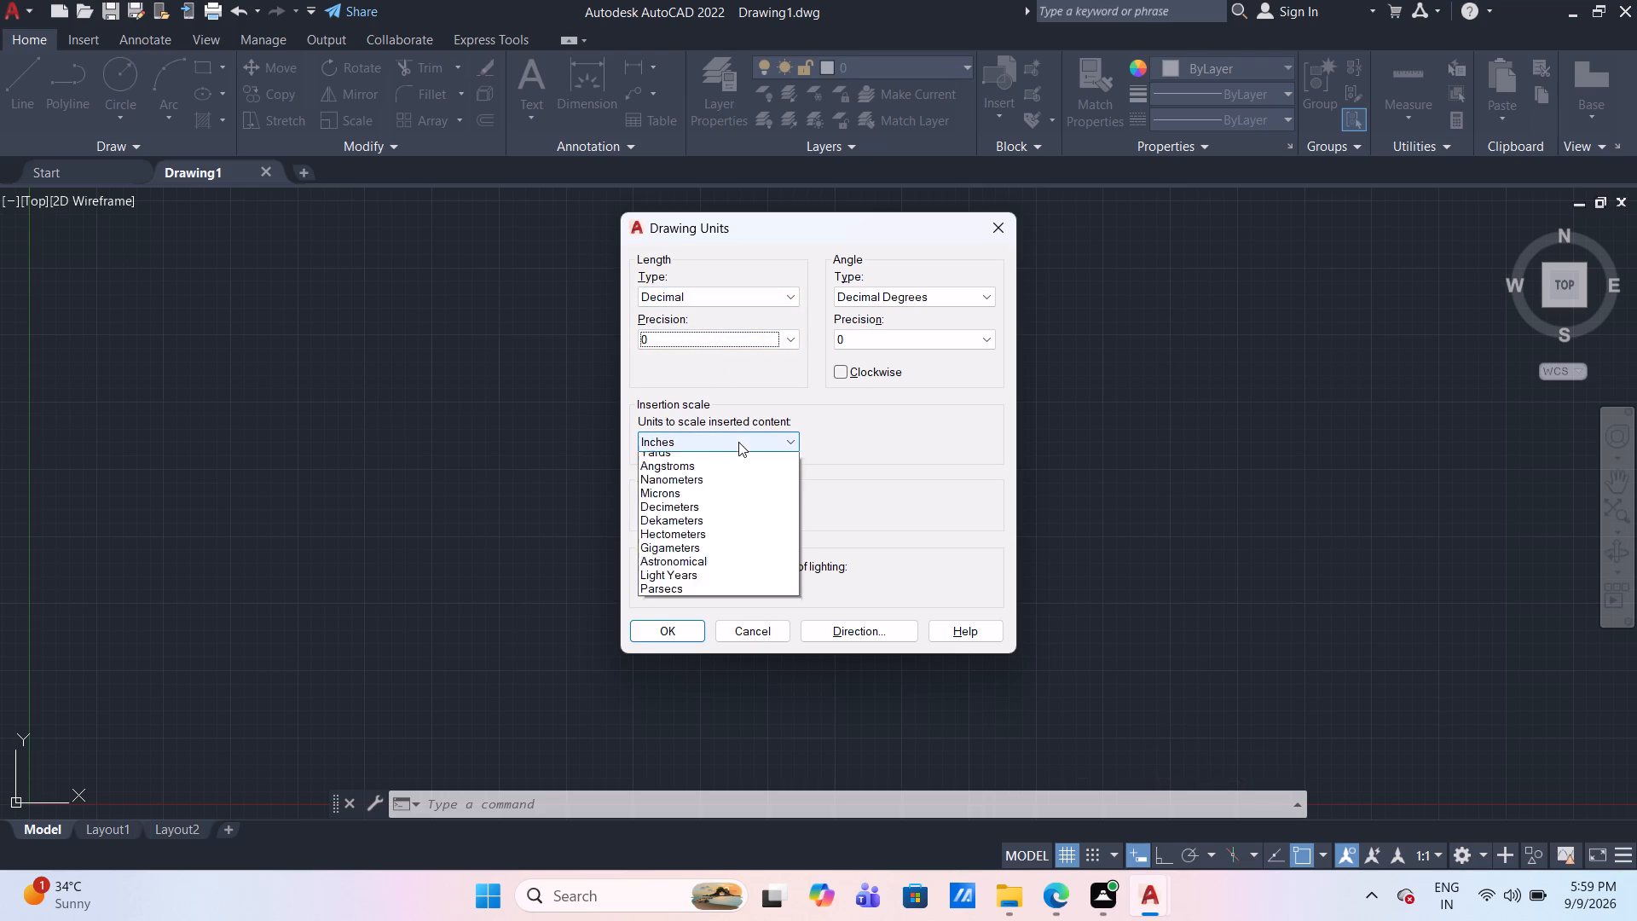
{"action": "left_click", "coordinate": [689, 528]}
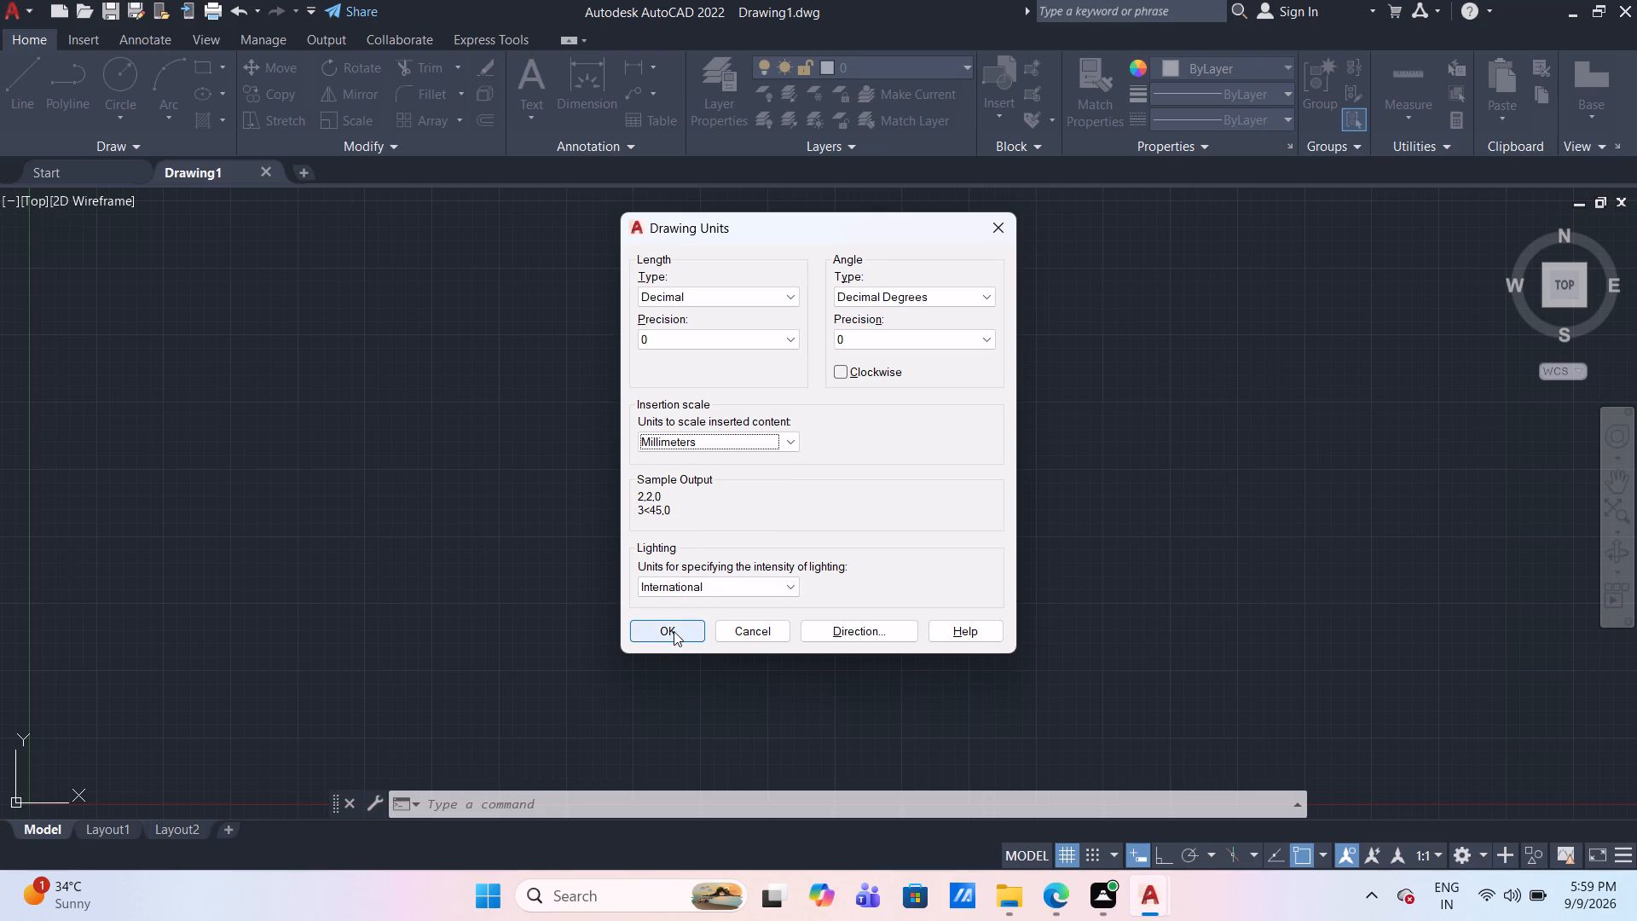
{"action": "left_click", "coordinate": [674, 631]}
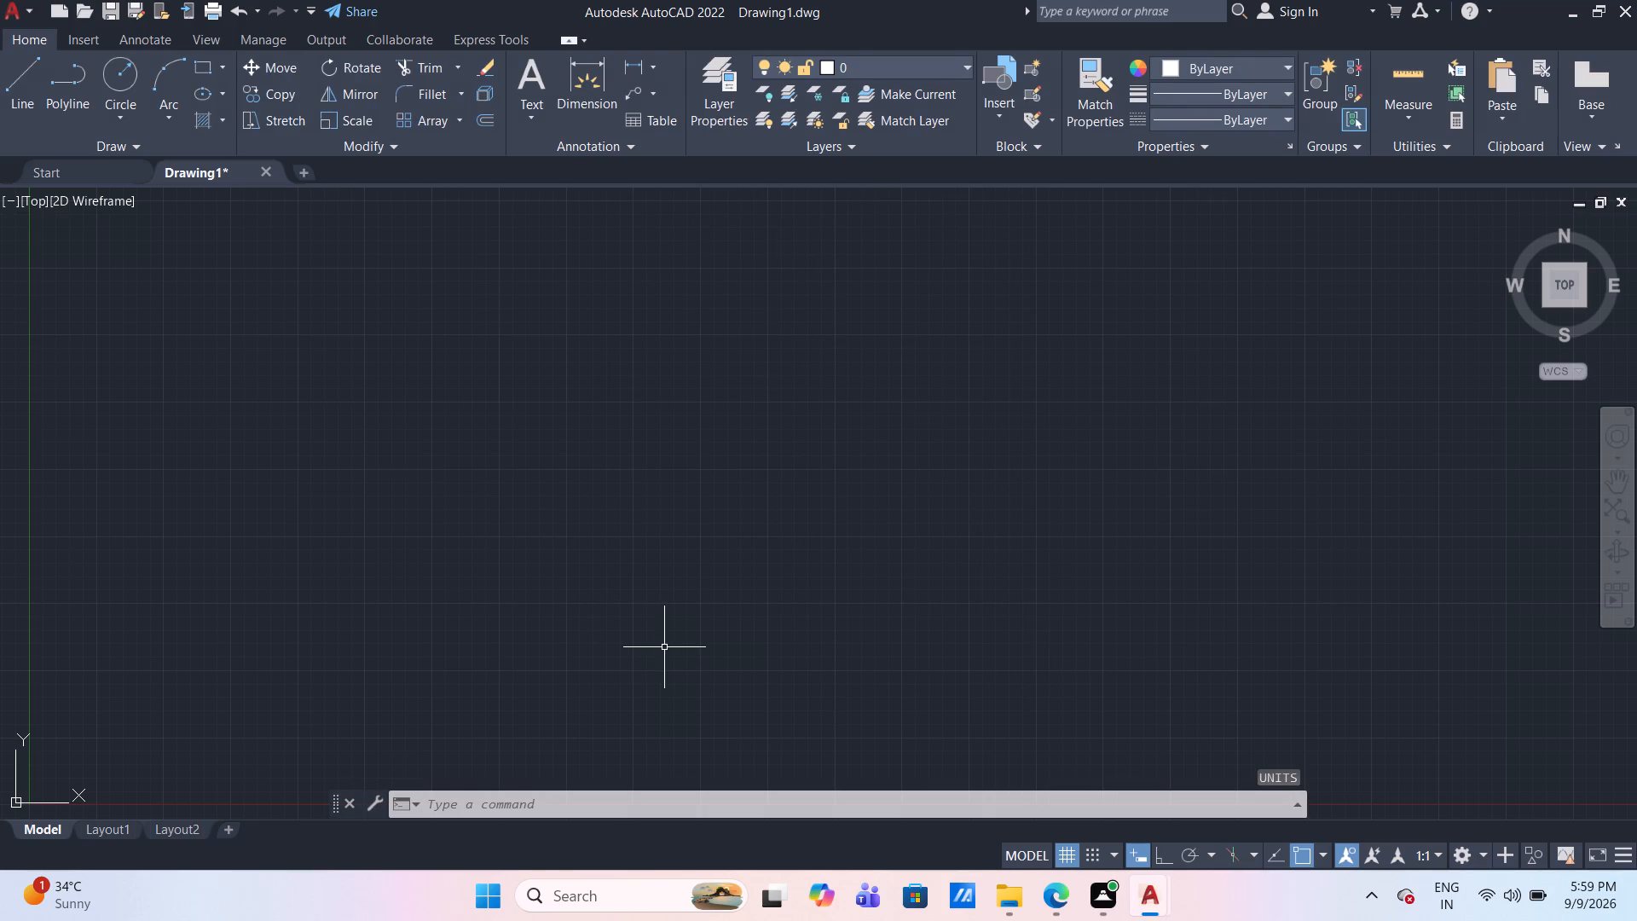
Set the model space limits from lower corner 0,0 to upper corner 100,100.
{"action": "type", "text": "LI"}
{"action": "key", "text": "m"}
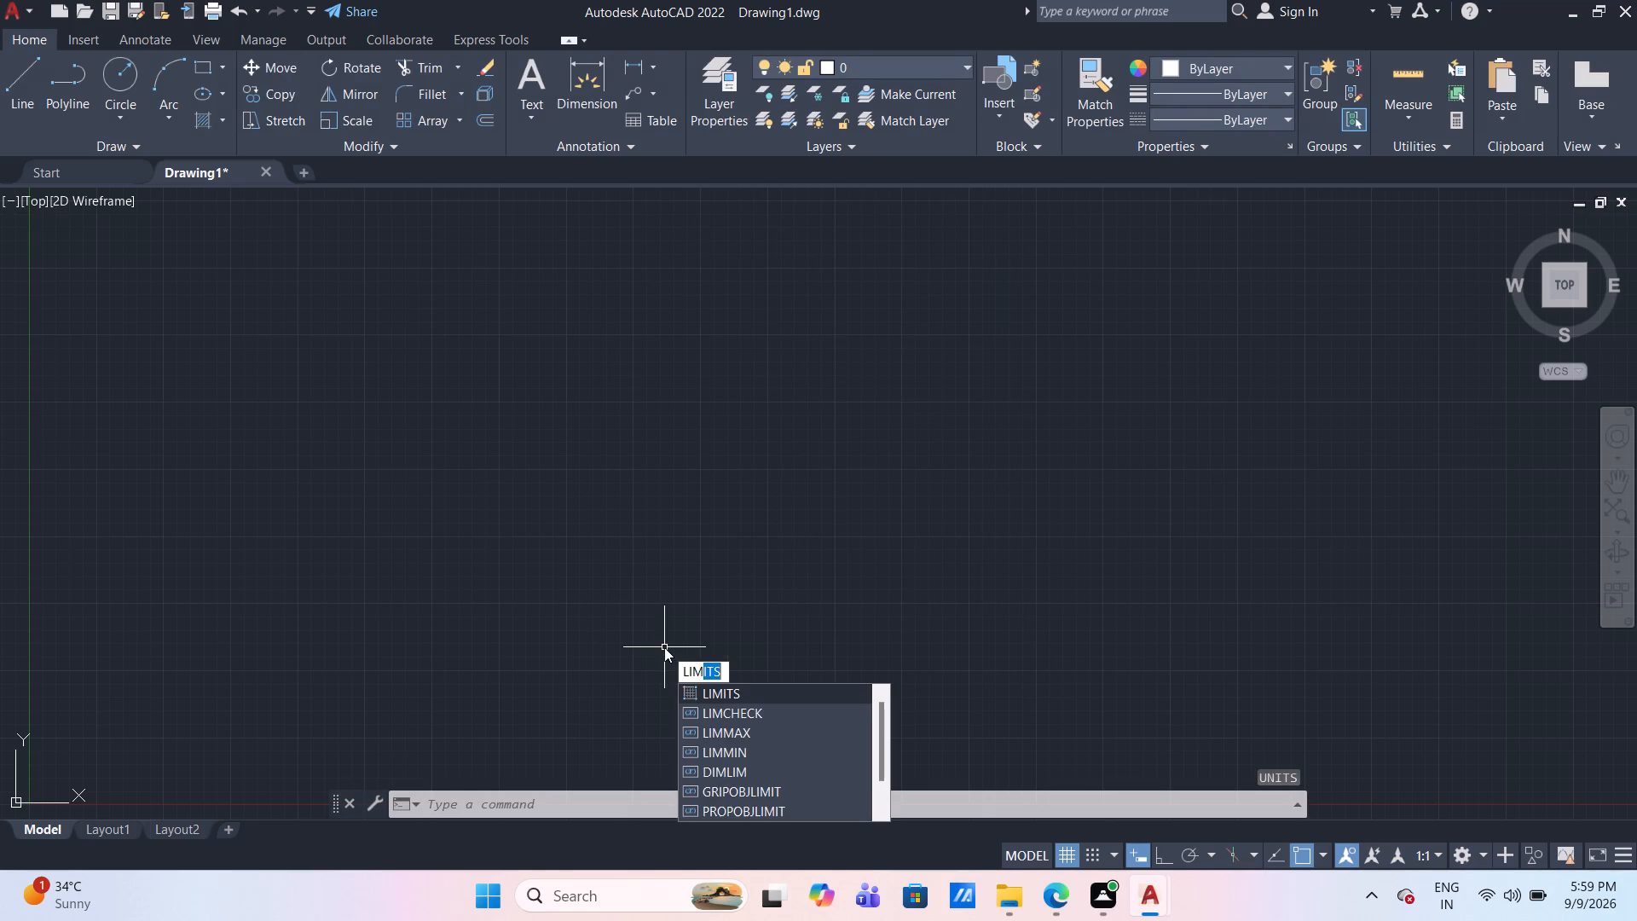
{"action": "key", "text": "Return"}
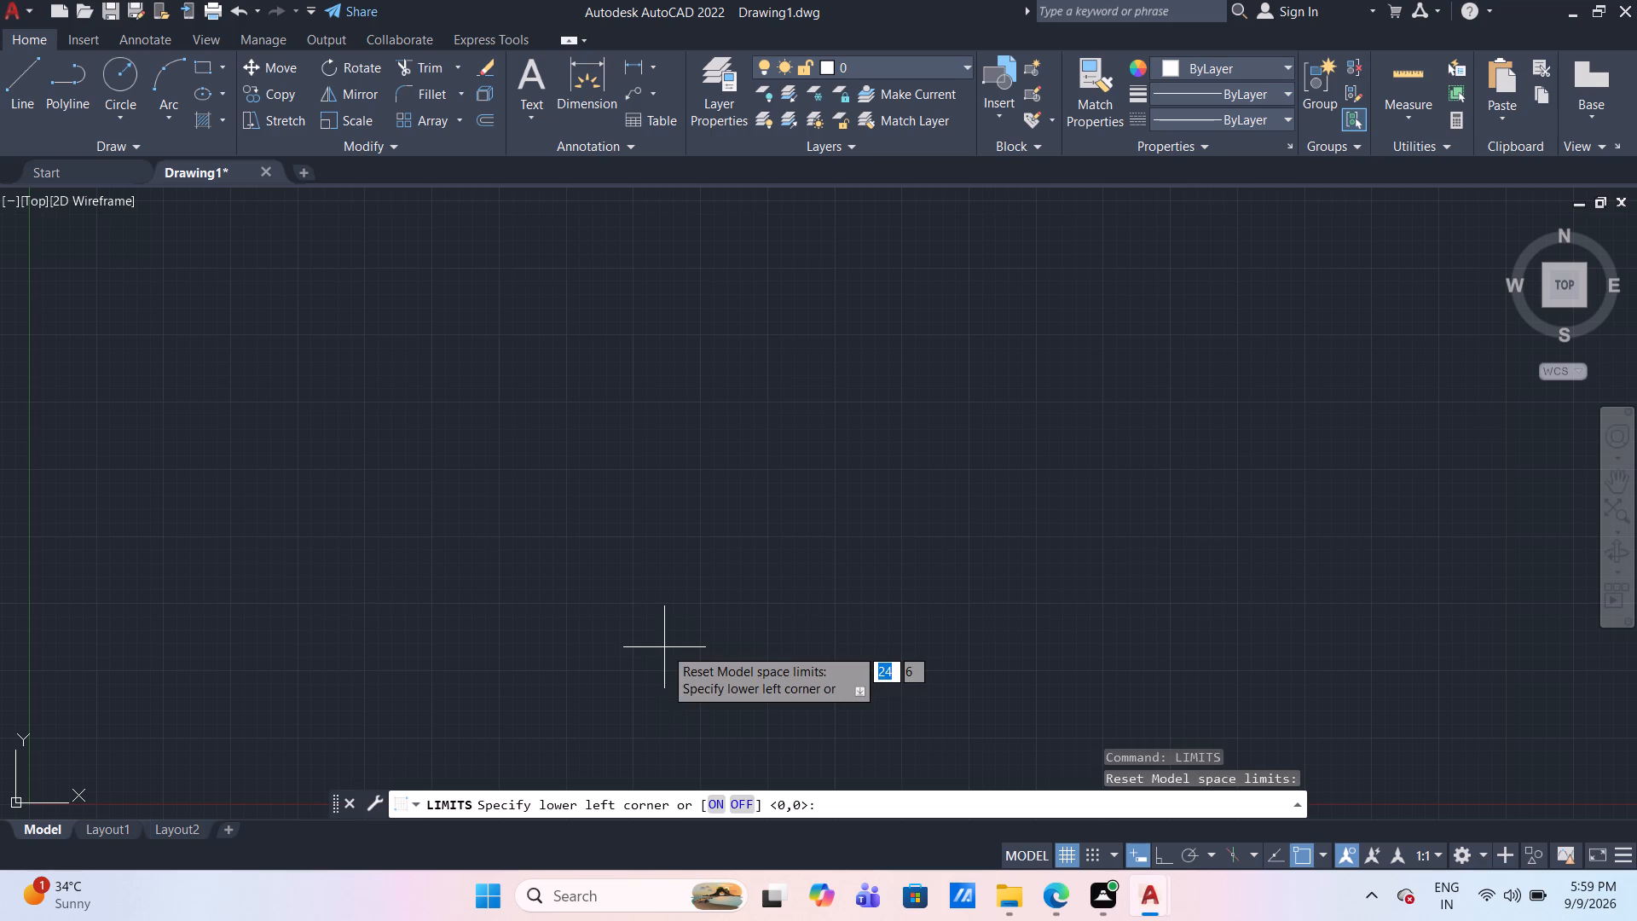
{"action": "type", "text": "0,0"}
{"action": "key", "text": "Return"}
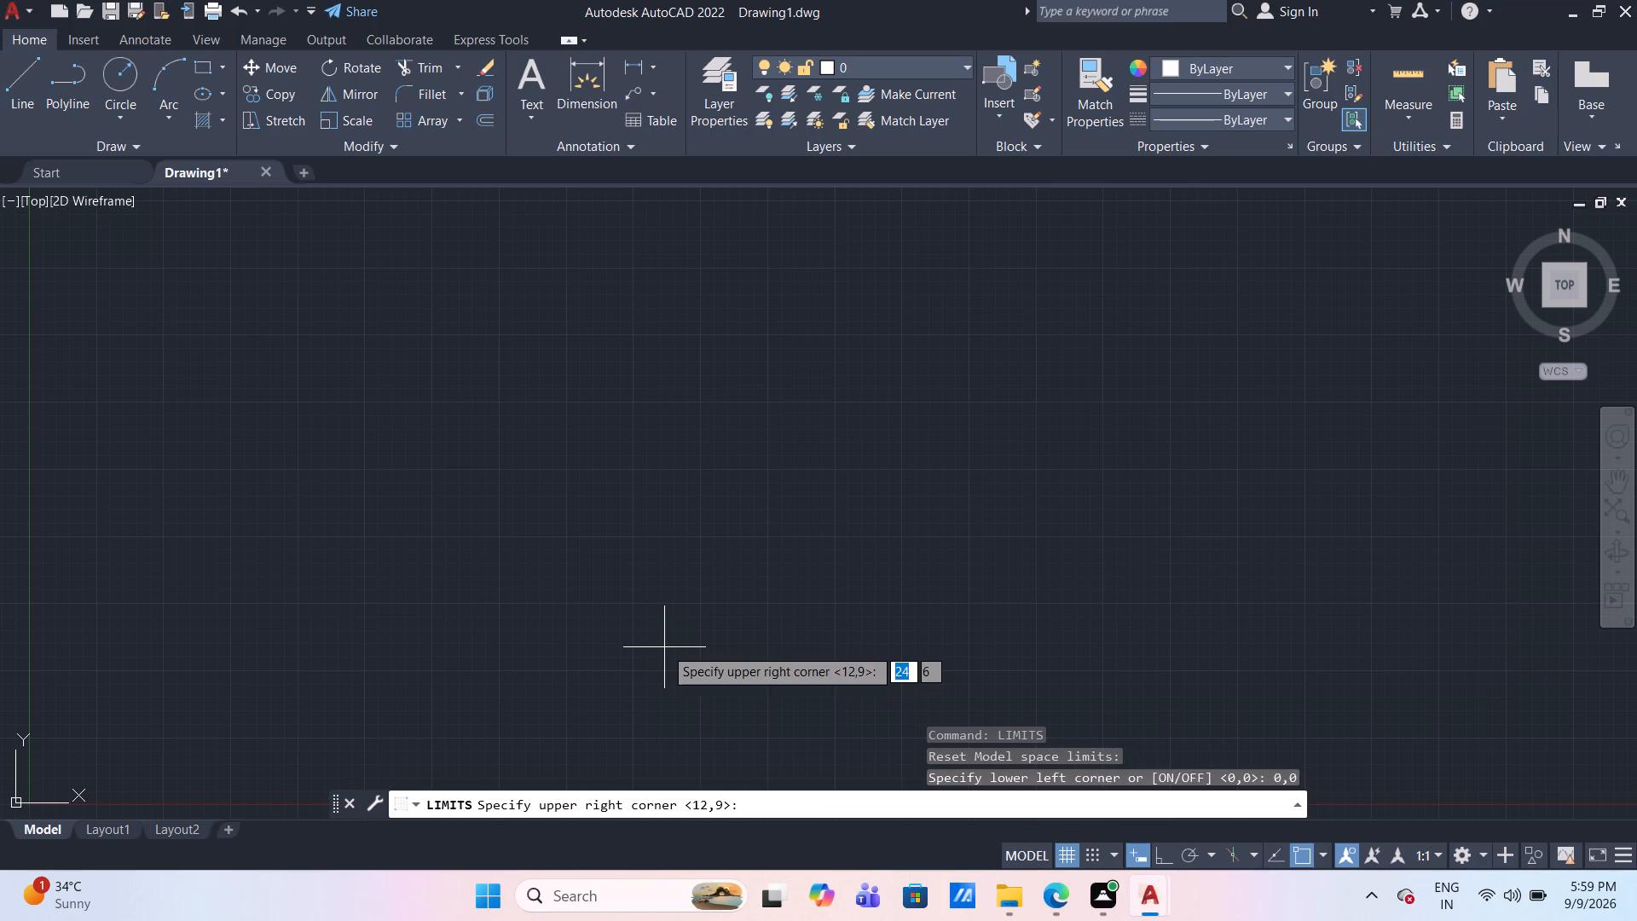
{"action": "left_click", "coordinate": [771, 807]}
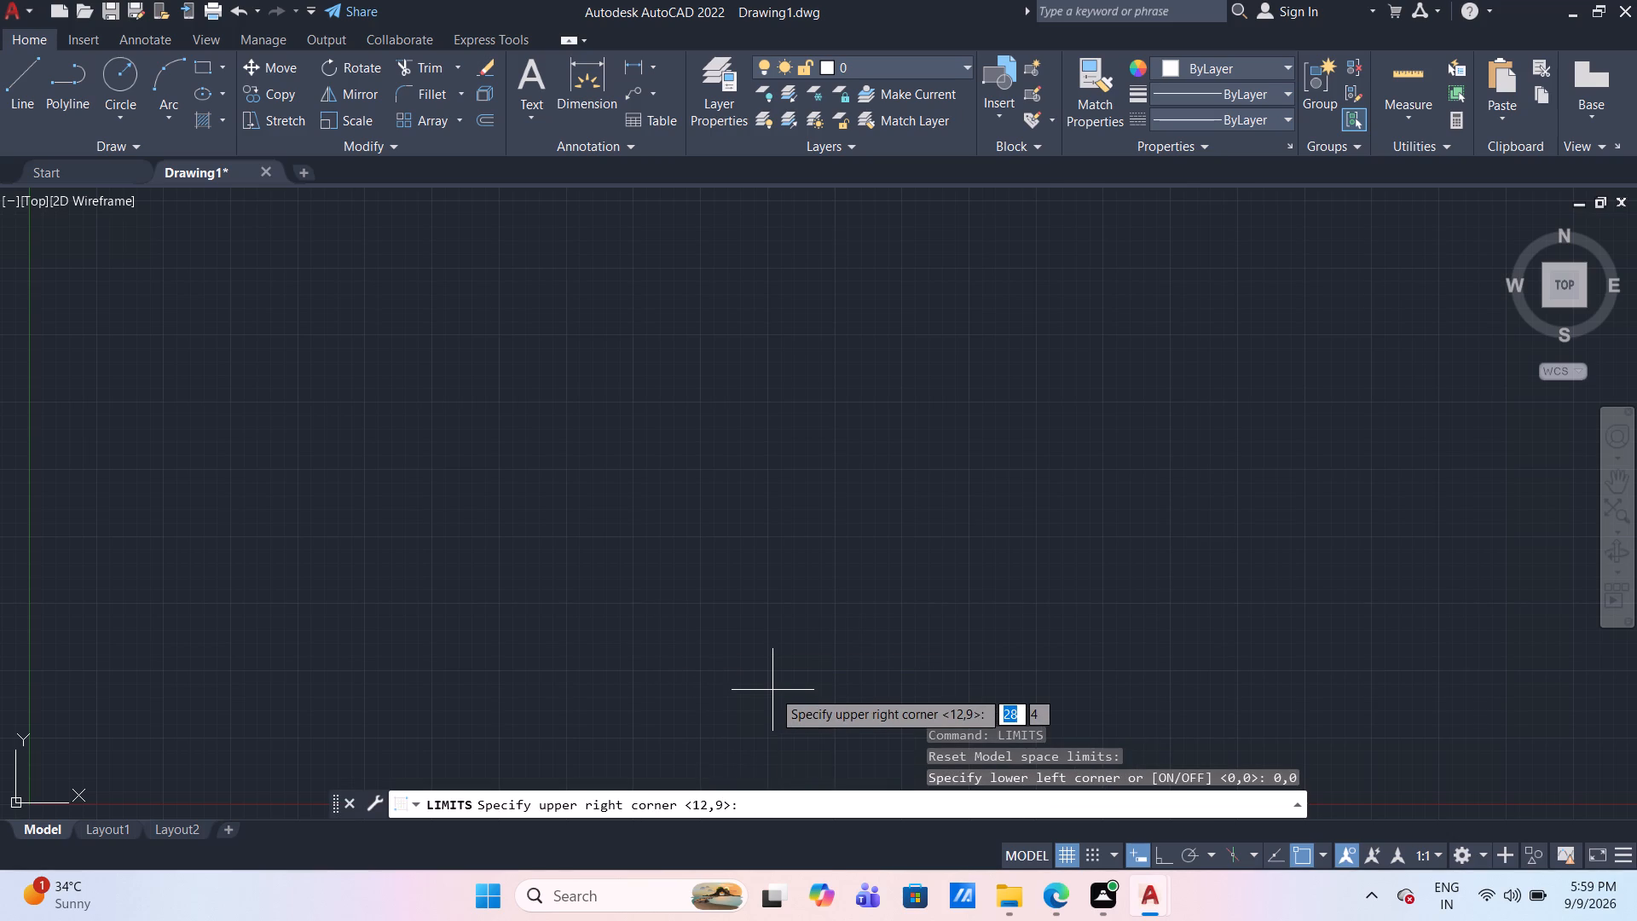
{"action": "type", "text": "100,100"}
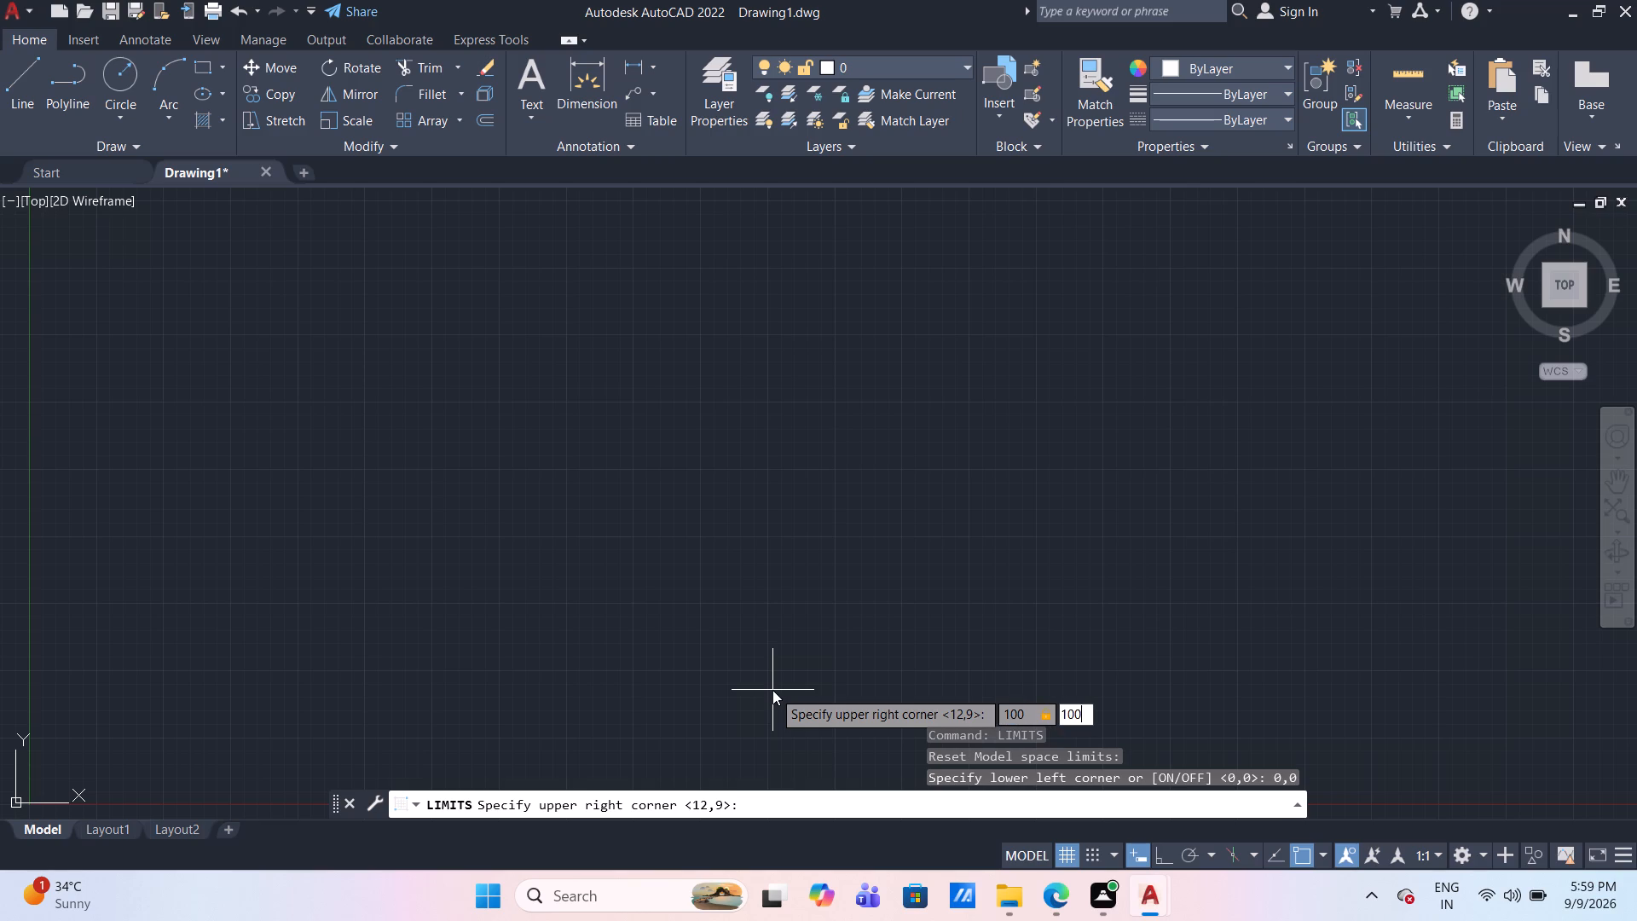
{"action": "key", "text": "Return"}
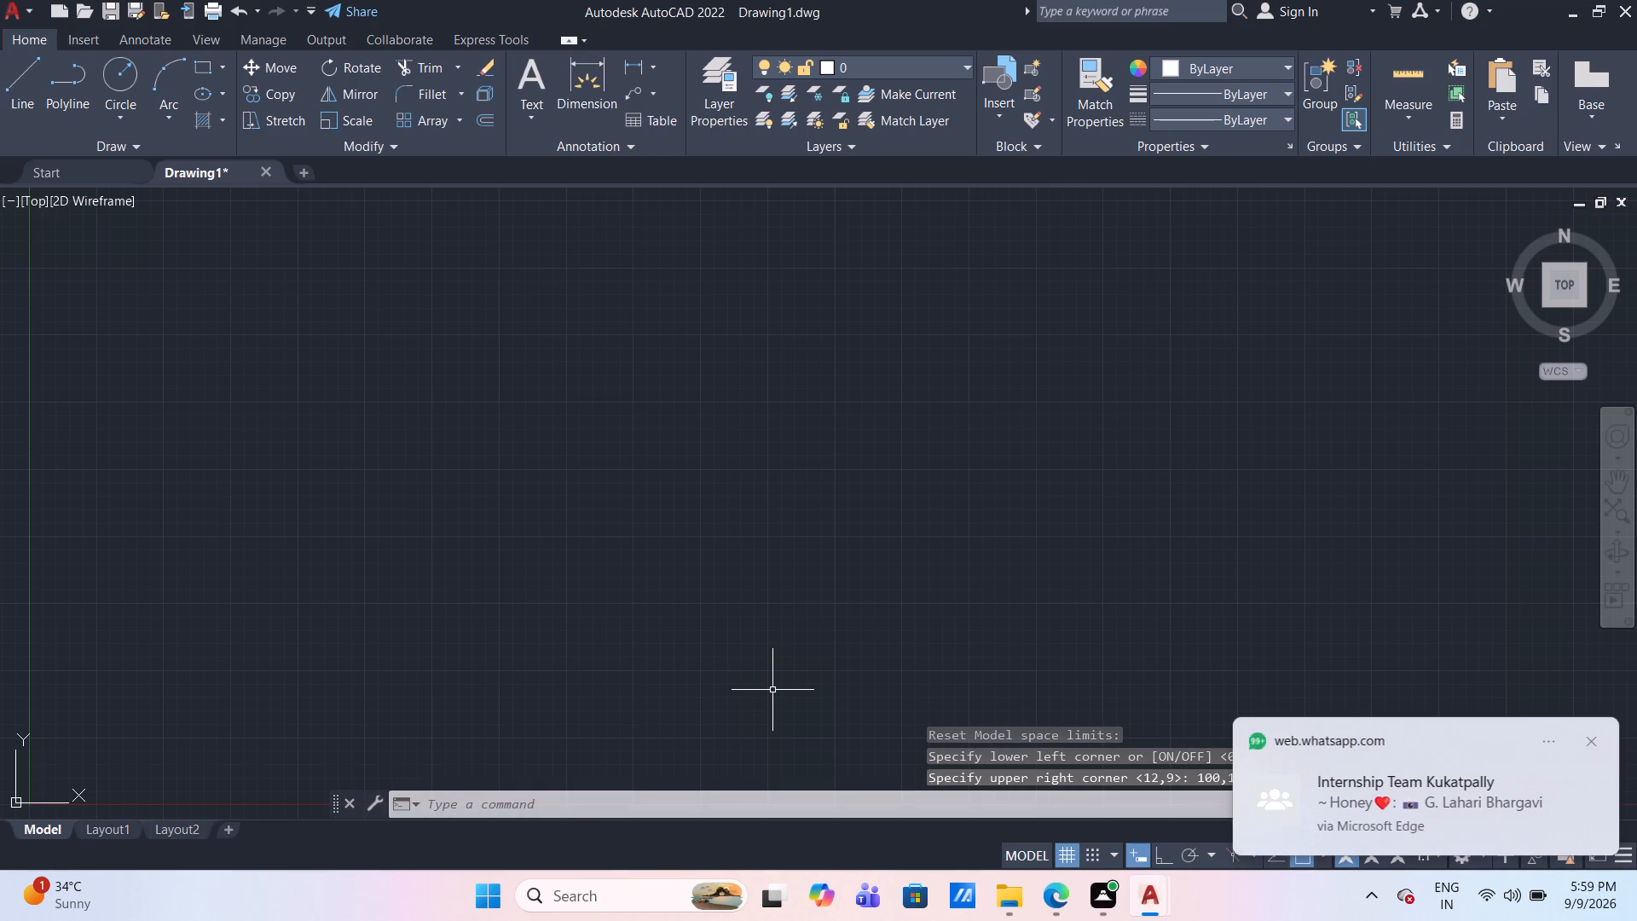
Fit the full drawing limits in the view with the Zoom All option.
{"action": "left_click", "coordinate": [685, 801]}
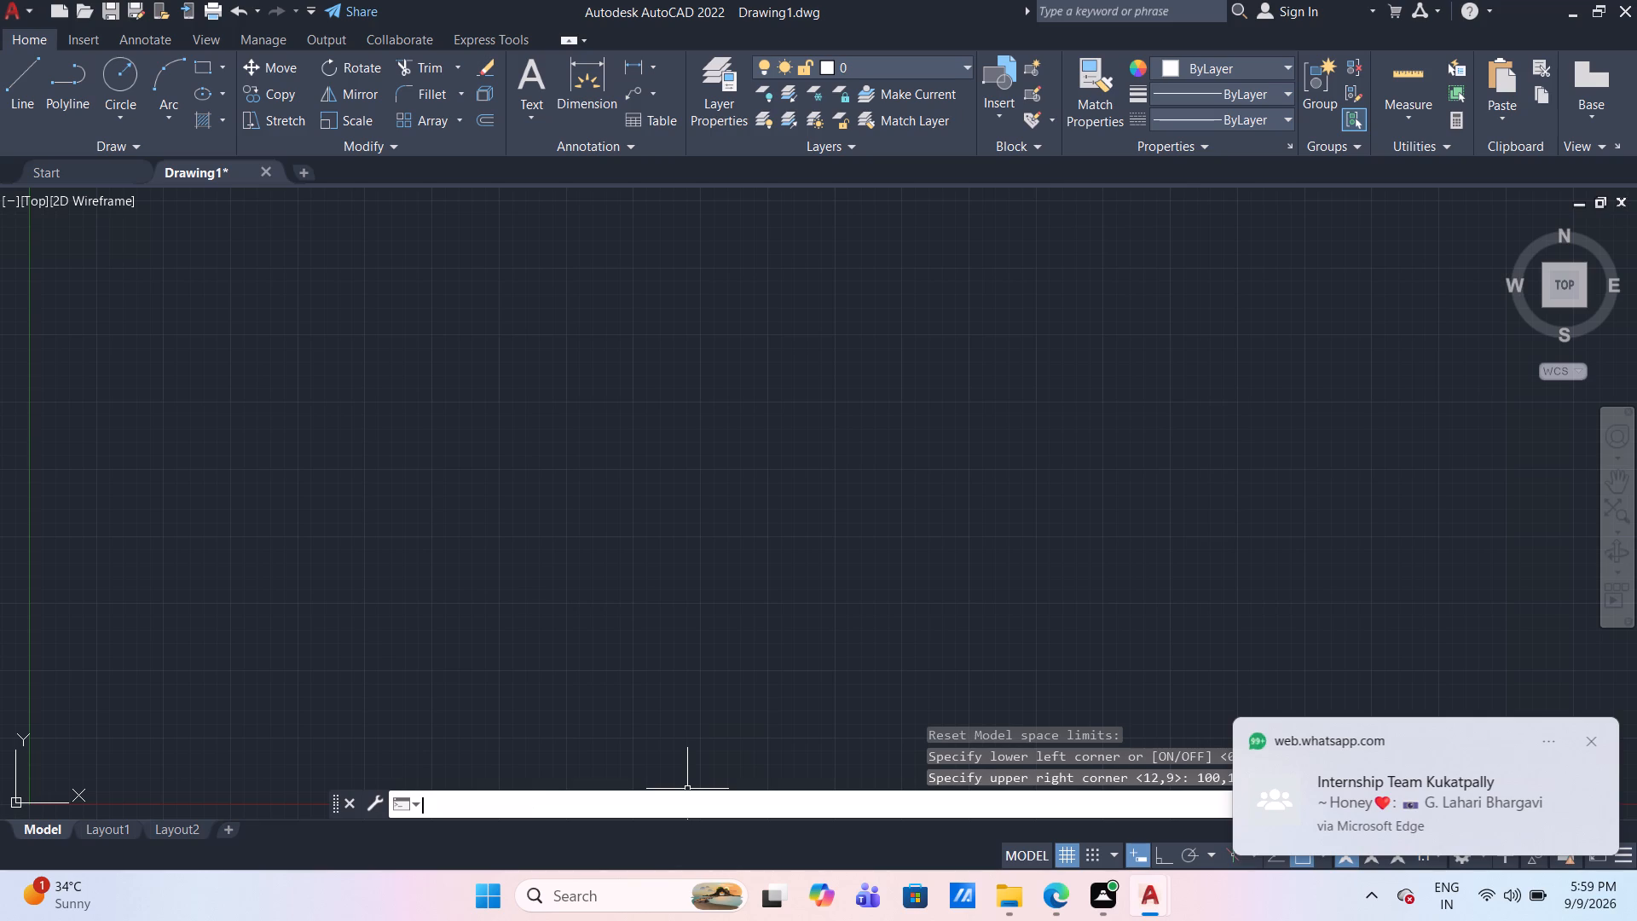
{"action": "key", "text": "z"}
{"action": "key", "text": "Return"}
{"action": "key", "text": "a"}
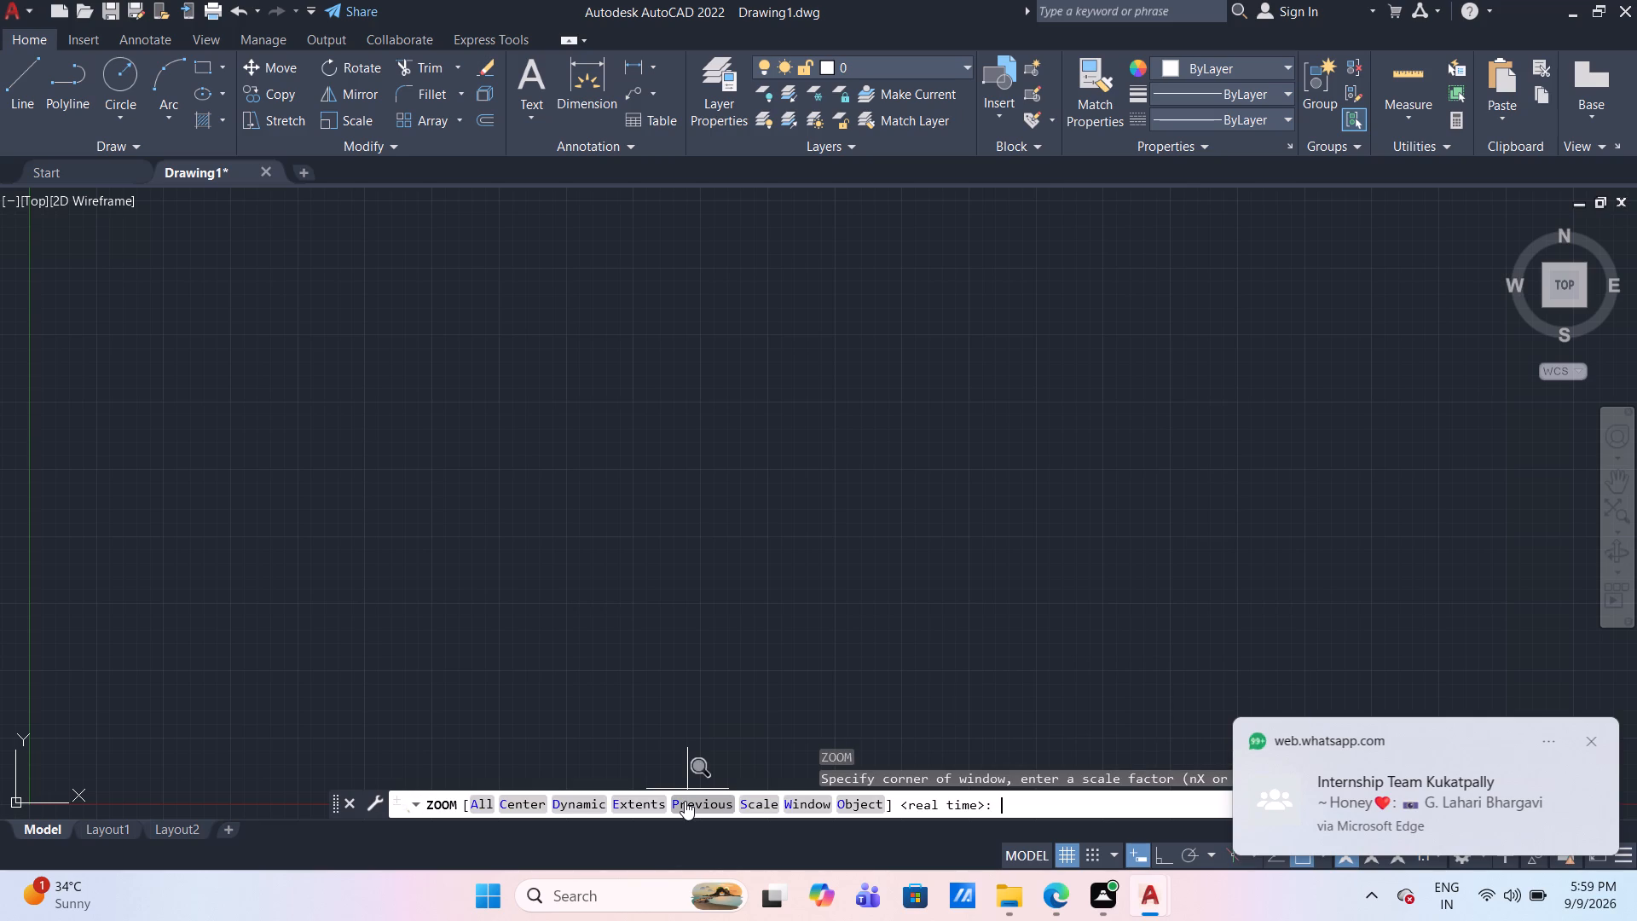
{"action": "key", "text": "Return"}
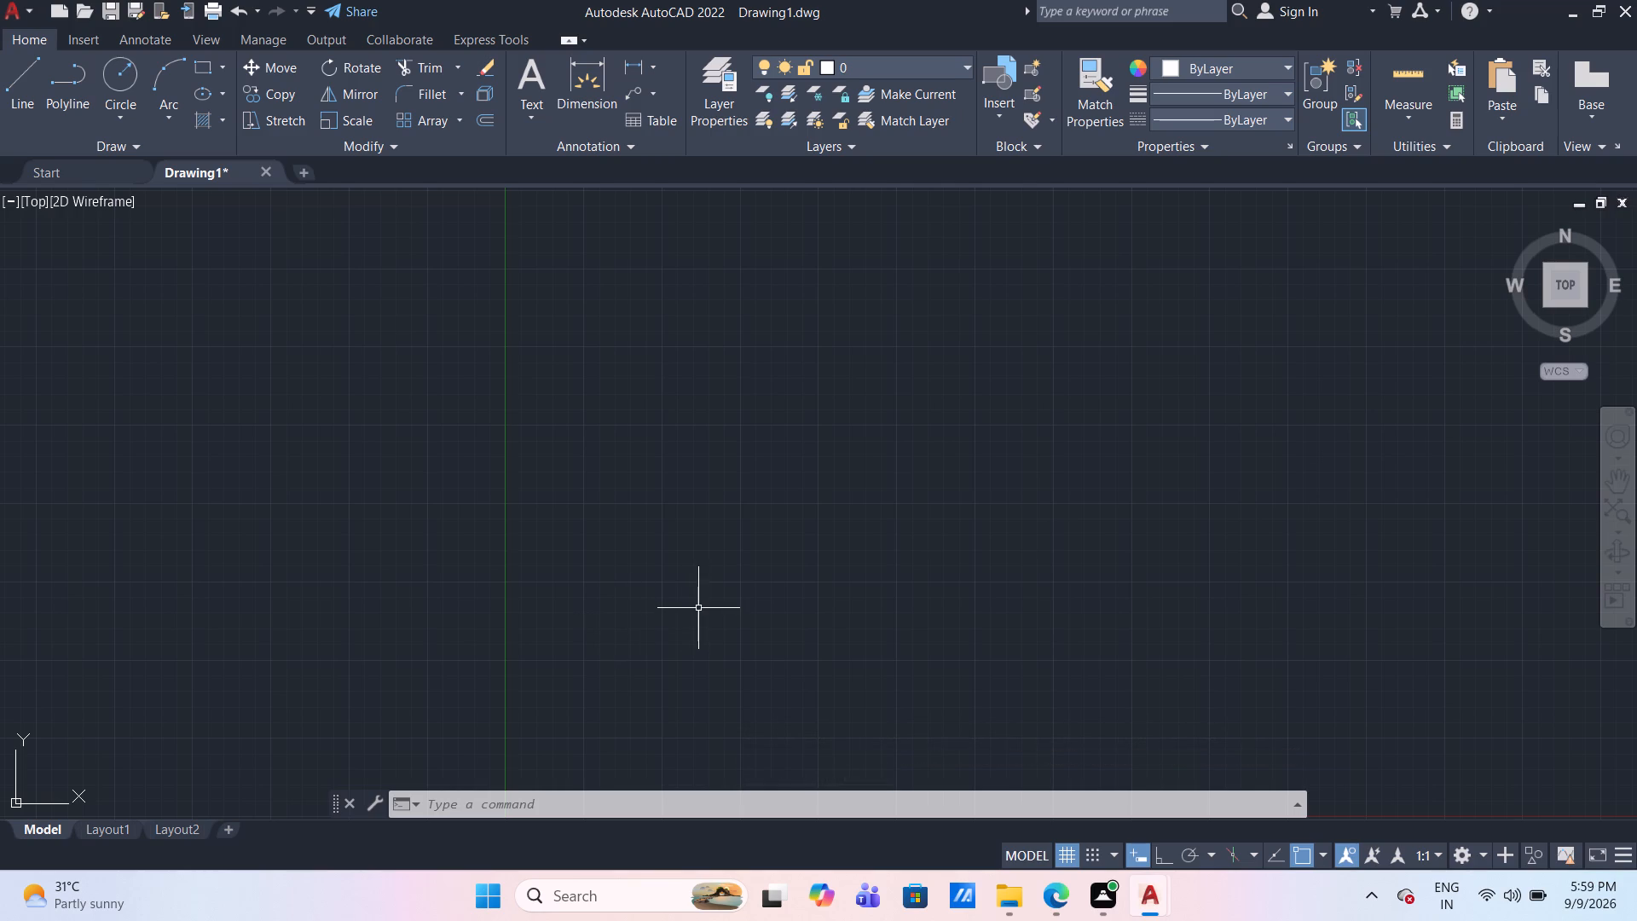
With Ortho on, draw a vertical line 300 mm long upward from a point just above the X axis near the origin.
{"action": "middle_click_drag", "start_coordinate": [694, 613], "coordinate": [471, 491]}
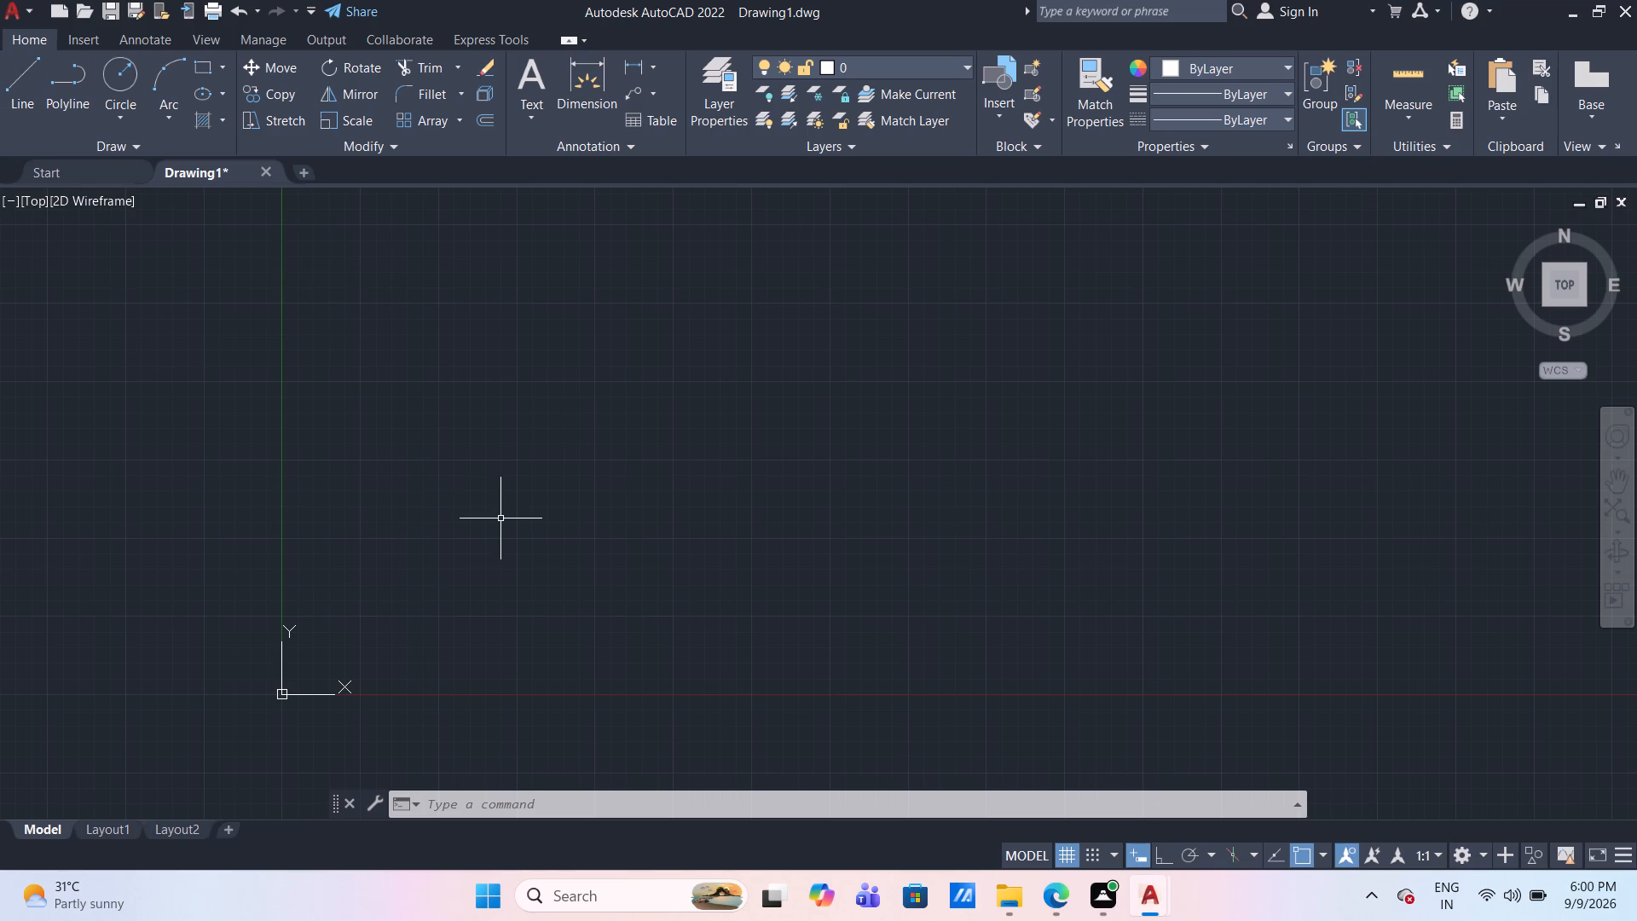
{"action": "key", "text": "l"}
{"action": "key", "text": "Return"}
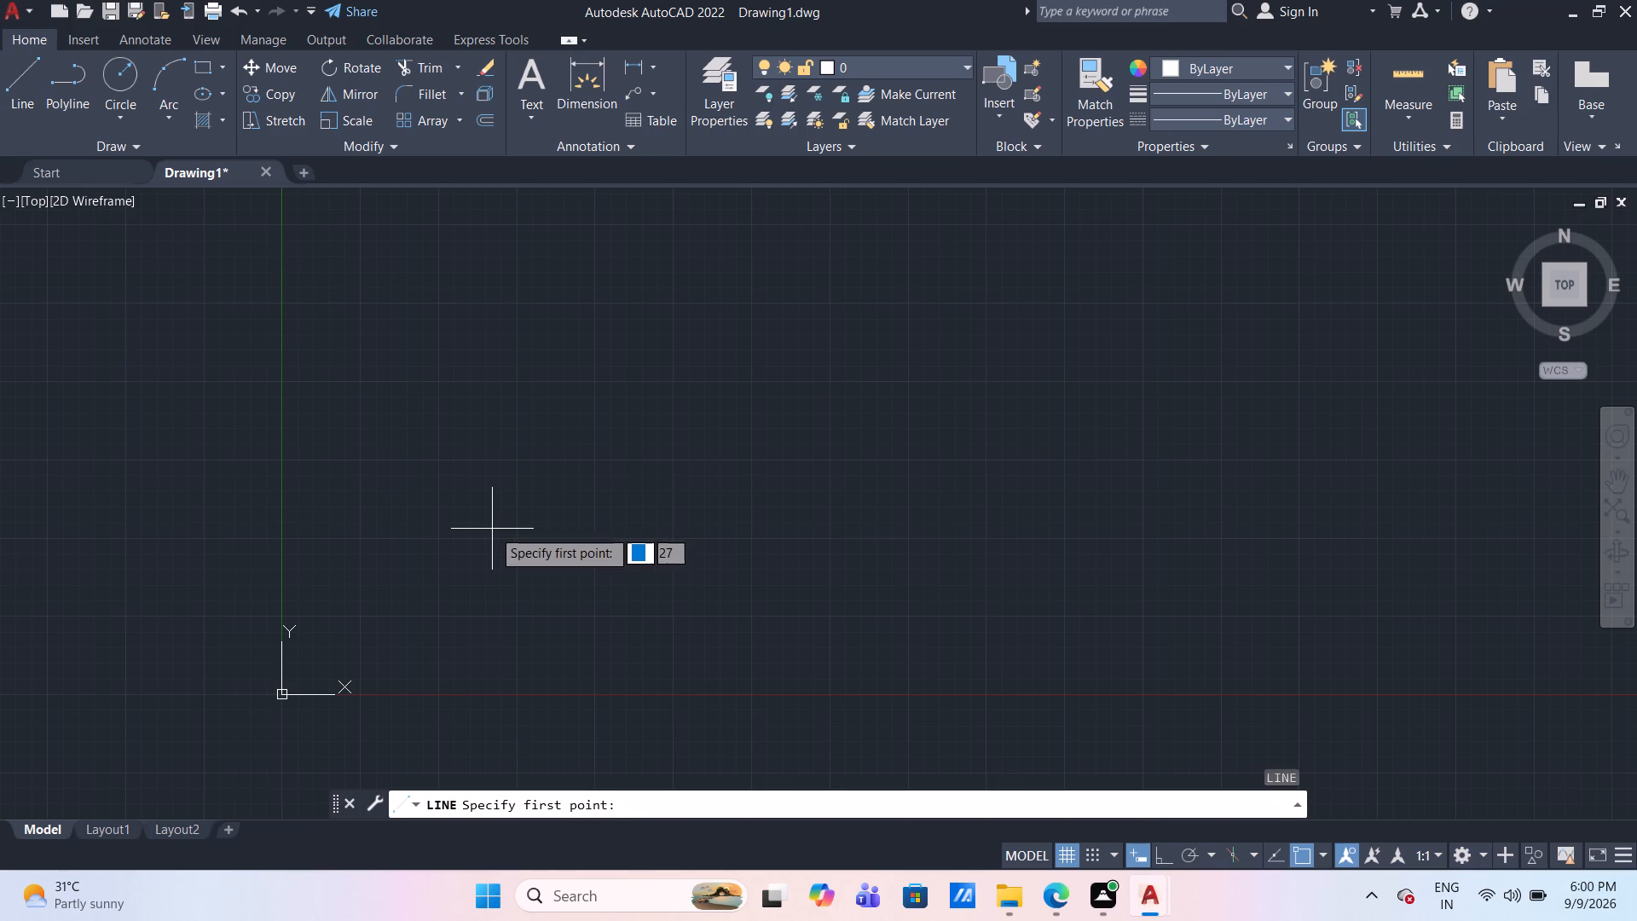
{"action": "left_click", "coordinate": [505, 611]}
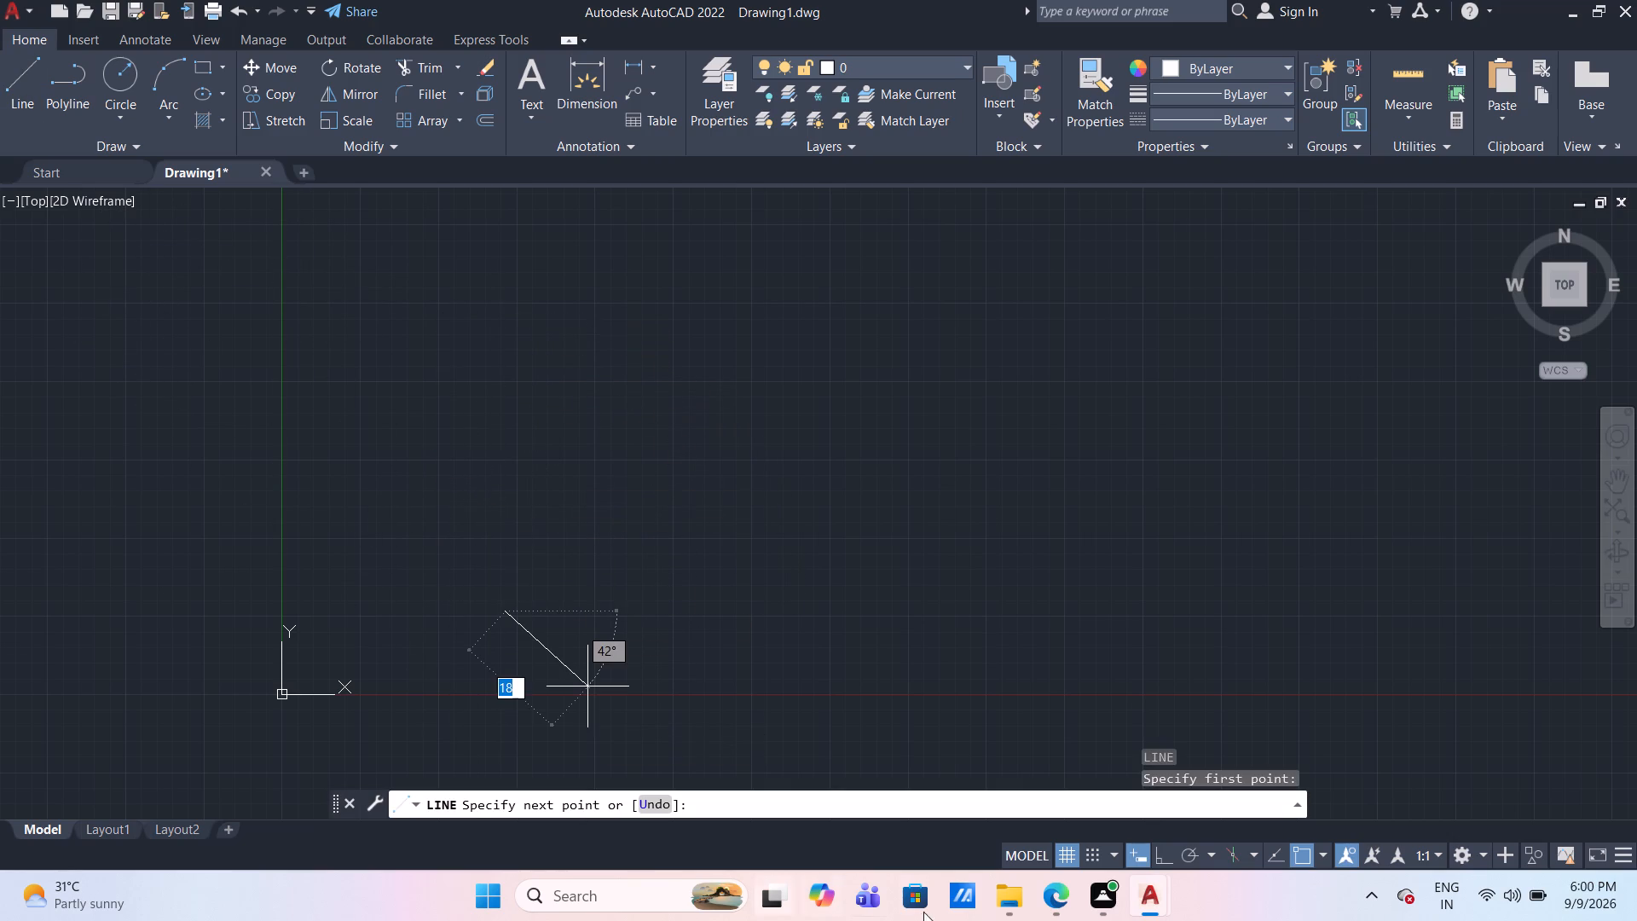
{"action": "left_click", "coordinate": [1160, 856]}
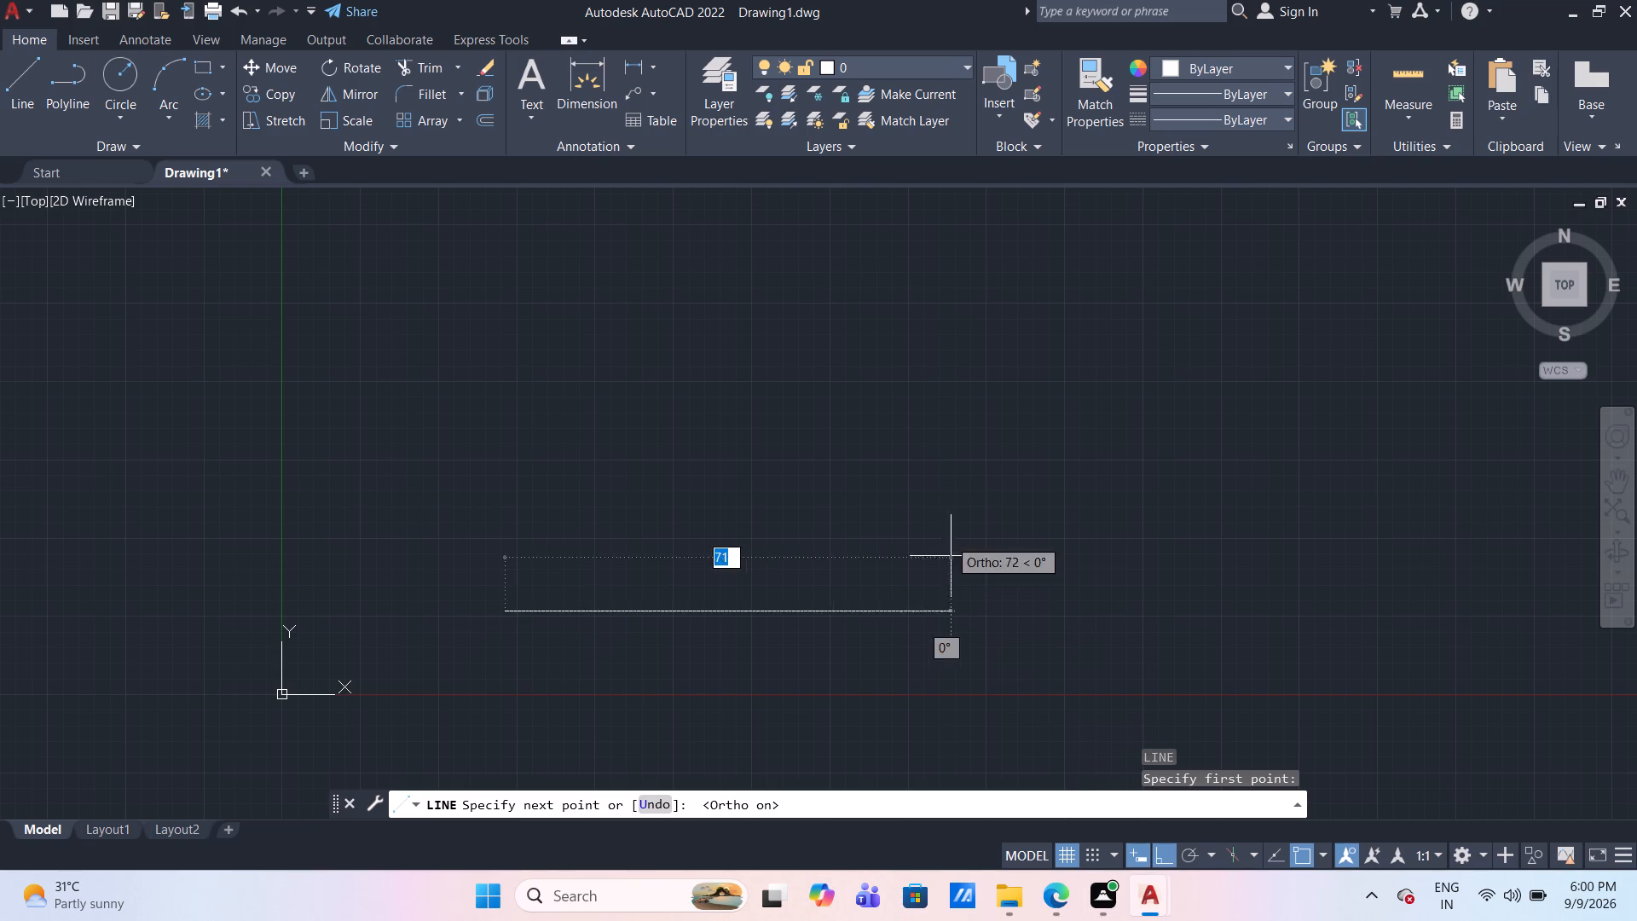
{"action": "middle_click_drag", "start_coordinate": [623, 312], "coordinate": [589, 444]}
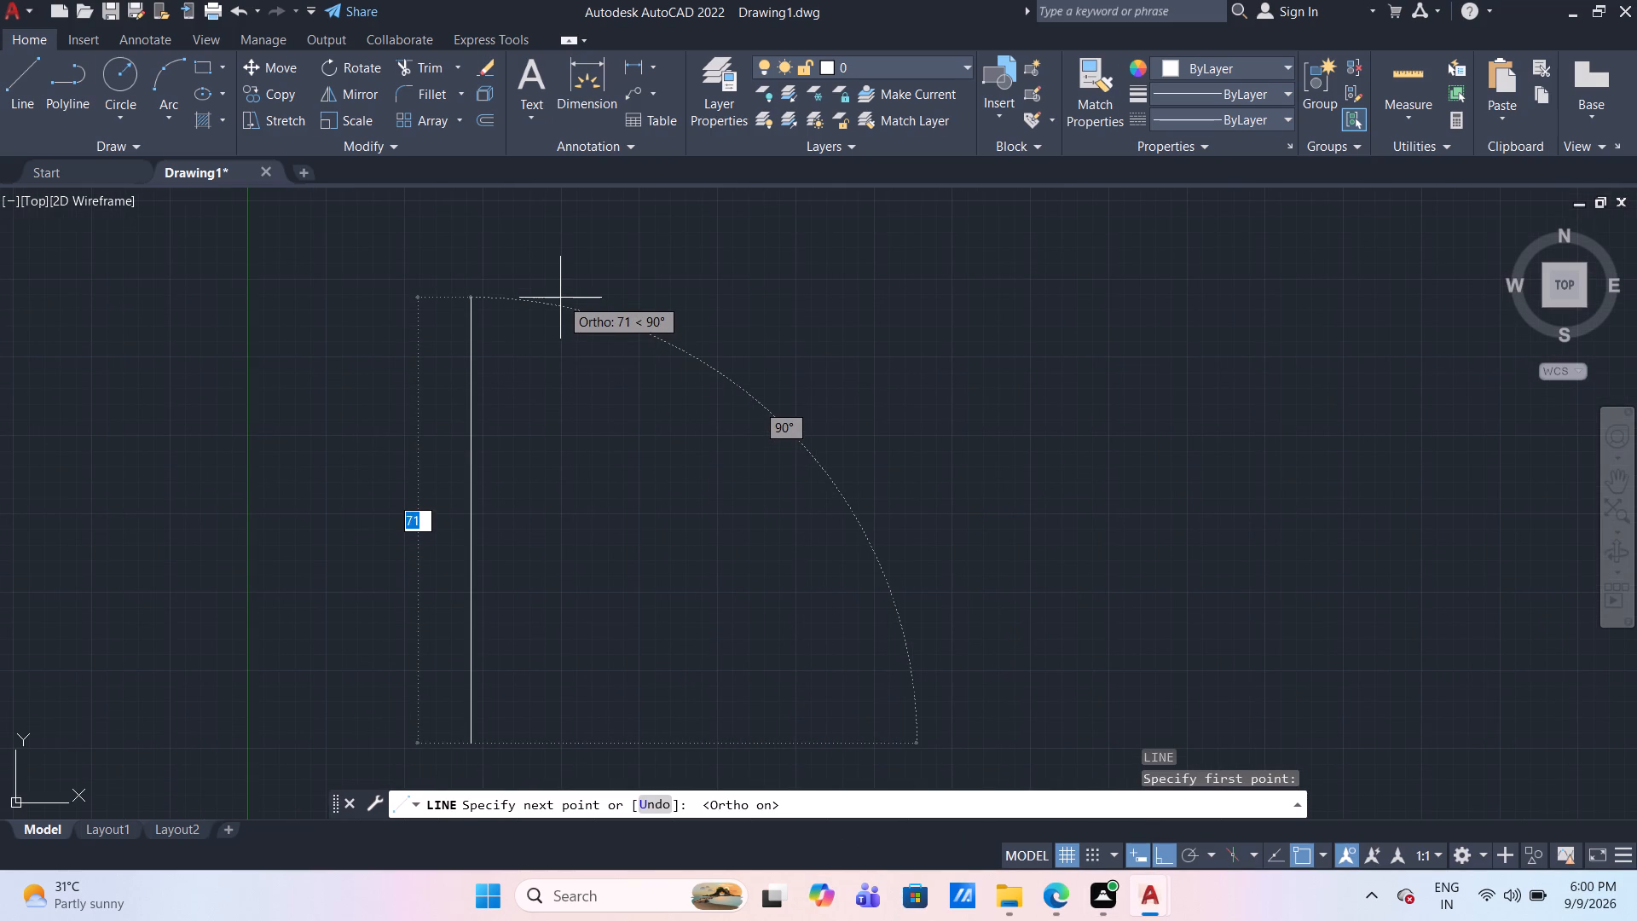
{"action": "scroll", "coordinate": [560, 298], "scroll_direction": "down", "scroll_amount": 2}
{"action": "middle_click_drag", "start_coordinate": [560, 285], "coordinate": [512, 455]}
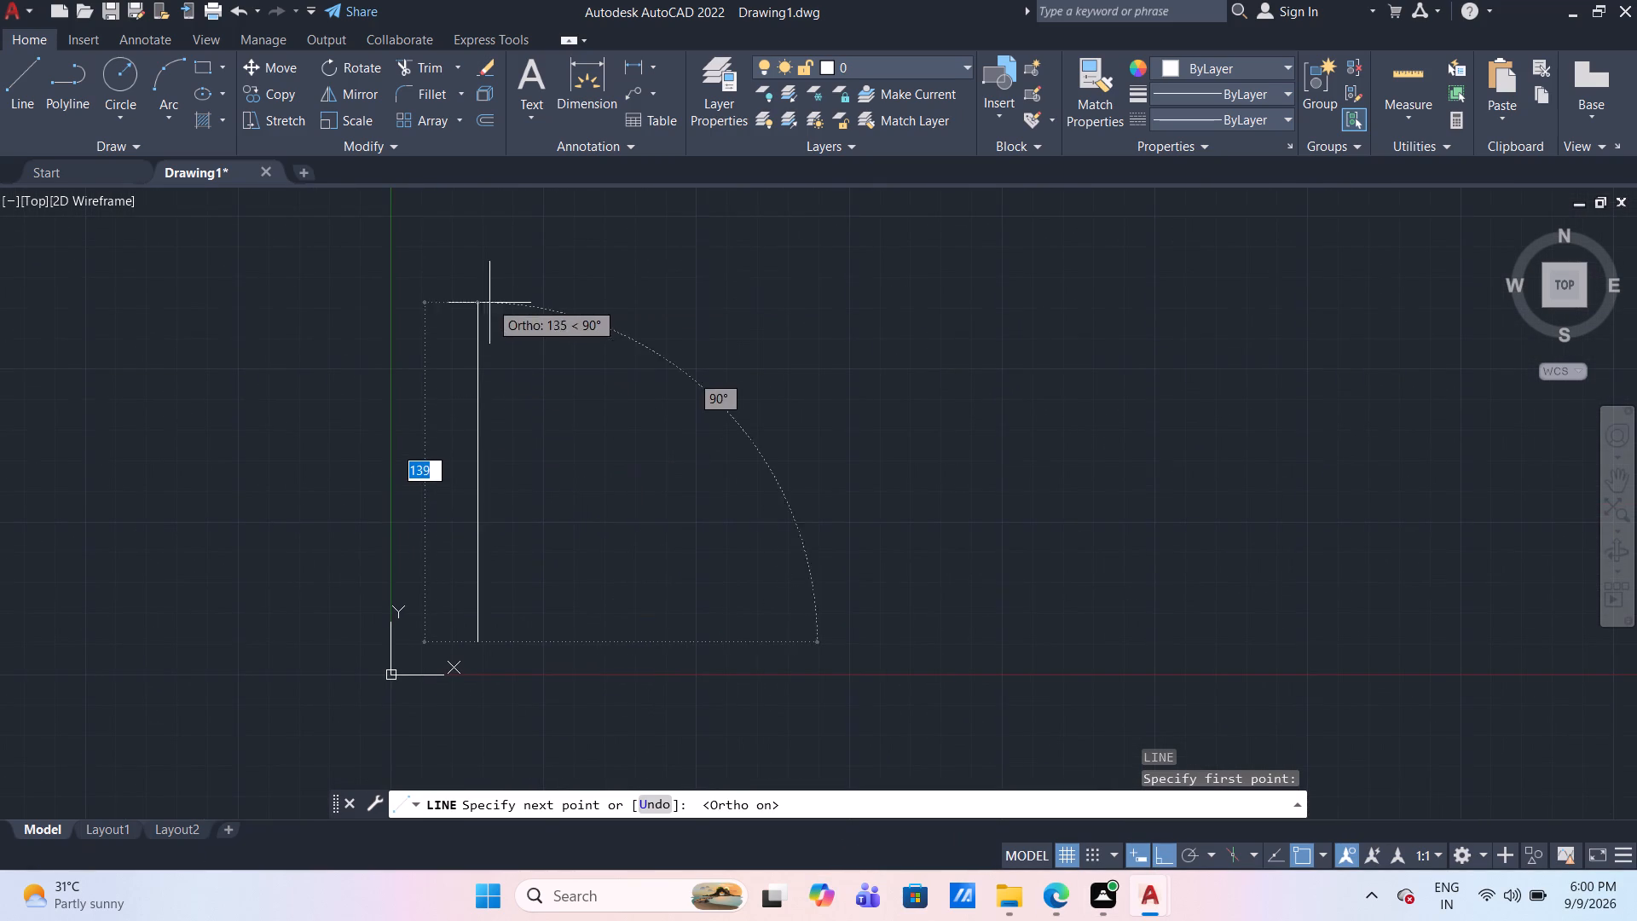
{"action": "middle_click_drag", "start_coordinate": [506, 241], "coordinate": [488, 304]}
{"action": "scroll", "coordinate": [498, 269], "scroll_direction": "down", "scroll_amount": 1}
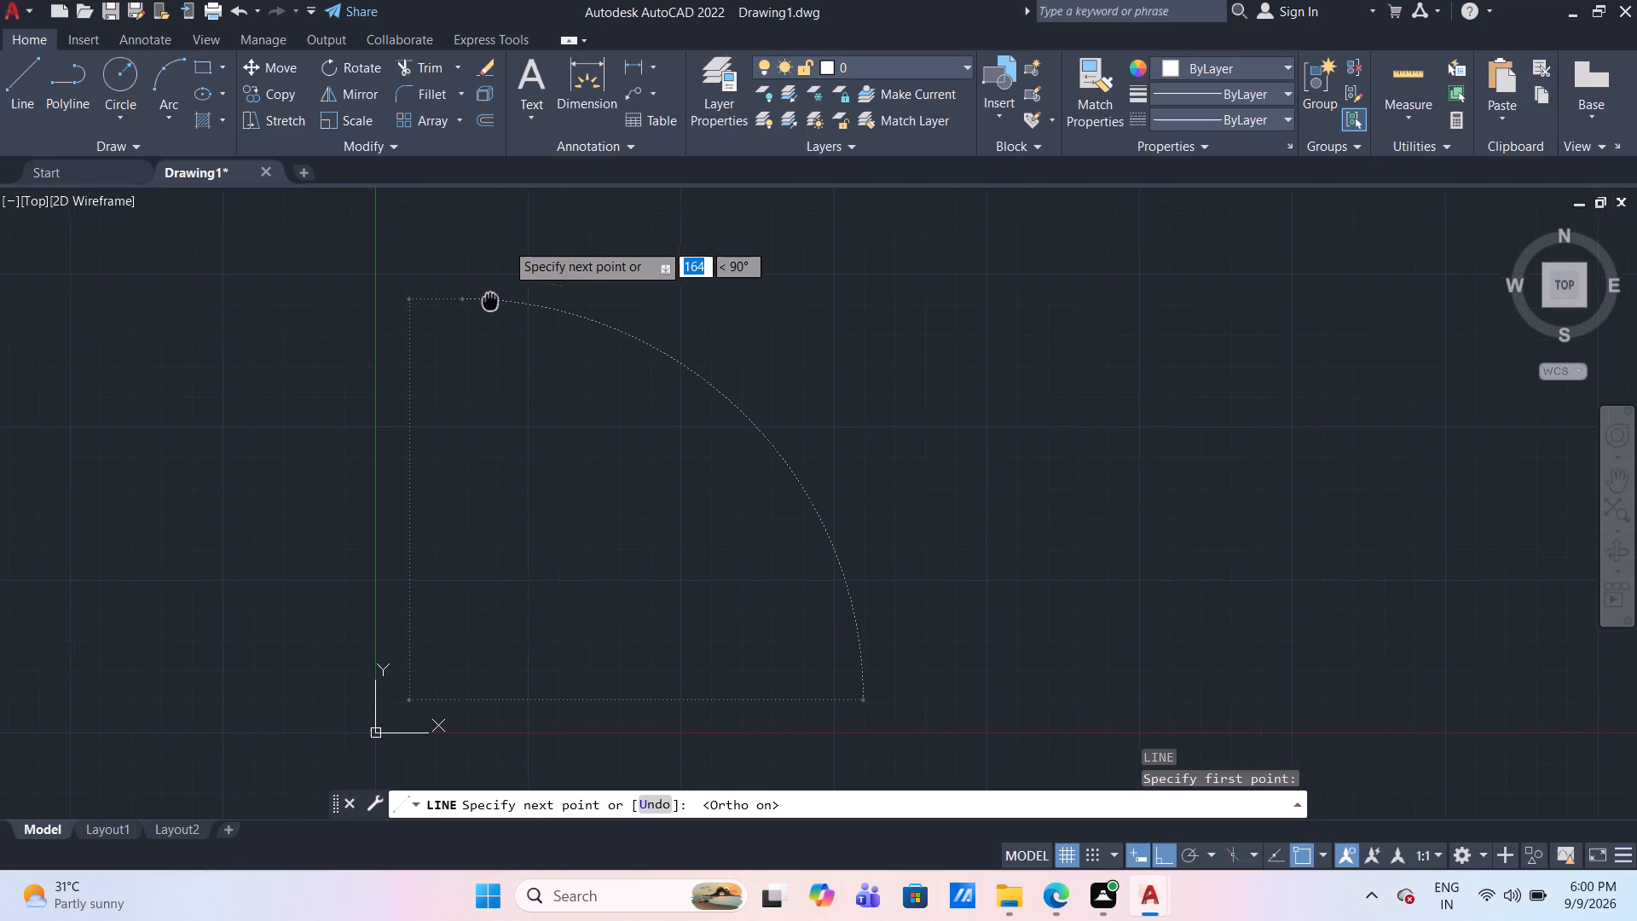
{"action": "middle_click_drag", "start_coordinate": [488, 304], "coordinate": [474, 362]}
{"action": "scroll", "coordinate": [474, 360], "scroll_direction": "down", "scroll_amount": 6}
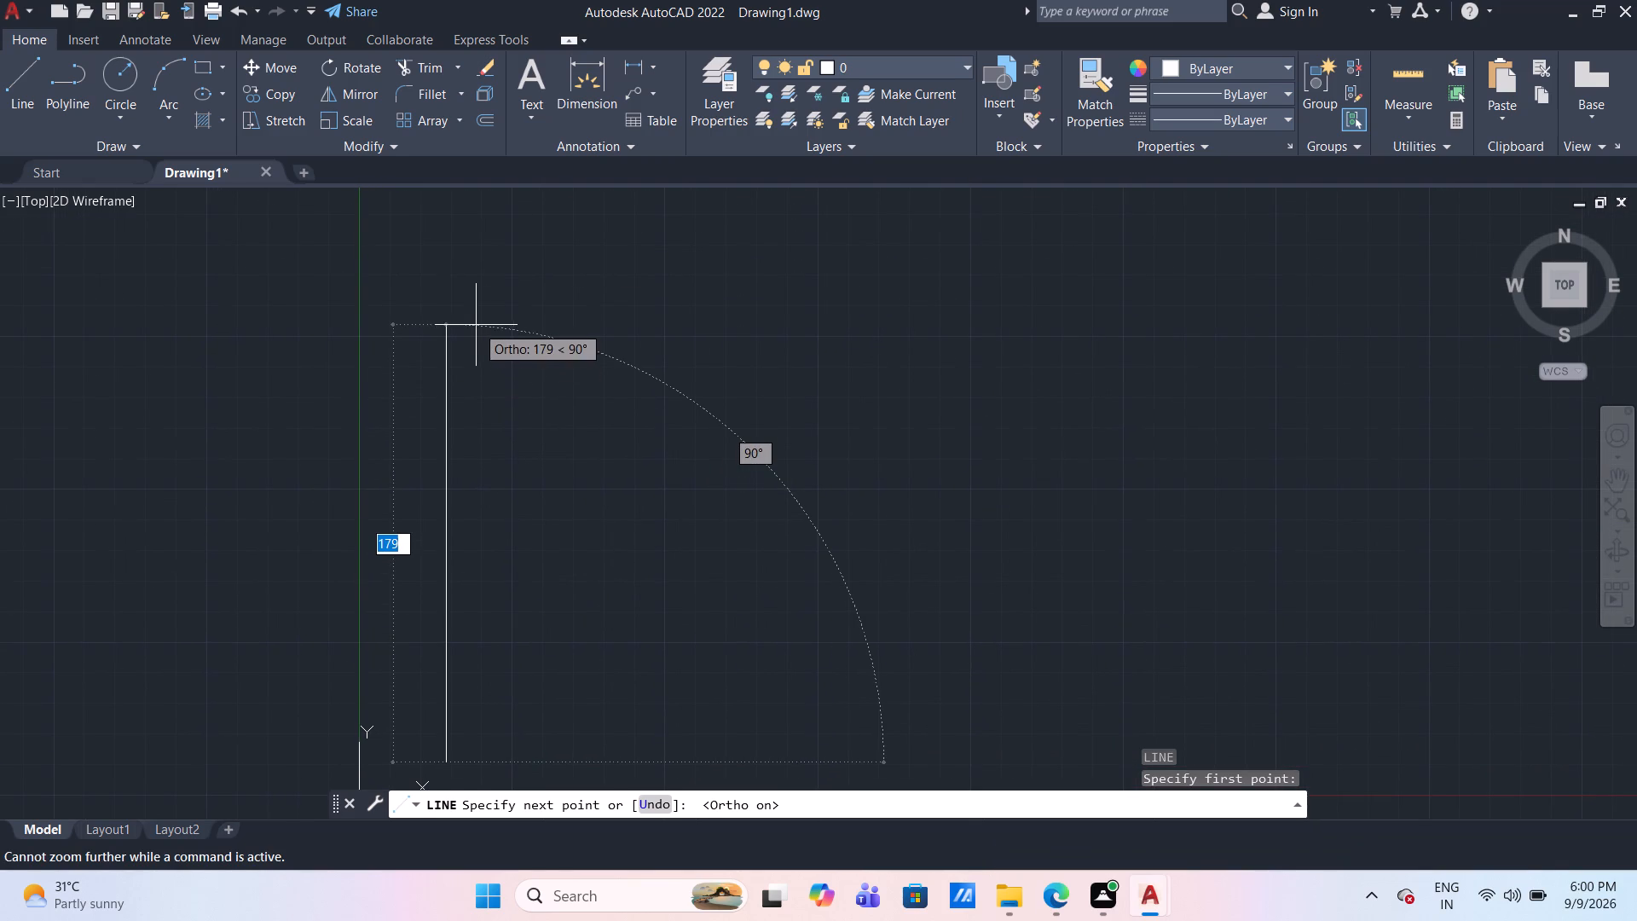
{"action": "scroll", "coordinate": [479, 327], "scroll_direction": "down", "scroll_amount": 1}
{"action": "scroll", "coordinate": [517, 402], "scroll_direction": "down", "scroll_amount": 3}
{"action": "middle_click_drag", "start_coordinate": [506, 472], "coordinate": [496, 306]}
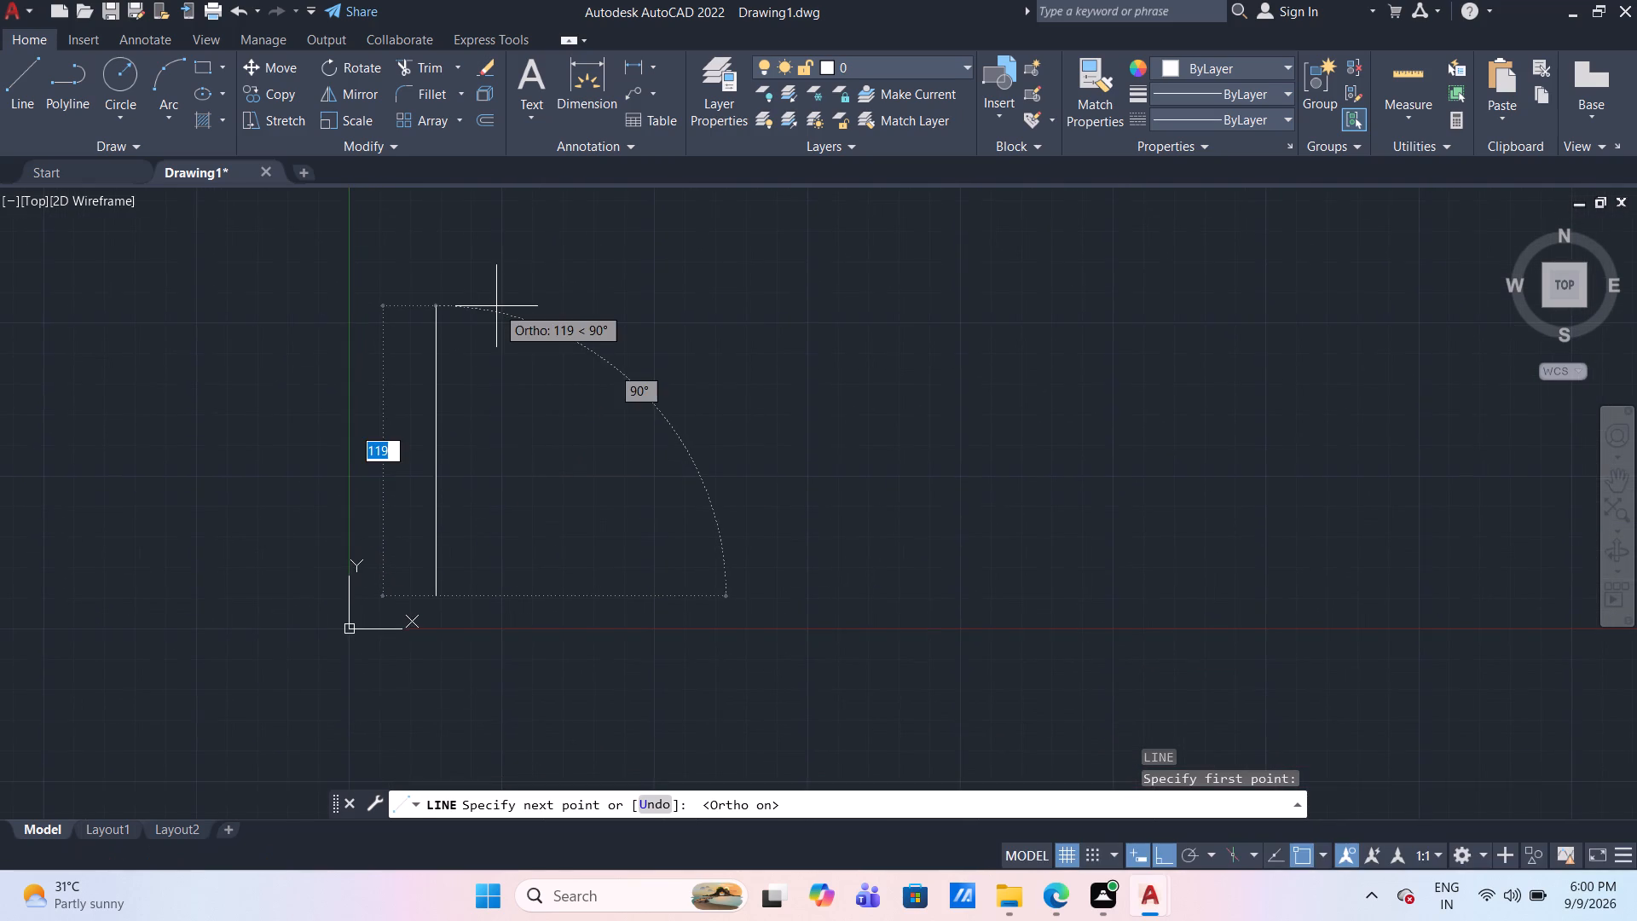
{"action": "scroll", "coordinate": [496, 306], "scroll_direction": "up", "scroll_amount": 4}
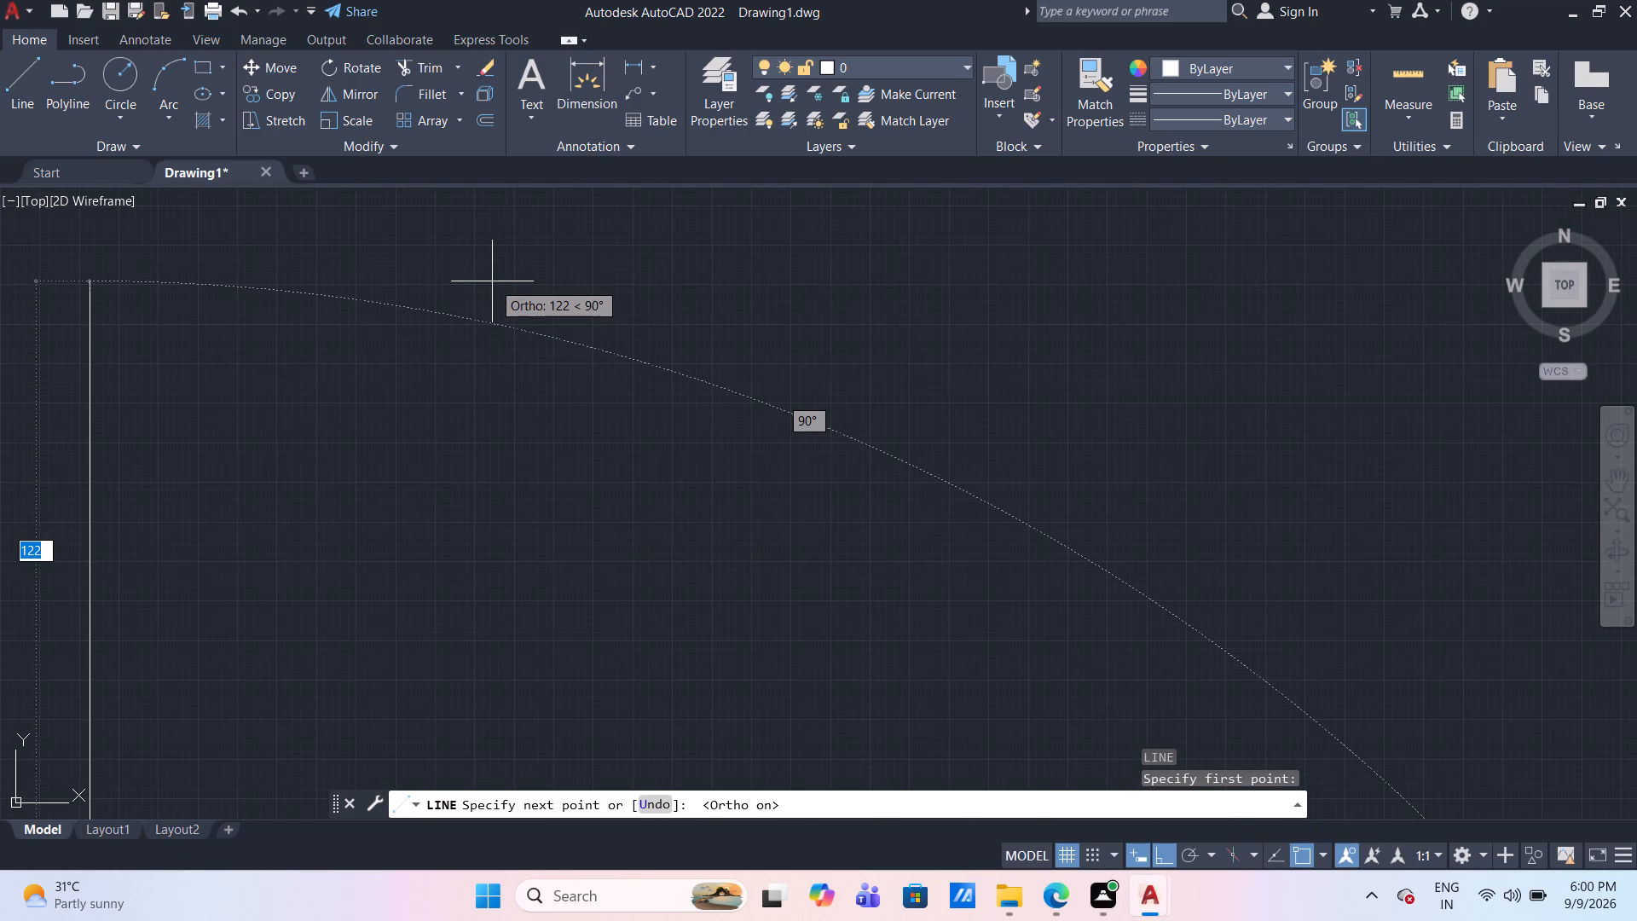
{"action": "scroll", "coordinate": [470, 280], "scroll_direction": "up", "scroll_amount": 2}
{"action": "scroll", "coordinate": [470, 280], "scroll_direction": "down", "scroll_amount": 3}
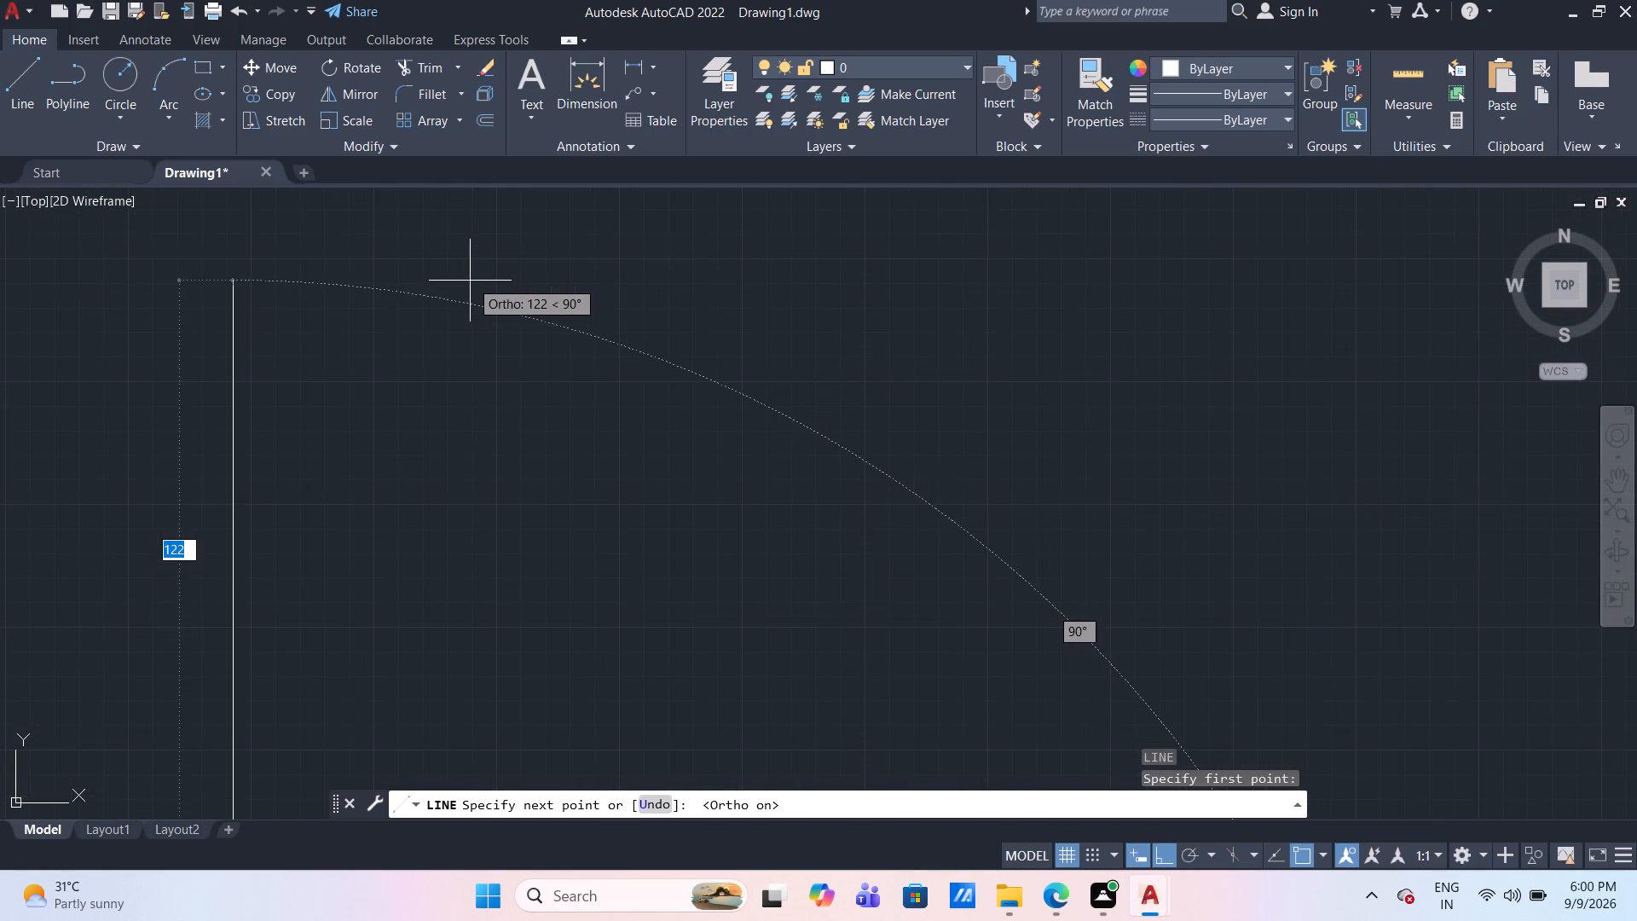
{"action": "scroll", "coordinate": [470, 281], "scroll_direction": "down", "scroll_amount": 3}
{"action": "middle_click_drag", "start_coordinate": [385, 259], "coordinate": [394, 441]}
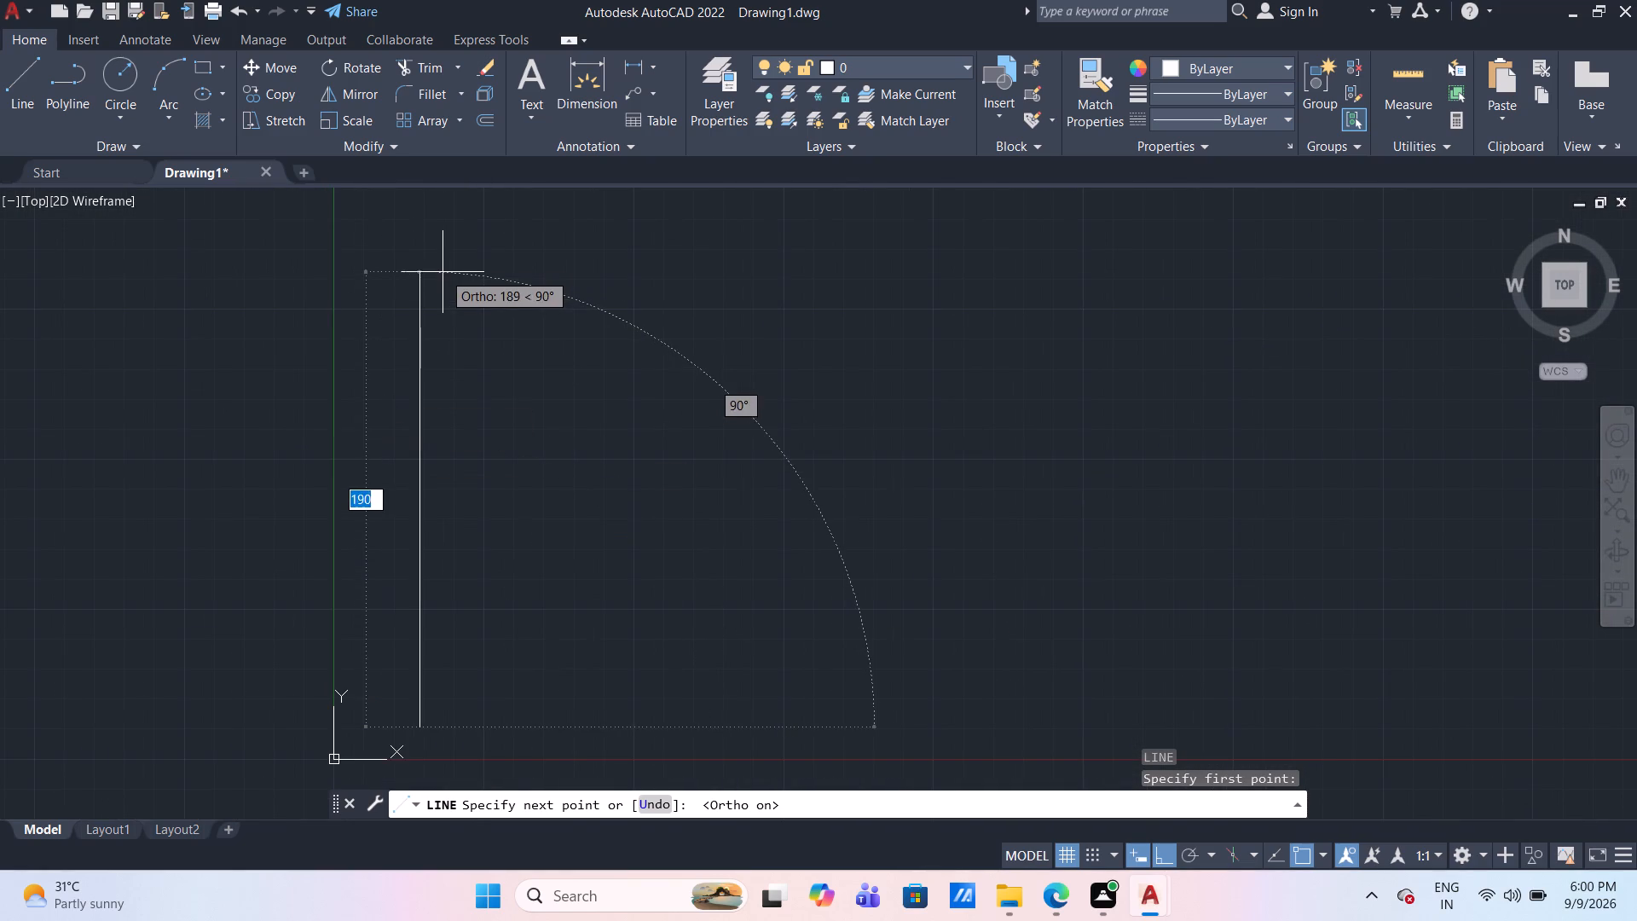
{"action": "middle_click_drag", "start_coordinate": [443, 272], "coordinate": [430, 445]}
{"action": "scroll", "coordinate": [430, 432], "scroll_direction": "down", "scroll_amount": 2}
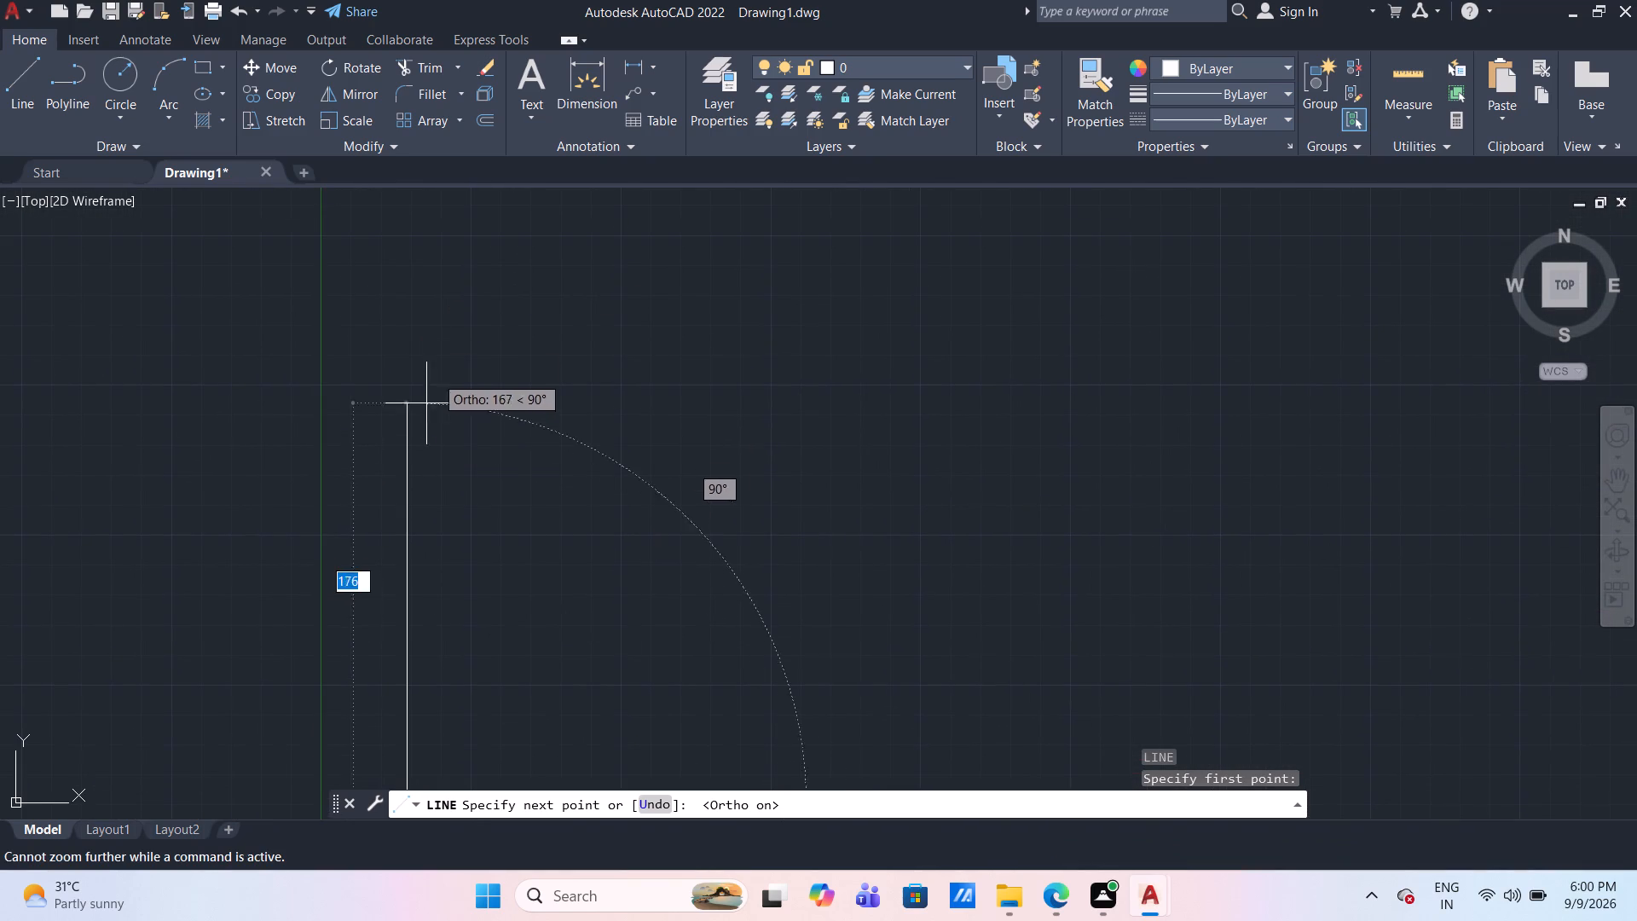
{"action": "scroll", "coordinate": [428, 307], "scroll_direction": "down", "scroll_amount": 4}
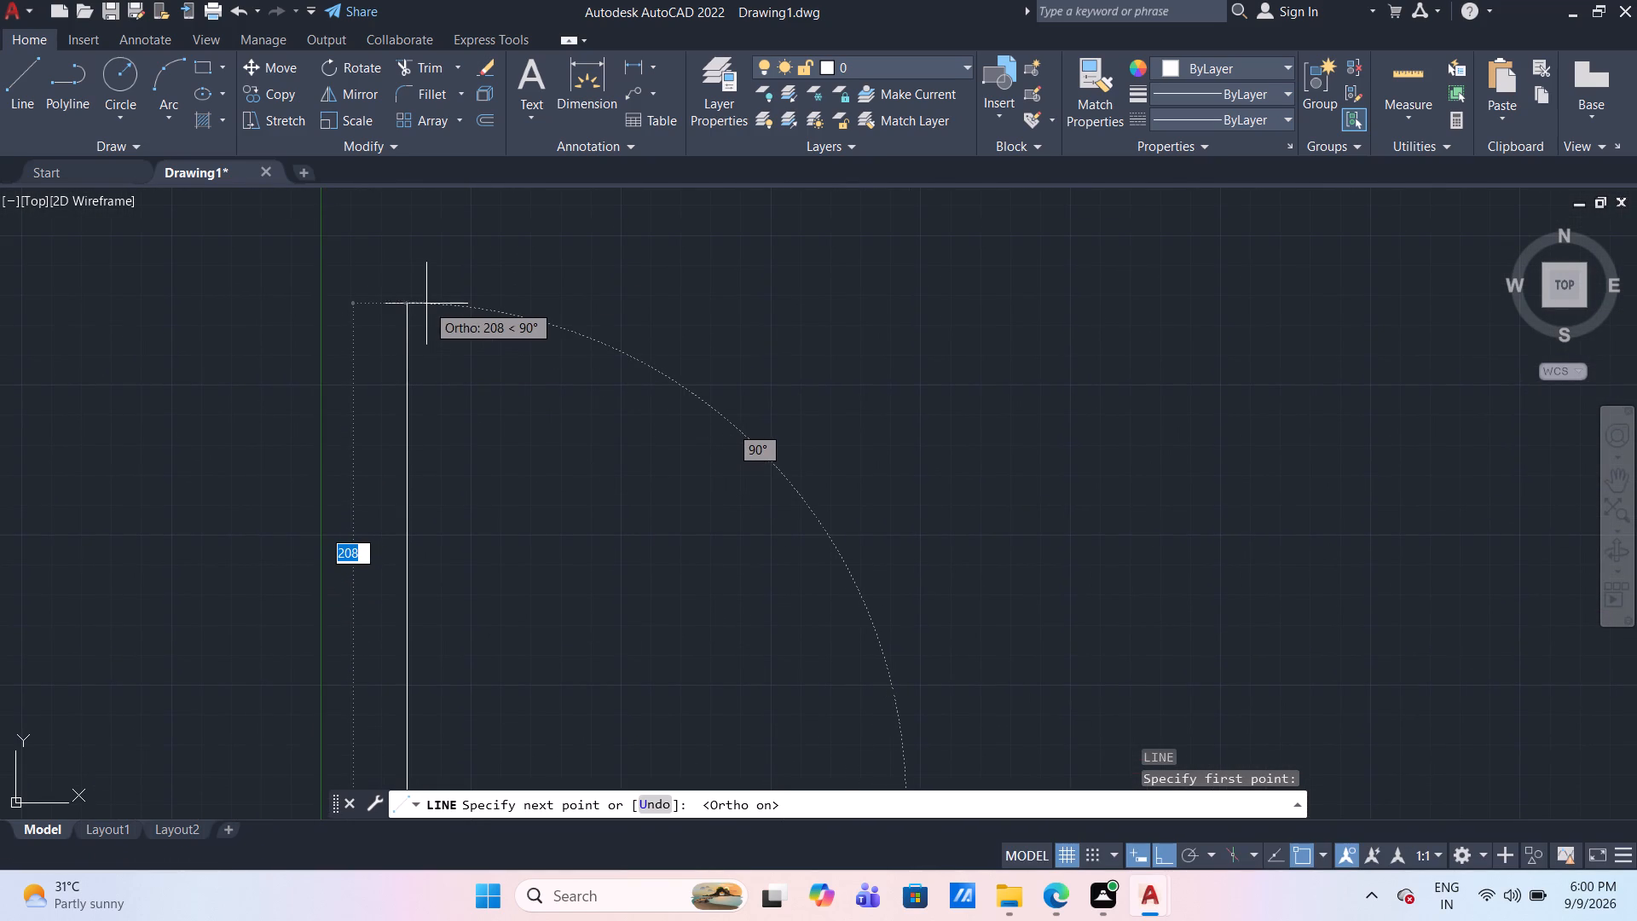
{"action": "key", "text": "3"}
{"action": "type", "text": "00"}
{"action": "key", "text": "Return"}
{"action": "scroll", "coordinate": [460, 345], "scroll_direction": "down", "scroll_amount": 2}
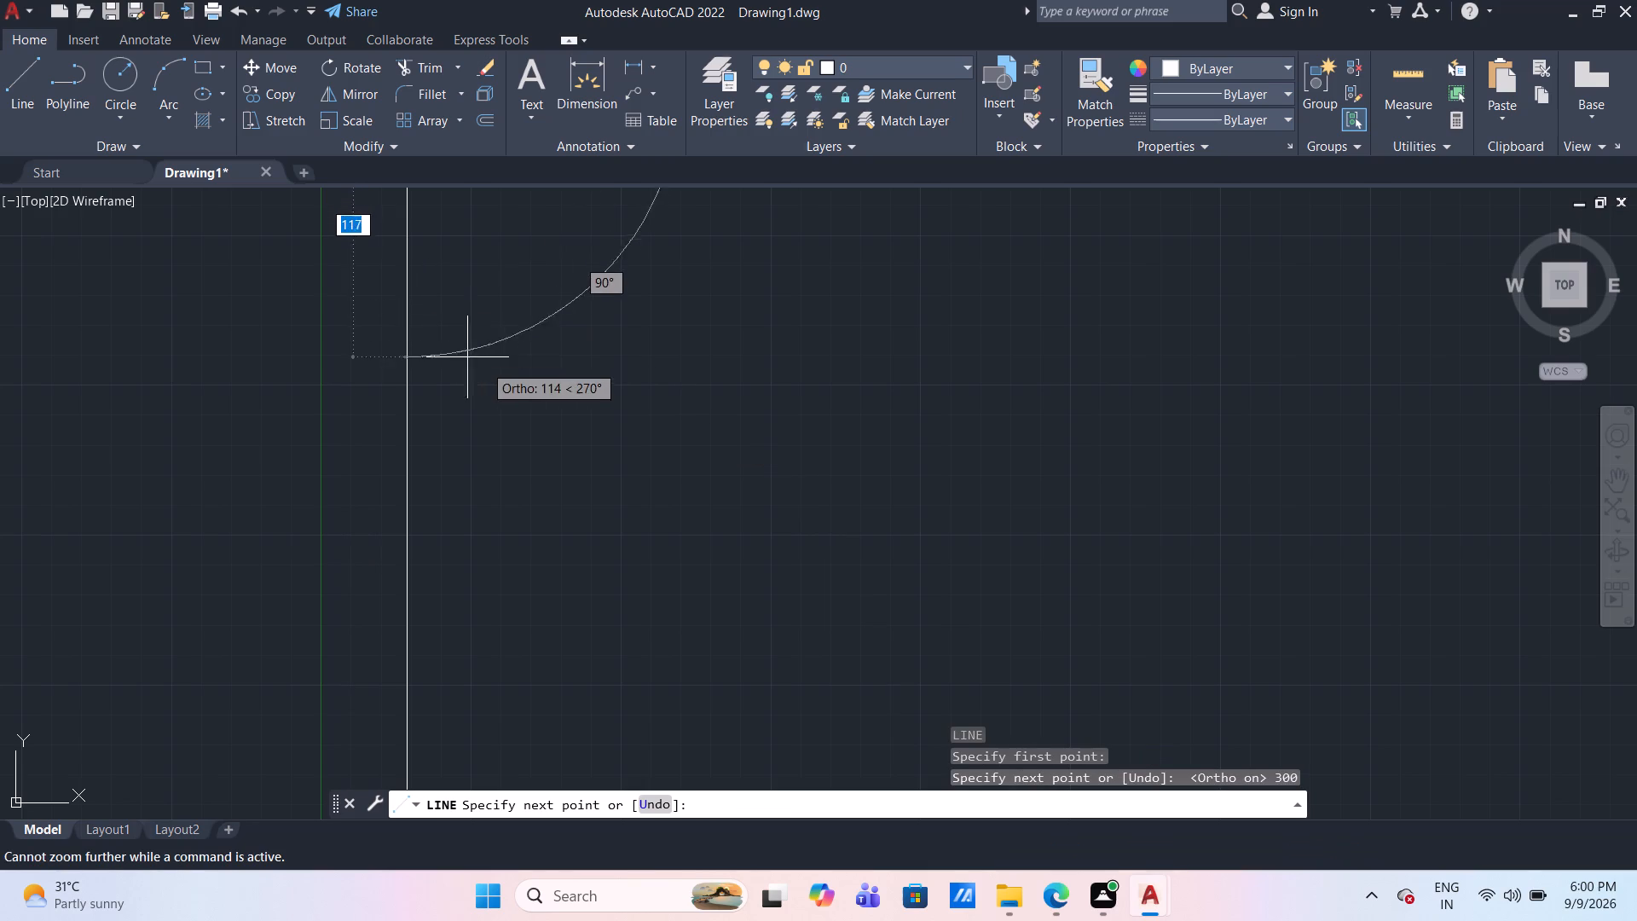
From the vertical line's top end, draw a 200 mm horizontal line to the right and a 5 mm line upward.
{"action": "scroll", "coordinate": [495, 383], "scroll_direction": "down", "scroll_amount": 4}
{"action": "scroll", "coordinate": [587, 429], "scroll_direction": "down", "scroll_amount": 6}
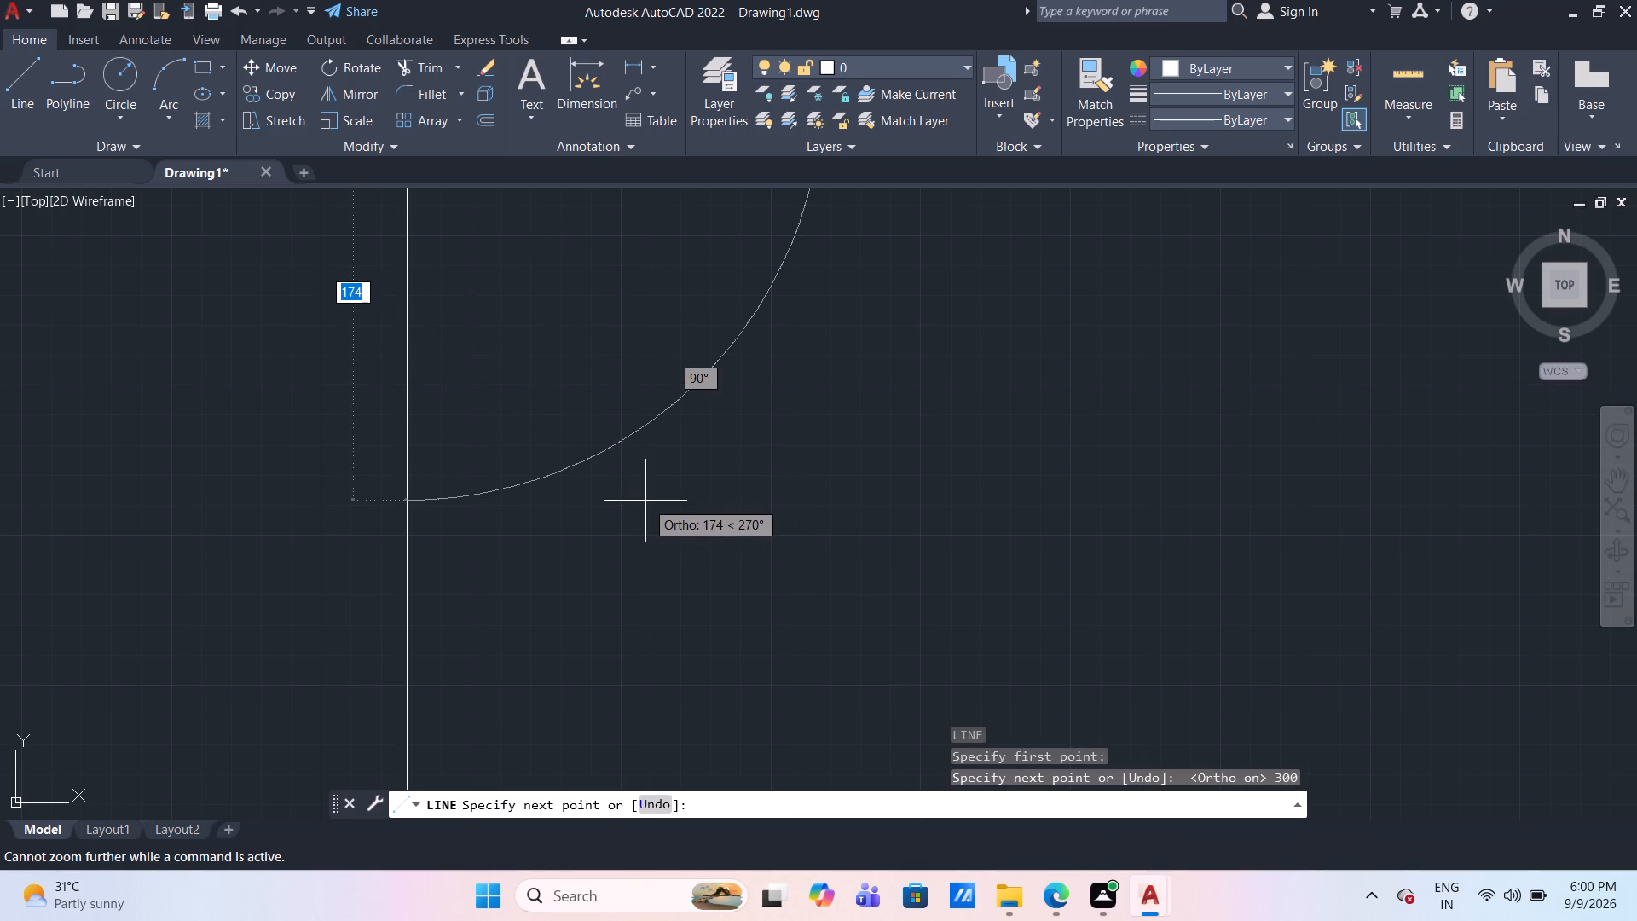
{"action": "key", "text": "Return"}
{"action": "scroll", "coordinate": [555, 441], "scroll_direction": "down", "scroll_amount": 2}
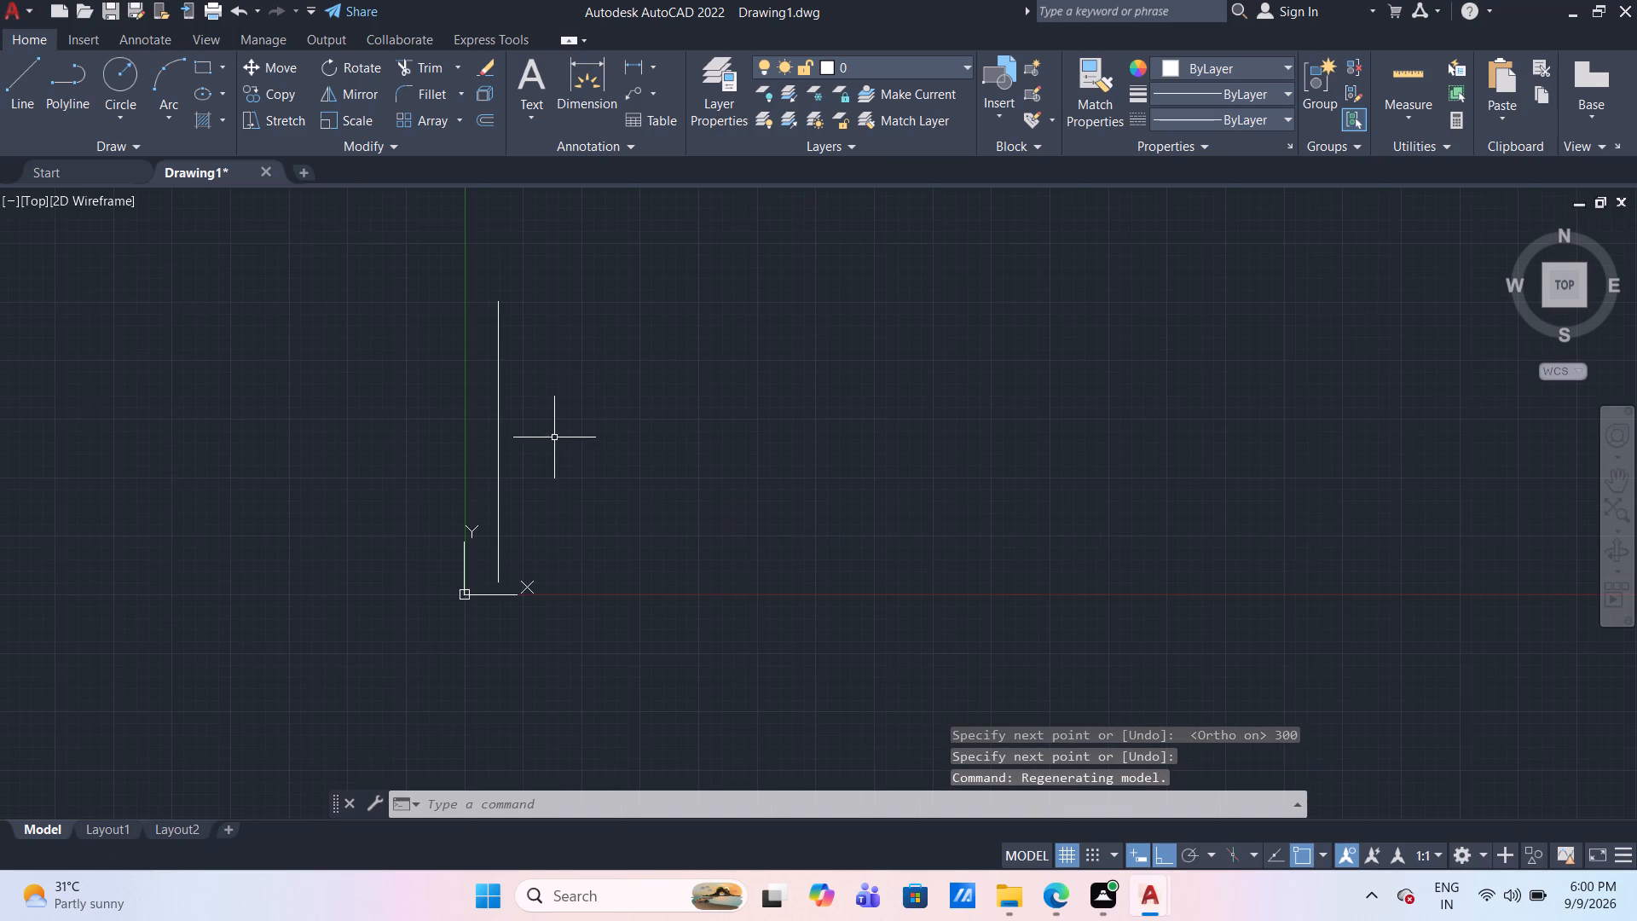
{"action": "scroll", "coordinate": [560, 458], "scroll_direction": "up", "scroll_amount": 1}
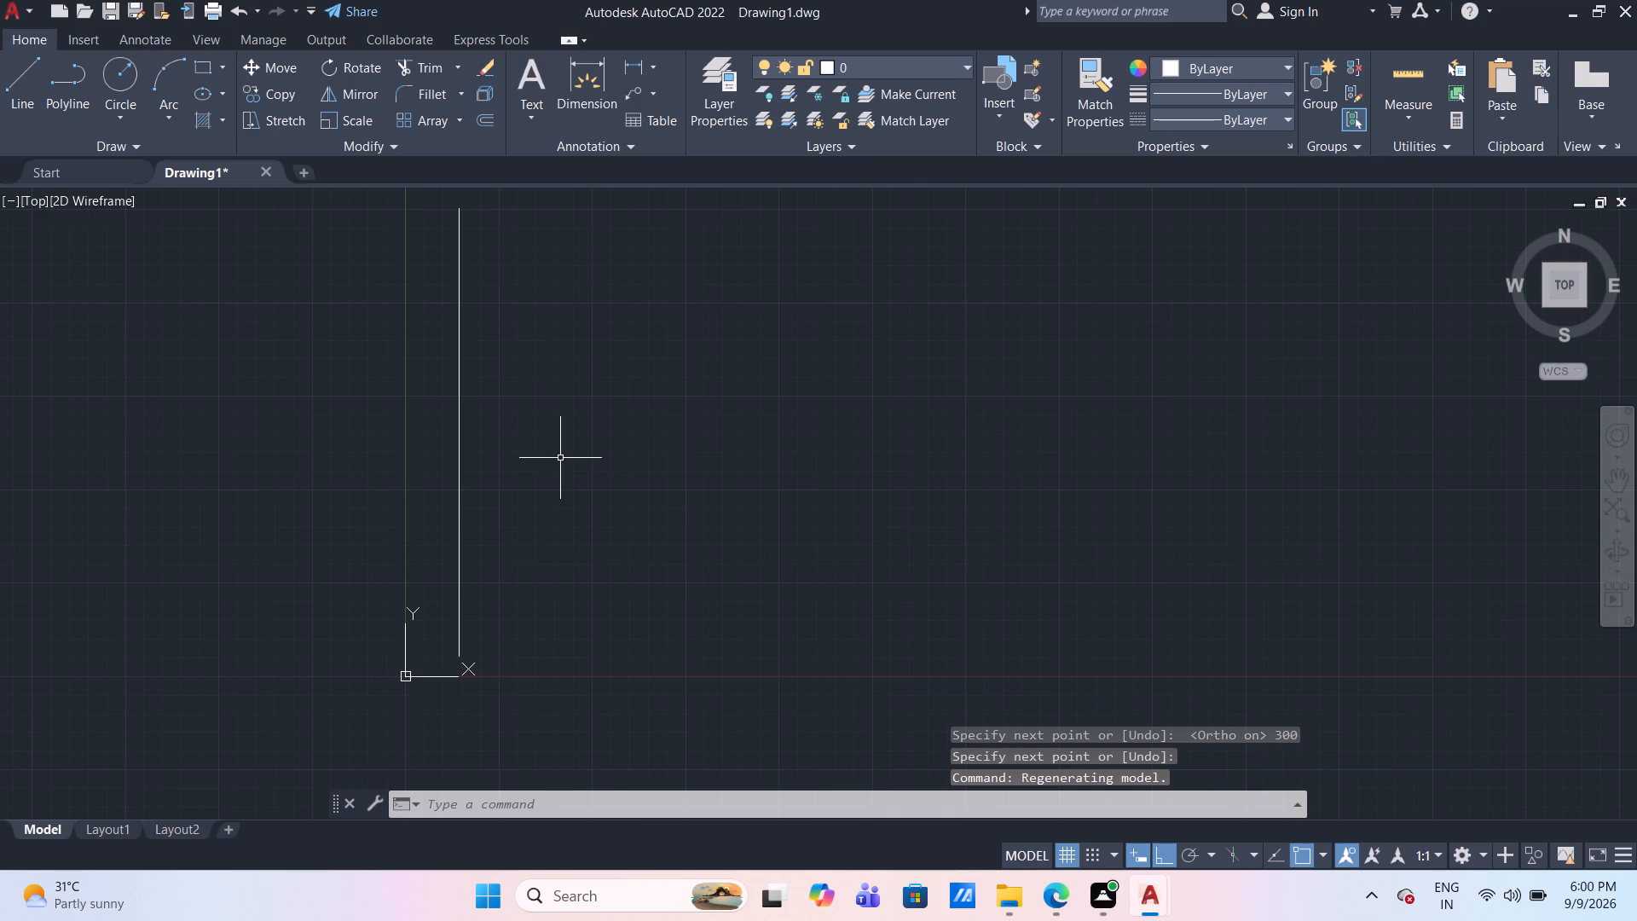
{"action": "middle_click_drag", "start_coordinate": [560, 458], "coordinate": [535, 524]}
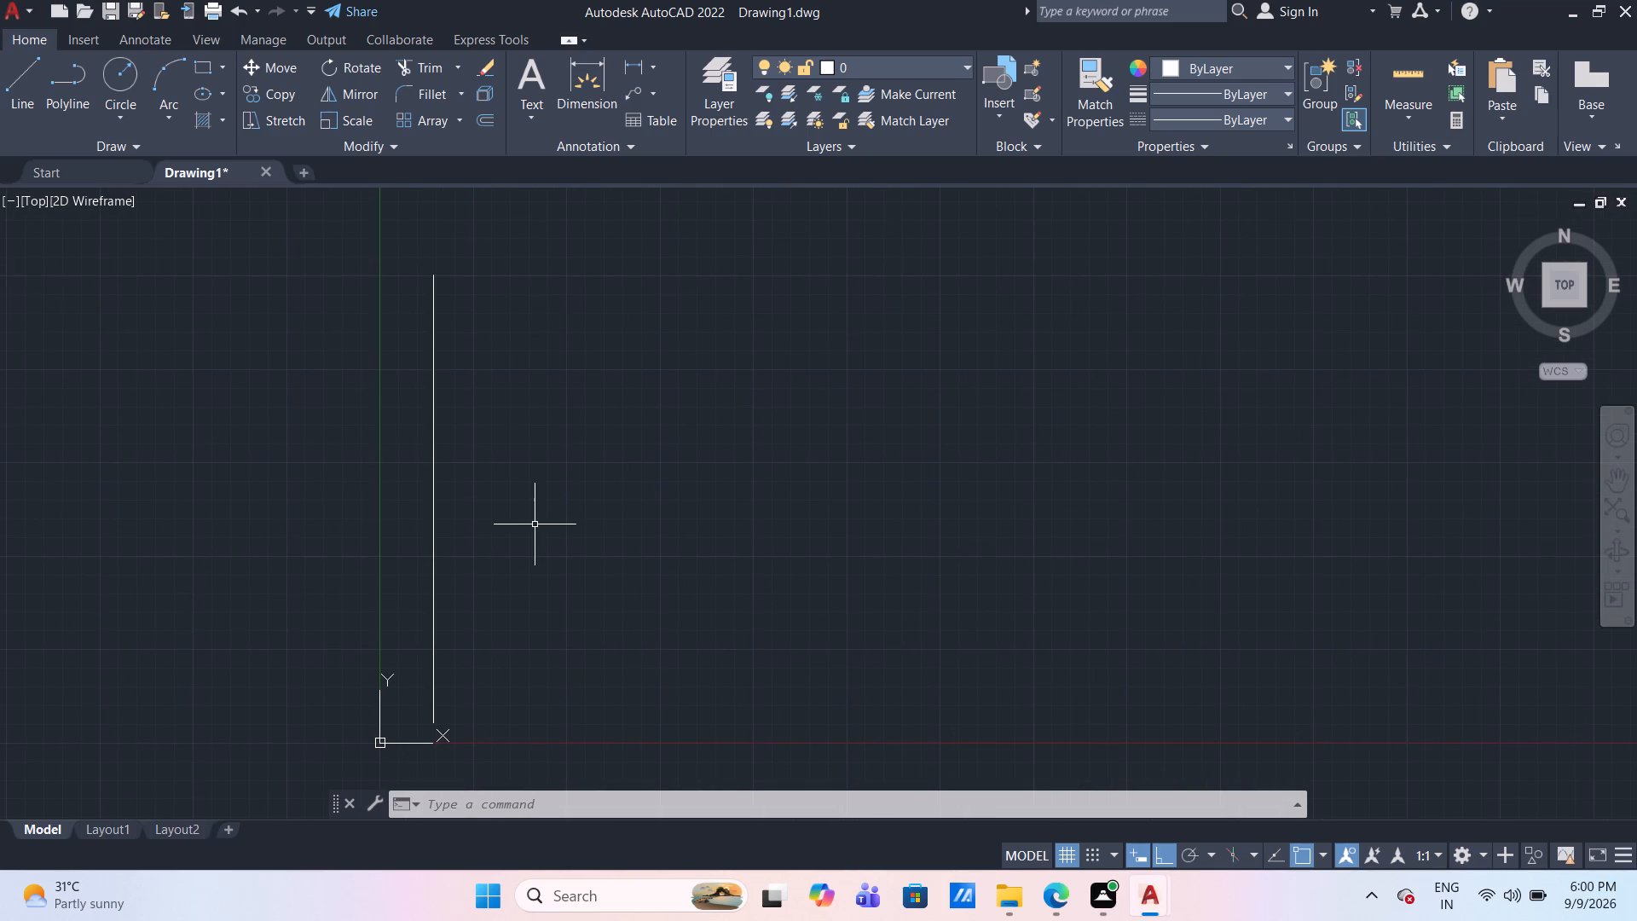
{"action": "left_click", "coordinate": [15, 83]}
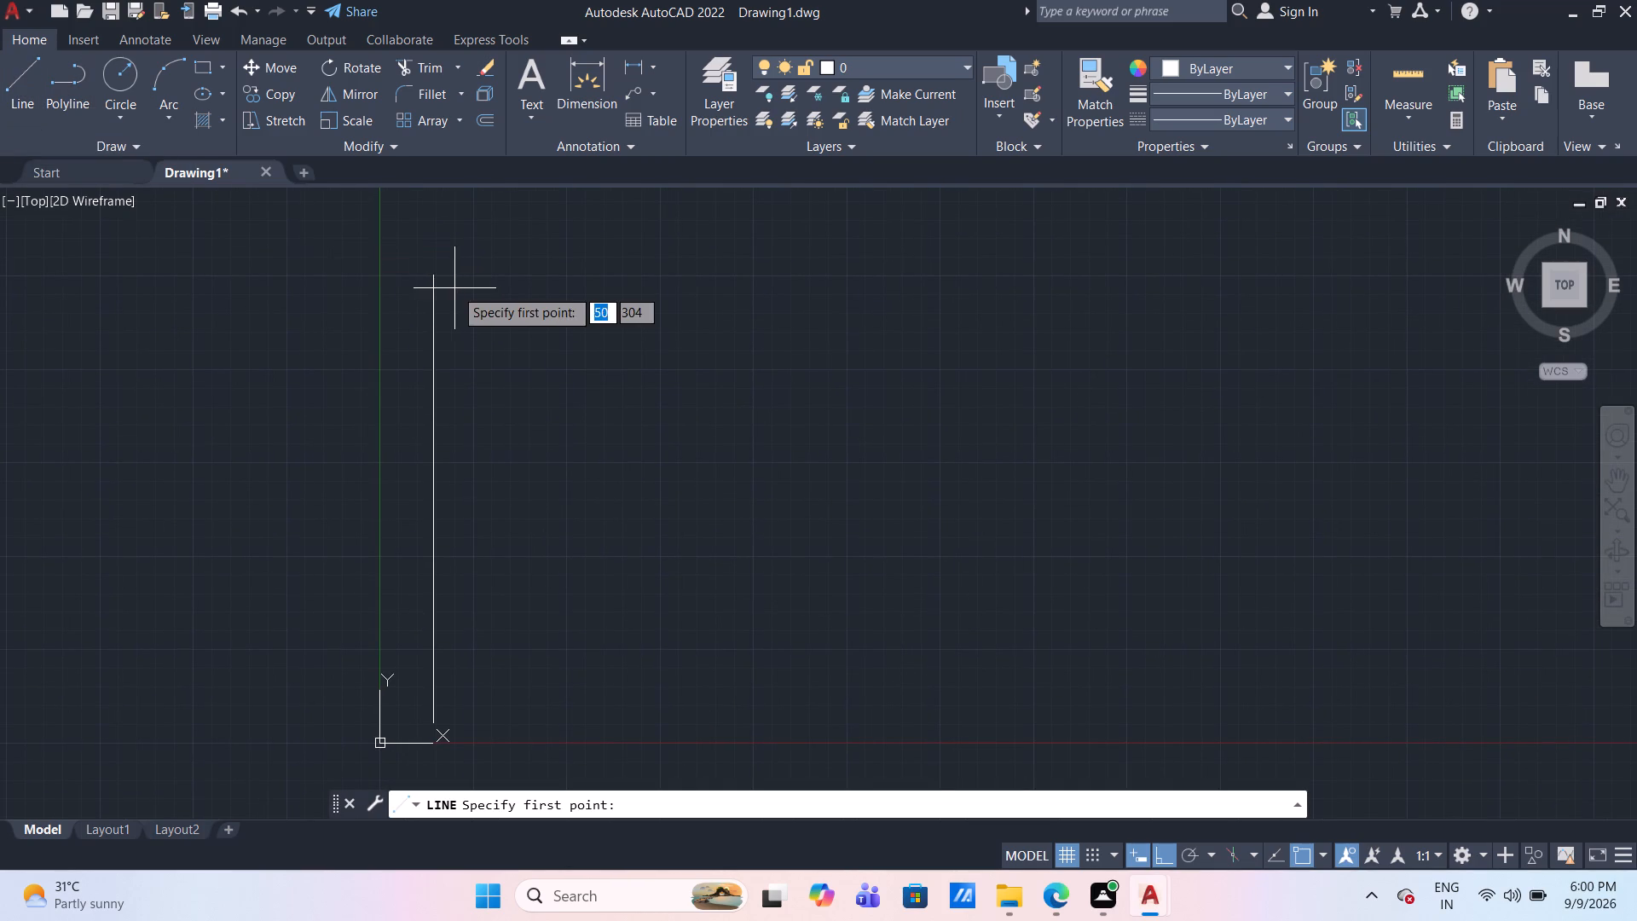
{"action": "left_click", "coordinate": [435, 274]}
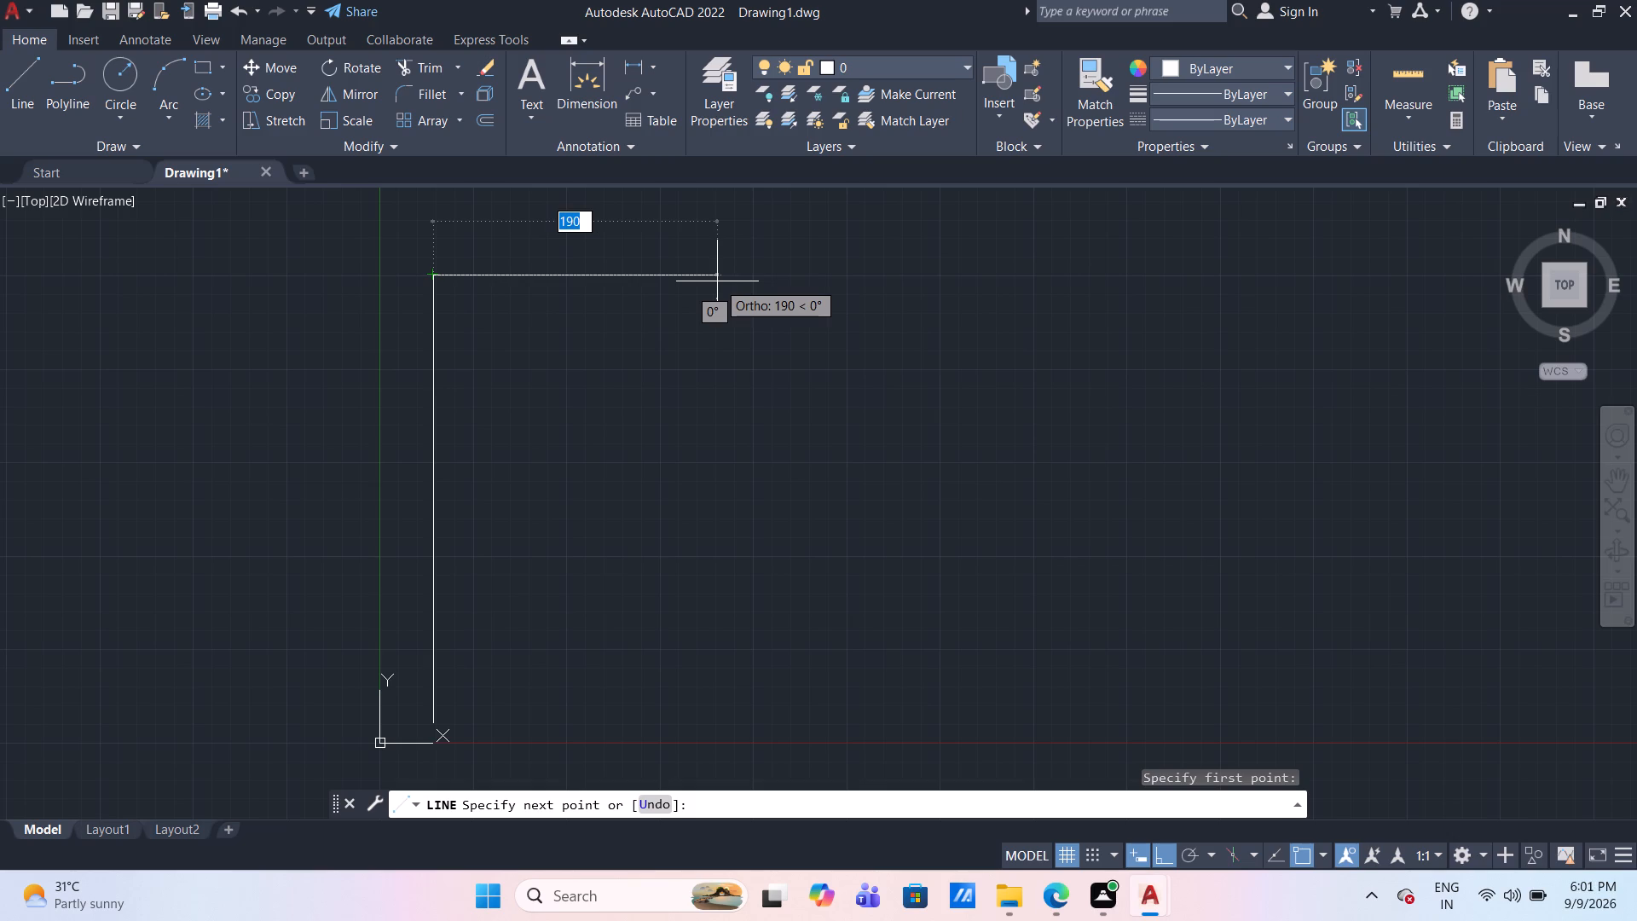
{"action": "type", "text": "200"}
{"action": "key", "text": "Return"}
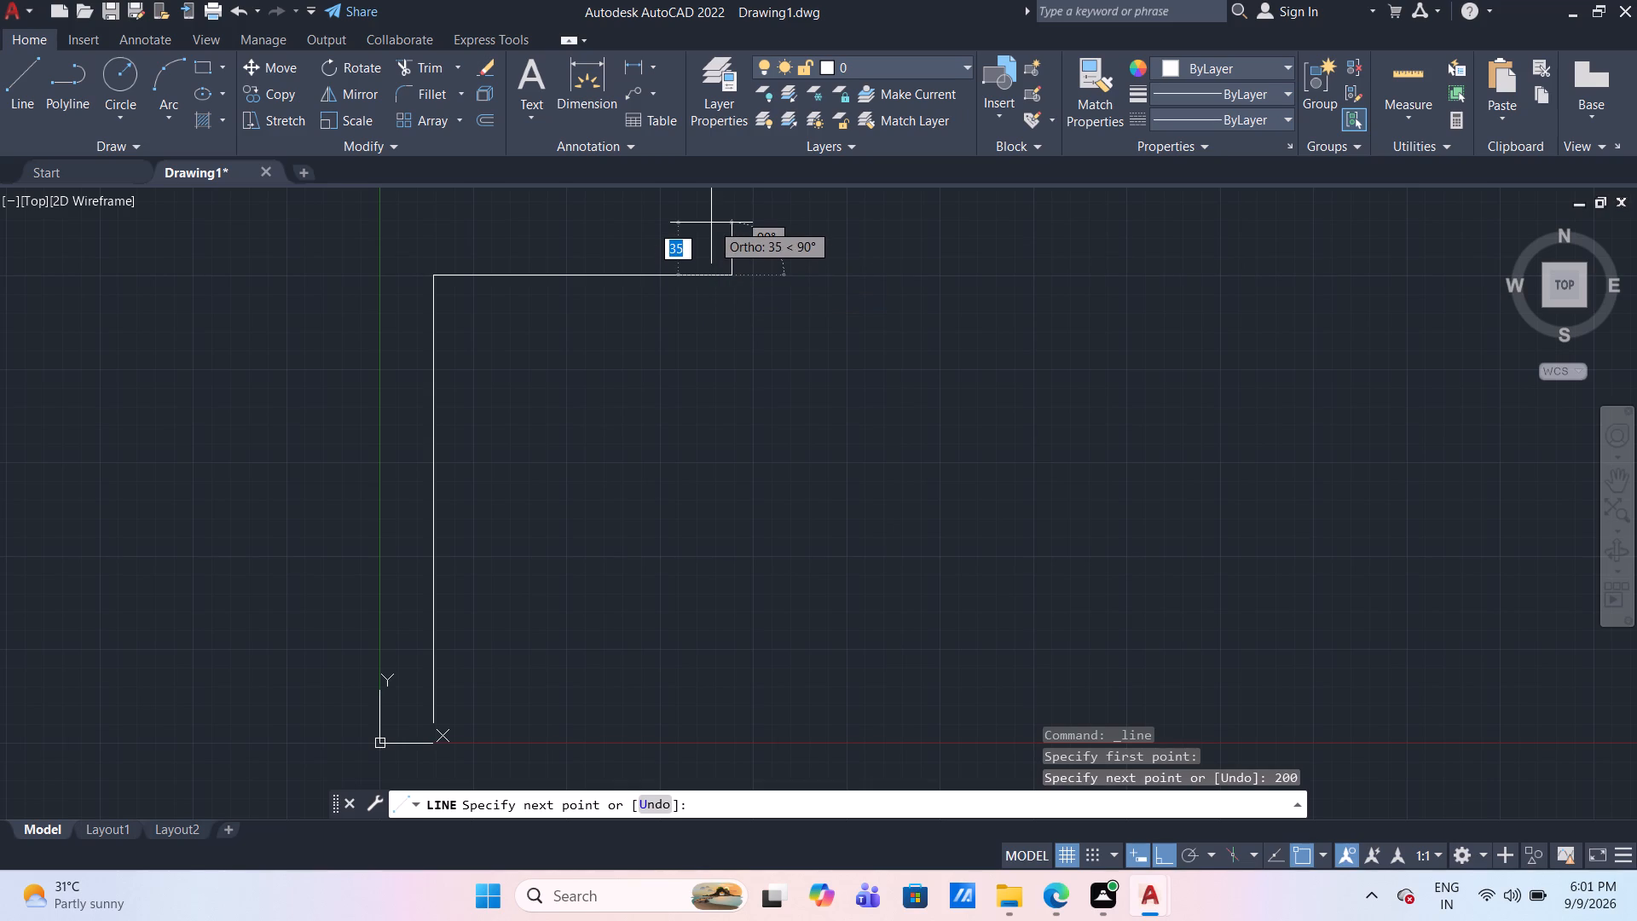
{"action": "key", "text": "5"}
{"action": "key", "text": "Return"}
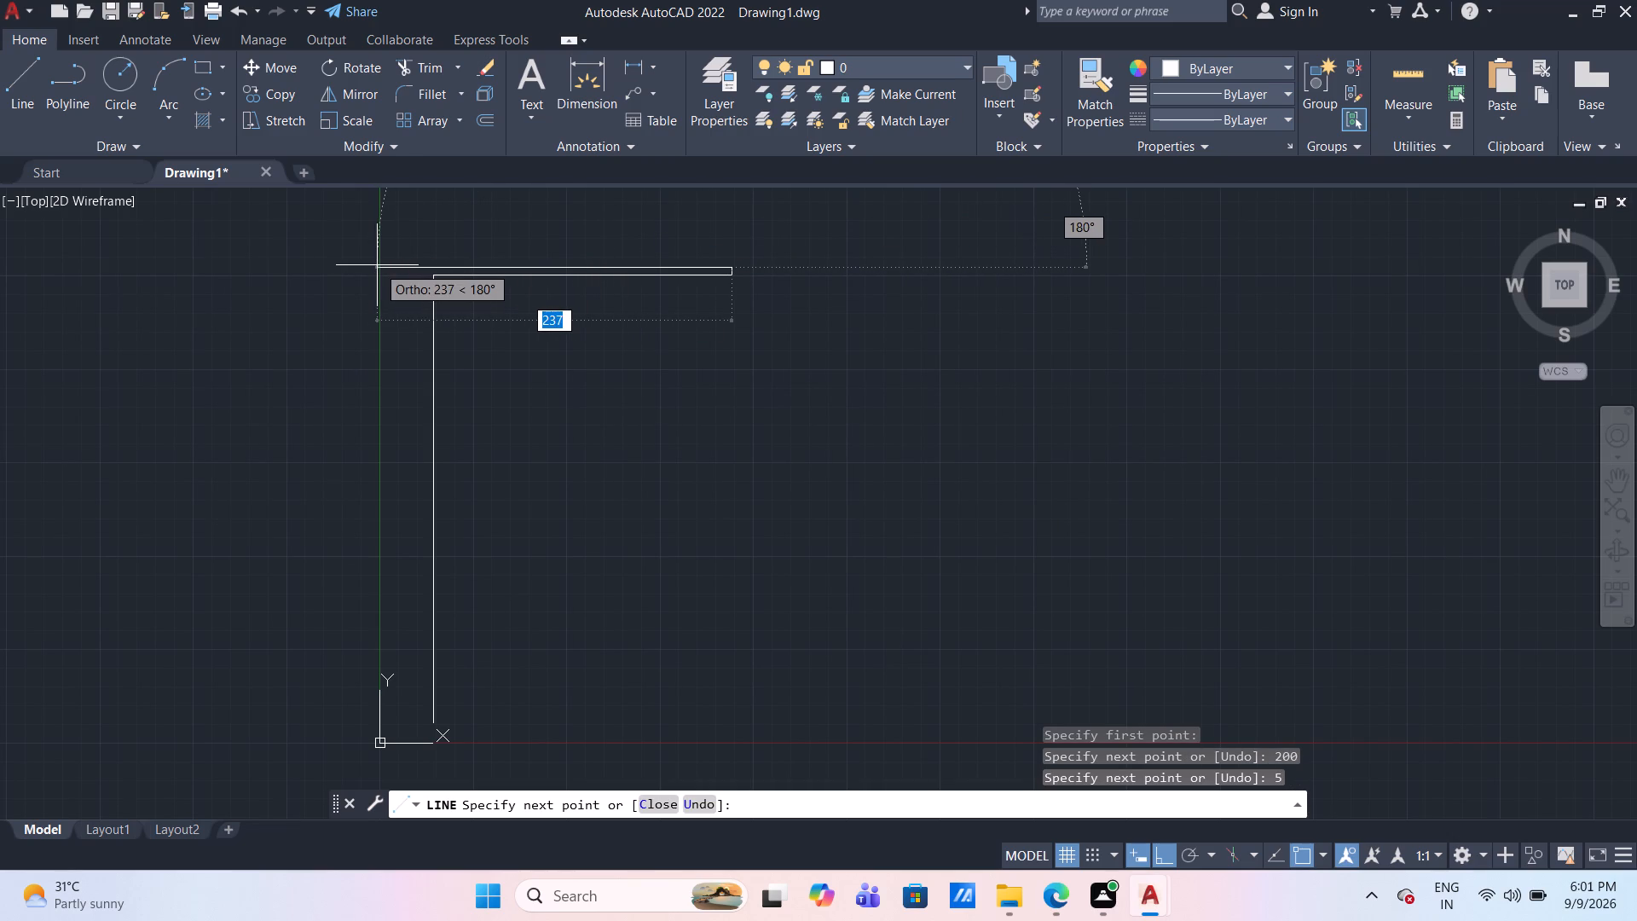
Continue the line chain leftward above the 200 mm line with segments of 2.5 mm and 205 mm.
{"action": "type", "text": "2.5"}
{"action": "key", "text": "Return"}
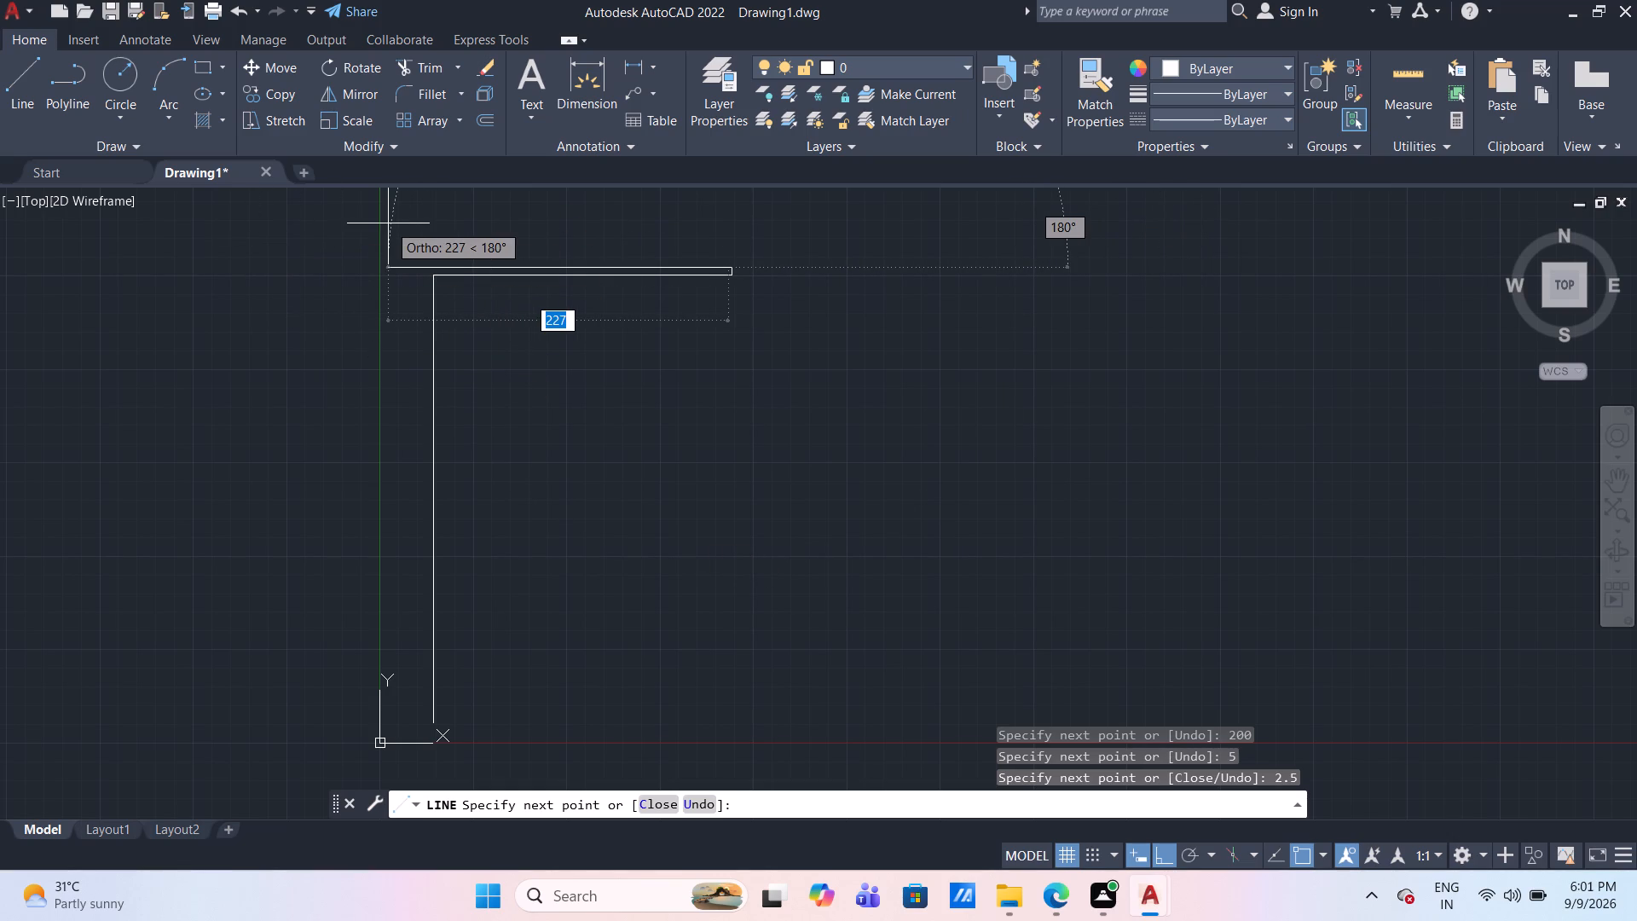
{"action": "type", "text": "205"}
{"action": "key", "text": "Return"}
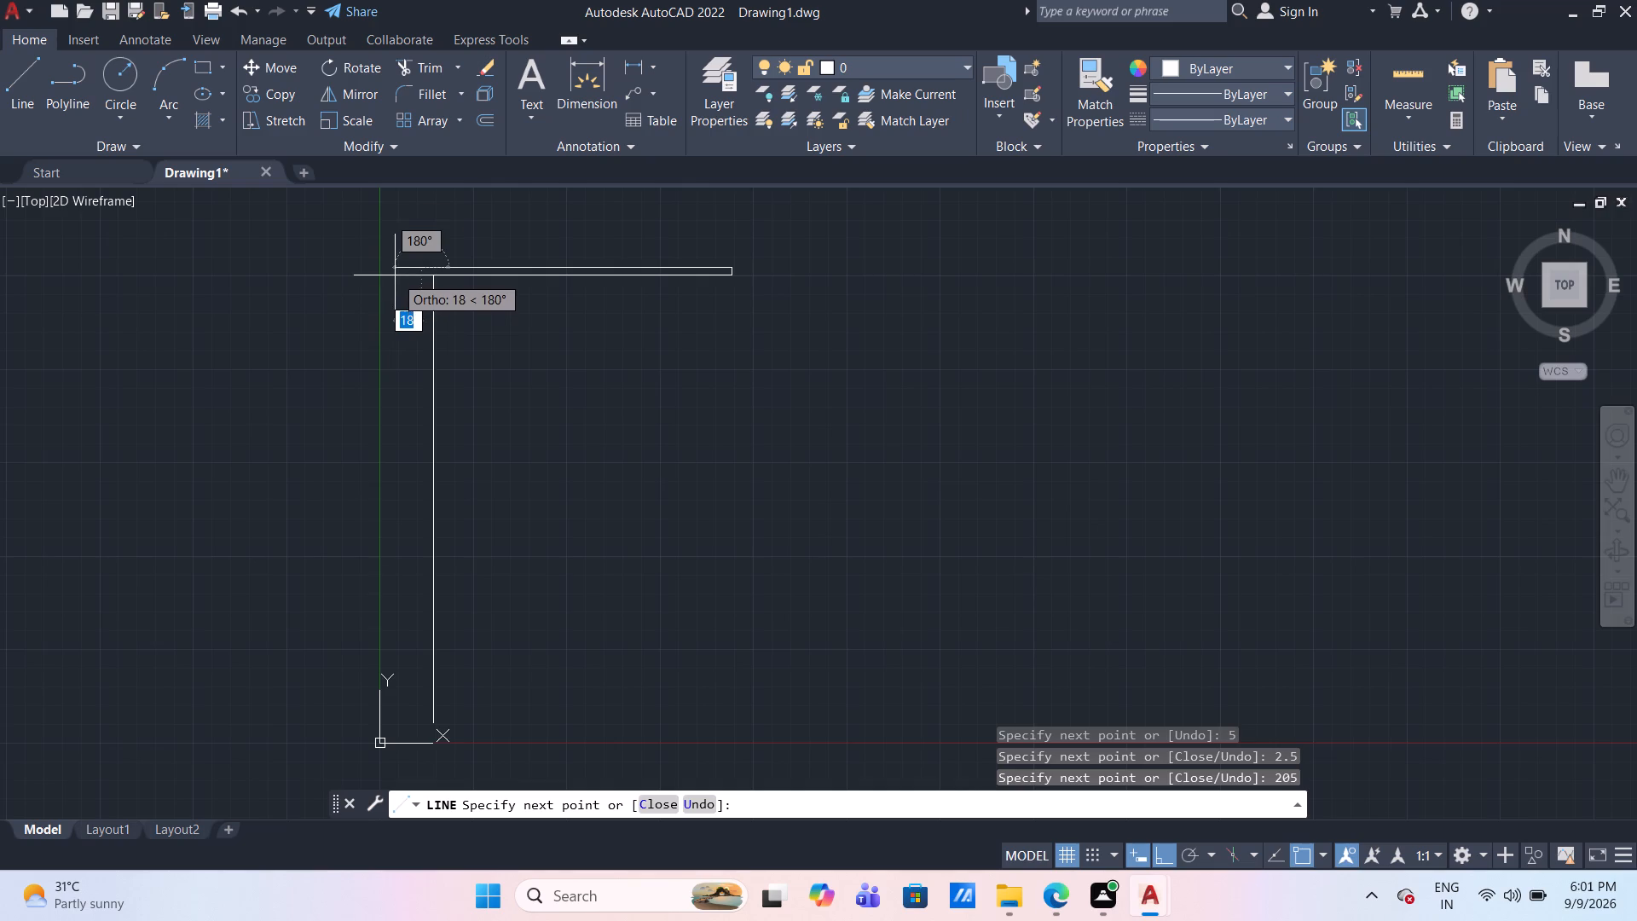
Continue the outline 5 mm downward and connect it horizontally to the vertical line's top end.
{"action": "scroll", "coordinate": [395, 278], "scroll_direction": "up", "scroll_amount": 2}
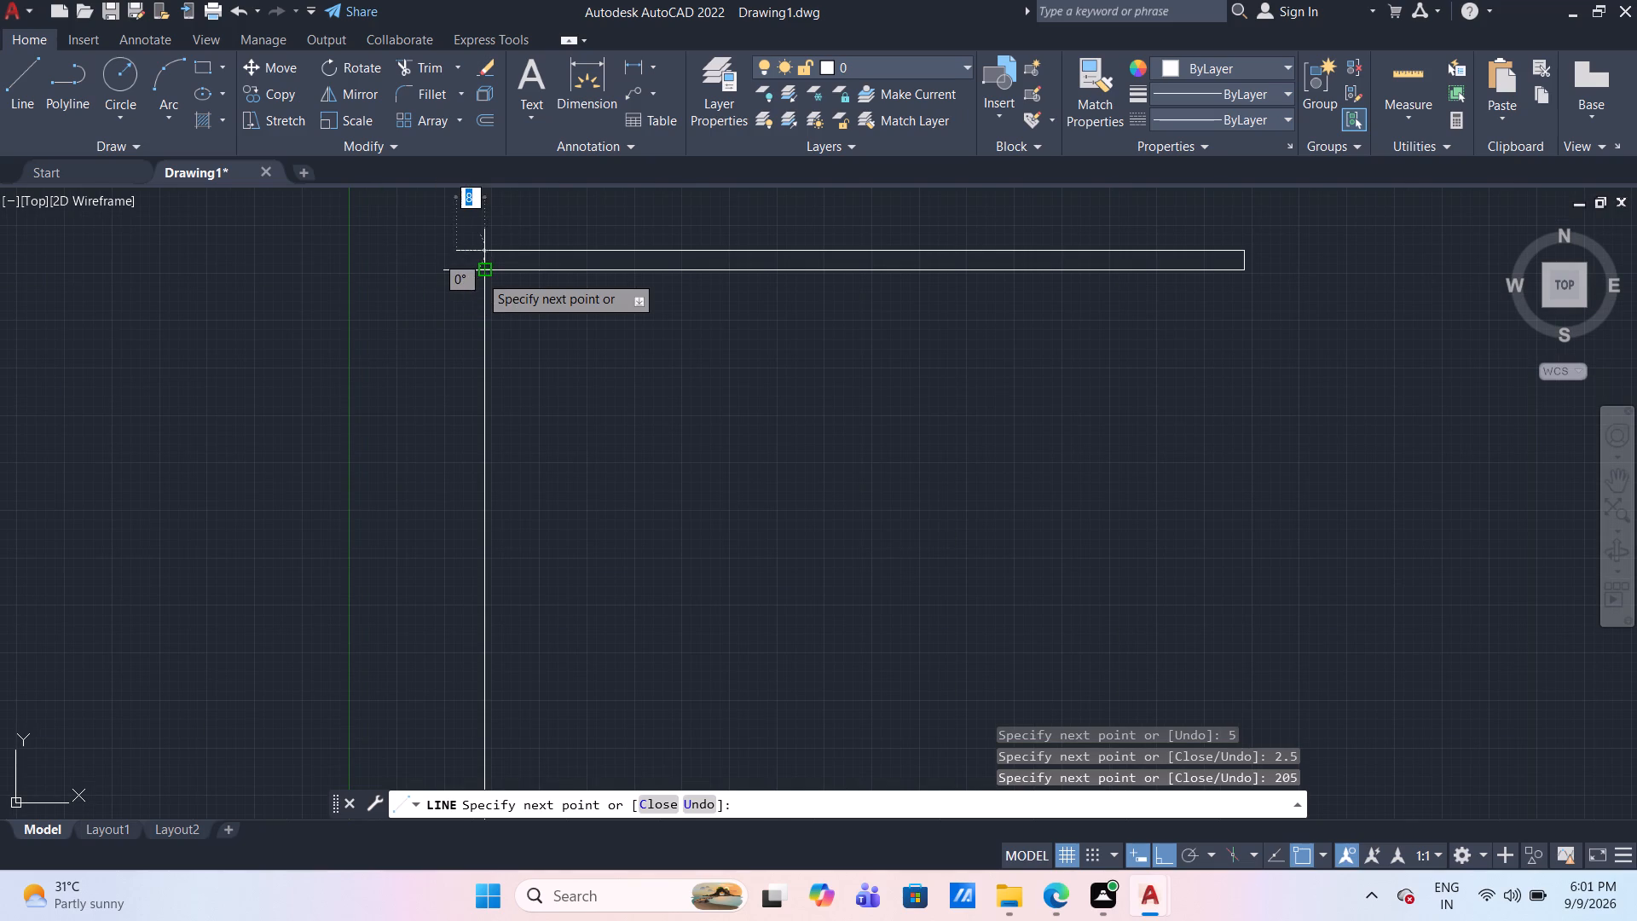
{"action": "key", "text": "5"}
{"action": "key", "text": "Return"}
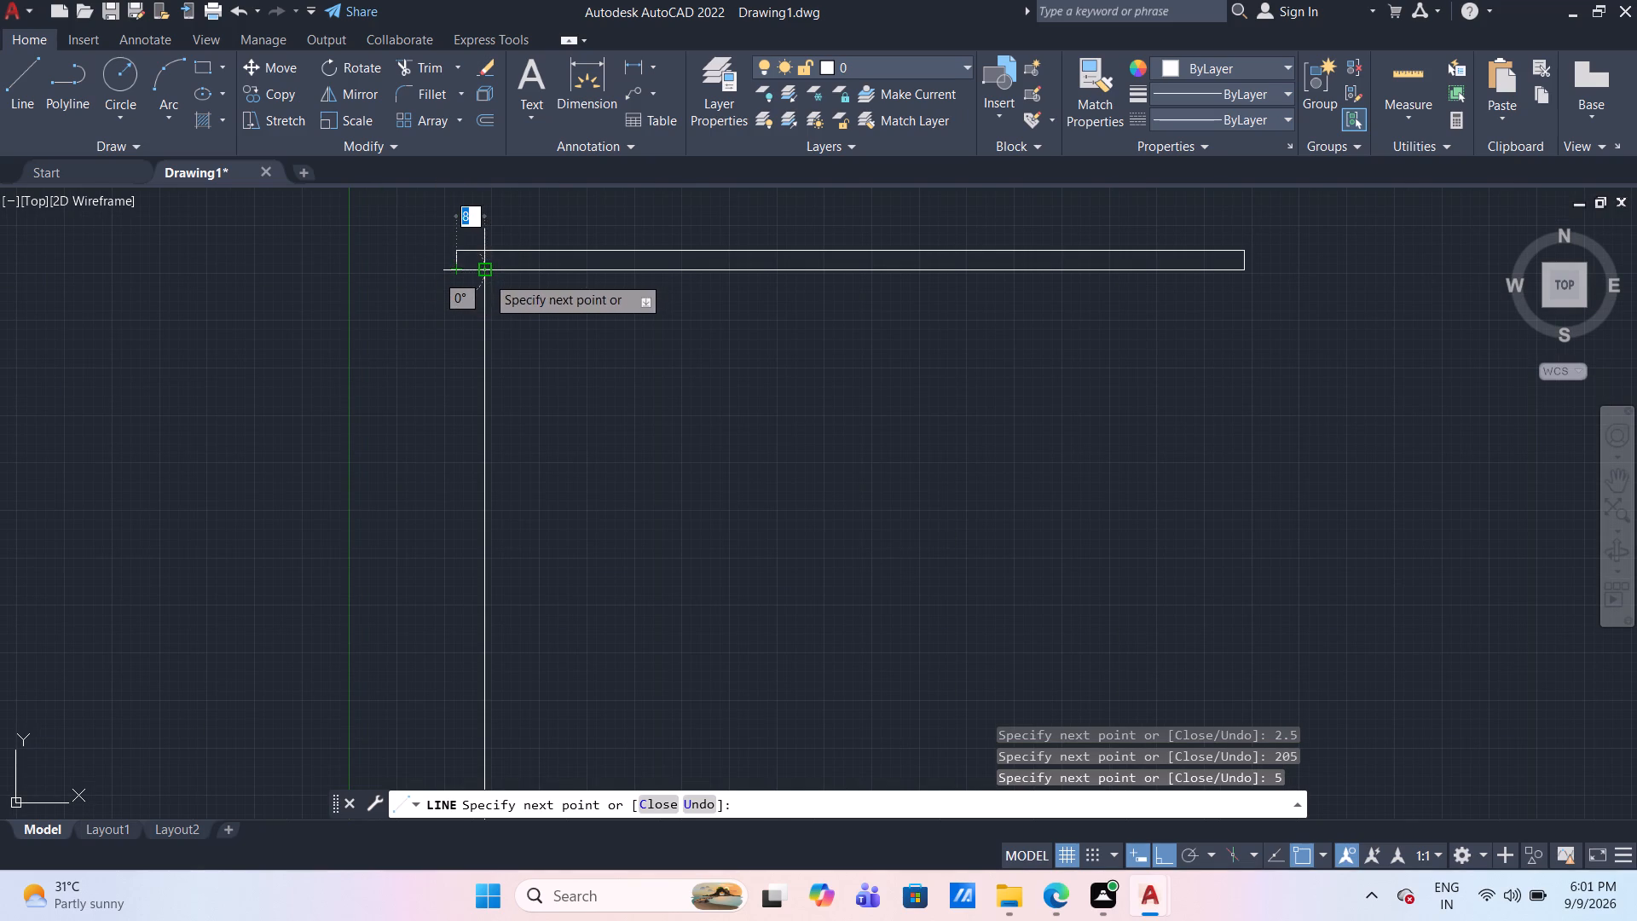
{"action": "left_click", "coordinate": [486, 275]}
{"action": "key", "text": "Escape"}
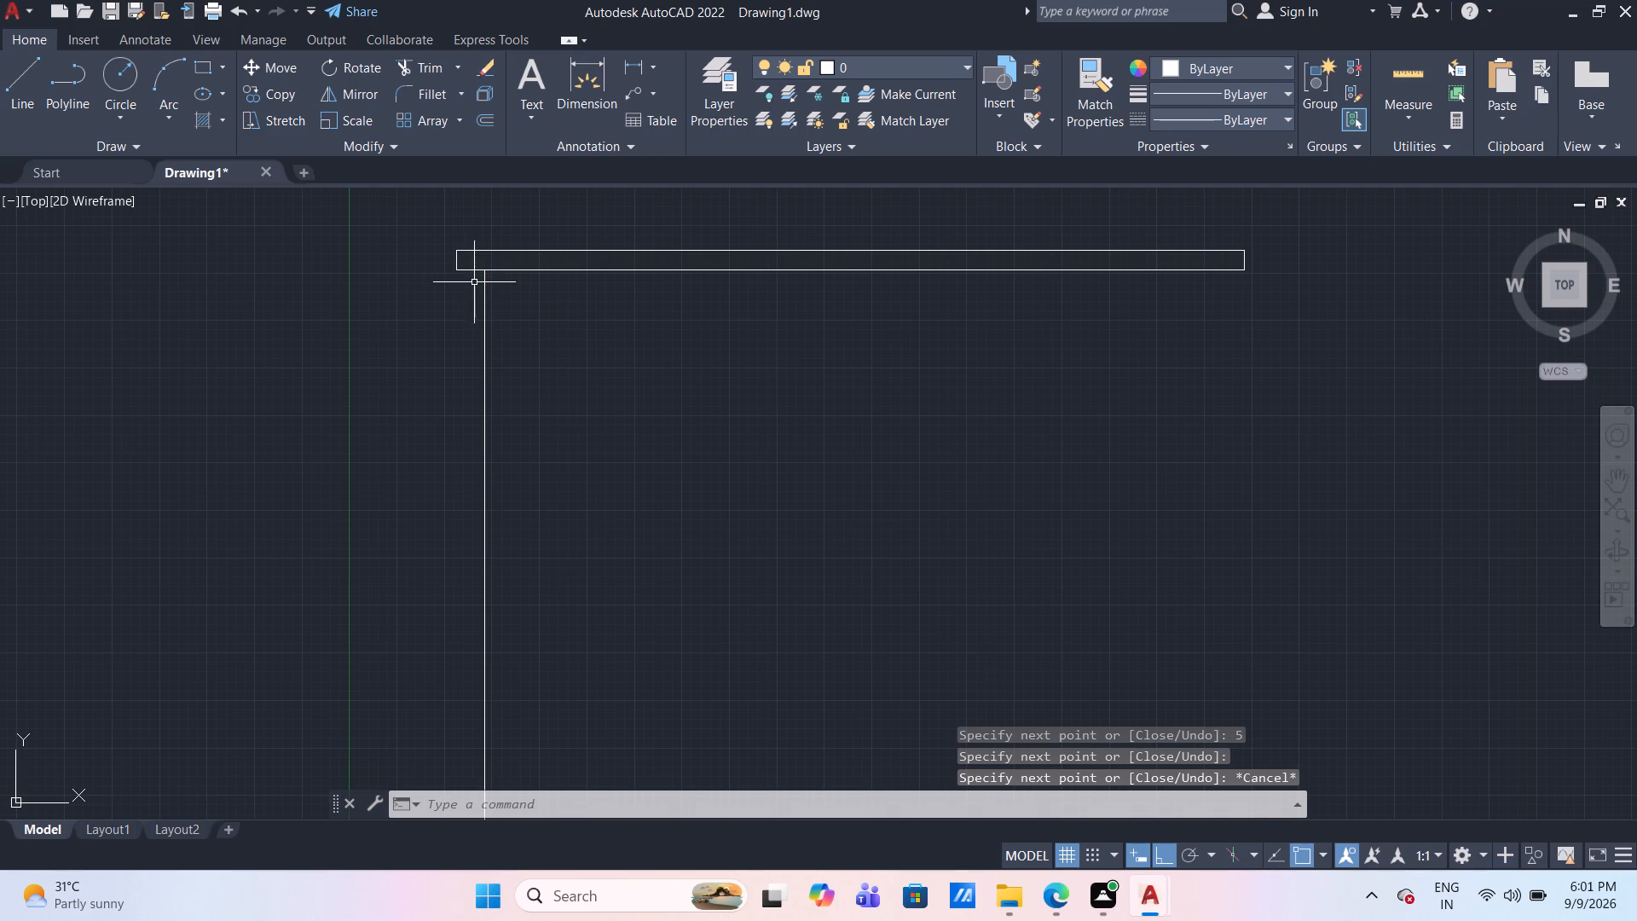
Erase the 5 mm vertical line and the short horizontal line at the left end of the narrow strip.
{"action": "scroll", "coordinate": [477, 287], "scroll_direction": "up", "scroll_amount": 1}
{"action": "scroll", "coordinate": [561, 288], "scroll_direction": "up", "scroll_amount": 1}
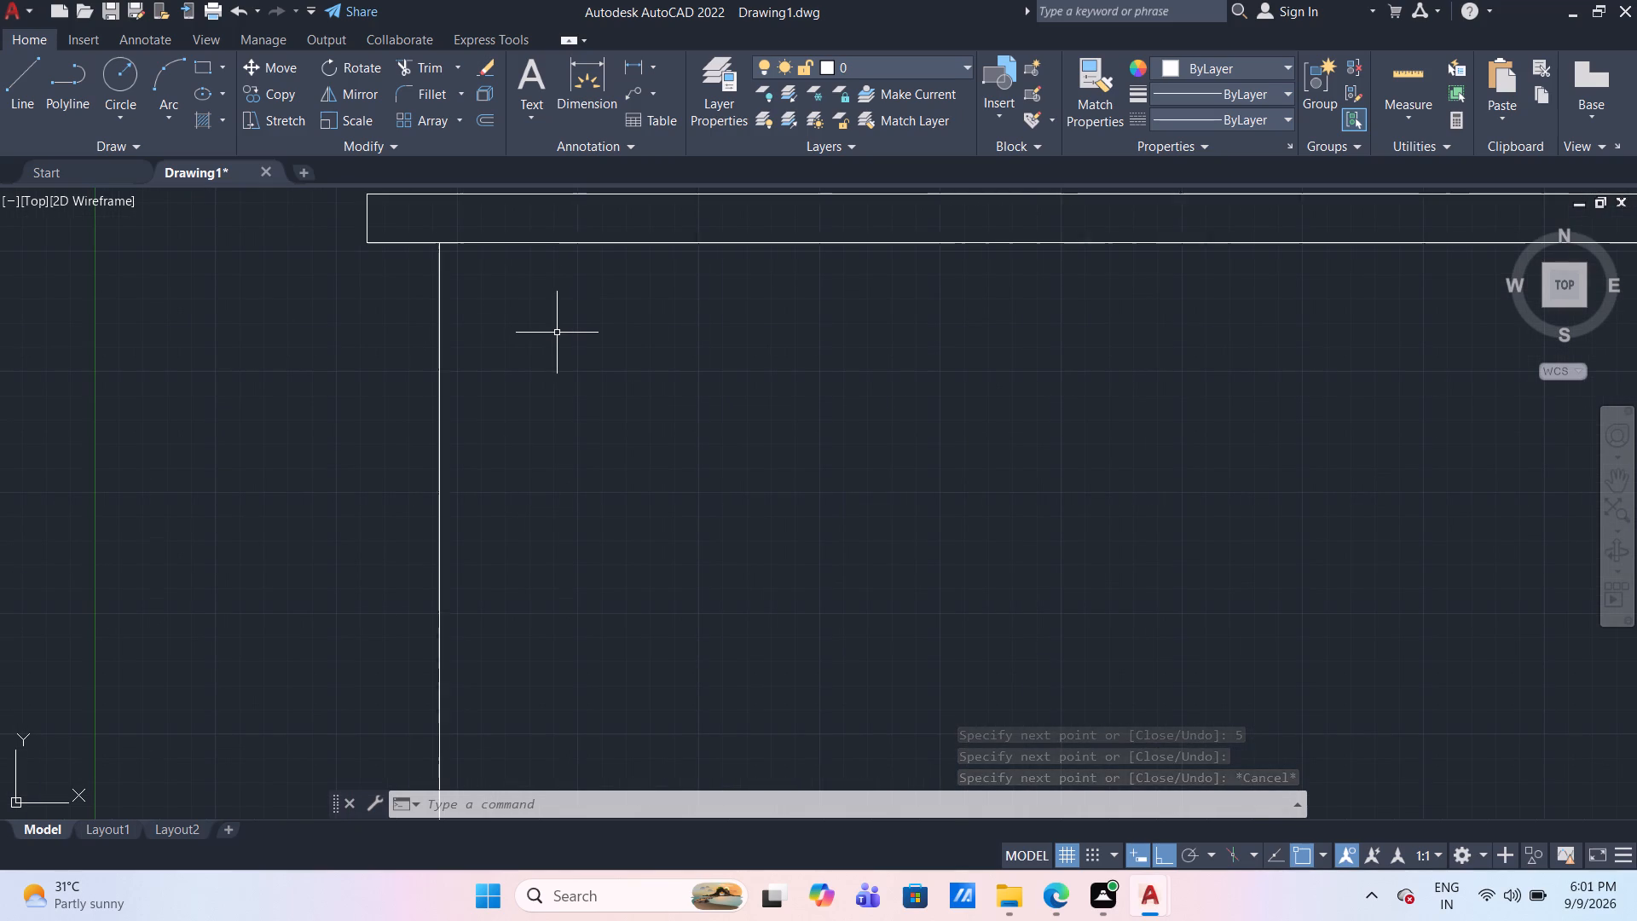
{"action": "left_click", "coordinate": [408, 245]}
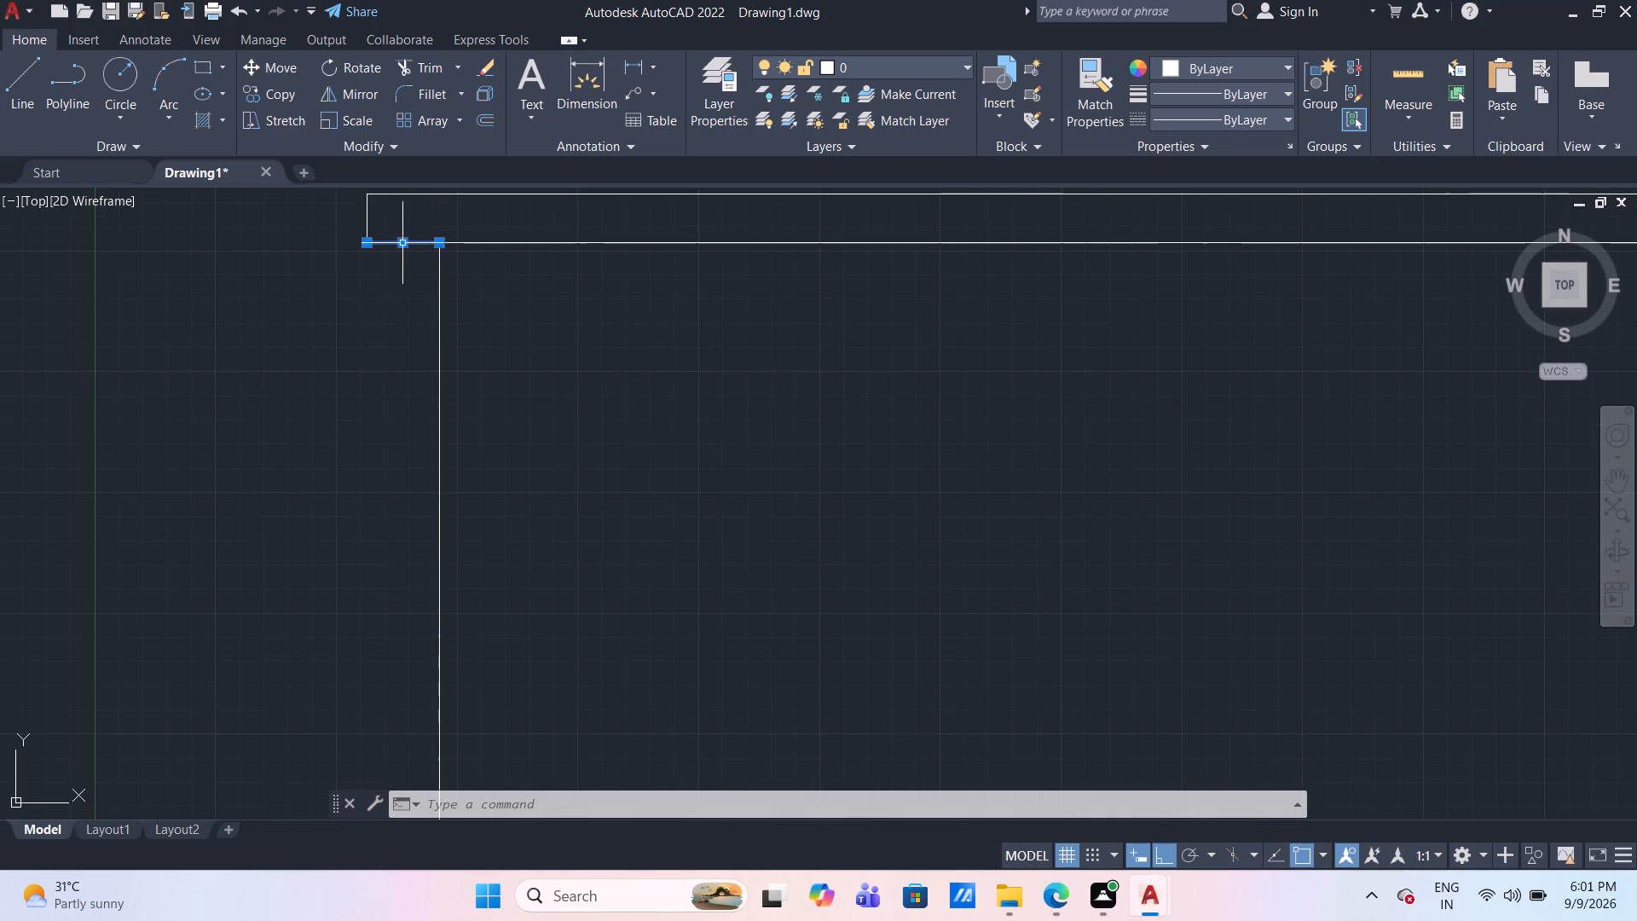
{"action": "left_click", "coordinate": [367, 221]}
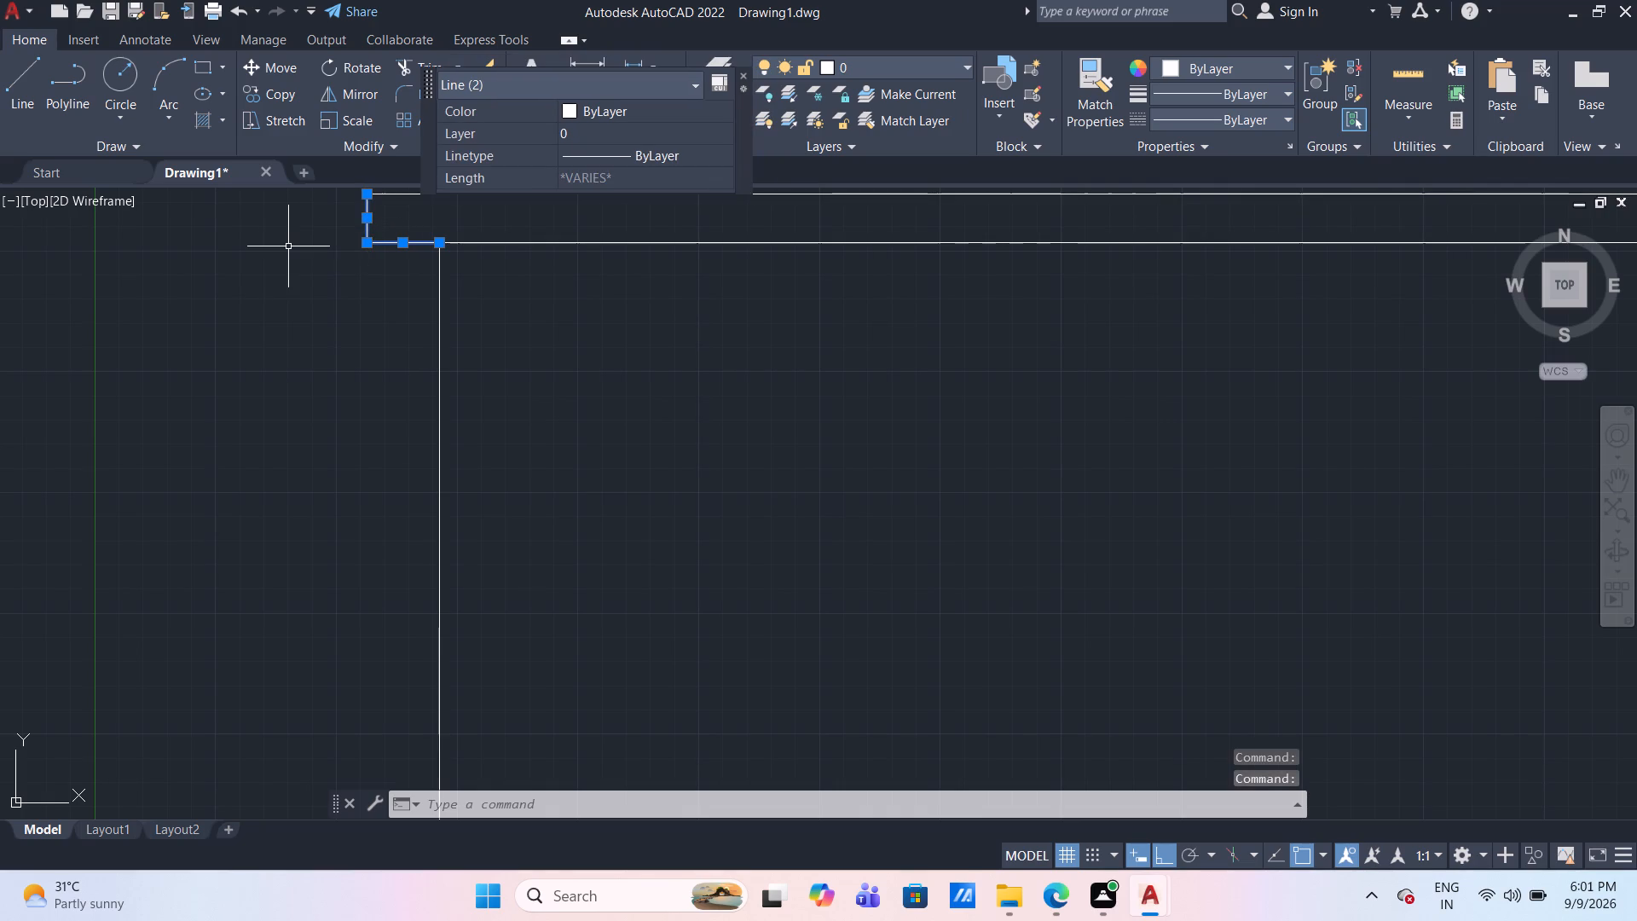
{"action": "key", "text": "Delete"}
Draw a diagonal line from the left end of the upper horizontal line to the vertical line's top end.
{"action": "scroll", "coordinate": [292, 271], "scroll_direction": "down", "scroll_amount": 2}
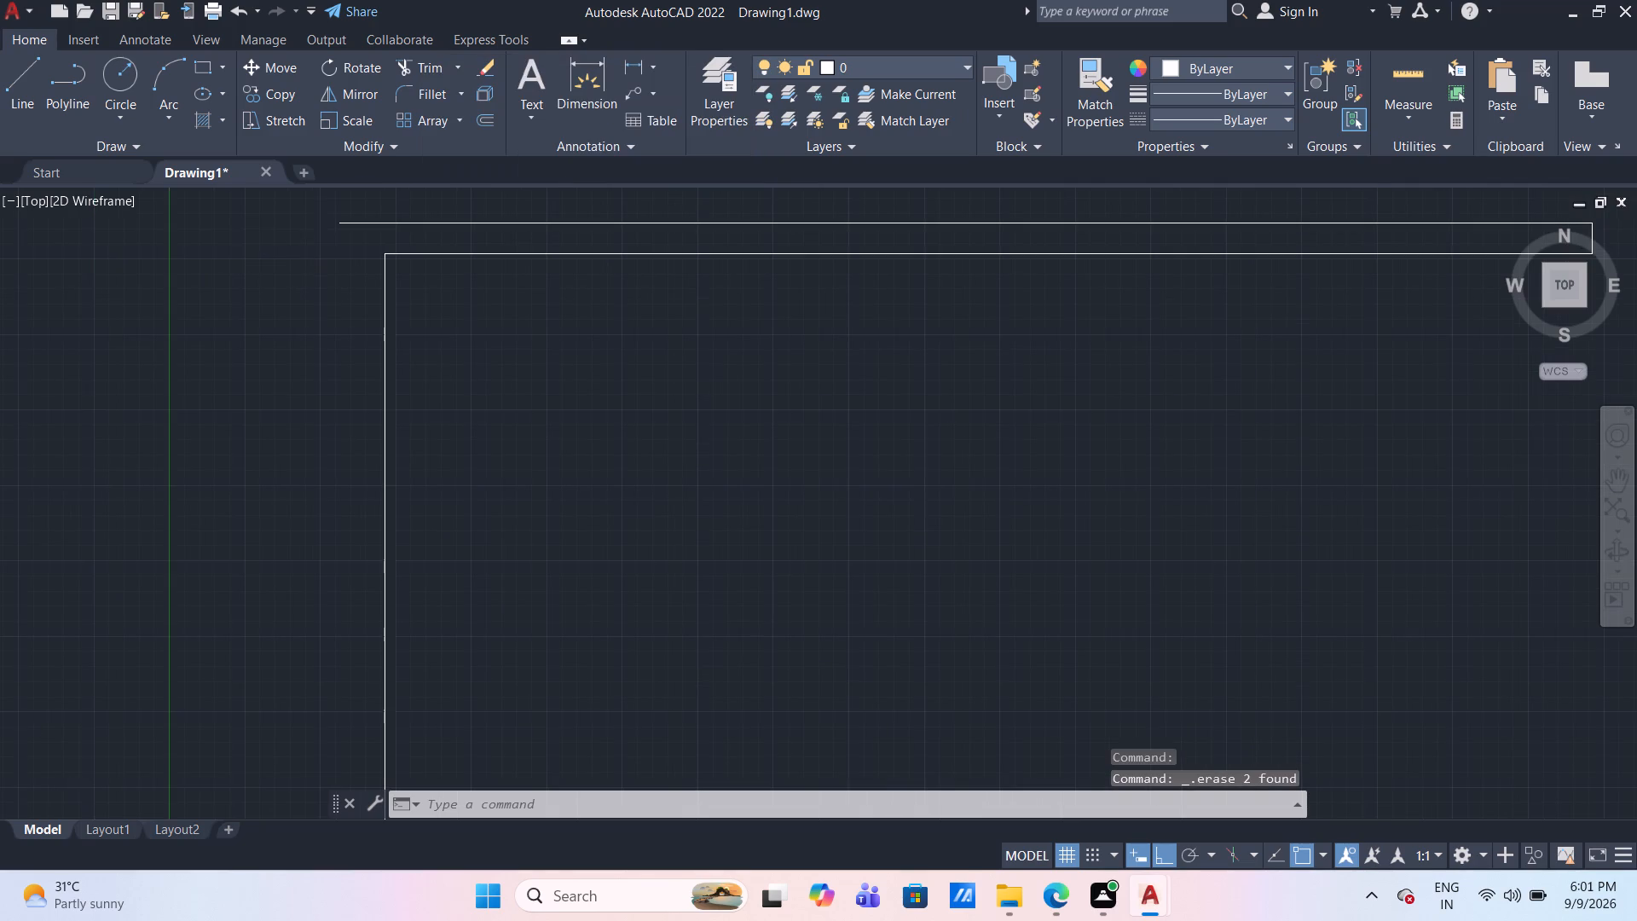
{"action": "scroll", "coordinate": [319, 272], "scroll_direction": "up", "scroll_amount": 2}
{"action": "middle_click_drag", "start_coordinate": [319, 270], "coordinate": [288, 387]}
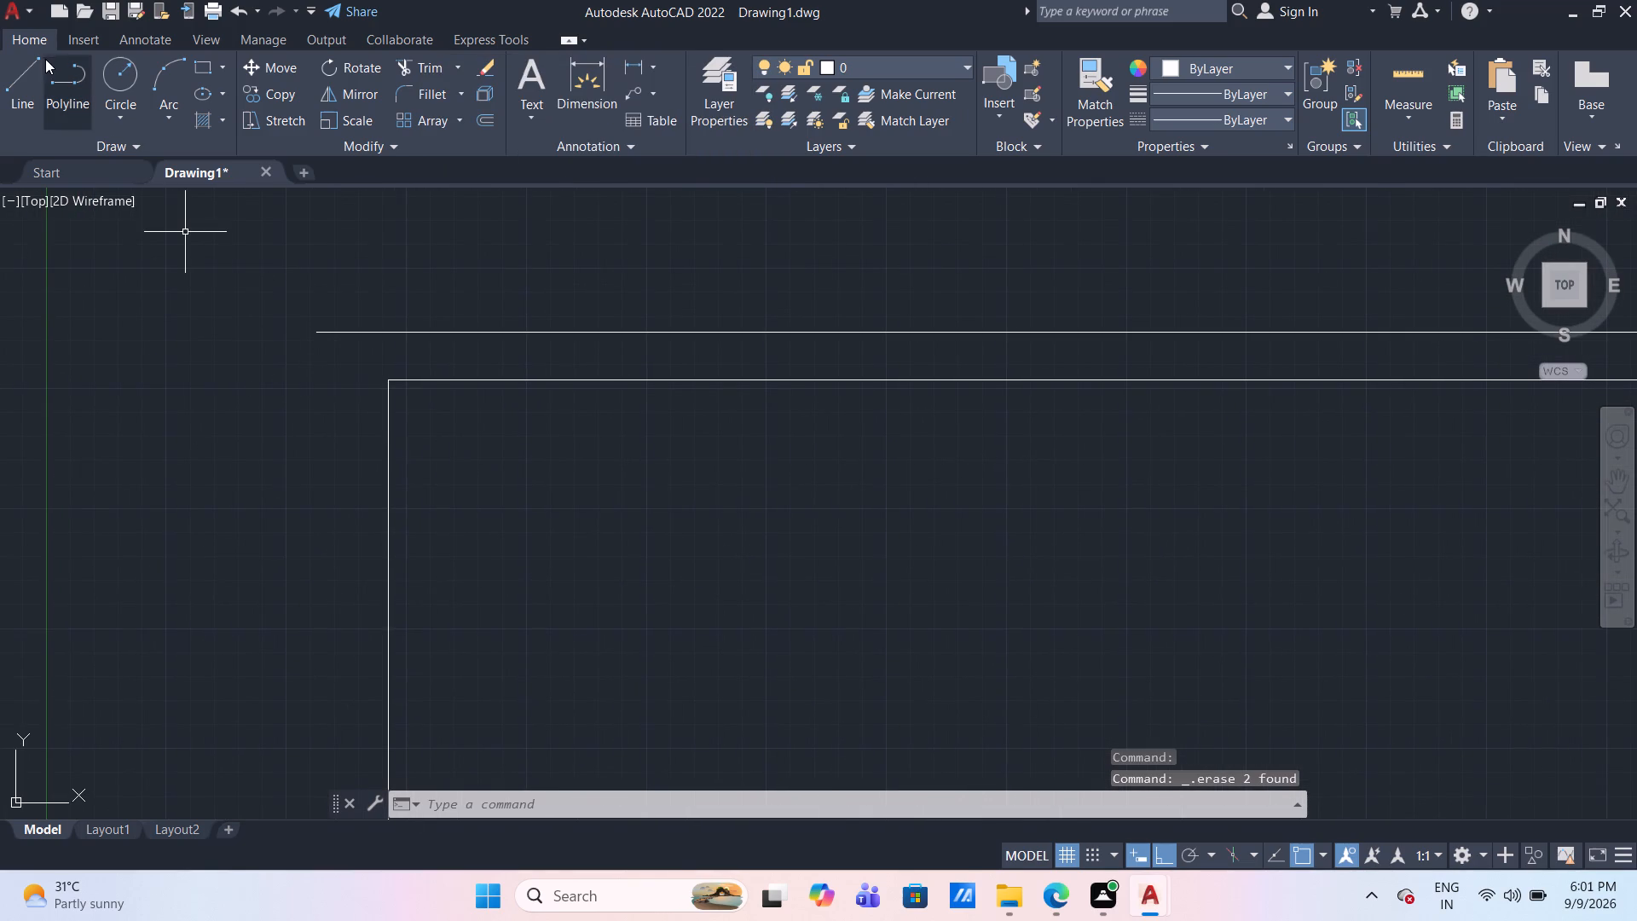
{"action": "left_click", "coordinate": [36, 69]}
{"action": "left_click", "coordinate": [309, 331]}
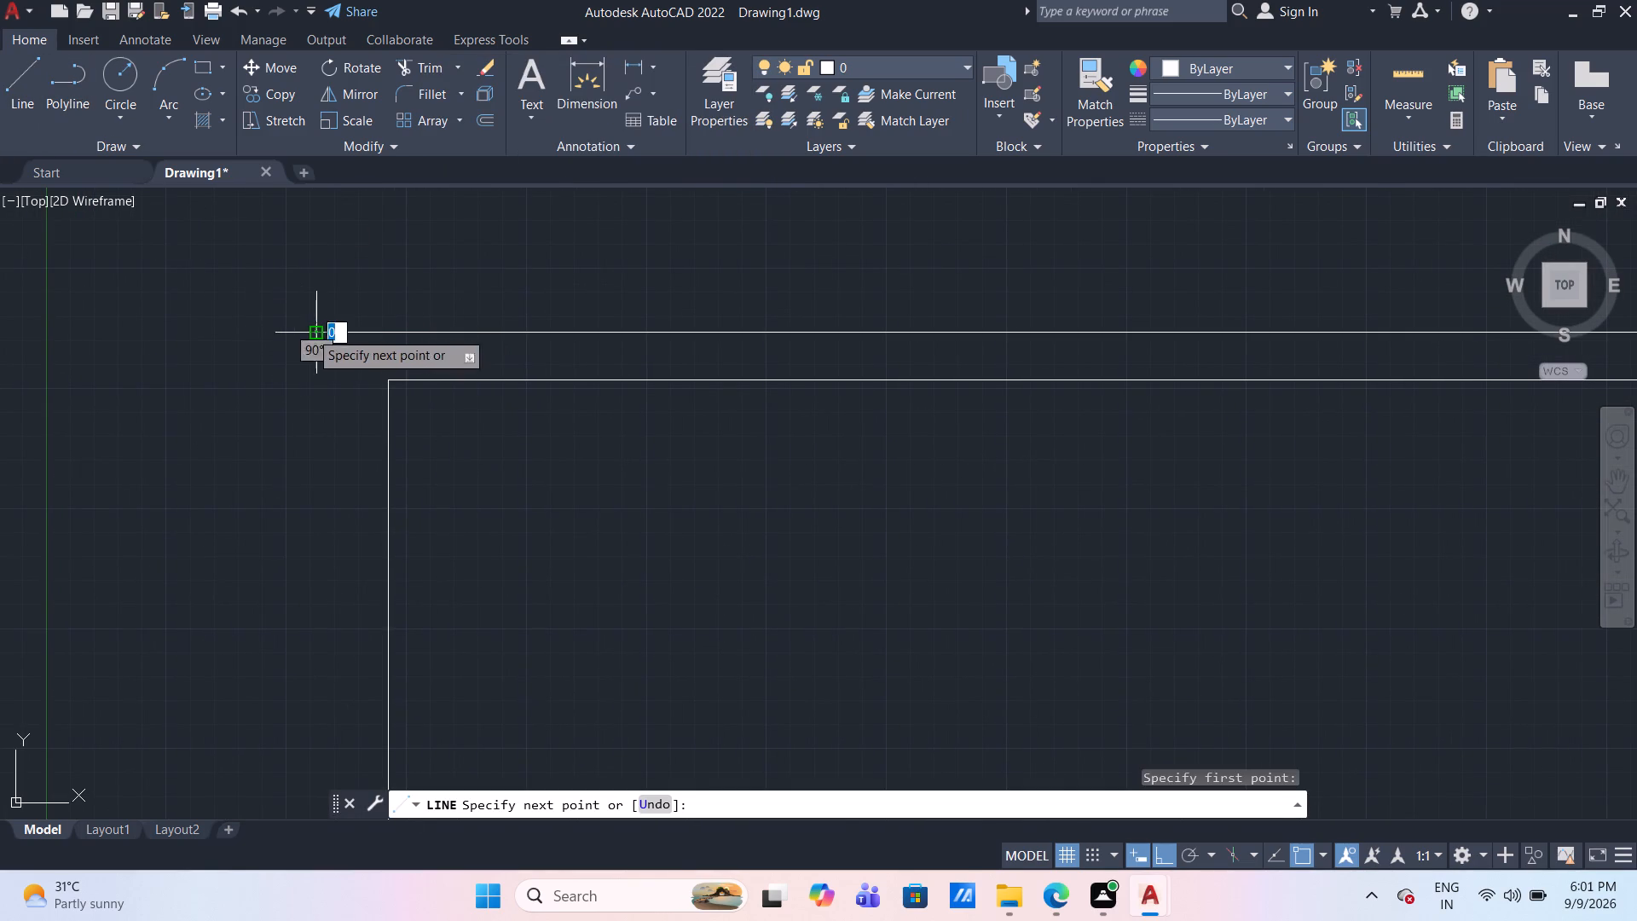
{"action": "left_click", "coordinate": [386, 377]}
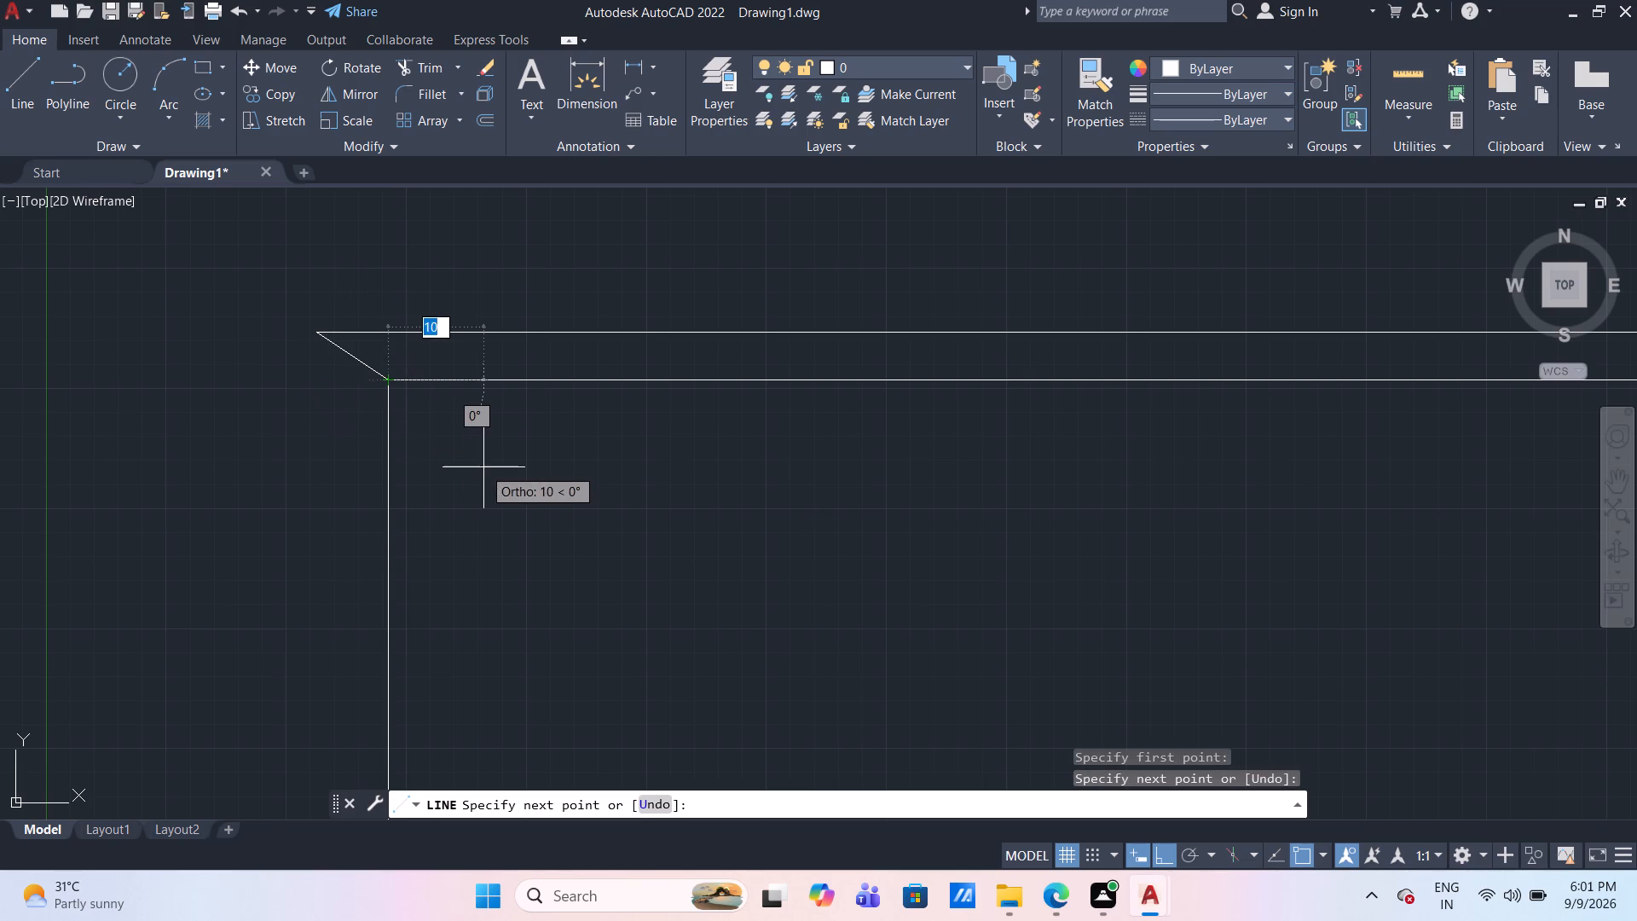
{"action": "key", "text": "Escape"}
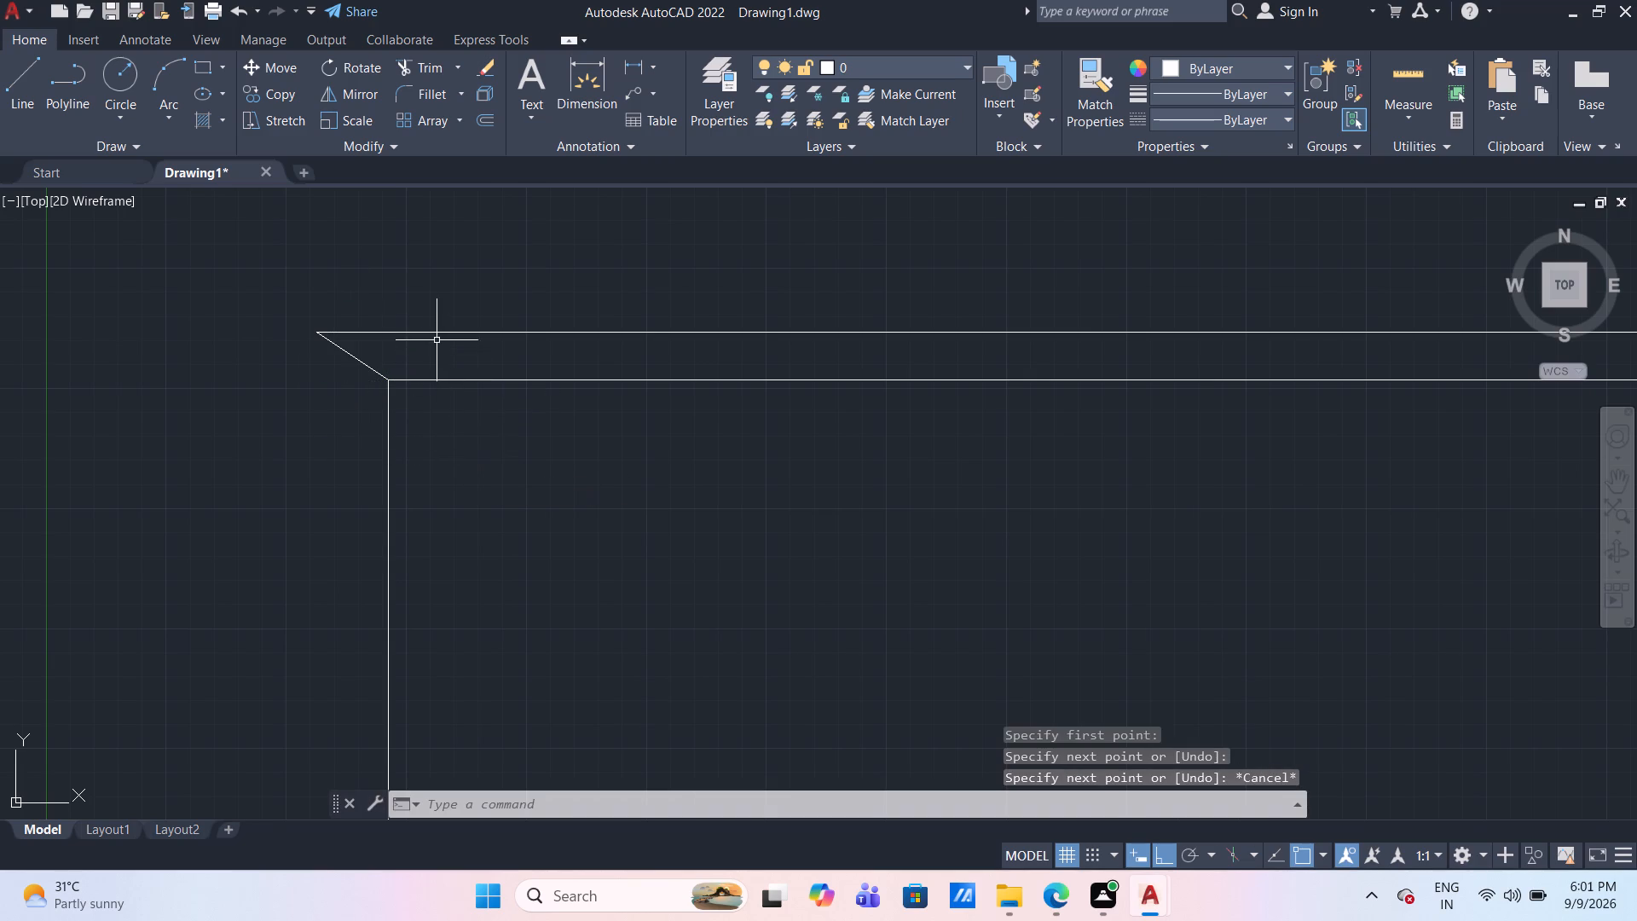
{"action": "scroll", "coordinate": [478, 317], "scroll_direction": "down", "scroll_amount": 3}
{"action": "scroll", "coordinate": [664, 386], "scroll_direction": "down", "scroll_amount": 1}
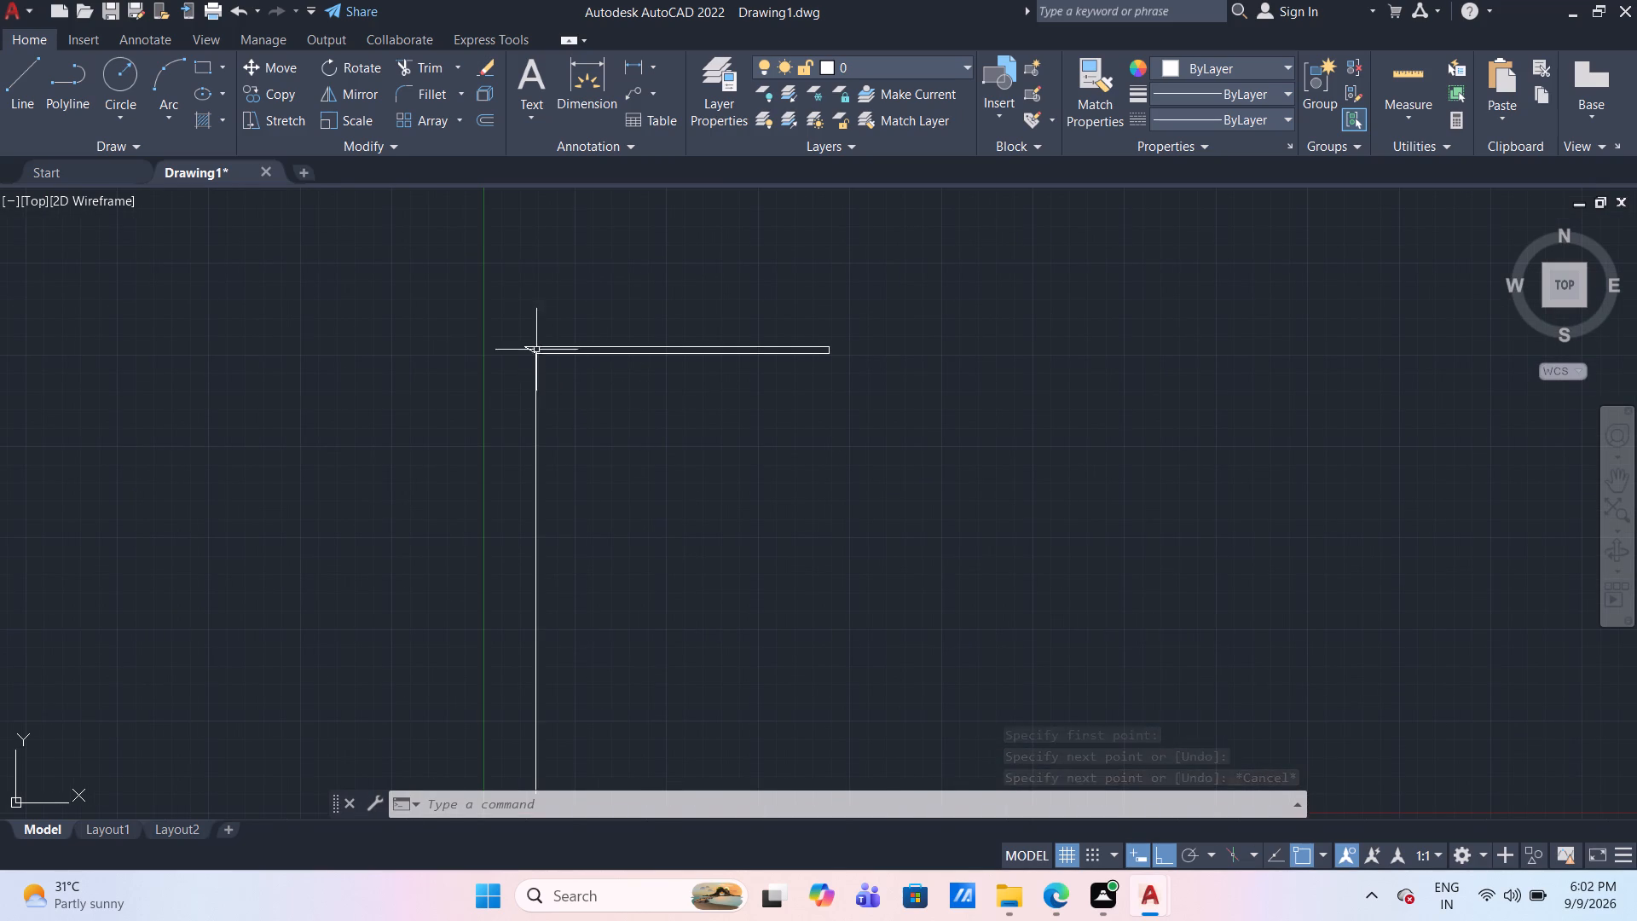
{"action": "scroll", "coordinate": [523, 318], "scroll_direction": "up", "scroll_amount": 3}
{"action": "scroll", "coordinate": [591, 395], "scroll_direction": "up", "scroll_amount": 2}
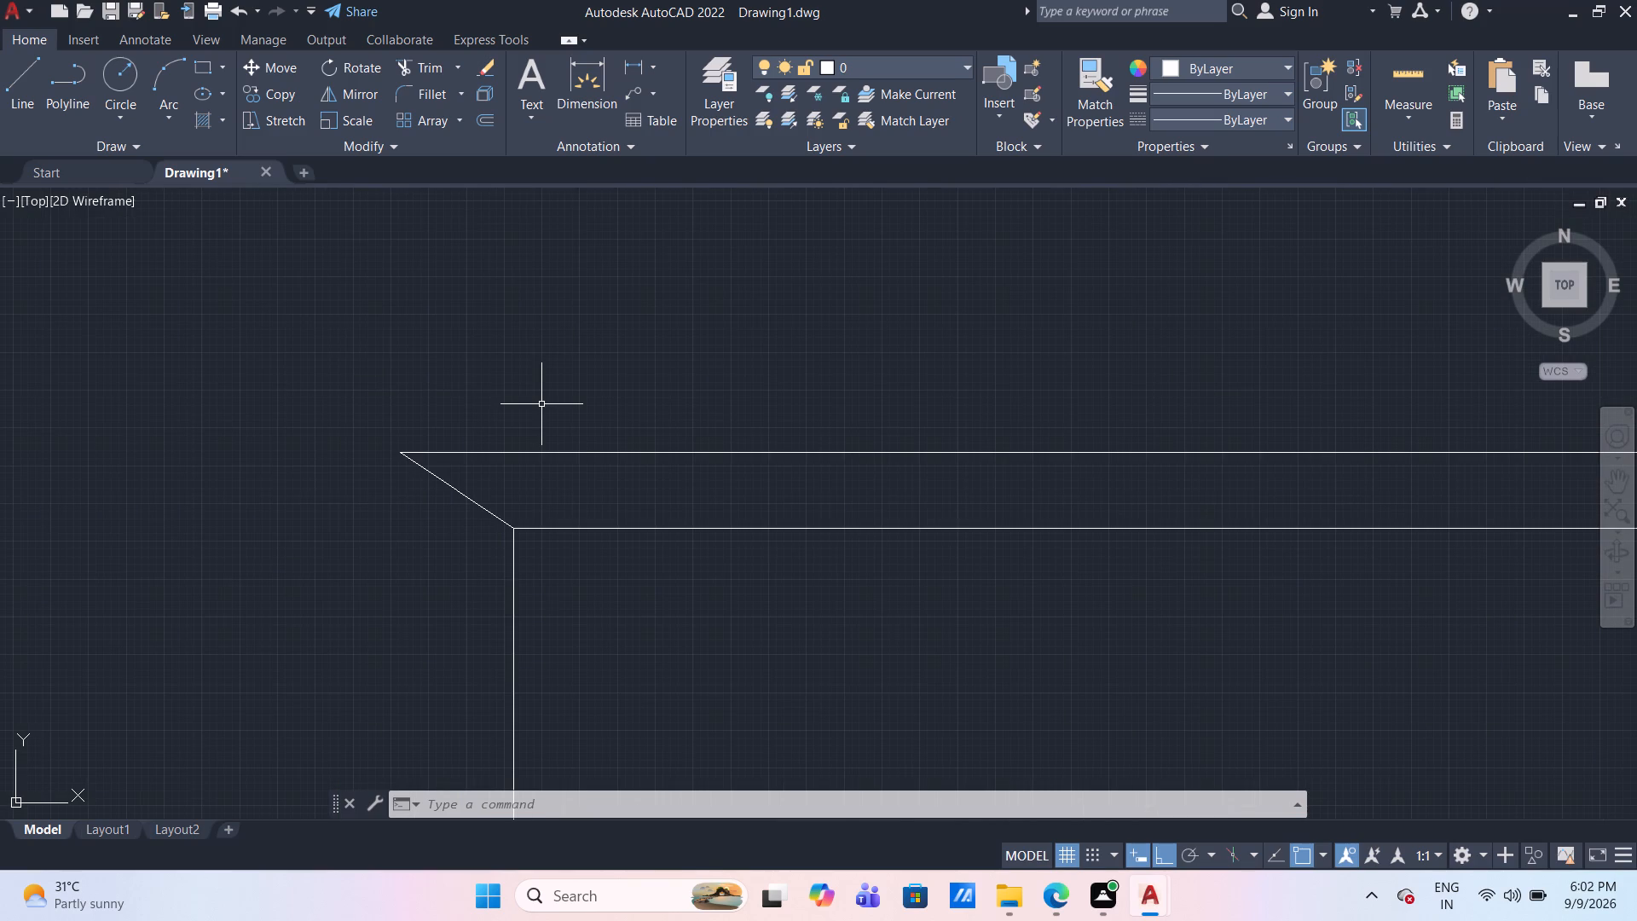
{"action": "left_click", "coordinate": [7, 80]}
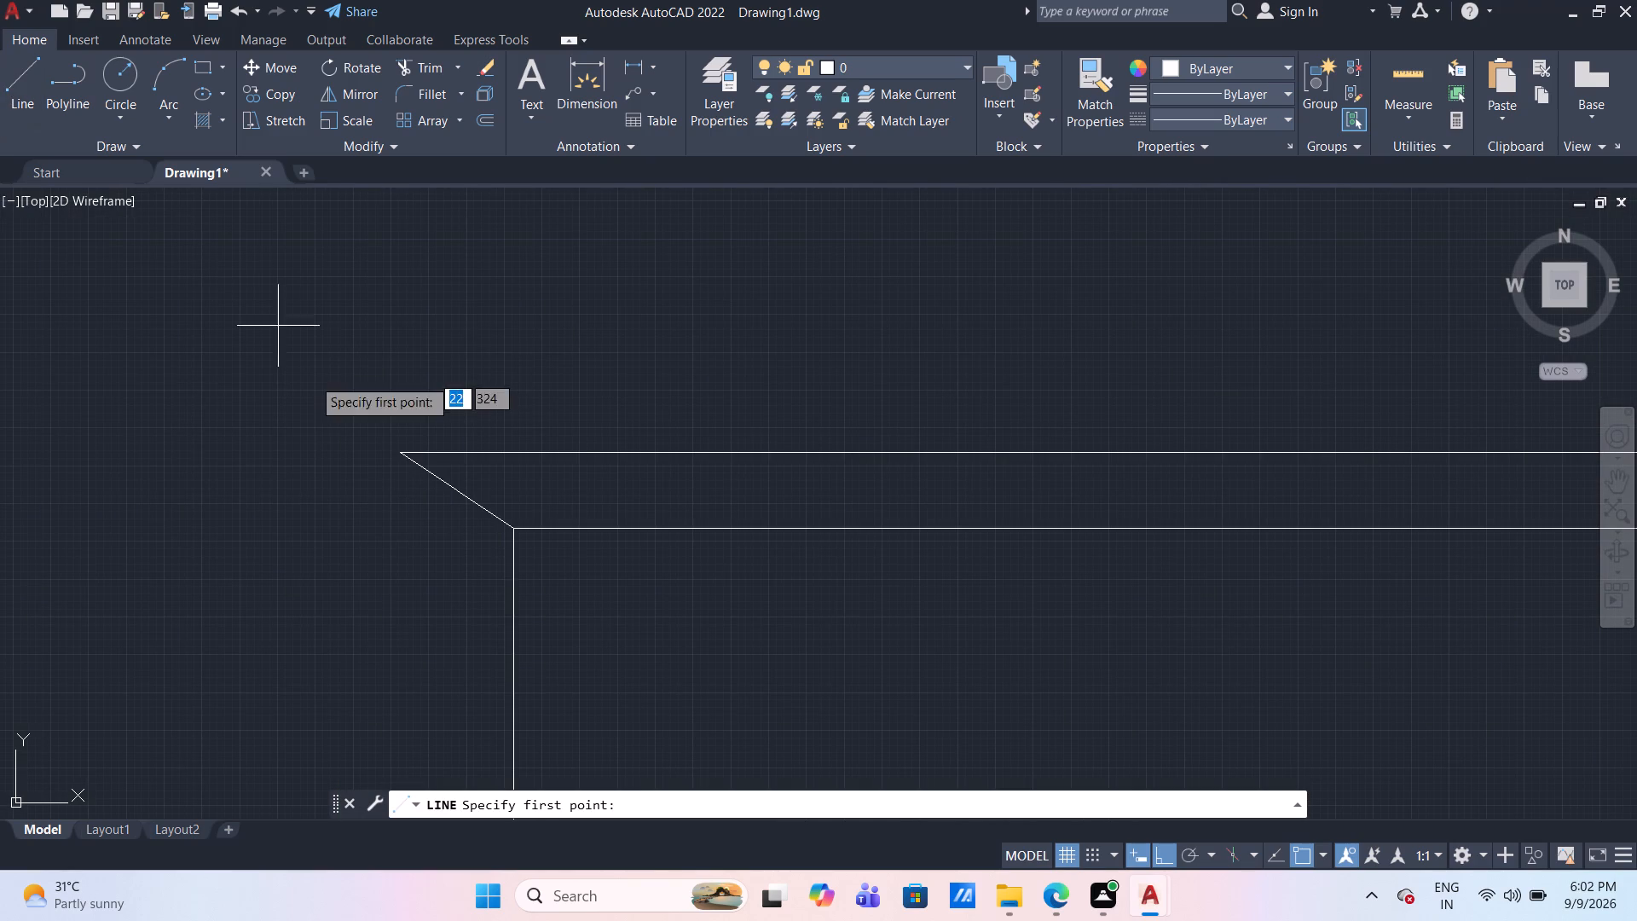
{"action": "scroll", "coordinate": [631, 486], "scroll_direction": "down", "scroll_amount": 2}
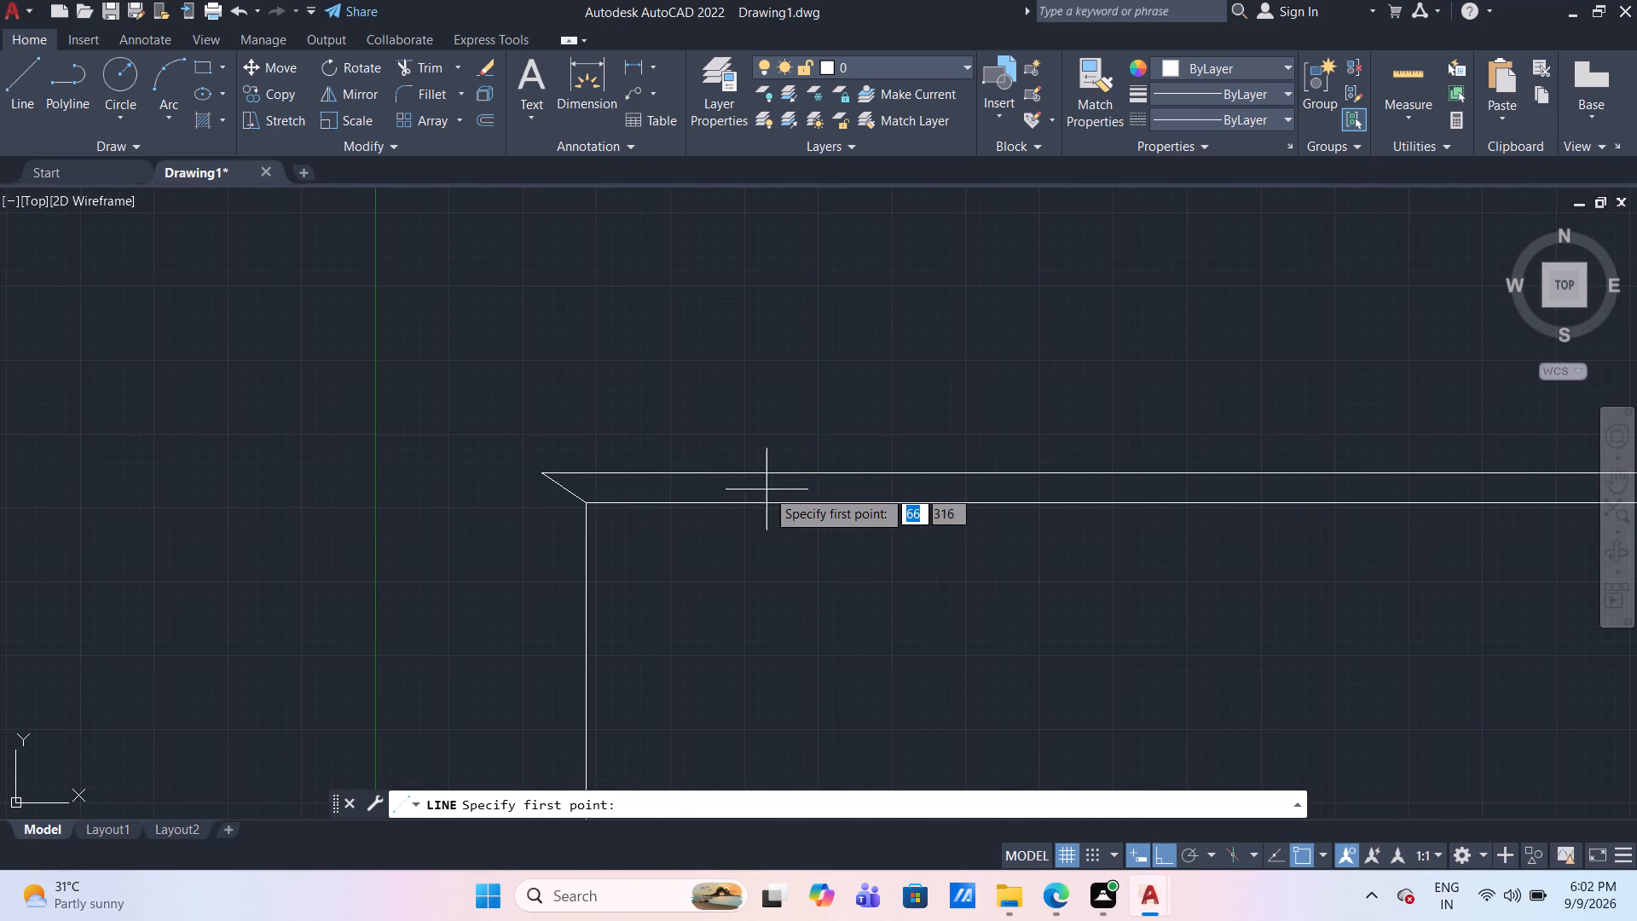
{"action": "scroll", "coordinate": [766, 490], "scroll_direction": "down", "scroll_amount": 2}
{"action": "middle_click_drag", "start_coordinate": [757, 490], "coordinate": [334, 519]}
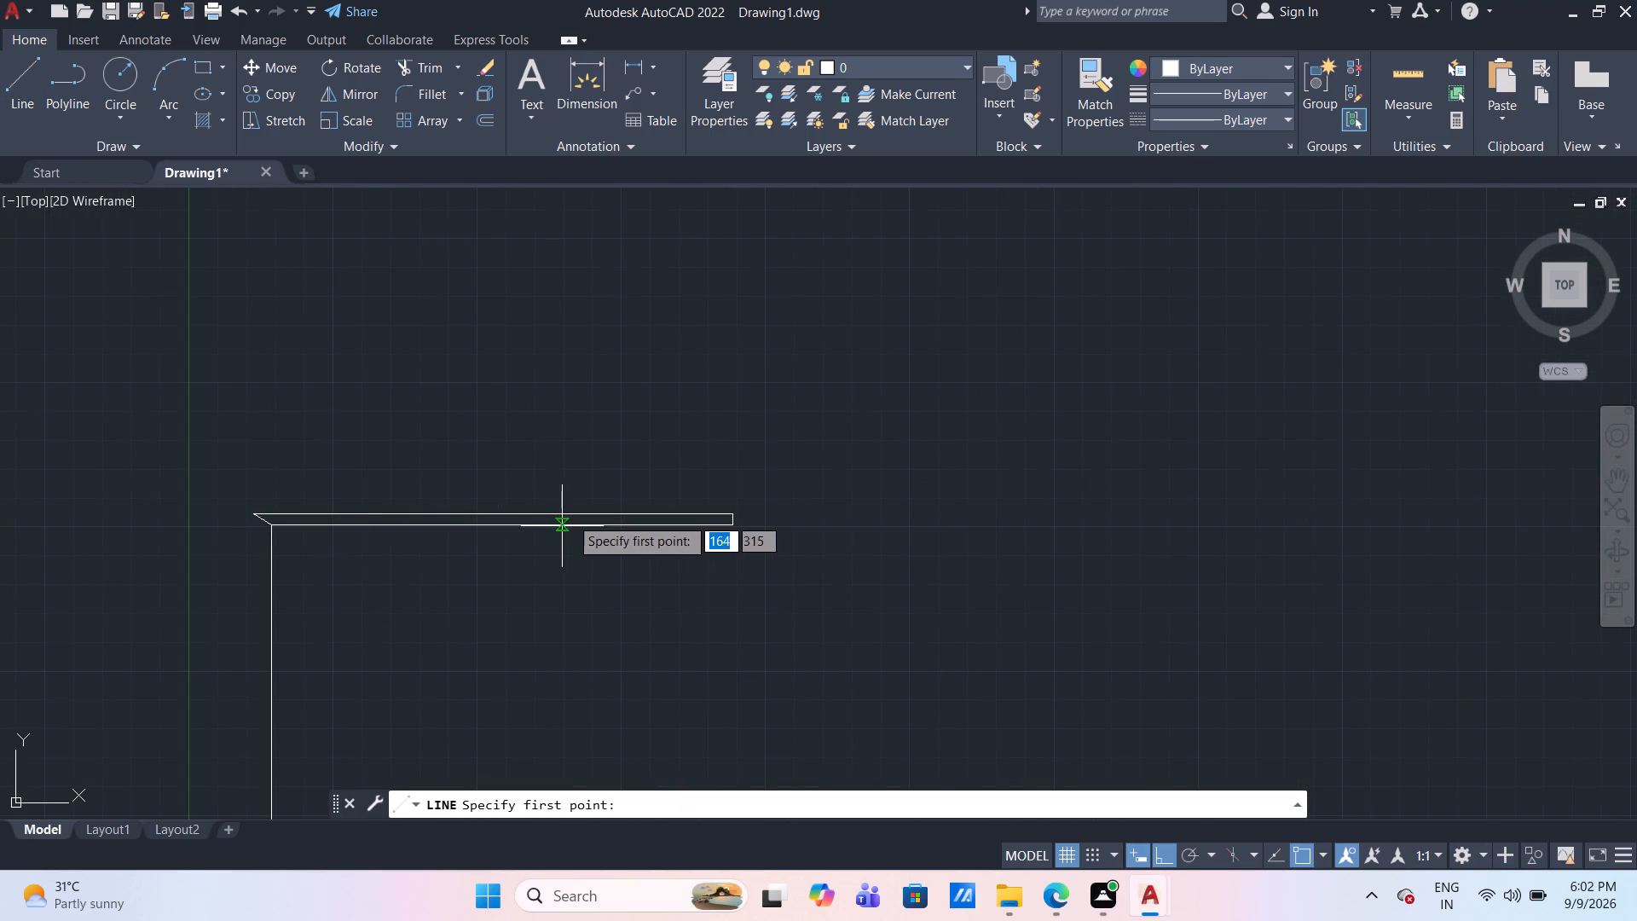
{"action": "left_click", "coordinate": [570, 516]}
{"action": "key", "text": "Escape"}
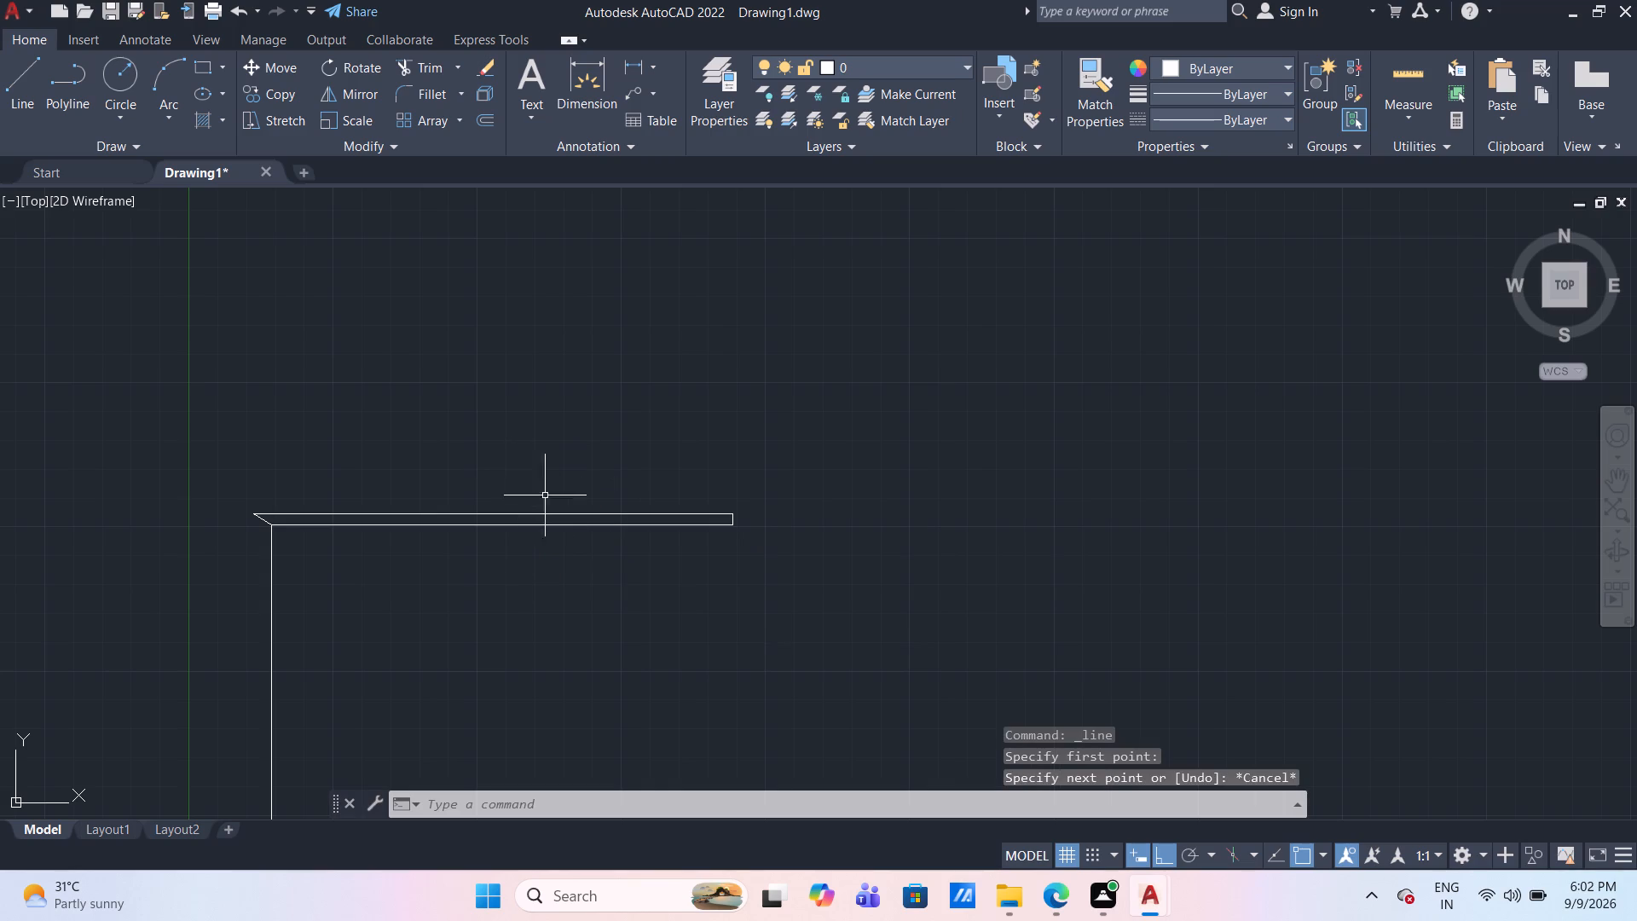
Erase the 205 mm upper horizontal line of the narrow strip.
{"action": "left_click", "coordinate": [549, 516]}
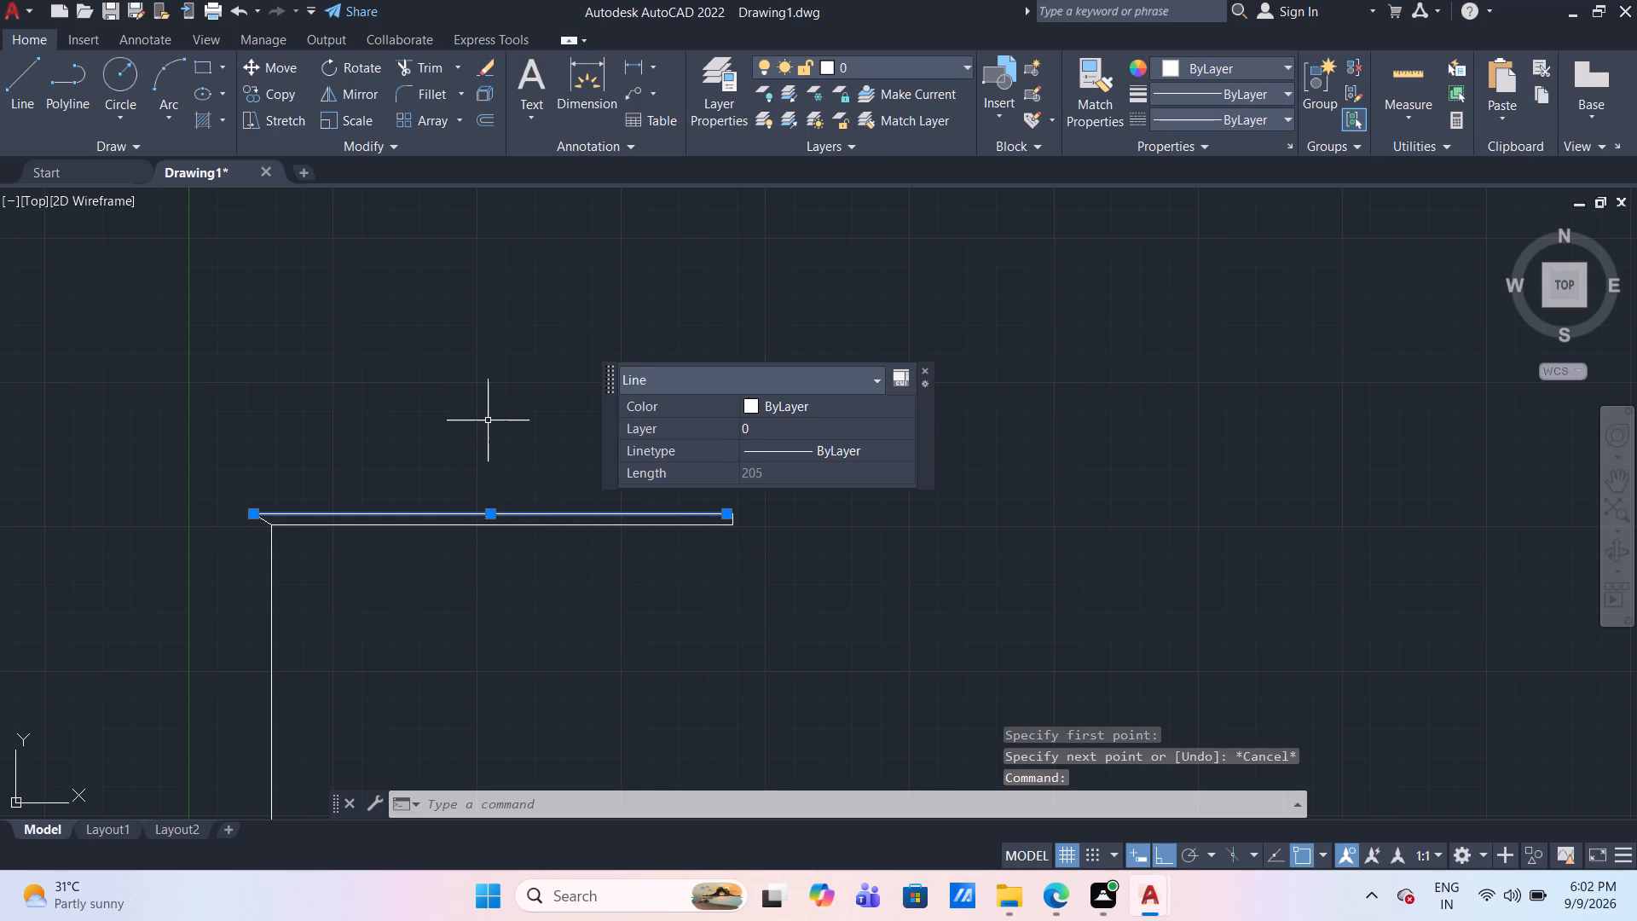
{"action": "key", "text": "Delete"}
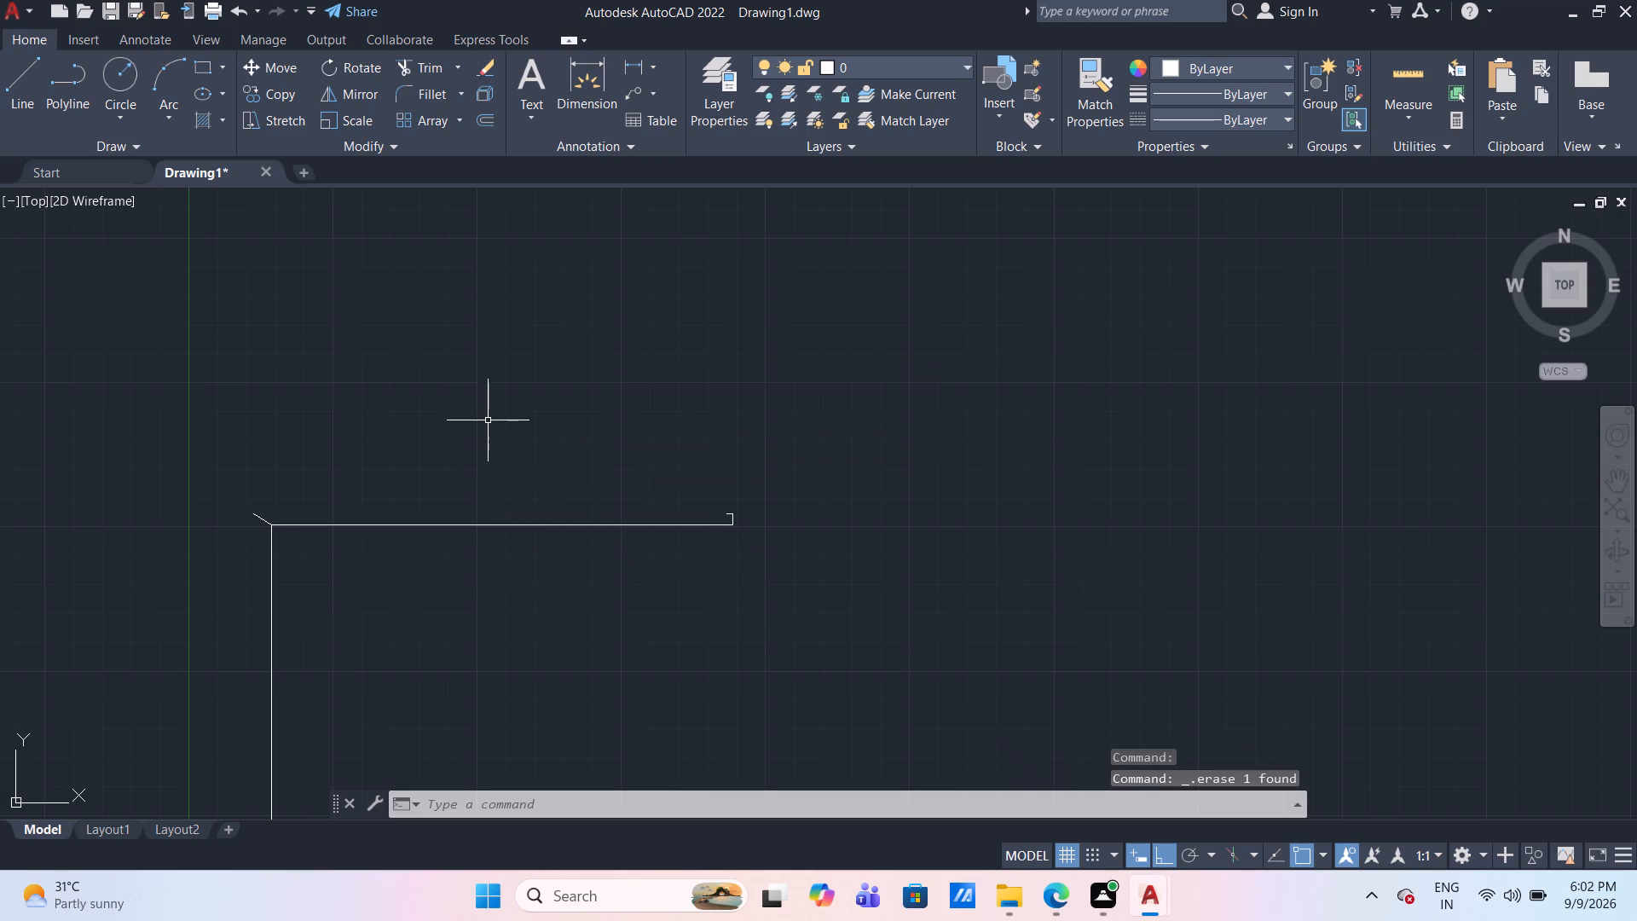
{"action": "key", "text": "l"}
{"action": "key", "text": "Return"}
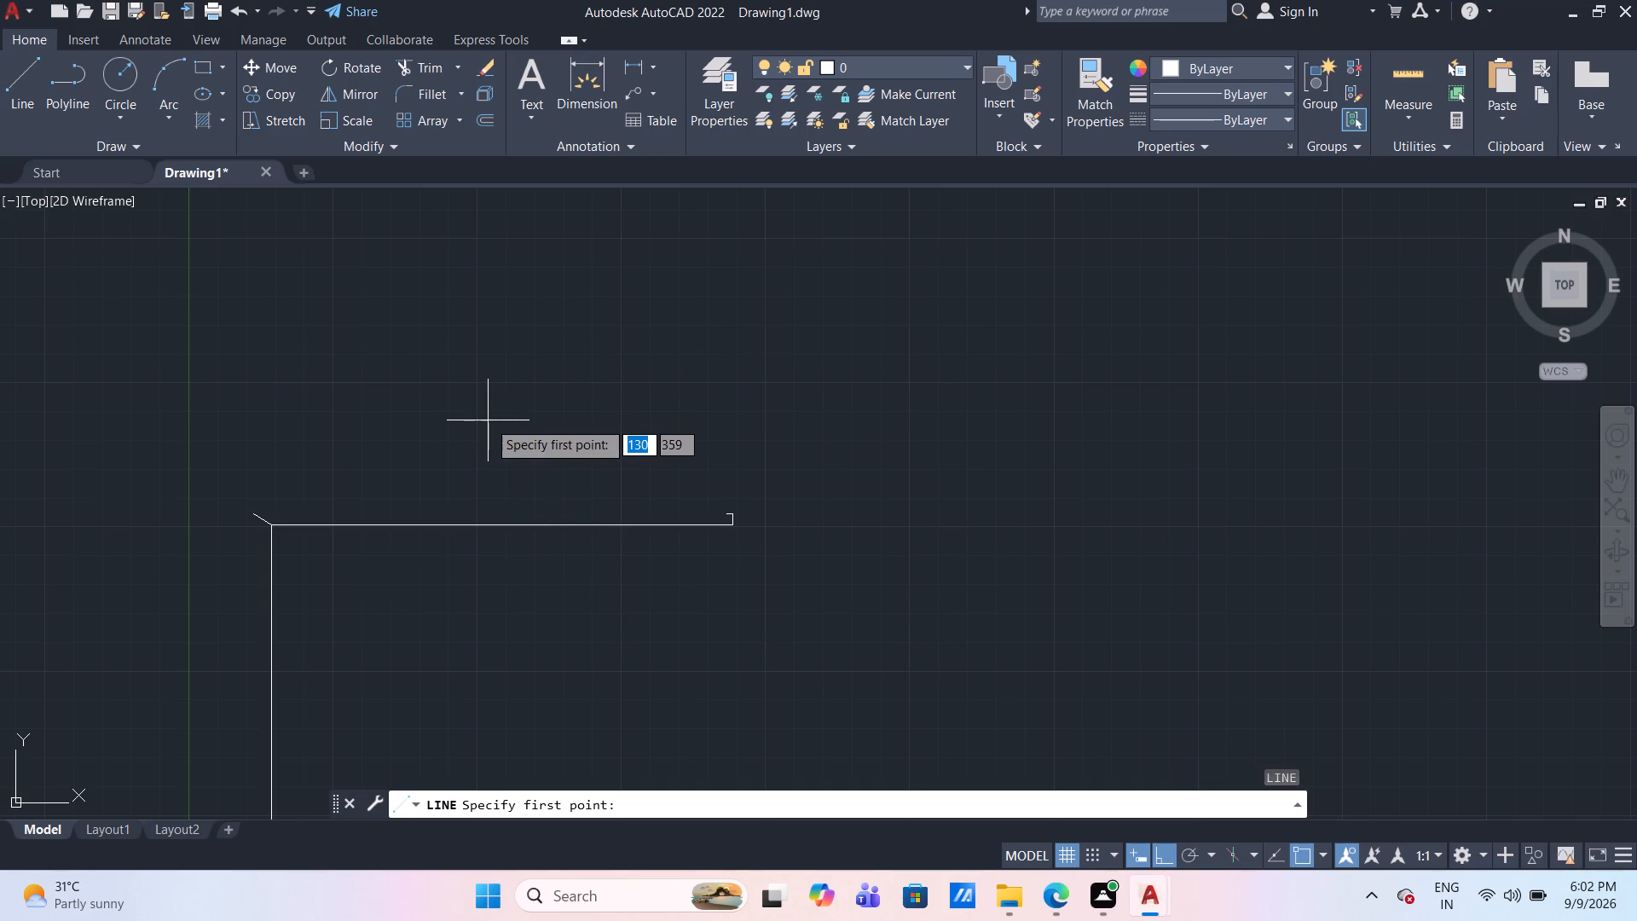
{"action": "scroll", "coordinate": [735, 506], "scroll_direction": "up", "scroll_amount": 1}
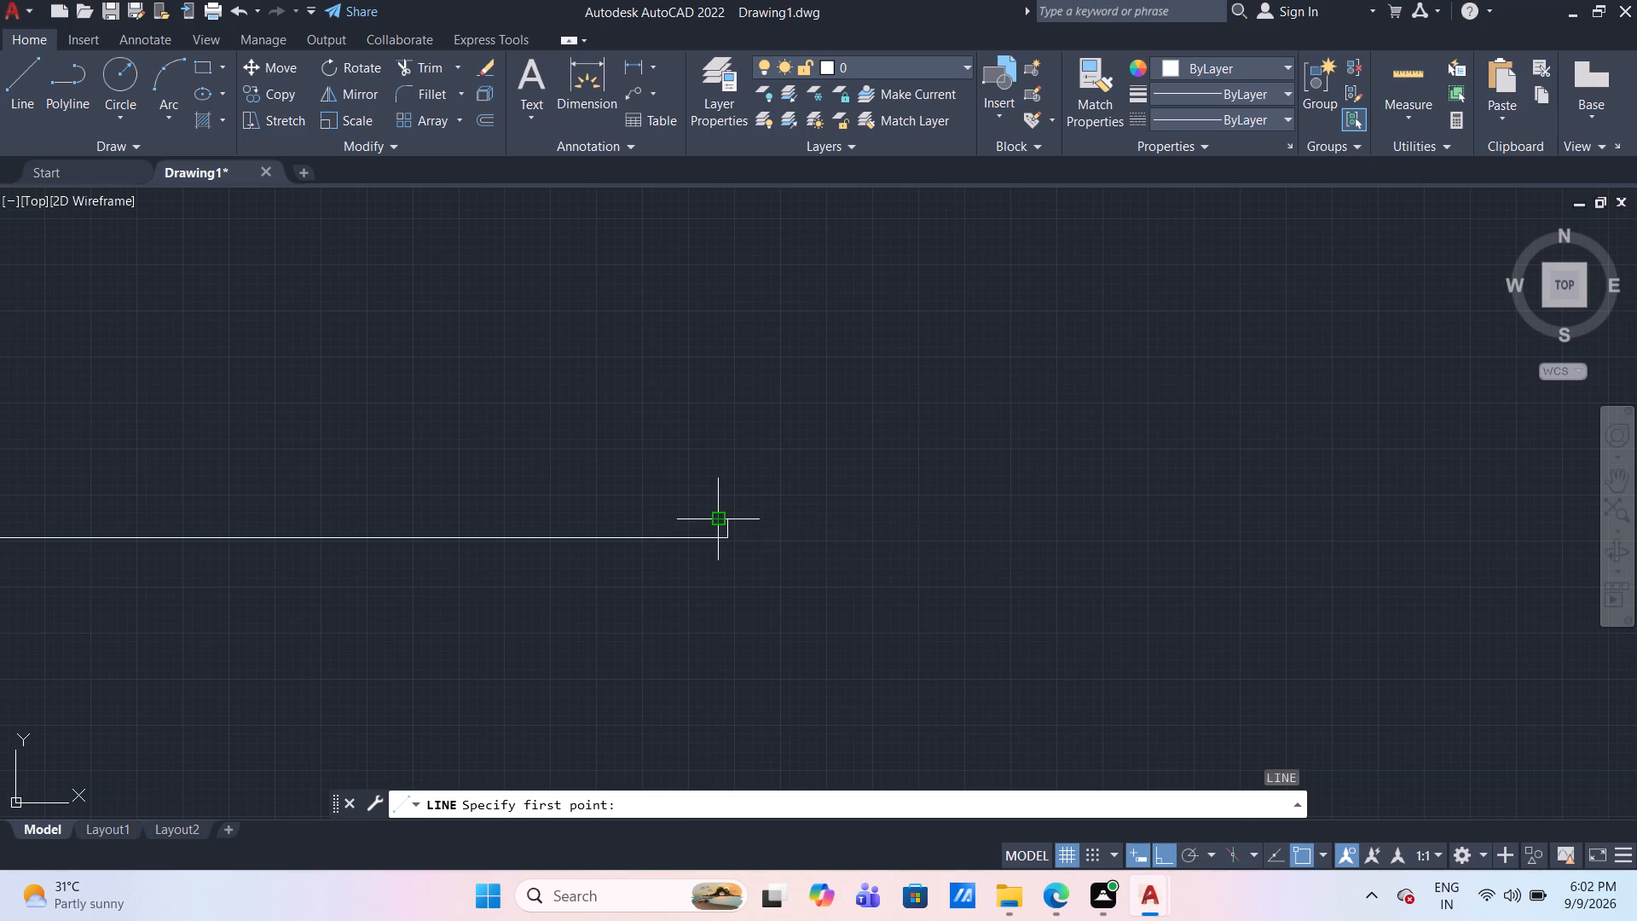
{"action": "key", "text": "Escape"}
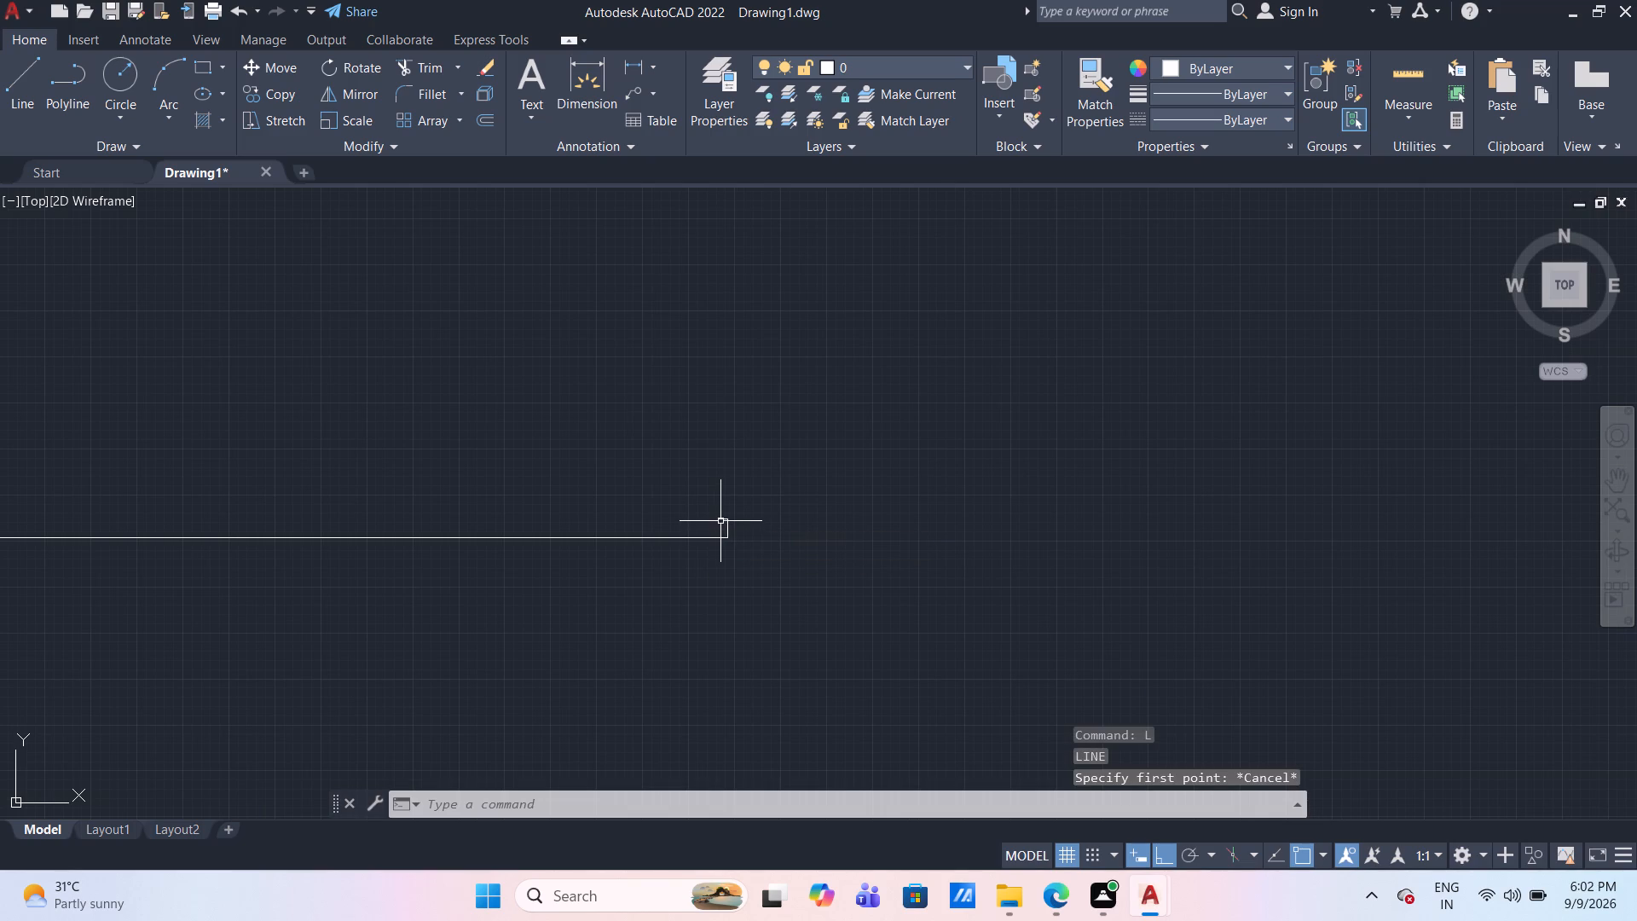
Erase the leftover 2.5 mm horizontal line at the top of the 5 mm vertical line.
{"action": "left_click", "coordinate": [720, 518]}
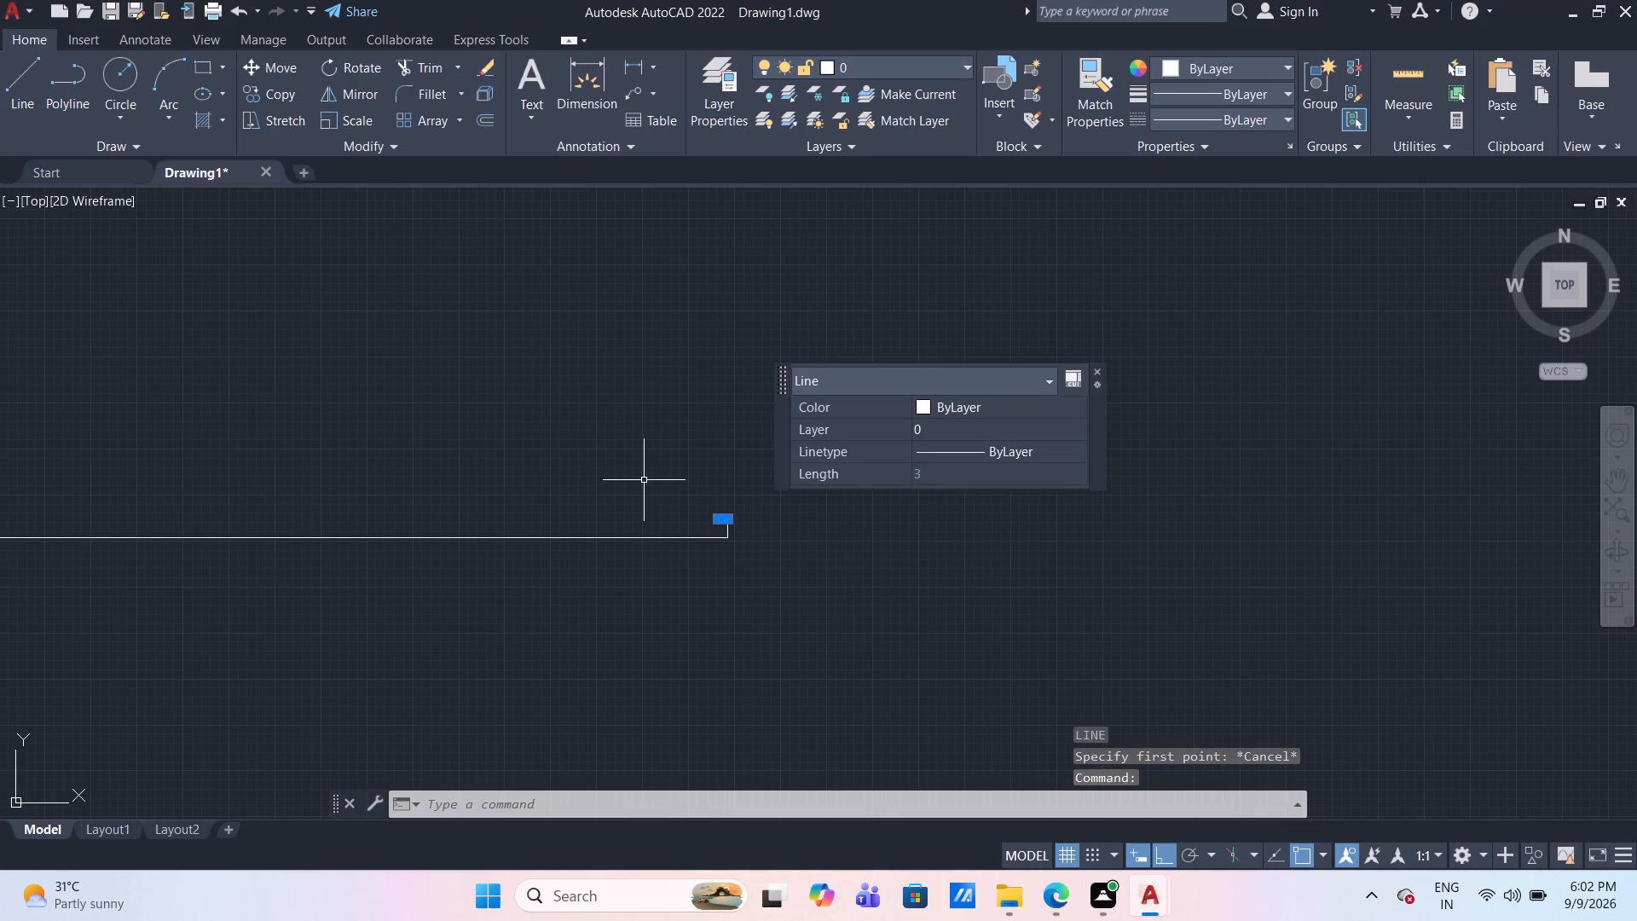
{"action": "key", "text": "Delete"}
Draw a 205 mm line leftward from the top of the short right-hand vertical, continuing diagonally to the outline's upper-left corner.
{"action": "scroll", "coordinate": [644, 480], "scroll_direction": "down", "scroll_amount": 2}
{"action": "scroll", "coordinate": [563, 500], "scroll_direction": "up", "scroll_amount": 1}
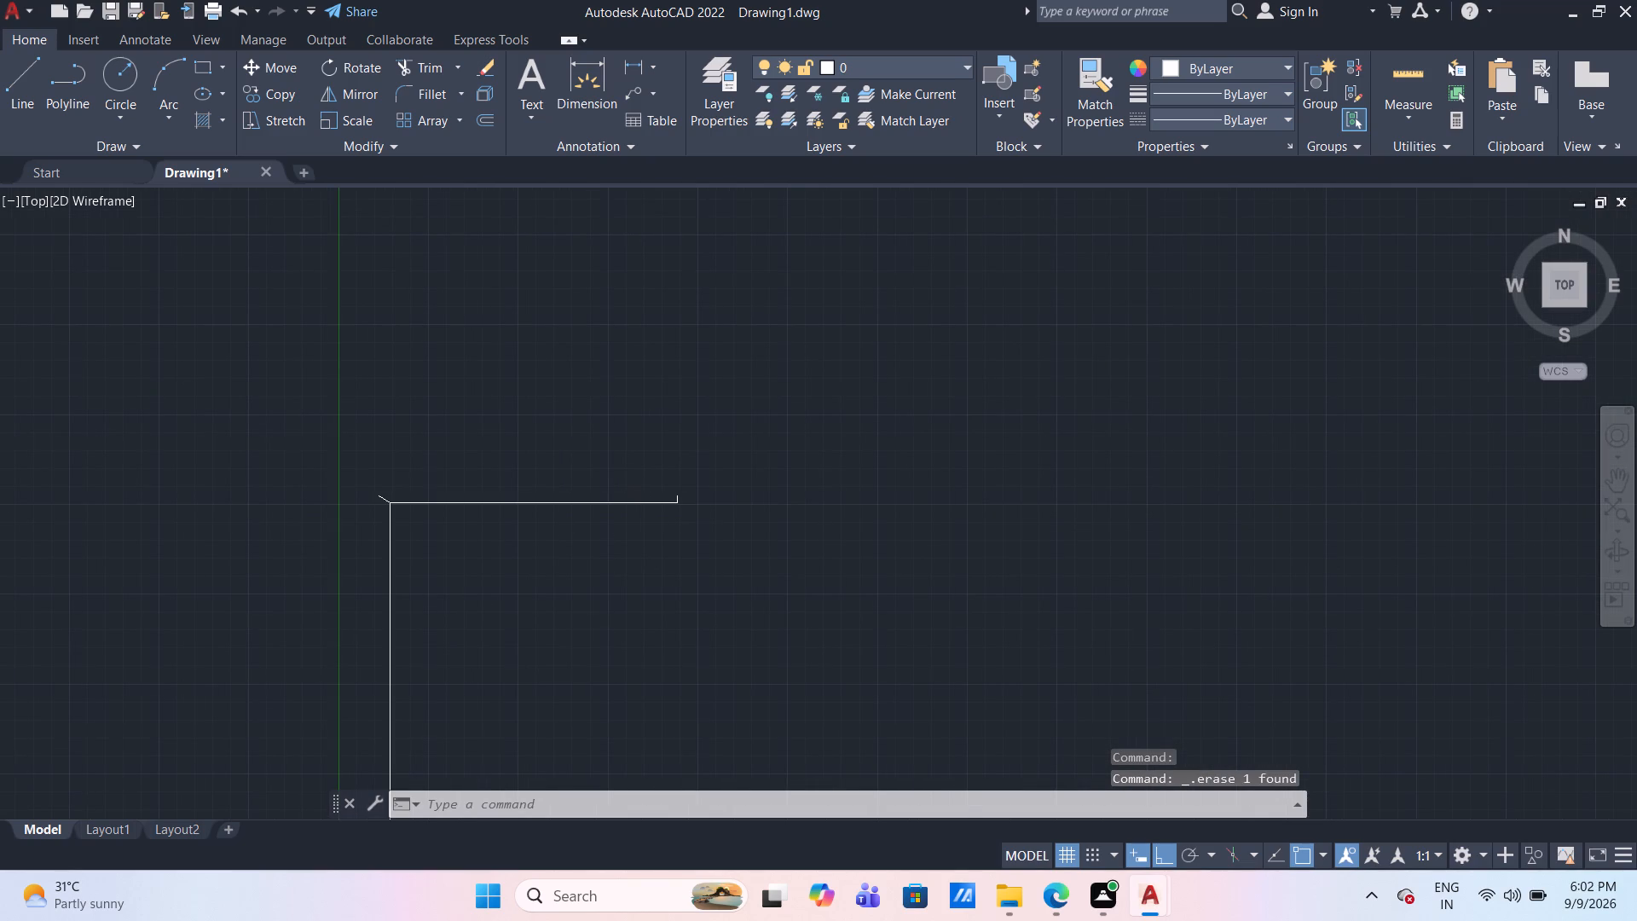
{"action": "left_click", "coordinate": [6, 78]}
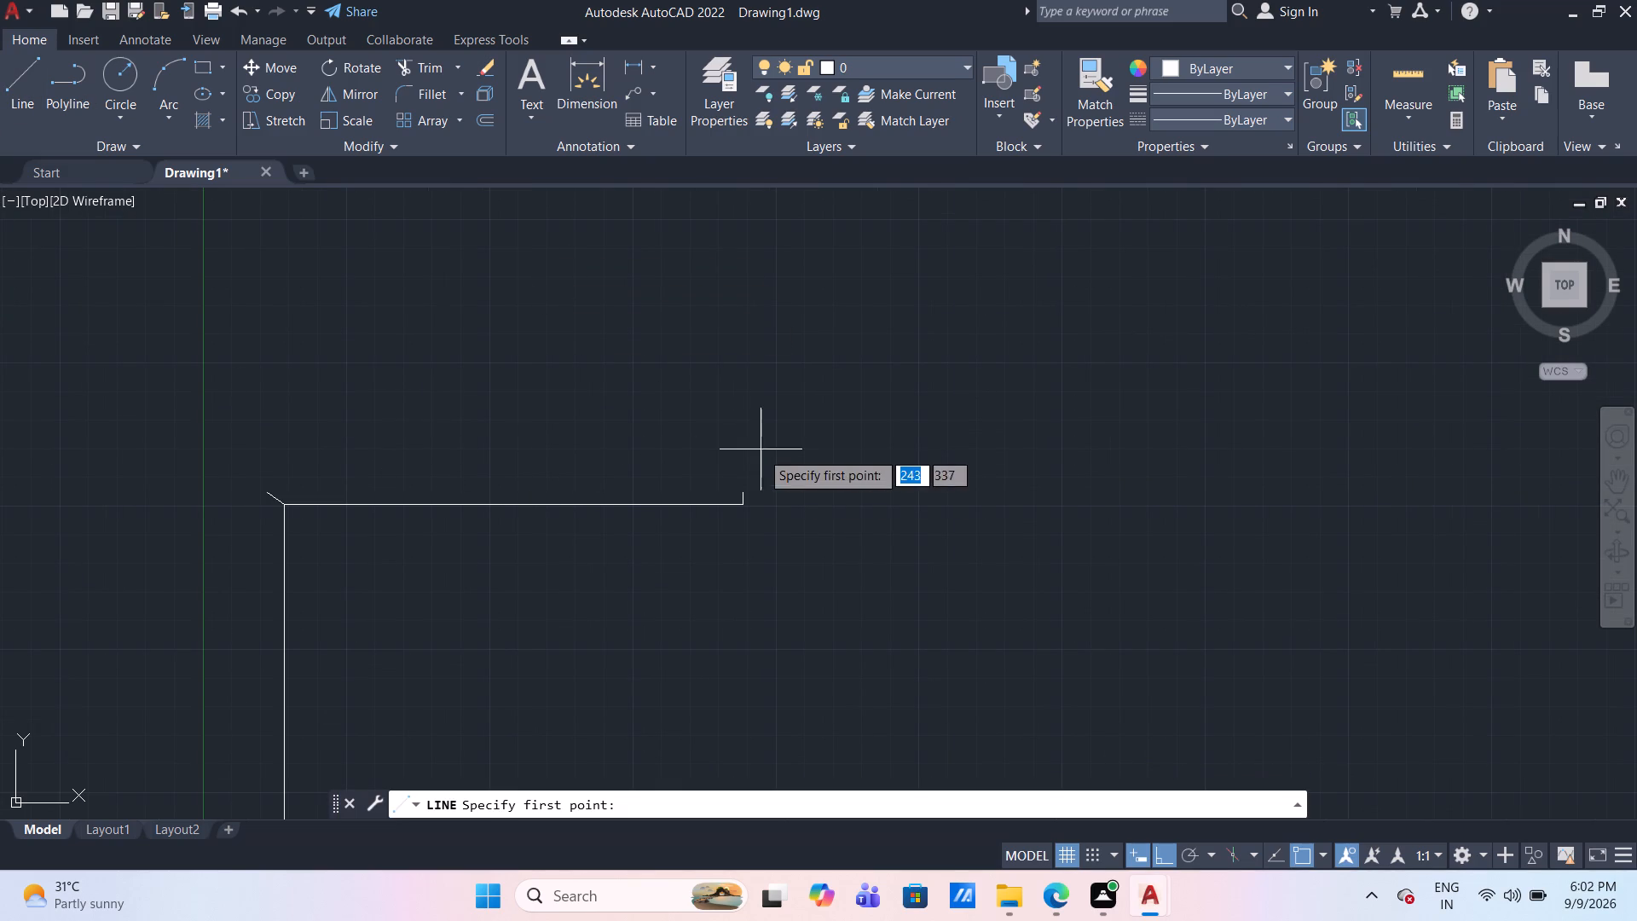
{"action": "left_click", "coordinate": [745, 492]}
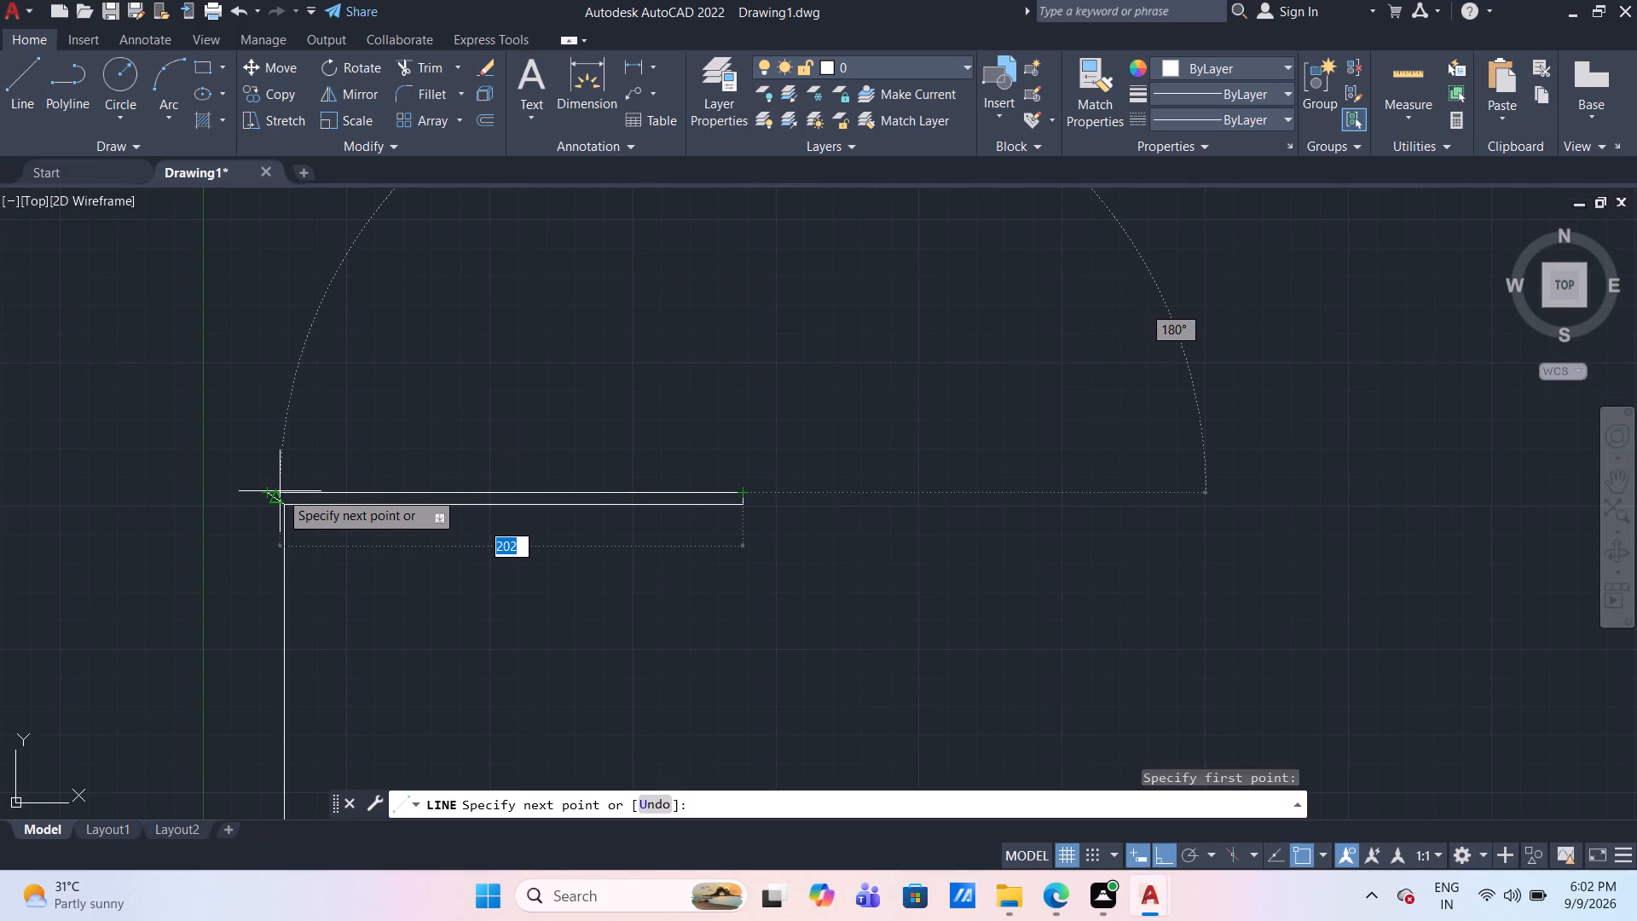
{"action": "type", "text": "20"}
{"action": "key", "text": "5"}
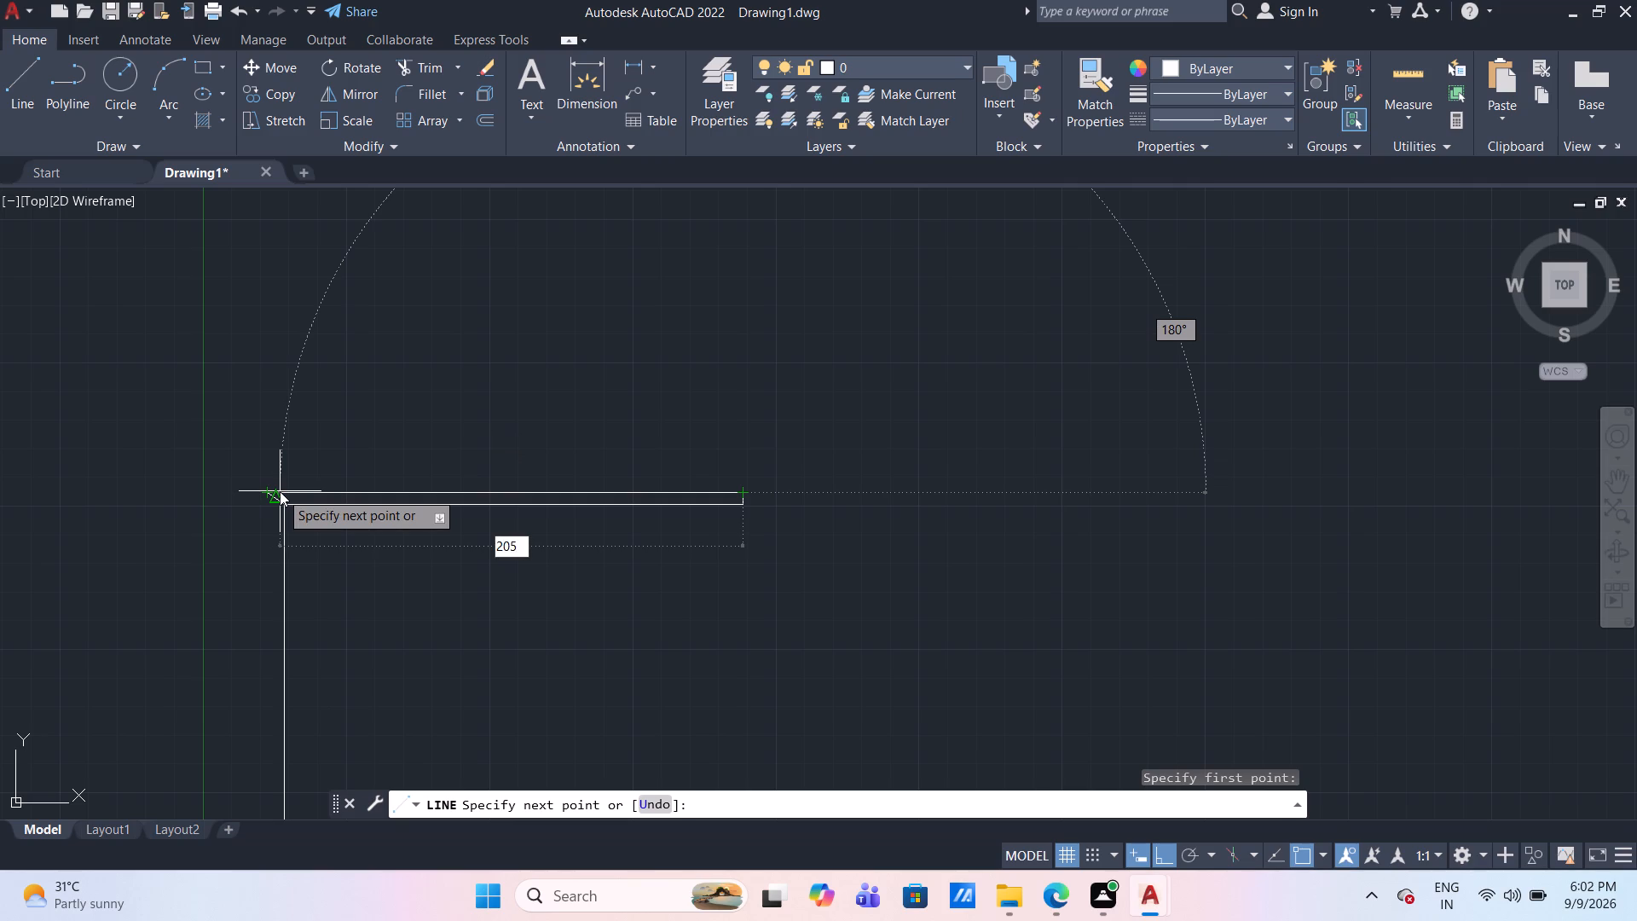
{"action": "key", "text": "Return"}
{"action": "scroll", "coordinate": [301, 530], "scroll_direction": "up", "scroll_amount": 2}
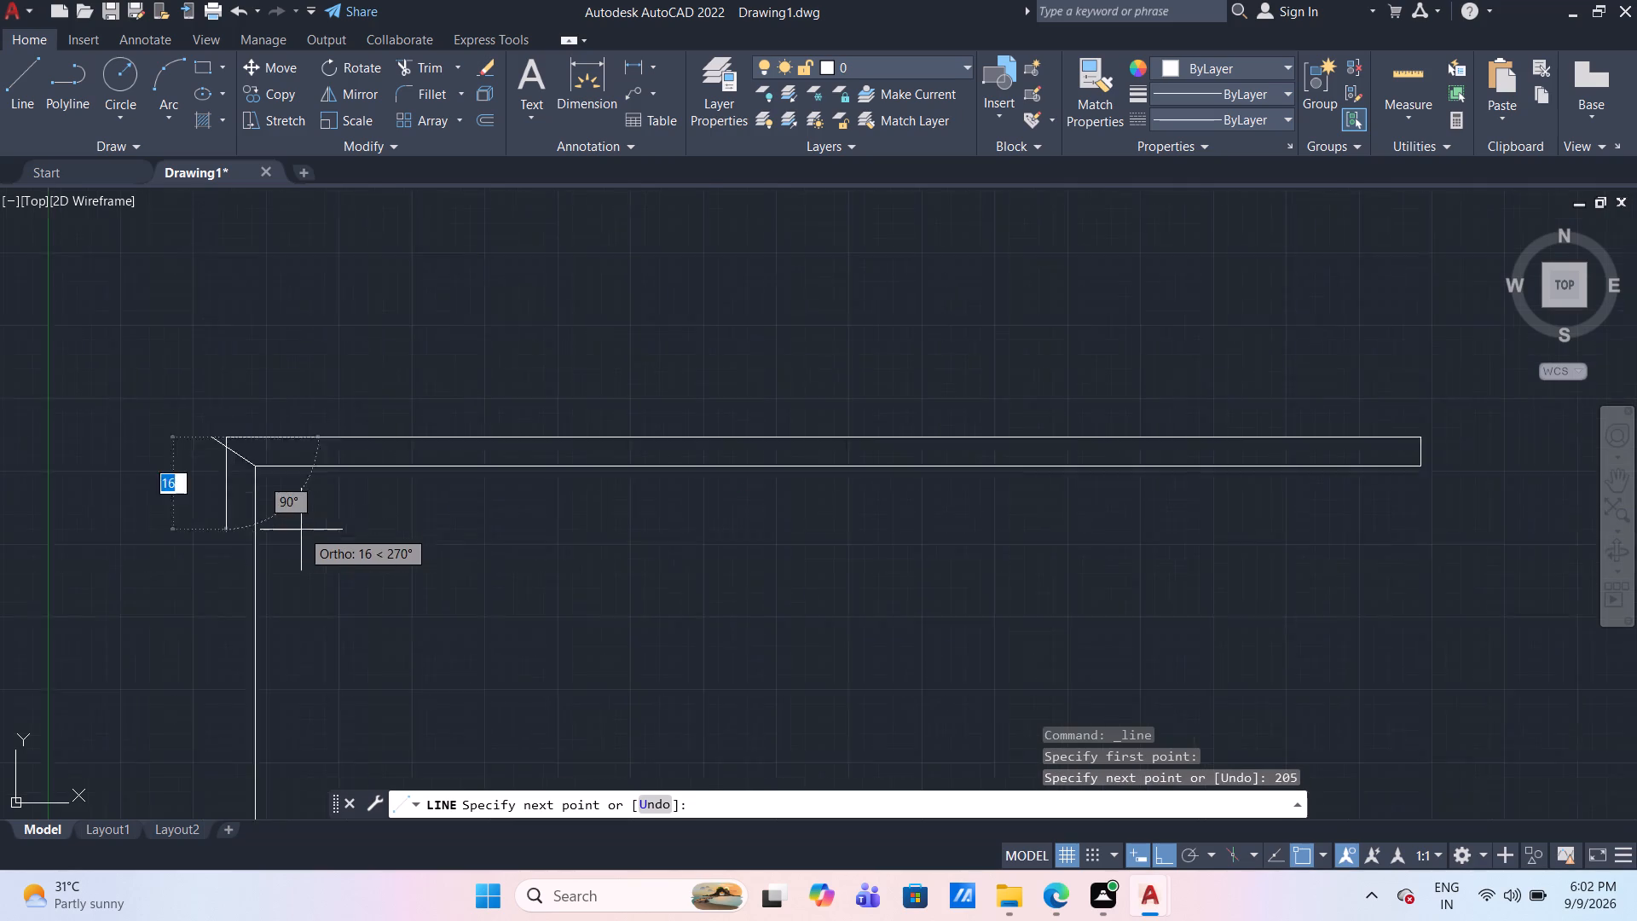
{"action": "scroll", "coordinate": [301, 530], "scroll_direction": "up", "scroll_amount": 1}
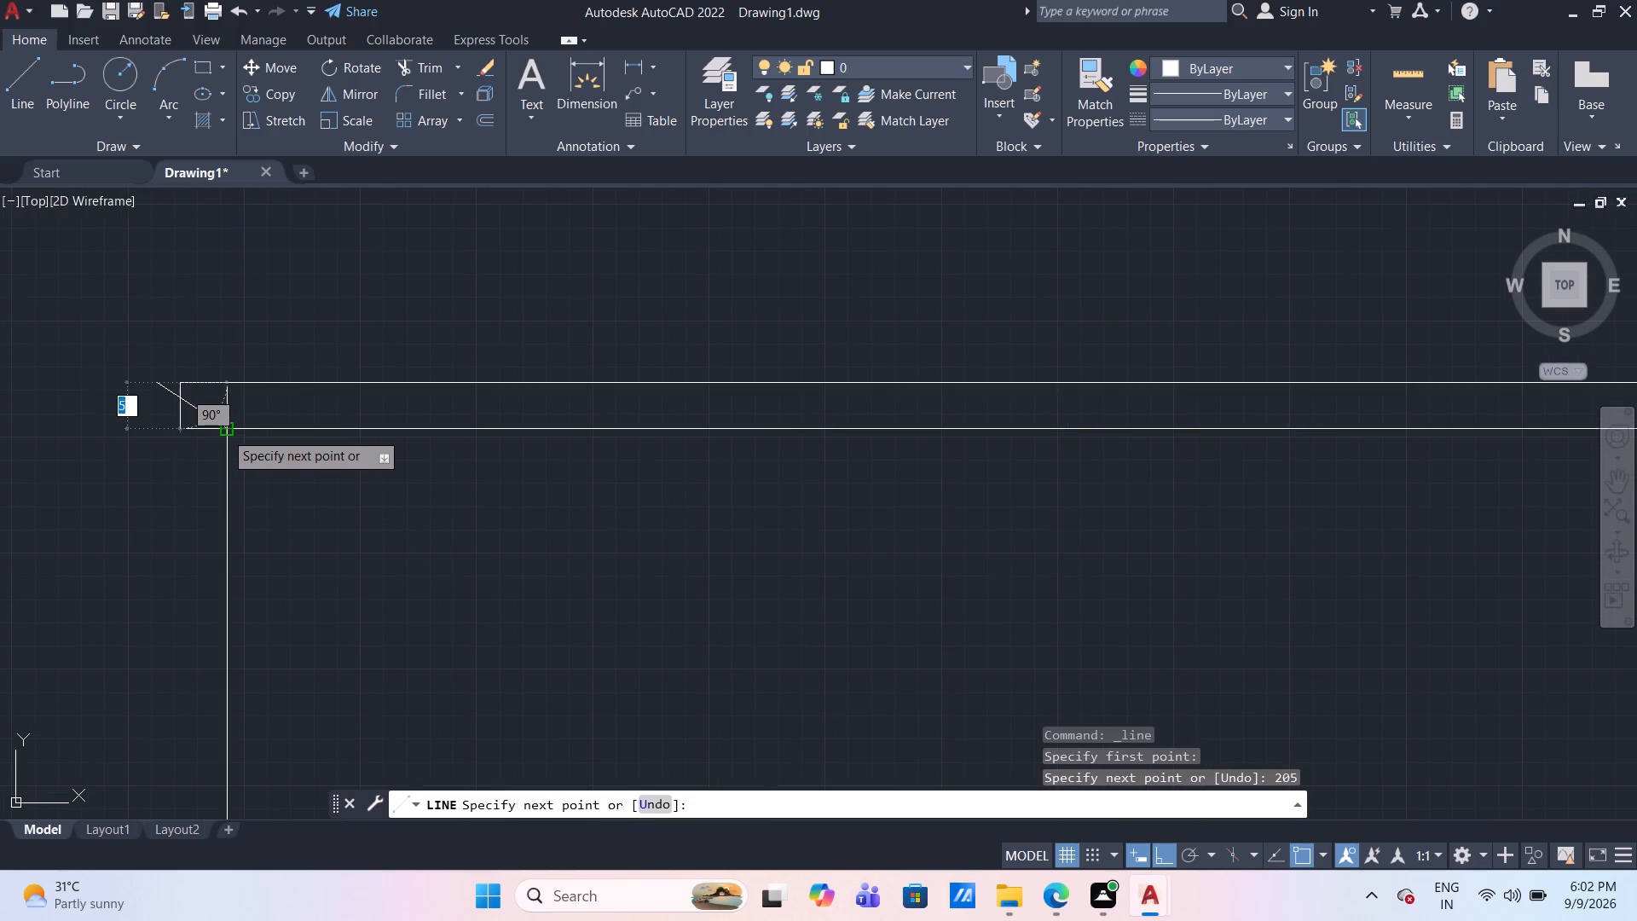
{"action": "left_click", "coordinate": [222, 433]}
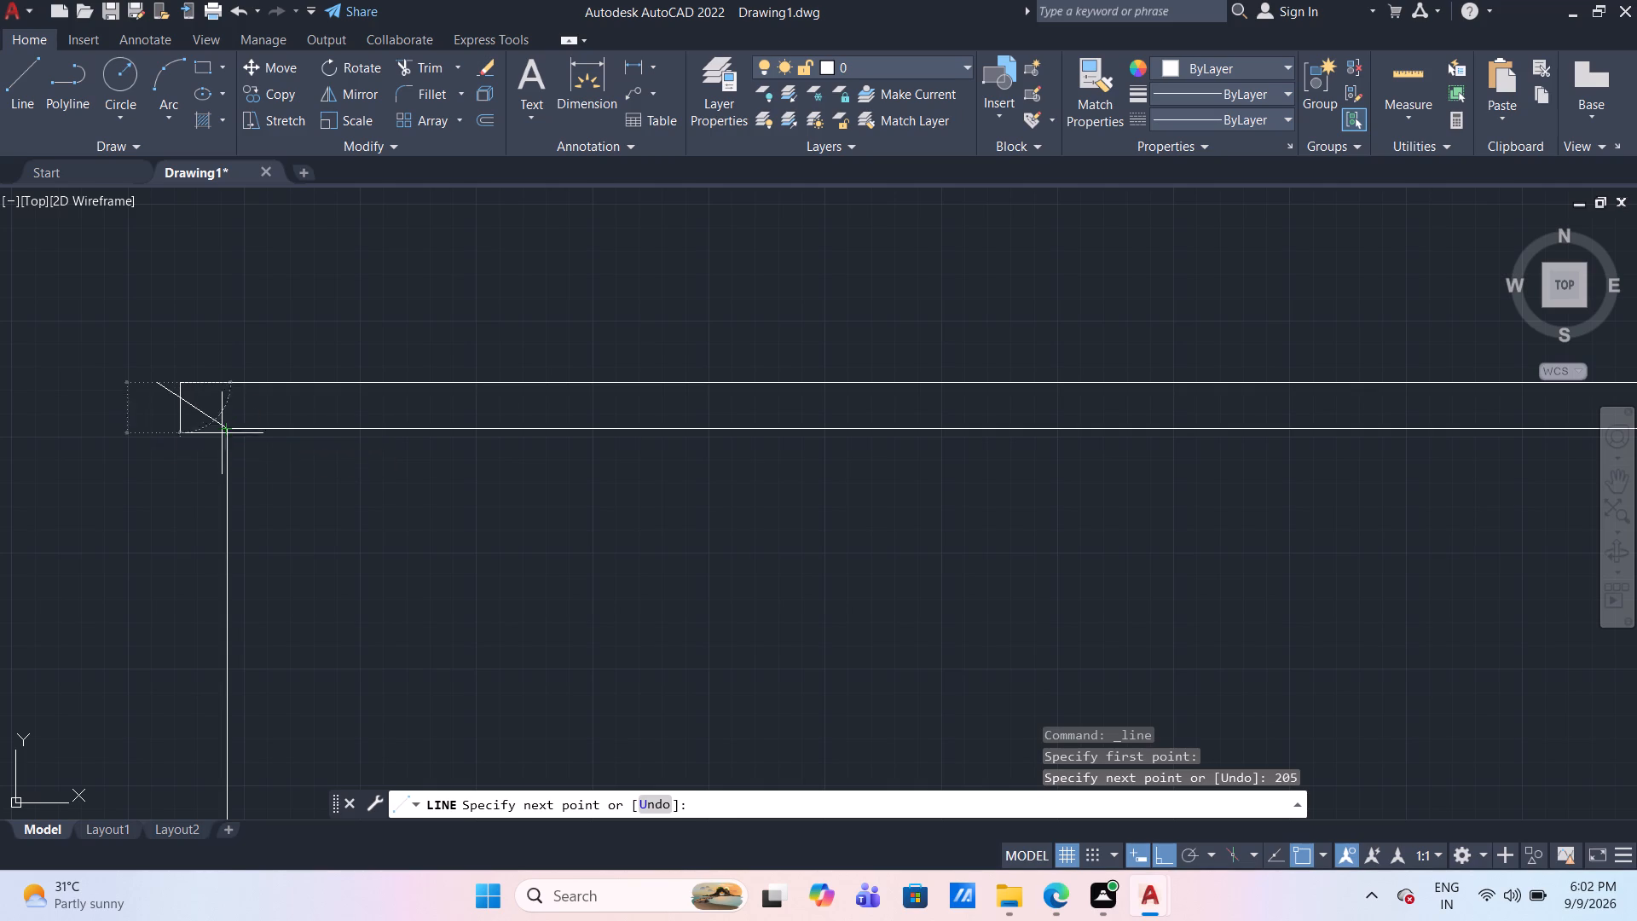
{"action": "key", "text": "Escape"}
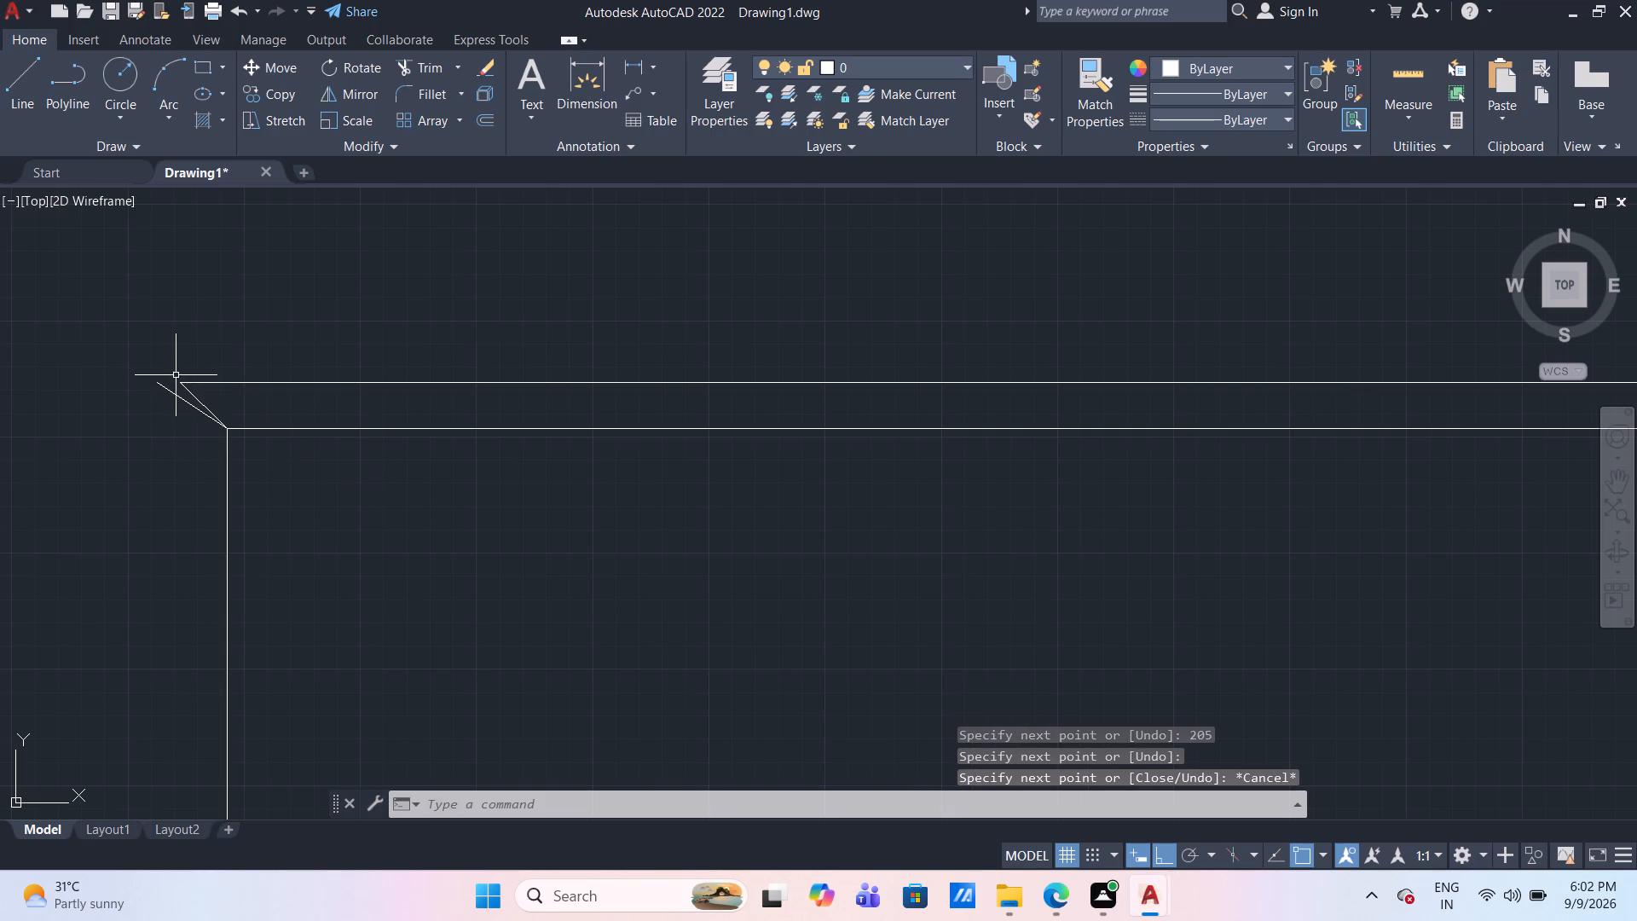
Erase the older, outer diagonal line at the upper-left corner.
{"action": "left_click", "coordinate": [164, 393]}
{"action": "left_click", "coordinate": [163, 385]}
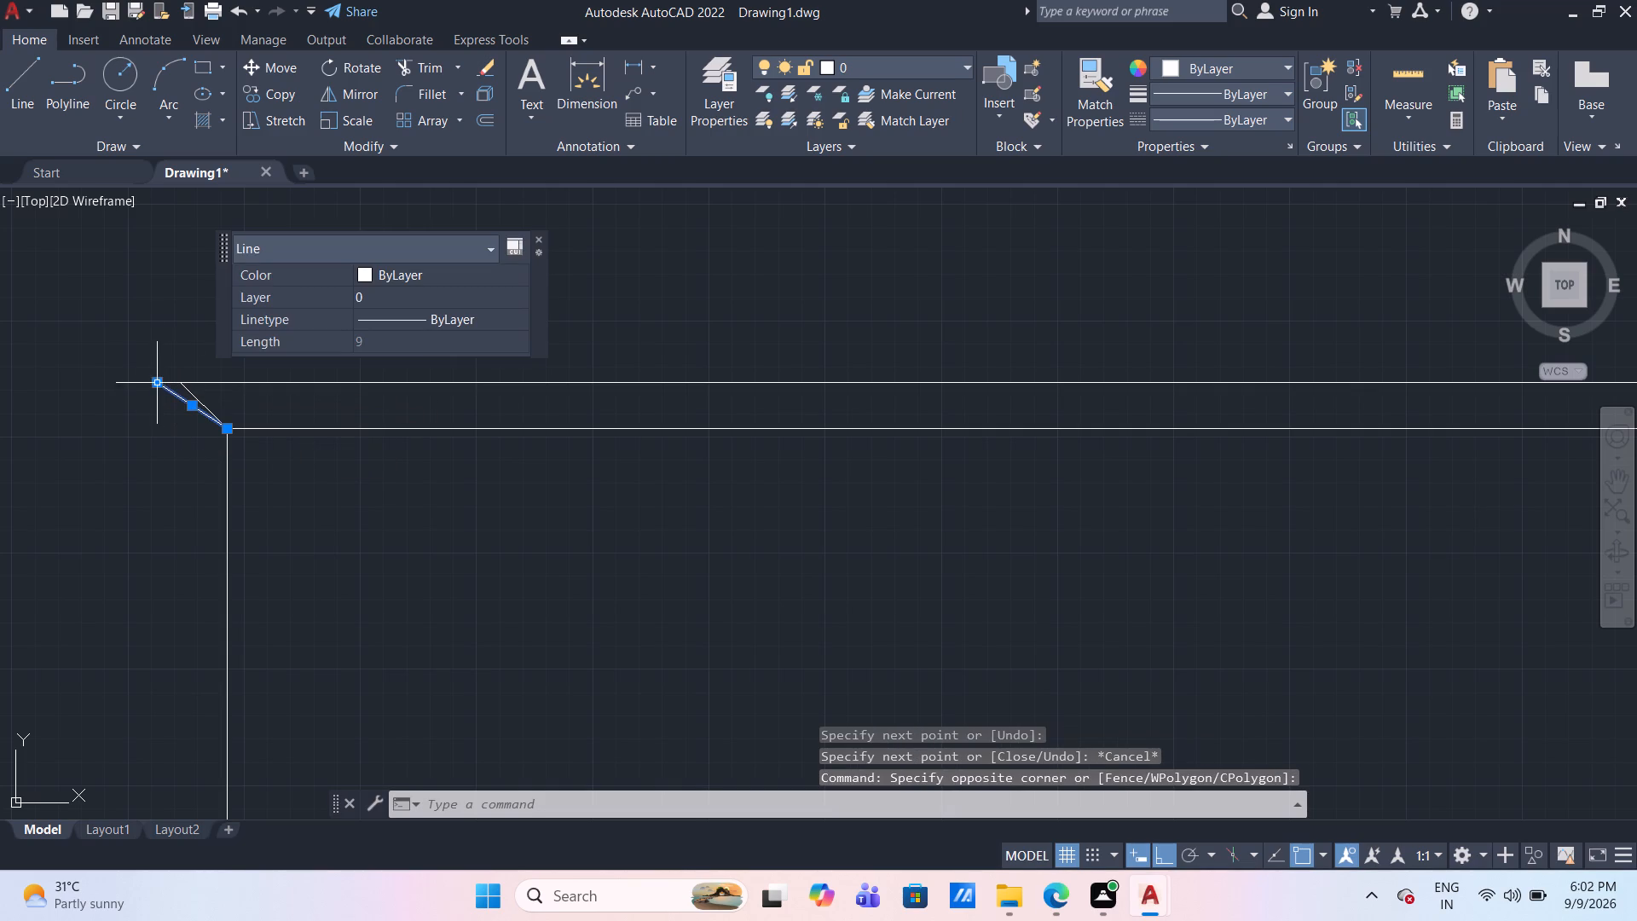
{"action": "key", "text": "Delete"}
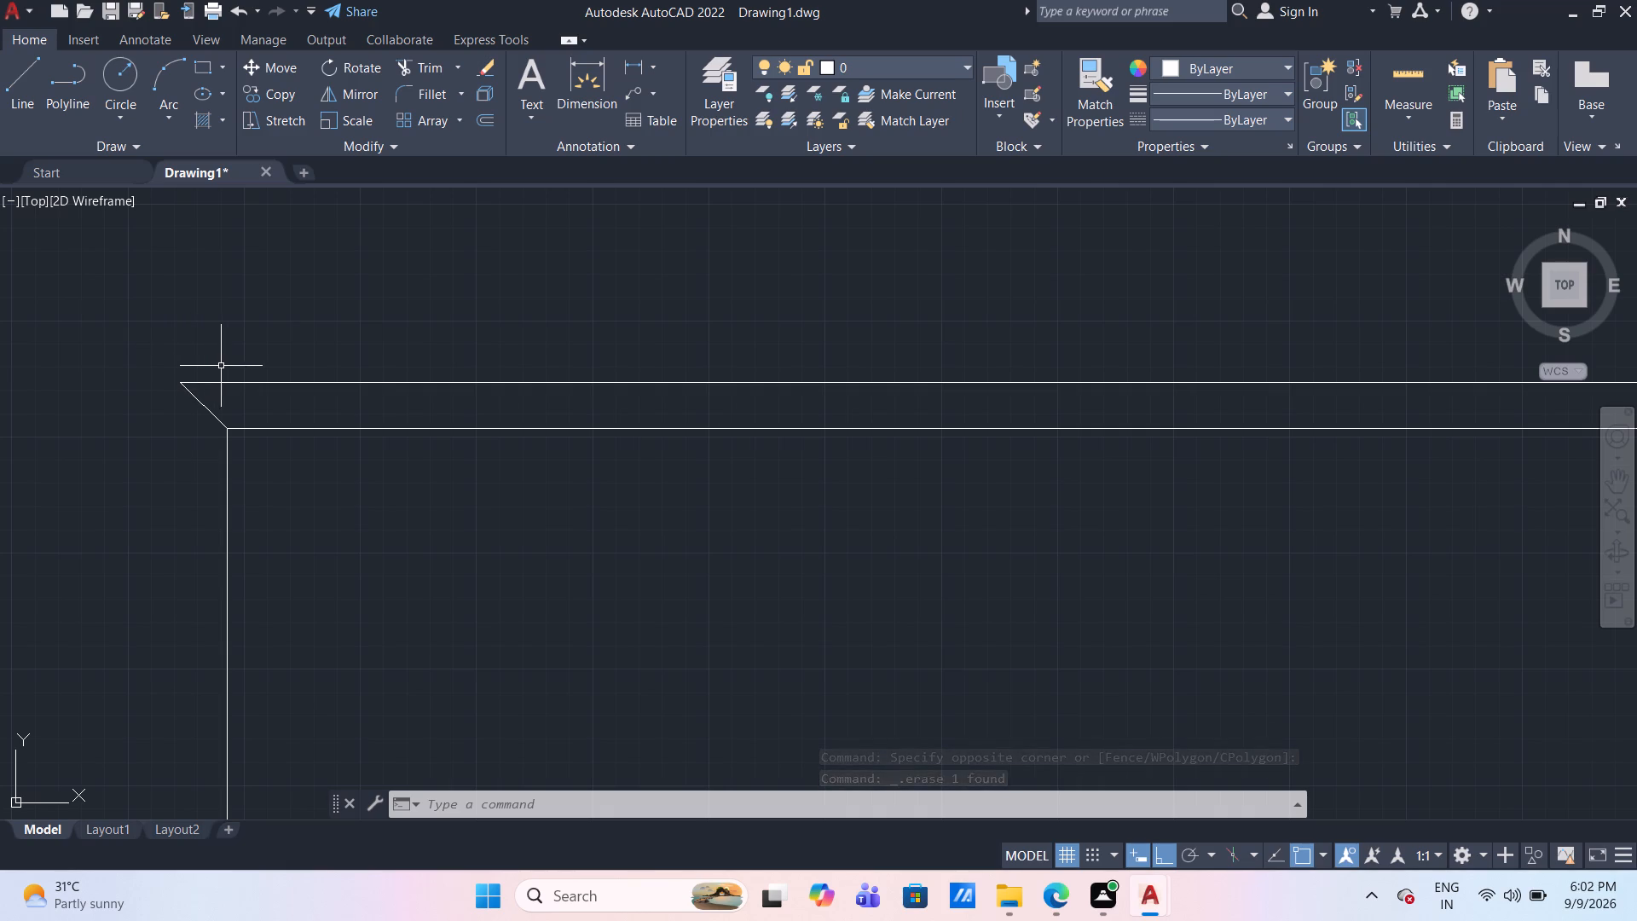
Draw a box above the narrow strip: 20 mm up from its upper-left end, 205 mm across, and down to its upper-right corner.
{"action": "scroll", "coordinate": [379, 305], "scroll_direction": "down", "scroll_amount": 2}
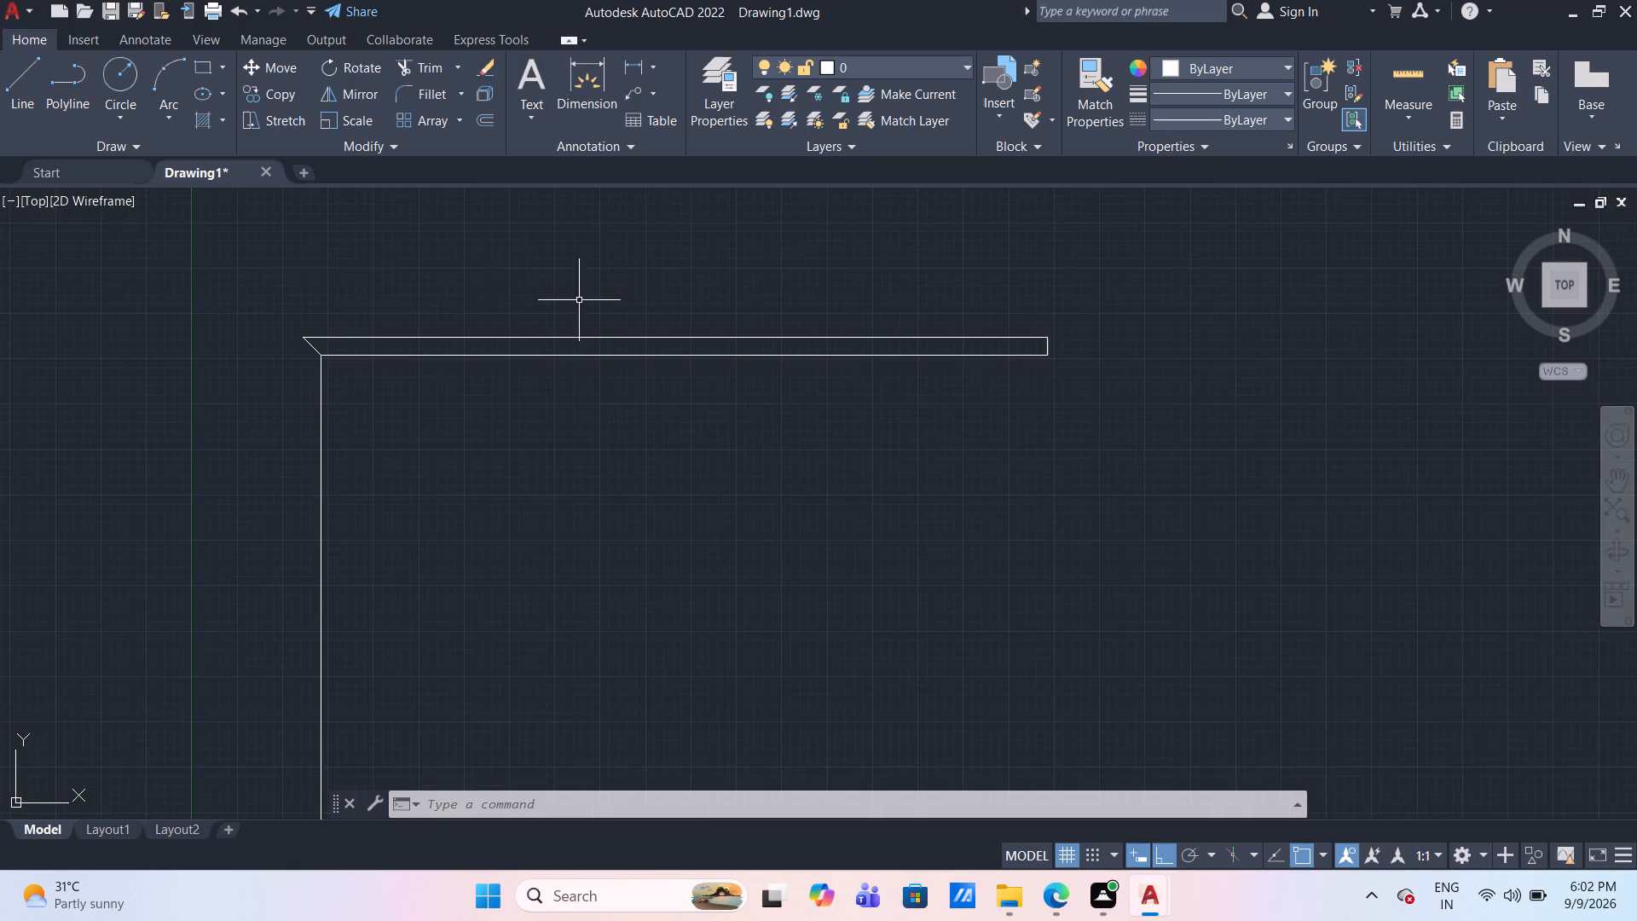
{"action": "middle_click_drag", "start_coordinate": [613, 295], "coordinate": [542, 369]}
{"action": "left_click", "coordinate": [14, 72]}
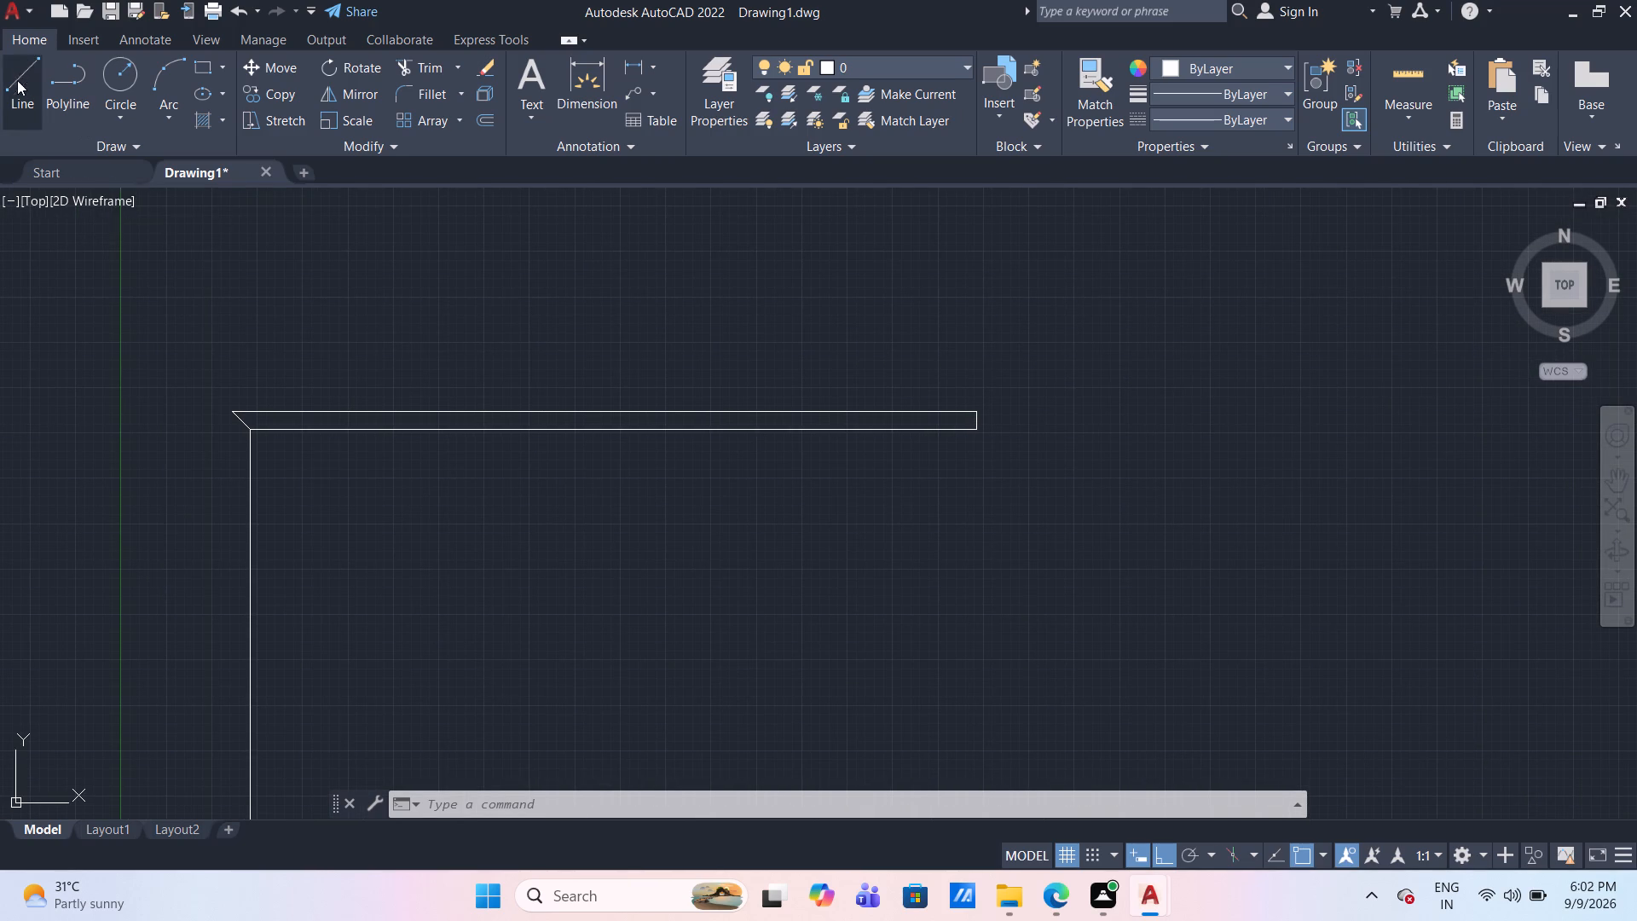
{"action": "left_click", "coordinate": [235, 408]}
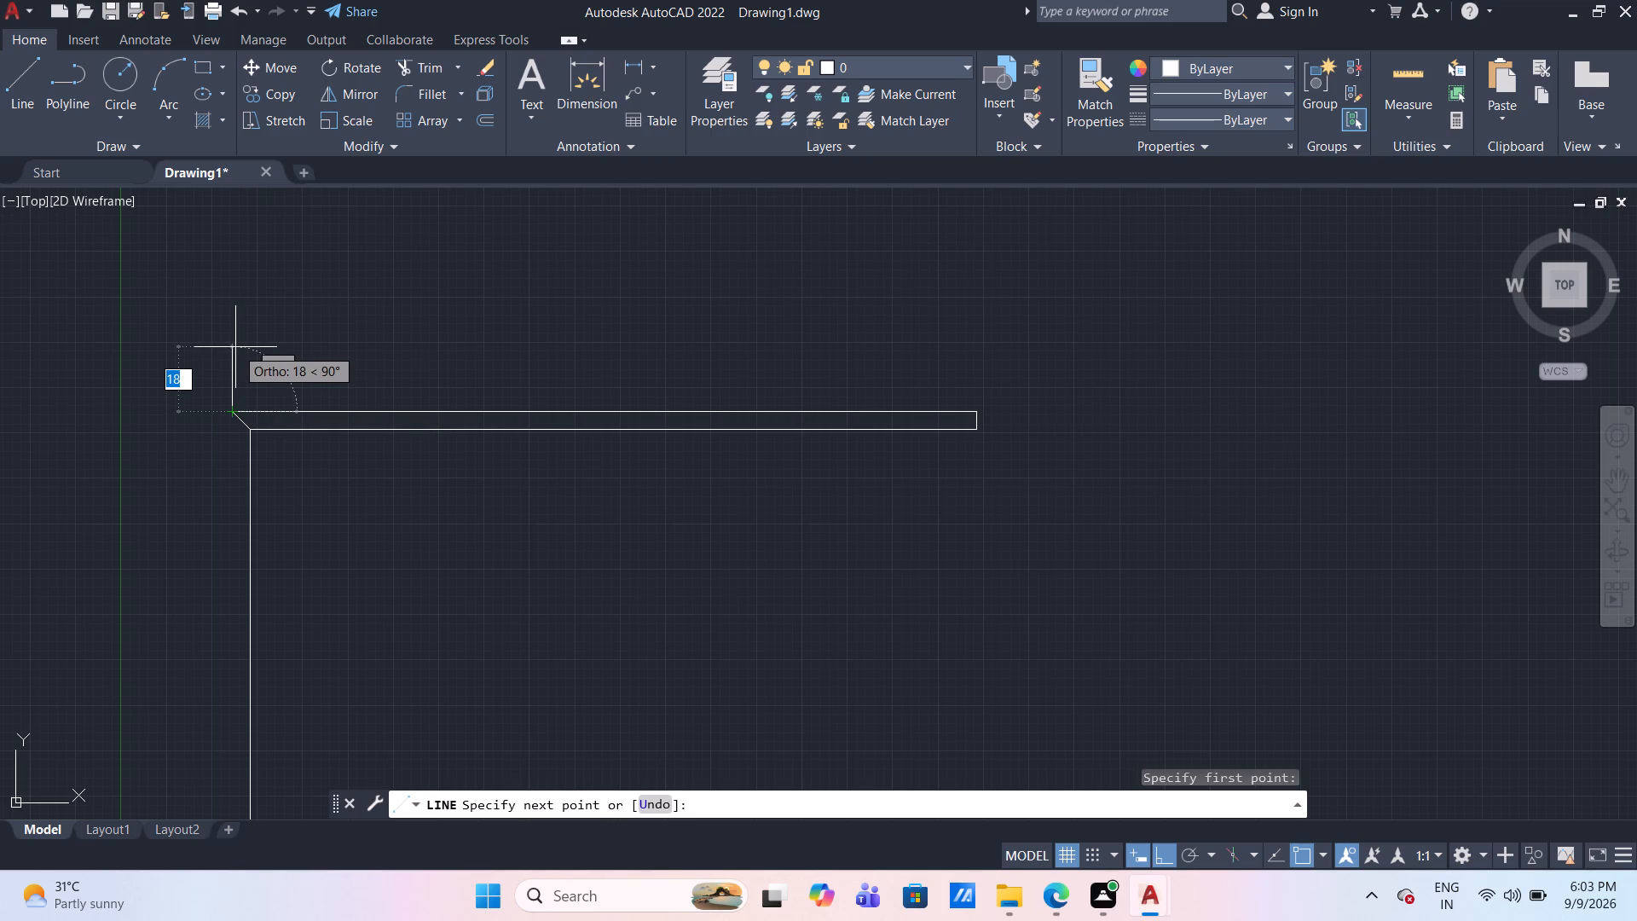
{"action": "type", "text": "20"}
{"action": "key", "text": "Return"}
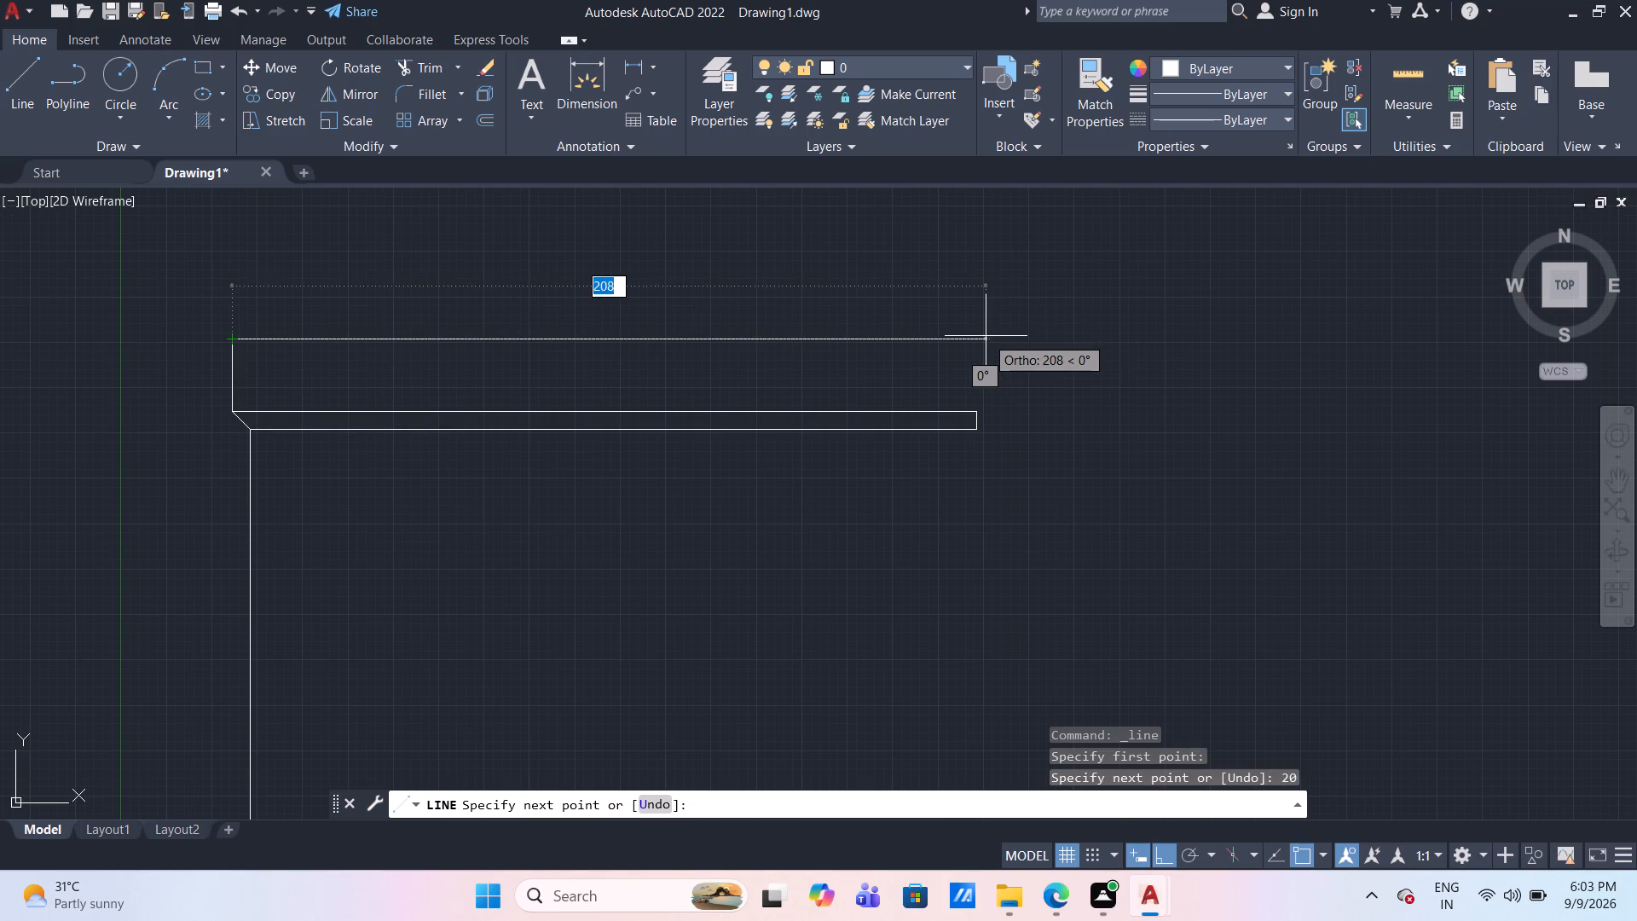
{"action": "middle_click_drag", "start_coordinate": [986, 336], "coordinate": [943, 365]}
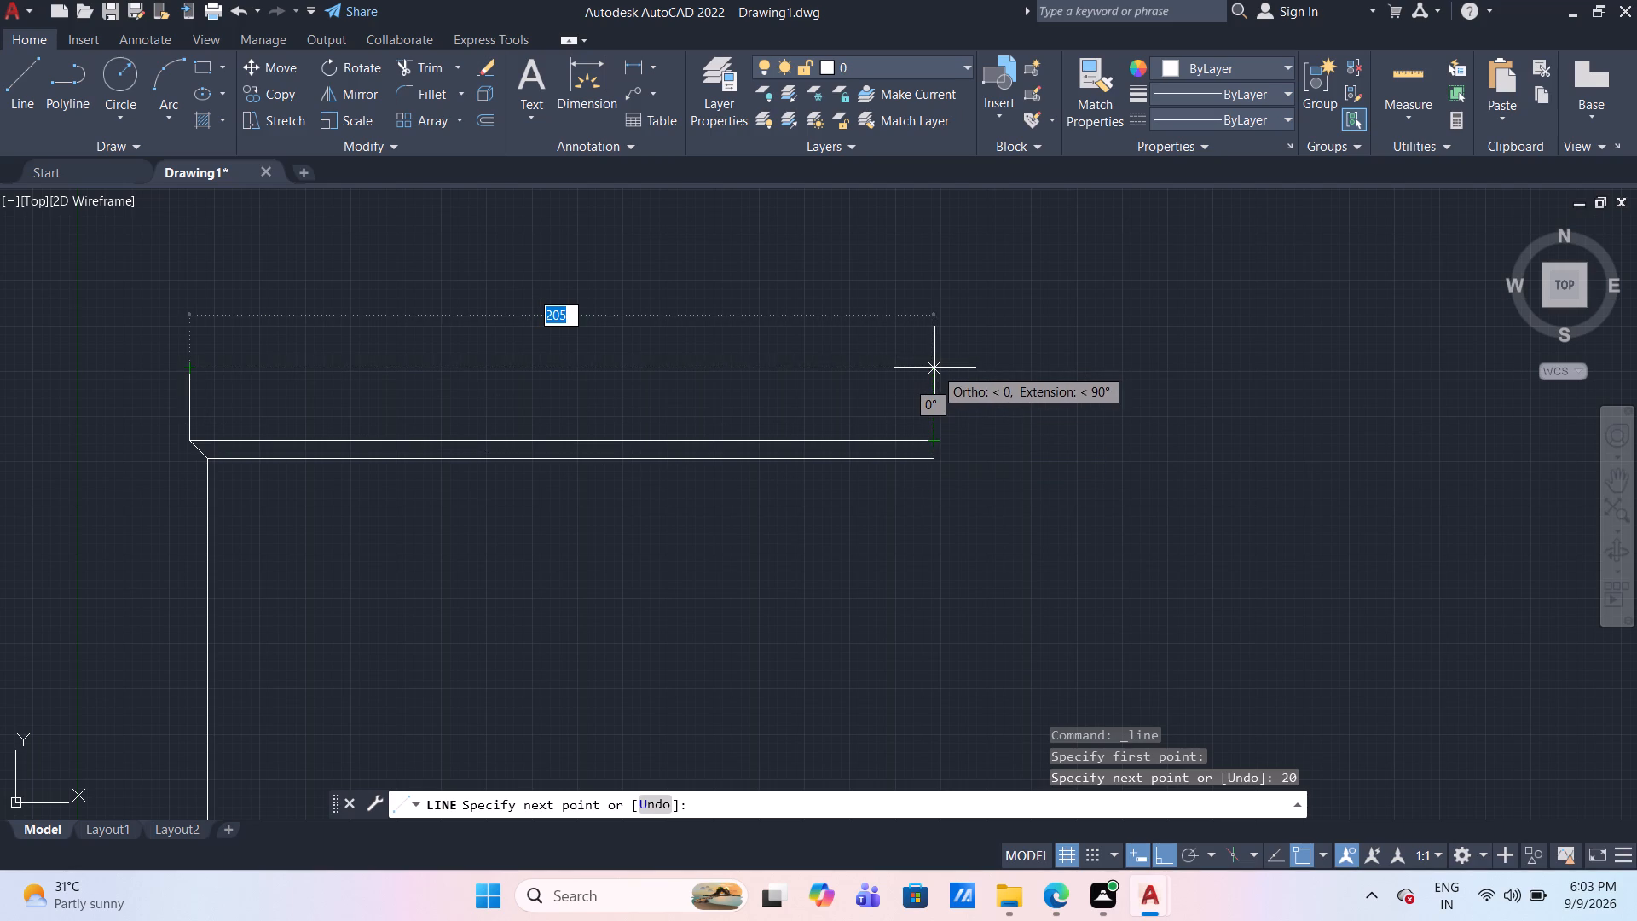
{"action": "left_click", "coordinate": [934, 368]}
{"action": "left_click", "coordinate": [934, 443]}
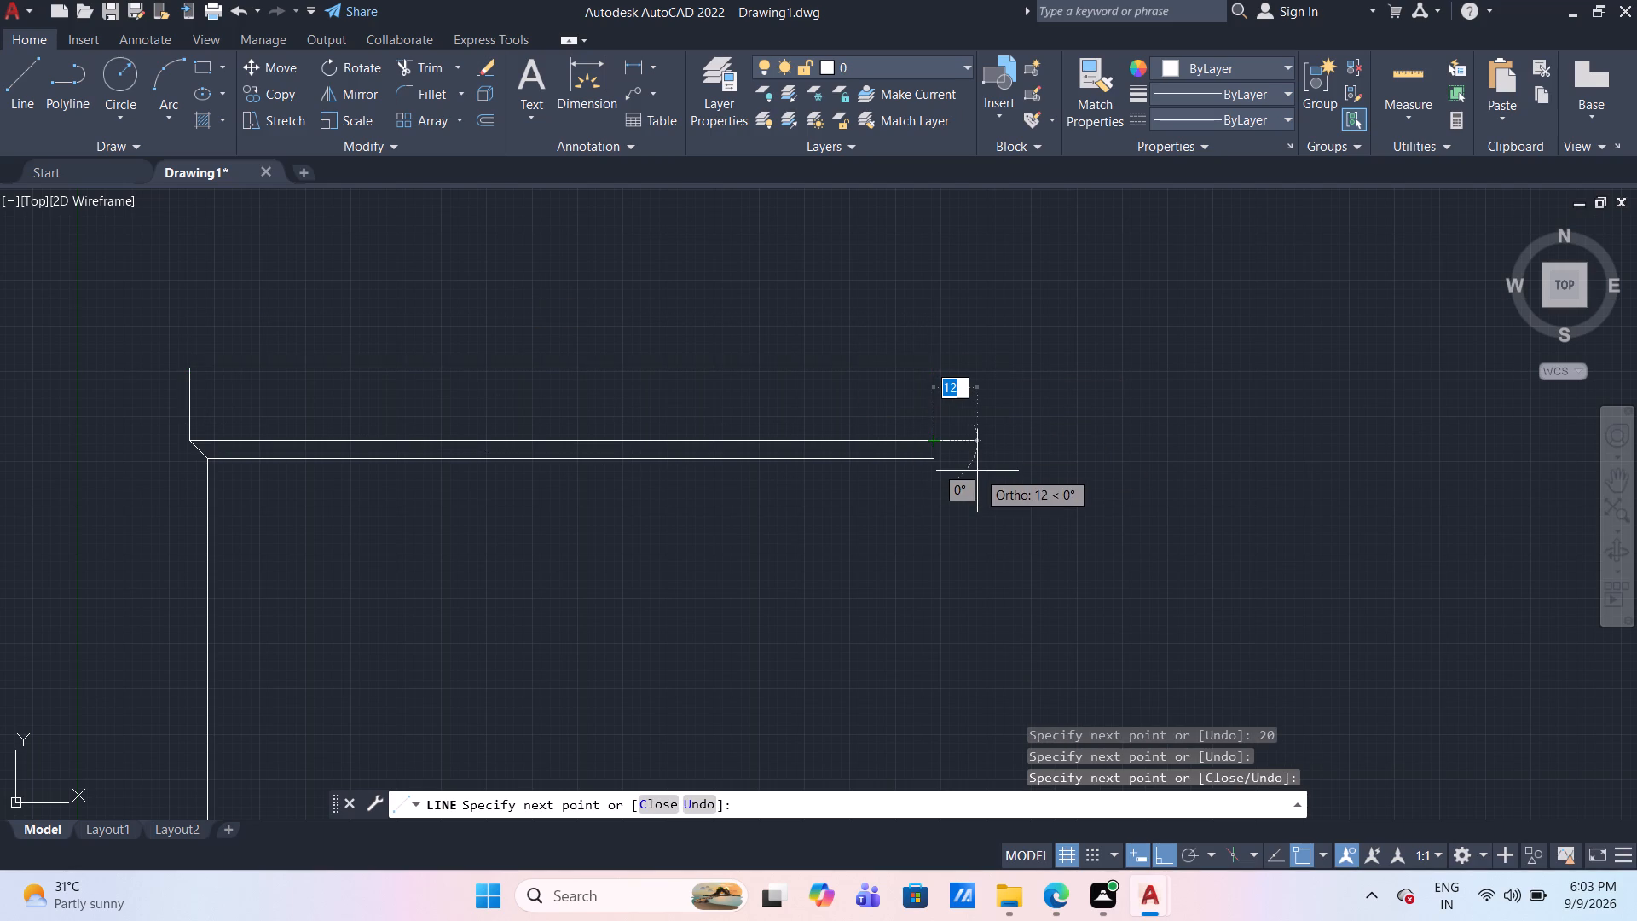
{"action": "key", "text": "Escape"}
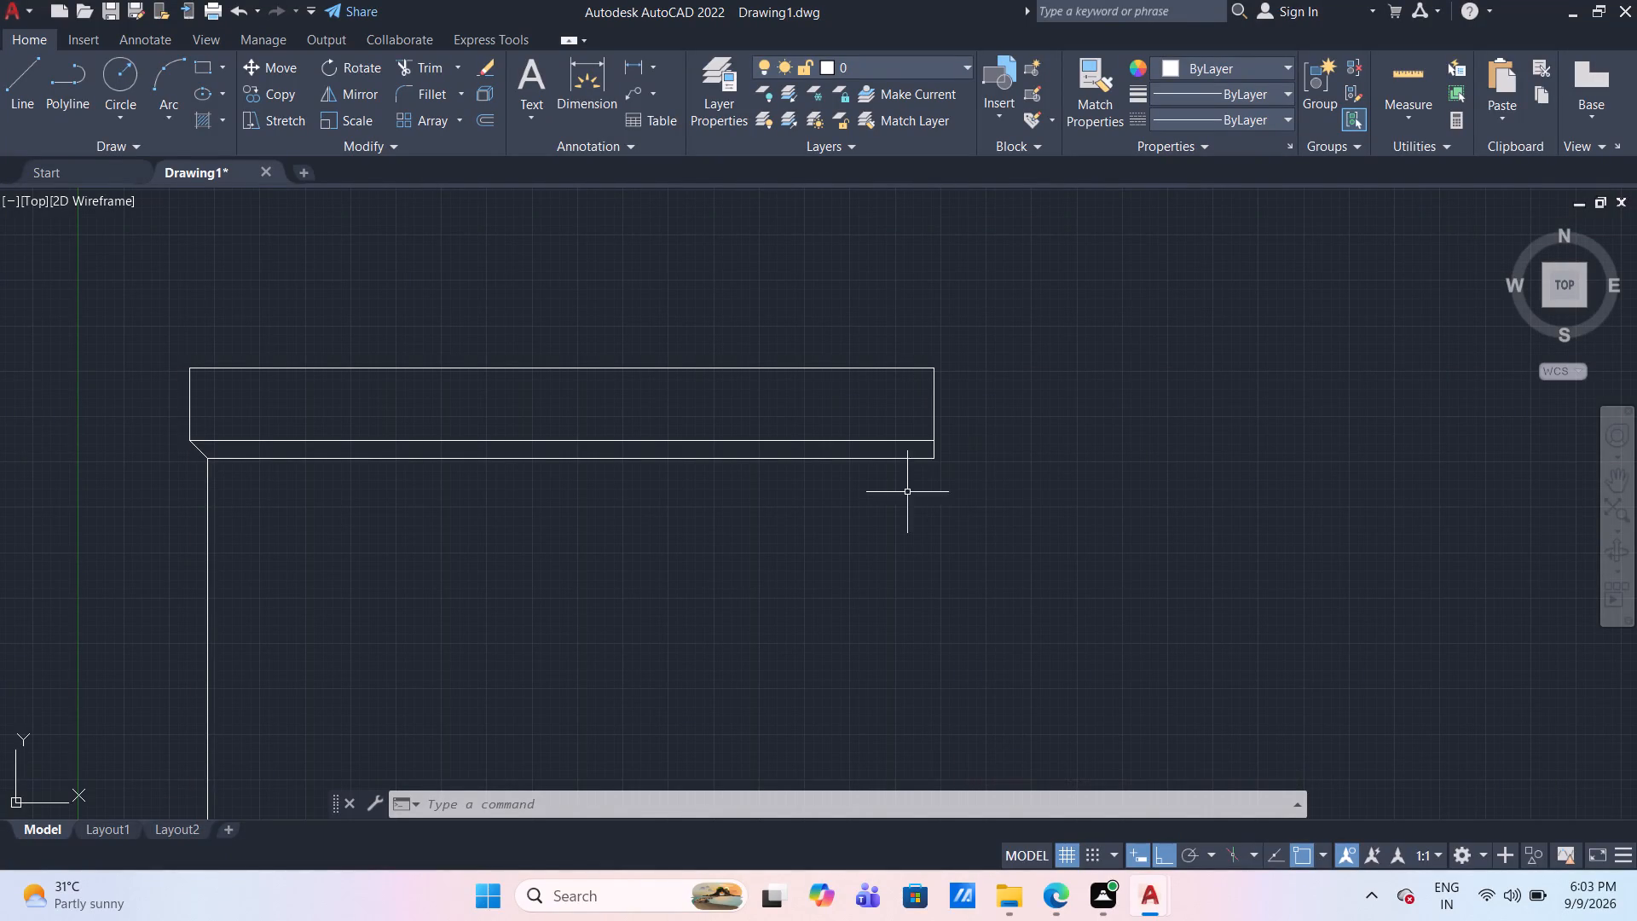
Draw a 5 mm line leftward from the strip's lower-right corner.
{"action": "middle_click_drag", "start_coordinate": [805, 536], "coordinate": [742, 384]}
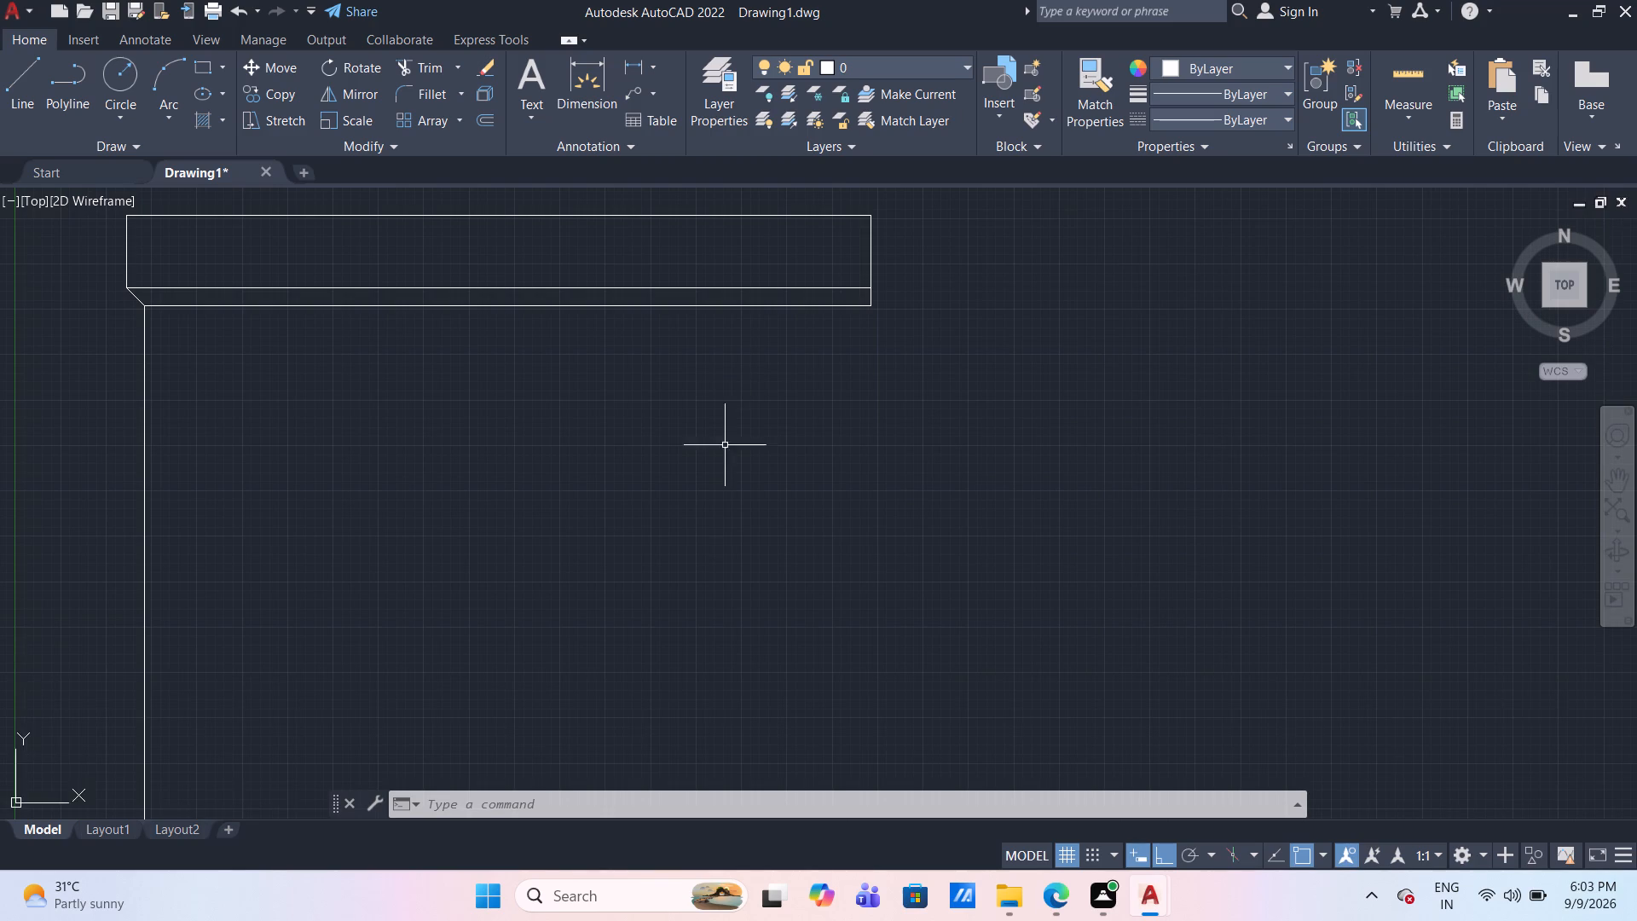
{"action": "scroll", "coordinate": [722, 464], "scroll_direction": "down", "scroll_amount": 1}
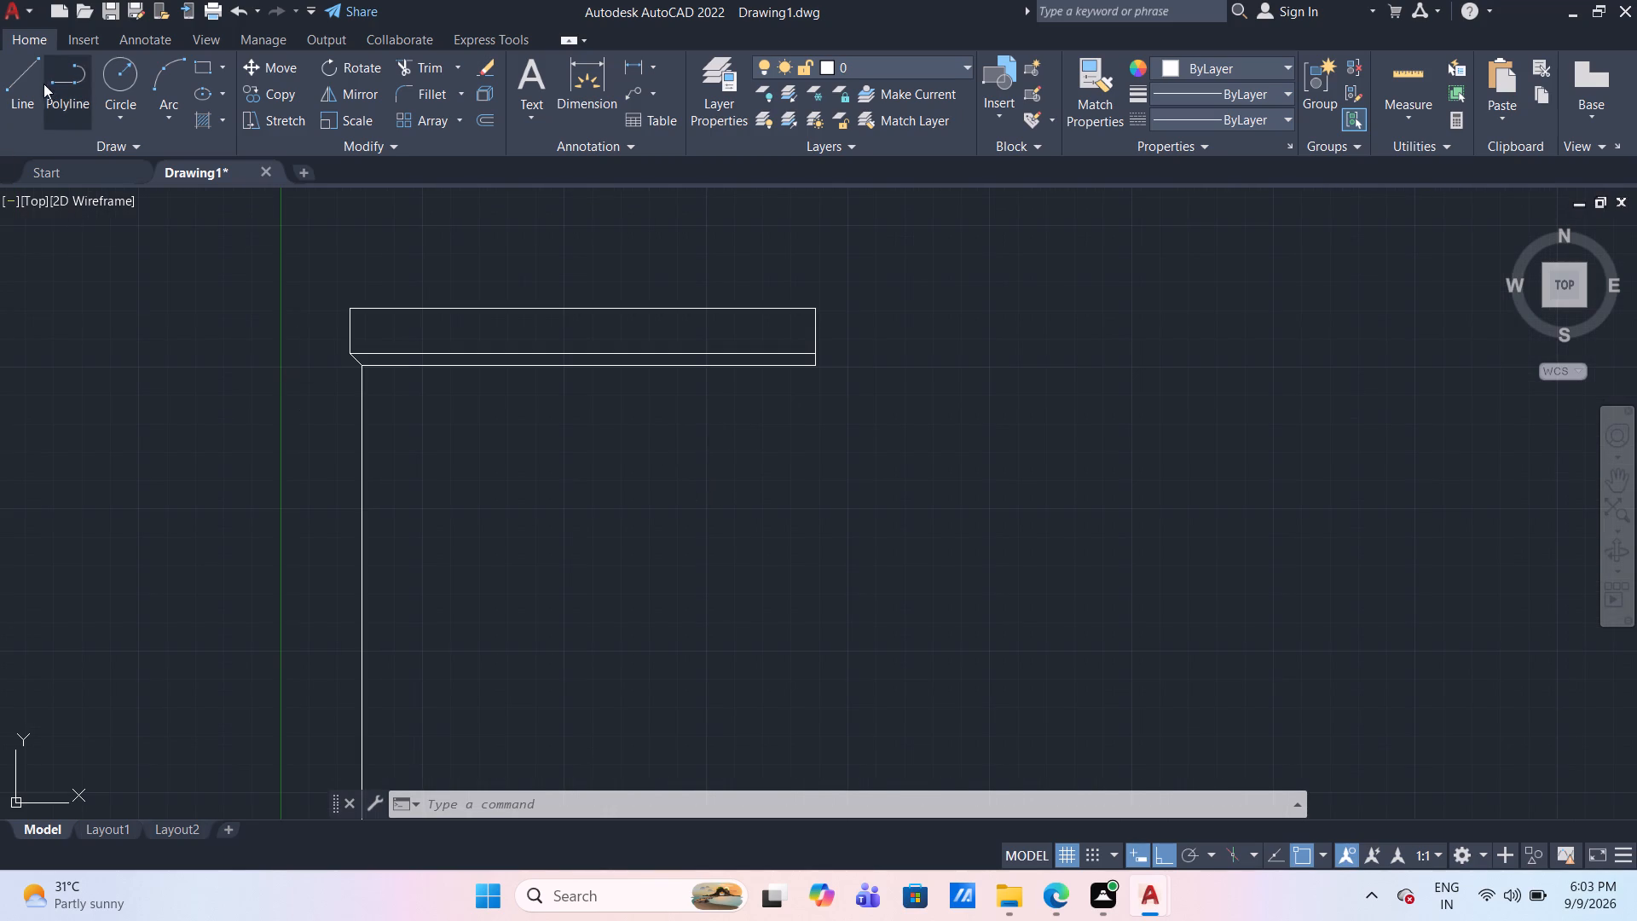
{"action": "left_click", "coordinate": [21, 84]}
{"action": "scroll", "coordinate": [829, 366], "scroll_direction": "up", "scroll_amount": 1}
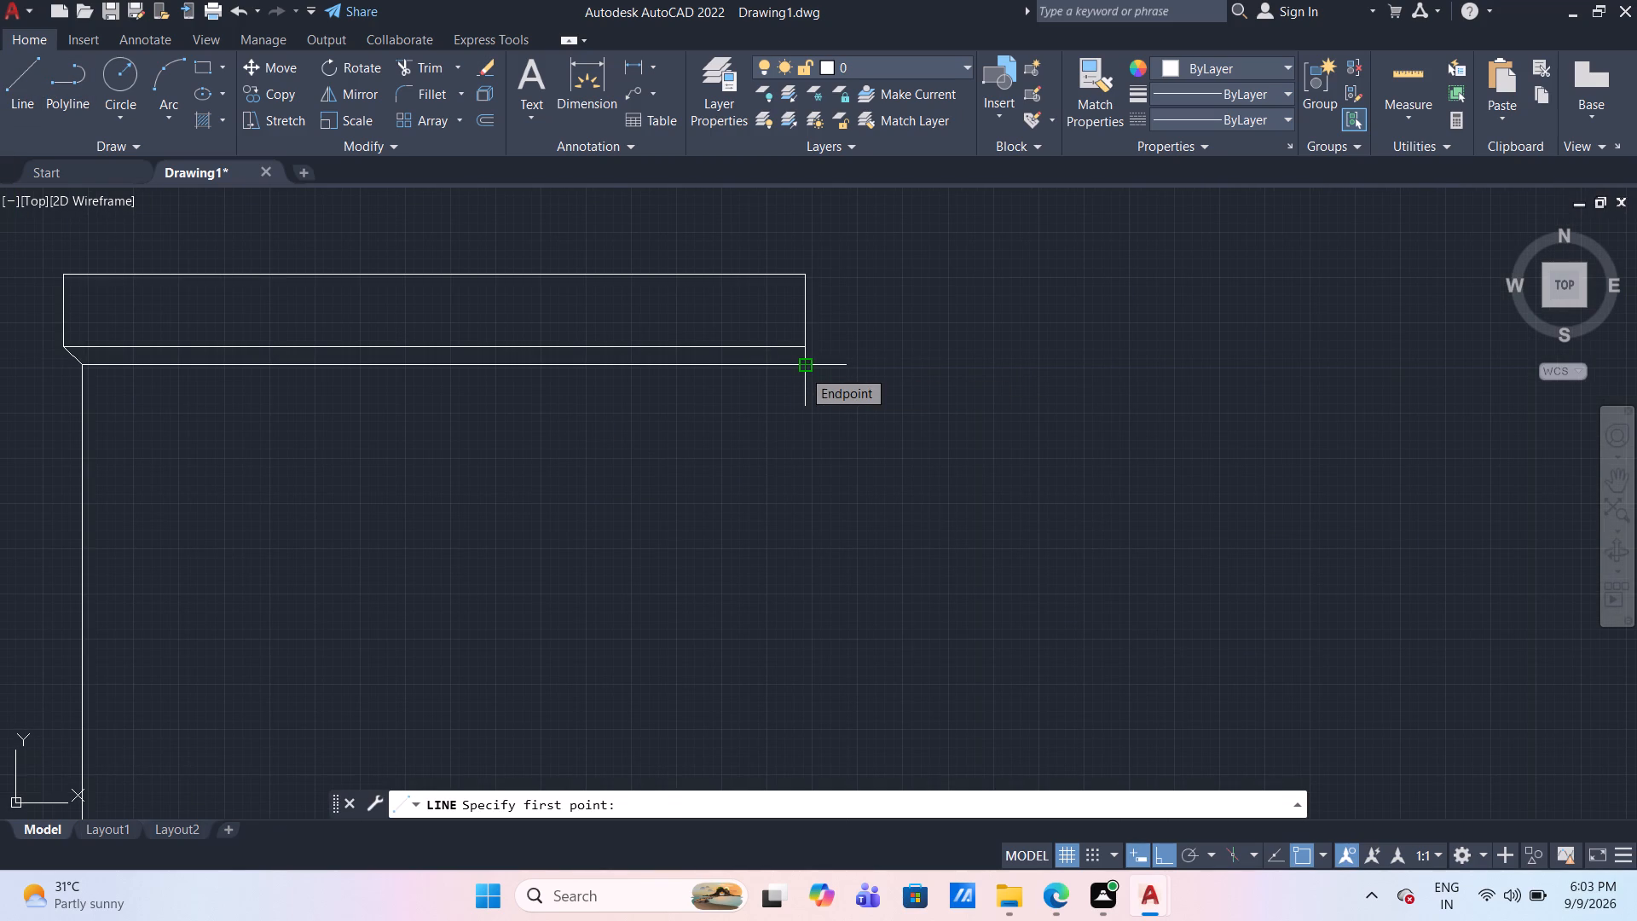
{"action": "left_click", "coordinate": [802, 369]}
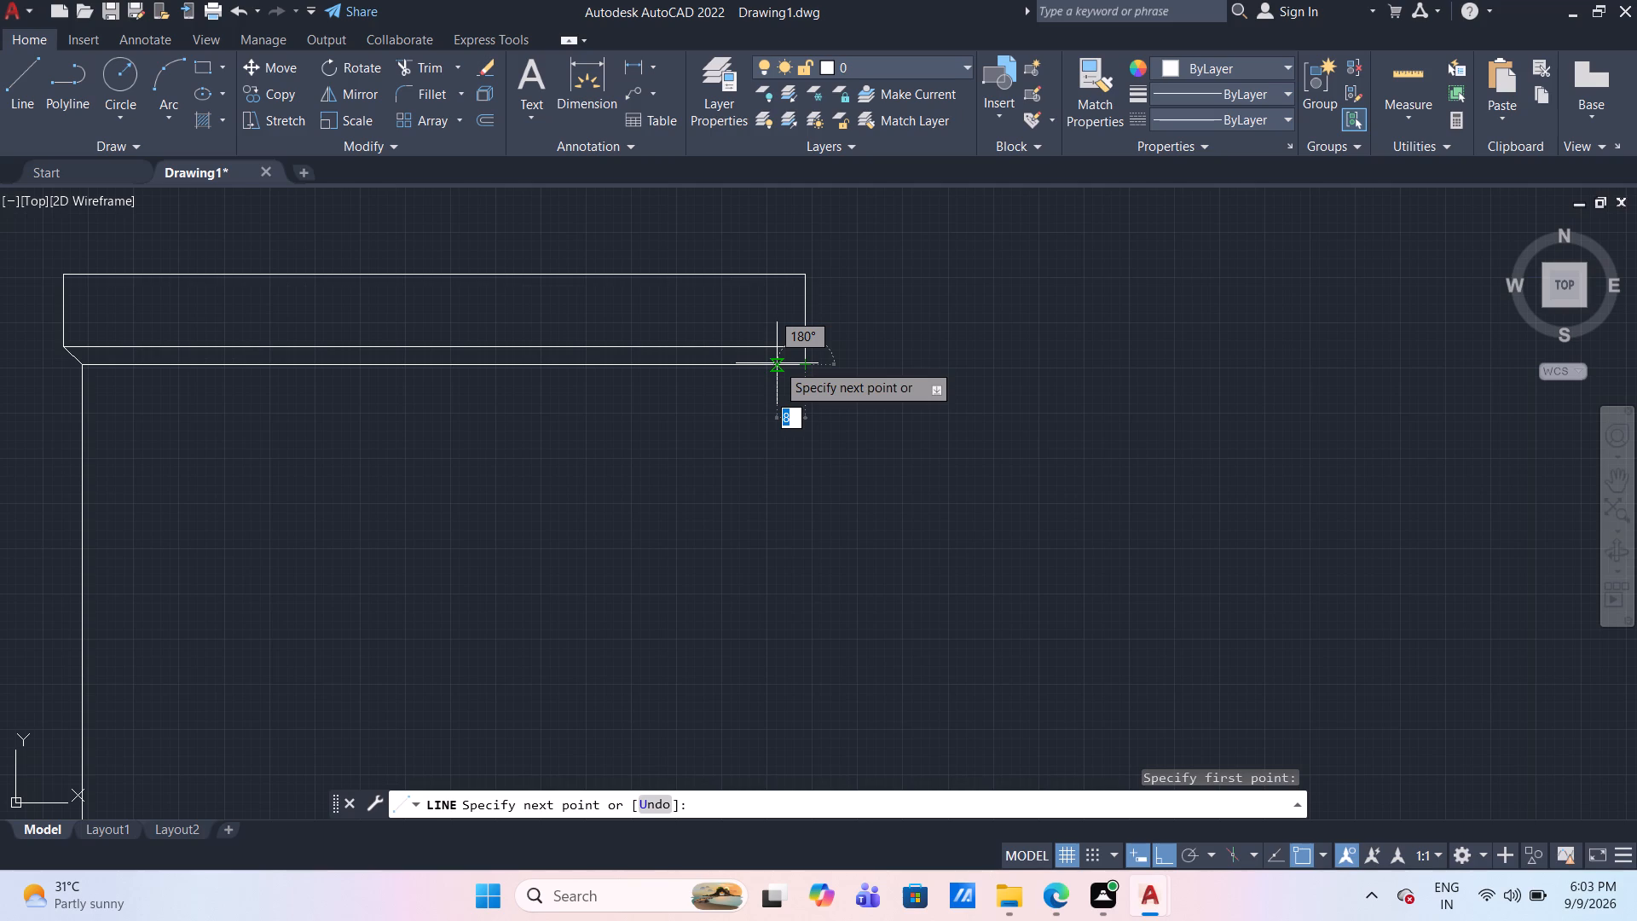
{"action": "key", "text": "5"}
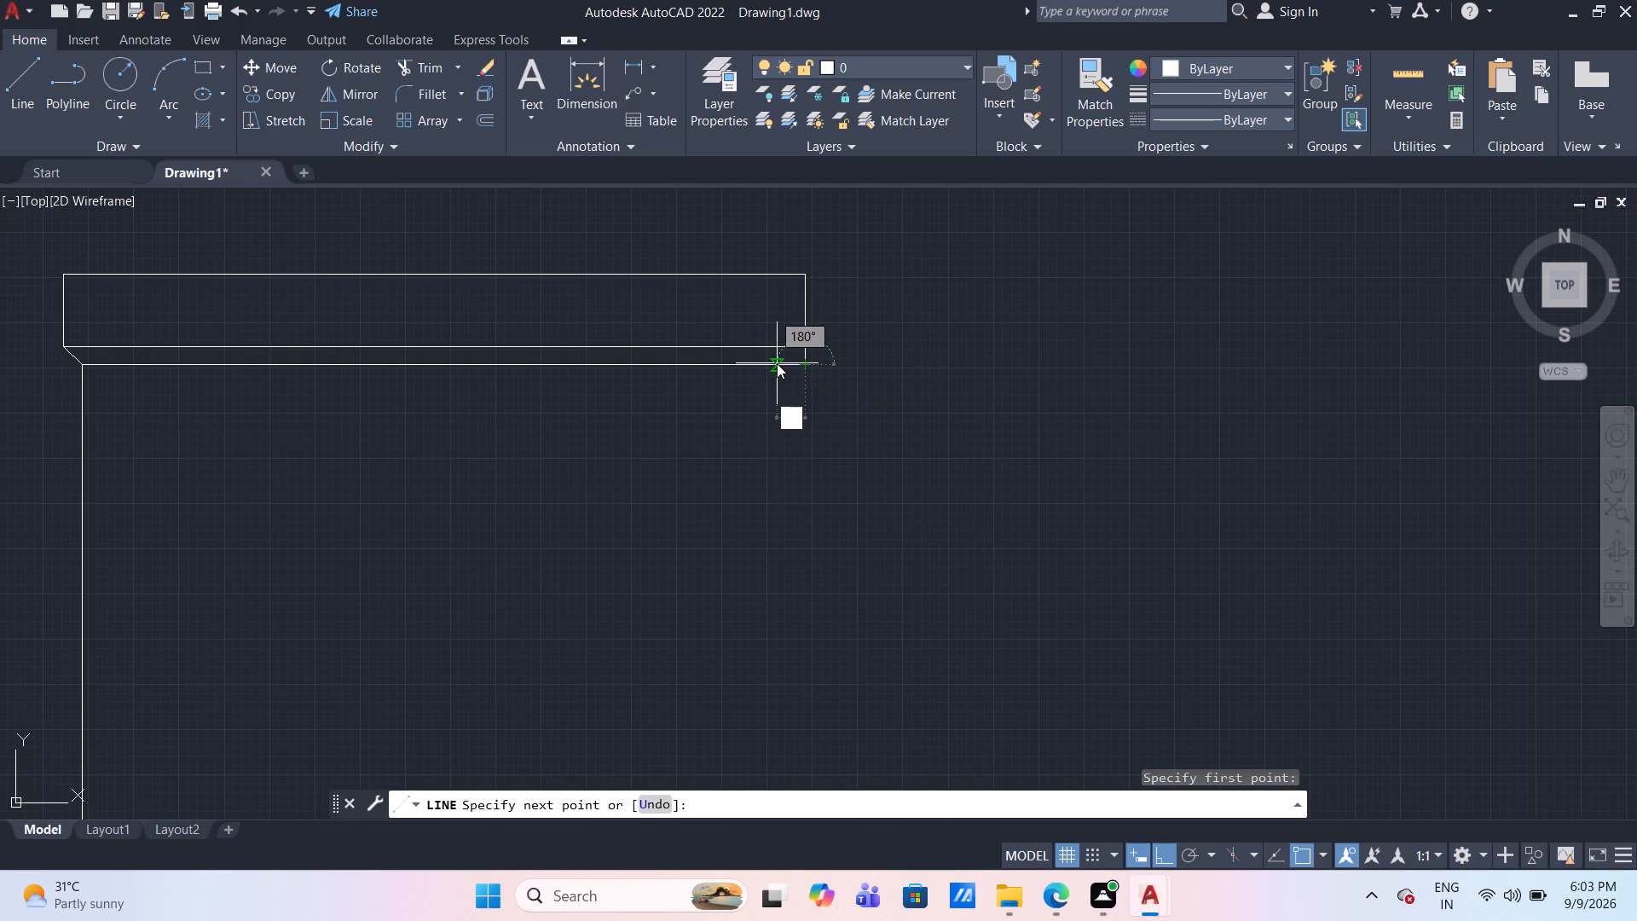
{"action": "key", "text": "Return"}
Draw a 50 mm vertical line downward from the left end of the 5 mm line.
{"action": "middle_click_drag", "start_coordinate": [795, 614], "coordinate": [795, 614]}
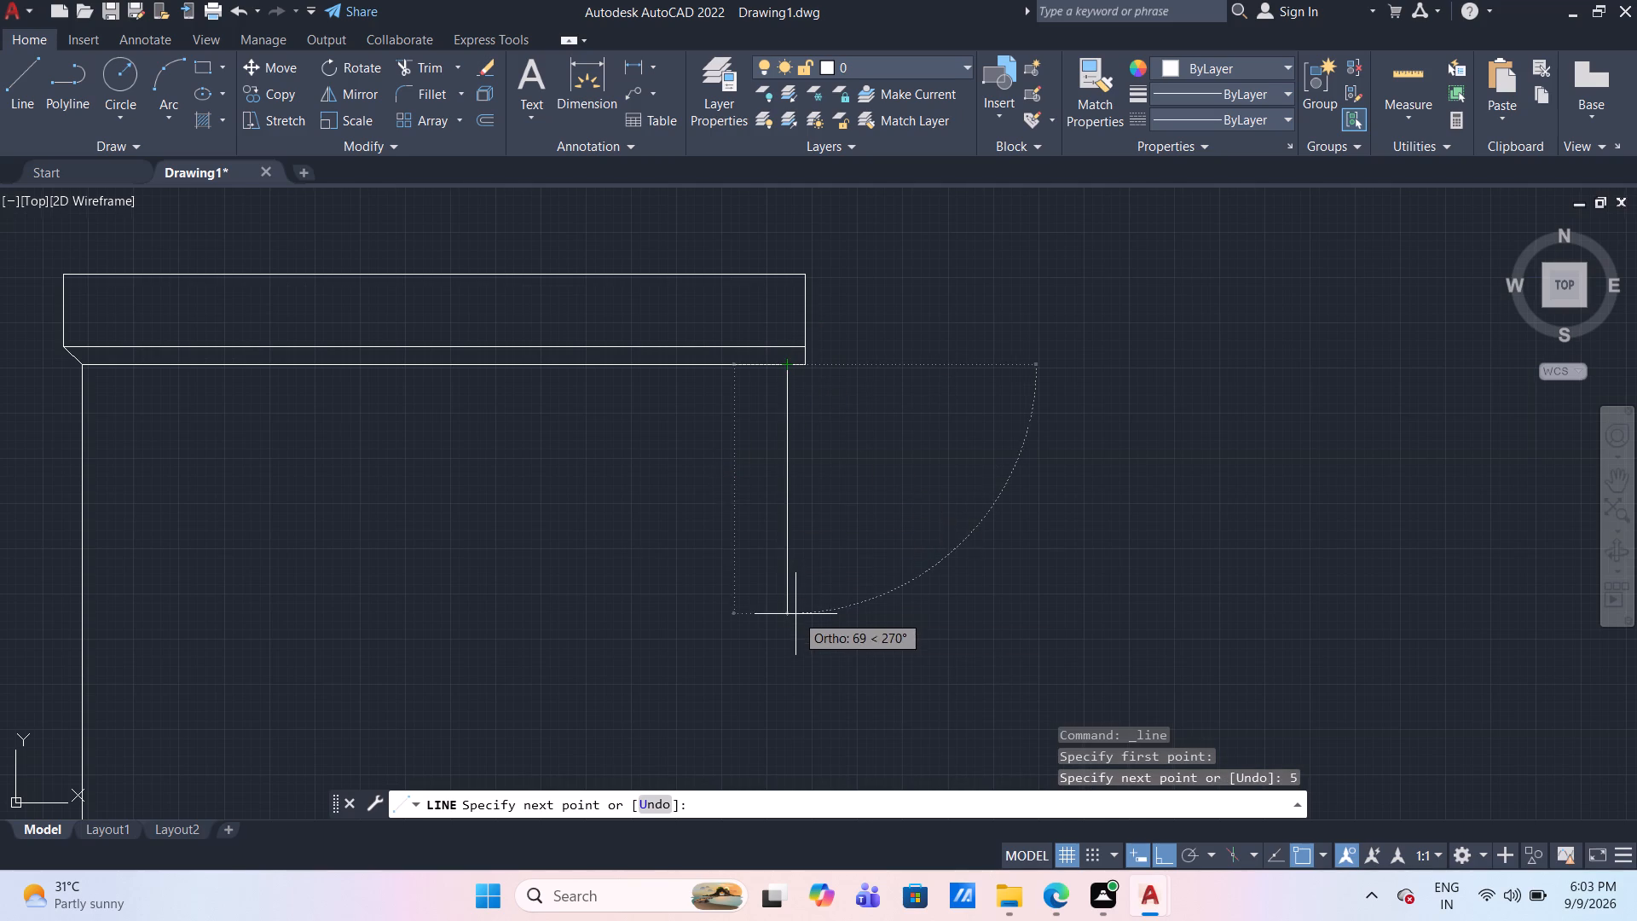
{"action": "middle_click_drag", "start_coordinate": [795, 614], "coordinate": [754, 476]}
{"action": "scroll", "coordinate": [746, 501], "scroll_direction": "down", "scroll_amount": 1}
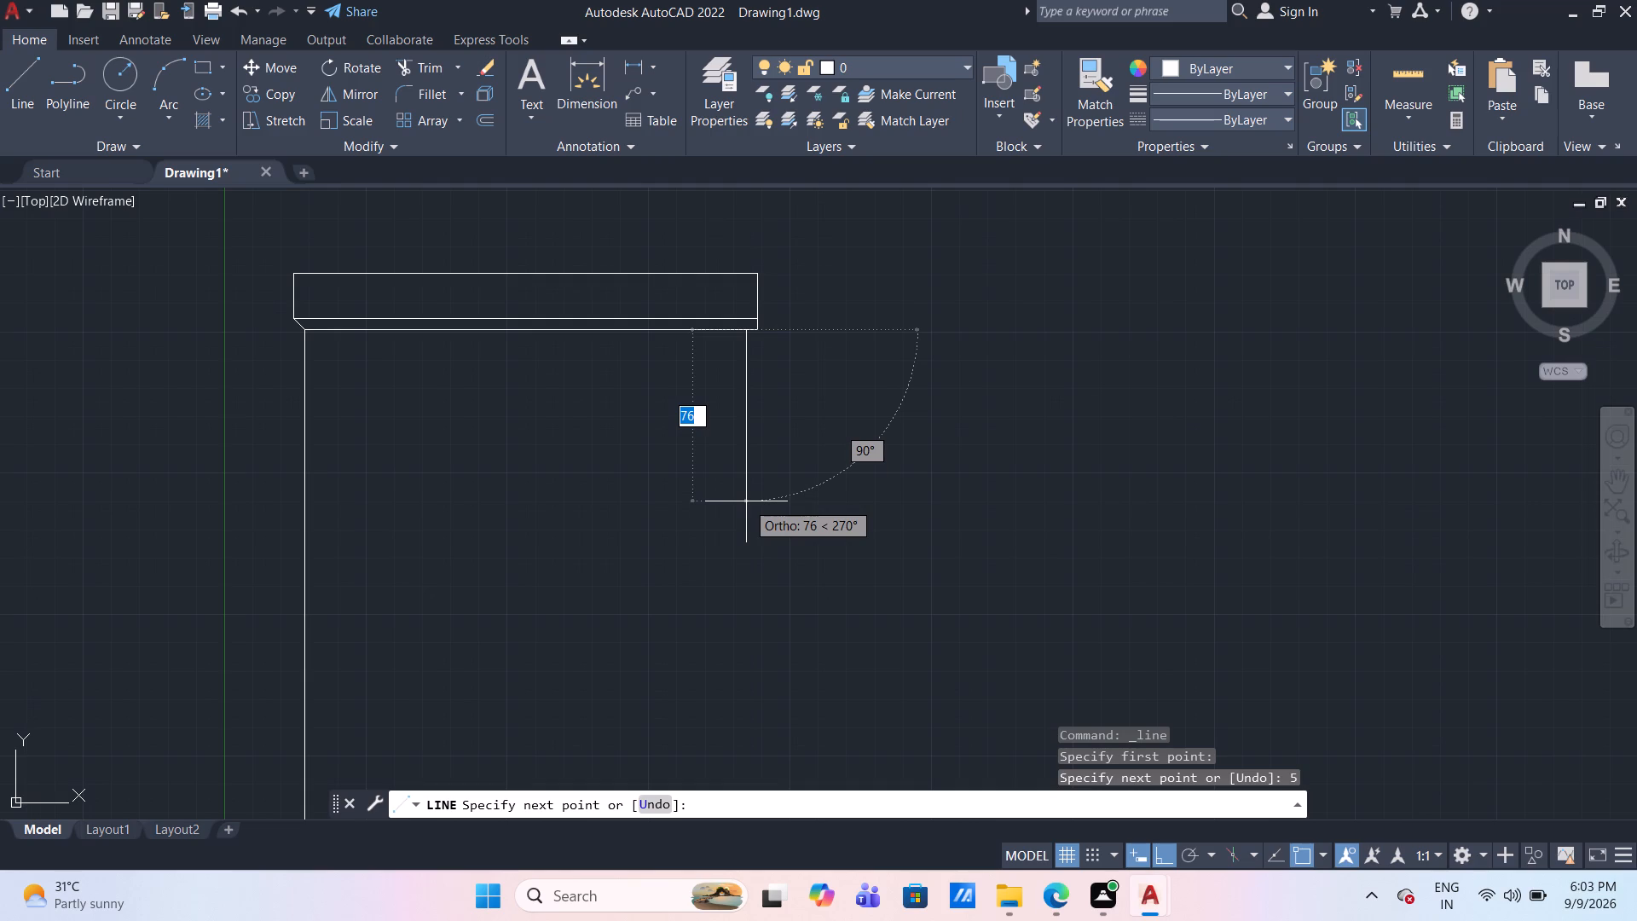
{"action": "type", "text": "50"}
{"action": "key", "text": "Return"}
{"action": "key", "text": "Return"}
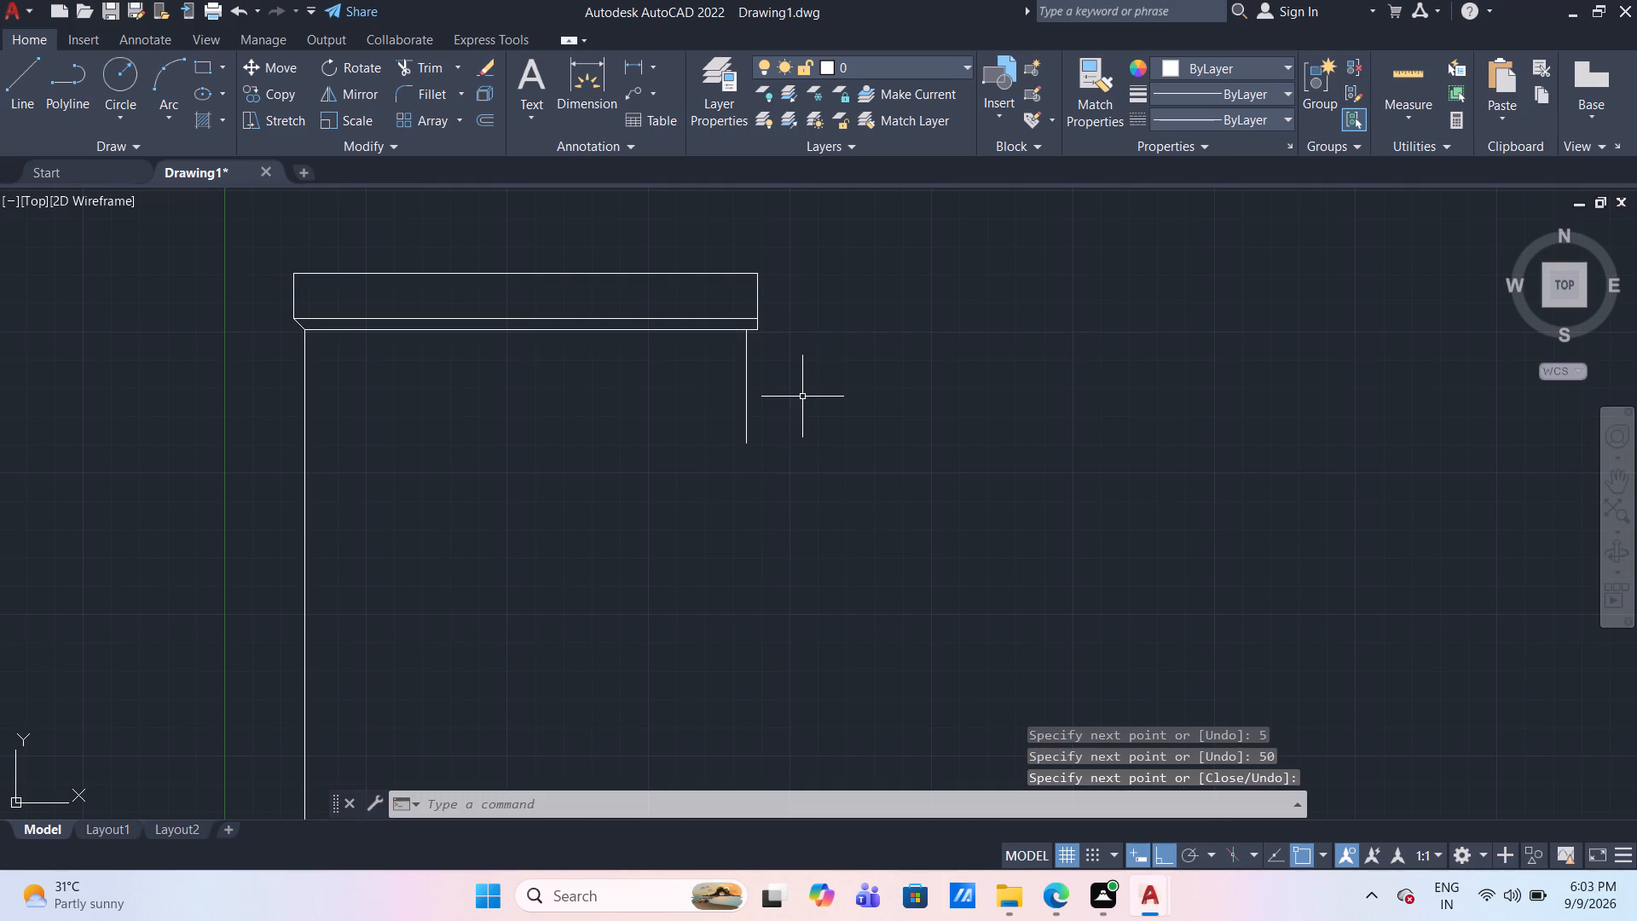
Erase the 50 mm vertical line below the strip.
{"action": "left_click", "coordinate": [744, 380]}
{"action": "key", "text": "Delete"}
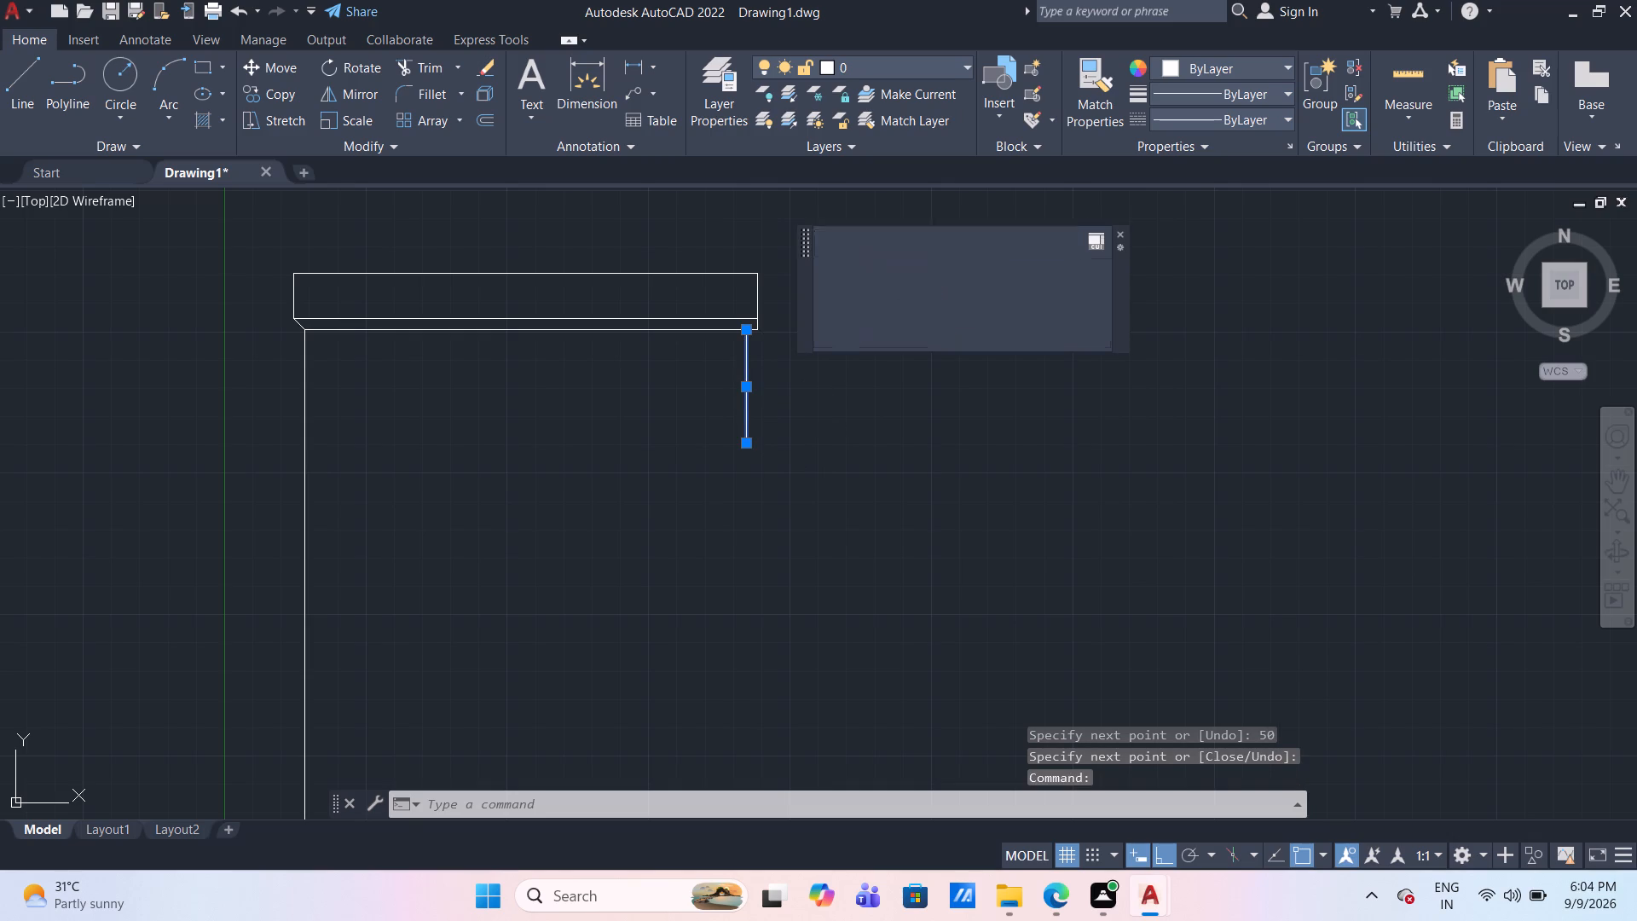
Draw a narrow leg from the 5 mm line's left end: 75 mm down, 5 mm right, and back up to the strip's lower-right corner.
{"action": "left_click", "coordinate": [27, 85]}
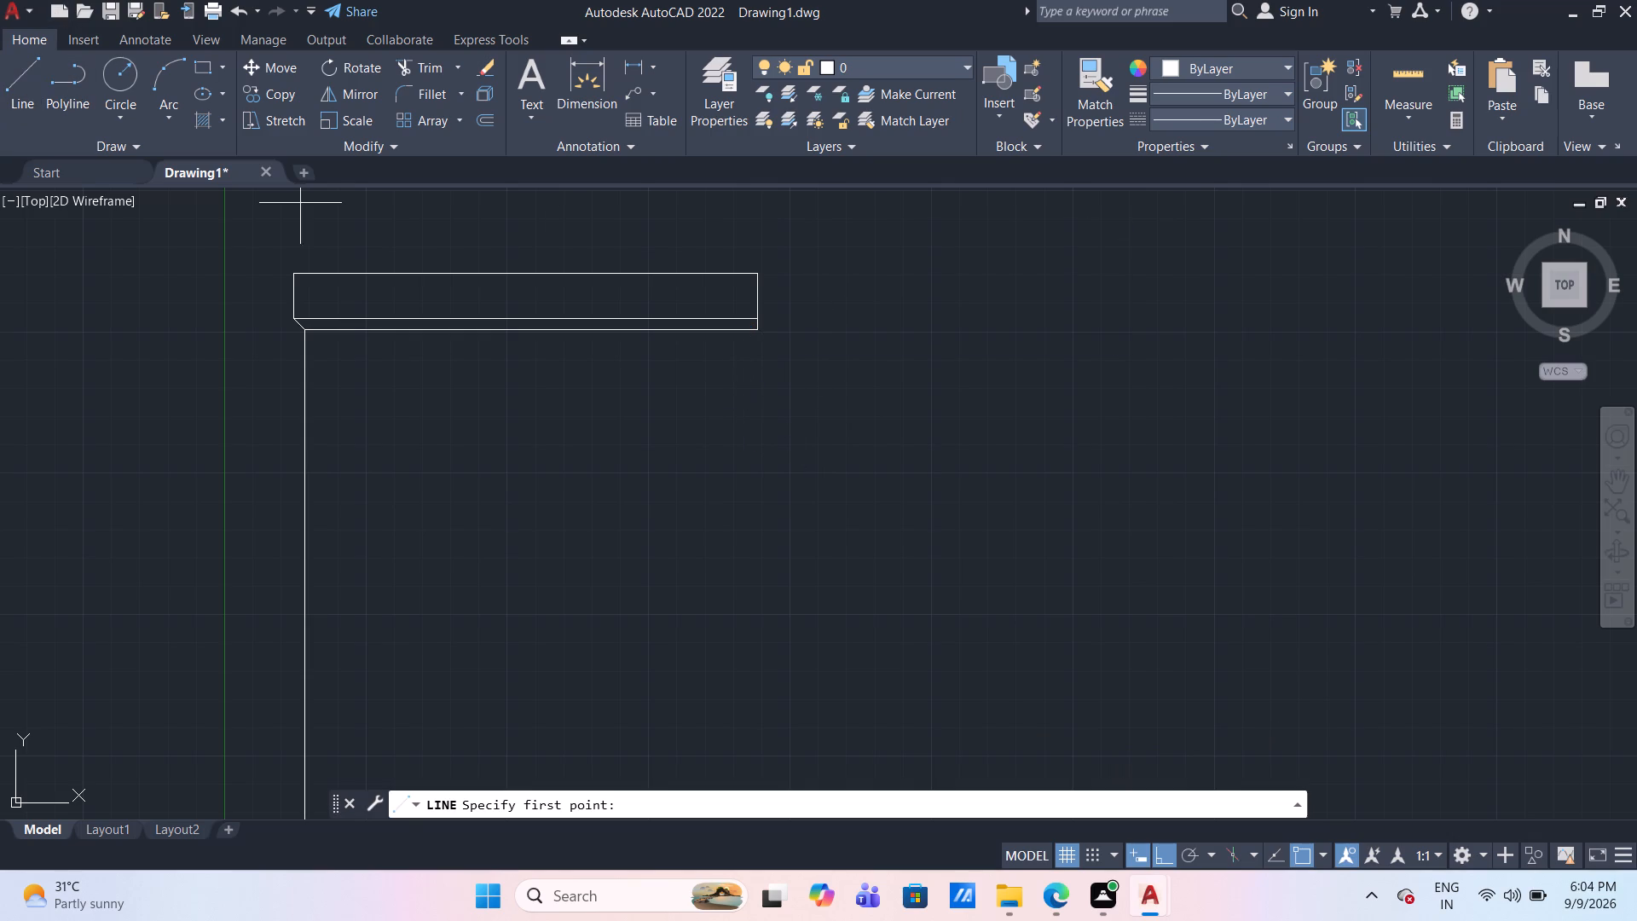
{"action": "left_click", "coordinate": [740, 333]}
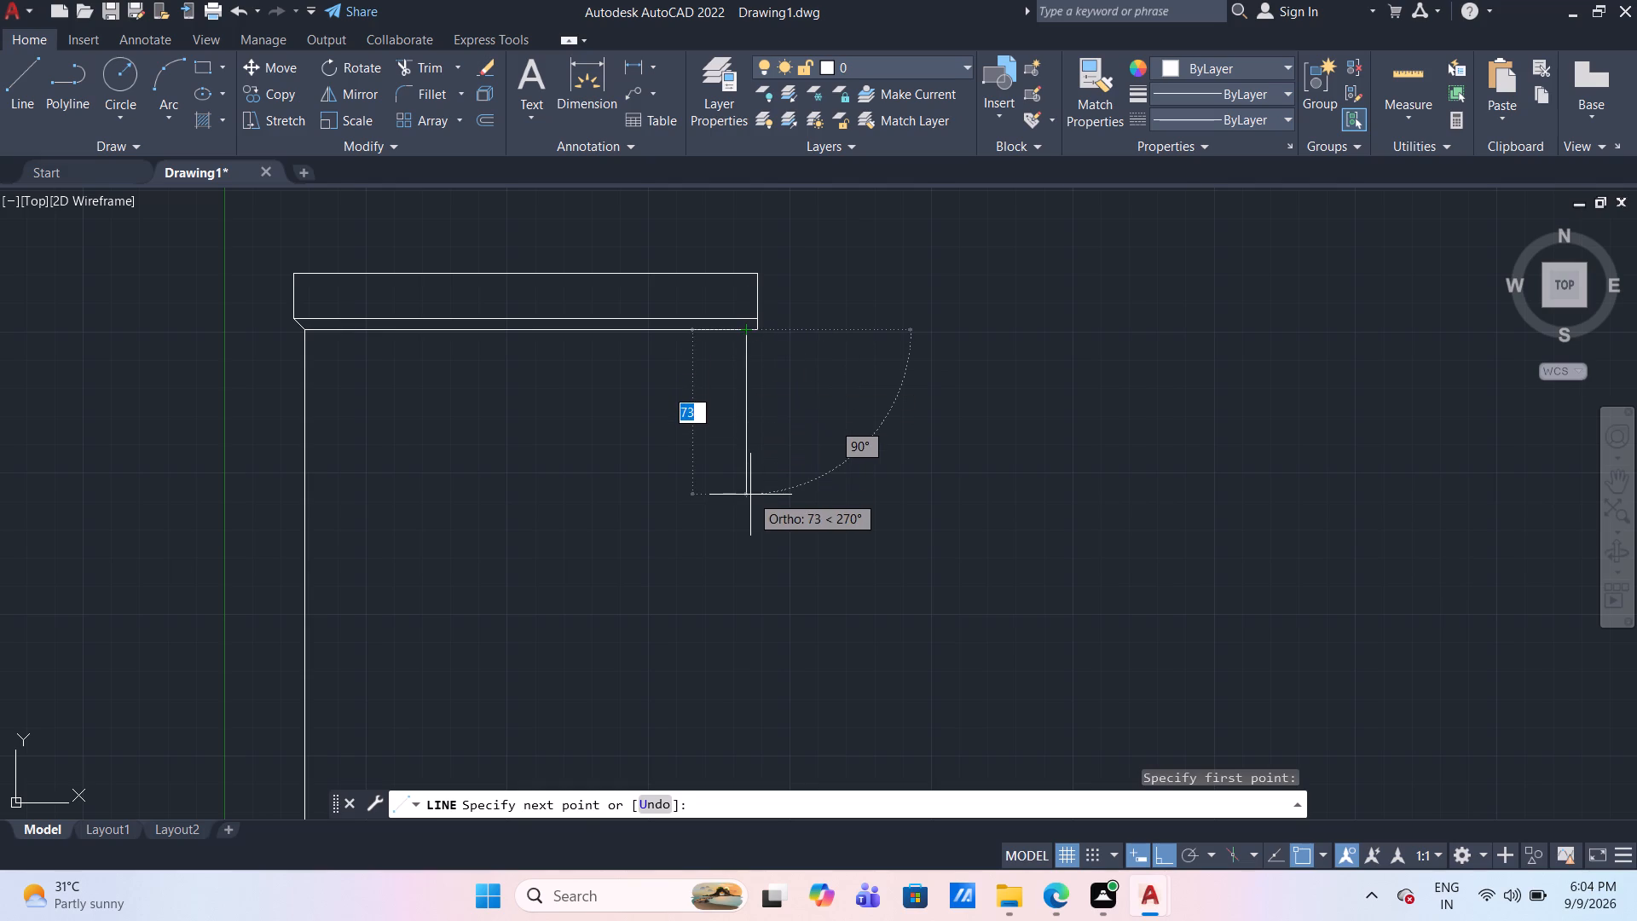
{"action": "type", "text": "75"}
{"action": "key", "text": "Return"}
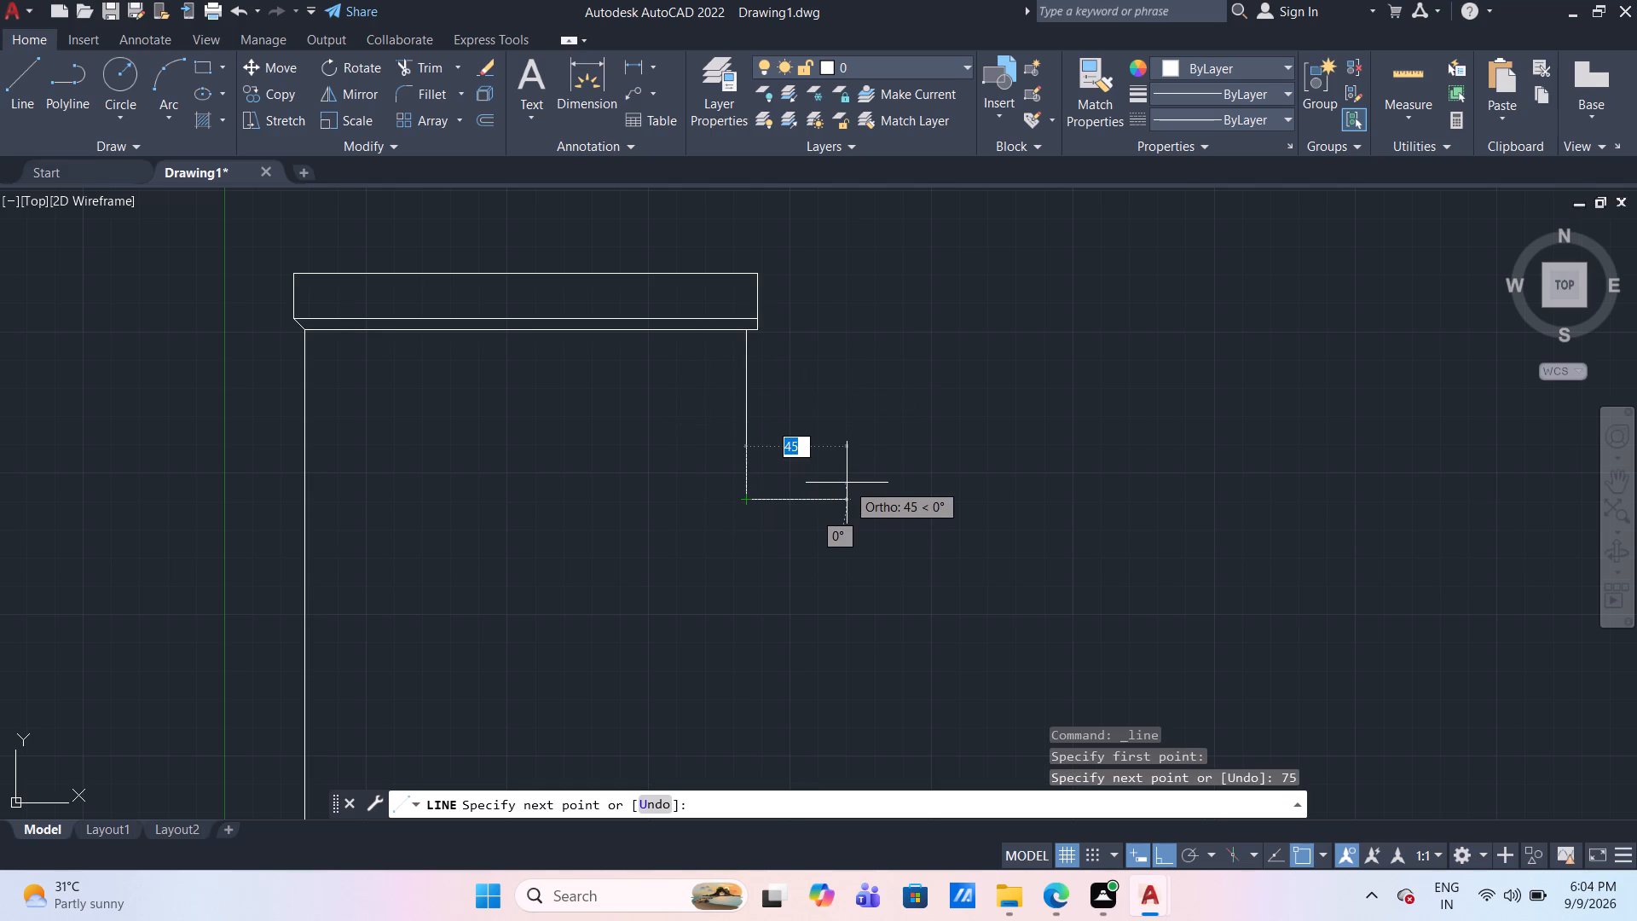
{"action": "key", "text": "5"}
{"action": "key", "text": "Return"}
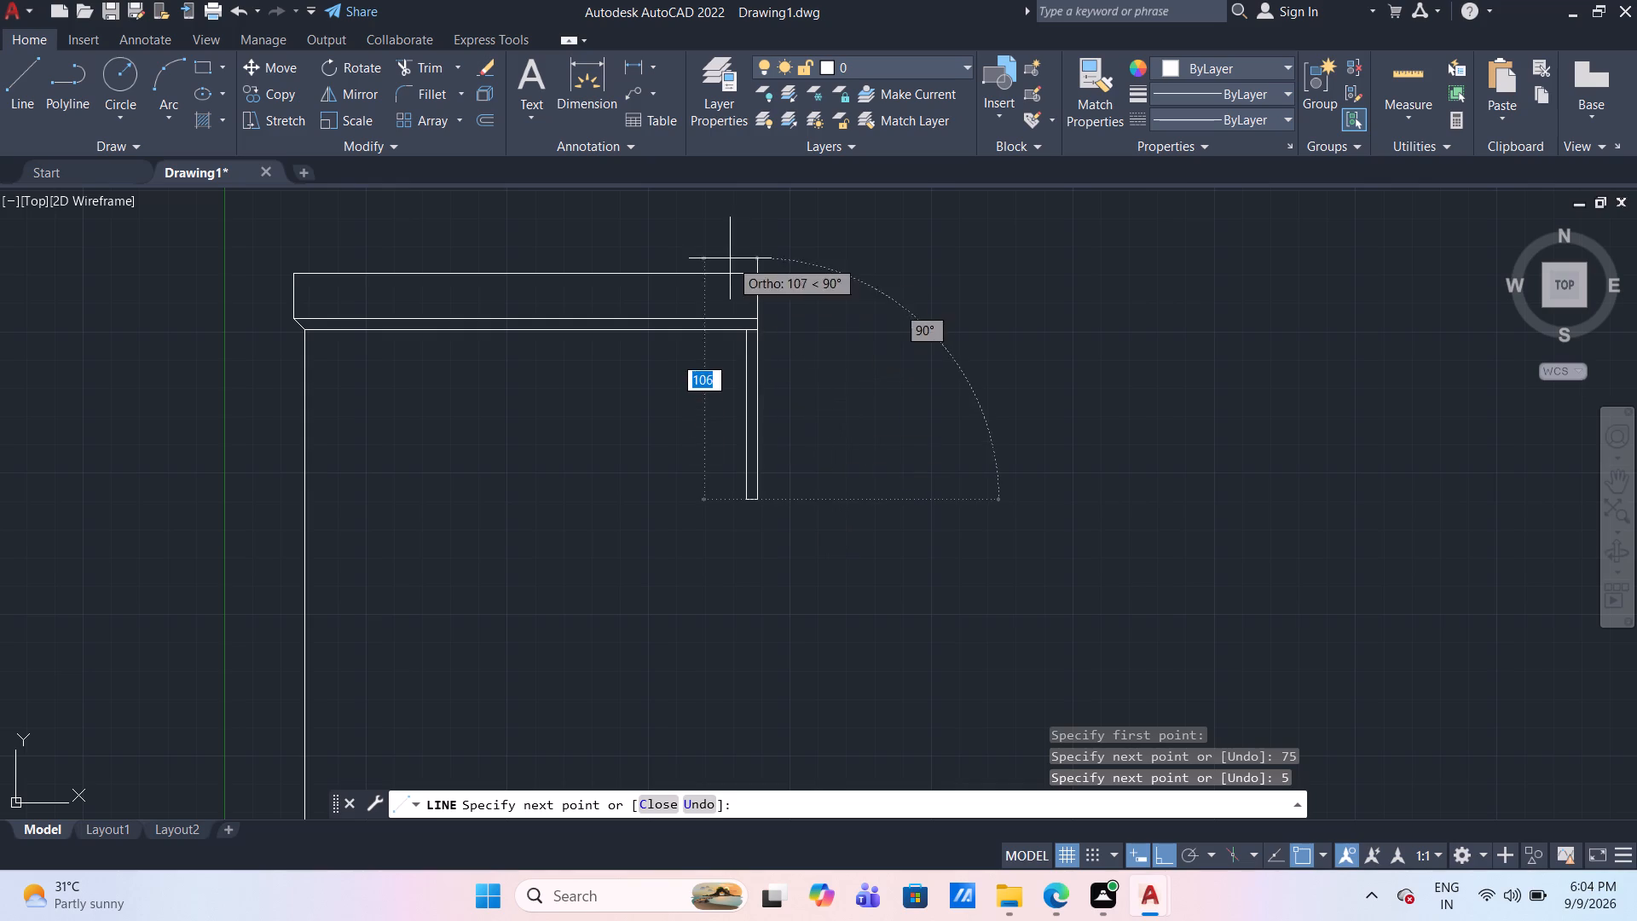
{"action": "left_click", "coordinate": [755, 327]}
{"action": "key", "text": "Escape"}
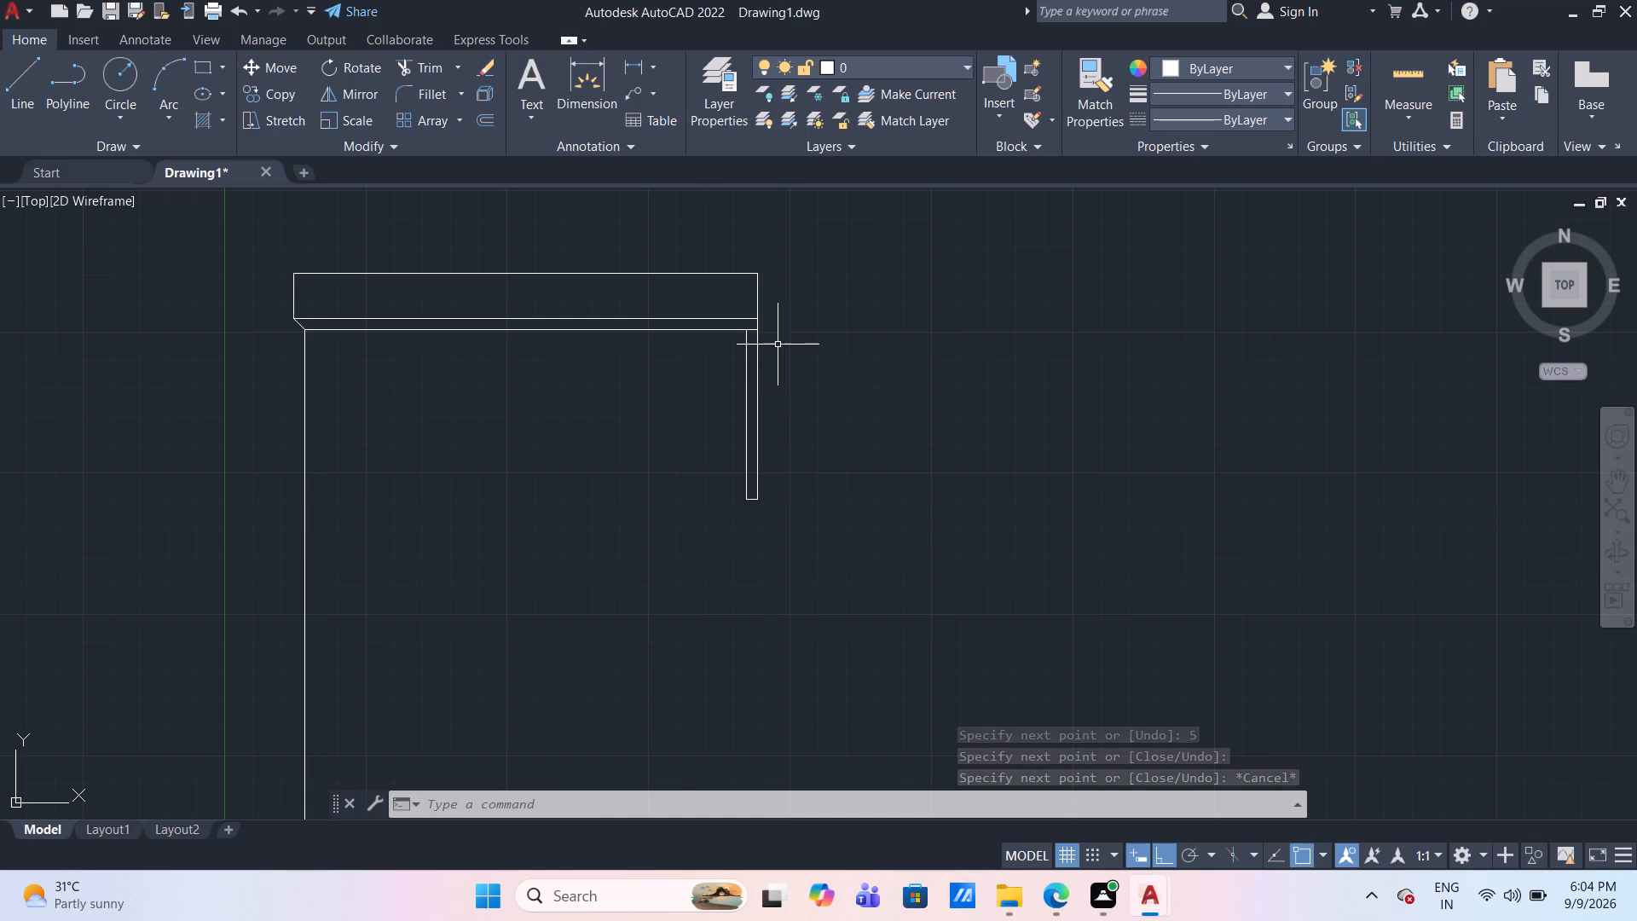
Erase the overlapping 5 mm horizontal line at the top of the narrow leg.
{"action": "scroll", "coordinate": [772, 345], "scroll_direction": "up", "scroll_amount": 1}
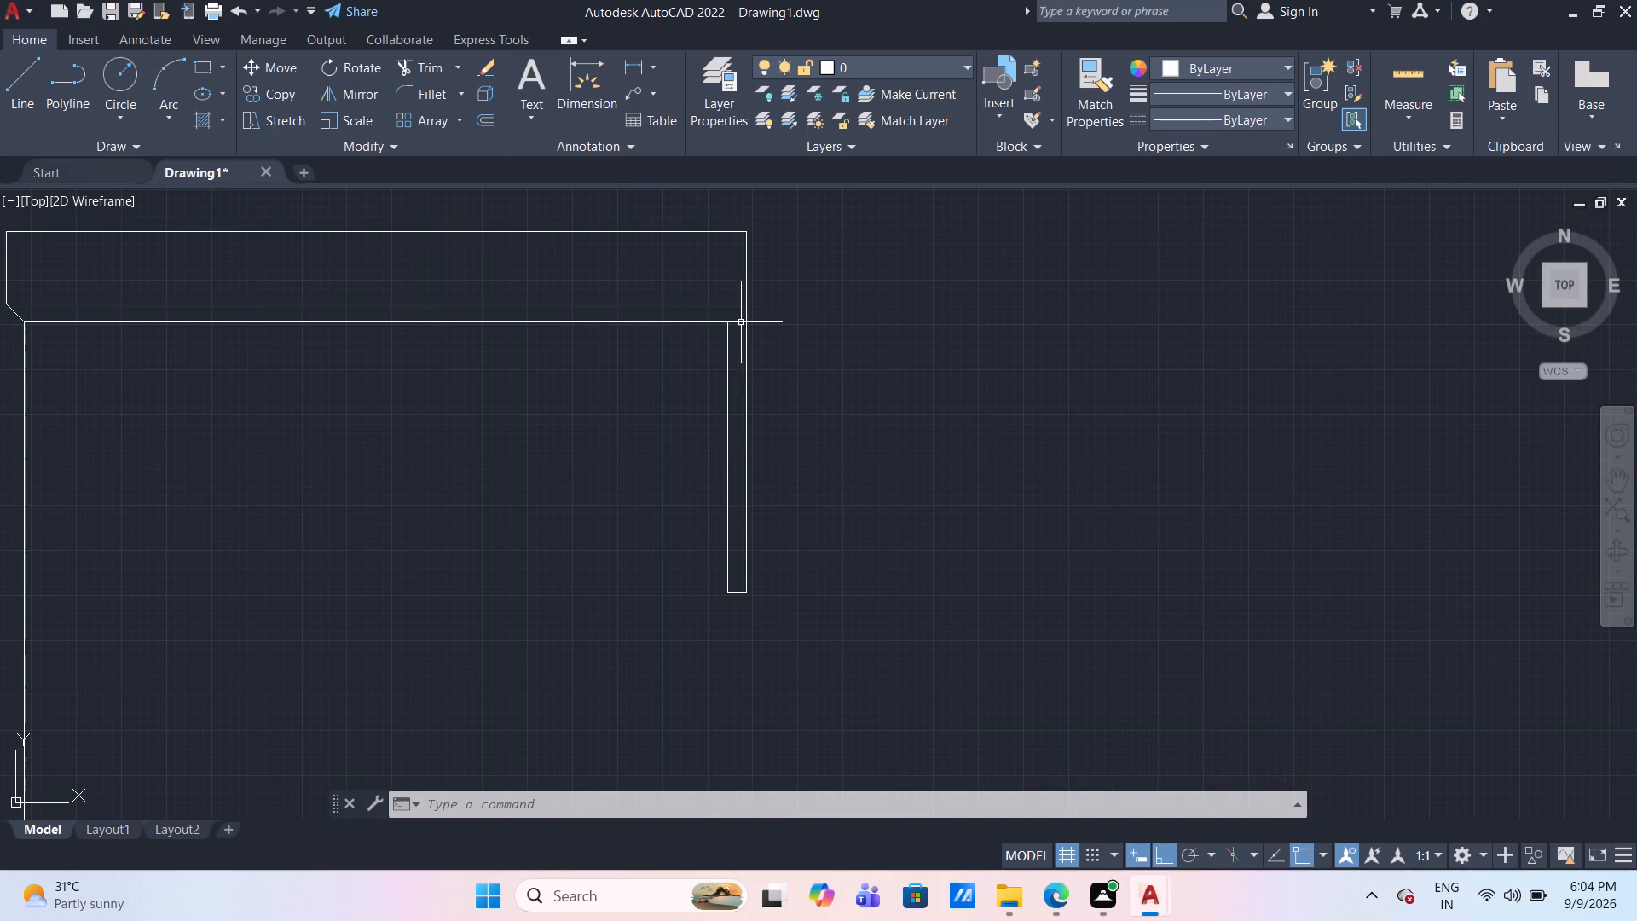
{"action": "left_click", "coordinate": [741, 322]}
{"action": "key", "text": "Delete"}
{"action": "scroll", "coordinate": [870, 373], "scroll_direction": "down", "scroll_amount": 1}
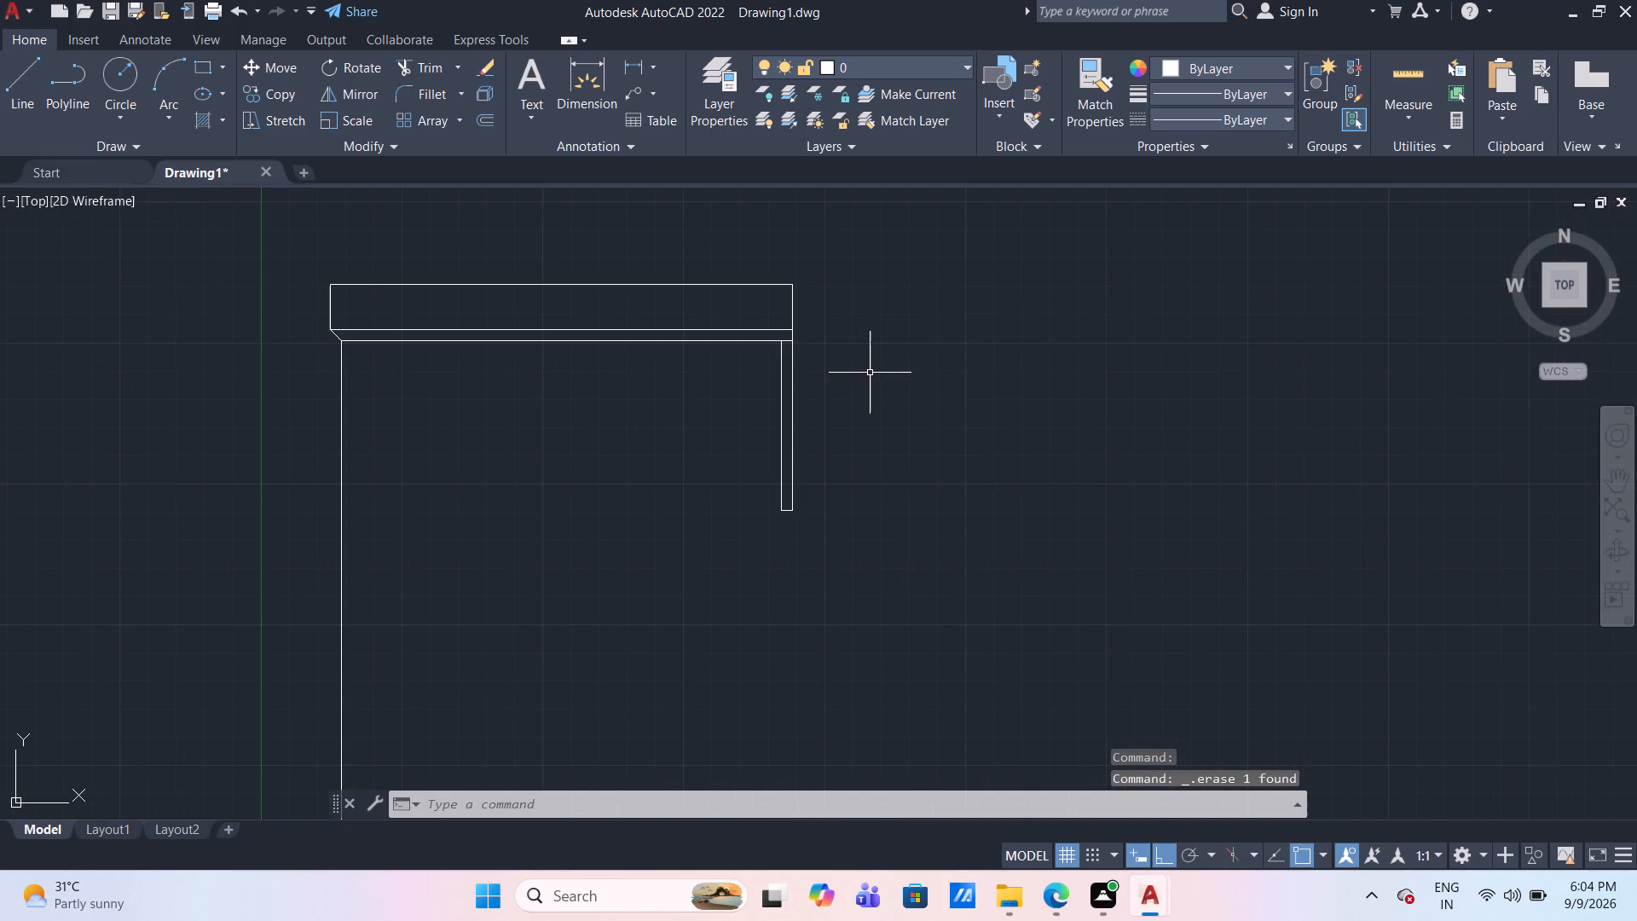
{"action": "scroll", "coordinate": [776, 335], "scroll_direction": "up", "scroll_amount": 2}
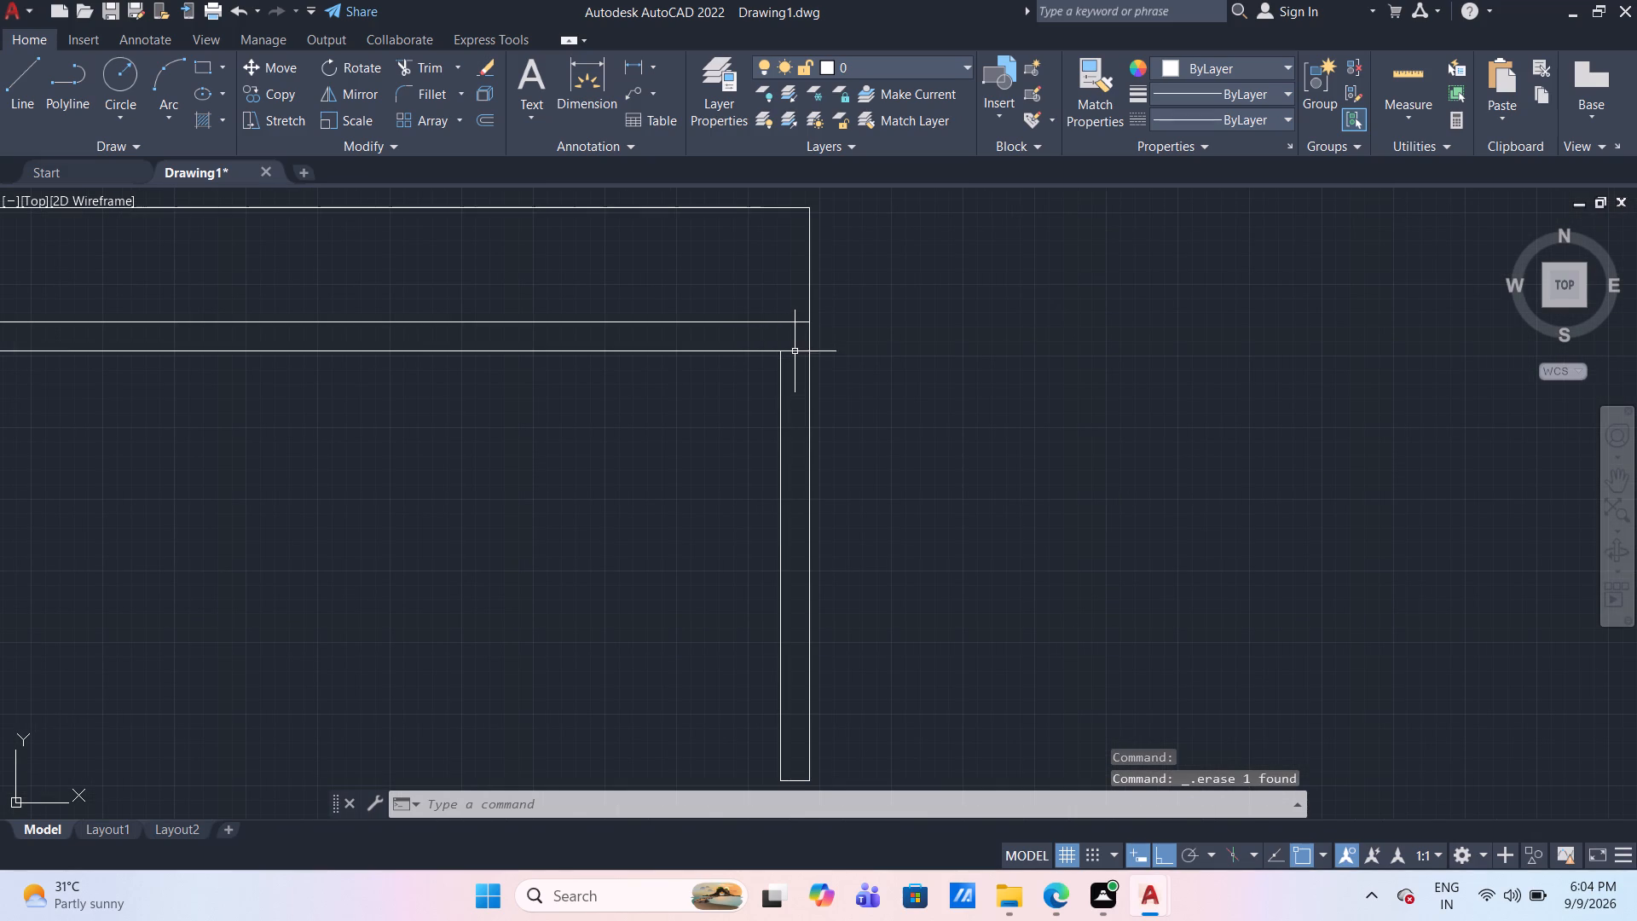
Trim the short piece of the strip's lower horizontal line that crosses the top of the narrow leg.
{"action": "left_click", "coordinate": [795, 351]}
{"action": "key", "text": "Escape"}
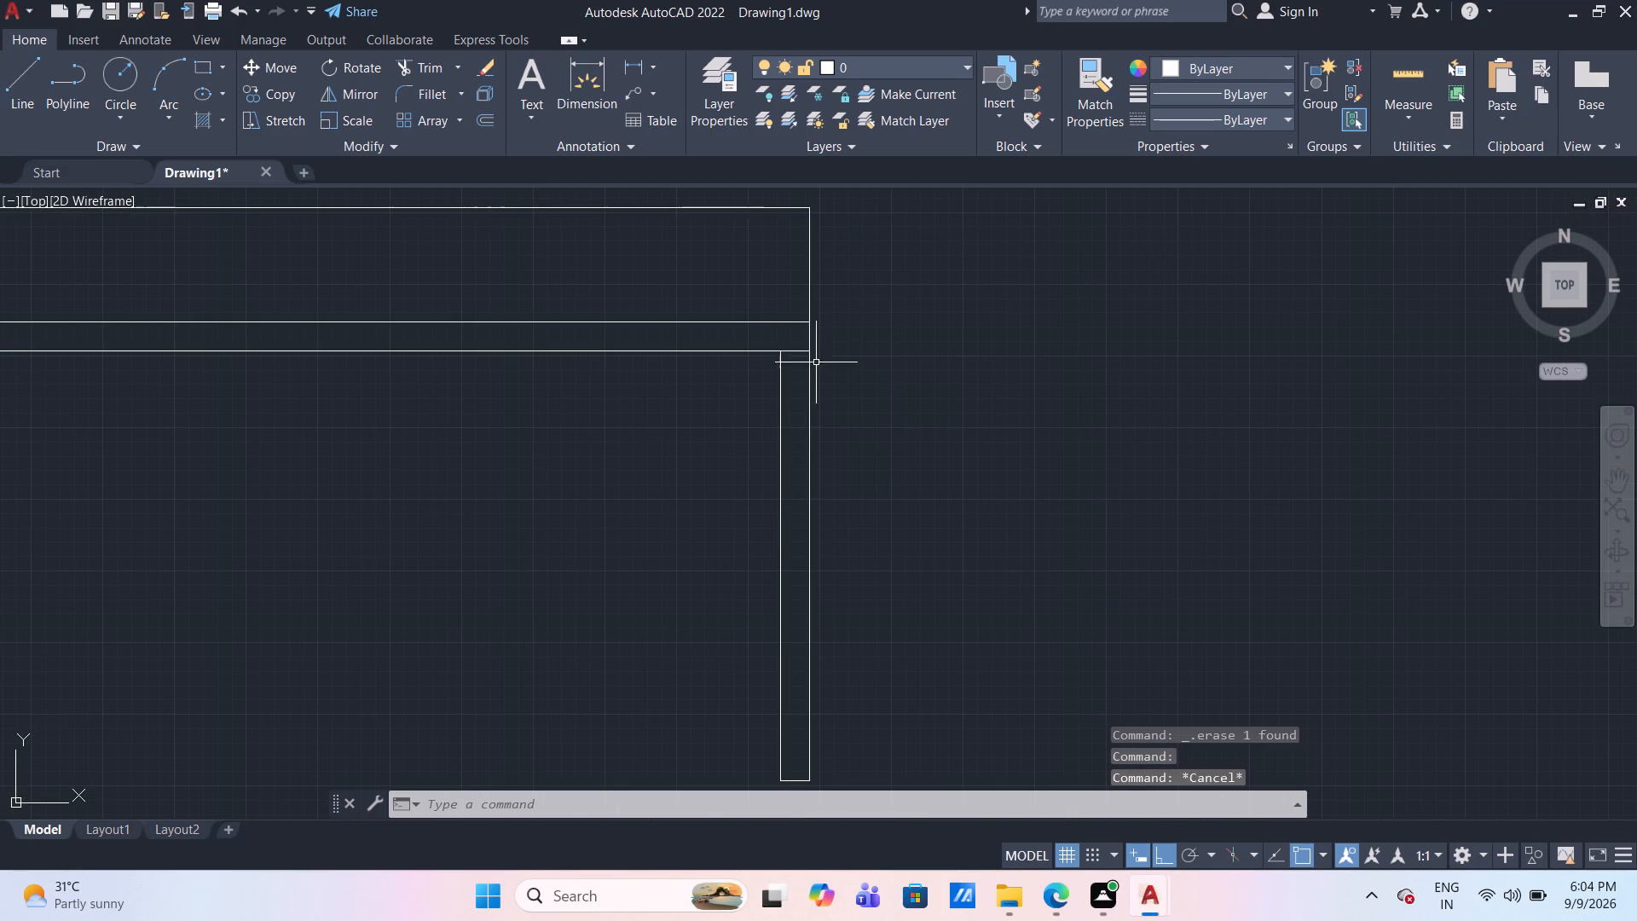
{"action": "type", "text": "TR"}
{"action": "key", "text": "Return"}
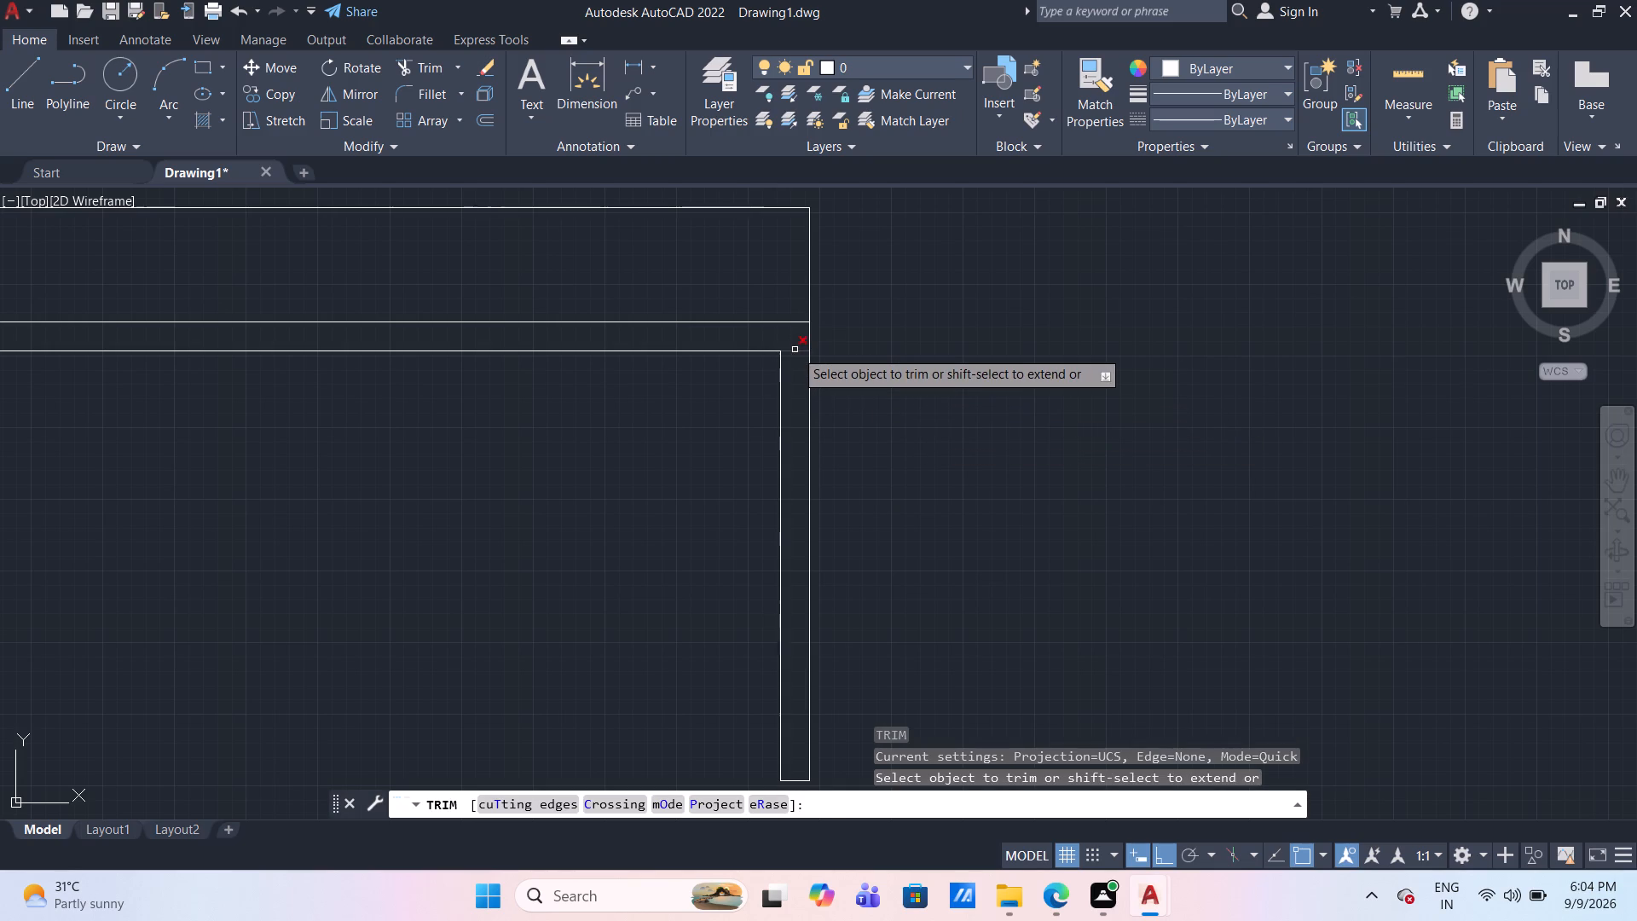
{"action": "left_click", "coordinate": [795, 350]}
{"action": "scroll", "coordinate": [948, 427], "scroll_direction": "down", "scroll_amount": 2}
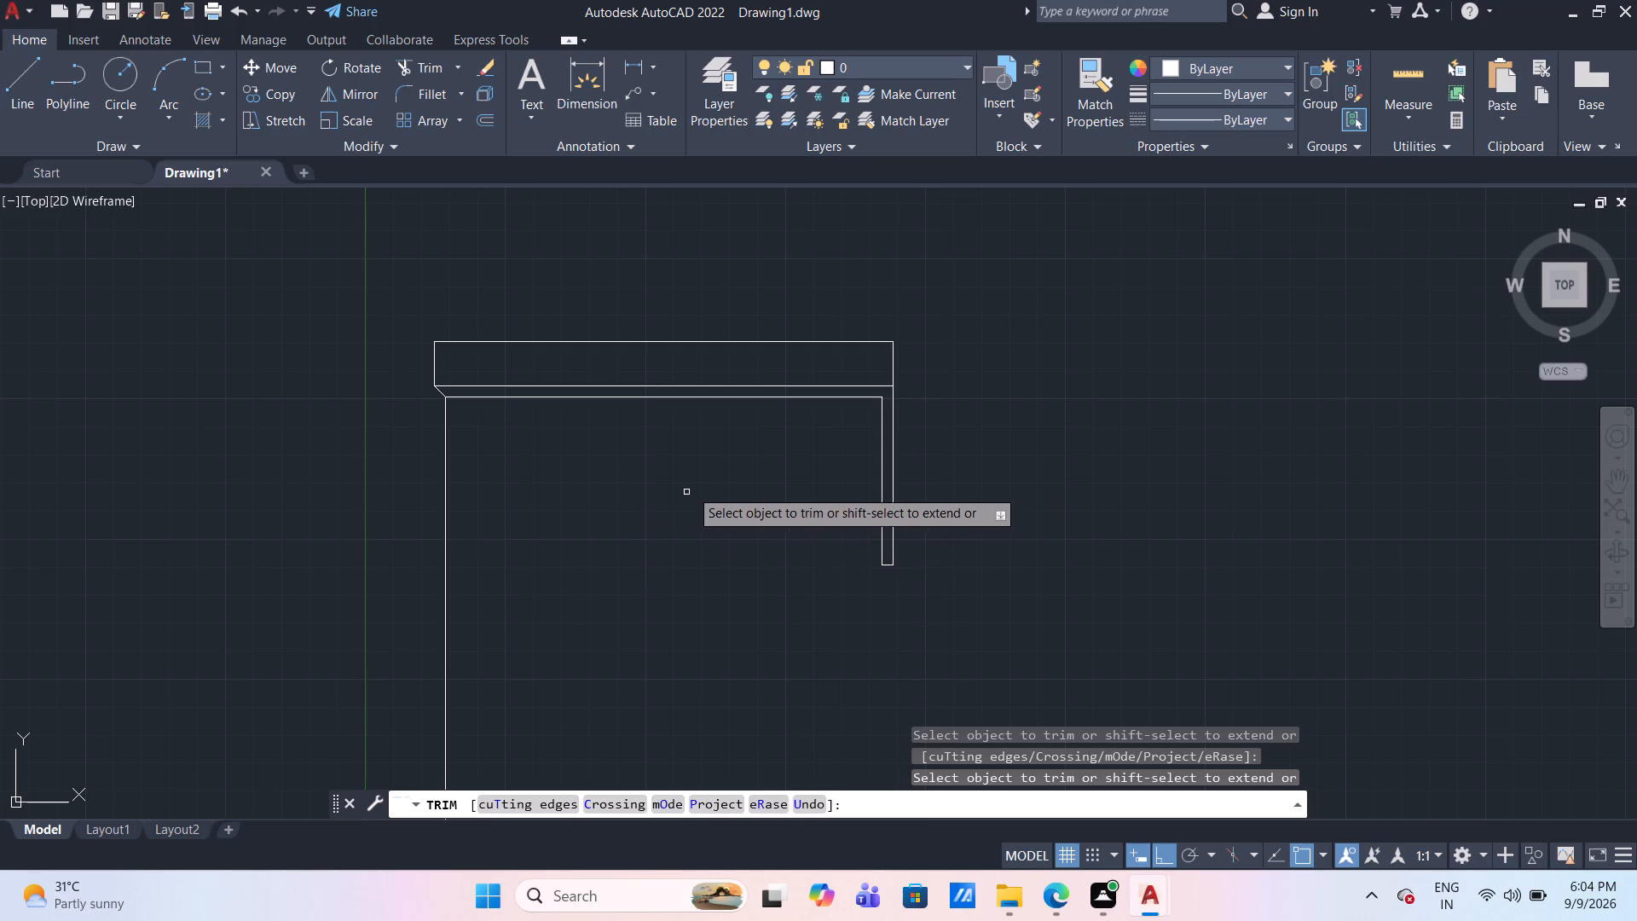
{"action": "key", "text": "Escape"}
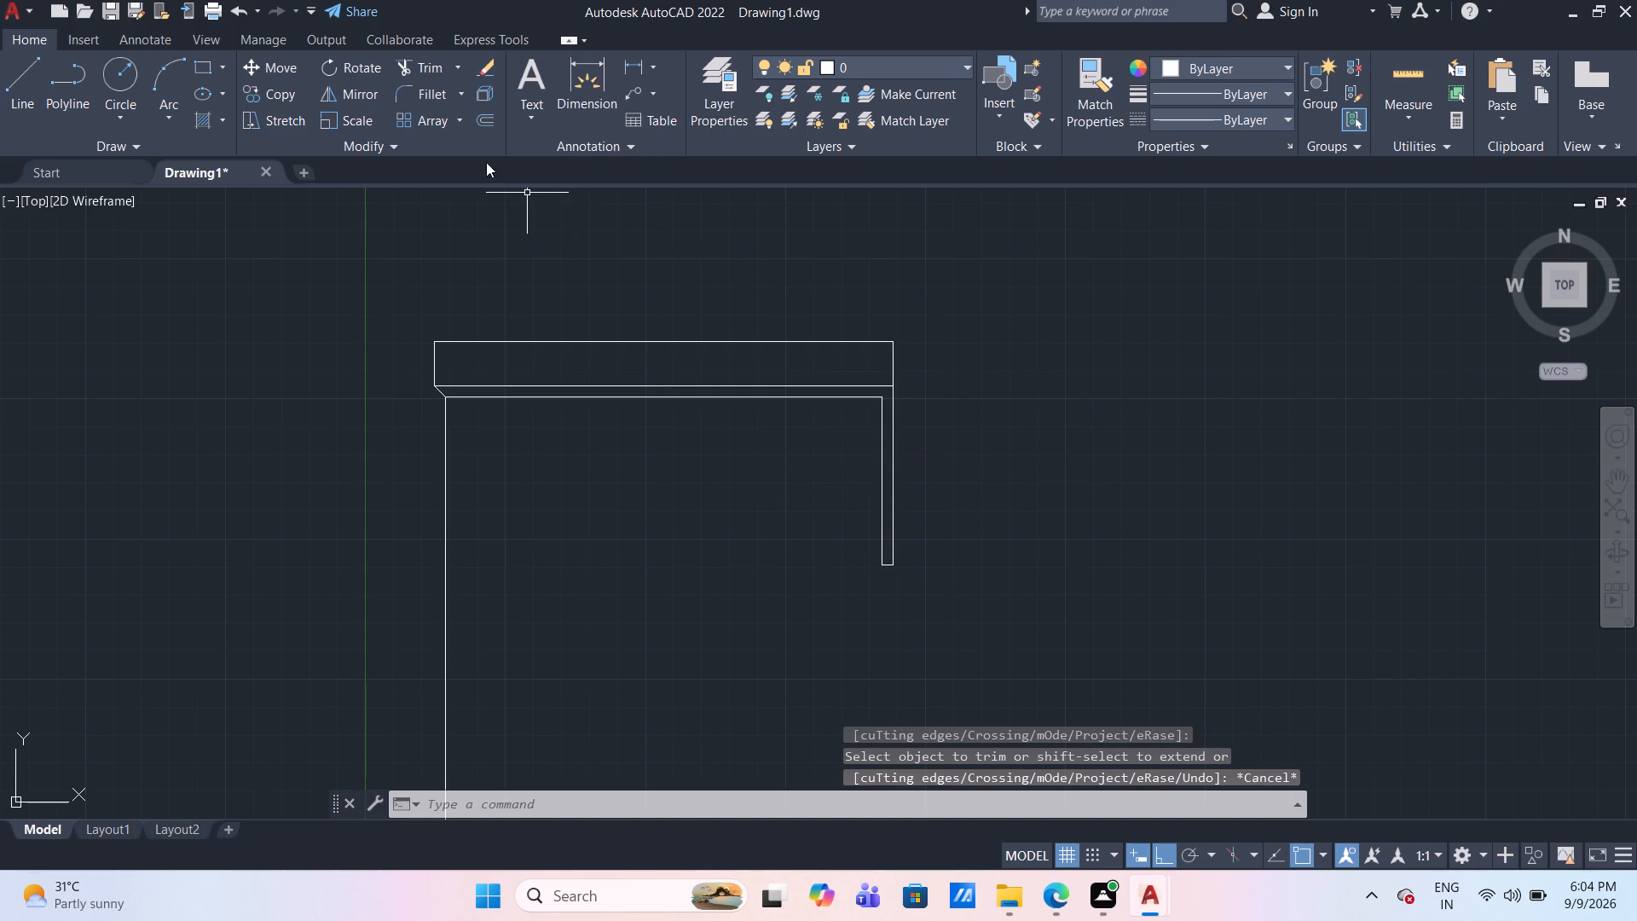
Chamfer the top band's upper-right corner with both distances set to 5 mm.
{"action": "left_click", "coordinate": [459, 93]}
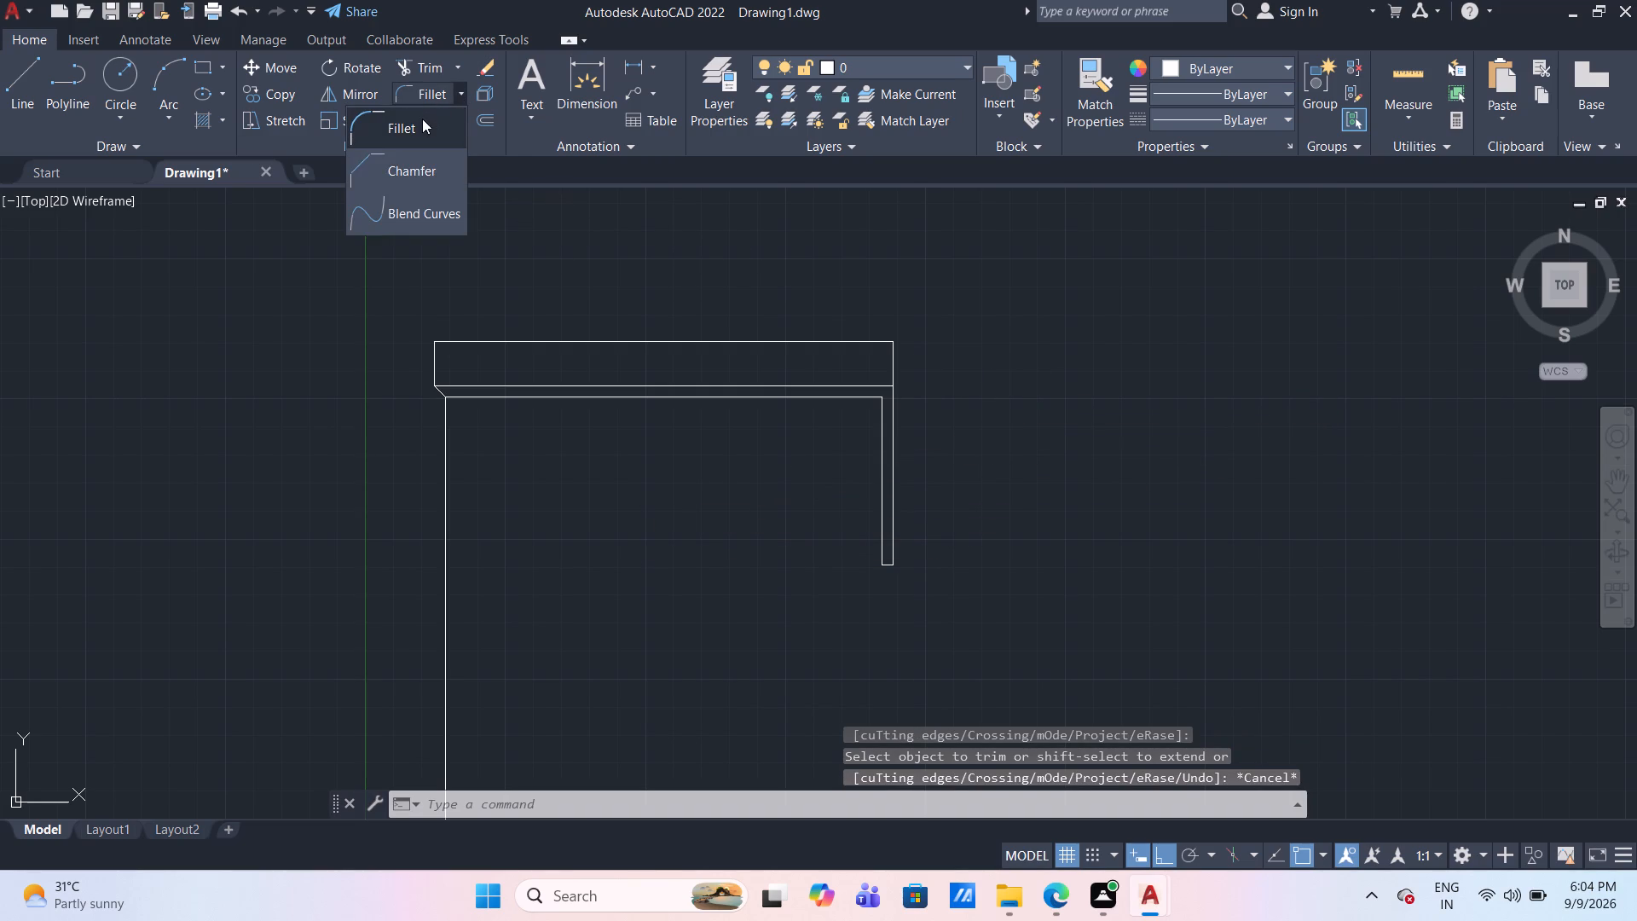
{"action": "left_click", "coordinate": [415, 164]}
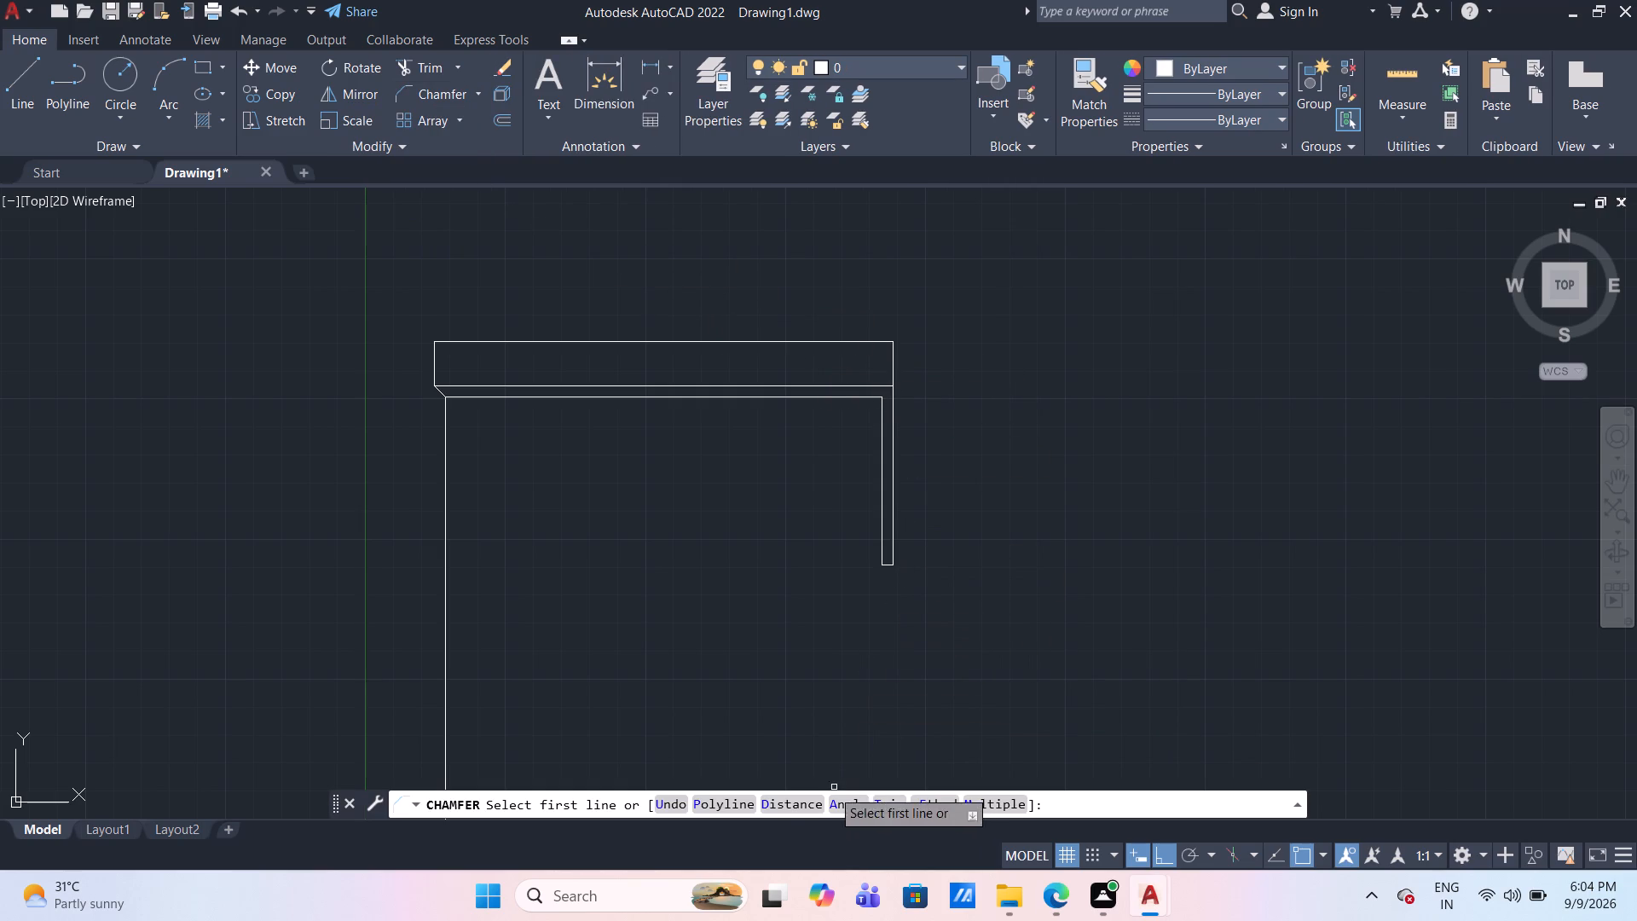
{"action": "left_click", "coordinate": [805, 804]}
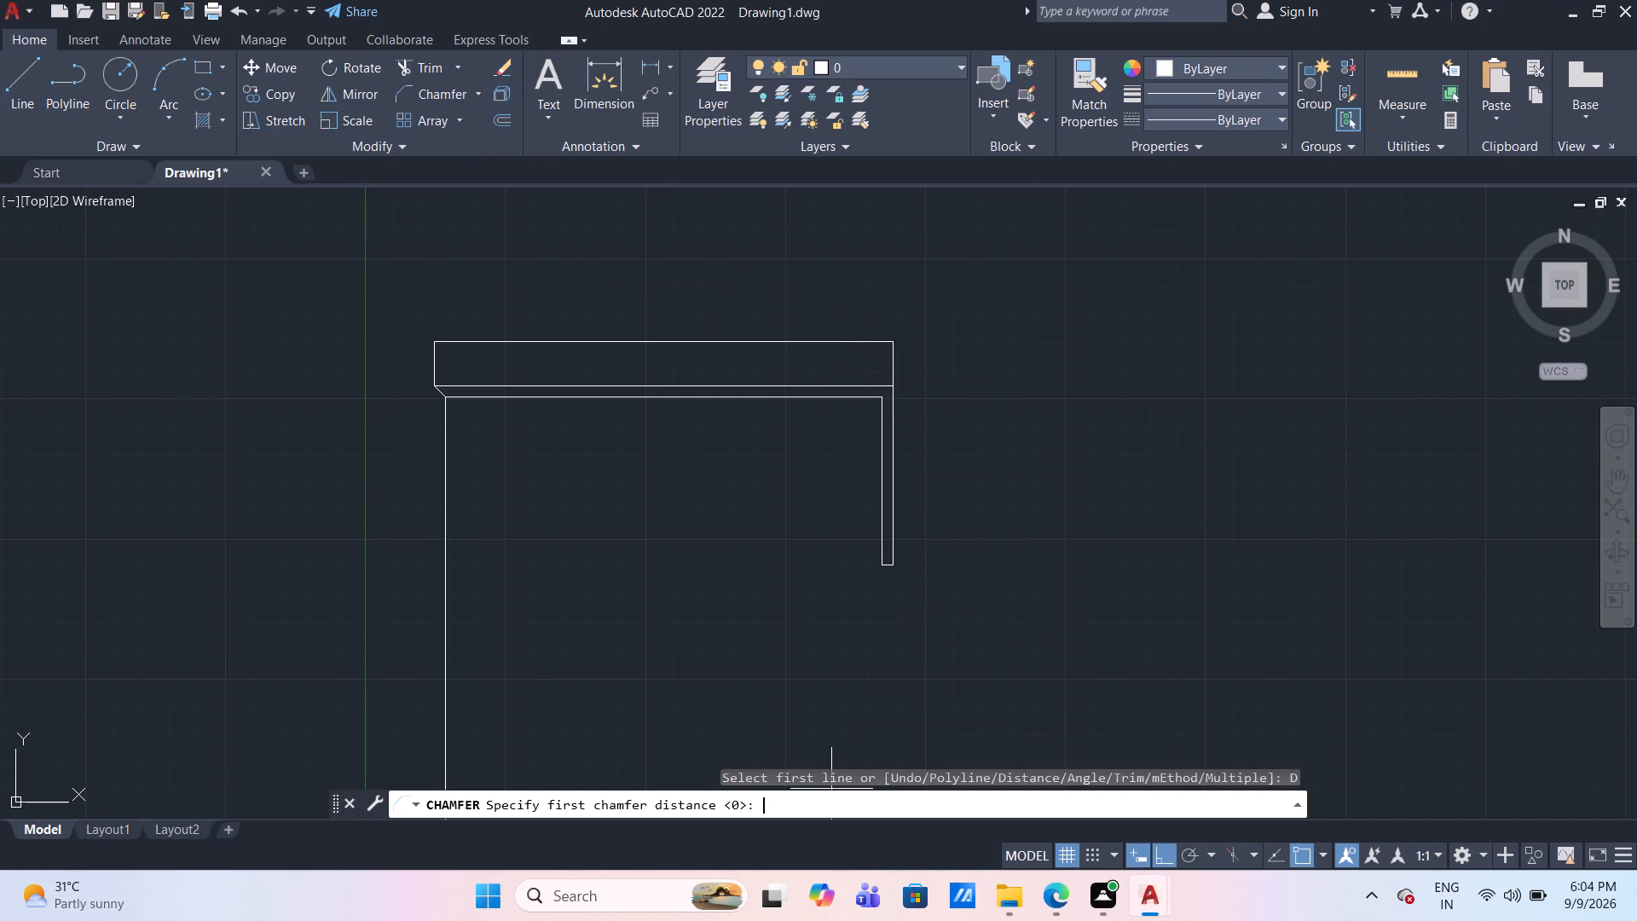
{"action": "key", "text": "5"}
{"action": "key", "text": "Return"}
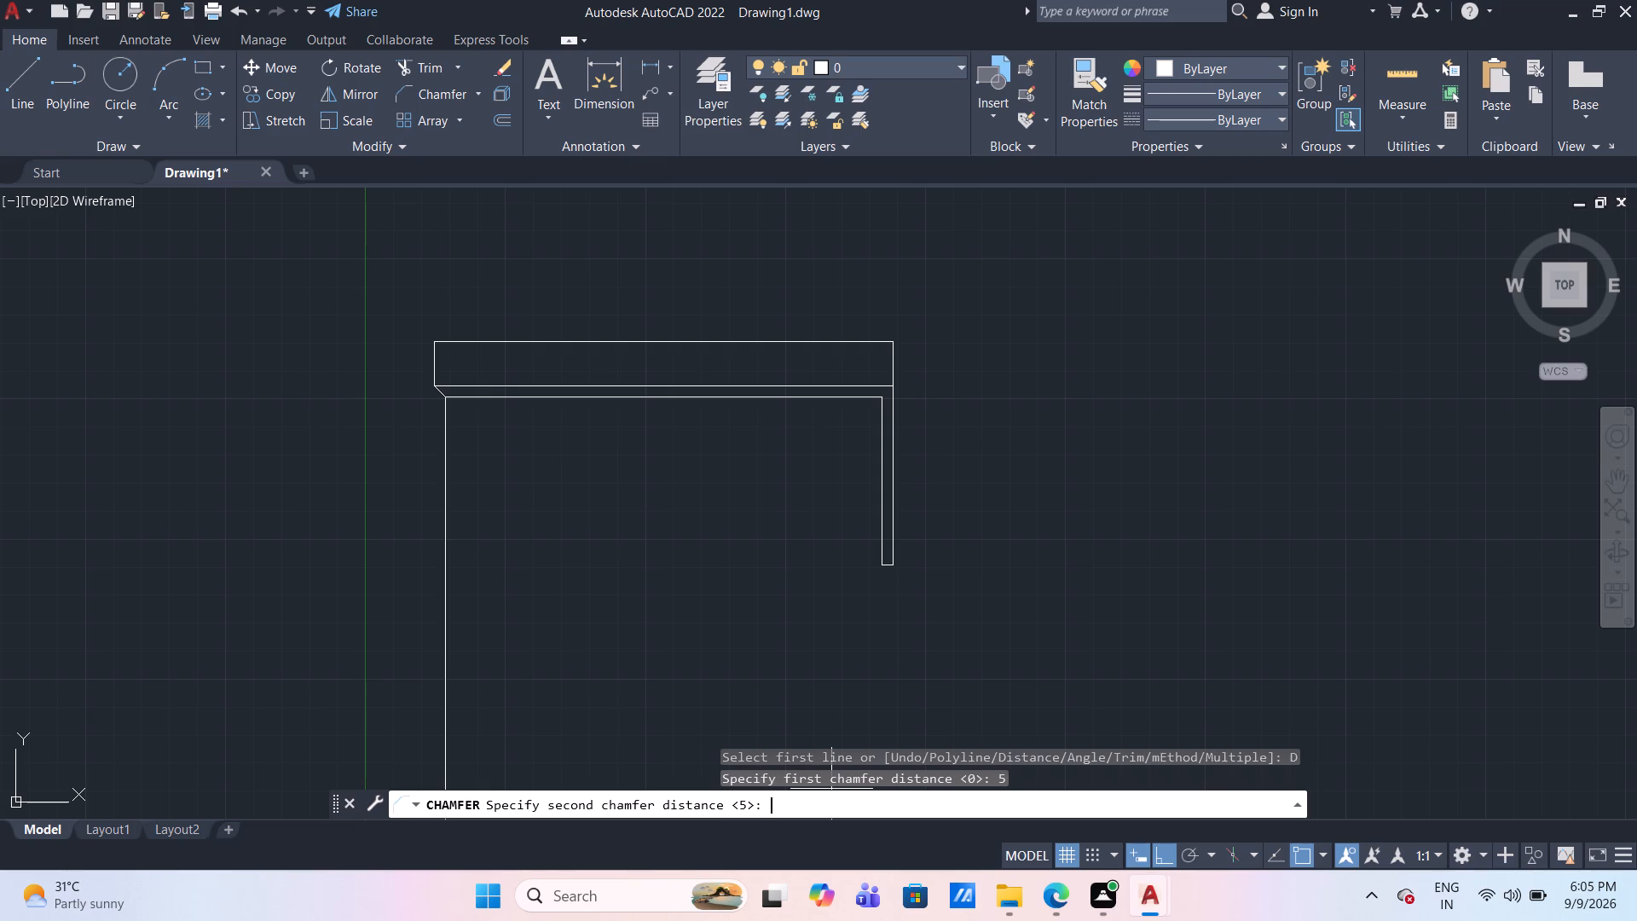
{"action": "key", "text": "5"}
{"action": "key", "text": "Return"}
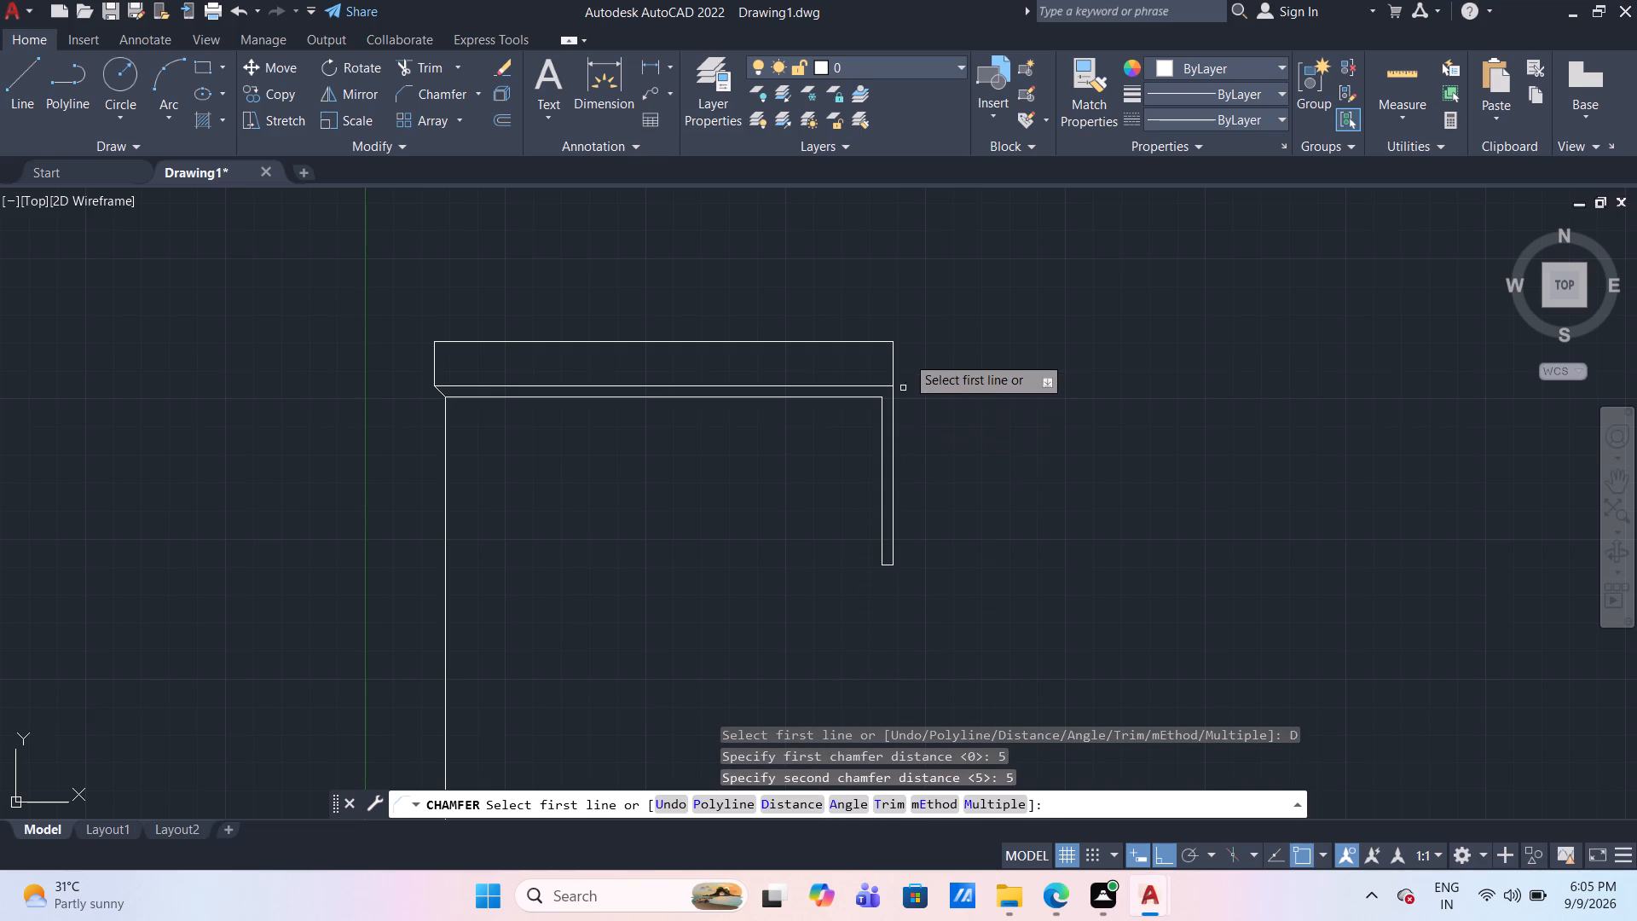
{"action": "scroll", "coordinate": [905, 333], "scroll_direction": "up", "scroll_amount": 1}
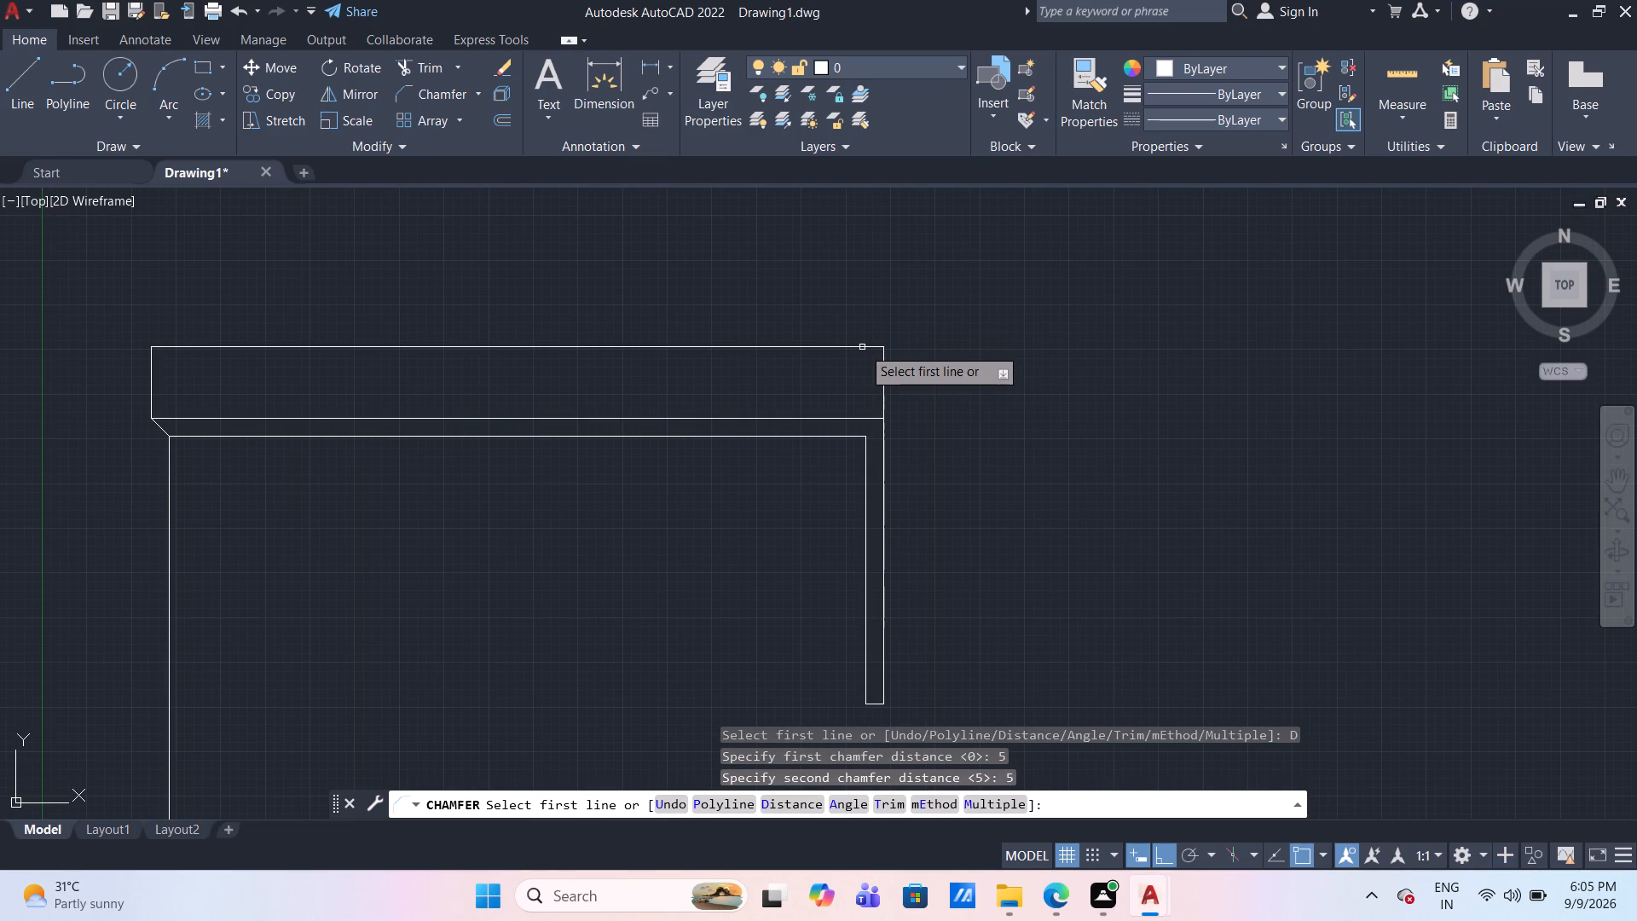
{"action": "left_click", "coordinate": [862, 347]}
{"action": "left_click", "coordinate": [882, 368]}
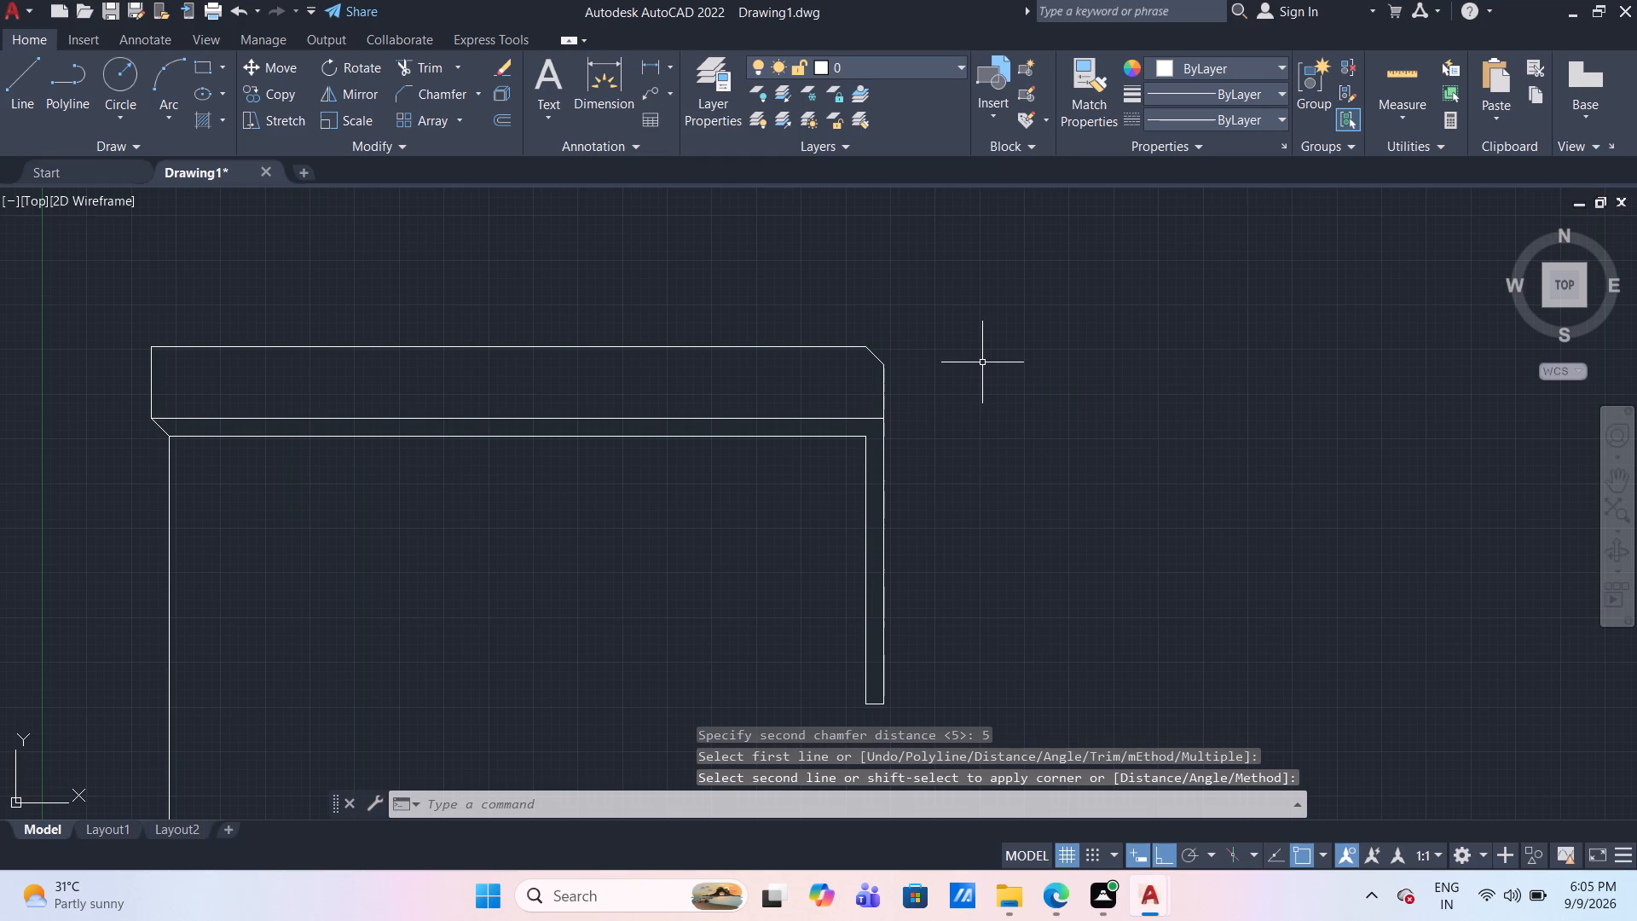
{"action": "scroll", "coordinate": [982, 362], "scroll_direction": "down", "scroll_amount": 2}
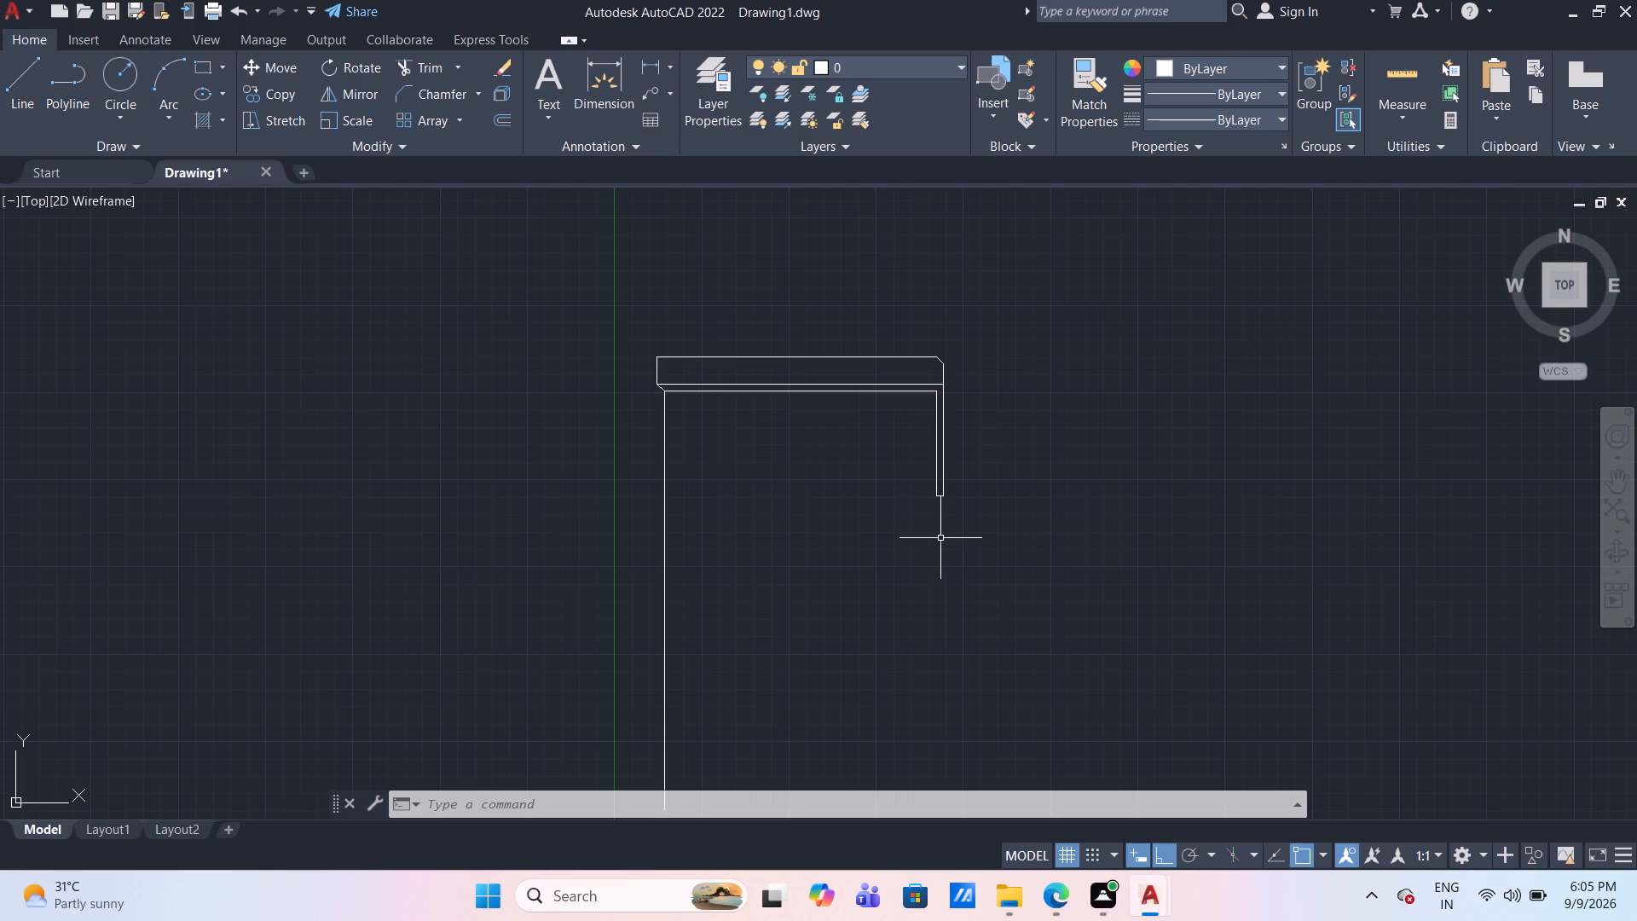
{"action": "key", "text": "Escape"}
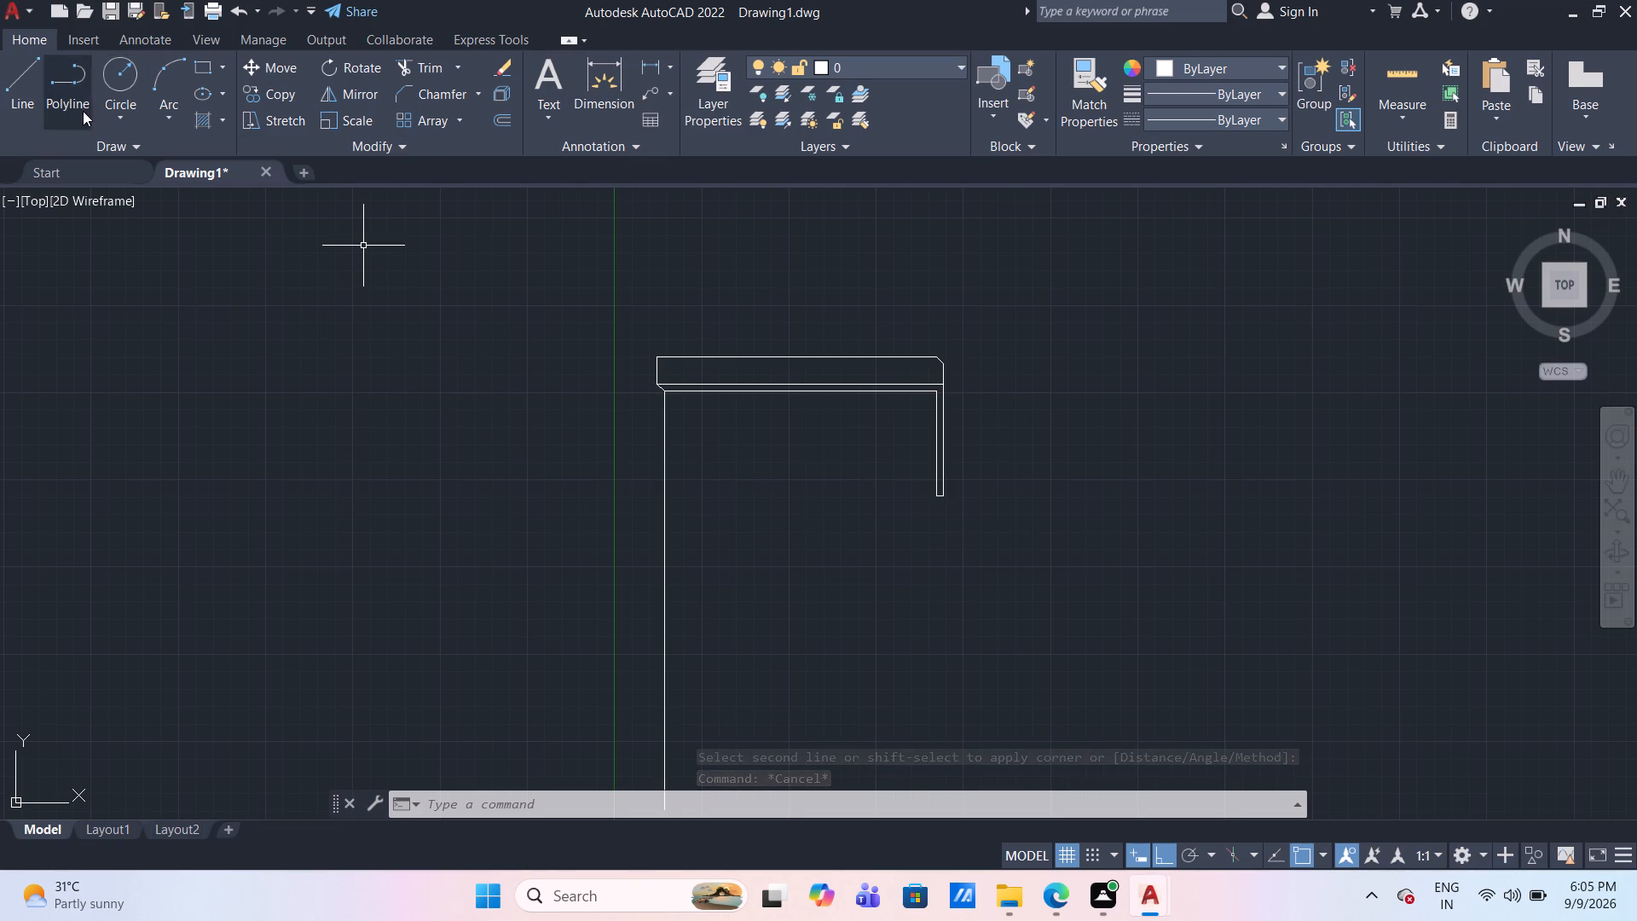
Draw a 75 by 75 mm rectangle in the empty area to the left of the outline.
{"action": "left_click", "coordinate": [199, 65]}
{"action": "left_click", "coordinate": [275, 357]}
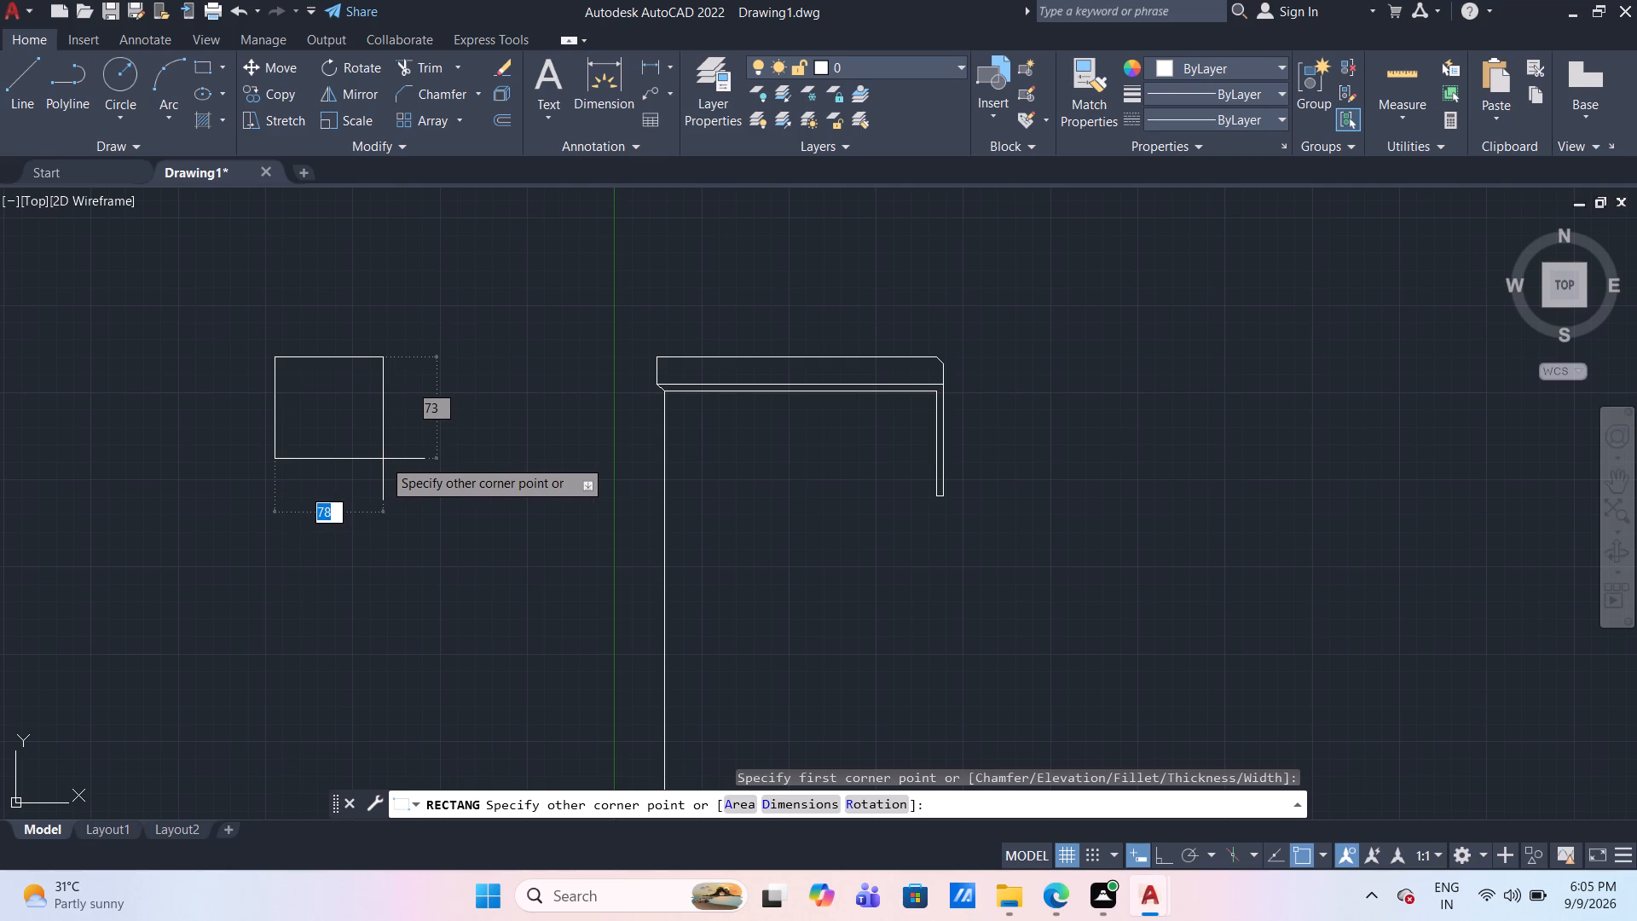
{"action": "key", "text": "7"}
{"action": "key", "text": "5"}
{"action": "key", "text": "Tab"}
{"action": "type", "text": "75"}
{"action": "key", "text": "Return"}
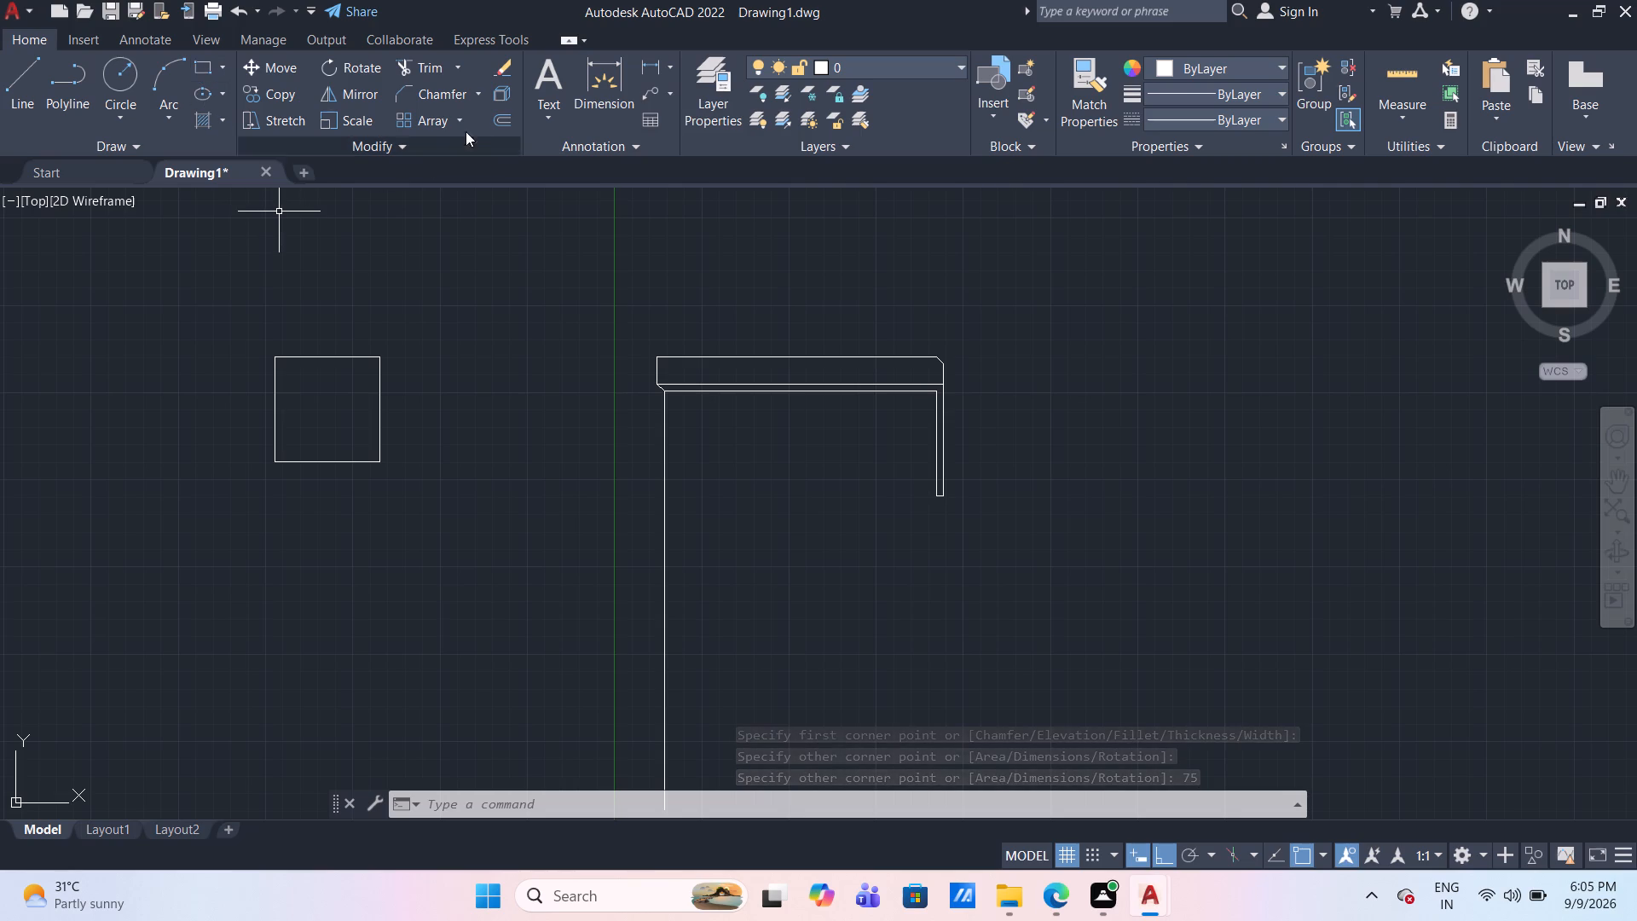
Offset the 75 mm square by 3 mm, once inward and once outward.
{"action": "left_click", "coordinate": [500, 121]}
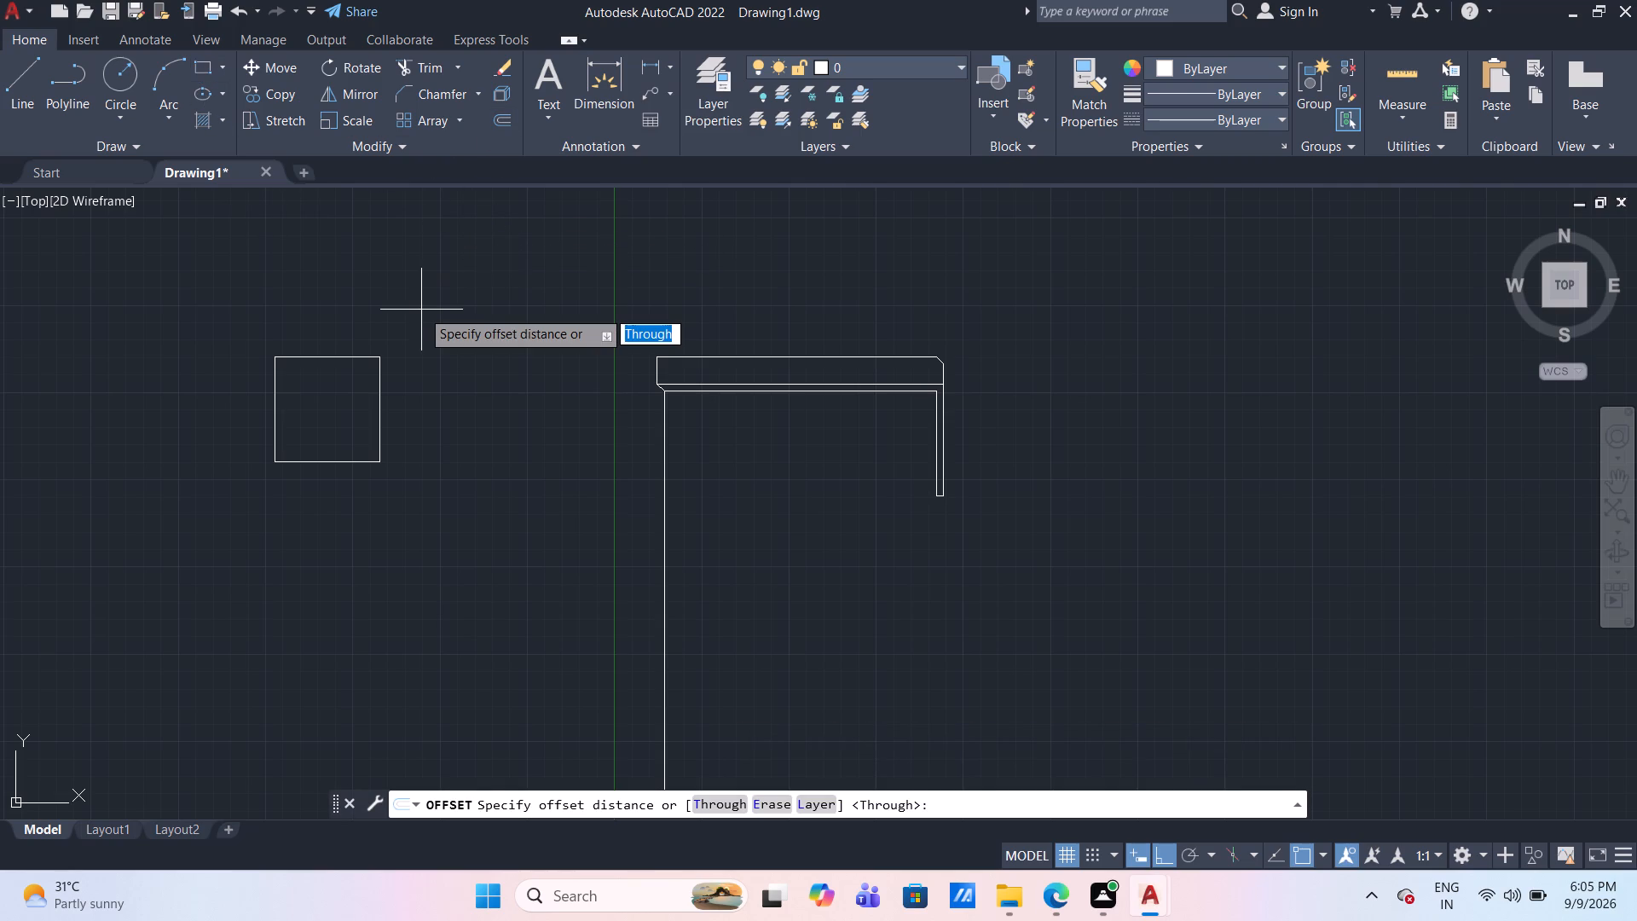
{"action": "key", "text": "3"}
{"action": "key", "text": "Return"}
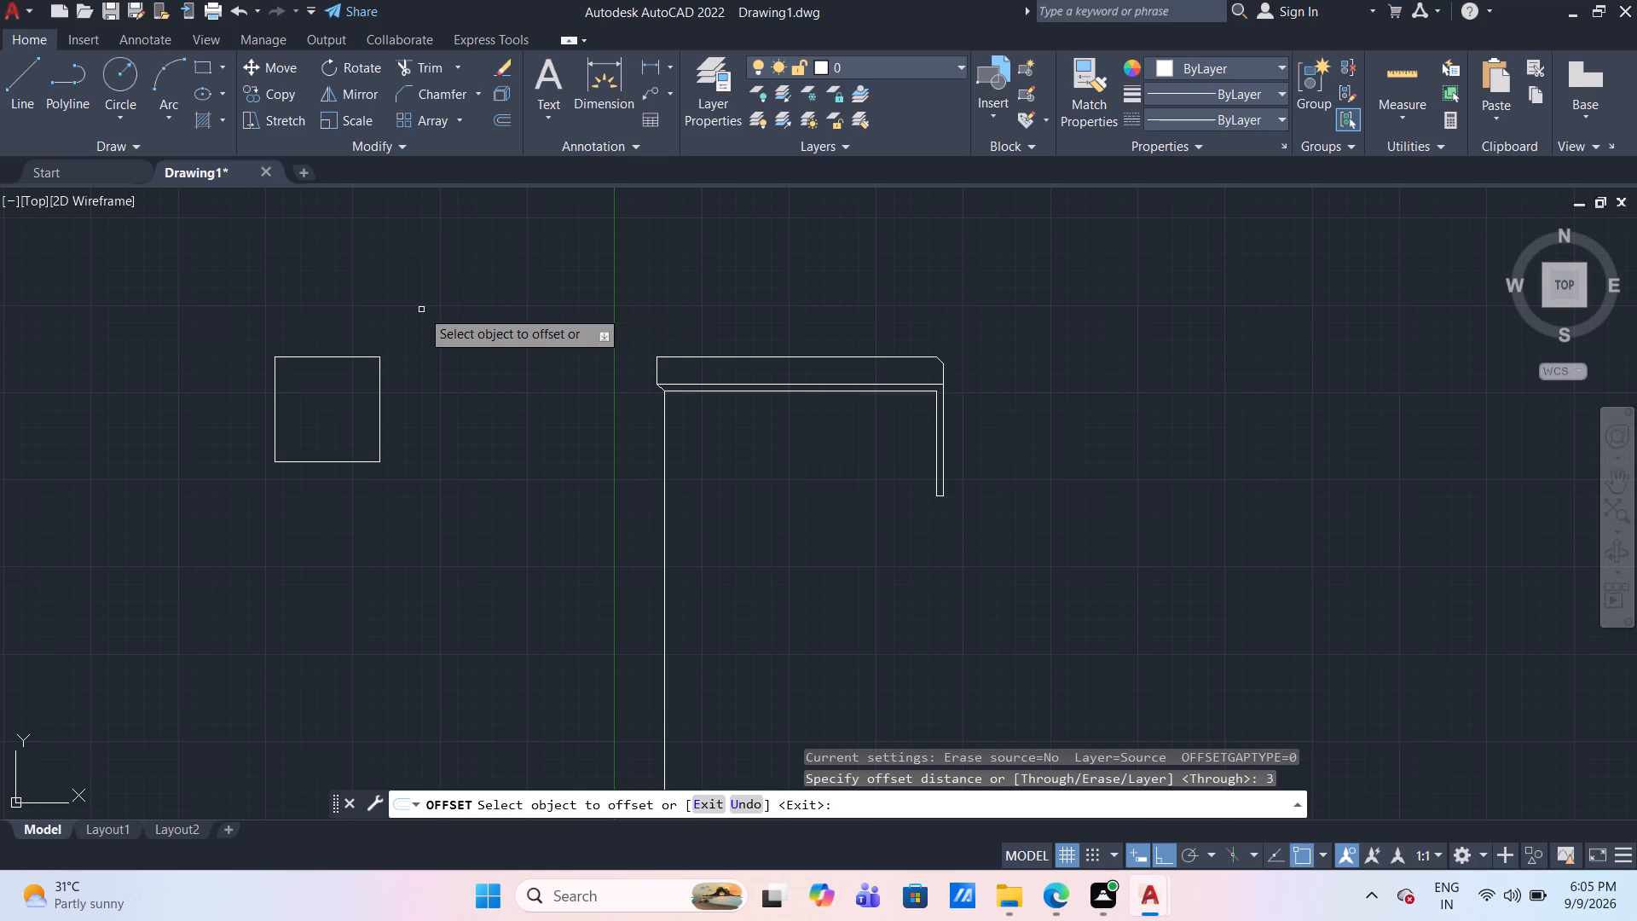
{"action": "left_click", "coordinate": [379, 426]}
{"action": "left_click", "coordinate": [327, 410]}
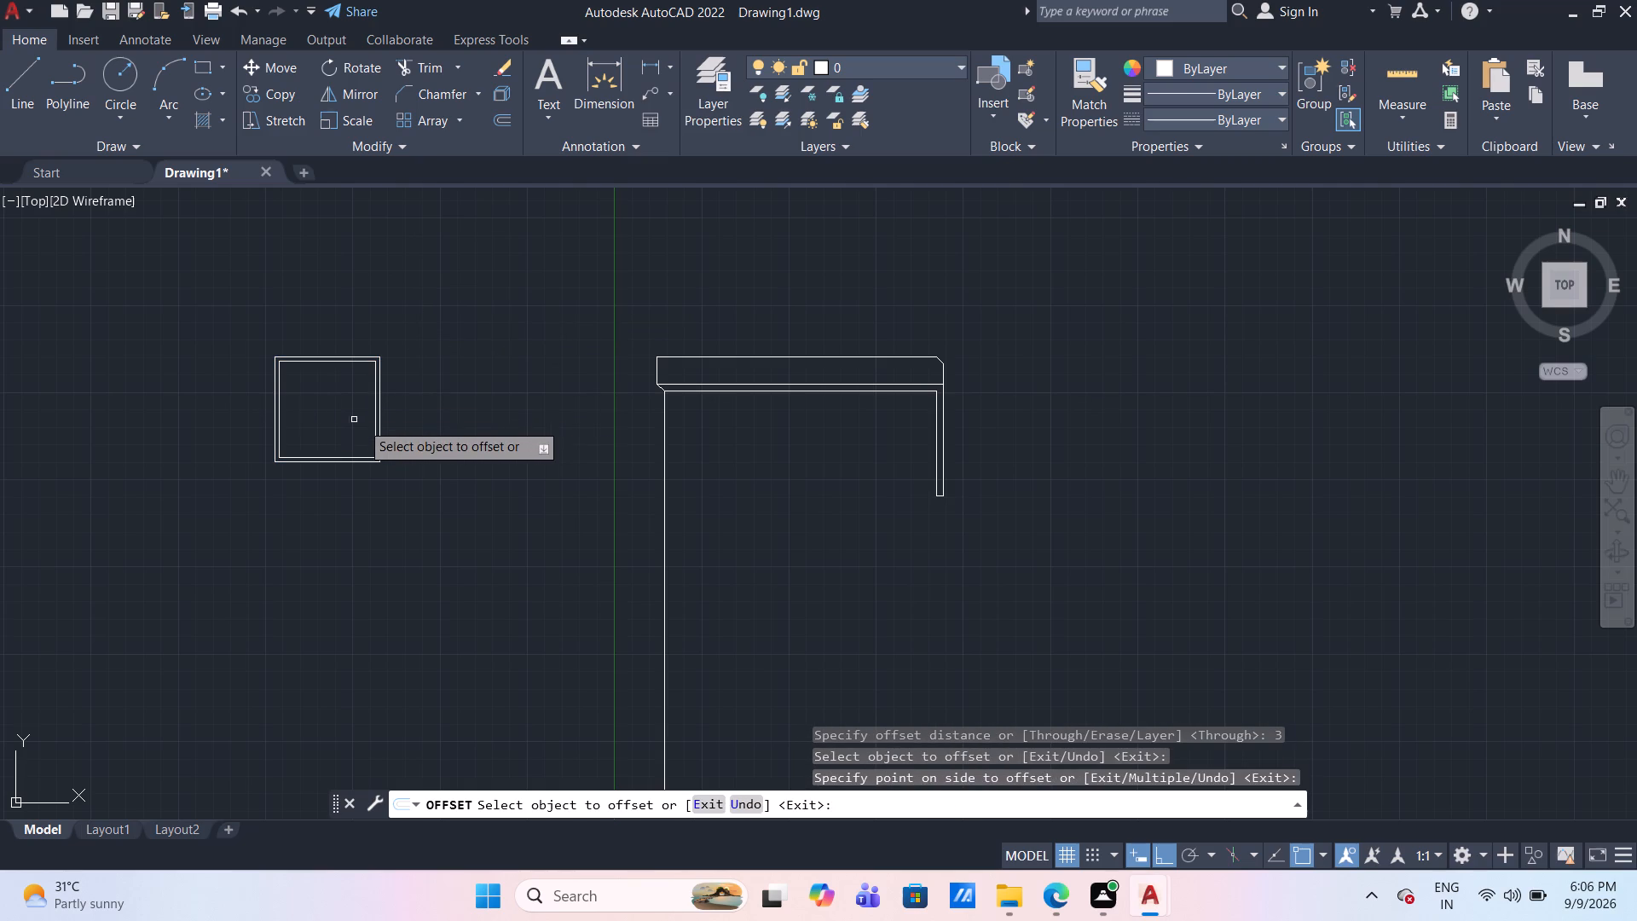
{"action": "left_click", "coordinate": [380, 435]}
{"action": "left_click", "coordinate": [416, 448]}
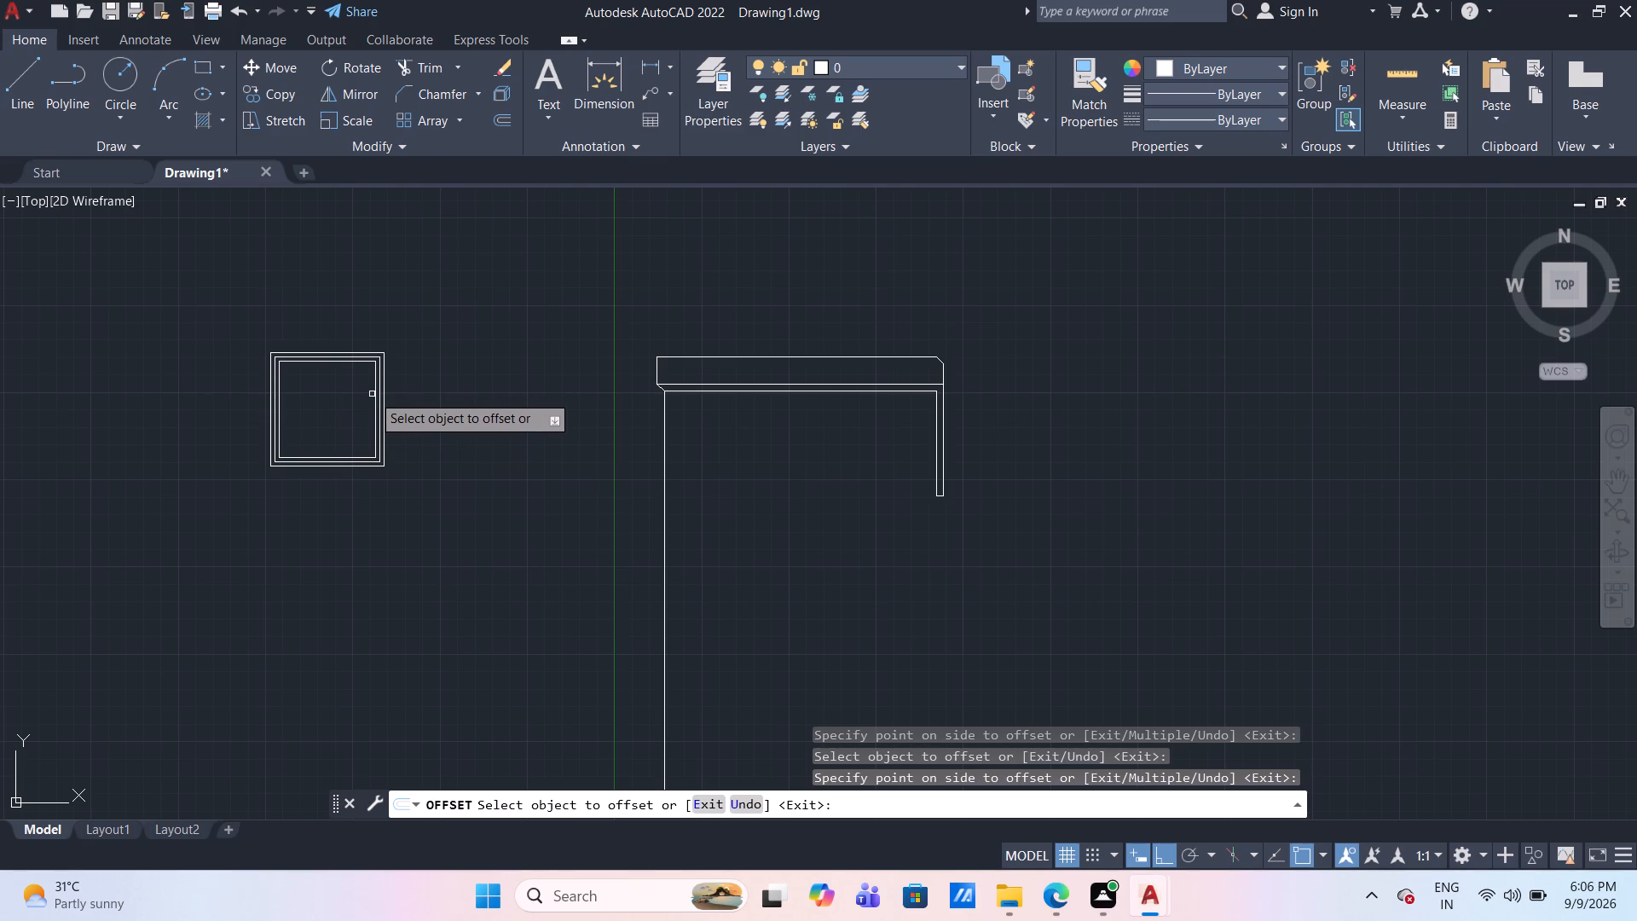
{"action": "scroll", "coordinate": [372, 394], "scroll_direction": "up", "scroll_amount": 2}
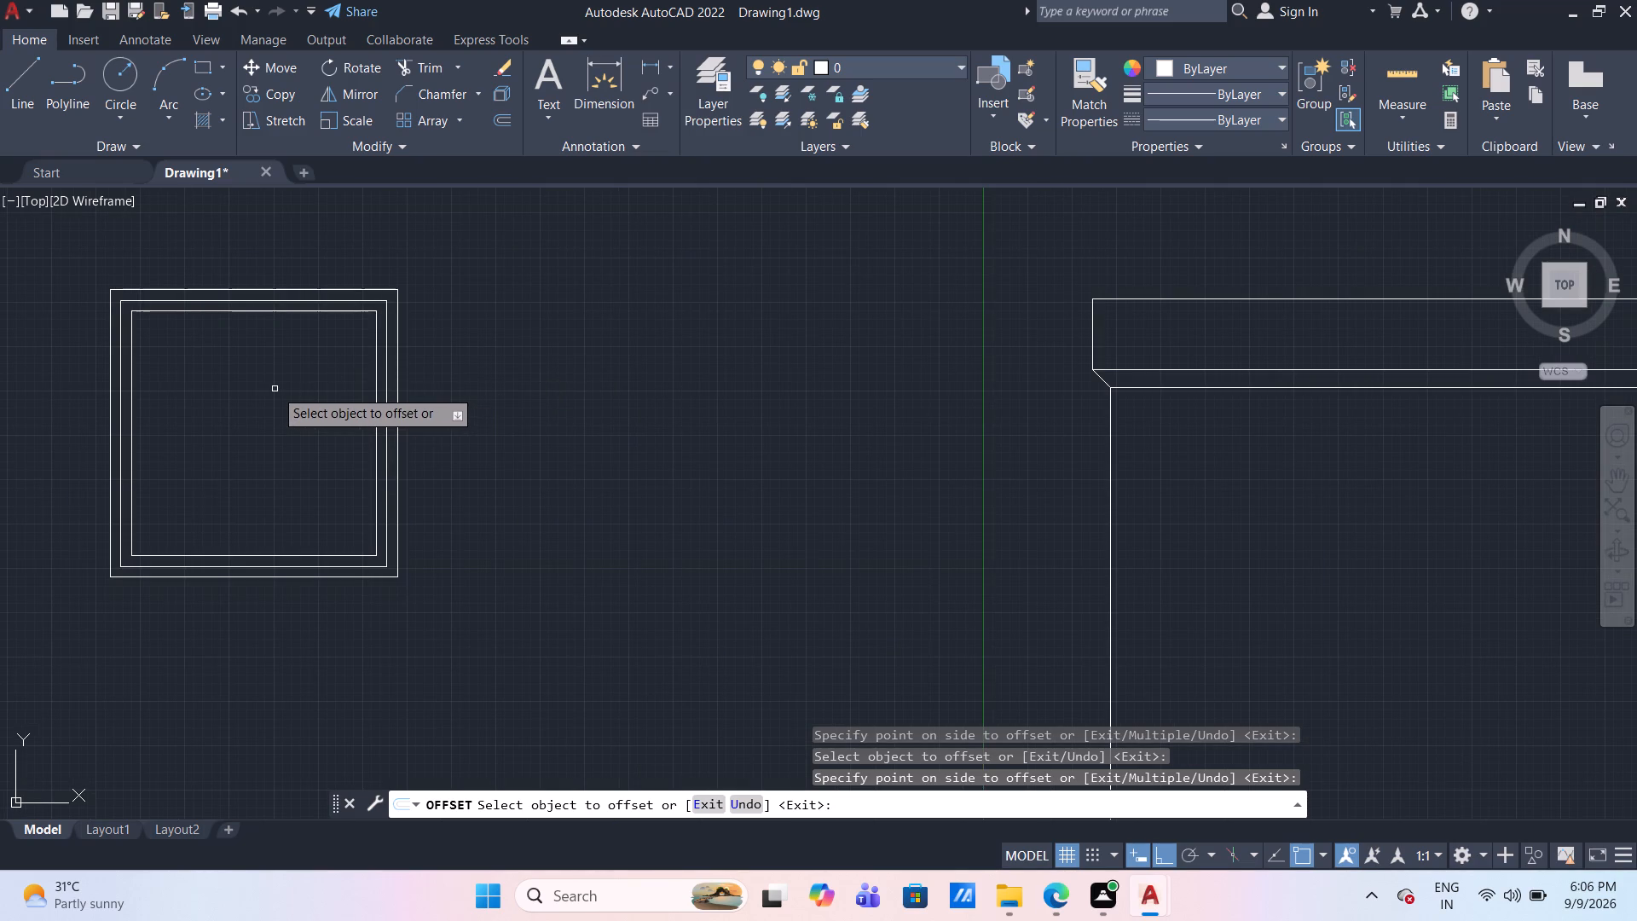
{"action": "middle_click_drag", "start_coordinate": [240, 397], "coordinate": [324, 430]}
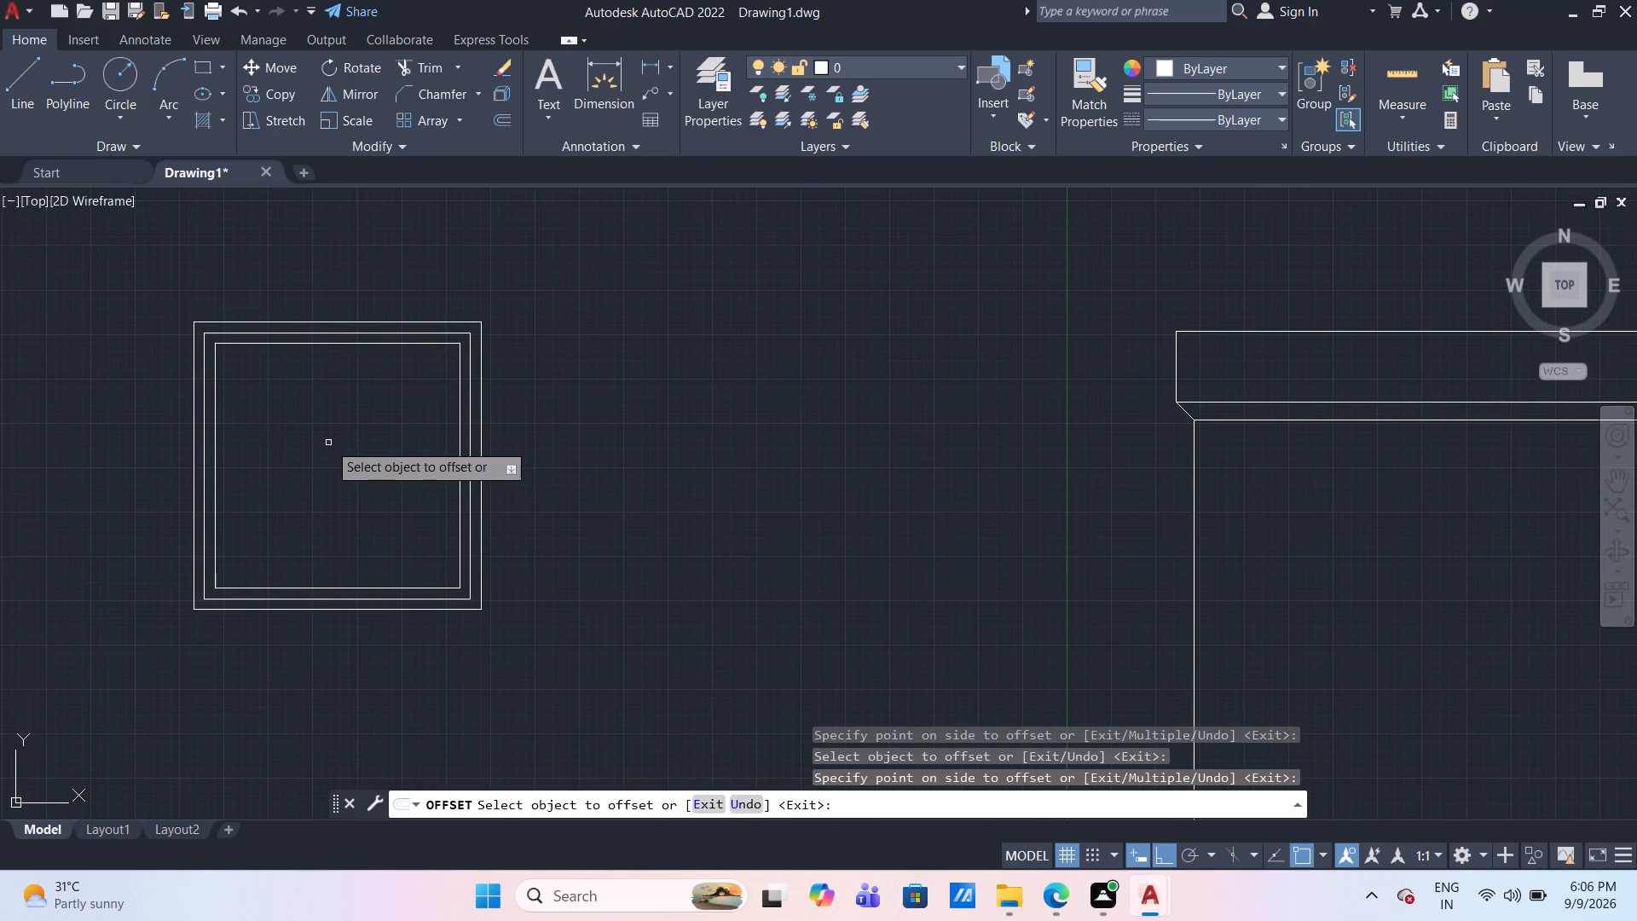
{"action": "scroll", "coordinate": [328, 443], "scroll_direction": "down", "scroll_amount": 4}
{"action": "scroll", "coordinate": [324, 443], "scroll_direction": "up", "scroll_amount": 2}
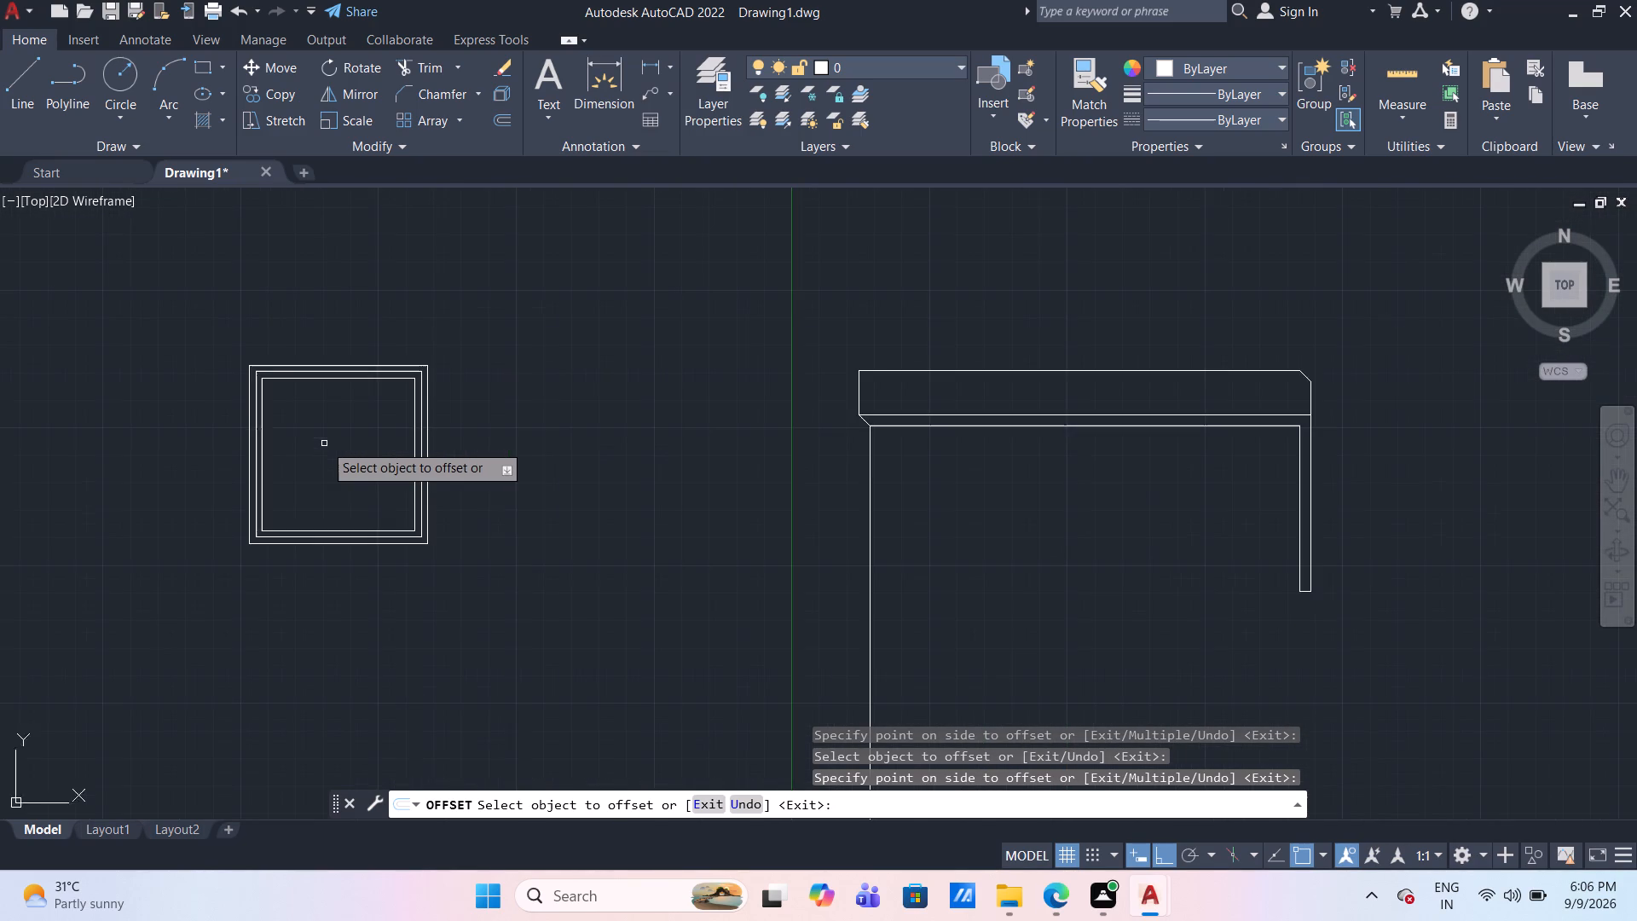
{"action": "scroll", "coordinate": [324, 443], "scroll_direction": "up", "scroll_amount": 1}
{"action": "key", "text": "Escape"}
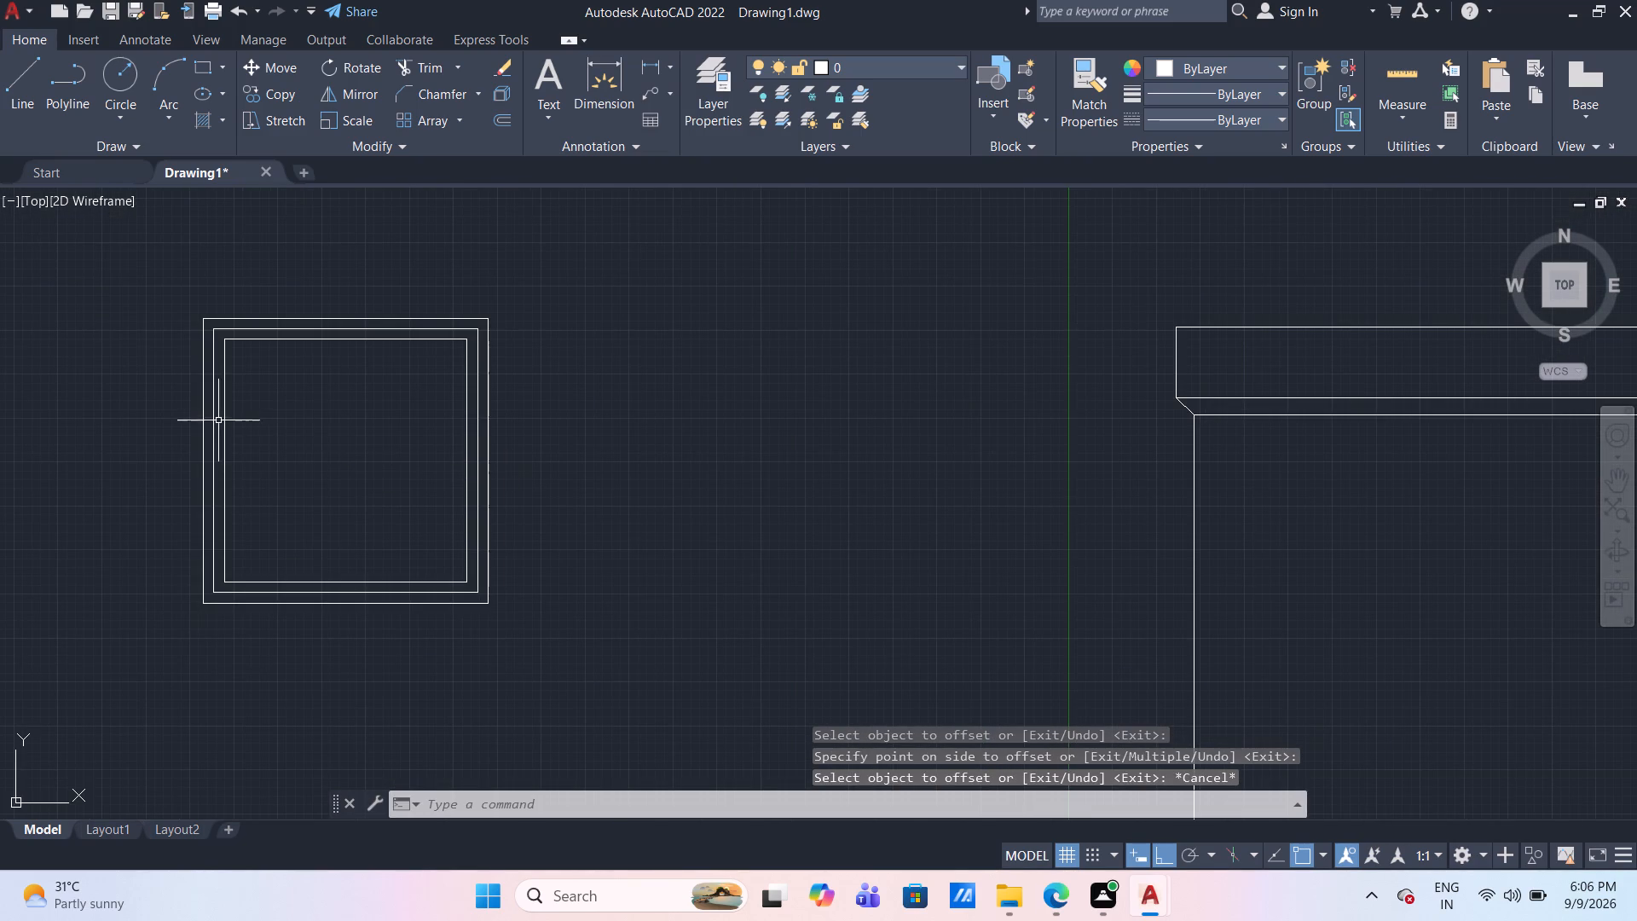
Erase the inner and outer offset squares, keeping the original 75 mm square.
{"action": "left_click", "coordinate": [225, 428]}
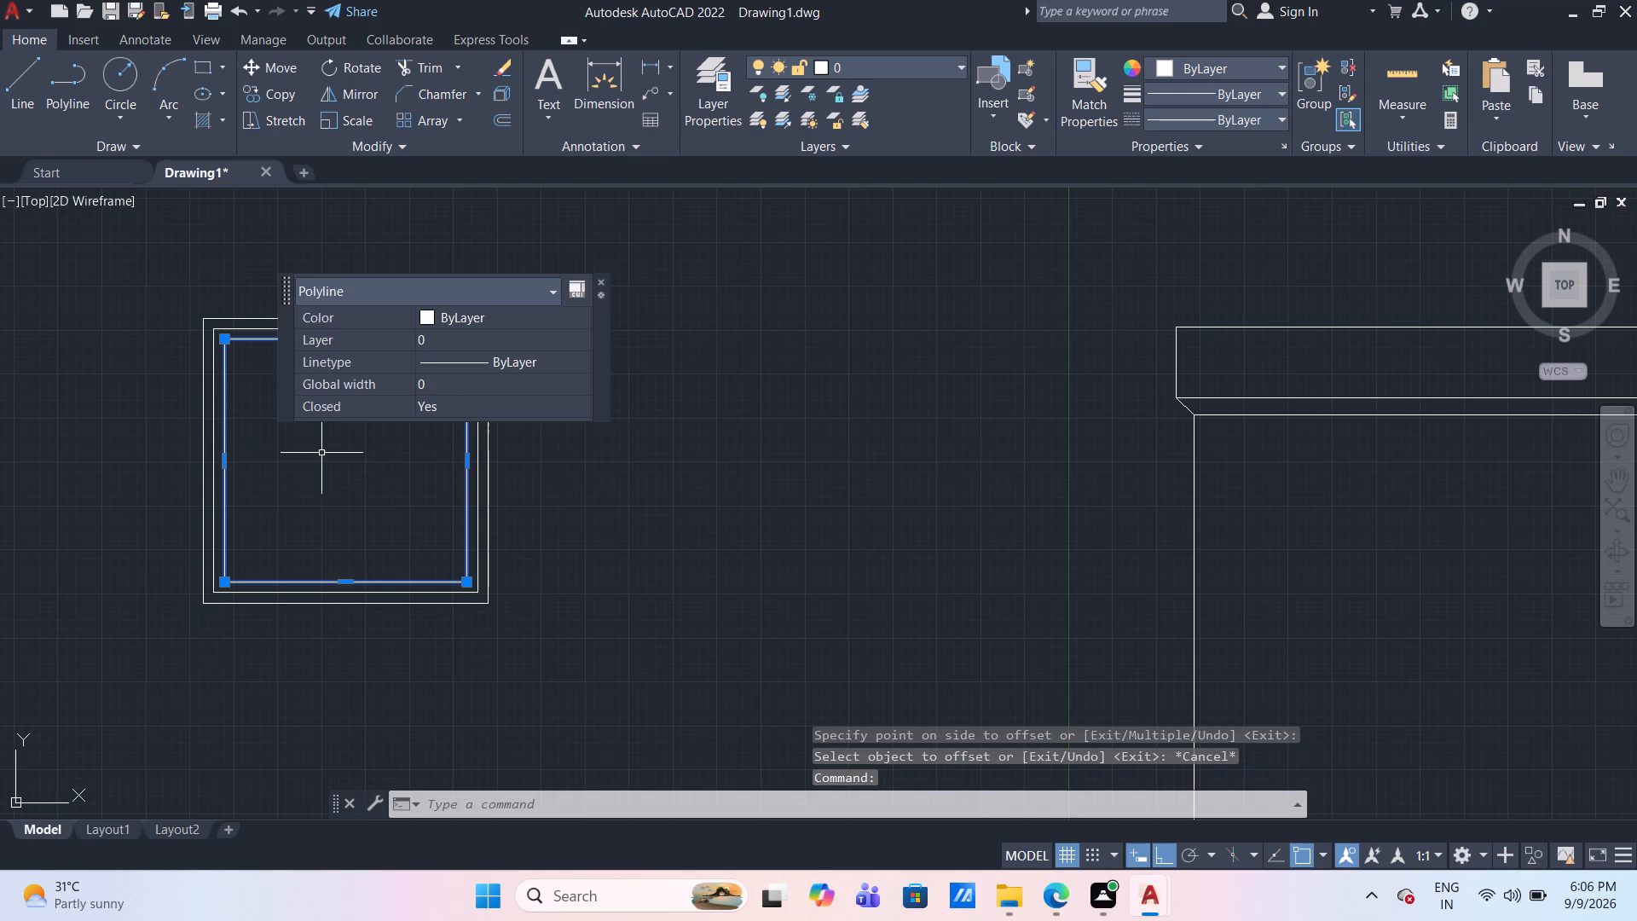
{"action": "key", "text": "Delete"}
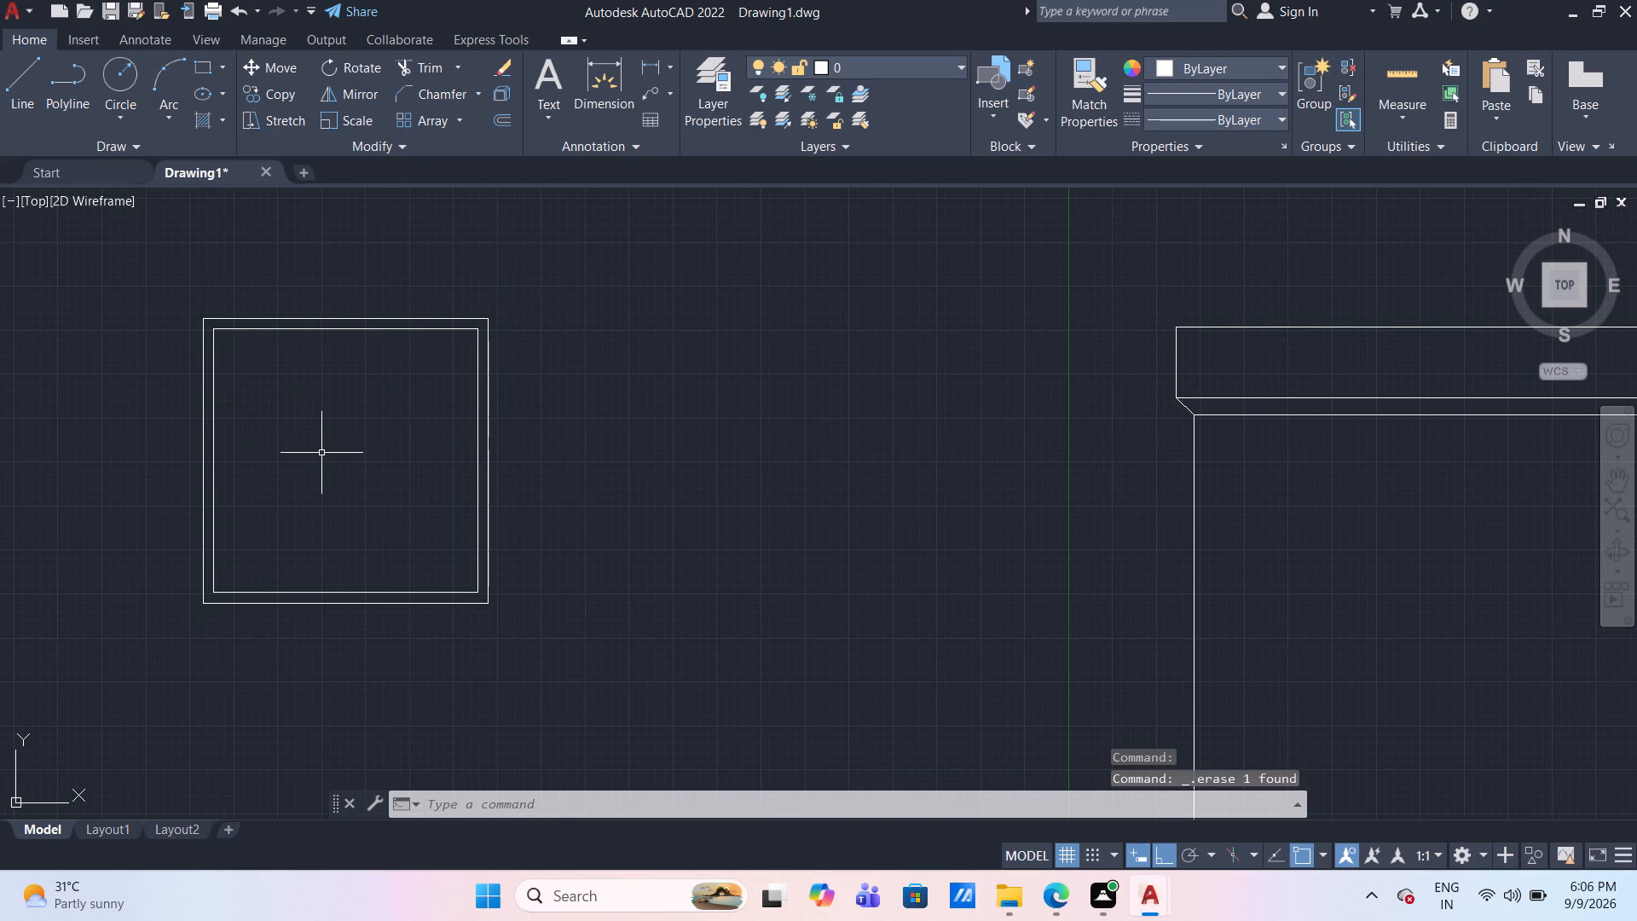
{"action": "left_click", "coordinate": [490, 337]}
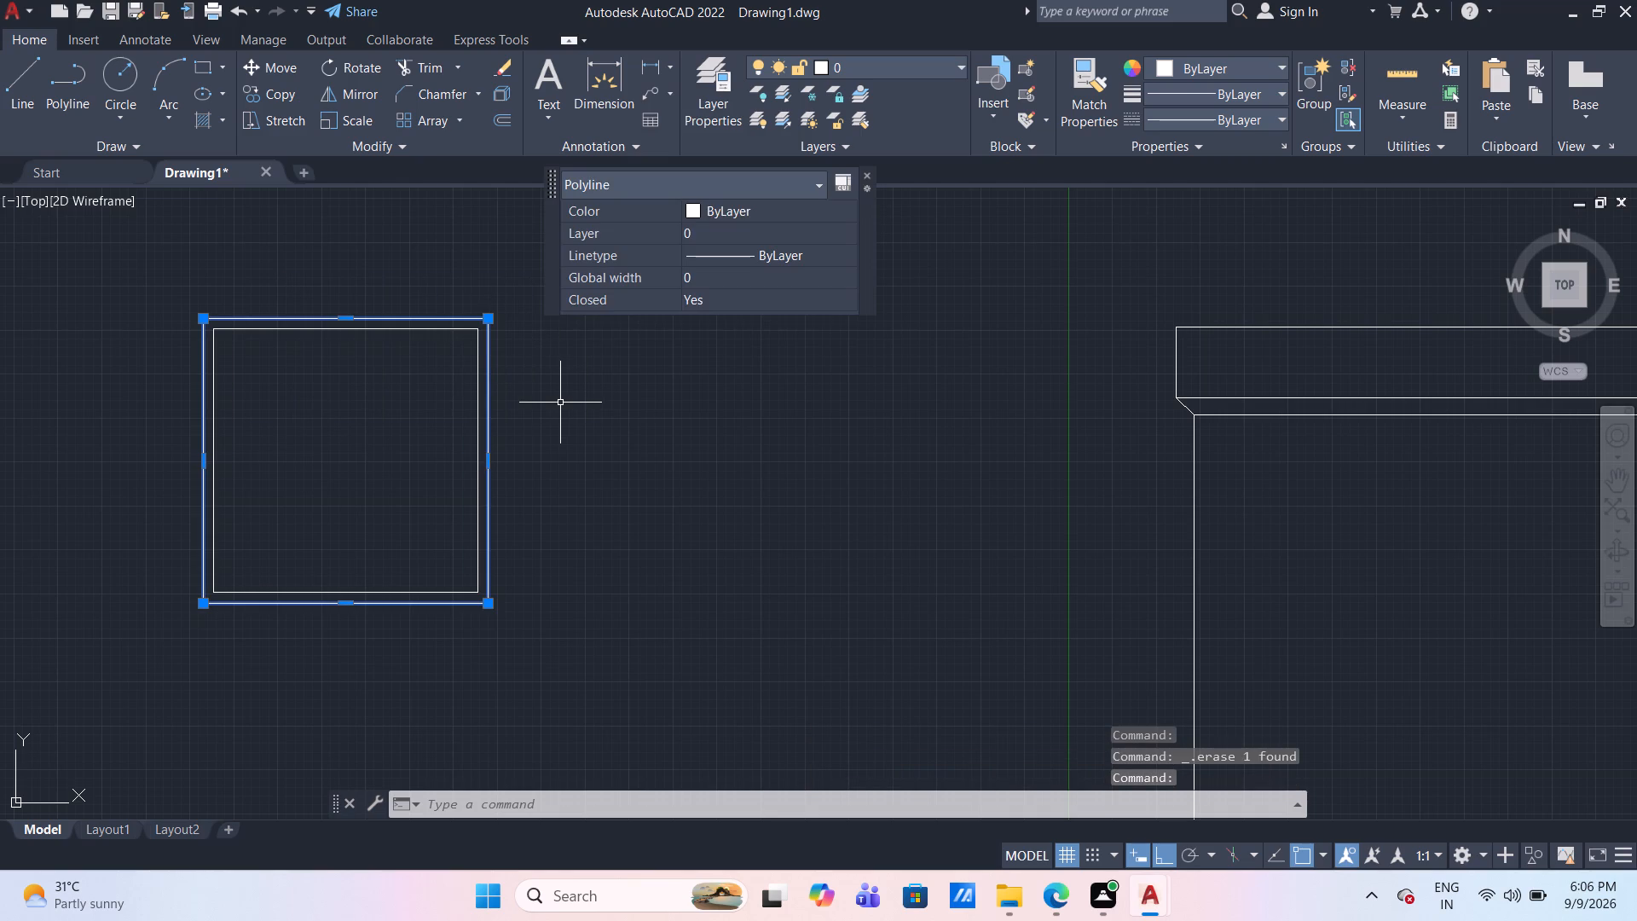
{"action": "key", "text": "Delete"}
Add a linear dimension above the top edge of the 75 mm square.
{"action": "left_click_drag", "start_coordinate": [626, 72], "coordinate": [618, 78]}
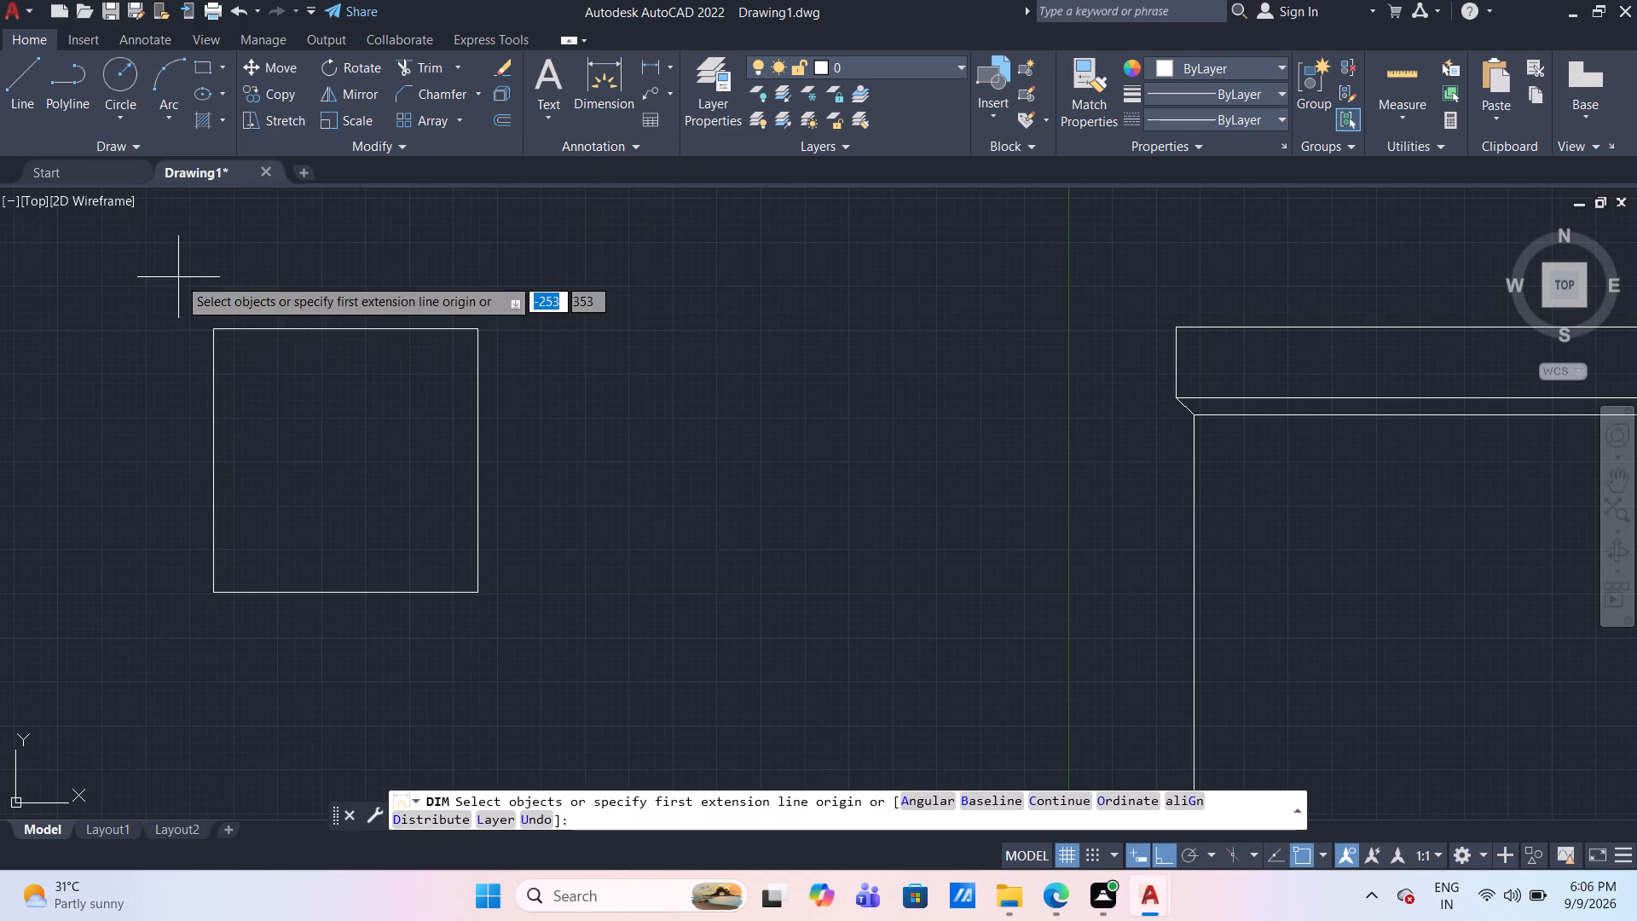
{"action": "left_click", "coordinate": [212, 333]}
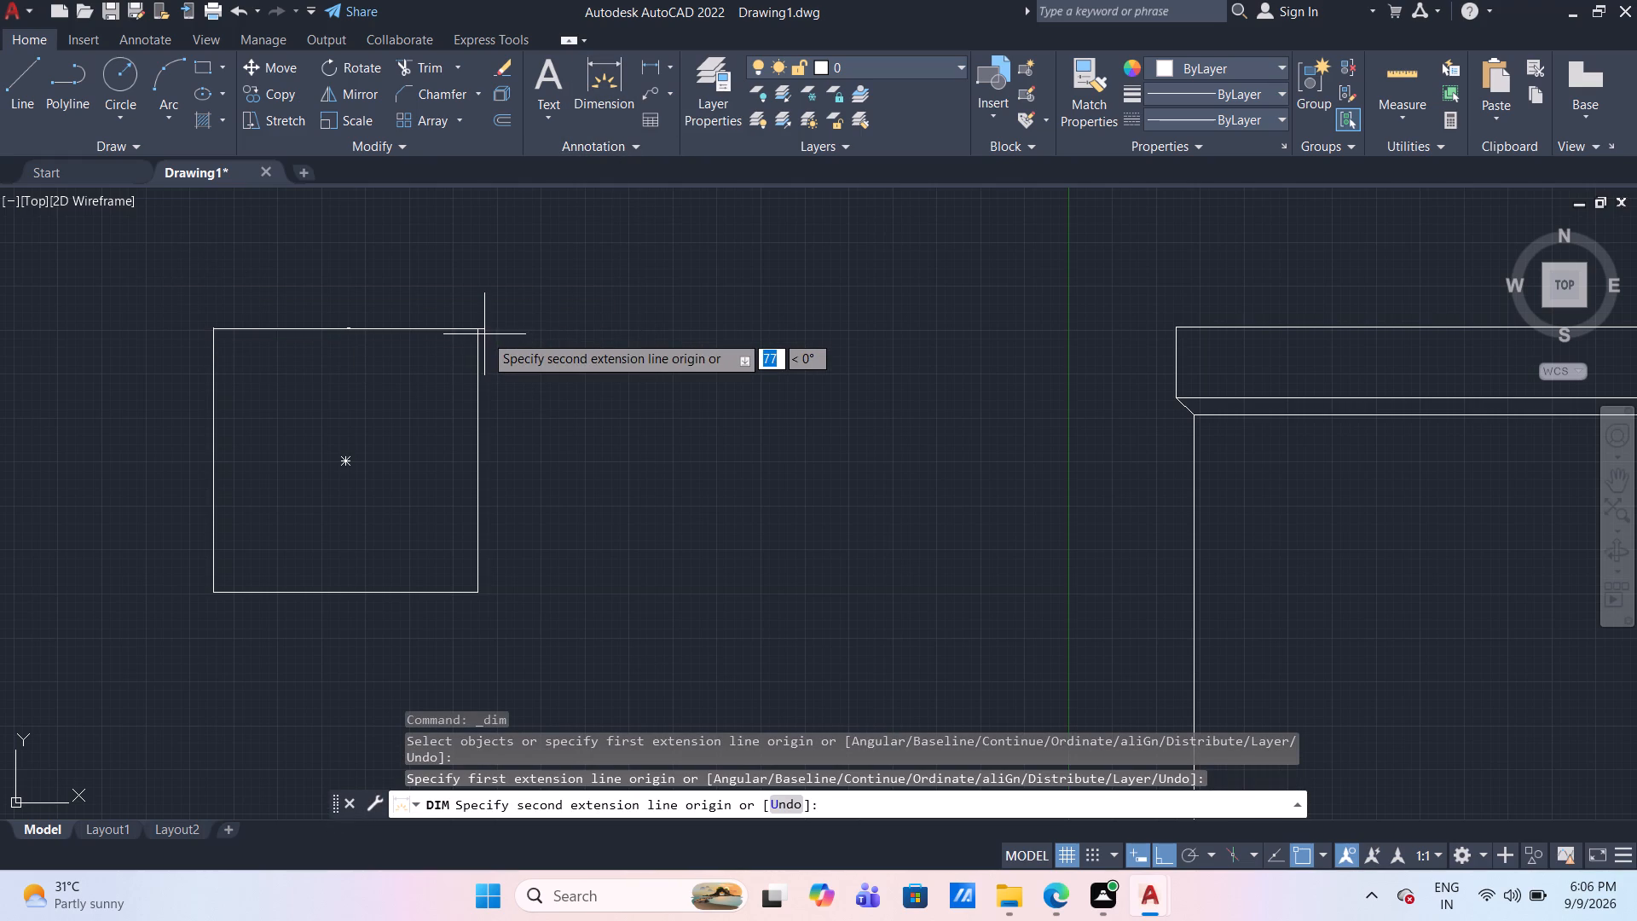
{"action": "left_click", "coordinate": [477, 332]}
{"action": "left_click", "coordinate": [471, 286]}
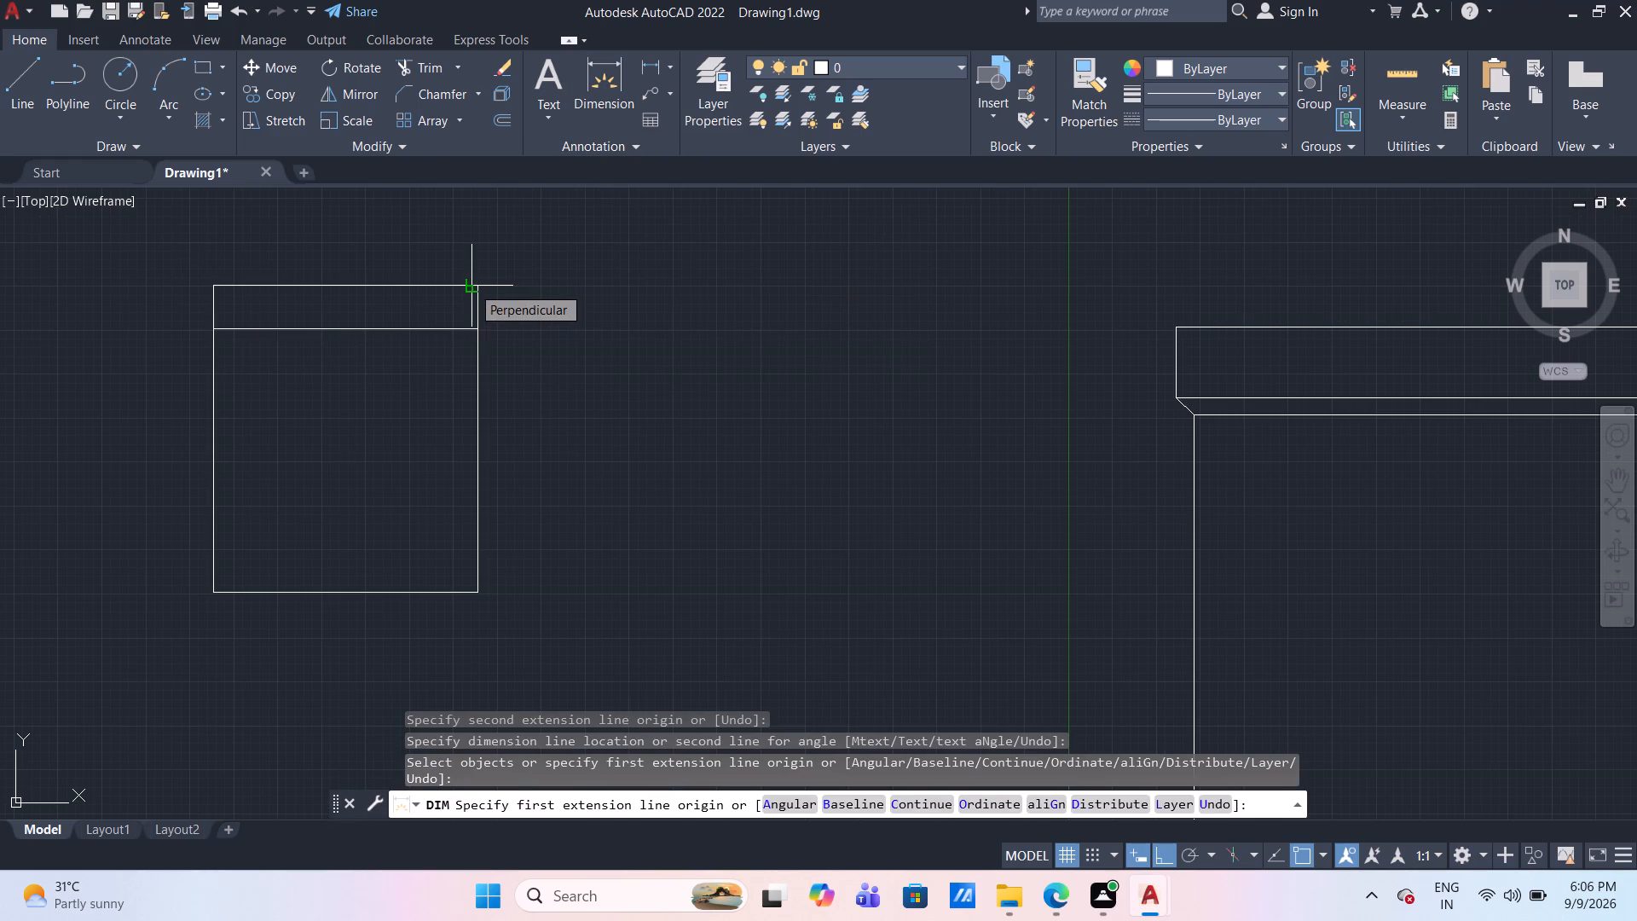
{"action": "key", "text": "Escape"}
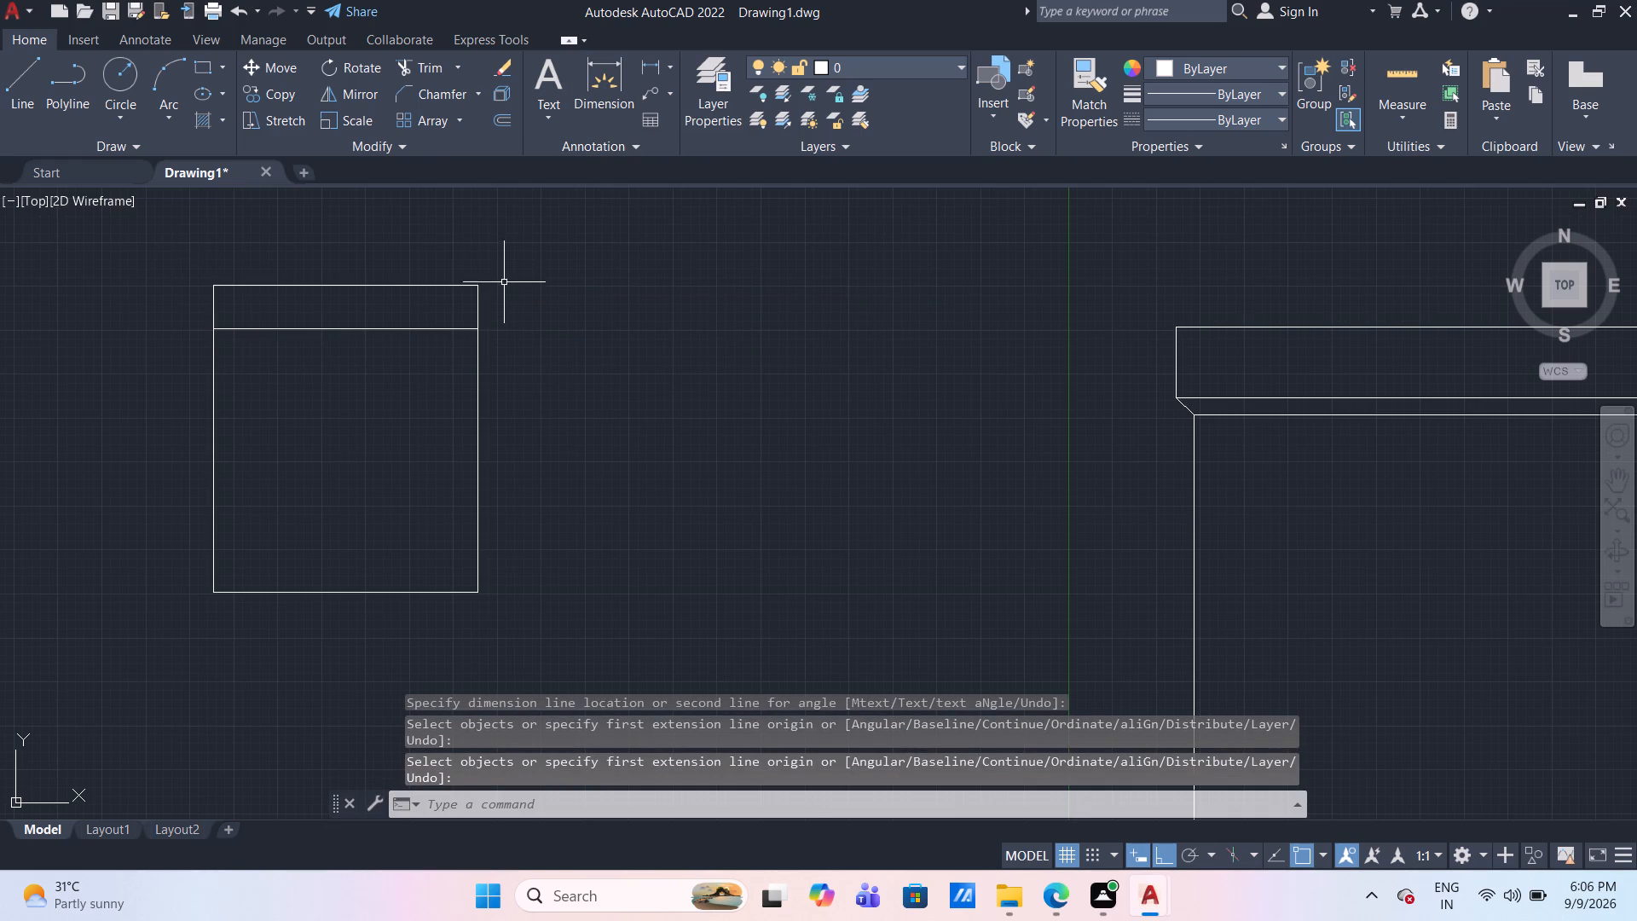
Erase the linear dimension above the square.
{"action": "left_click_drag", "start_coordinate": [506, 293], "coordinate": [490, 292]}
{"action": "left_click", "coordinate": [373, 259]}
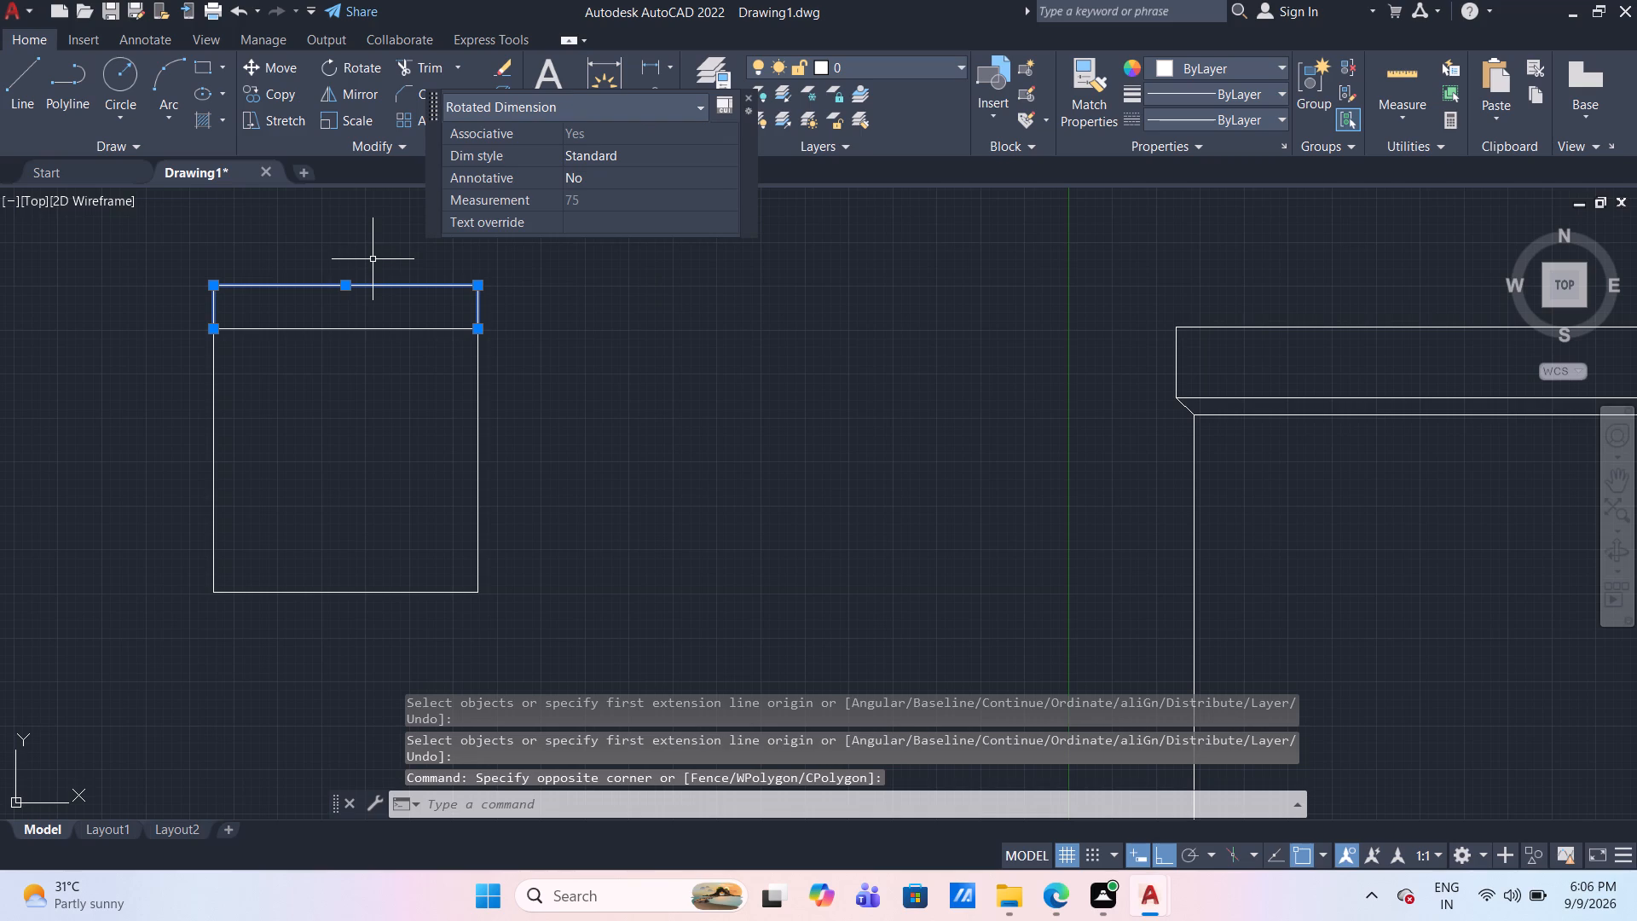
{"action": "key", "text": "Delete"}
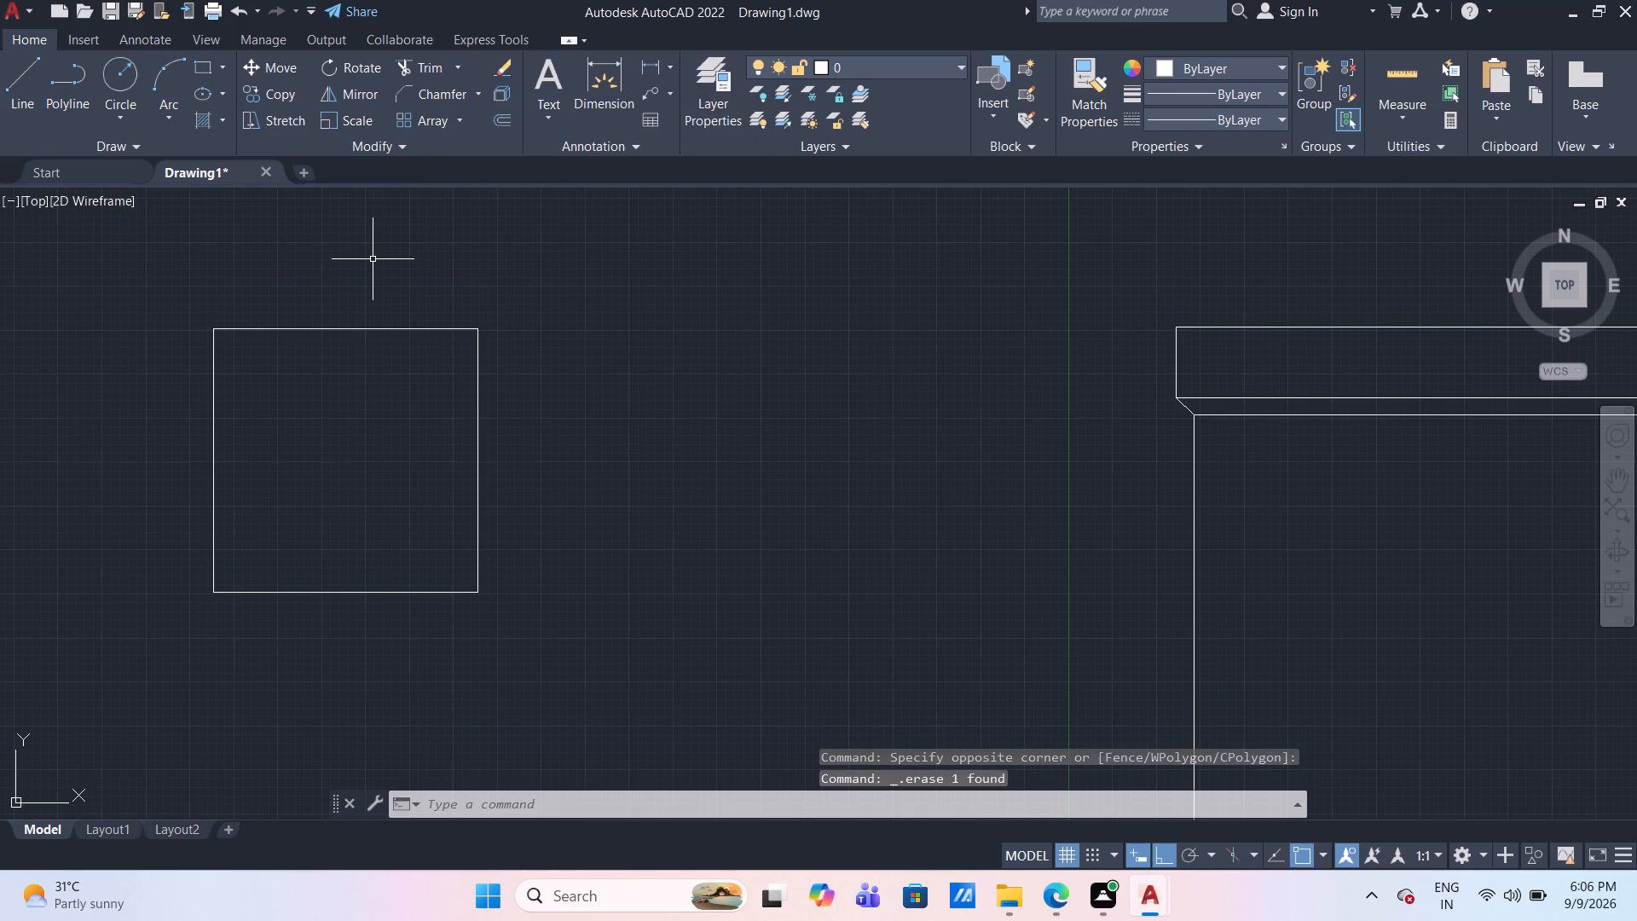
Open the Standard dimension style for modification and set the linear dimension precision to 0.
{"action": "key", "text": "d"}
{"action": "key", "text": "Return"}
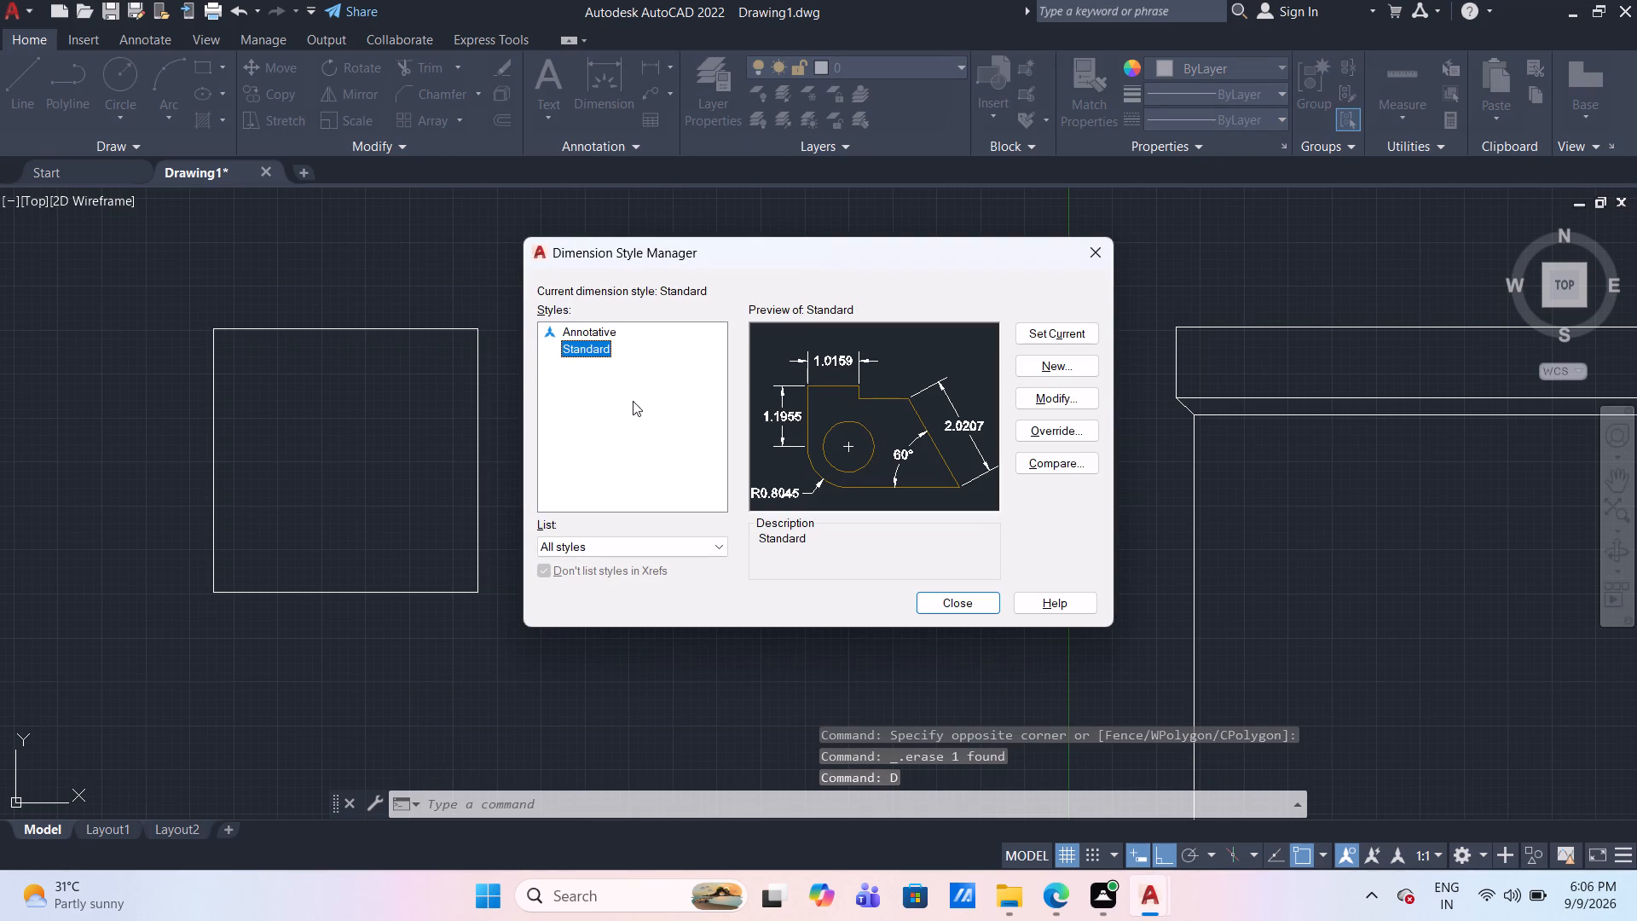
{"action": "left_click", "coordinate": [1081, 395]}
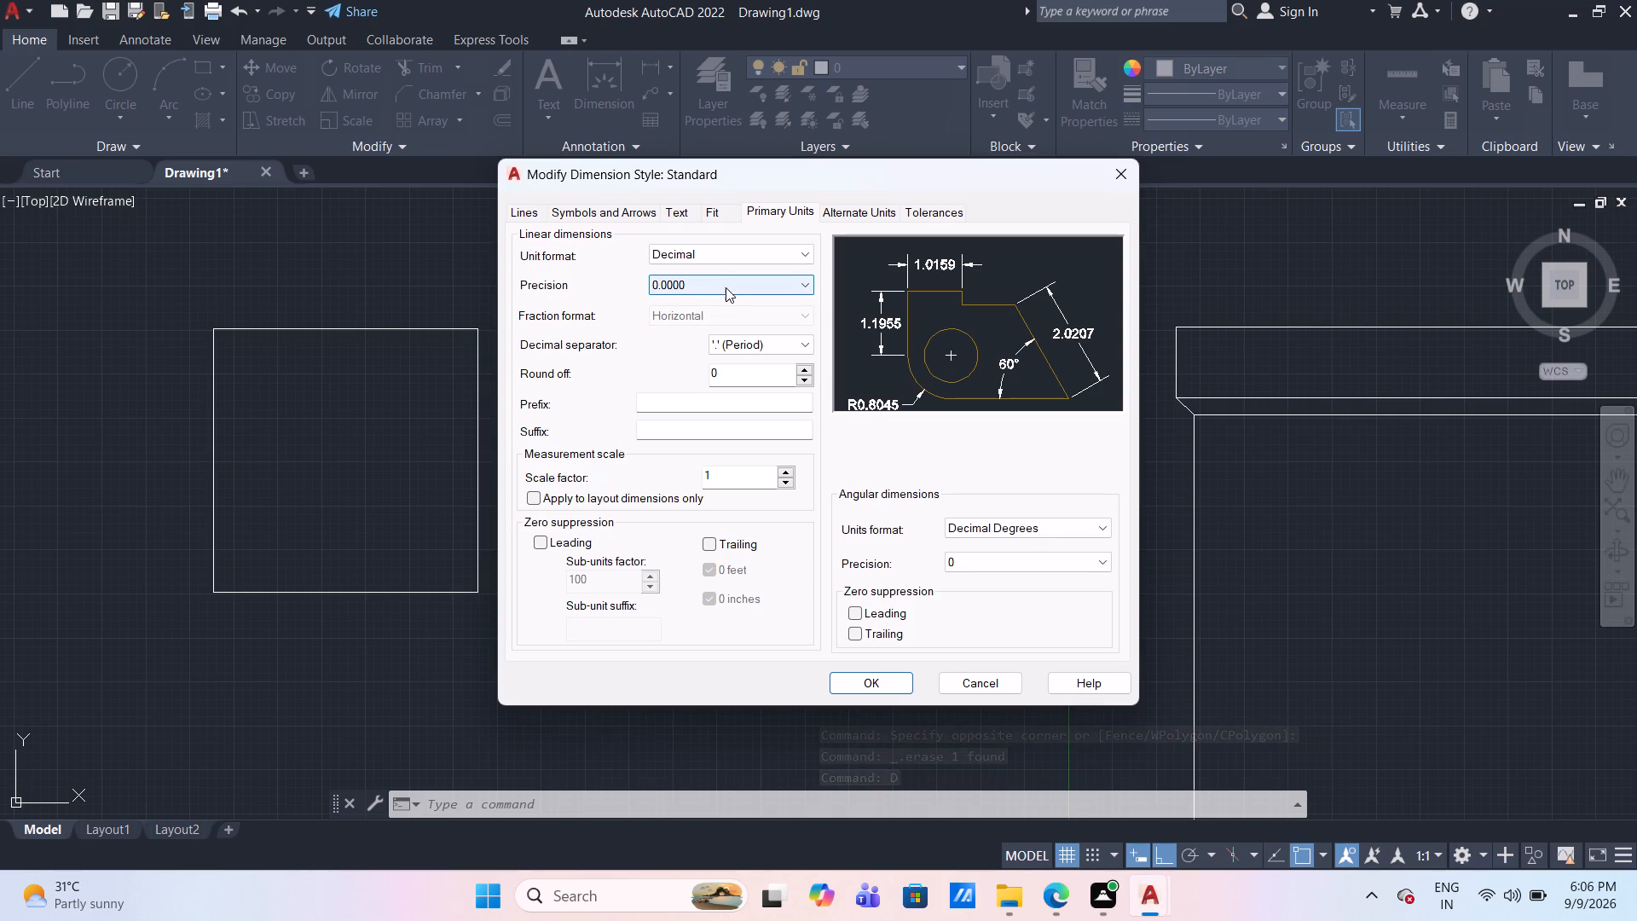
{"action": "left_click", "coordinate": [726, 287]}
{"action": "left_click", "coordinate": [718, 304]}
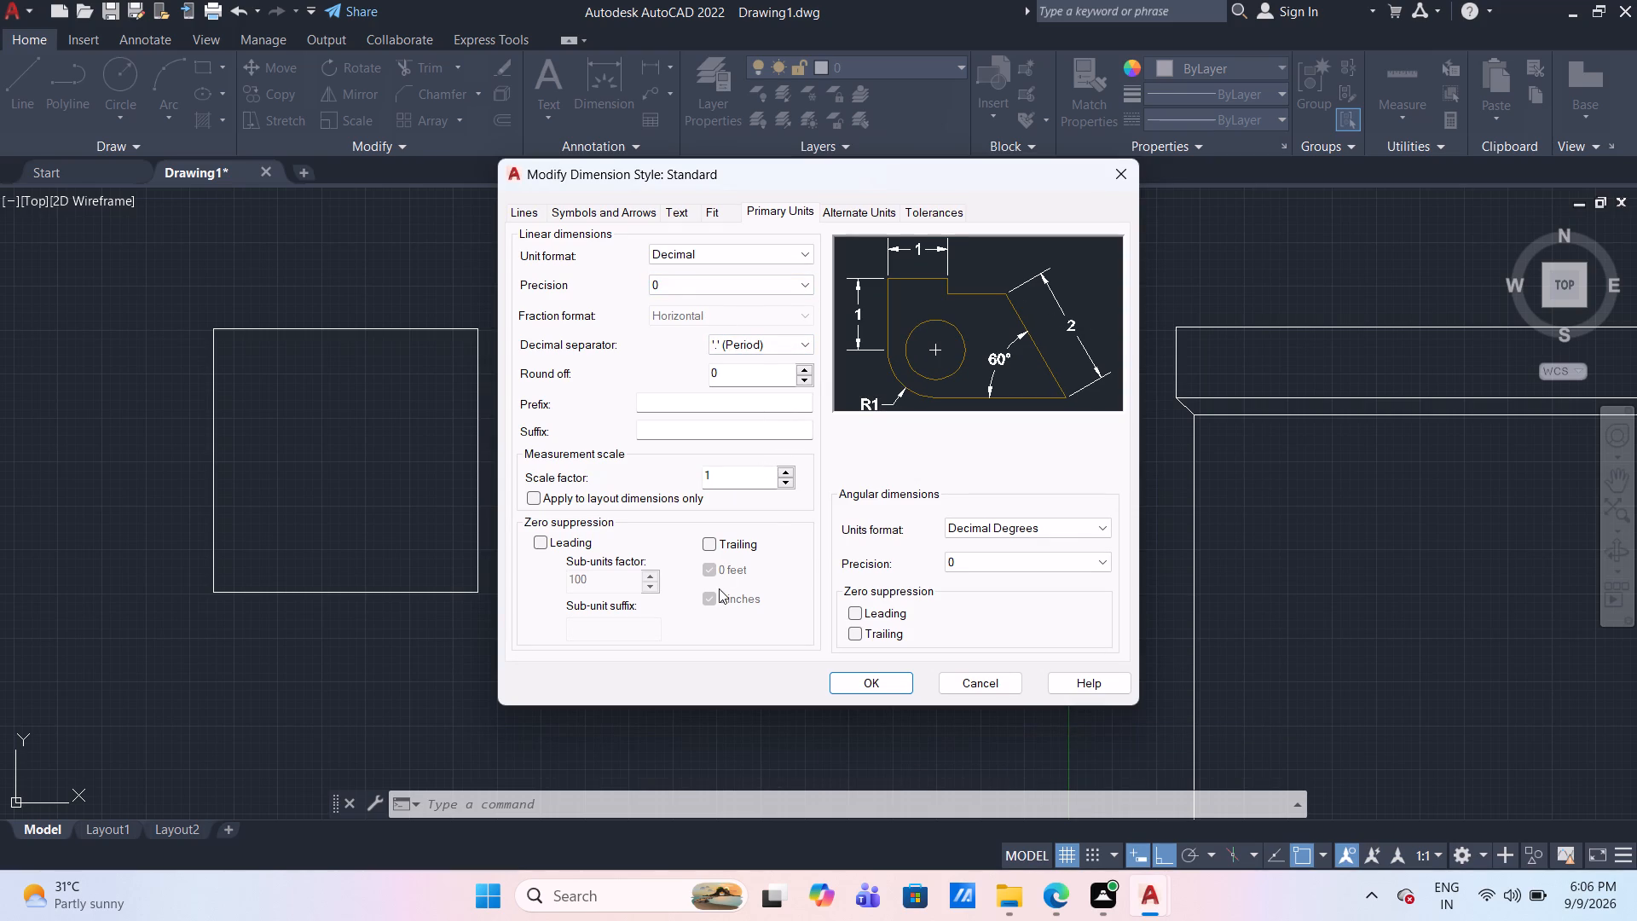
Set the style's arrow size to 10, centre mark size to 5 and dimension break size to 5.
{"action": "left_click", "coordinate": [602, 211]}
{"action": "left_click_drag", "start_coordinate": [566, 419], "coordinate": [557, 427]}
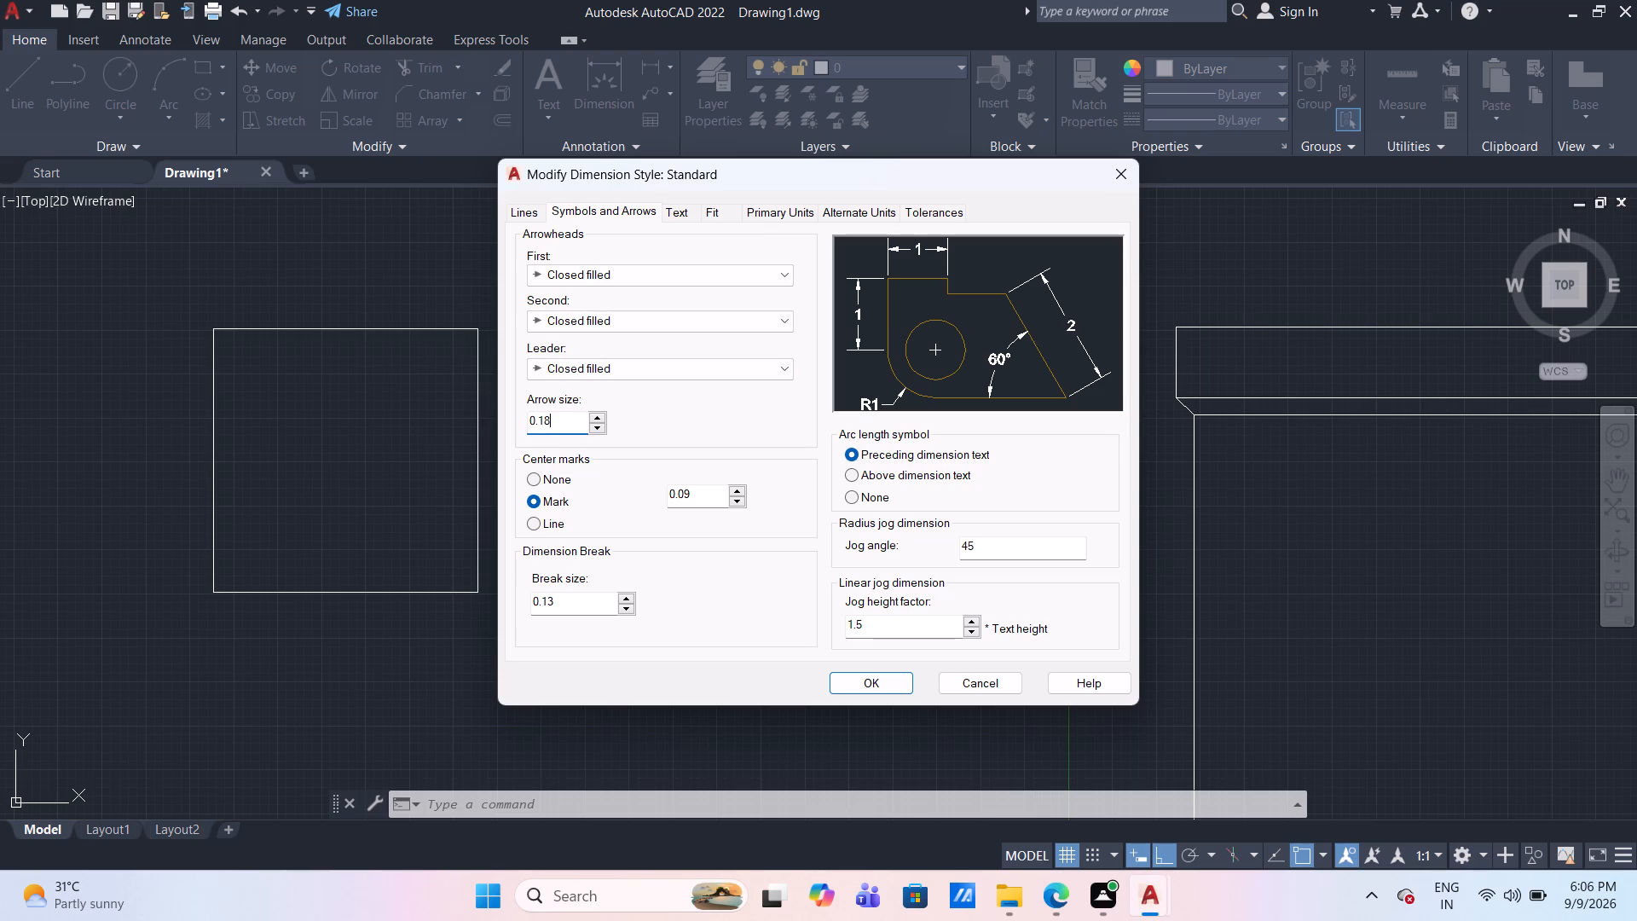
{"action": "left_click_drag", "start_coordinate": [557, 427], "coordinate": [502, 414]}
{"action": "type", "text": "10"}
{"action": "key", "text": "Return"}
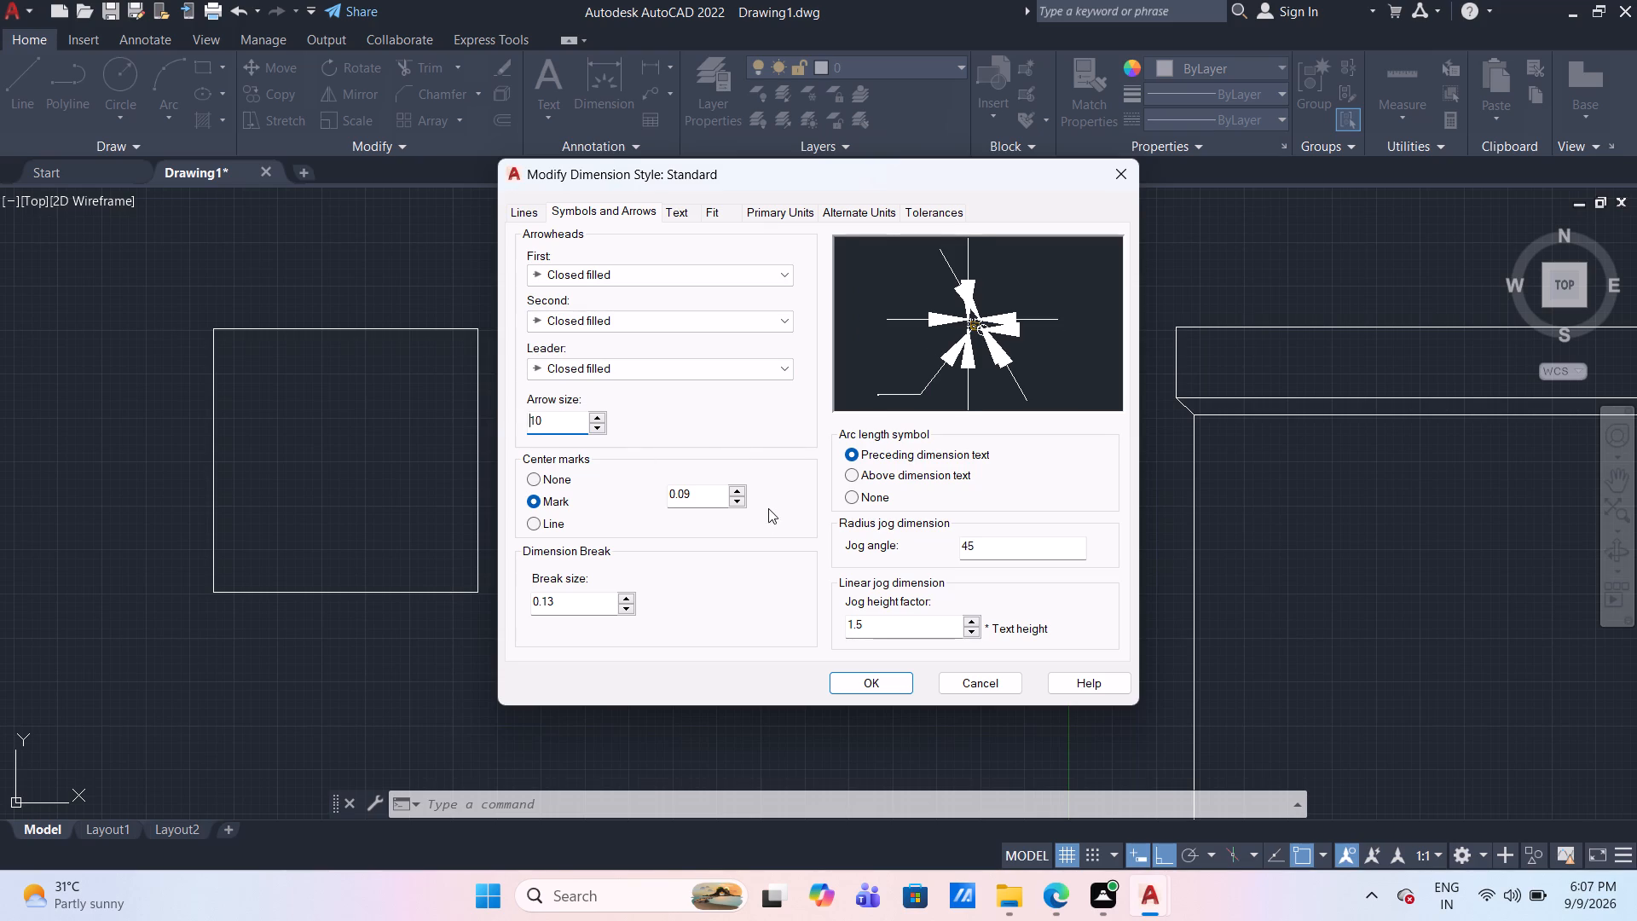
{"action": "left_click_drag", "start_coordinate": [709, 492], "coordinate": [633, 485]}
{"action": "key", "text": "5"}
{"action": "key", "text": "Return"}
{"action": "left_click_drag", "start_coordinate": [576, 598], "coordinate": [533, 613]}
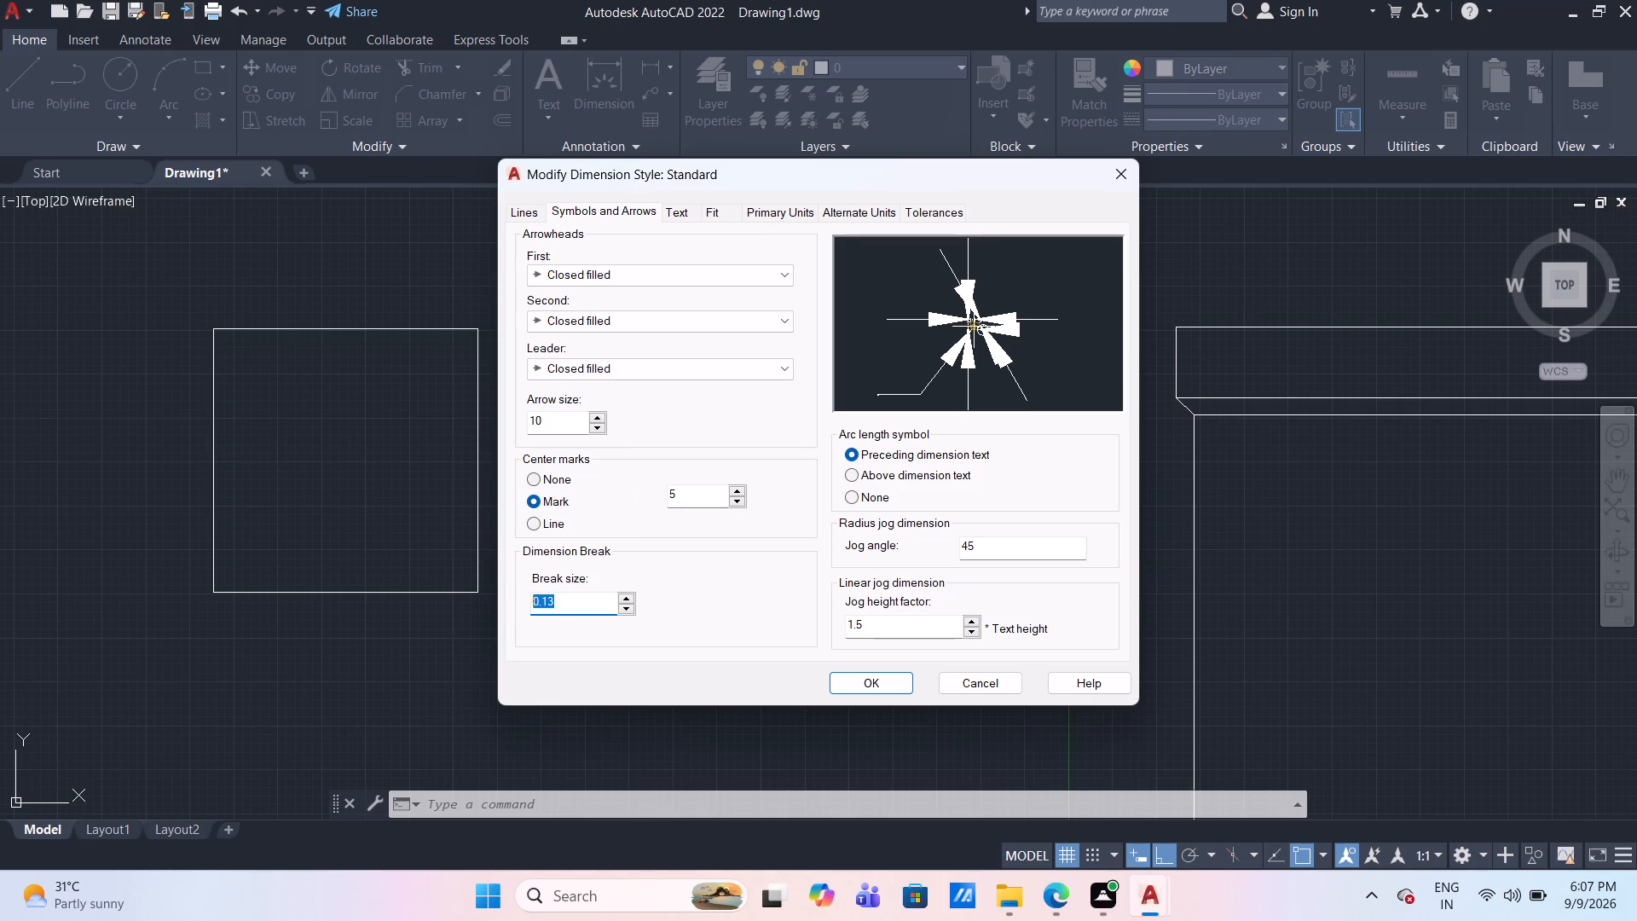
{"action": "left_click_drag", "start_coordinate": [533, 613], "coordinate": [526, 617]}
{"action": "key", "text": "5"}
{"action": "key", "text": "Return"}
Set the style's text height to 15 and the text offset from the dimension line to 5.
{"action": "left_click", "coordinate": [679, 207]}
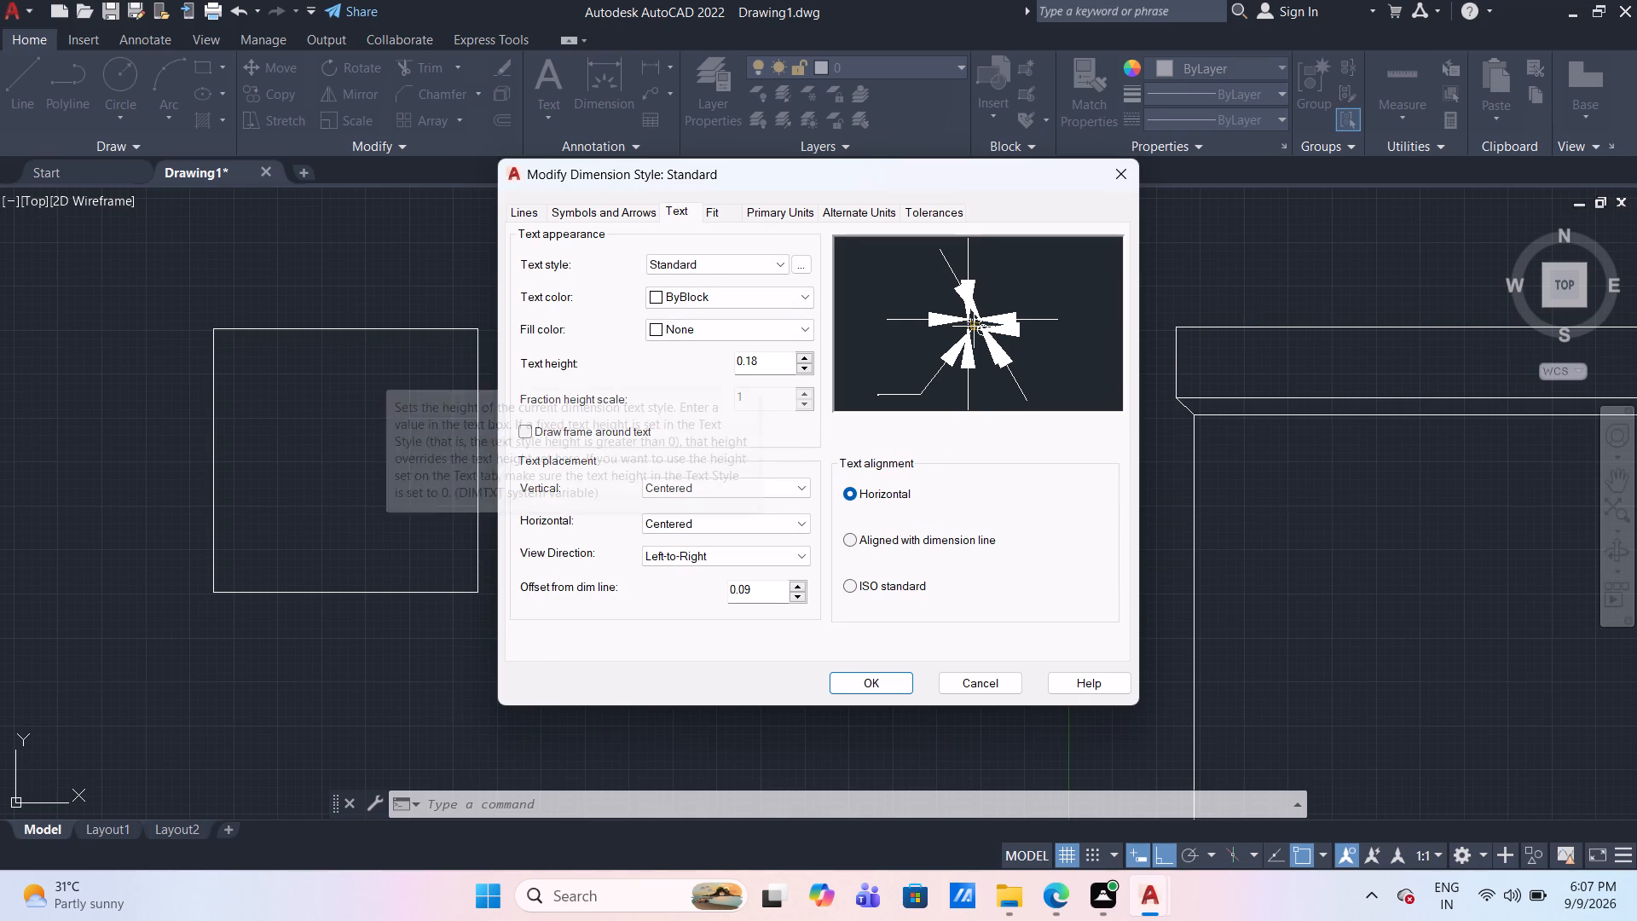
{"action": "left_click_drag", "start_coordinate": [763, 365], "coordinate": [716, 372]}
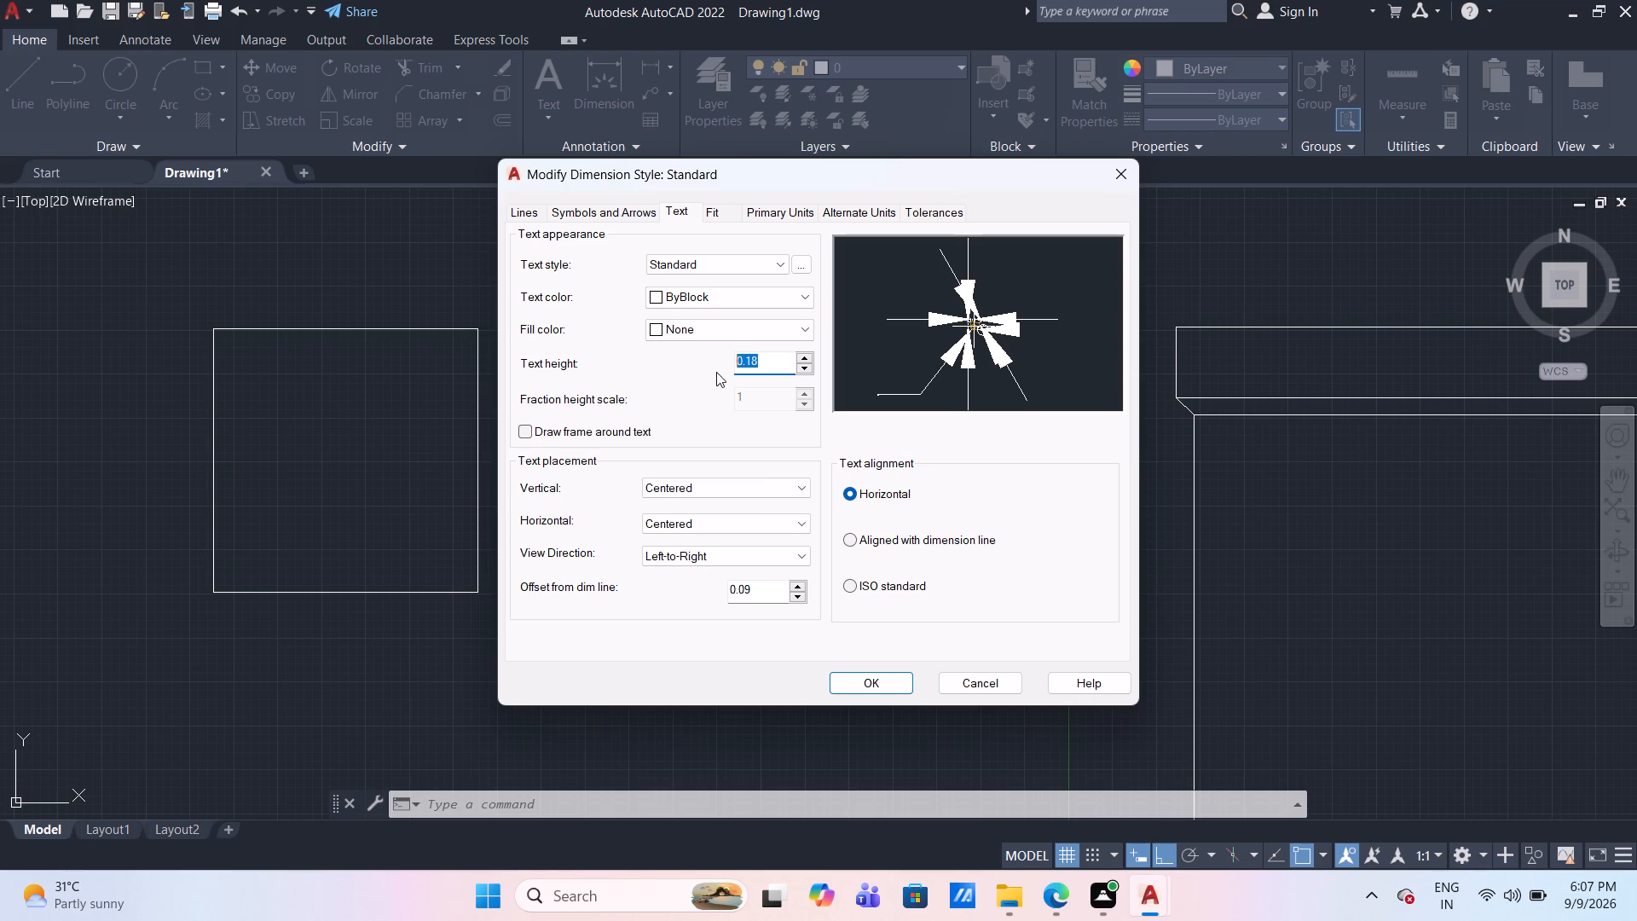
{"action": "key", "text": "1"}
{"action": "key", "text": "5"}
{"action": "key", "text": "Return"}
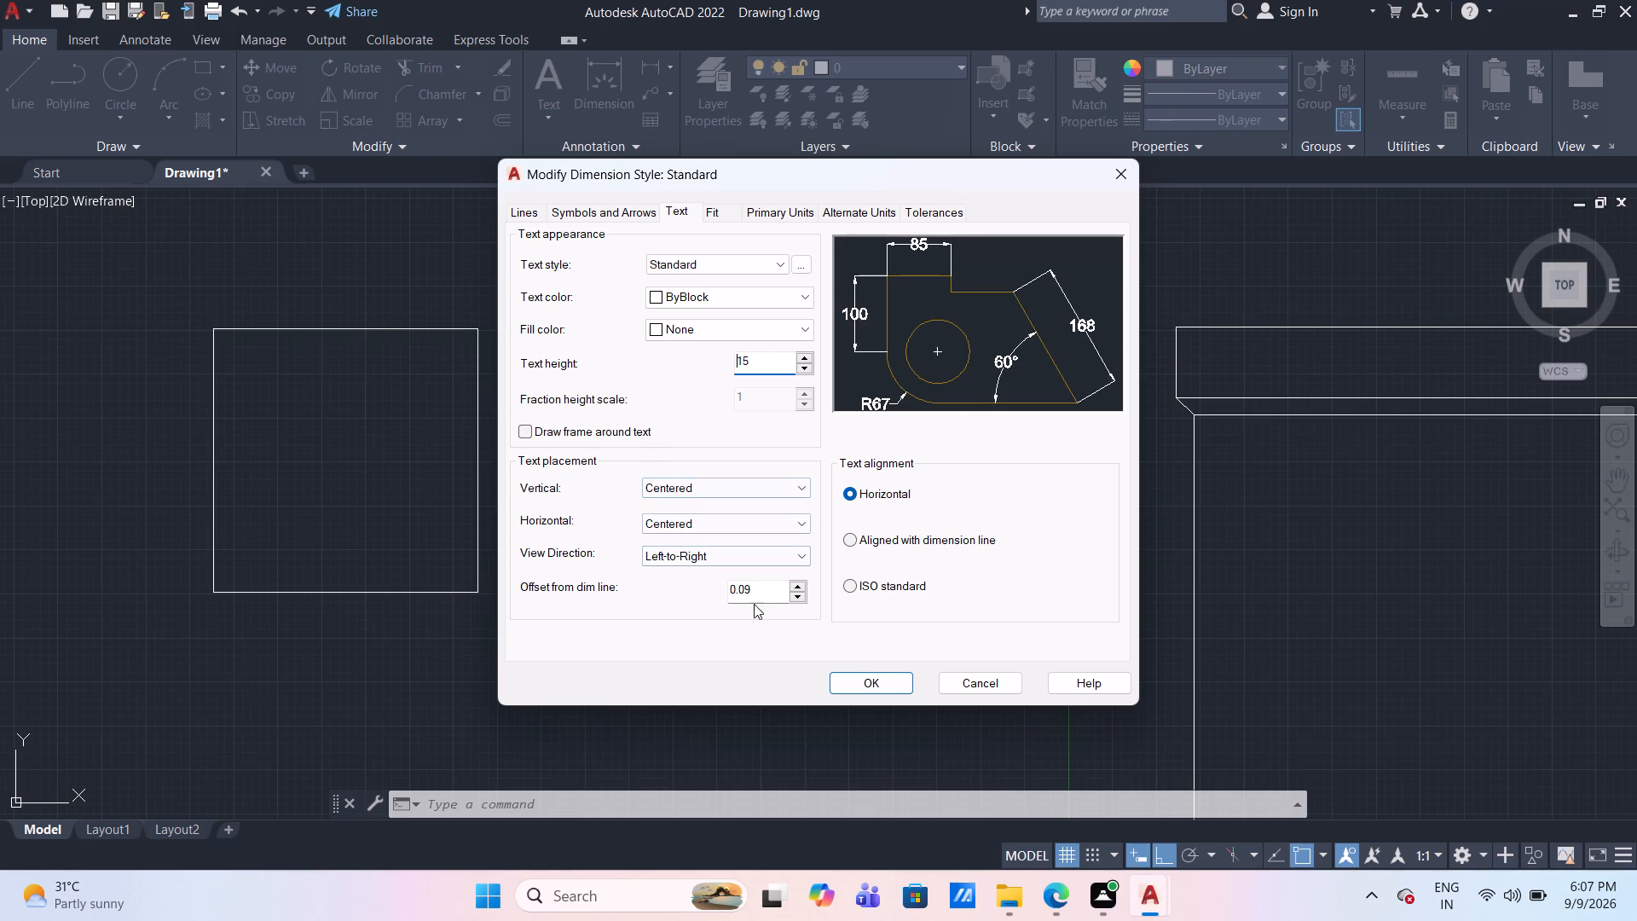
{"action": "left_click_drag", "start_coordinate": [768, 597], "coordinate": [708, 588]}
{"action": "left_click_drag", "start_coordinate": [708, 588], "coordinate": [705, 588]}
{"action": "key", "text": "5"}
{"action": "key", "text": "Return"}
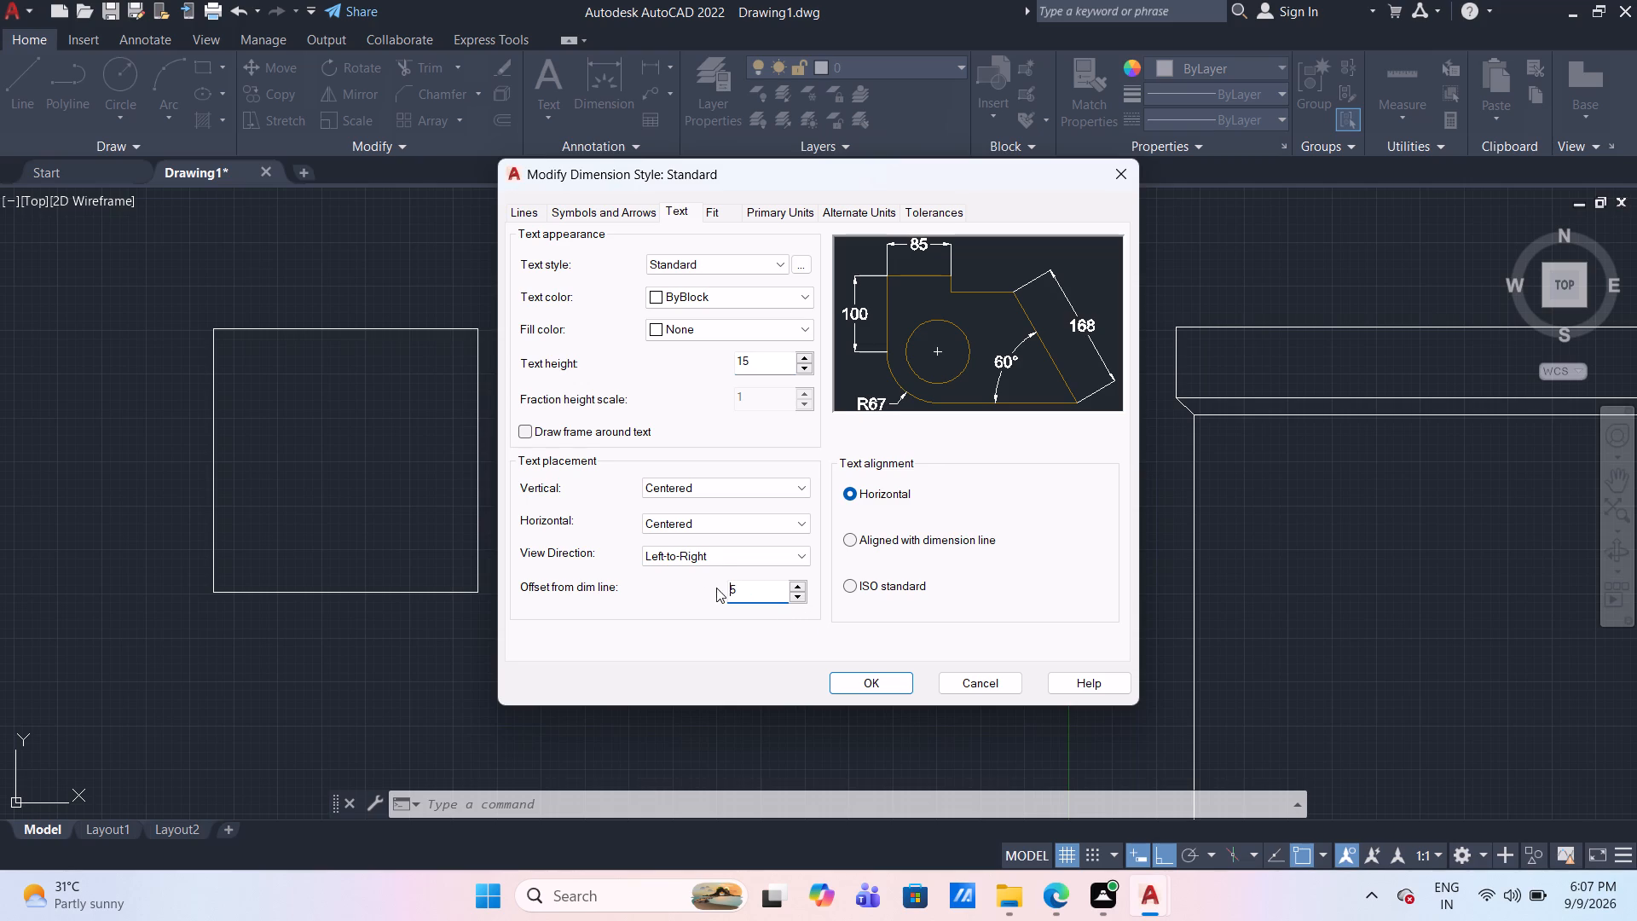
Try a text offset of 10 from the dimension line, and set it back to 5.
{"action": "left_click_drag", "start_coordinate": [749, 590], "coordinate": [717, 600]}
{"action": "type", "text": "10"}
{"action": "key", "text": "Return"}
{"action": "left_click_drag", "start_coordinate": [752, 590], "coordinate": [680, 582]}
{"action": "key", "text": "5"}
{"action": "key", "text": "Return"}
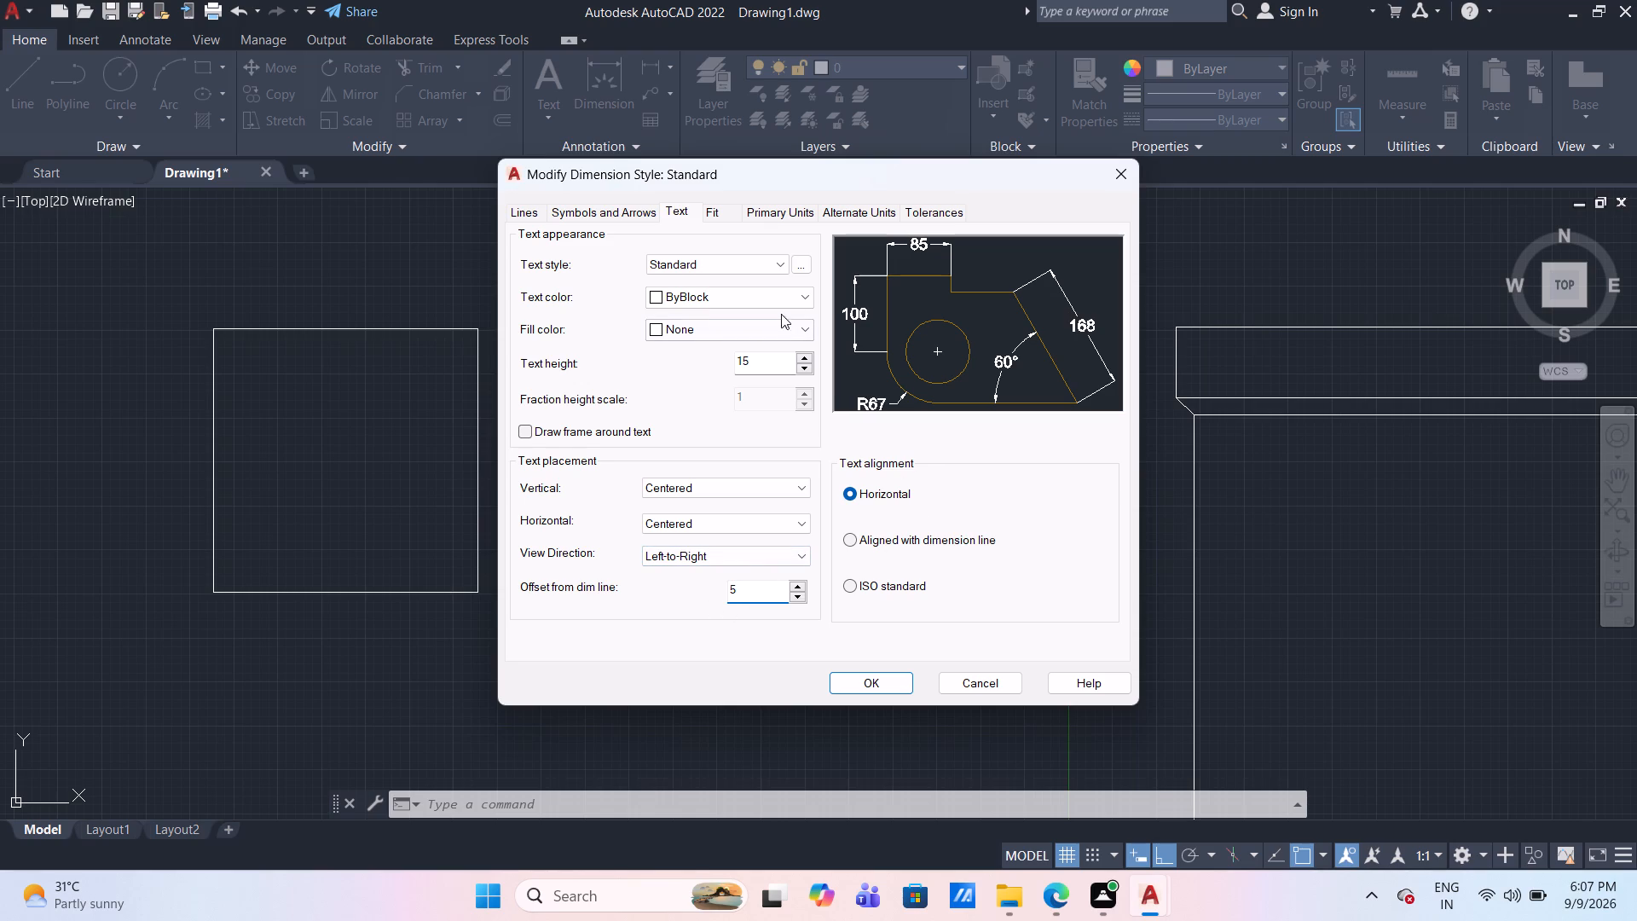
Review the primary units, accept the style changes, and make the Standard dimension style current.
{"action": "left_click", "coordinate": [778, 212]}
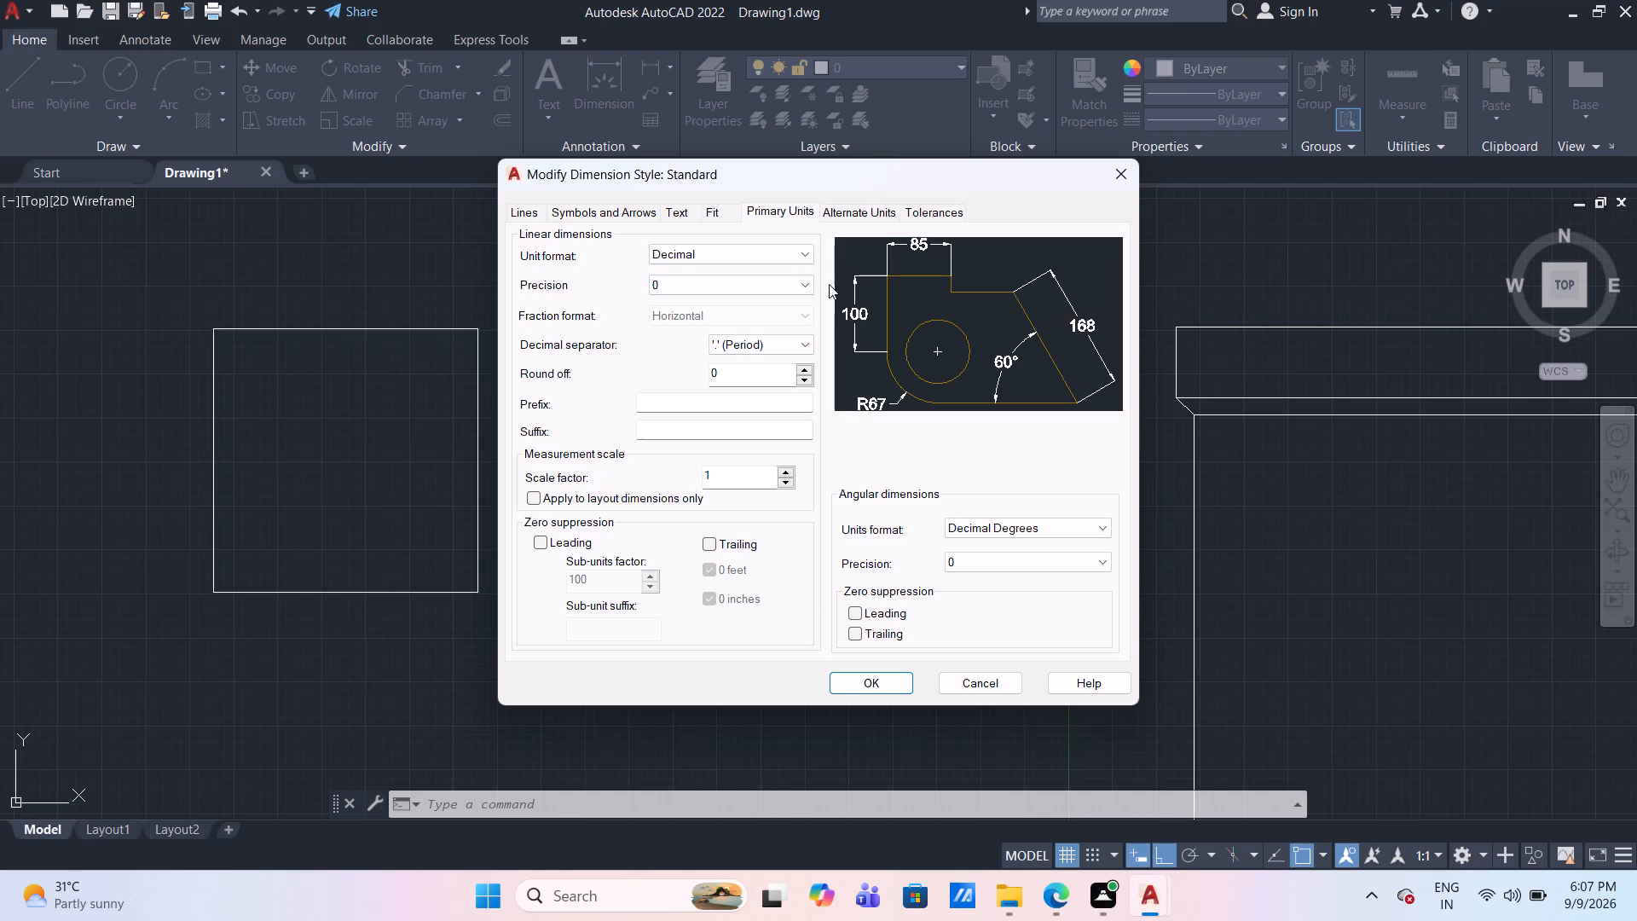
{"action": "left_click", "coordinate": [856, 688]}
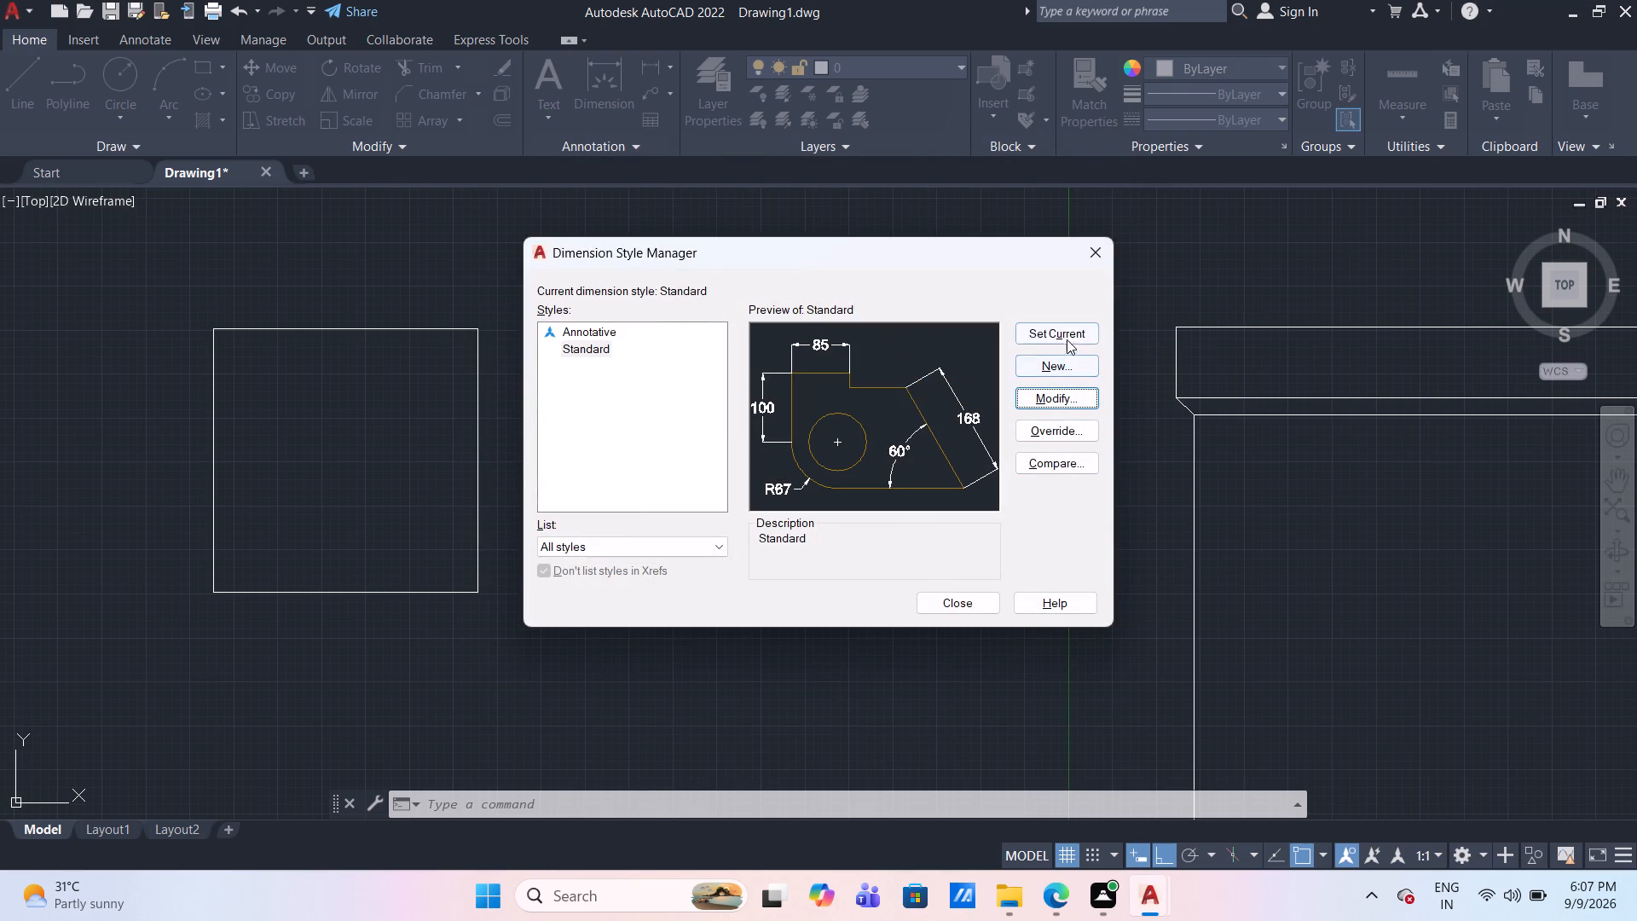
{"action": "left_click", "coordinate": [1066, 333]}
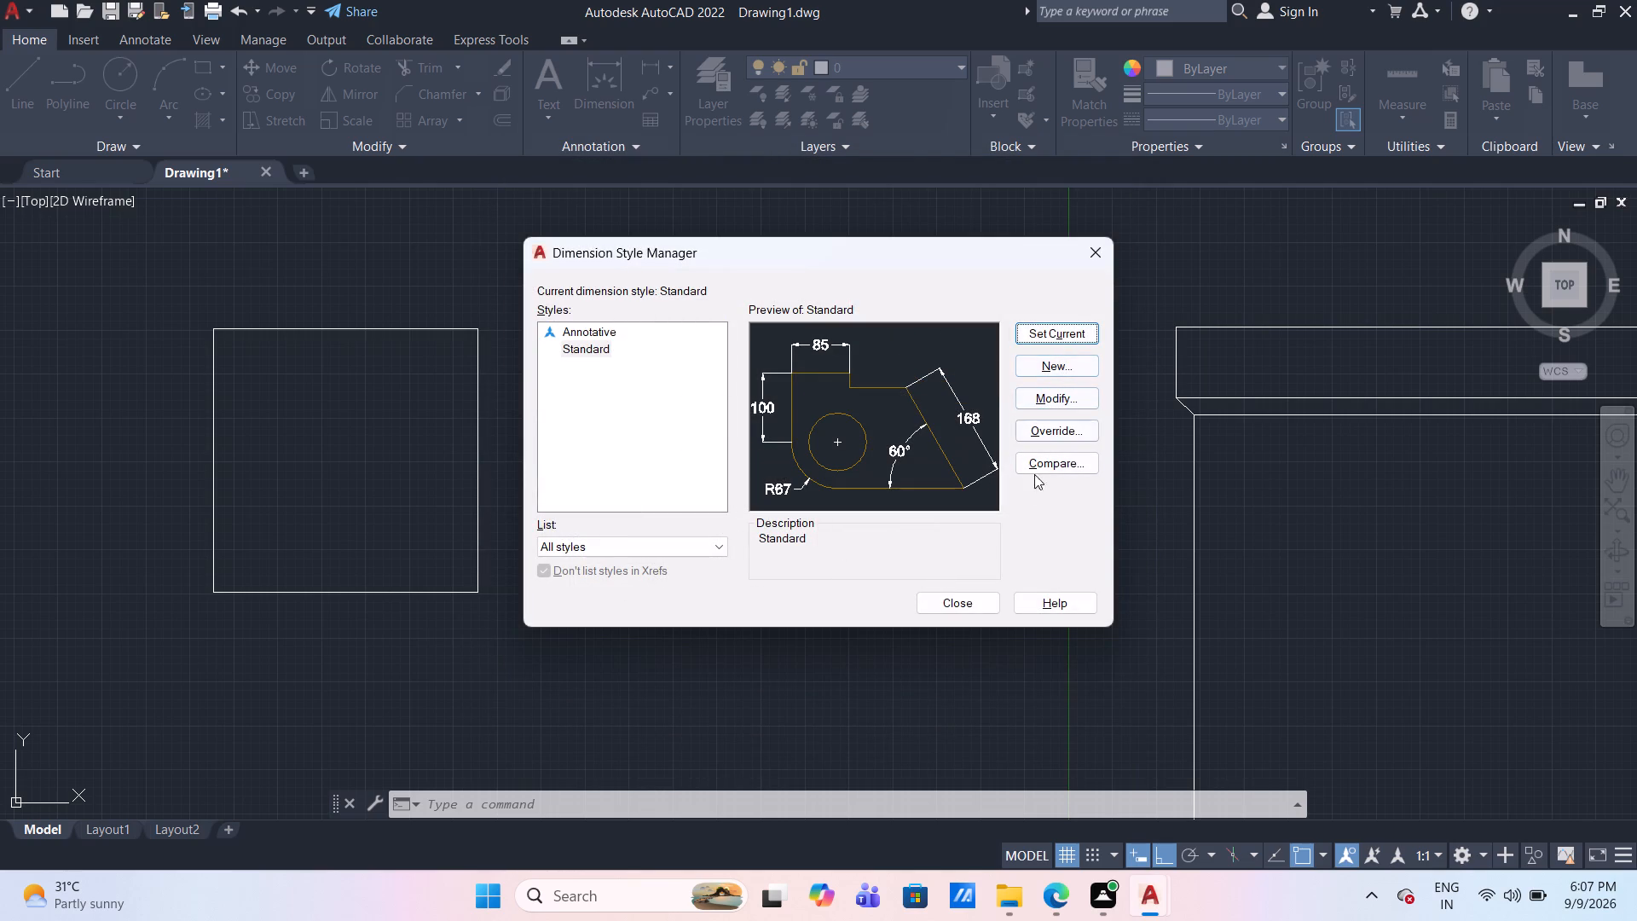
{"action": "left_click_drag", "start_coordinate": [1036, 333], "coordinate": [1037, 343]}
{"action": "left_click", "coordinate": [955, 598]}
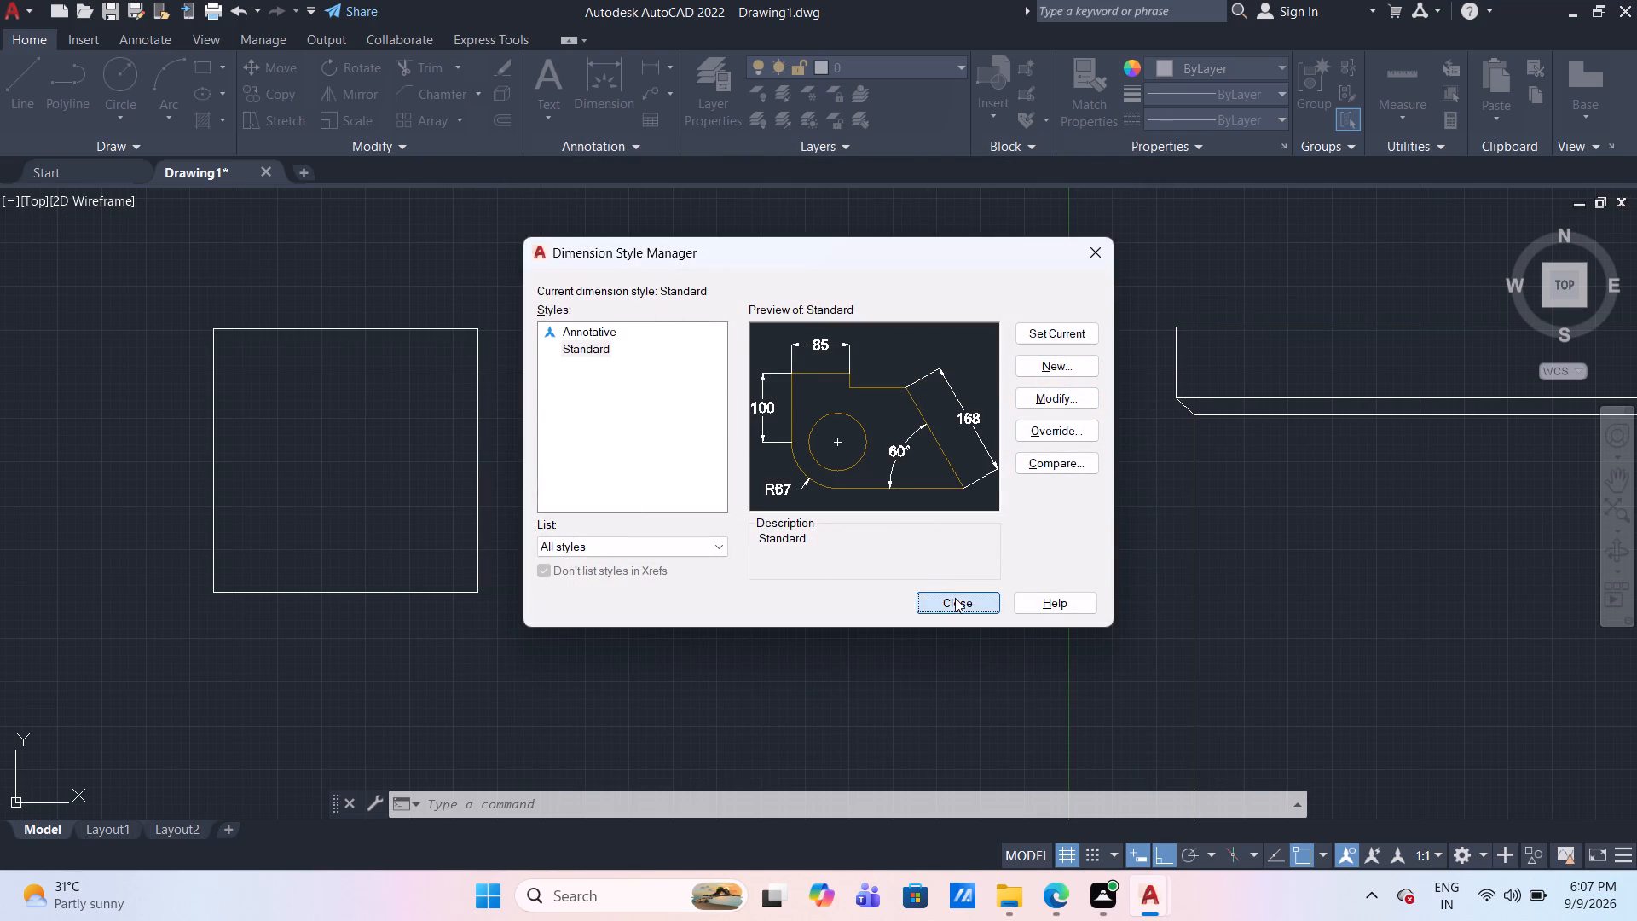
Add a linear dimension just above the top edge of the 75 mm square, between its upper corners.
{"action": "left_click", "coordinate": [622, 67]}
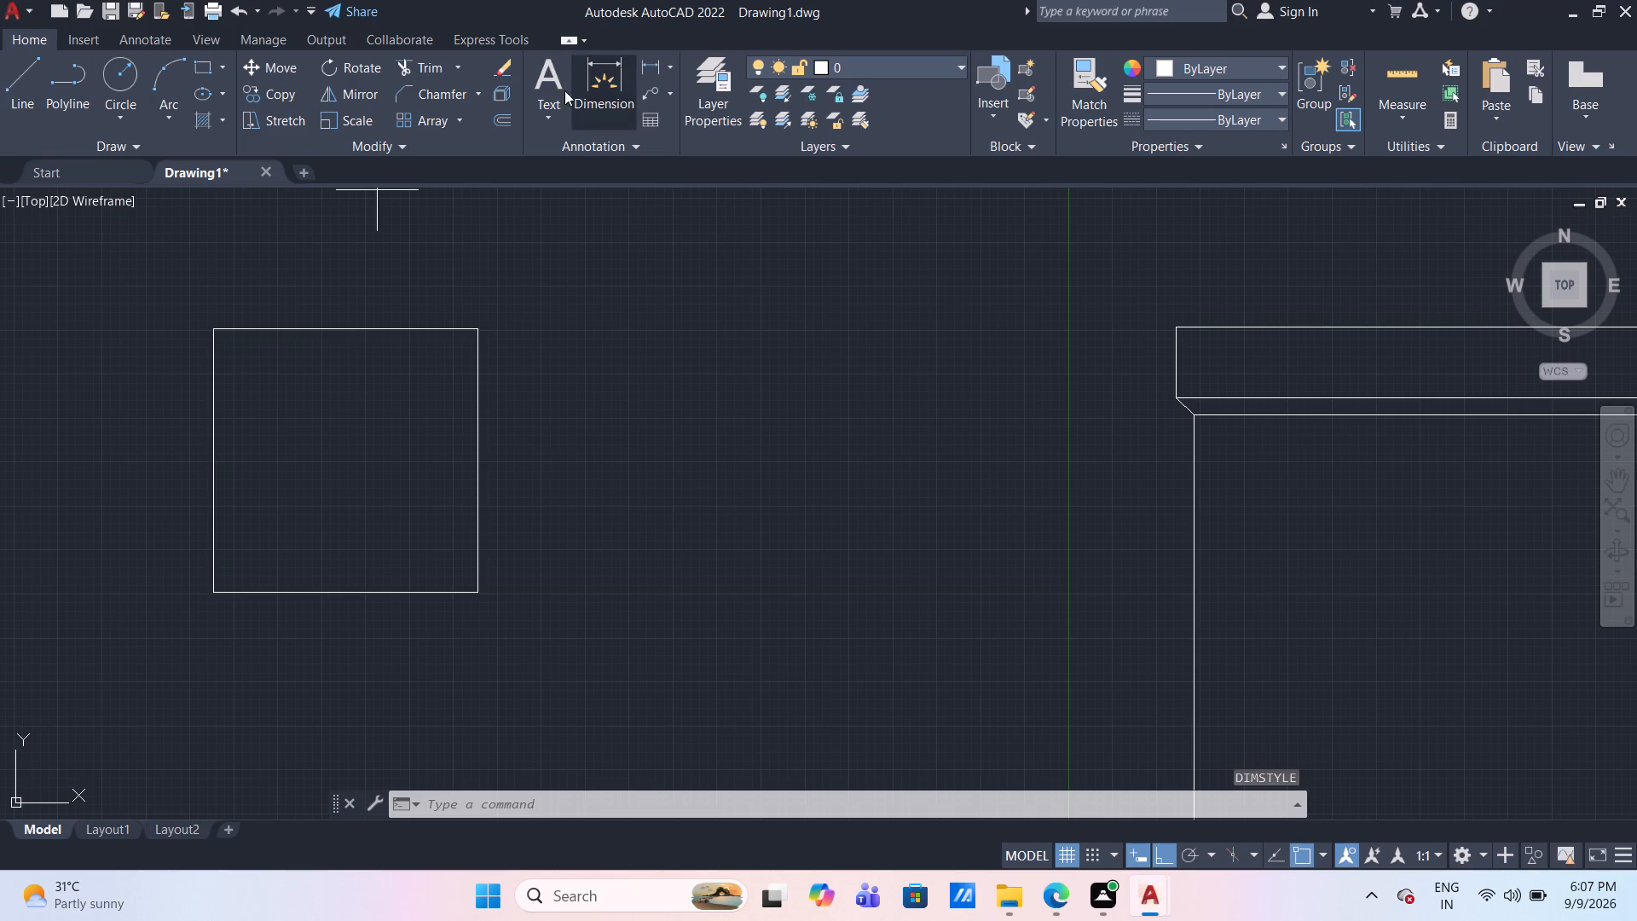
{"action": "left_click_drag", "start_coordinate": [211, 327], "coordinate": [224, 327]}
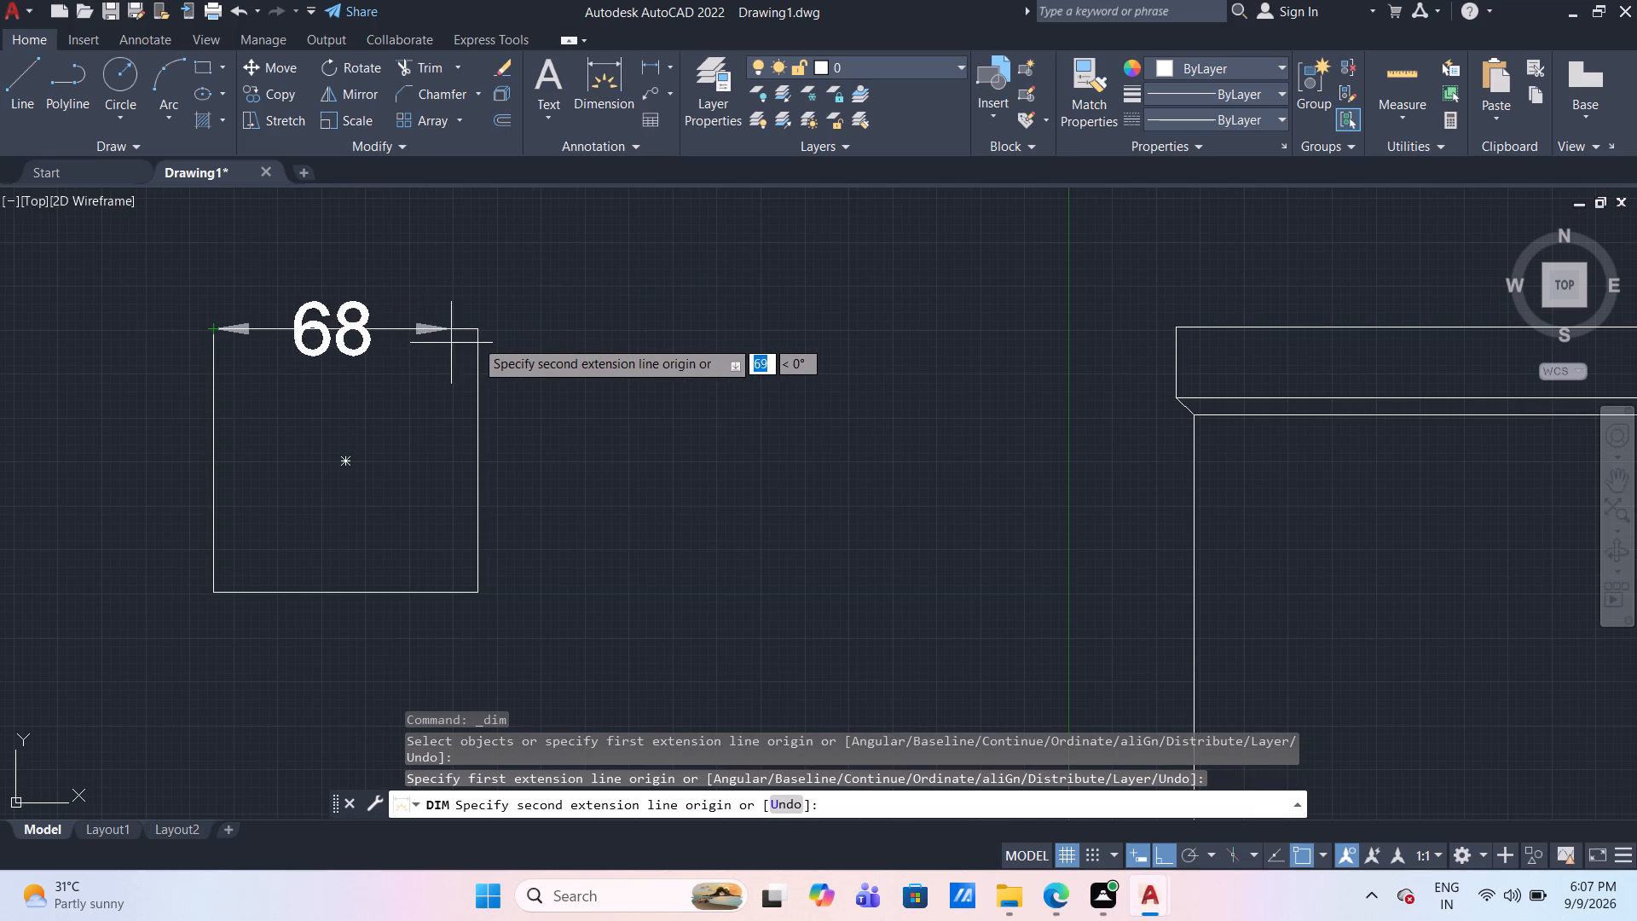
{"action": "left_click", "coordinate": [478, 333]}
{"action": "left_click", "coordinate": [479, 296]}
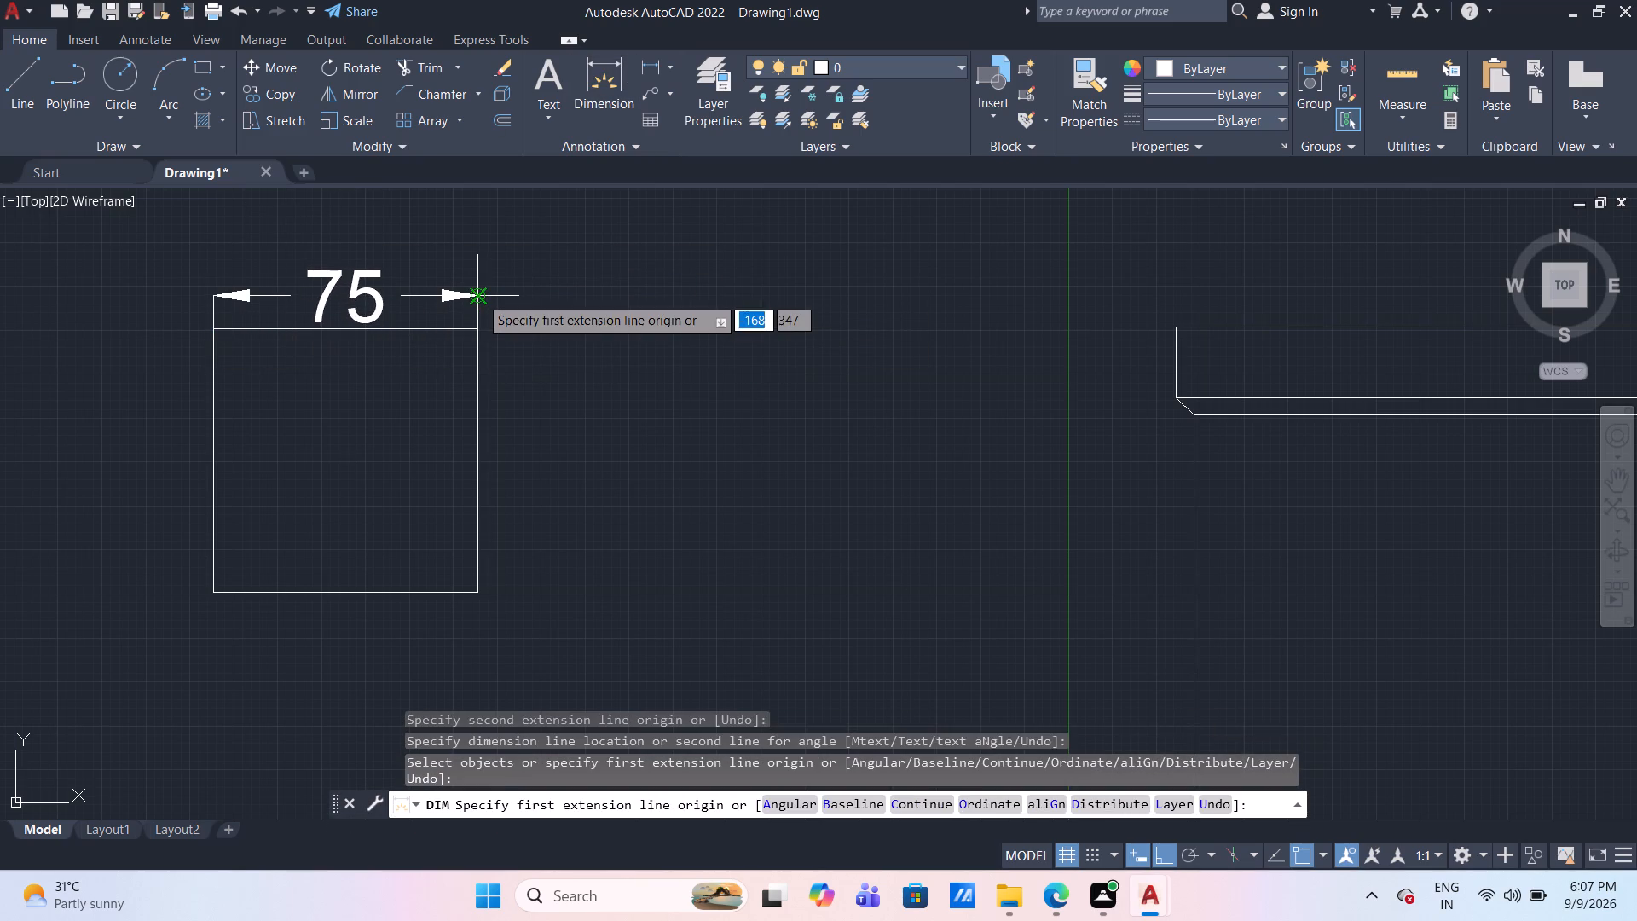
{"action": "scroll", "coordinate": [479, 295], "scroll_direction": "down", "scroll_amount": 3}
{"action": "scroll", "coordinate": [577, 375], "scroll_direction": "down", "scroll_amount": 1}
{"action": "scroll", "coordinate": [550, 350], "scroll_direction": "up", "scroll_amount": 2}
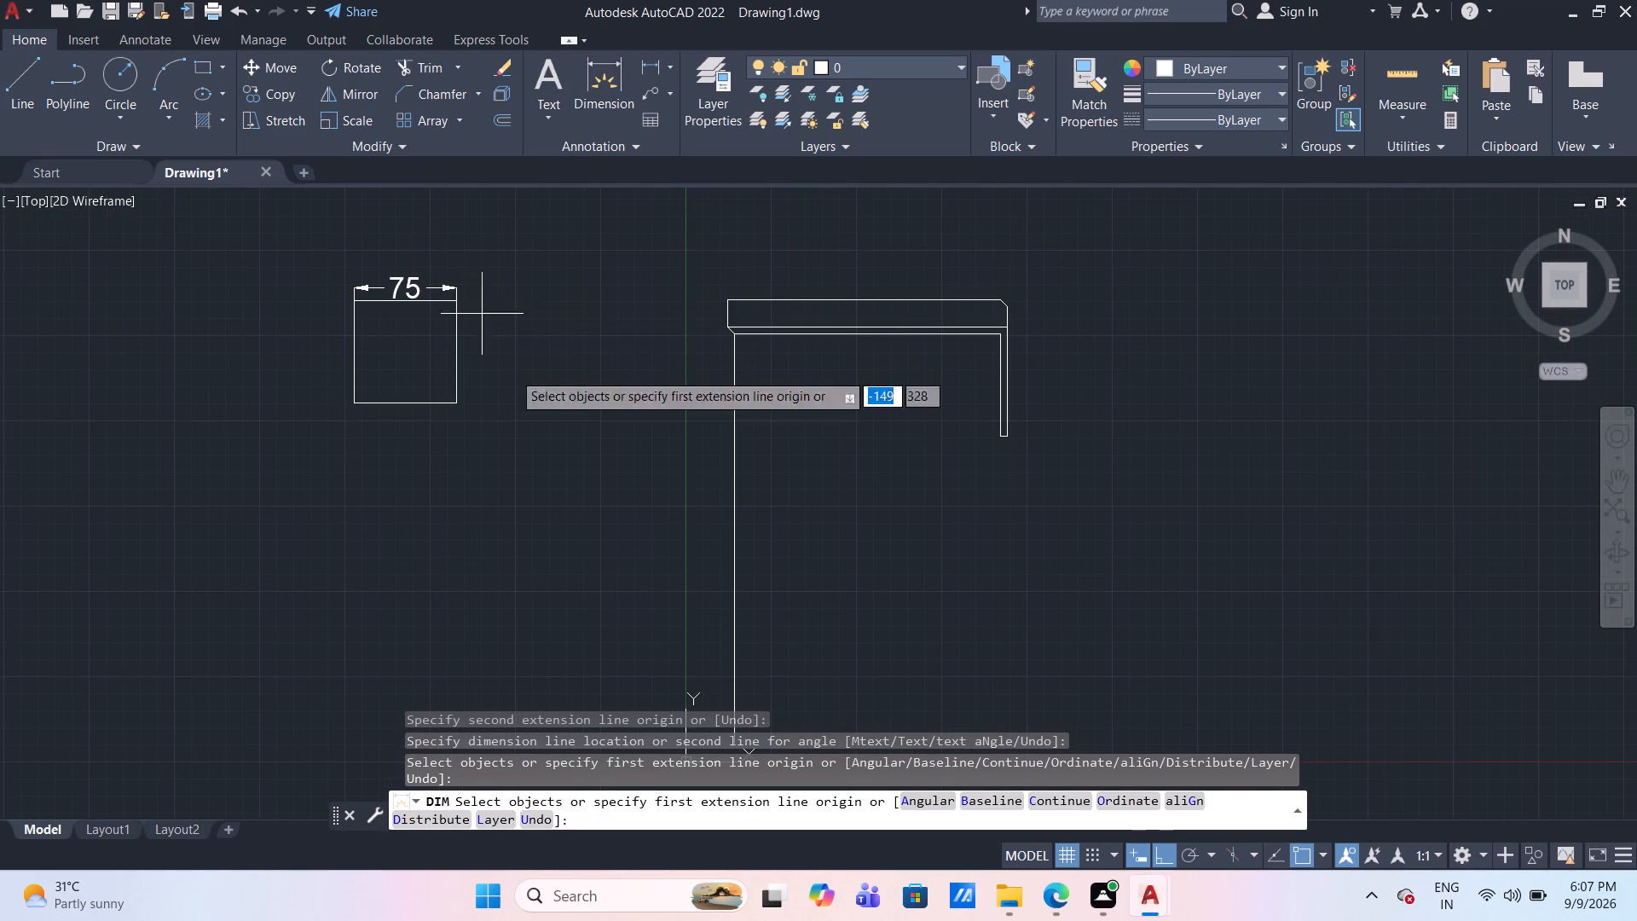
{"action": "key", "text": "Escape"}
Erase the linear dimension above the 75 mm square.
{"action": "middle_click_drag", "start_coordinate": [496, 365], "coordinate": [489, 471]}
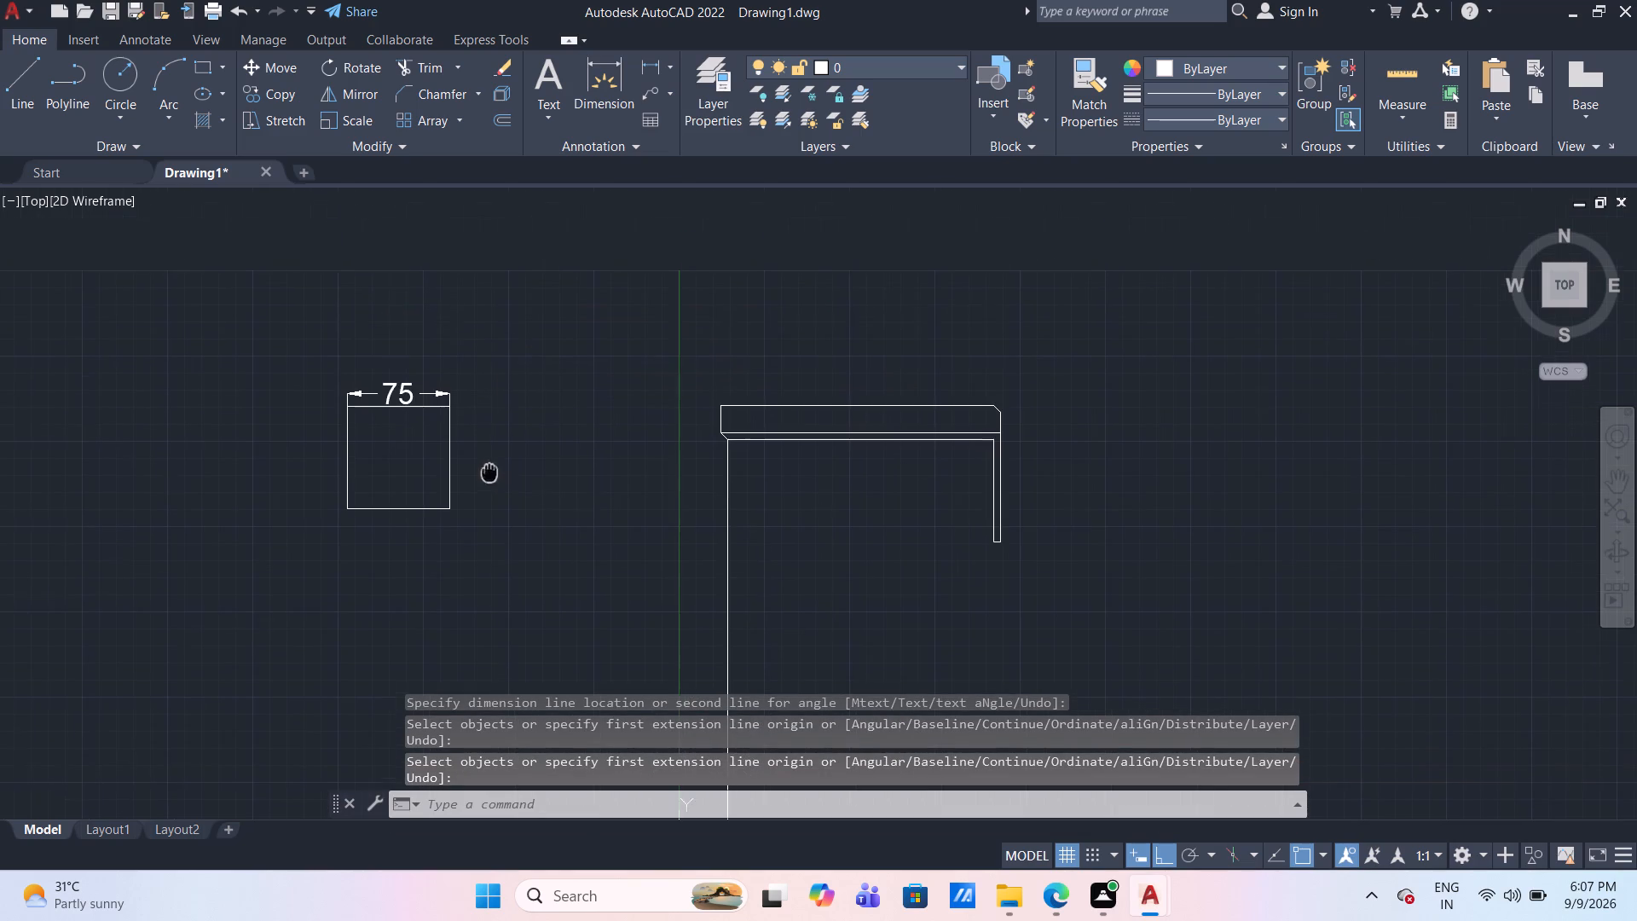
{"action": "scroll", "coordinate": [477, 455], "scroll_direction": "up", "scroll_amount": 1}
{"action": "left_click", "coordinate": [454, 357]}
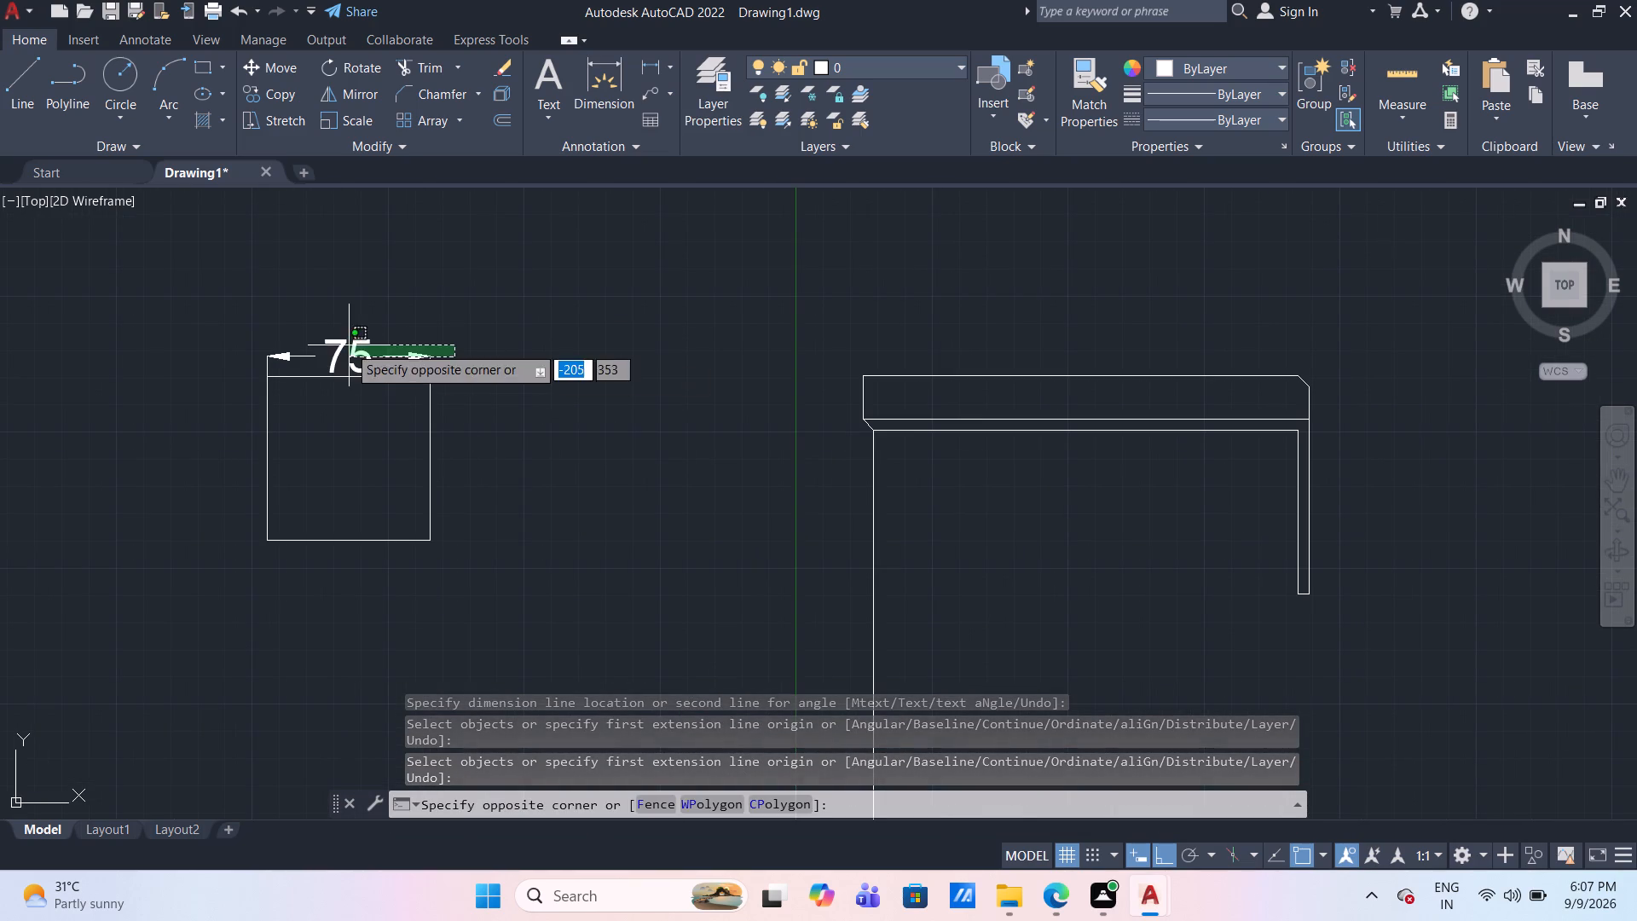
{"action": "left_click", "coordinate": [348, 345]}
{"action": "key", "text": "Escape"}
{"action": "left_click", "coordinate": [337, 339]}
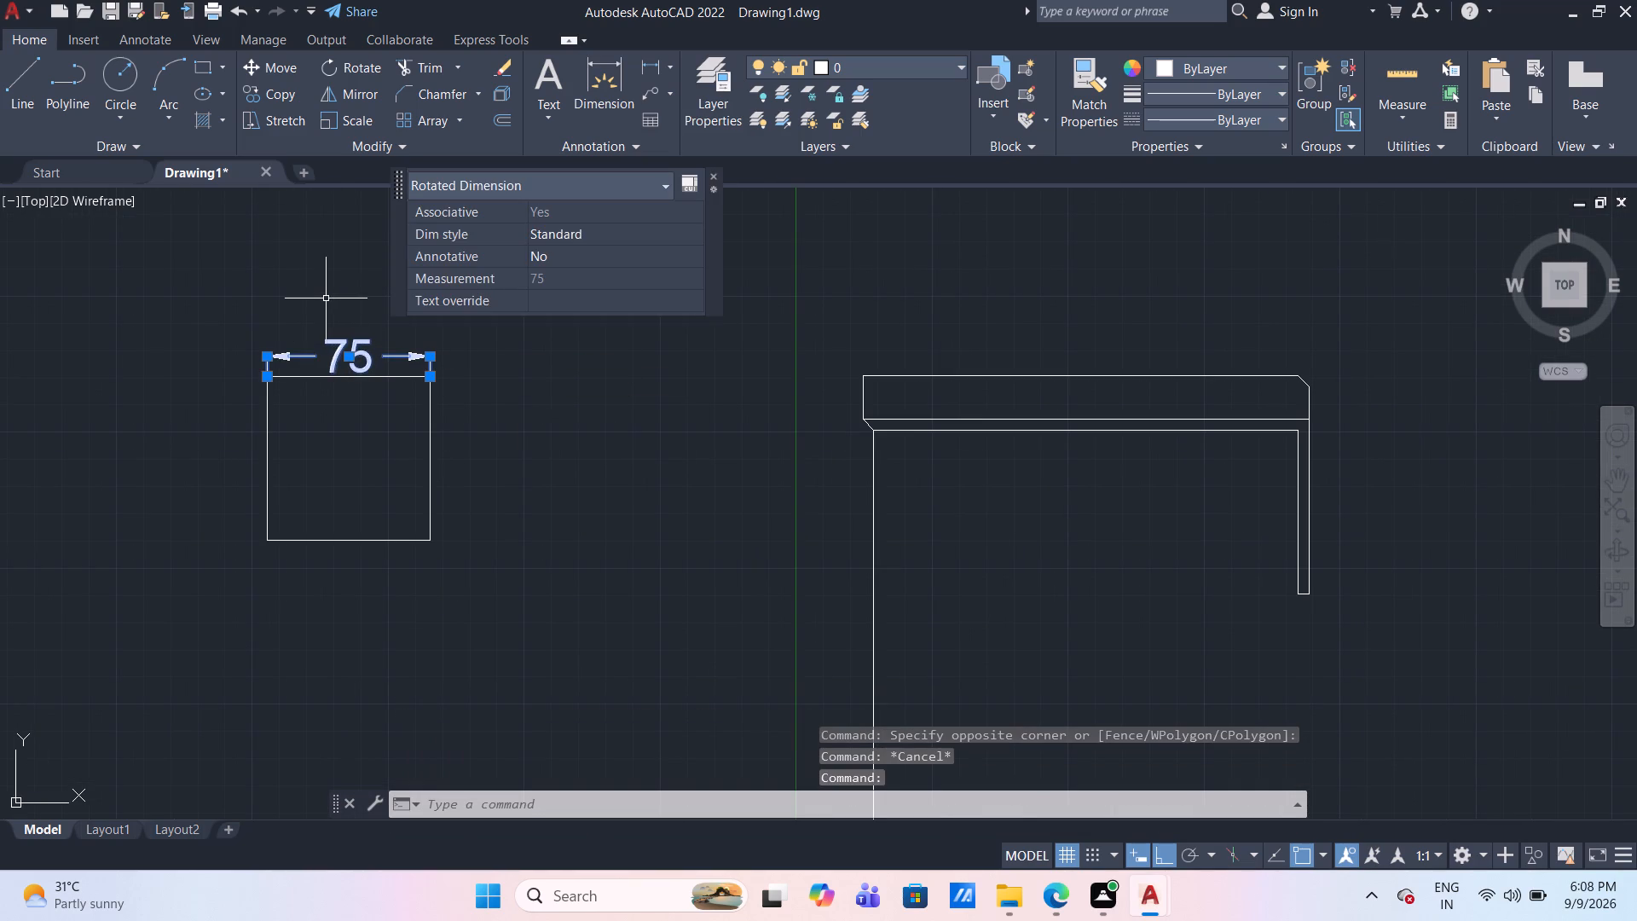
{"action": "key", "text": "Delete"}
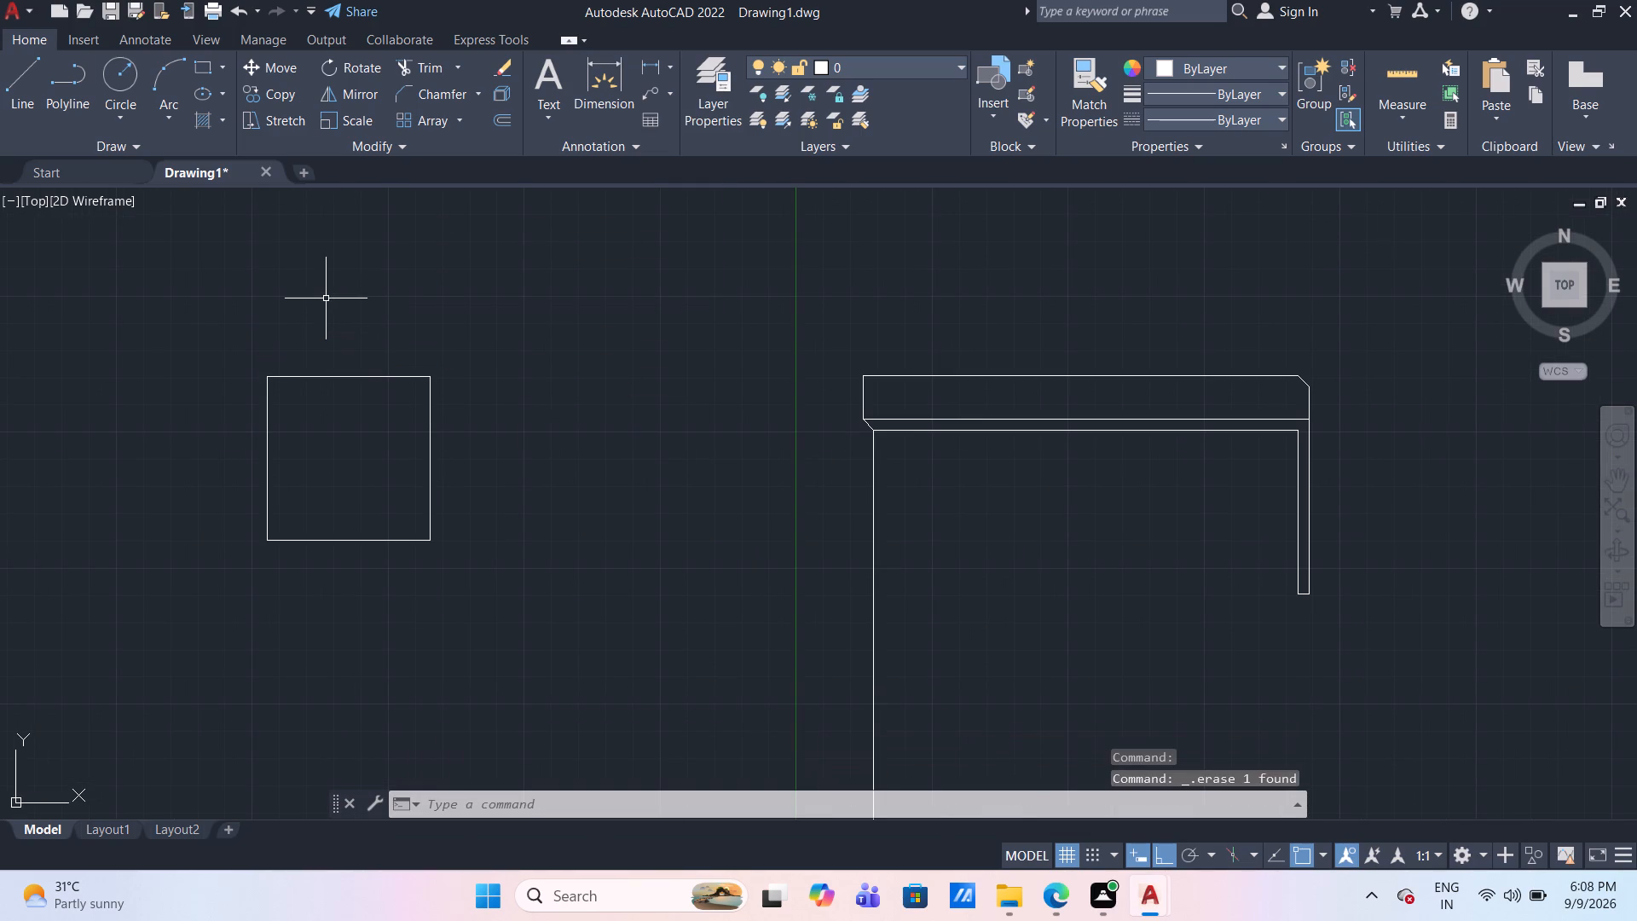
Offset the 75 mm square inward by 2 mm, and offset the resulting square inward by another 2 mm.
{"action": "key", "text": "o"}
{"action": "key", "text": "Return"}
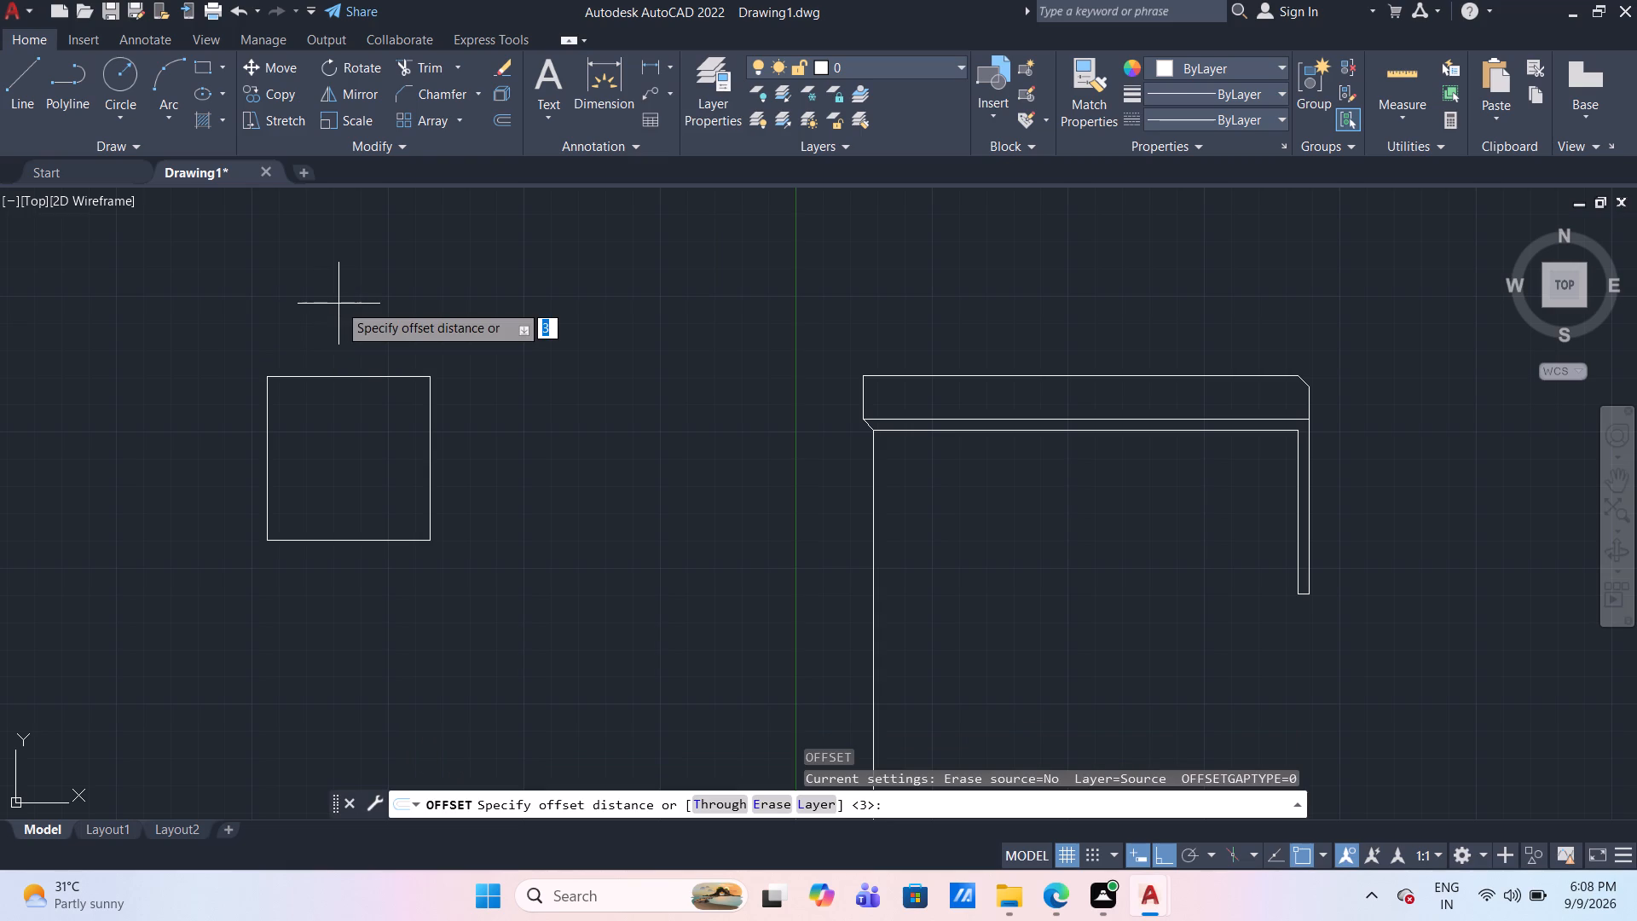
{"action": "key", "text": "2"}
{"action": "key", "text": "Return"}
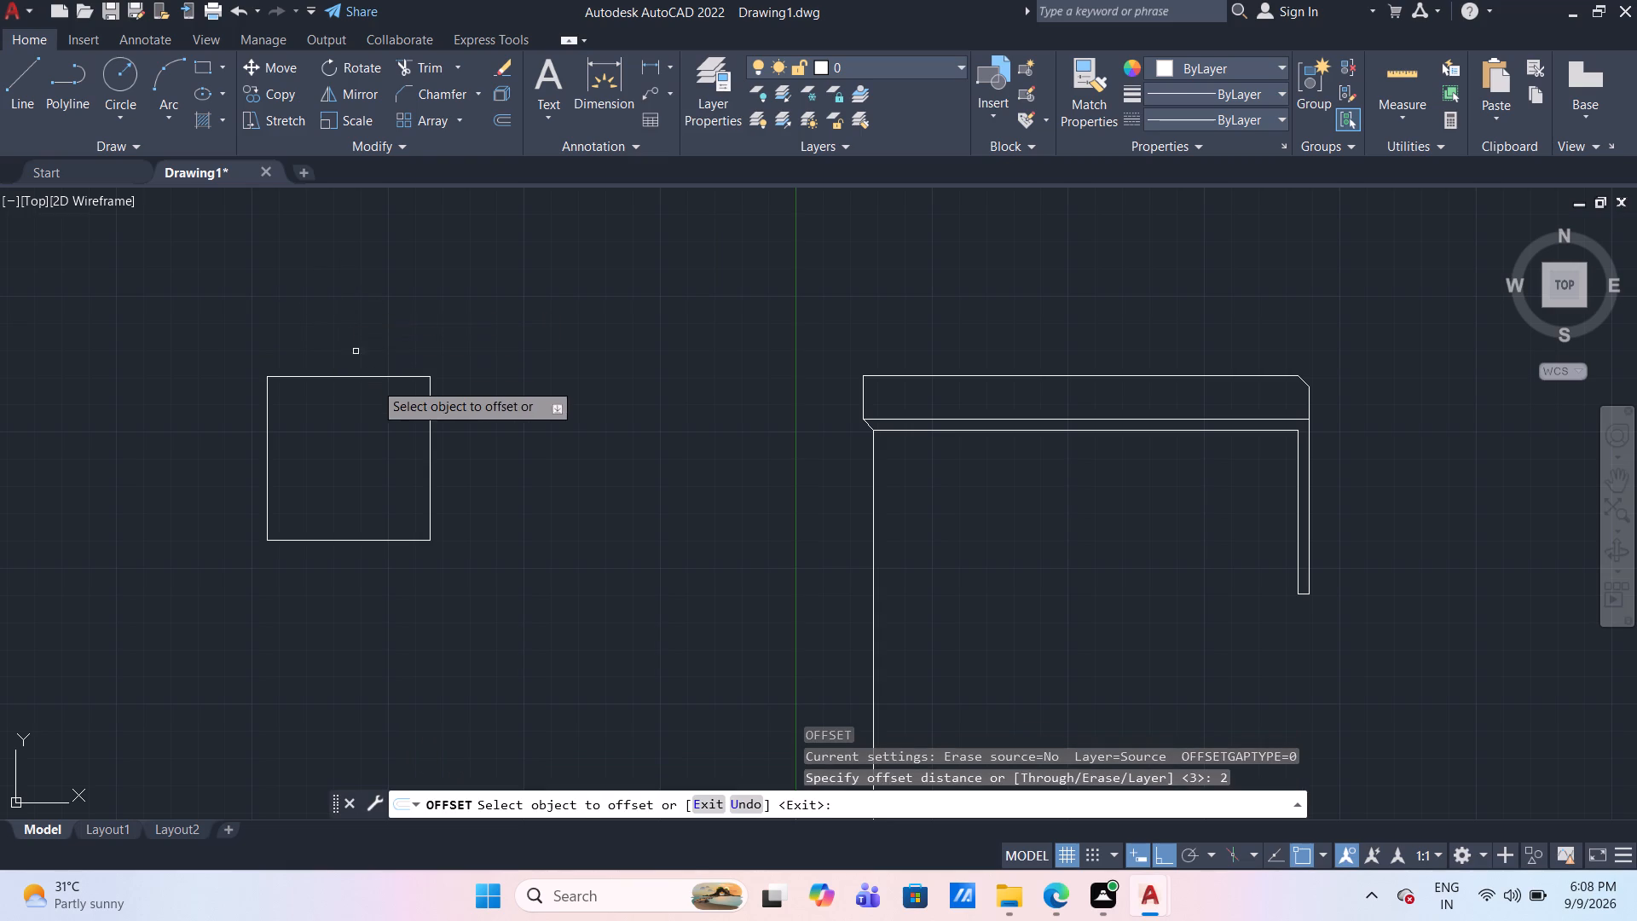
{"action": "left_click", "coordinate": [430, 436]}
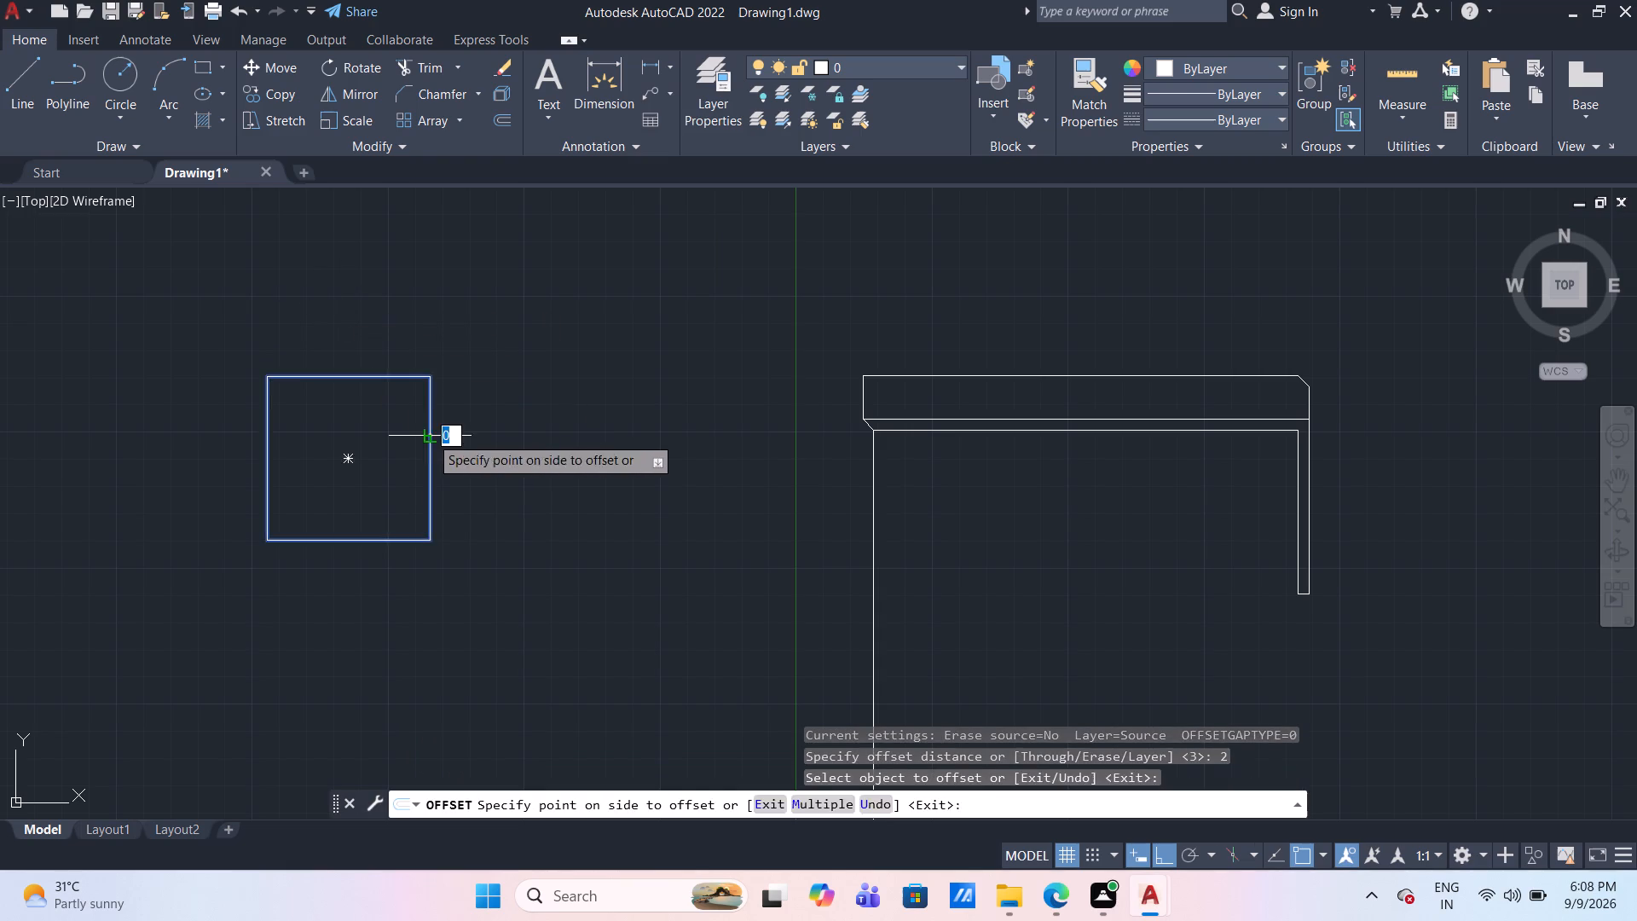
{"action": "left_click", "coordinate": [407, 430]}
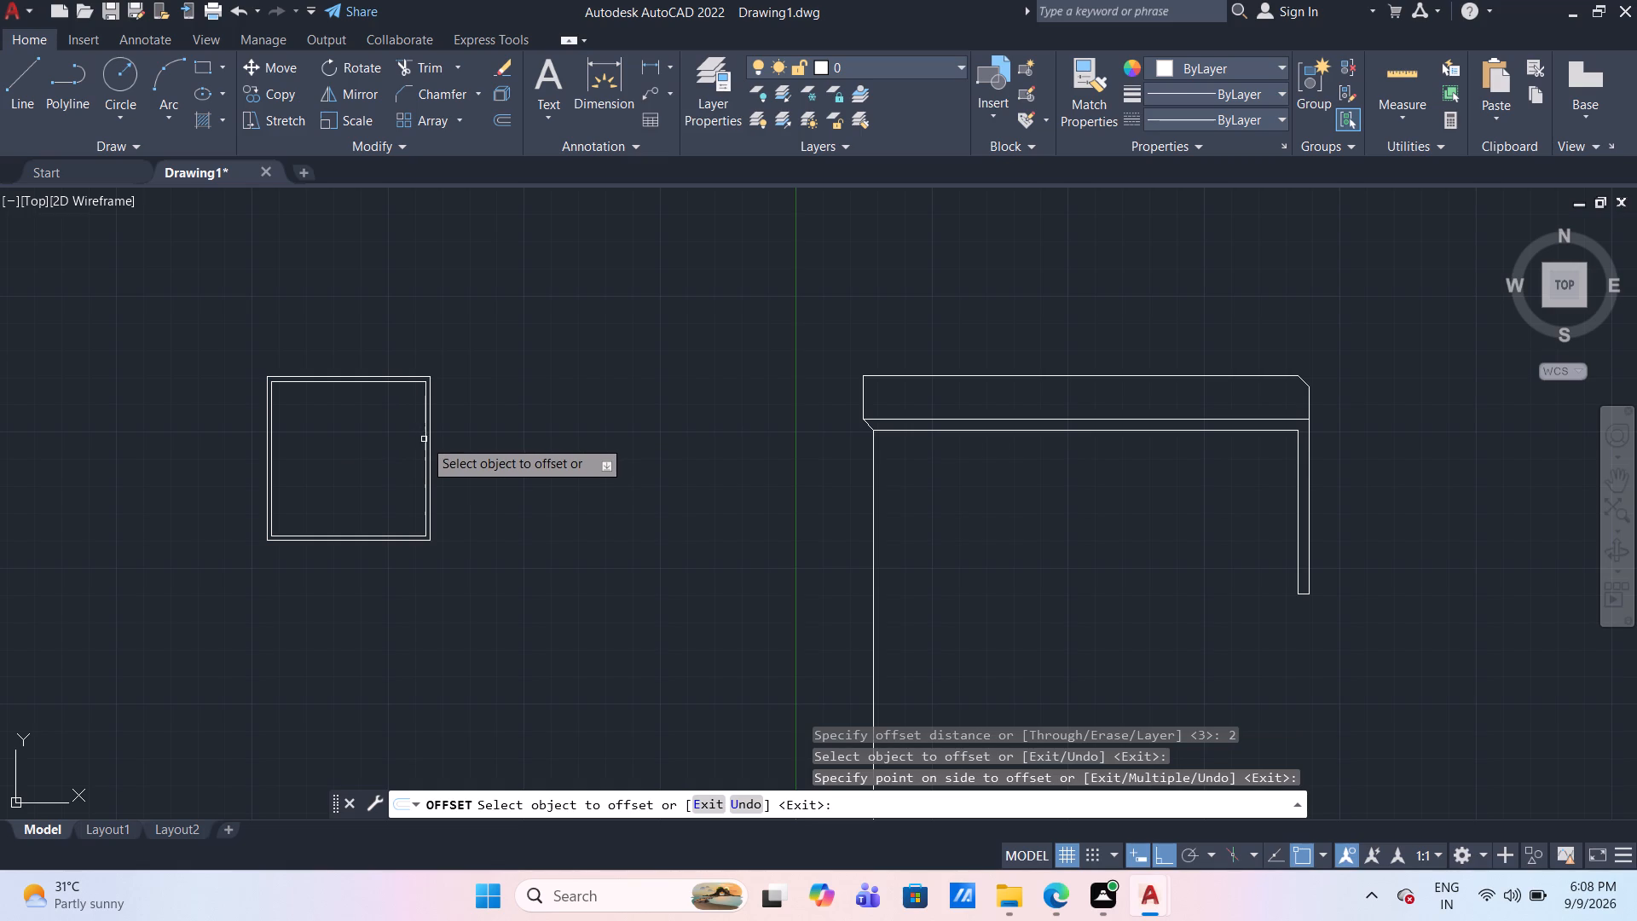
{"action": "left_click", "coordinate": [425, 440]}
{"action": "left_click", "coordinate": [385, 434]}
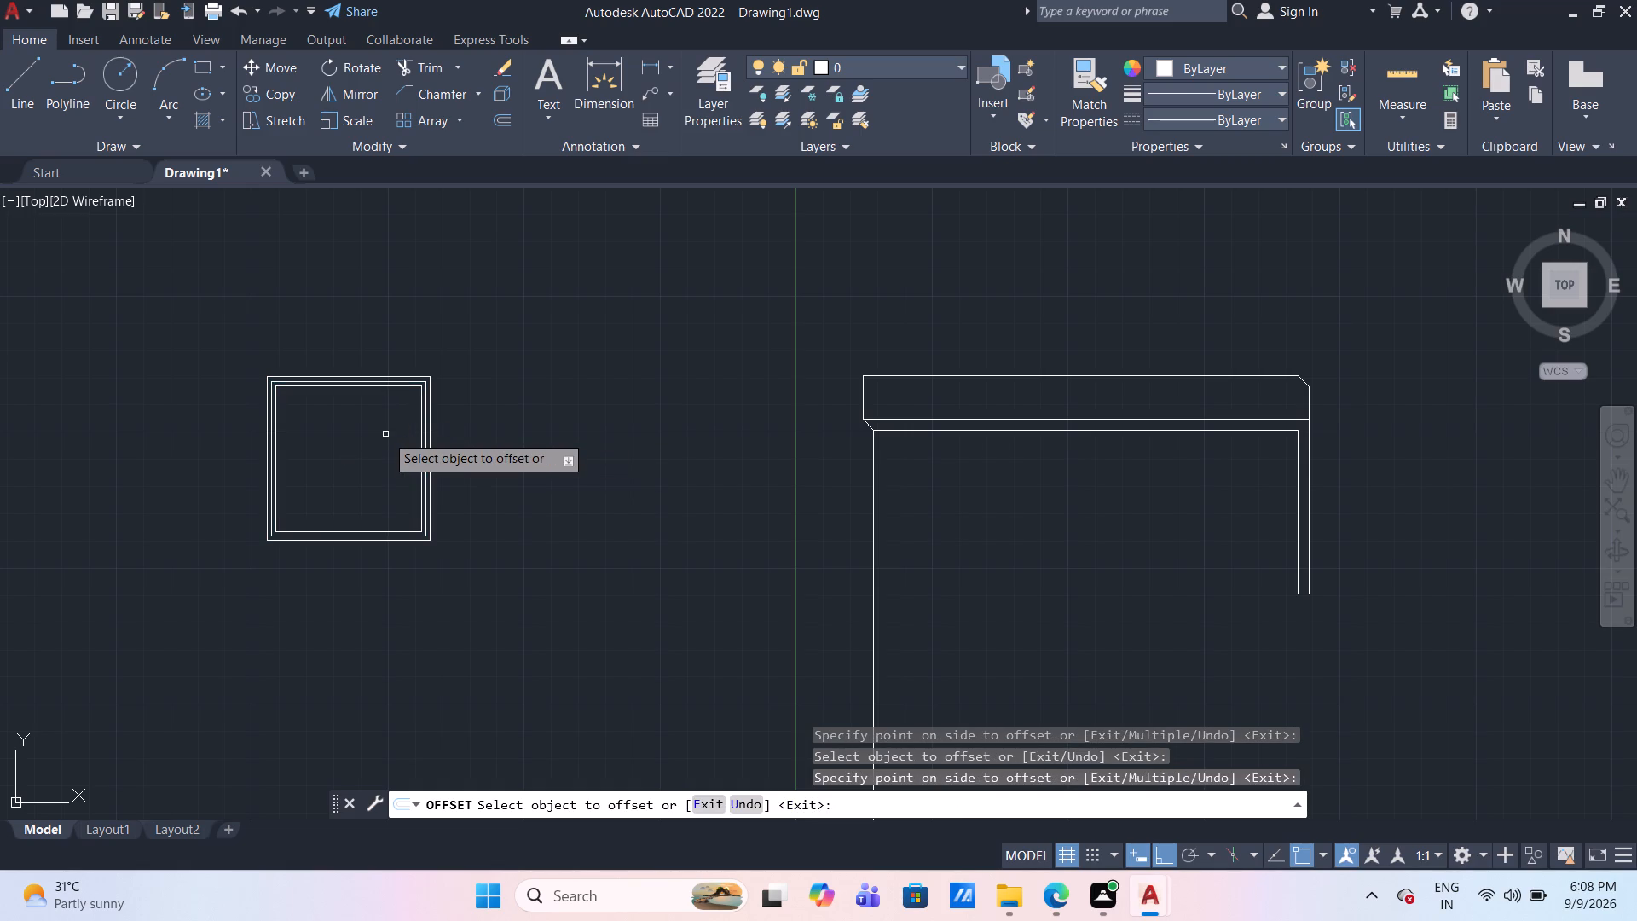
{"action": "scroll", "coordinate": [385, 434], "scroll_direction": "down", "scroll_amount": 1}
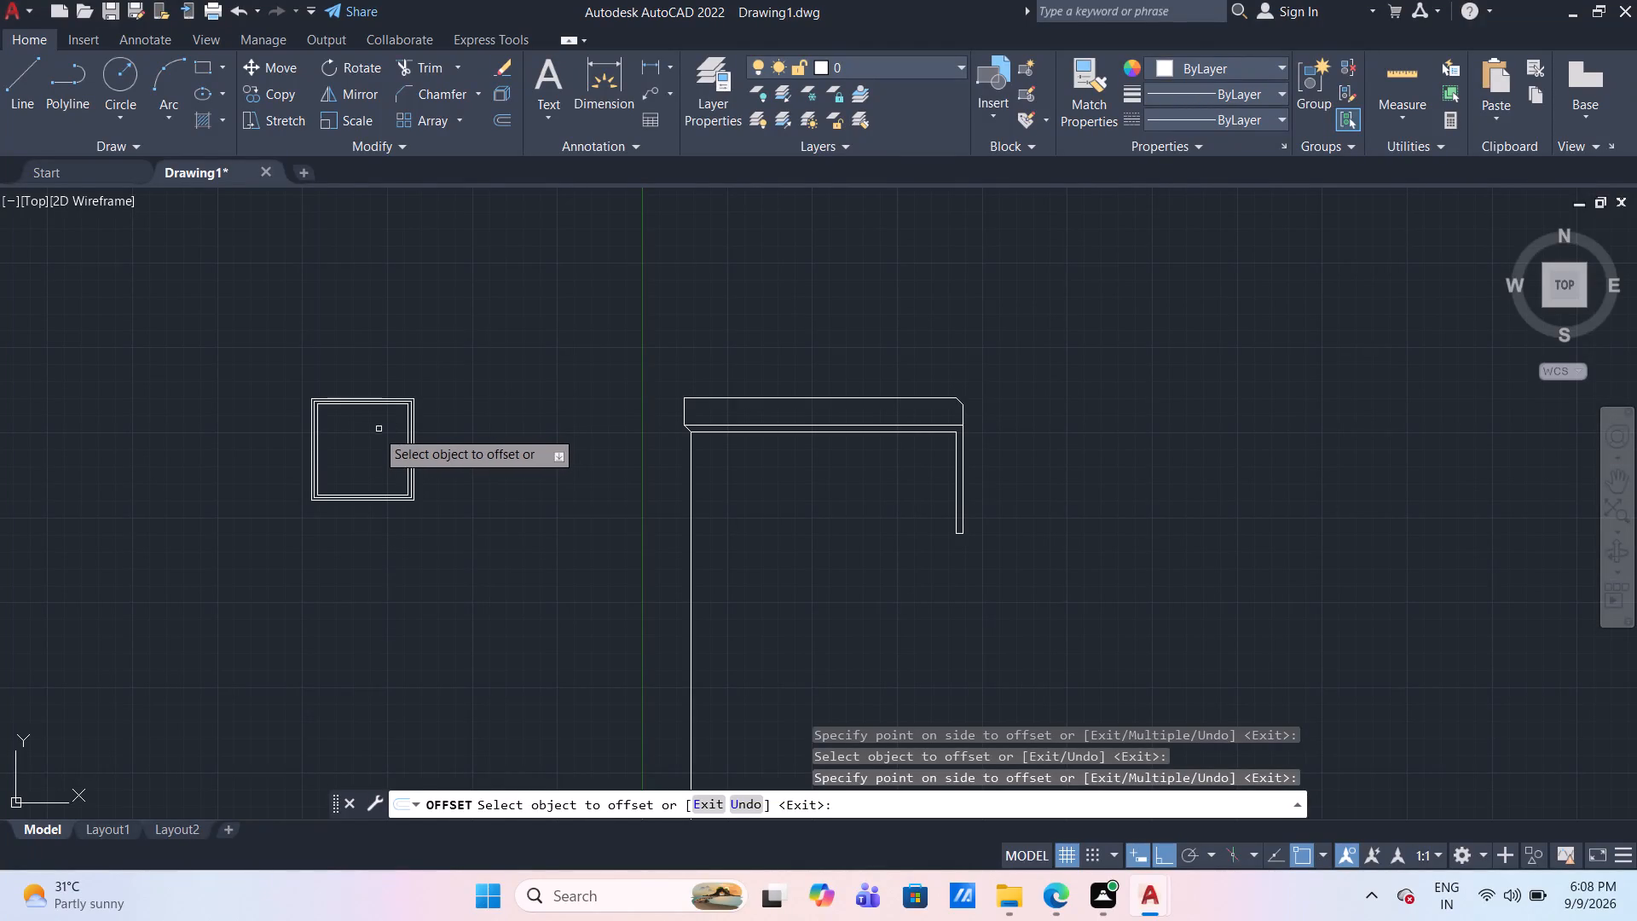
{"action": "scroll", "coordinate": [352, 392], "scroll_direction": "up", "scroll_amount": 2}
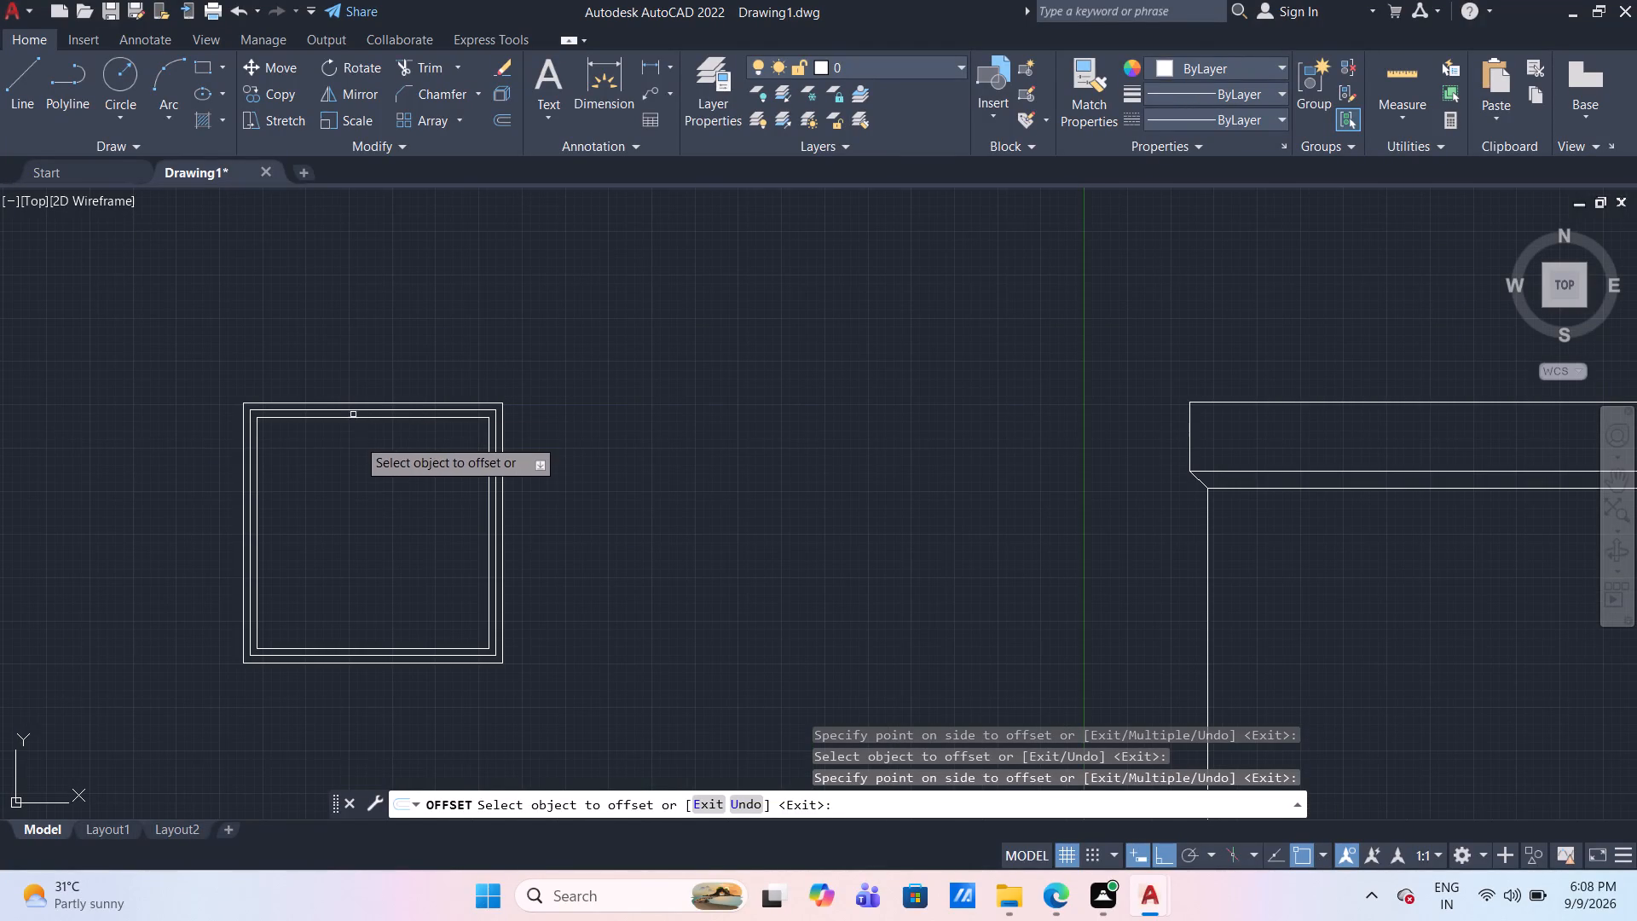
{"action": "key", "text": "Escape"}
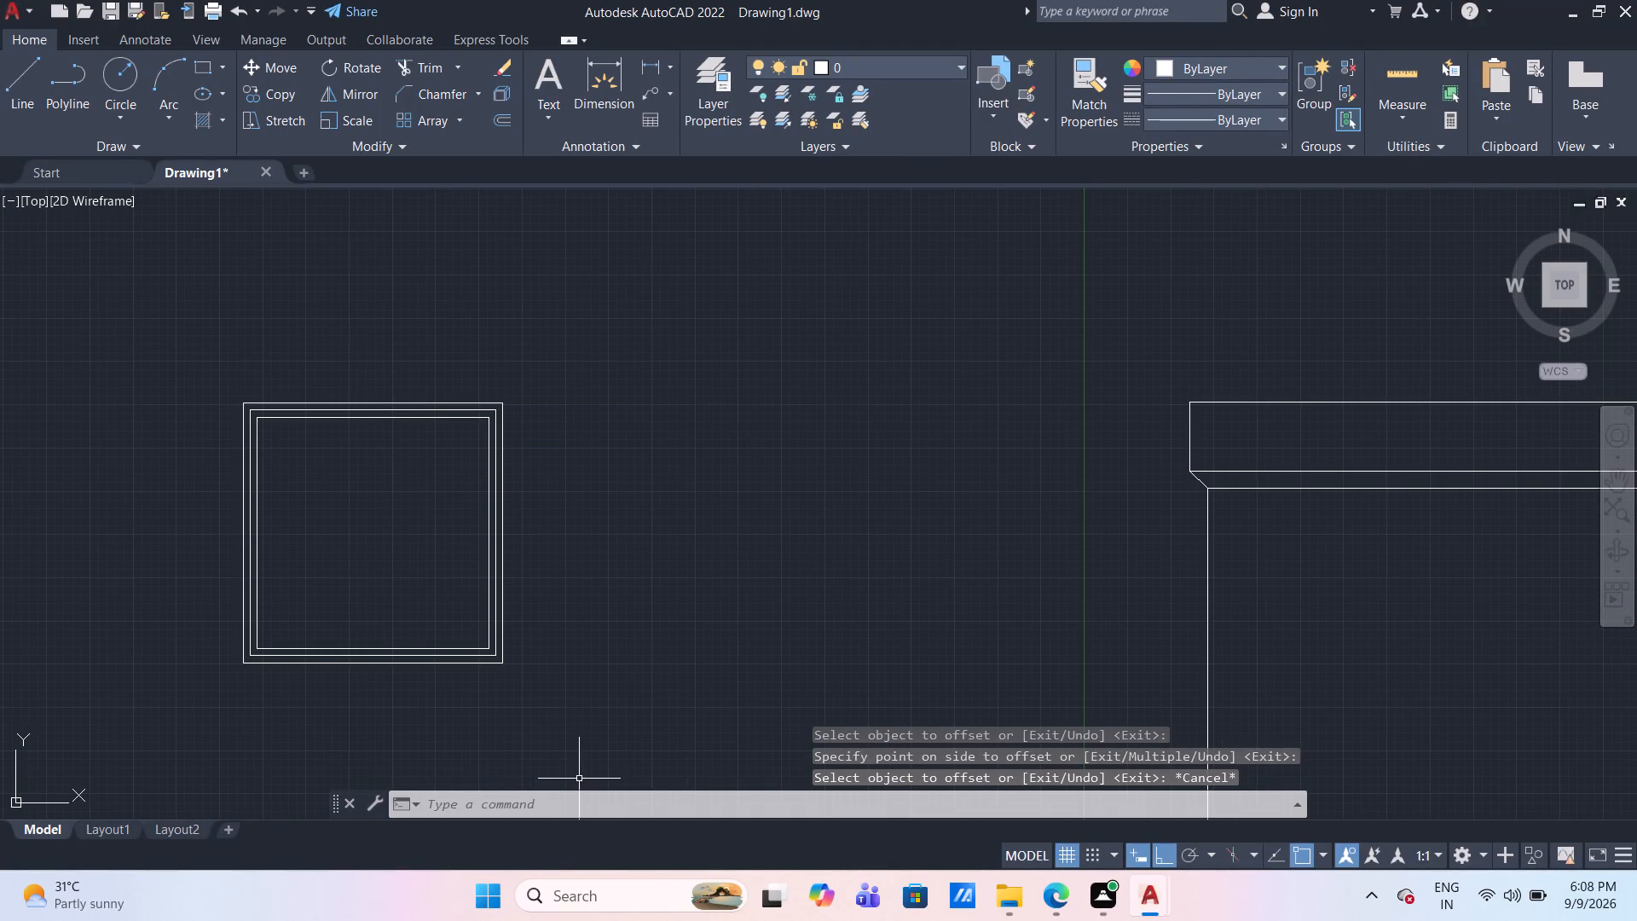
Explode all three nested squares into separate lines.
{"action": "left_click_drag", "start_coordinate": [567, 707], "coordinate": [530, 652]}
{"action": "left_click", "coordinate": [162, 287]}
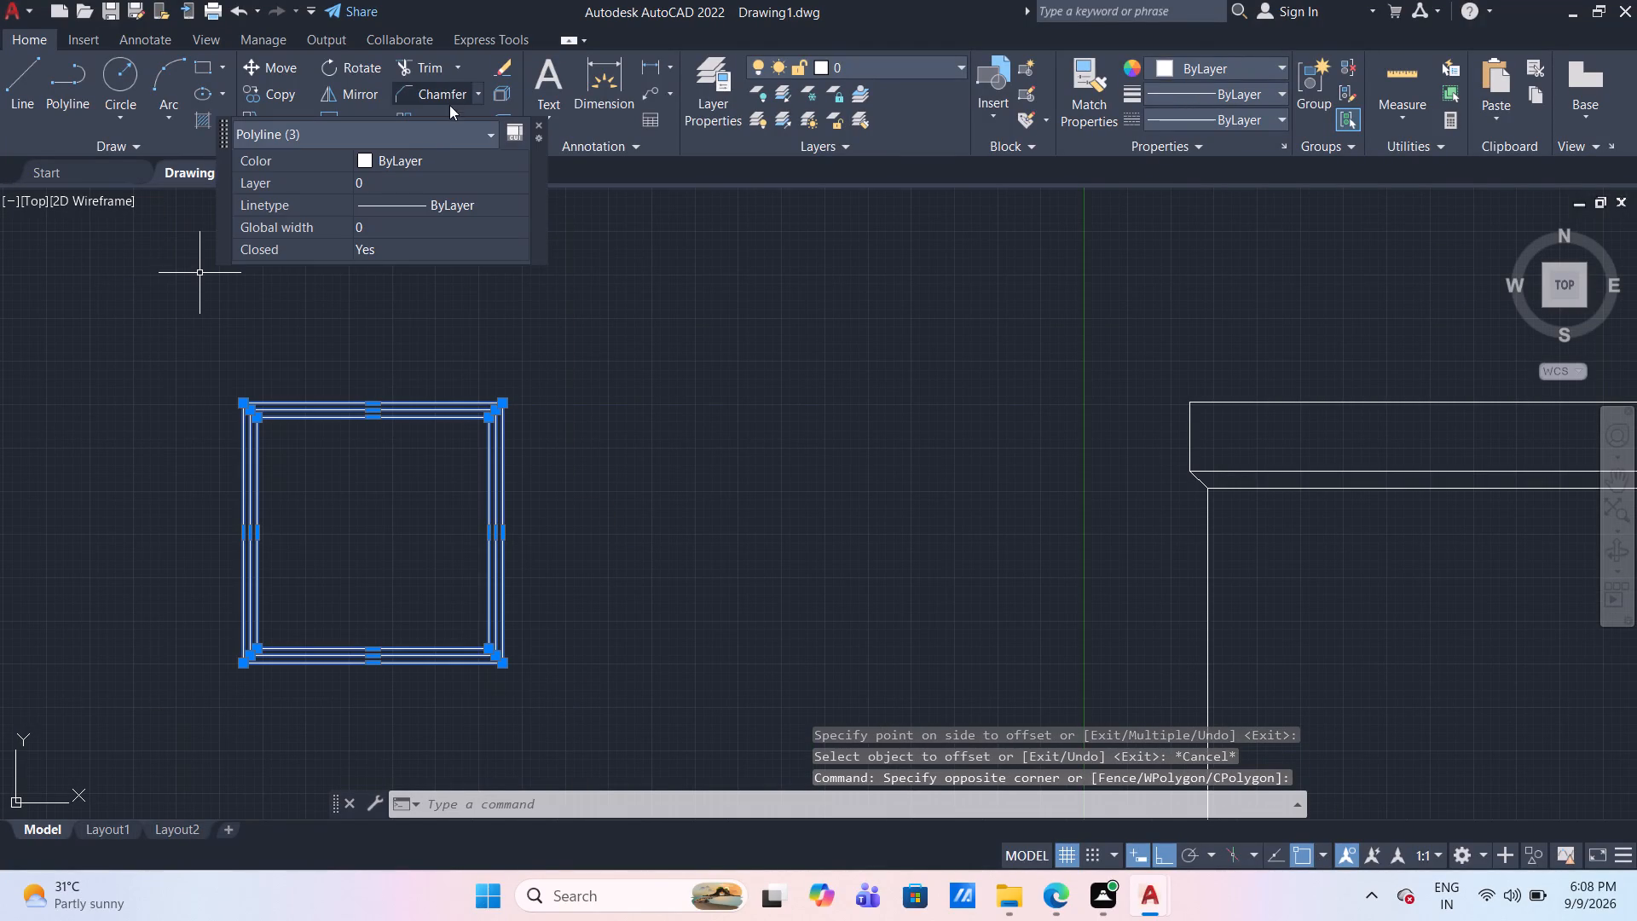
{"action": "left_click", "coordinate": [505, 92]}
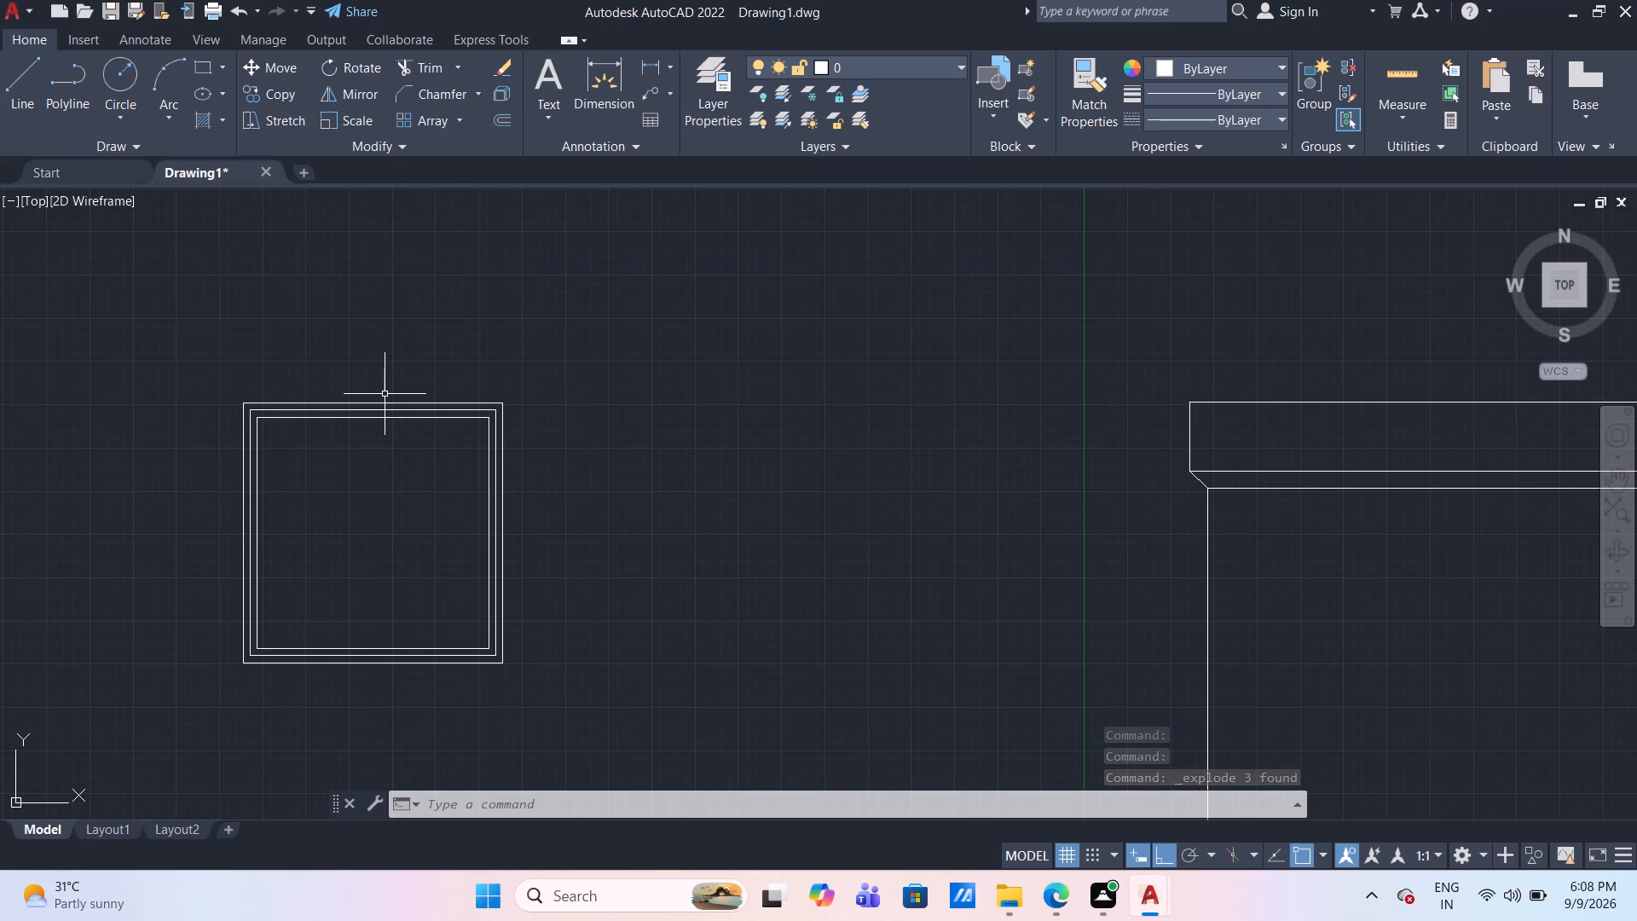
Draw a 4 mm line at 315° from the innermost square's upper-right corner.
{"action": "scroll", "coordinate": [479, 429], "scroll_direction": "up", "scroll_amount": 2}
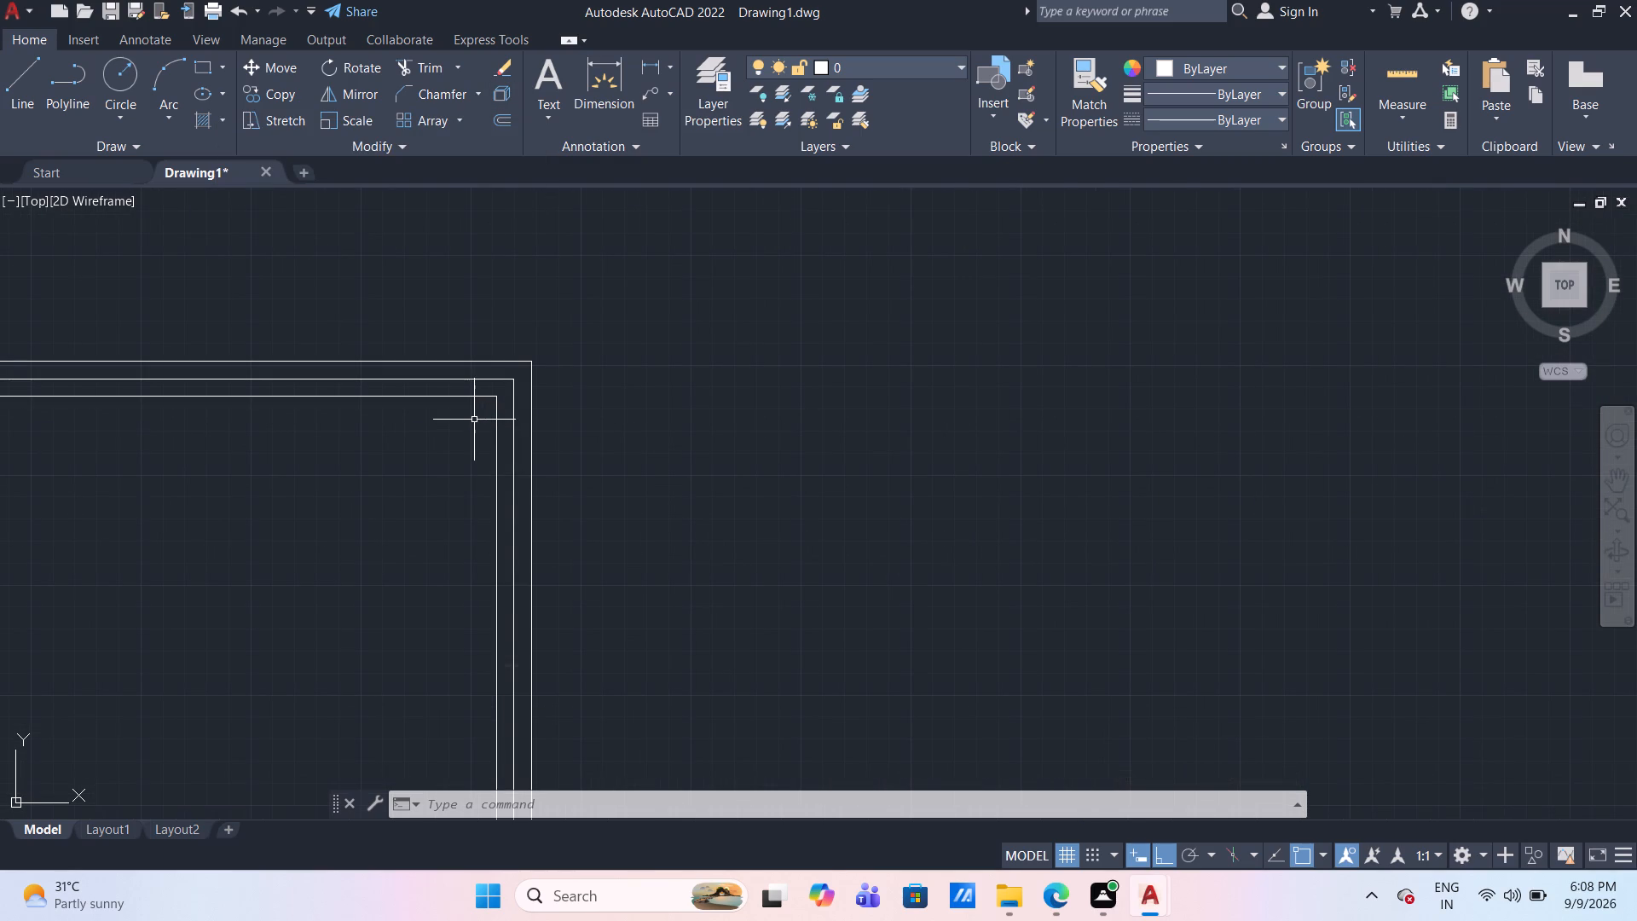
{"action": "left_click", "coordinate": [9, 79]}
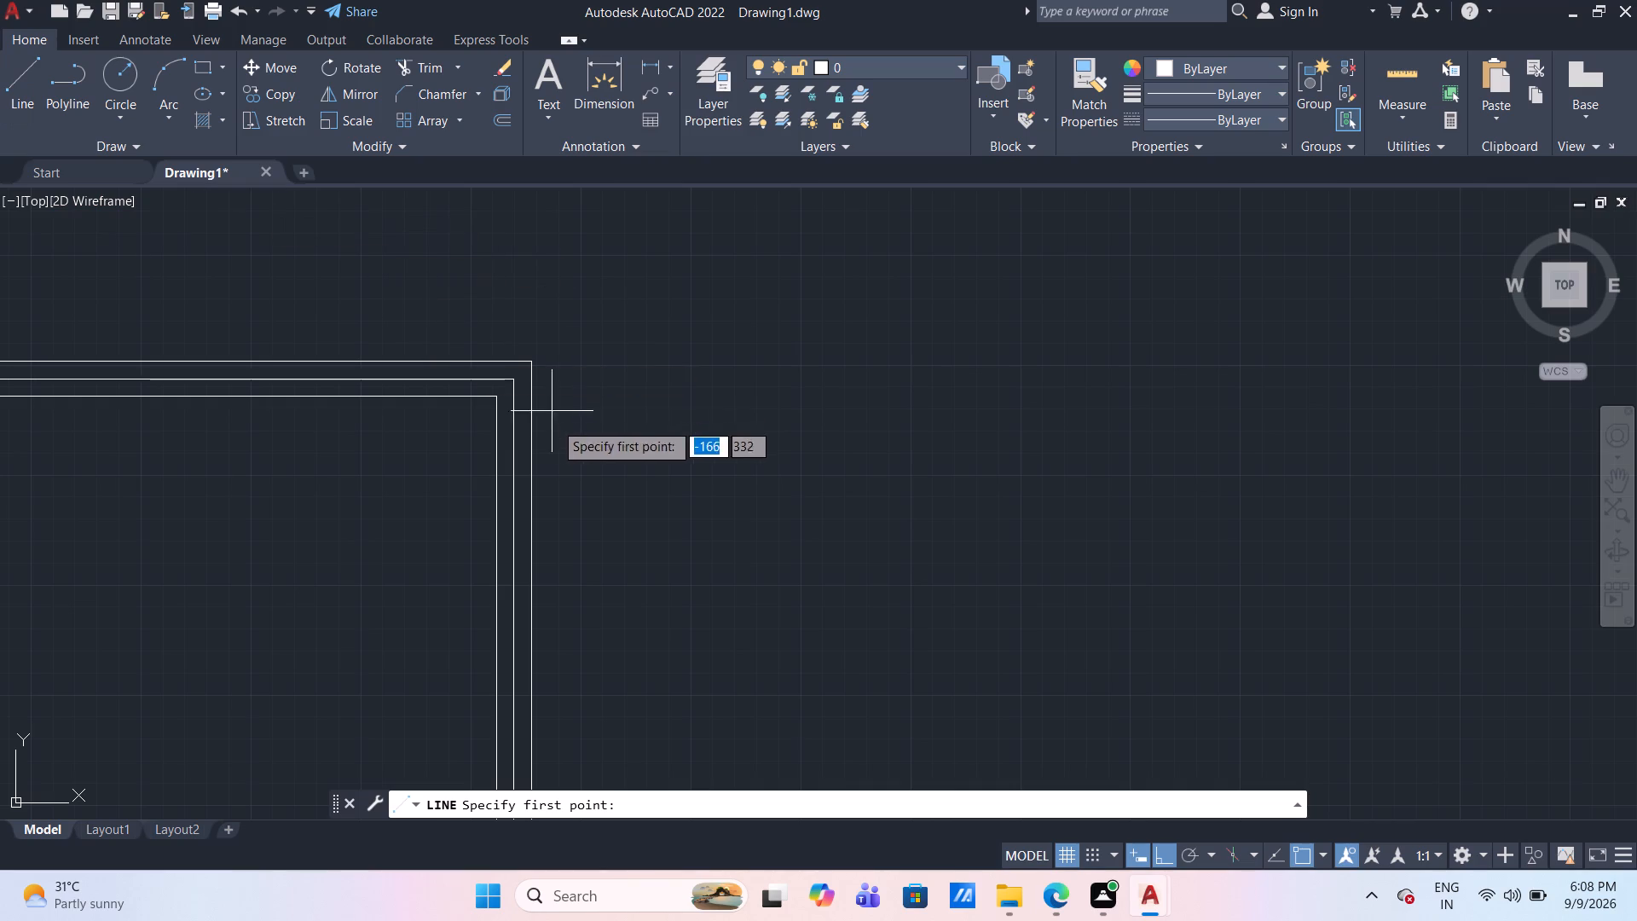
{"action": "left_click", "coordinate": [498, 398]}
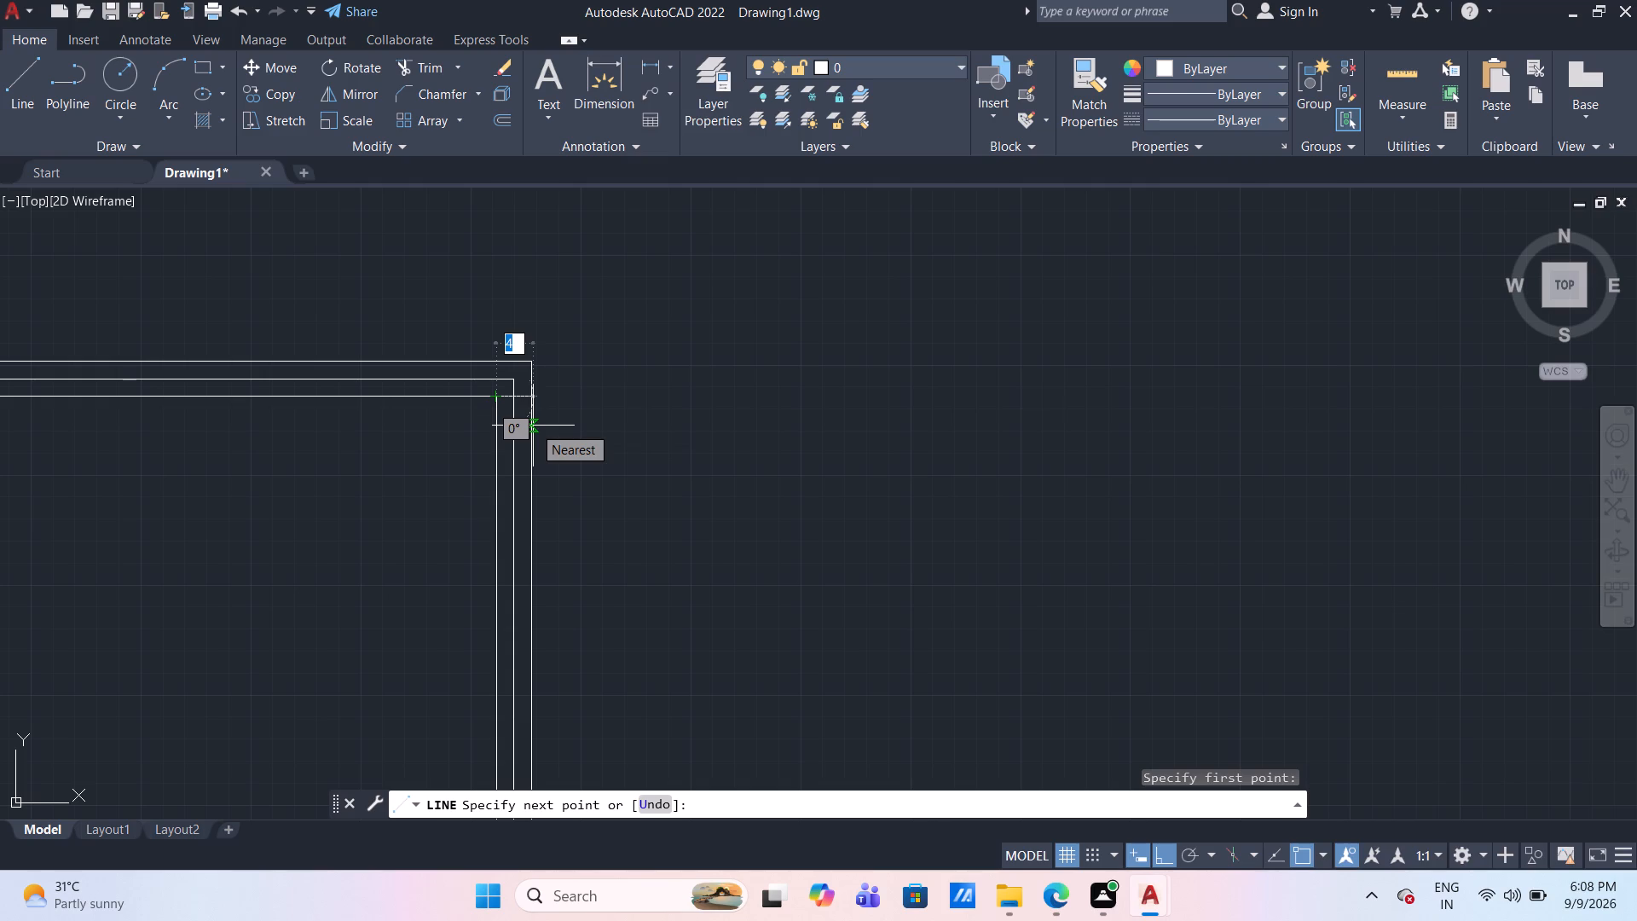
{"action": "key", "text": "4"}
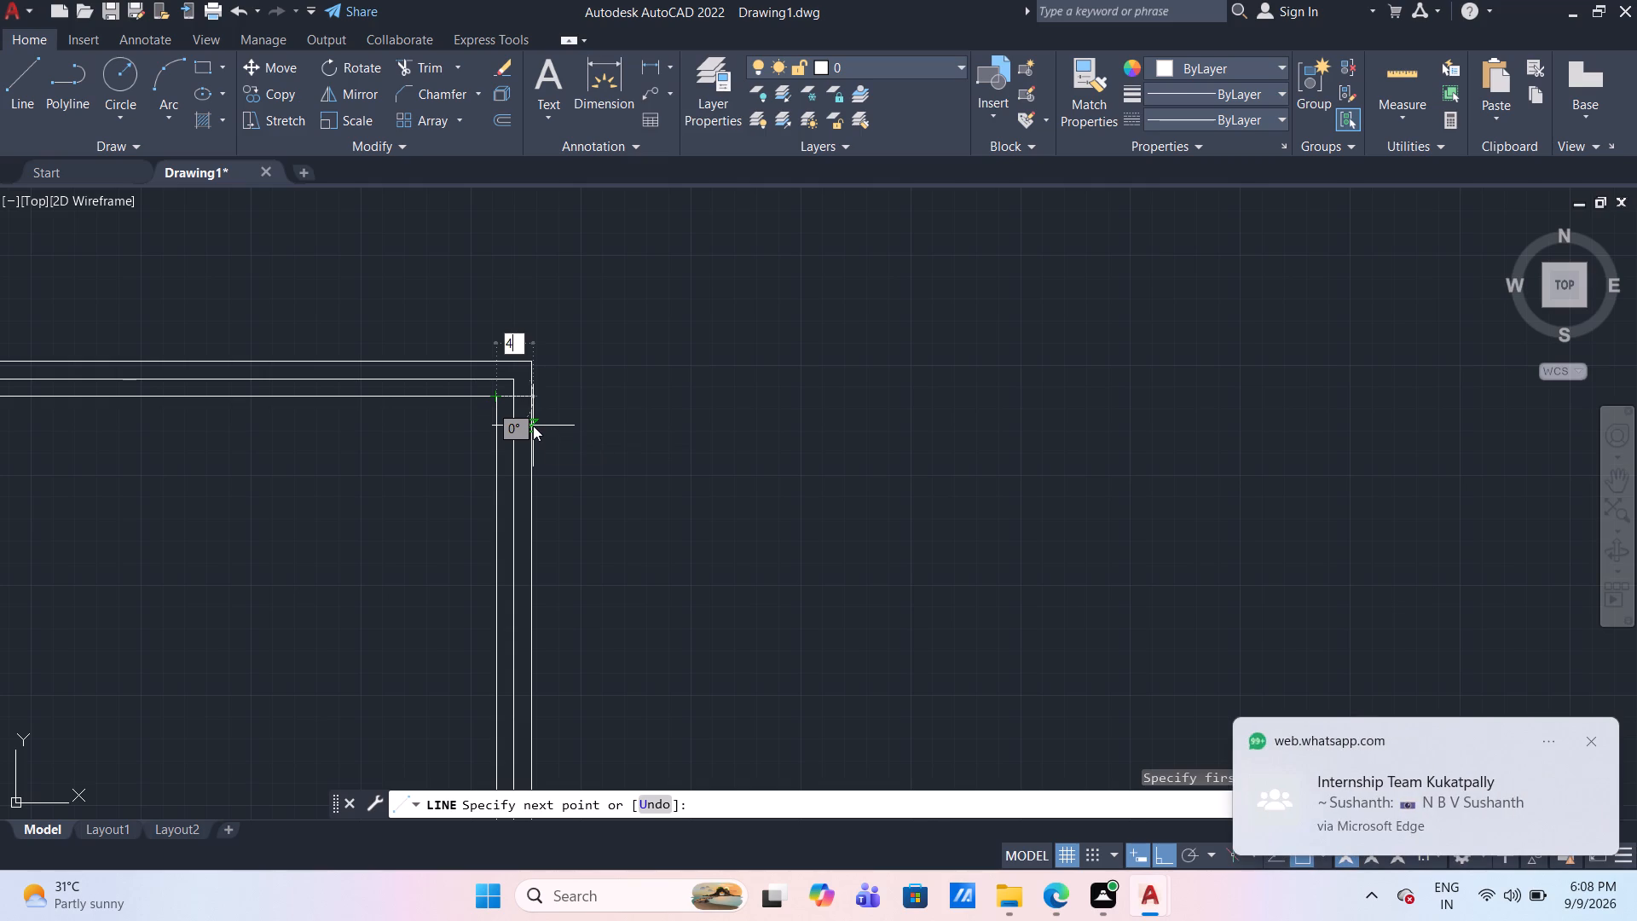
{"action": "key", "text": "shift+less"}
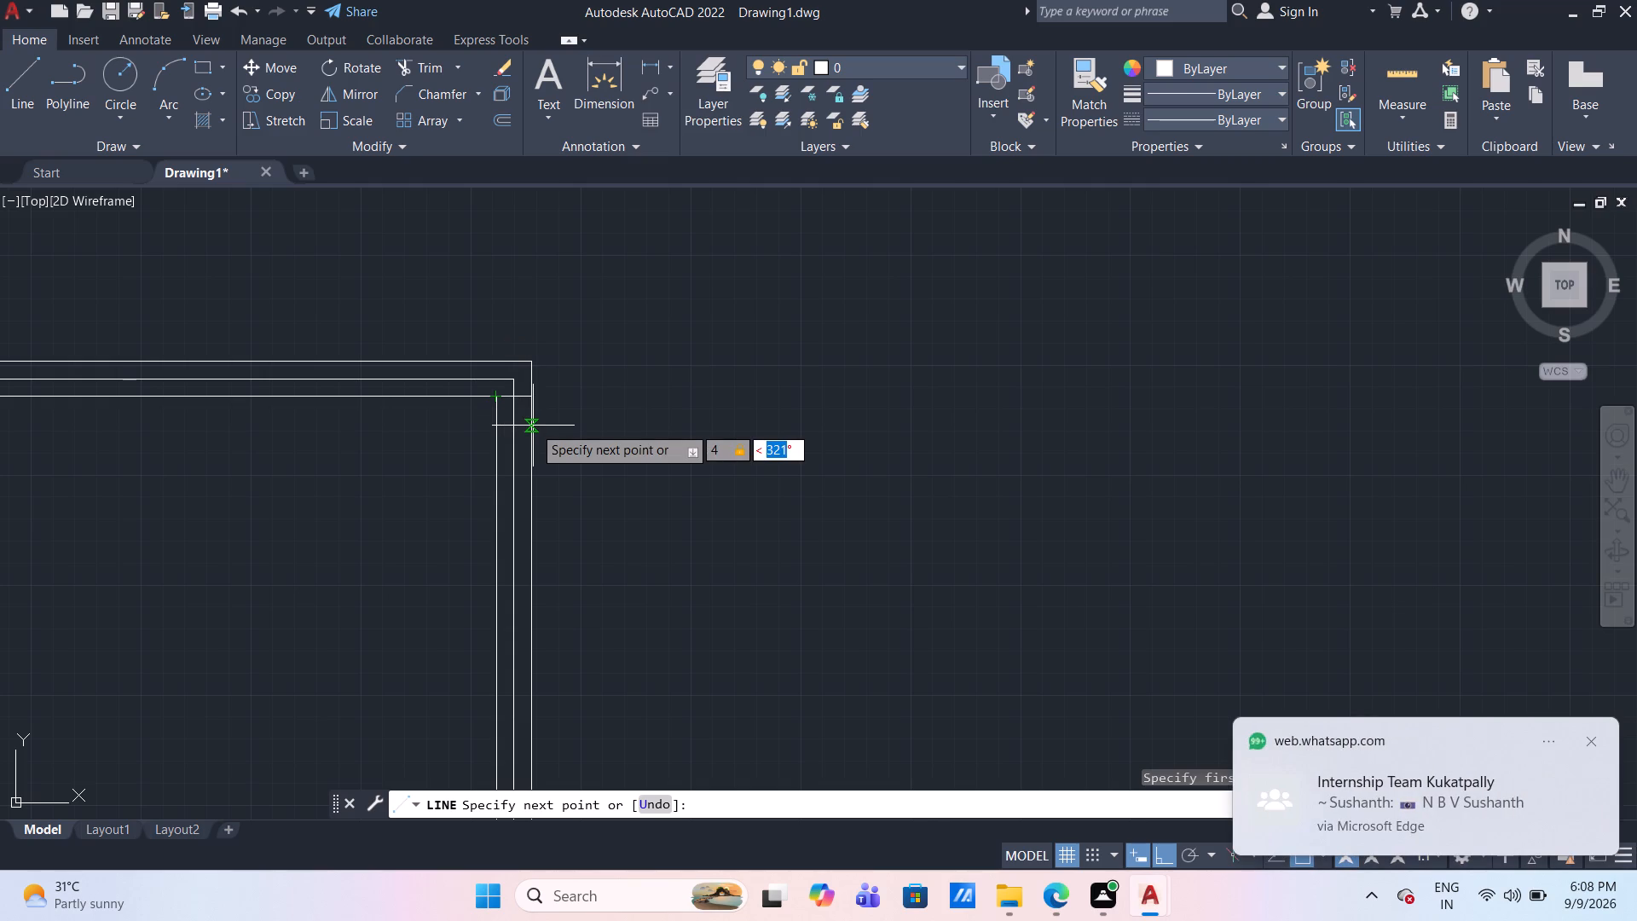
{"action": "type", "text": "315"}
{"action": "key", "text": "Return"}
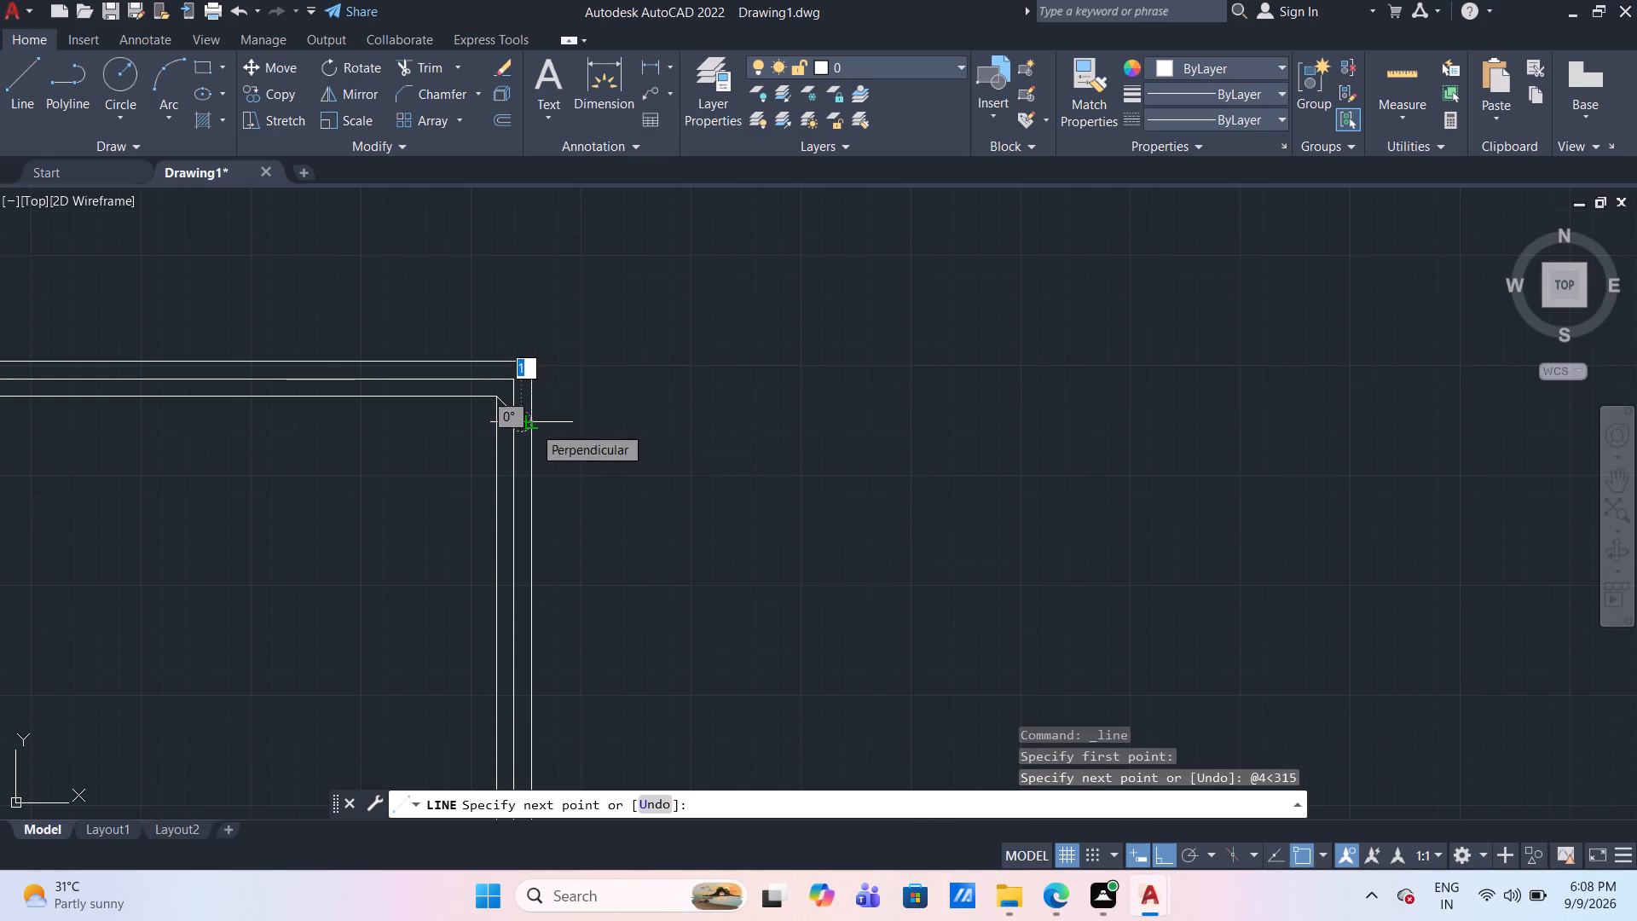
{"action": "key", "text": "Escape"}
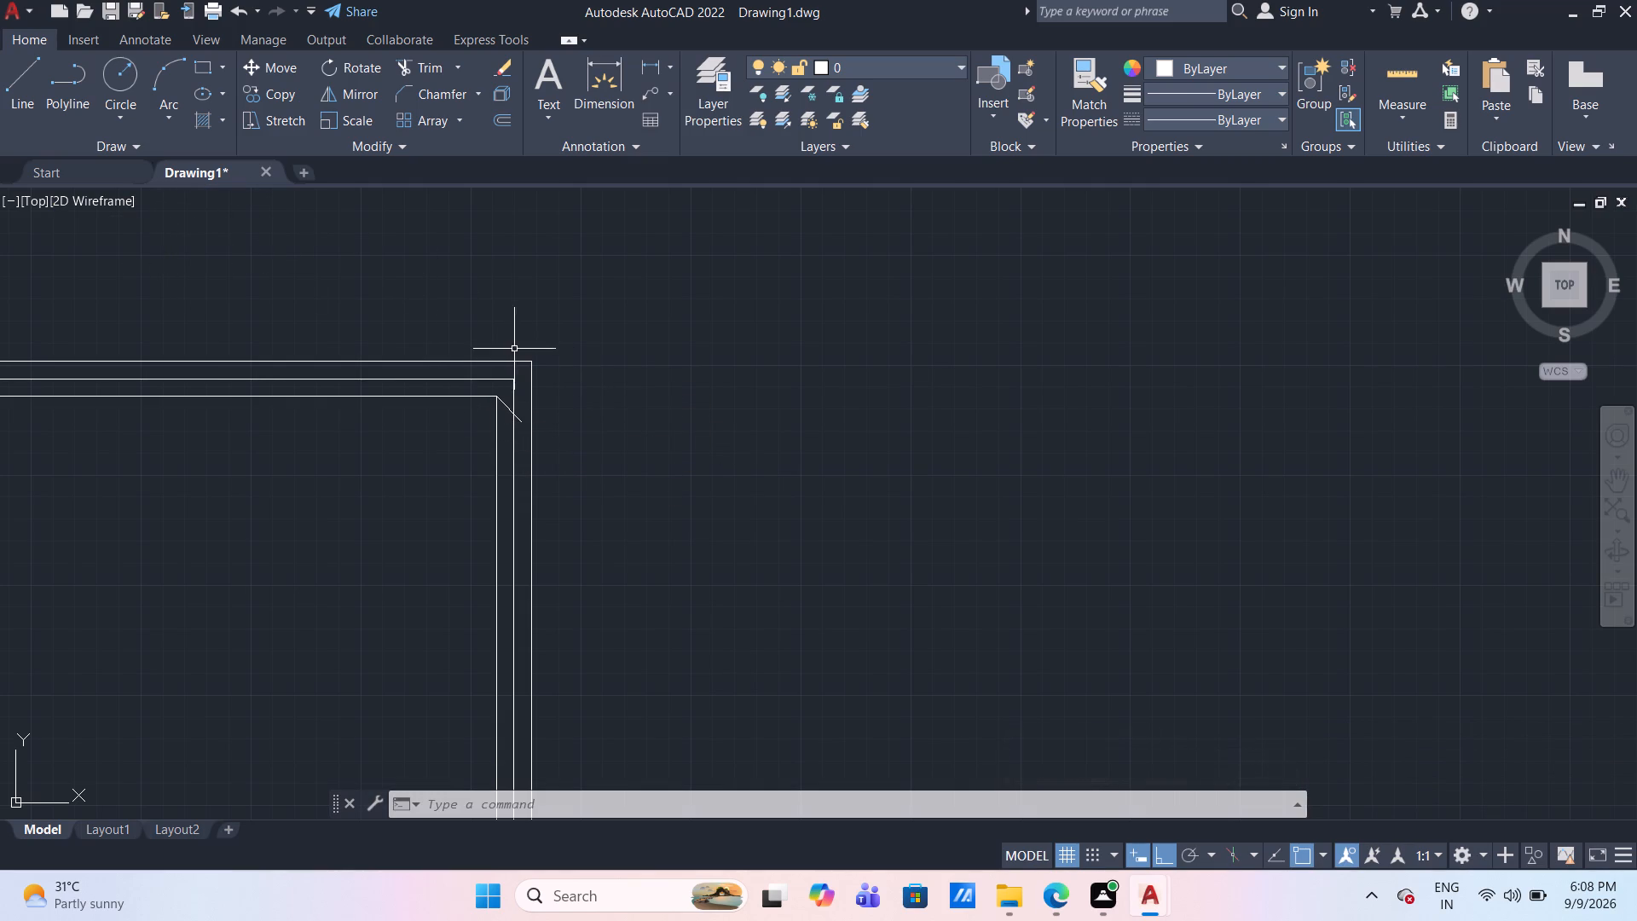
Extend the short diagonal line to the outer square's right edge.
{"action": "type", "text": "EX"}
{"action": "key", "text": "Return"}
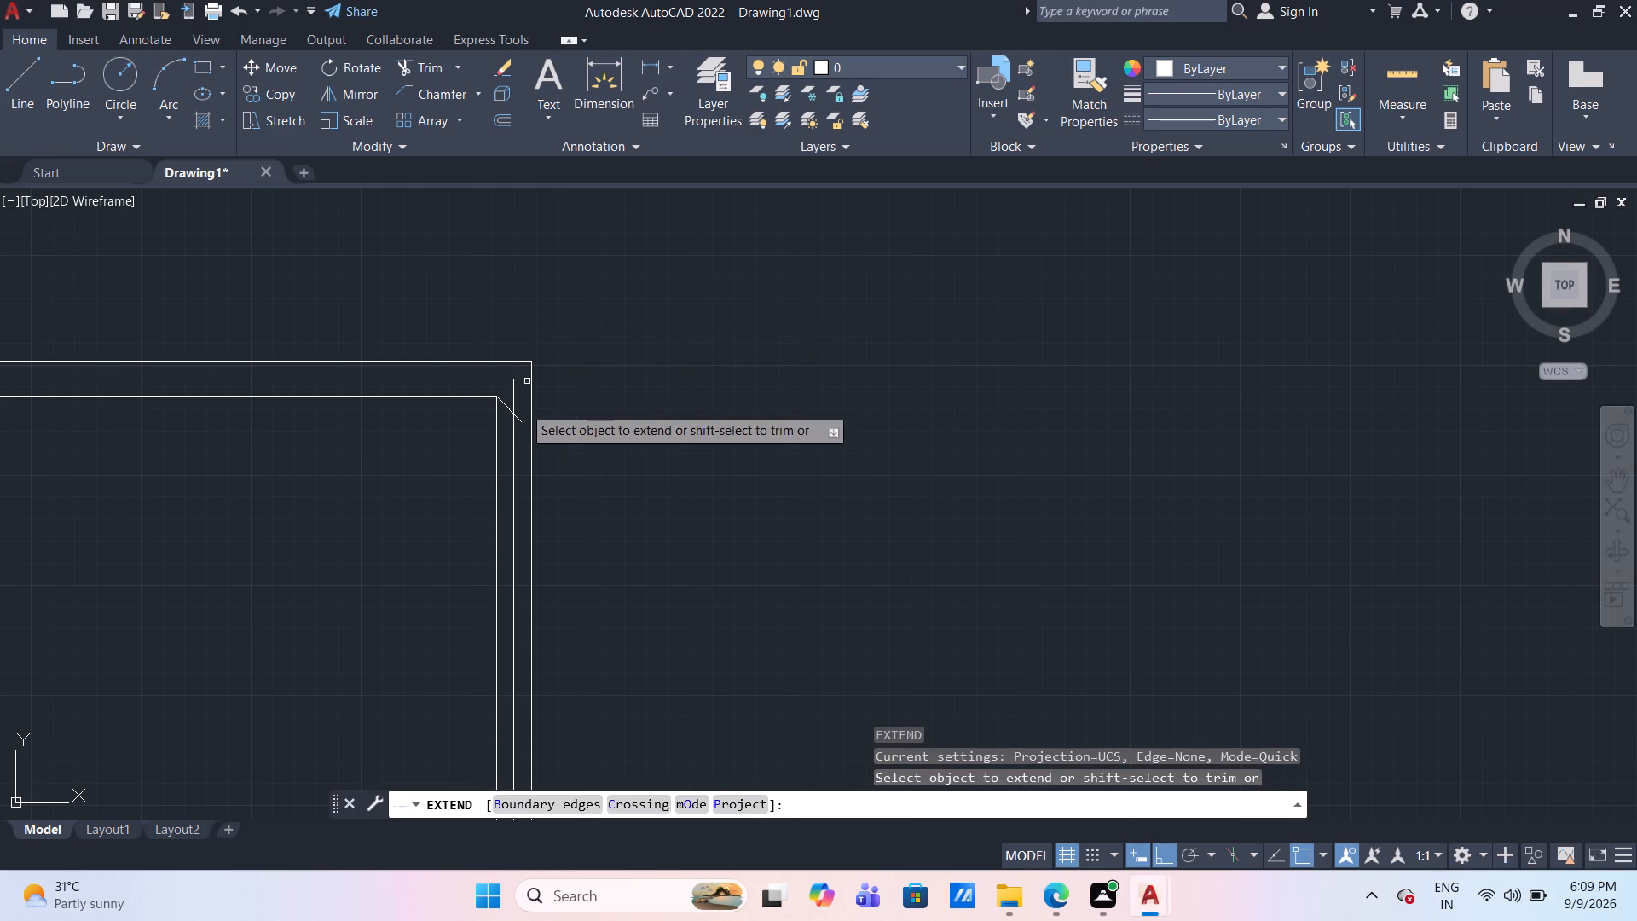
{"action": "left_click", "coordinate": [521, 422]}
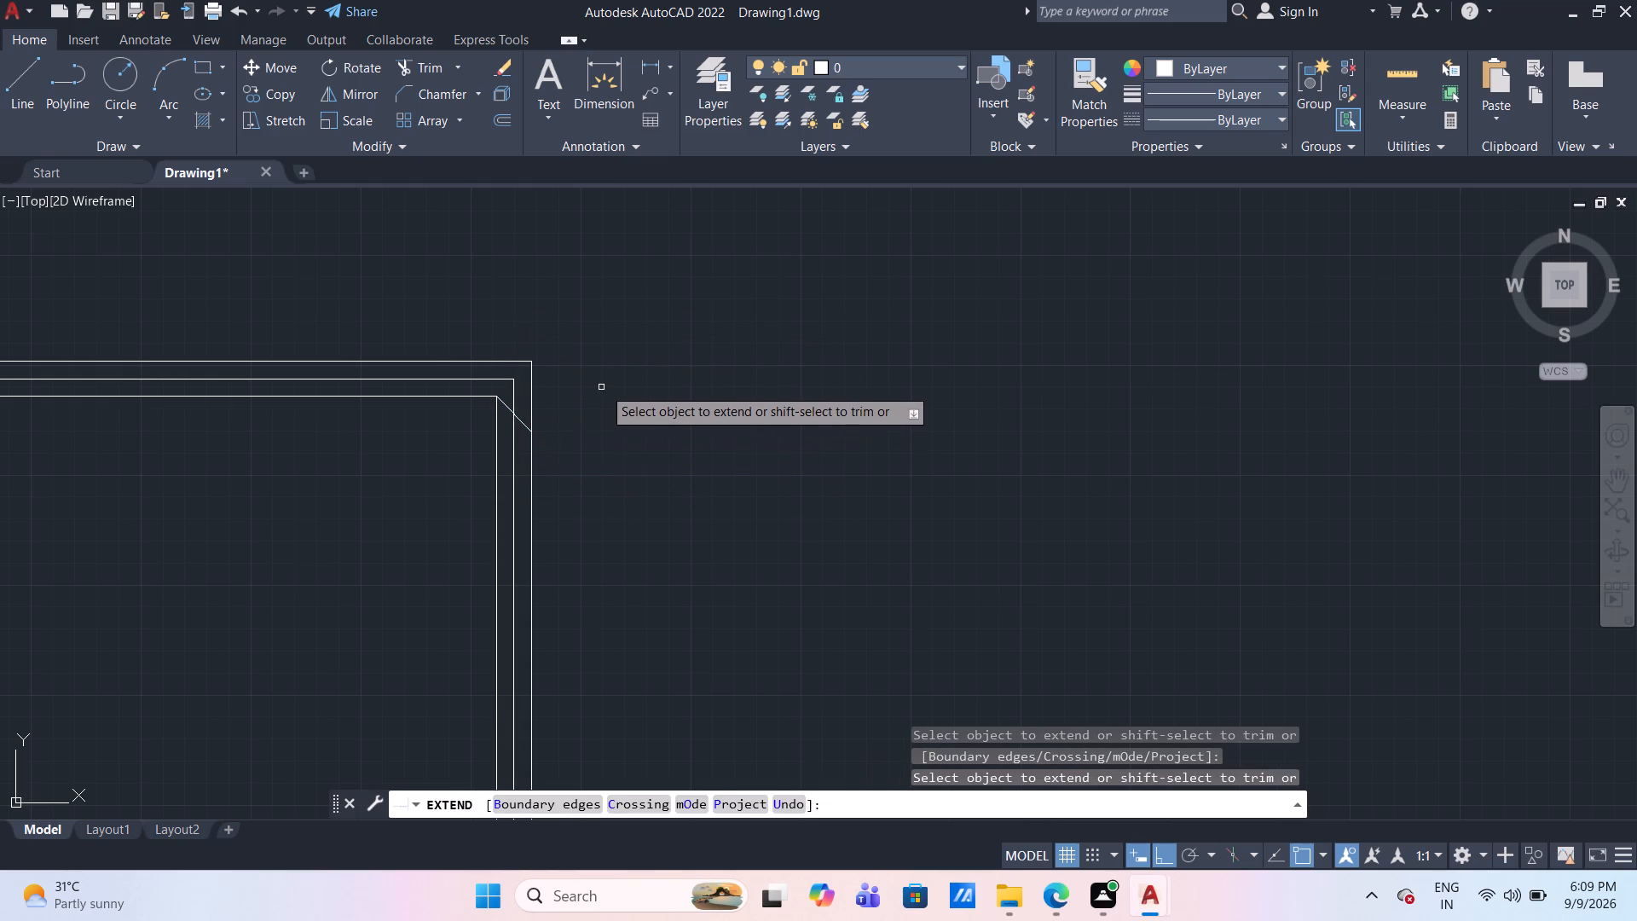
{"action": "key", "text": "Escape"}
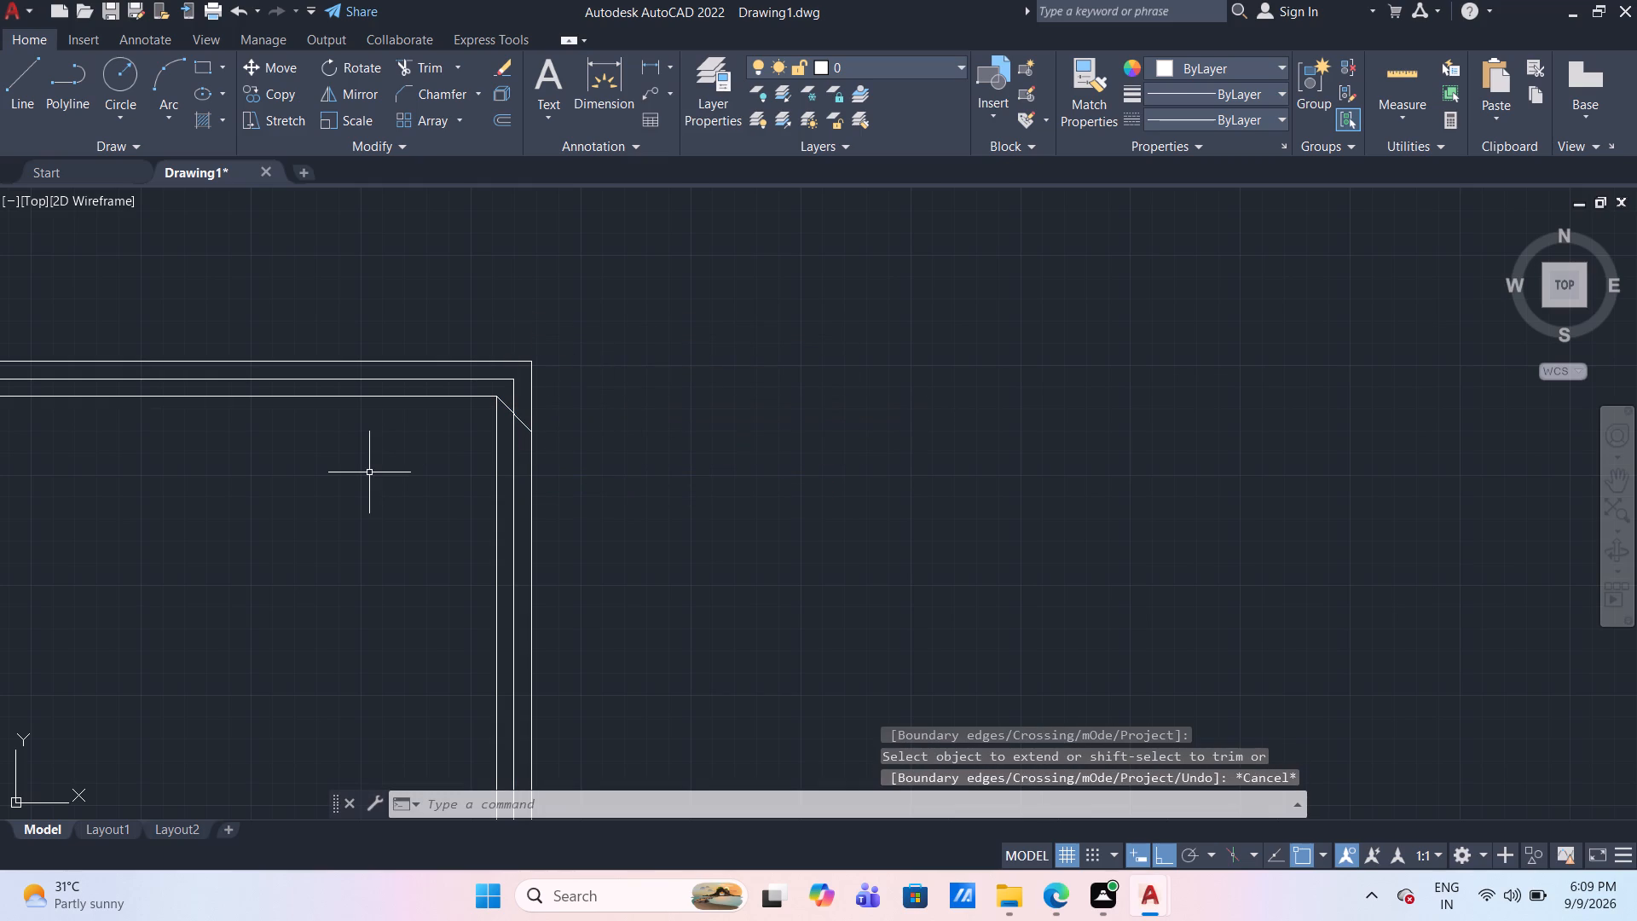
Draw a horizontal line from the innermost square's upper-left corner to the outer square's left edge.
{"action": "scroll", "coordinate": [155, 400], "scroll_direction": "up", "scroll_amount": 2}
{"action": "scroll", "coordinate": [160, 423], "scroll_direction": "down", "scroll_amount": 4}
{"action": "middle_click_drag", "start_coordinate": [113, 437], "coordinate": [272, 449]}
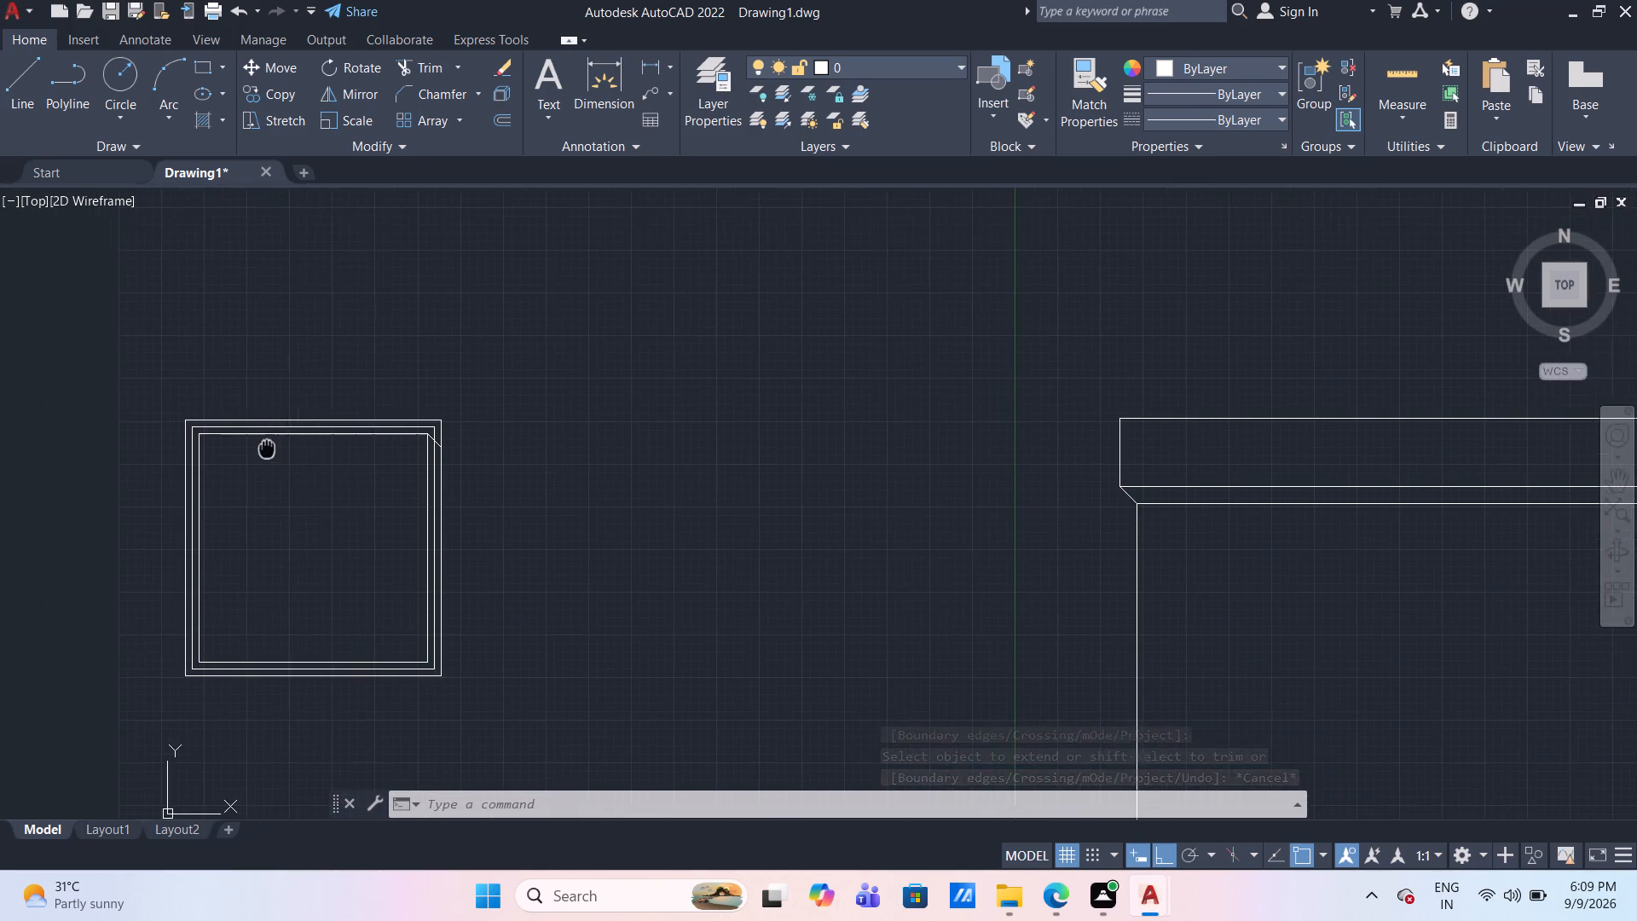
{"action": "middle_click_drag", "start_coordinate": [272, 449], "coordinate": [347, 456]}
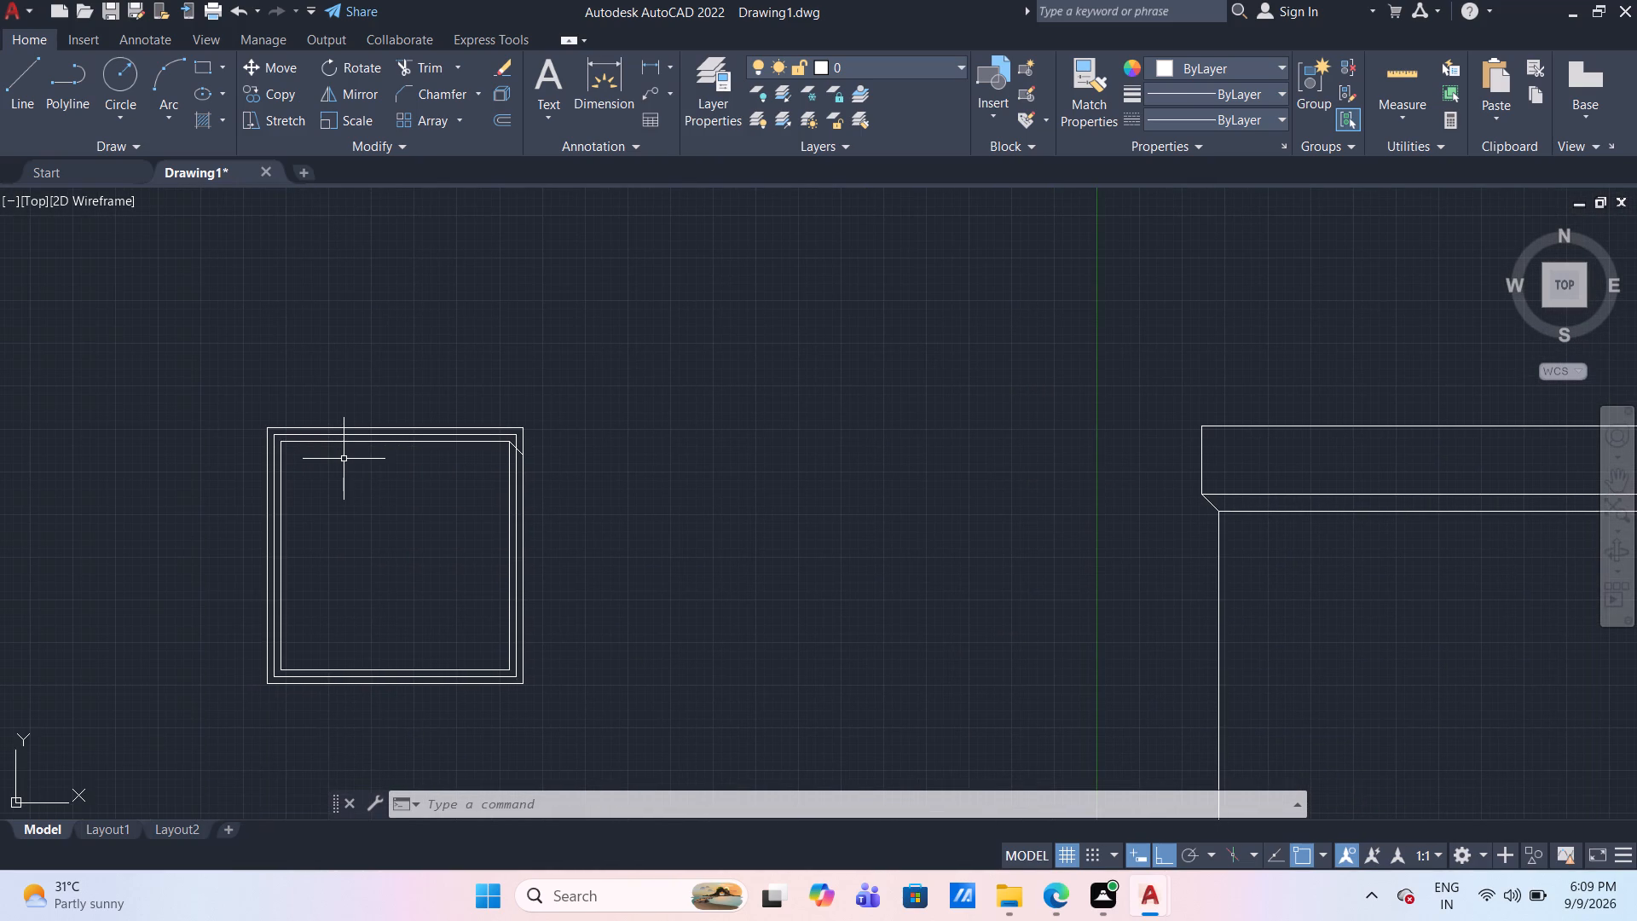
{"action": "scroll", "coordinate": [328, 454], "scroll_direction": "up", "scroll_amount": 1}
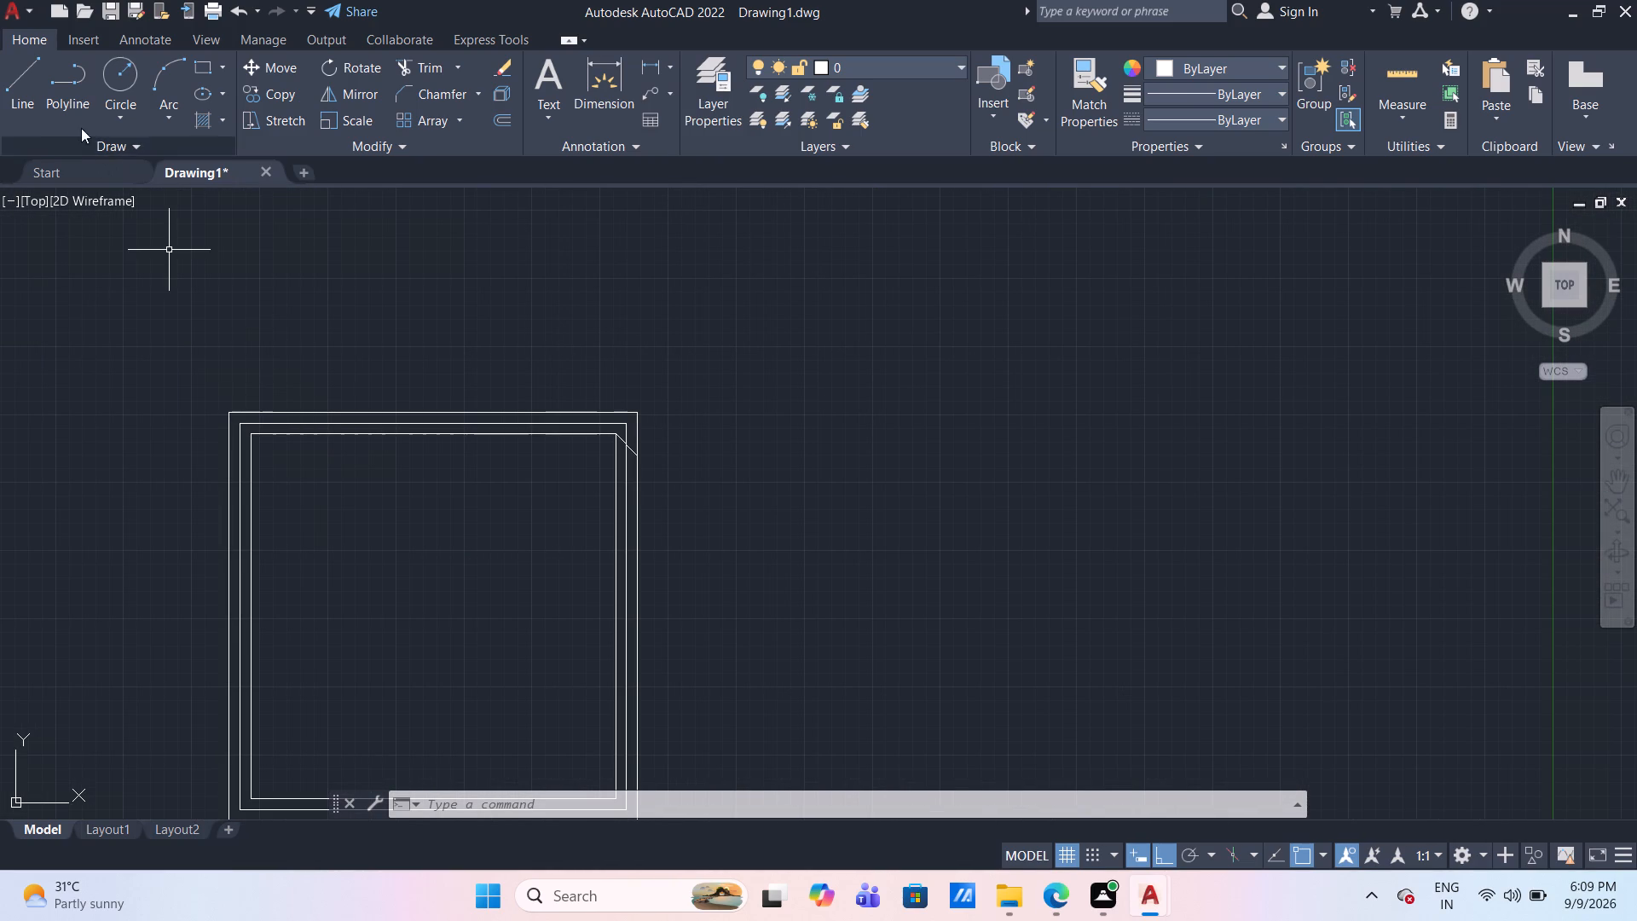
{"action": "left_click", "coordinate": [15, 70]}
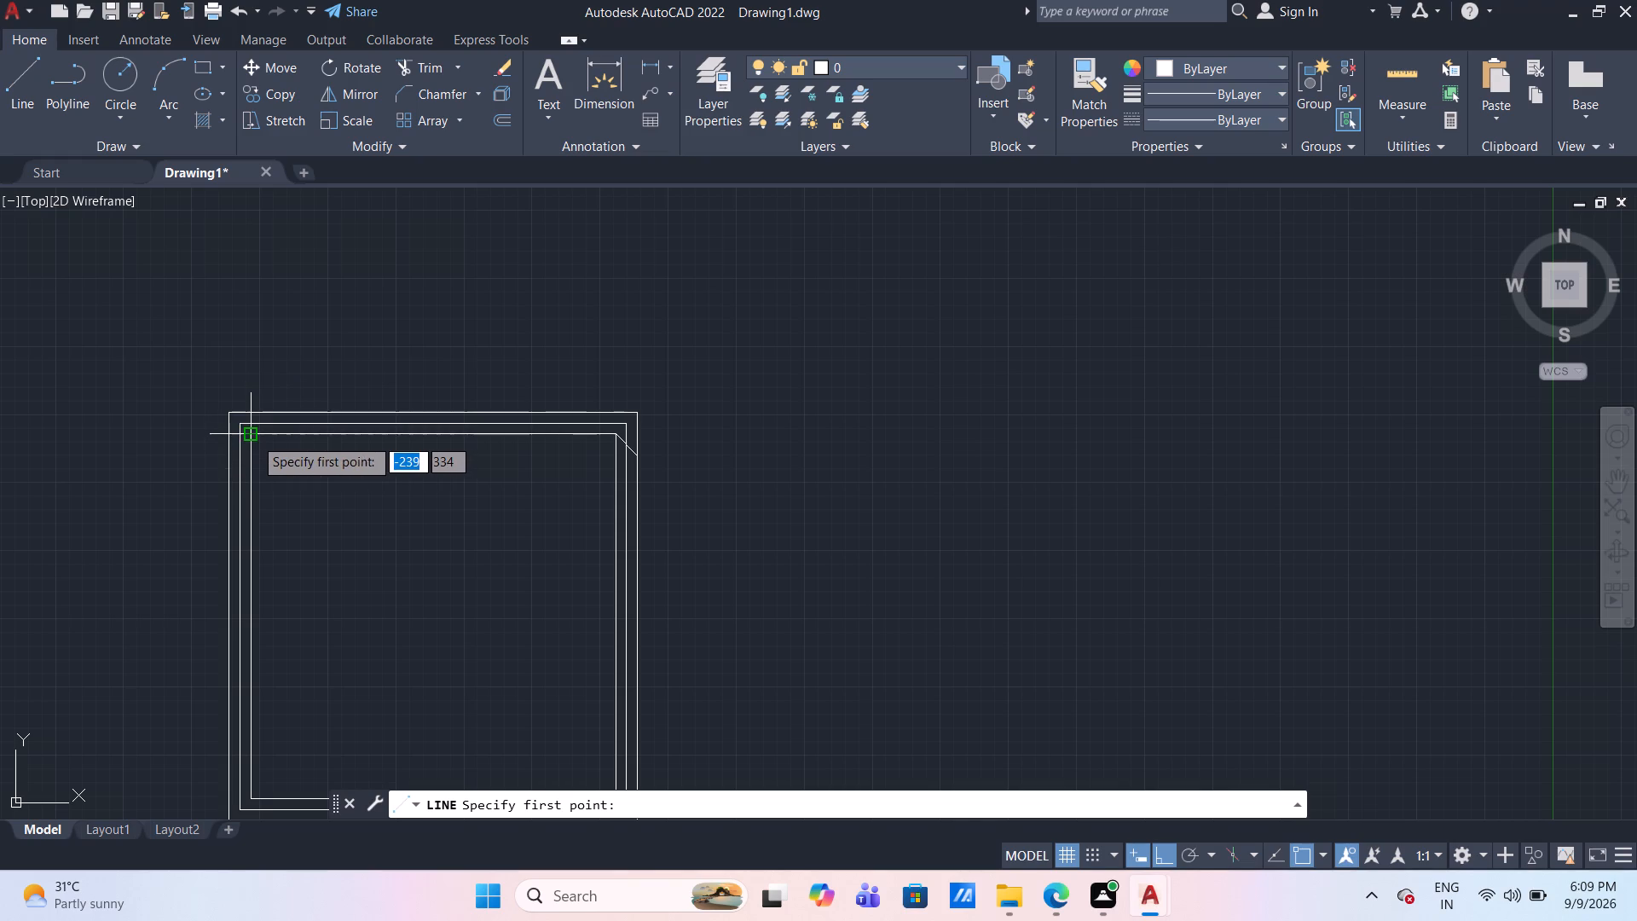
{"action": "left_click", "coordinate": [252, 437]}
{"action": "left_click", "coordinate": [227, 438]}
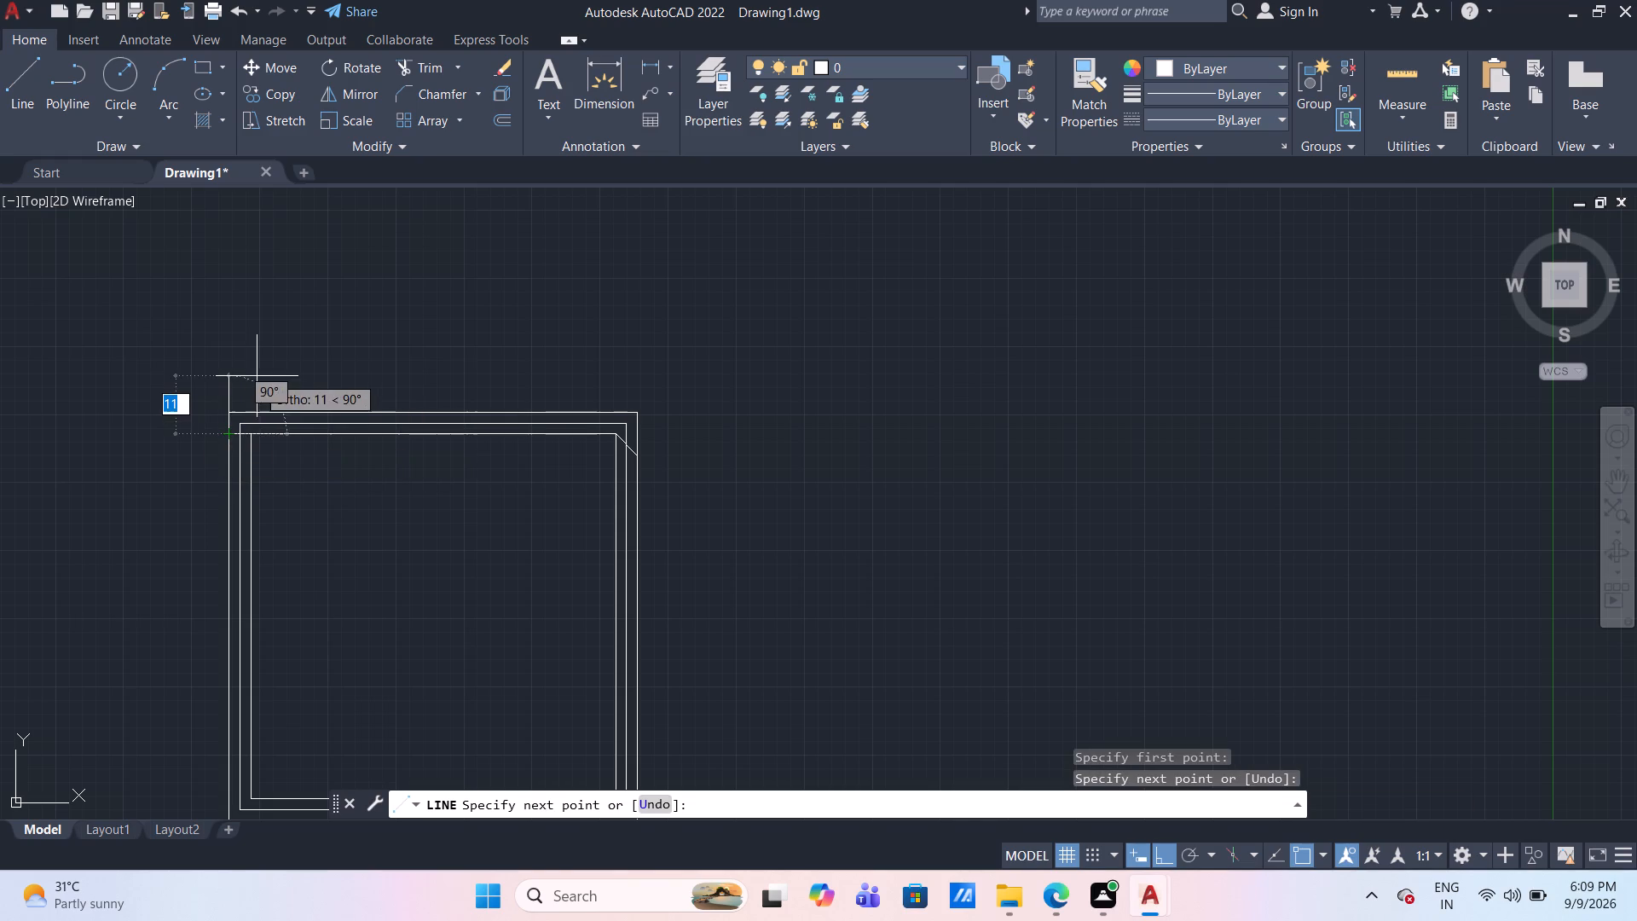
{"action": "key", "text": "Escape"}
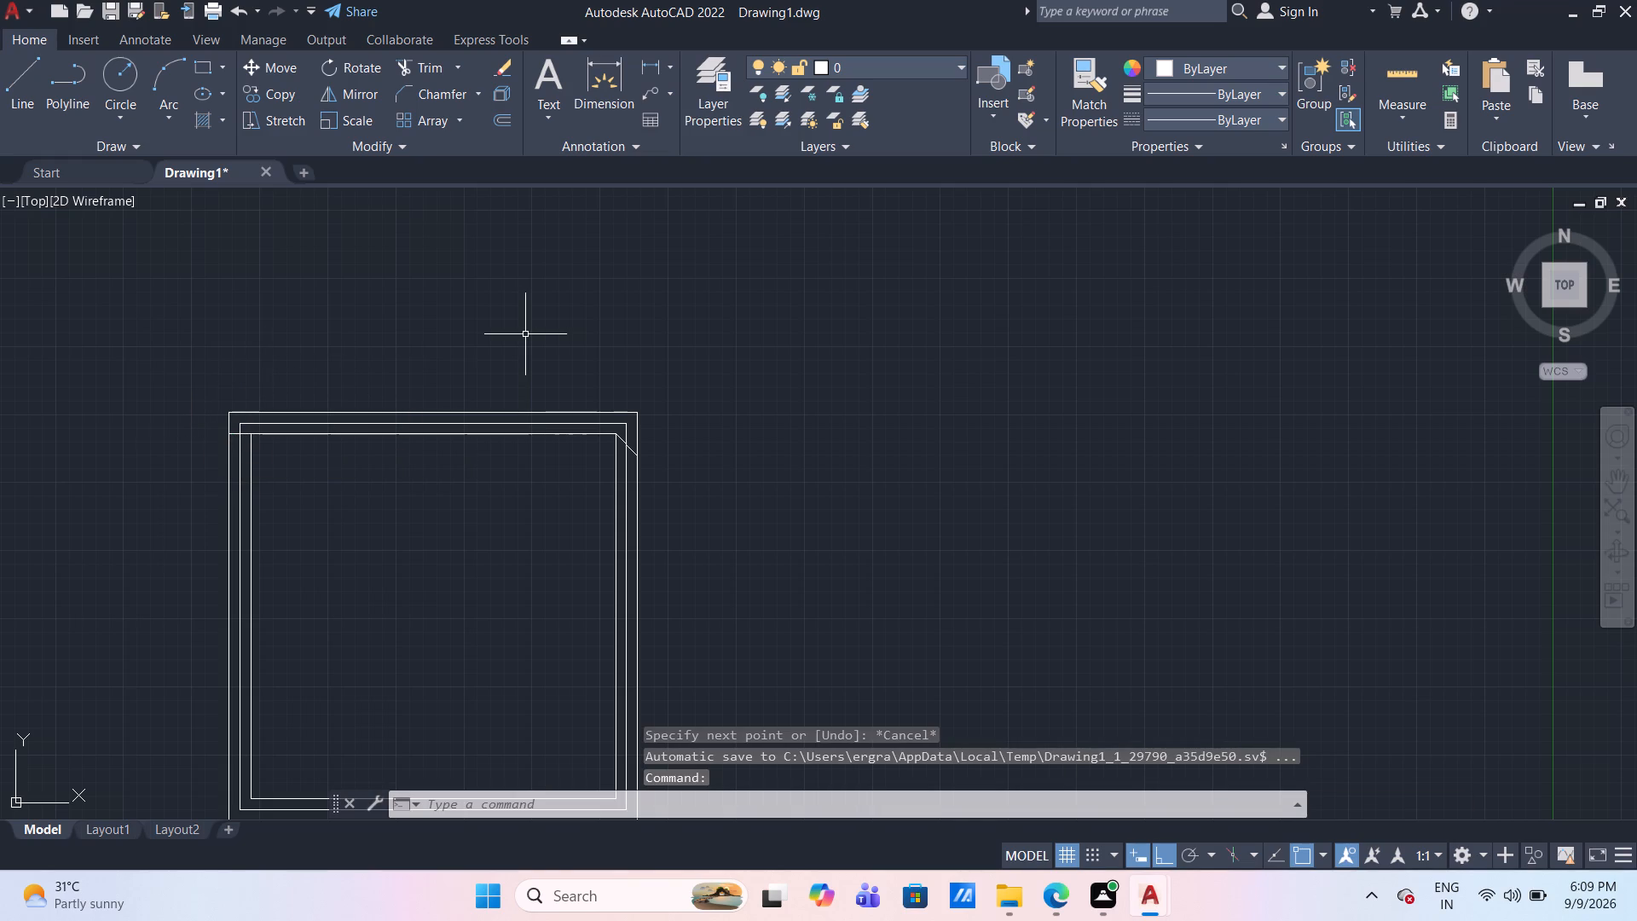
Trim away the outer and middle squares' top edges and the side-edge ends above the innermost top line and the diagonal.
{"action": "type", "text": "TR"}
{"action": "key", "text": "Return"}
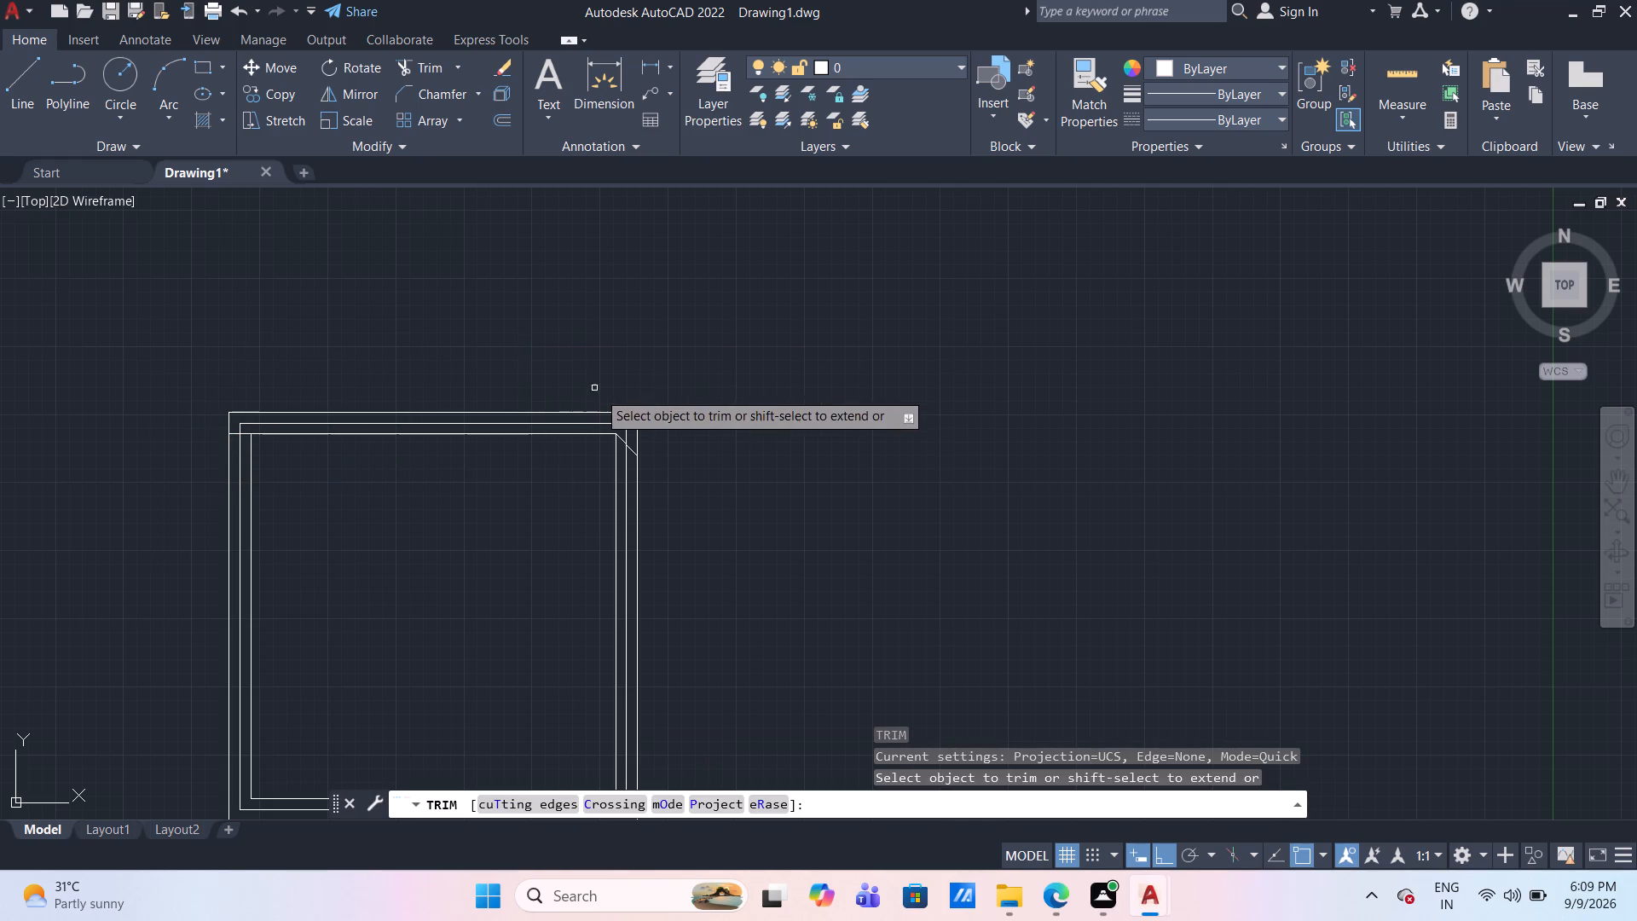
{"action": "left_click_drag", "start_coordinate": [678, 433], "coordinate": [659, 429]}
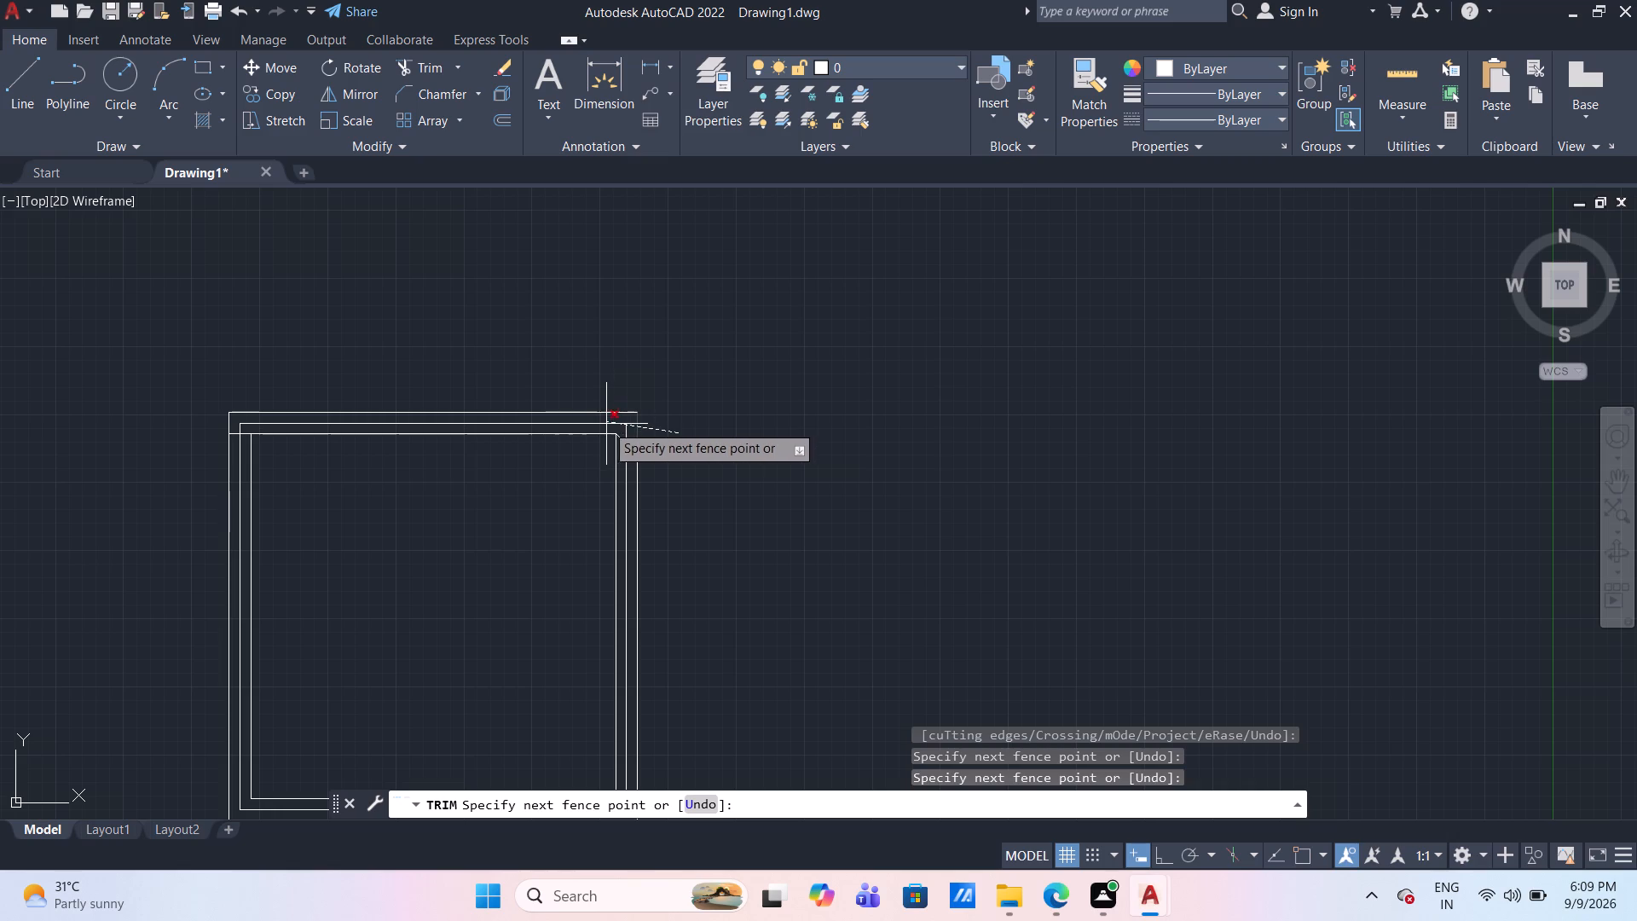
{"action": "left_click", "coordinate": [591, 420]}
{"action": "left_click", "coordinate": [580, 415]}
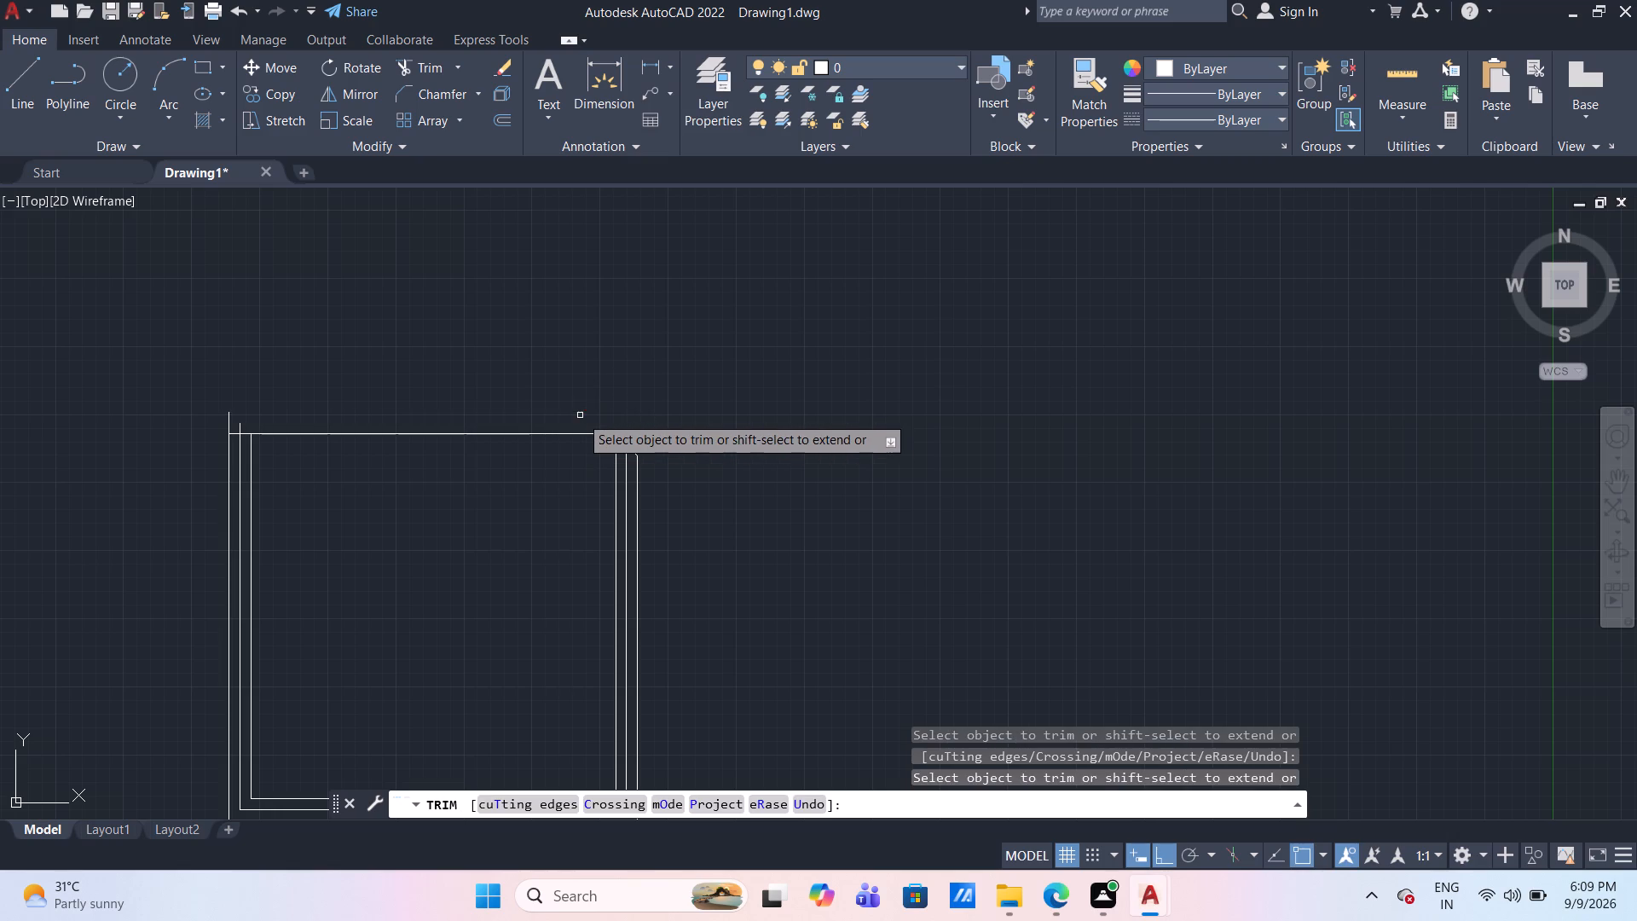
{"action": "left_click", "coordinate": [241, 426]}
{"action": "left_click", "coordinate": [229, 423]}
Trim away the middle and innermost squares' left edges, keeping the outer left edge.
{"action": "scroll", "coordinate": [726, 403], "scroll_direction": "down", "scroll_amount": 2}
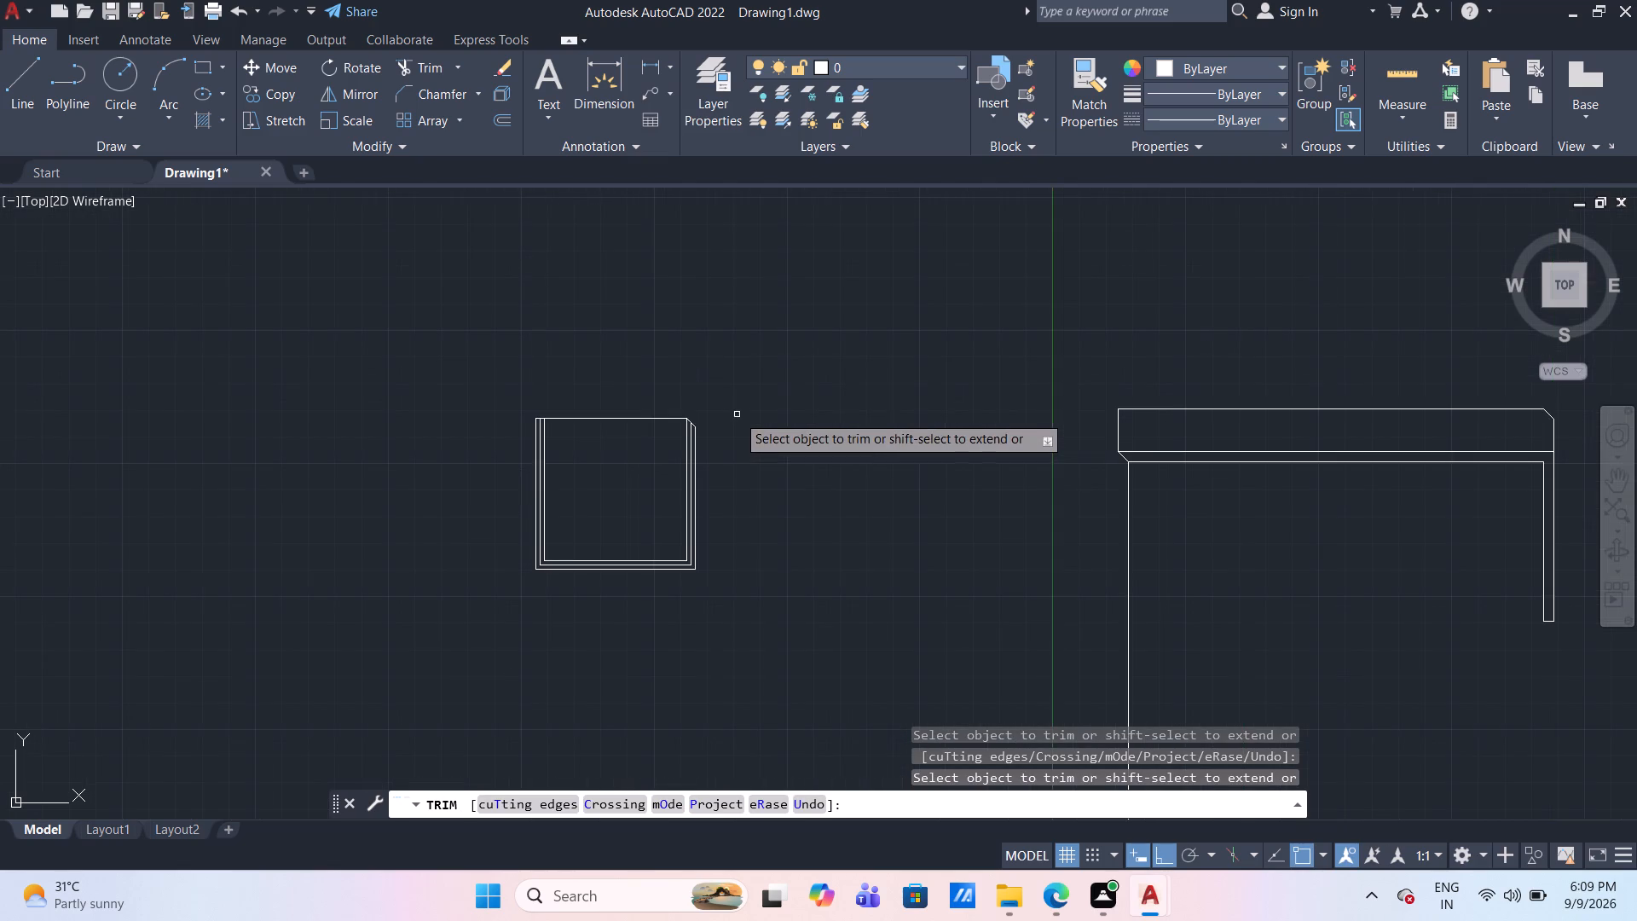
{"action": "middle_click_drag", "start_coordinate": [735, 418], "coordinate": [626, 358]}
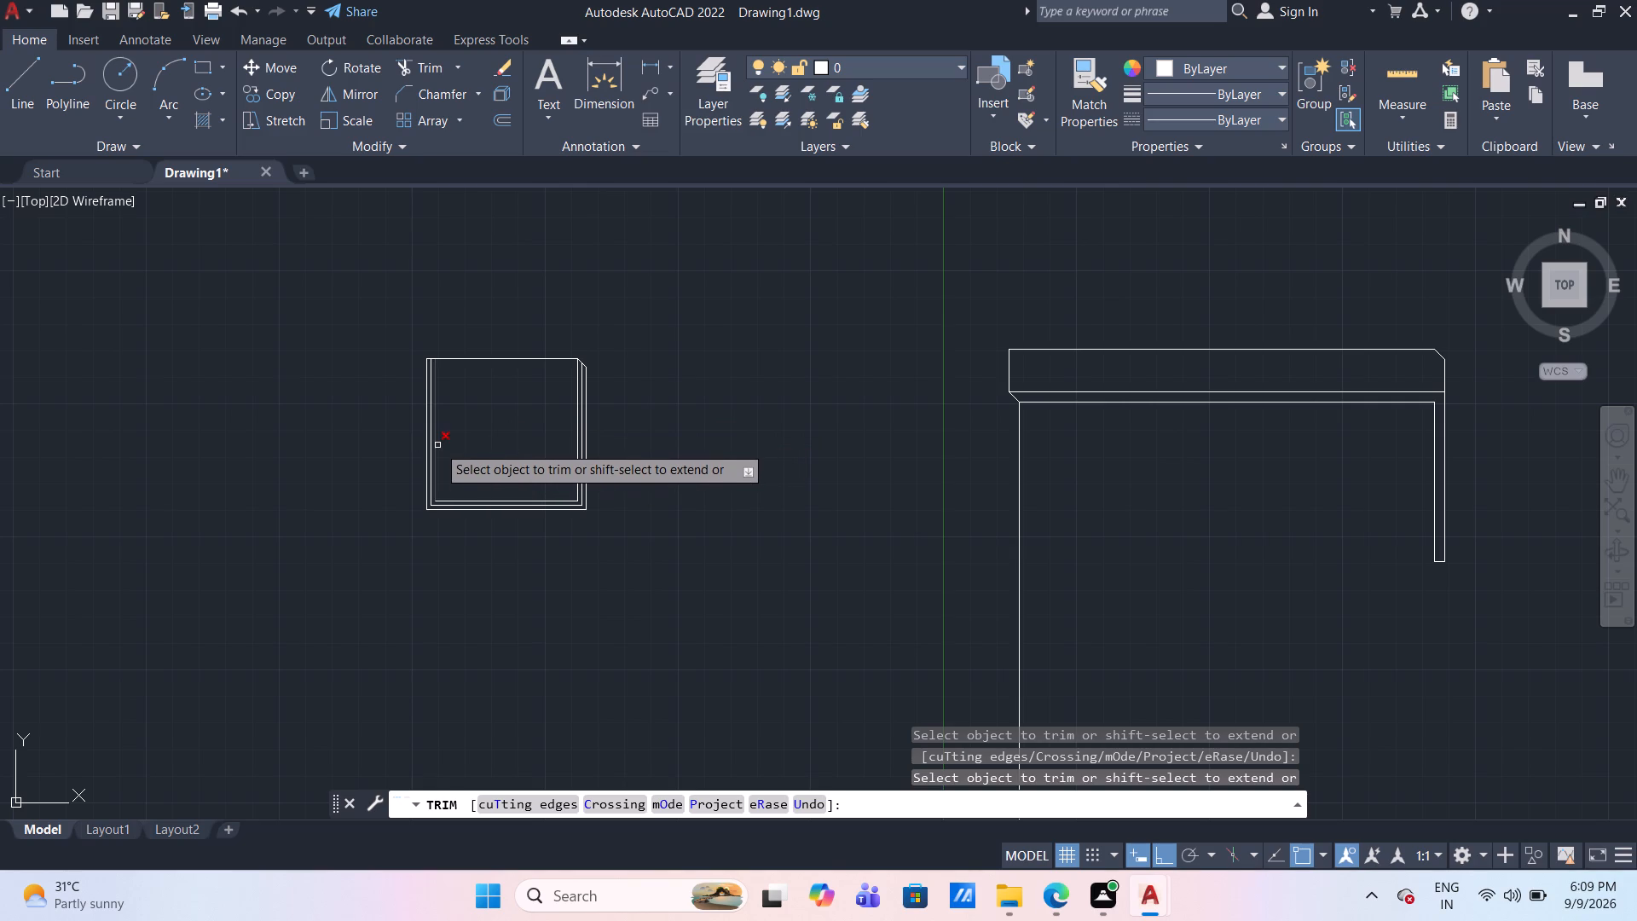
{"action": "left_click", "coordinate": [438, 445]}
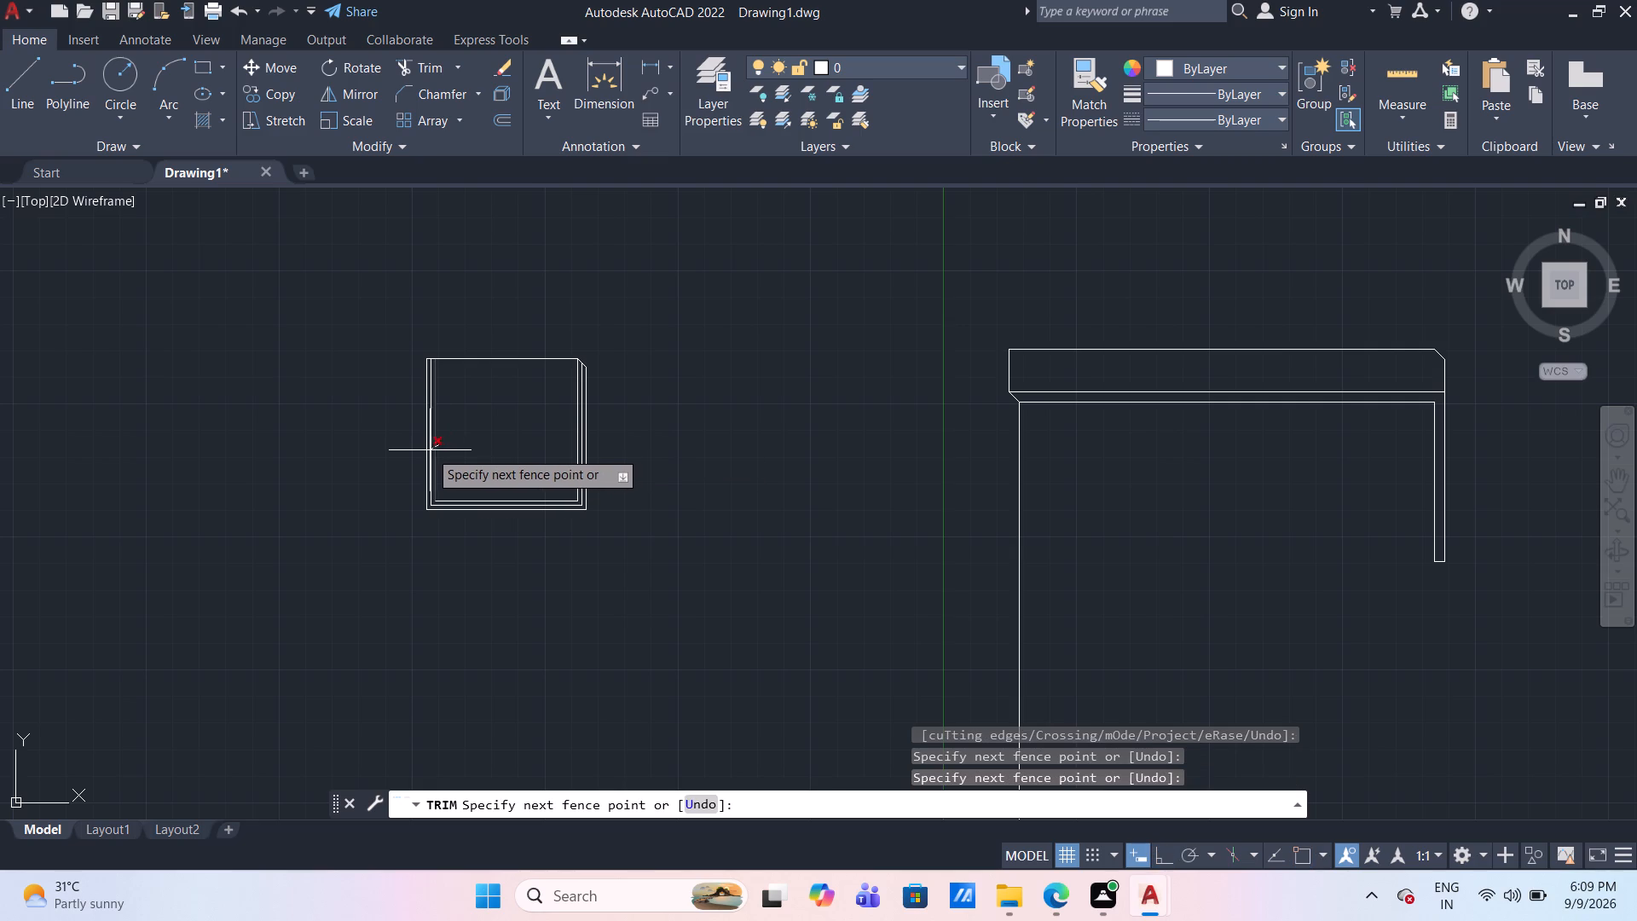
{"action": "left_click", "coordinate": [429, 450]}
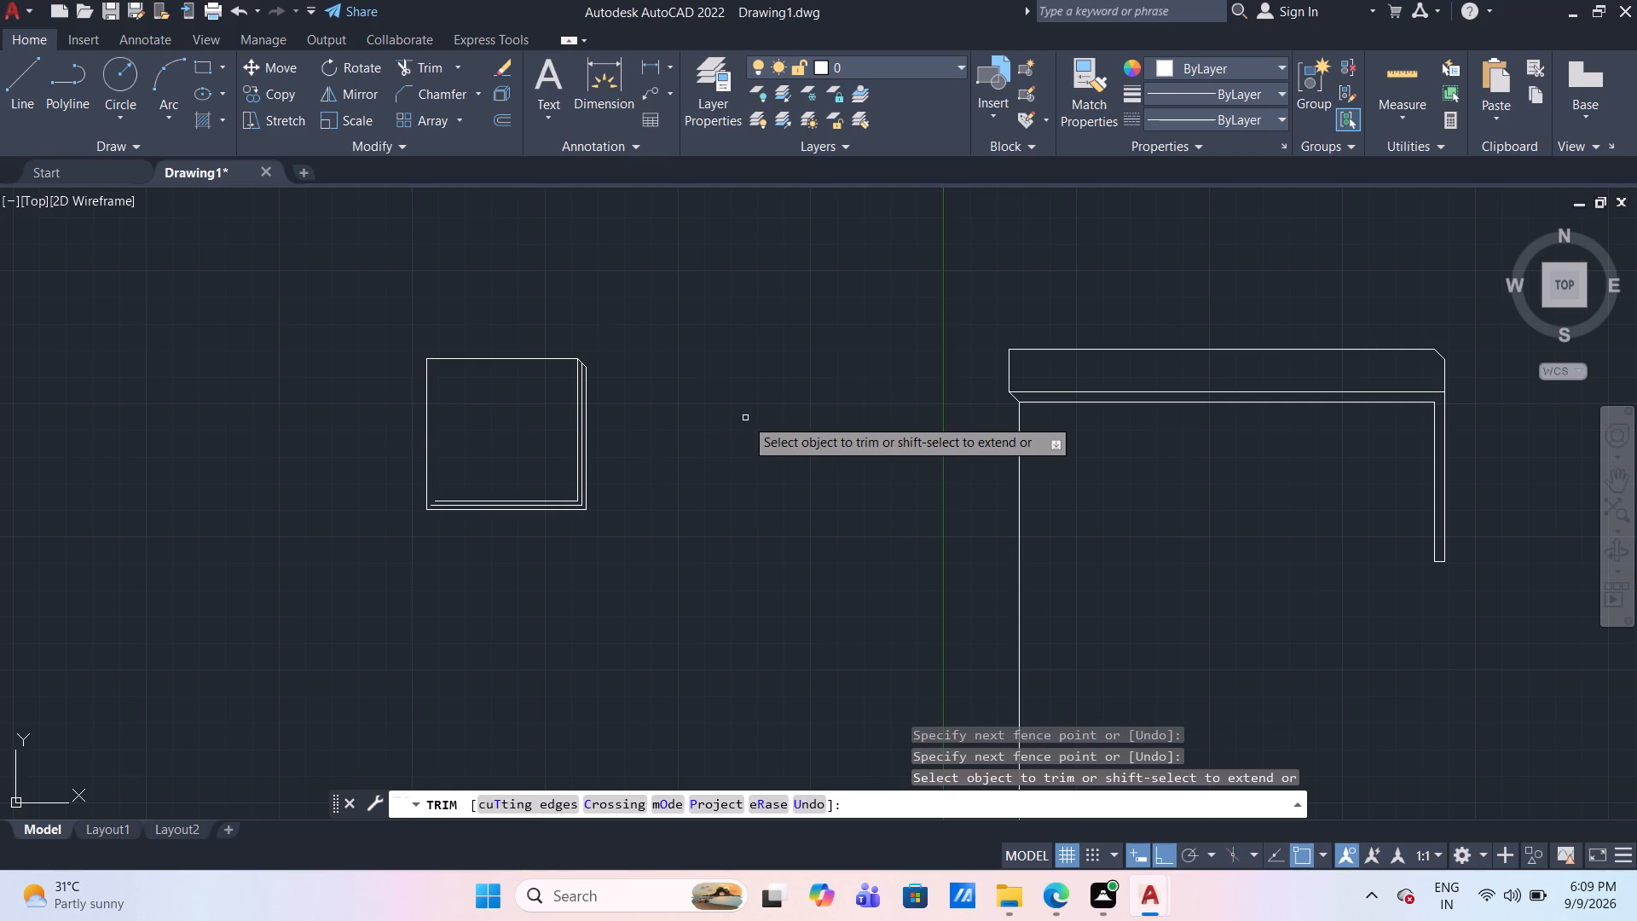
{"action": "key", "text": "Escape"}
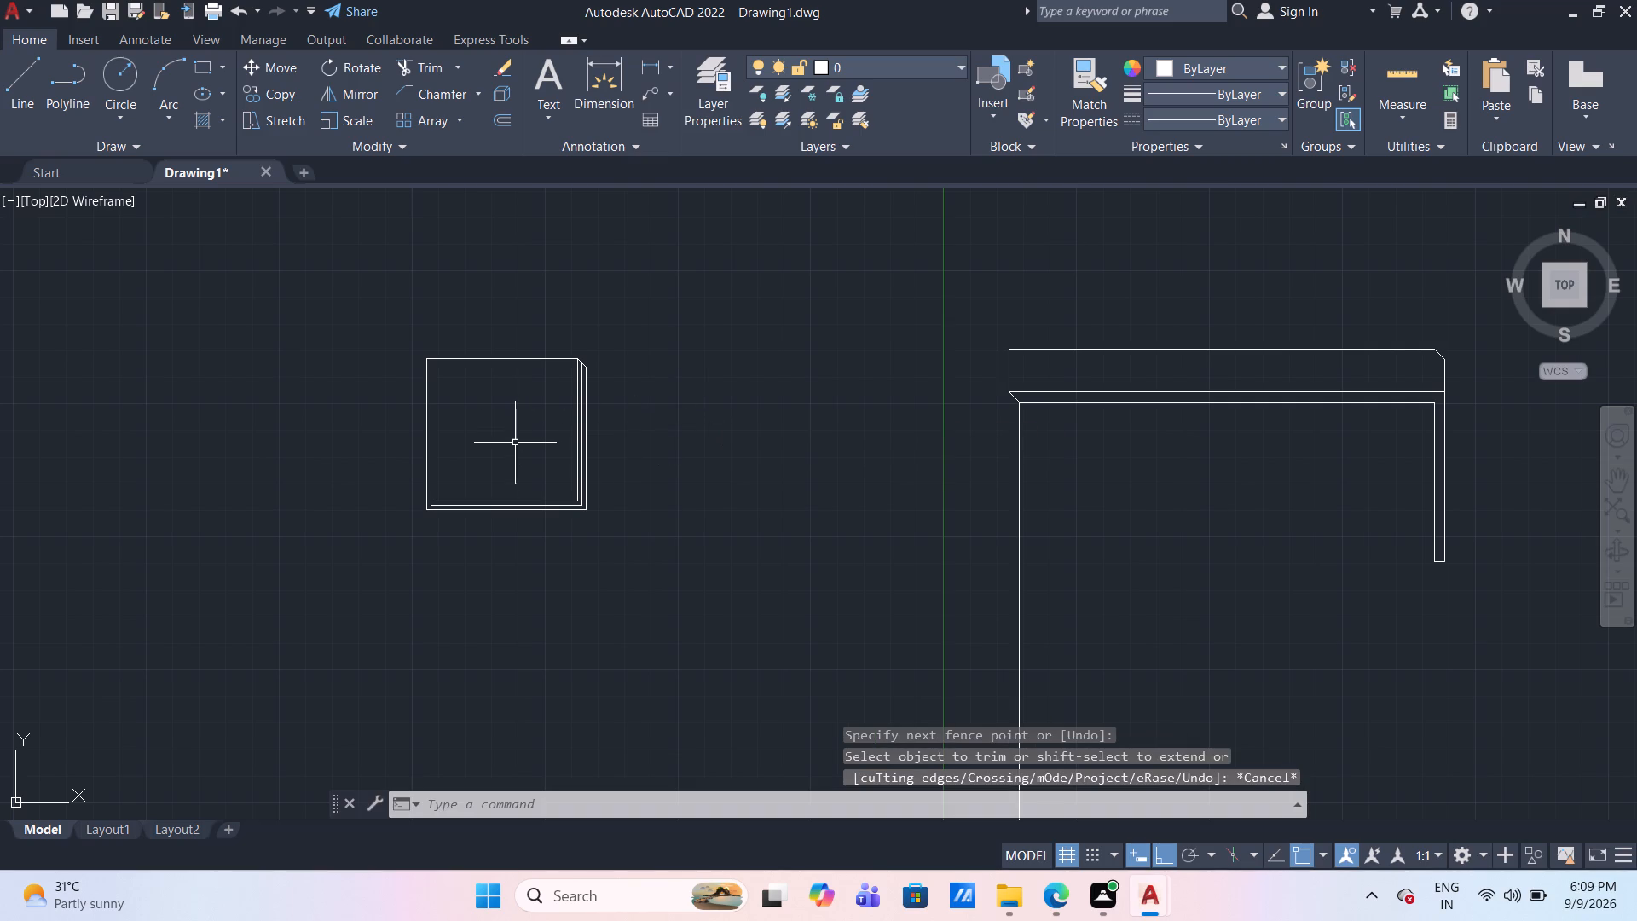
Extend the square's middle and innermost bottom edges to the outer left edge.
{"action": "type", "text": "EX"}
{"action": "key", "text": "Return"}
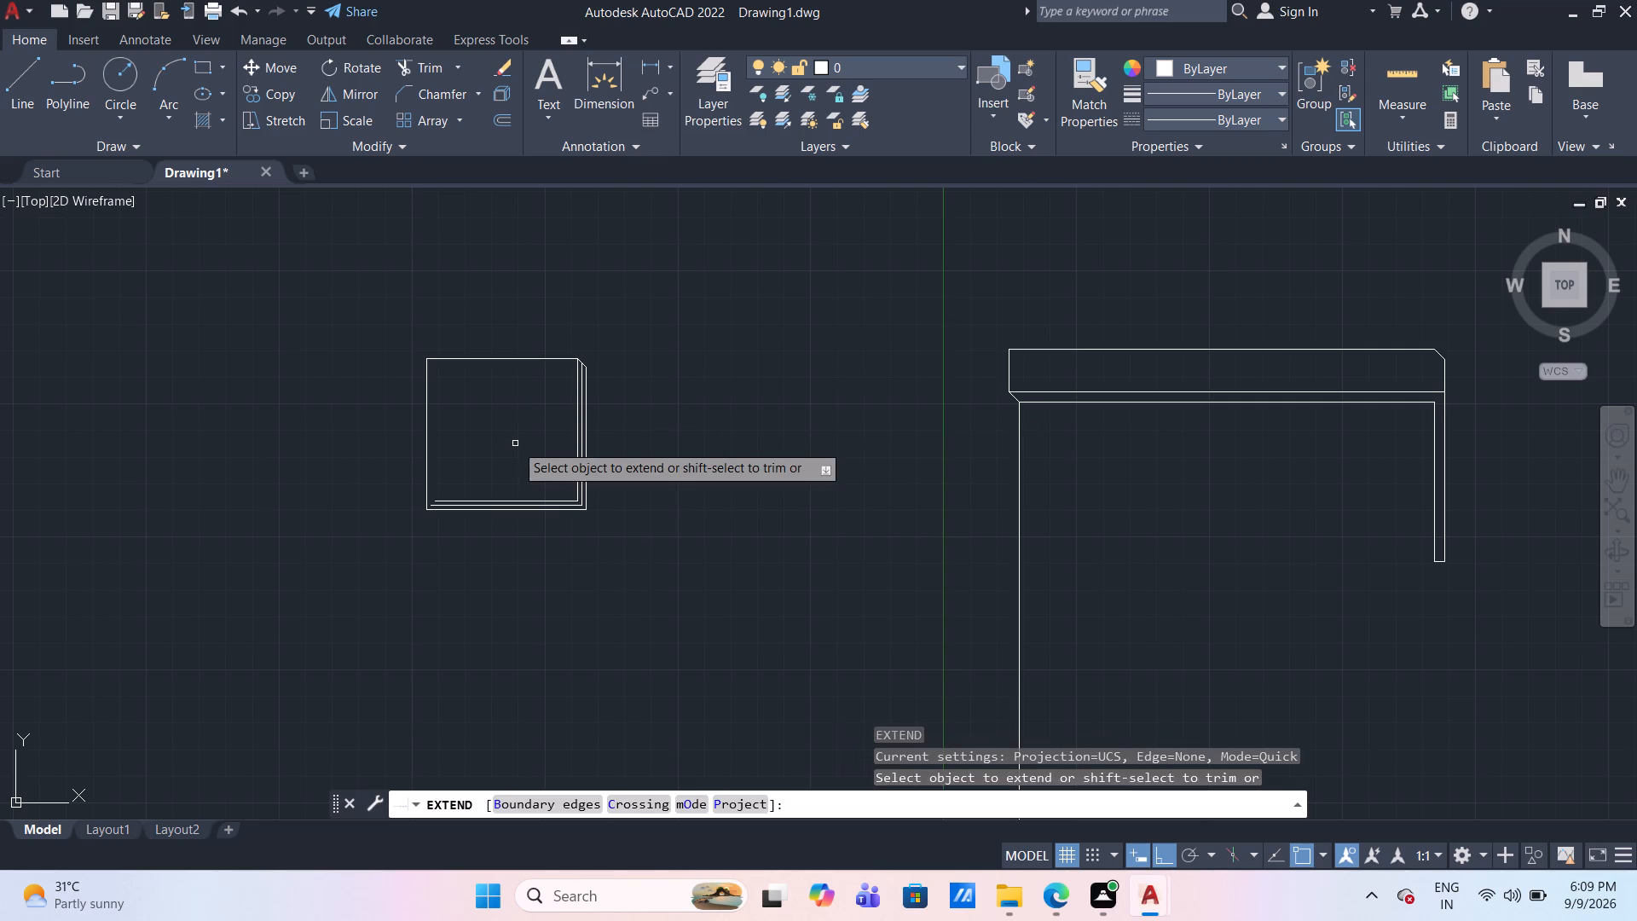
{"action": "scroll", "coordinate": [464, 484], "scroll_direction": "up", "scroll_amount": 1}
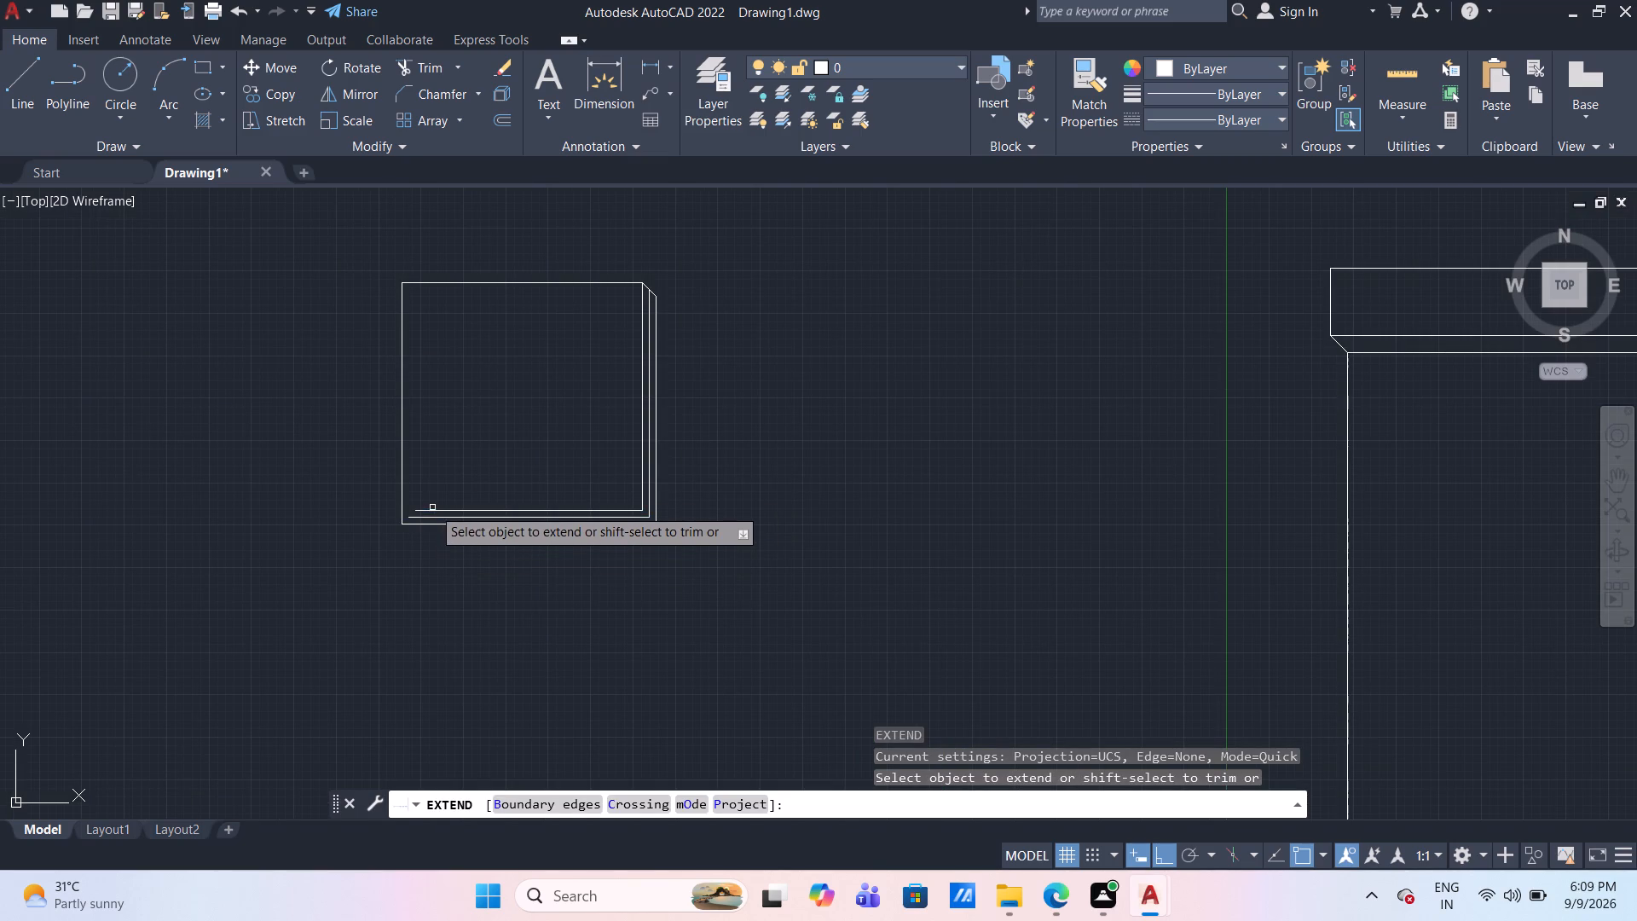
{"action": "left_click", "coordinate": [433, 513]}
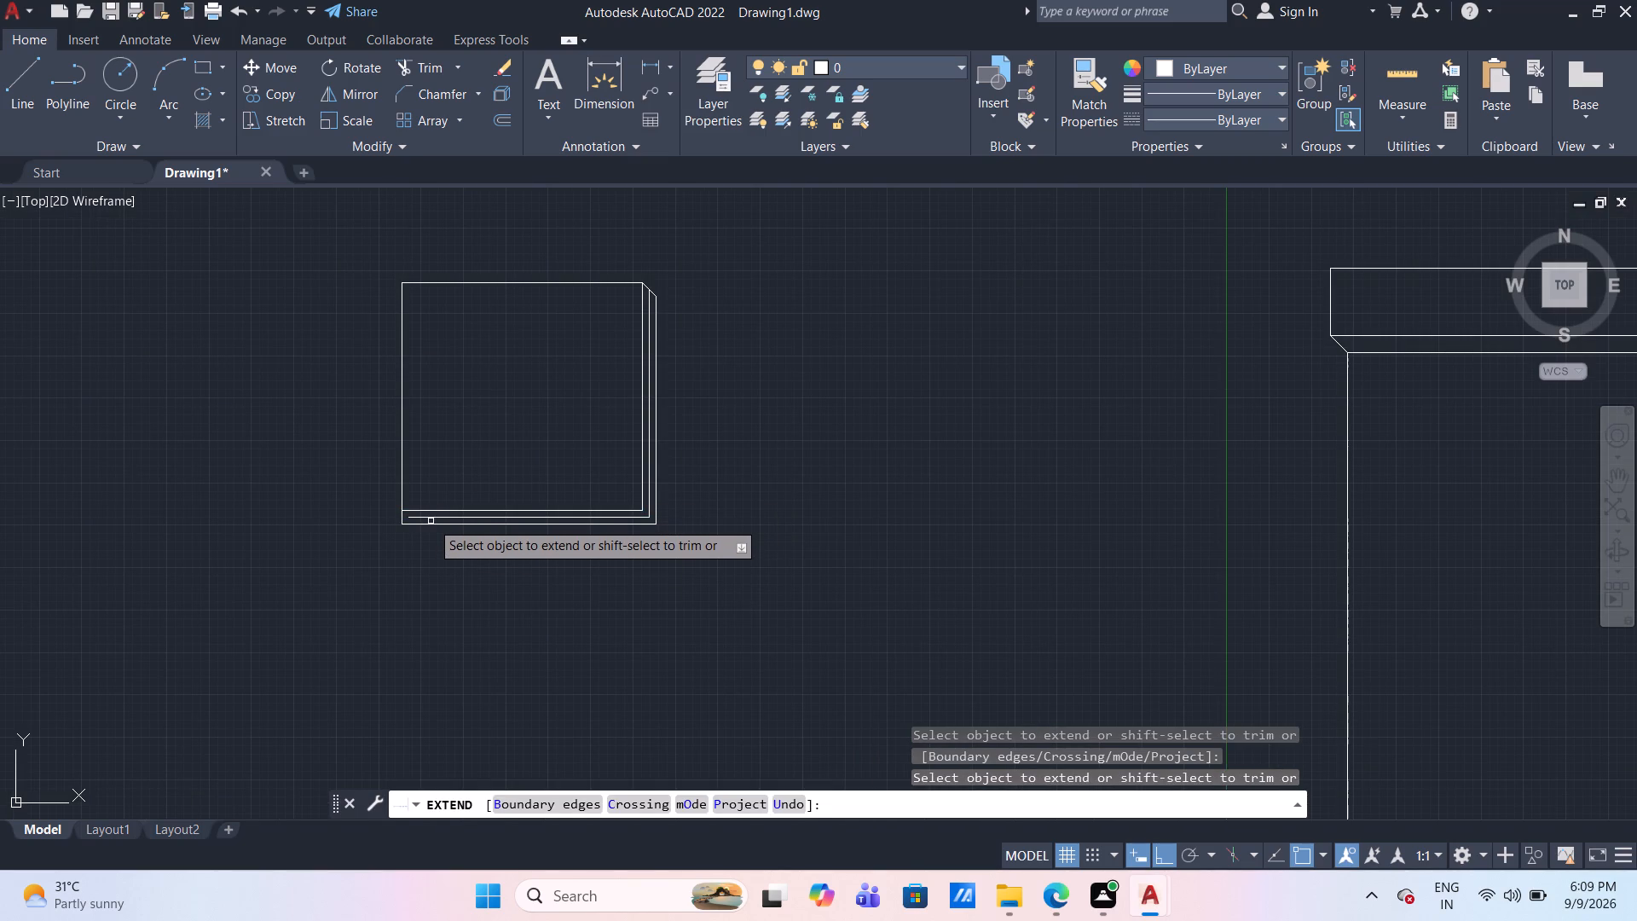
{"action": "left_click", "coordinate": [431, 519]}
{"action": "scroll", "coordinate": [738, 514], "scroll_direction": "down", "scroll_amount": 2}
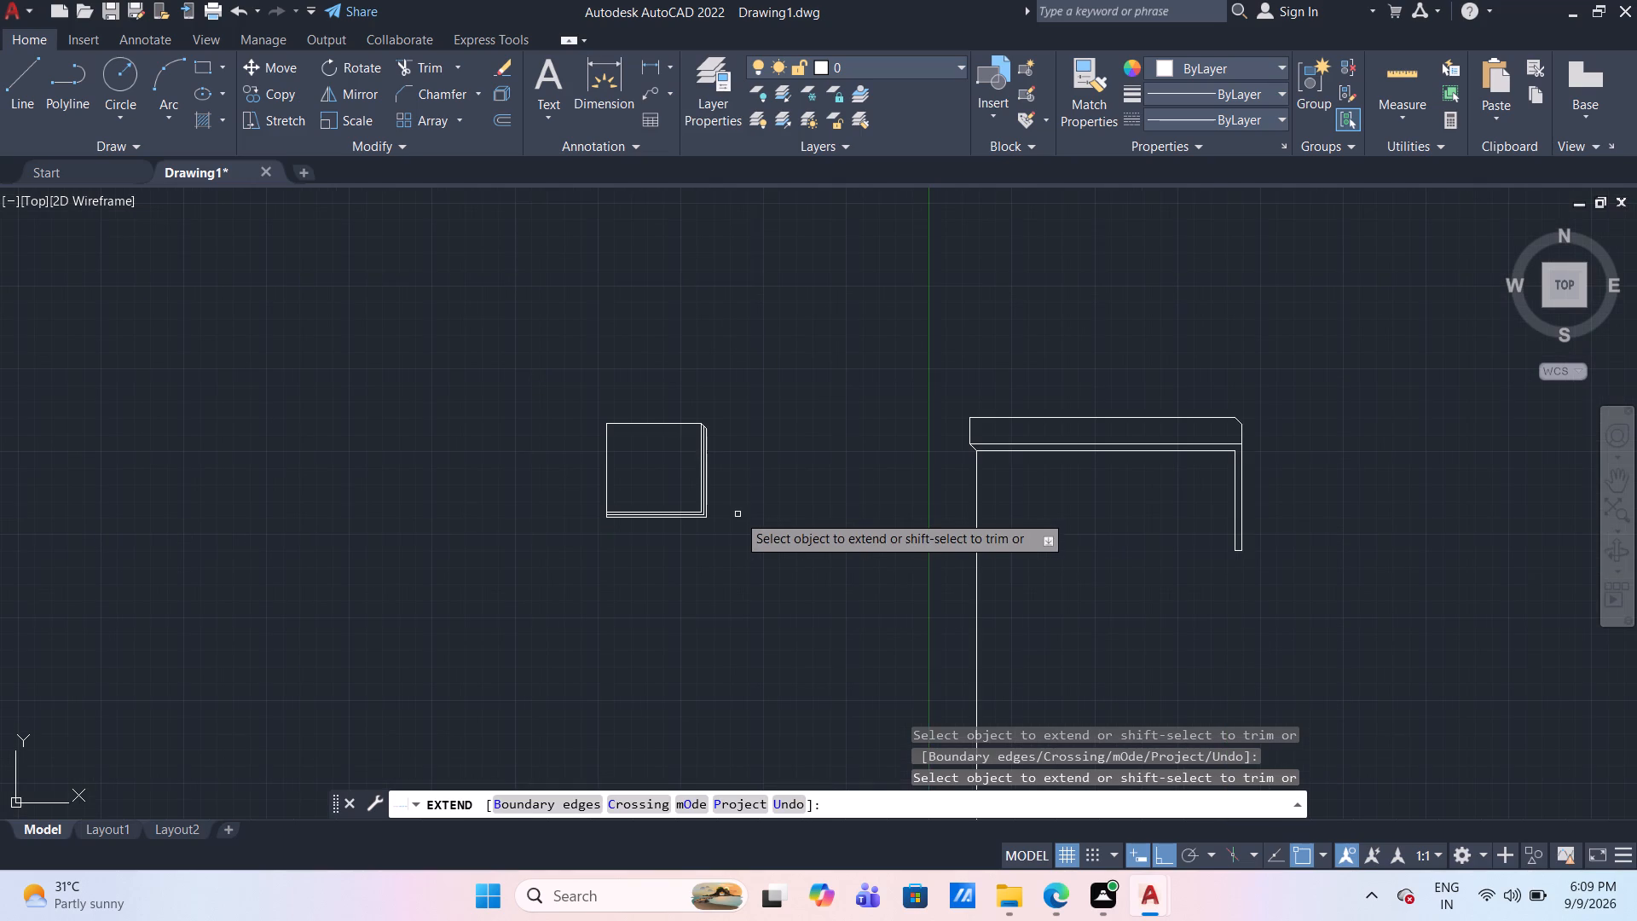
{"action": "key", "text": "Escape"}
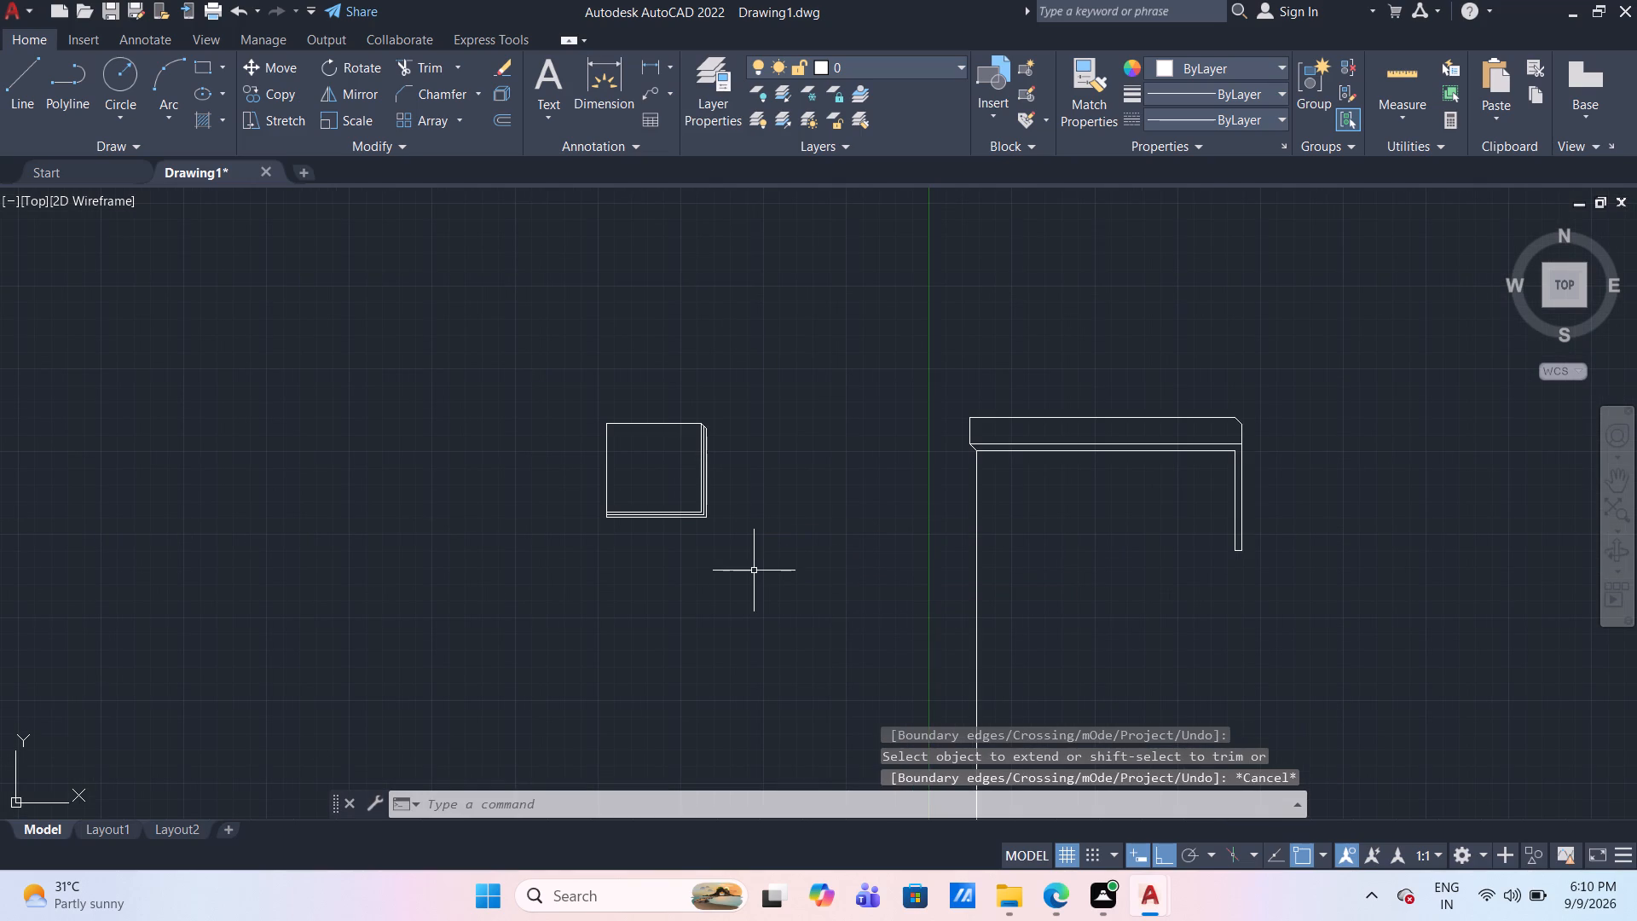
Move the whole detailed square horizontally about 339 mm toward the main outline so it overlaps the top band.
{"action": "scroll", "coordinate": [750, 575], "scroll_direction": "down", "scroll_amount": 2}
{"action": "middle_click_drag", "start_coordinate": [748, 576], "coordinate": [456, 501]}
{"action": "scroll", "coordinate": [455, 501], "scroll_direction": "down", "scroll_amount": 1}
{"action": "scroll", "coordinate": [455, 498], "scroll_direction": "up", "scroll_amount": 2}
{"action": "left_click_drag", "start_coordinate": [467, 494], "coordinate": [443, 479]}
{"action": "left_click", "coordinate": [321, 359]}
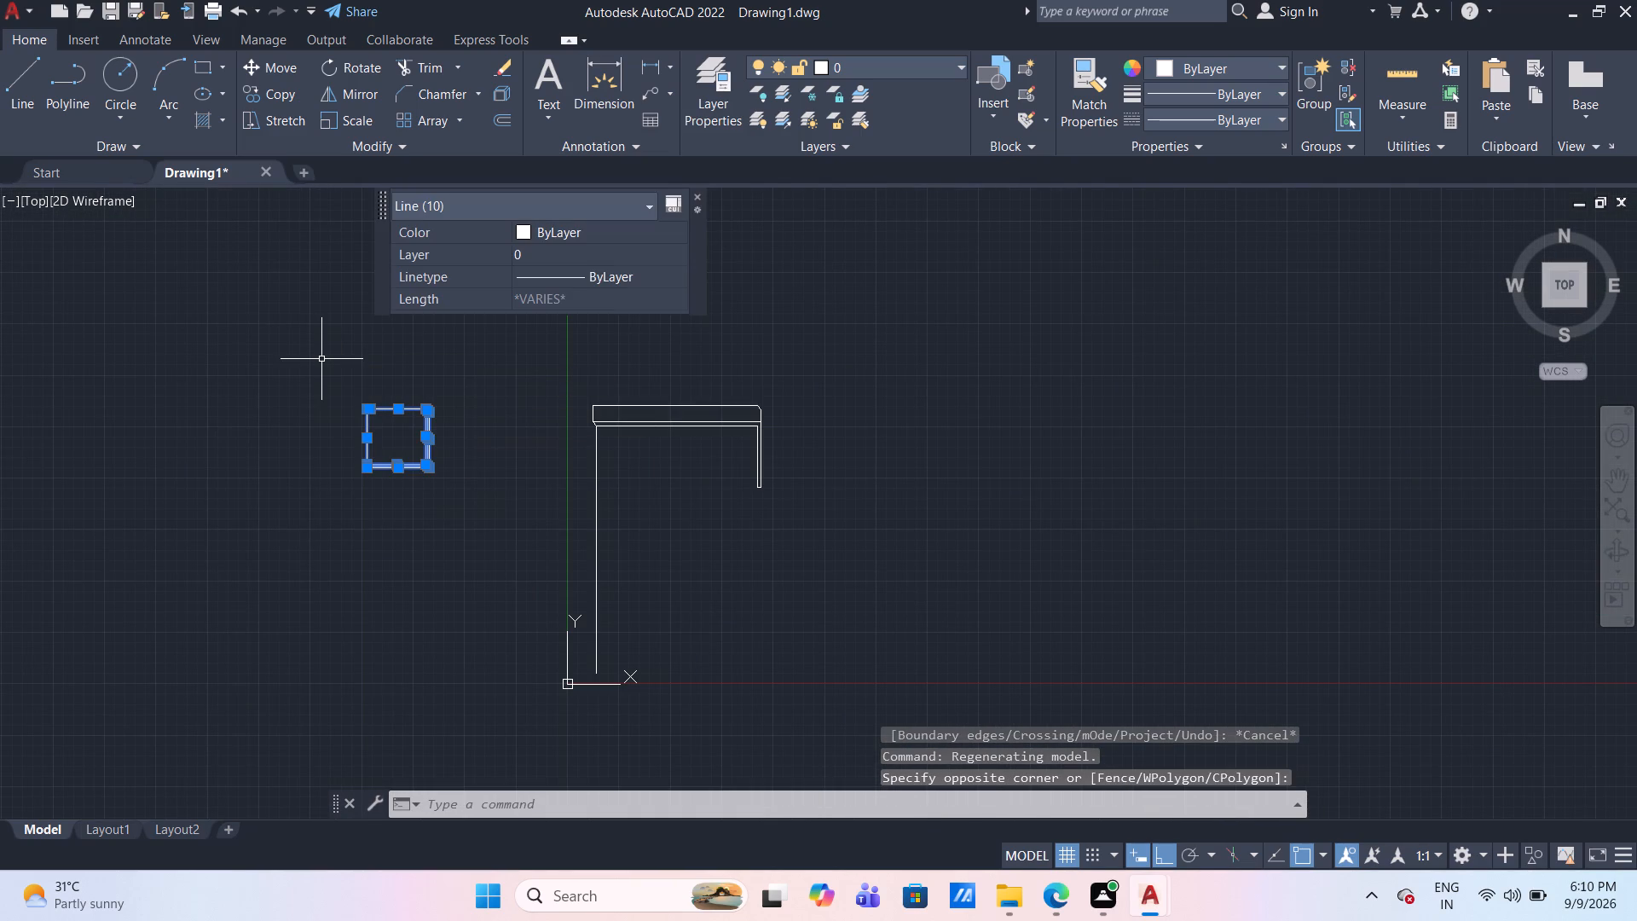
{"action": "key", "text": "m"}
{"action": "key", "text": "Return"}
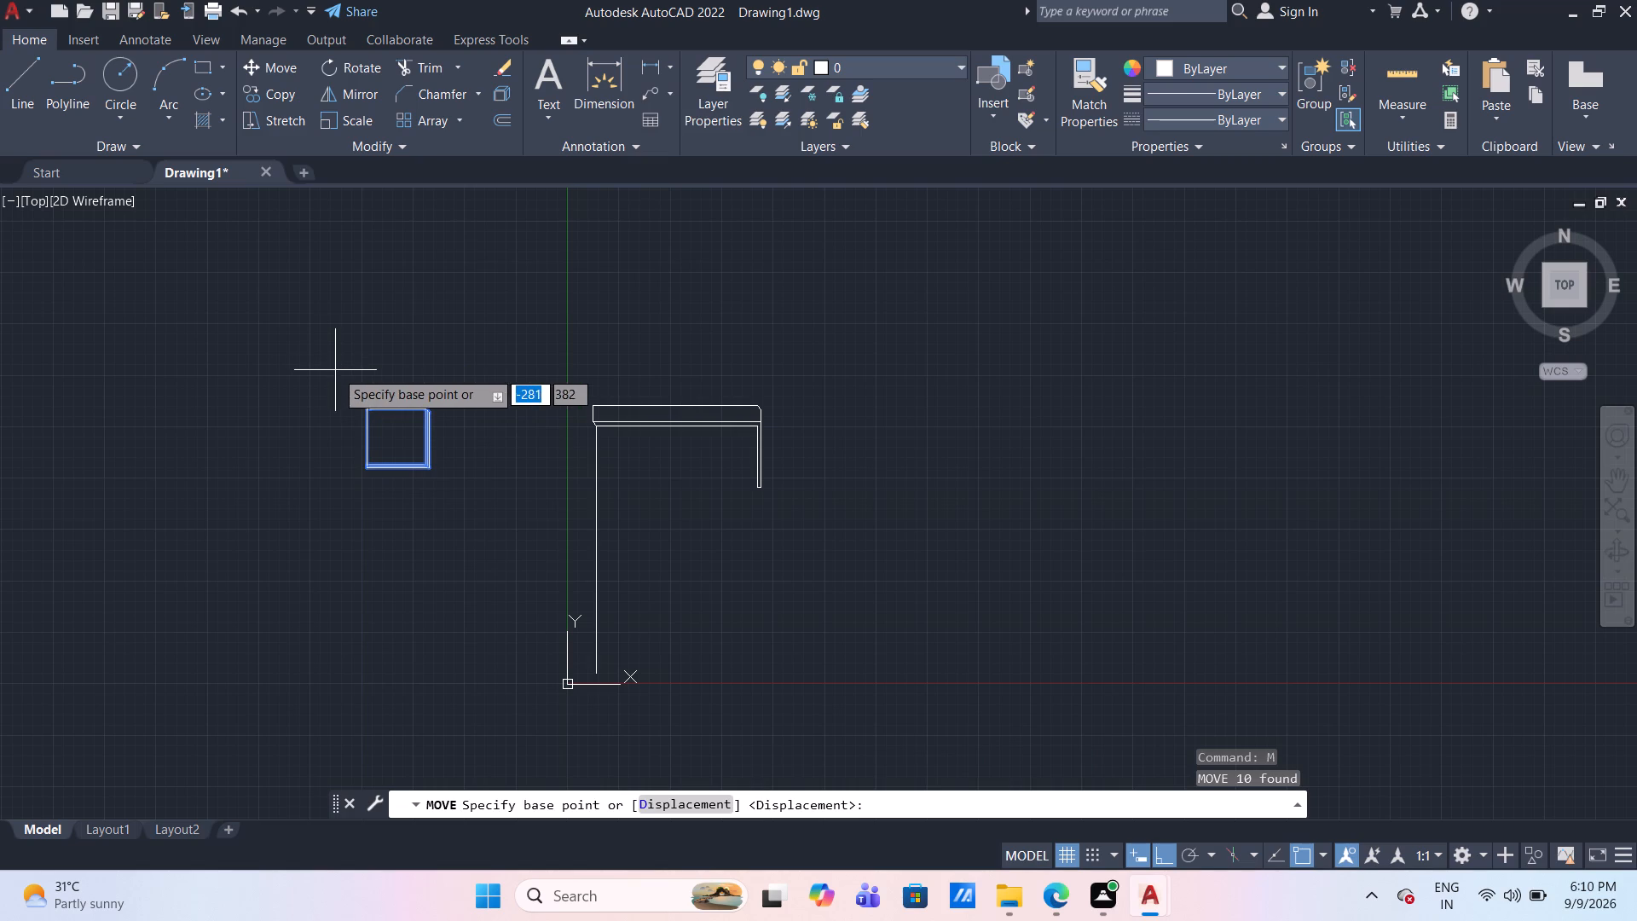
{"action": "left_click", "coordinate": [365, 408]}
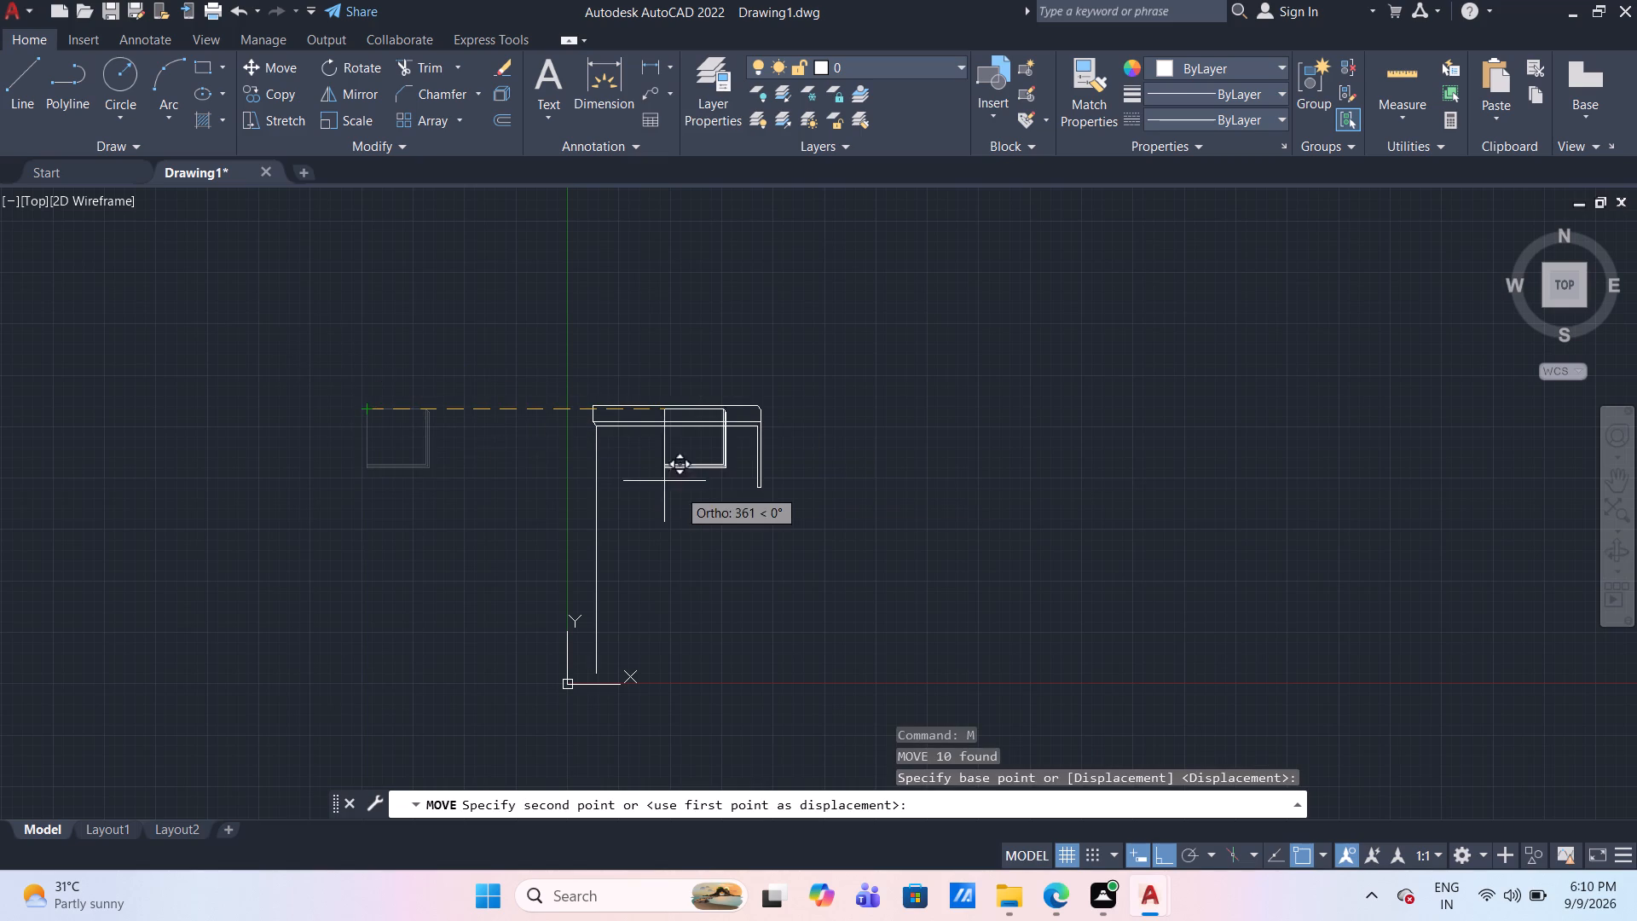
{"action": "scroll", "coordinate": [653, 473], "scroll_direction": "up", "scroll_amount": 2}
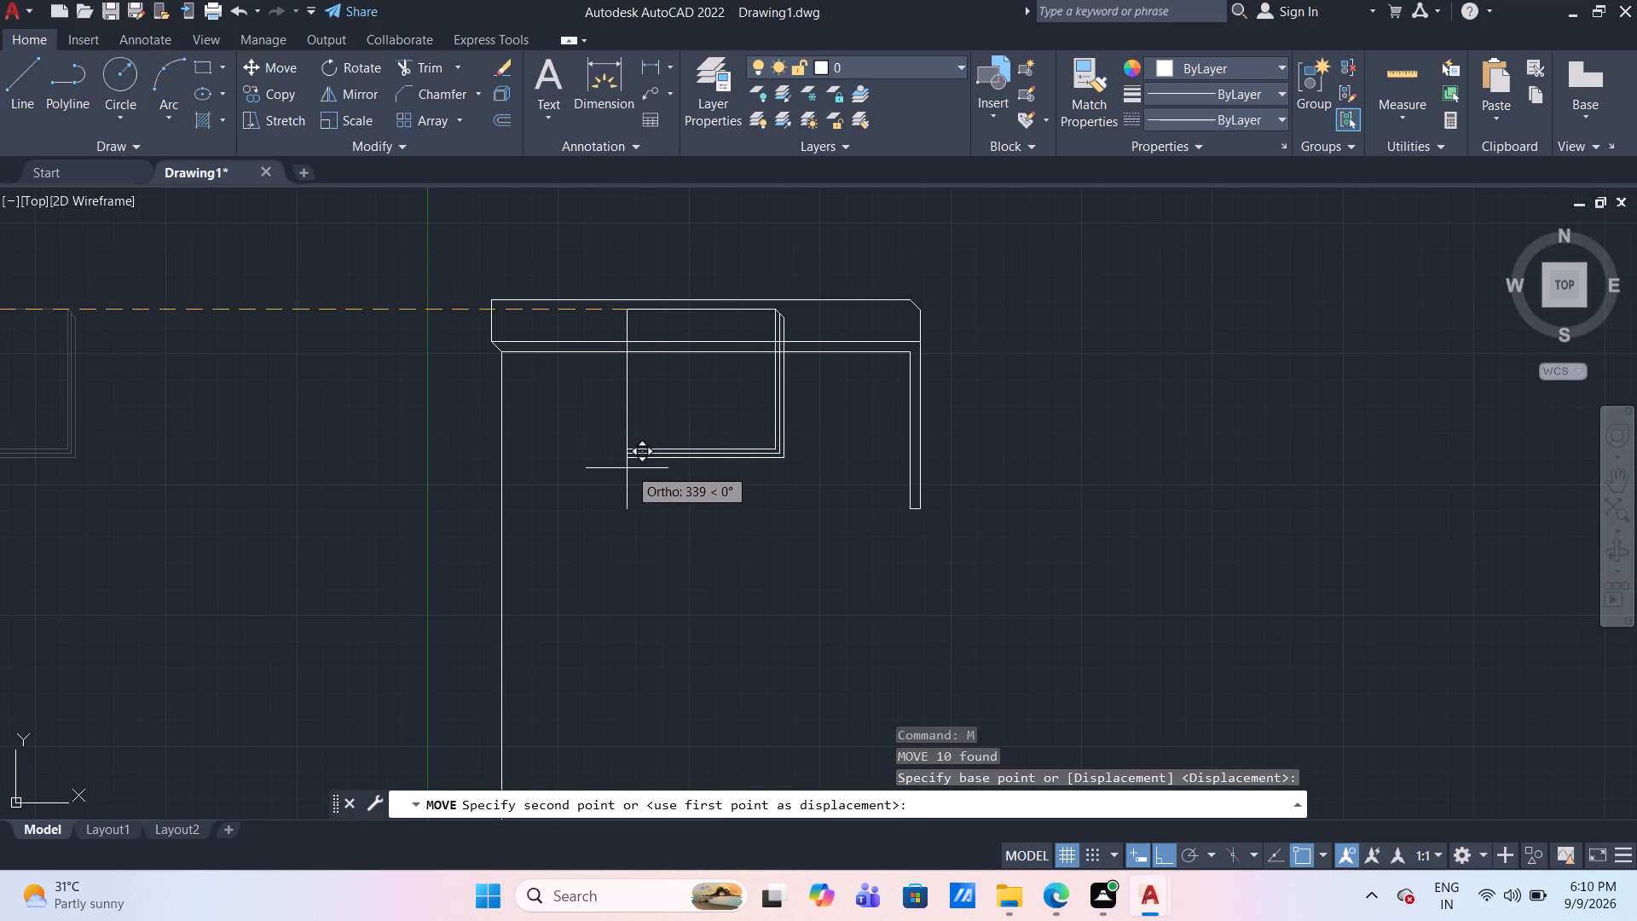
{"action": "left_click", "coordinate": [627, 468]}
{"action": "key", "text": "Escape"}
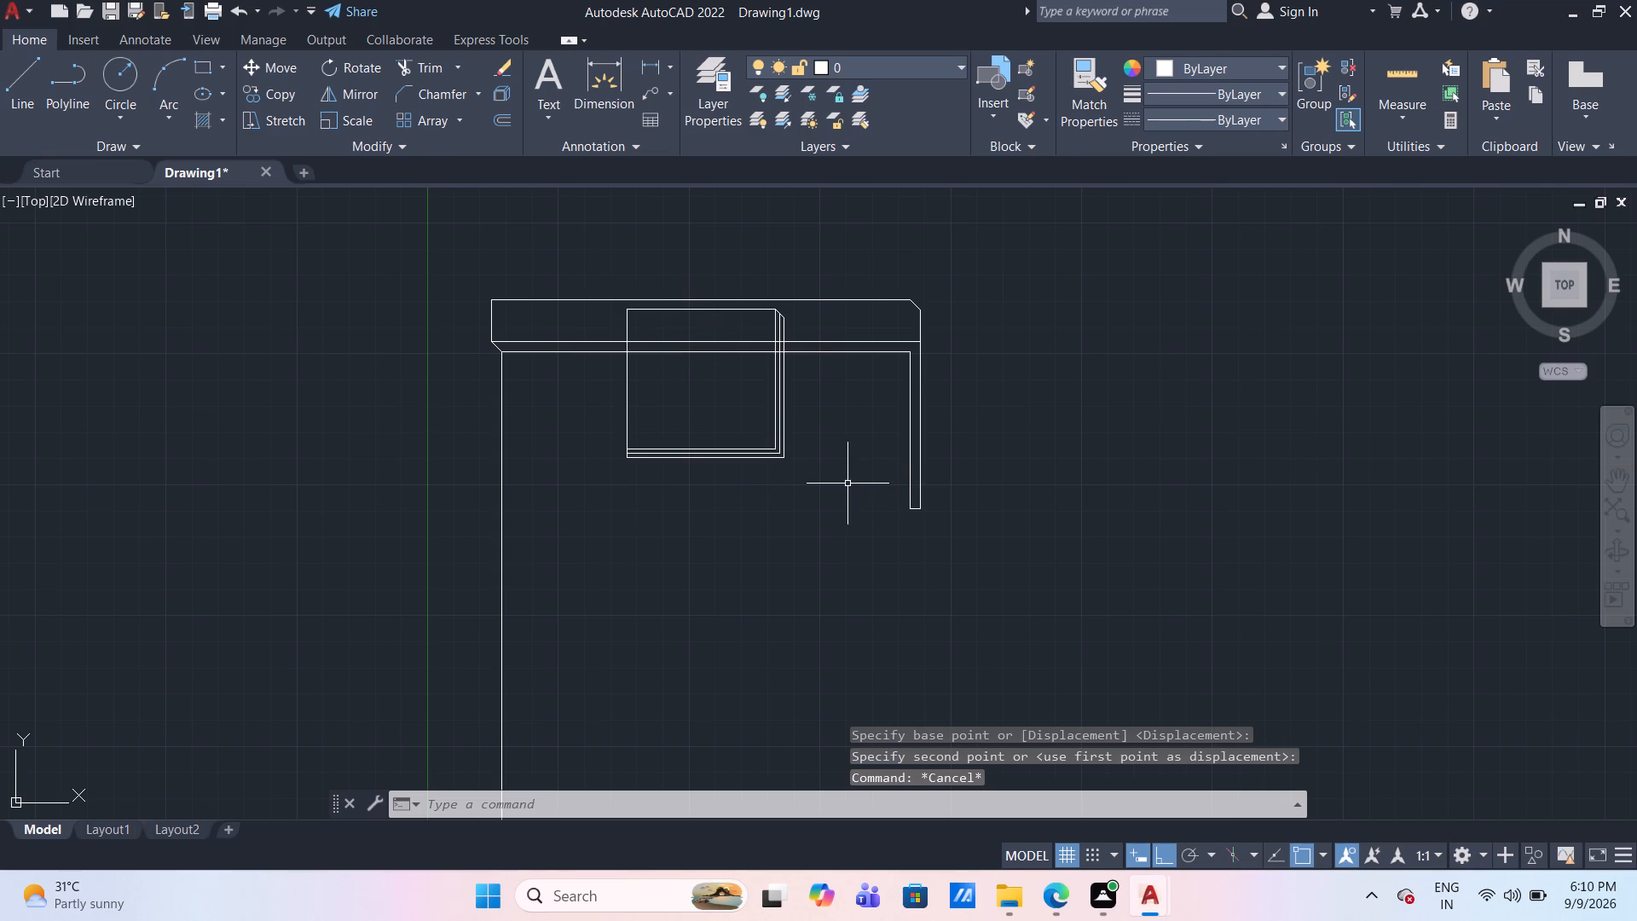
Move the square's edge lines and corner diagonal straight down about 54 mm, below the outline's top band.
{"action": "left_click_drag", "start_coordinate": [837, 484], "coordinate": [826, 484]}
{"action": "left_click", "coordinate": [610, 416]}
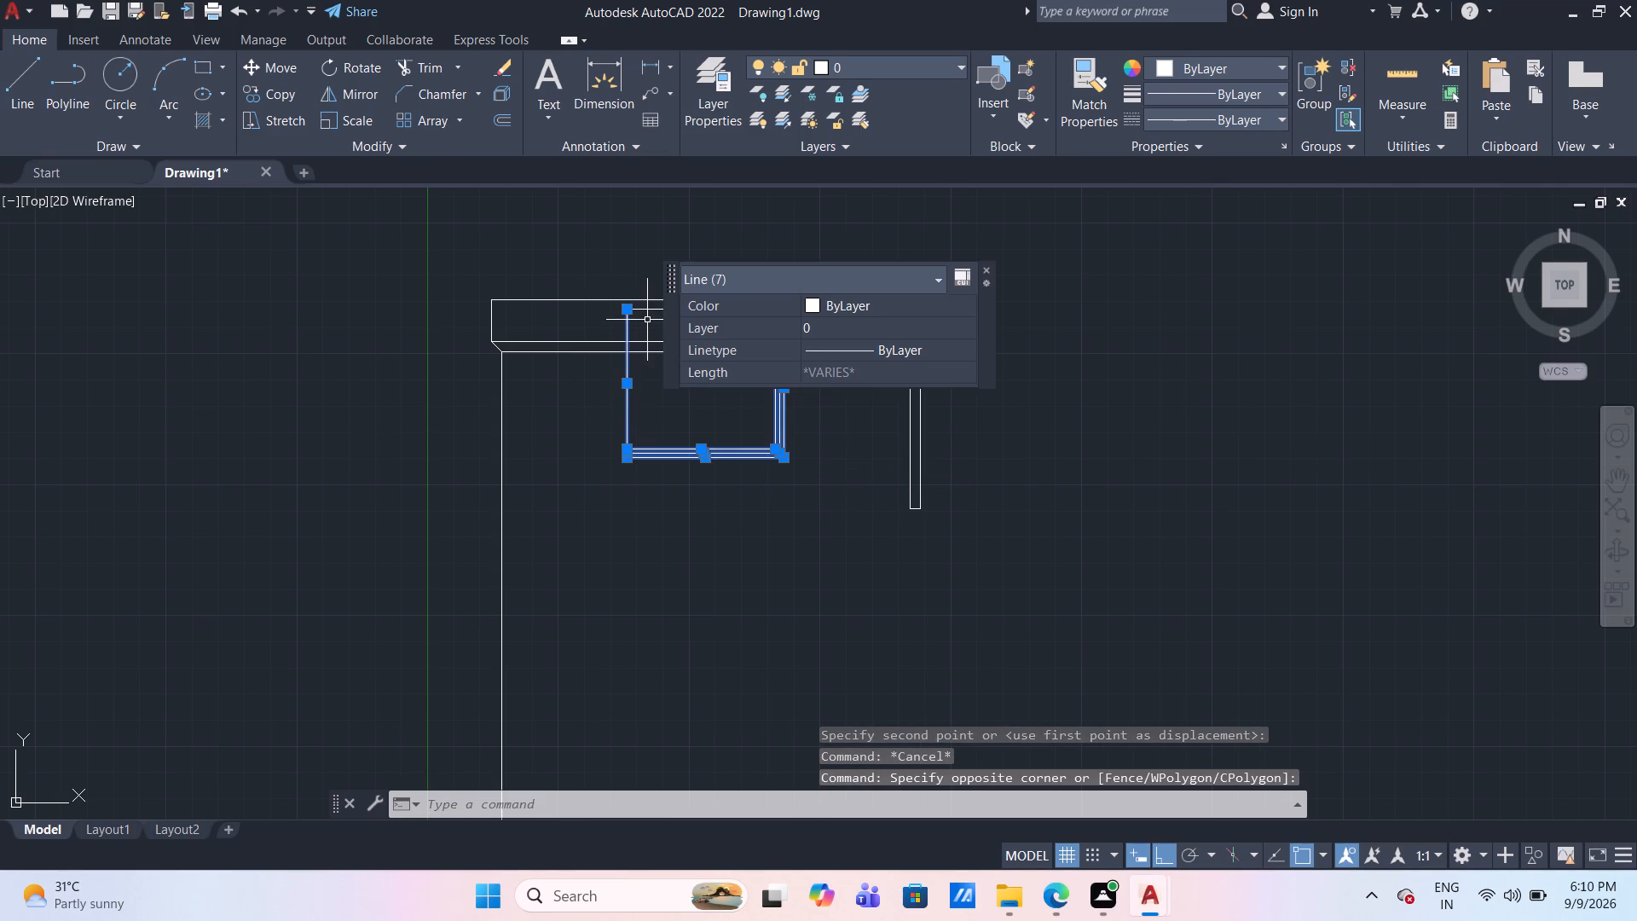
{"action": "left_click", "coordinate": [648, 311]}
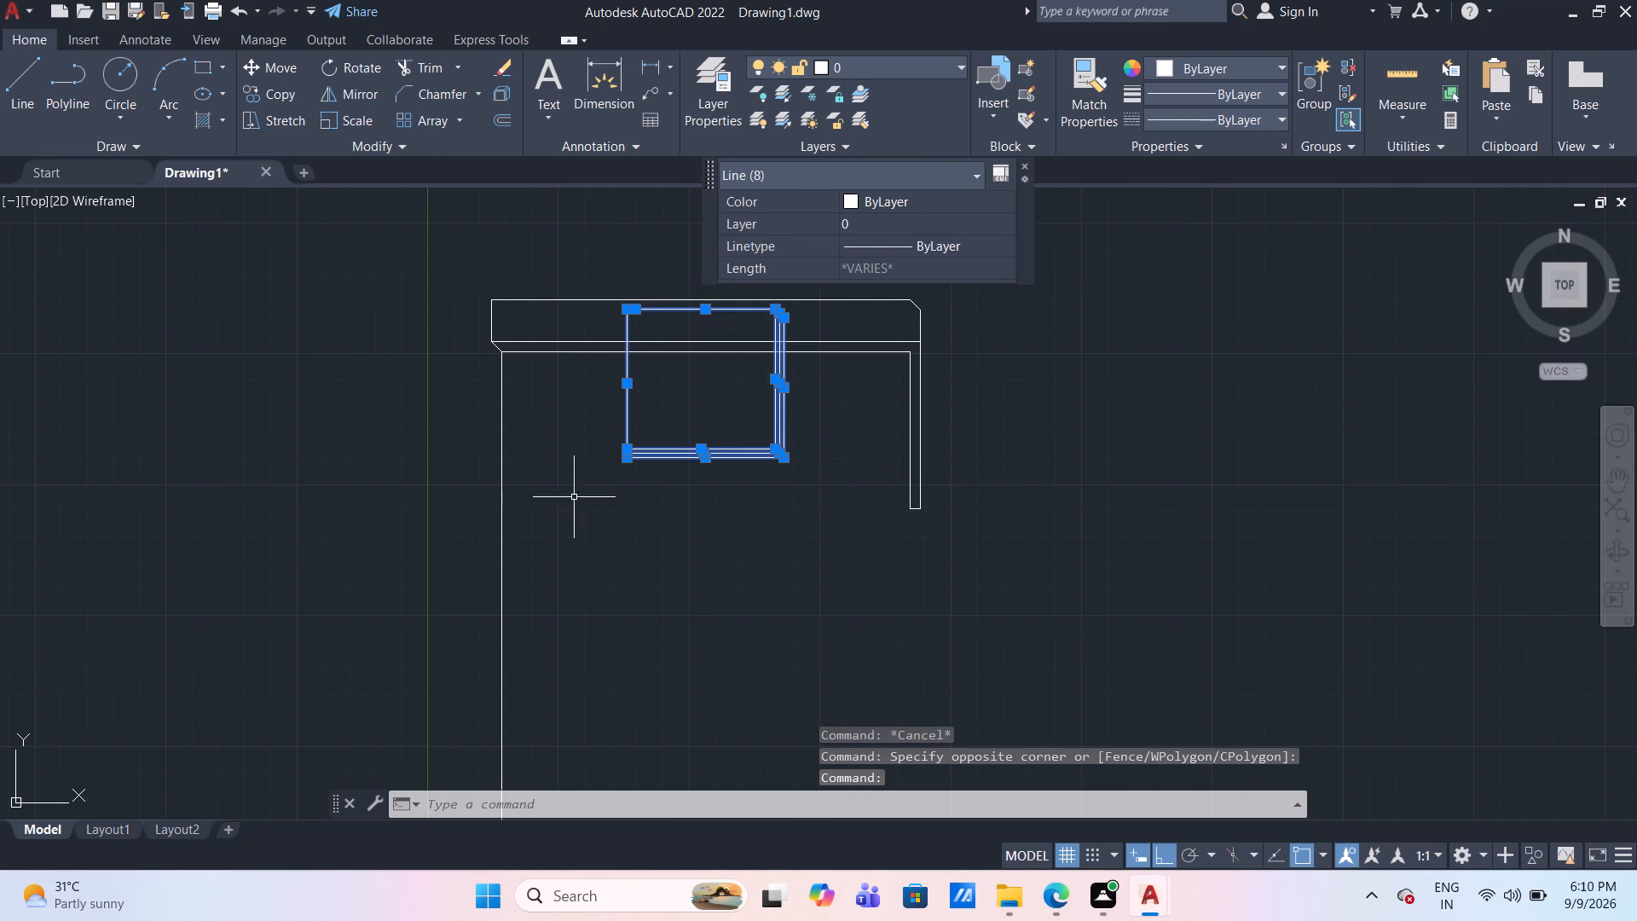
{"action": "scroll", "coordinate": [831, 307], "scroll_direction": "up", "scroll_amount": 2}
{"action": "scroll", "coordinate": [757, 309], "scroll_direction": "up", "scroll_amount": 3}
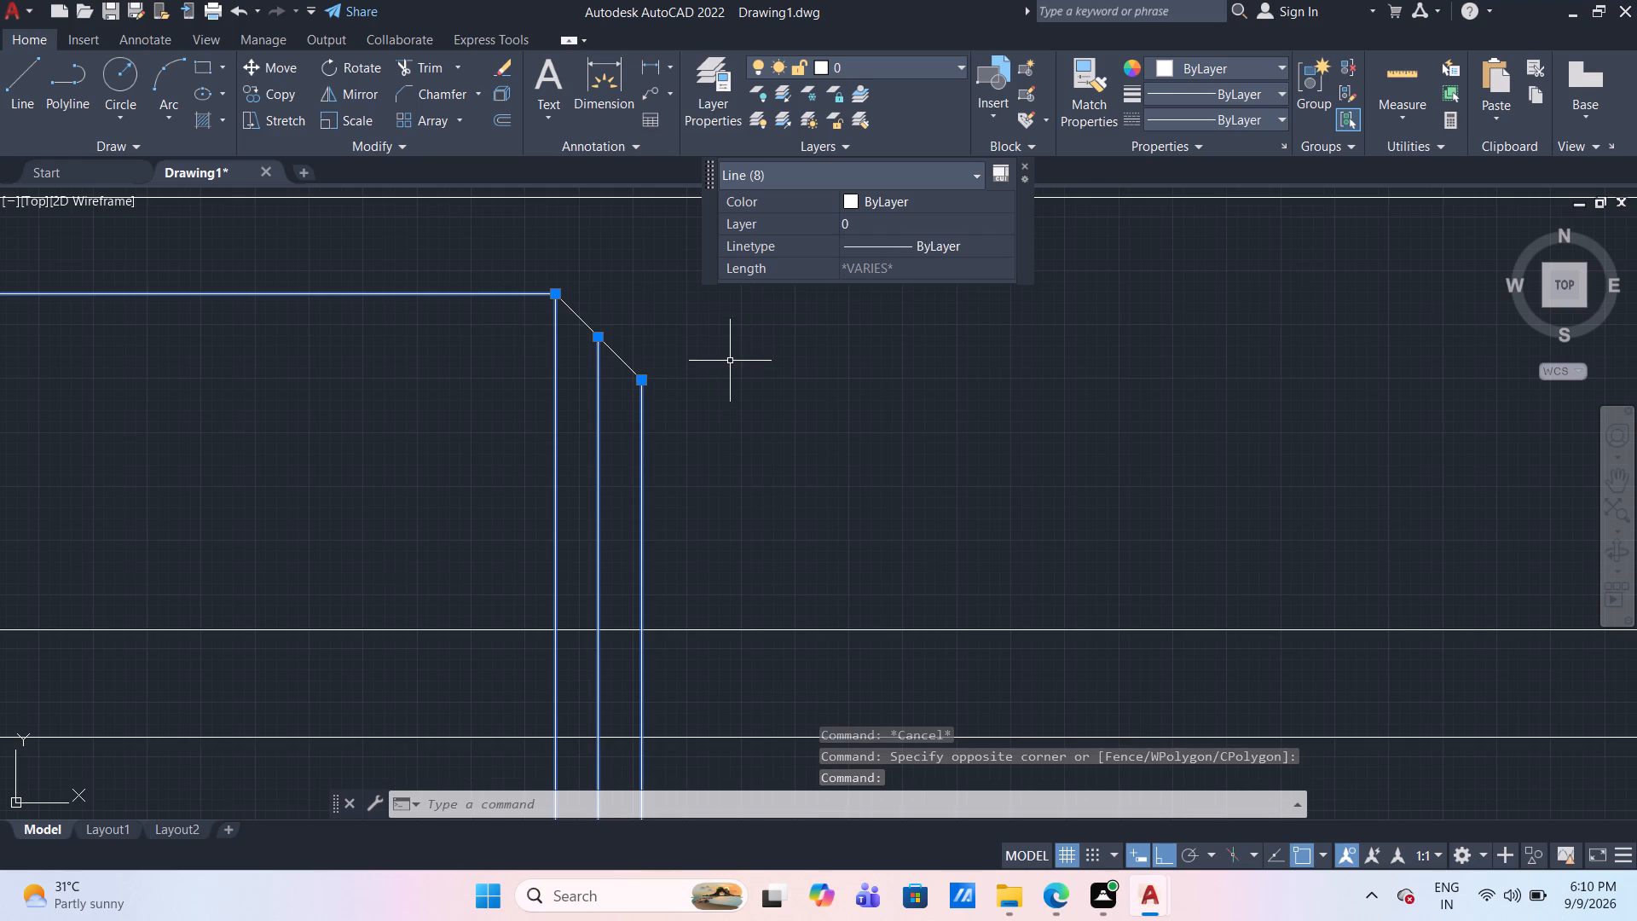
{"action": "left_click_drag", "start_coordinate": [726, 375], "coordinate": [714, 371]}
{"action": "left_click", "coordinate": [477, 306]}
{"action": "key", "text": "m"}
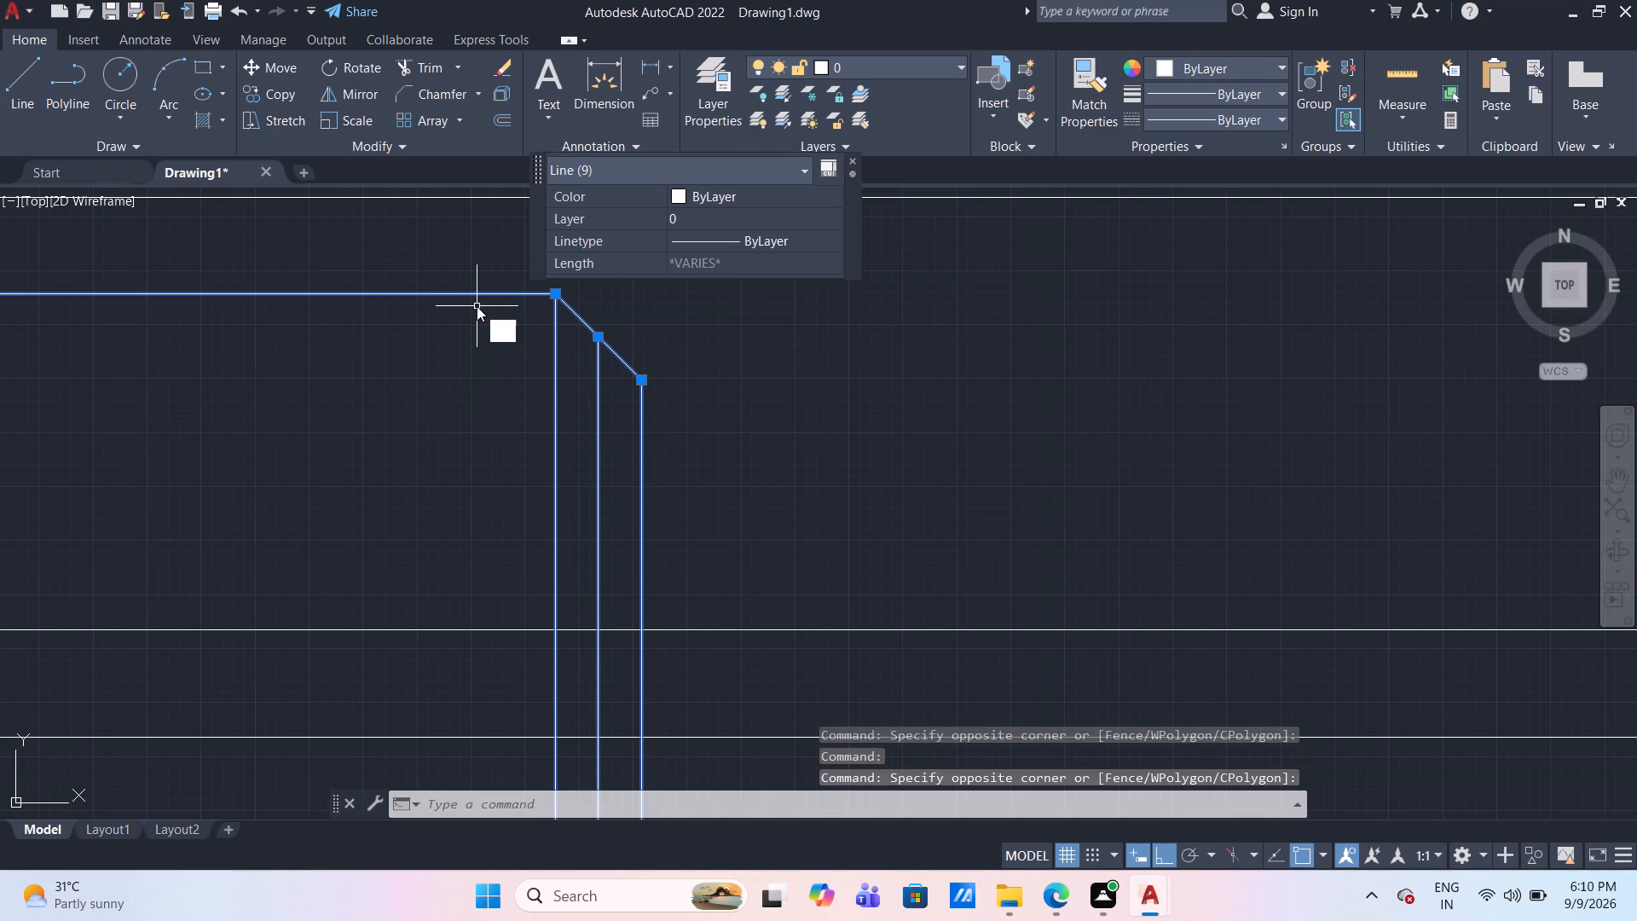
{"action": "key", "text": "Return"}
{"action": "scroll", "coordinate": [477, 306], "scroll_direction": "down", "scroll_amount": 4}
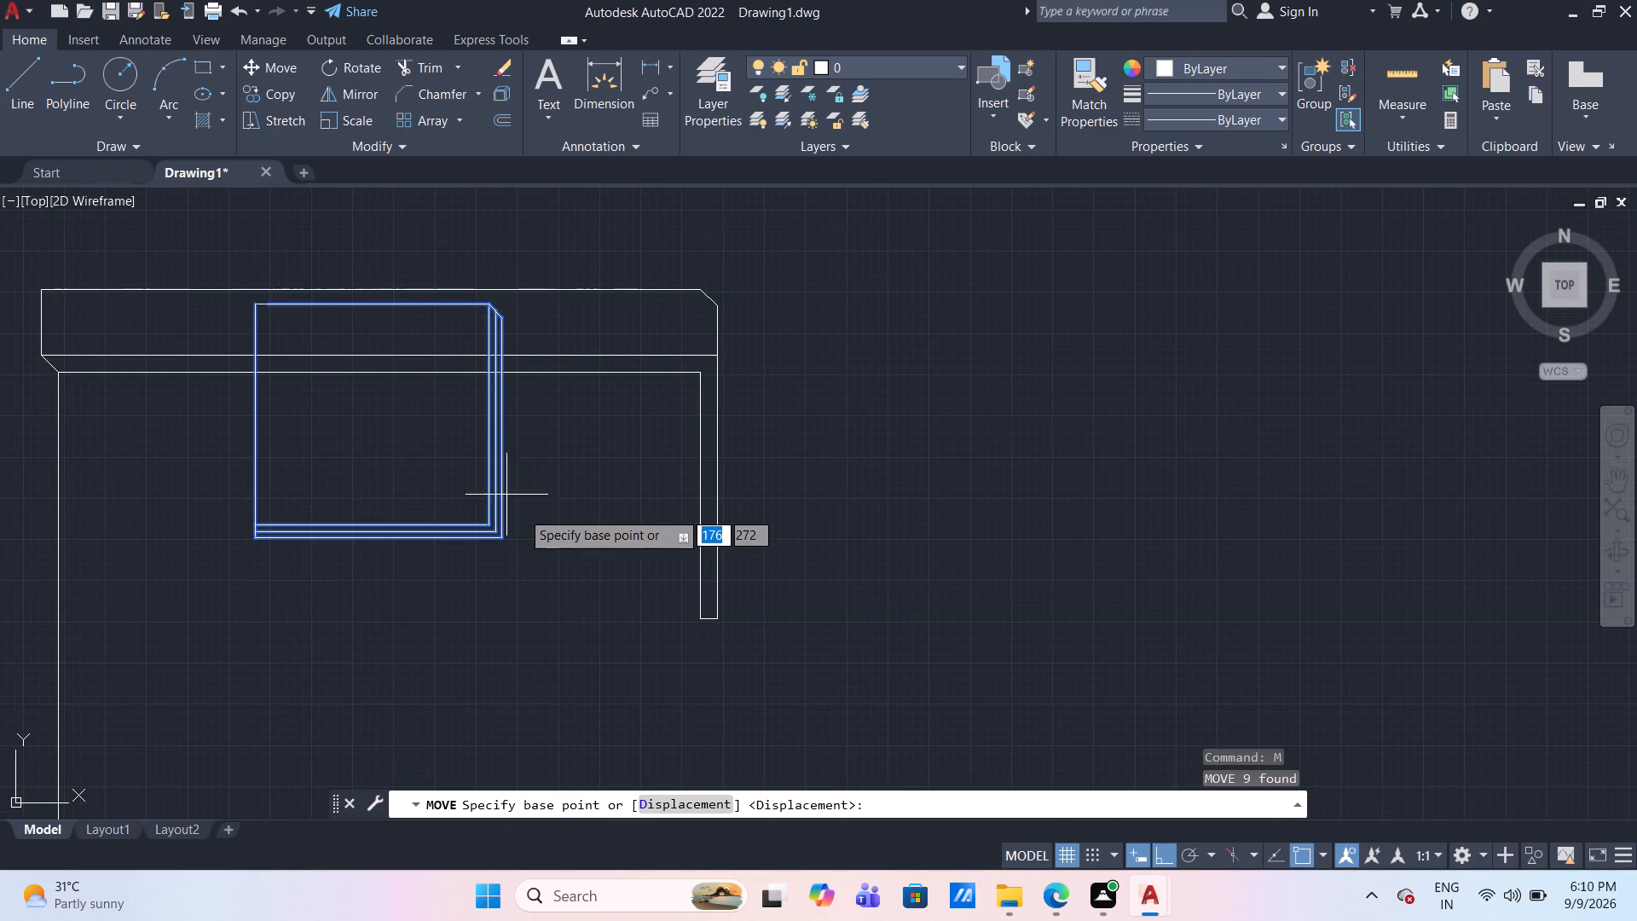
{"action": "left_click", "coordinate": [506, 539]}
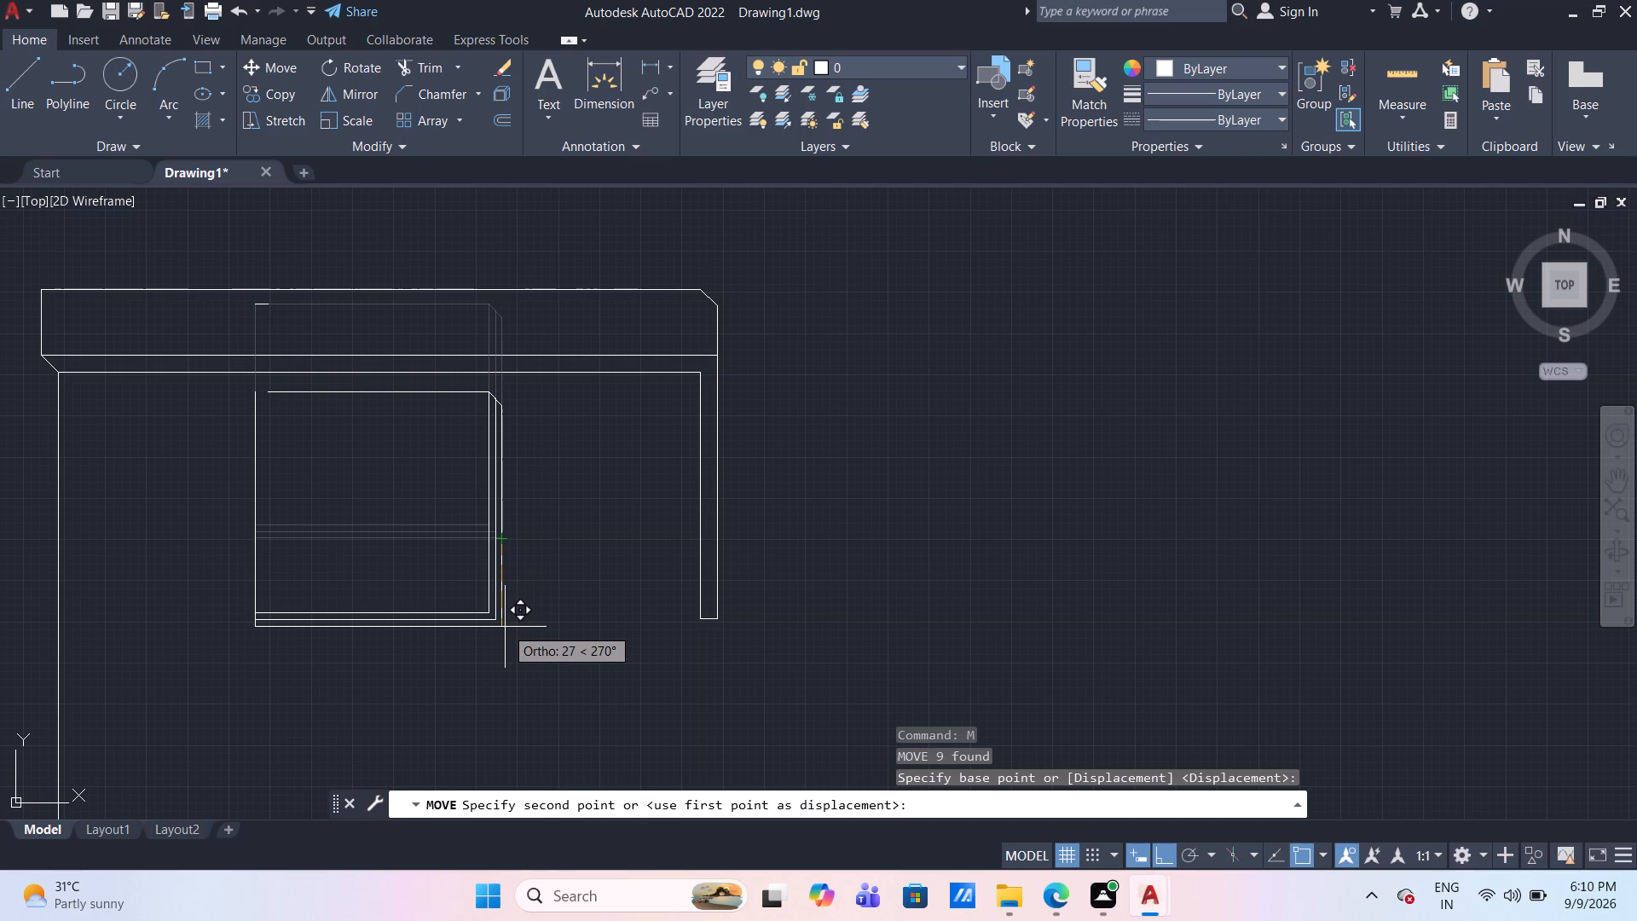
{"action": "scroll", "coordinate": [505, 627], "scroll_direction": "down", "scroll_amount": 2}
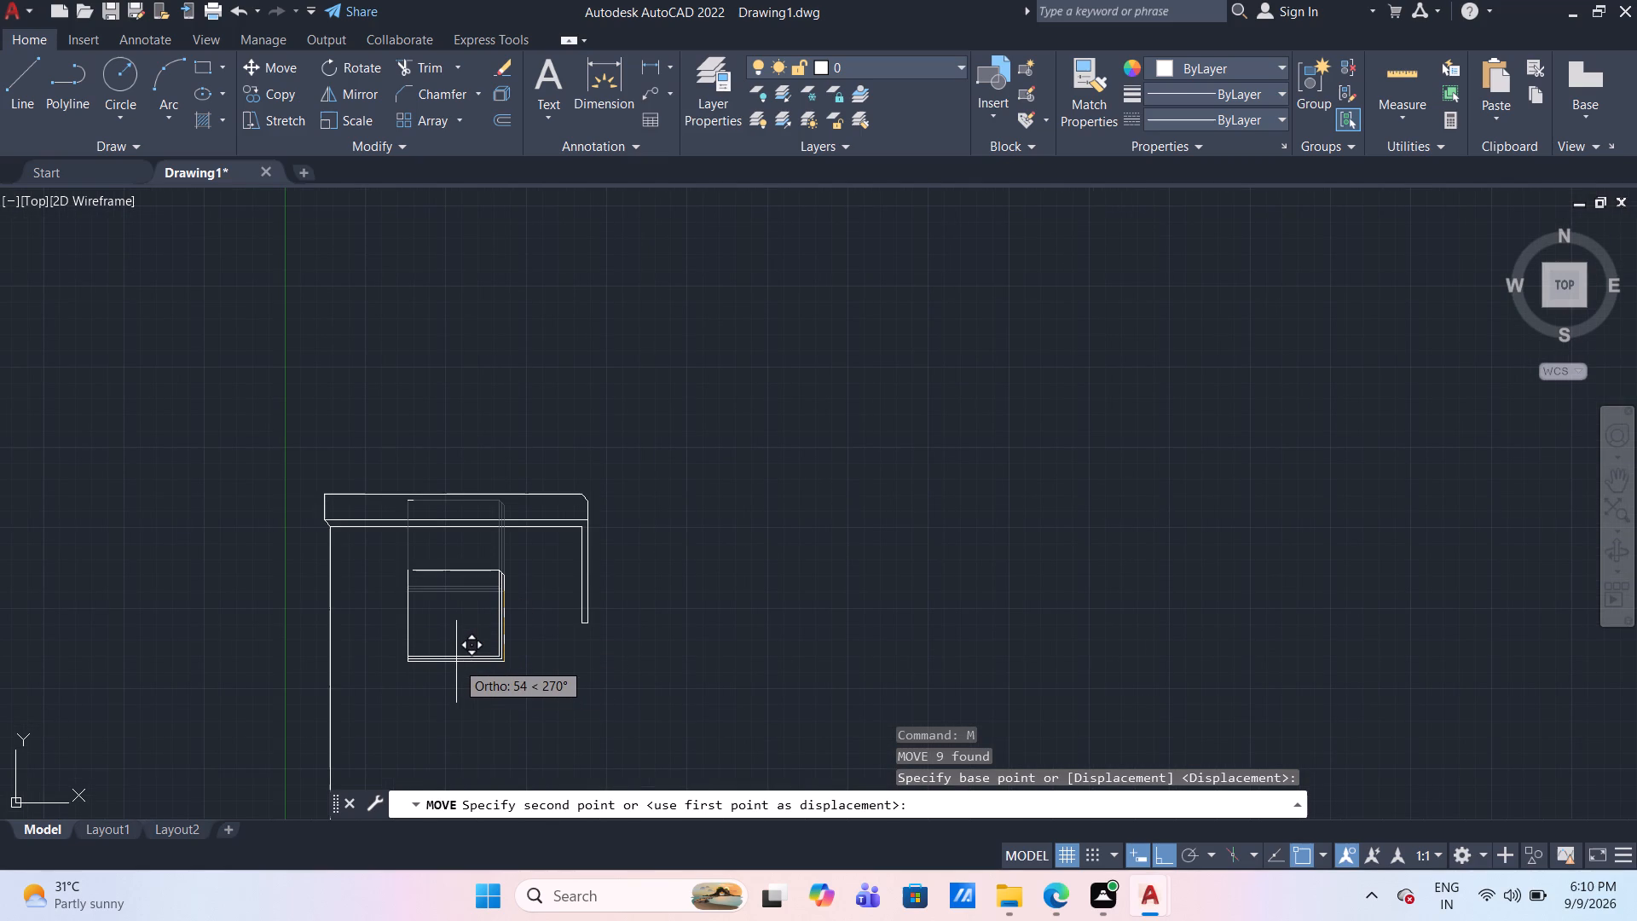
{"action": "left_click", "coordinate": [455, 661]}
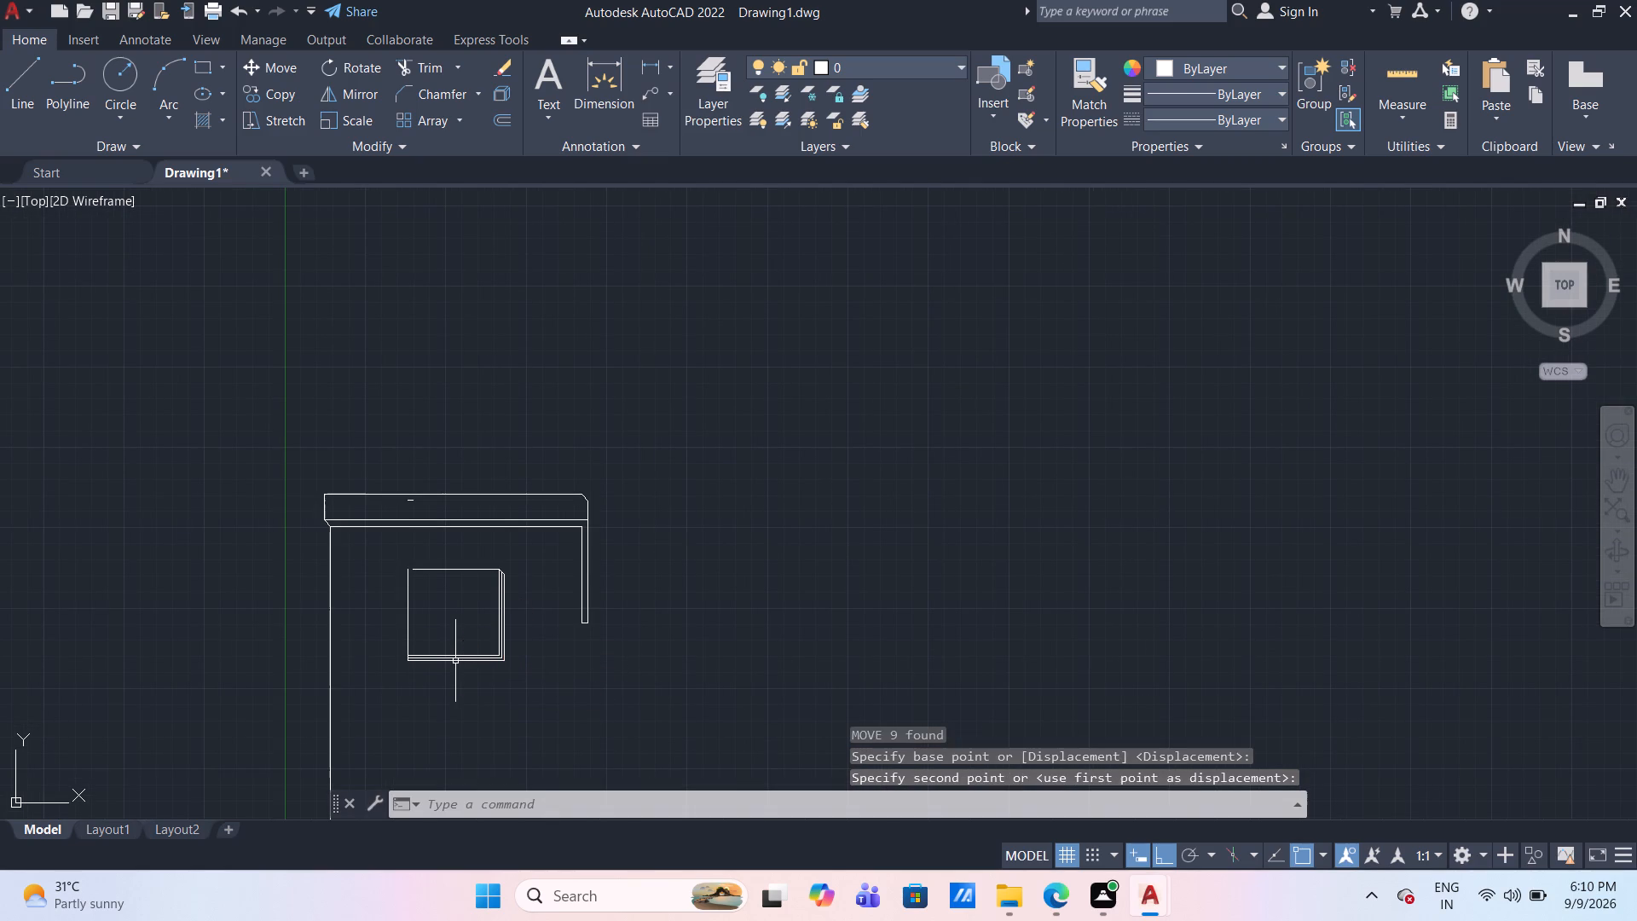
Delete the short leftover line segment inside the outline's top band.
{"action": "scroll", "coordinate": [412, 501], "scroll_direction": "up", "scroll_amount": 2}
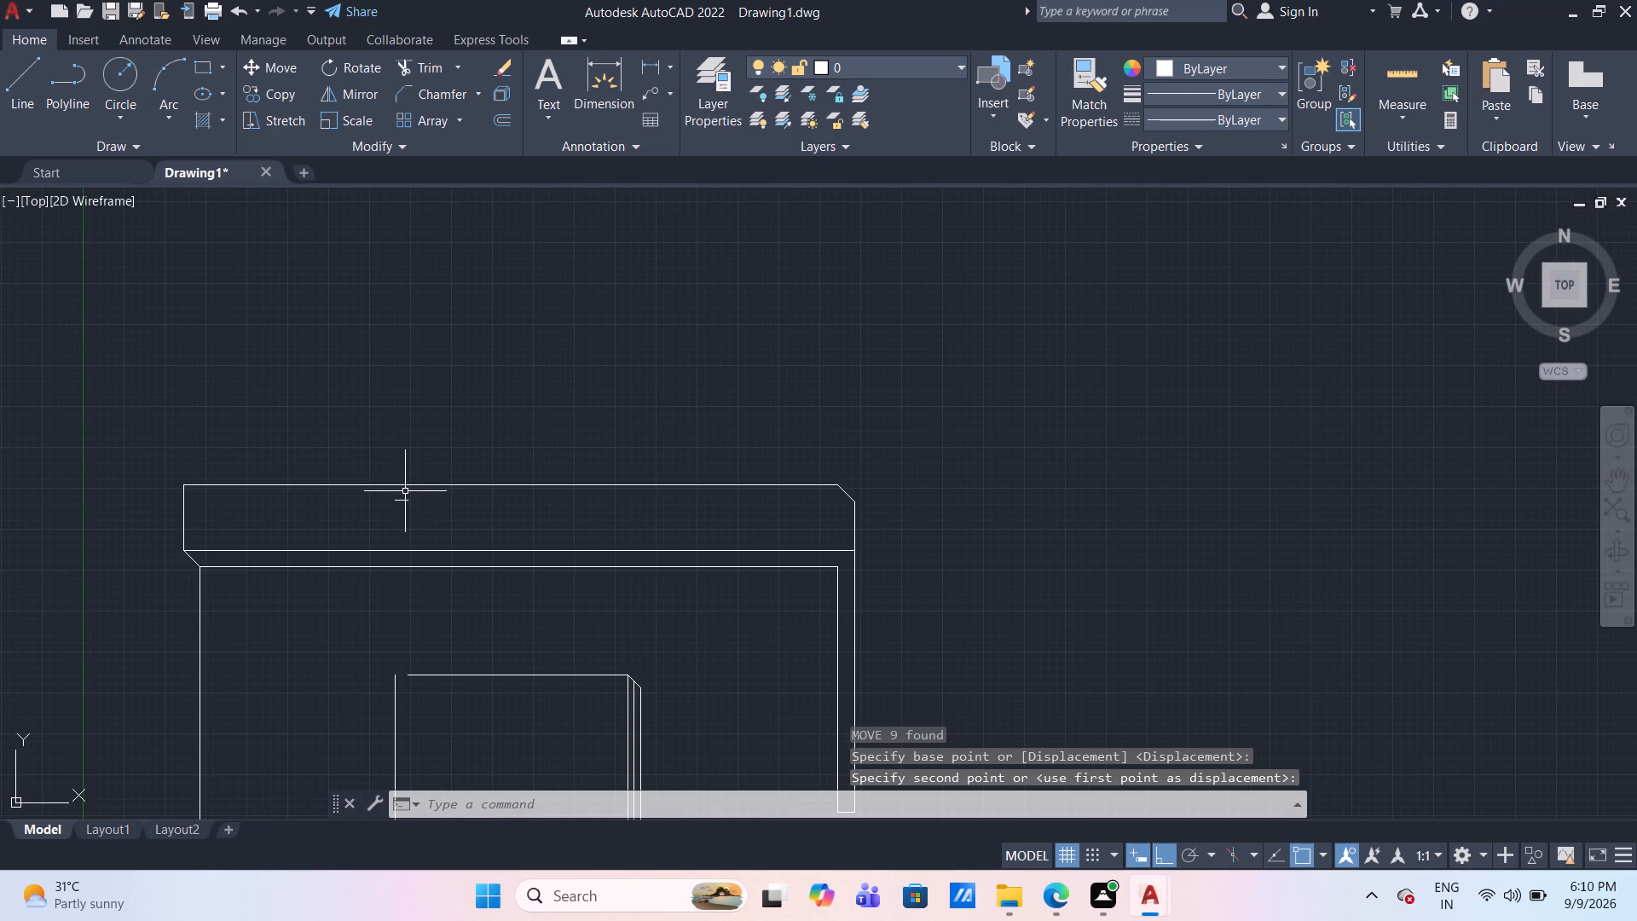
{"action": "left_click", "coordinate": [402, 501]}
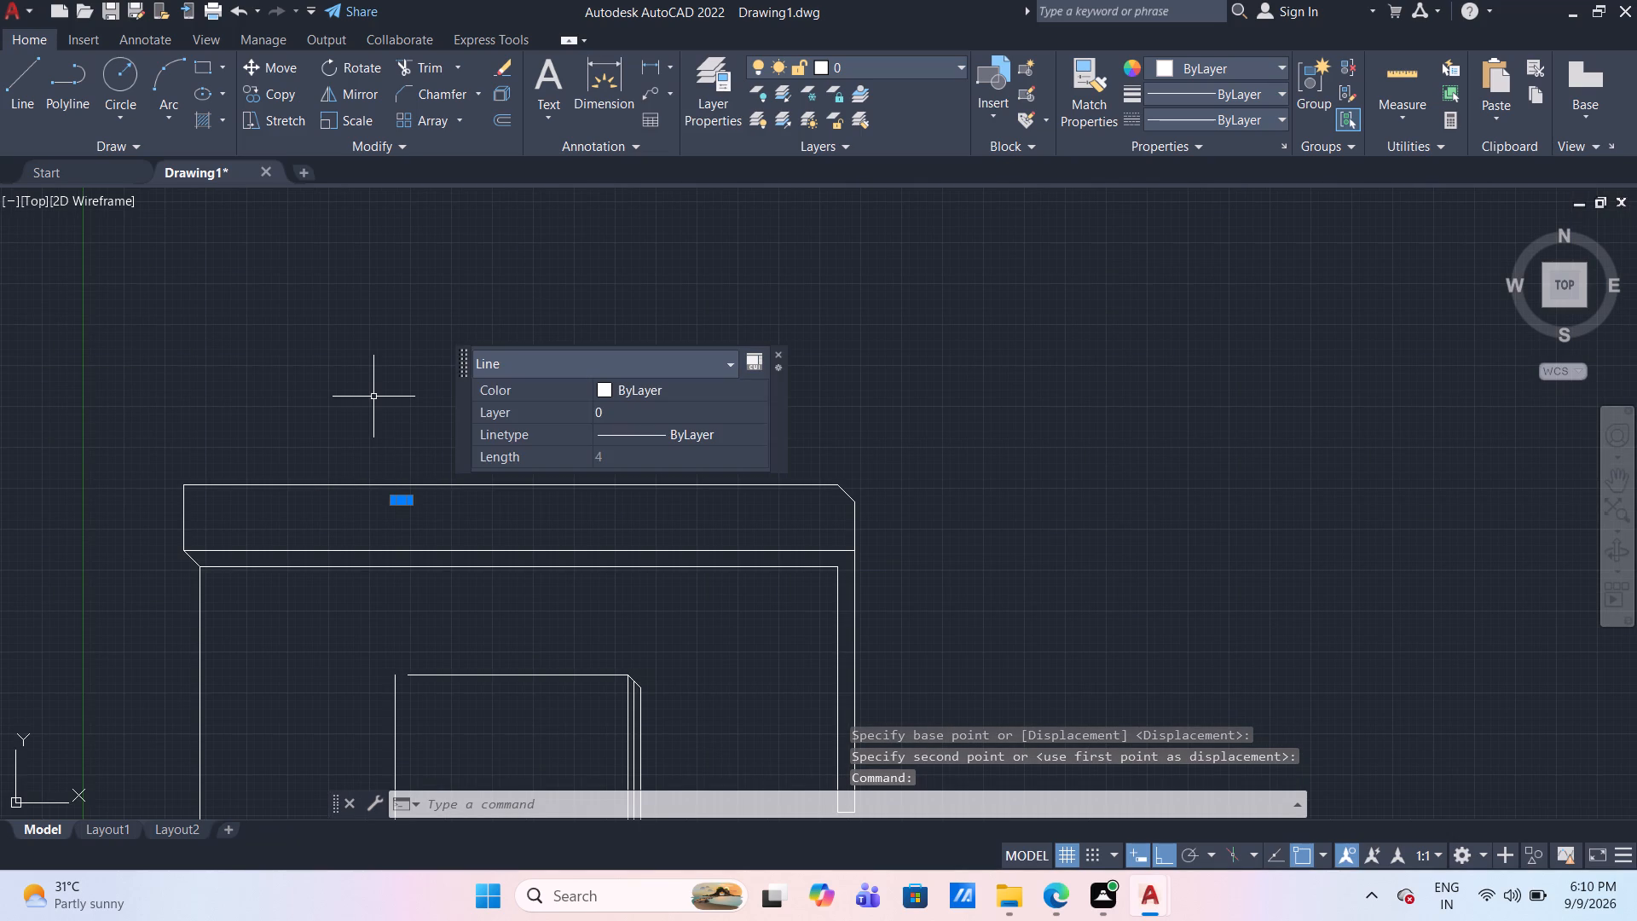
{"action": "key", "text": "Delete"}
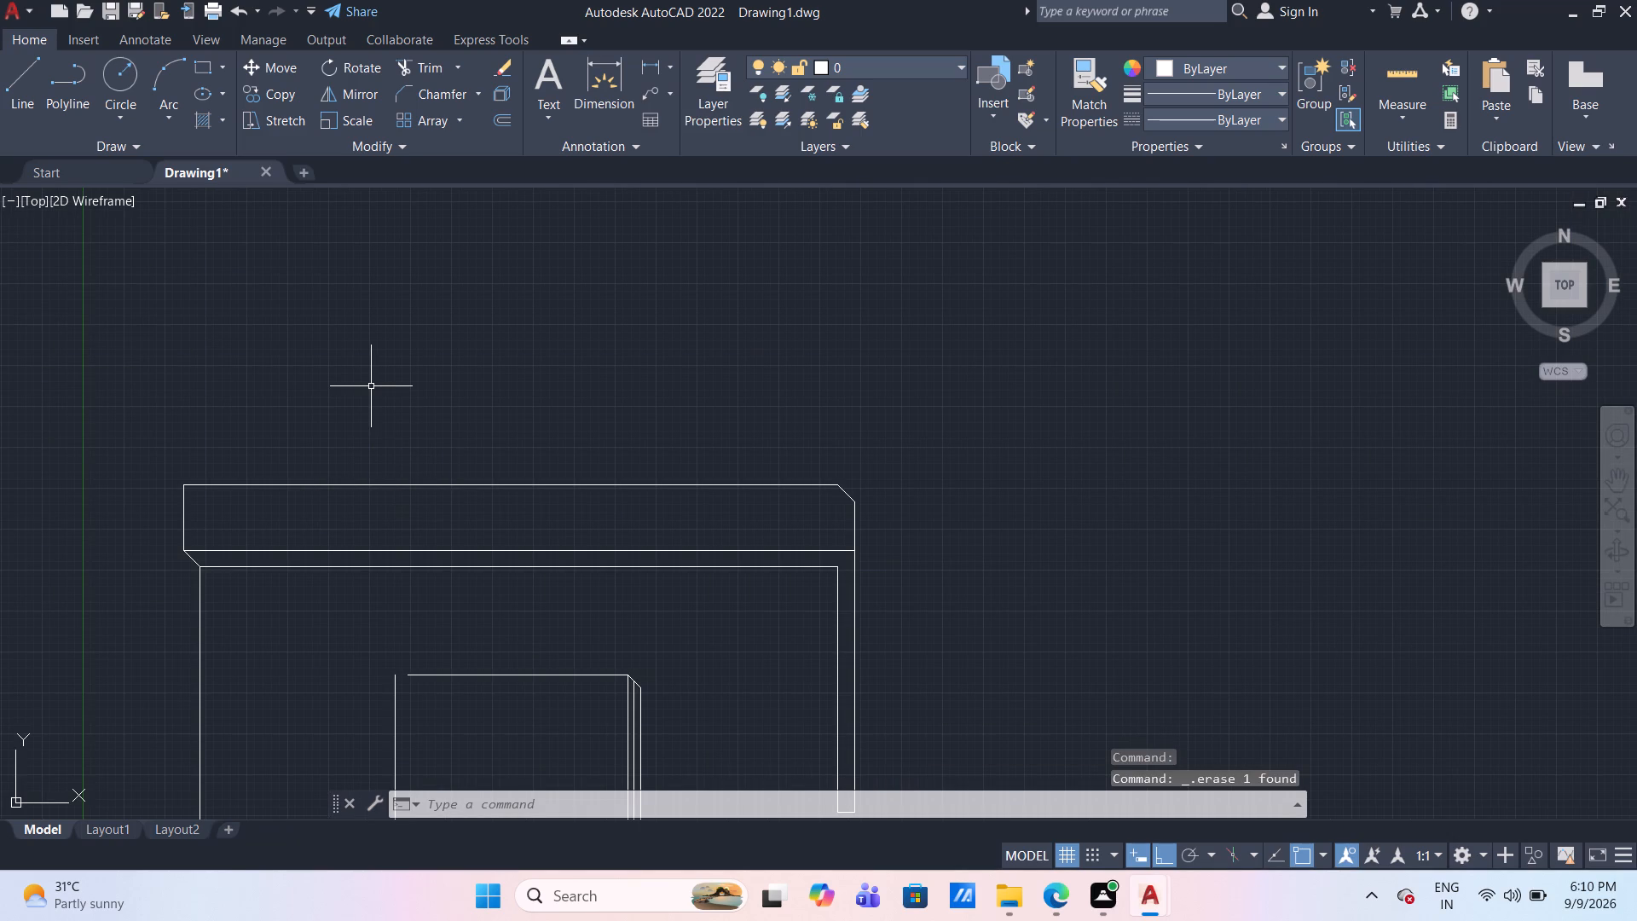
Extend the moved square's top edge to its left edge to close the upper-left corner.
{"action": "type", "text": "EX"}
{"action": "key", "text": "Return"}
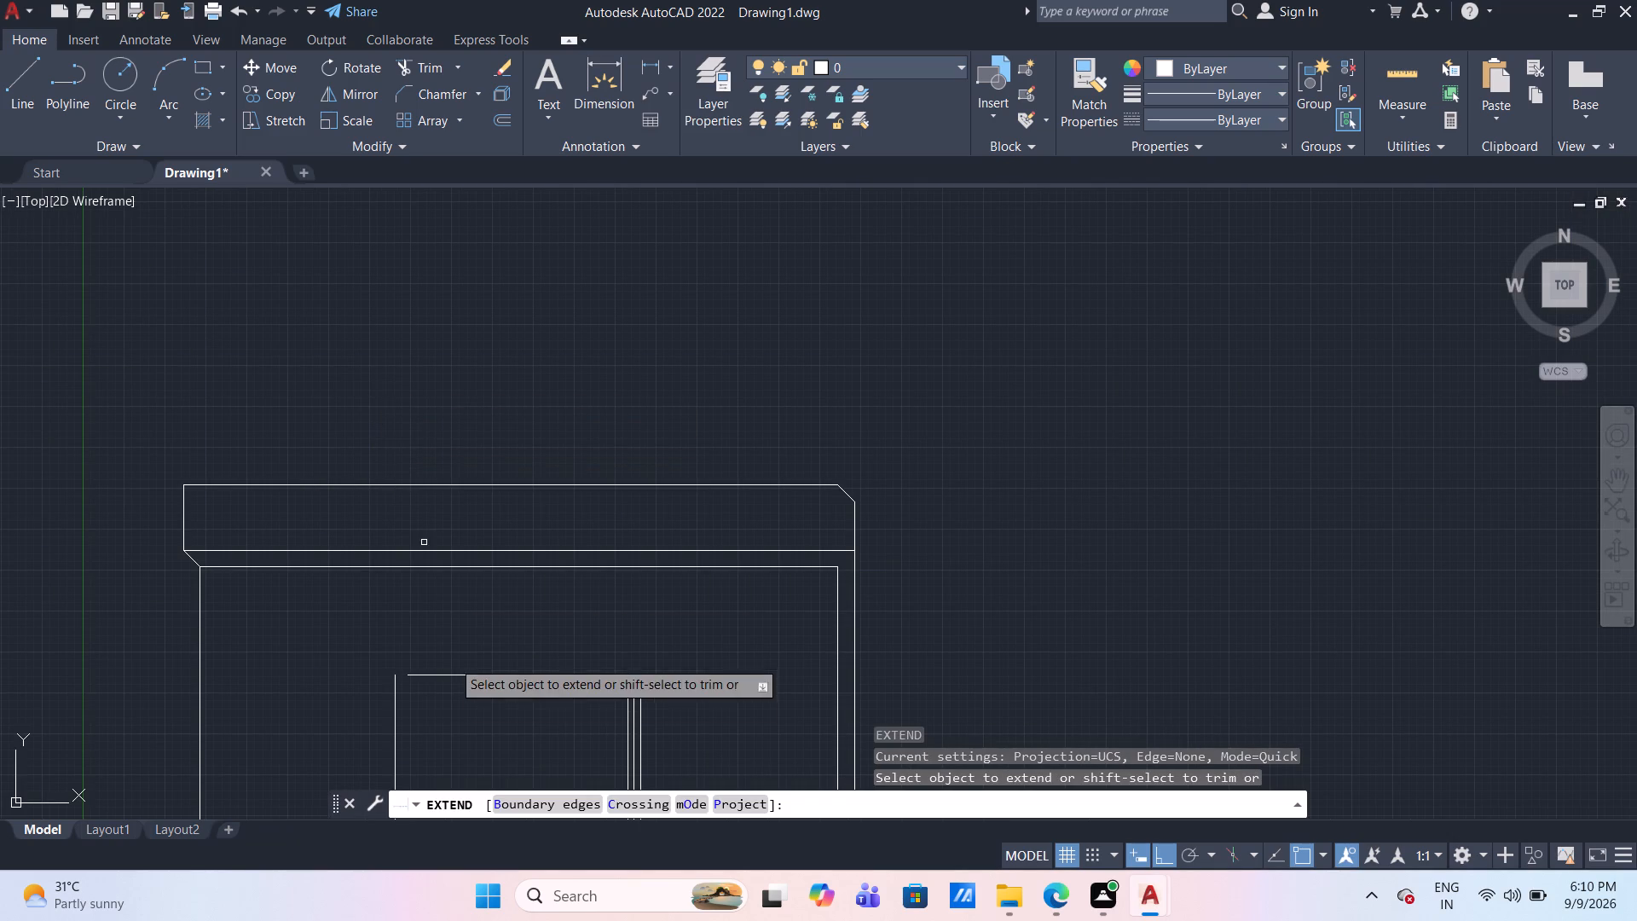
{"action": "left_click", "coordinate": [454, 674]}
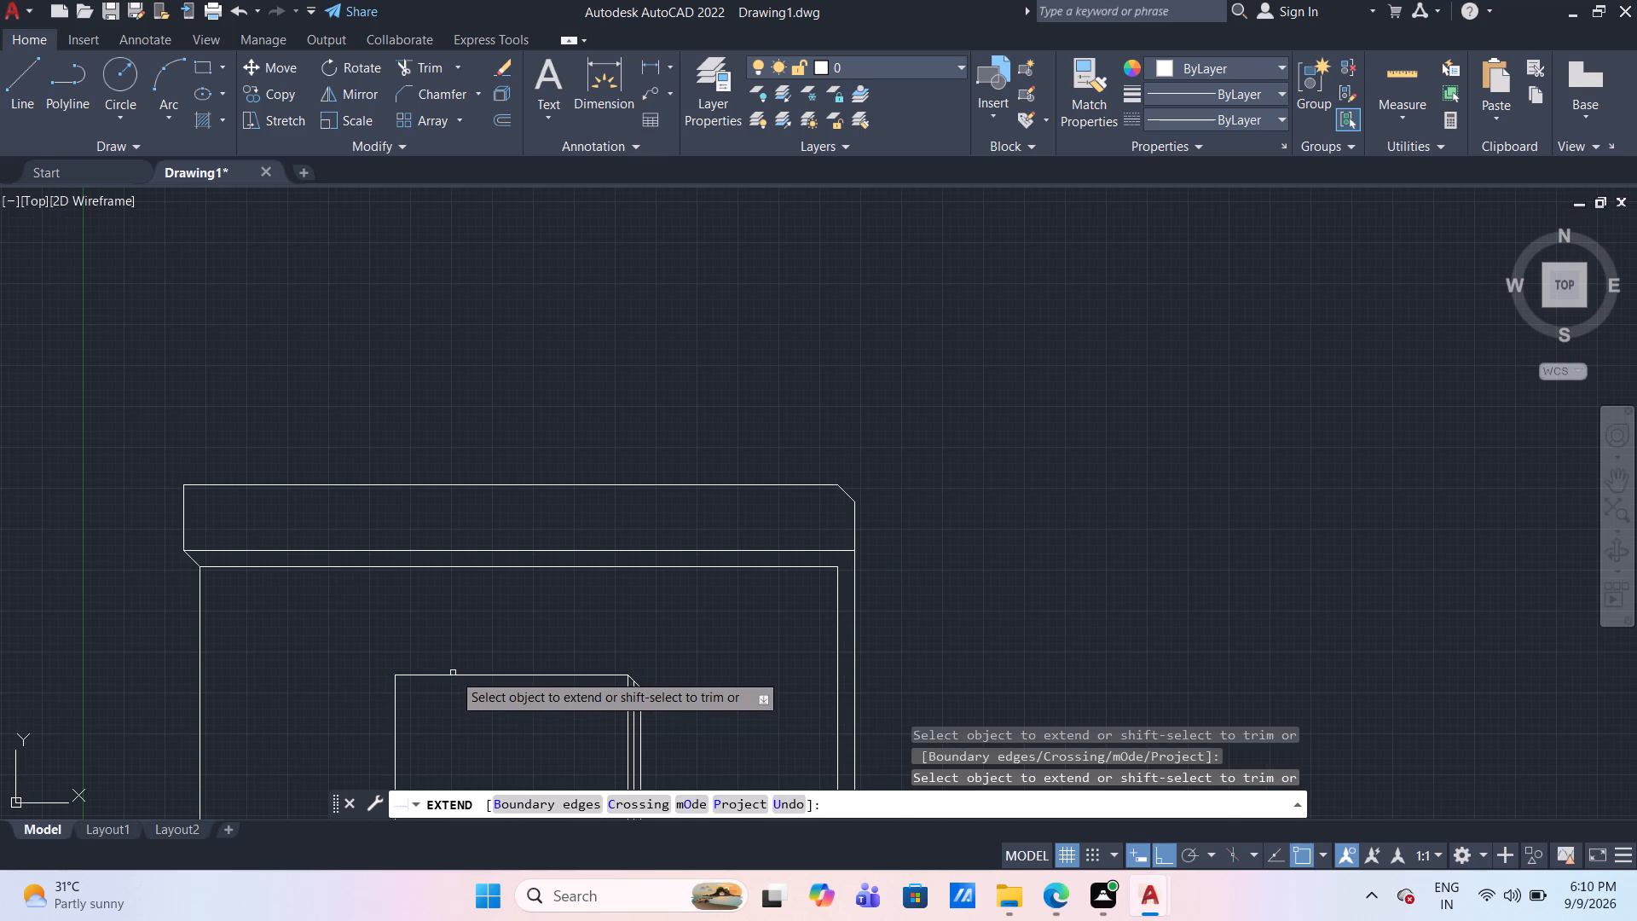
{"action": "key", "text": "Escape"}
Move the completed square horizontally about 23 mm toward the outline's long left vertical line.
{"action": "scroll", "coordinate": [430, 642], "scroll_direction": "down", "scroll_amount": 1}
{"action": "scroll", "coordinate": [575, 709], "scroll_direction": "down", "scroll_amount": 2}
{"action": "middle_click_drag", "start_coordinate": [596, 770], "coordinate": [599, 769]}
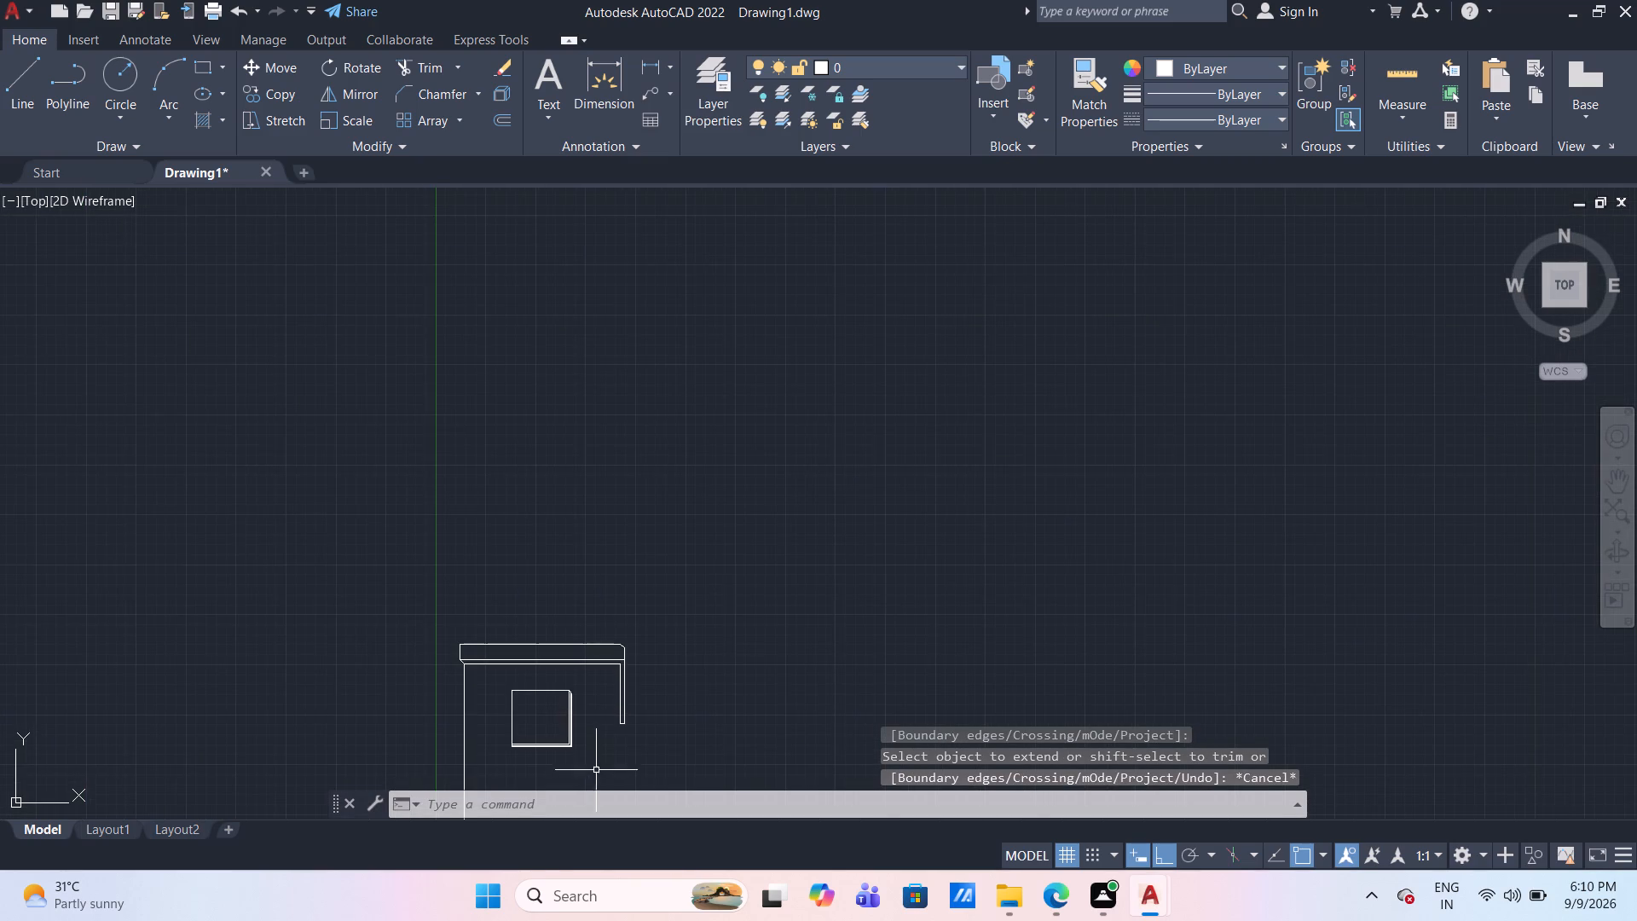
{"action": "middle_click_drag", "start_coordinate": [599, 769], "coordinate": [551, 531]}
{"action": "scroll", "coordinate": [521, 528], "scroll_direction": "up", "scroll_amount": 2}
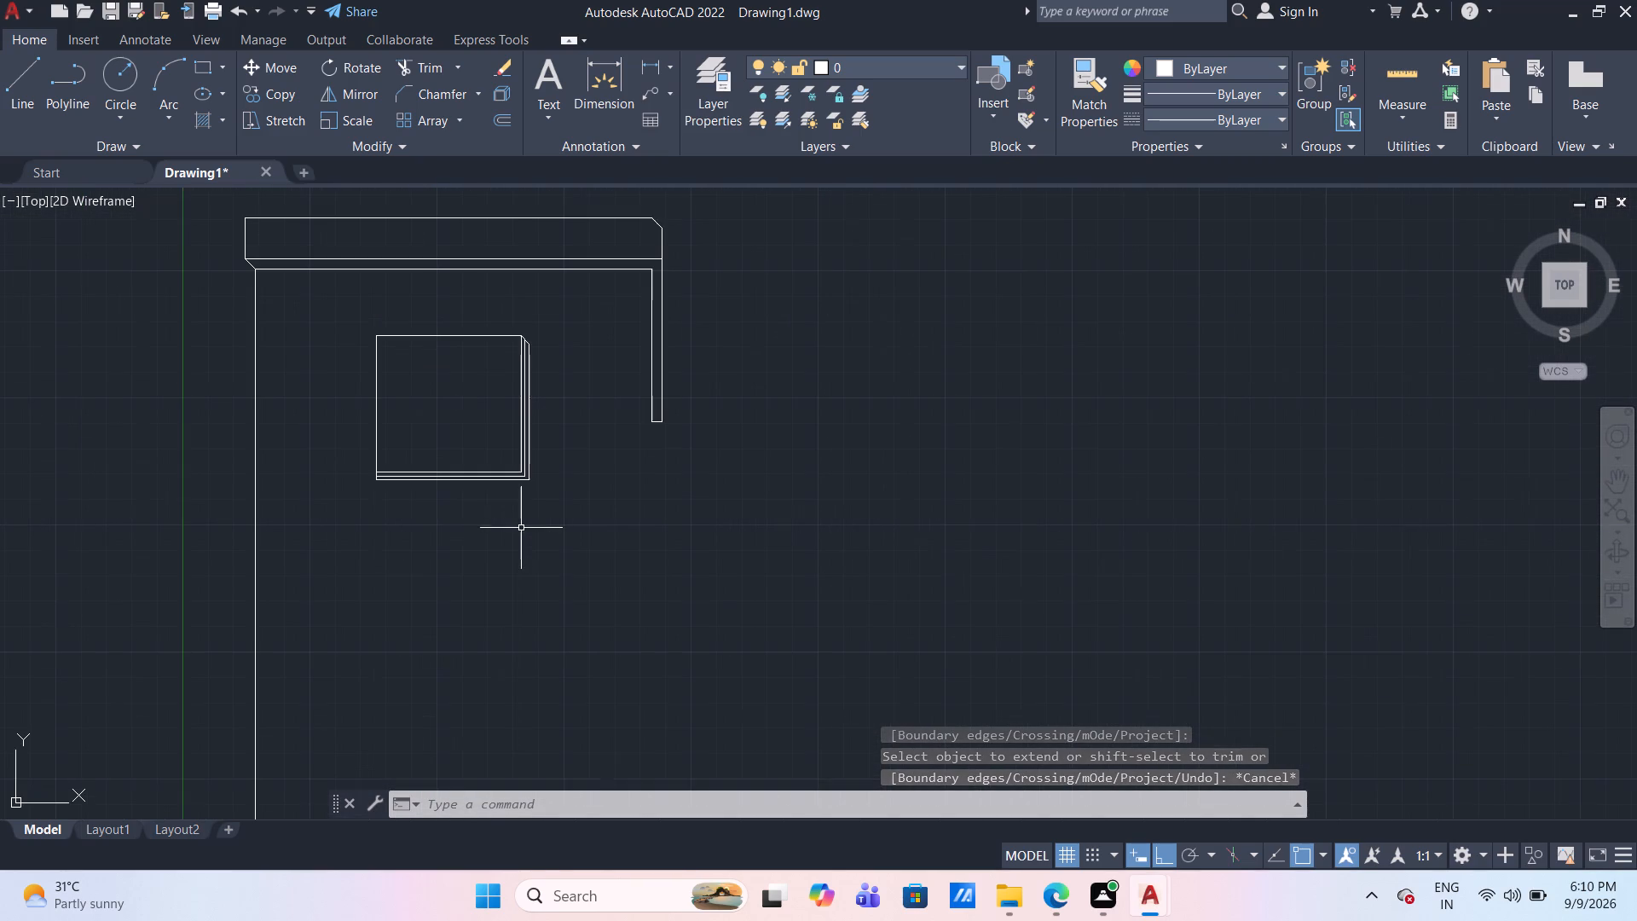
{"action": "left_click_drag", "start_coordinate": [579, 546], "coordinate": [539, 499]}
{"action": "left_click", "coordinate": [338, 307]}
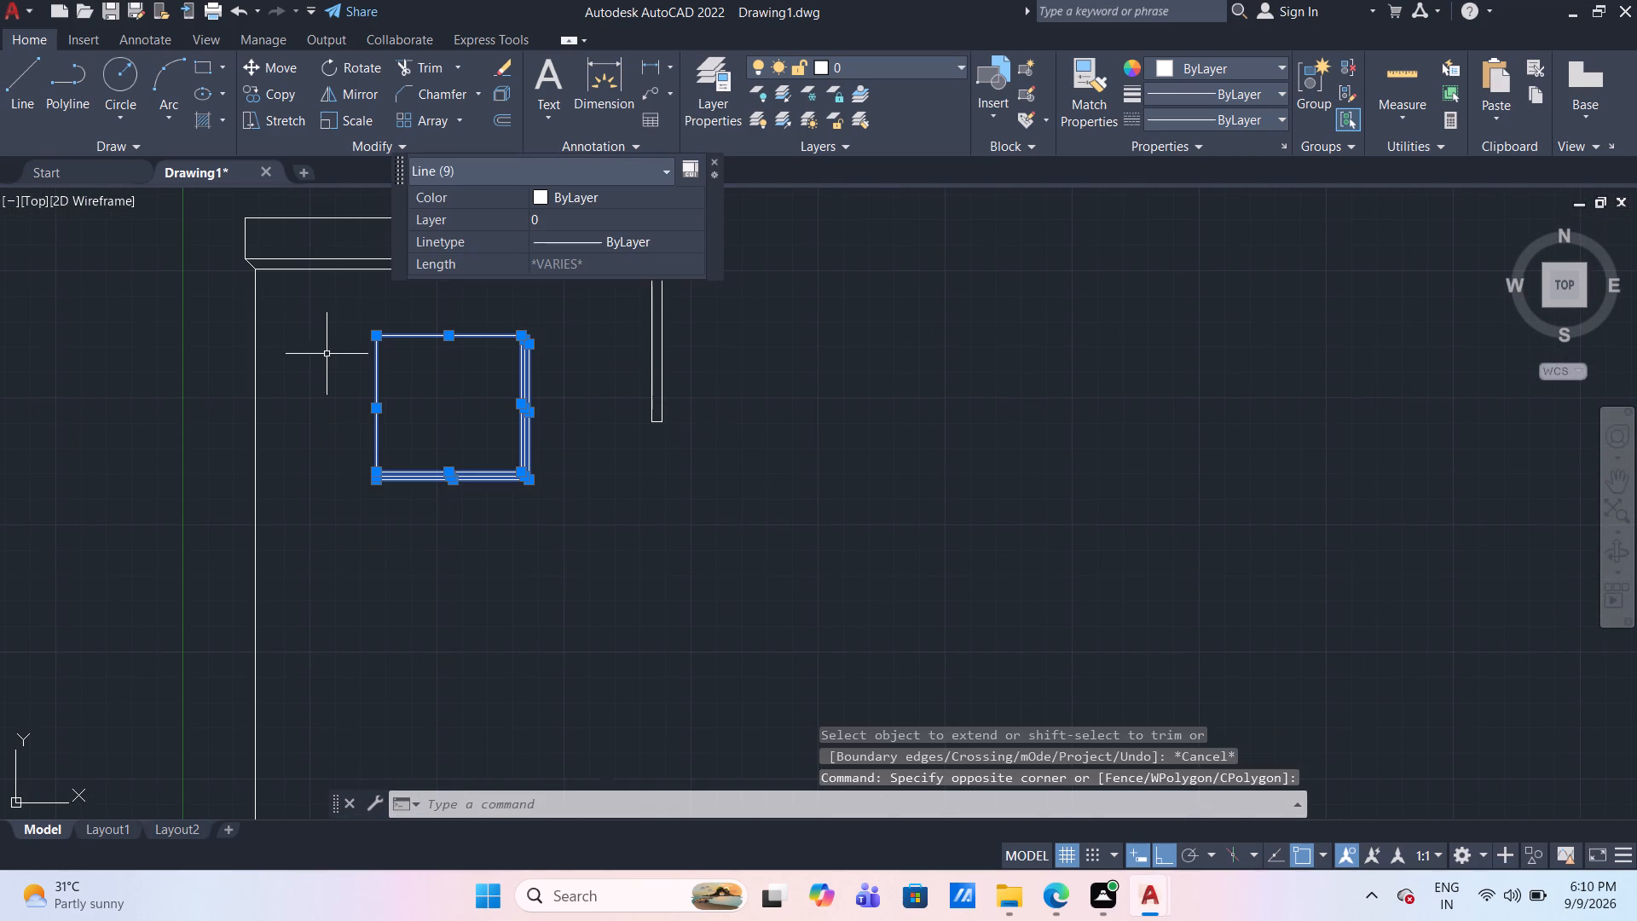
{"action": "key", "text": "m"}
{"action": "key", "text": "Return"}
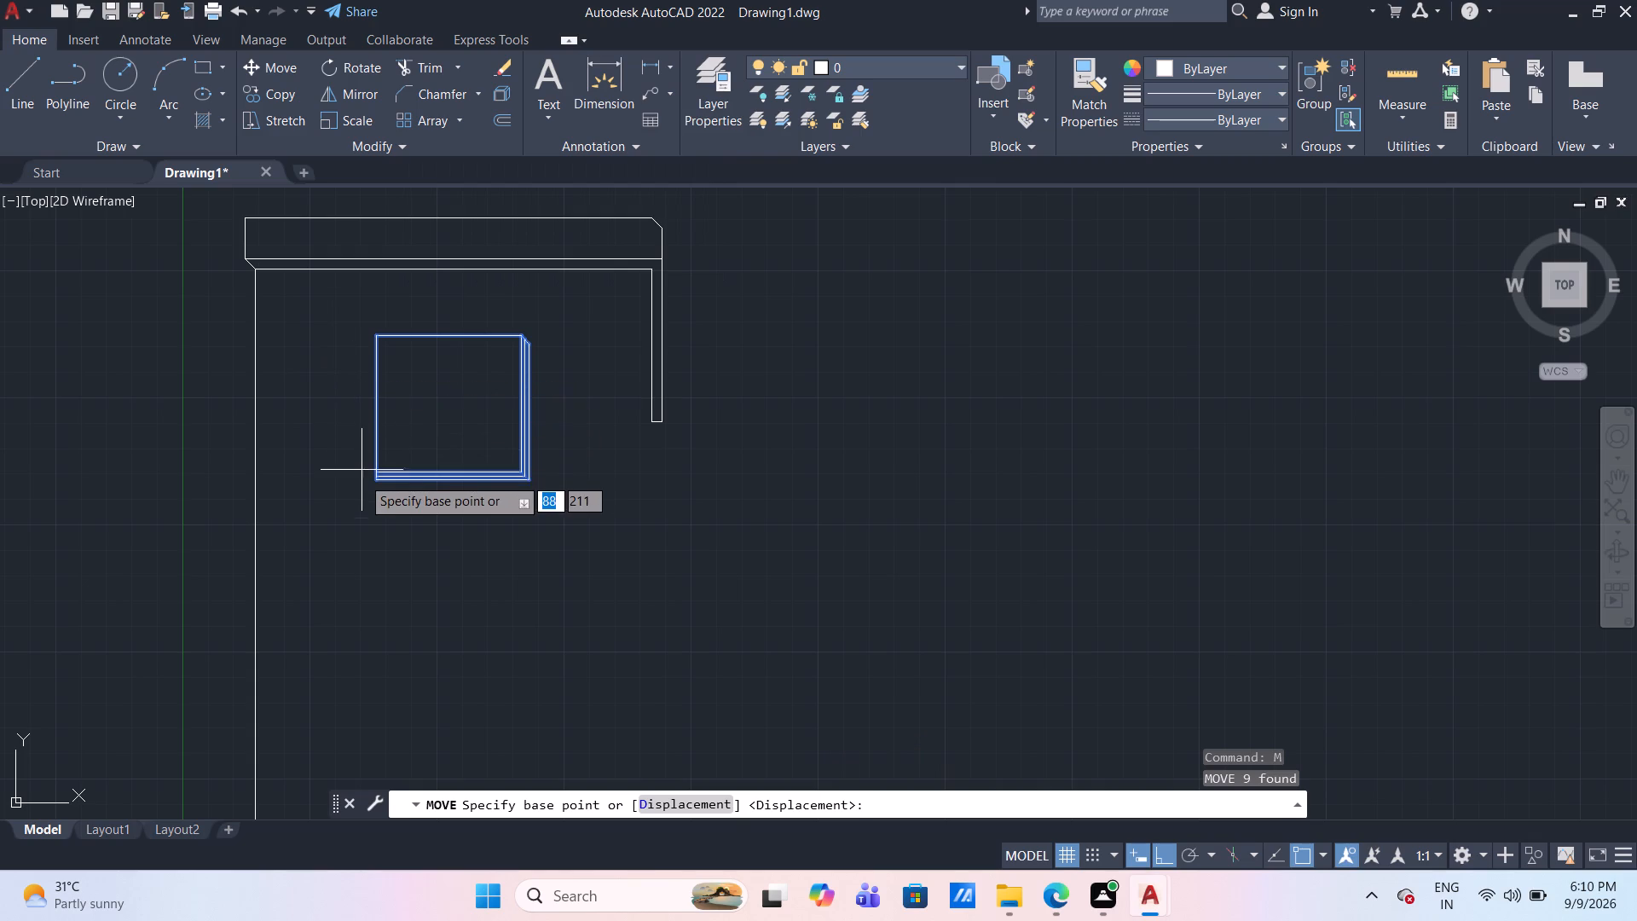
{"action": "left_click", "coordinate": [379, 480]}
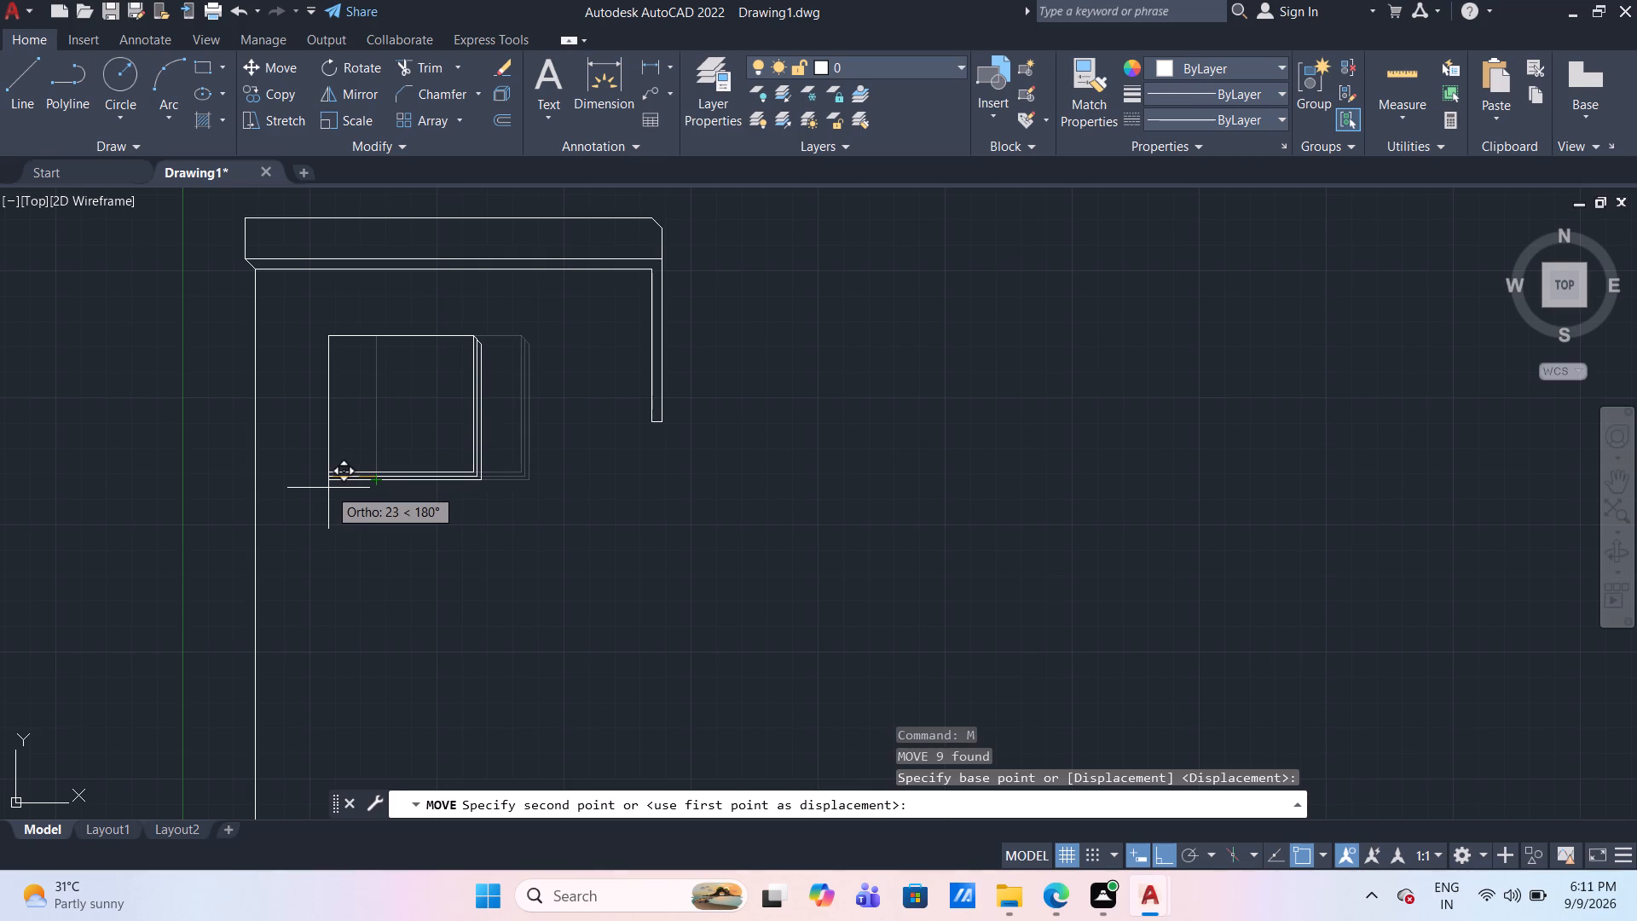
{"action": "left_click", "coordinate": [328, 488]}
Draw a 15 mm horizontal line leftward from the inner lower corner of the outline's short right leg.
{"action": "scroll", "coordinate": [449, 553], "scroll_direction": "down", "scroll_amount": 3}
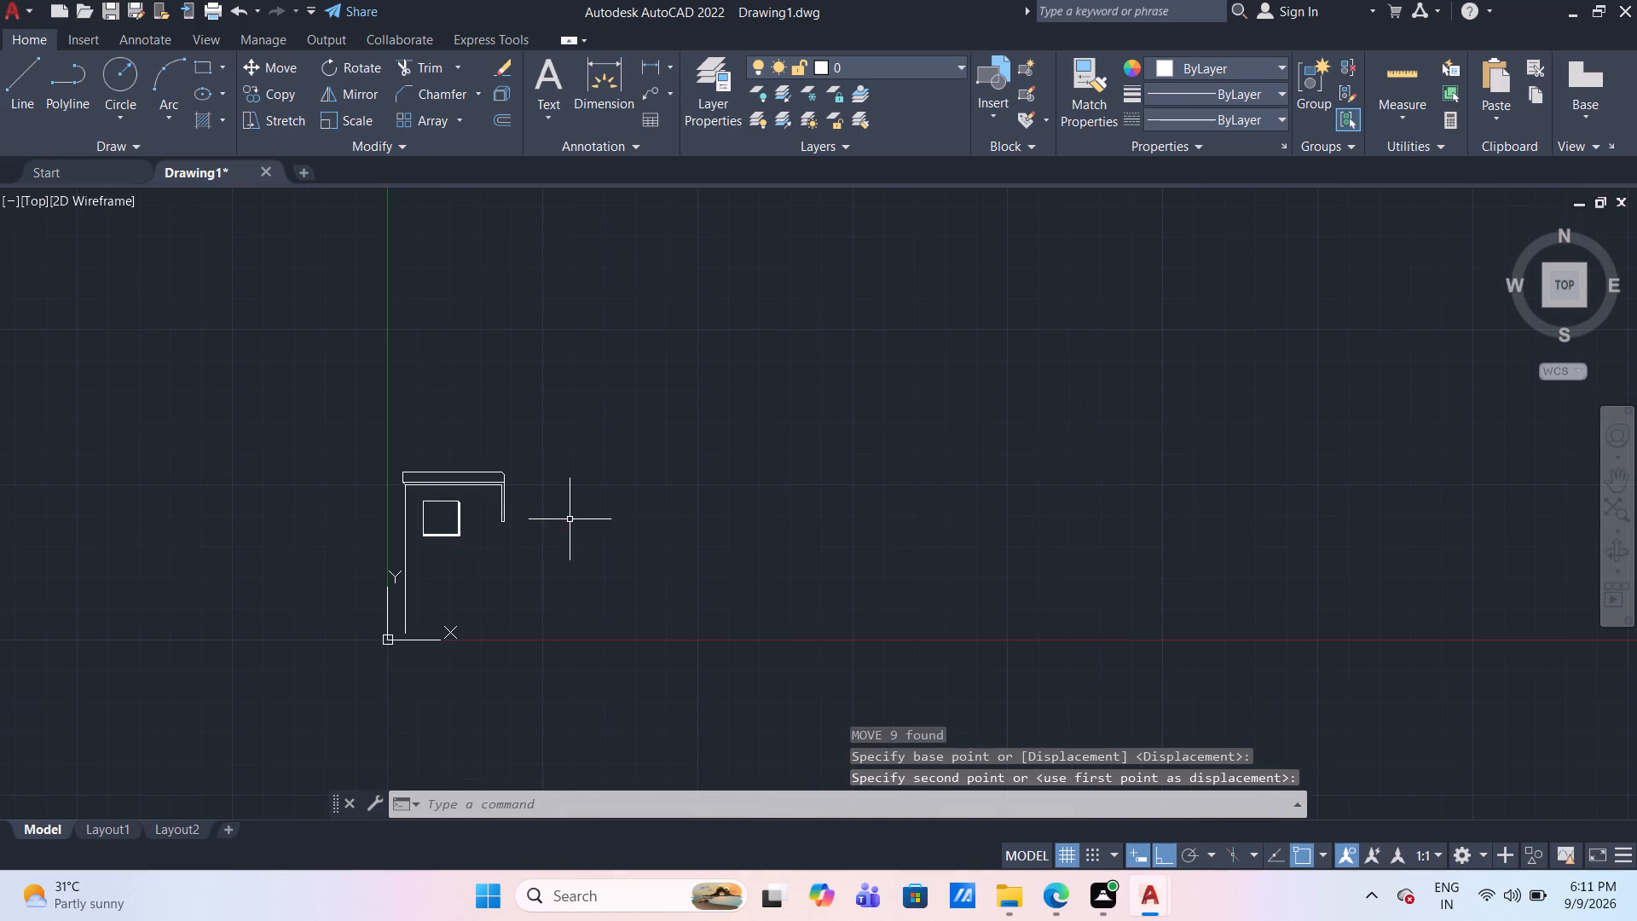
{"action": "scroll", "coordinate": [503, 583], "scroll_direction": "down", "scroll_amount": 1}
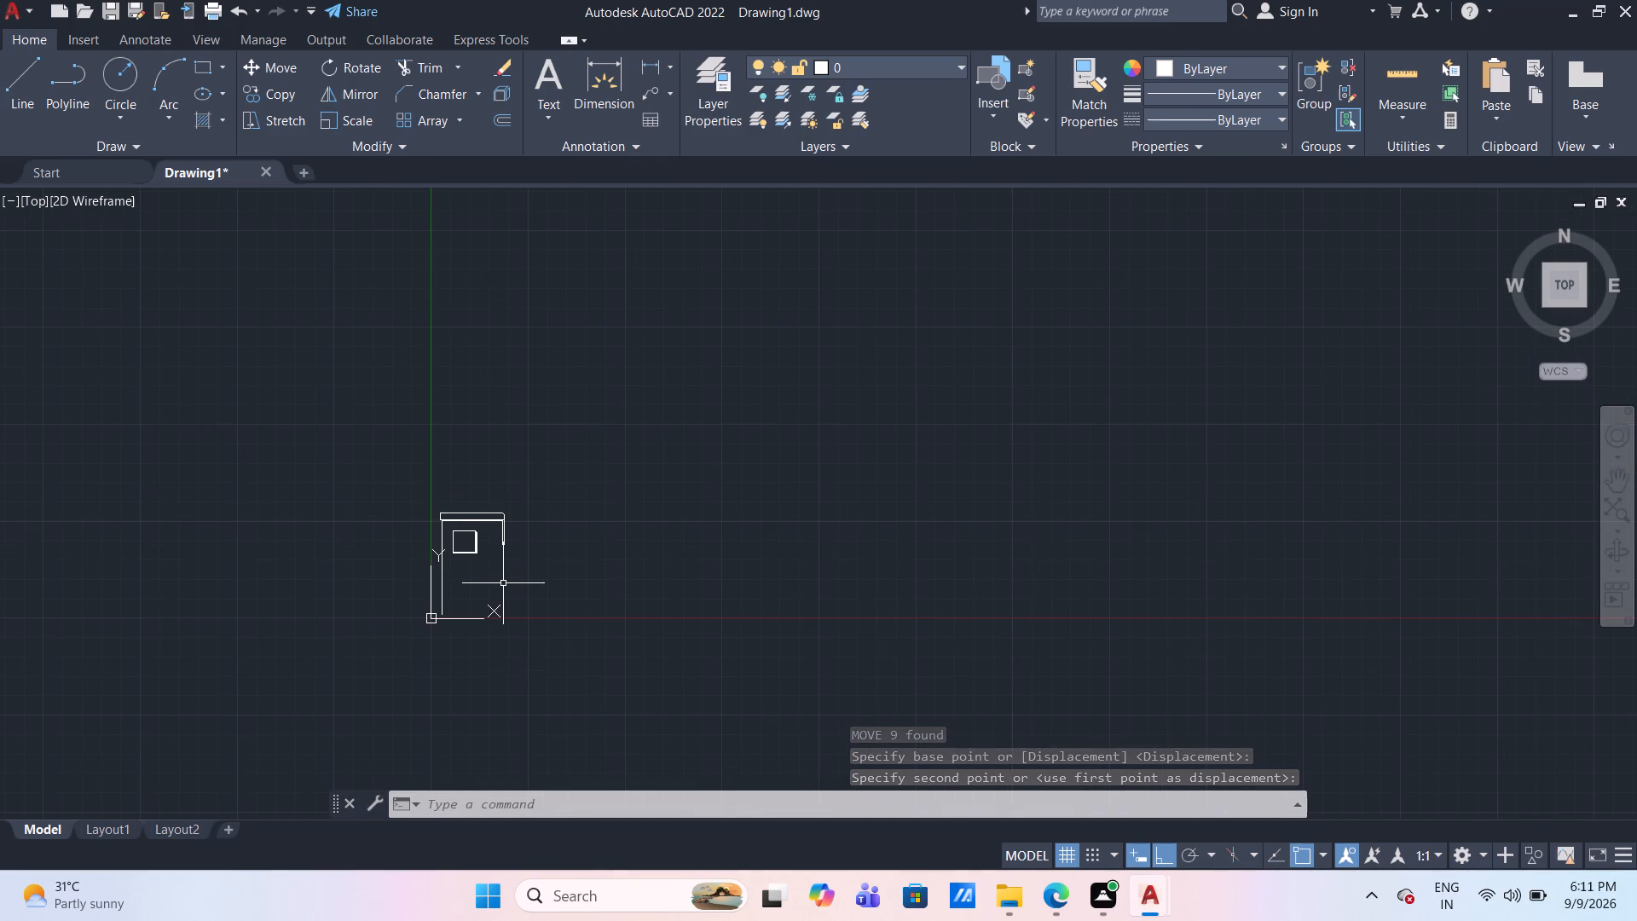
{"action": "scroll", "coordinate": [491, 583], "scroll_direction": "up", "scroll_amount": 1}
{"action": "middle_click_drag", "start_coordinate": [487, 583], "coordinate": [484, 437]}
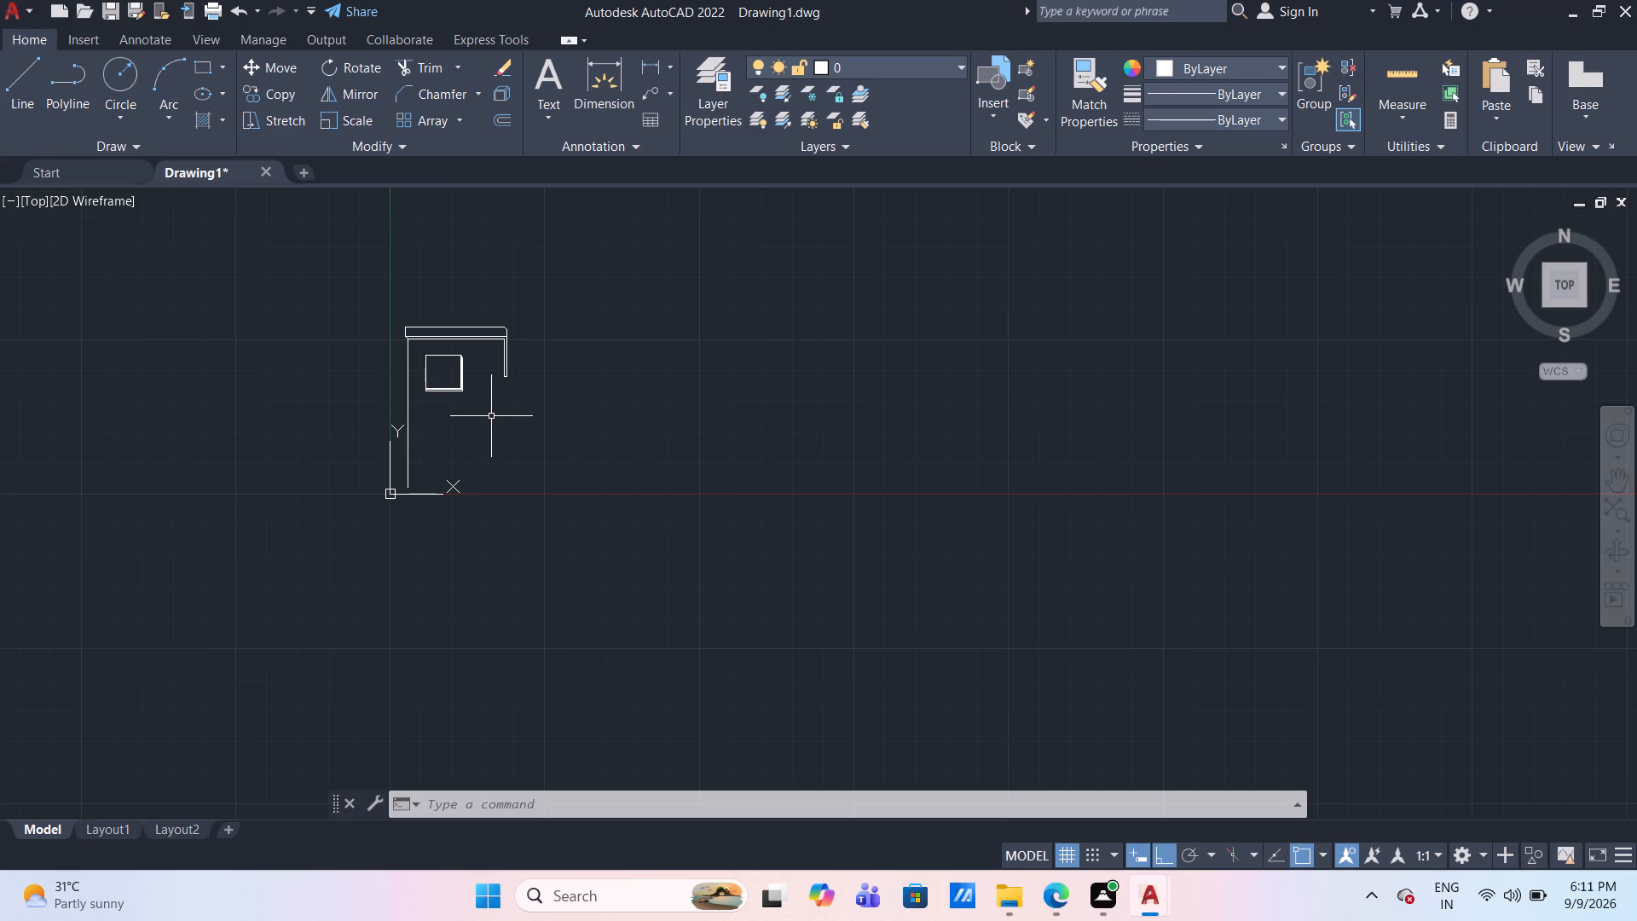
{"action": "scroll", "coordinate": [495, 398], "scroll_direction": "up", "scroll_amount": 3}
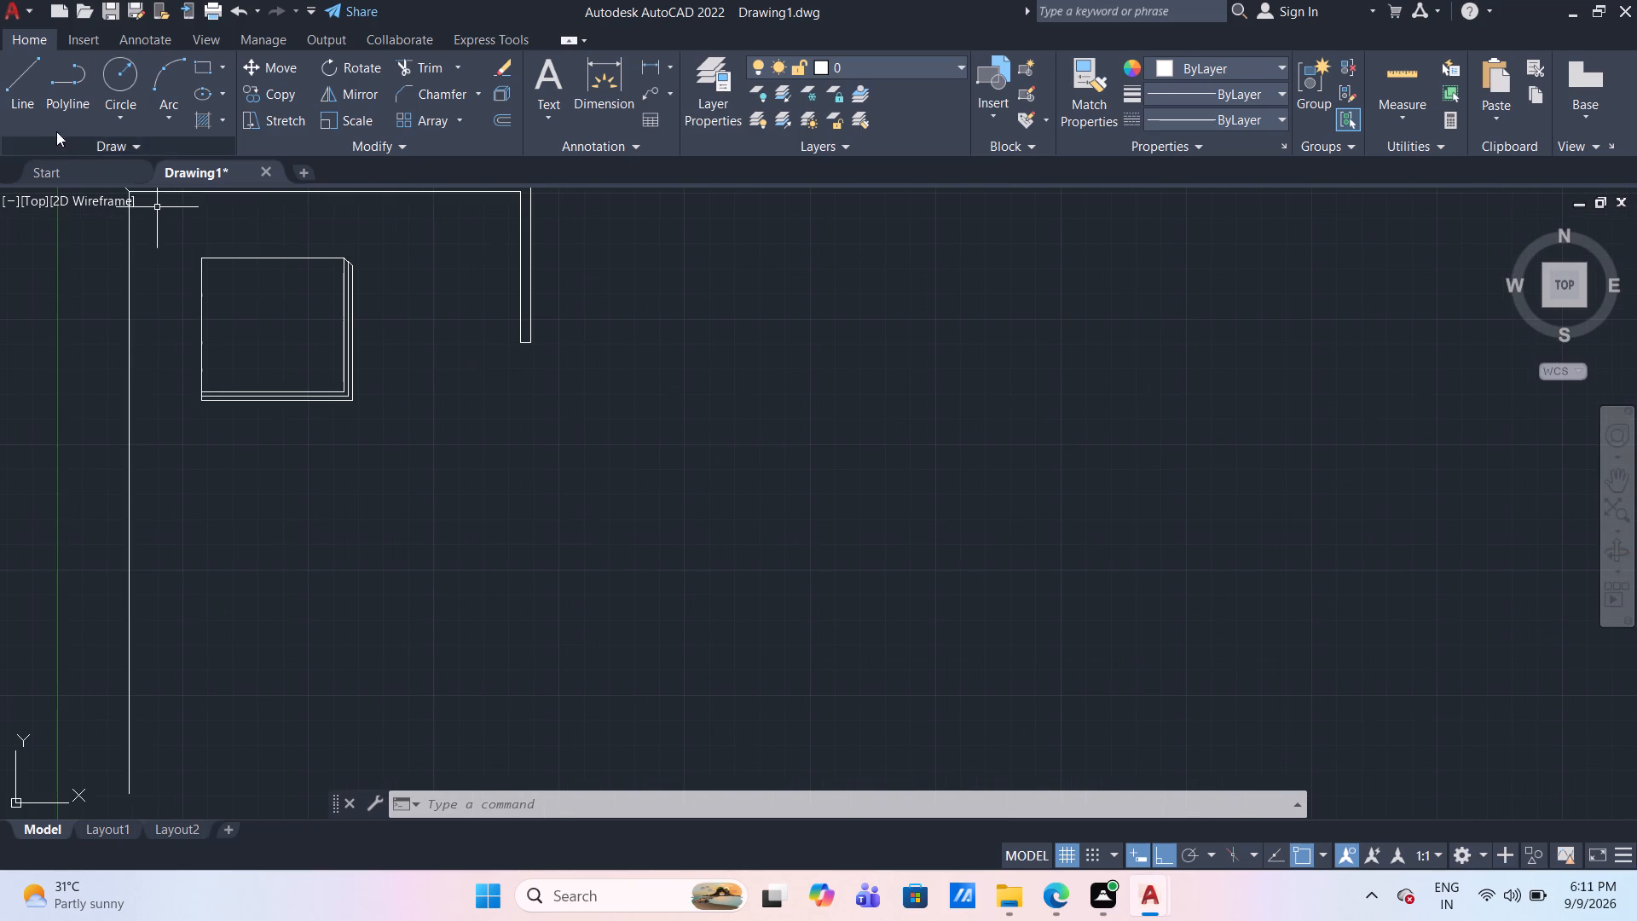
{"action": "left_click", "coordinate": [14, 90]}
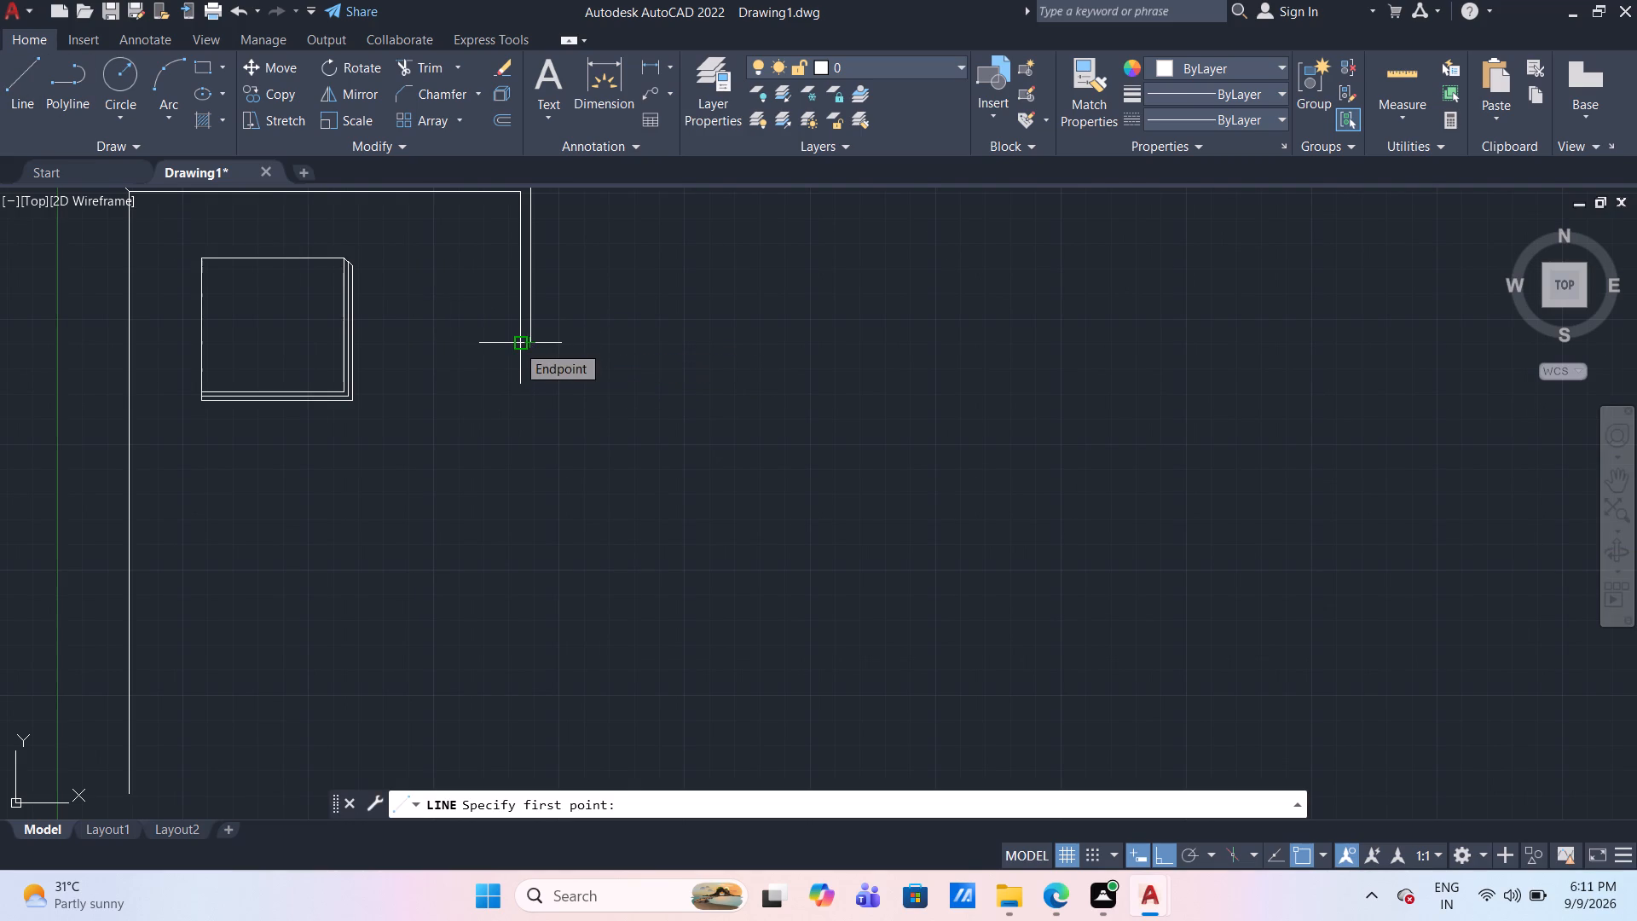
{"action": "left_click", "coordinate": [517, 345]}
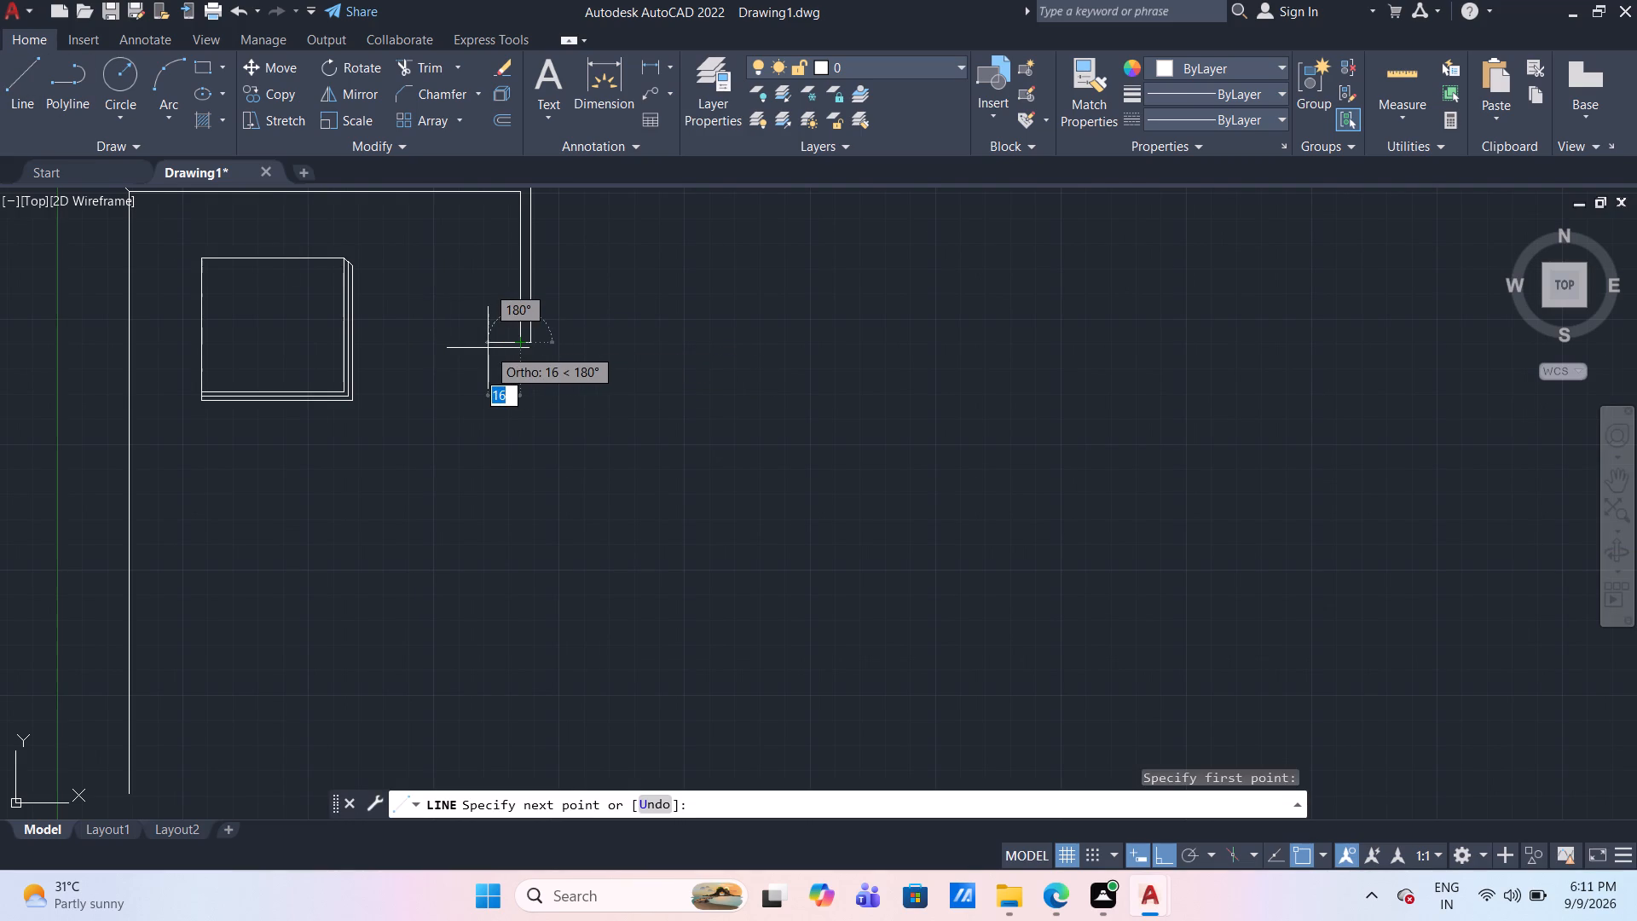
{"action": "key", "text": "5"}
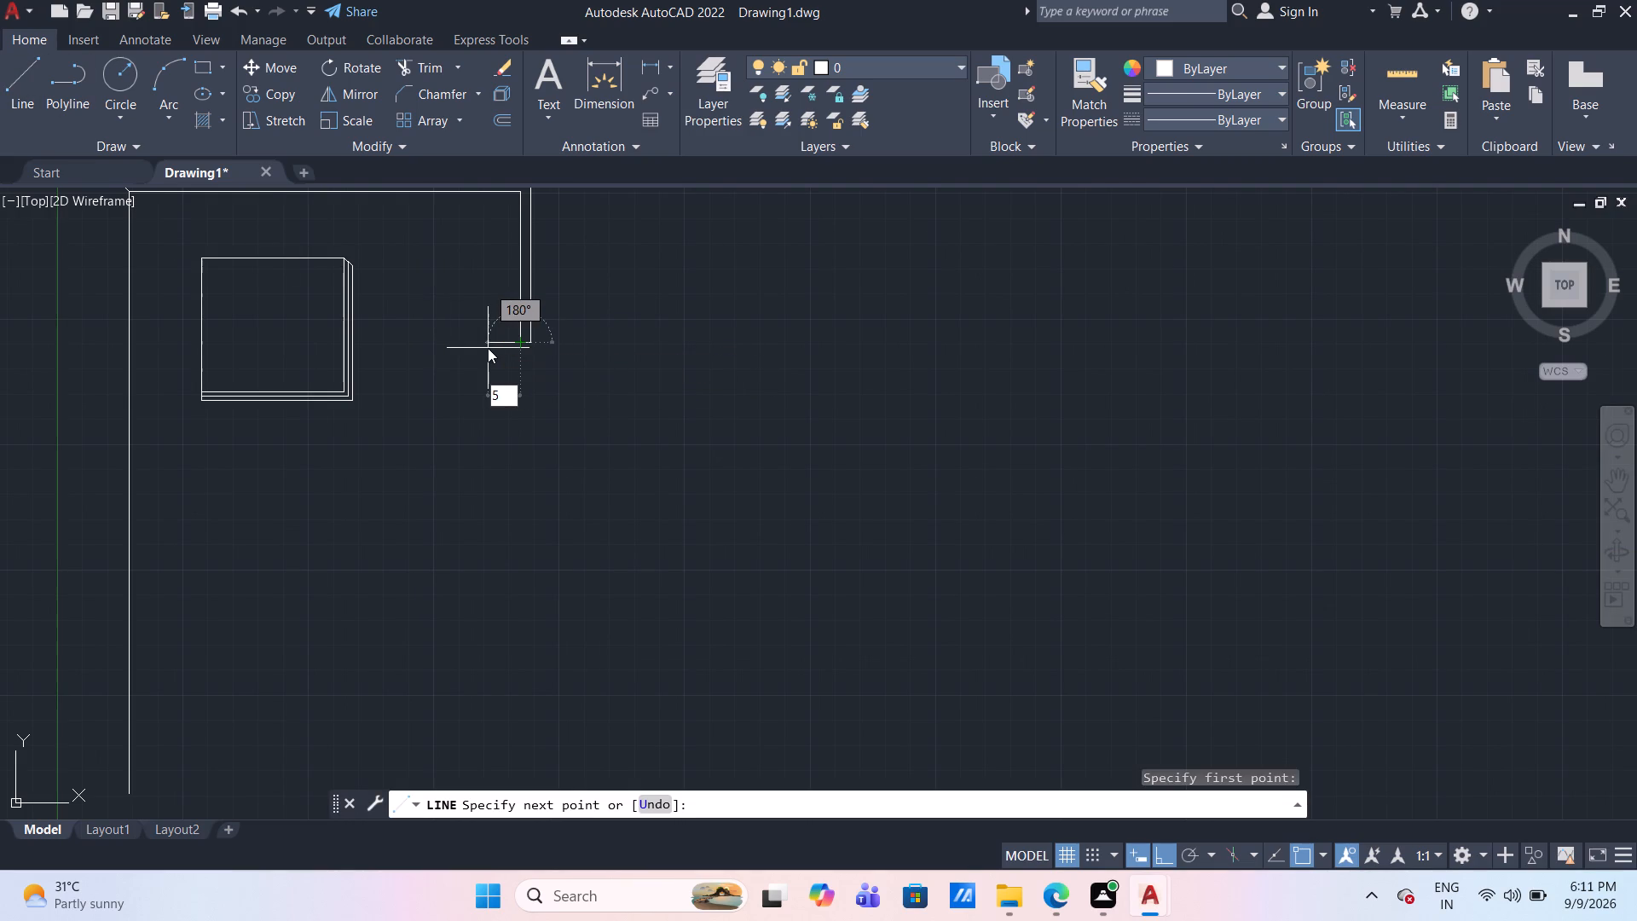
{"action": "key", "text": "2"}
{"action": "key", "text": "Return"}
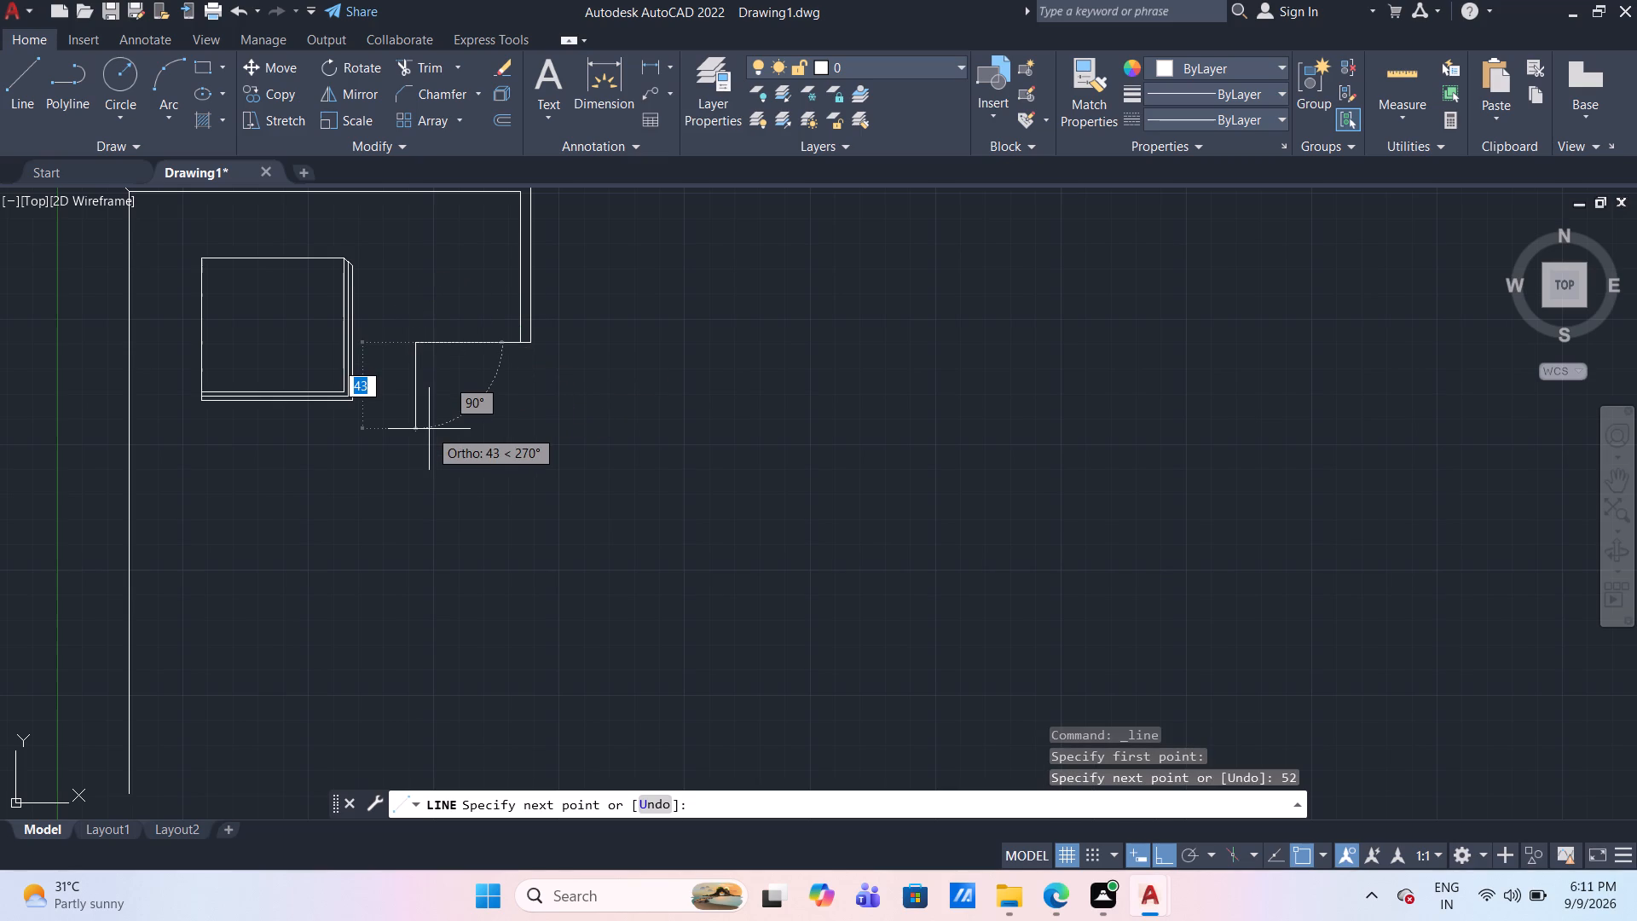
{"action": "key", "text": "ctrl+z"}
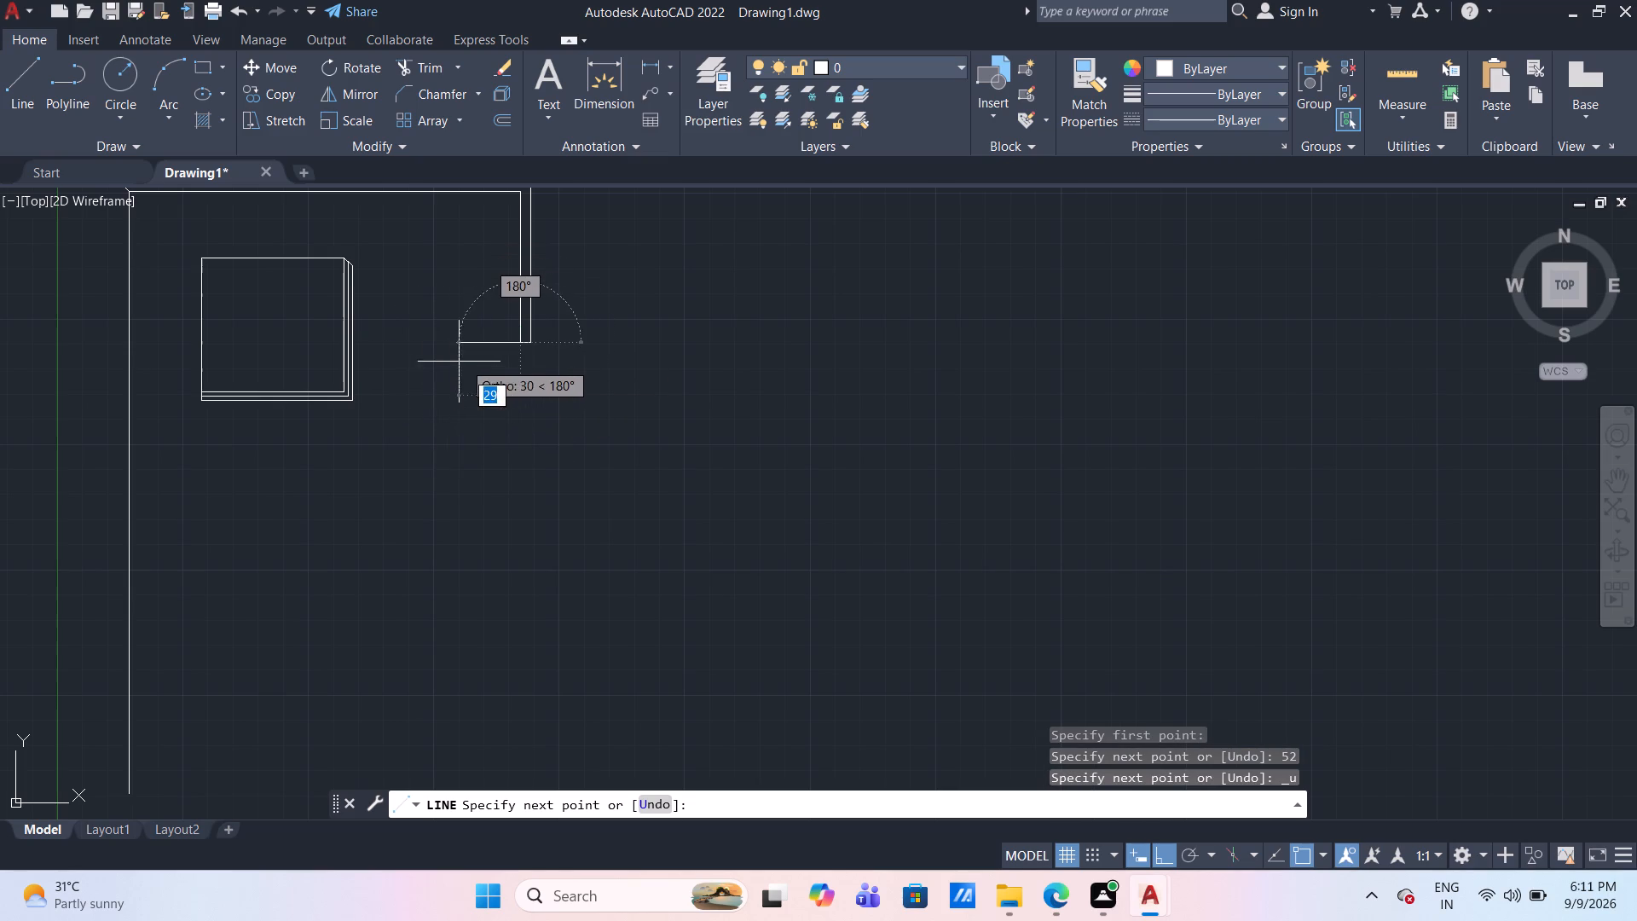
{"action": "type", "text": "15"}
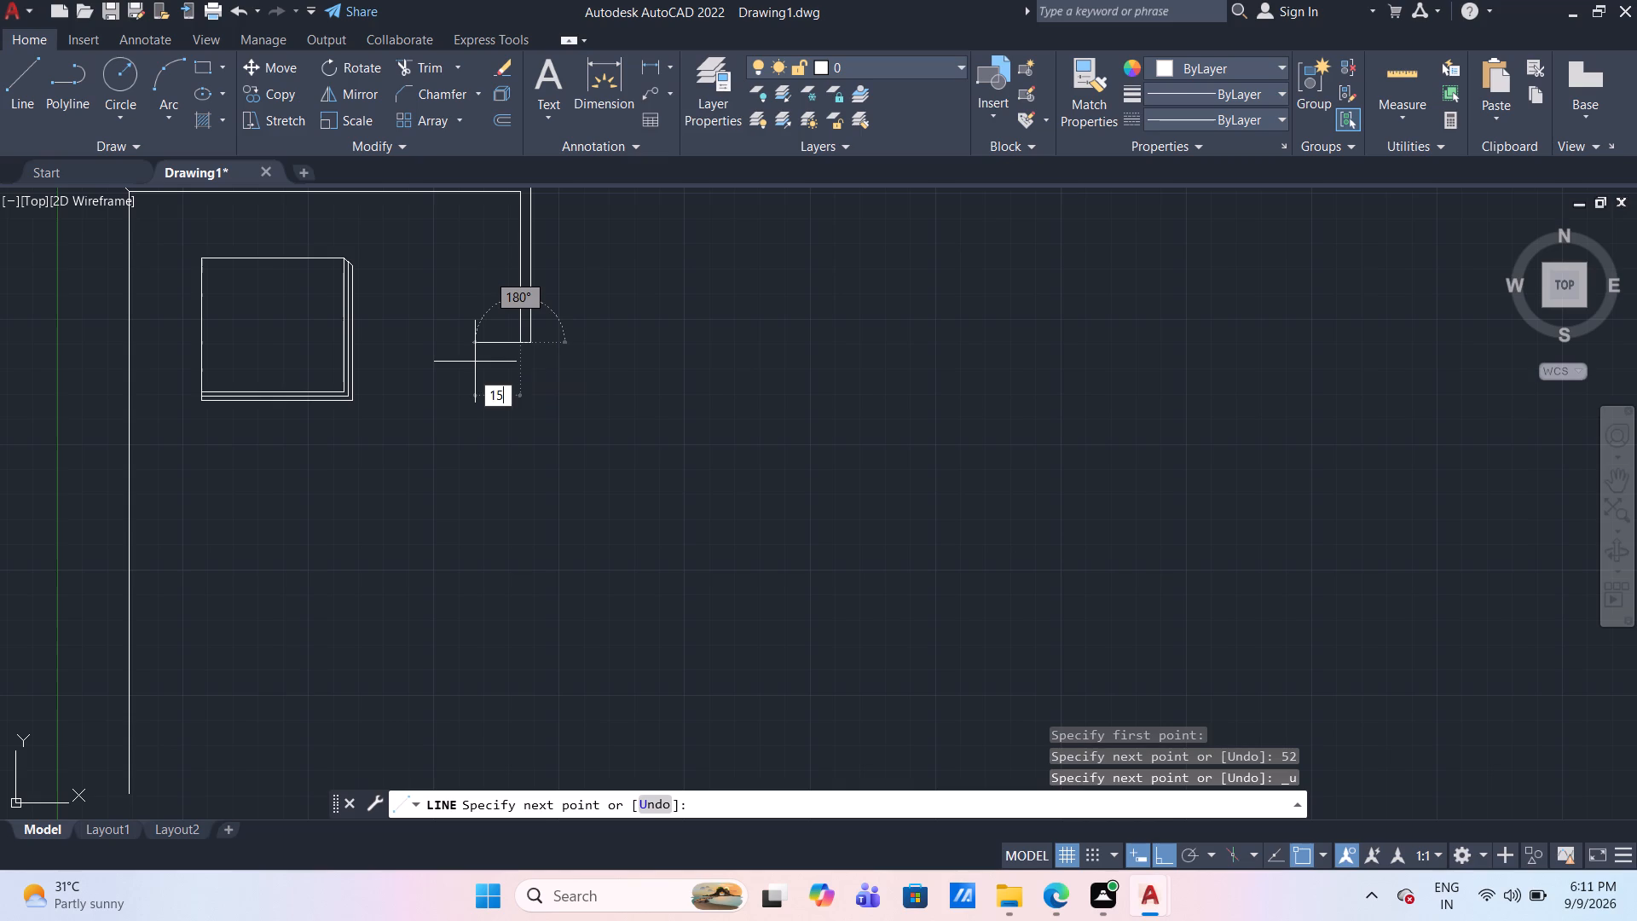
{"action": "key", "text": "Return"}
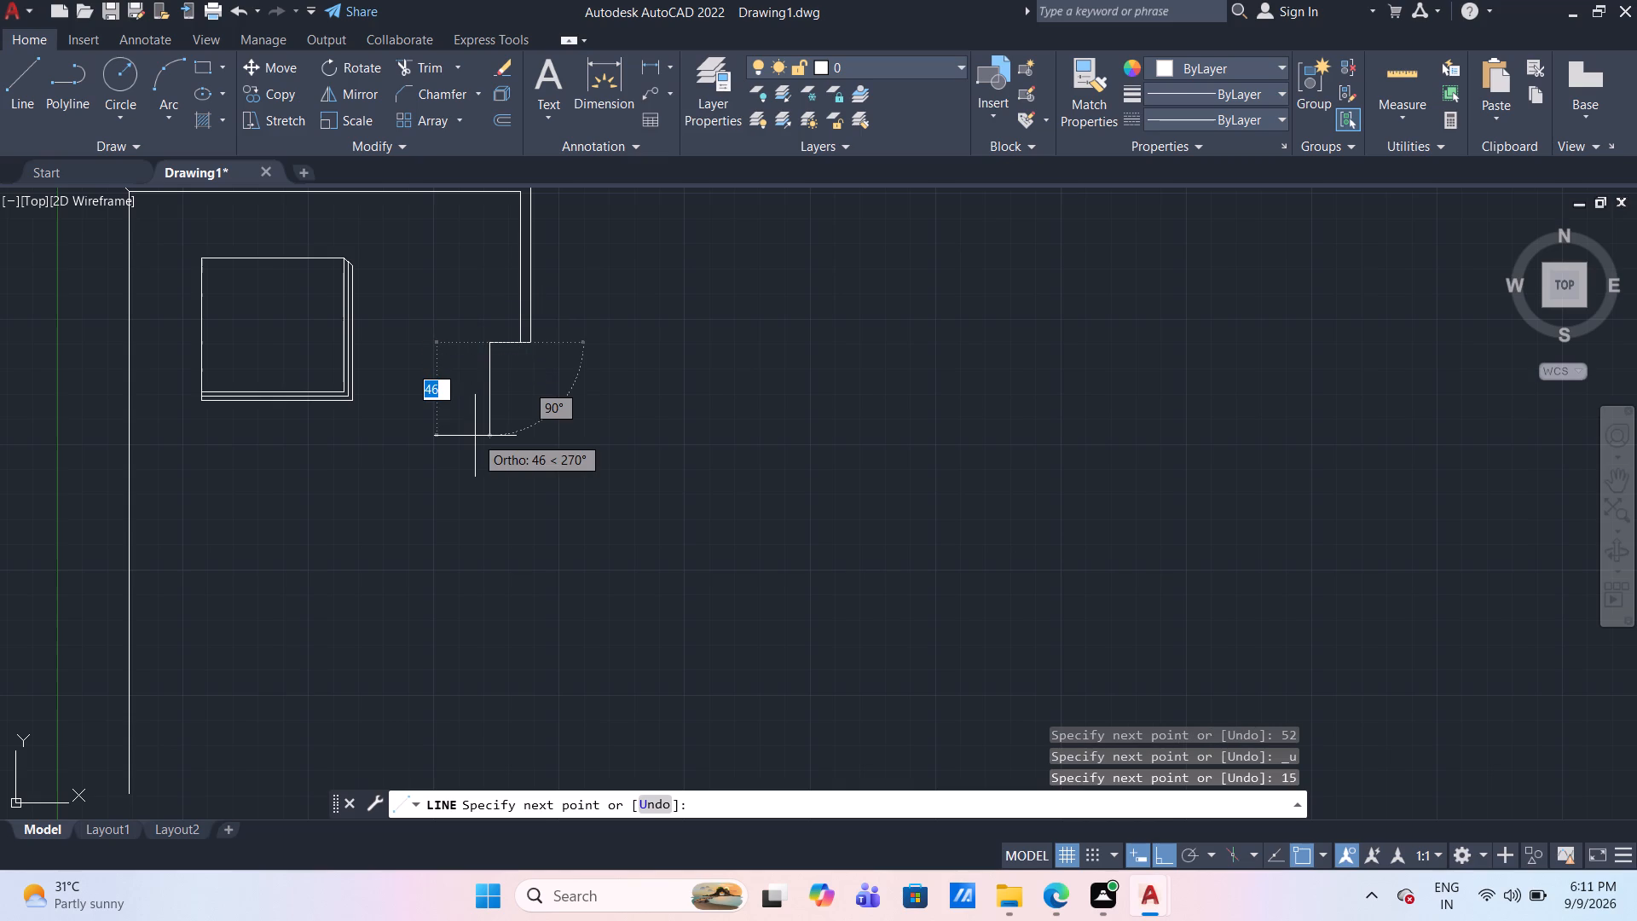
Continue the line 50 mm down, 200 mm right and 50 mm up, ending it at the leg's outer lower corner.
{"action": "type", "text": "50"}
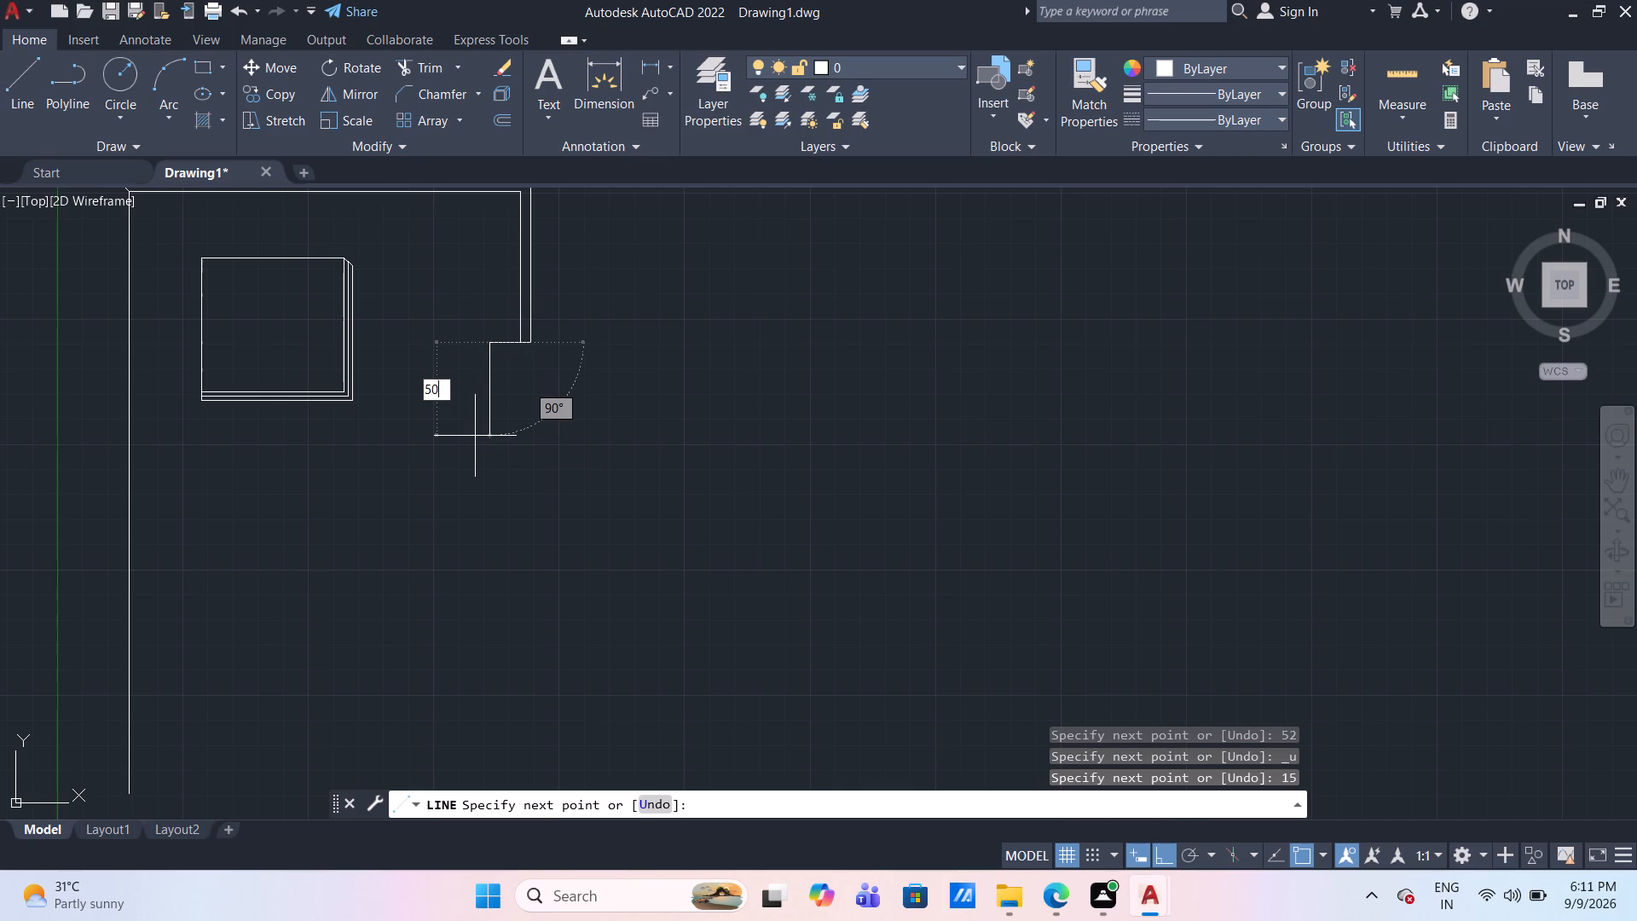
{"action": "key", "text": "Return"}
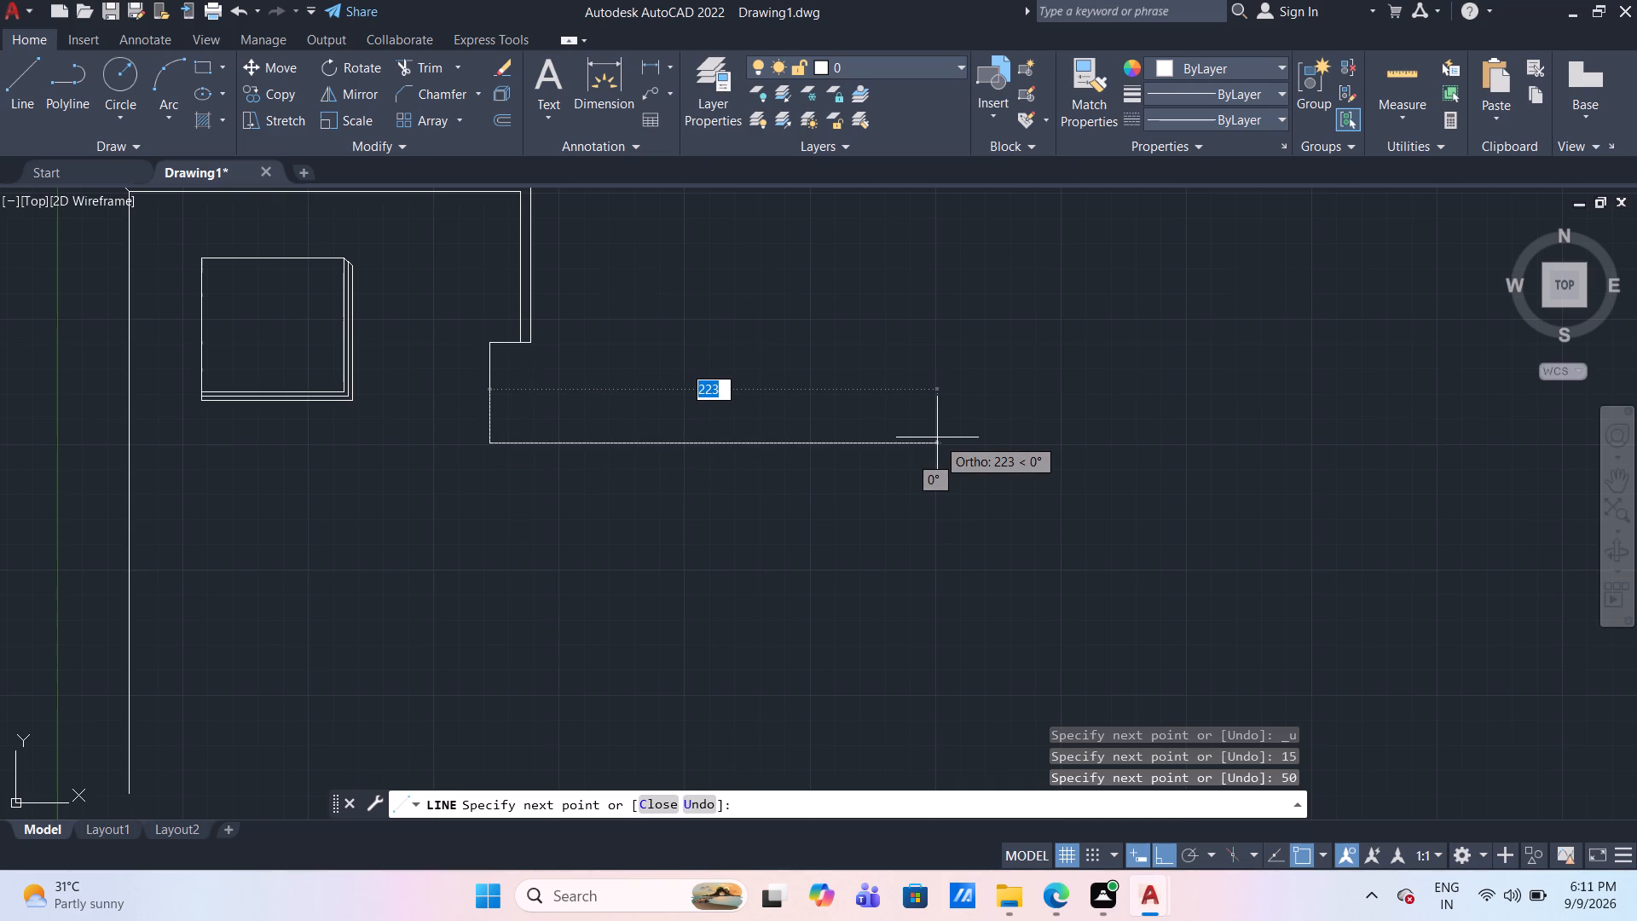
{"action": "type", "text": "200"}
{"action": "key", "text": "Return"}
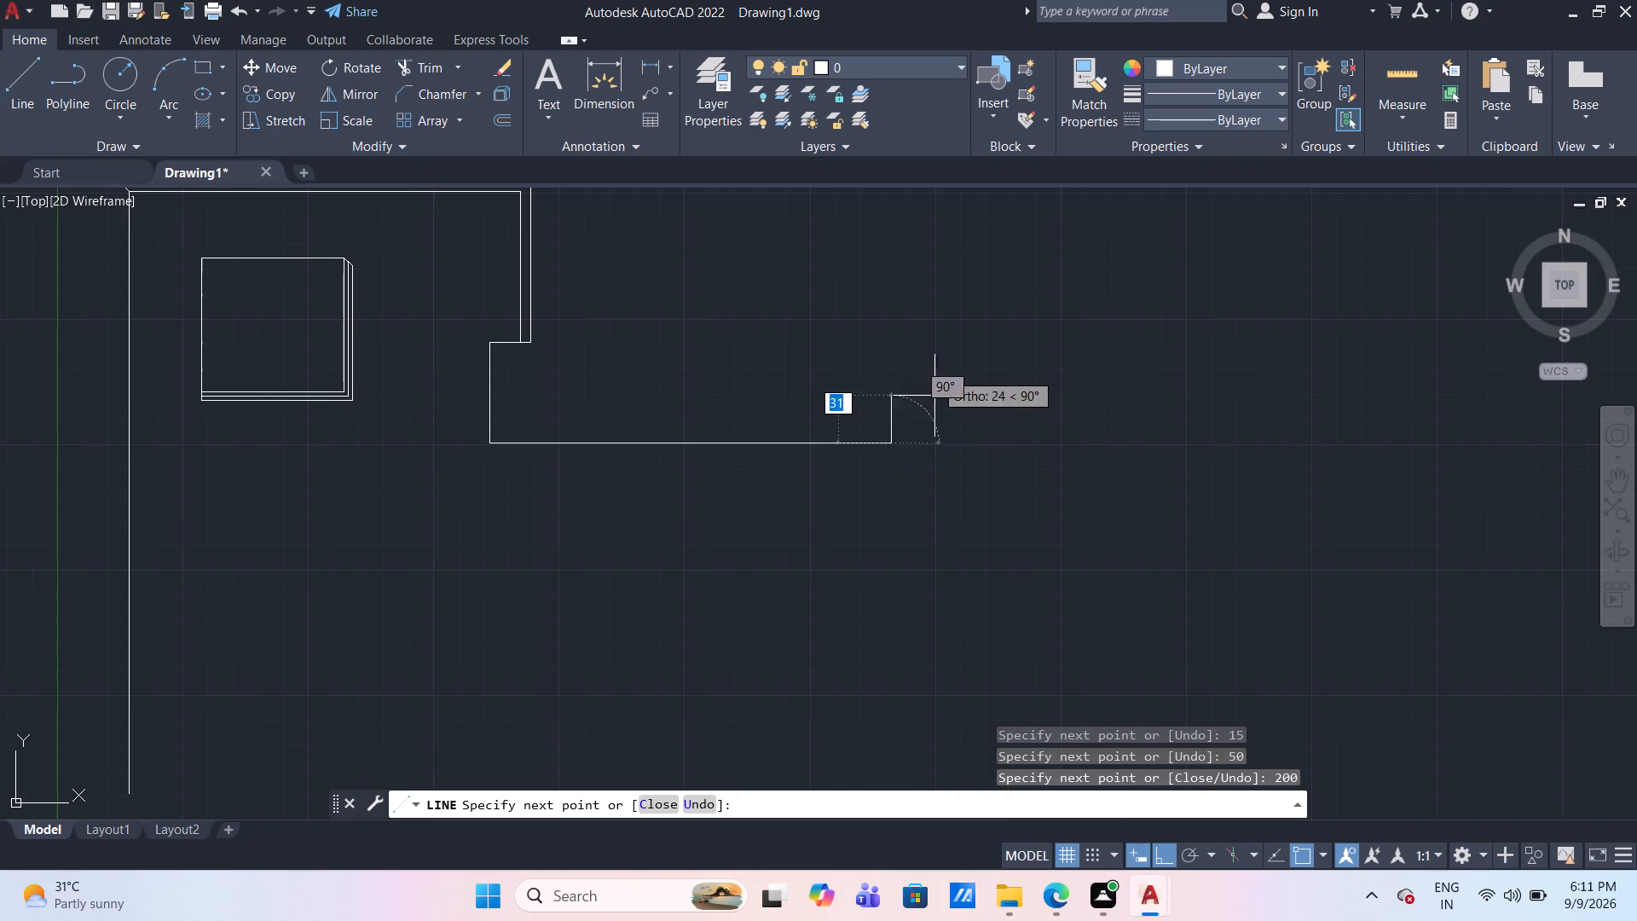
{"action": "type", "text": "50"}
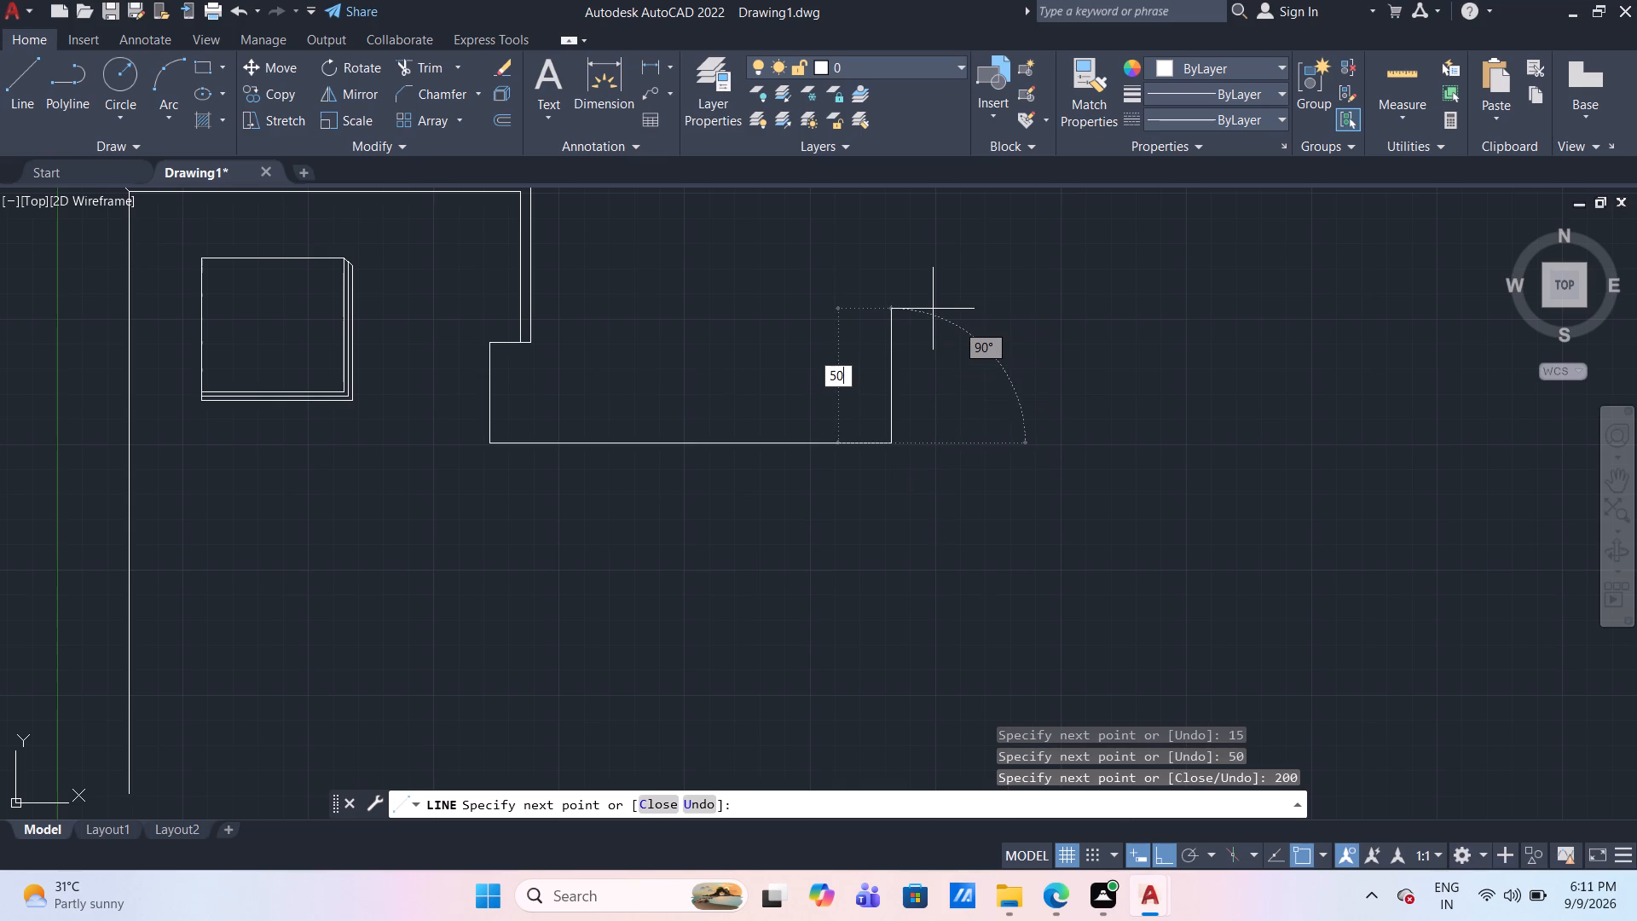
{"action": "key", "text": "Return"}
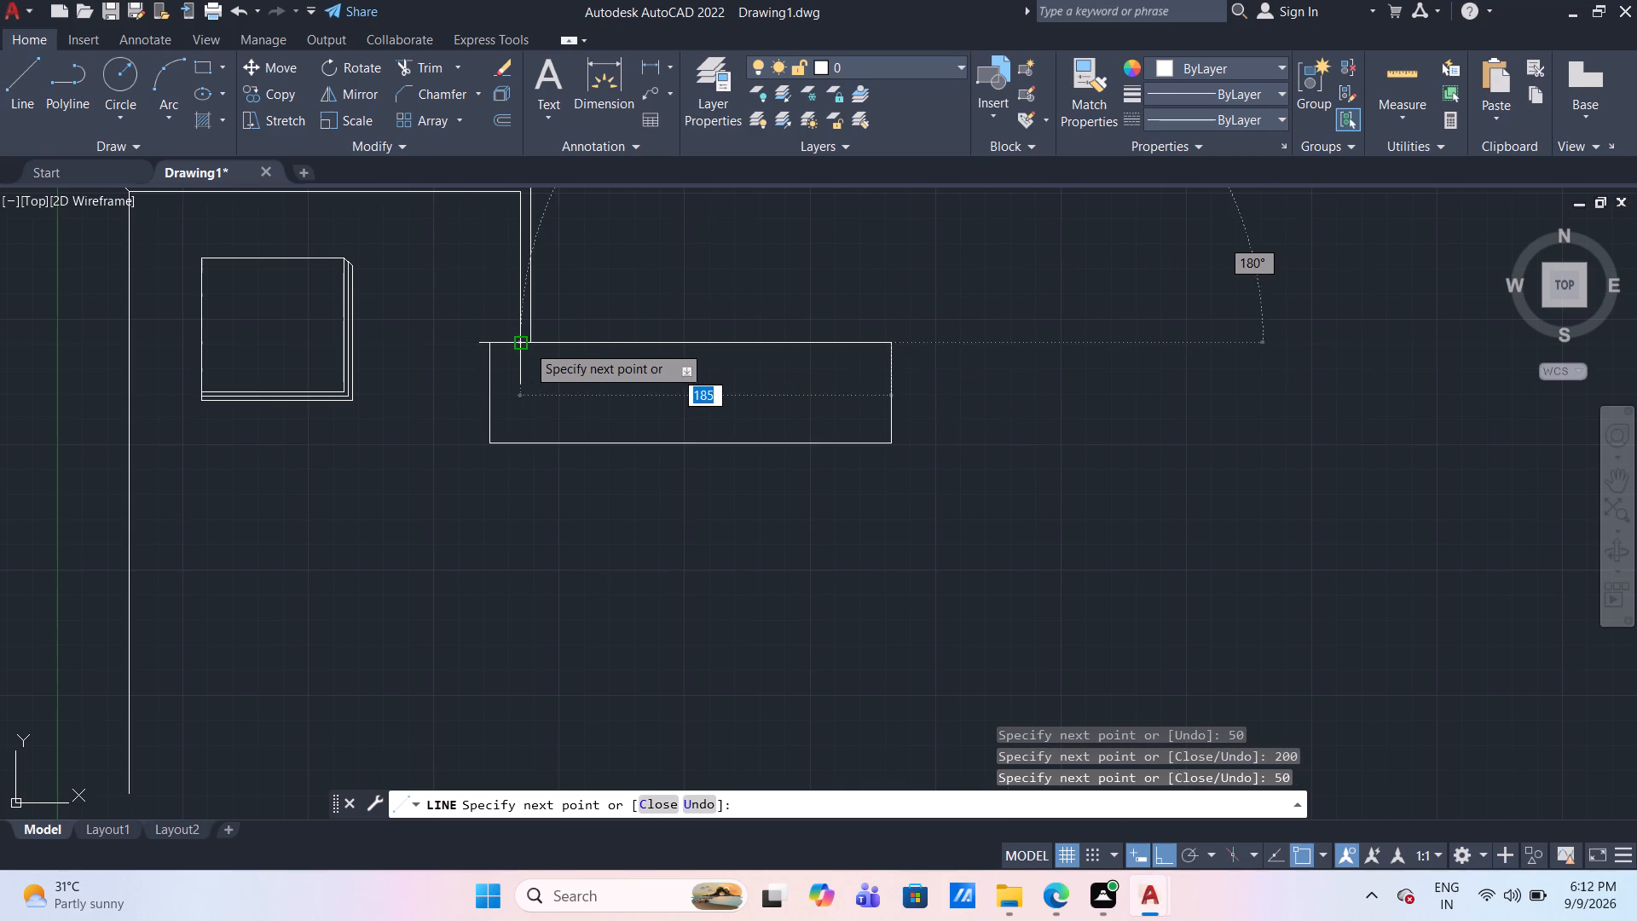
{"action": "left_click", "coordinate": [535, 345]}
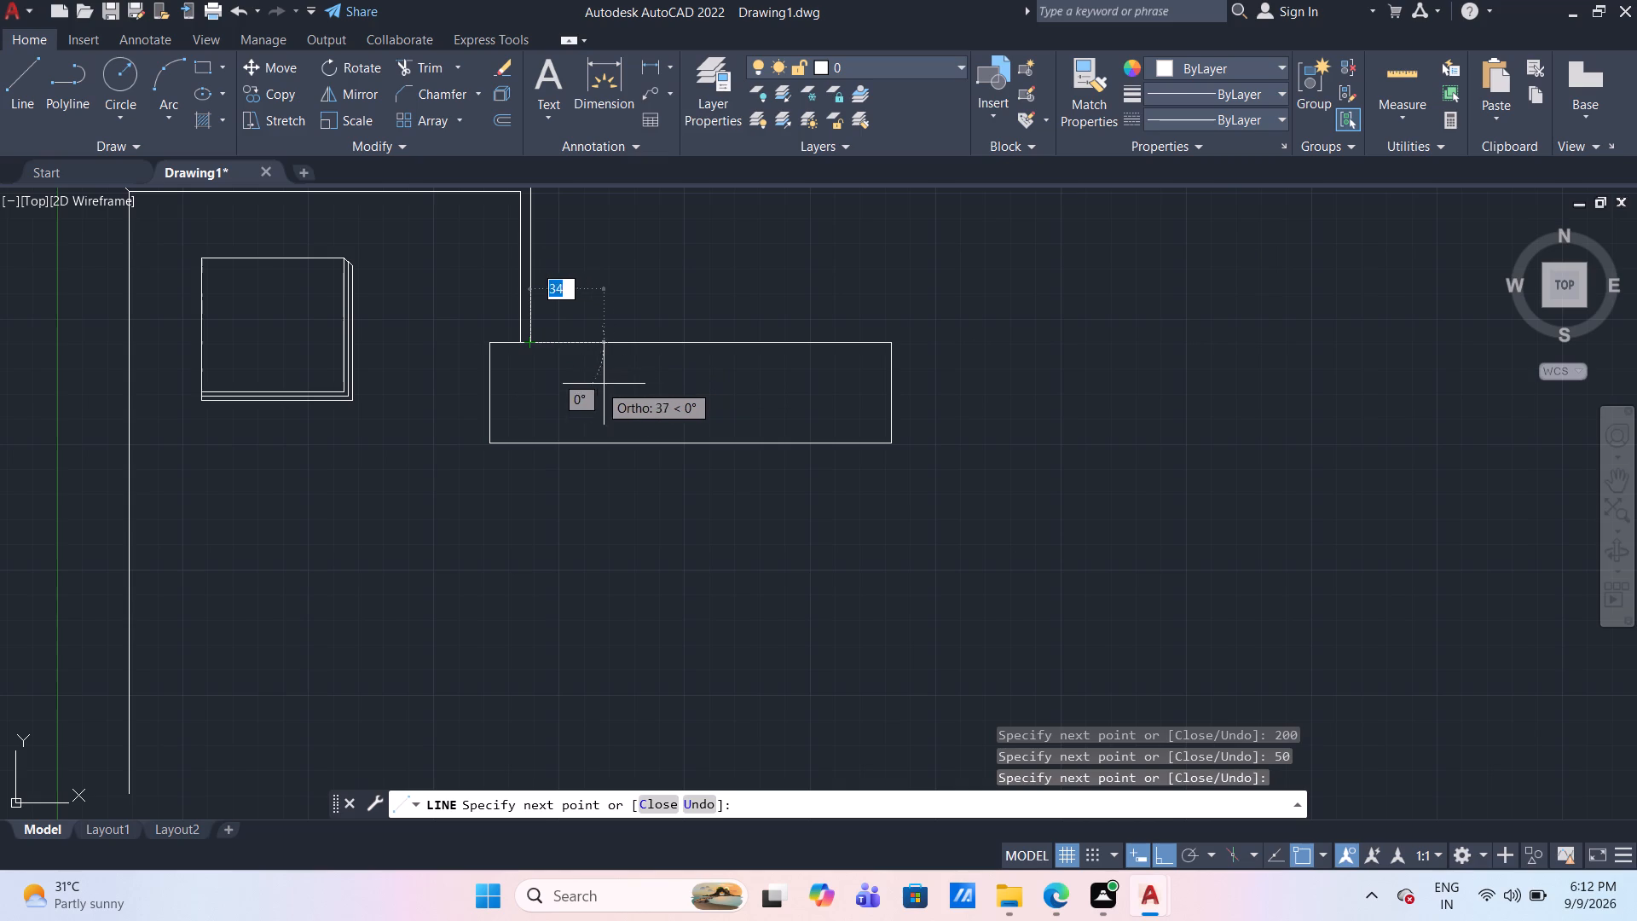
{"action": "key", "text": "Escape"}
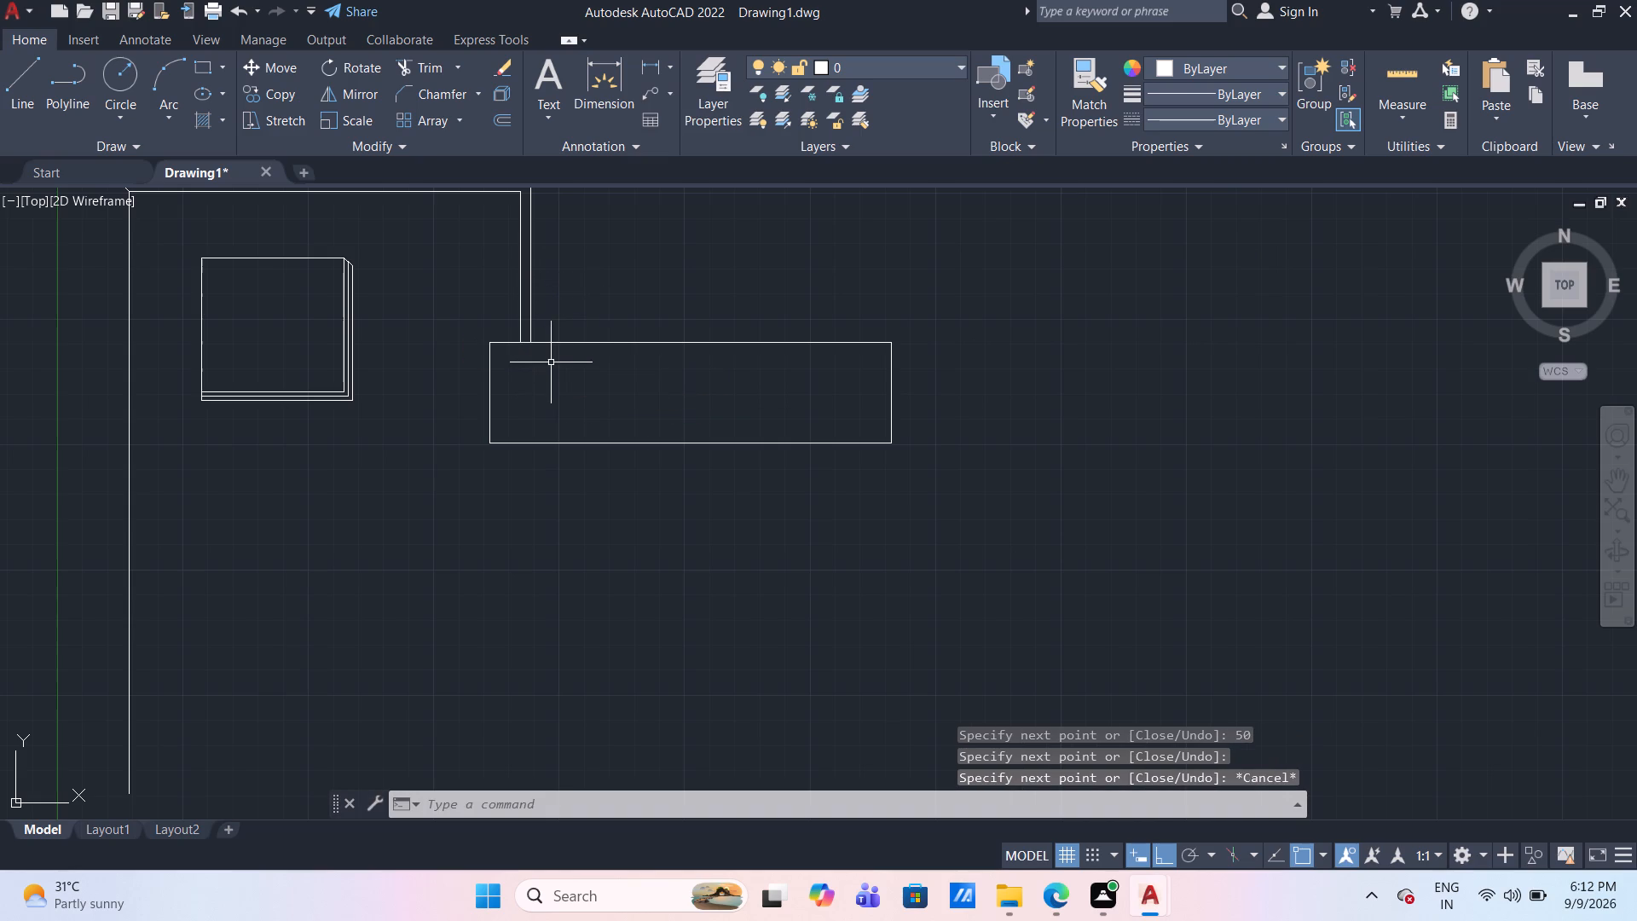
Create a rectangular array of the new rectangle's left edge with 20 columns spaced 10 mm apart.
{"action": "scroll", "coordinate": [600, 416], "scroll_direction": "up", "scroll_amount": 1}
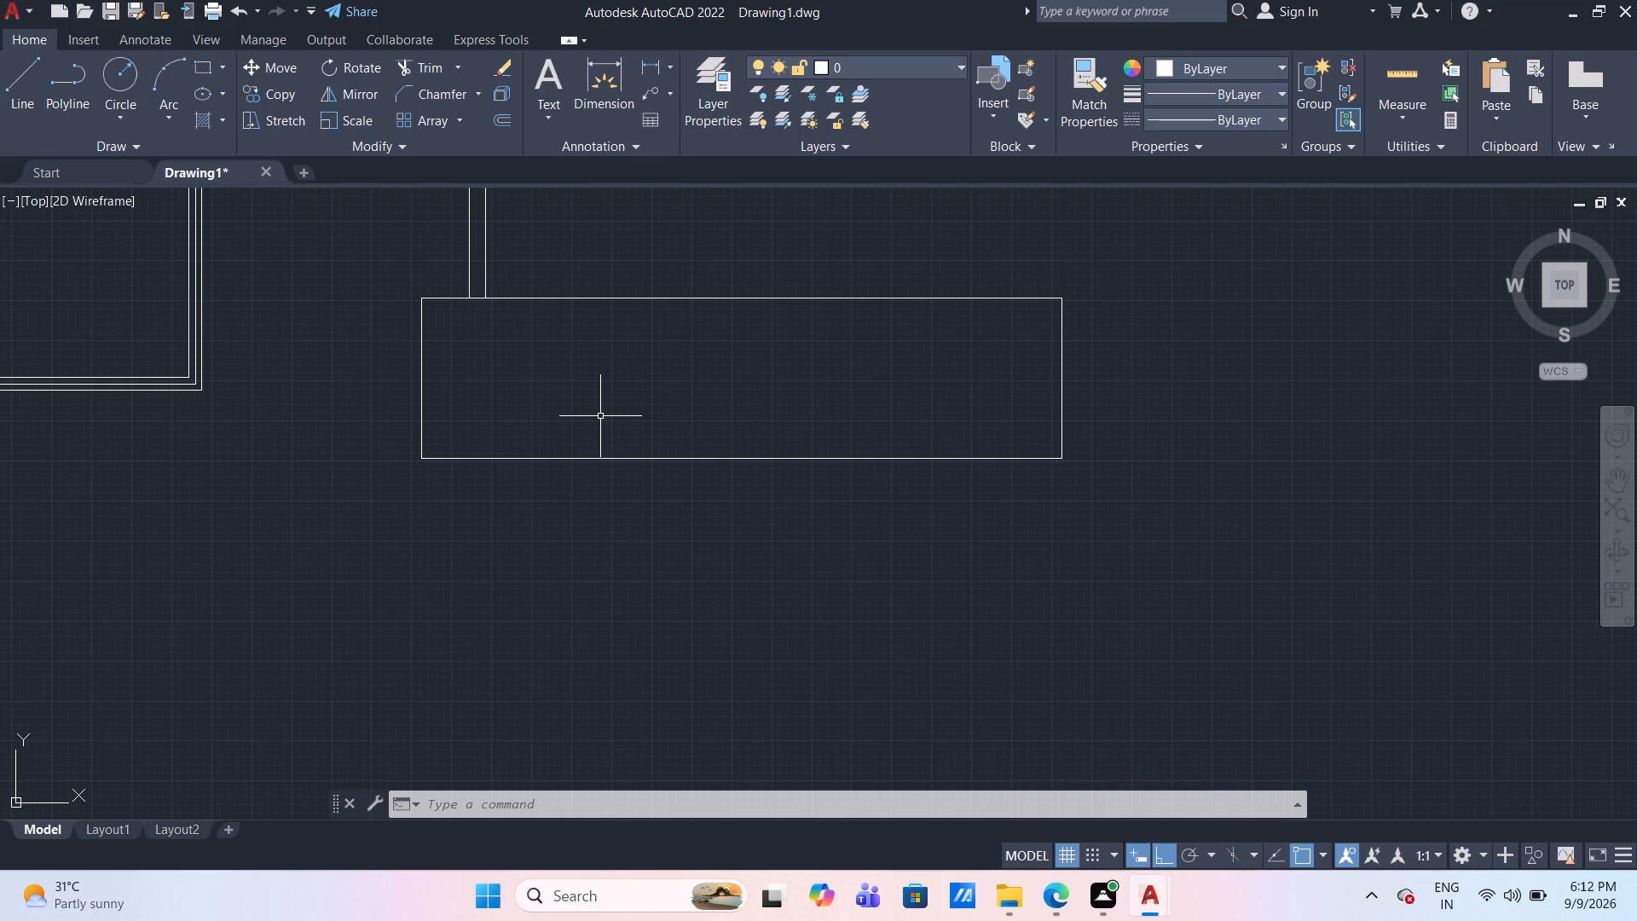
{"action": "left_click", "coordinate": [405, 118]}
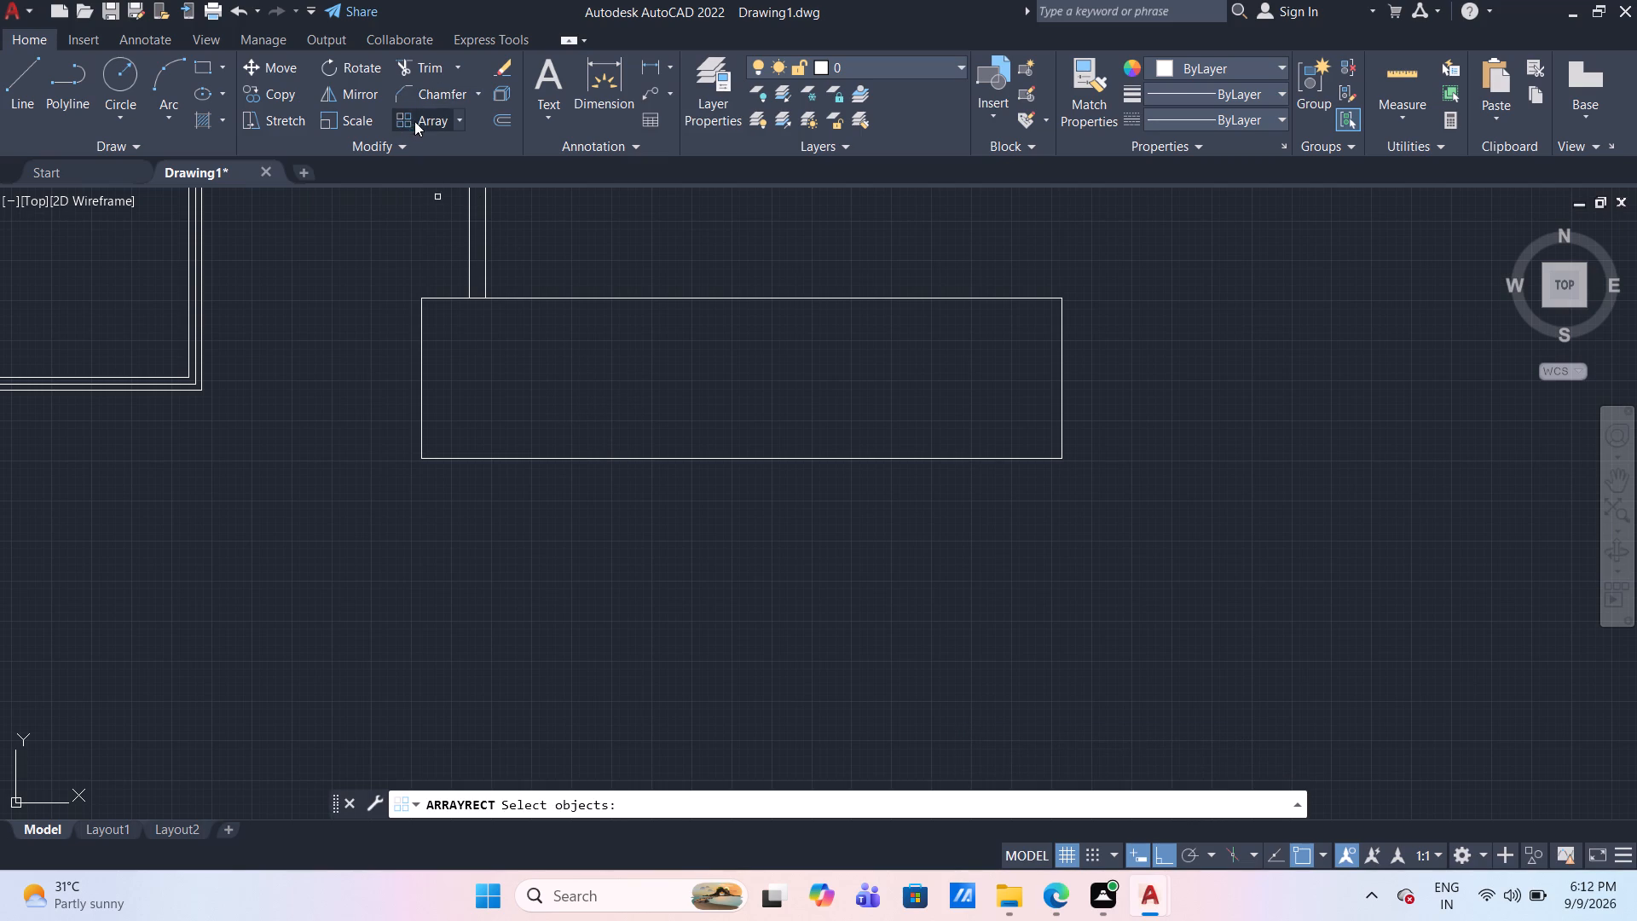
{"action": "left_click", "coordinate": [419, 357]}
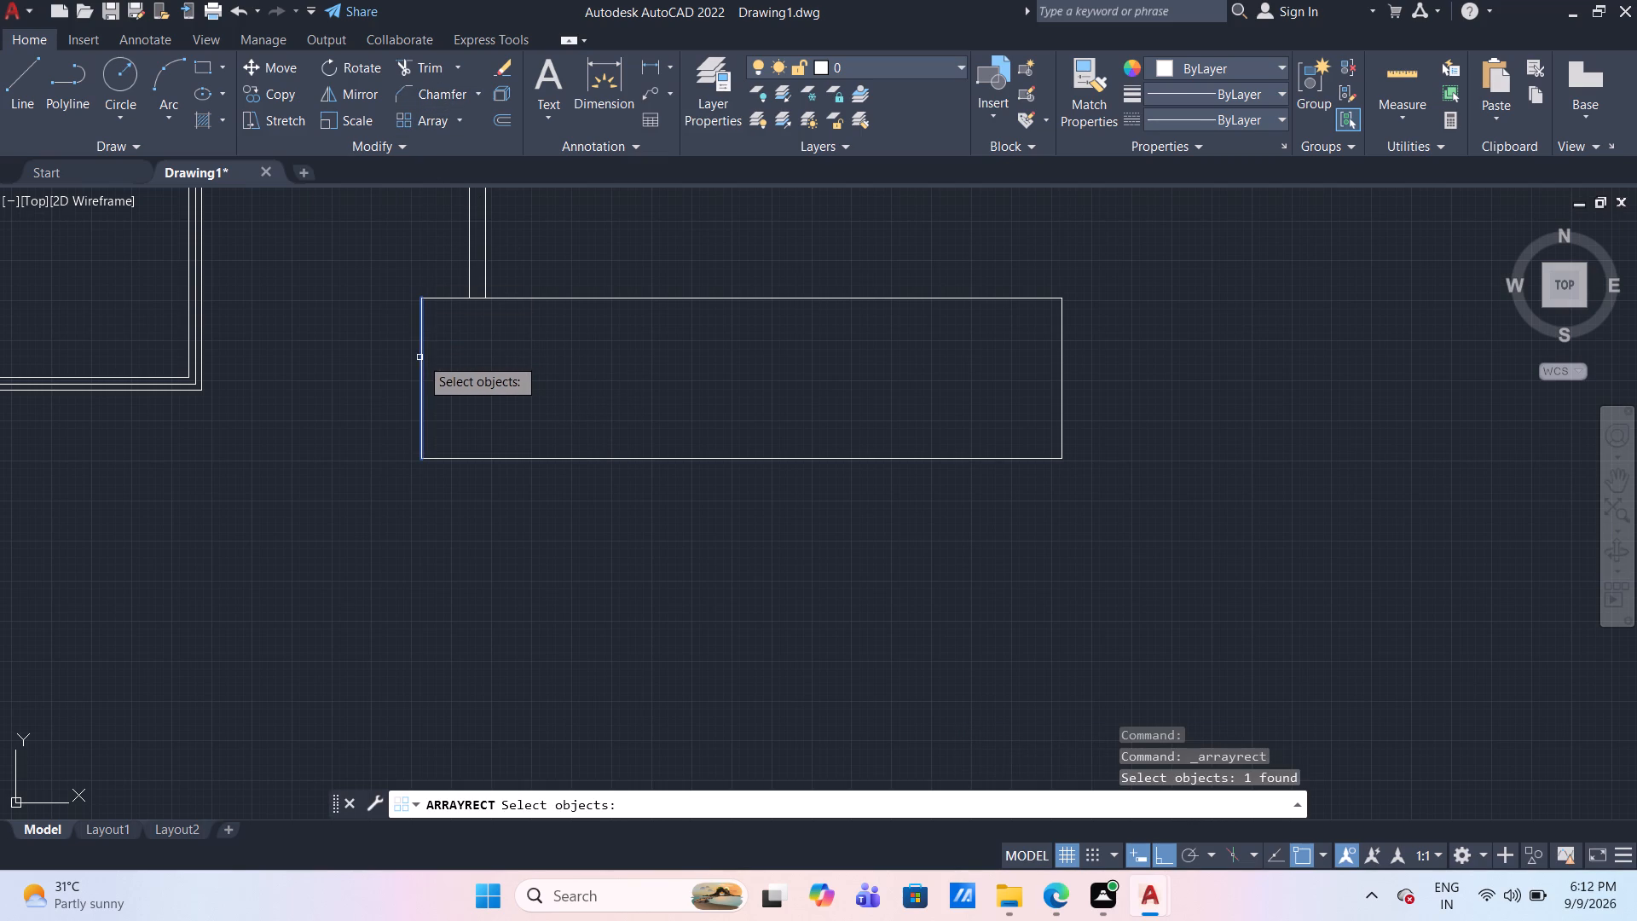
{"action": "key", "text": "Return"}
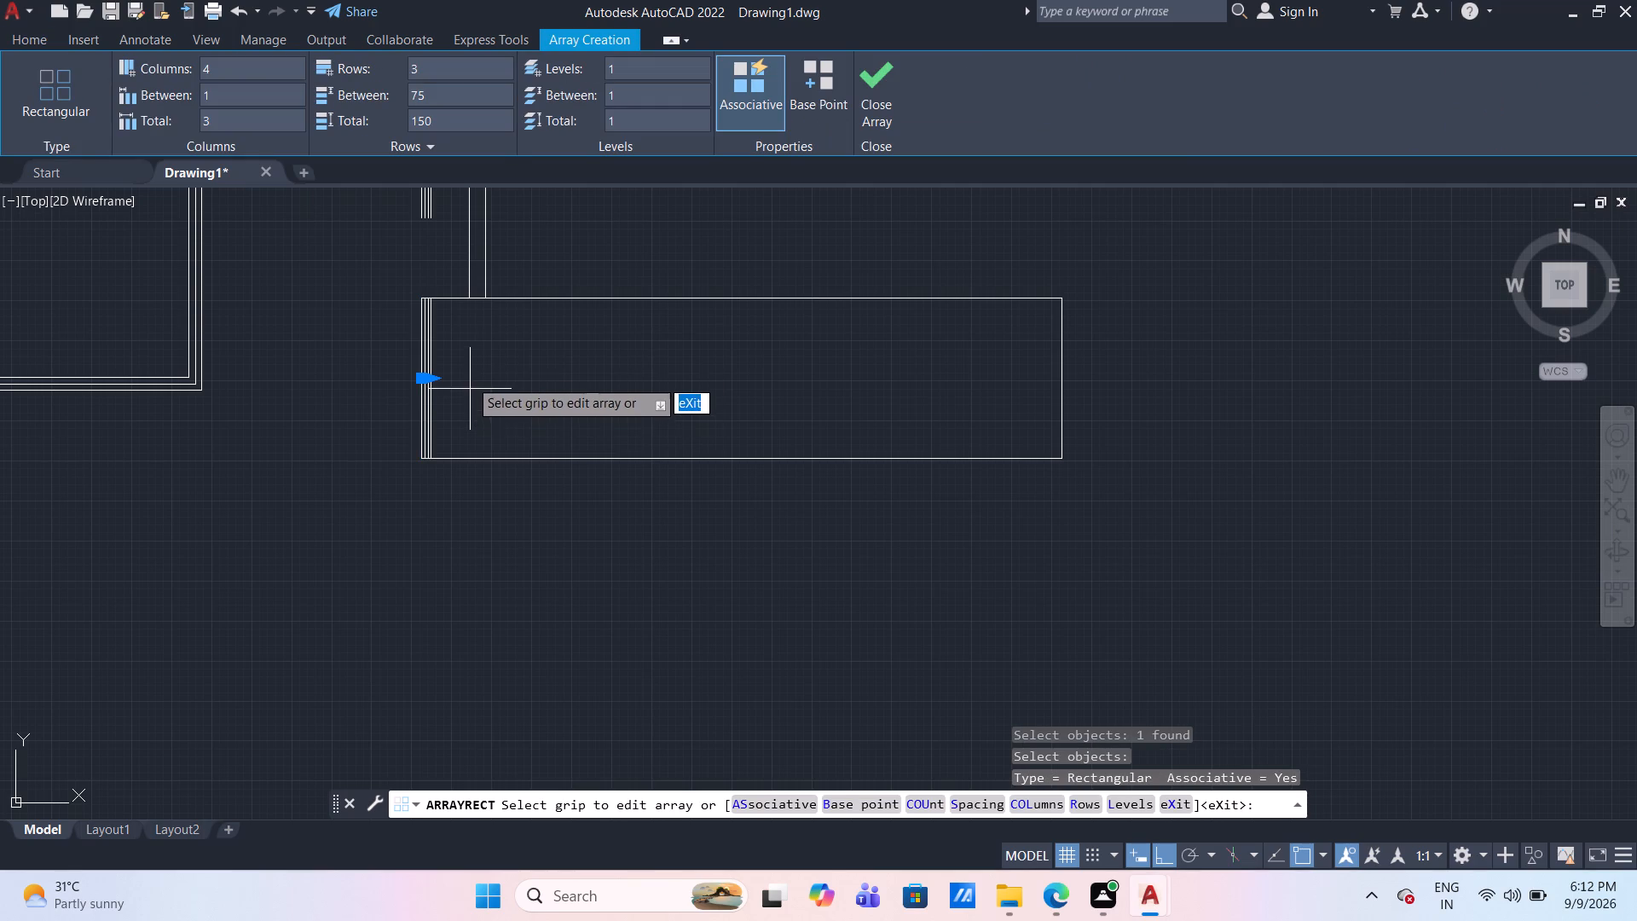
{"action": "left_click", "coordinate": [438, 68]}
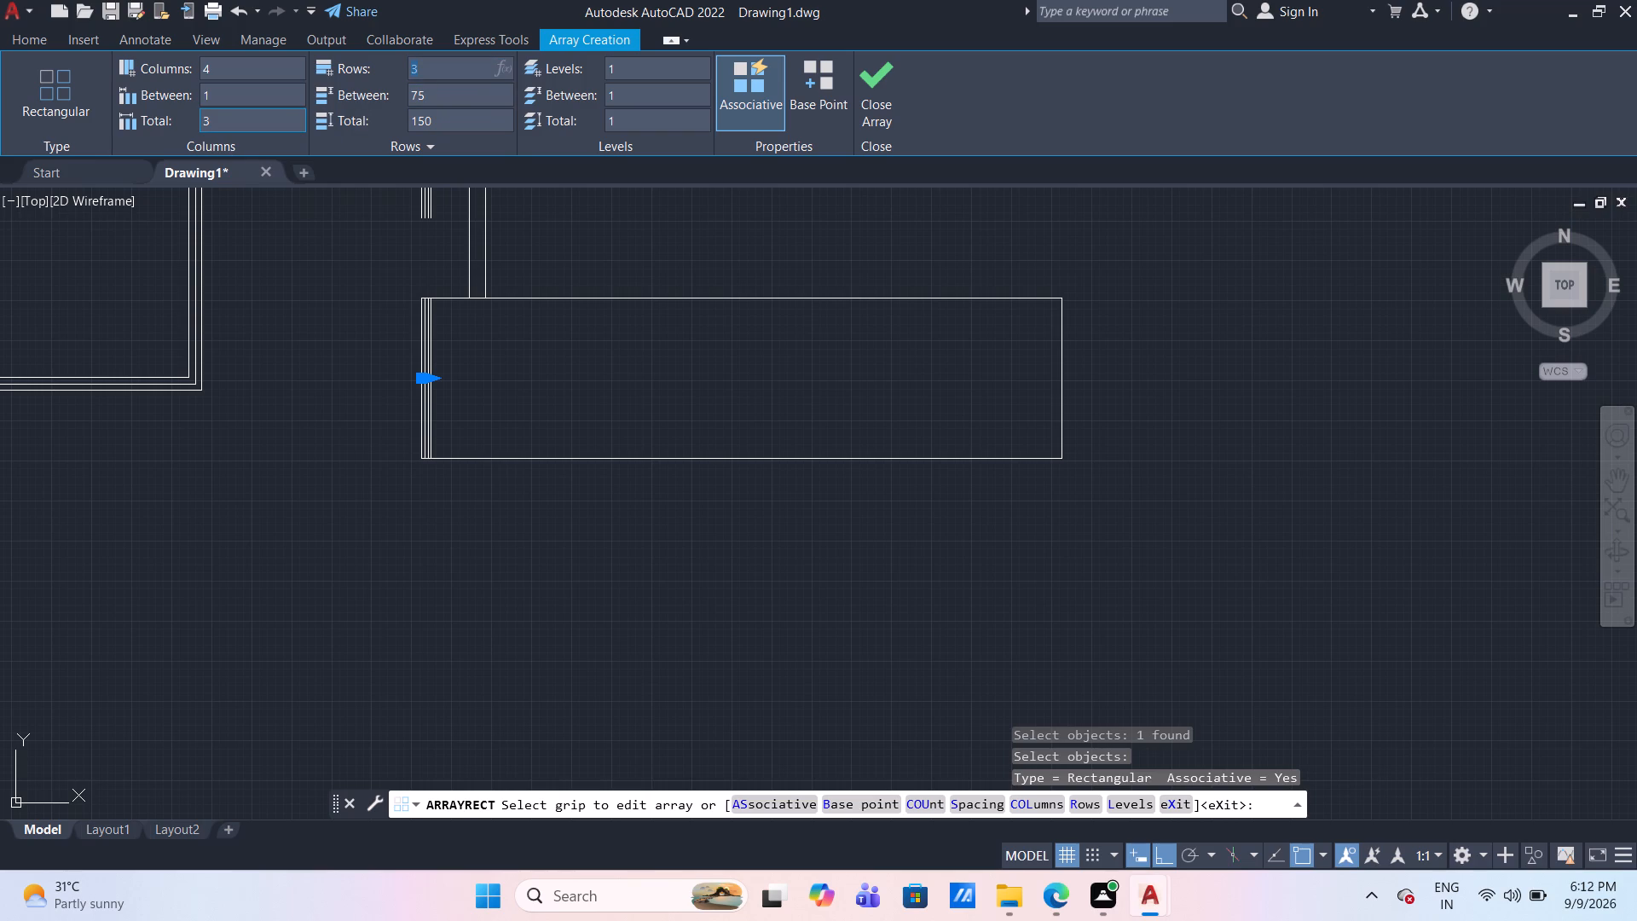
{"action": "left_click_drag", "start_coordinate": [230, 121], "coordinate": [200, 126]}
{"action": "left_click", "coordinate": [235, 61]}
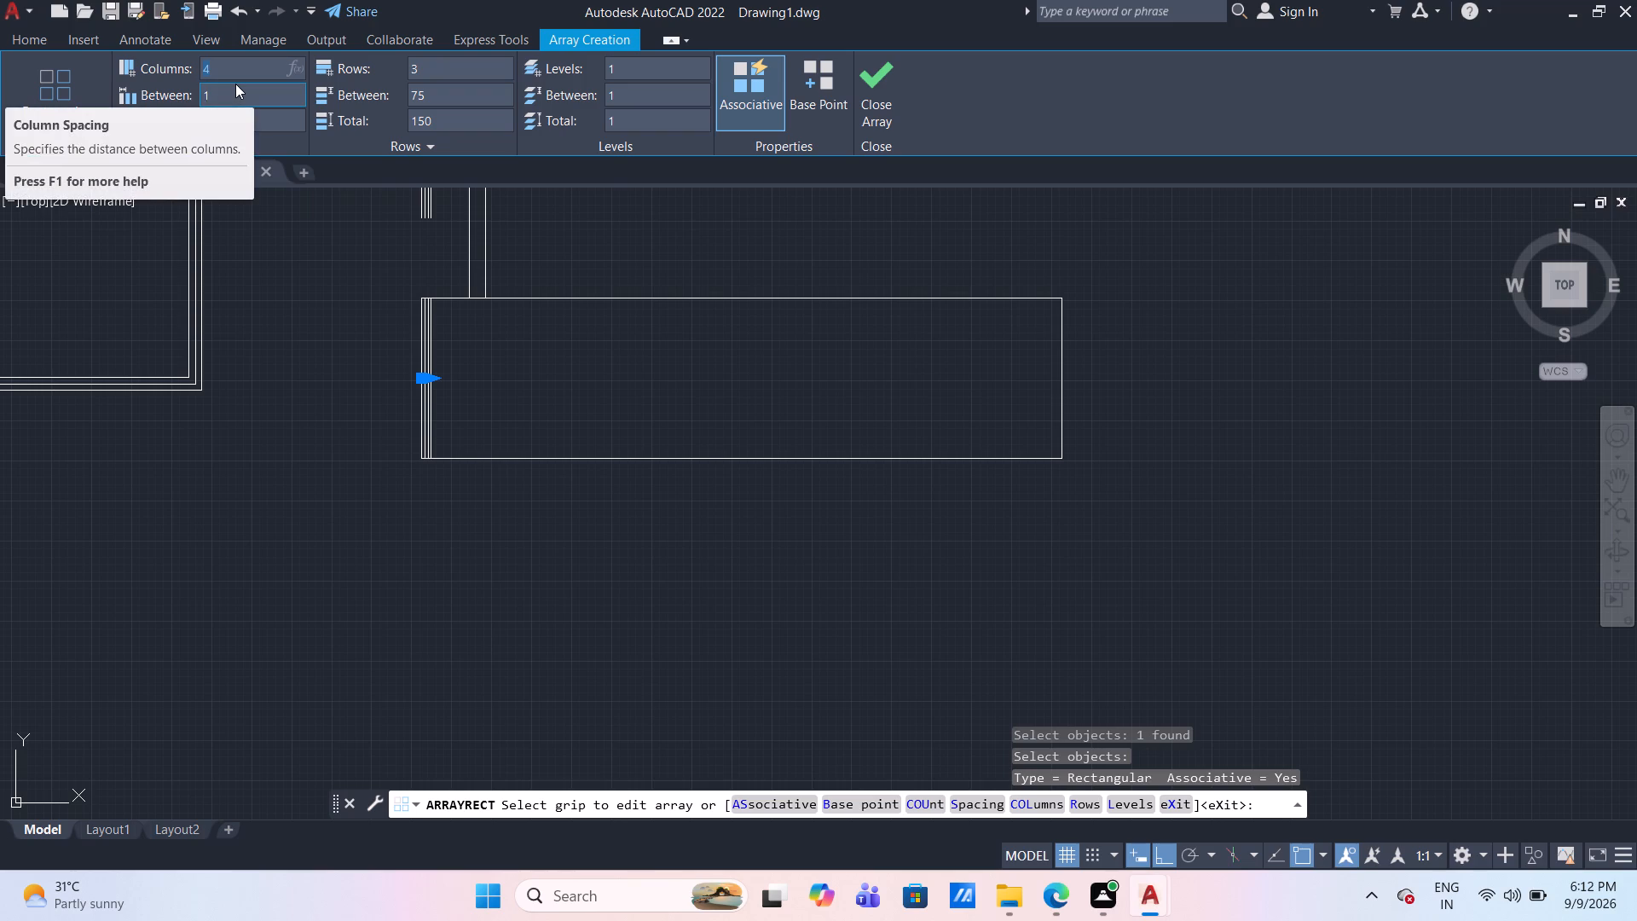
{"action": "left_click", "coordinate": [246, 95]}
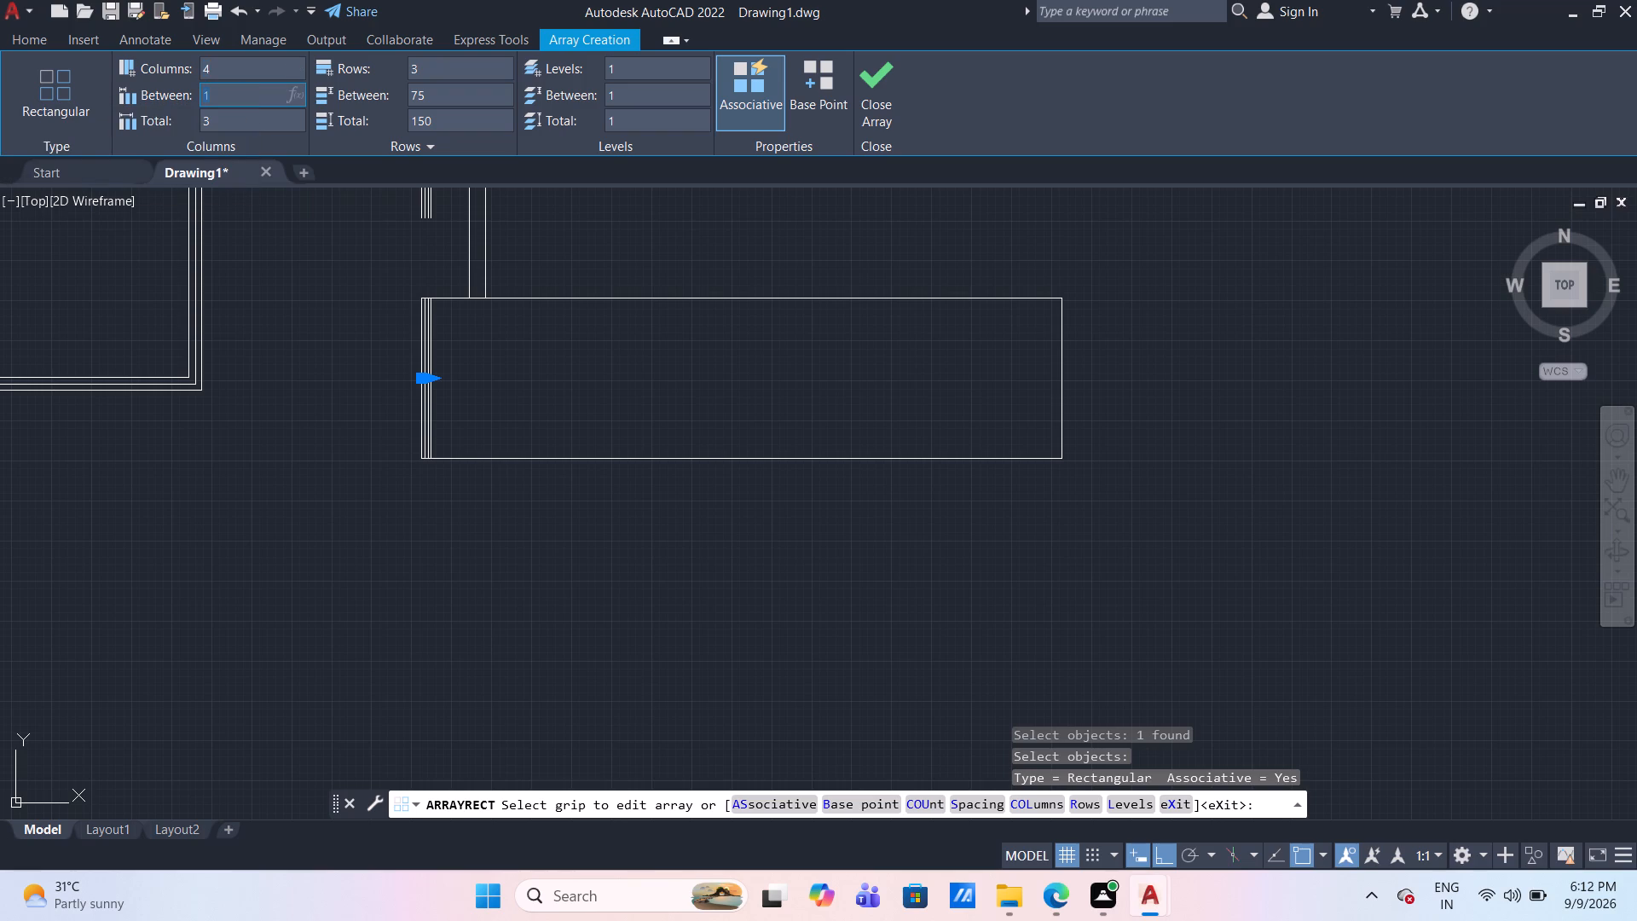
{"action": "key", "text": "1"}
{"action": "key", "text": "0"}
{"action": "left_click", "coordinate": [236, 66]}
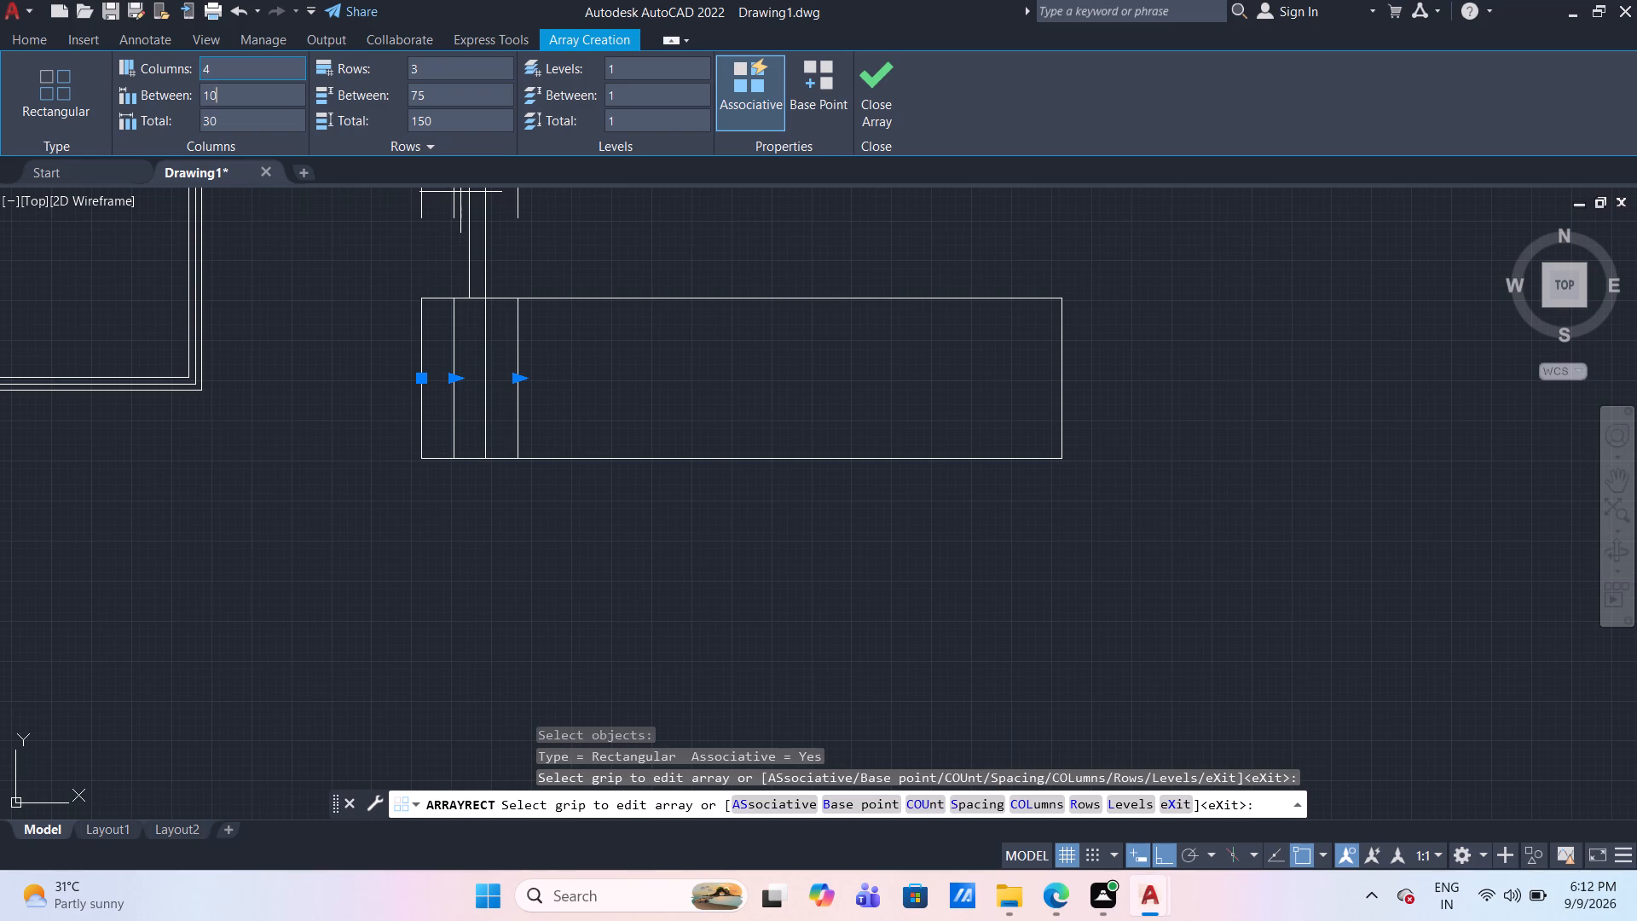
{"action": "left_click", "coordinate": [236, 66]}
{"action": "type", "text": "20"}
{"action": "key", "text": "Return"}
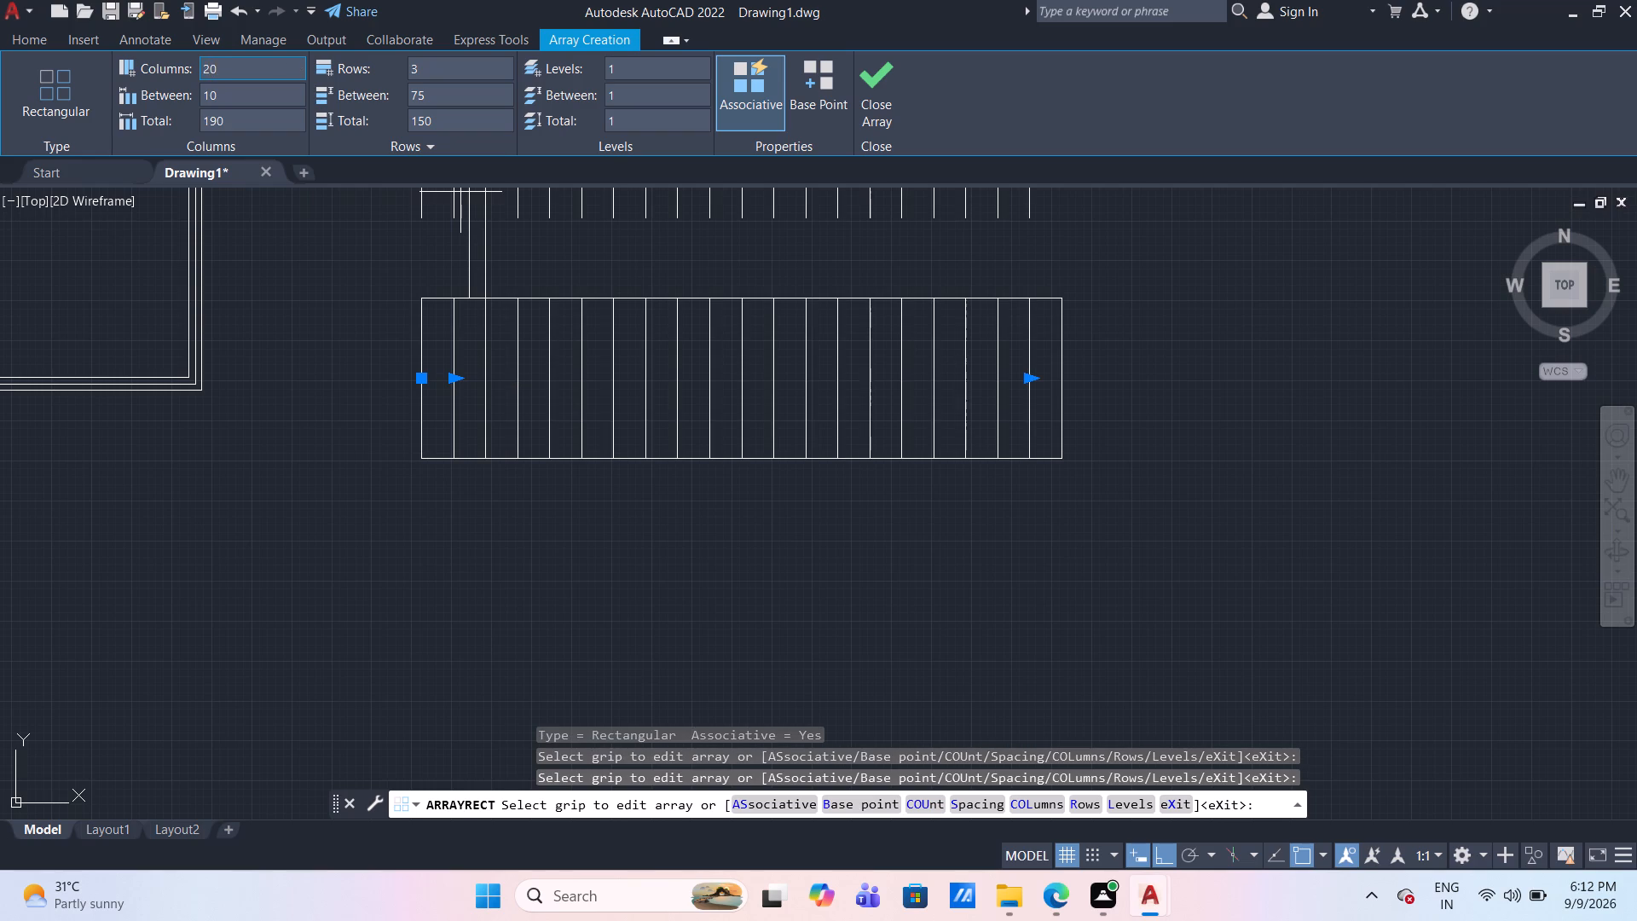
{"action": "scroll", "coordinate": [346, 206], "scroll_direction": "down", "scroll_amount": 3}
{"action": "middle_click_drag", "start_coordinate": [565, 204], "coordinate": [565, 208]}
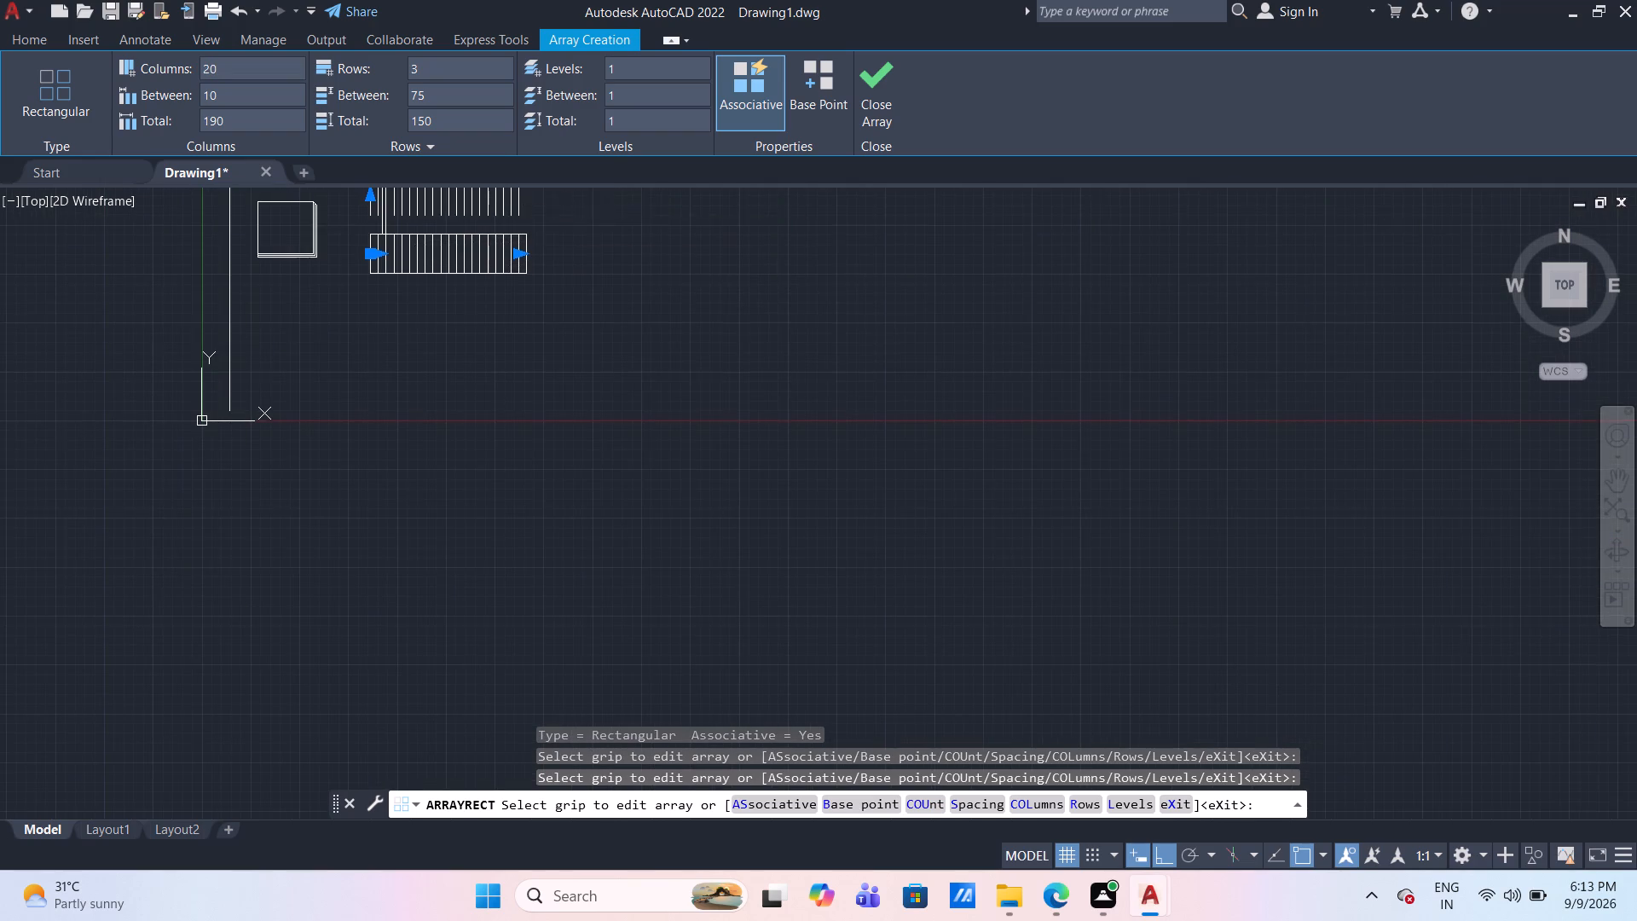
{"action": "middle_click_drag", "start_coordinate": [565, 208], "coordinate": [564, 302]}
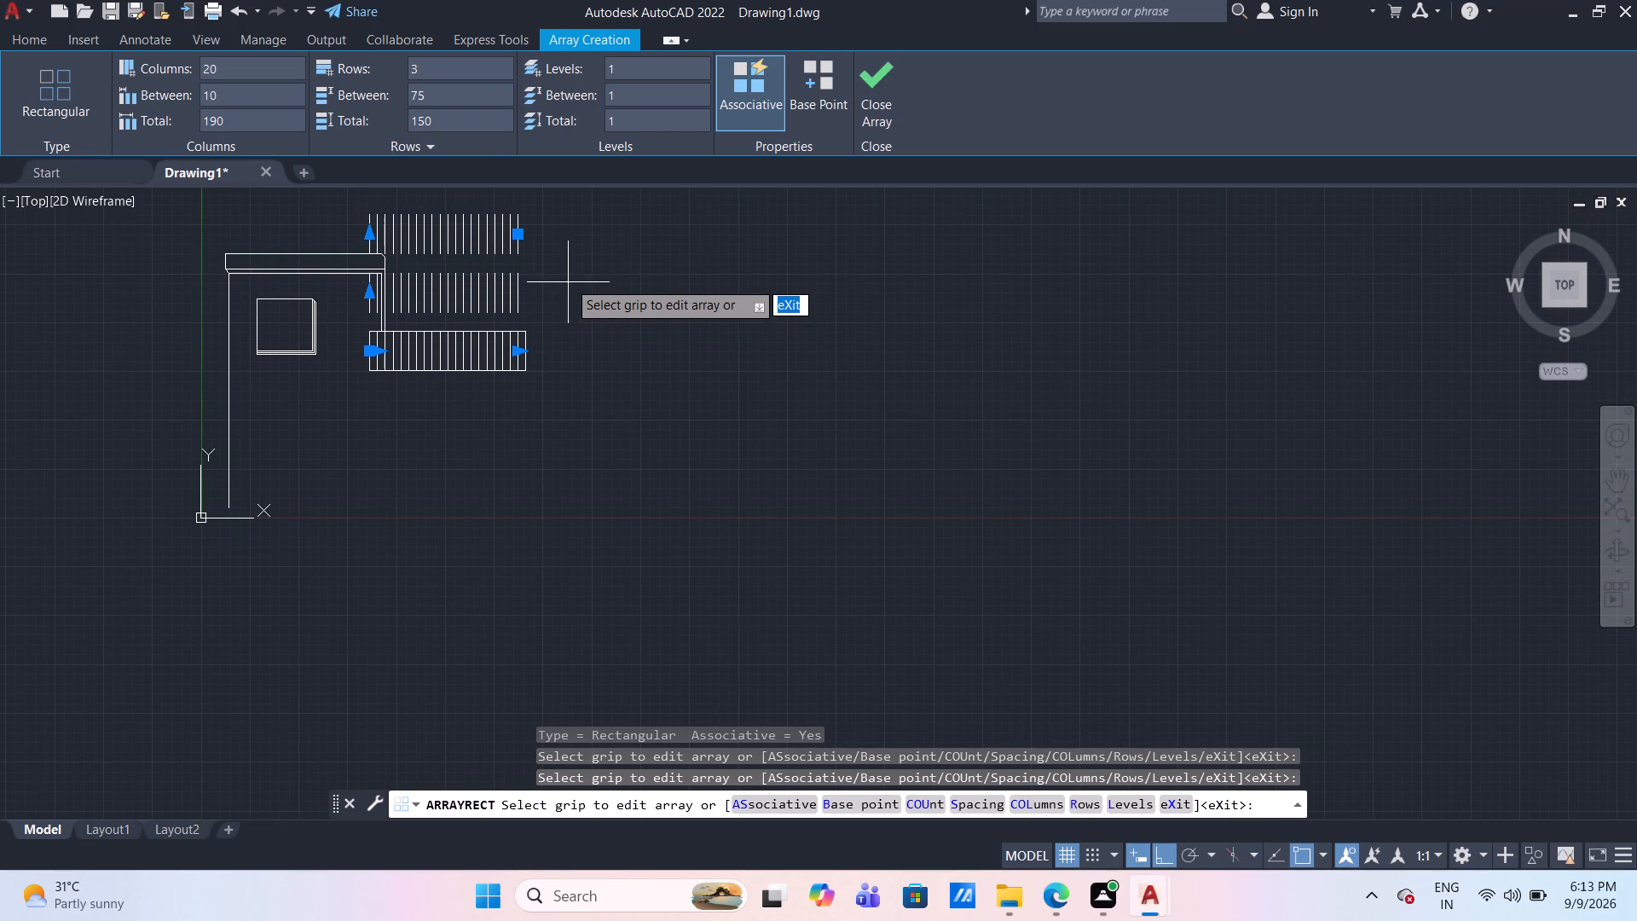
{"action": "left_click", "coordinate": [54, 102]}
{"action": "left_click", "coordinate": [64, 150]}
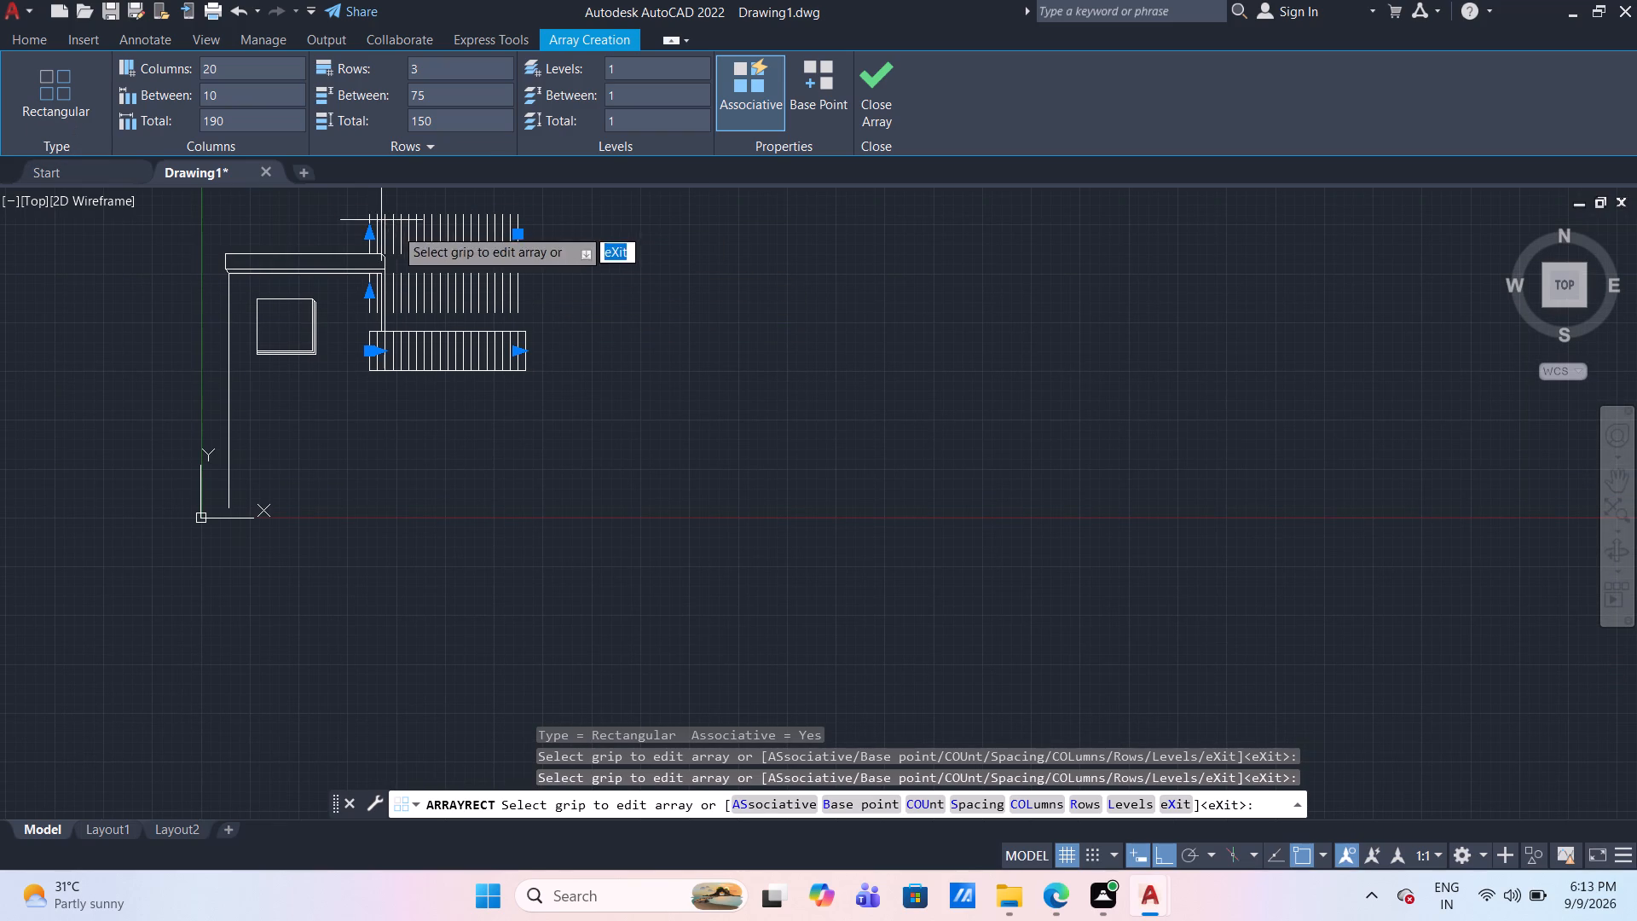
{"action": "key", "text": "Escape"}
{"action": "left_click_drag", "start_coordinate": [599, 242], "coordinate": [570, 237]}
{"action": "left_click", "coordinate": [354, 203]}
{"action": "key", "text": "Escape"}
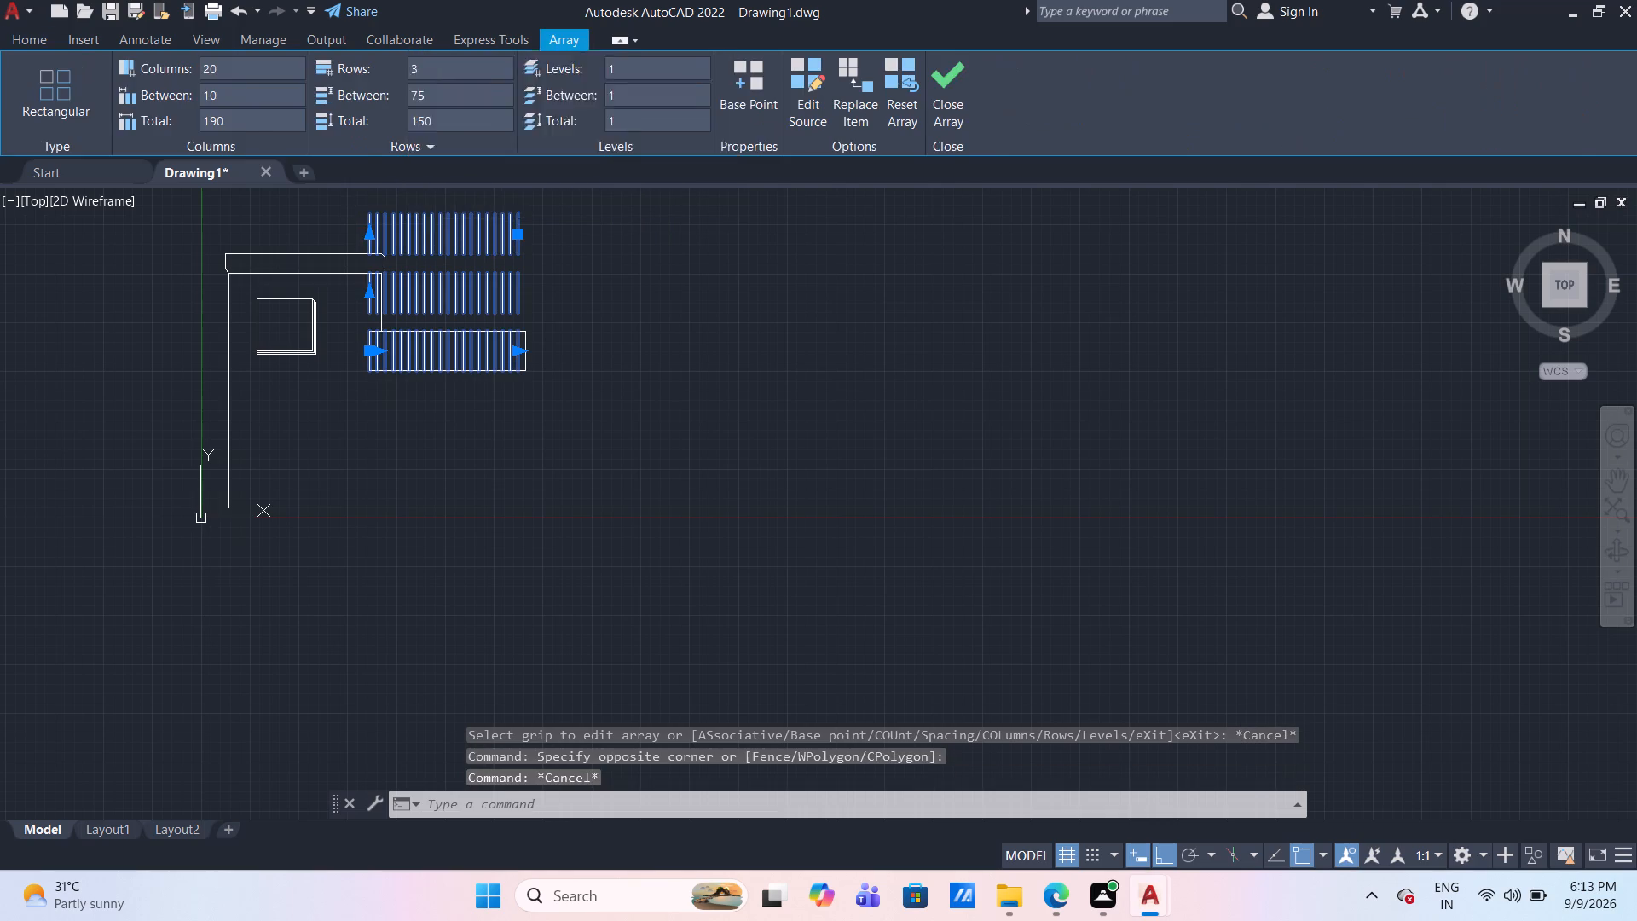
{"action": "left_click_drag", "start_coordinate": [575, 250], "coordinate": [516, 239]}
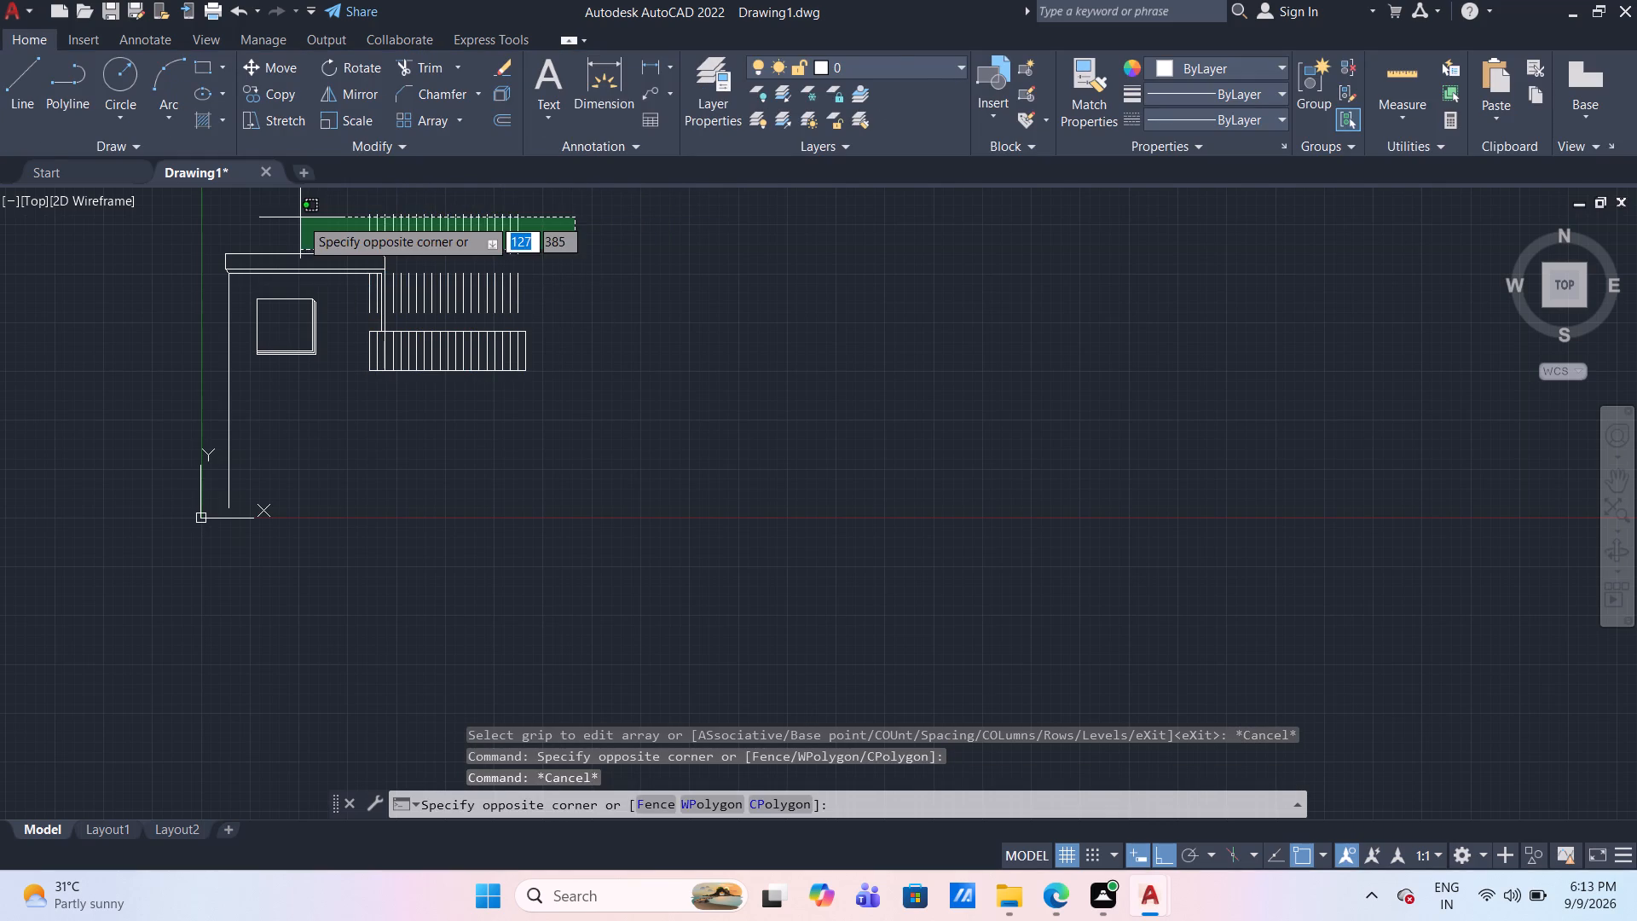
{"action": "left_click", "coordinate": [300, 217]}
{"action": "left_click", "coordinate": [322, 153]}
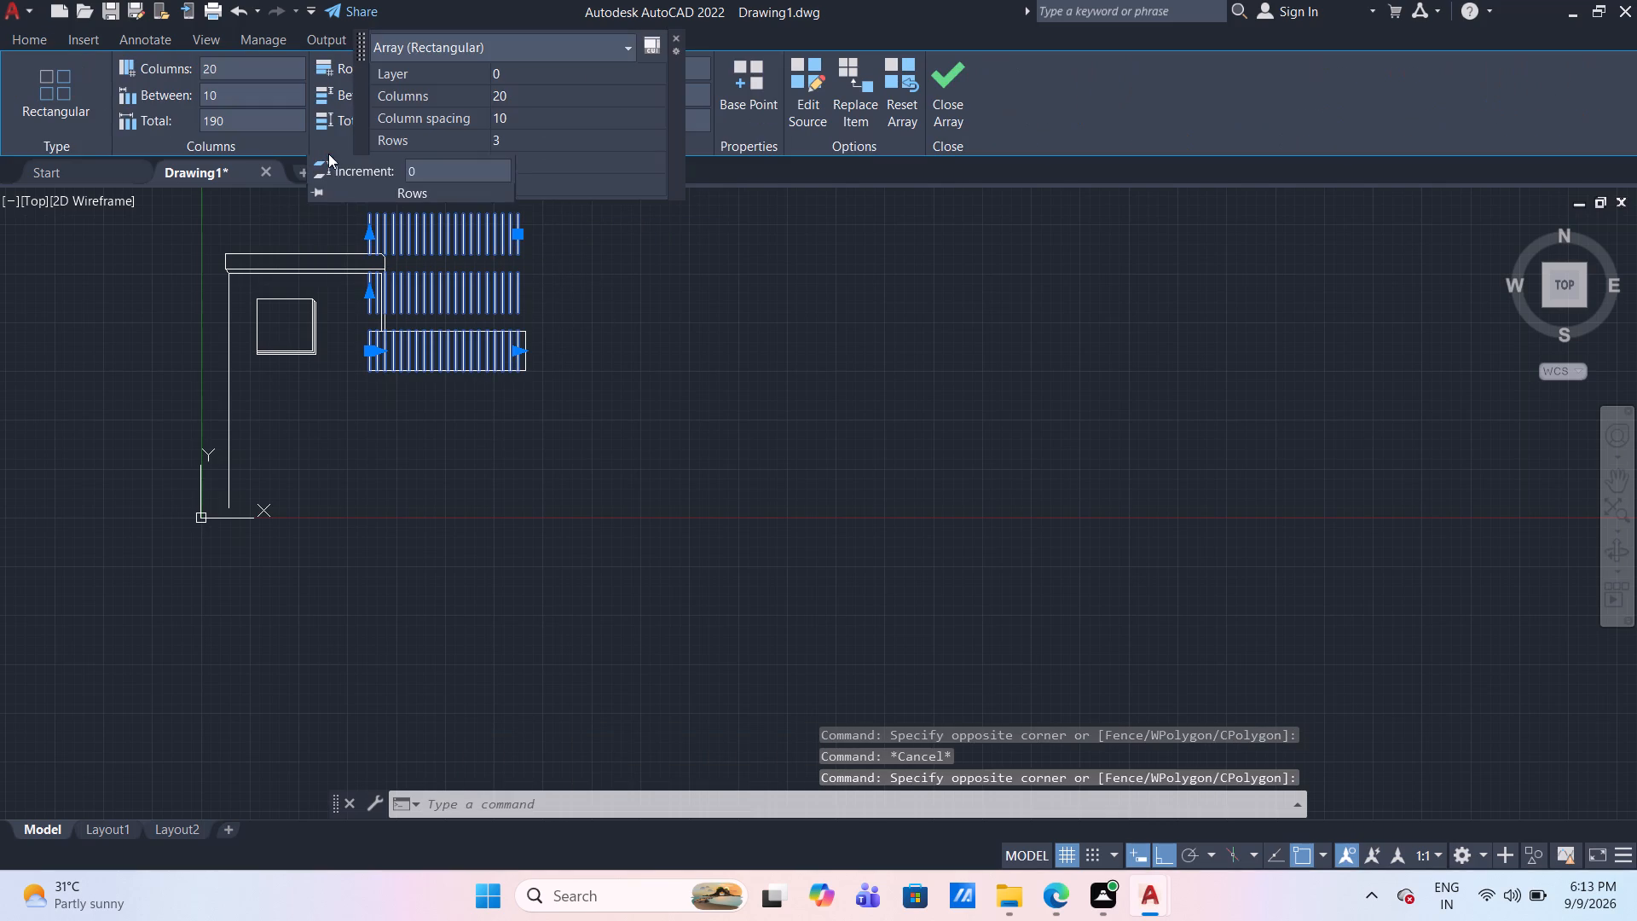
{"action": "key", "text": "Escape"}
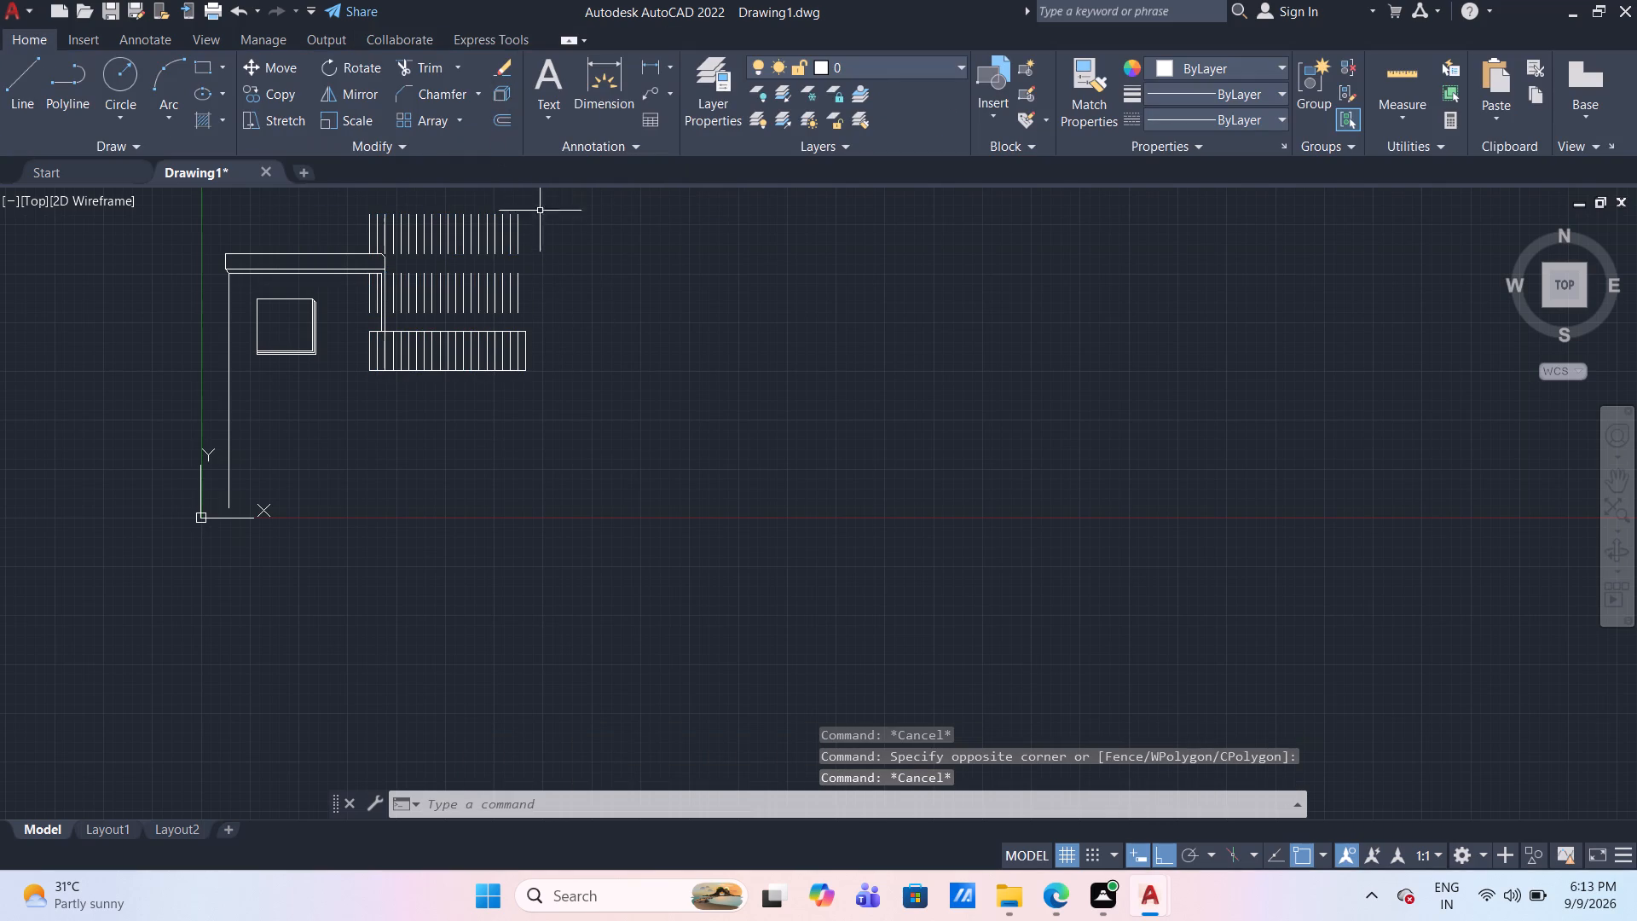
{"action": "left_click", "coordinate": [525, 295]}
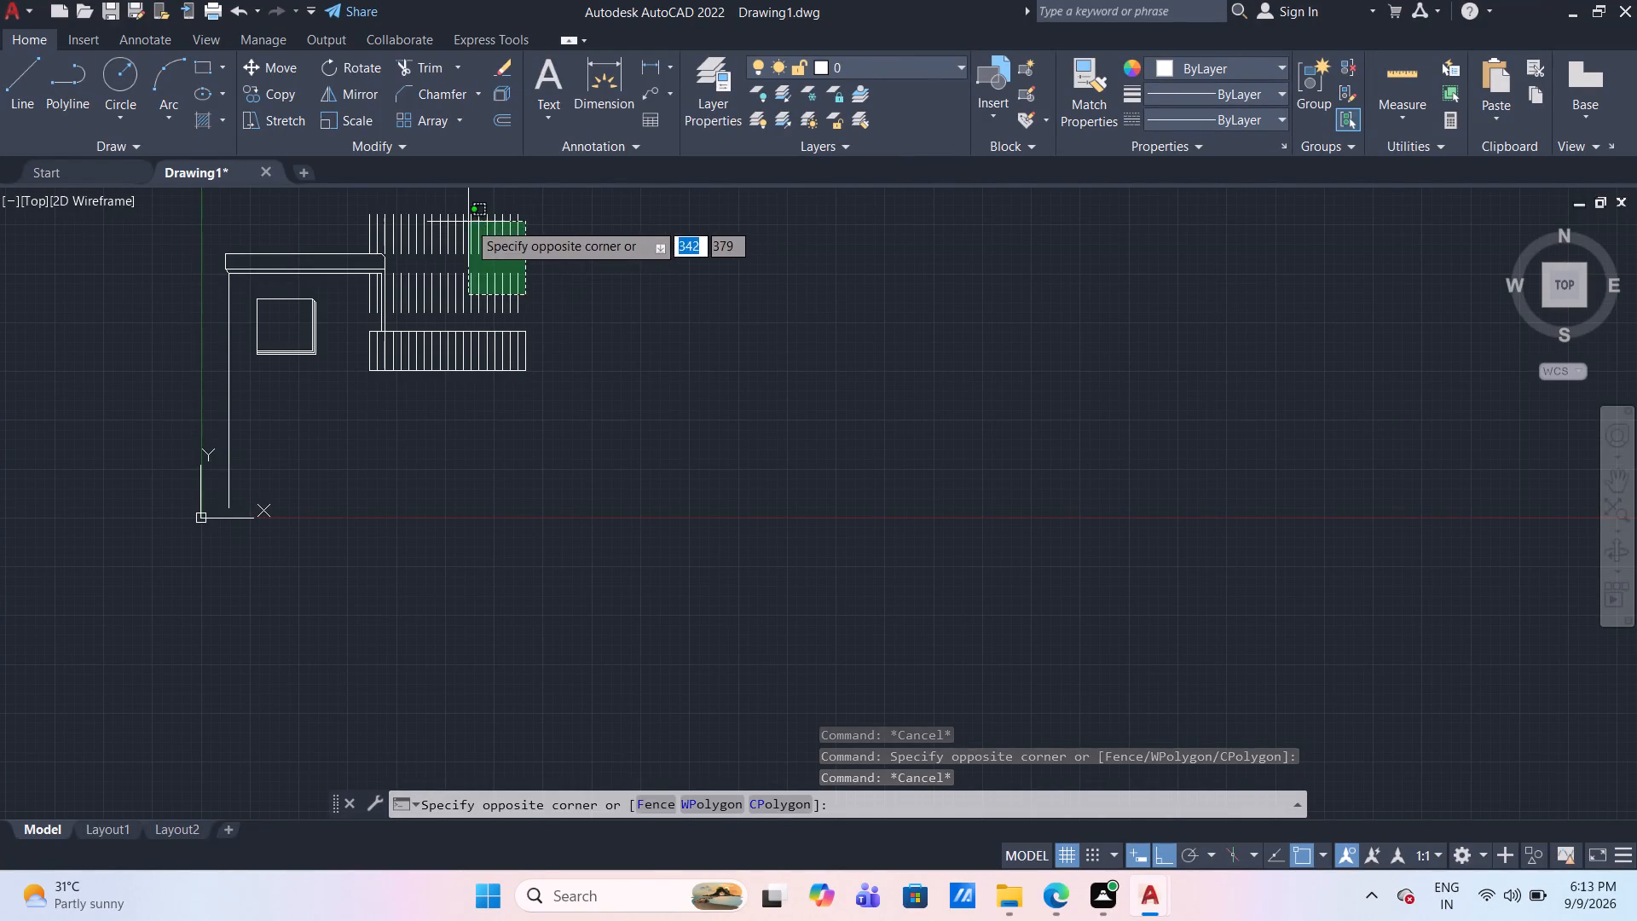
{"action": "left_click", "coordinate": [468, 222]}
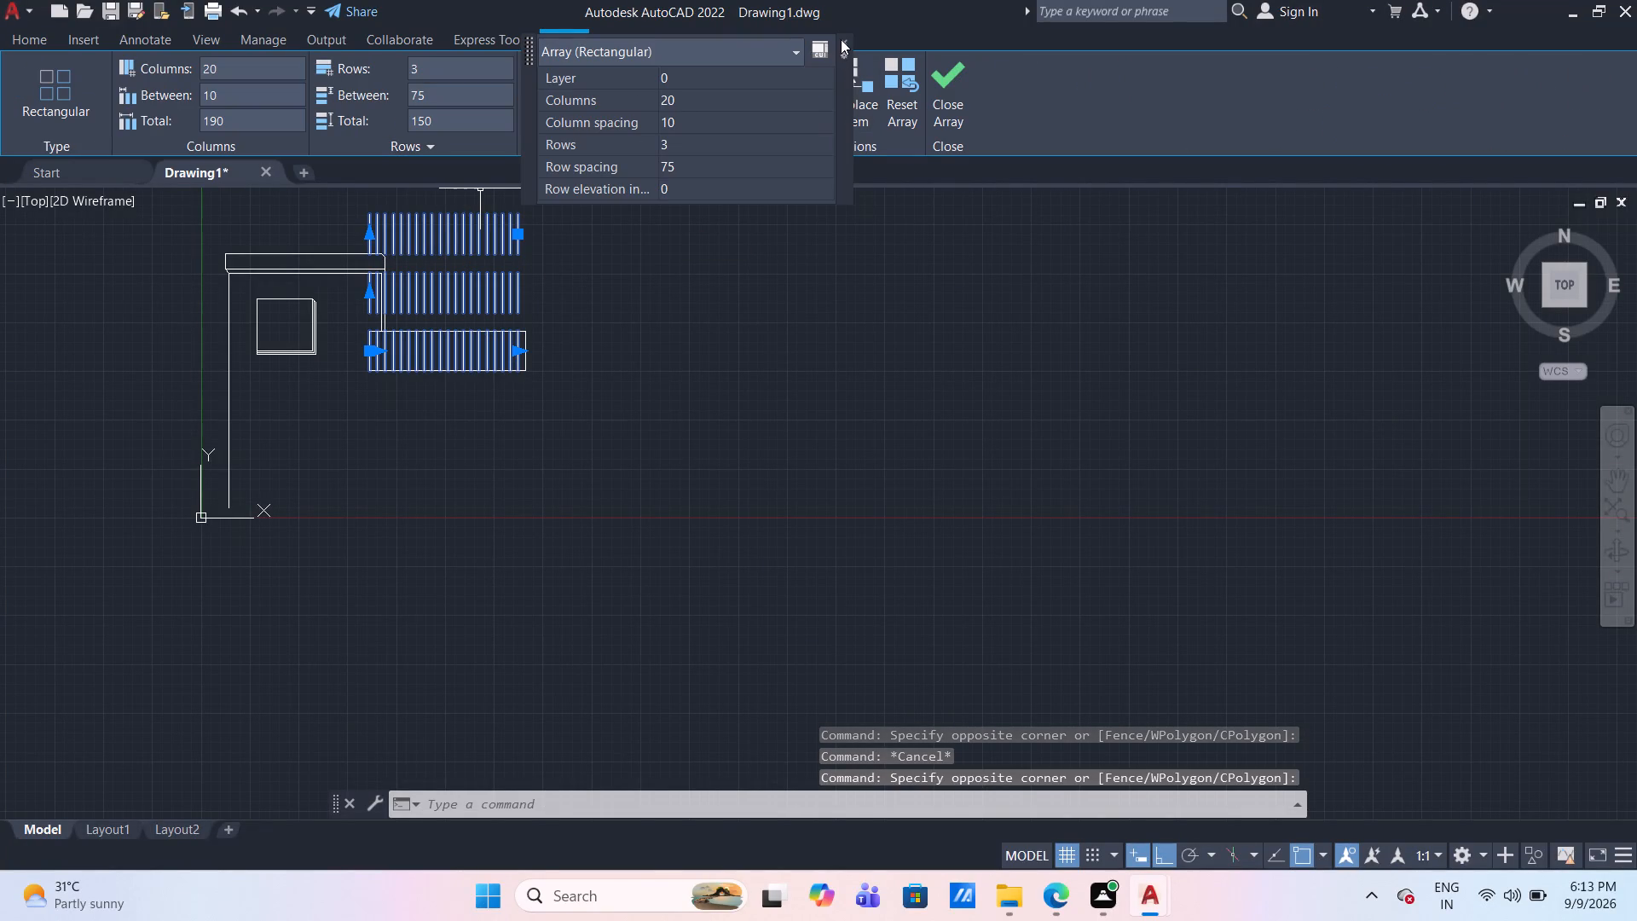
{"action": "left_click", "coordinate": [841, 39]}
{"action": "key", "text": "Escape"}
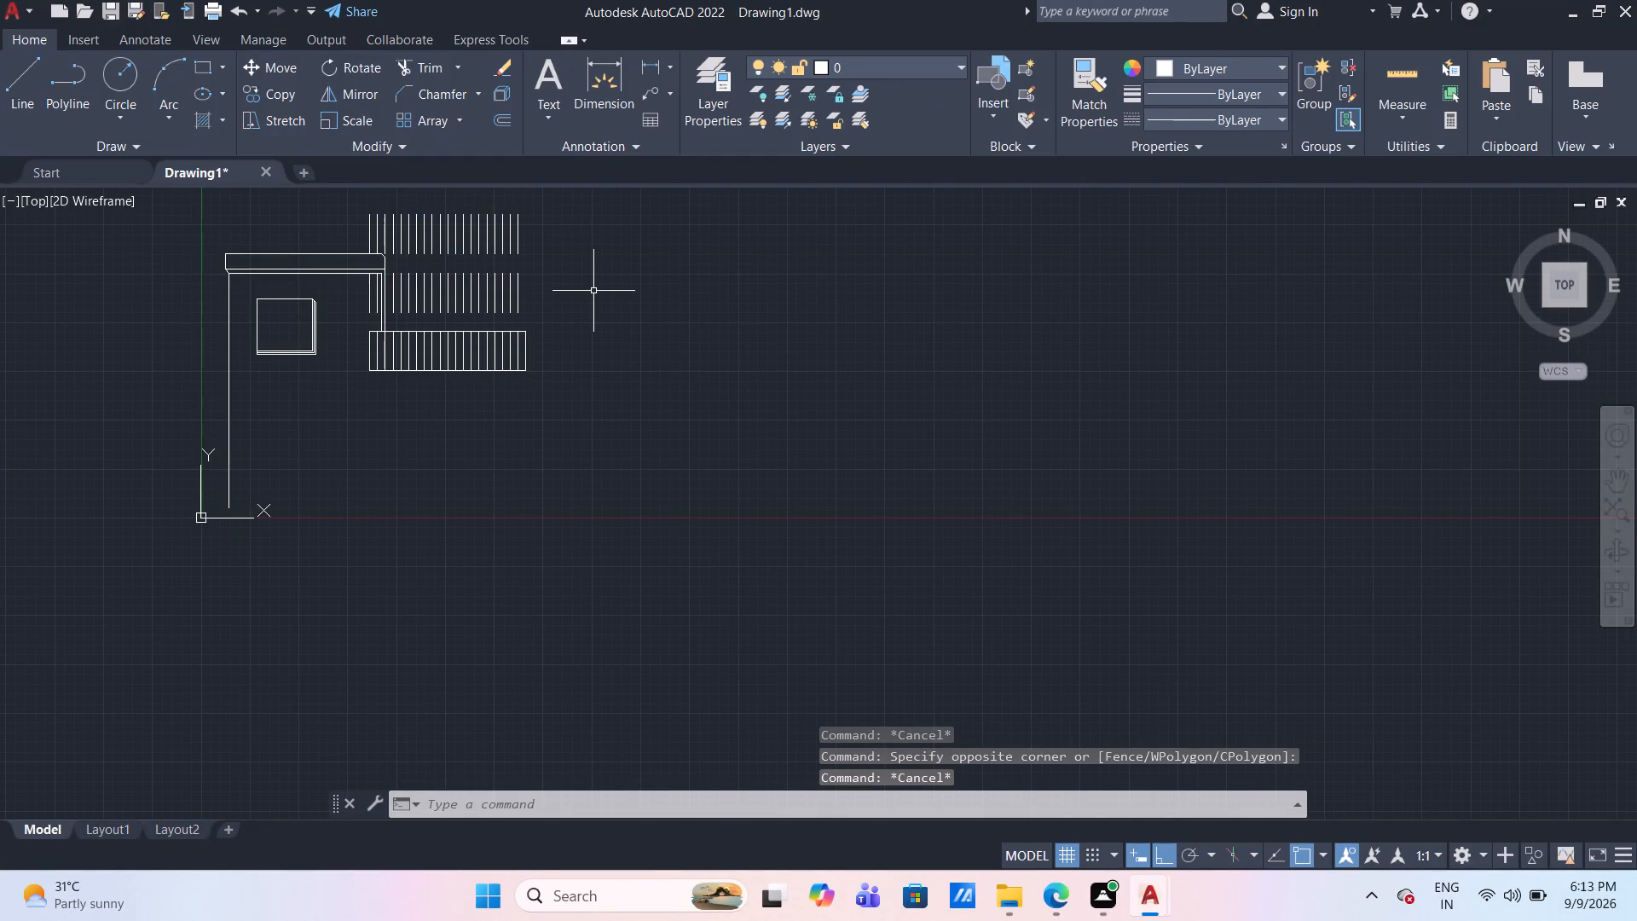
Undo the rectangular array of the 200 by 50 mm rectangle's left edge.
{"action": "key", "text": "ctrl+z"}
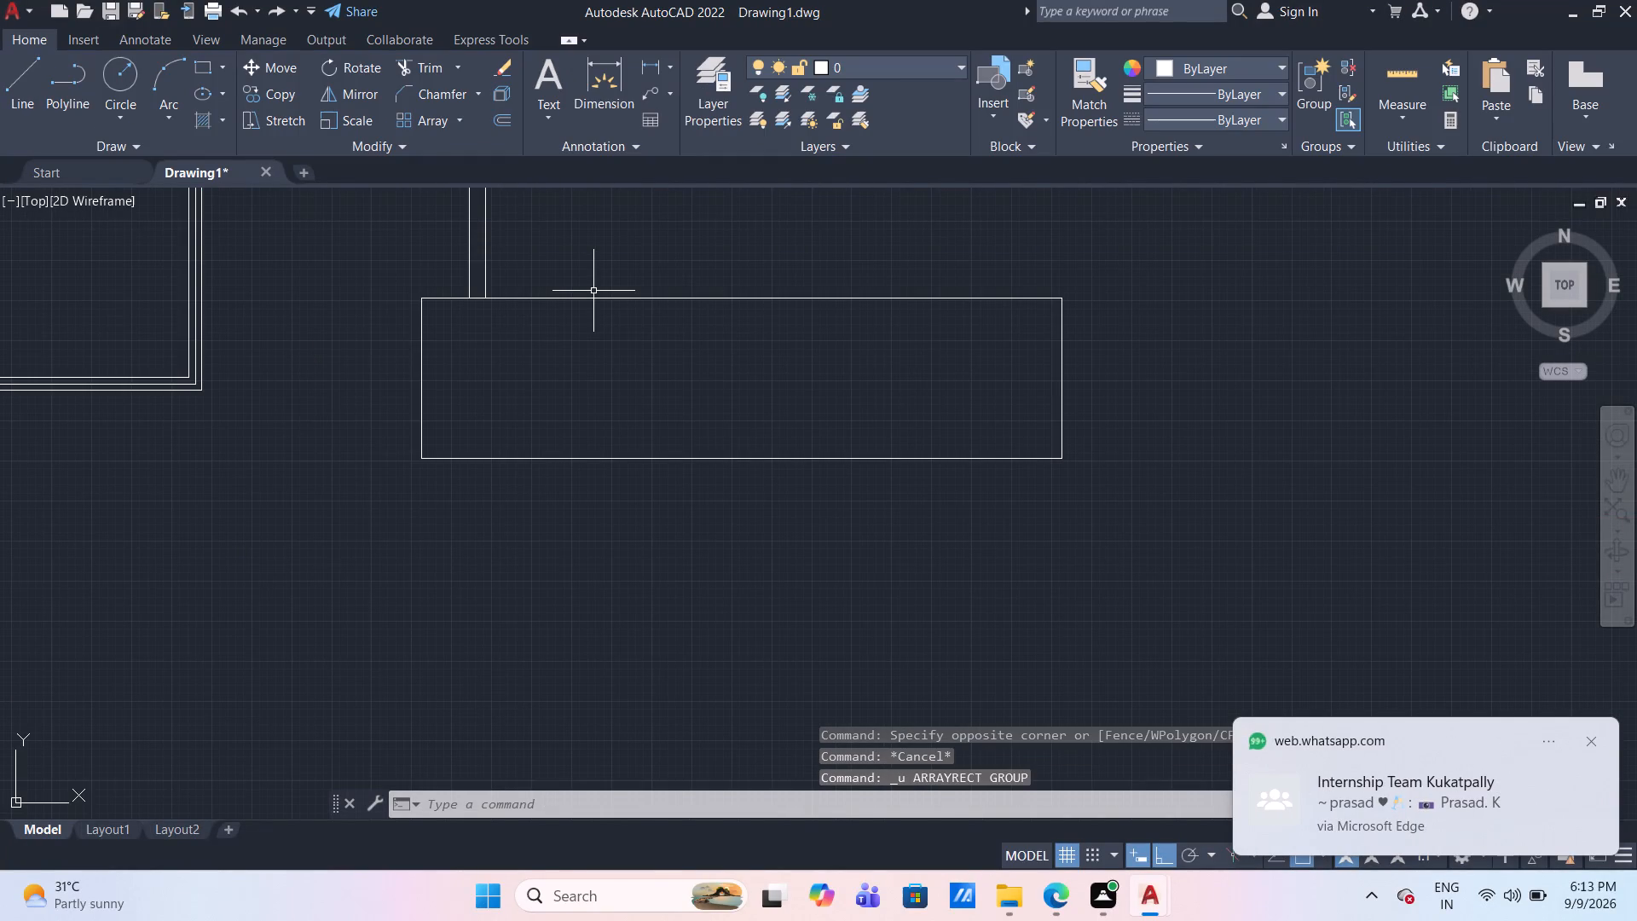
Create a path array of the rectangle's left edge along its bottom edge with items spaced 10 mm apart.
{"action": "left_click", "coordinate": [440, 121]}
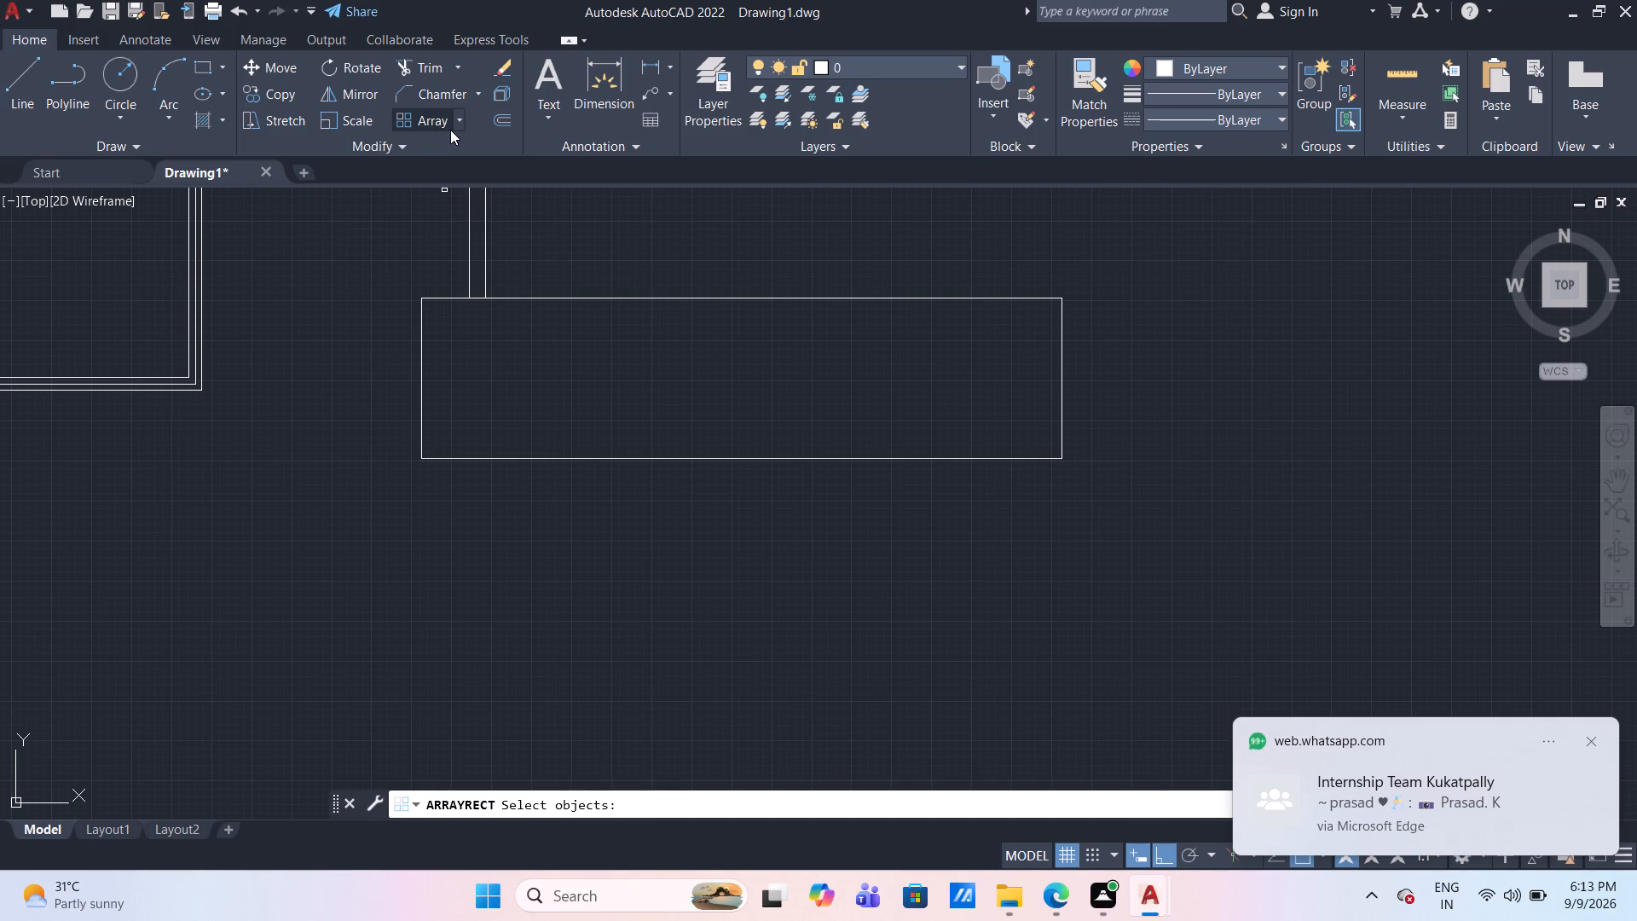
{"action": "left_click", "coordinate": [459, 125]}
{"action": "left_click", "coordinate": [410, 201]}
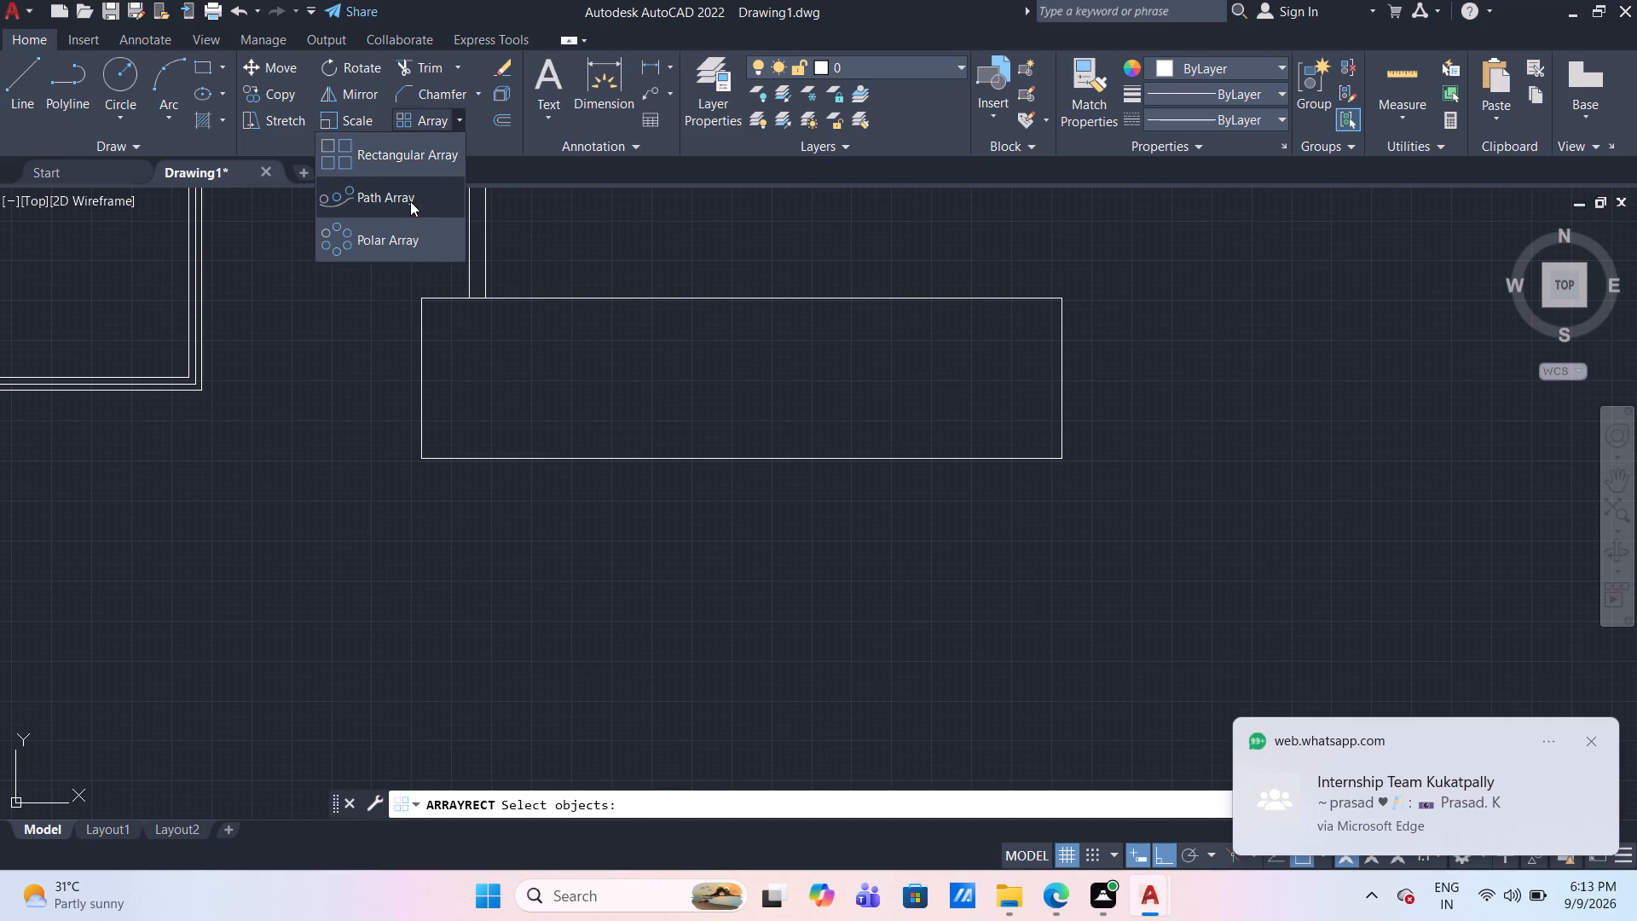
{"action": "left_click", "coordinate": [419, 359]}
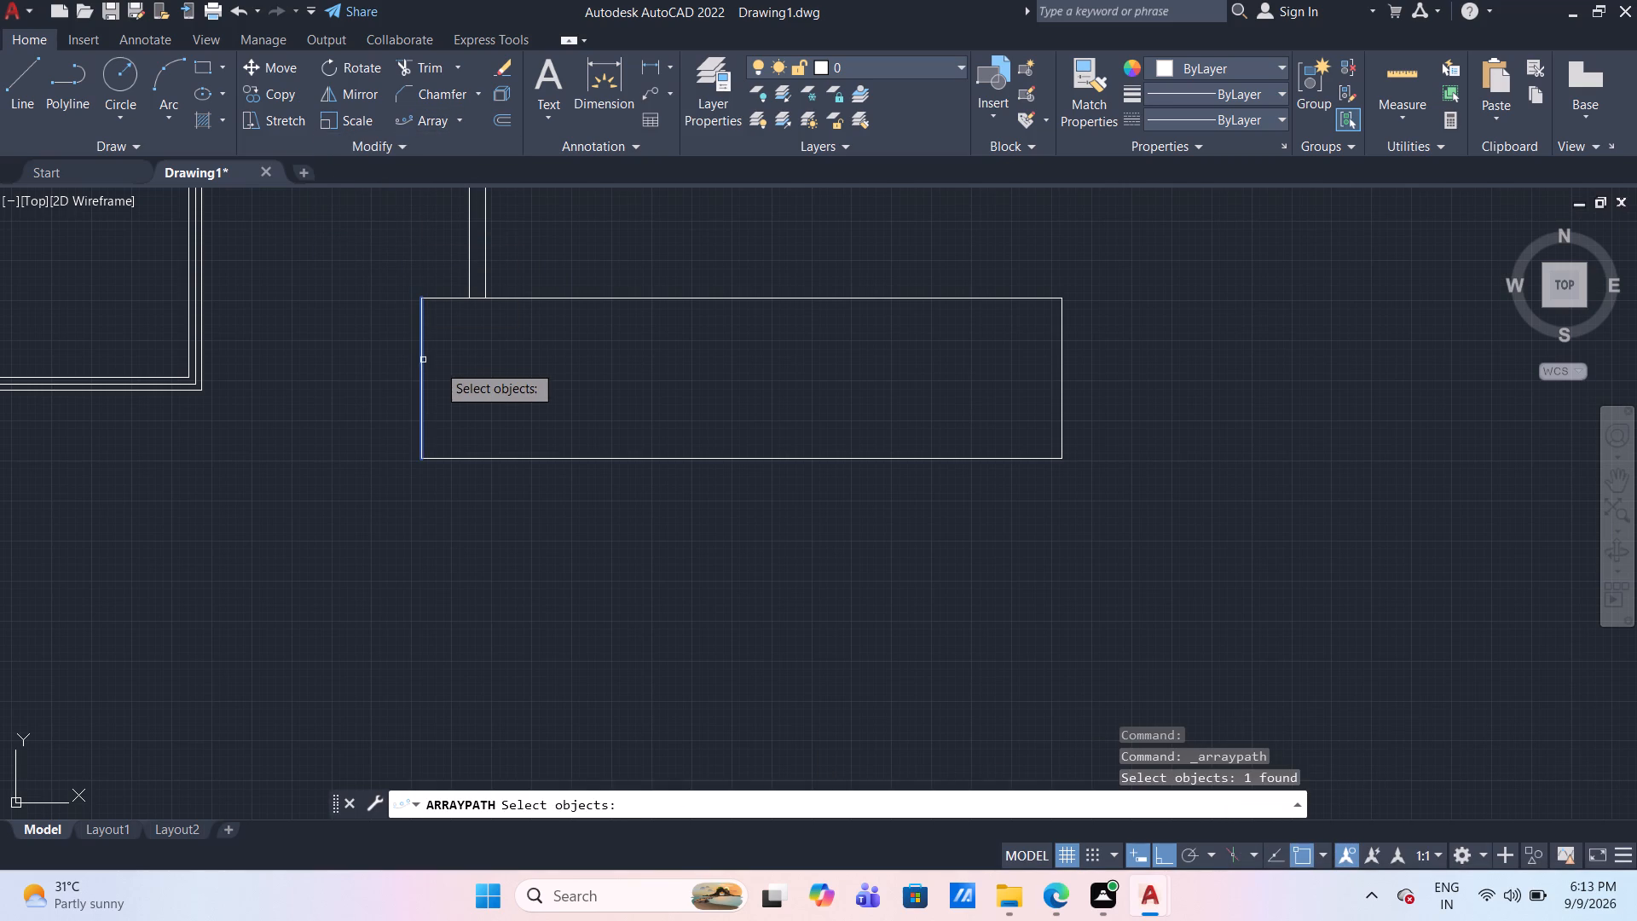
{"action": "key", "text": "Return"}
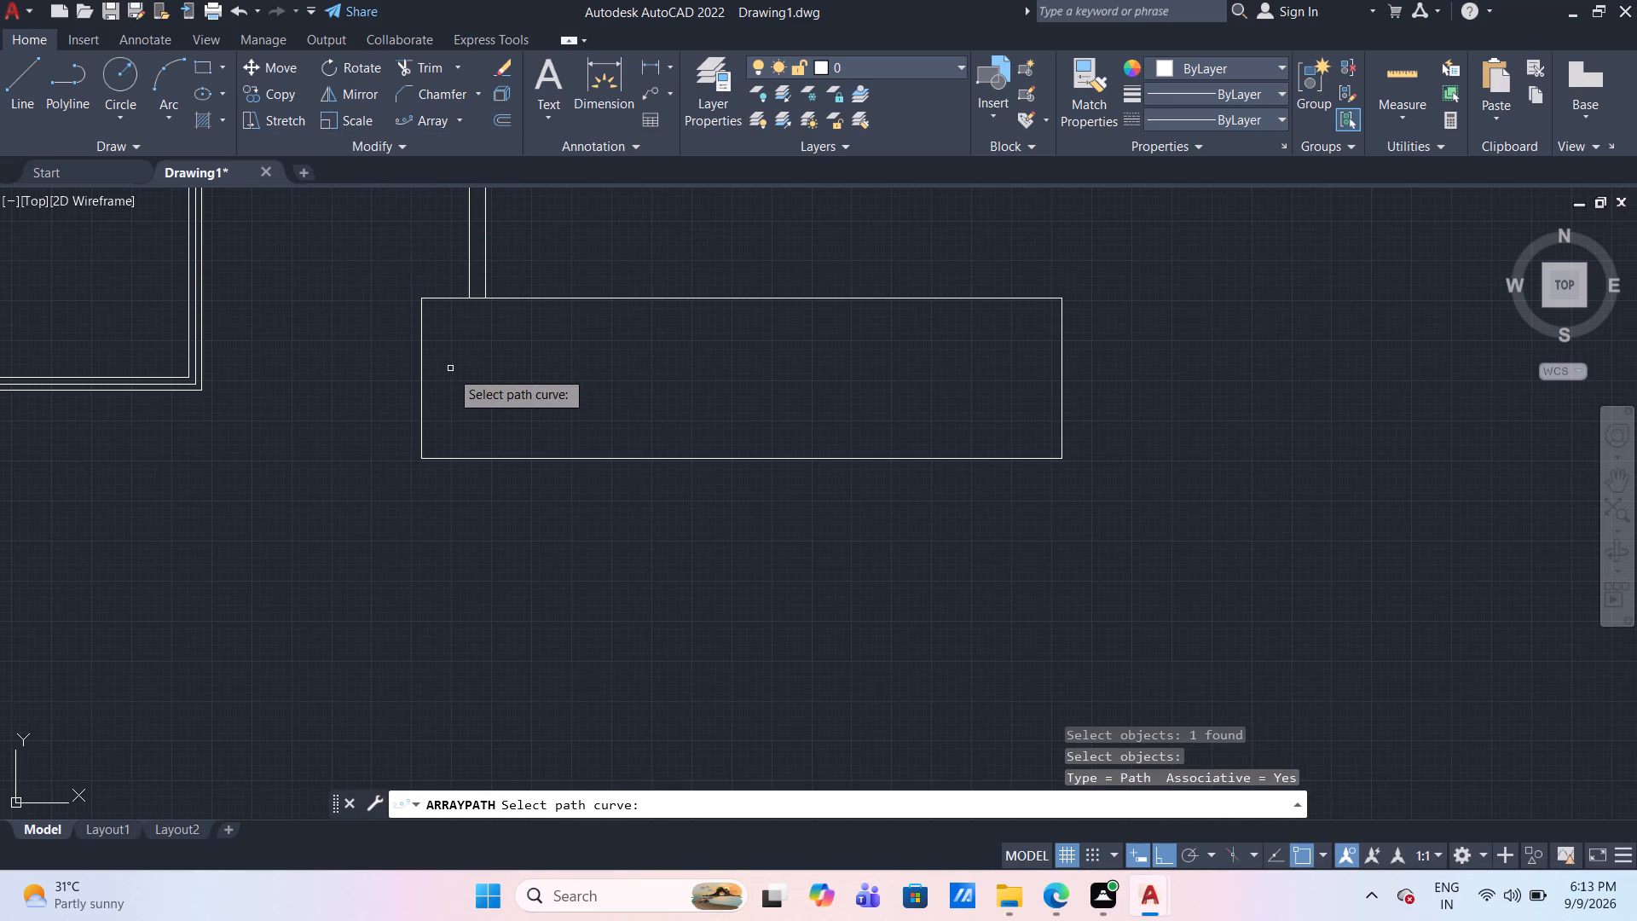
{"action": "left_click", "coordinate": [486, 460]}
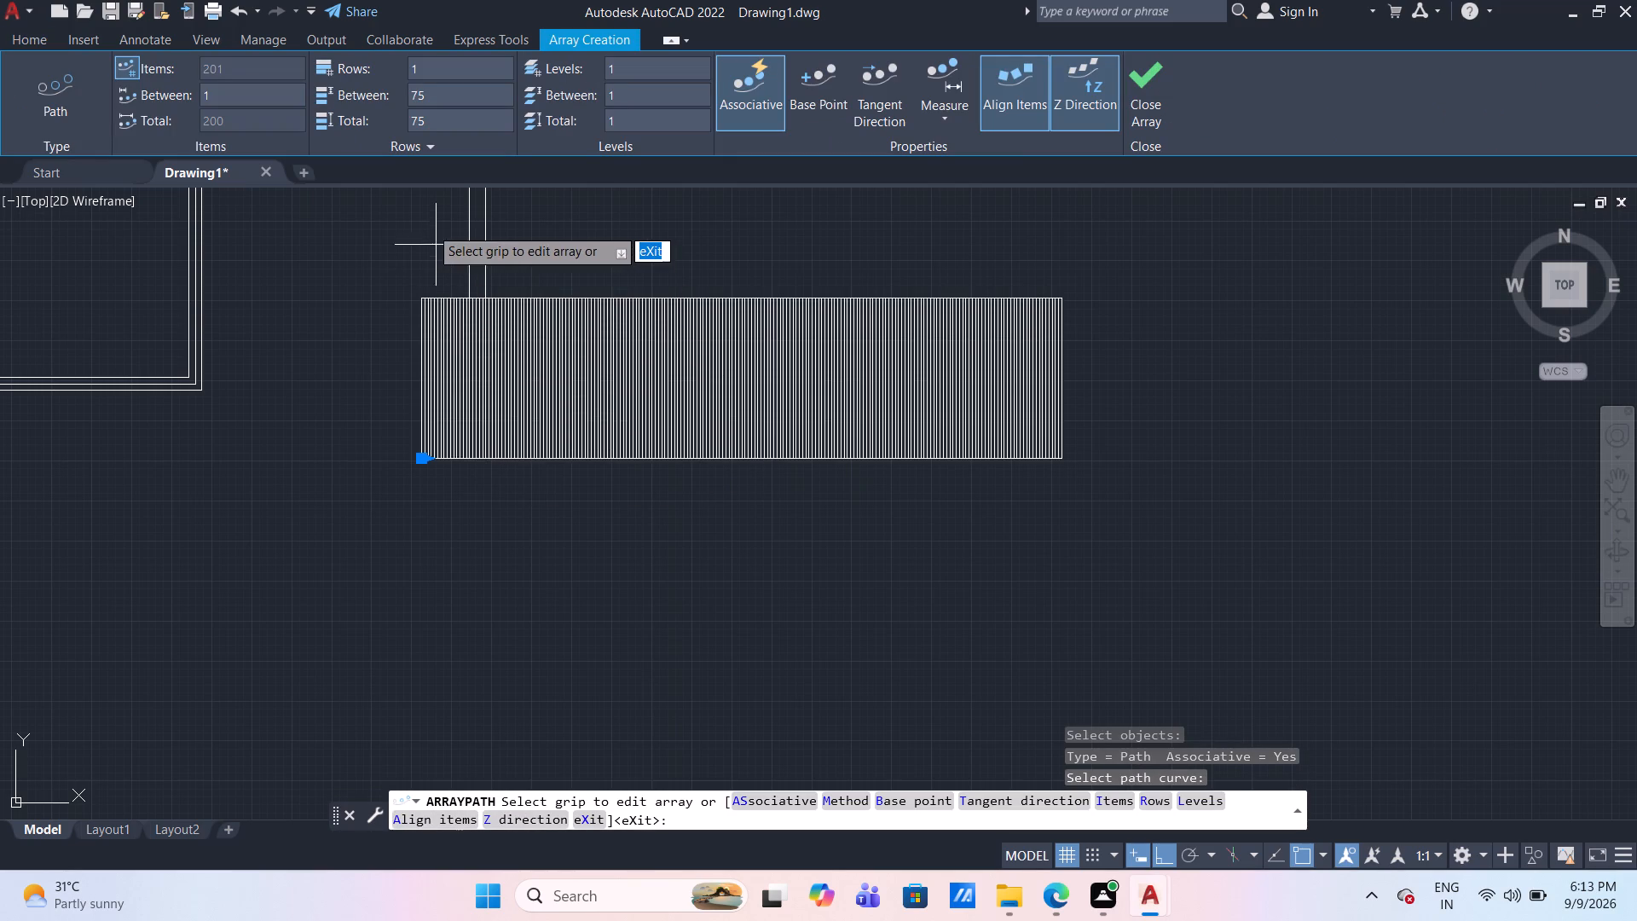
{"action": "left_click", "coordinate": [274, 120]}
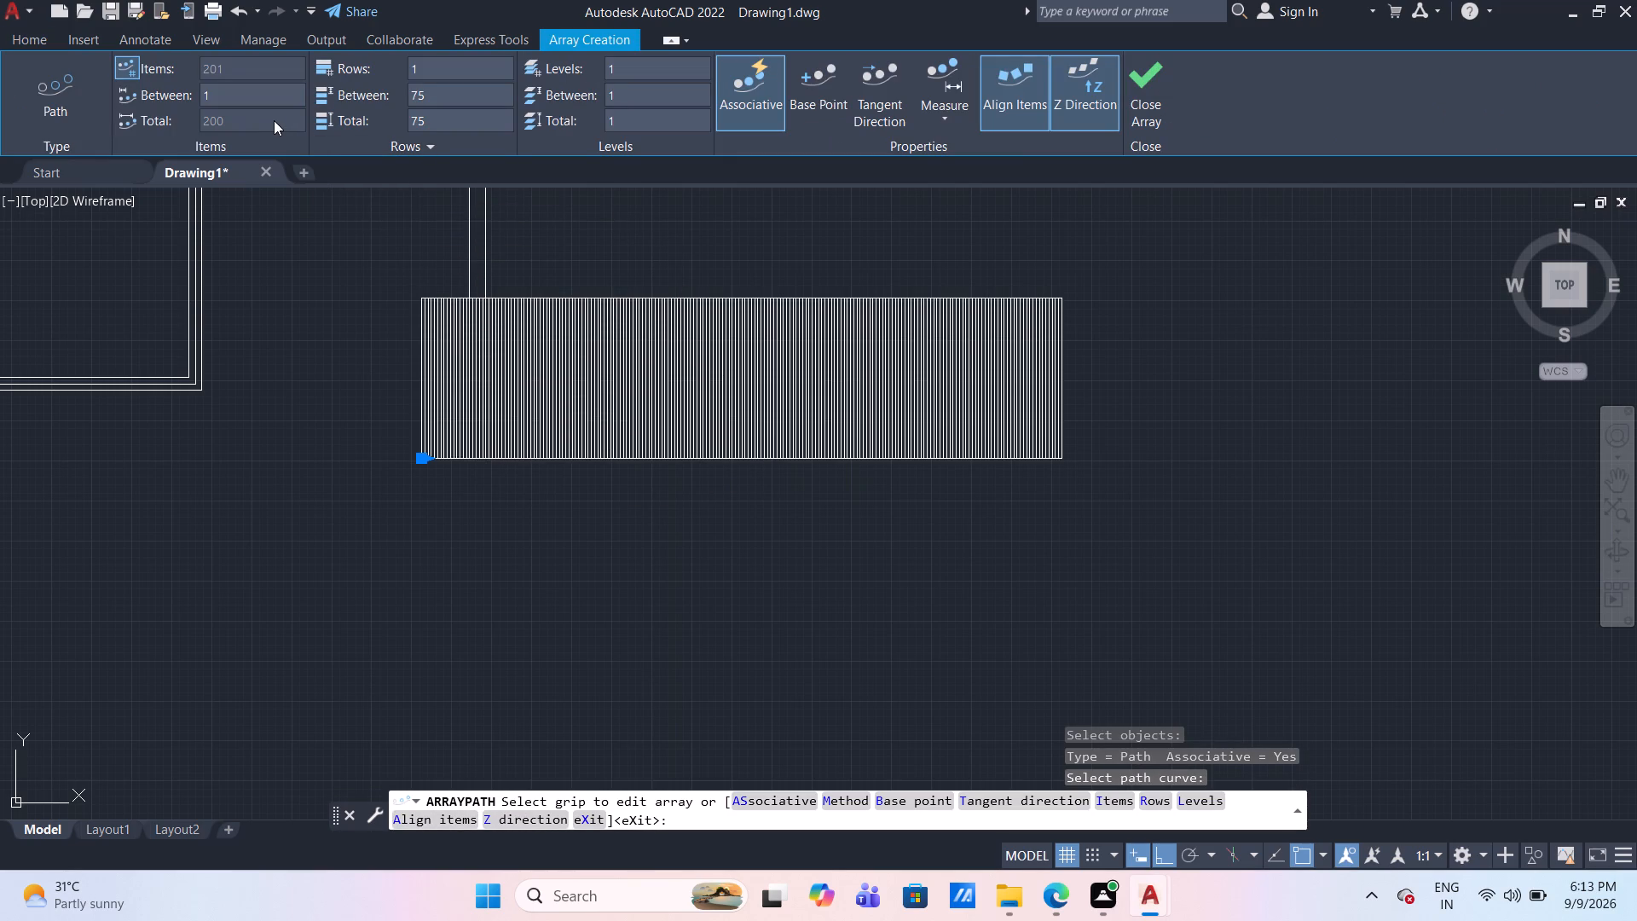
{"action": "left_click", "coordinate": [274, 120]}
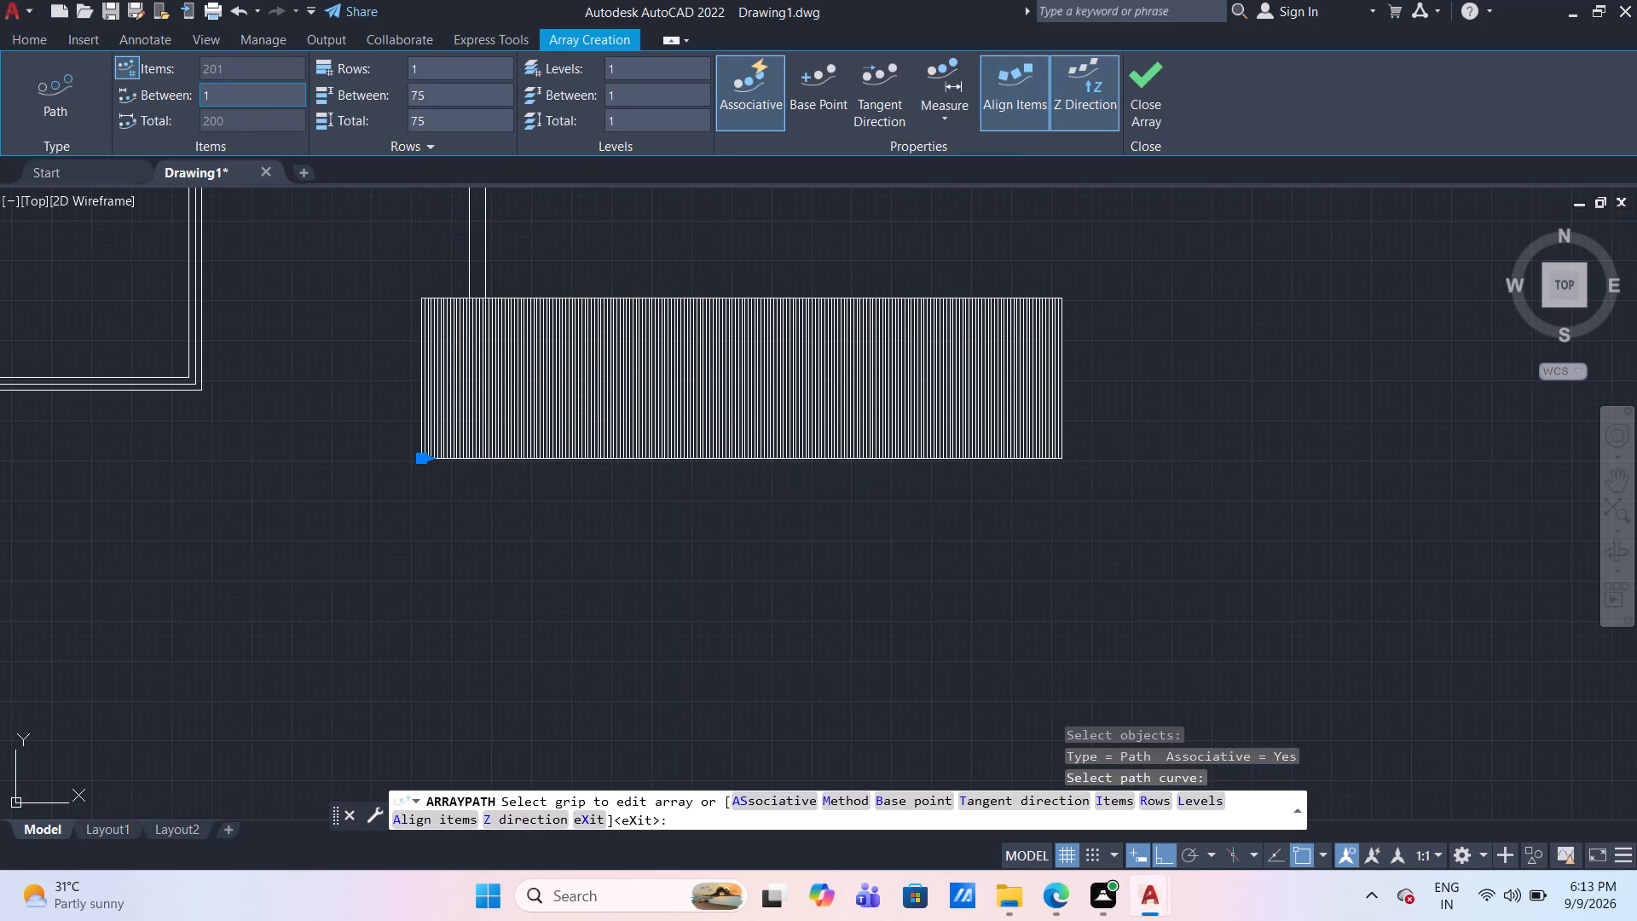
{"action": "left_click", "coordinate": [257, 102]}
{"action": "type", "text": "10"}
{"action": "key", "text": "Return"}
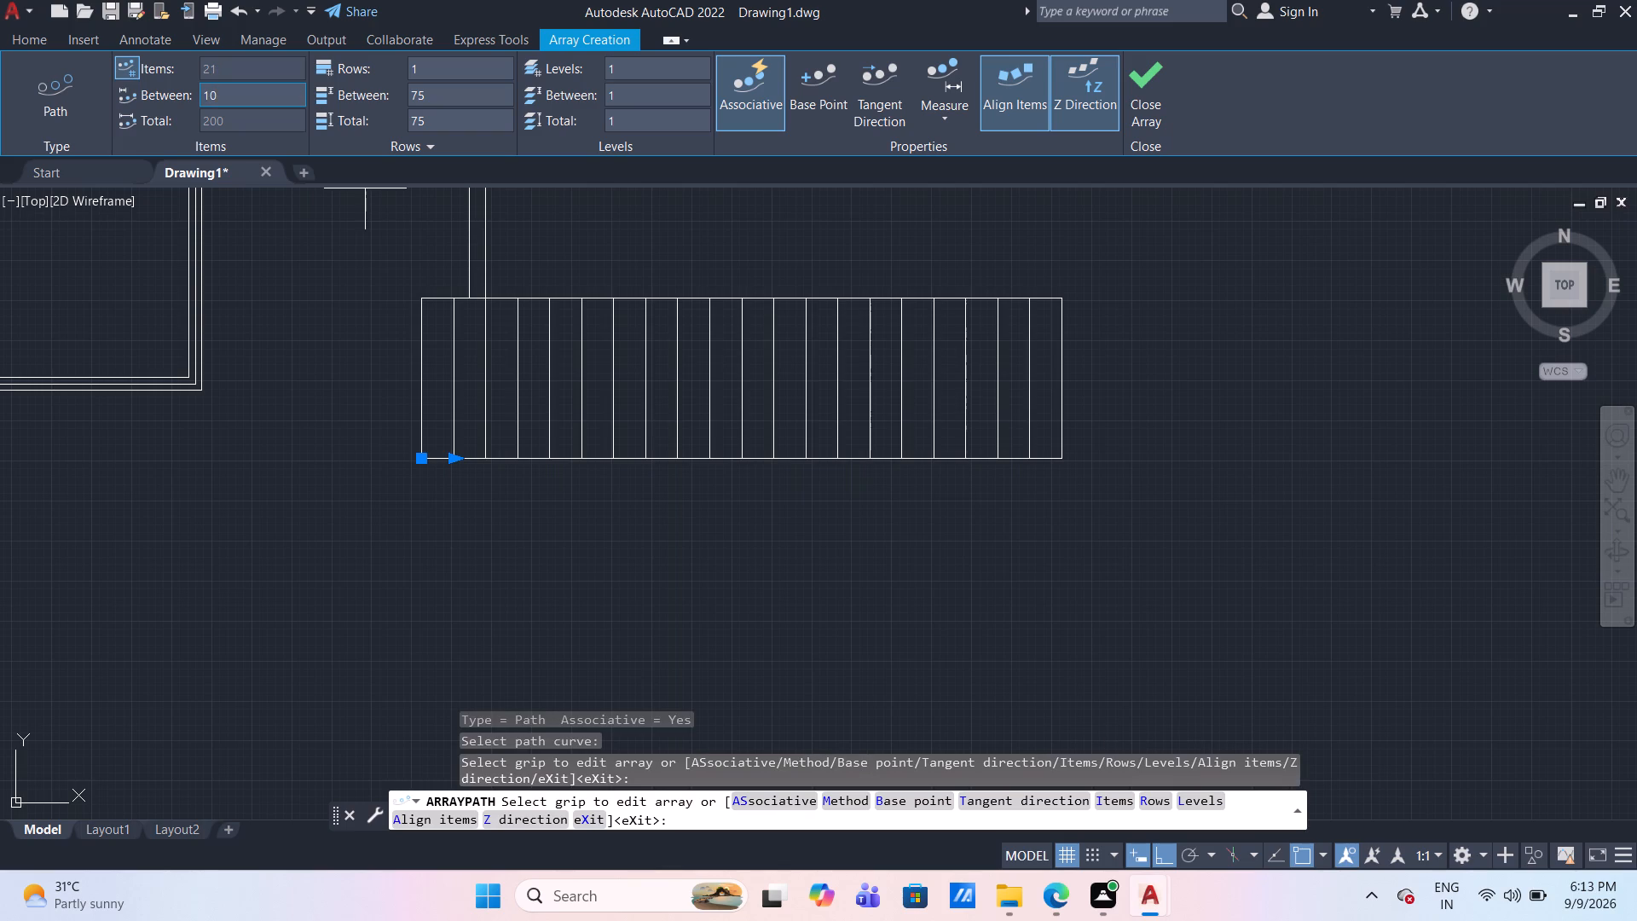
Set the path array's item spacing to 5 mm and finish the array.
{"action": "left_click", "coordinate": [257, 102]}
{"action": "key", "text": "5"}
{"action": "key", "text": "Return"}
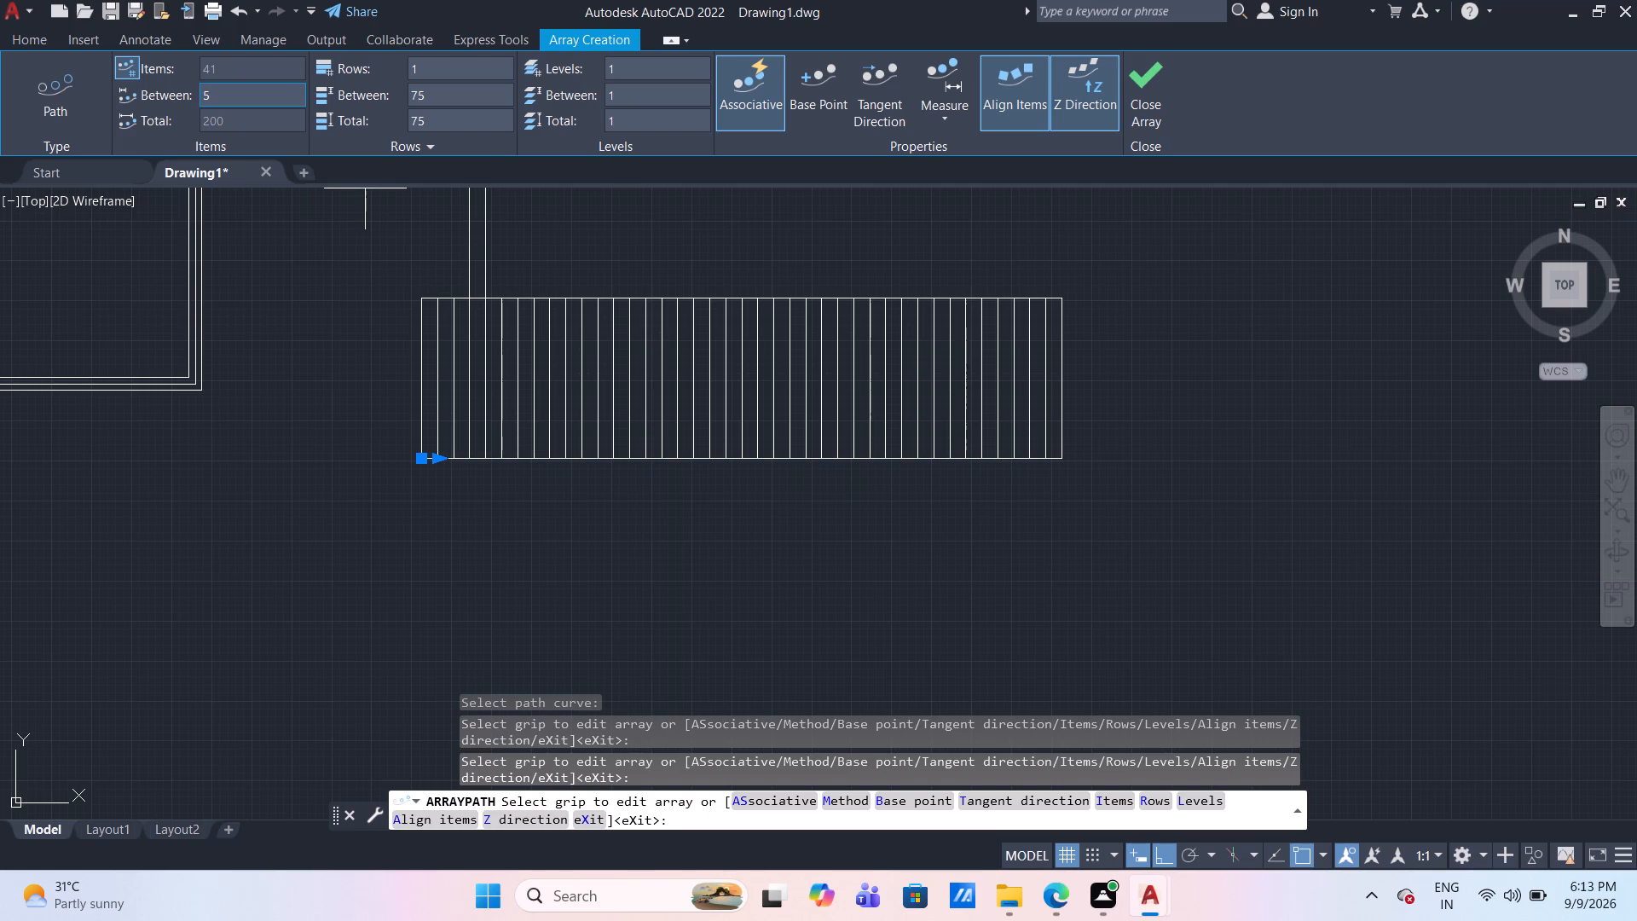
{"action": "left_click", "coordinate": [705, 223]}
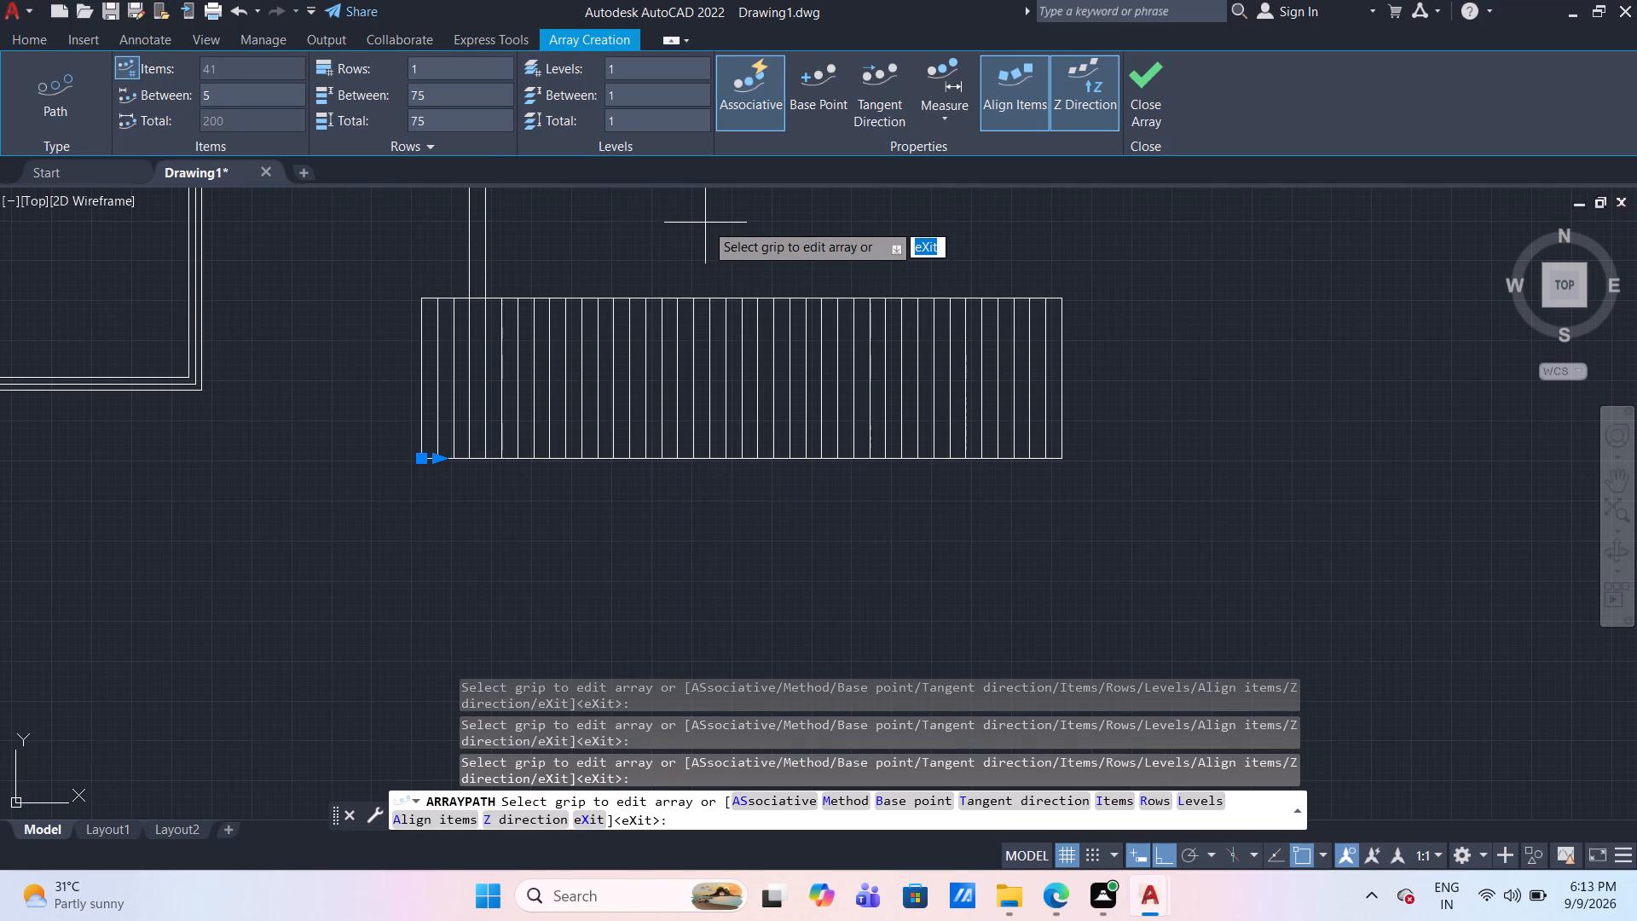
{"action": "left_click", "coordinate": [705, 223]}
{"action": "key", "text": "Return"}
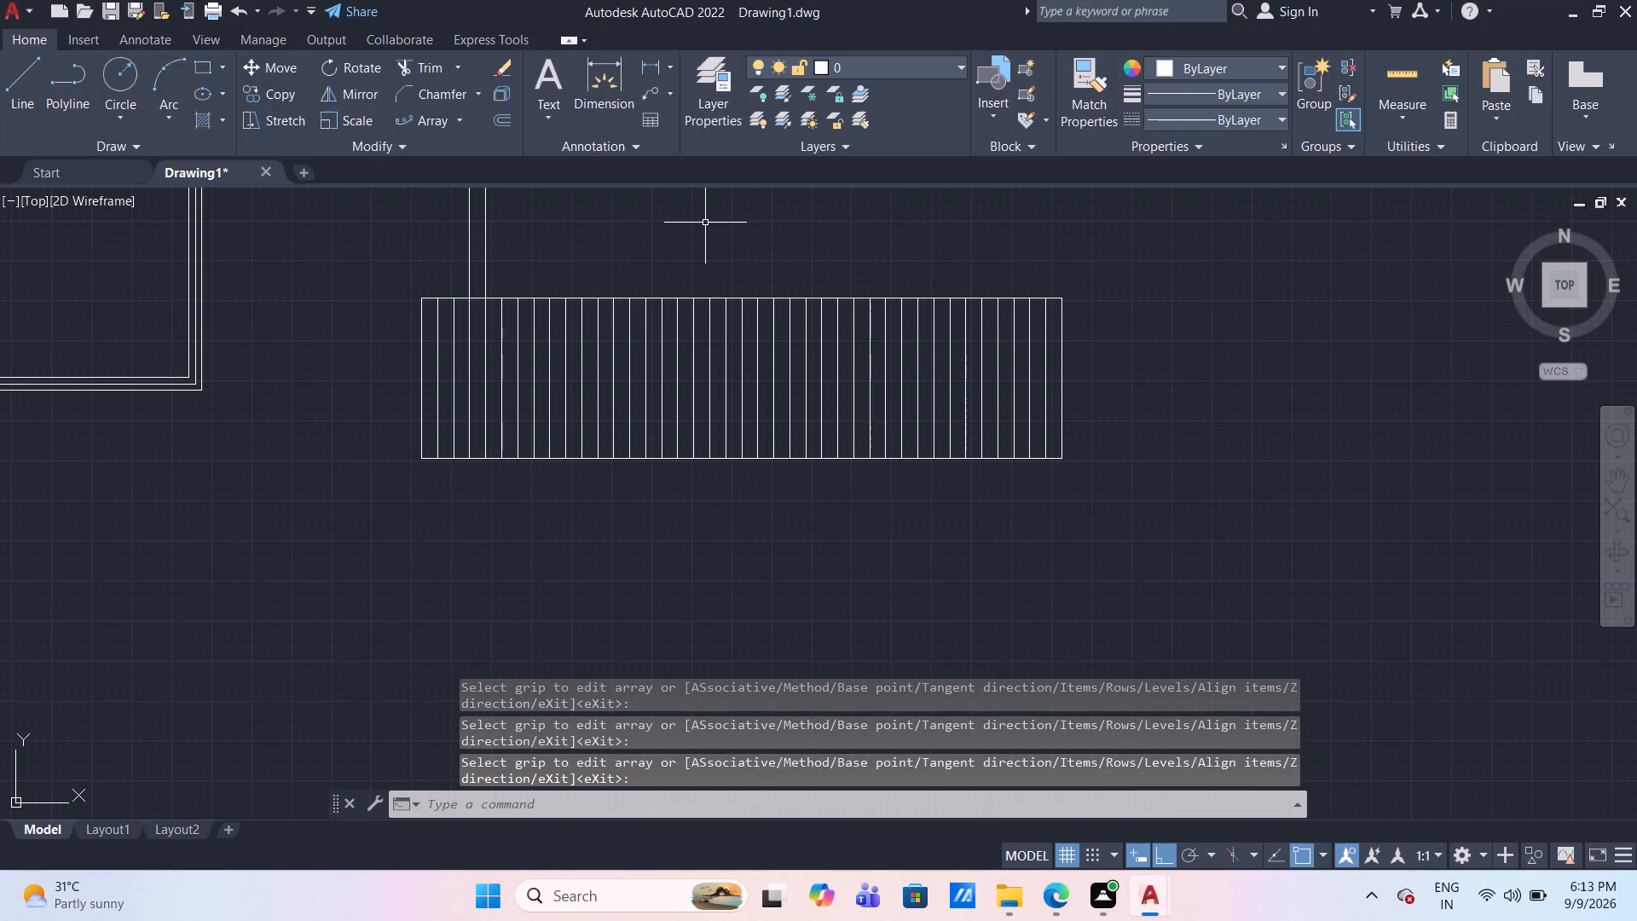
Move the whole drawing horizontally in positive X, away from the origin, with the top band's upper right corner as base point.
{"action": "scroll", "coordinate": [705, 233], "scroll_direction": "down", "scroll_amount": 3}
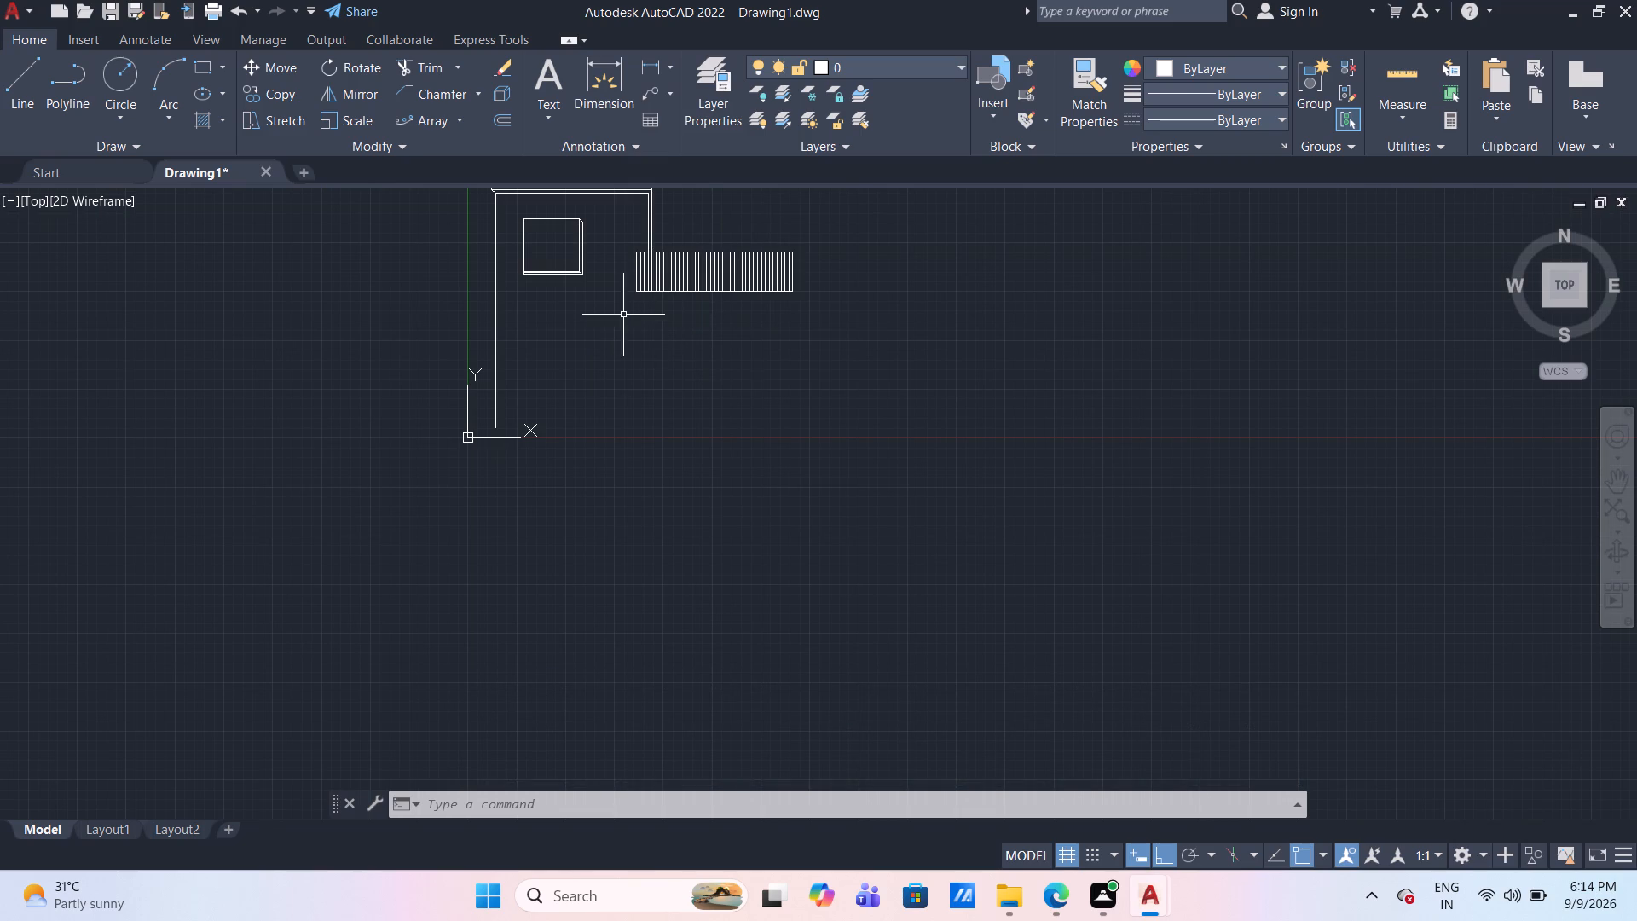
{"action": "middle_click_drag", "start_coordinate": [592, 300], "coordinate": [677, 407]}
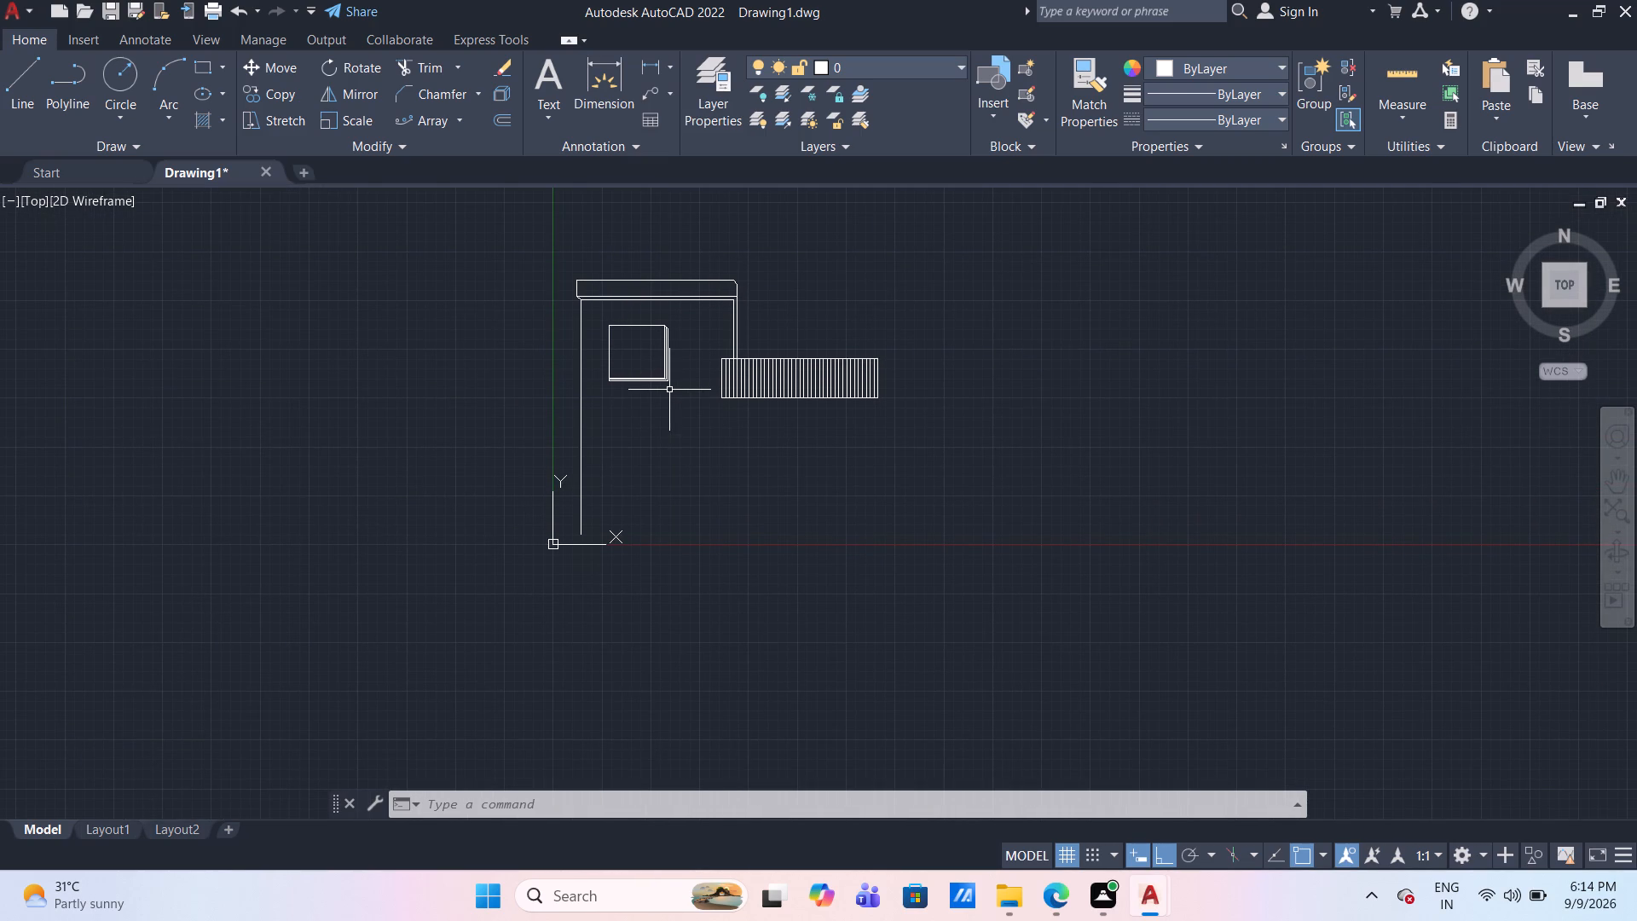
{"action": "middle_click_drag", "start_coordinate": [649, 390], "coordinate": [652, 298]}
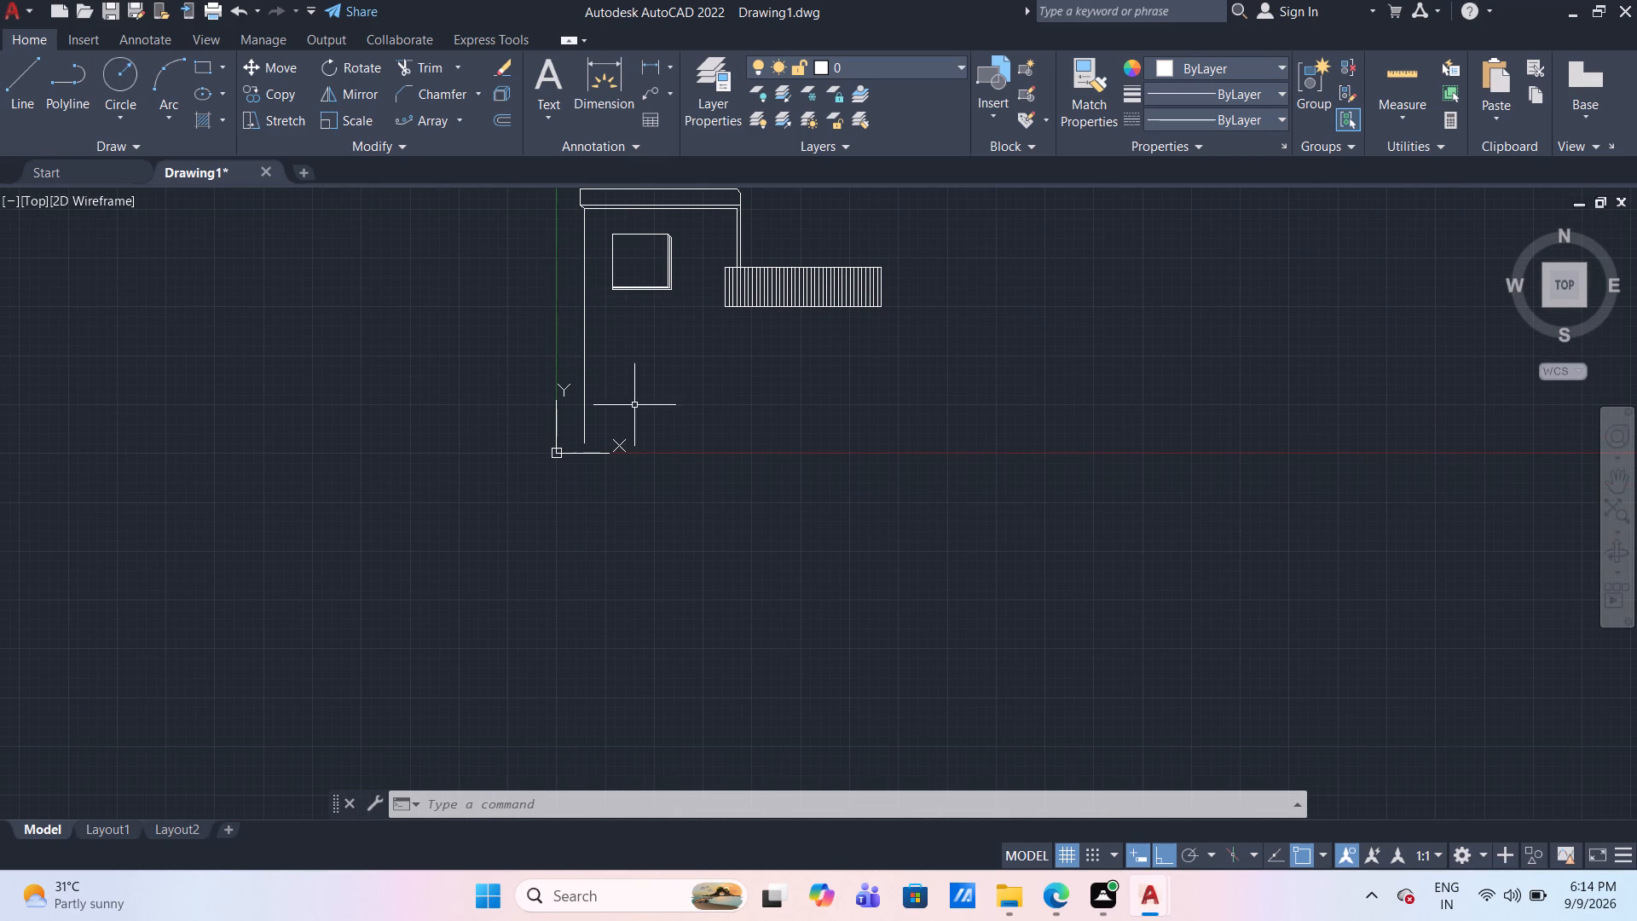
{"action": "middle_click_drag", "start_coordinate": [690, 389], "coordinate": [616, 498]}
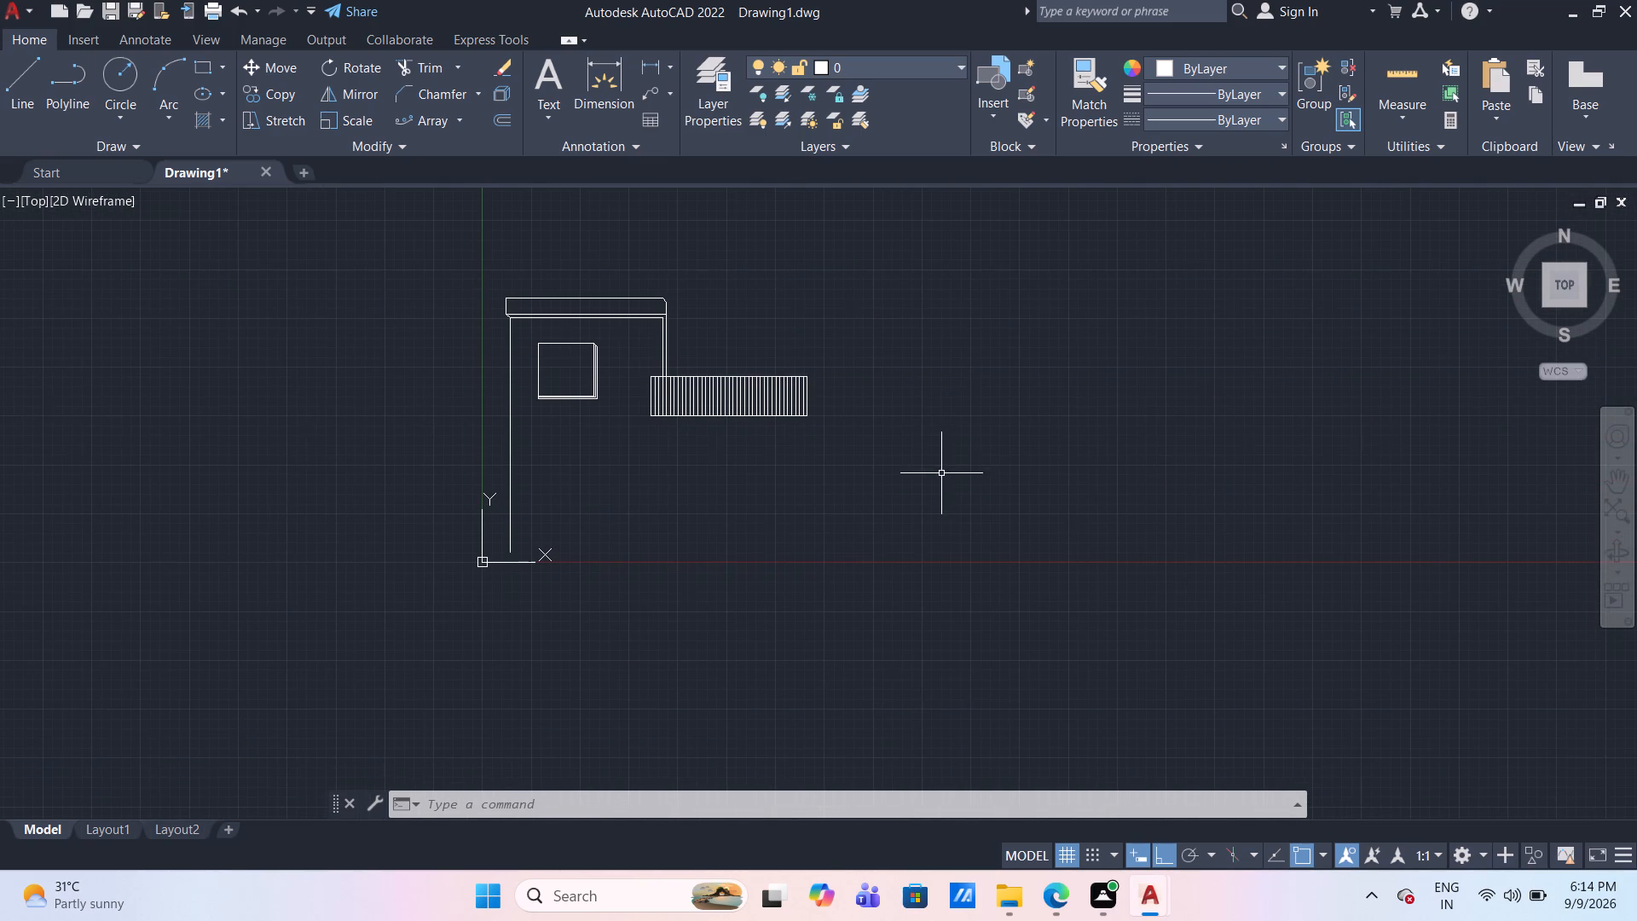
{"action": "left_click", "coordinate": [941, 473]}
{"action": "left_click", "coordinate": [498, 294]}
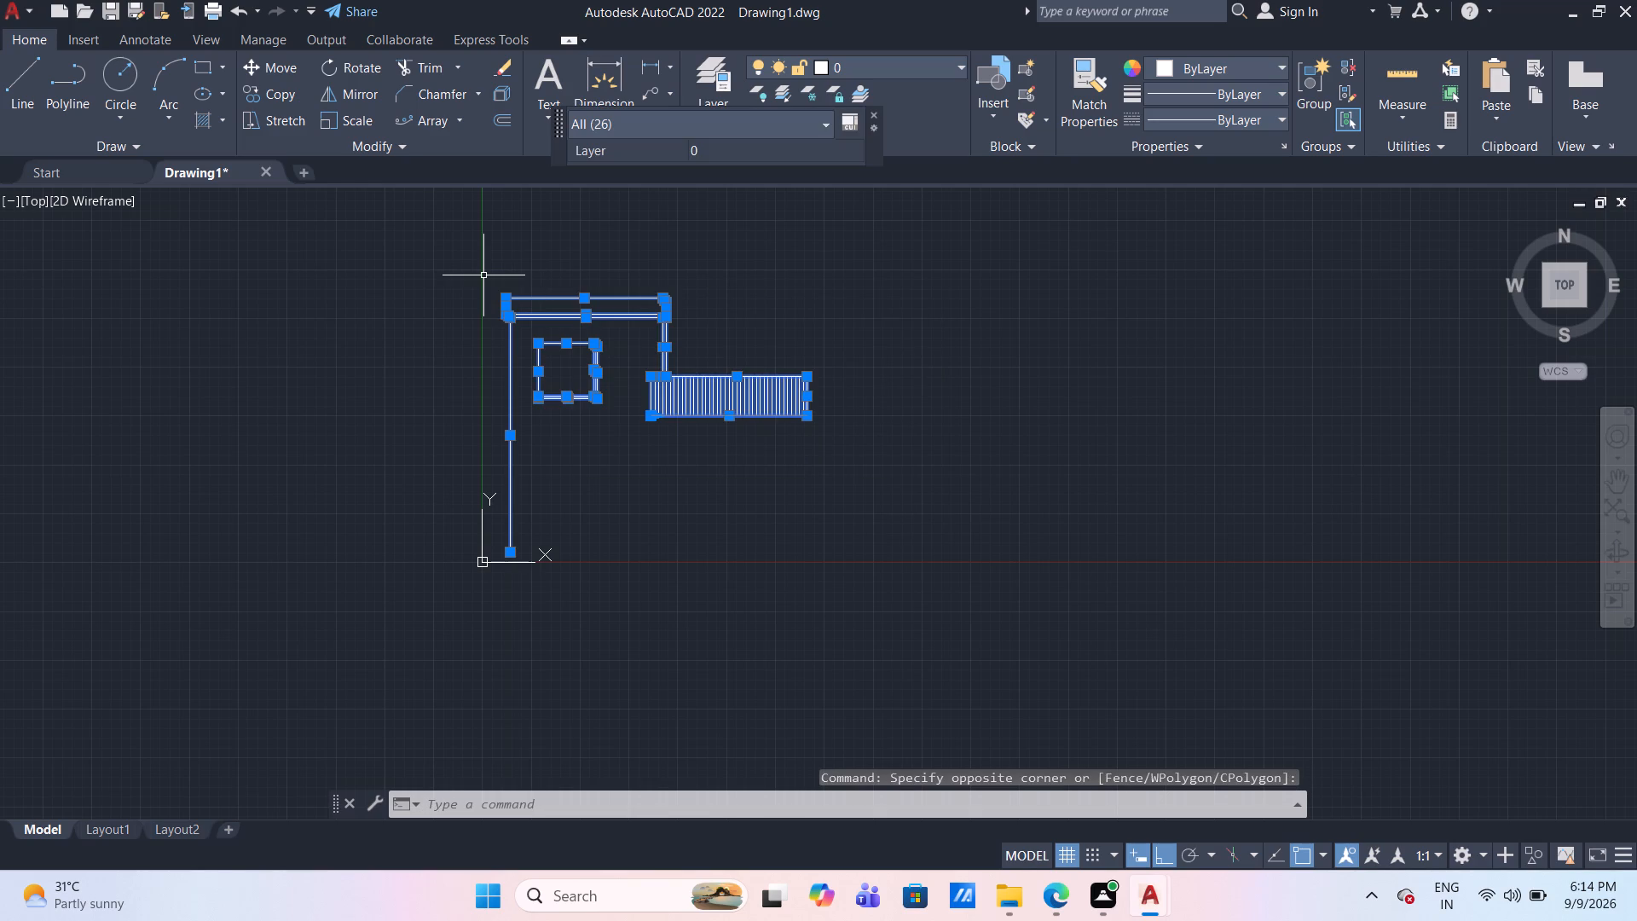
{"action": "key", "text": "m"}
{"action": "key", "text": "Return"}
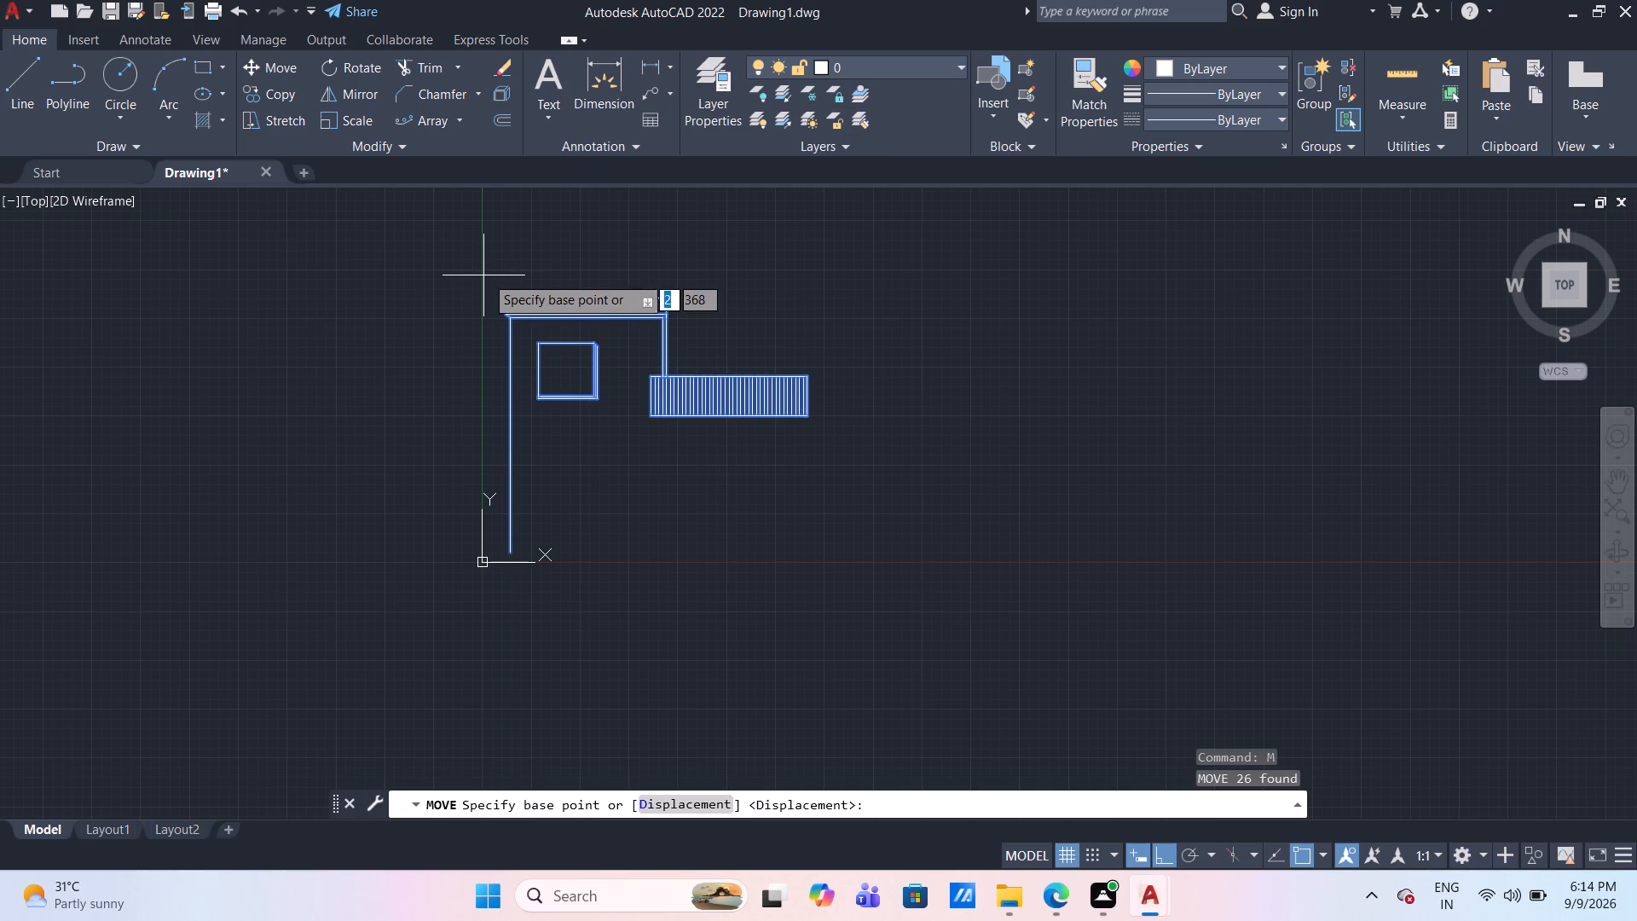
{"action": "left_click", "coordinate": [663, 295]}
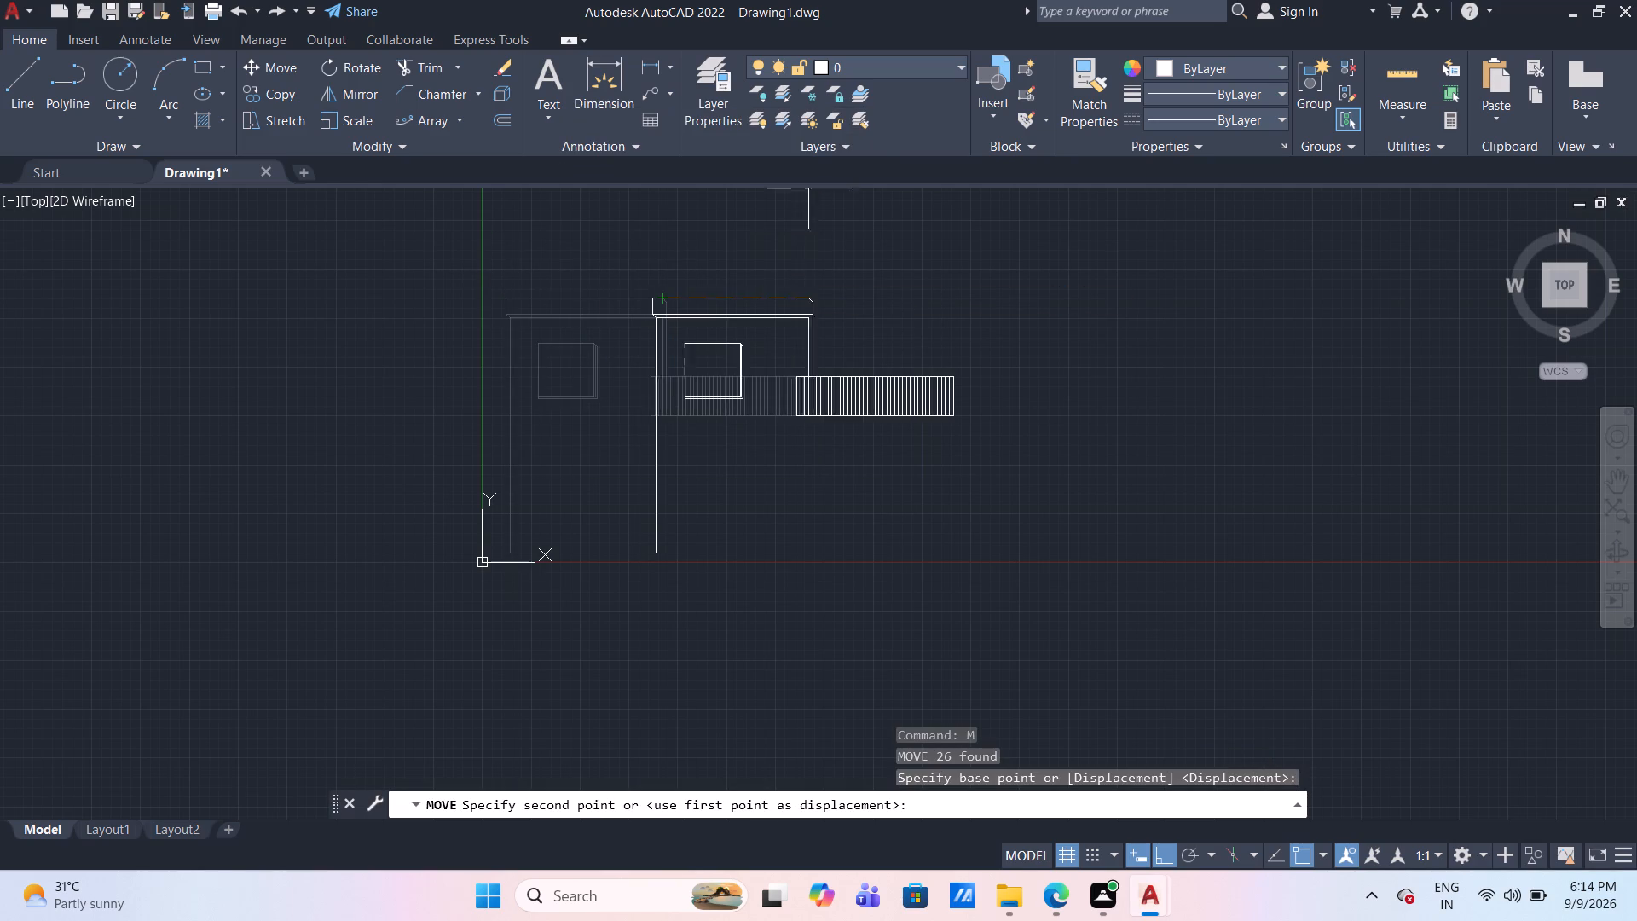
{"action": "left_click", "coordinate": [847, 271]}
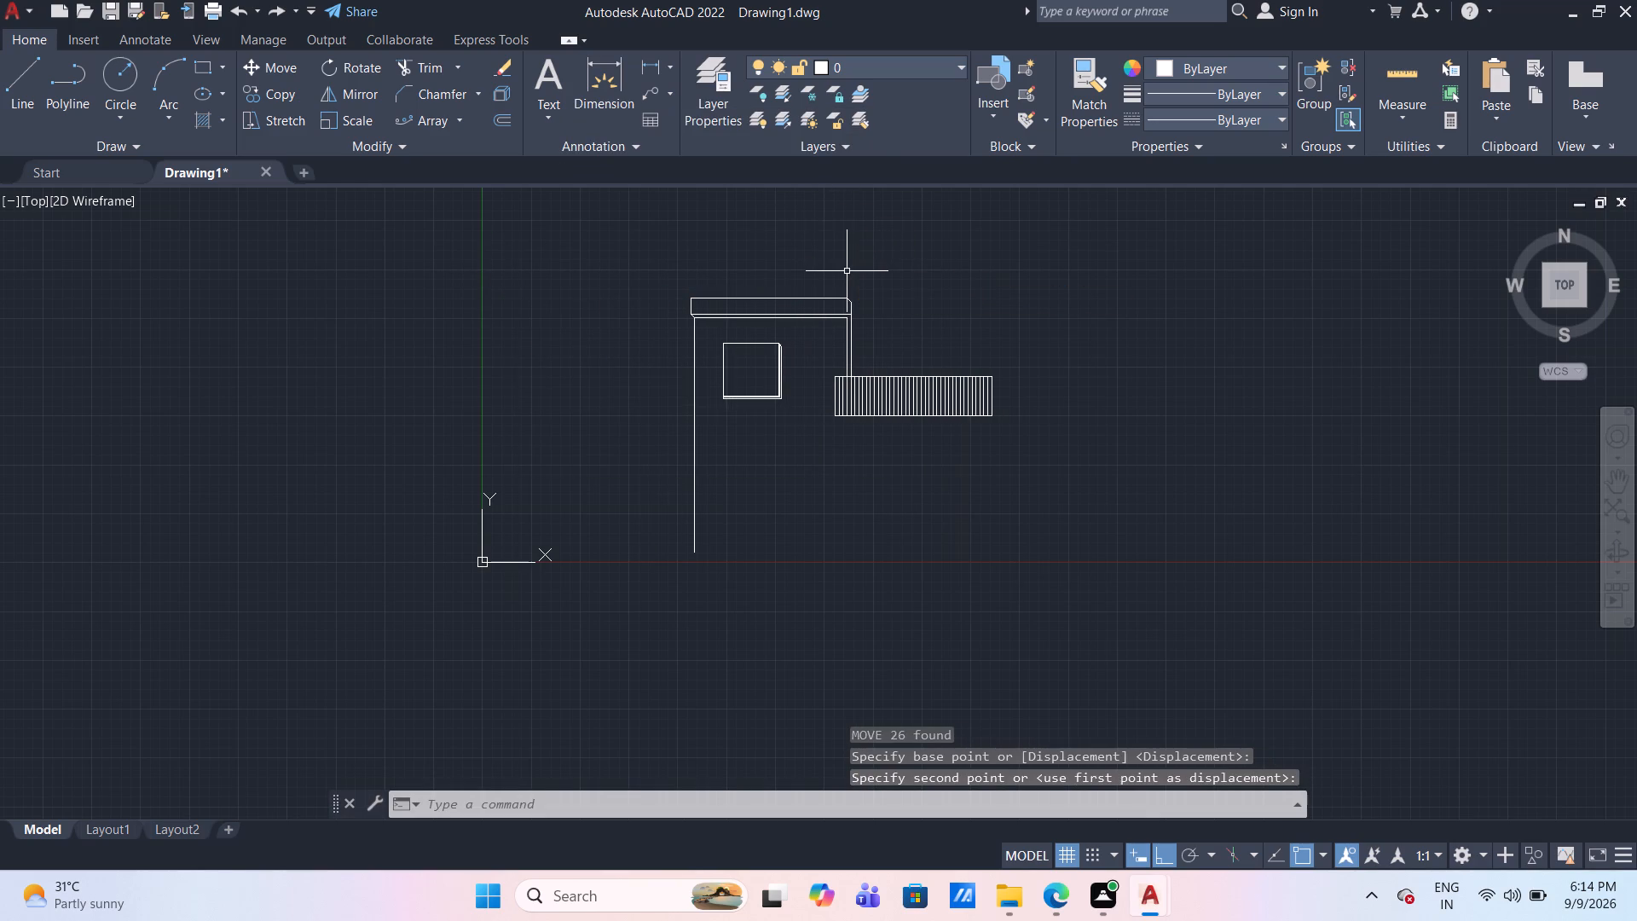
Move the outline, square and arrayed rectangle vertically upward, with the top band's upper left corner as base point.
{"action": "left_click", "coordinate": [981, 493]}
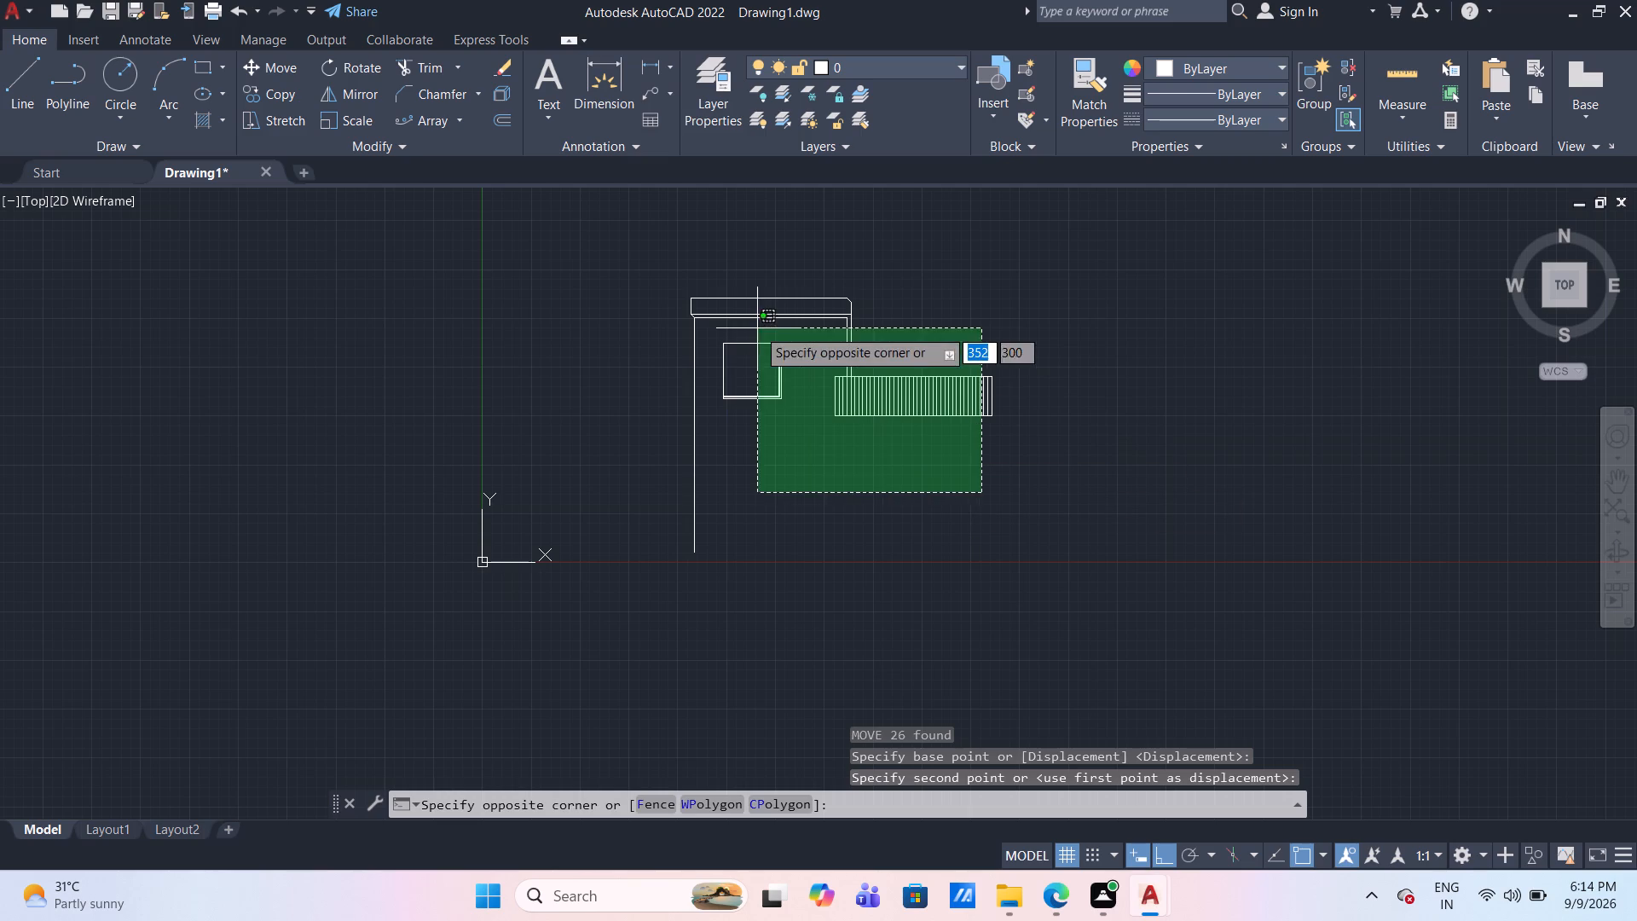
{"action": "left_click", "coordinate": [641, 262]}
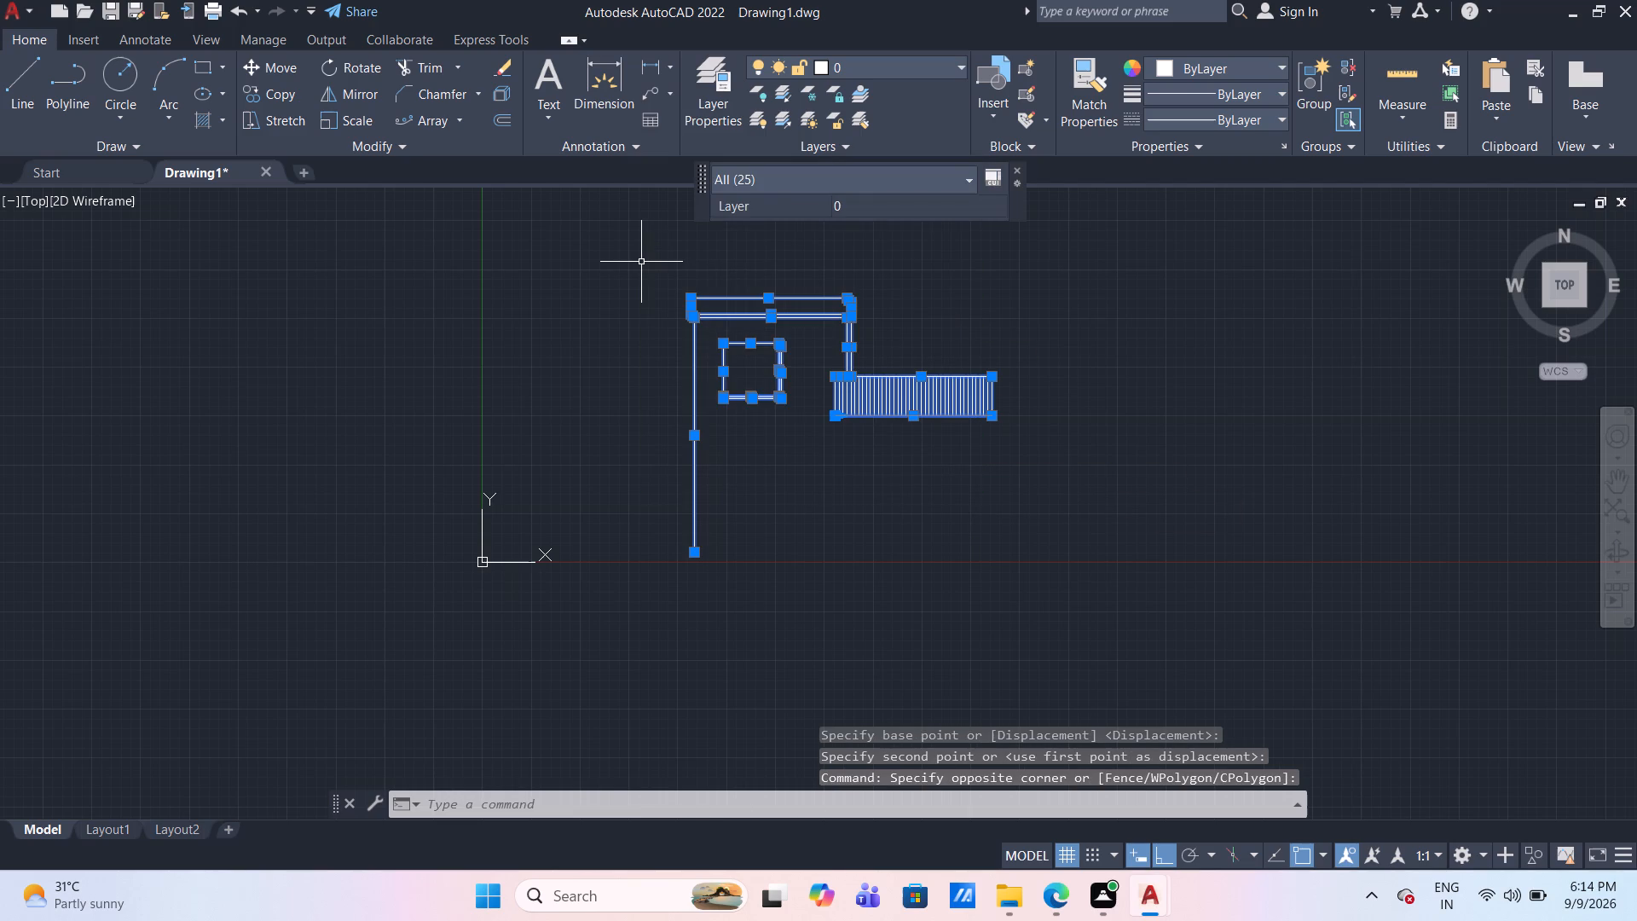
{"action": "key", "text": "m"}
{"action": "key", "text": "Return"}
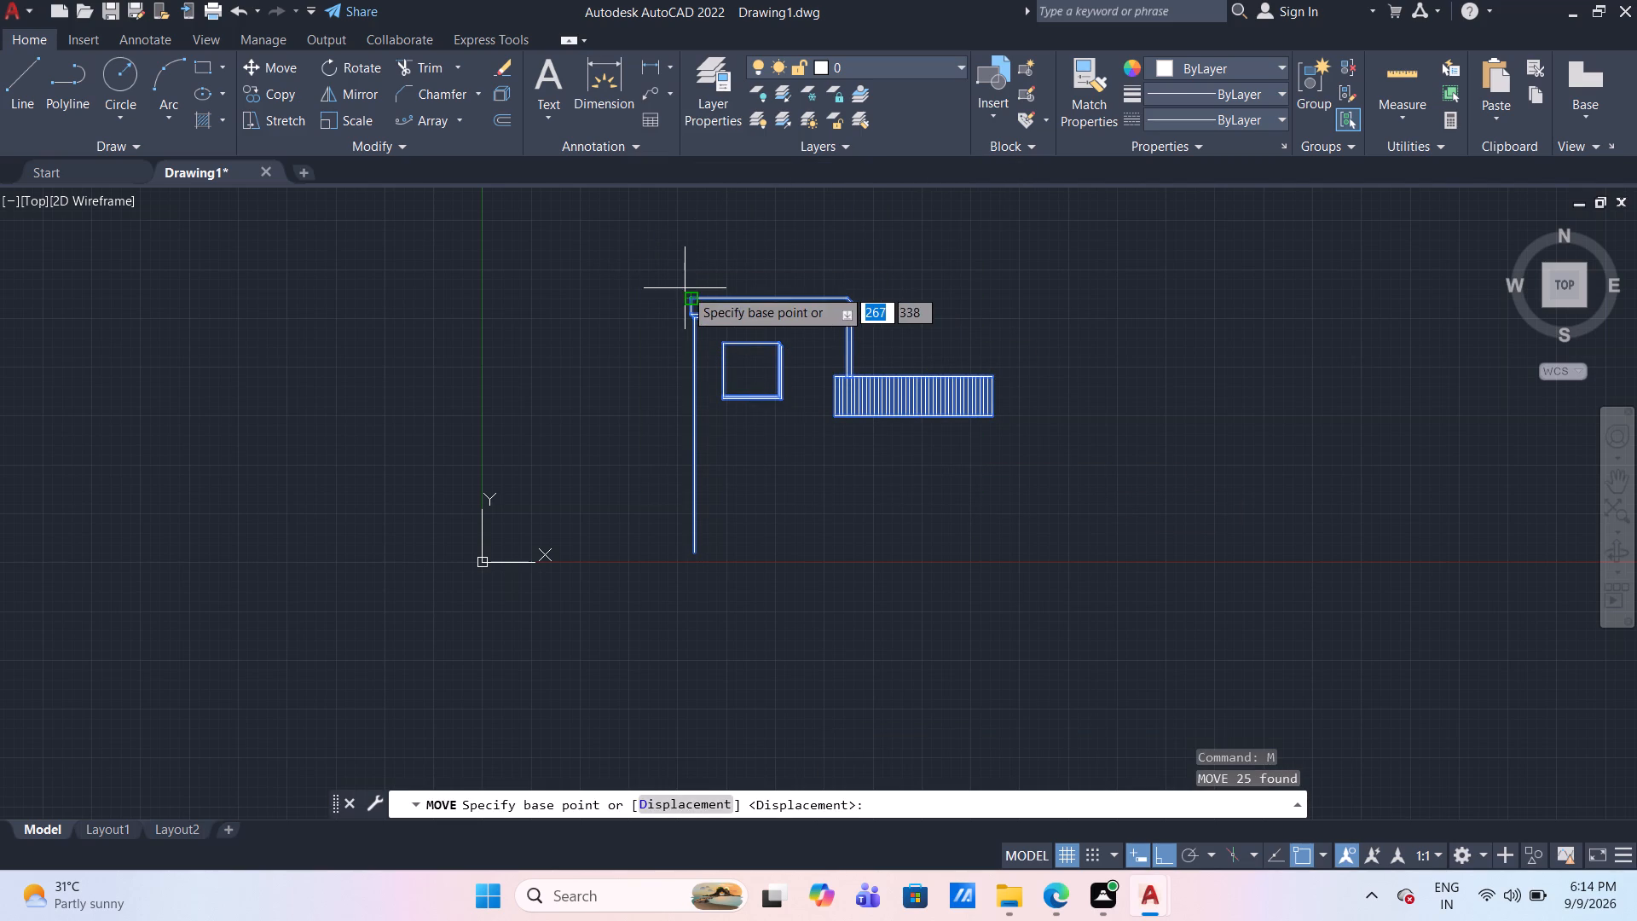
{"action": "left_click", "coordinate": [690, 294]}
{"action": "scroll", "coordinate": [692, 242], "scroll_direction": "down", "scroll_amount": 2}
{"action": "middle_click_drag", "start_coordinate": [691, 244], "coordinate": [618, 443]}
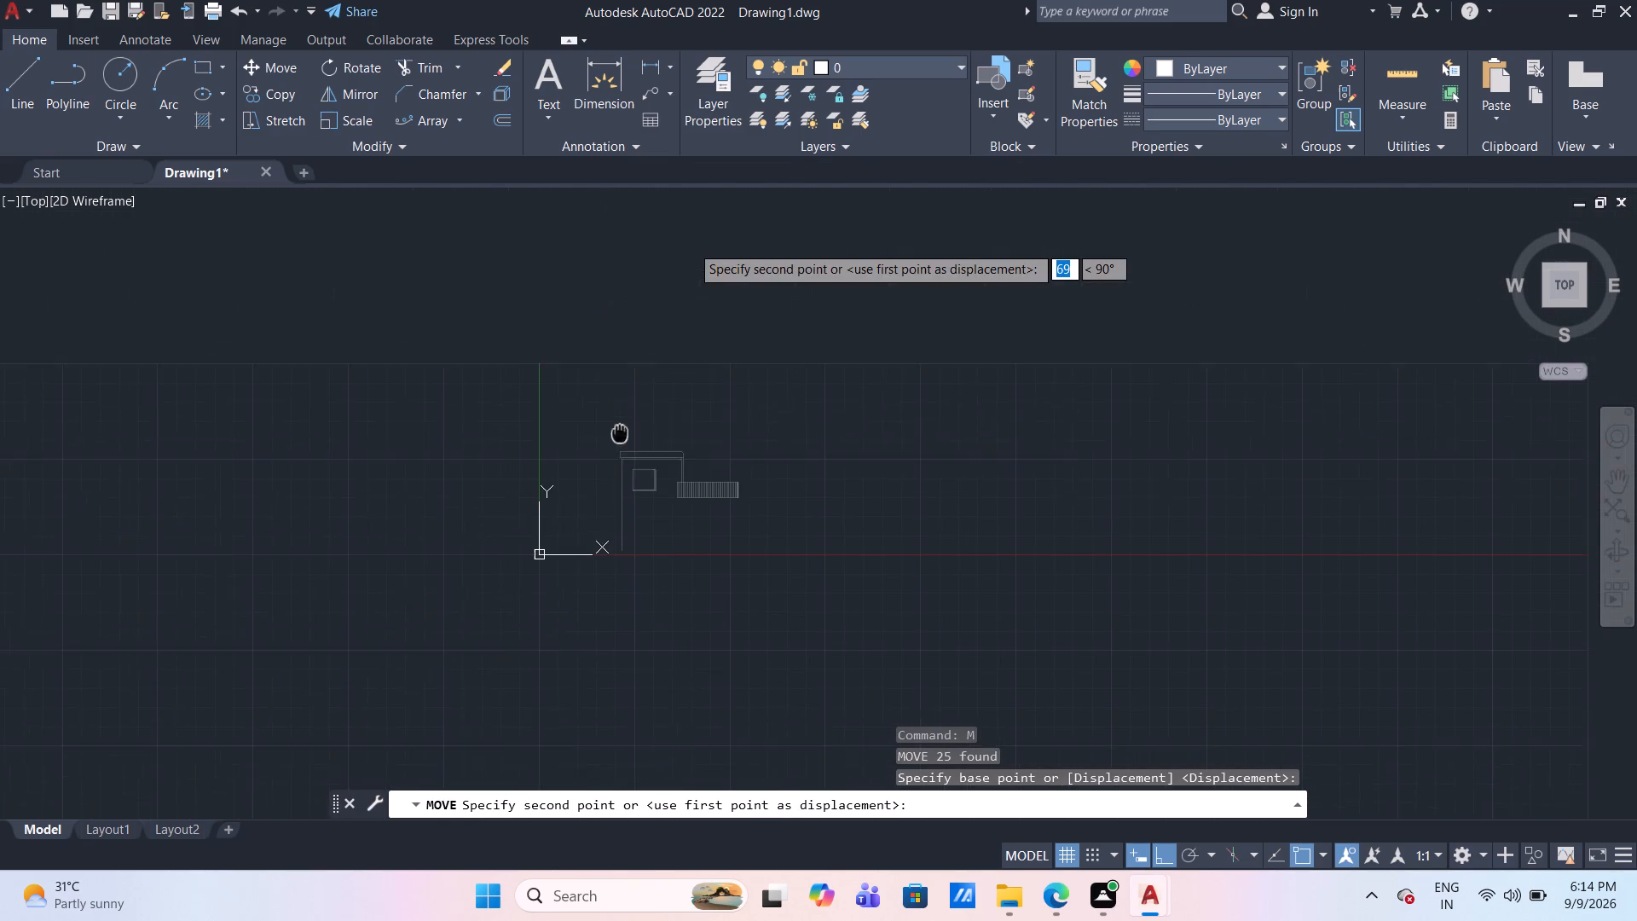
{"action": "left_click", "coordinate": [626, 266]}
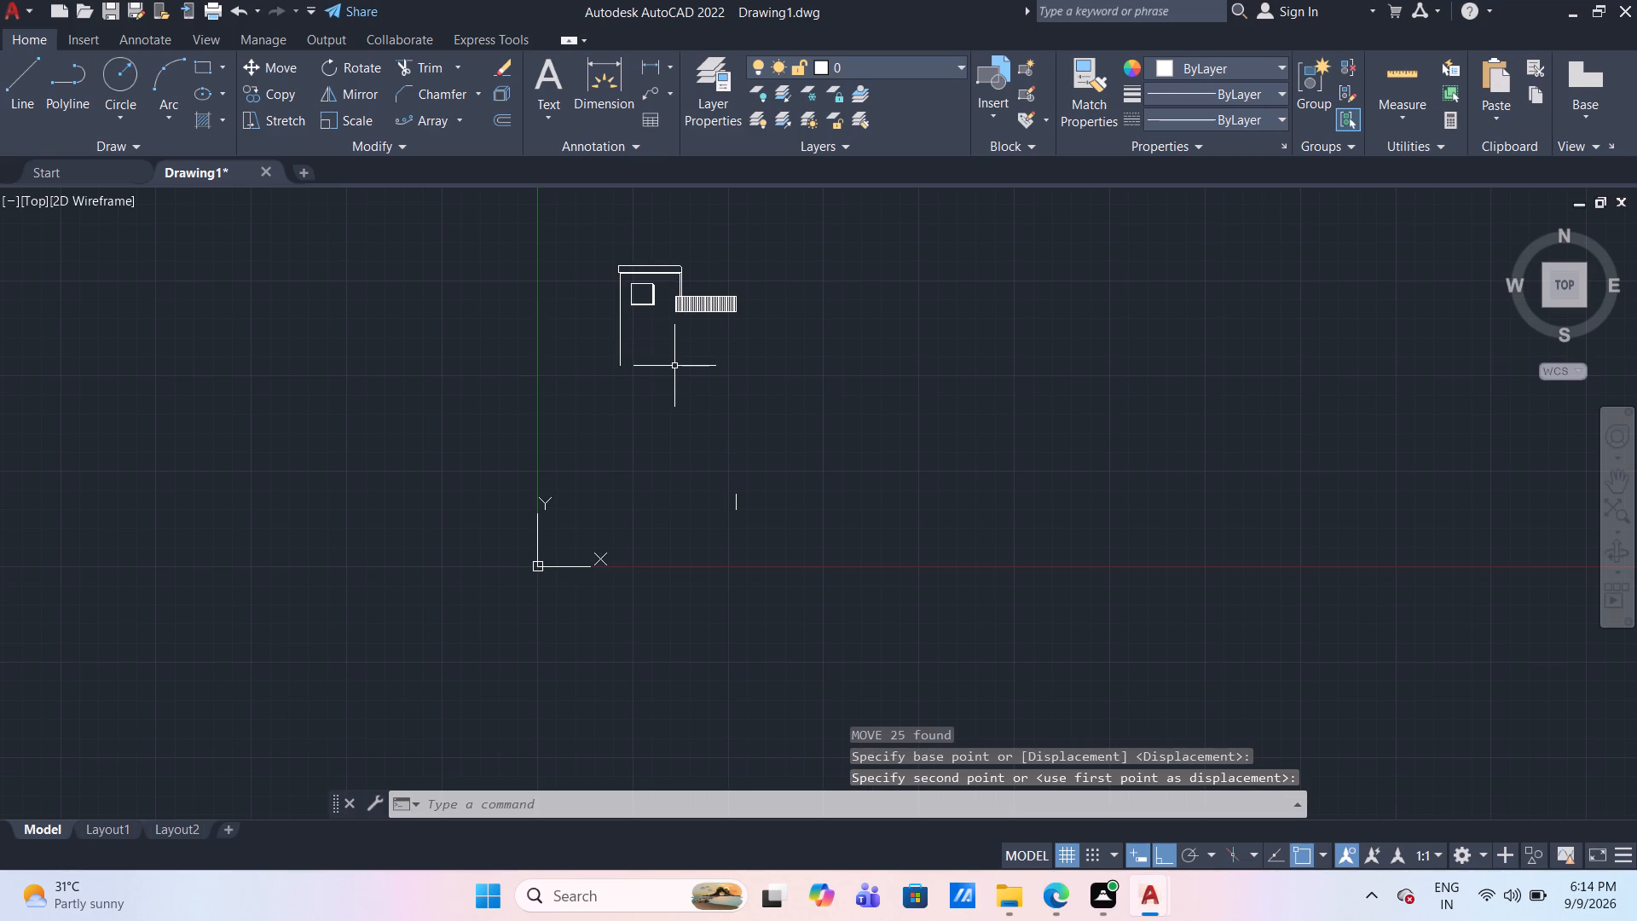
{"action": "scroll", "coordinate": [748, 339], "scroll_direction": "up", "scroll_amount": 2}
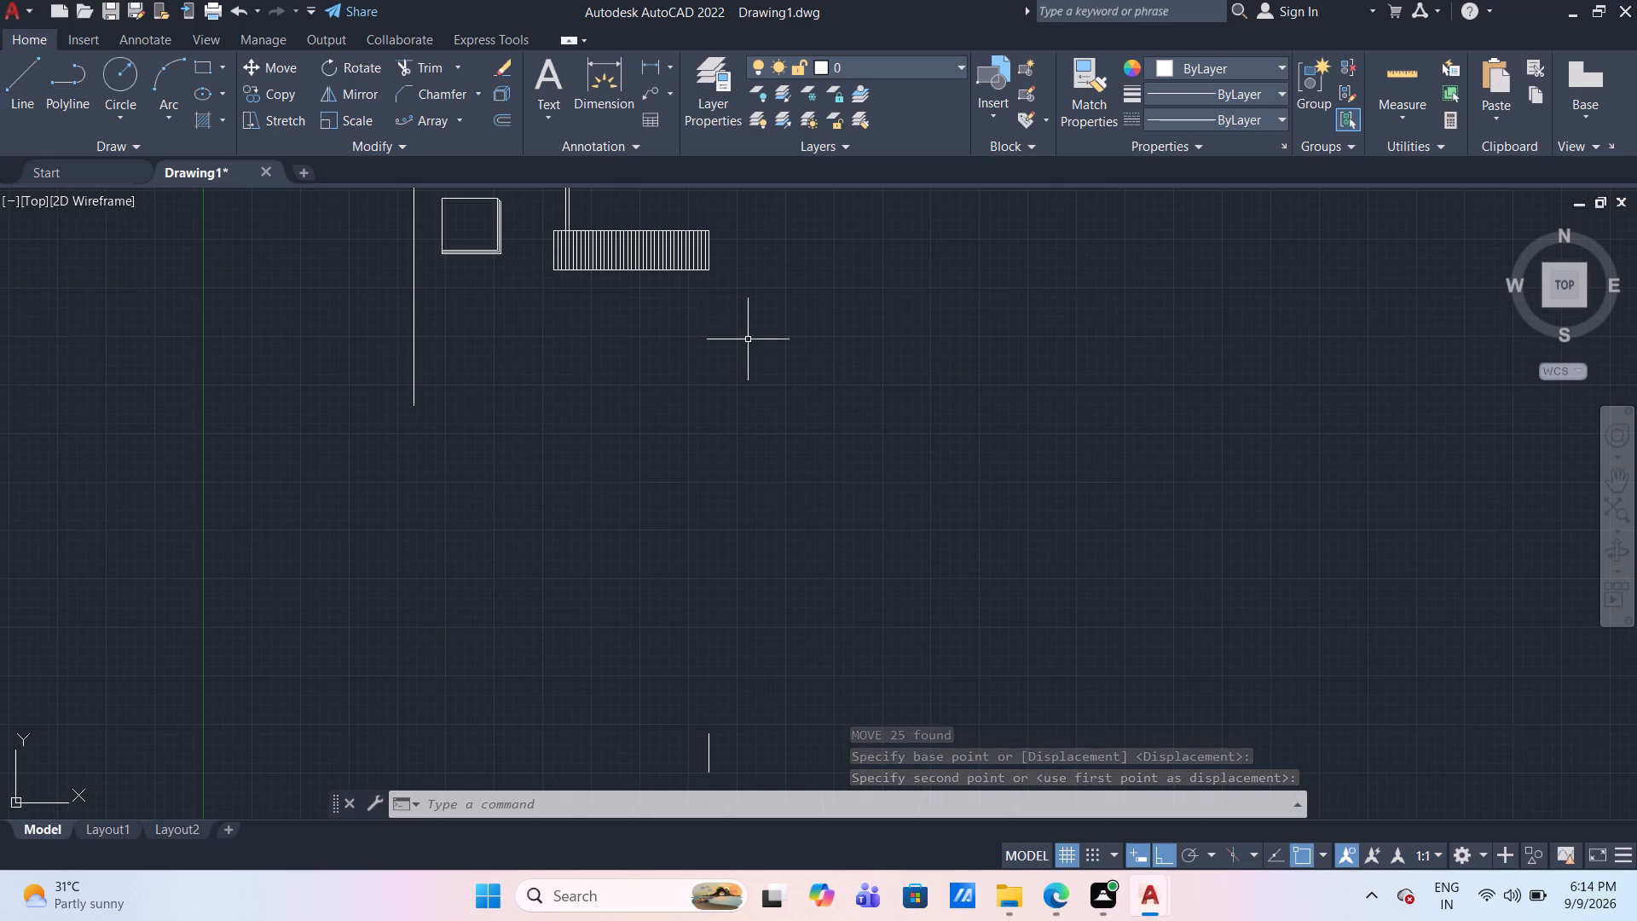
Move the stray 50 mm vertical line straight up onto the arrayed rectangle's right edge, using its upper endpoint as base point.
{"action": "scroll", "coordinate": [773, 449], "scroll_direction": "down", "scroll_amount": 2}
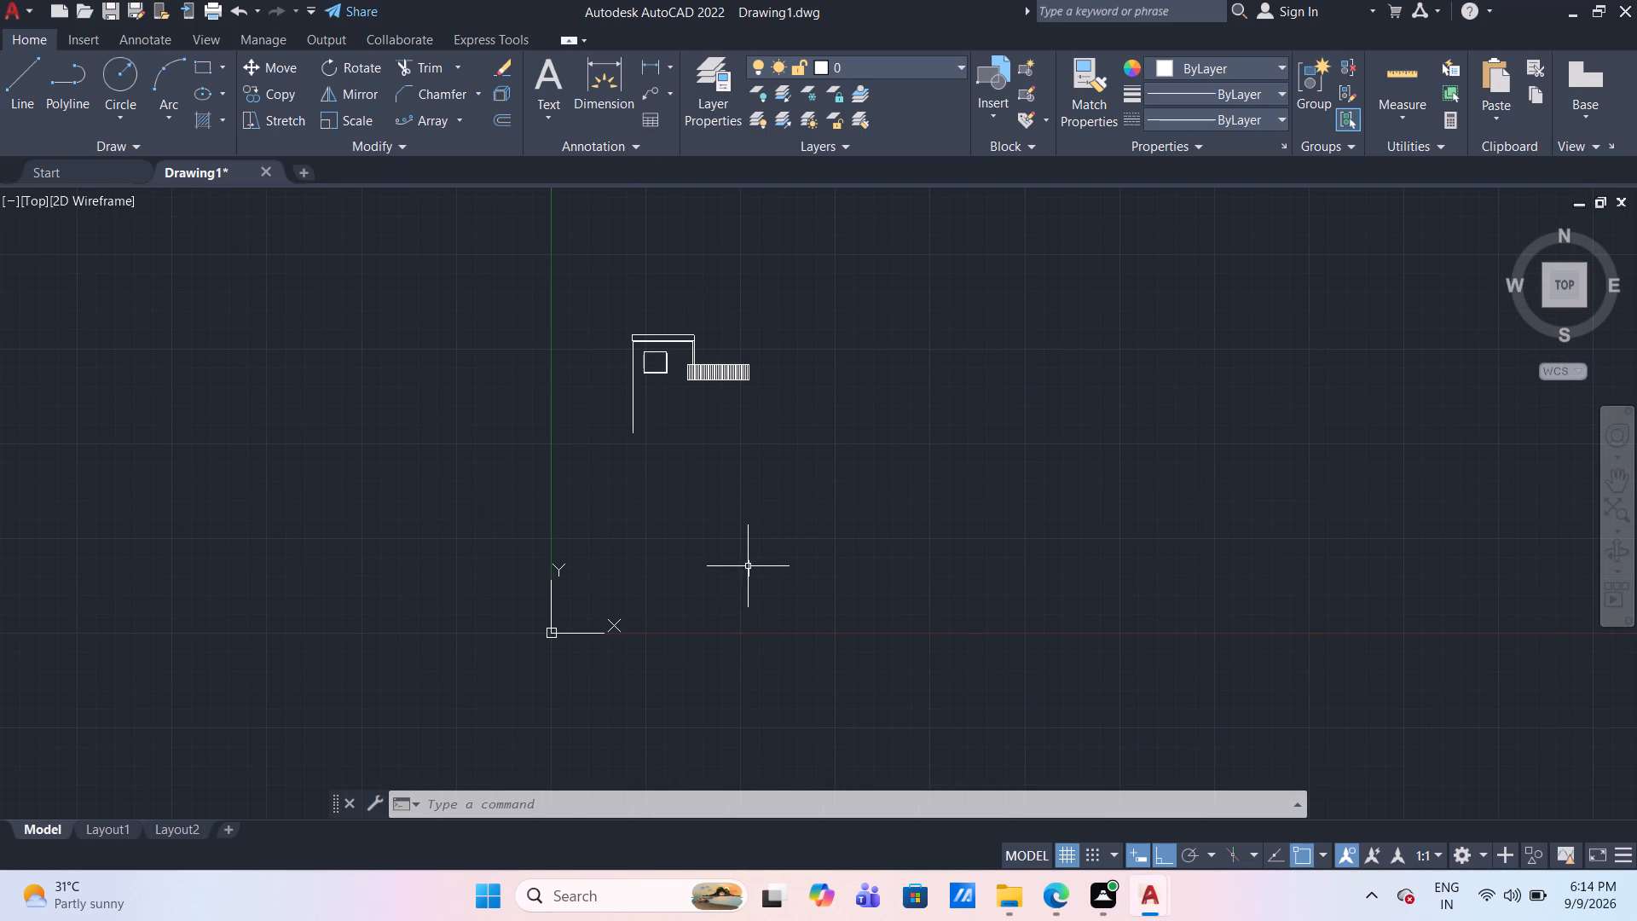
{"action": "left_click", "coordinate": [749, 566]}
{"action": "key", "text": "m"}
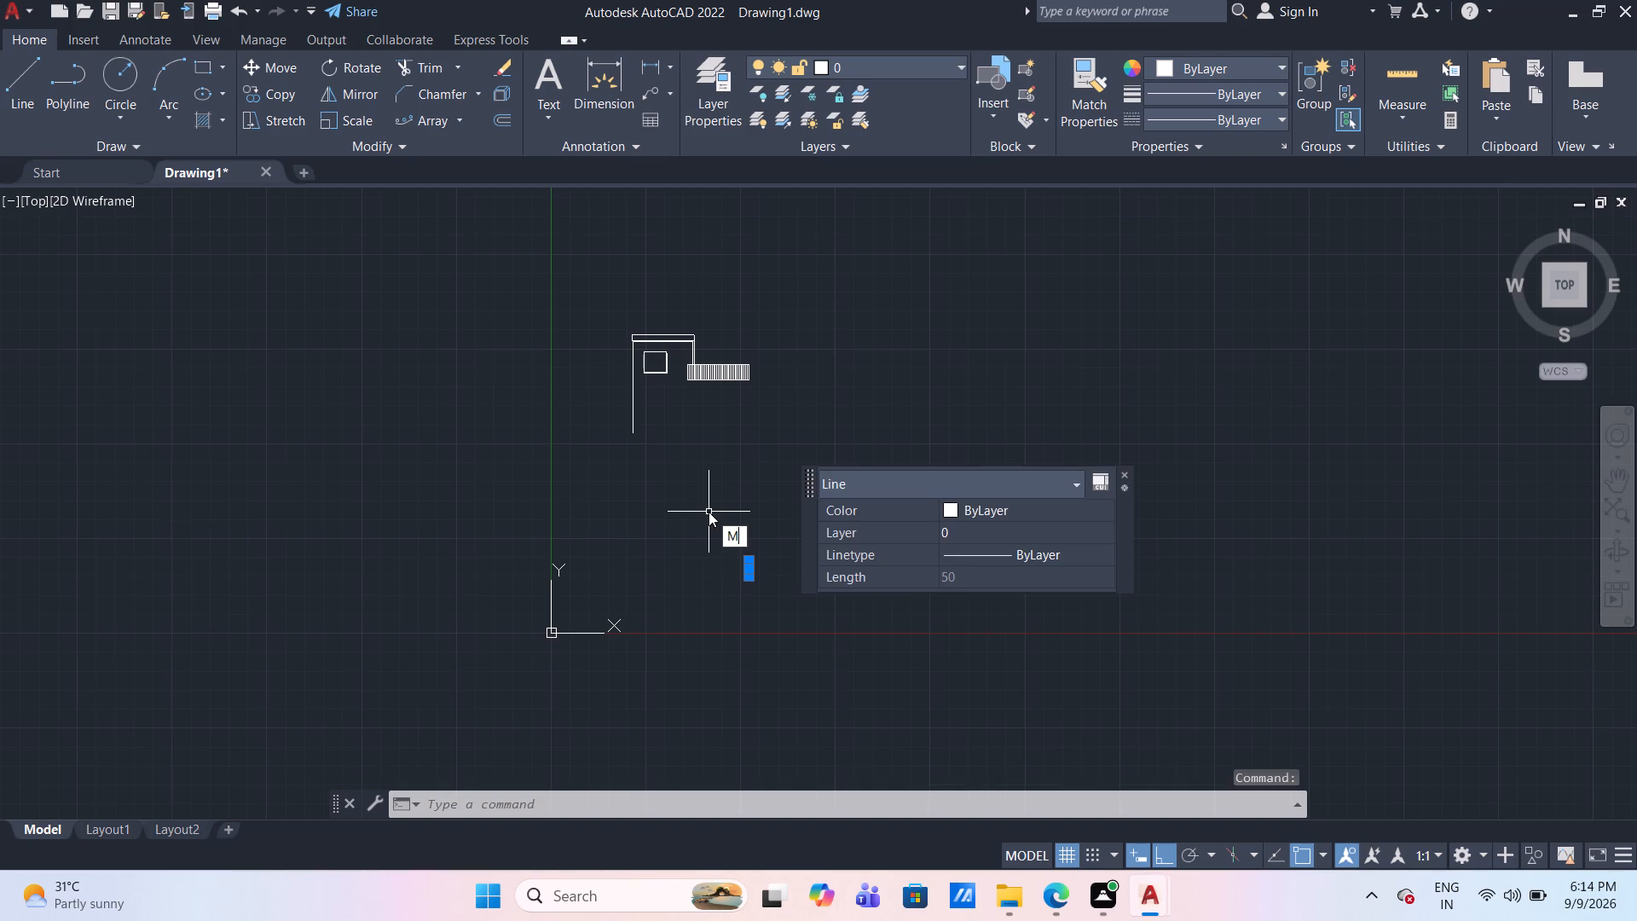
{"action": "key", "text": "Return"}
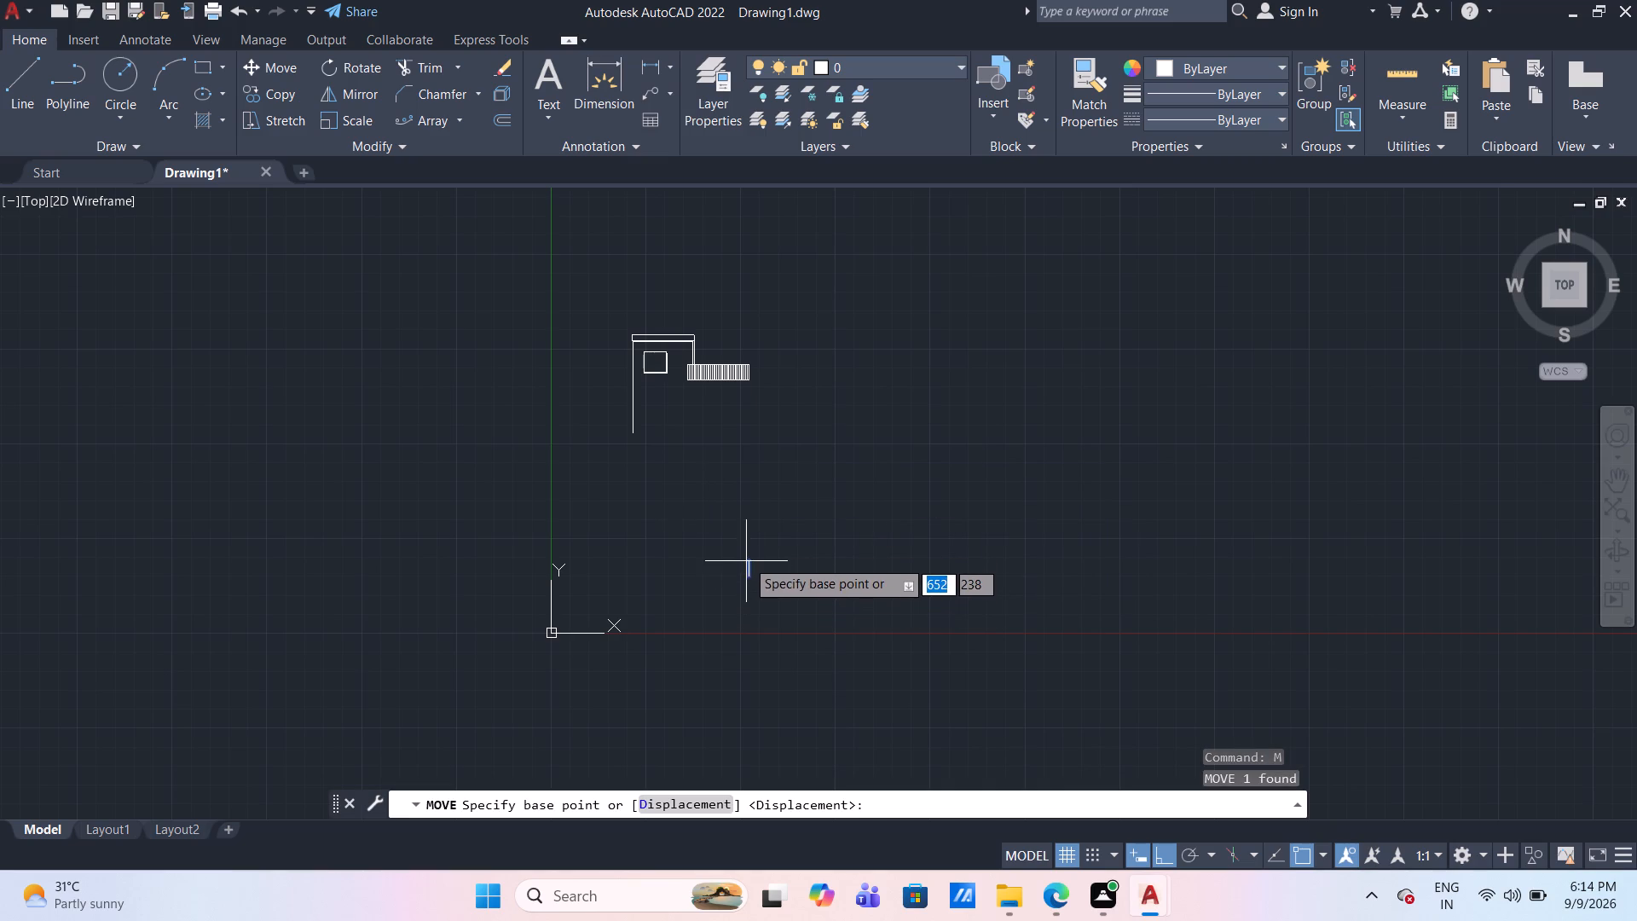
{"action": "left_click", "coordinate": [746, 558]}
{"action": "scroll", "coordinate": [754, 381], "scroll_direction": "up", "scroll_amount": 2}
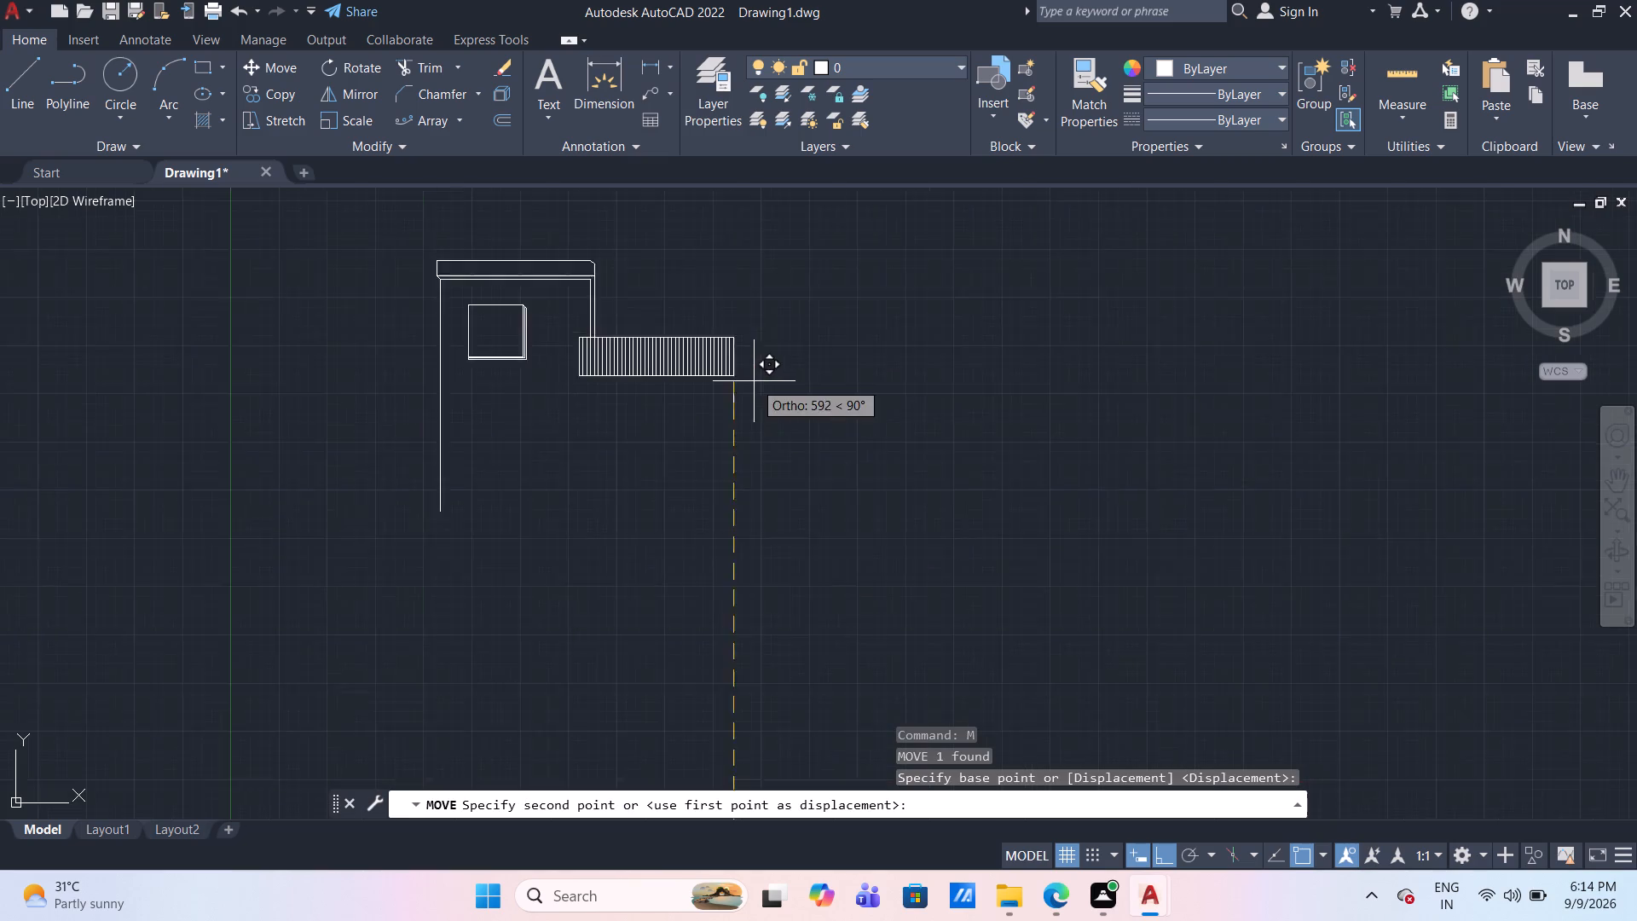
{"action": "scroll", "coordinate": [754, 381], "scroll_direction": "up", "scroll_amount": 1}
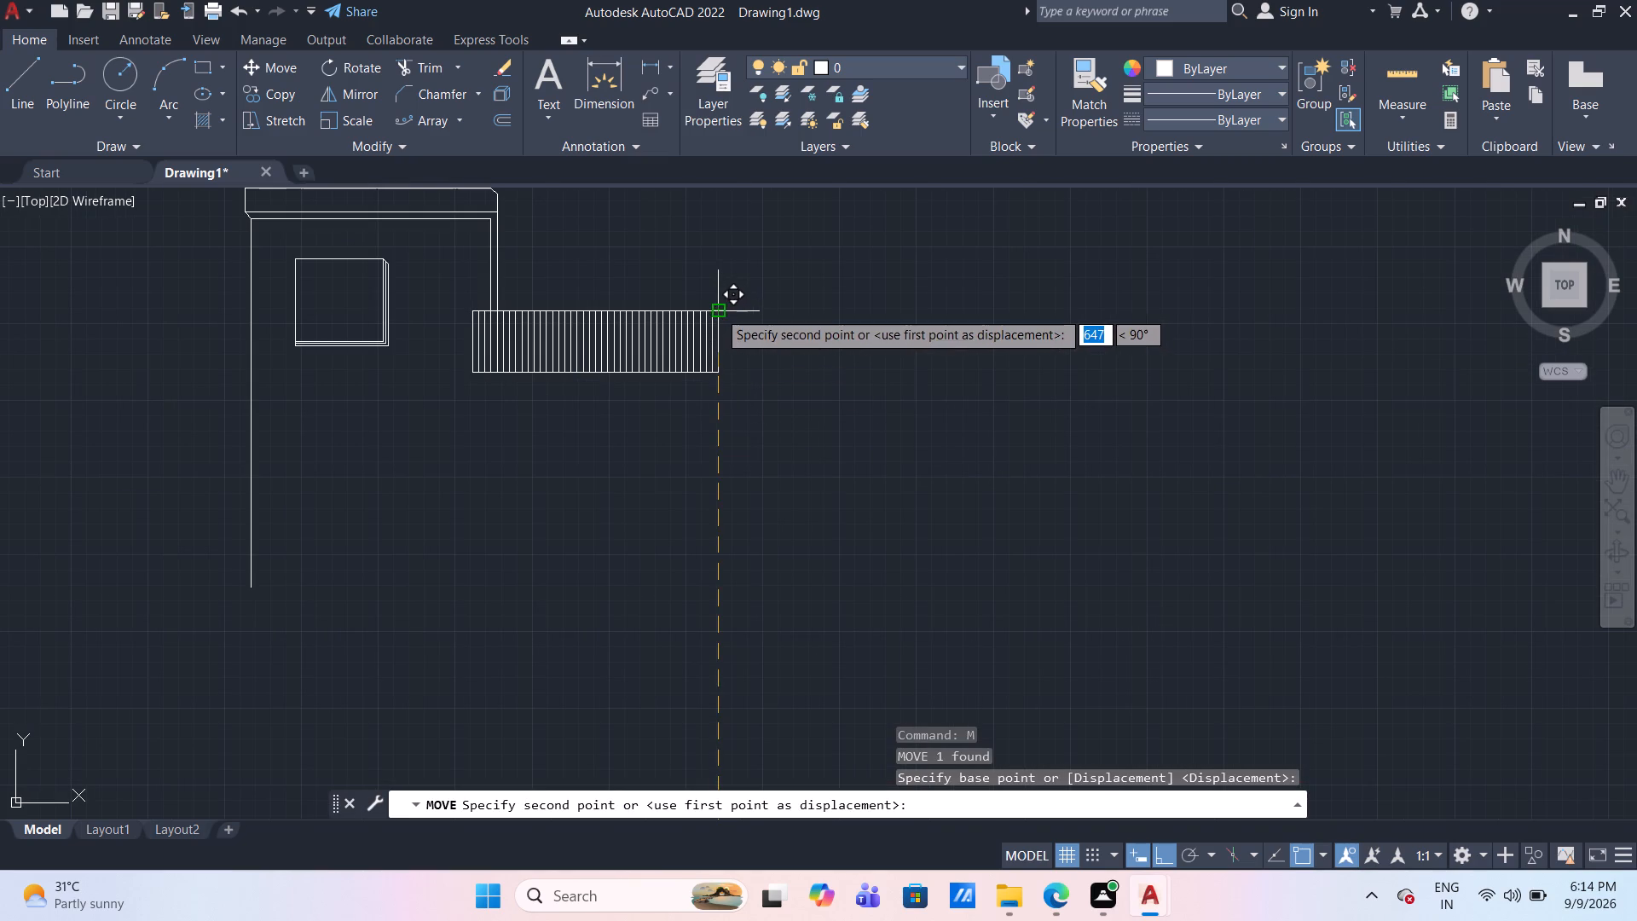
{"action": "left_click", "coordinate": [718, 310]}
Draw a vertical guide line about 58 mm long downward from the detailed square's lower left corner.
{"action": "scroll", "coordinate": [853, 365], "scroll_direction": "down", "scroll_amount": 3}
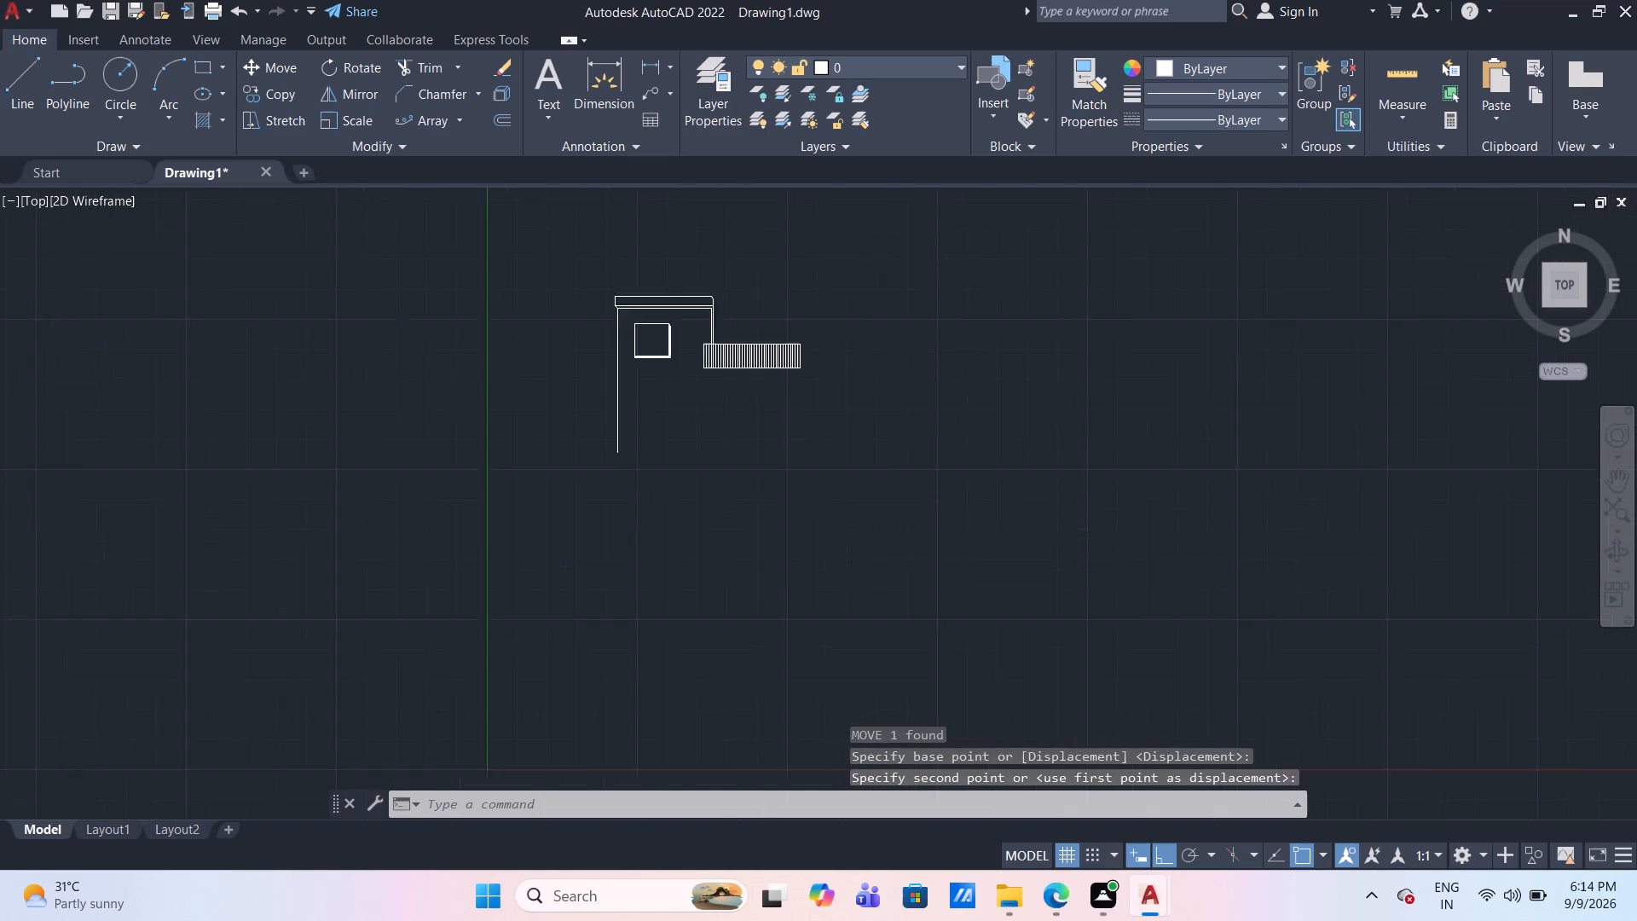
{"action": "scroll", "coordinate": [732, 375], "scroll_direction": "up", "scroll_amount": 2}
{"action": "middle_click_drag", "start_coordinate": [735, 409], "coordinate": [737, 510]}
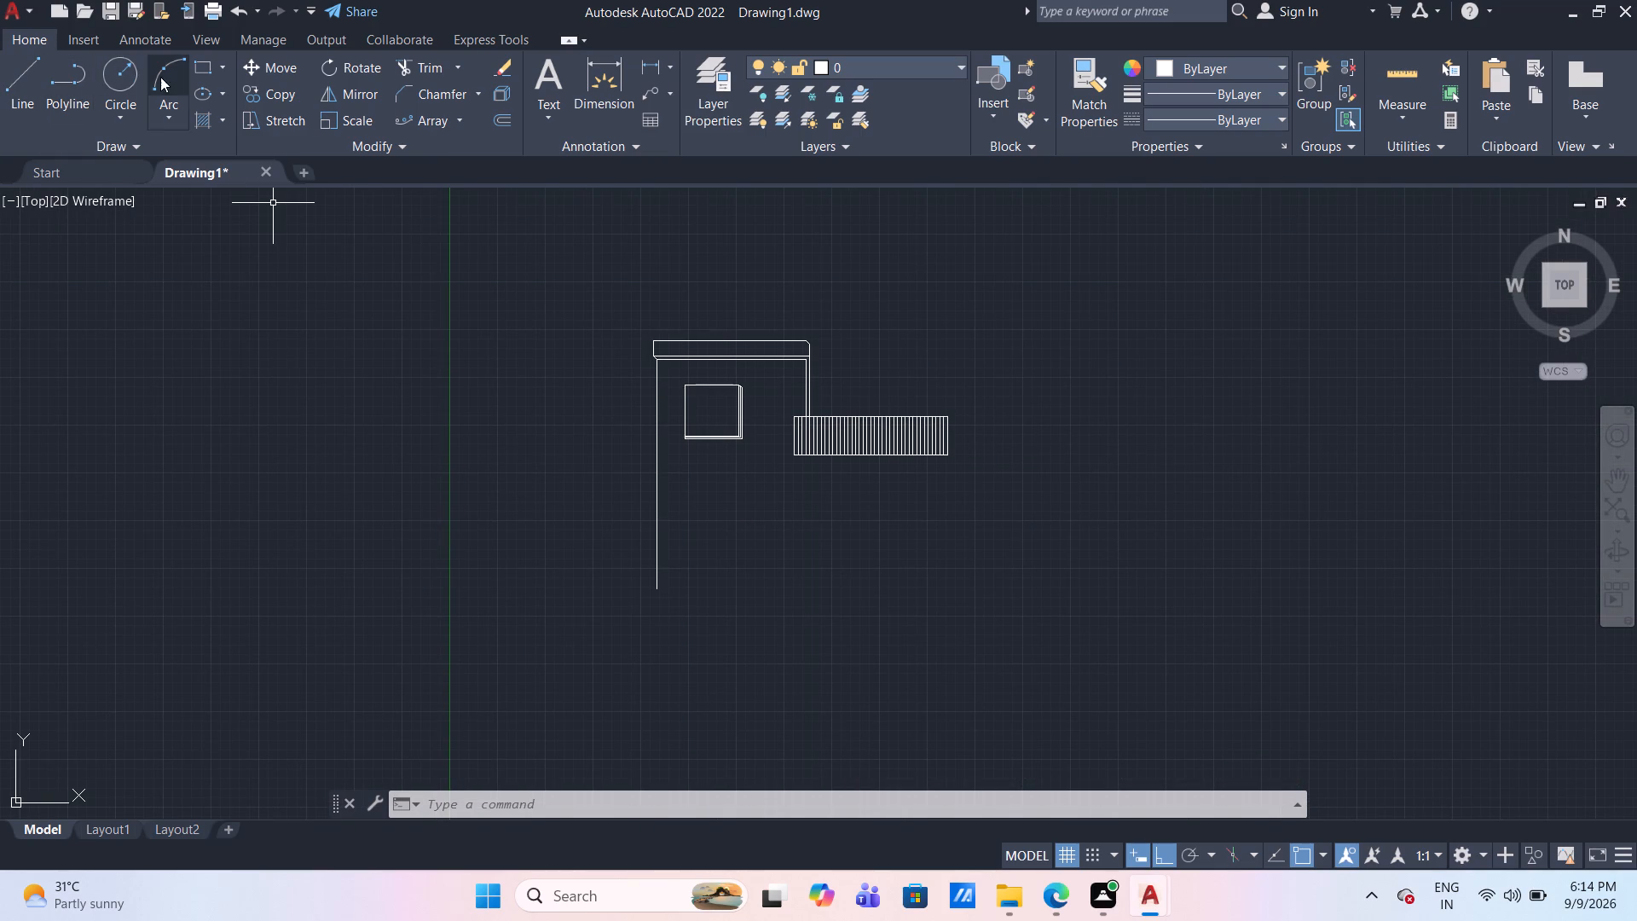
{"action": "left_click", "coordinate": [205, 63]}
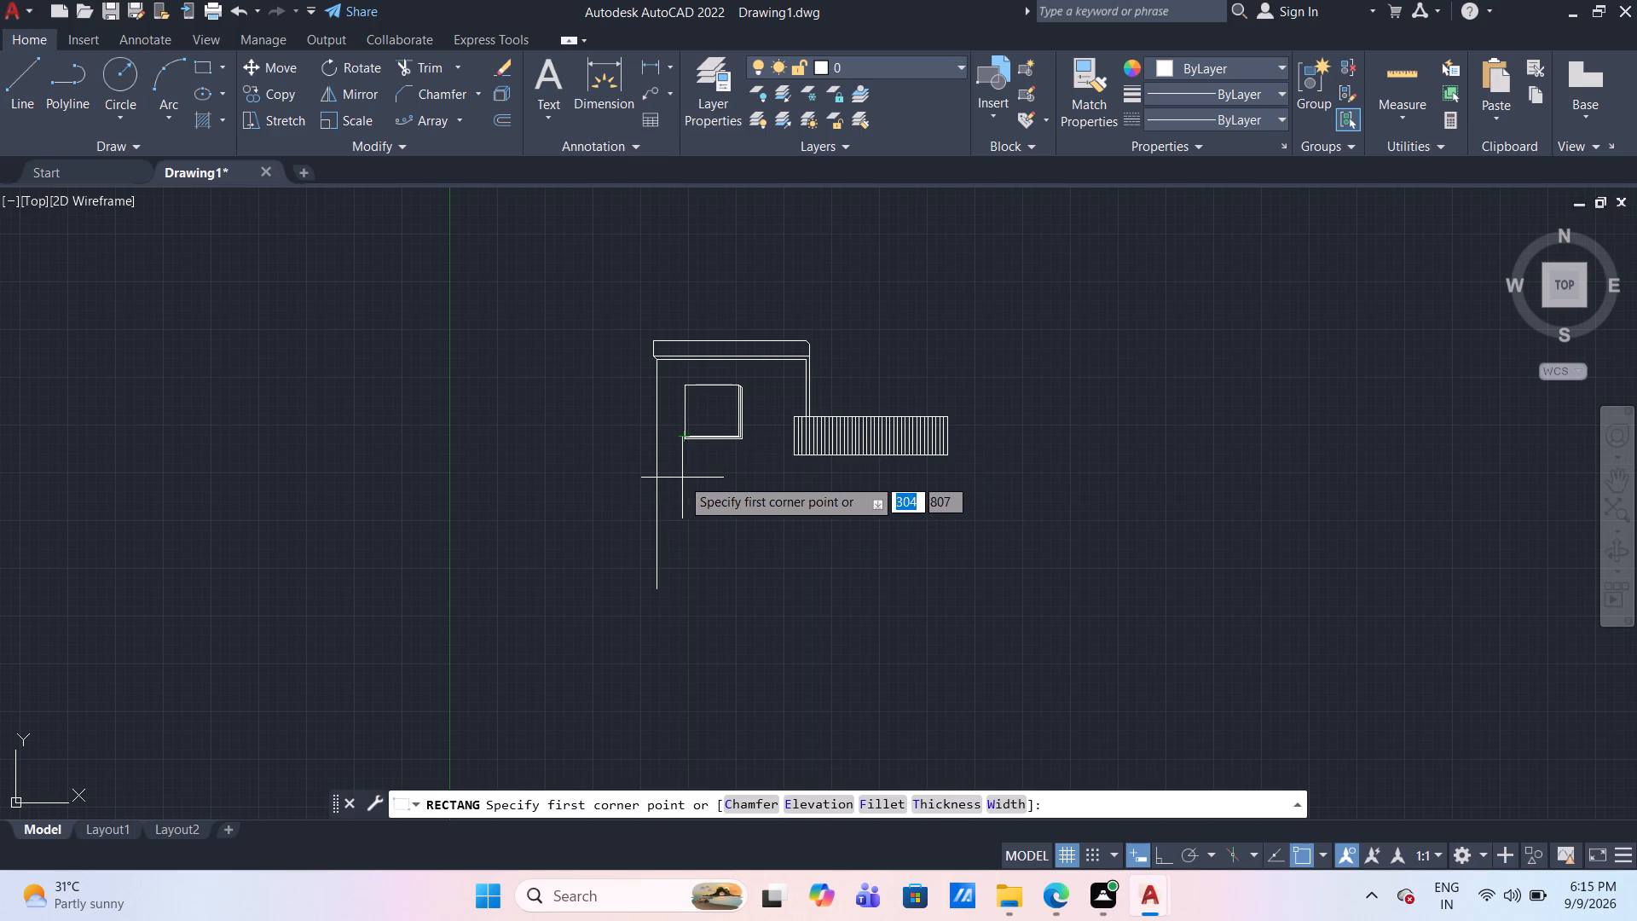
{"action": "scroll", "coordinate": [681, 477], "scroll_direction": "up", "scroll_amount": 2}
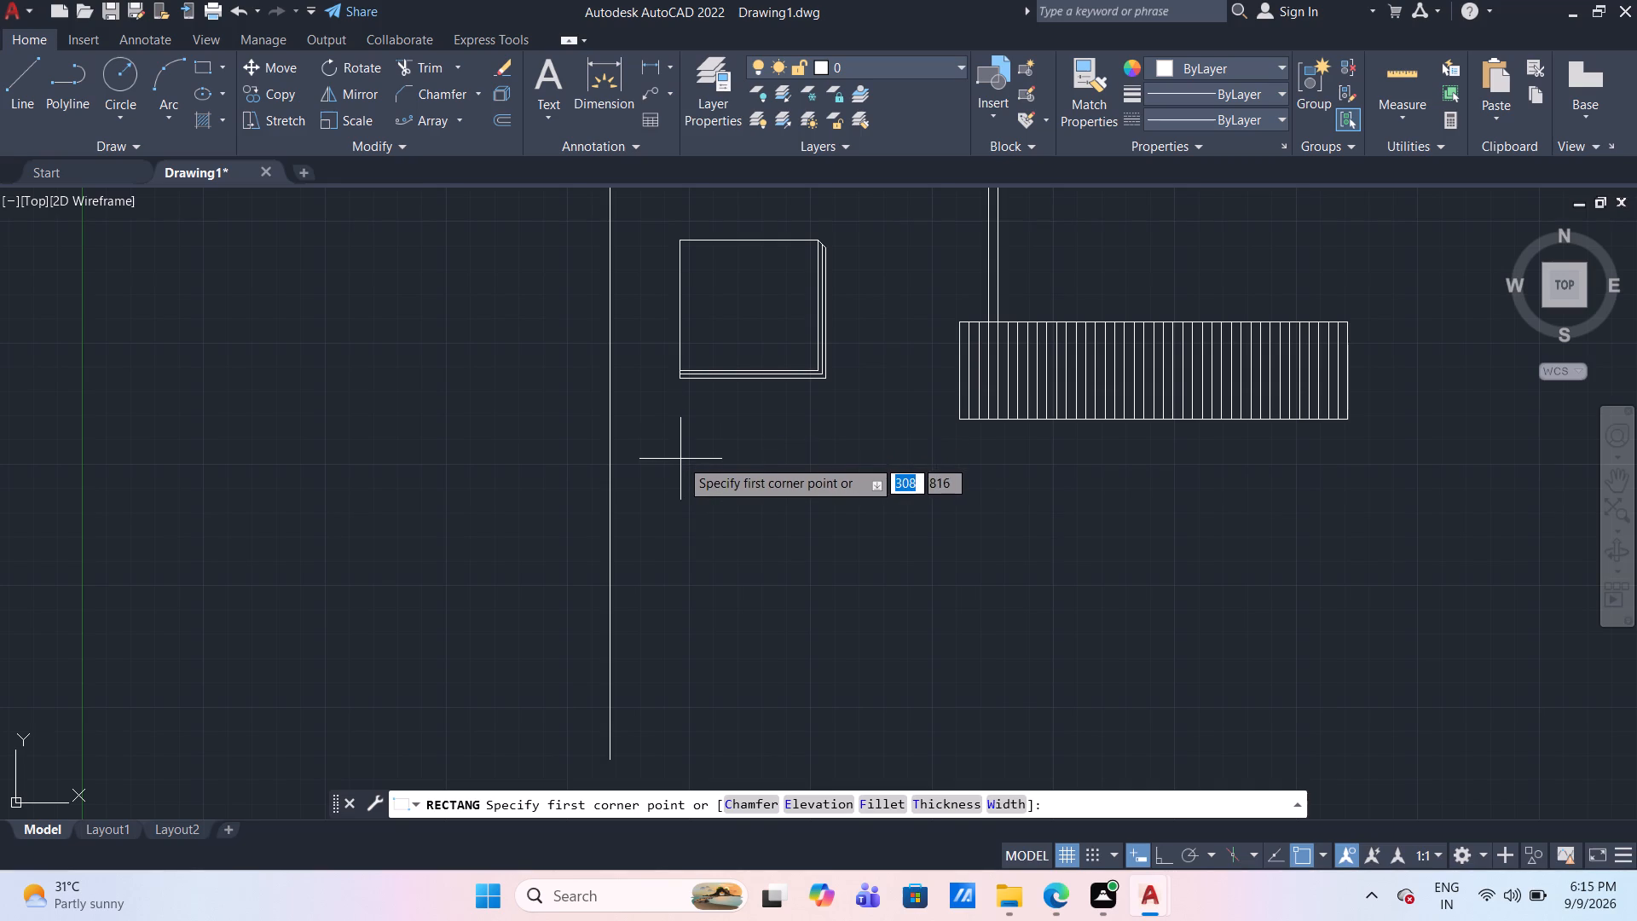
{"action": "left_click", "coordinate": [16, 74]}
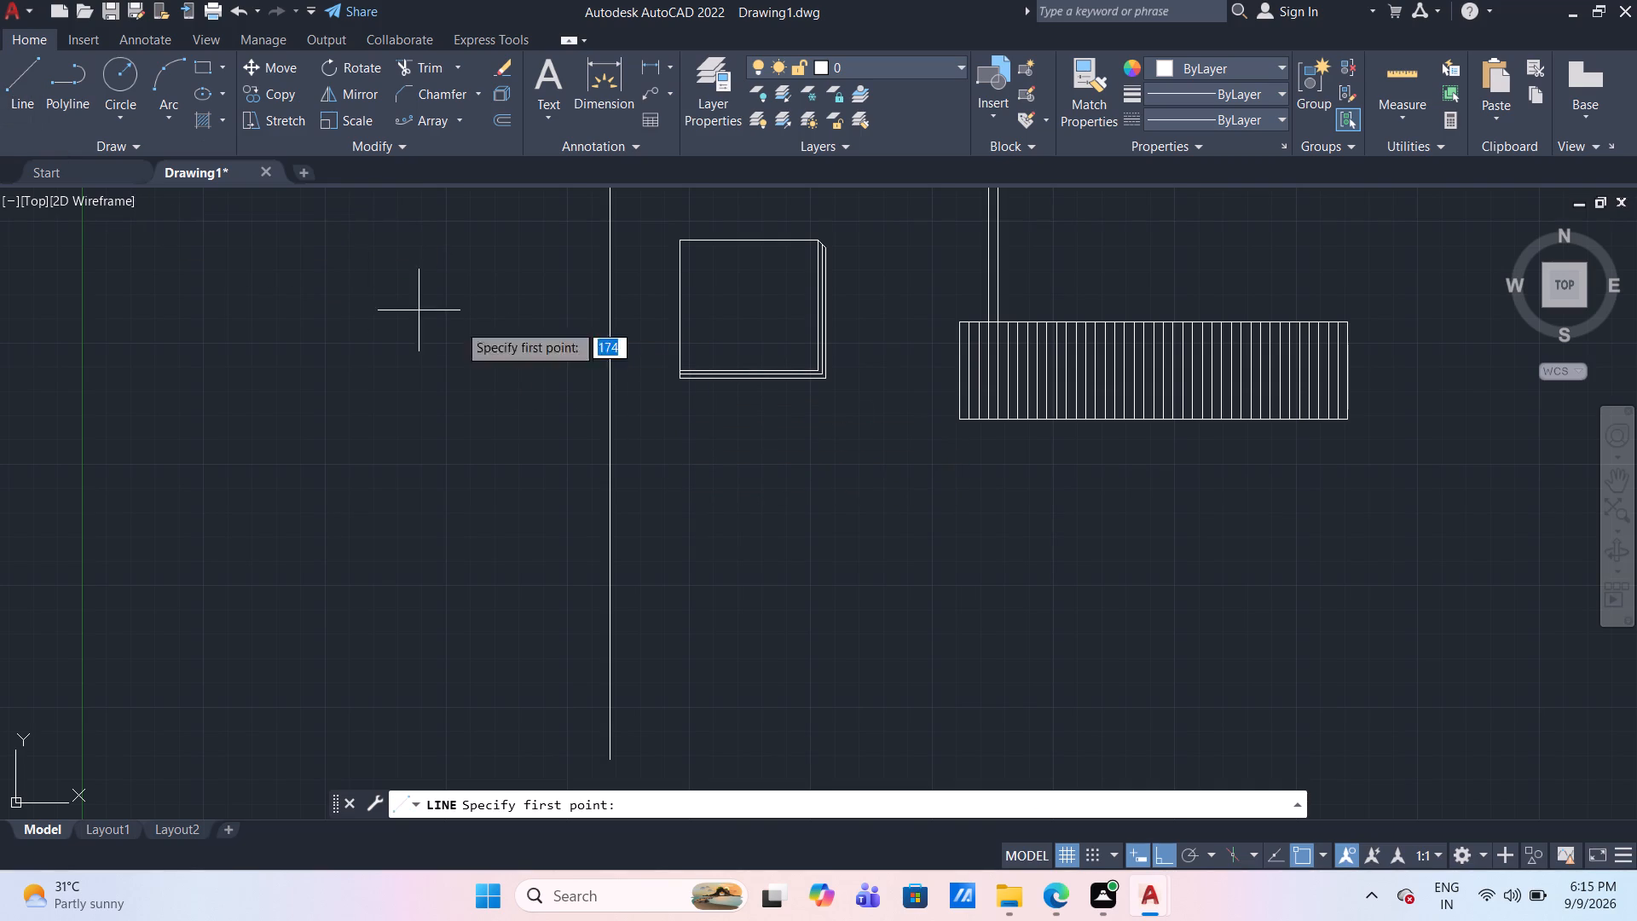
{"action": "left_click_drag", "start_coordinate": [678, 379], "coordinate": [679, 390]}
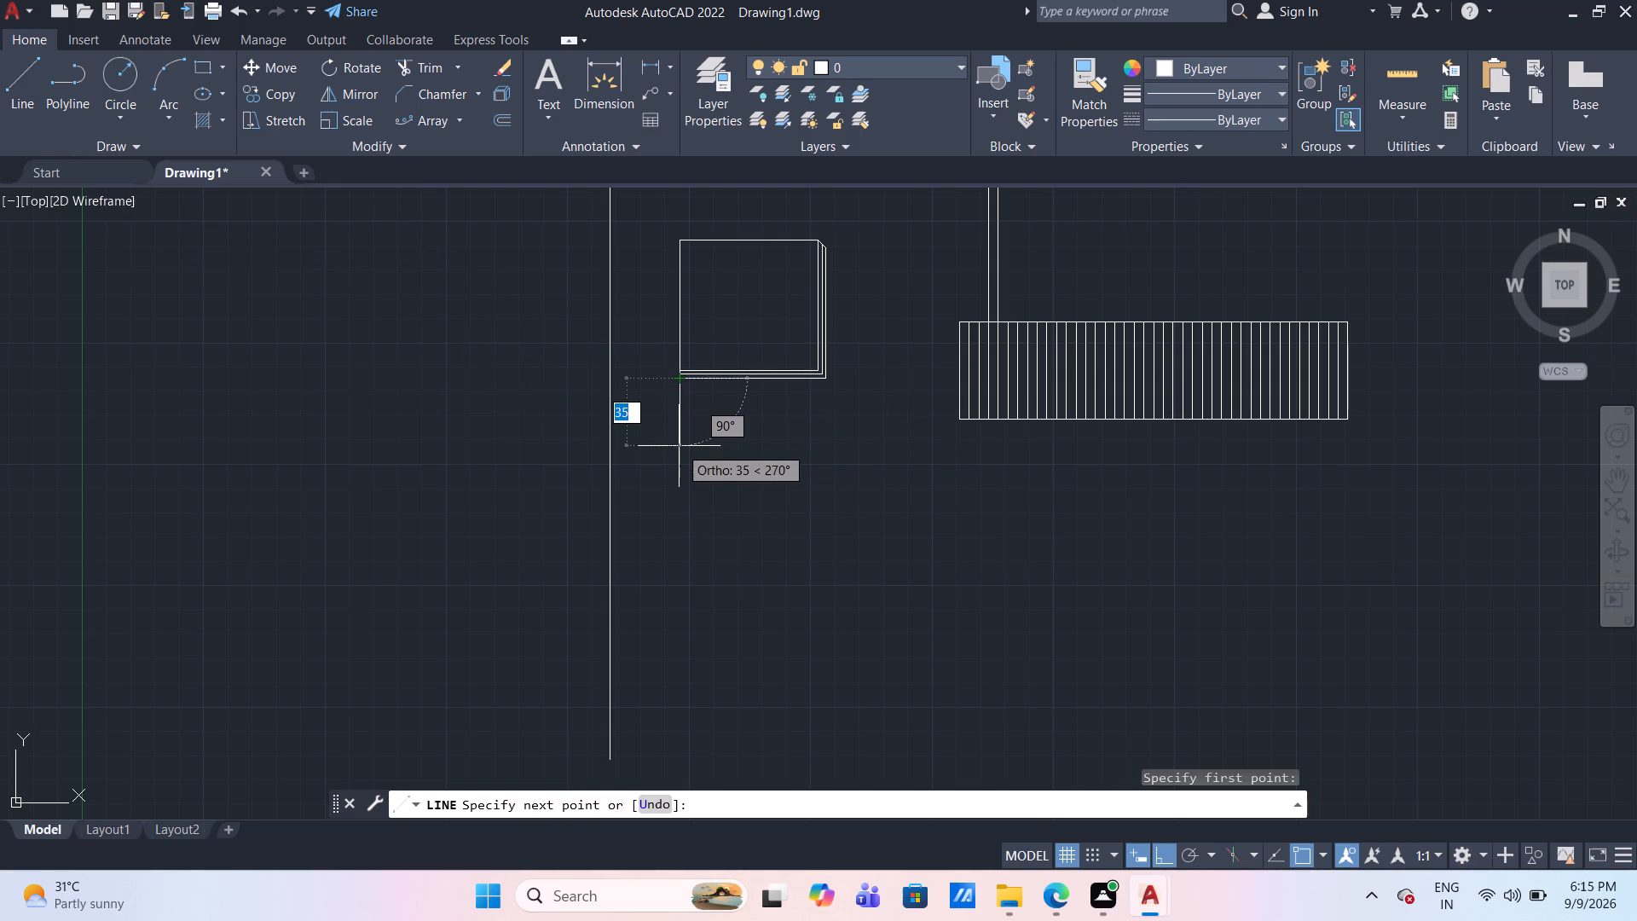
{"action": "left_click", "coordinate": [678, 492]}
{"action": "key", "text": "Escape"}
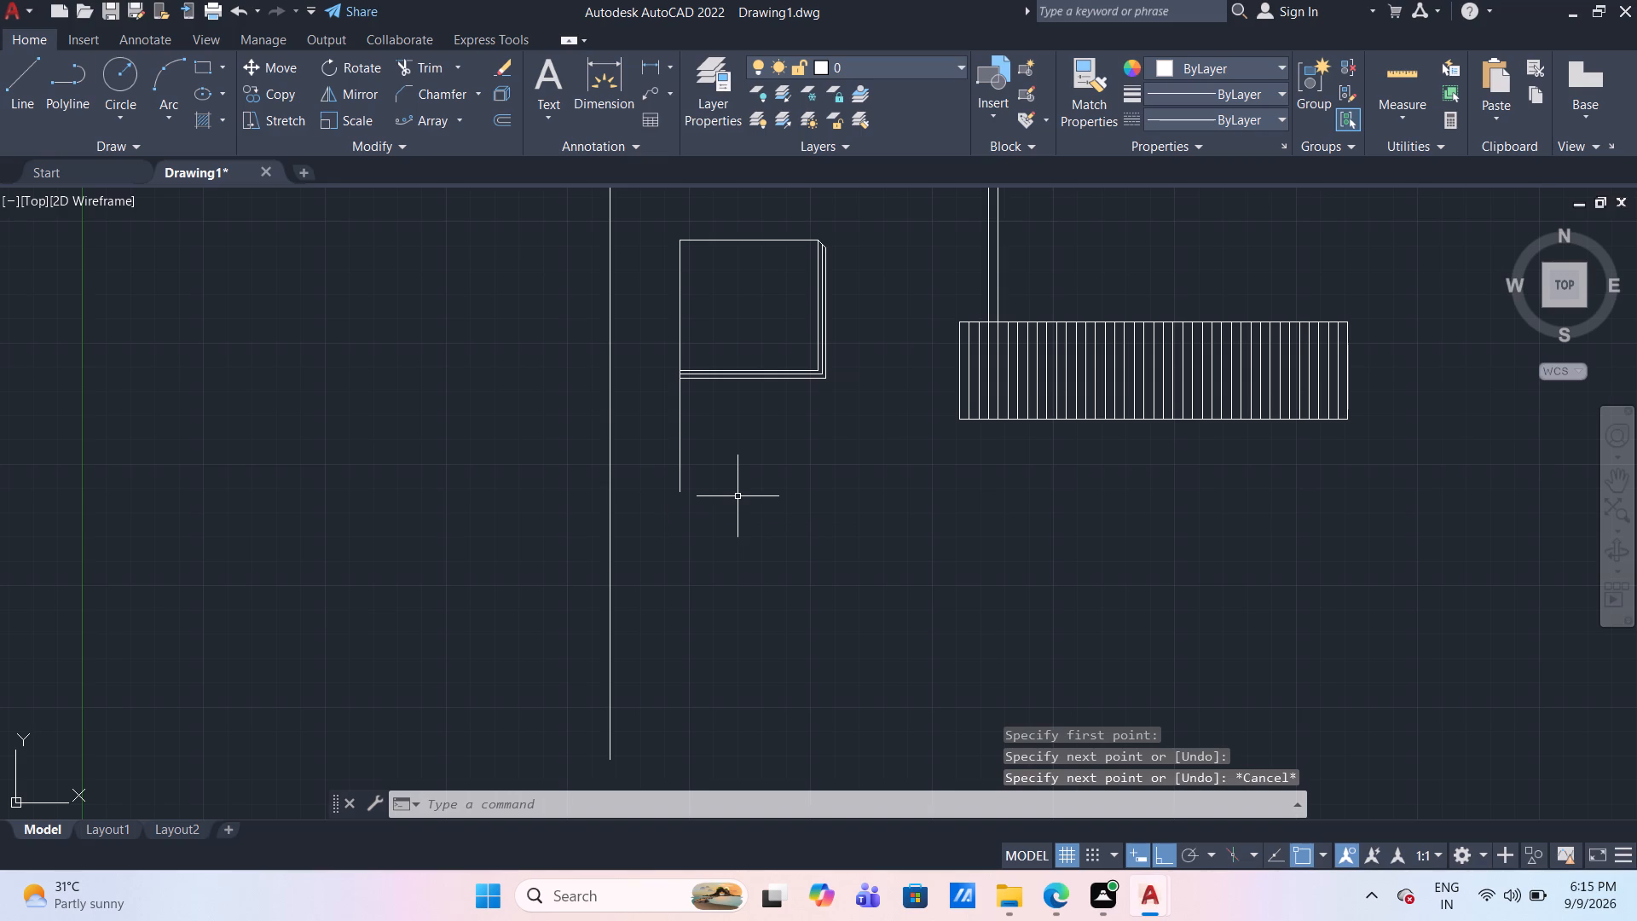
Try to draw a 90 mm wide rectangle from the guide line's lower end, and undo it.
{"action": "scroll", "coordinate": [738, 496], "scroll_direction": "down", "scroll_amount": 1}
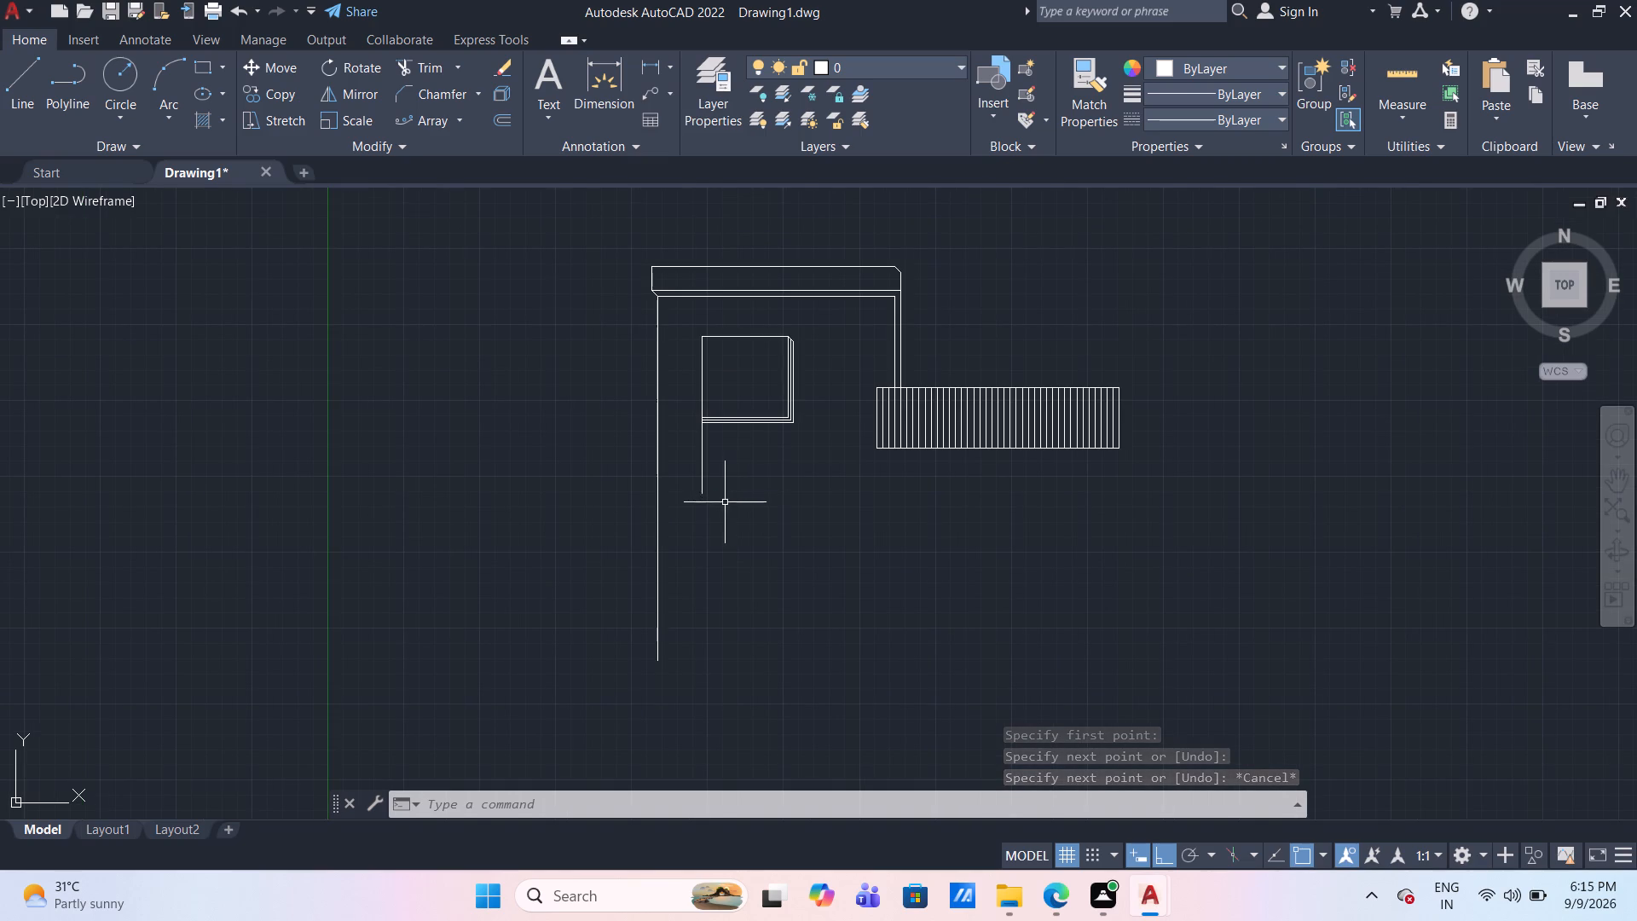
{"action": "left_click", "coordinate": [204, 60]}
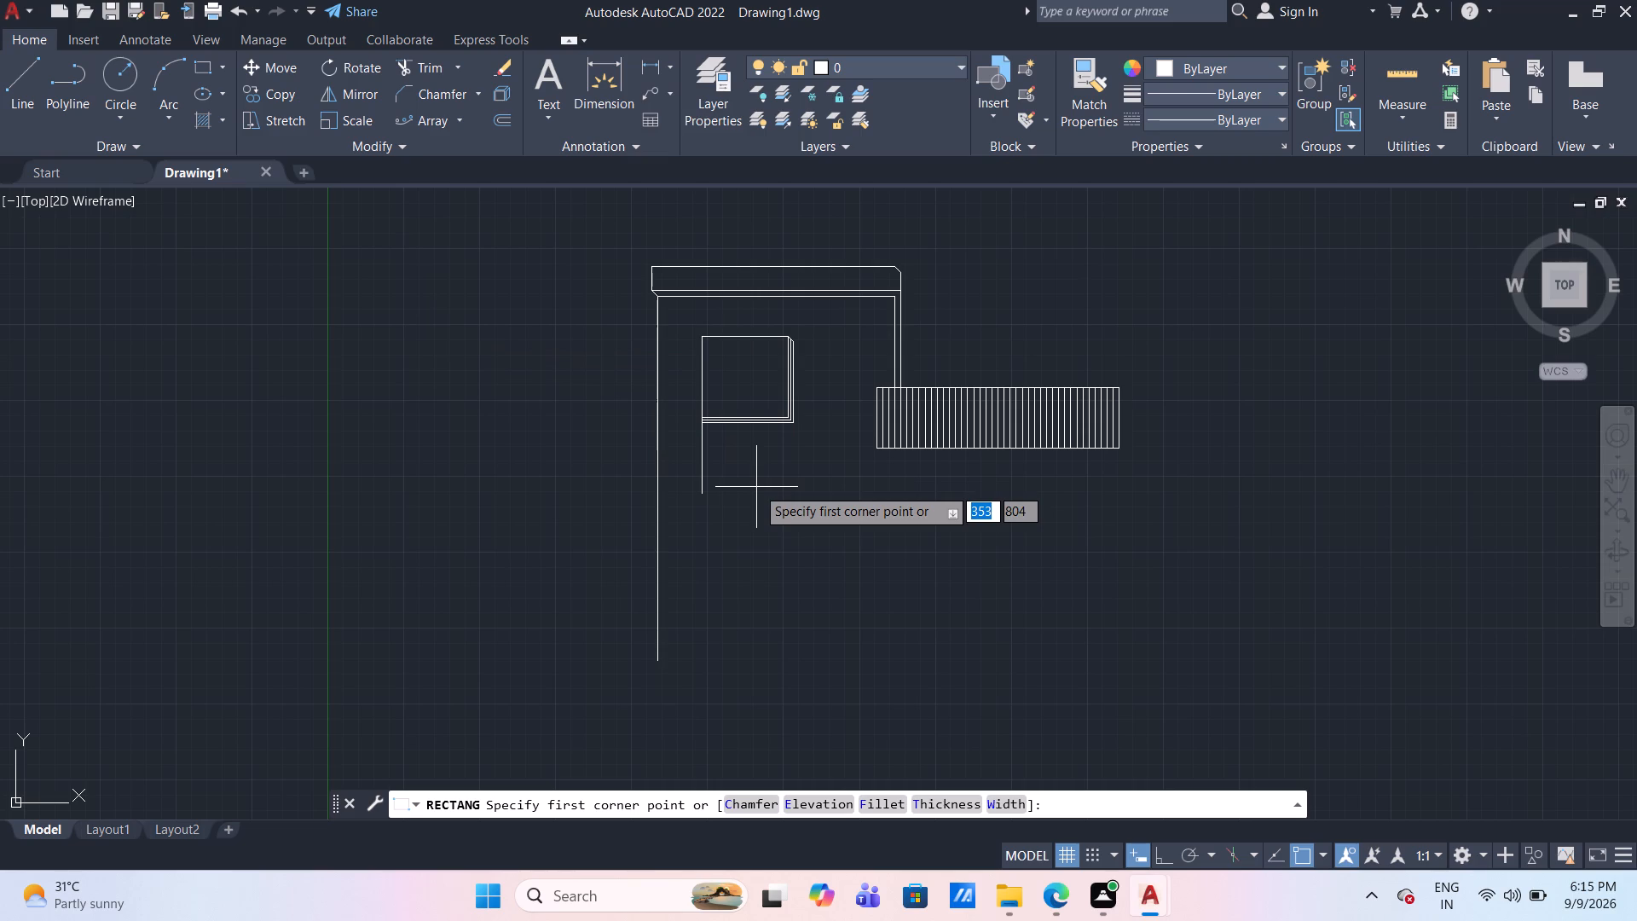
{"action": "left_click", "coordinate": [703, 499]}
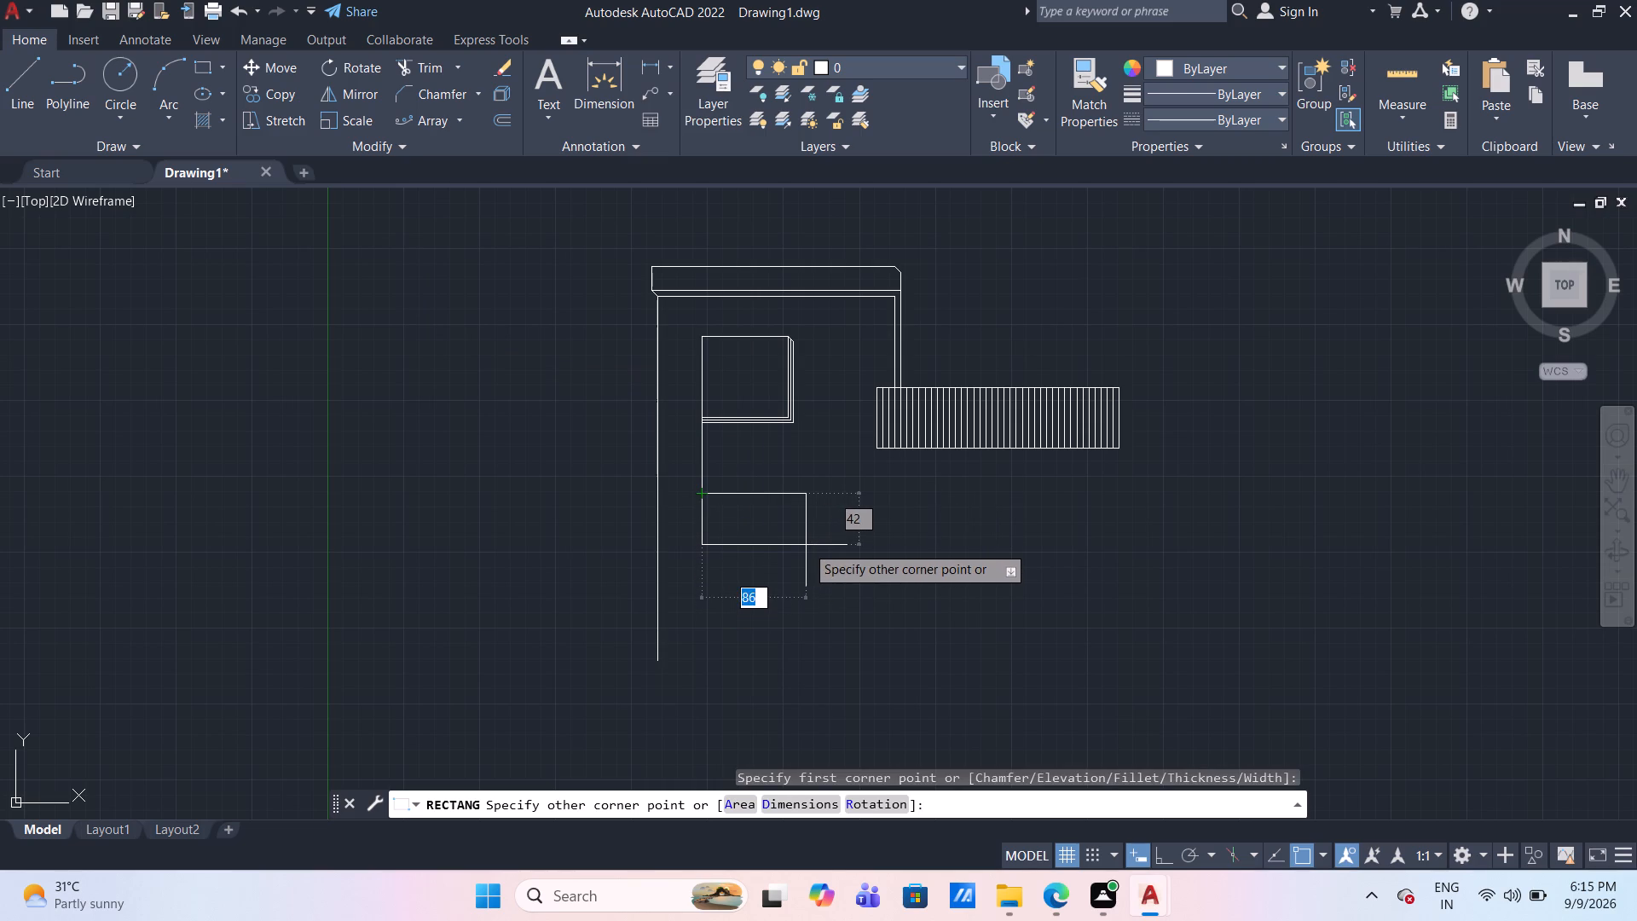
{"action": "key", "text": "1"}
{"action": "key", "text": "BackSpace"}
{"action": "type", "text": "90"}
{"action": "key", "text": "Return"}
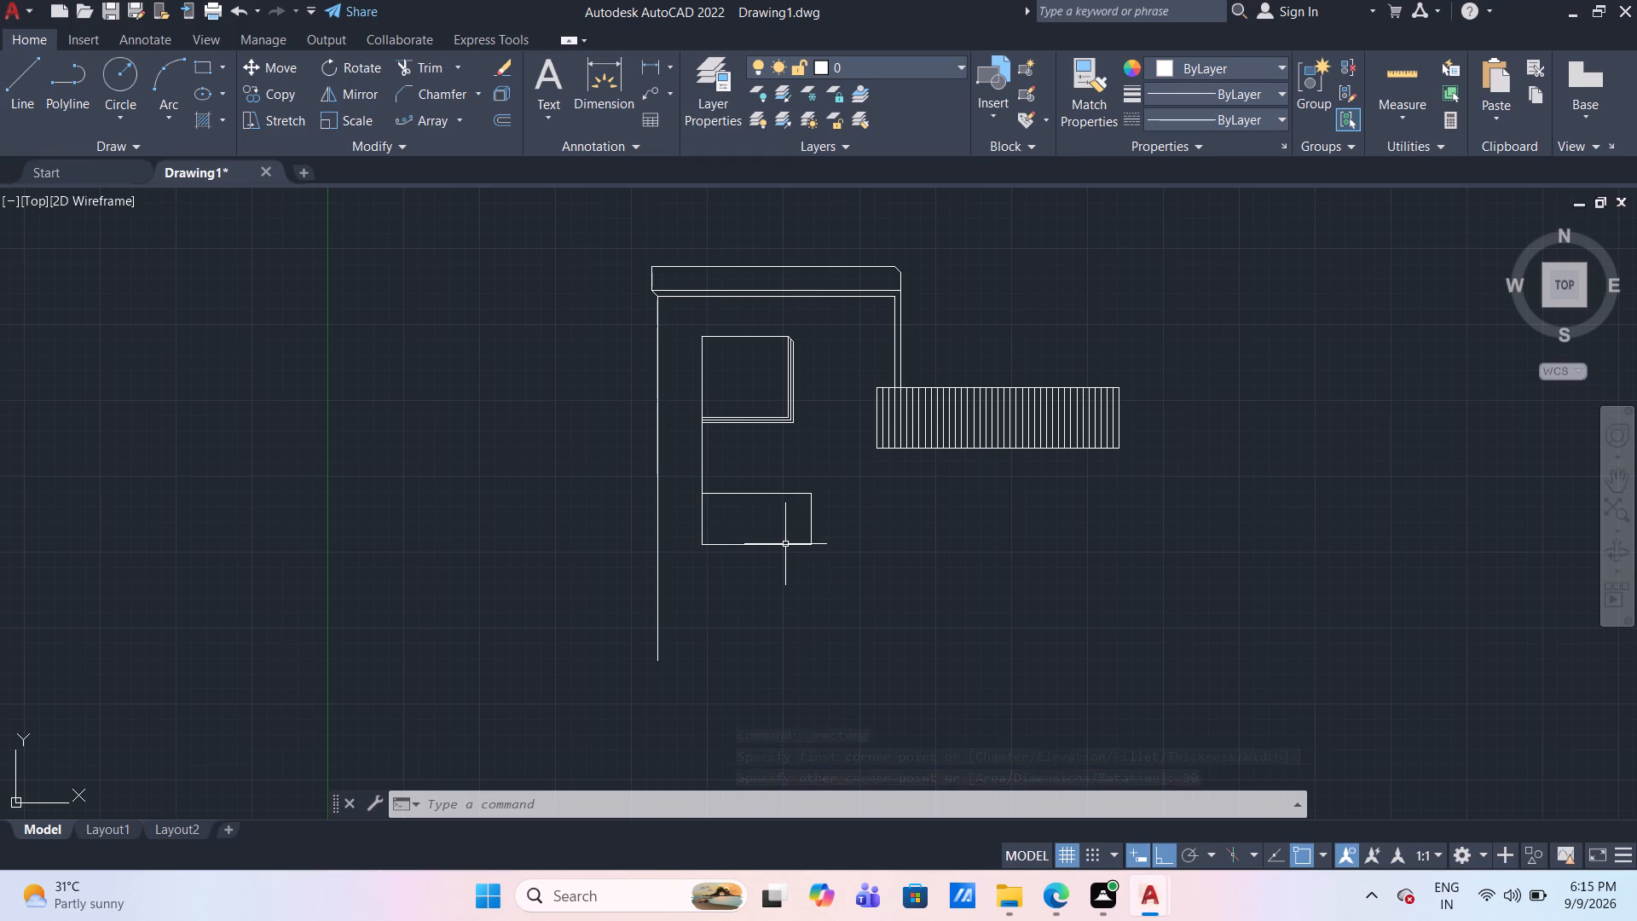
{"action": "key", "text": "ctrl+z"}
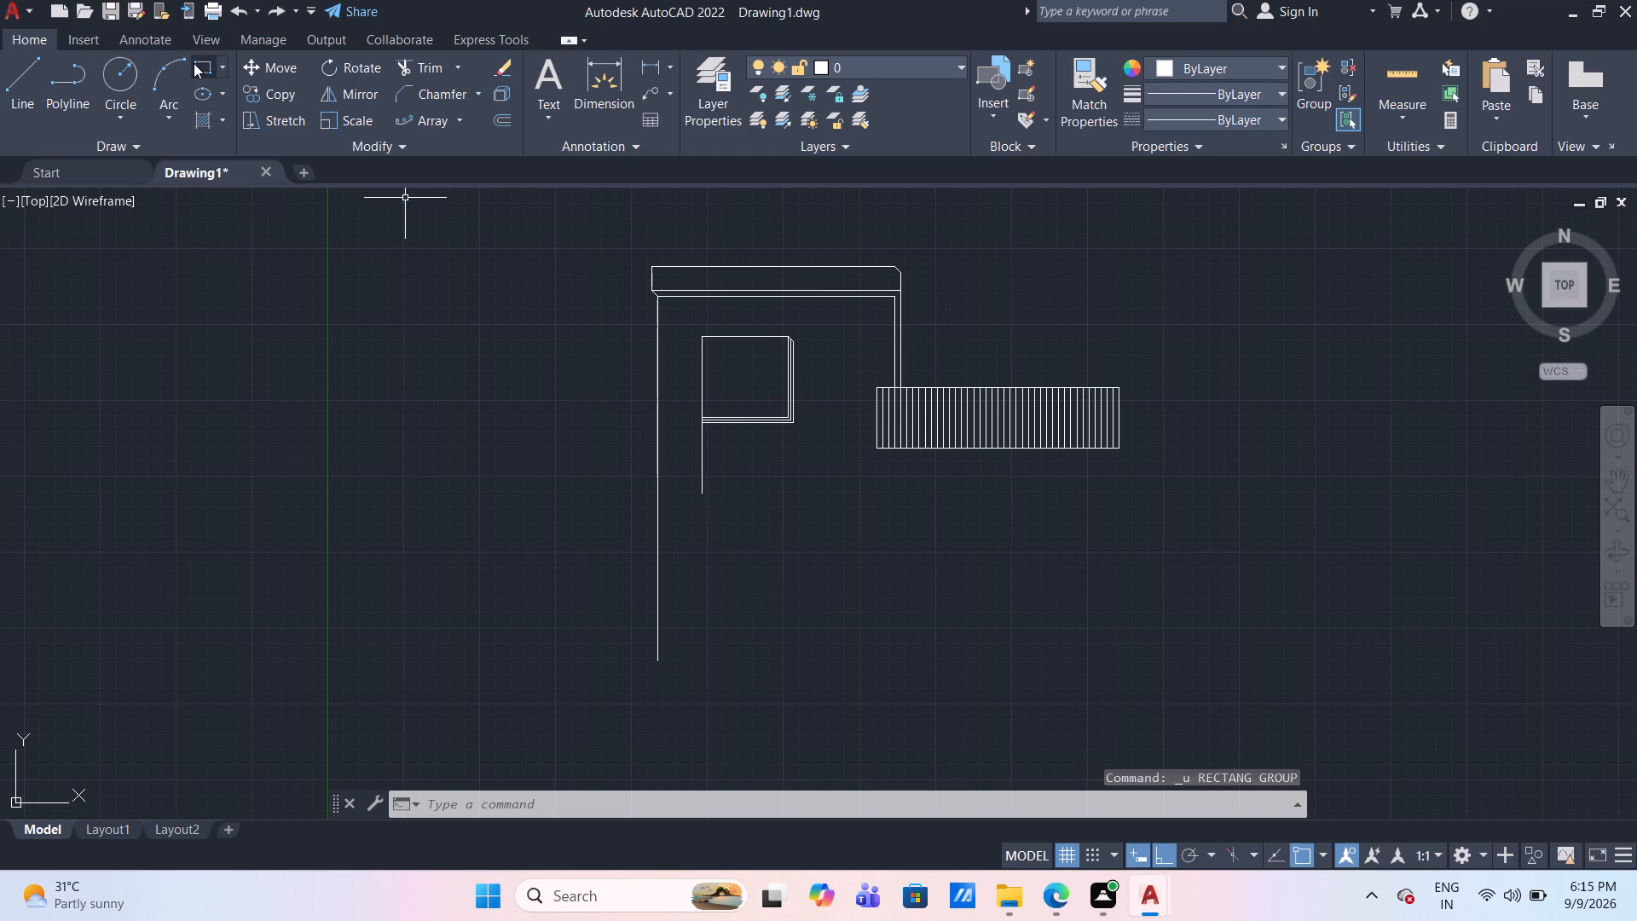
Draw a rectangle 90 mm wide and 300 mm high, extending down from the guide line's lower end.
{"action": "left_click", "coordinate": [195, 63]}
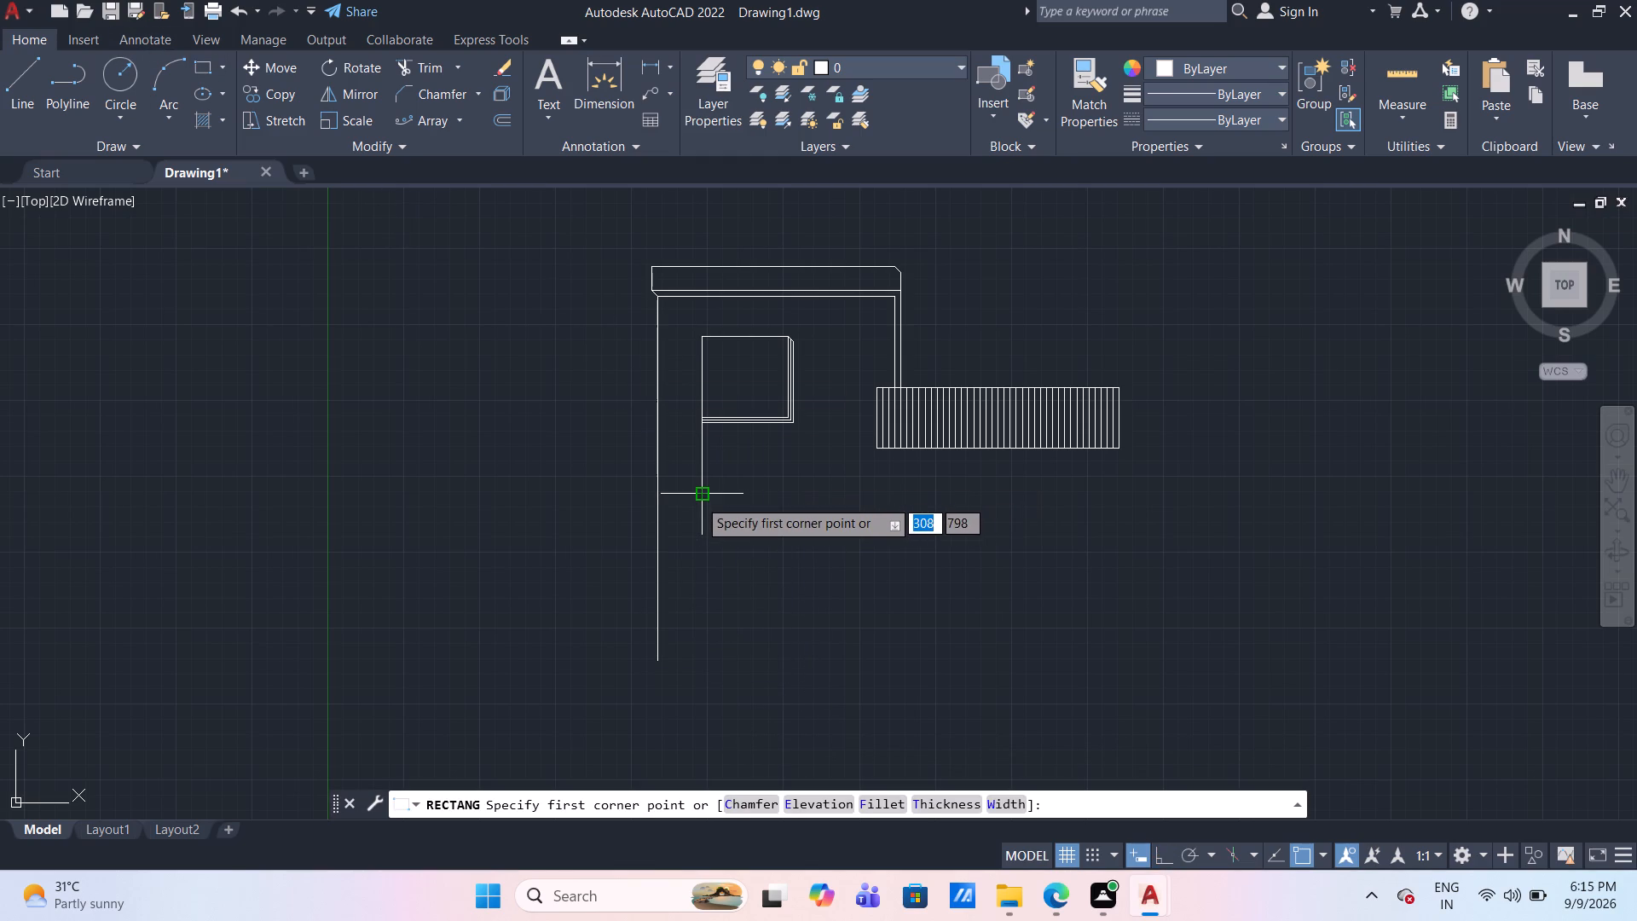
{"action": "left_click", "coordinate": [698, 498]}
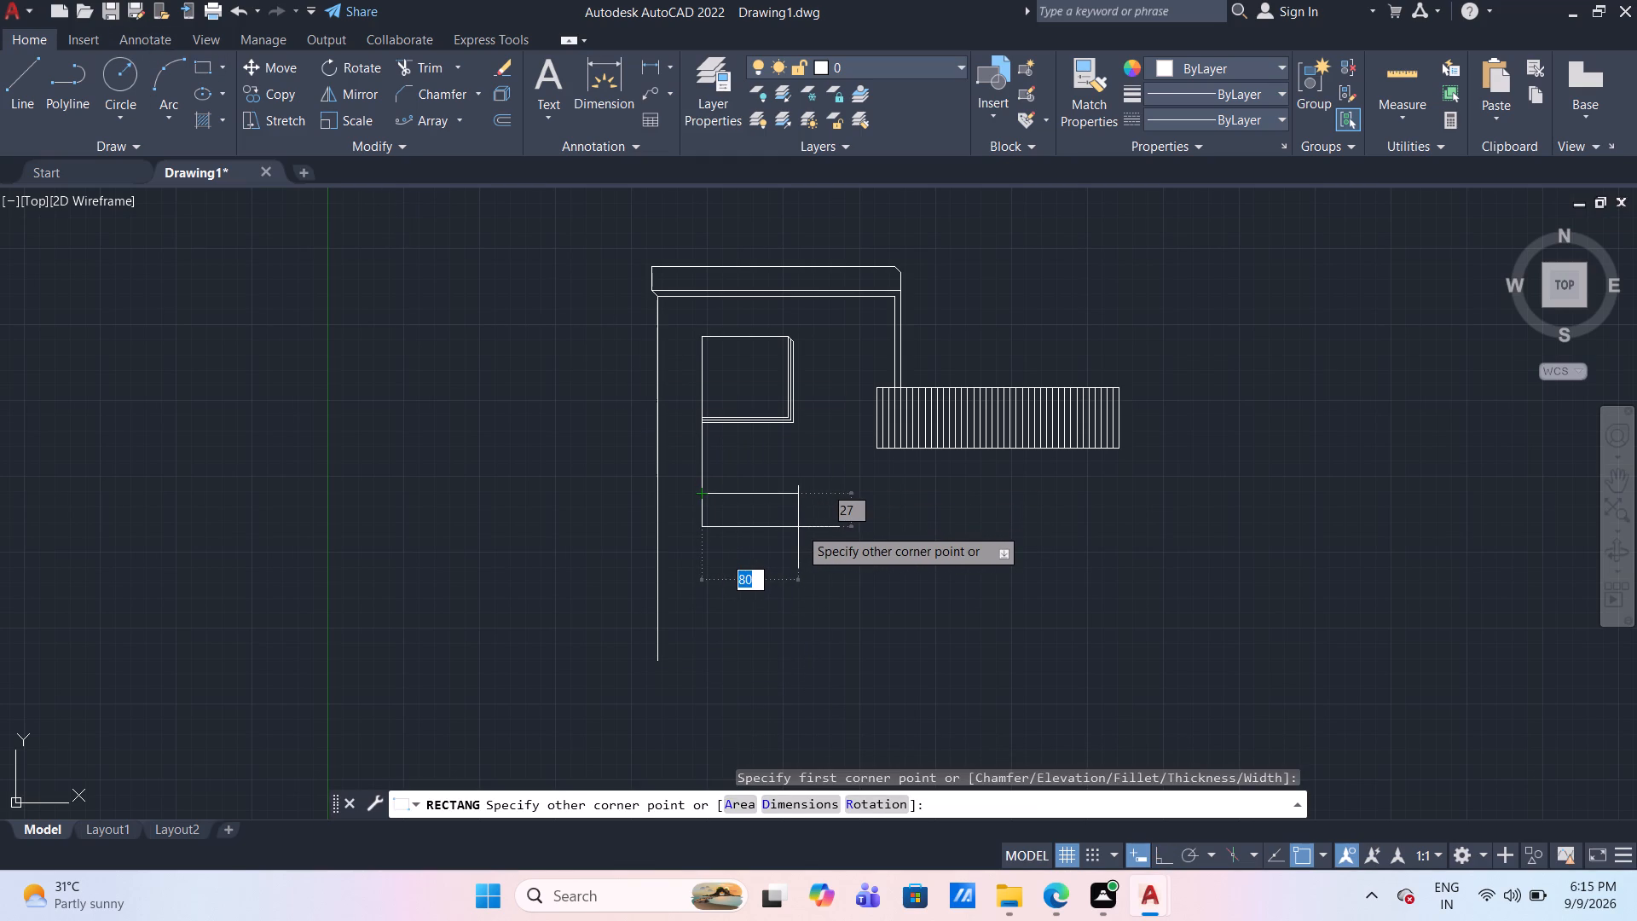
{"action": "type", "text": "90"}
{"action": "key", "text": "Tab"}
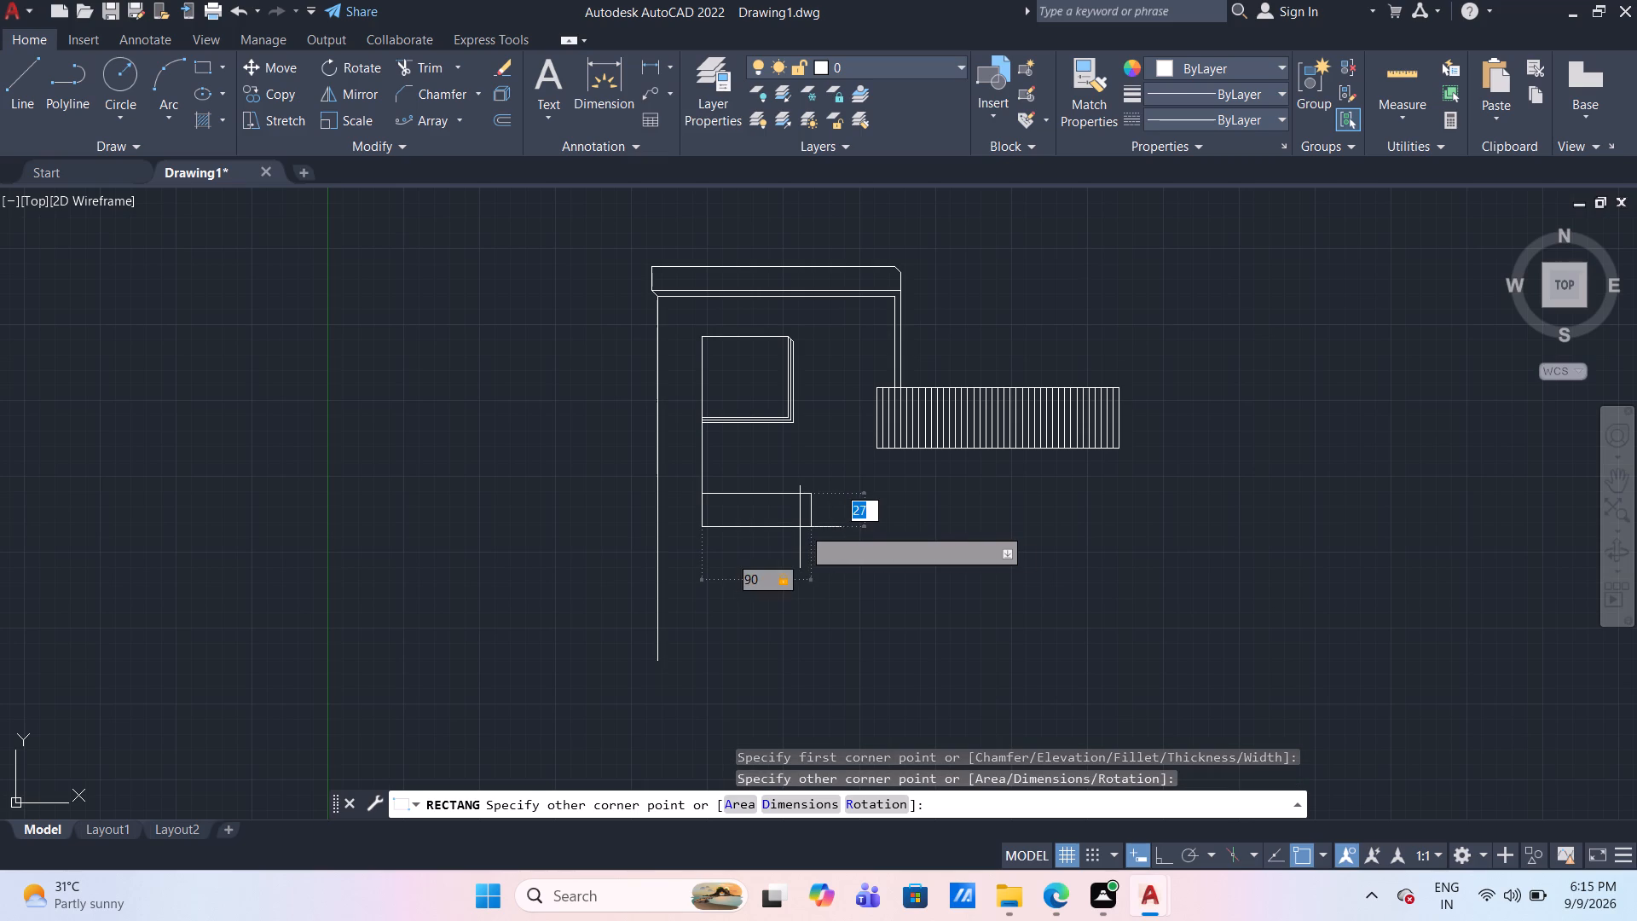
{"action": "middle_click_drag", "start_coordinate": [776, 692], "coordinate": [709, 450]}
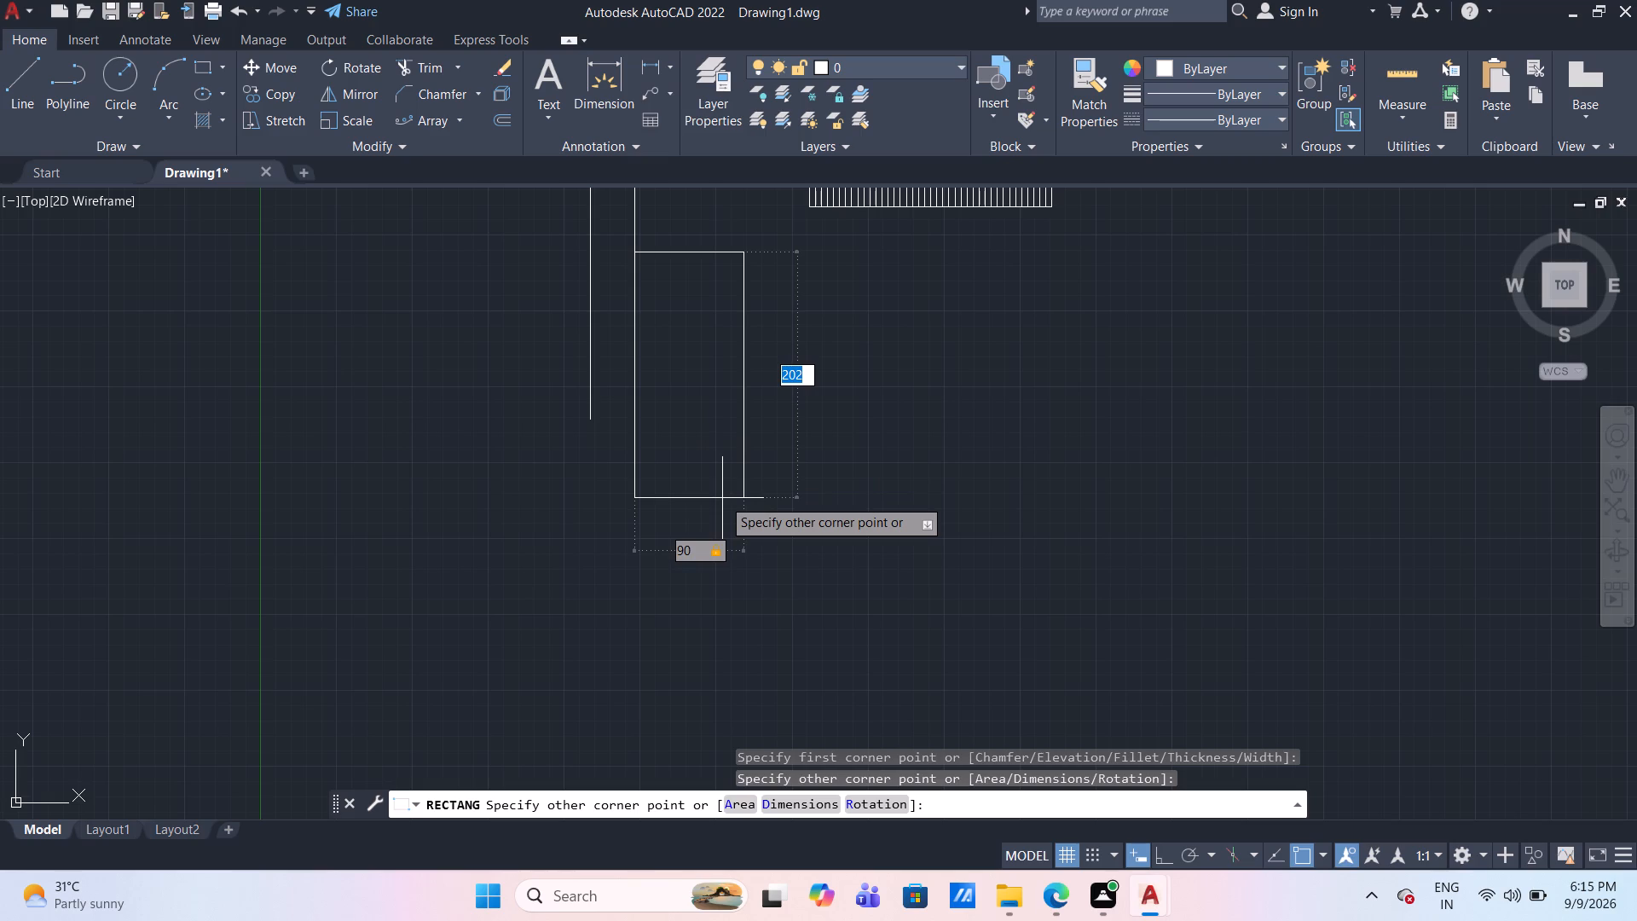
{"action": "scroll", "coordinate": [722, 498], "scroll_direction": "down", "scroll_amount": 2}
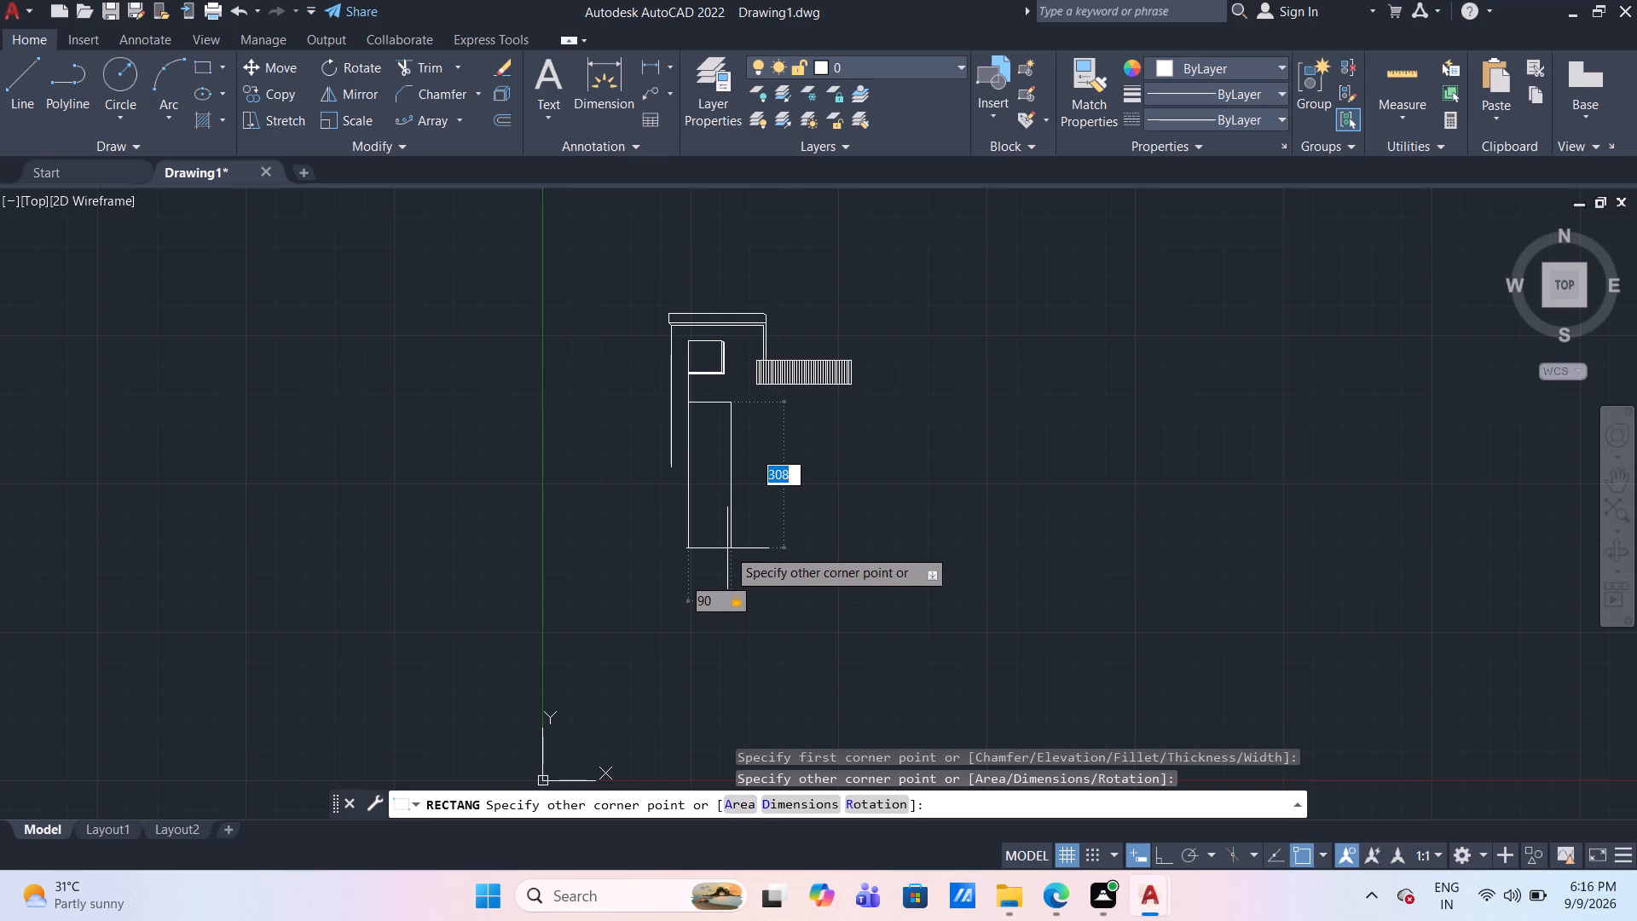
{"action": "key", "text": "3"}
{"action": "type", "text": "00"}
{"action": "key", "text": "Return"}
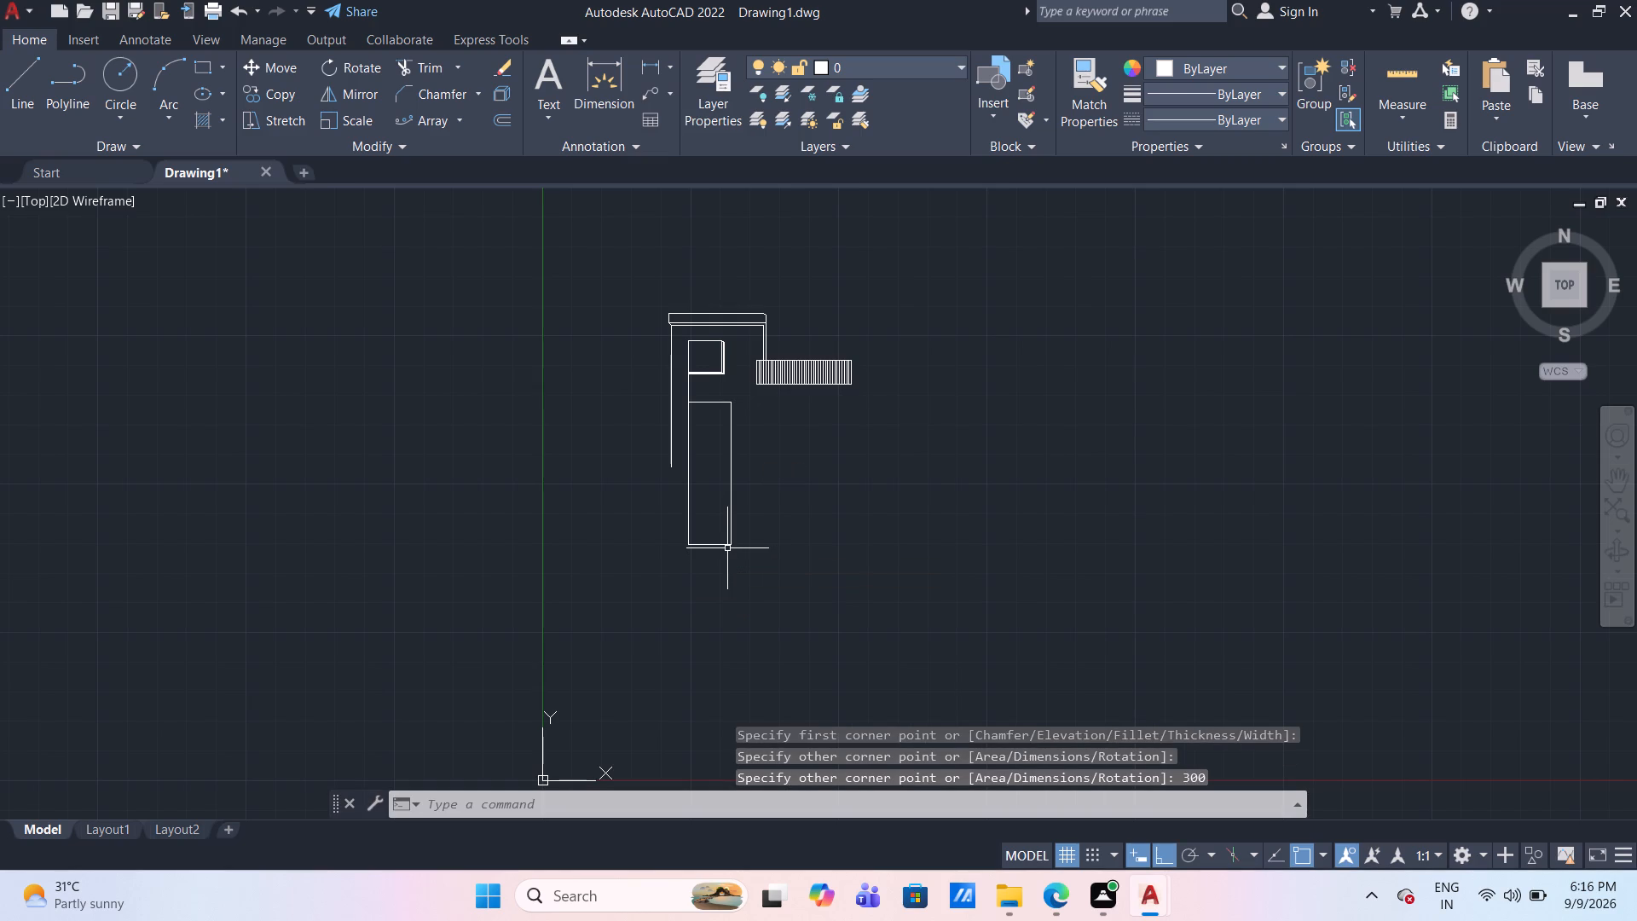
Delete the vertical guide line between the square and the 90 by 300 mm rectangle.
{"action": "left_click", "coordinate": [691, 381]}
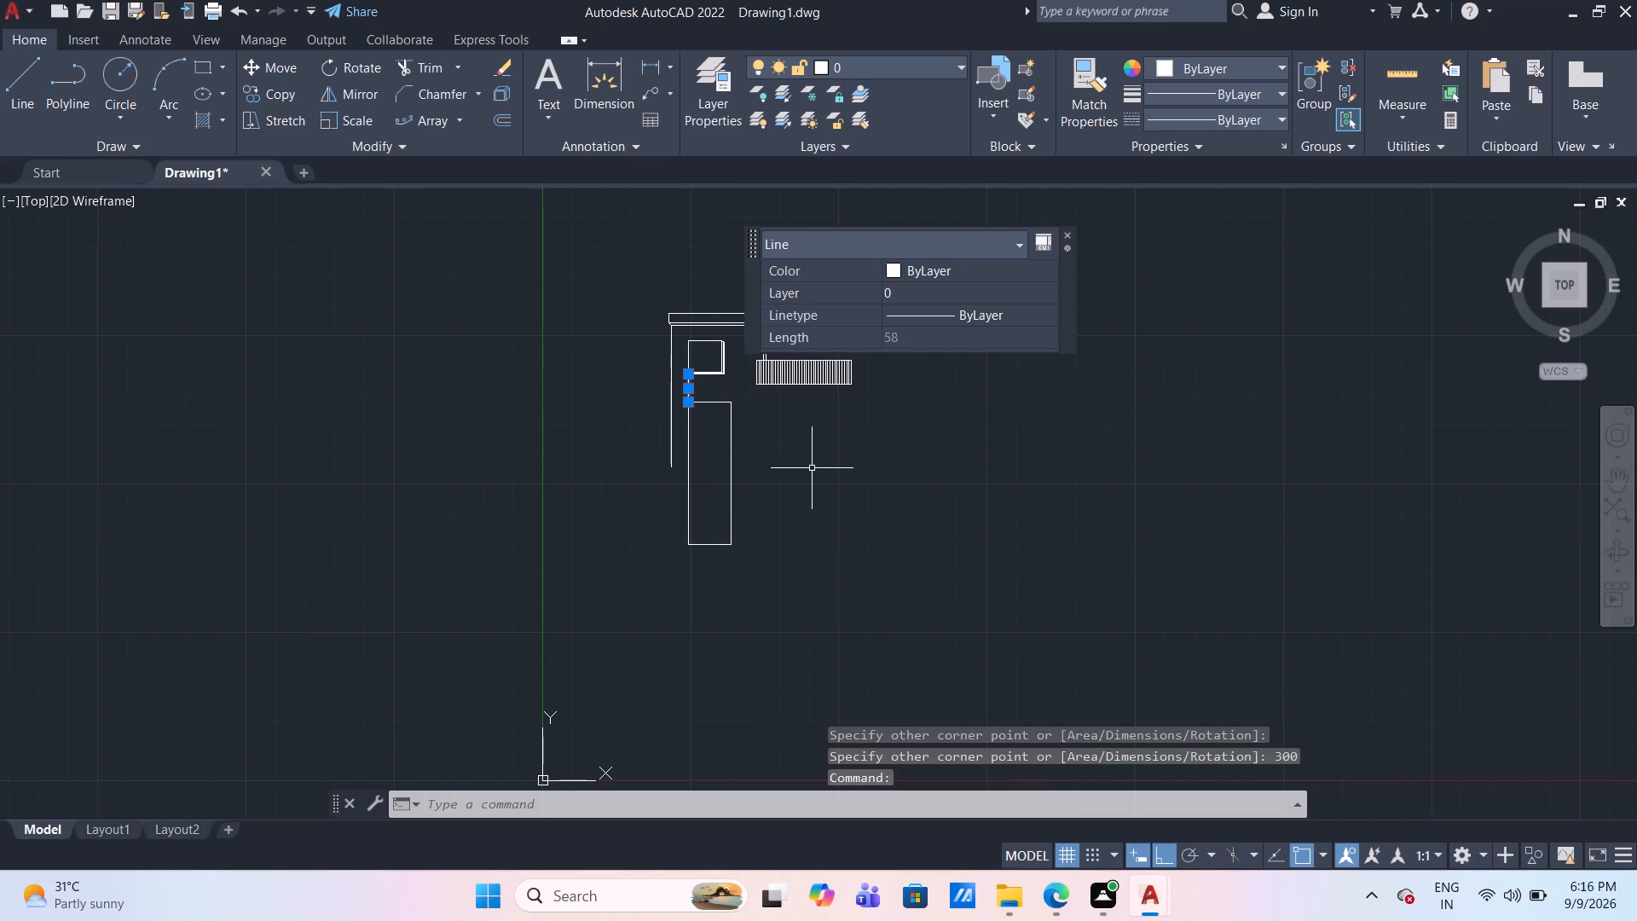
{"action": "key", "text": "Delete"}
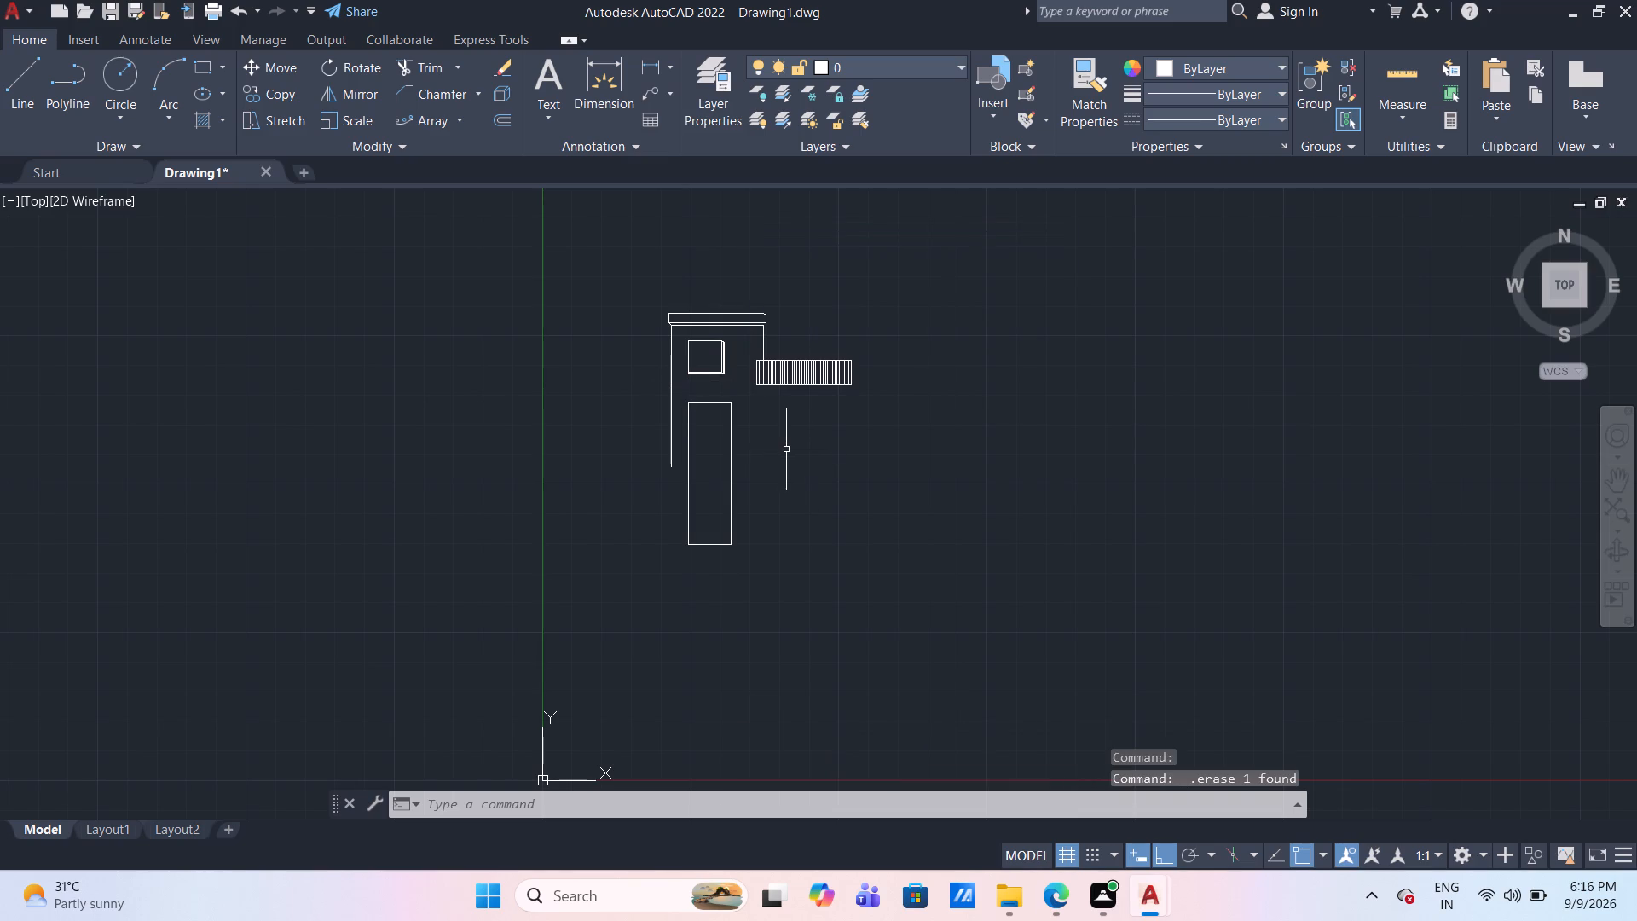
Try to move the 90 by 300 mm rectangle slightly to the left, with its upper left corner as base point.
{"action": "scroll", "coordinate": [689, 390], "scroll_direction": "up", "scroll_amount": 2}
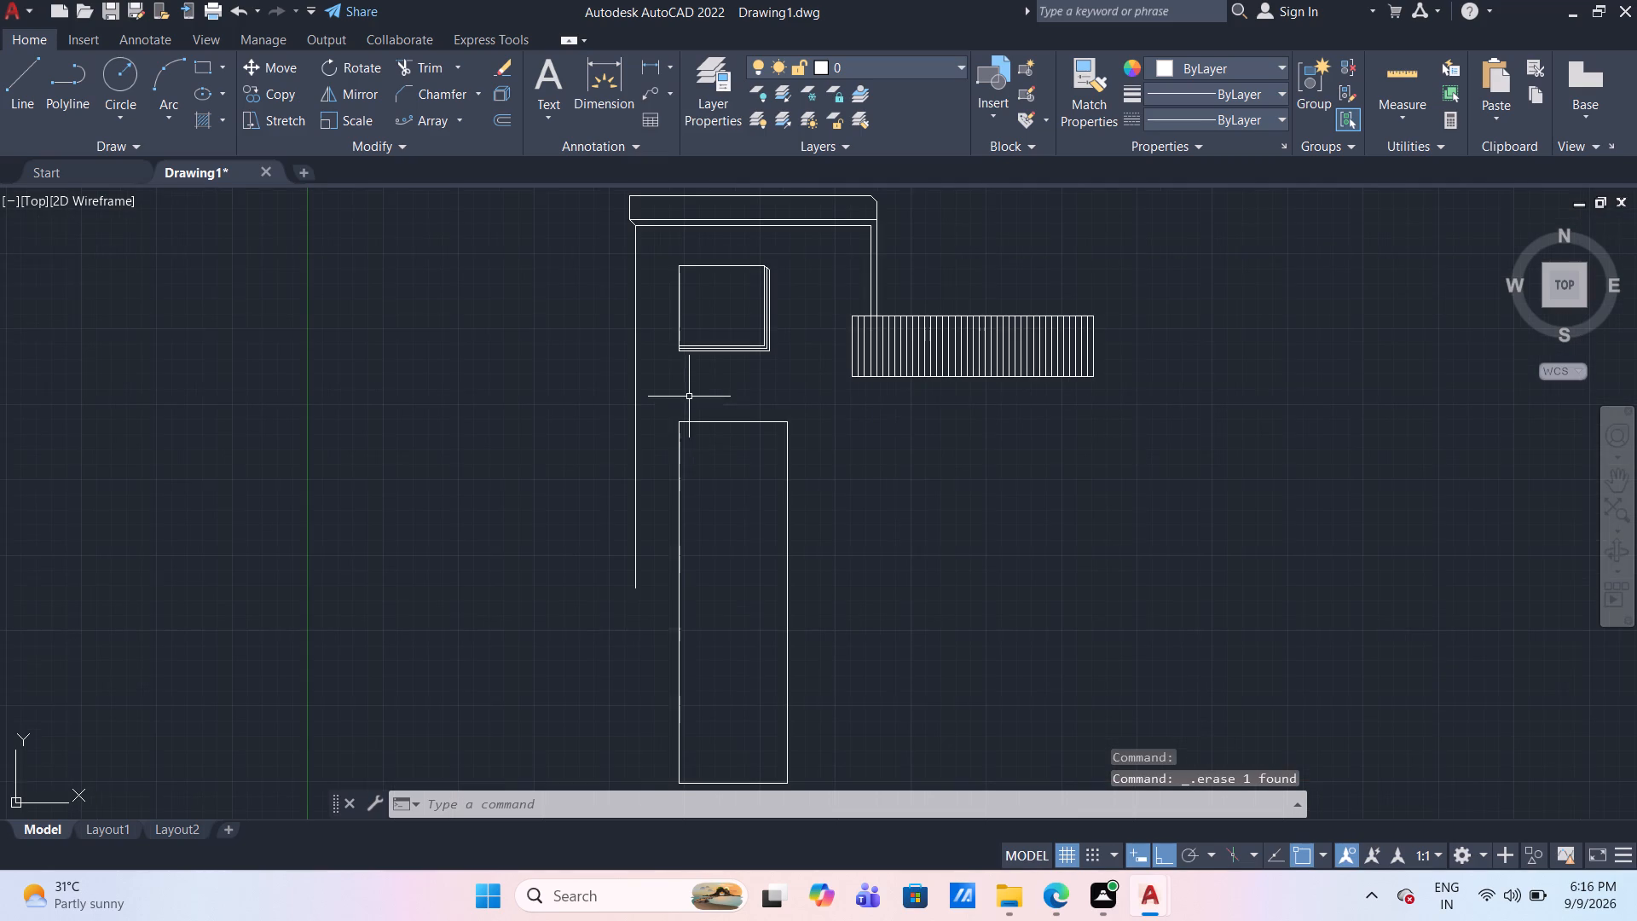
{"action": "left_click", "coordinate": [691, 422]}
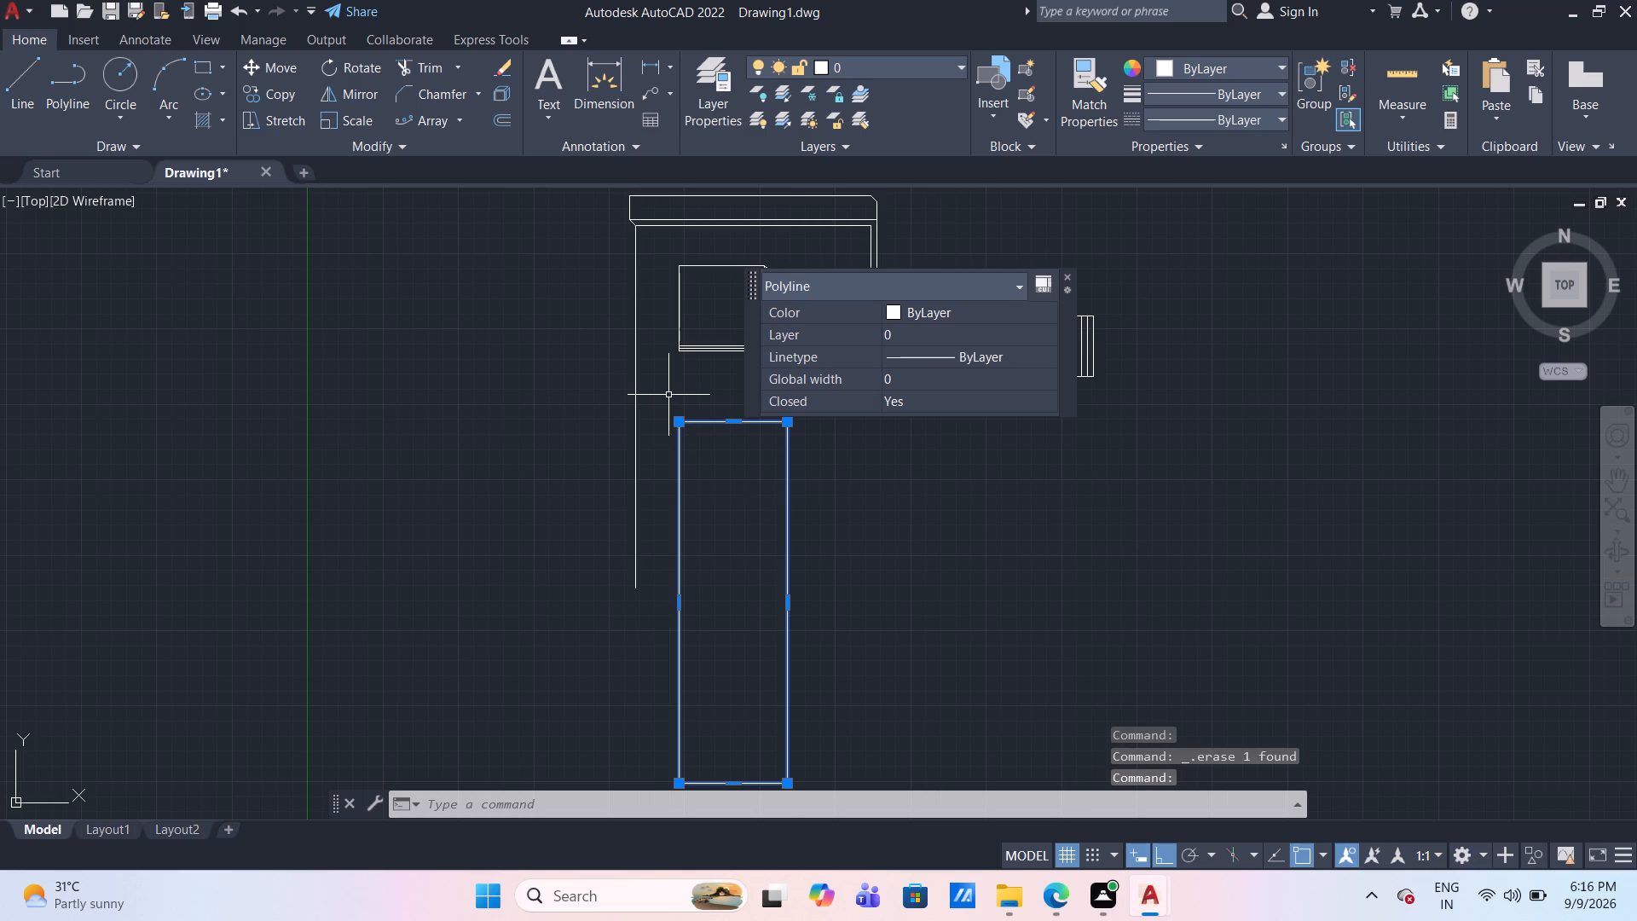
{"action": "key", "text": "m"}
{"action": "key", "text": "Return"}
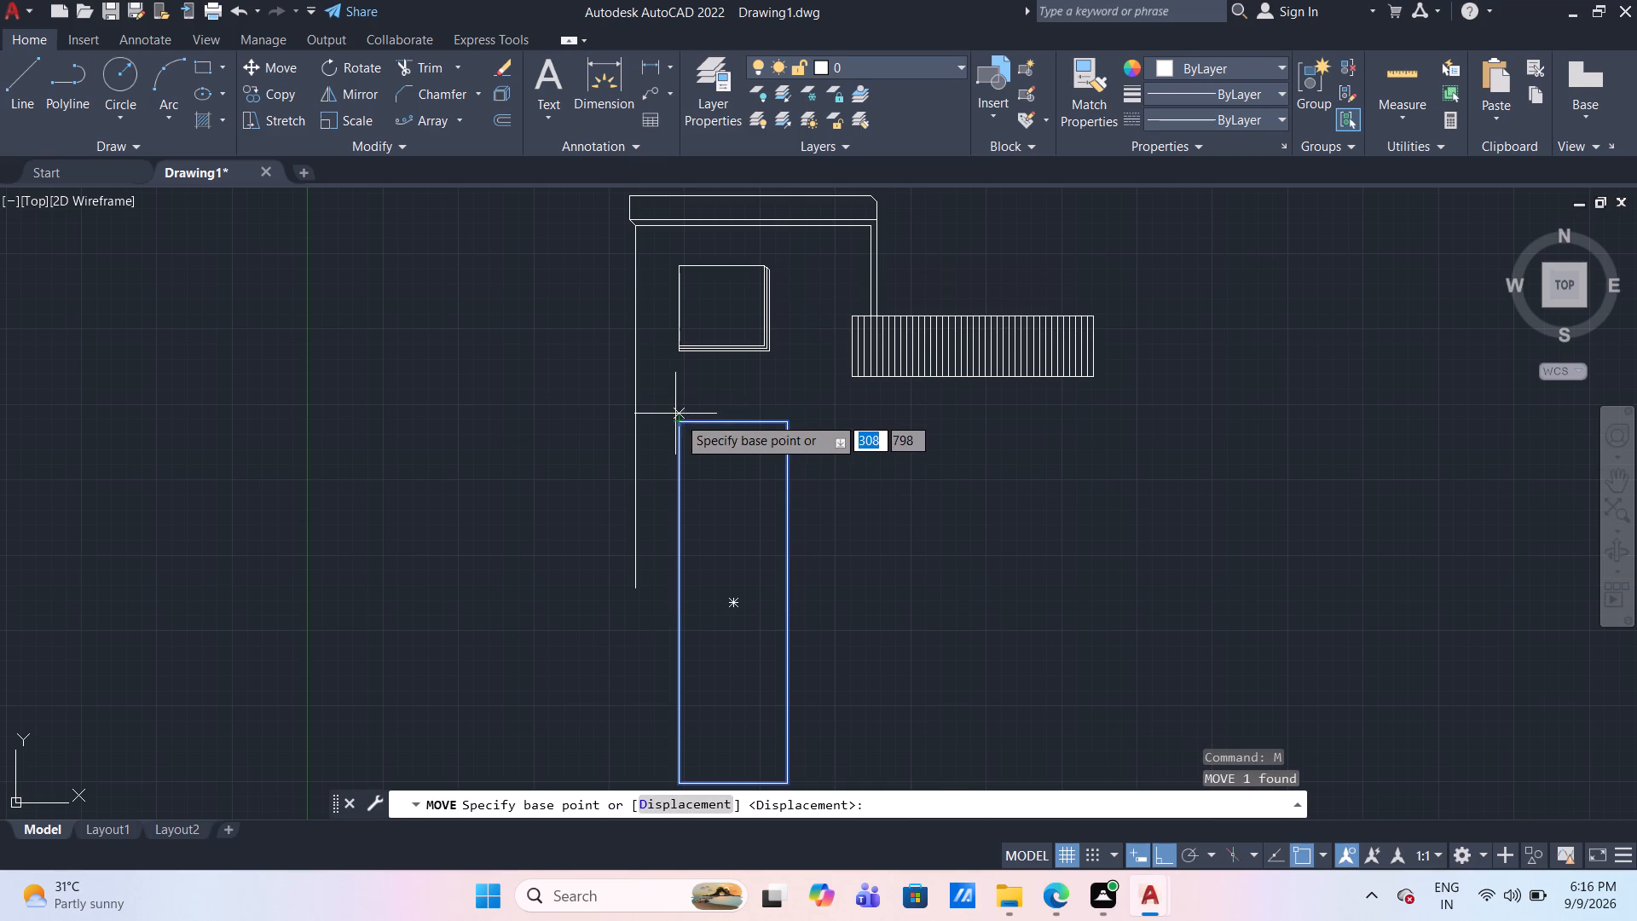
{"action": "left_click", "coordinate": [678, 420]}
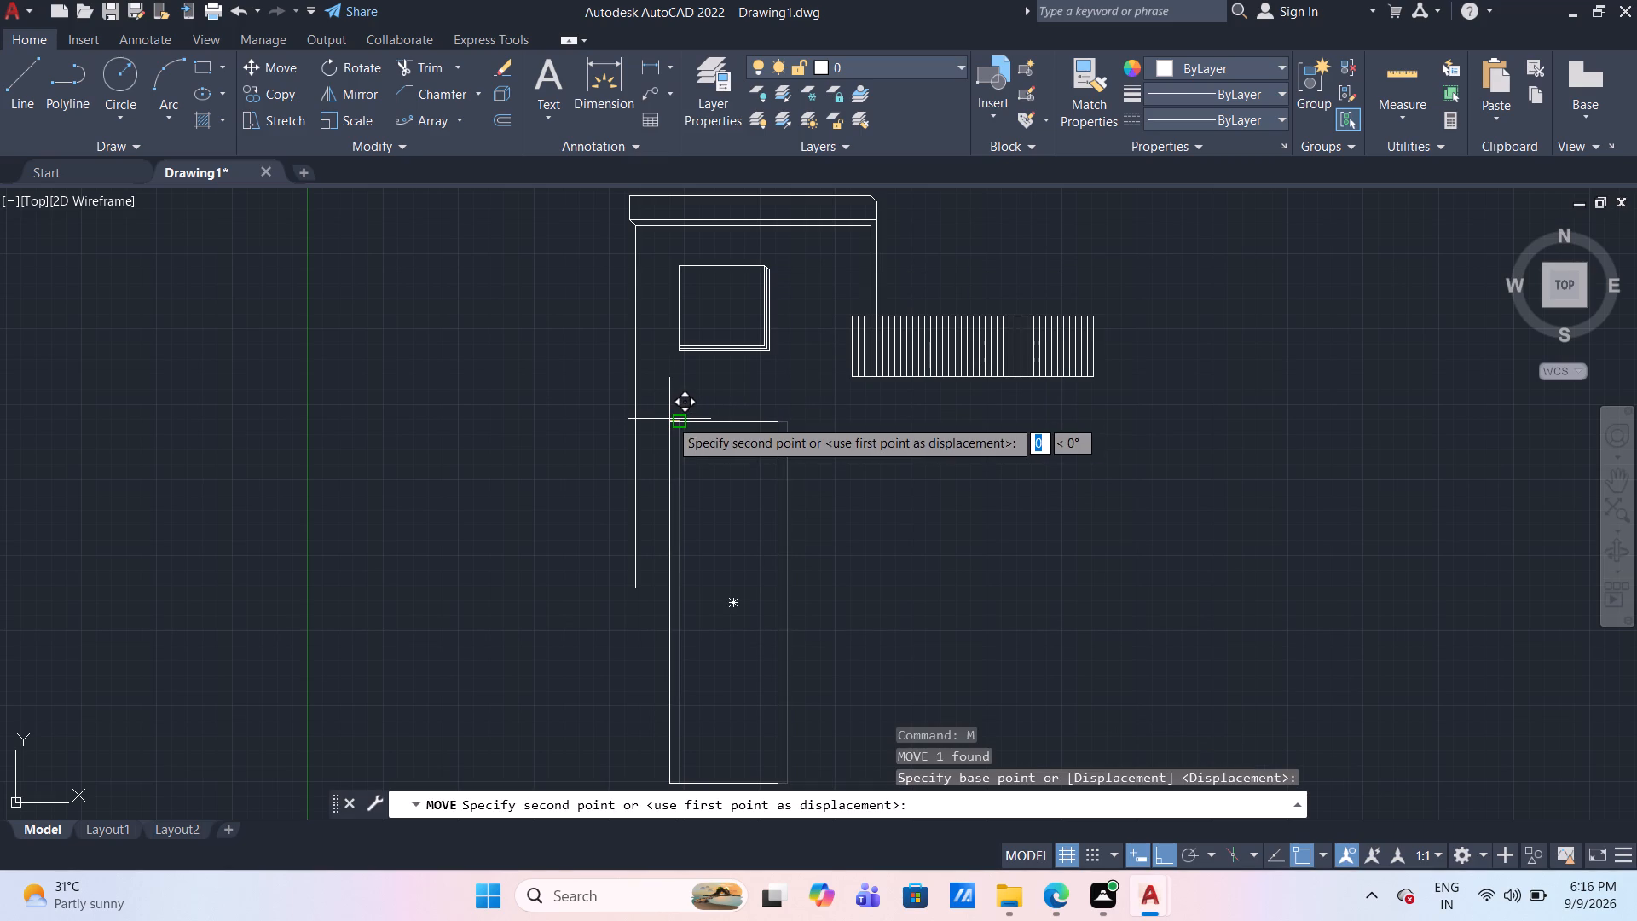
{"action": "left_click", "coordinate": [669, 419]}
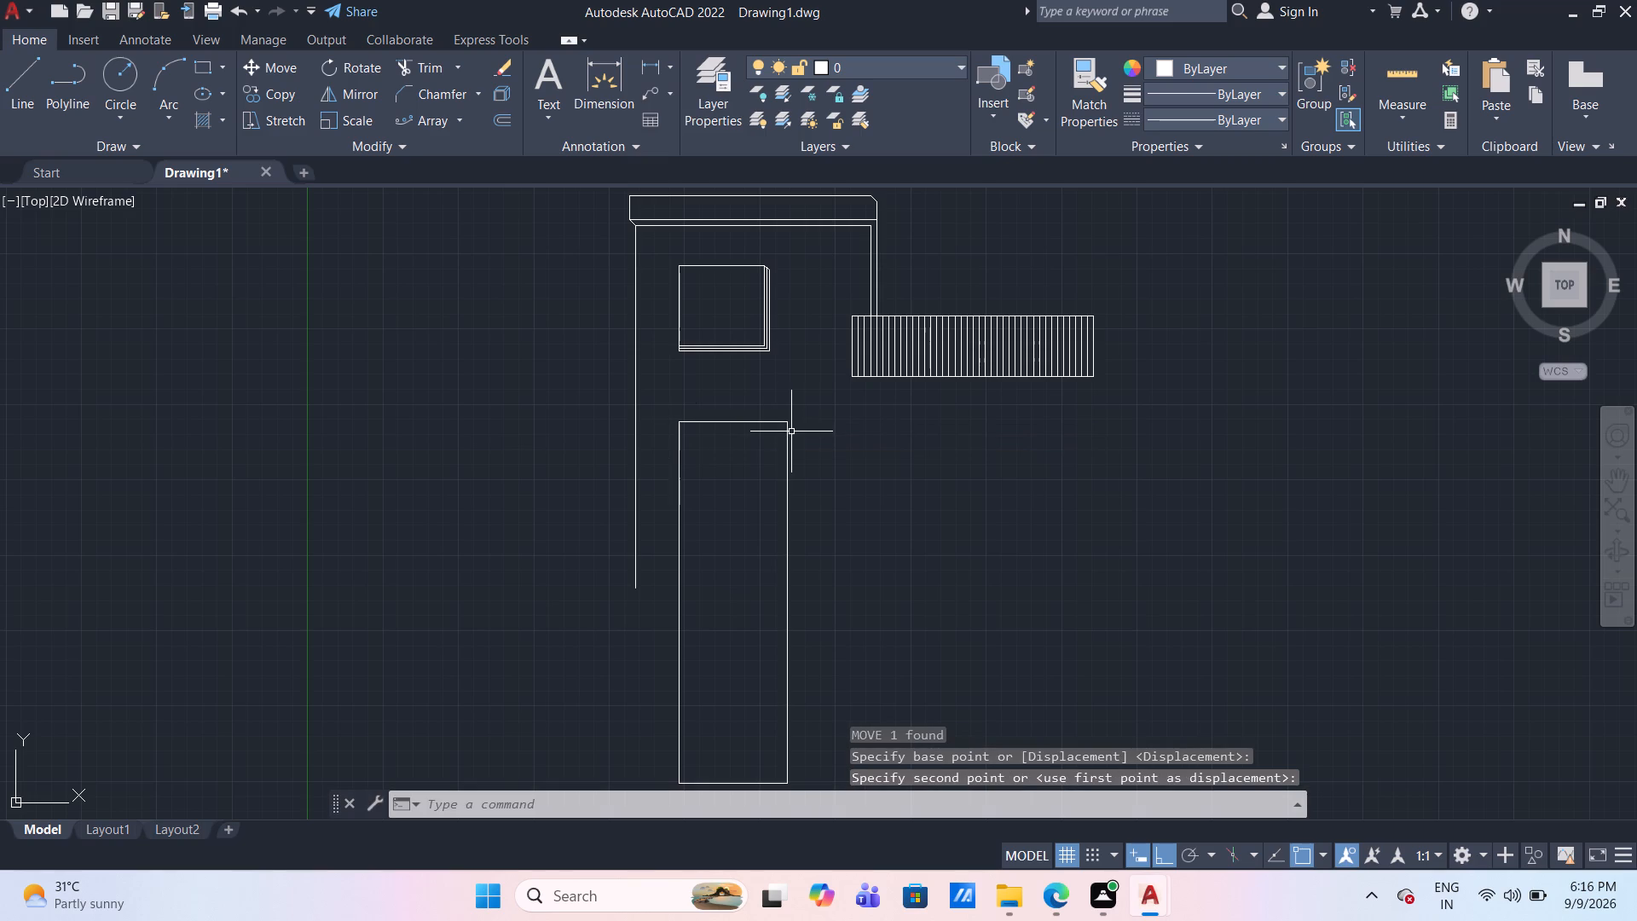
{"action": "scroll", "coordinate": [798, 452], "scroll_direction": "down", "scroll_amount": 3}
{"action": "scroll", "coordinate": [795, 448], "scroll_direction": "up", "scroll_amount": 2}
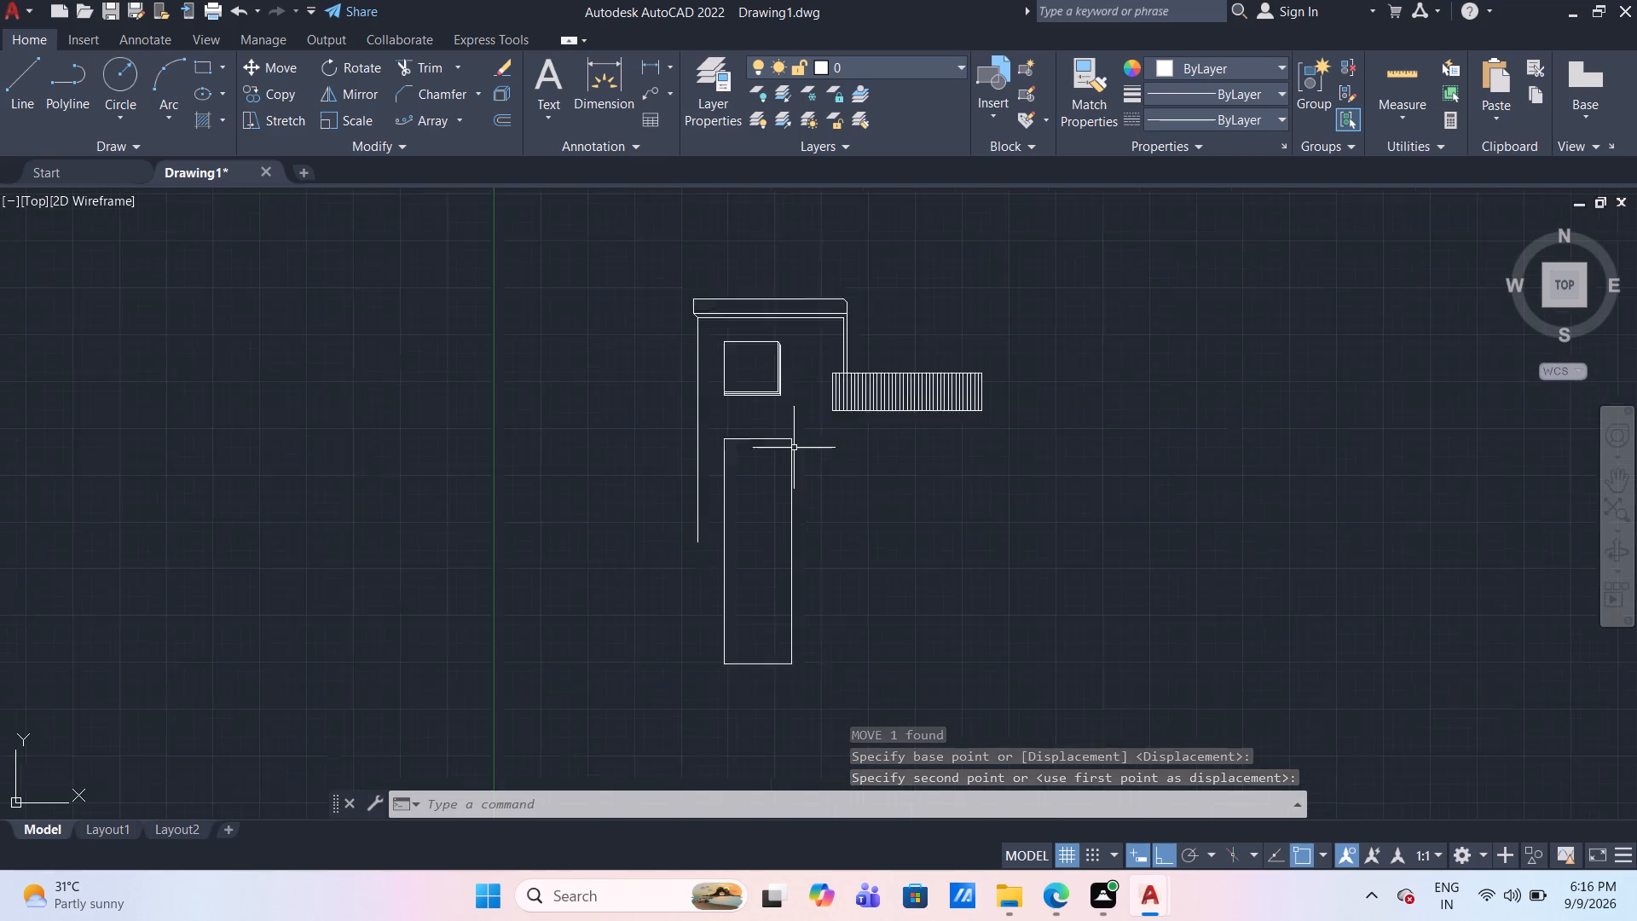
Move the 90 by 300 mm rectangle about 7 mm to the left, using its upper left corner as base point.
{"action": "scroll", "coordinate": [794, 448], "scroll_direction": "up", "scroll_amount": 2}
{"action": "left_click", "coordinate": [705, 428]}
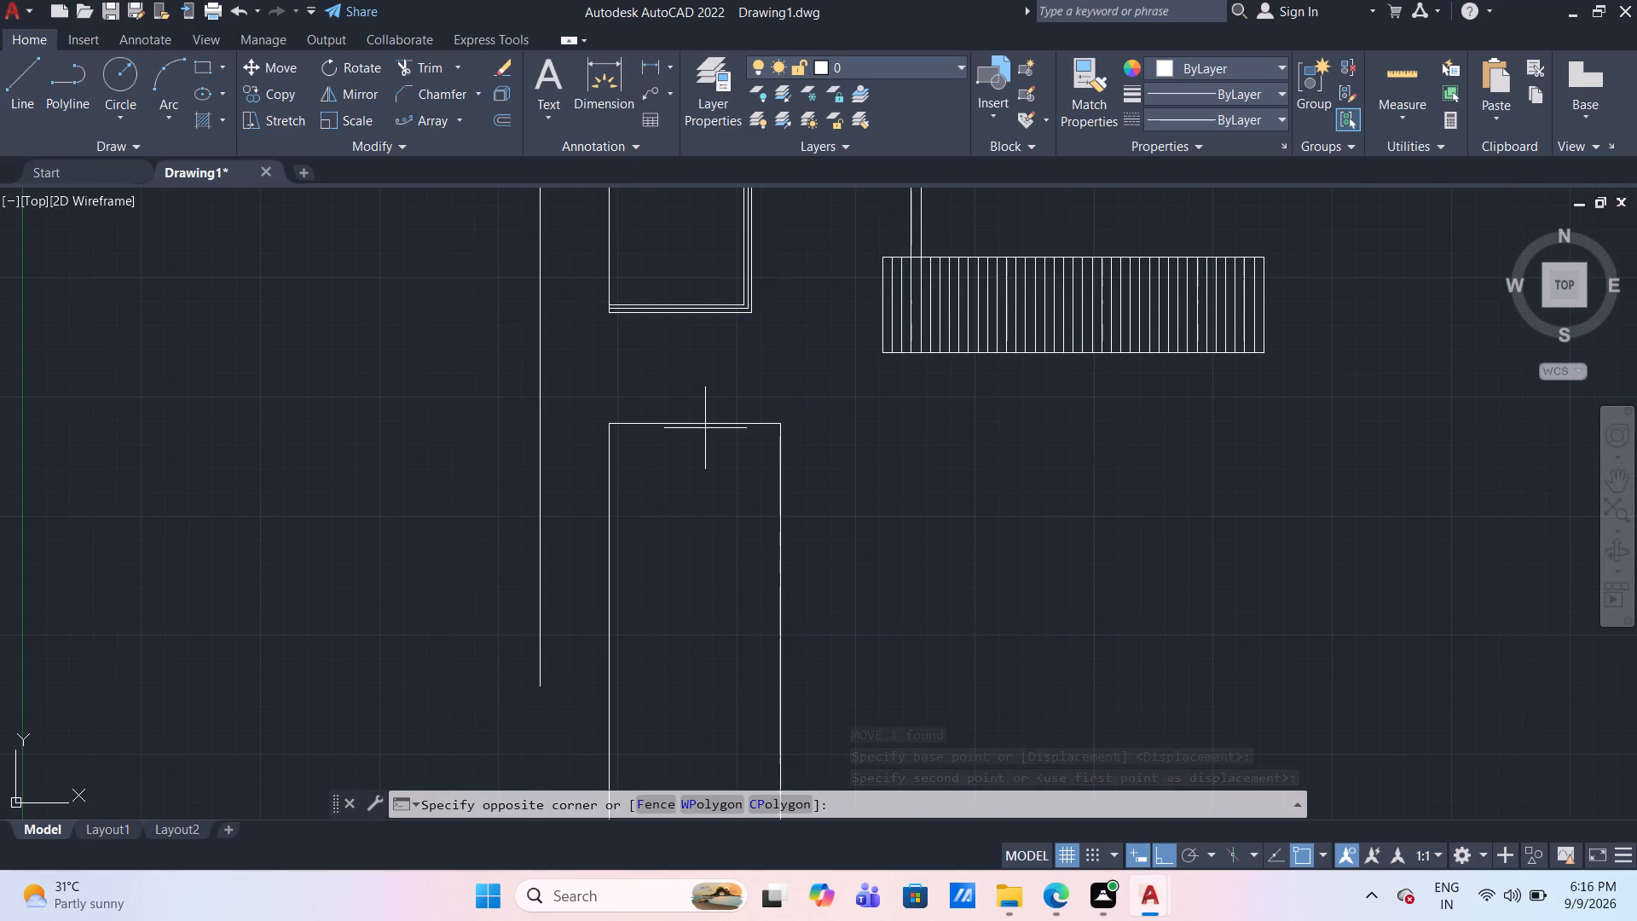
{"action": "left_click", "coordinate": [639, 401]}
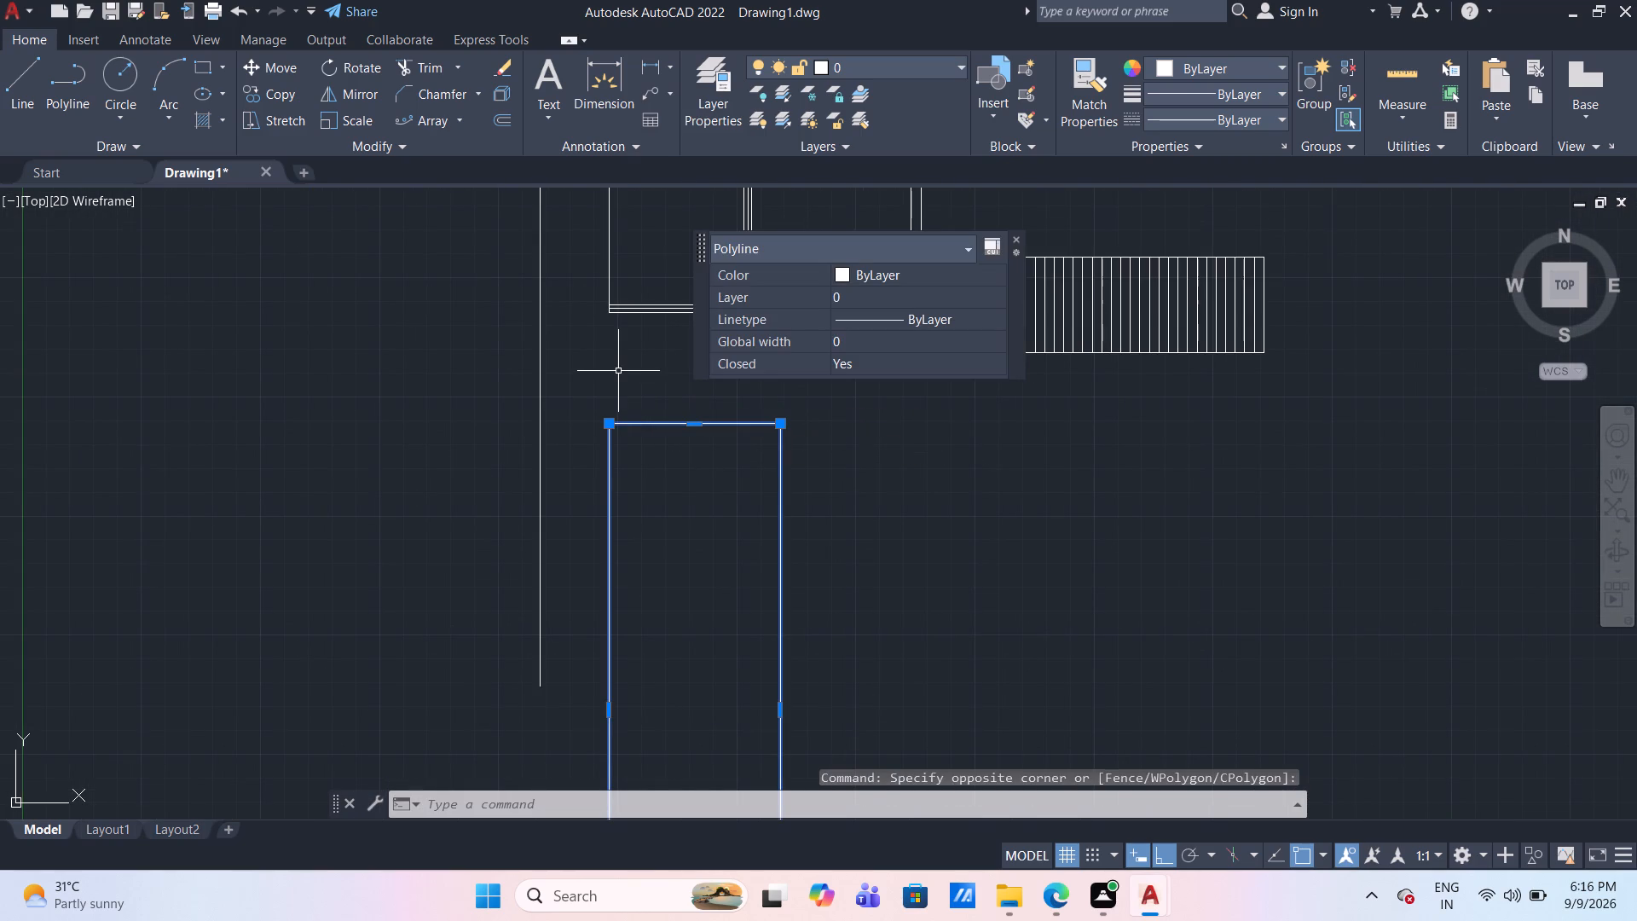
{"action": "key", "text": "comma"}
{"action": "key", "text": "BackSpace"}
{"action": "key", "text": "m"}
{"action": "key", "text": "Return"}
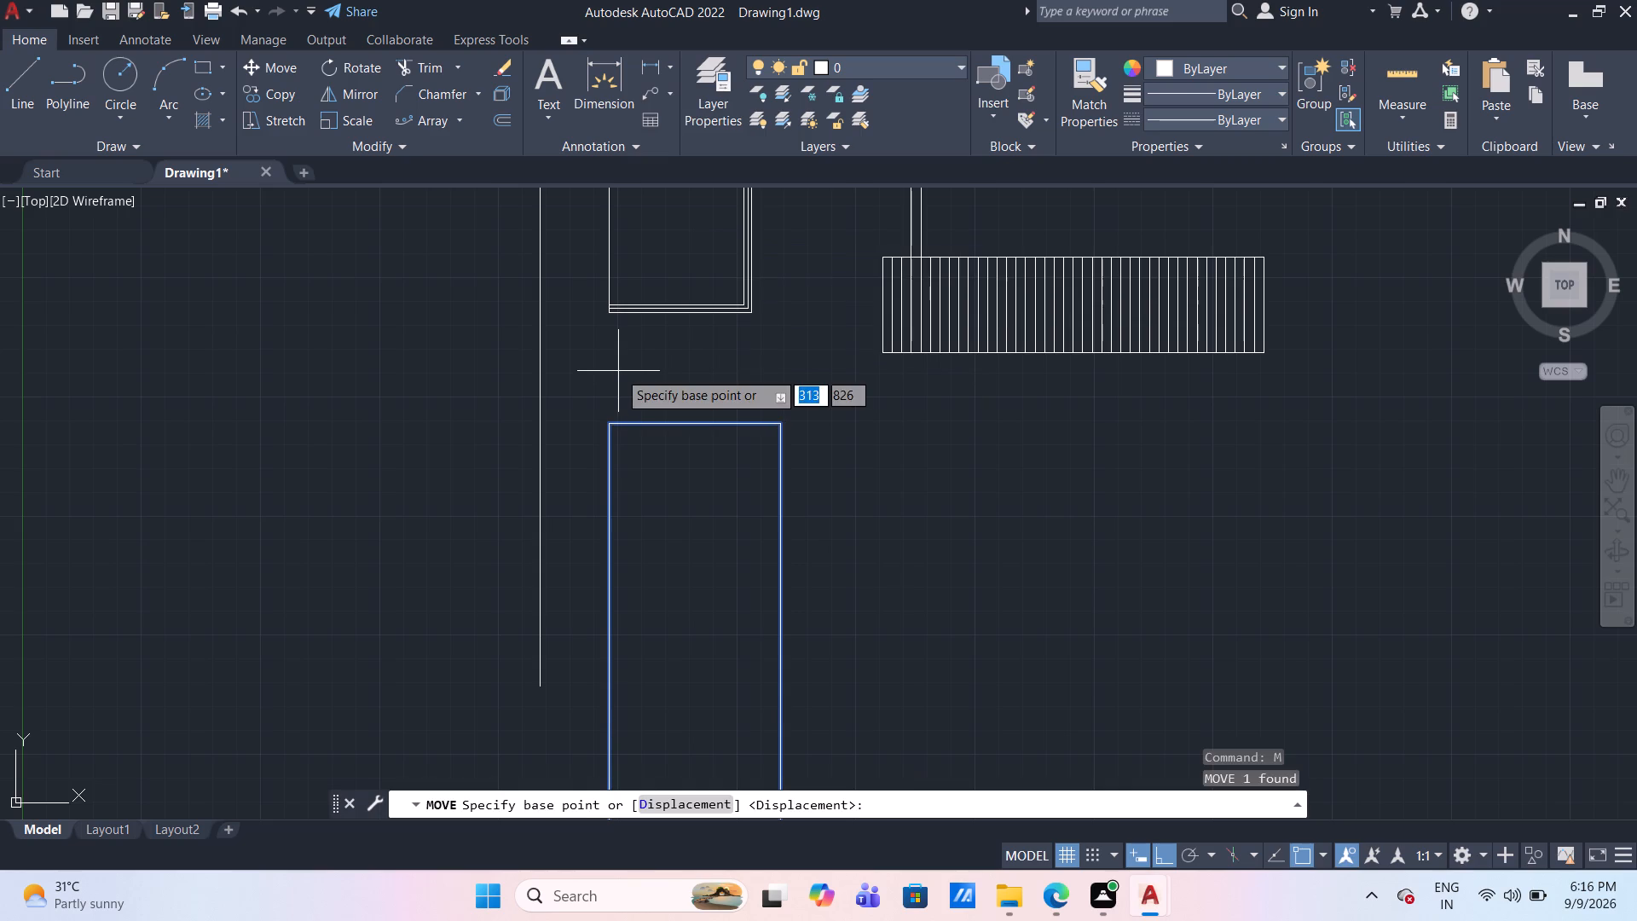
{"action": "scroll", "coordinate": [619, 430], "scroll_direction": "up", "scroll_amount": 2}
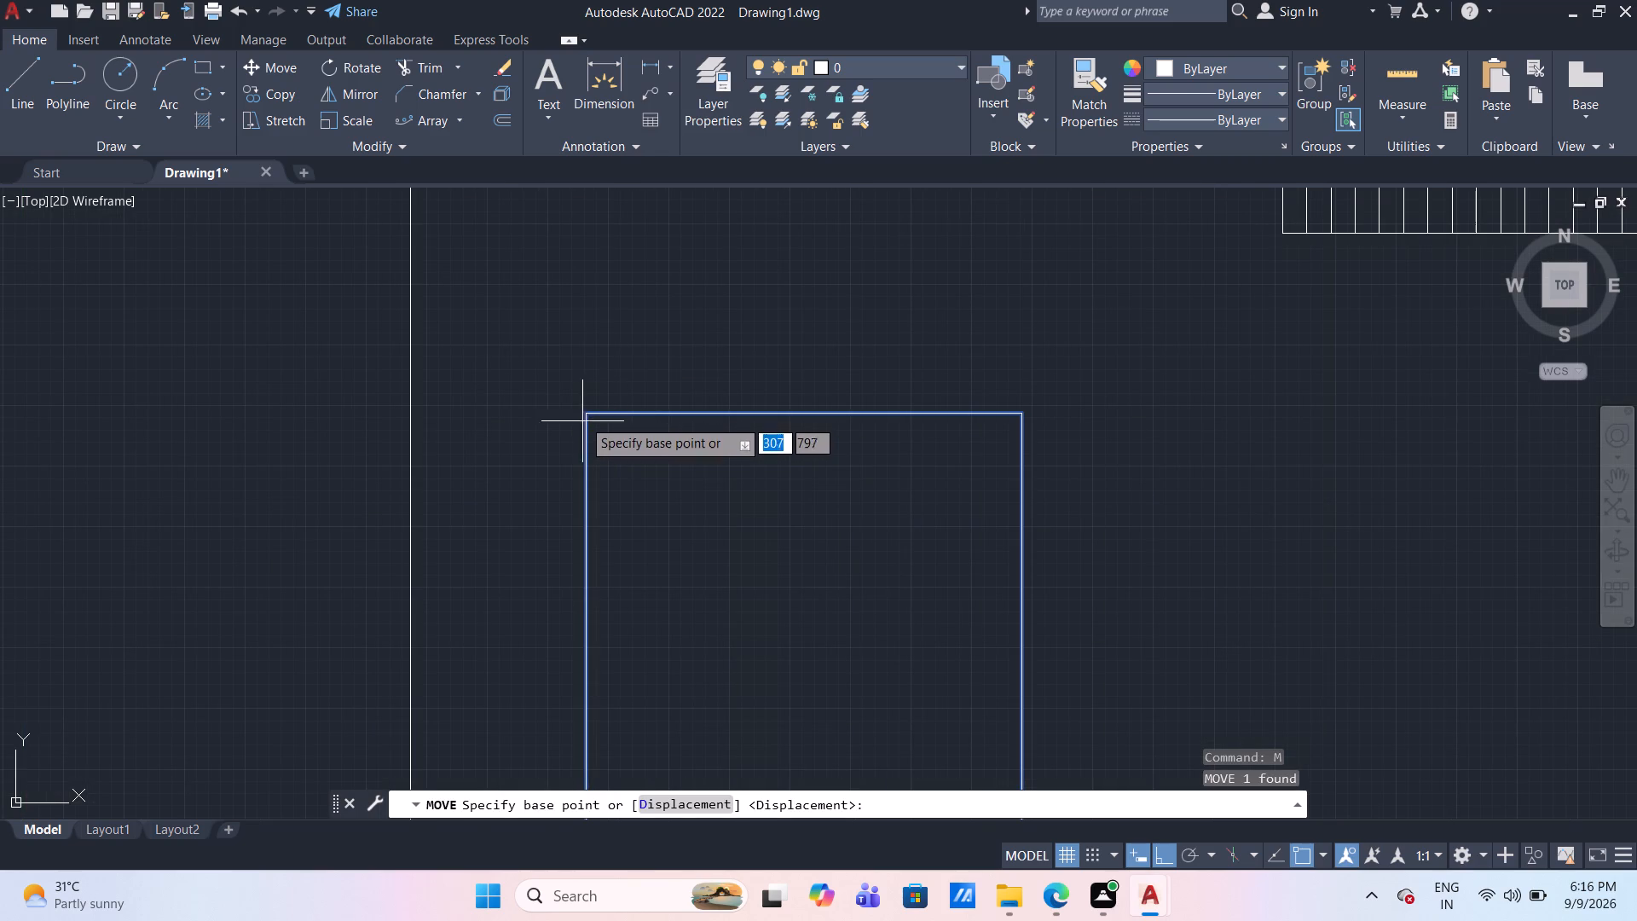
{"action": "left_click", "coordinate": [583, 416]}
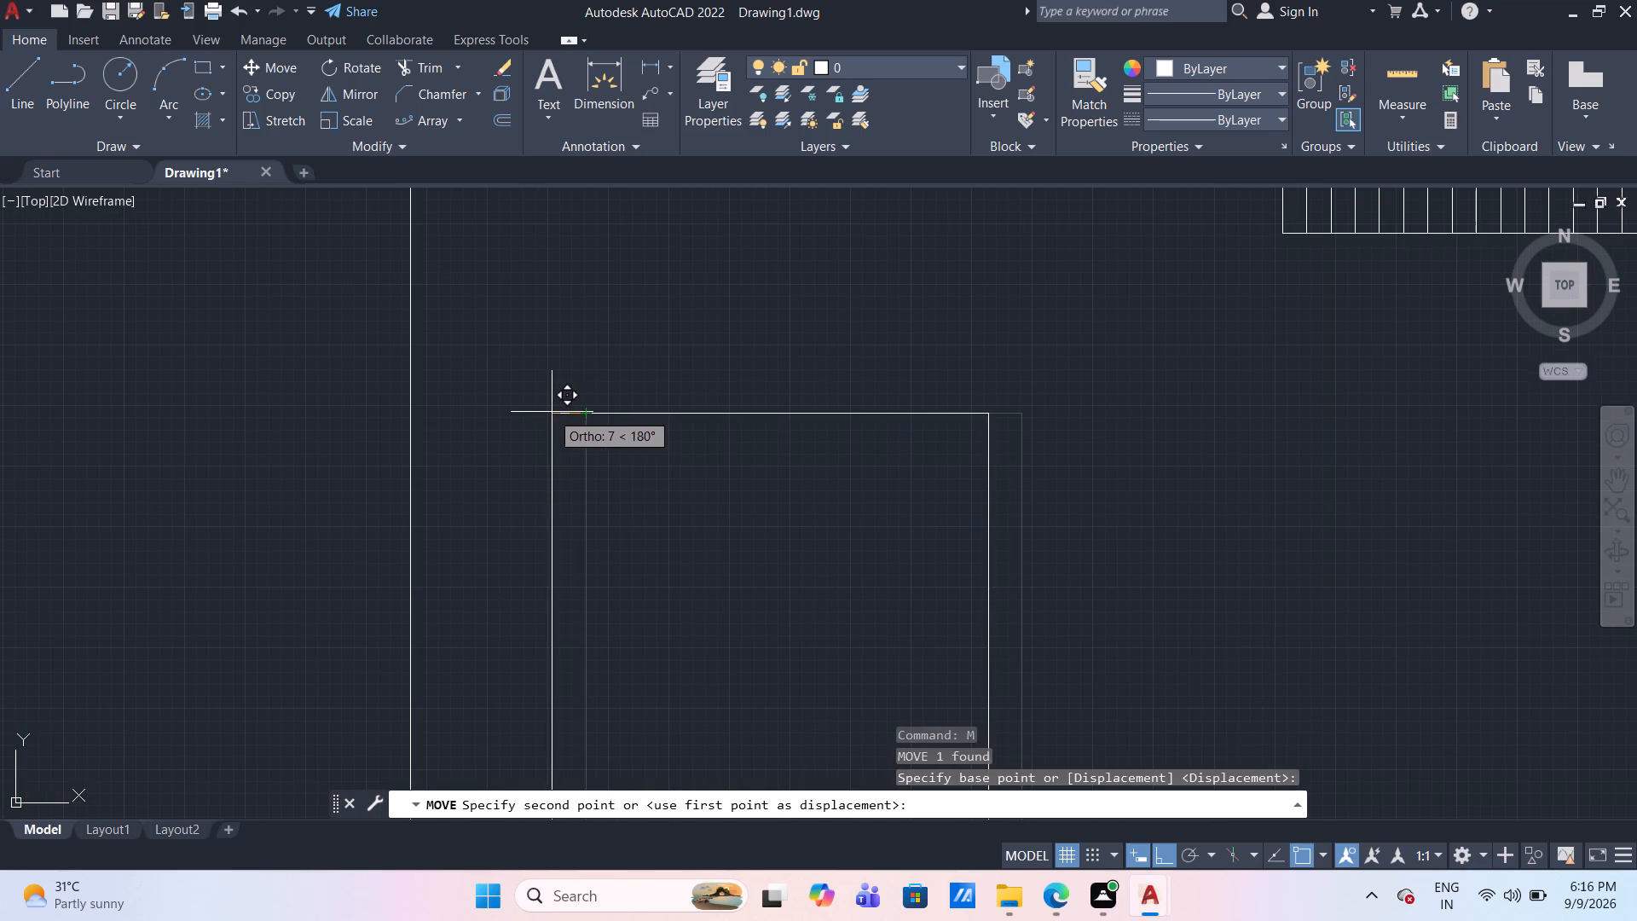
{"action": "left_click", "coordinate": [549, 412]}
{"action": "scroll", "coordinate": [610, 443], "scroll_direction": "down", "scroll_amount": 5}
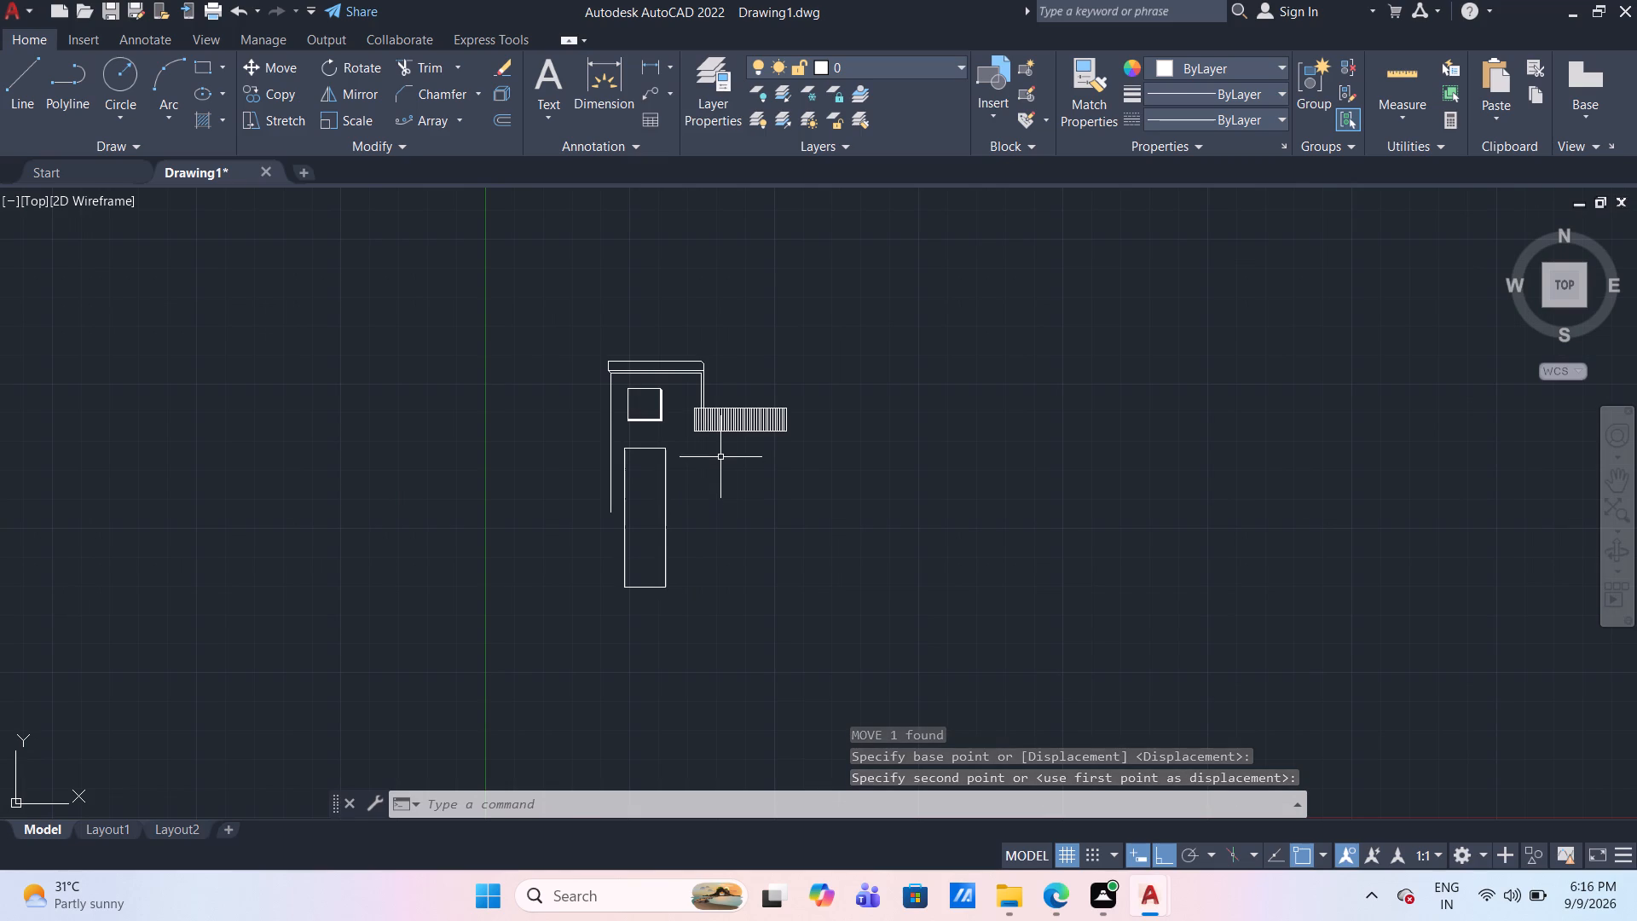
Draw a vertical line from the midpoint of the square's top edge up to the lower line of the top band.
{"action": "scroll", "coordinate": [652, 397], "scroll_direction": "up", "scroll_amount": 3}
{"action": "middle_click_drag", "start_coordinate": [620, 338], "coordinate": [622, 298]}
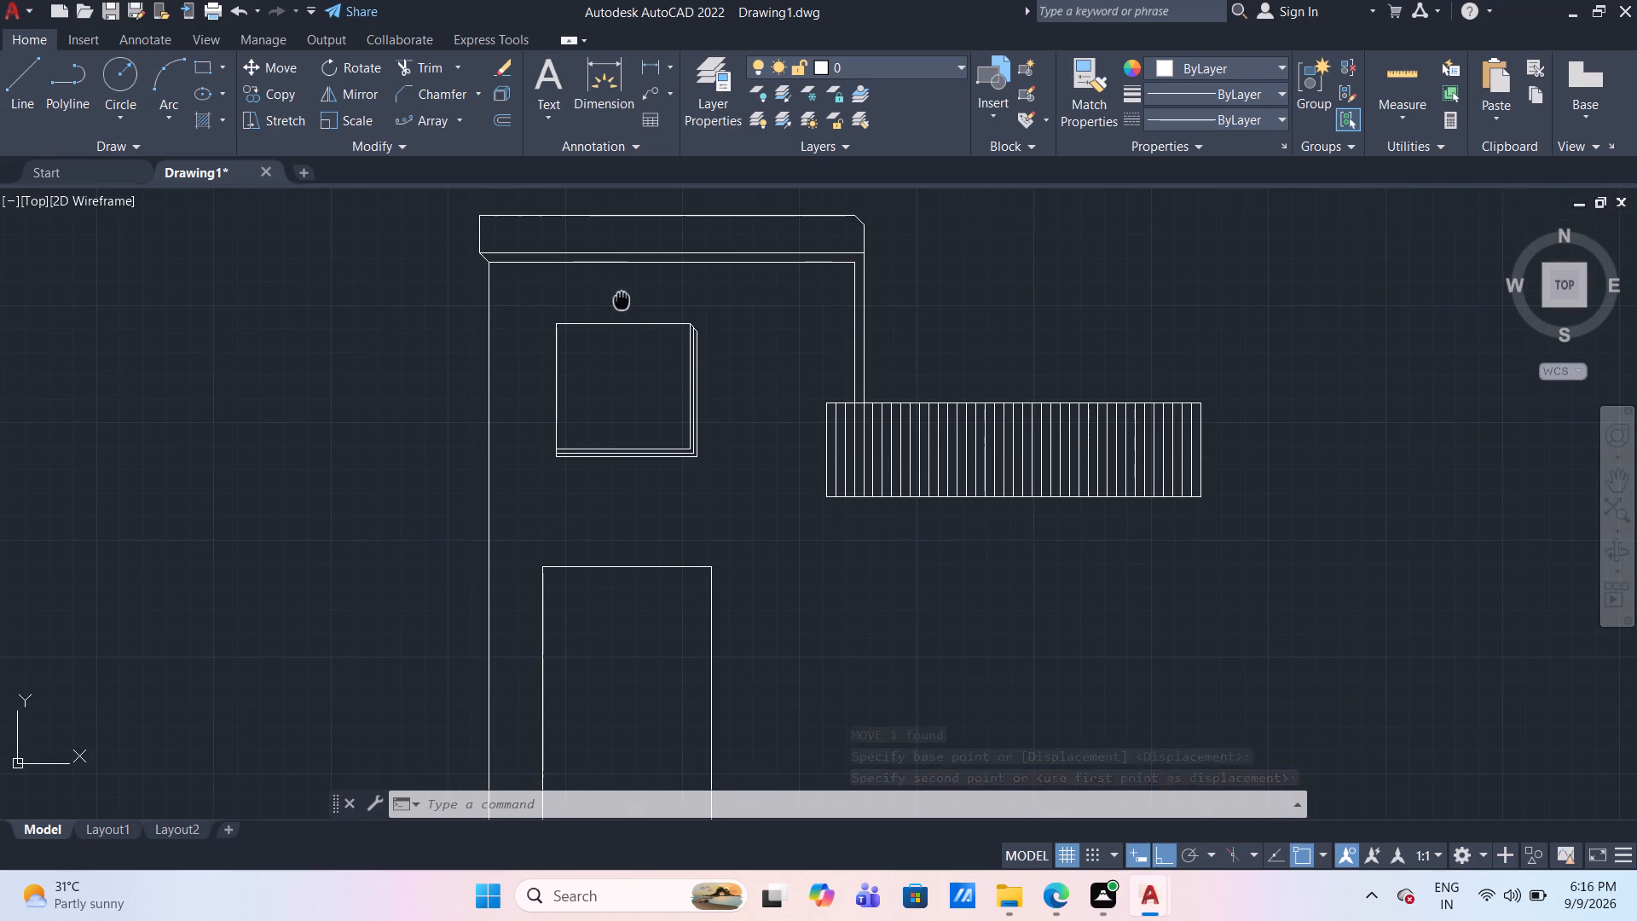
{"action": "left_click", "coordinate": [20, 78]}
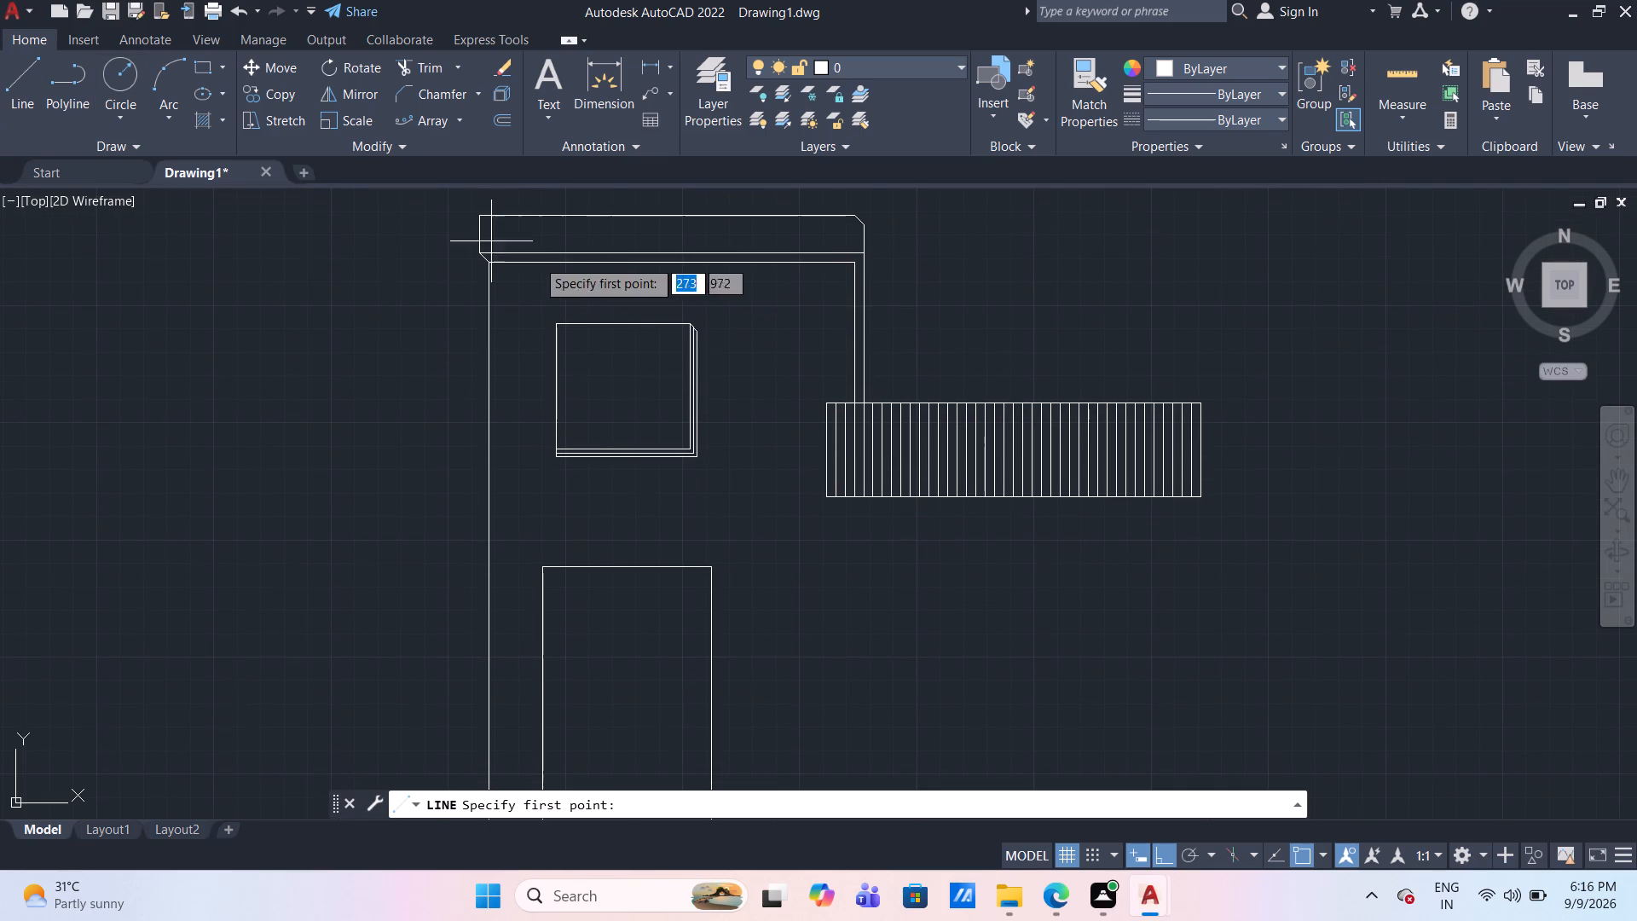
{"action": "left_click", "coordinate": [619, 326]}
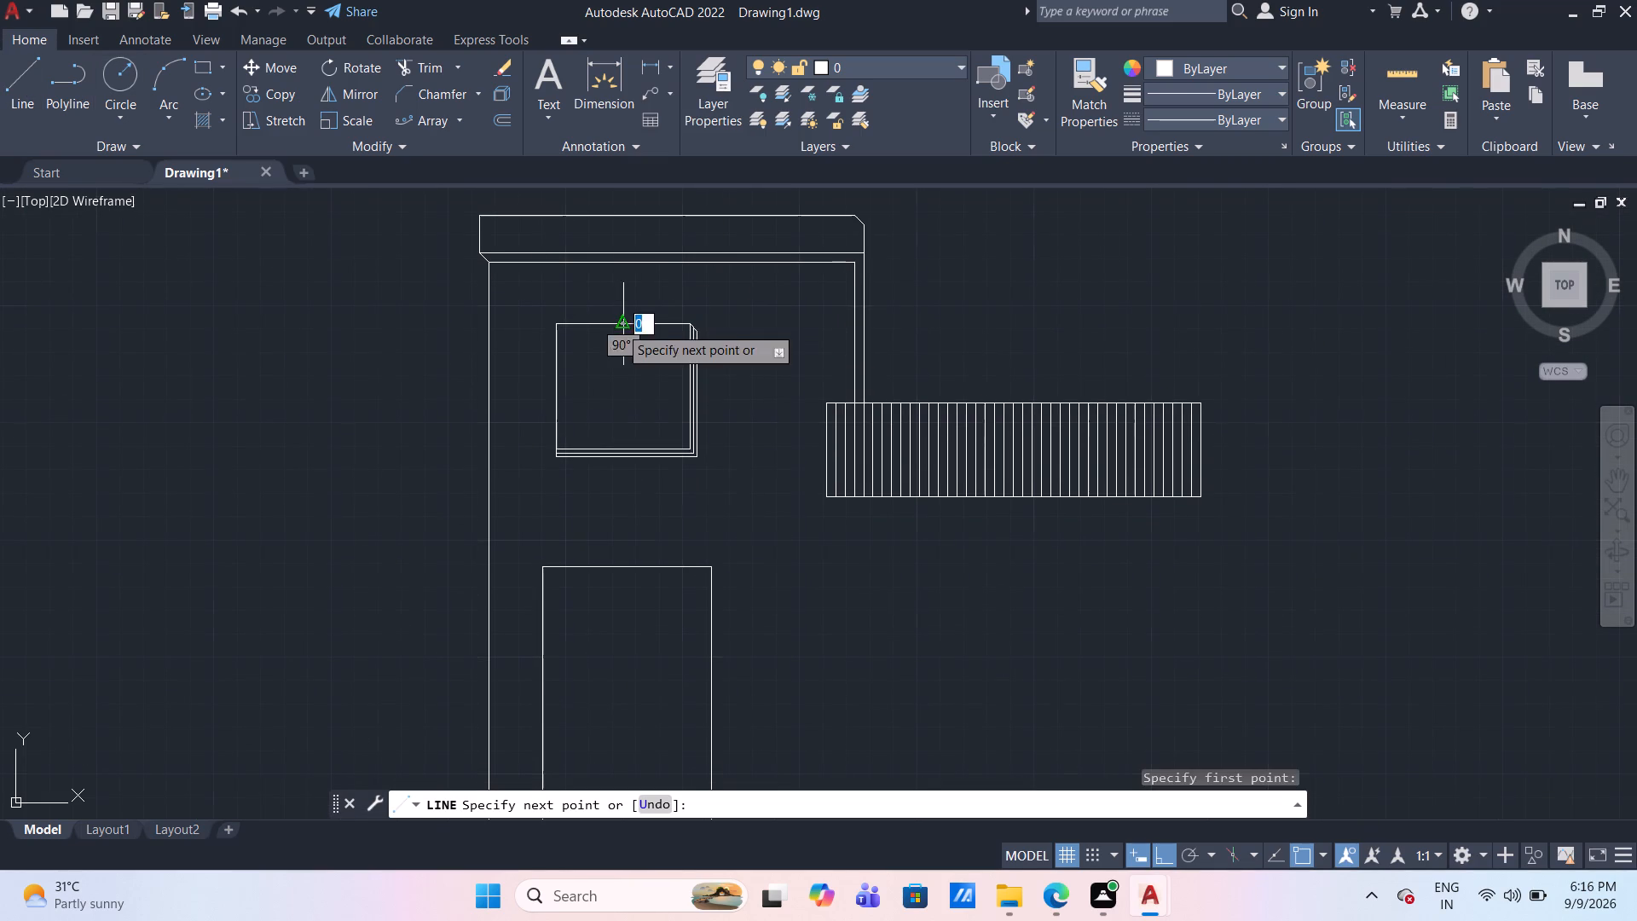
{"action": "left_click", "coordinate": [621, 264]}
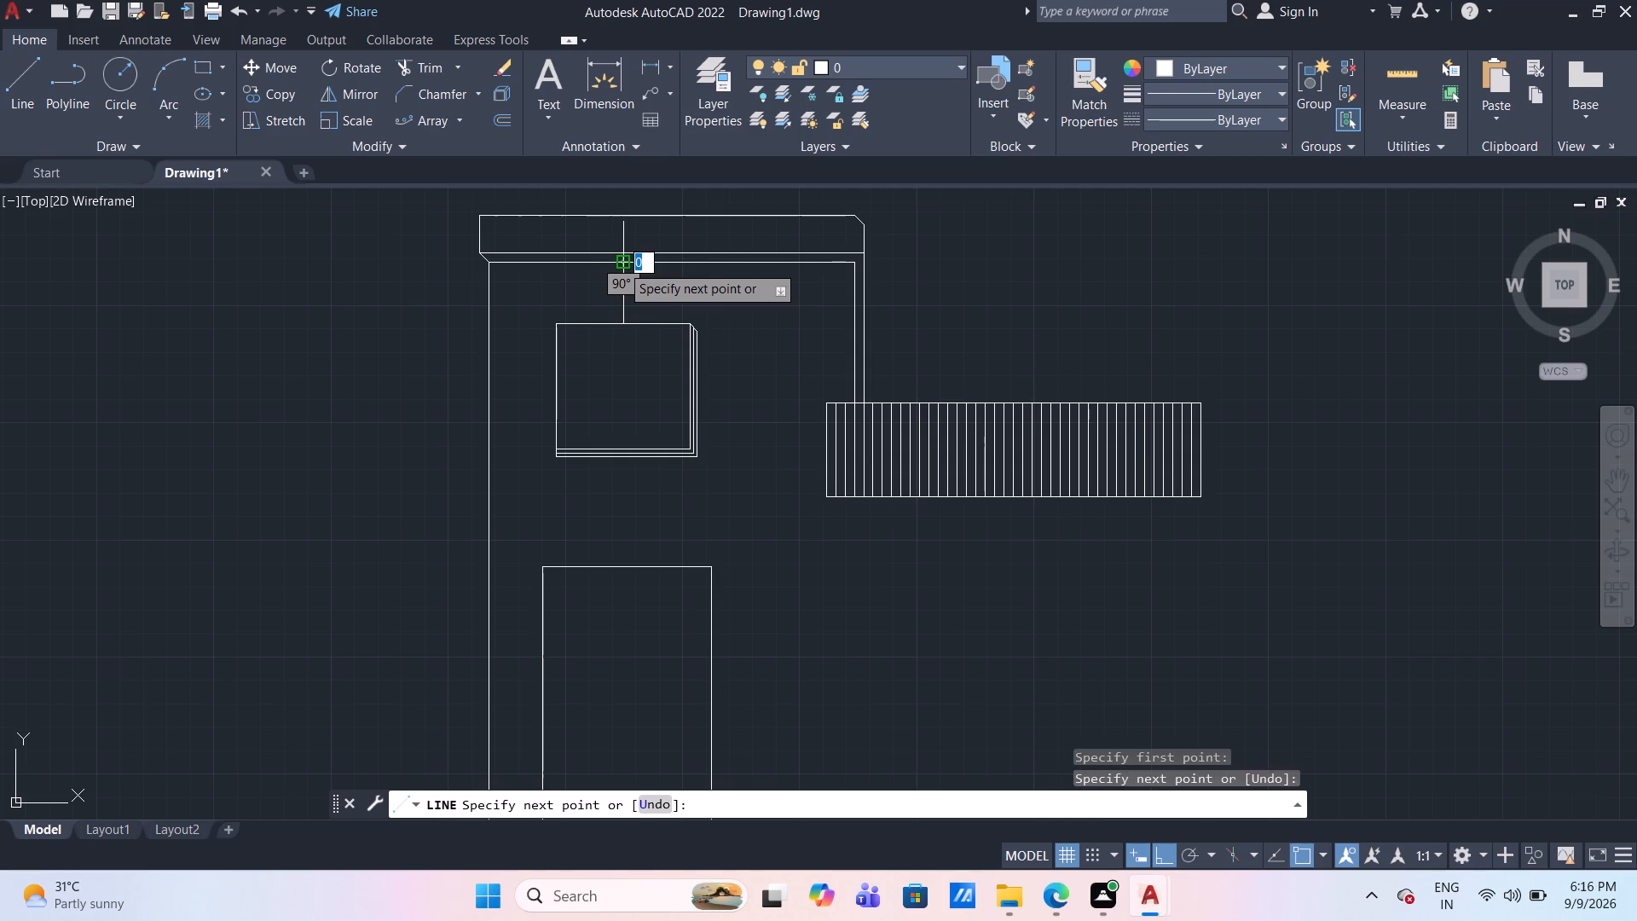
{"action": "key", "text": "Escape"}
Draw a horizontal line from the midpoint of the square's left edge to the outline's left vertical line.
{"action": "left_click", "coordinate": [28, 81]}
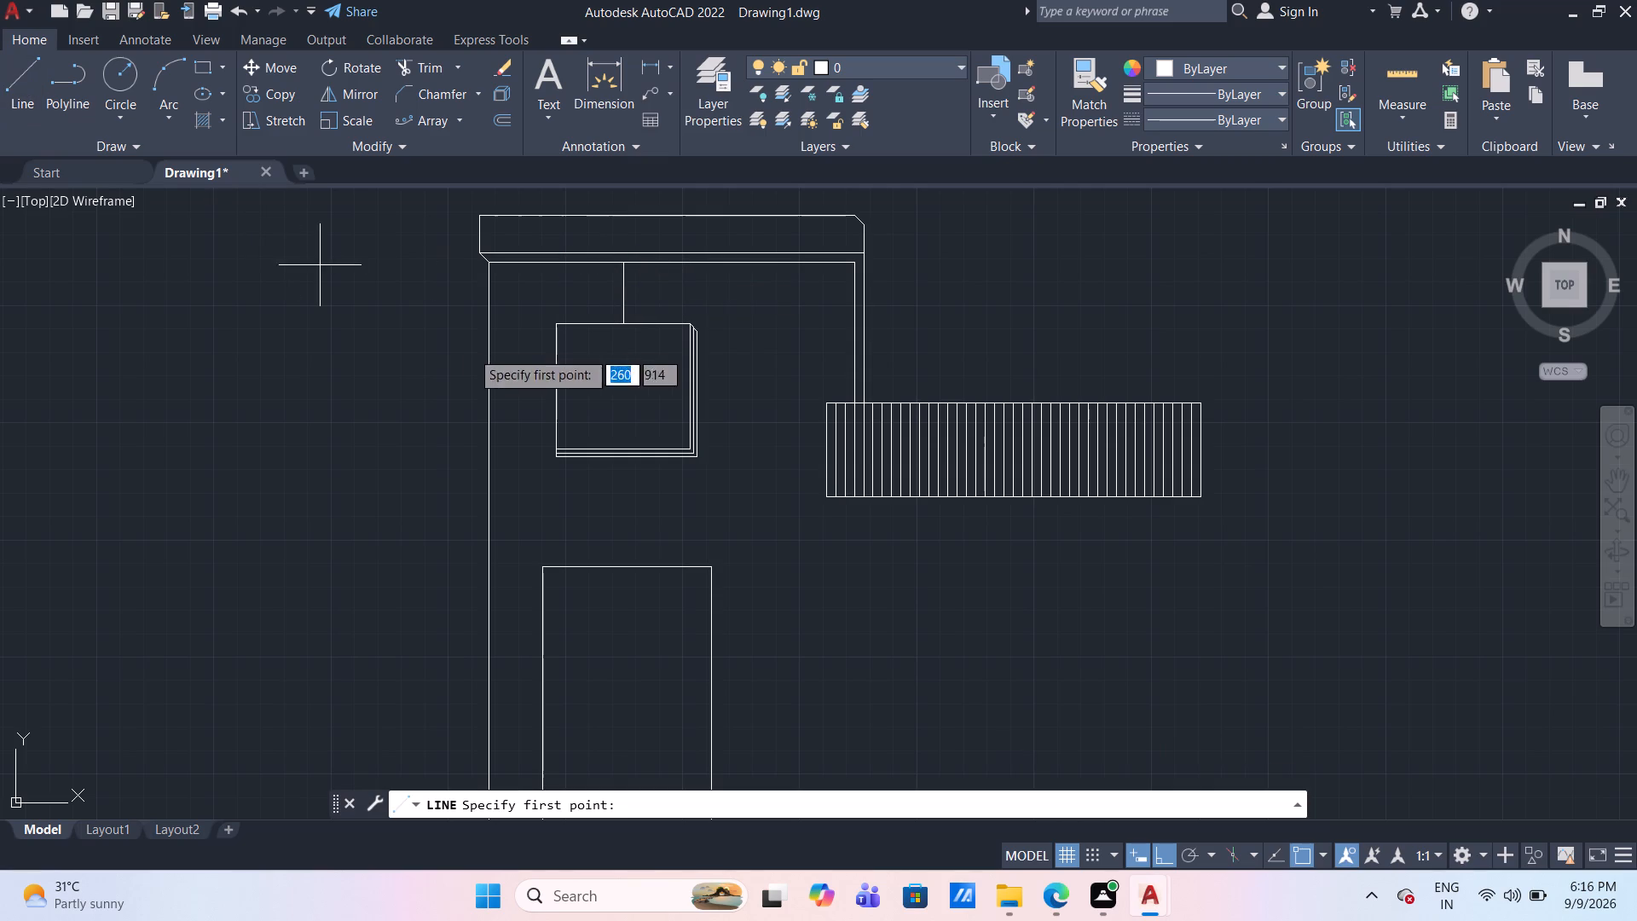
{"action": "left_click", "coordinate": [554, 396]}
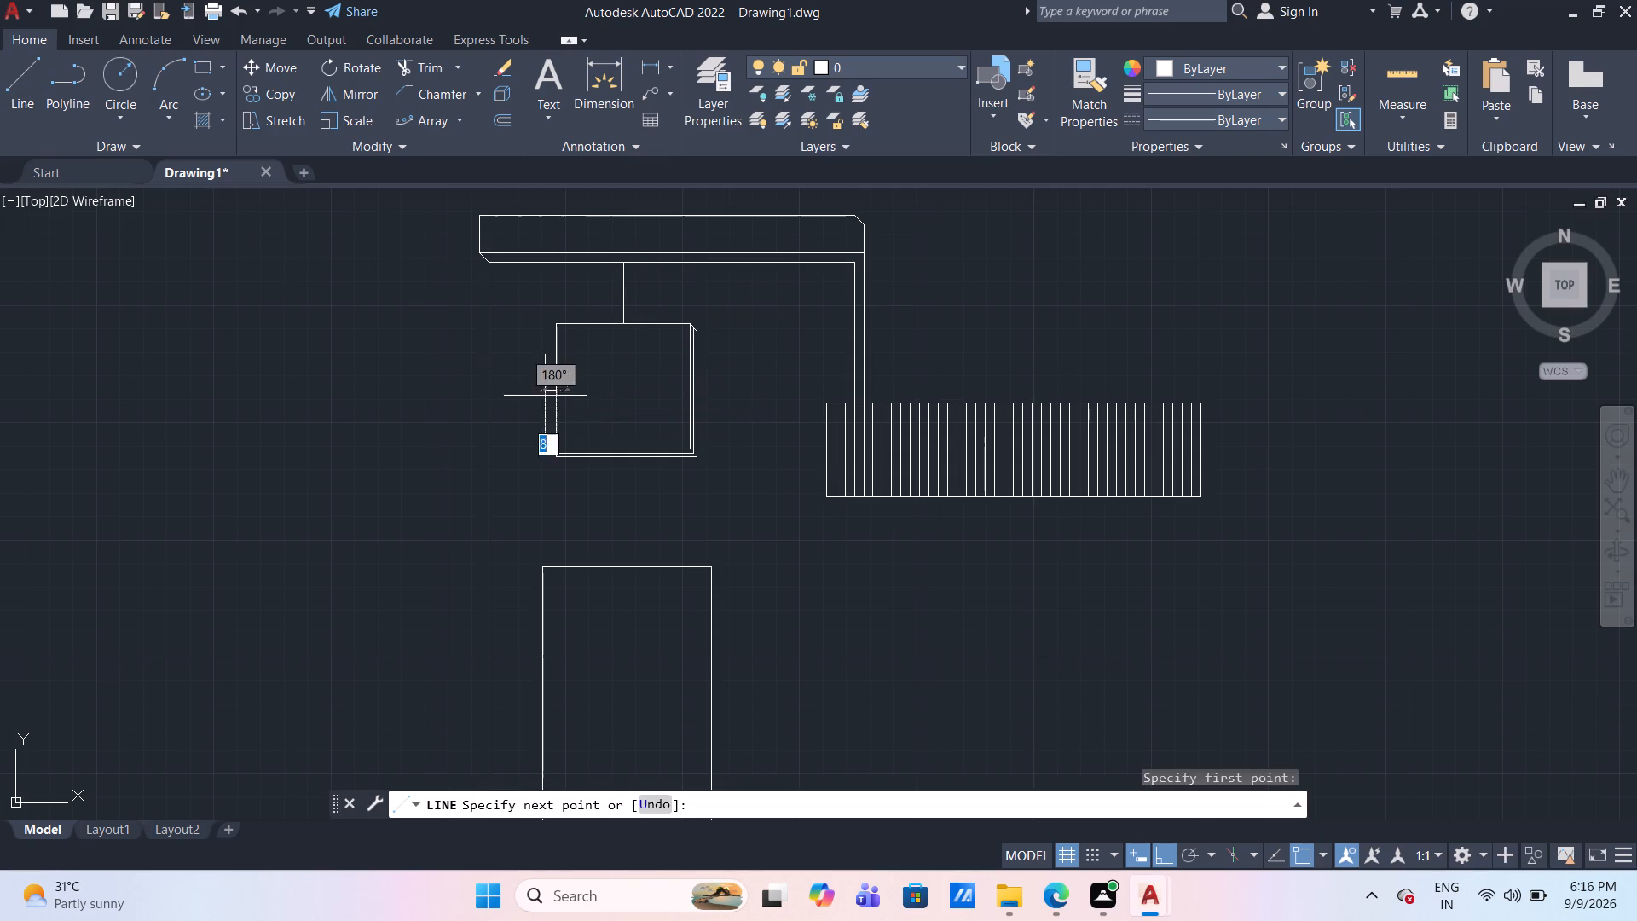
{"action": "left_click", "coordinate": [486, 390]}
{"action": "key", "text": "Escape"}
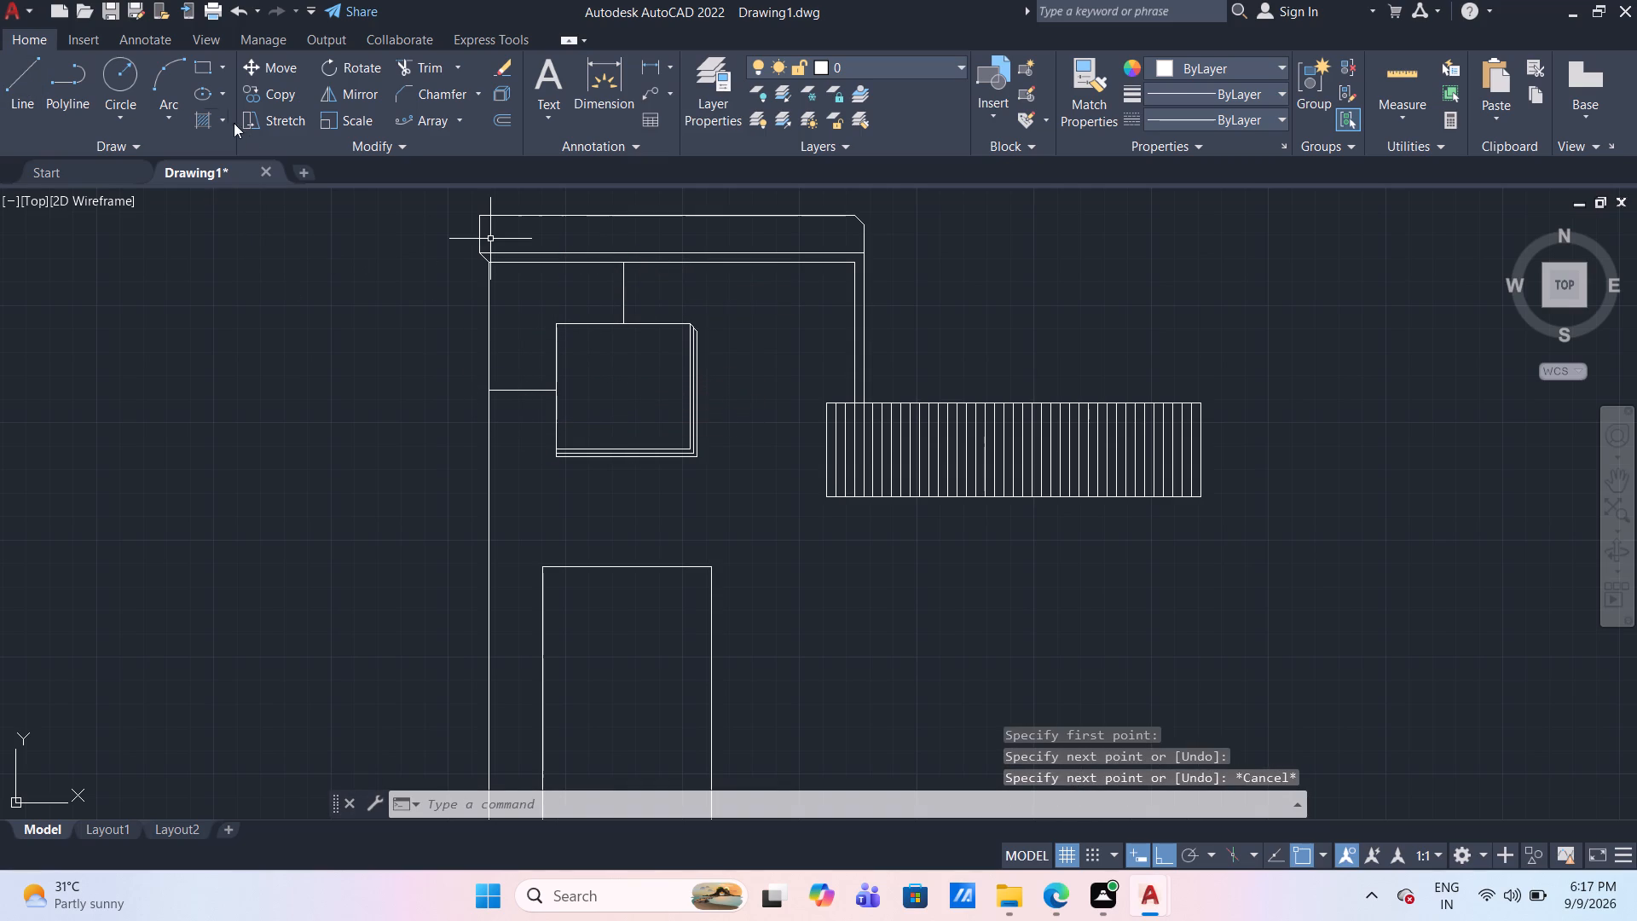
Draw a horizontal line from the square's left midpoint 75 mm across it, continuing about 84 mm to the outline's inner right vertical line.
{"action": "left_click", "coordinate": [31, 84]}
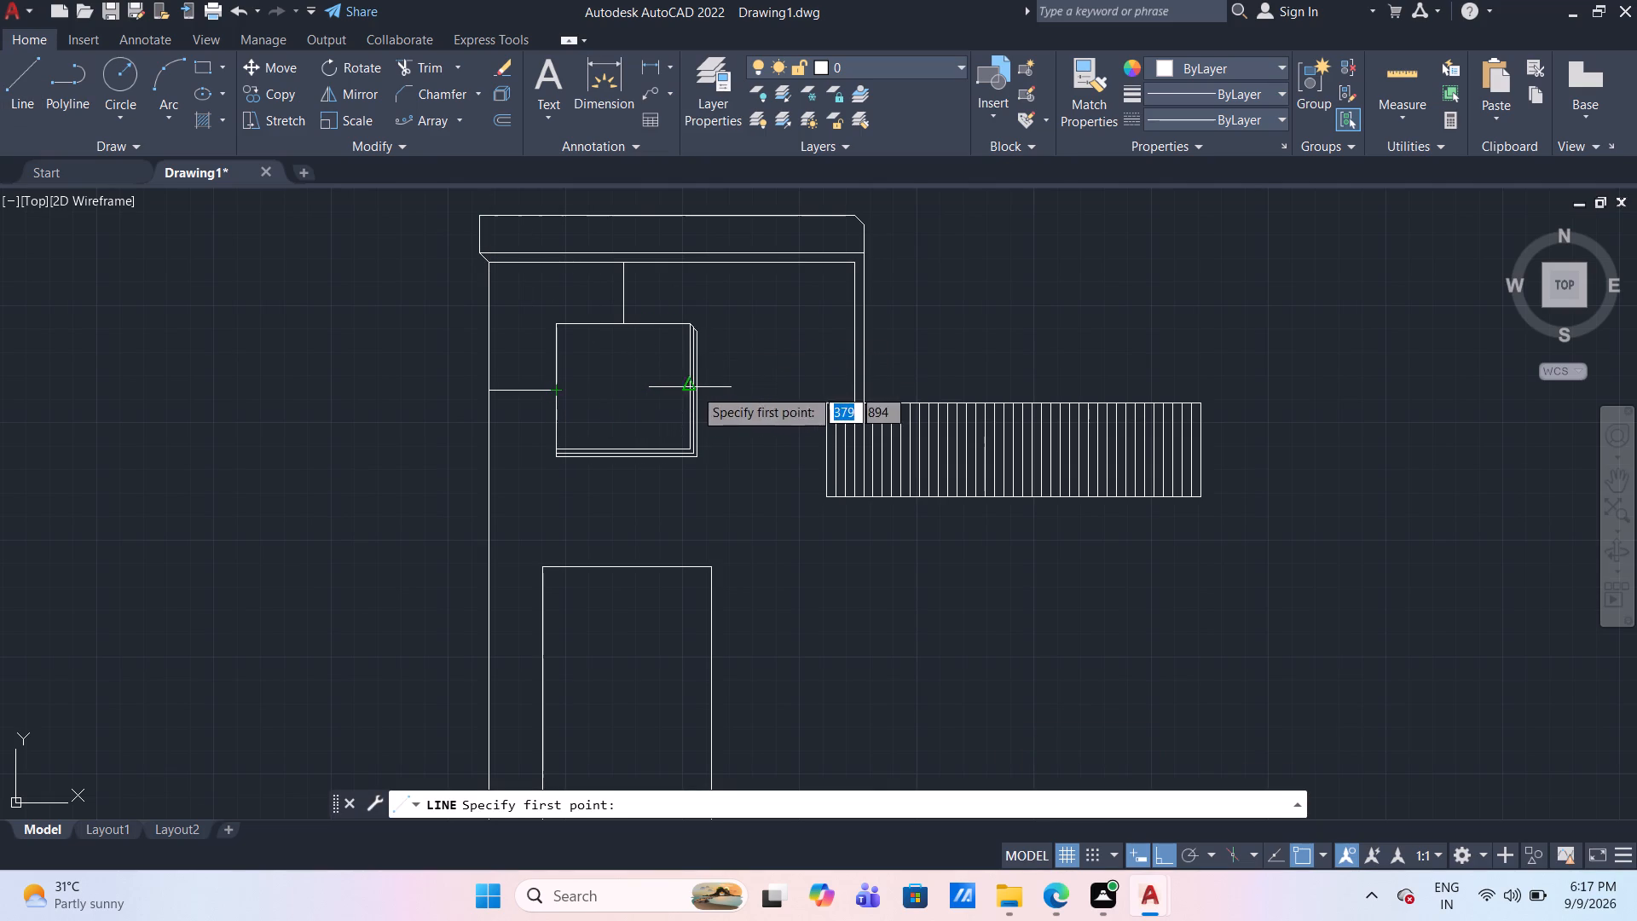
{"action": "scroll", "coordinate": [697, 388], "scroll_direction": "up", "scroll_amount": 2}
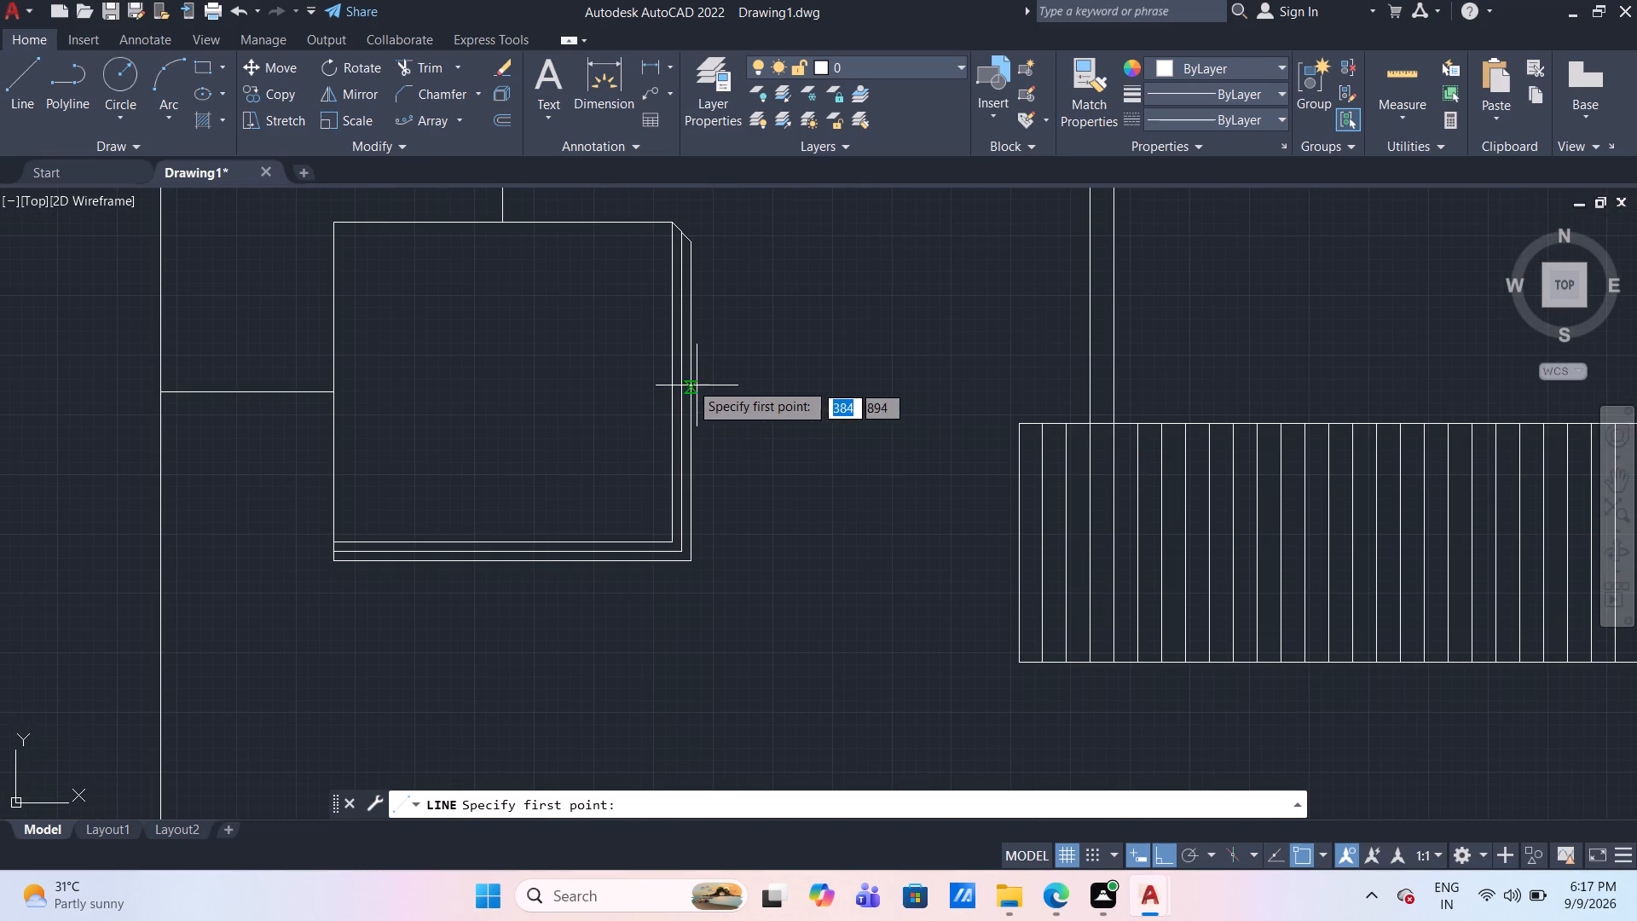
{"action": "left_click", "coordinate": [328, 392]}
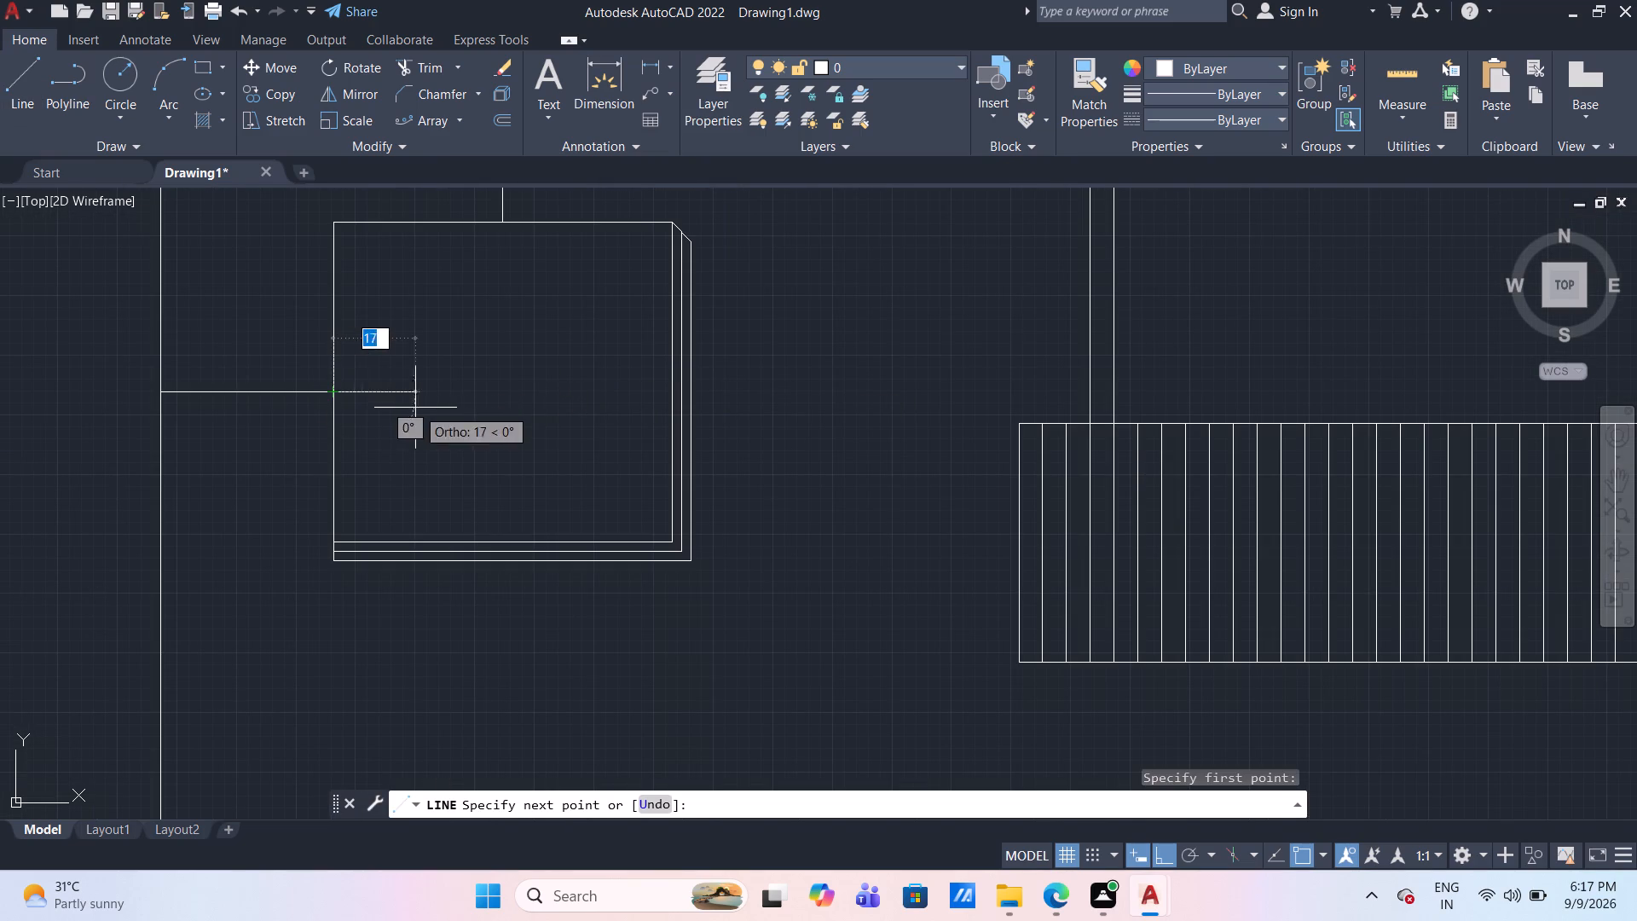
{"action": "left_click", "coordinate": [691, 391]}
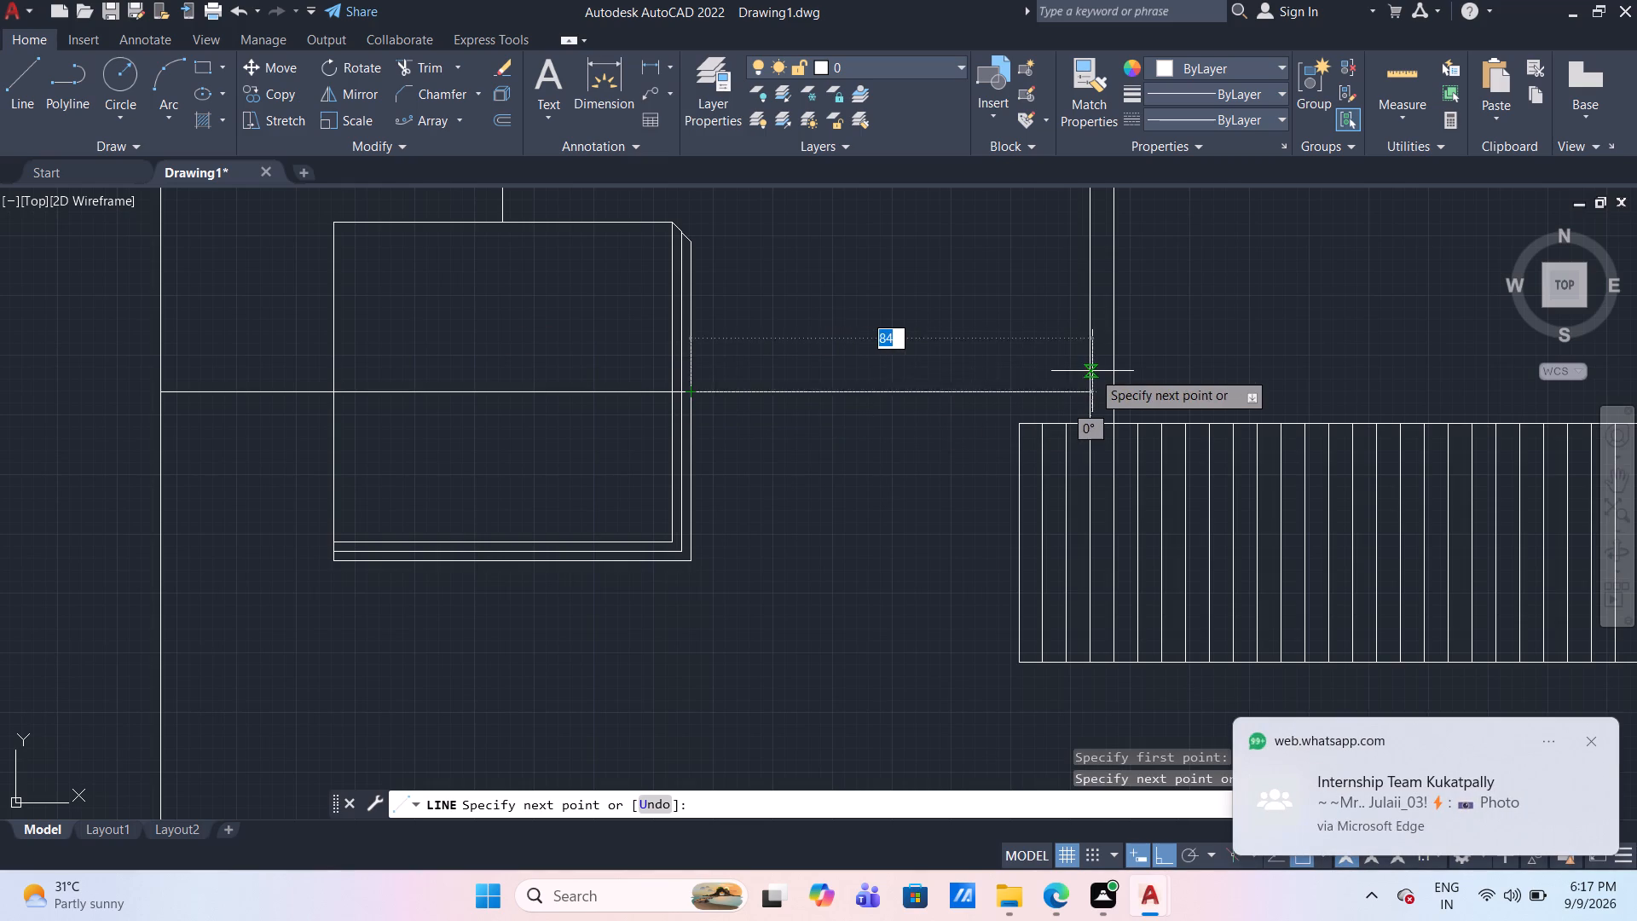
{"action": "left_click", "coordinate": [1093, 386]}
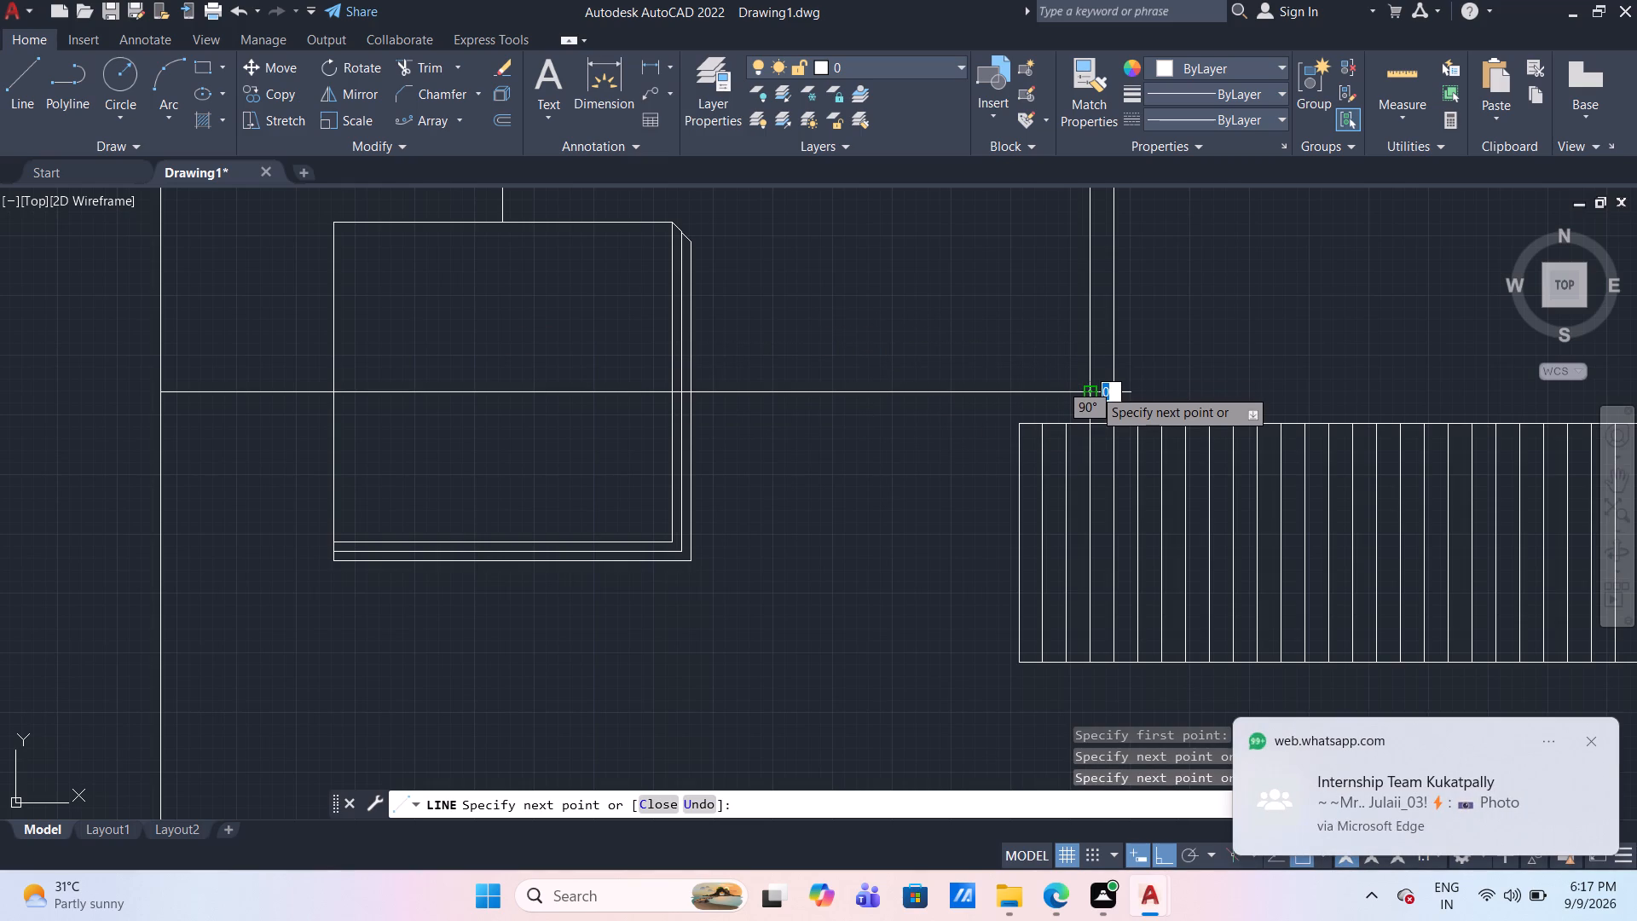
{"action": "key", "text": "Escape"}
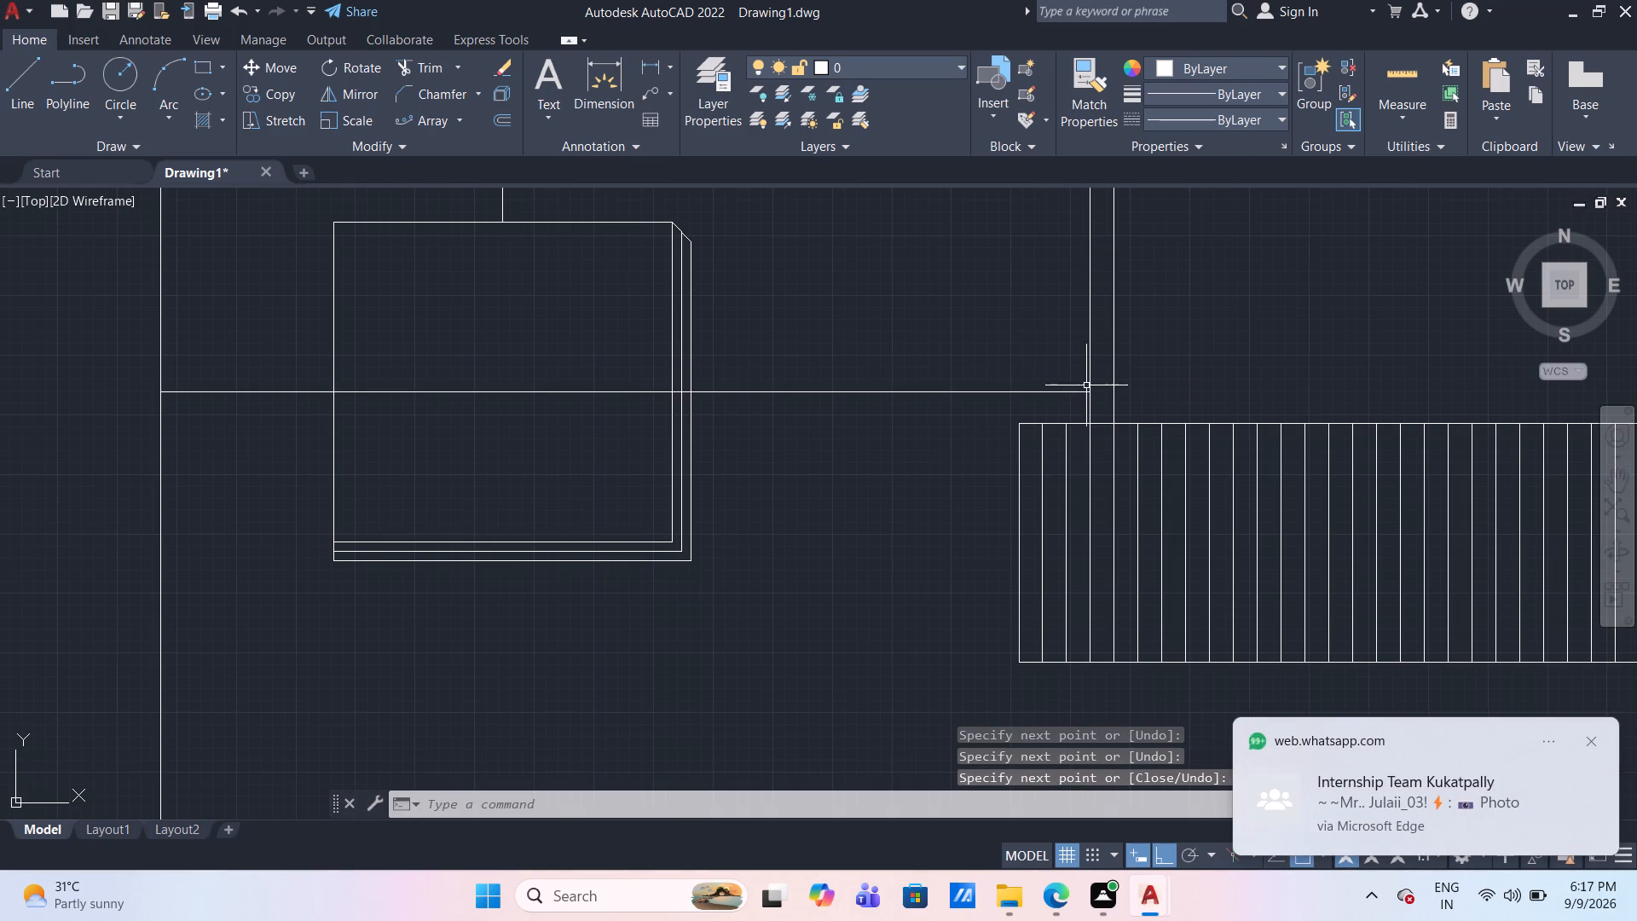
Delete the 75 mm horizontal line segment crossing the inside of the square.
{"action": "left_click", "coordinate": [567, 411]}
{"action": "left_click", "coordinate": [501, 368]}
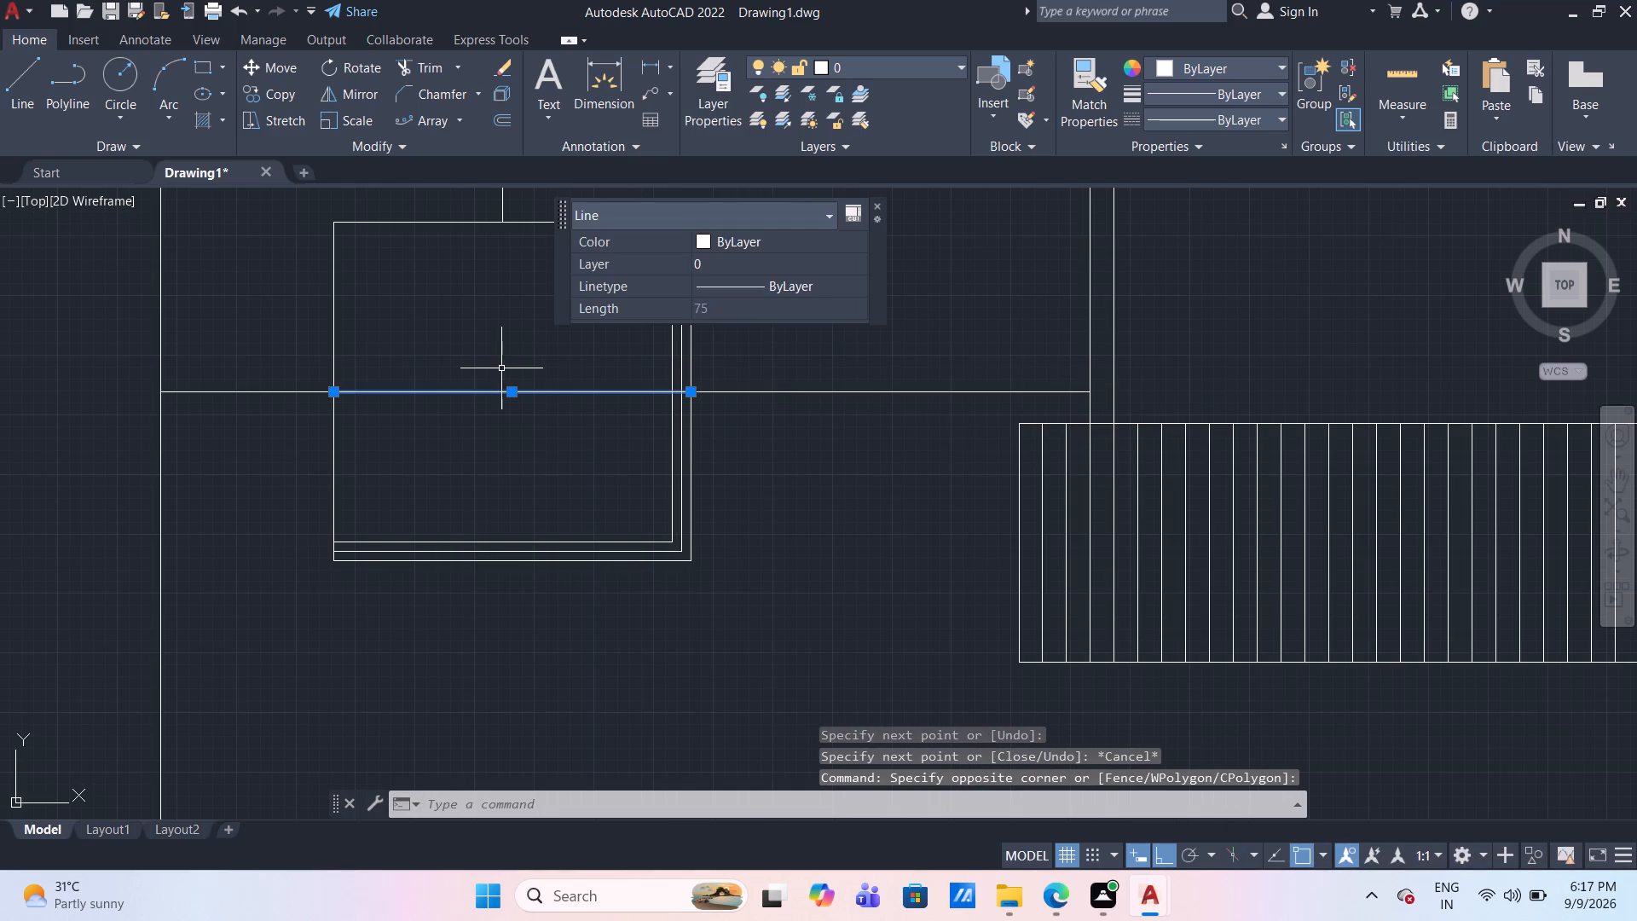
{"action": "key", "text": "Delete"}
{"action": "scroll", "coordinate": [501, 368], "scroll_direction": "down", "scroll_amount": 2}
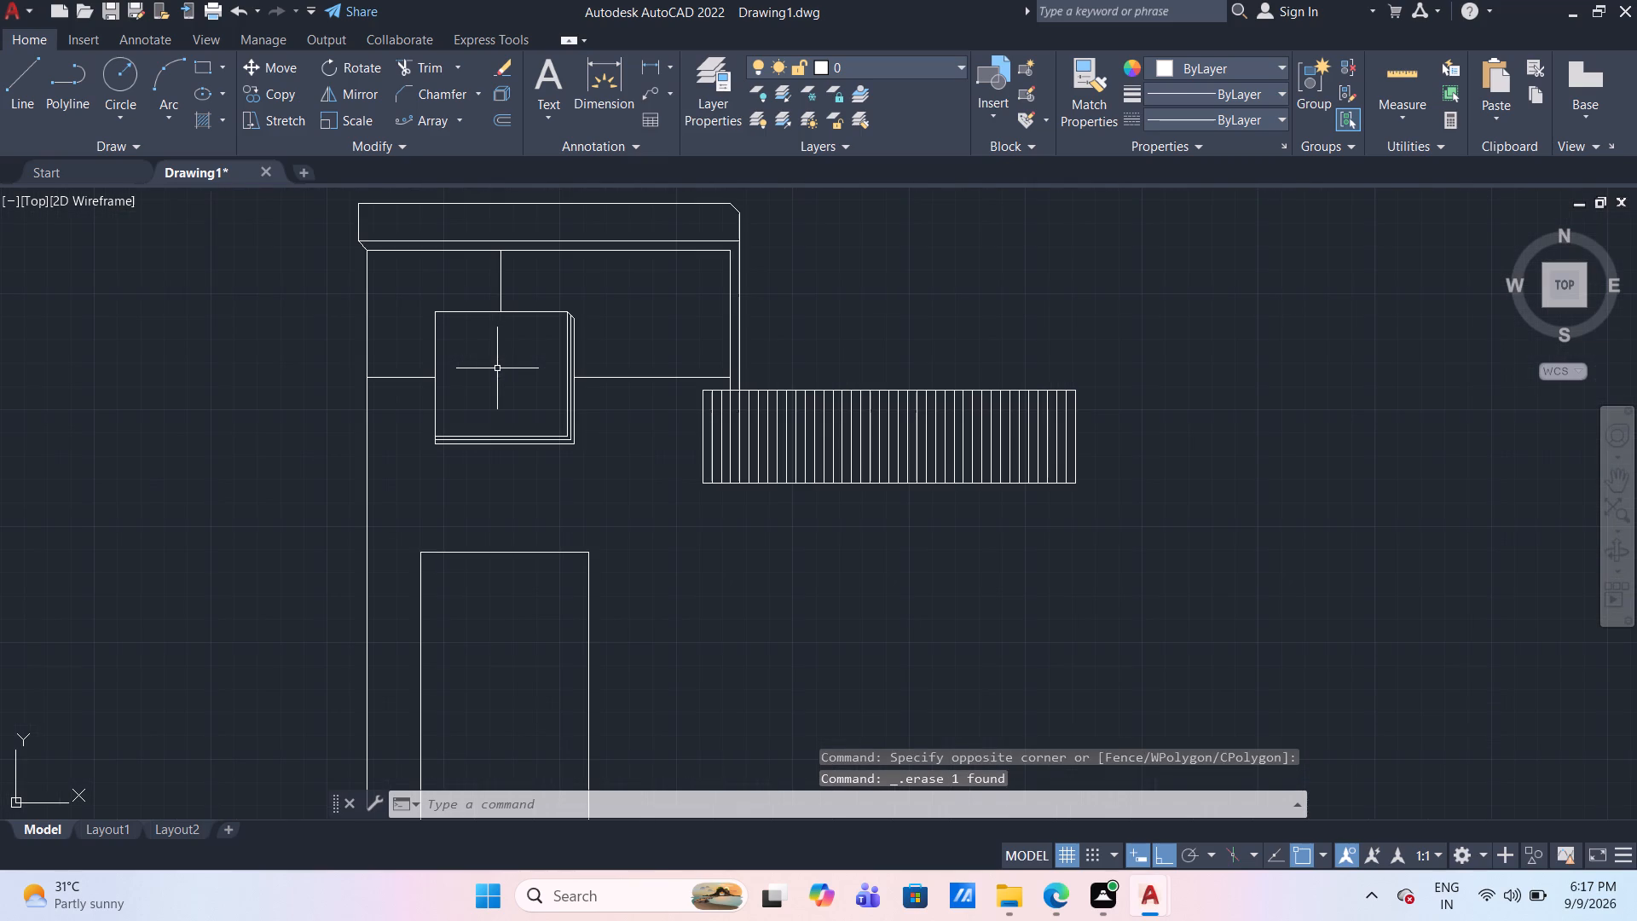
Draw a vertical line from the square's top midpoint down to its bottom edge, continuing about 58 mm to the tall rectangle's top edge.
{"action": "left_click", "coordinate": [25, 83]}
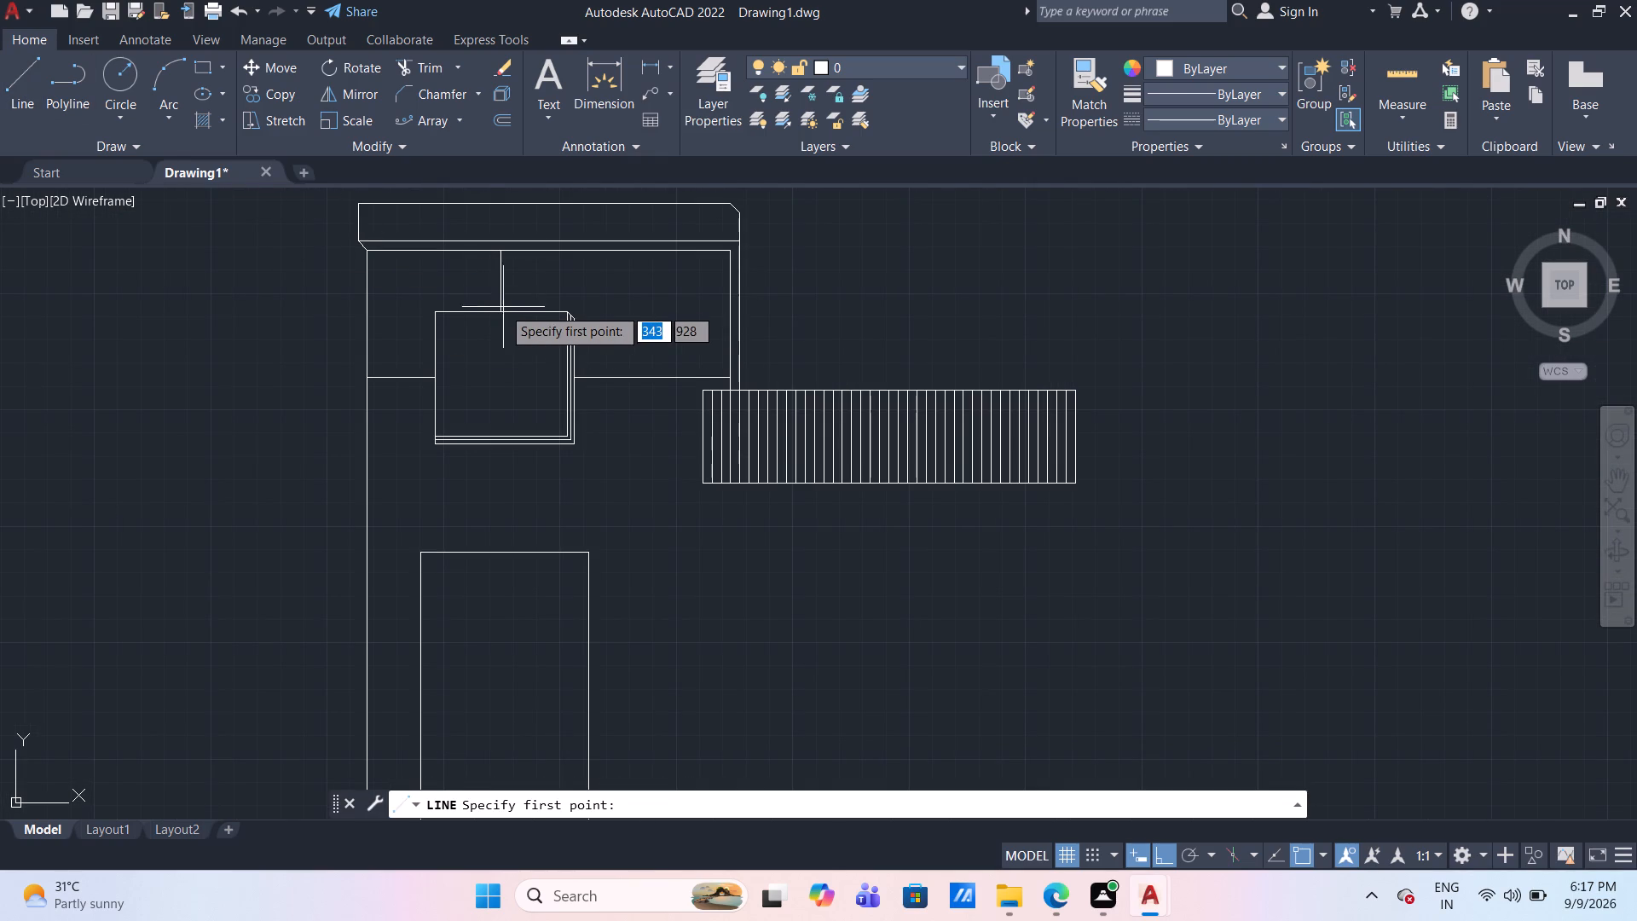
{"action": "left_click", "coordinate": [501, 307]}
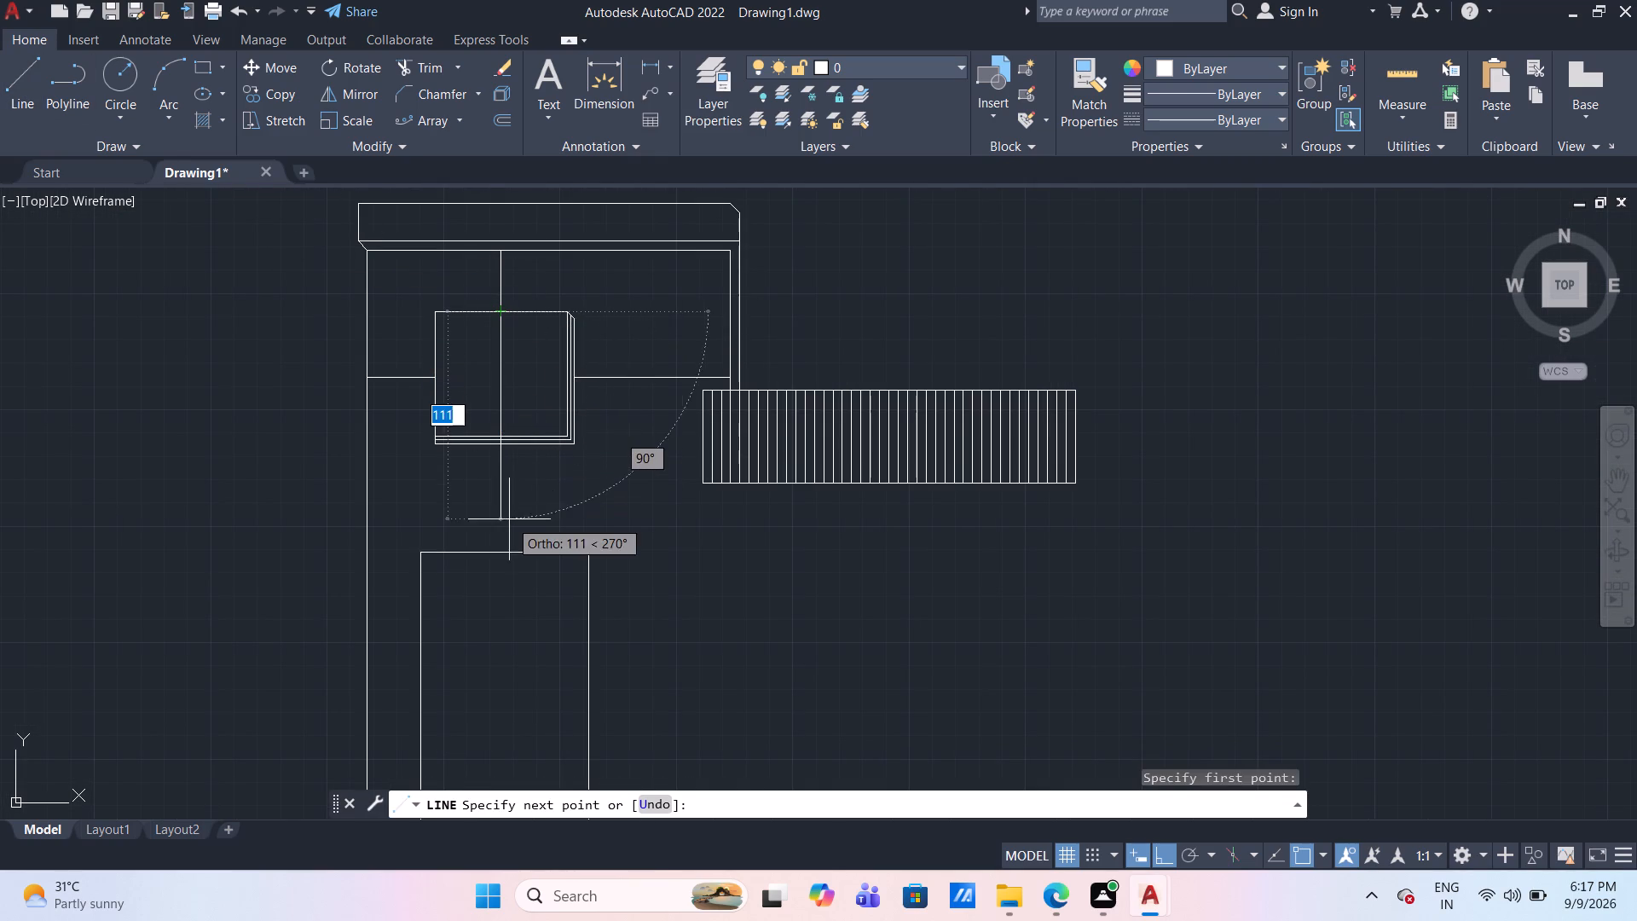
{"action": "scroll", "coordinate": [499, 466], "scroll_direction": "up", "scroll_amount": 3}
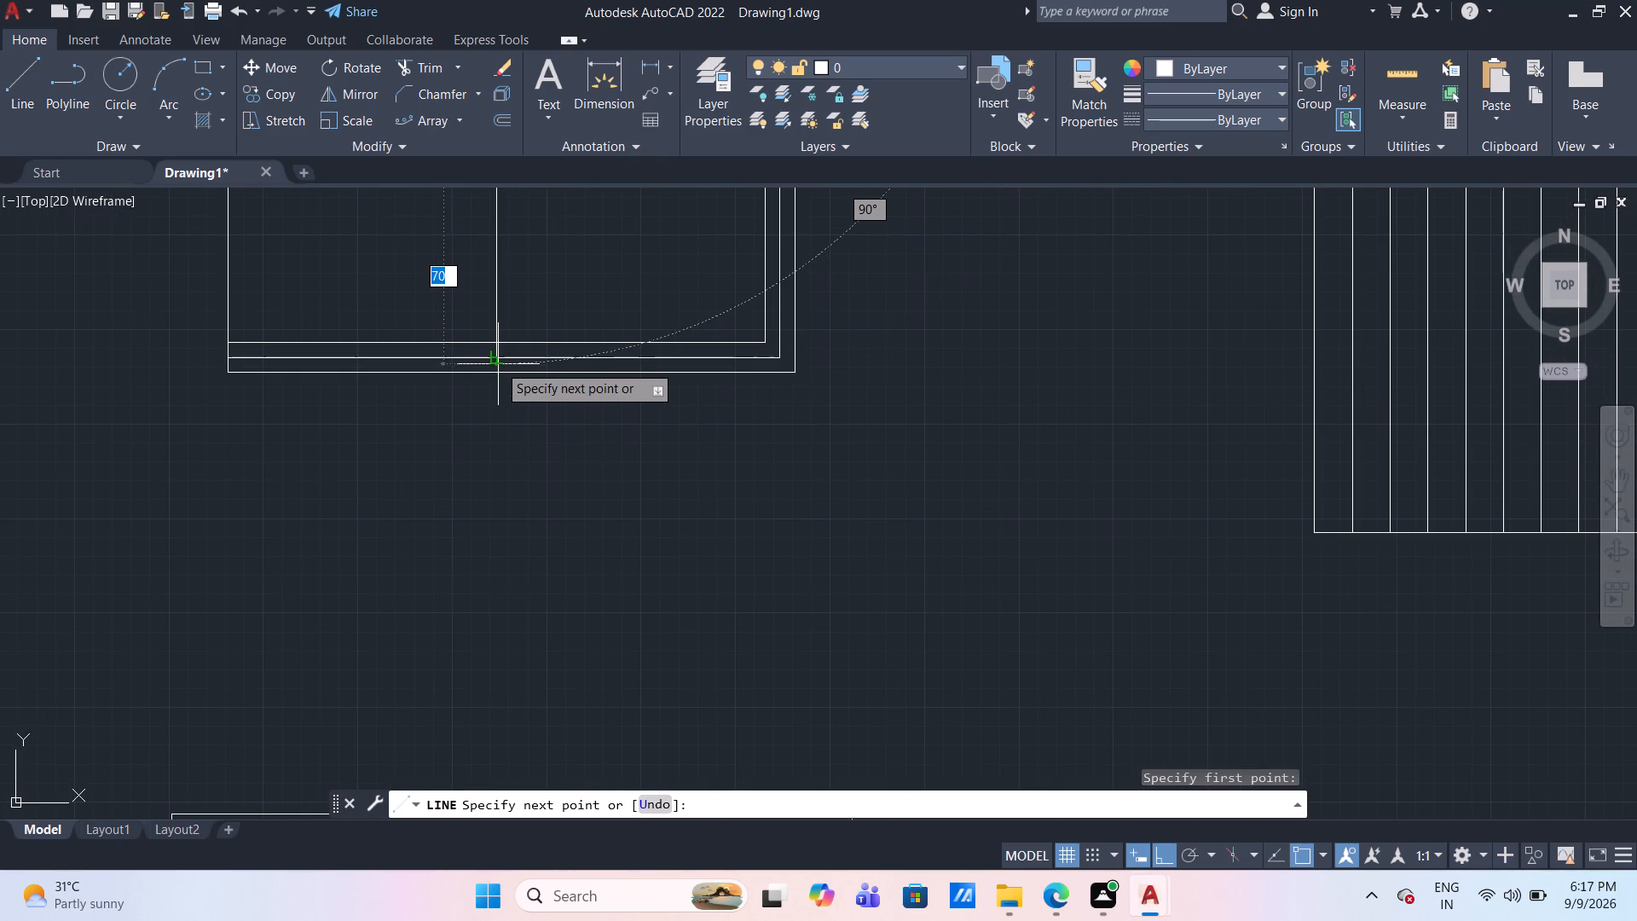
{"action": "left_click", "coordinate": [499, 372]}
{"action": "scroll", "coordinate": [516, 493], "scroll_direction": "down", "scroll_amount": 3}
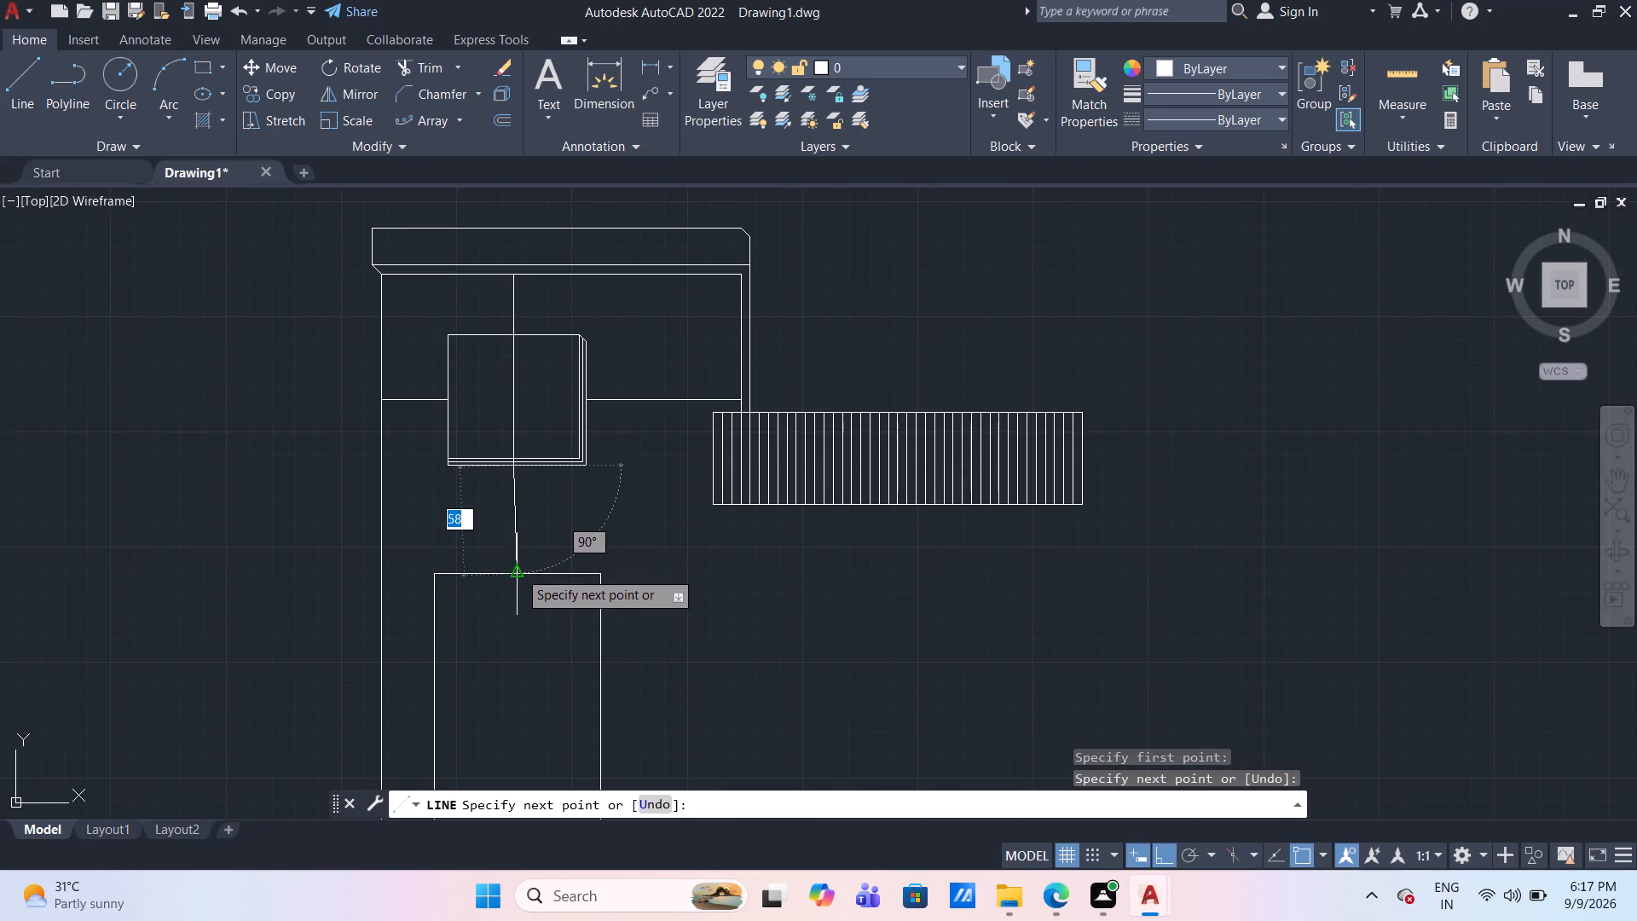
{"action": "scroll", "coordinate": [518, 571], "scroll_direction": "down", "scroll_amount": 1}
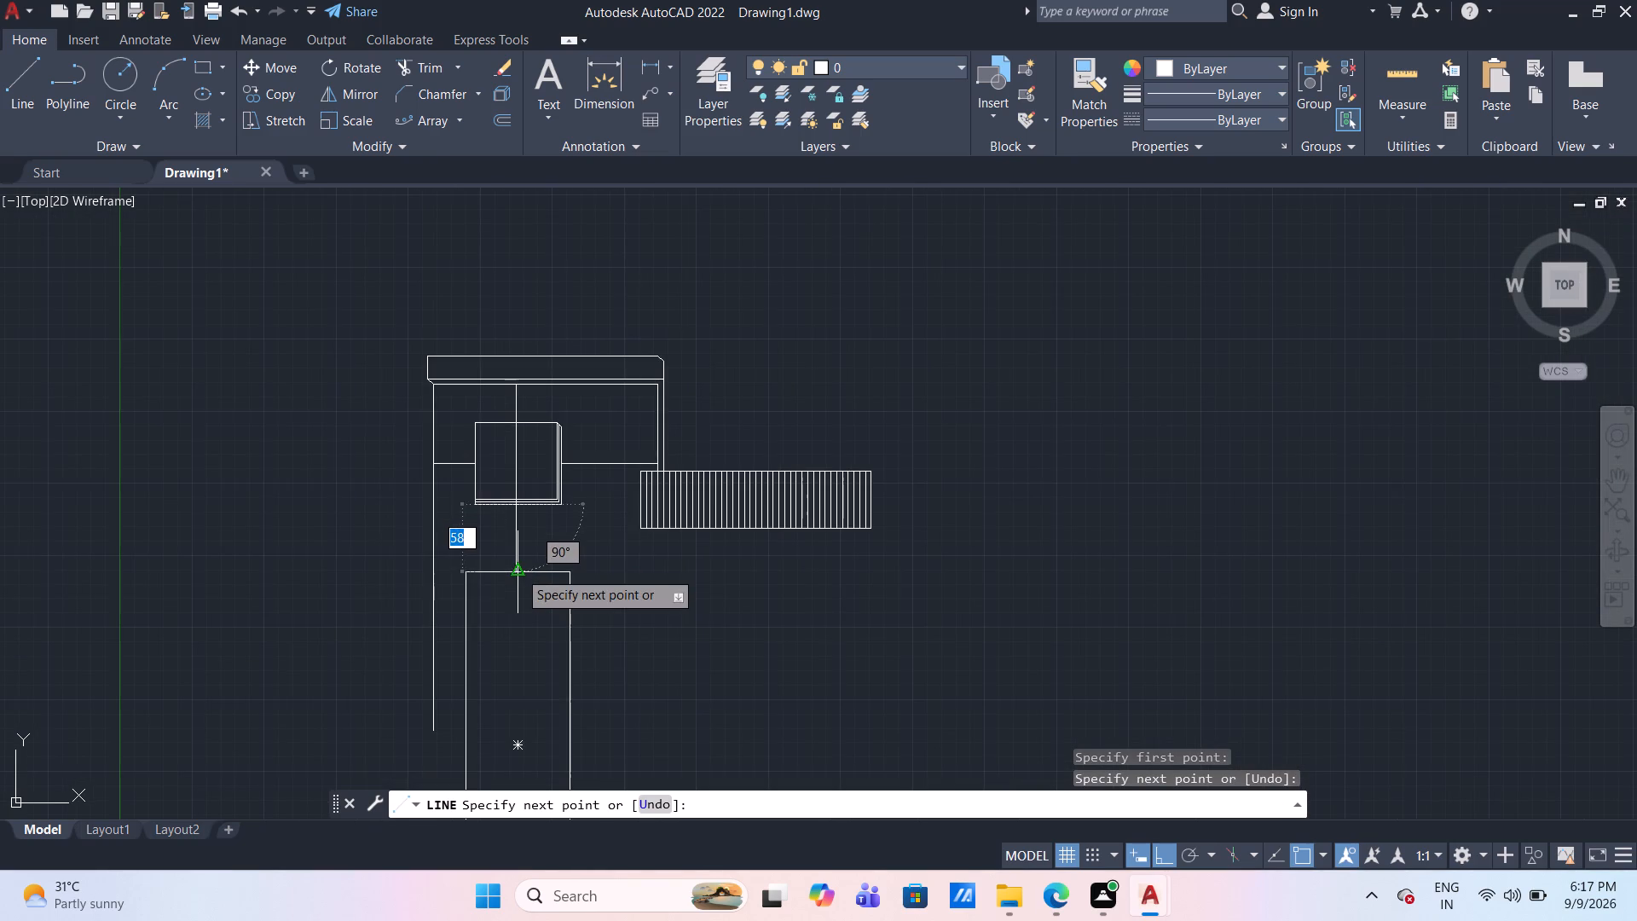
{"action": "scroll", "coordinate": [518, 571], "scroll_direction": "up", "scroll_amount": 4}
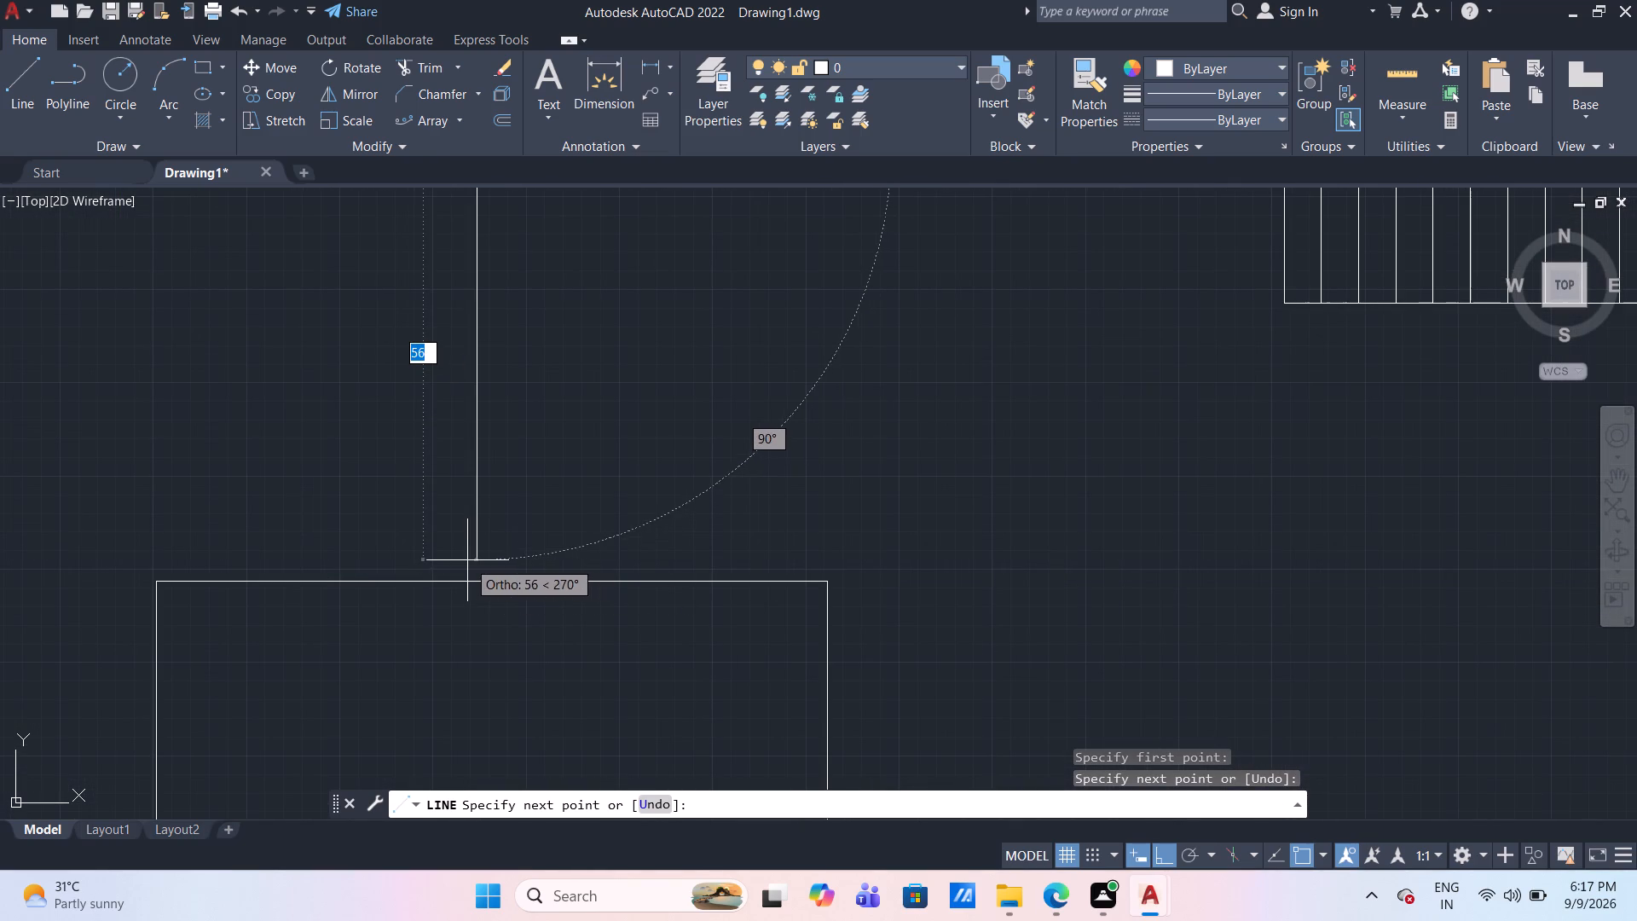
{"action": "left_click", "coordinate": [482, 583]}
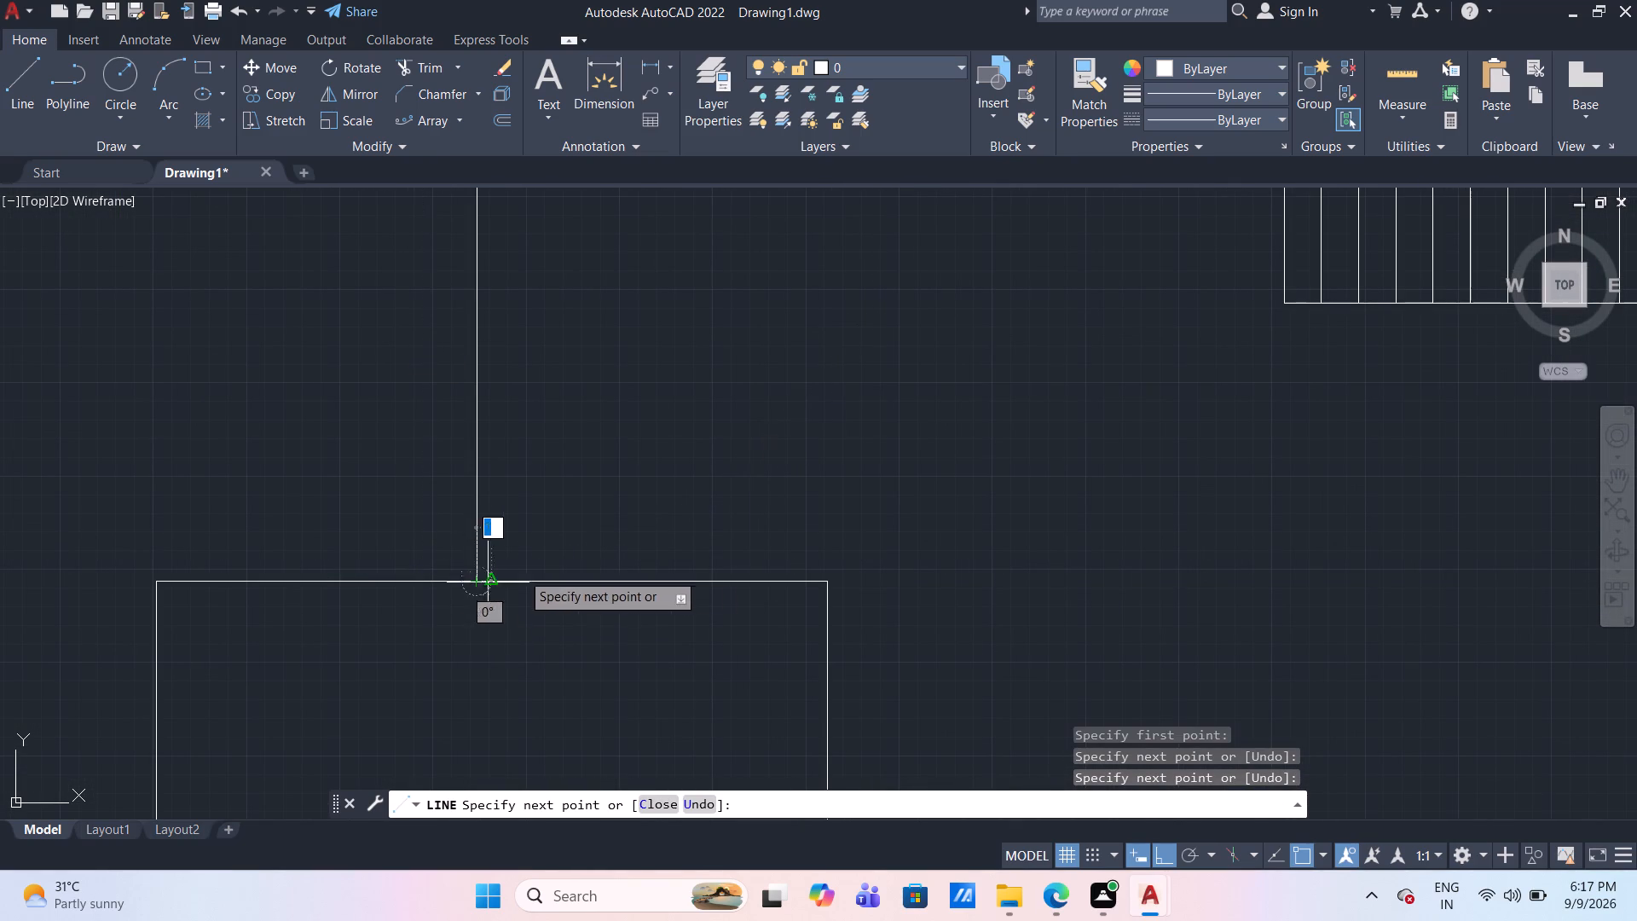
{"action": "key", "text": "Escape"}
Move the tall rectangle about 2 mm left so its top edge's midpoint meets the vertical line's lower end.
{"action": "left_click", "coordinate": [577, 582]}
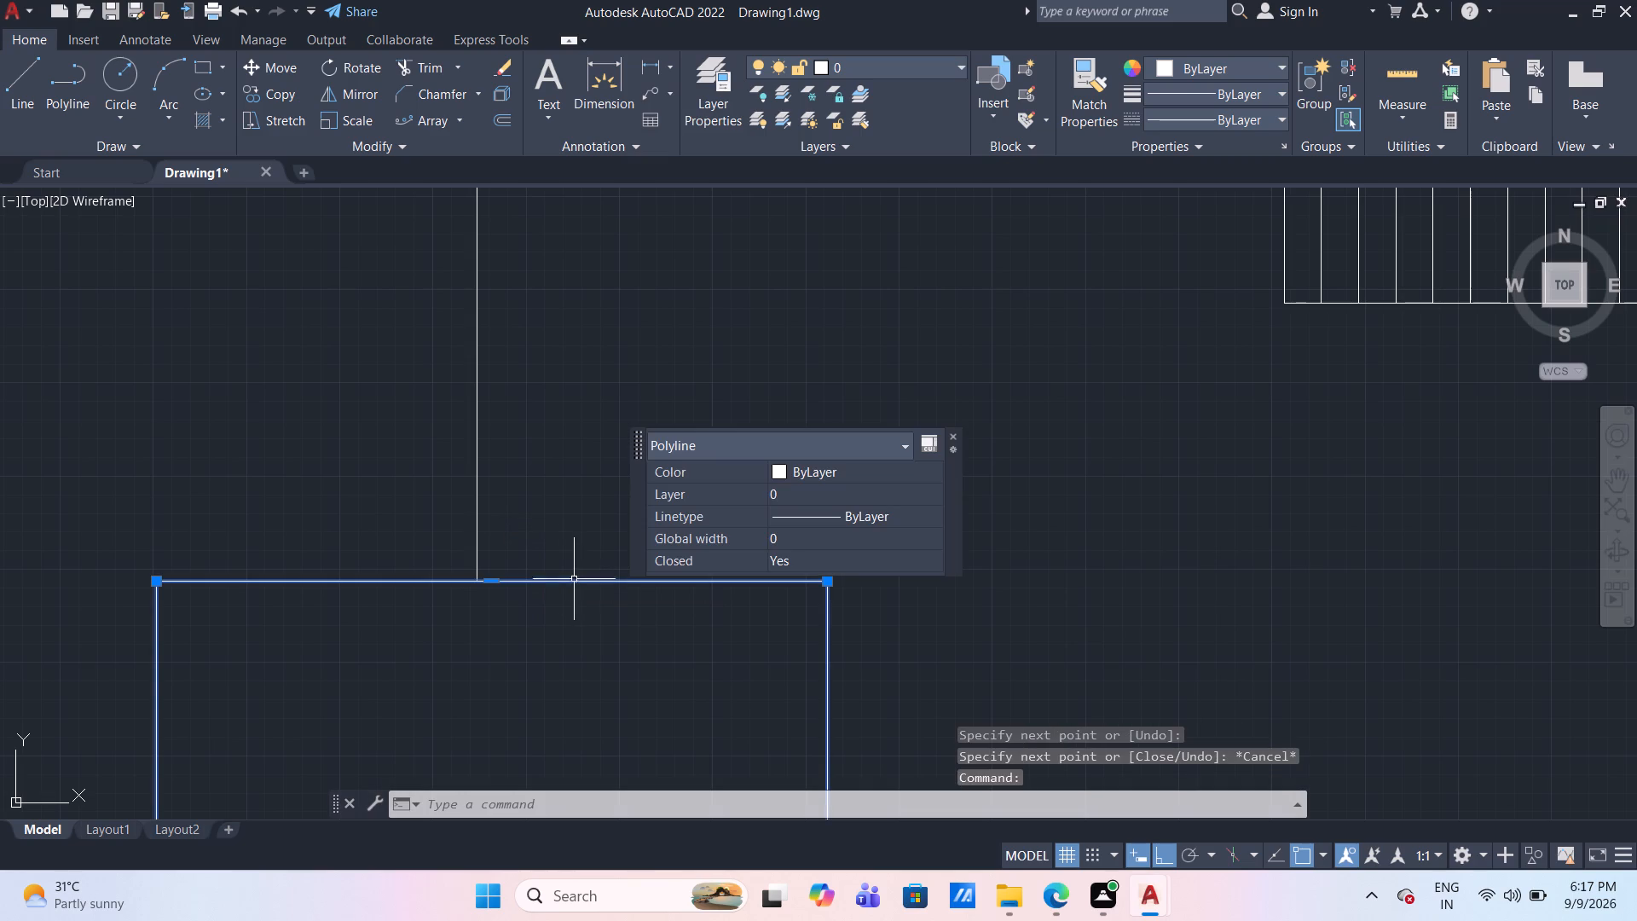
{"action": "key", "text": "m"}
{"action": "key", "text": "Return"}
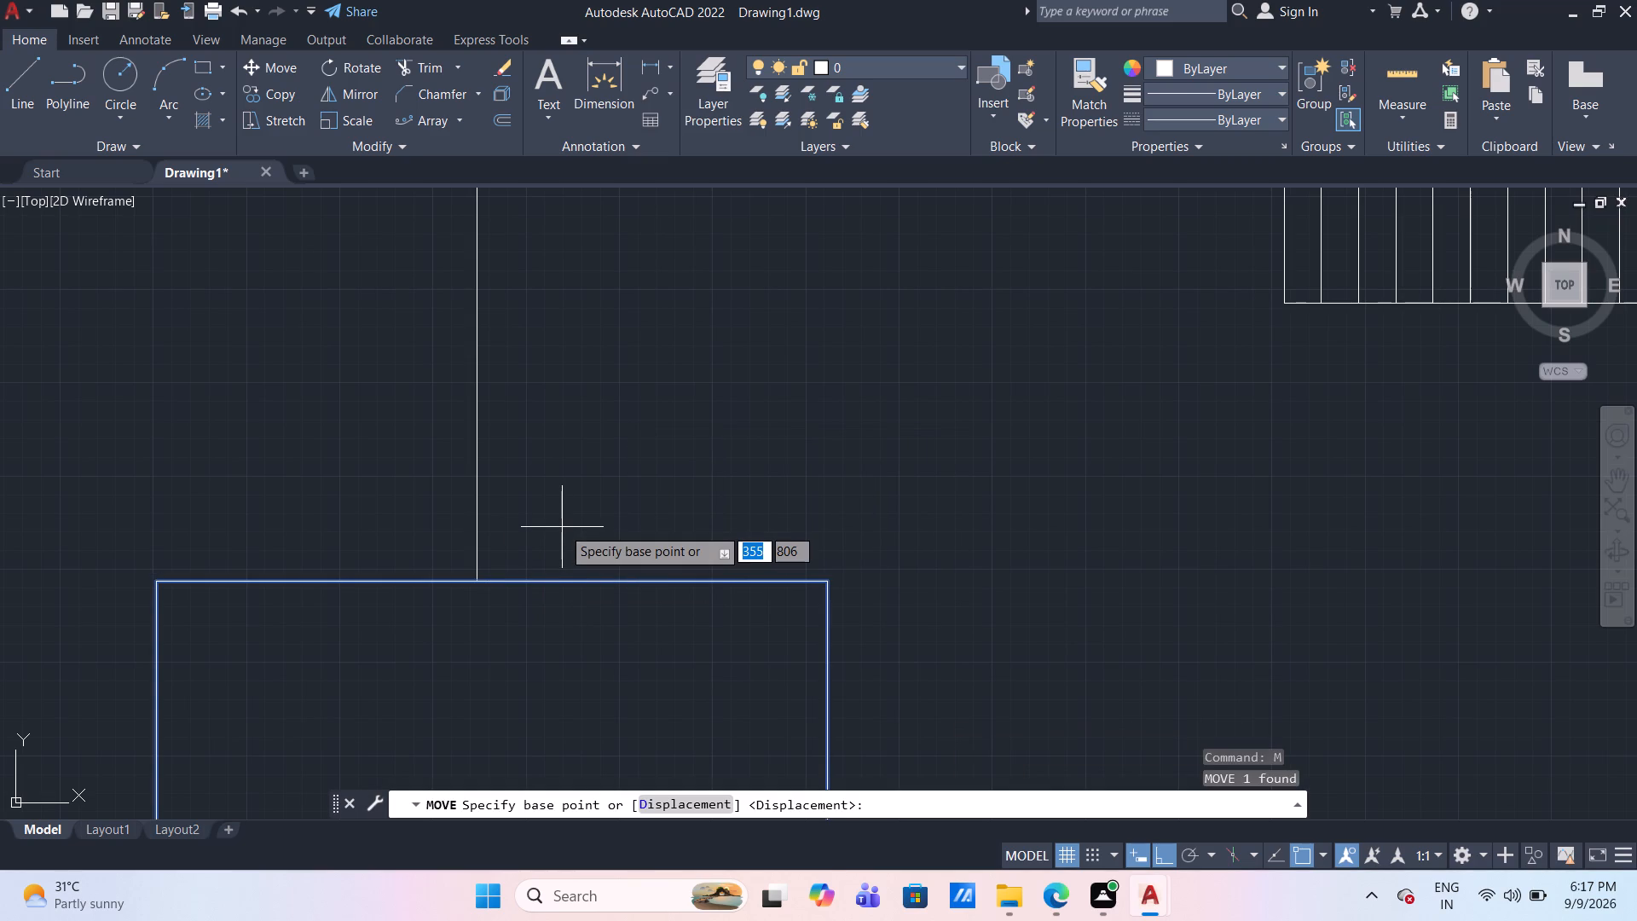
{"action": "left_click", "coordinate": [496, 582]}
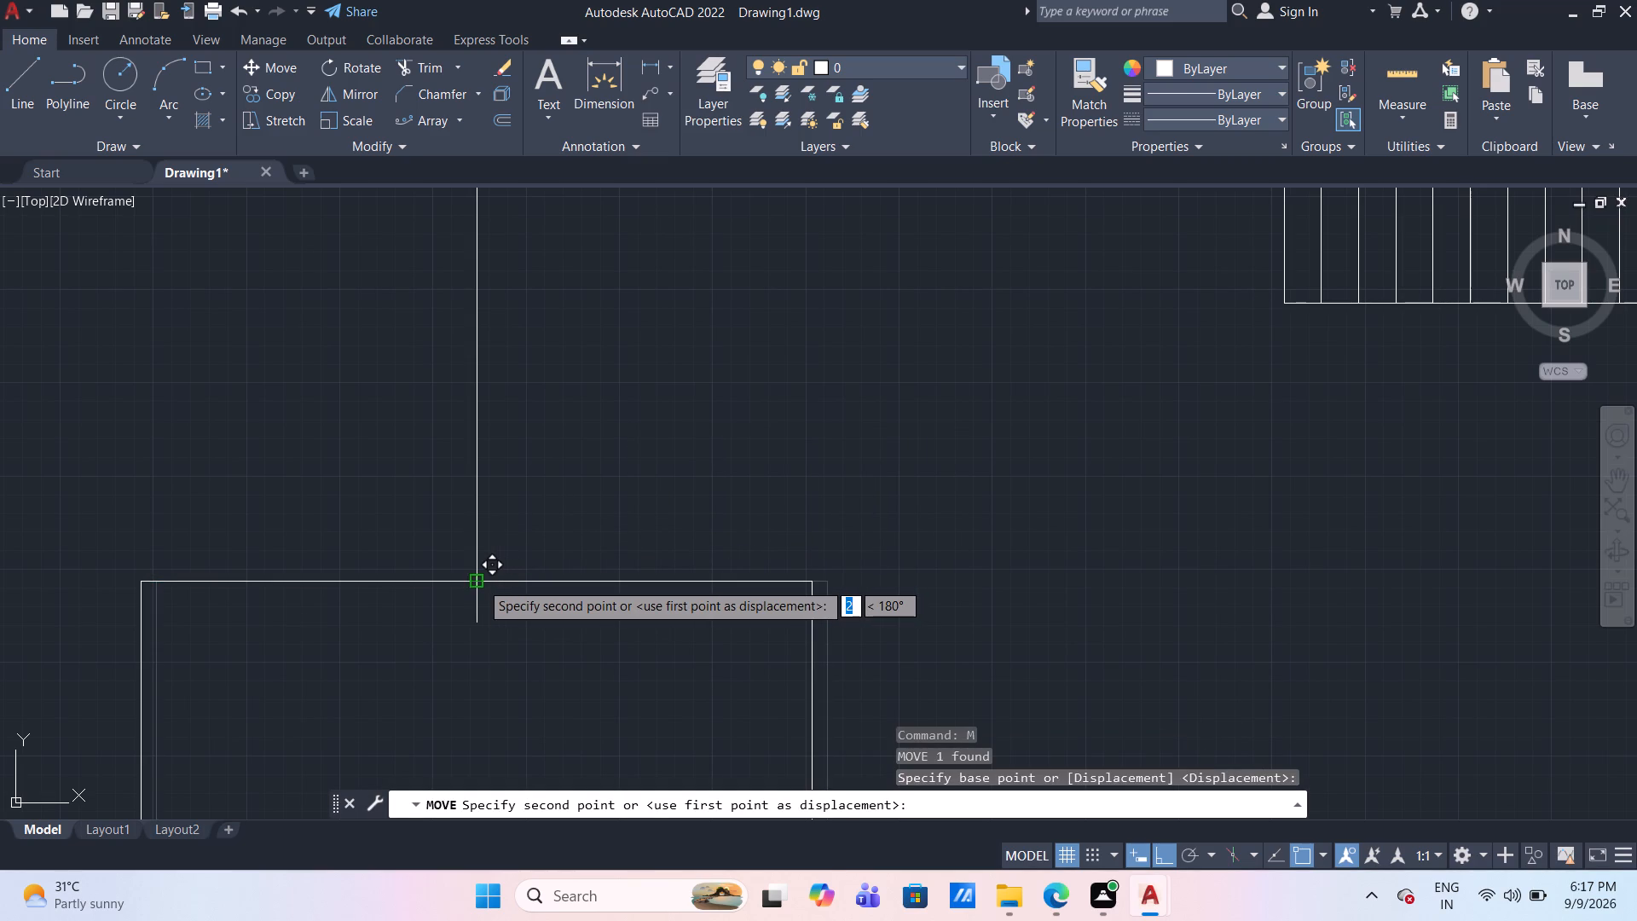
{"action": "left_click", "coordinate": [480, 582]}
{"action": "key", "text": "Escape"}
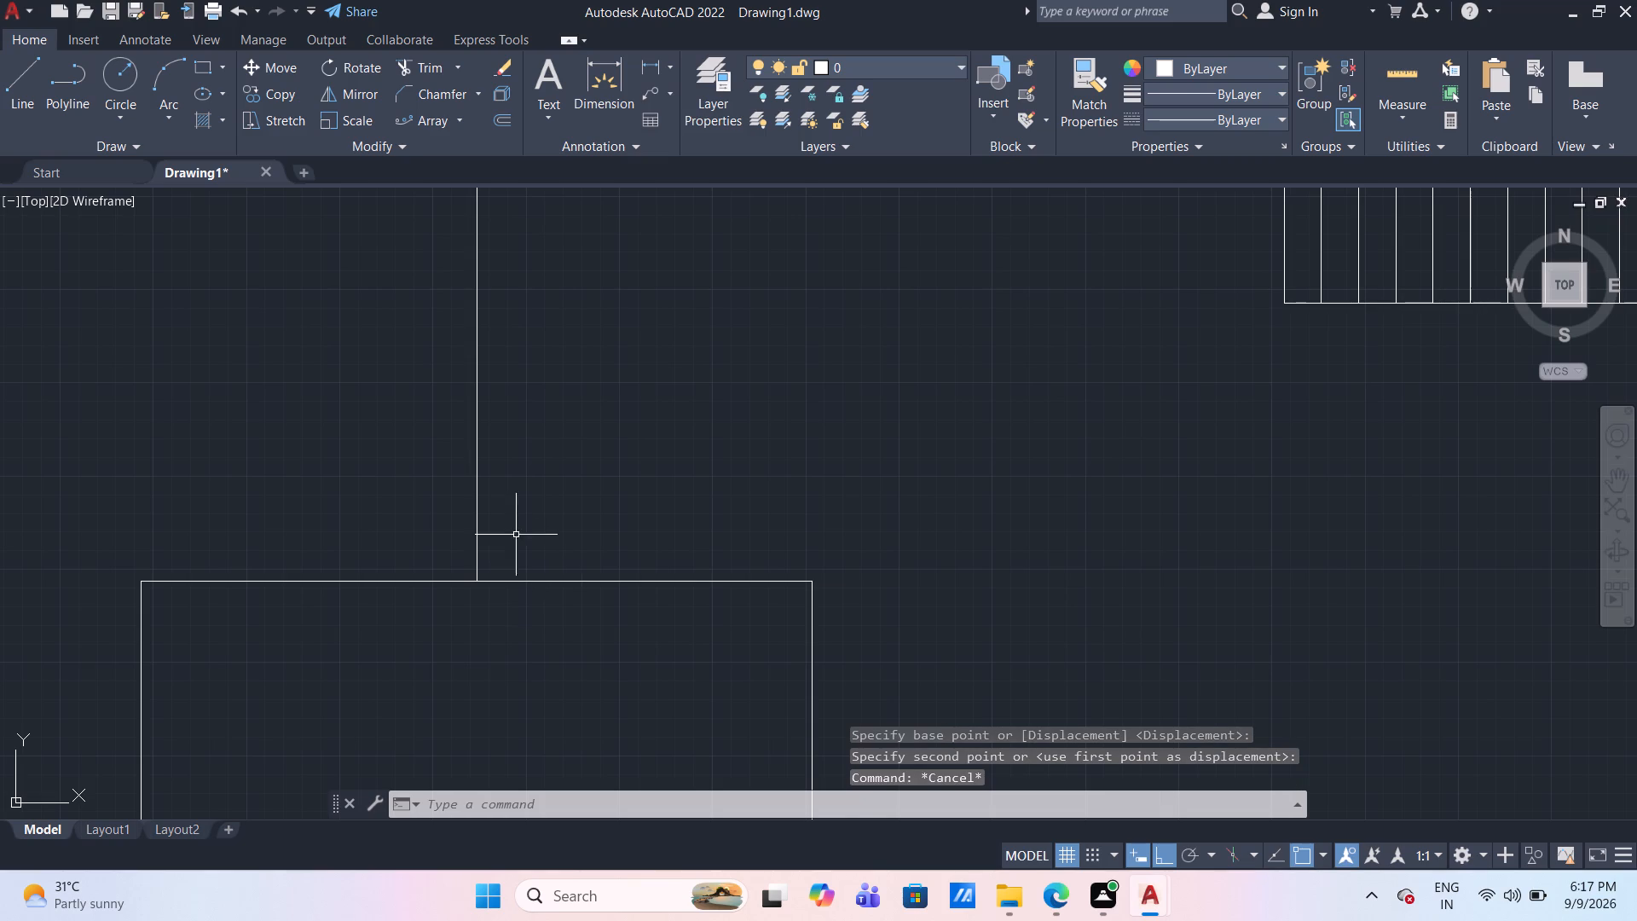
{"action": "left_click", "coordinate": [10, 79]}
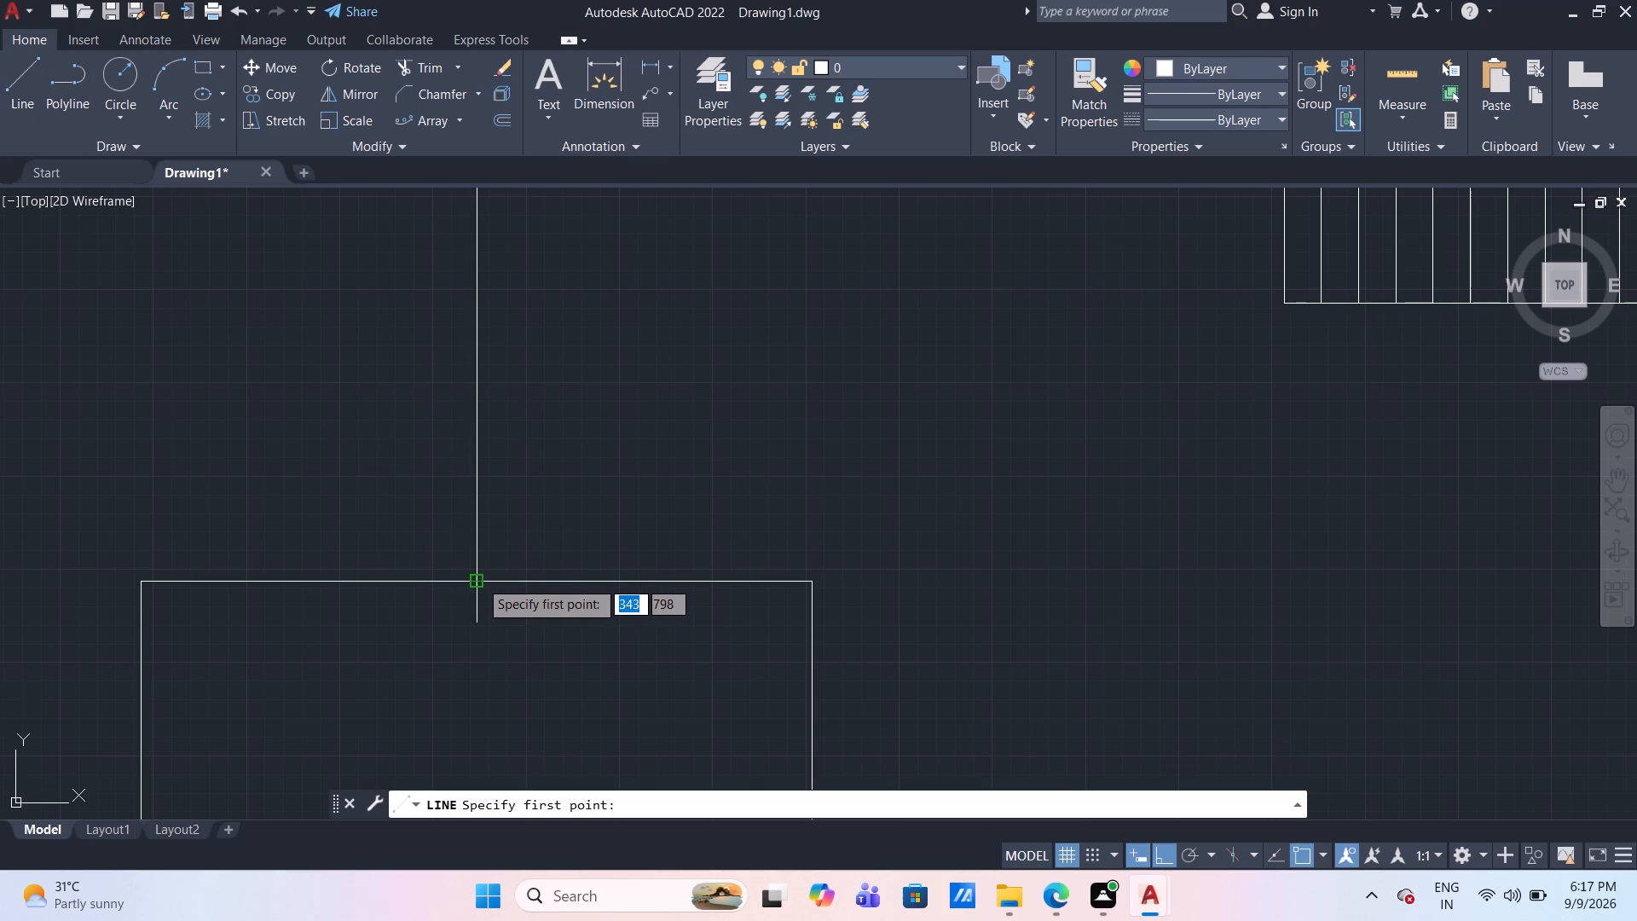
{"action": "key", "text": "Escape"}
Delete the vertical line segment crossing the inside of the square.
{"action": "scroll", "coordinate": [625, 524], "scroll_direction": "down", "scroll_amount": 4}
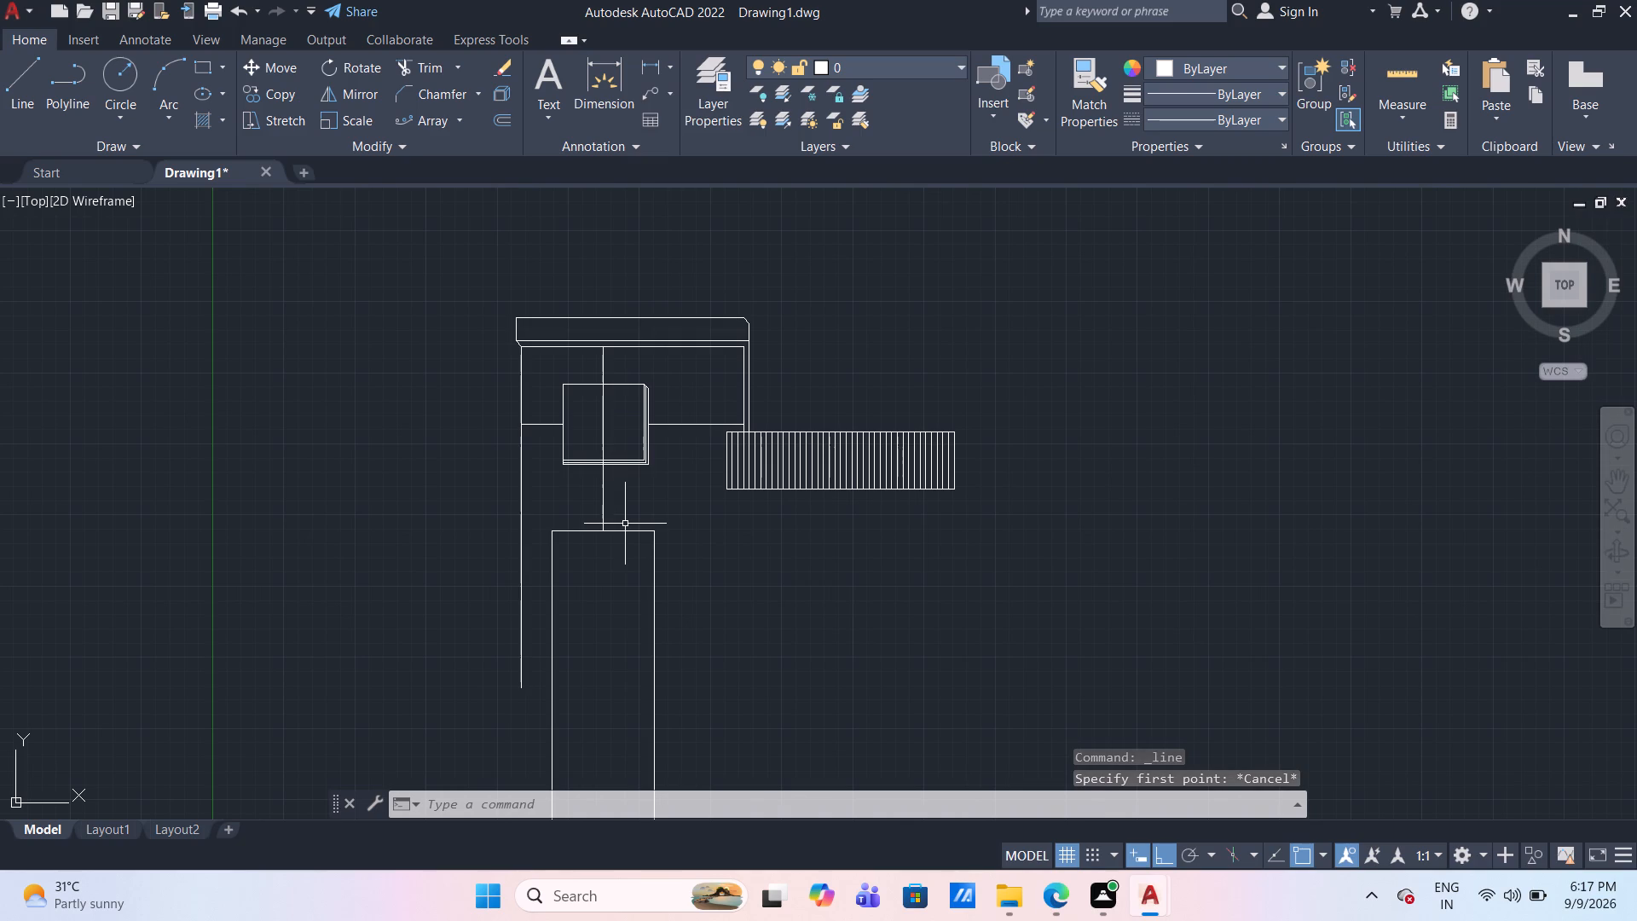
{"action": "scroll", "coordinate": [617, 501], "scroll_direction": "up", "scroll_amount": 2}
{"action": "left_click_drag", "start_coordinate": [616, 313], "coordinate": [597, 304]}
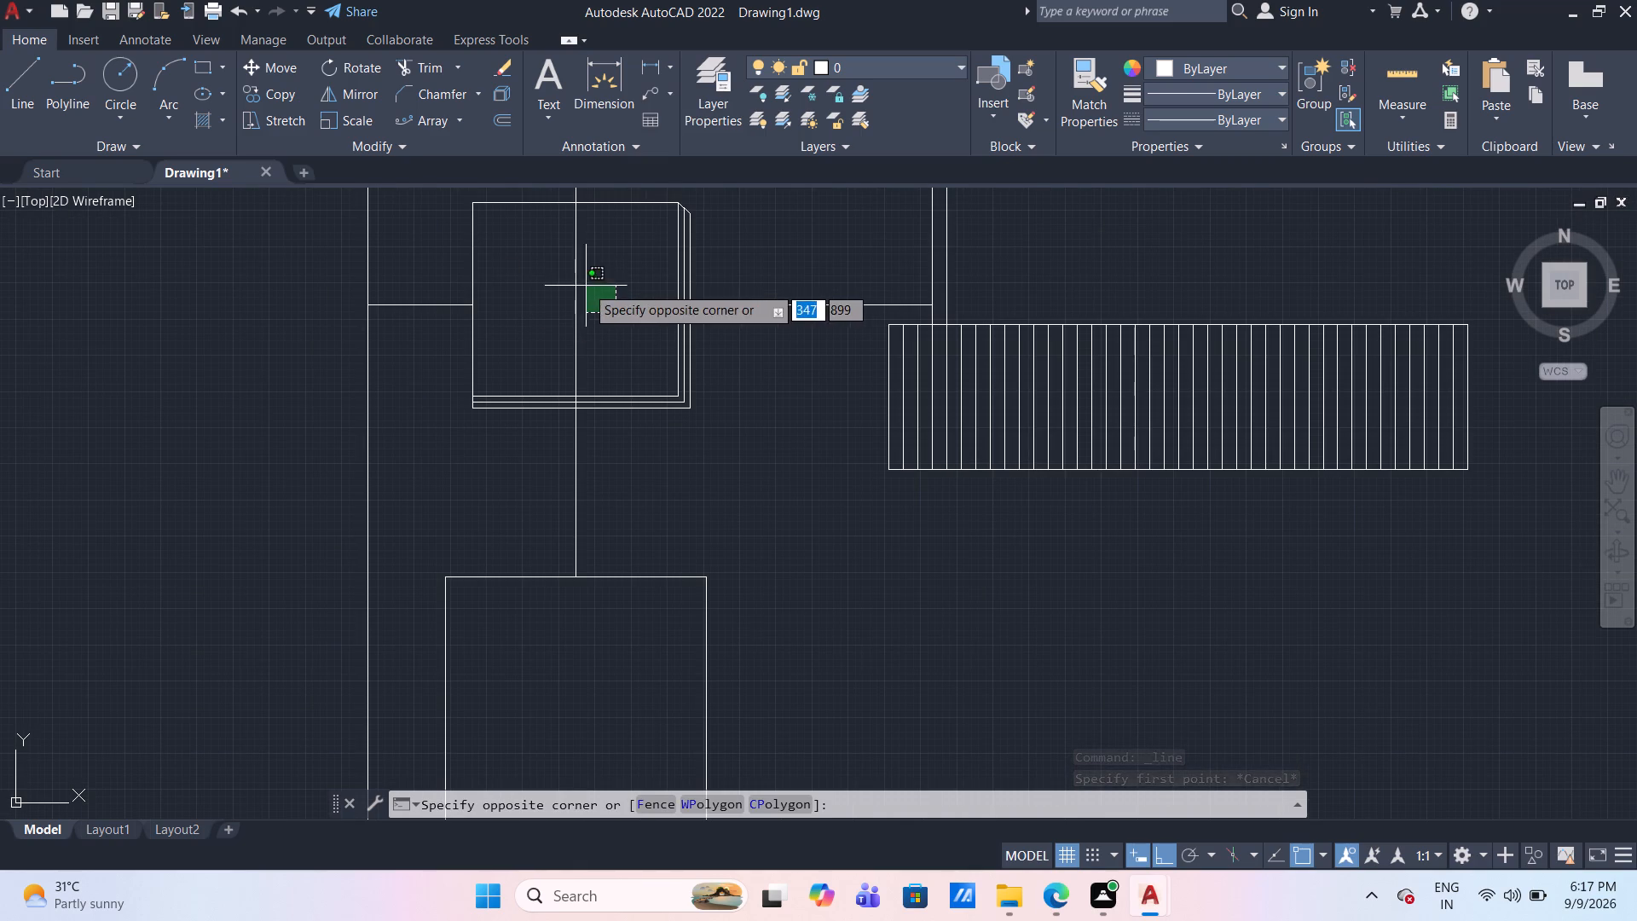
{"action": "left_click", "coordinate": [551, 274]}
{"action": "key", "text": "Delete"}
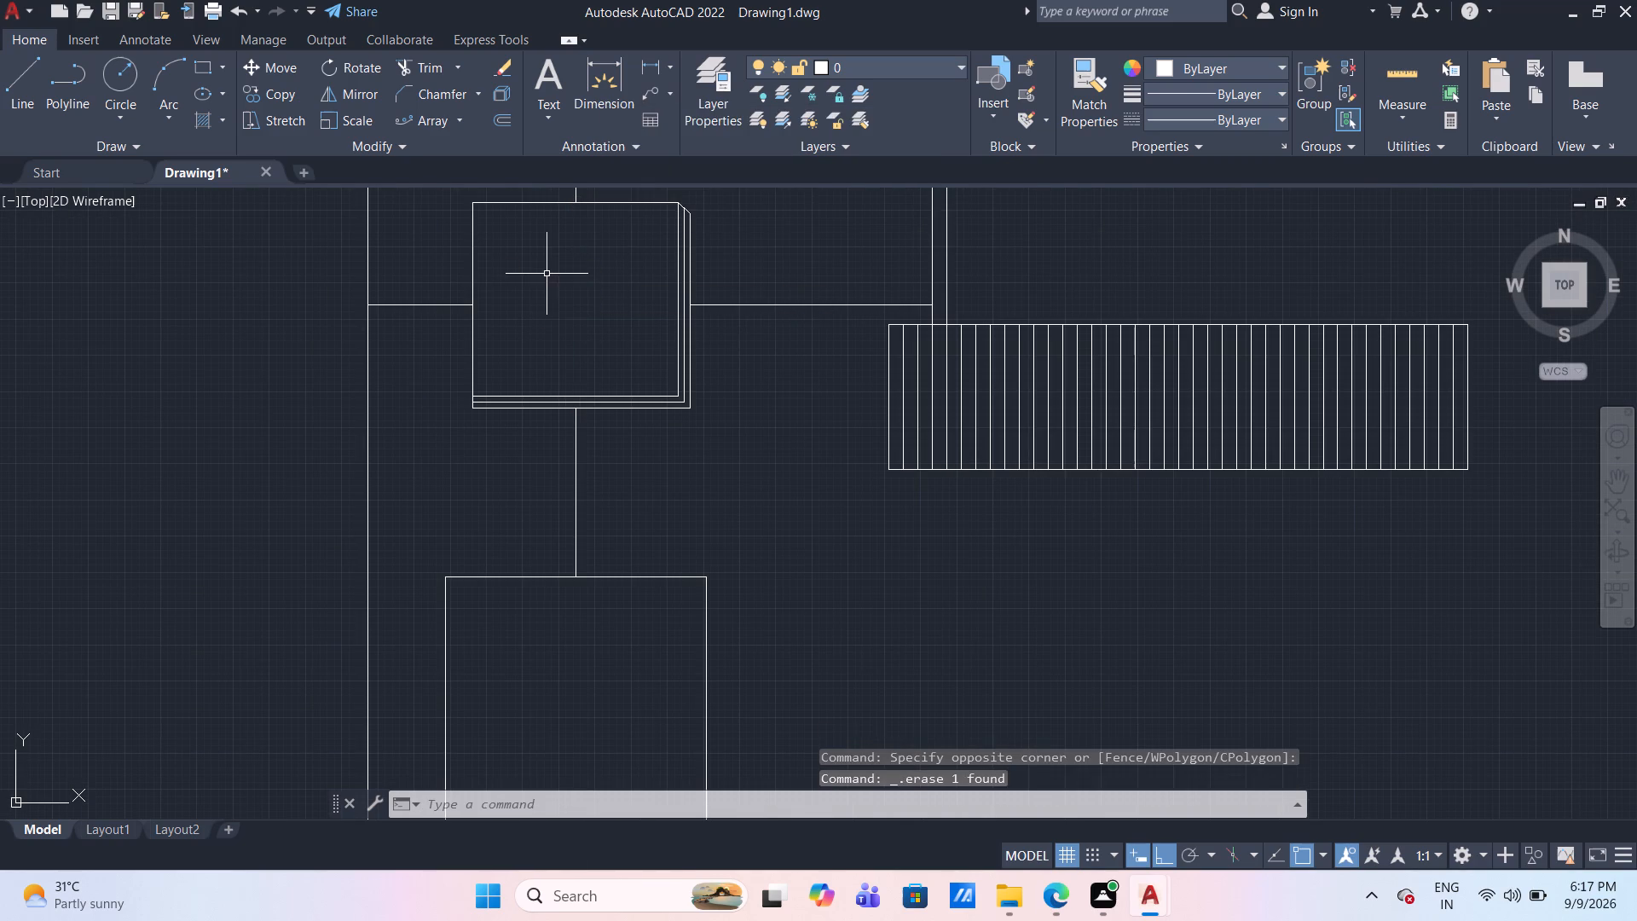
Offset the vertical connector line above the square by 1 mm to both sides.
{"action": "scroll", "coordinate": [546, 298], "scroll_direction": "down", "scroll_amount": 2}
{"action": "middle_click_drag", "start_coordinate": [612, 397], "coordinate": [628, 435]}
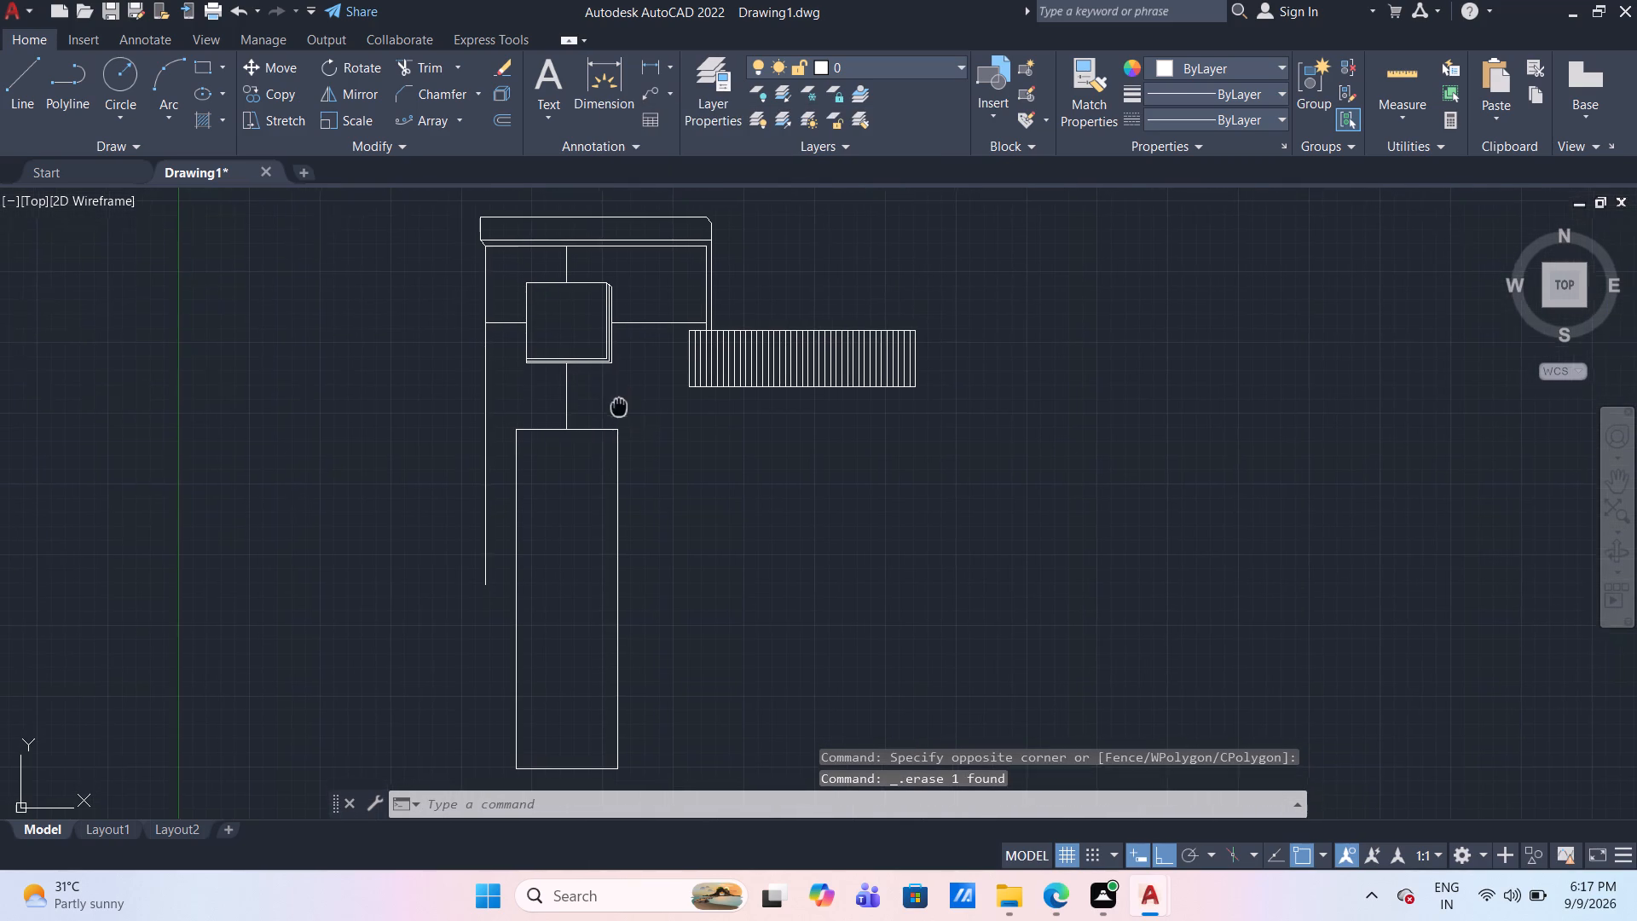
{"action": "middle_click_drag", "start_coordinate": [628, 435], "coordinate": [627, 437]}
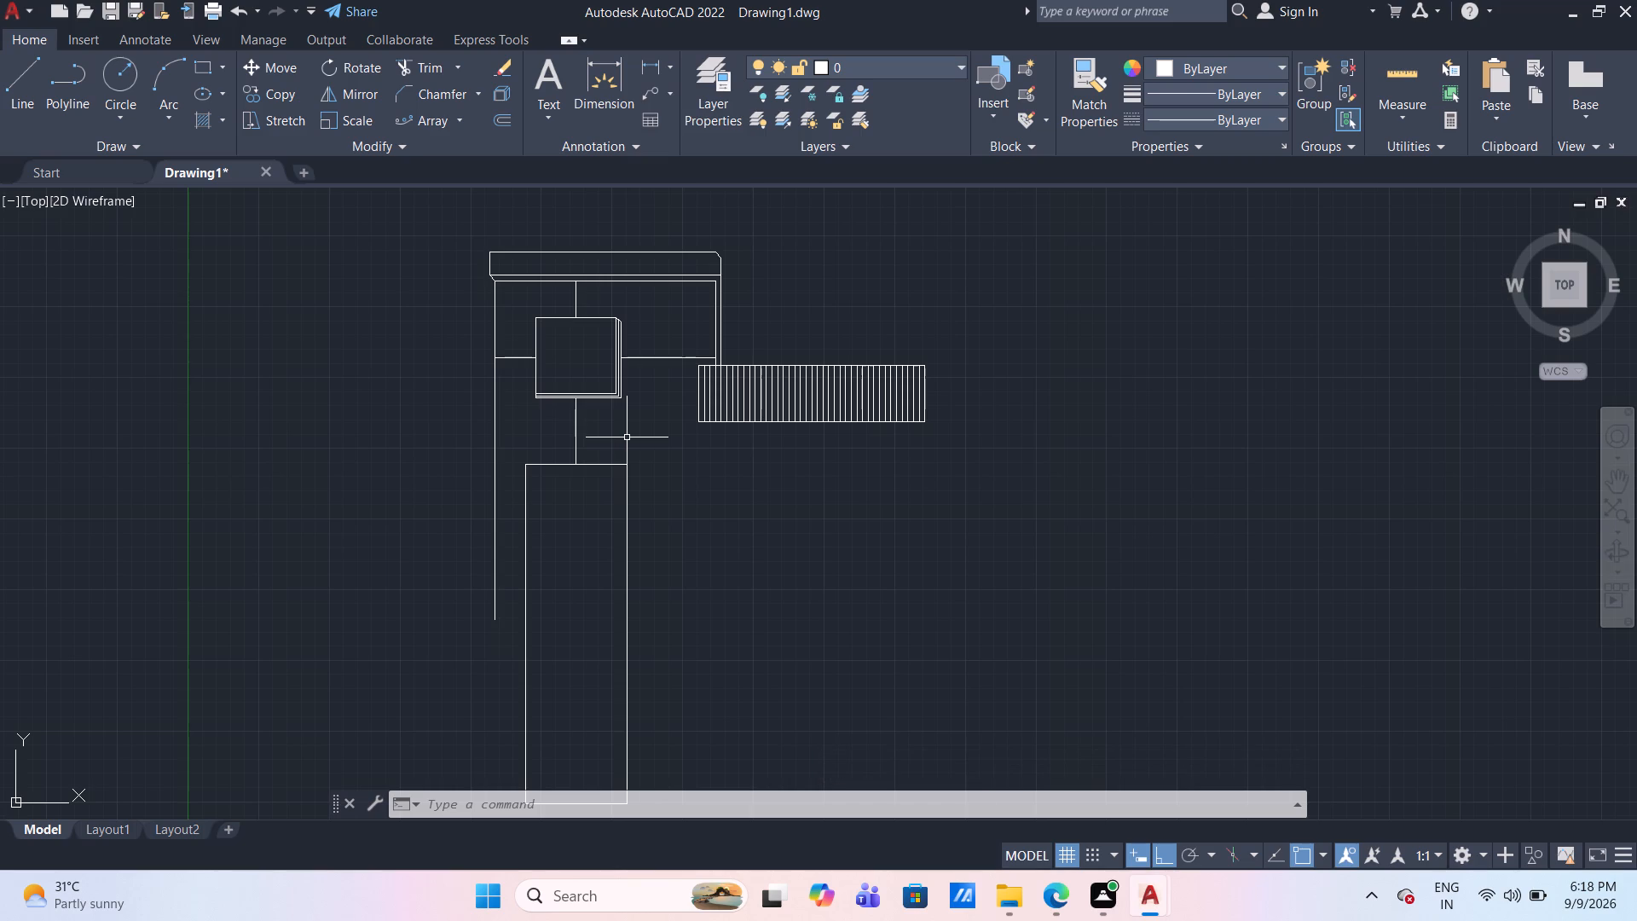
{"action": "scroll", "coordinate": [573, 260], "scroll_direction": "up", "scroll_amount": 1}
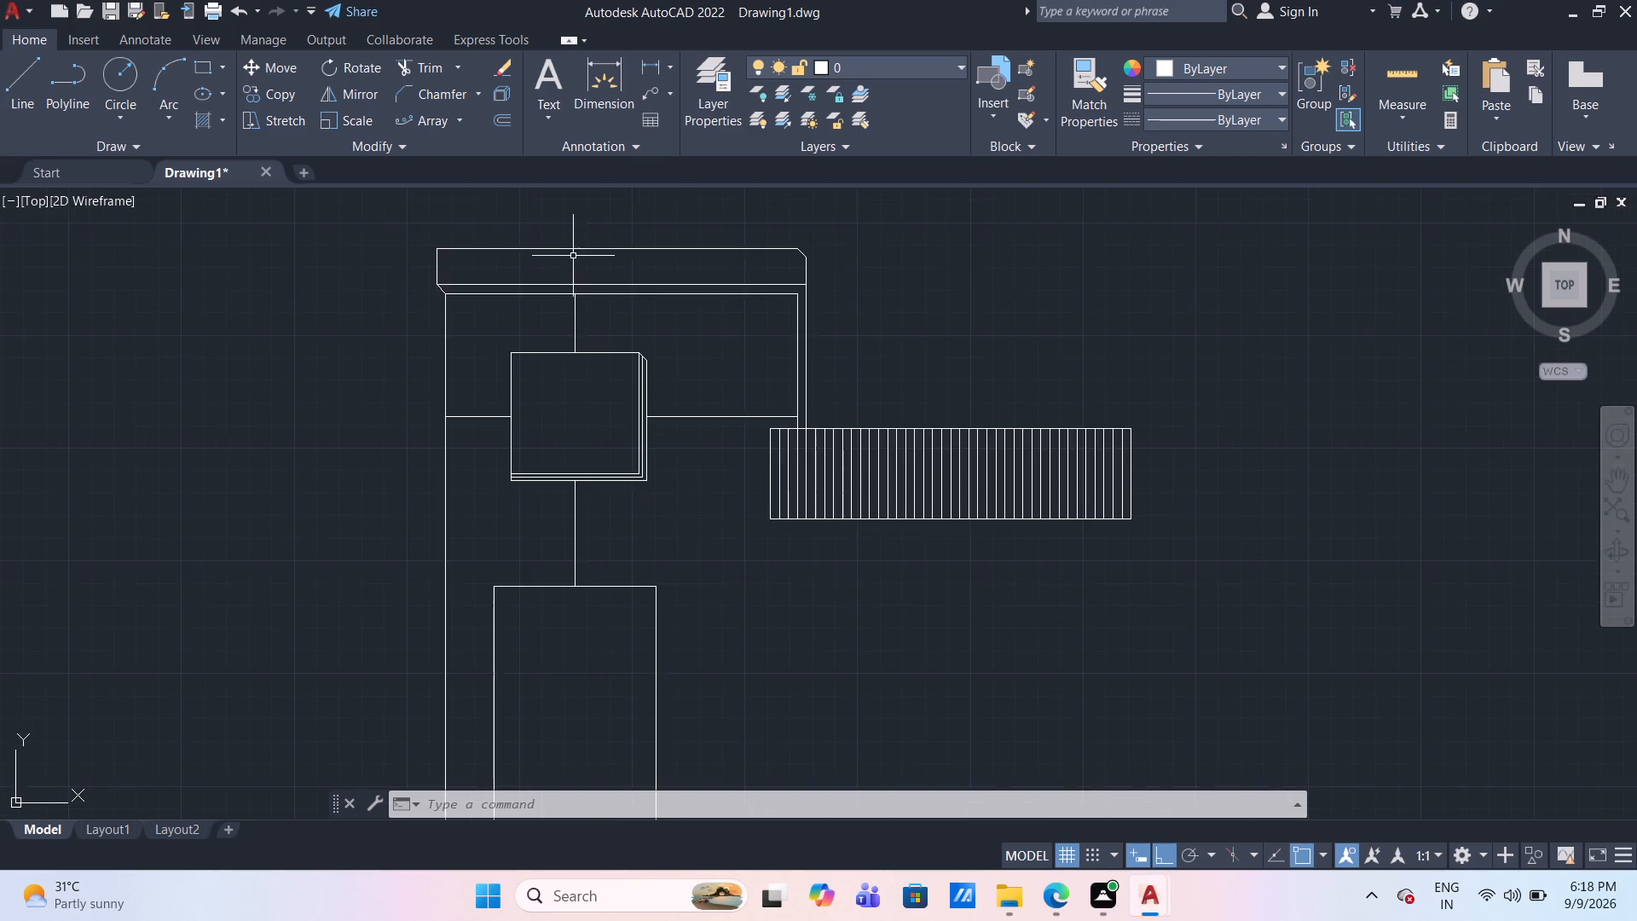
{"action": "scroll", "coordinate": [590, 287], "scroll_direction": "up", "scroll_amount": 1}
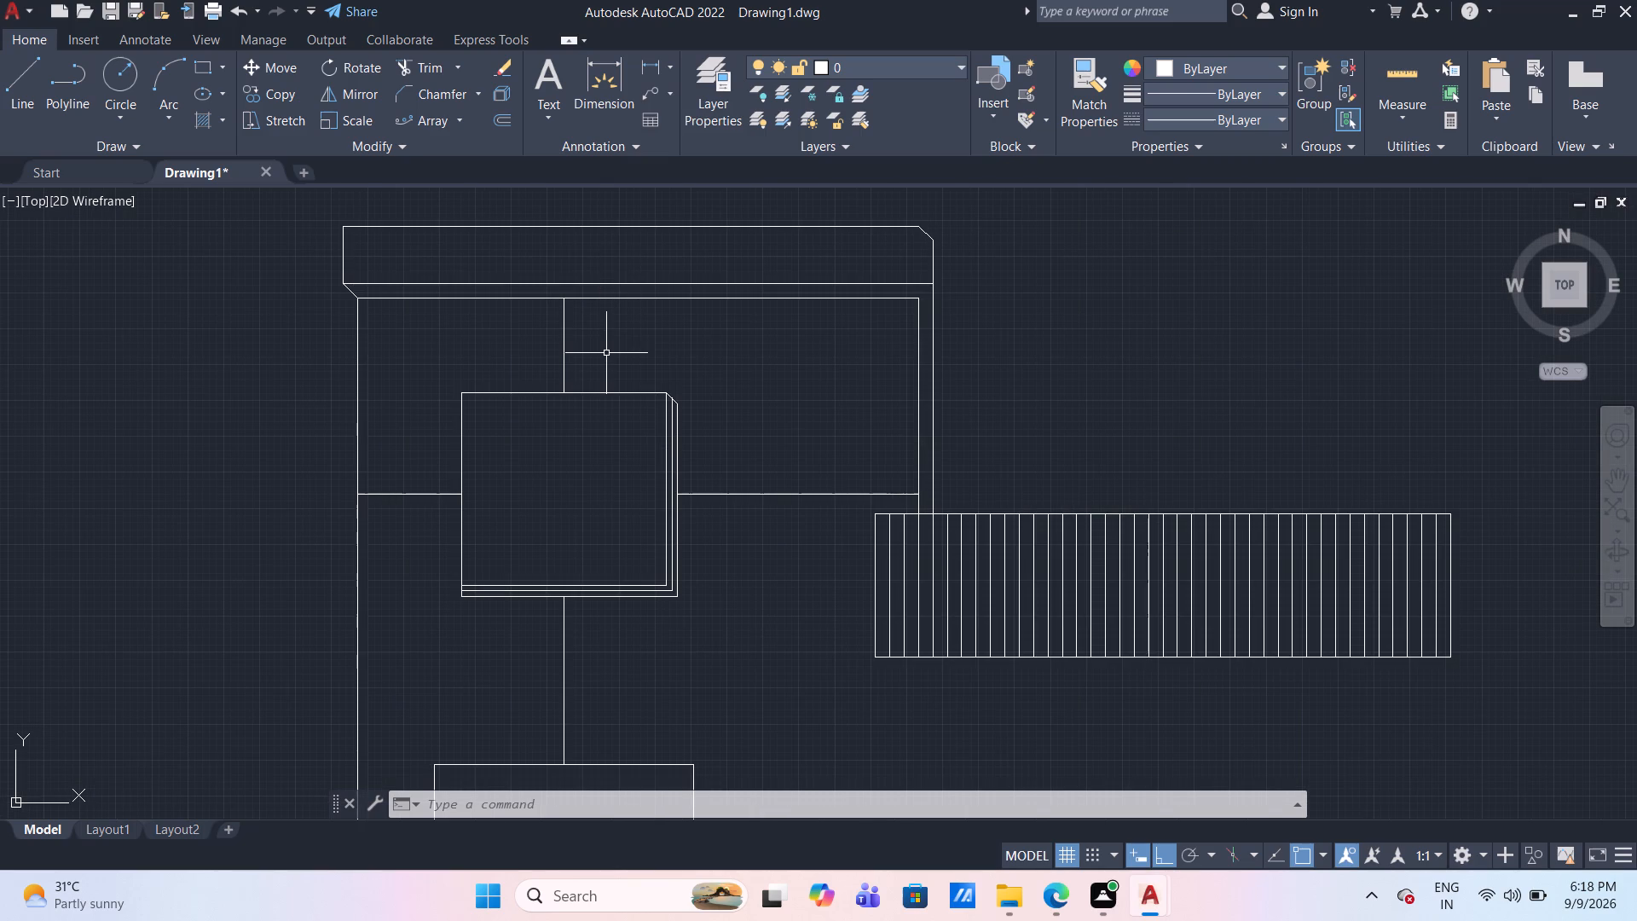
{"action": "type", "text": "OF"}
{"action": "key", "text": "Return"}
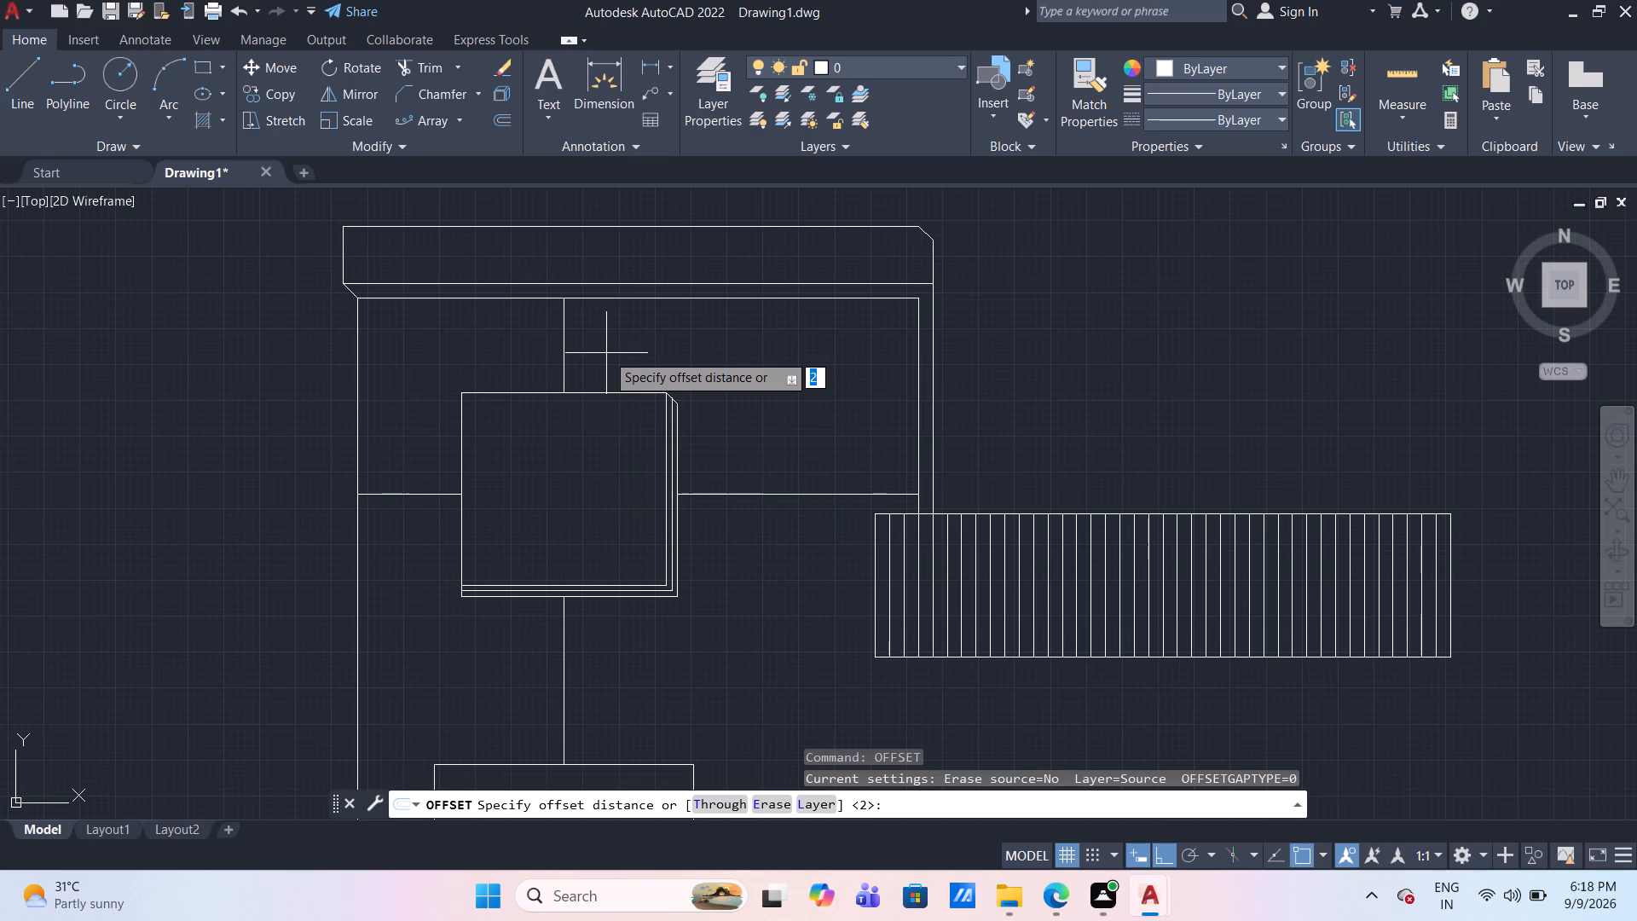
{"action": "key", "text": "1"}
{"action": "key", "text": "Return"}
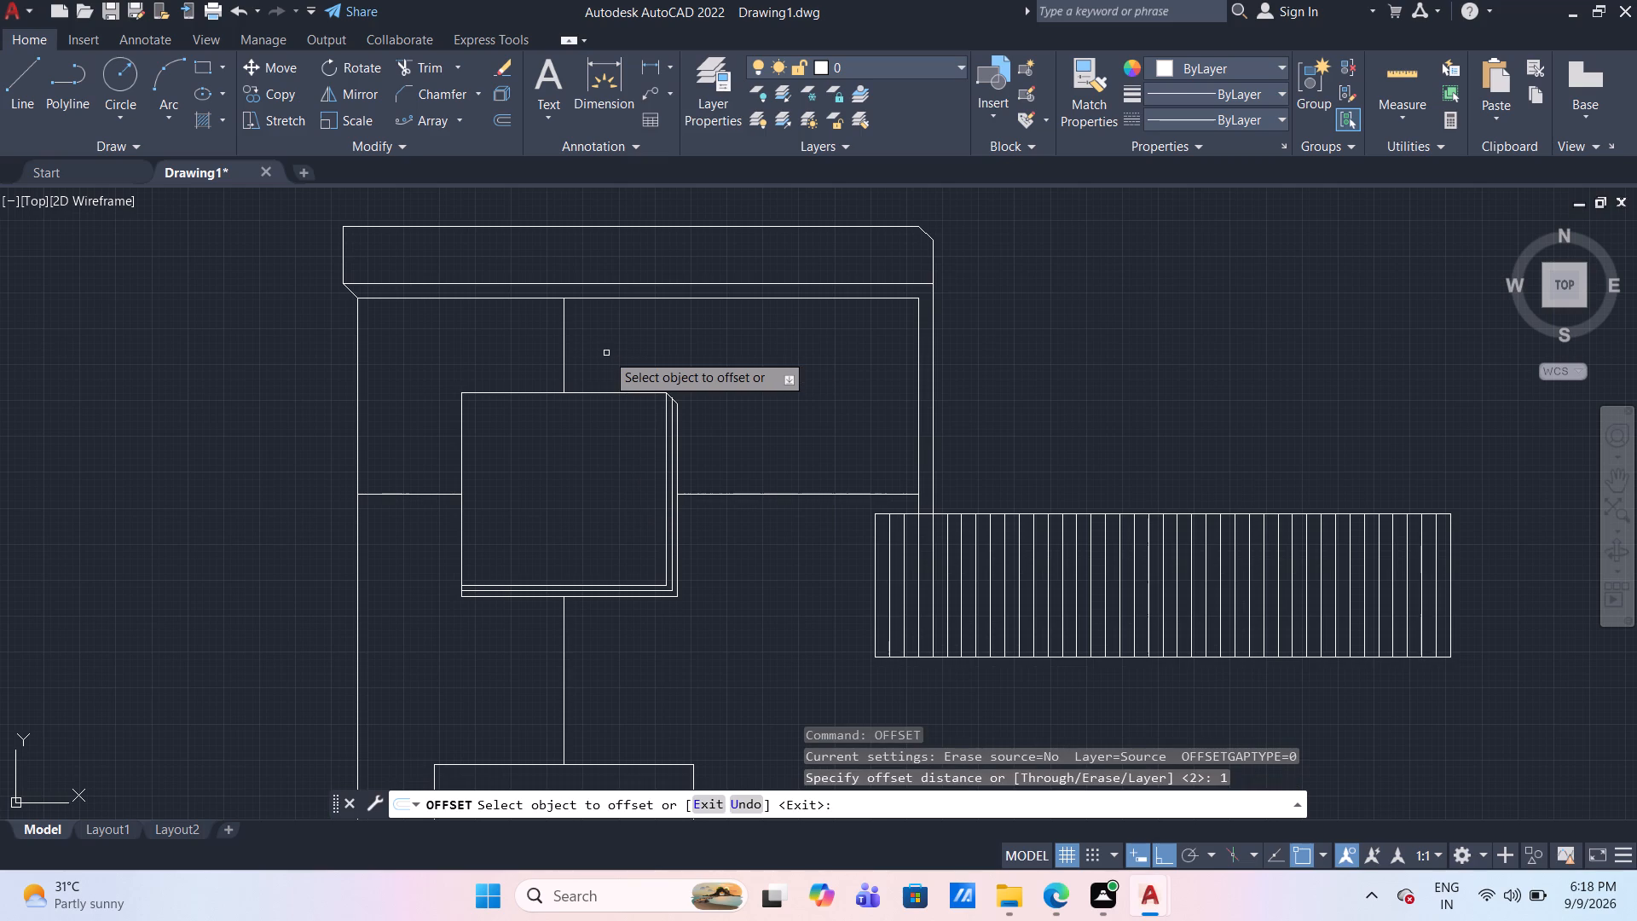
{"action": "left_click", "coordinate": [564, 354]}
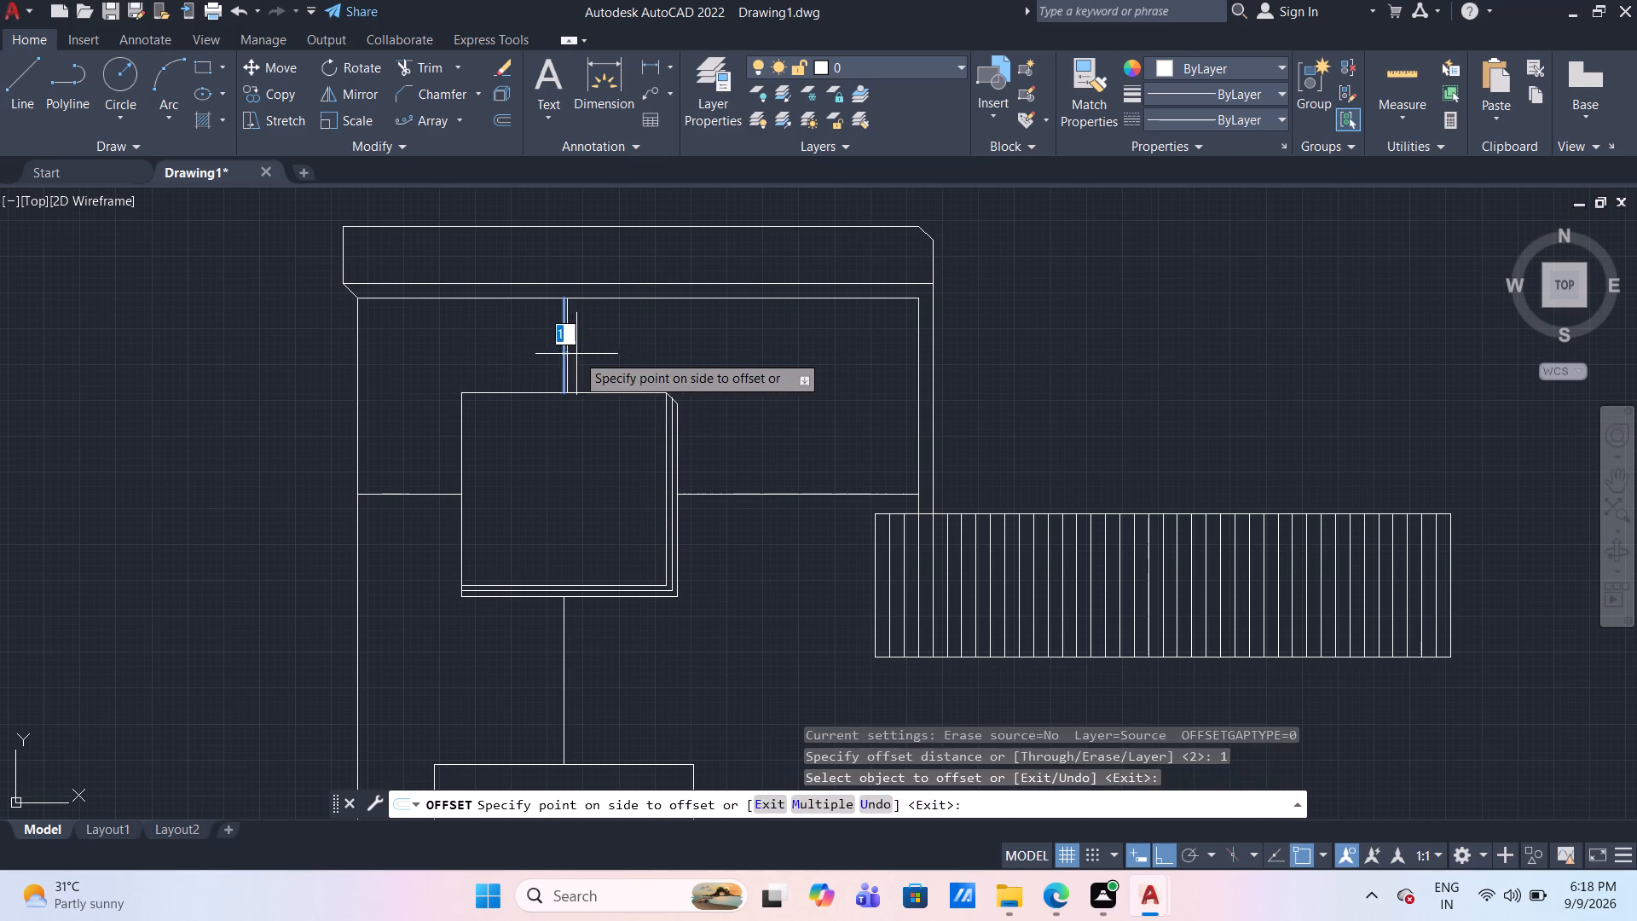
{"action": "left_click", "coordinate": [576, 354]}
{"action": "left_click", "coordinate": [564, 355]}
{"action": "left_click", "coordinate": [548, 356]}
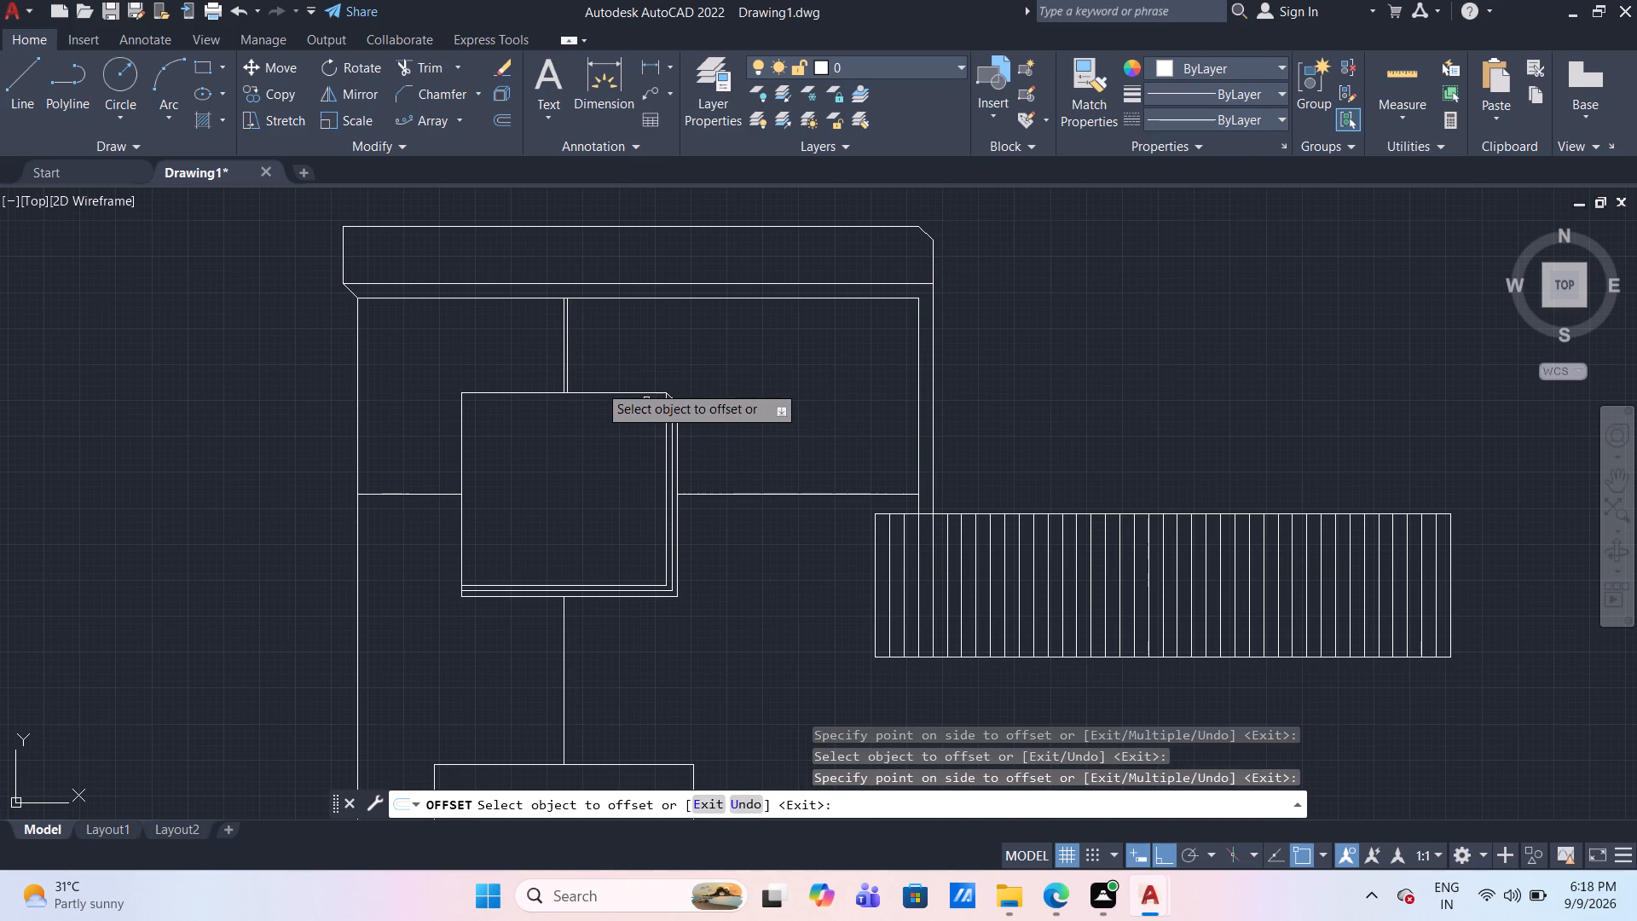
{"action": "left_click", "coordinate": [563, 375]}
{"action": "left_click", "coordinate": [529, 374]}
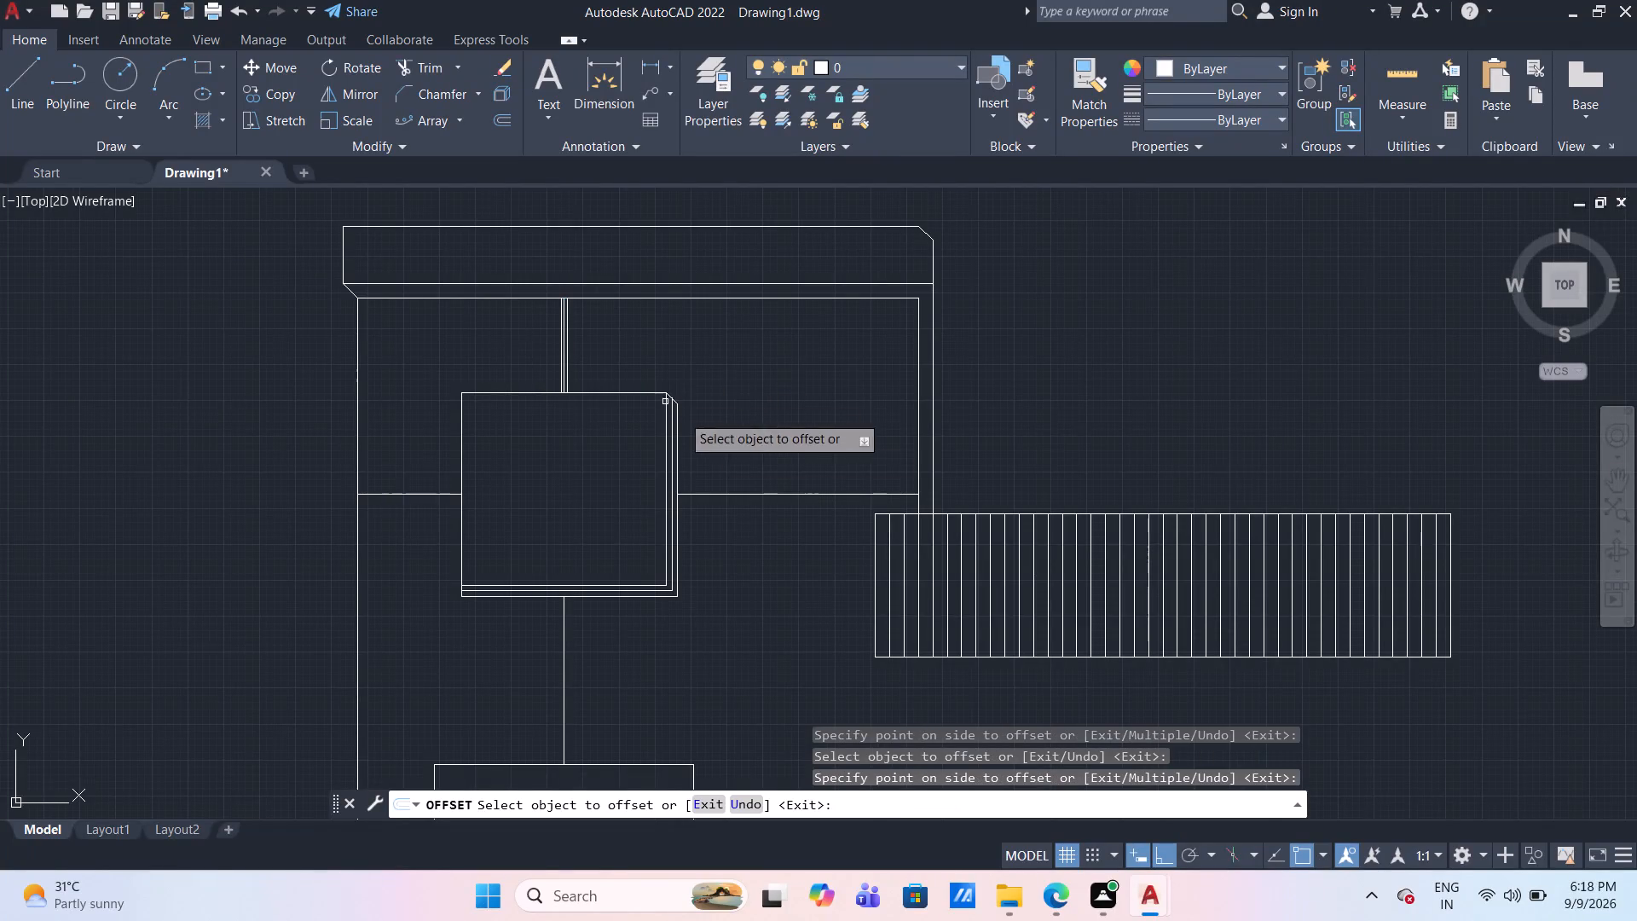
Offset the horizontal connector line to the right of the square by 1 mm above and below.
{"action": "scroll", "coordinate": [547, 379], "scroll_direction": "up", "scroll_amount": 3}
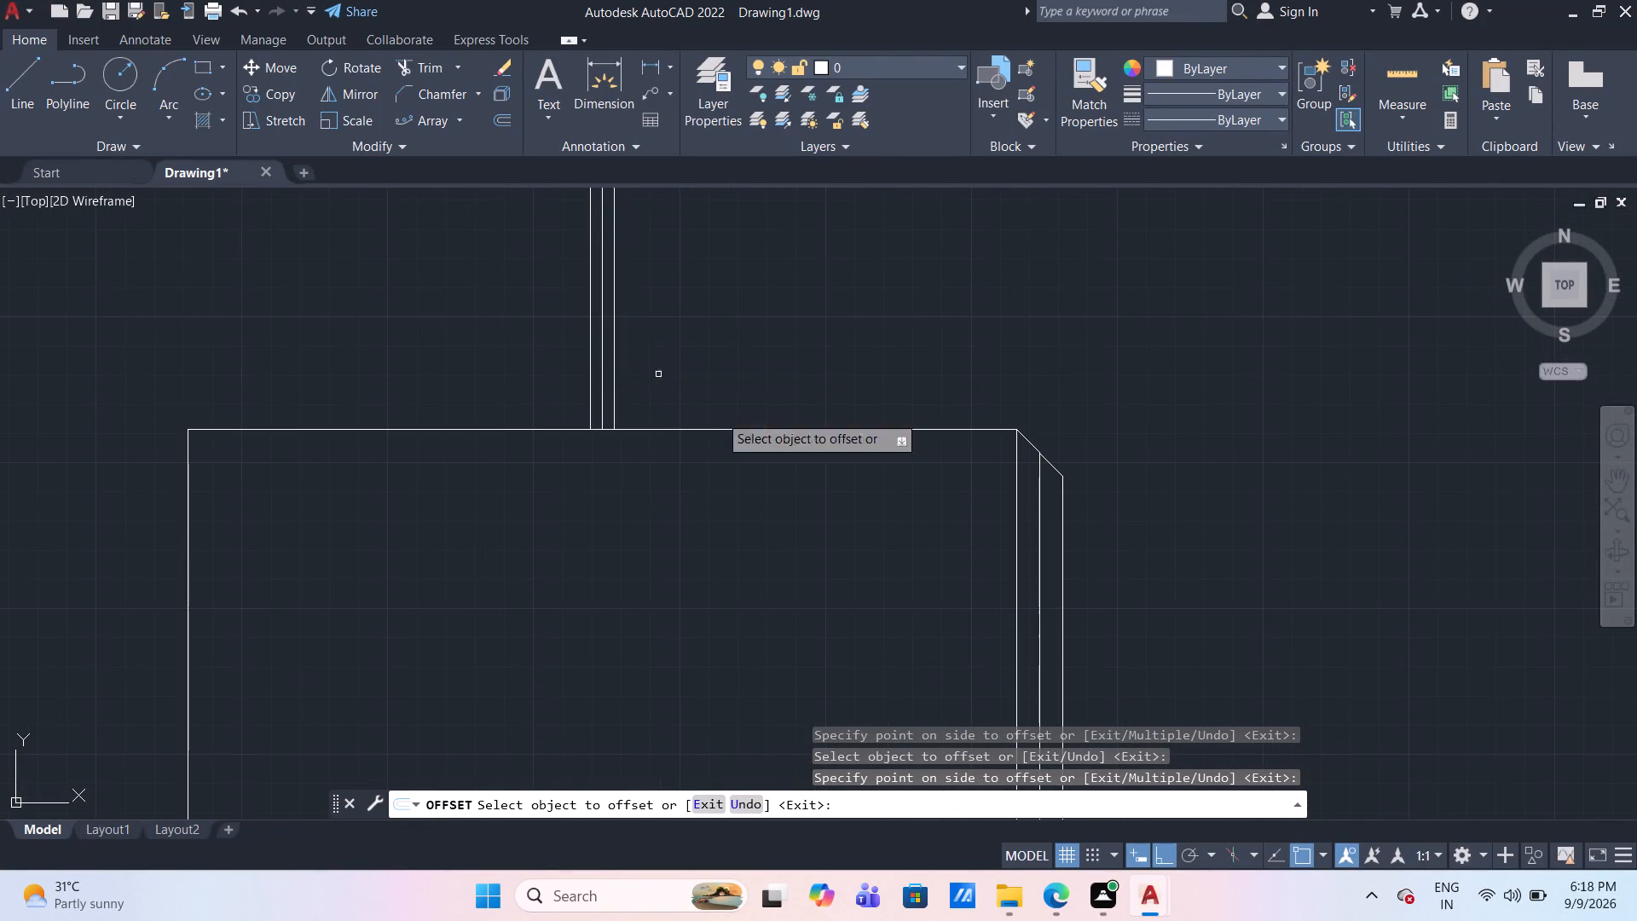
{"action": "scroll", "coordinate": [749, 438], "scroll_direction": "down", "scroll_amount": 5}
{"action": "scroll", "coordinate": [842, 511], "scroll_direction": "up", "scroll_amount": 1}
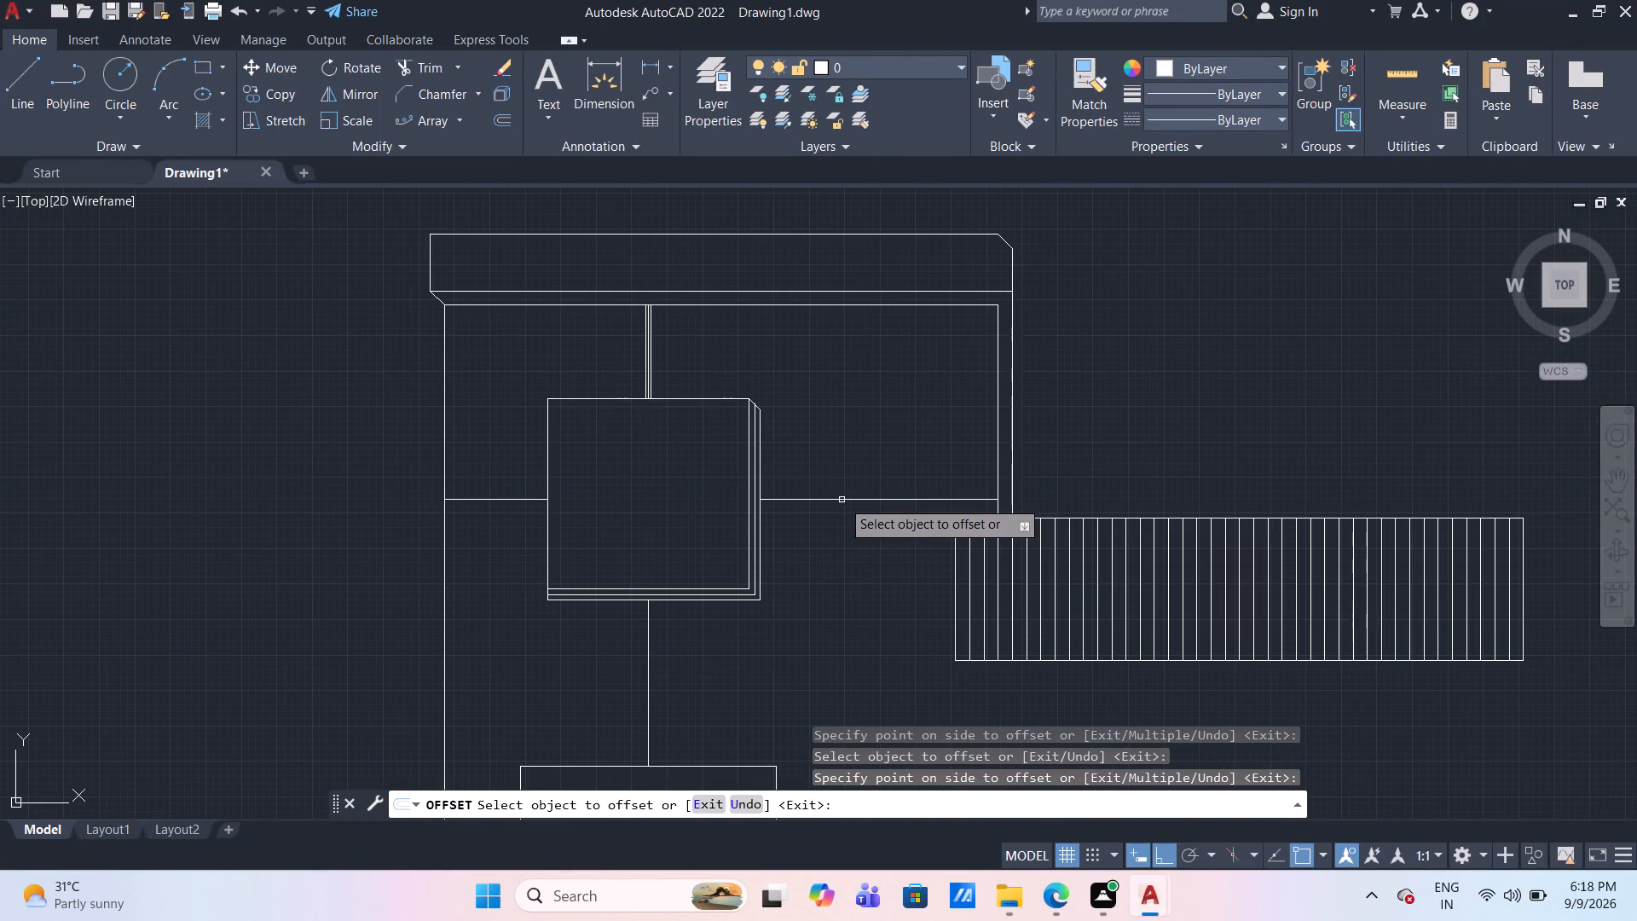
{"action": "left_click", "coordinate": [842, 500]}
{"action": "left_click", "coordinate": [842, 489]}
{"action": "left_click_drag", "start_coordinate": [842, 501], "coordinate": [842, 514]}
{"action": "left_click", "coordinate": [842, 522]}
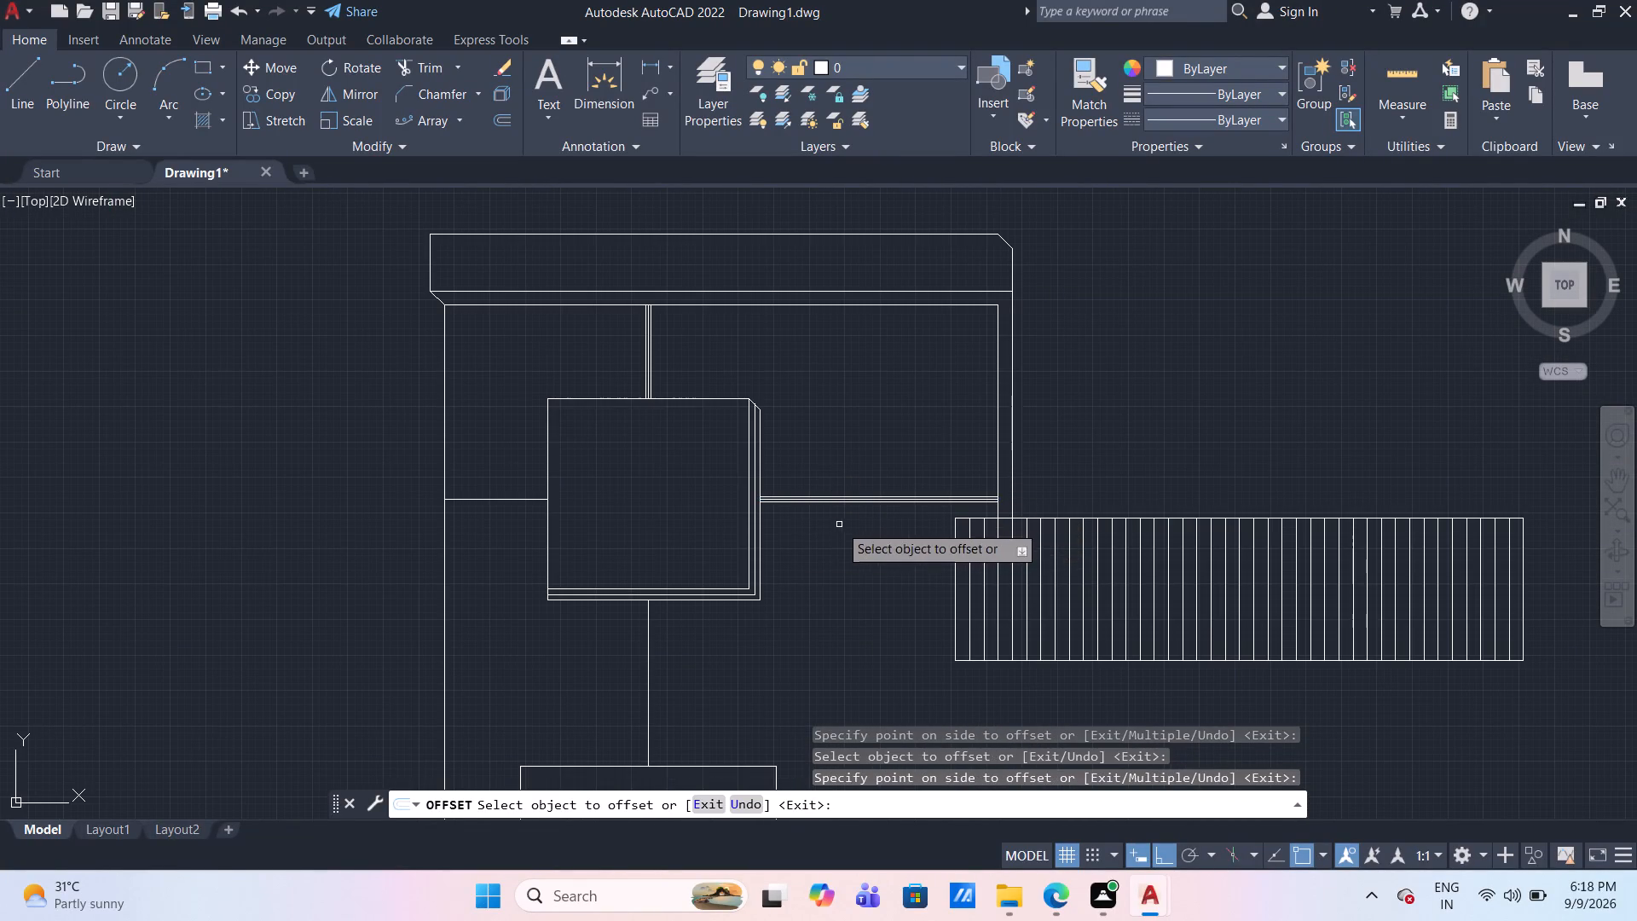
Offset the vertical connector line between the square and the tall rectangle by 1 mm to both sides.
{"action": "left_click_drag", "start_coordinate": [647, 640], "coordinate": [660, 640]}
{"action": "left_click", "coordinate": [661, 640]}
{"action": "left_click", "coordinate": [645, 642]}
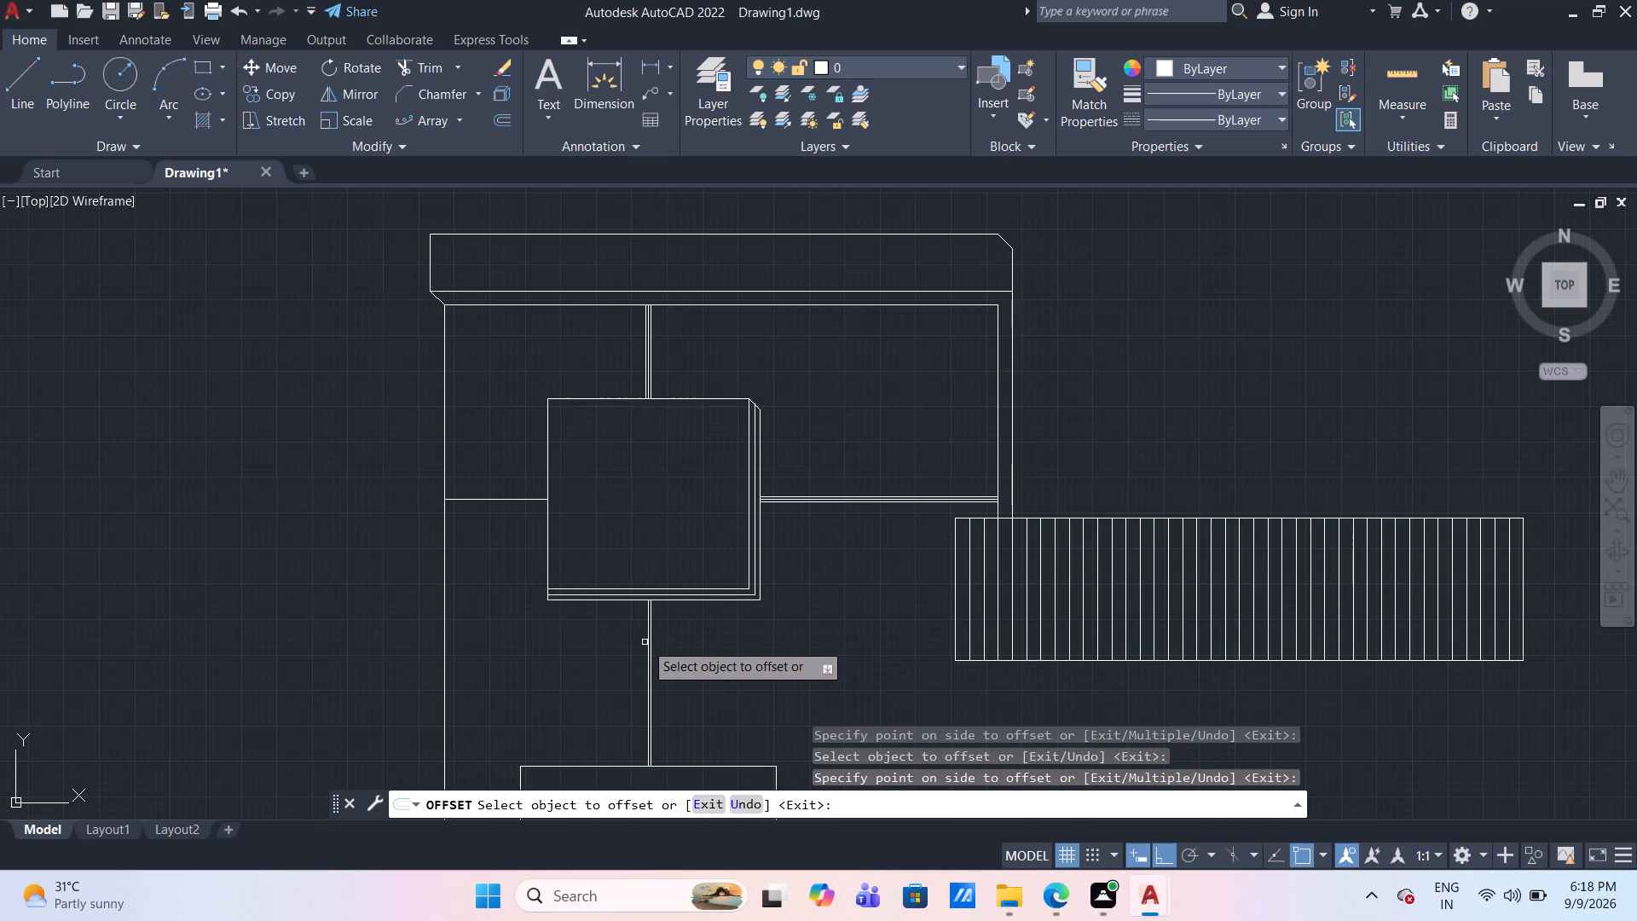
{"action": "left_click", "coordinate": [646, 642]}
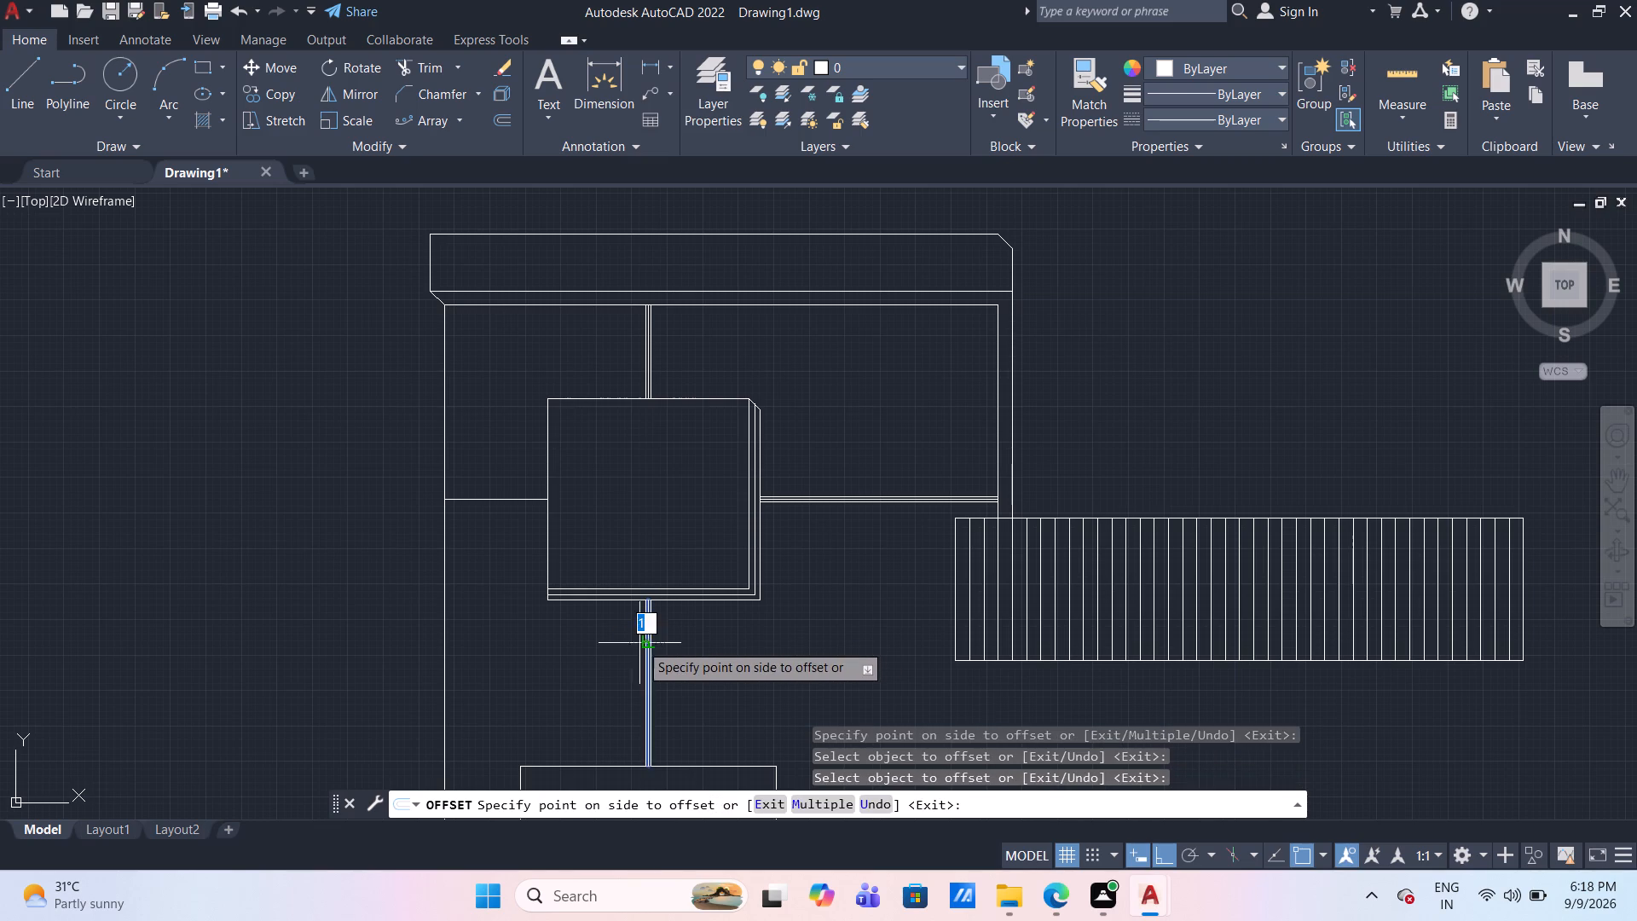
{"action": "left_click", "coordinate": [639, 643]}
{"action": "scroll", "coordinate": [642, 663], "scroll_direction": "up", "scroll_amount": 2}
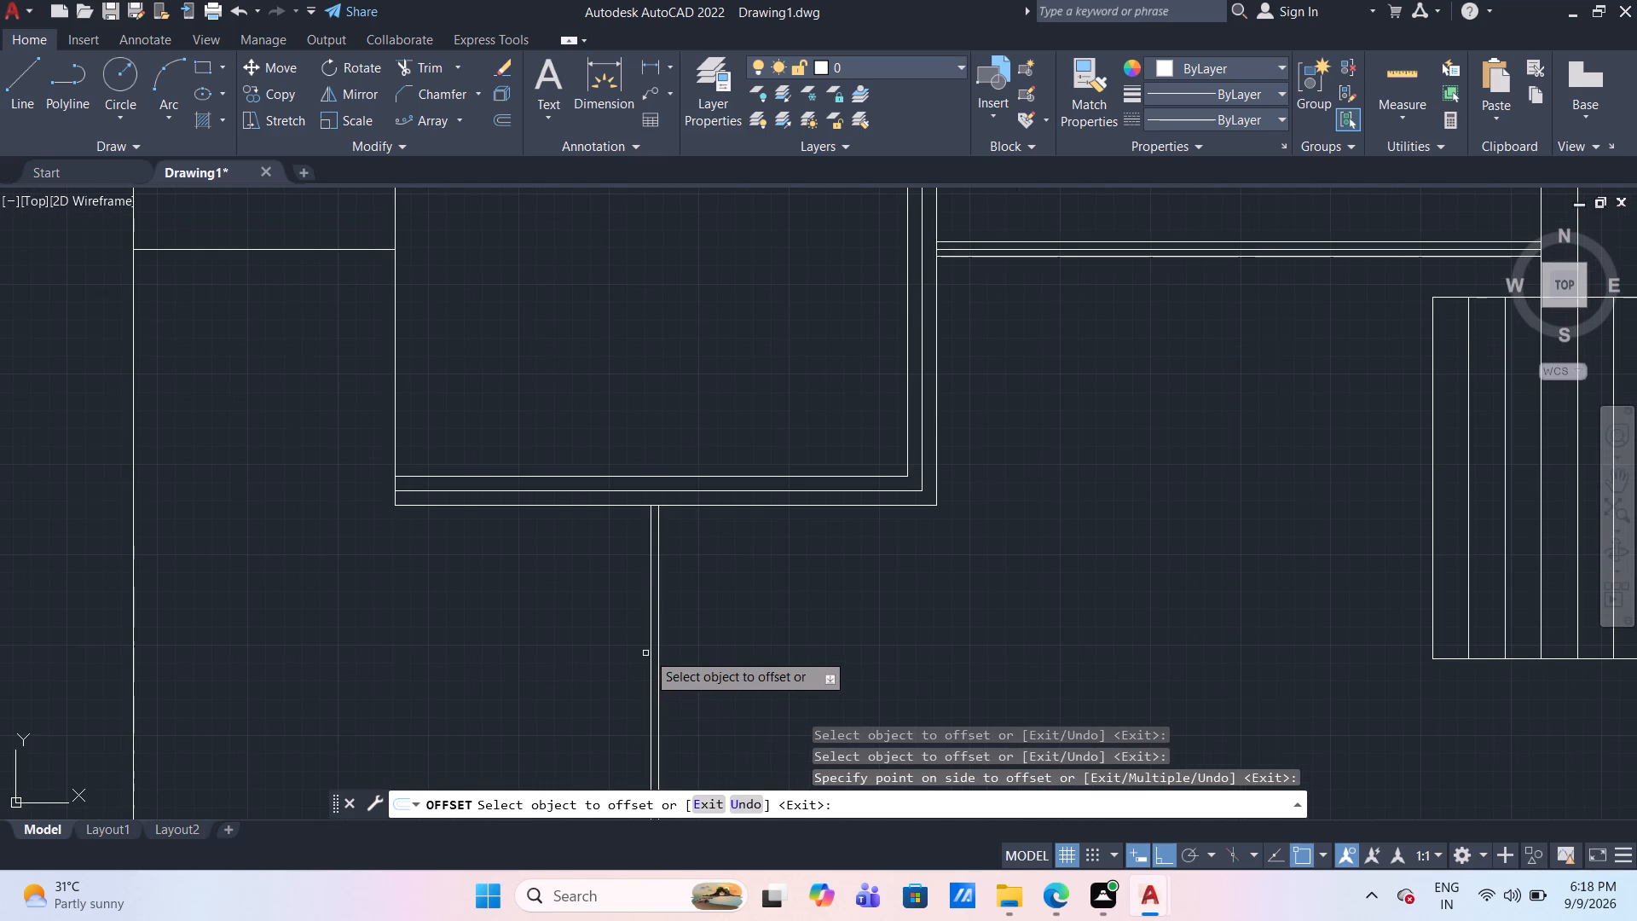
{"action": "left_click", "coordinate": [651, 652]}
{"action": "left_click", "coordinate": [629, 650]}
Offset the horizontal connector line to the left of the square downward twice at 1 mm spacing.
{"action": "scroll", "coordinate": [615, 623], "scroll_direction": "down", "scroll_amount": 3}
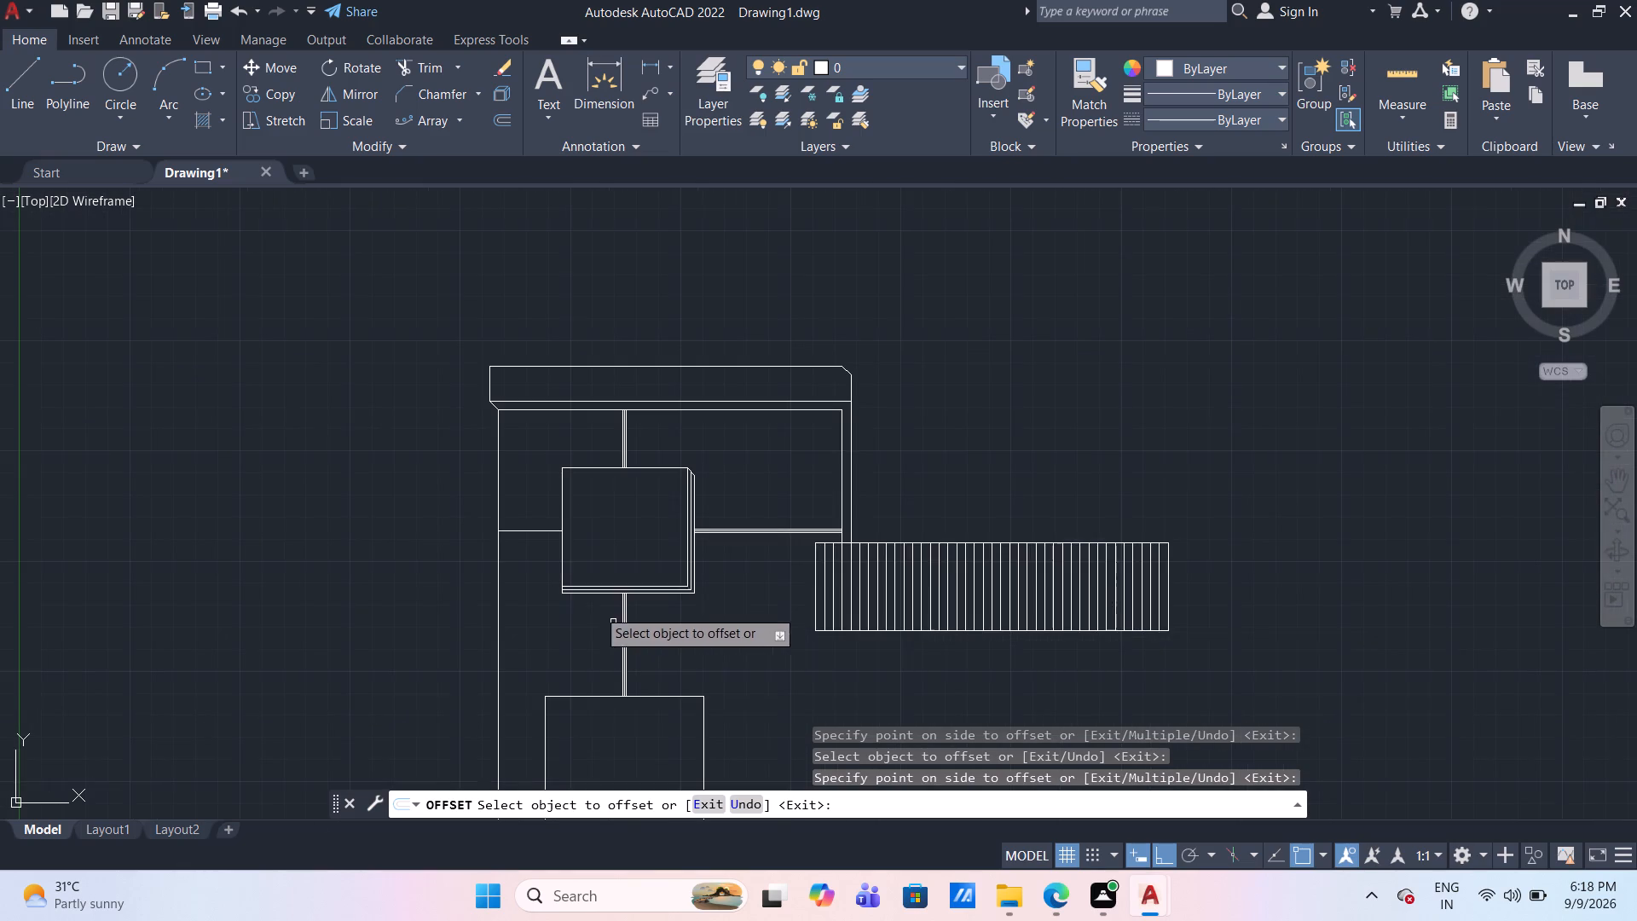
{"action": "scroll", "coordinate": [544, 556], "scroll_direction": "up", "scroll_amount": 2}
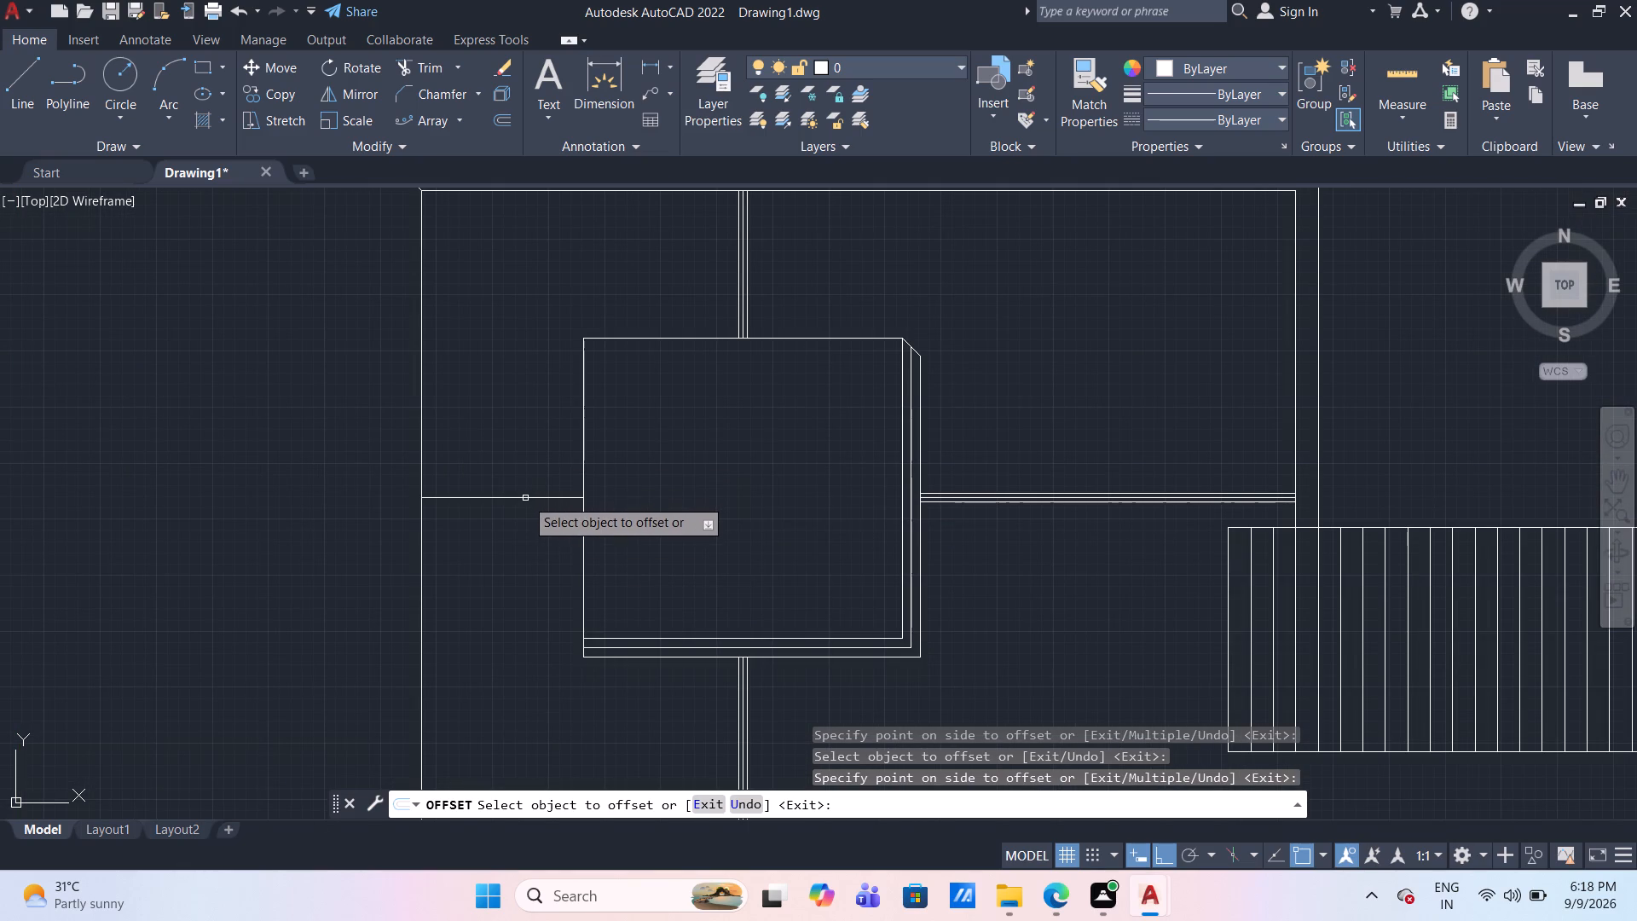
{"action": "left_click", "coordinate": [525, 498]}
{"action": "left_click", "coordinate": [524, 488]}
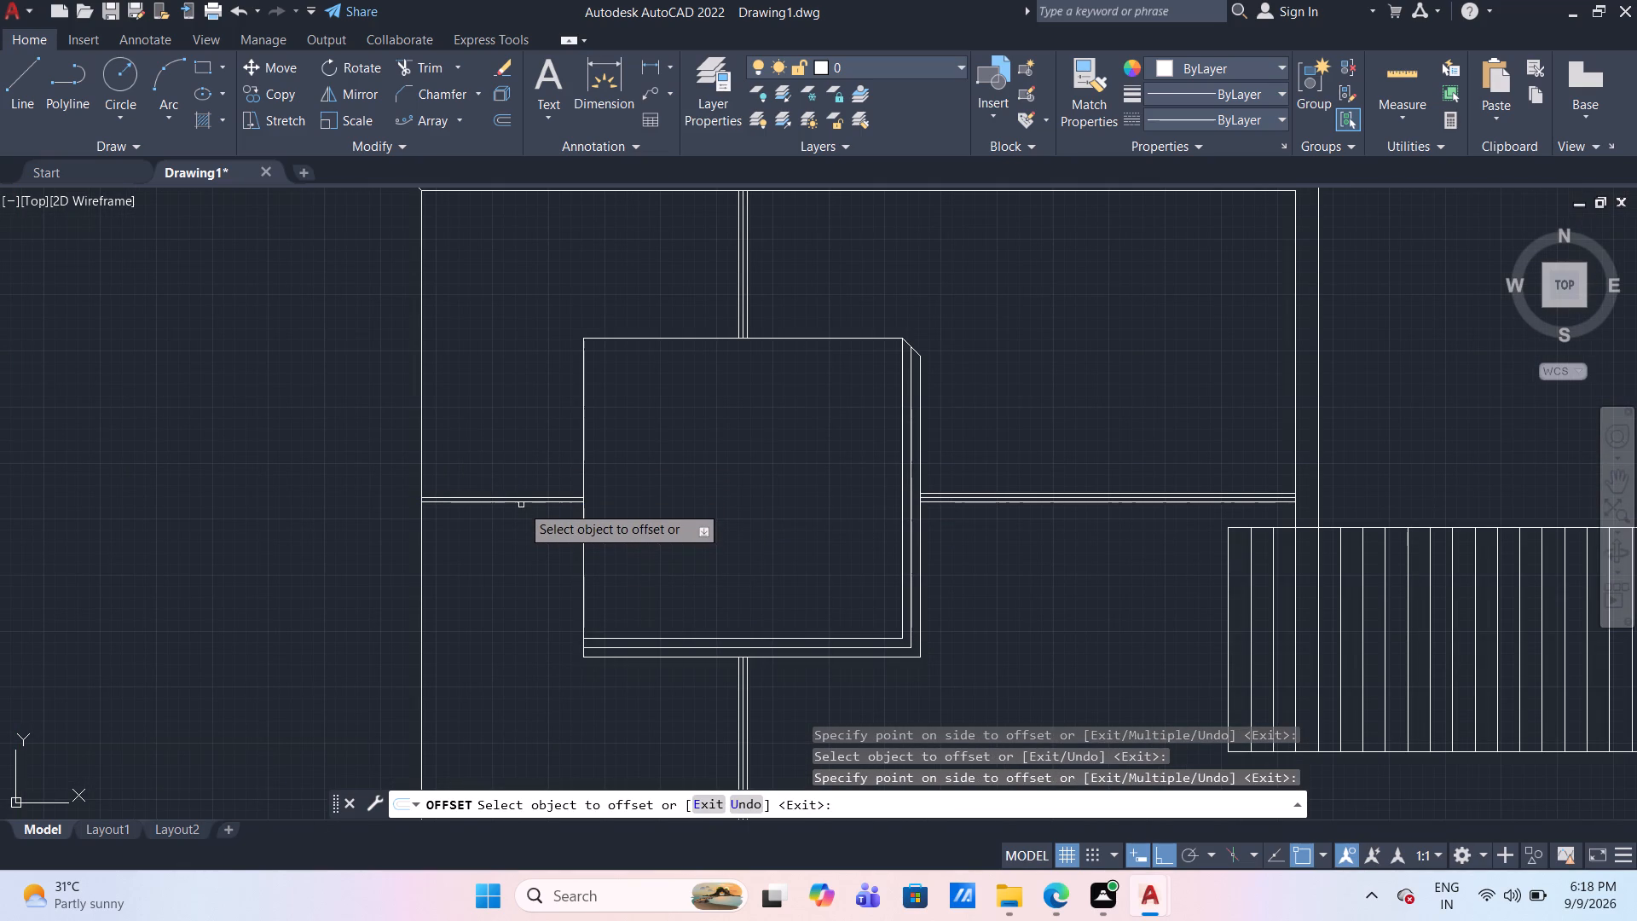
{"action": "left_click", "coordinate": [518, 503]}
{"action": "left_click", "coordinate": [521, 527]}
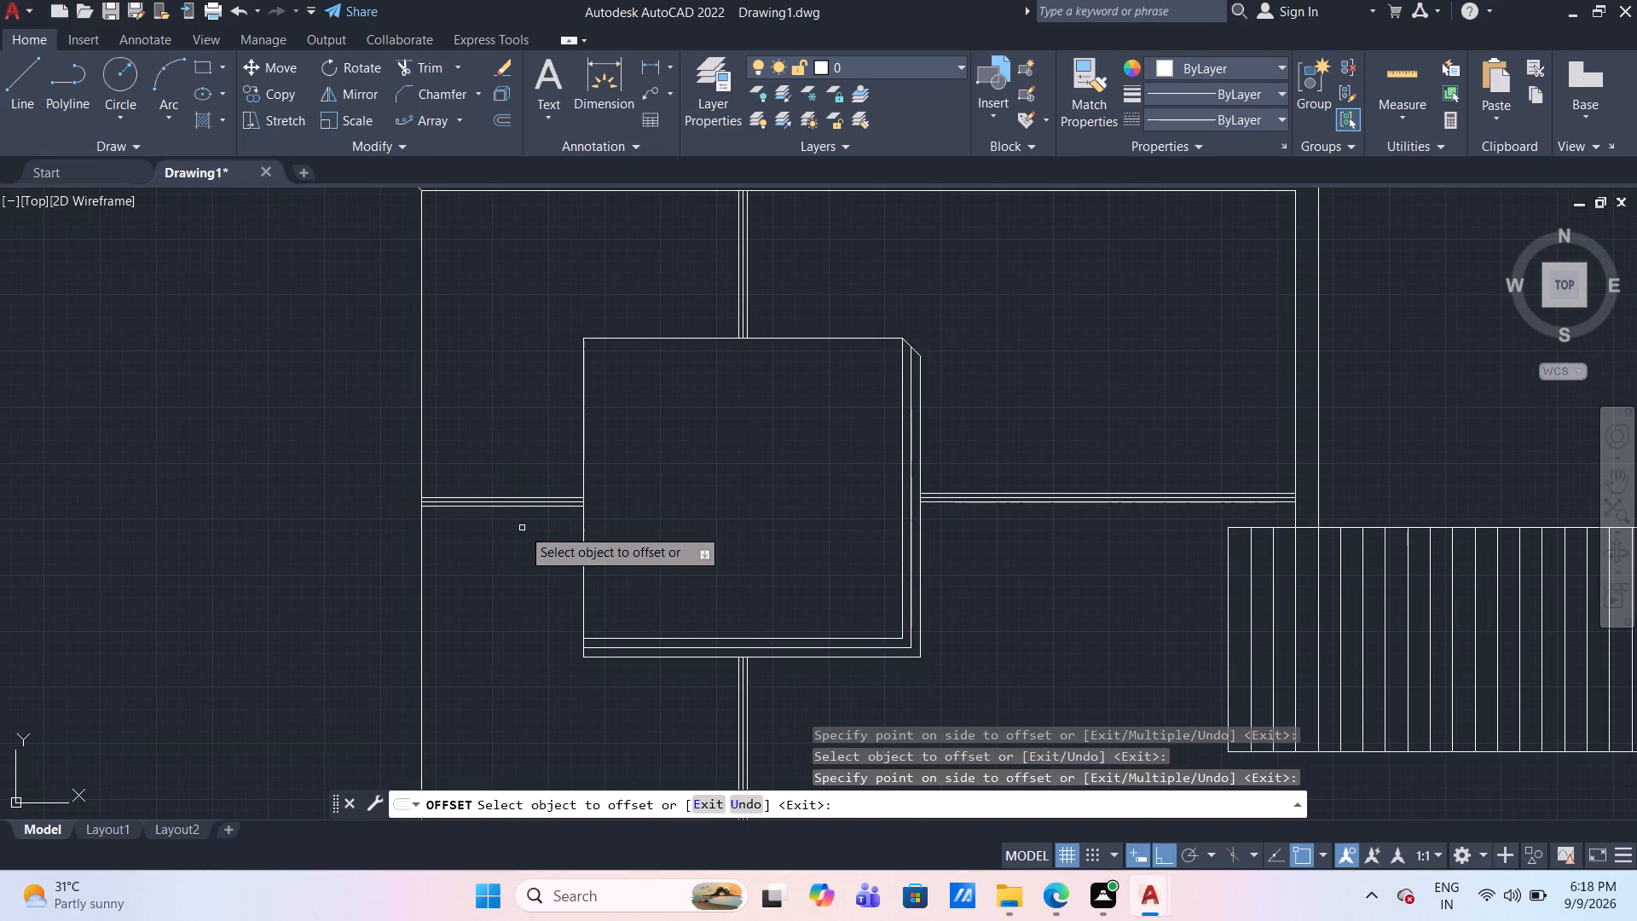
Draw a diagonal line from the square's innermost lower-right corner to its outermost lower-right corner.
{"action": "scroll", "coordinate": [522, 528], "scroll_direction": "down", "scroll_amount": 2}
{"action": "scroll", "coordinate": [664, 542], "scroll_direction": "down", "scroll_amount": 1}
{"action": "middle_click_drag", "start_coordinate": [697, 582], "coordinate": [673, 489]}
{"action": "scroll", "coordinate": [610, 500], "scroll_direction": "up", "scroll_amount": 1}
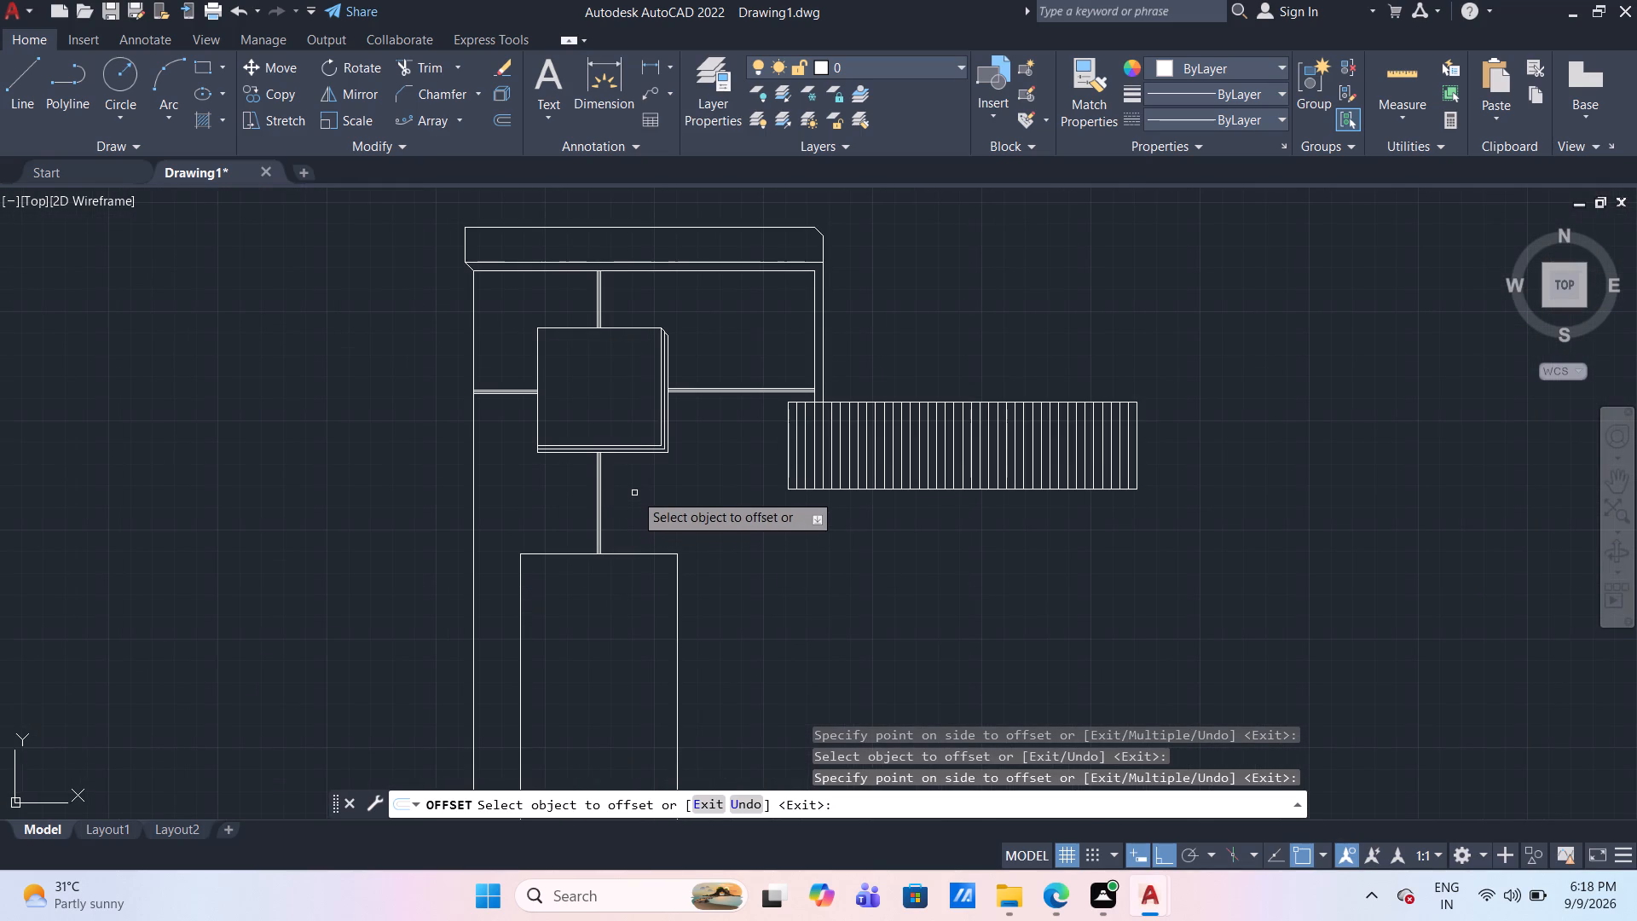
{"action": "scroll", "coordinate": [650, 492], "scroll_direction": "down", "scroll_amount": 1}
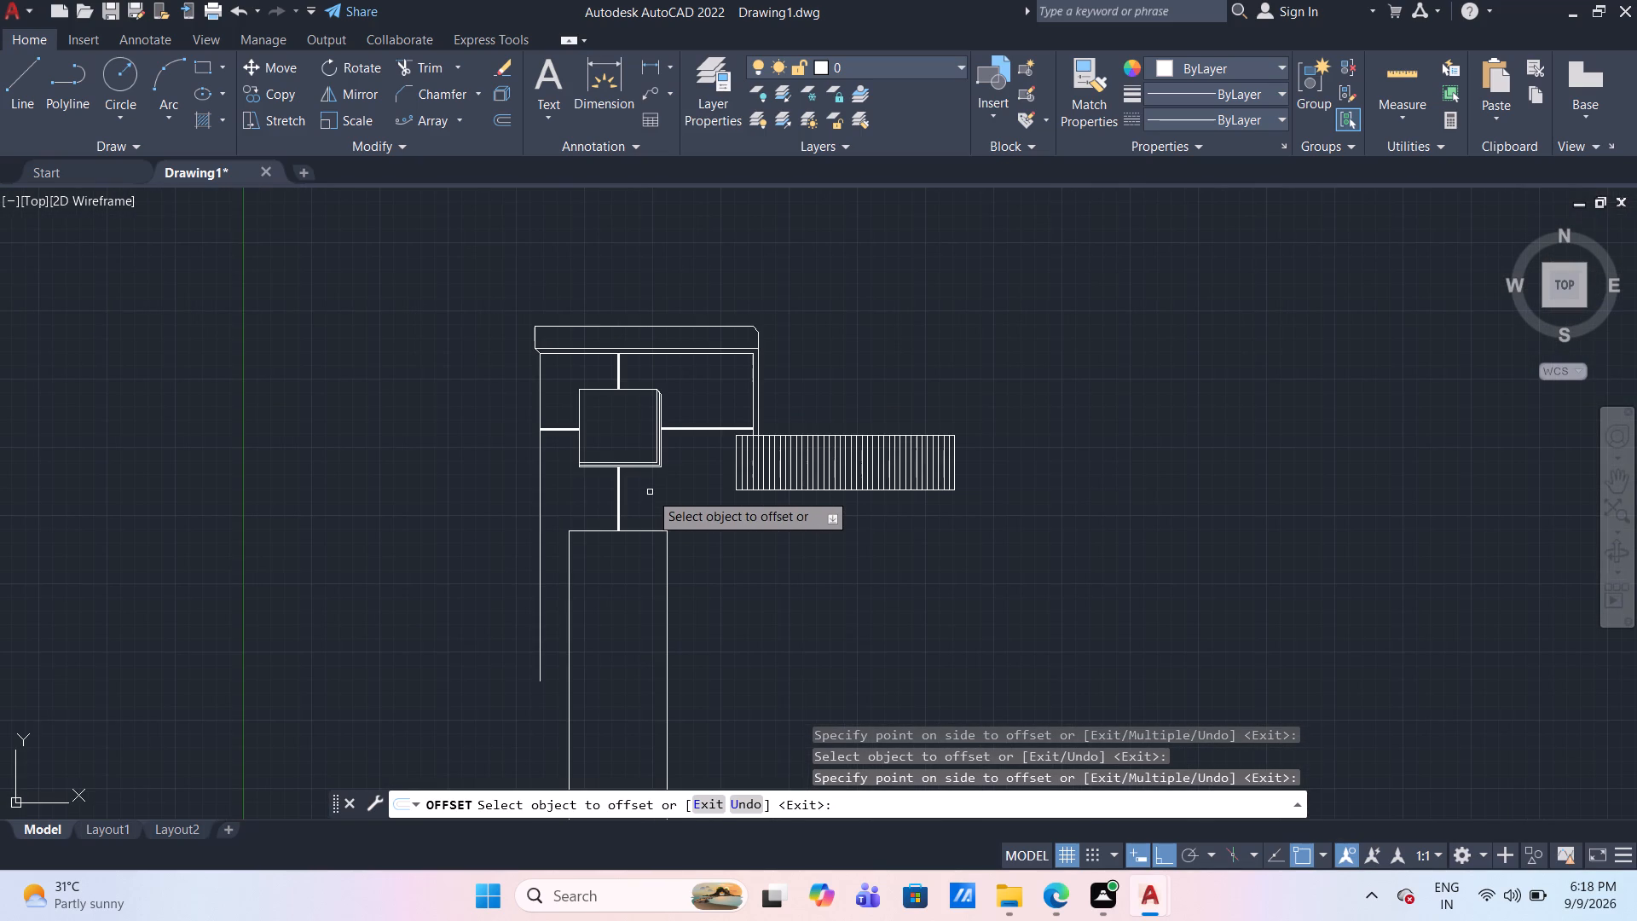
{"action": "scroll", "coordinate": [650, 492], "scroll_direction": "down", "scroll_amount": 1}
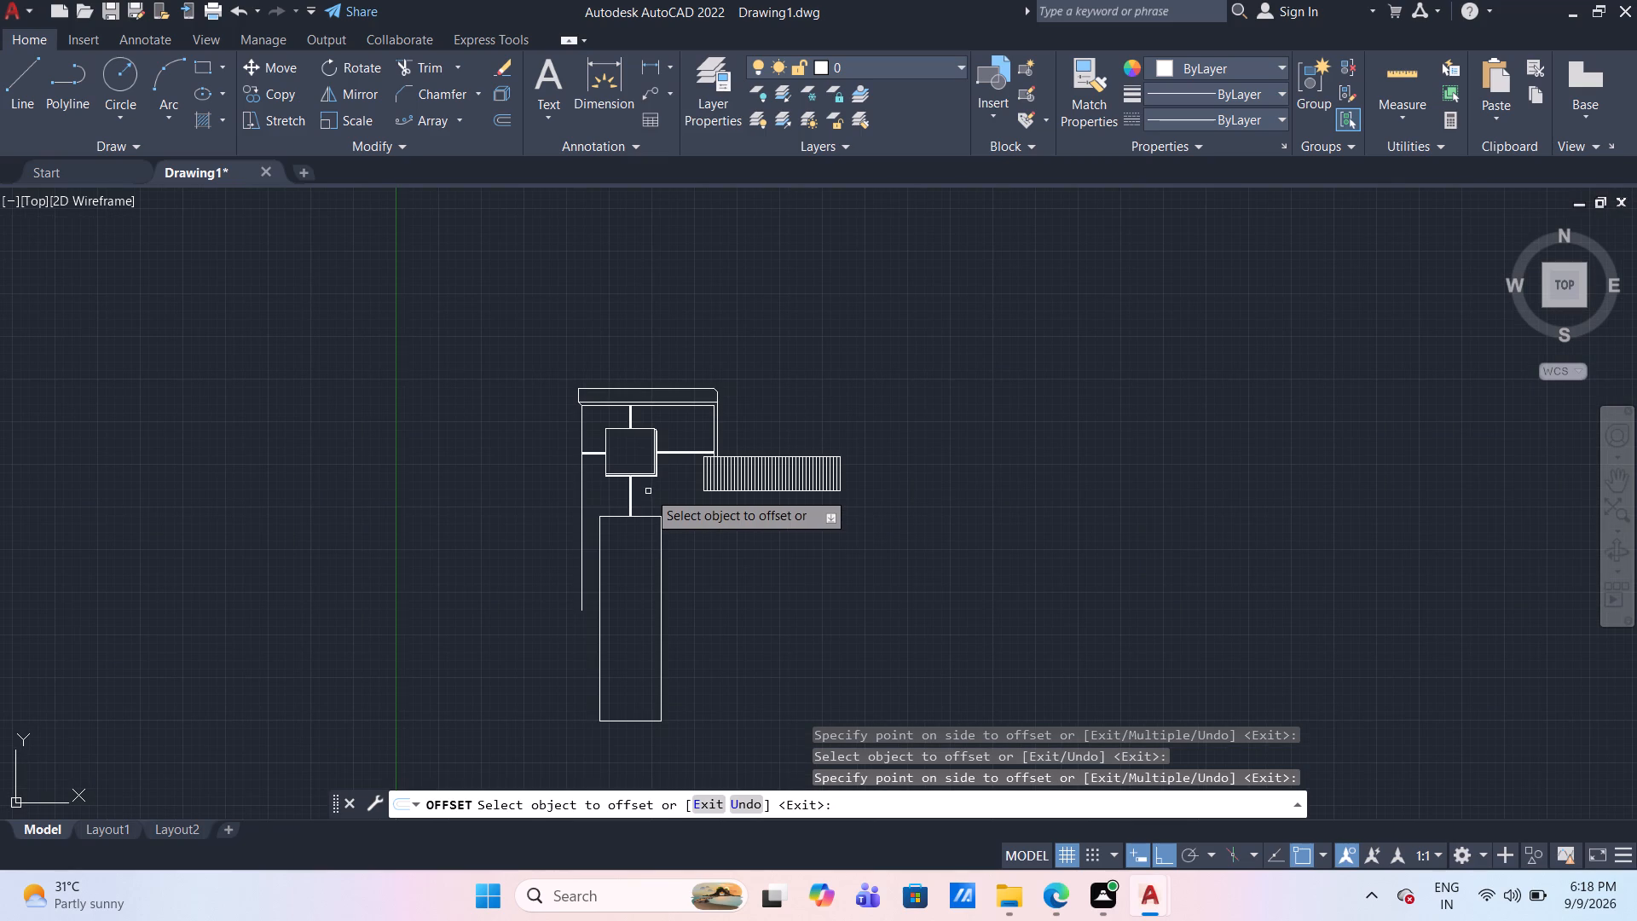
{"action": "scroll", "coordinate": [657, 472], "scroll_direction": "up", "scroll_amount": 3}
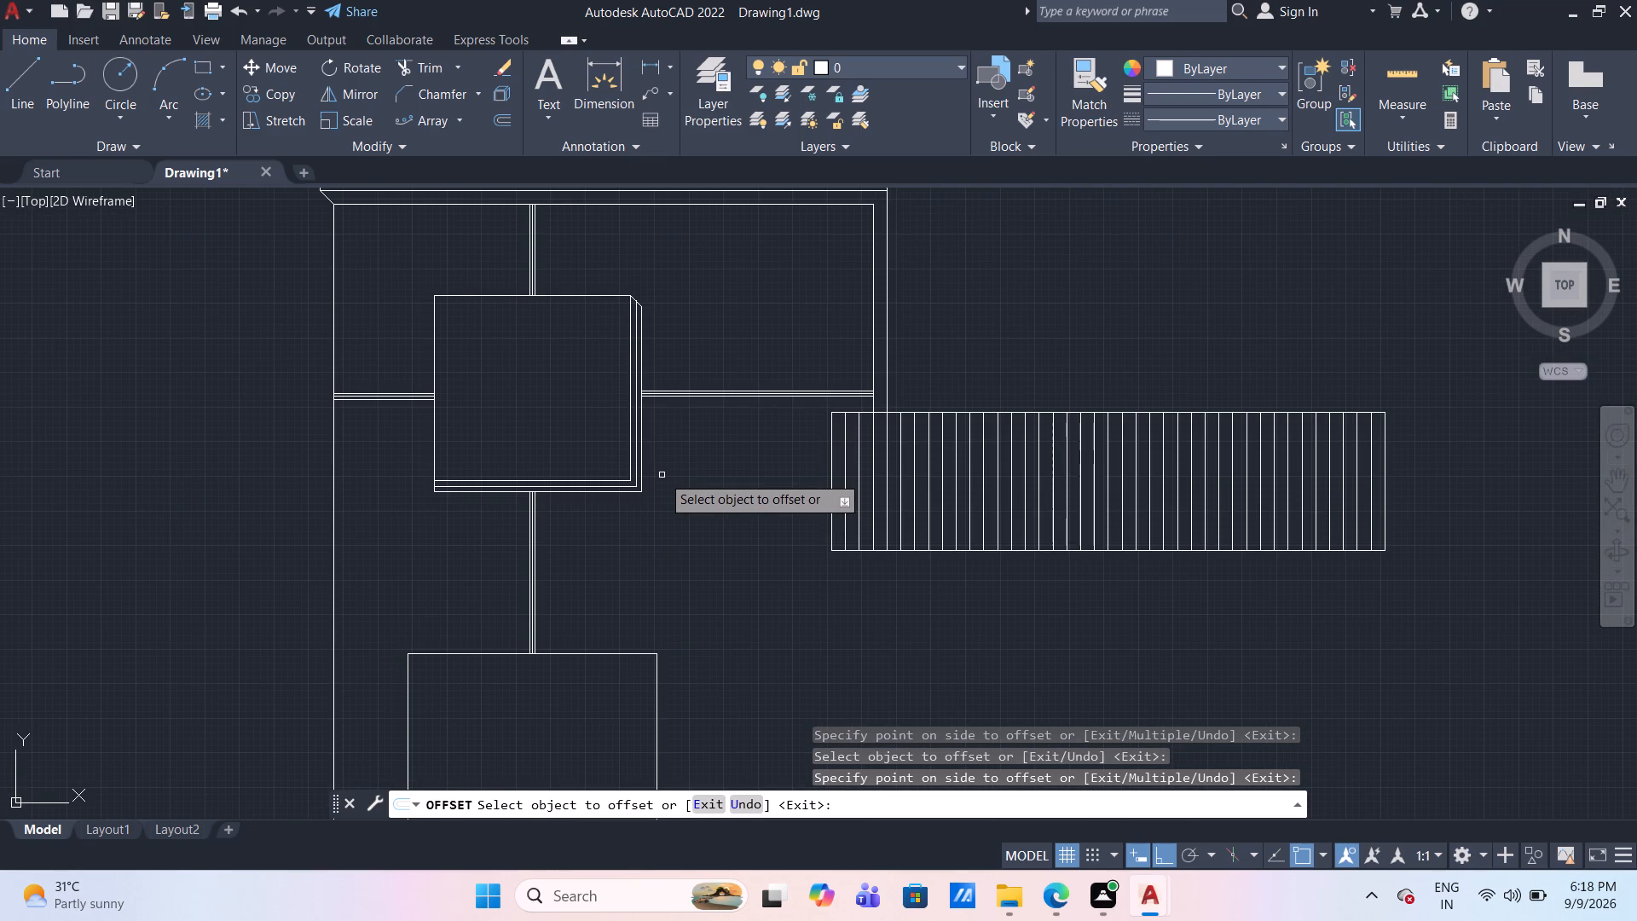
{"action": "left_click", "coordinate": [26, 71]}
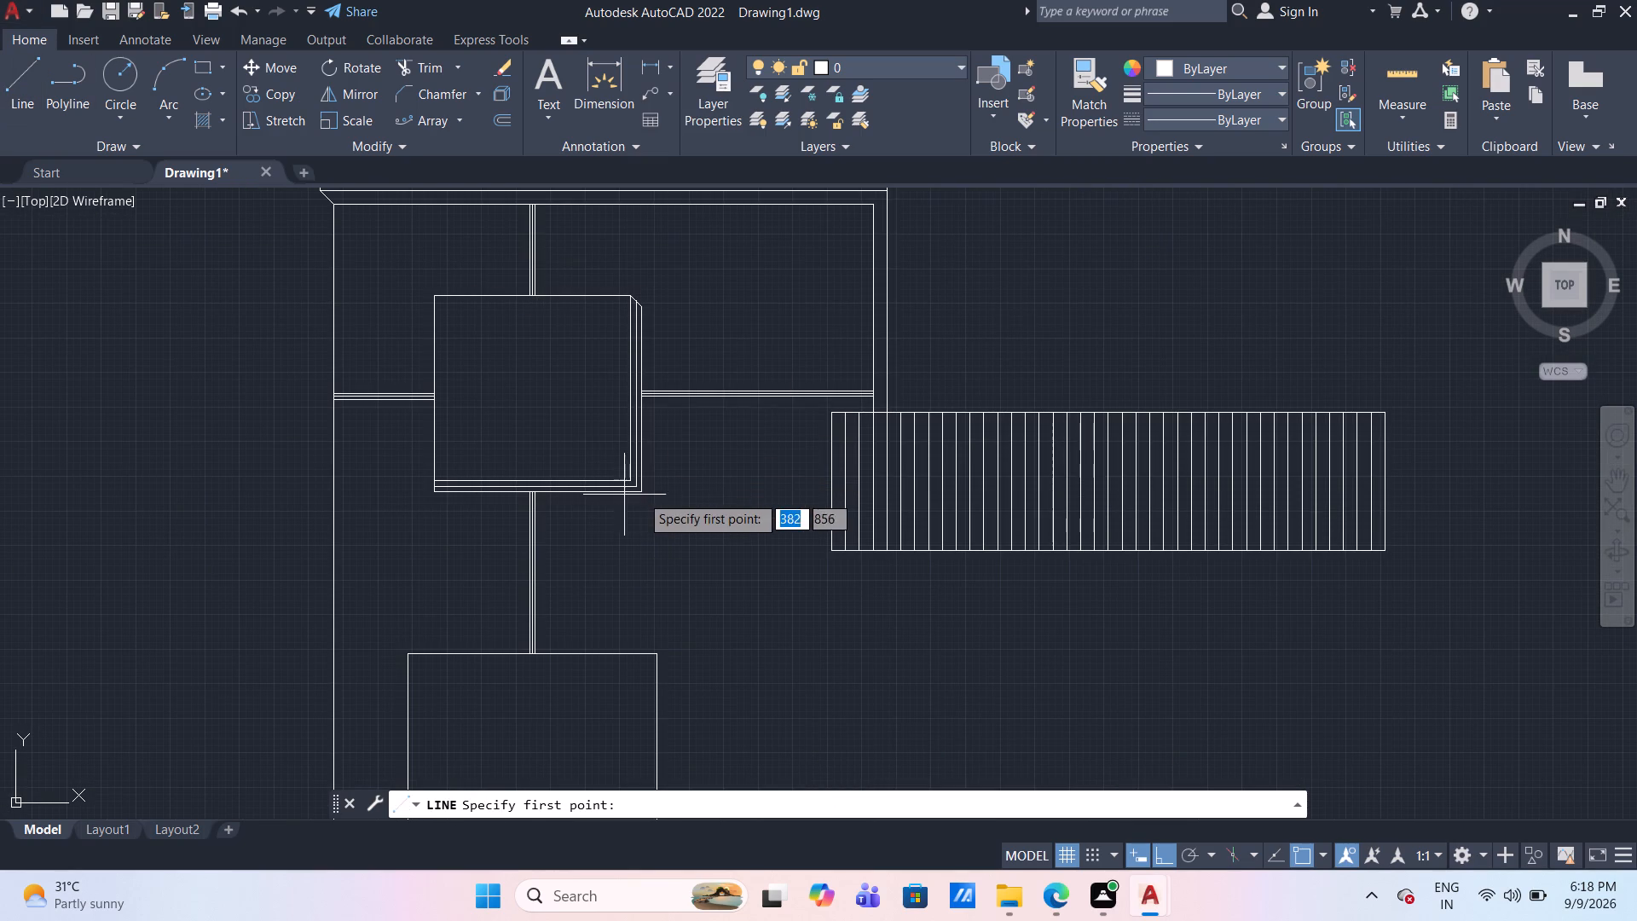
{"action": "scroll", "coordinate": [628, 482], "scroll_direction": "up", "scroll_amount": 2}
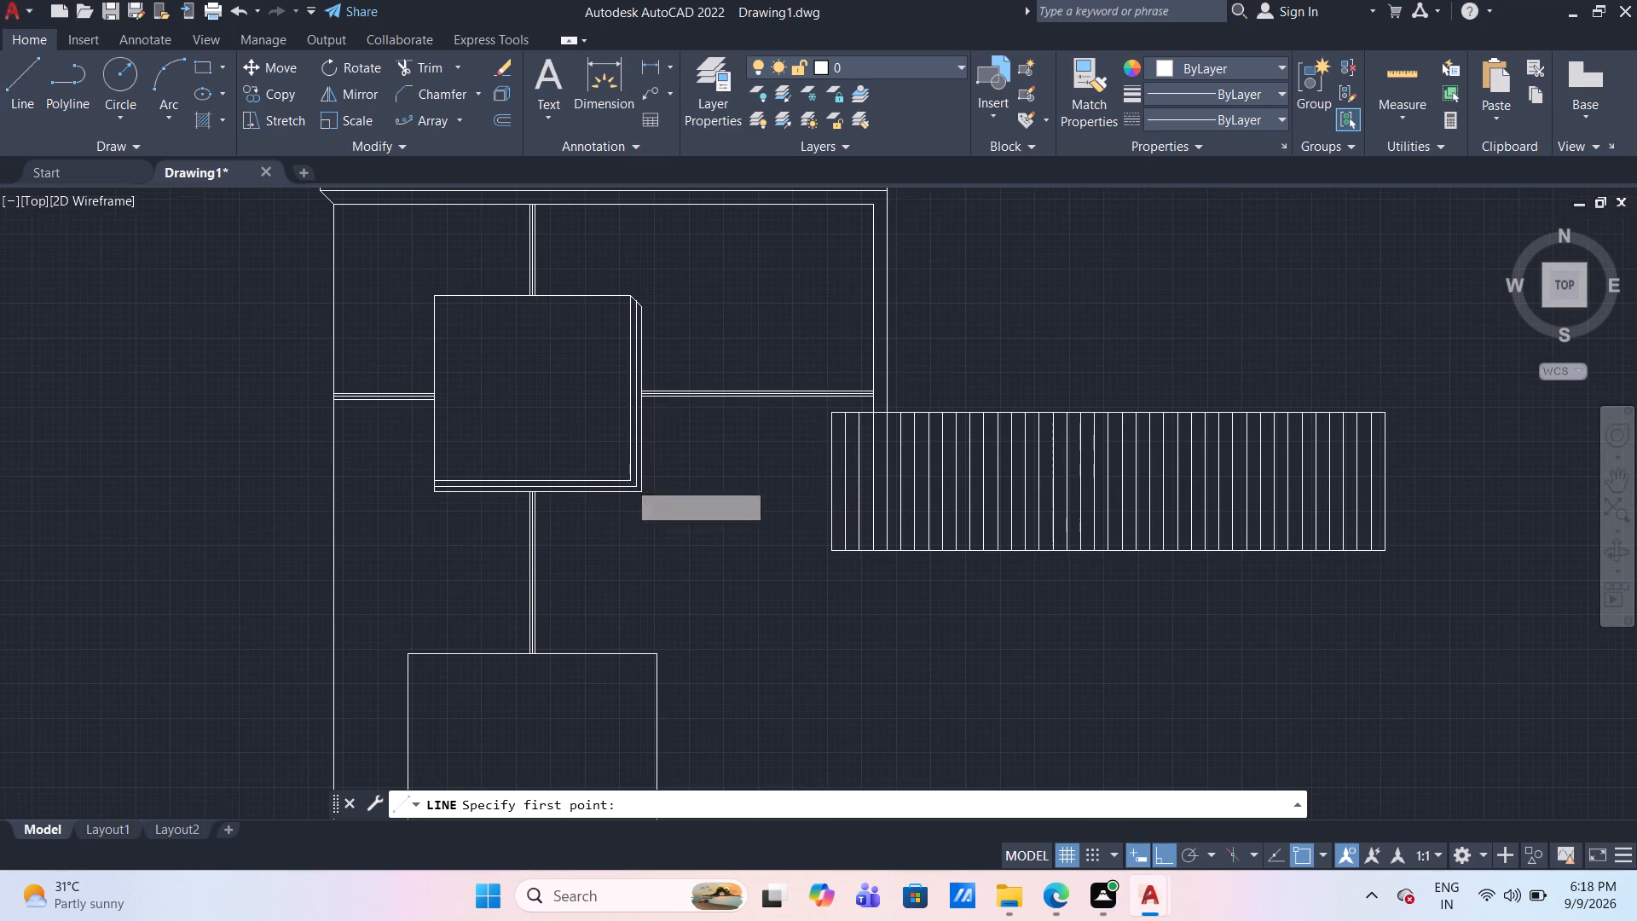
{"action": "left_click", "coordinate": [628, 482]}
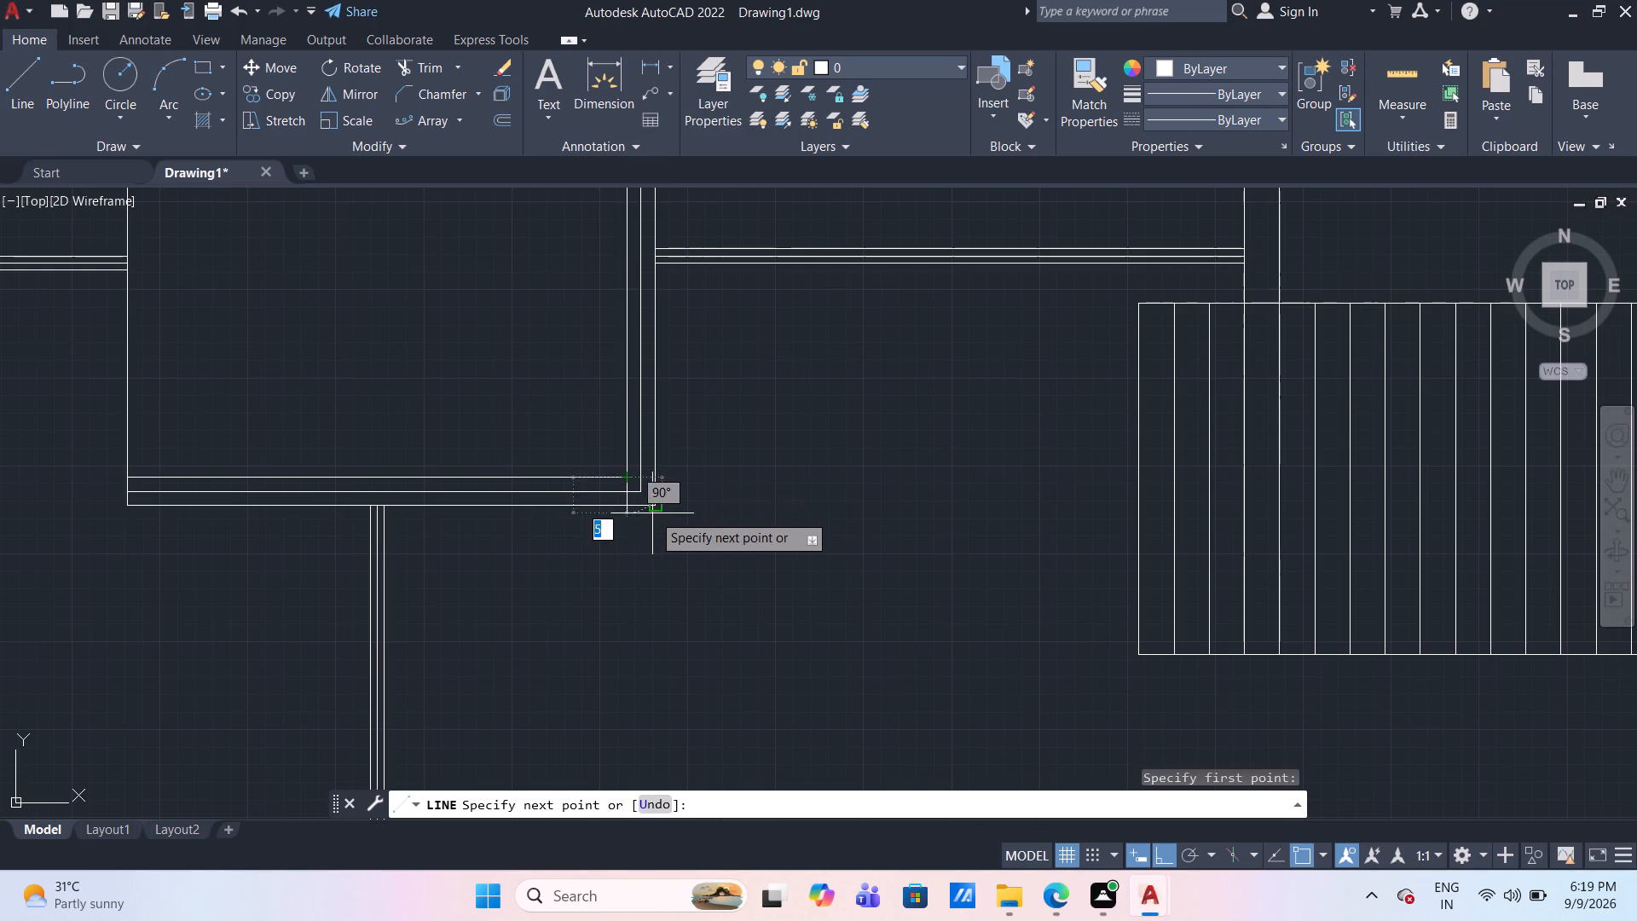
{"action": "scroll", "coordinate": [652, 513], "scroll_direction": "up", "scroll_amount": 2}
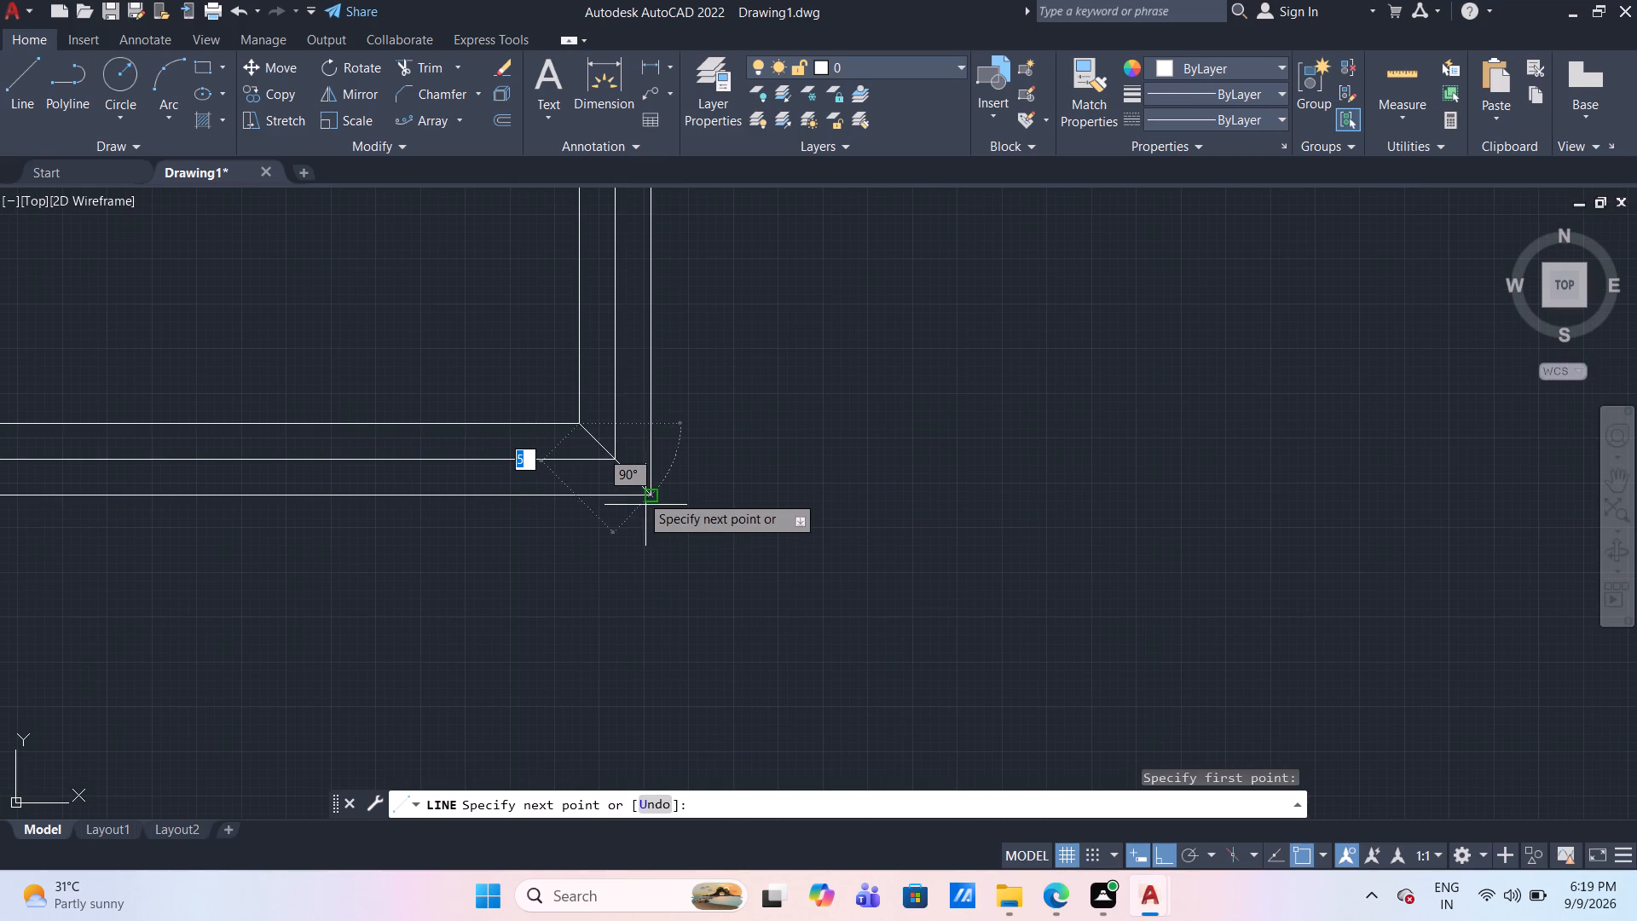
{"action": "left_click", "coordinate": [646, 493]}
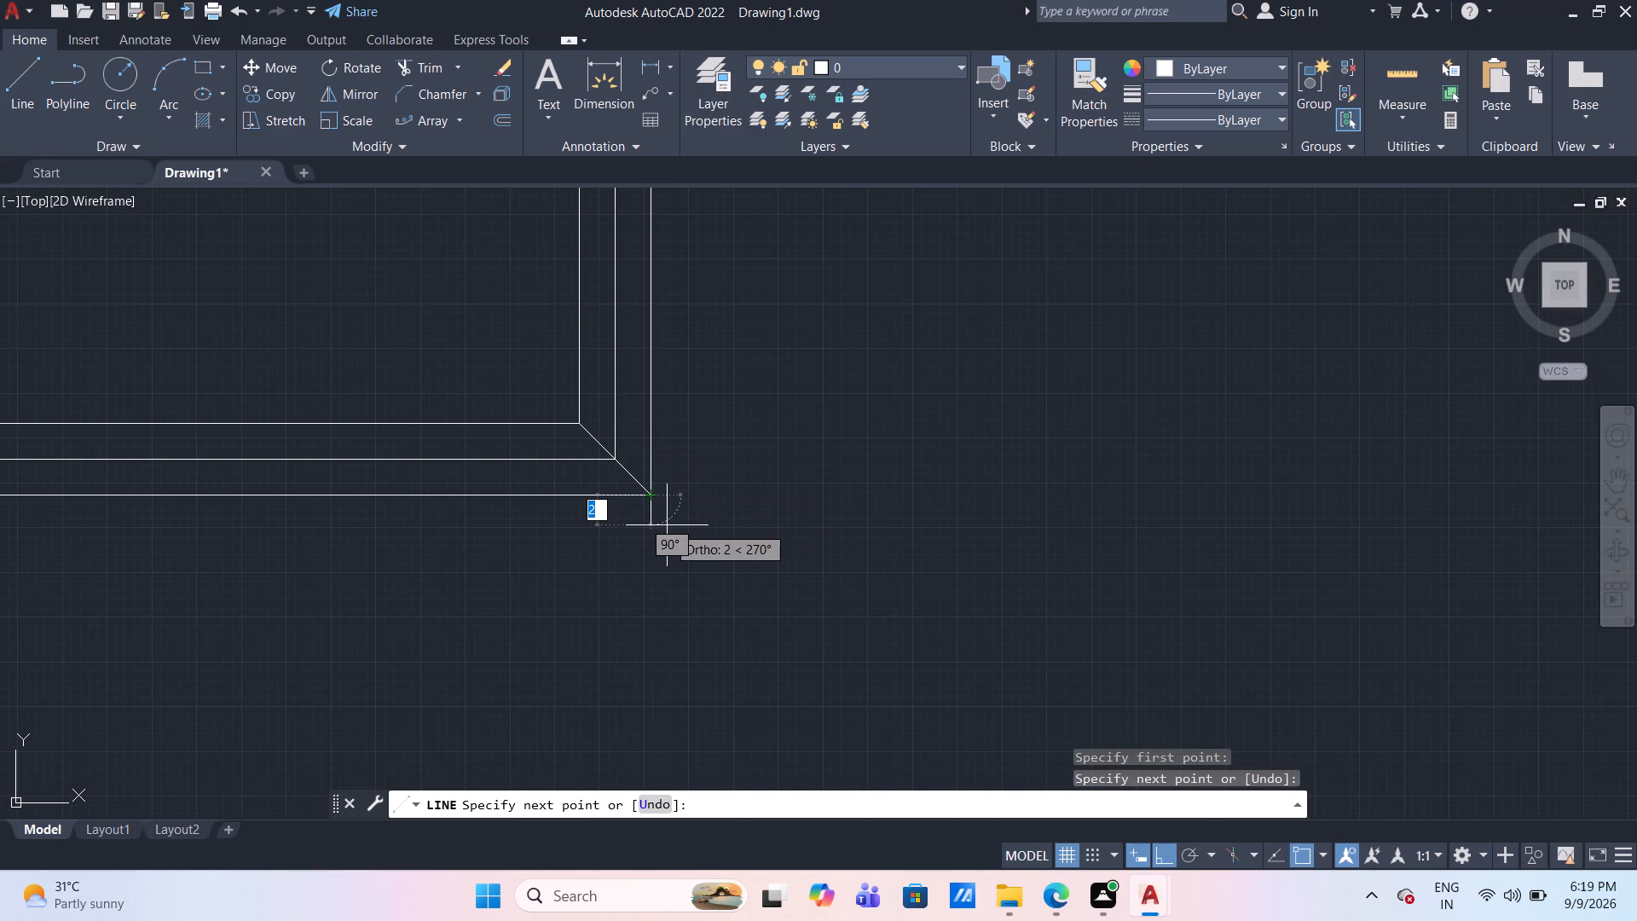
{"action": "key", "text": "Escape"}
Copy the corner diagonal from its inner endpoint to the square's left edge at the inner bottom line.
{"action": "scroll", "coordinate": [667, 525], "scroll_direction": "down", "scroll_amount": 3}
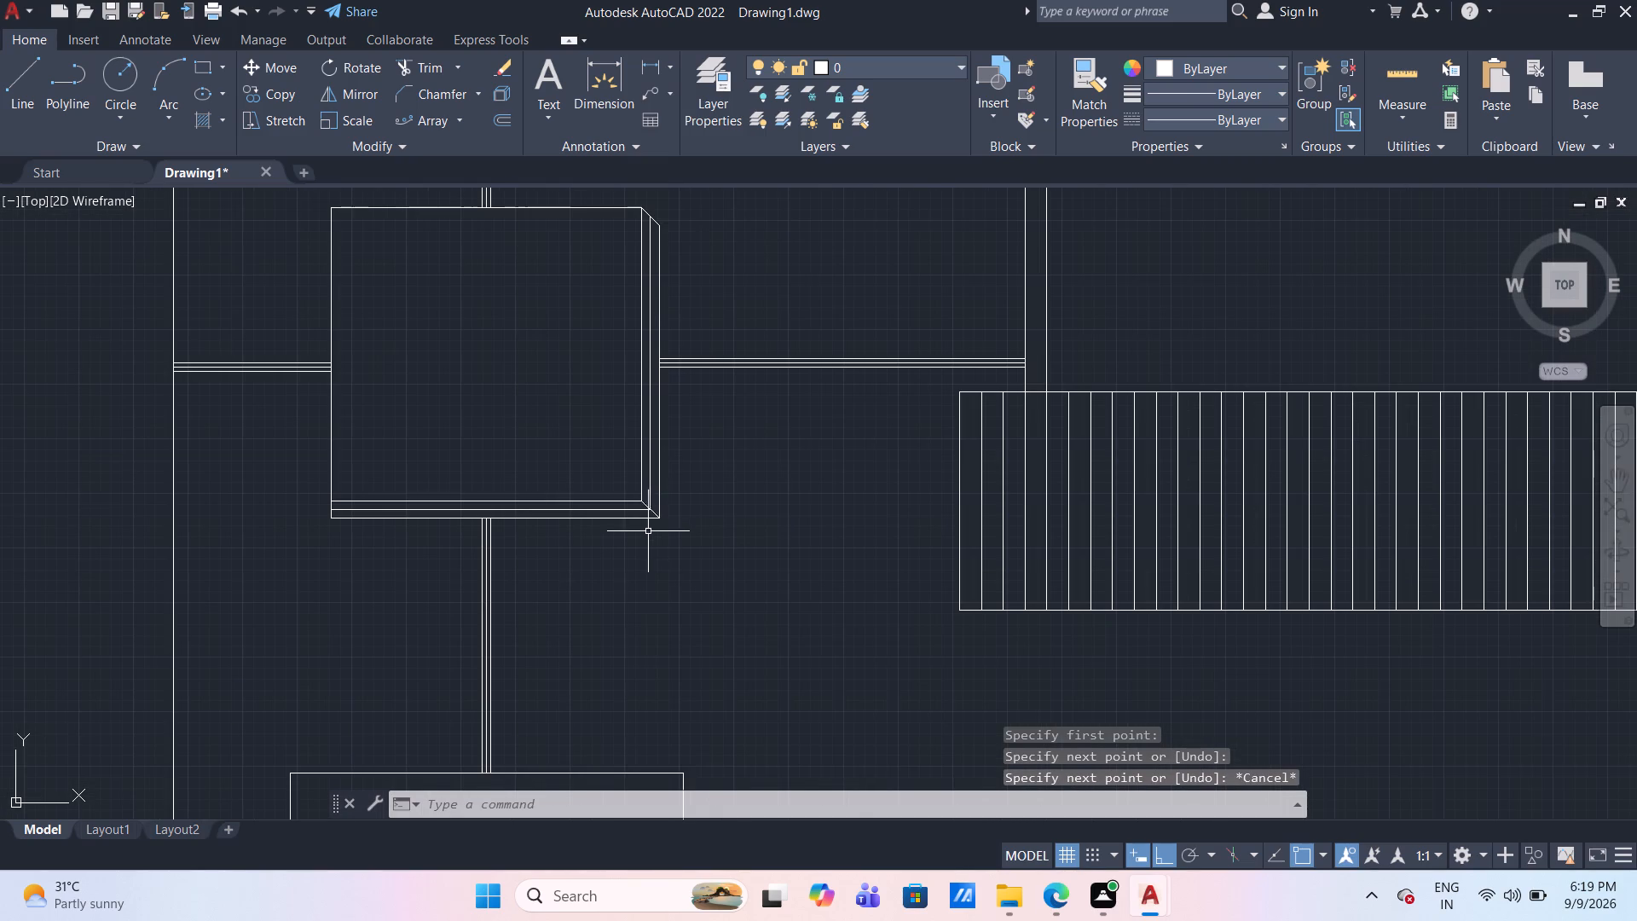
{"action": "scroll", "coordinate": [645, 530], "scroll_direction": "up", "scroll_amount": 2}
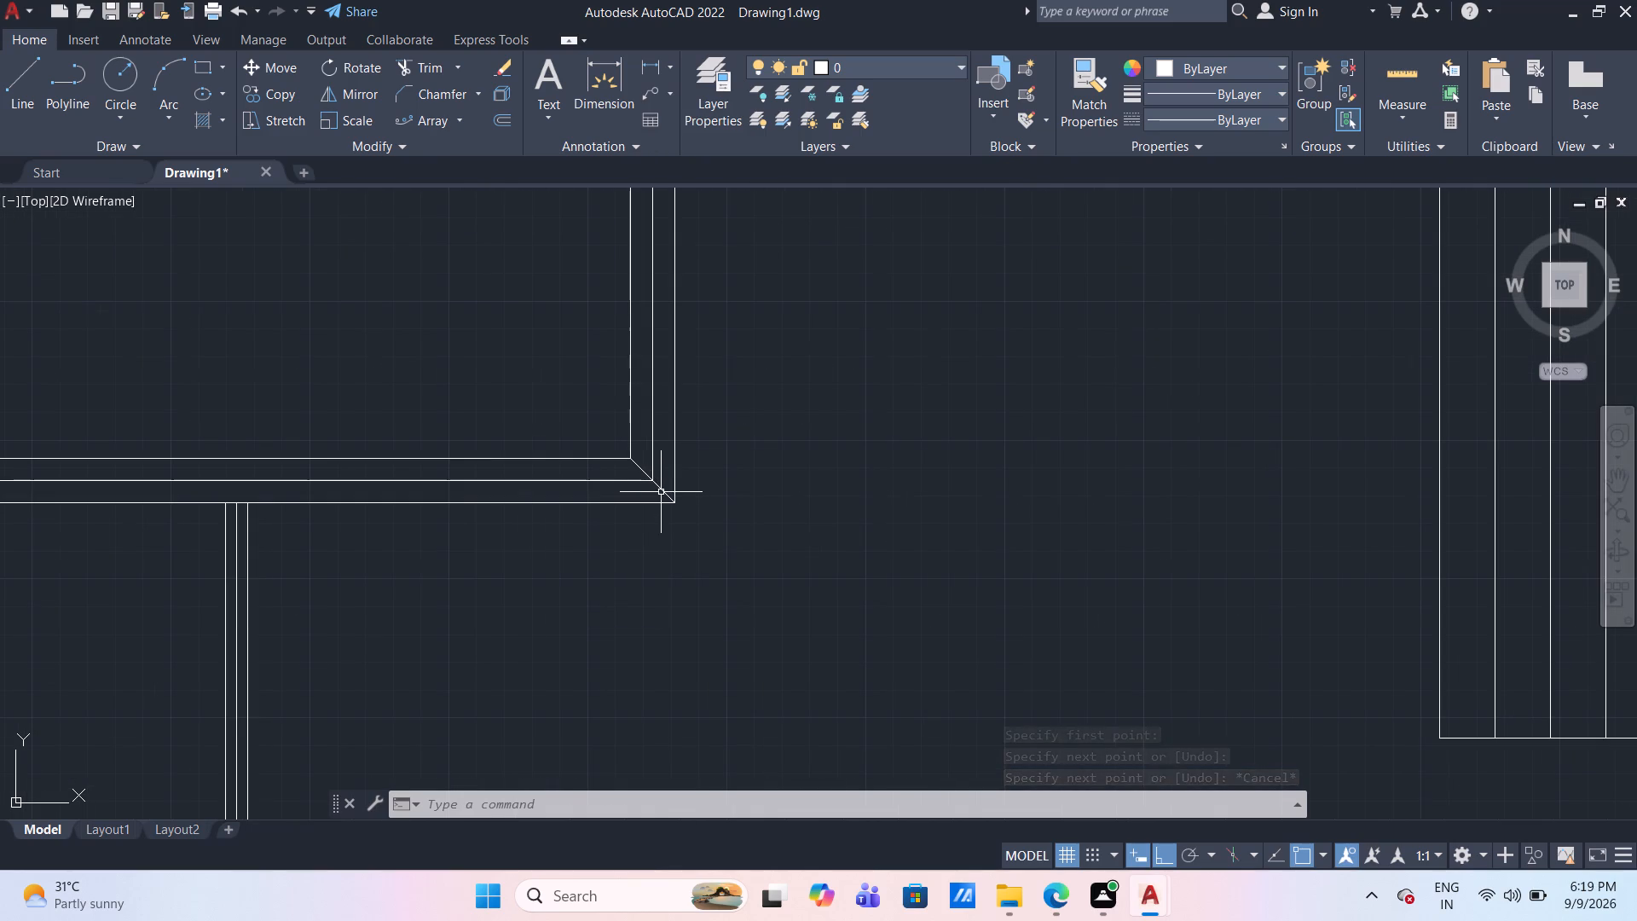
{"action": "left_click", "coordinate": [662, 489]}
{"action": "type", "text": "CO"}
{"action": "key", "text": "Return"}
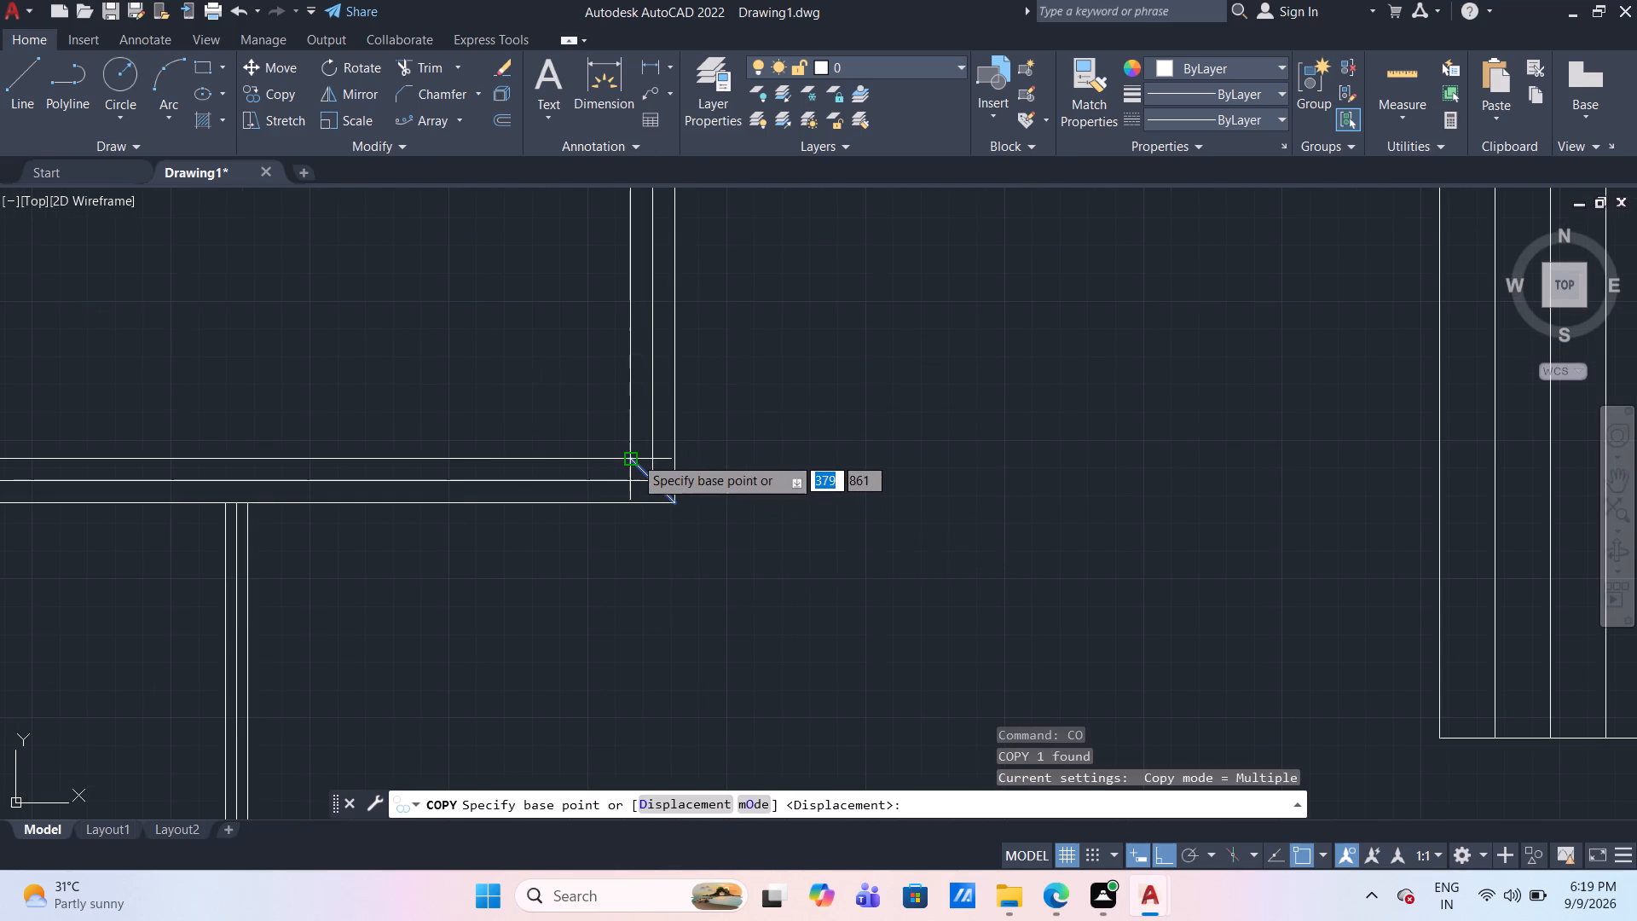
{"action": "left_click", "coordinate": [633, 456]}
{"action": "middle_click_drag", "start_coordinate": [294, 466], "coordinate": [905, 547]}
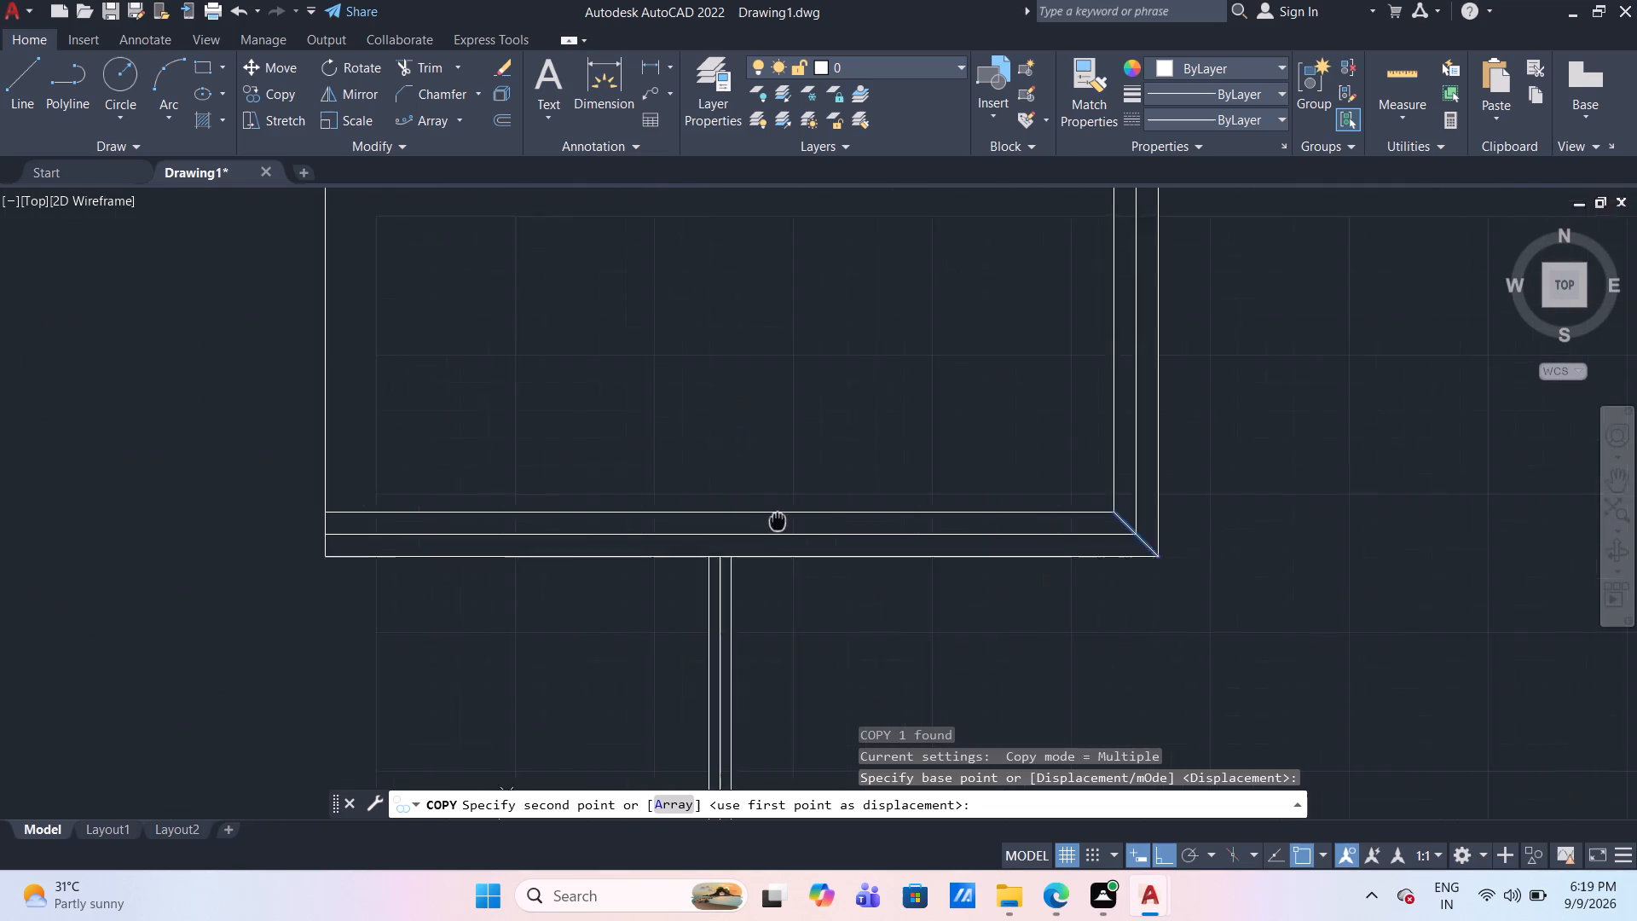
{"action": "middle_click_drag", "start_coordinate": [905, 547], "coordinate": [975, 567]}
{"action": "scroll", "coordinate": [541, 553], "scroll_direction": "up", "scroll_amount": 2}
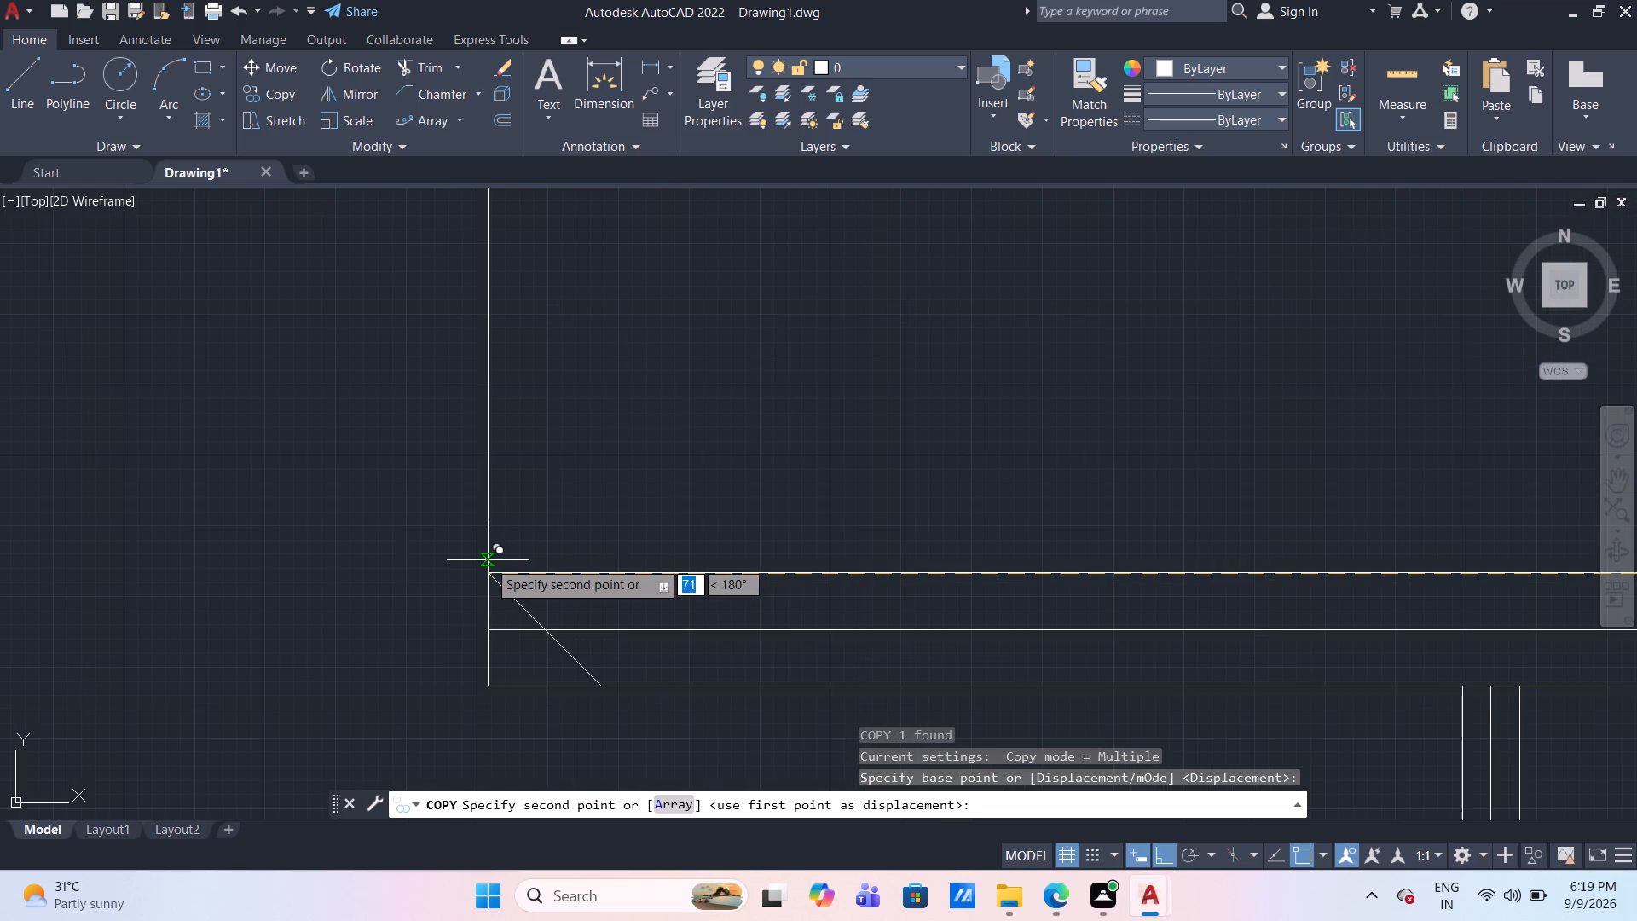
{"action": "left_click", "coordinate": [487, 570]}
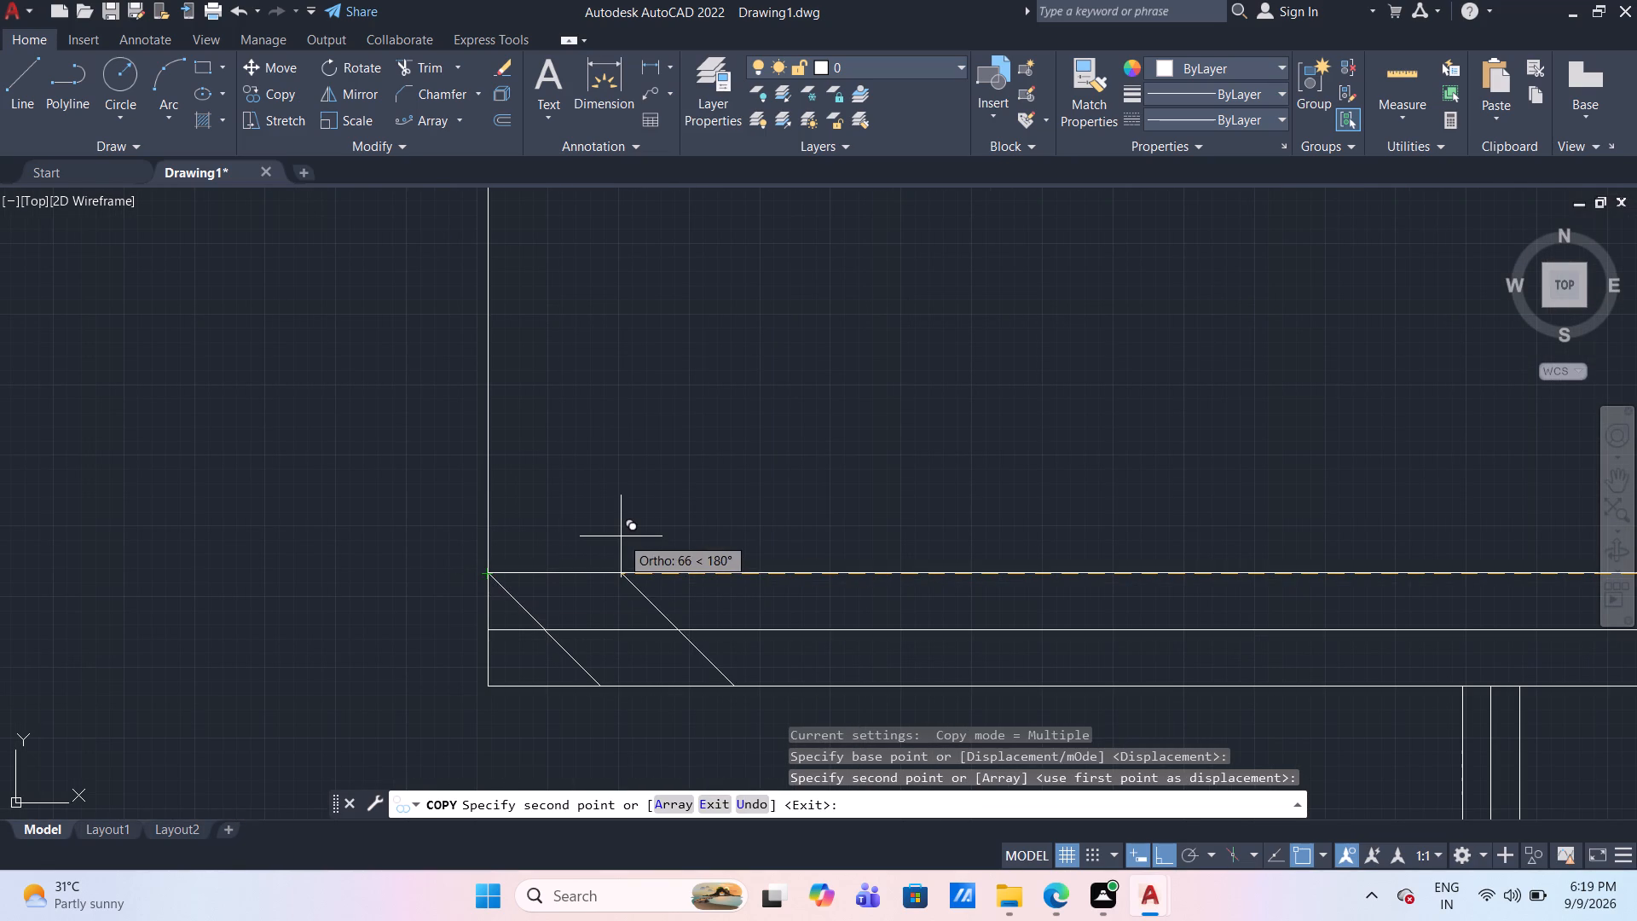
{"action": "key", "text": "Escape"}
Trim the line ends lying outside the copied diagonal at the square's lower-left corner.
{"action": "type", "text": "TR"}
{"action": "key", "text": "Return"}
{"action": "left_click", "coordinate": [543, 712]}
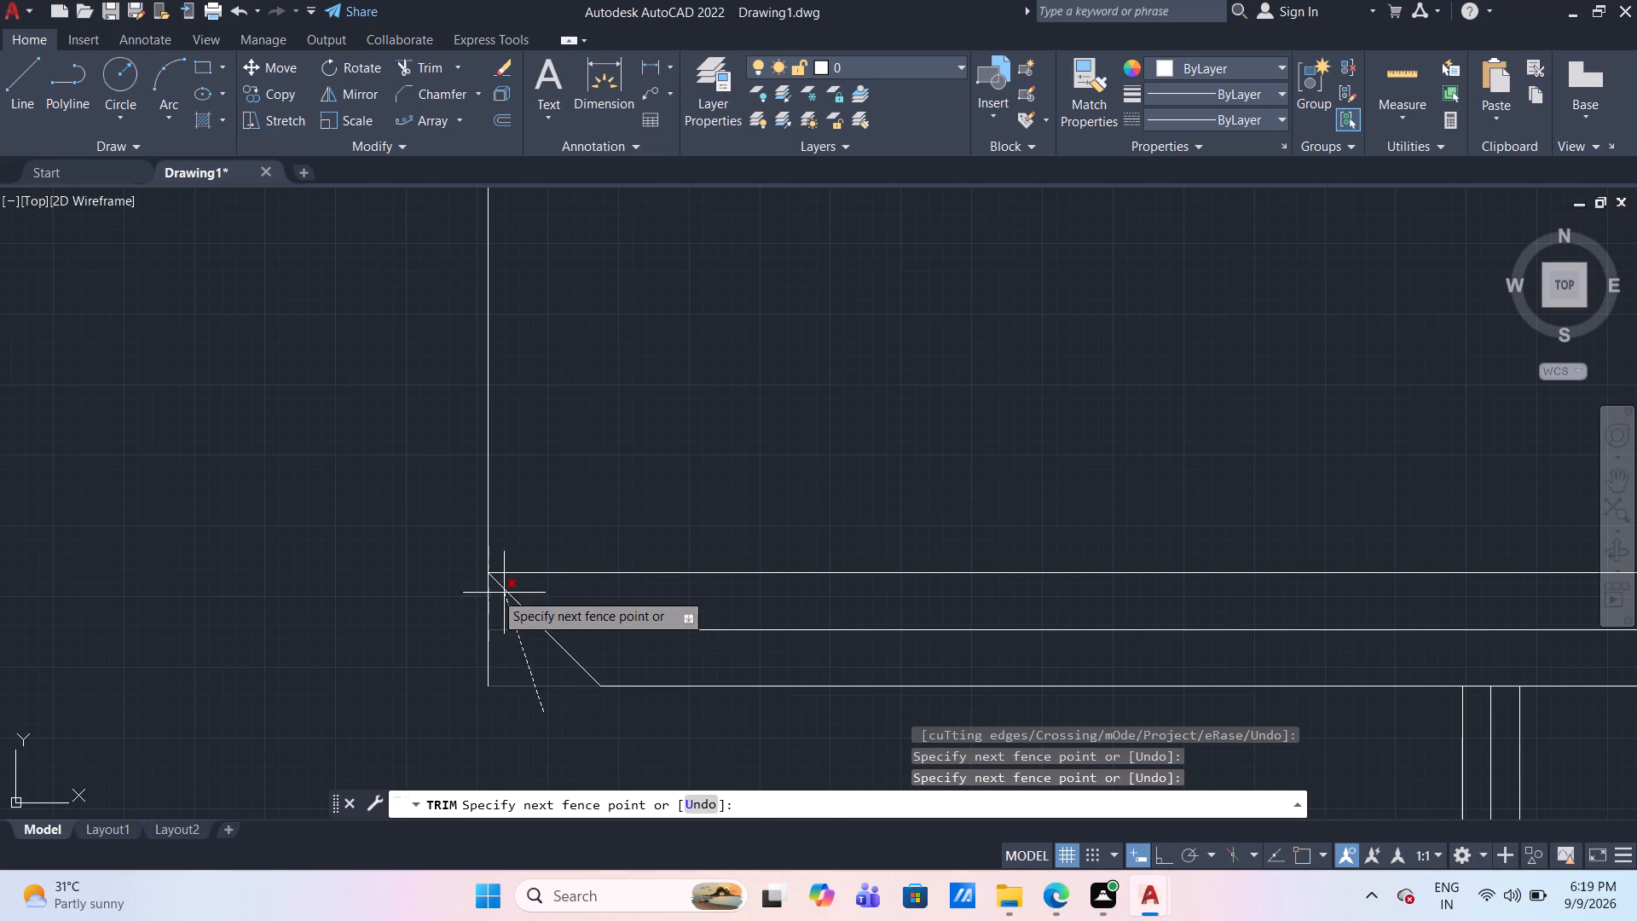
{"action": "left_click", "coordinate": [470, 592]}
{"action": "scroll", "coordinate": [526, 653], "scroll_direction": "down", "scroll_amount": 3}
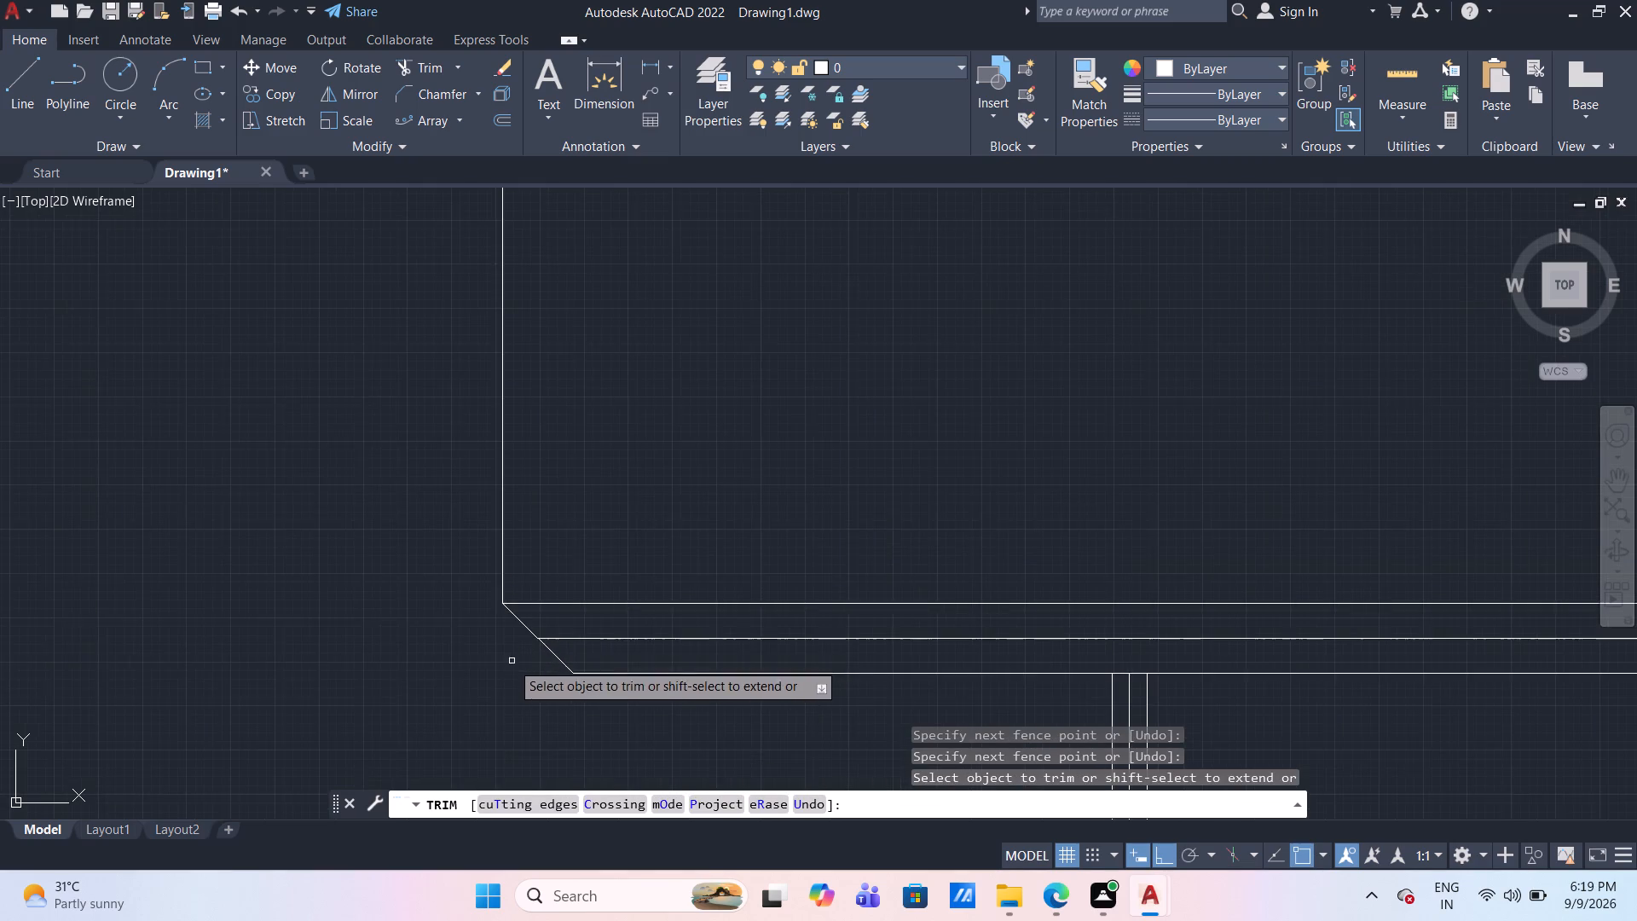
{"action": "scroll", "coordinate": [503, 670], "scroll_direction": "down", "scroll_amount": 1}
{"action": "scroll", "coordinate": [690, 732], "scroll_direction": "down", "scroll_amount": 2}
{"action": "middle_click_drag", "start_coordinate": [795, 759], "coordinate": [699, 612]}
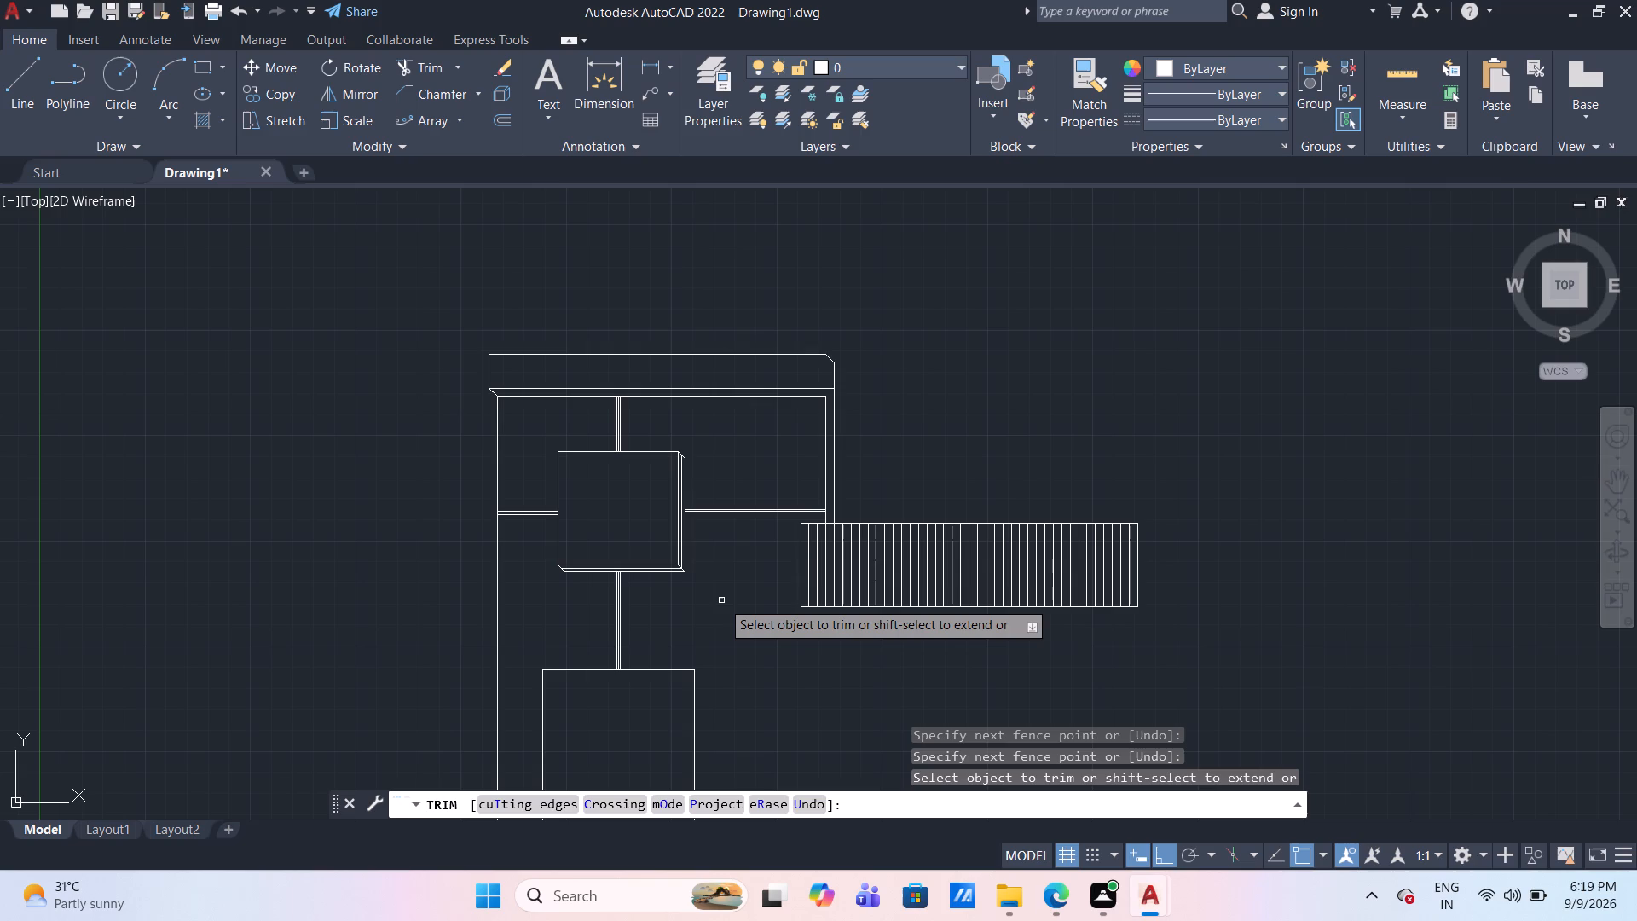
{"action": "middle_click_drag", "start_coordinate": [709, 599], "coordinate": [706, 430]}
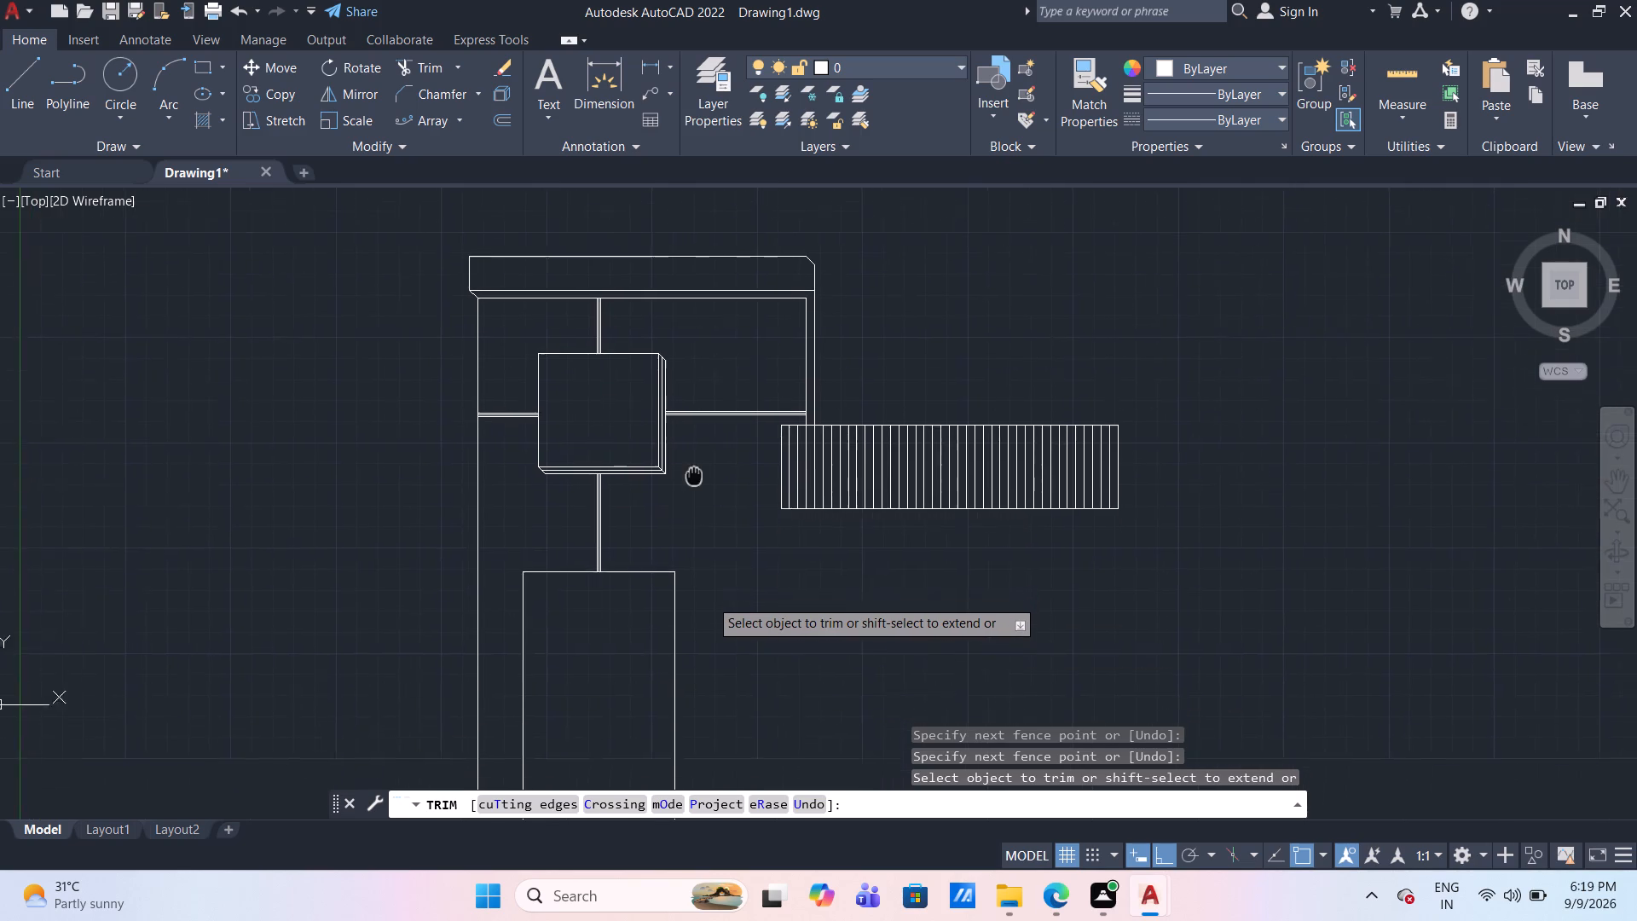
{"action": "middle_click_drag", "start_coordinate": [706, 430], "coordinate": [699, 409]}
{"action": "scroll", "coordinate": [758, 621], "scroll_direction": "down", "scroll_amount": 1}
{"action": "middle_click_drag", "start_coordinate": [771, 639], "coordinate": [697, 391]}
{"action": "scroll", "coordinate": [695, 389], "scroll_direction": "down", "scroll_amount": 1}
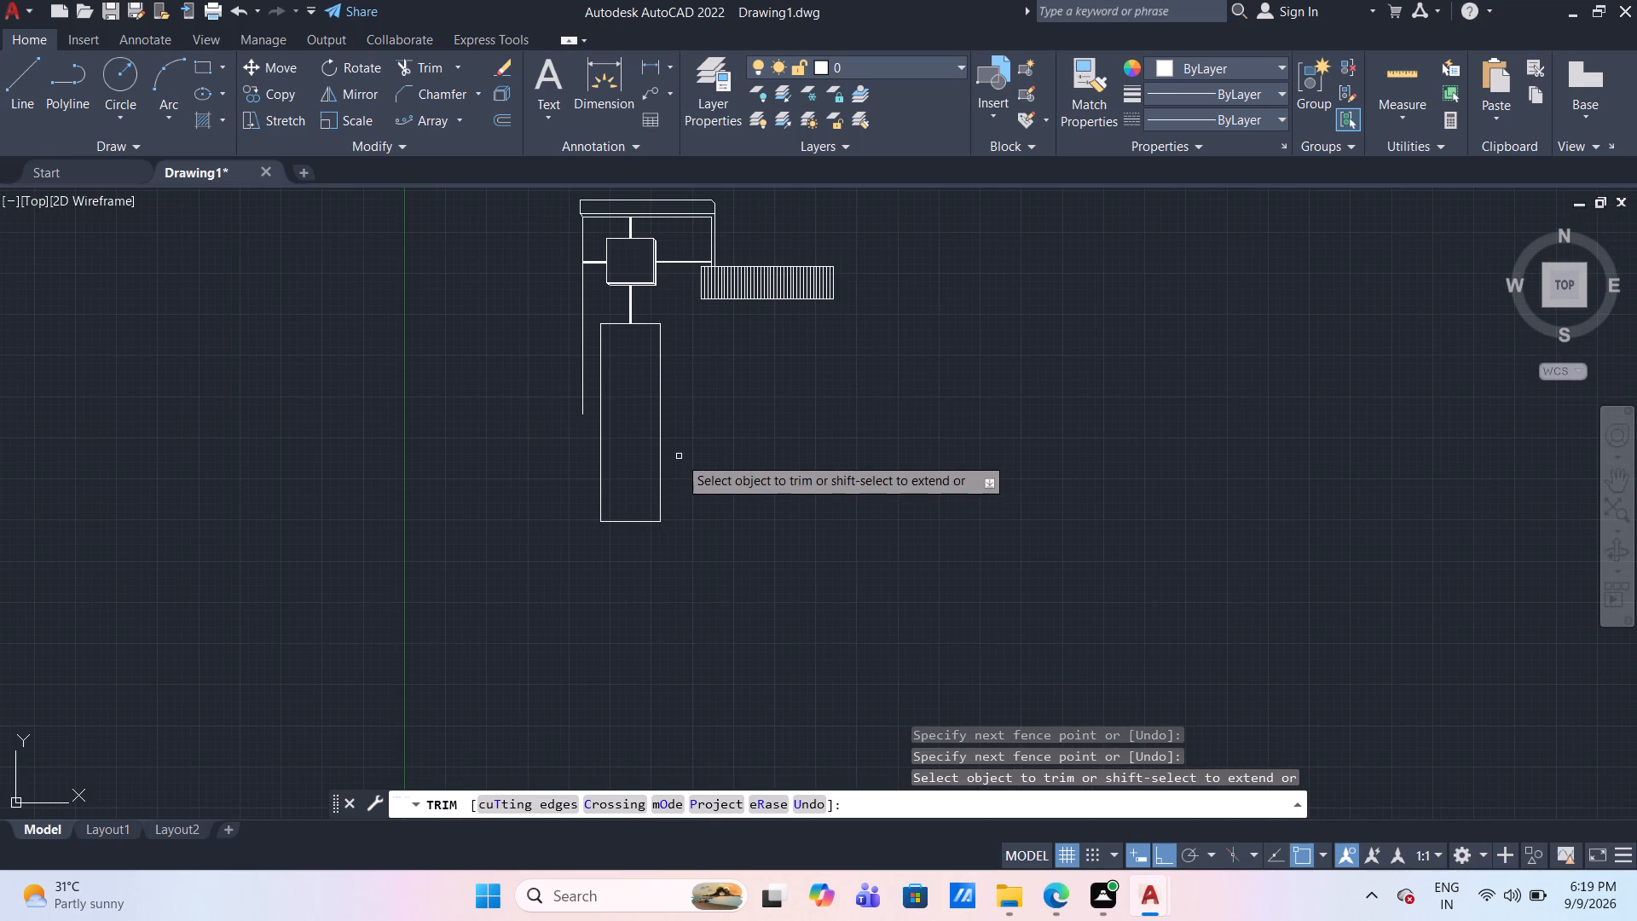
{"action": "key", "text": "Escape"}
Offset the tall rectangle below the square inward by 10 mm.
{"action": "scroll", "coordinate": [705, 451], "scroll_direction": "down", "scroll_amount": 1}
{"action": "type", "text": "OF"}
{"action": "key", "text": "Return"}
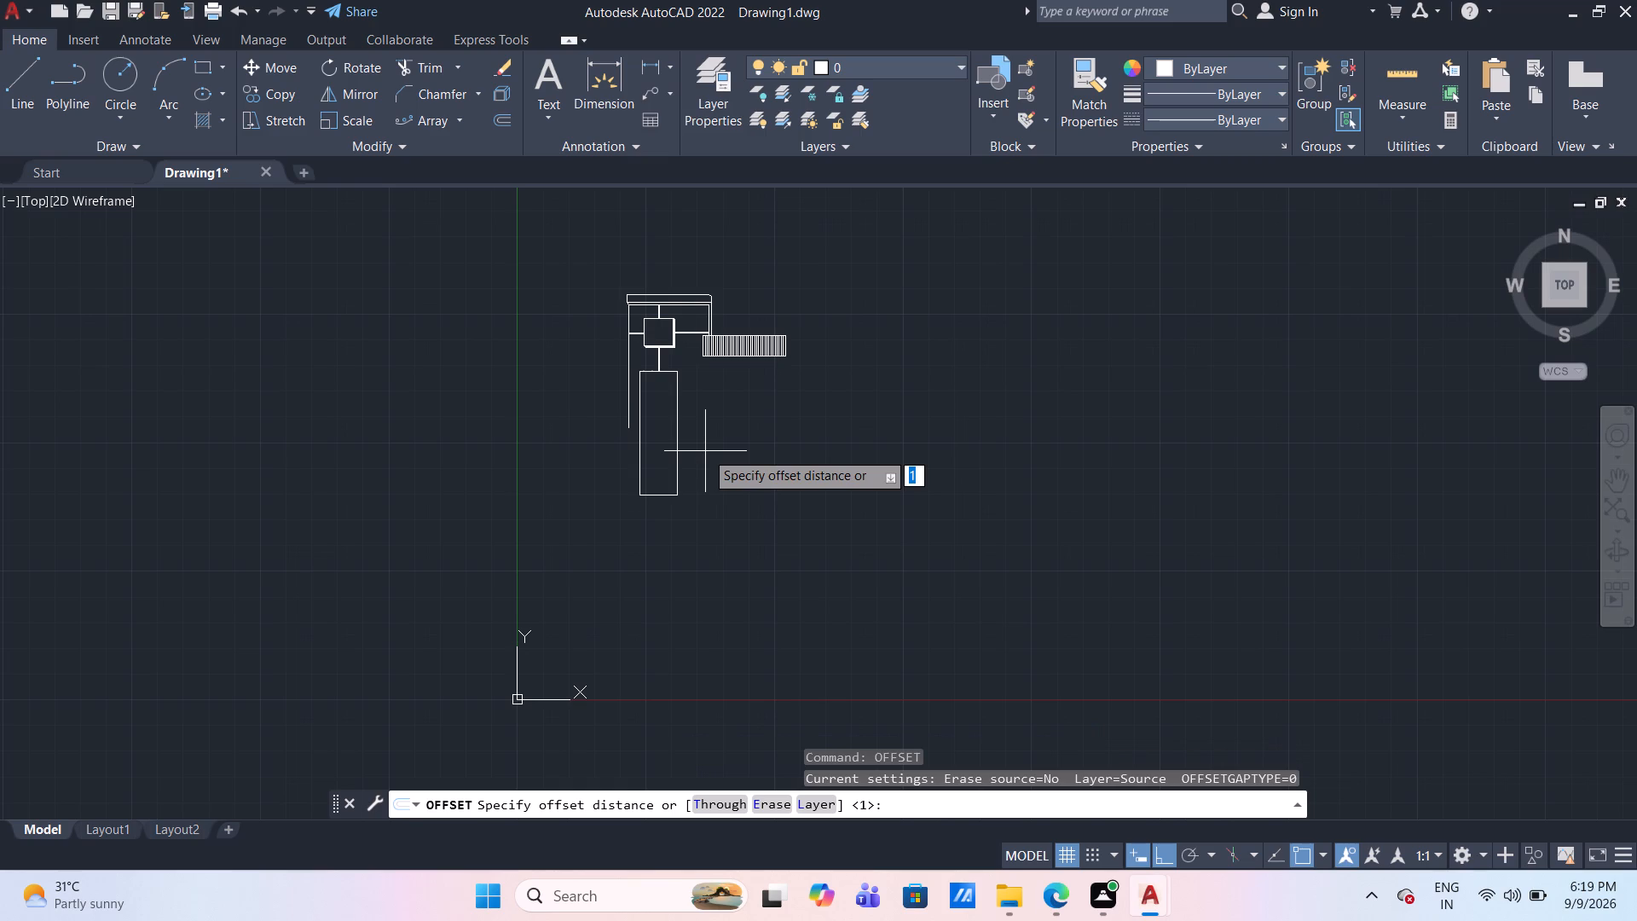
{"action": "type", "text": "10"}
{"action": "key", "text": "Return"}
{"action": "scroll", "coordinate": [705, 446], "scroll_direction": "up", "scroll_amount": 2}
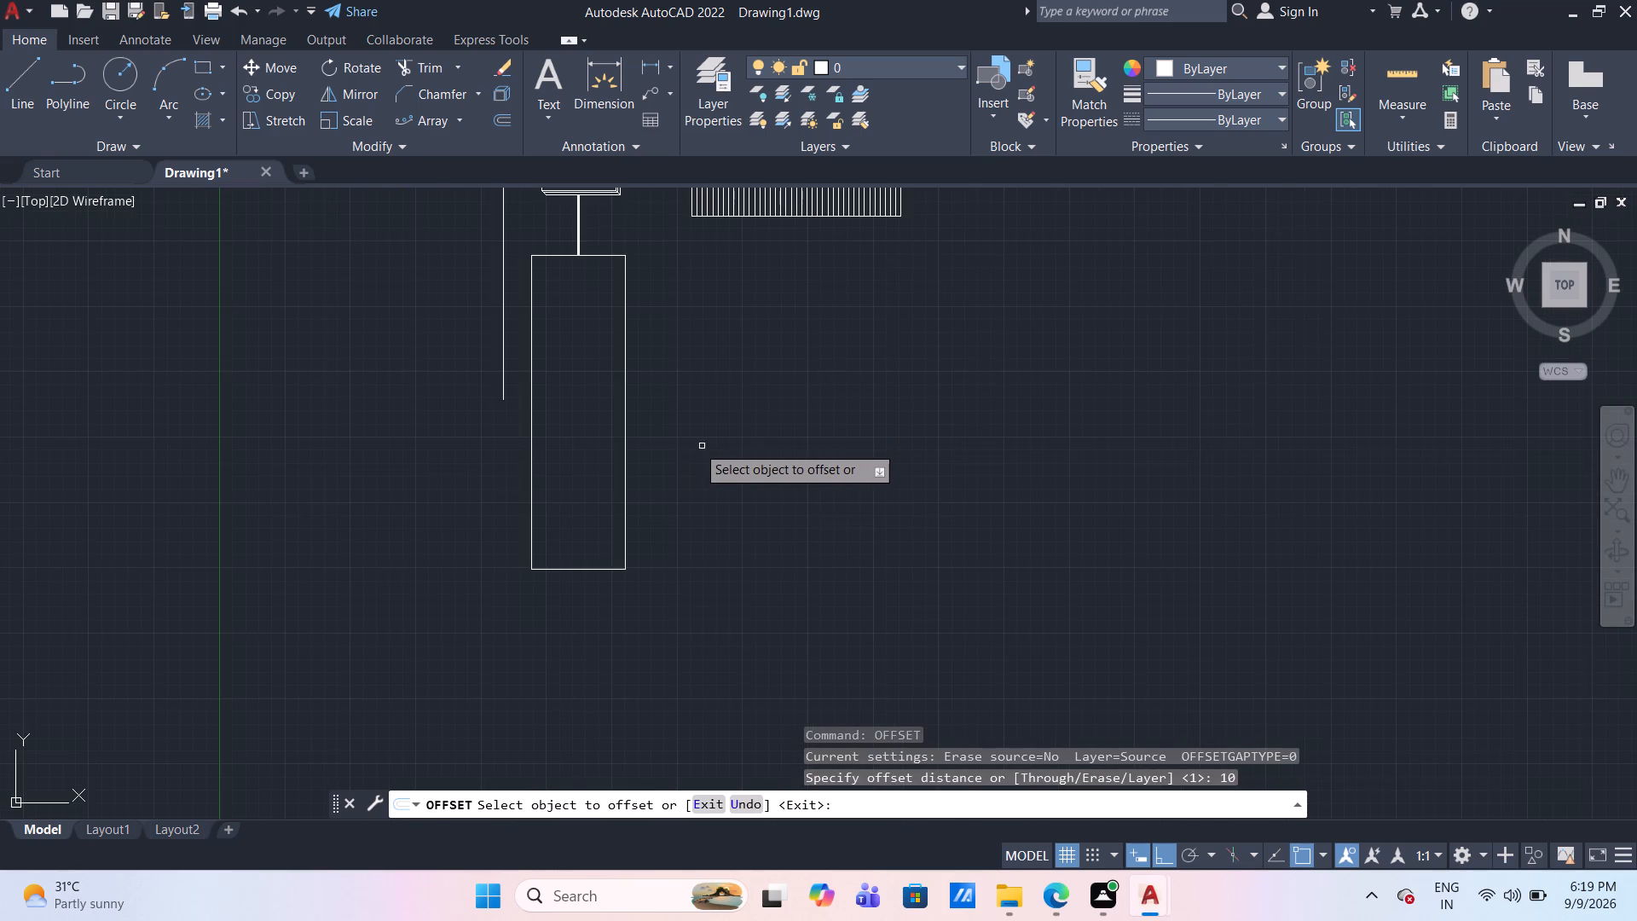
{"action": "left_click", "coordinate": [628, 412]}
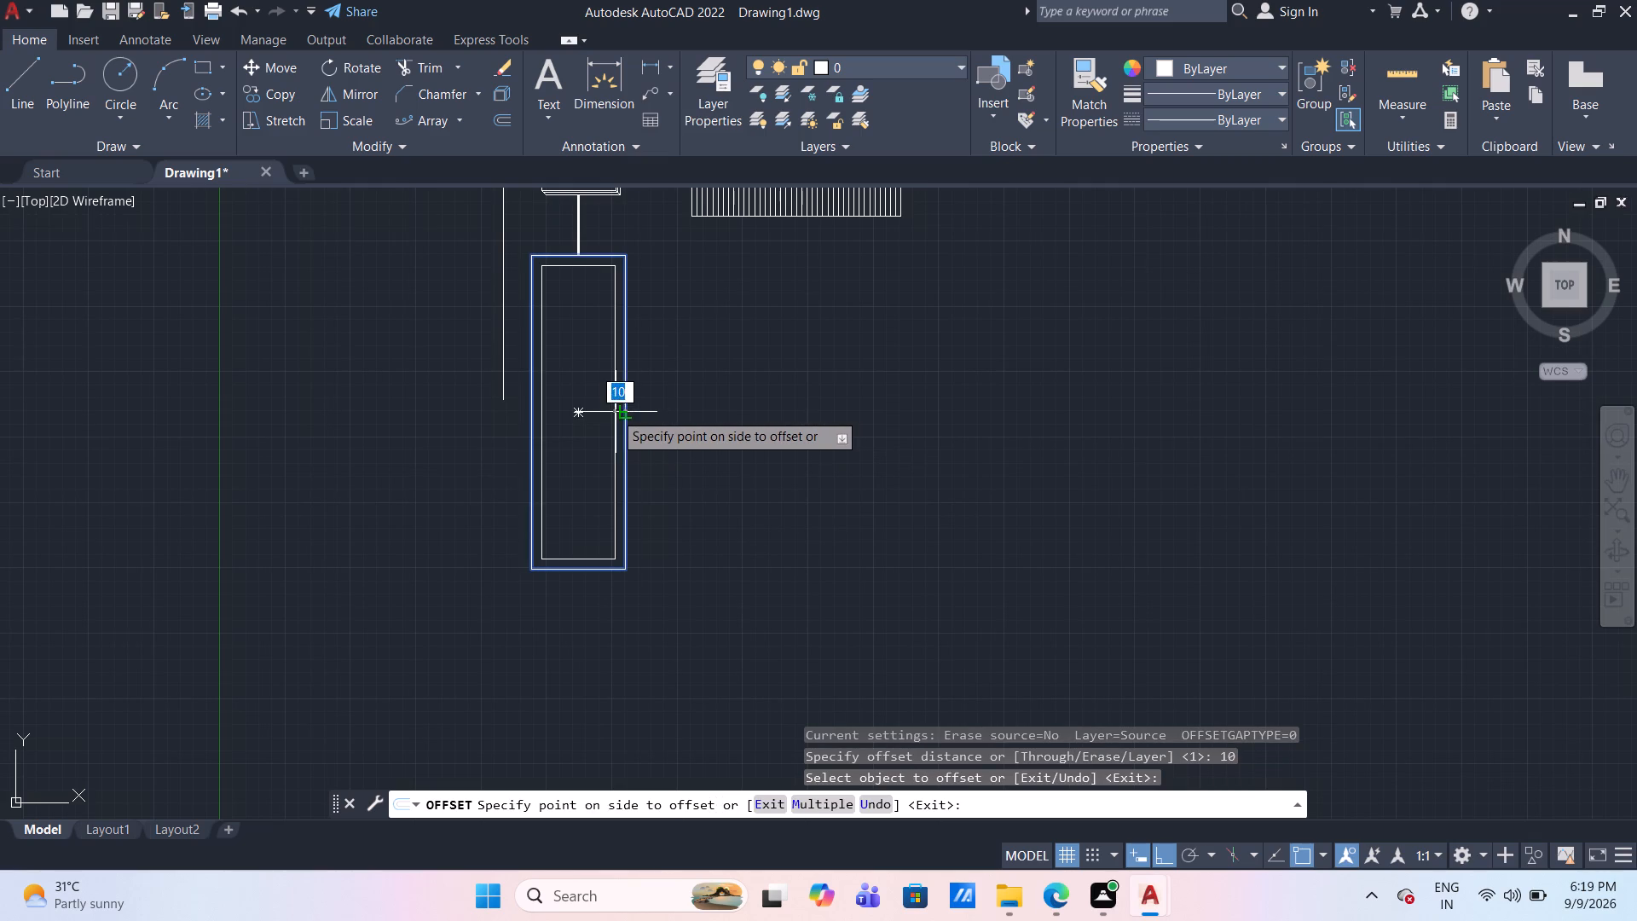
{"action": "left_click", "coordinate": [609, 412]}
{"action": "scroll", "coordinate": [609, 412], "scroll_direction": "down", "scroll_amount": 2}
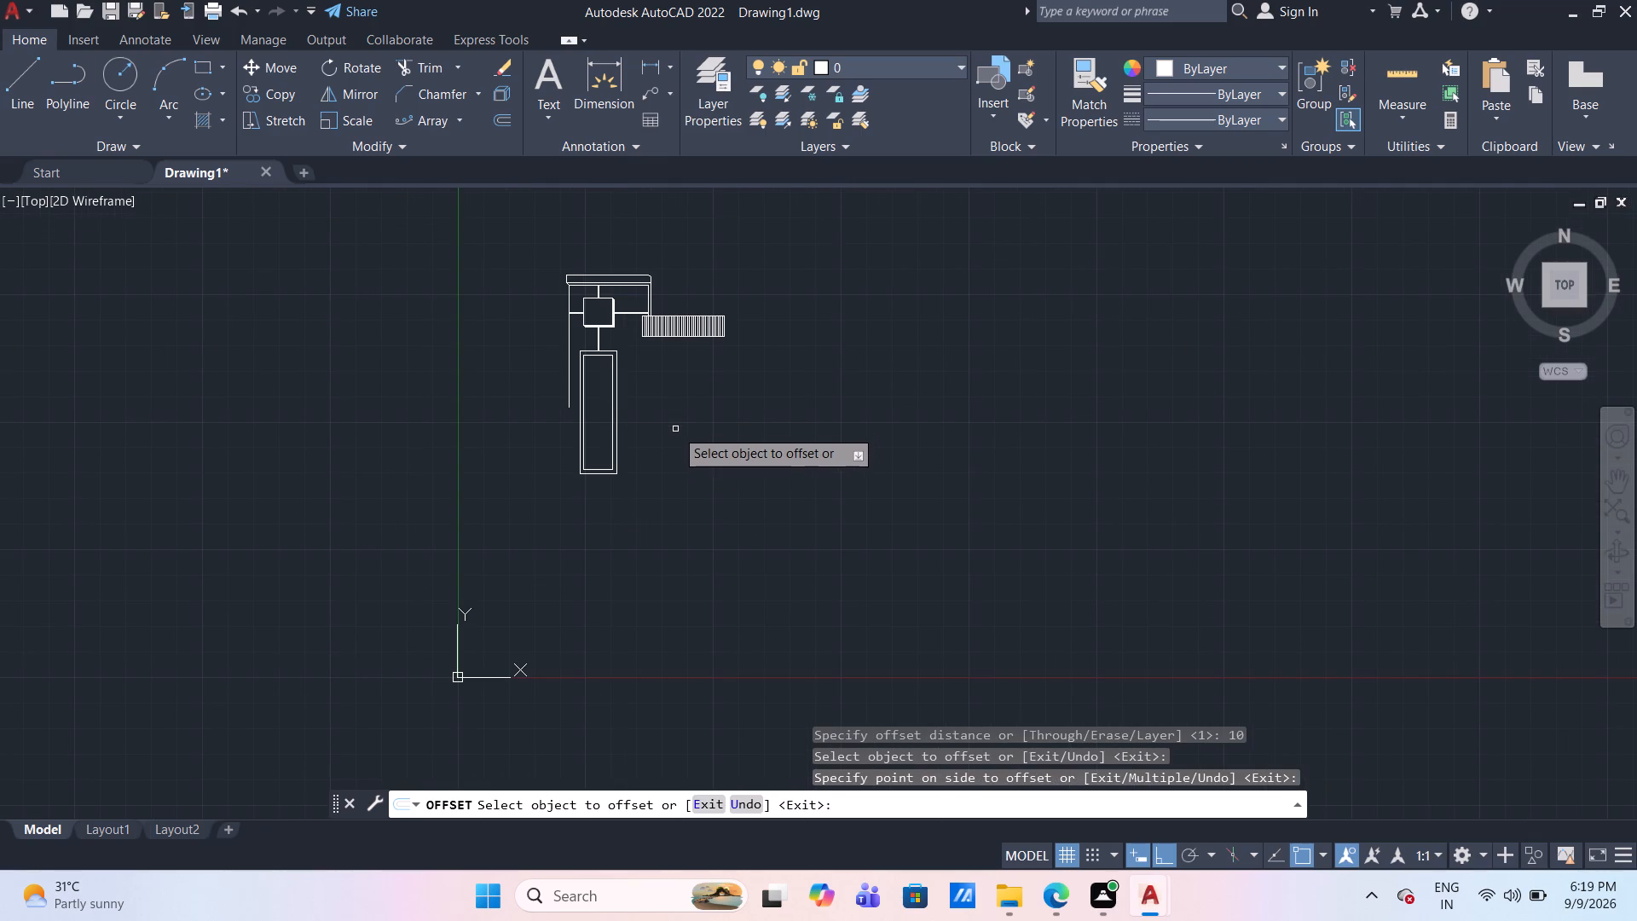
{"action": "scroll", "coordinate": [675, 429], "scroll_direction": "up", "scroll_amount": 2}
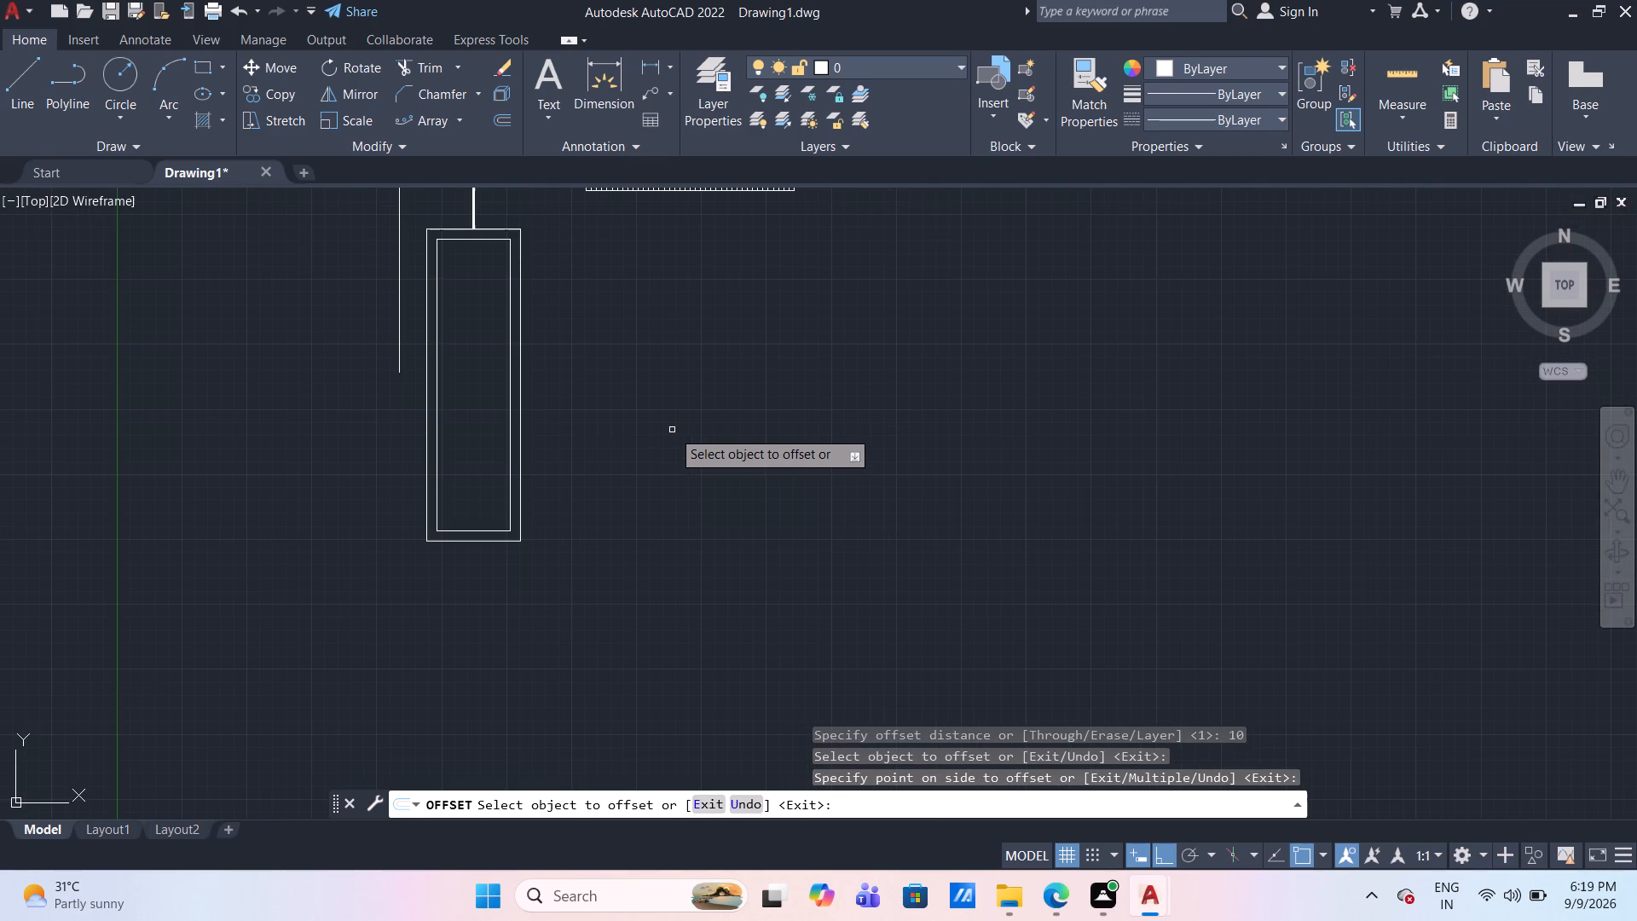
{"action": "middle_click", "coordinate": [620, 379]}
{"action": "key", "text": "Escape"}
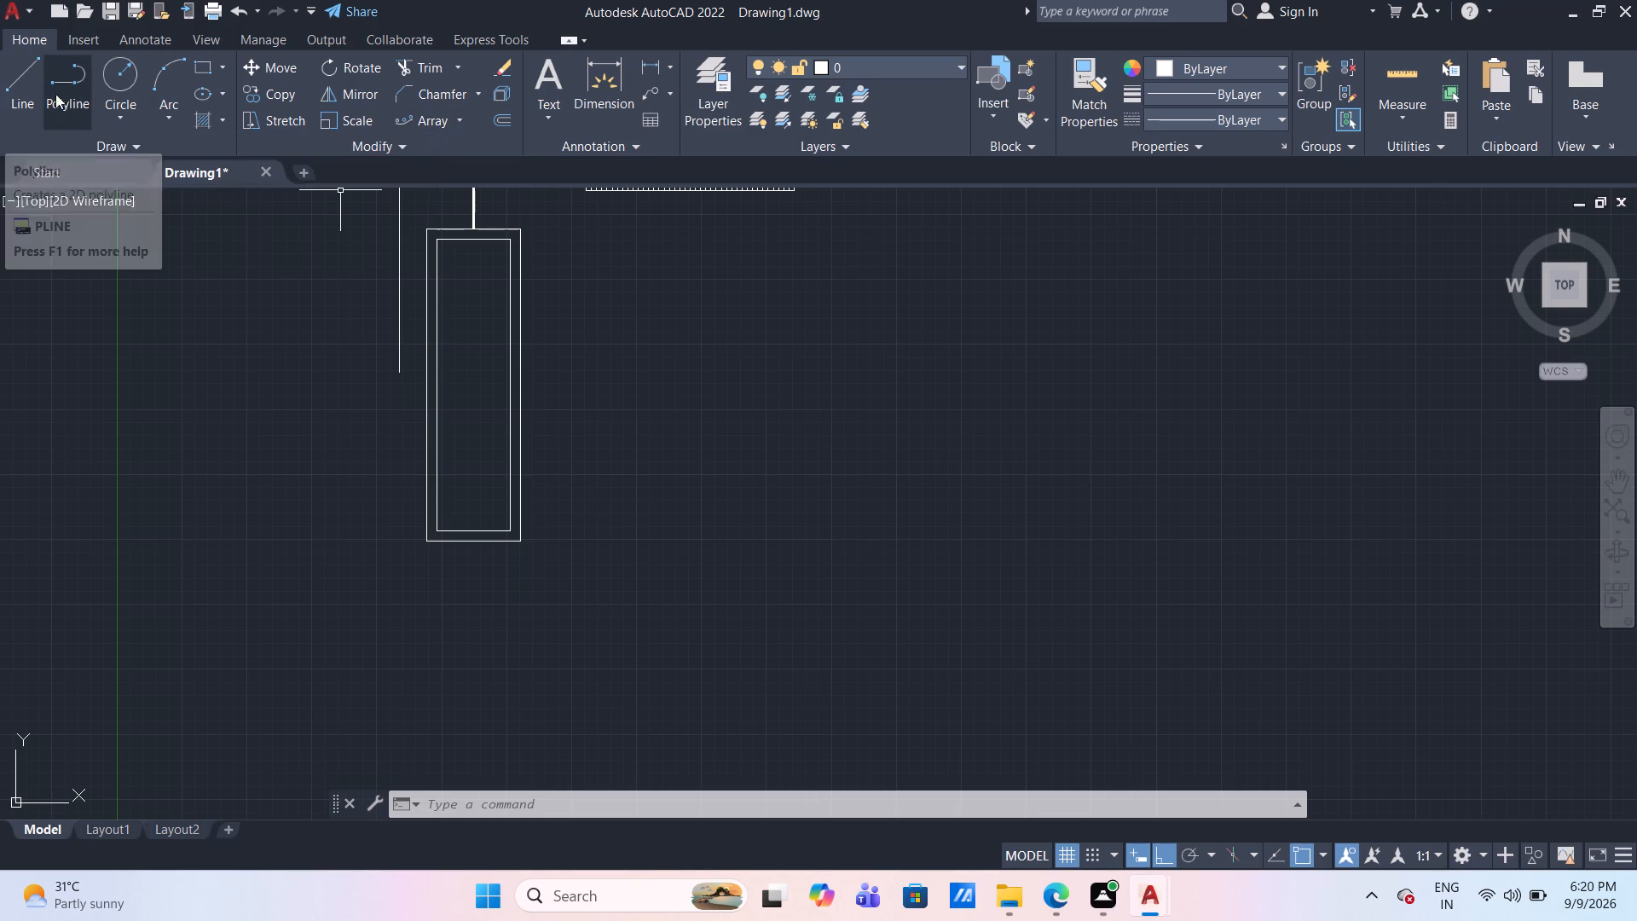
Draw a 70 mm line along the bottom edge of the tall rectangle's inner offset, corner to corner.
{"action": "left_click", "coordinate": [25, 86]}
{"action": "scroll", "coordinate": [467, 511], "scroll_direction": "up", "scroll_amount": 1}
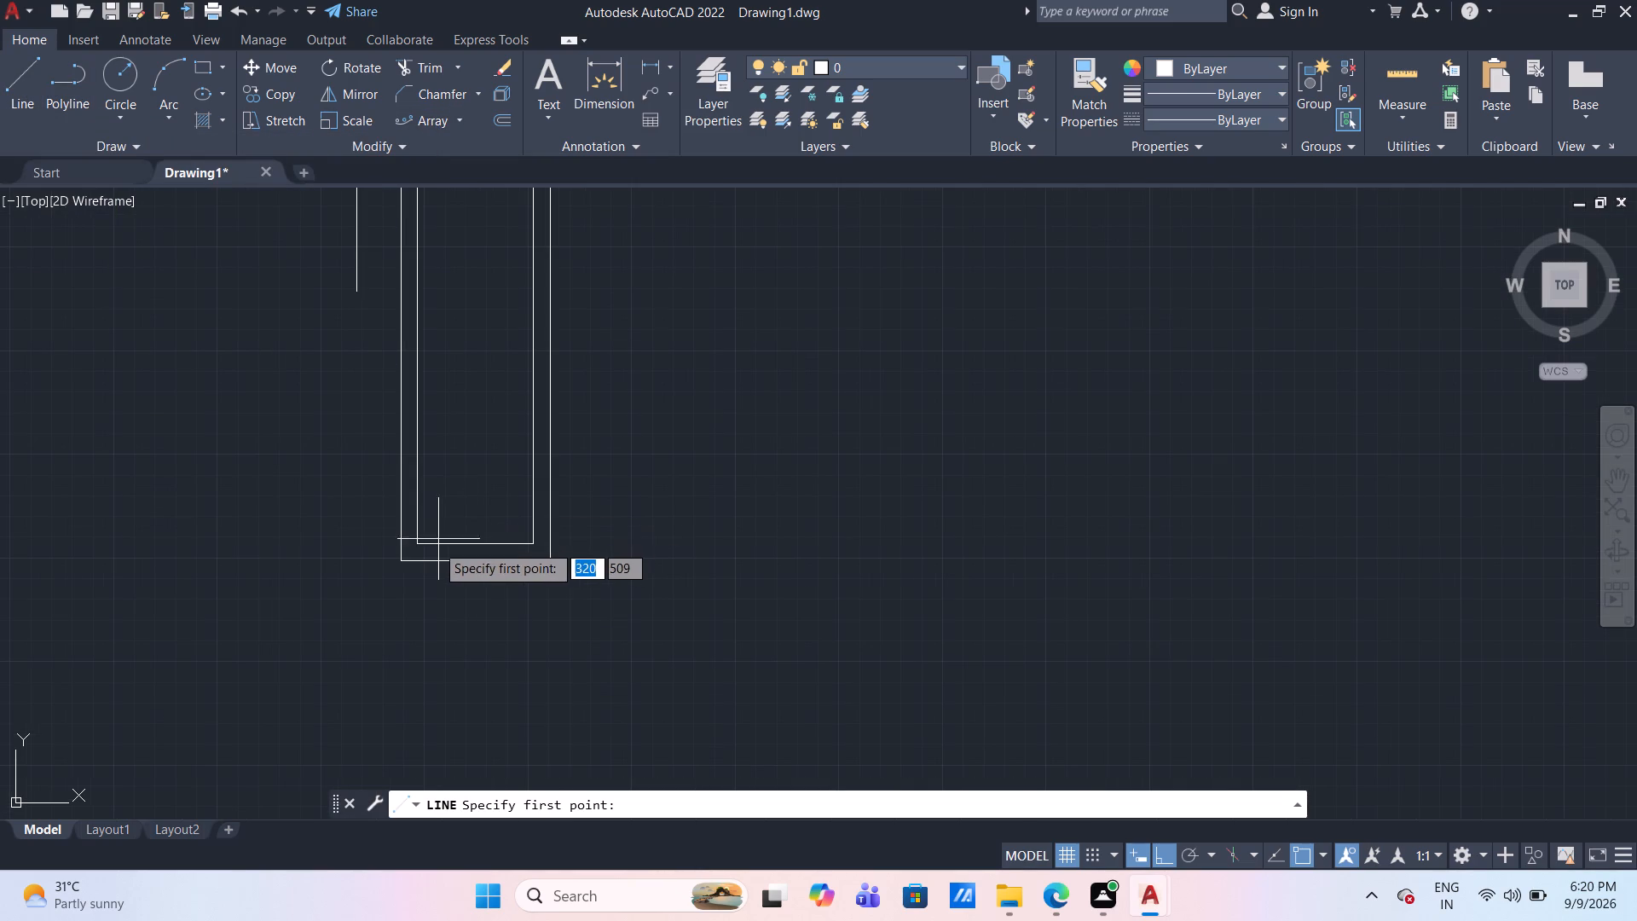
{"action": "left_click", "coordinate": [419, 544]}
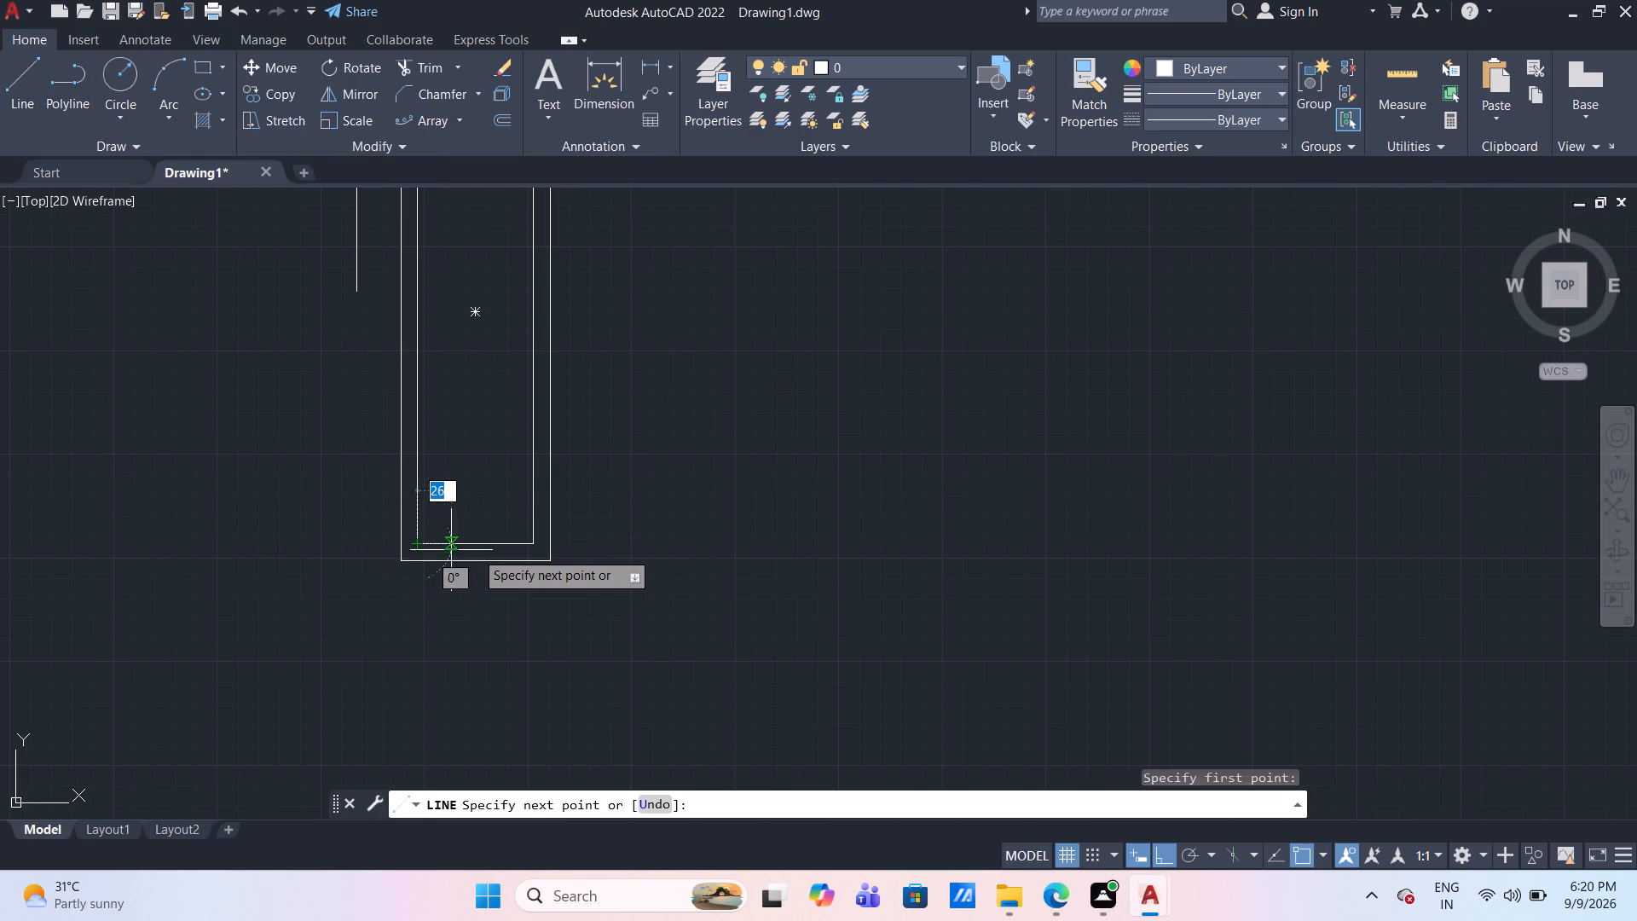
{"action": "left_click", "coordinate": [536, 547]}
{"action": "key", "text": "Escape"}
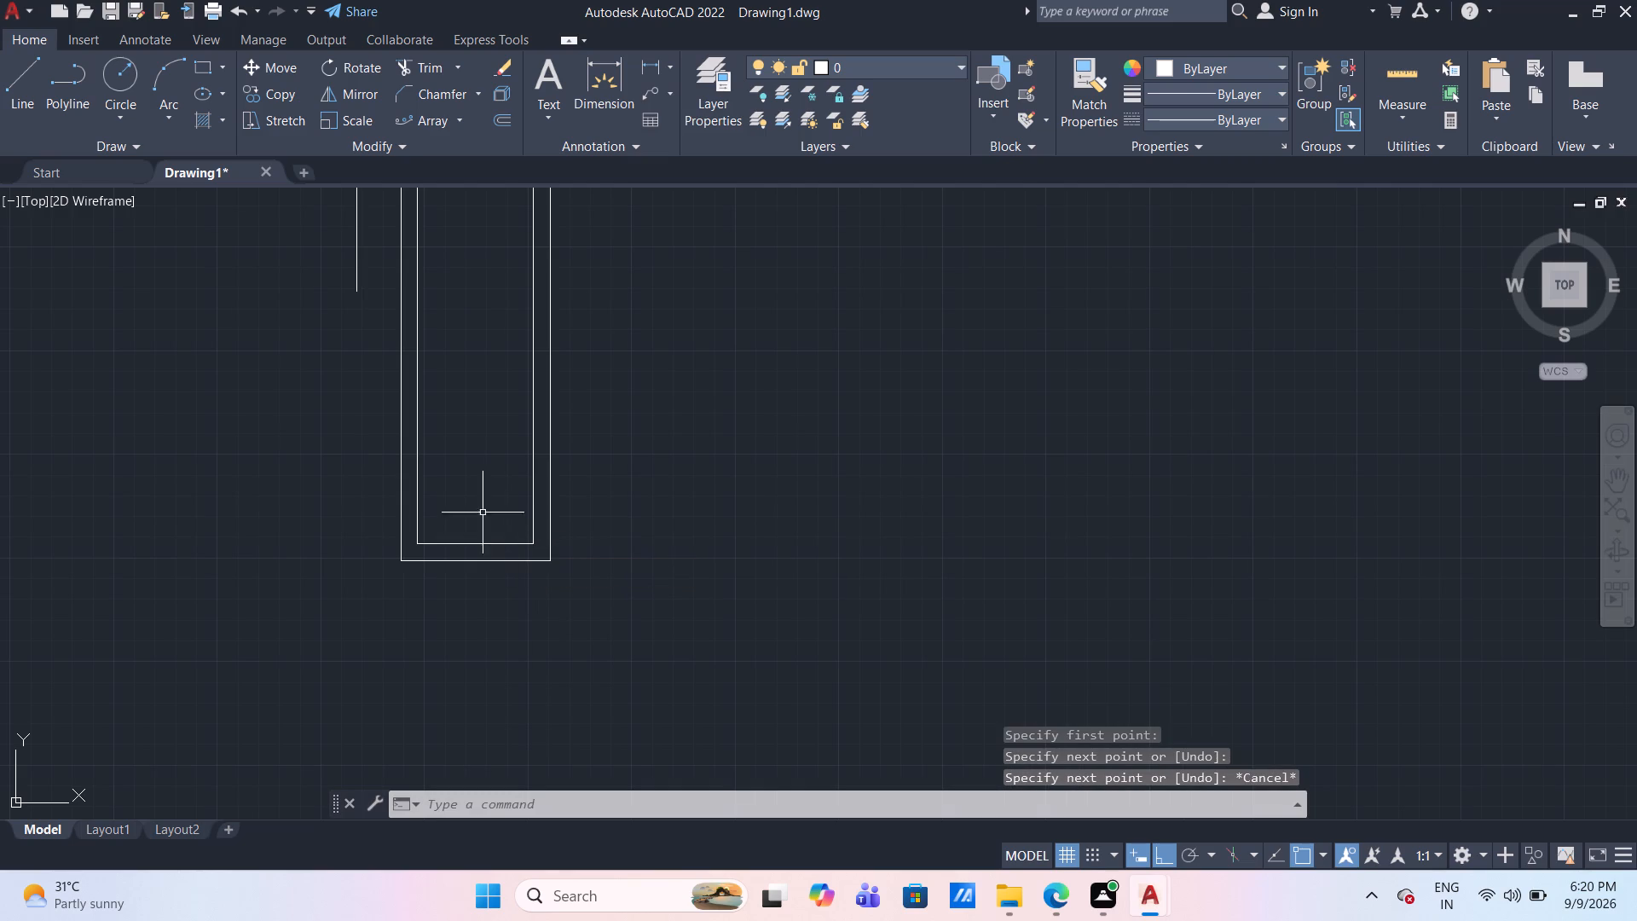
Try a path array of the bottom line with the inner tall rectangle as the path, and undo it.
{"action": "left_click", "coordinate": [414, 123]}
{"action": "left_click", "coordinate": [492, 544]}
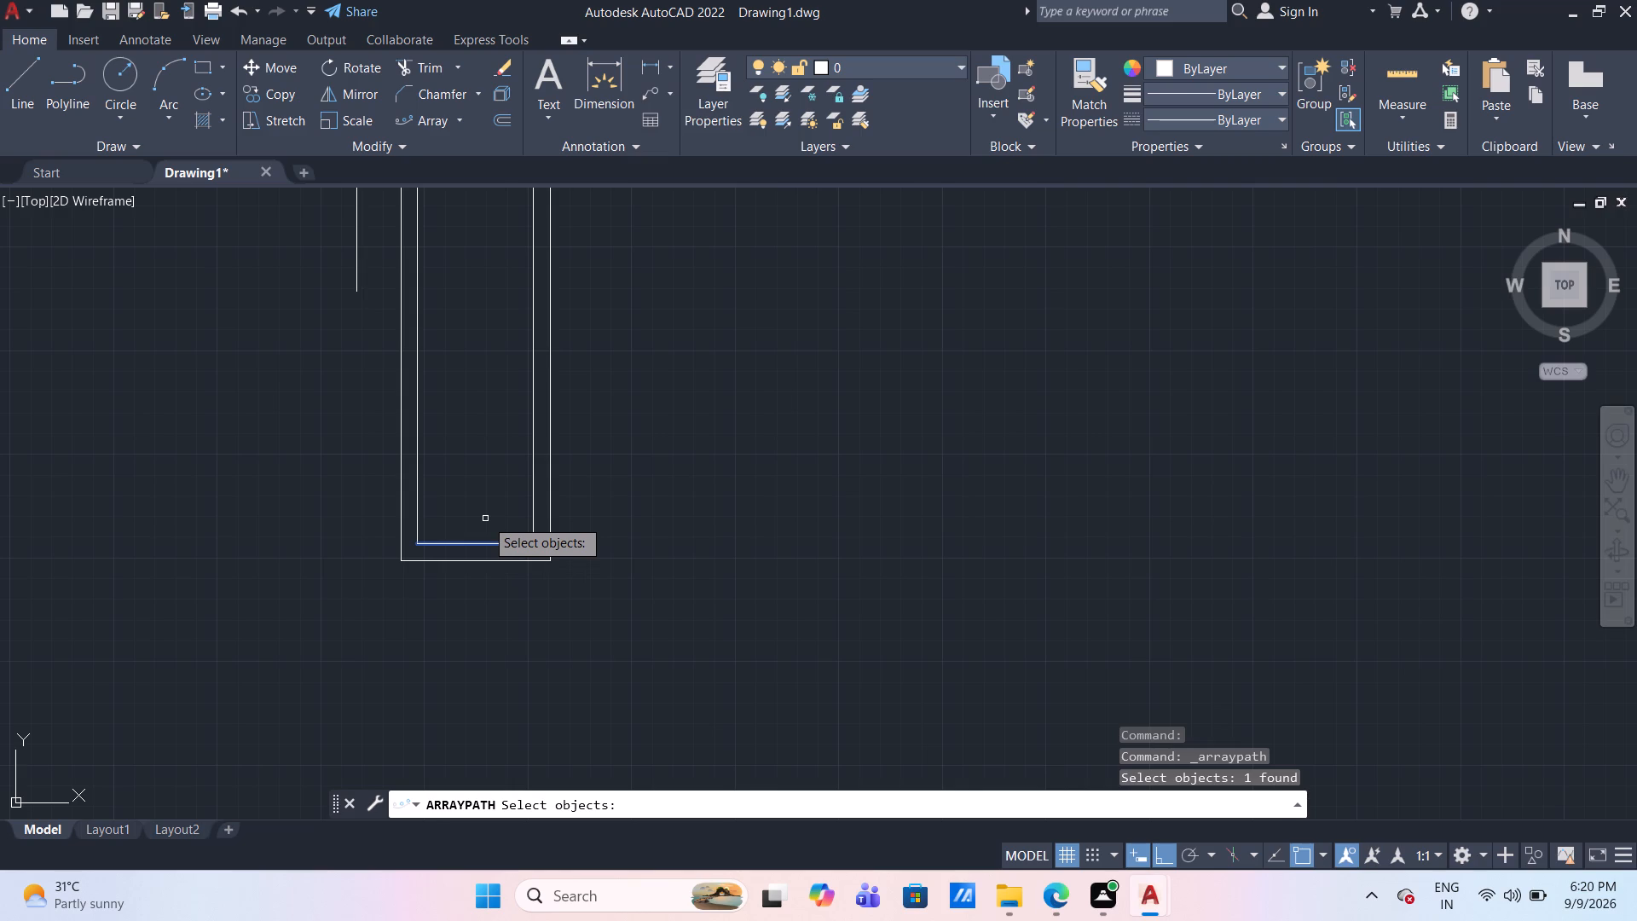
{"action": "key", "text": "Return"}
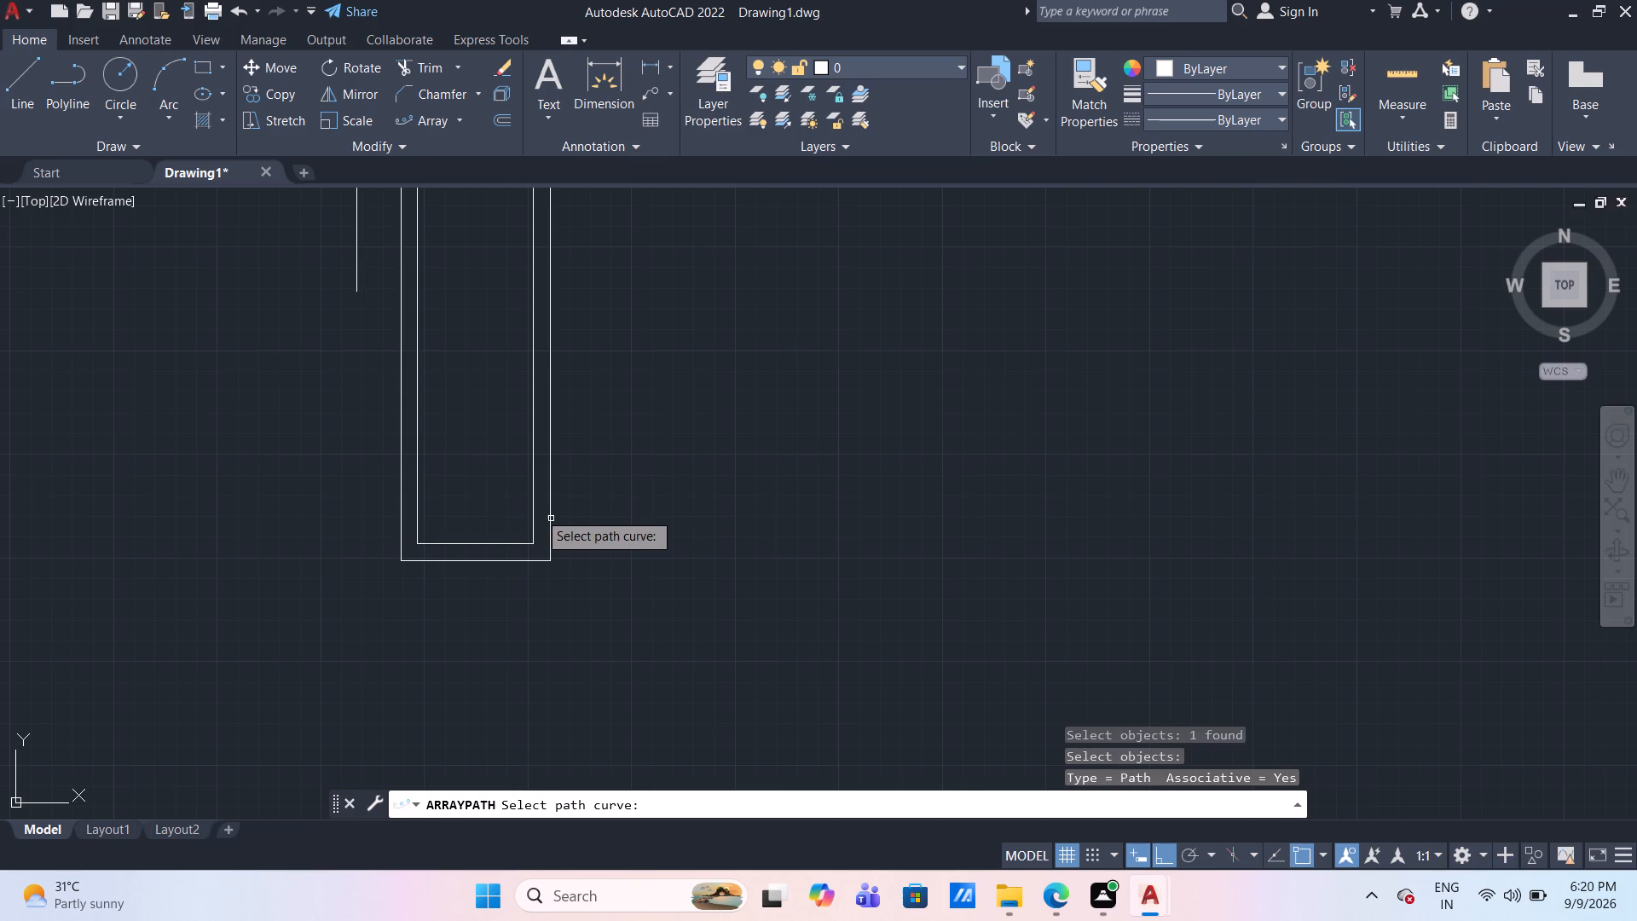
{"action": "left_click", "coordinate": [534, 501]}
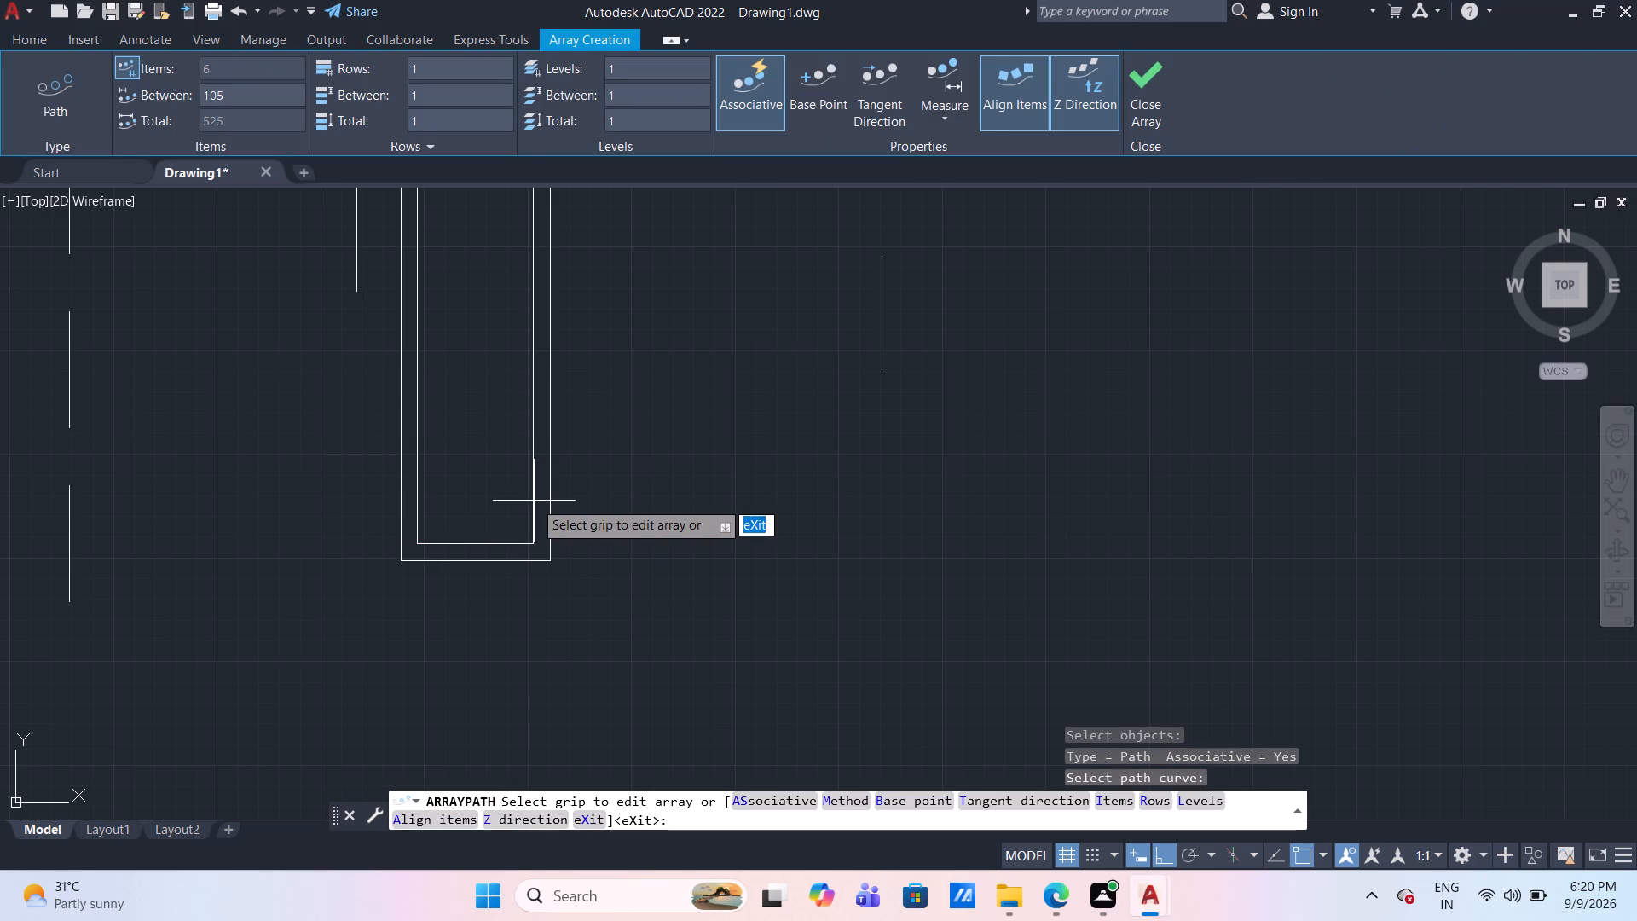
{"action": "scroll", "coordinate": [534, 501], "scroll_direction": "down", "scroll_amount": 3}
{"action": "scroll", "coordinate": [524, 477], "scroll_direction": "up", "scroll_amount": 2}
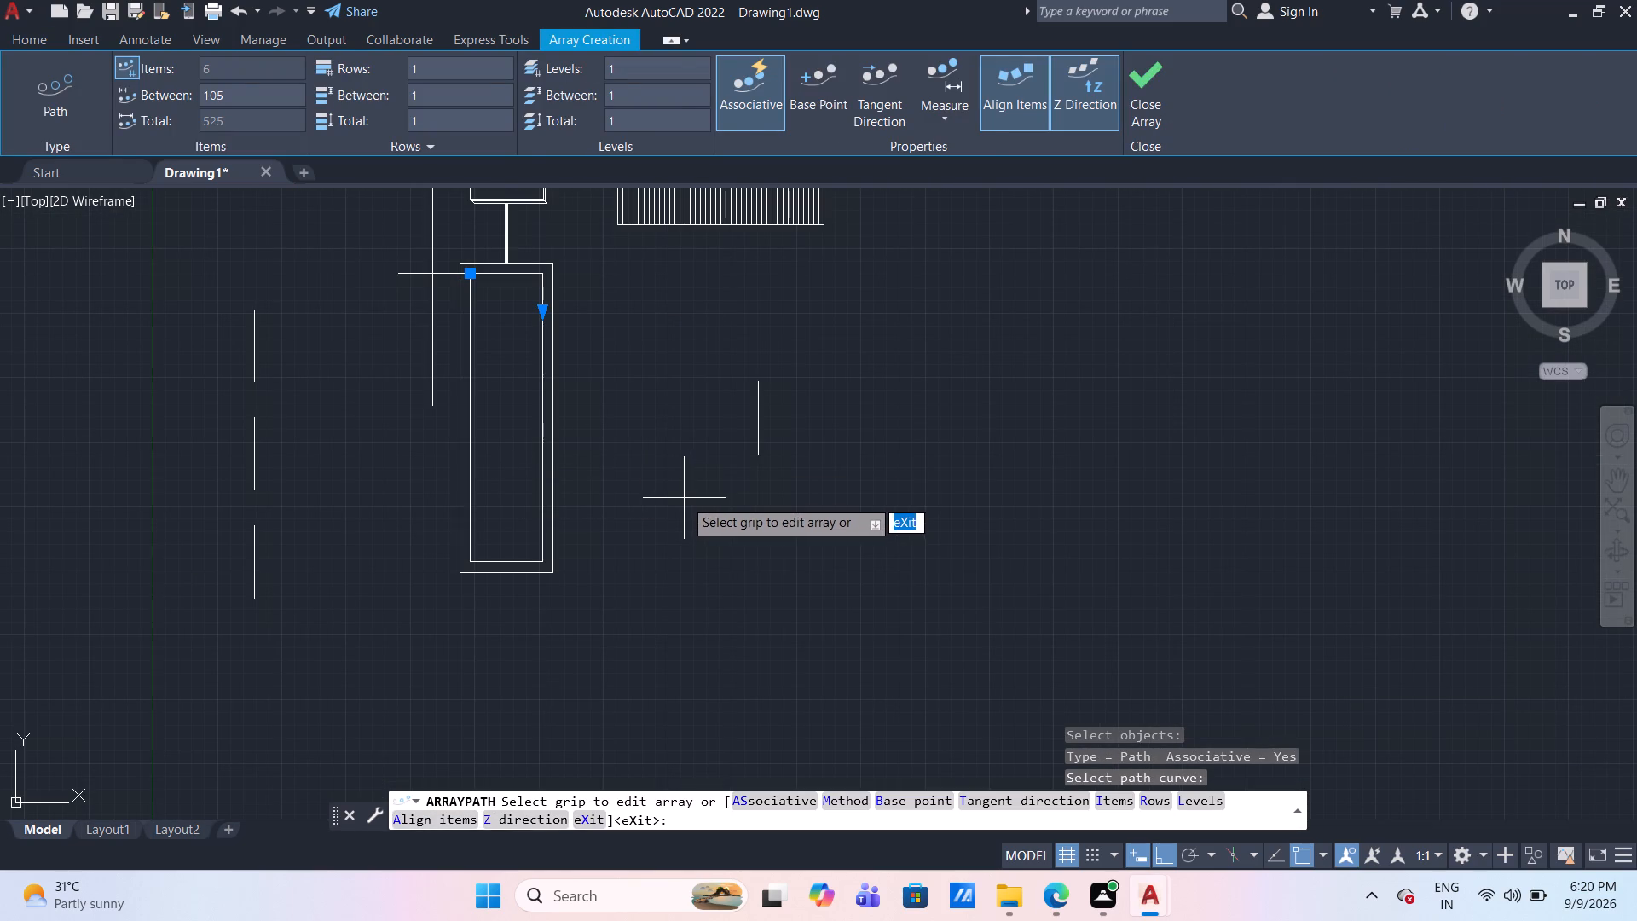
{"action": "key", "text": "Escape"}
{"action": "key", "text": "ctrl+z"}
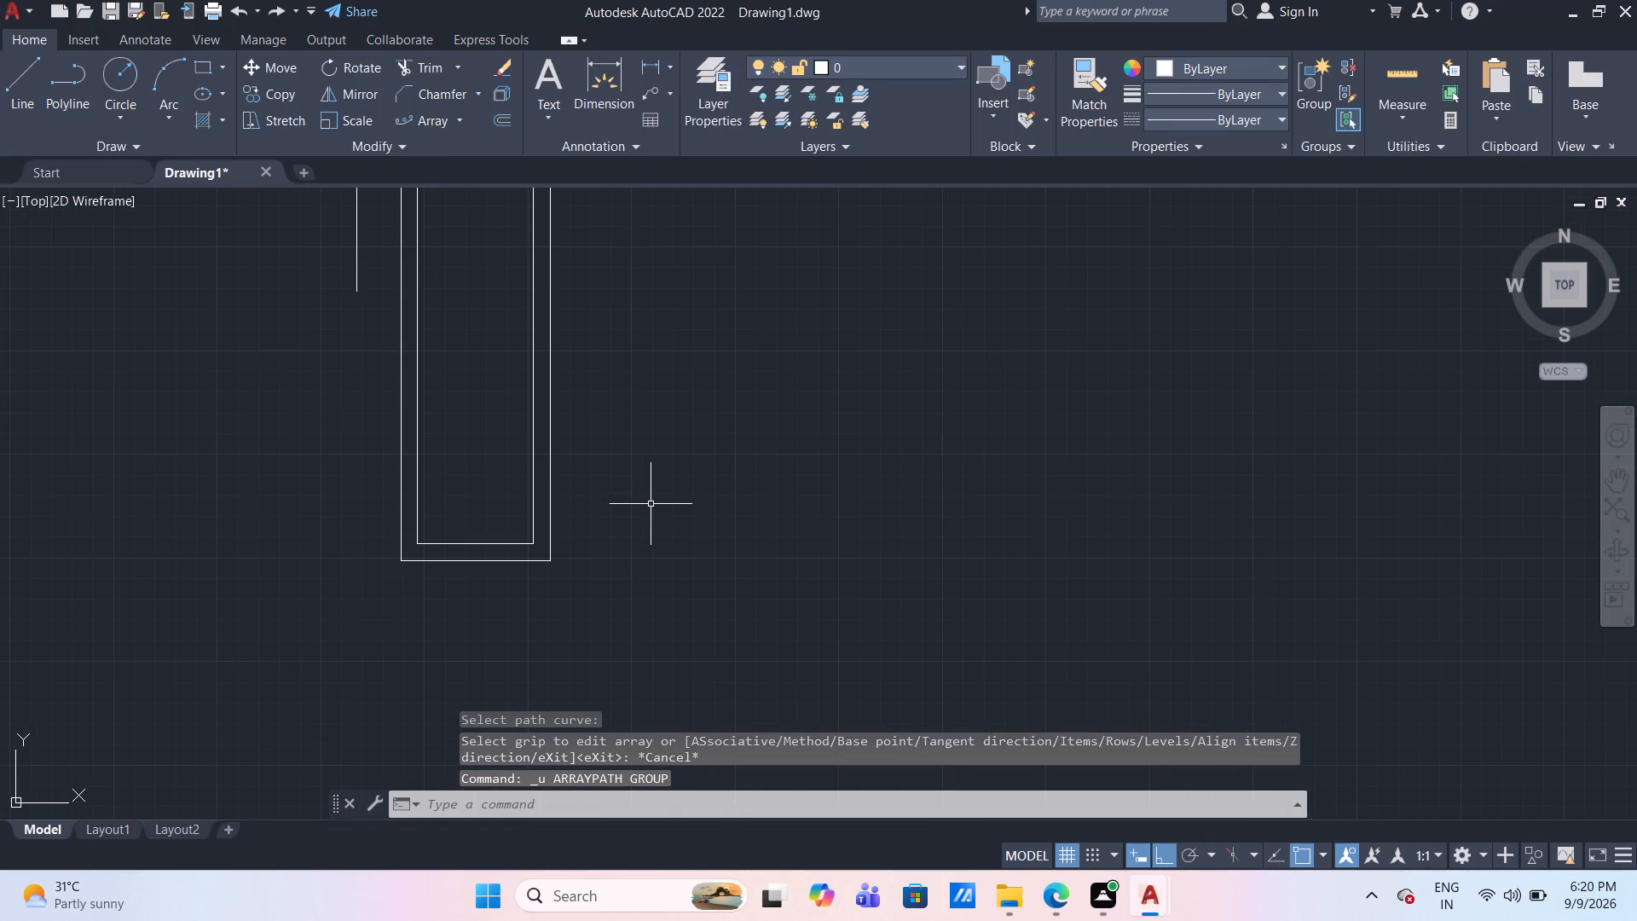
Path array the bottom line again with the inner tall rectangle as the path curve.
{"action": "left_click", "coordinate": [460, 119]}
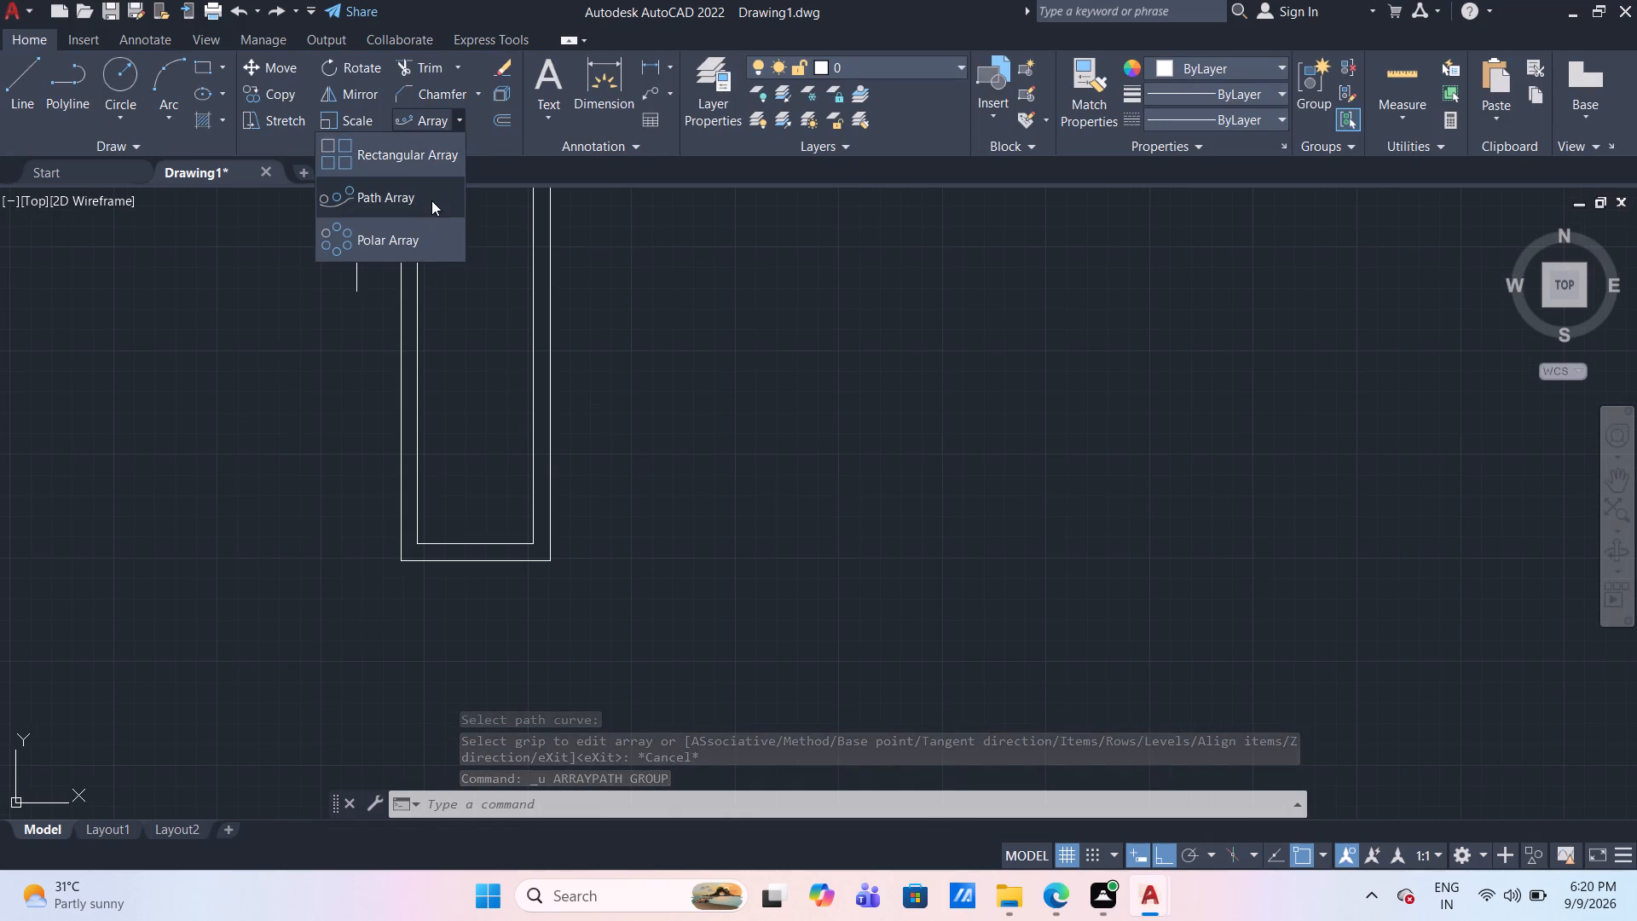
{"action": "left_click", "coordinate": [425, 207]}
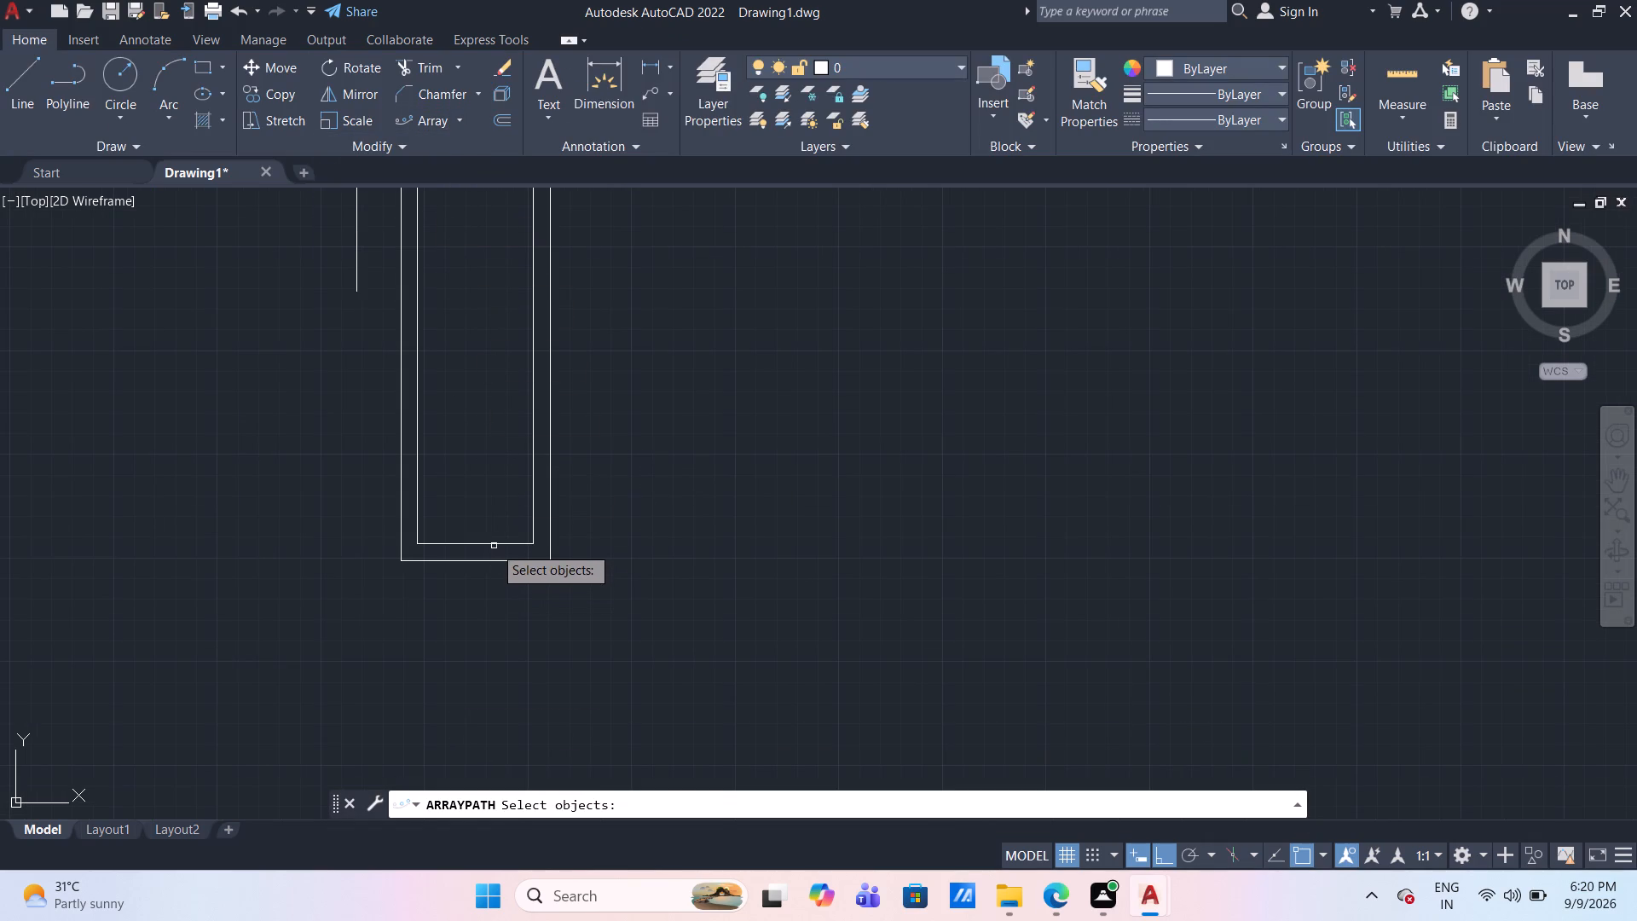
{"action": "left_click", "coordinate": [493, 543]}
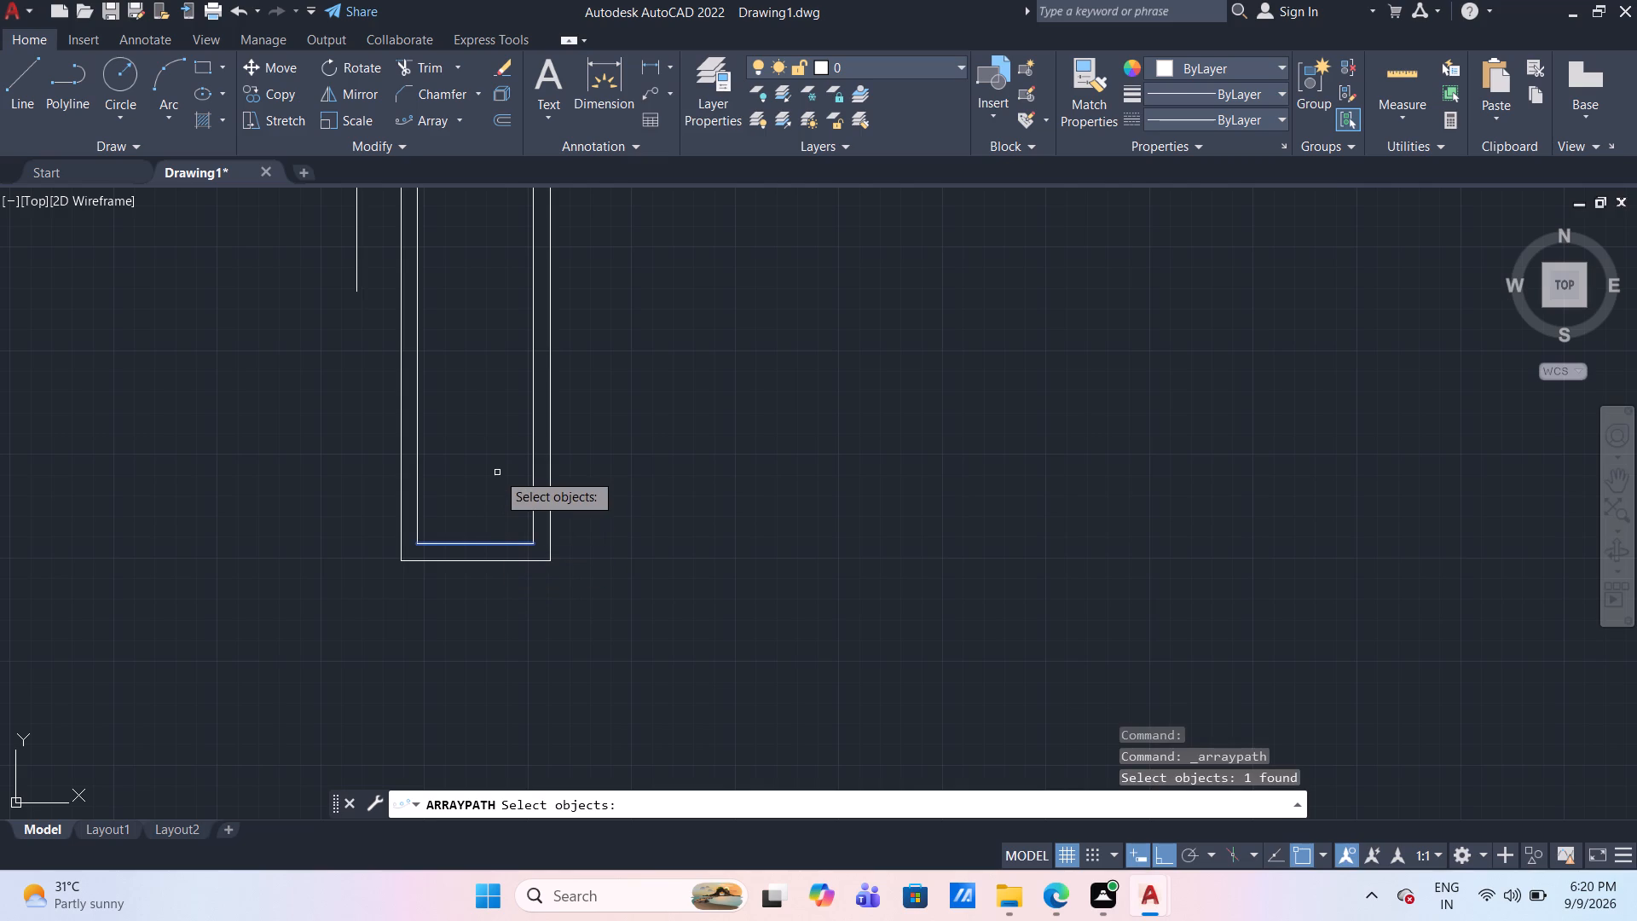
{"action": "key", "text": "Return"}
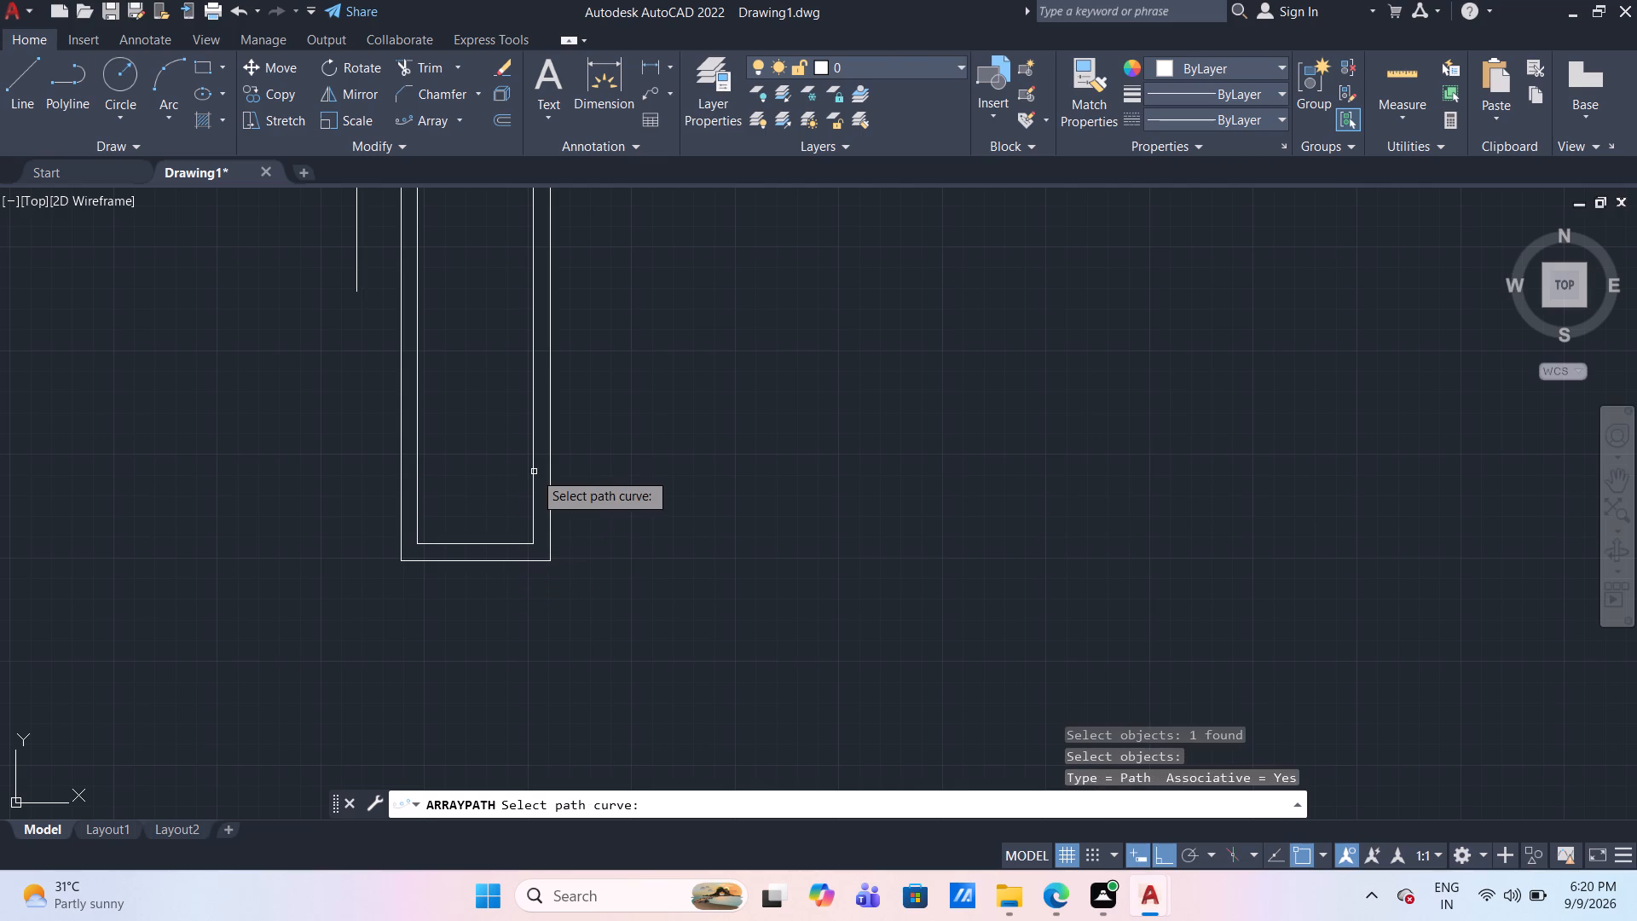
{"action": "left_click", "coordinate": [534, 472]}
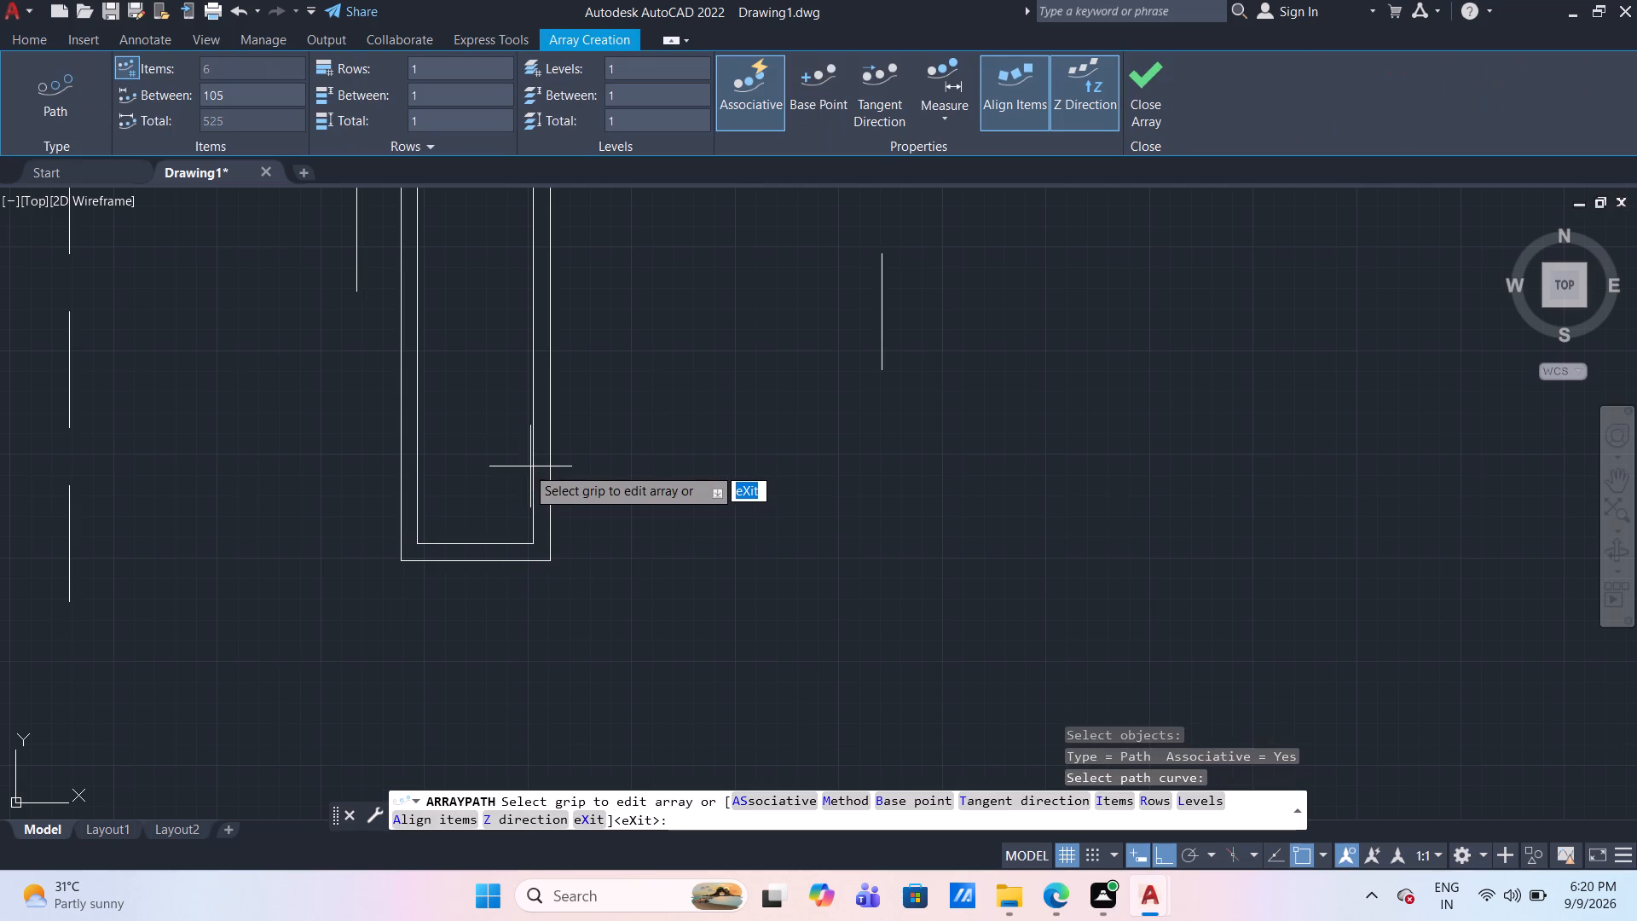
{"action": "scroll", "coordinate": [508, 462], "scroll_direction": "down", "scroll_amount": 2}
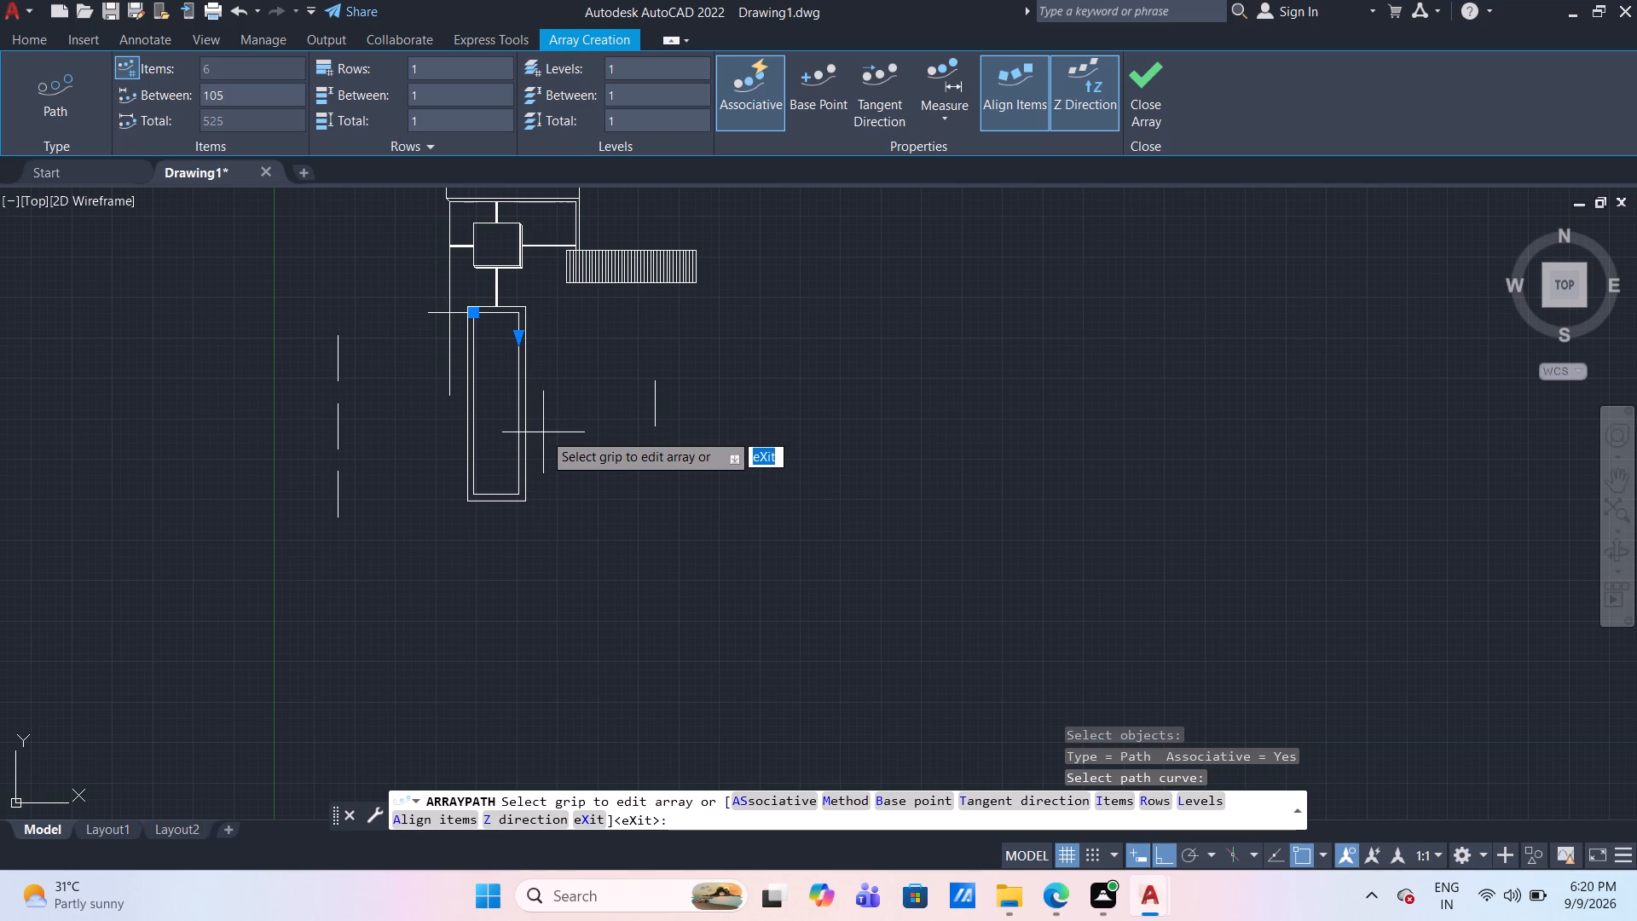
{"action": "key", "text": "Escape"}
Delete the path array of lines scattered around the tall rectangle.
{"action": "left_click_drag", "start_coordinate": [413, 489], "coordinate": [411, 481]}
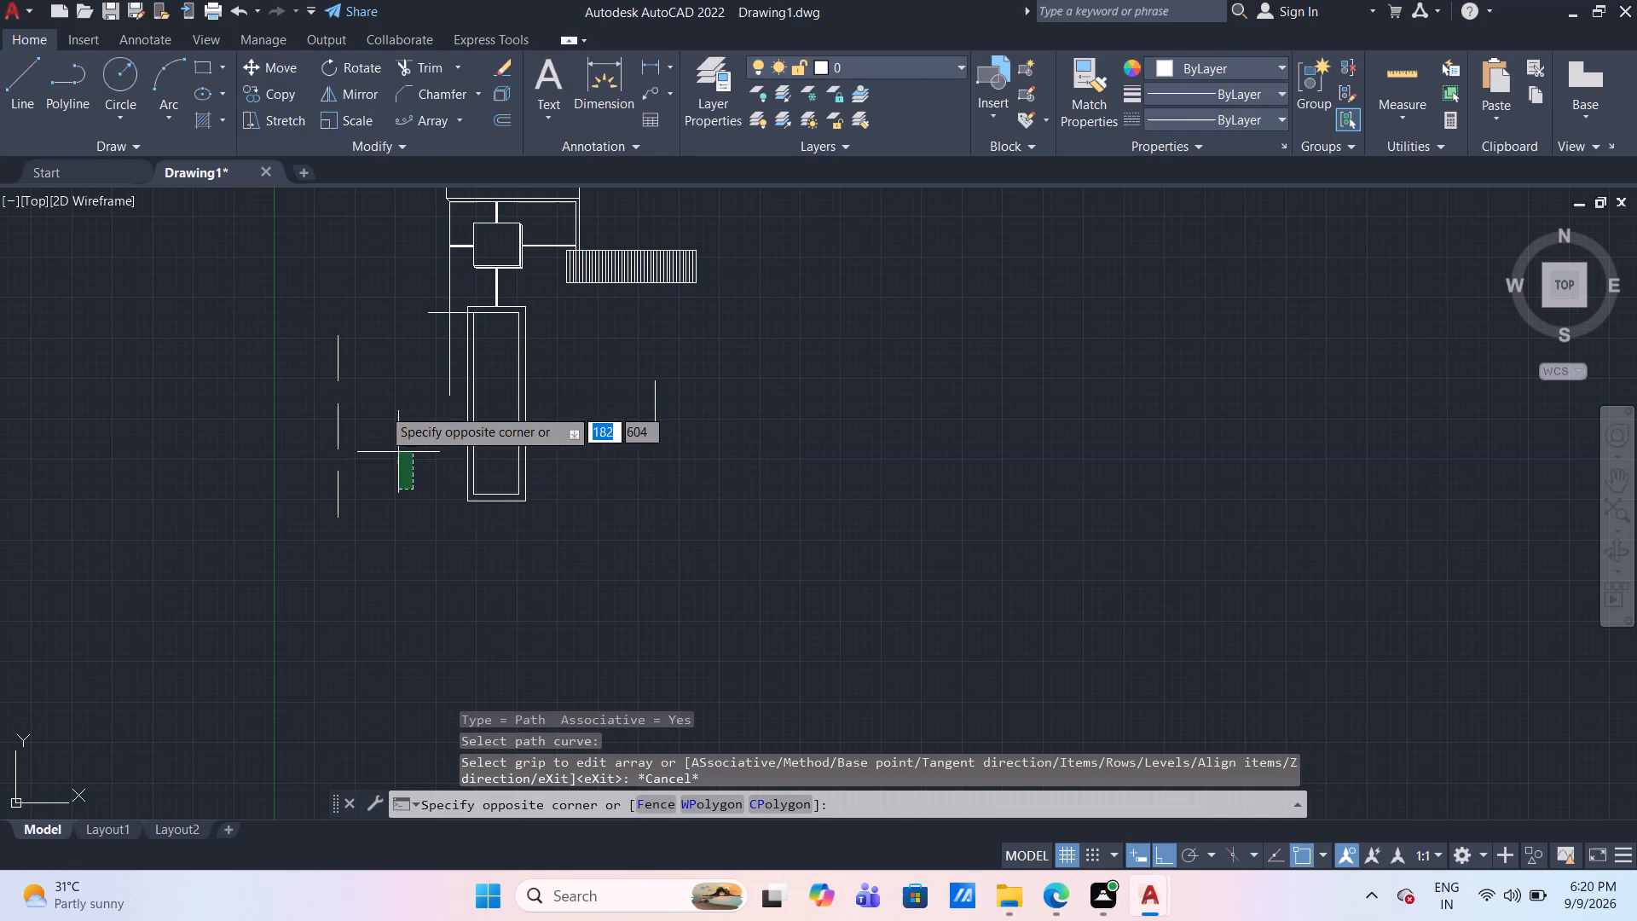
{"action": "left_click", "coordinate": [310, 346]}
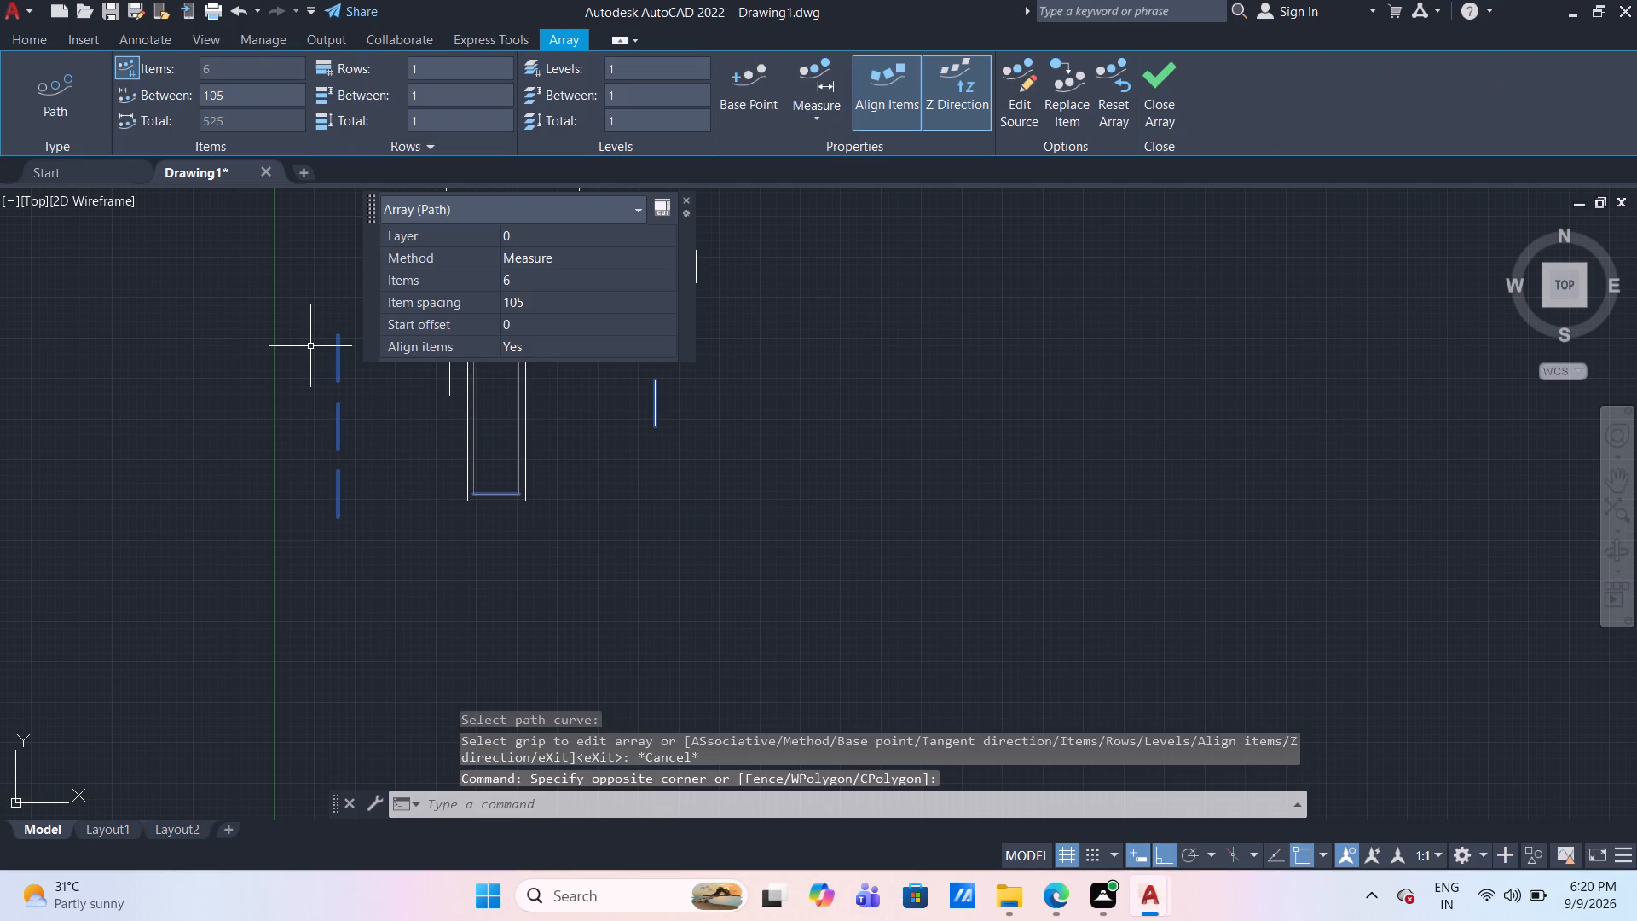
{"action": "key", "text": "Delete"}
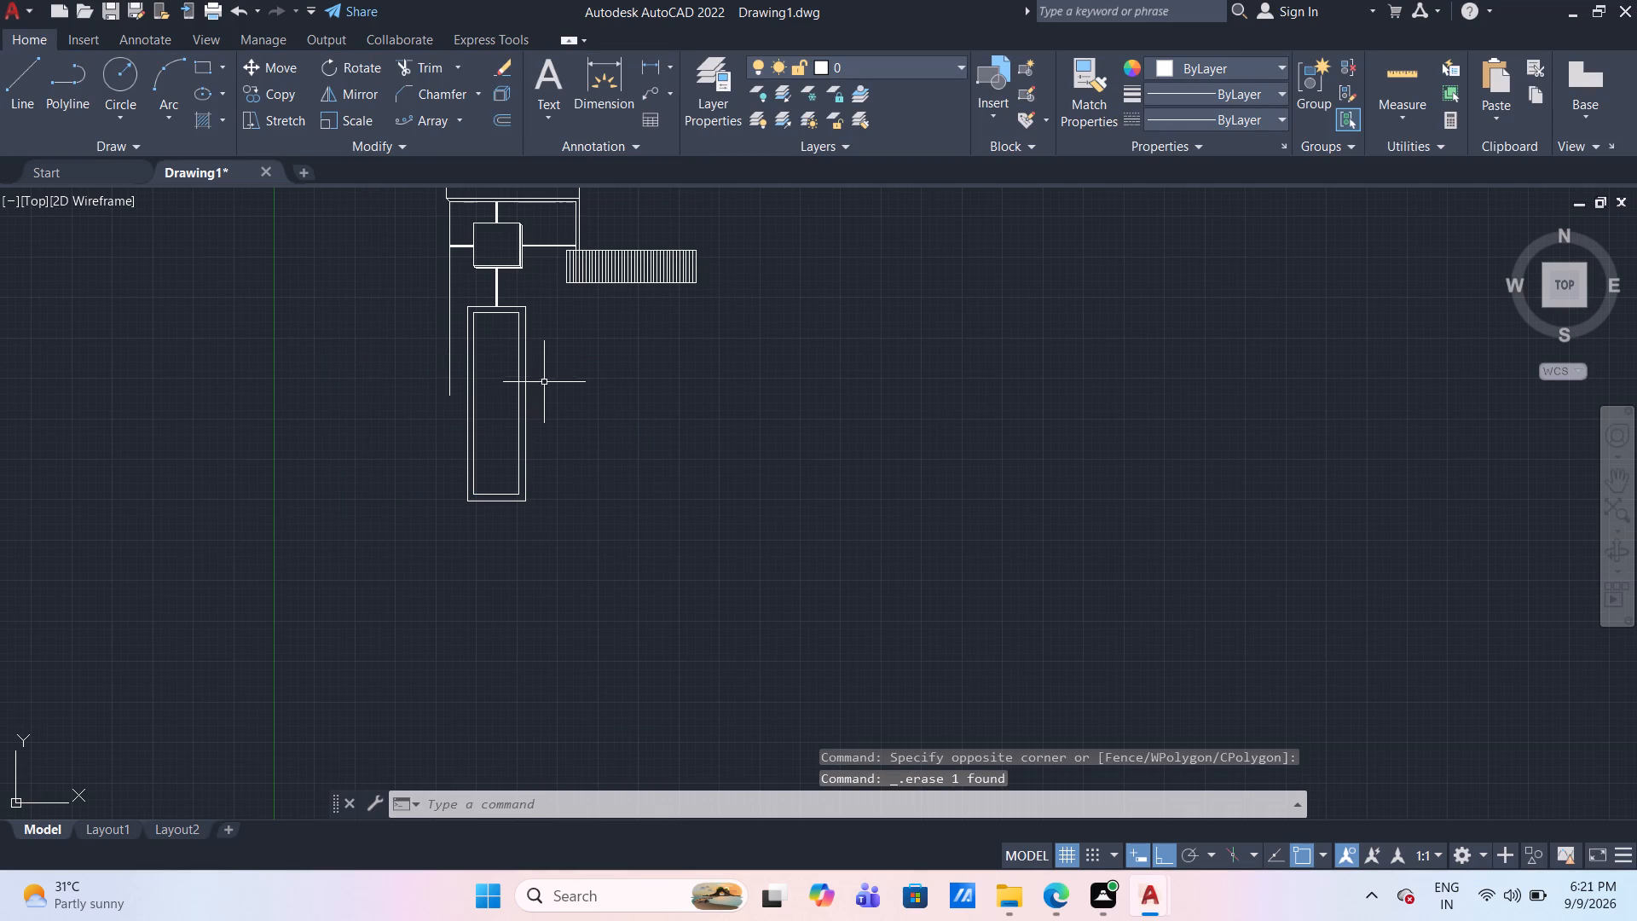
Stretch the lower end of the long vertical line beside the tall rectangle straight down, to about 586 mm total length.
{"action": "left_click", "coordinate": [448, 365]}
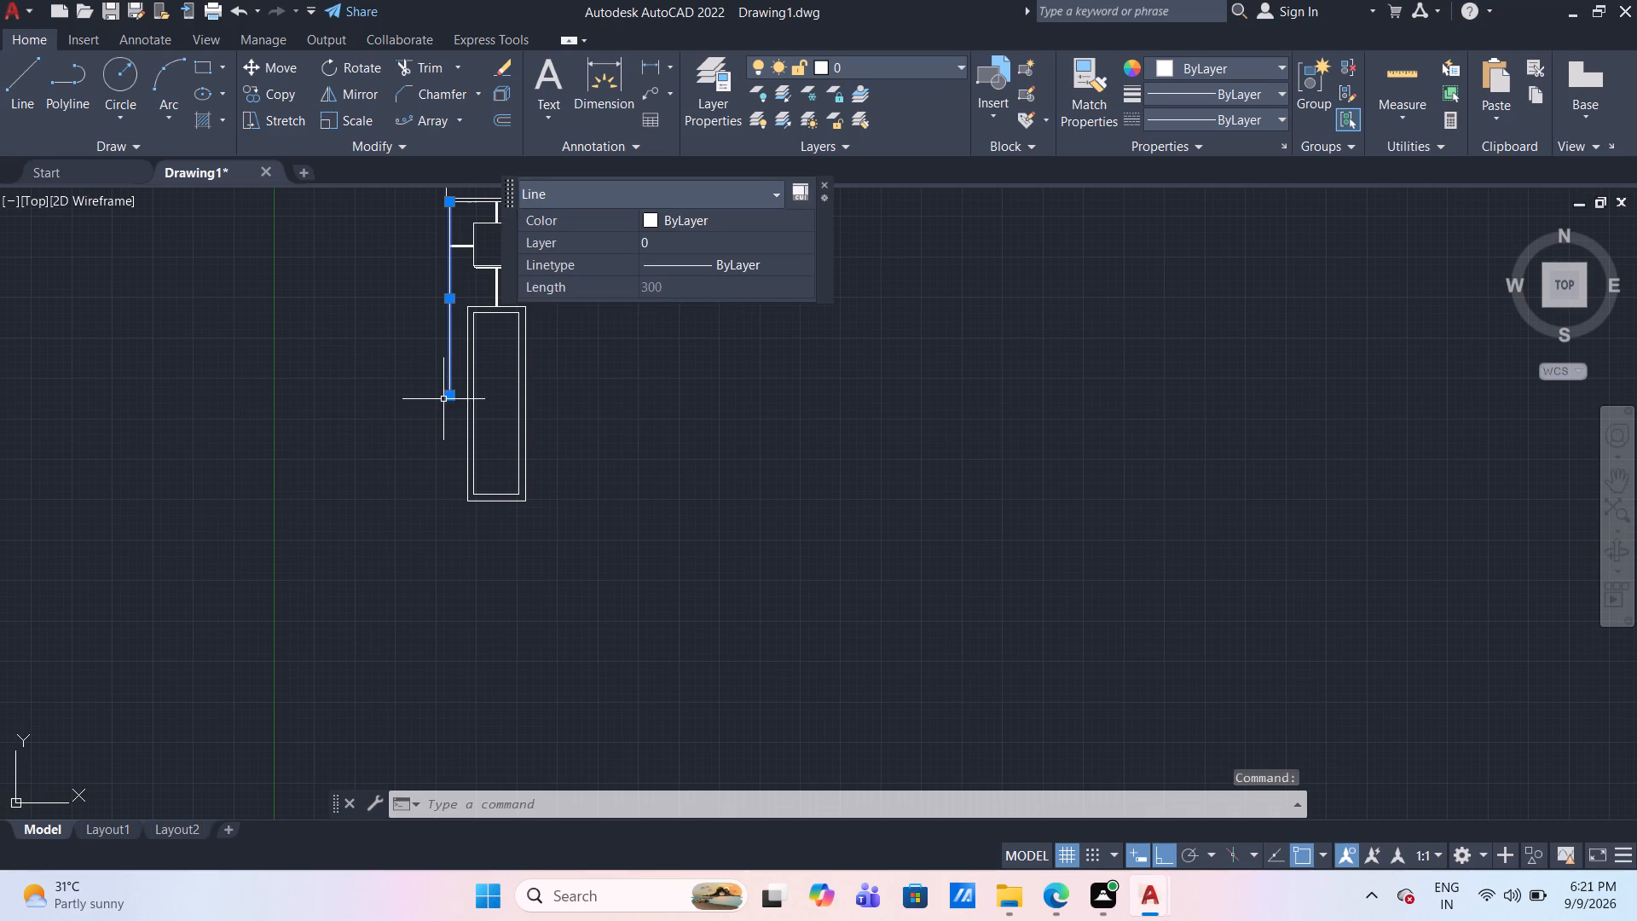
{"action": "left_click", "coordinate": [446, 397]}
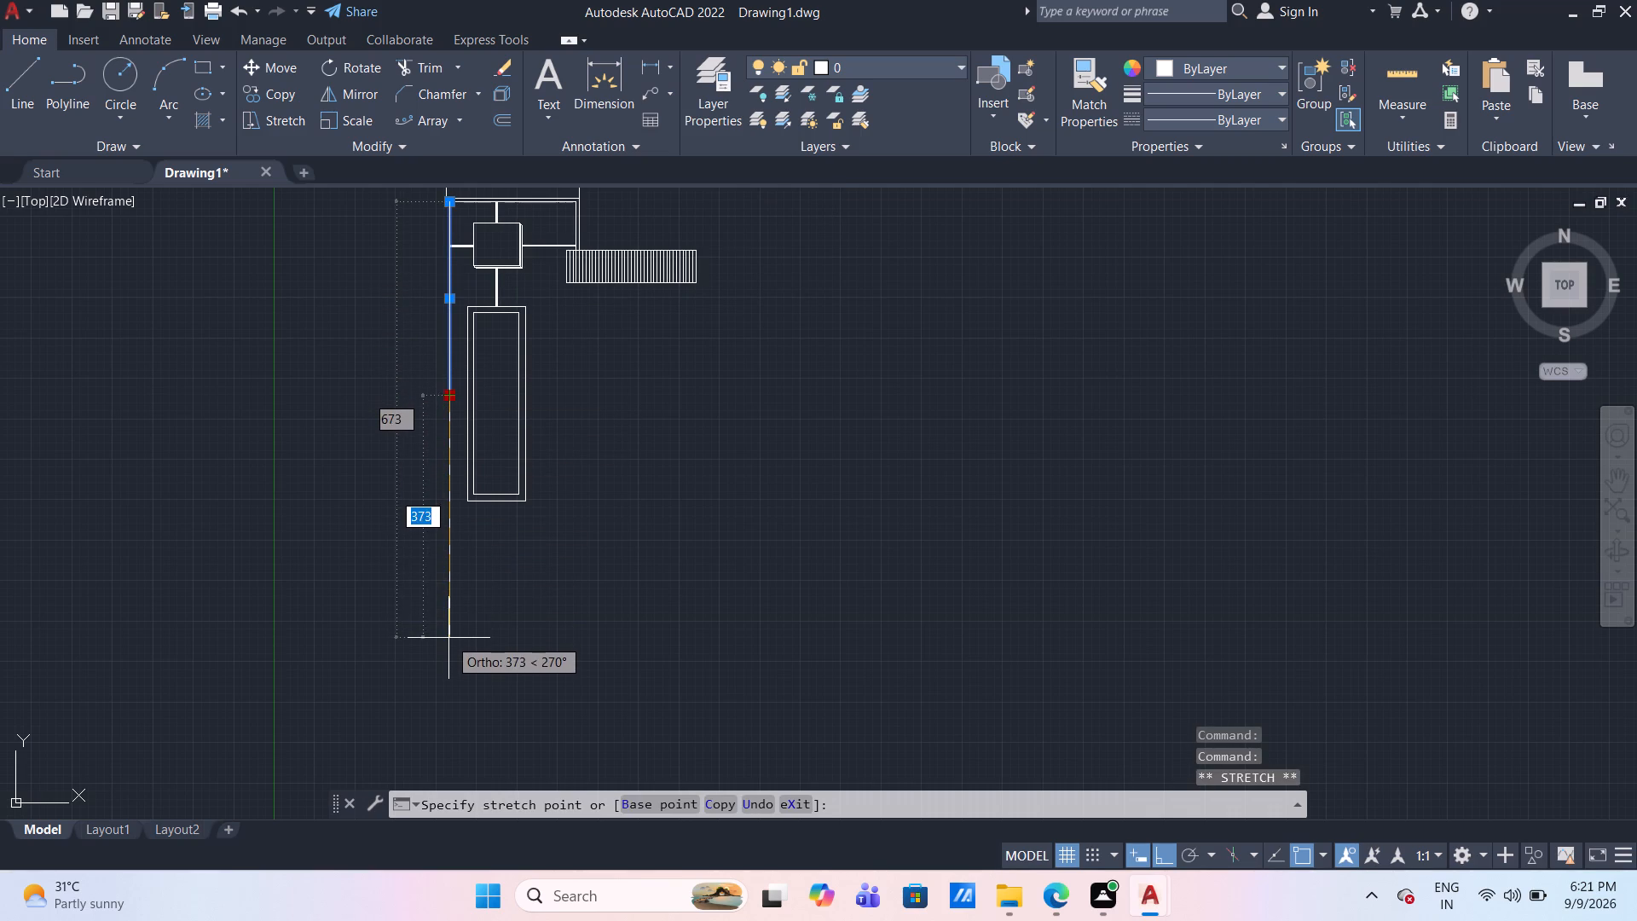
{"action": "left_click", "coordinate": [448, 582]}
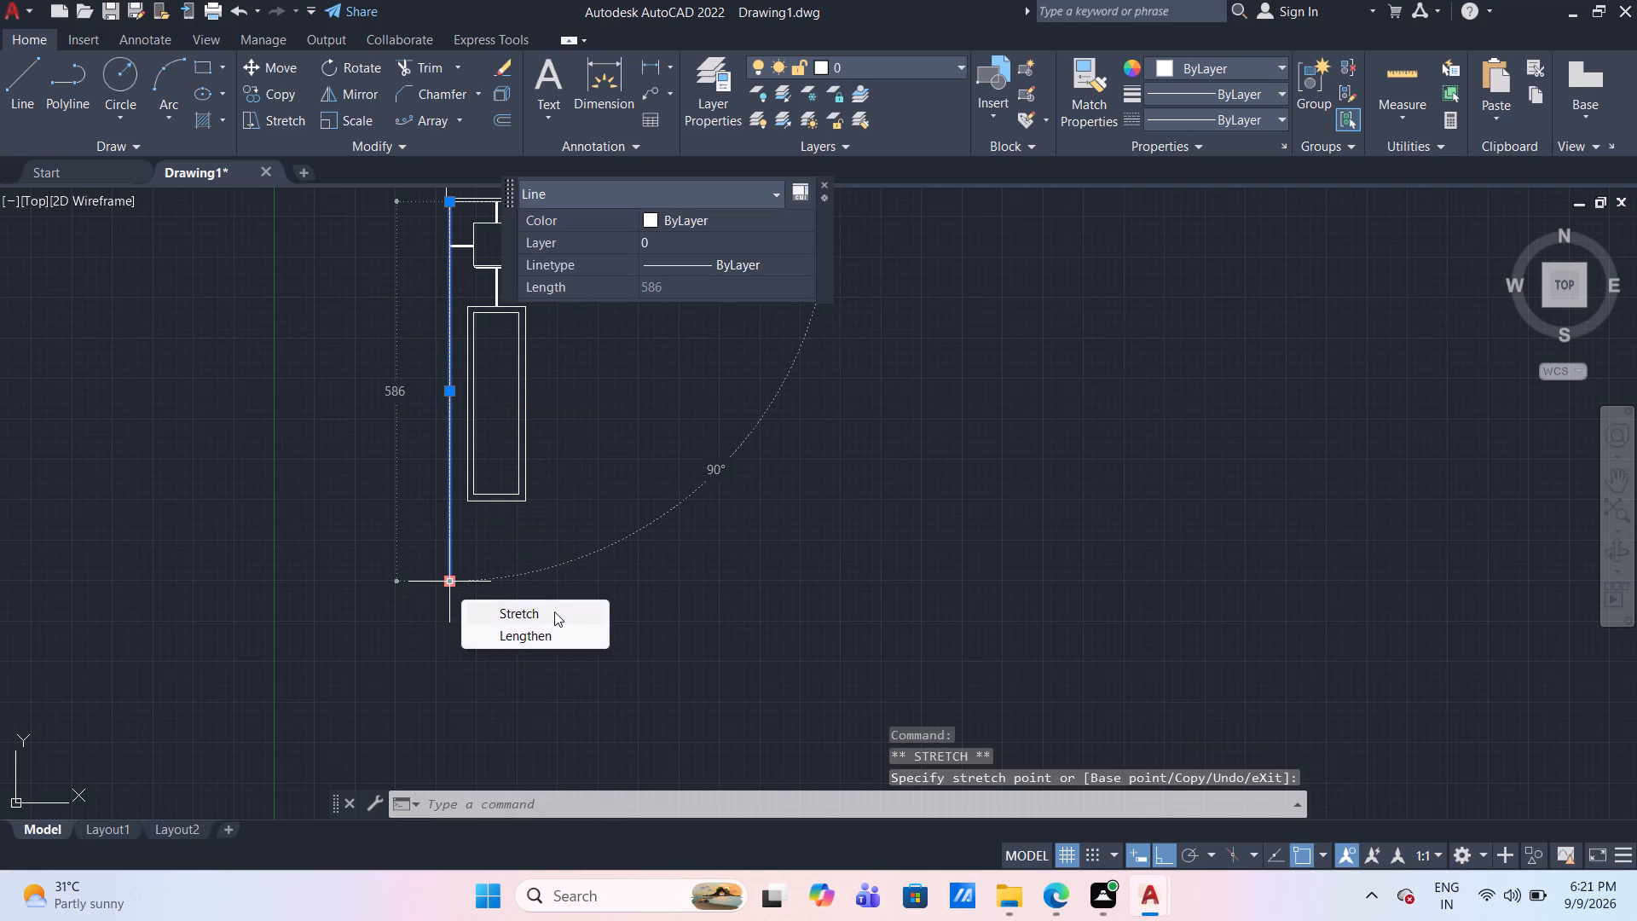
{"action": "key", "text": "Escape"}
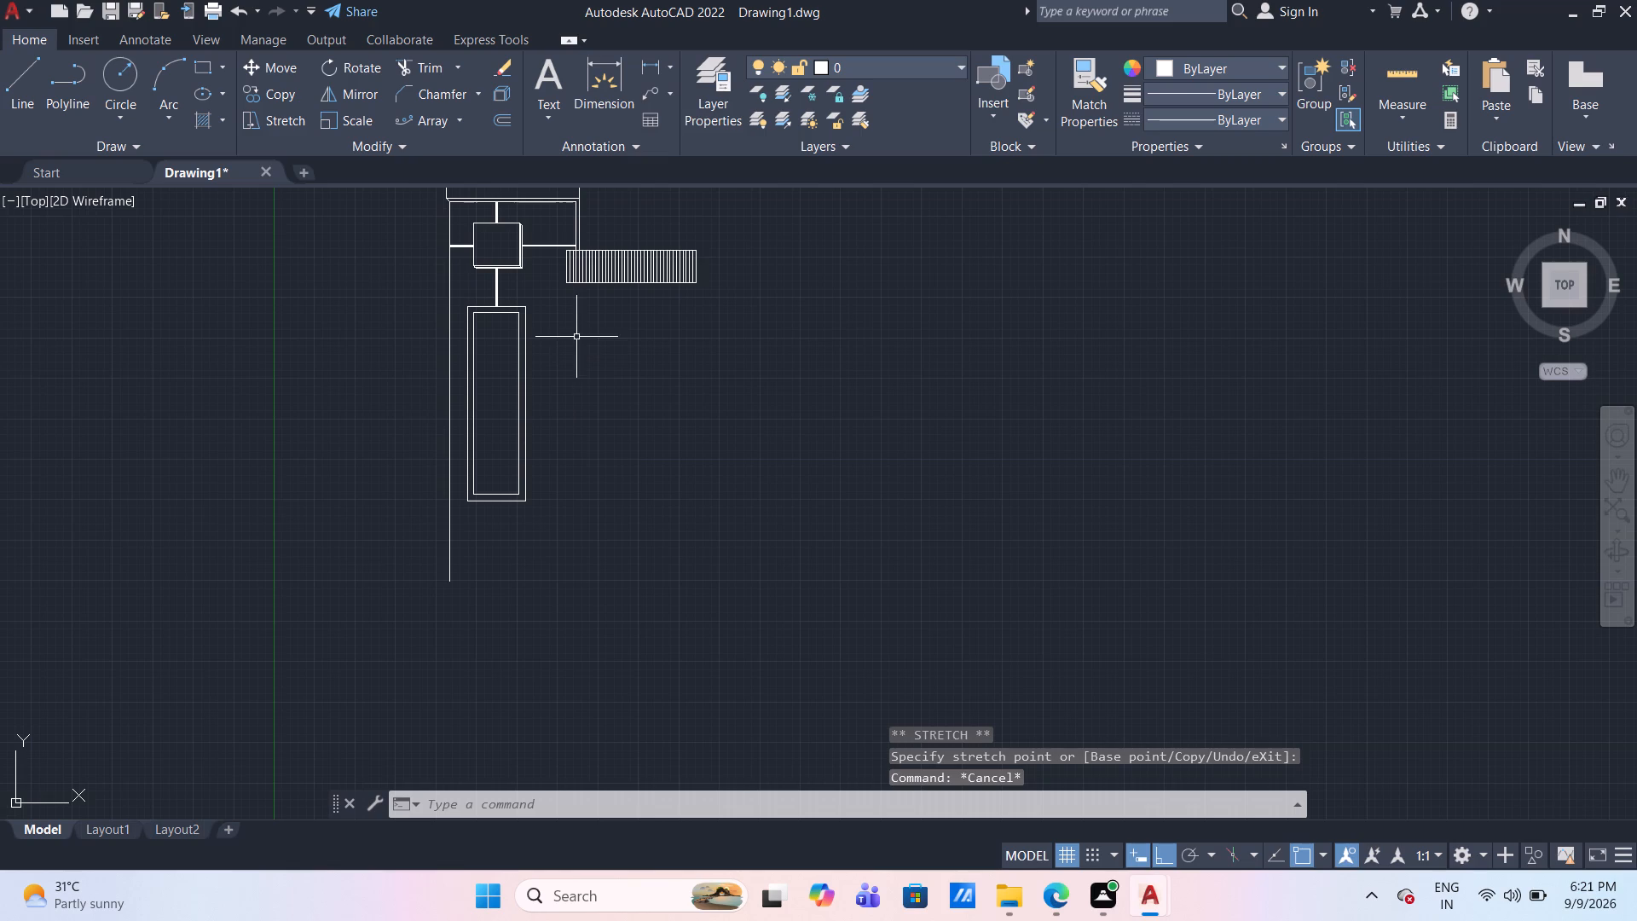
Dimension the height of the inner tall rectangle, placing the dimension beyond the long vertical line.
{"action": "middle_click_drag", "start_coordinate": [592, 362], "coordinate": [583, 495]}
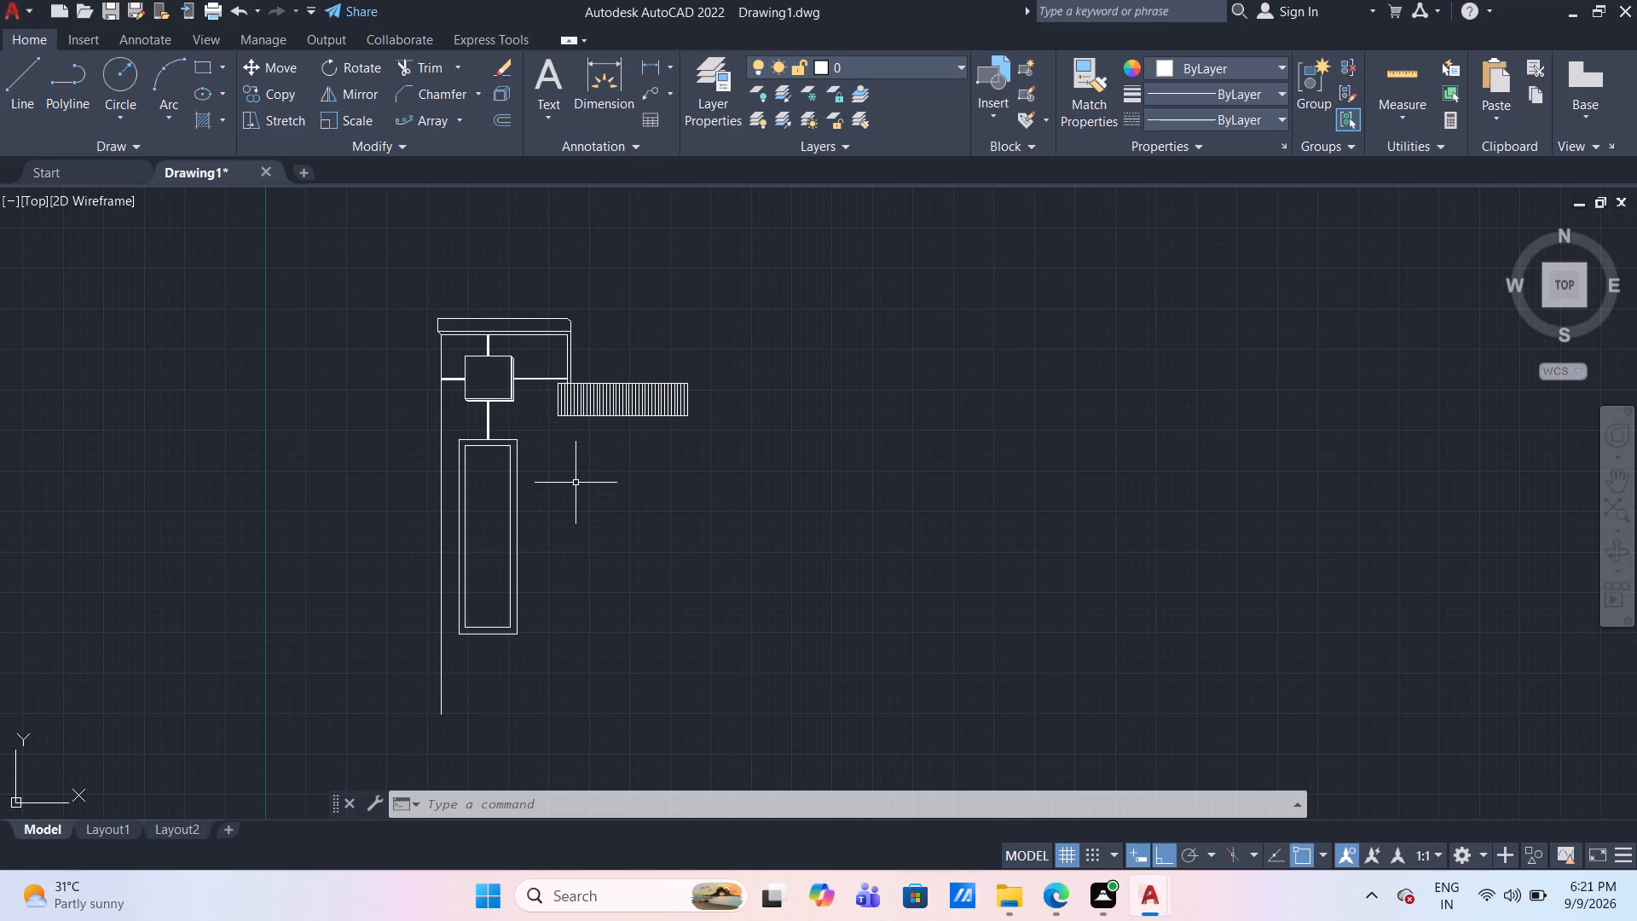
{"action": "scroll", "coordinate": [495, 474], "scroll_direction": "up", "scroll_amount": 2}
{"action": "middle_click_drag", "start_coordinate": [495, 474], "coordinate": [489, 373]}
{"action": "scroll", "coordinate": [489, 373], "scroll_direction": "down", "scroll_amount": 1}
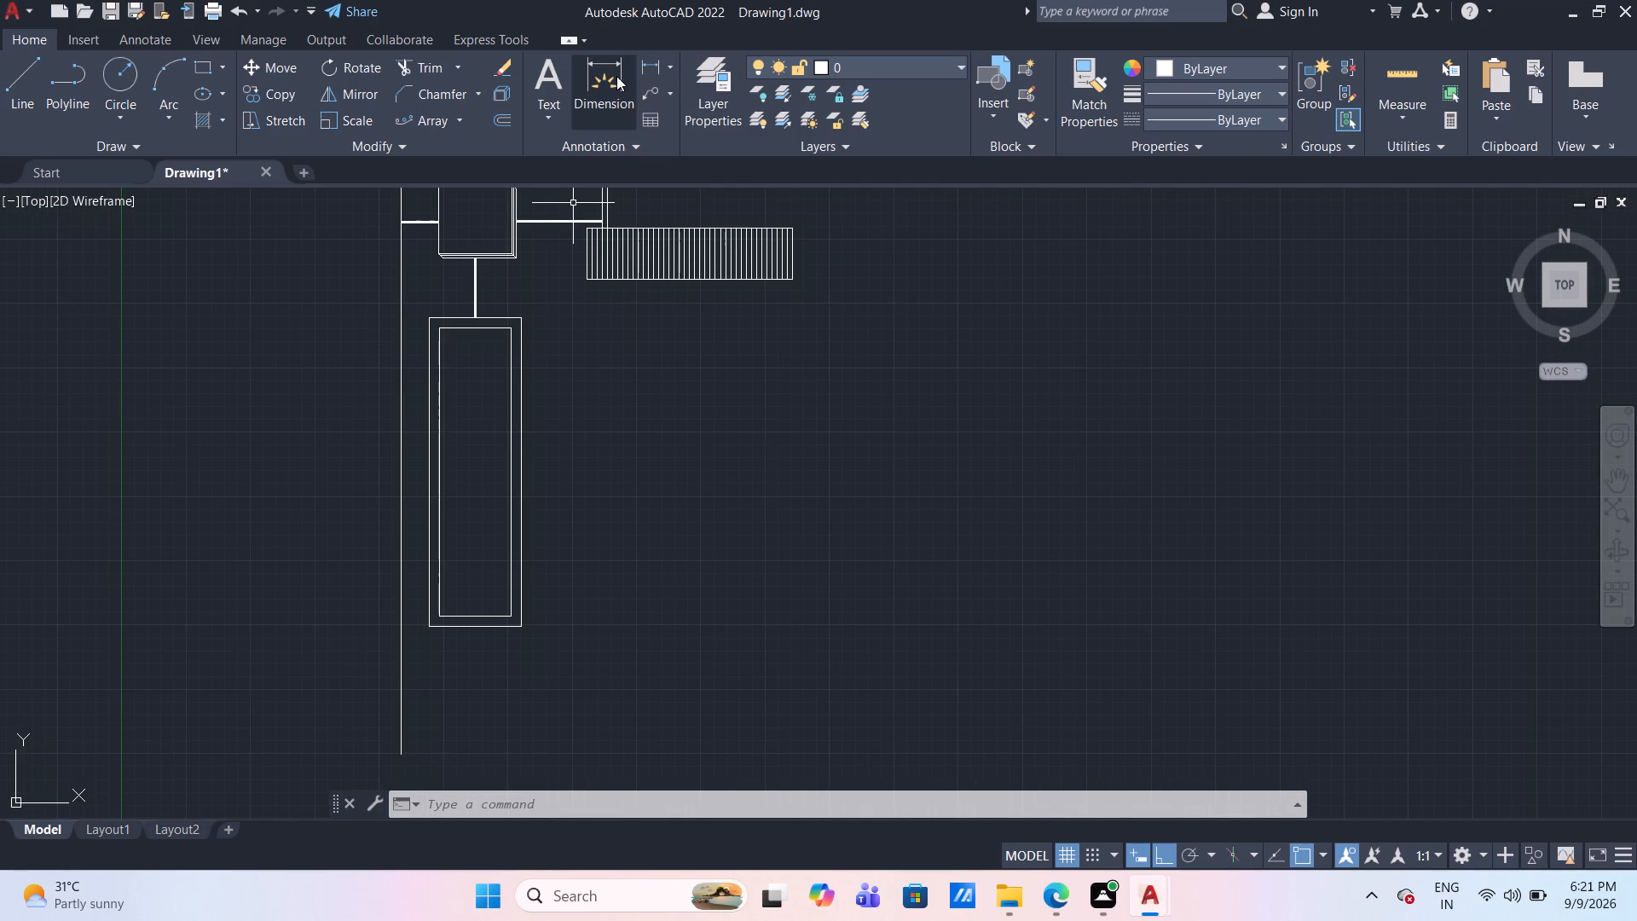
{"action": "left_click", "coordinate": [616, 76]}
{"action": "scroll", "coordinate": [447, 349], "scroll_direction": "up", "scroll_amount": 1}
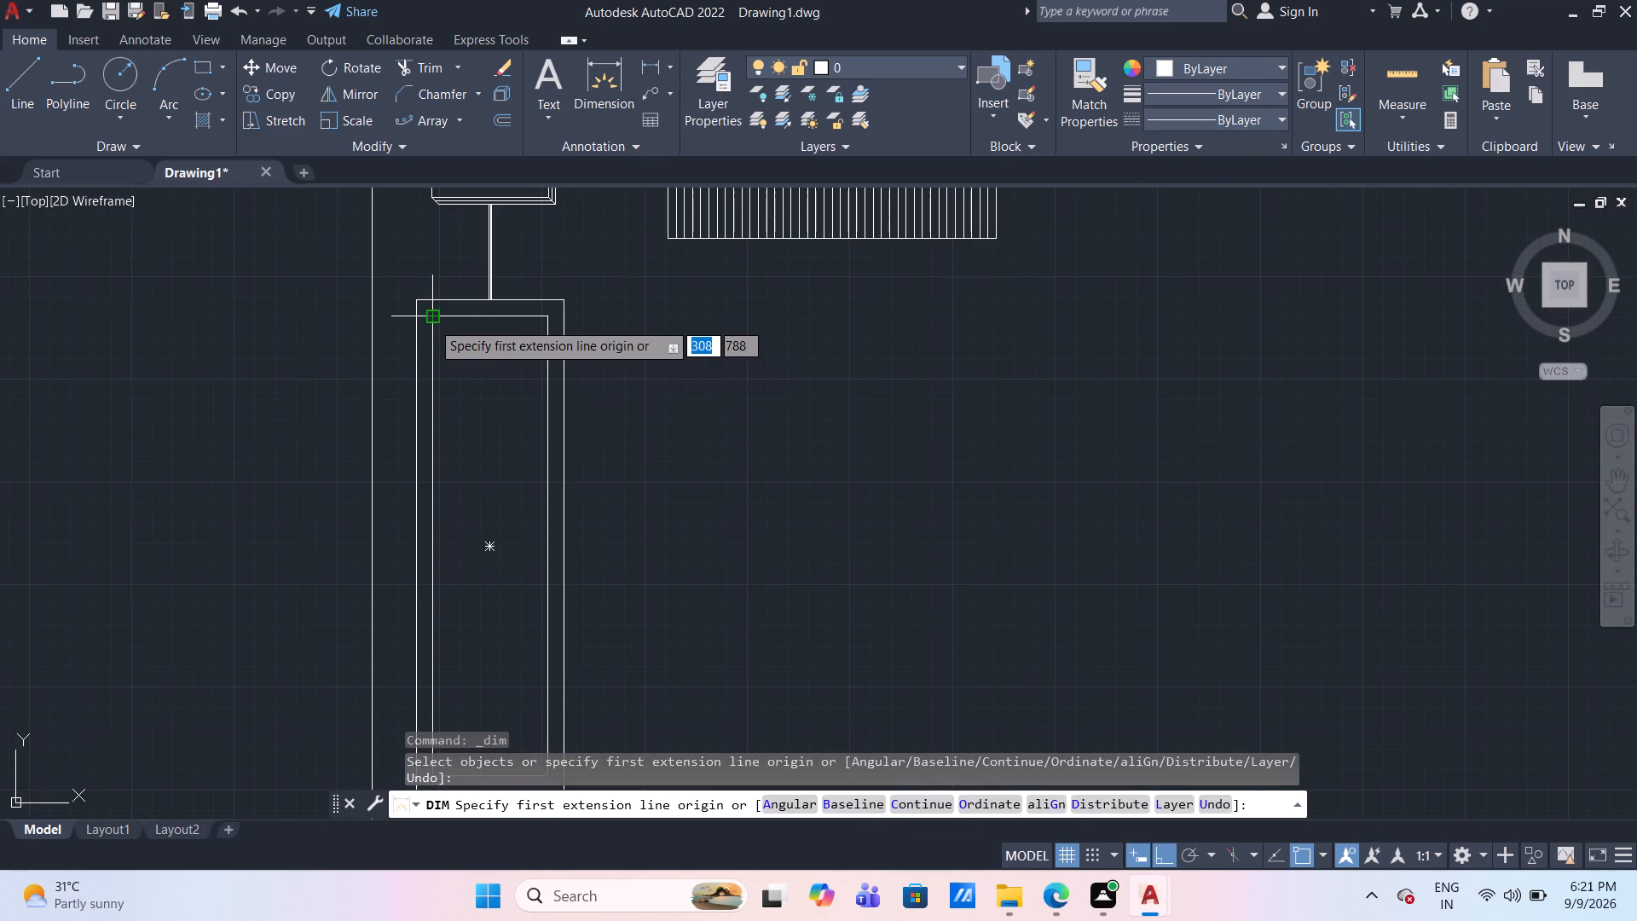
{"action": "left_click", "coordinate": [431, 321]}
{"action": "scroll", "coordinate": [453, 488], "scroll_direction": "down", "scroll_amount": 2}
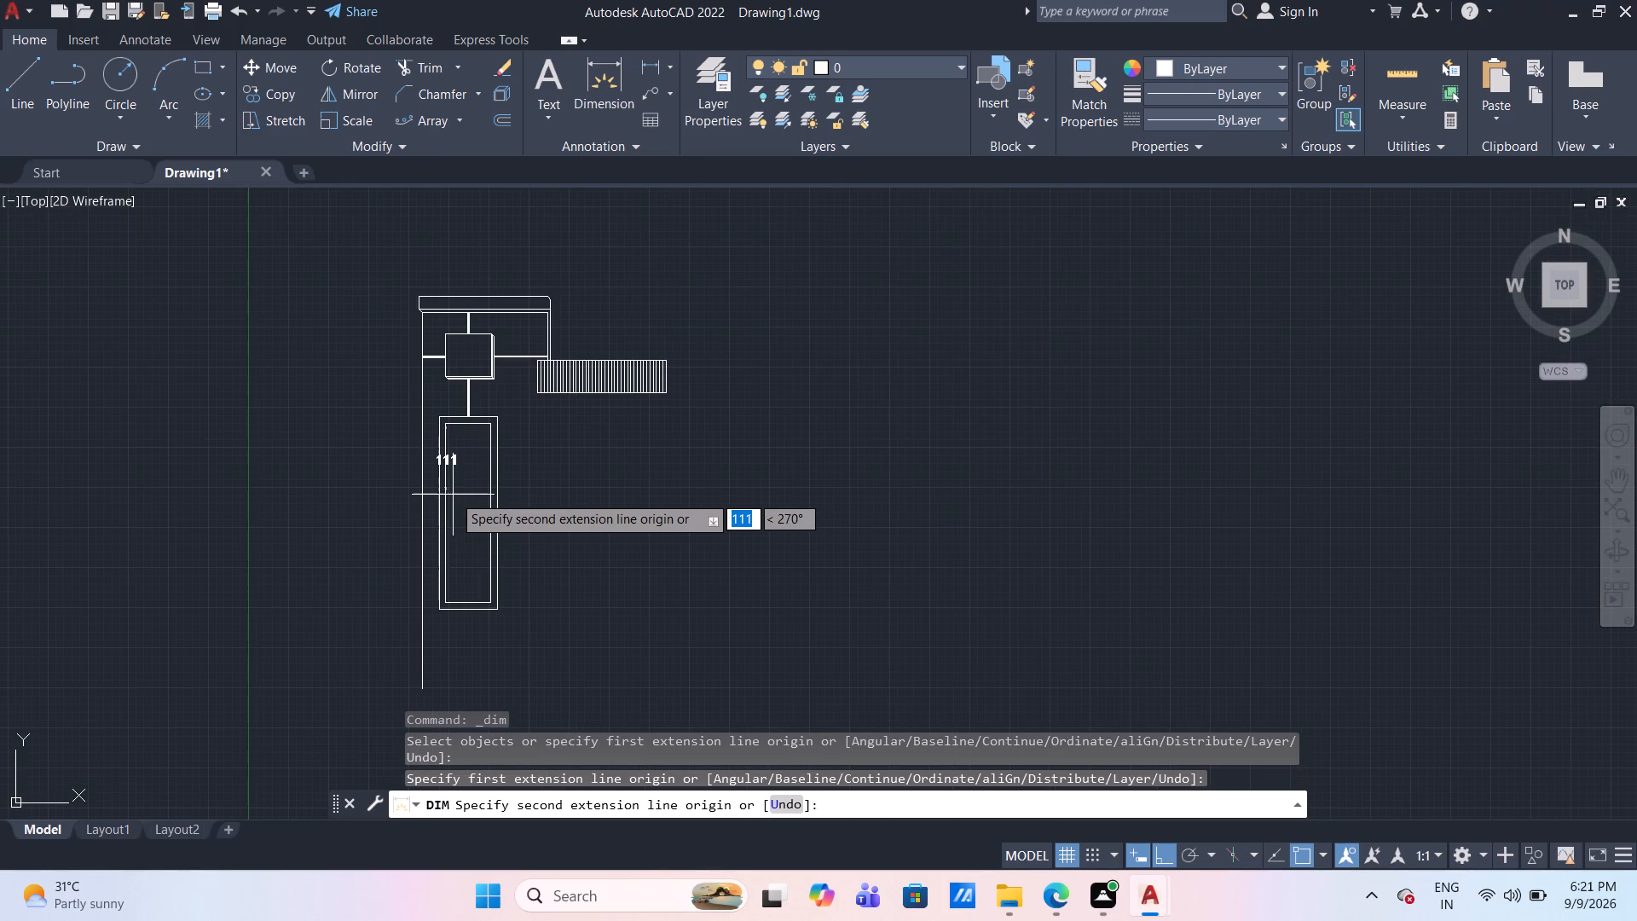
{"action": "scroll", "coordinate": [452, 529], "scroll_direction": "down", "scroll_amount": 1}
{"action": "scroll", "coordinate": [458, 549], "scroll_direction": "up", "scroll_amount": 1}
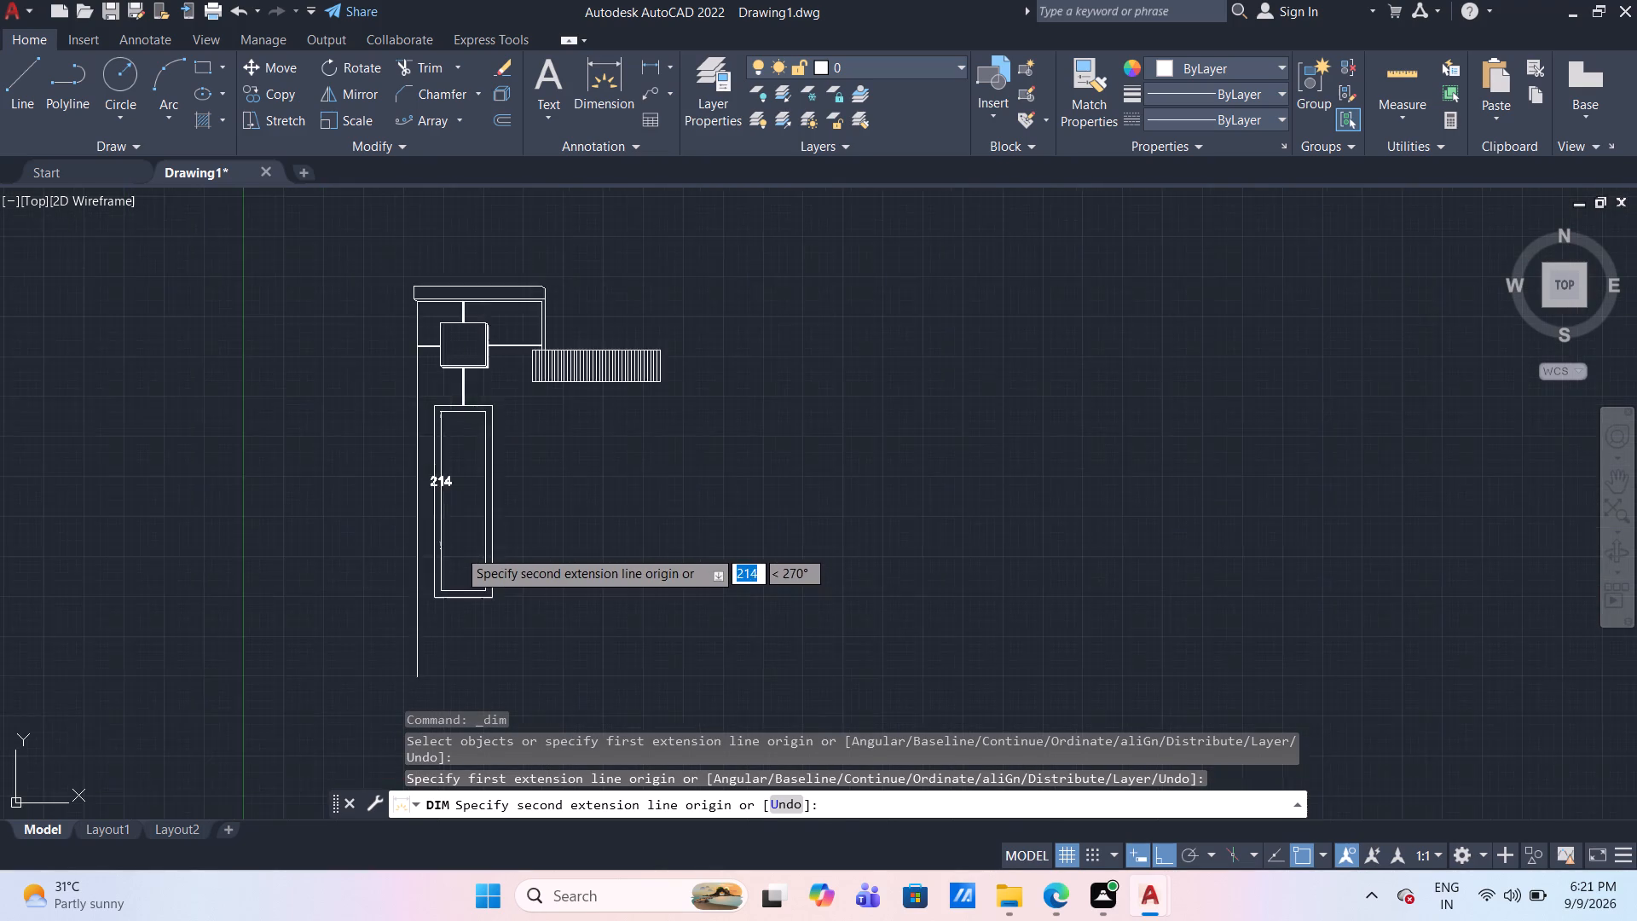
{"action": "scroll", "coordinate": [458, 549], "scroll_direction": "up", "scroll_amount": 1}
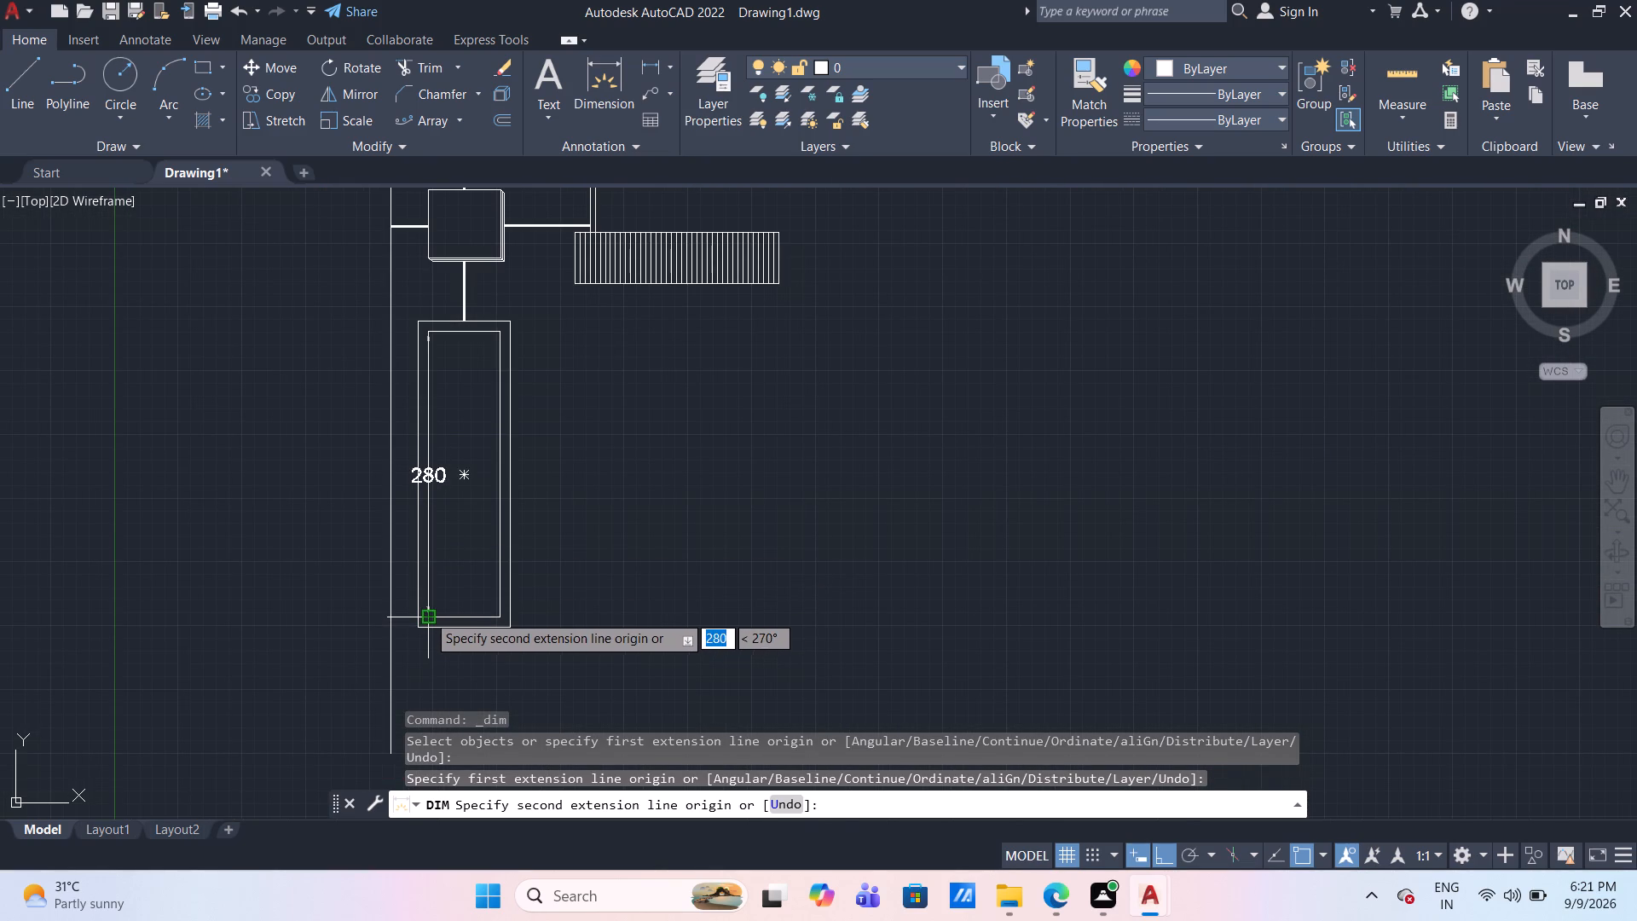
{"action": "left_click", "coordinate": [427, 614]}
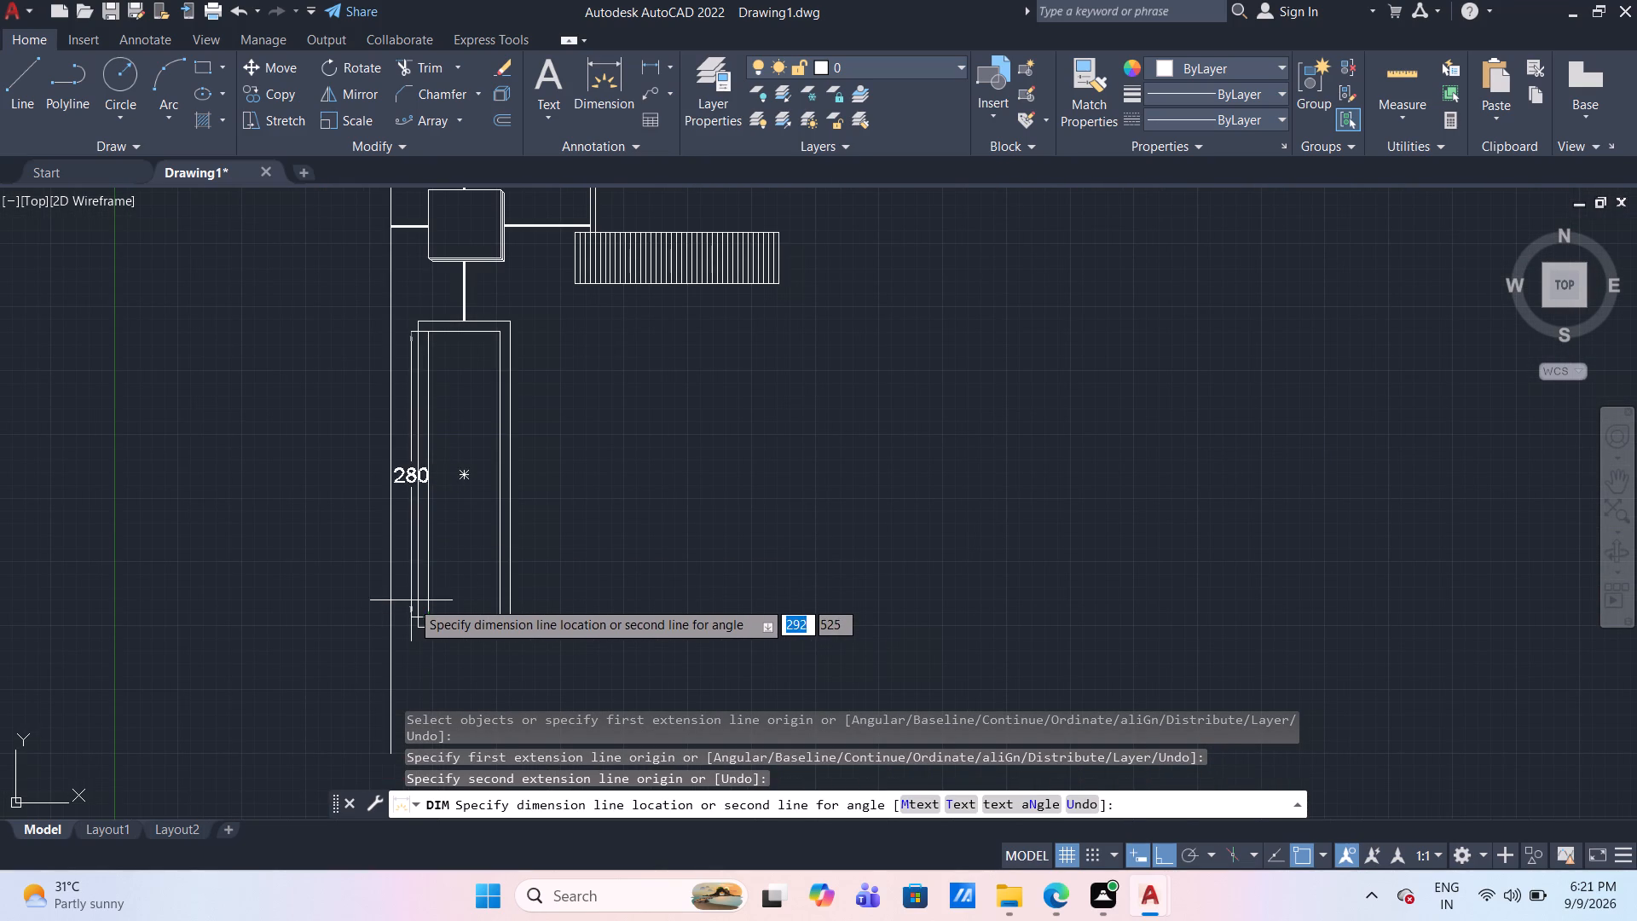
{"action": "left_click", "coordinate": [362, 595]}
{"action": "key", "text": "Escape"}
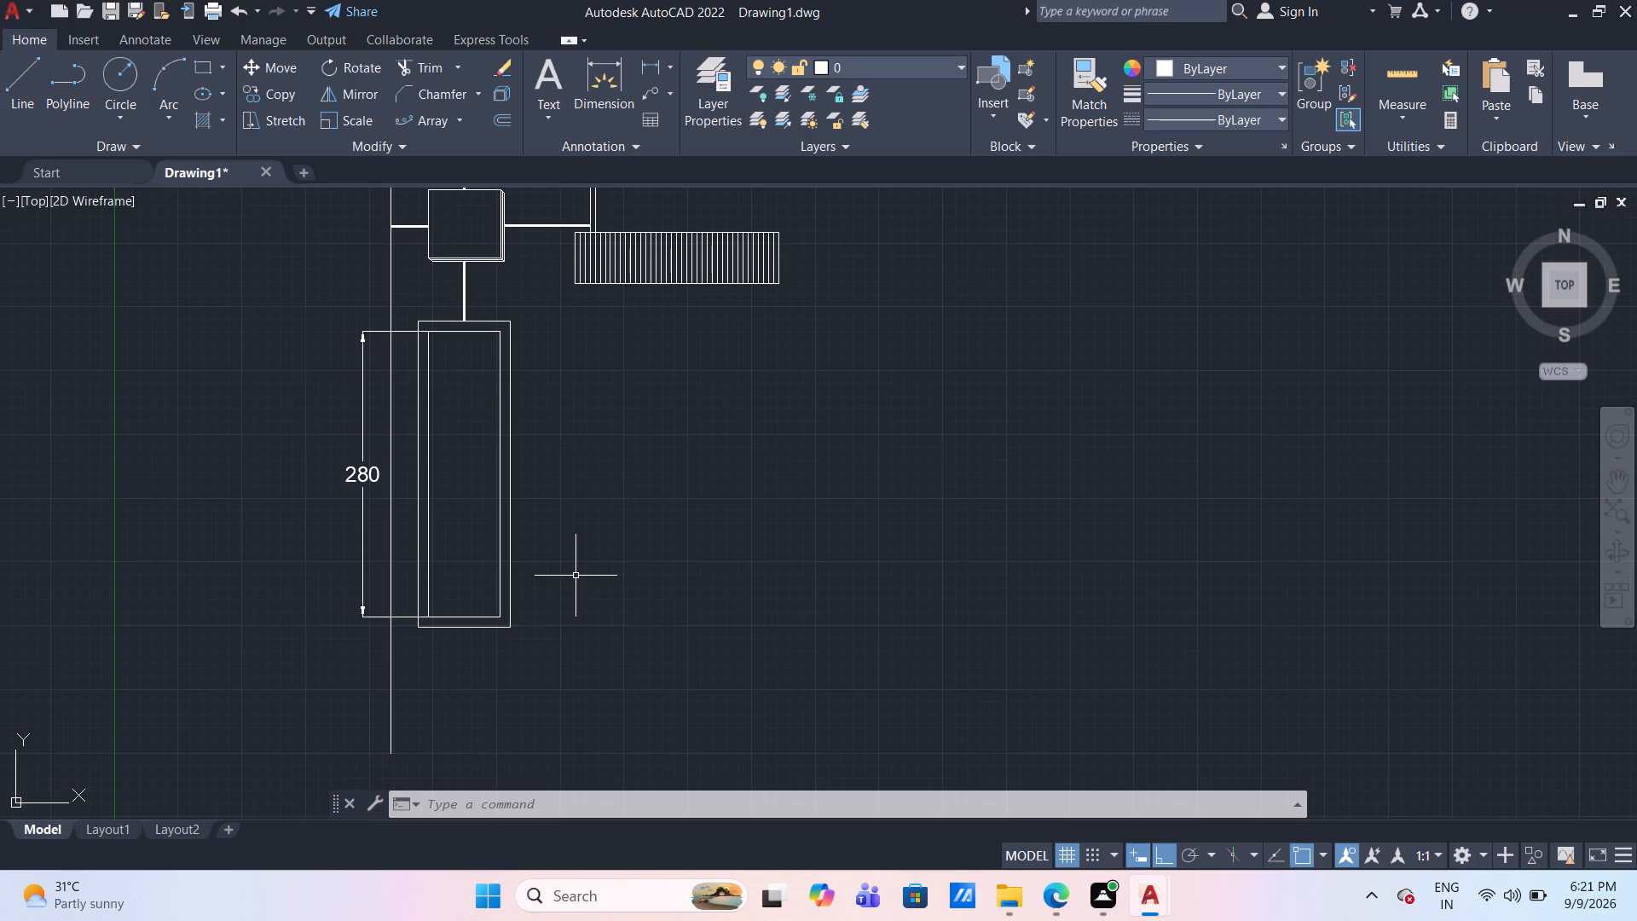
Set the offset distance to 28 mm and try offsetting the inner tall rectangle.
{"action": "key", "text": "o"}
{"action": "key", "text": "Return"}
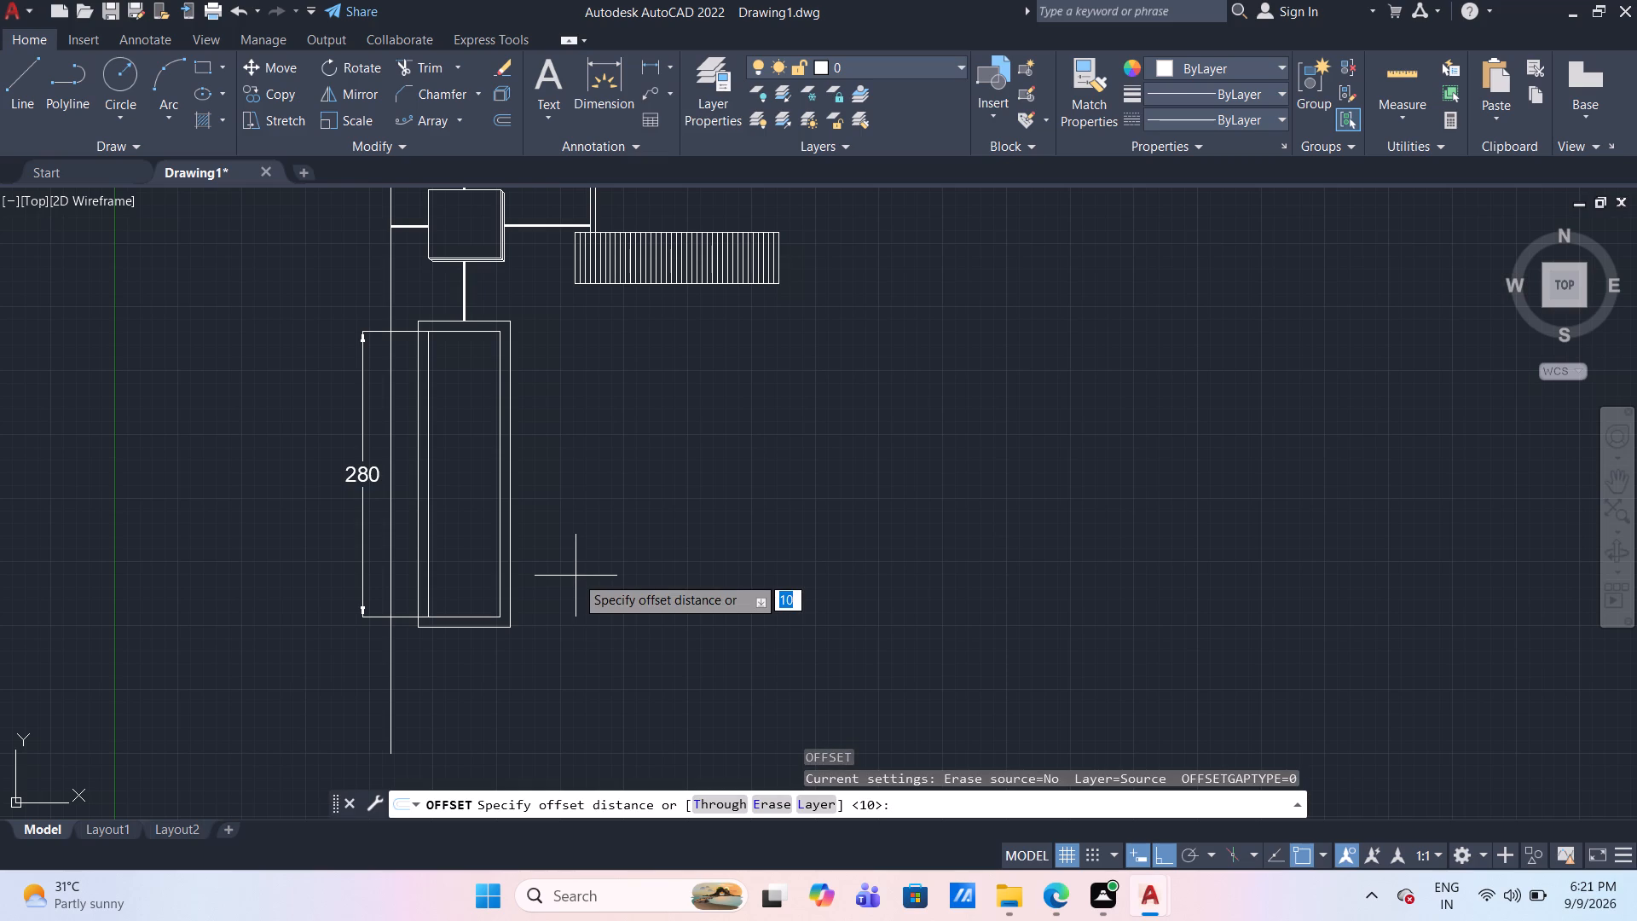
{"action": "type", "text": "28"}
{"action": "key", "text": "Return"}
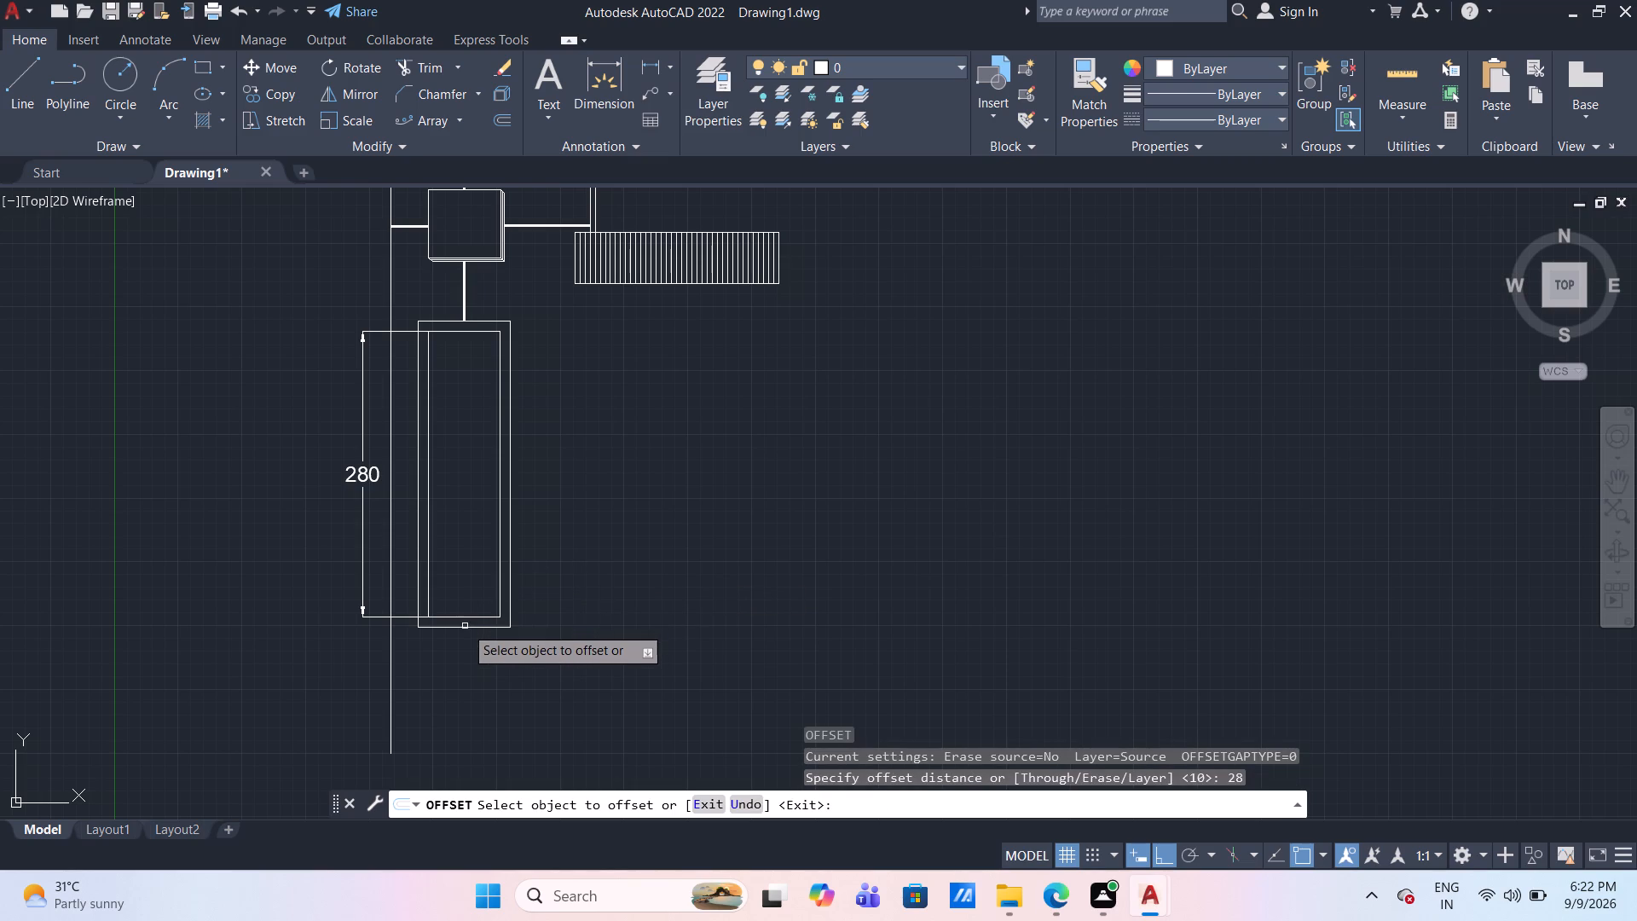
{"action": "left_click", "coordinate": [462, 618]}
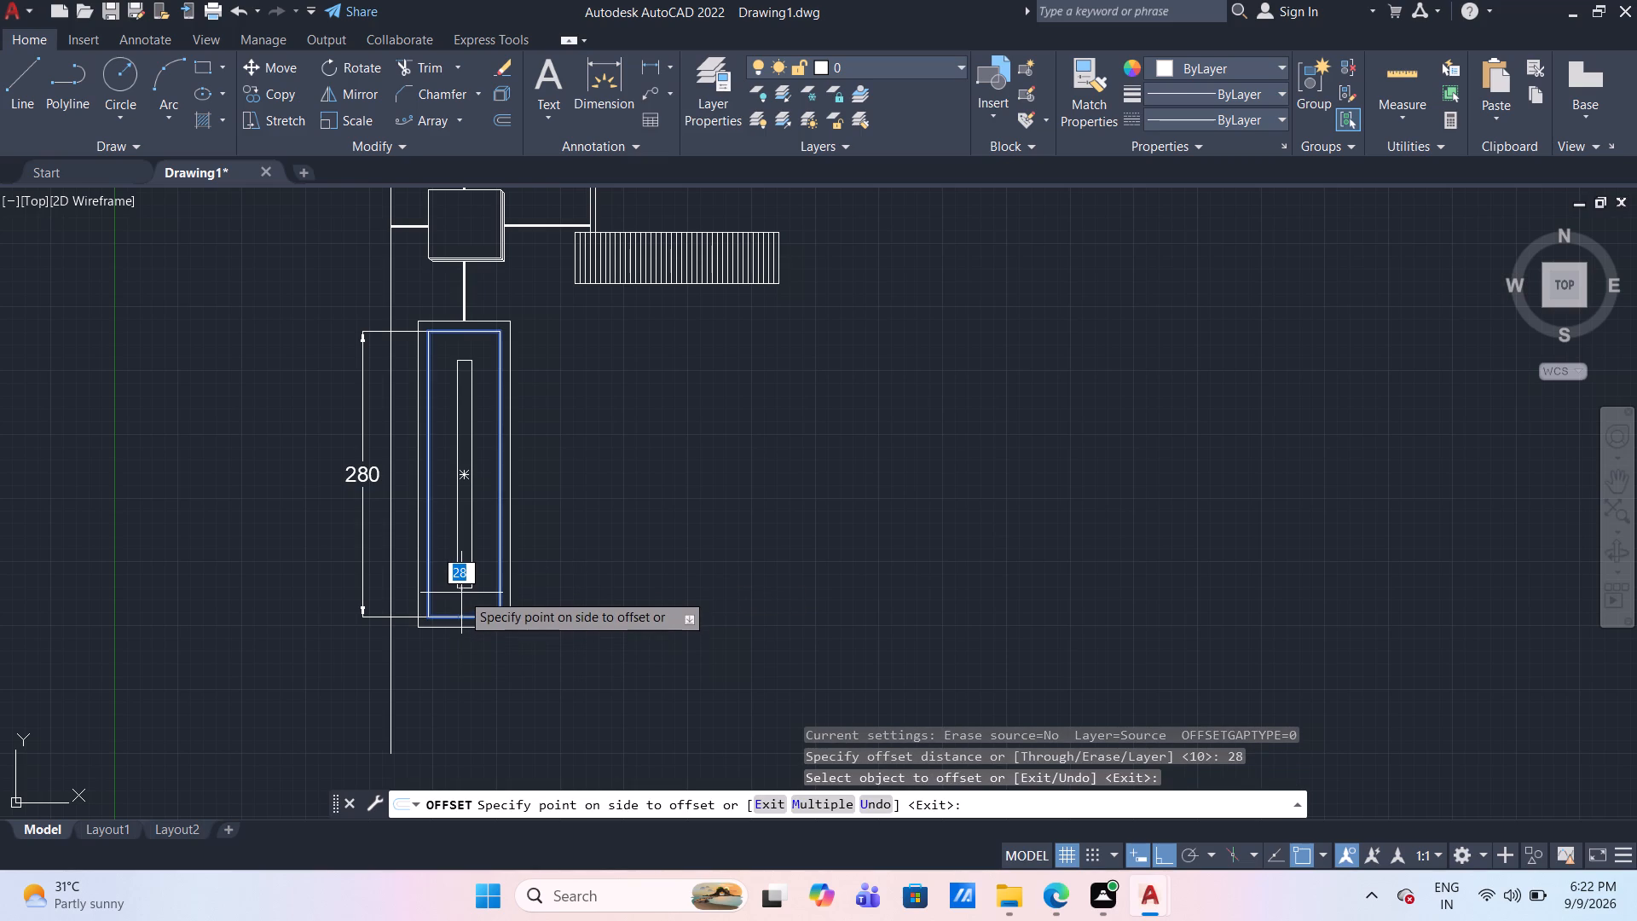
{"action": "key", "text": "Escape"}
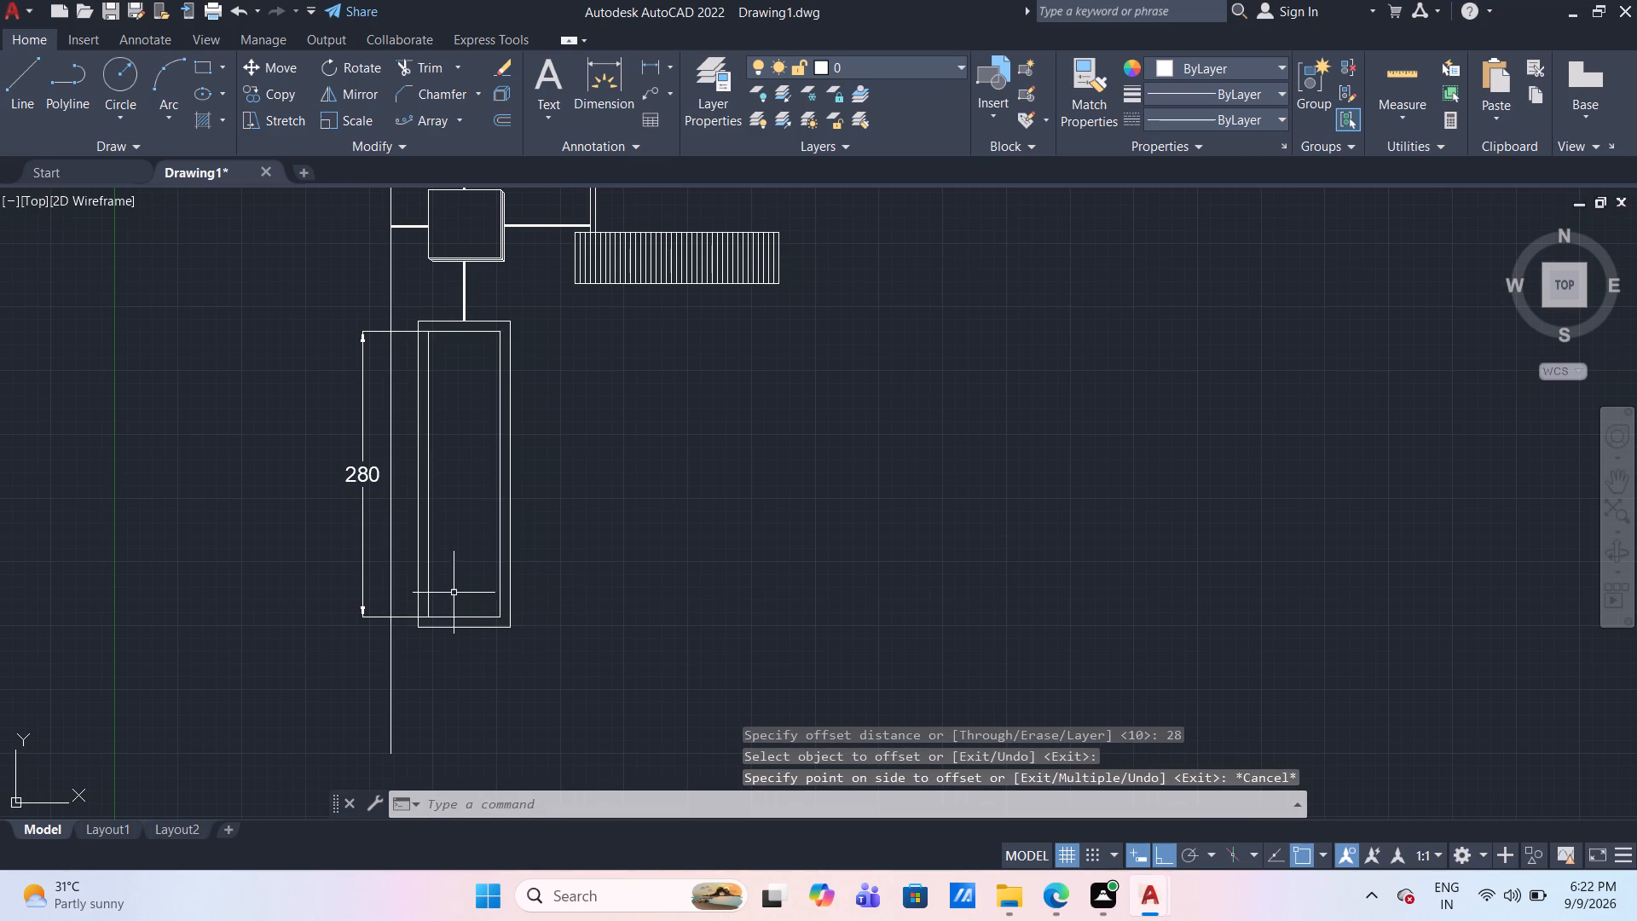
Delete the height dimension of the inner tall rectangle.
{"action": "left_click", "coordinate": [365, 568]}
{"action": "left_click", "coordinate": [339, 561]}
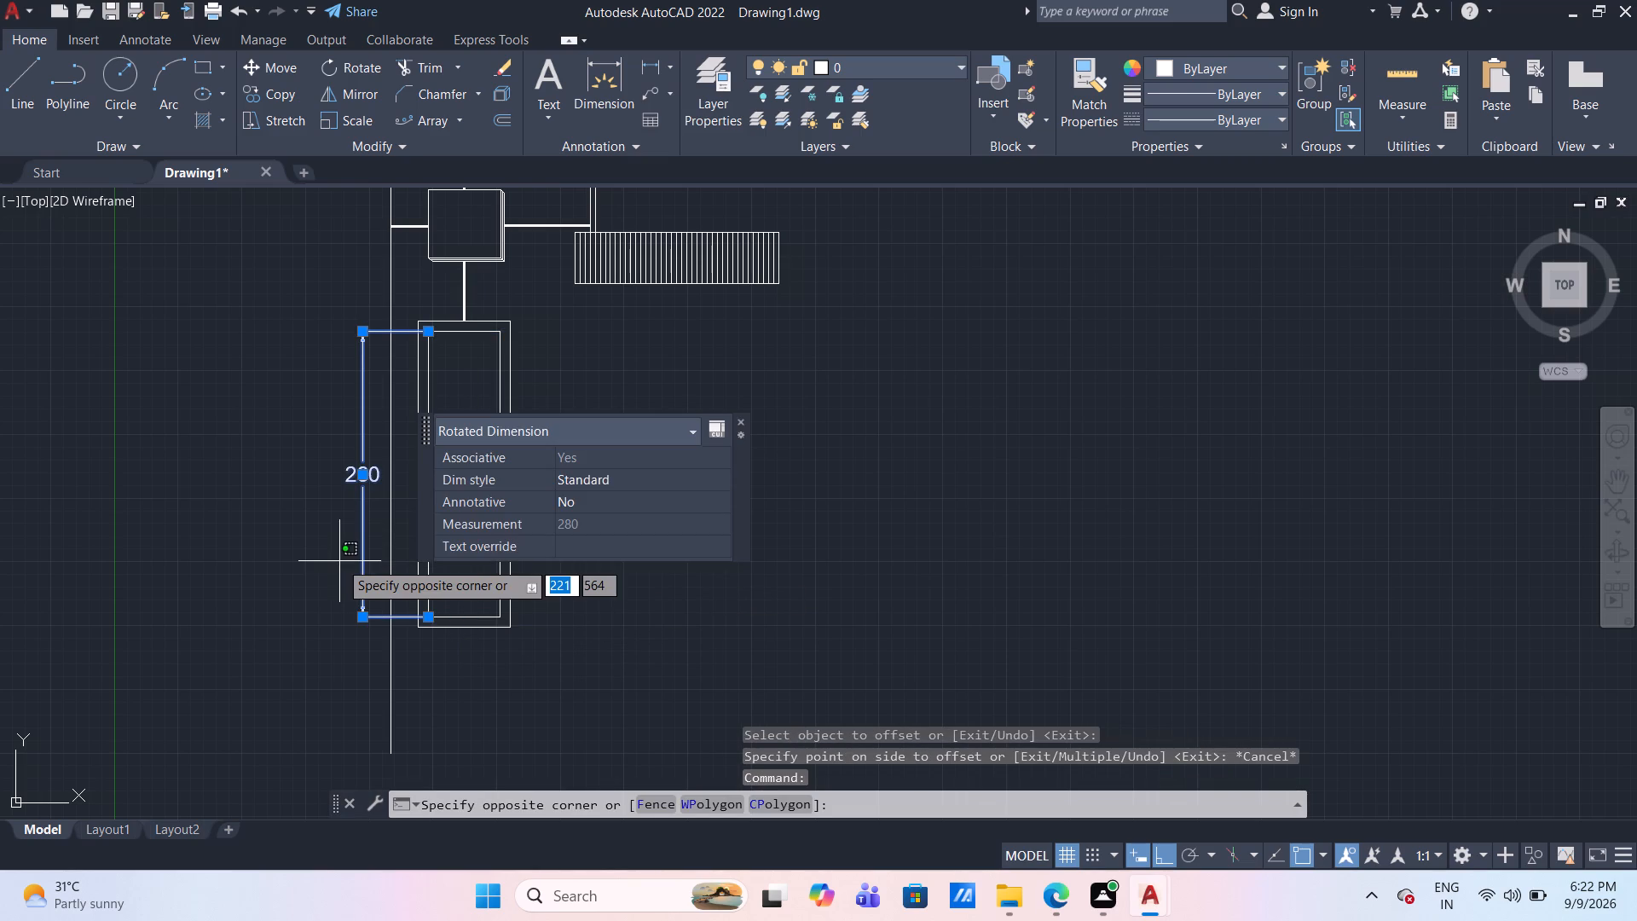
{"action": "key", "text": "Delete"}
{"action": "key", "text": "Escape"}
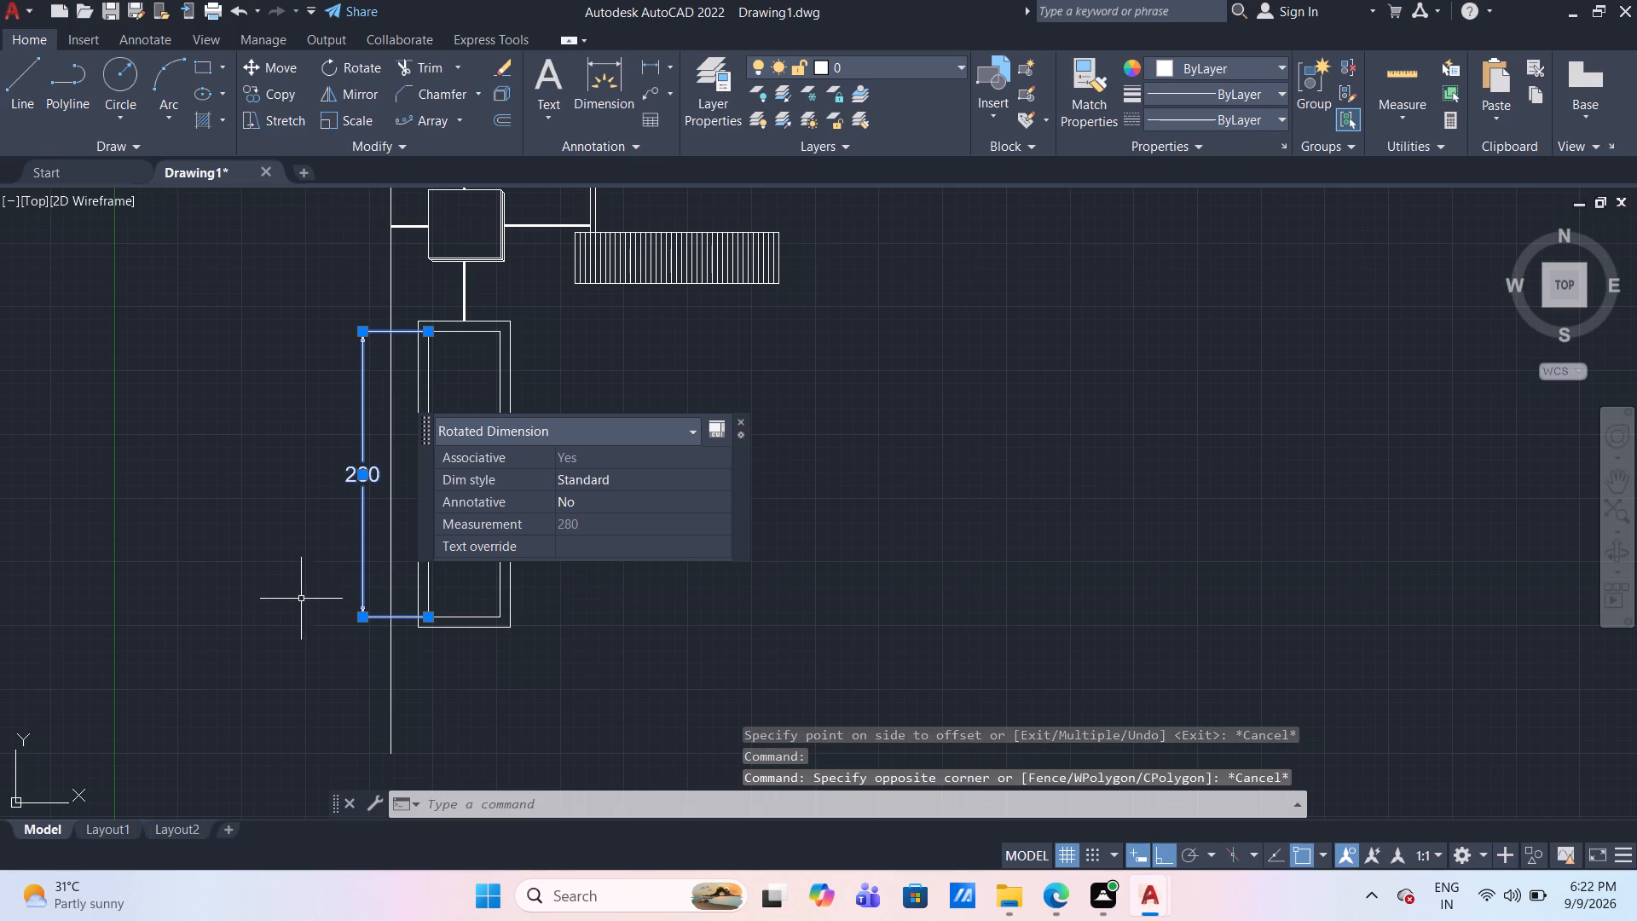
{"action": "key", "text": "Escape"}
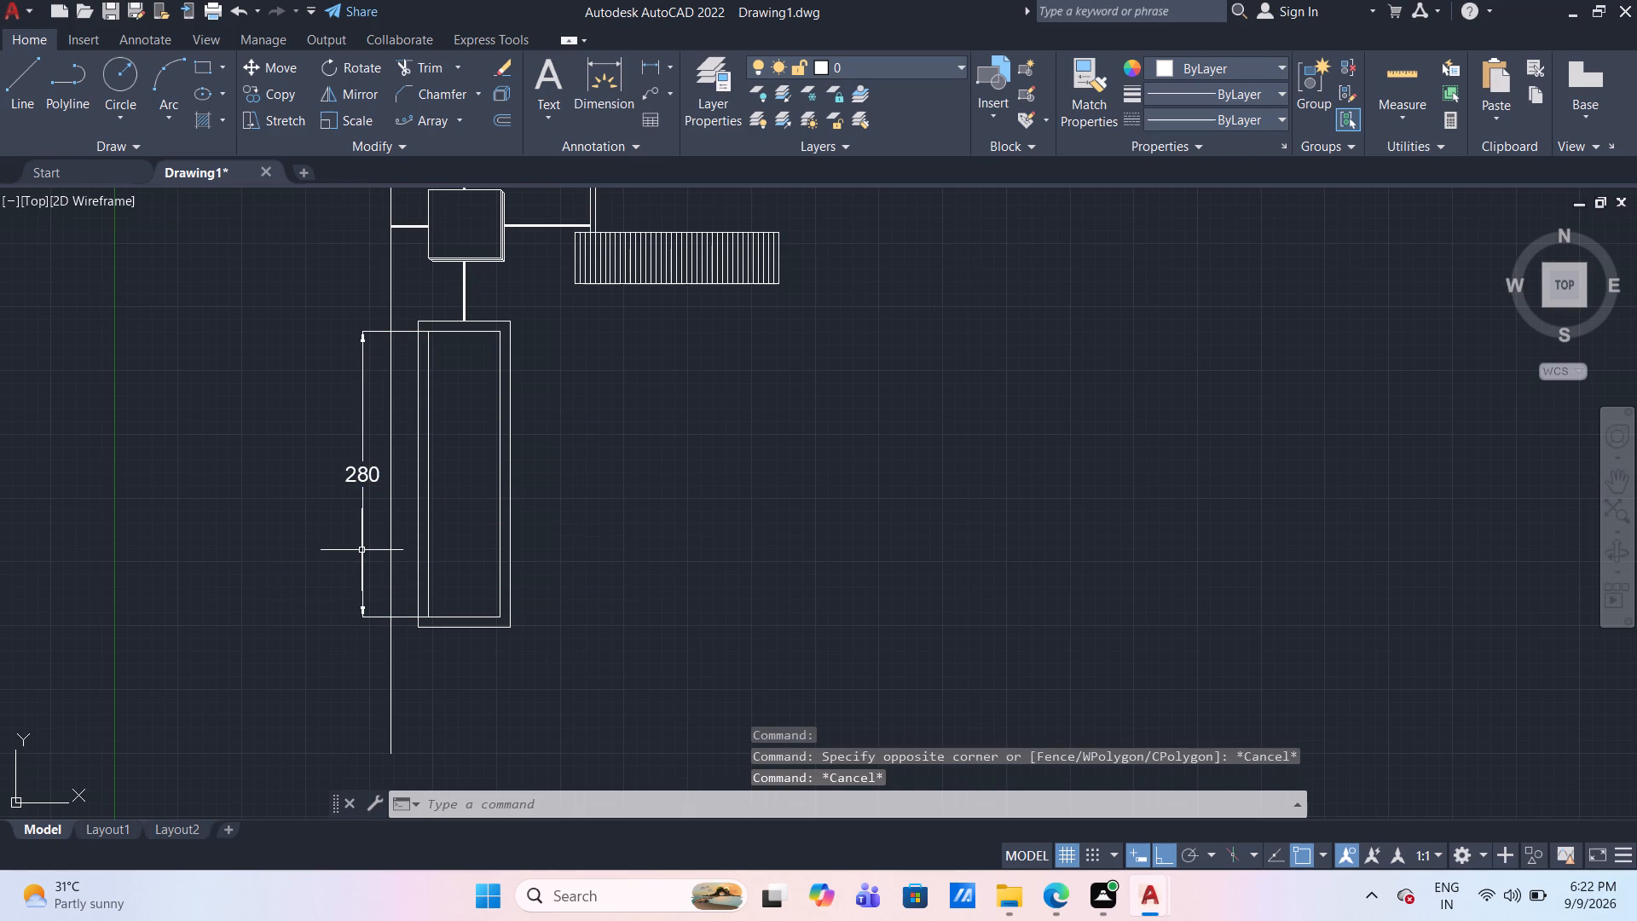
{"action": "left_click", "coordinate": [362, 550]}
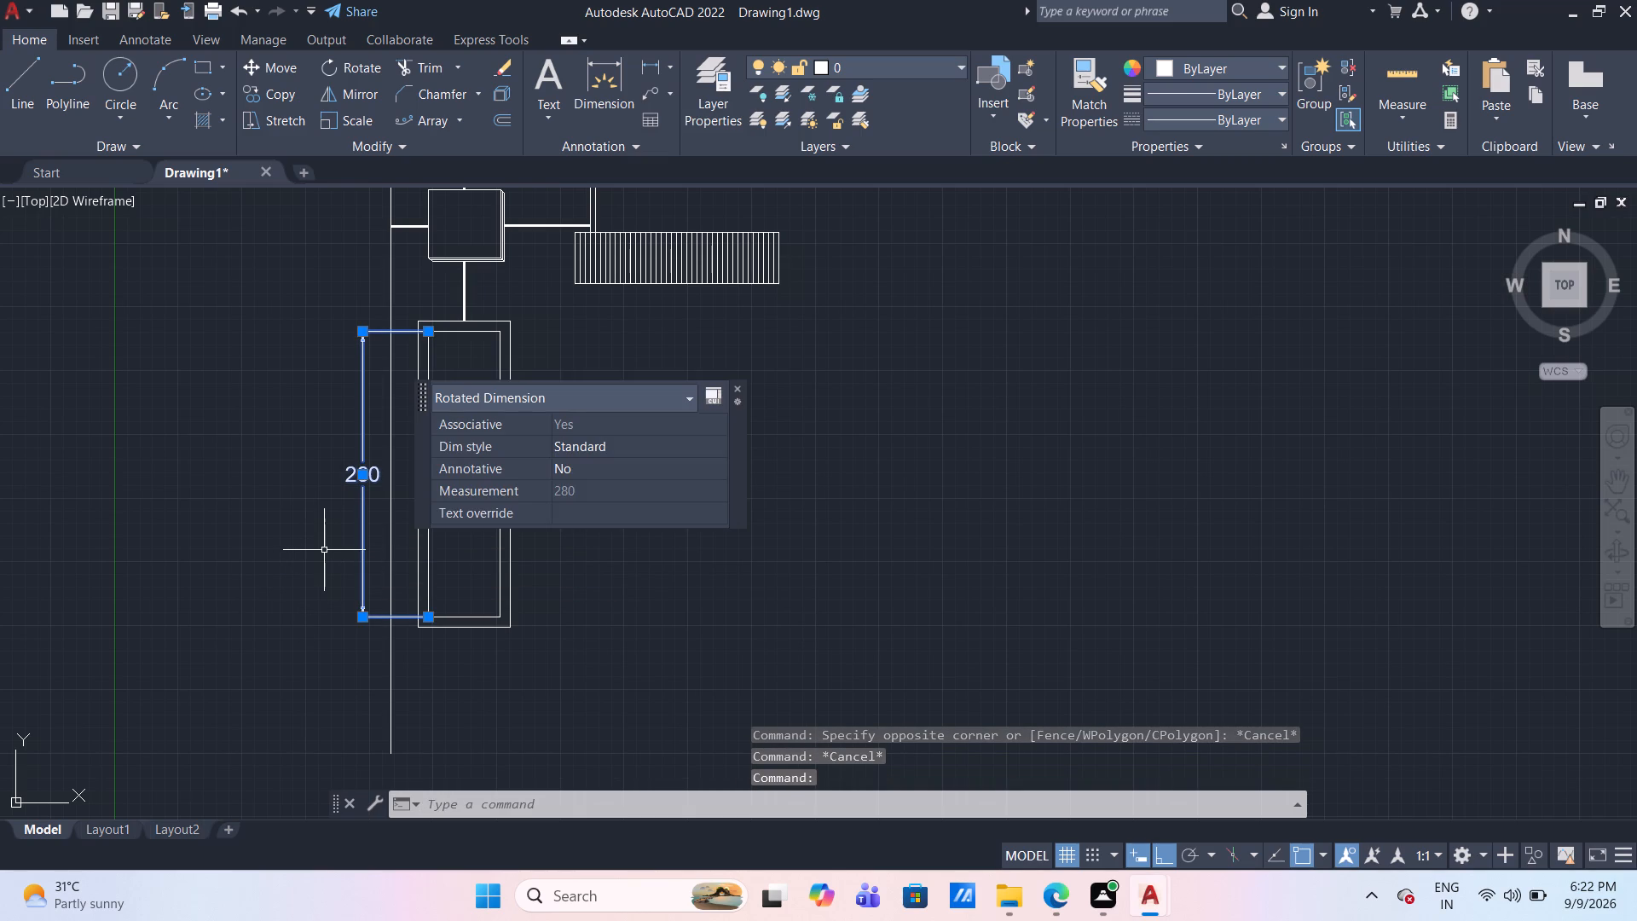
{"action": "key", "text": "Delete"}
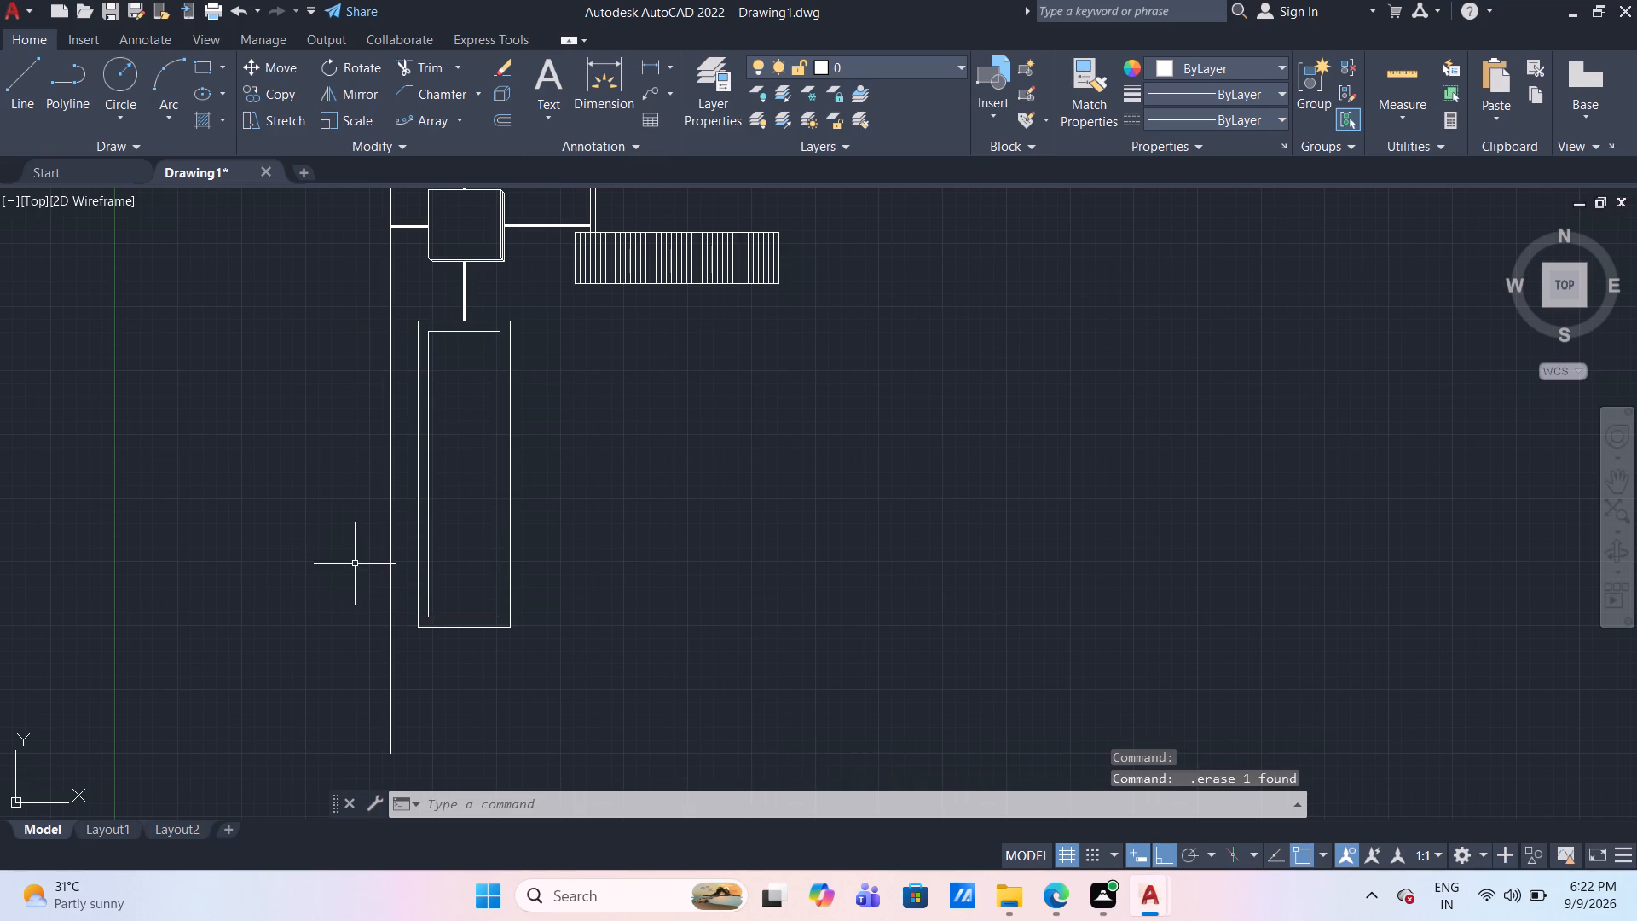
Draw a line along the bottom edge of the inner tall rectangle, corner to corner.
{"action": "scroll", "coordinate": [364, 567], "scroll_direction": "up", "scroll_amount": 1}
{"action": "left_click", "coordinate": [18, 86]}
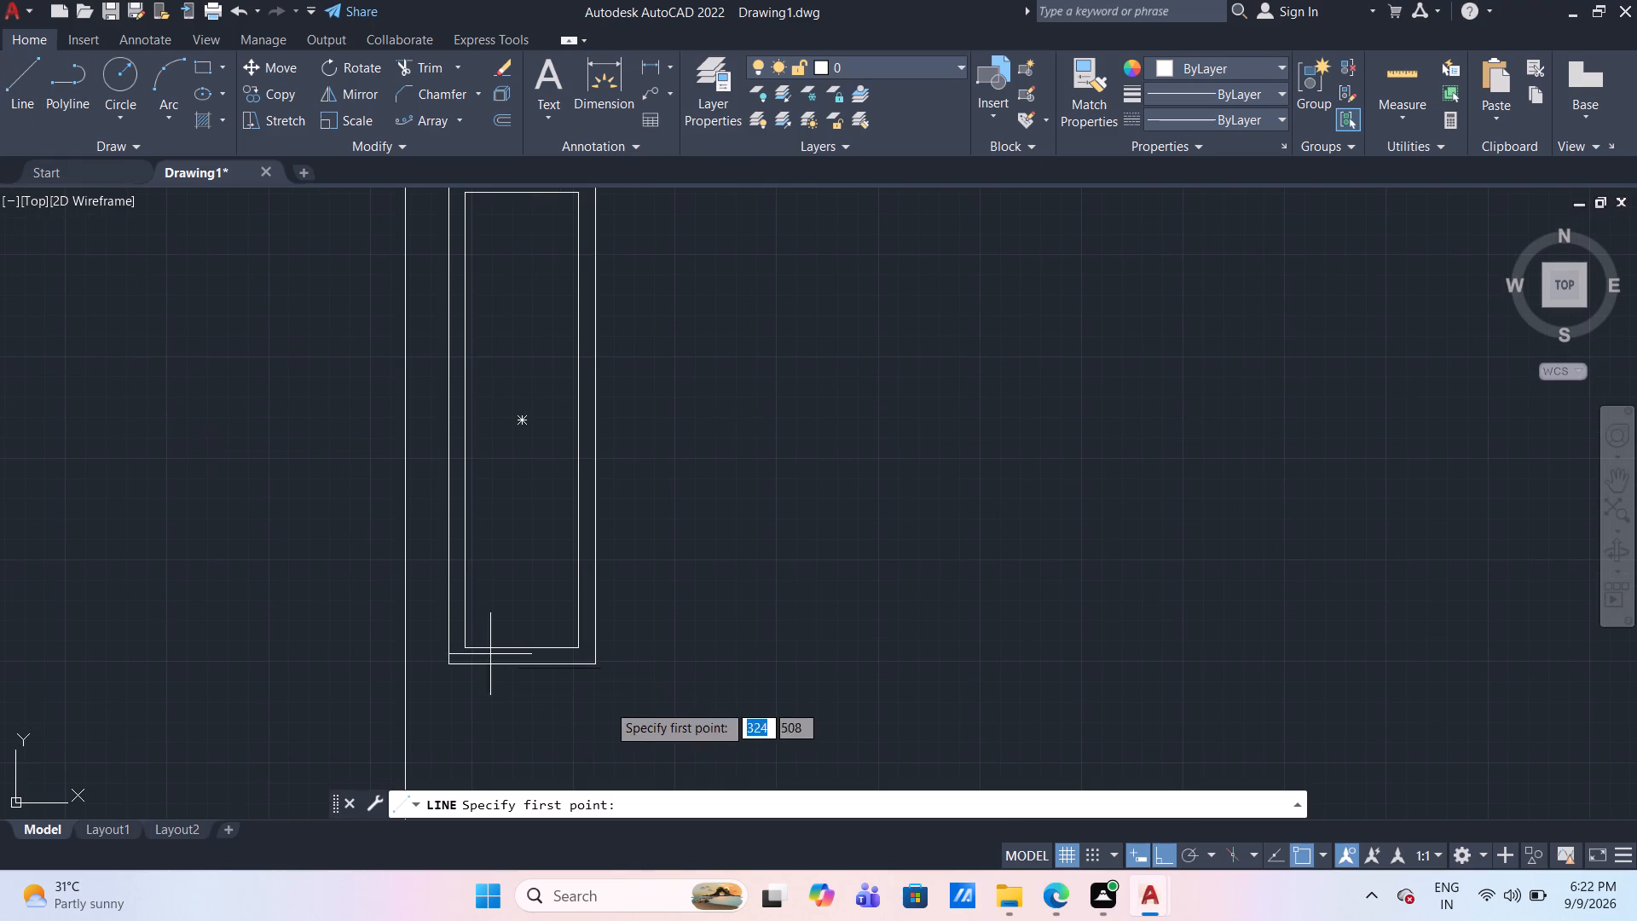
{"action": "left_click", "coordinate": [467, 648]}
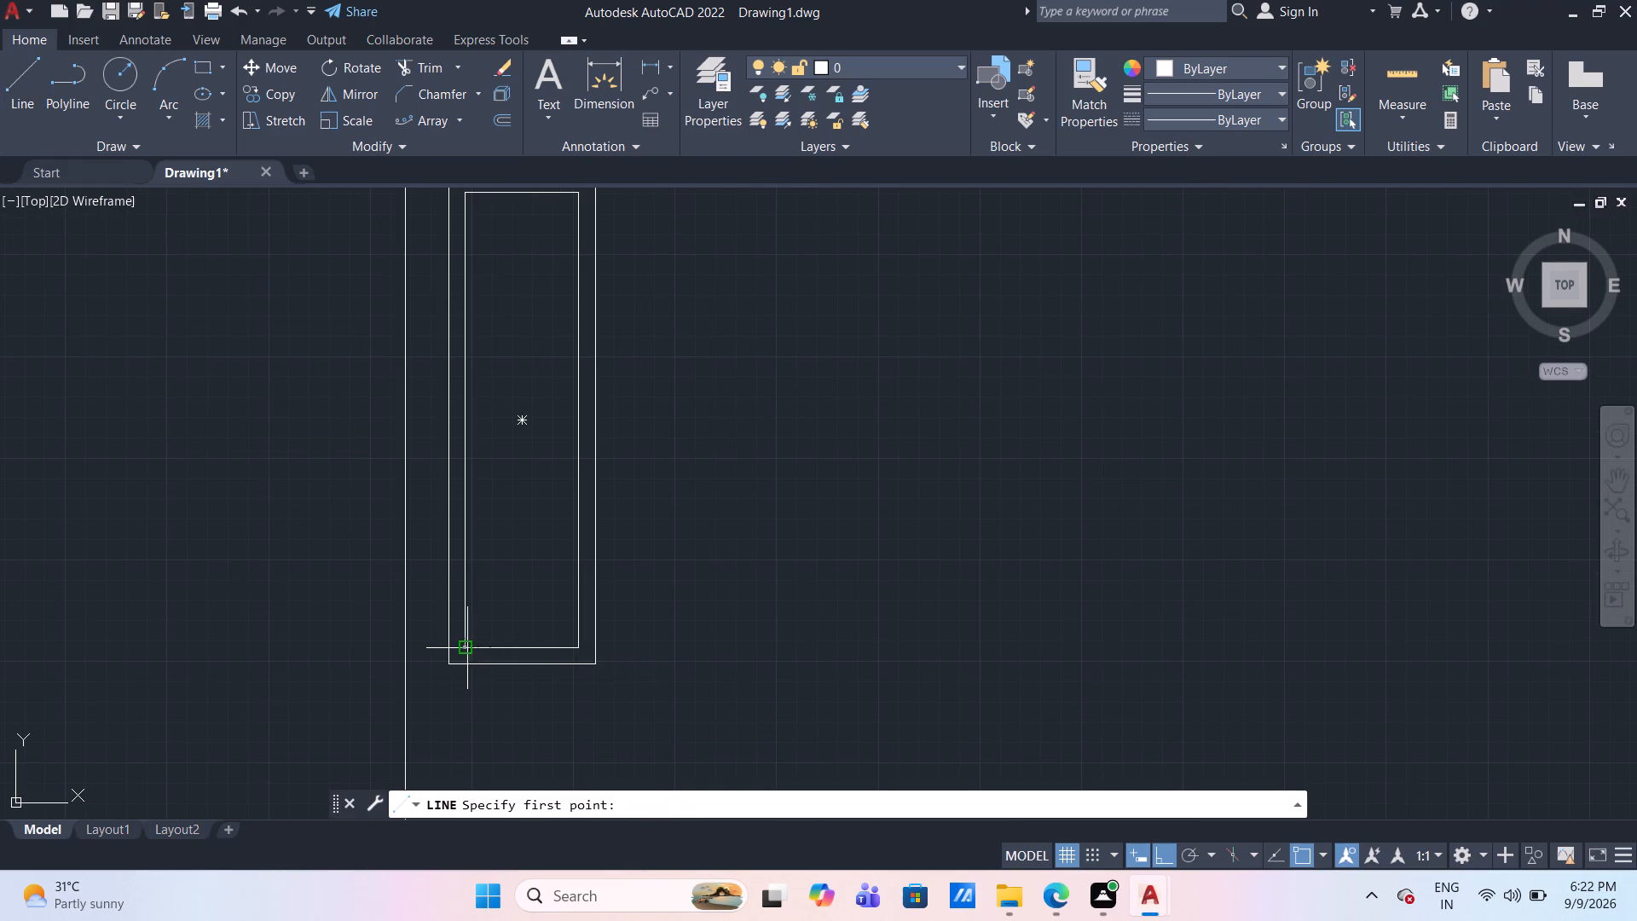
{"action": "left_click", "coordinate": [577, 649]}
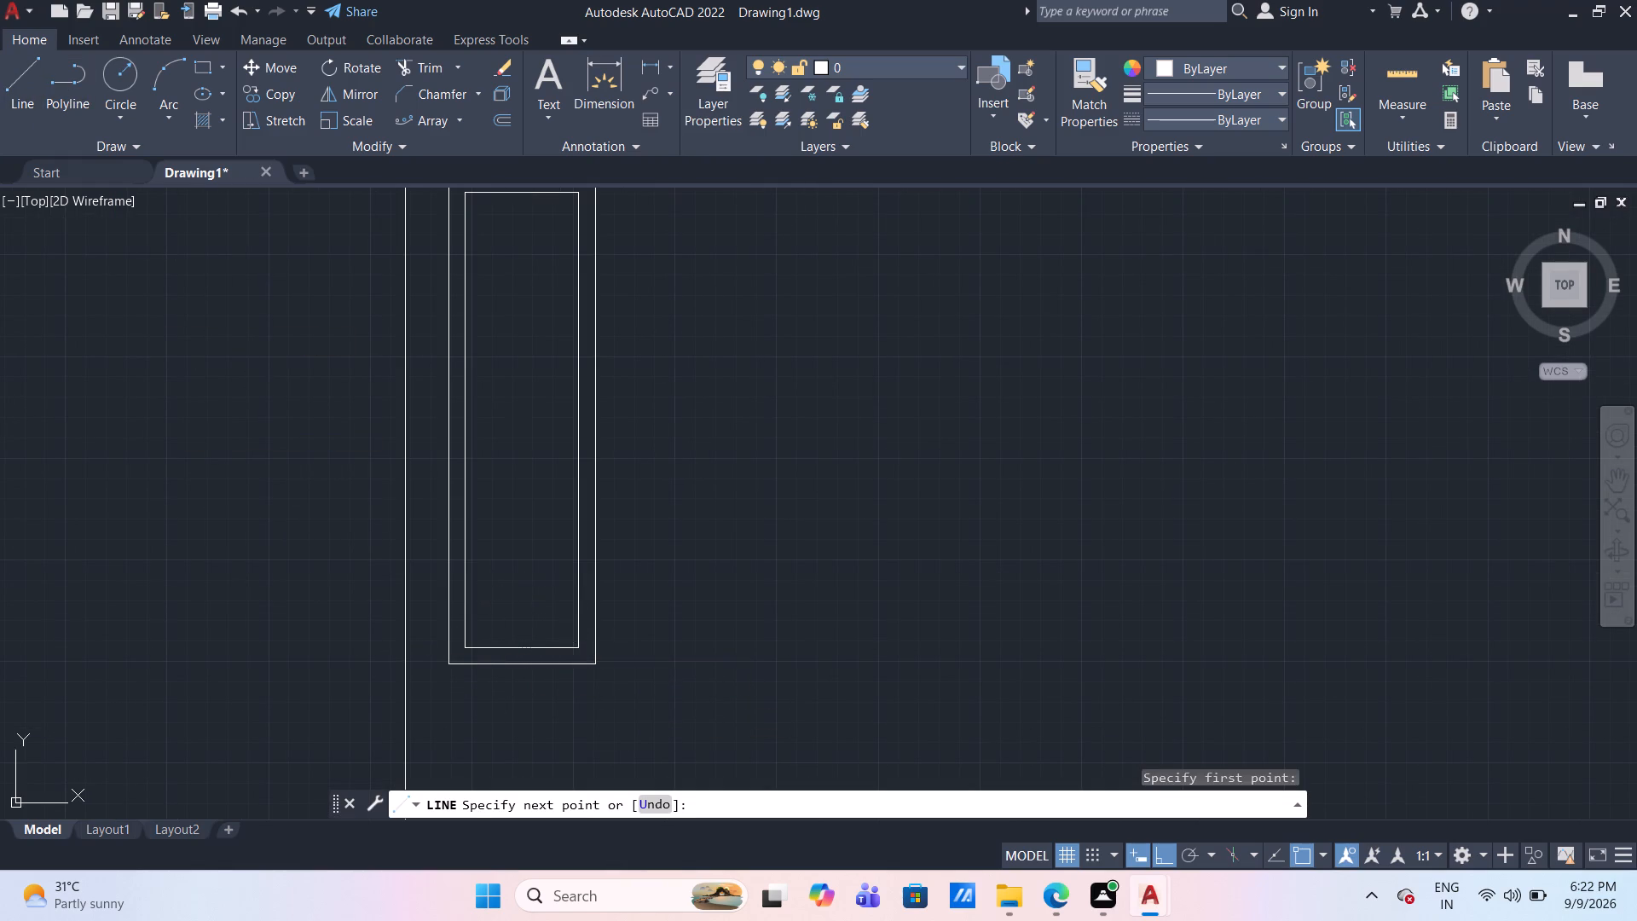
{"action": "key", "text": "Escape"}
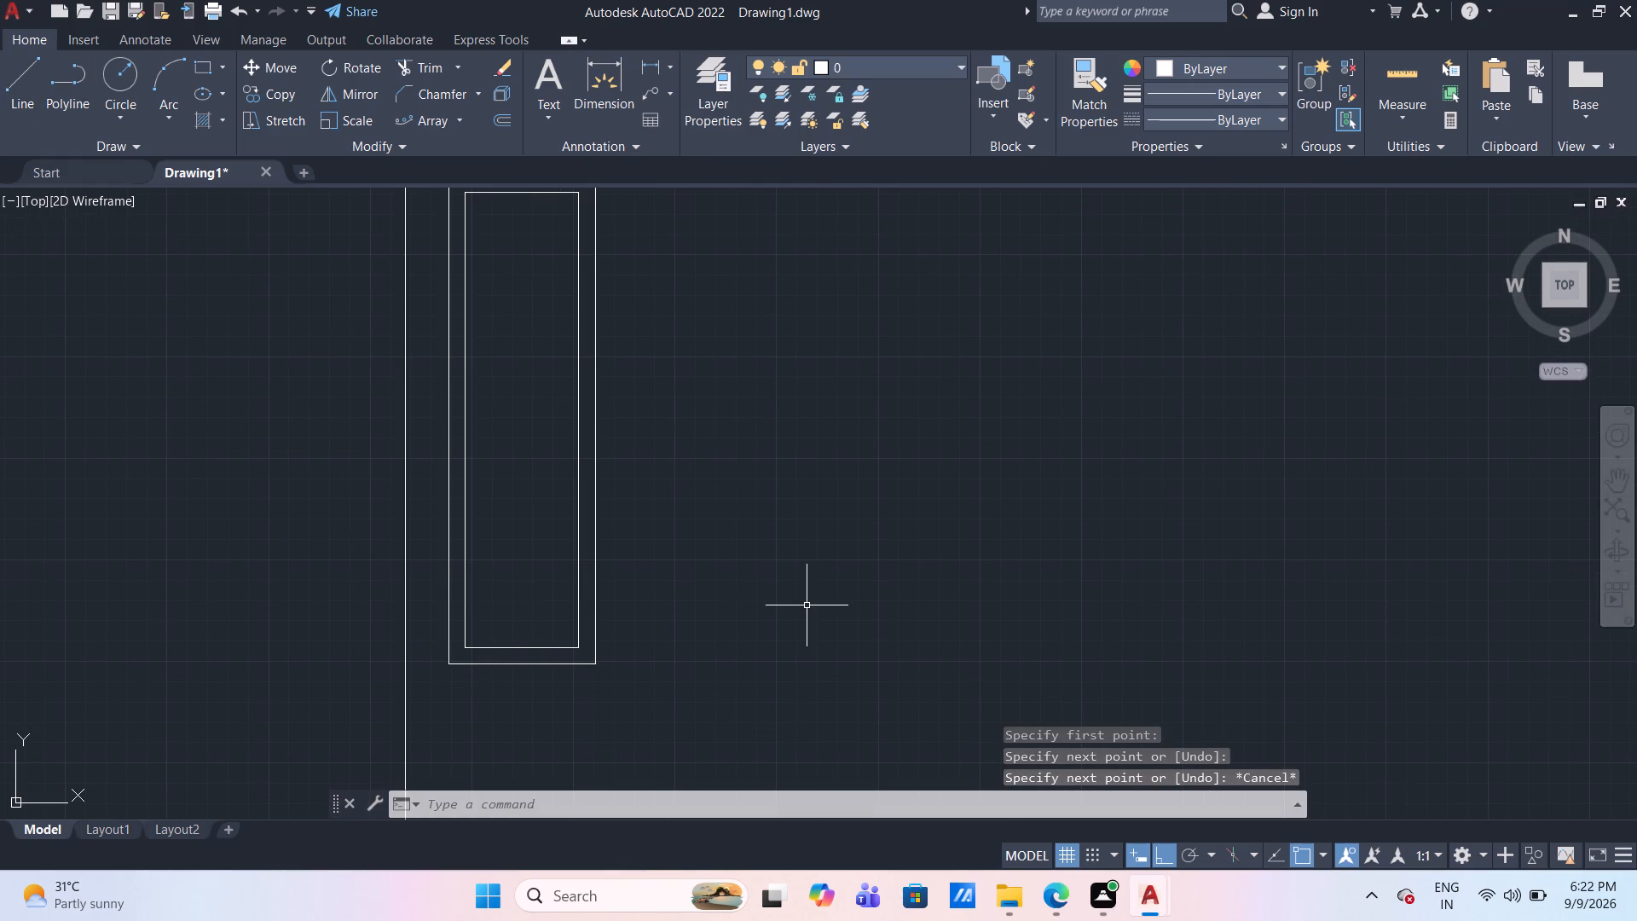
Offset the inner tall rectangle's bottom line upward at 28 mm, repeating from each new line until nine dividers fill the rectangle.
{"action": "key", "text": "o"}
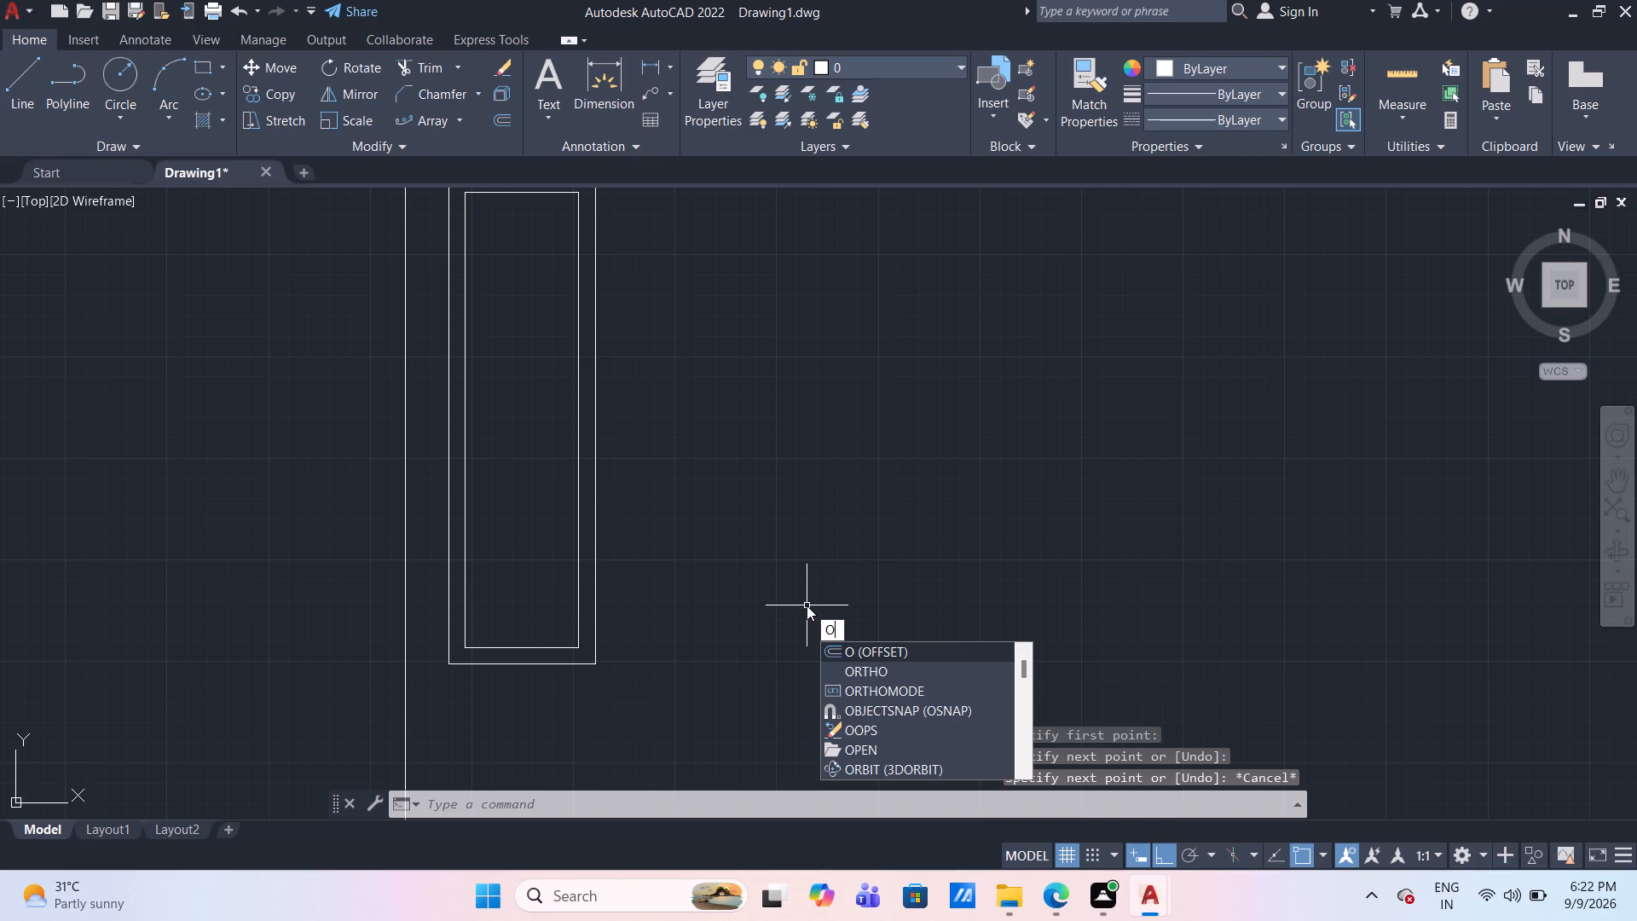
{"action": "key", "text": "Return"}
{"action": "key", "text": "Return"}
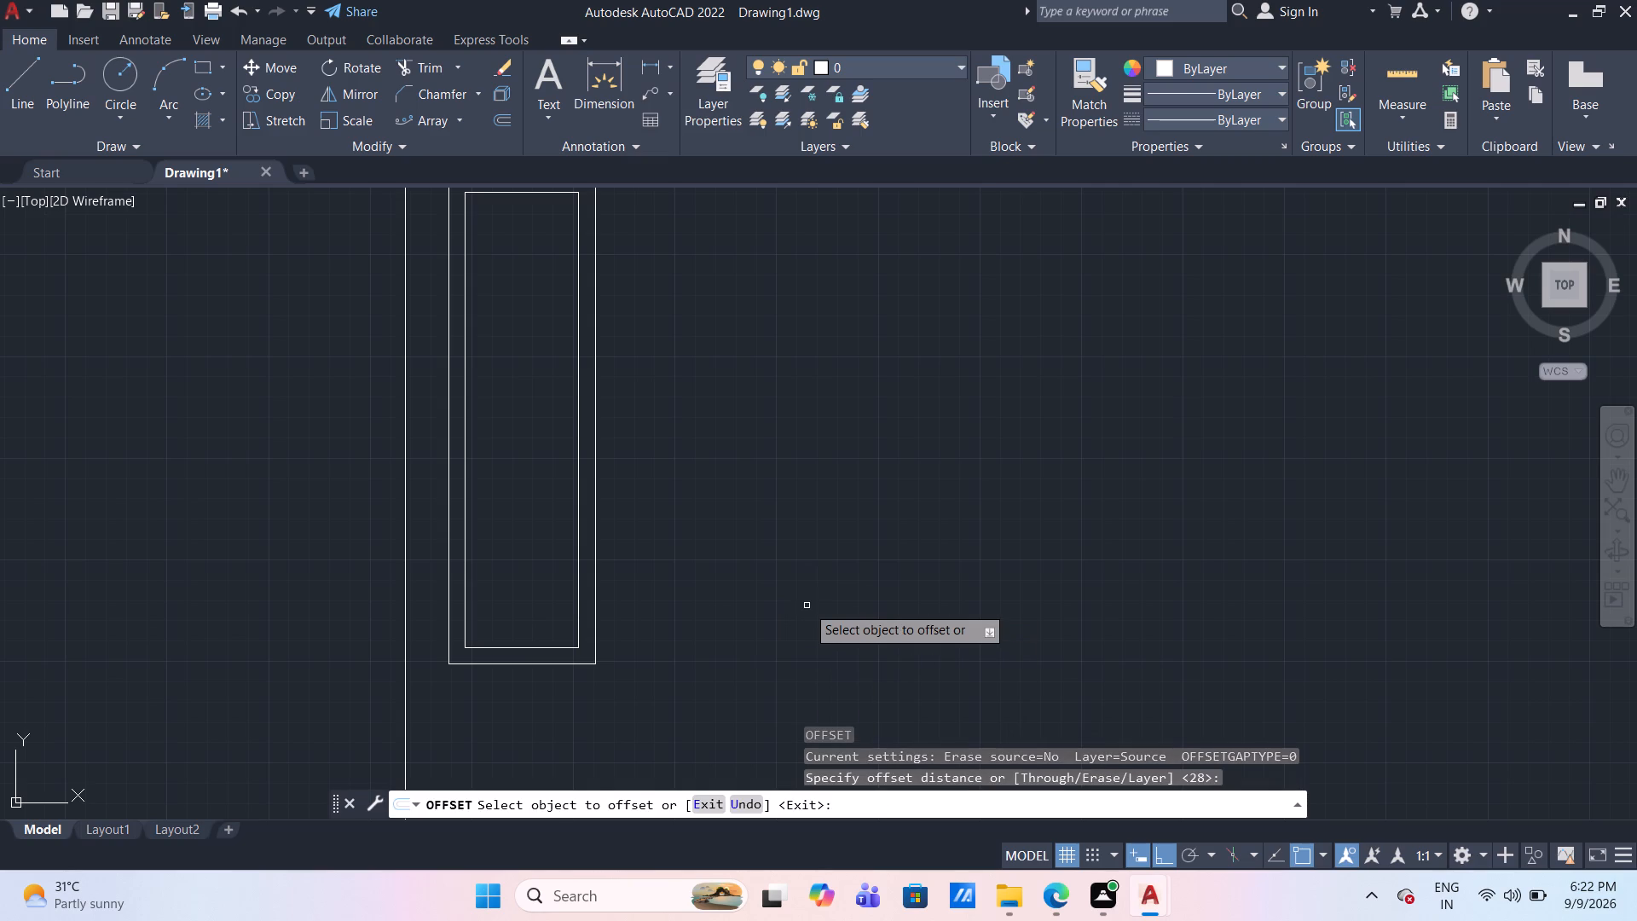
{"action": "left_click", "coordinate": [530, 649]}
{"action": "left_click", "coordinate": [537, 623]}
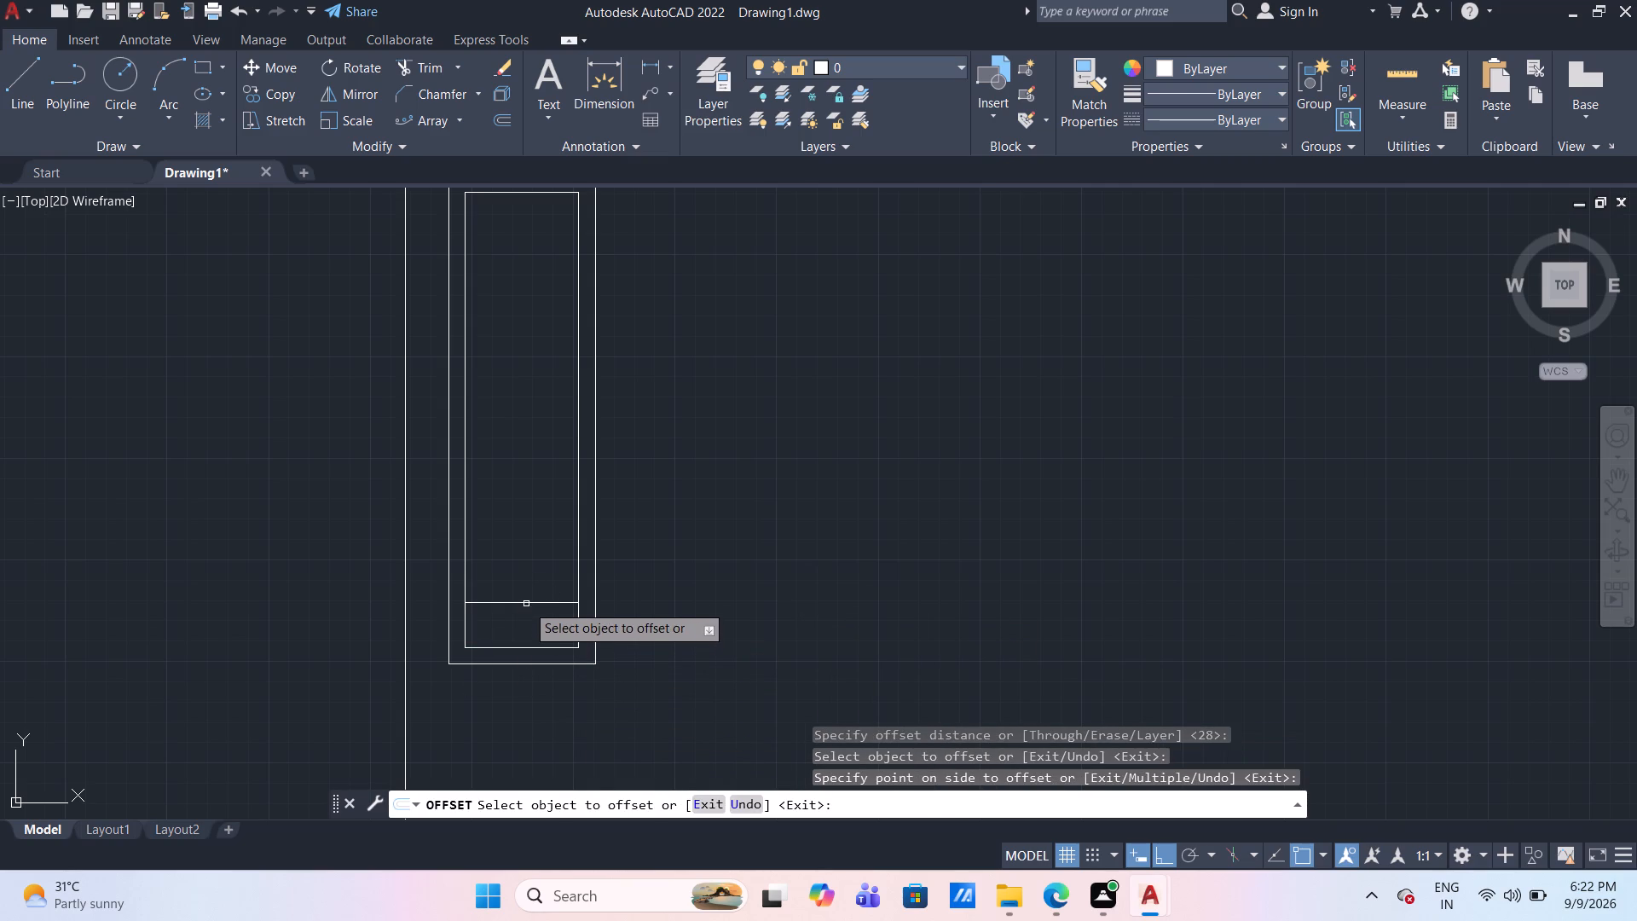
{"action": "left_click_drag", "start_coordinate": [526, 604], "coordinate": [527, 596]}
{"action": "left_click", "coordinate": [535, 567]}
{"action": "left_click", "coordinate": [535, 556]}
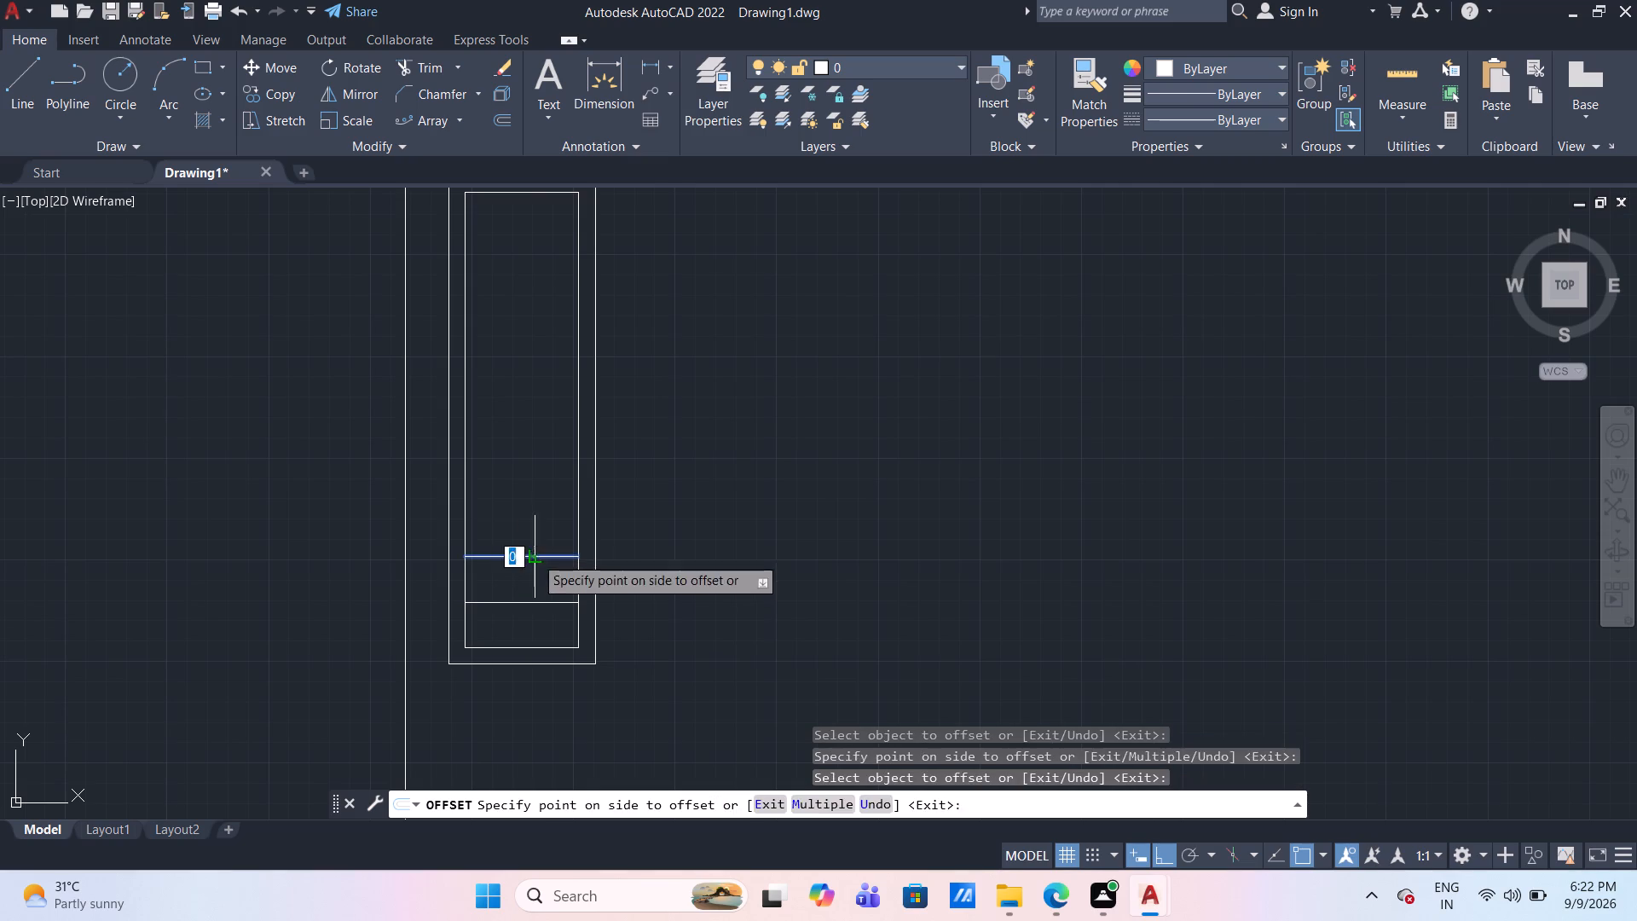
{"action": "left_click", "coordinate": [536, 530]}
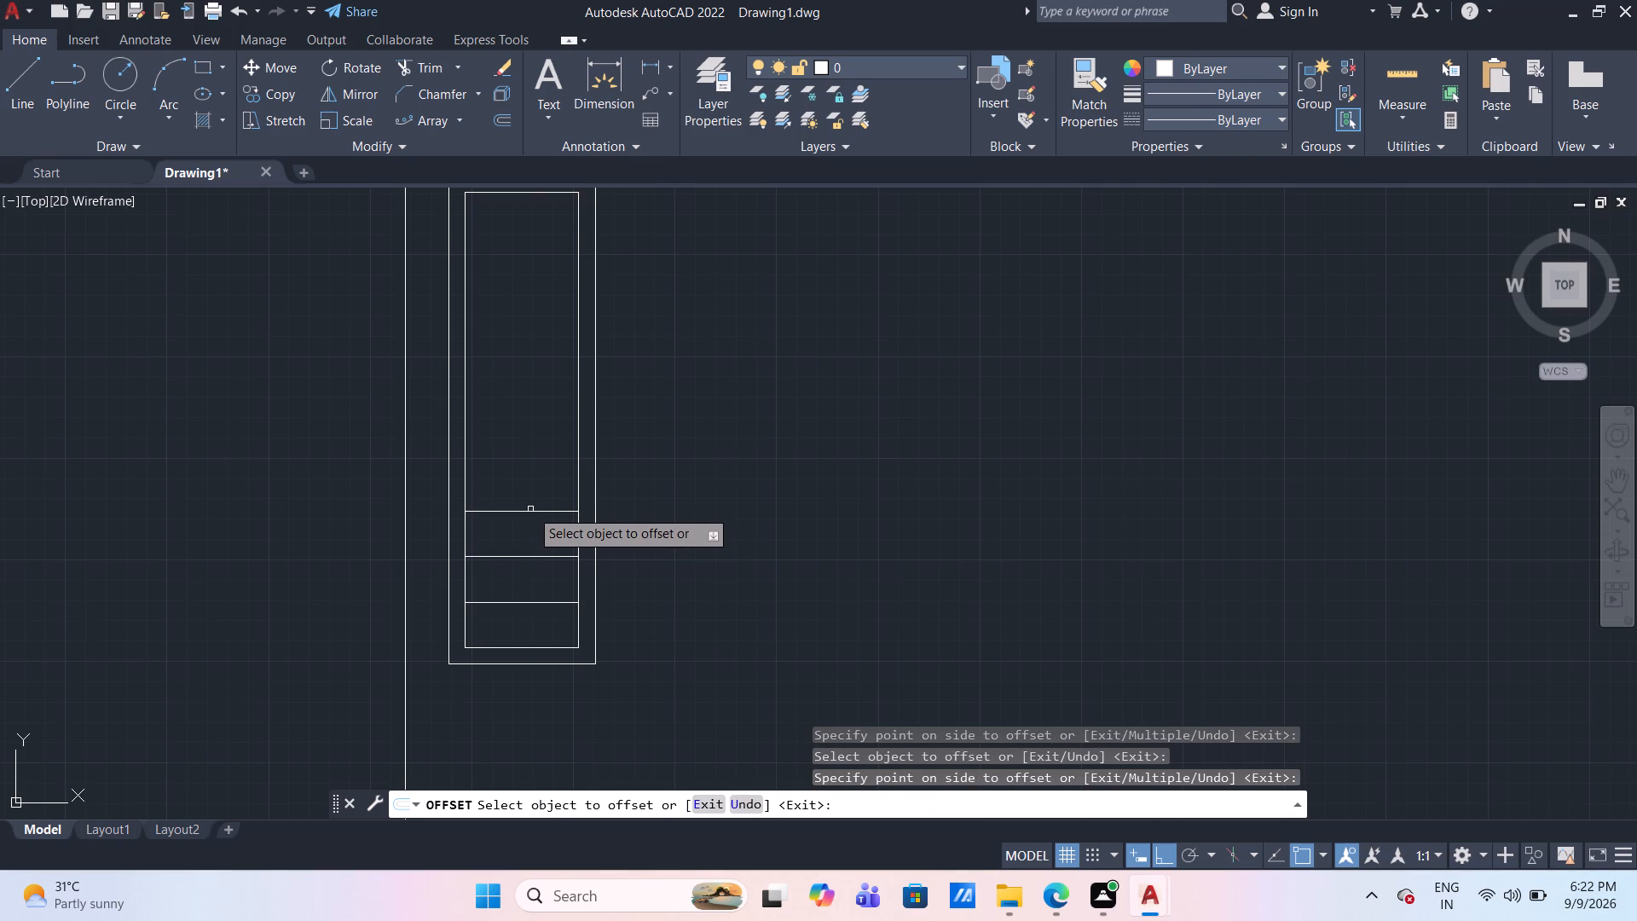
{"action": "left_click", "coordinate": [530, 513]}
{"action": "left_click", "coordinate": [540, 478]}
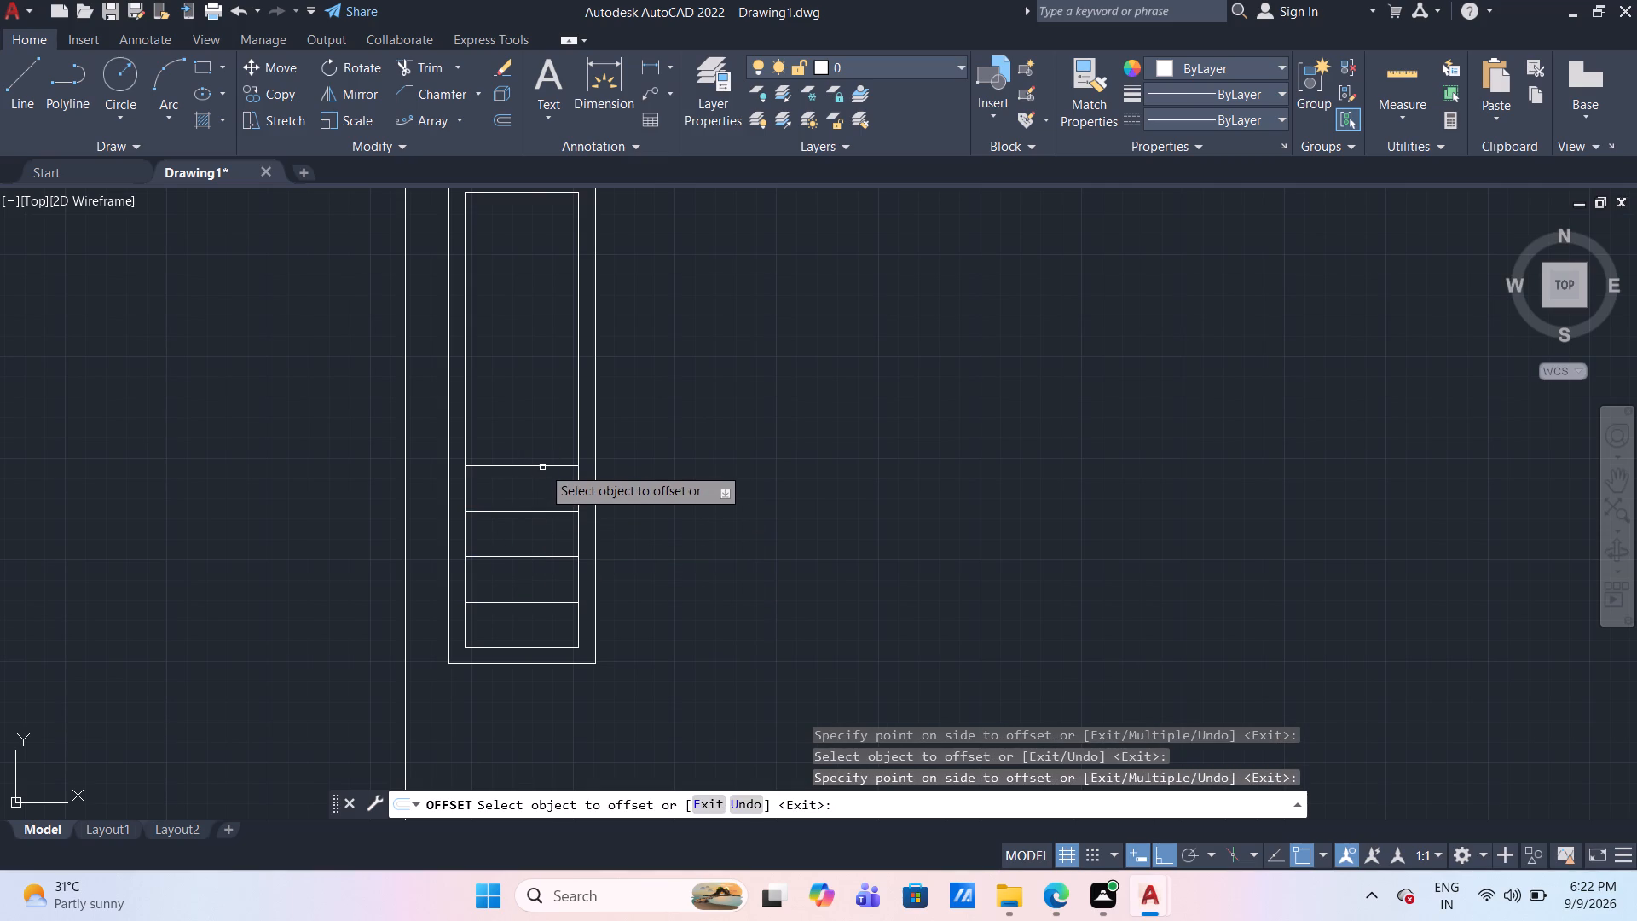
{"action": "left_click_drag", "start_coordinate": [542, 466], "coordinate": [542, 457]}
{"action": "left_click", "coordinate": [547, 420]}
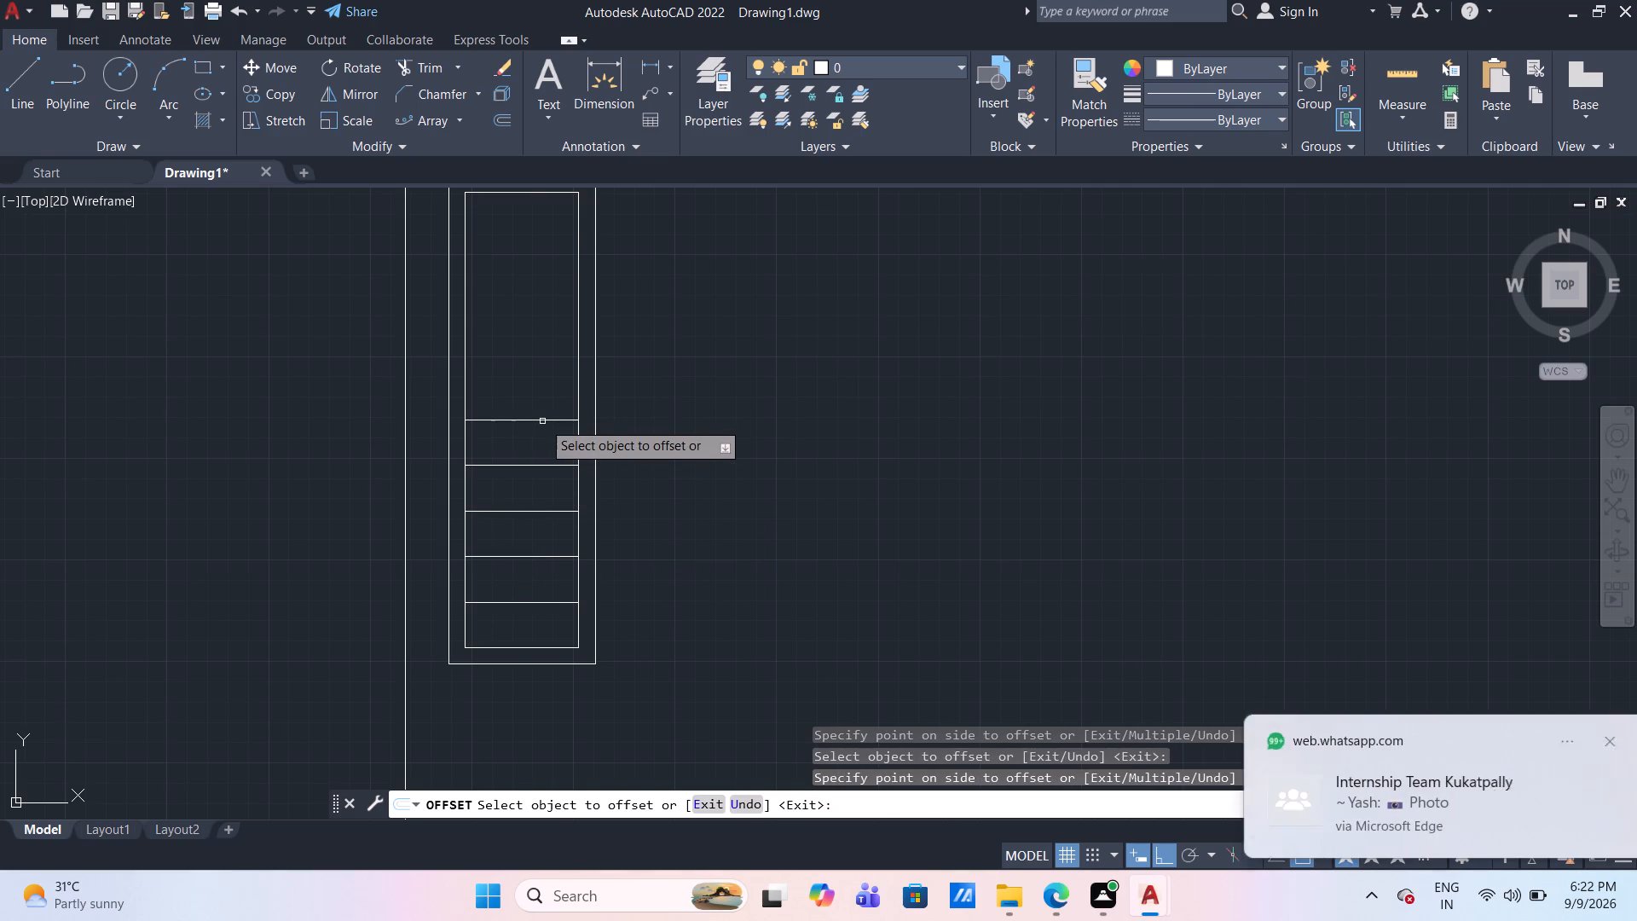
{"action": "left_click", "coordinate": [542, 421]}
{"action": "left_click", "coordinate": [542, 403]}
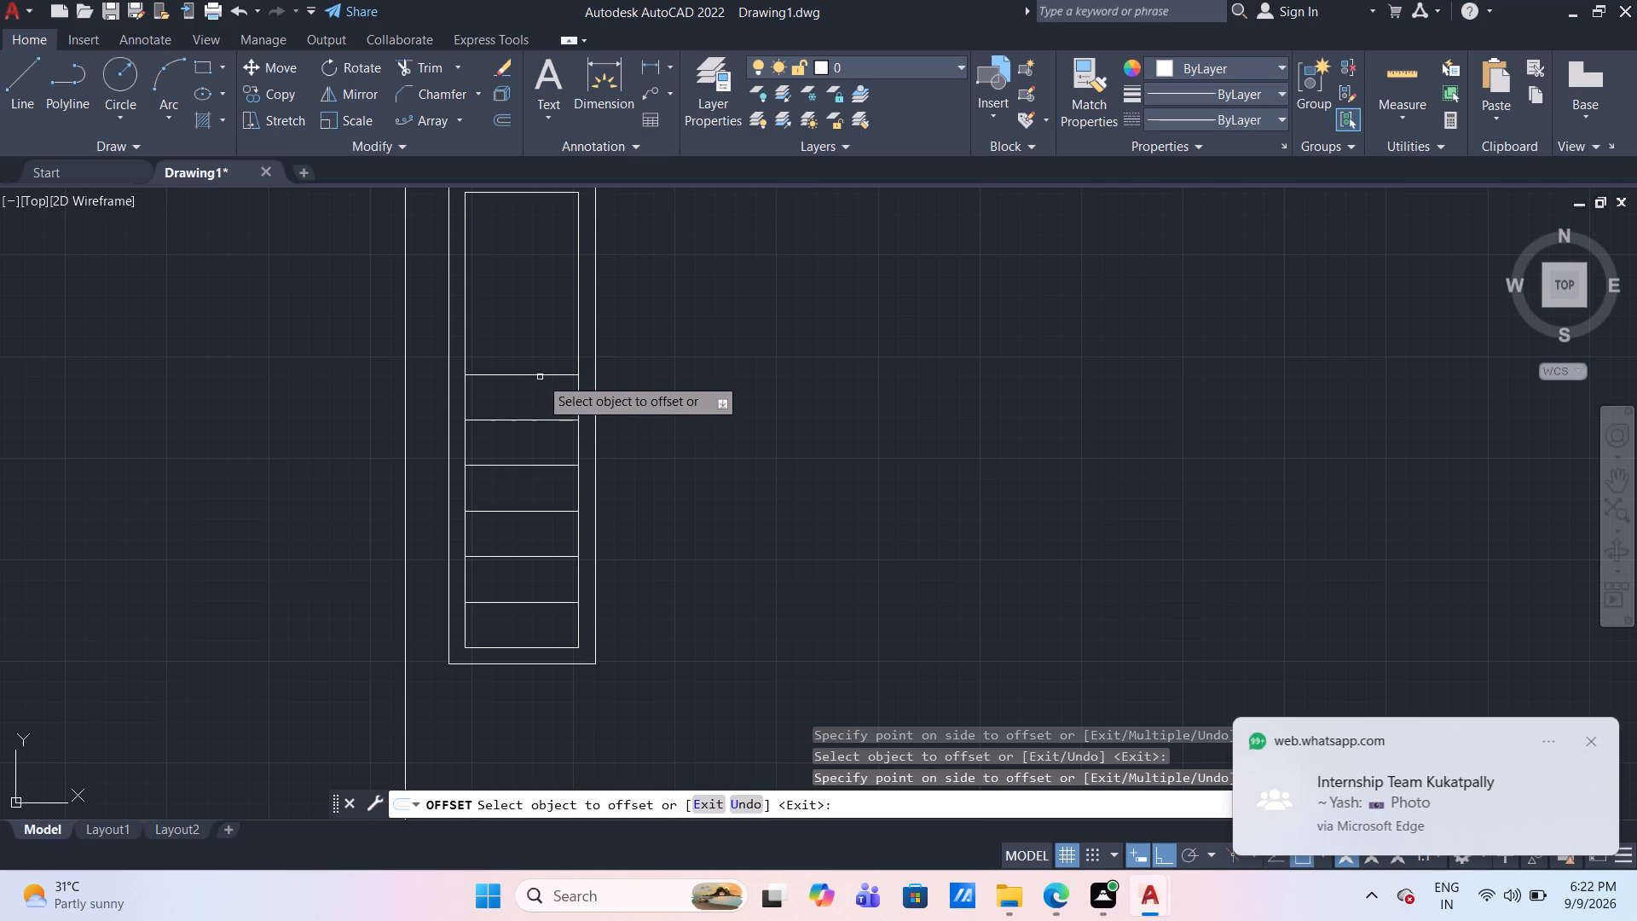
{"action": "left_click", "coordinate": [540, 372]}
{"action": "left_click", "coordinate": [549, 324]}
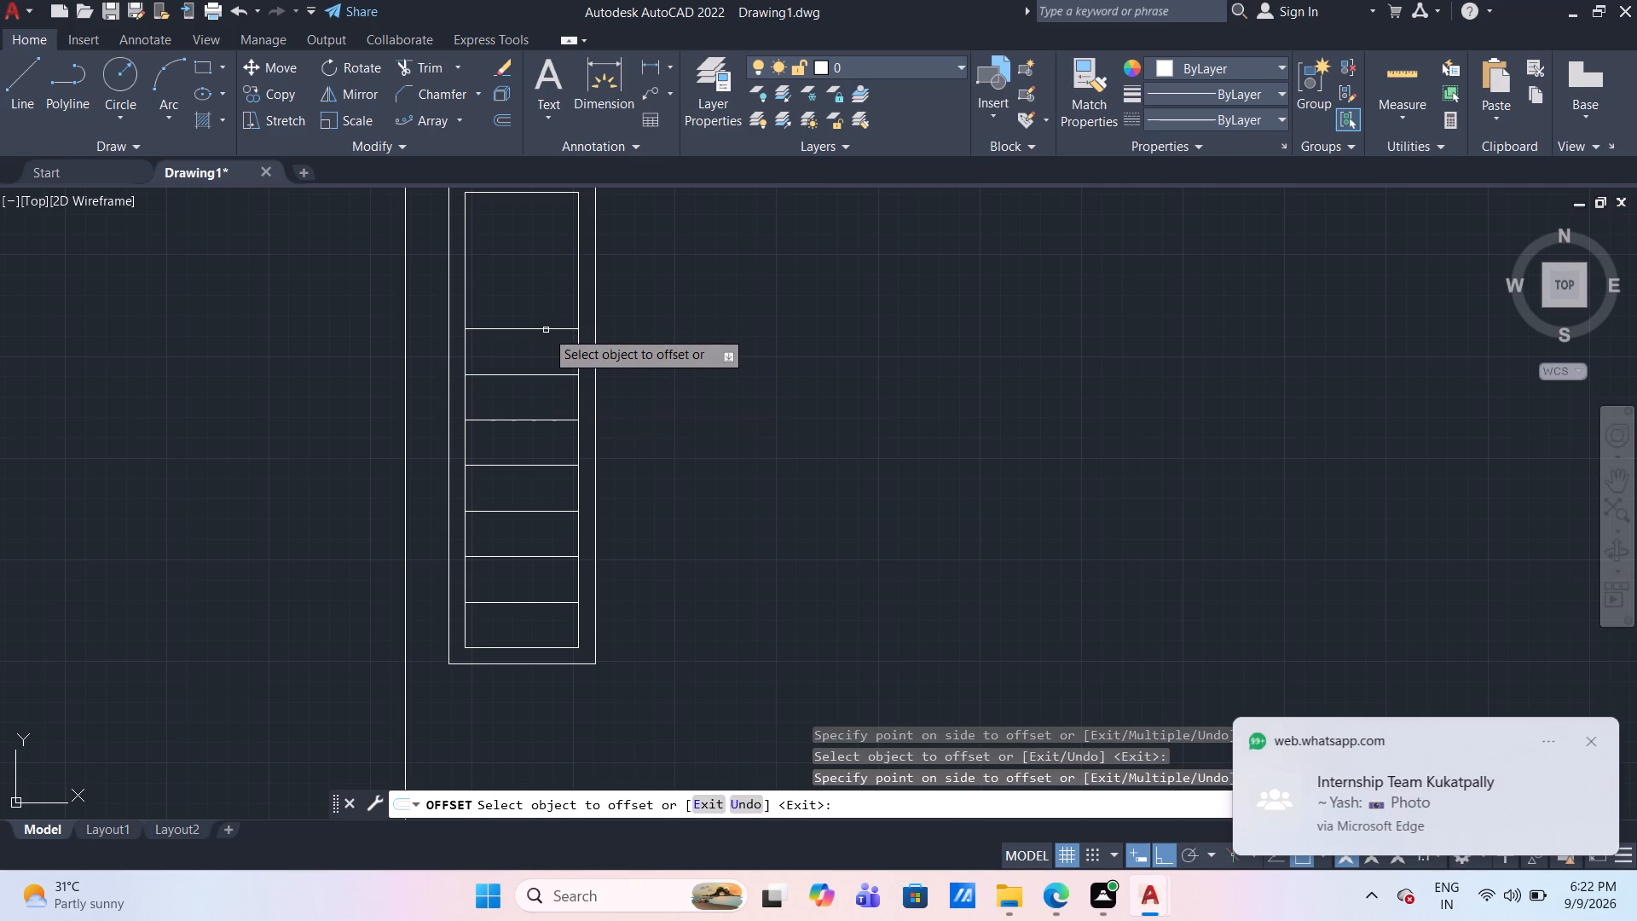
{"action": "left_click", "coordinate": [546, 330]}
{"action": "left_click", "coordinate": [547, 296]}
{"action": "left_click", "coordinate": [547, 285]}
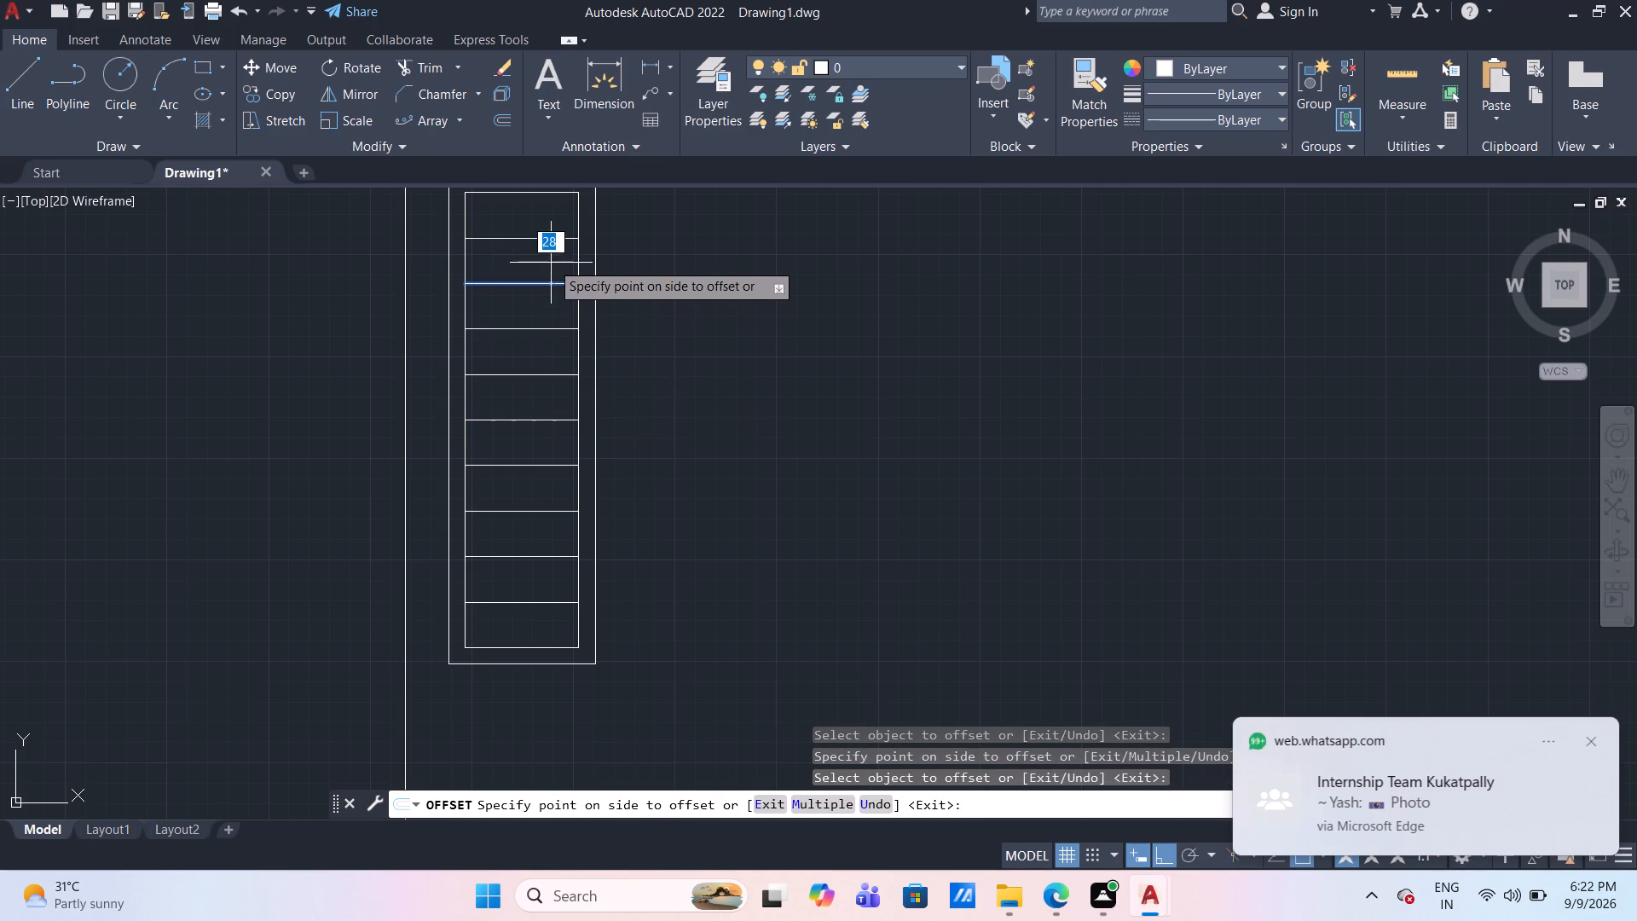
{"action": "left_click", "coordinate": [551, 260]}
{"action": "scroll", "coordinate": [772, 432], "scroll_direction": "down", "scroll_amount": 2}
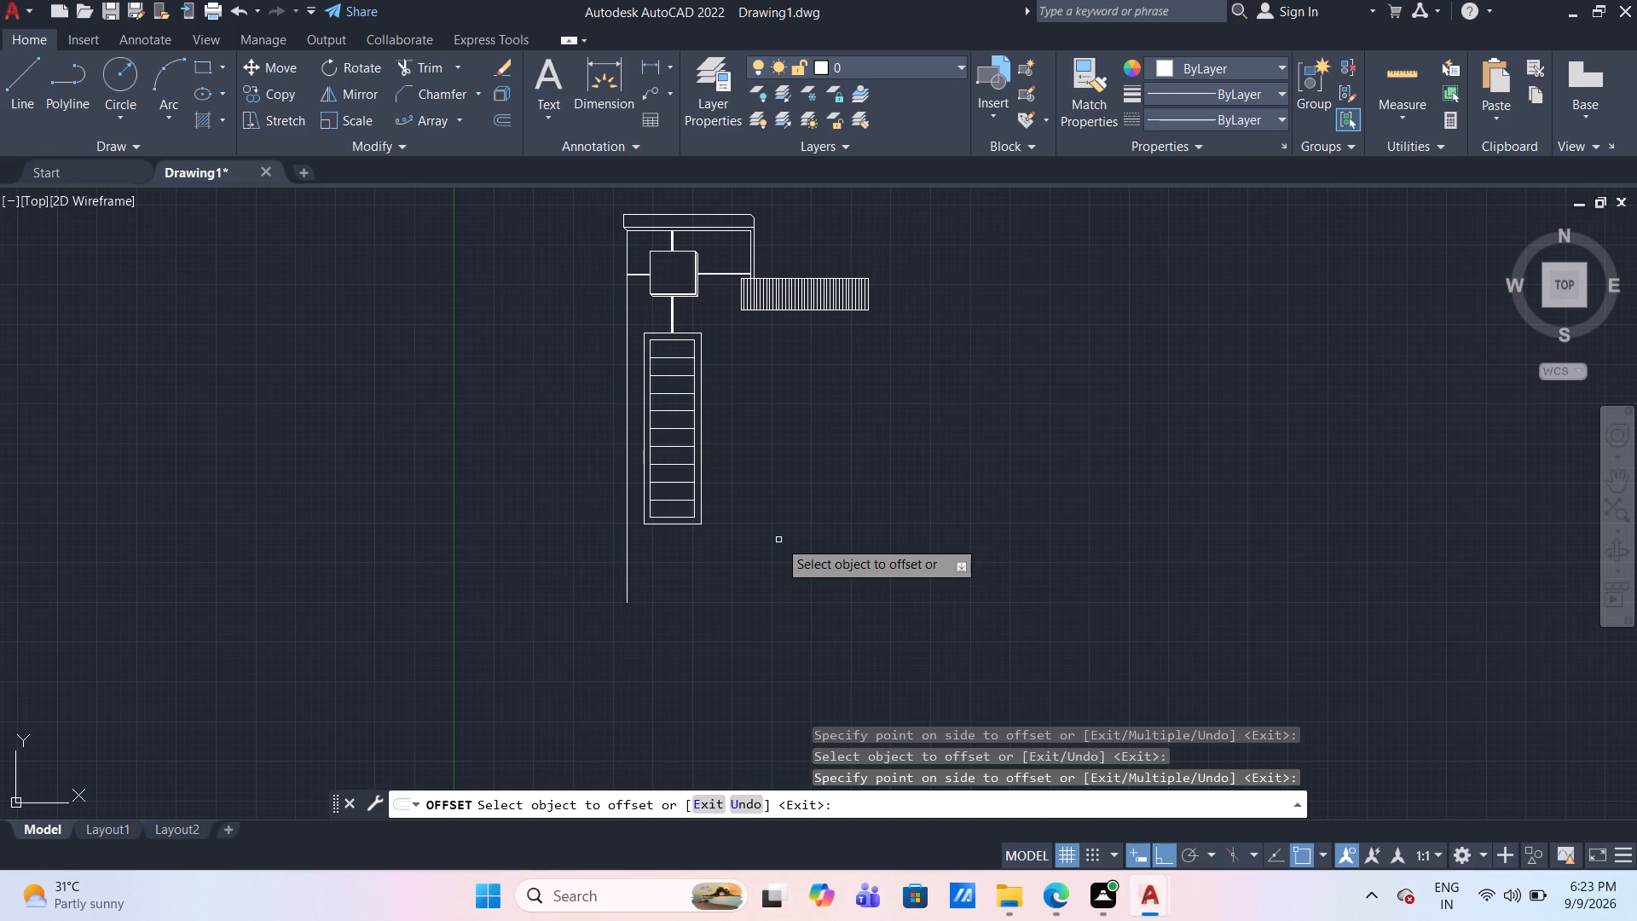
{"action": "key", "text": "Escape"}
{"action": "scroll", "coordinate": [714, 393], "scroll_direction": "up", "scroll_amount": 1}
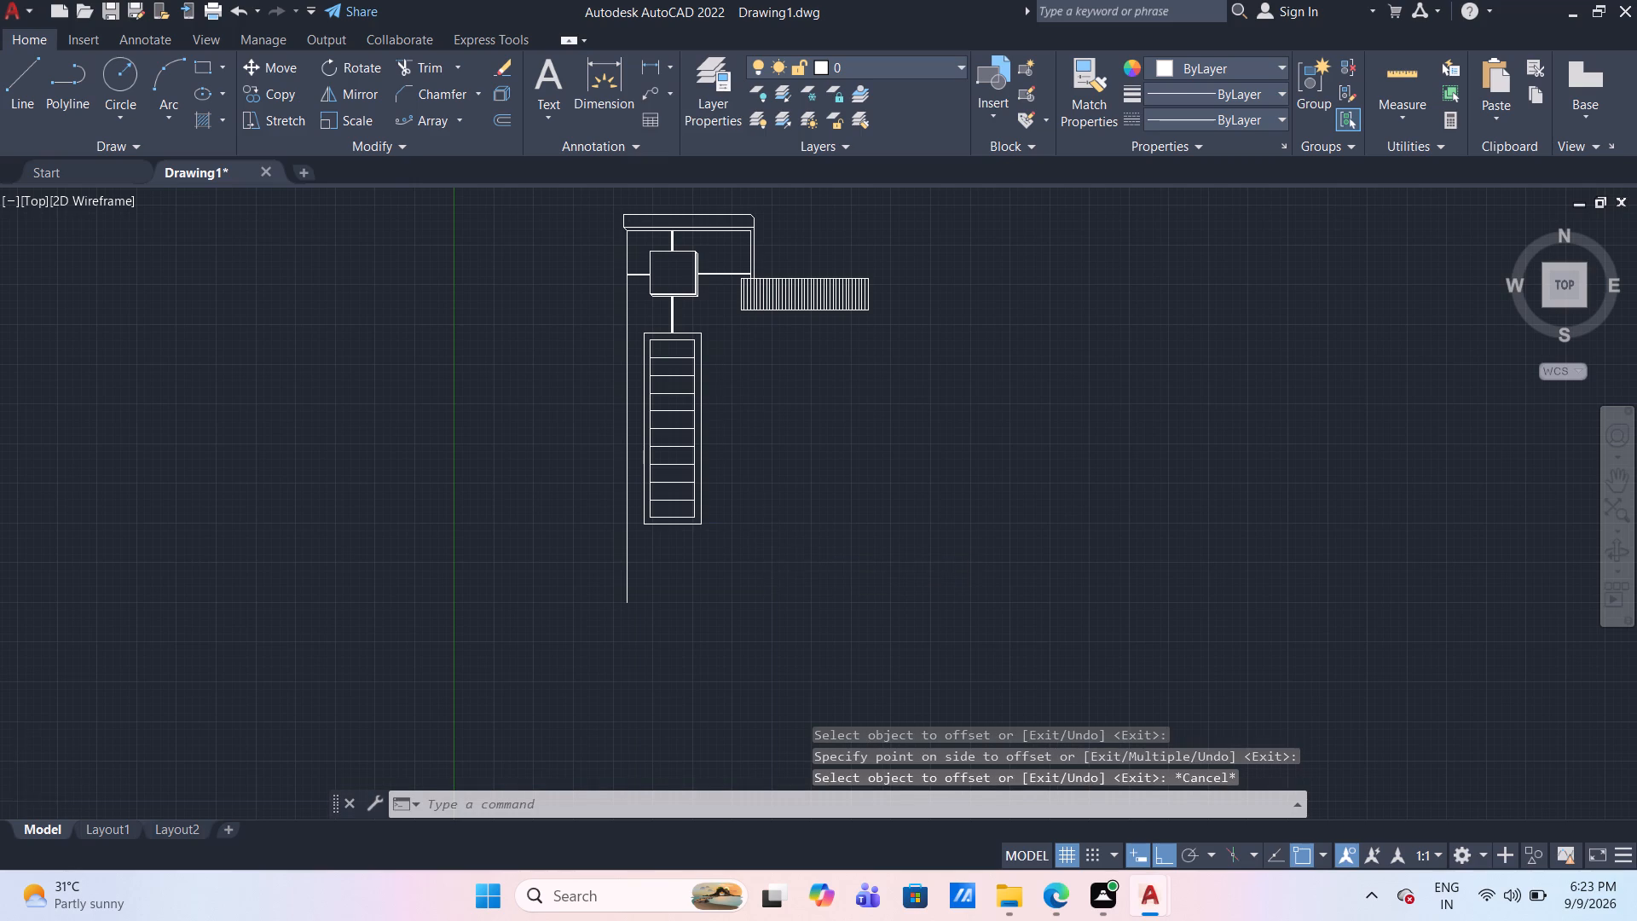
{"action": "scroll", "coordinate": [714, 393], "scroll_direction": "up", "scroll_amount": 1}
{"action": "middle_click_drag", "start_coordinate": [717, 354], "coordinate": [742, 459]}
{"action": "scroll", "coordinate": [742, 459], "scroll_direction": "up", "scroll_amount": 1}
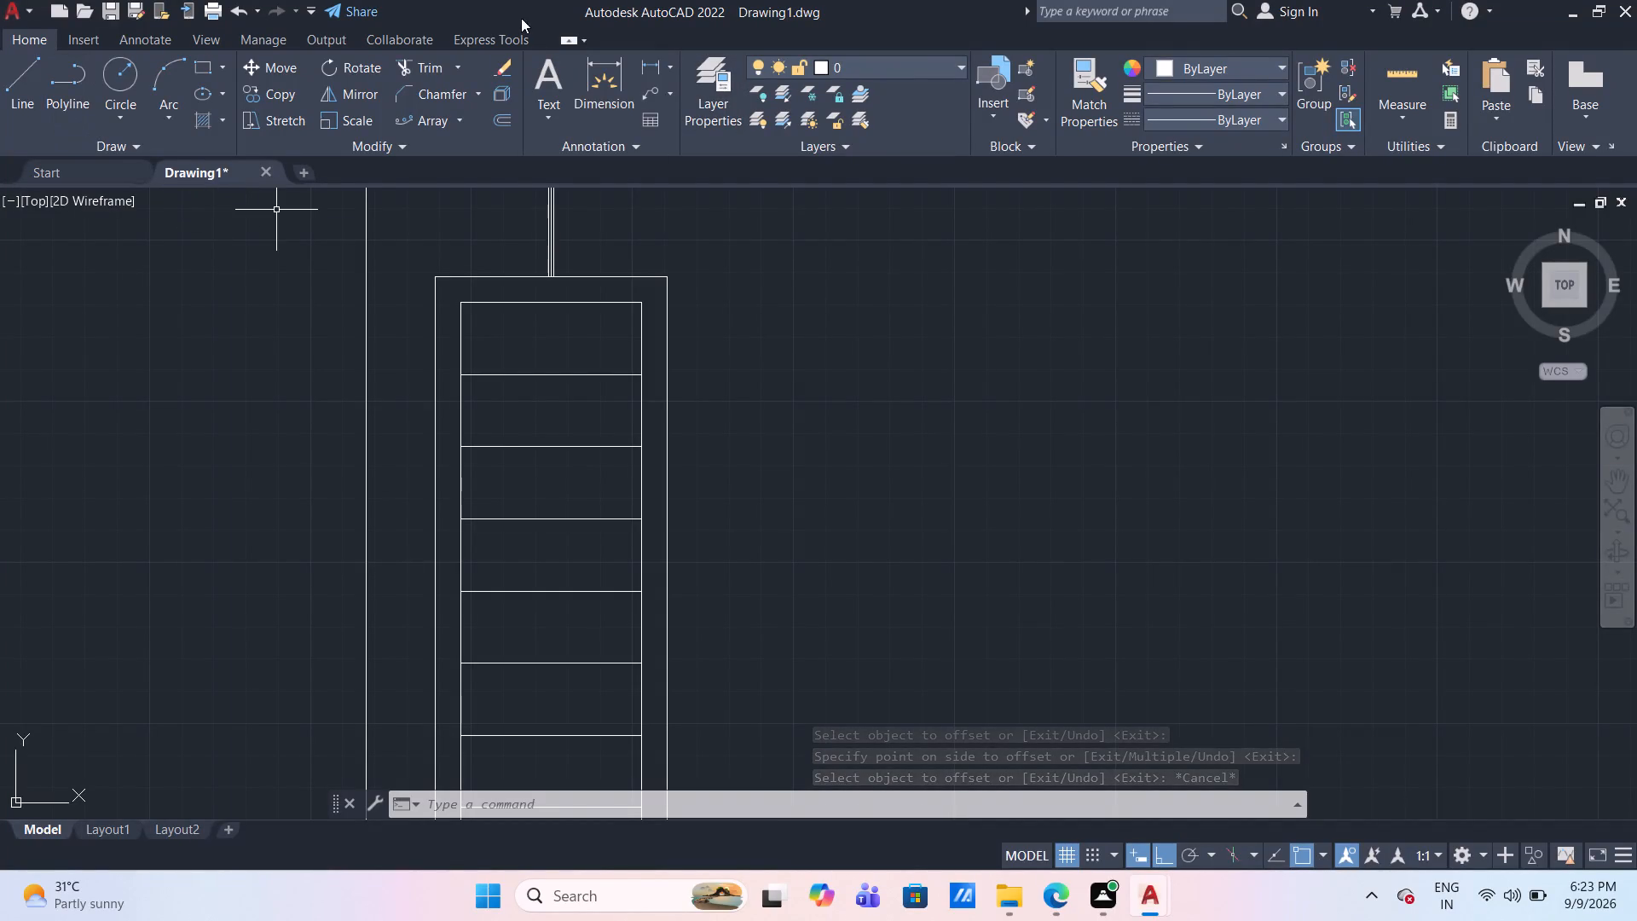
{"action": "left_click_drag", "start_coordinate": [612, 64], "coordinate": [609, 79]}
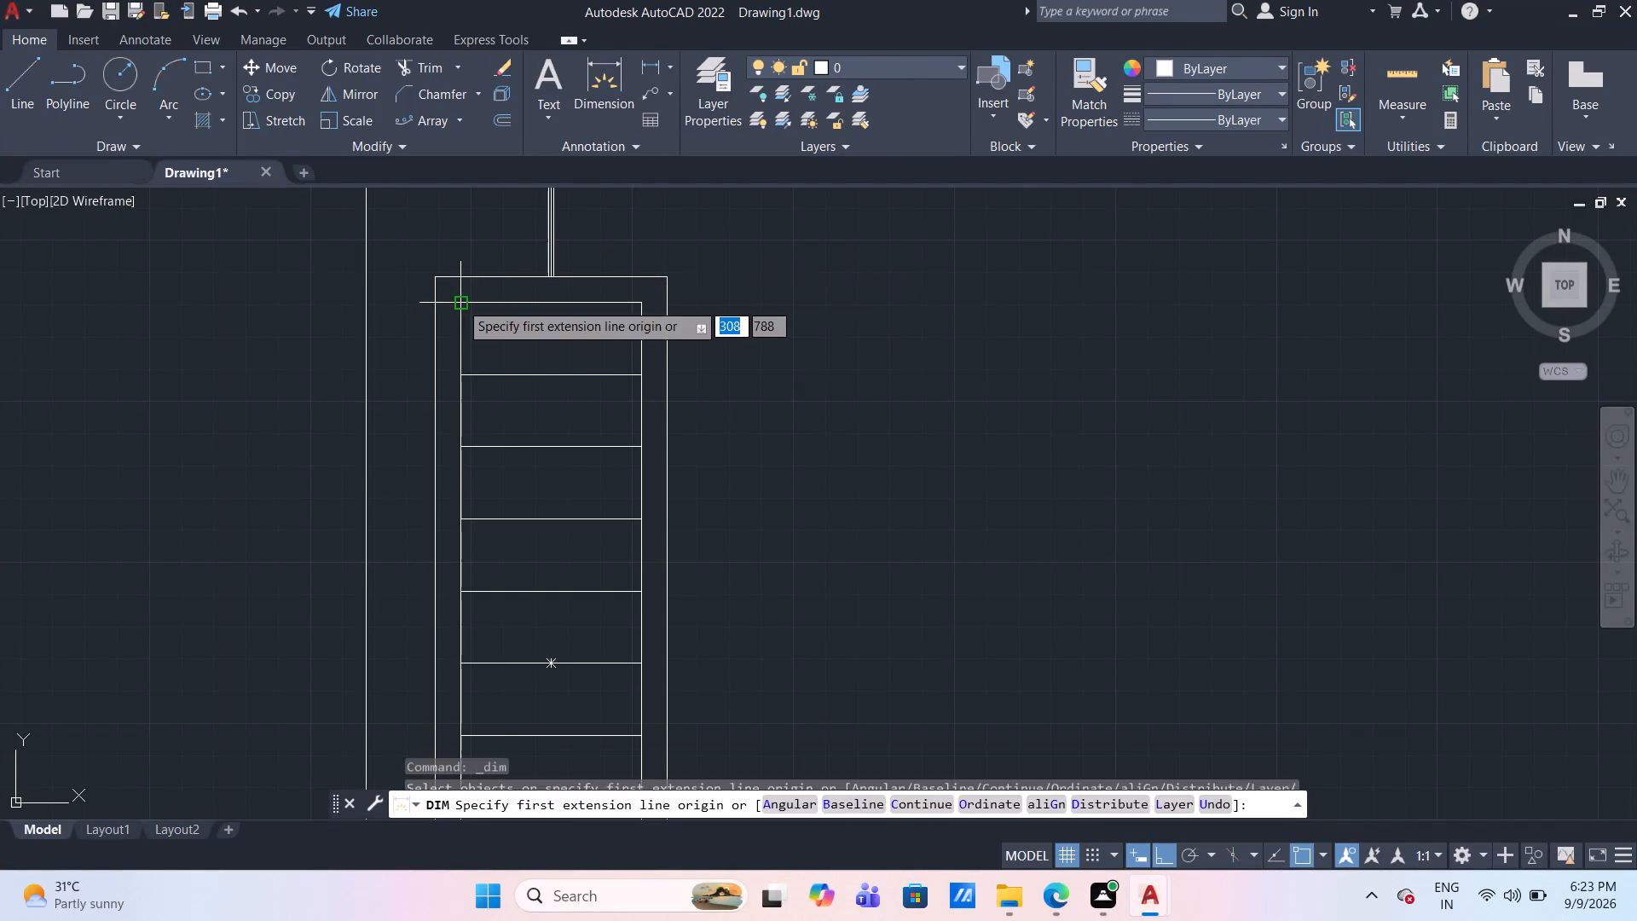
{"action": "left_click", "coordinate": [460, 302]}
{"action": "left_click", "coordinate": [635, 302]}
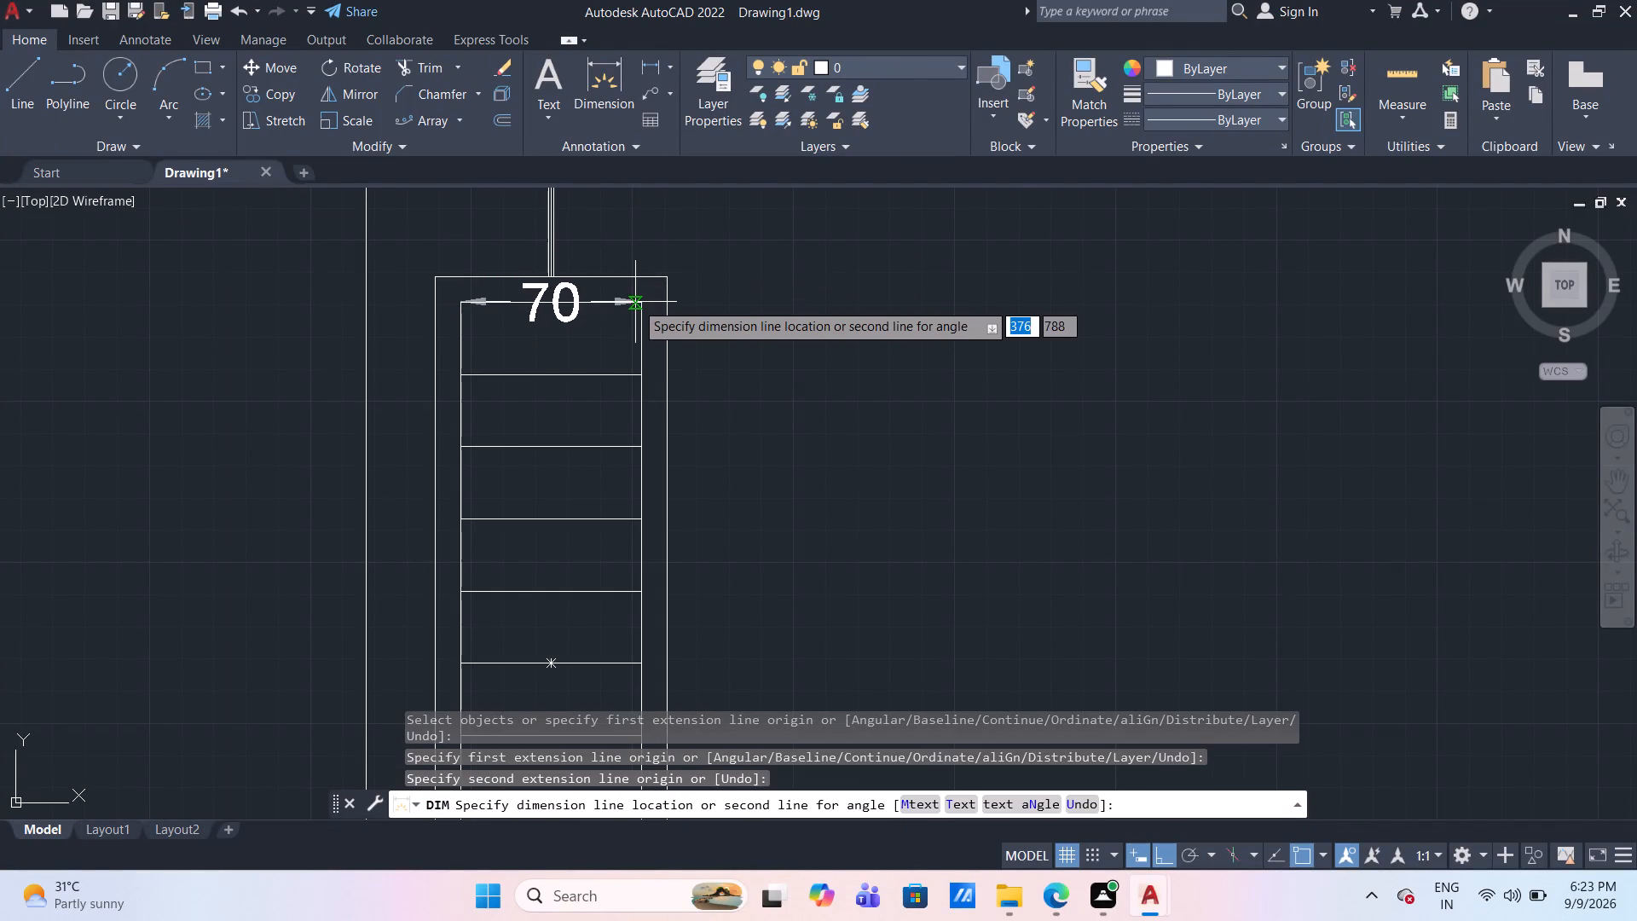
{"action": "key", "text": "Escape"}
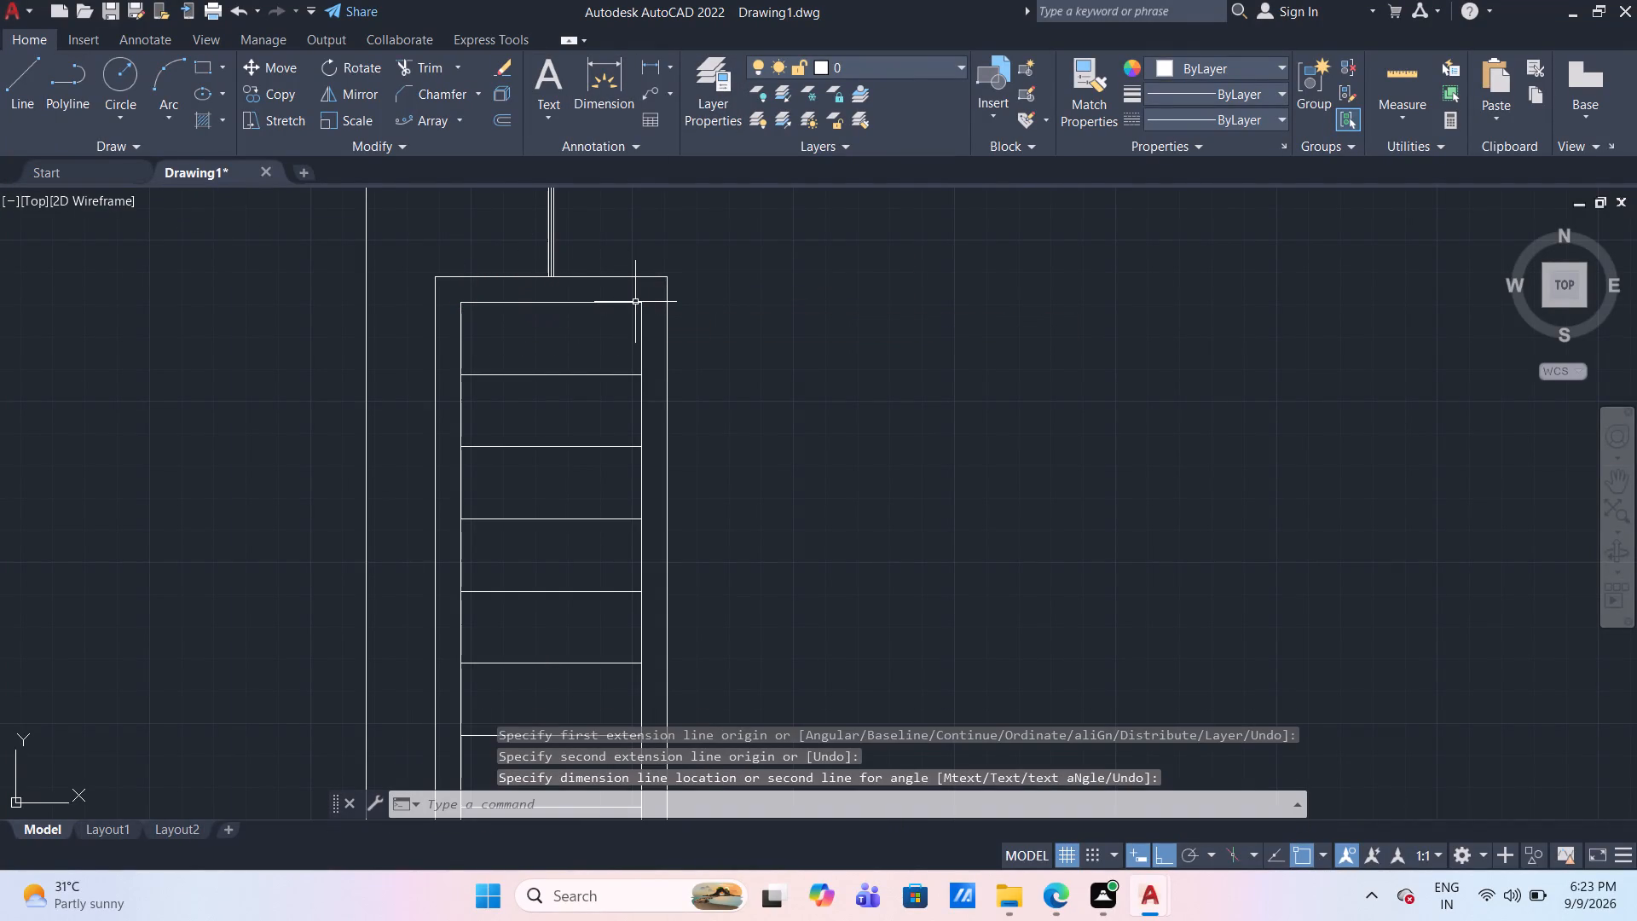
Explode both tall rectangles, selecting them together with the divider lines inside.
{"action": "scroll", "coordinate": [635, 302], "scroll_direction": "down", "scroll_amount": 3}
{"action": "scroll", "coordinate": [612, 367], "scroll_direction": "up", "scroll_amount": 2}
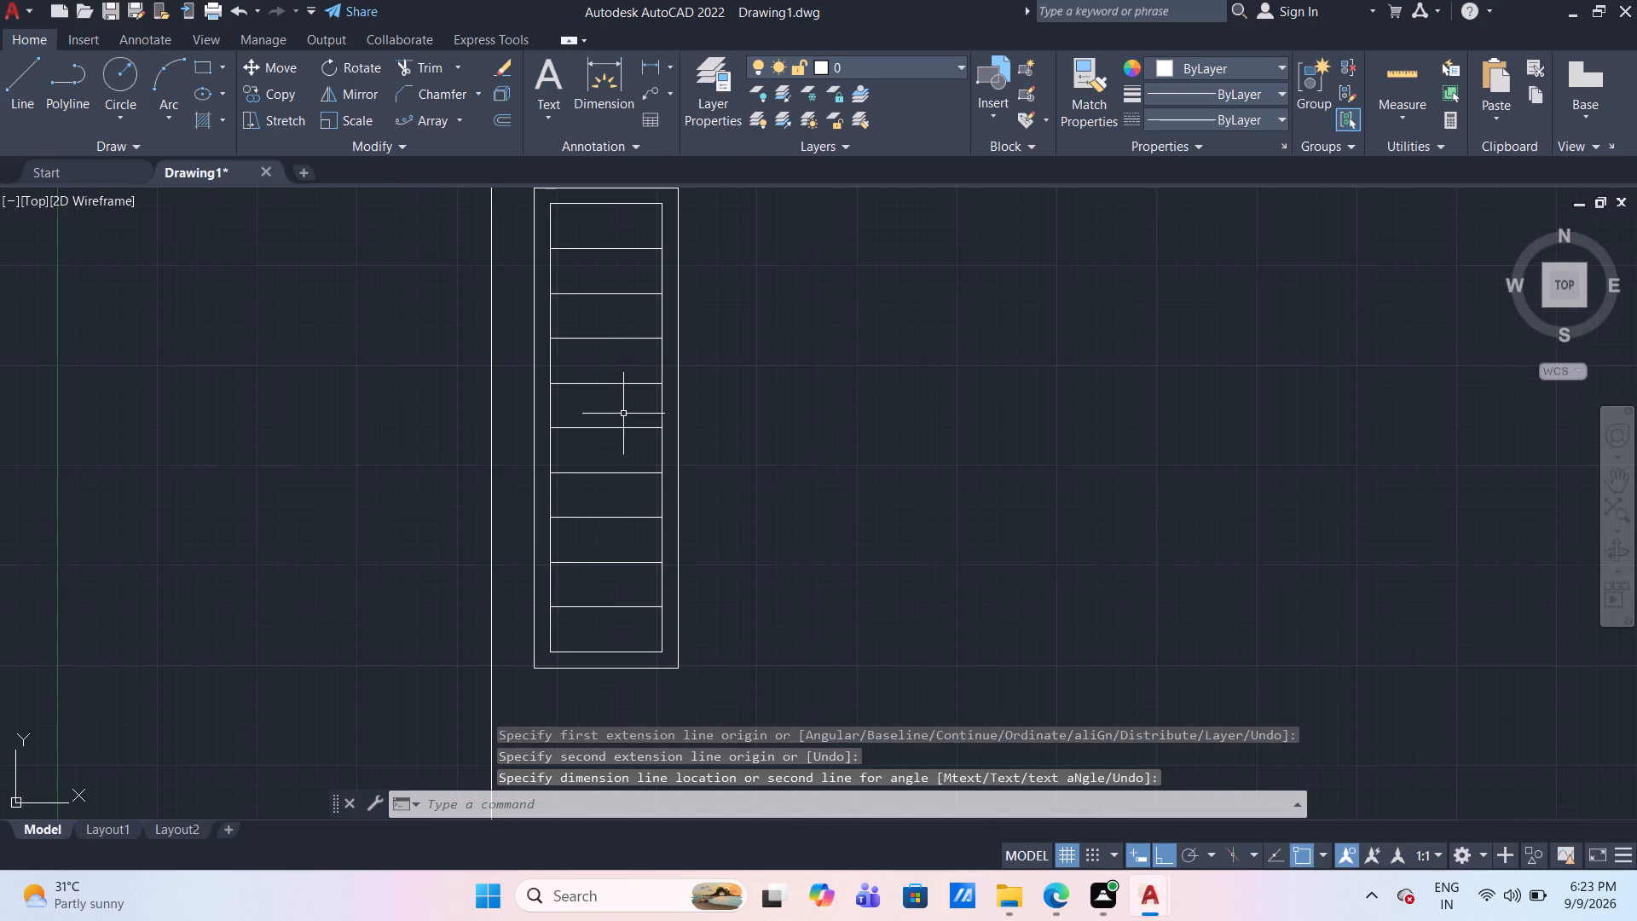
{"action": "scroll", "coordinate": [608, 443], "scroll_direction": "down", "scroll_amount": 2}
{"action": "left_click", "coordinate": [651, 562]}
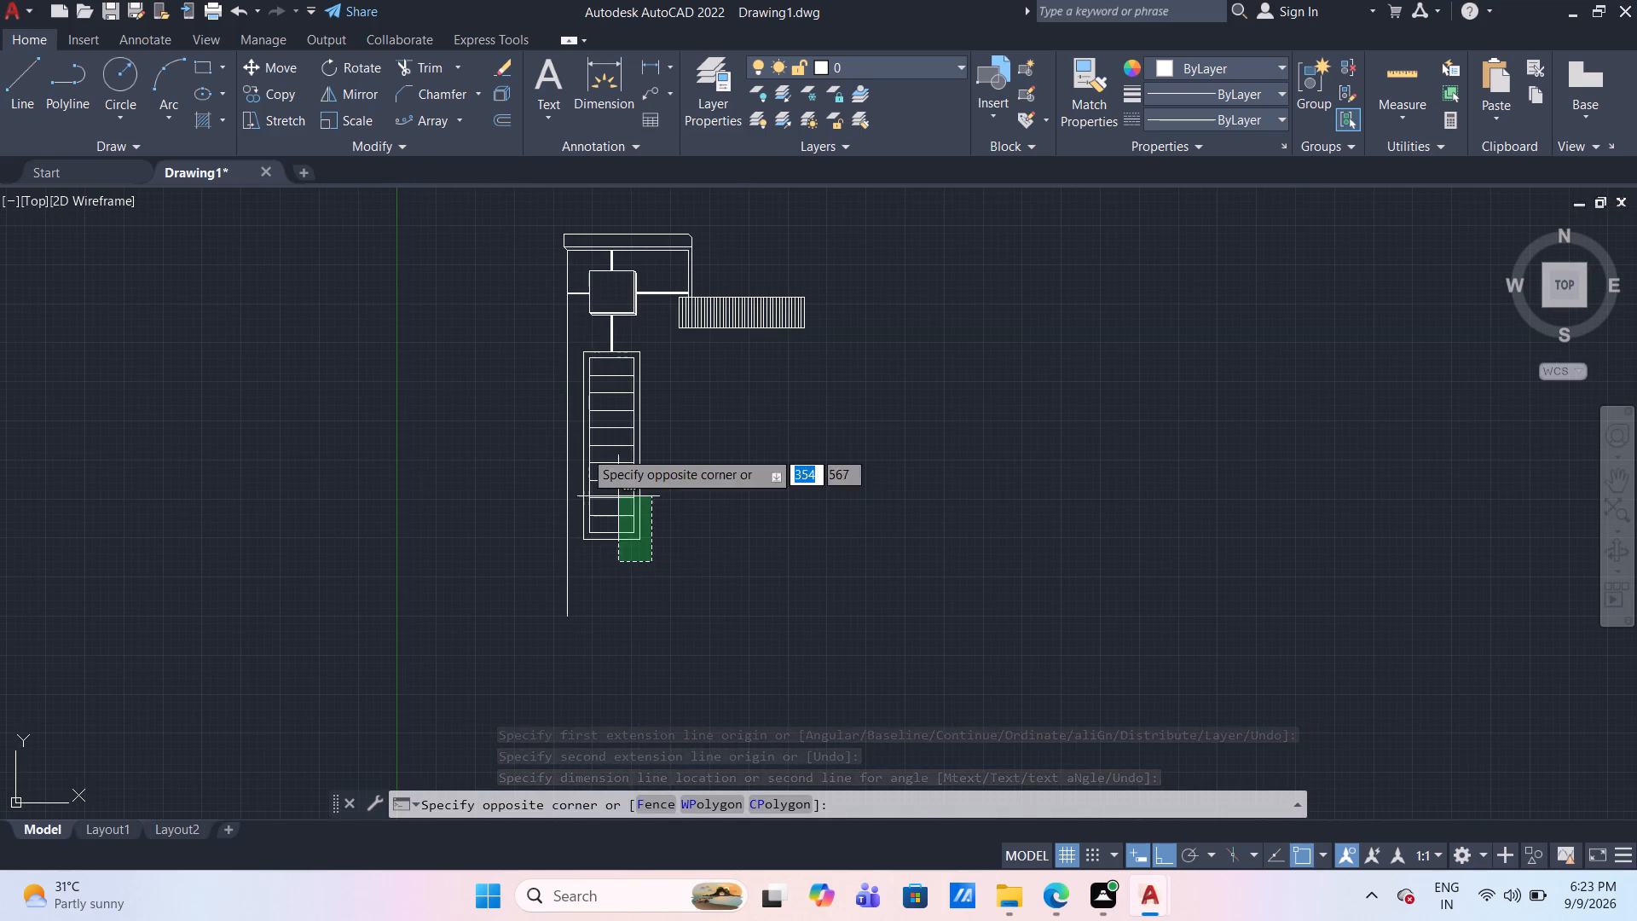
{"action": "left_click", "coordinate": [576, 365]}
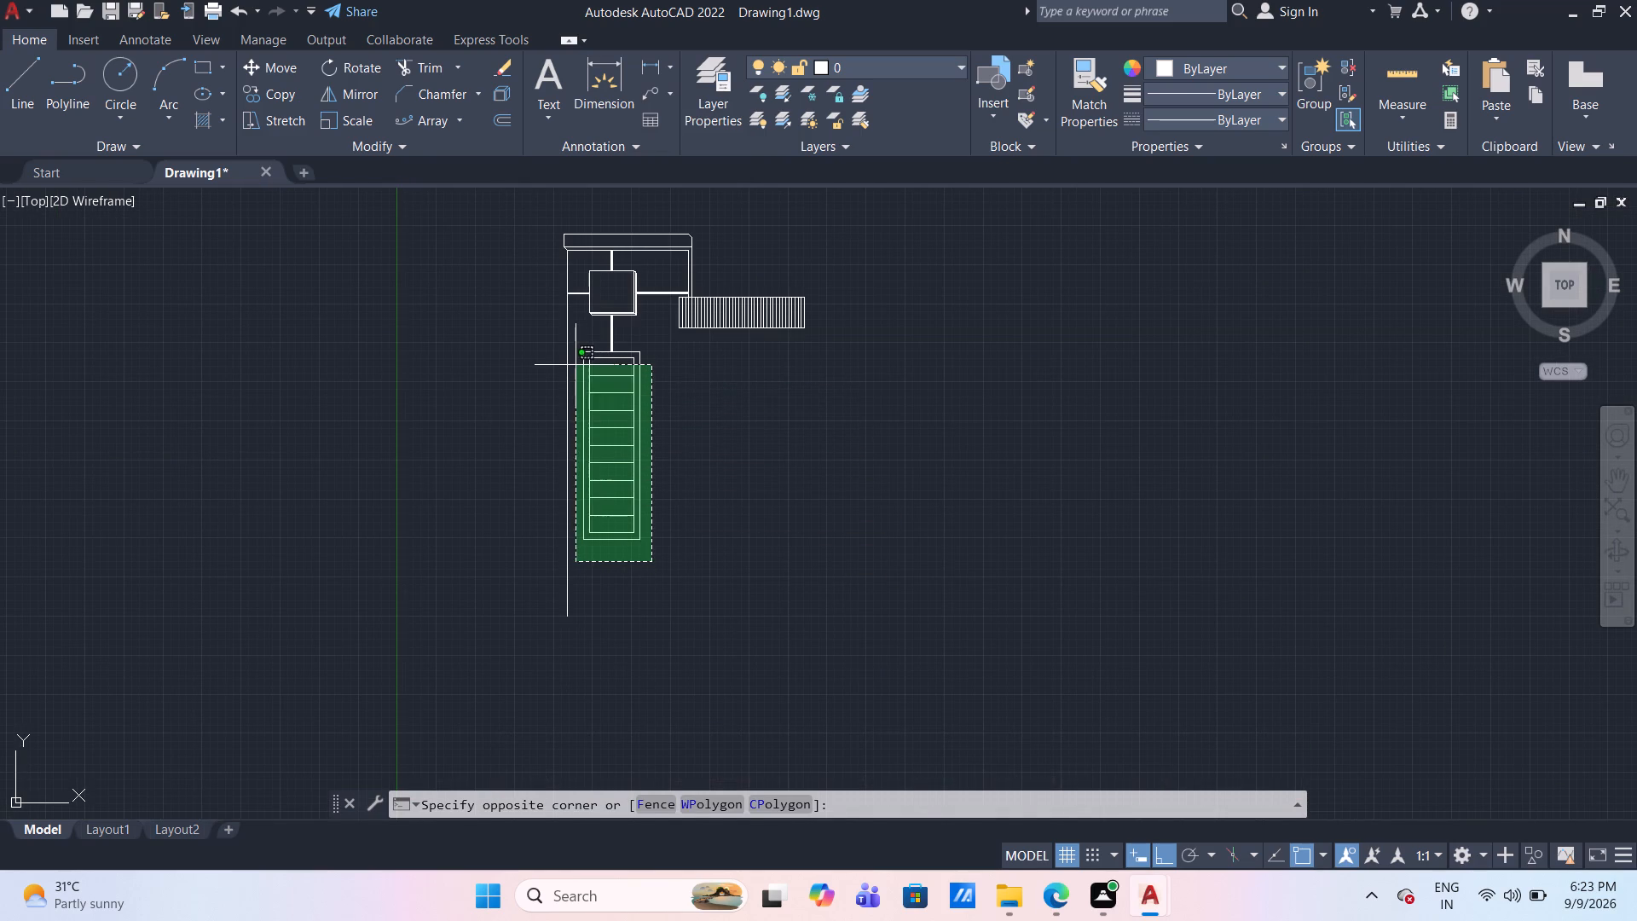
{"action": "left_click", "coordinate": [499, 91]}
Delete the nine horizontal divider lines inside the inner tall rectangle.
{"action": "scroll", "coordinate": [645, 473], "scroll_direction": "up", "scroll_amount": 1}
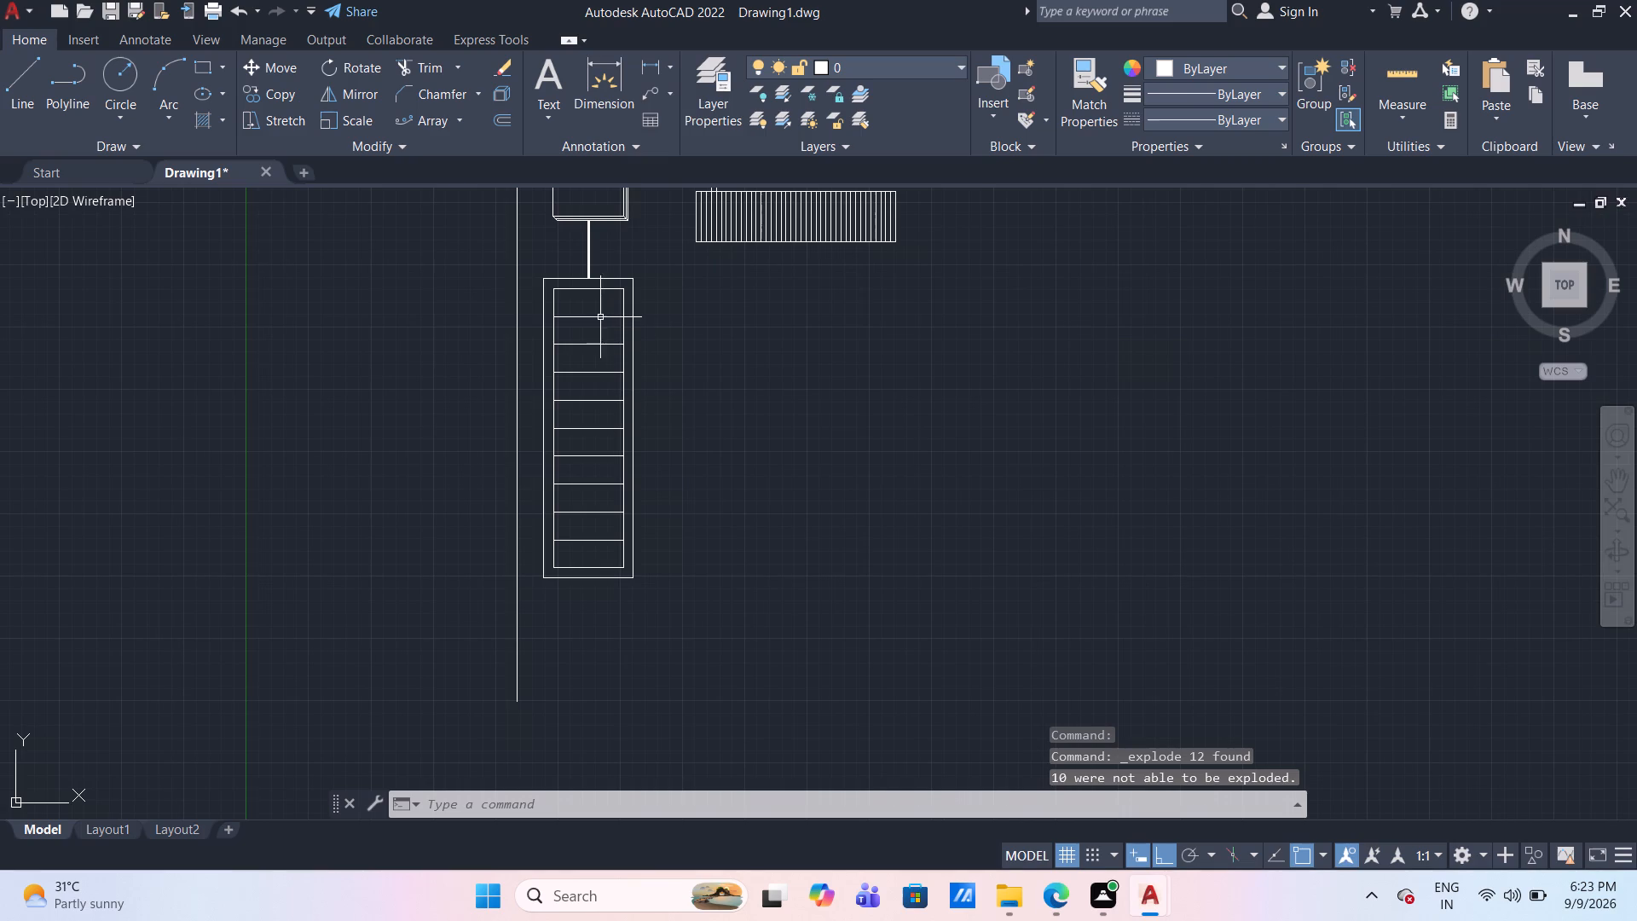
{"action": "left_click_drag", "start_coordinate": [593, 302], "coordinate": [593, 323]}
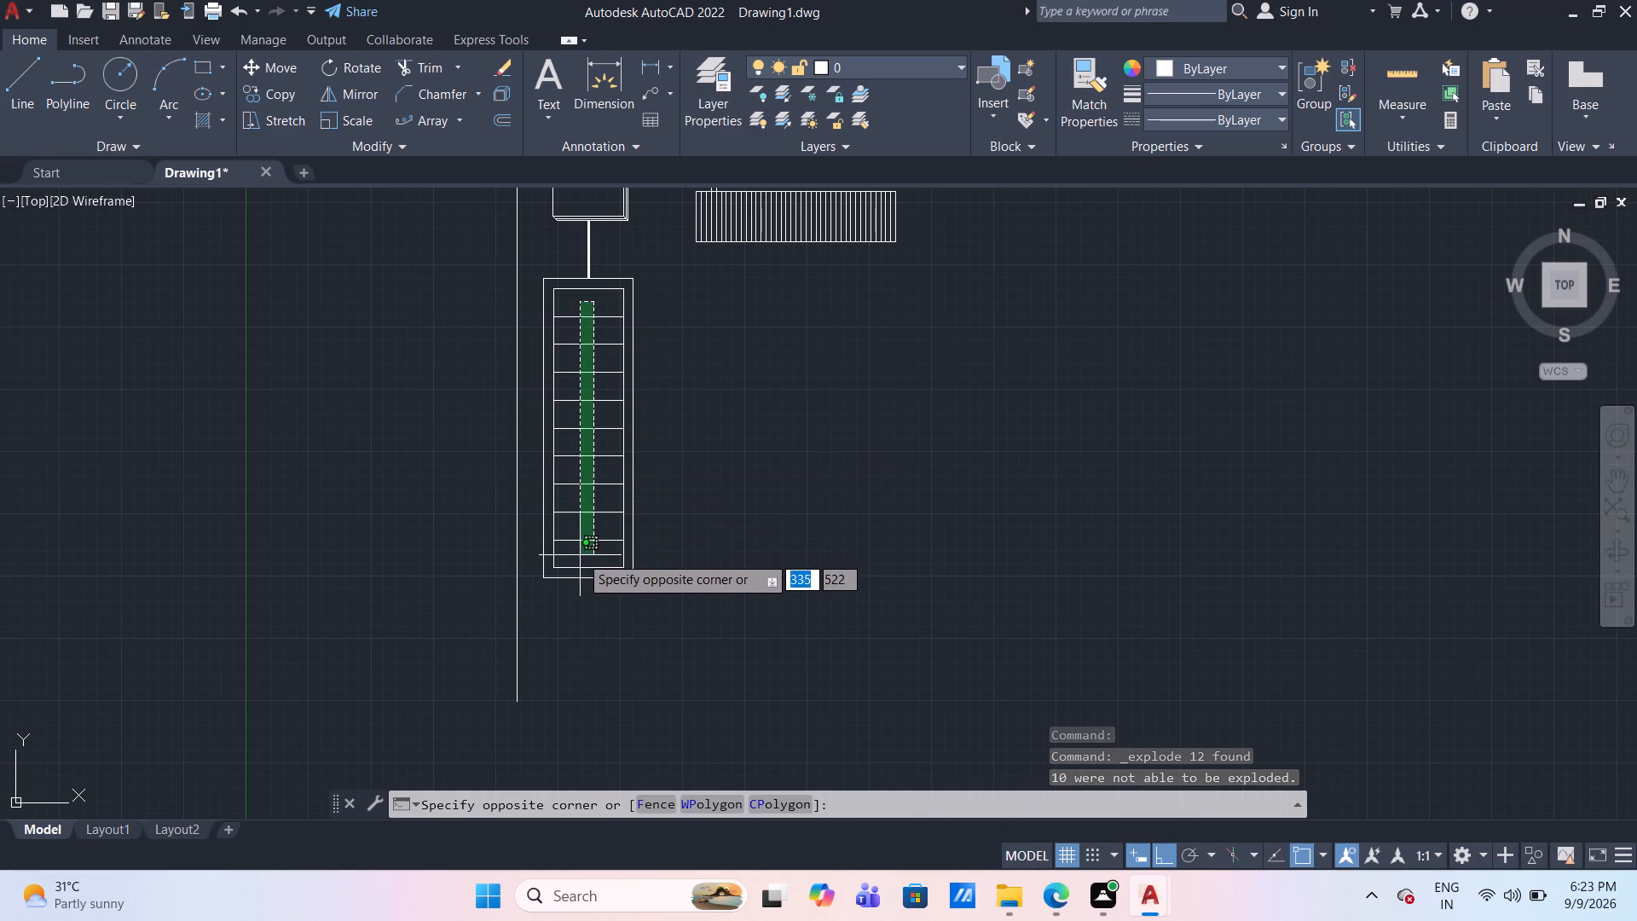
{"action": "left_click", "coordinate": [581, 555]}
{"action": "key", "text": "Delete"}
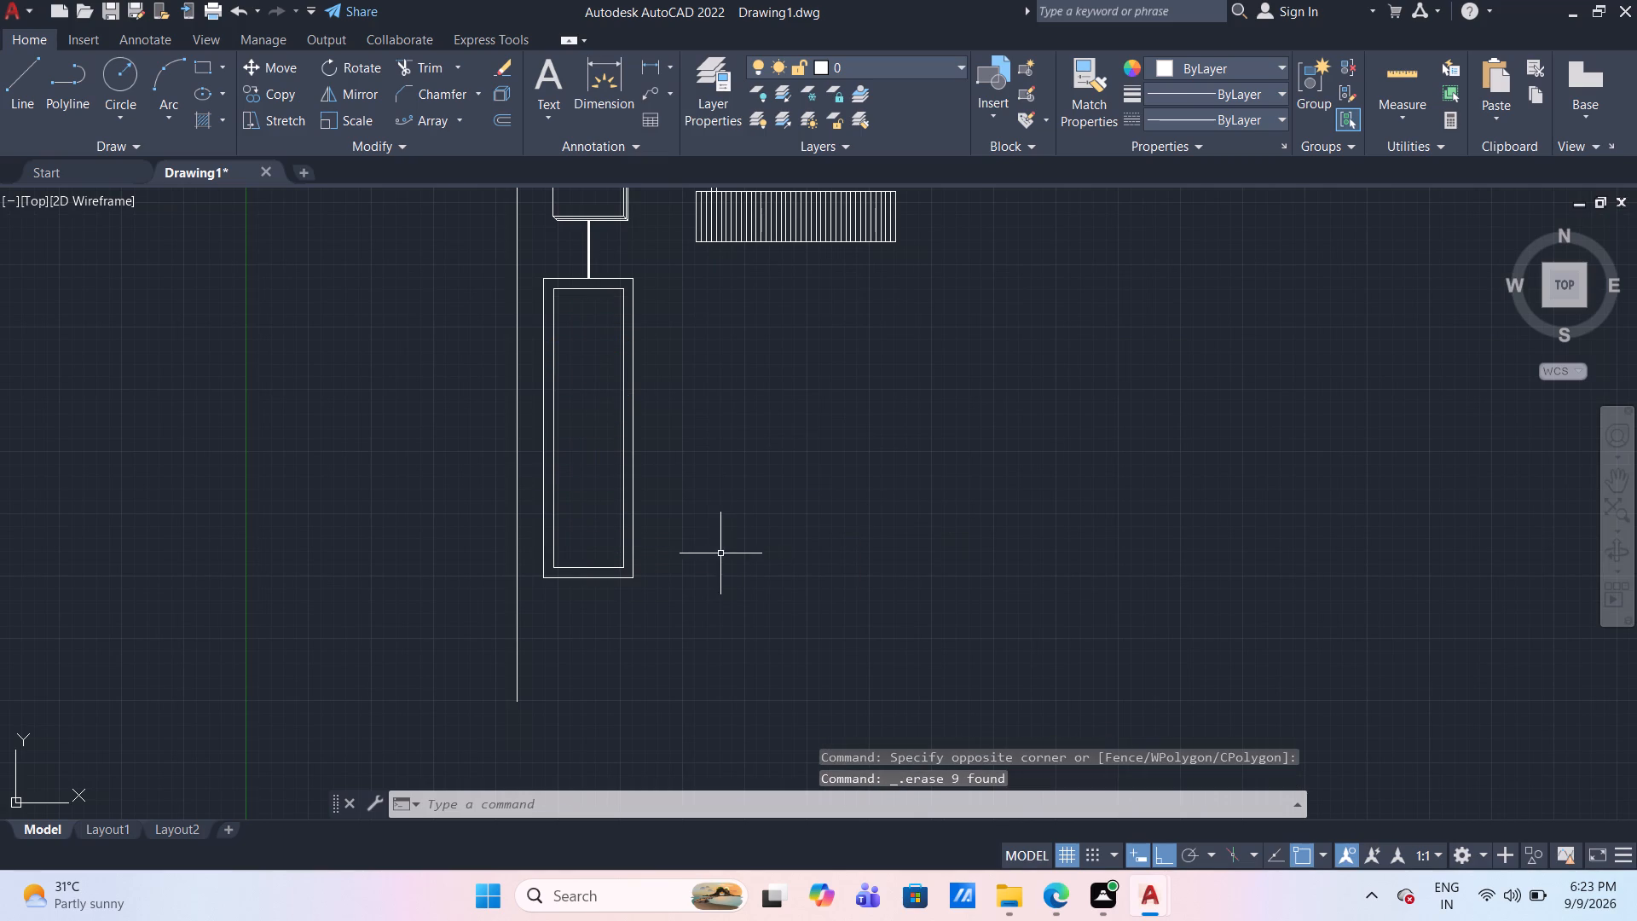
Delete the bottom edges of both tall rectangles, including the line drawn over the inner bottom edge.
{"action": "left_click", "coordinate": [608, 605]}
{"action": "left_click", "coordinate": [592, 551]}
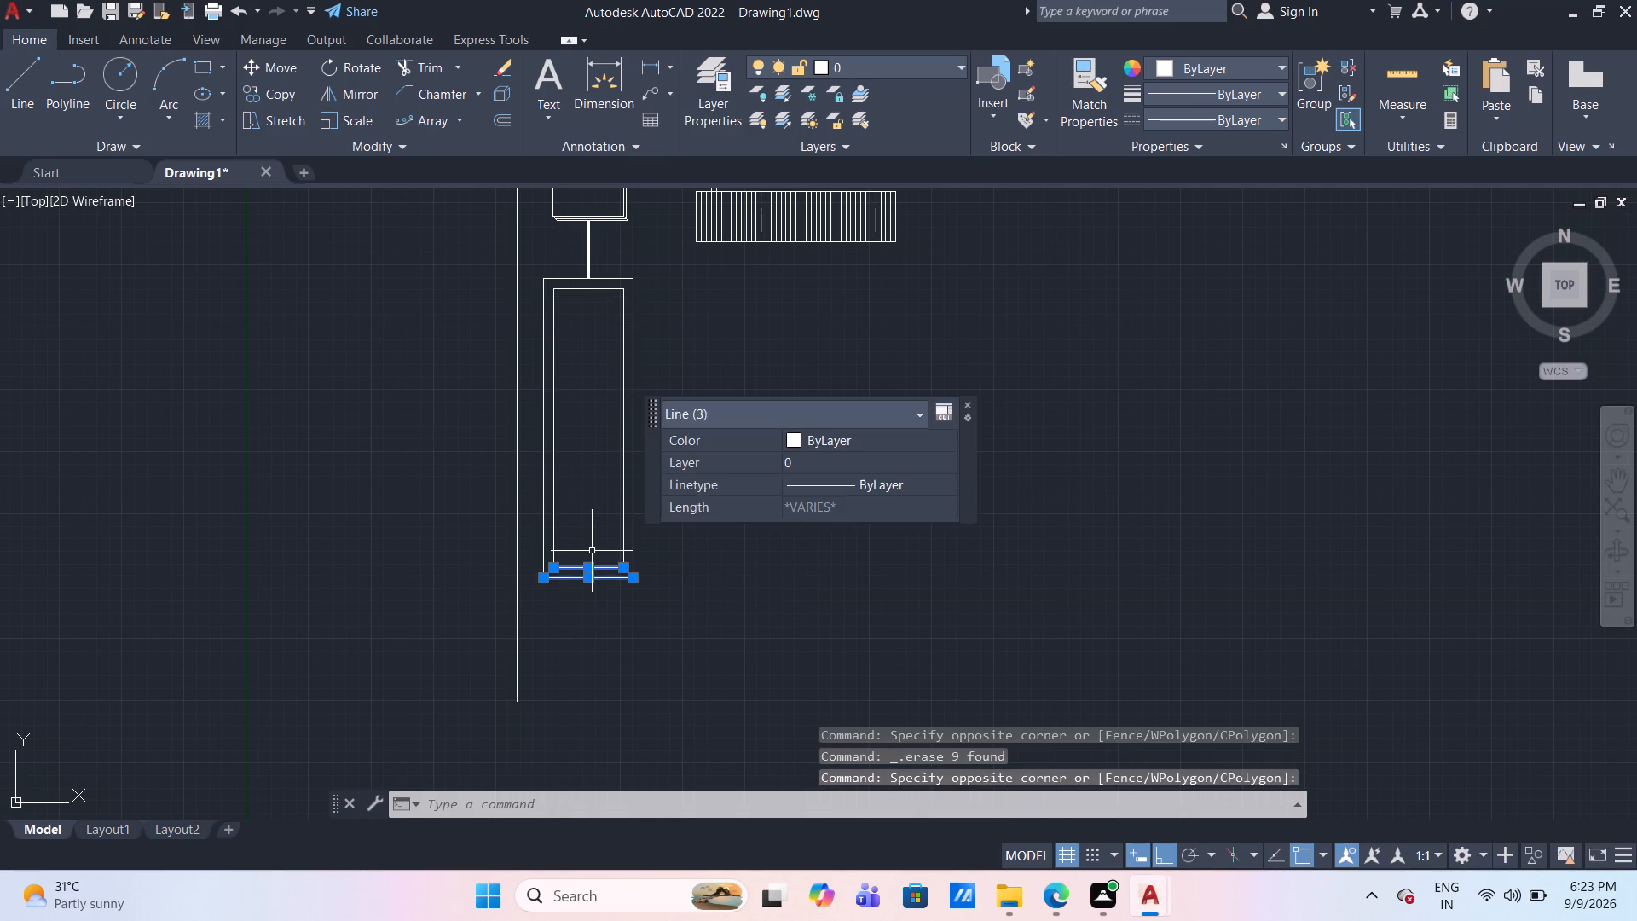
{"action": "key", "text": "Delete"}
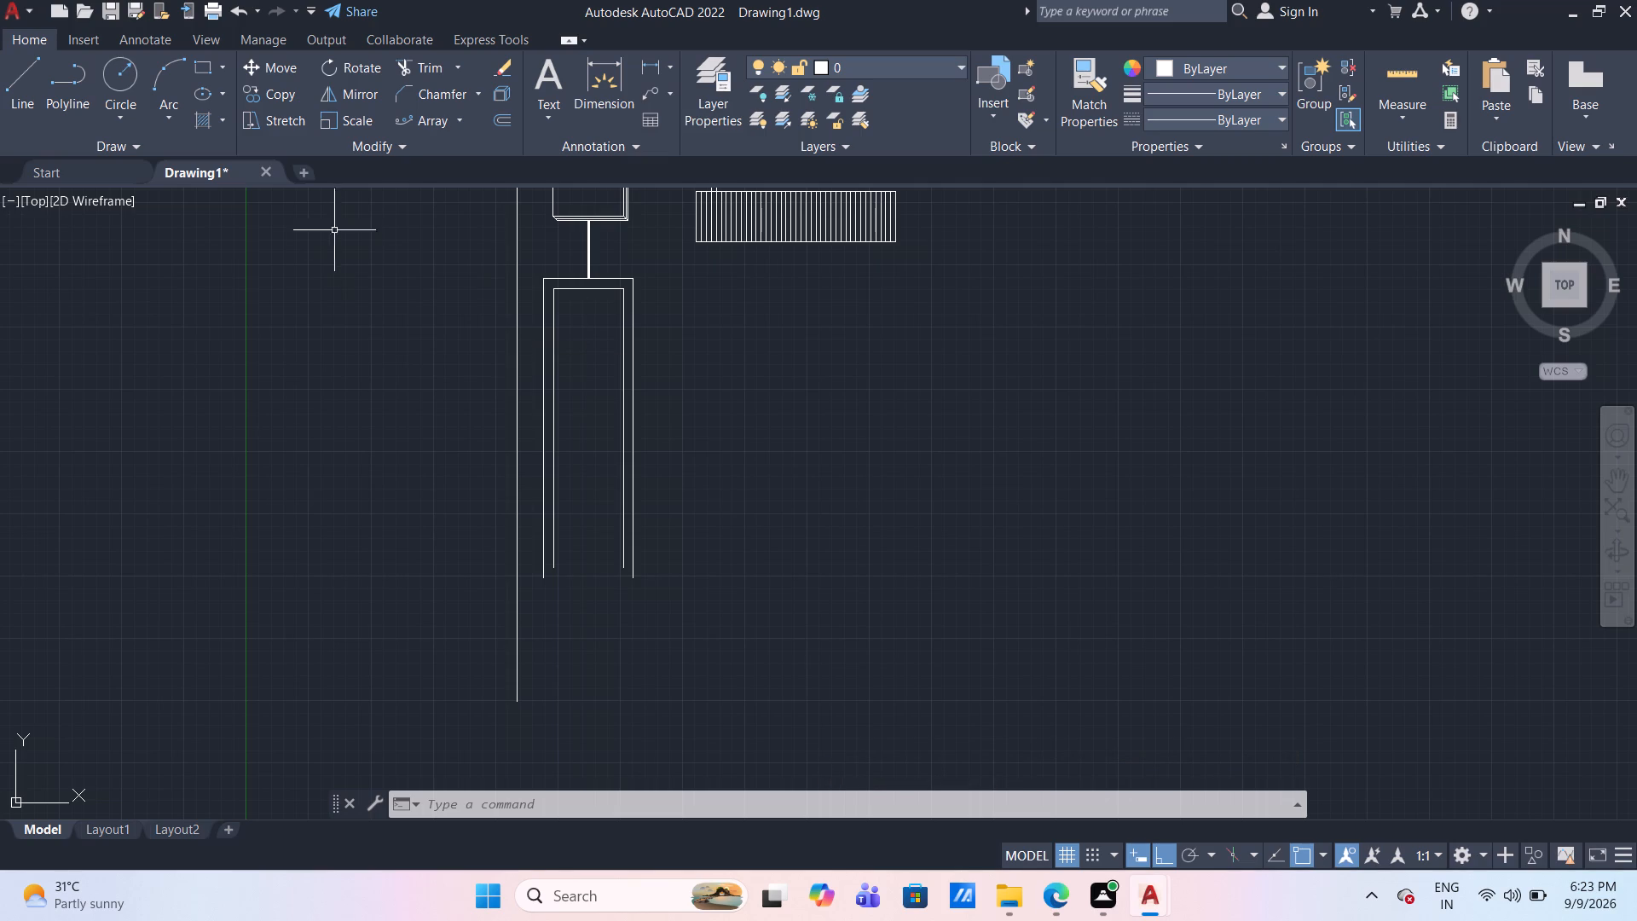
Path-array the inner rectangle's top edge along its right vertical side with 50 mm between items.
{"action": "left_click", "coordinate": [443, 125]}
{"action": "left_click", "coordinate": [605, 288]}
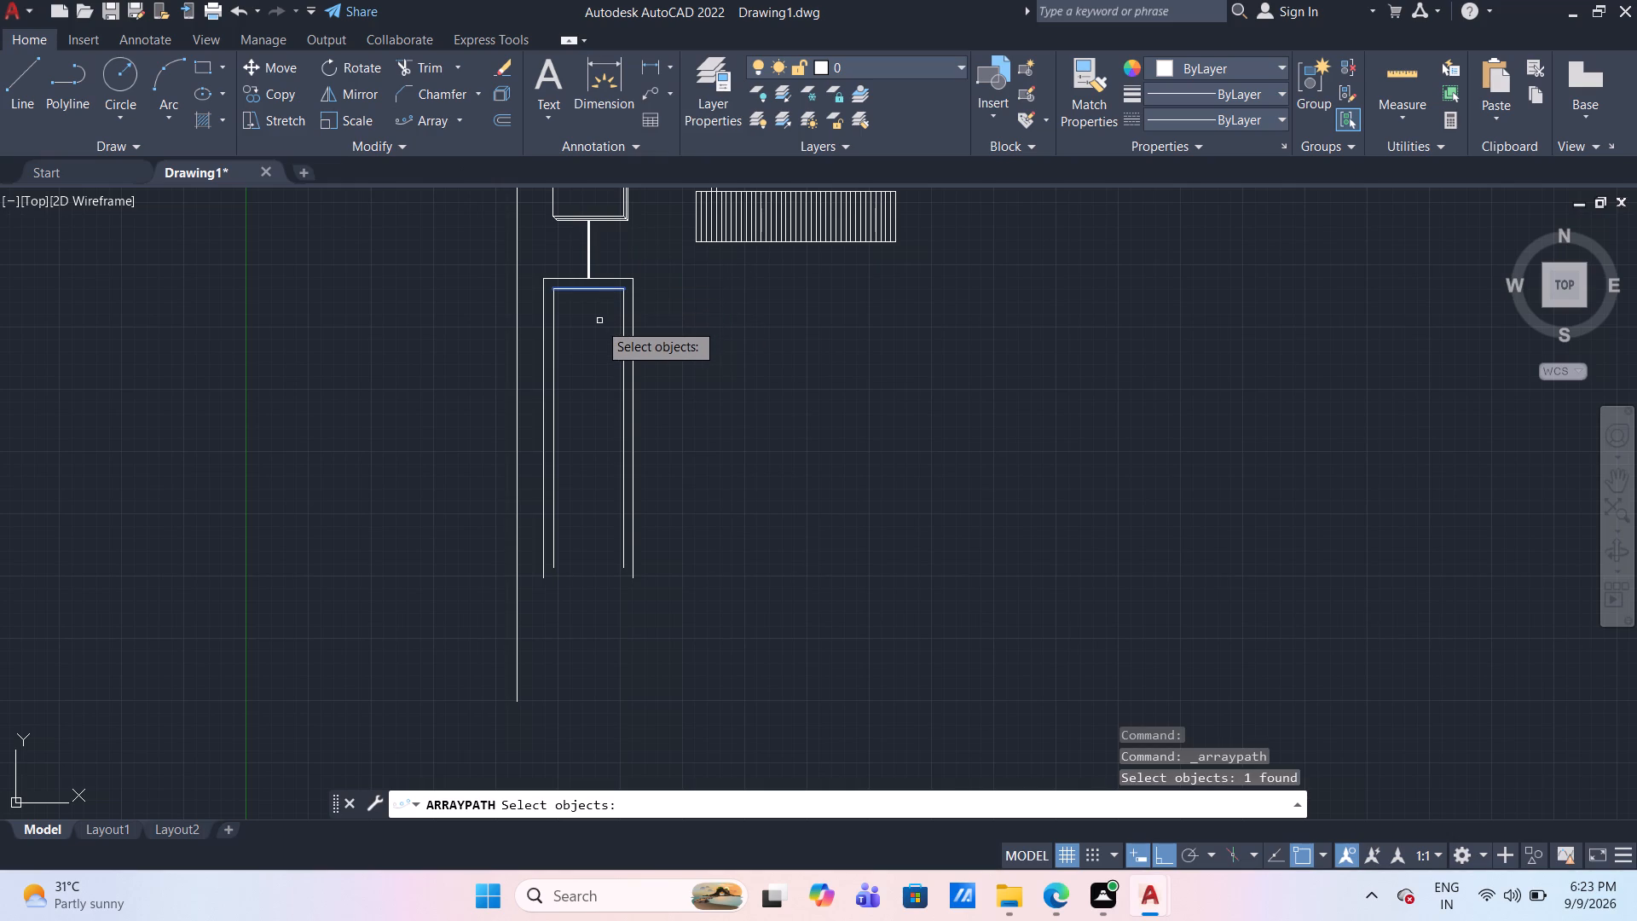
{"action": "key", "text": "Return"}
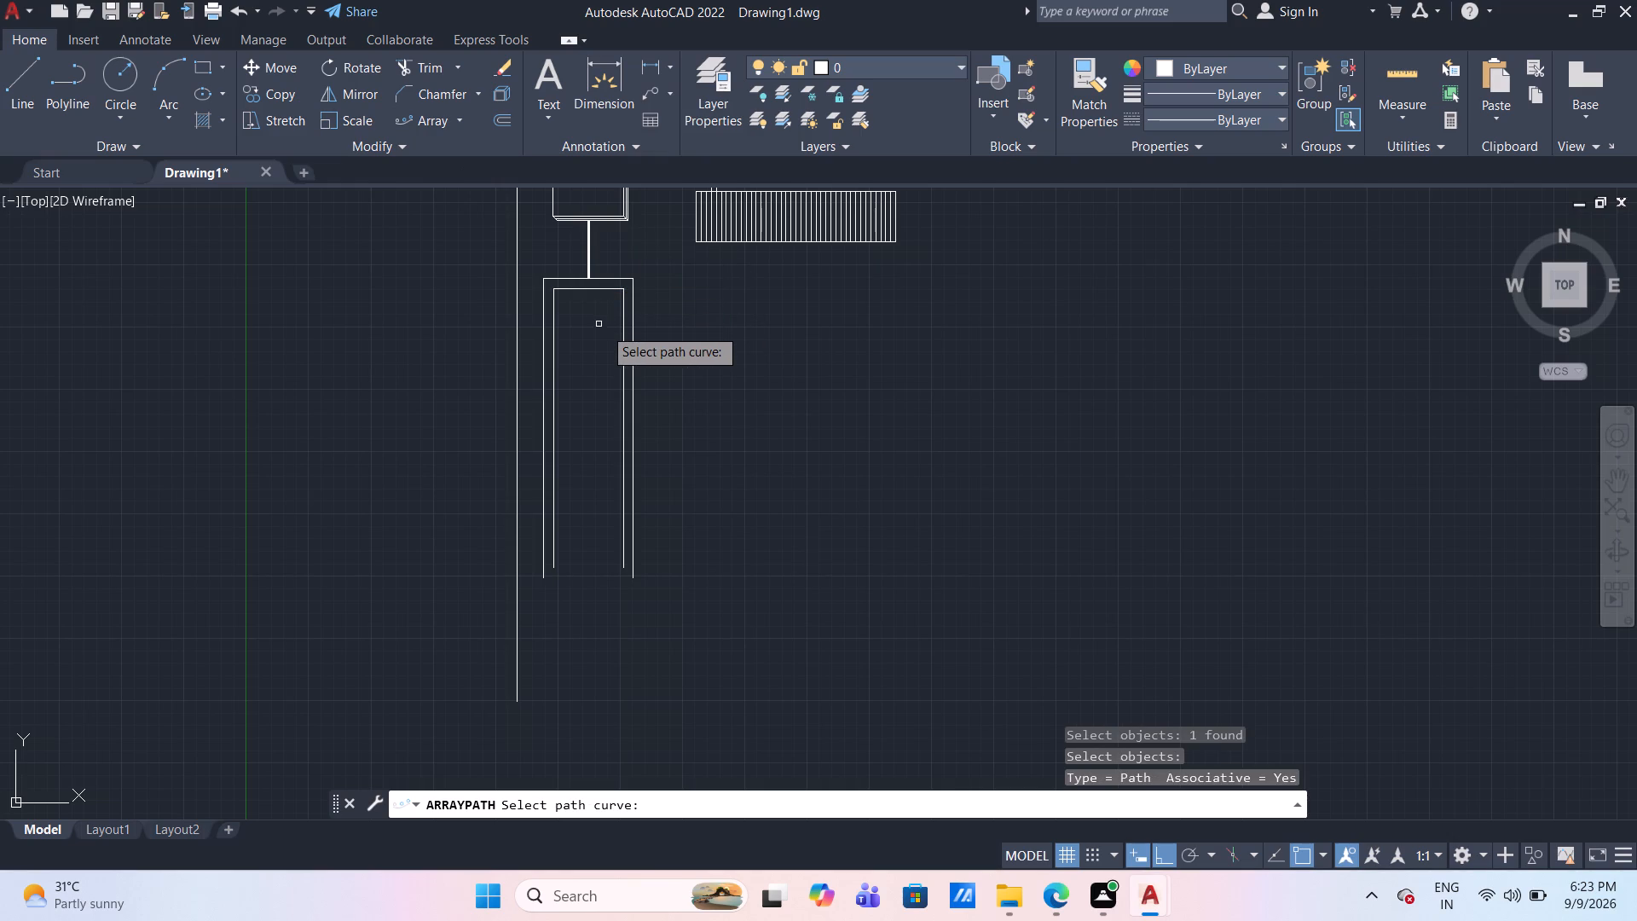
{"action": "left_click", "coordinate": [622, 351]}
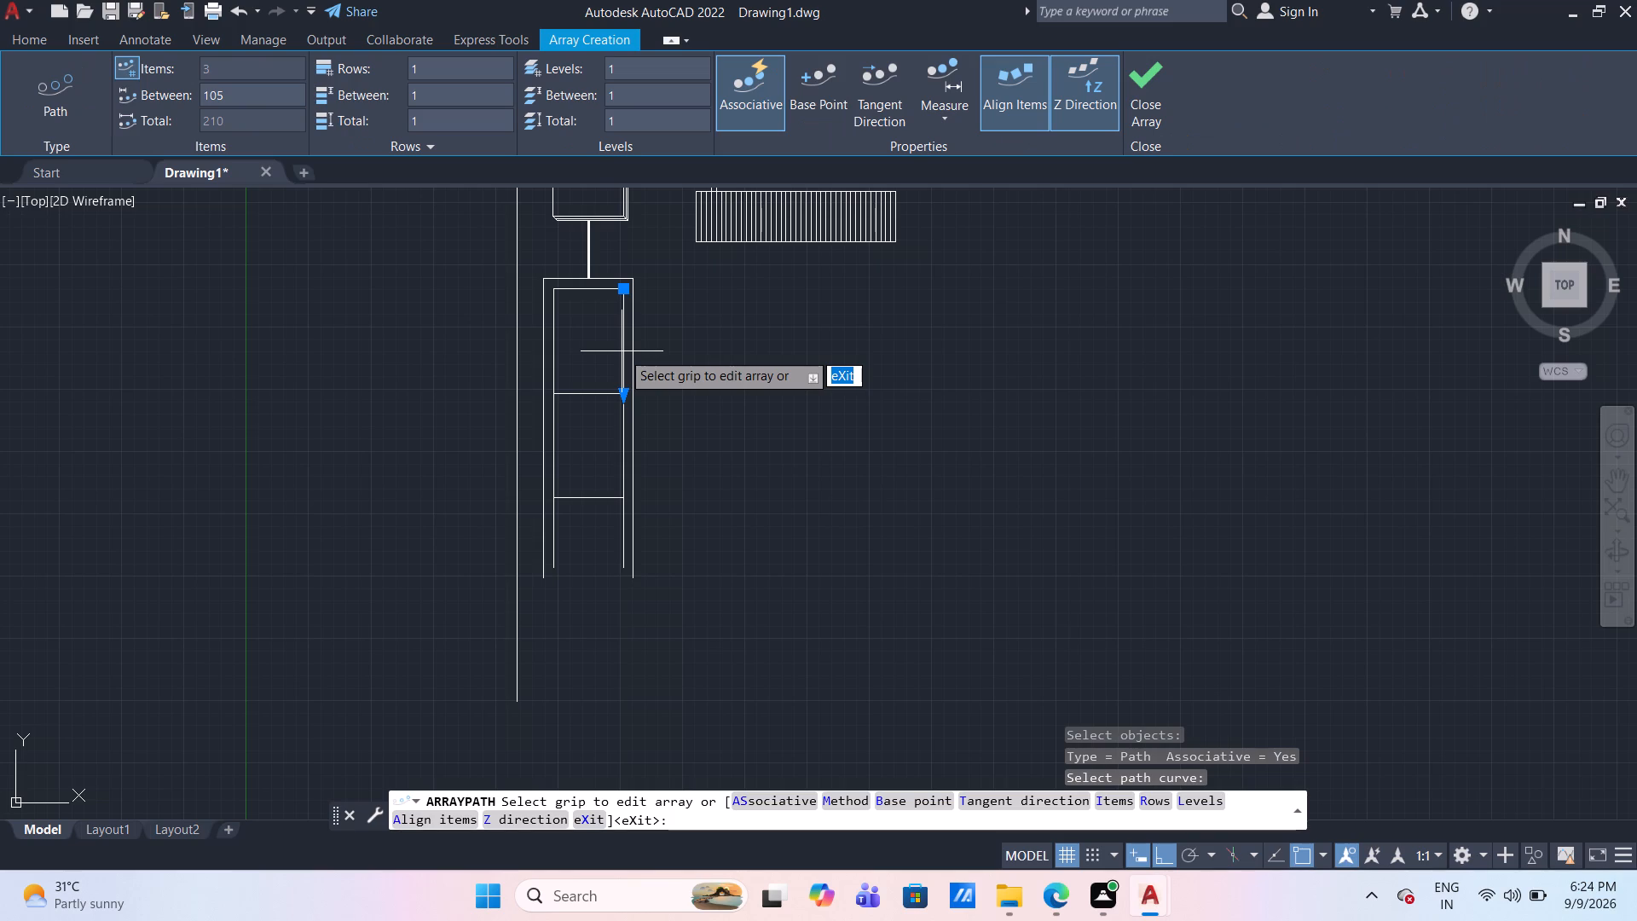
{"action": "left_click", "coordinate": [267, 94]}
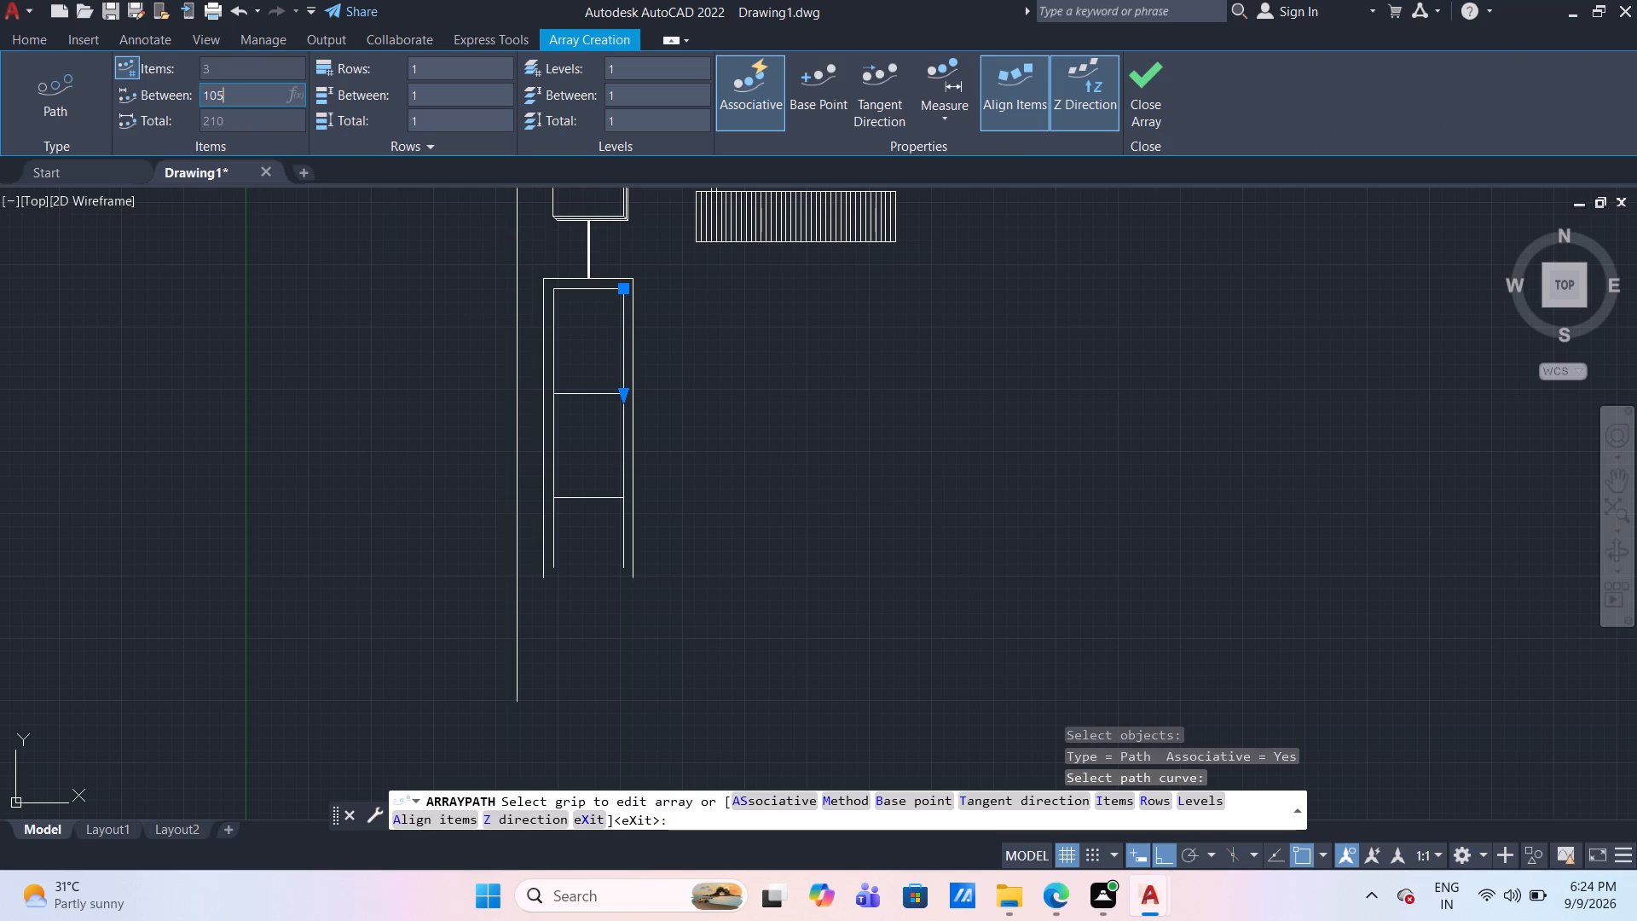
{"action": "type", "text": "50"}
{"action": "key", "text": "Return"}
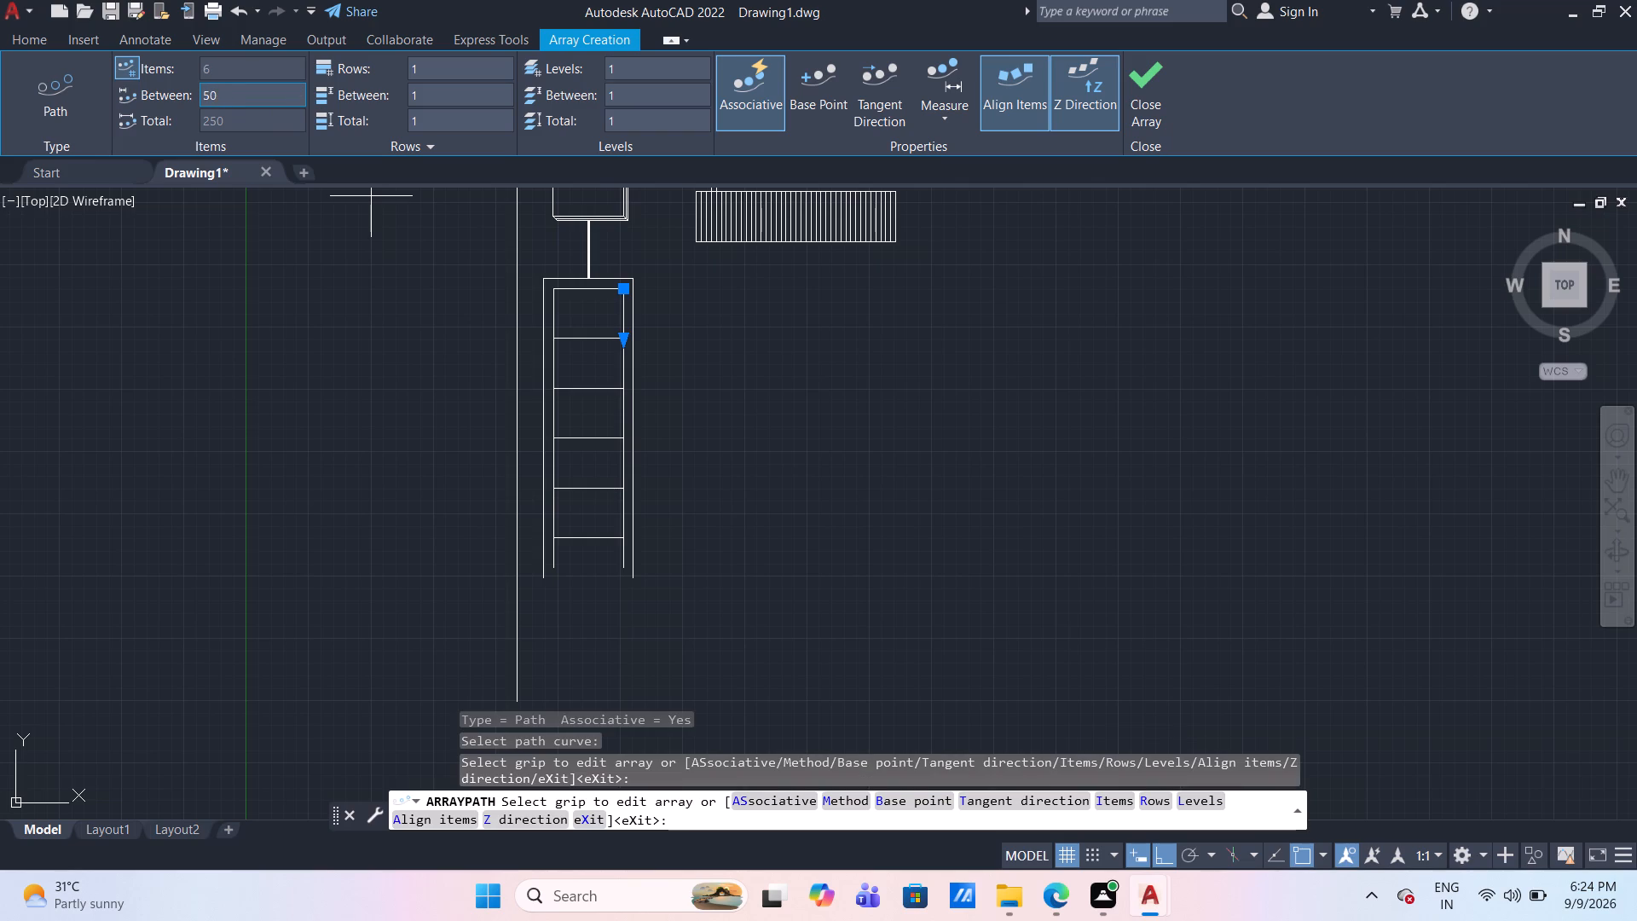
Set the path array's item spacing to 60 mm and finish the array.
{"action": "left_click", "coordinate": [267, 94]}
{"action": "type", "text": "60"}
{"action": "key", "text": "Return"}
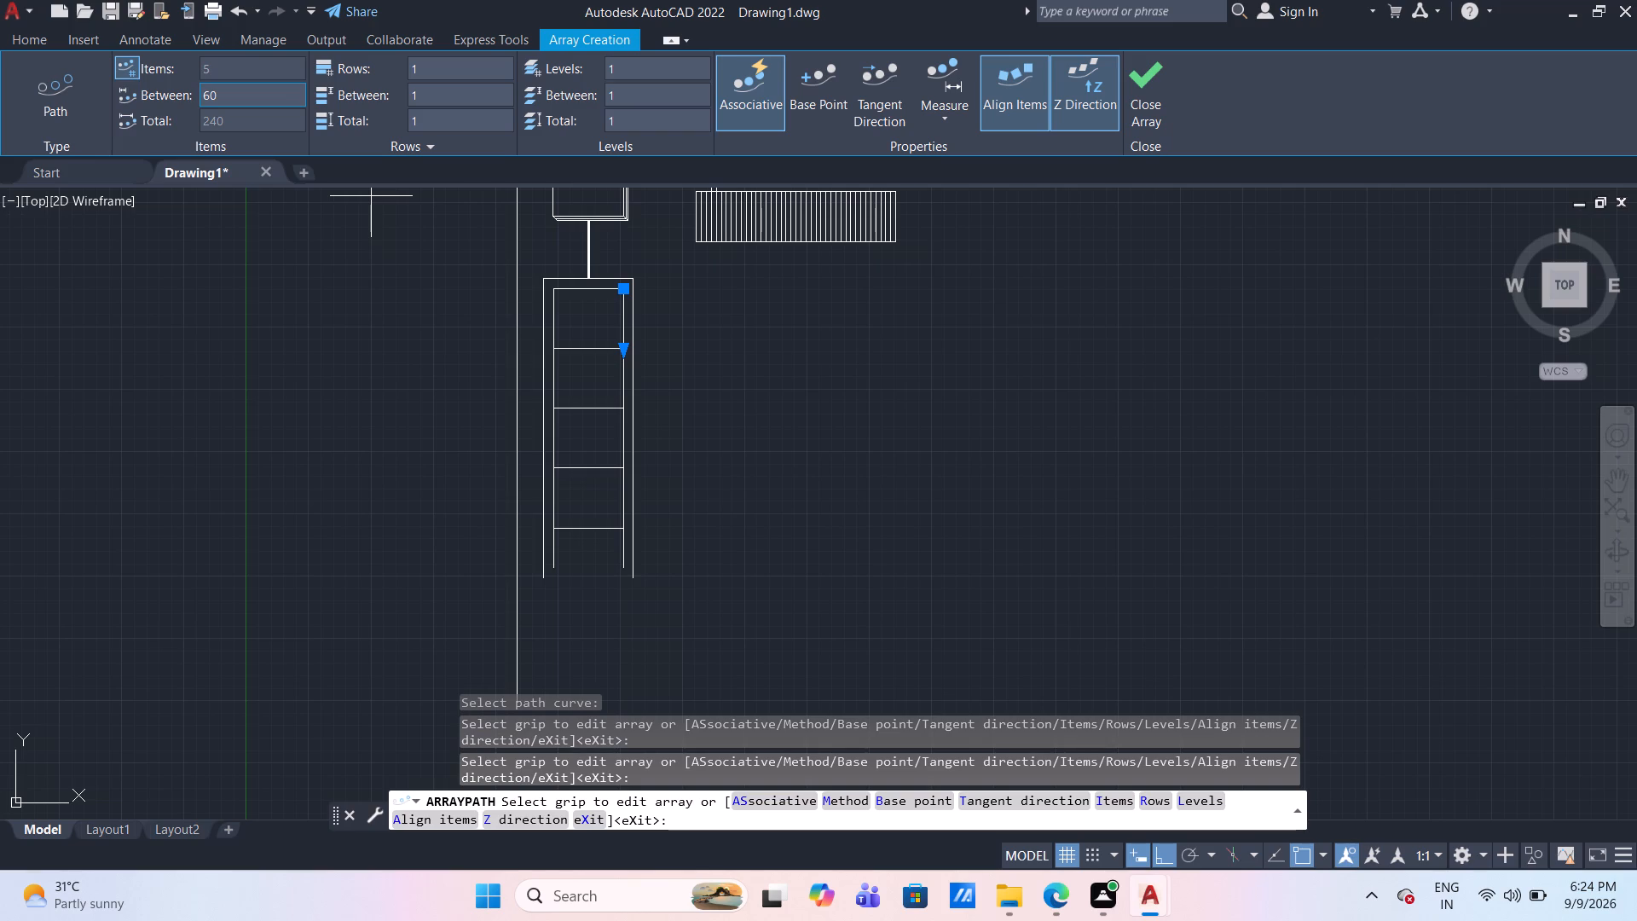
{"action": "scroll", "coordinate": [267, 94], "scroll_direction": "down", "scroll_amount": 1}
{"action": "scroll", "coordinate": [404, 231], "scroll_direction": "down", "scroll_amount": 2}
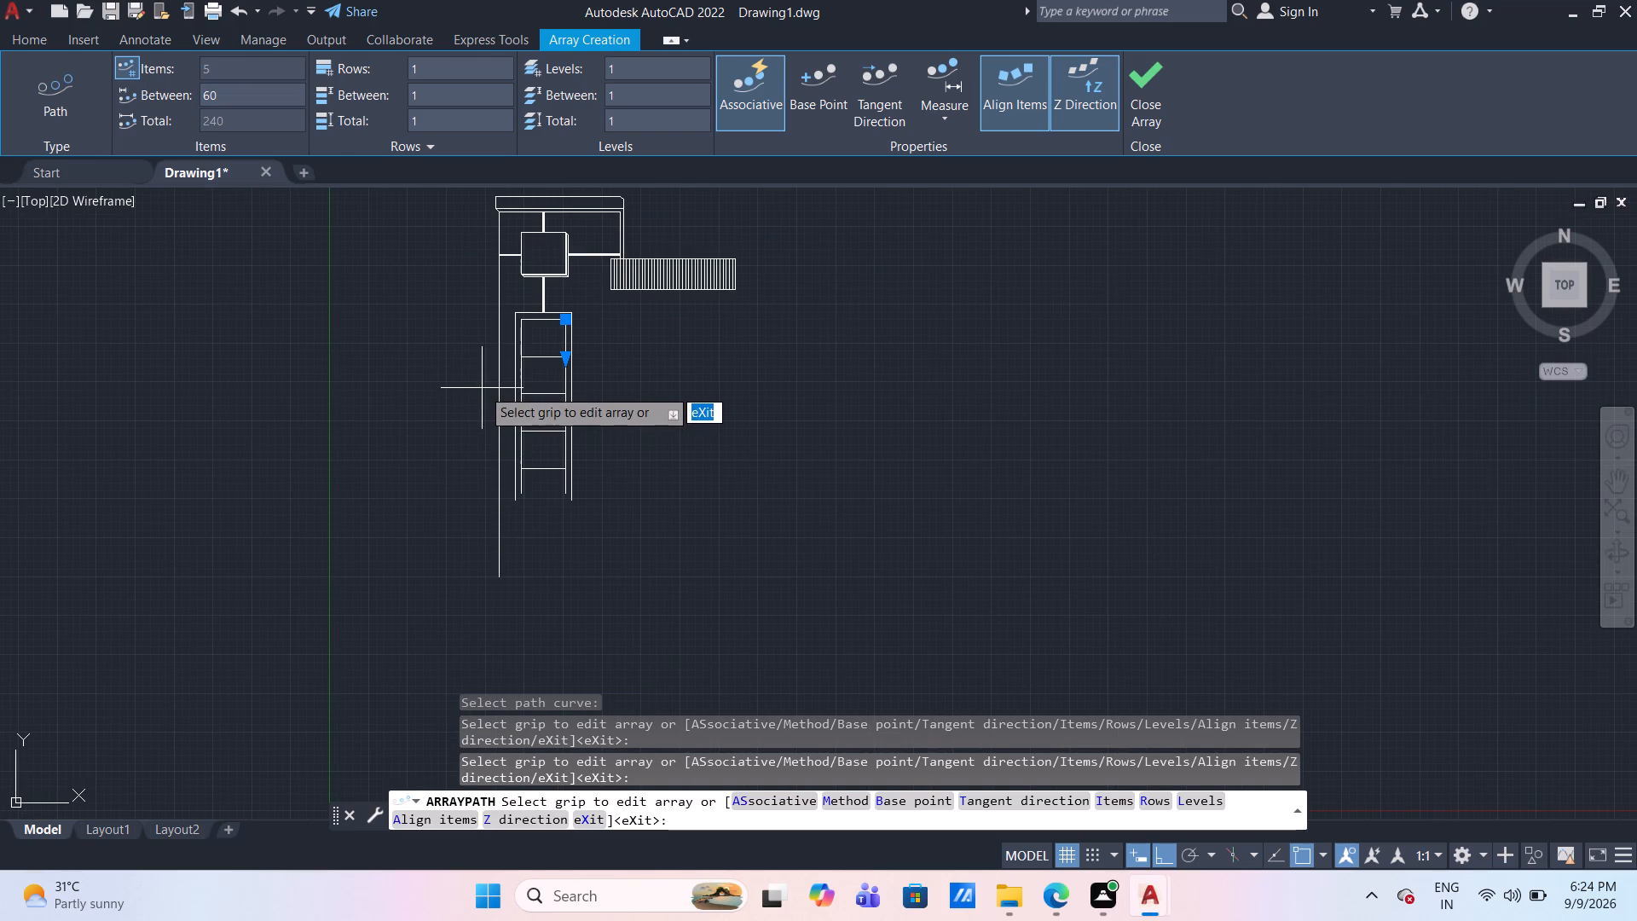
{"action": "key", "text": "Escape"}
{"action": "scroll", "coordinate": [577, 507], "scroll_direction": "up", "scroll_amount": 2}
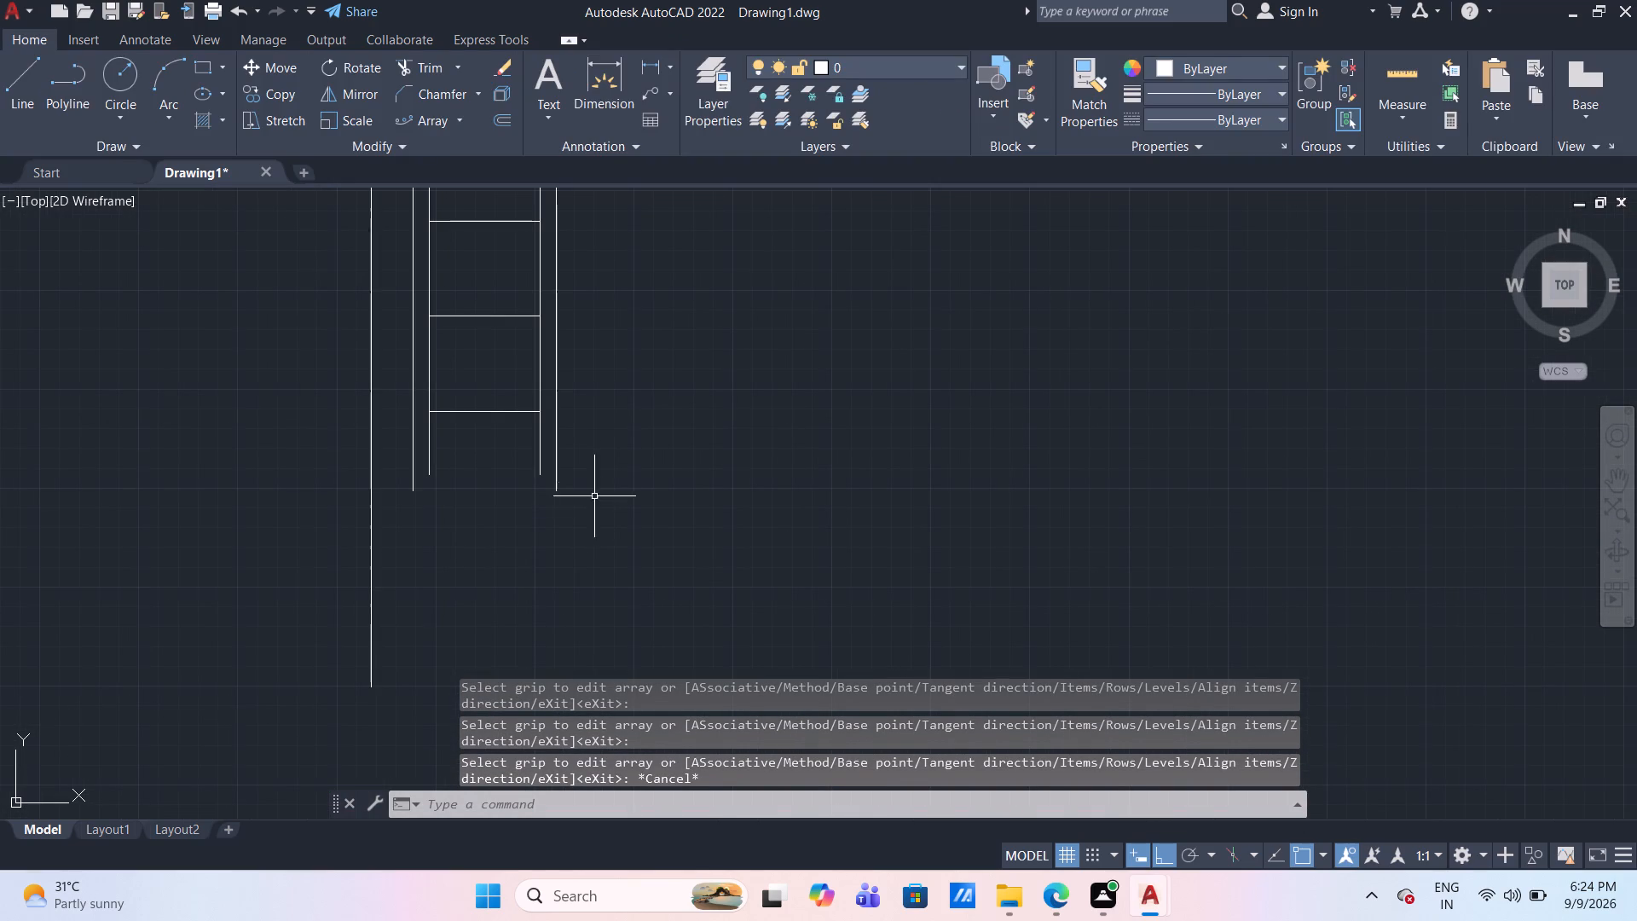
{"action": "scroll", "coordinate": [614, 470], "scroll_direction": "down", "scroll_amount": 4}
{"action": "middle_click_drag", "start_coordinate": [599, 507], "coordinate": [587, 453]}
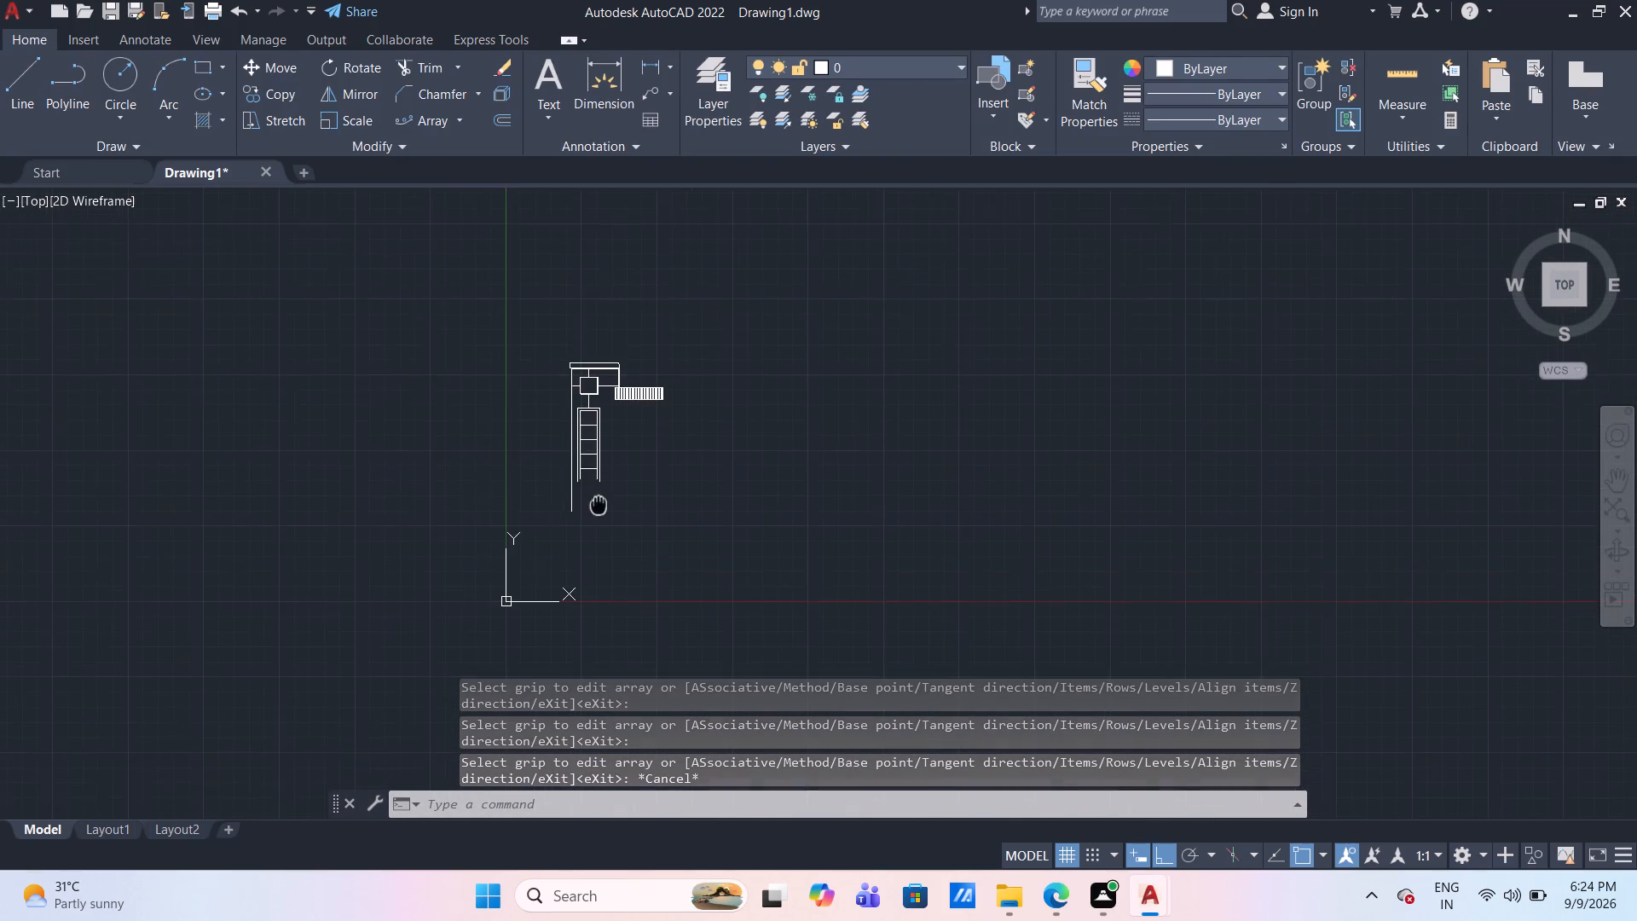
Draw a horizontal base line about 1060 mm long below the open-bottom tall frame, running past it on both sides.
{"action": "middle_click_drag", "start_coordinate": [587, 453], "coordinate": [567, 385]}
{"action": "scroll", "coordinate": [618, 443], "scroll_direction": "up", "scroll_amount": 1}
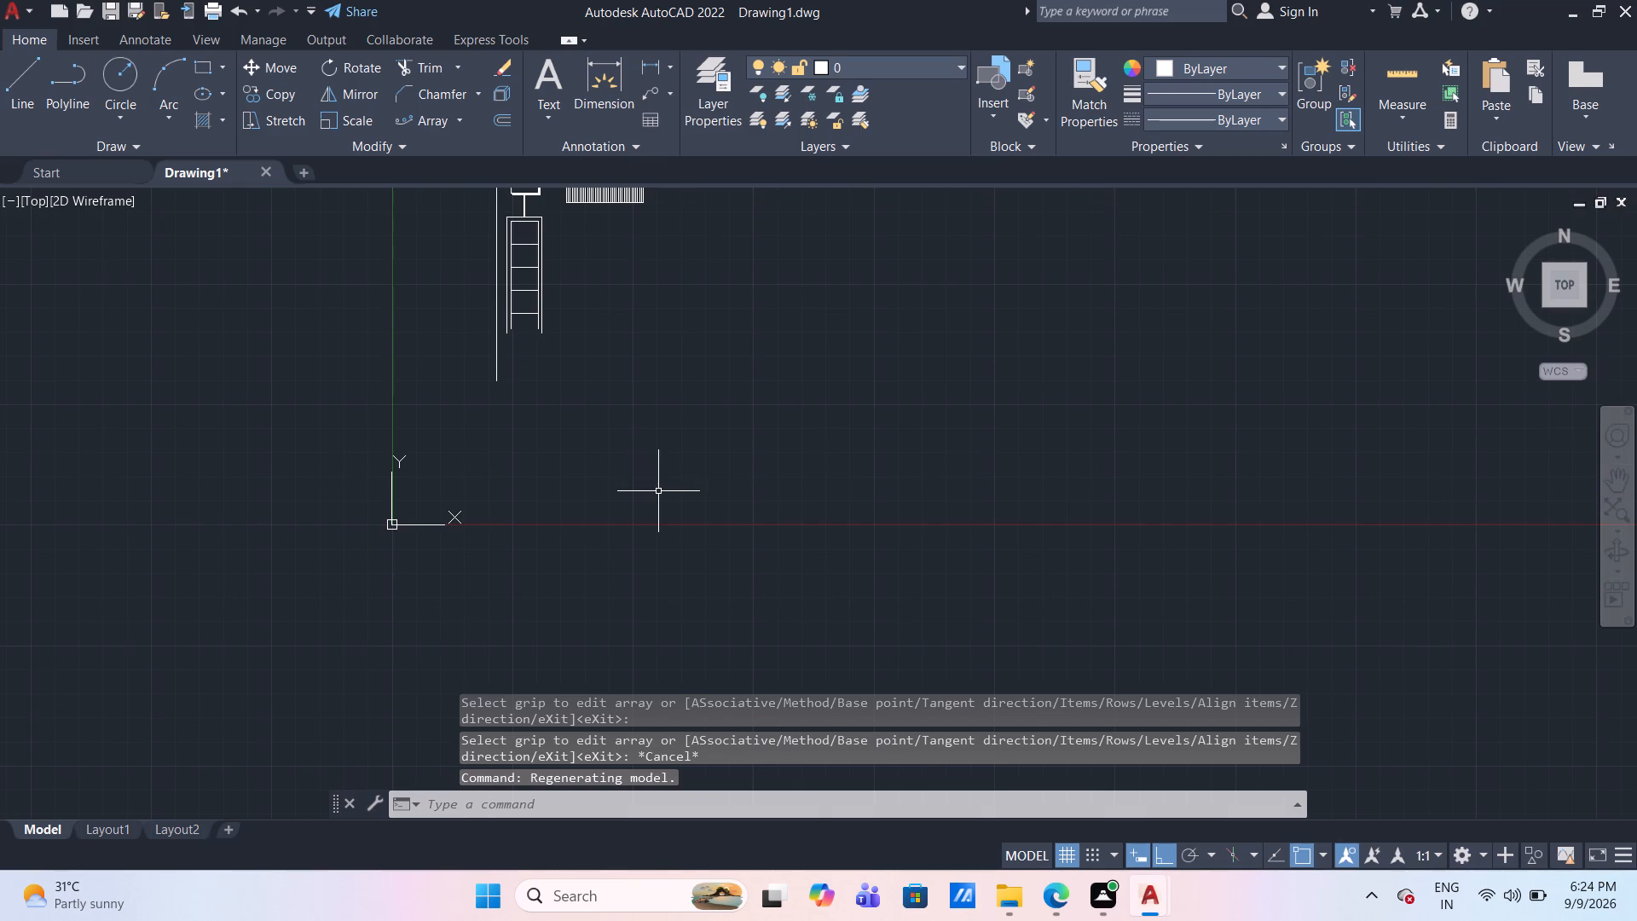
{"action": "left_click_drag", "start_coordinate": [658, 491], "coordinate": [644, 486]}
{"action": "key", "text": "Escape"}
{"action": "left_click", "coordinate": [27, 96]}
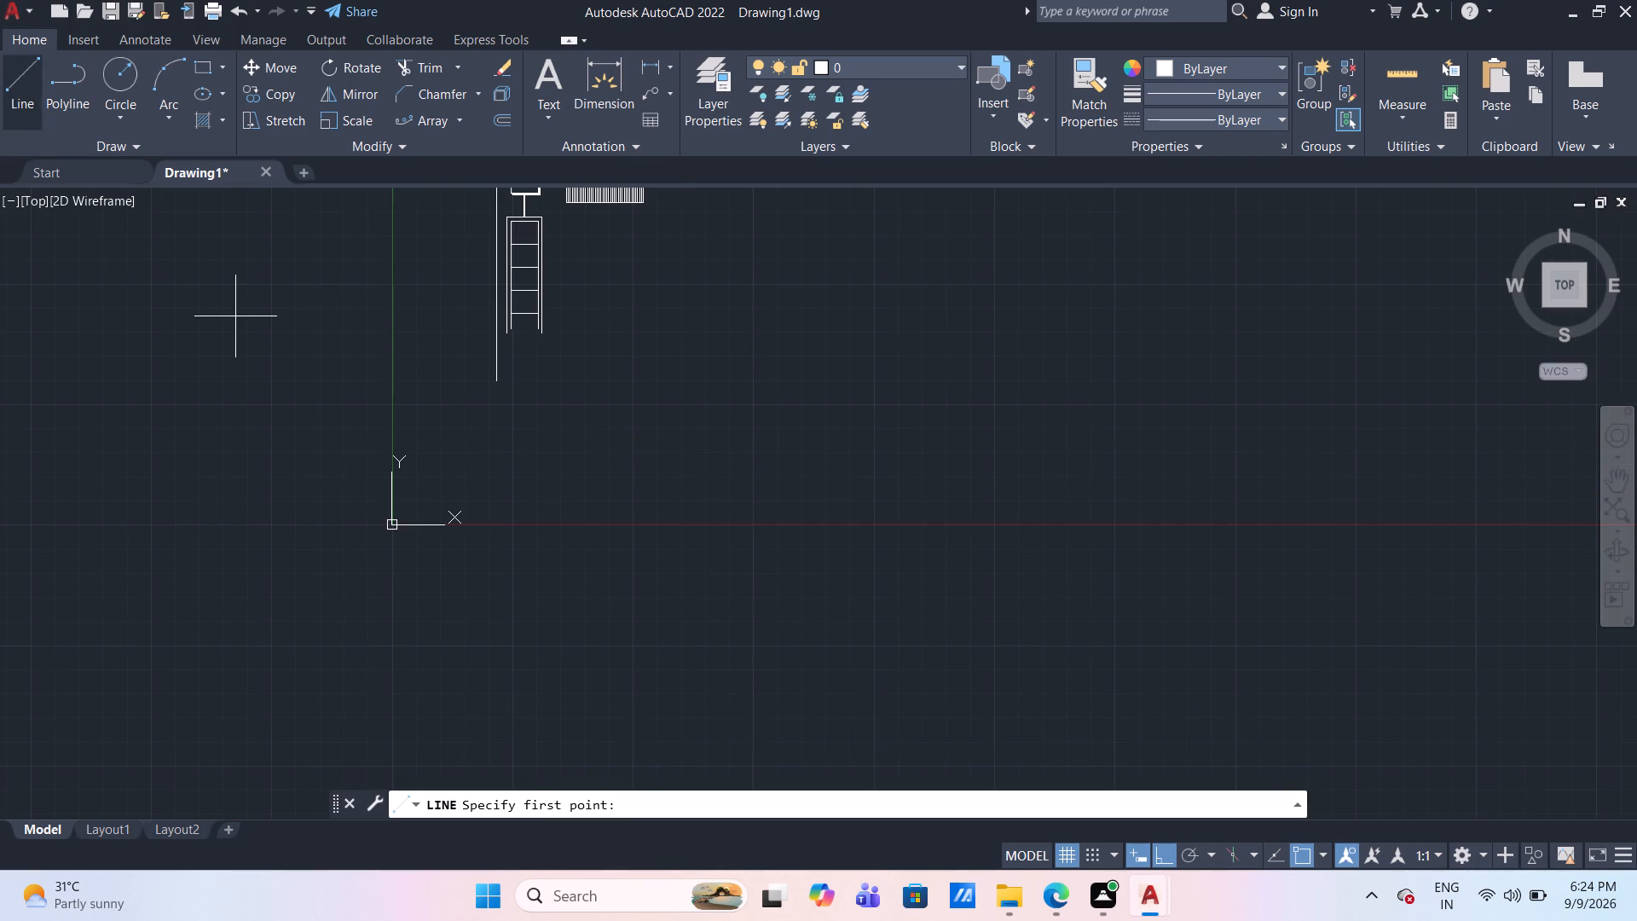
{"action": "left_click", "coordinate": [443, 462]}
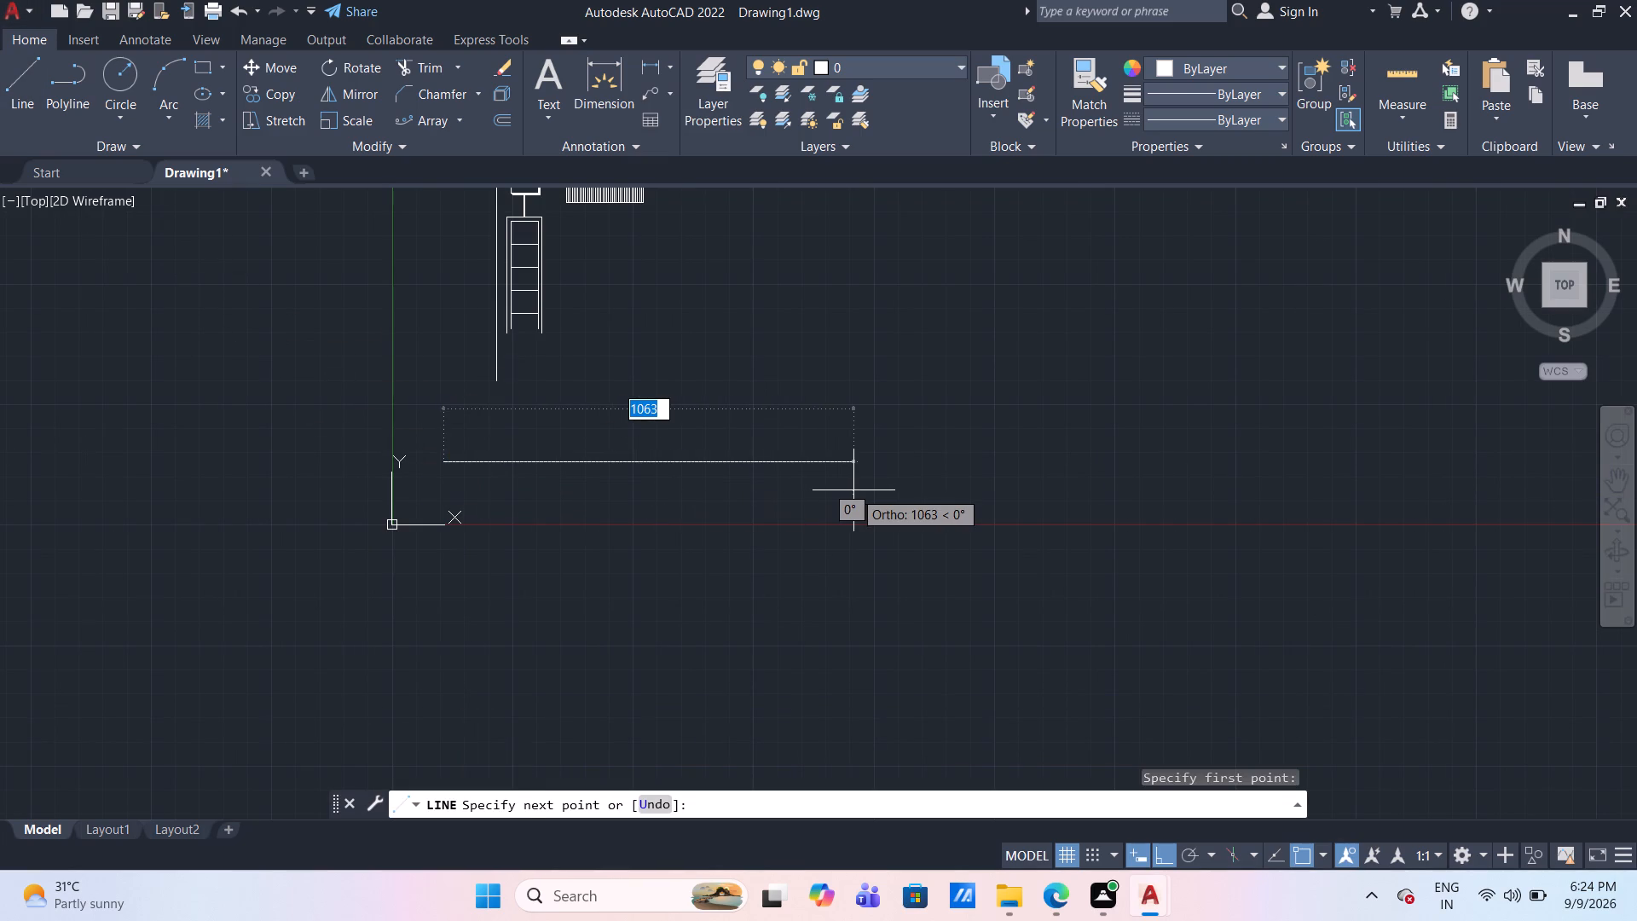
{"action": "left_click", "coordinate": [850, 490]}
{"action": "key", "text": "Escape"}
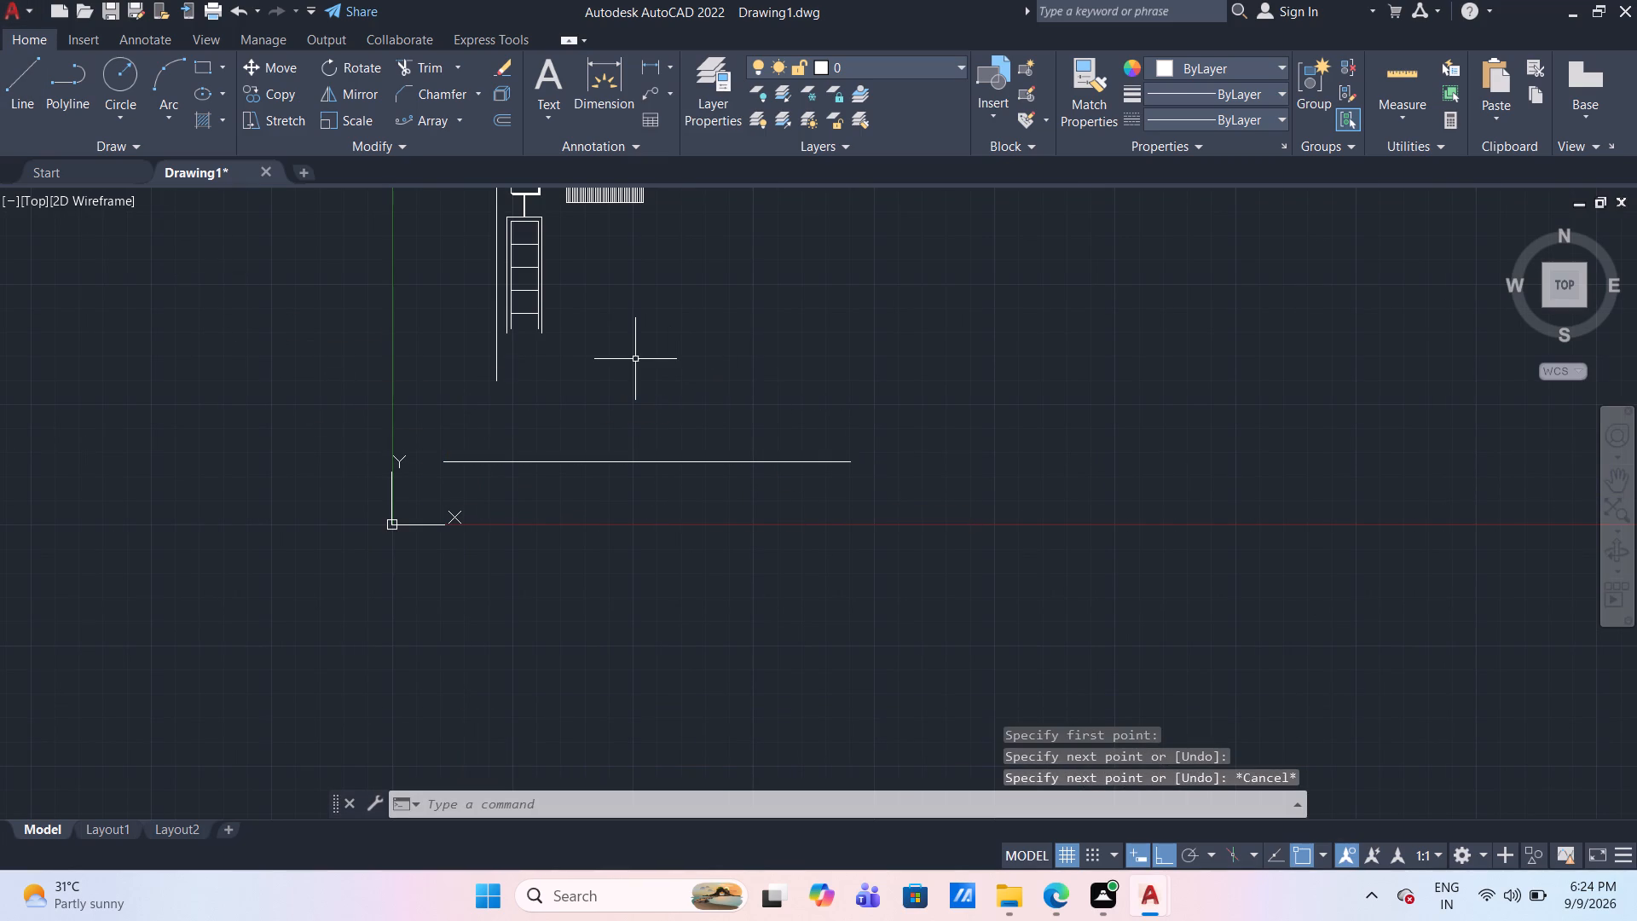
Extend the outline's long vertical and the four vertical sides of the tall frame down to the base line.
{"action": "type", "text": "EX"}
{"action": "key", "text": "Return"}
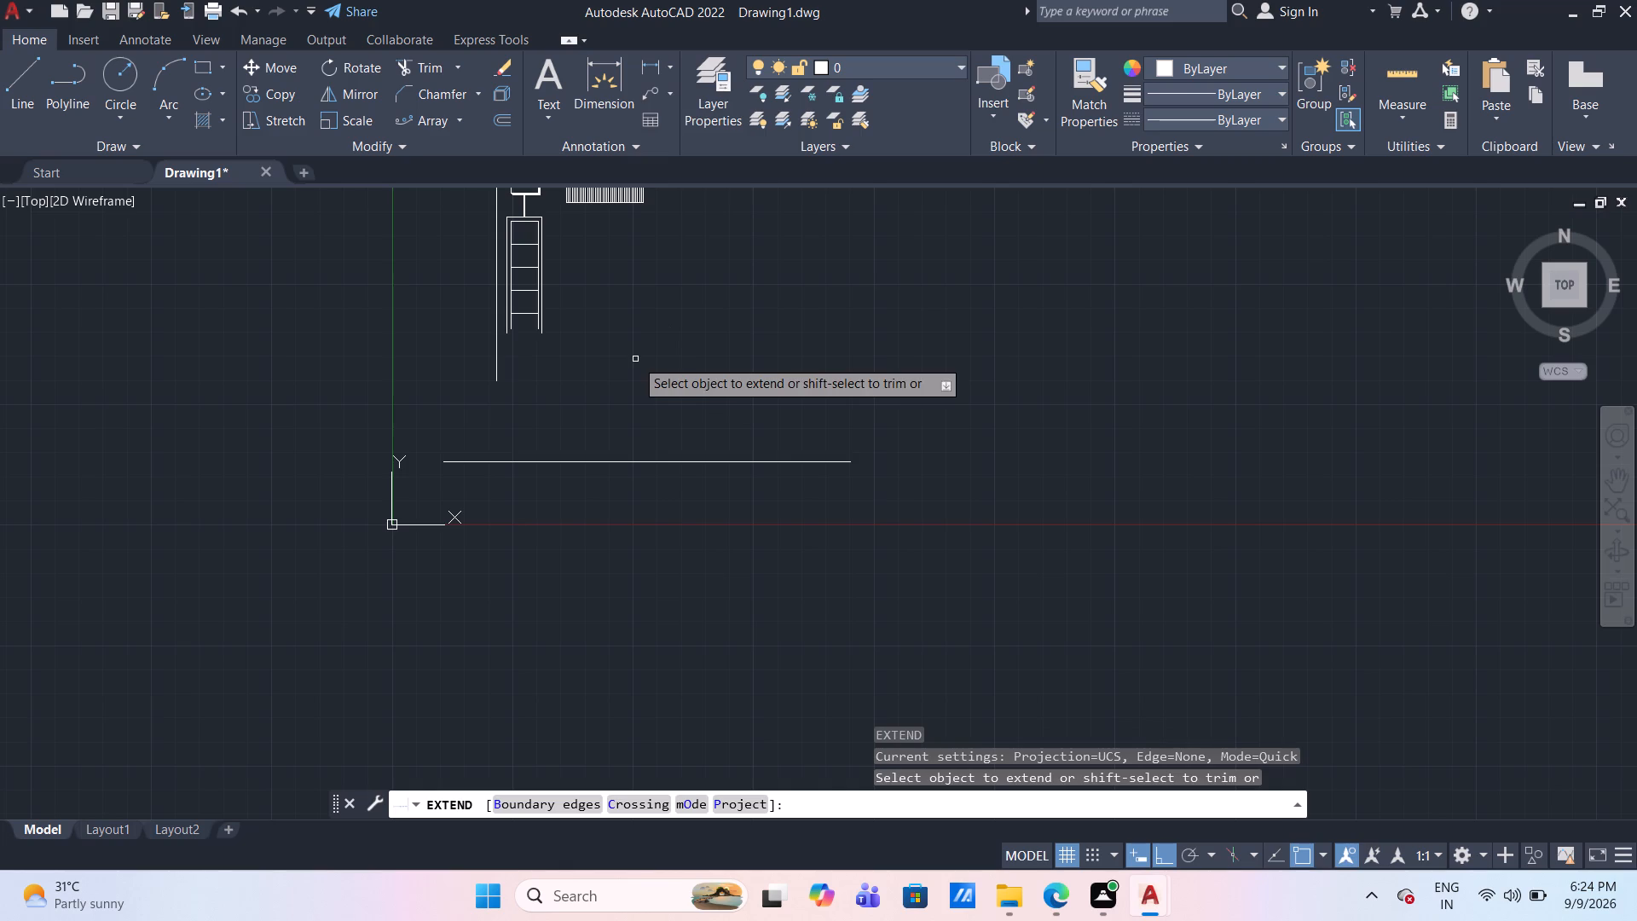
{"action": "left_click", "coordinate": [595, 341]}
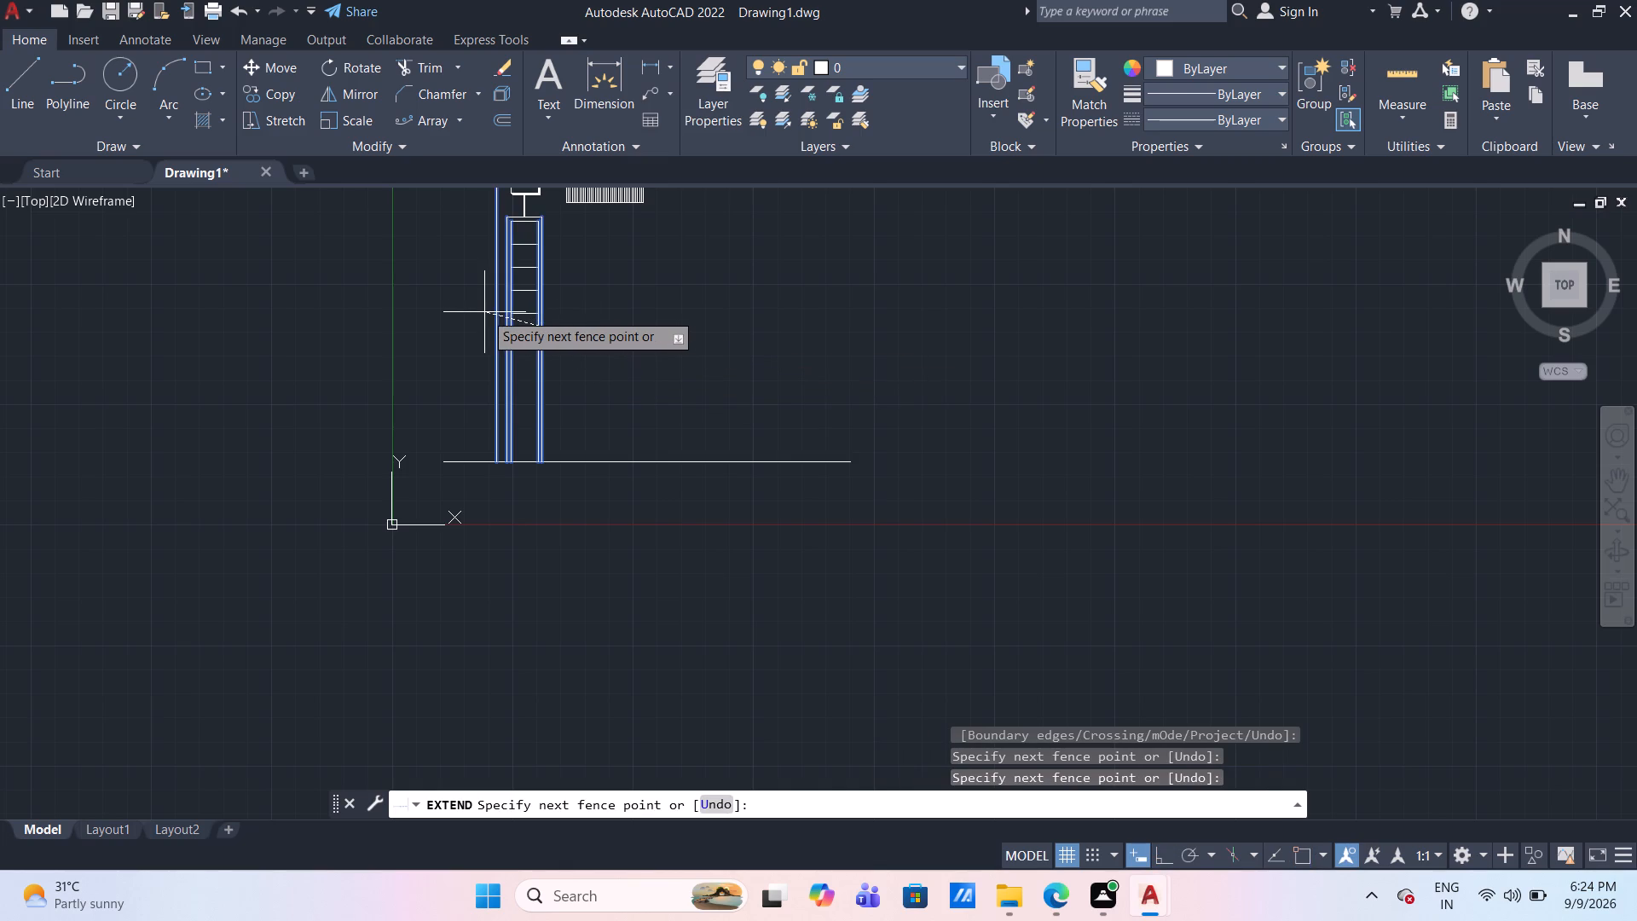
{"action": "left_click", "coordinate": [484, 312]}
{"action": "key", "text": "Escape"}
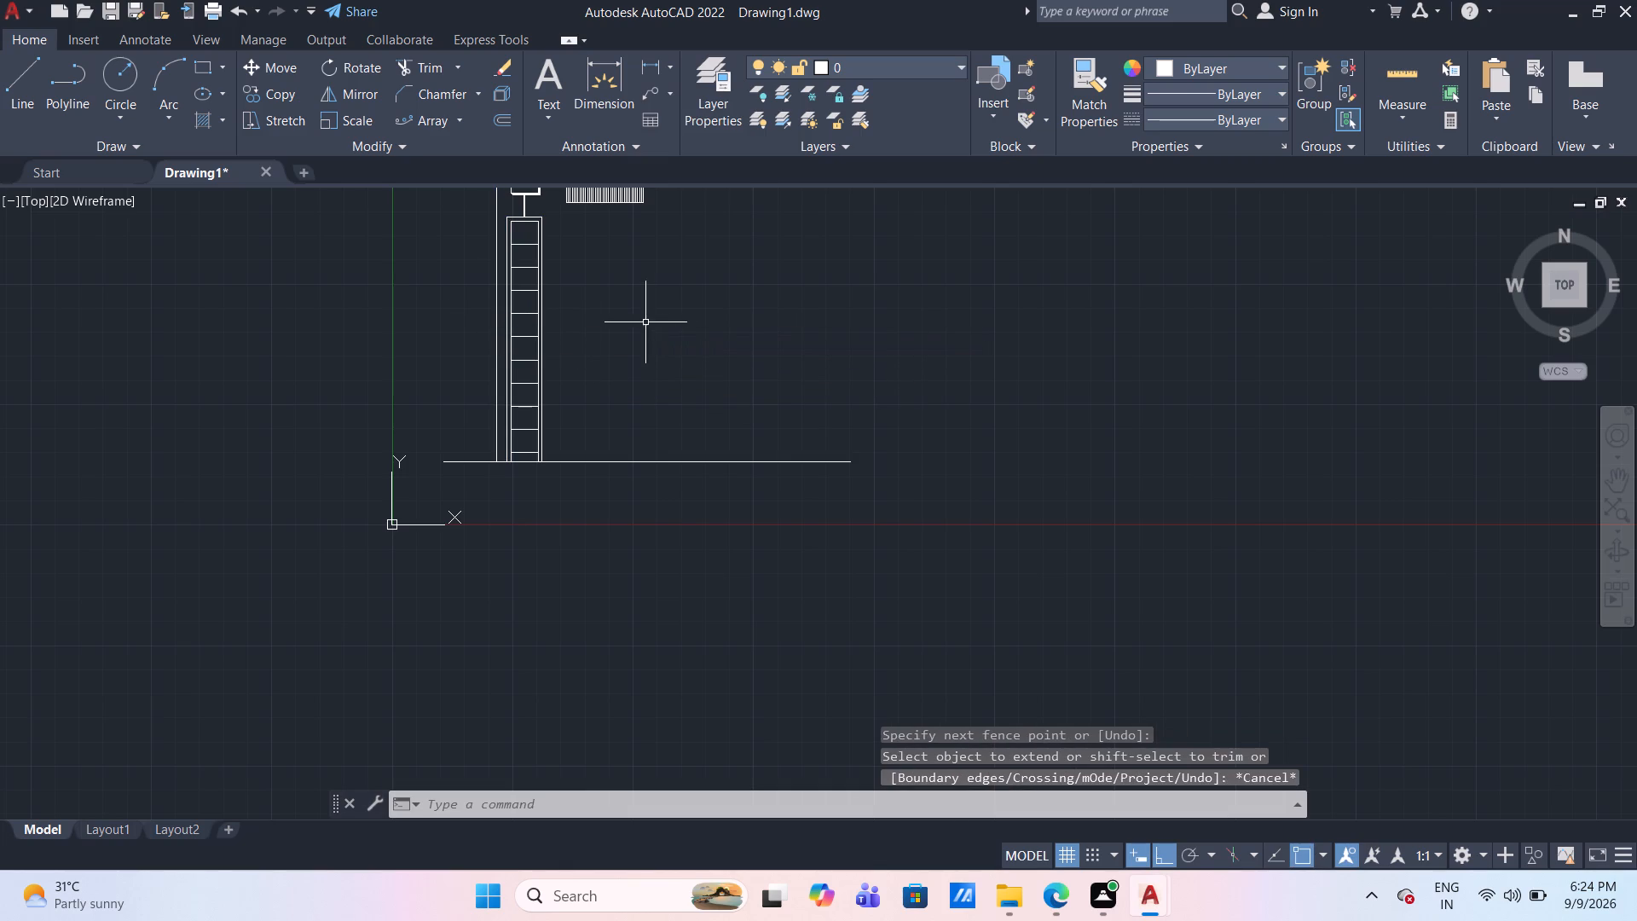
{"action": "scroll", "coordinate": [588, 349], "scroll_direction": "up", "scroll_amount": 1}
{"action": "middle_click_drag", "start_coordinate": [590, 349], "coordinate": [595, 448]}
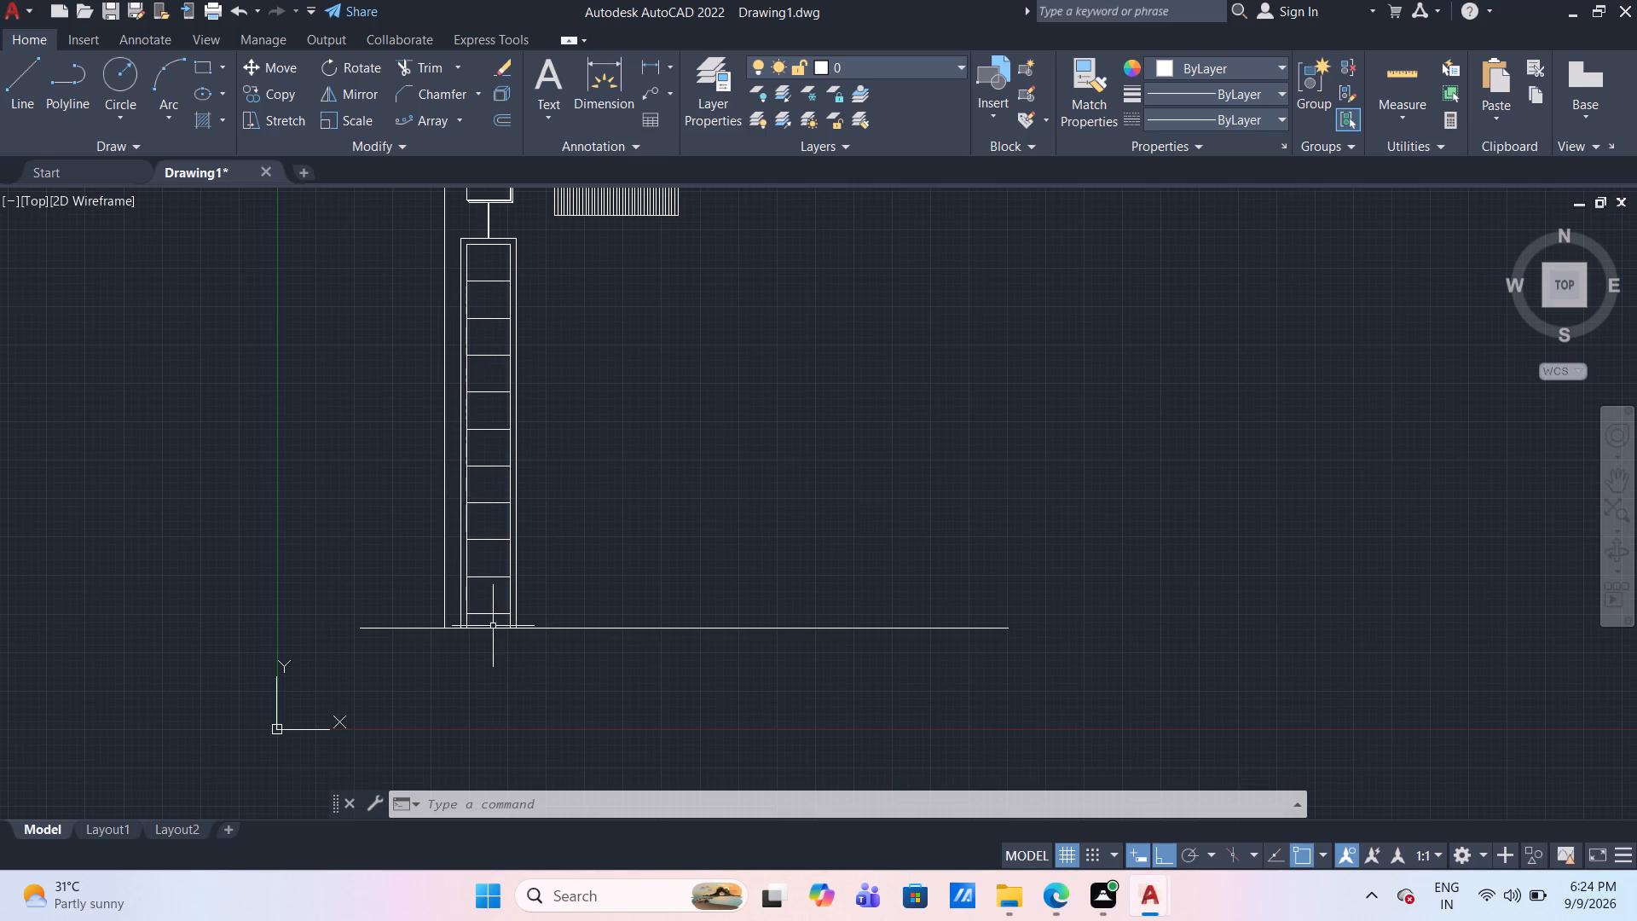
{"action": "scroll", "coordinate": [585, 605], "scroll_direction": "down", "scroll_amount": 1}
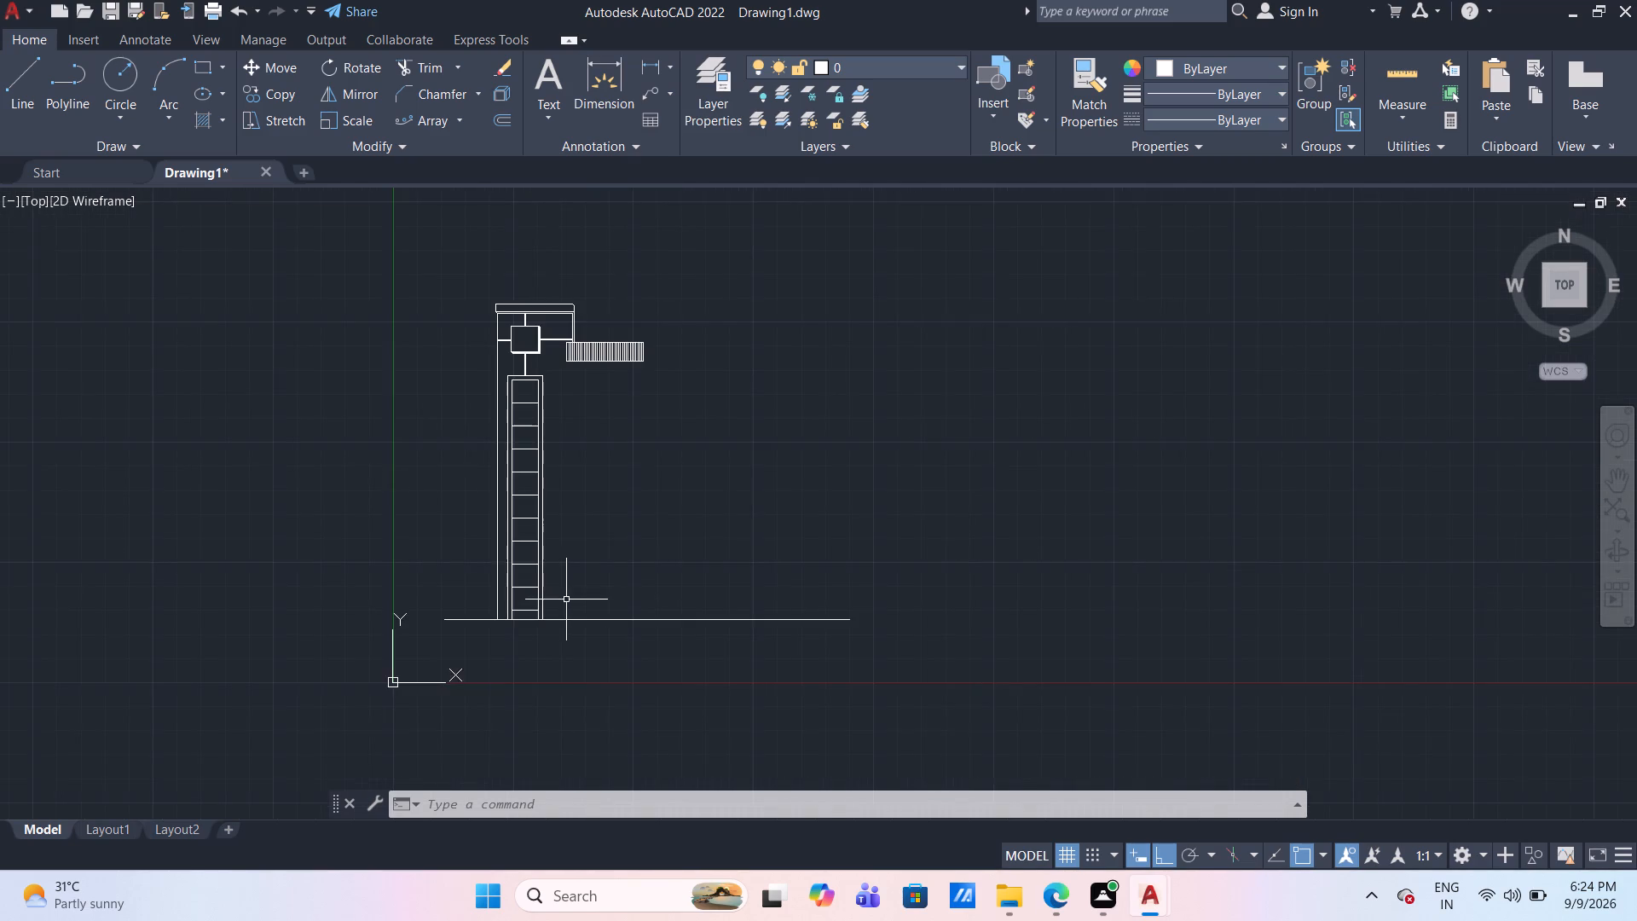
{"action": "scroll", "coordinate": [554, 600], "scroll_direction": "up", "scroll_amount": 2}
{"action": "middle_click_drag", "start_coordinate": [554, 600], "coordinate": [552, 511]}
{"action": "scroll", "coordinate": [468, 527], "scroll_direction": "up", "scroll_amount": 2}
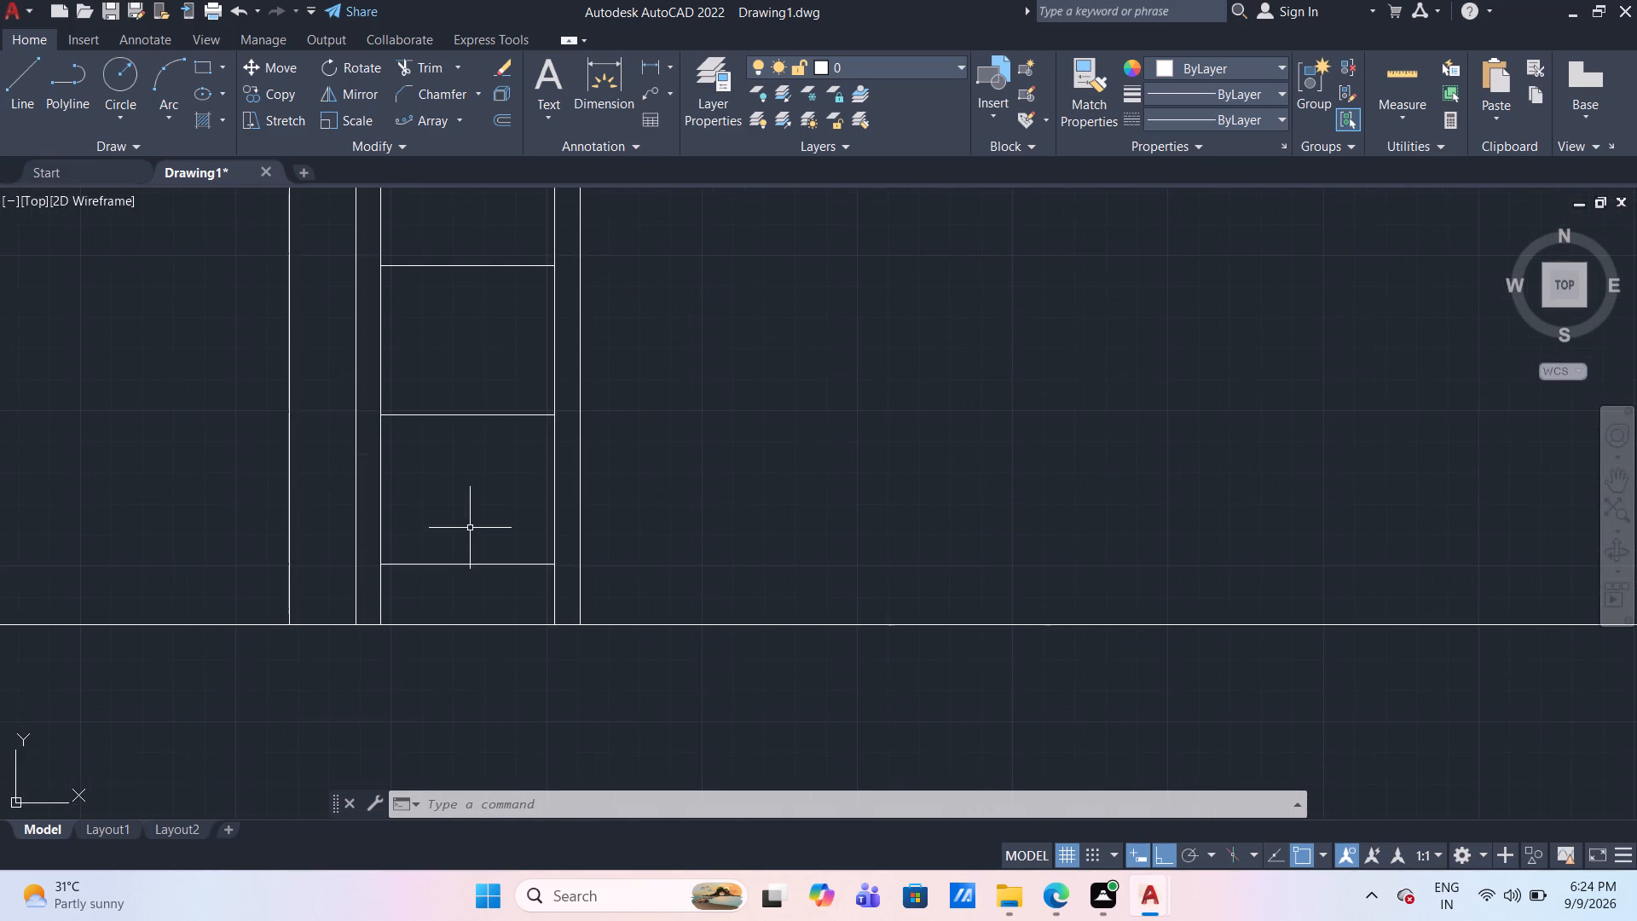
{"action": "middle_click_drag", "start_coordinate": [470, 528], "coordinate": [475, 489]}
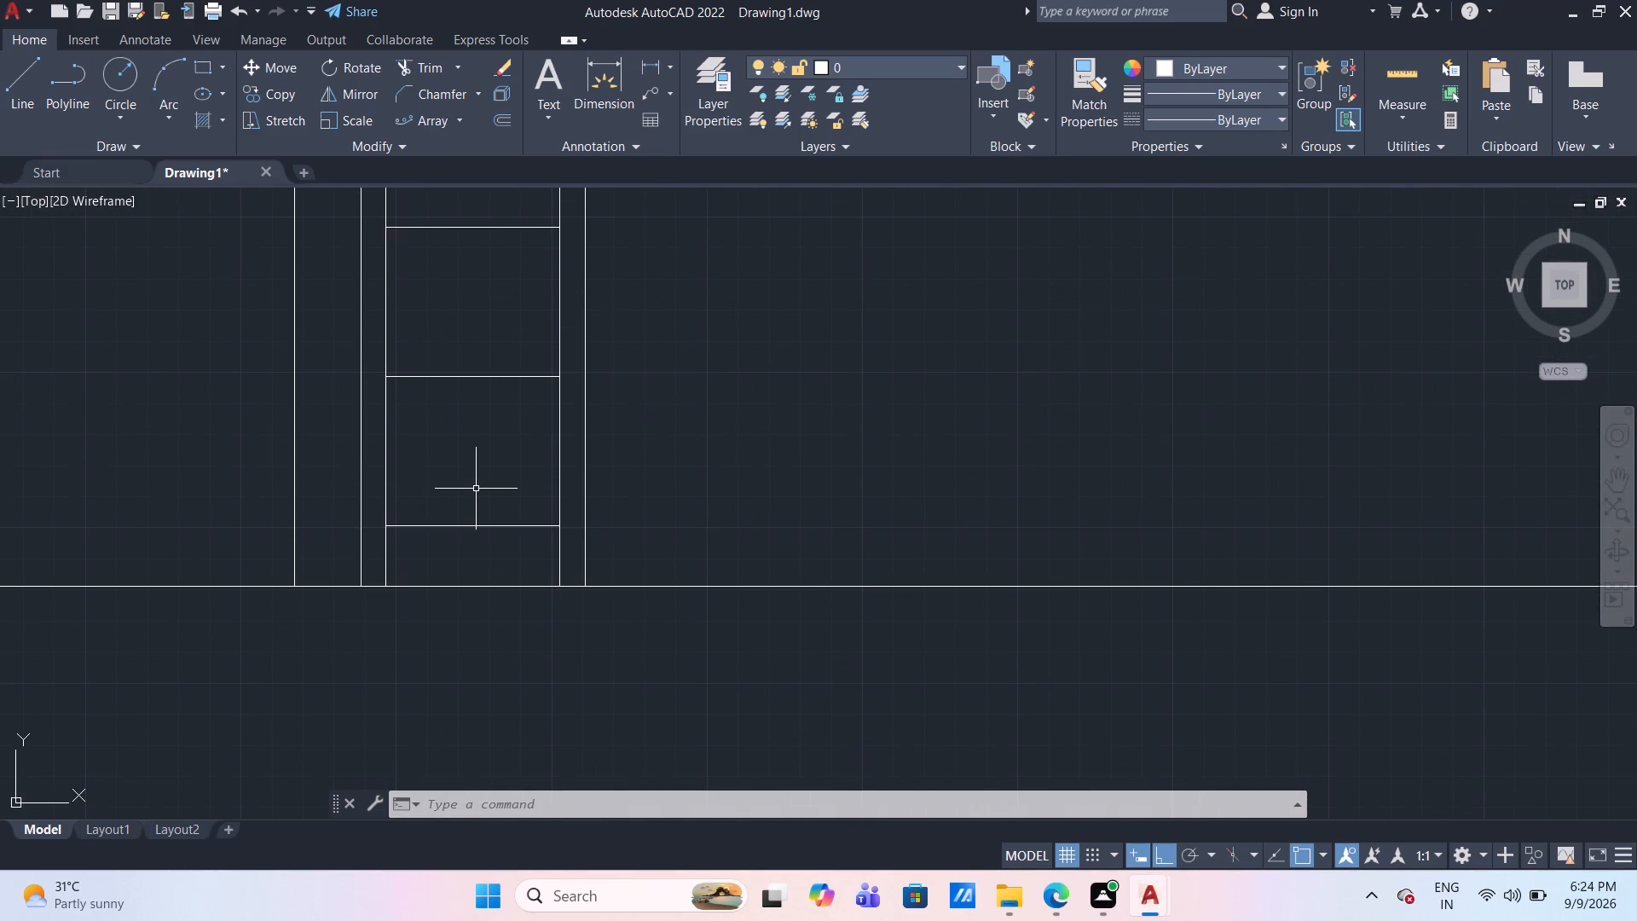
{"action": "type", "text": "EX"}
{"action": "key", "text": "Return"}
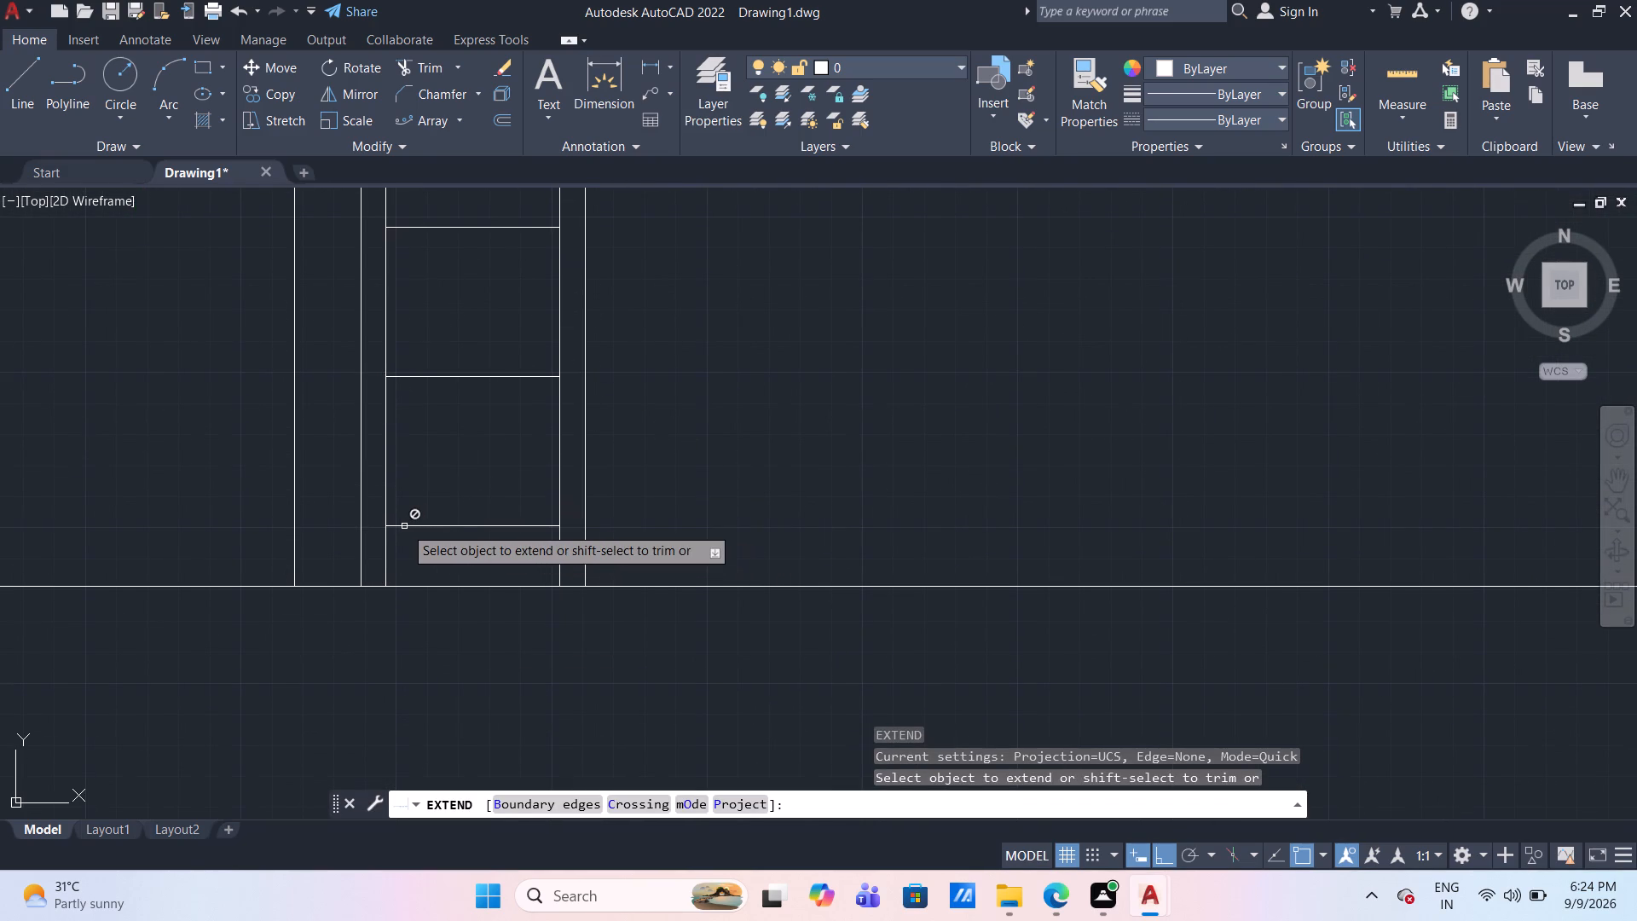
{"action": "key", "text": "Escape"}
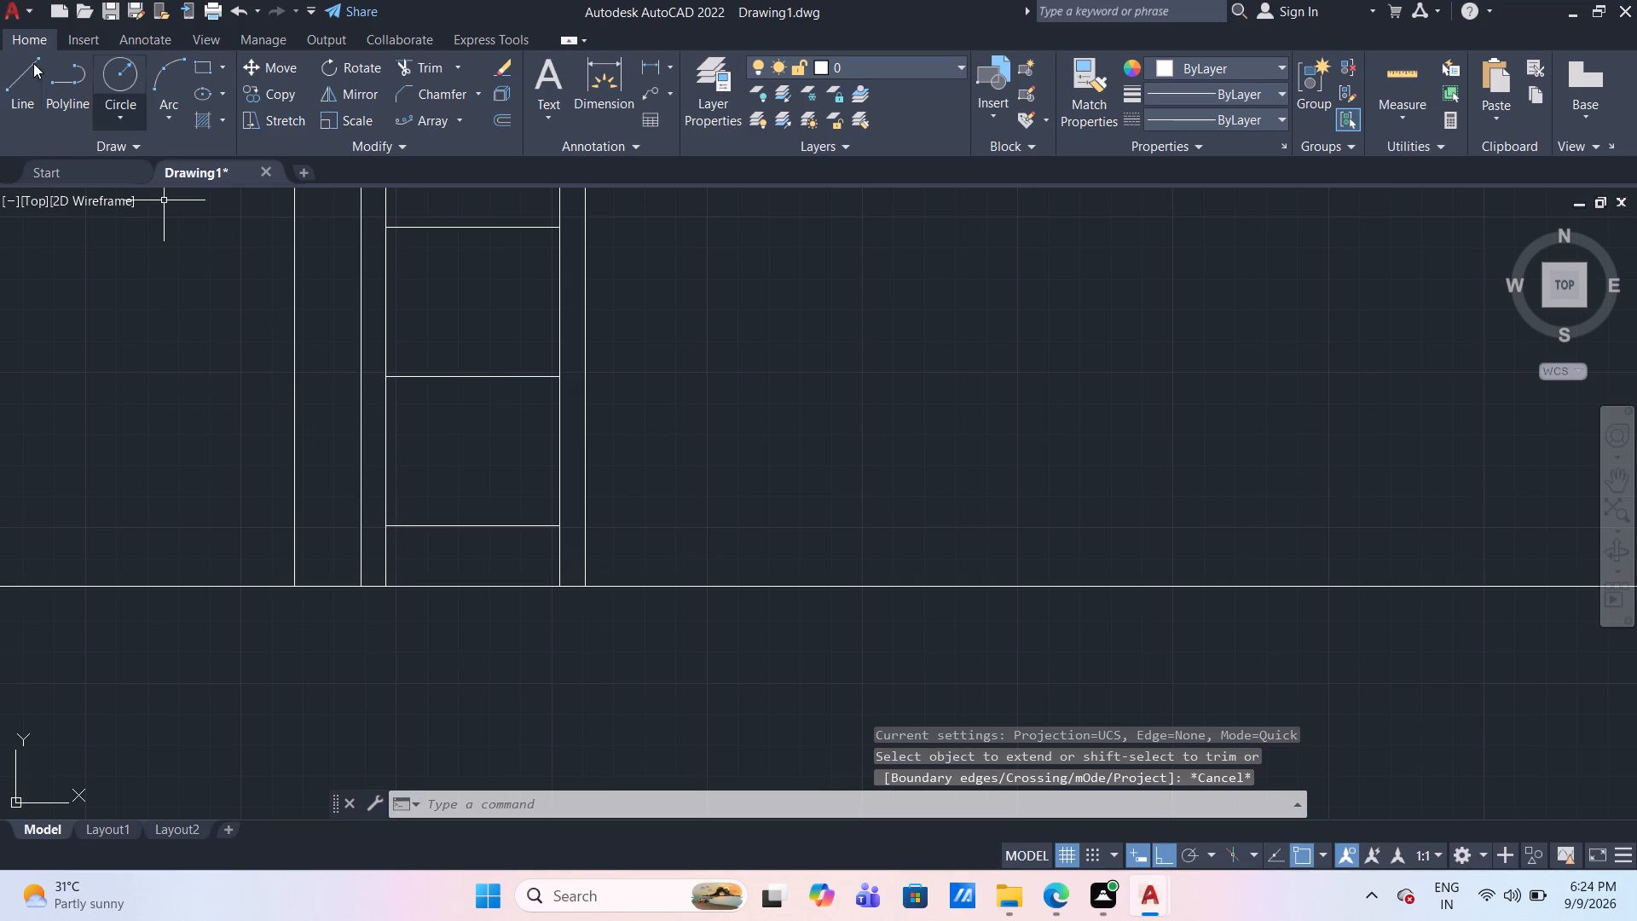
Draw a line from the lowest divider's right end to the outer right side, 10 mm down, and across to the outer left side.
{"action": "left_click", "coordinate": [30, 63]}
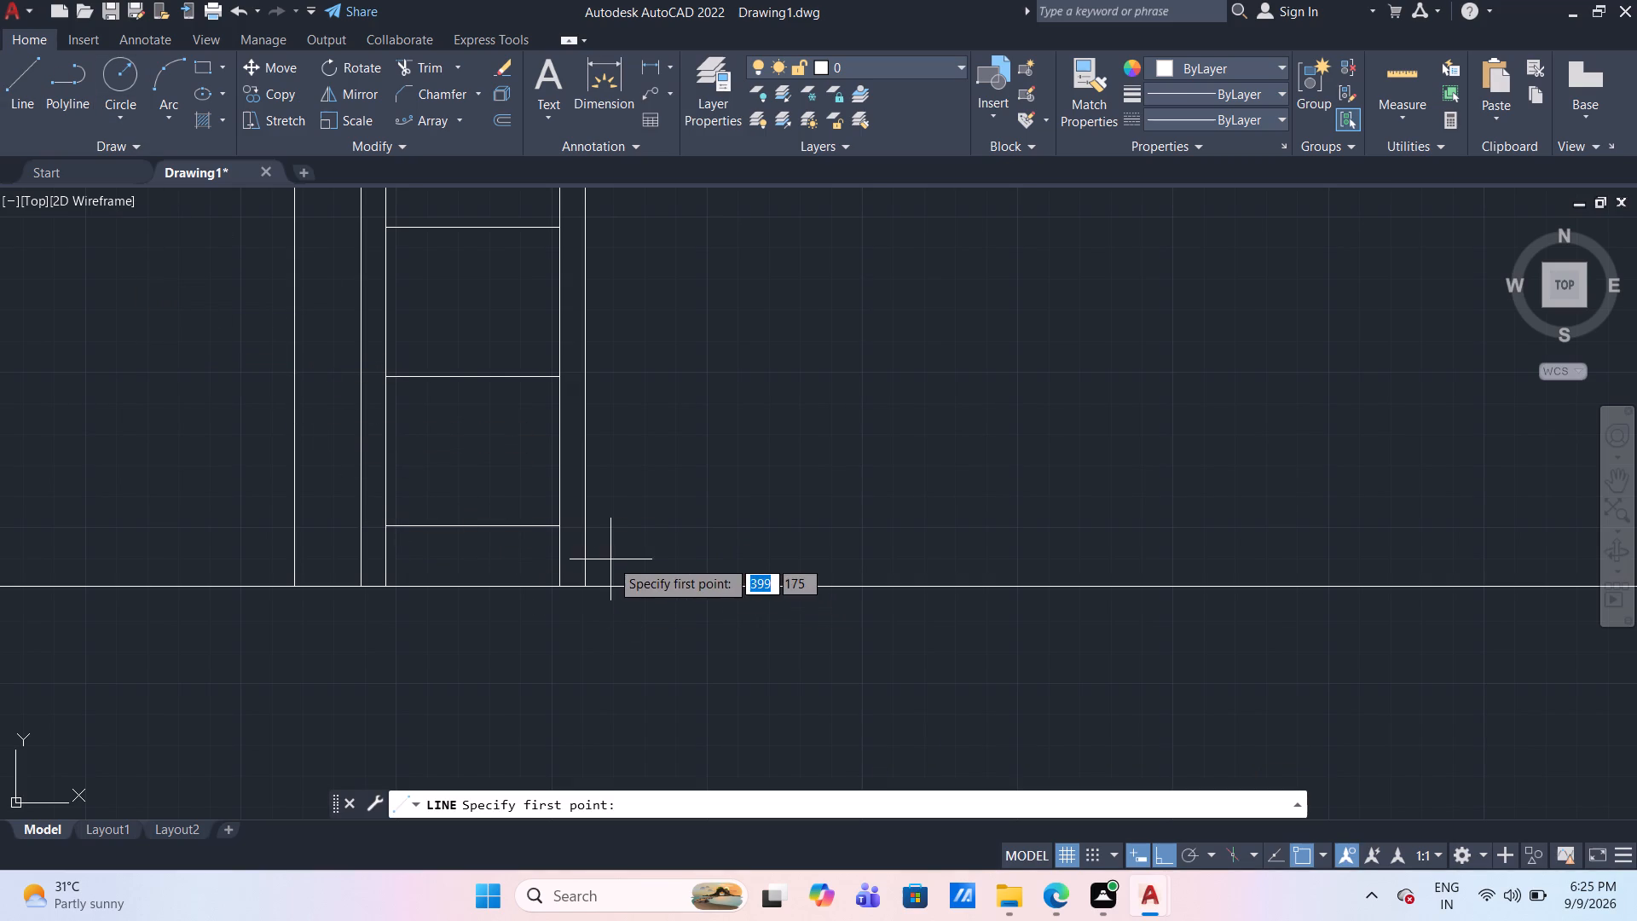
{"action": "left_click", "coordinate": [555, 529]}
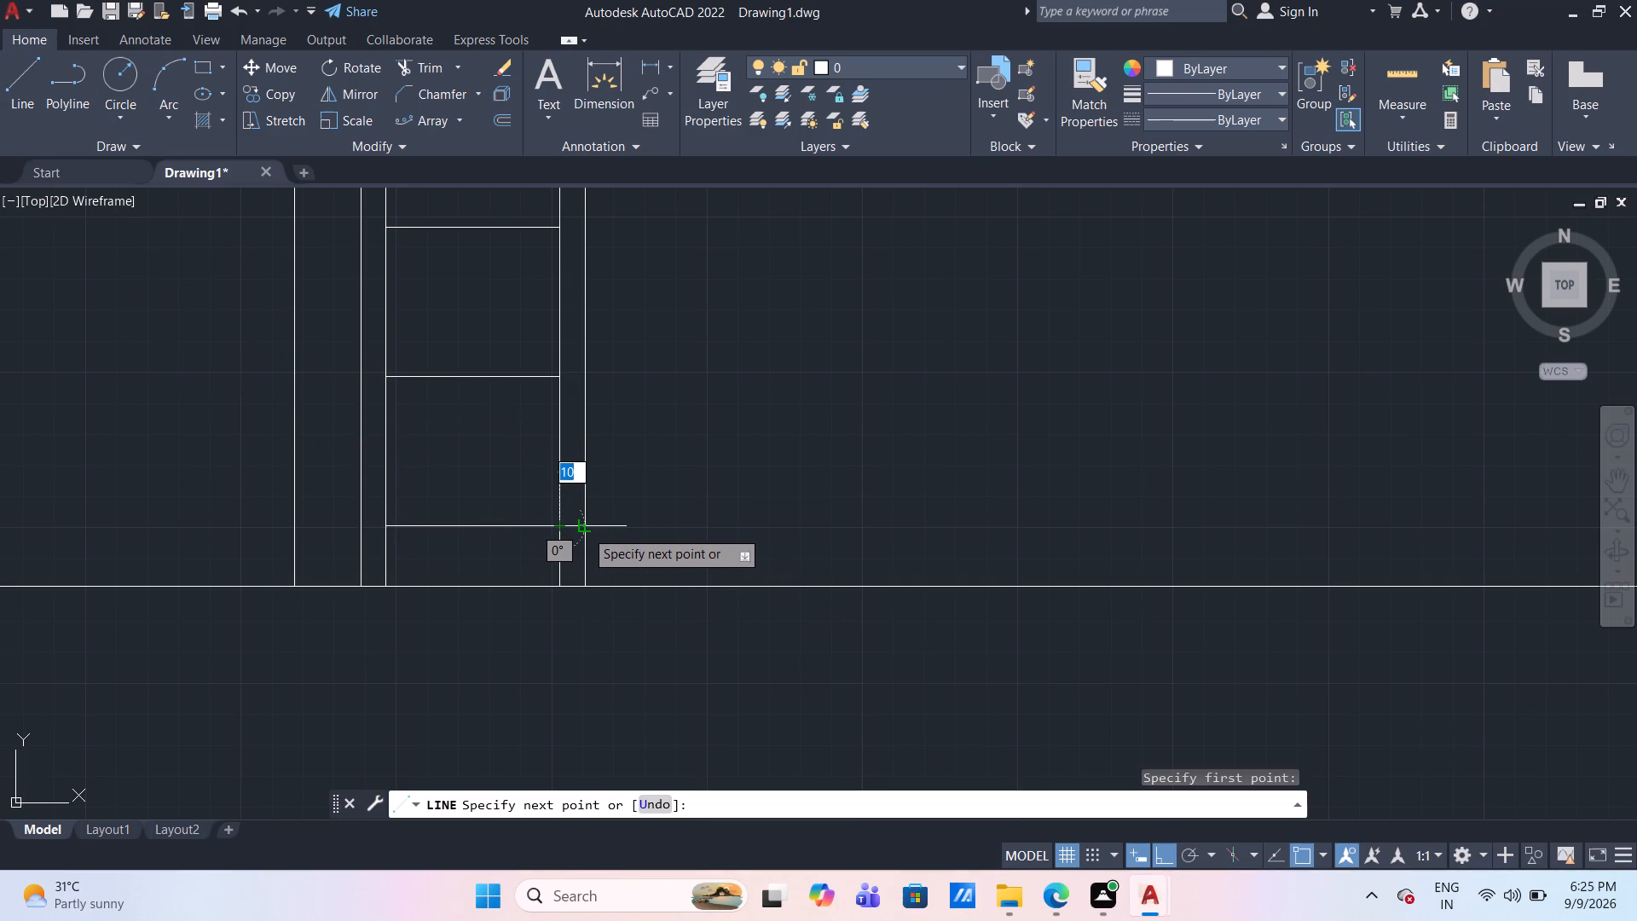
{"action": "left_click", "coordinate": [585, 530]}
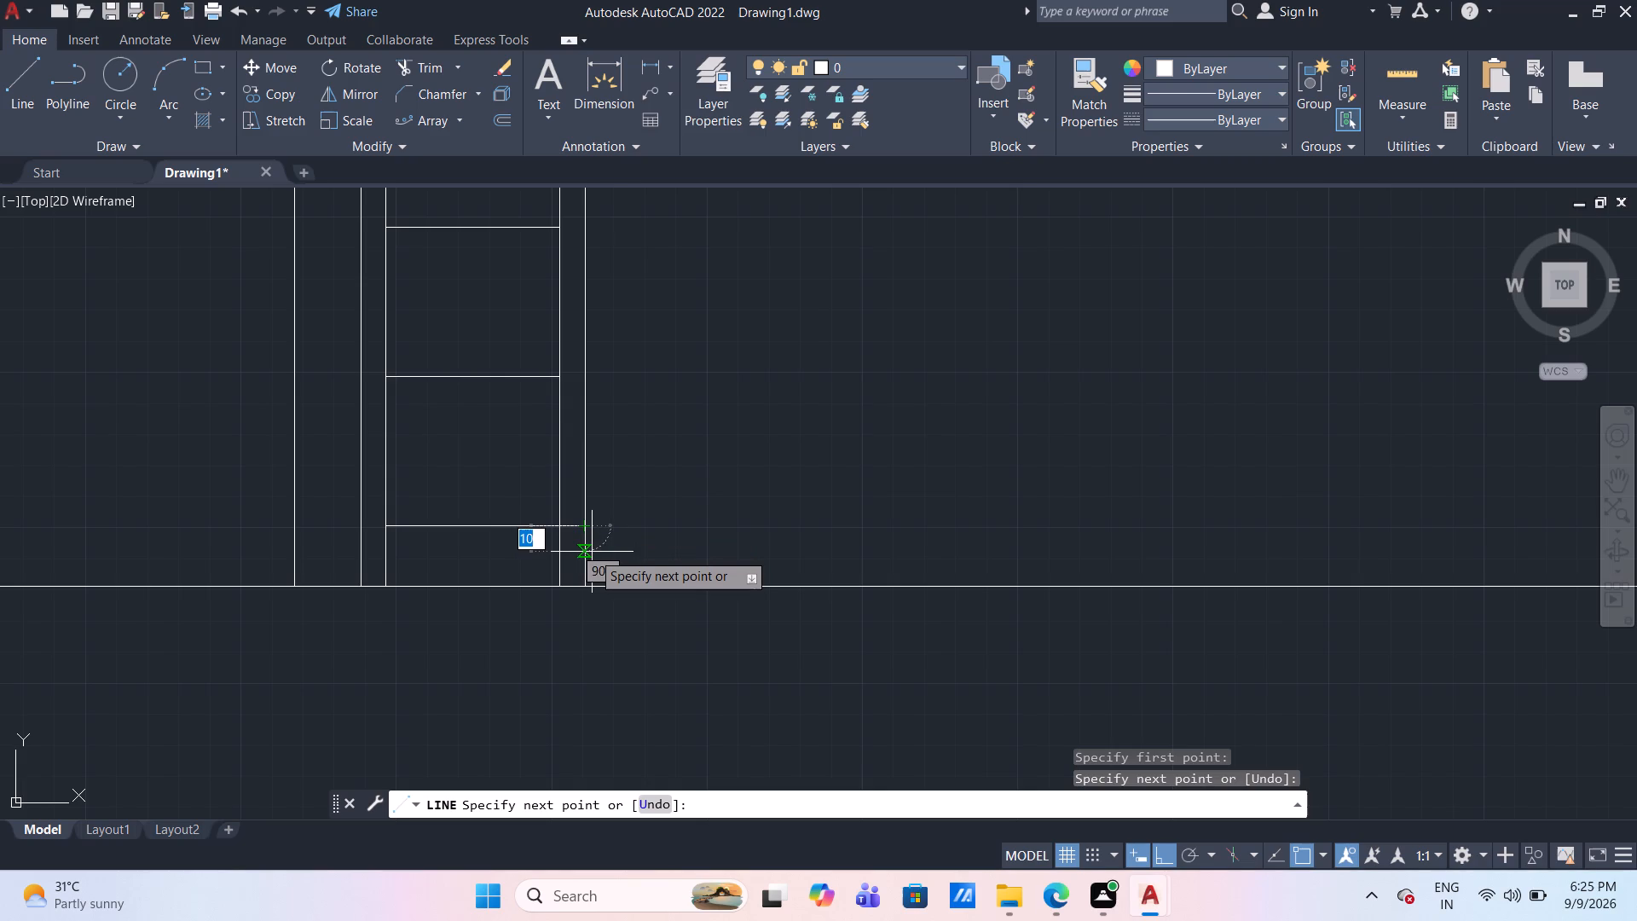
{"action": "type", "text": "10"}
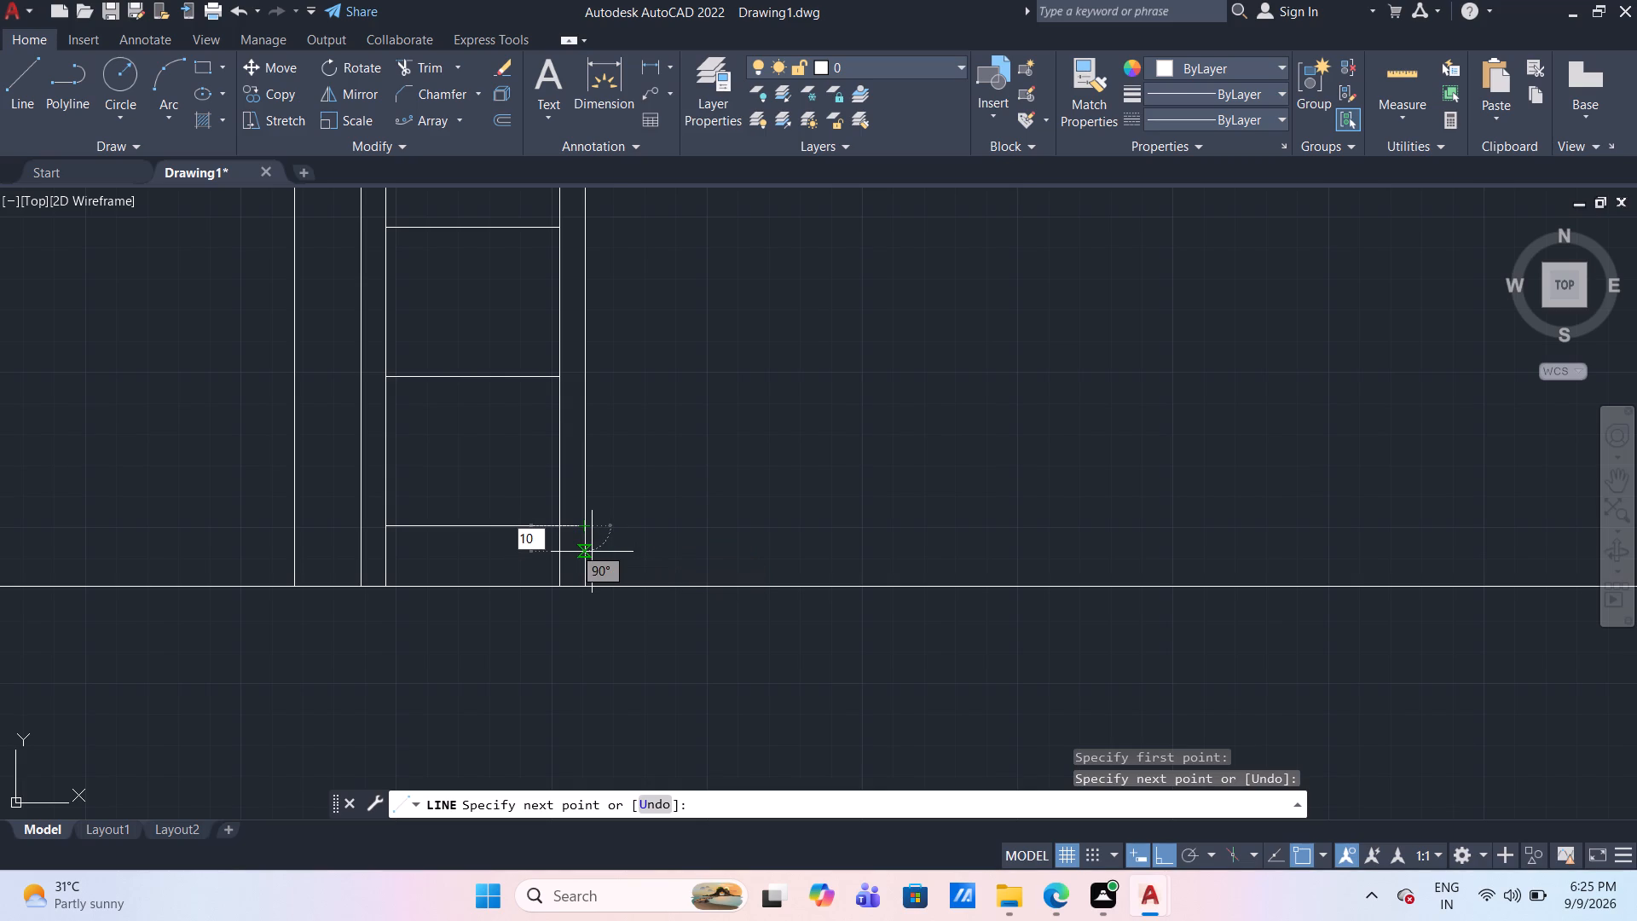
{"action": "key", "text": "Return"}
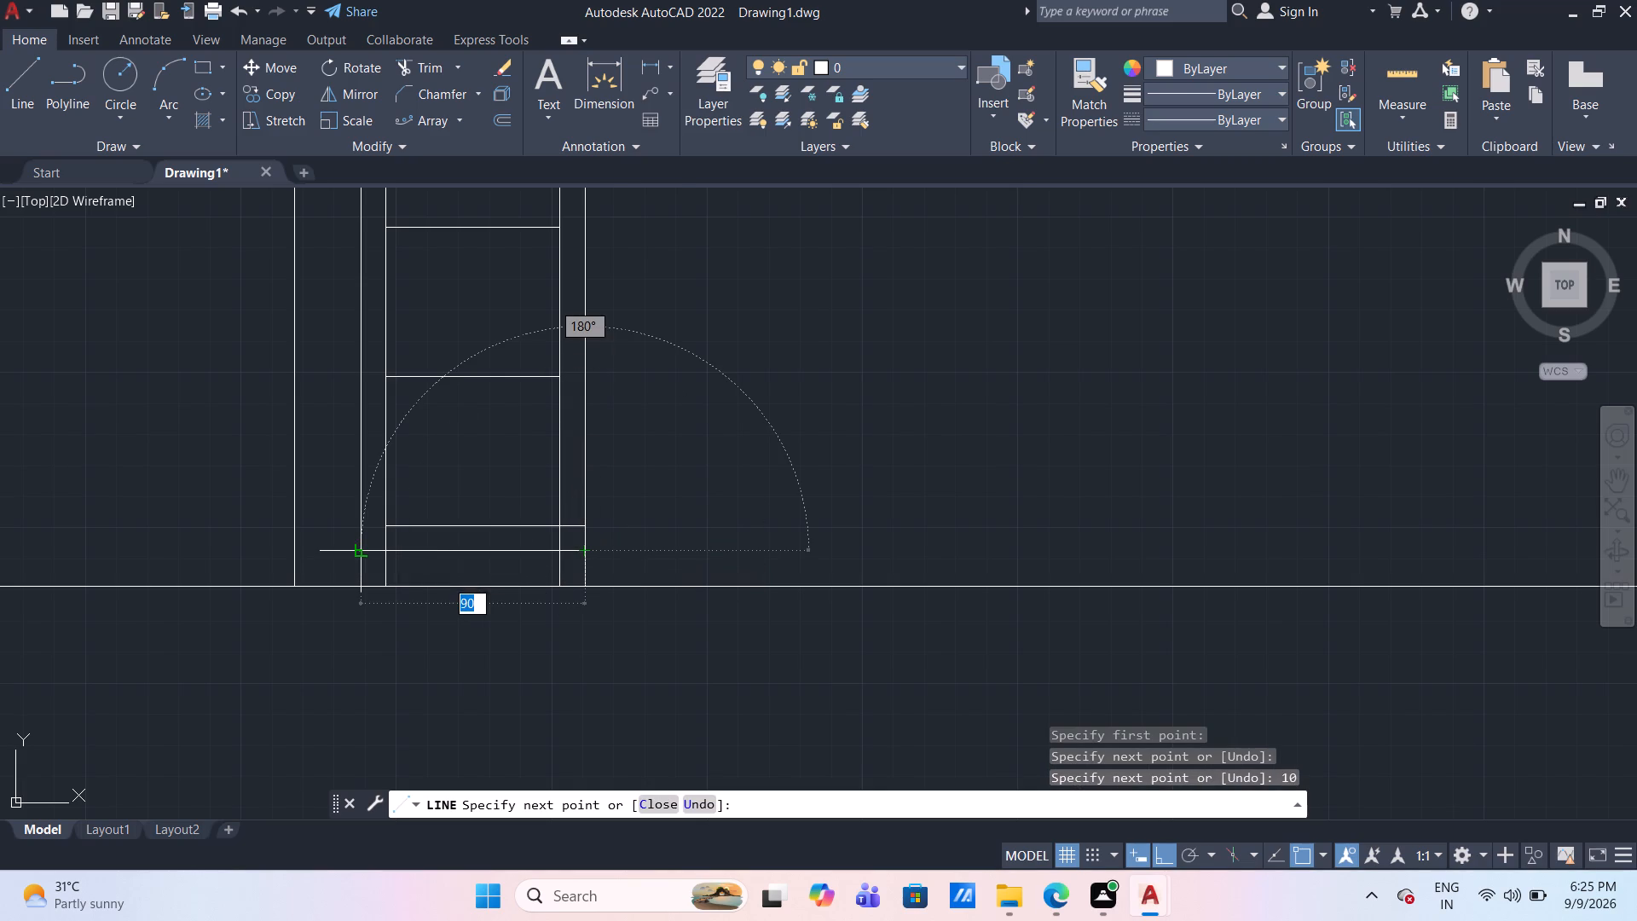
{"action": "left_click", "coordinate": [362, 551]}
{"action": "key", "text": "Escape"}
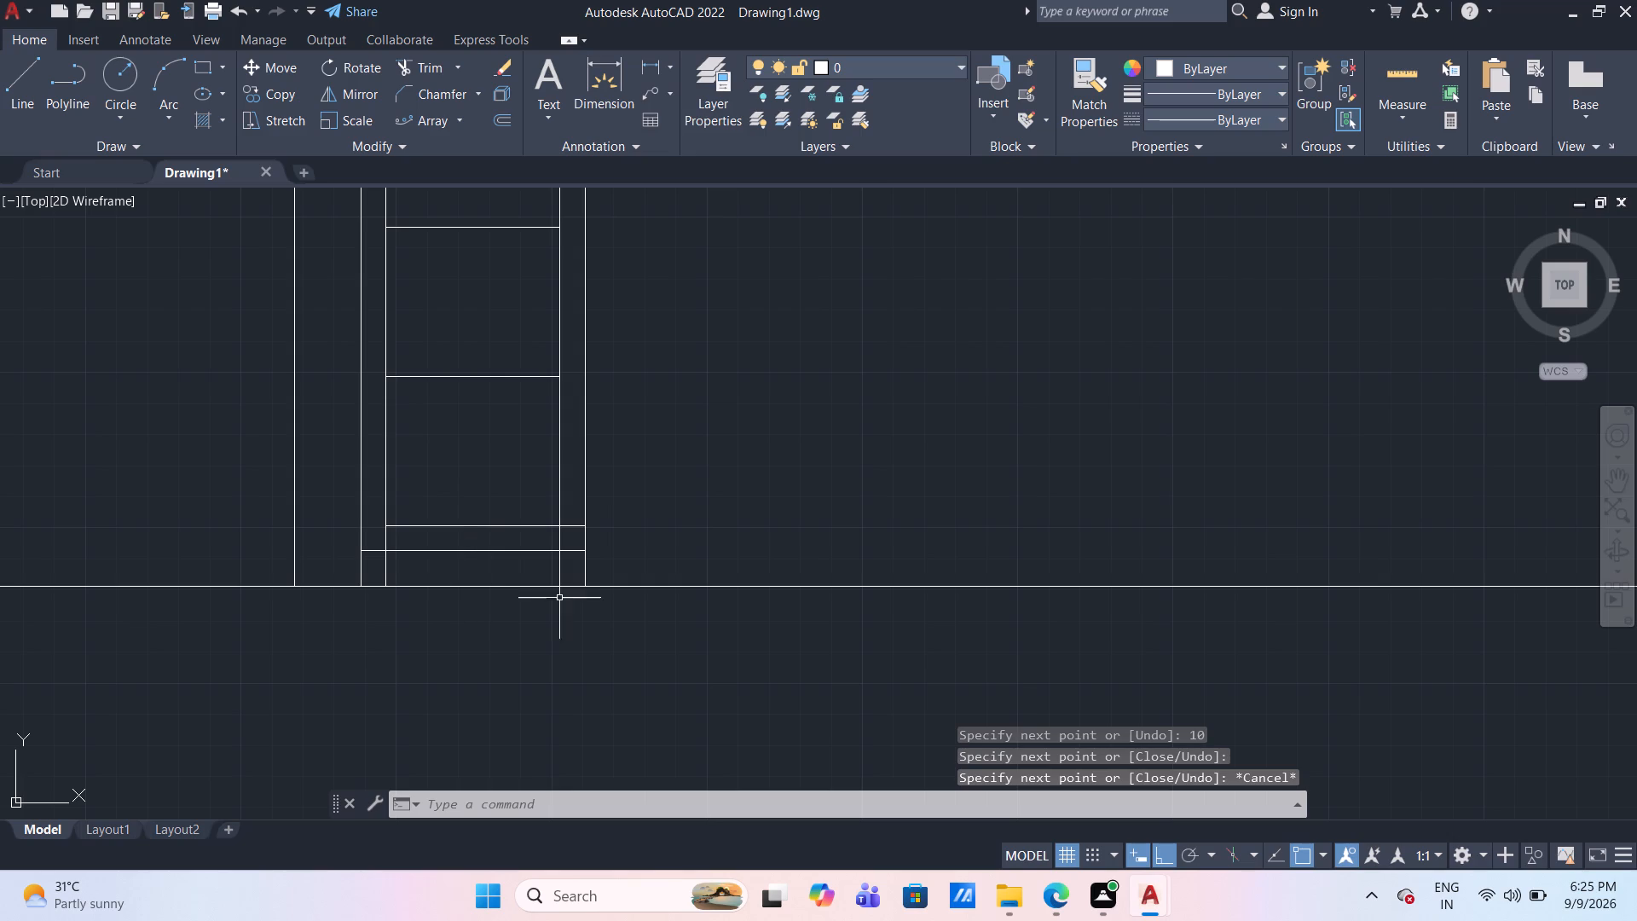
Trim the frame's verticals below the new bottom edge, plus the inner verticals and divider stub beyond the inner rectangle's corners.
{"action": "type", "text": "TR"}
{"action": "key", "text": "Return"}
{"action": "left_click", "coordinate": [402, 573]}
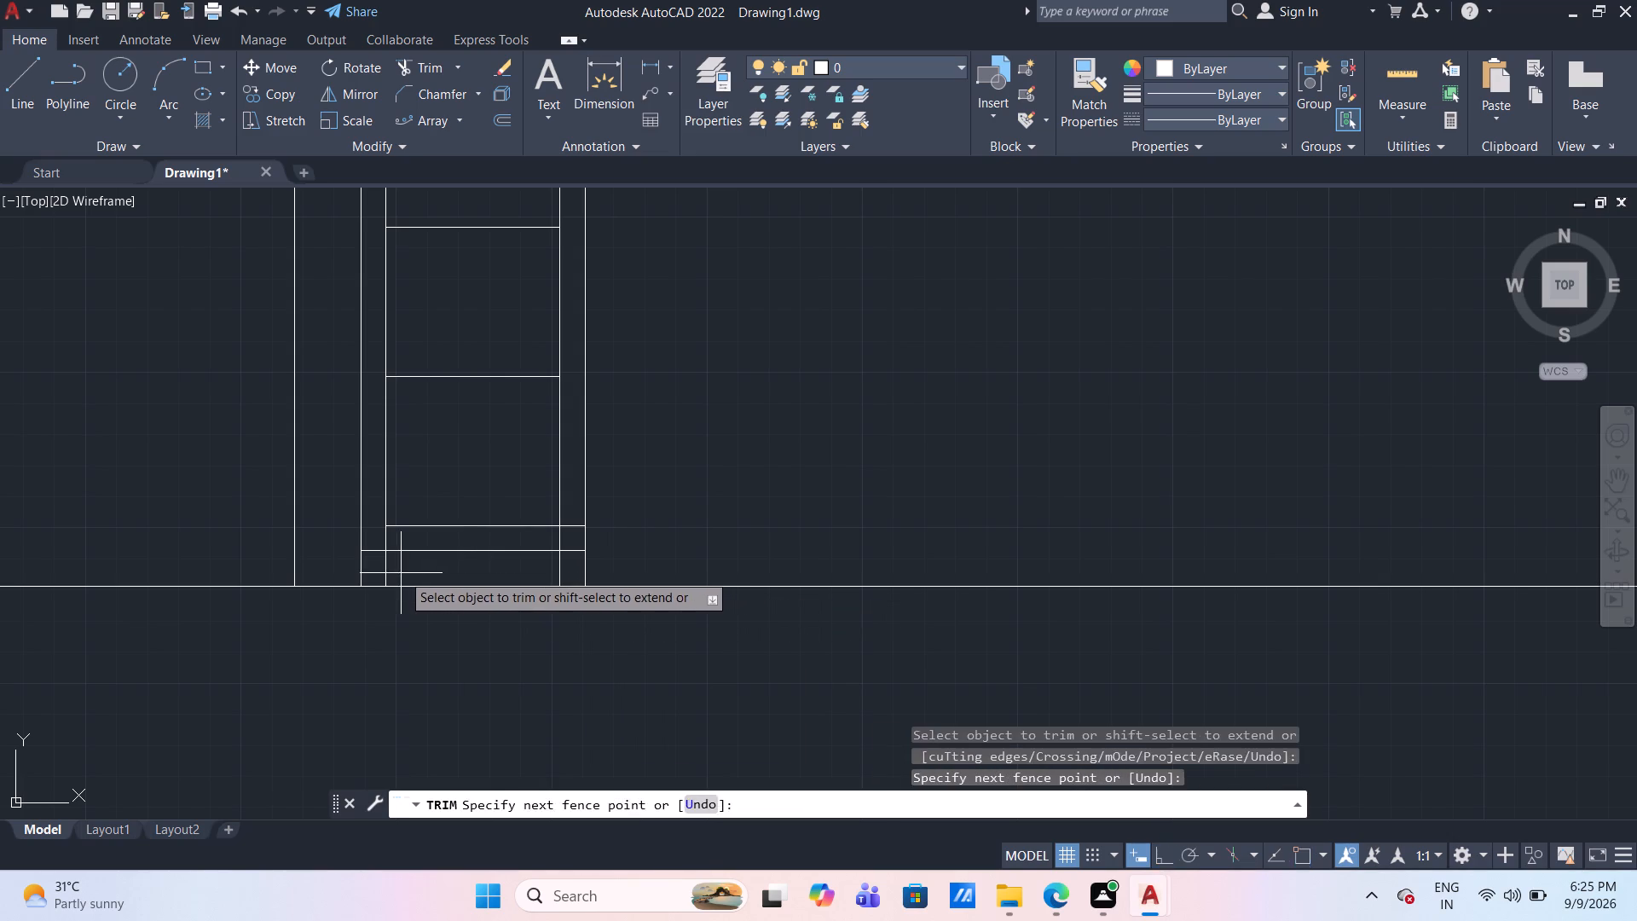
{"action": "left_click", "coordinate": [355, 563]}
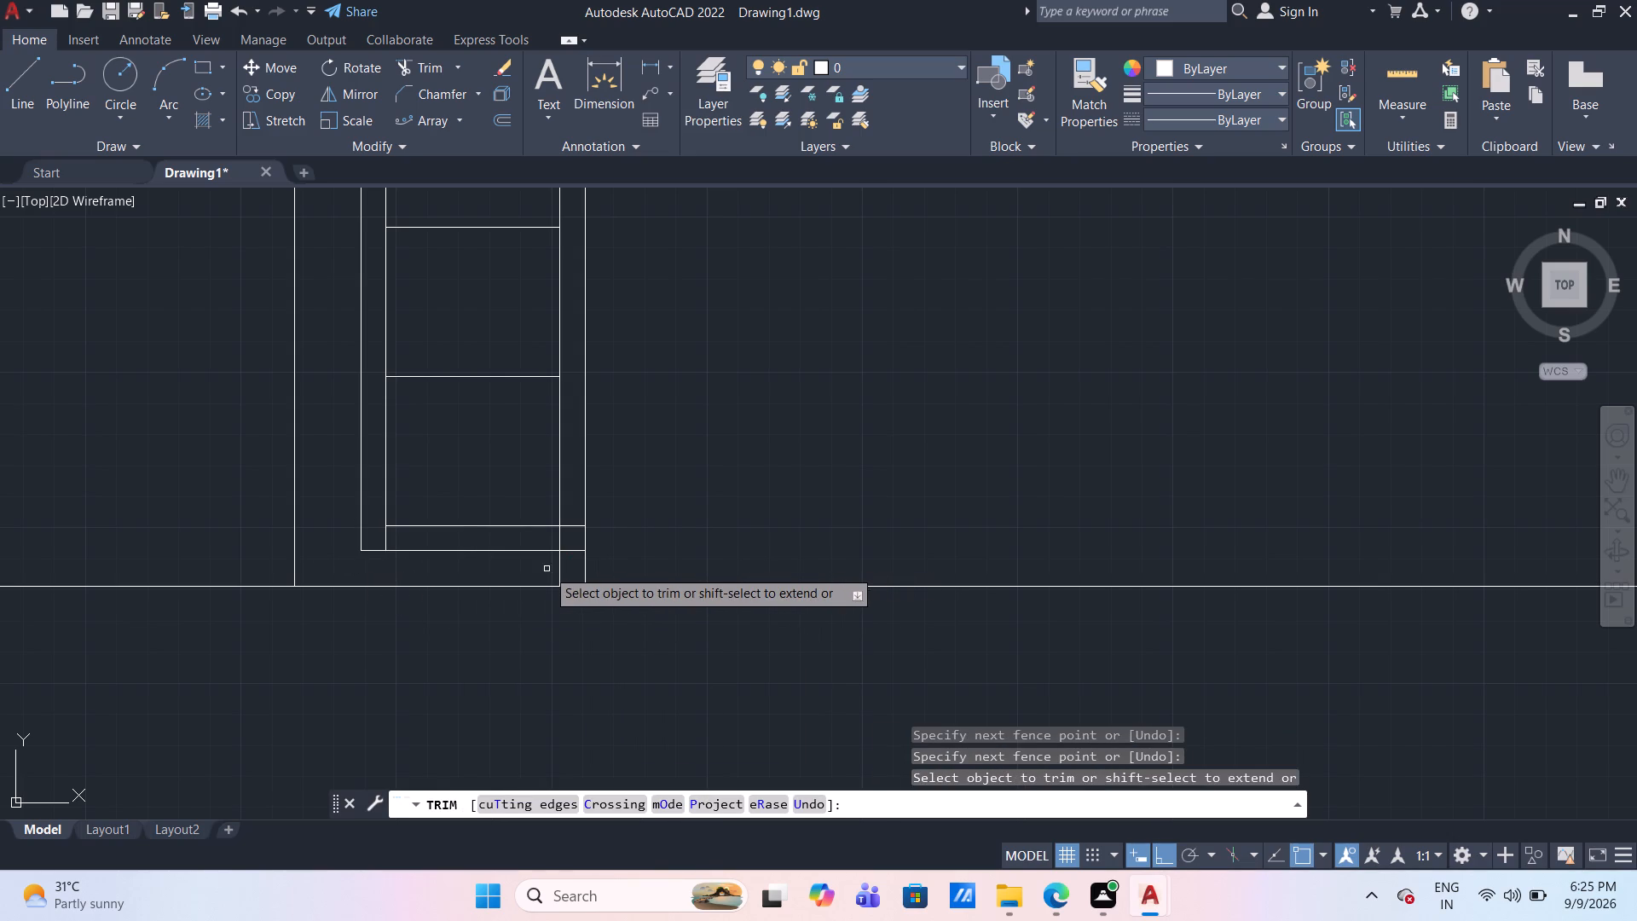
{"action": "left_click", "coordinate": [547, 569]}
{"action": "left_click", "coordinate": [624, 563]}
{"action": "left_click", "coordinate": [567, 524]}
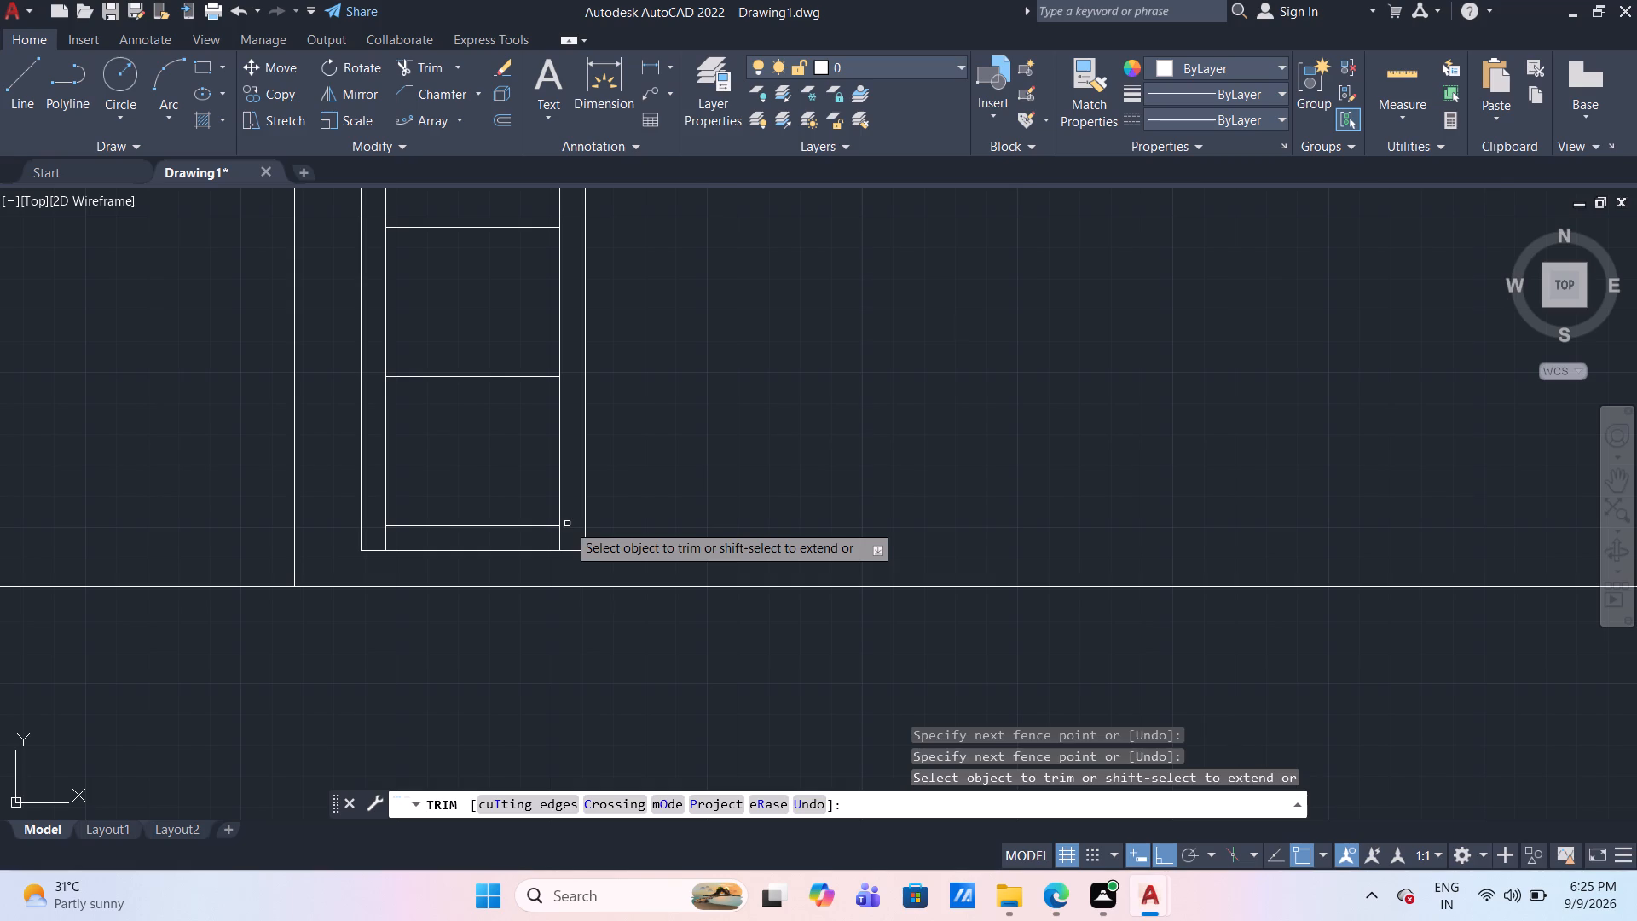
{"action": "left_click", "coordinate": [558, 537]}
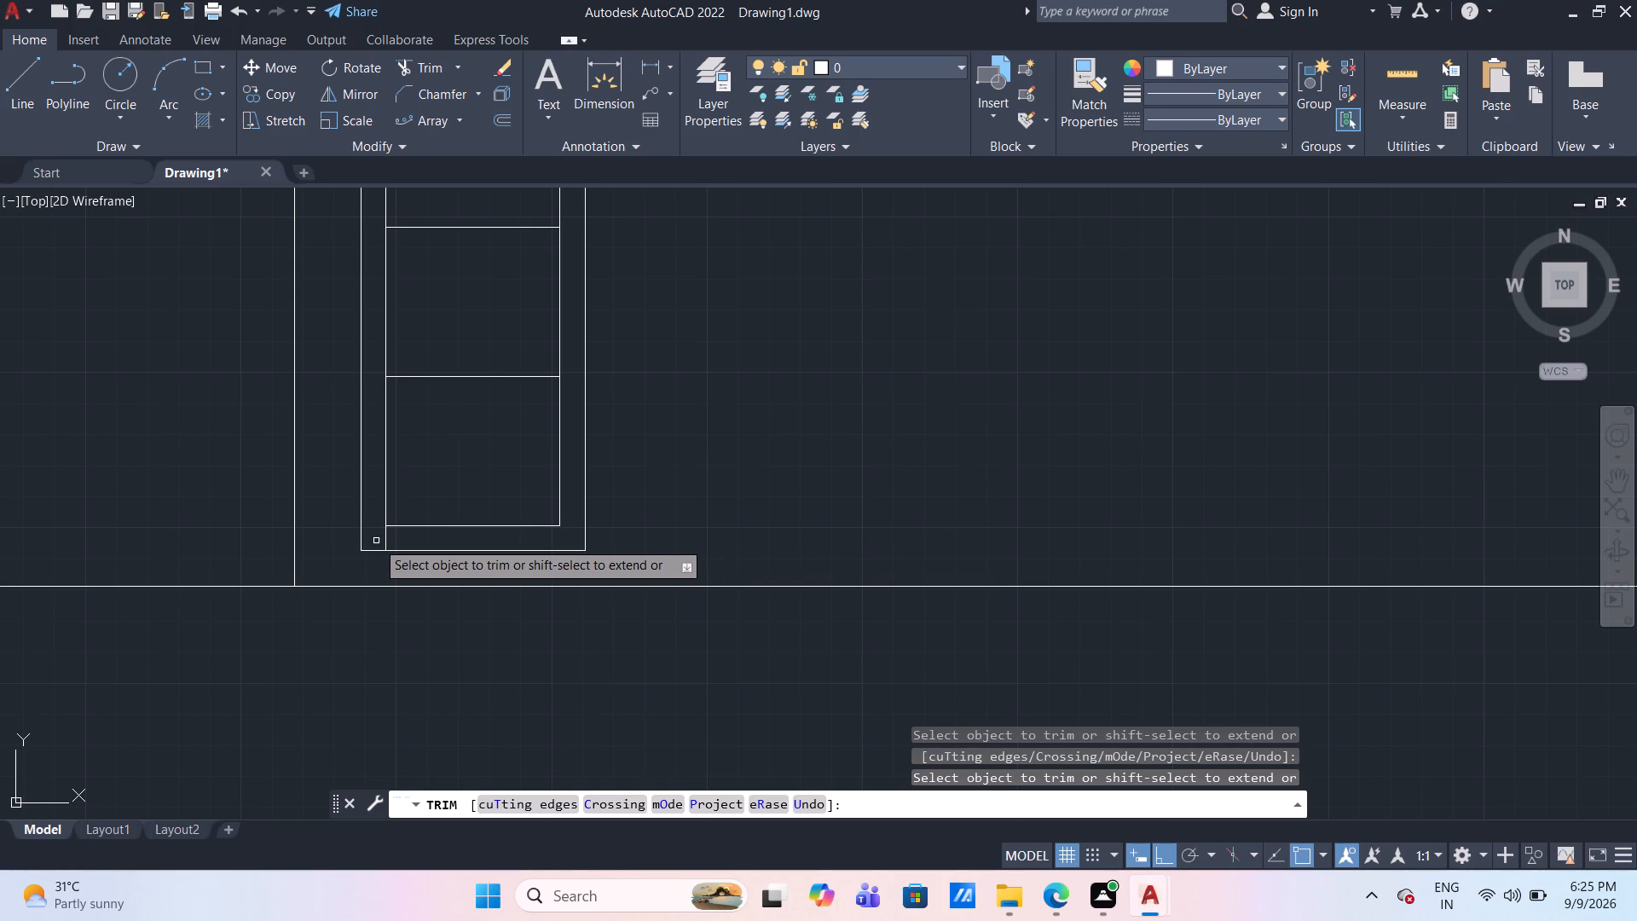
{"action": "left_click", "coordinate": [384, 541]}
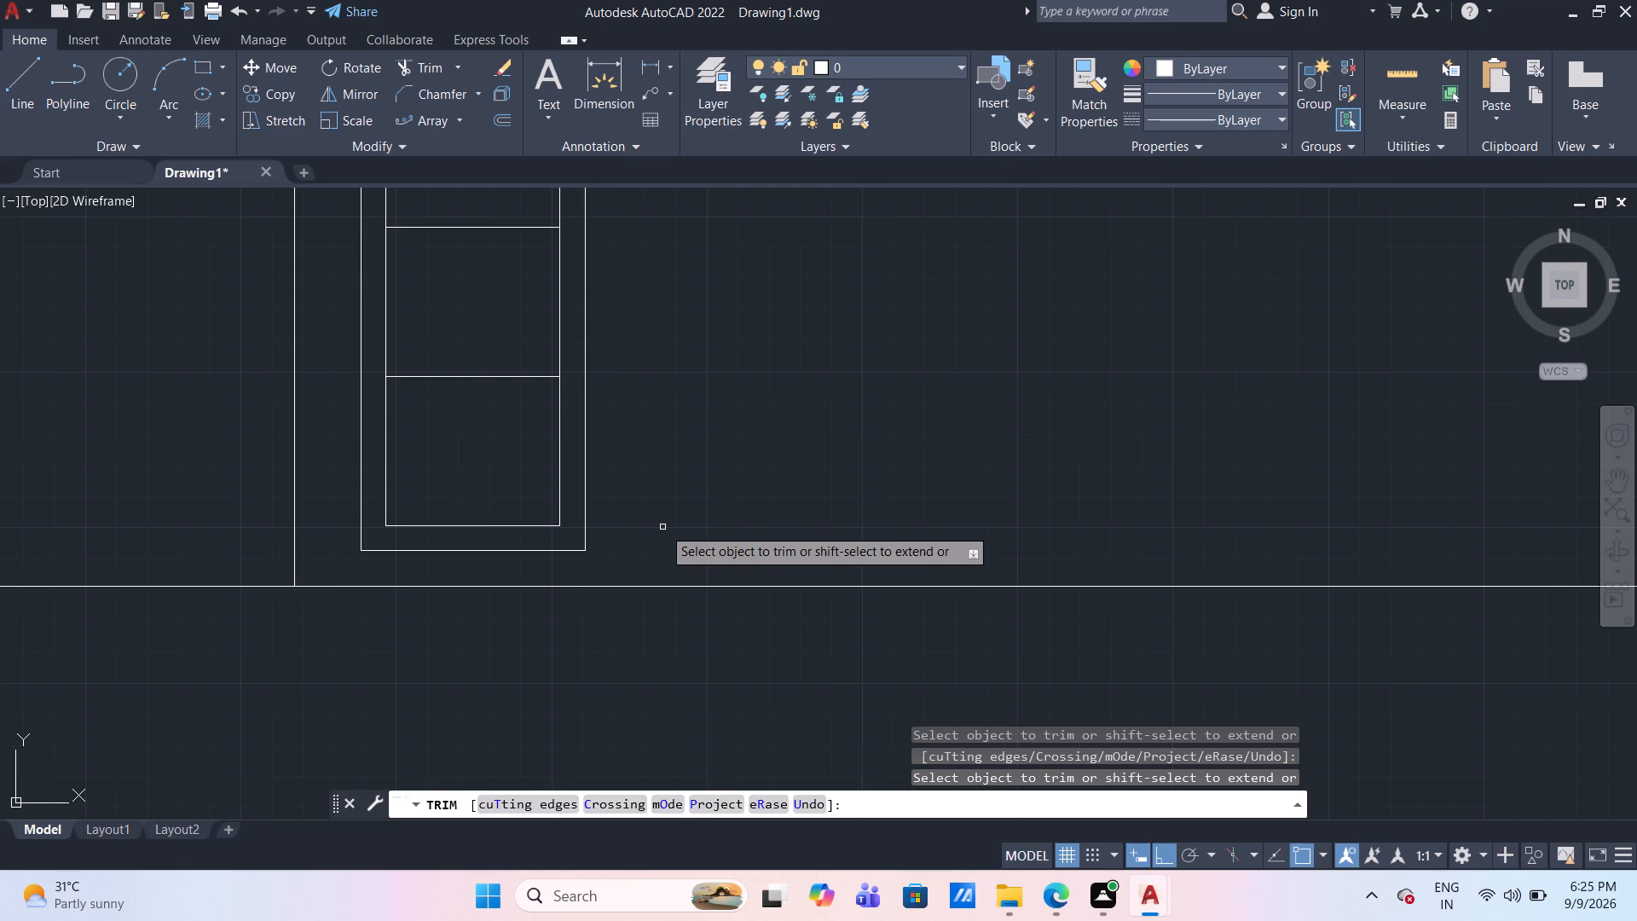
{"action": "key", "text": "Escape"}
Offset the inner rectangle's left vertical side 2 mm outward within the tall frame.
{"action": "scroll", "coordinate": [501, 434], "scroll_direction": "down", "scroll_amount": 2}
{"action": "scroll", "coordinate": [481, 346], "scroll_direction": "down", "scroll_amount": 2}
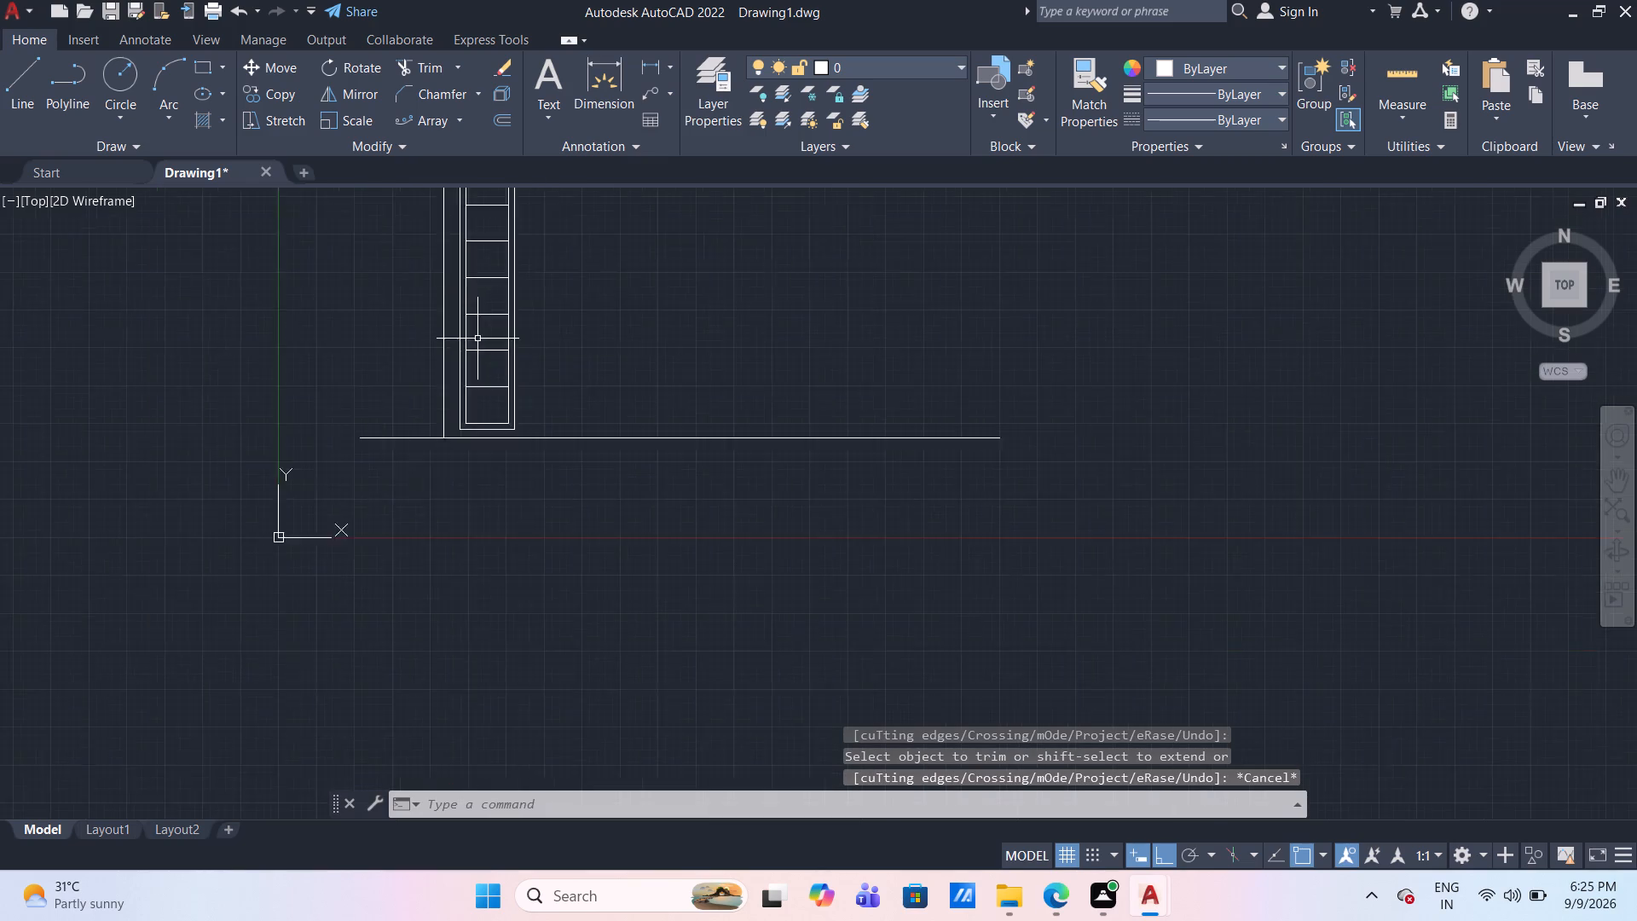
{"action": "middle_click_drag", "start_coordinate": [483, 208], "coordinate": [450, 391]}
{"action": "scroll", "coordinate": [449, 391], "scroll_direction": "up", "scroll_amount": 2}
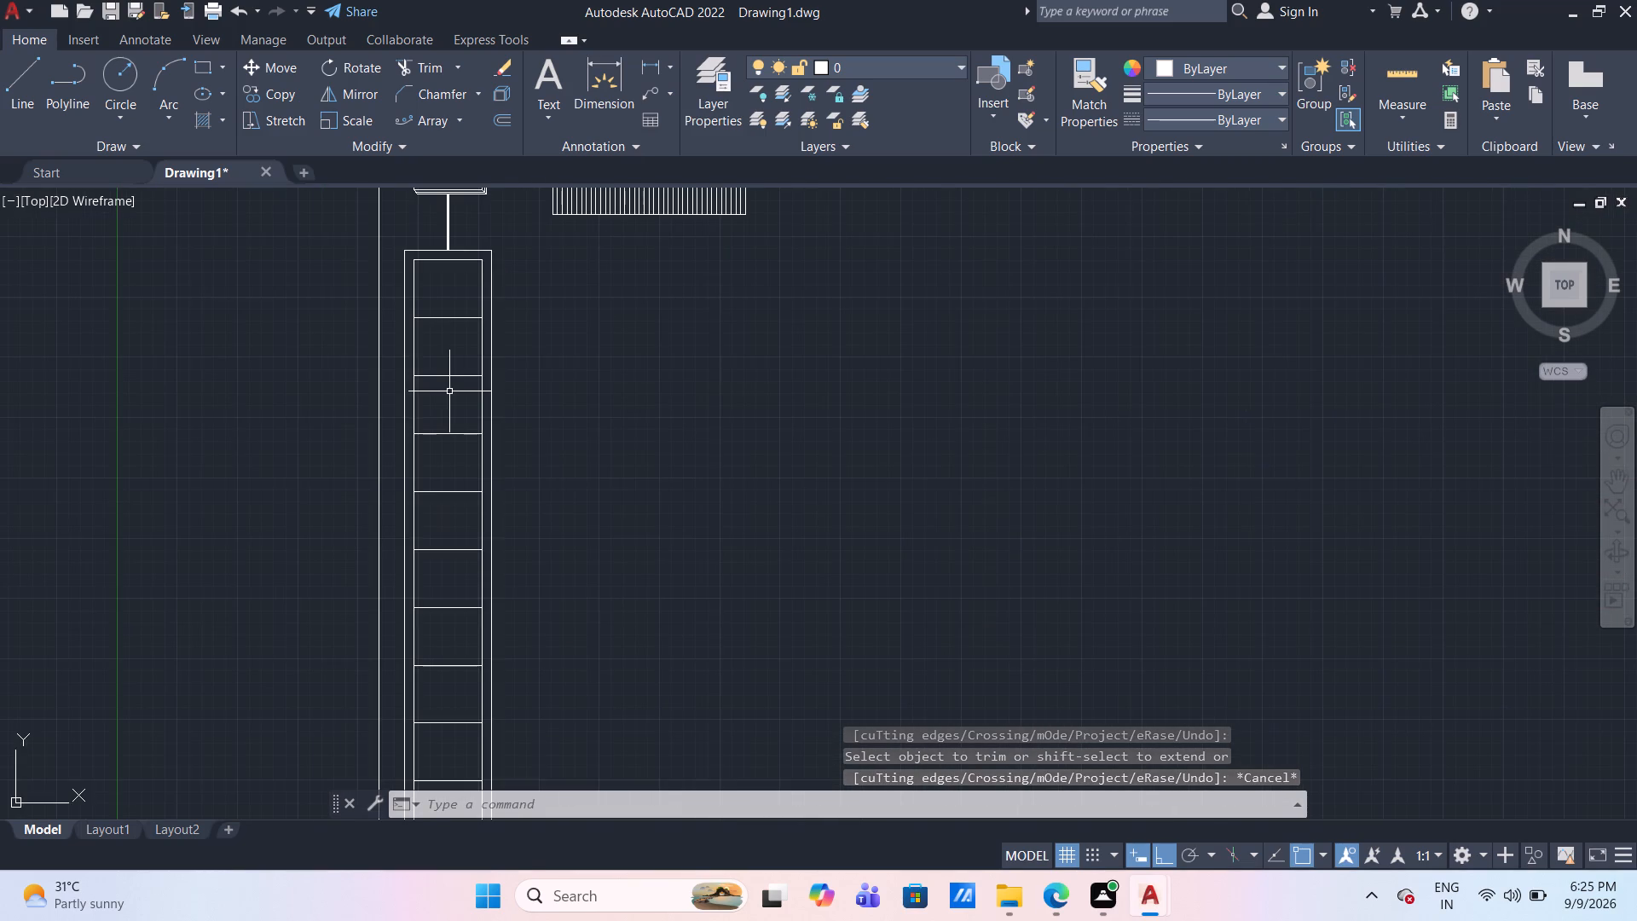
{"action": "scroll", "coordinate": [449, 391], "scroll_direction": "down", "scroll_amount": 2}
{"action": "scroll", "coordinate": [448, 391], "scroll_direction": "up", "scroll_amount": 2}
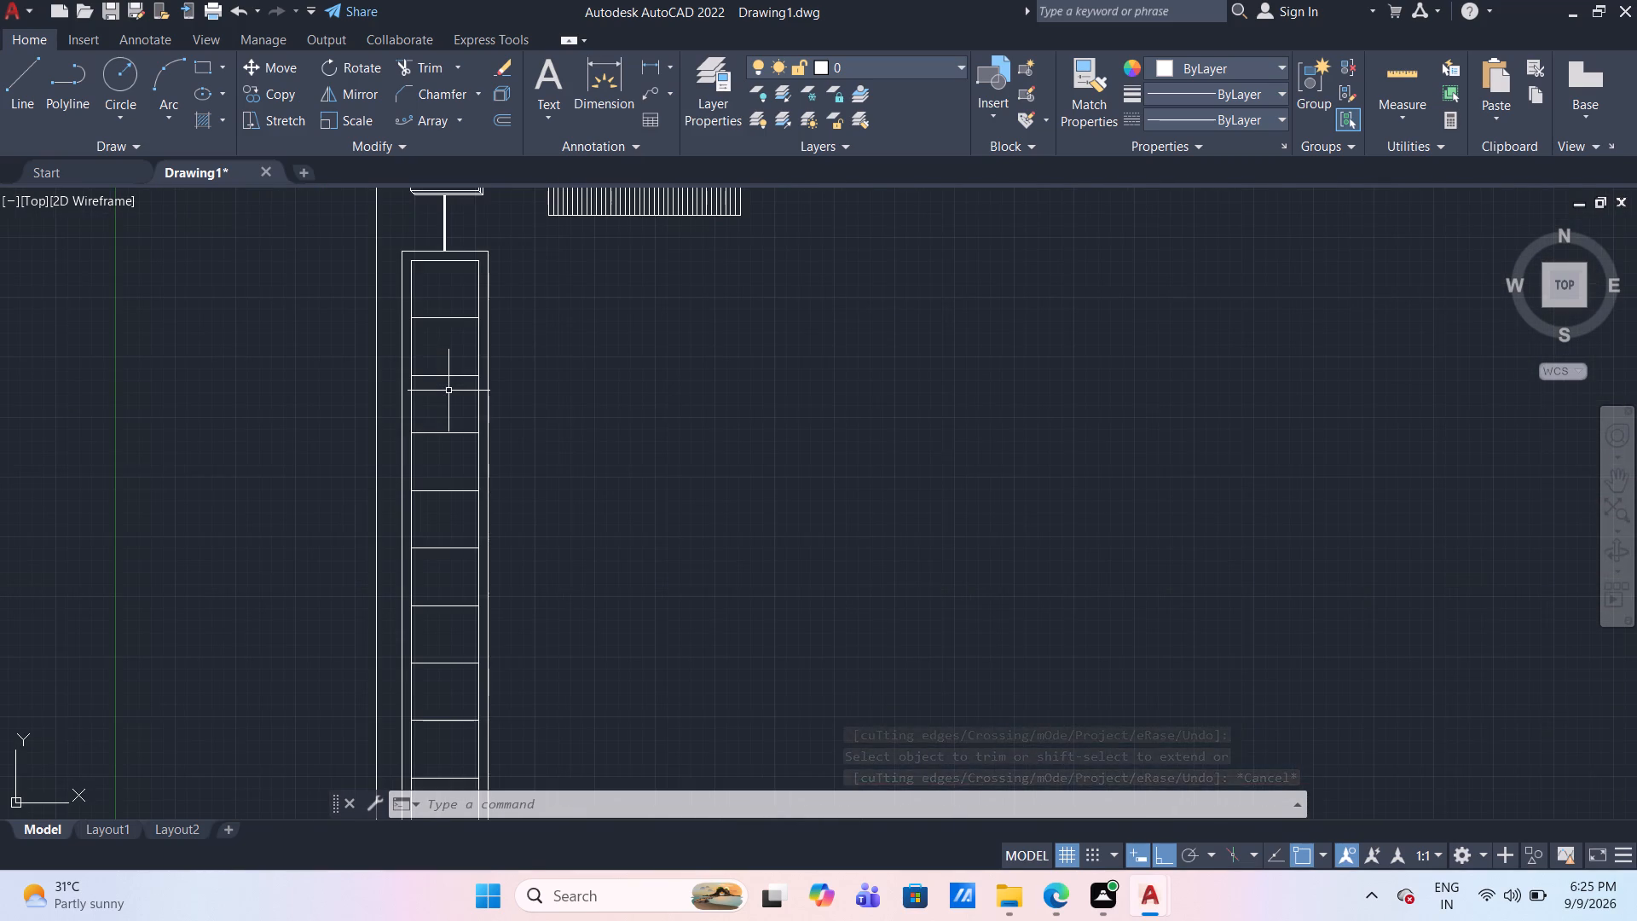
{"action": "scroll", "coordinate": [448, 385], "scroll_direction": "up", "scroll_amount": 2}
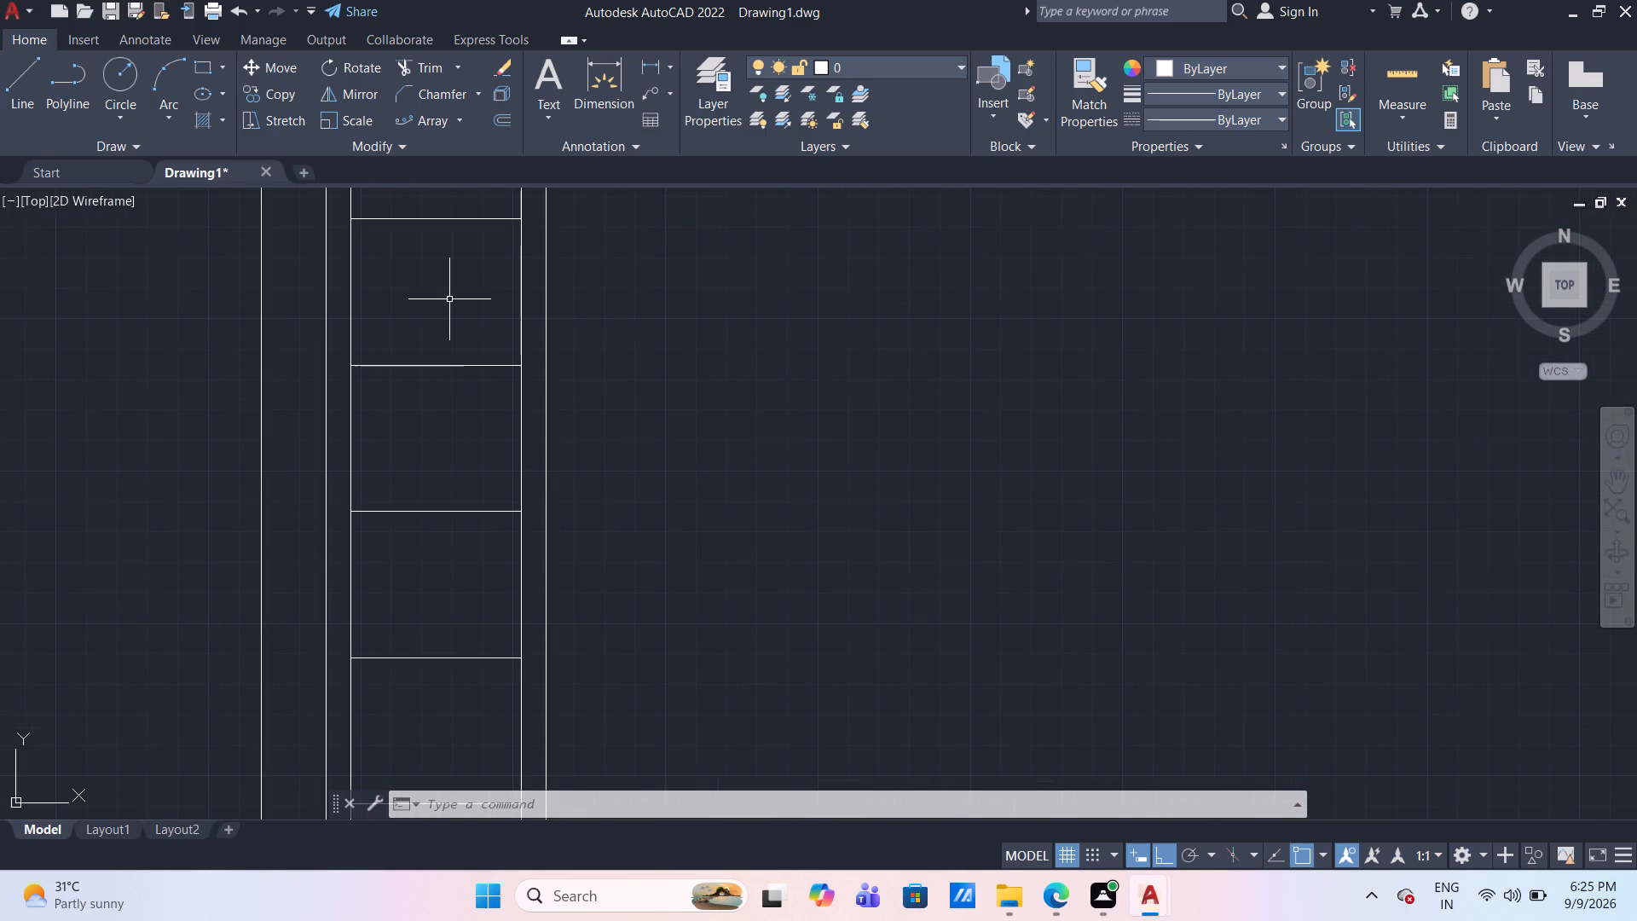
{"action": "key", "text": "o"}
{"action": "key", "text": "f"}
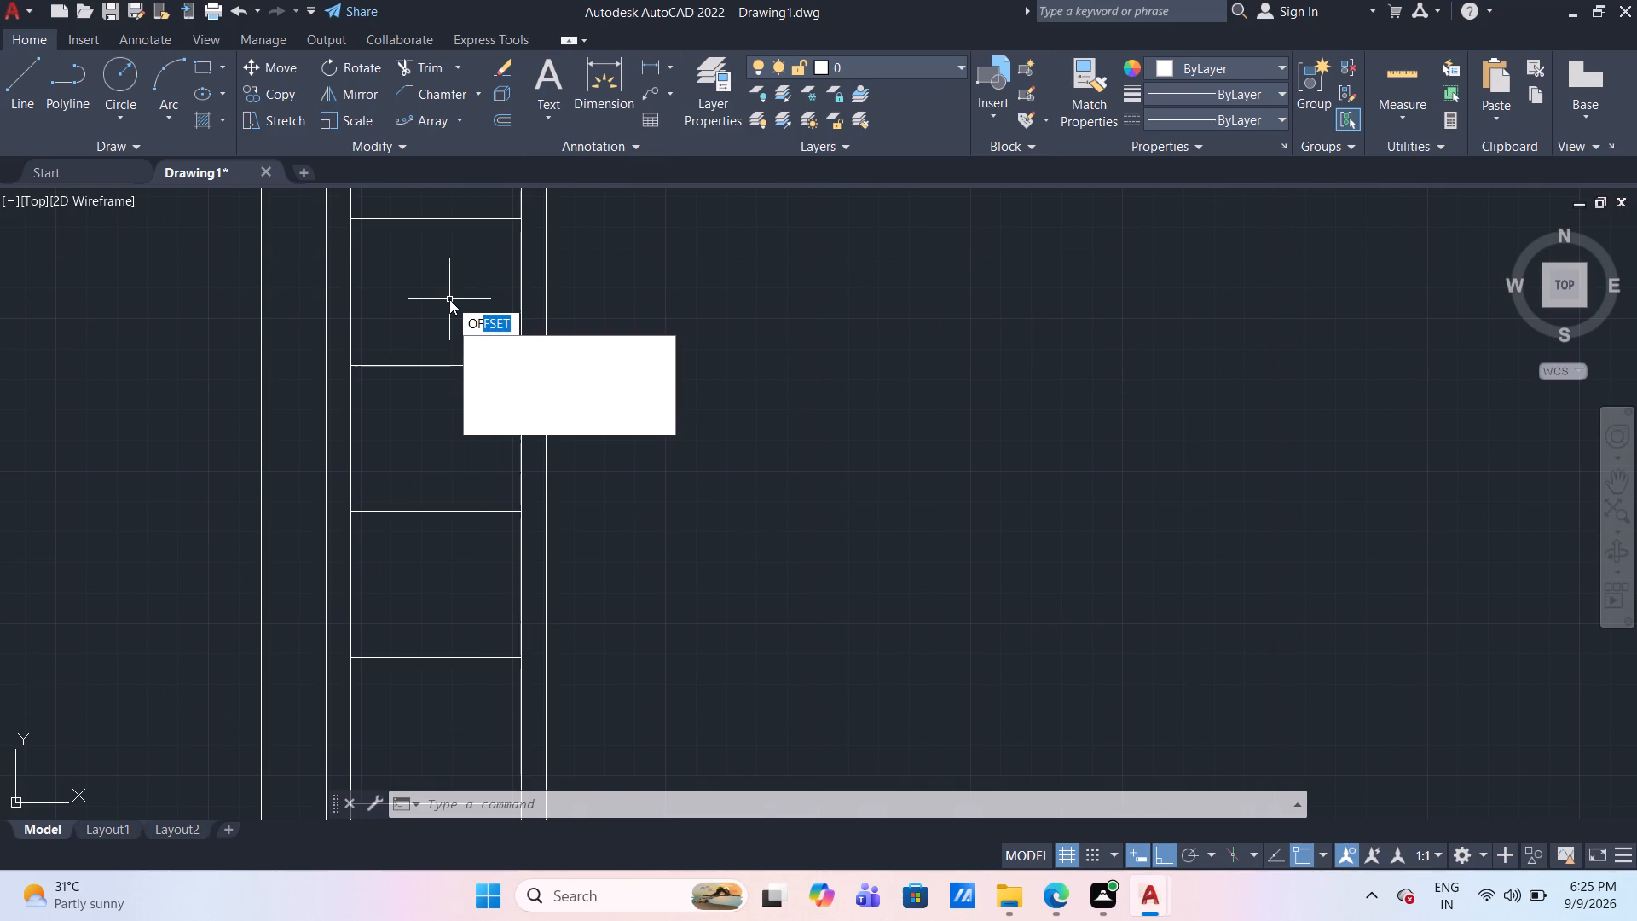
{"action": "key", "text": "Return"}
{"action": "scroll", "coordinate": [457, 289], "scroll_direction": "down", "scroll_amount": 3}
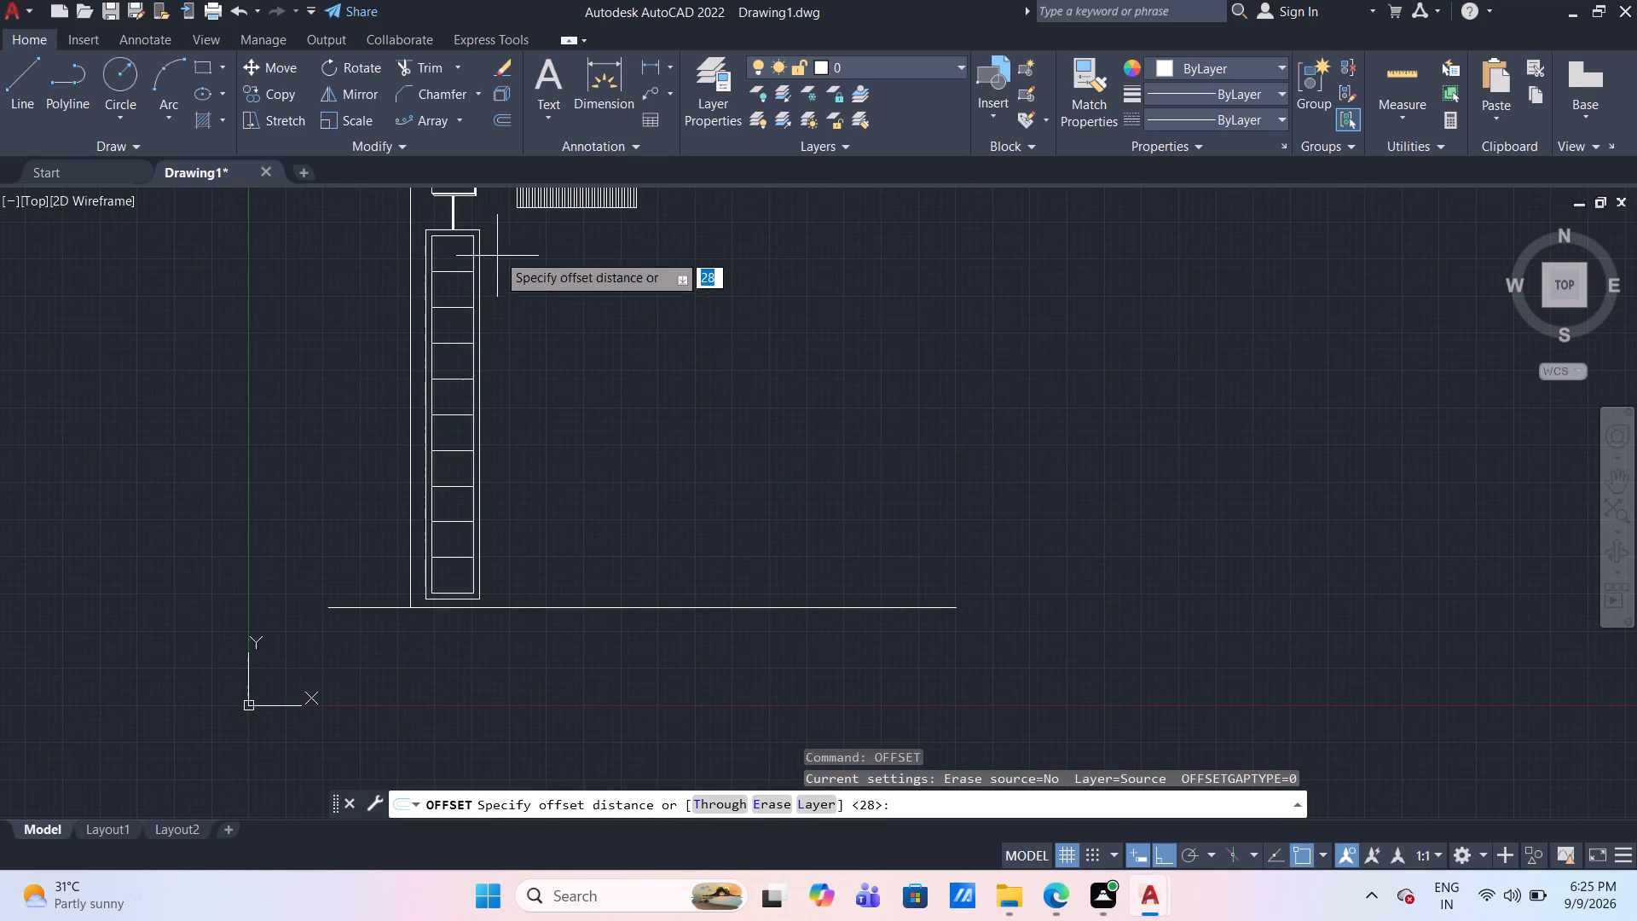
{"action": "scroll", "coordinate": [472, 220], "scroll_direction": "up", "scroll_amount": 2}
{"action": "middle_click_drag", "start_coordinate": [472, 220], "coordinate": [448, 405]}
{"action": "scroll", "coordinate": [419, 352], "scroll_direction": "up", "scroll_amount": 2}
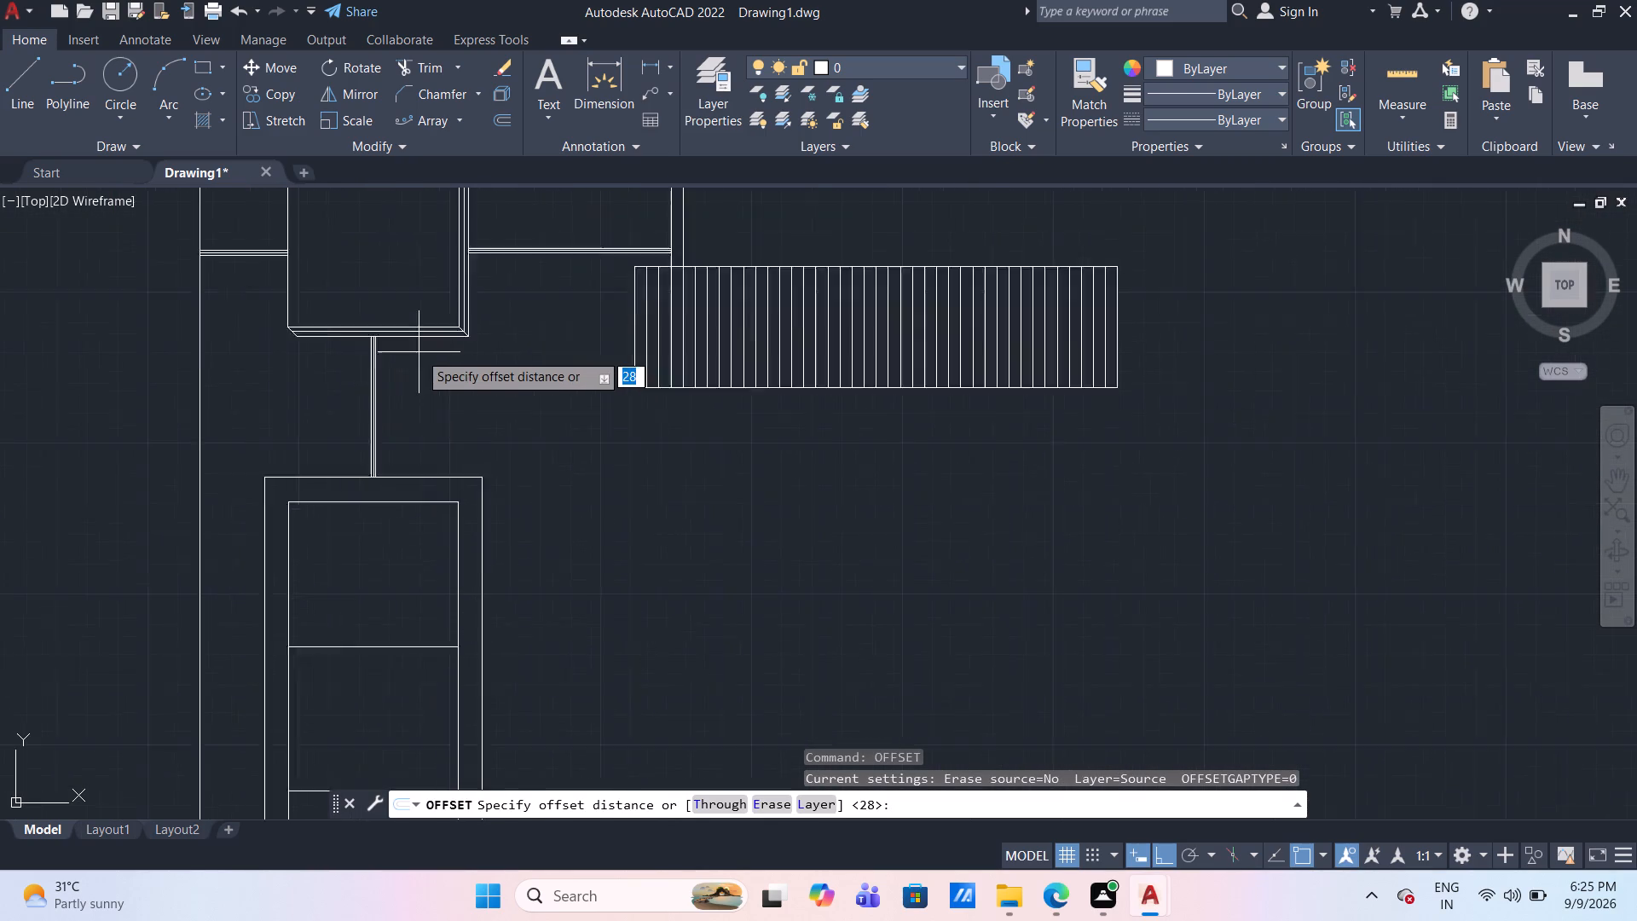
{"action": "scroll", "coordinate": [419, 352], "scroll_direction": "down", "scroll_amount": 2}
{"action": "scroll", "coordinate": [466, 428], "scroll_direction": "down", "scroll_amount": 2}
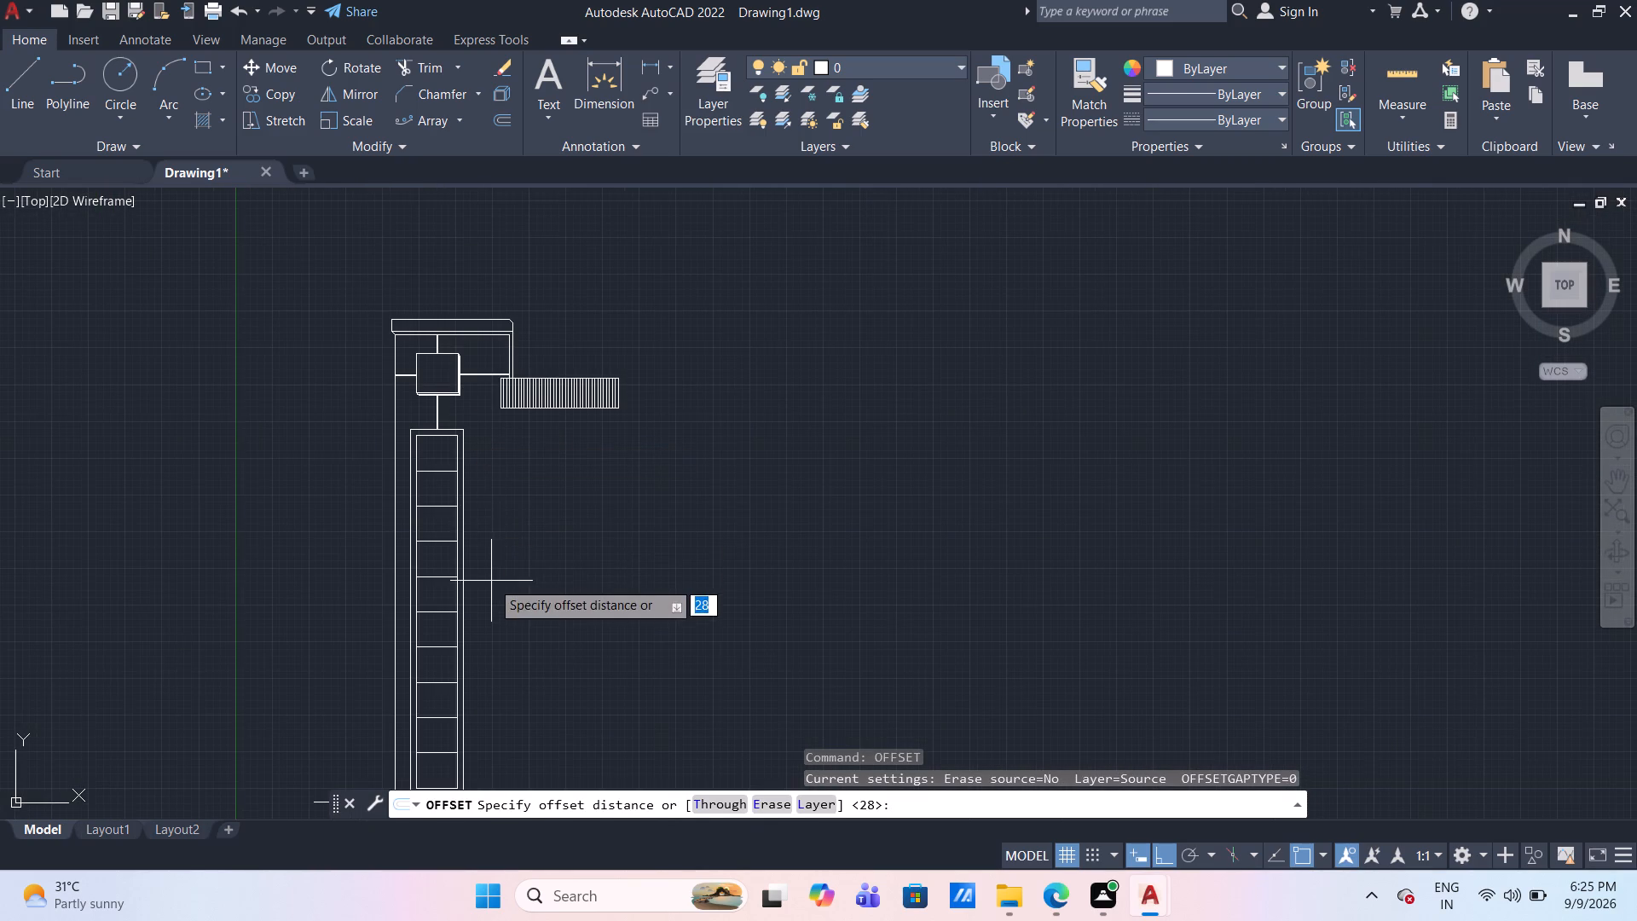
{"action": "middle_click_drag", "start_coordinate": [491, 581], "coordinate": [478, 489]}
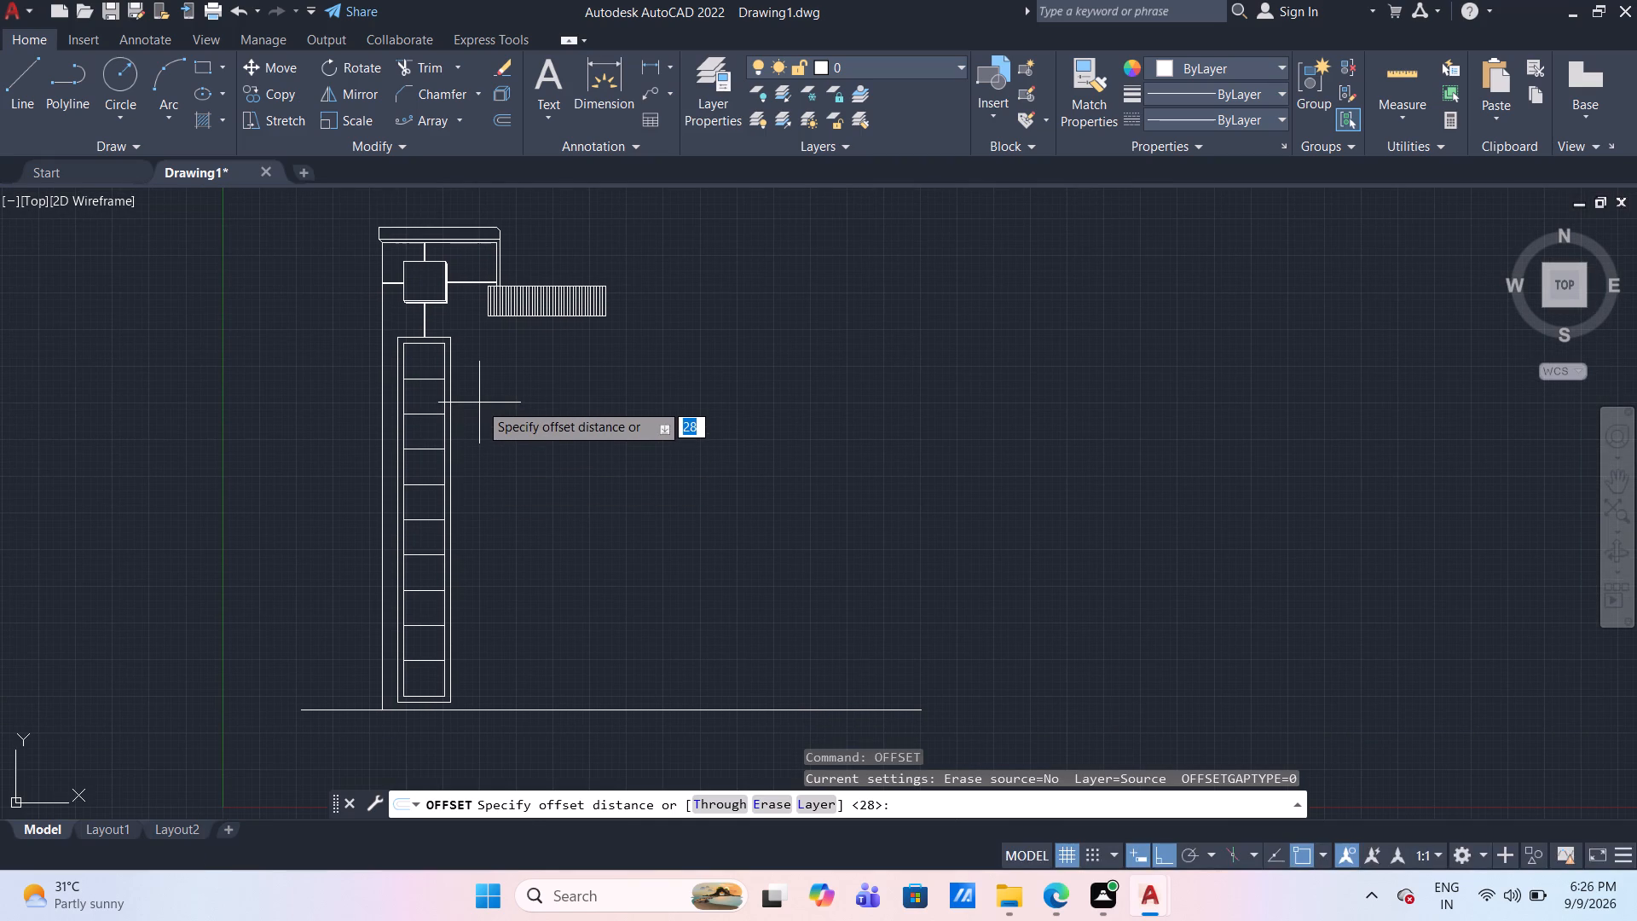
{"action": "key", "text": "2"}
{"action": "key", "text": "Return"}
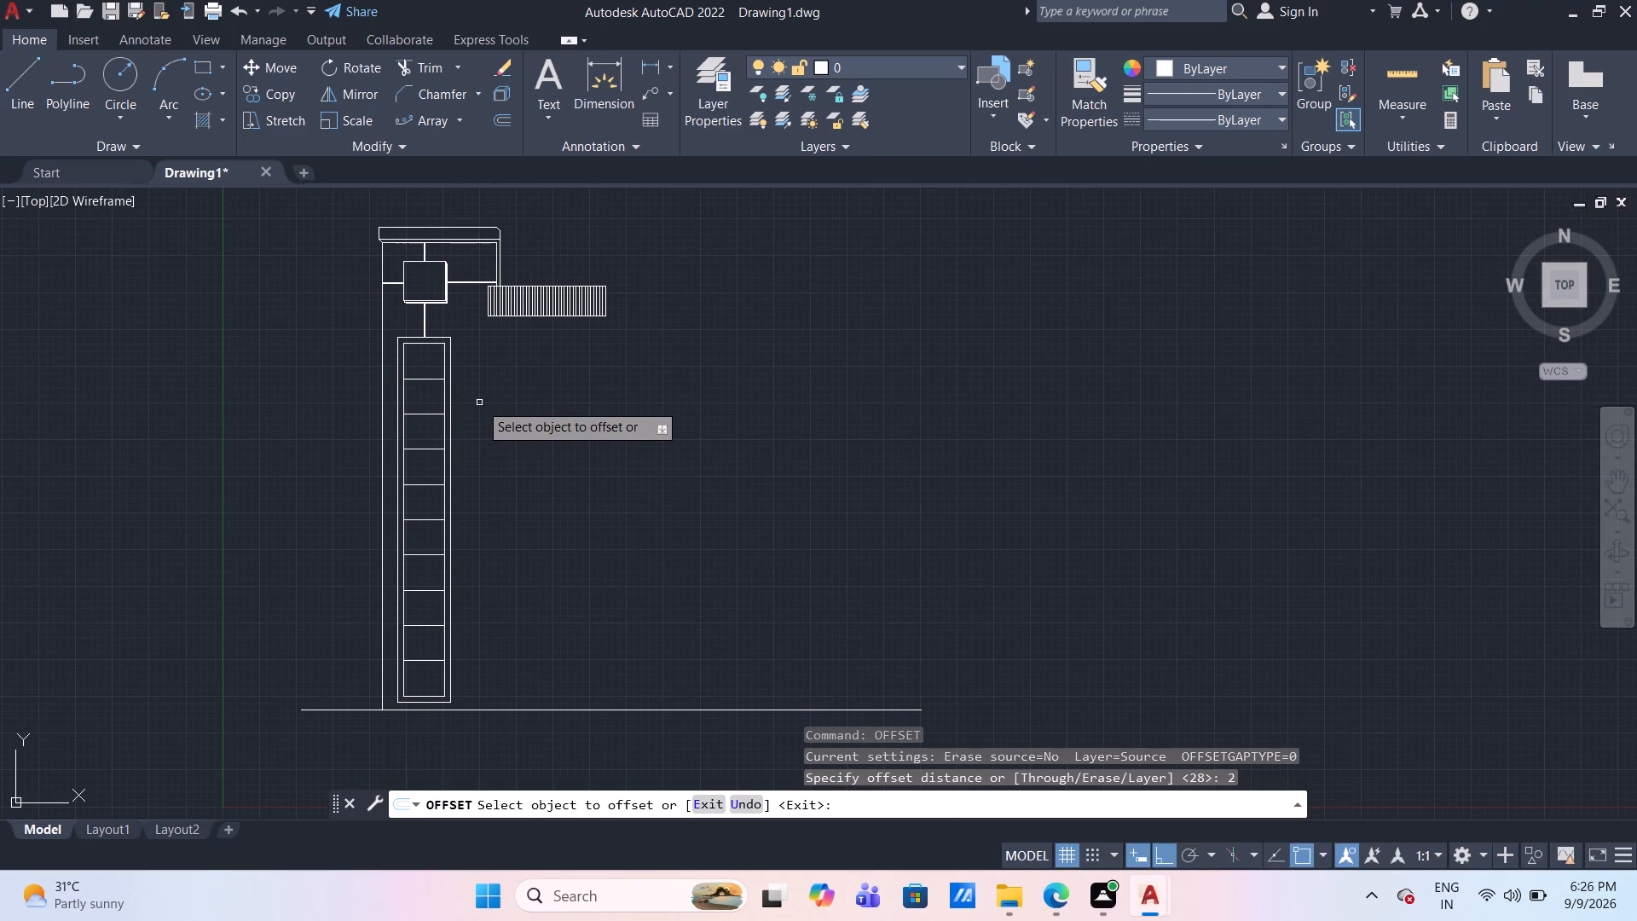
{"action": "left_click", "coordinate": [404, 395]}
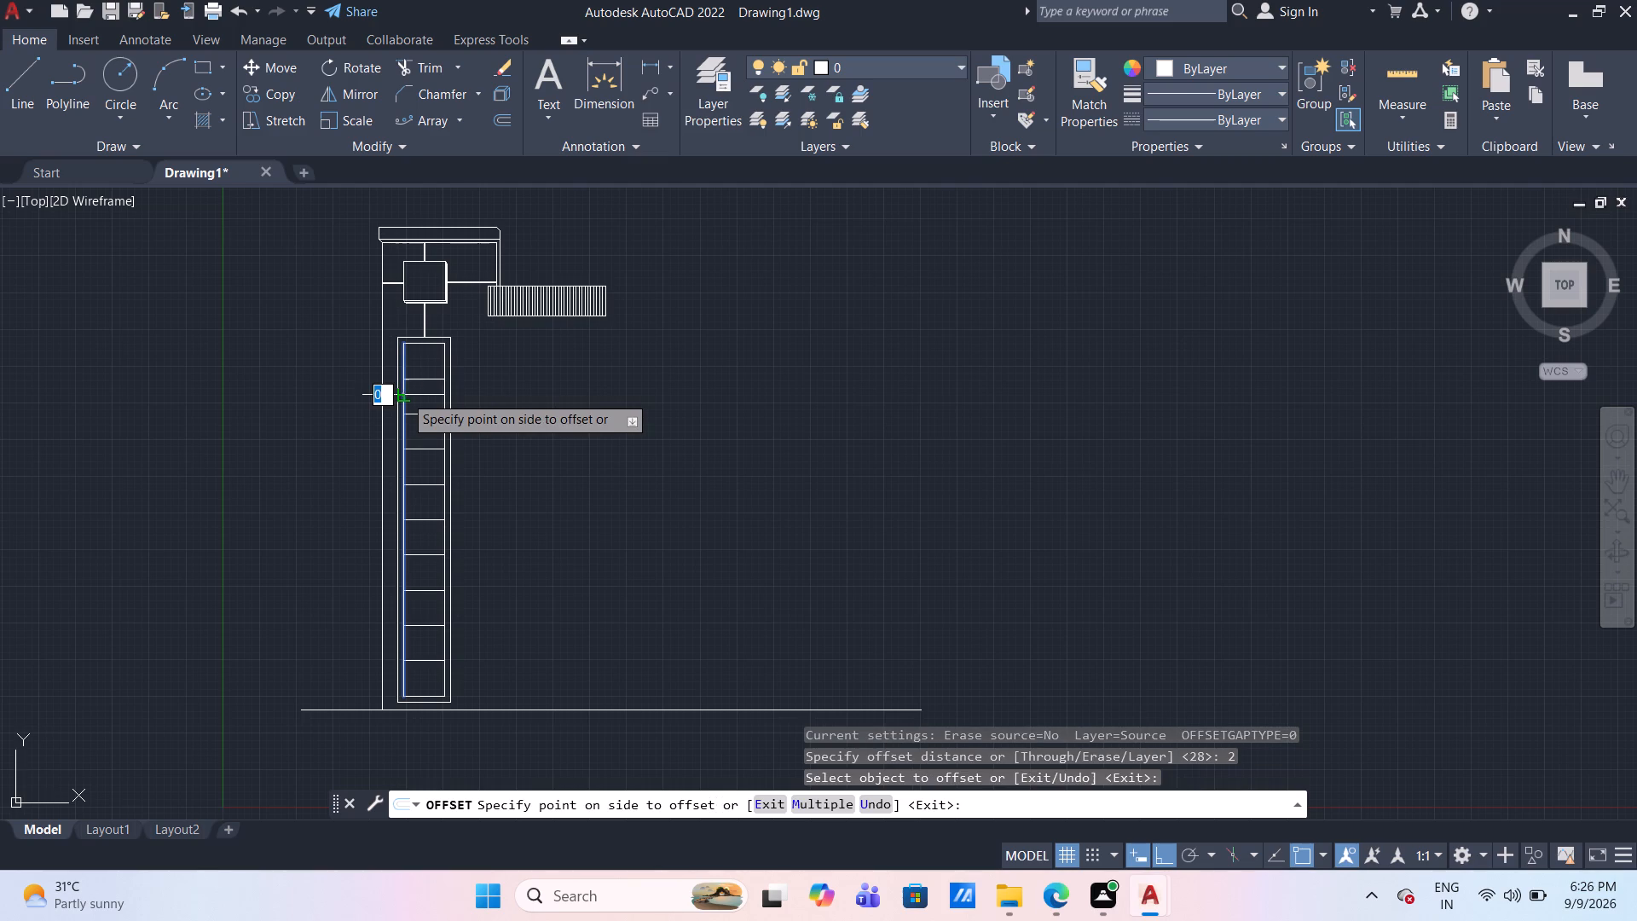
{"action": "left_click", "coordinate": [413, 395]}
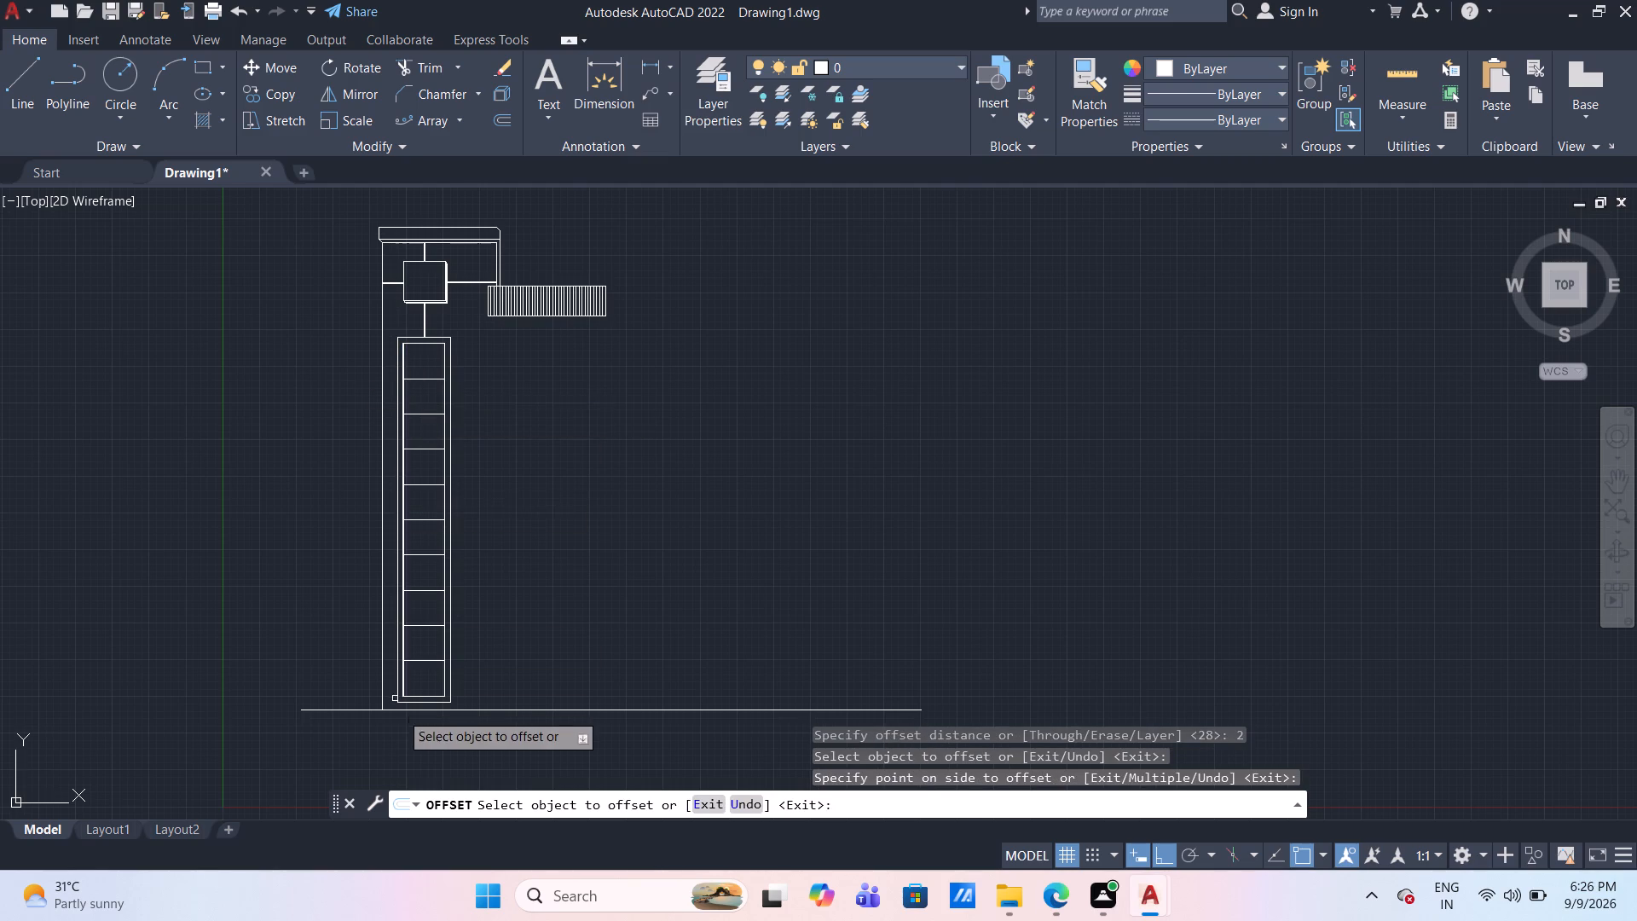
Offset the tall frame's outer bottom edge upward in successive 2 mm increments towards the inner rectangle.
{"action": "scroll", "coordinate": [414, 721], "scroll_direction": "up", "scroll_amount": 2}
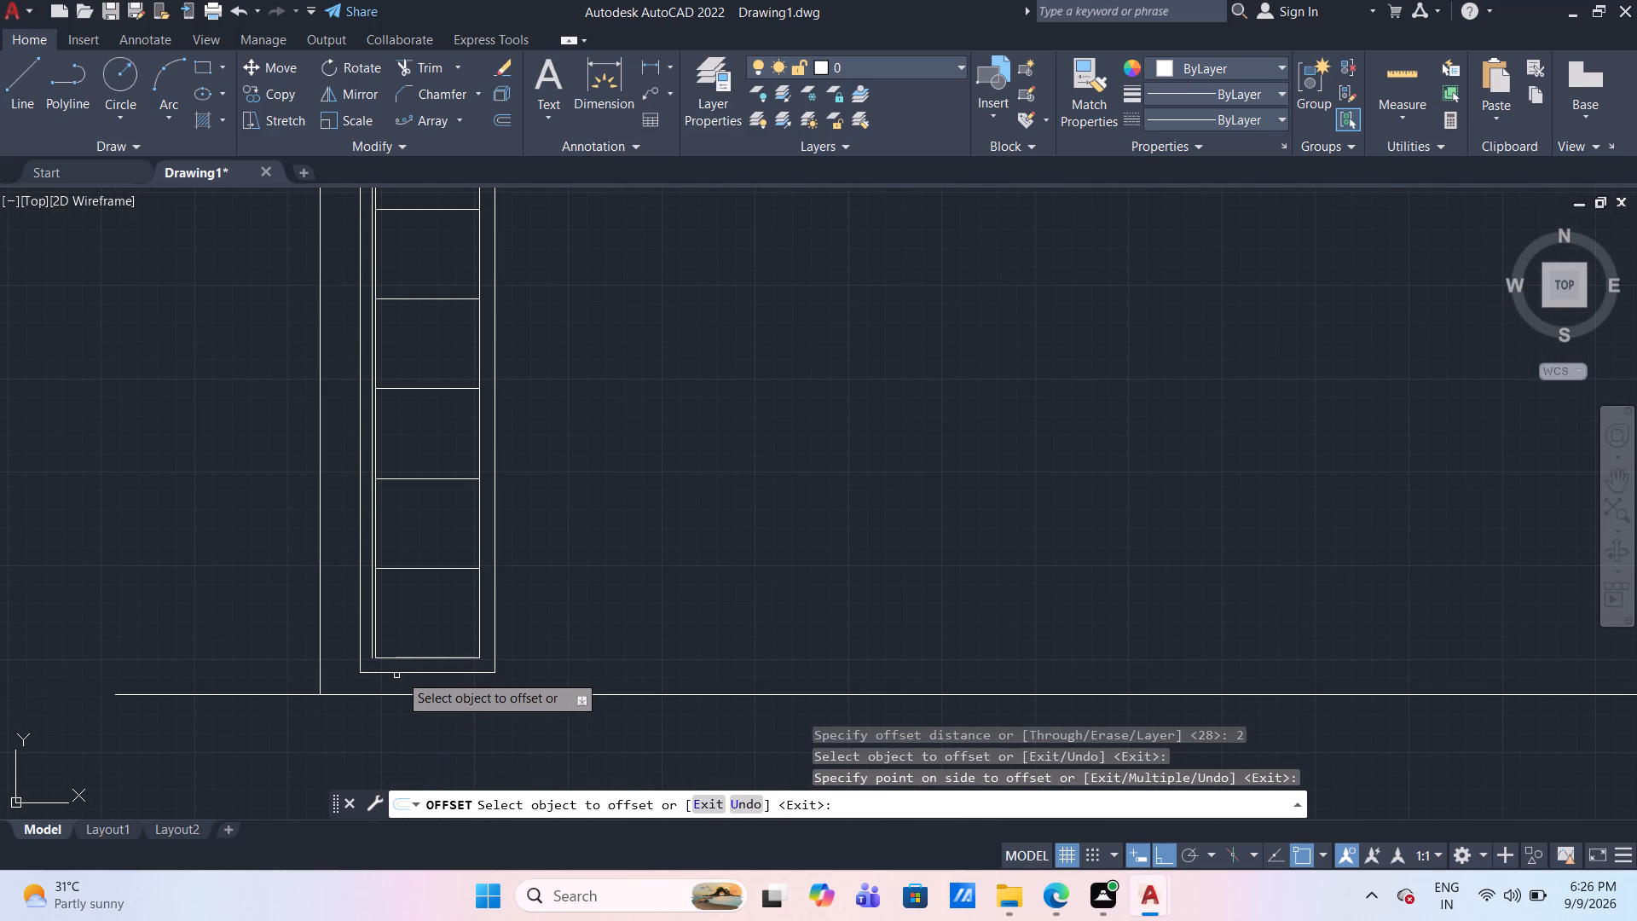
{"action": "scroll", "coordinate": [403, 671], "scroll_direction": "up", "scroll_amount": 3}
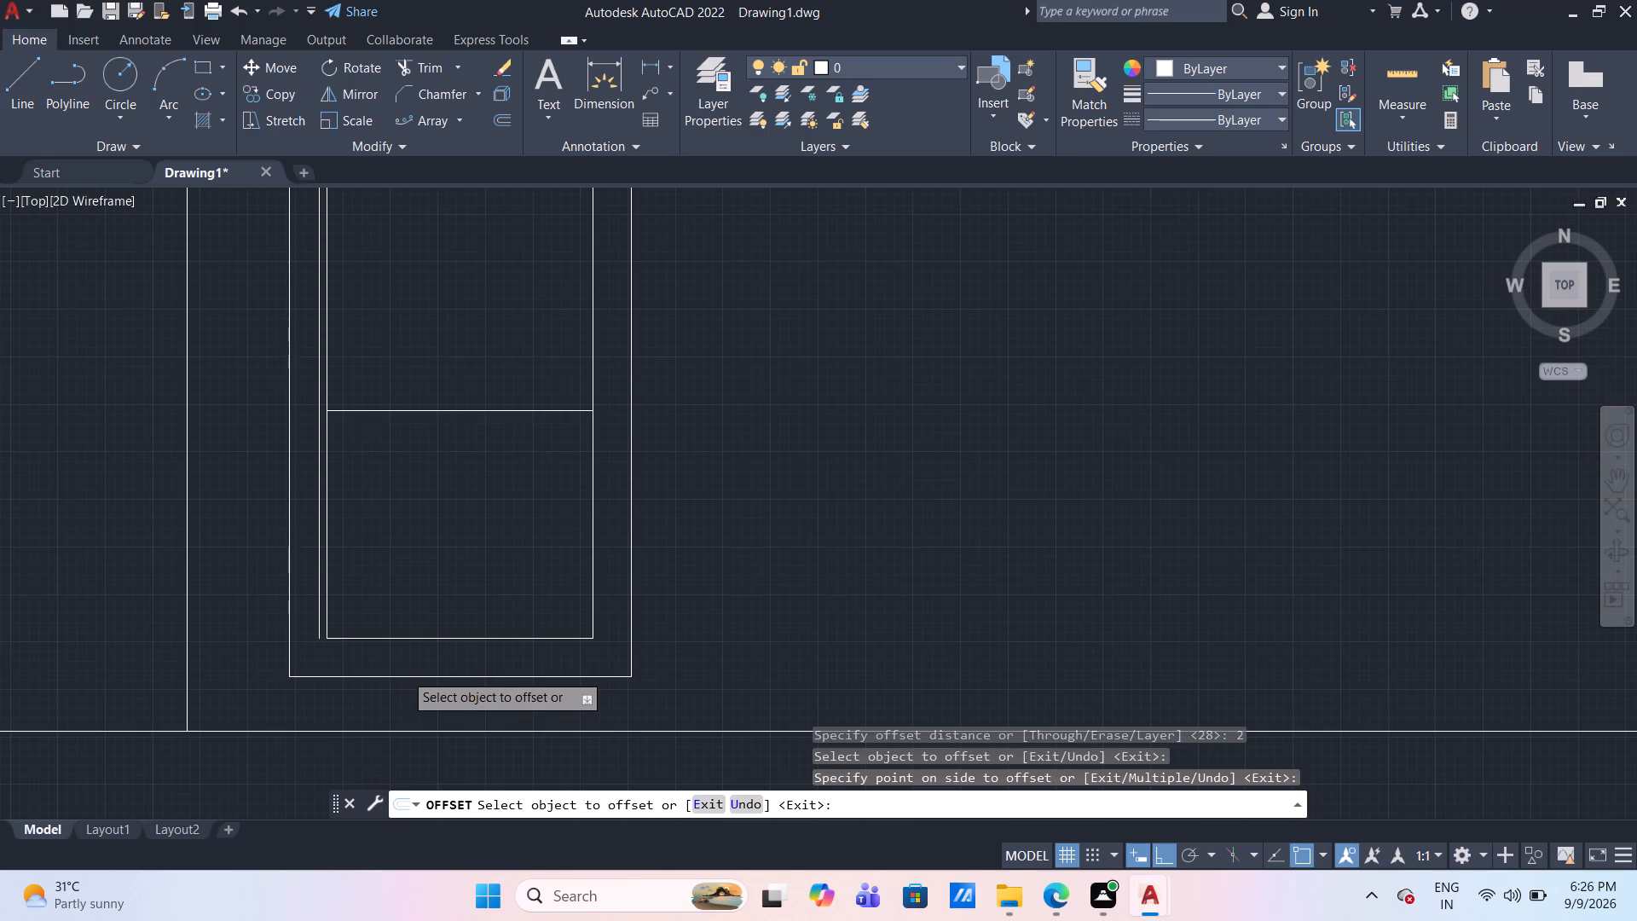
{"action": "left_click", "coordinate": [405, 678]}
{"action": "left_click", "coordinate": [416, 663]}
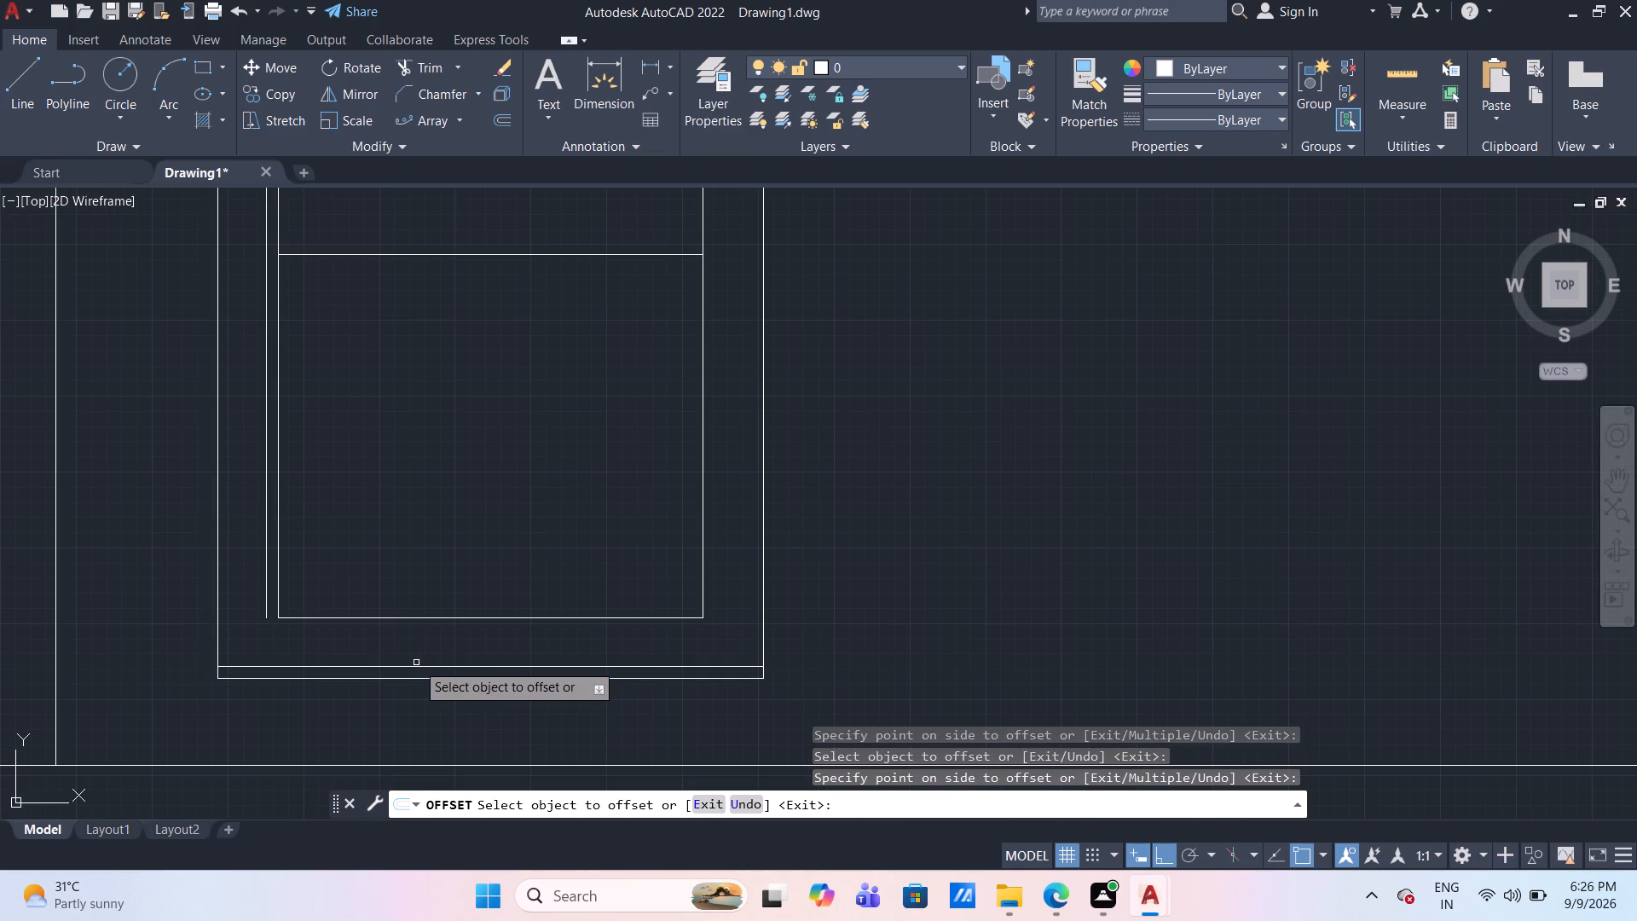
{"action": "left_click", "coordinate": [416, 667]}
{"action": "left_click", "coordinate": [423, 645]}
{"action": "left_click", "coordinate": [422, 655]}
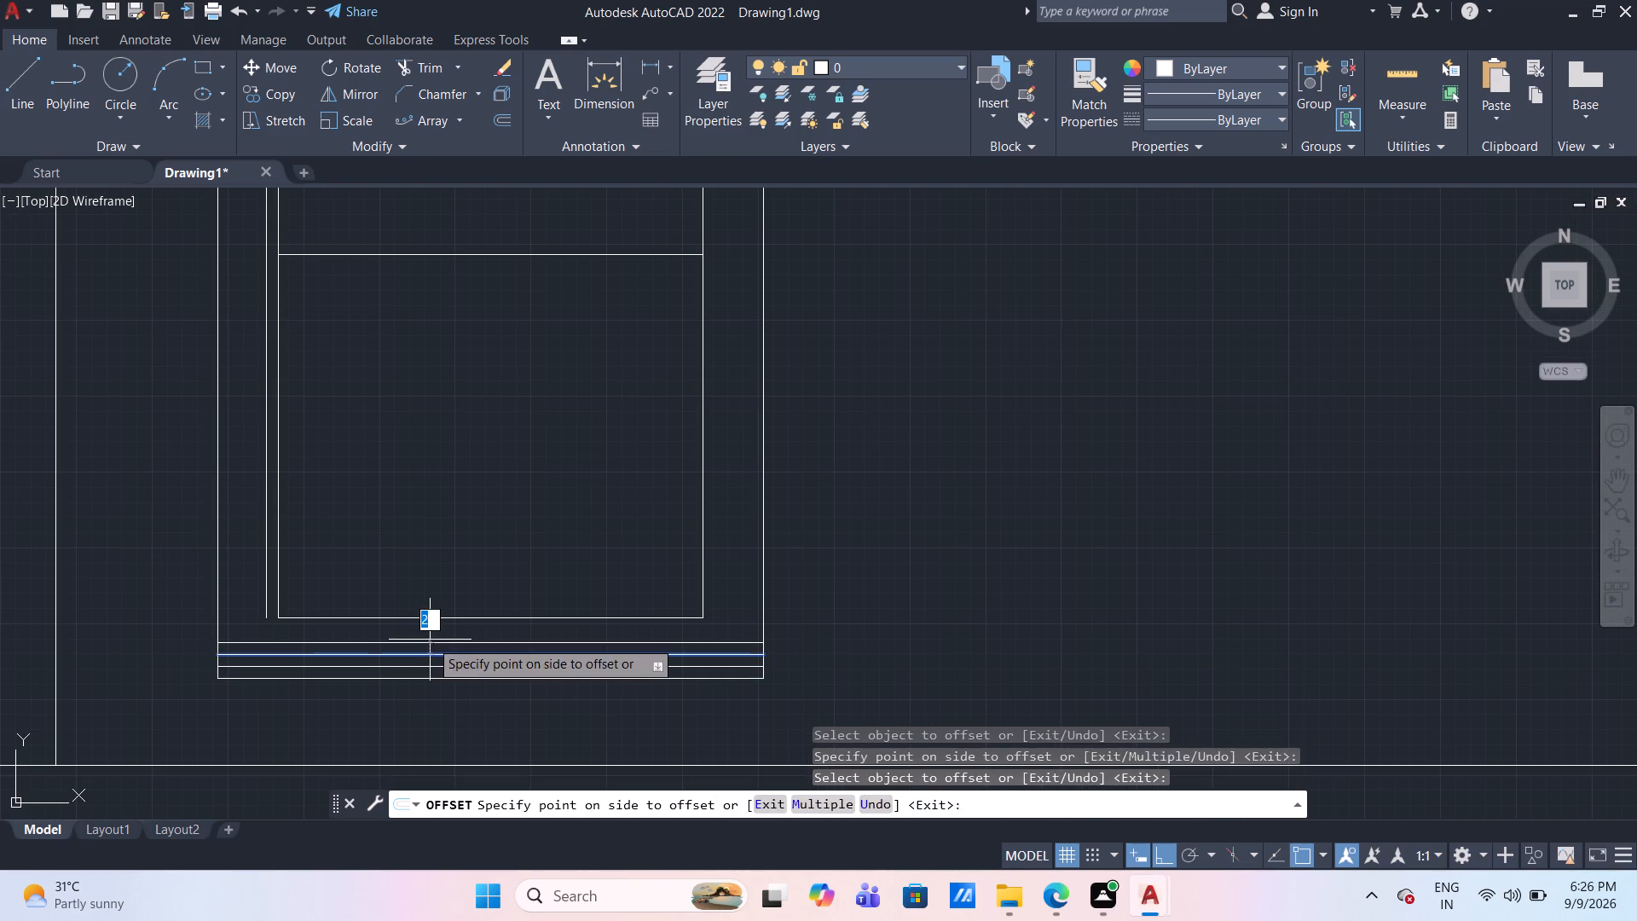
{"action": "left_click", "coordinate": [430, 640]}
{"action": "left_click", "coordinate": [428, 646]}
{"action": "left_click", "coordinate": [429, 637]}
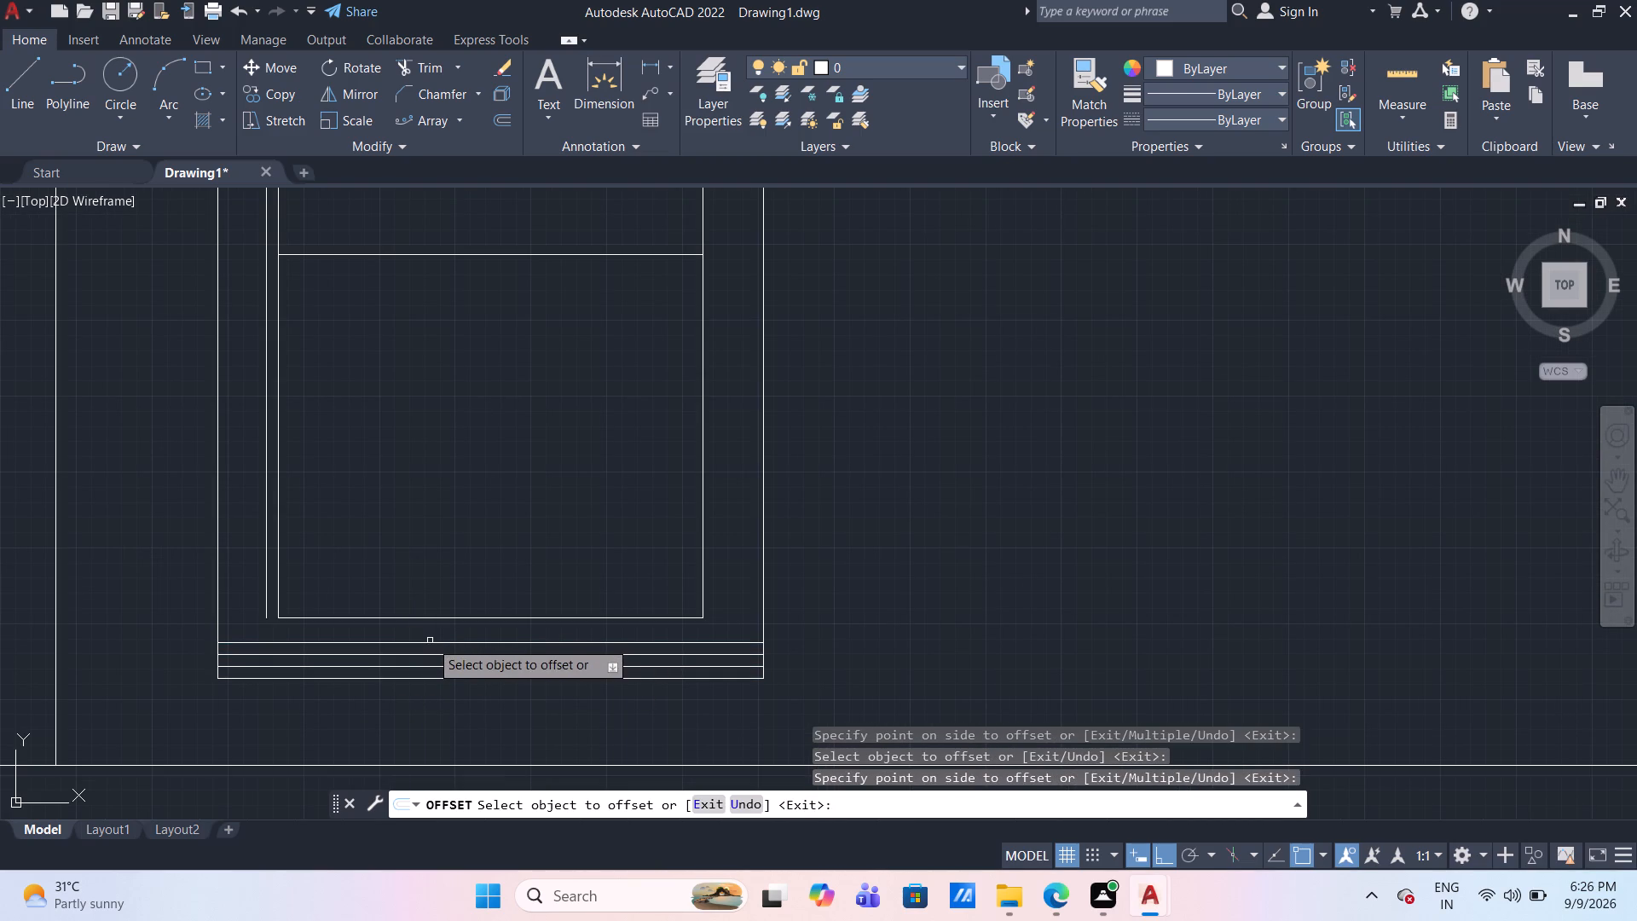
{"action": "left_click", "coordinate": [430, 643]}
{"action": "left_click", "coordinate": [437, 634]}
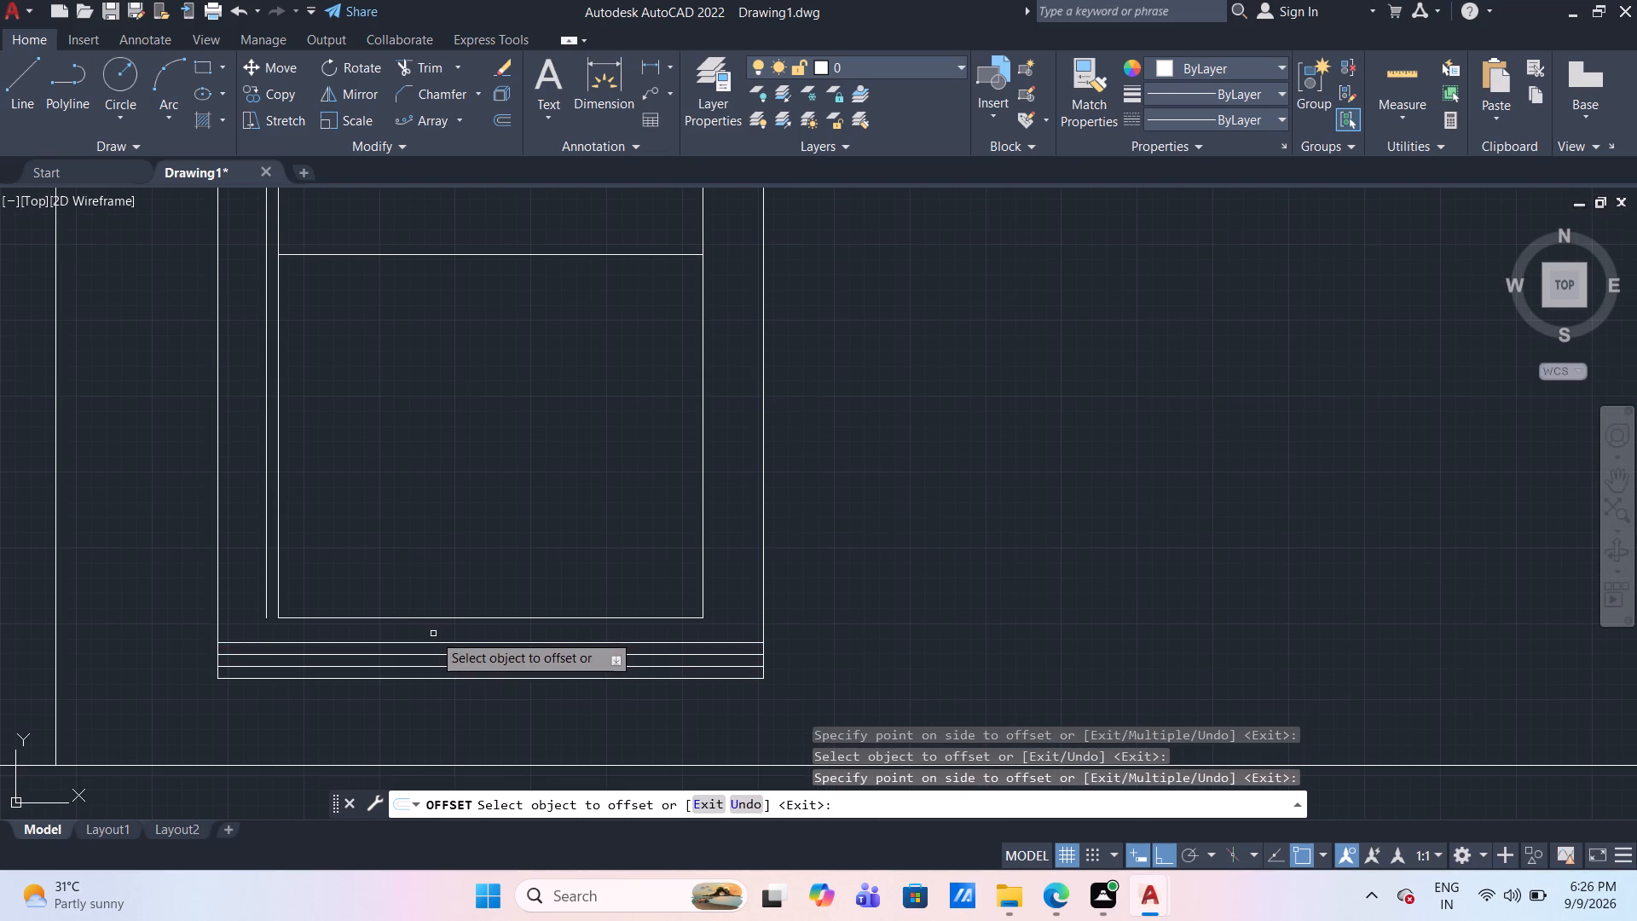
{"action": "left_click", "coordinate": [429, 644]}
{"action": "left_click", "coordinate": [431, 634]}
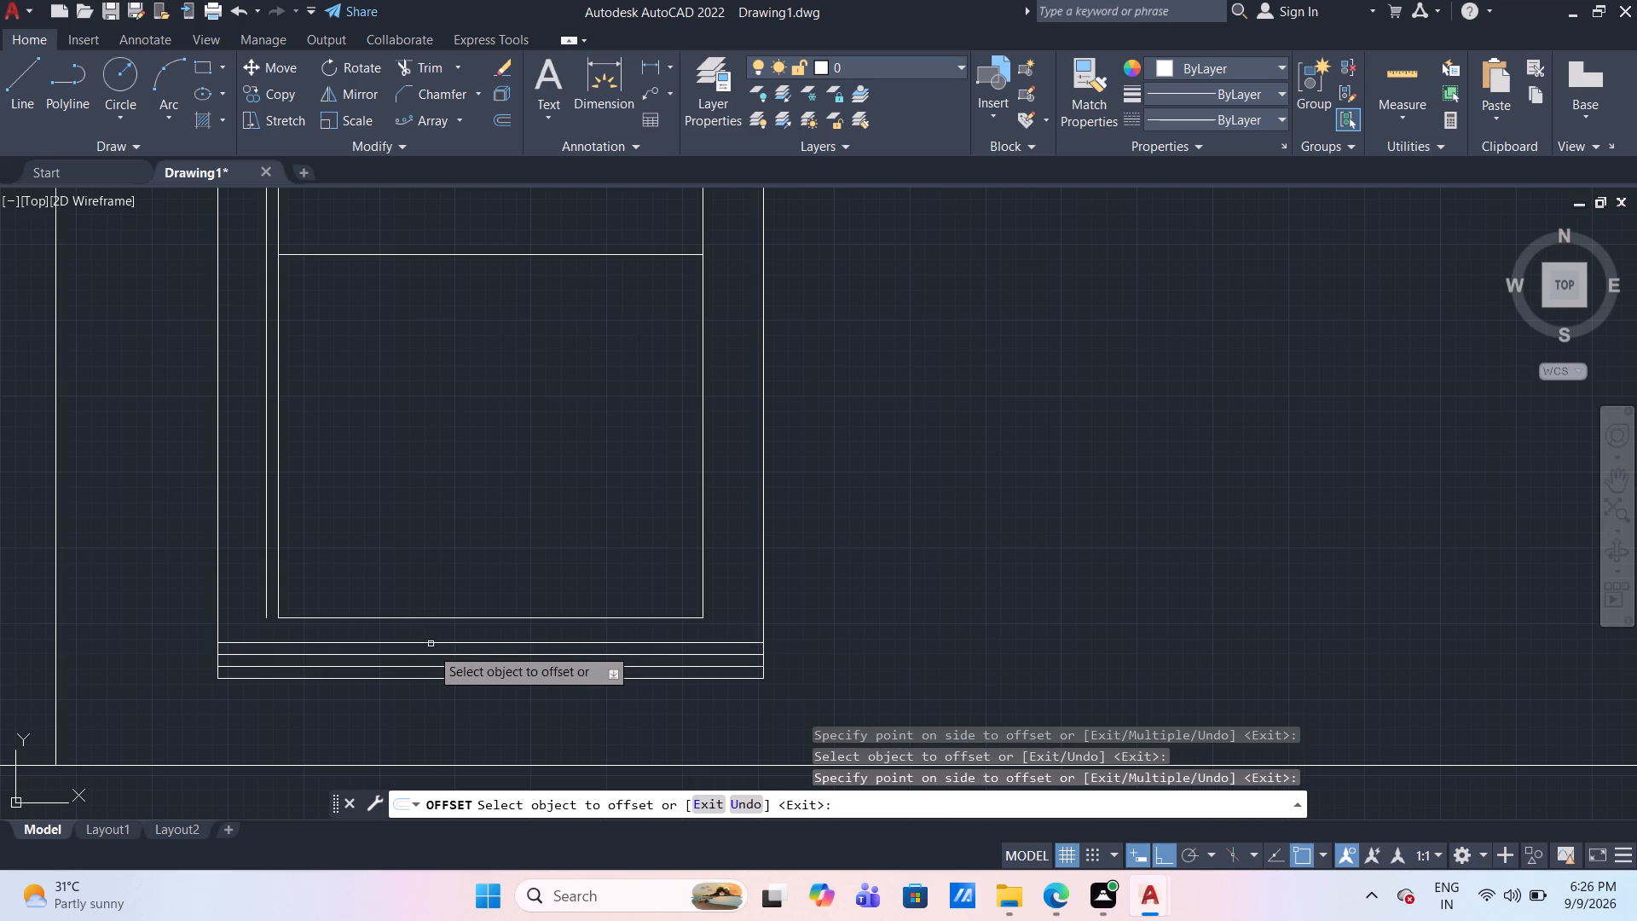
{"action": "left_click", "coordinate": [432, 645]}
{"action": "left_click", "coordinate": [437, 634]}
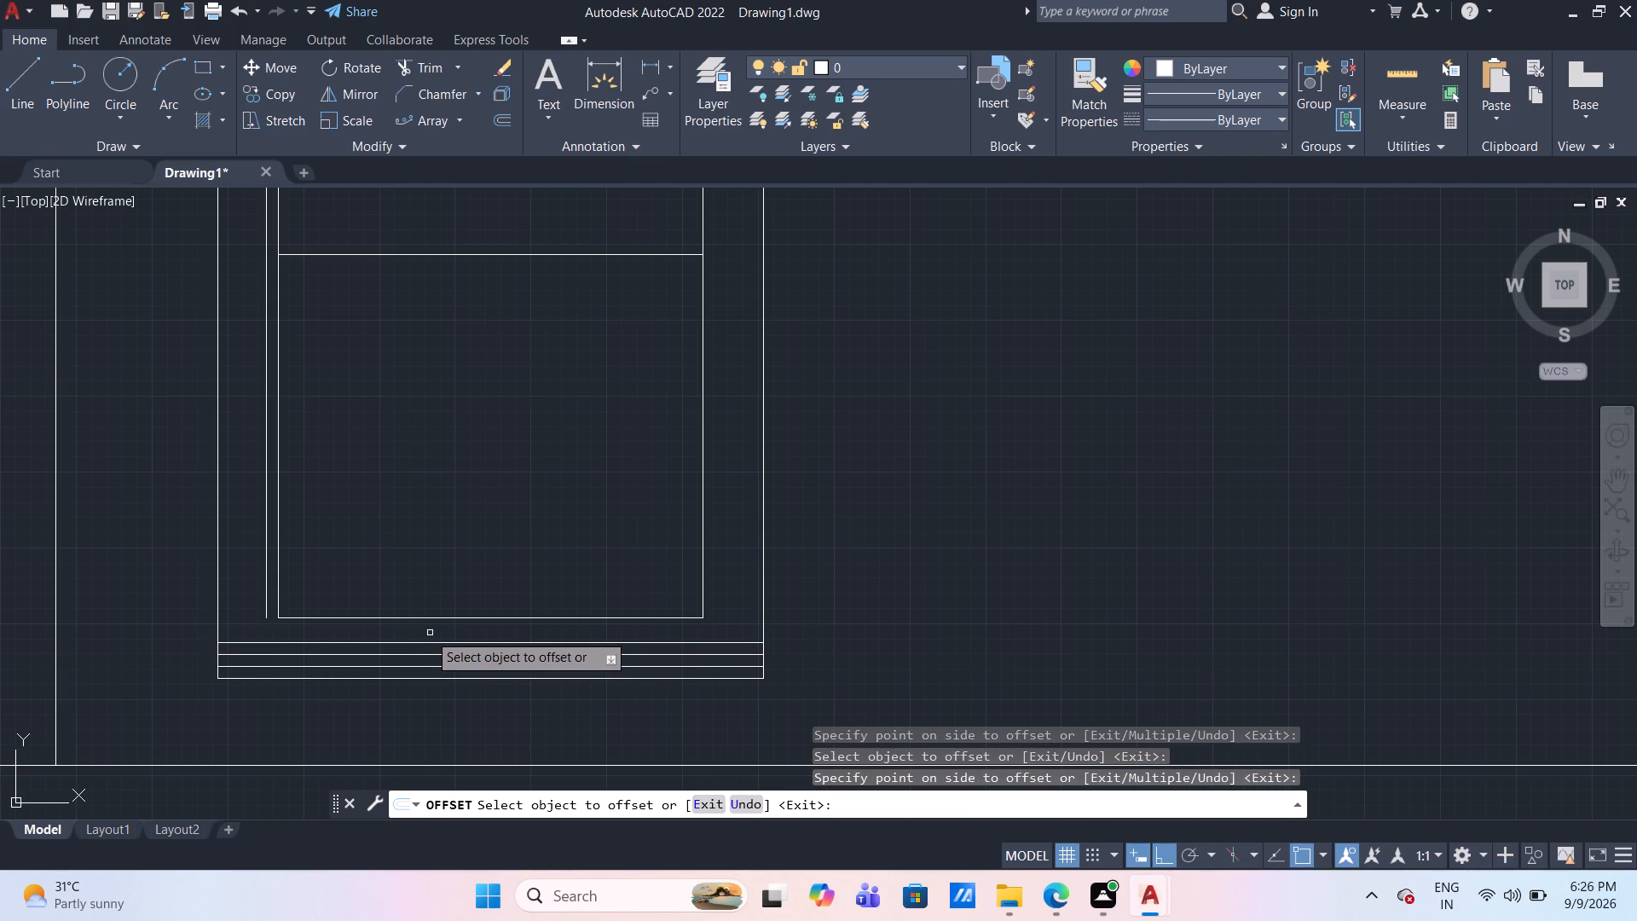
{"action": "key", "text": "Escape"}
Draw a line from the offset vertical's lower end, 2 mm down and across to the frame's outer right side.
{"action": "scroll", "coordinate": [248, 641], "scroll_direction": "up", "scroll_amount": 1}
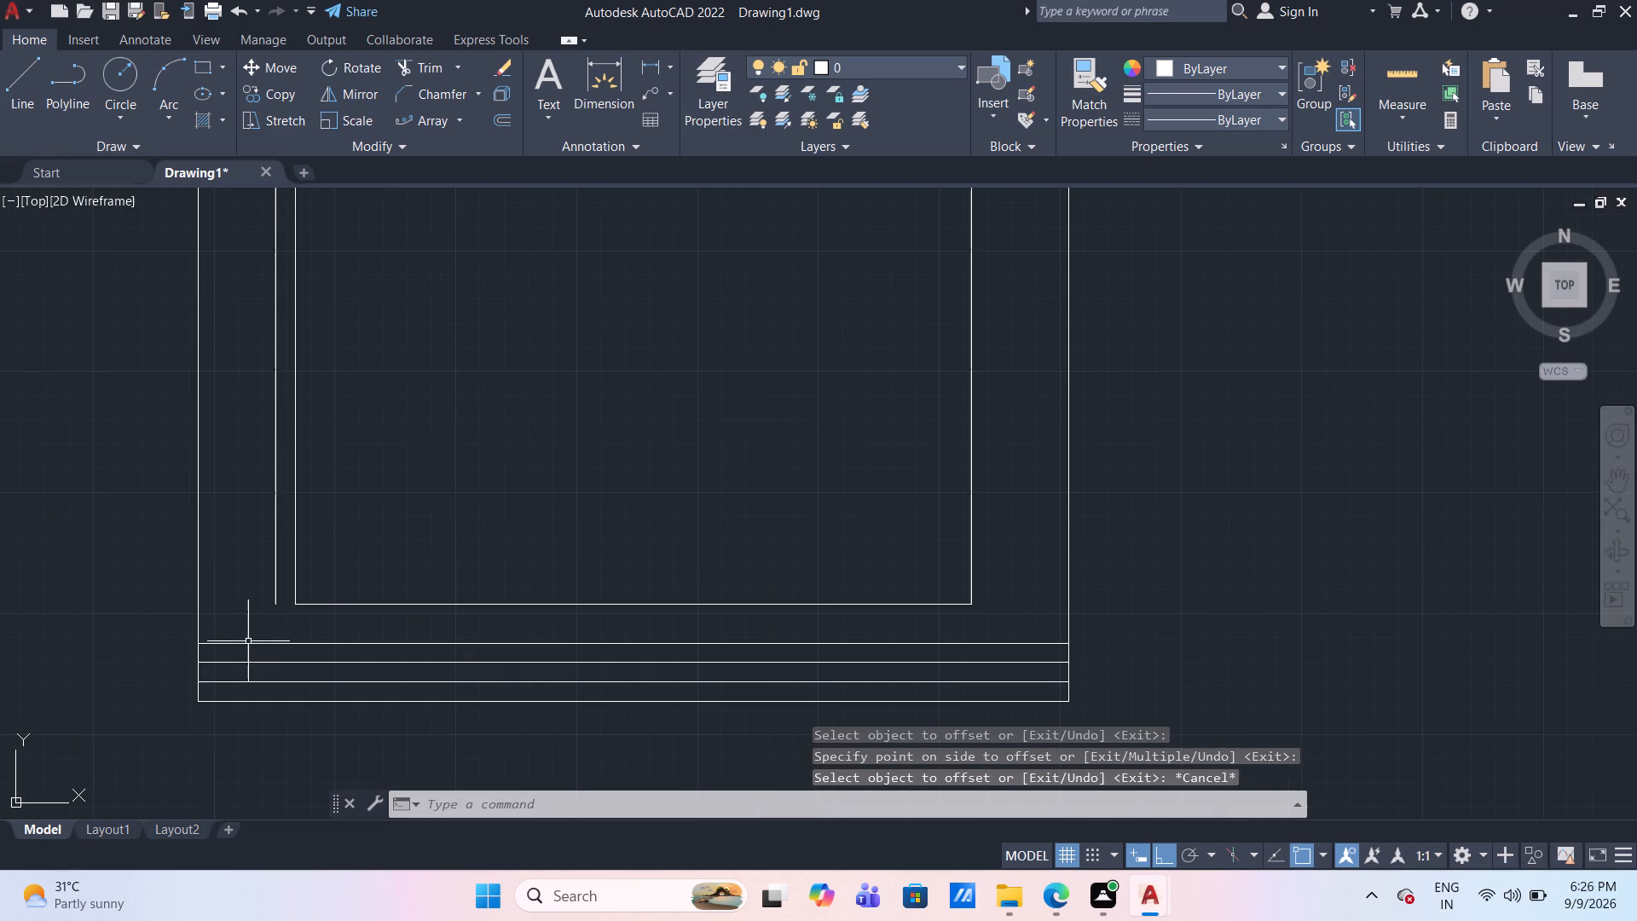
{"action": "left_click", "coordinate": [19, 79]}
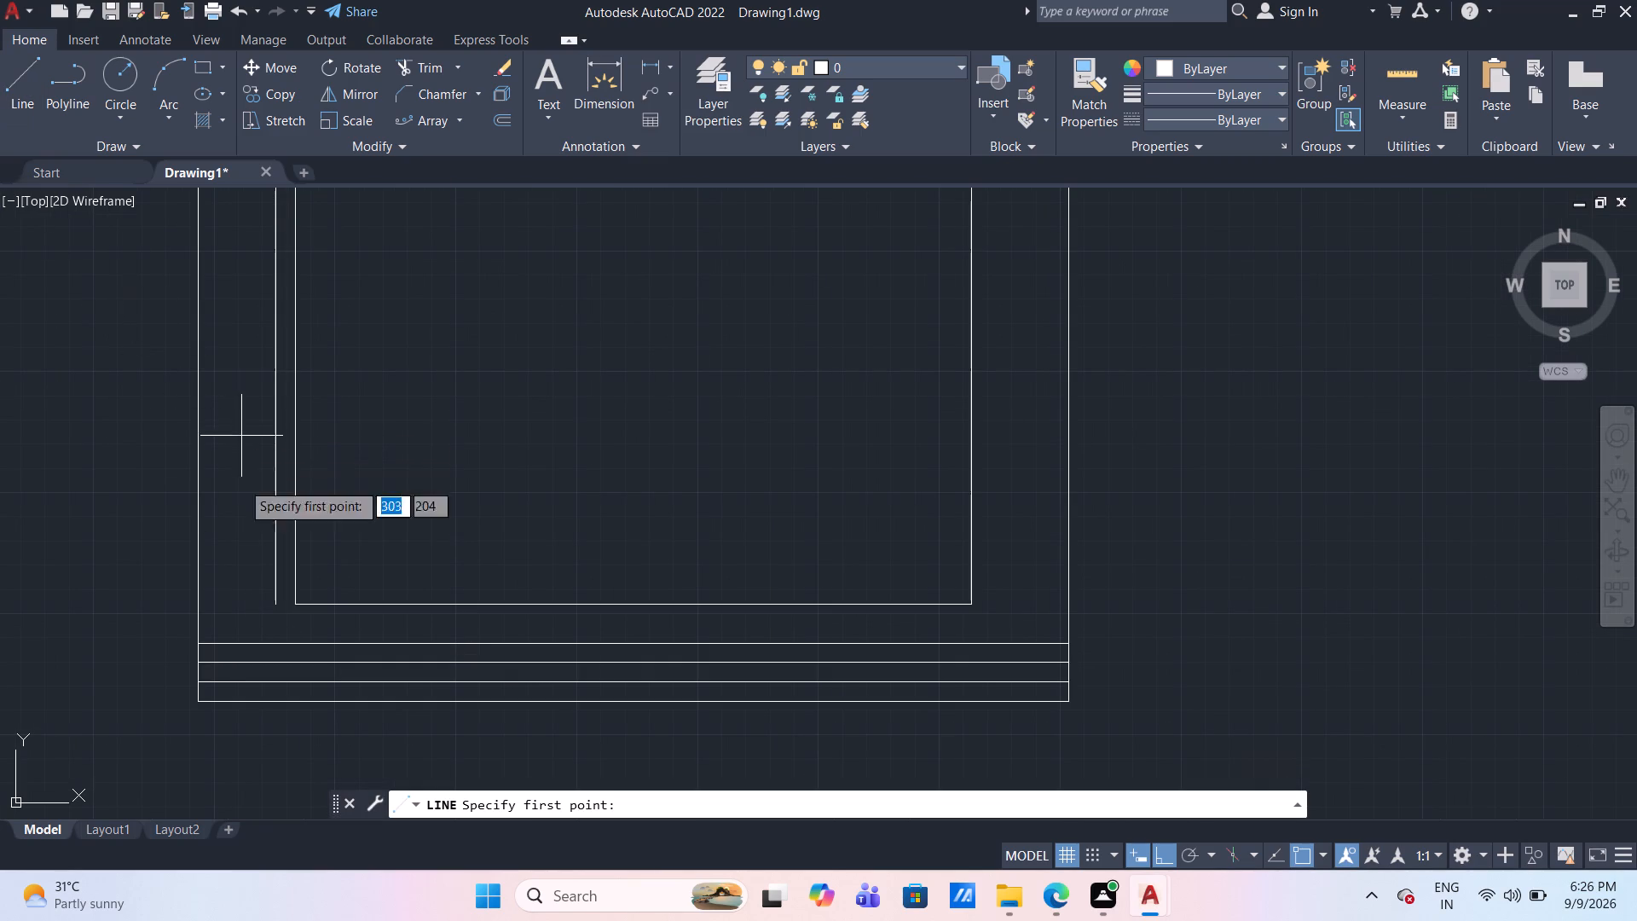
{"action": "left_click", "coordinate": [275, 610]}
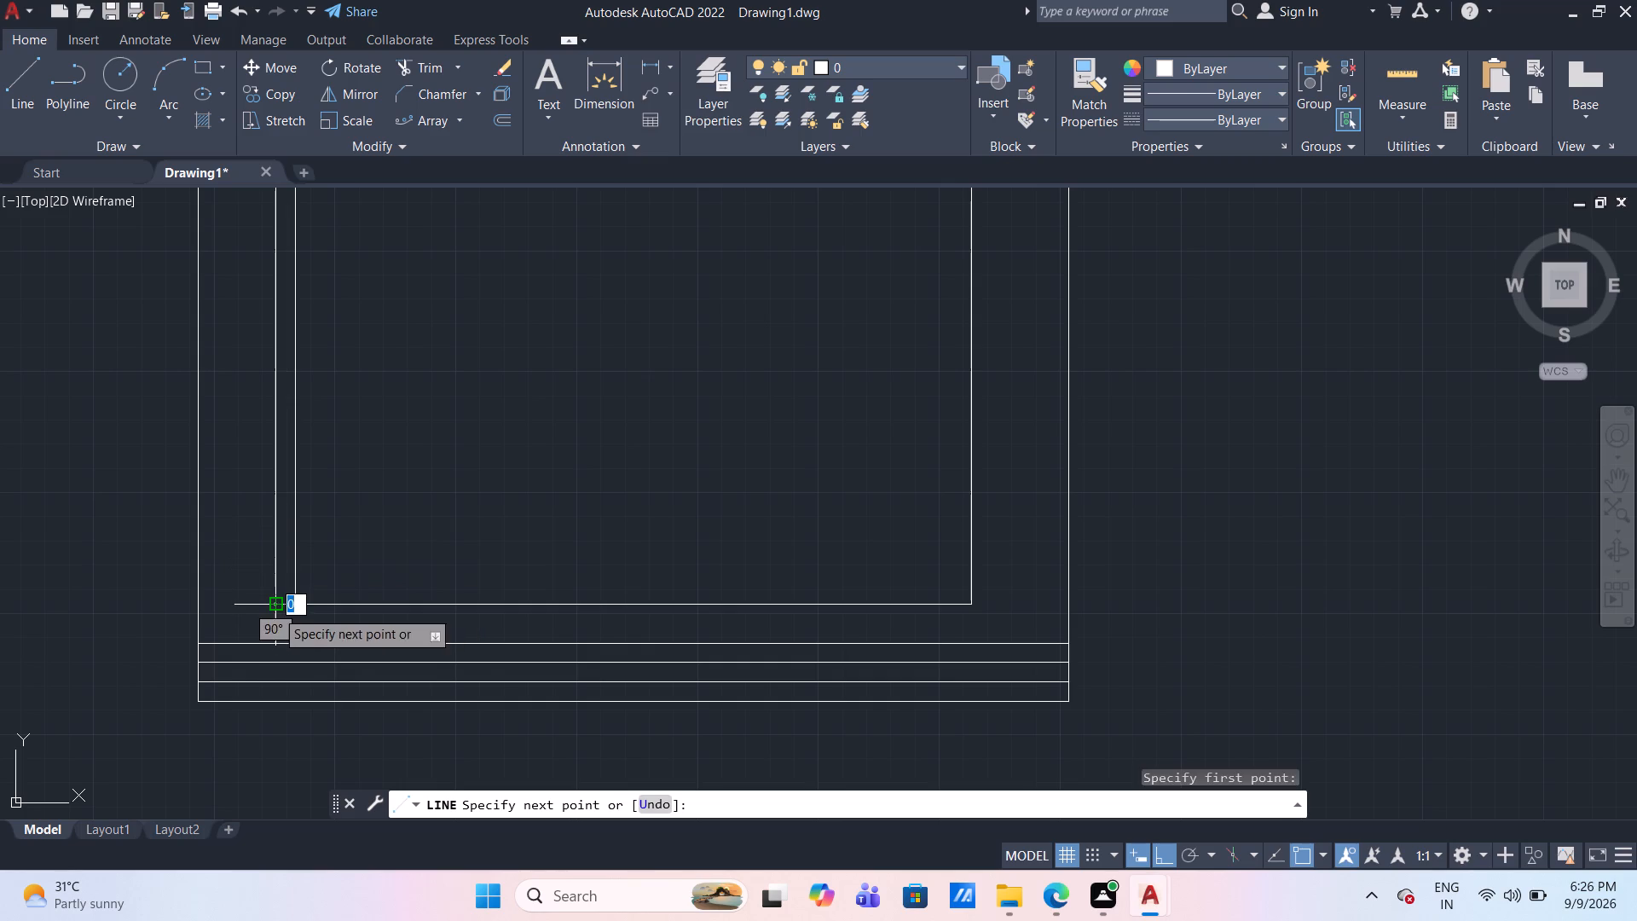
{"action": "key", "text": "2"}
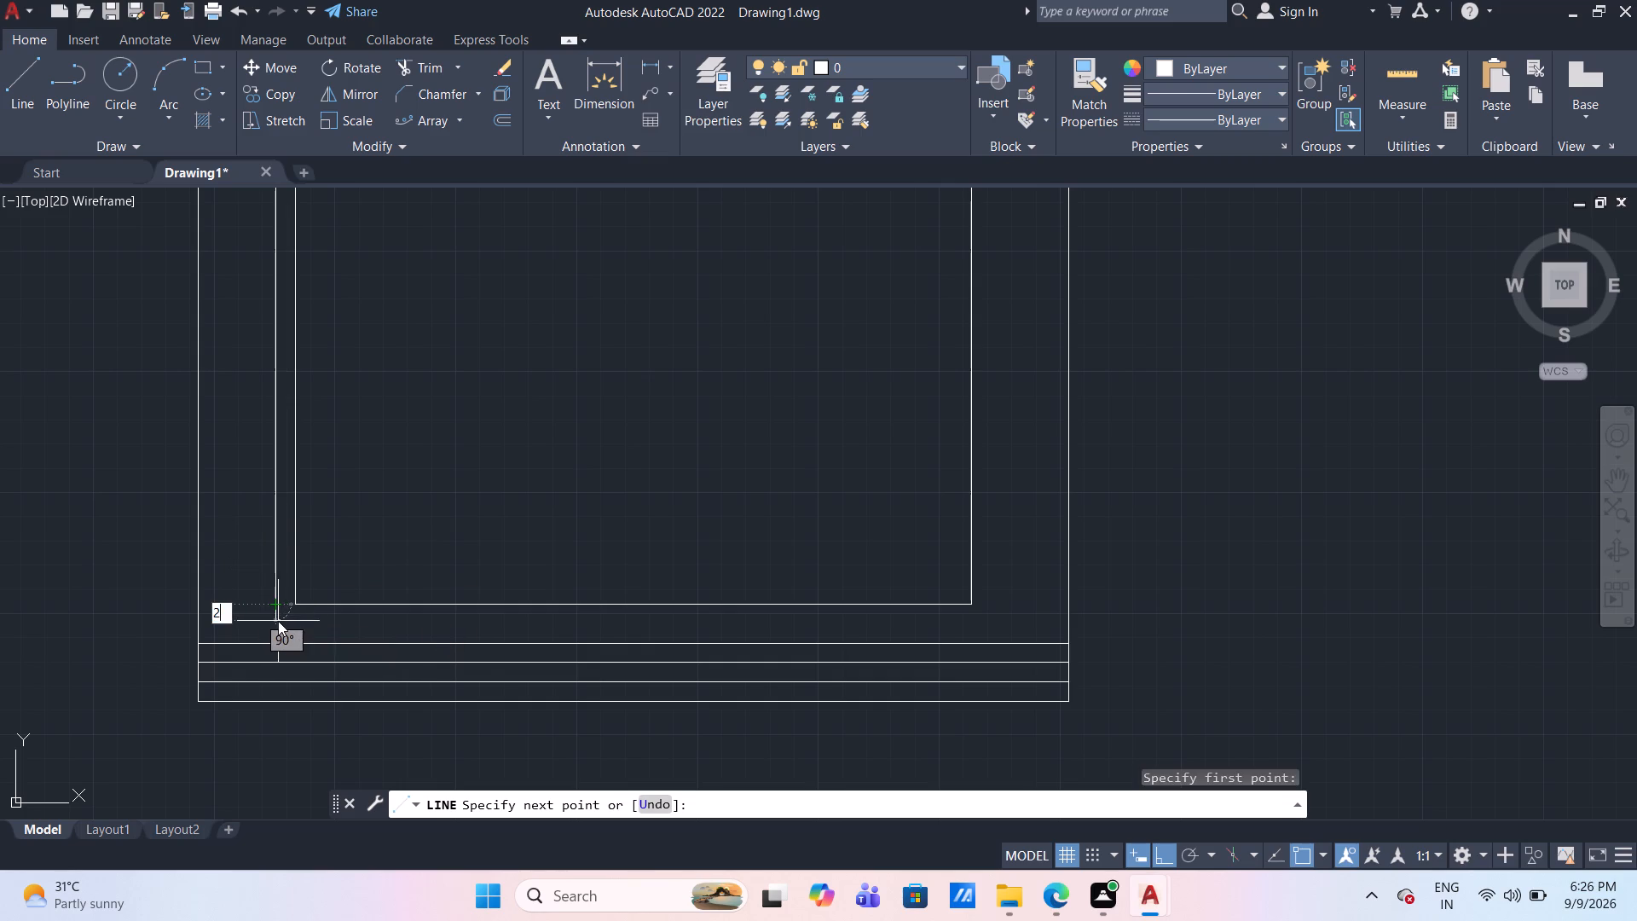
{"action": "key", "text": "Return"}
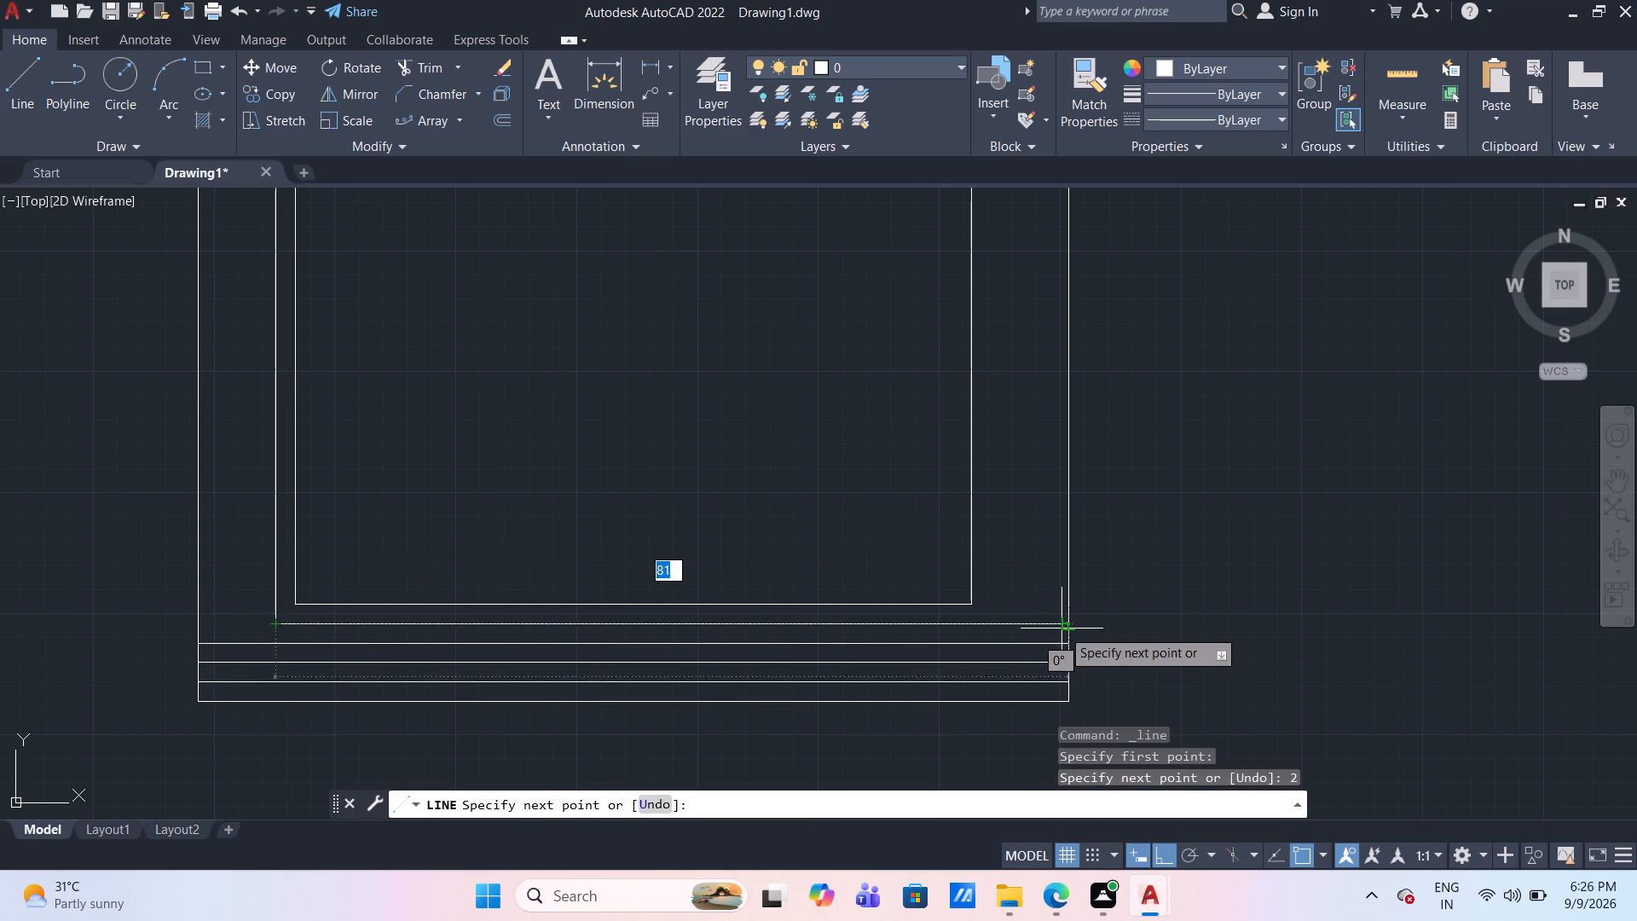
{"action": "left_click", "coordinate": [1071, 627]}
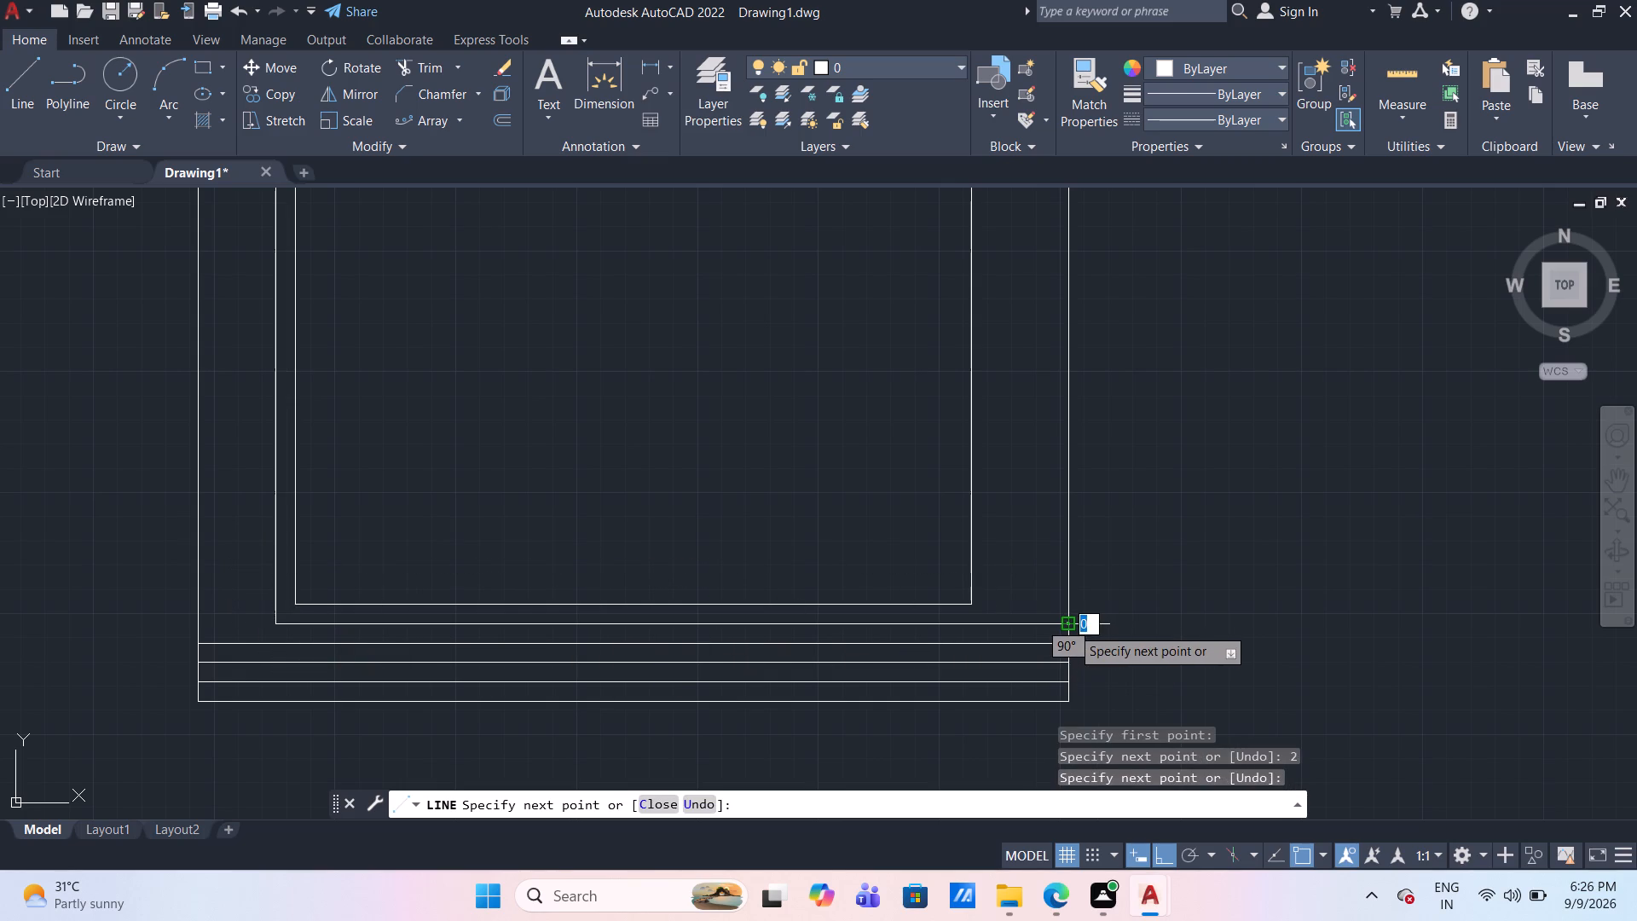
{"action": "key", "text": "Escape"}
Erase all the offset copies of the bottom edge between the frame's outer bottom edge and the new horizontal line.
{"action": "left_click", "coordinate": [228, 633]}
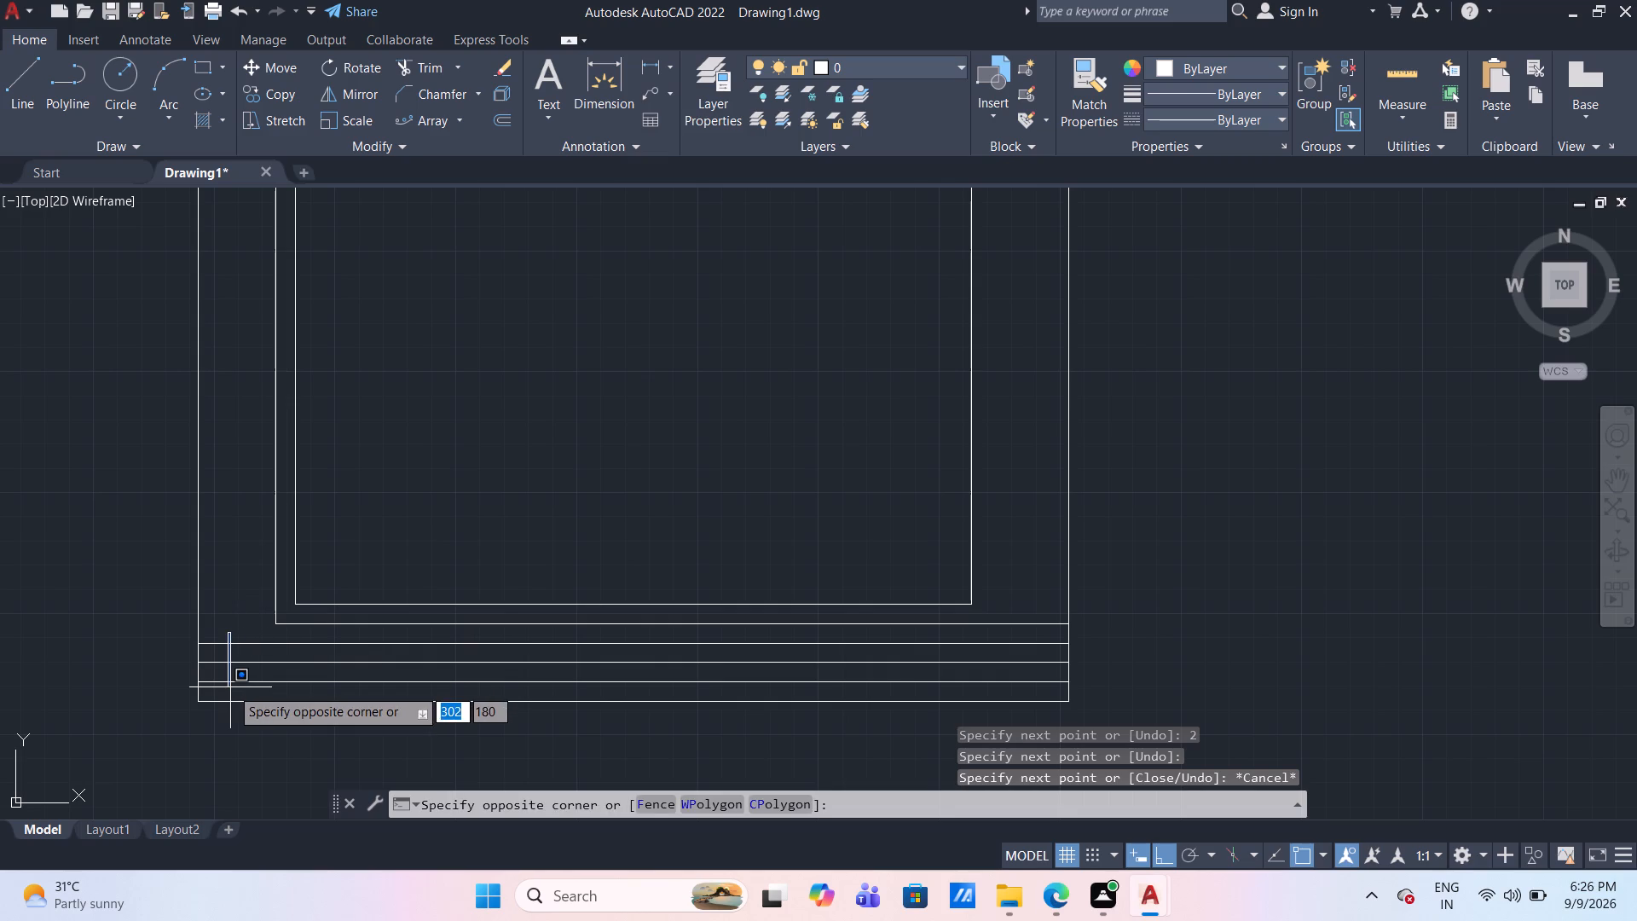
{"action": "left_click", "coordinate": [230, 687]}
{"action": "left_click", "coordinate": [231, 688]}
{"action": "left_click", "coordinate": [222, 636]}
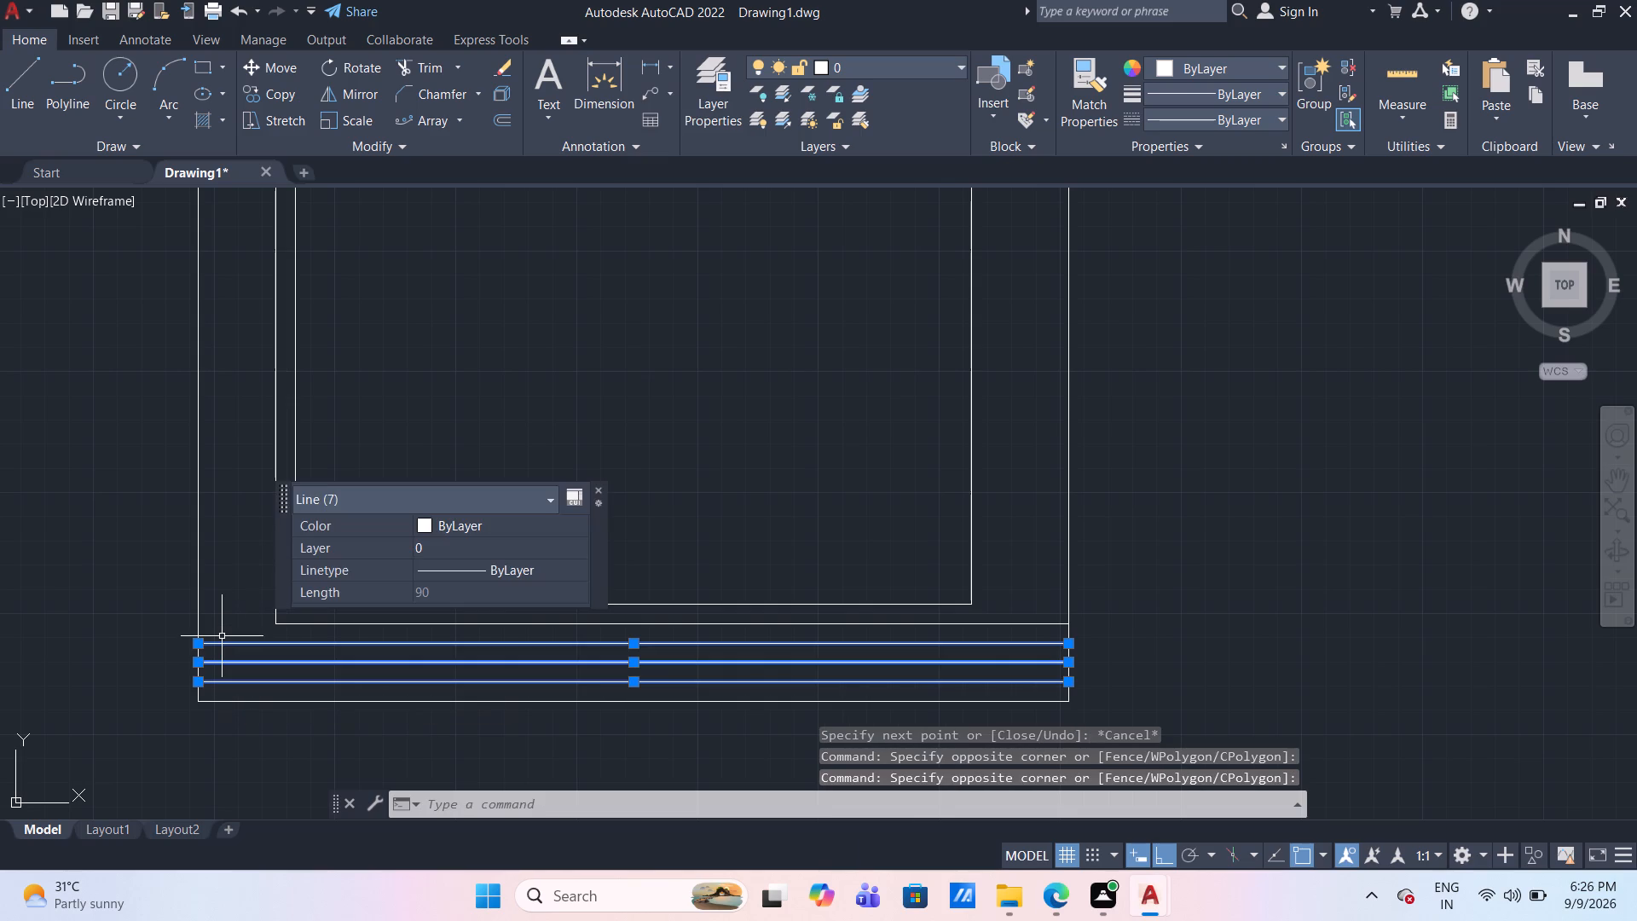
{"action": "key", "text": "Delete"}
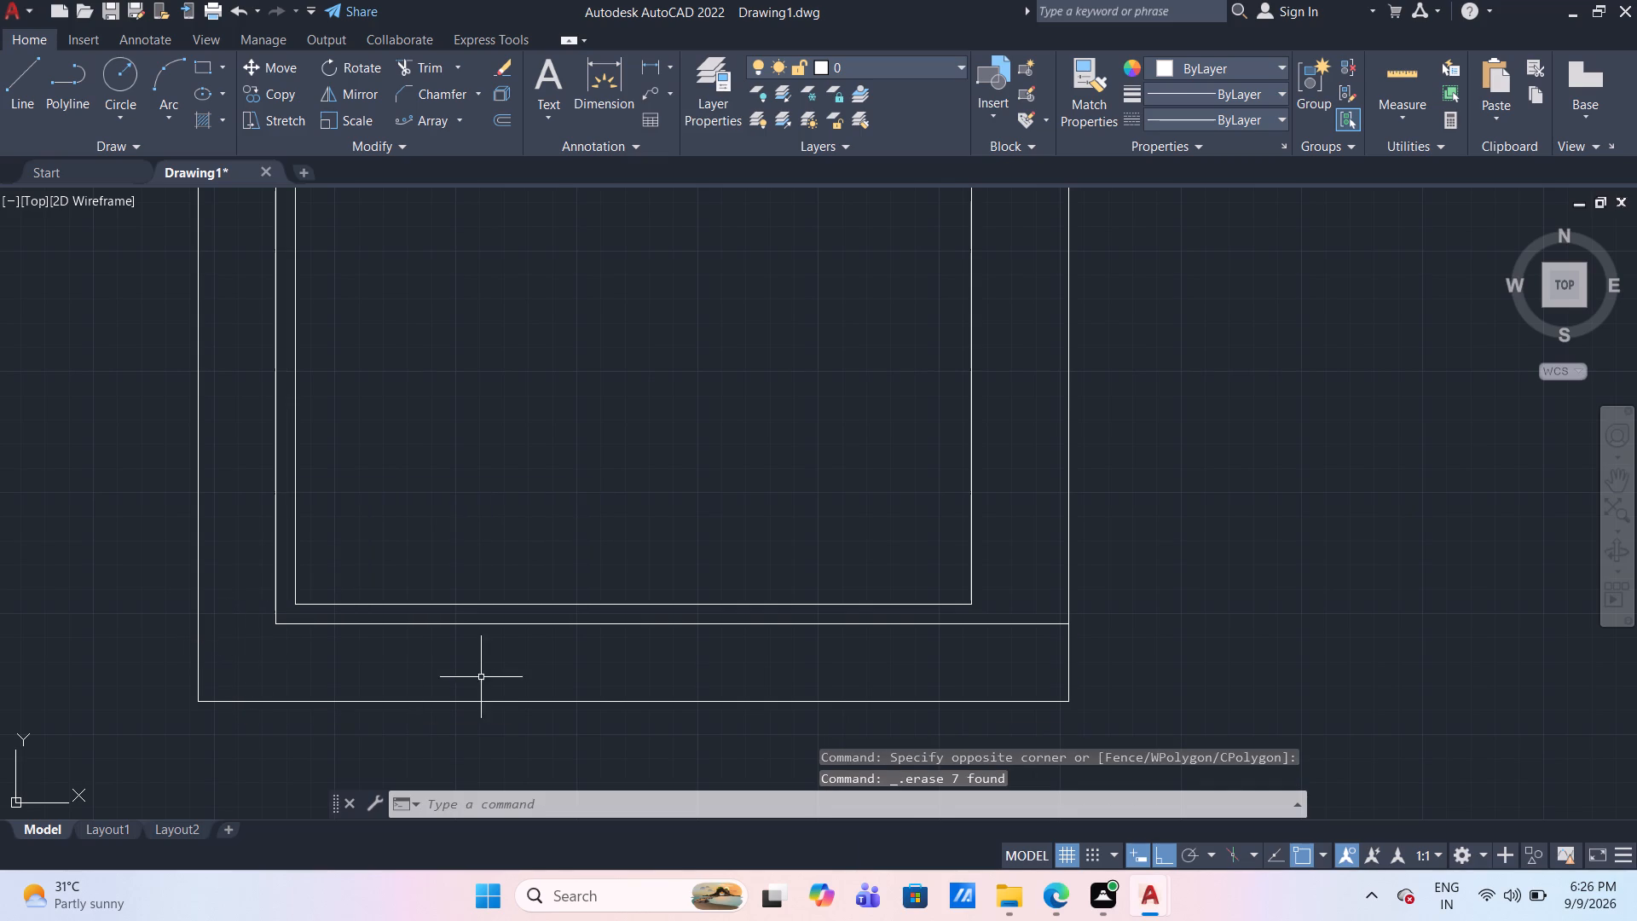
Examine the tall frame's lower corners and the overall drawing above the base line.
{"action": "scroll", "coordinate": [599, 669], "scroll_direction": "down", "scroll_amount": 3}
{"action": "scroll", "coordinate": [695, 678], "scroll_direction": "up", "scroll_amount": 3}
{"action": "scroll", "coordinate": [686, 652], "scroll_direction": "down", "scroll_amount": 2}
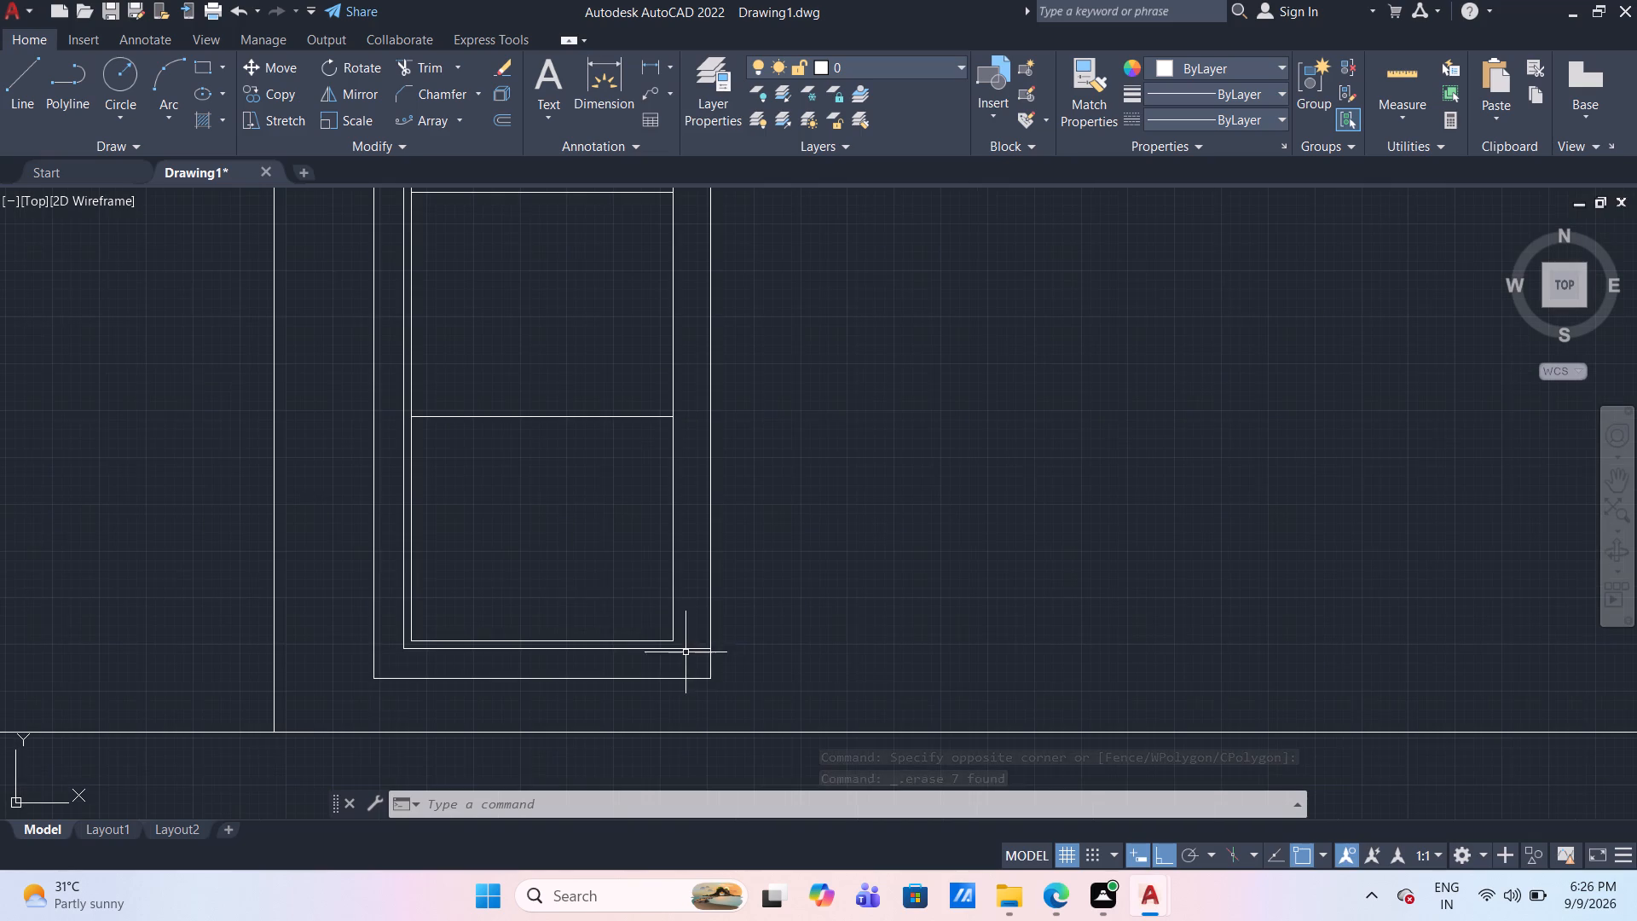
{"action": "scroll", "coordinate": [548, 601], "scroll_direction": "up", "scroll_amount": 1}
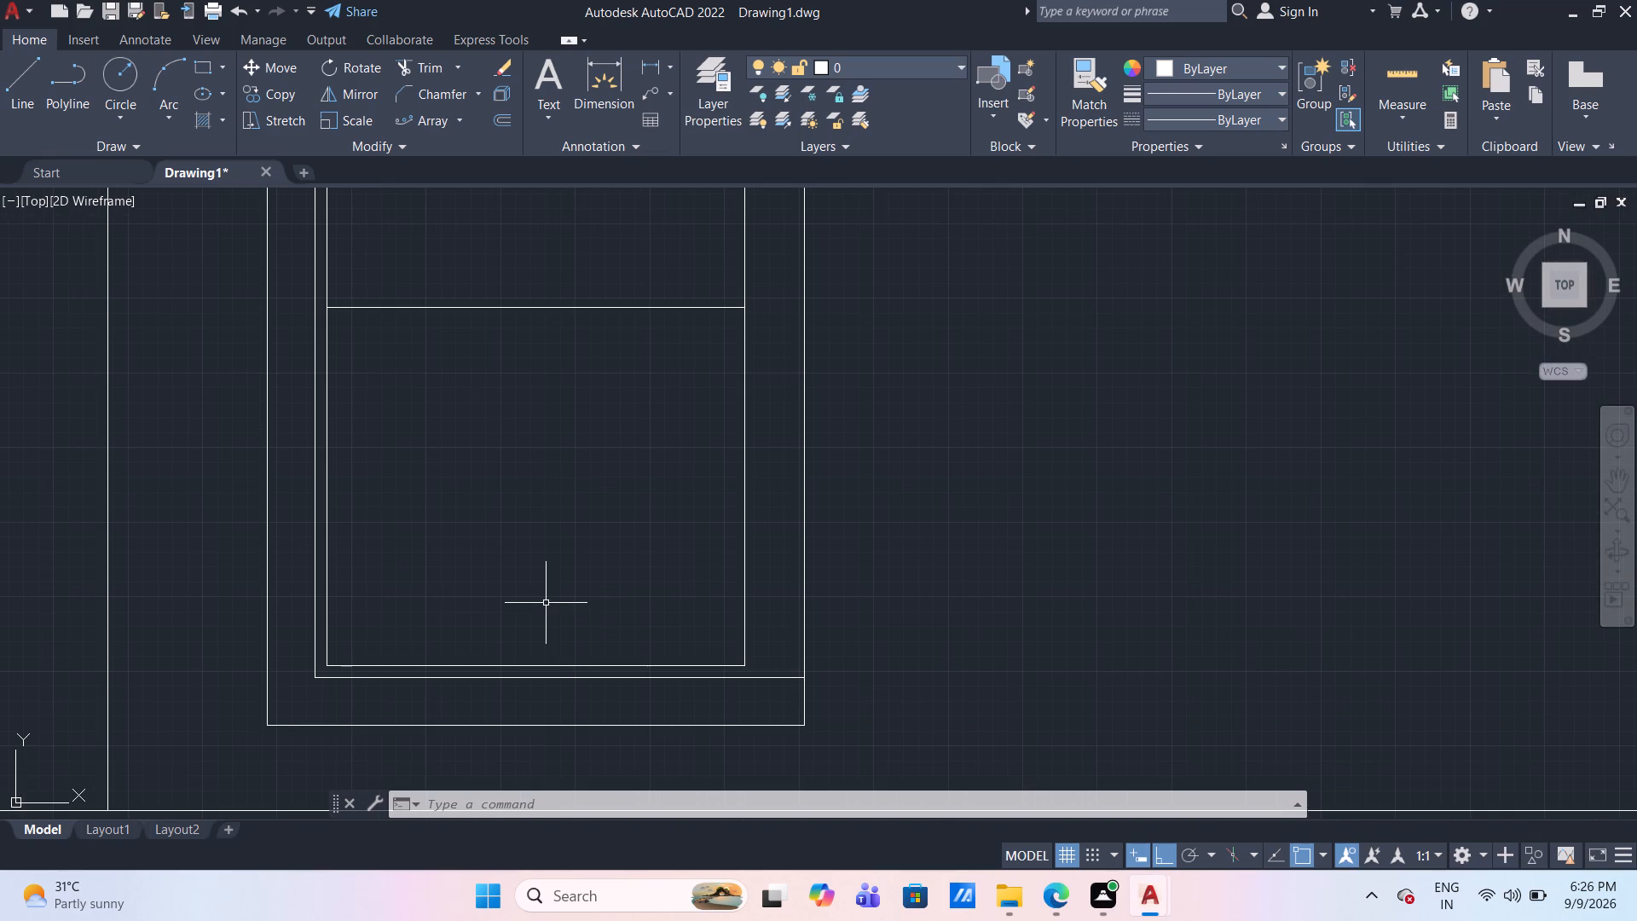
{"action": "scroll", "coordinate": [546, 603], "scroll_direction": "down", "scroll_amount": 4}
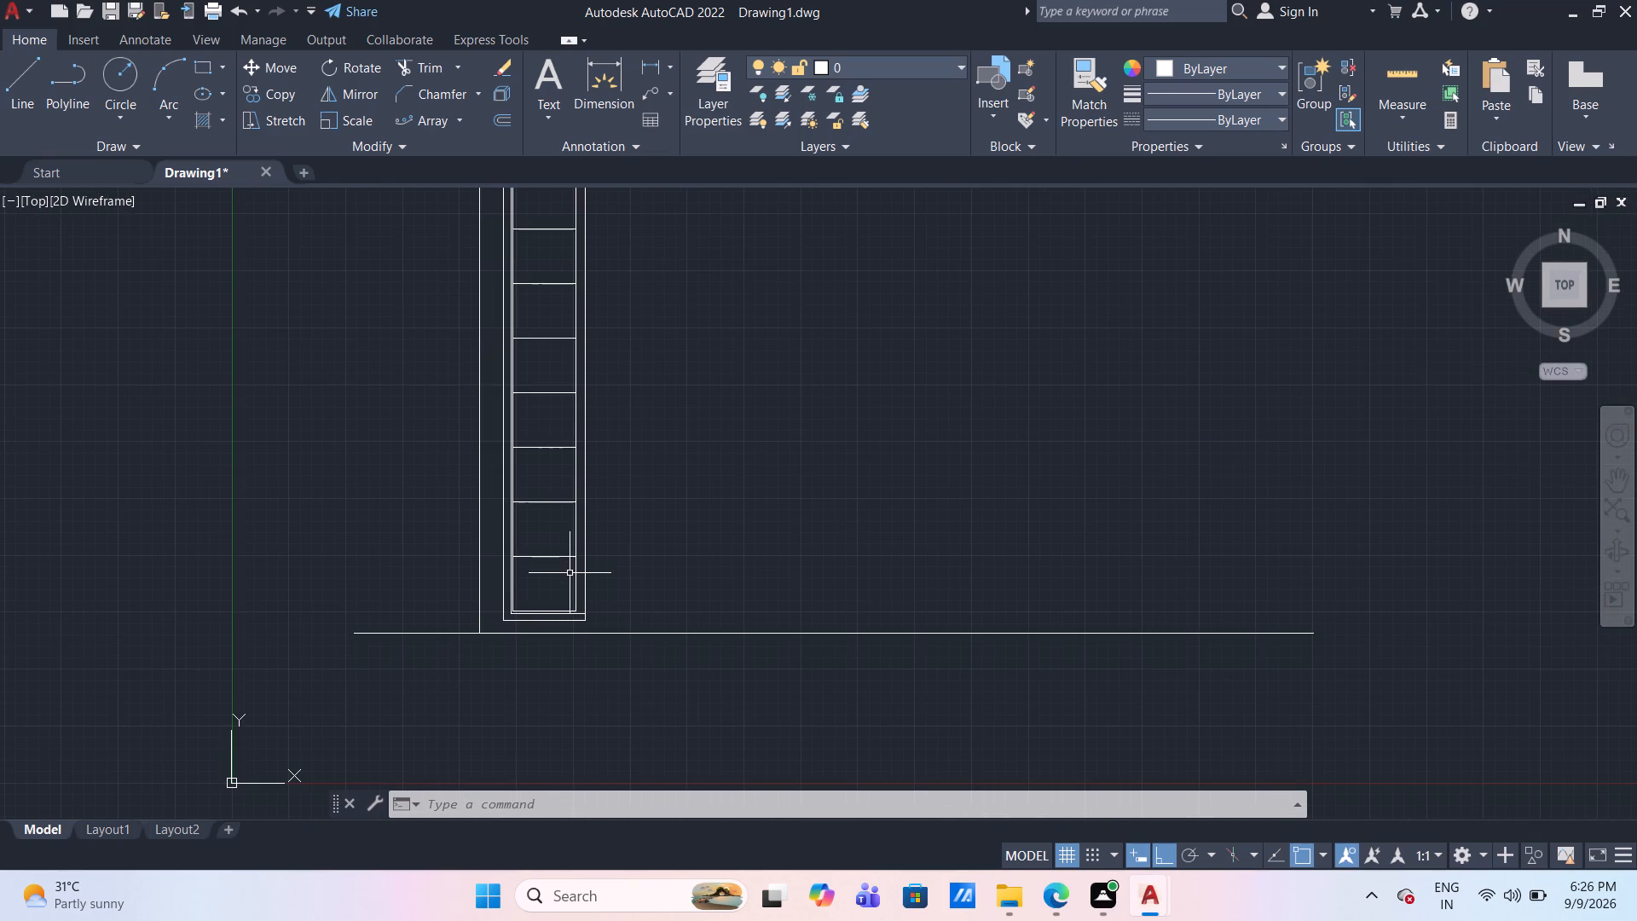
{"action": "scroll", "coordinate": [569, 577], "scroll_direction": "up", "scroll_amount": 2}
{"action": "scroll", "coordinate": [562, 607], "scroll_direction": "down", "scroll_amount": 1}
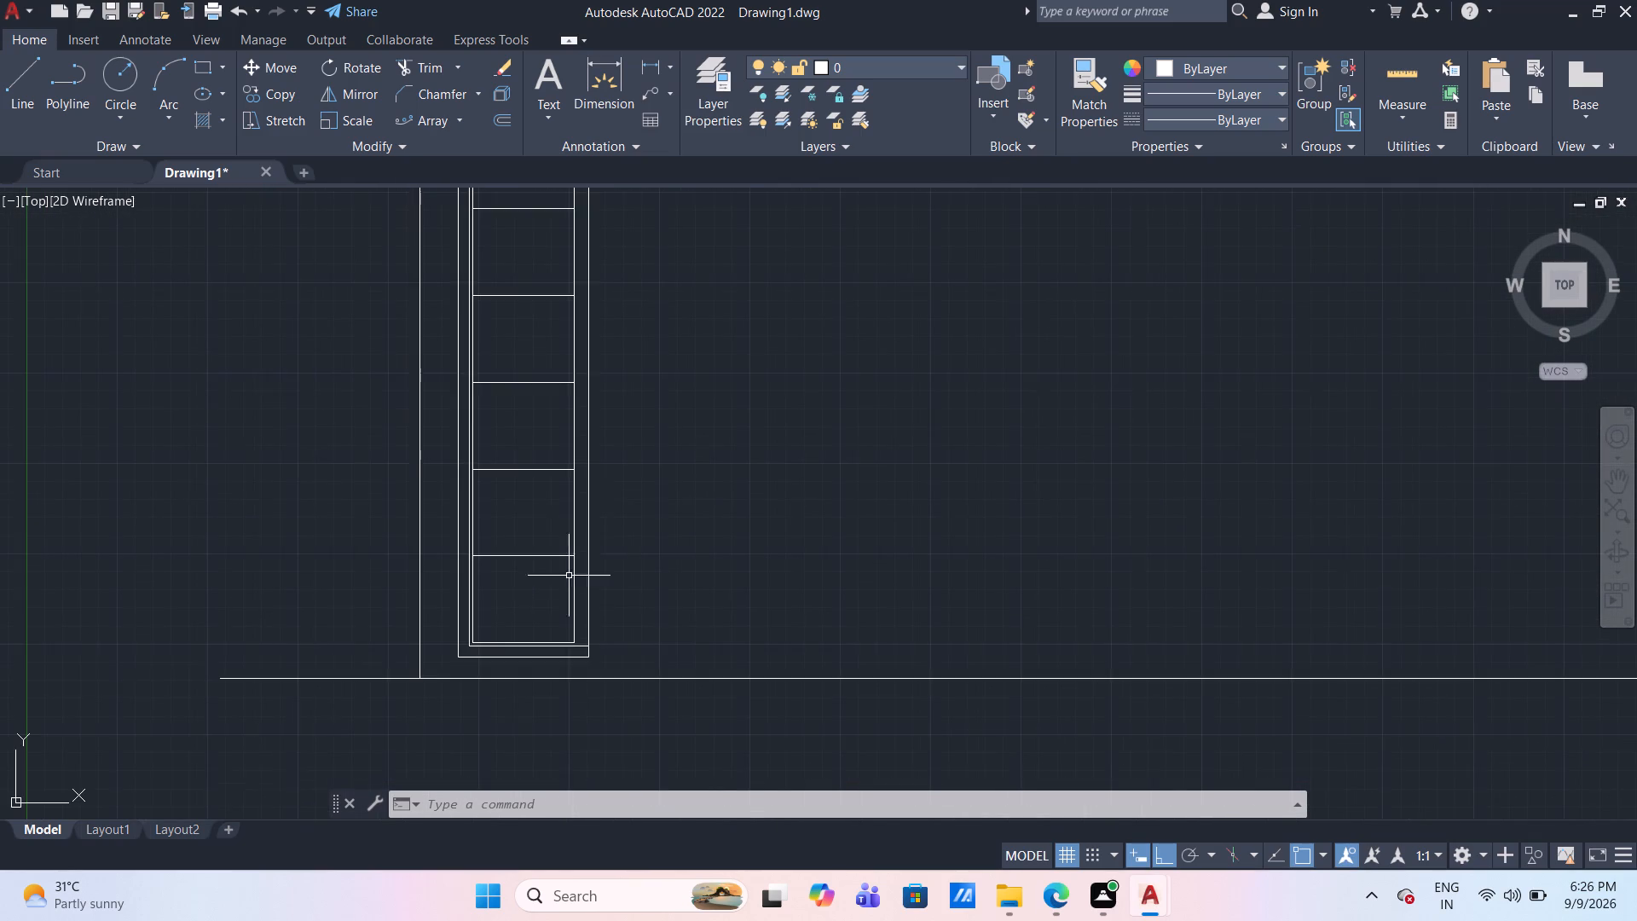
{"action": "scroll", "coordinate": [668, 459], "scroll_direction": "down", "scroll_amount": 3}
{"action": "middle_click_drag", "start_coordinate": [684, 457], "coordinate": [662, 465]}
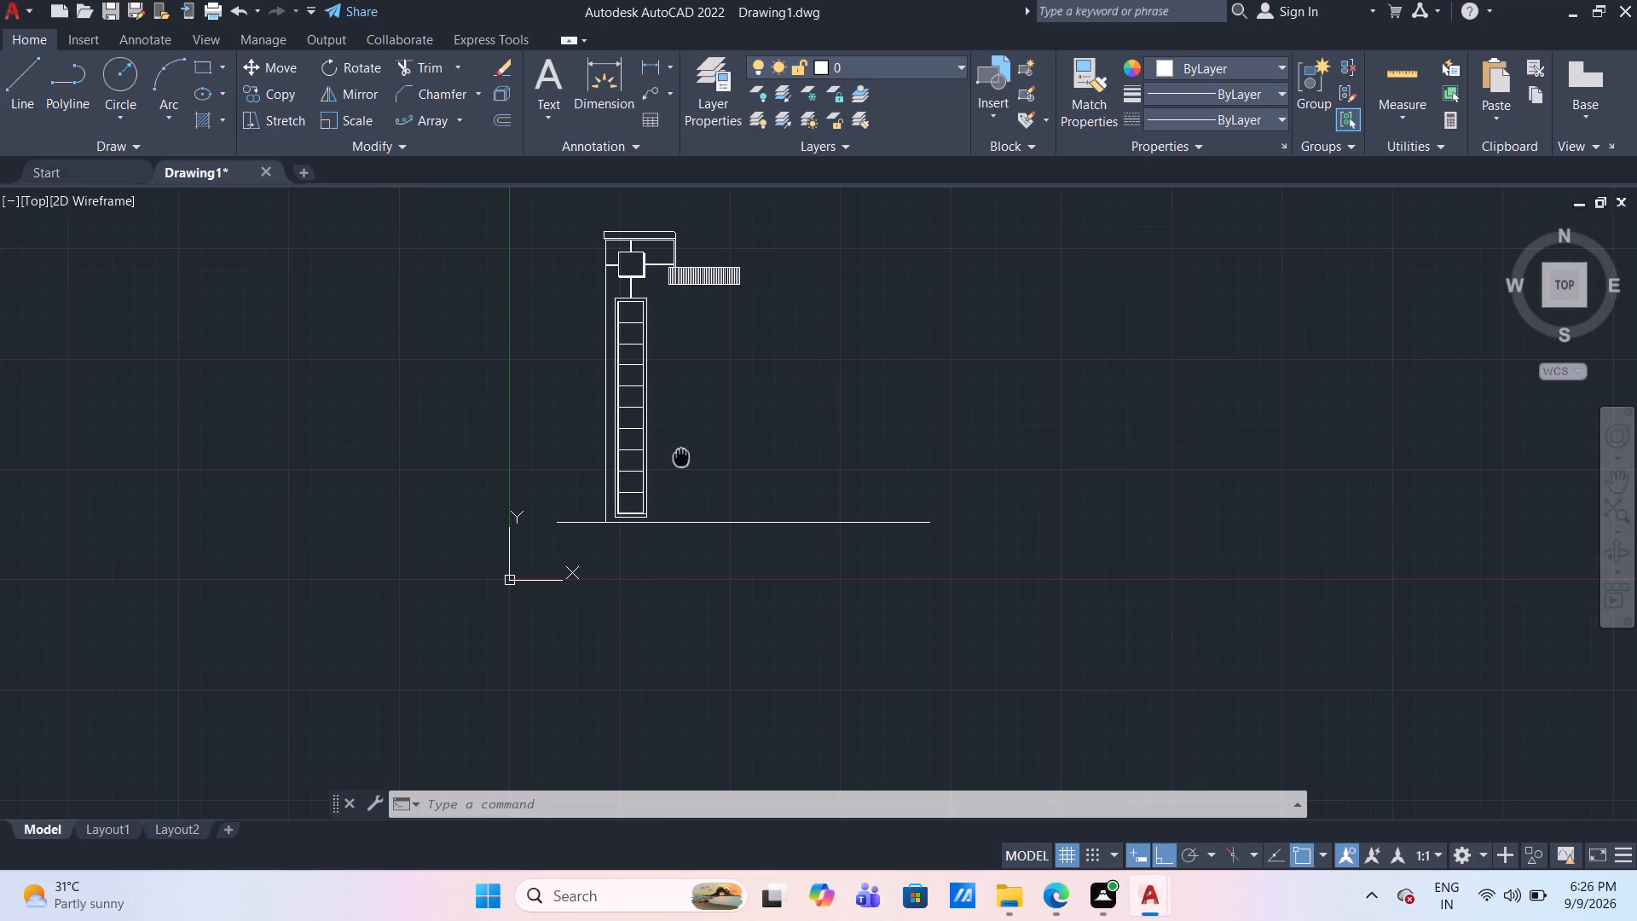
{"action": "middle_click_drag", "start_coordinate": [662, 465], "coordinate": [523, 533]}
{"action": "scroll", "coordinate": [518, 533], "scroll_direction": "up", "scroll_amount": 1}
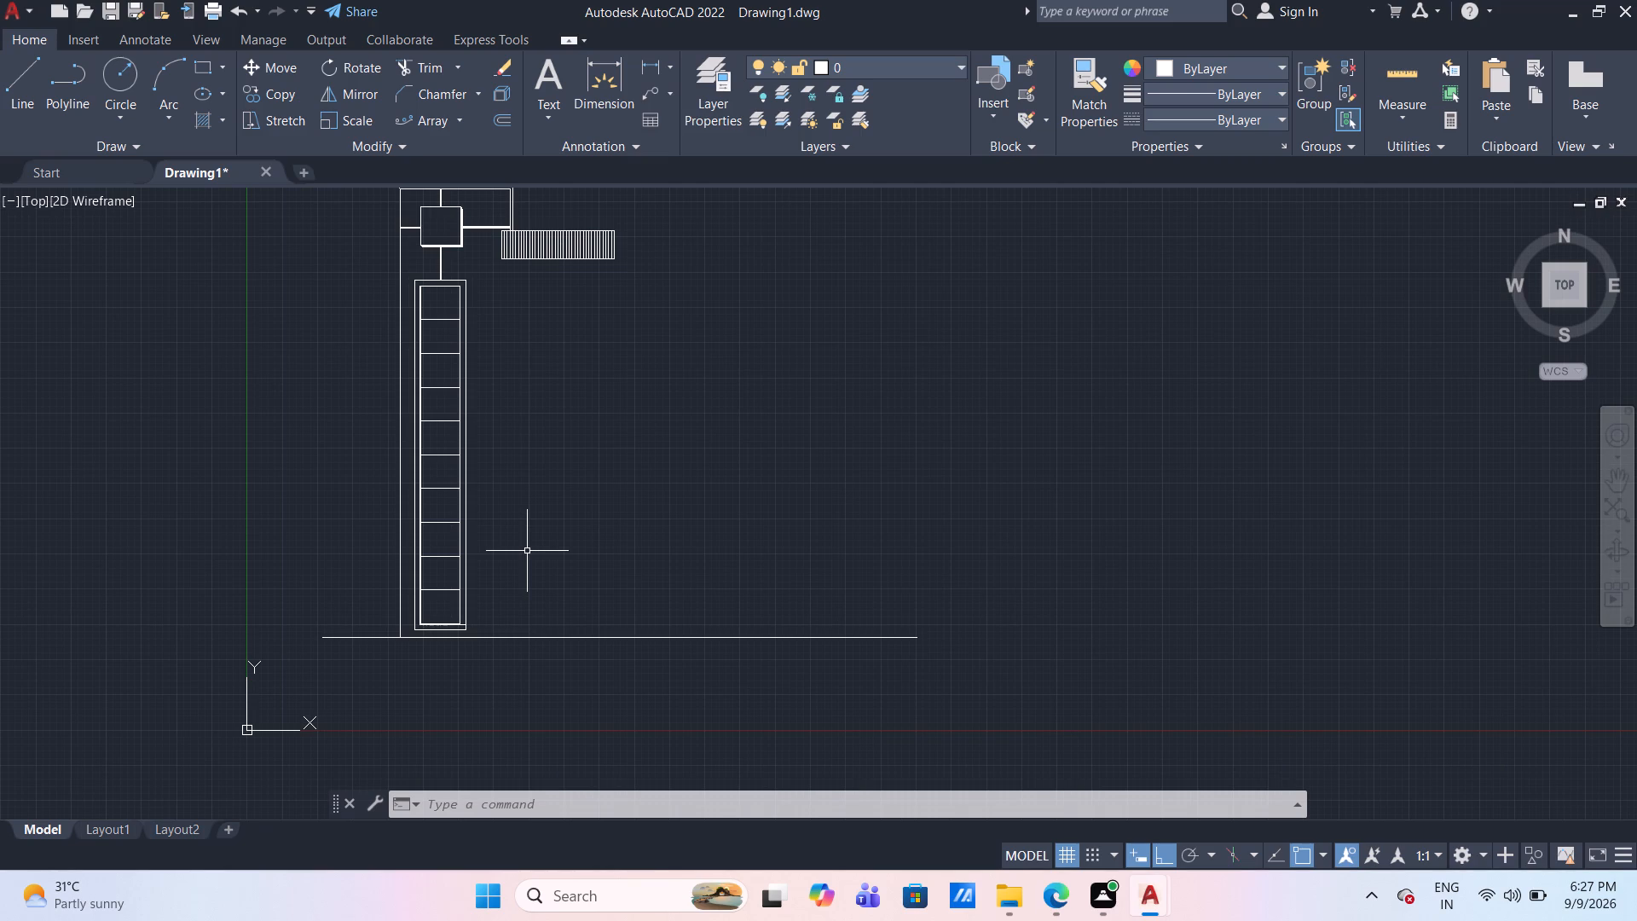
Offset the base line 100 mm downward and erase the original line.
{"action": "key", "text": "o"}
{"action": "key", "text": "Return"}
{"action": "type", "text": "100"}
{"action": "key", "text": "Return"}
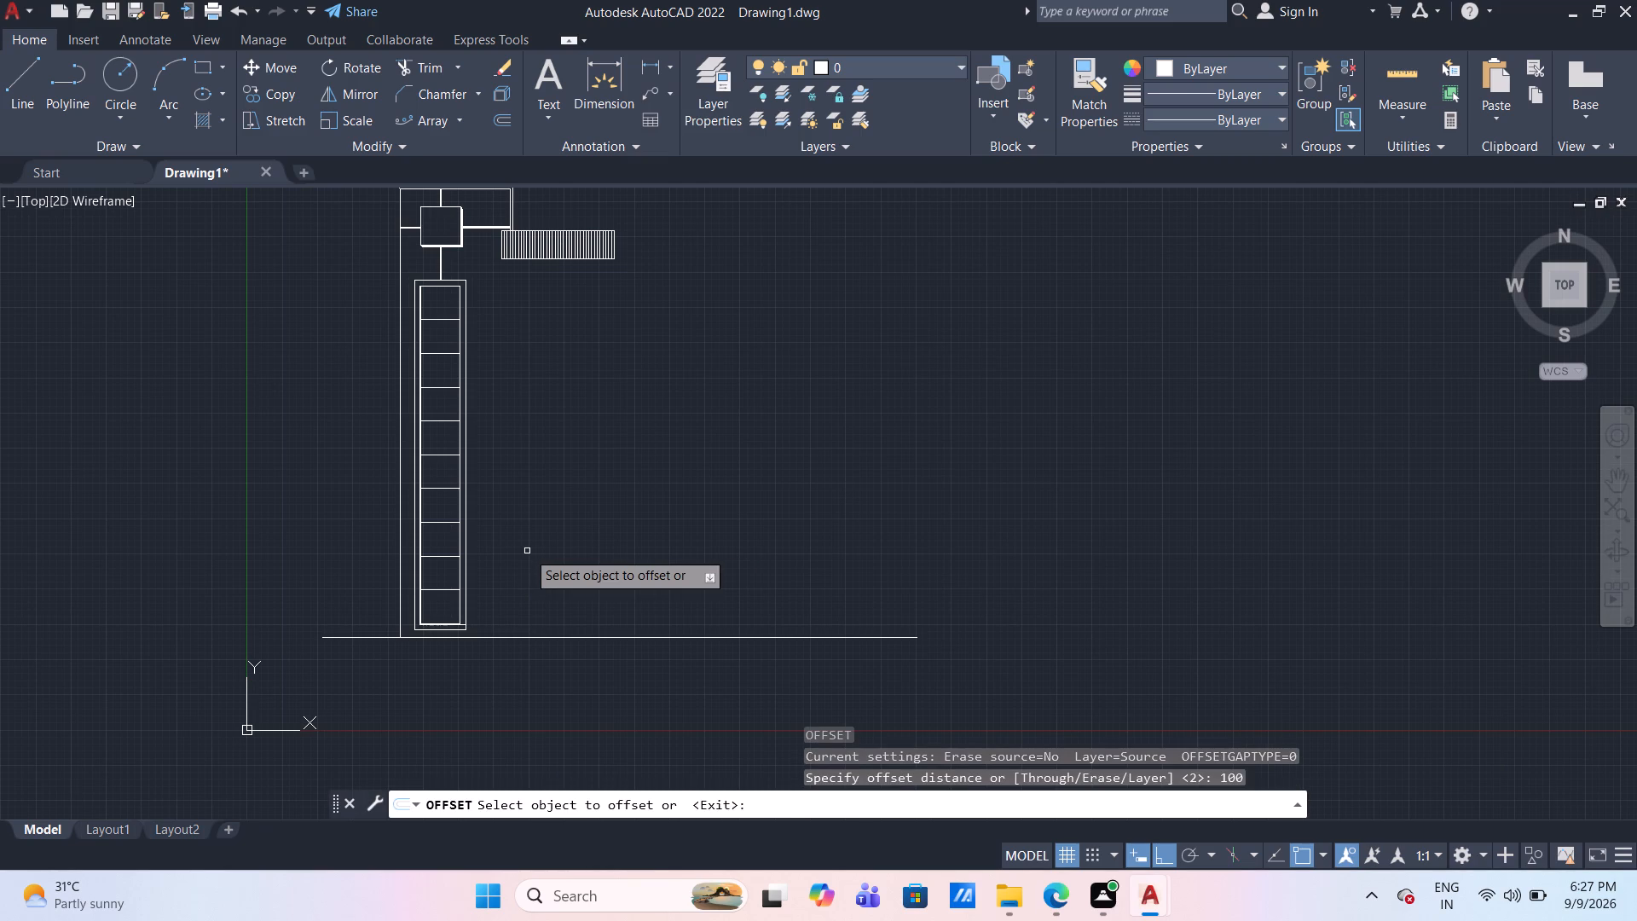
{"action": "left_click", "coordinate": [536, 636]}
{"action": "left_click", "coordinate": [541, 741]}
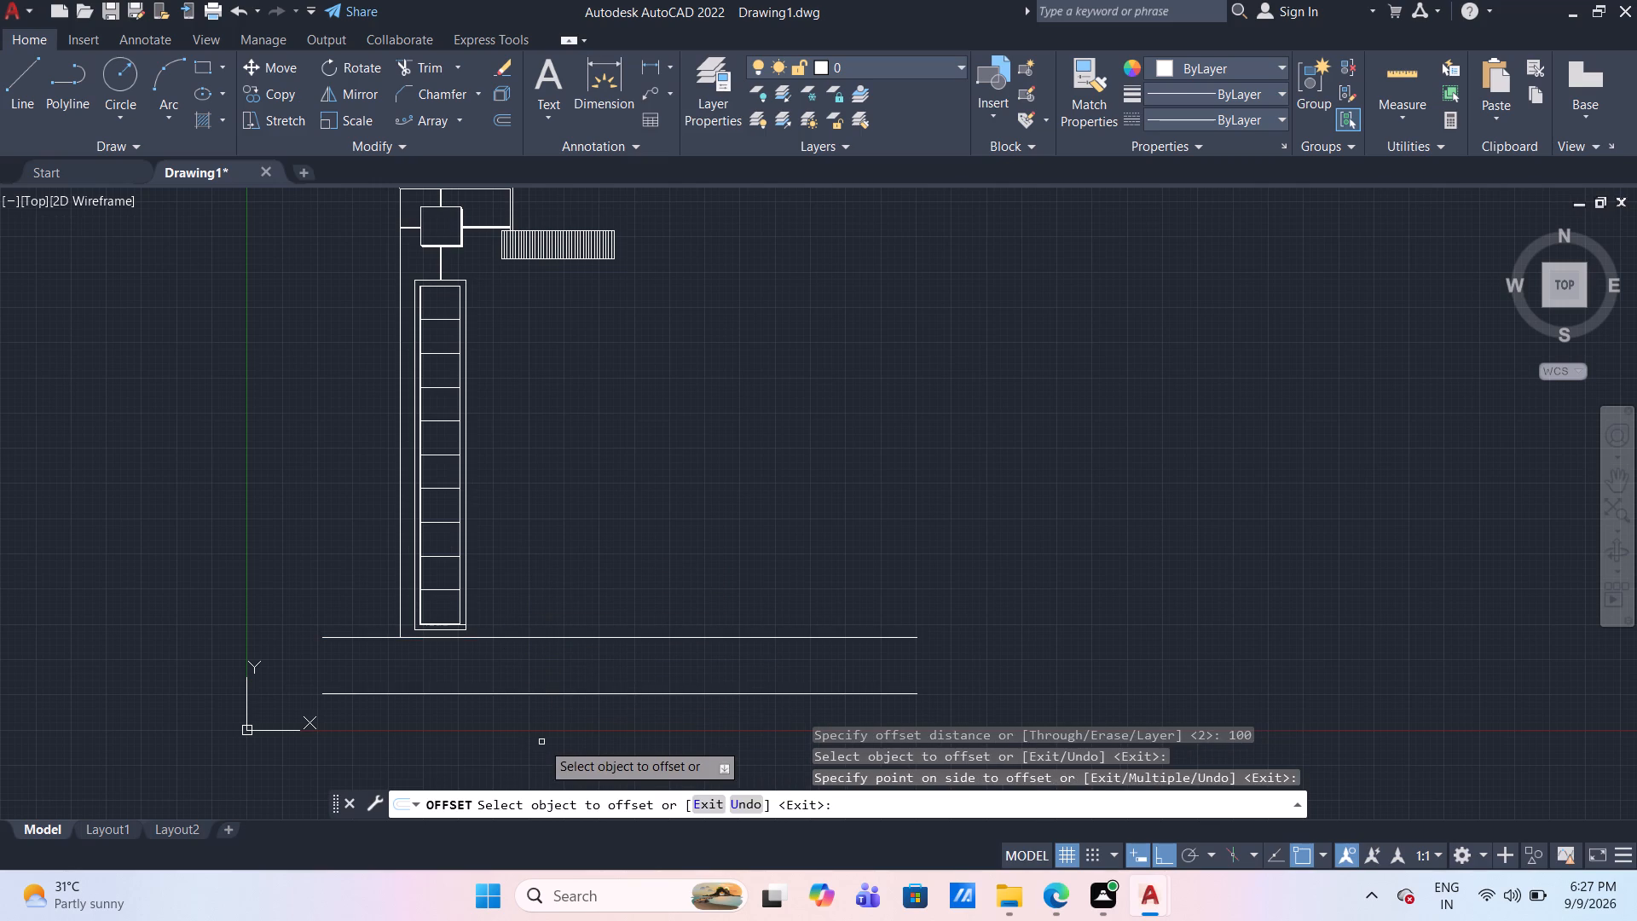
{"action": "key", "text": "Escape"}
{"action": "left_click_drag", "start_coordinate": [584, 661], "coordinate": [571, 632]}
{"action": "left_click", "coordinate": [559, 606]}
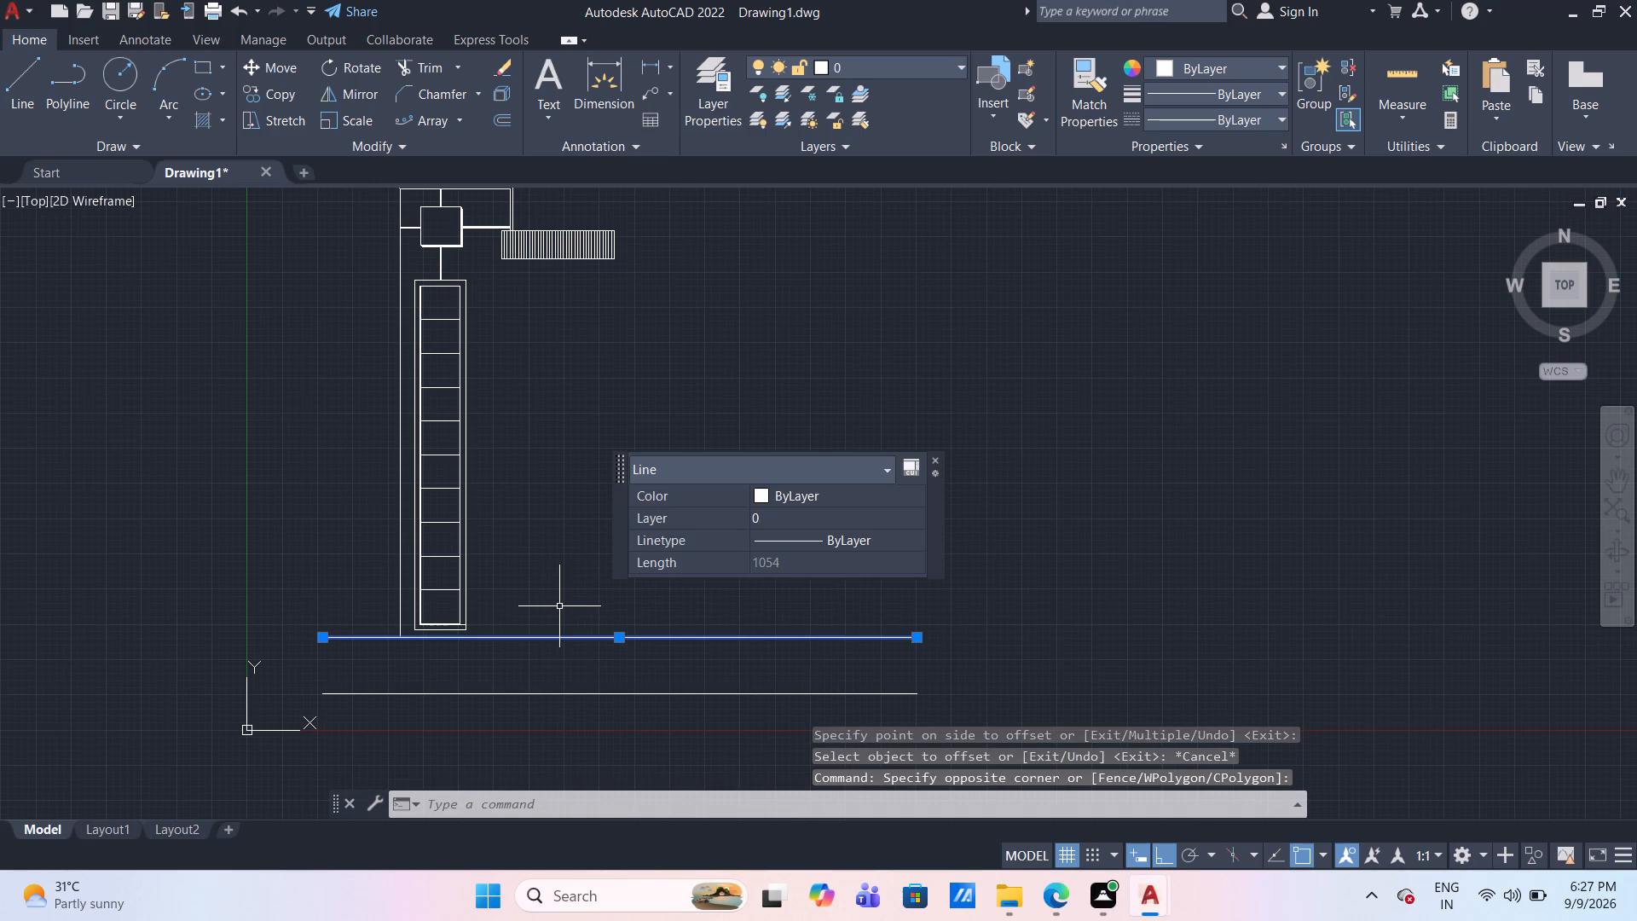
{"action": "key", "text": "Delete"}
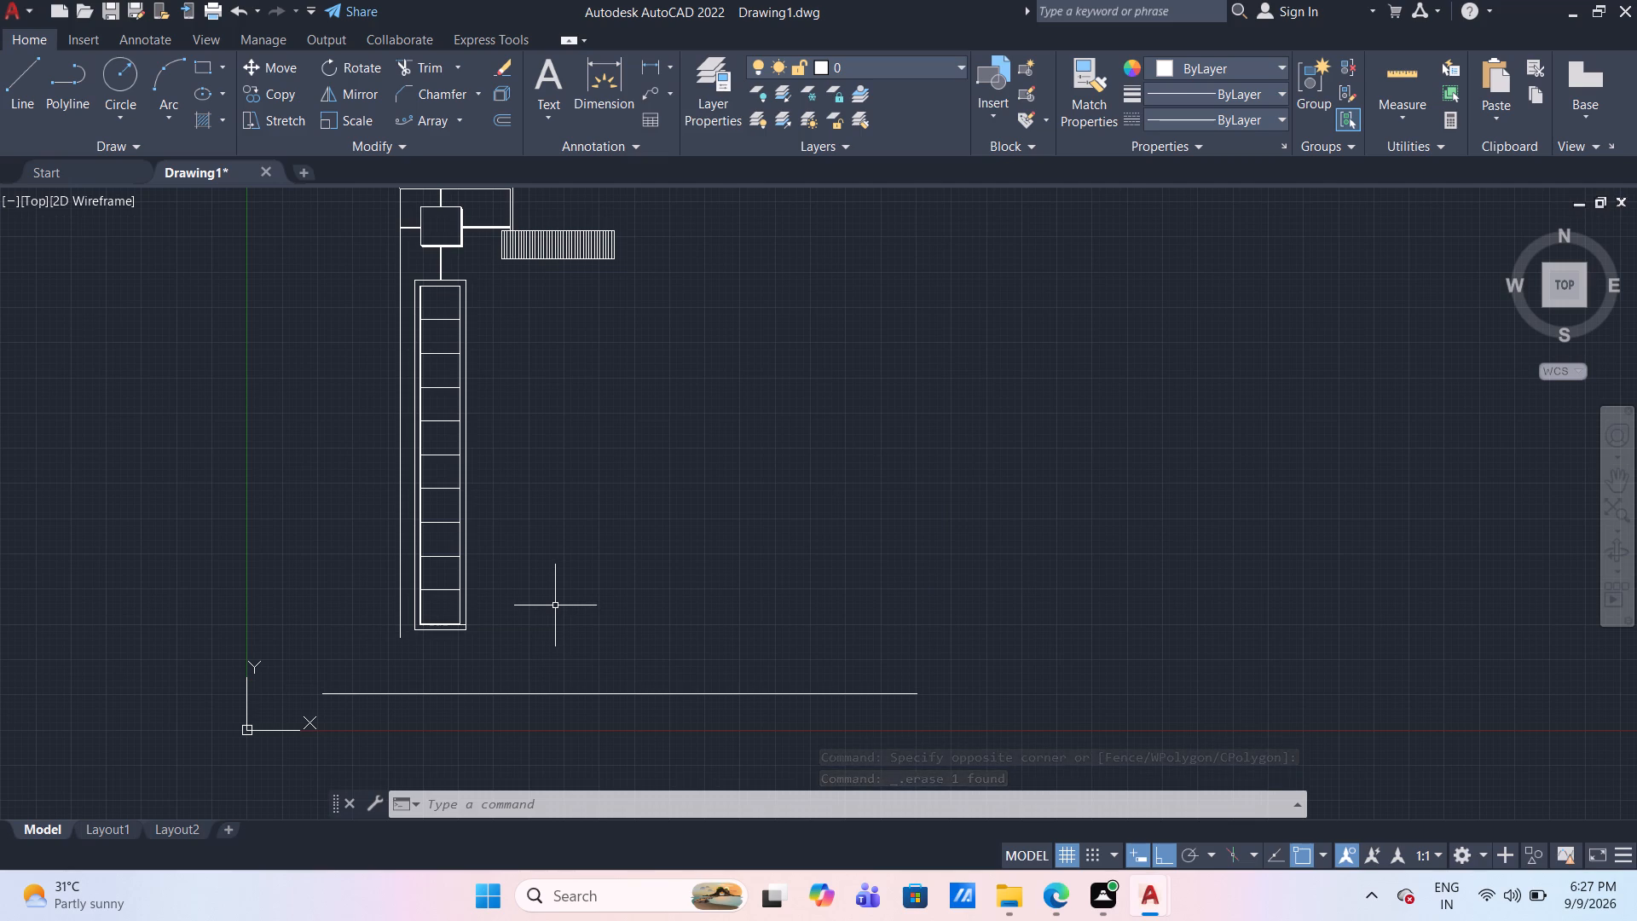
Offset the base line another 50 mm downward and erase the line it was copied from.
{"action": "scroll", "coordinate": [555, 605], "scroll_direction": "down", "scroll_amount": 2}
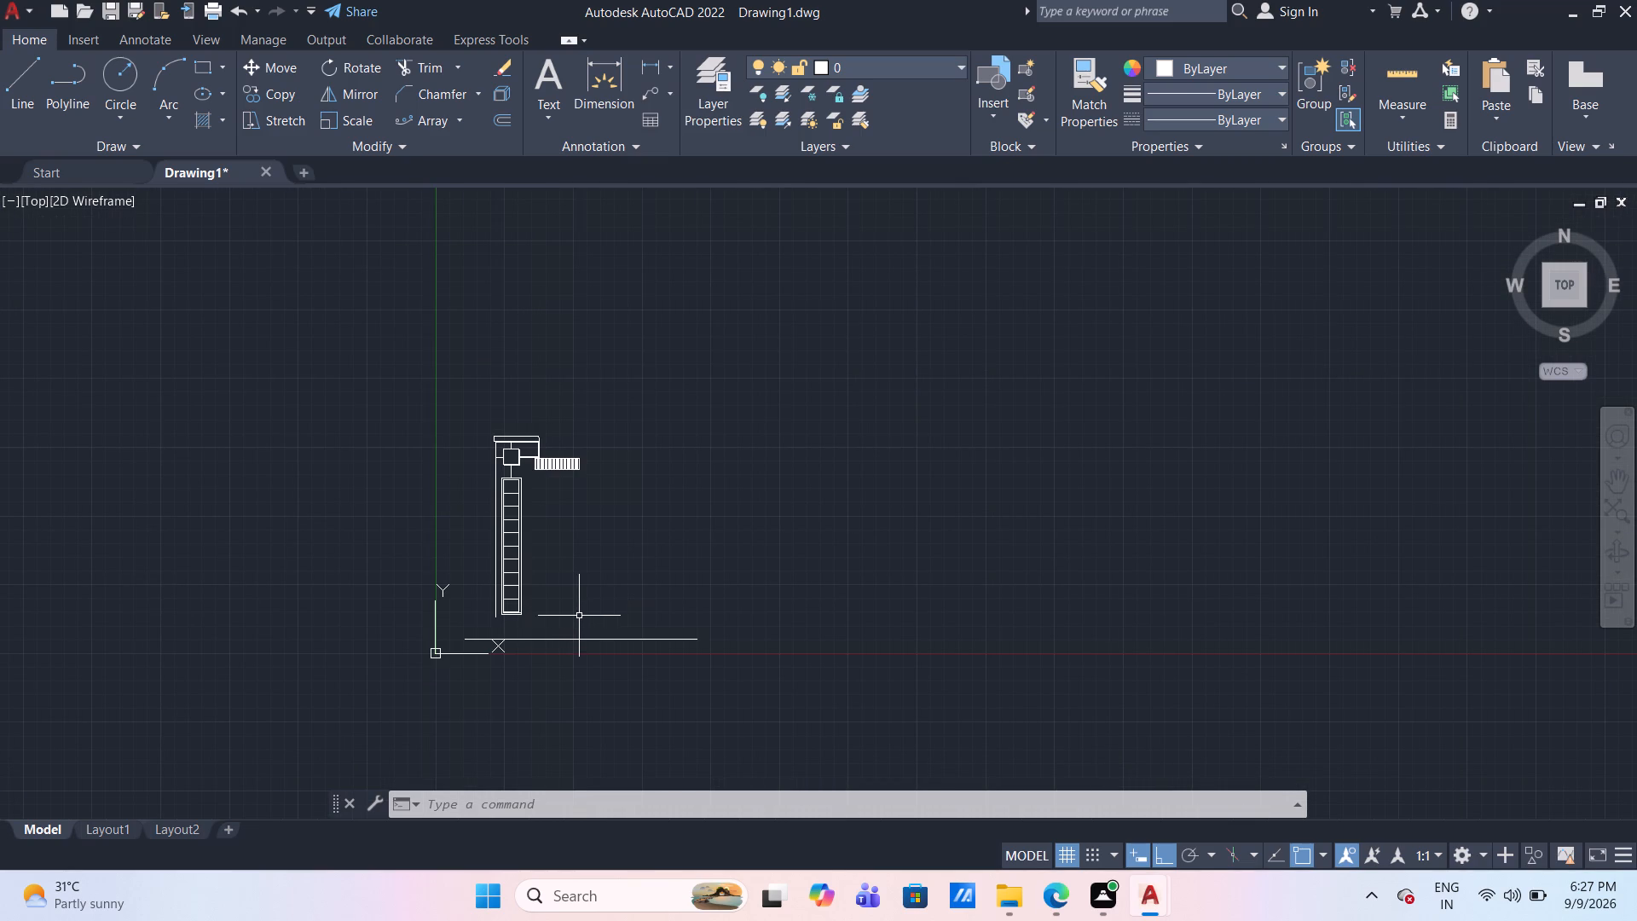
{"action": "scroll", "coordinate": [579, 616], "scroll_direction": "up", "scroll_amount": 2}
{"action": "middle_click_drag", "start_coordinate": [577, 616], "coordinate": [548, 528]}
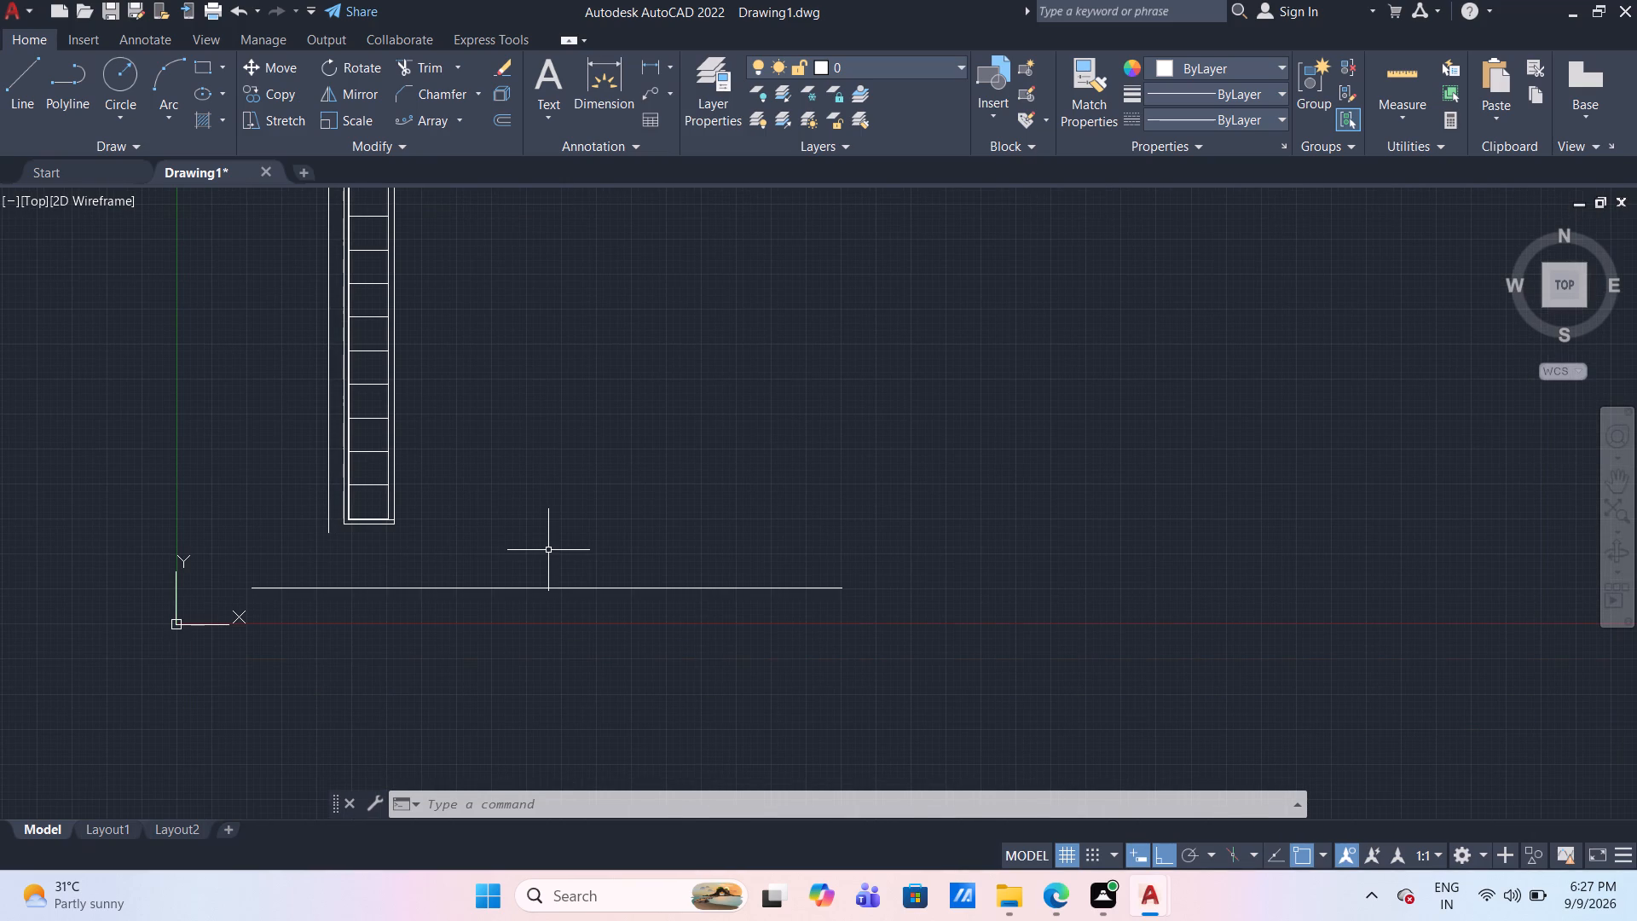
{"action": "key", "text": "o"}
{"action": "key", "text": "Return"}
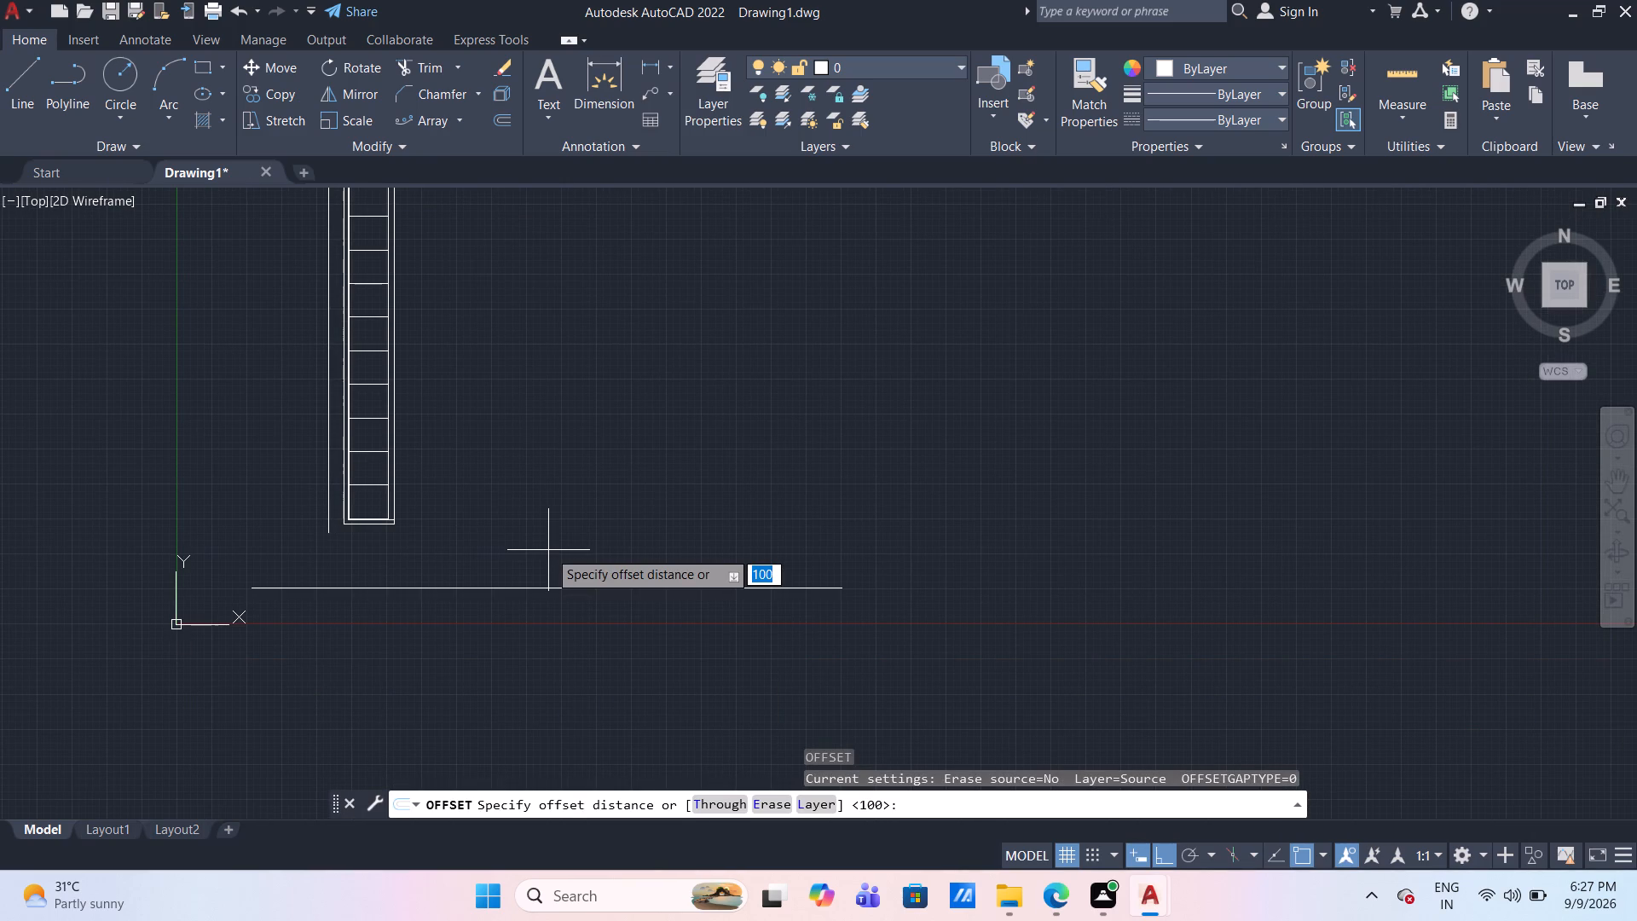
{"action": "type", "text": "50"}
{"action": "key", "text": "Return"}
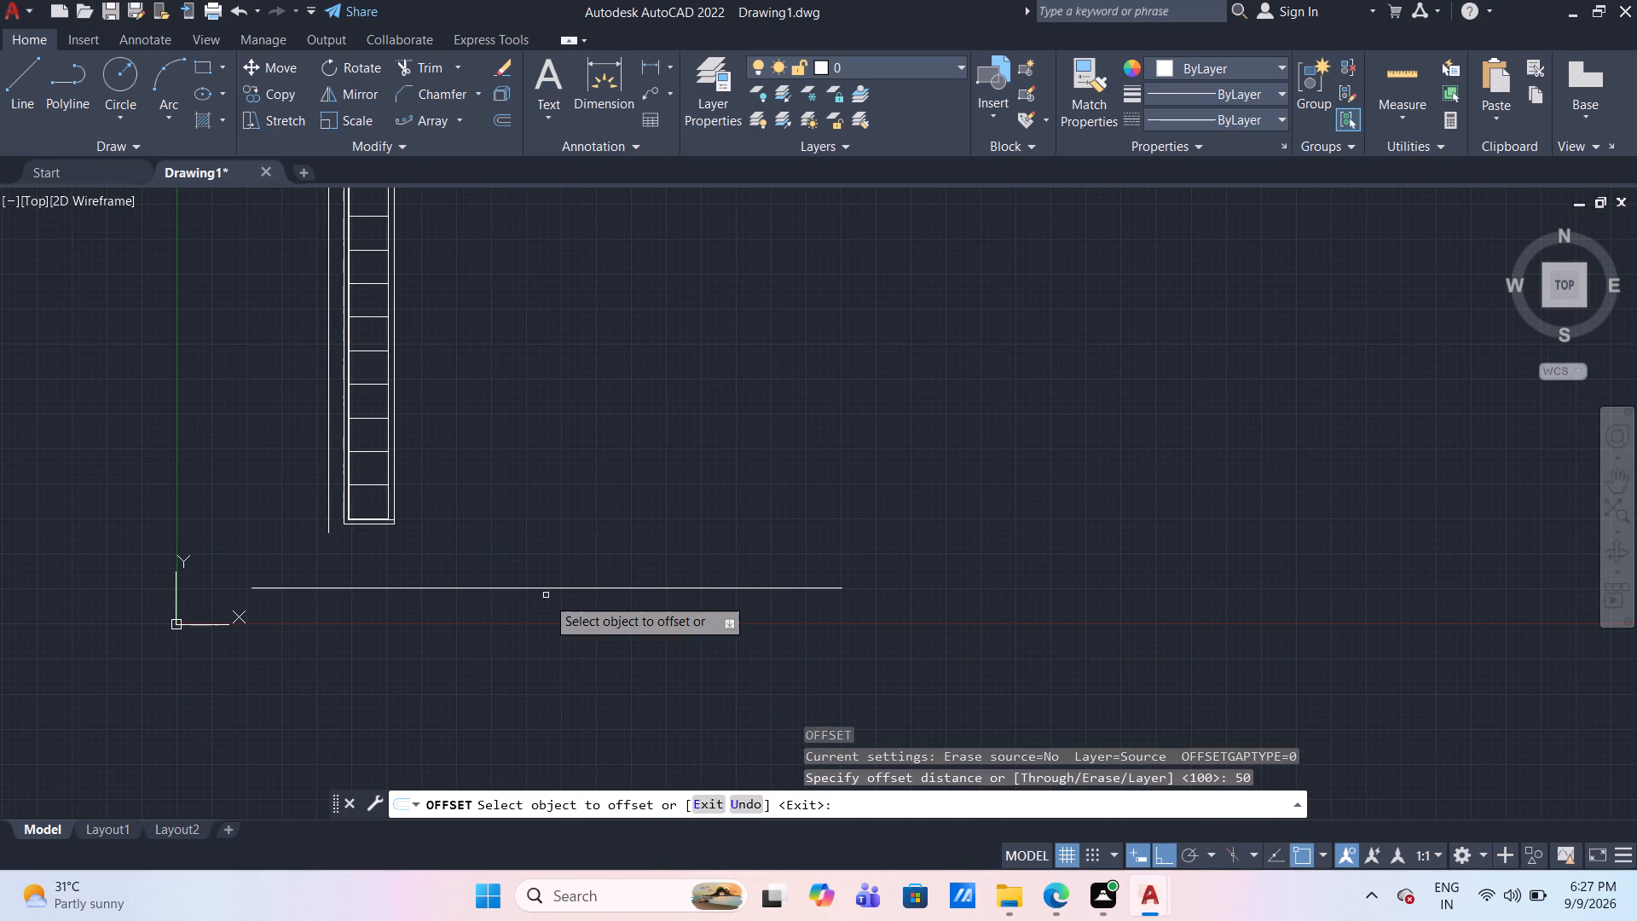
{"action": "left_click", "coordinate": [548, 589]}
{"action": "left_click", "coordinate": [549, 636]}
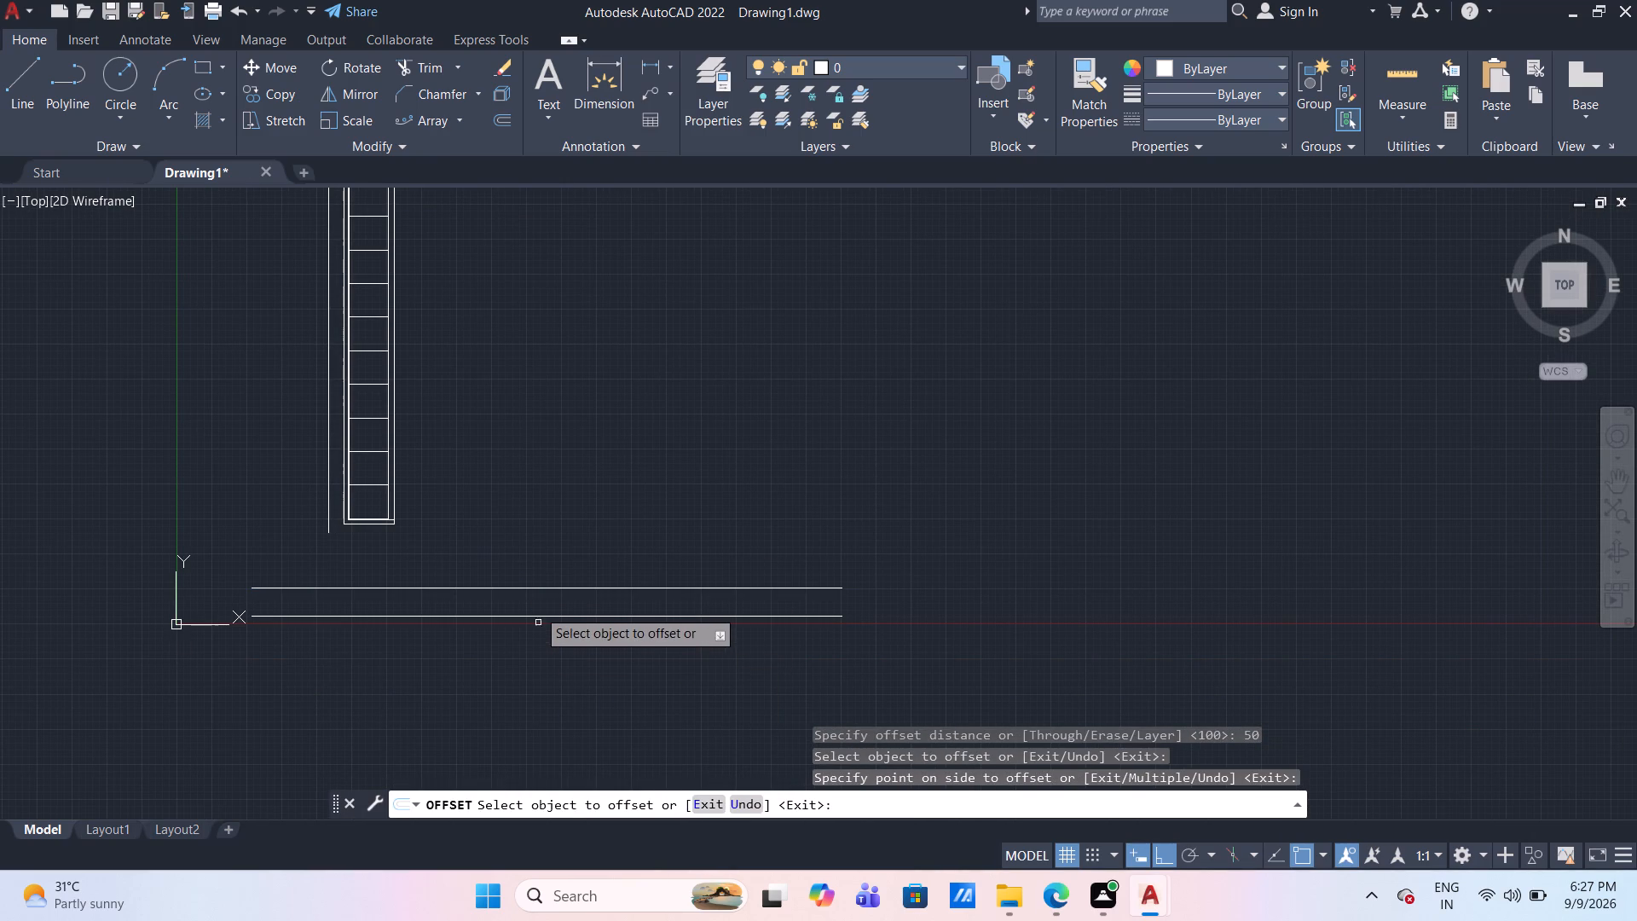
{"action": "left_click", "coordinate": [535, 588]}
{"action": "key", "text": "Escape"}
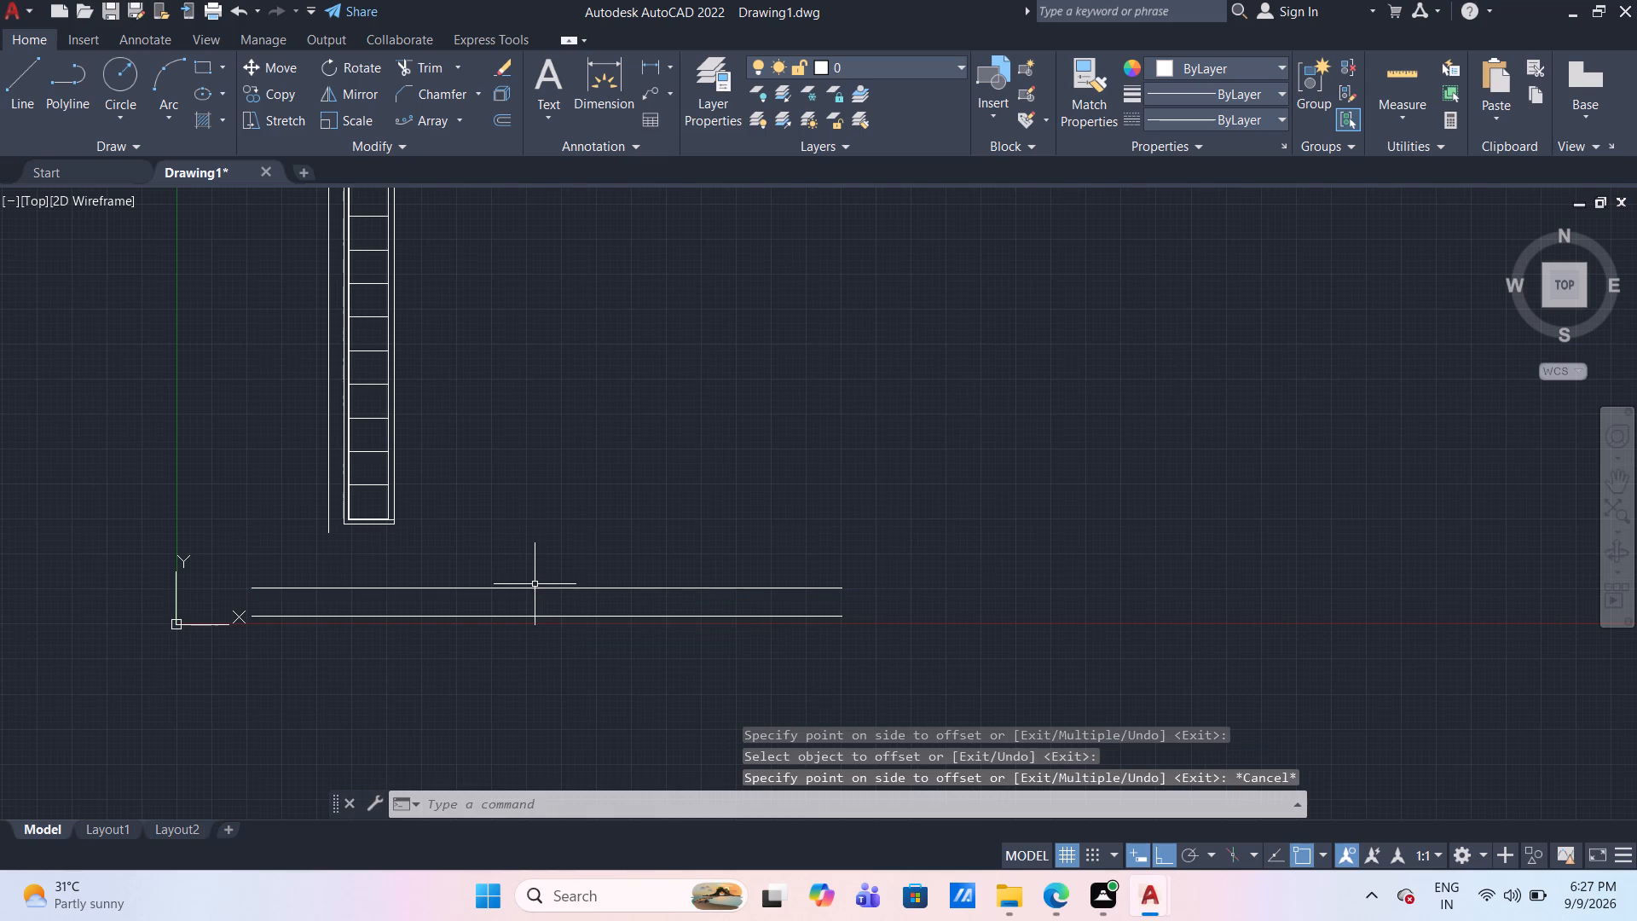
{"action": "left_click", "coordinate": [536, 584]}
{"action": "left_click", "coordinate": [541, 593]}
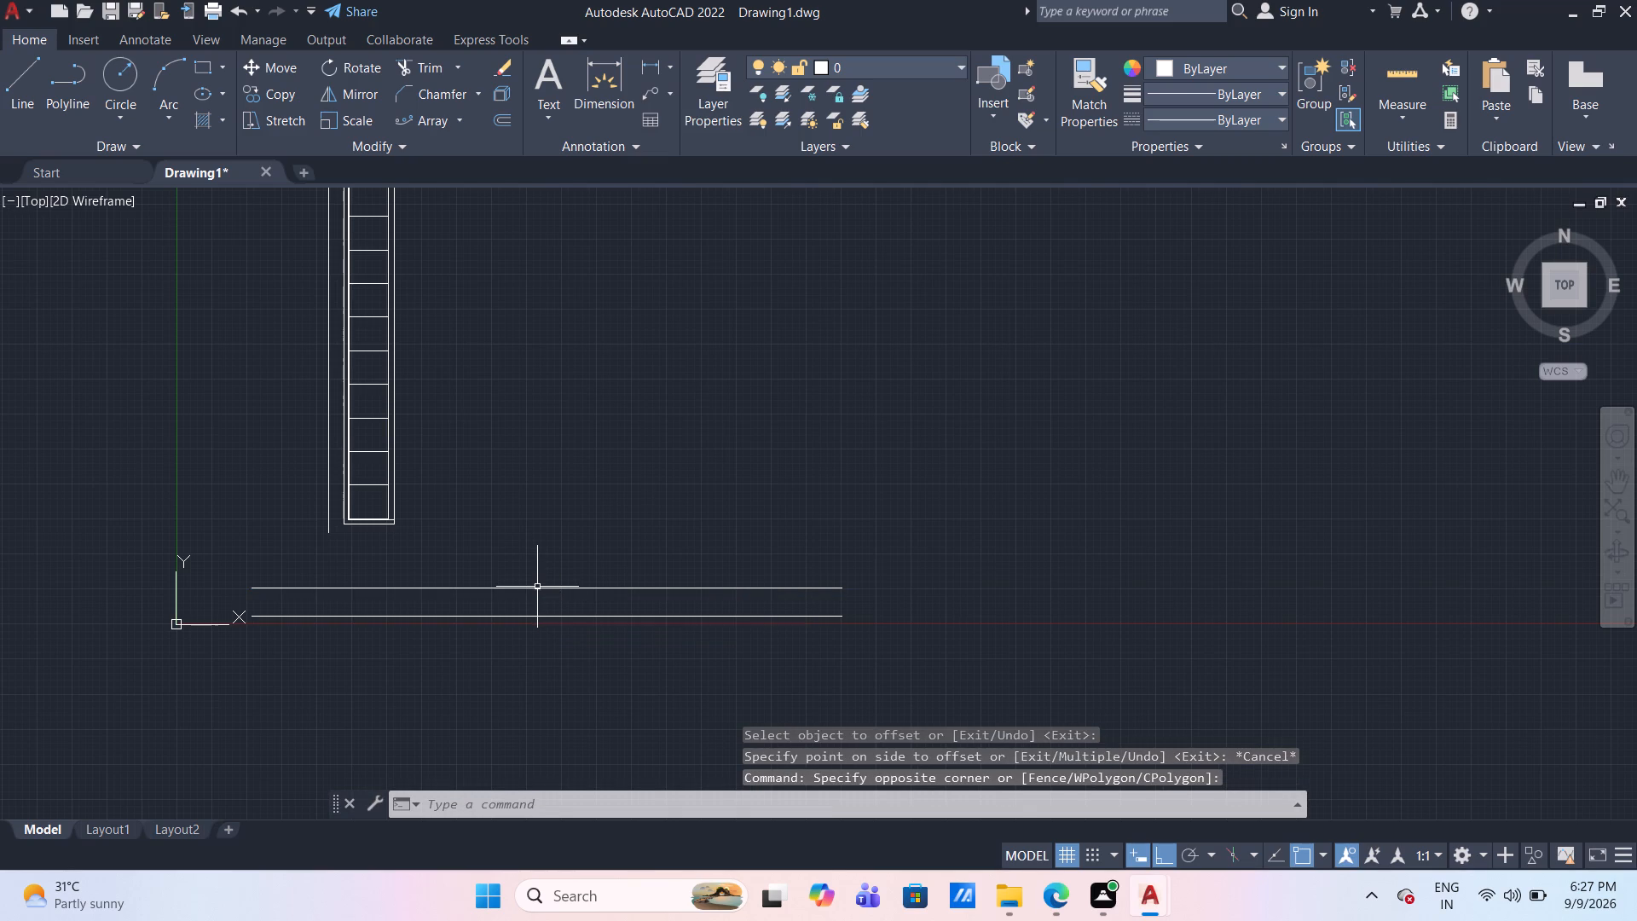
{"action": "left_click", "coordinate": [541, 590]}
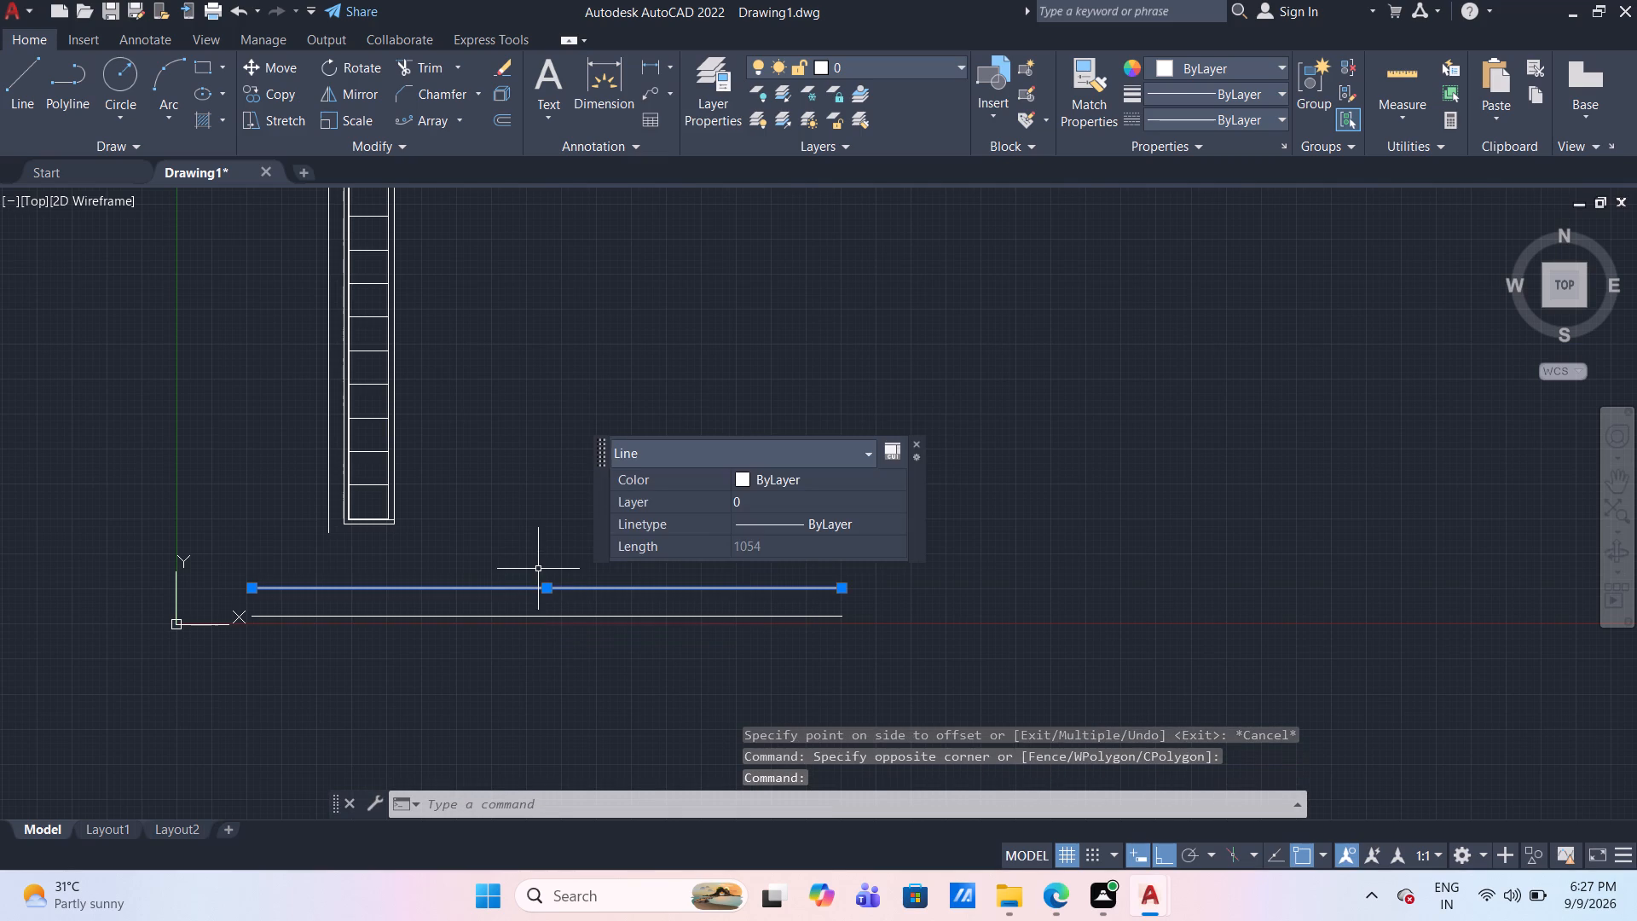
{"action": "key", "text": "Delete"}
Extend the outline's long left vertical line down to the base line.
{"action": "scroll", "coordinate": [538, 569], "scroll_direction": "down", "scroll_amount": 1}
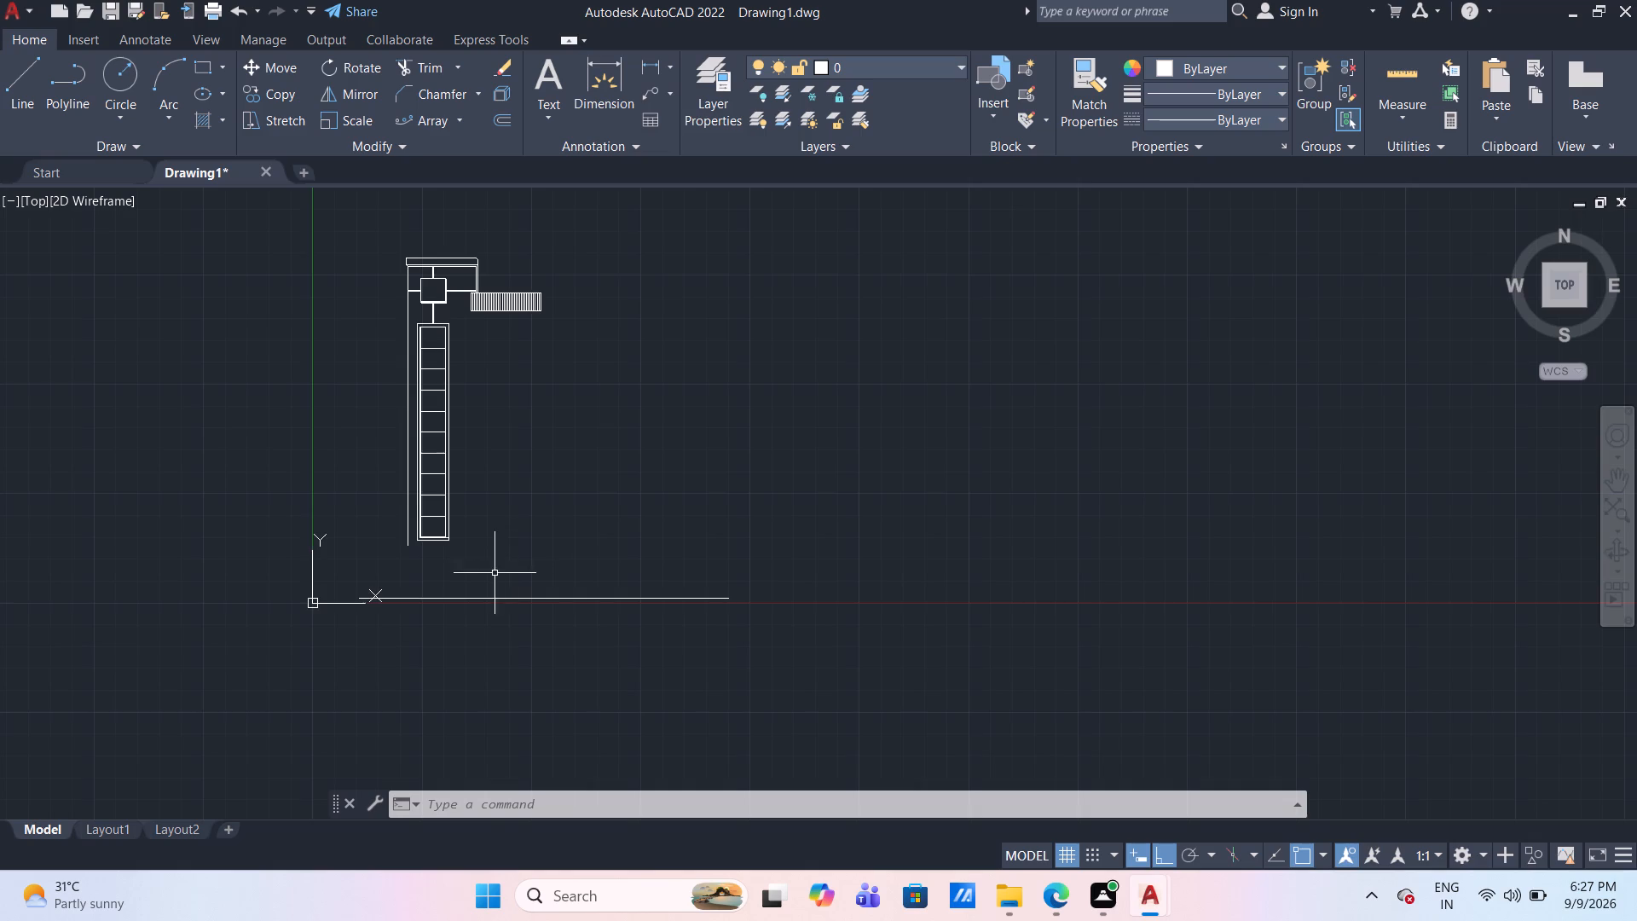
{"action": "scroll", "coordinate": [477, 568], "scroll_direction": "up", "scroll_amount": 2}
{"action": "middle_click_drag", "start_coordinate": [514, 559], "coordinate": [524, 556]}
{"action": "scroll", "coordinate": [524, 556], "scroll_direction": "up", "scroll_amount": 1}
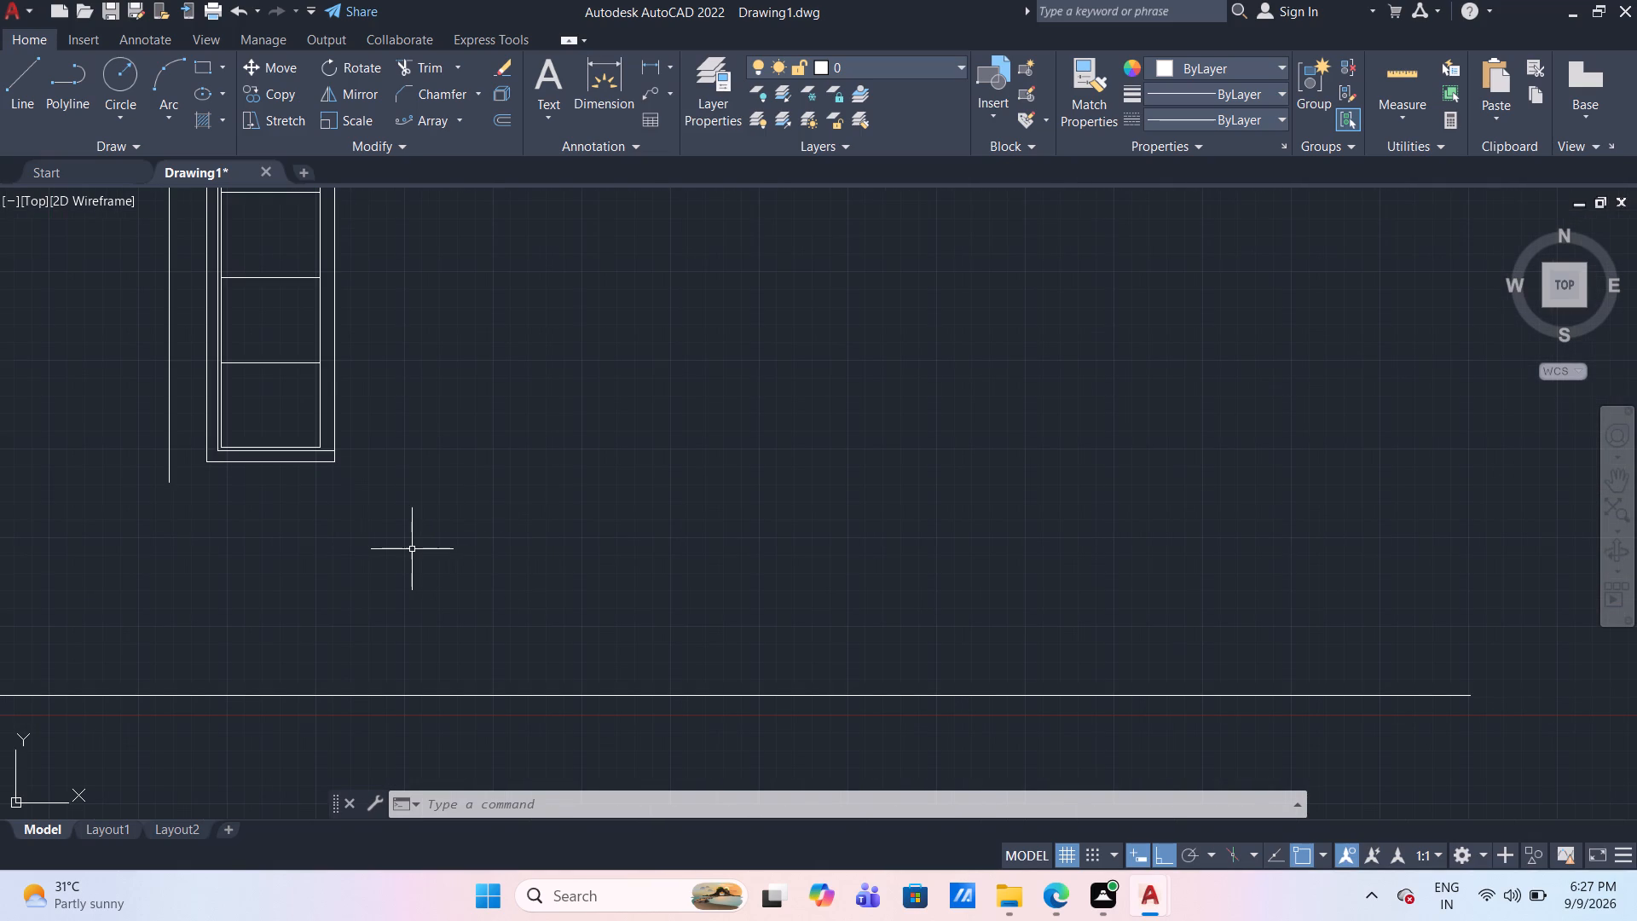
{"action": "type", "text": "EX"}
{"action": "key", "text": "Return"}
{"action": "left_click", "coordinate": [170, 462]}
{"action": "key", "text": "Escape"}
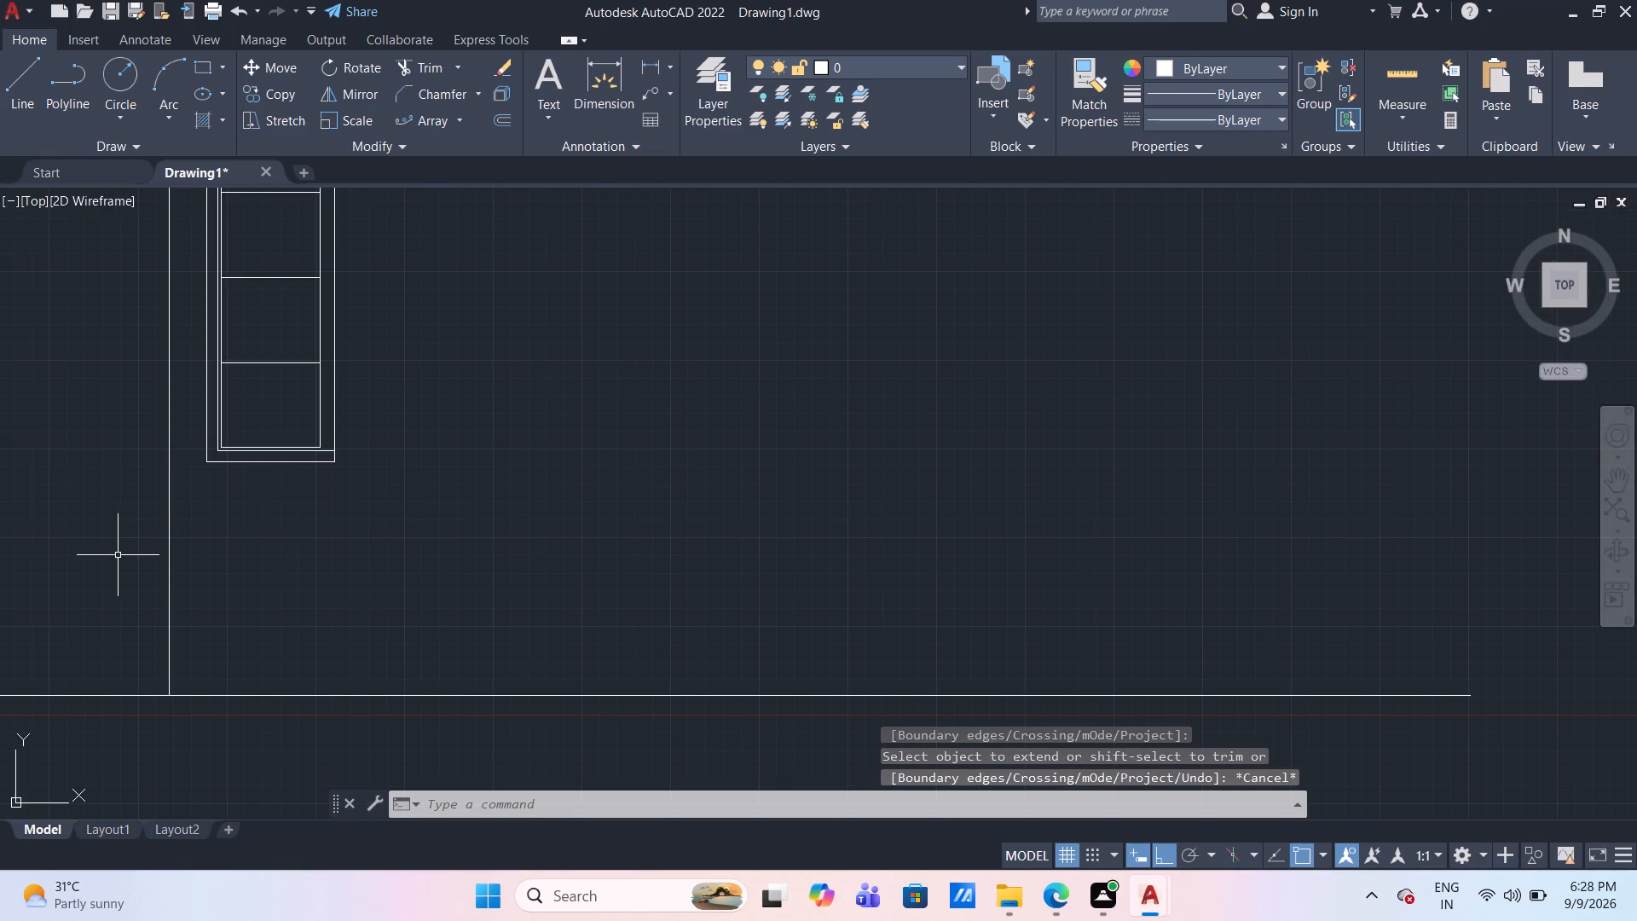
Trim the part of the base line that projects left of the outline's long vertical line.
{"action": "type", "text": "TR"}
{"action": "key", "text": "Return"}
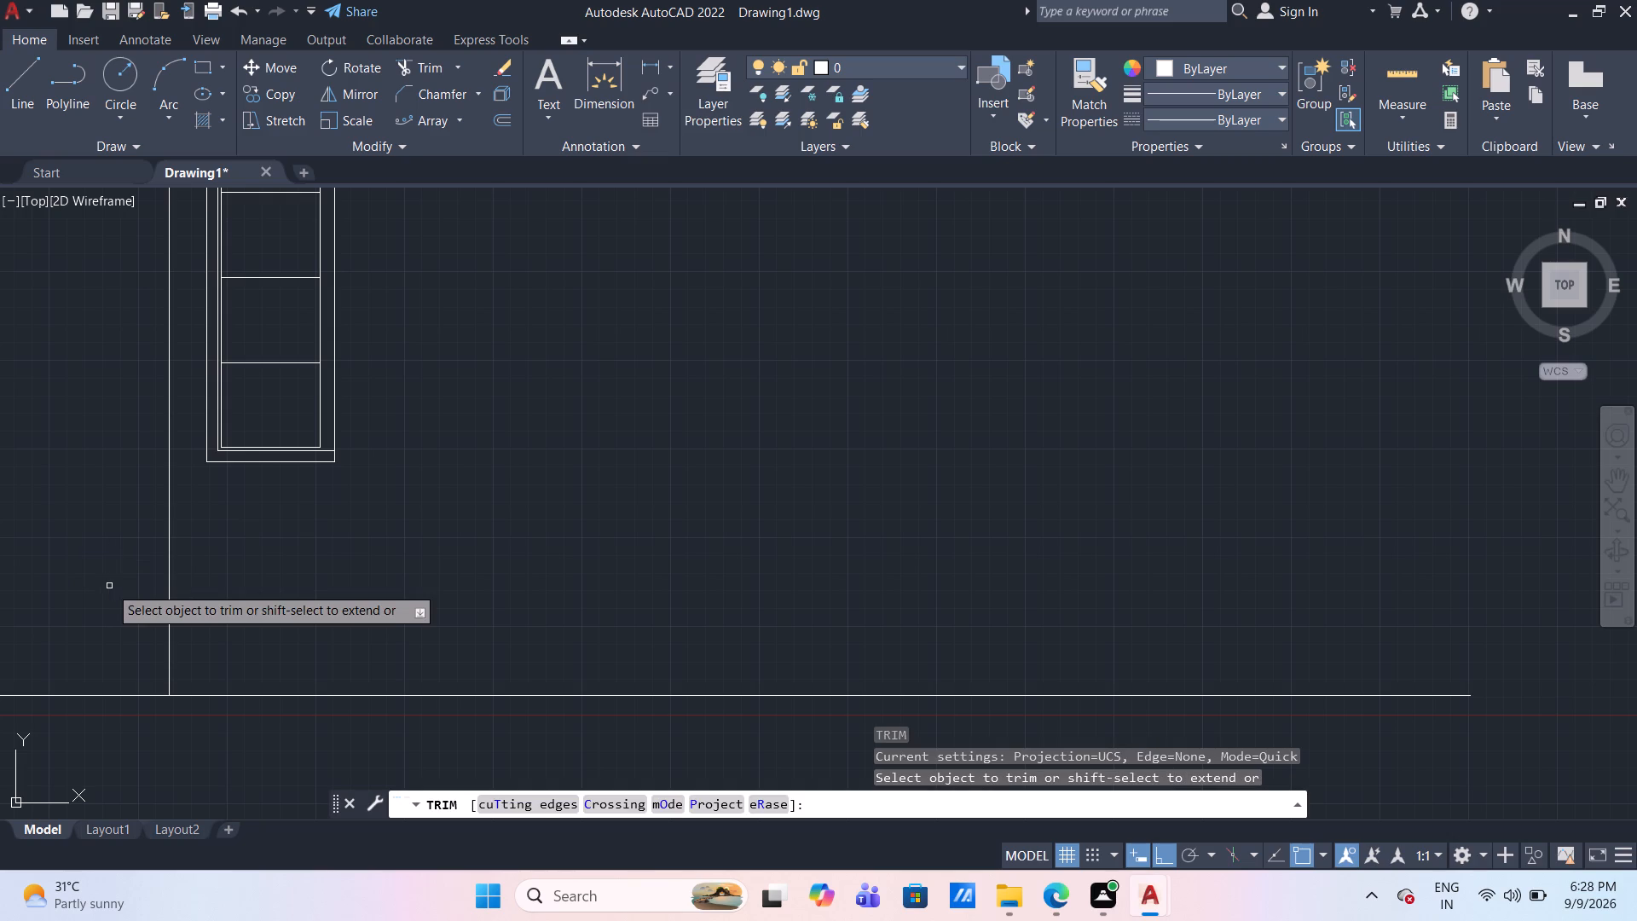
{"action": "left_click", "coordinate": [95, 586]}
{"action": "left_click", "coordinate": [101, 801]}
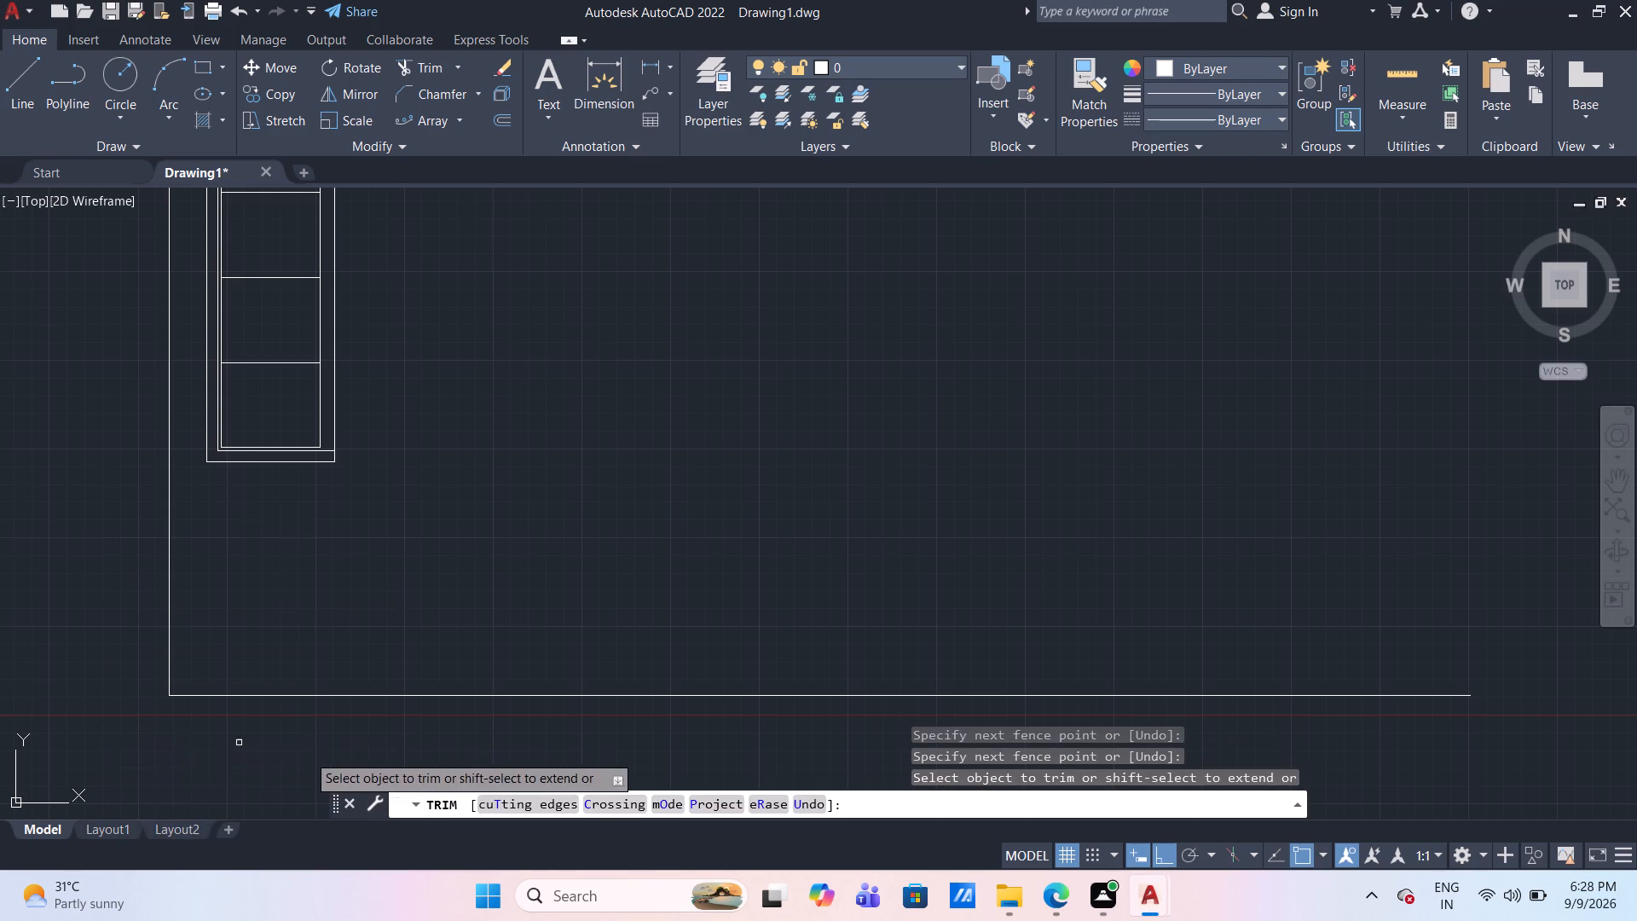
{"action": "key", "text": "Escape"}
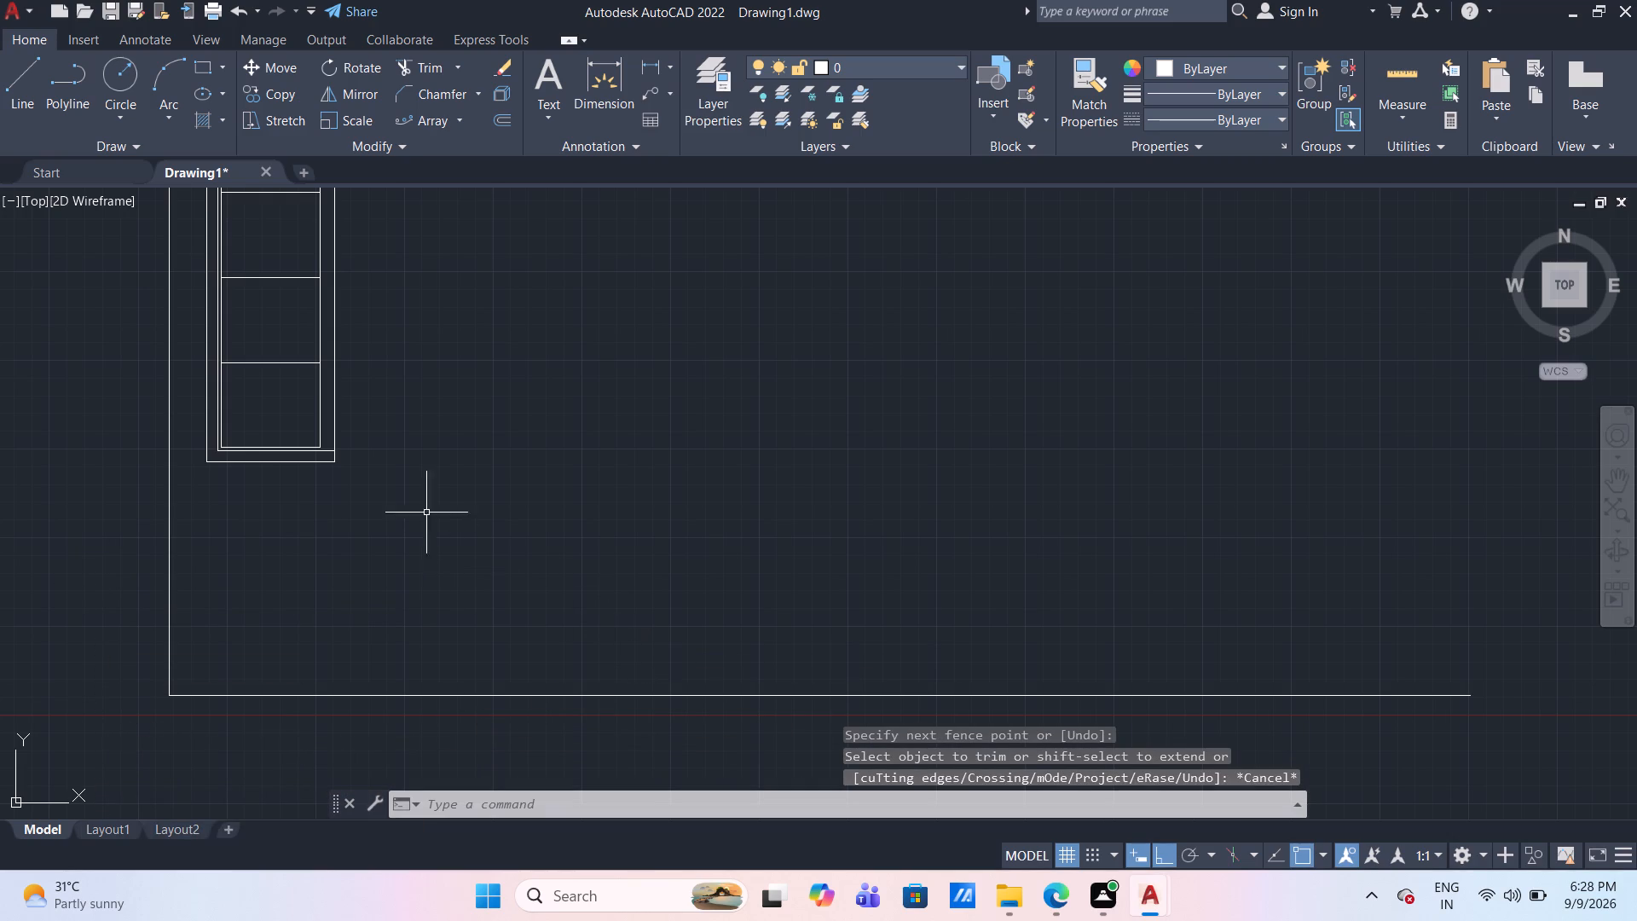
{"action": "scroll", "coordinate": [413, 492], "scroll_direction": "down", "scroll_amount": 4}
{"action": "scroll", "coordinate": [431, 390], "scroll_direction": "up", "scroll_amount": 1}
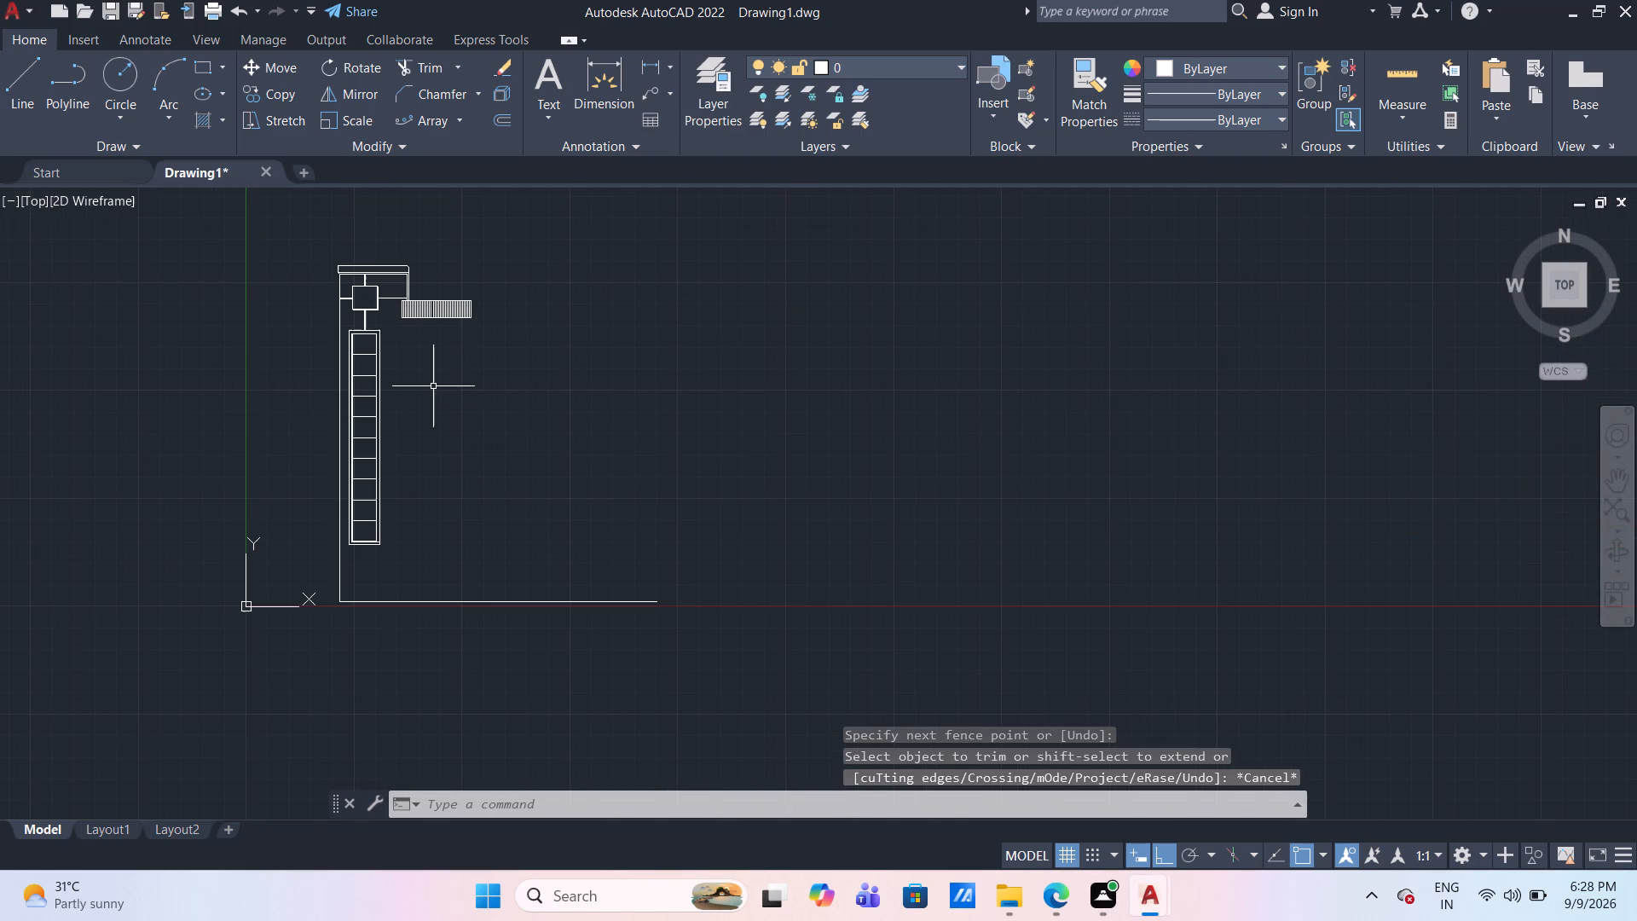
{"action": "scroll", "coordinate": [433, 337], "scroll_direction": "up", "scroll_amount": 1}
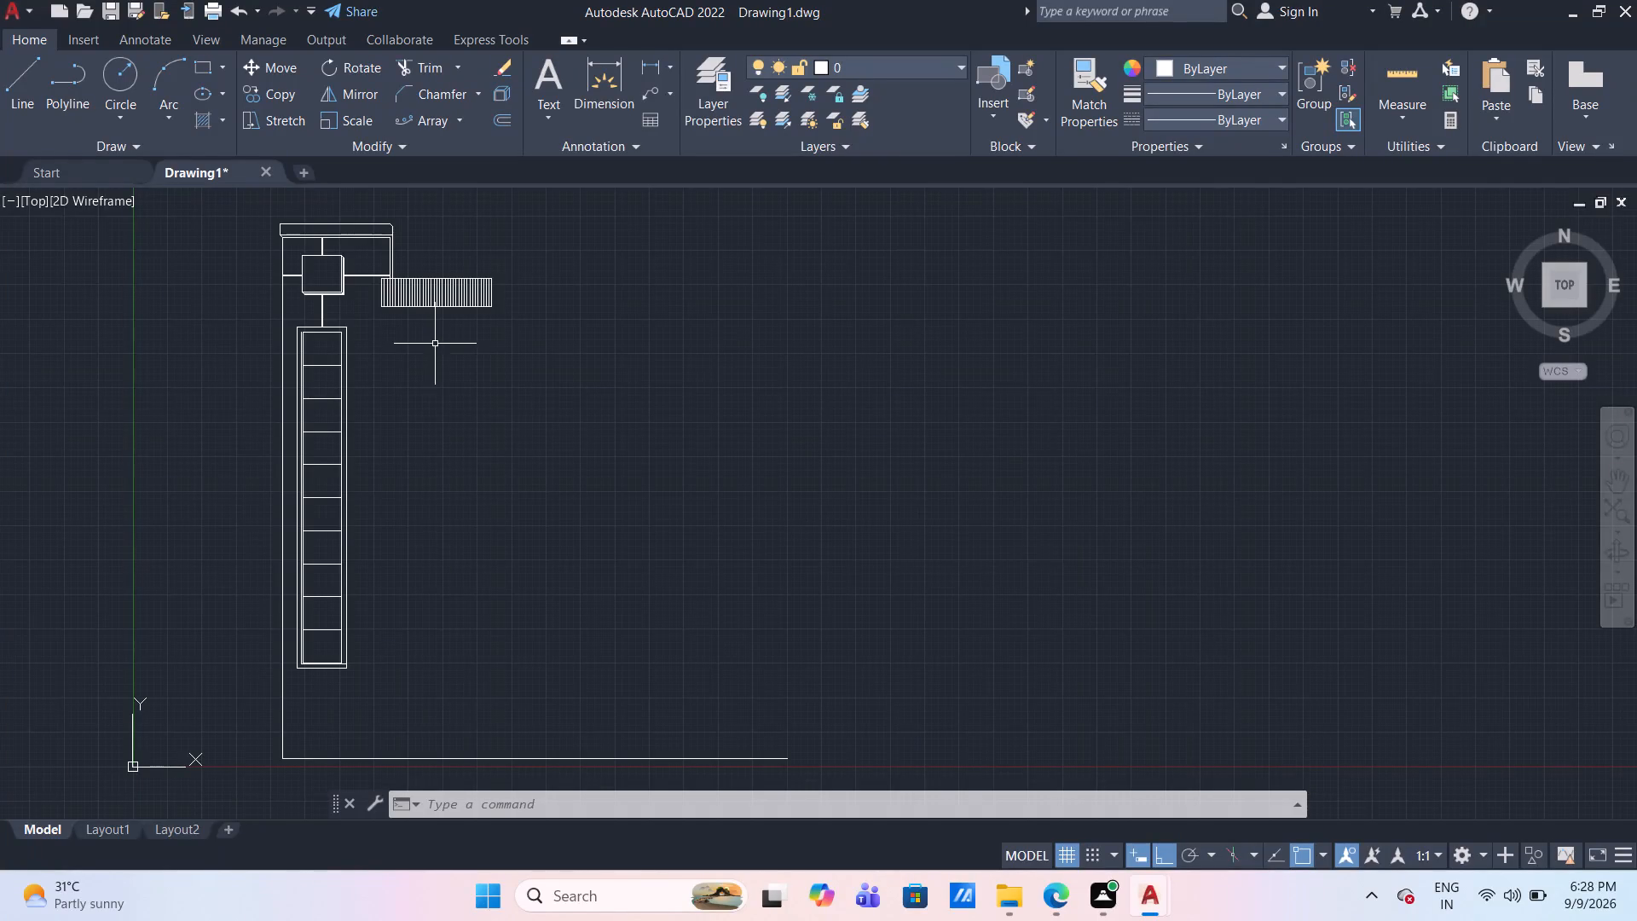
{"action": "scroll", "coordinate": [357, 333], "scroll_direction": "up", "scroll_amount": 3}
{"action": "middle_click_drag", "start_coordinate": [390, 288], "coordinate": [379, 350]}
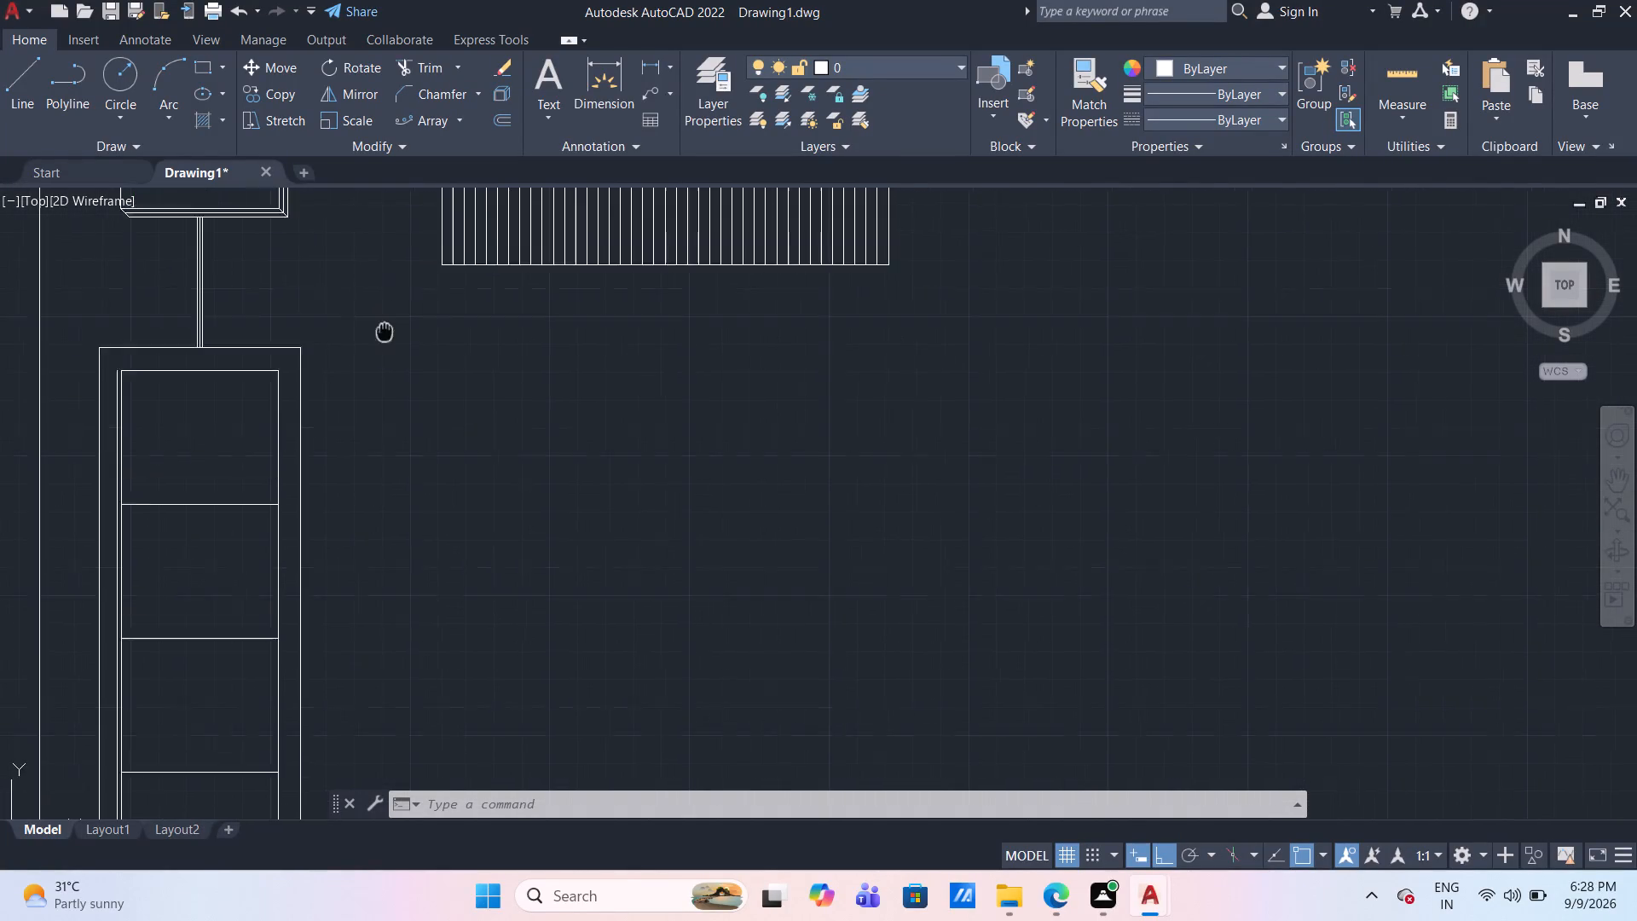
From the lined rectangle's lower-left corner, draw a 10 mm line at 225° and a 20 mm line straight down.
{"action": "middle_click_drag", "start_coordinate": [379, 350], "coordinate": [363, 361]}
{"action": "left_click", "coordinate": [17, 88]}
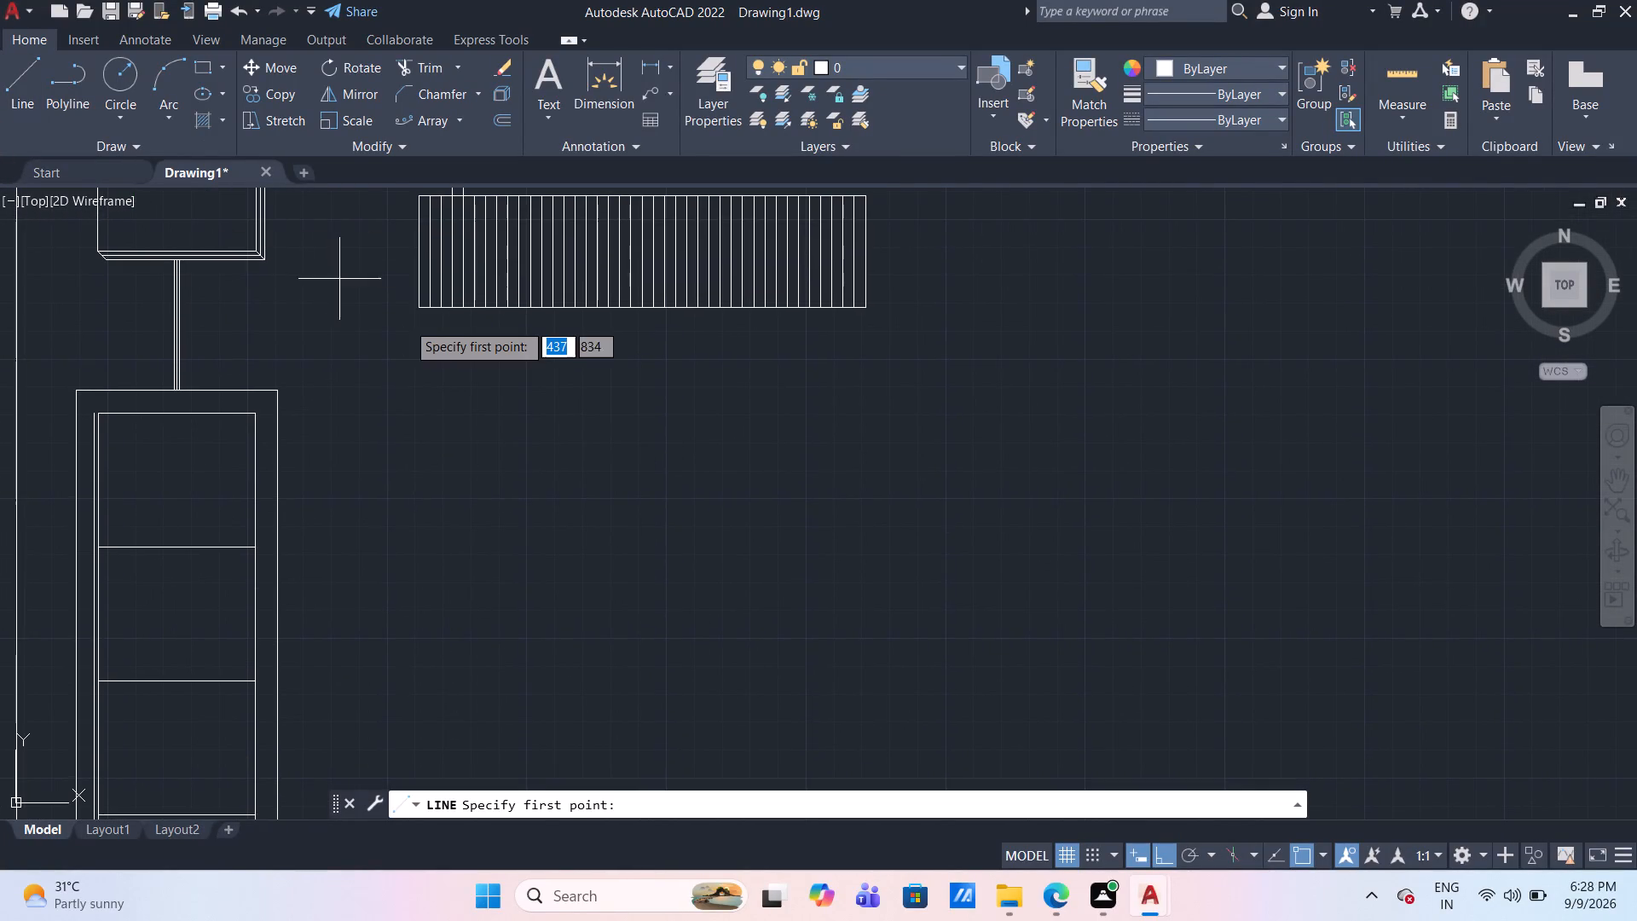
{"action": "left_click", "coordinate": [419, 307]}
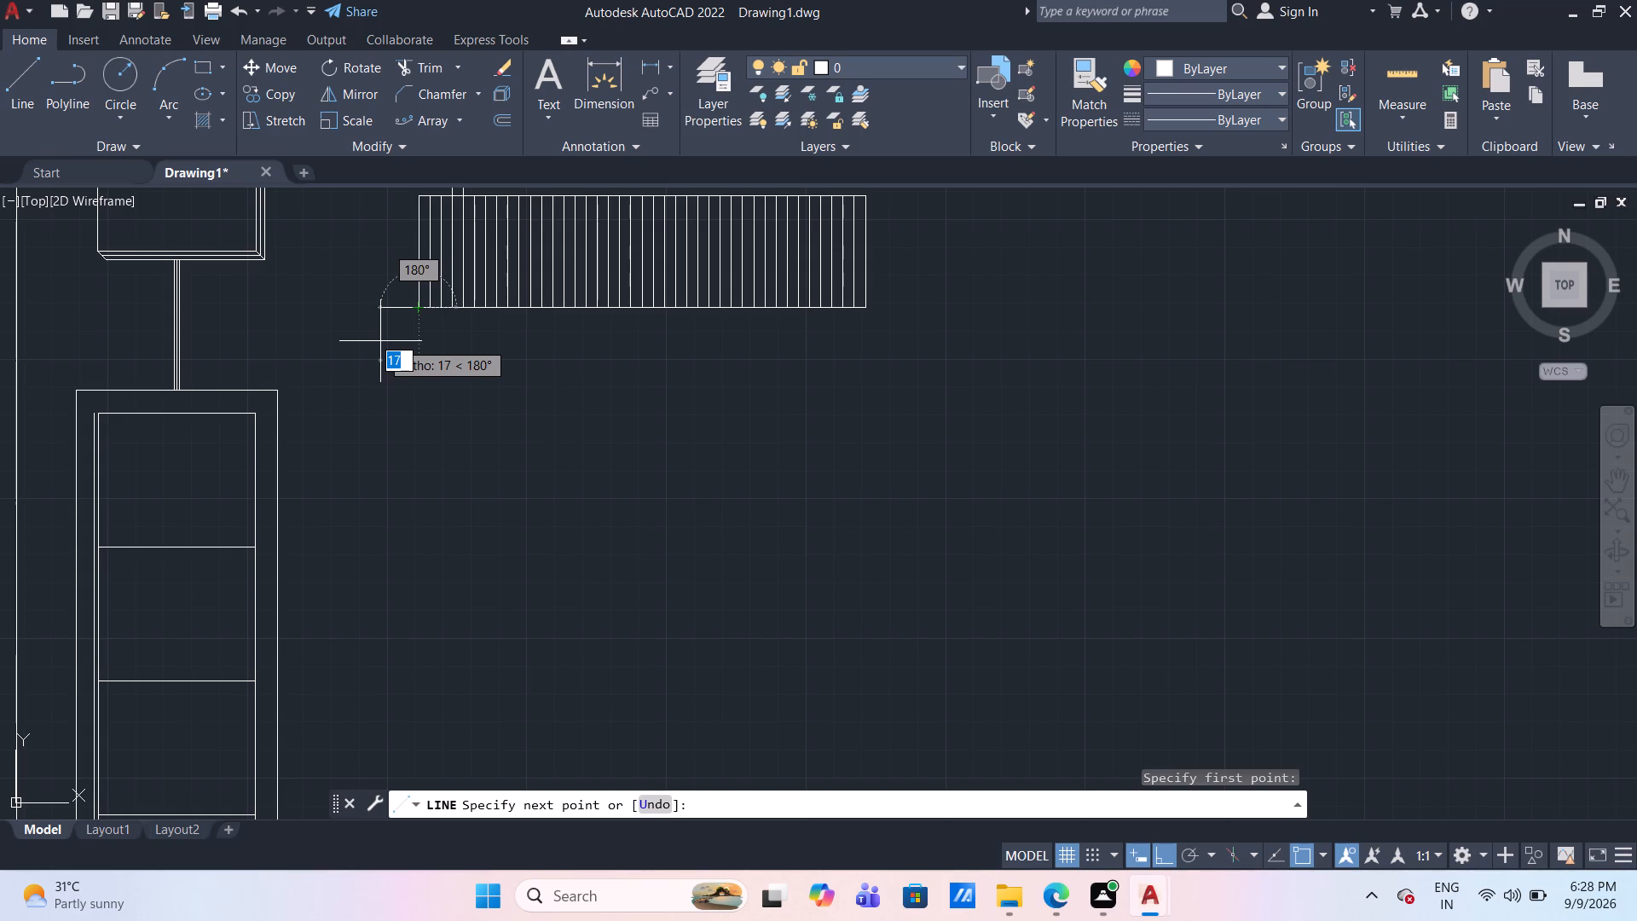
{"action": "type", "text": "10"}
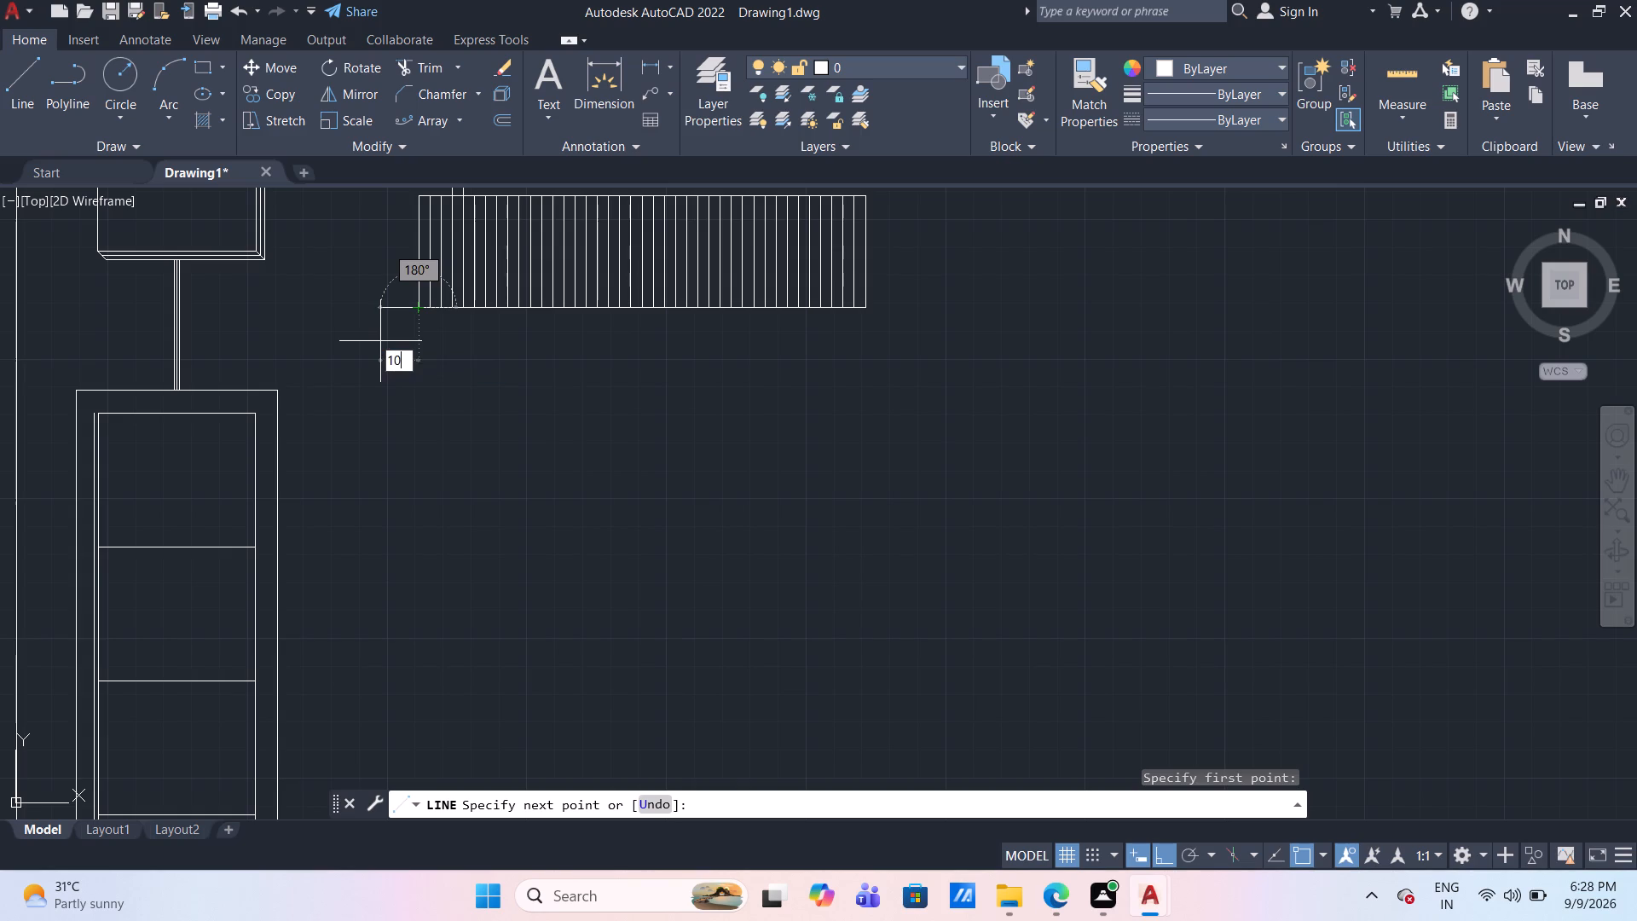
{"action": "key", "text": "Tab"}
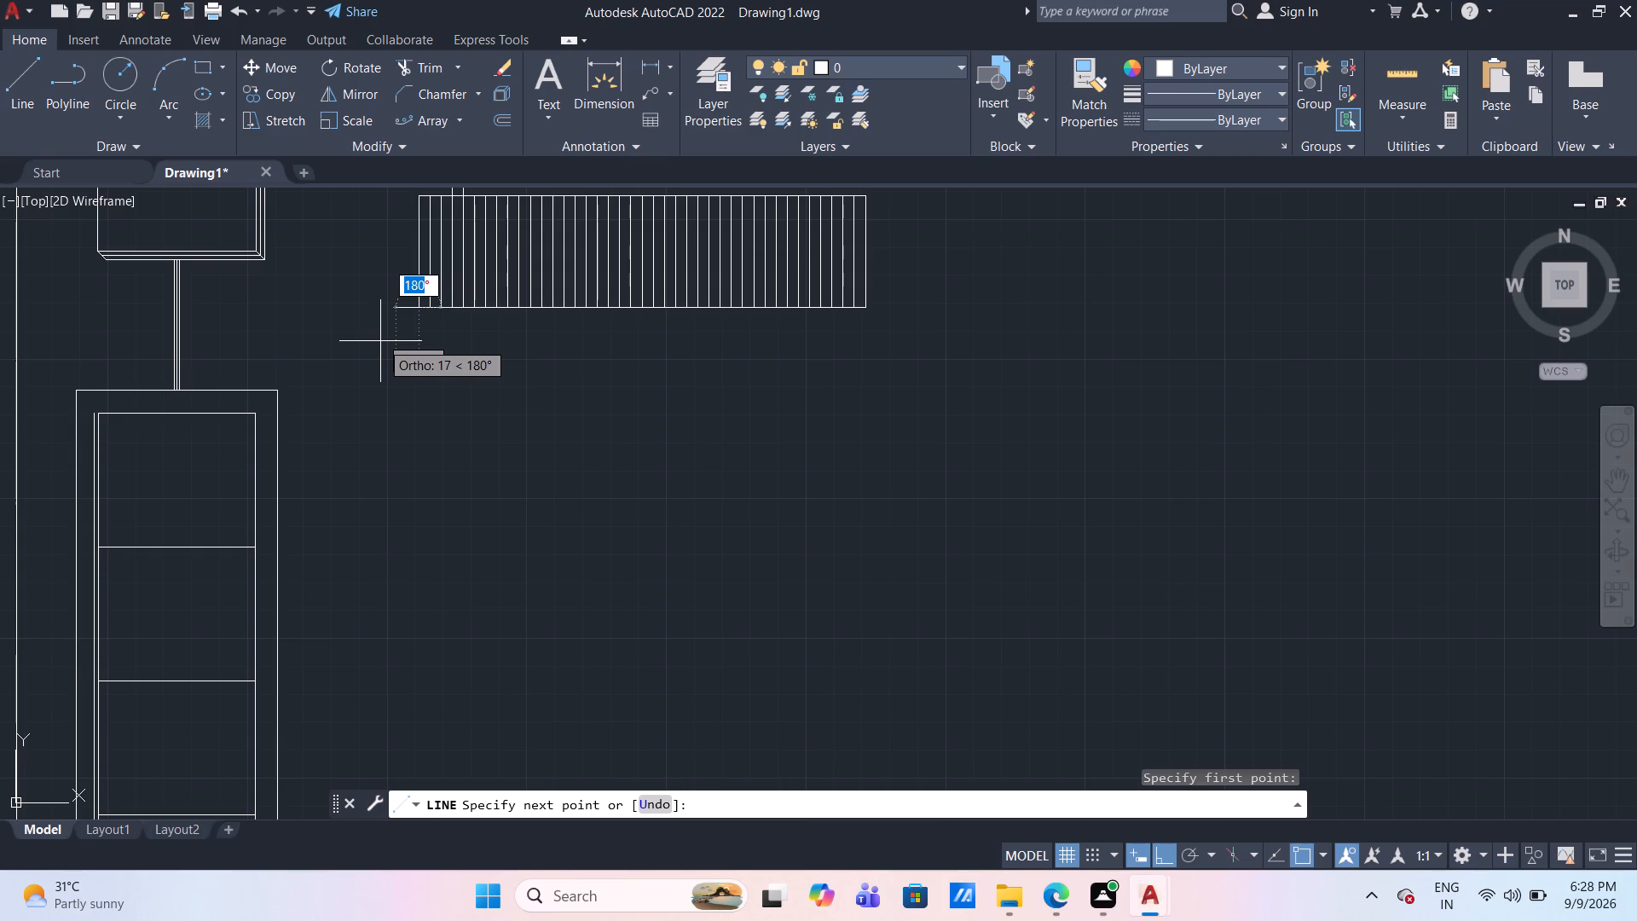
{"action": "type", "text": "225"}
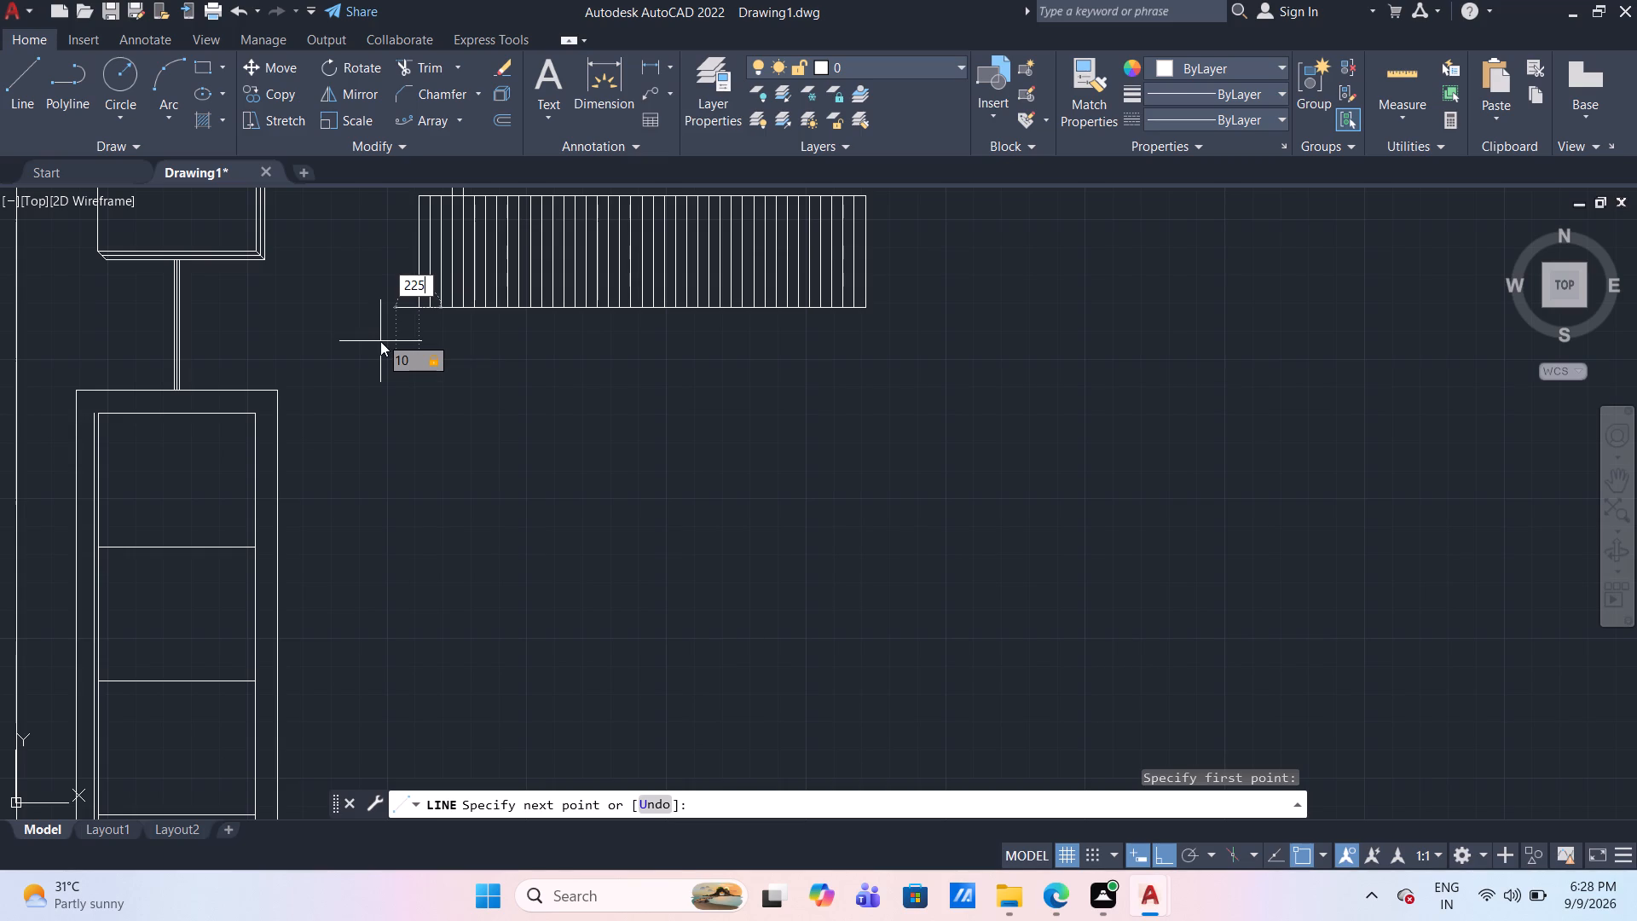
{"action": "key", "text": "Return"}
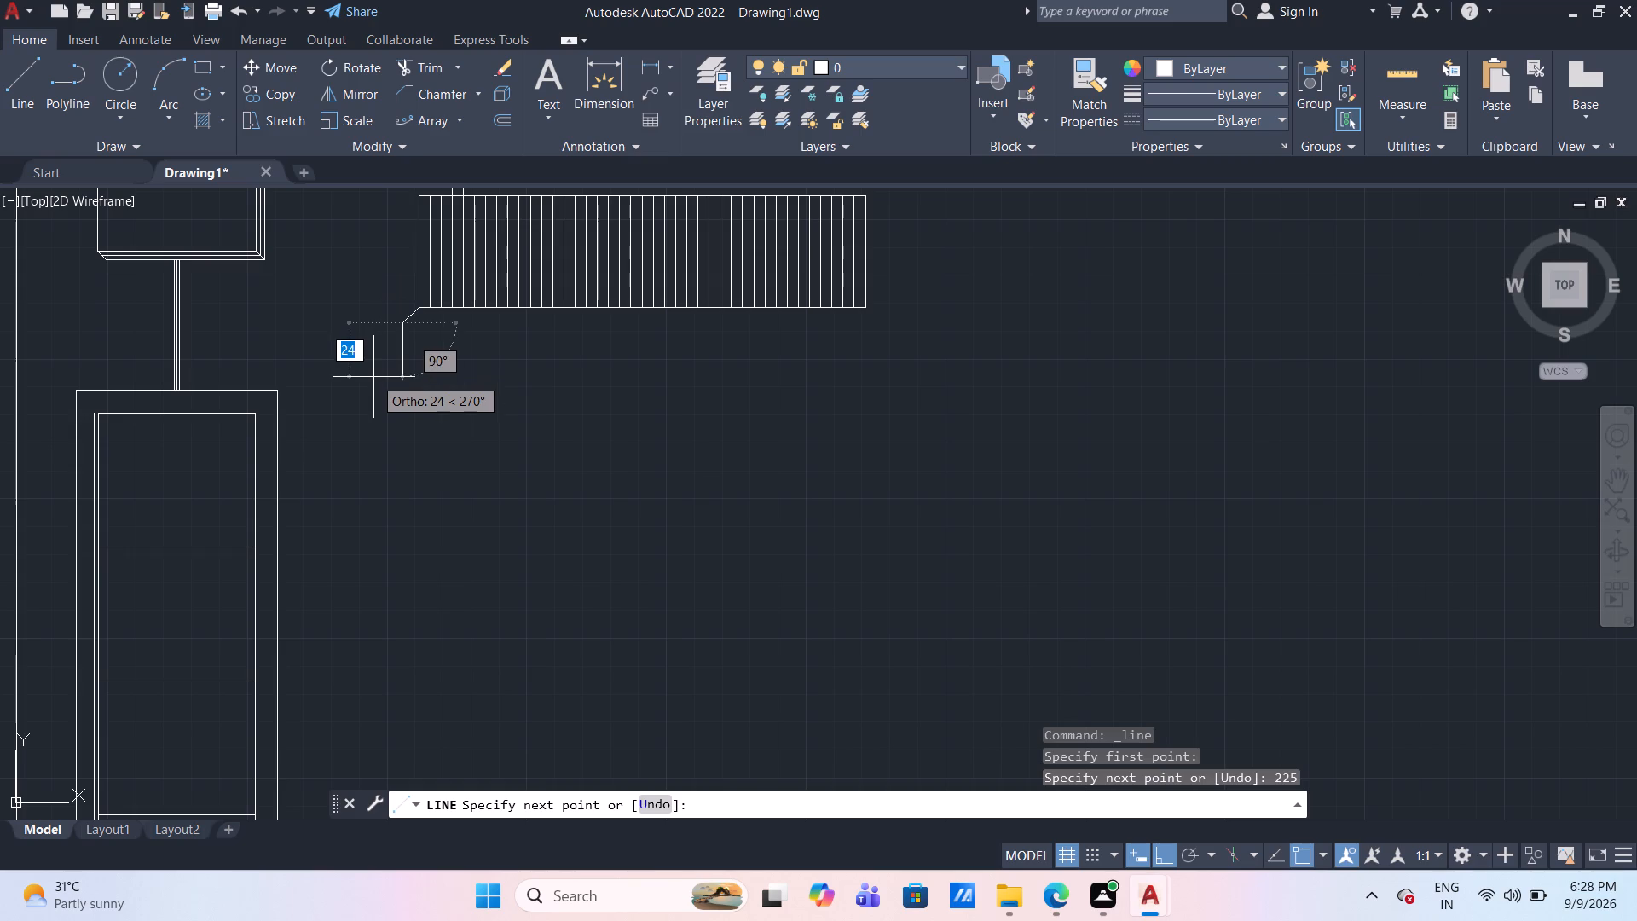
{"action": "key", "text": "2"}
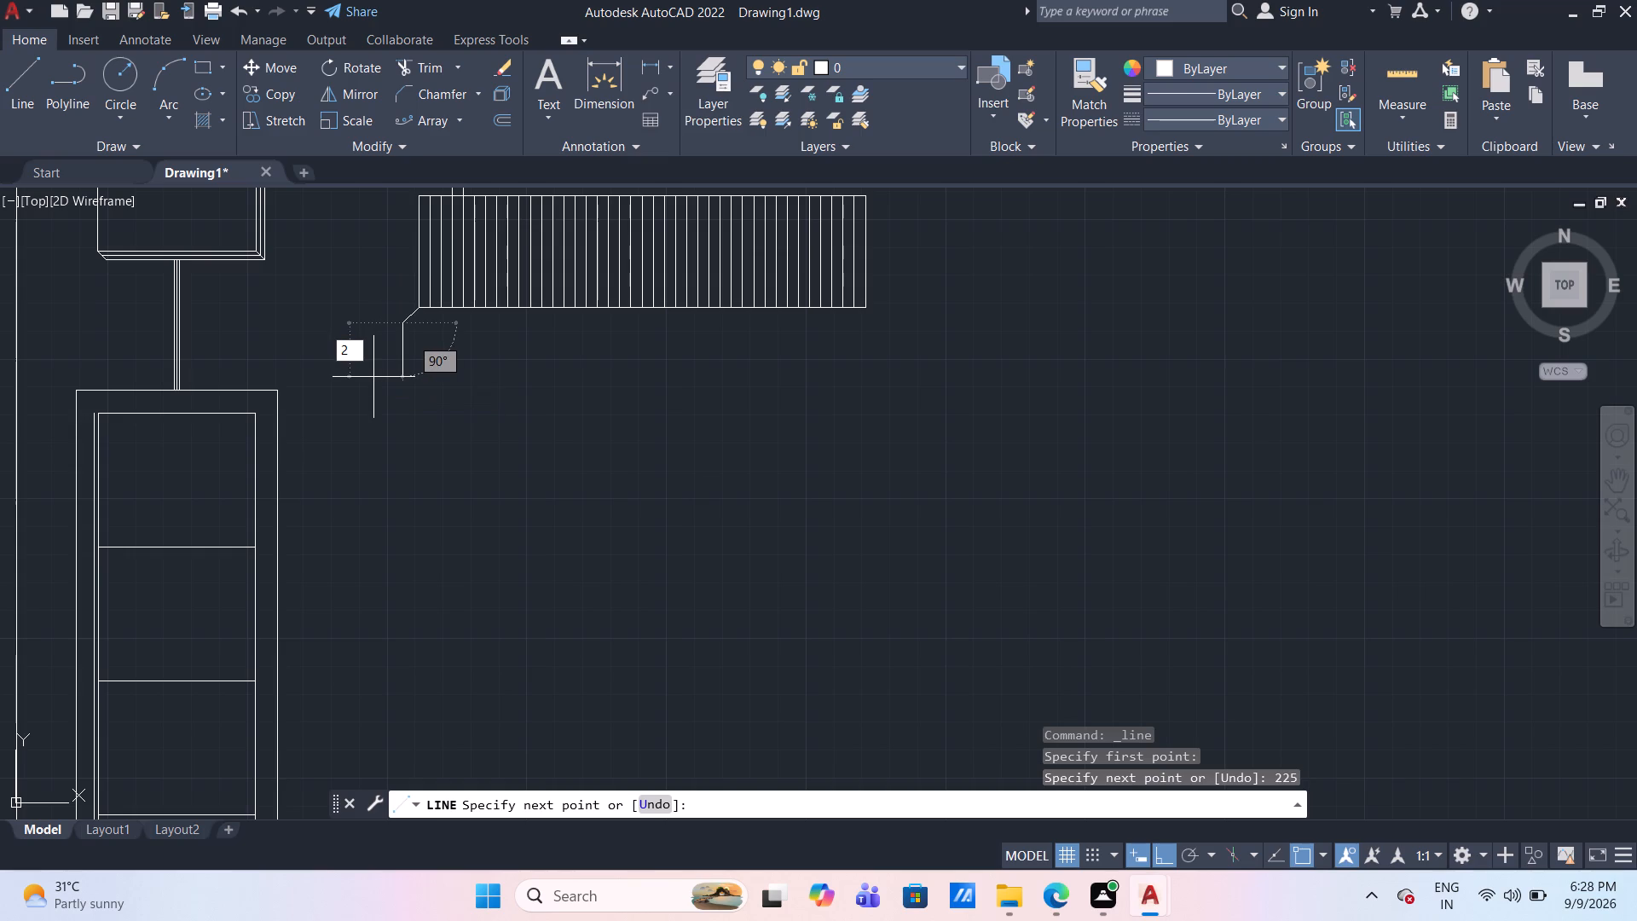
{"action": "key", "text": "0"}
{"action": "key", "text": "Return"}
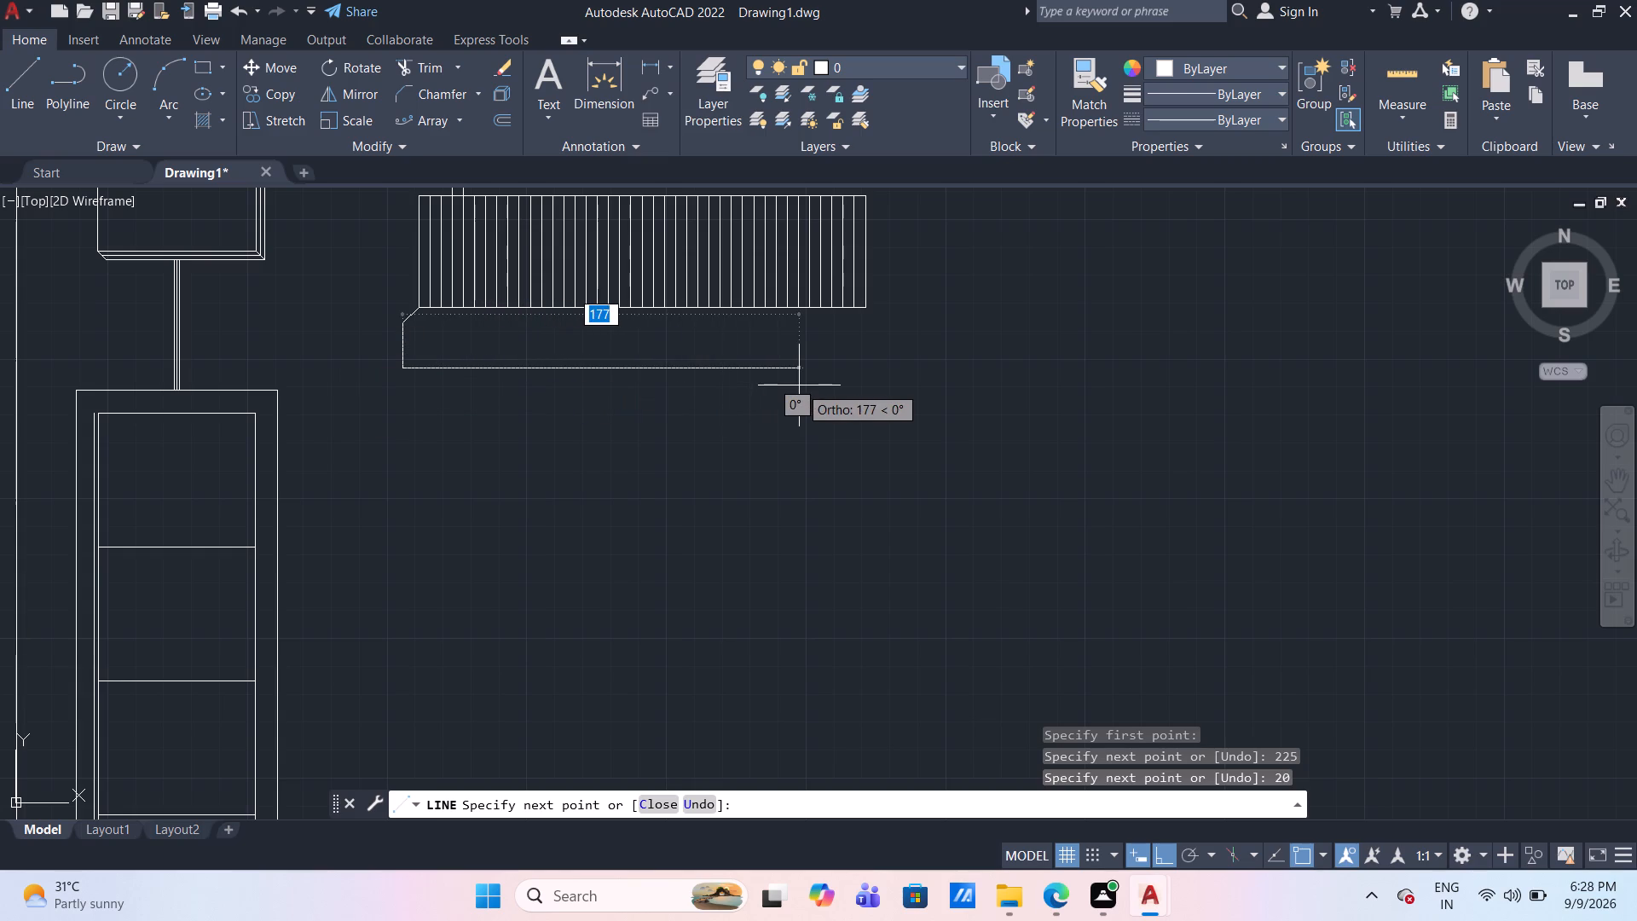
Continue the band horizontally to below the rectangle's lower-right corner, add 10 mm rightward, and close it up and back to that corner.
{"action": "scroll", "coordinate": [881, 383], "scroll_direction": "up", "scroll_amount": 1}
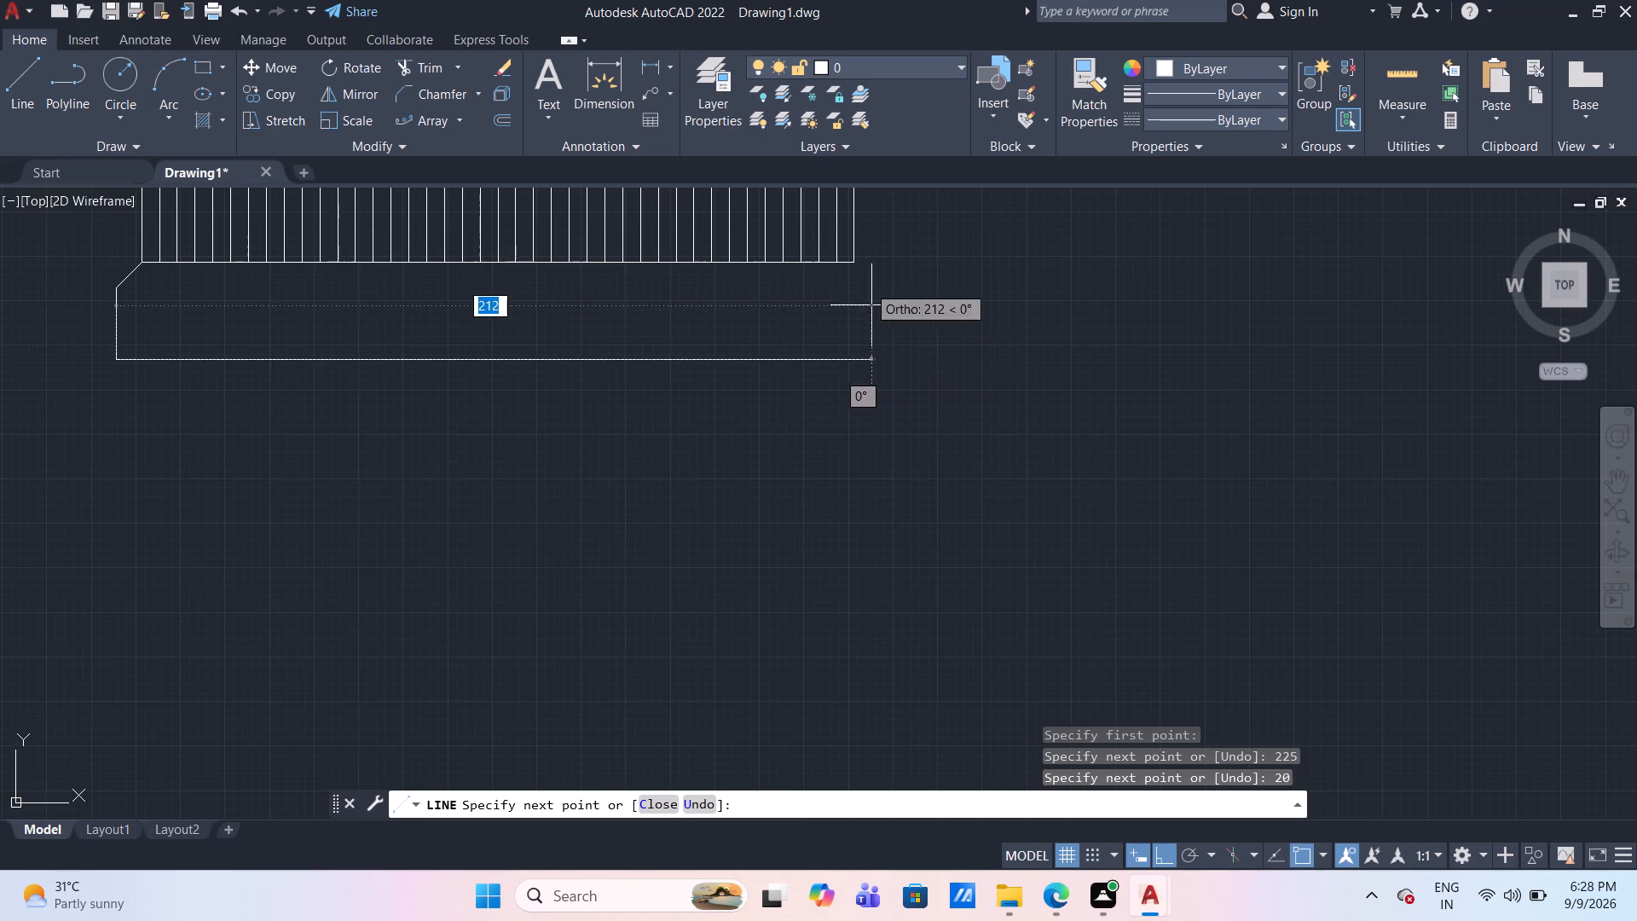
{"action": "left_click", "coordinate": [853, 357]}
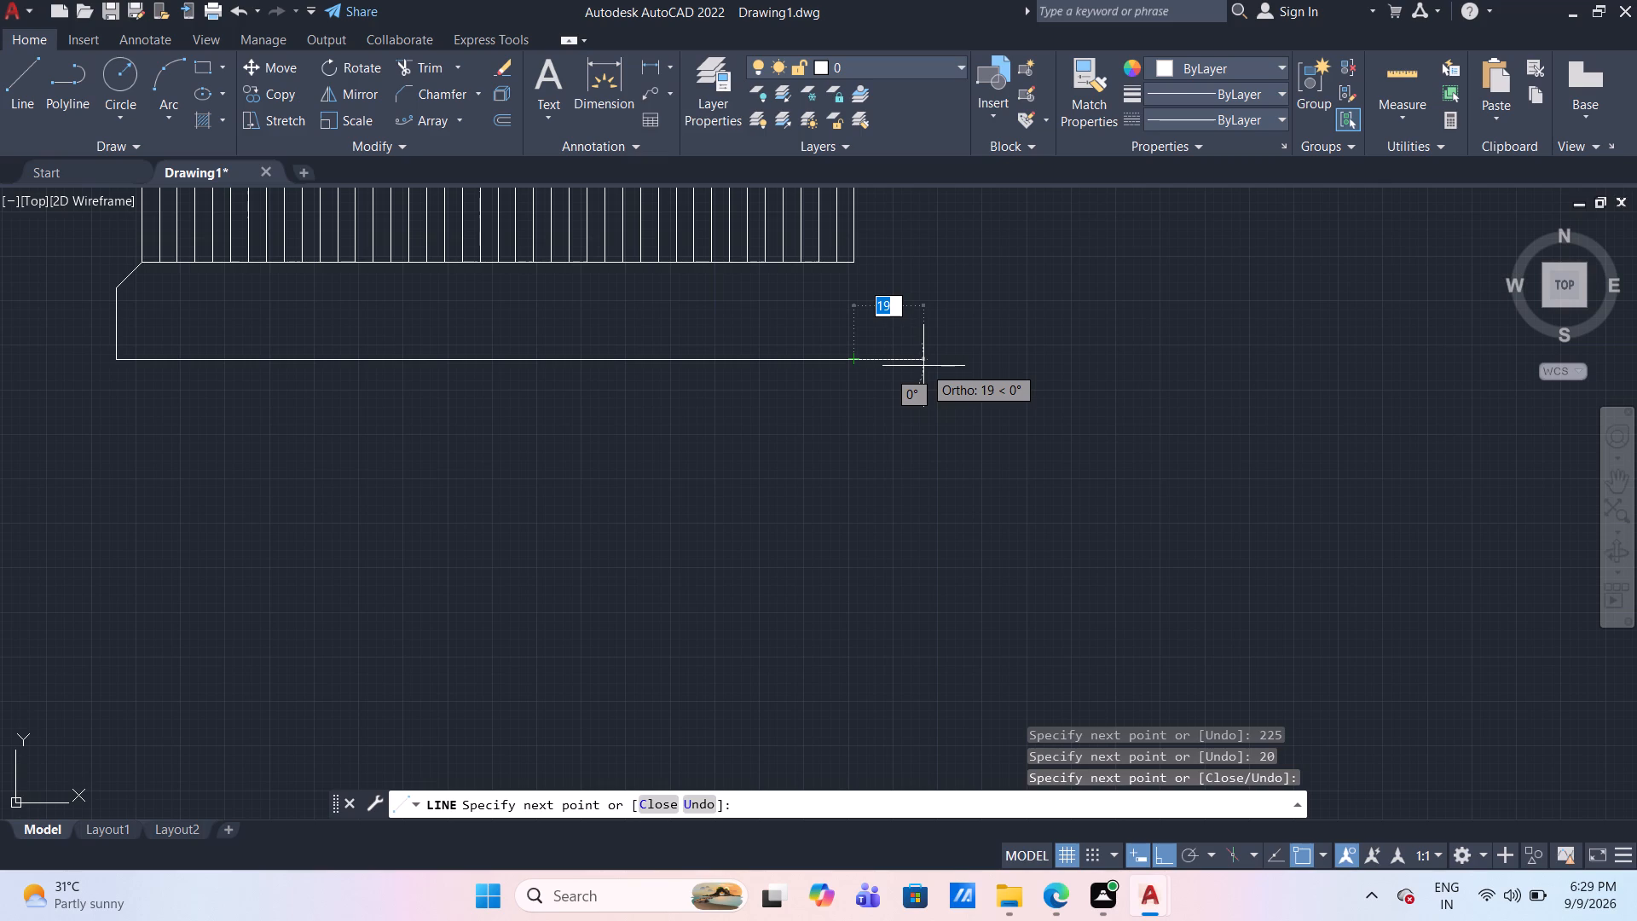
{"action": "type", "text": "10"}
{"action": "key", "text": "Return"}
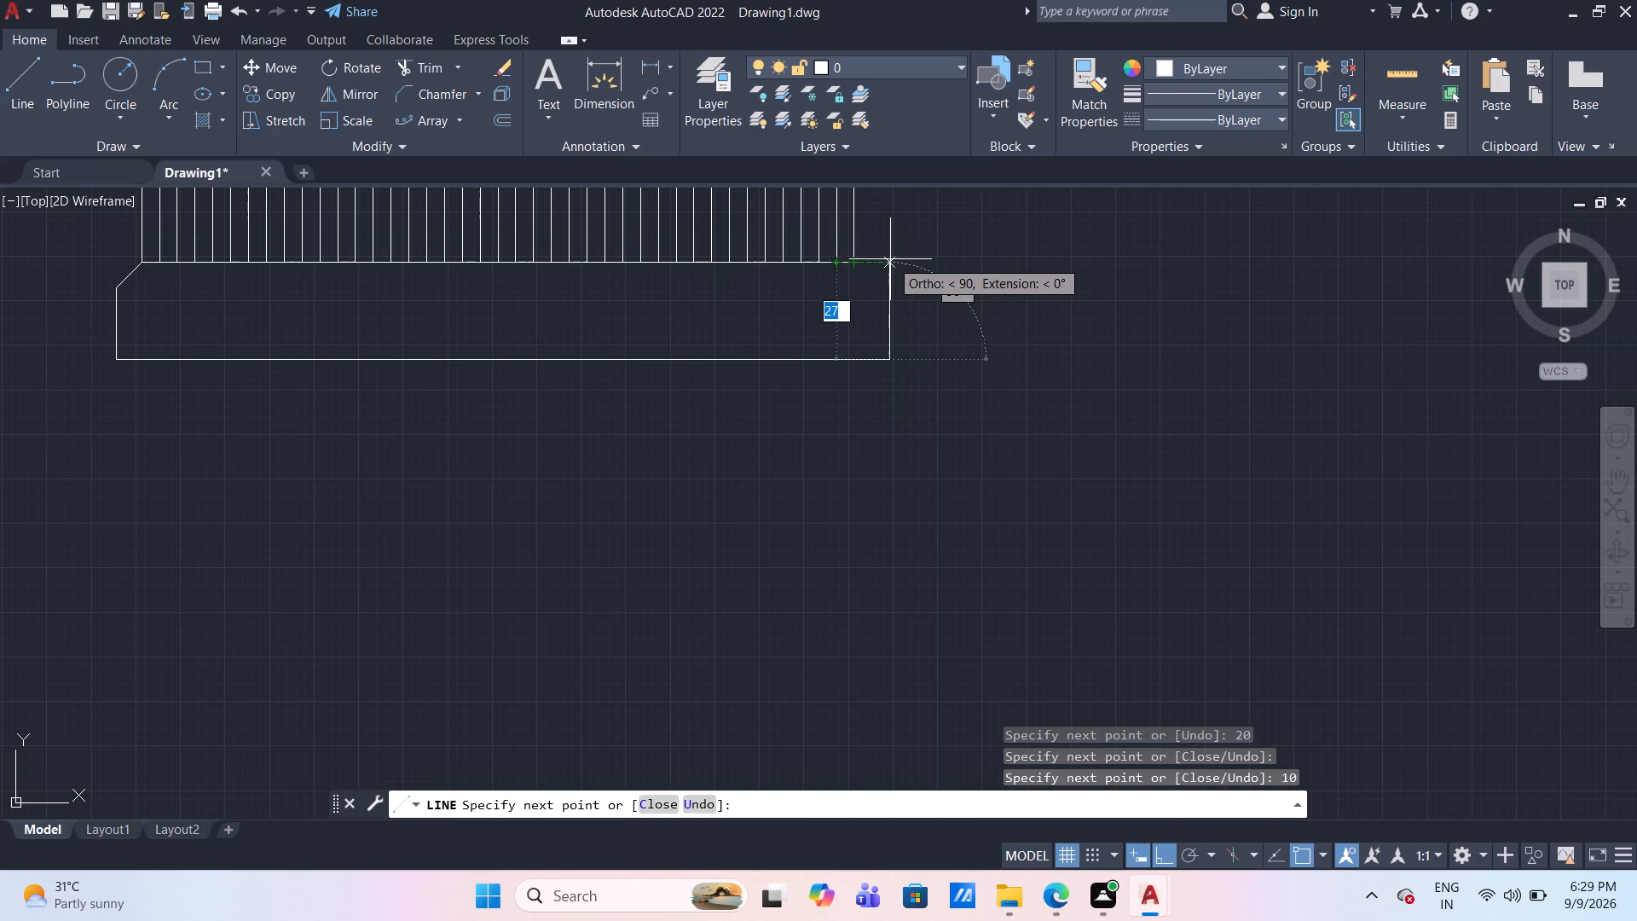
{"action": "left_click", "coordinate": [890, 259]}
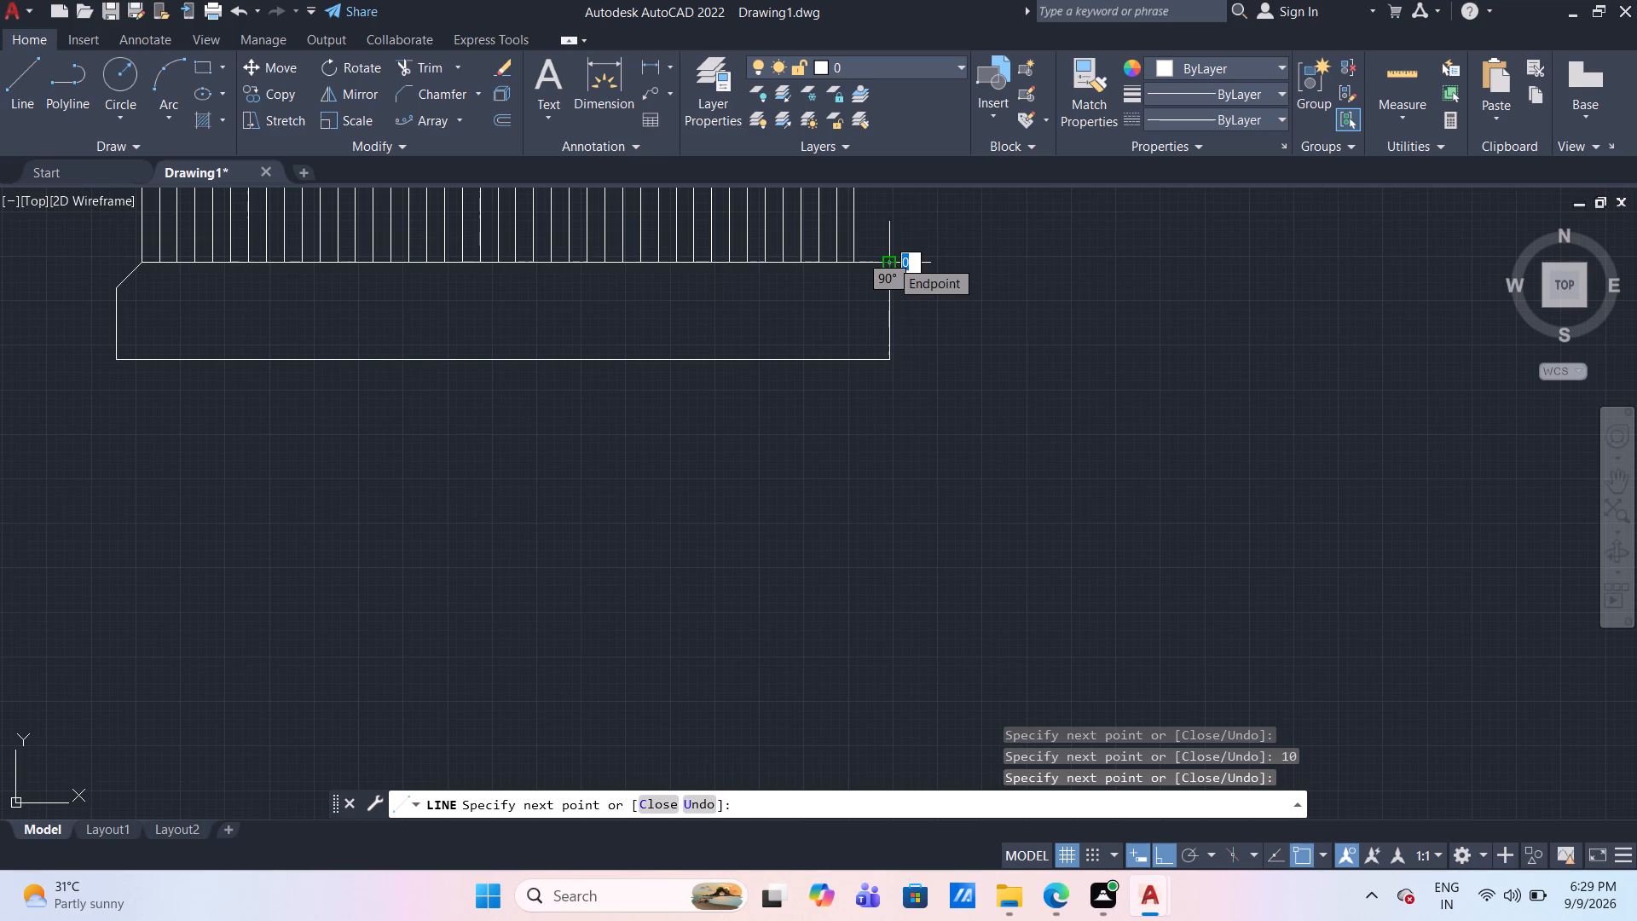
{"action": "left_click", "coordinate": [852, 258]}
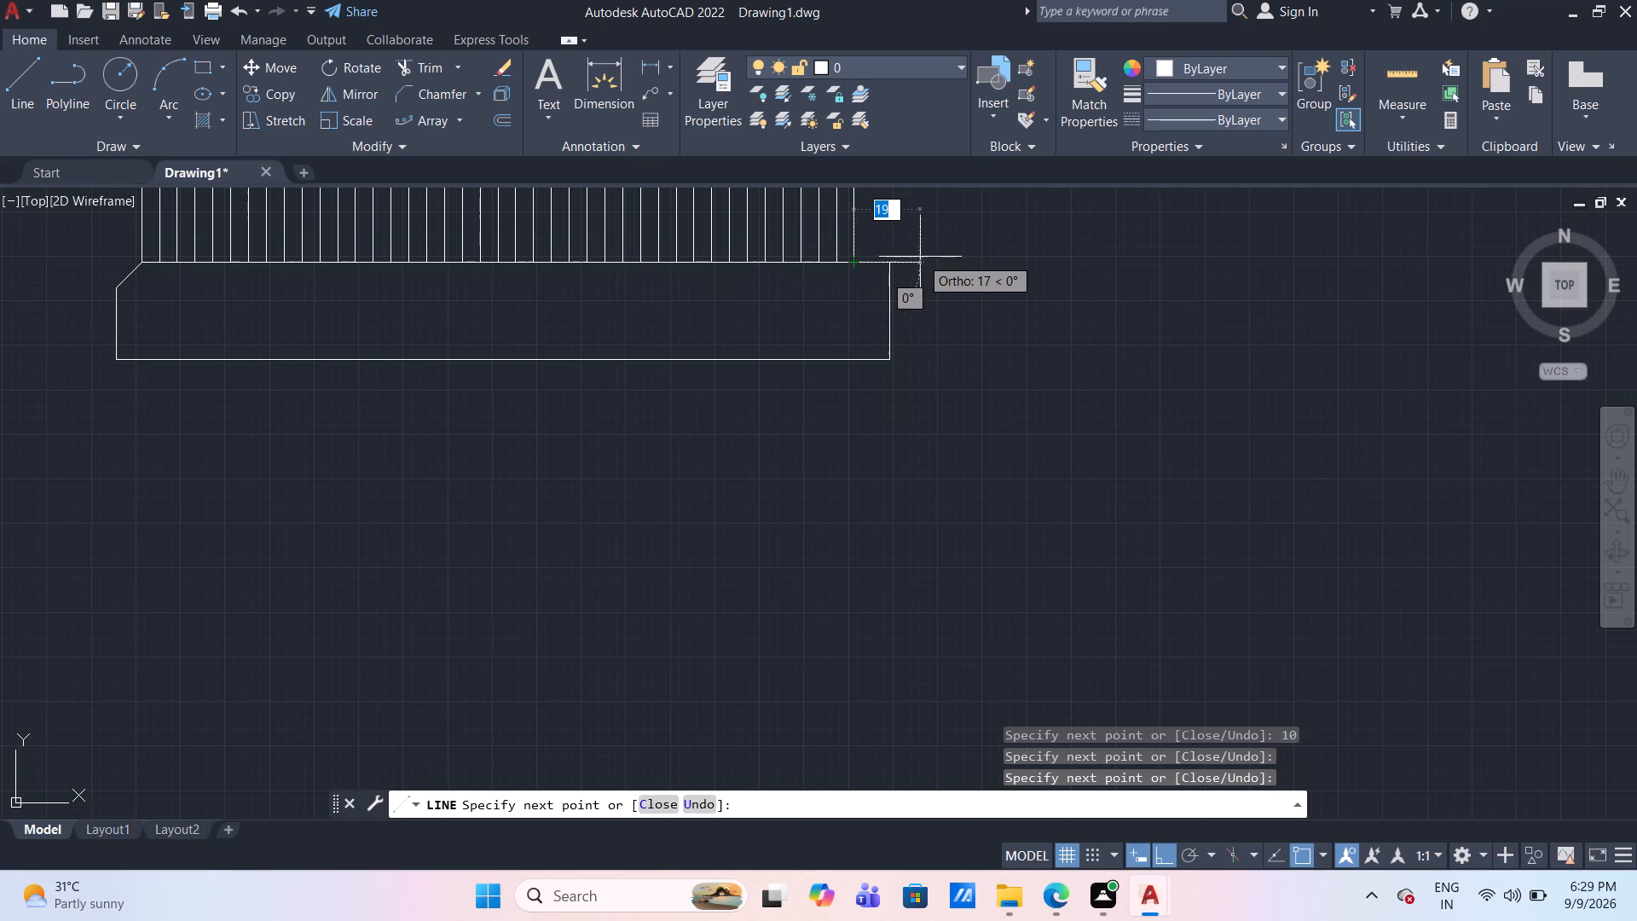
{"action": "key", "text": "Escape"}
From the band's lower-left corner, draw a line 5 mm left and 15 mm down.
{"action": "scroll", "coordinate": [925, 270], "scroll_direction": "down", "scroll_amount": 2}
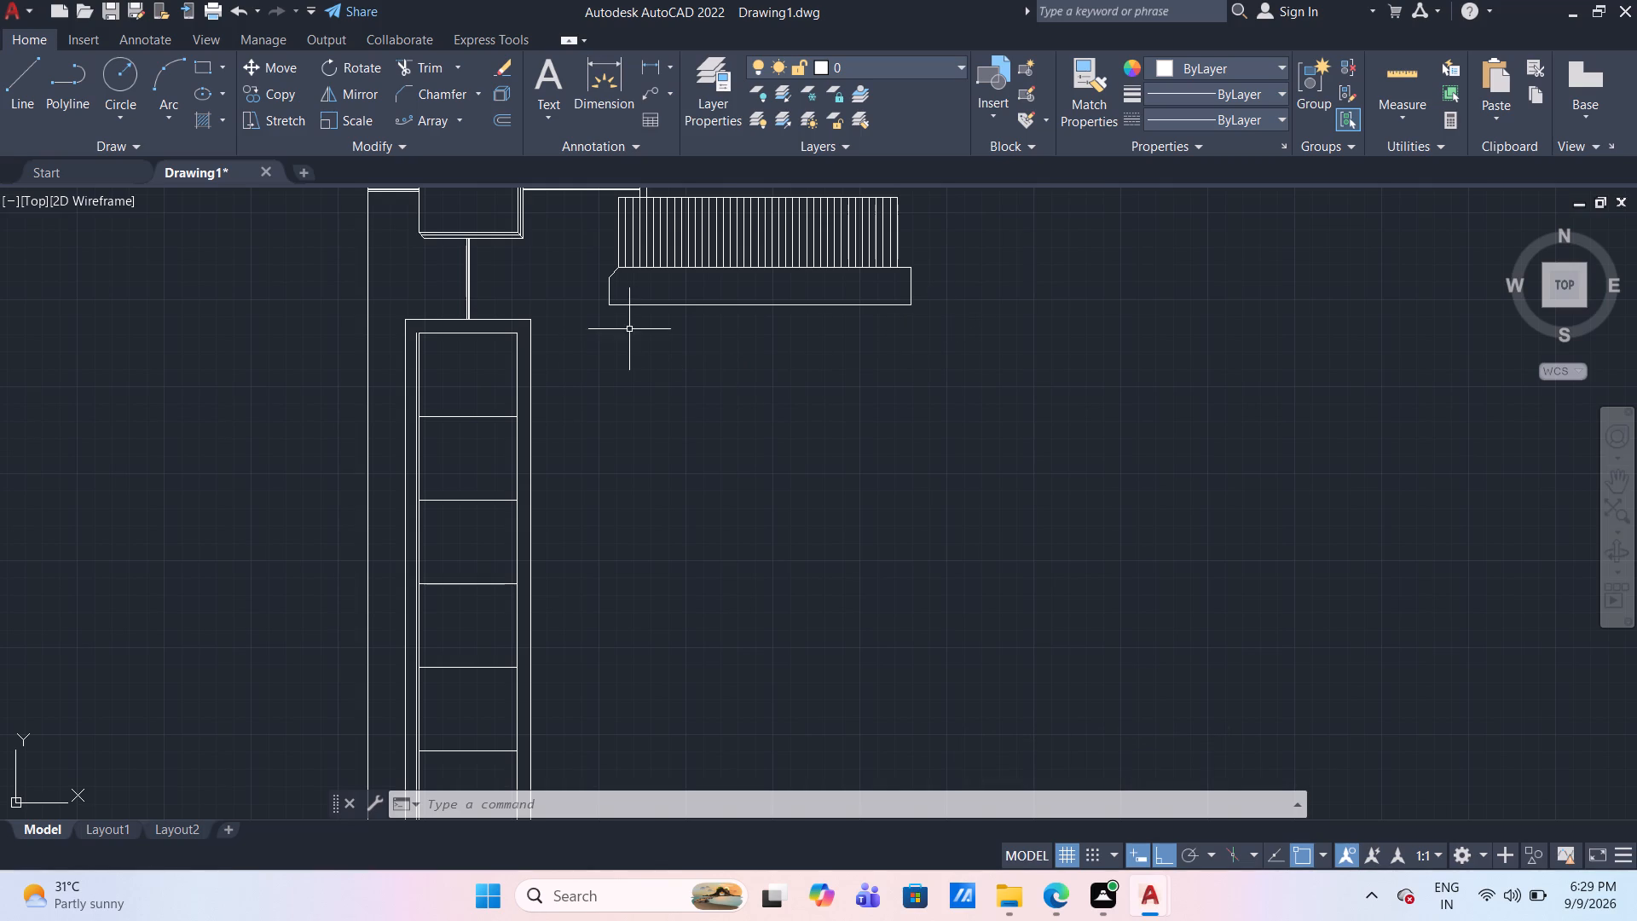
{"action": "scroll", "coordinate": [629, 329], "scroll_direction": "up", "scroll_amount": 1}
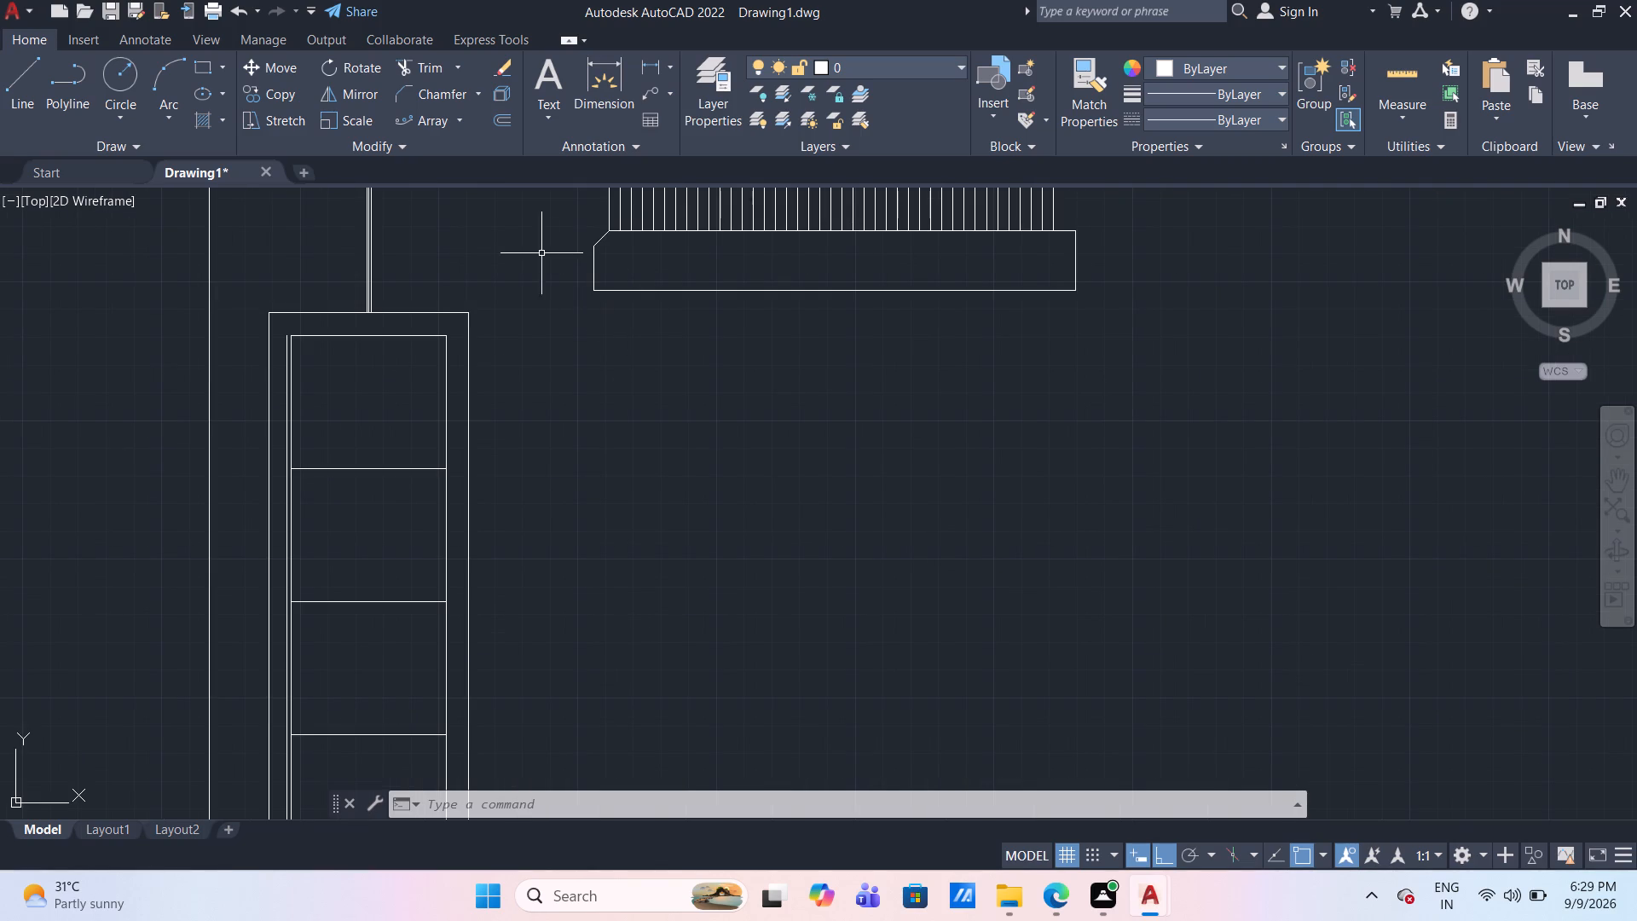
{"action": "left_click", "coordinate": [26, 85]}
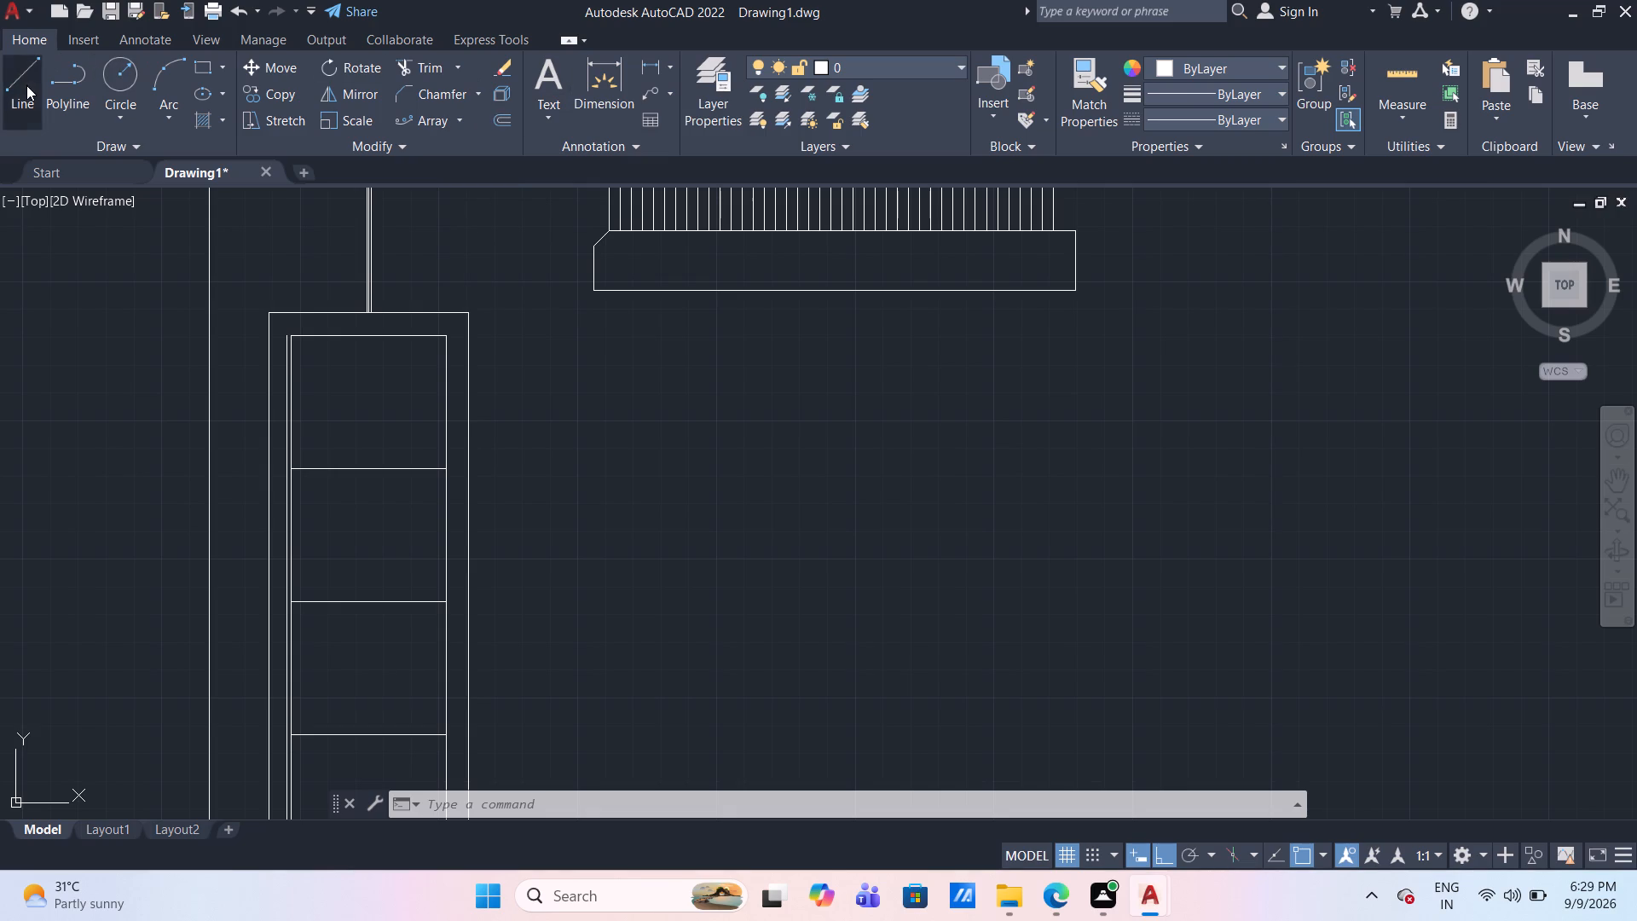
{"action": "left_click", "coordinate": [592, 287]}
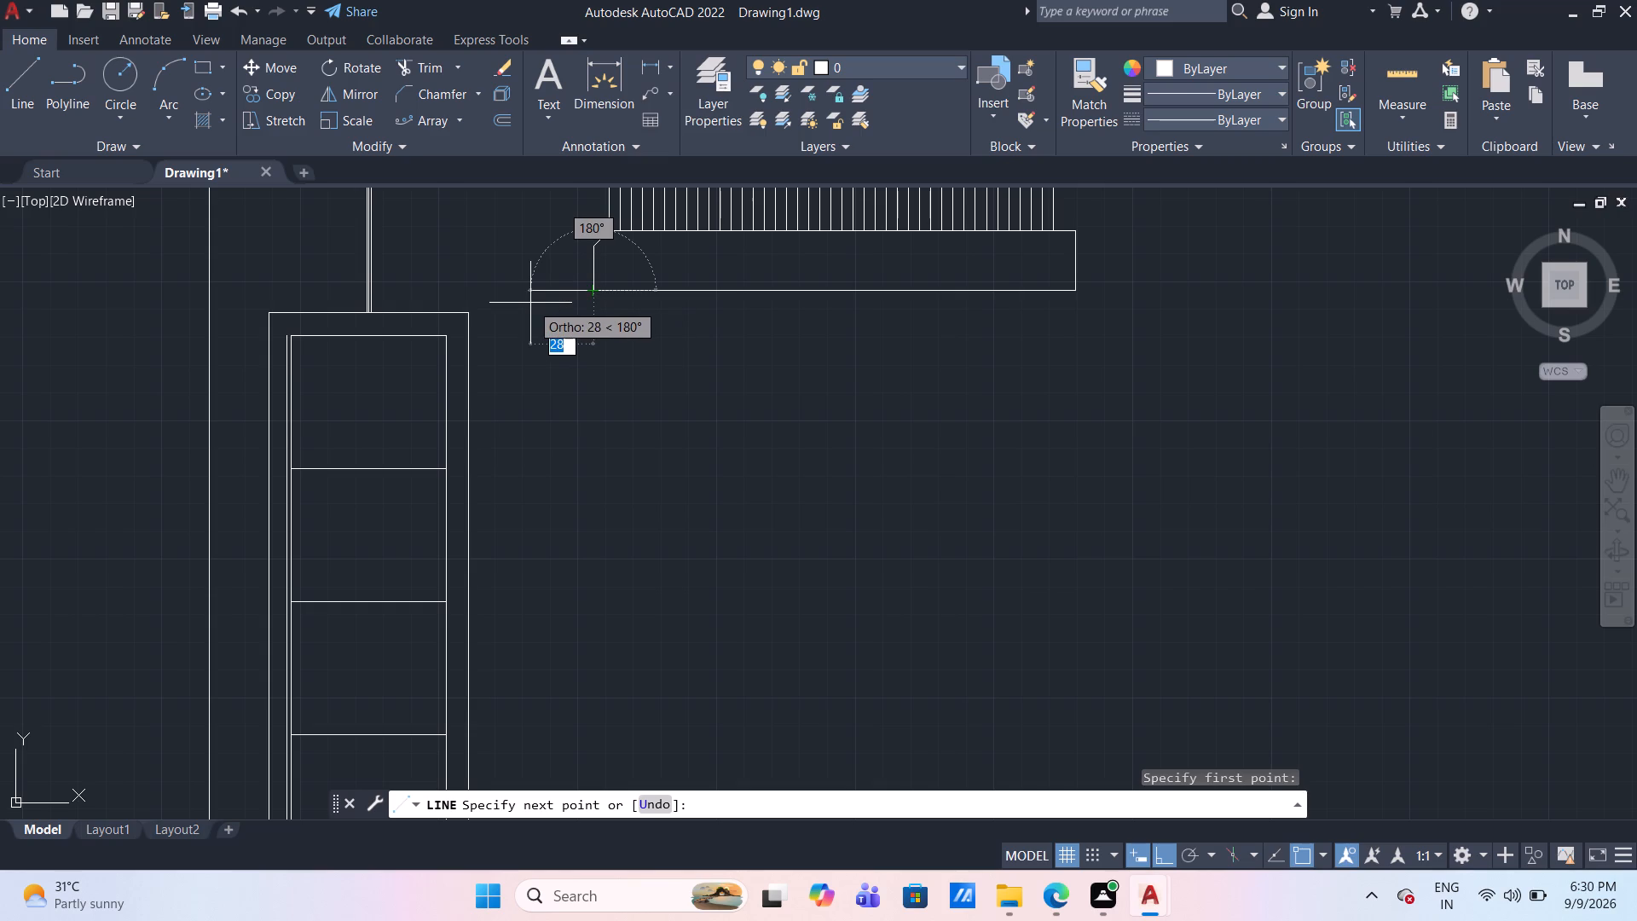
{"action": "scroll", "coordinate": [530, 303], "scroll_direction": "down", "scroll_amount": 1}
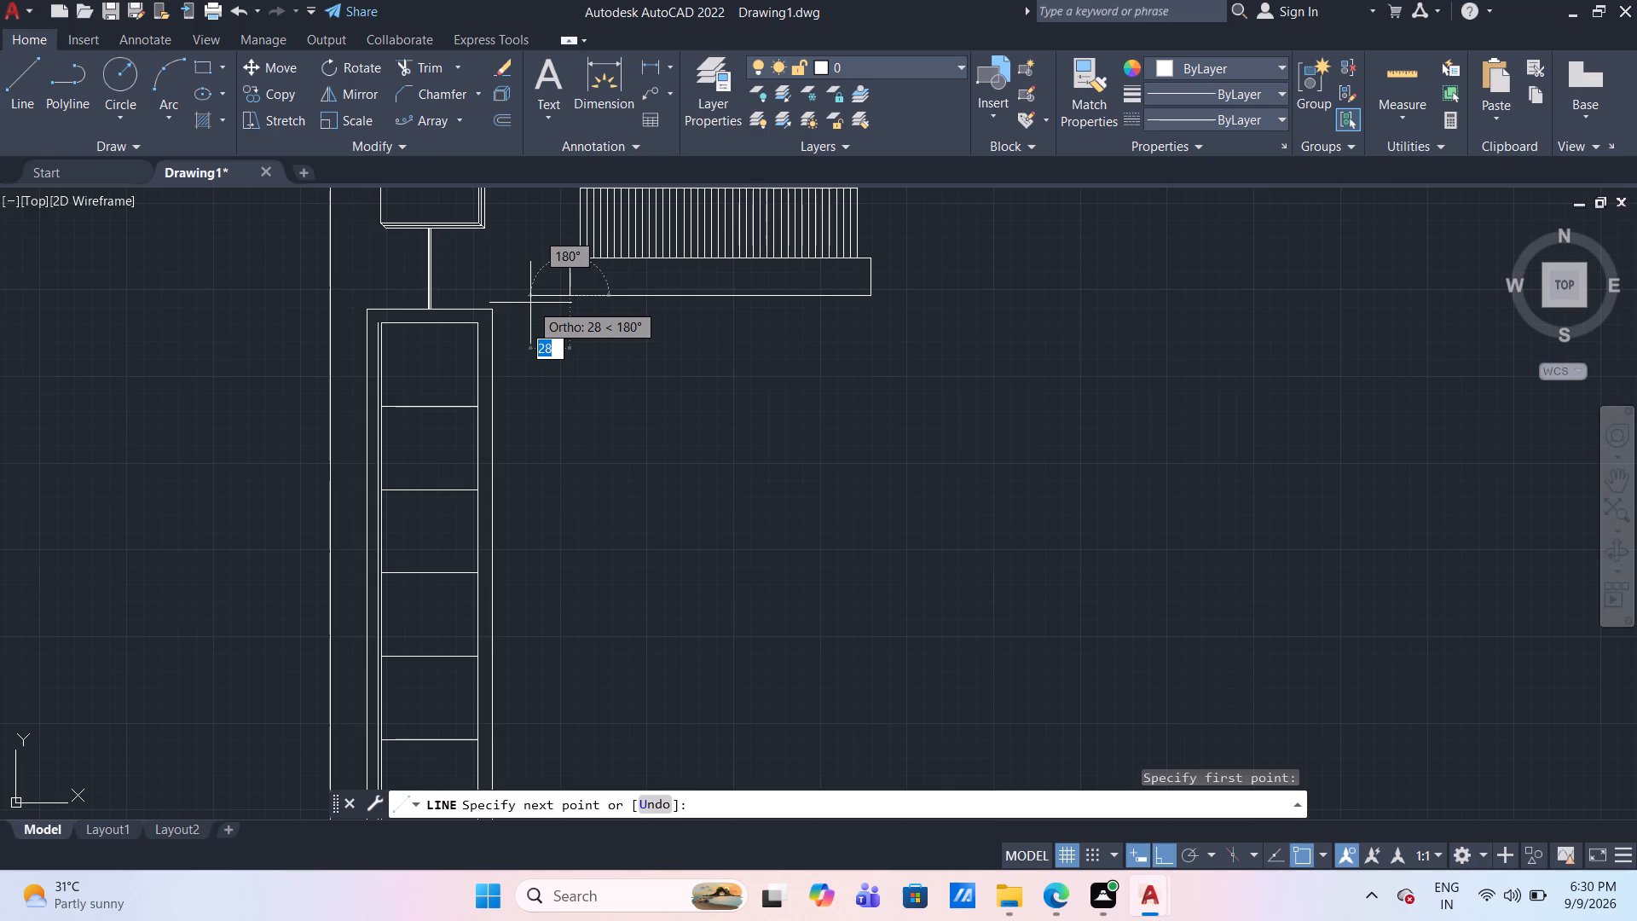
{"action": "scroll", "coordinate": [530, 303], "scroll_direction": "down", "scroll_amount": 2}
{"action": "scroll", "coordinate": [530, 303], "scroll_direction": "up", "scroll_amount": 2}
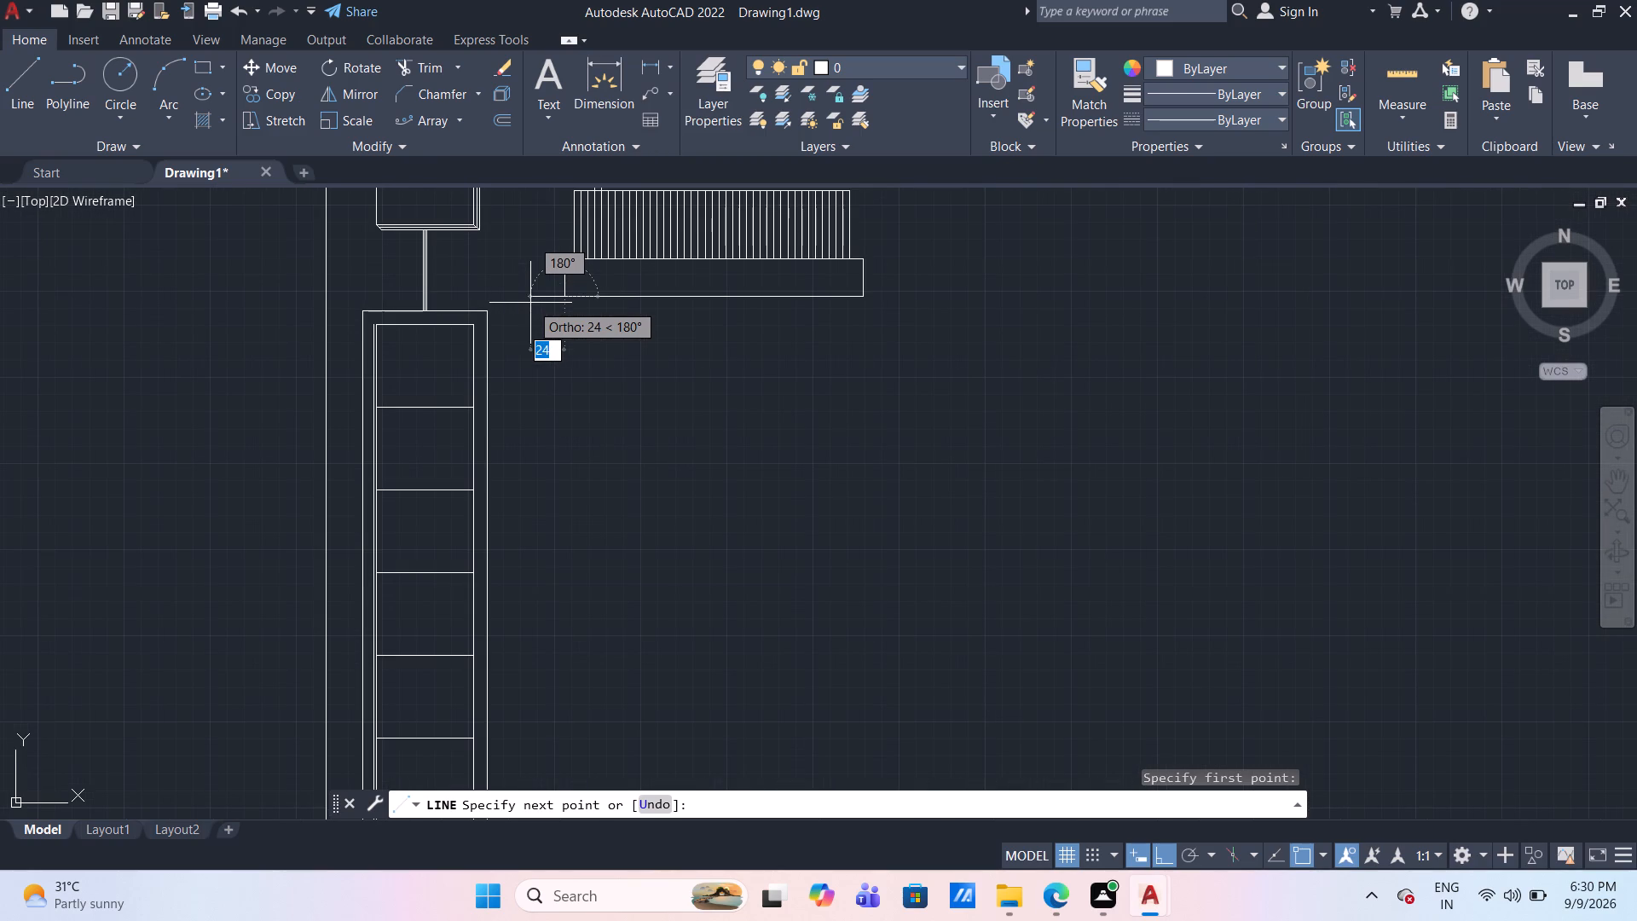
{"action": "key", "text": "5"}
{"action": "key", "text": "Return"}
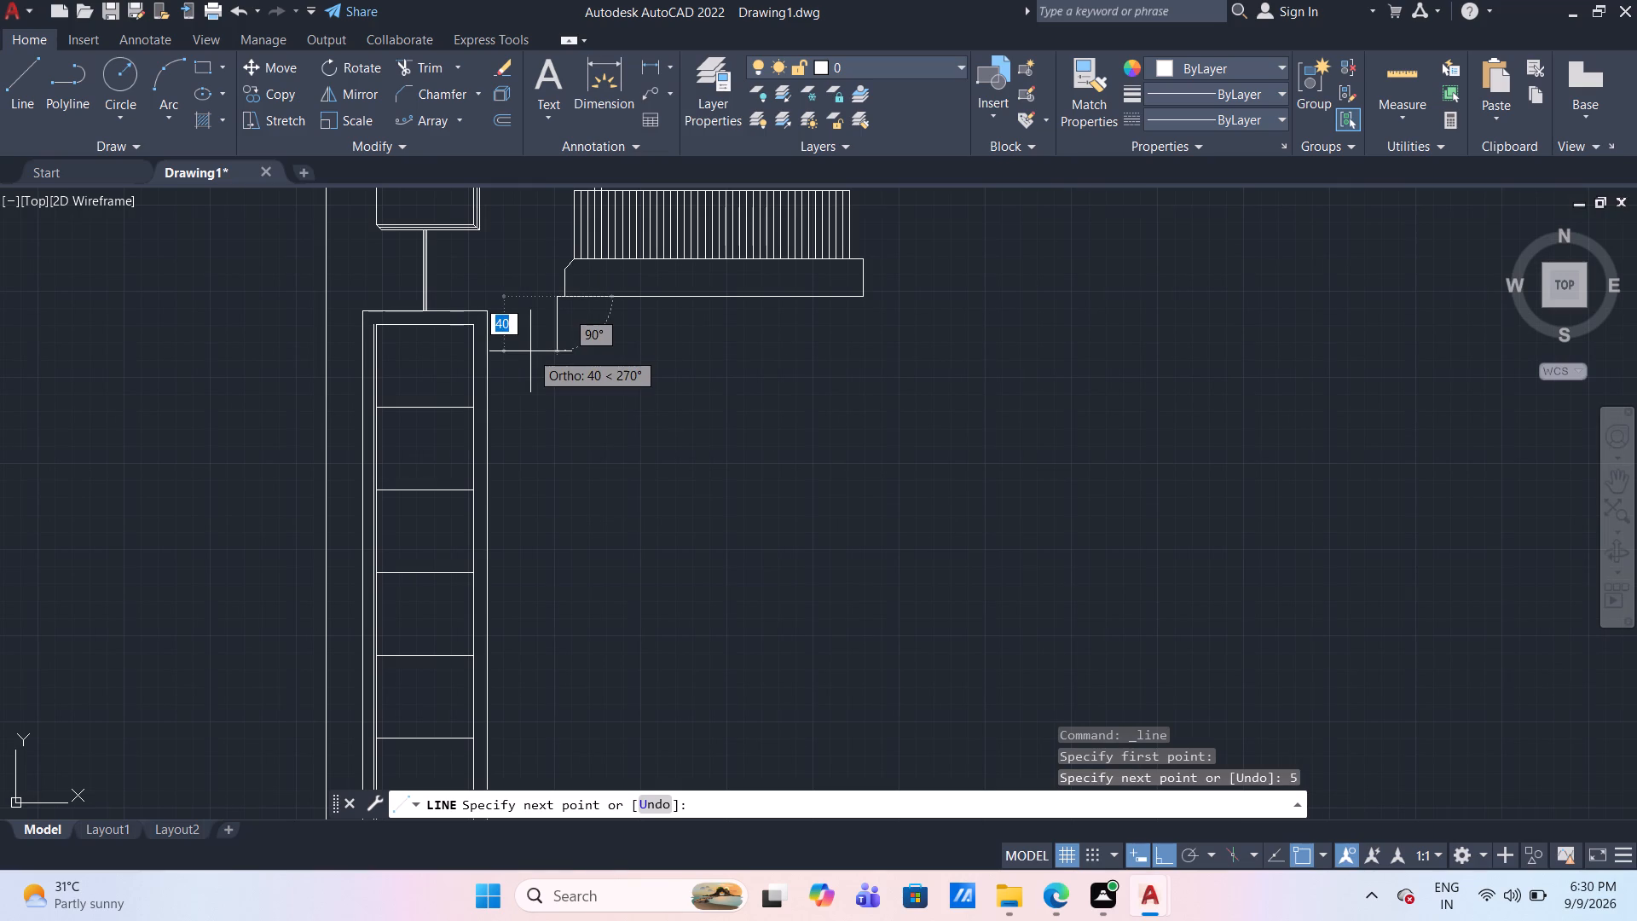
{"action": "type", "text": "15"}
{"action": "key", "text": "Return"}
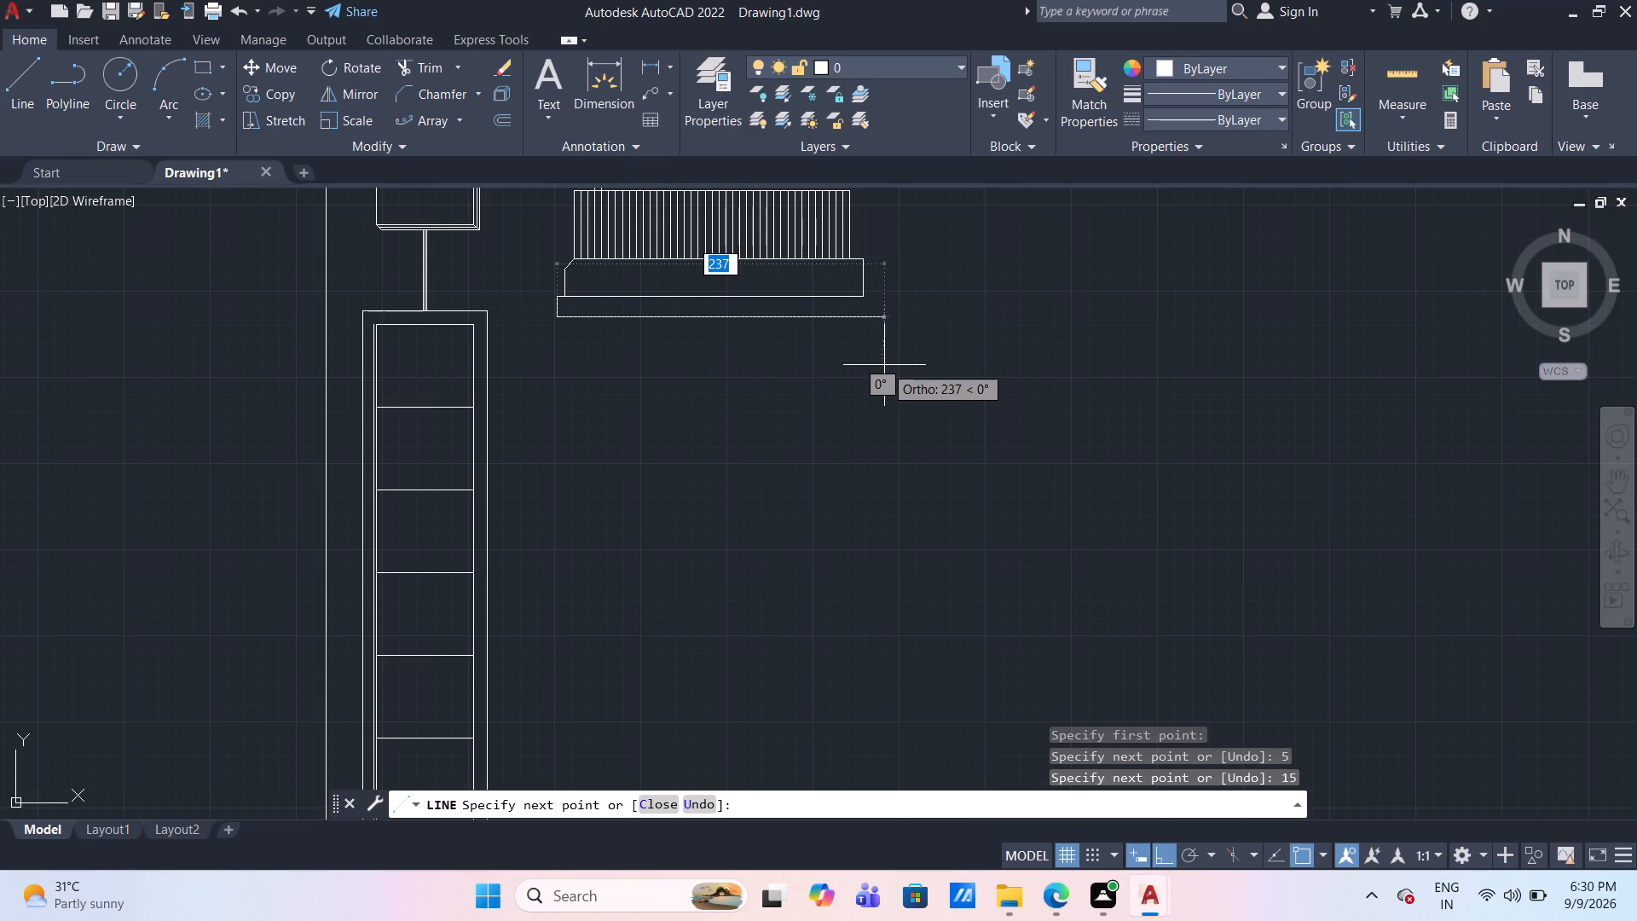
Continue the lower line horizontally to below the band's right edge and add a further 10 mm rightward.
{"action": "scroll", "coordinate": [884, 365], "scroll_direction": "up", "scroll_amount": 1}
{"action": "middle_click_drag", "start_coordinate": [884, 365], "coordinate": [859, 444]}
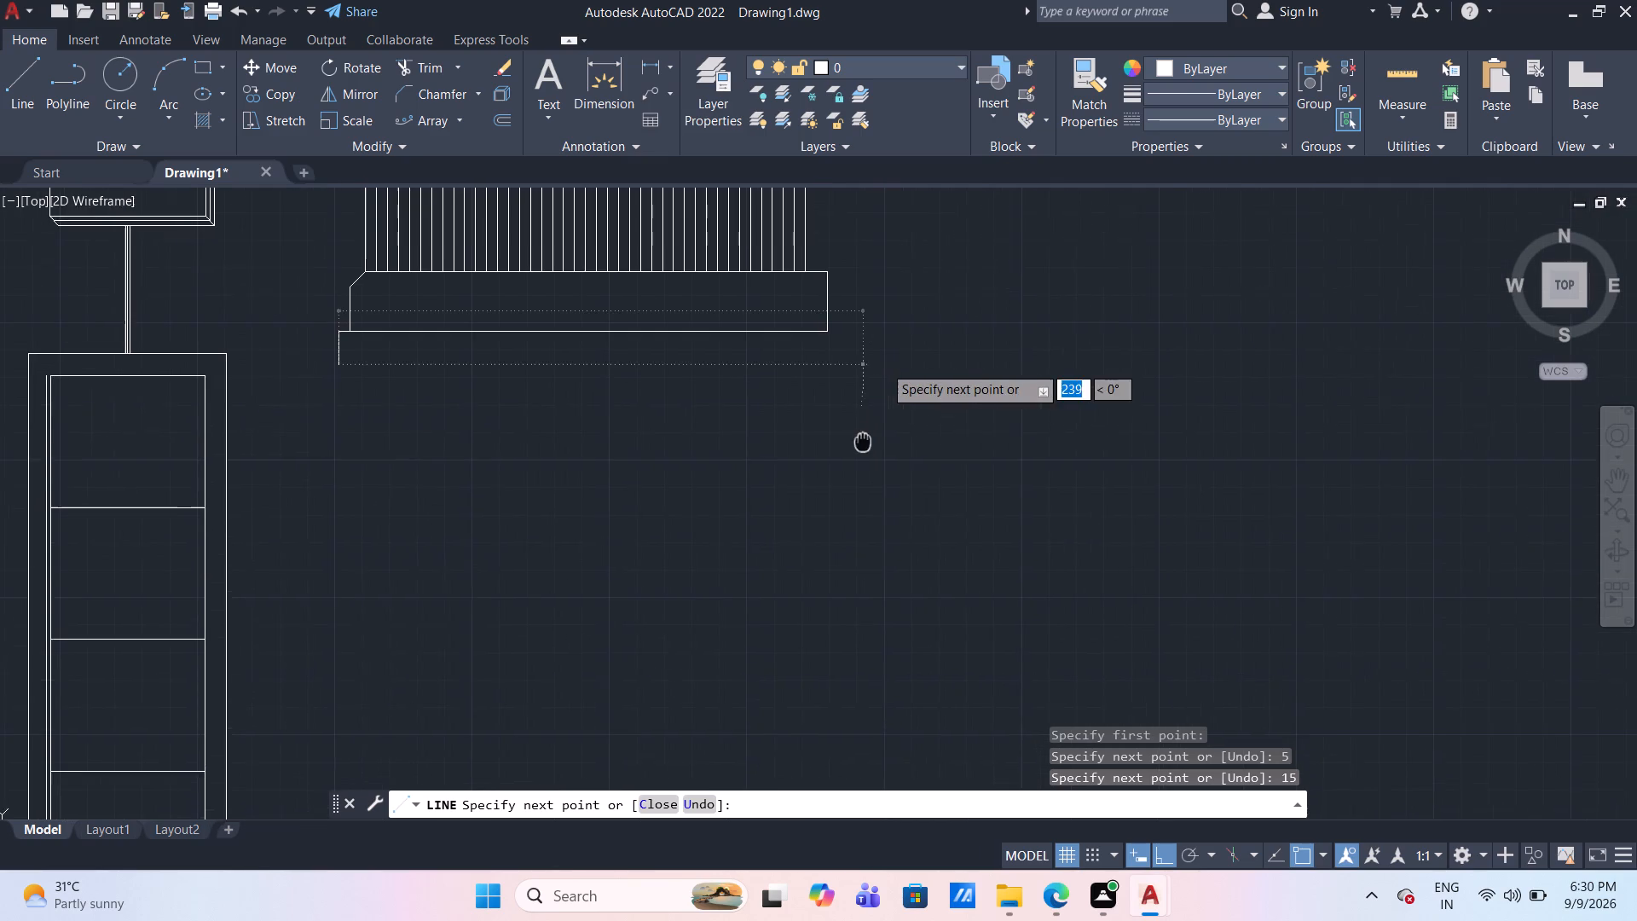
{"action": "middle_click_drag", "start_coordinate": [859, 444], "coordinate": [859, 444]}
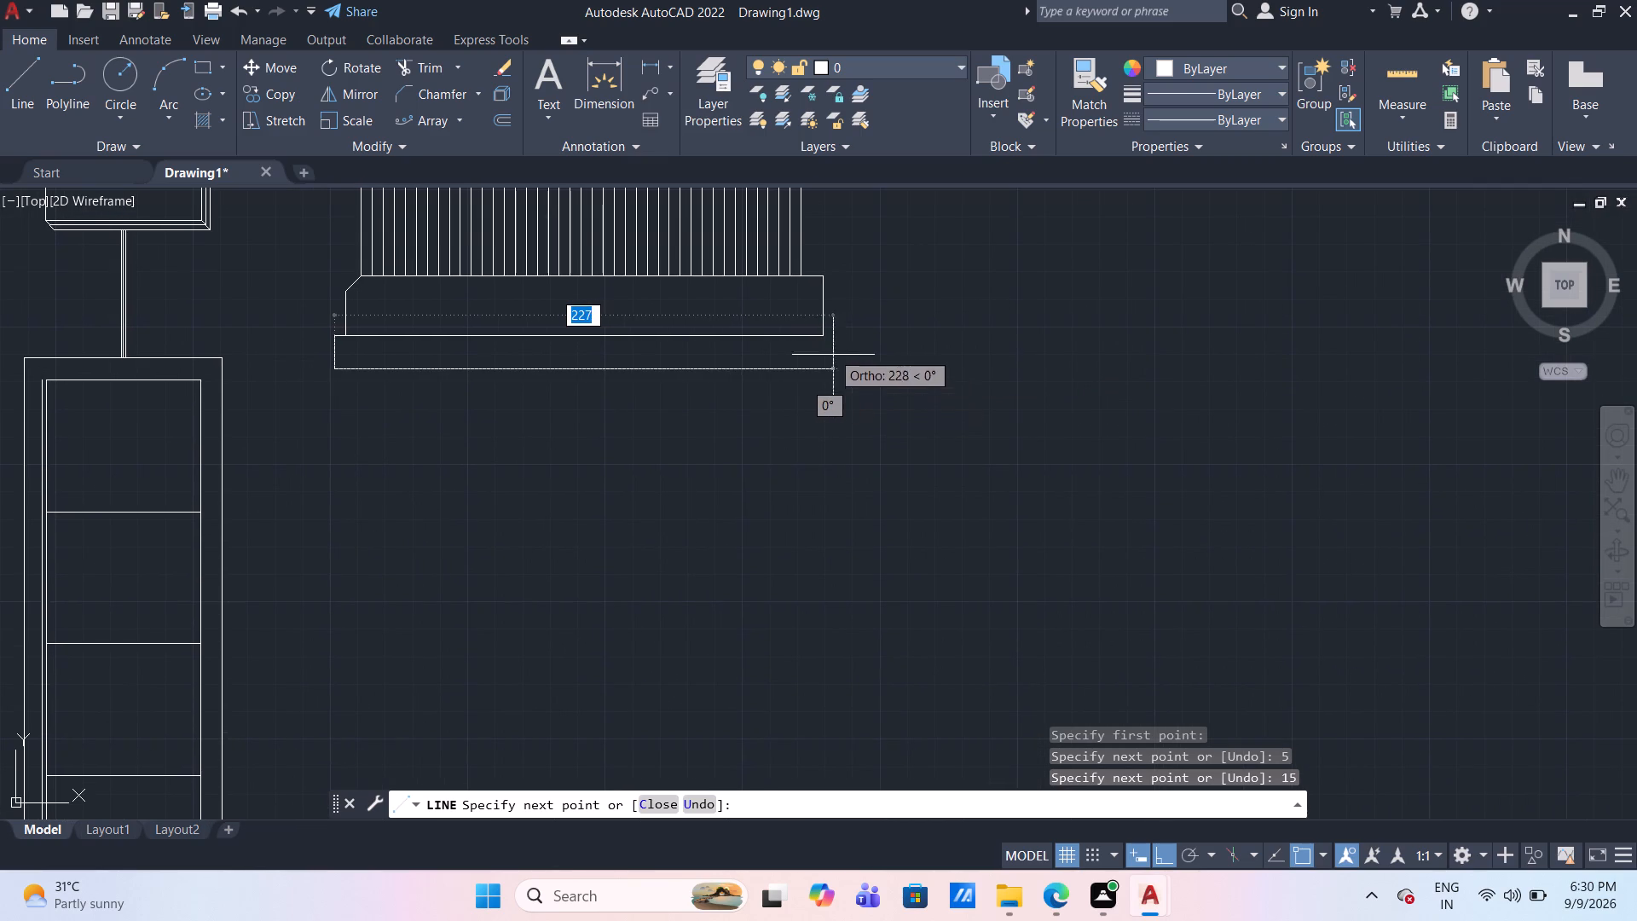
{"action": "left_click", "coordinate": [822, 371]}
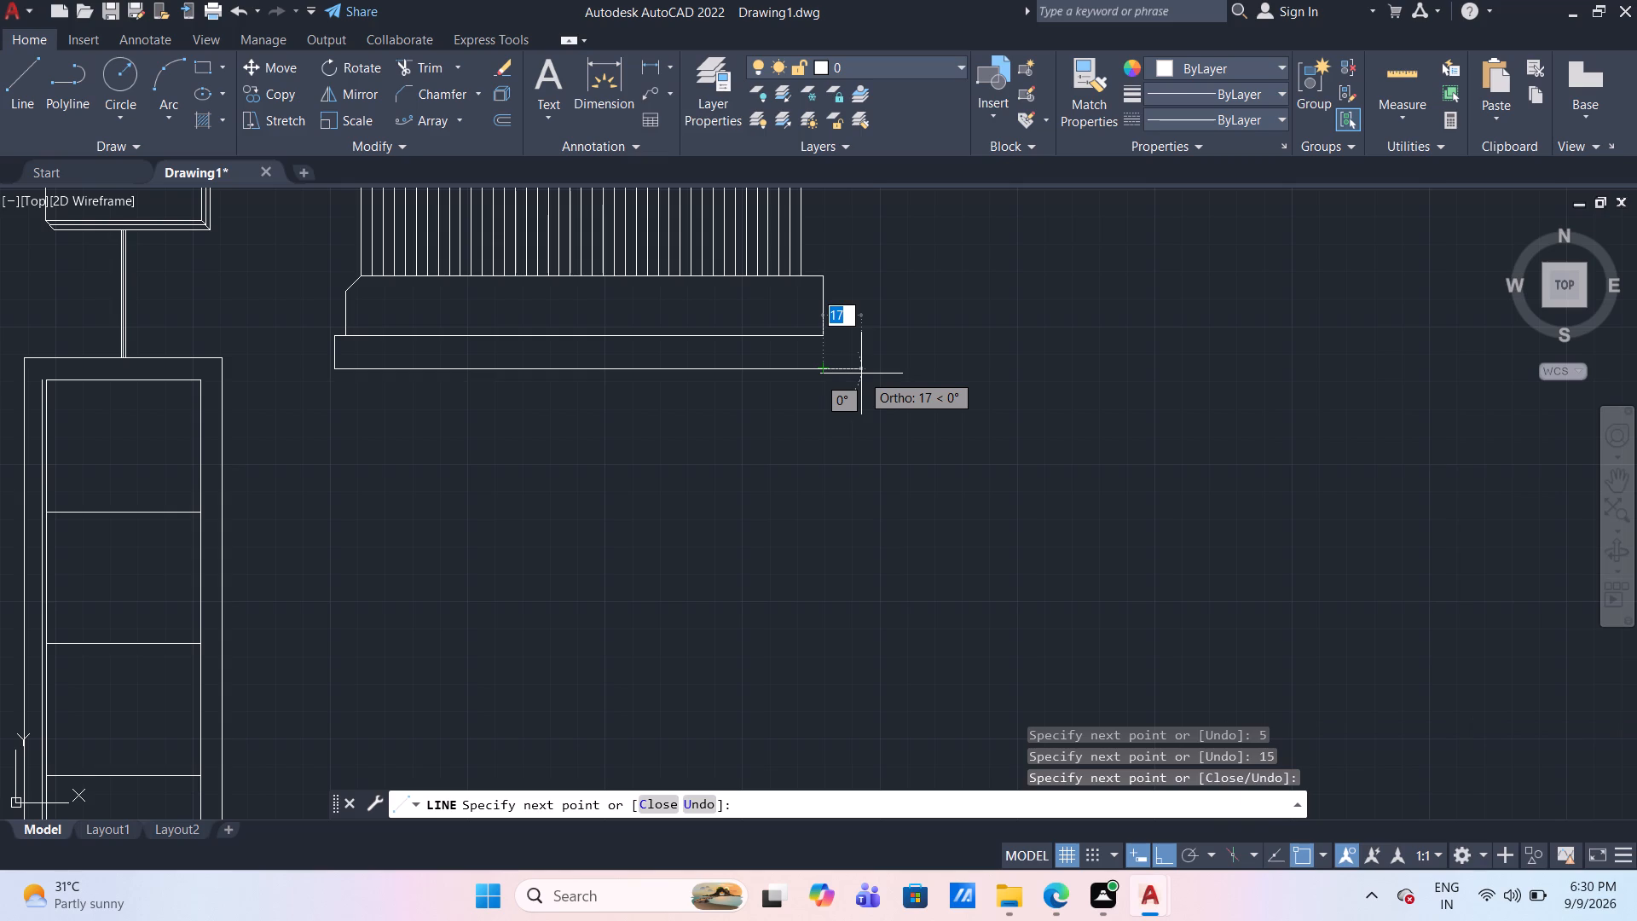
{"action": "type", "text": "10"}
{"action": "key", "text": "Return"}
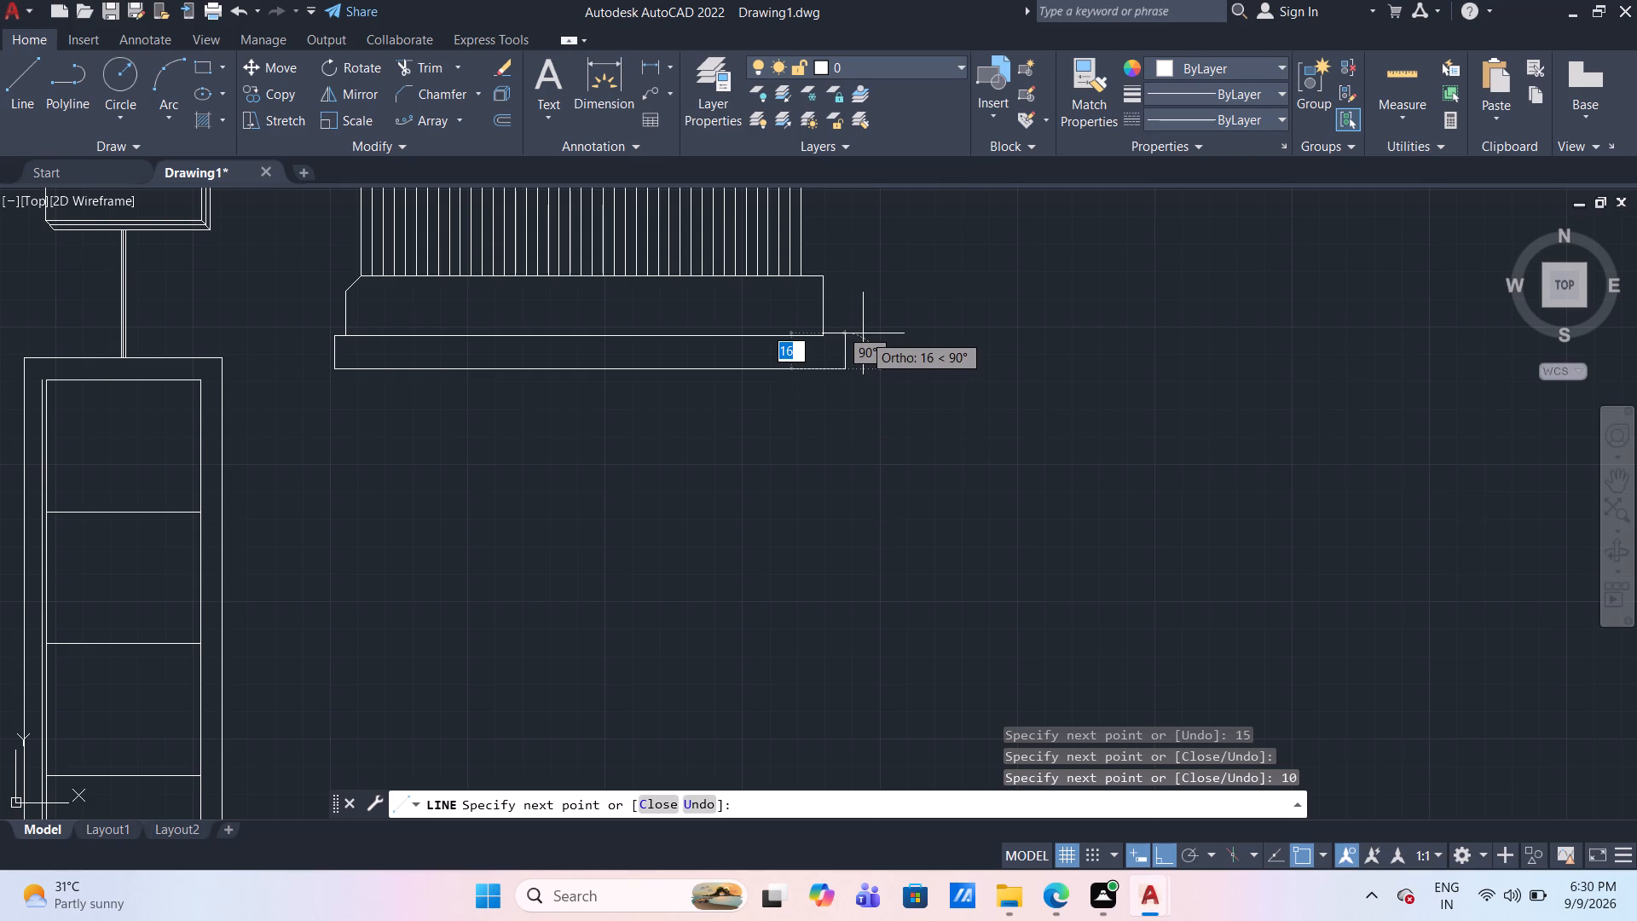
{"action": "key", "text": "Escape"}
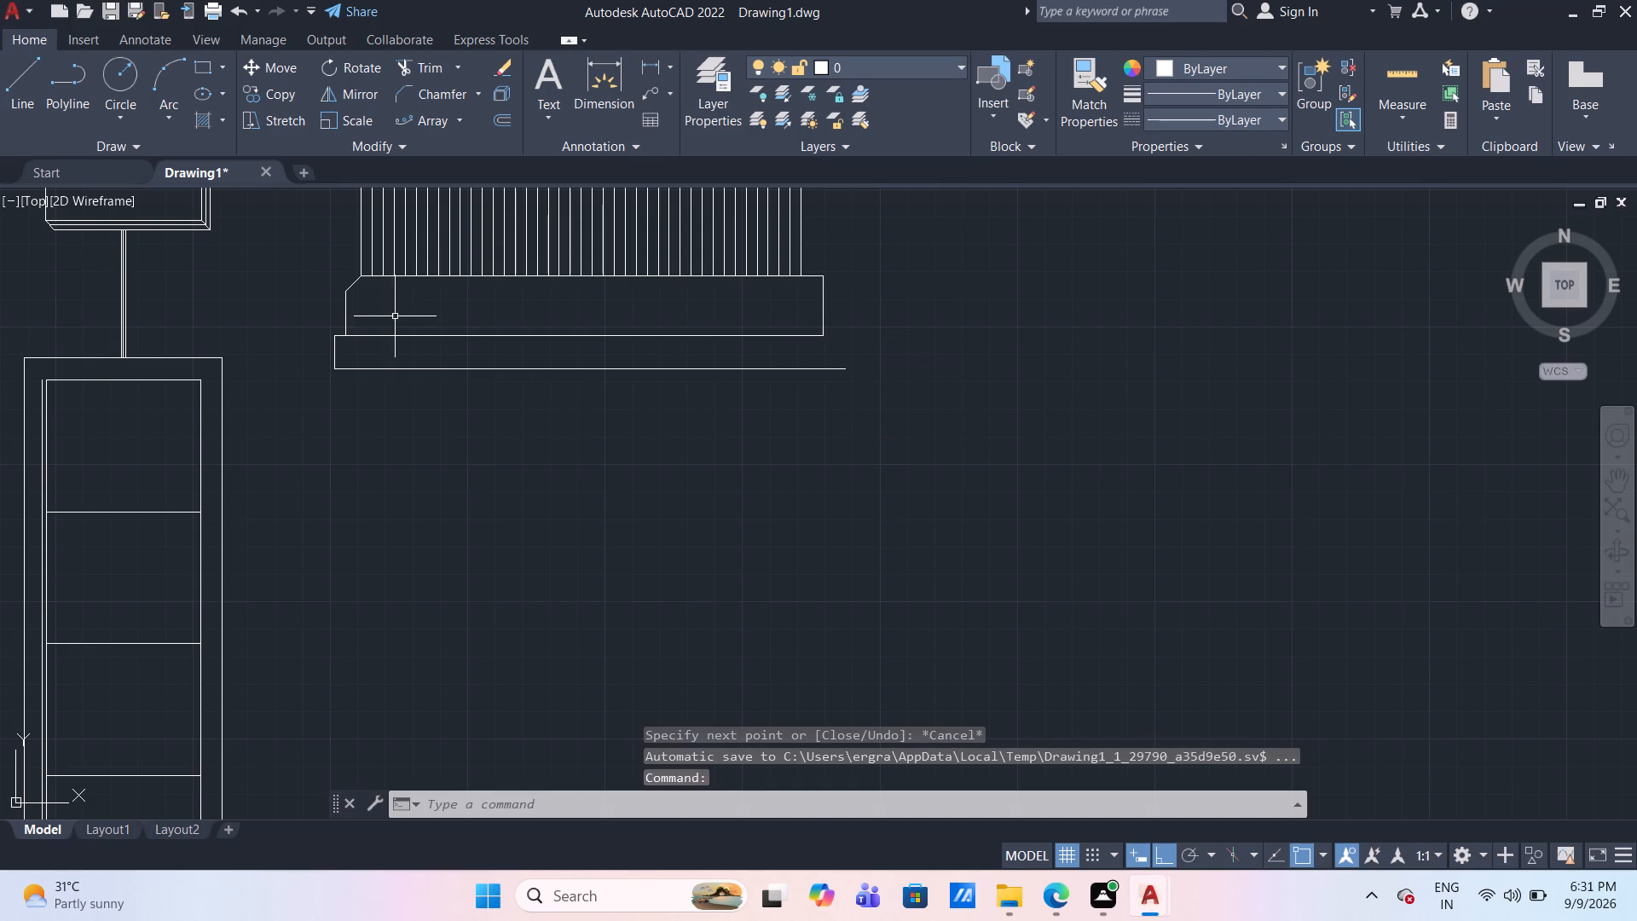
Offset the chamfered band's bottom line 5 mm upward.
{"action": "scroll", "coordinate": [356, 313], "scroll_direction": "up", "scroll_amount": 1}
{"action": "middle_click_drag", "start_coordinate": [500, 314], "coordinate": [481, 367]}
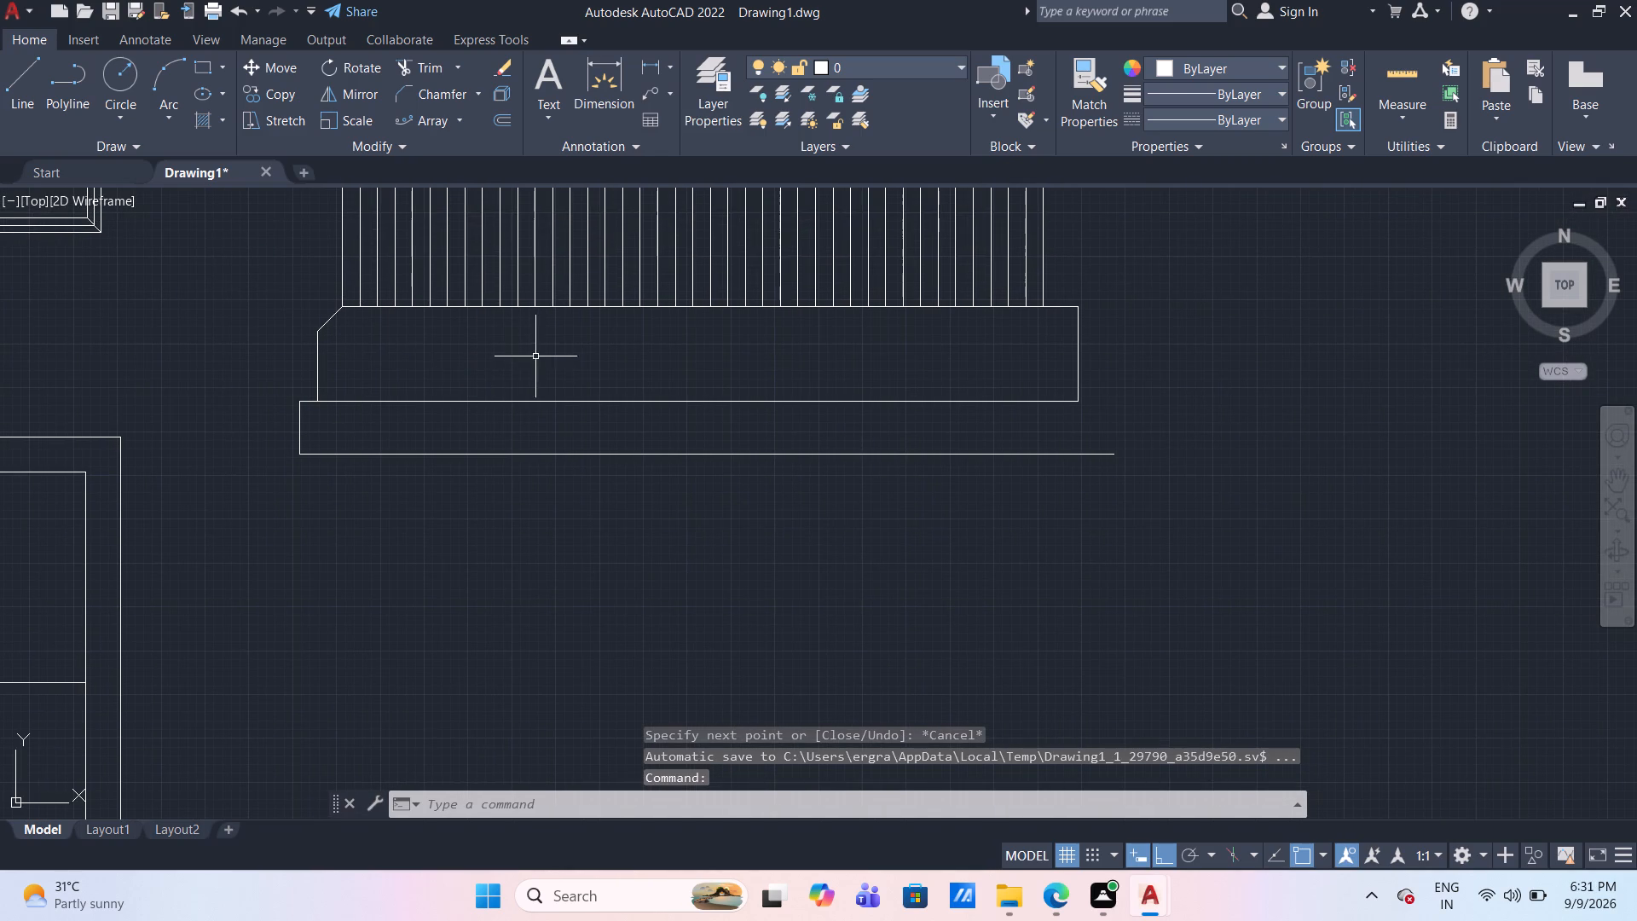
{"action": "key", "text": "o"}
{"action": "key", "text": "Return"}
{"action": "key", "text": "5"}
{"action": "key", "text": "Return"}
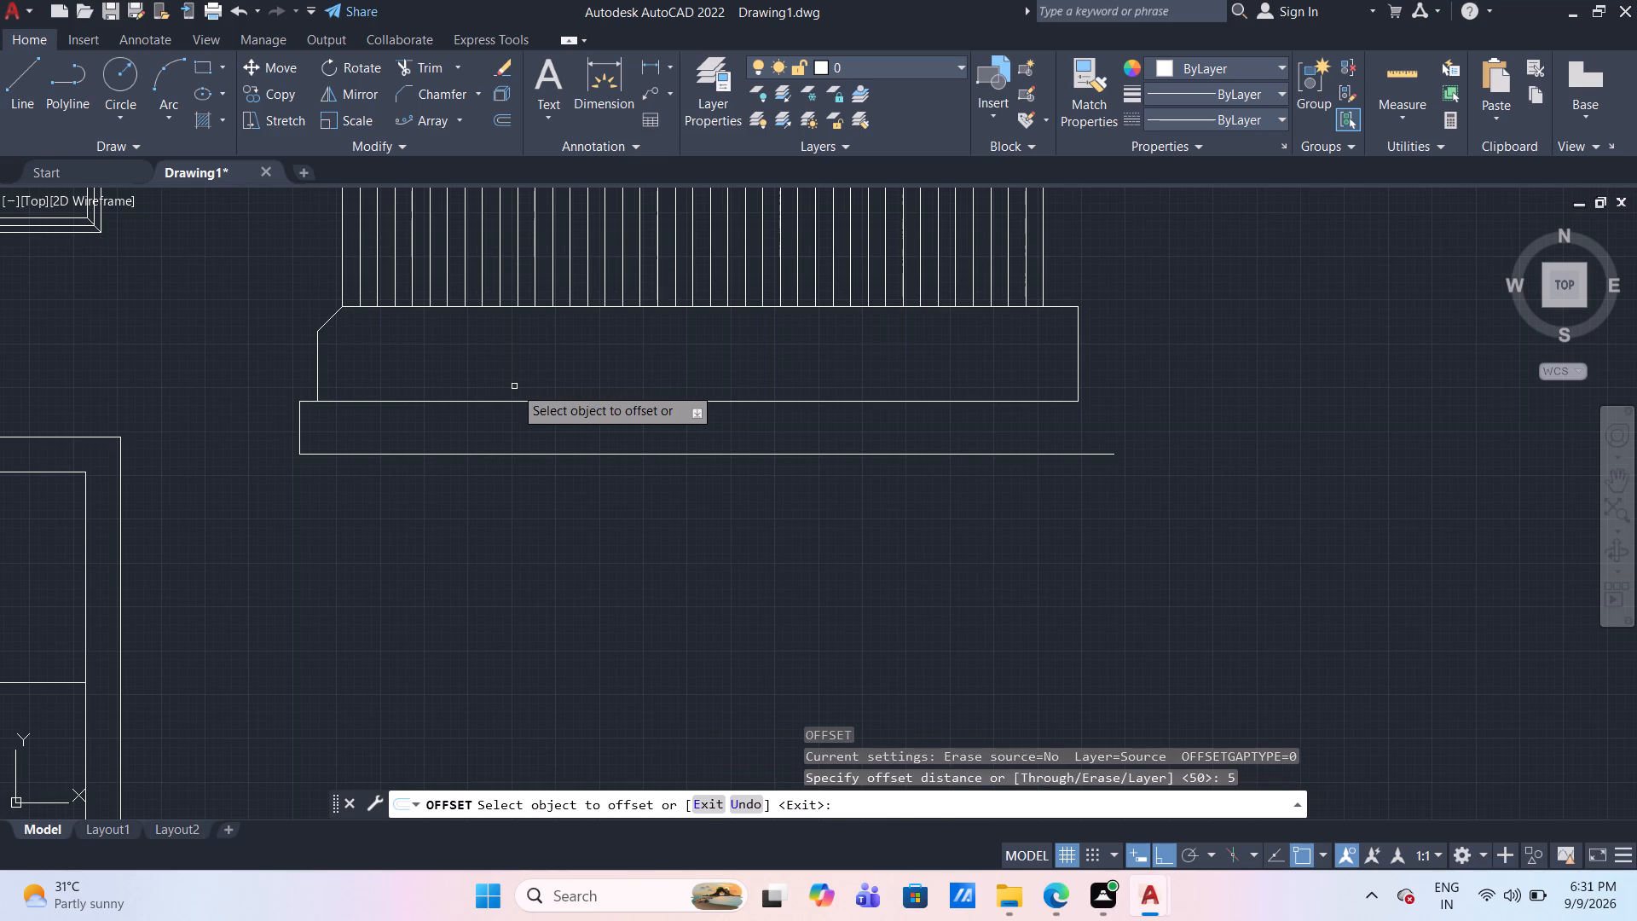
{"action": "left_click", "coordinate": [540, 403]}
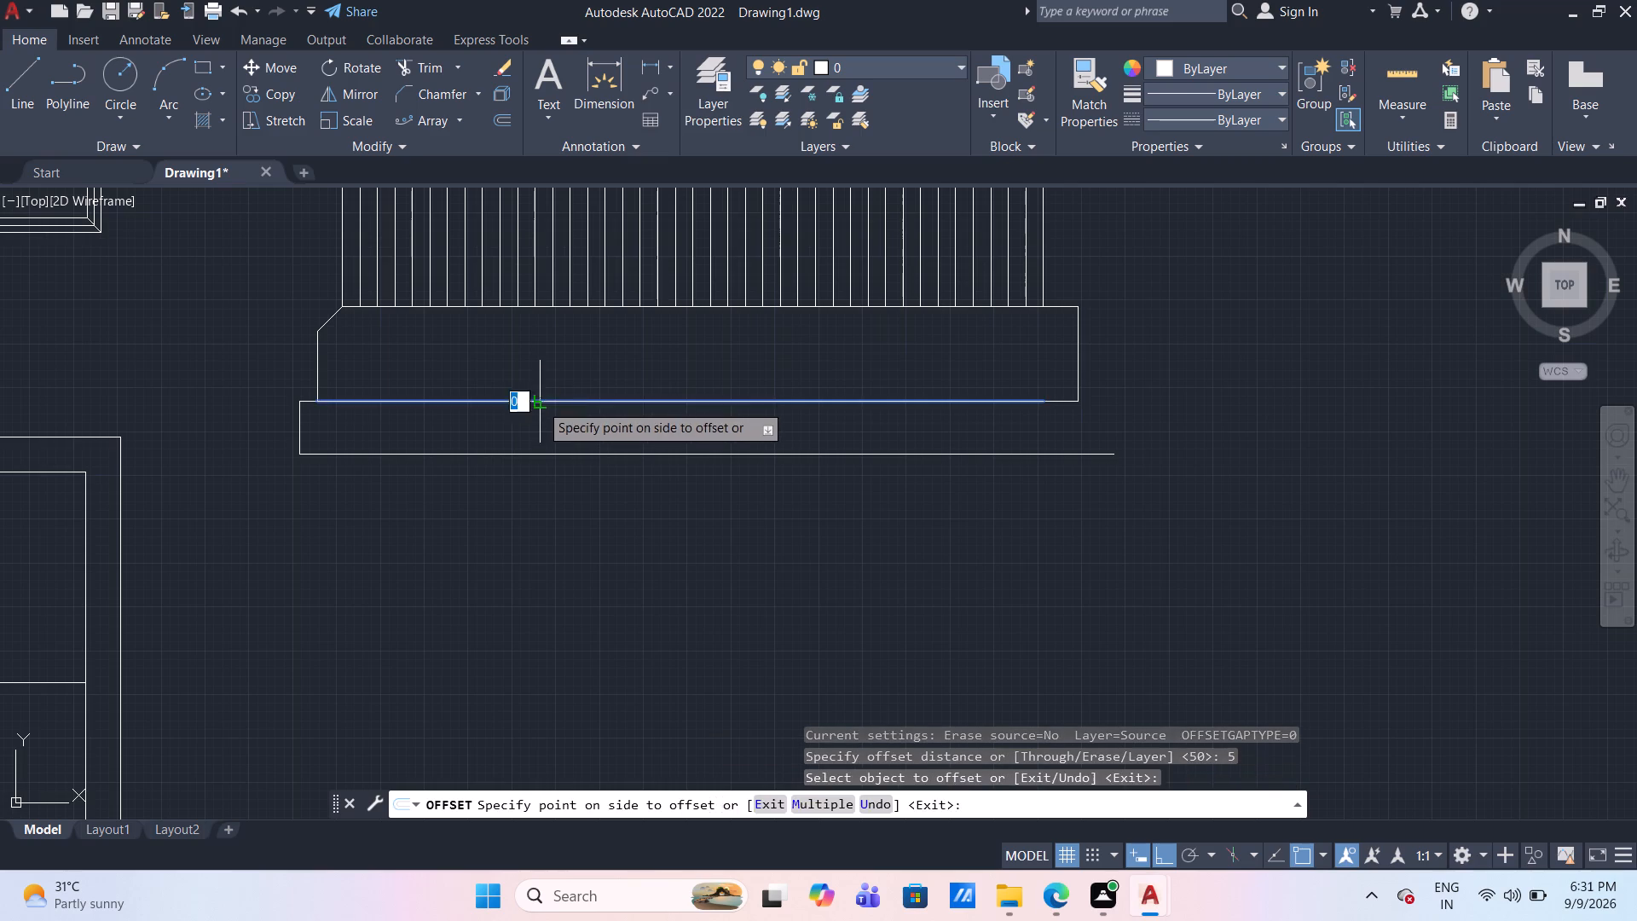
{"action": "left_click", "coordinate": [543, 390]}
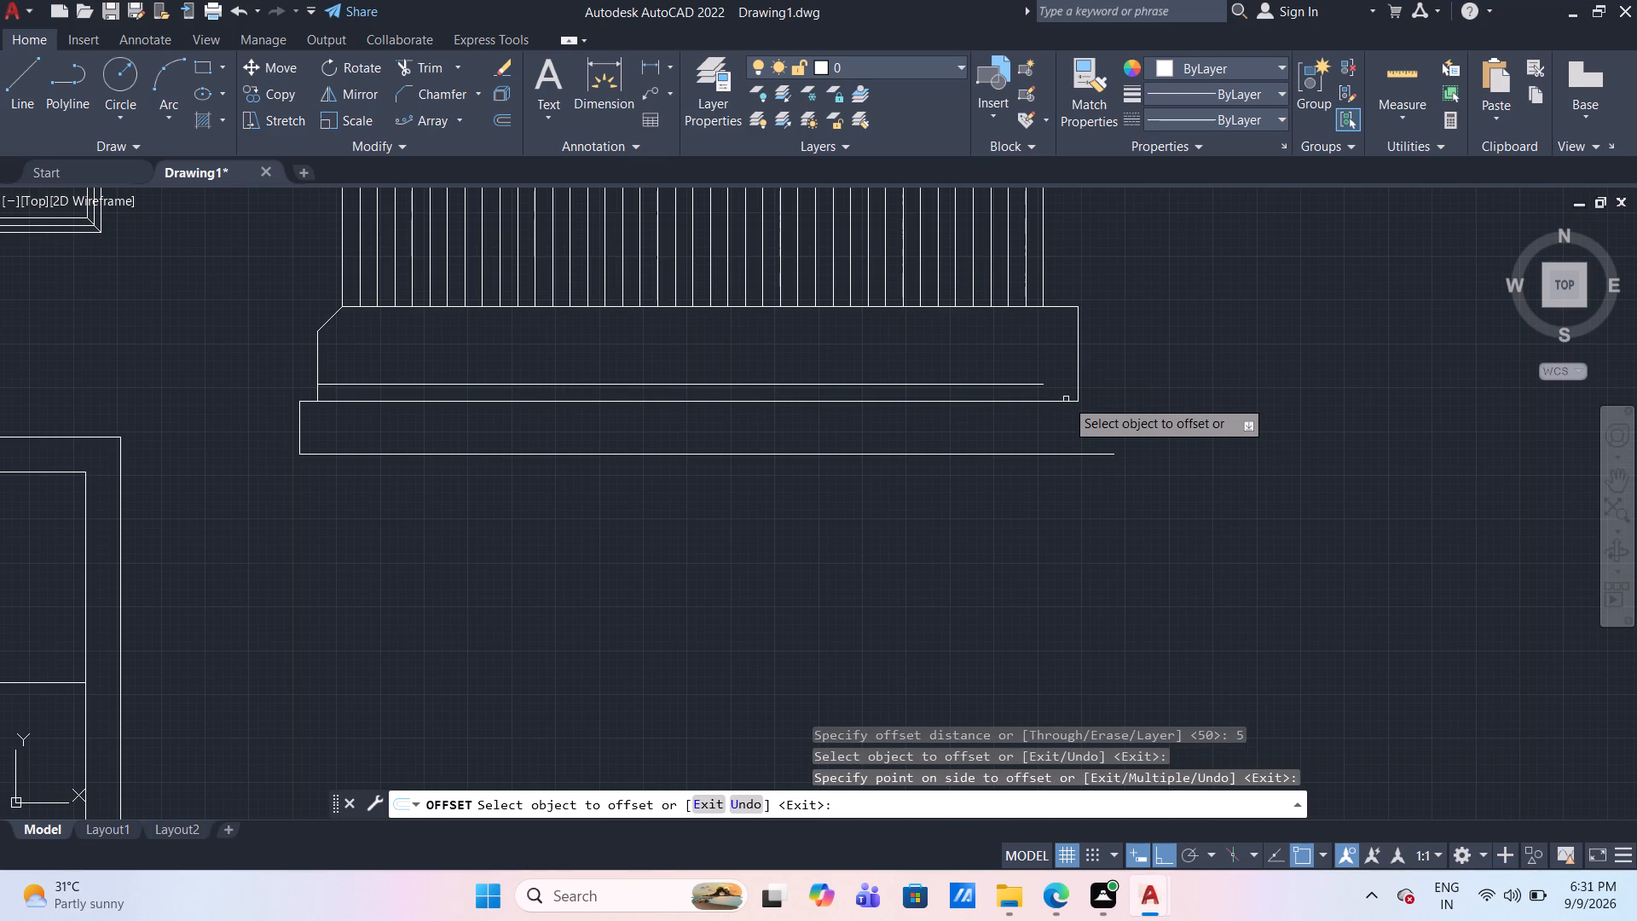
{"action": "key", "text": "Escape"}
Extend the offset line to the band's right vertical edge.
{"action": "type", "text": "EX"}
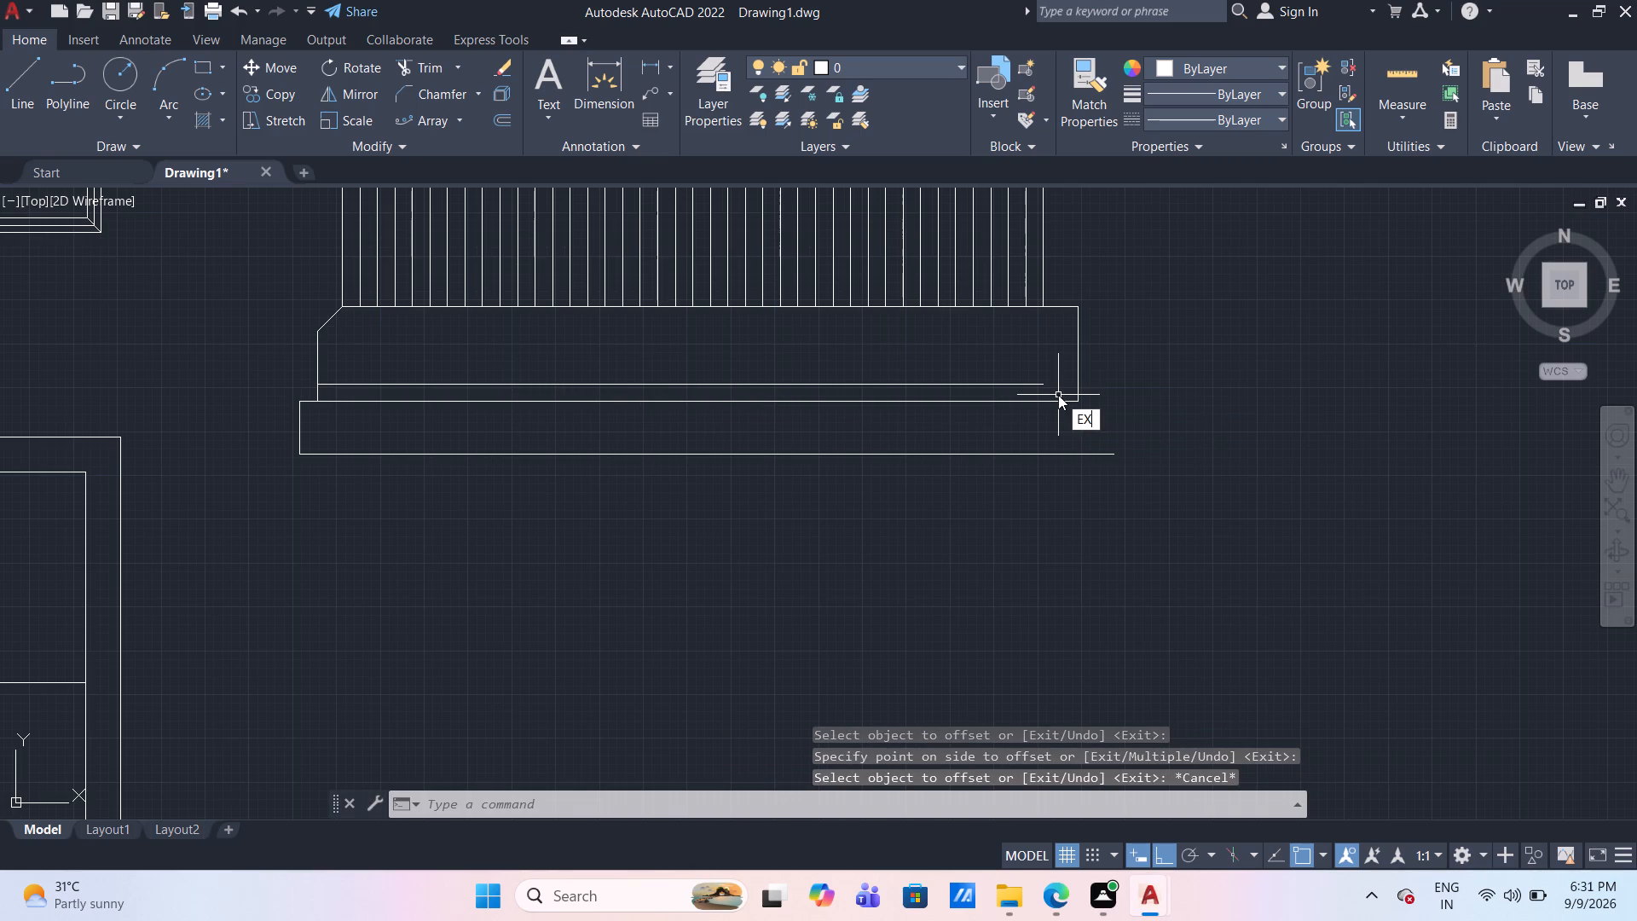
{"action": "key", "text": "Return"}
{"action": "left_click", "coordinate": [1039, 387]}
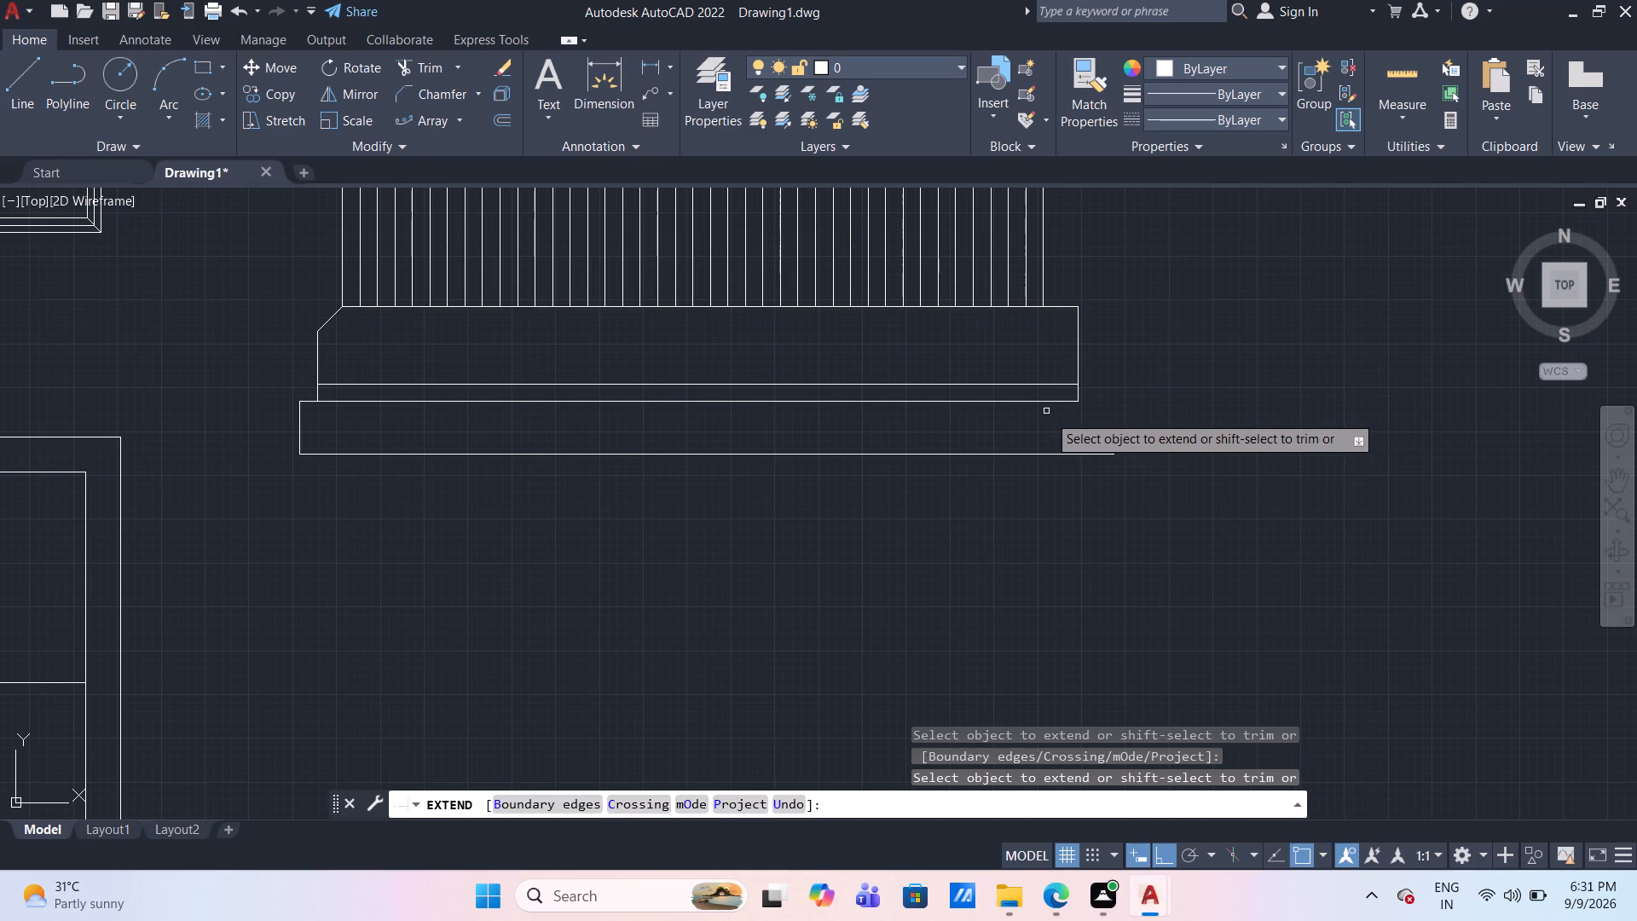
{"action": "key", "text": "Escape"}
Delete the band's right vertical edge and the short 10 mm segment at the right end of its bottom line.
{"action": "left_click_drag", "start_coordinate": [1086, 414], "coordinate": [1079, 413]}
{"action": "left_click", "coordinate": [1053, 392]}
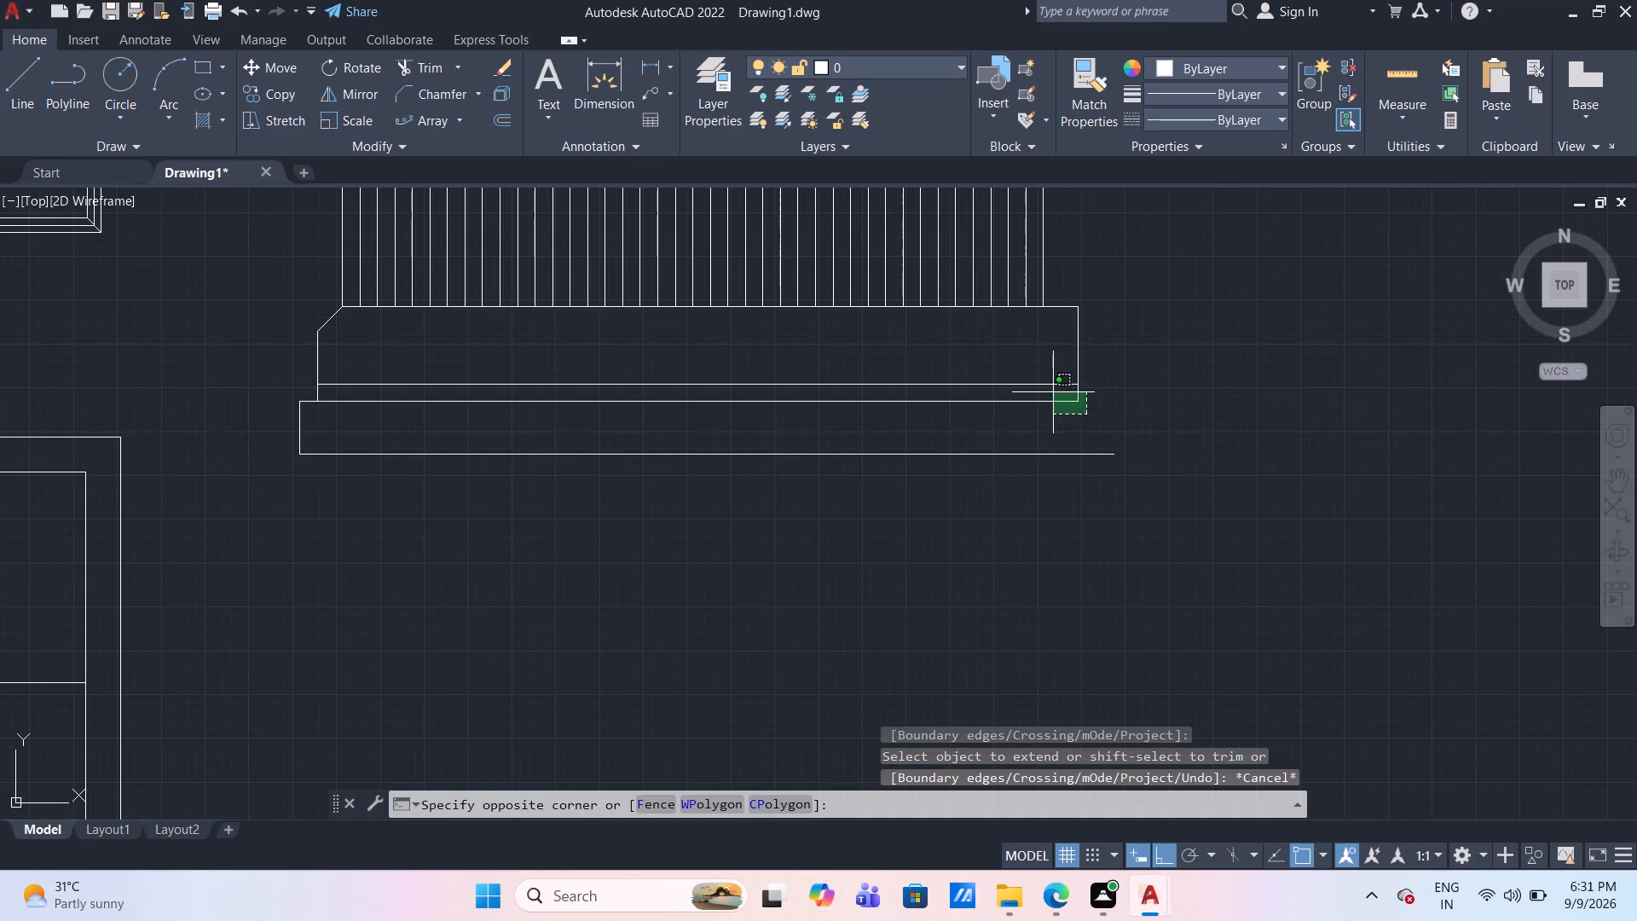
{"action": "key", "text": "Delete"}
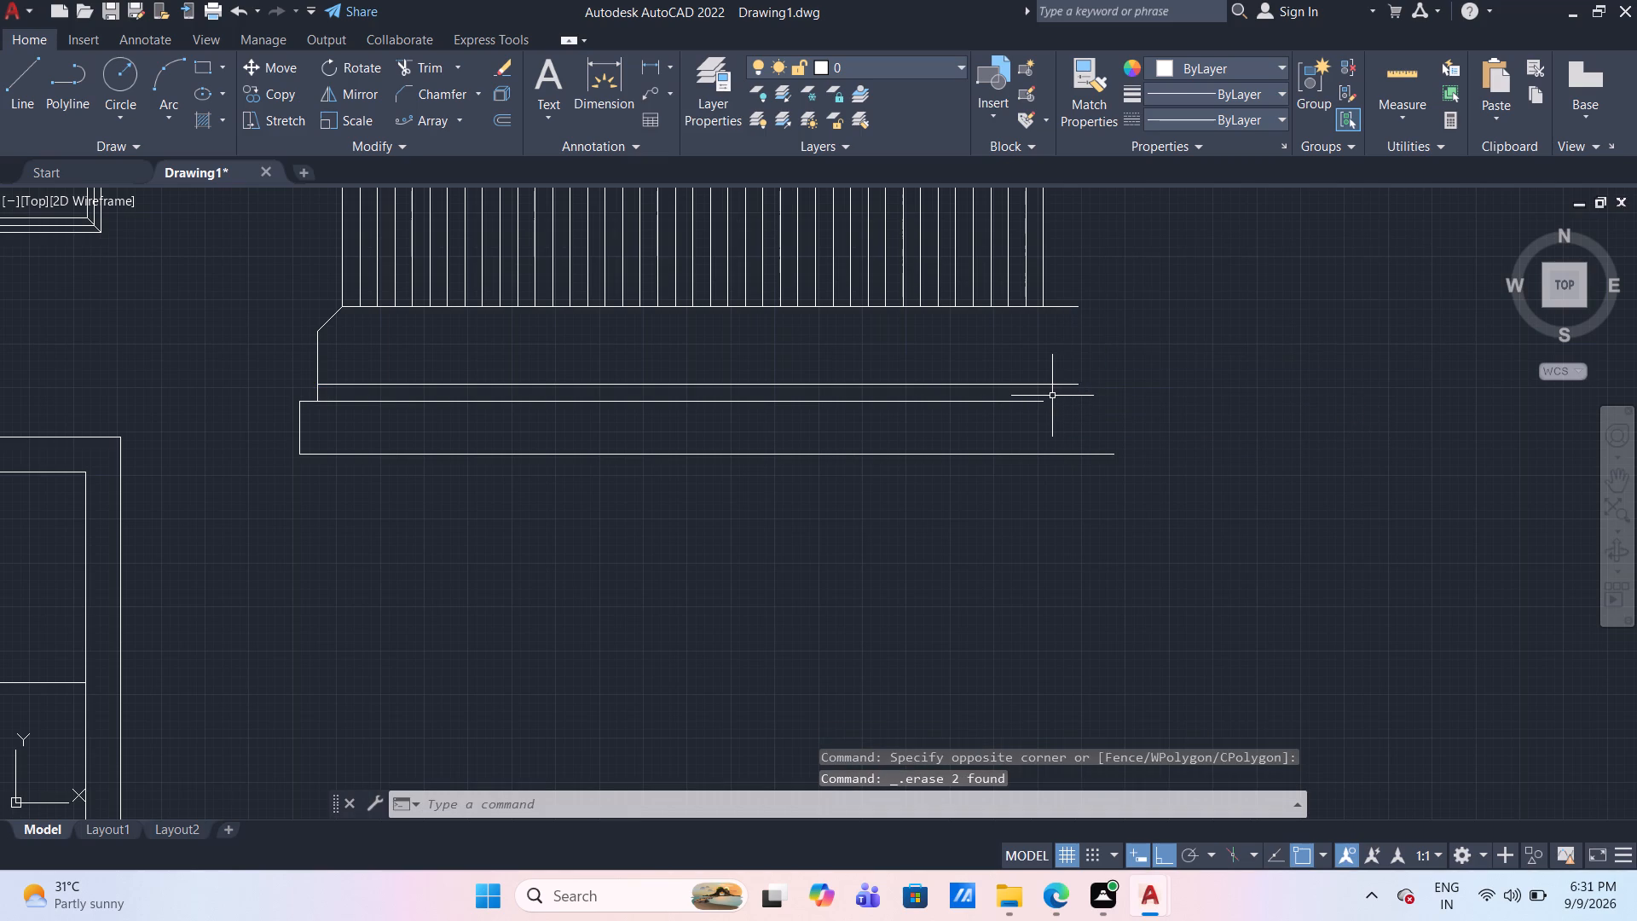
Delete the lower band's old top line, its short left step segment, and the vertical edge beneath the left chamfer.
{"action": "left_click", "coordinate": [801, 402]}
{"action": "key", "text": "Delete"}
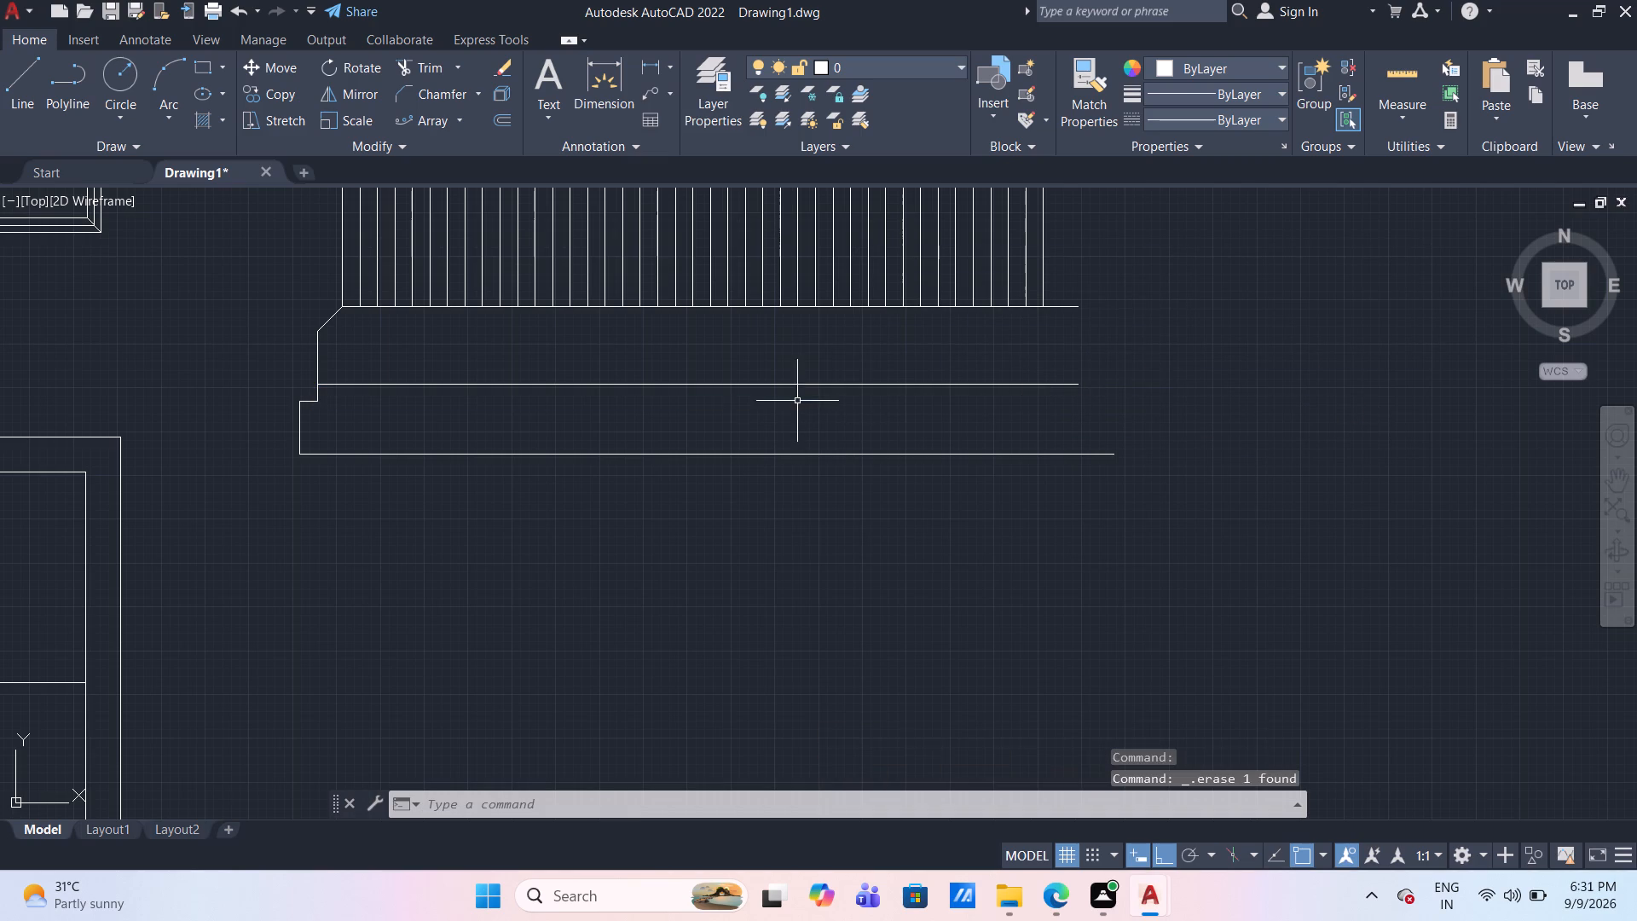
{"action": "left_click", "coordinate": [316, 401]}
{"action": "key", "text": "Delete"}
{"action": "key", "text": "Delete"}
{"action": "left_click", "coordinate": [315, 392]}
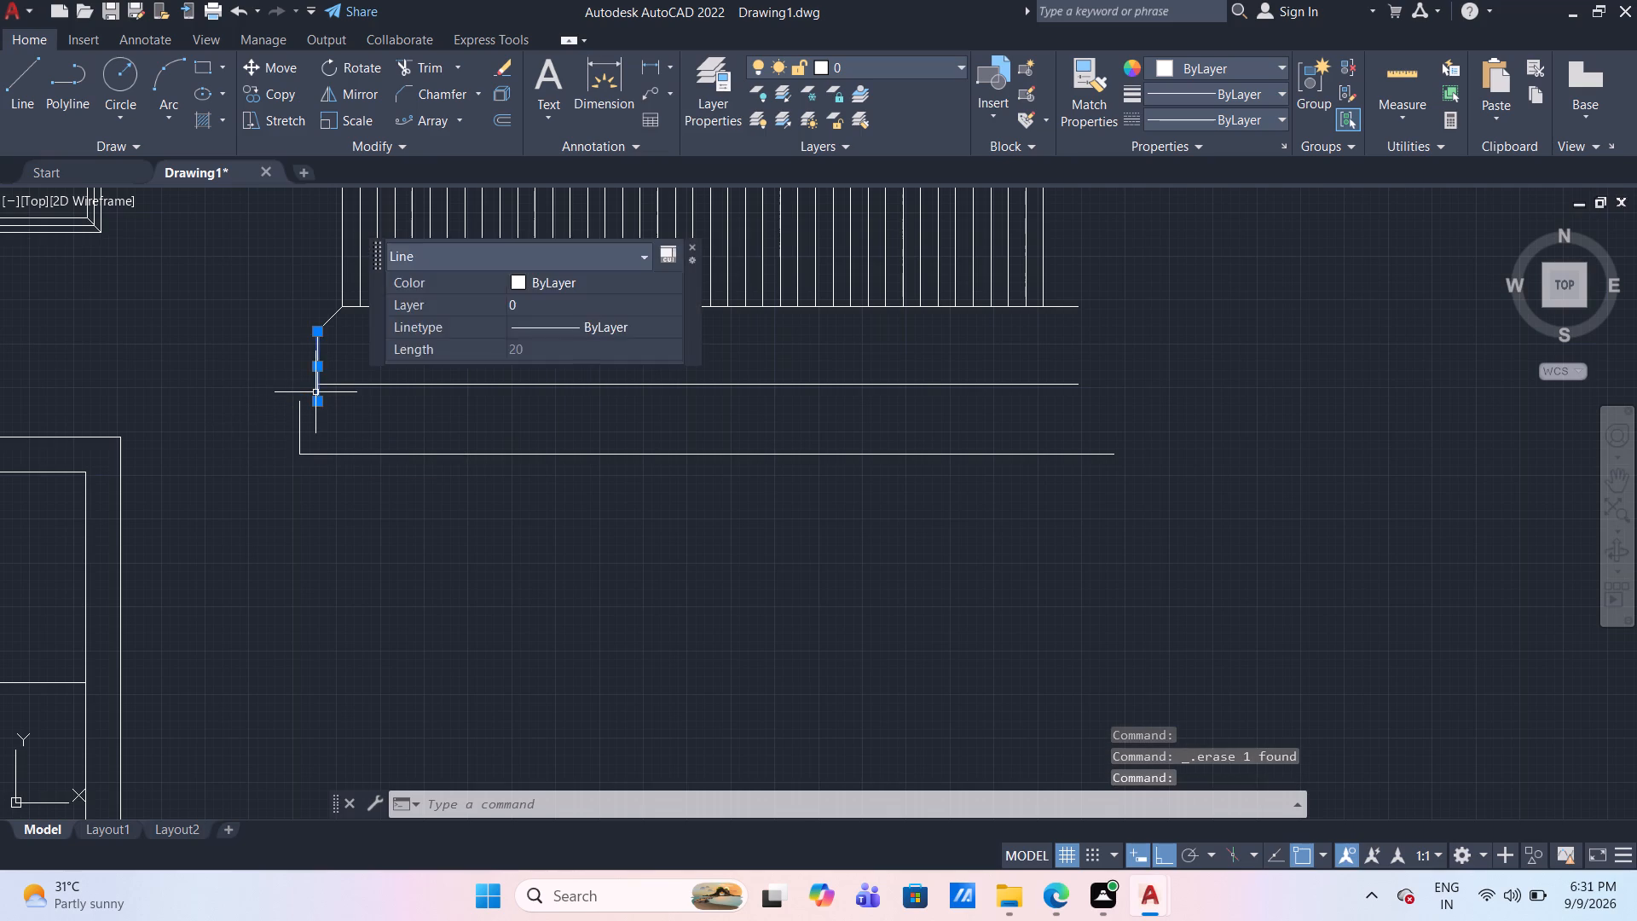
{"action": "key", "text": "Delete"}
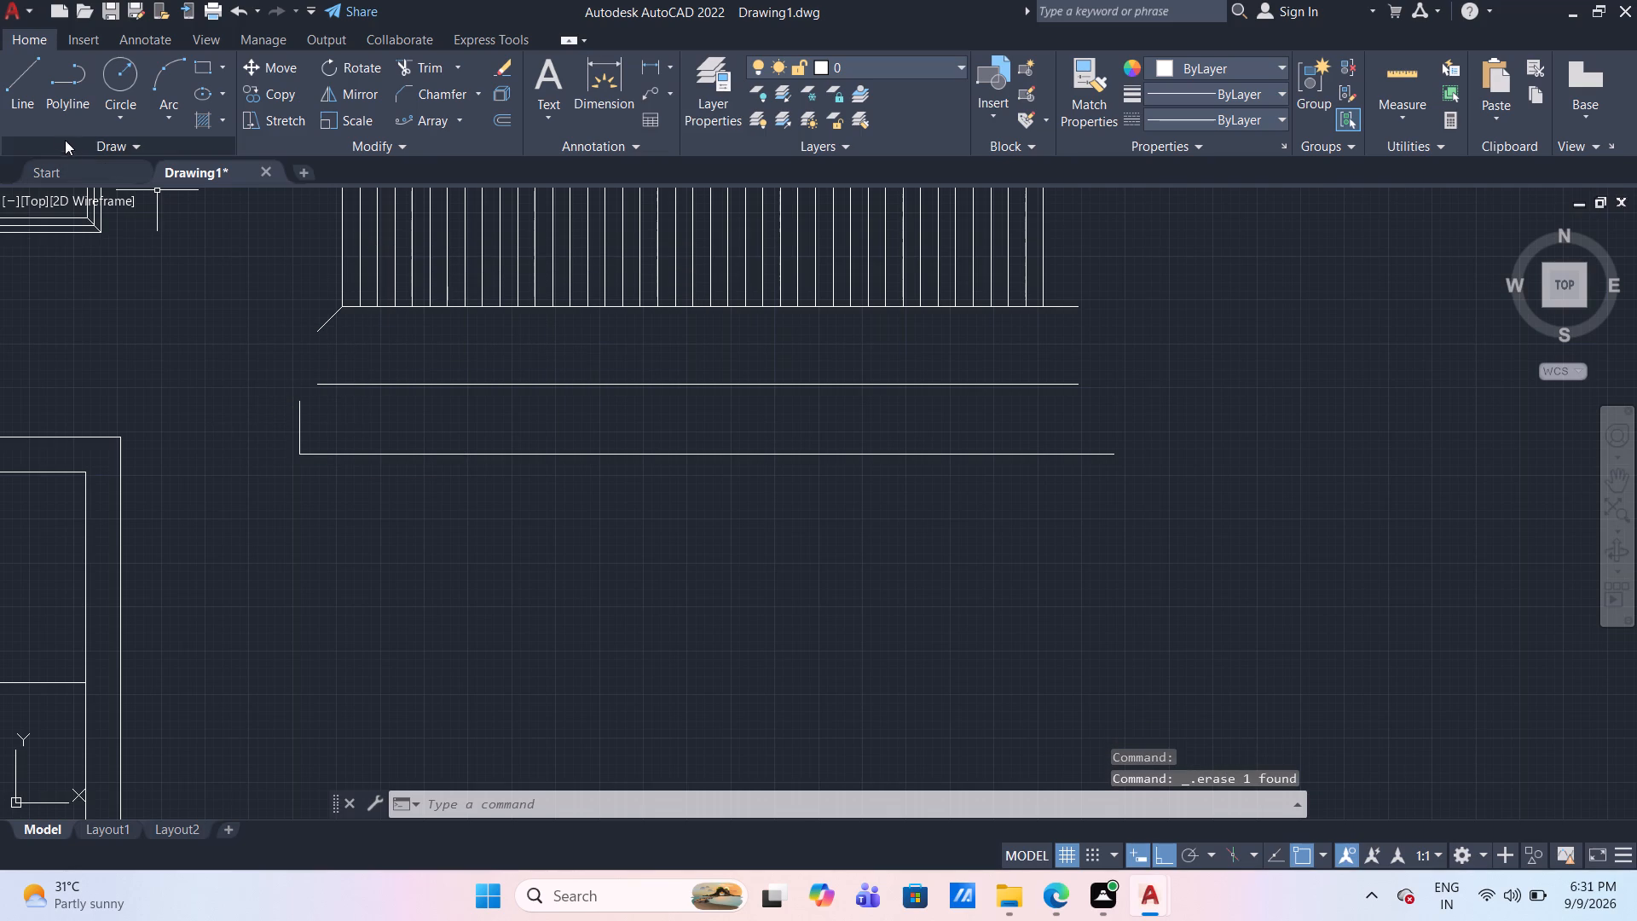
Draw a line from the left chamfer's lower end down to the offset line, 5 mm left, and down to the bottom line.
{"action": "left_click", "coordinate": [14, 84]}
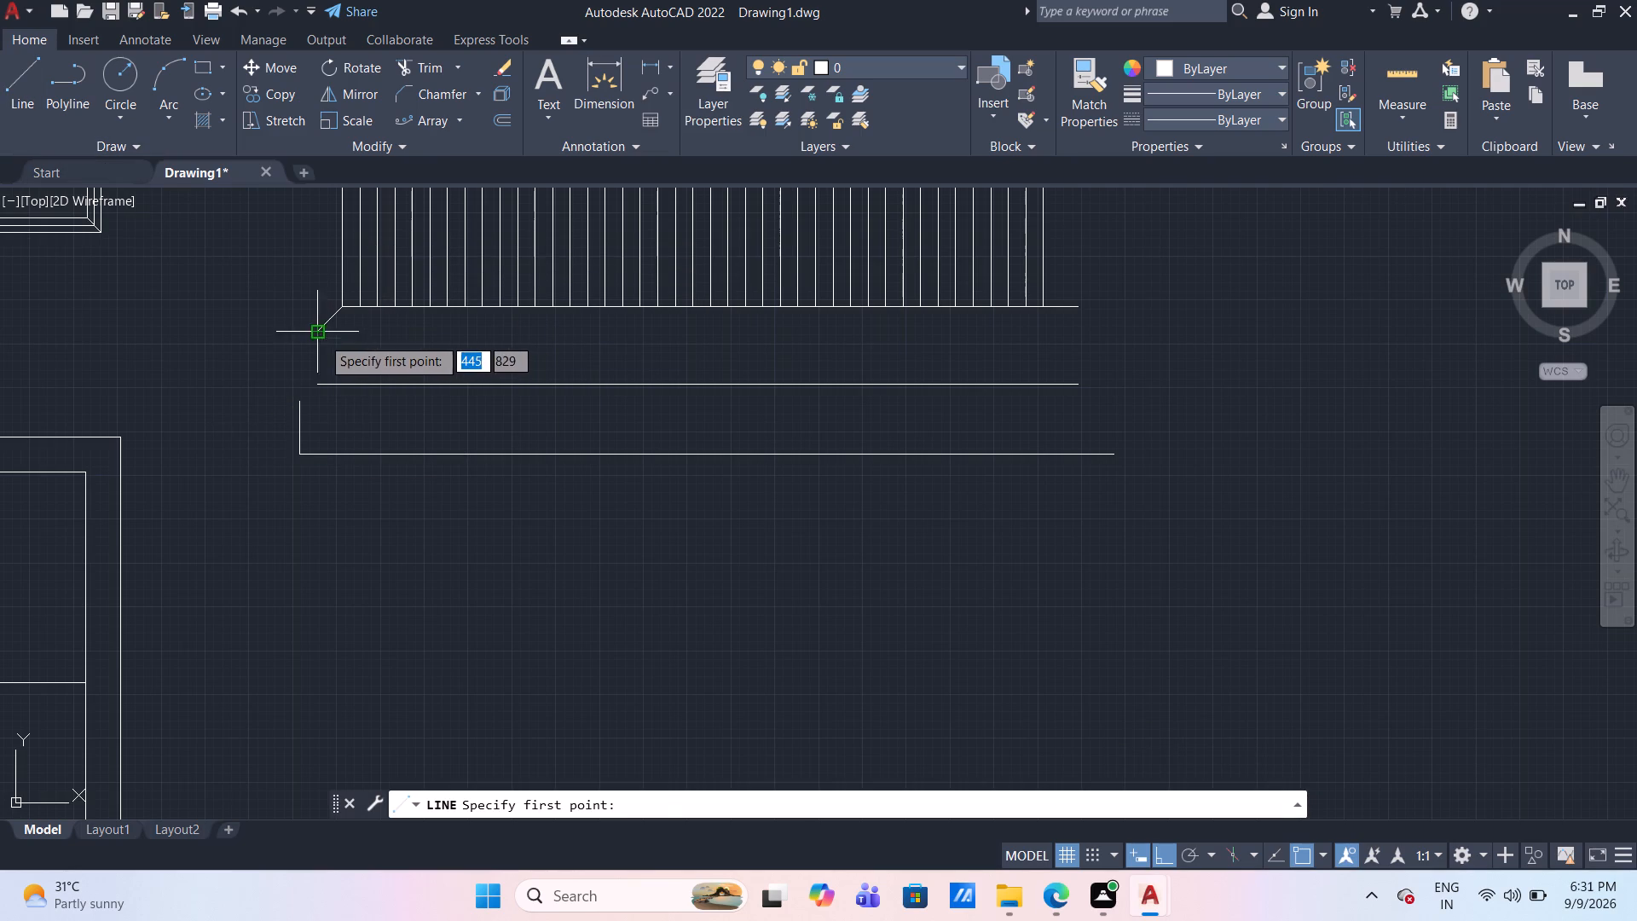
{"action": "left_click", "coordinate": [319, 336]}
{"action": "left_click", "coordinate": [313, 387]}
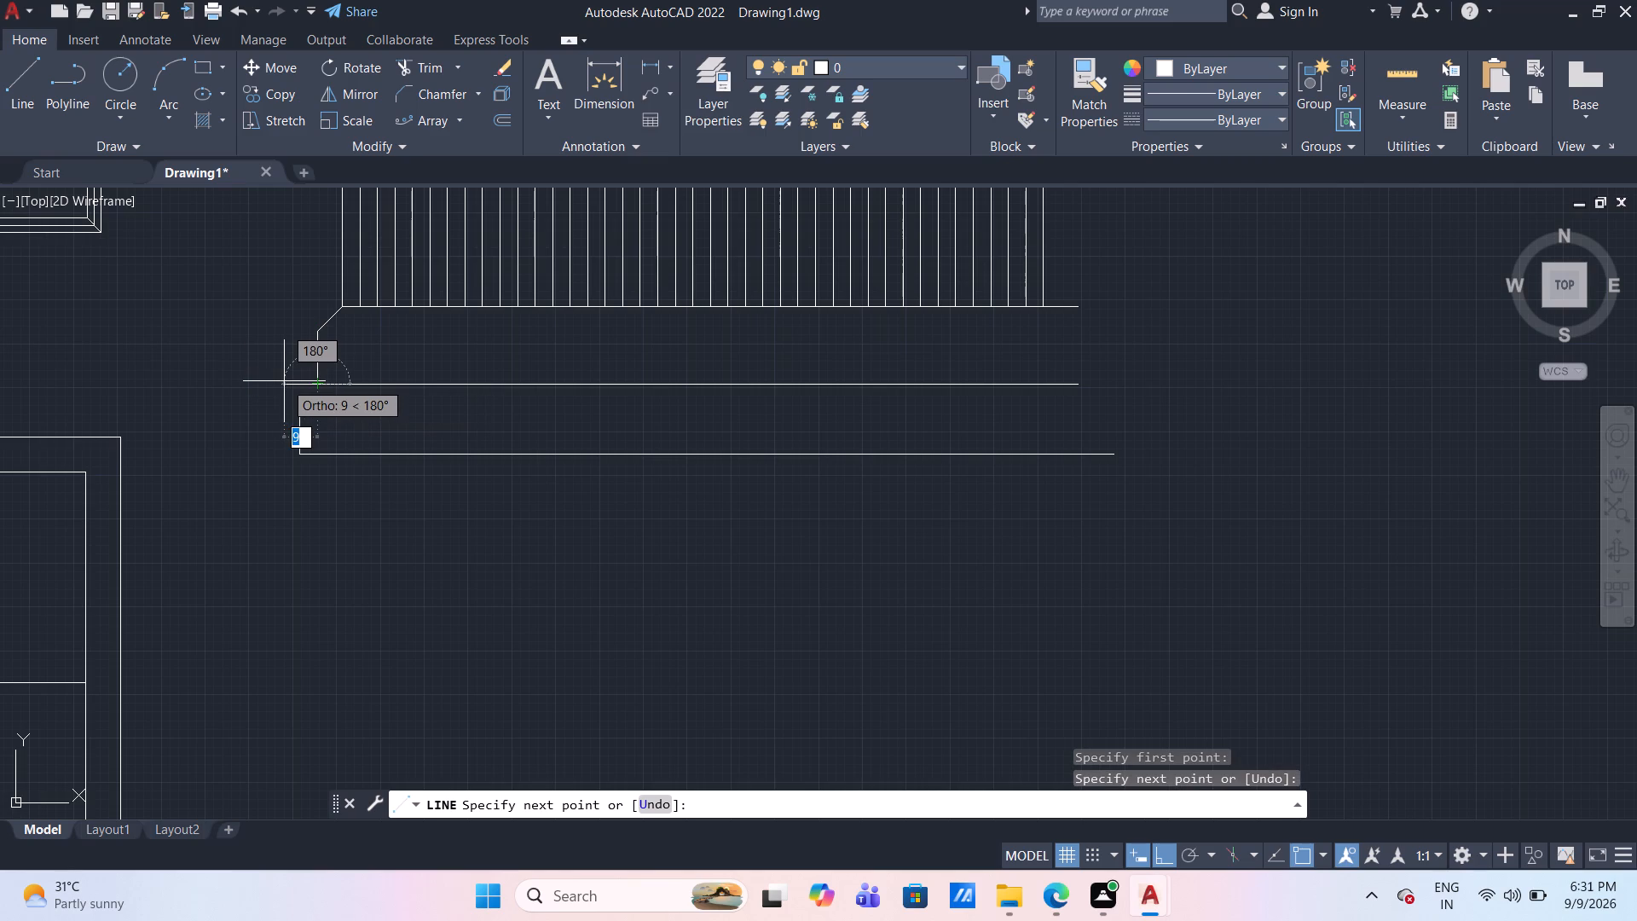
{"action": "key", "text": "5"}
{"action": "key", "text": "Return"}
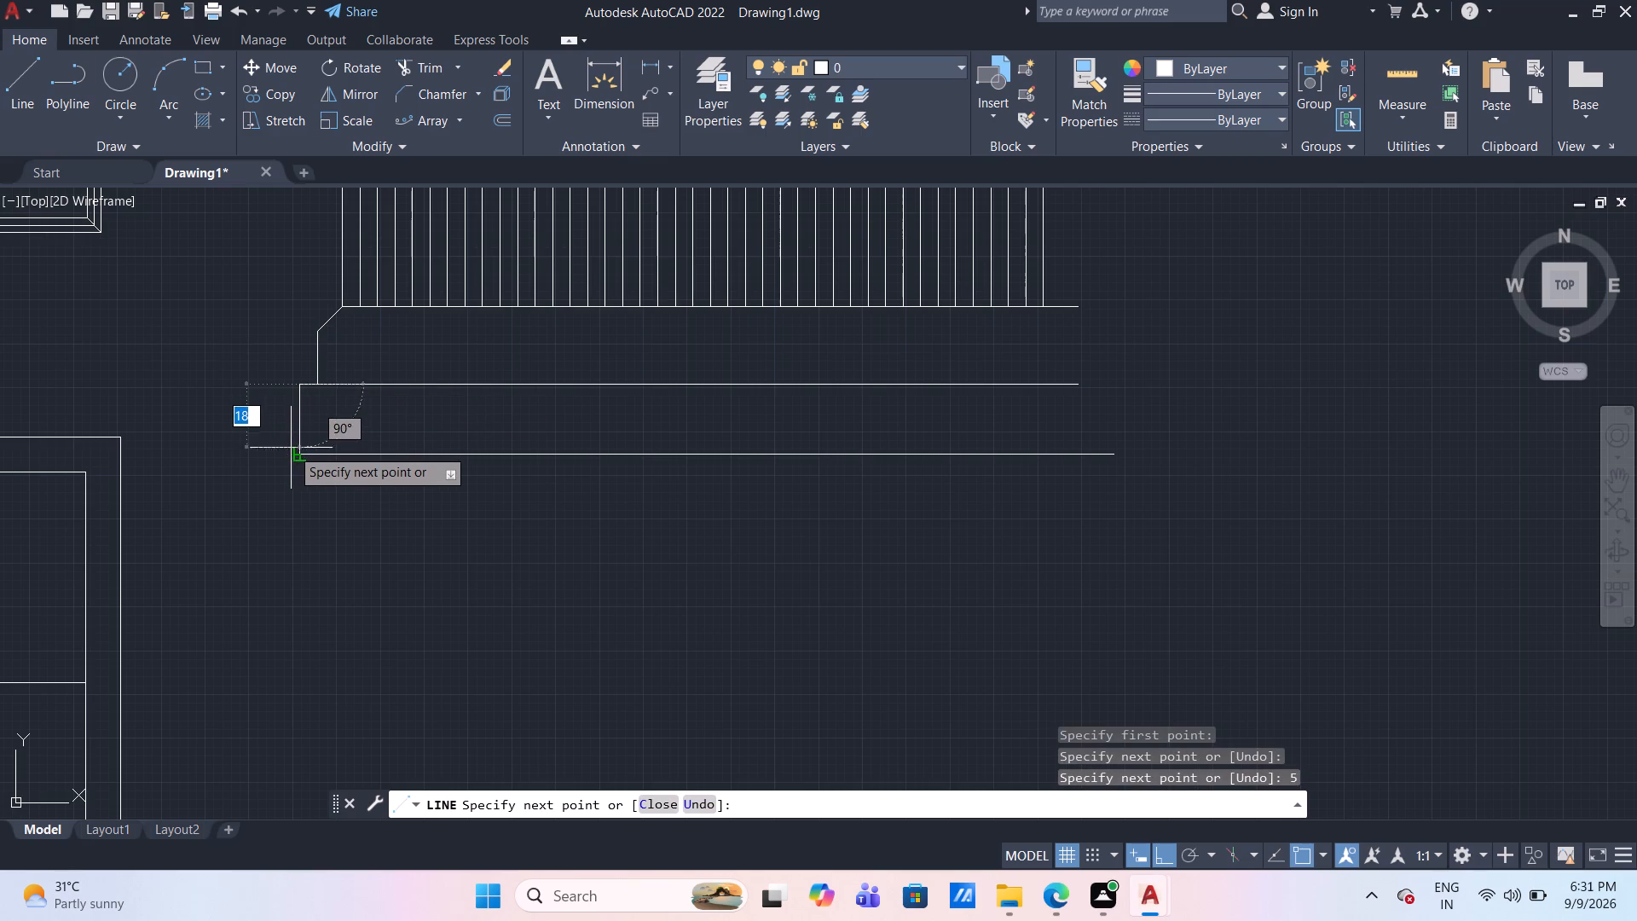
{"action": "left_click", "coordinate": [298, 455]}
{"action": "key", "text": "Escape"}
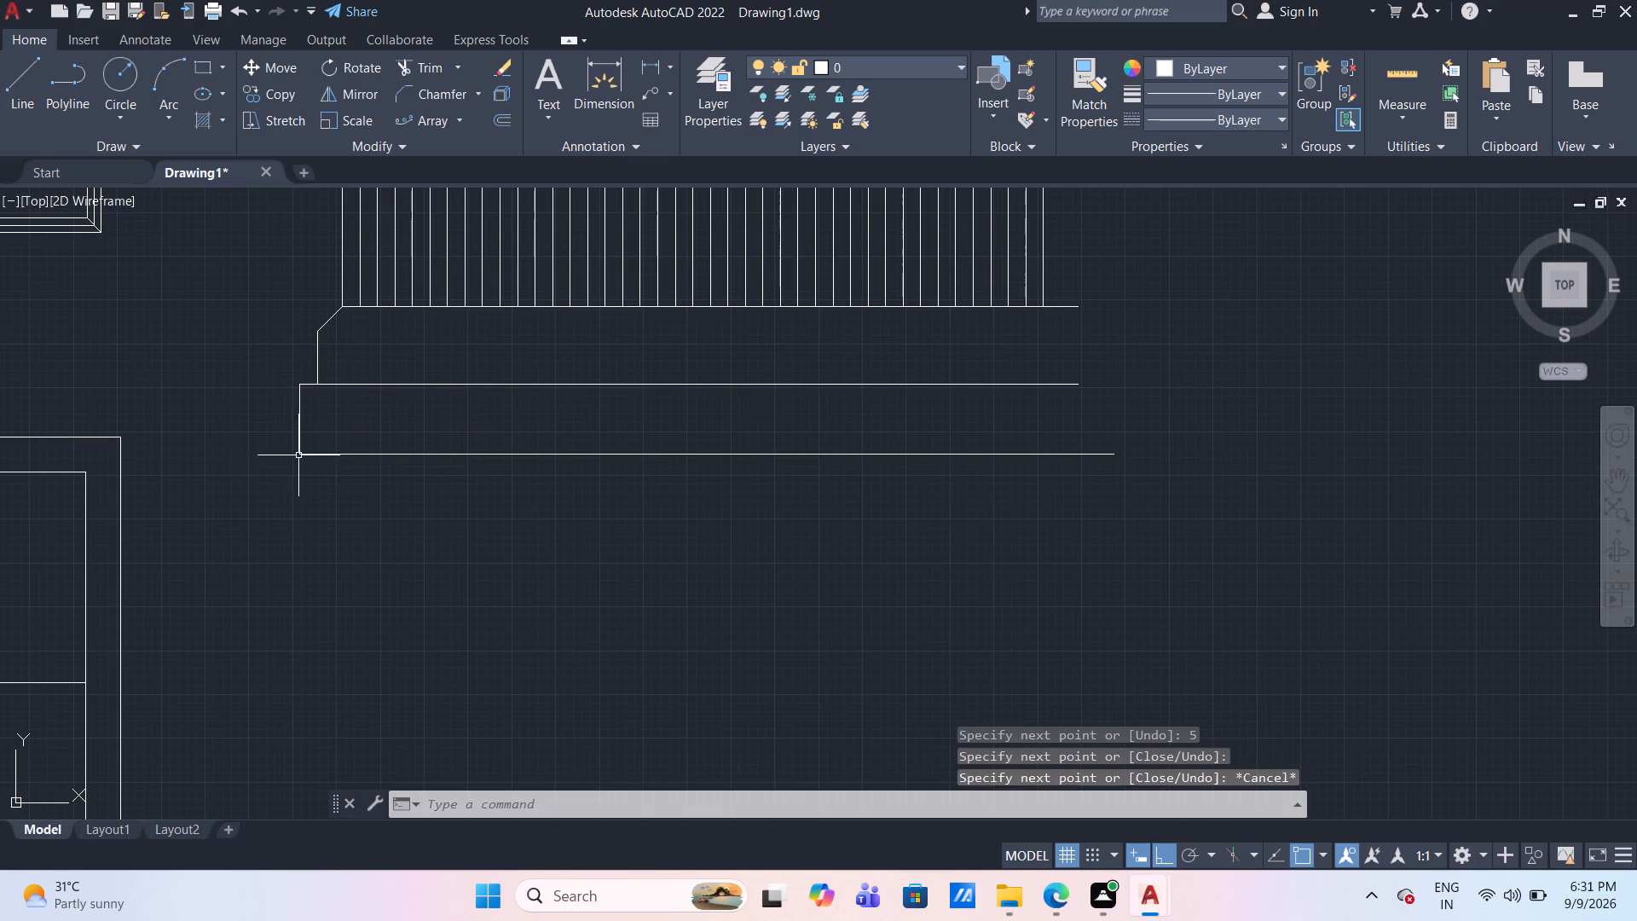
{"action": "left_click", "coordinate": [299, 426]}
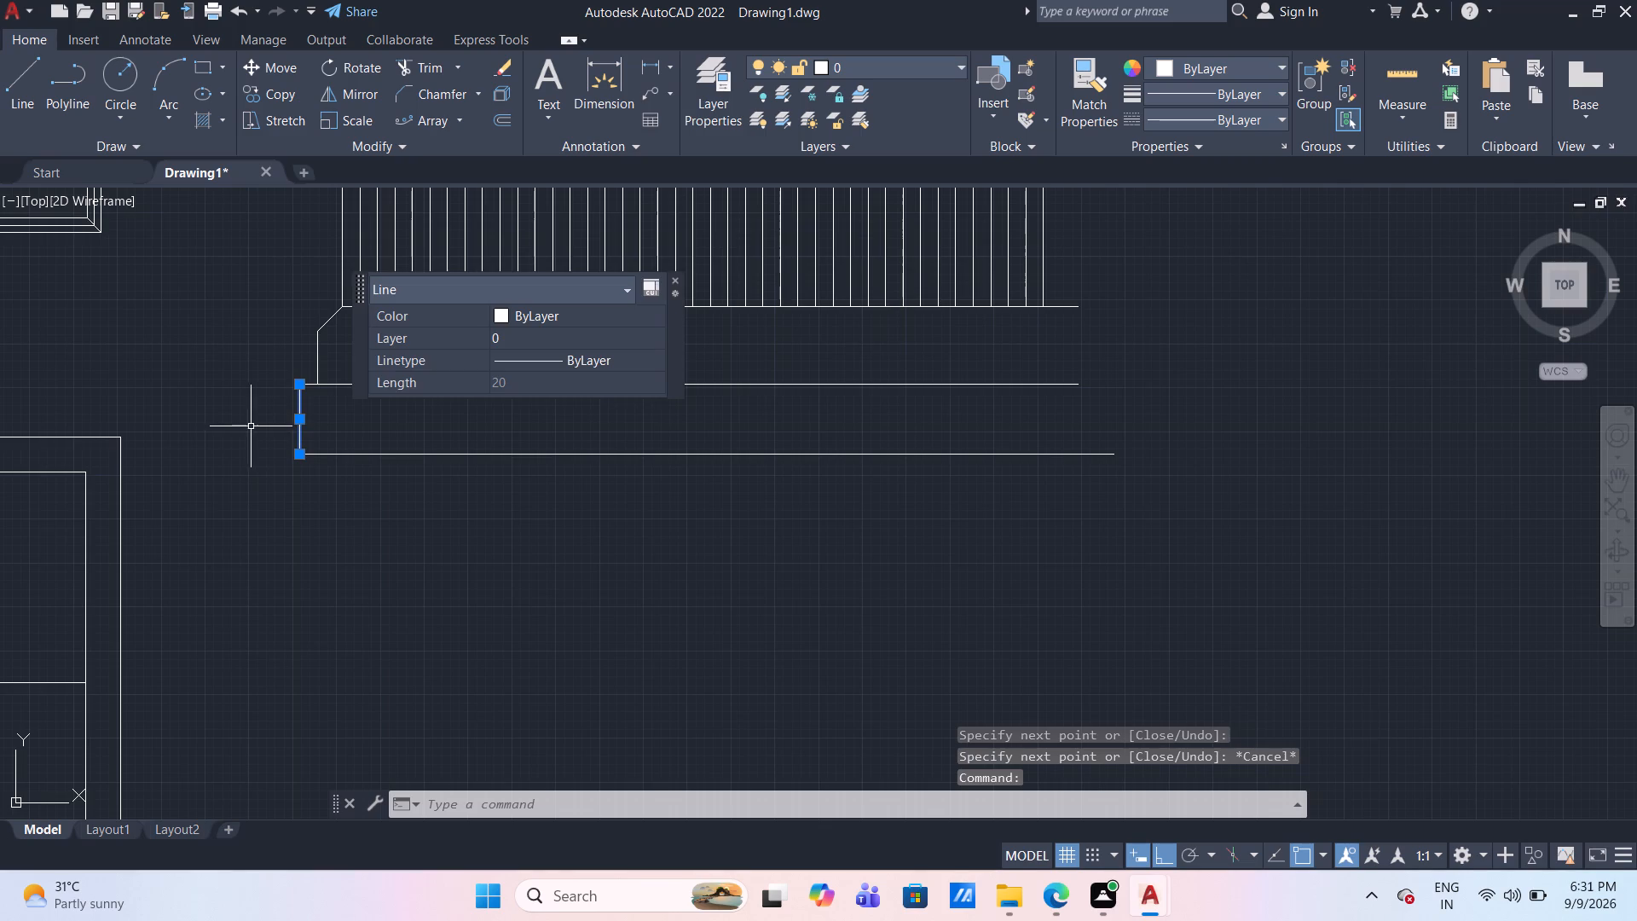
{"action": "key", "text": "Escape"}
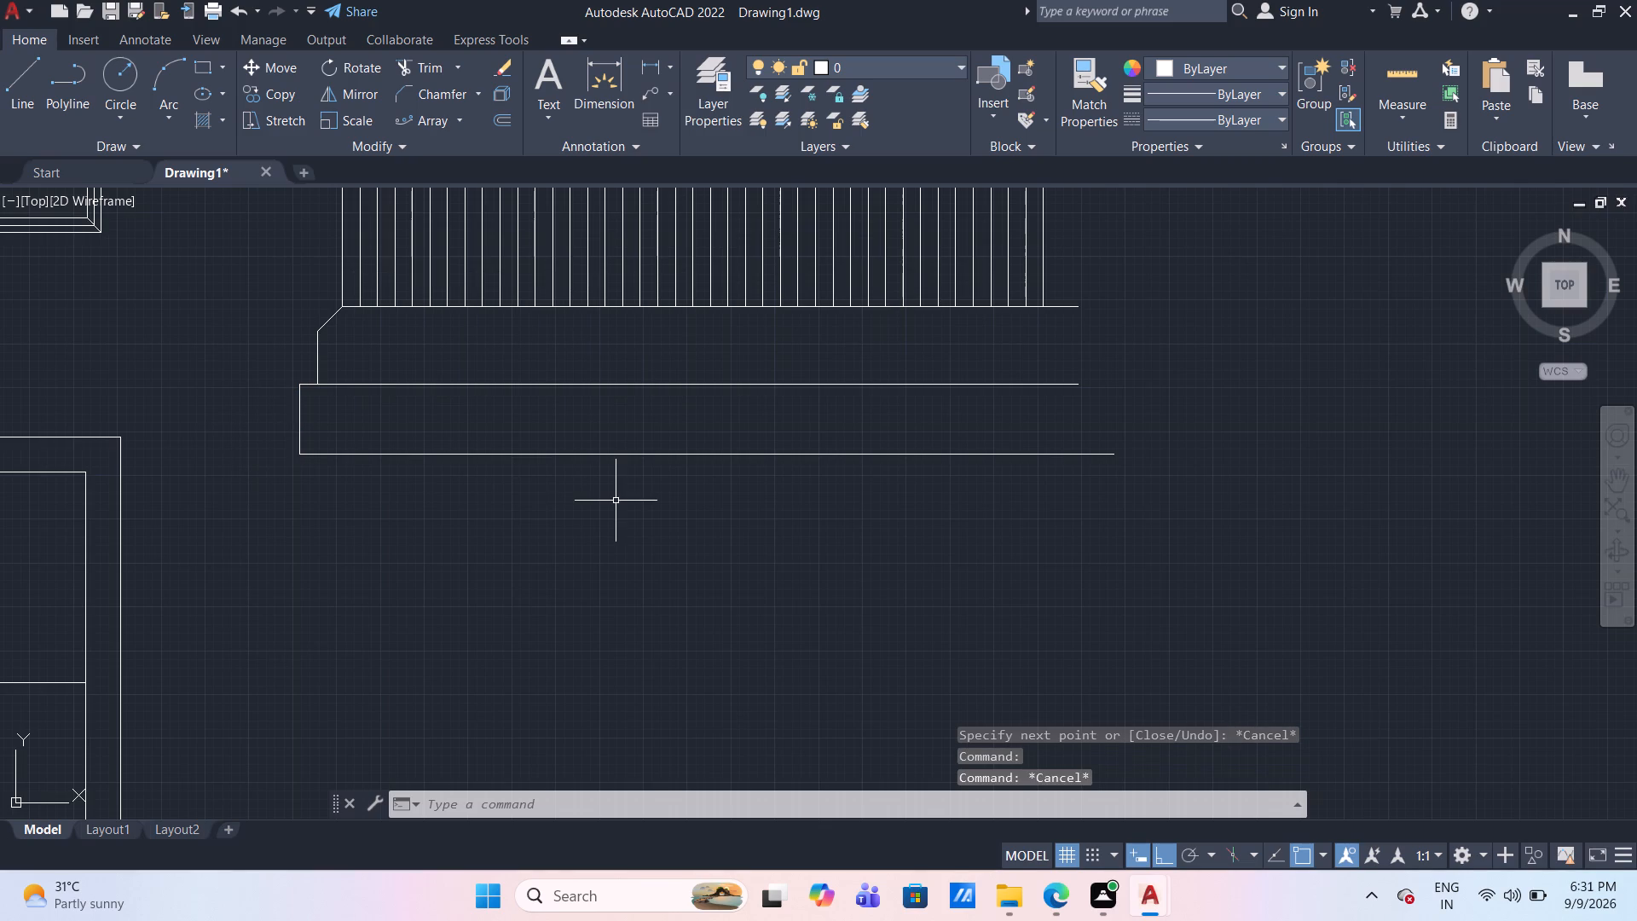
Offset the chamfered band's left vertical edge 5 mm inward.
{"action": "scroll", "coordinate": [617, 518], "scroll_direction": "down", "scroll_amount": 2}
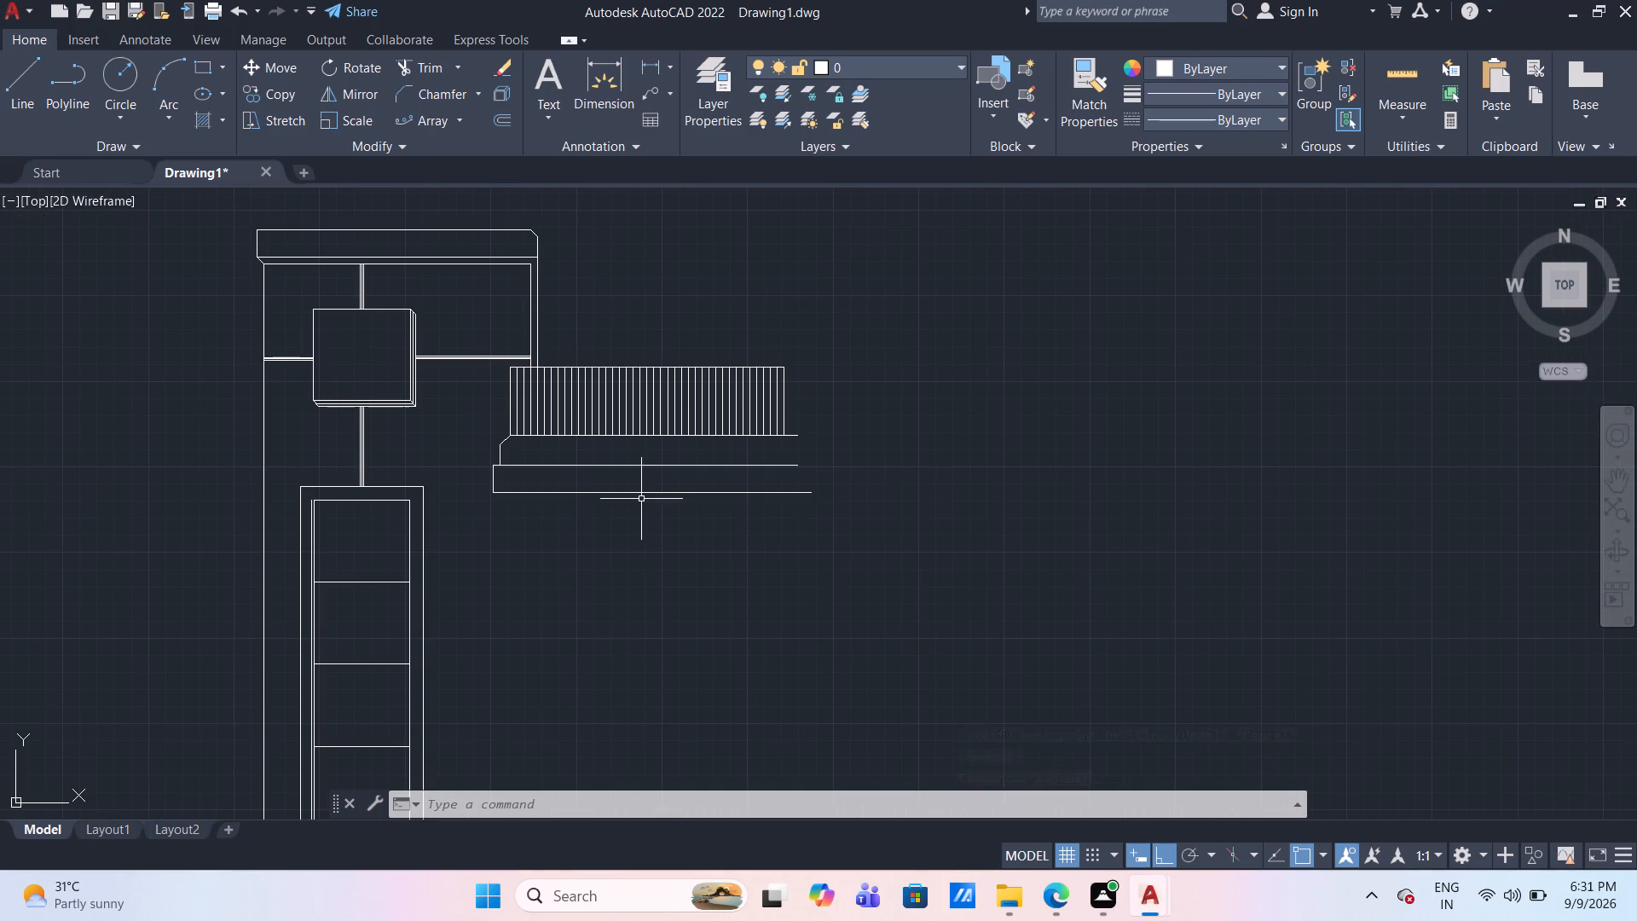
{"action": "scroll", "coordinate": [520, 437], "scroll_direction": "up", "scroll_amount": 3}
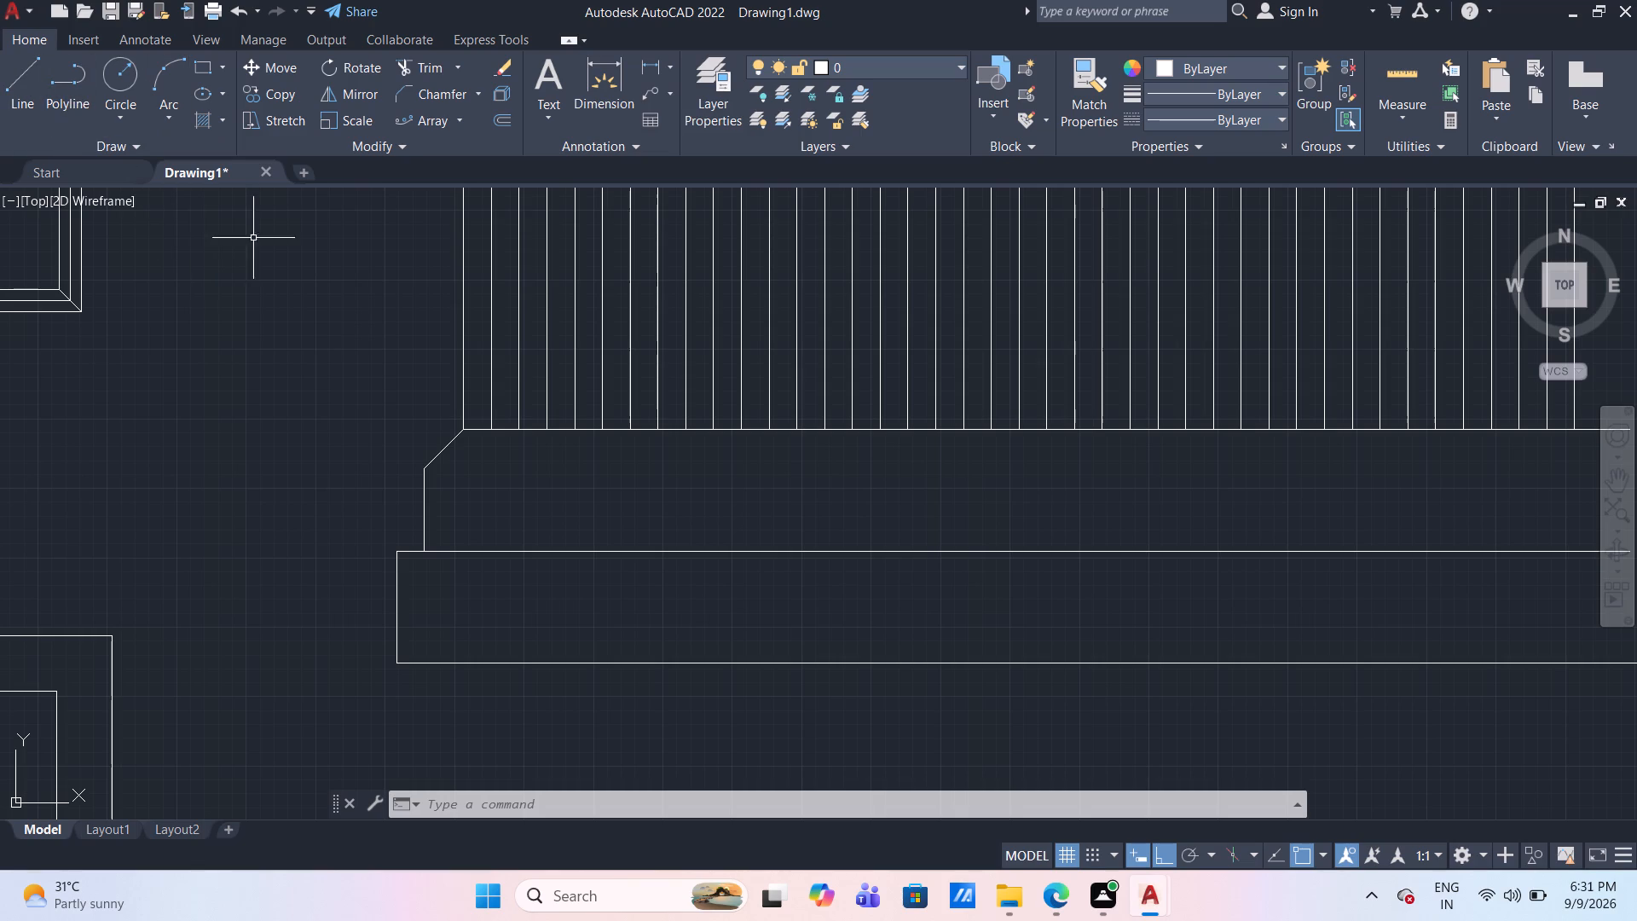
{"action": "key", "text": "o"}
{"action": "key", "text": "Return"}
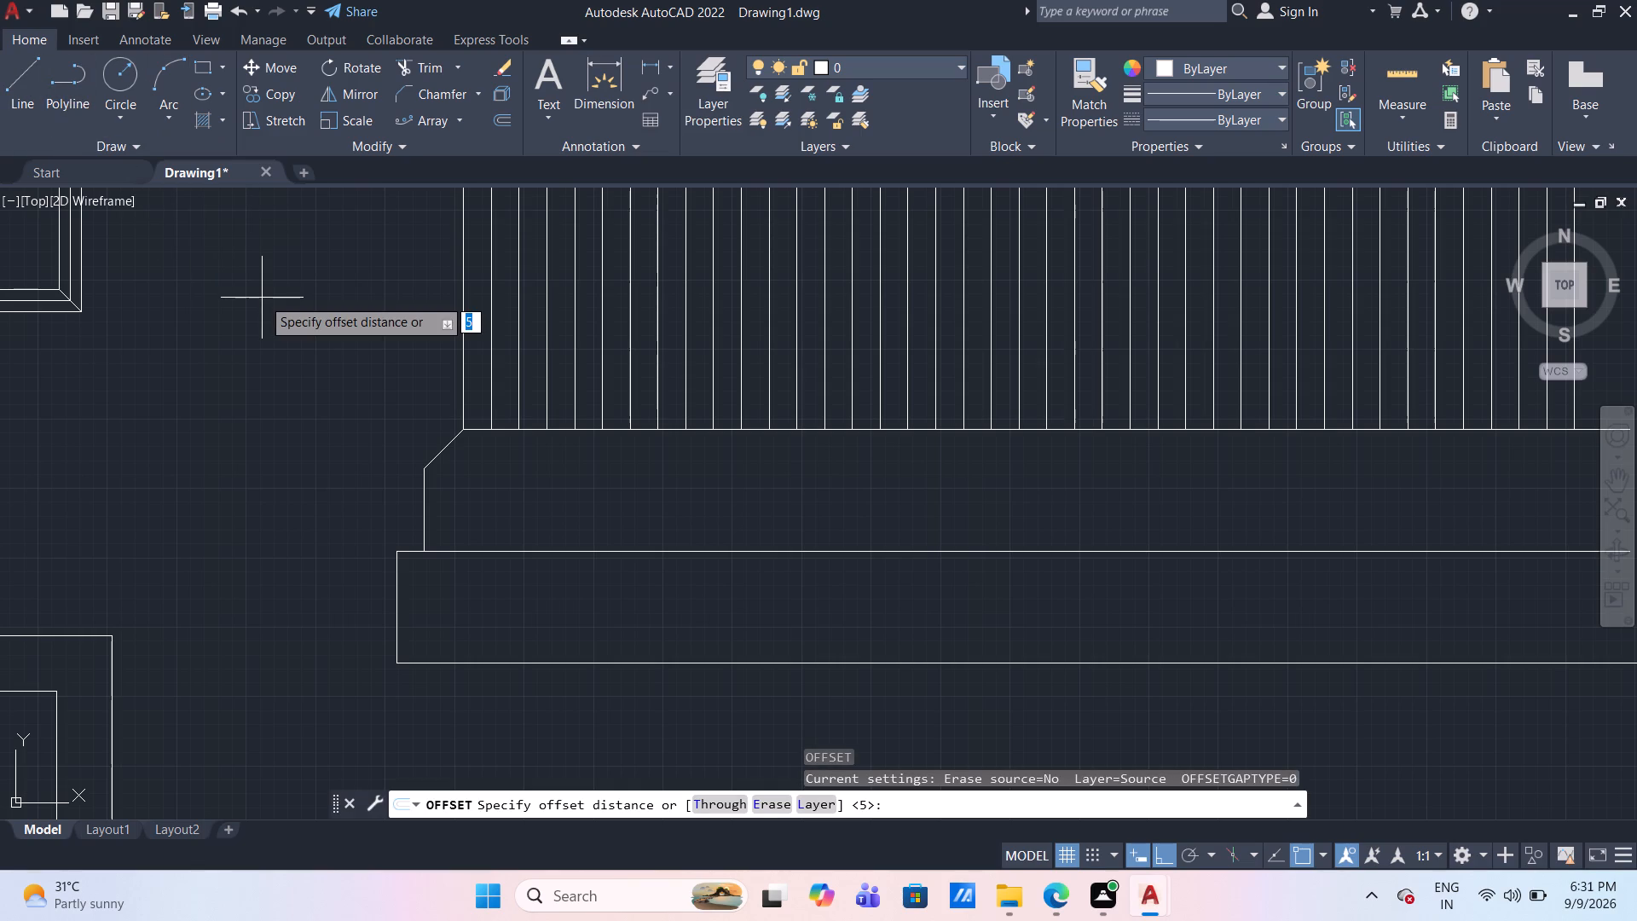
{"action": "key", "text": "Return"}
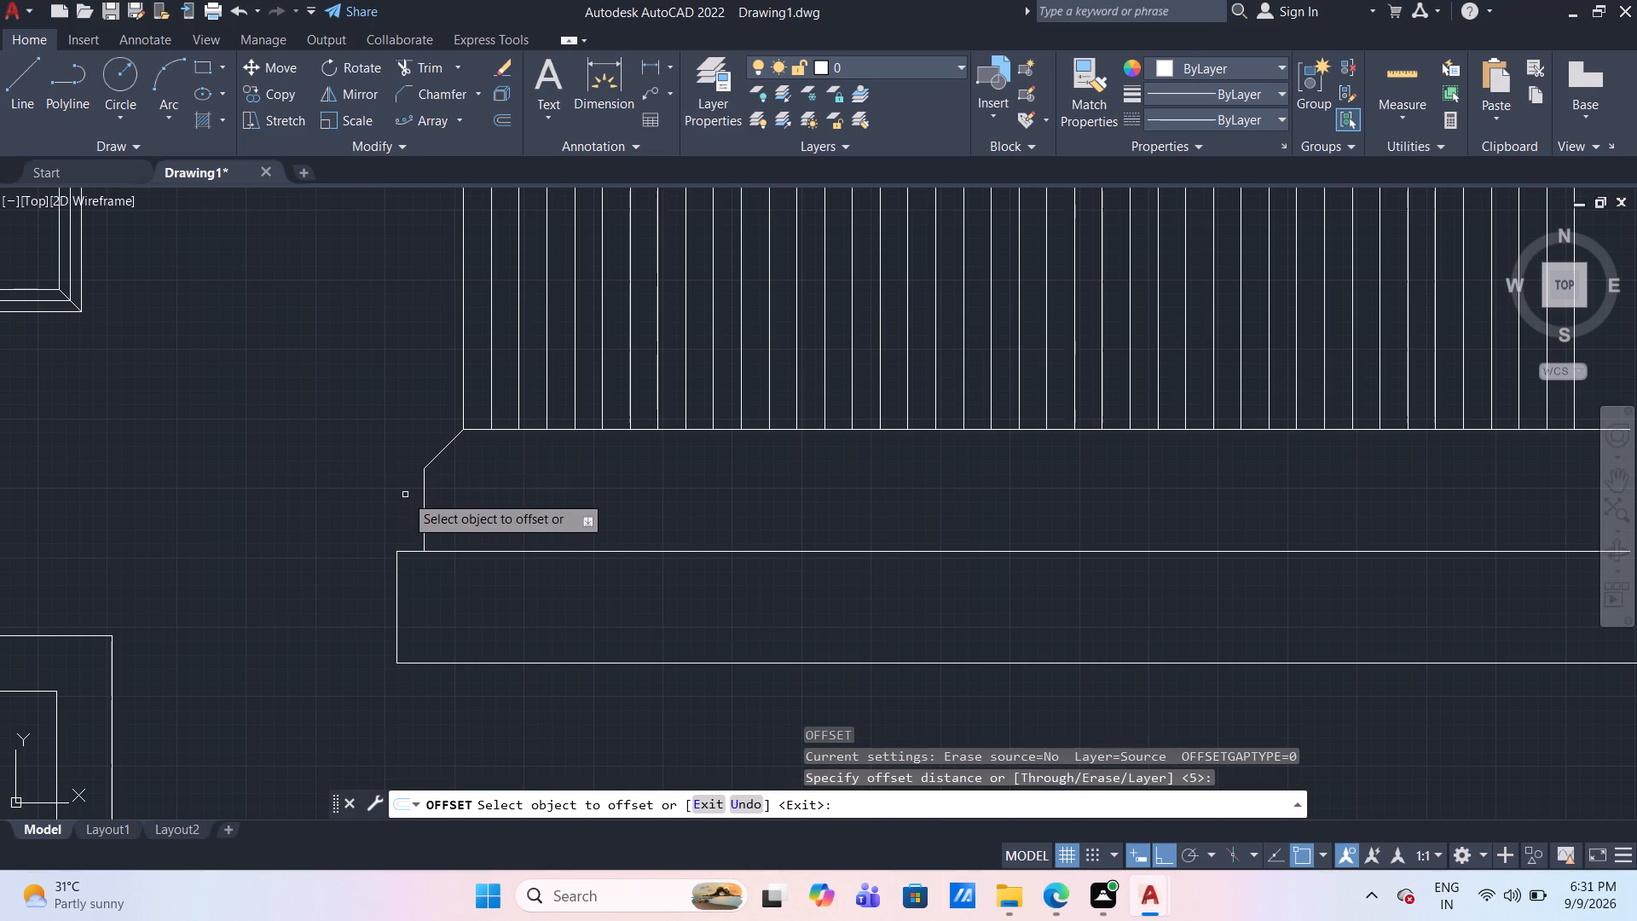
{"action": "left_click", "coordinate": [423, 501]}
{"action": "left_click", "coordinate": [442, 504]}
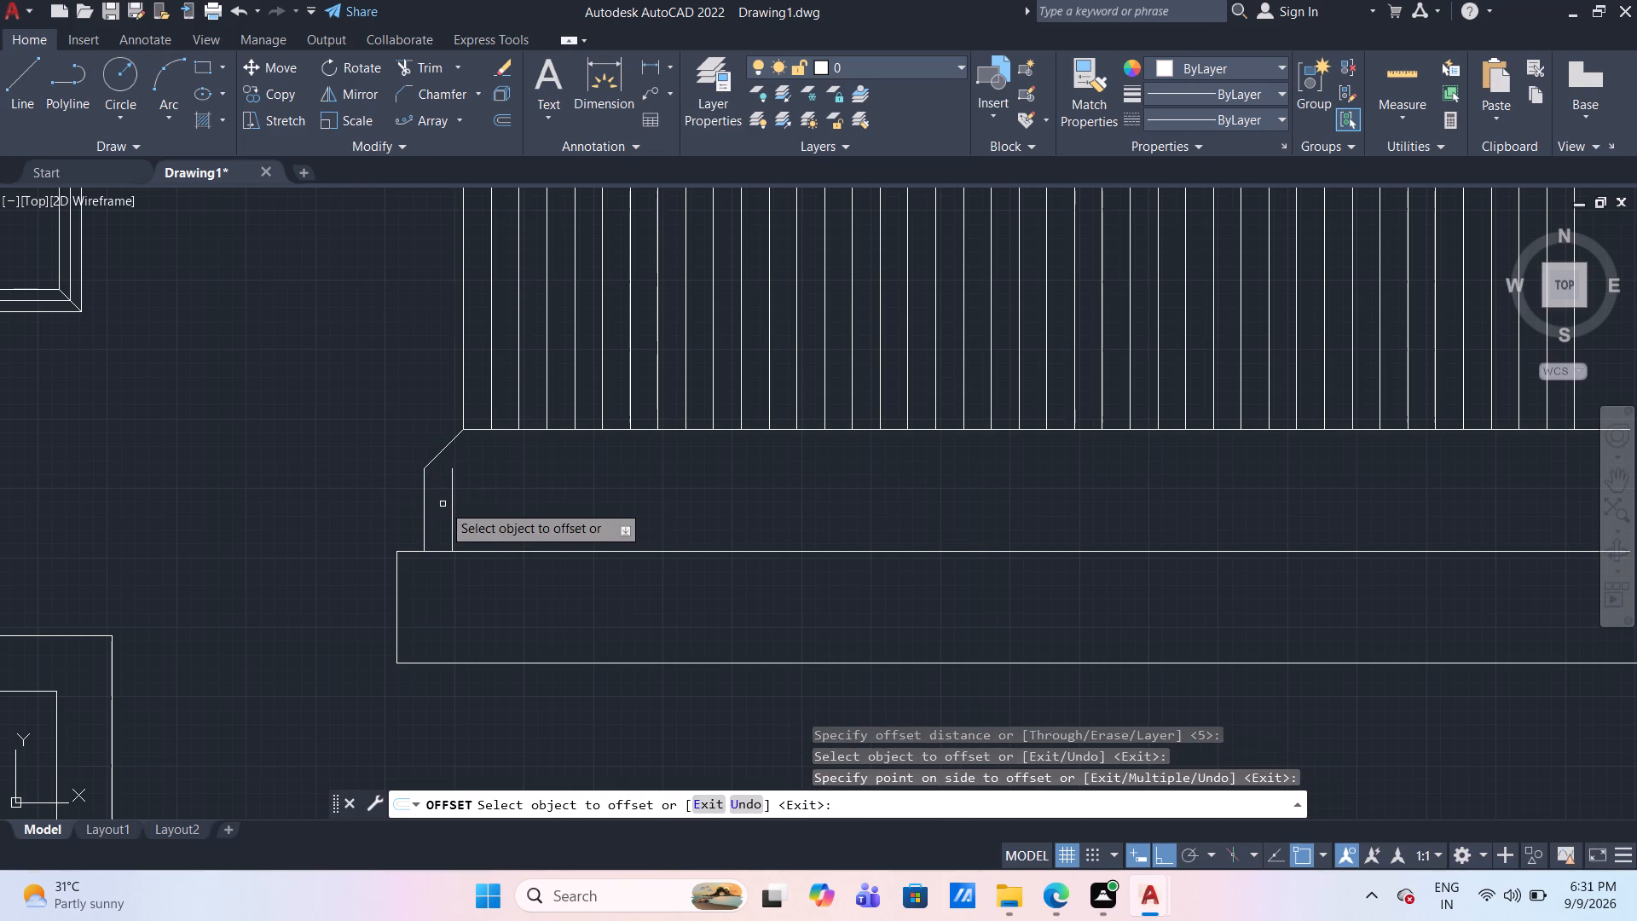
{"action": "key", "text": "Escape"}
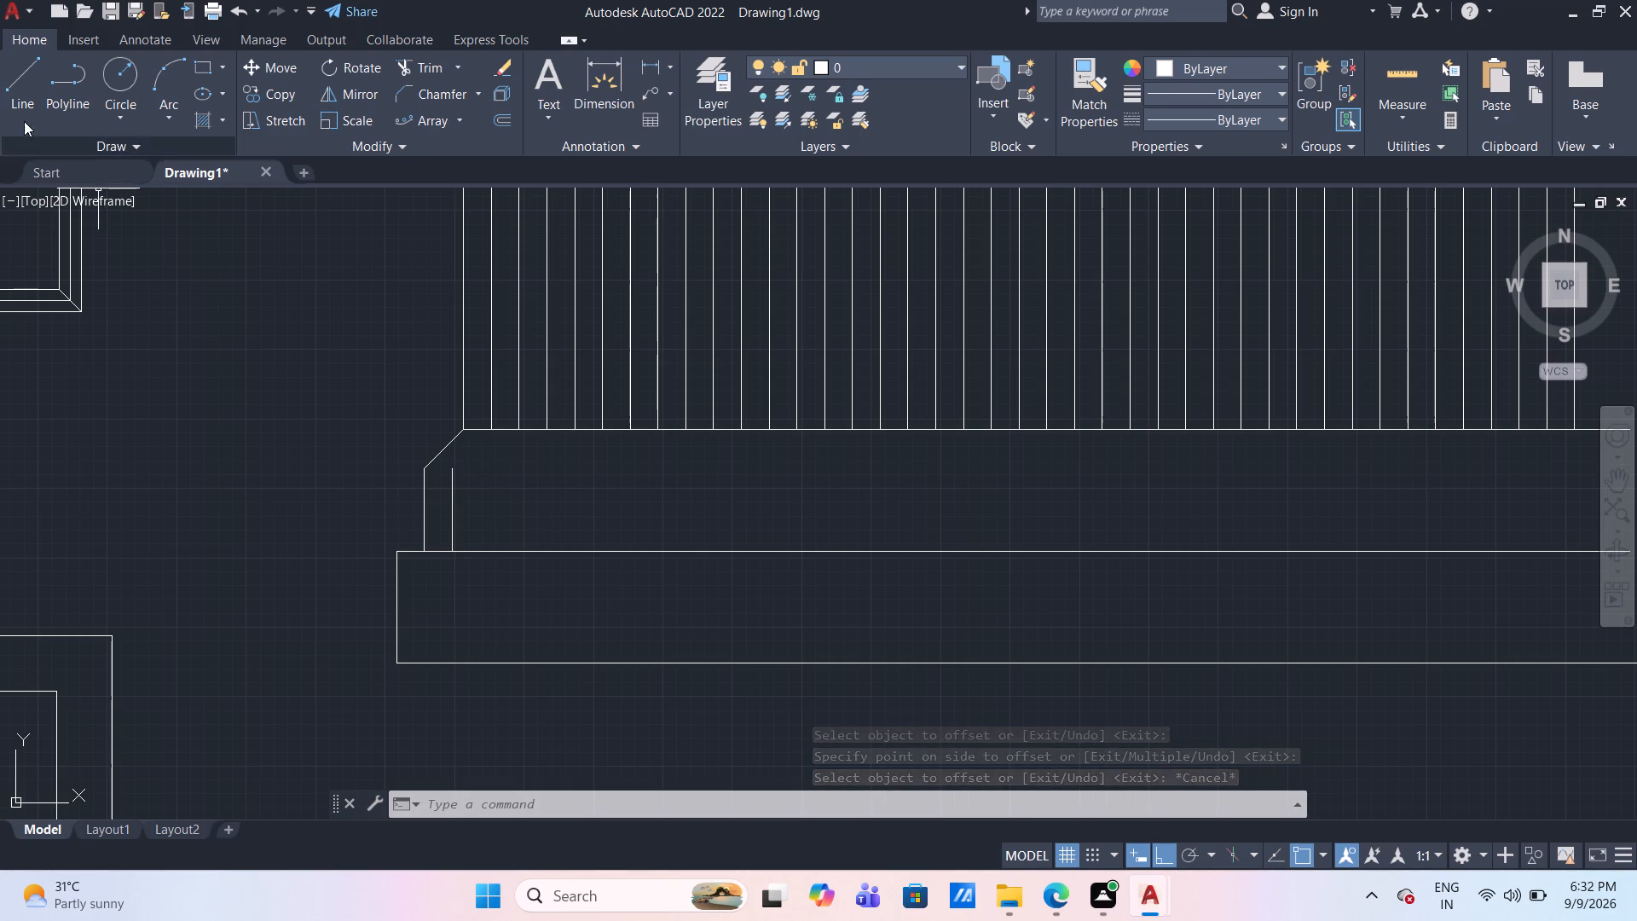
Draw a vertical line from the lower end of the chamfered band's original left edge down to the base's bottom line.
{"action": "left_click", "coordinate": [23, 92]}
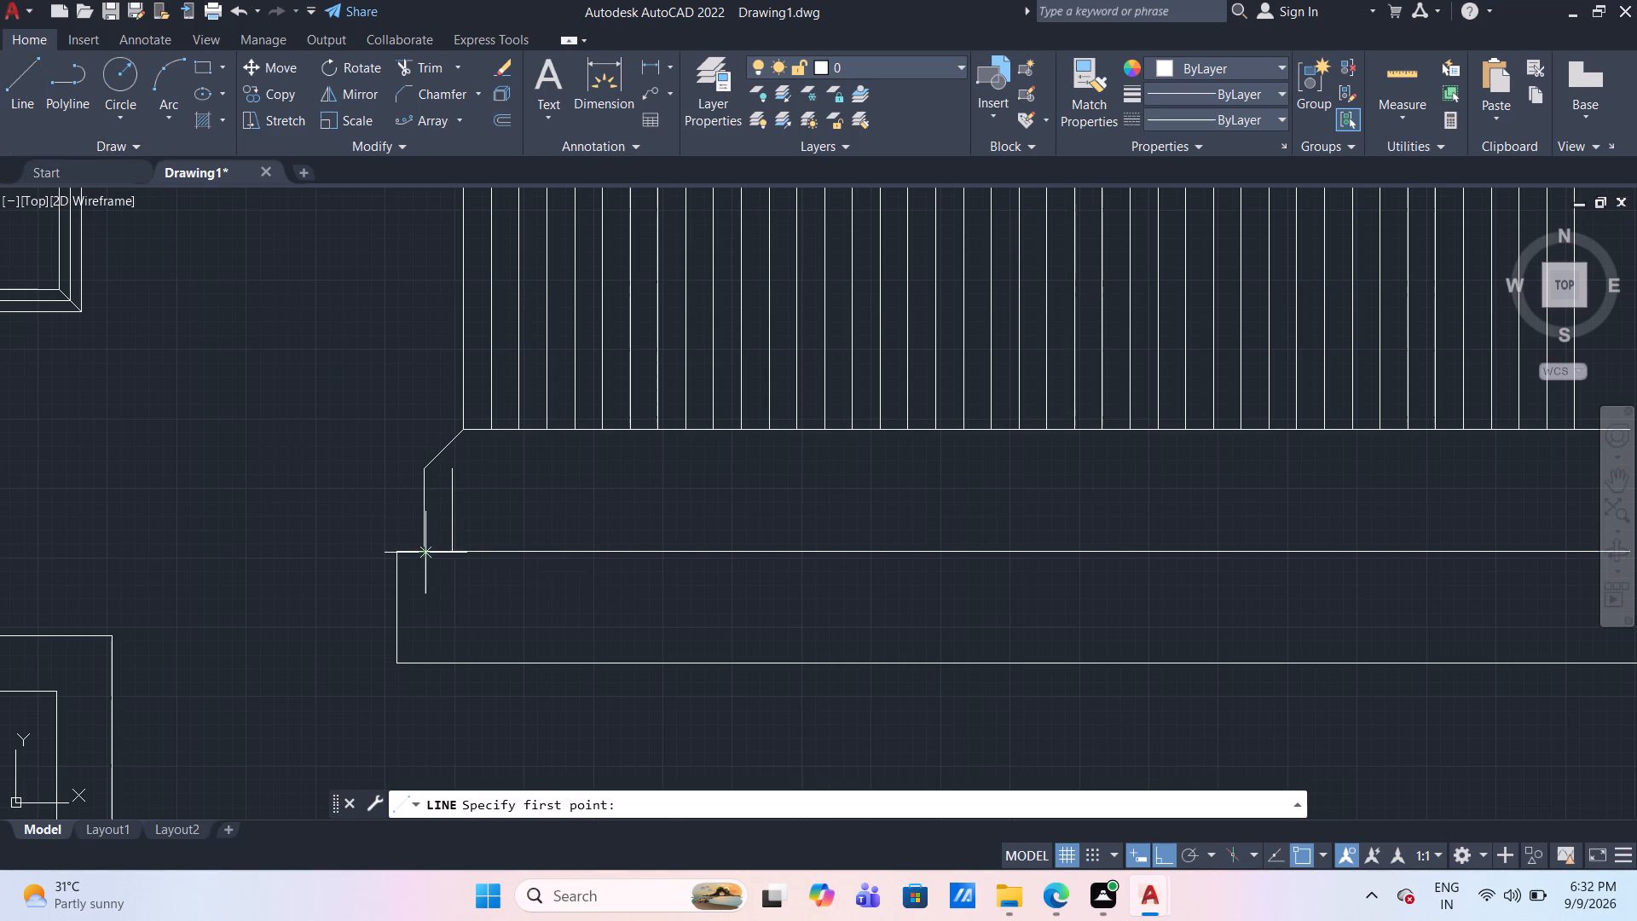
{"action": "left_click", "coordinate": [424, 553]}
{"action": "left_click", "coordinate": [425, 669]}
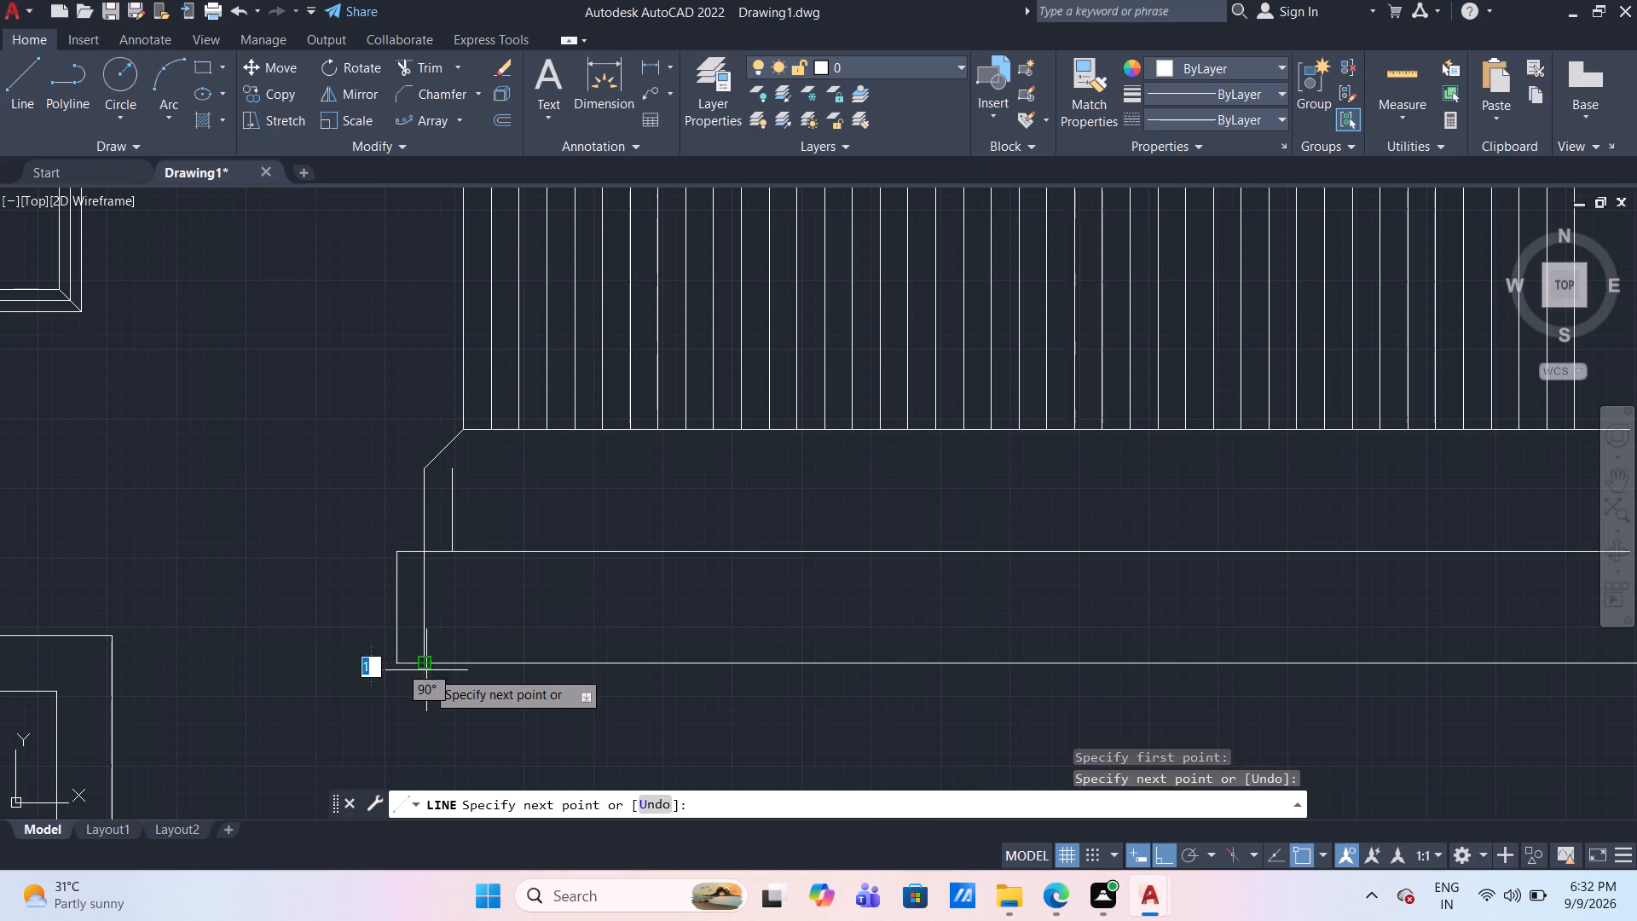
{"action": "key", "text": "Escape"}
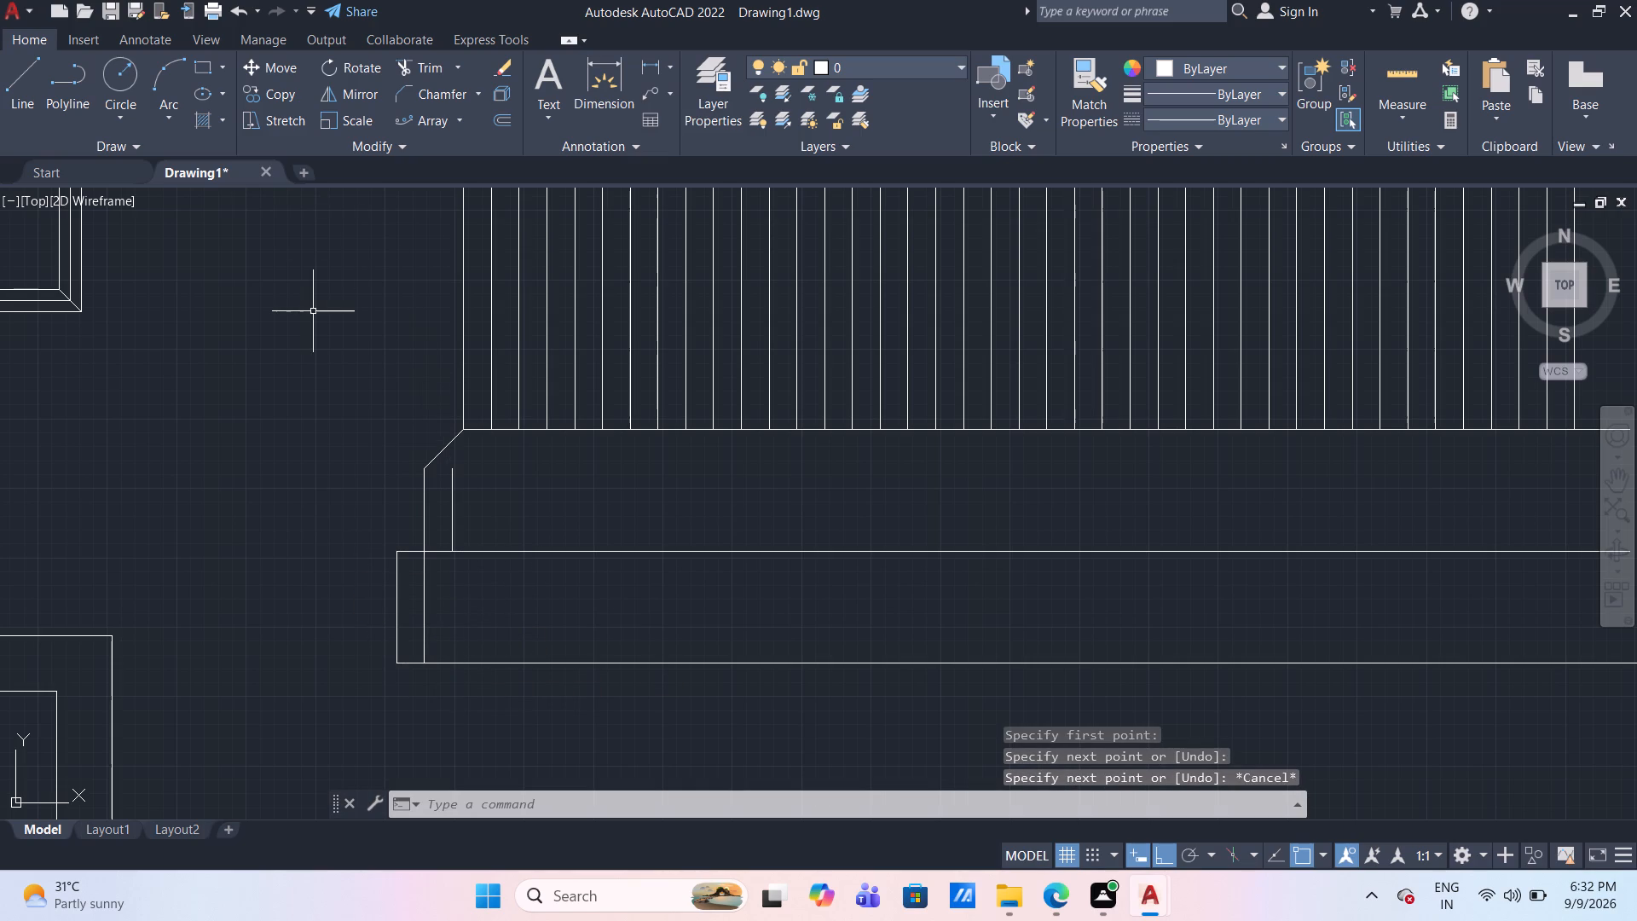
Extend the offset vertical line up to the left chamfer.
{"action": "type", "text": "EX"}
{"action": "key", "text": "Return"}
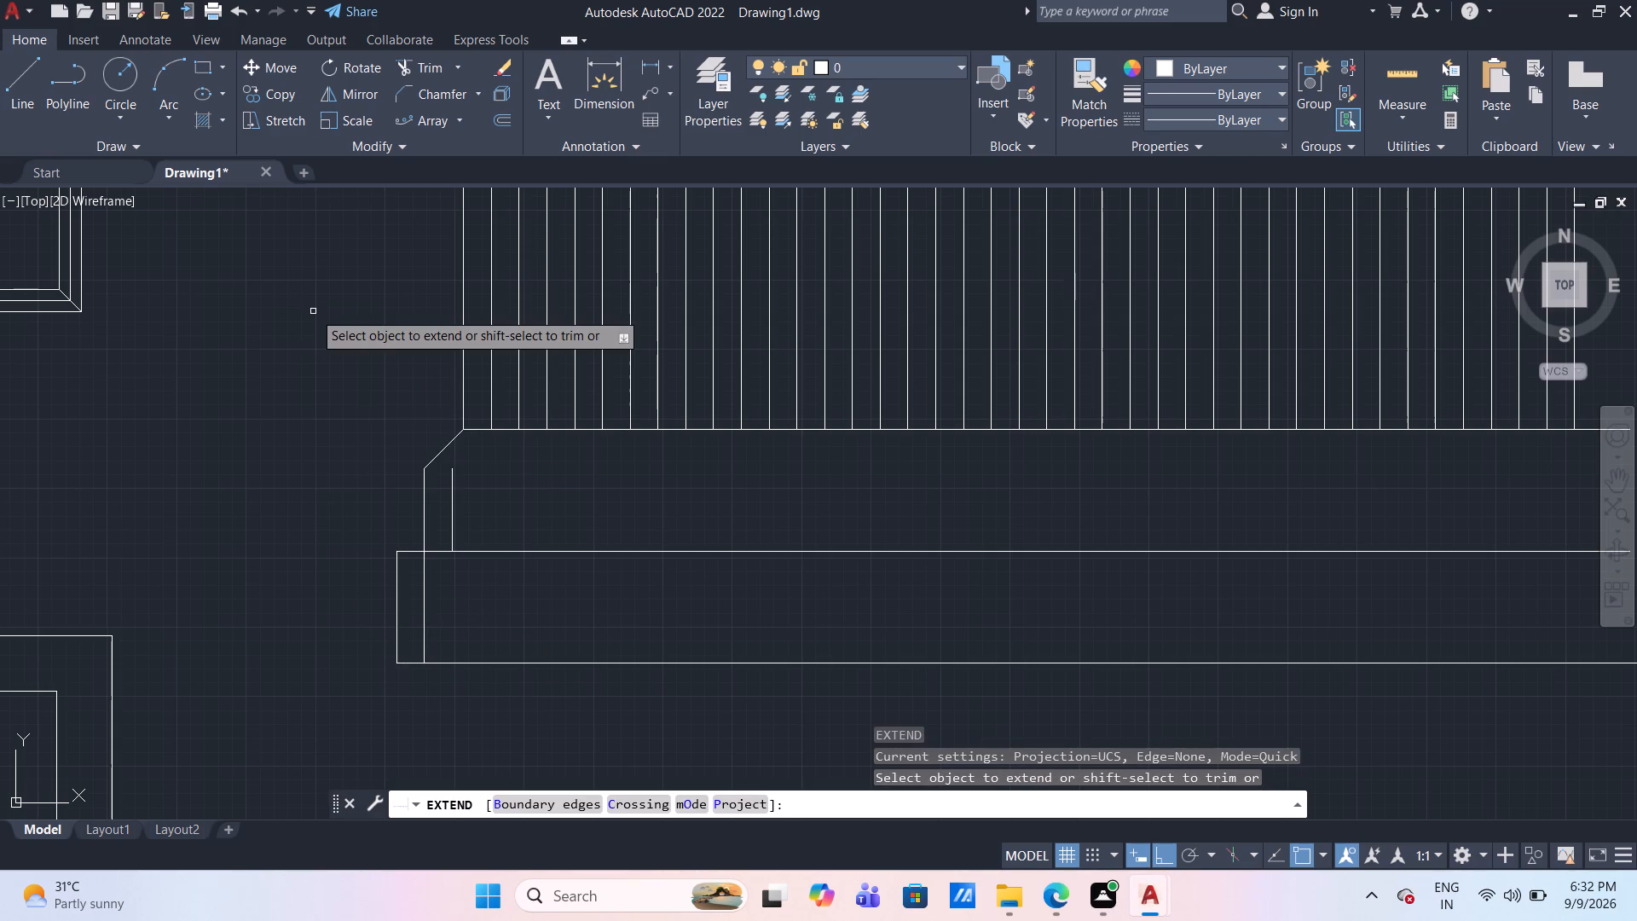
{"action": "left_click", "coordinate": [450, 486]}
{"action": "key", "text": "Escape"}
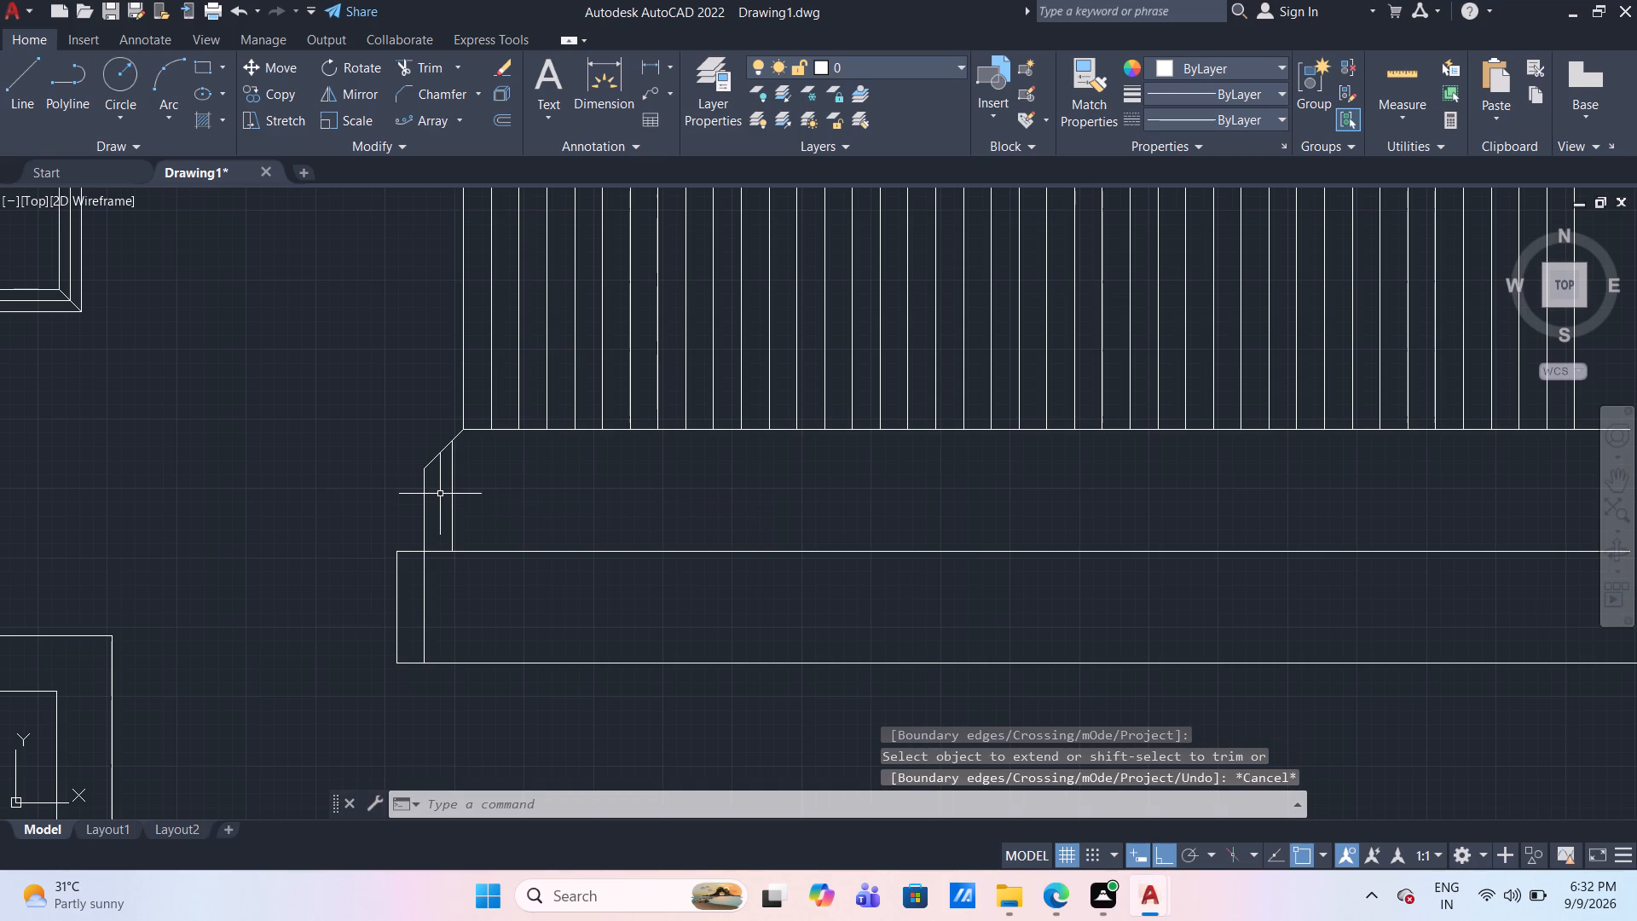
Trim the chamfer's outer part, the upper band's old left edge, and the lower band's old left edge with its projecting line ends.
{"action": "type", "text": "TR"}
{"action": "key", "text": "Return"}
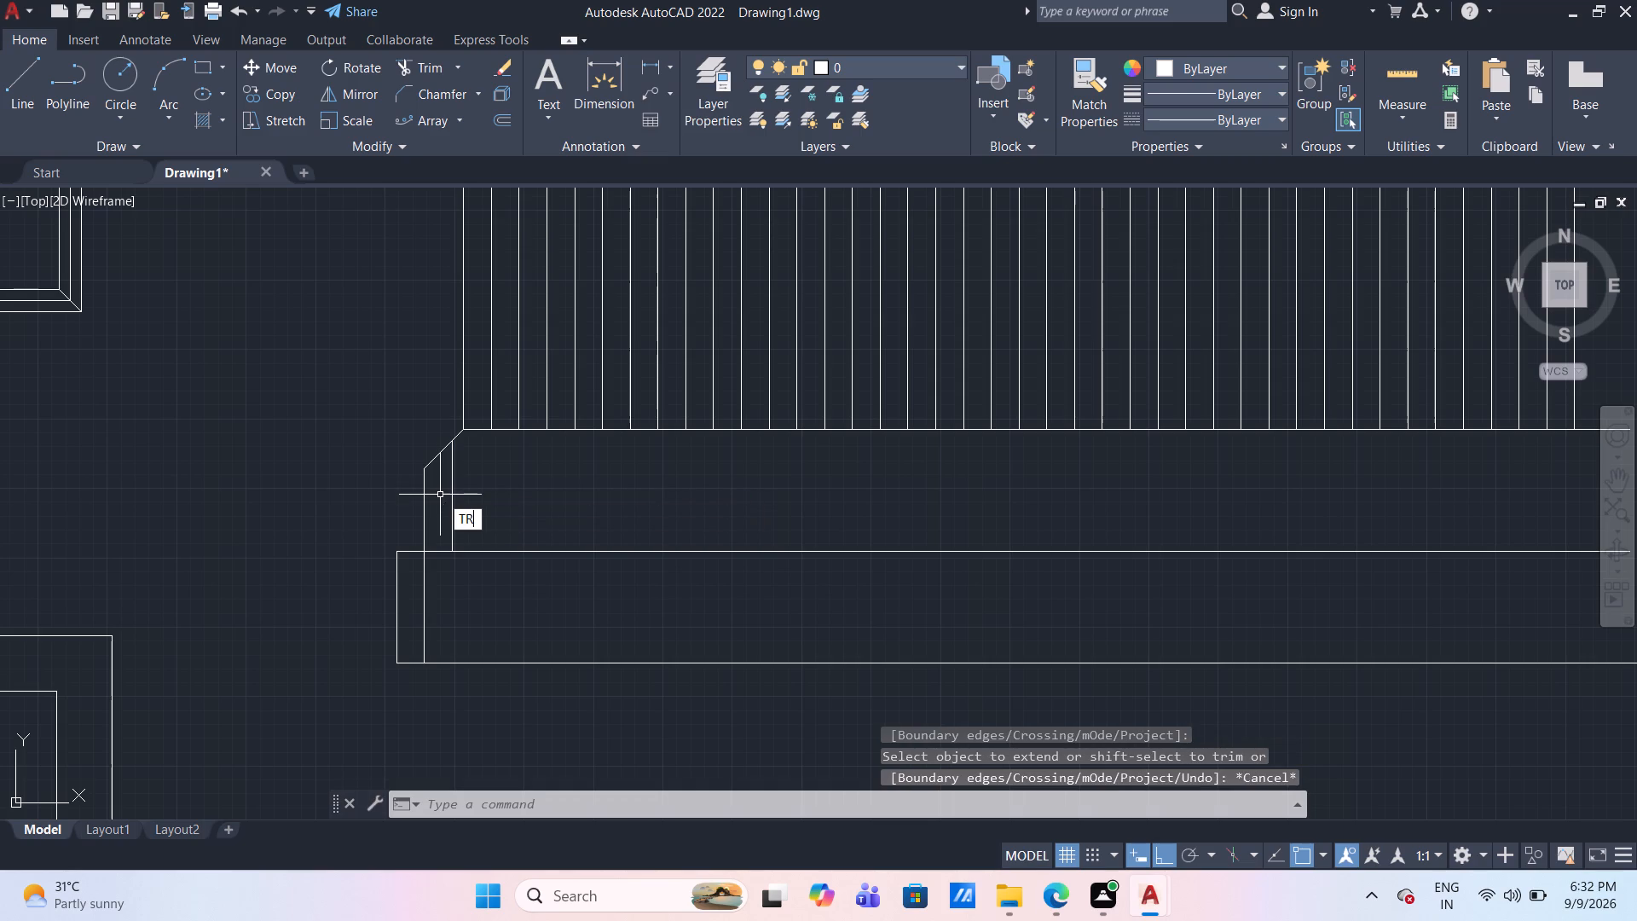
{"action": "left_click", "coordinate": [440, 495]}
{"action": "left_click", "coordinate": [430, 444]}
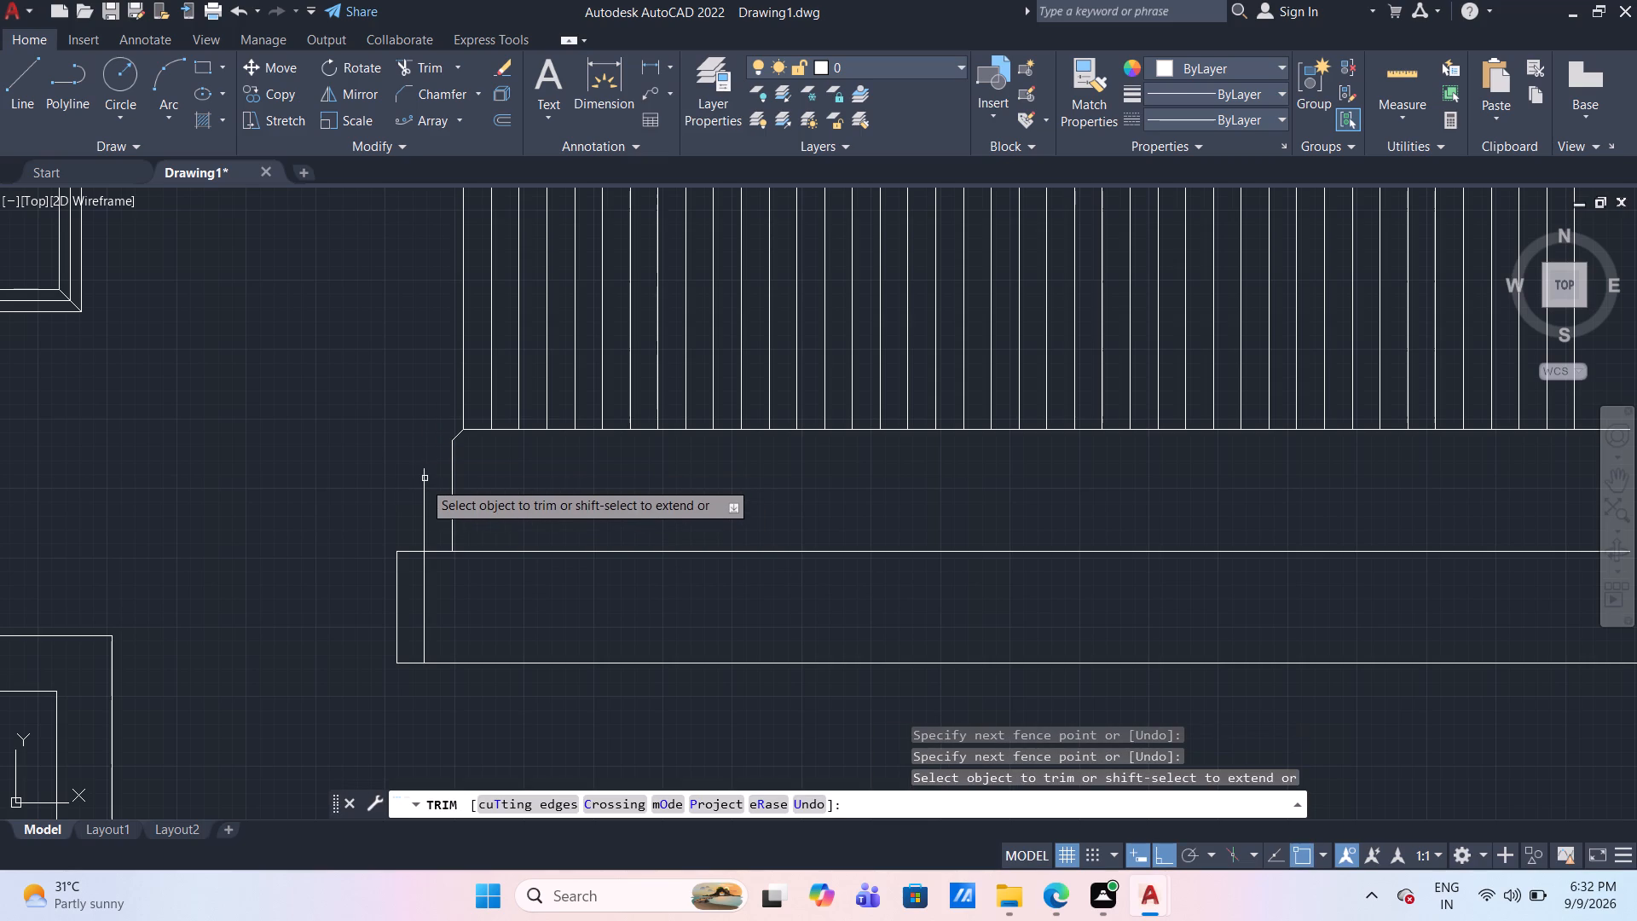
{"action": "left_click_drag", "start_coordinate": [423, 481], "coordinate": [419, 493]}
{"action": "left_click", "coordinate": [396, 569]}
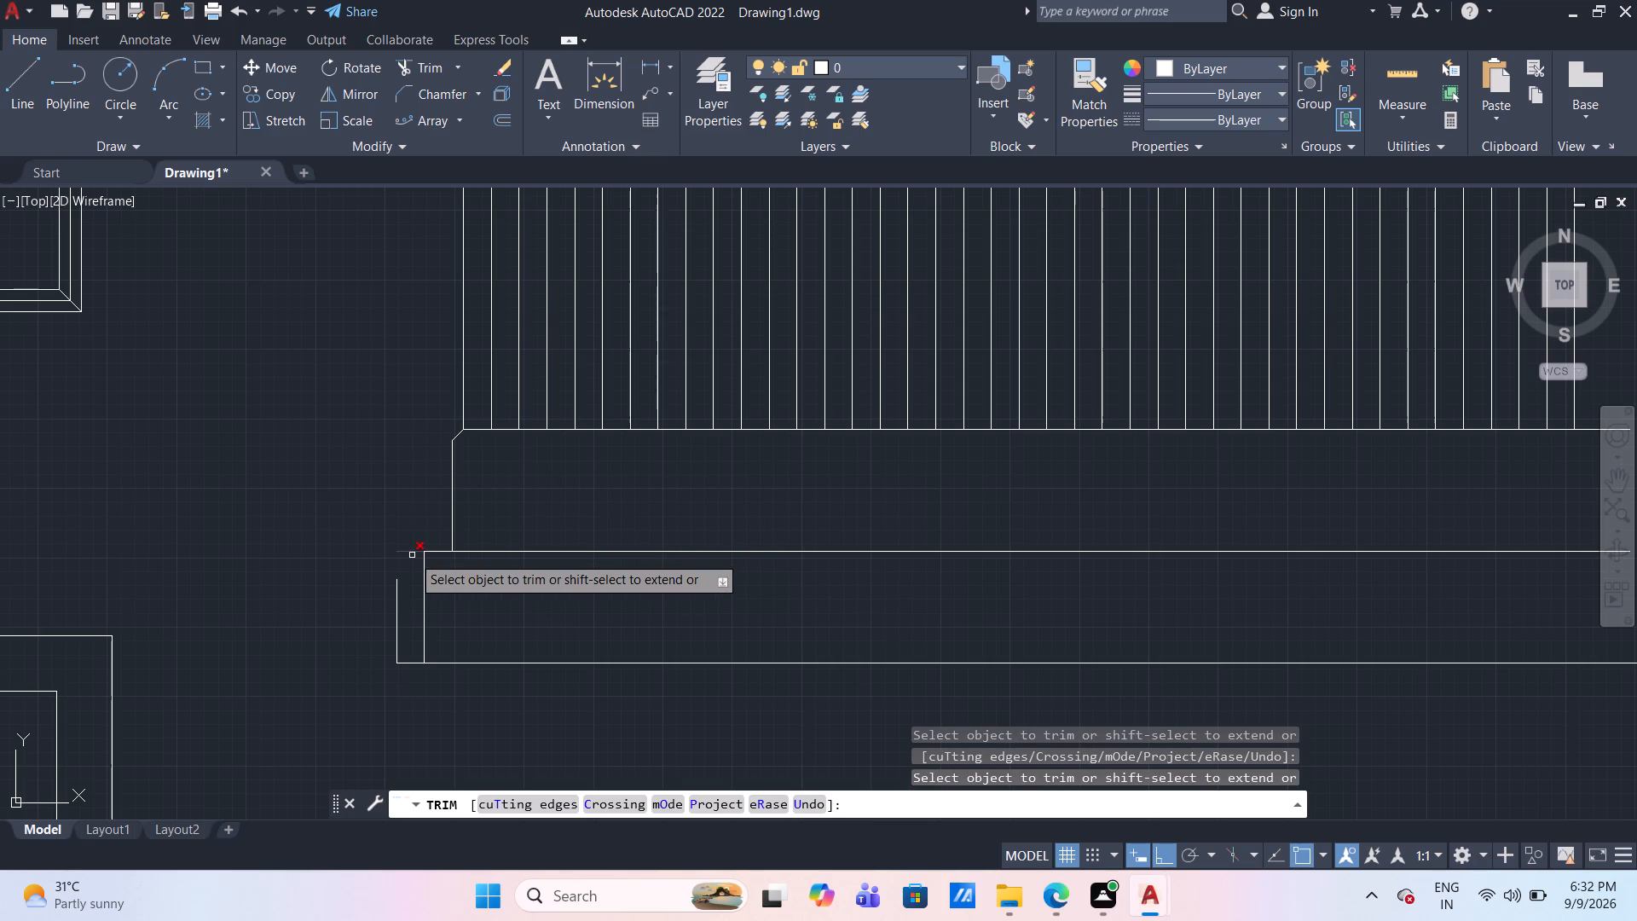
{"action": "left_click", "coordinate": [411, 554]}
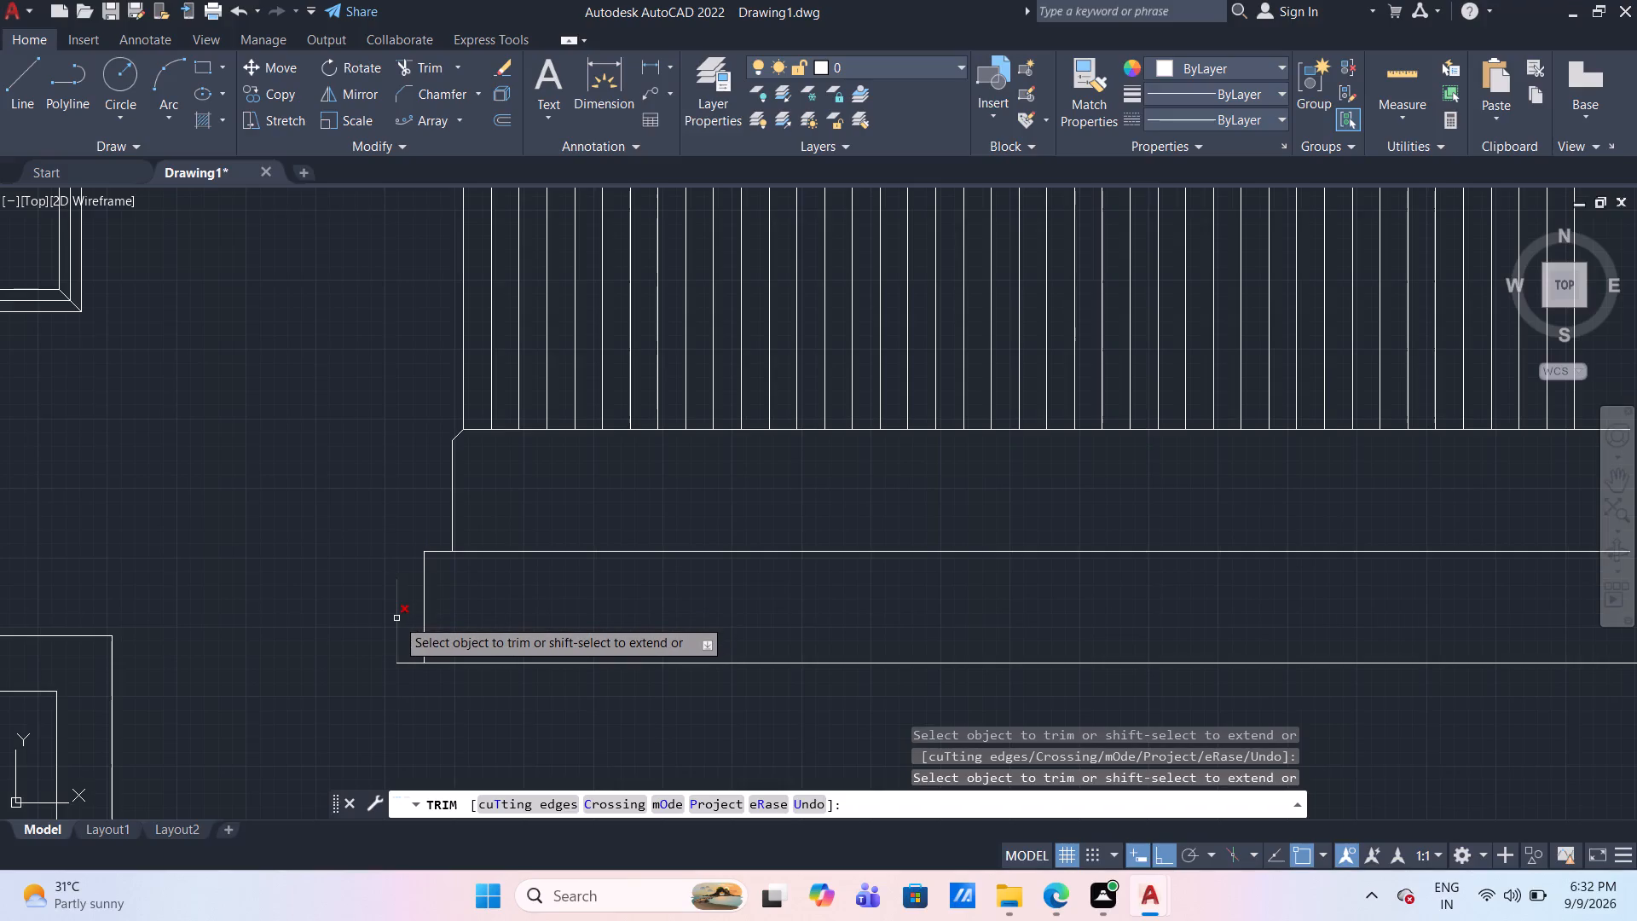
{"action": "left_click", "coordinate": [396, 618]}
{"action": "left_click", "coordinate": [408, 663]}
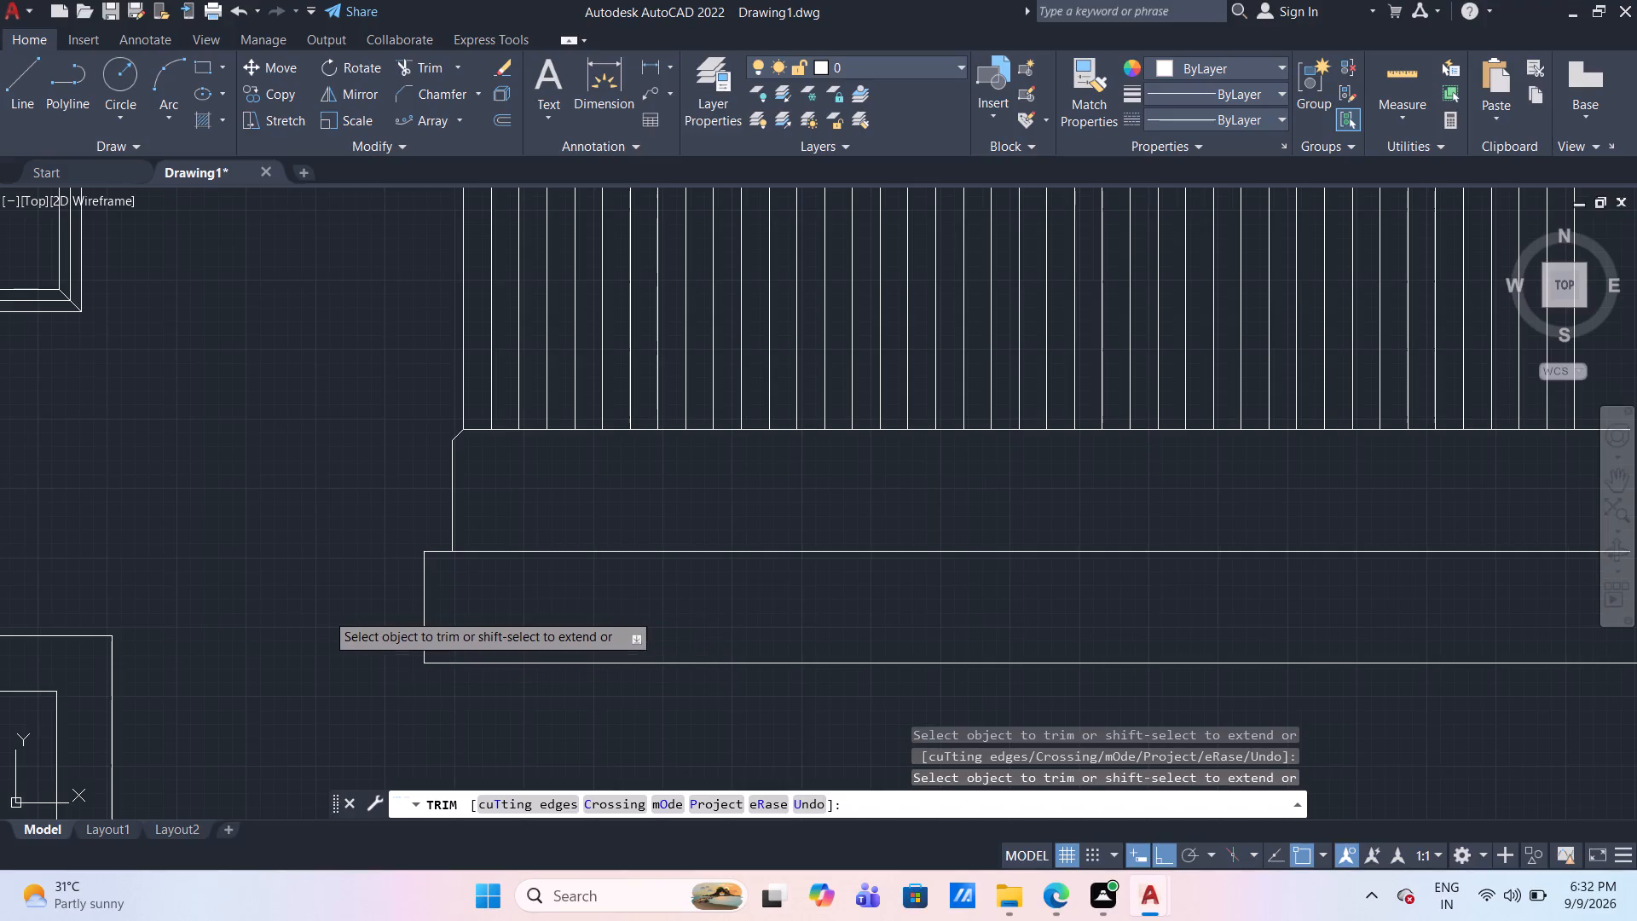
{"action": "scroll", "coordinate": [287, 615], "scroll_direction": "down", "scroll_amount": 3}
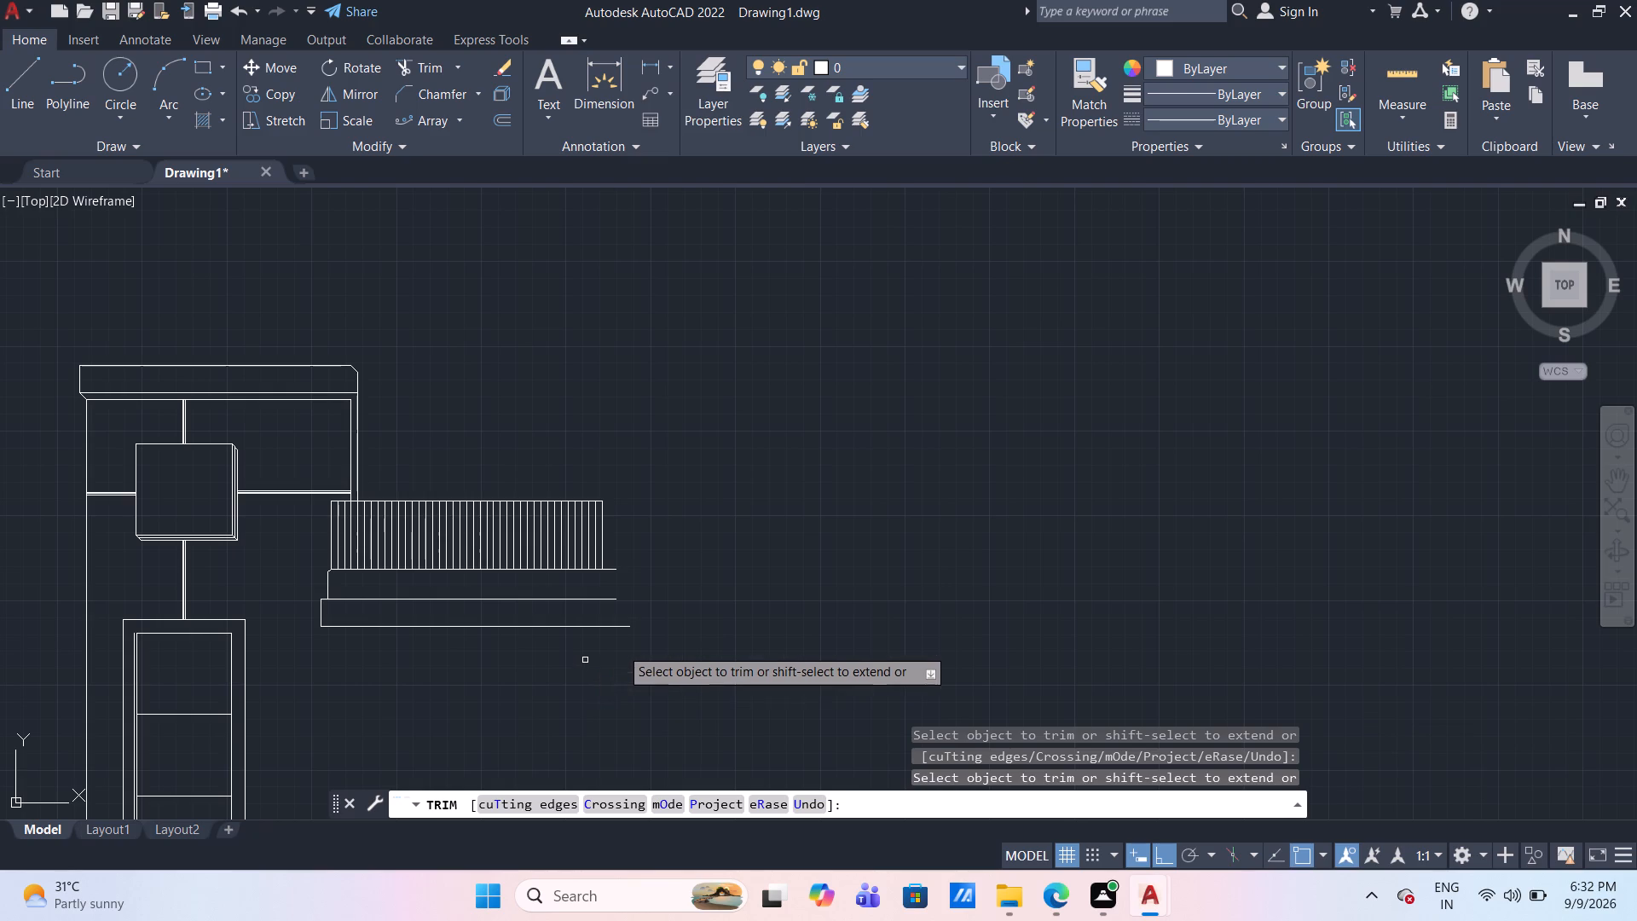
{"action": "key", "text": "Escape"}
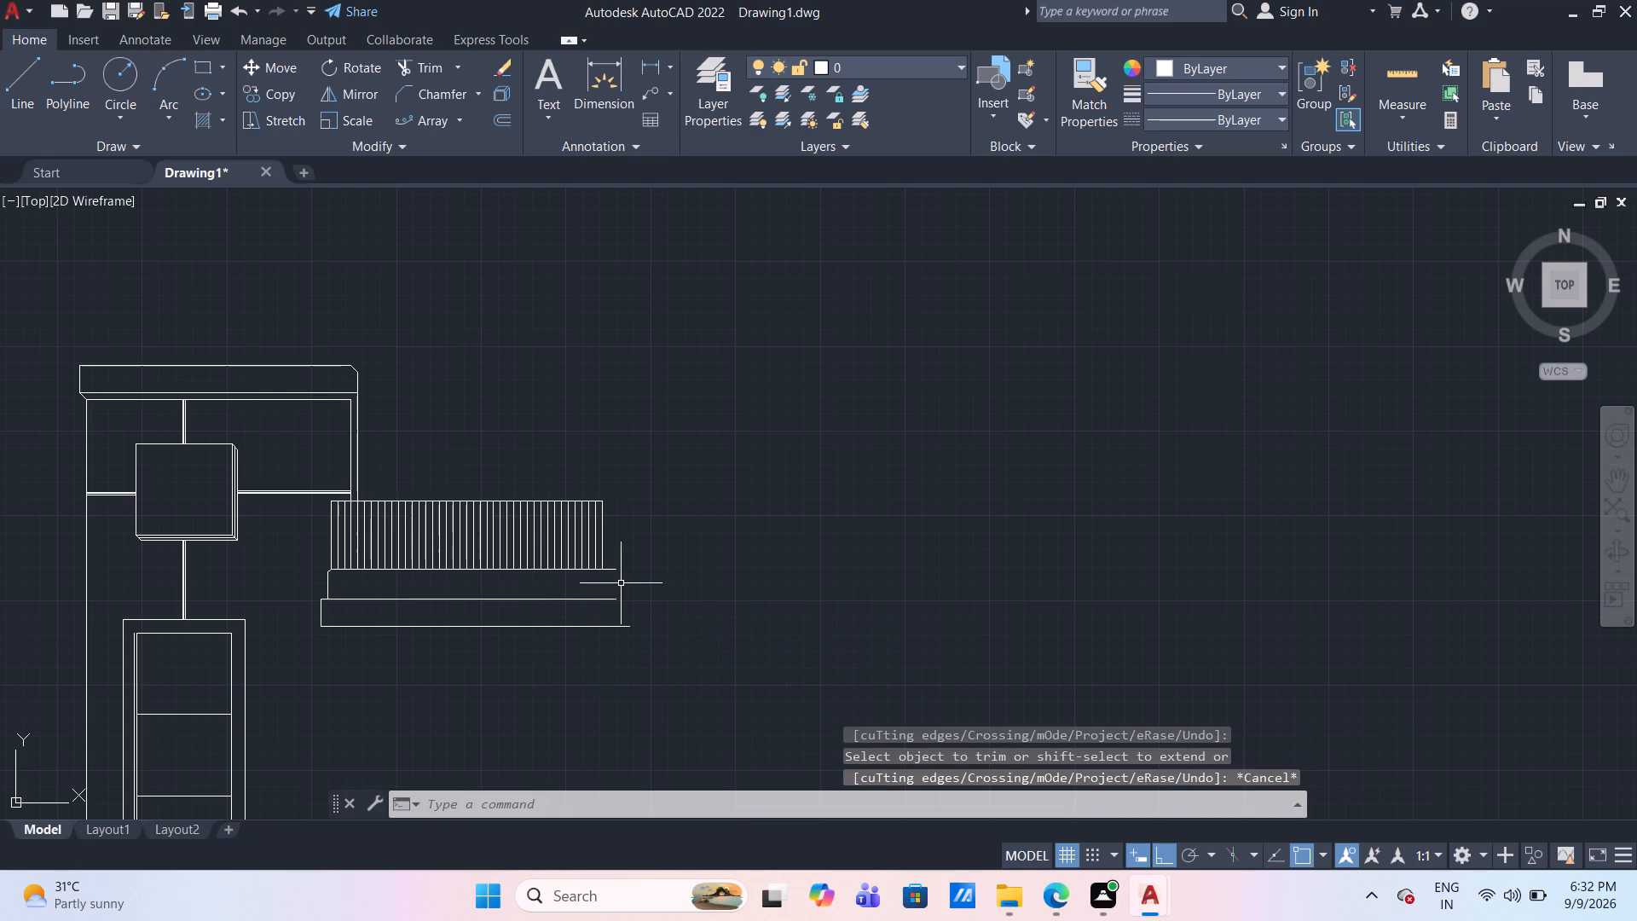
Delete the 10 mm segment projecting right from the lower-right corner of the line-arrayed rectangle.
{"action": "scroll", "coordinate": [621, 582], "scroll_direction": "up", "scroll_amount": 2}
{"action": "scroll", "coordinate": [621, 576], "scroll_direction": "down", "scroll_amount": 2}
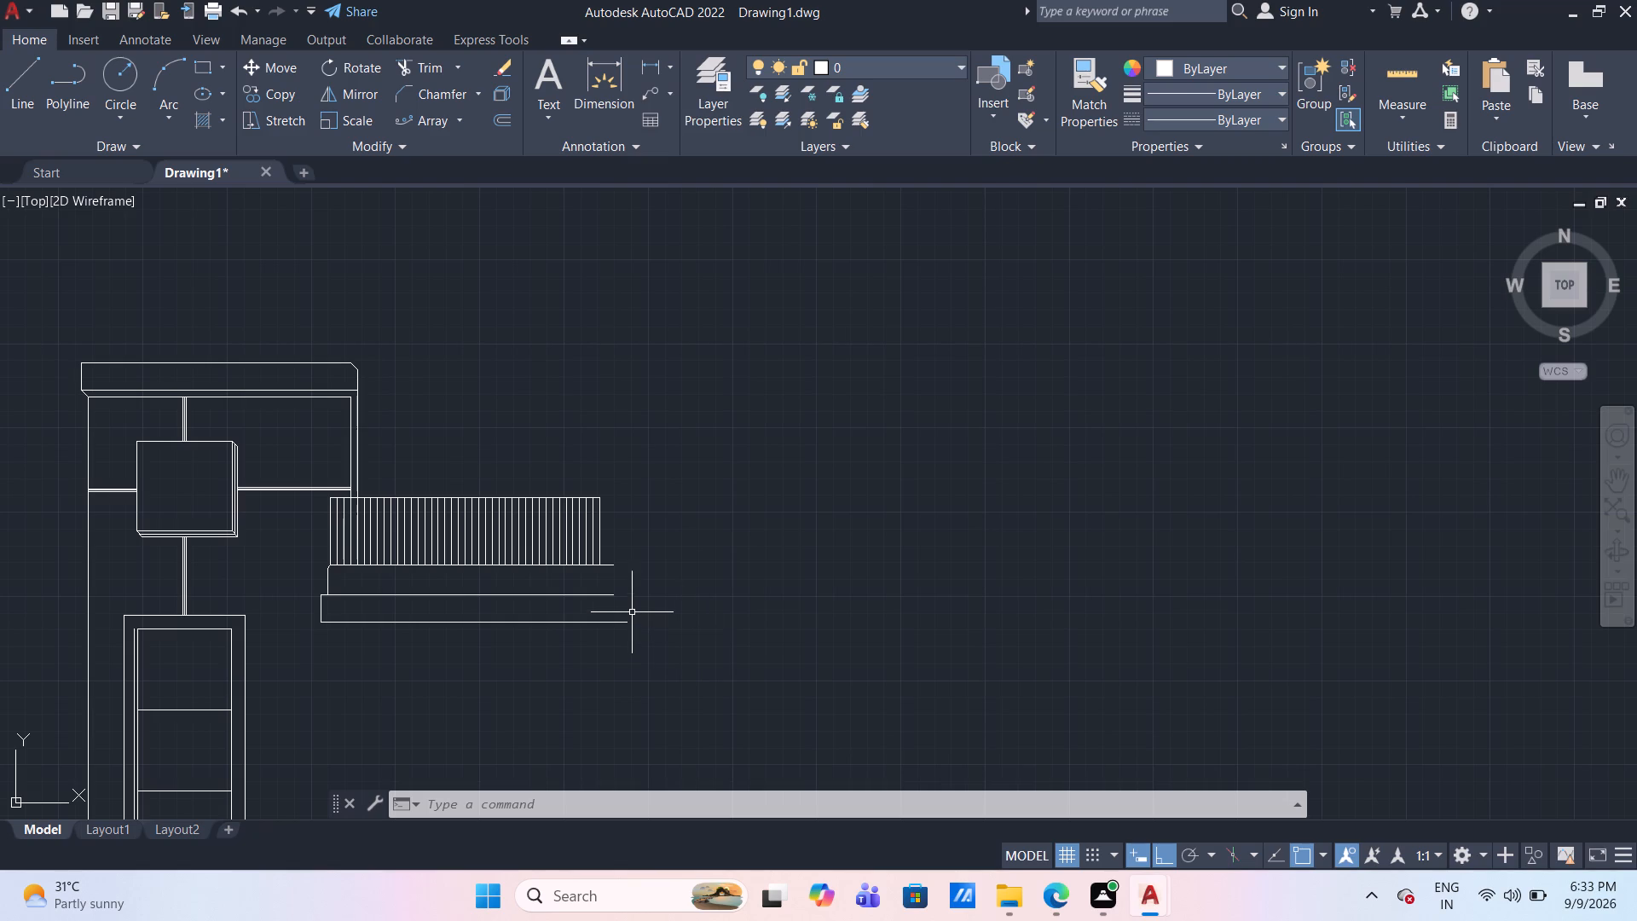
{"action": "scroll", "coordinate": [610, 581], "scroll_direction": "up", "scroll_amount": 3}
{"action": "left_click_drag", "start_coordinate": [607, 558], "coordinate": [604, 546]}
{"action": "left_click", "coordinate": [593, 502]}
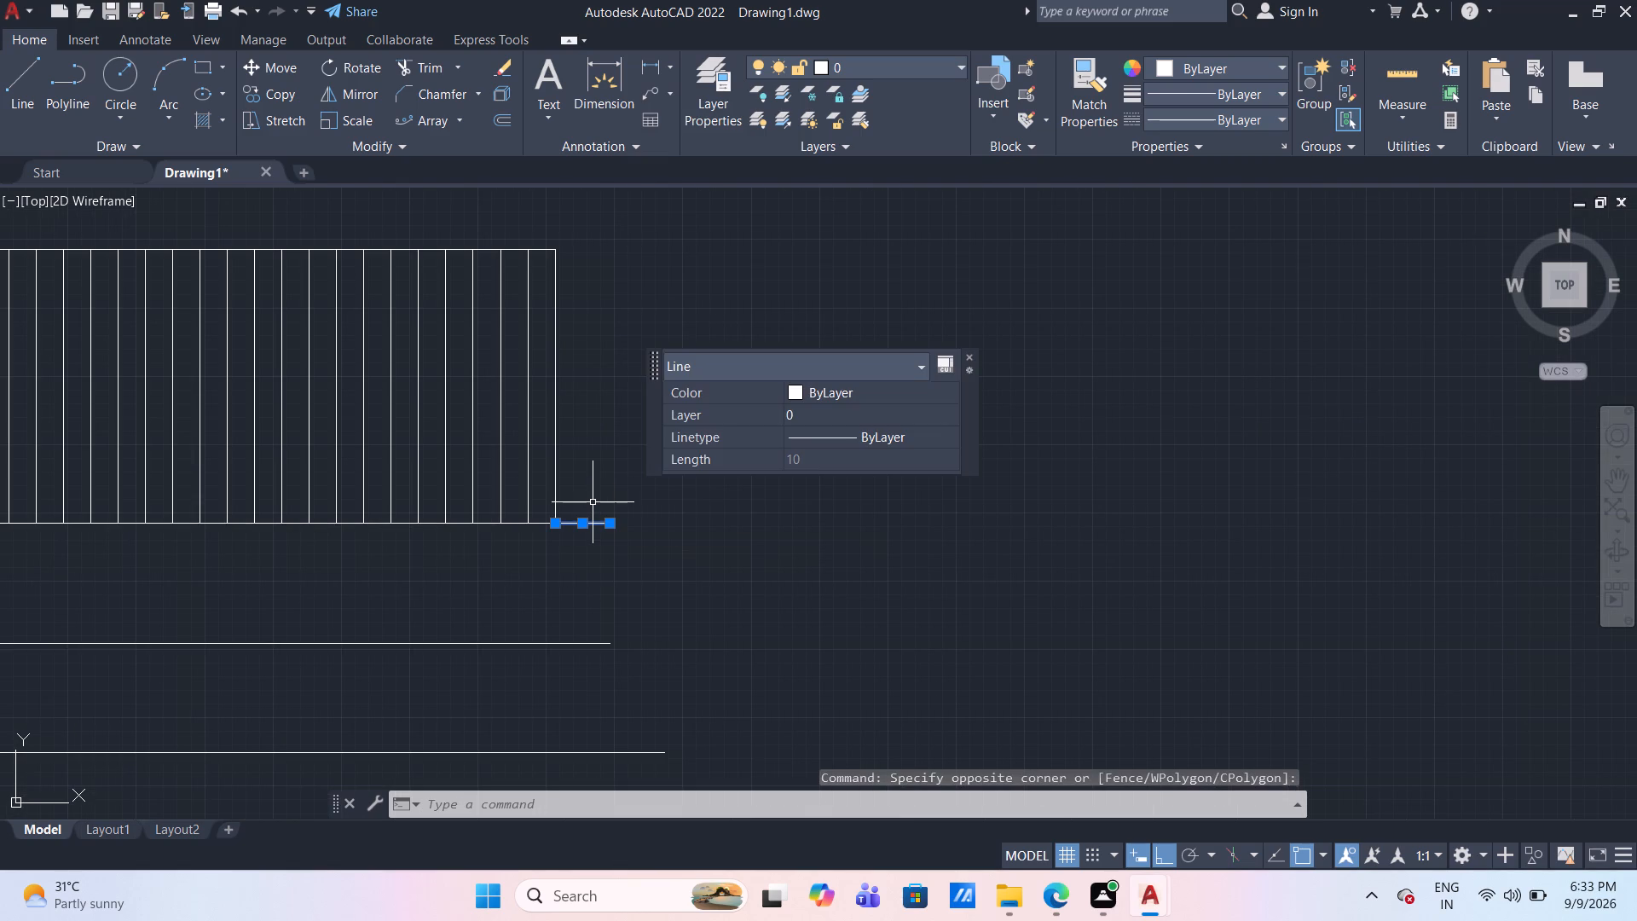
{"action": "key", "text": "Delete"}
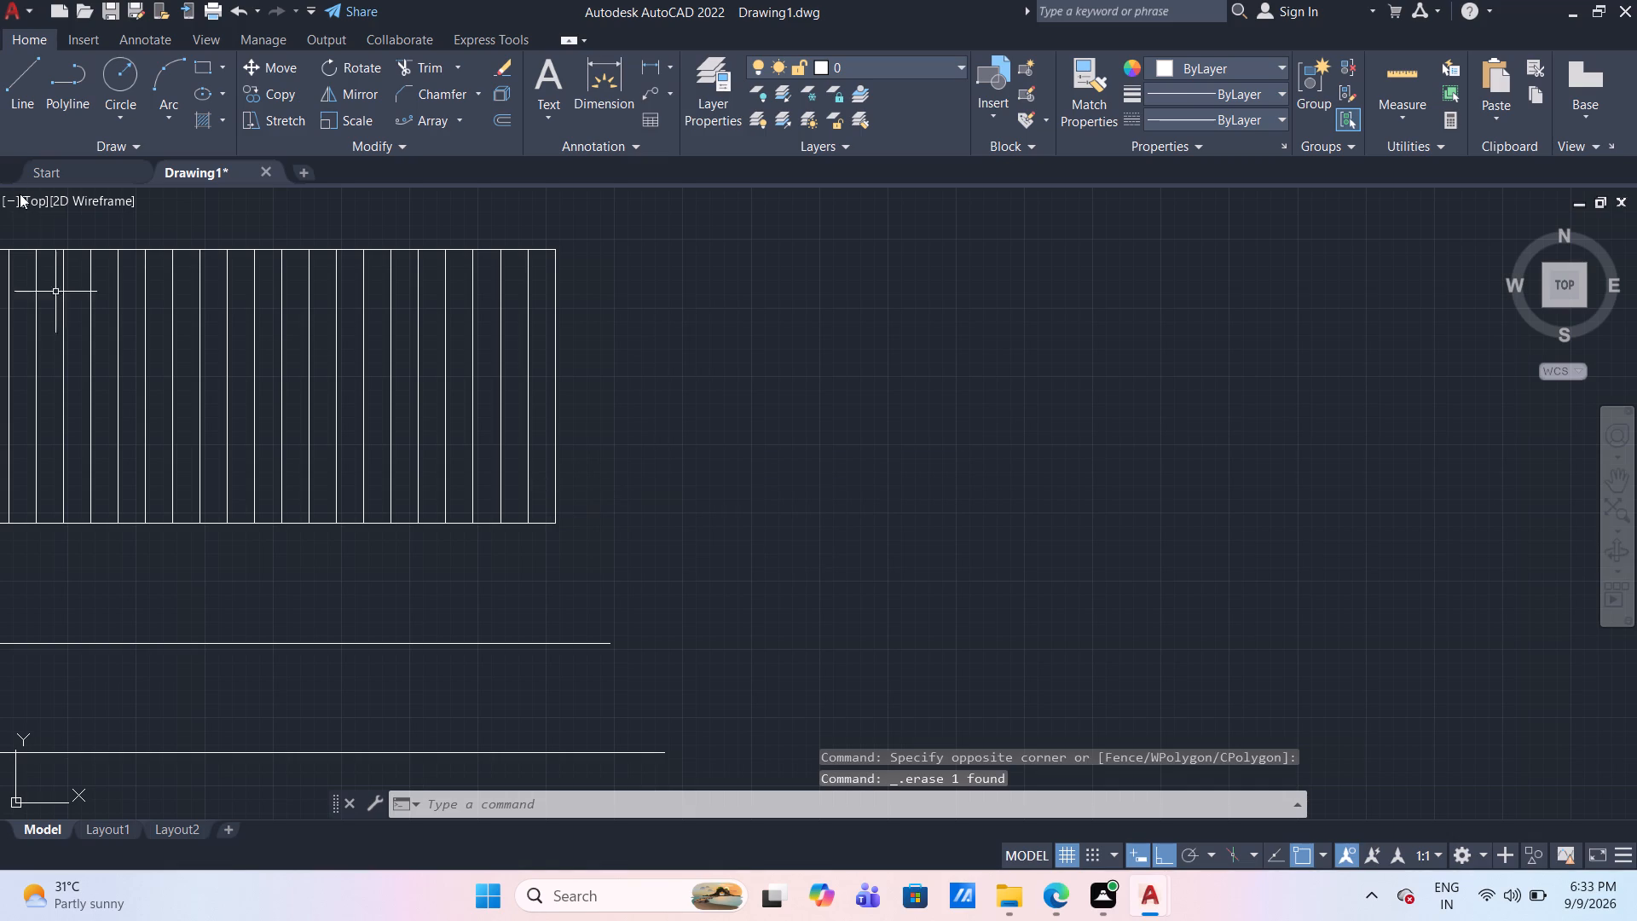
Draw a line 5 mm right from the line-arrayed rectangle's lower-right corner and down to the upper base band's bottom line.
{"action": "left_click", "coordinate": [16, 87]}
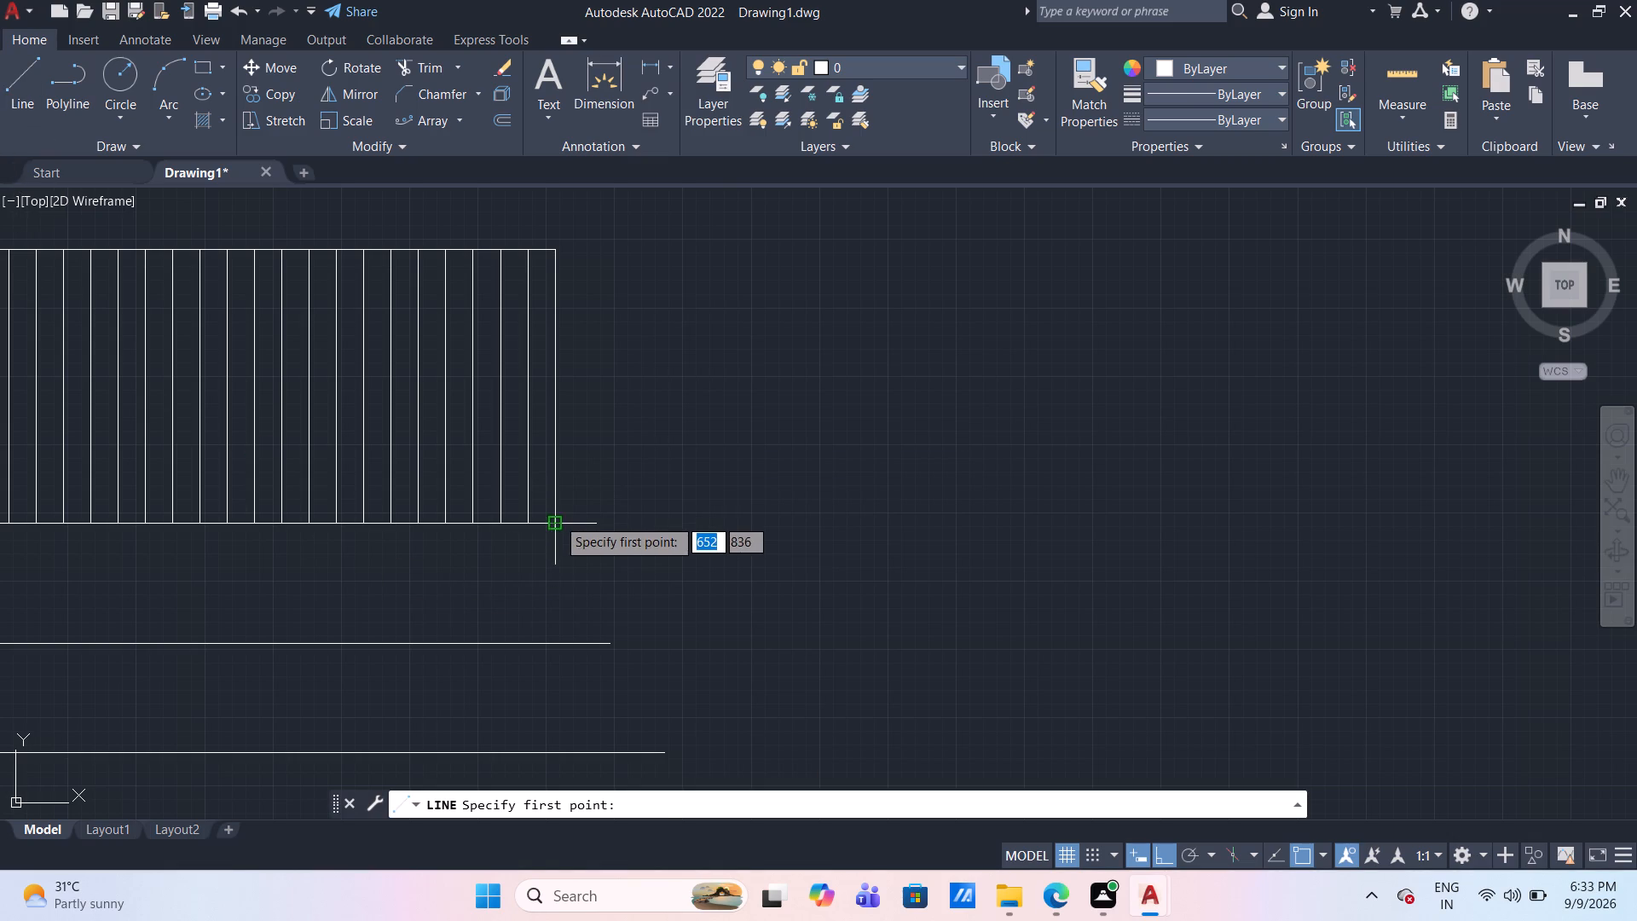
{"action": "left_click", "coordinate": [557, 518]}
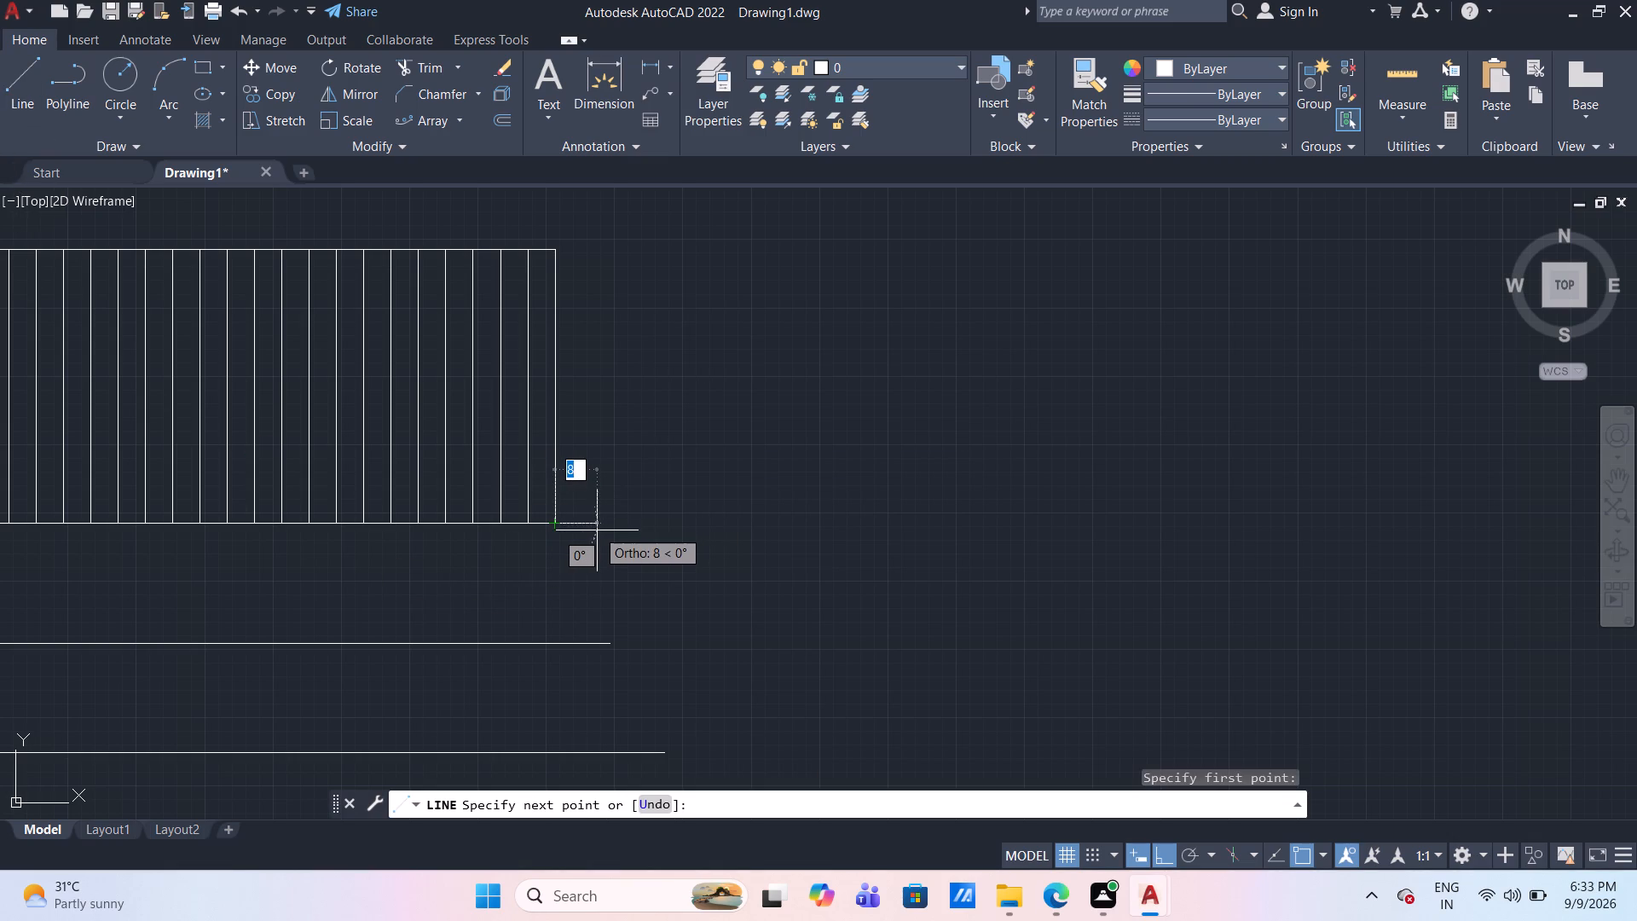
{"action": "key", "text": "5"}
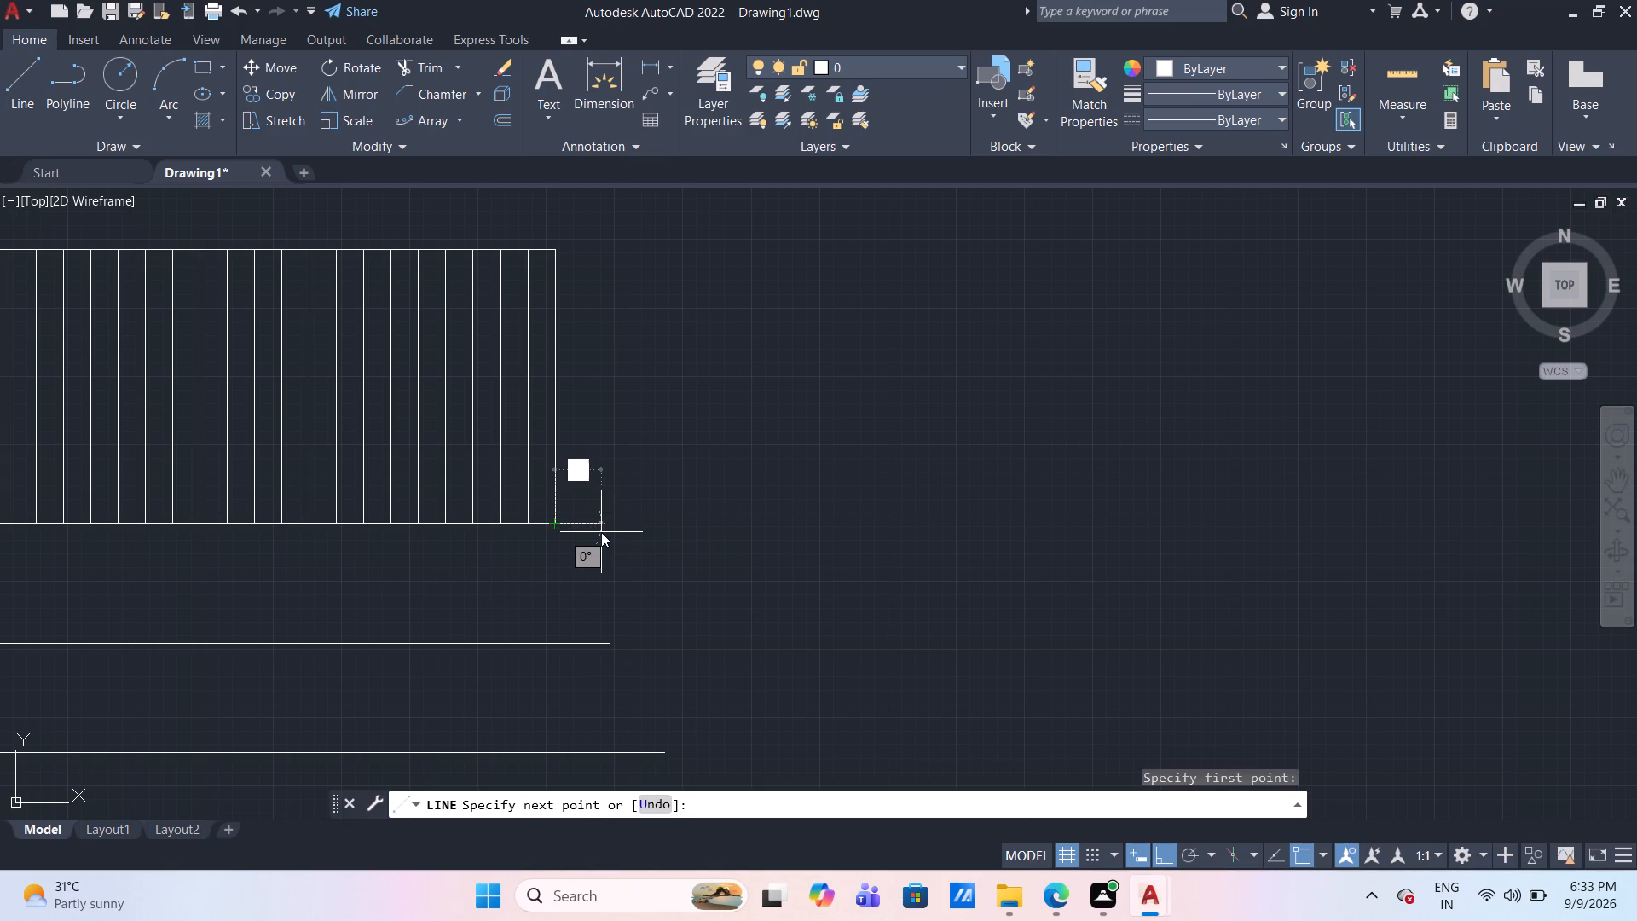
{"action": "key", "text": "Return"}
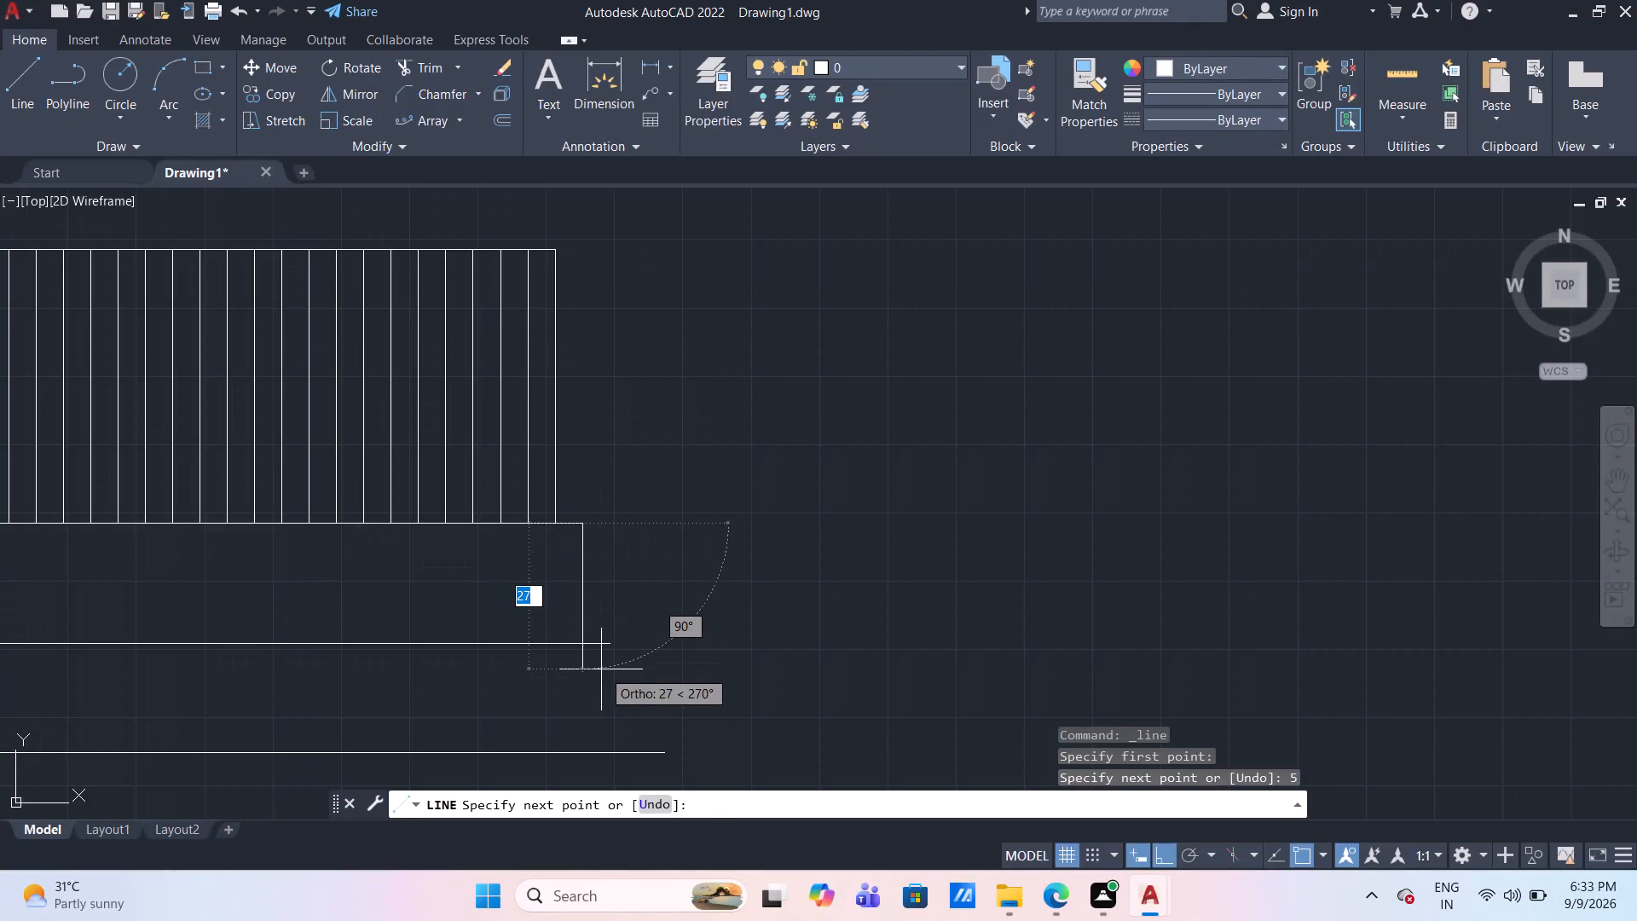
{"action": "left_click", "coordinate": [584, 644]}
{"action": "key", "text": "Escape"}
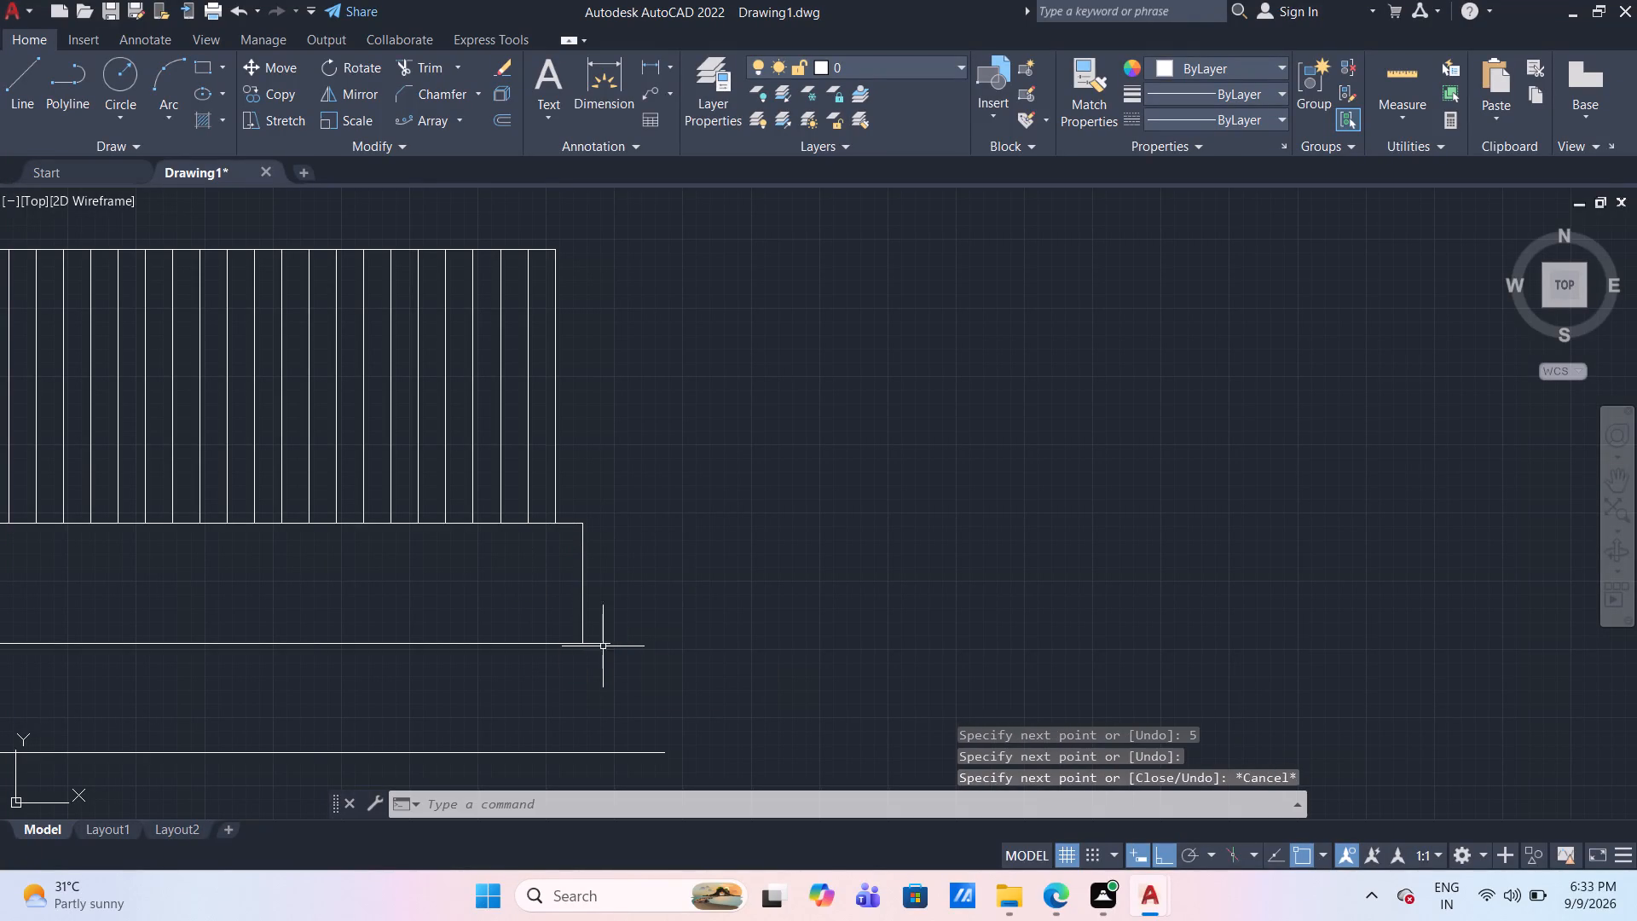
Trim the end of the upper base band's bottom line that projects past its new right edge.
{"action": "left_click", "coordinate": [623, 651]}
{"action": "left_click", "coordinate": [598, 640]}
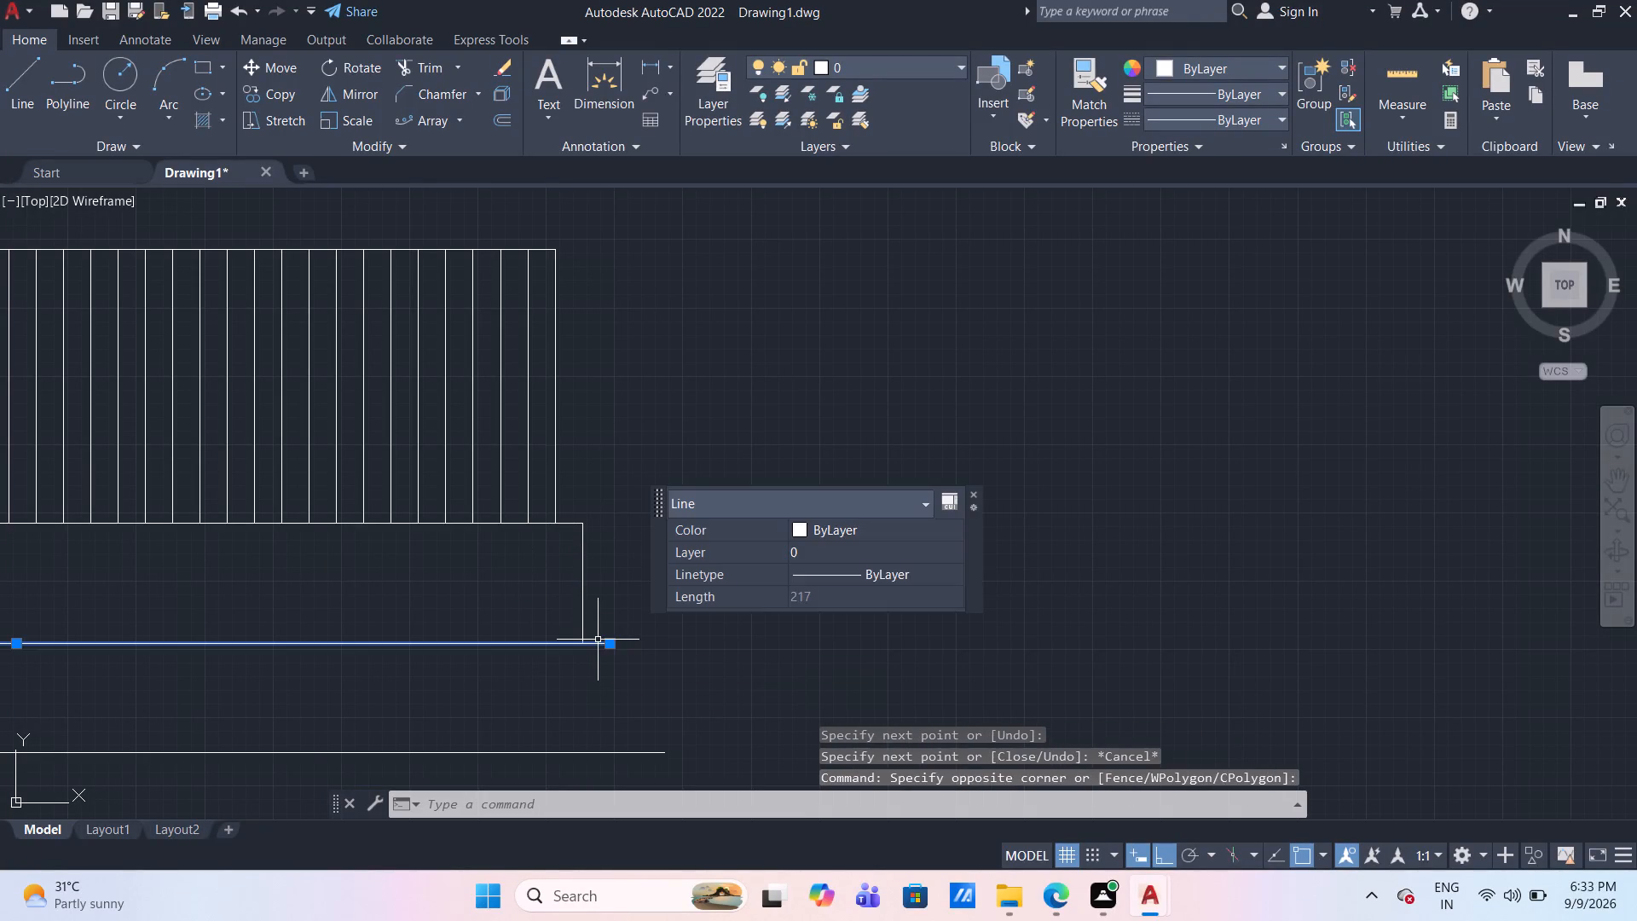
{"action": "key", "text": "Escape"}
{"action": "scroll", "coordinate": [605, 662], "scroll_direction": "up", "scroll_amount": 2}
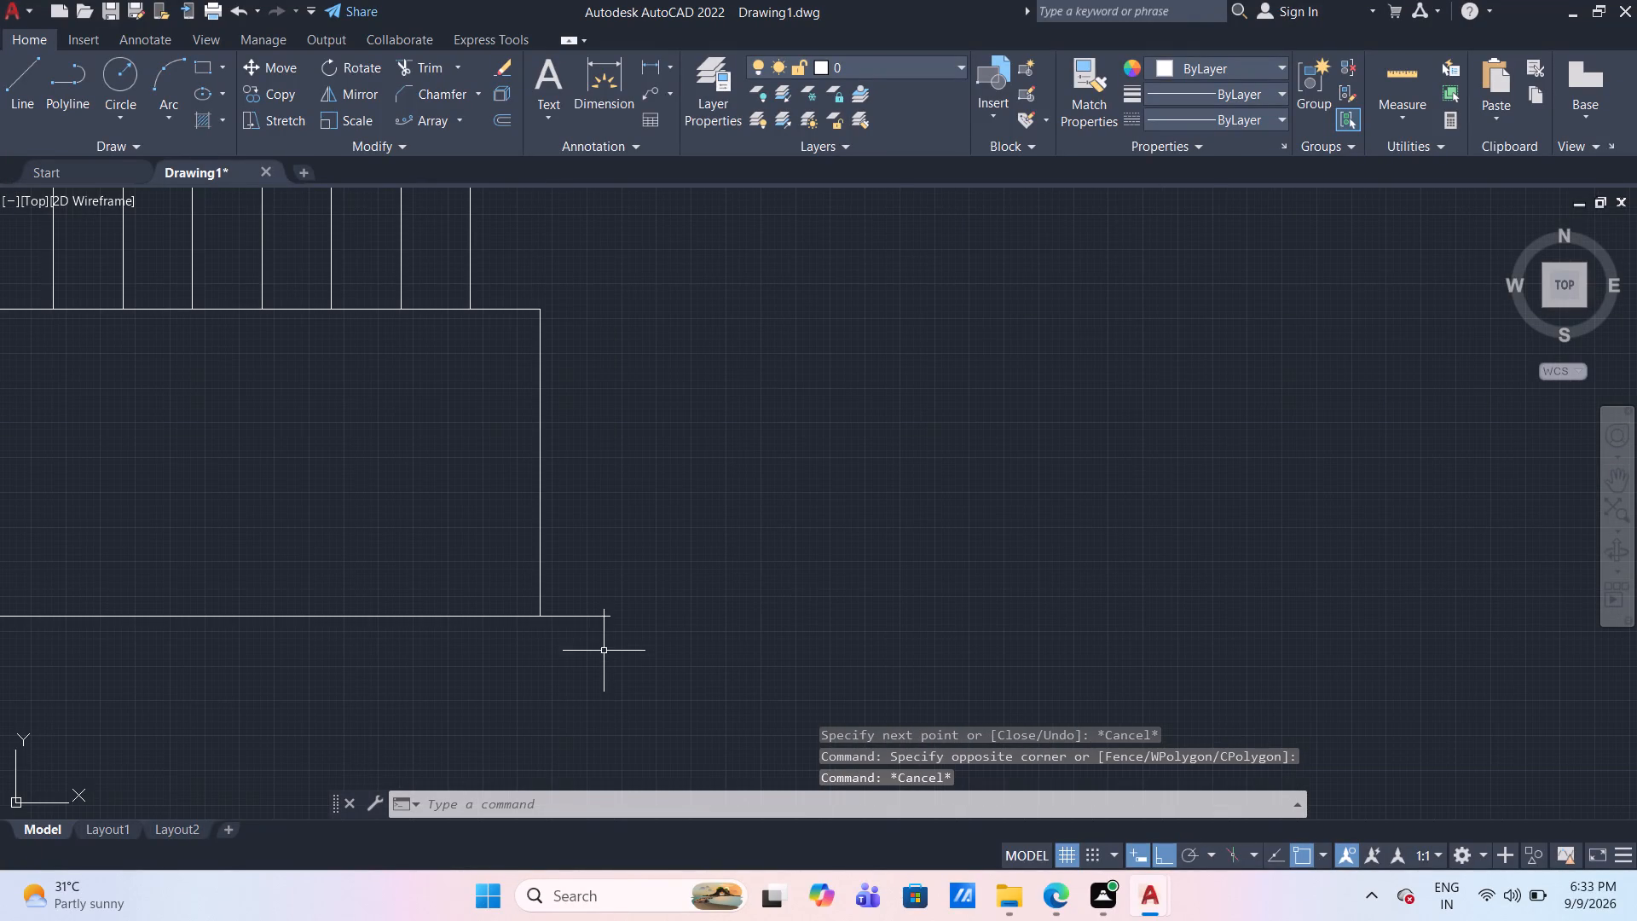
{"action": "type", "text": "TR"}
{"action": "key", "text": "Return"}
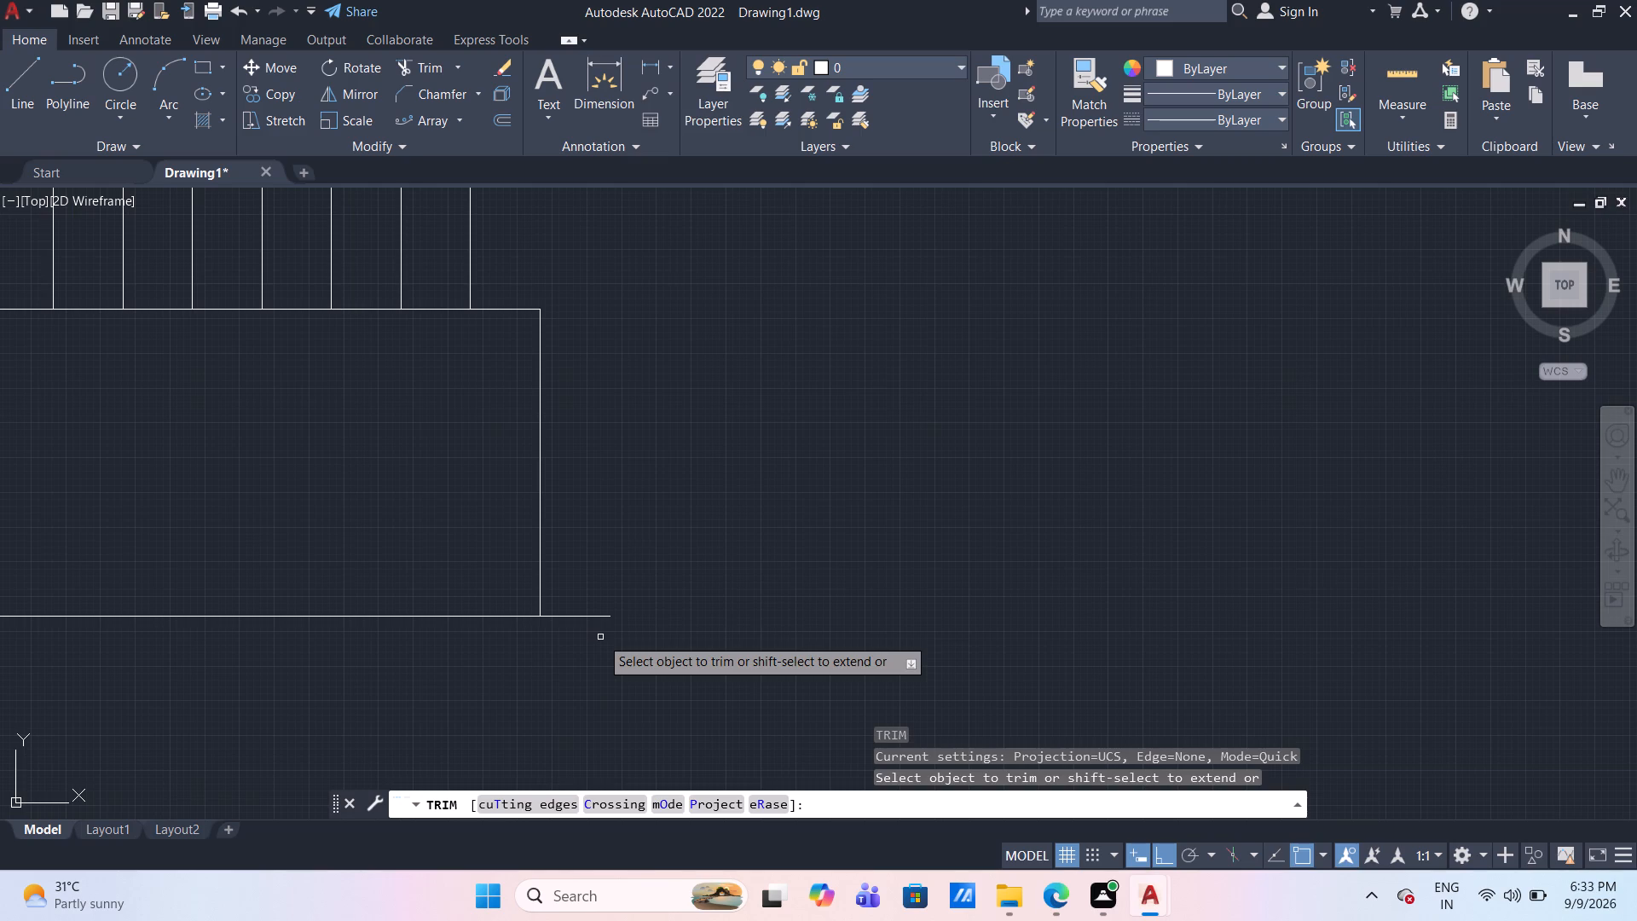
{"action": "left_click", "coordinate": [600, 637]}
{"action": "left_click", "coordinate": [562, 554]}
{"action": "scroll", "coordinate": [580, 655], "scroll_direction": "down", "scroll_amount": 2}
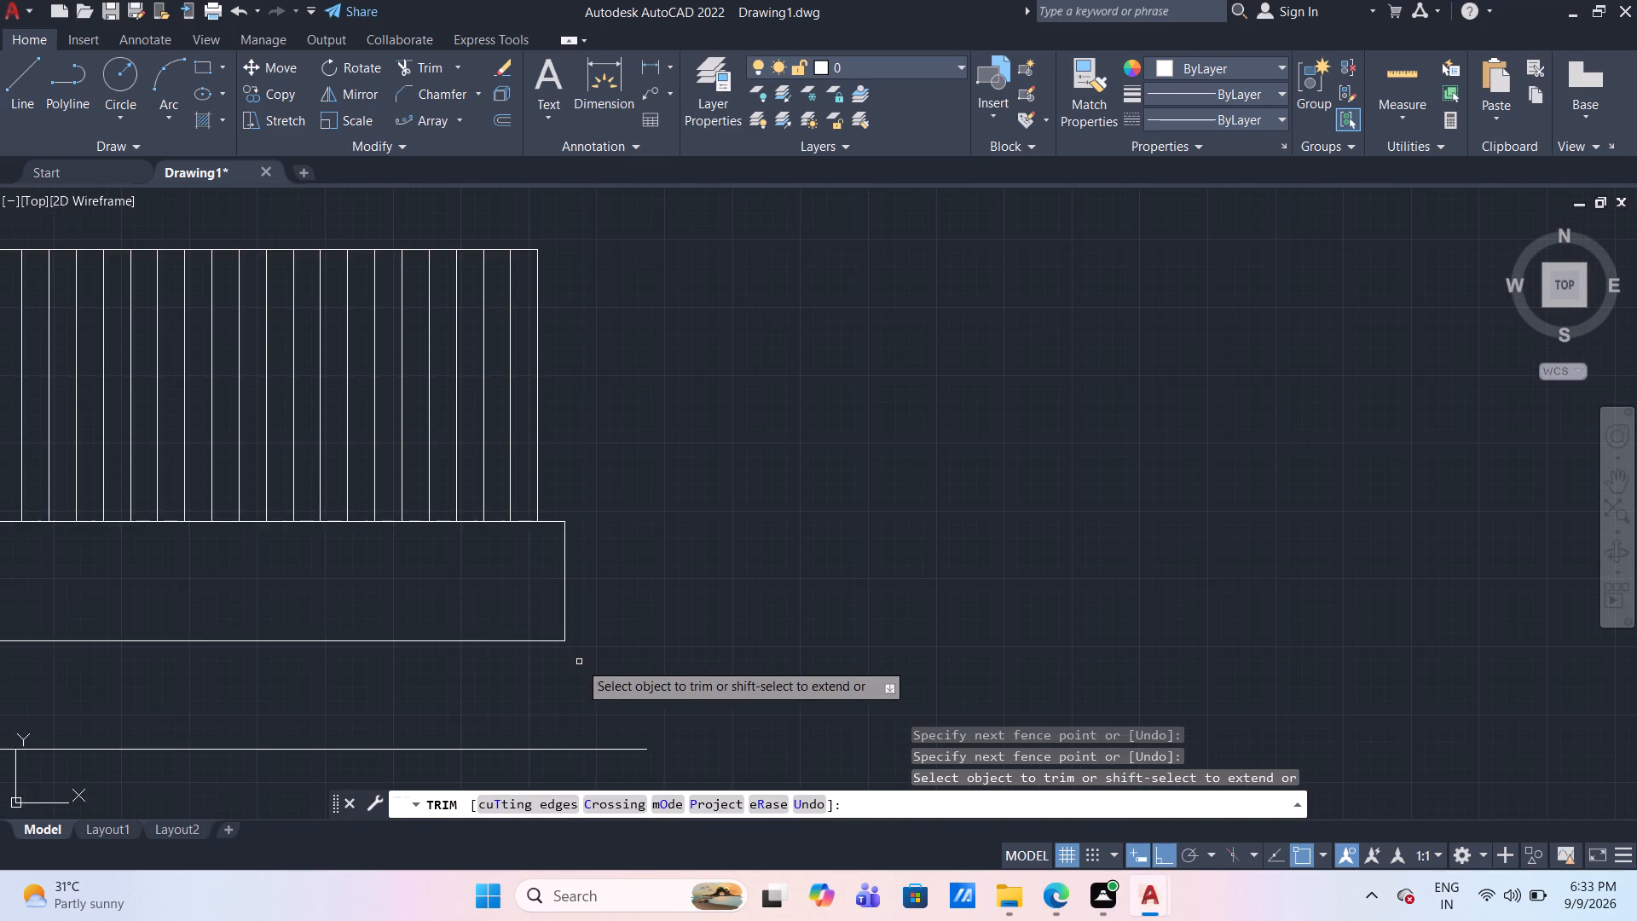
{"action": "scroll", "coordinate": [579, 662], "scroll_direction": "down", "scroll_amount": 2}
{"action": "middle_click_drag", "start_coordinate": [619, 657], "coordinate": [638, 605]}
{"action": "scroll", "coordinate": [638, 605], "scroll_direction": "down", "scroll_amount": 1}
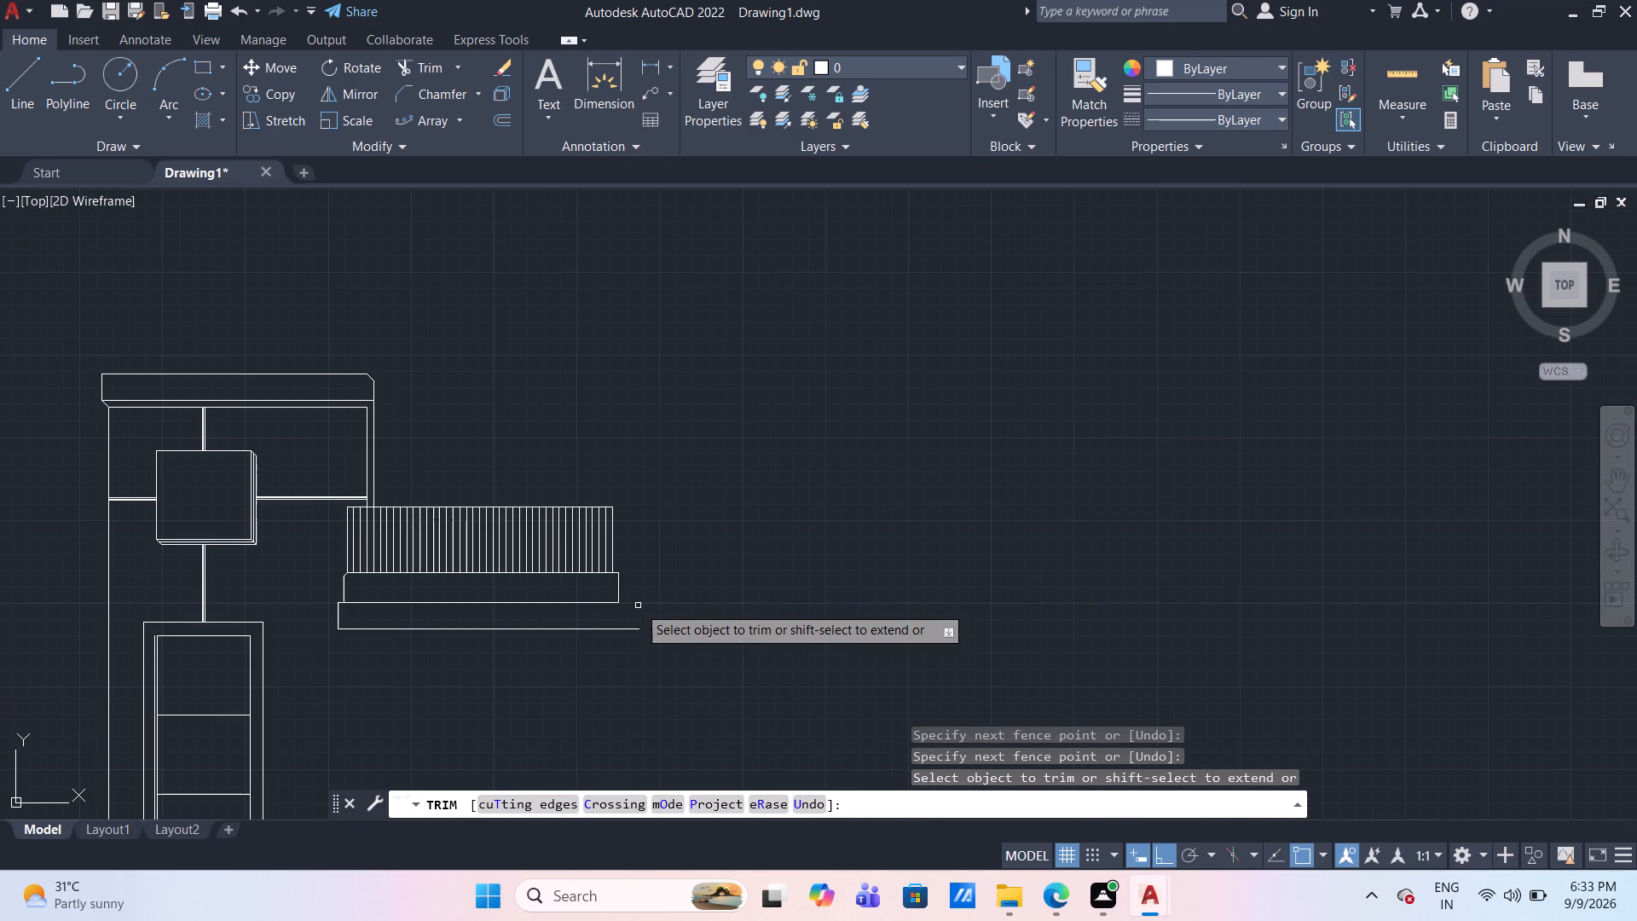
{"action": "scroll", "coordinate": [631, 659], "scroll_direction": "down", "scroll_amount": 2}
{"action": "middle_click_drag", "start_coordinate": [618, 683], "coordinate": [657, 518]}
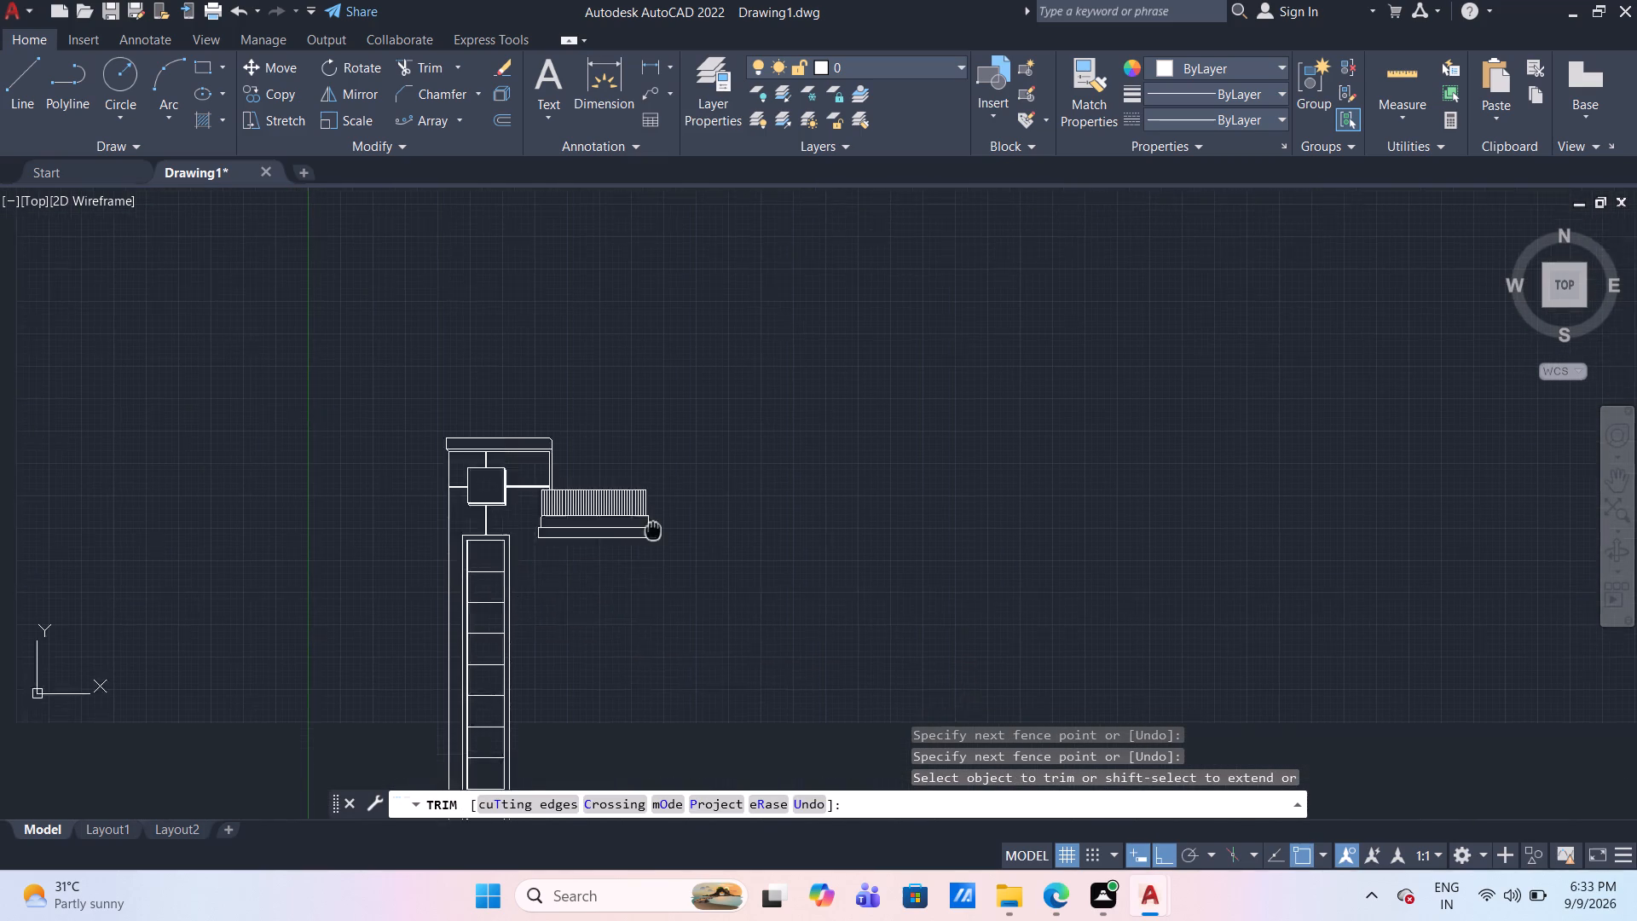
{"action": "middle_click_drag", "start_coordinate": [657, 518], "coordinate": [630, 425]}
{"action": "scroll", "coordinate": [630, 425], "scroll_direction": "down", "scroll_amount": 1}
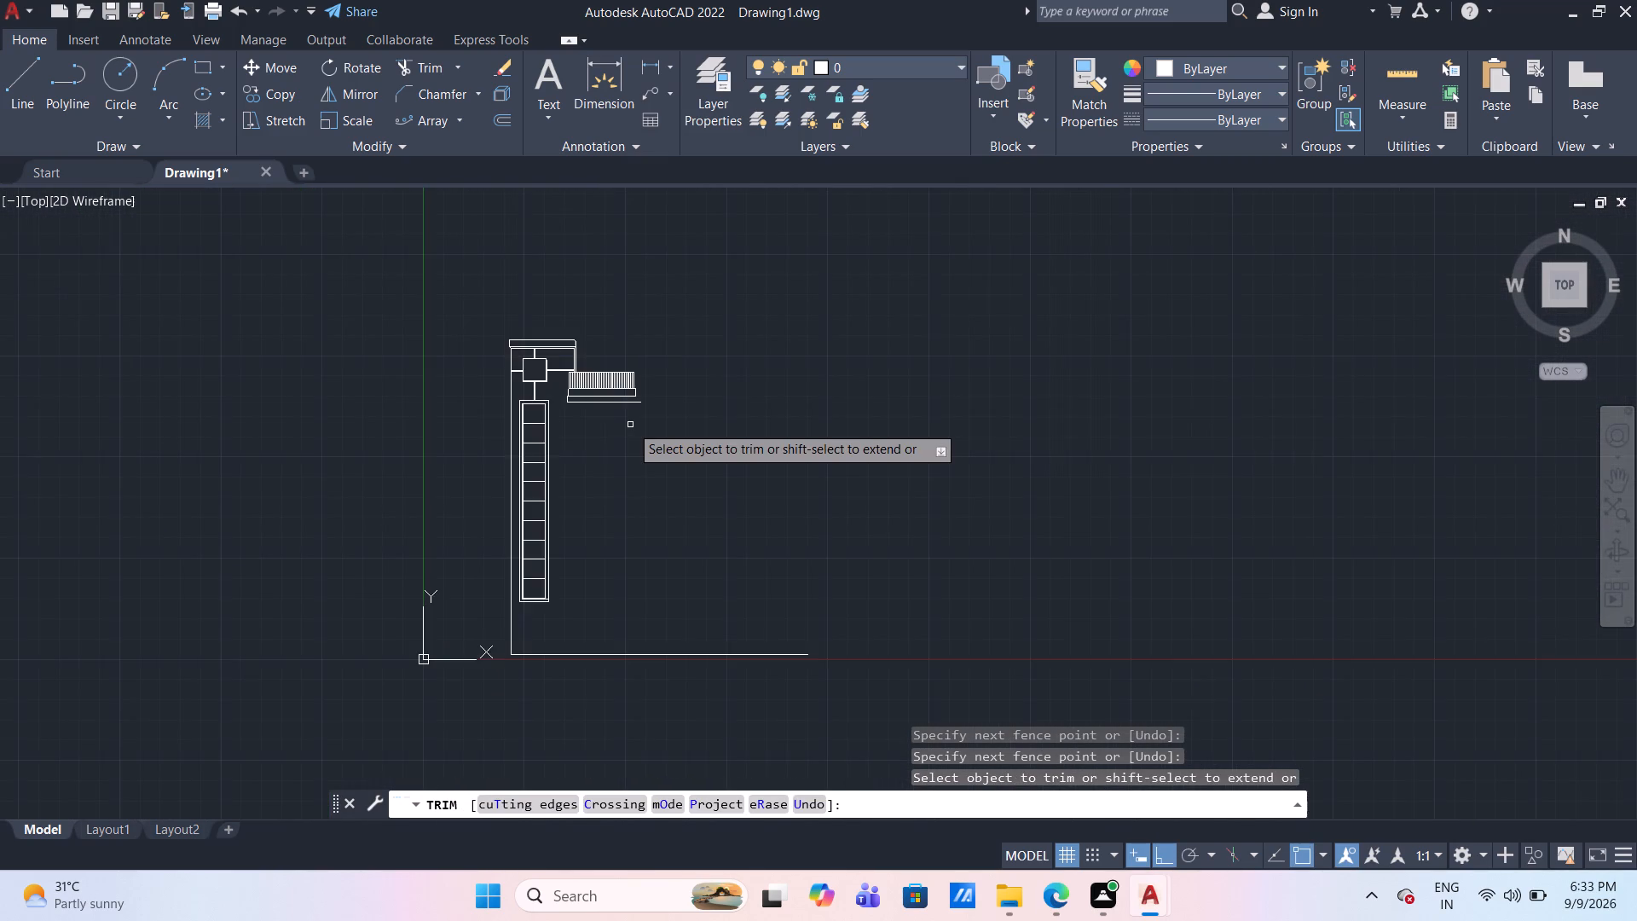
{"action": "scroll", "coordinate": [630, 425], "scroll_direction": "up", "scroll_amount": 2}
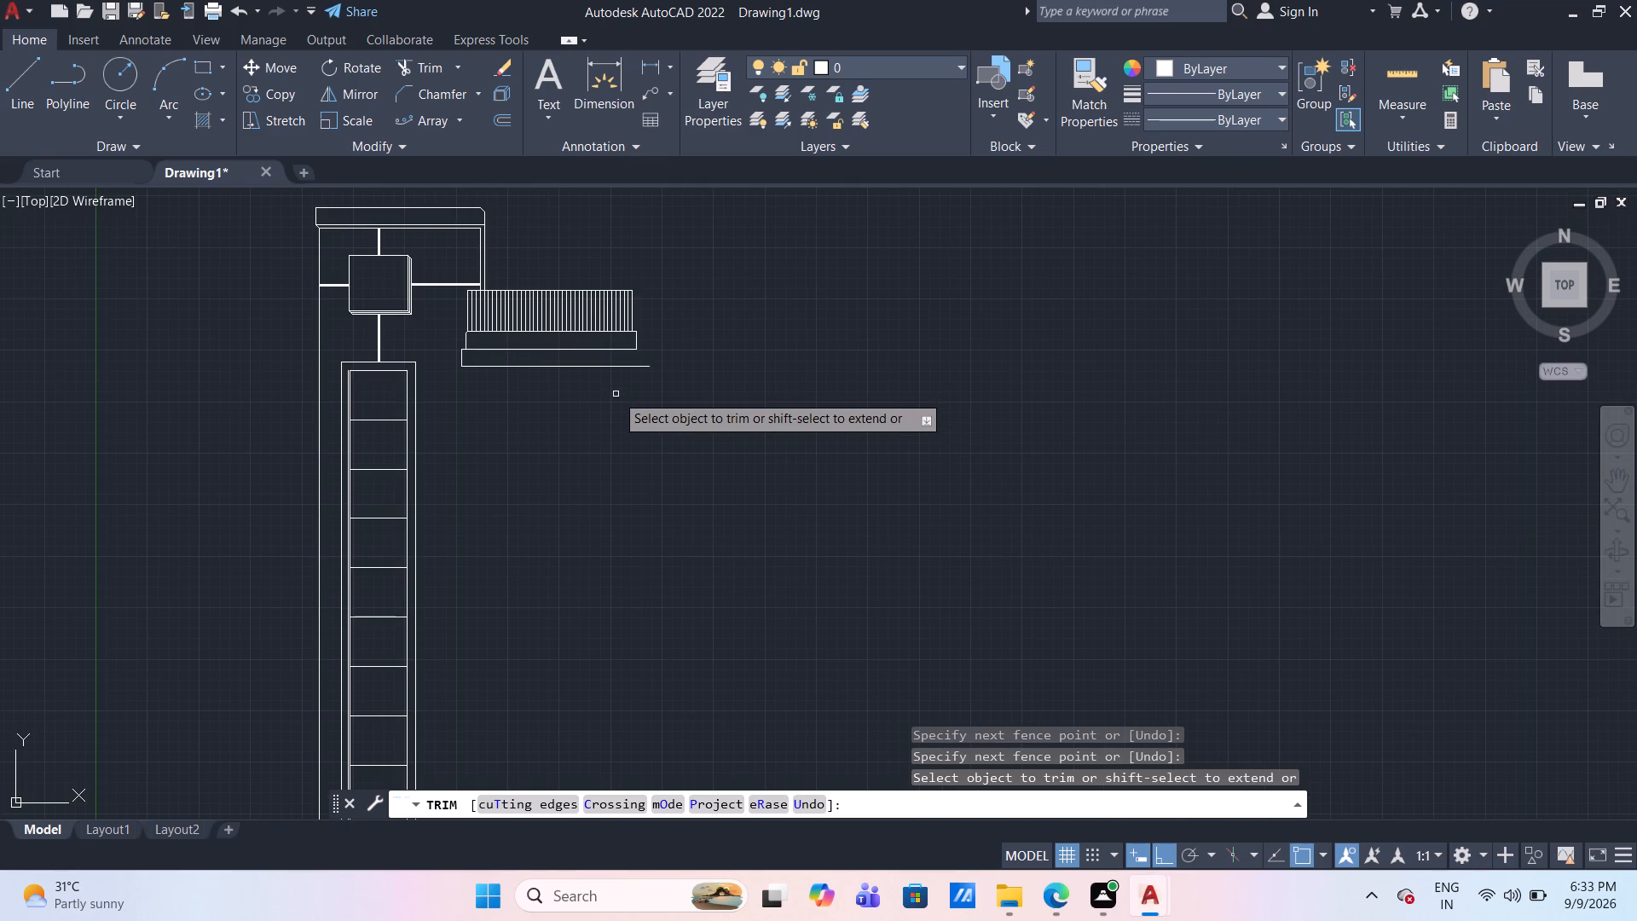
{"action": "scroll", "coordinate": [670, 374], "scroll_direction": "up", "scroll_amount": 1}
{"action": "middle_click_drag", "start_coordinate": [662, 369], "coordinate": [670, 436]}
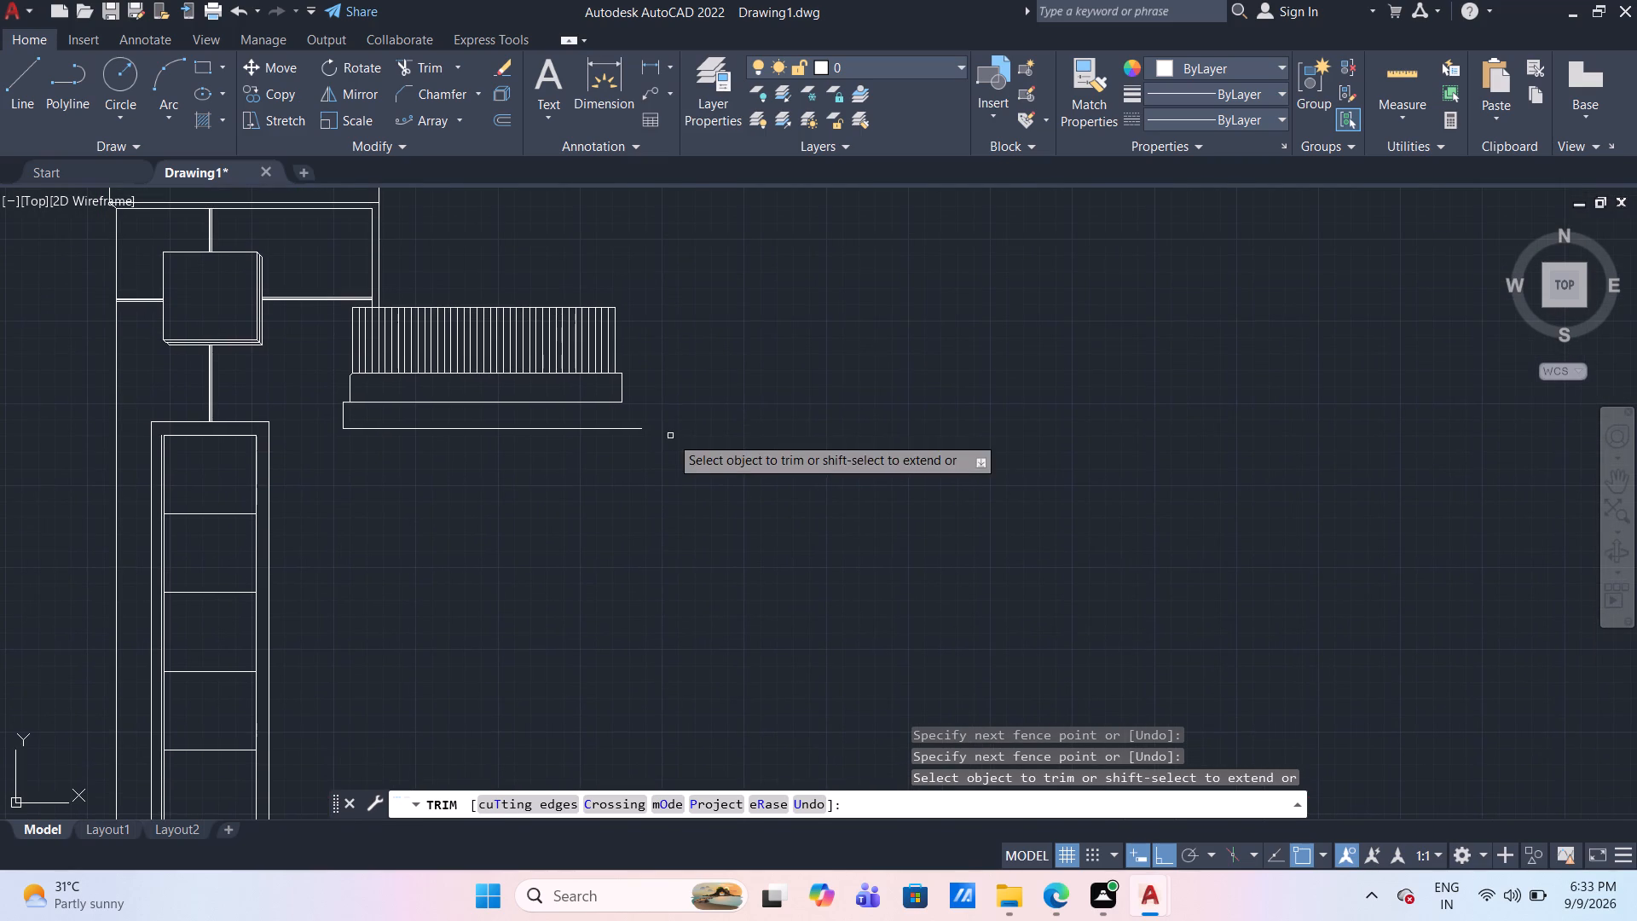
{"action": "key", "text": "Escape"}
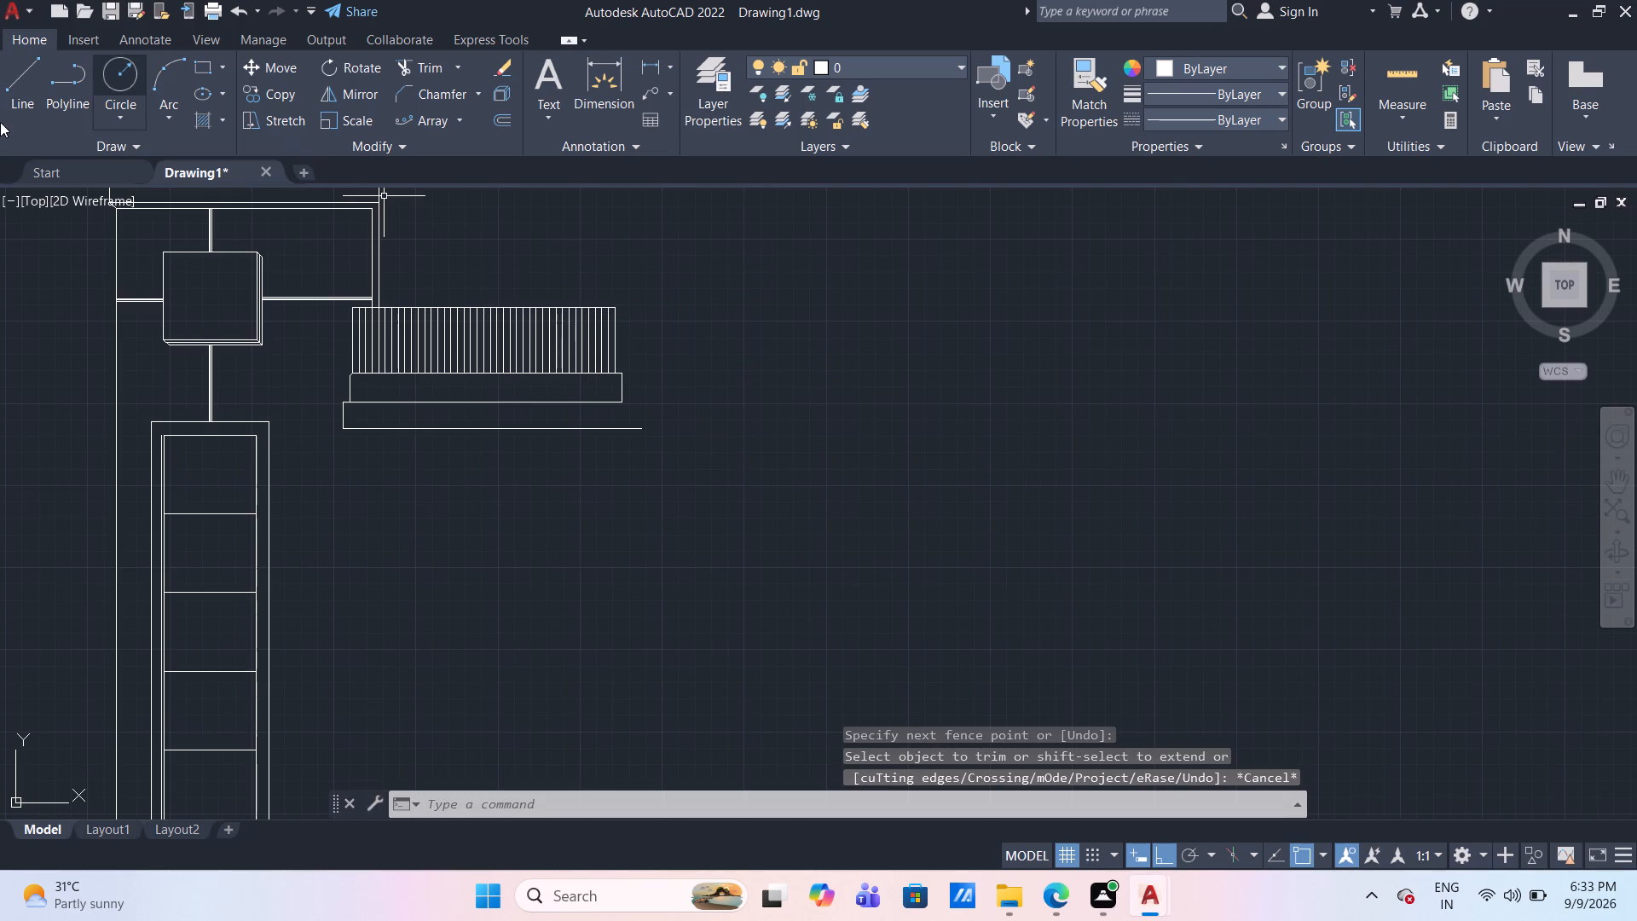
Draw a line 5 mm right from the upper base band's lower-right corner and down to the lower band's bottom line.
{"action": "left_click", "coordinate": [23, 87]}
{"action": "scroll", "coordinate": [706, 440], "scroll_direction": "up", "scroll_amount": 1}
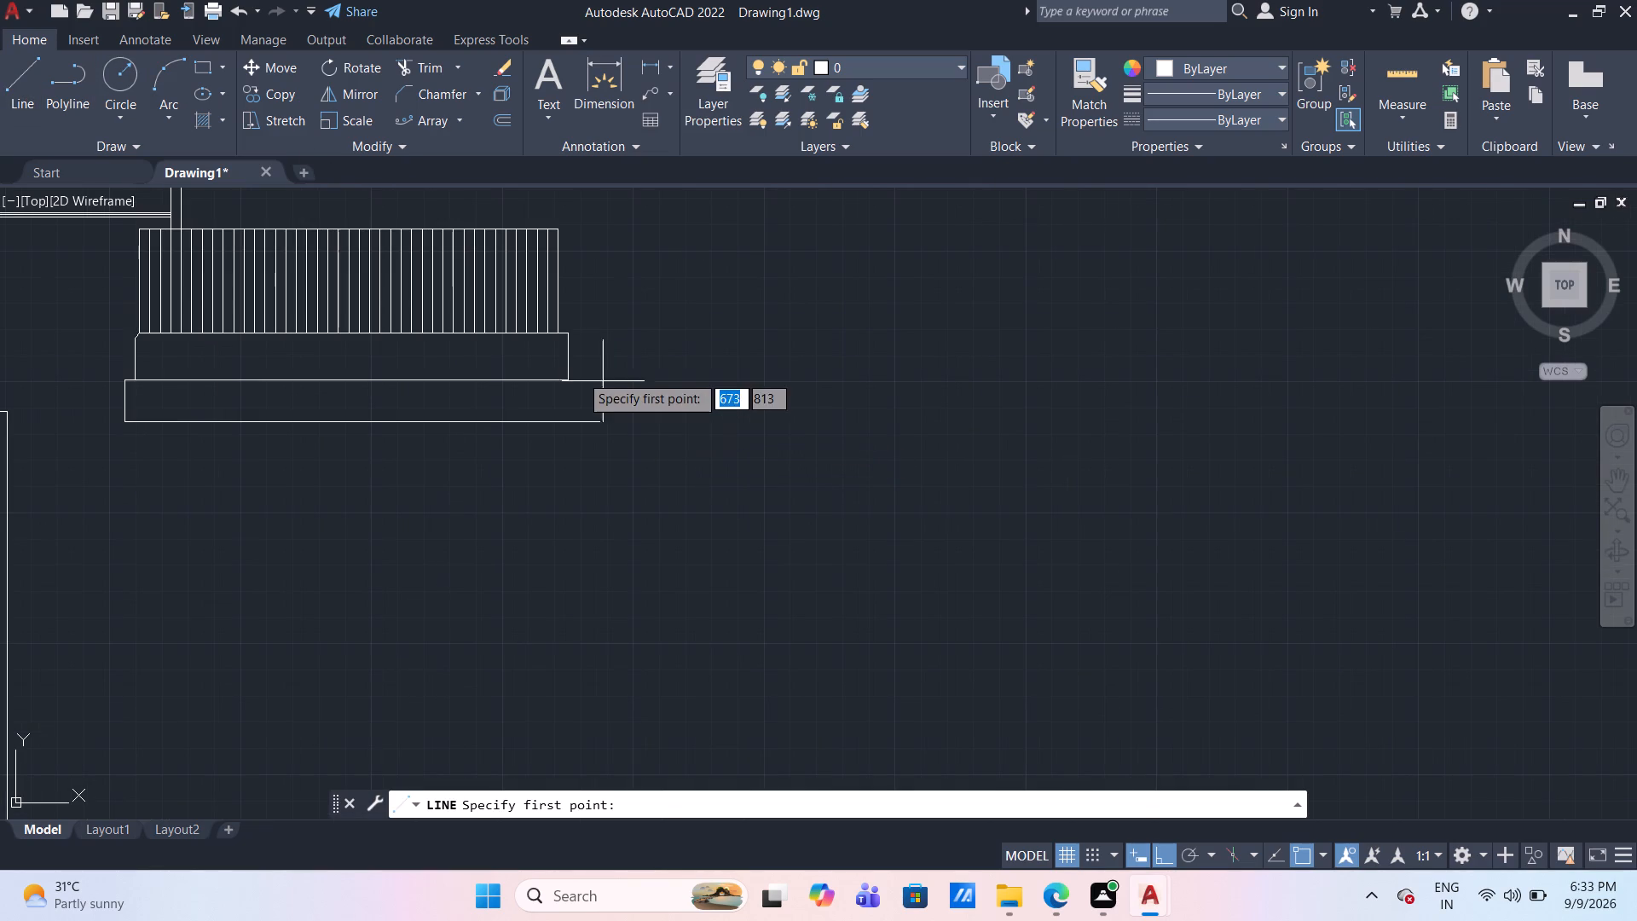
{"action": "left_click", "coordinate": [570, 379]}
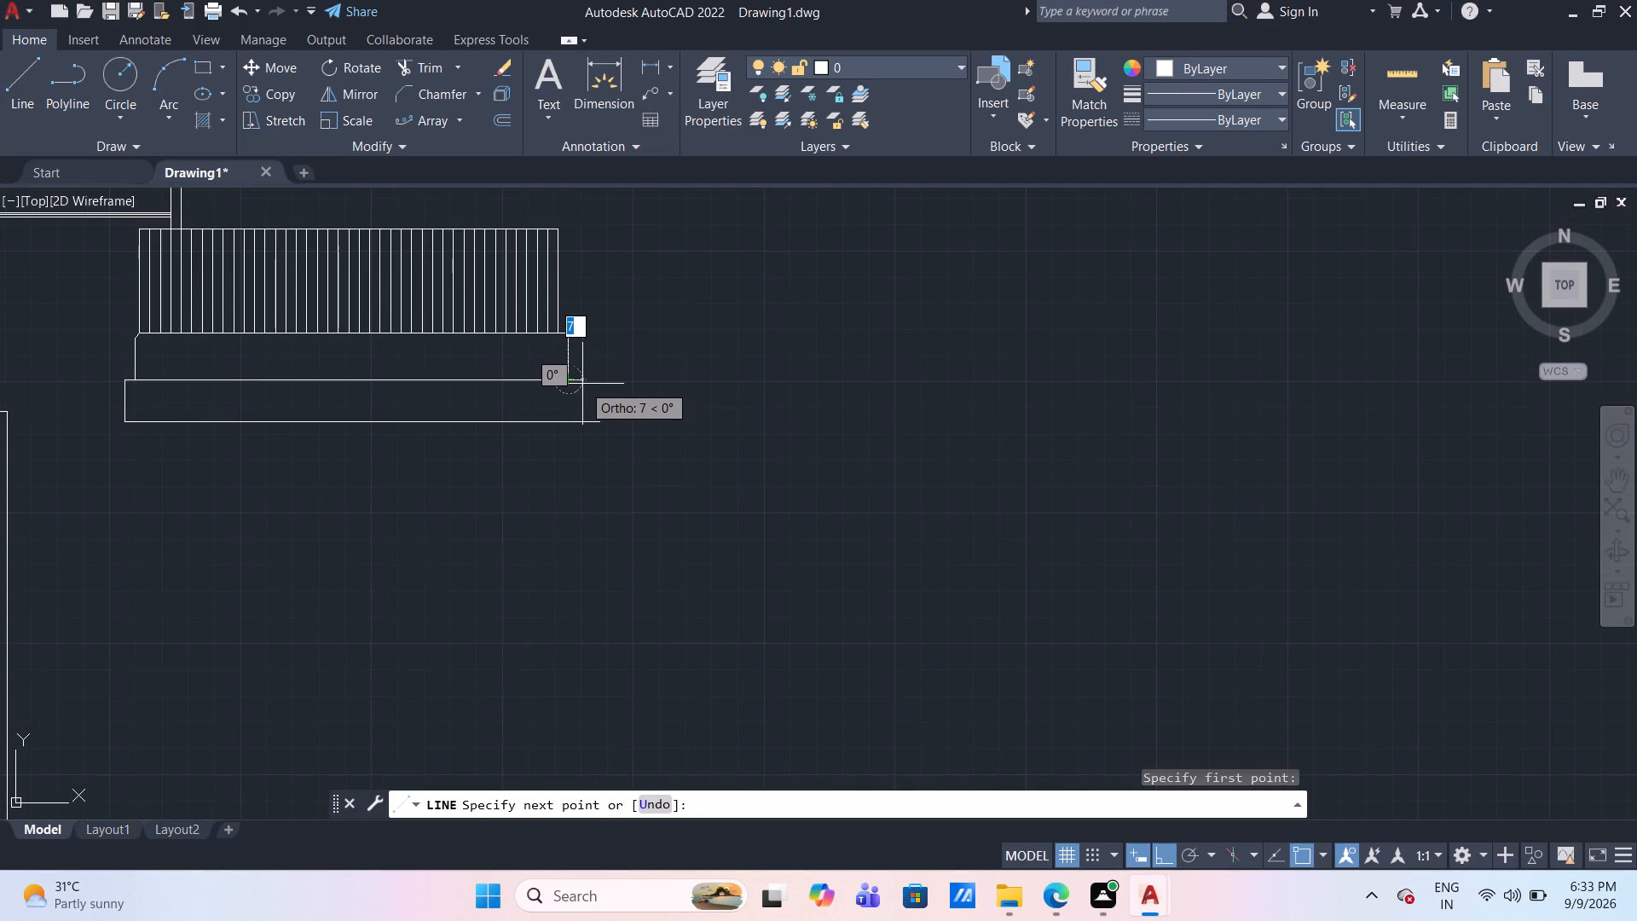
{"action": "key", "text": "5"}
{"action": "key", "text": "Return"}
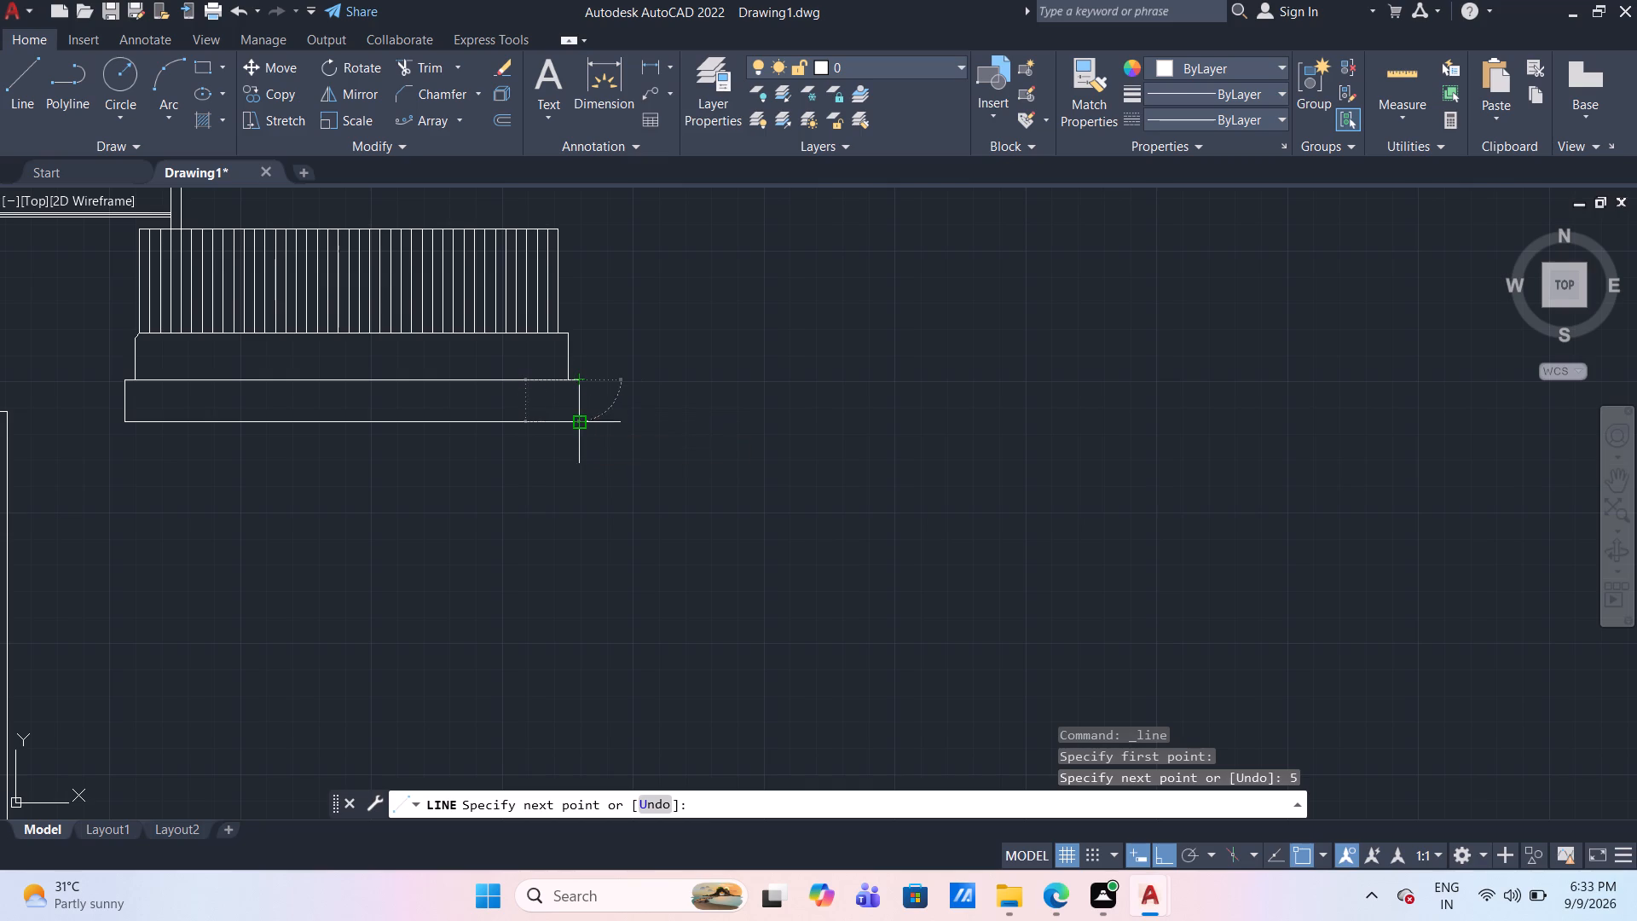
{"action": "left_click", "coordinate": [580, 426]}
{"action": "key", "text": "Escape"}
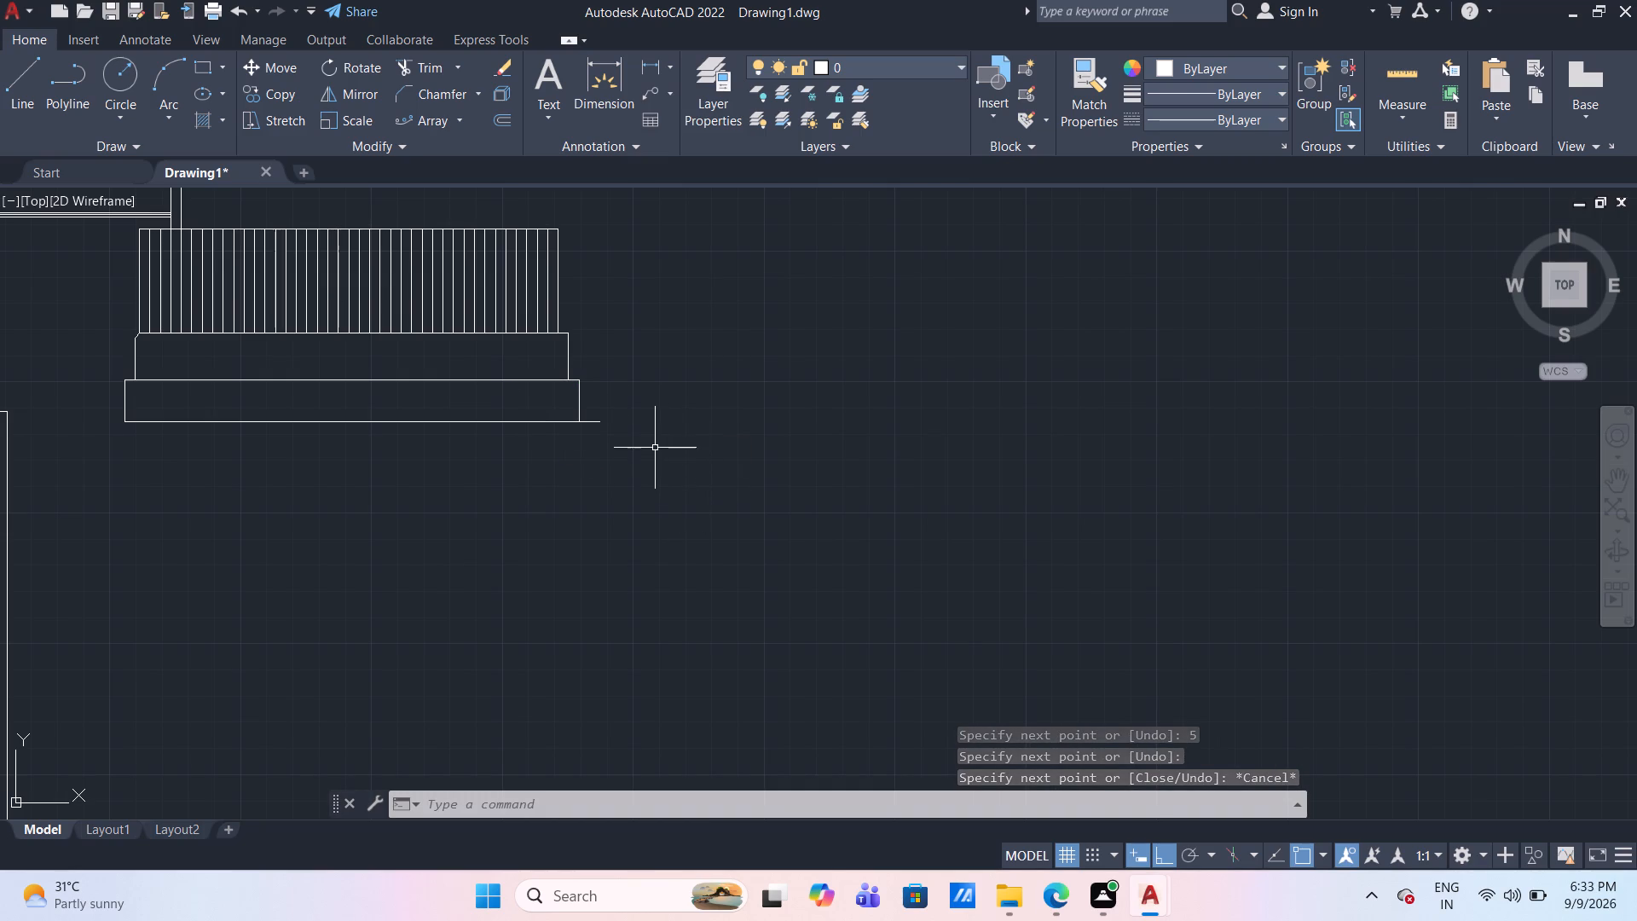
Delete the piece of the lower base band's bottom line projecting past its right edge.
{"action": "left_click", "coordinate": [590, 423]}
{"action": "key", "text": "Delete"}
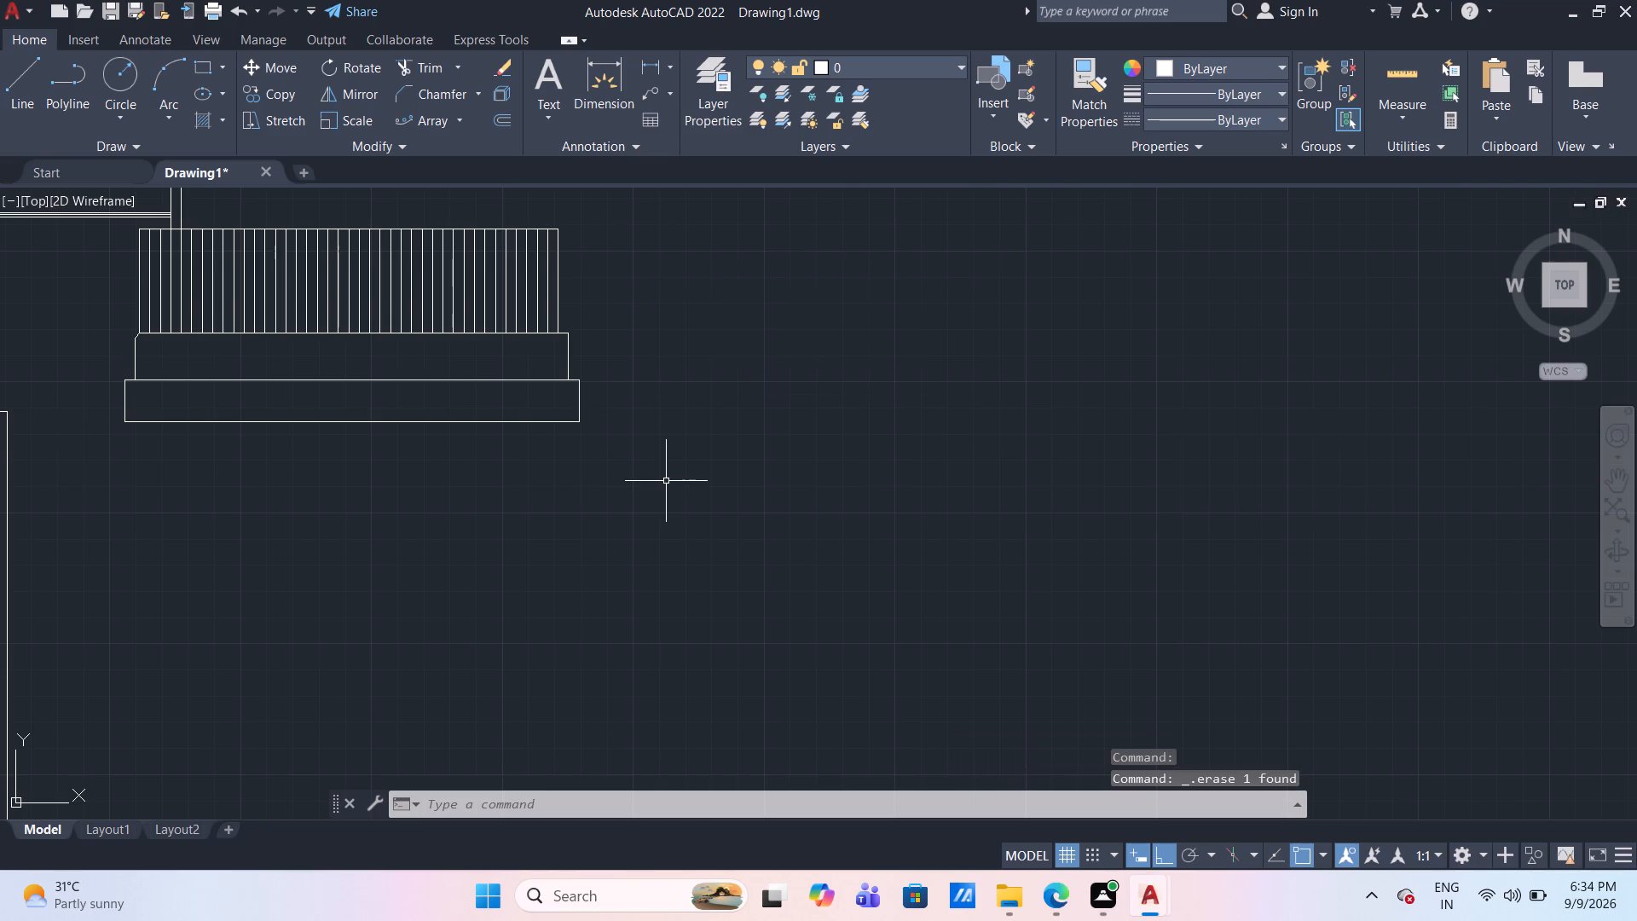
Draw a line 10 mm right from the lower base band's lower-right corner and about 49 mm down.
{"action": "left_click", "coordinate": [18, 99]}
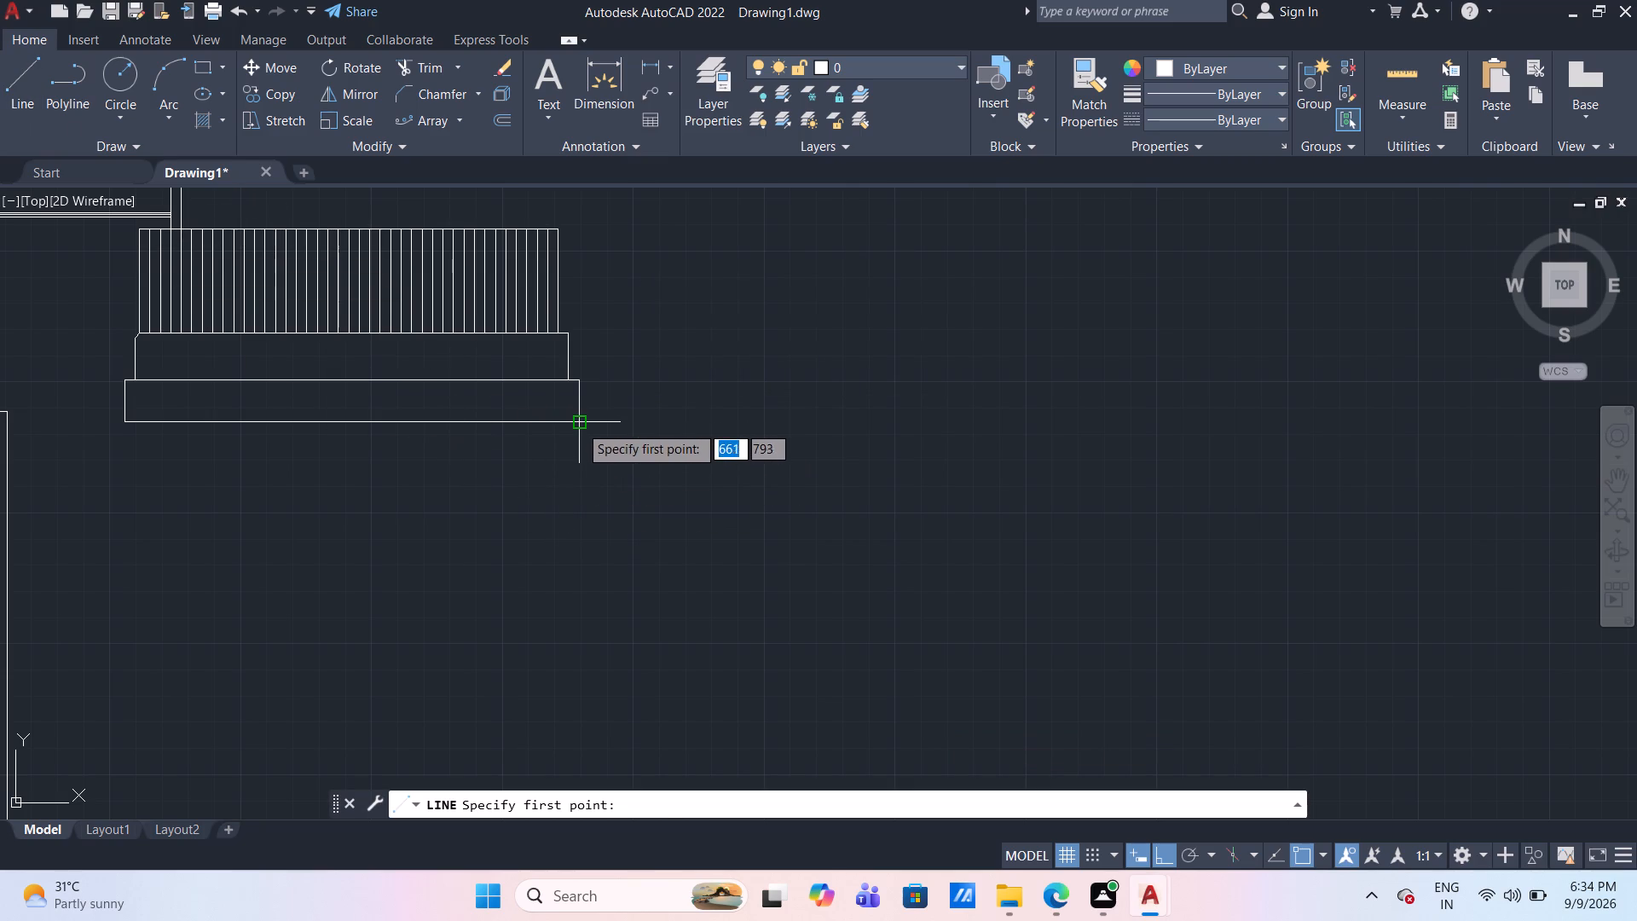
{"action": "left_click", "coordinate": [579, 425]}
{"action": "type", "text": "10"}
{"action": "key", "text": "Return"}
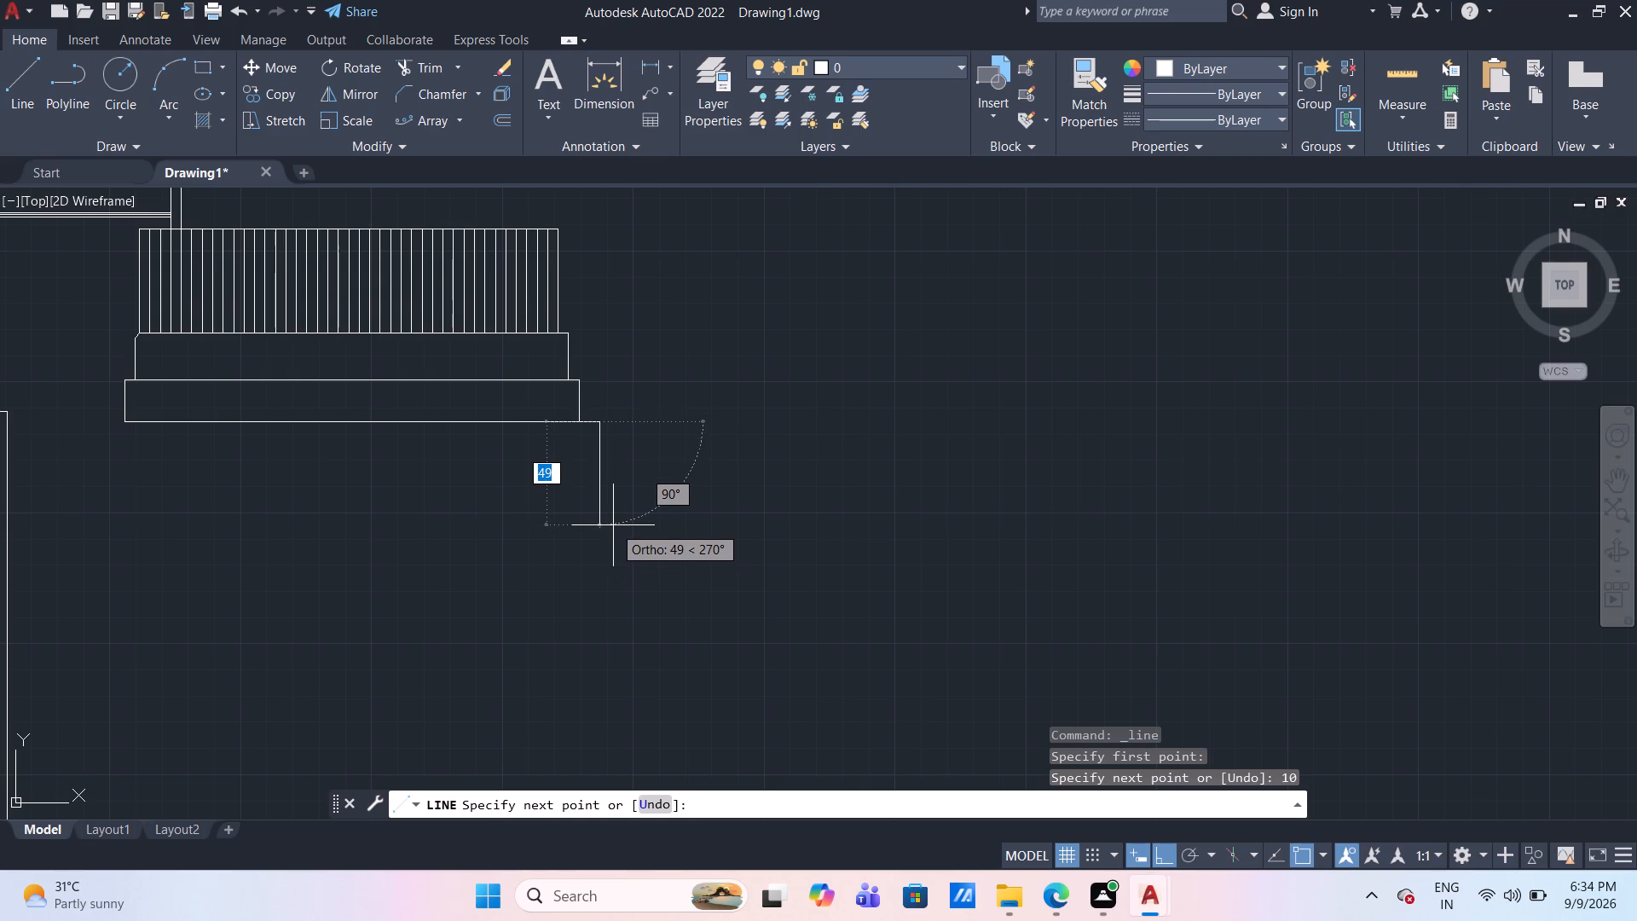
{"action": "left_click", "coordinate": [613, 525]}
{"action": "key", "text": "Escape"}
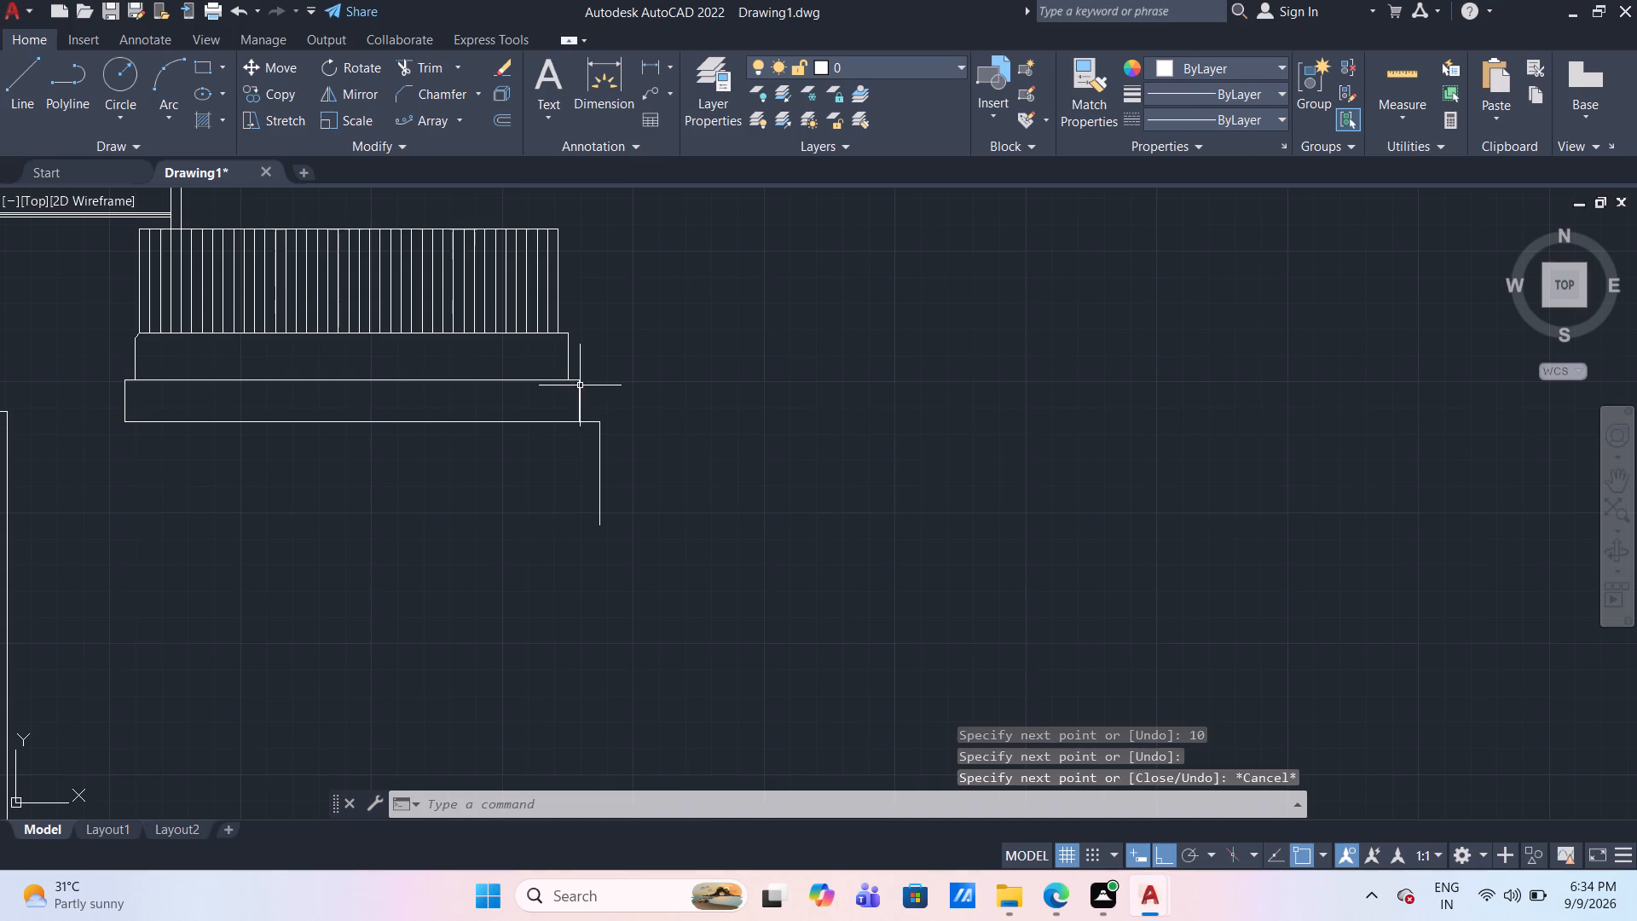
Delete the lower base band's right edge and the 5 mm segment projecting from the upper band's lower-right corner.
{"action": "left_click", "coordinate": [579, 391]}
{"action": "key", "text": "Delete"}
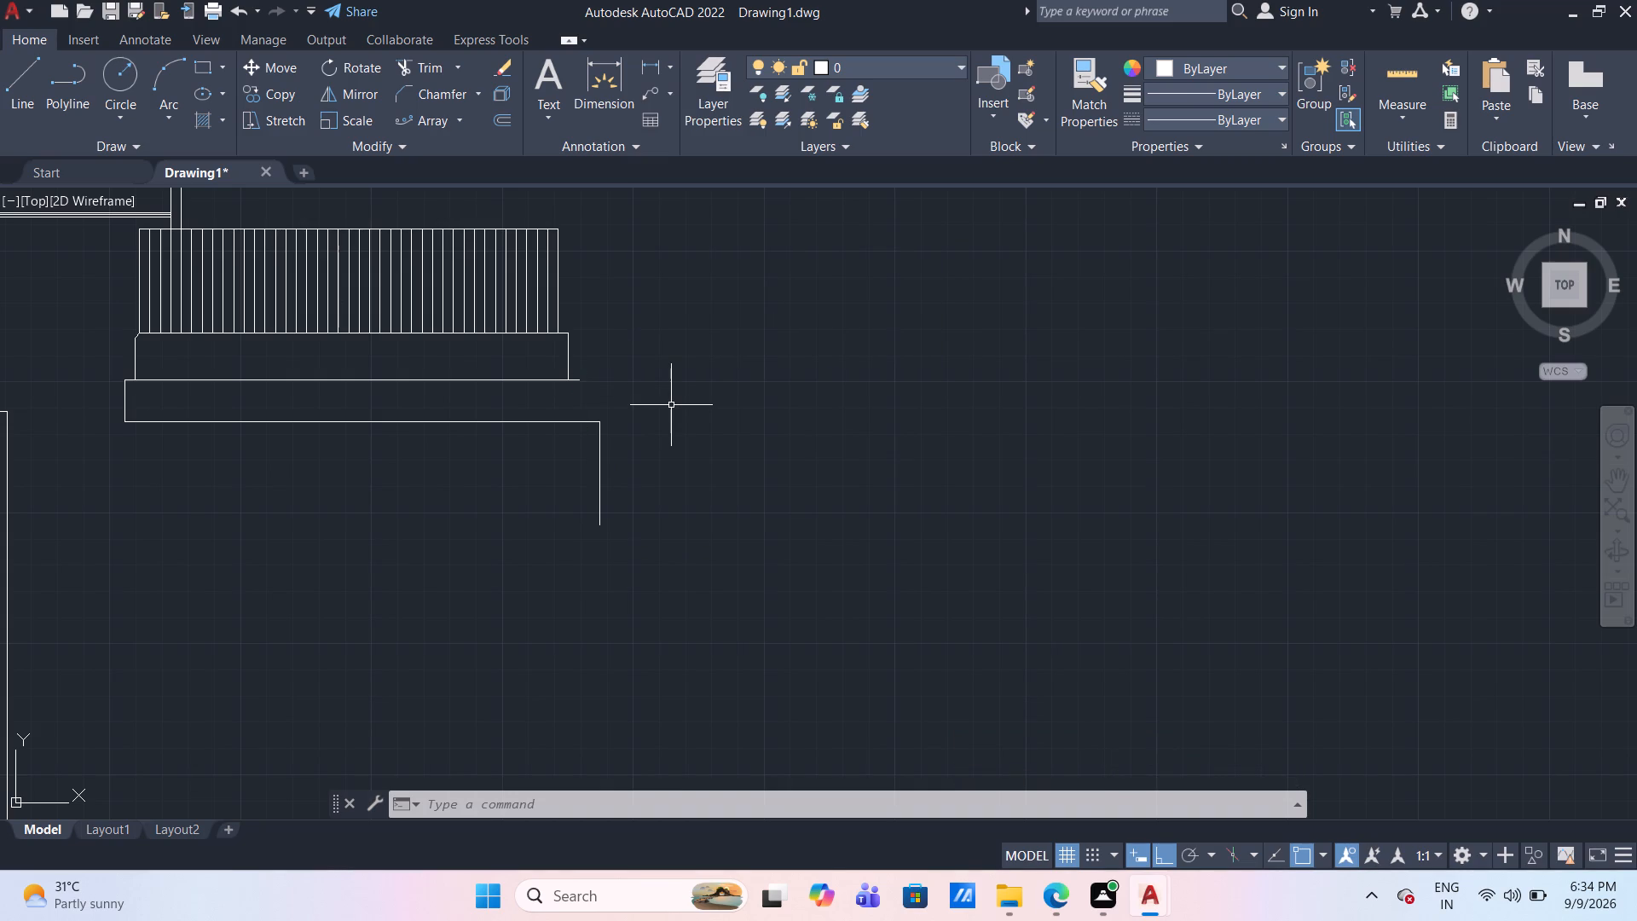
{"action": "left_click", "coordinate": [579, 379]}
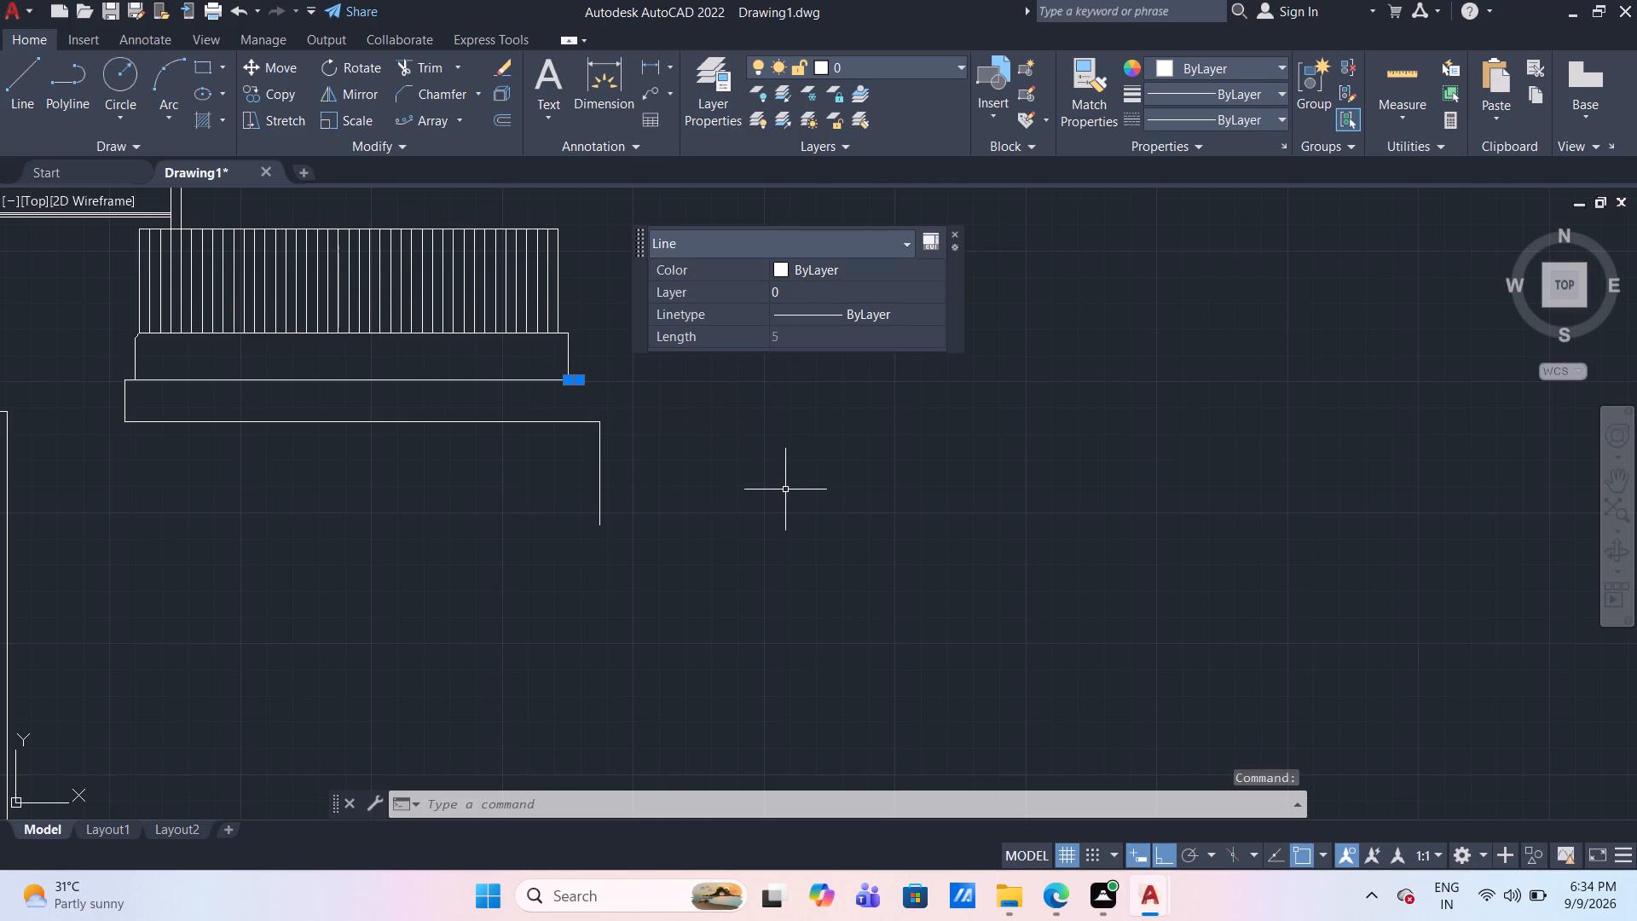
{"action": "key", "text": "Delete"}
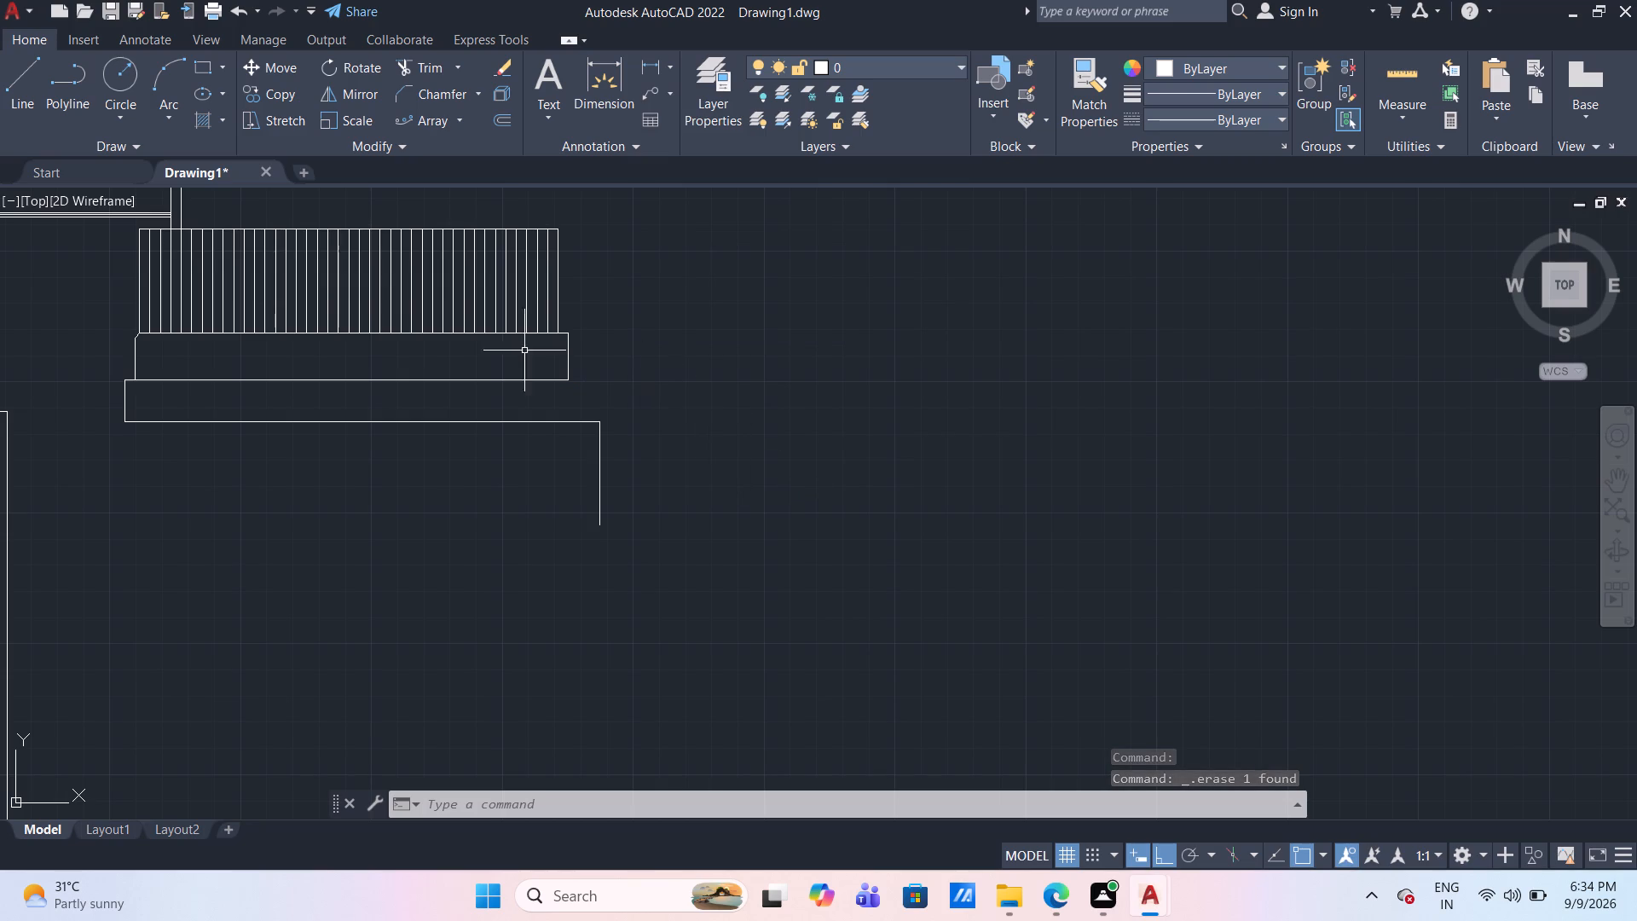
Draw a line from the upper base band's lower-right corner, 10 mm right and 300 mm down.
{"action": "left_click", "coordinate": [32, 84]}
{"action": "left_click", "coordinate": [574, 380]}
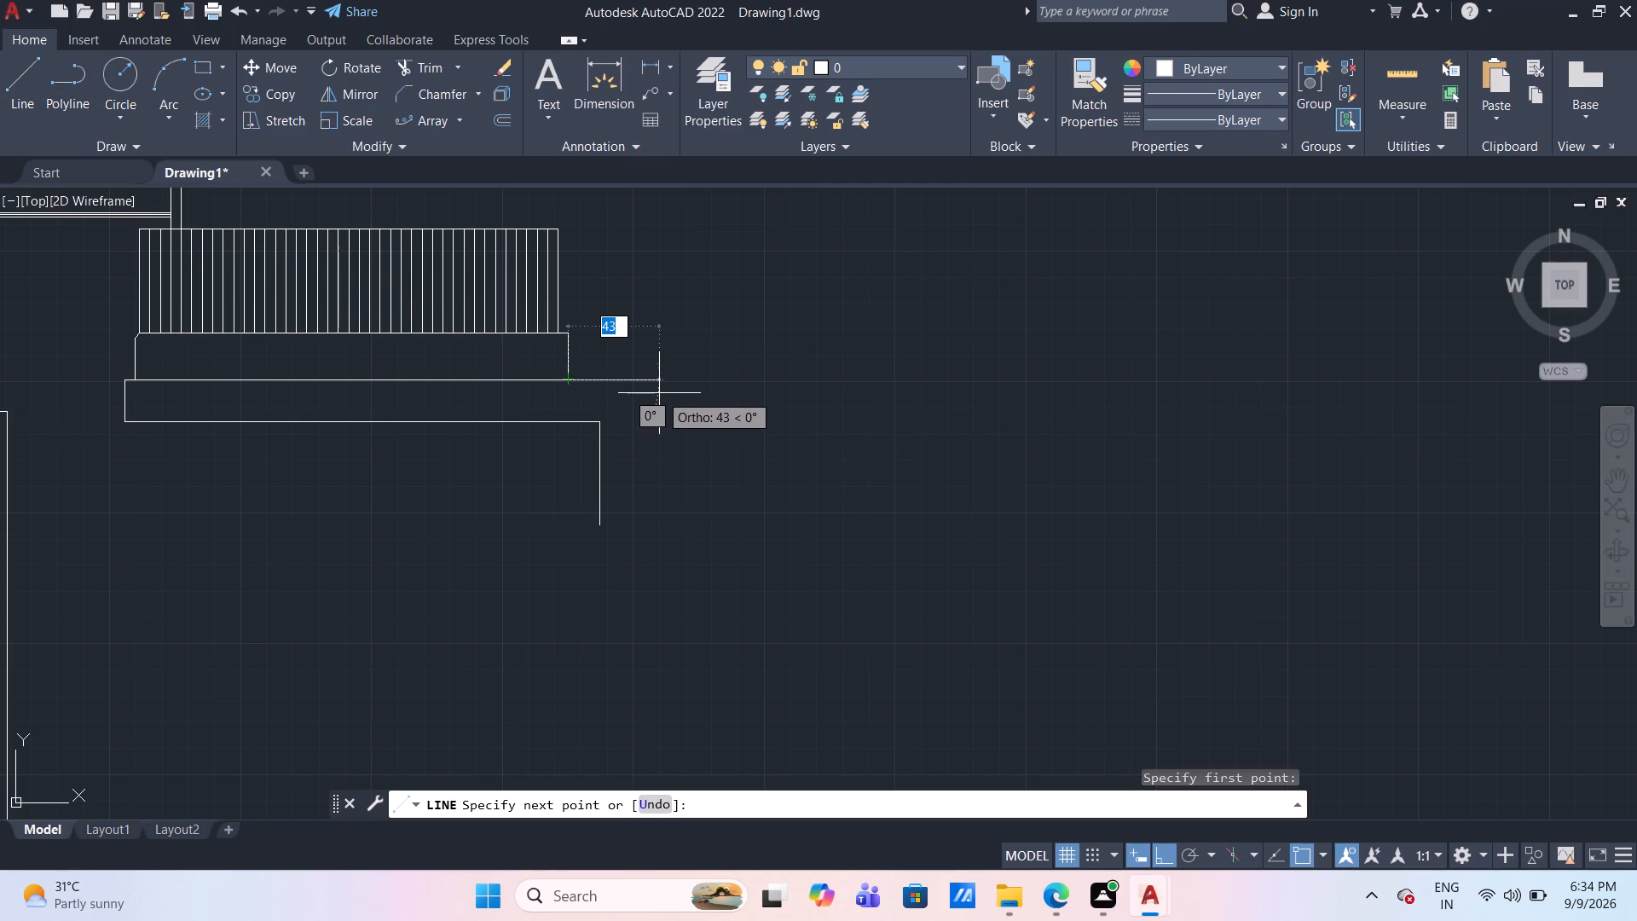
{"action": "type", "text": "30"}
{"action": "key", "text": "Return"}
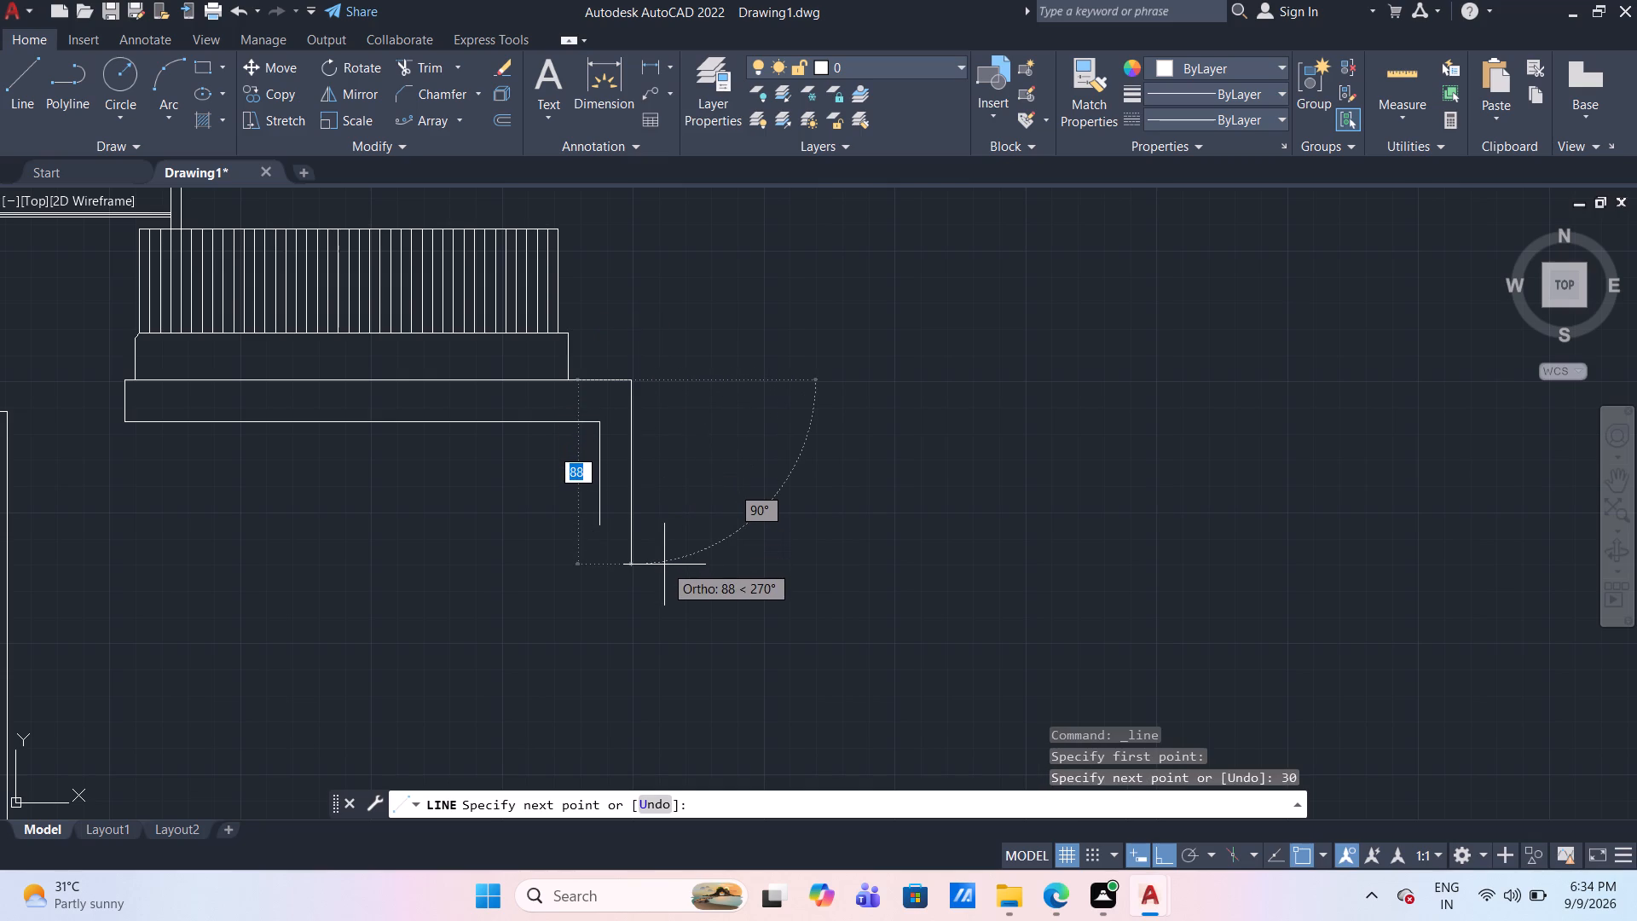
{"action": "key", "text": "ctrl+z"}
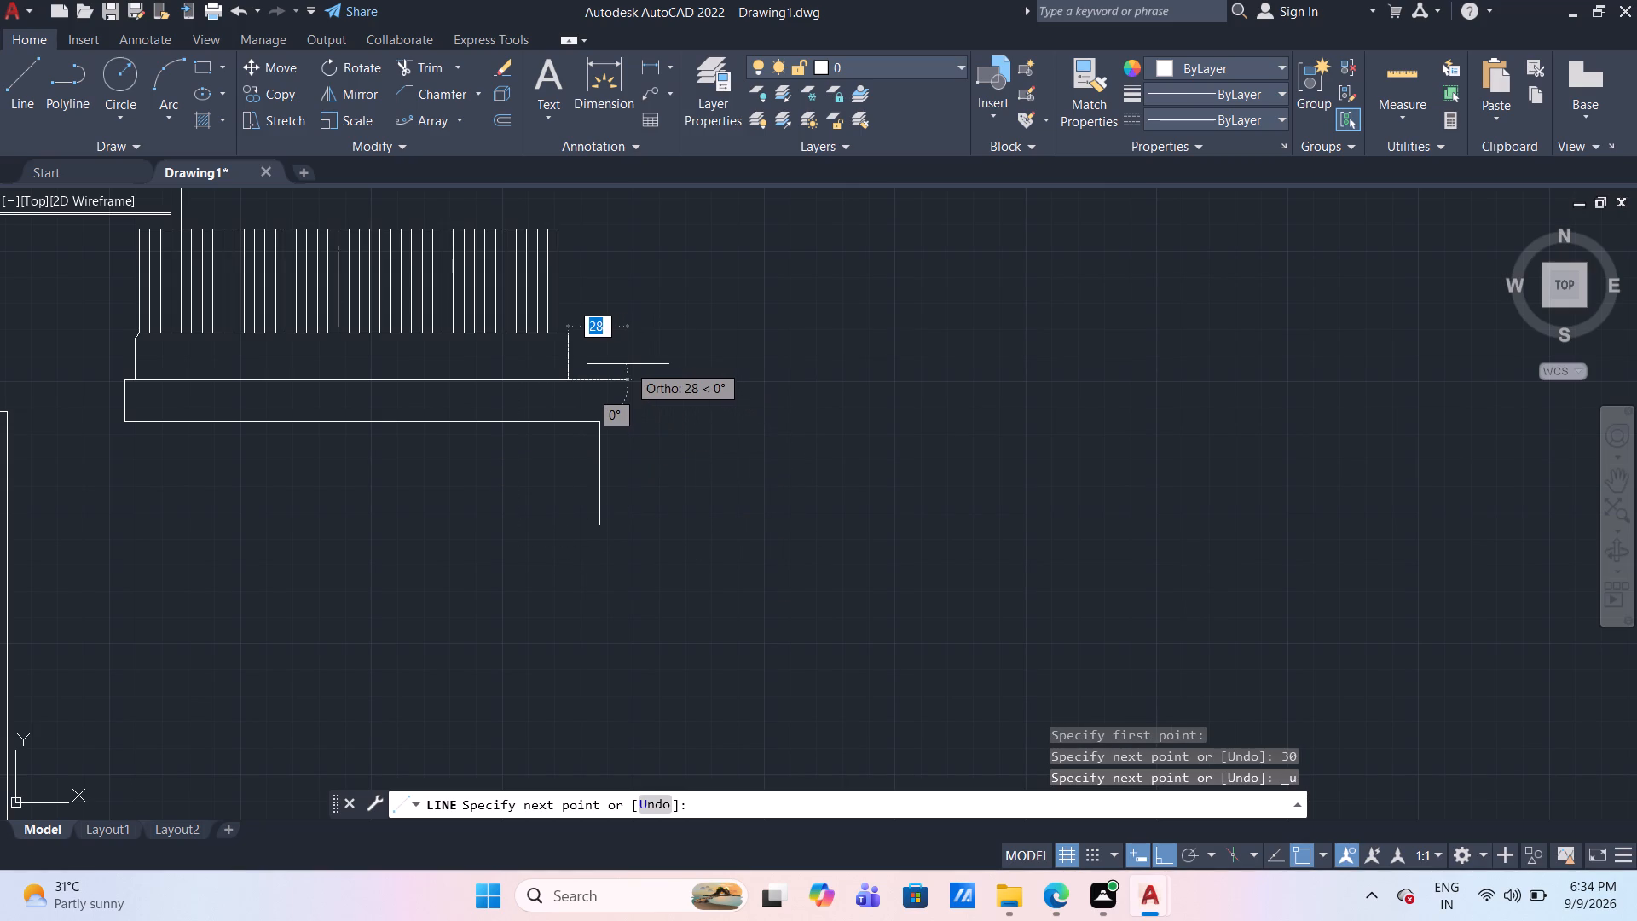
{"action": "type", "text": "10"}
{"action": "key", "text": "Return"}
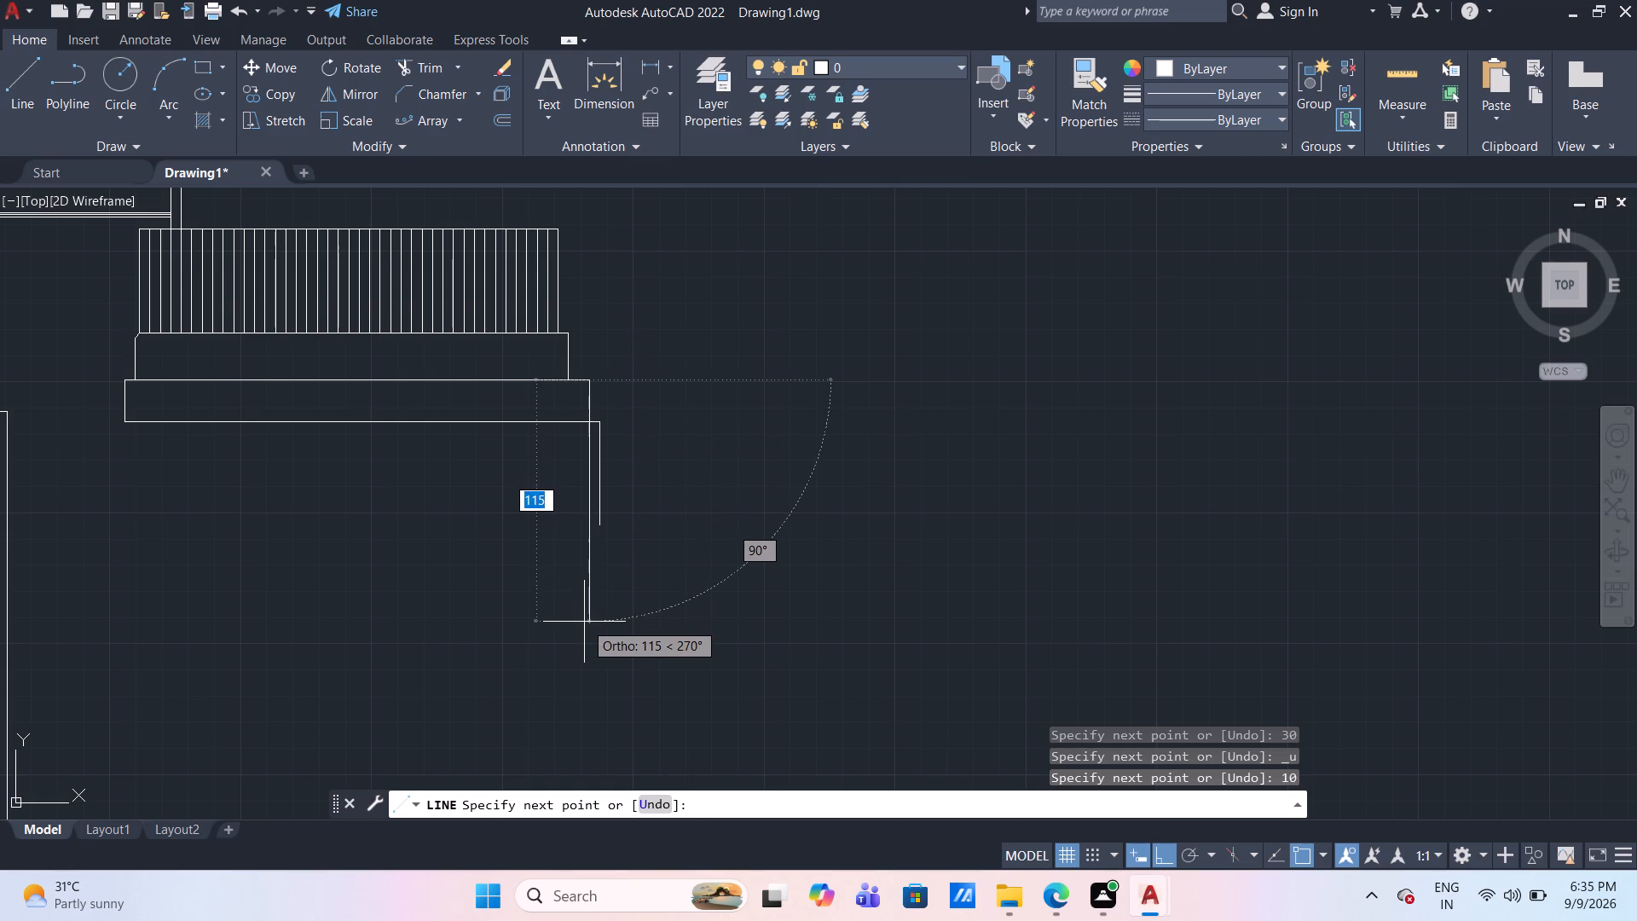
{"action": "scroll", "coordinate": [584, 622], "scroll_direction": "down", "scroll_amount": 1}
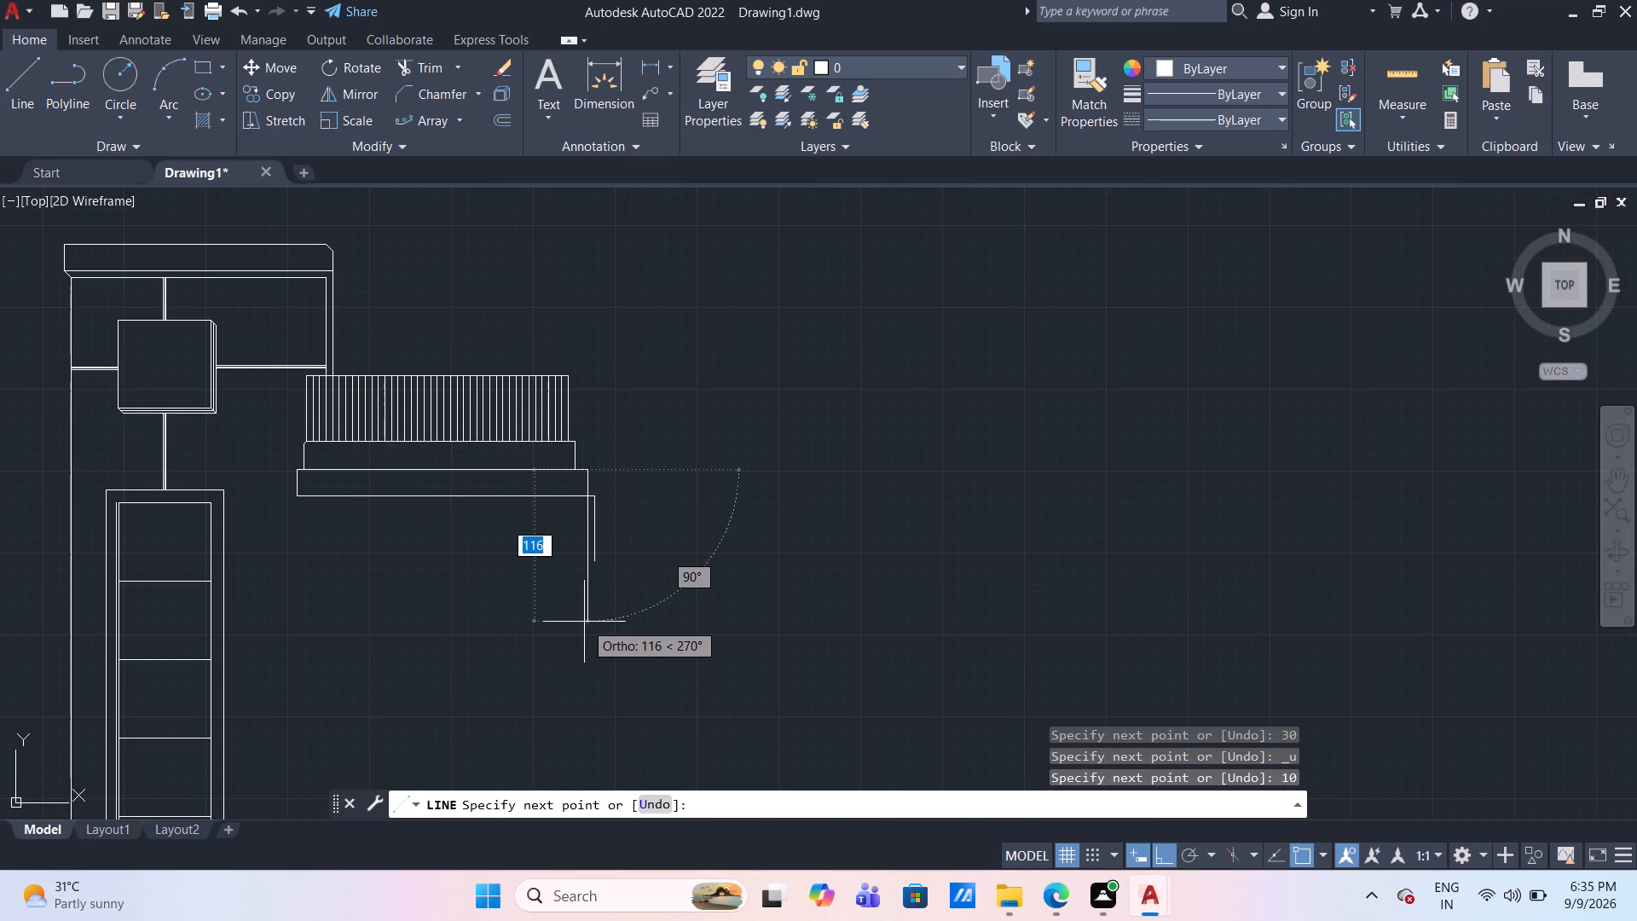
{"action": "middle_click_drag", "start_coordinate": [581, 624], "coordinate": [570, 400]}
{"action": "scroll", "coordinate": [549, 505], "scroll_direction": "down", "scroll_amount": 3}
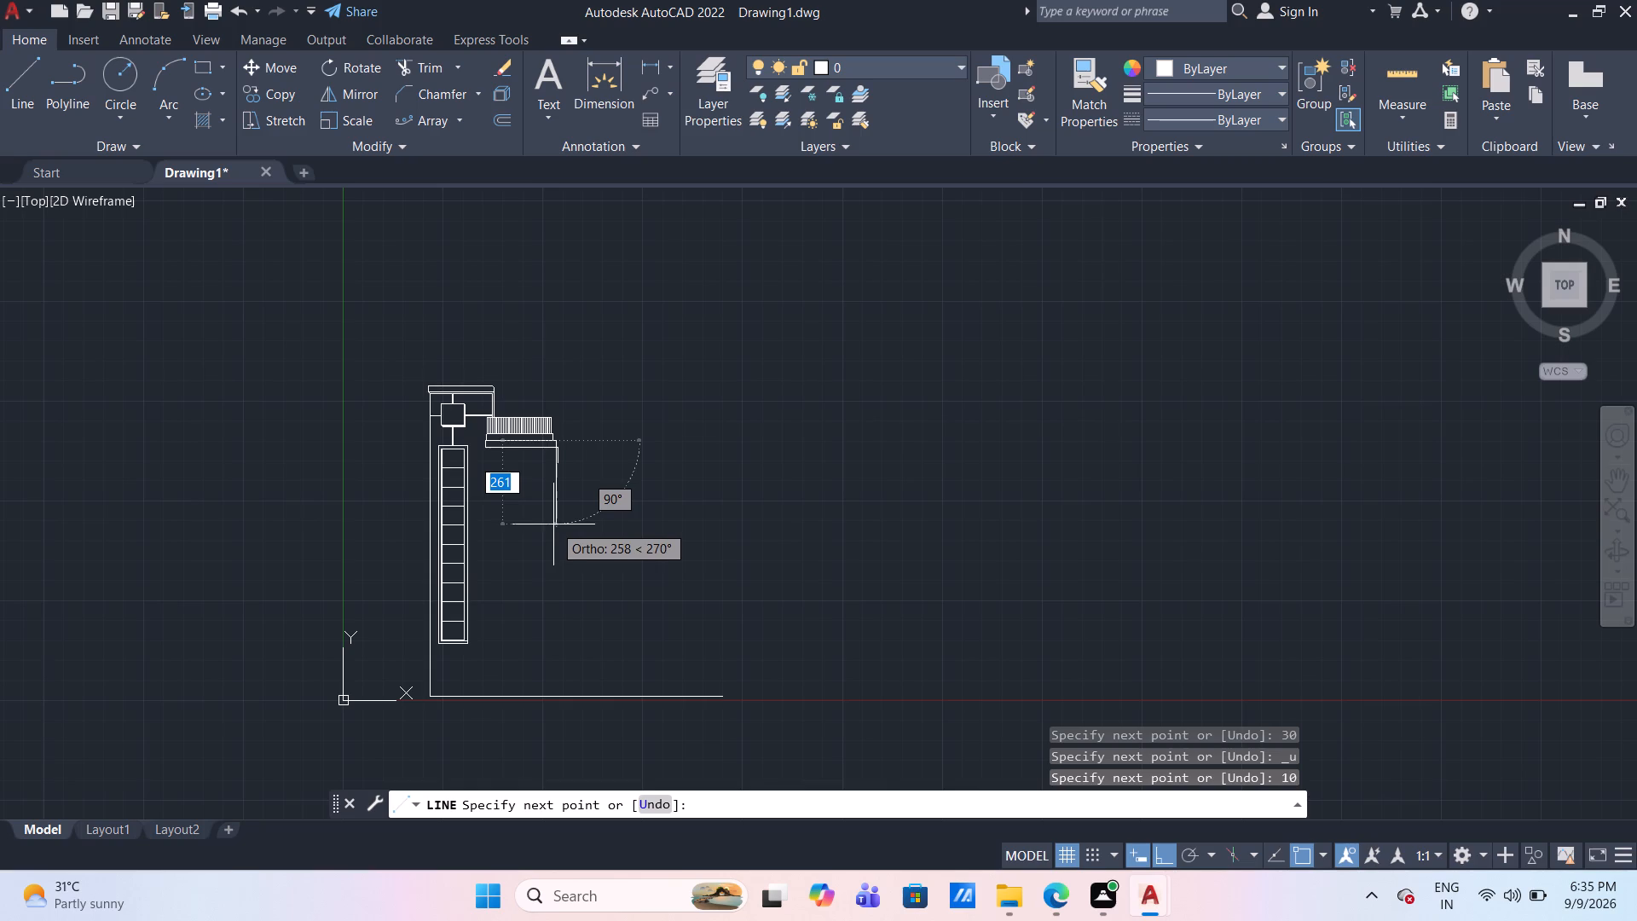
{"action": "scroll", "coordinate": [561, 542], "scroll_direction": "up", "scroll_amount": 1}
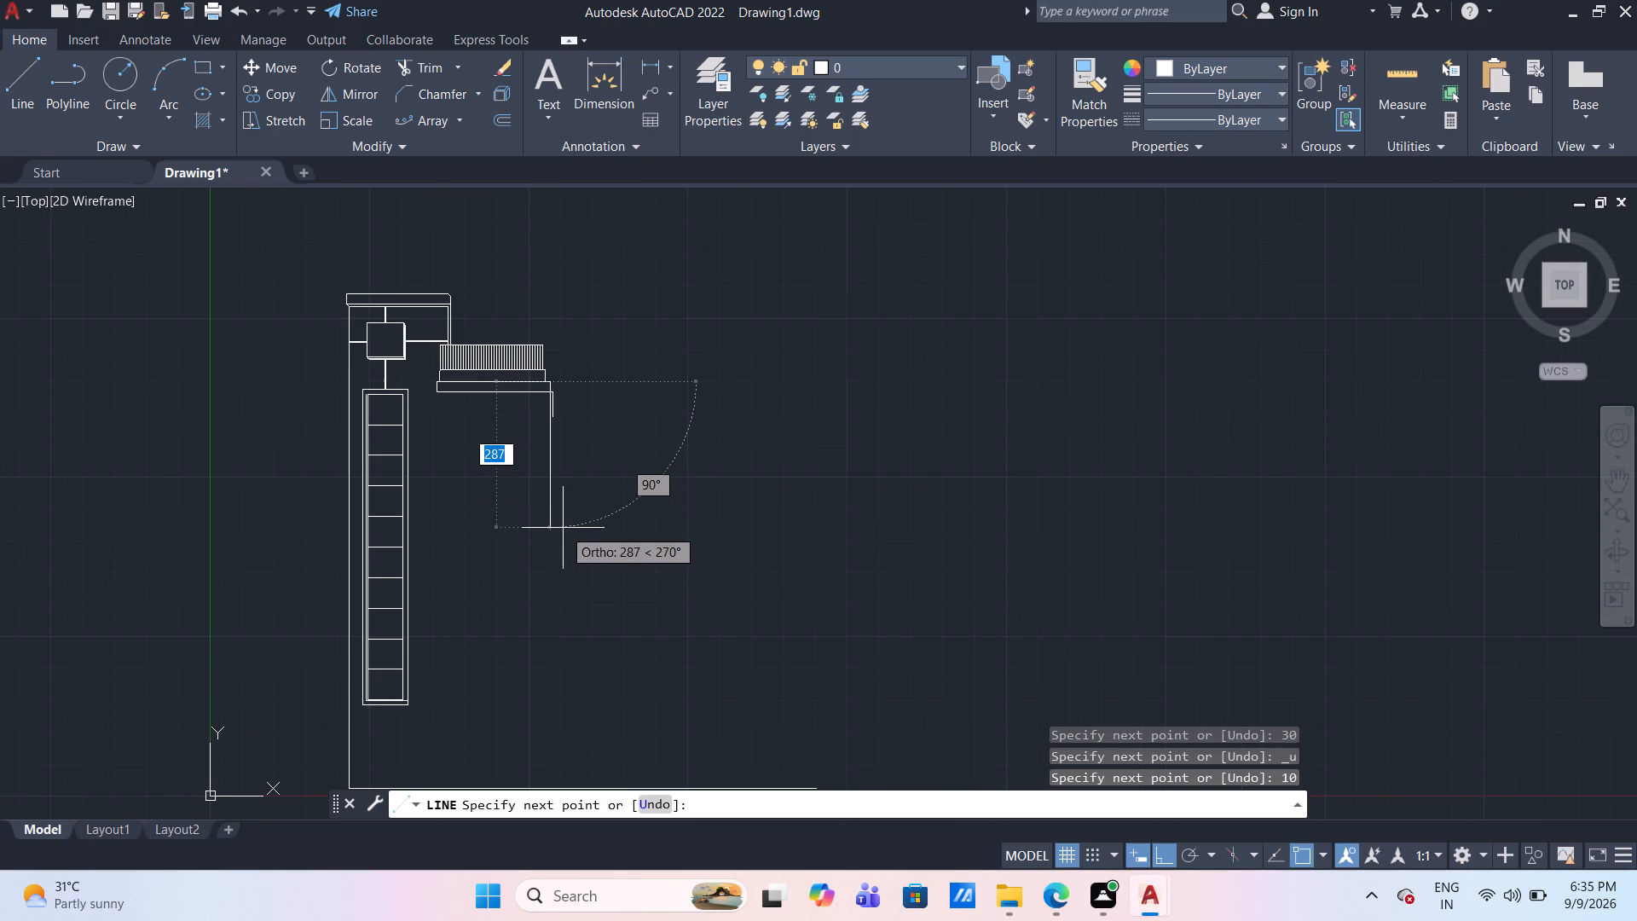
{"action": "scroll", "coordinate": [563, 528], "scroll_direction": "down", "scroll_amount": 1}
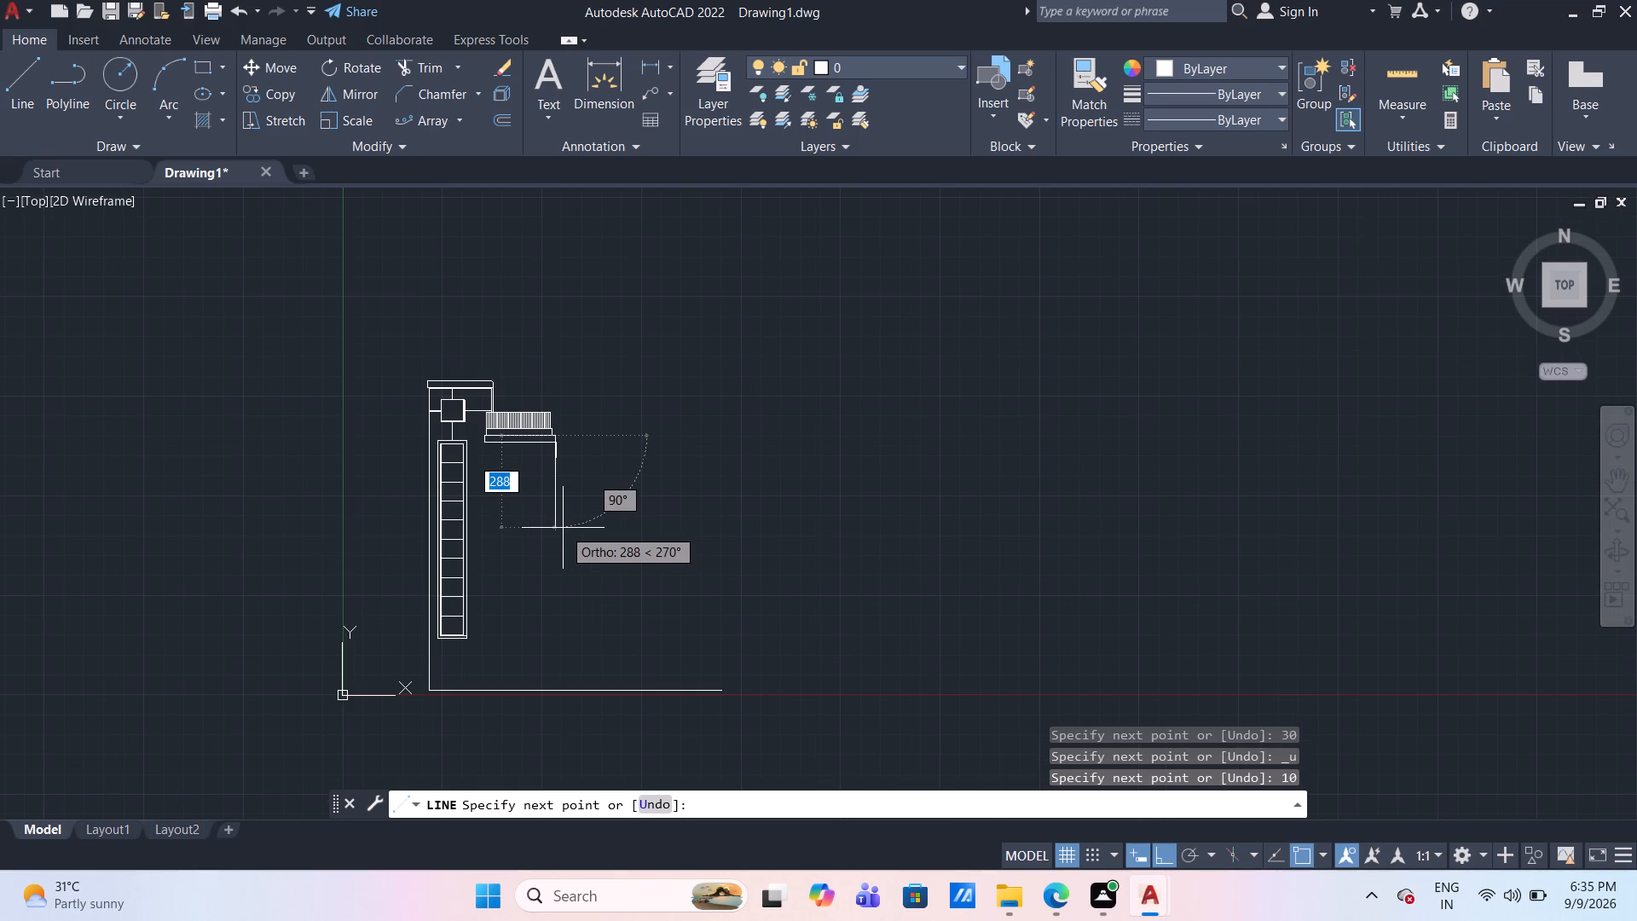
{"action": "type", "text": "300"}
{"action": "key", "text": "Return"}
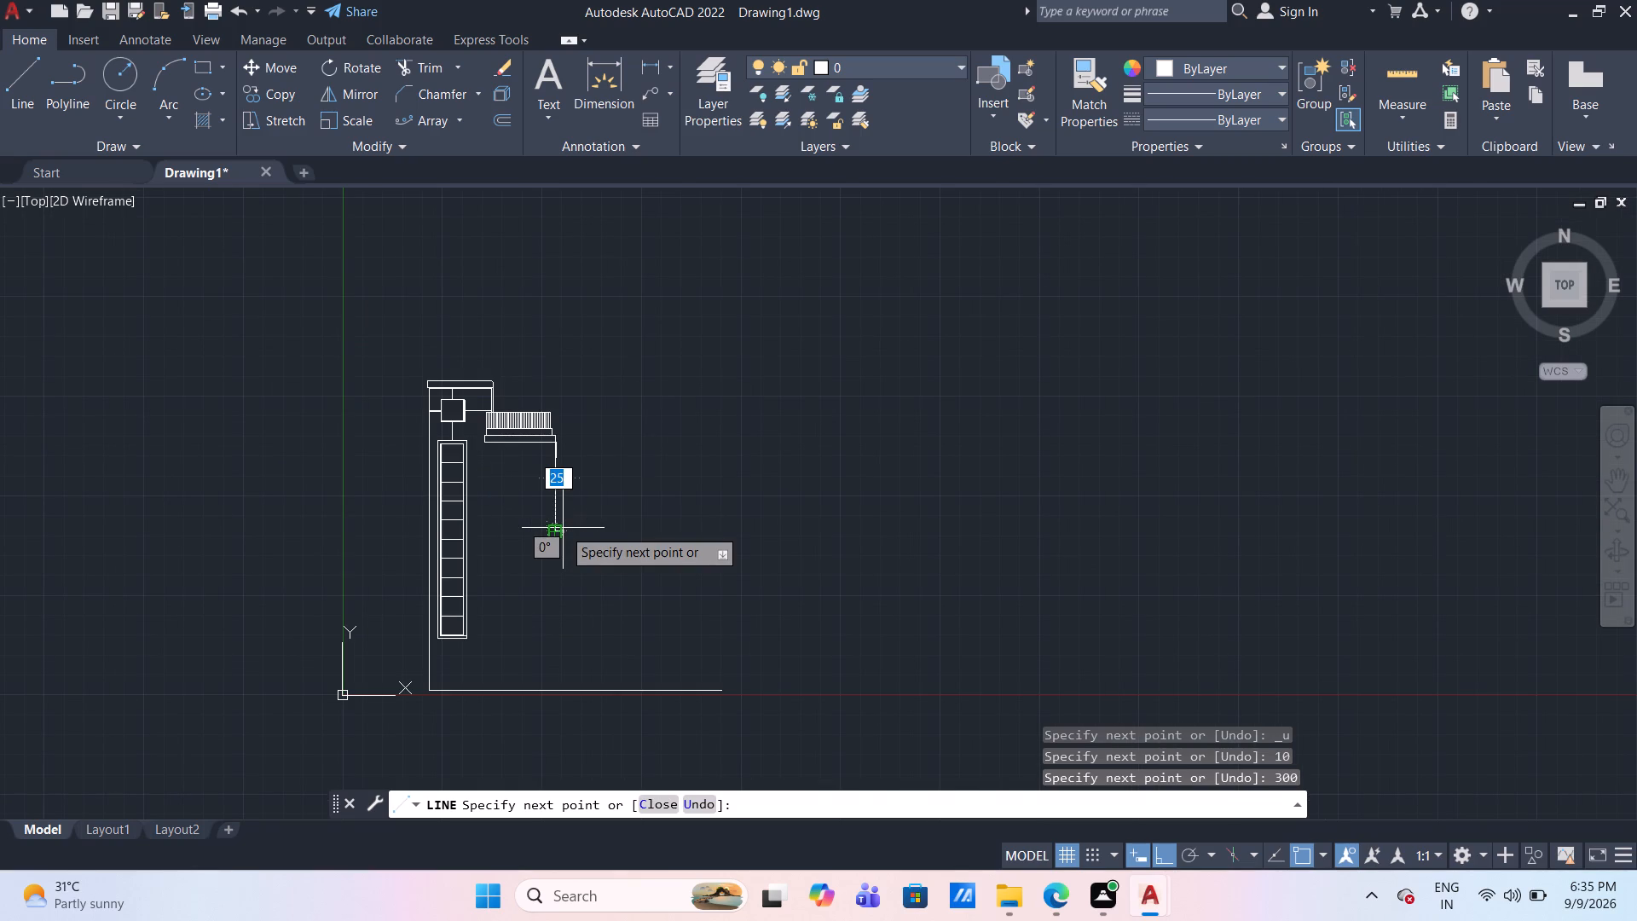
Continue the line horizontally left from the bottom of the 300 mm edge, ending just short of the tall frame.
{"action": "scroll", "coordinate": [481, 526], "scroll_direction": "up", "scroll_amount": 1}
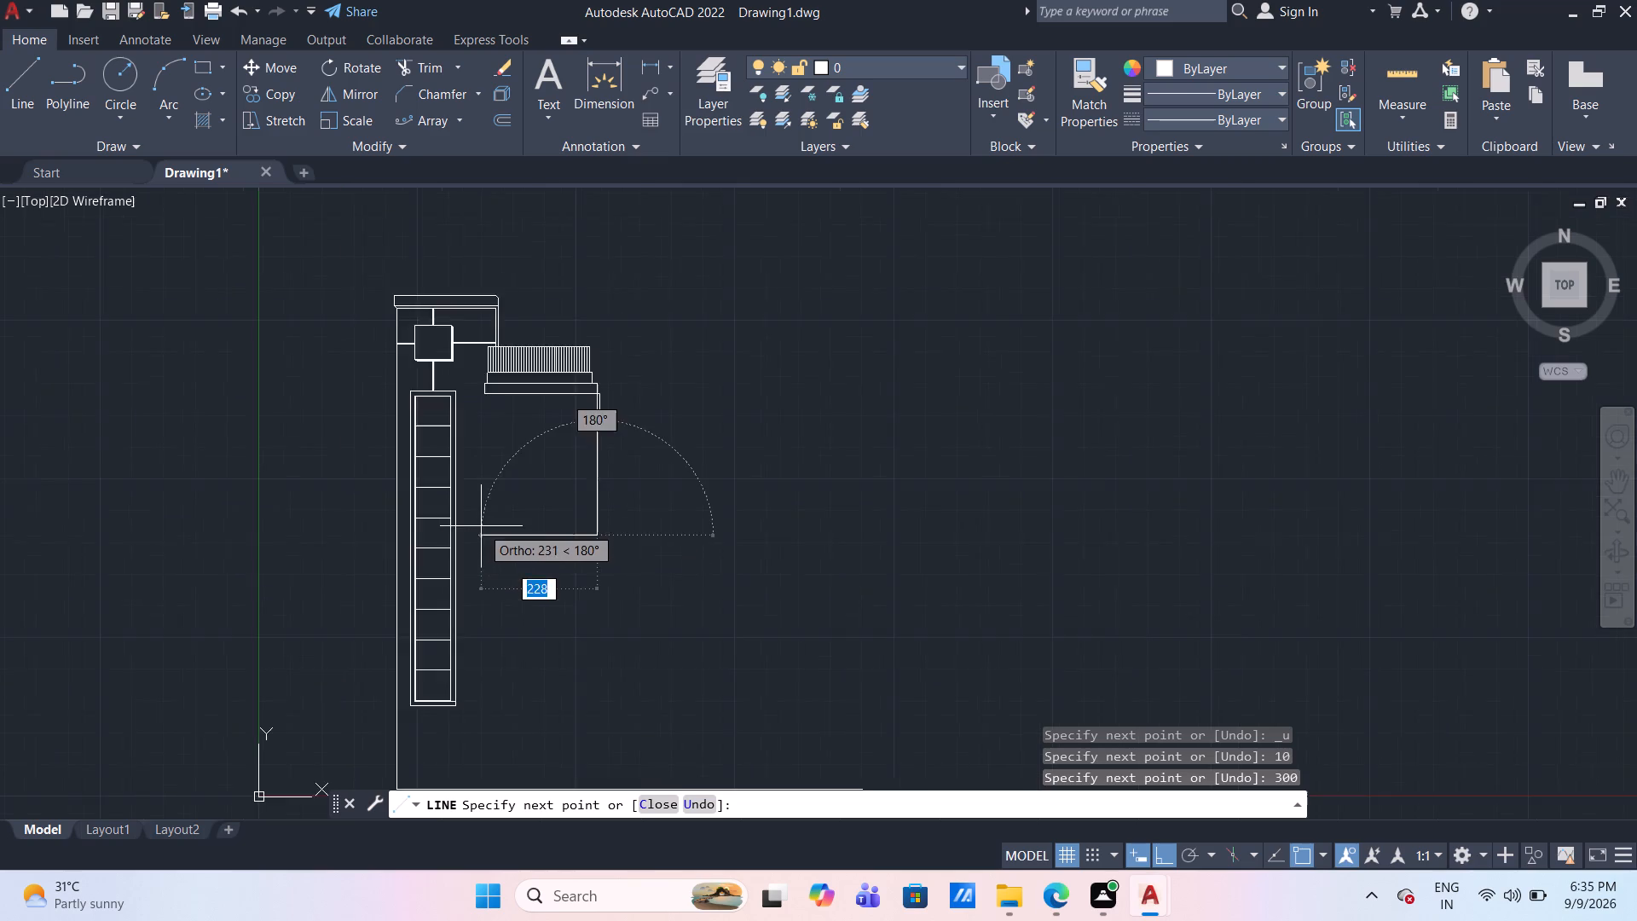
{"action": "scroll", "coordinate": [481, 526], "scroll_direction": "up", "scroll_amount": 1}
{"action": "left_click", "coordinate": [461, 553]}
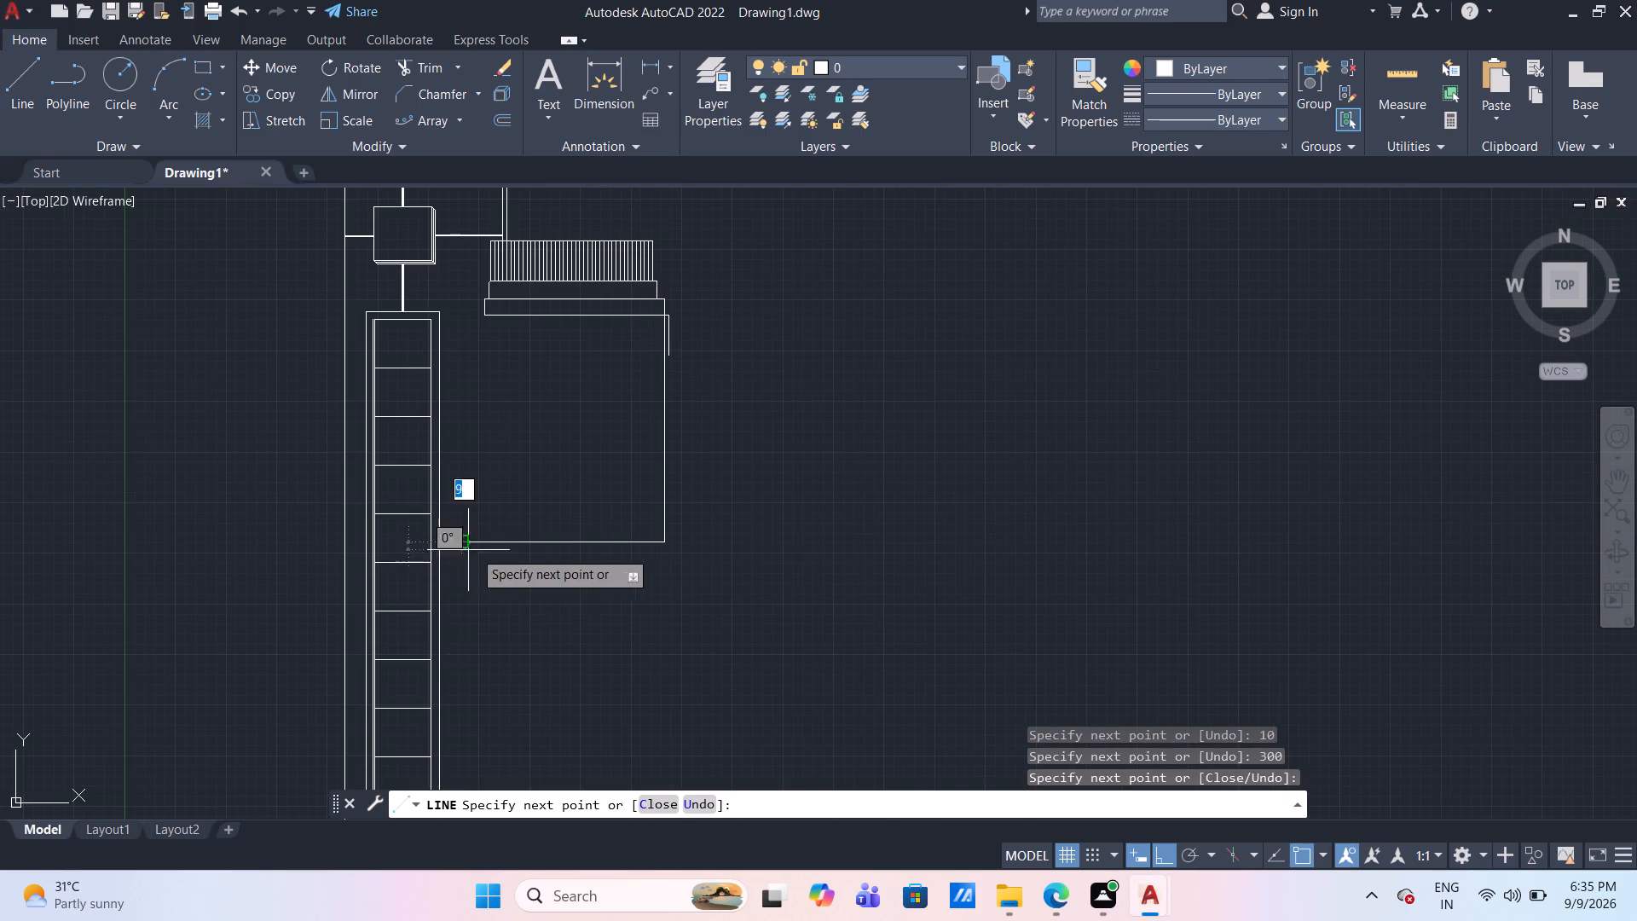
{"action": "key", "text": "Escape"}
Delete the short 49 mm vertical line and the small horizontal segment joining it to the lower base band's bottom line.
{"action": "scroll", "coordinate": [705, 351], "scroll_direction": "up", "scroll_amount": 2}
{"action": "middle_click_drag", "start_coordinate": [697, 331], "coordinate": [749, 449]}
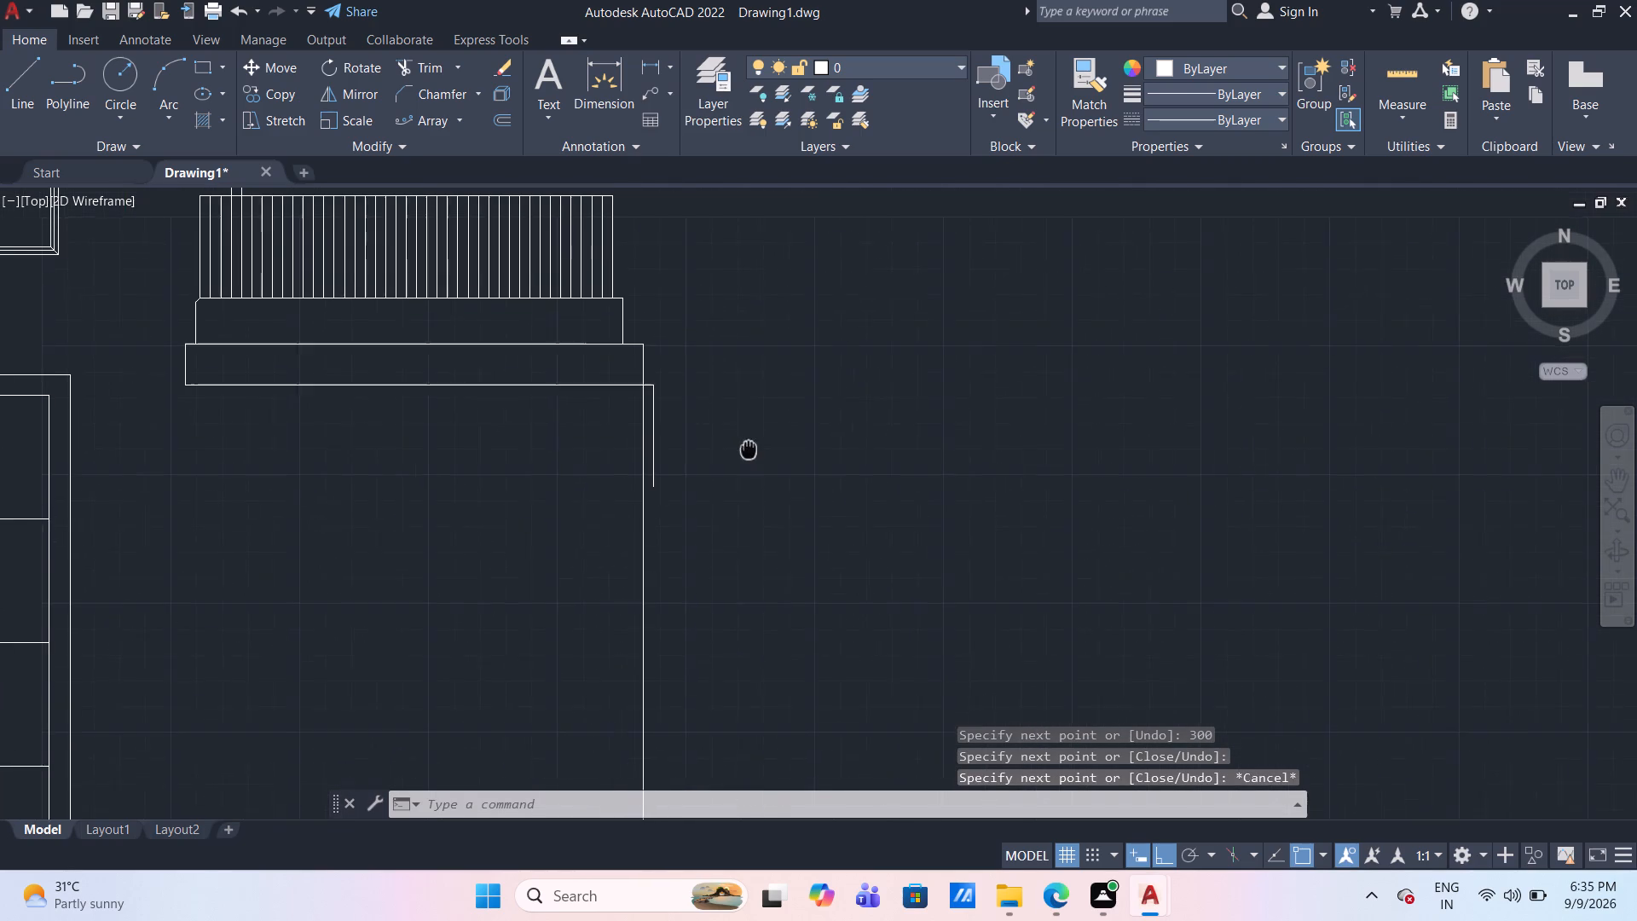
{"action": "middle_click_drag", "start_coordinate": [749, 449], "coordinate": [743, 449]}
{"action": "left_click", "coordinate": [649, 409]}
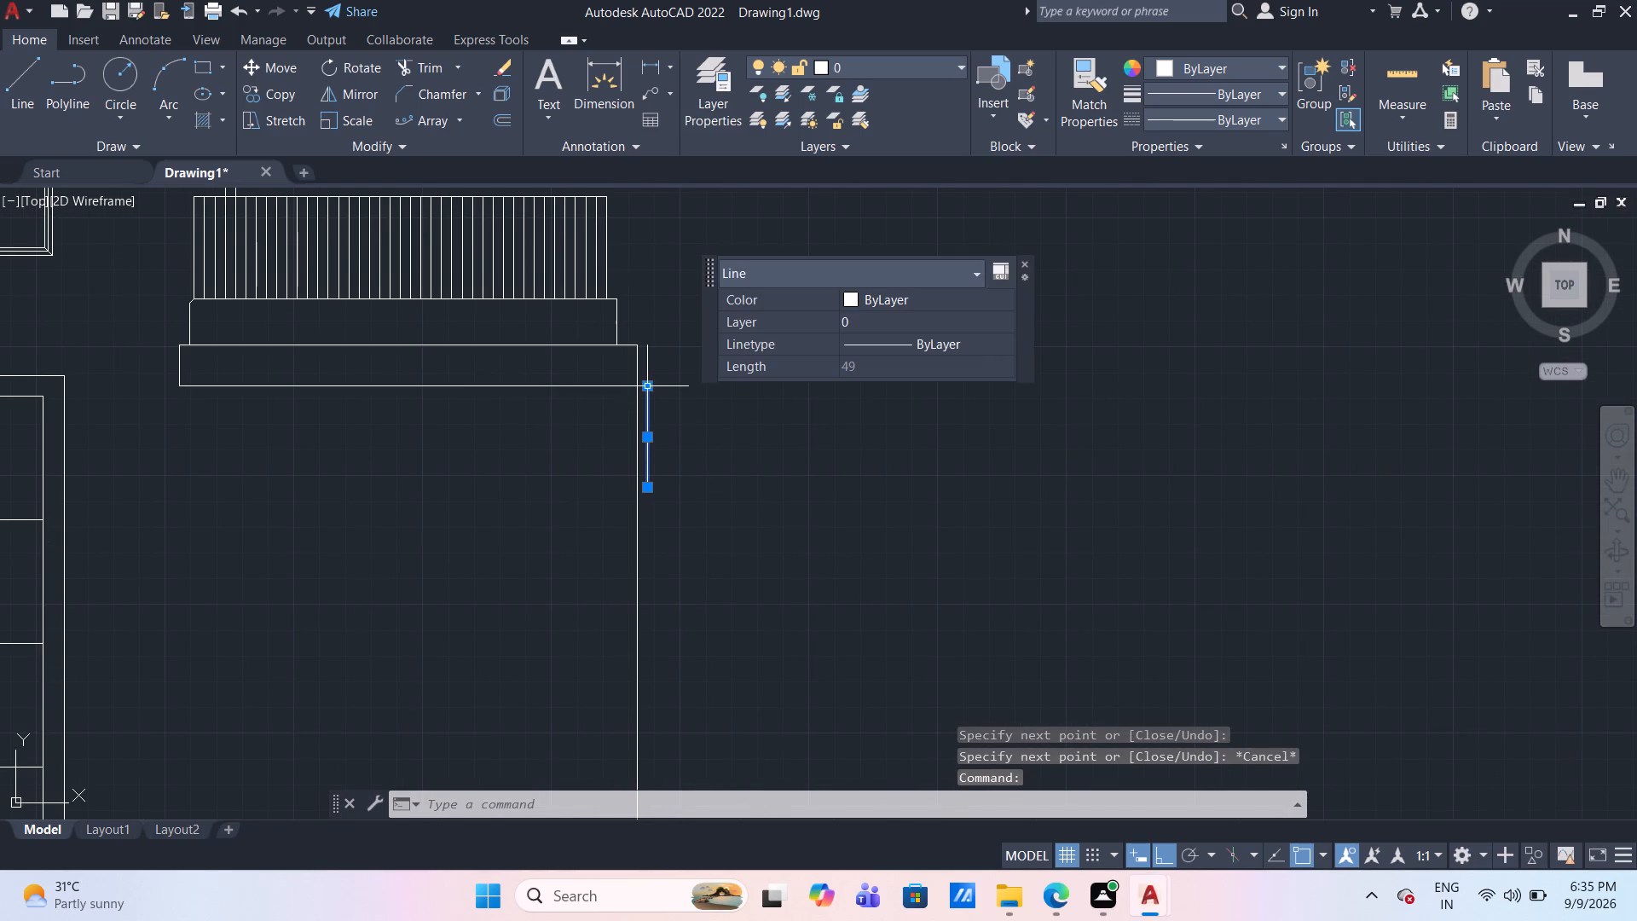
{"action": "left_click", "coordinate": [641, 385]}
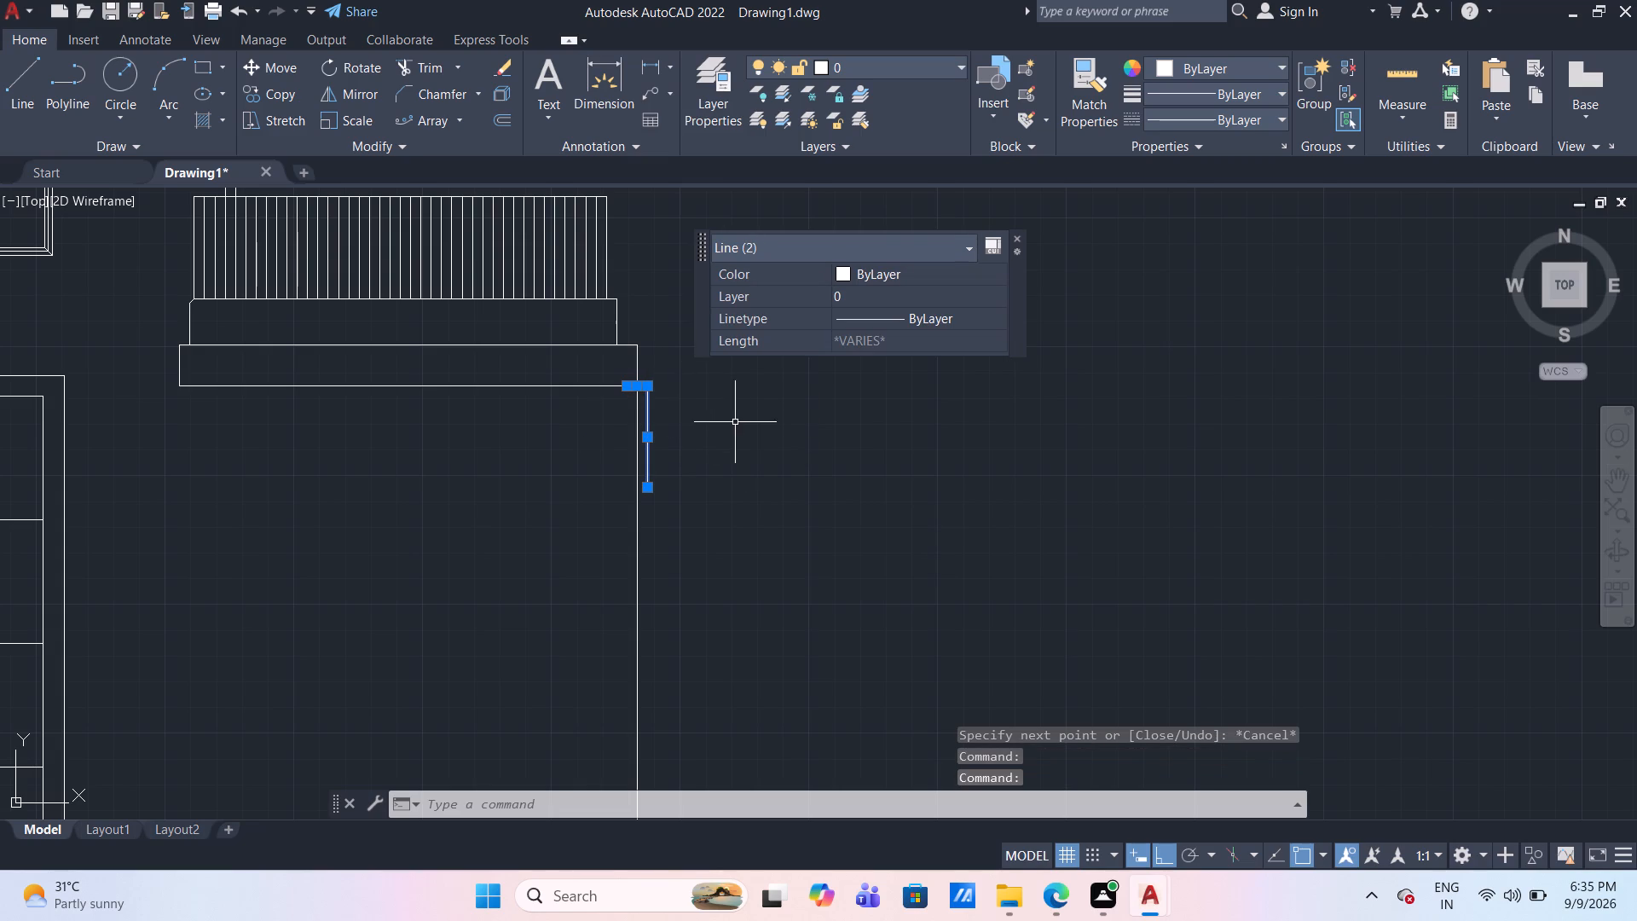
{"action": "key", "text": "Delete"}
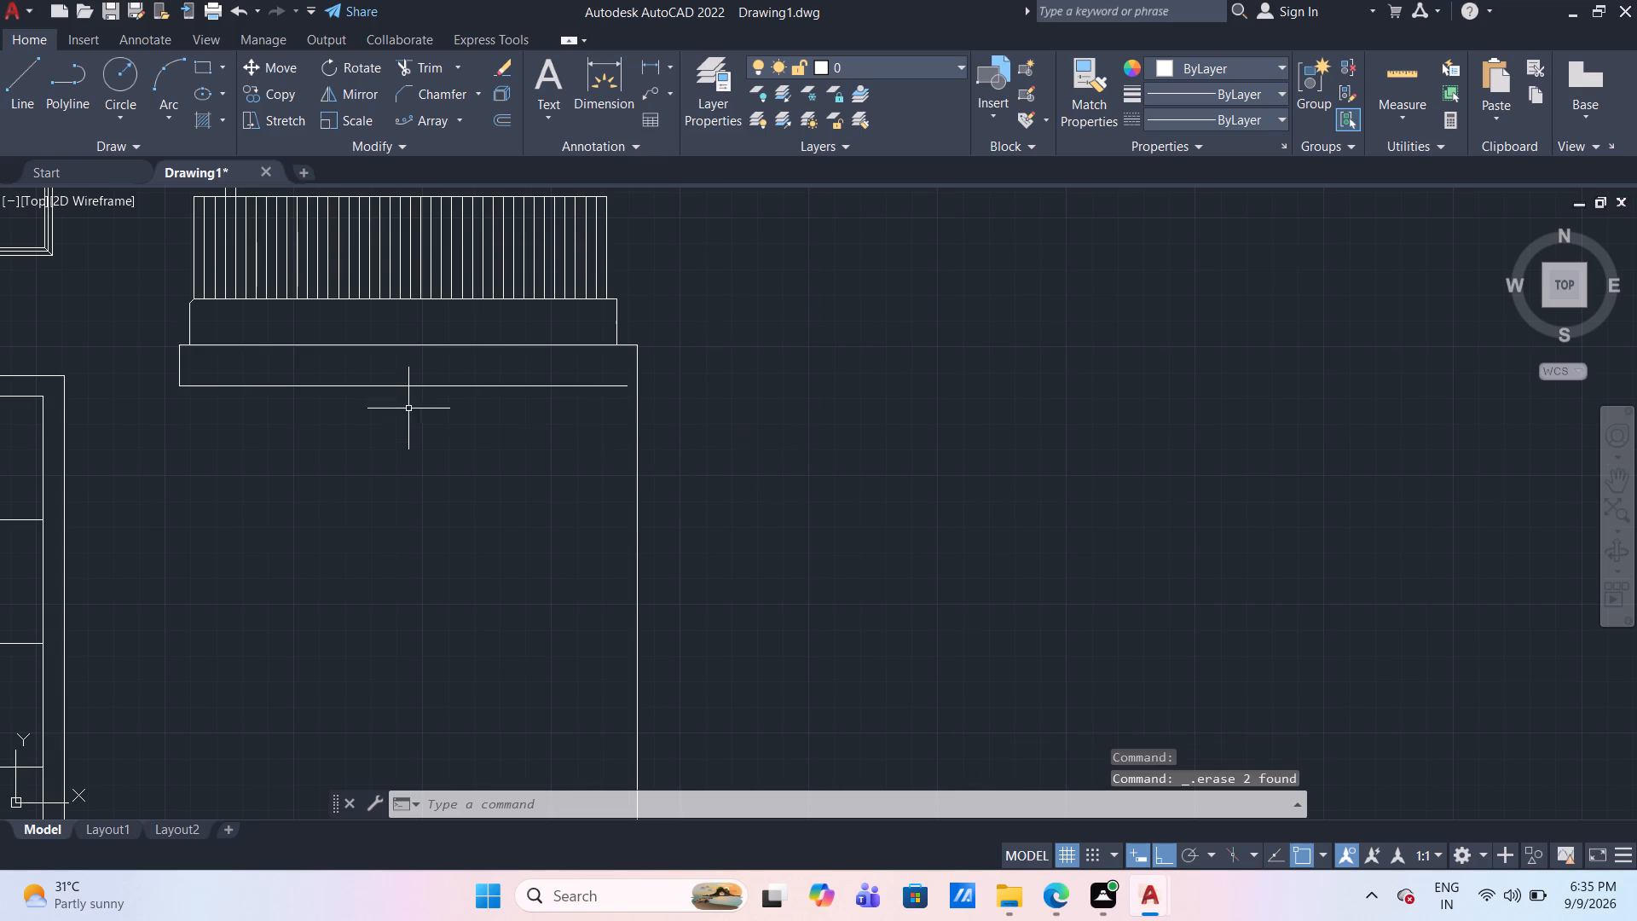
Dimension the lower base band's height at its left edge.
{"action": "left_click", "coordinate": [591, 78]}
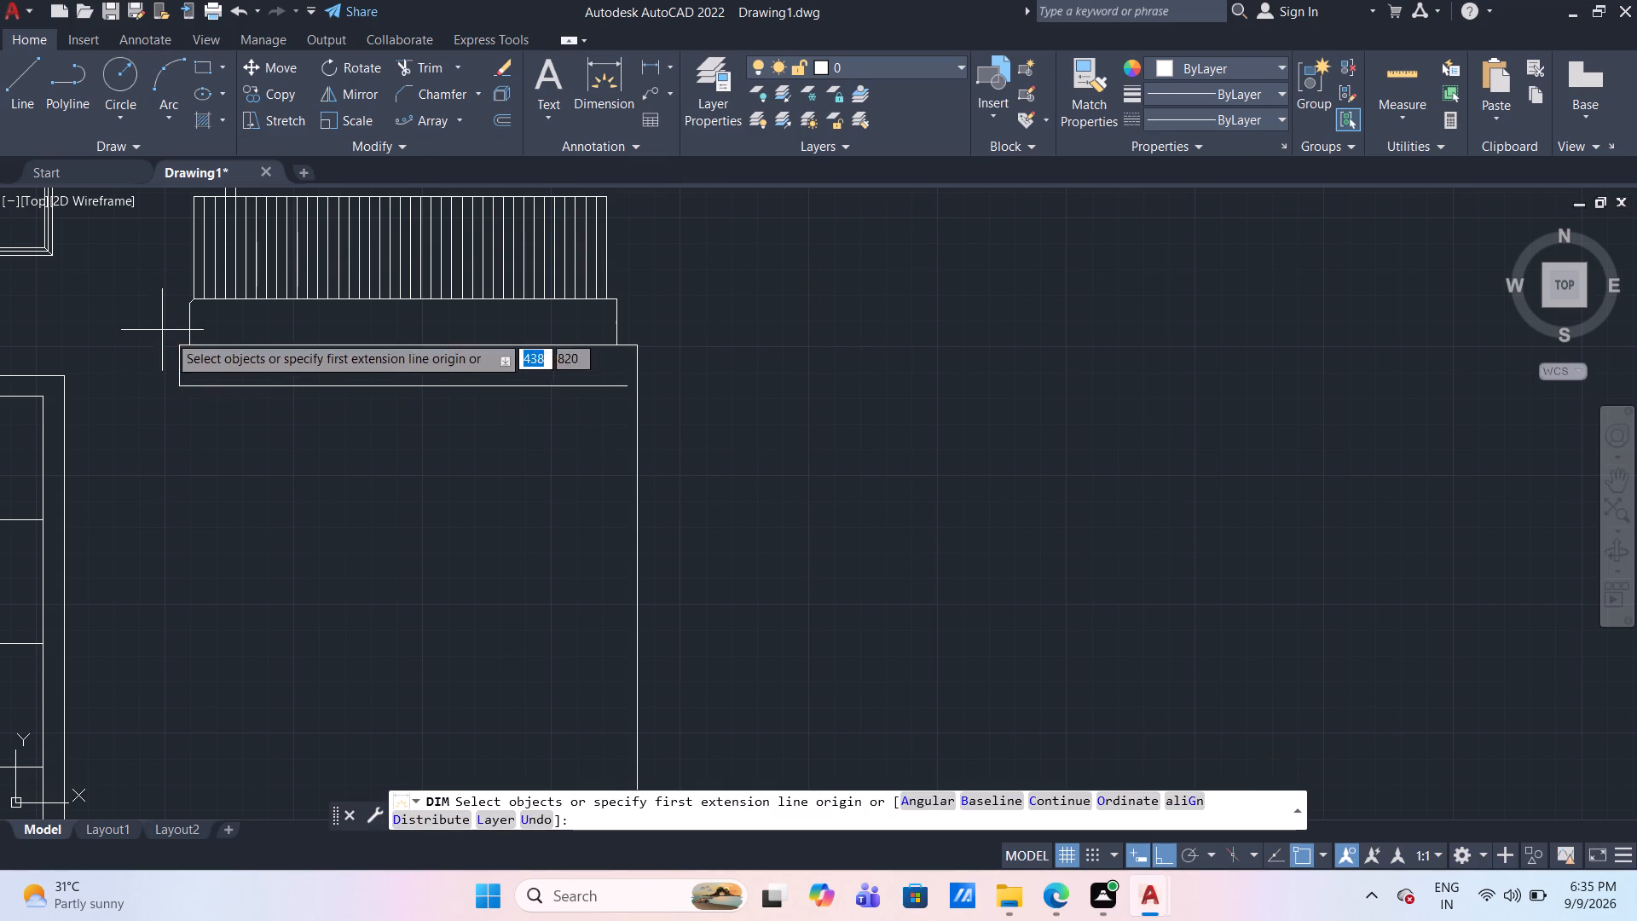
{"action": "left_click_drag", "start_coordinate": [180, 347], "coordinate": [179, 359]}
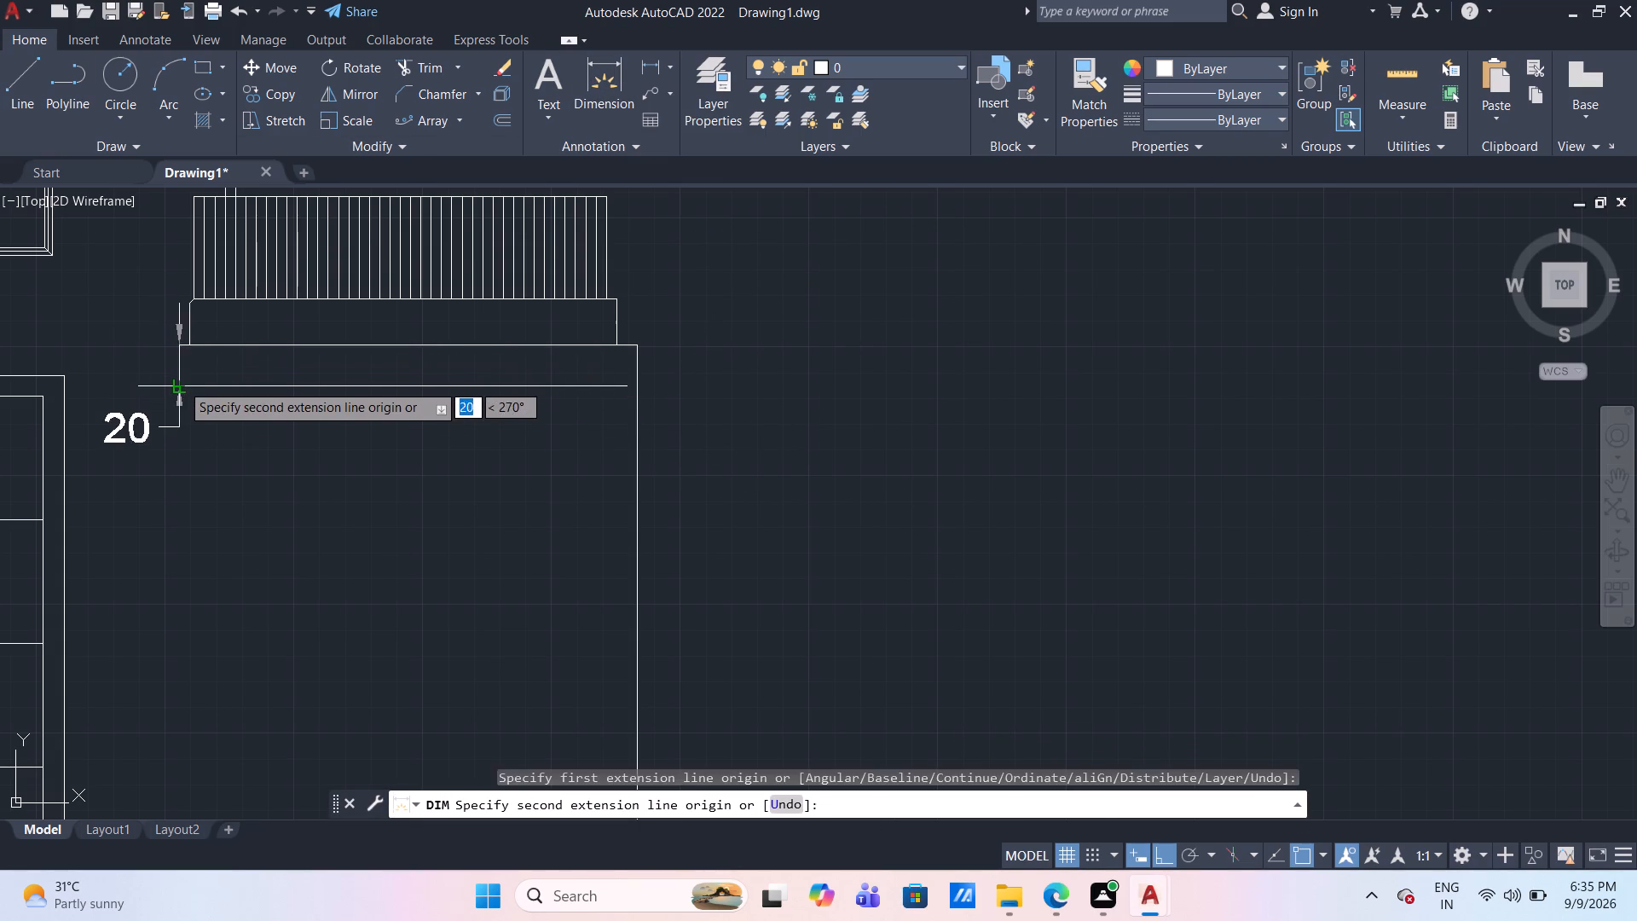
{"action": "left_click", "coordinate": [181, 383]}
{"action": "left_click", "coordinate": [148, 378]}
{"action": "key", "text": "Escape"}
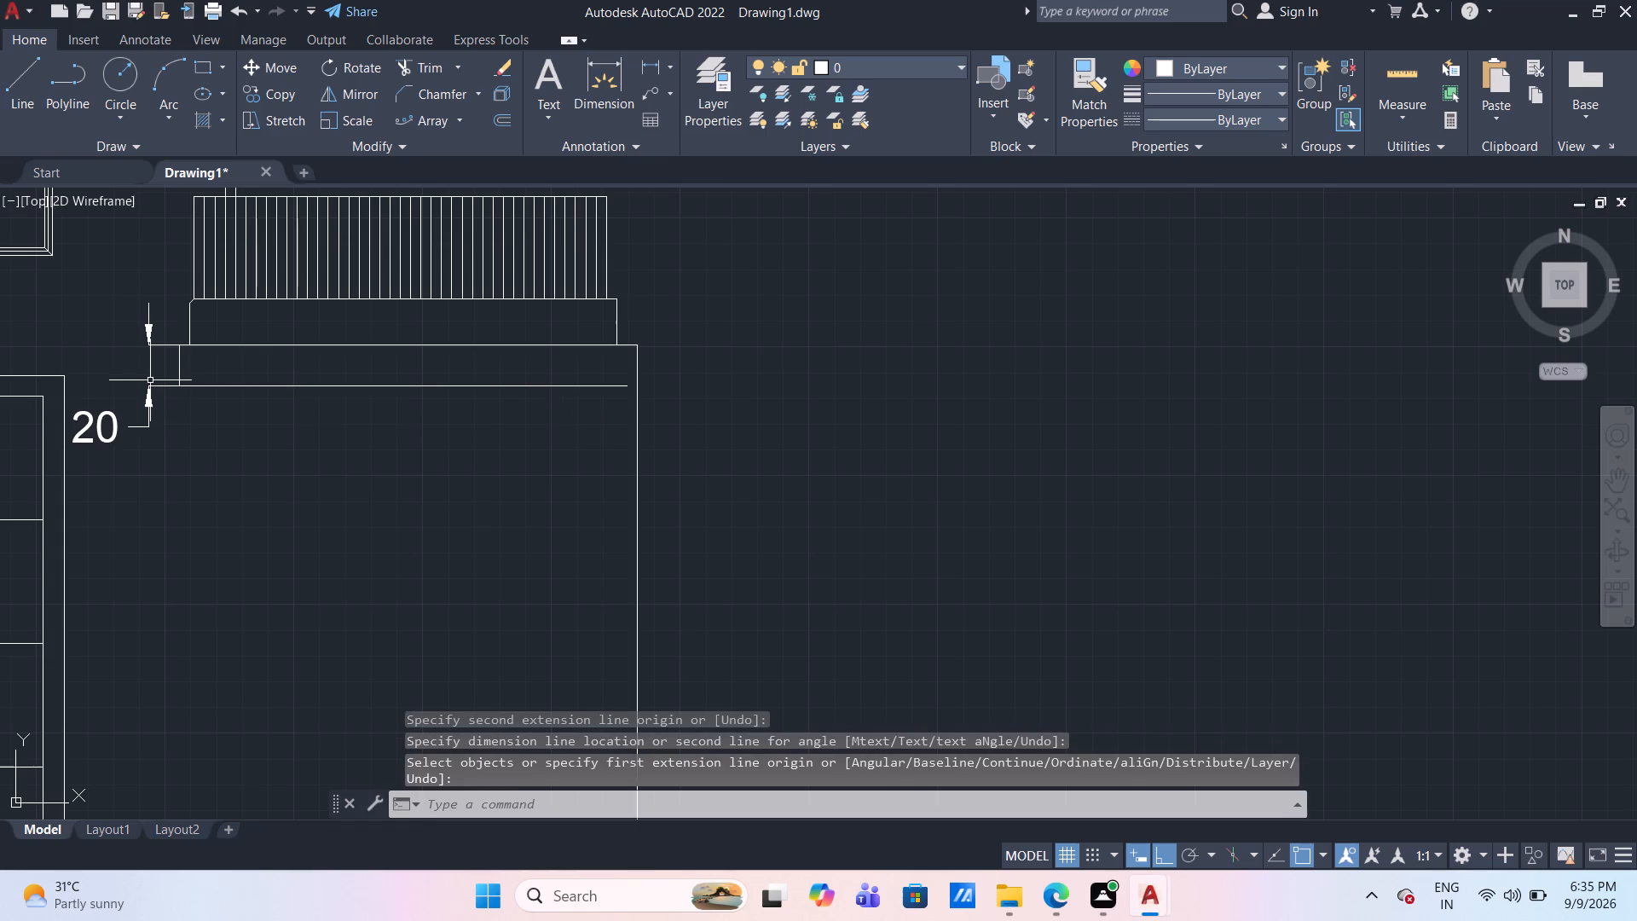
Offset the 300 mm vertical right edge inward by 20 mm.
{"action": "scroll", "coordinate": [317, 550], "scroll_direction": "down", "scroll_amount": 1}
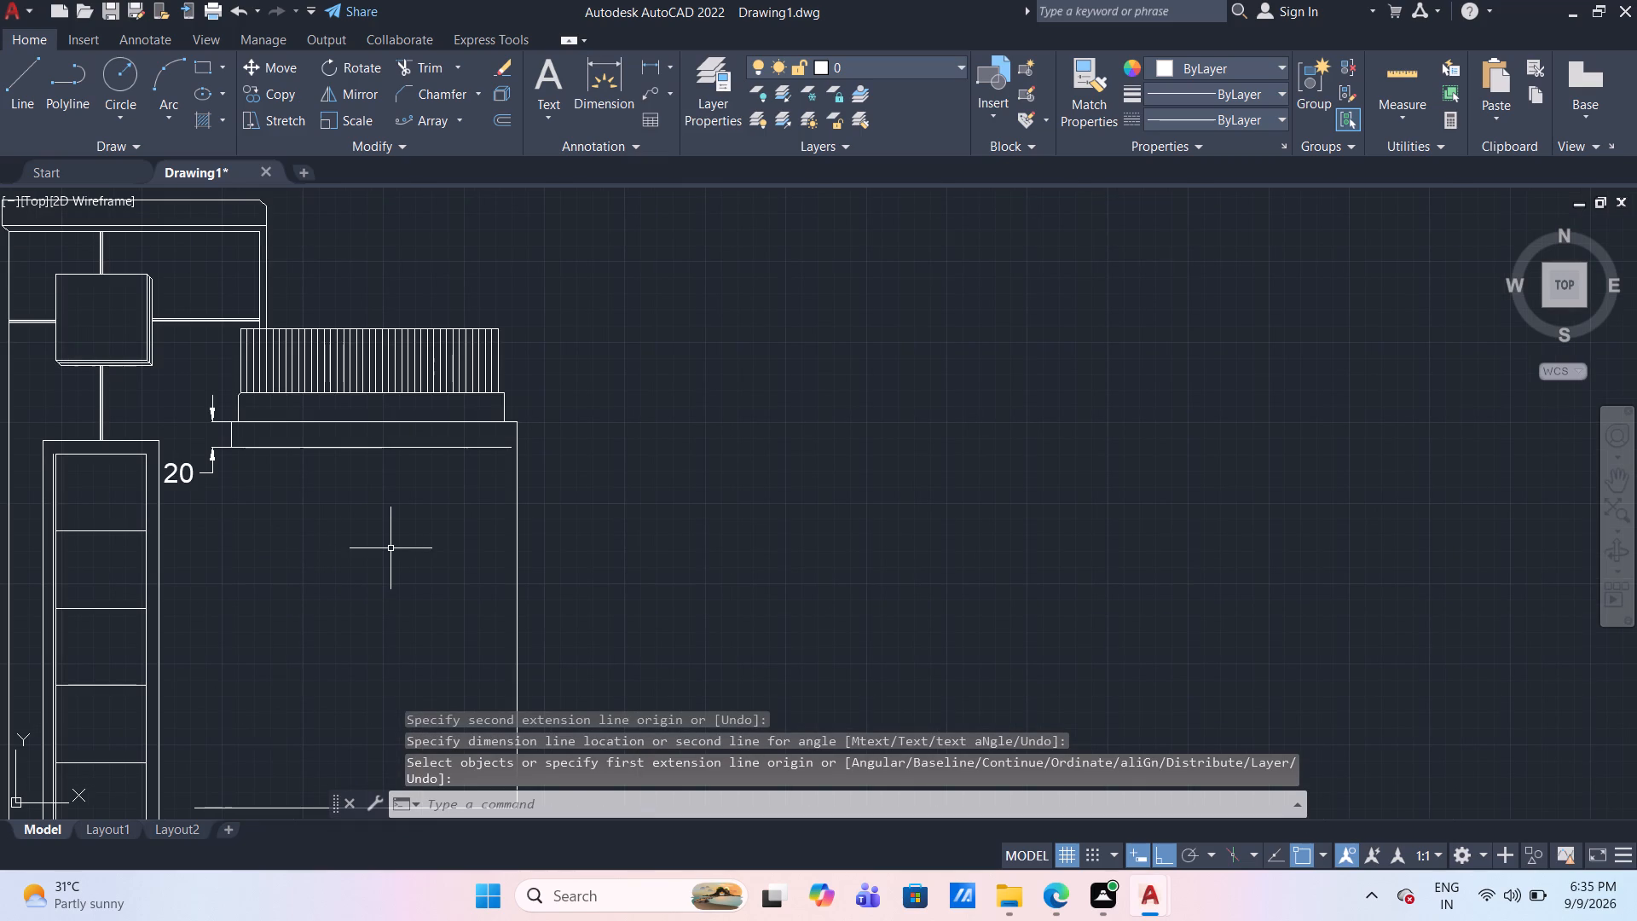
{"action": "key", "text": "o"}
{"action": "key", "text": "Return"}
{"action": "type", "text": "20"}
{"action": "key", "text": "Return"}
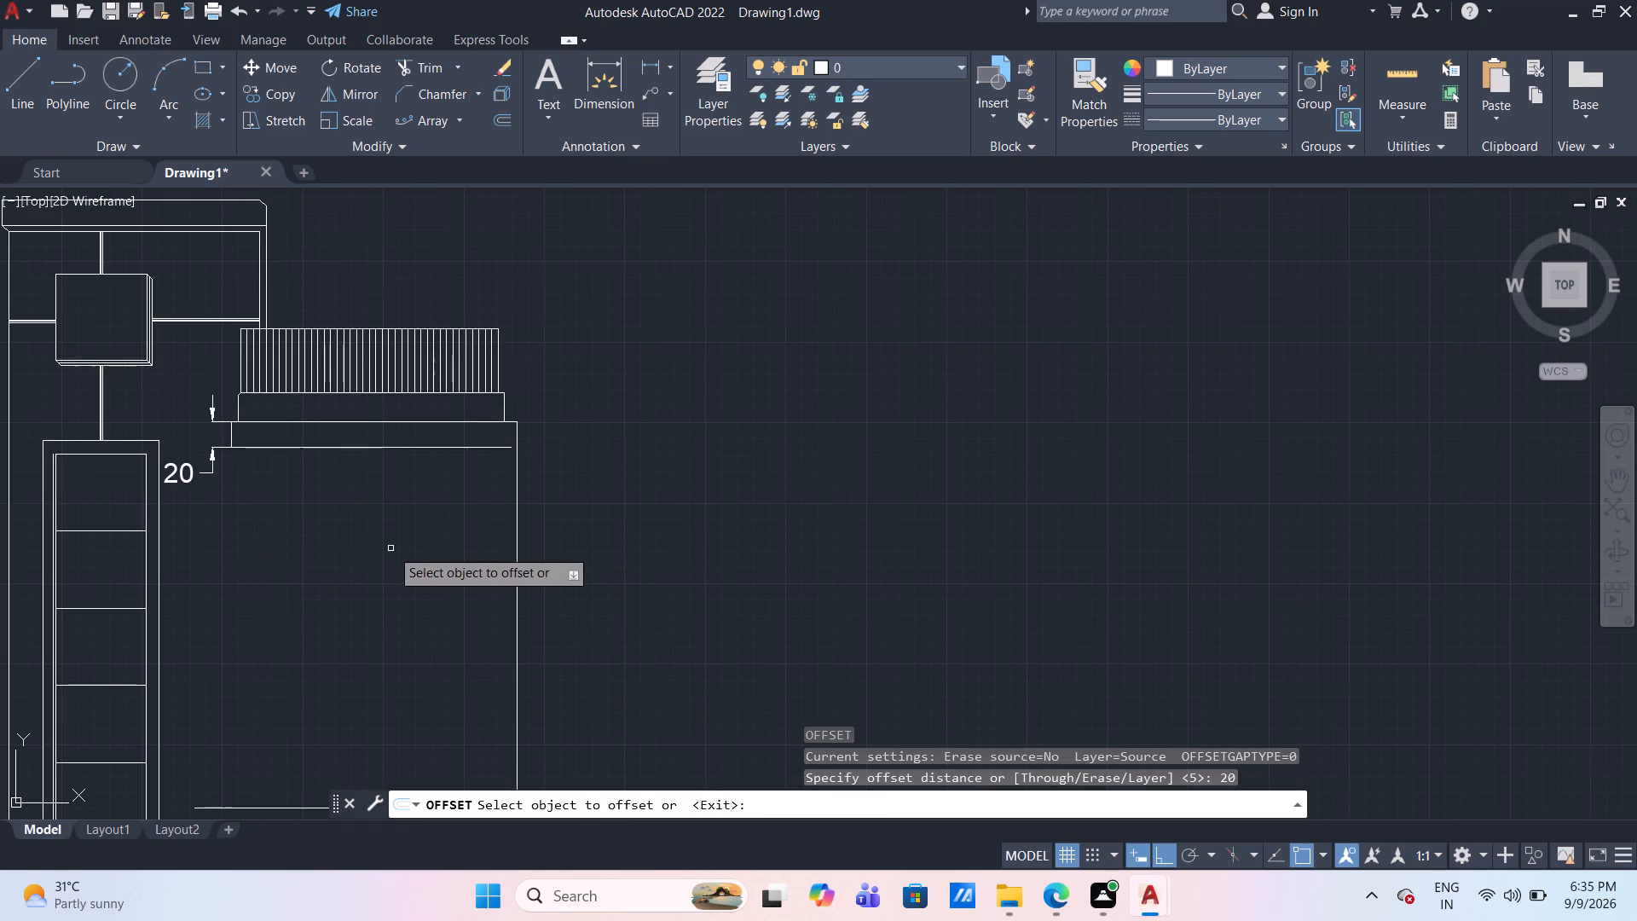
{"action": "left_click", "coordinate": [516, 593]}
{"action": "left_click", "coordinate": [474, 594]}
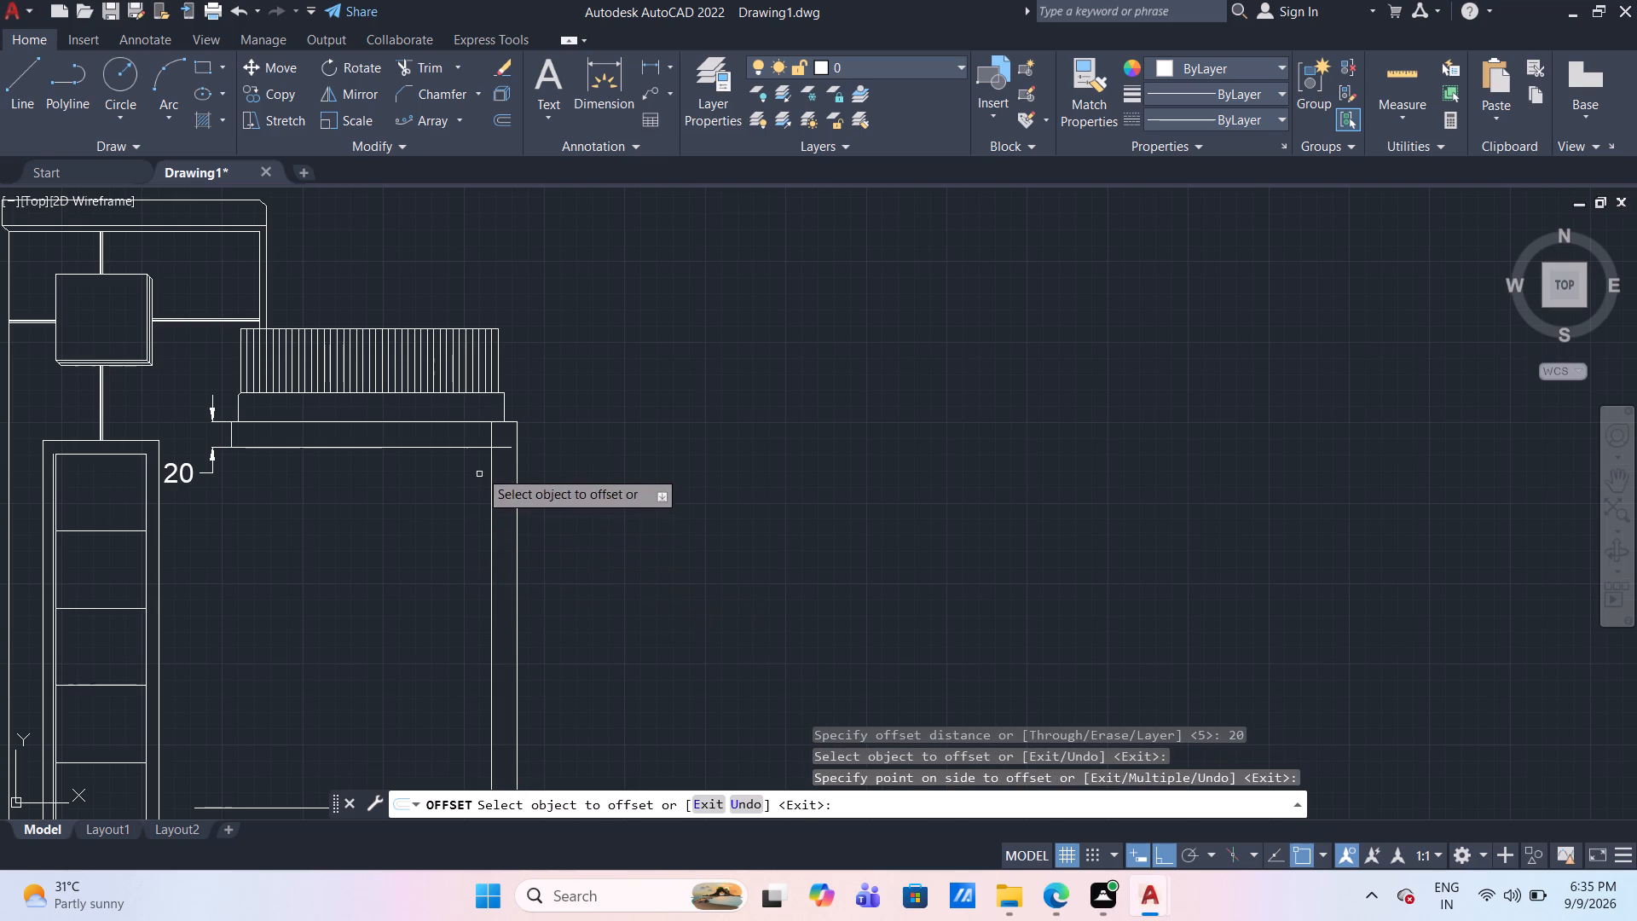
{"action": "key", "text": "Escape"}
Trim the inner vertical line above the lower band's bottom line and that bottom line's excess, leaving a clean inner corner.
{"action": "scroll", "coordinate": [497, 445], "scroll_direction": "up", "scroll_amount": 2}
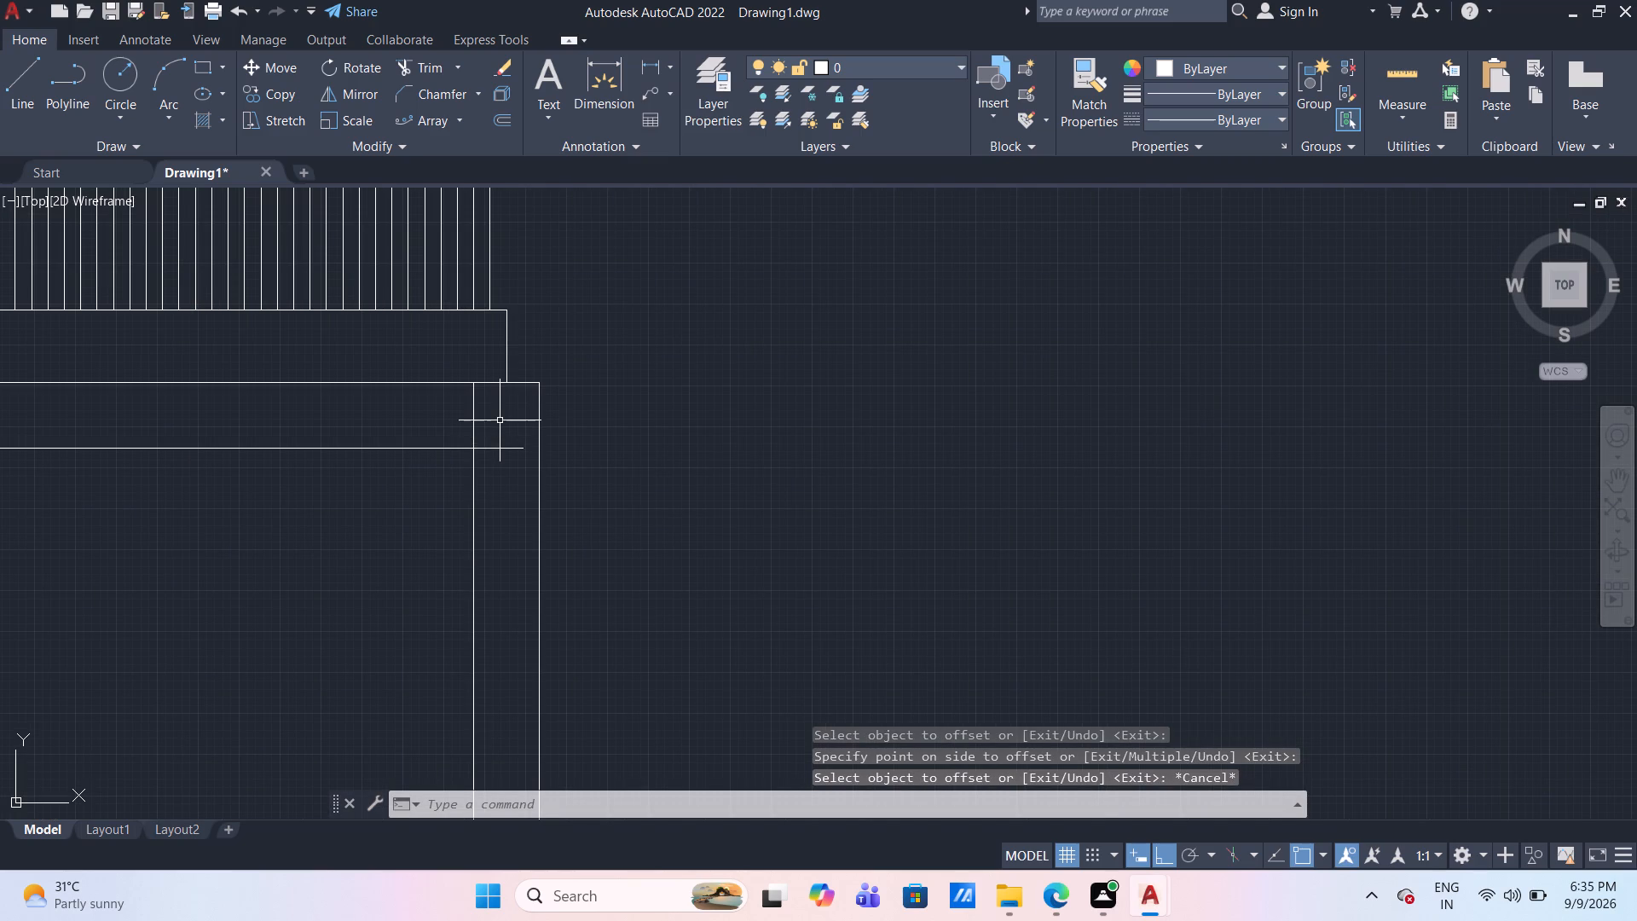
{"action": "type", "text": "TR"}
{"action": "key", "text": "Return"}
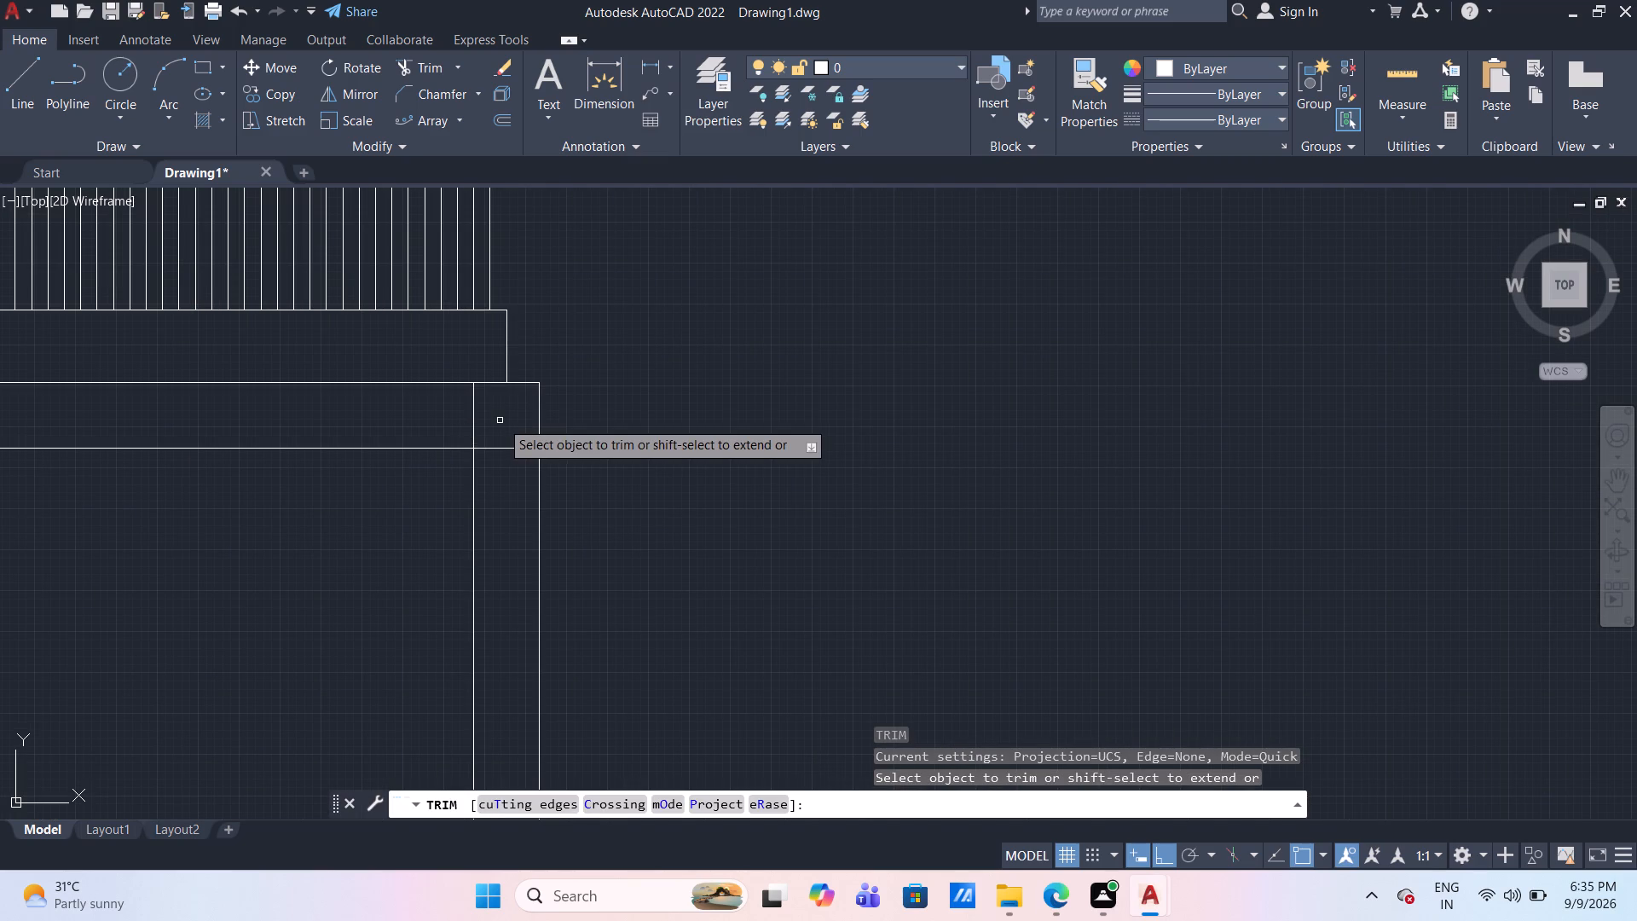
{"action": "left_click_drag", "start_coordinate": [425, 406], "coordinate": [435, 406]}
{"action": "left_click", "coordinate": [506, 455]}
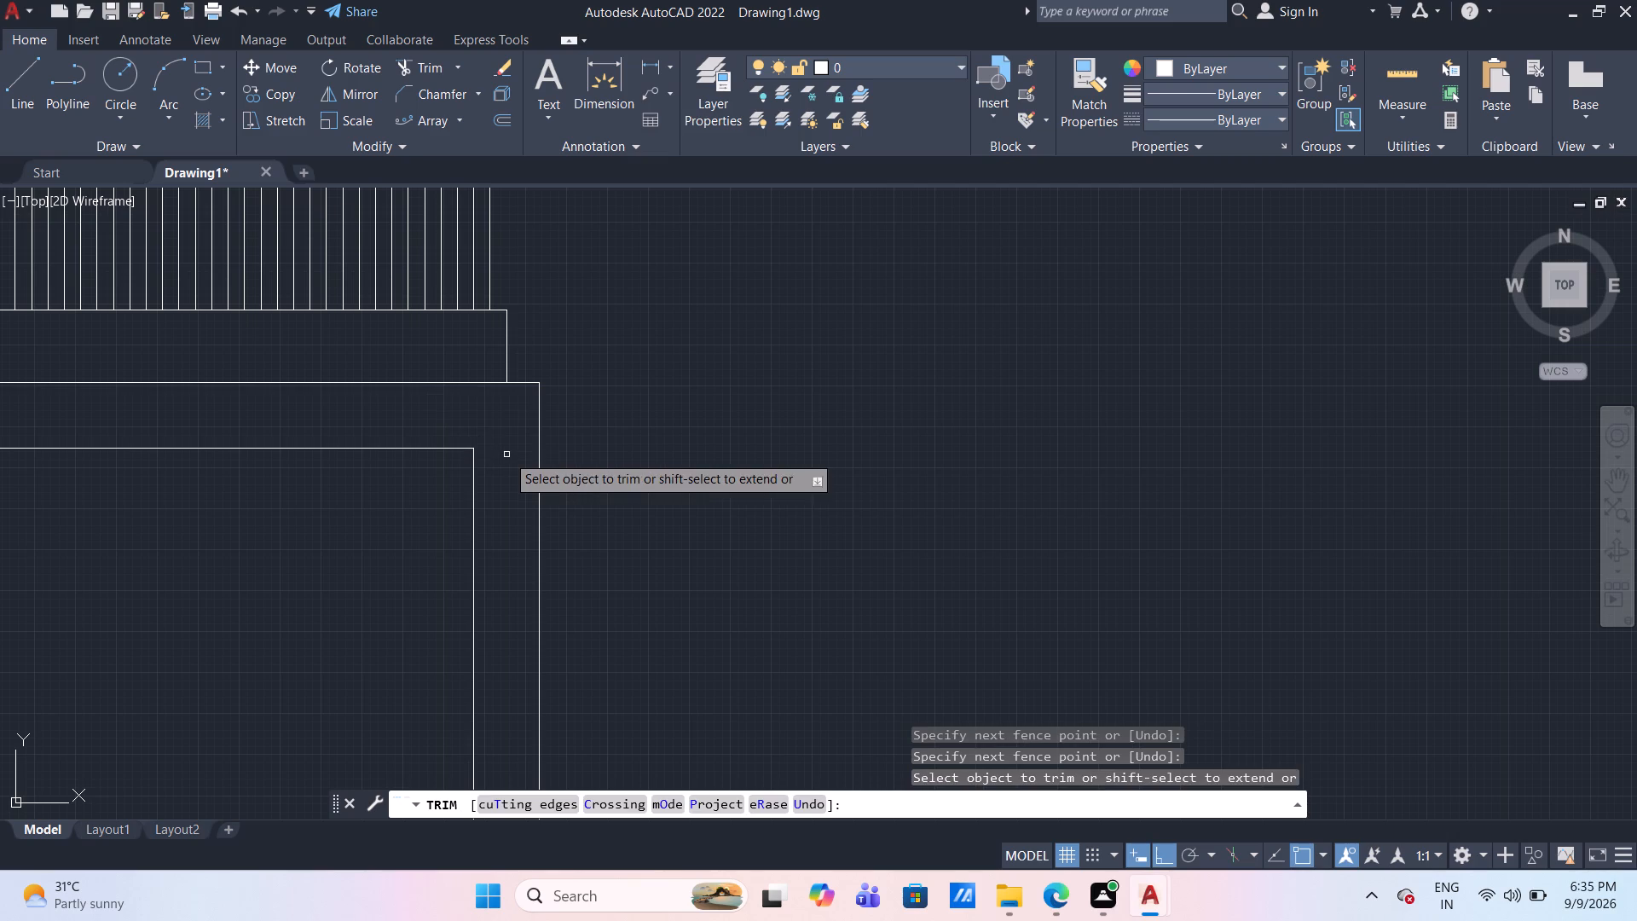
{"action": "scroll", "coordinate": [550, 476], "scroll_direction": "down", "scroll_amount": 1}
{"action": "key", "text": "Escape"}
{"action": "scroll", "coordinate": [686, 460], "scroll_direction": "down", "scroll_amount": 1}
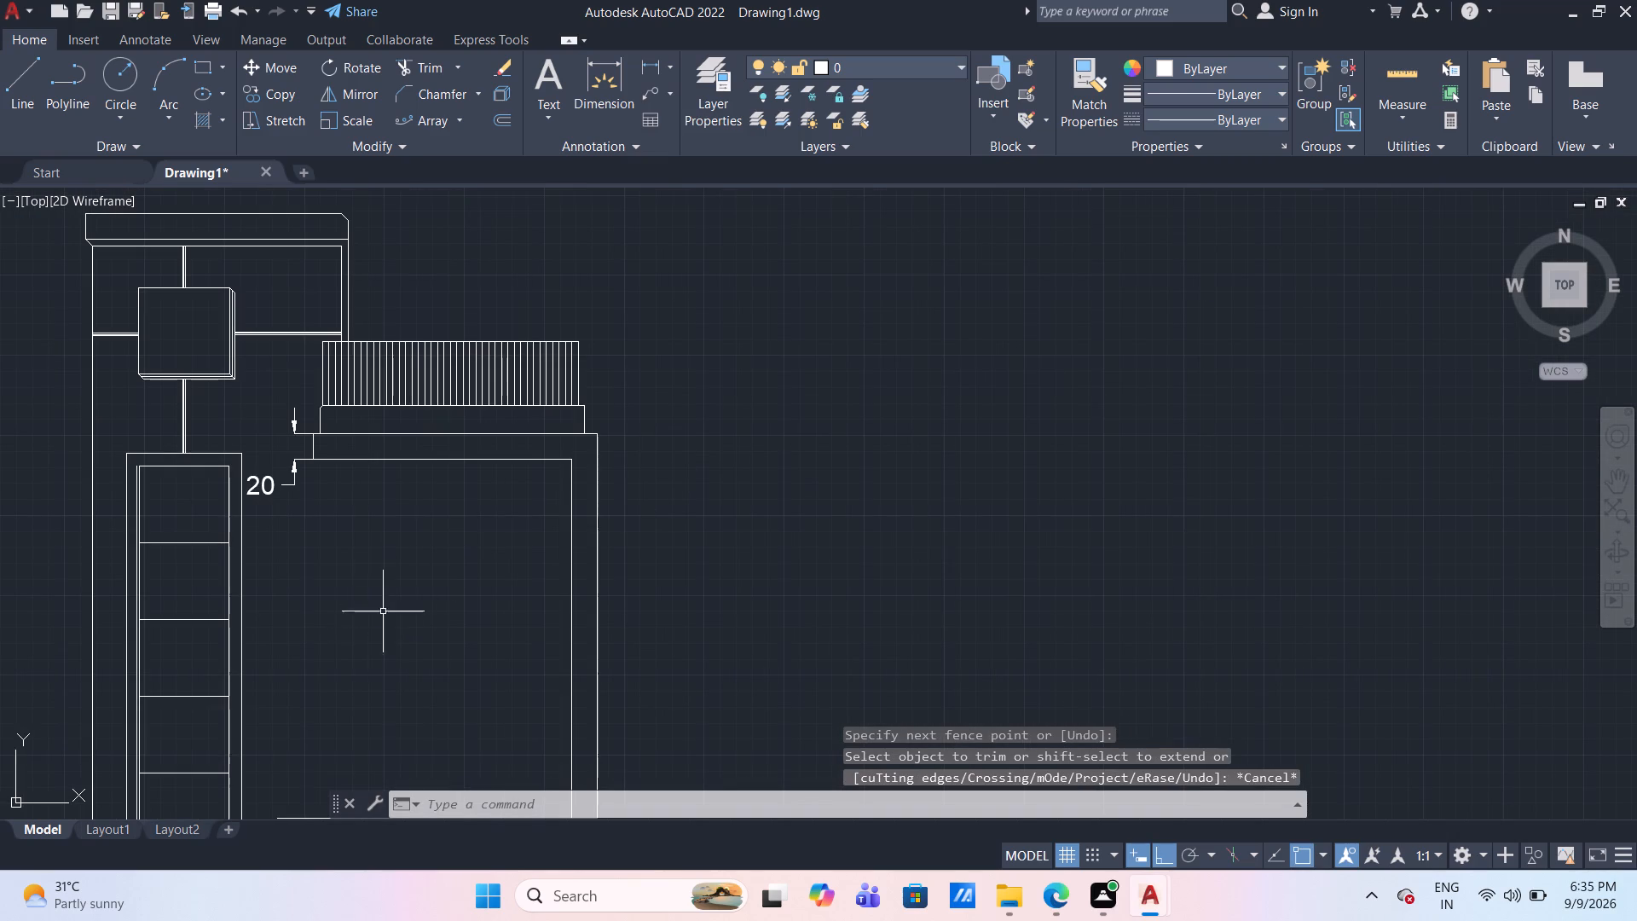
Offset the lower band's bottom line and the inner vertical line 5 mm toward the inside of the frame.
{"action": "middle_click_drag", "start_coordinate": [386, 609], "coordinate": [484, 465]}
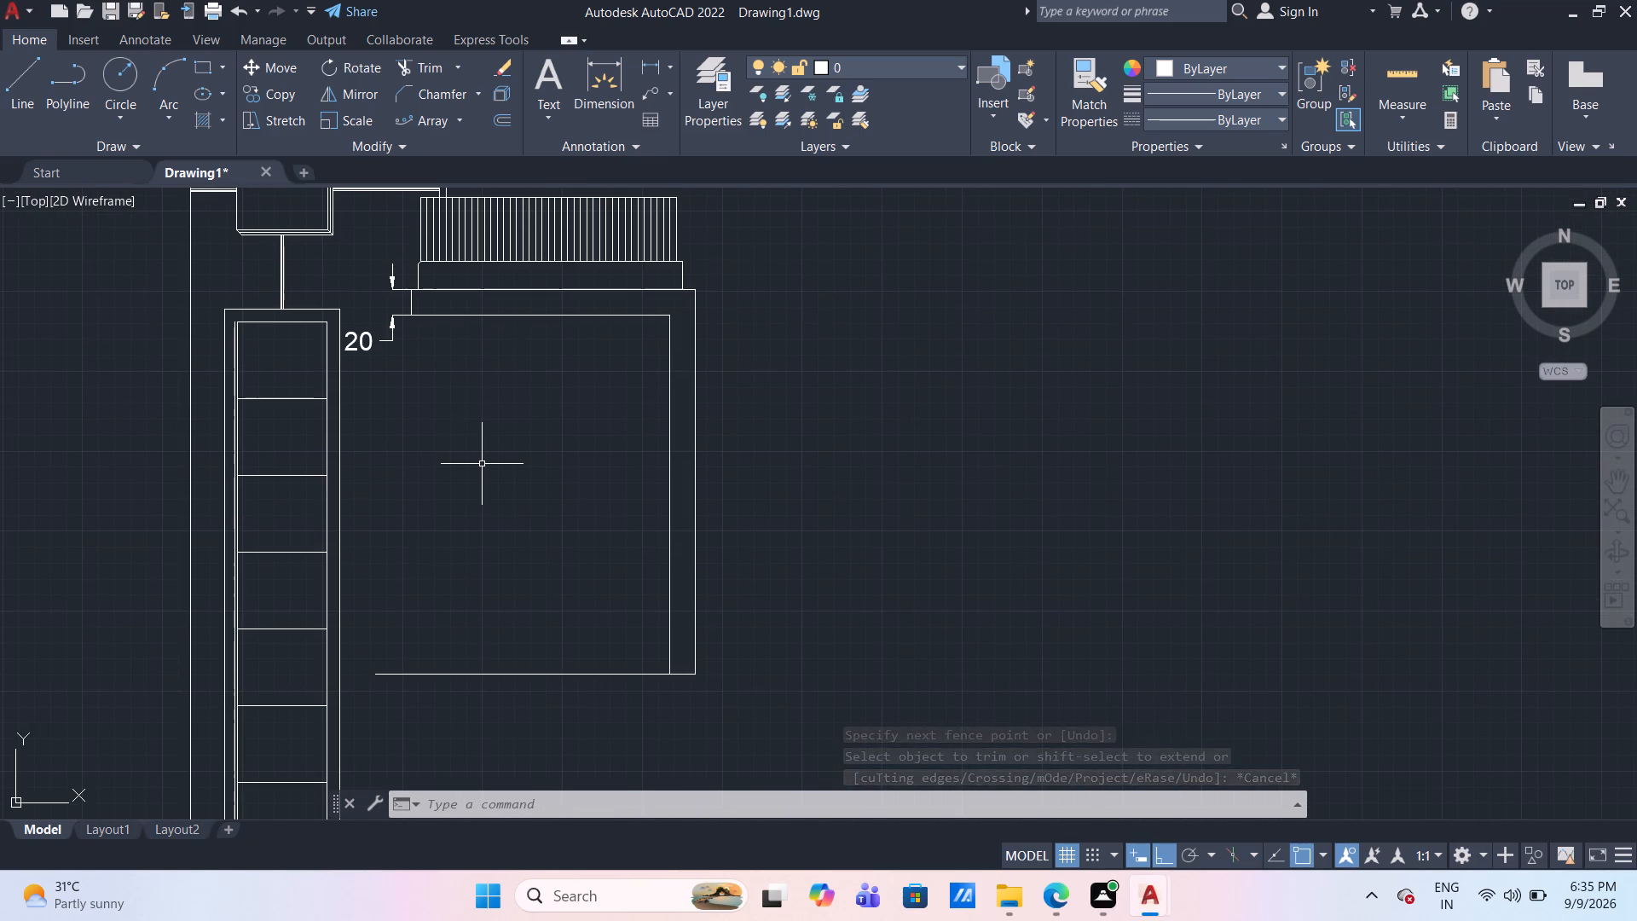
{"action": "key", "text": "o"}
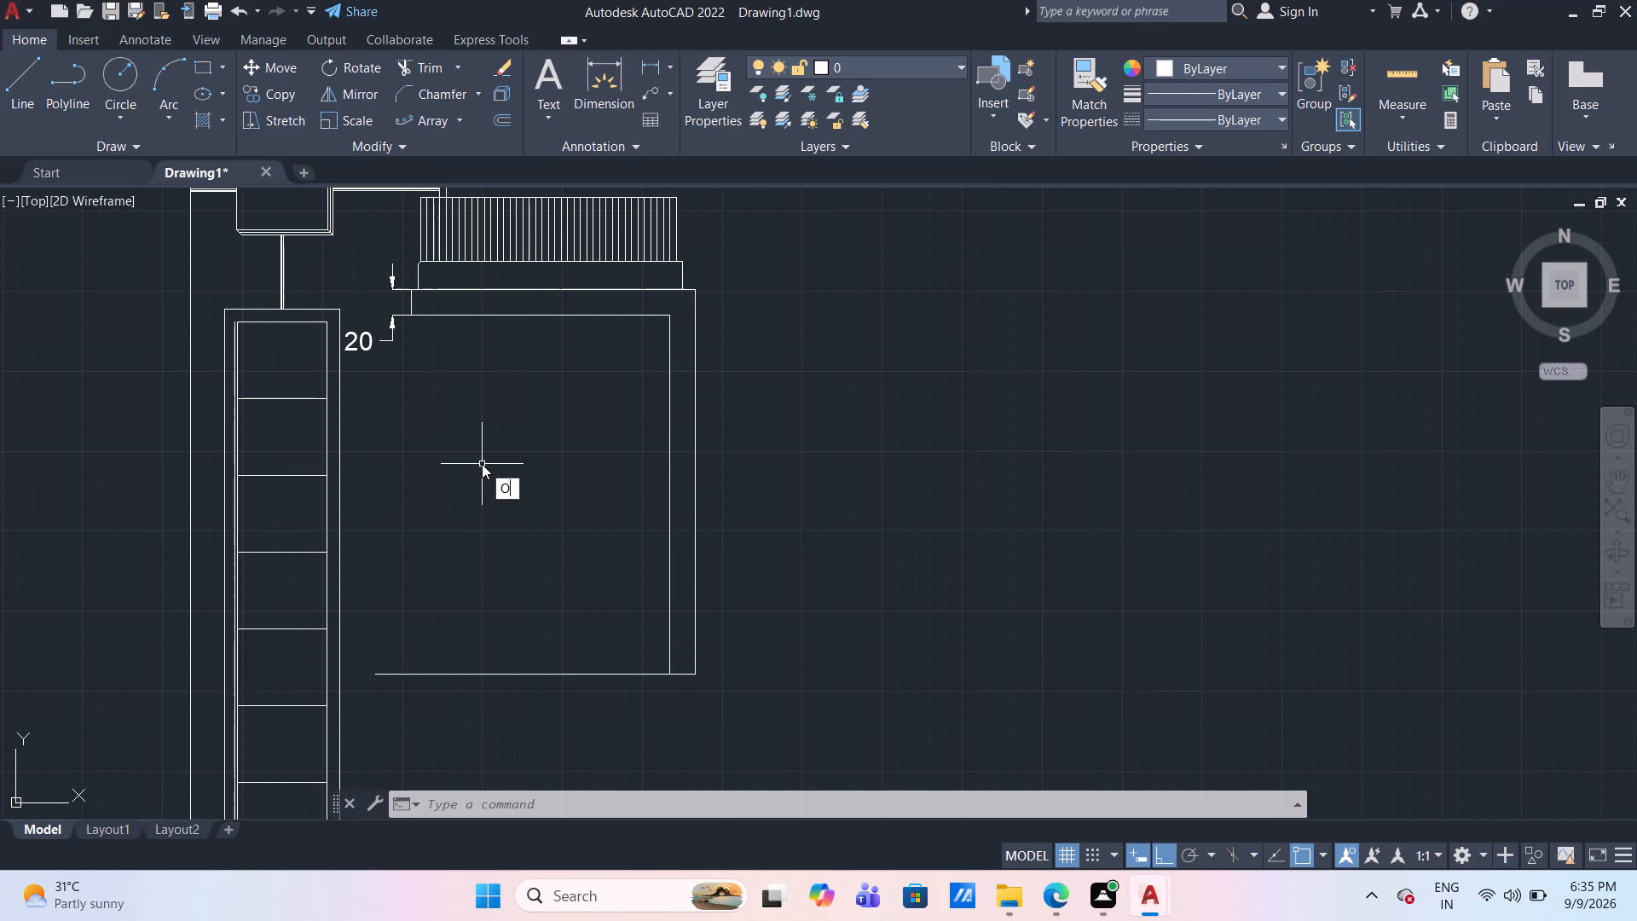
{"action": "key", "text": "Return"}
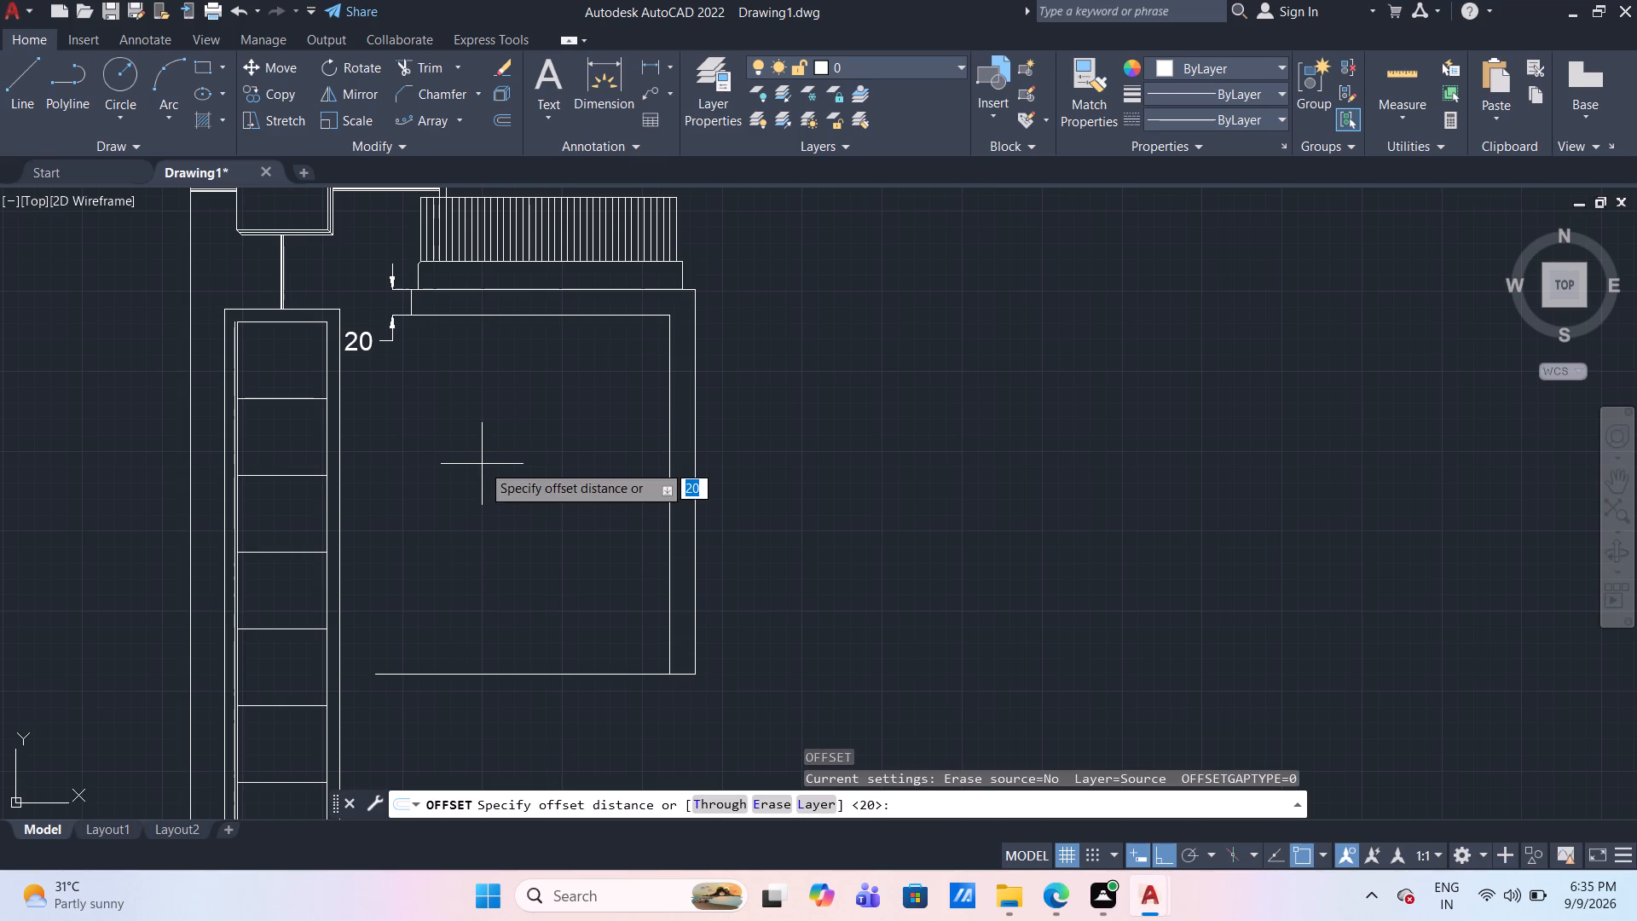
{"action": "key", "text": "5"}
{"action": "key", "text": "Return"}
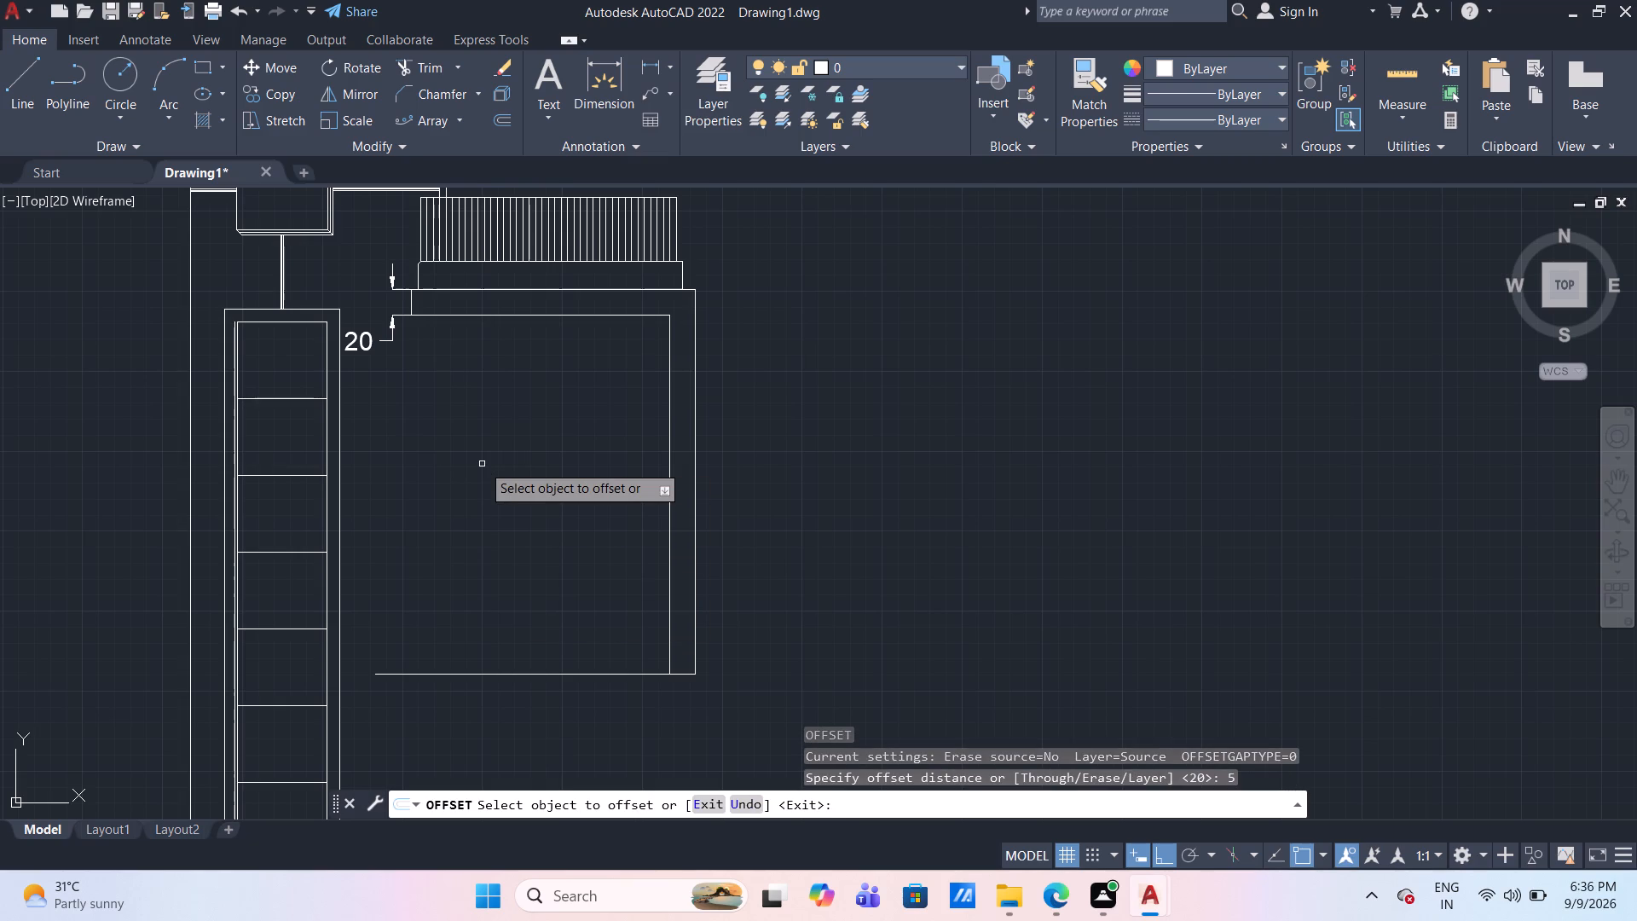
{"action": "left_click", "coordinate": [522, 316]}
{"action": "left_click", "coordinate": [525, 339]}
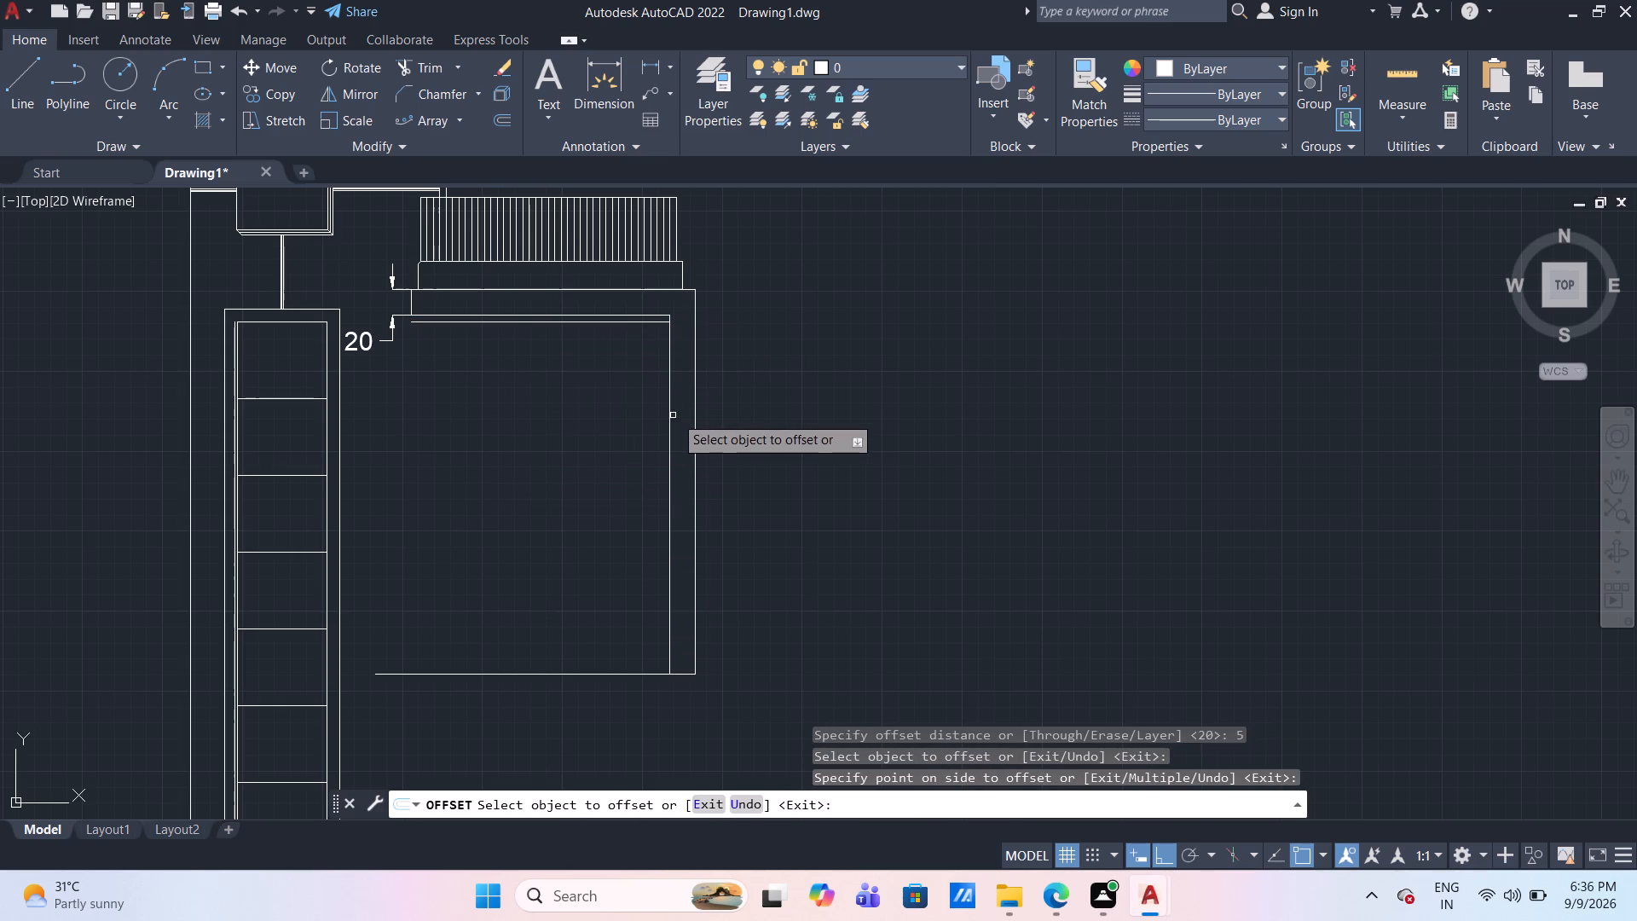
{"action": "left_click", "coordinate": [669, 414]}
{"action": "left_click", "coordinate": [620, 414]}
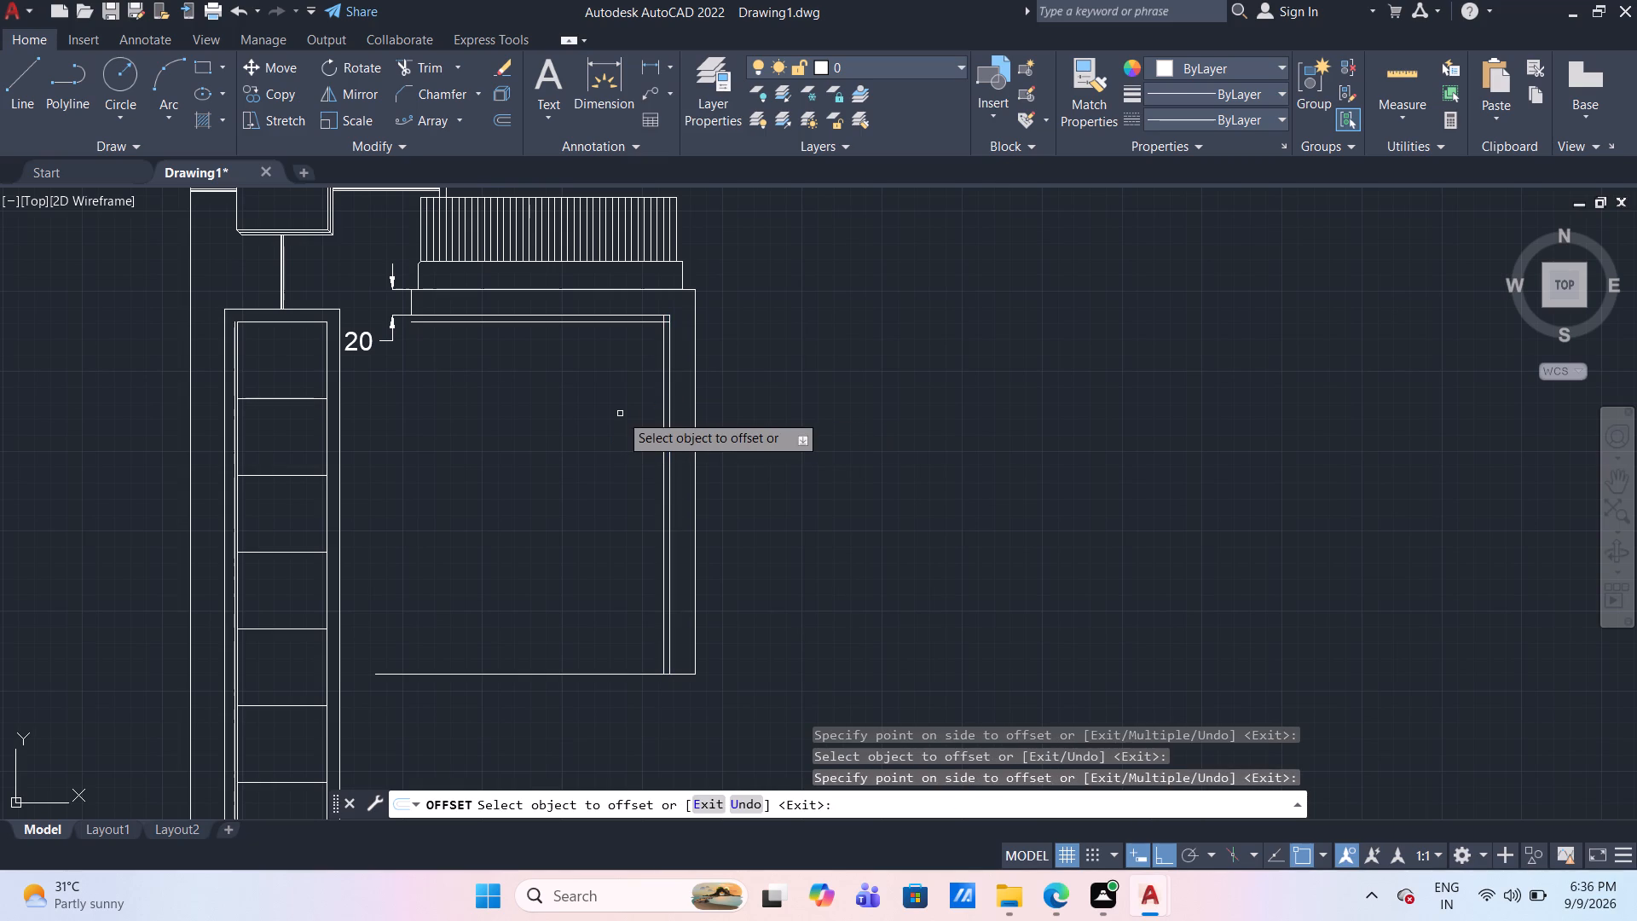
{"action": "scroll", "coordinate": [653, 326], "scroll_direction": "up", "scroll_amount": 3}
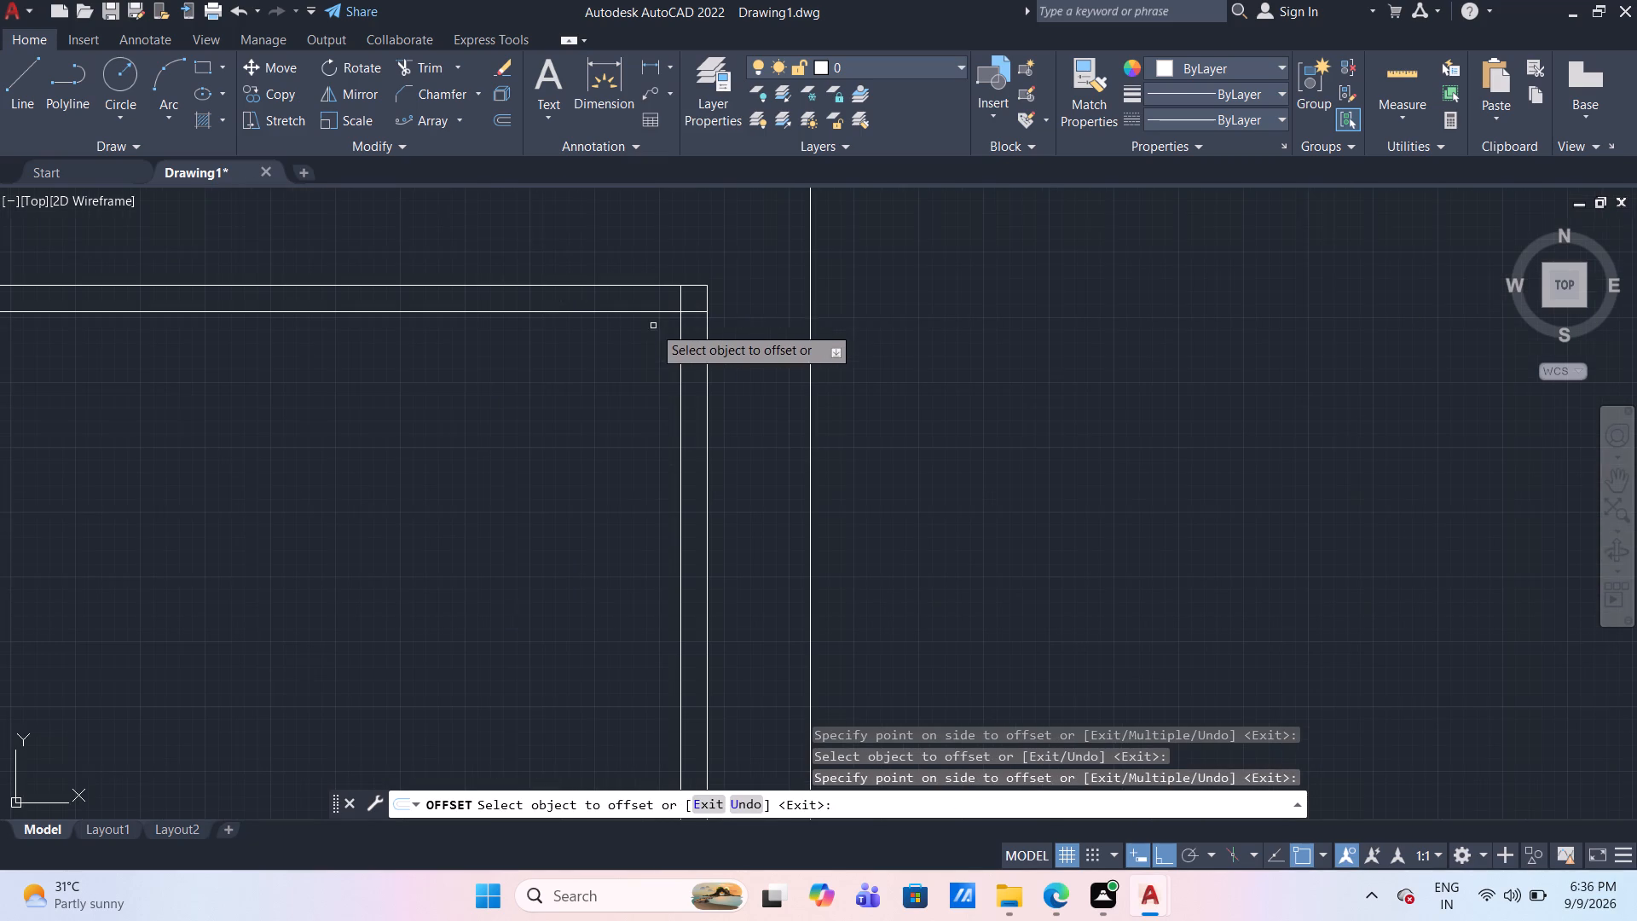
{"action": "scroll", "coordinate": [732, 292], "scroll_direction": "up", "scroll_amount": 1}
{"action": "middle_click_drag", "start_coordinate": [741, 290], "coordinate": [753, 395]}
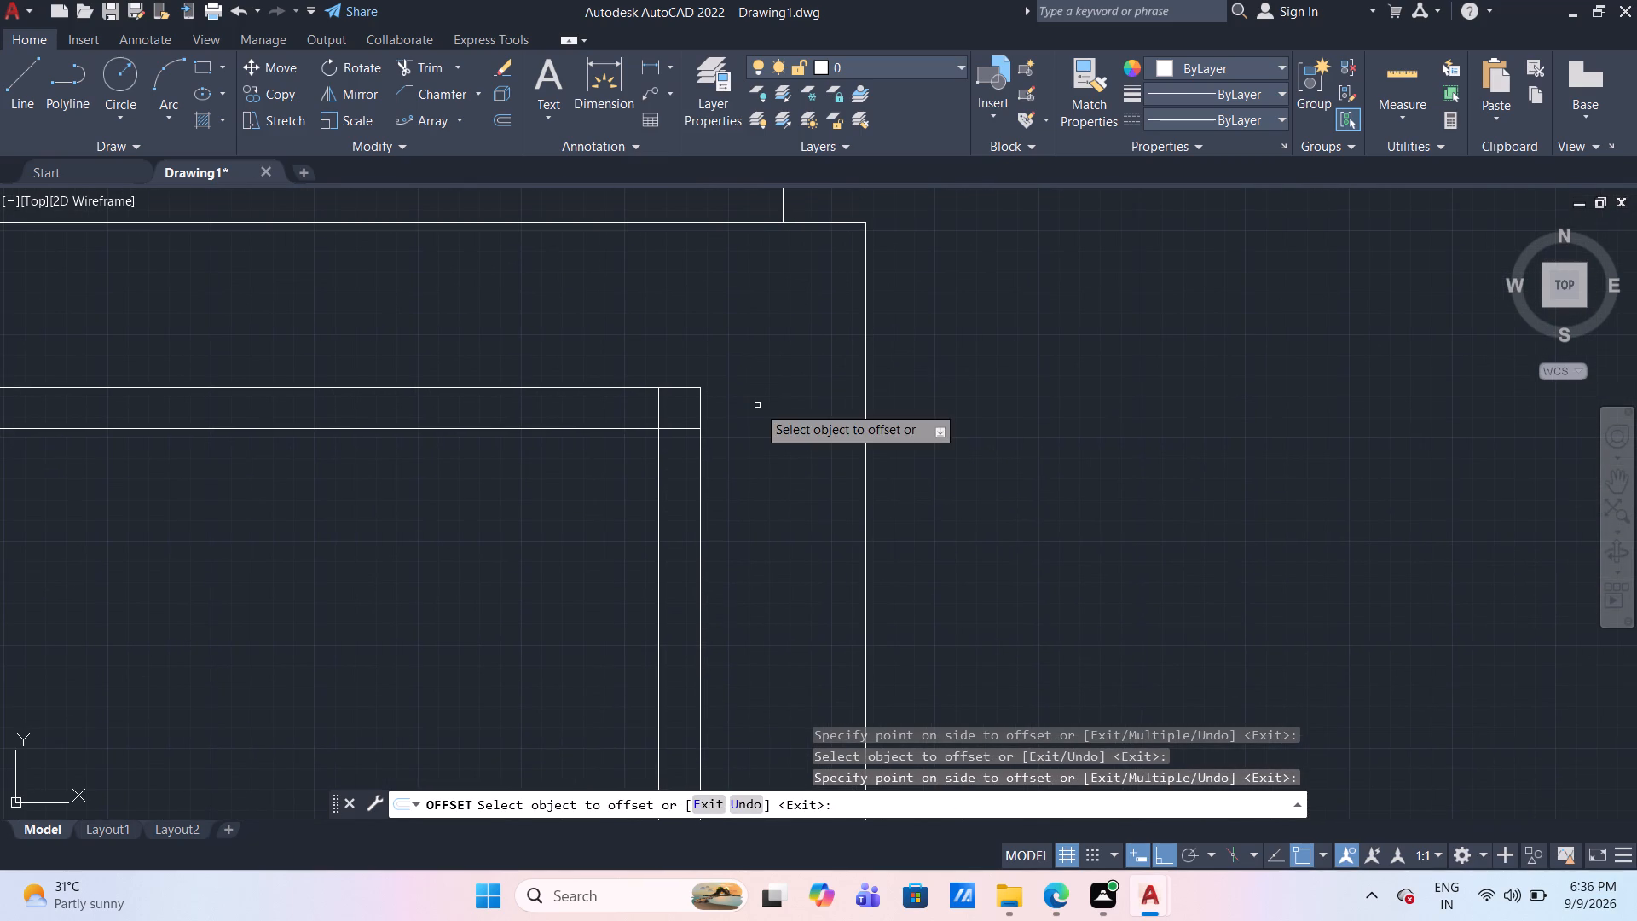
{"action": "key", "text": "Escape"}
Trim the overlapping ends of the two 5 mm offset lines where they cross, leaving a clean inner corner.
{"action": "type", "text": "TR"}
{"action": "key", "text": "Return"}
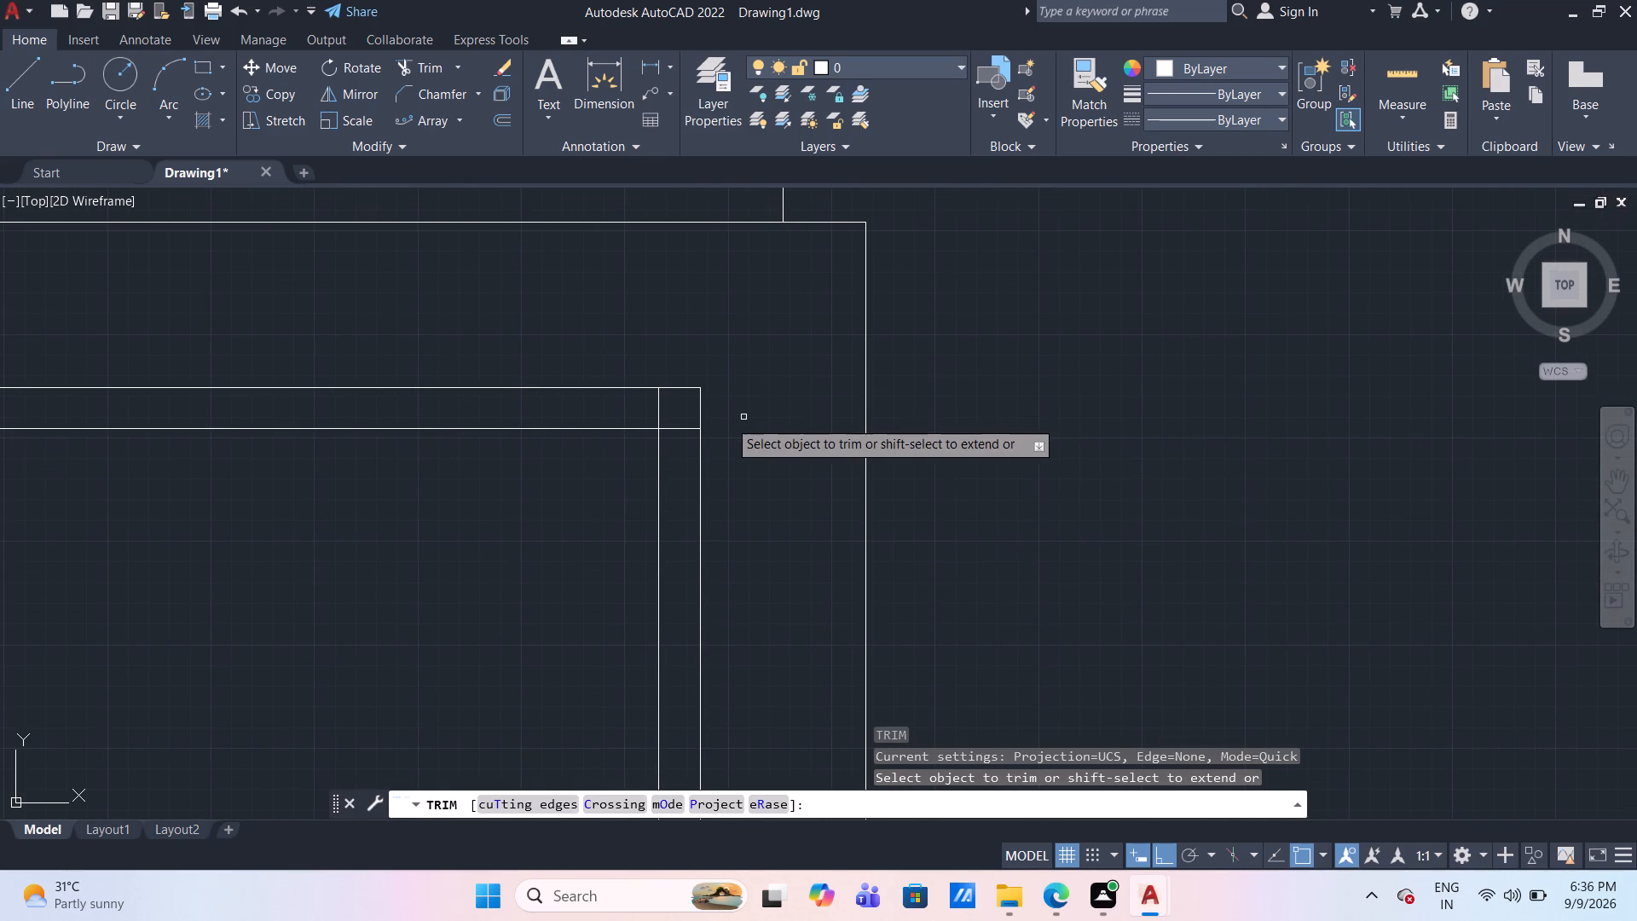
{"action": "left_click", "coordinate": [660, 405]}
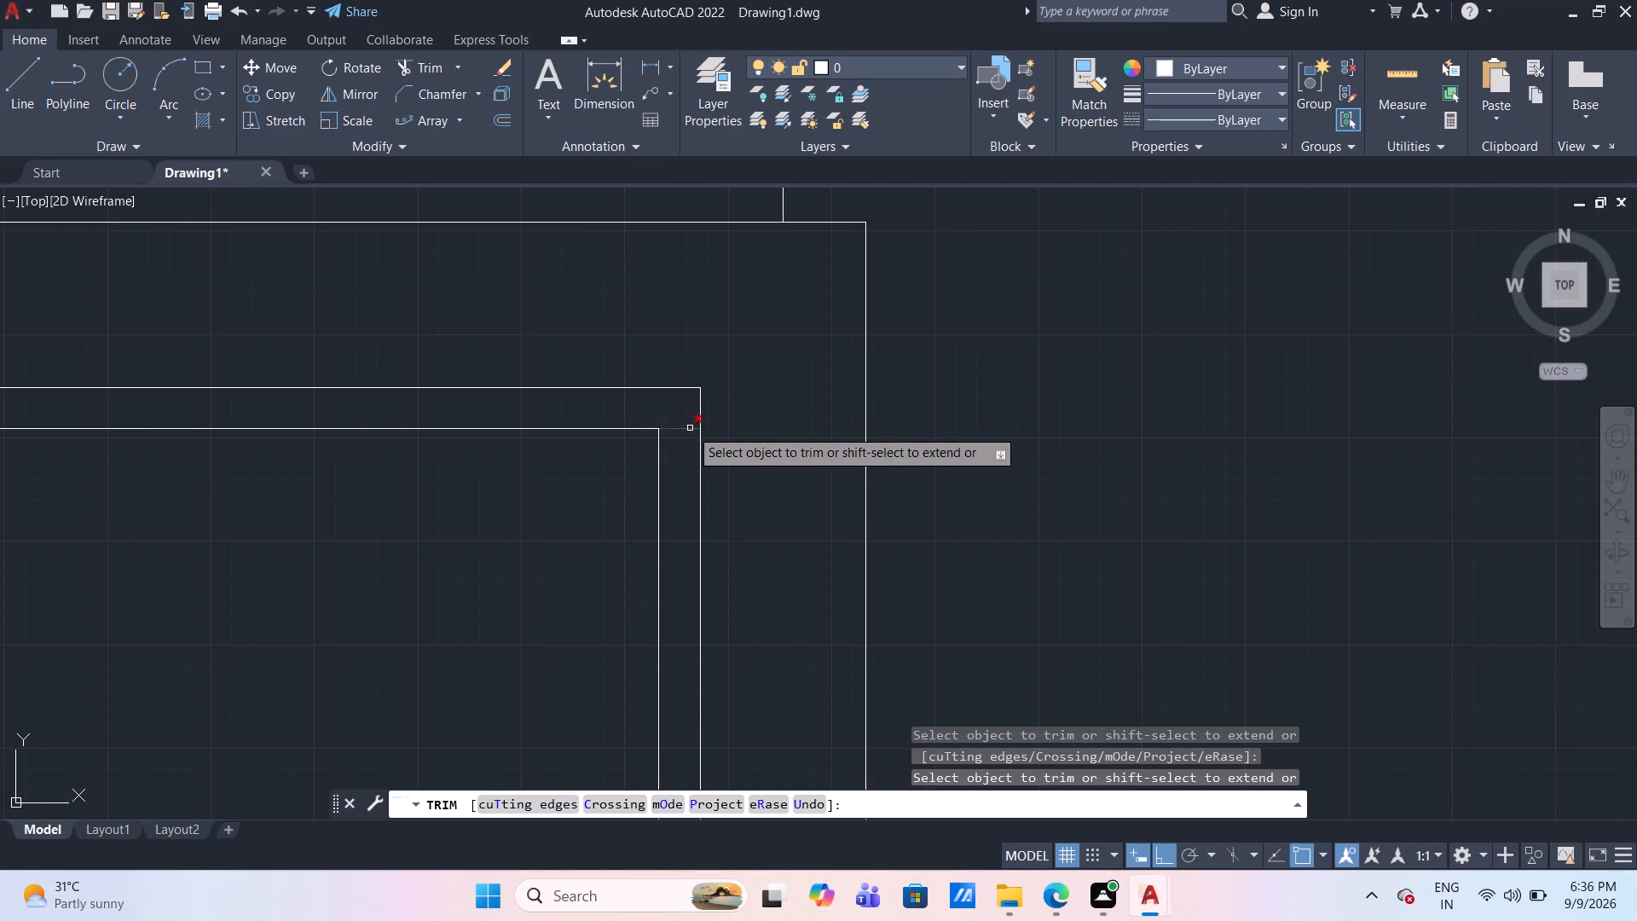
{"action": "left_click", "coordinate": [686, 434]}
{"action": "left_click", "coordinate": [684, 420]}
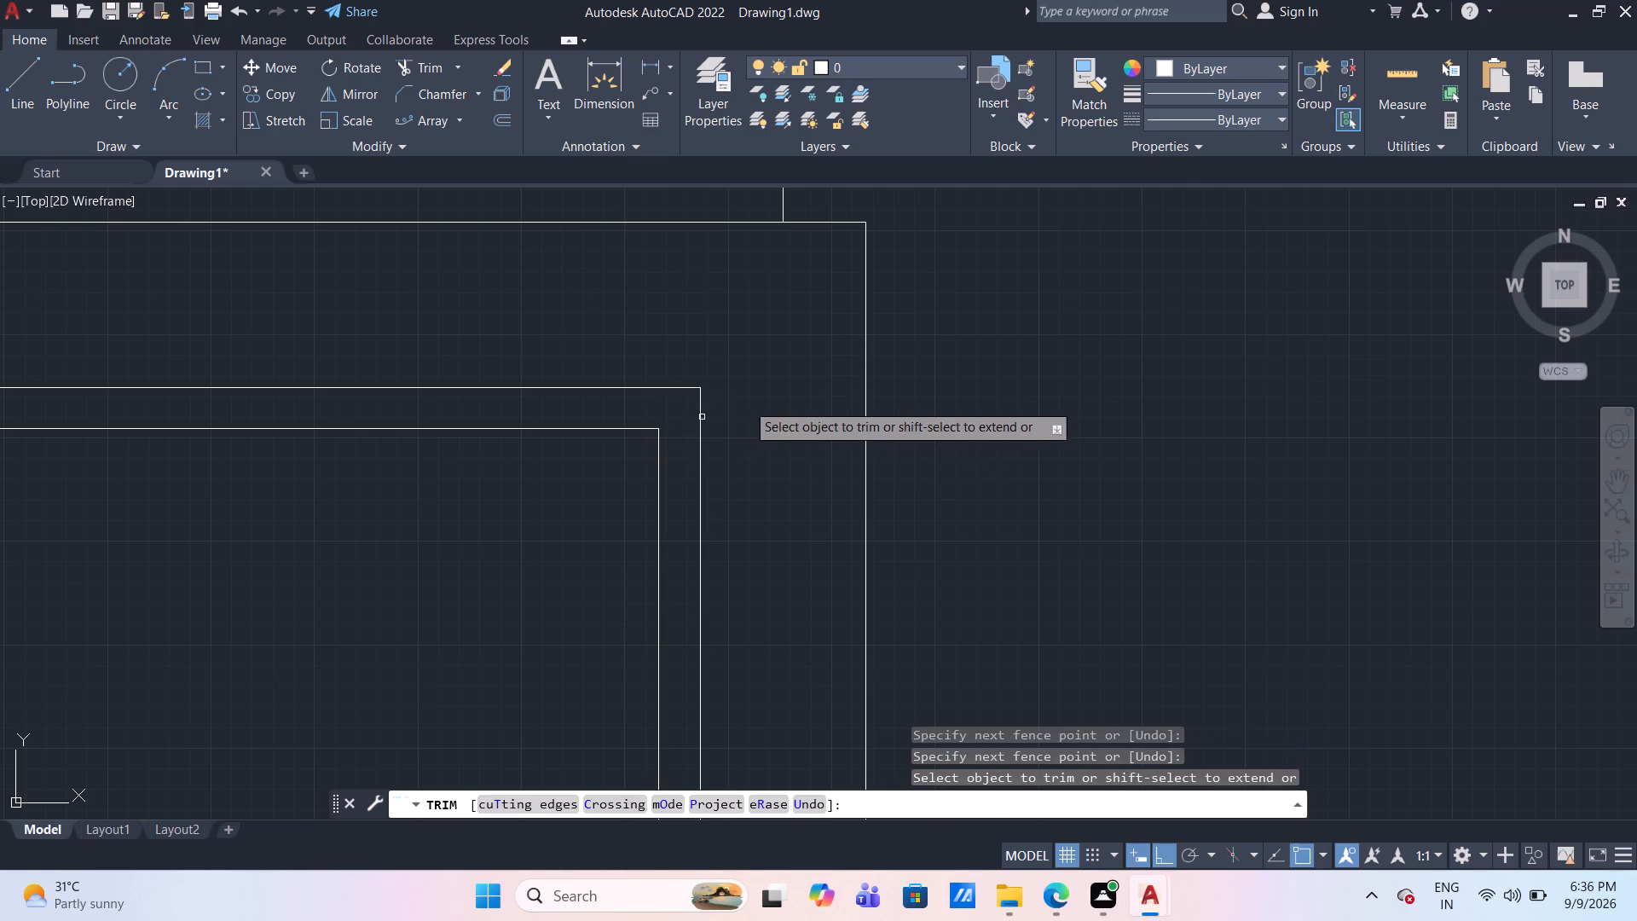
{"action": "scroll", "coordinate": [784, 391], "scroll_direction": "down", "scroll_amount": 4}
{"action": "key", "text": "Escape"}
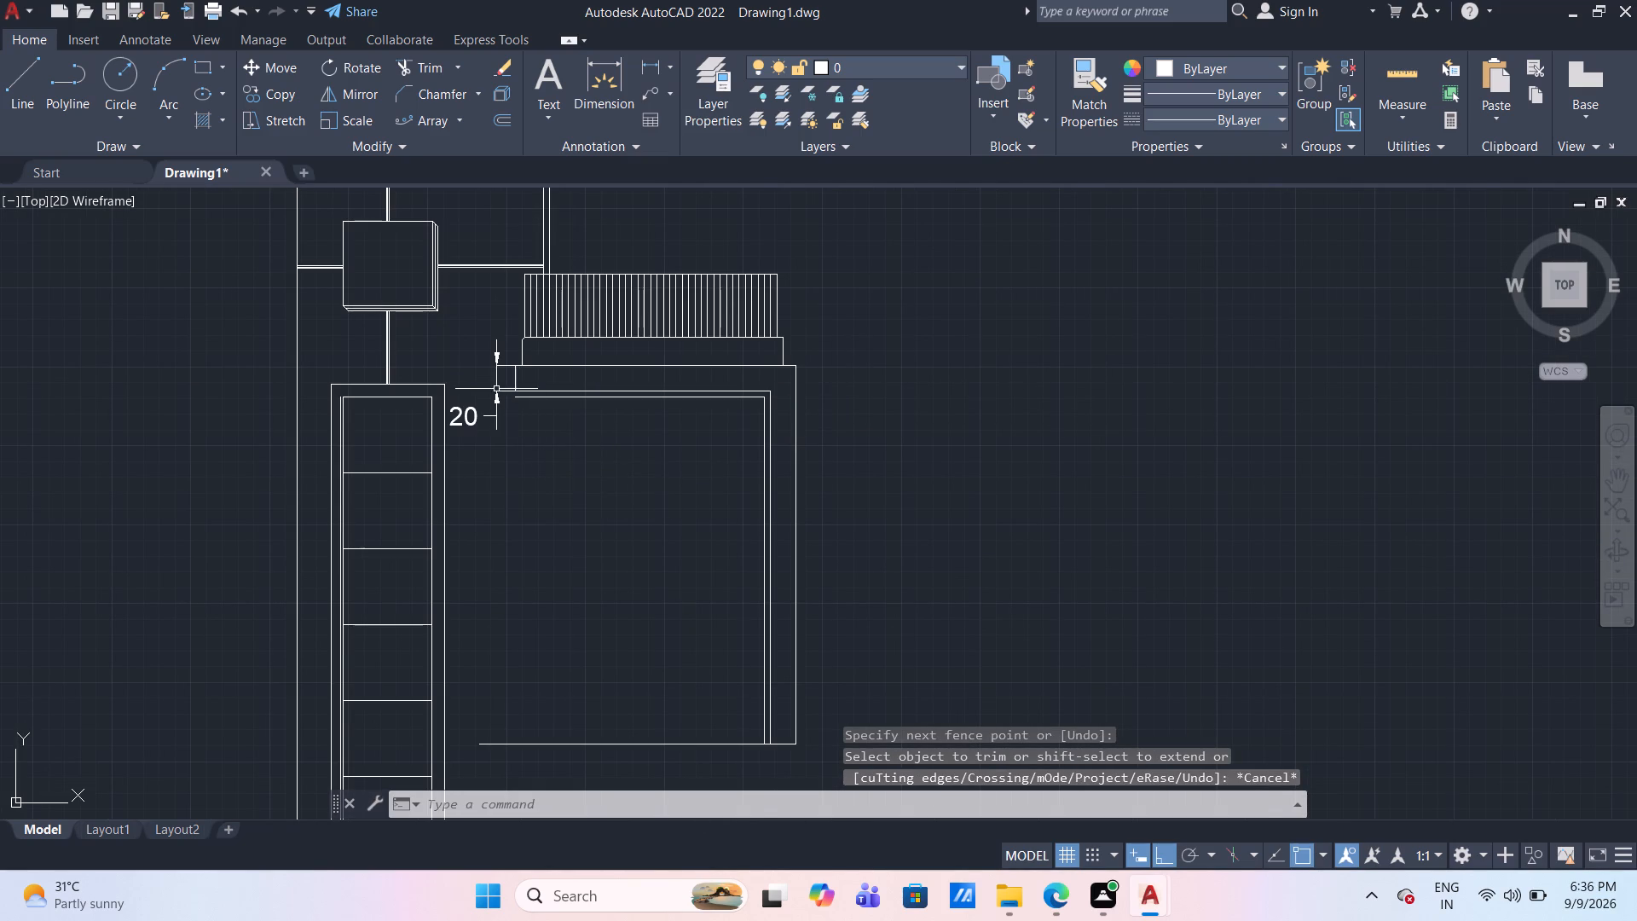
Delete the height dimension at the lower base band's left edge.
{"action": "scroll", "coordinate": [494, 390], "scroll_direction": "up", "scroll_amount": 1}
{"action": "left_click_drag", "start_coordinate": [521, 429], "coordinate": [506, 425]}
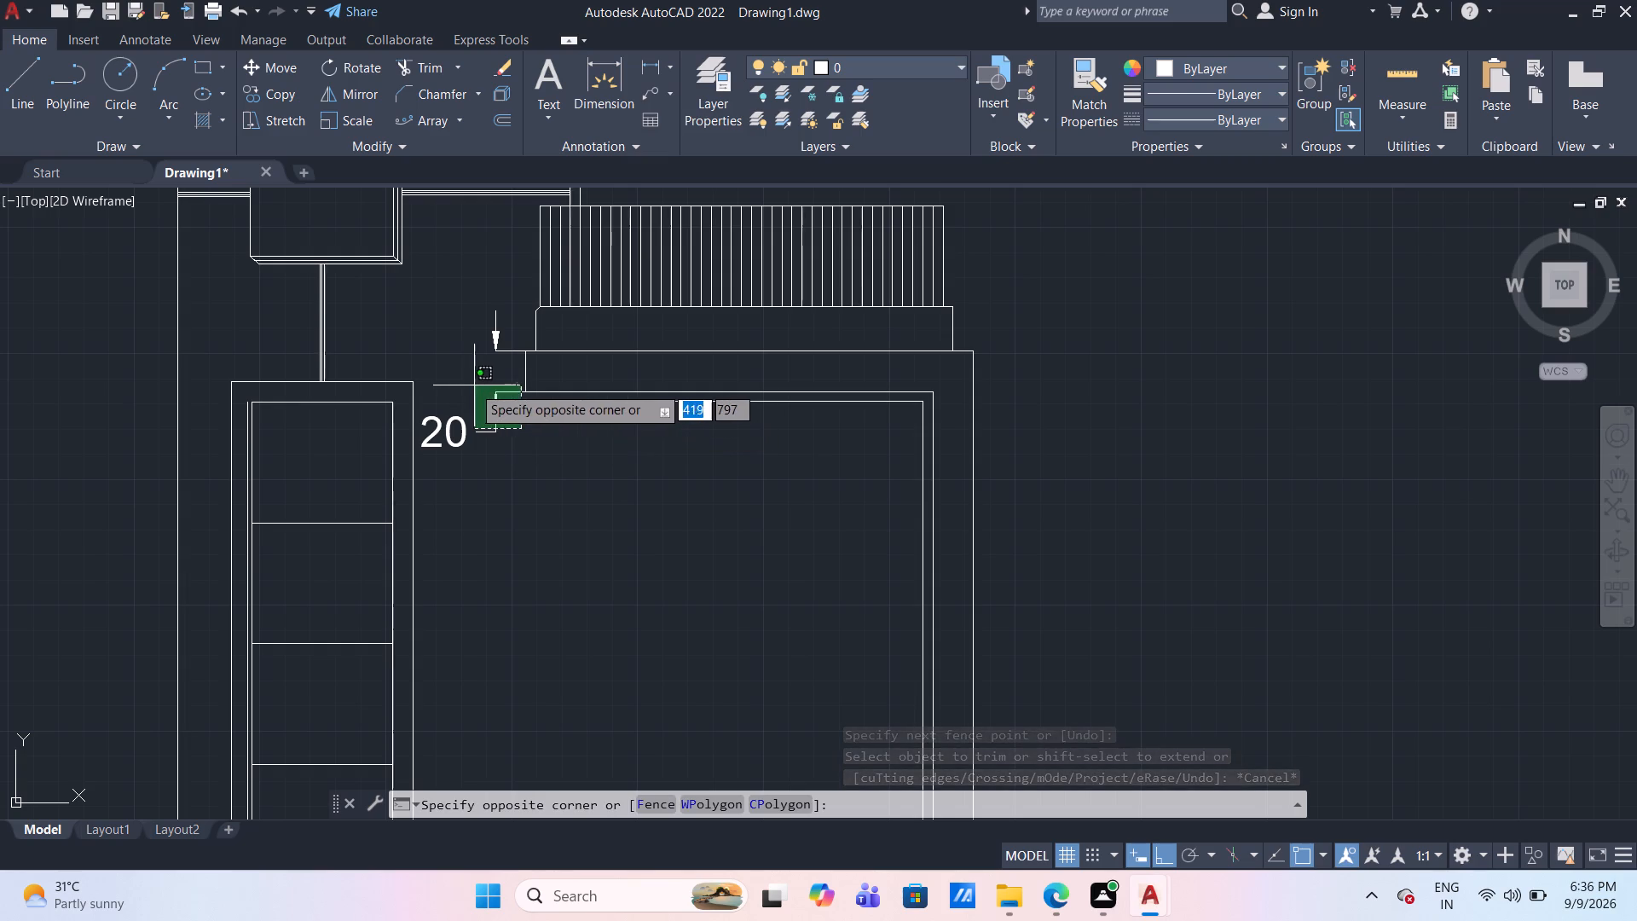
{"action": "left_click", "coordinate": [472, 385]}
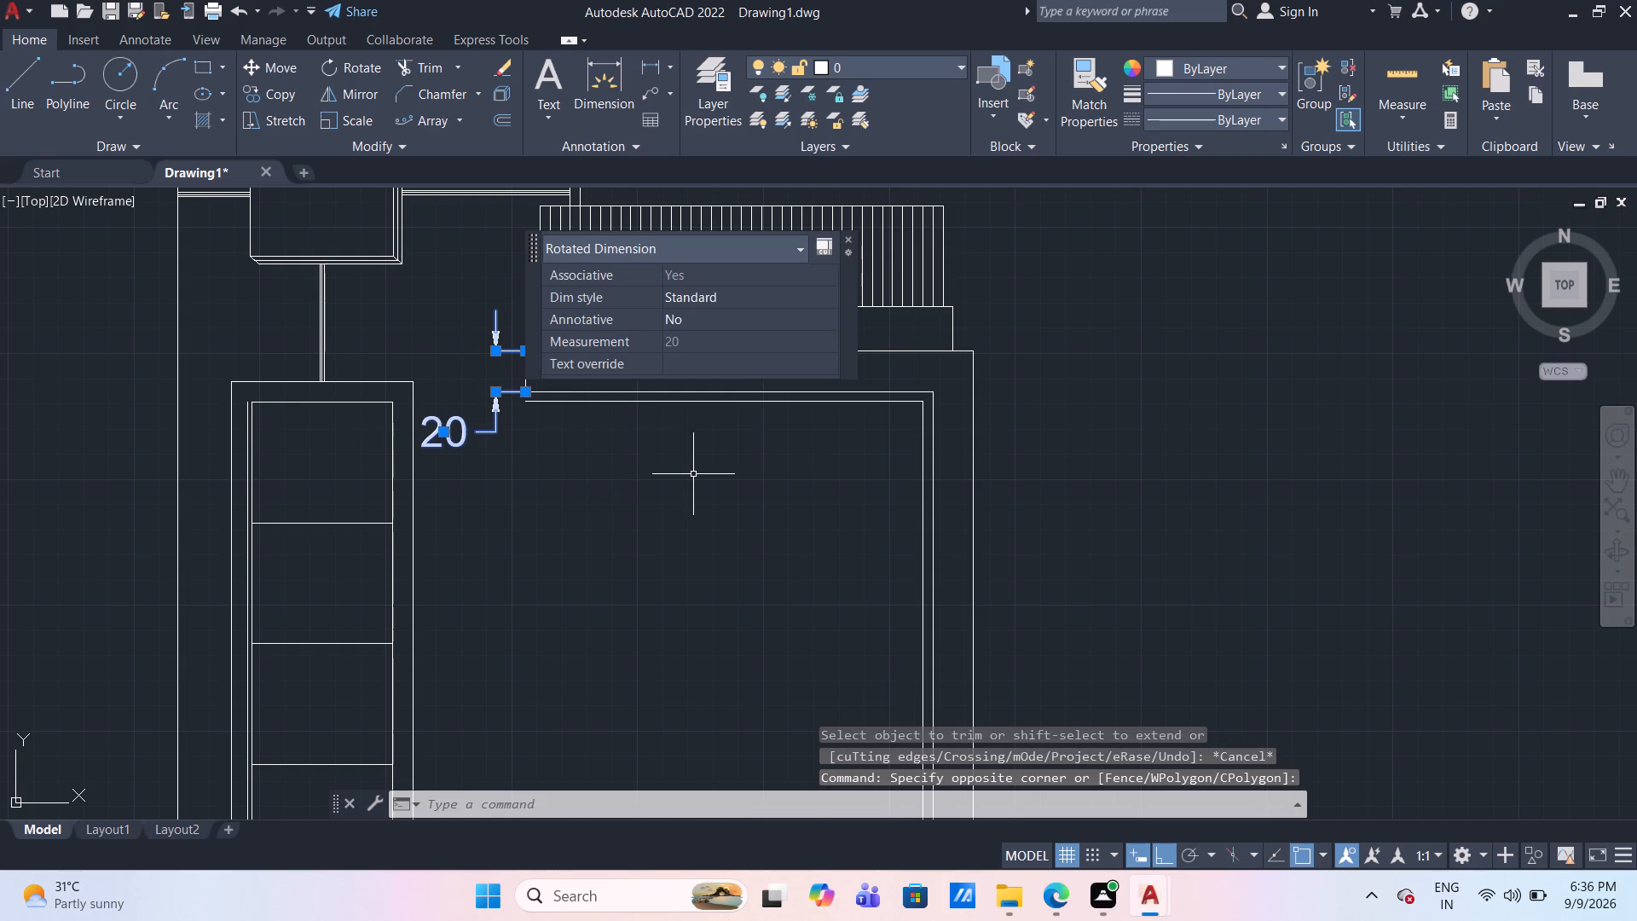
{"action": "key", "text": "Delete"}
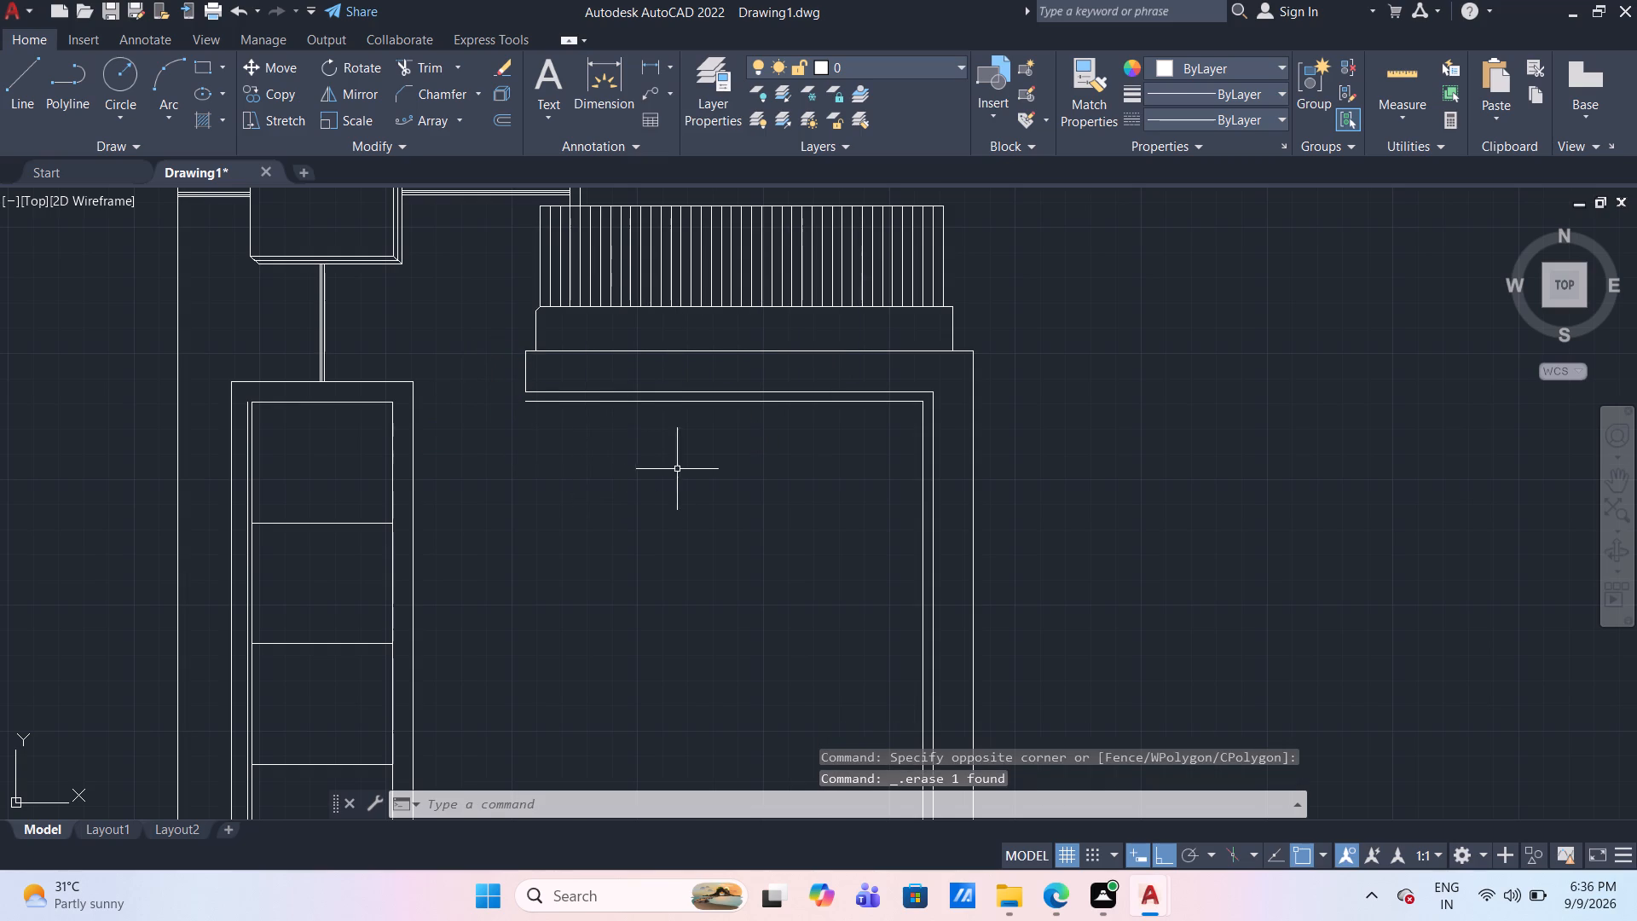
Close the thin strip's left end with lines running 5 mm left from the band's lower-left corner, 5 mm down, and back to the strip's bottom line.
{"action": "scroll", "coordinate": [539, 398], "scroll_direction": "up", "scroll_amount": 3}
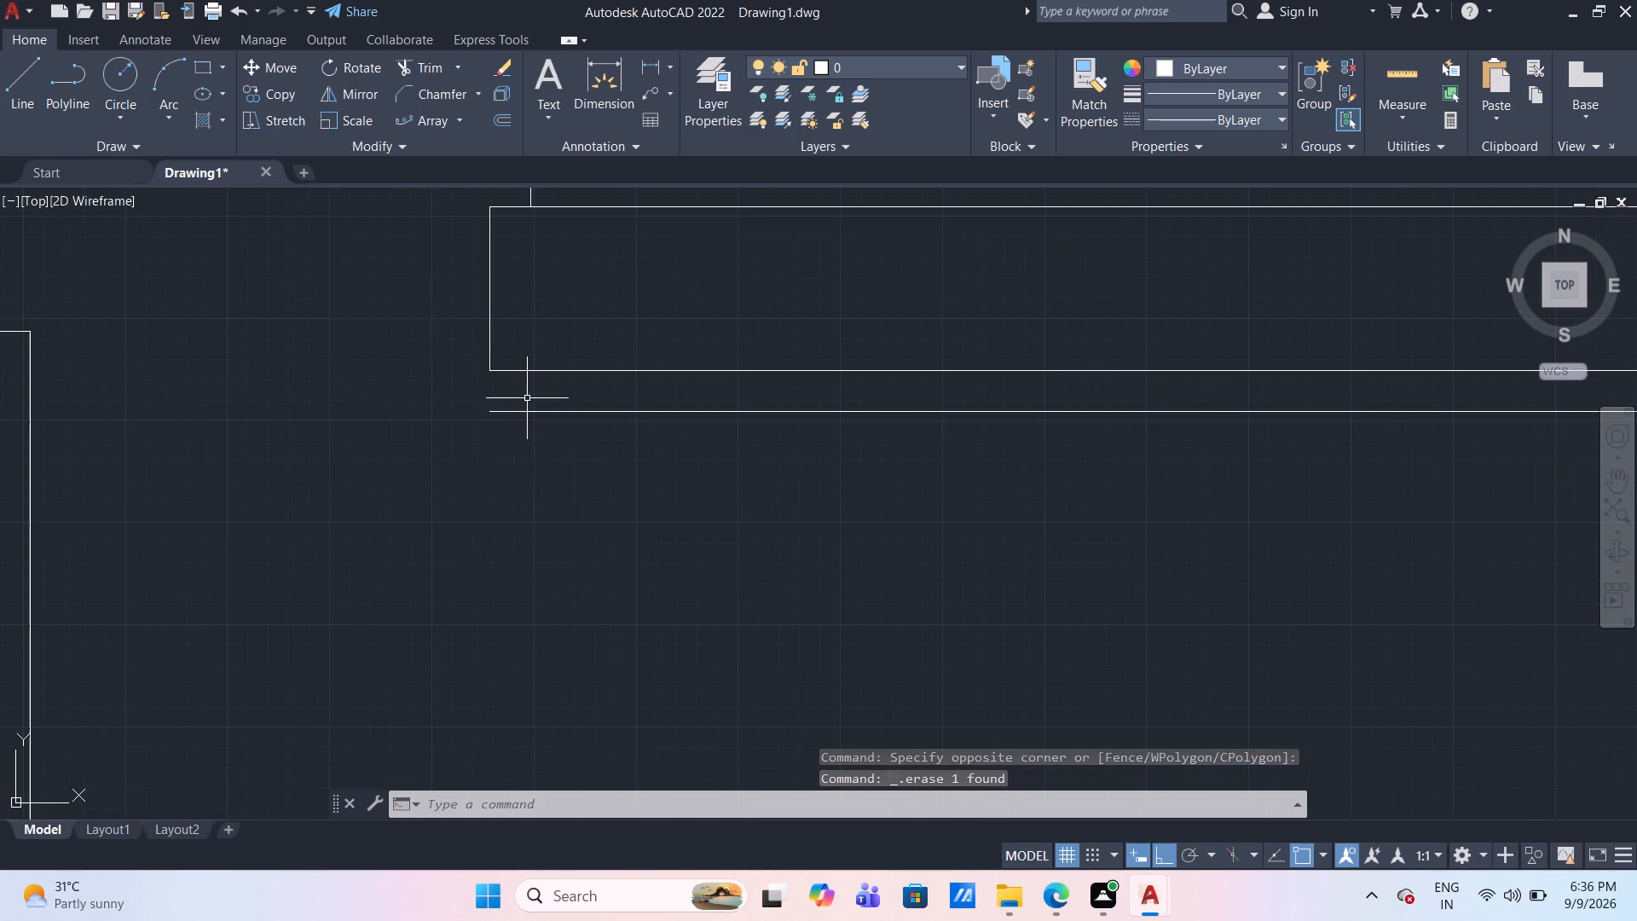
{"action": "middle_click_drag", "start_coordinate": [523, 388], "coordinate": [553, 400]}
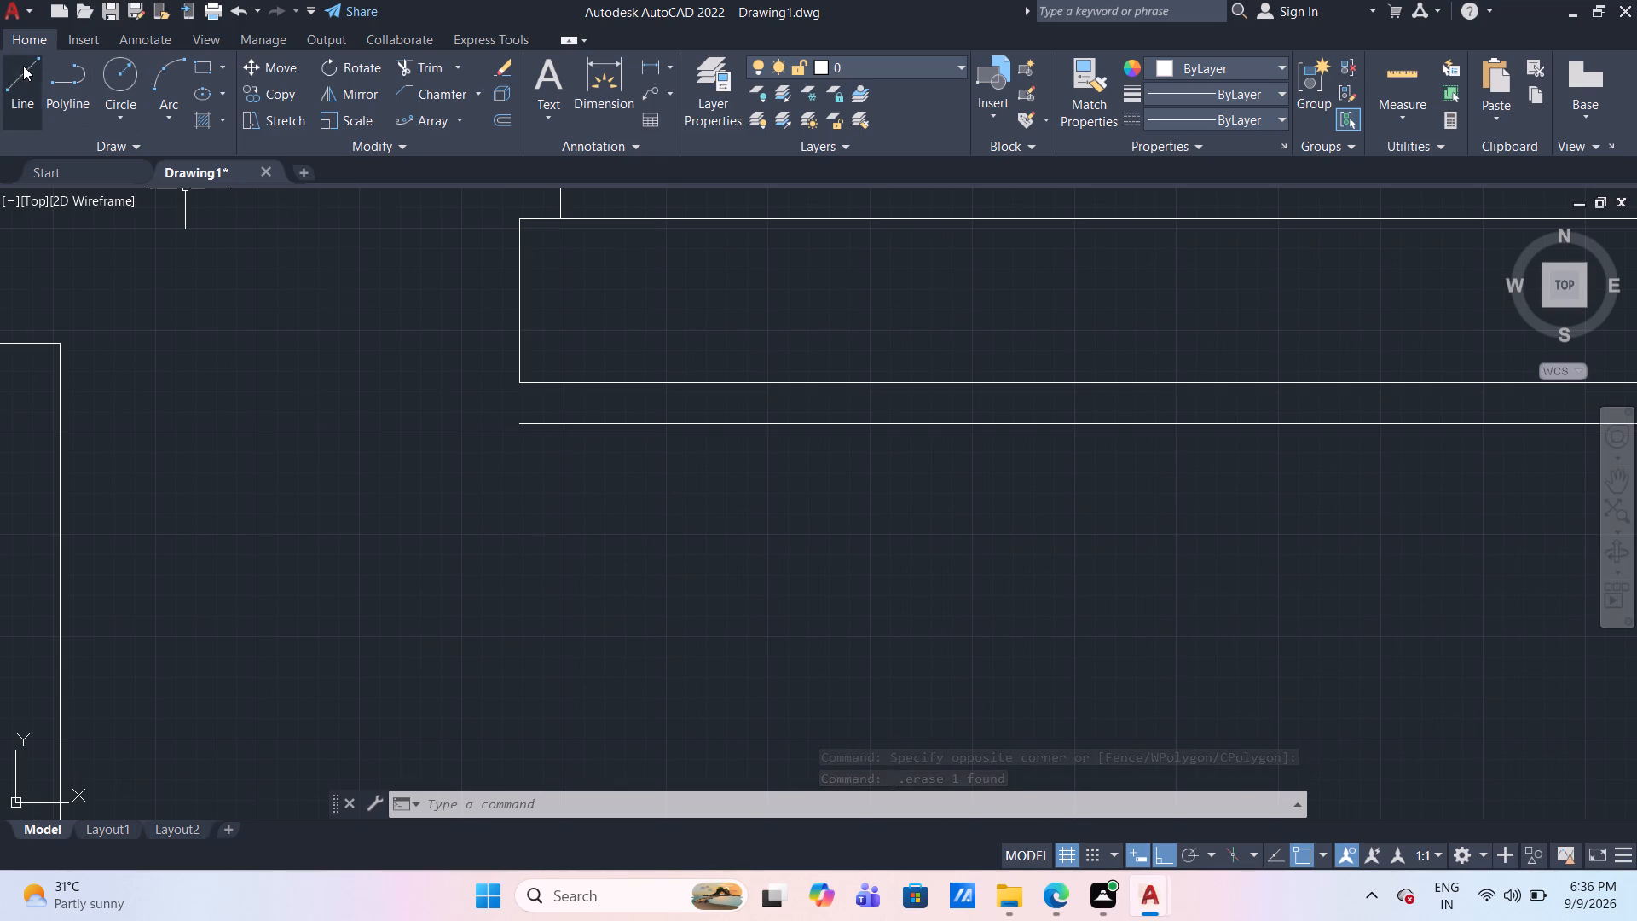
{"action": "left_click", "coordinate": [23, 66]}
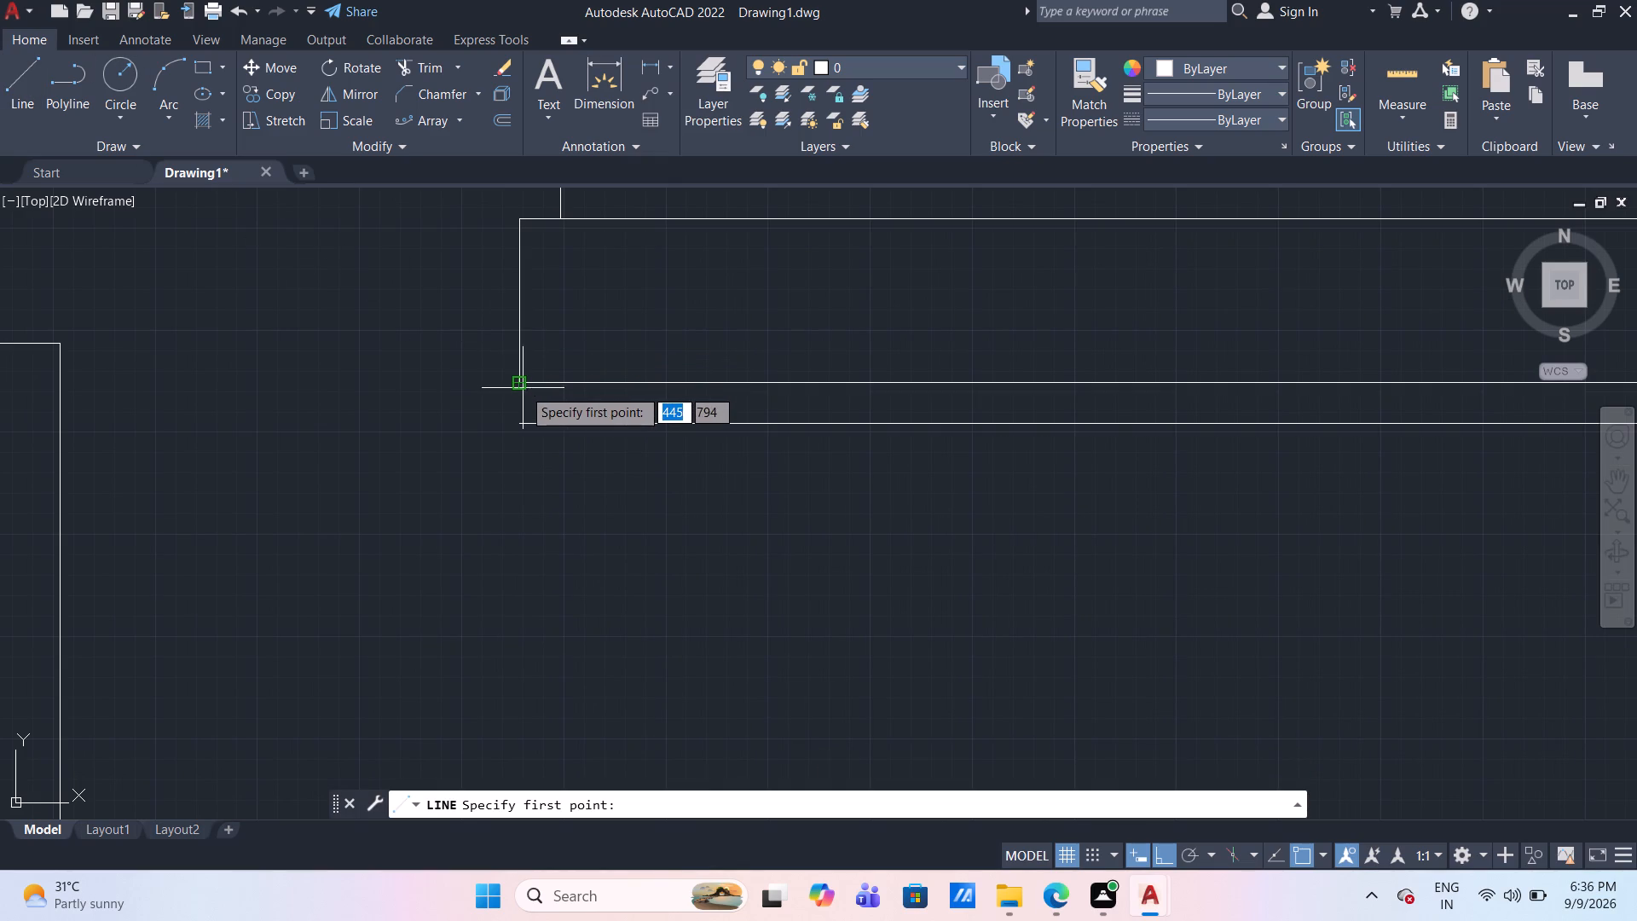
{"action": "left_click", "coordinate": [523, 389]}
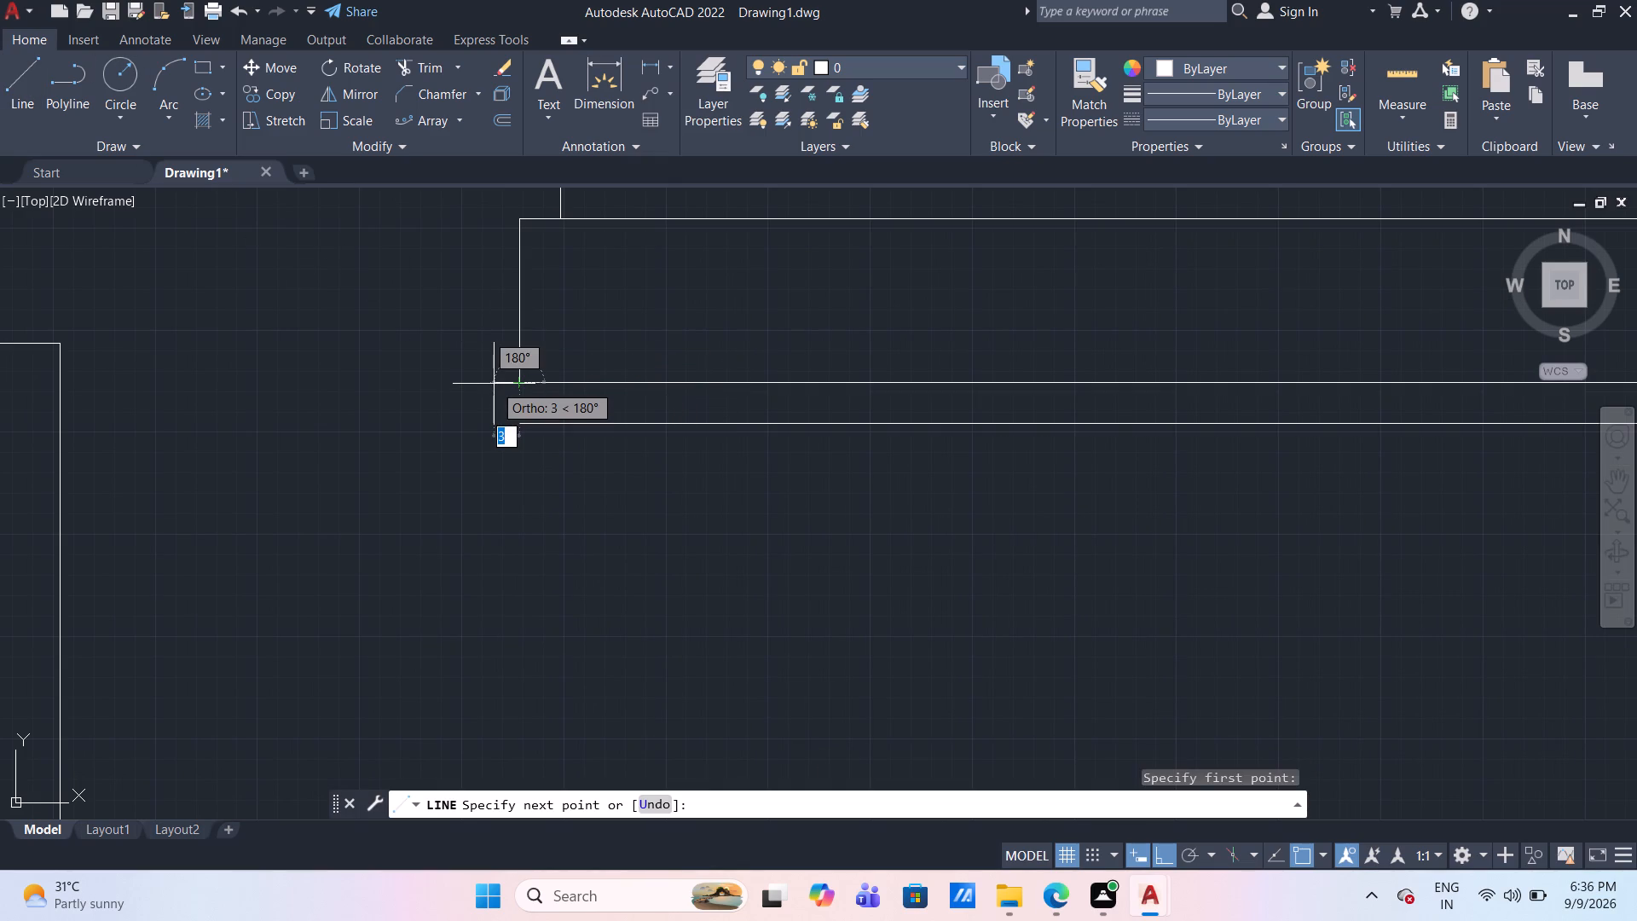
{"action": "key", "text": "5"}
{"action": "key", "text": "Return"}
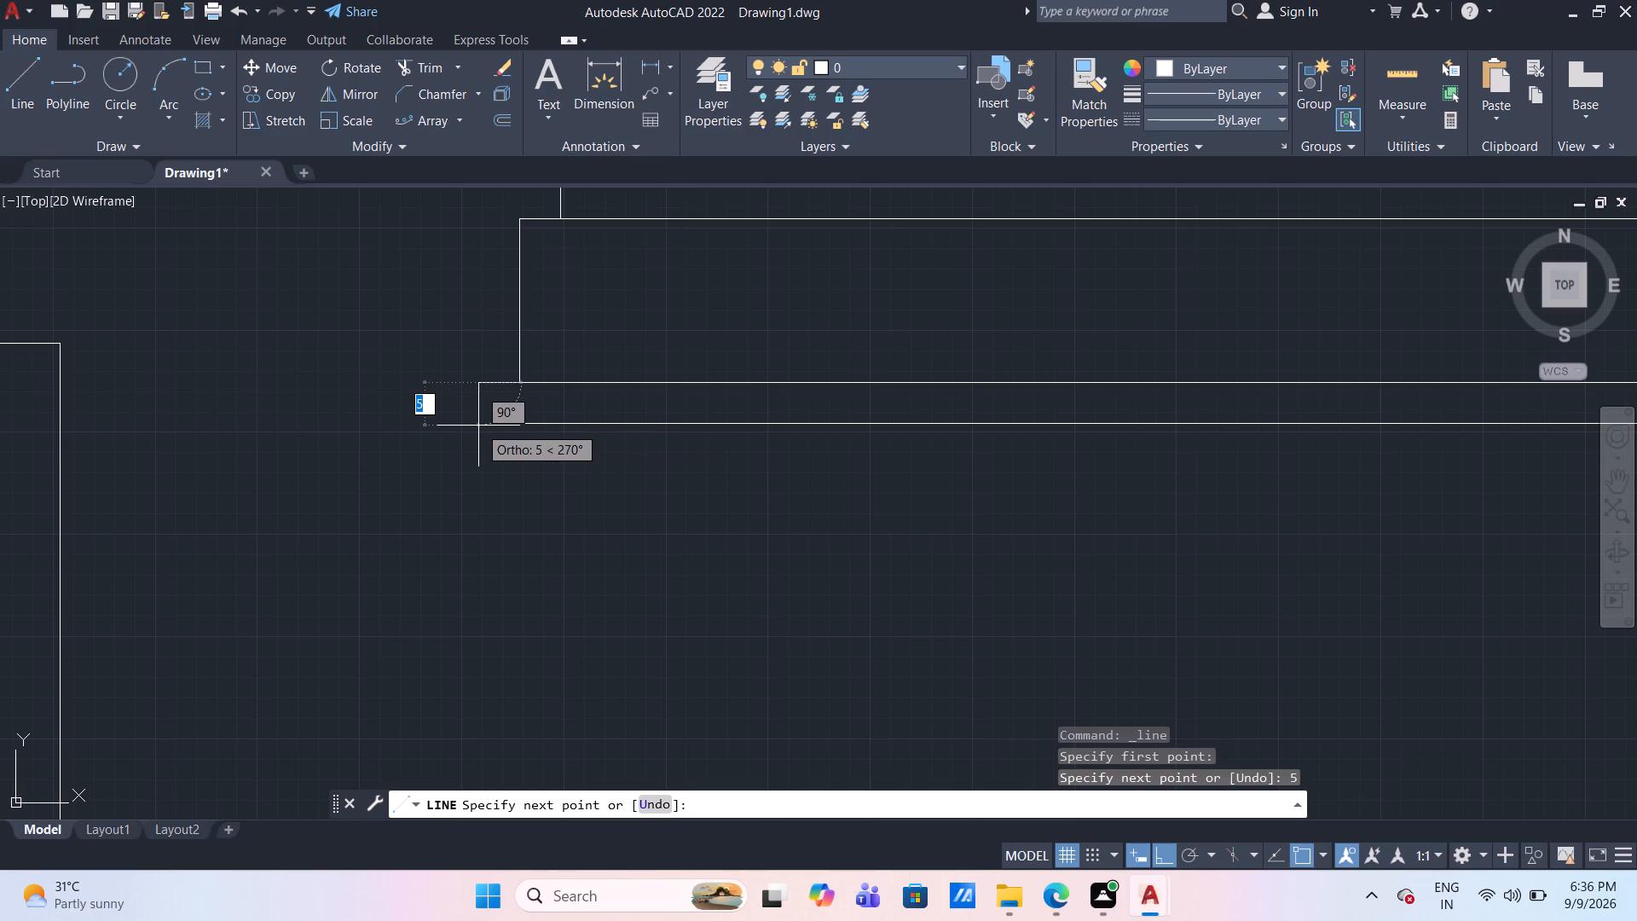
{"action": "key", "text": "5"}
{"action": "key", "text": "Return"}
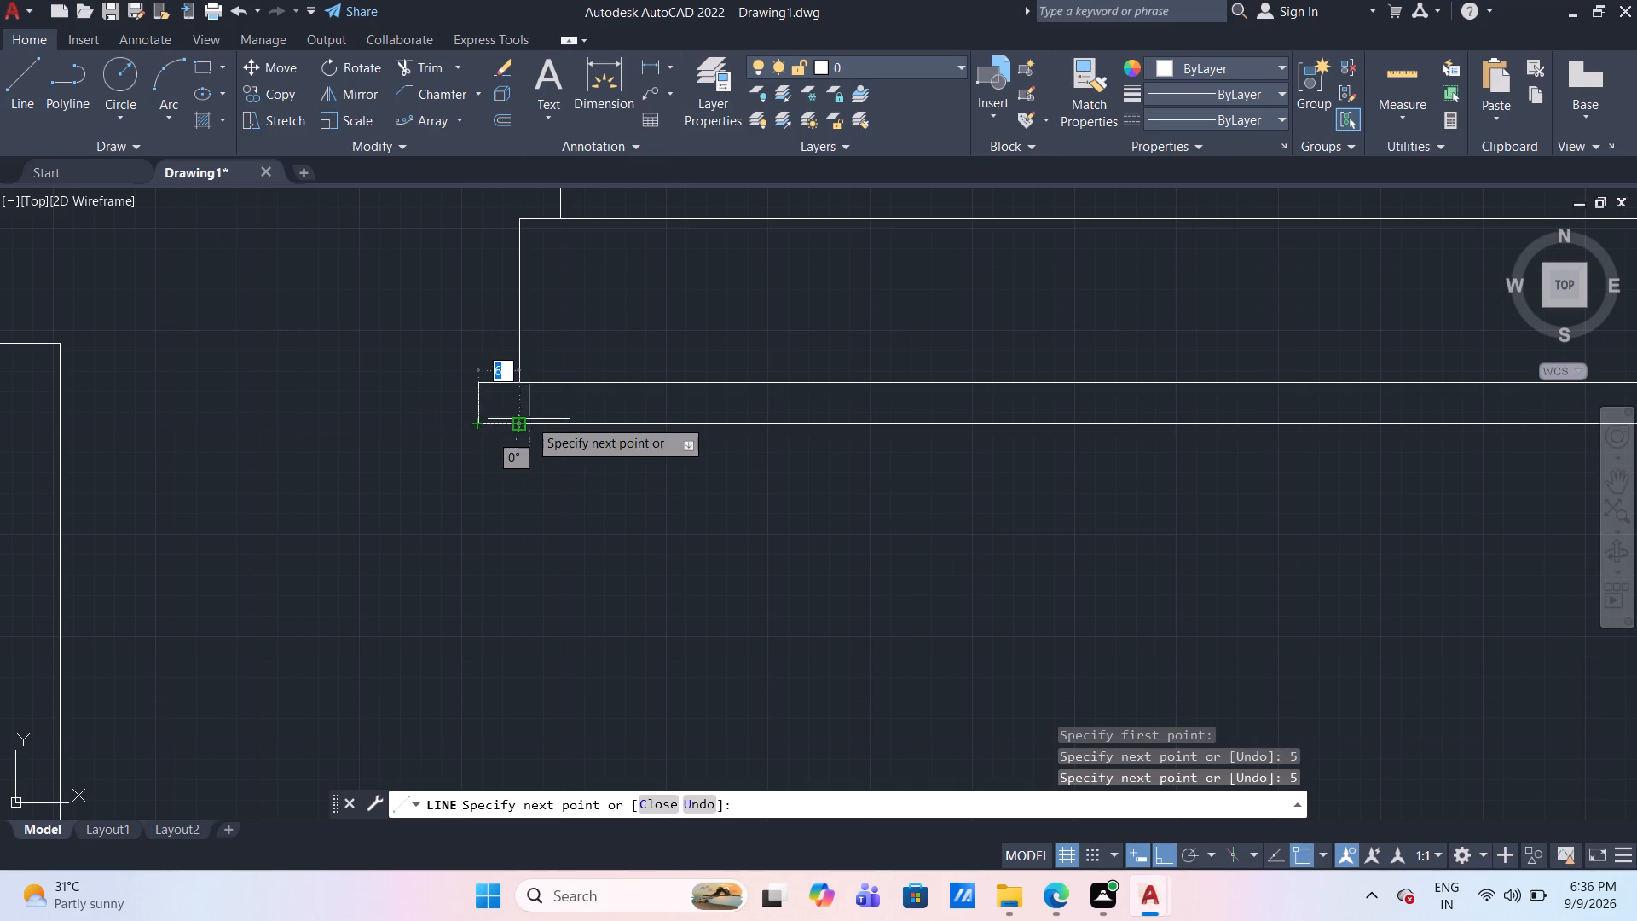
{"action": "left_click", "coordinate": [514, 427]}
{"action": "key", "text": "Escape"}
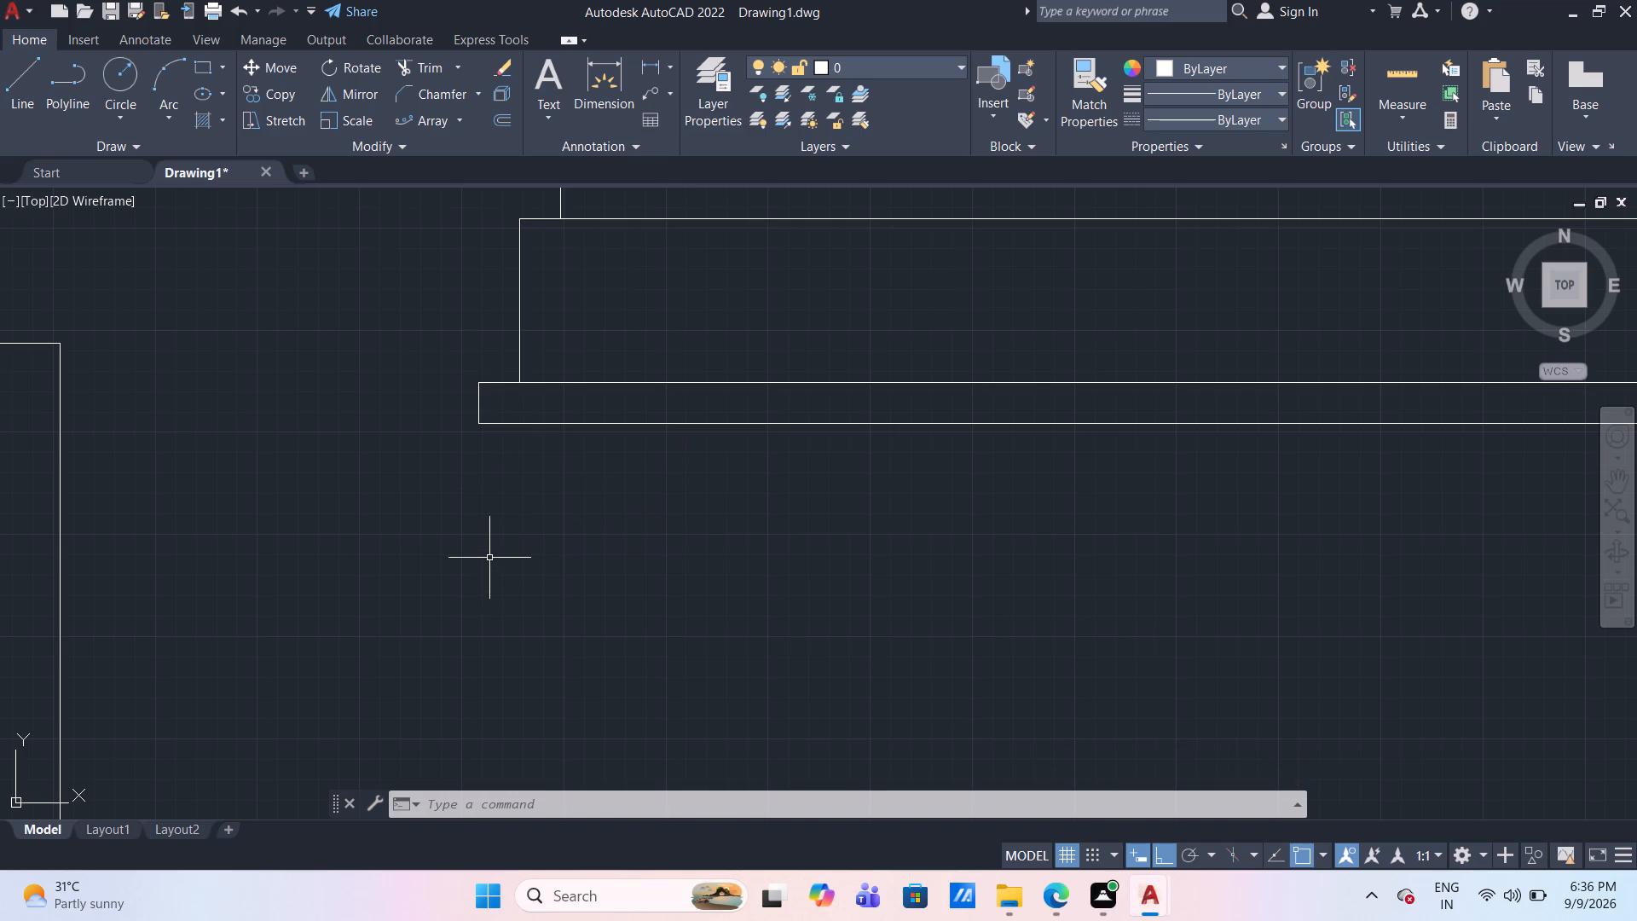
From the strip's lower-left corner, draw a 20 mm line sloping down and outward at 95°, then a horizontal line to the innermost vertical line.
{"action": "scroll", "coordinate": [489, 558], "scroll_direction": "down", "scroll_amount": 1}
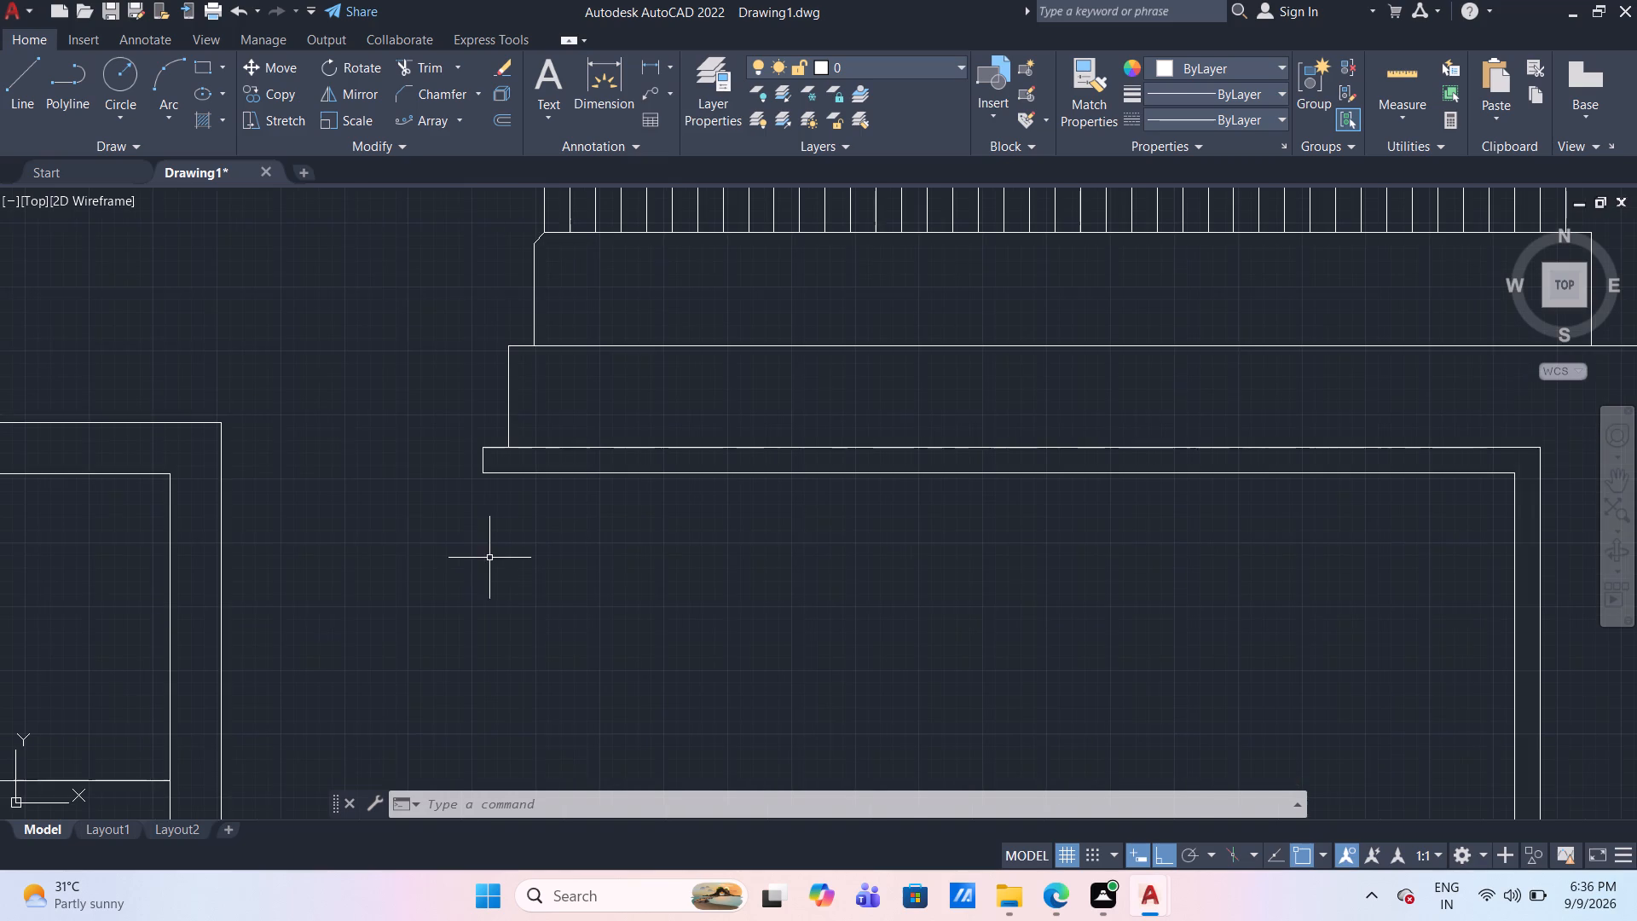
{"action": "left_click", "coordinate": [27, 75]}
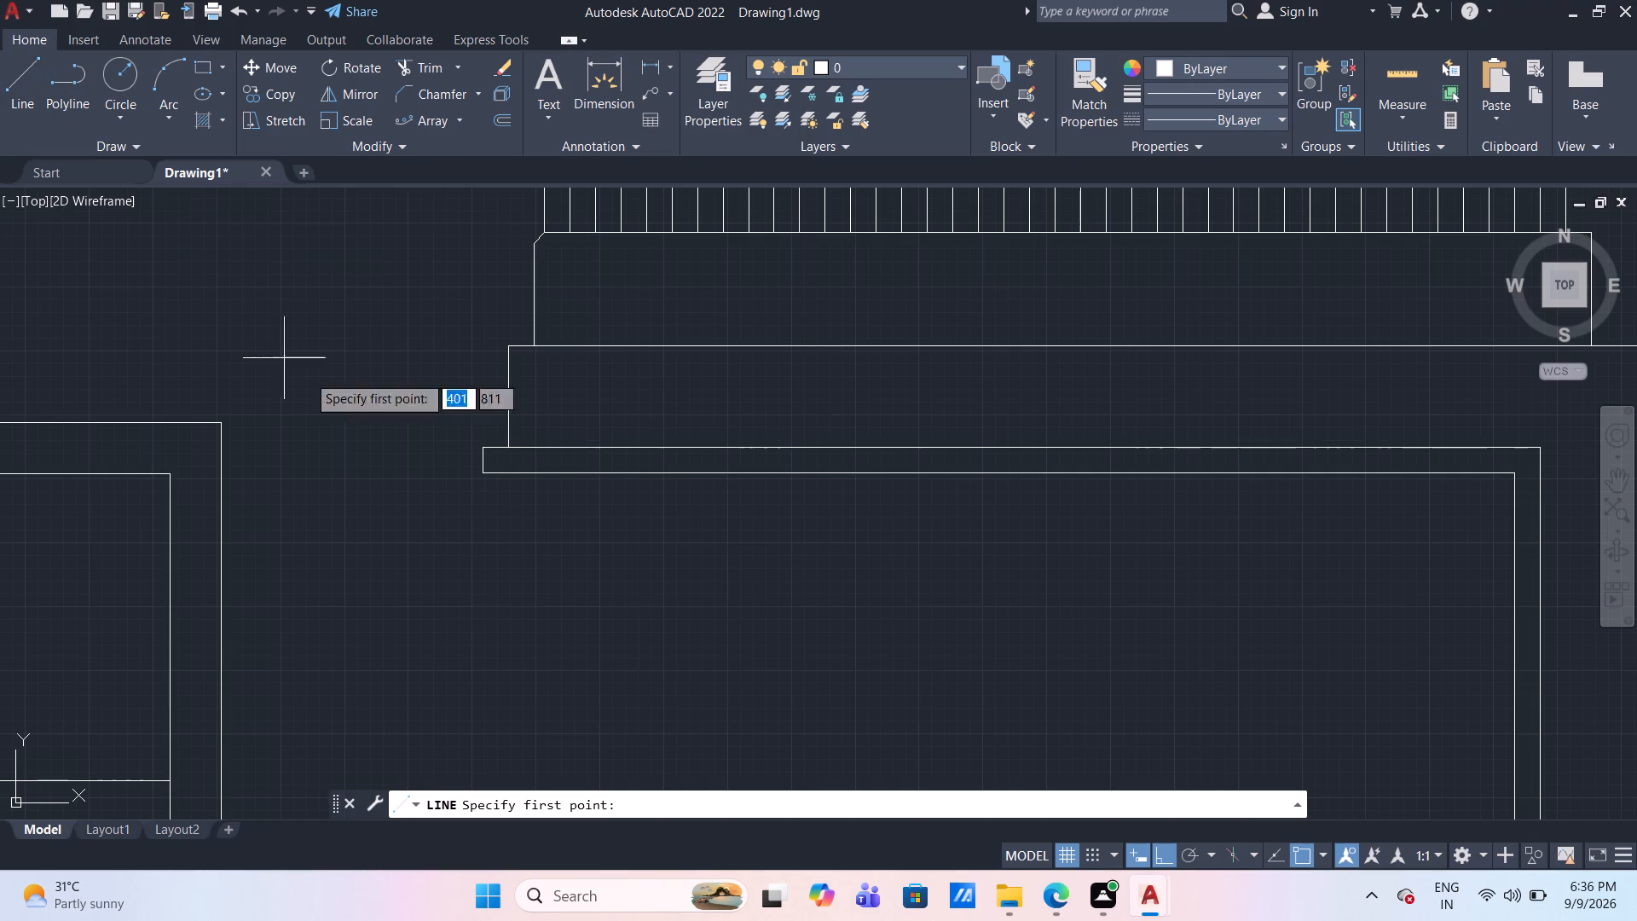
{"action": "left_click", "coordinate": [476, 478]}
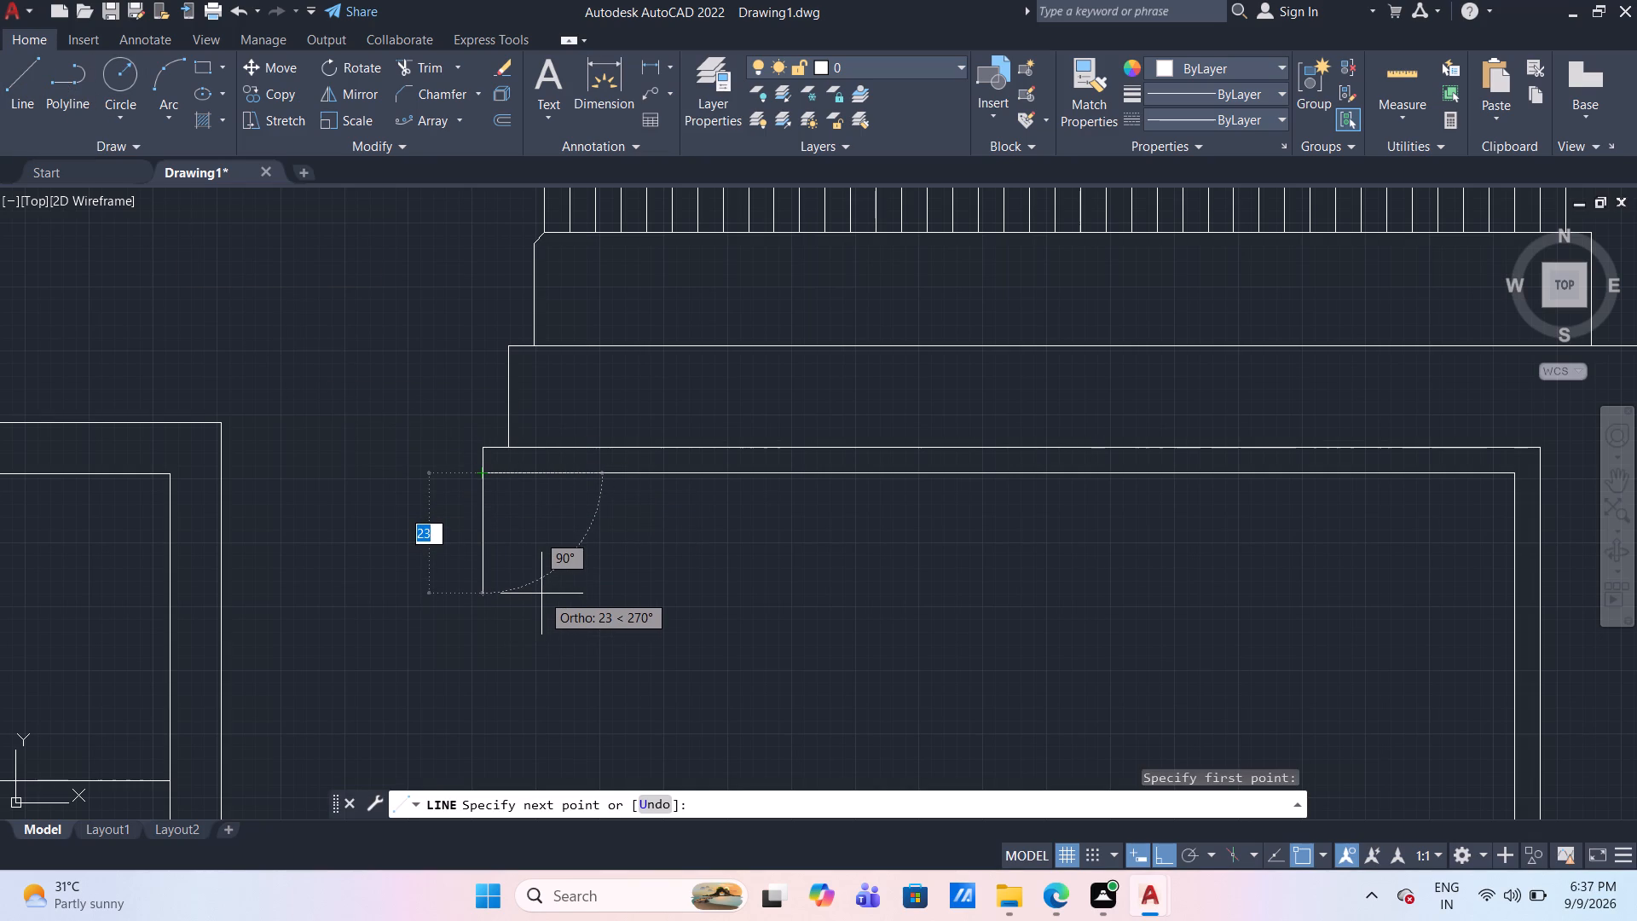
{"action": "scroll", "coordinate": [517, 575], "scroll_direction": "down", "scroll_amount": 1}
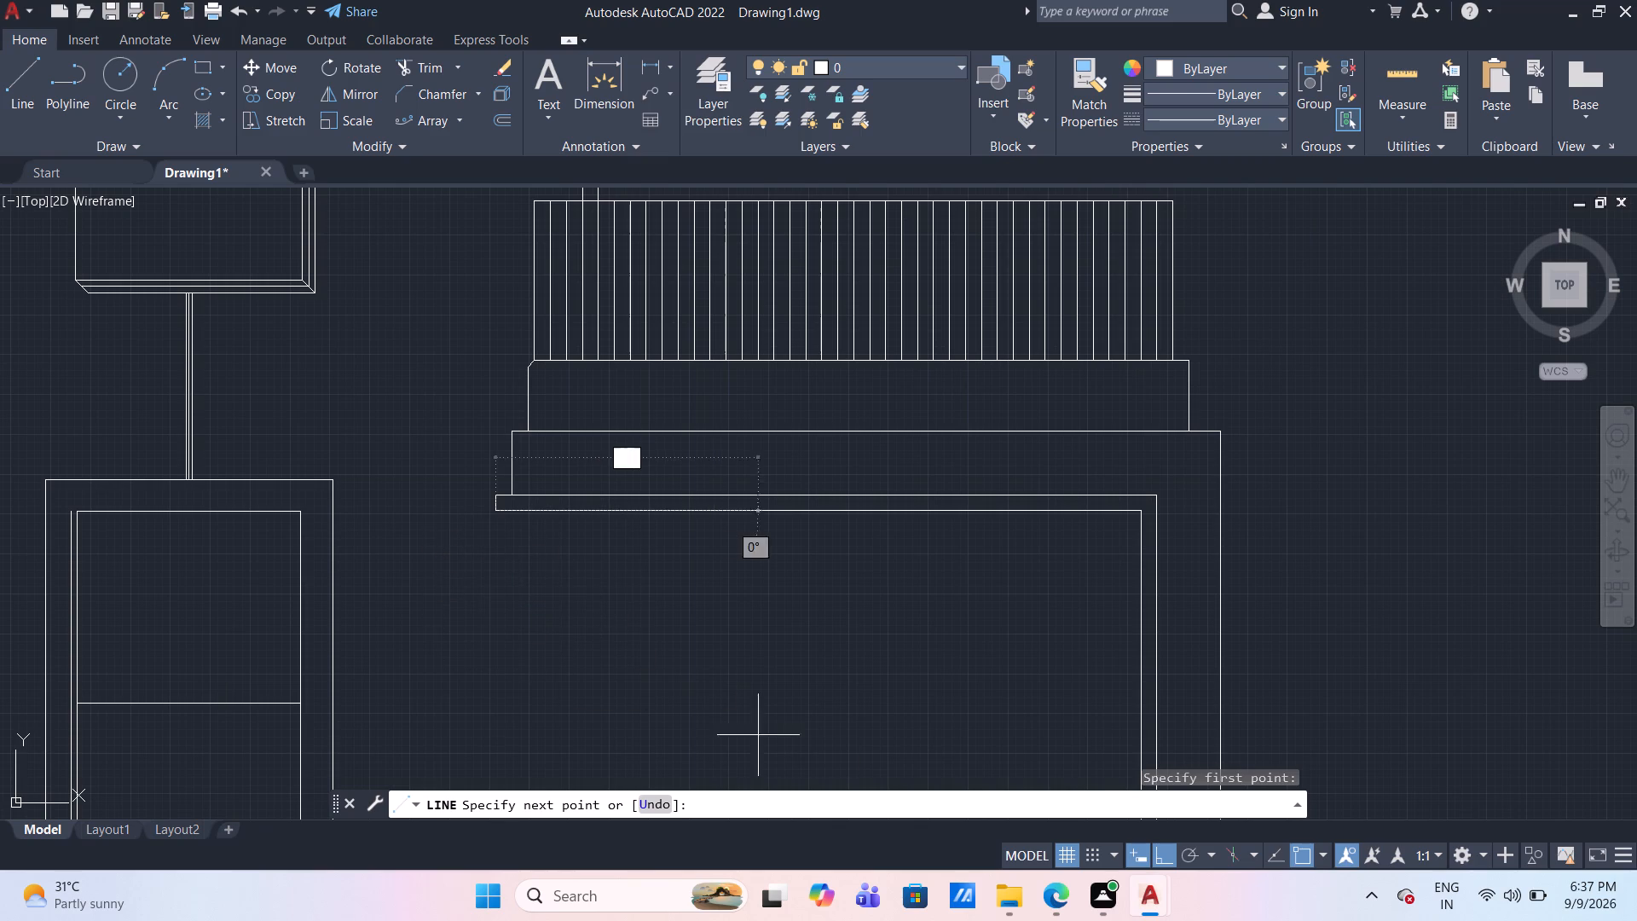
{"action": "left_click", "coordinate": [1162, 858]}
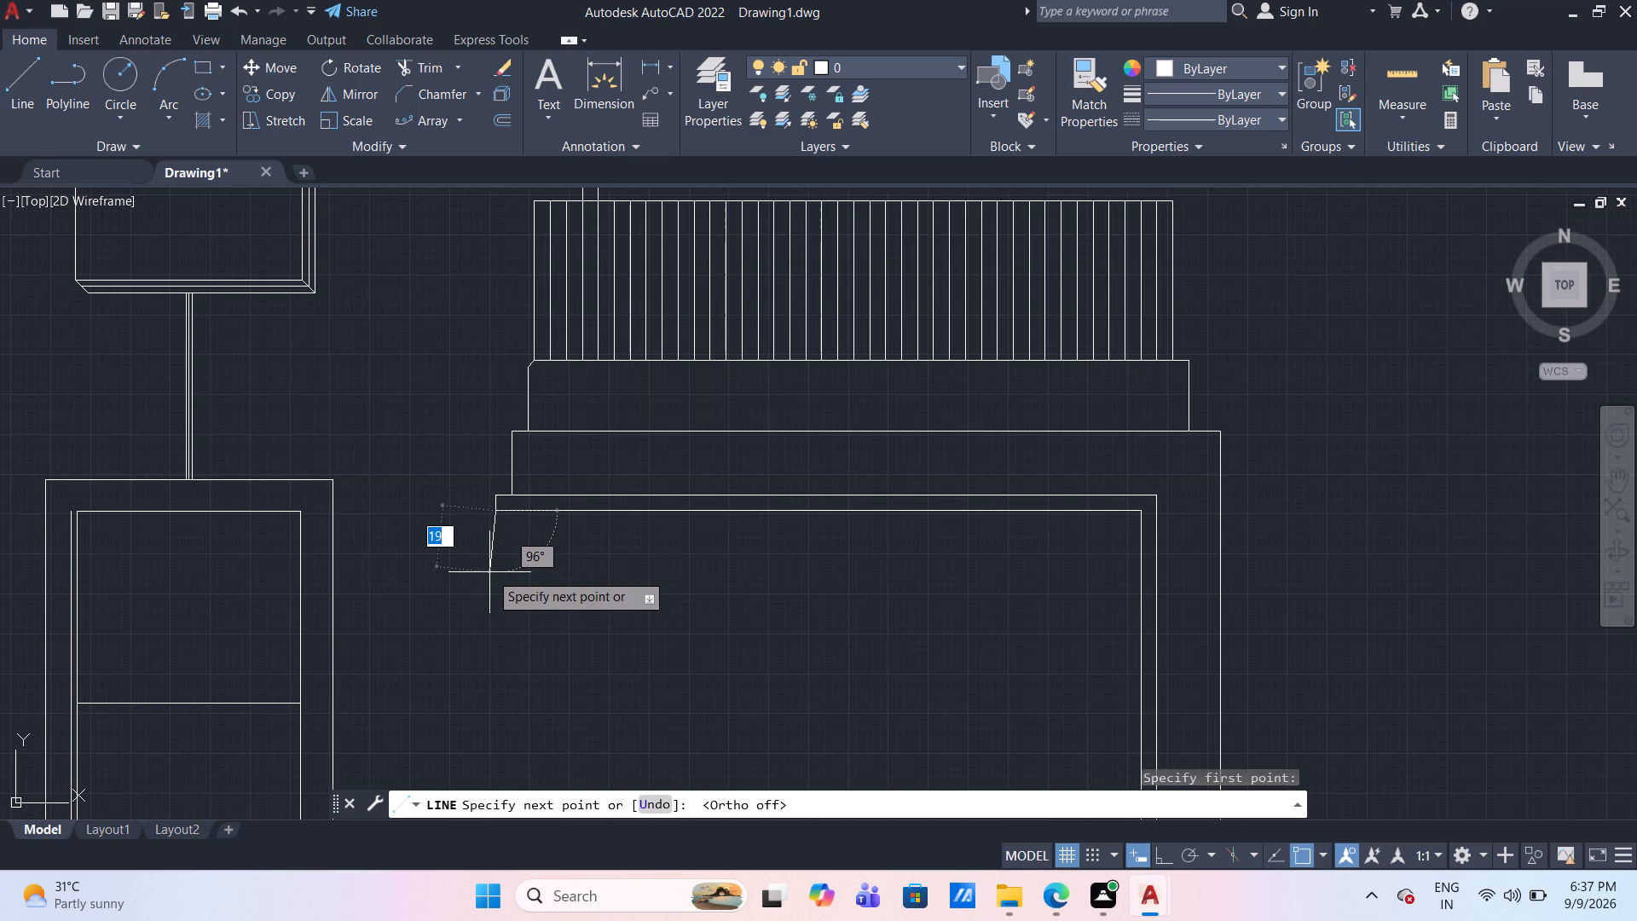
{"action": "key", "text": "2"}
{"action": "key", "text": "0"}
{"action": "key", "text": "Tab"}
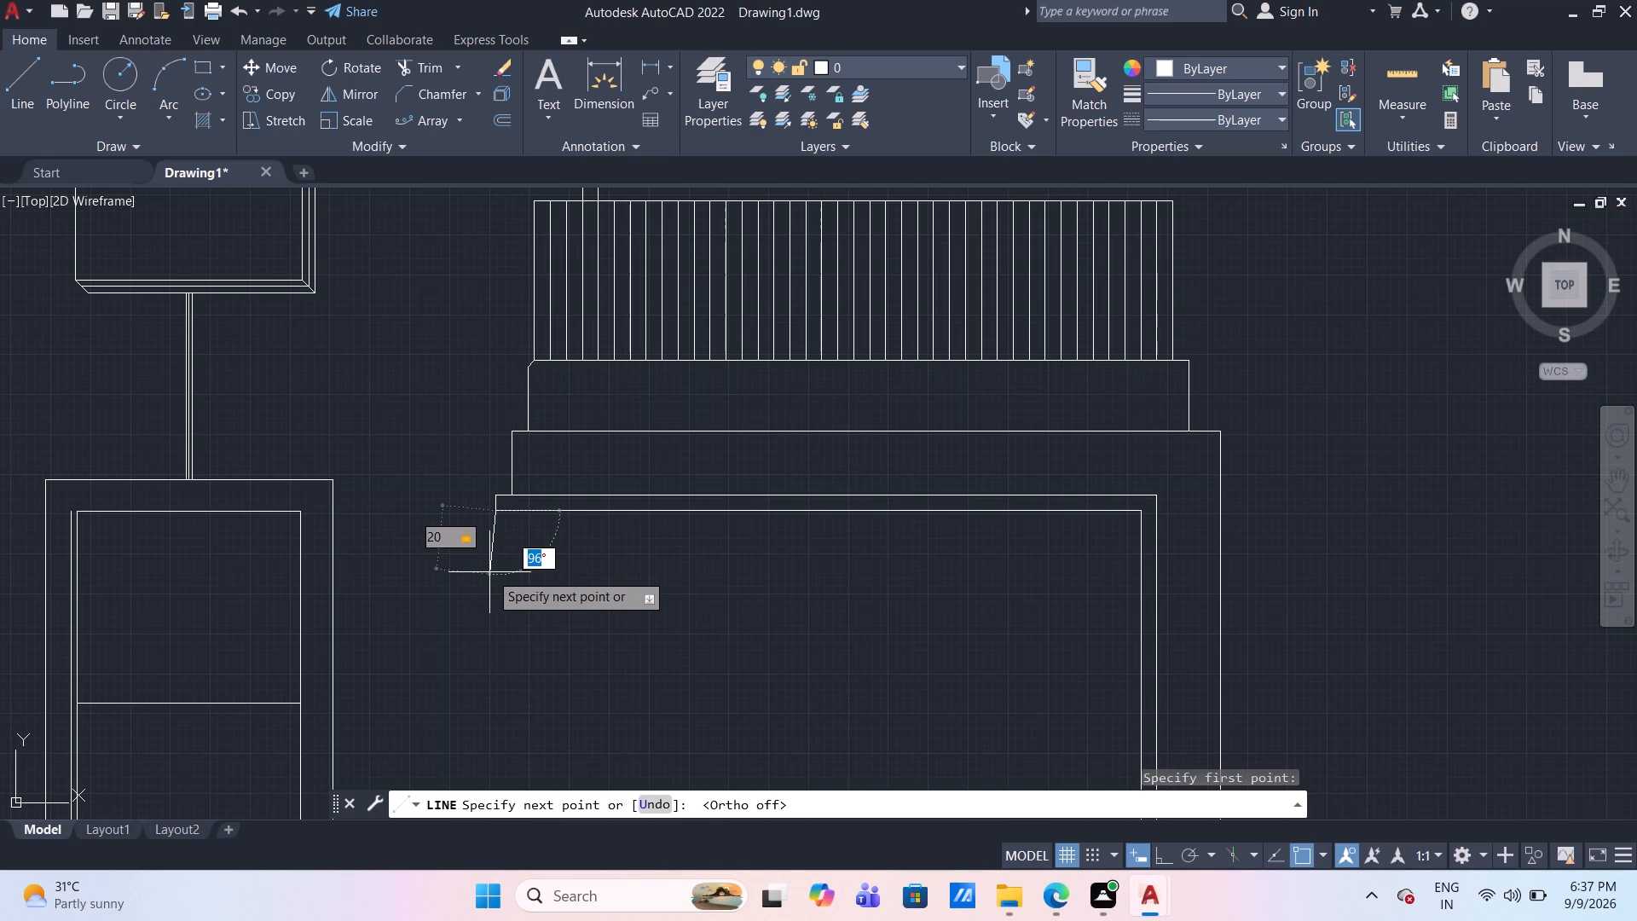
{"action": "type", "text": "95"}
{"action": "key", "text": "Return"}
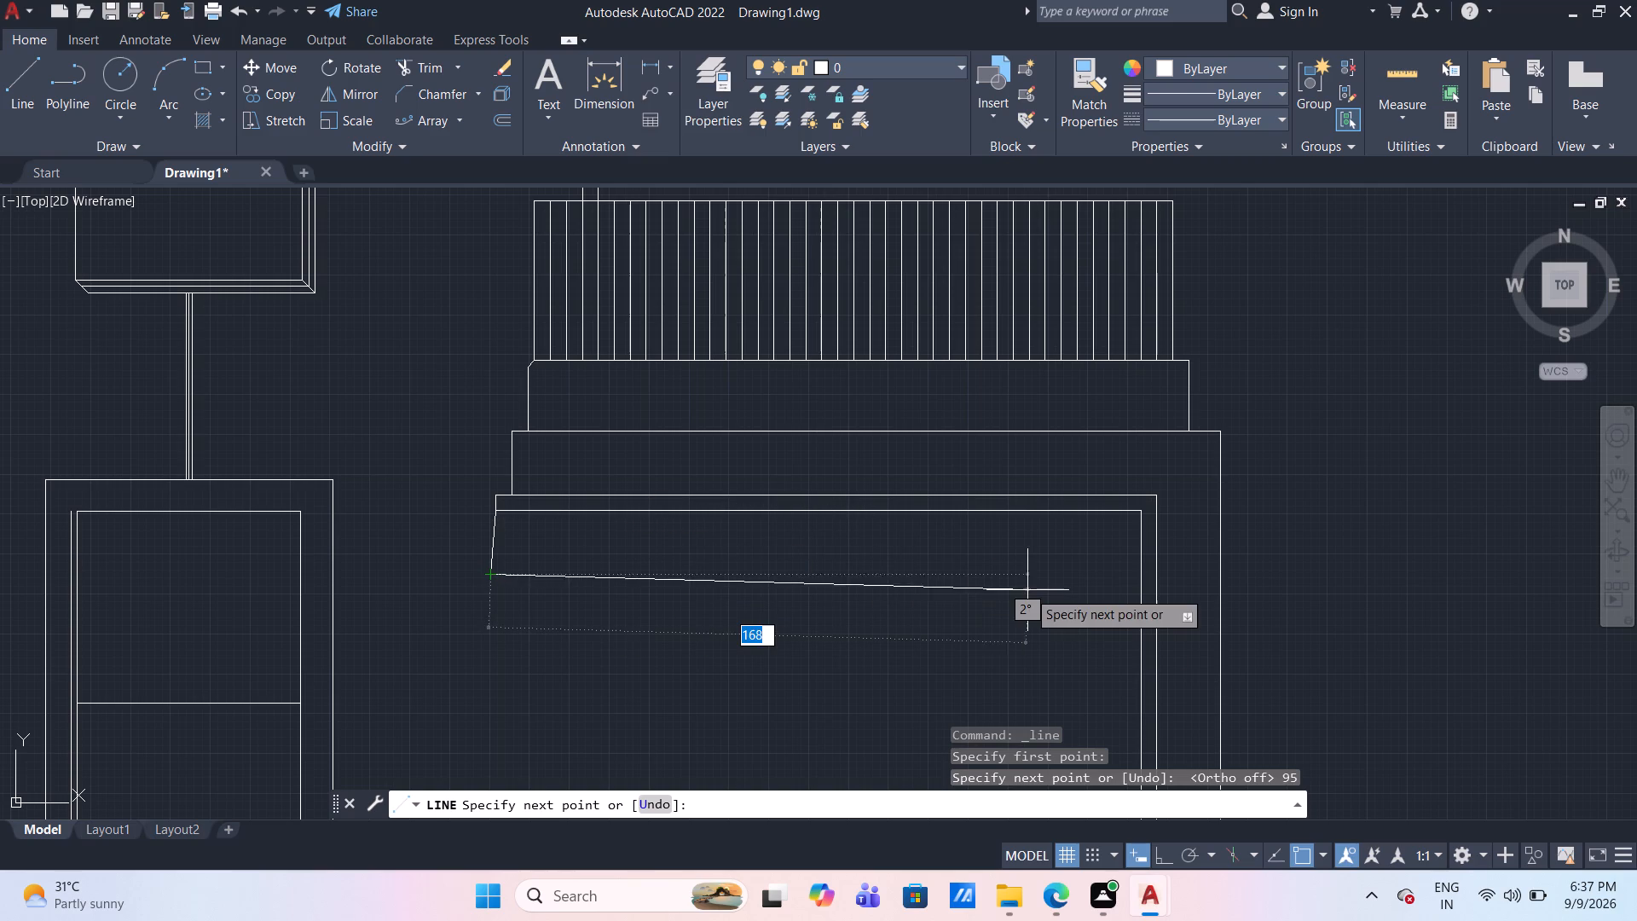
{"action": "scroll", "coordinate": [1027, 591], "scroll_direction": "down", "scroll_amount": 1}
{"action": "middle_click_drag", "start_coordinate": [1023, 581], "coordinate": [1018, 572]}
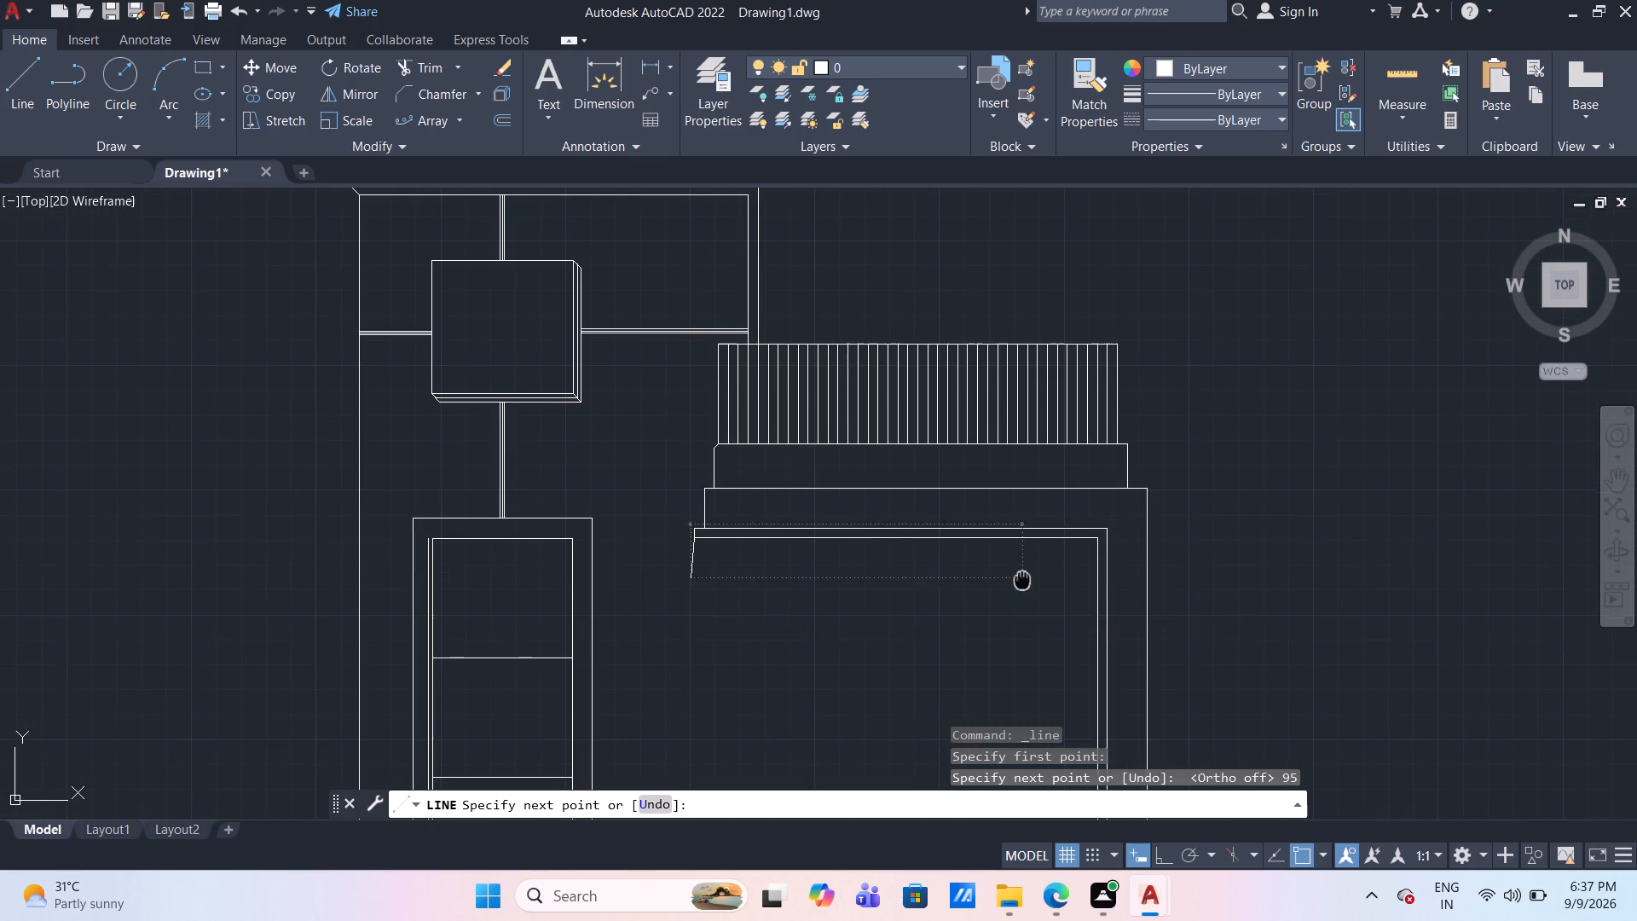
{"action": "middle_click_drag", "start_coordinate": [1018, 572], "coordinate": [841, 428]}
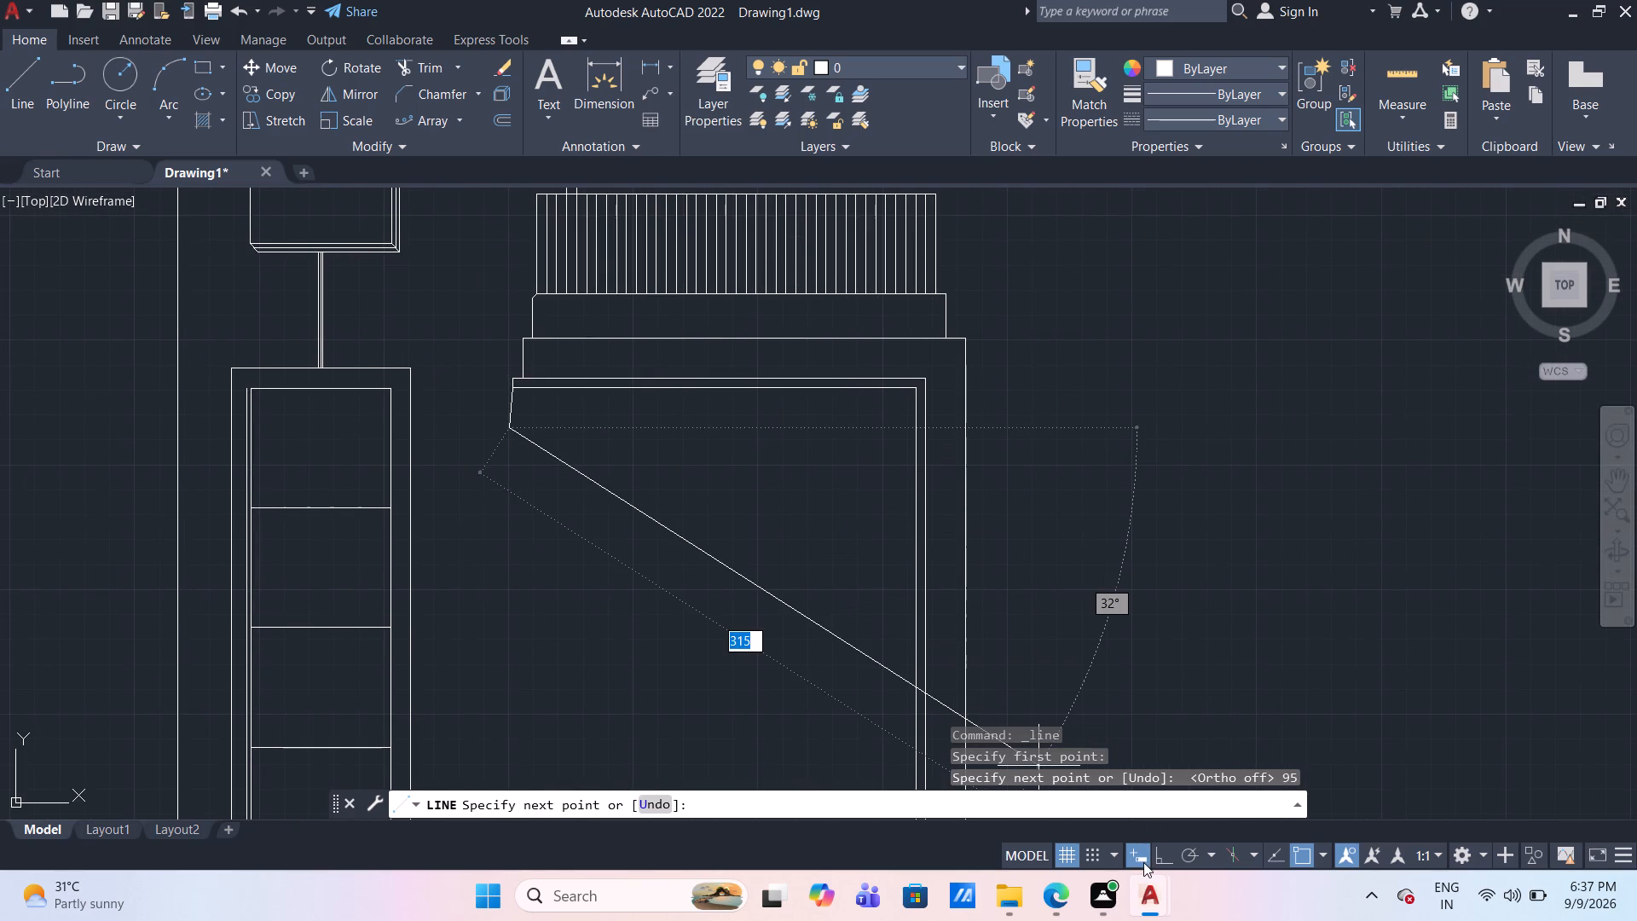
{"action": "left_click", "coordinate": [1161, 855]}
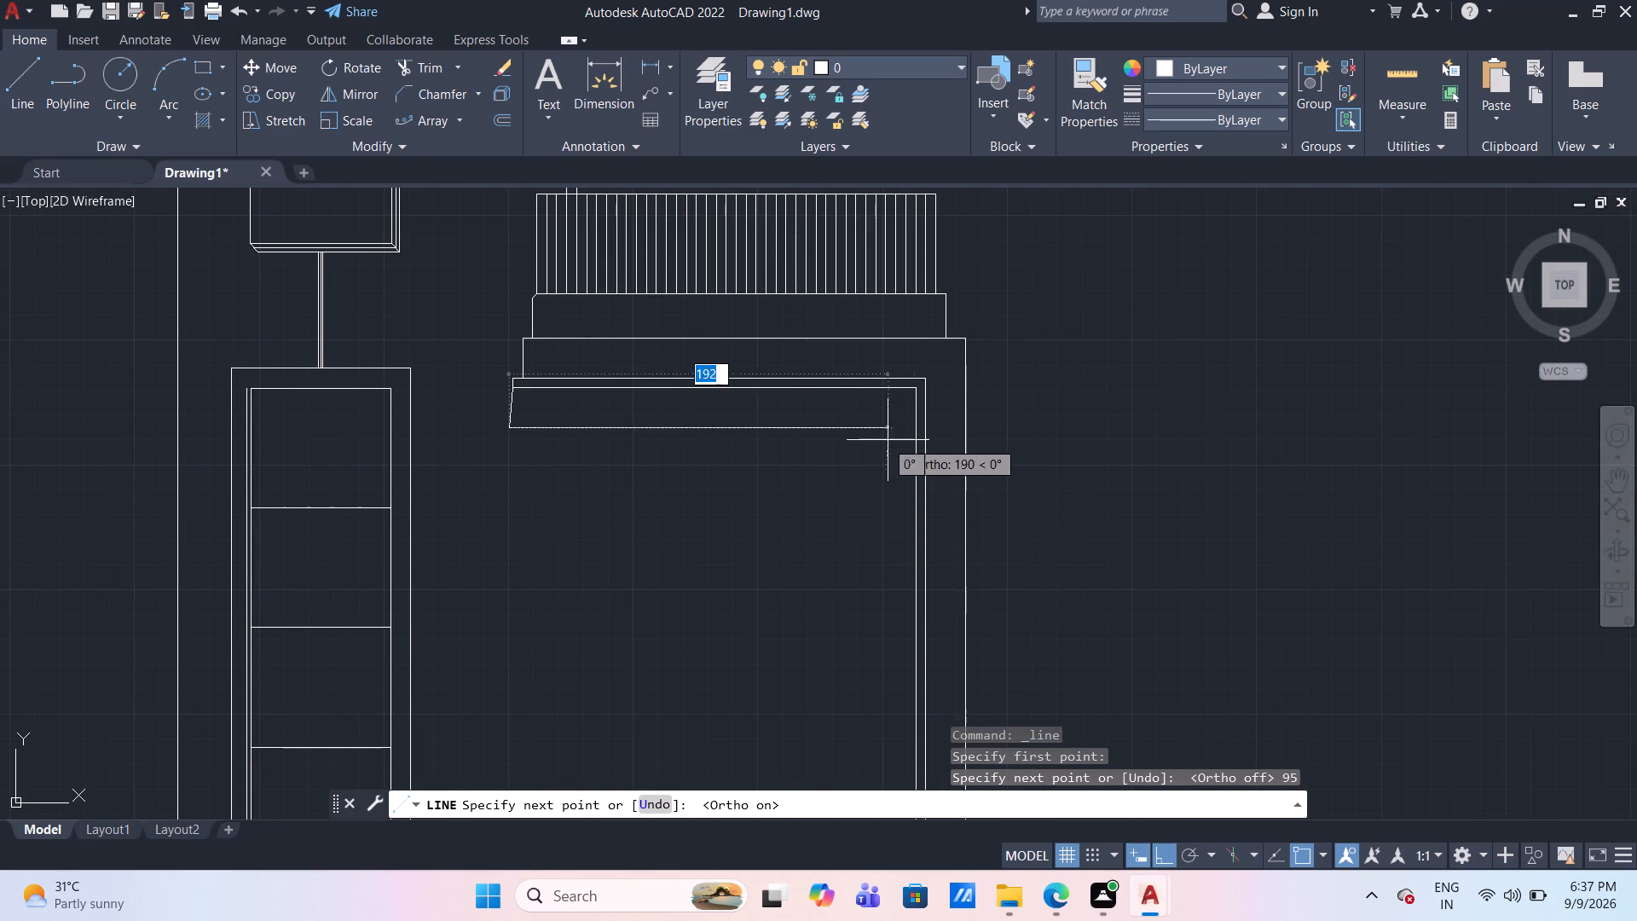
{"action": "left_click", "coordinate": [915, 429]}
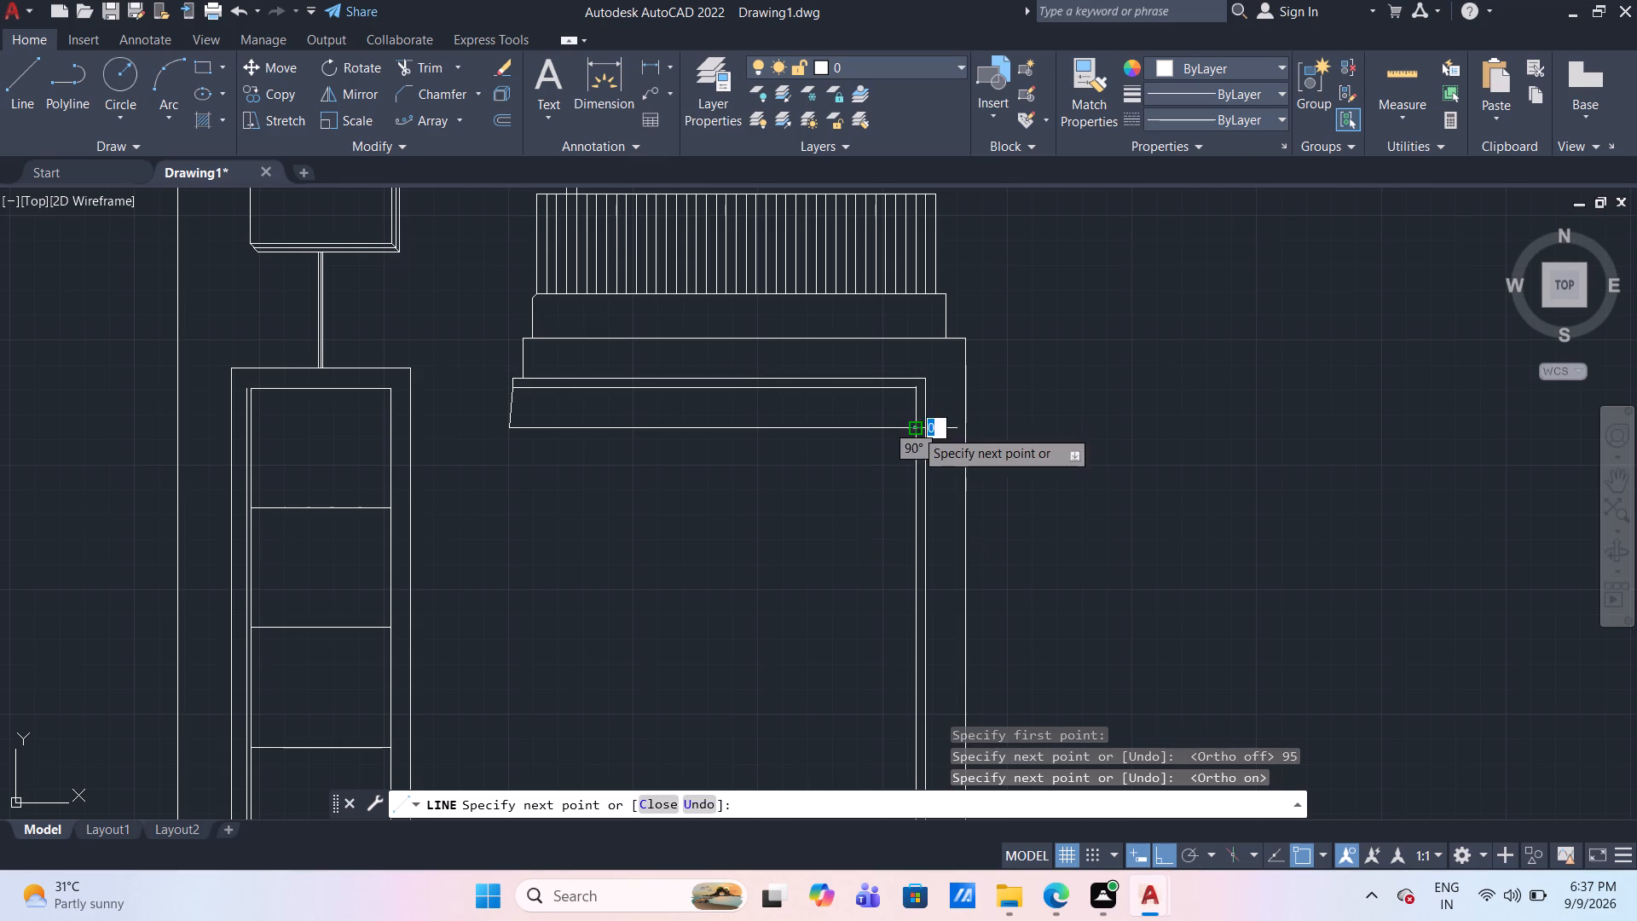
{"action": "key", "text": "Escape"}
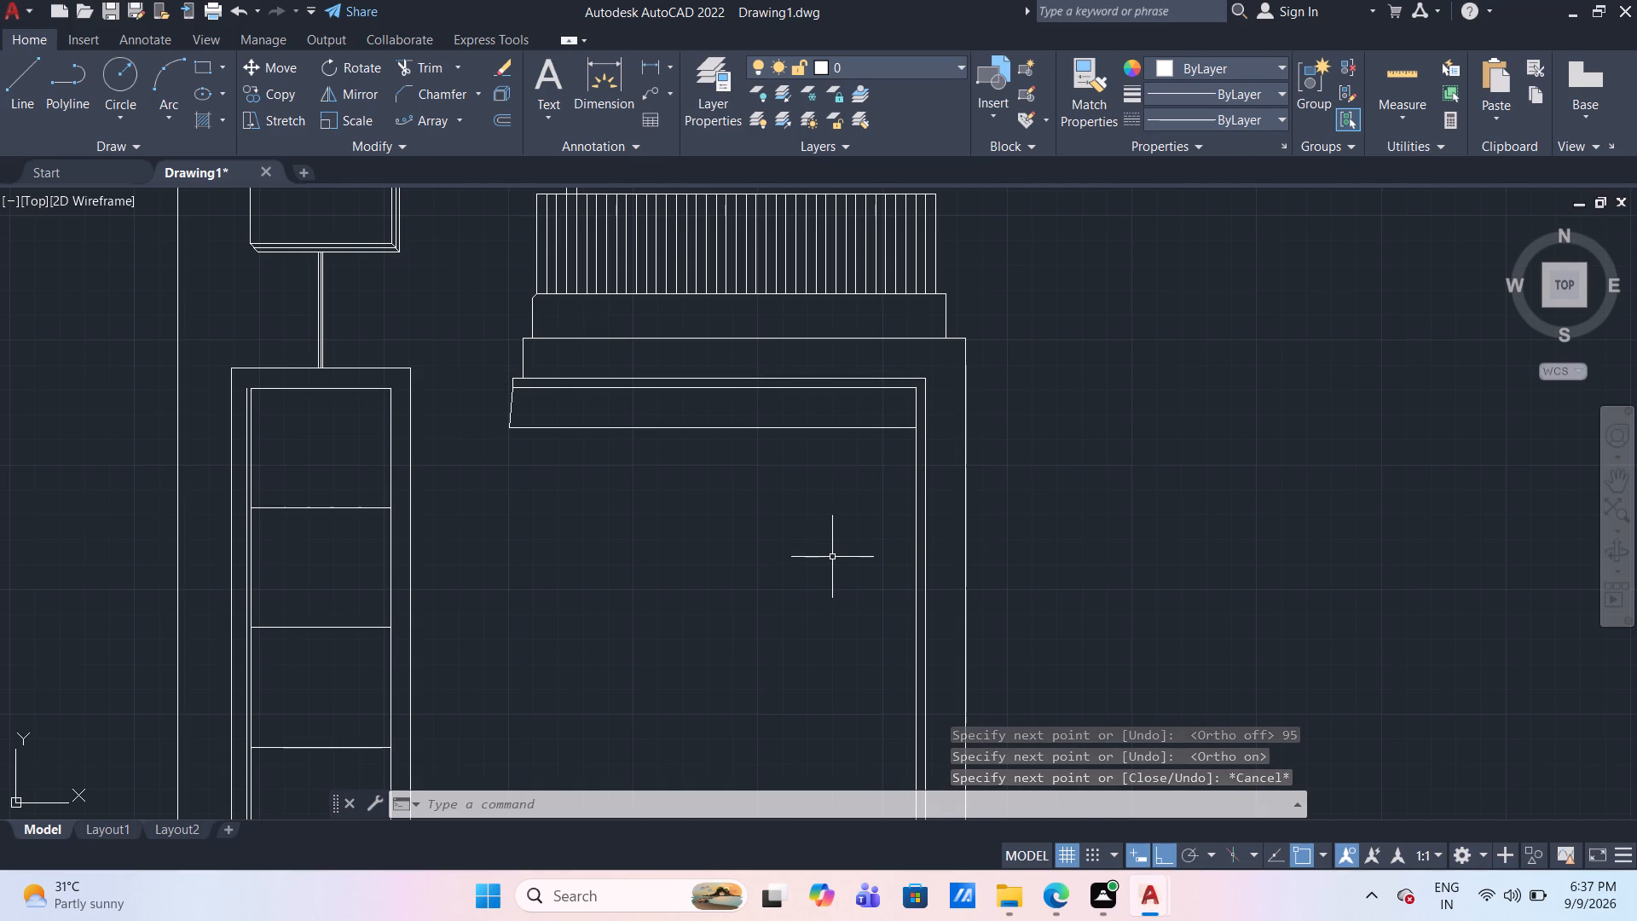
Offset the innermost vertical line of the right-side frame 25 mm toward the inside.
{"action": "scroll", "coordinate": [832, 557], "scroll_direction": "down", "scroll_amount": 1}
{"action": "scroll", "coordinate": [828, 557], "scroll_direction": "up", "scroll_amount": 1}
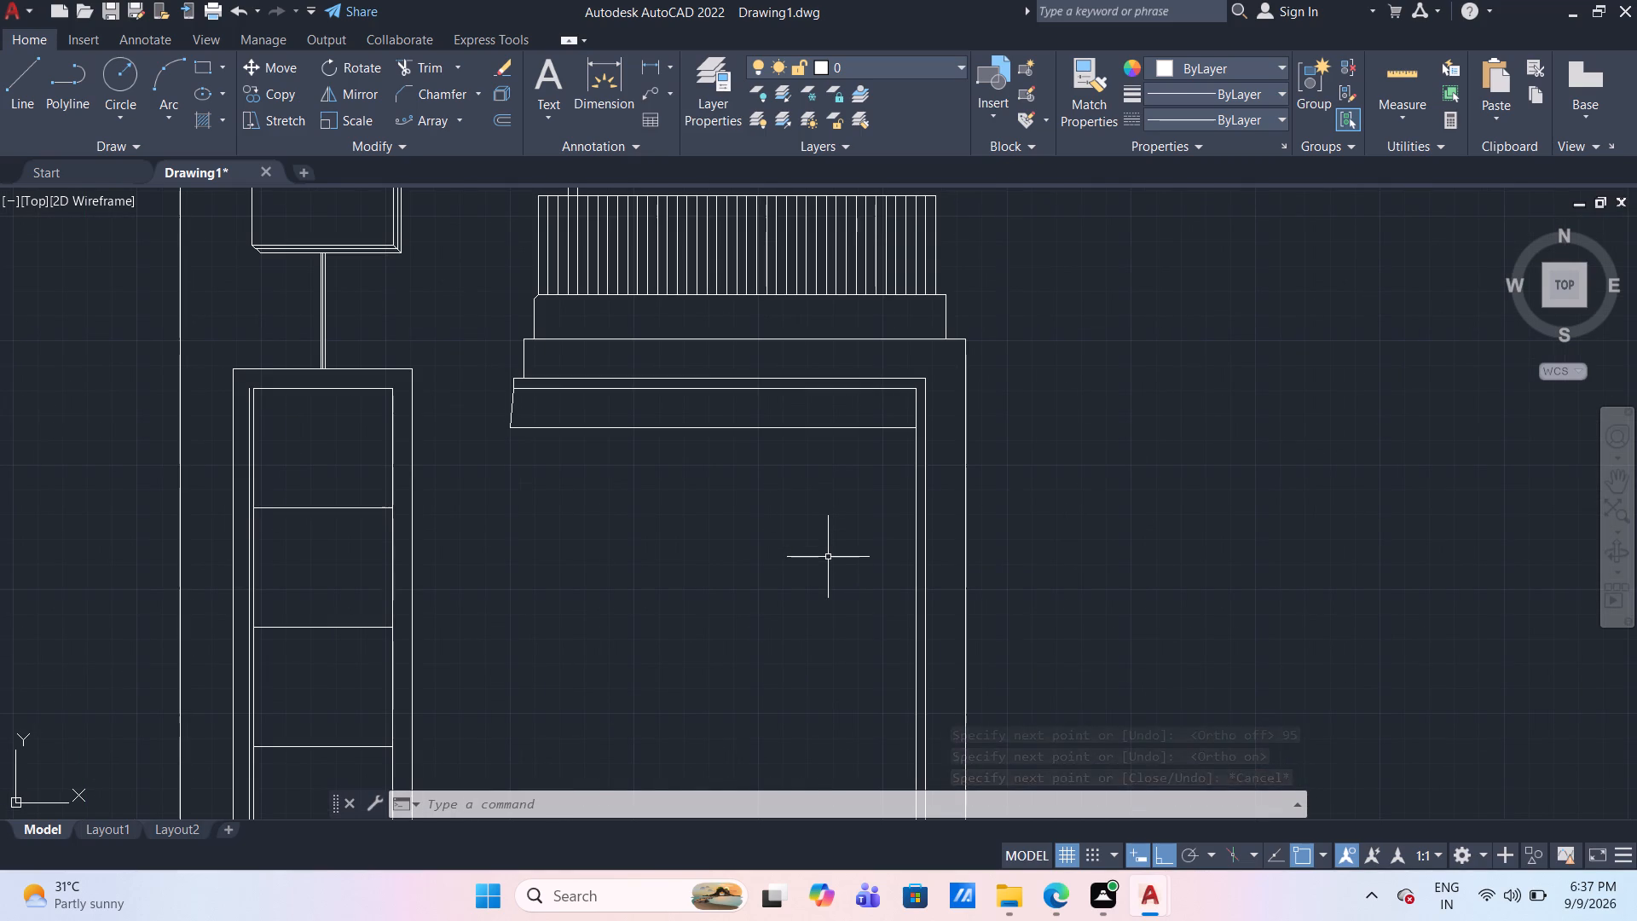
{"action": "key", "text": "o"}
{"action": "key", "text": "Return"}
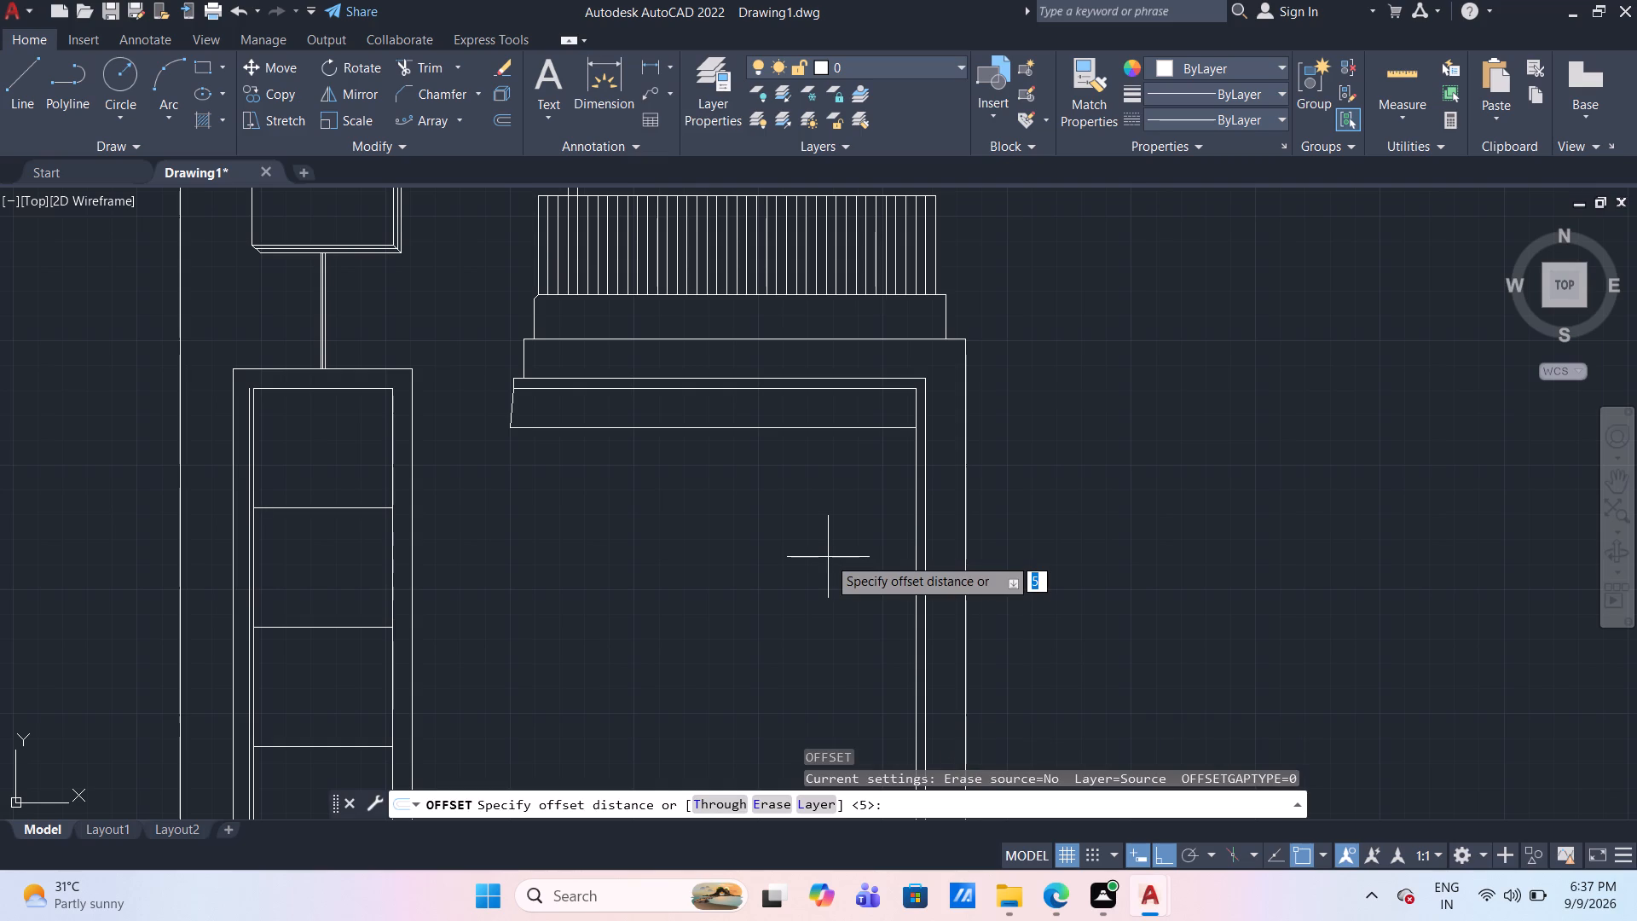
{"action": "type", "text": "25"}
{"action": "key", "text": "Return"}
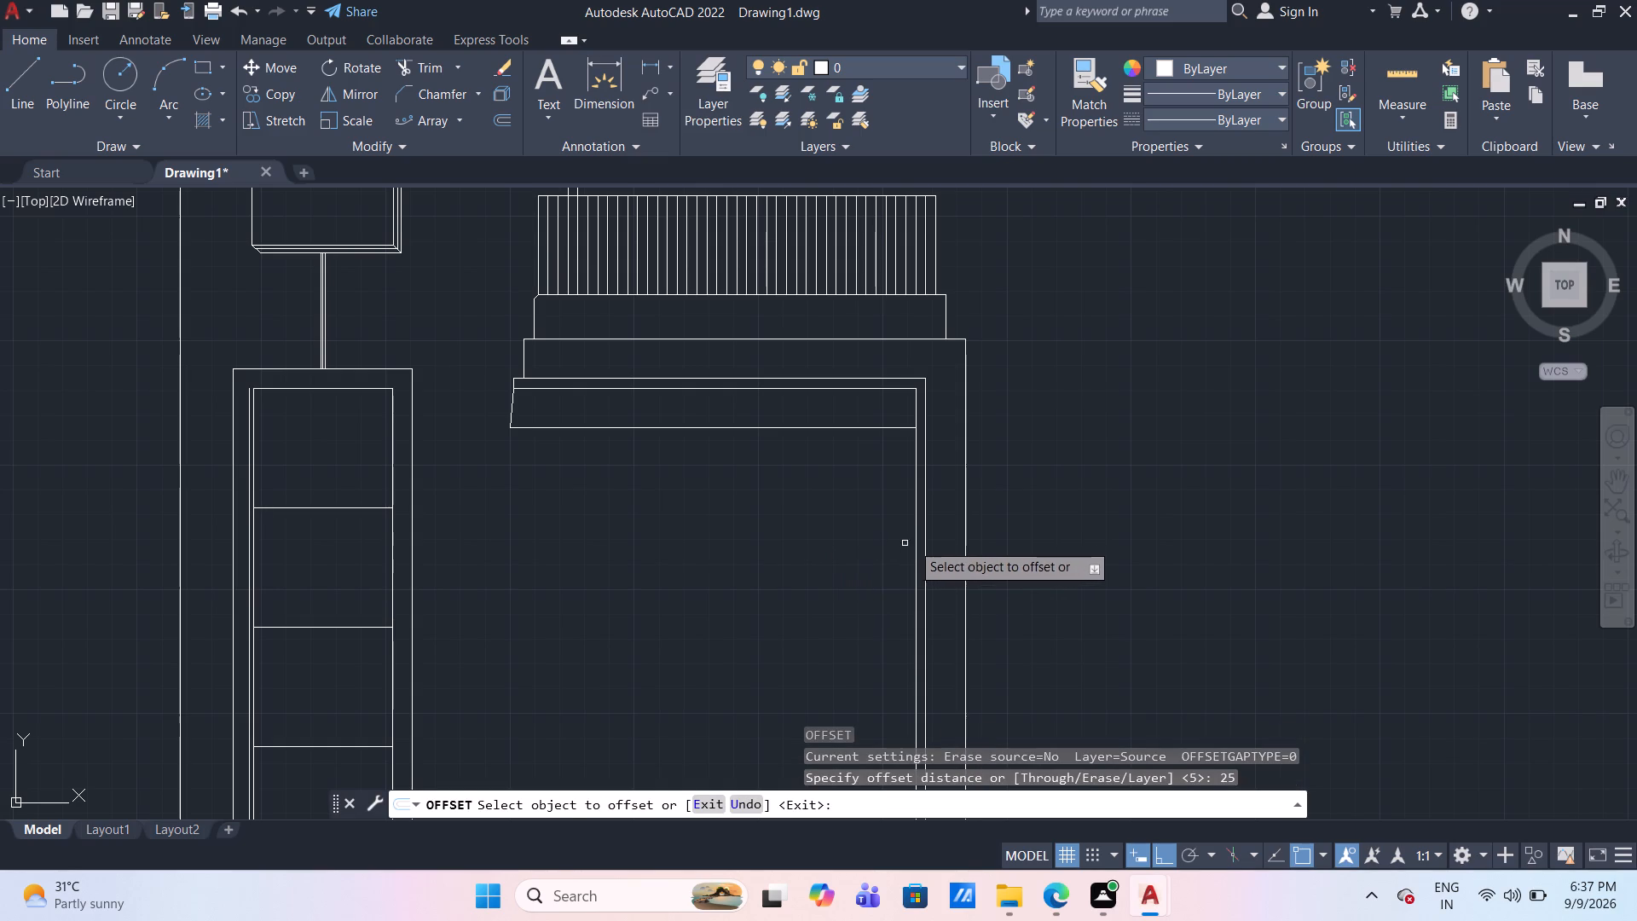
{"action": "left_click", "coordinate": [917, 542]}
{"action": "left_click", "coordinate": [875, 547]}
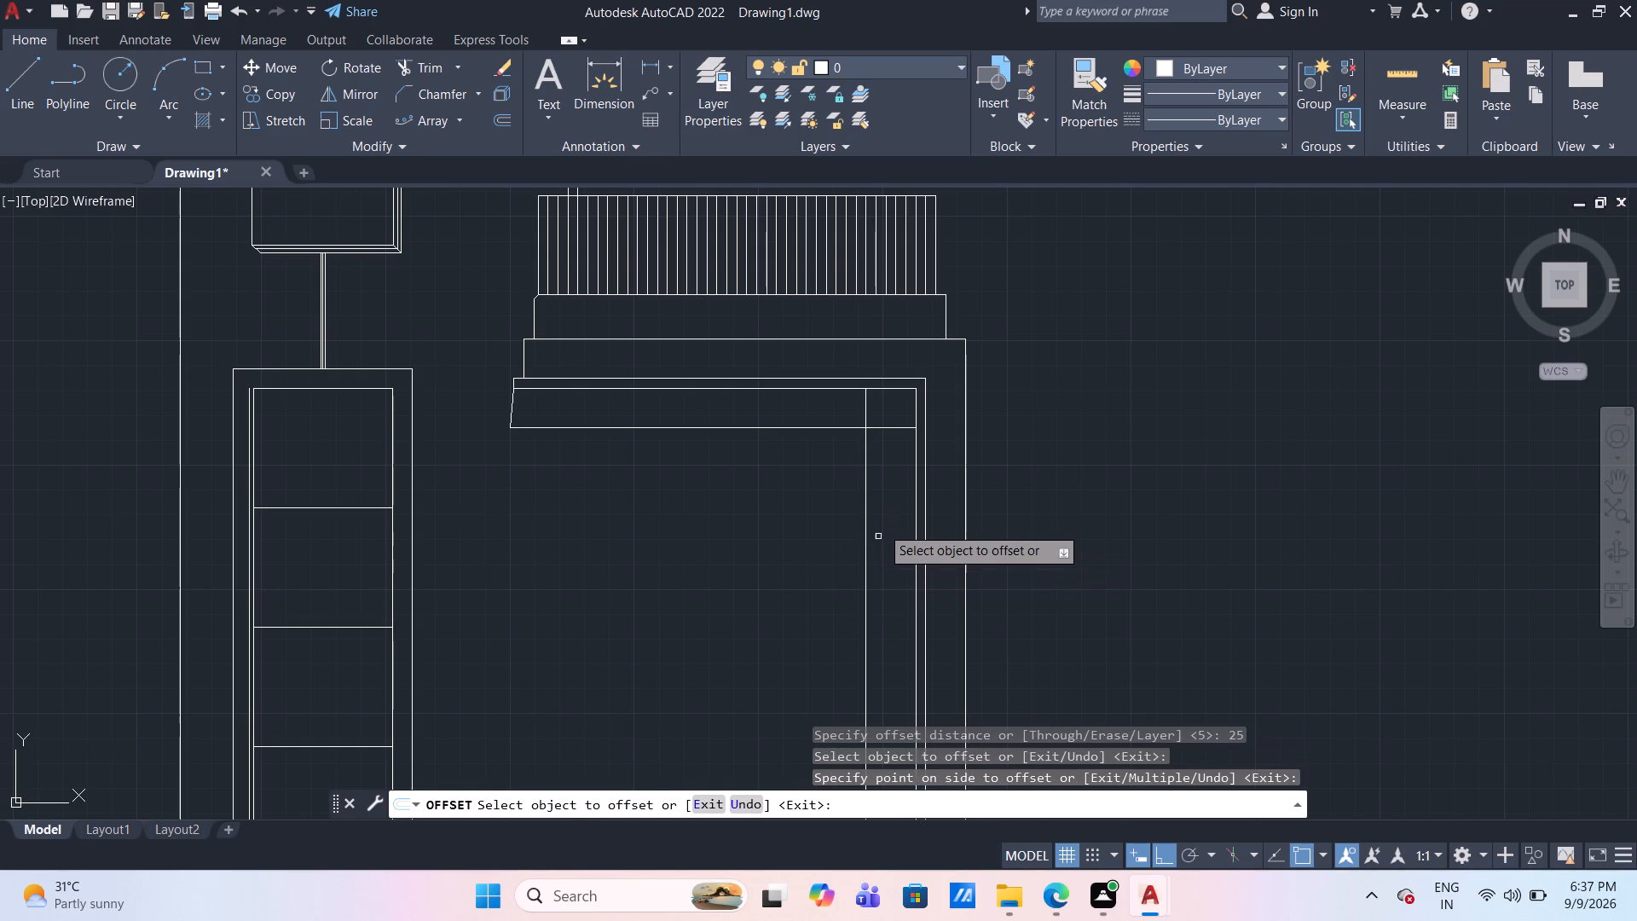
{"action": "key", "text": "Escape"}
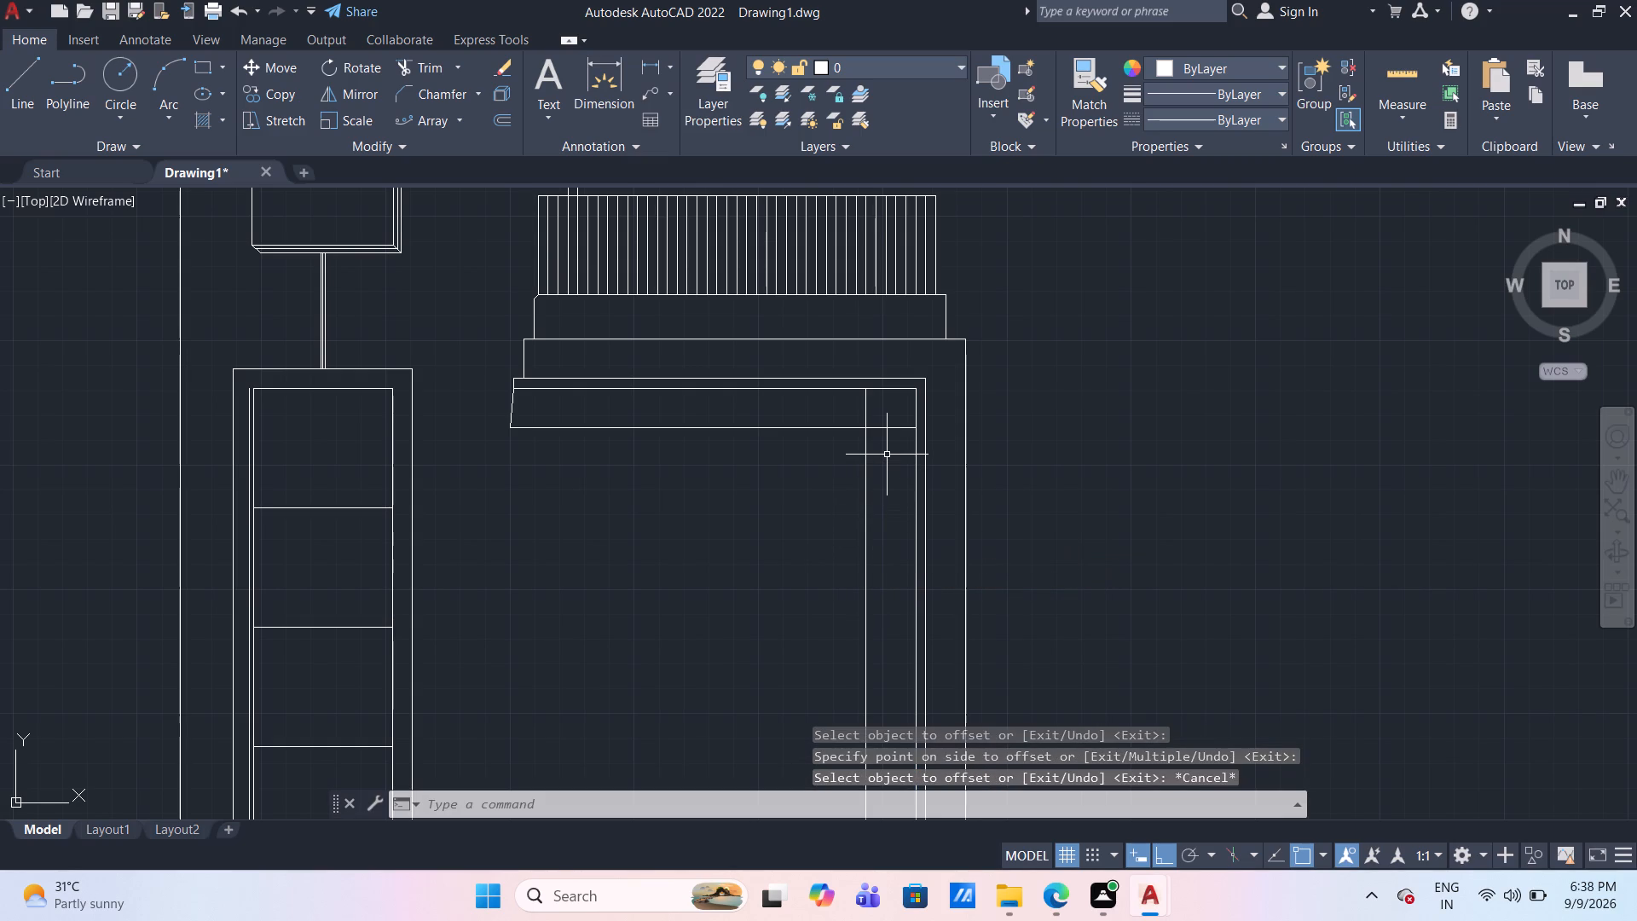
Trim the new horizontal line beyond the 25 mm offset vertical and that vertical's part above it, leaving a clean inner corner.
{"action": "type", "text": "TR"}
{"action": "key", "text": "Return"}
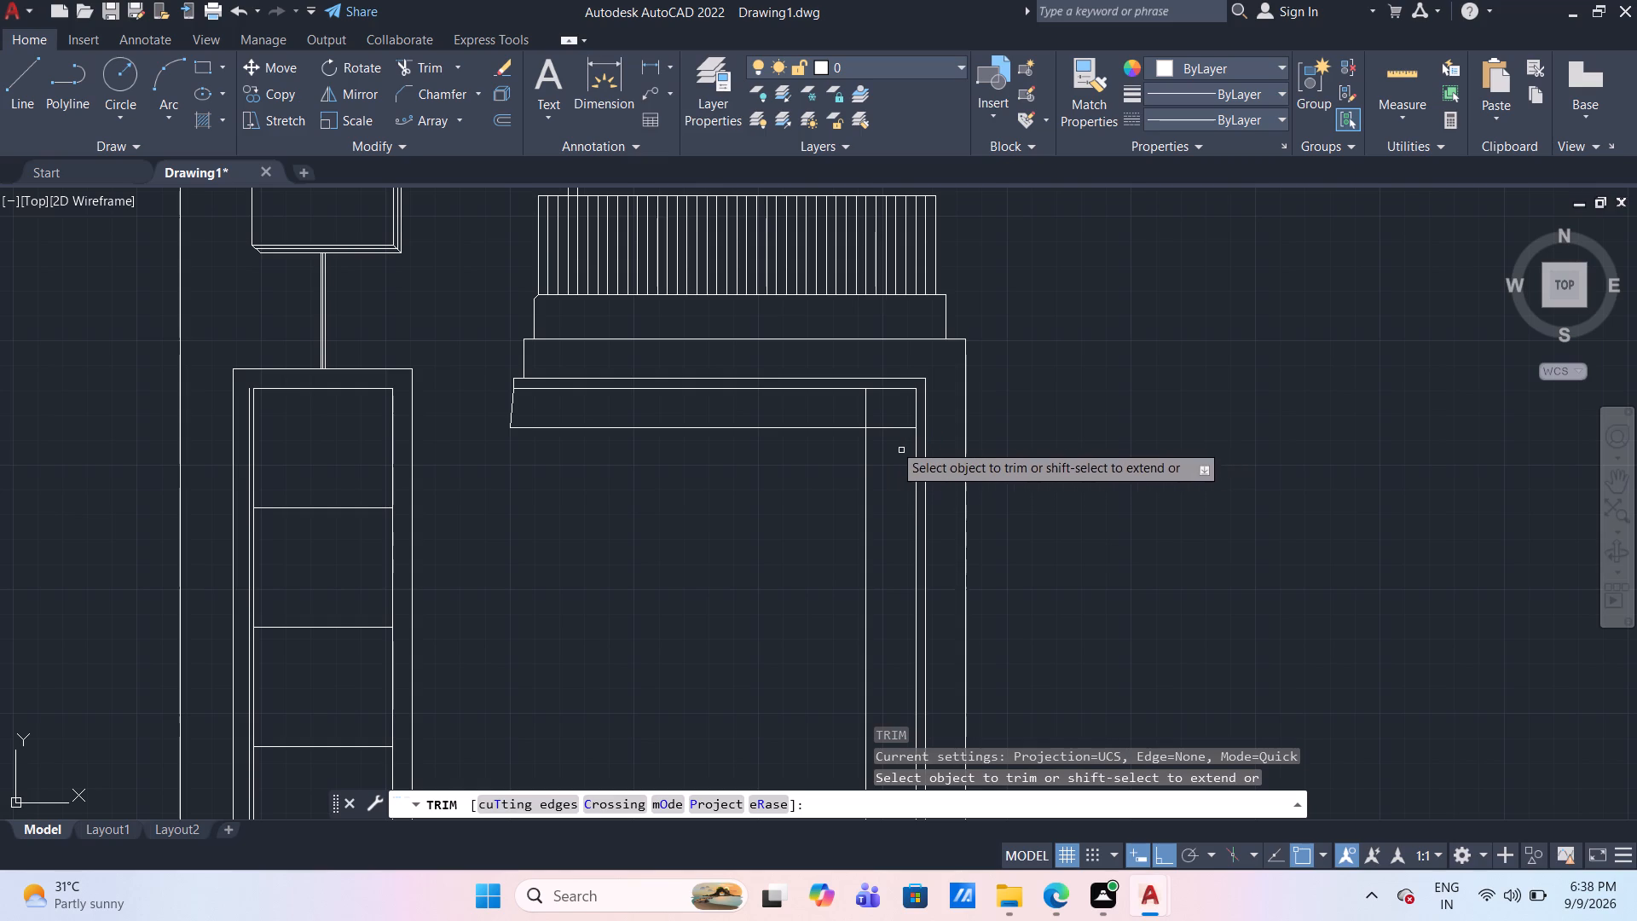
{"action": "left_click", "coordinate": [882, 427]}
{"action": "left_click", "coordinate": [868, 410]}
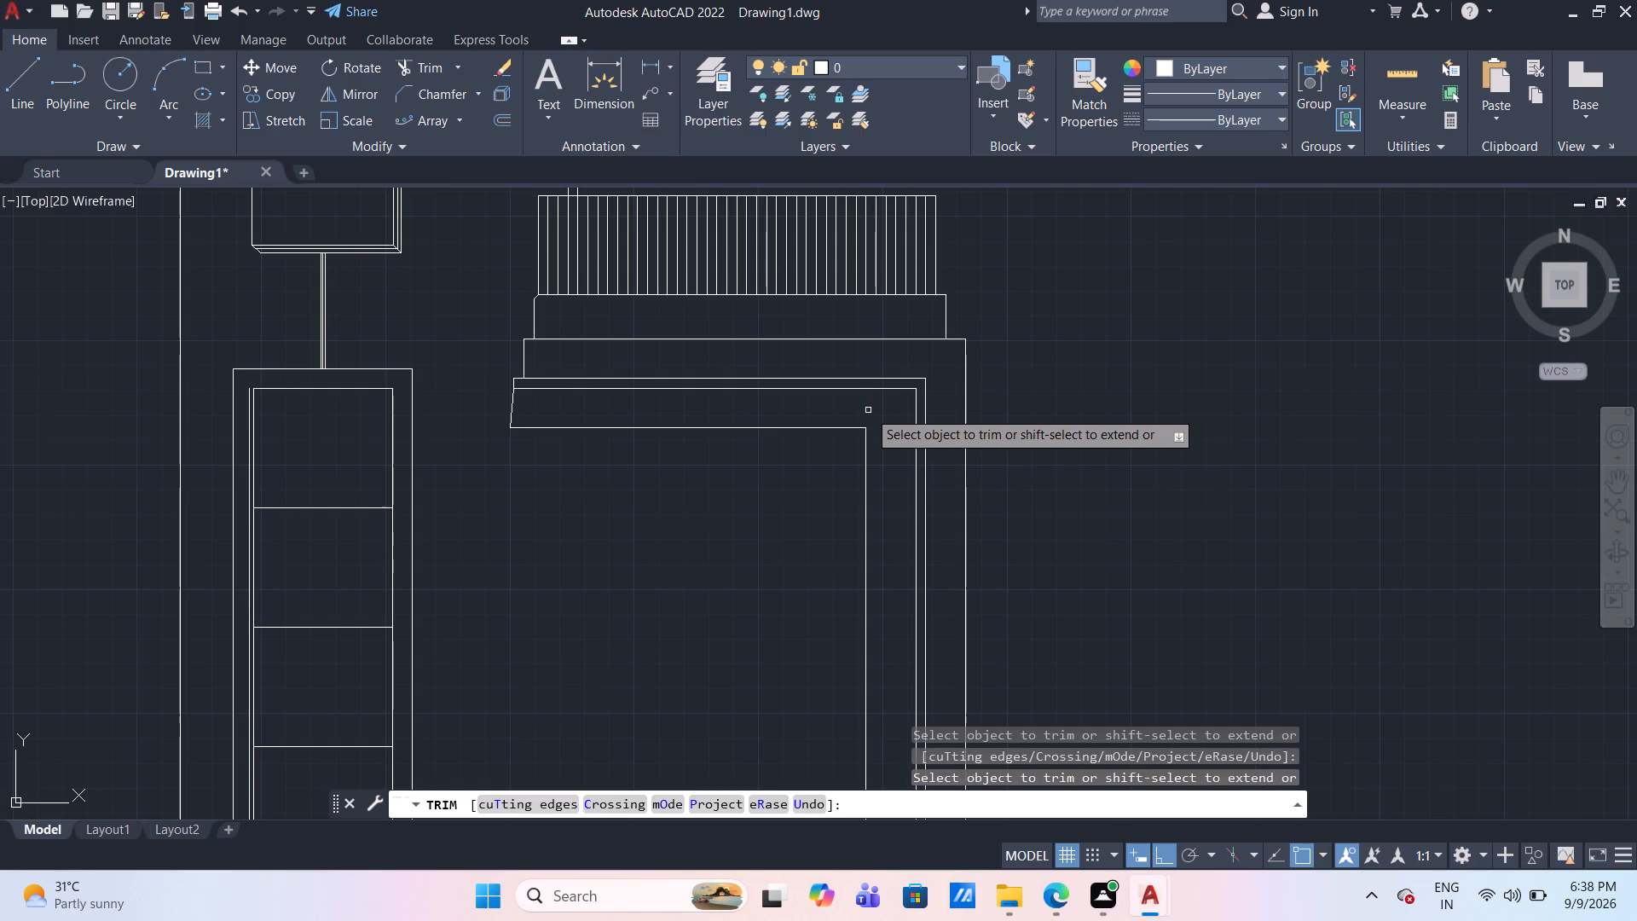
{"action": "key", "text": "Escape"}
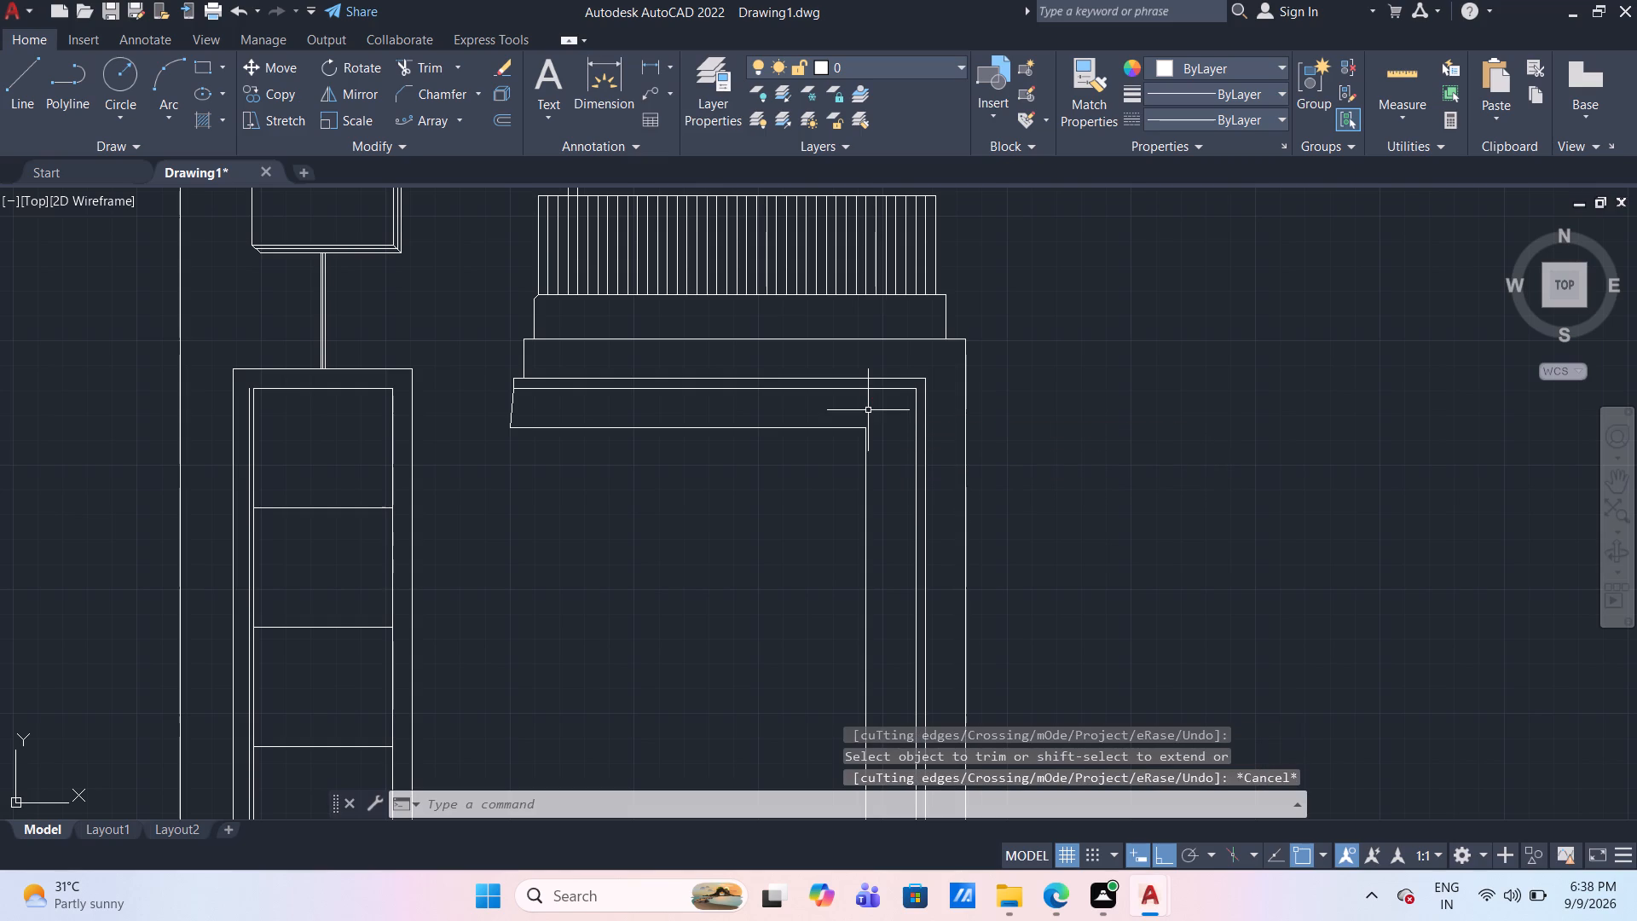
Draw a diagonal line joining the thin strip's inner right corner to the corner of the 25 mm offset vertical.
{"action": "left_click", "coordinate": [26, 90]}
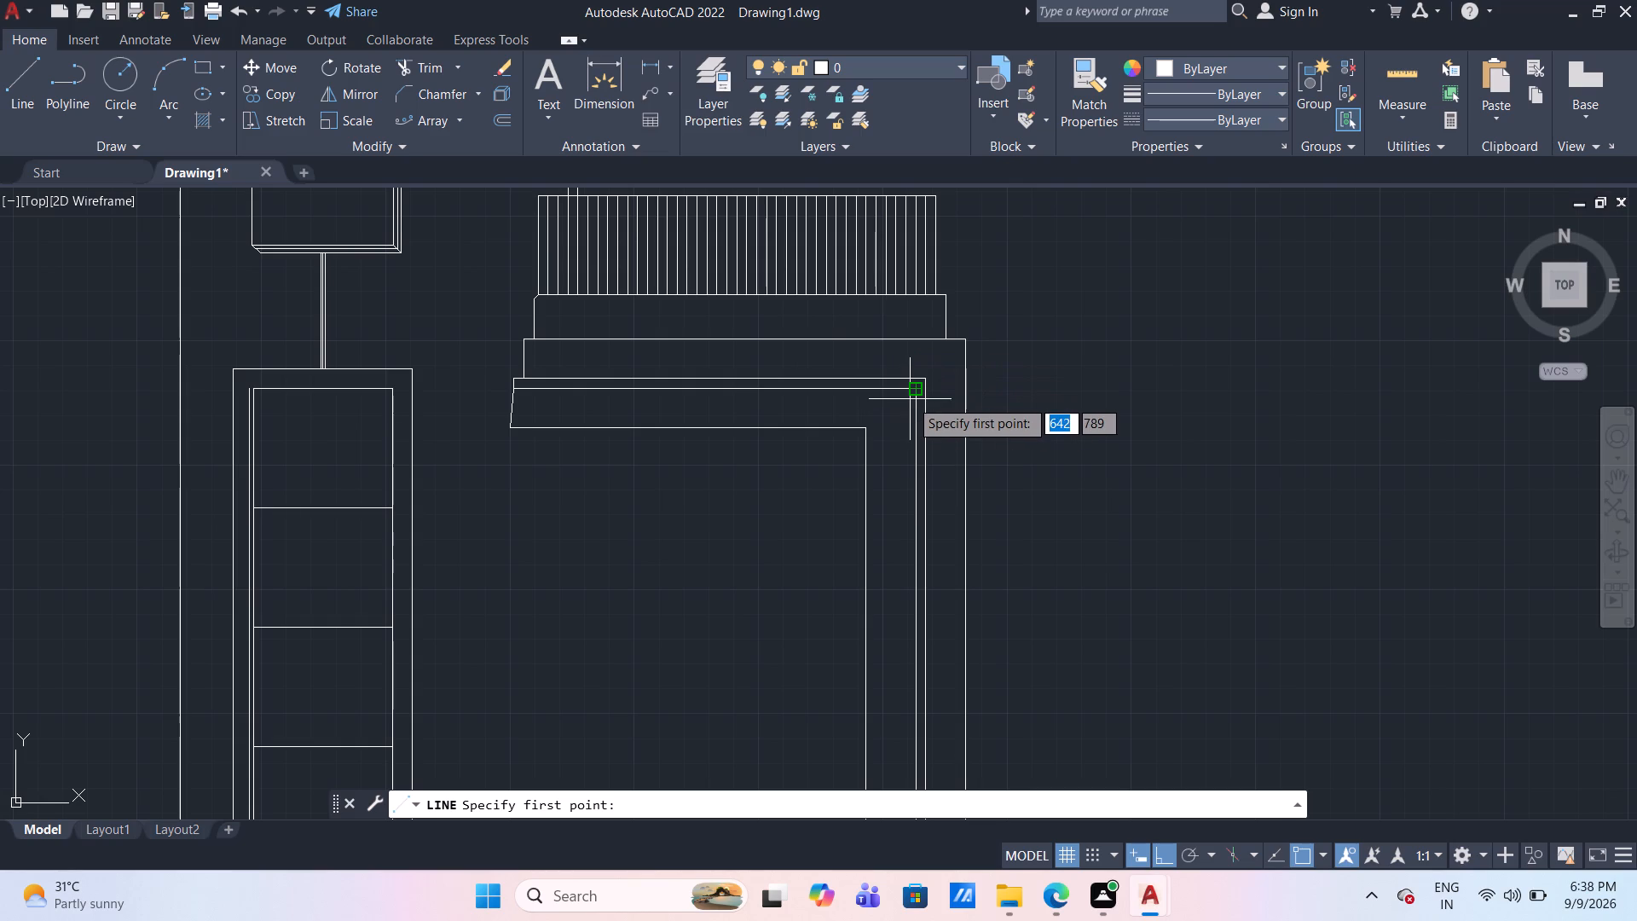
{"action": "scroll", "coordinate": [910, 399], "scroll_direction": "up", "scroll_amount": 1}
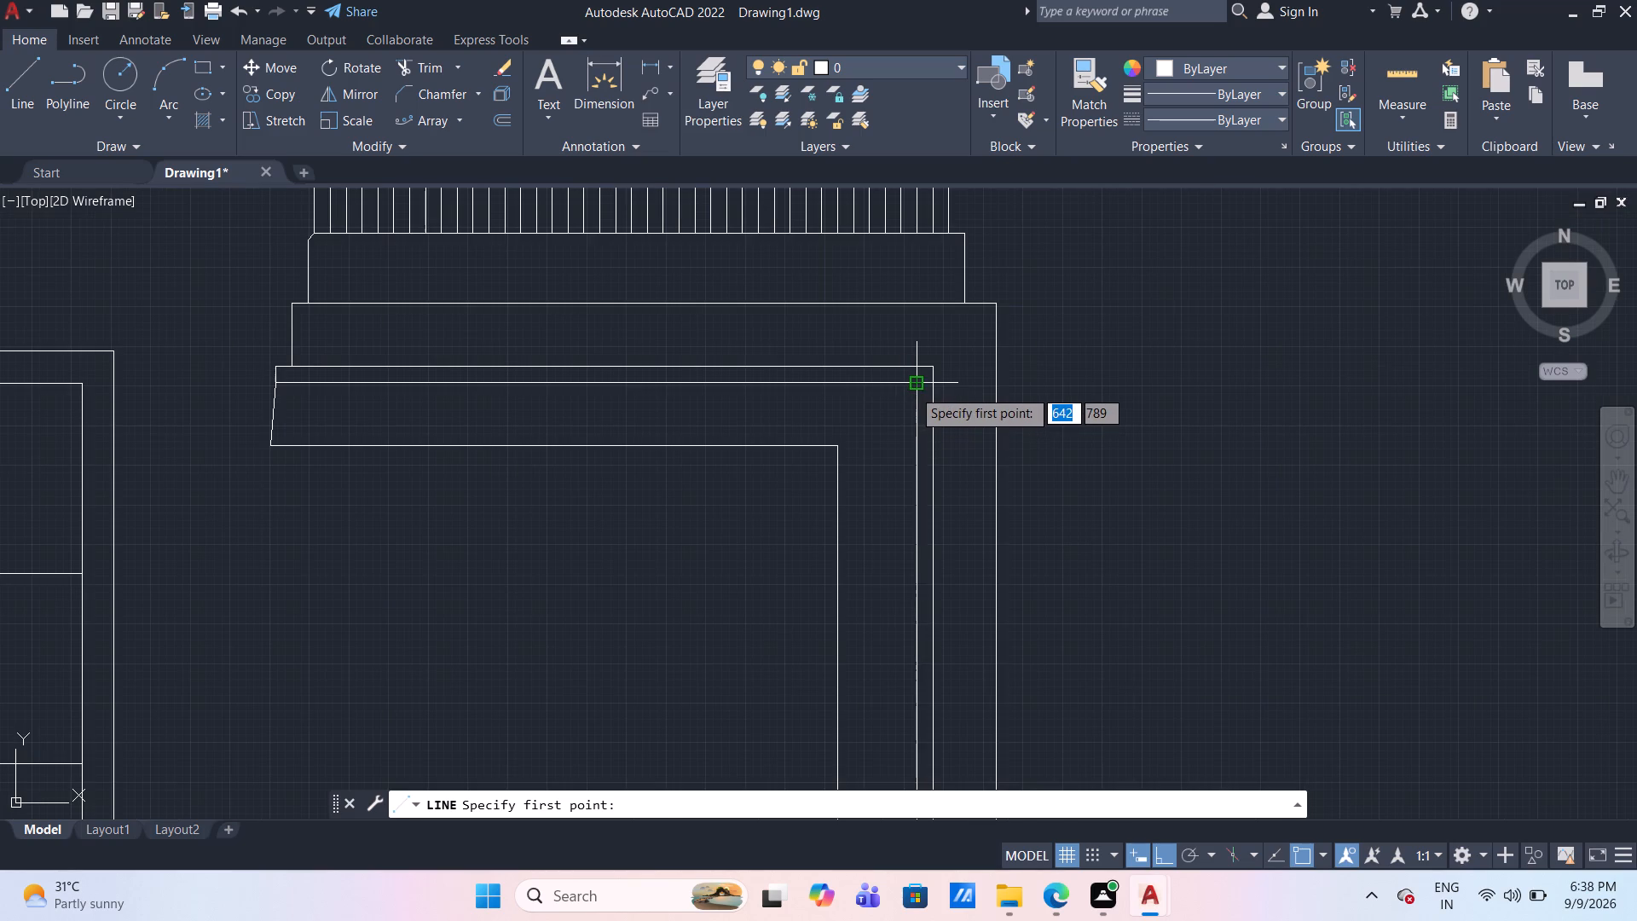
{"action": "left_click", "coordinate": [912, 389]}
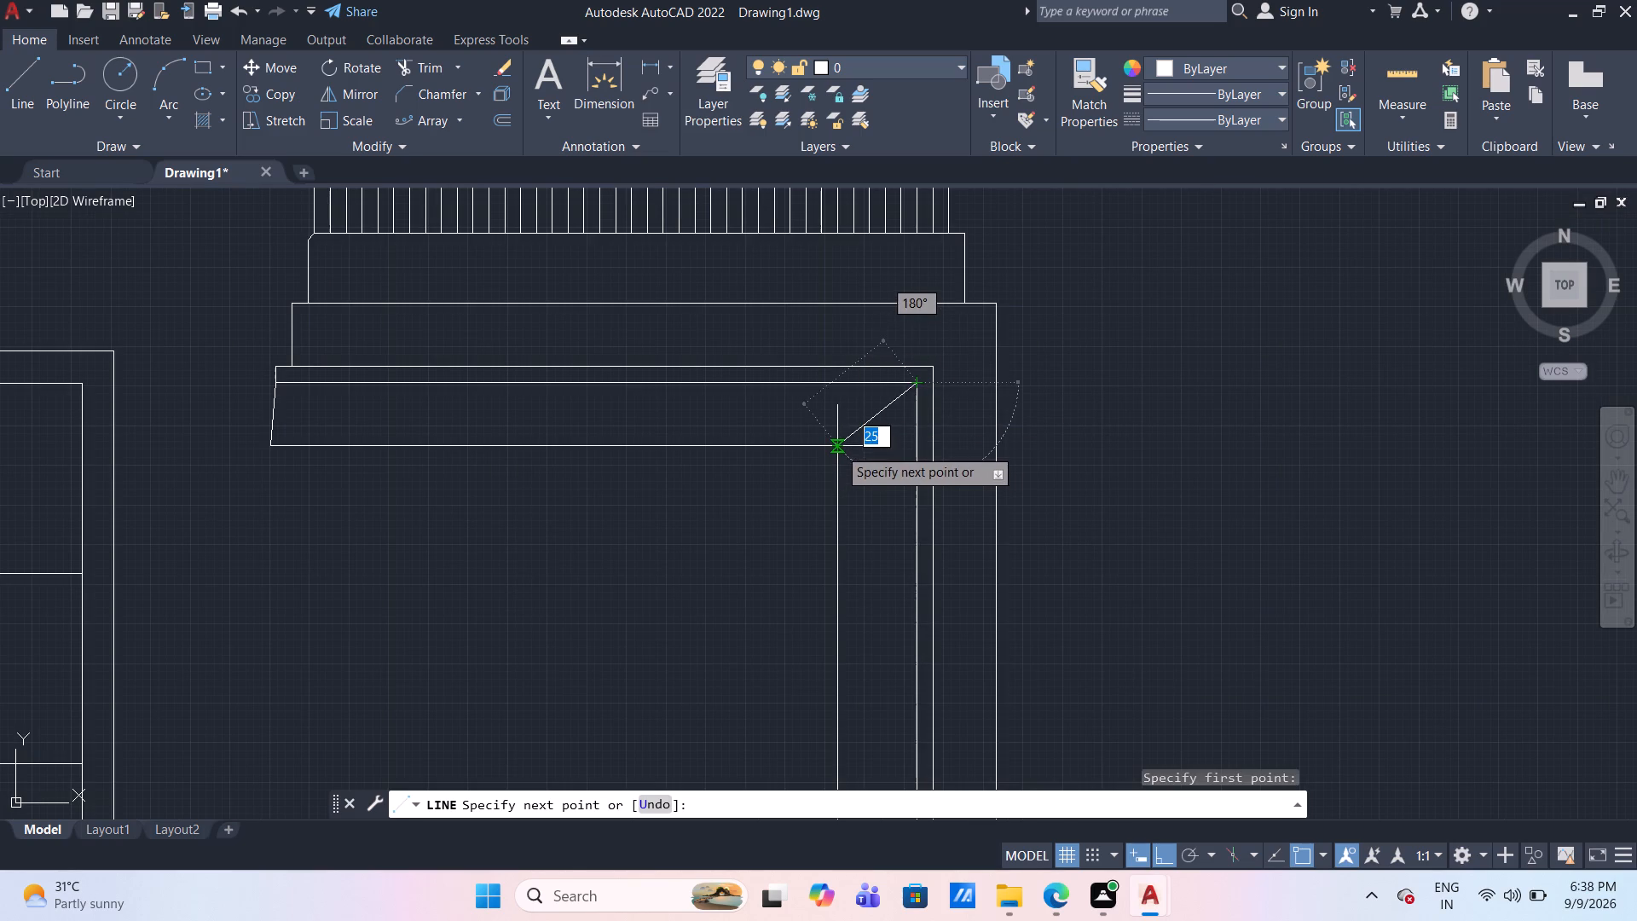
{"action": "left_click", "coordinate": [839, 445]}
{"action": "key", "text": "Escape"}
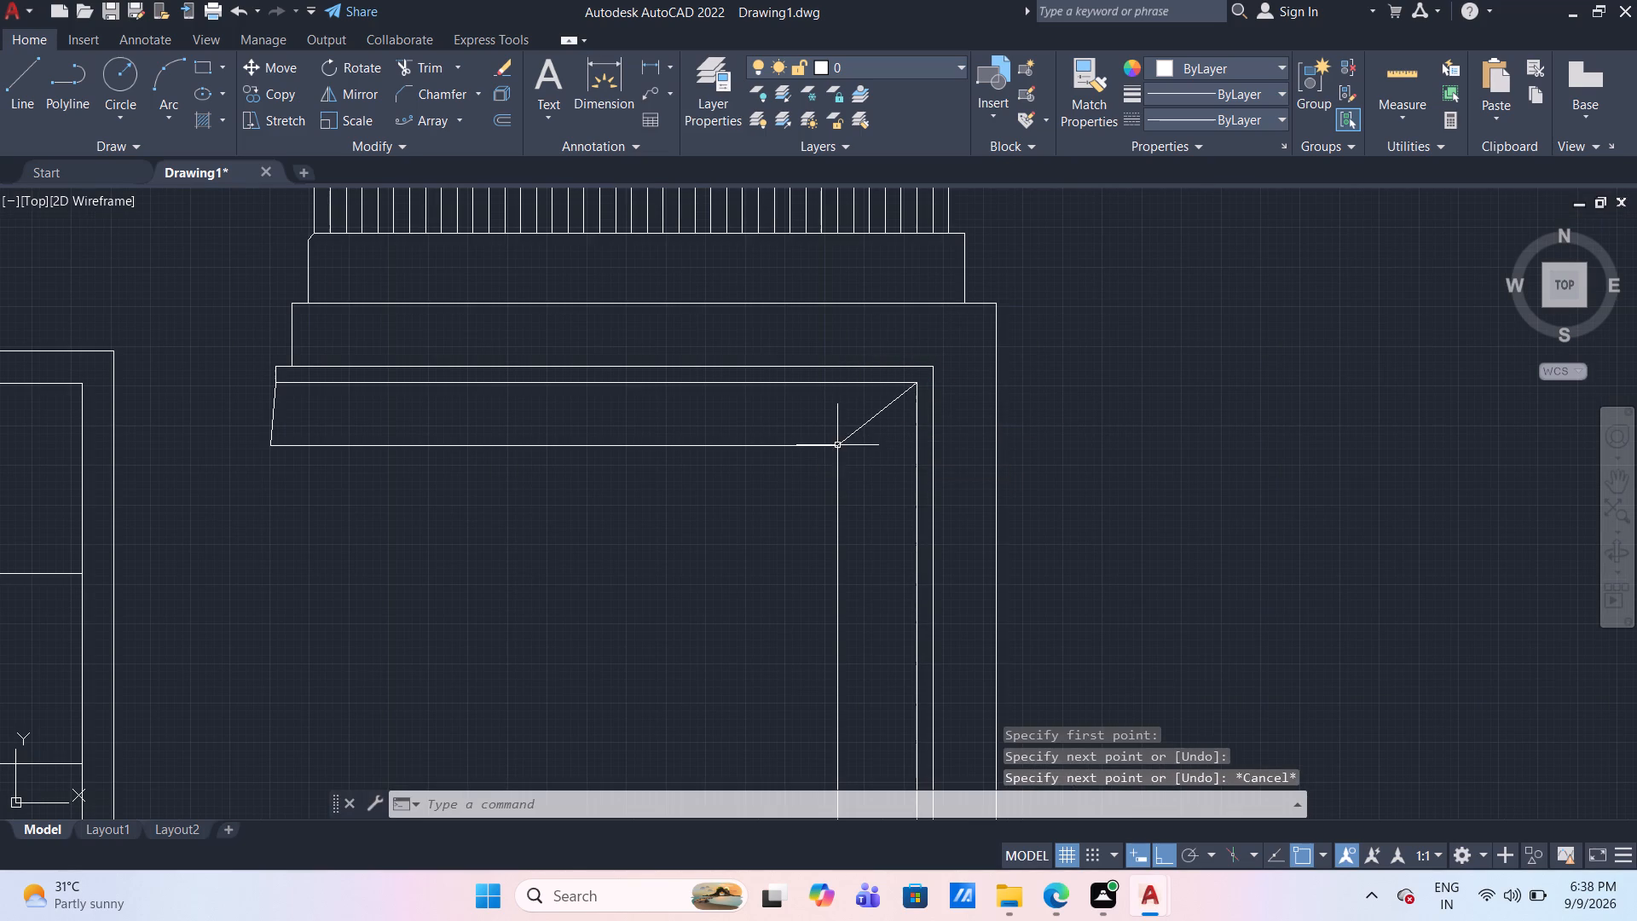
Offset the lower horizontal line of the slanted-end band 30 mm downward.
{"action": "scroll", "coordinate": [859, 506], "scroll_direction": "down", "scroll_amount": 2}
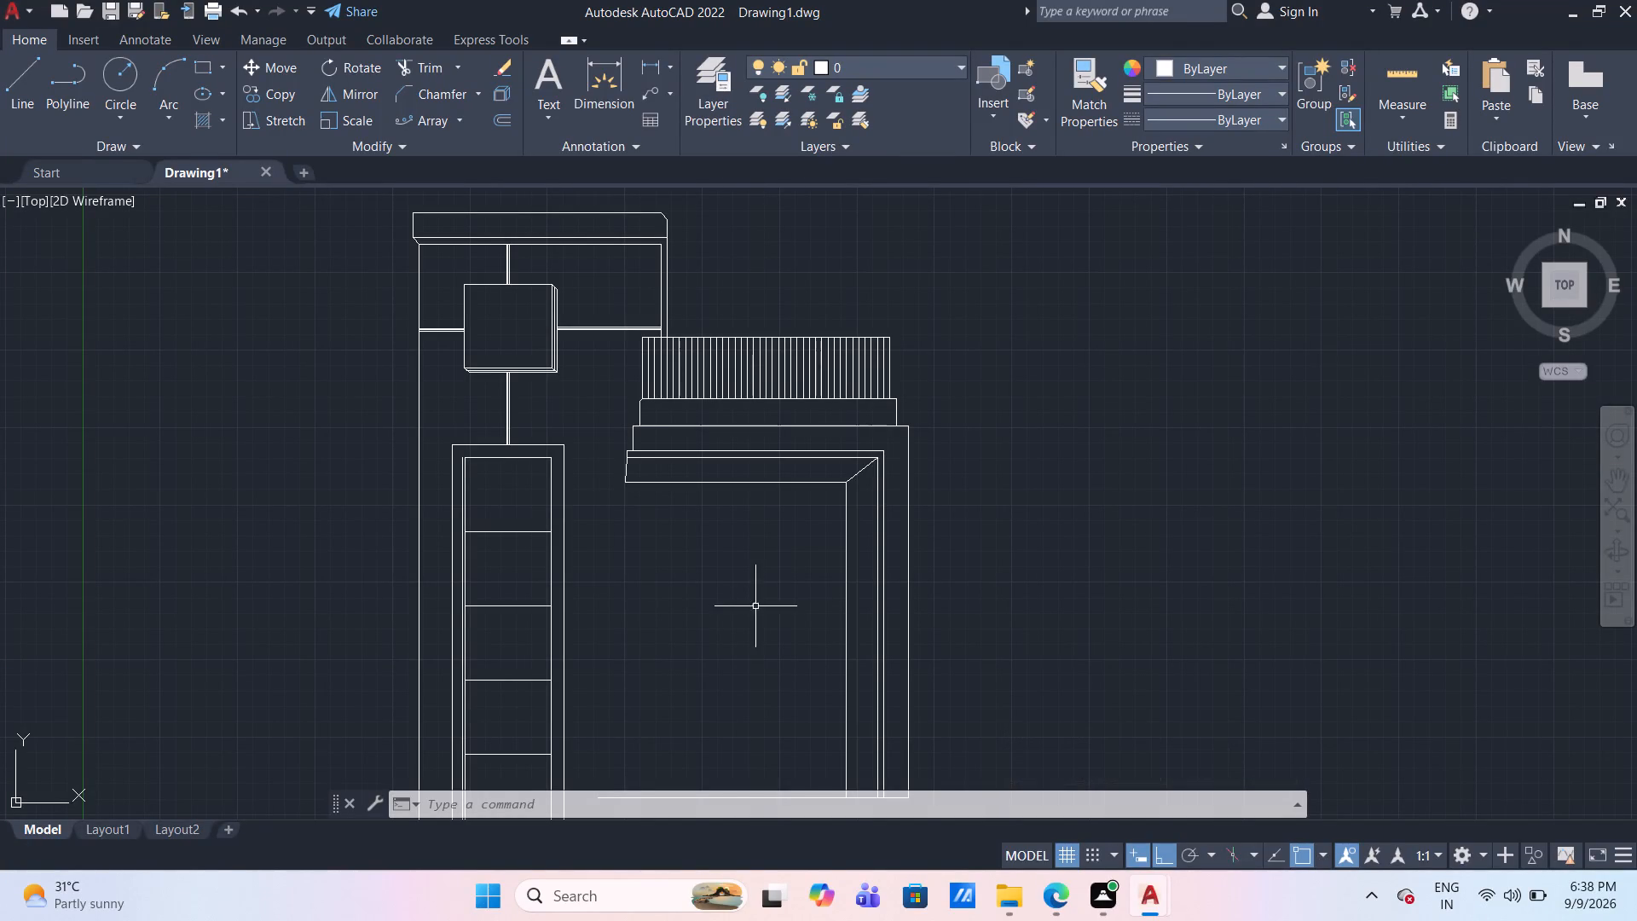
{"action": "scroll", "coordinate": [669, 610], "scroll_direction": "up", "scroll_amount": 1}
{"action": "middle_click_drag", "start_coordinate": [663, 608], "coordinate": [569, 555]}
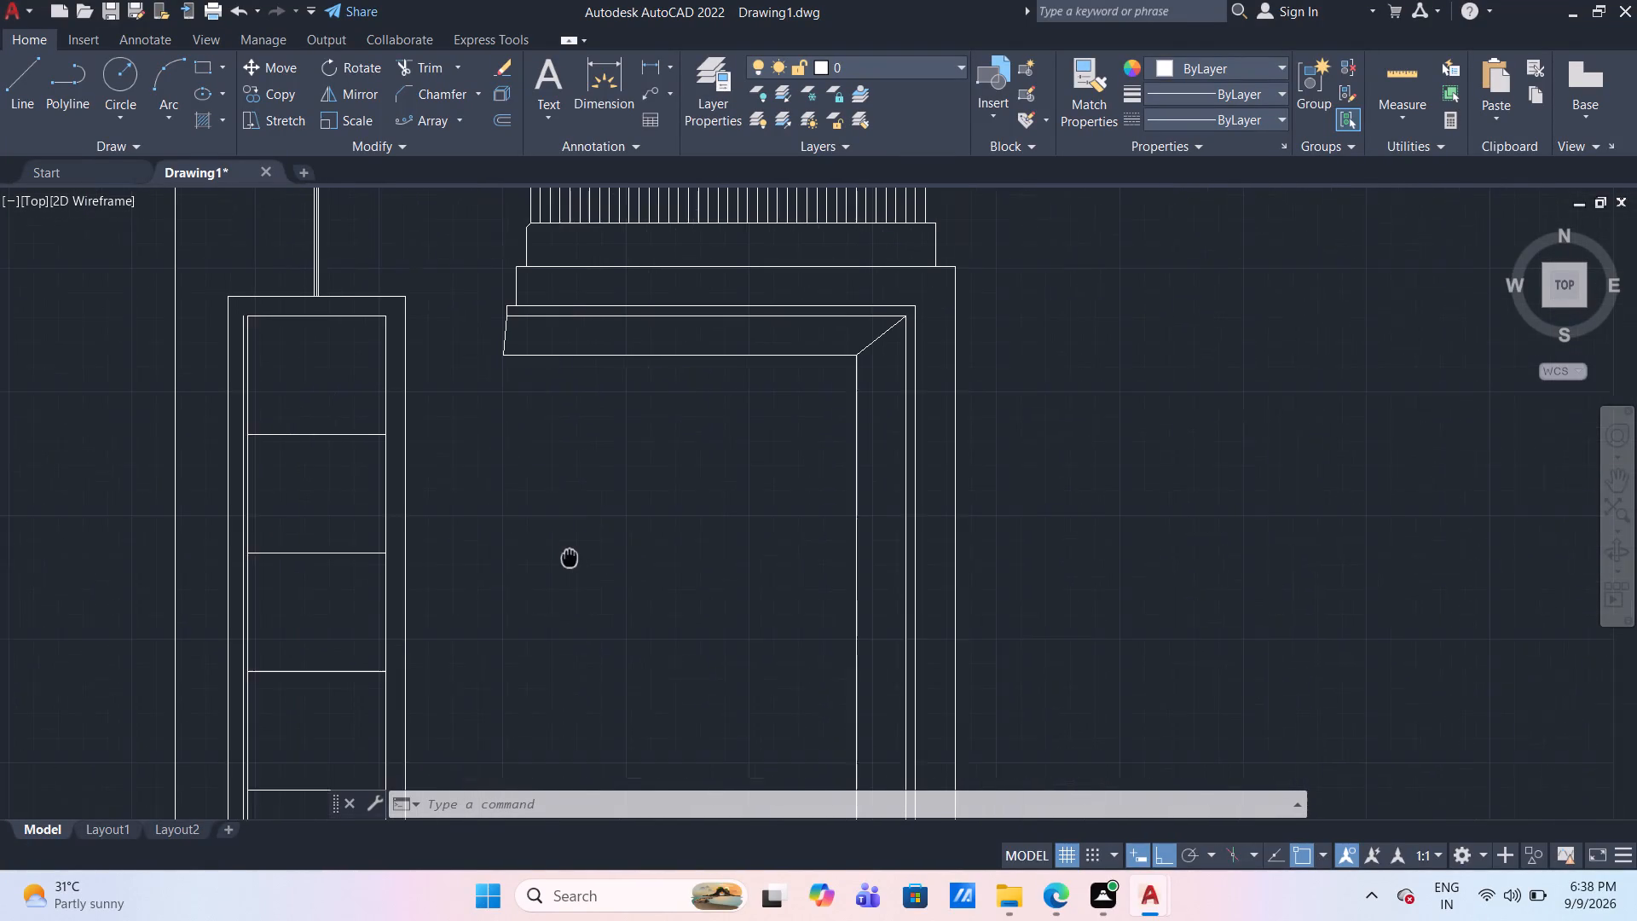
{"action": "middle_click_drag", "start_coordinate": [569, 555], "coordinate": [564, 553]}
{"action": "key", "text": "o"}
{"action": "key", "text": "Return"}
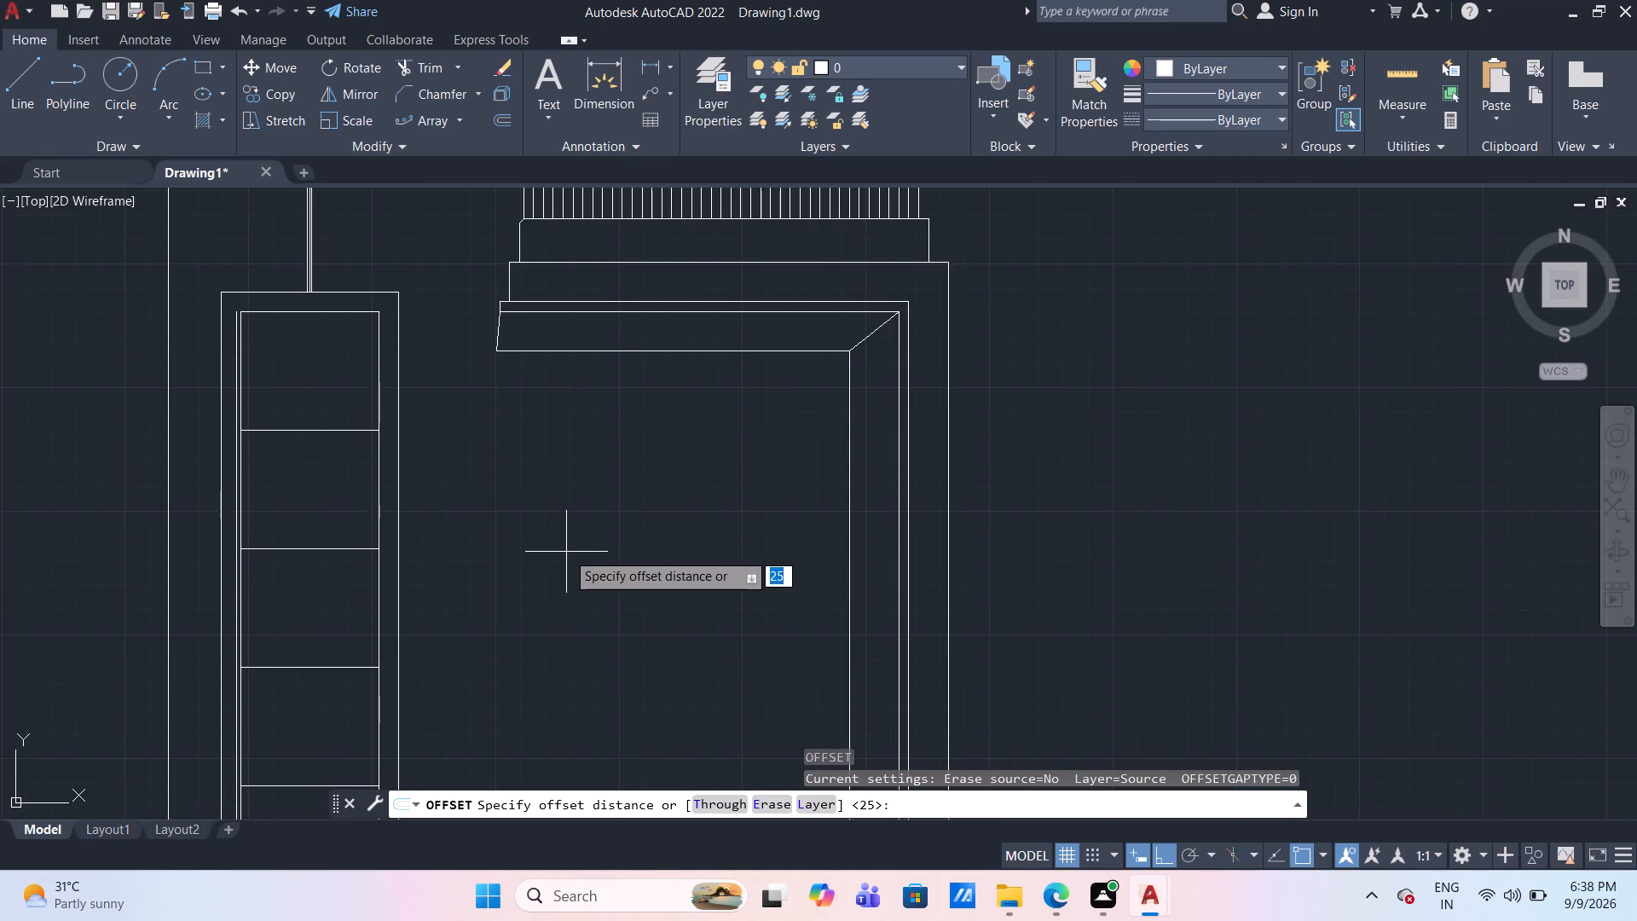
{"action": "type", "text": "30"}
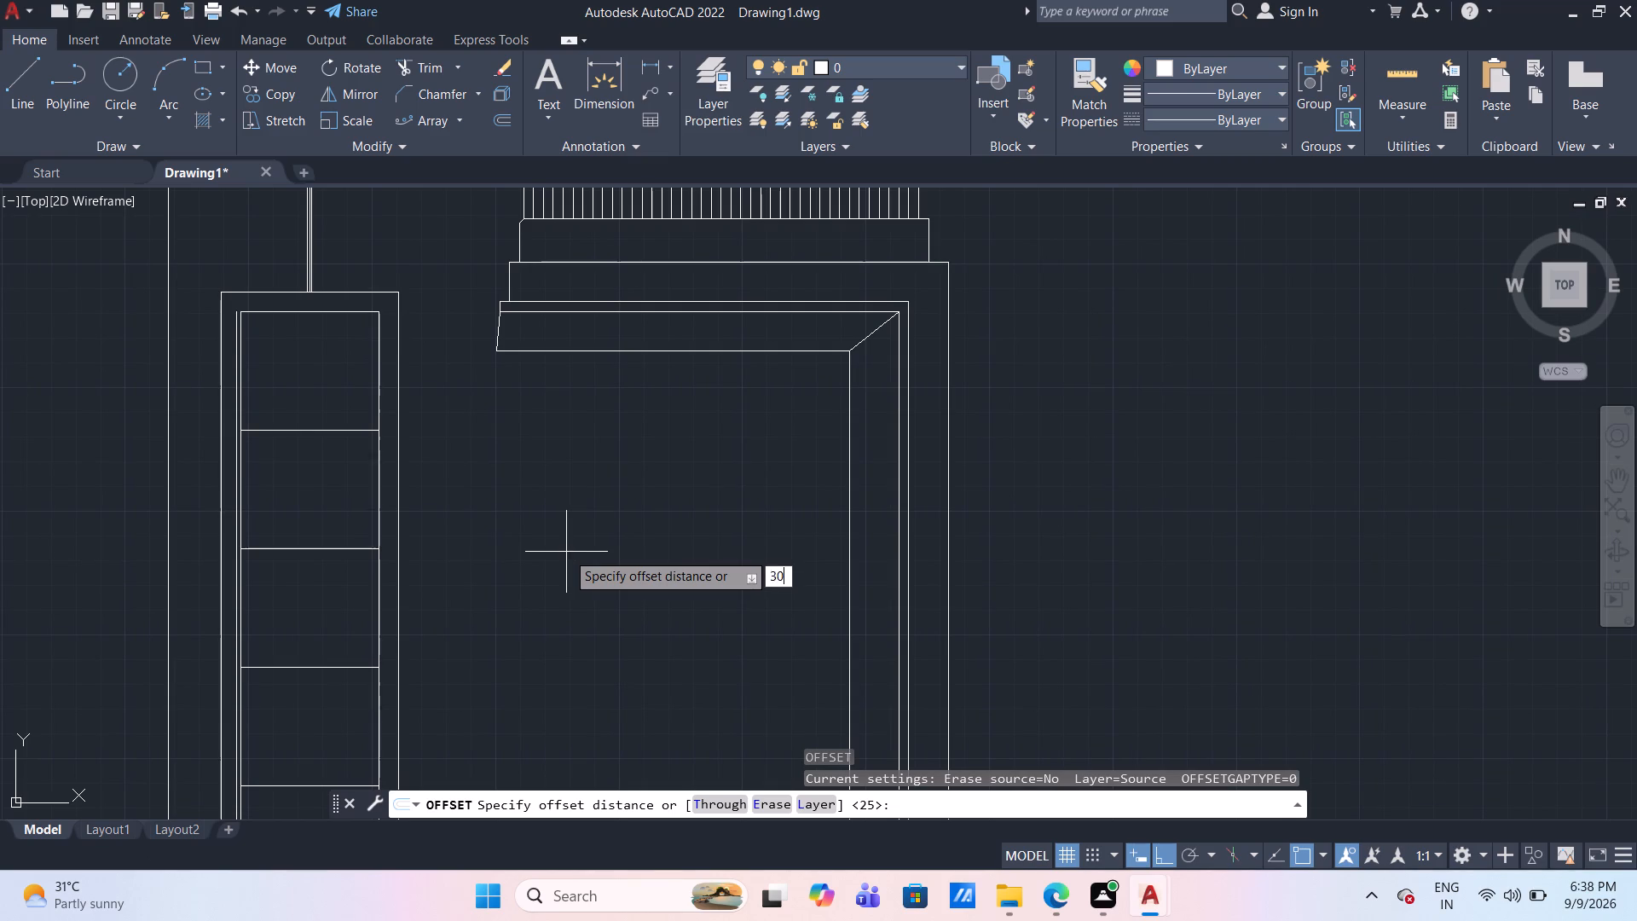
{"action": "key", "text": "Return"}
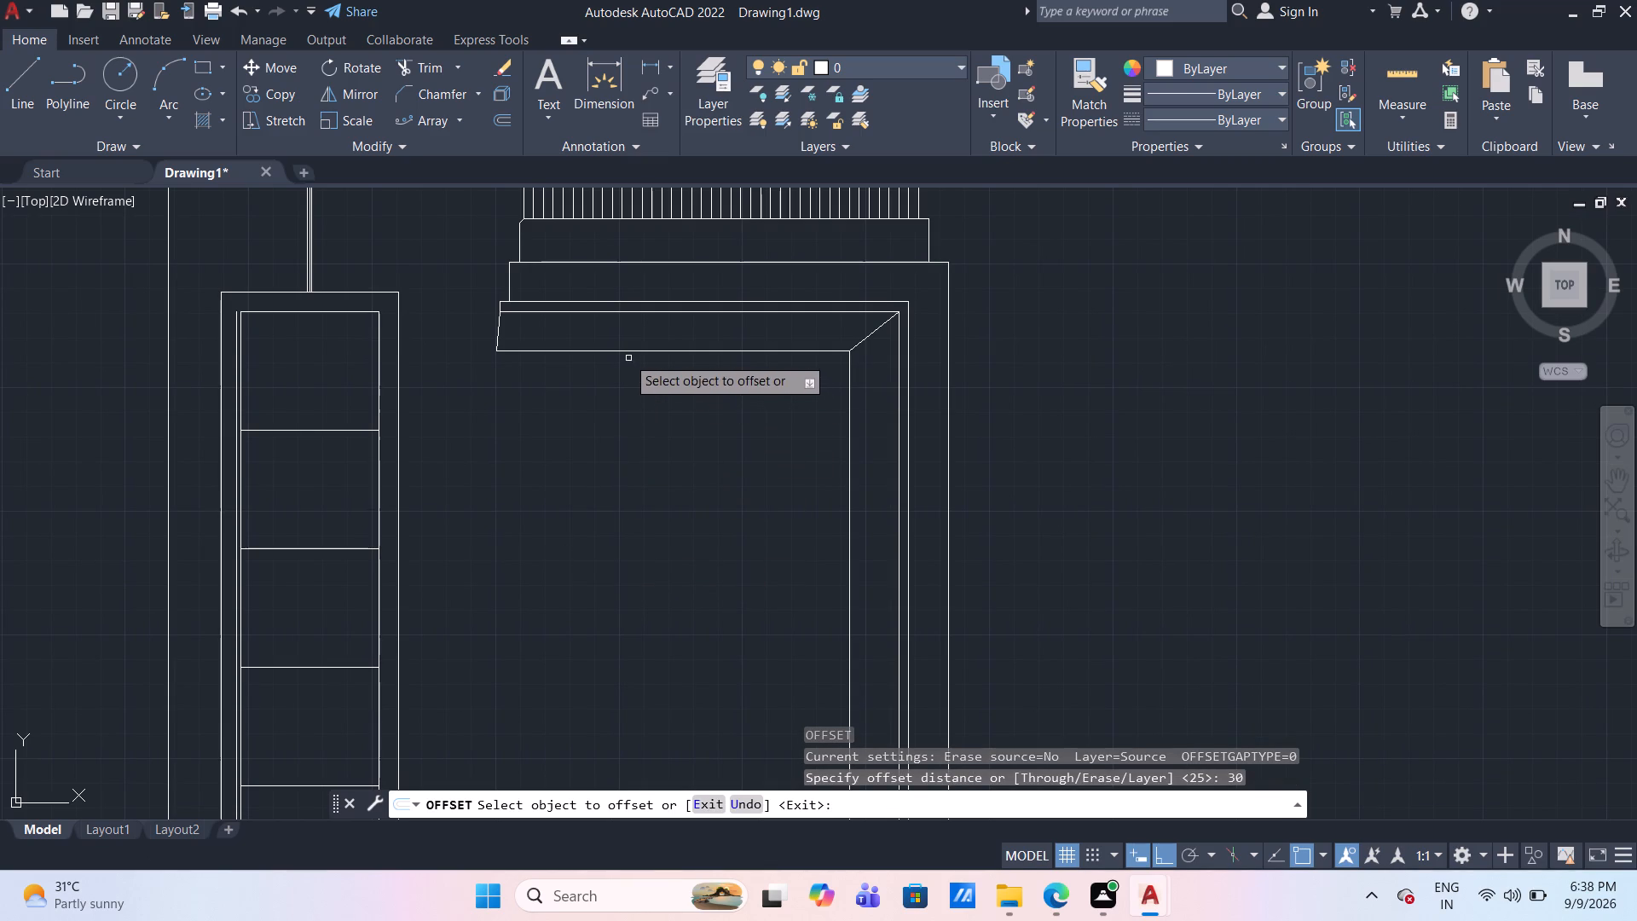
{"action": "left_click", "coordinate": [623, 350]}
{"action": "left_click", "coordinate": [625, 421]}
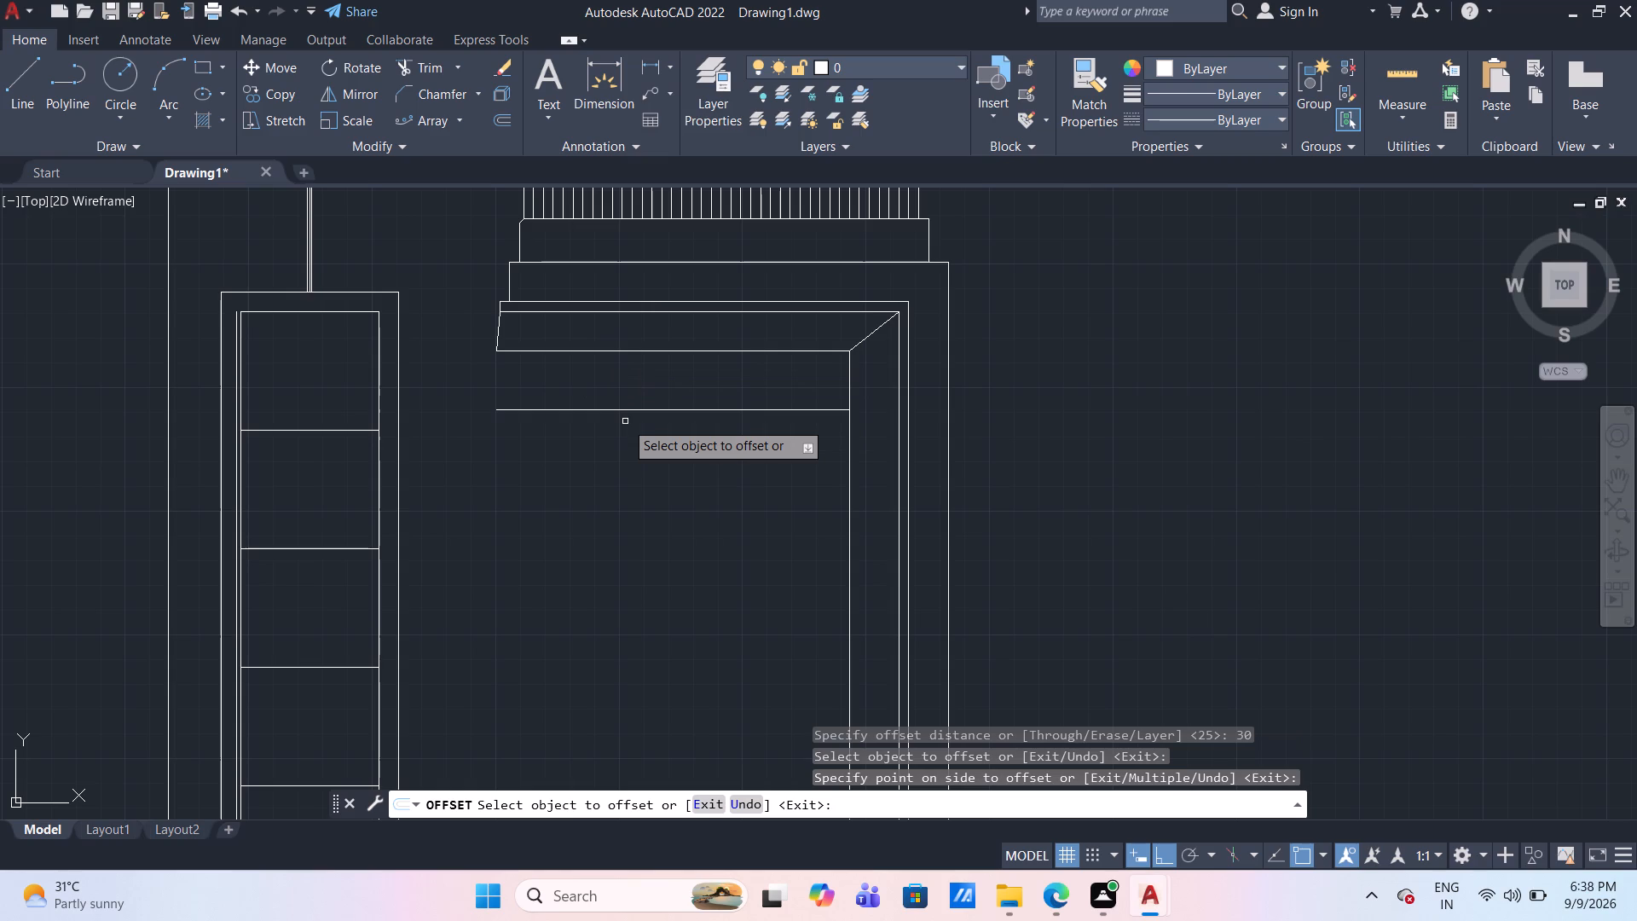
{"action": "key", "text": "Escape"}
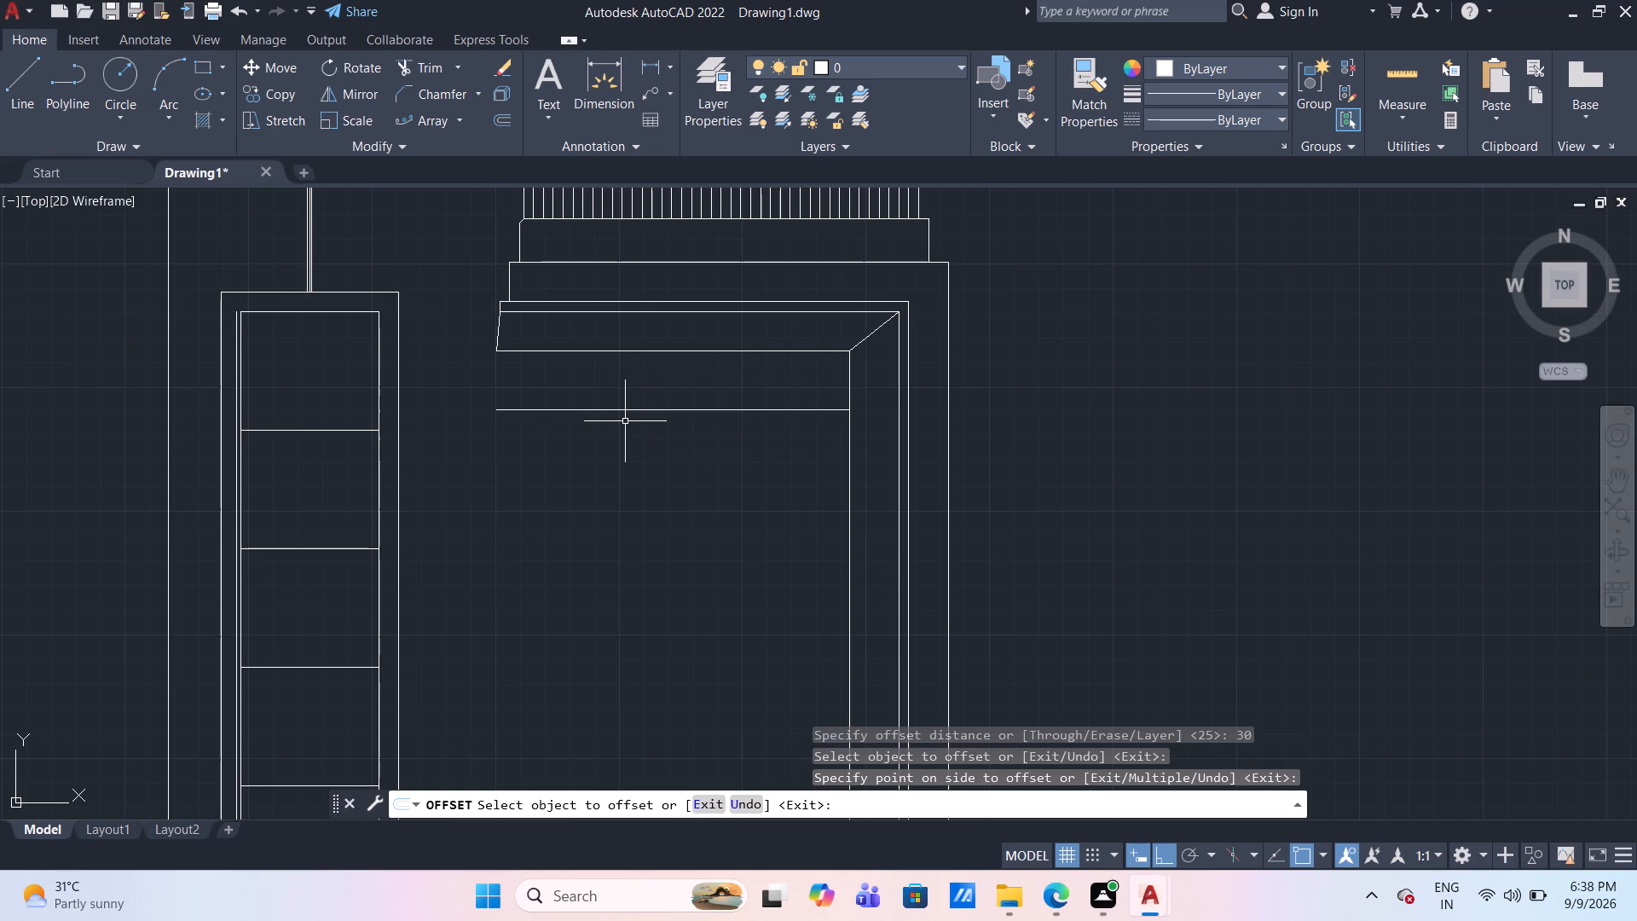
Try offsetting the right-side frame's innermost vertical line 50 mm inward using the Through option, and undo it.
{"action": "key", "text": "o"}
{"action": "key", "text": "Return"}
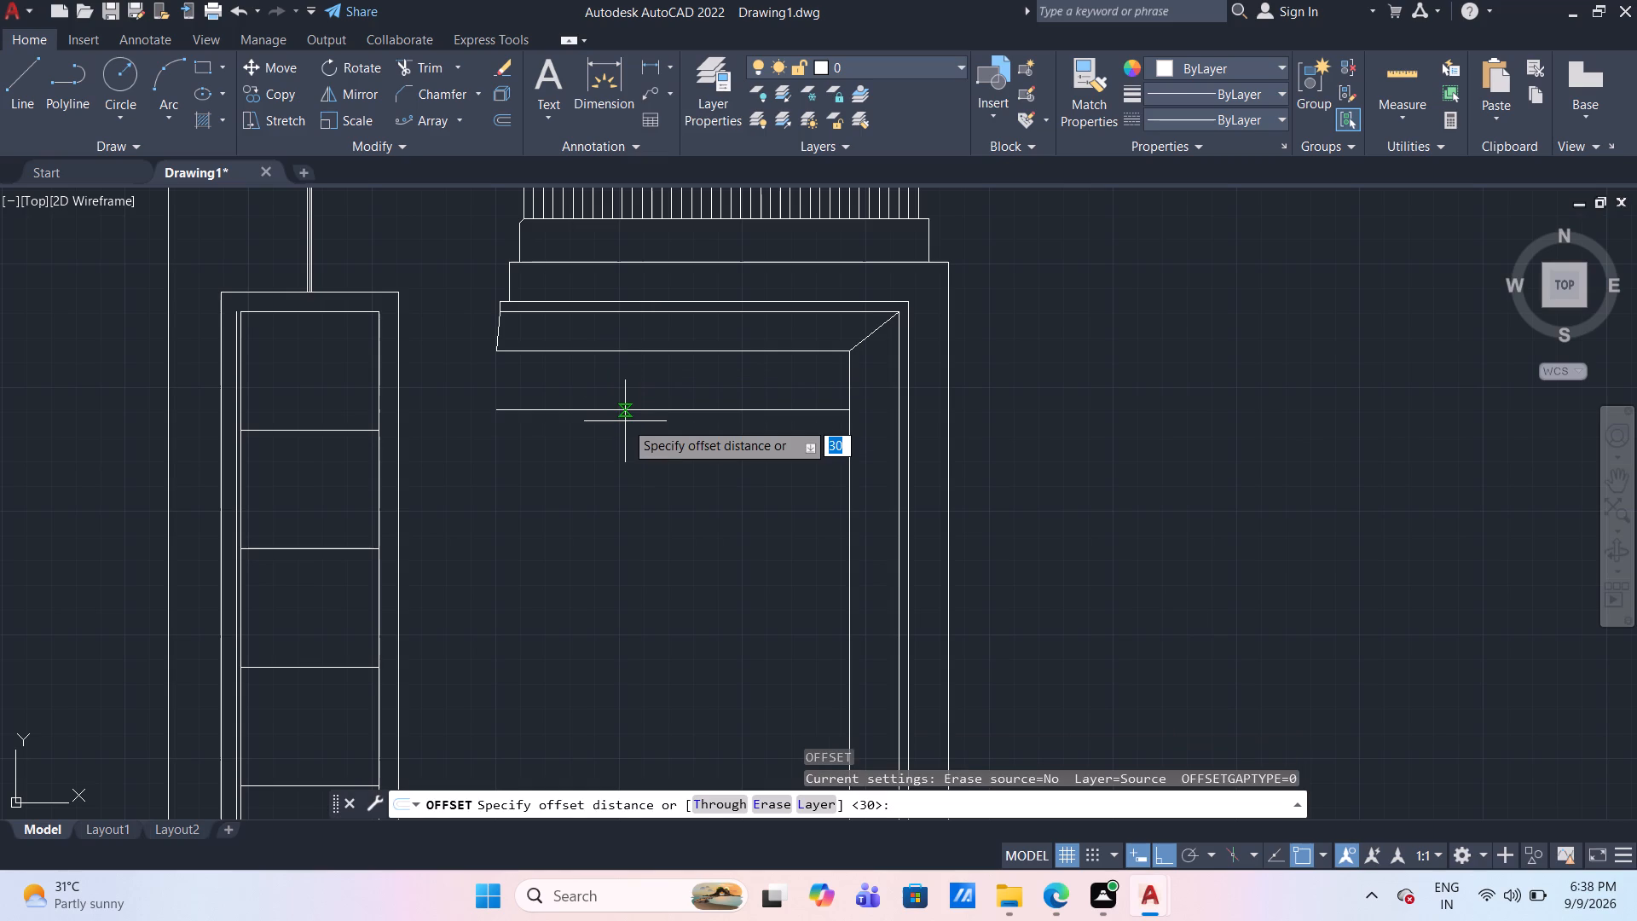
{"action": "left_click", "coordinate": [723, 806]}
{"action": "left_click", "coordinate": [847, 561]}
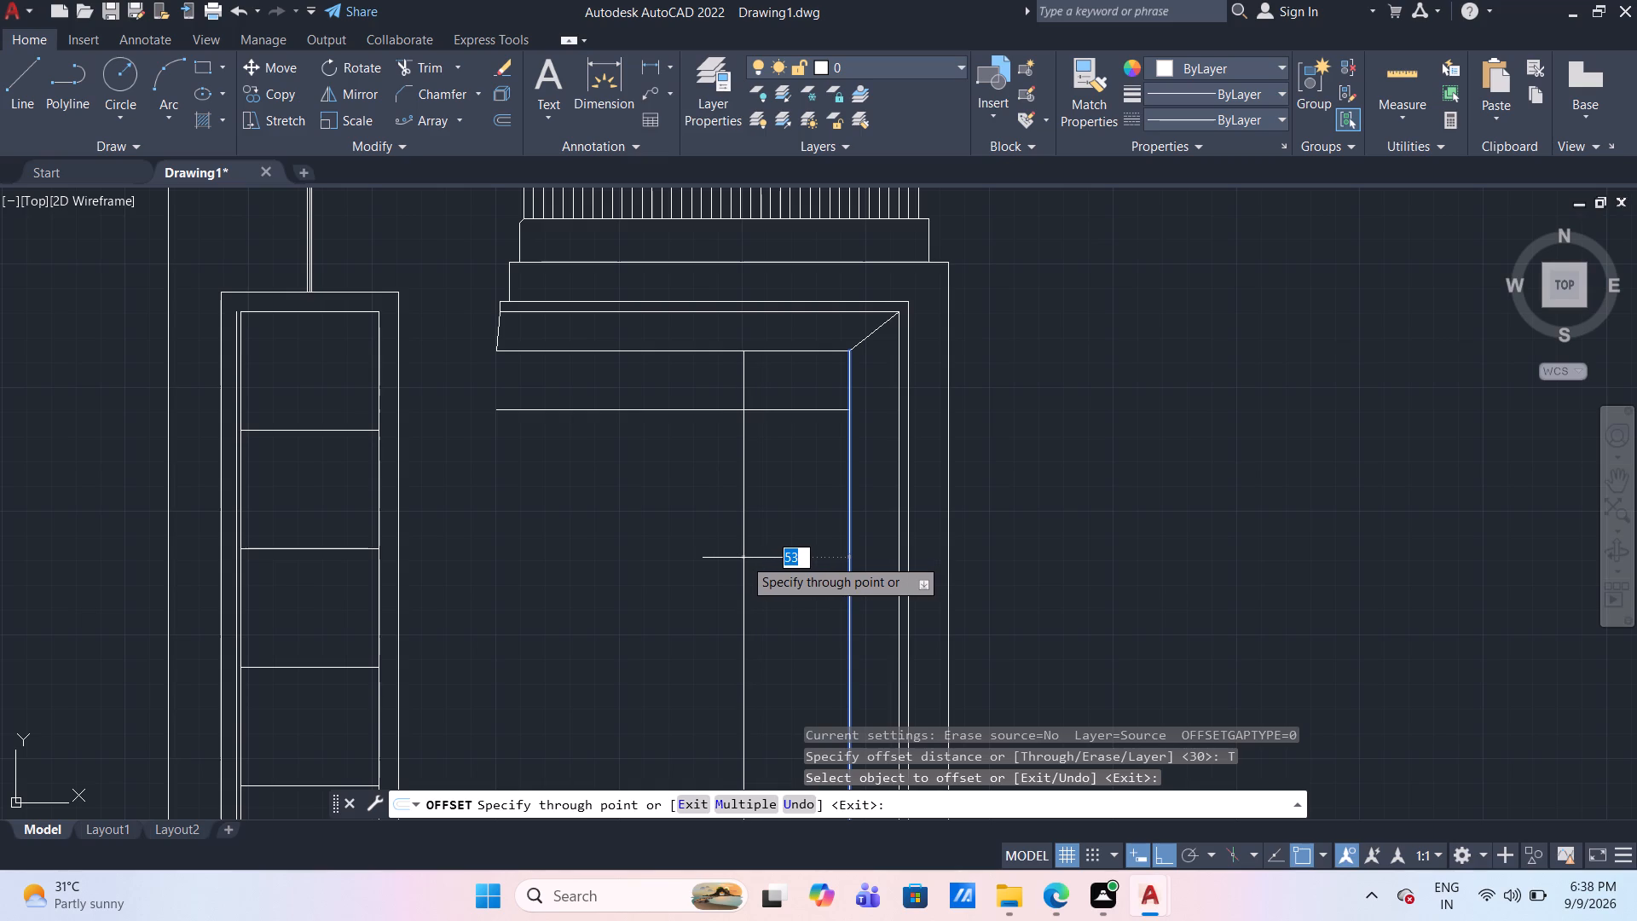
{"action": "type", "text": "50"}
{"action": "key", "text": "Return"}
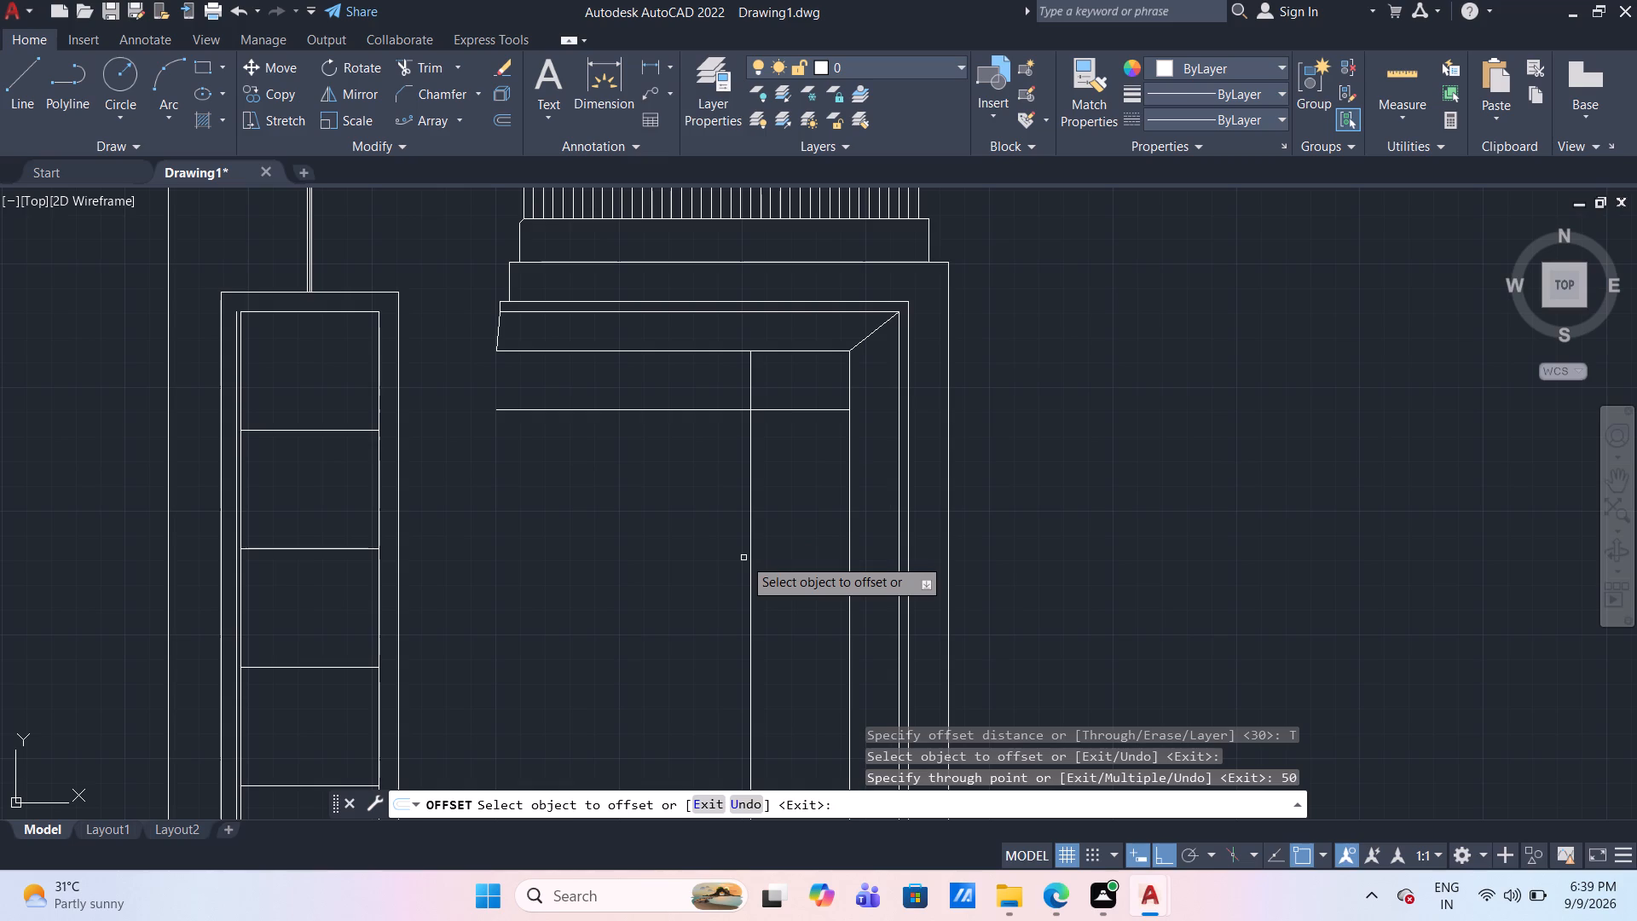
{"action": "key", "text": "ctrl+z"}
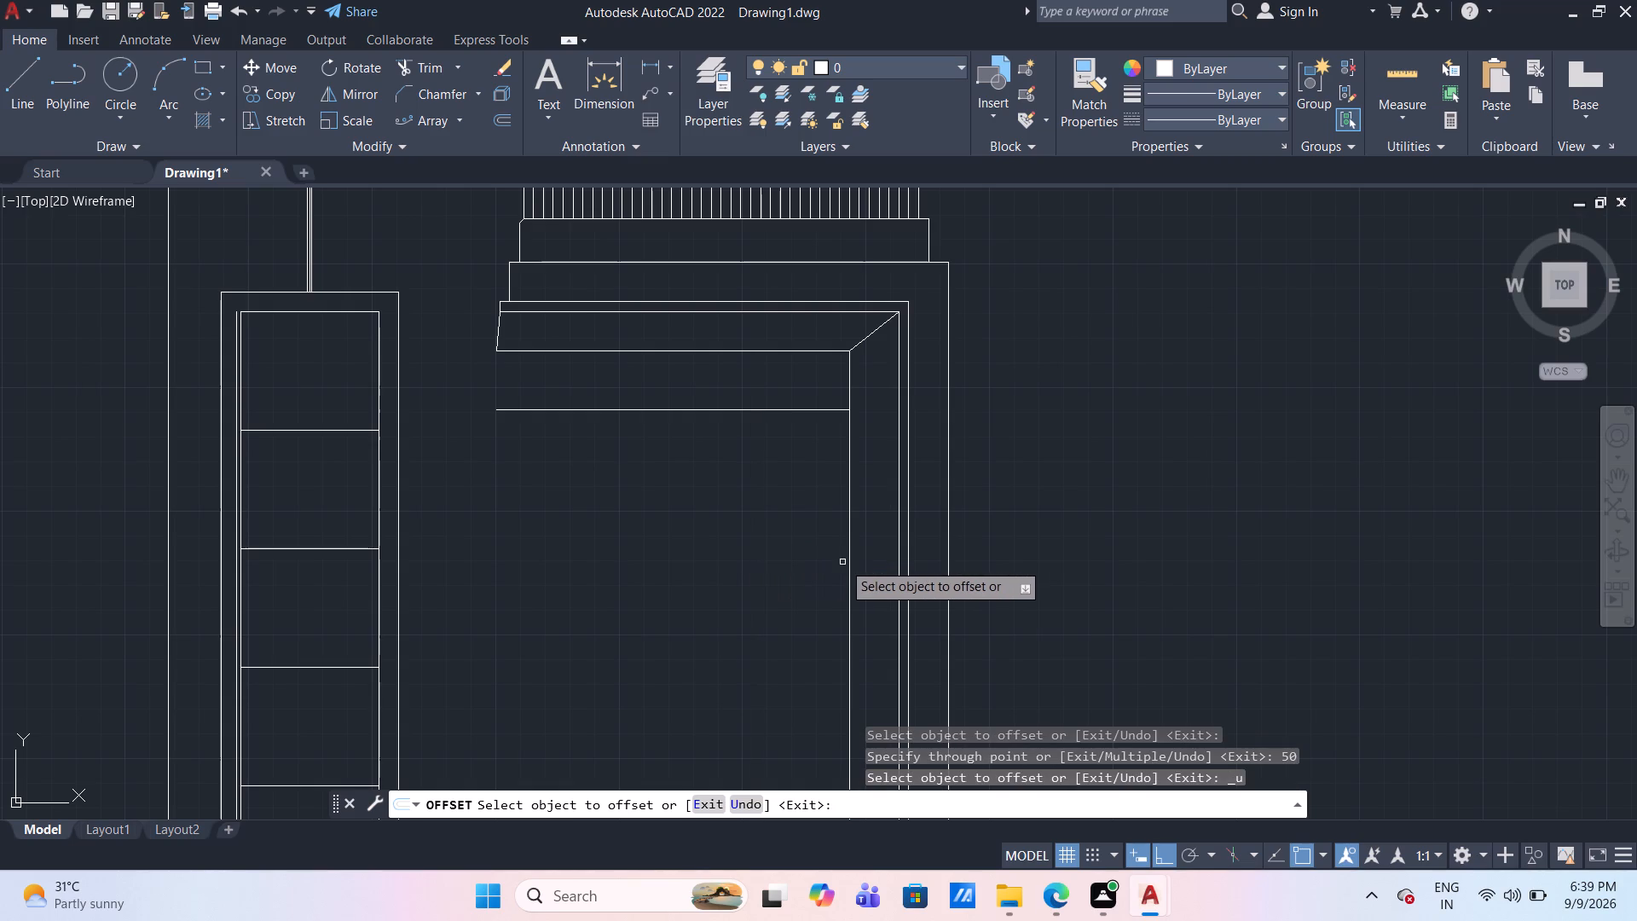
Offset the right-side frame's innermost vertical line 60 mm toward the inside.
{"action": "left_click", "coordinate": [847, 562]}
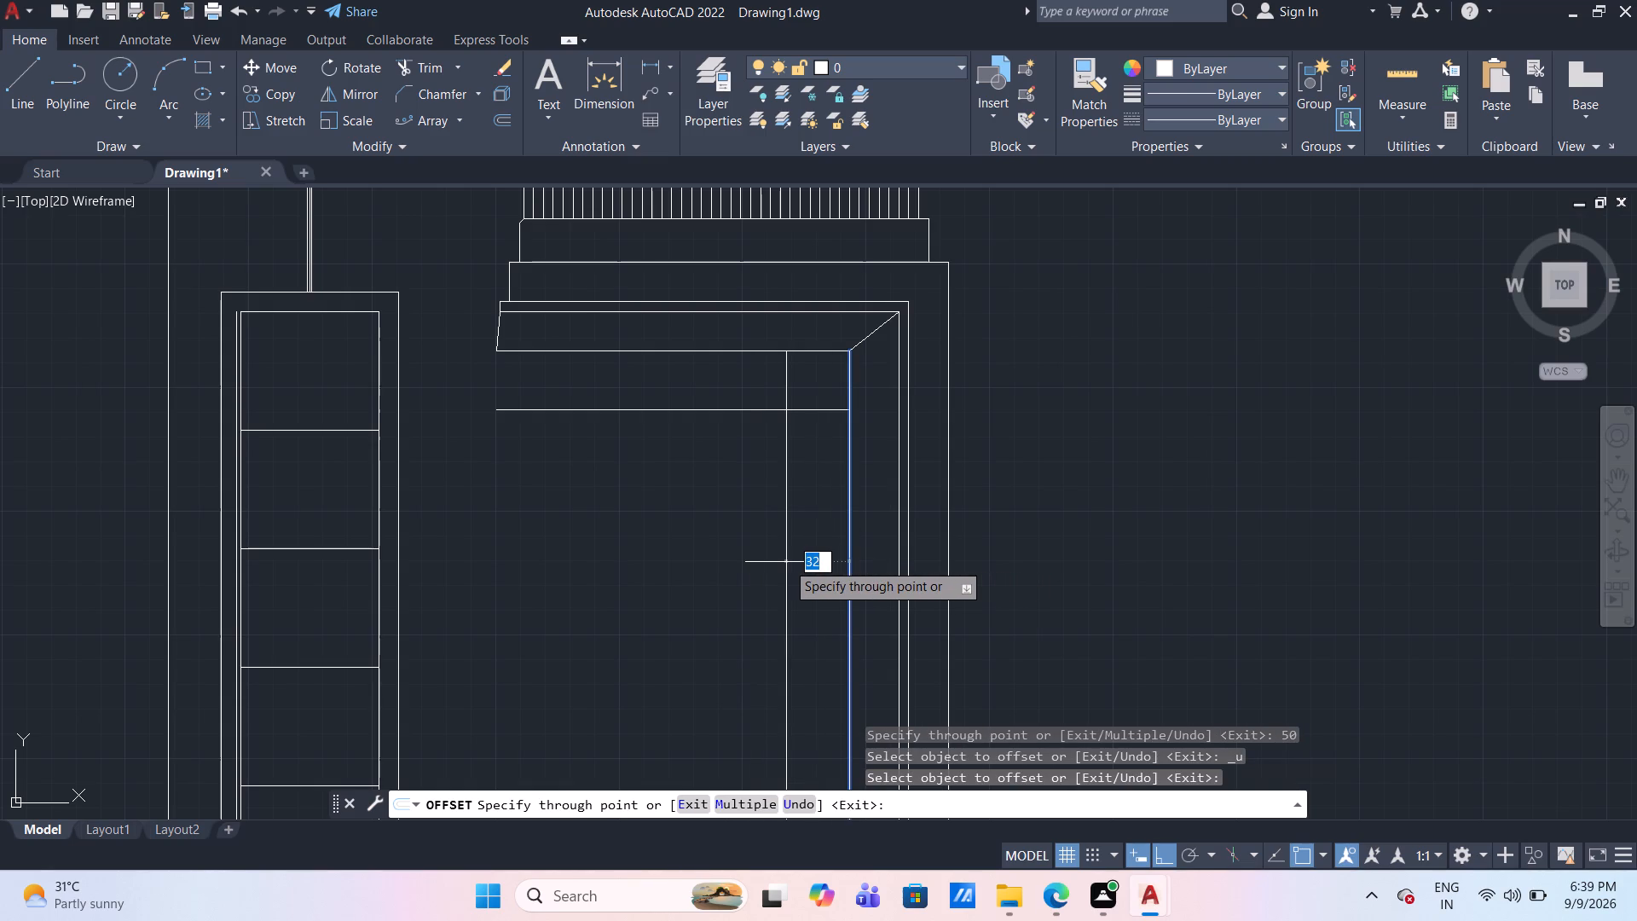
{"action": "type", "text": "60"}
{"action": "key", "text": "Return"}
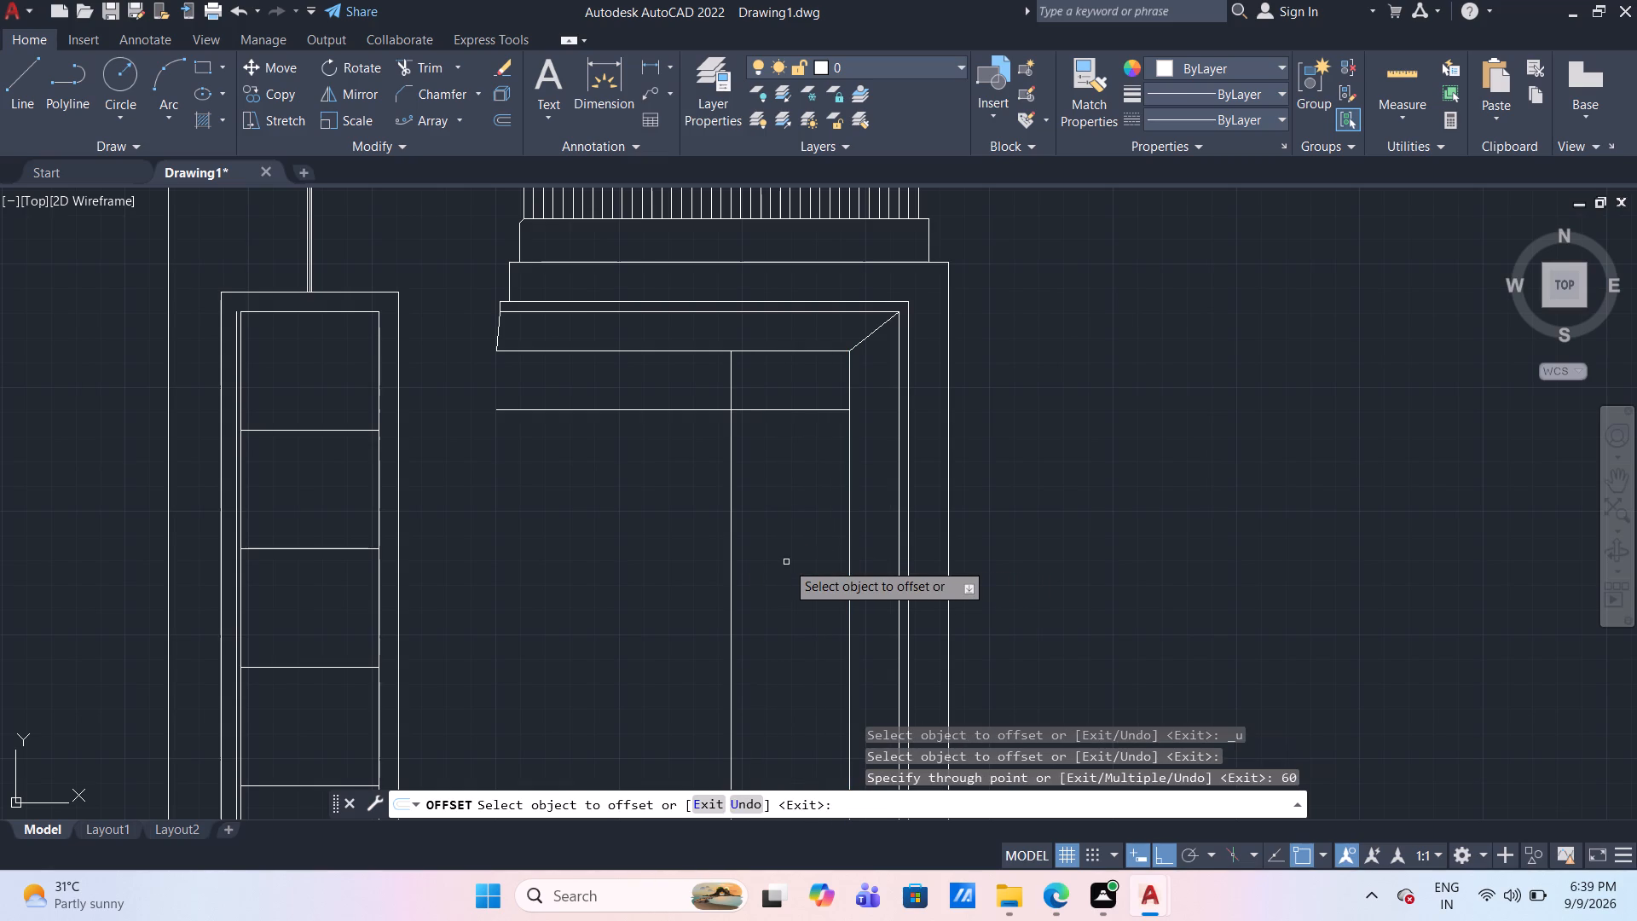
{"action": "key", "text": "Escape"}
Trim the 30 mm offset horizontal beyond the 60 mm offset vertical and that vertical's part above it, leaving a clean corner.
{"action": "type", "text": "TR"}
{"action": "key", "text": "Return"}
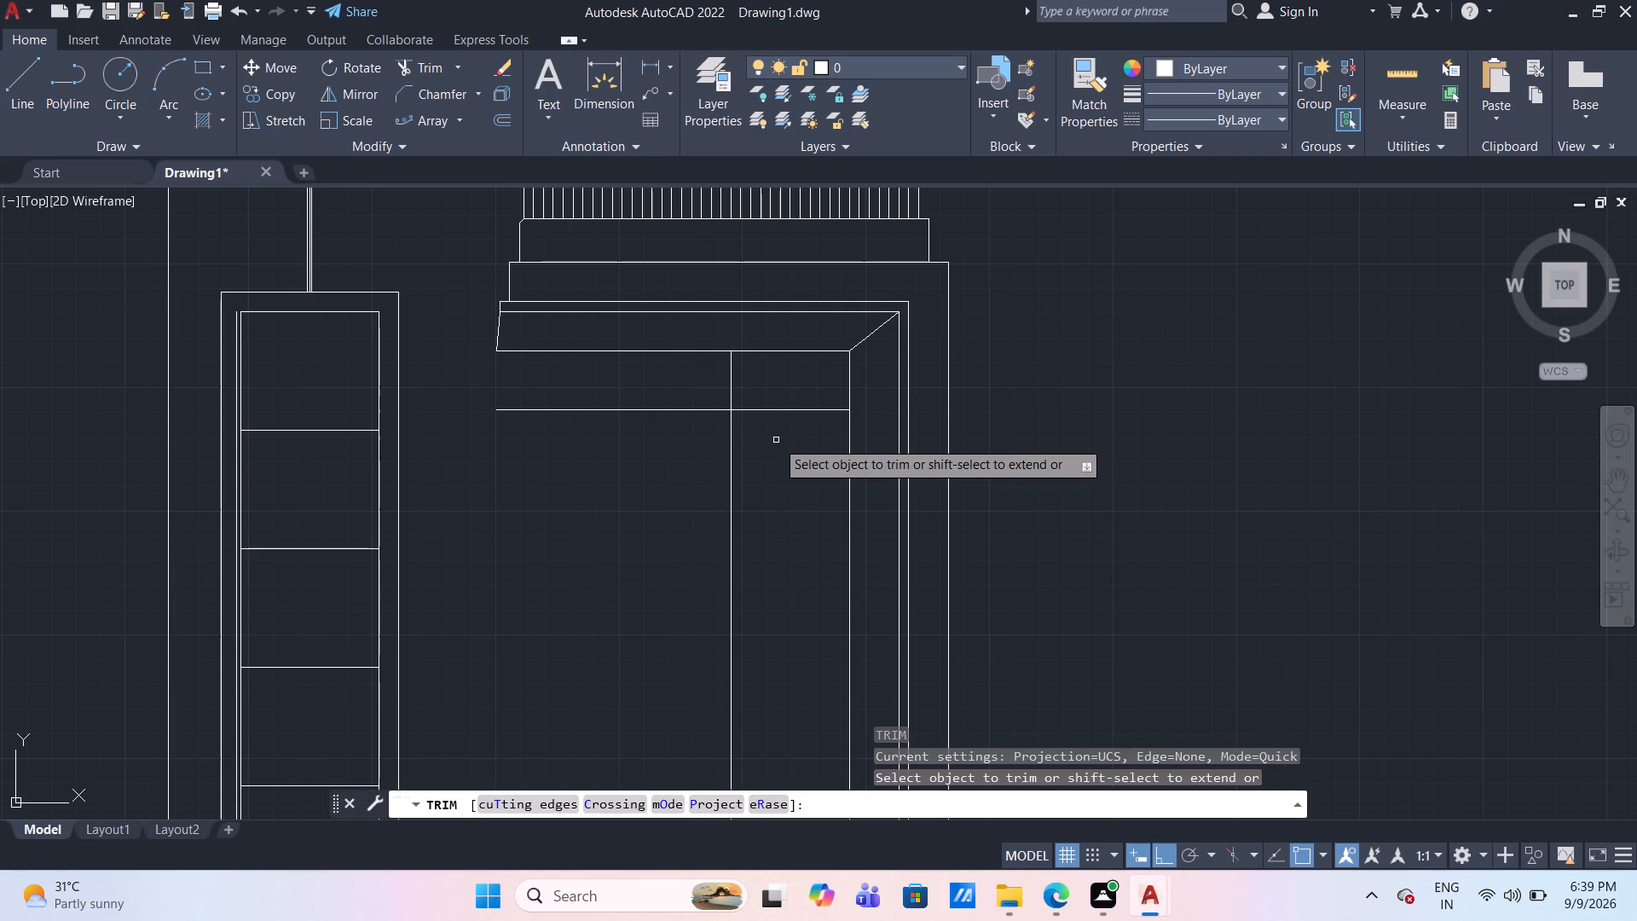
{"action": "left_click_drag", "start_coordinate": [788, 432], "coordinate": [772, 431]}
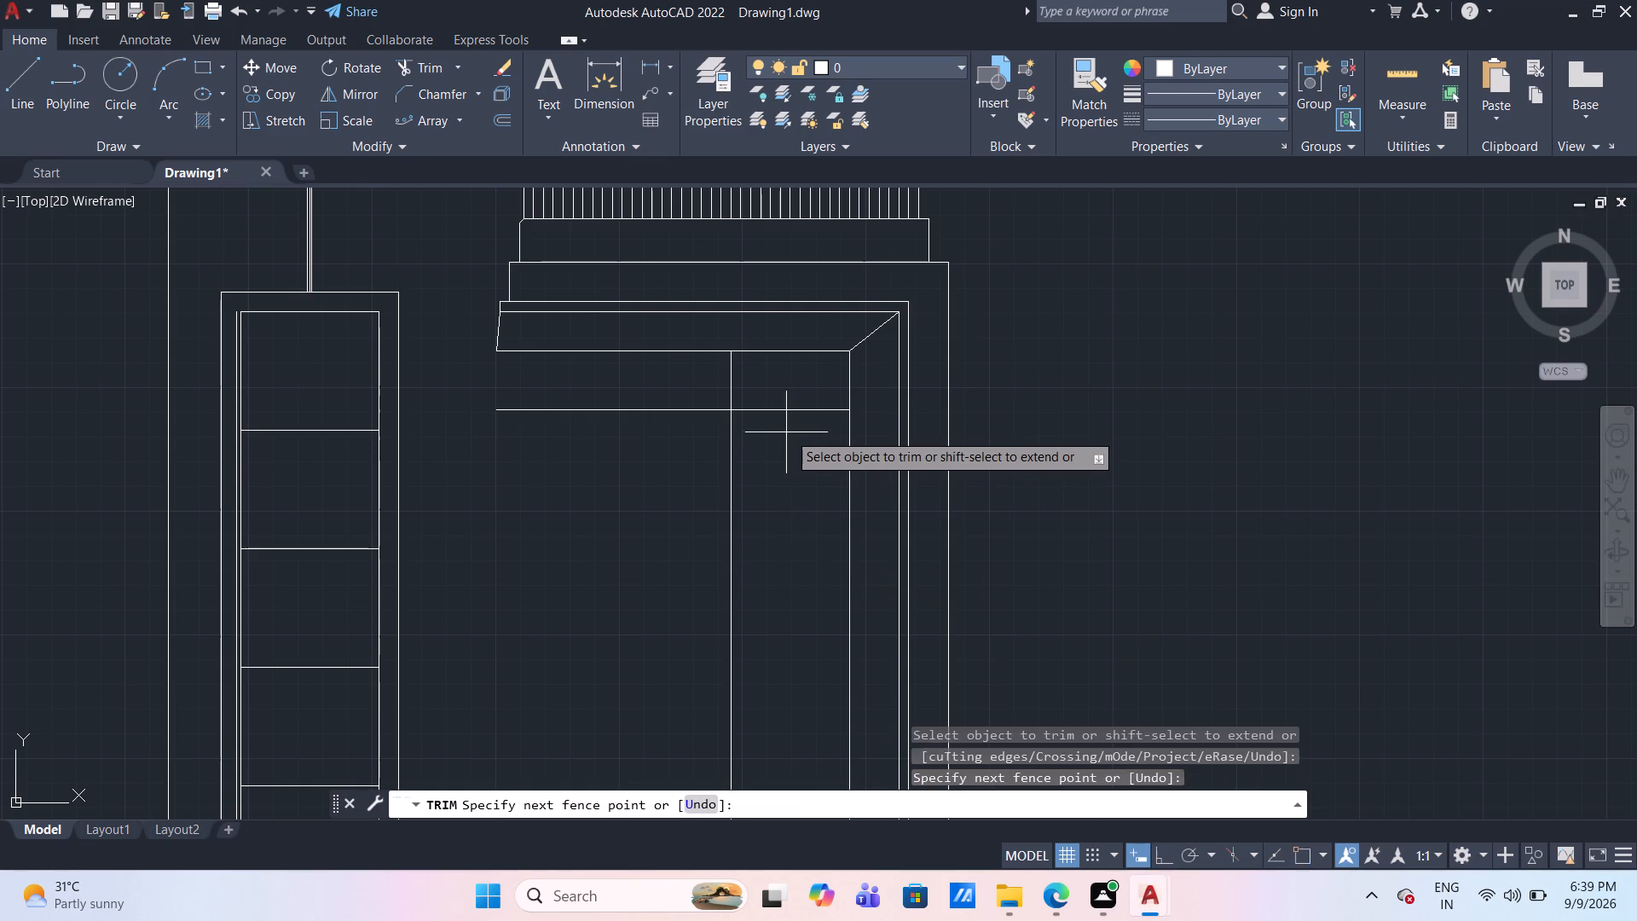
{"action": "left_click", "coordinate": [726, 385]}
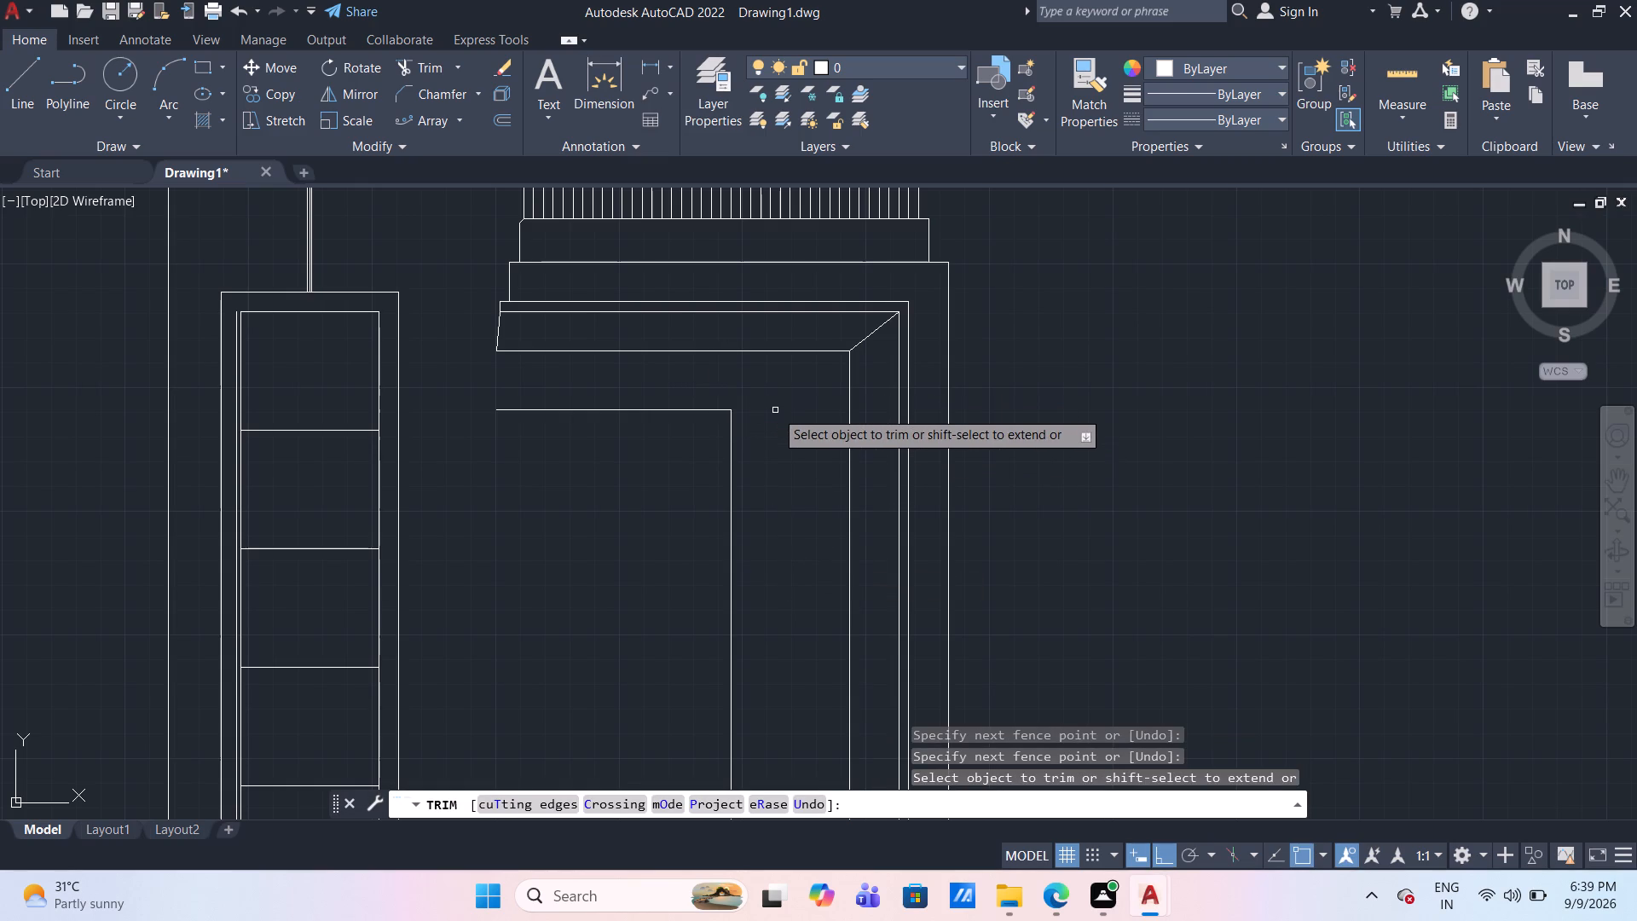
{"action": "key", "text": "Escape"}
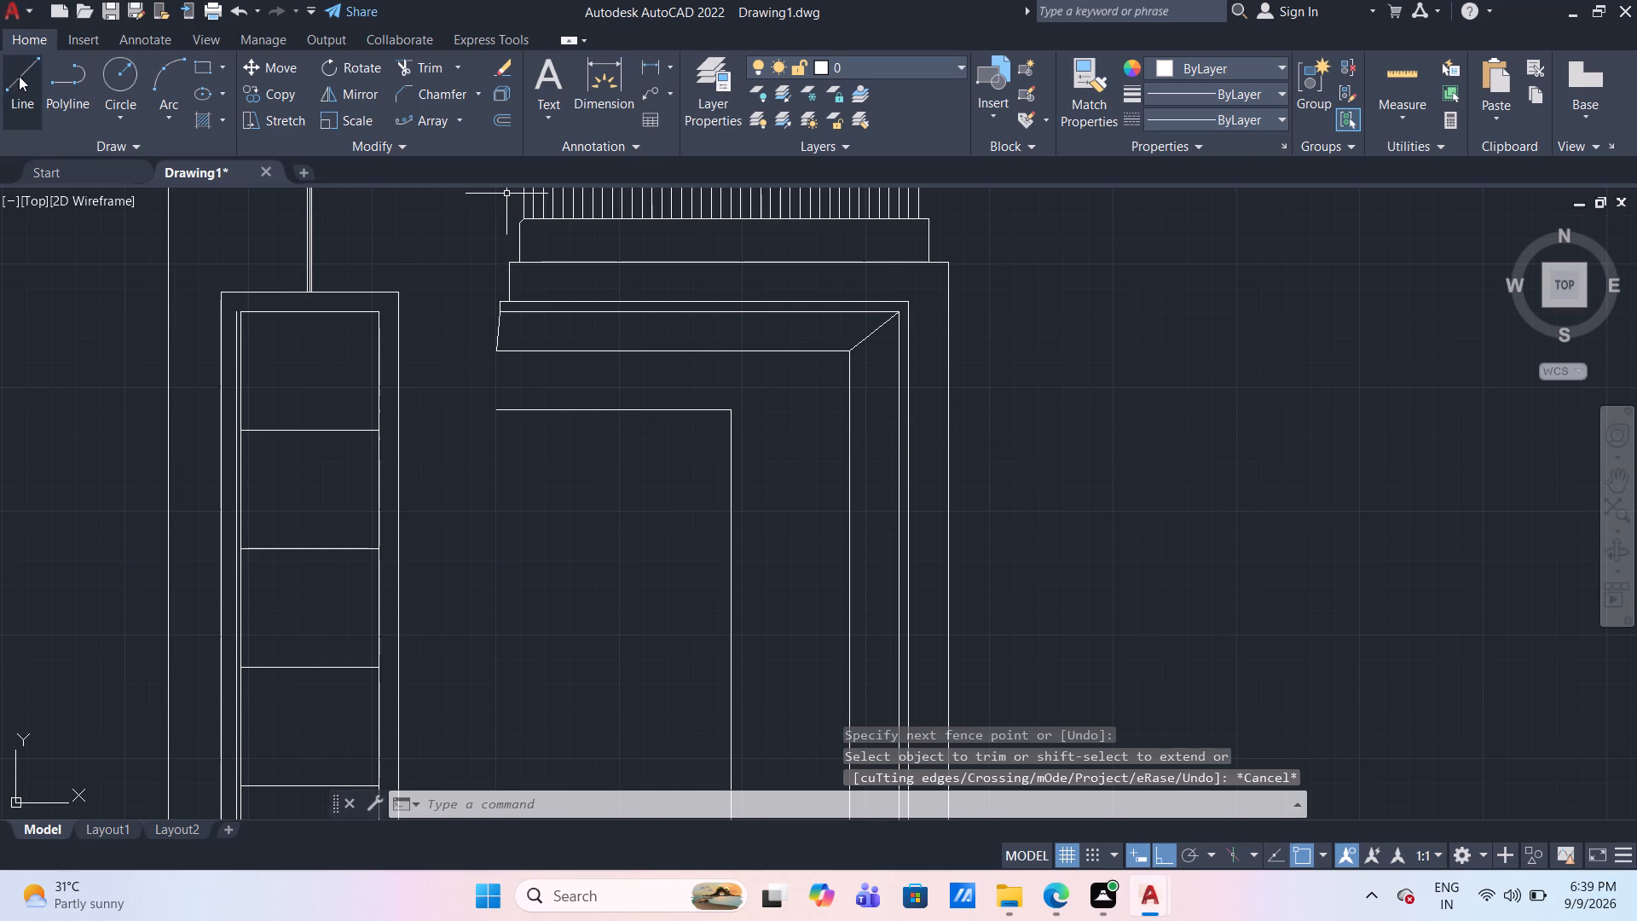
With Ortho off, draw a 50 mm line at 45° up and outward from the new inner corner.
{"action": "left_click", "coordinate": [19, 76]}
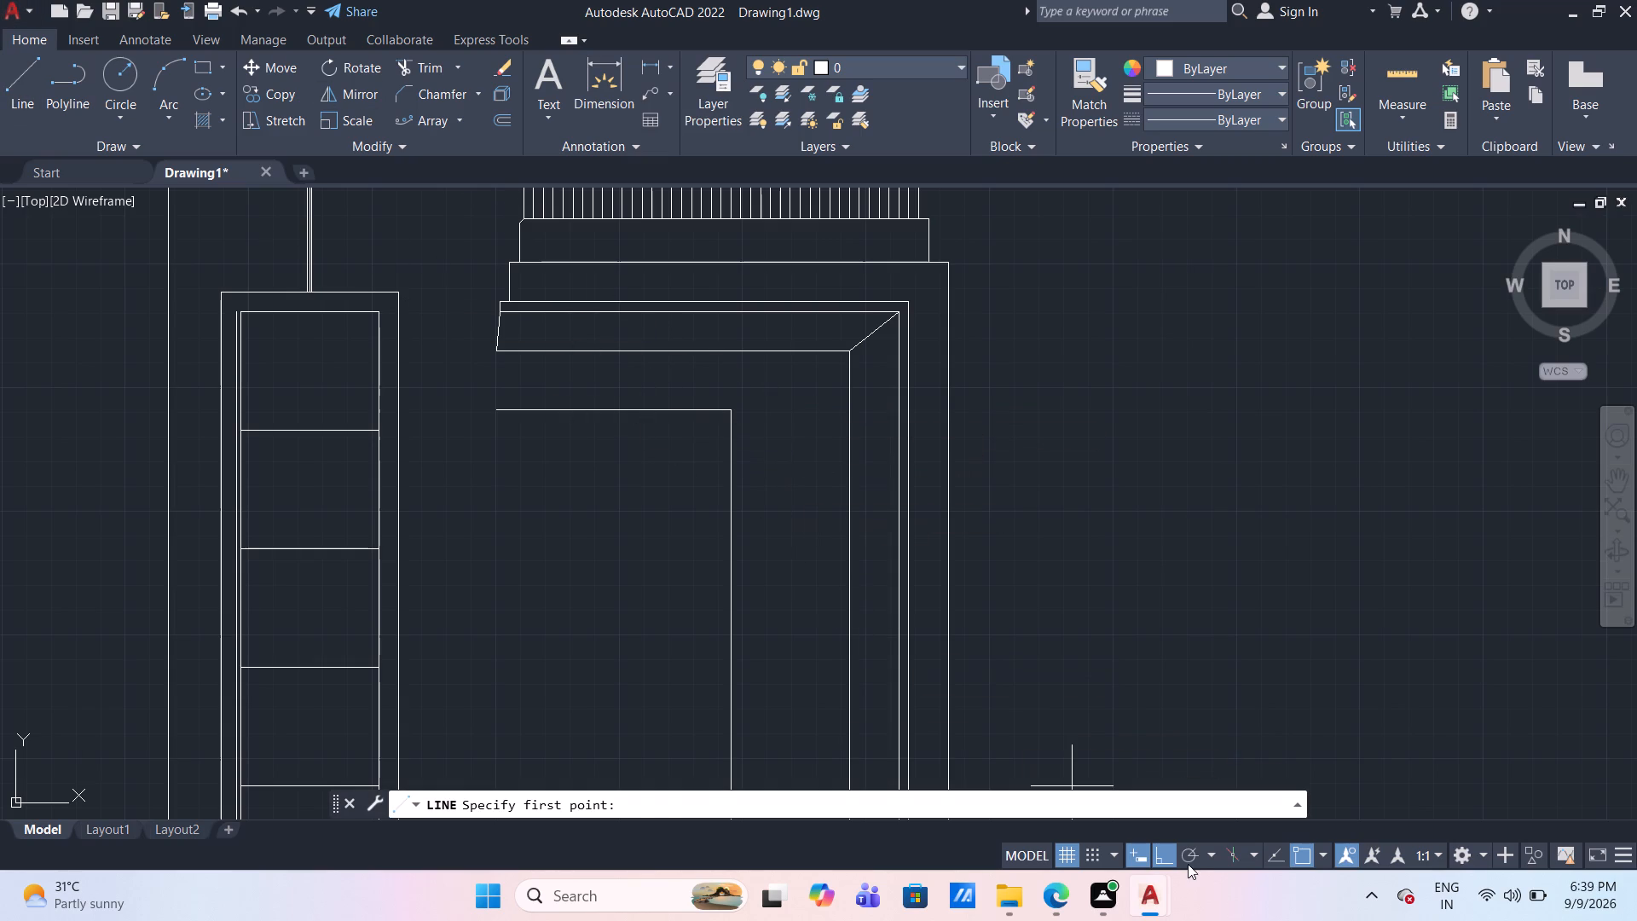
{"action": "left_click", "coordinate": [1163, 856]}
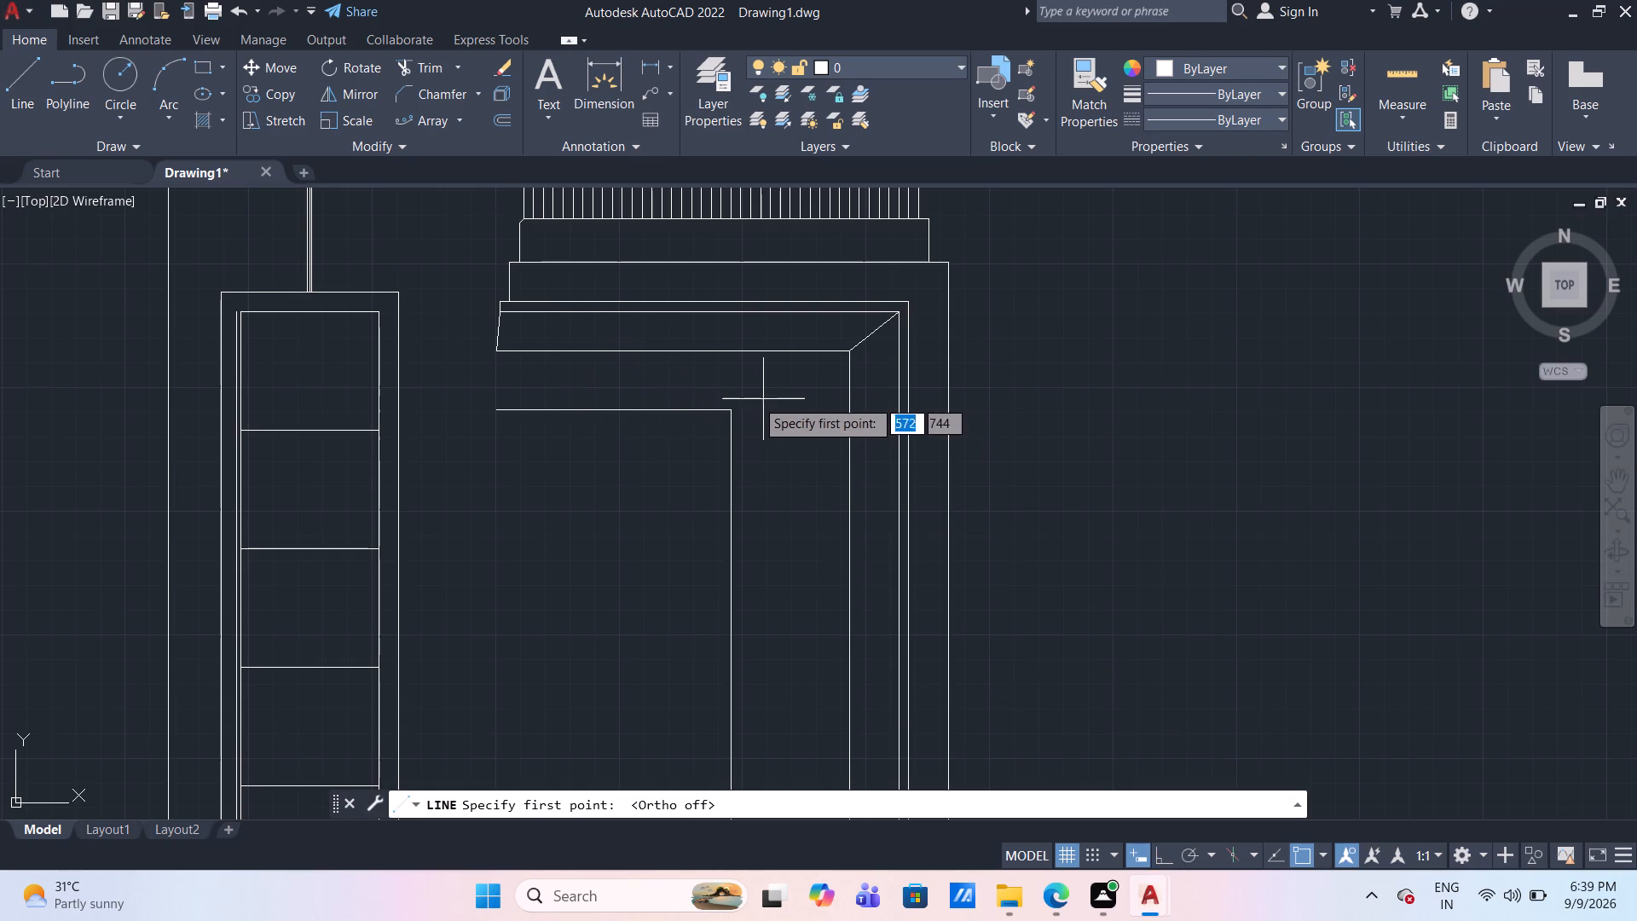
{"action": "left_click", "coordinate": [731, 414]}
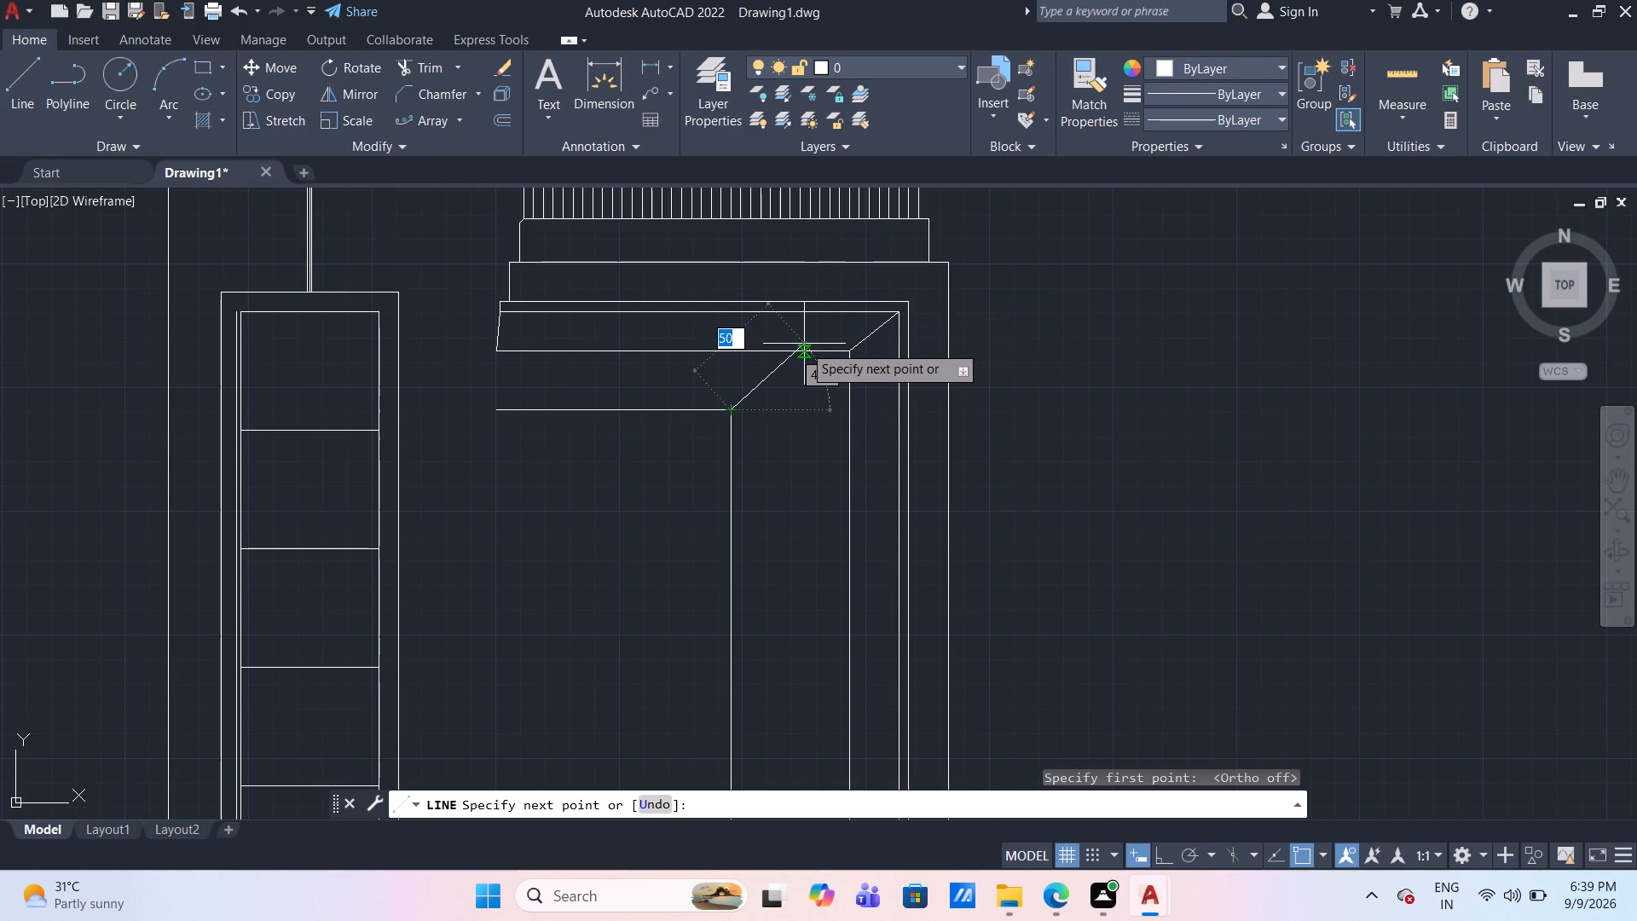
{"action": "type", "text": "50"}
{"action": "key", "text": "shift+less"}
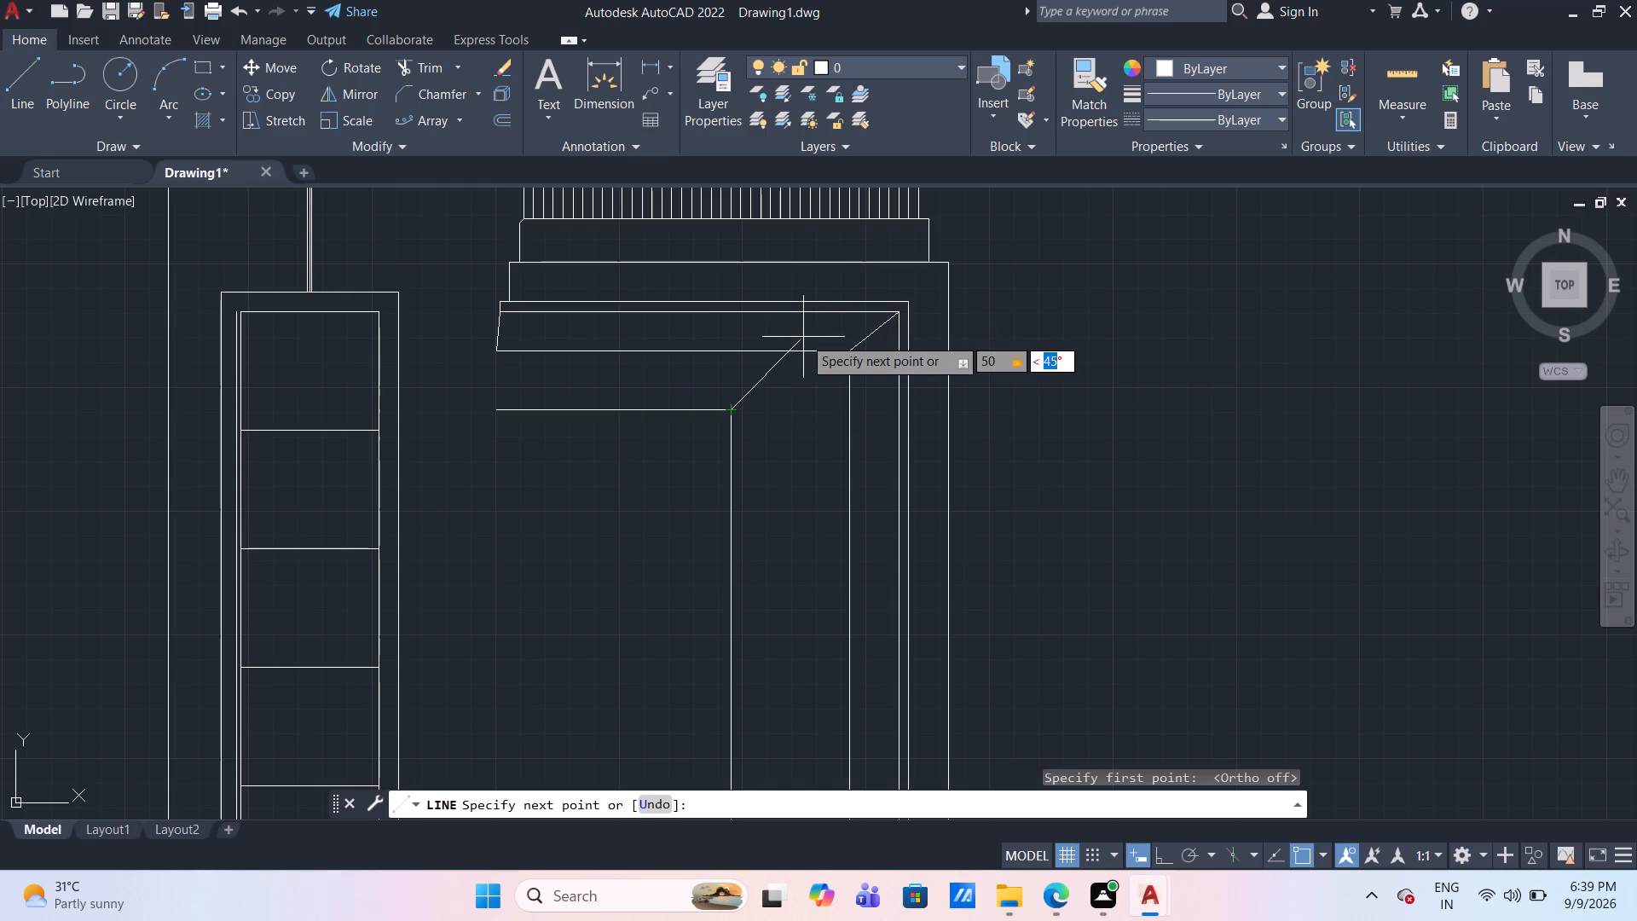
{"action": "type", "text": "45"}
{"action": "key", "text": "Return"}
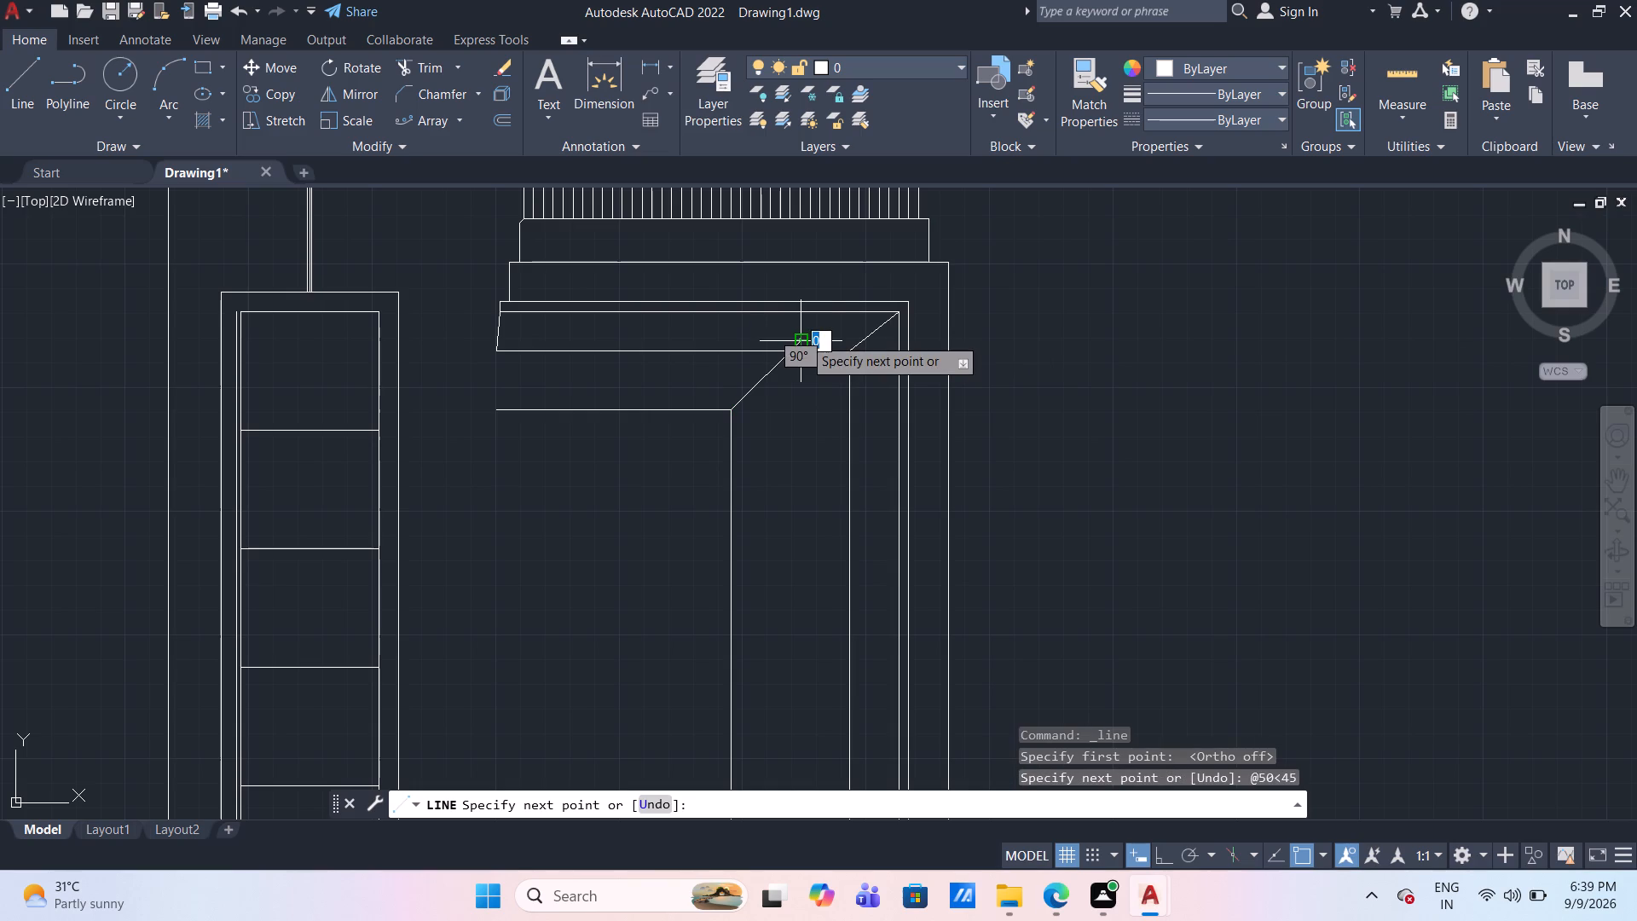
{"action": "key", "text": "Escape"}
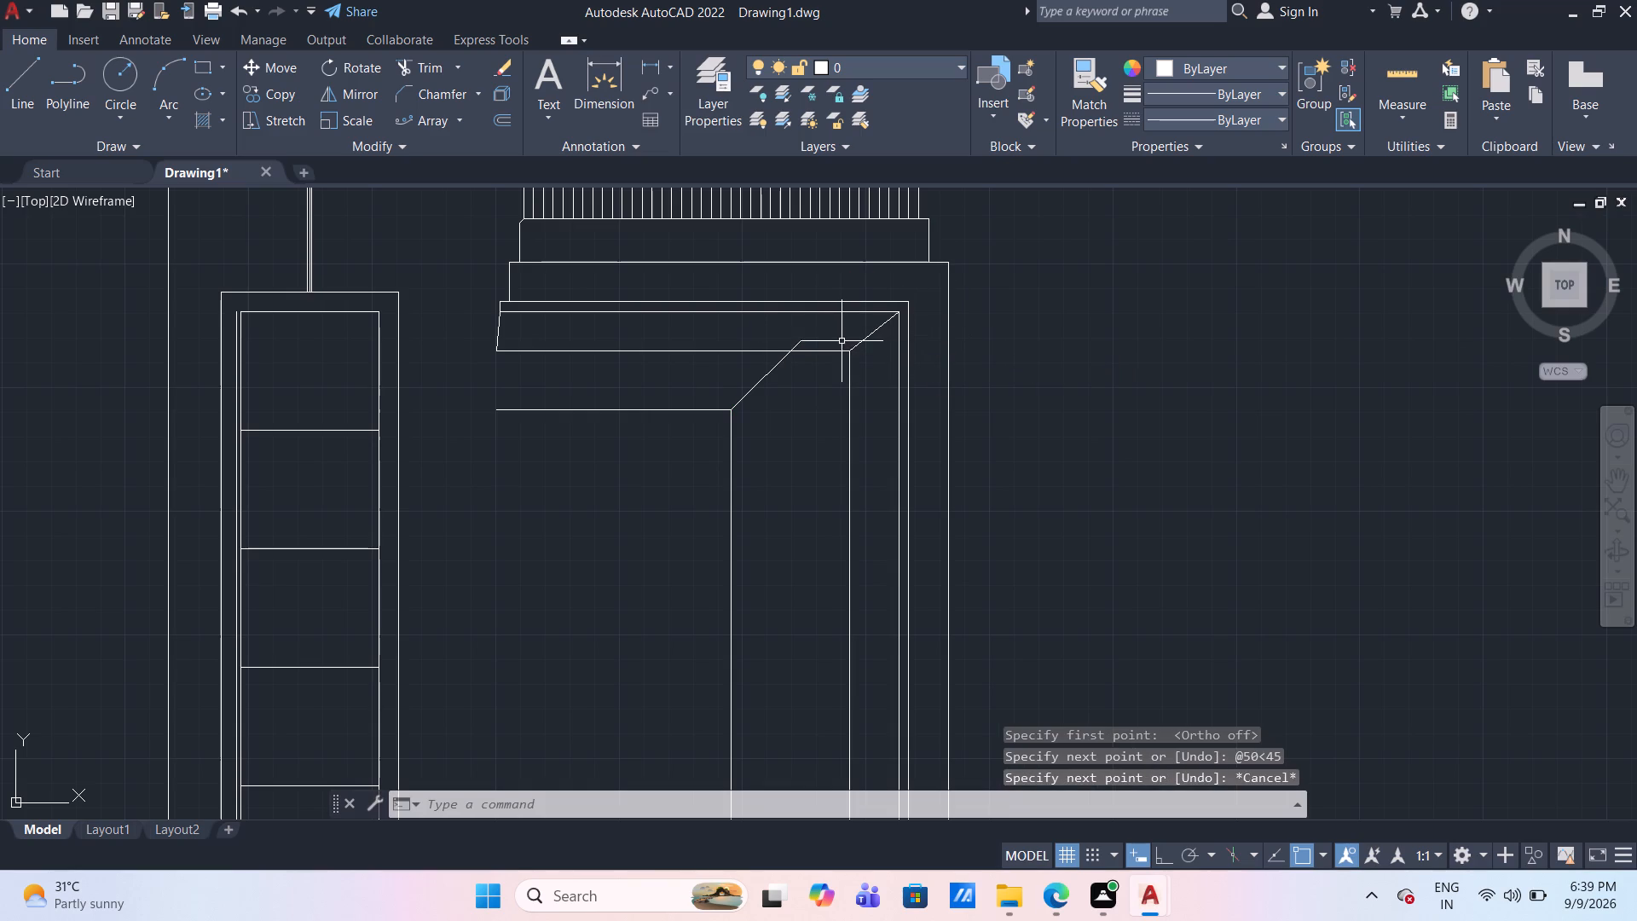
Trim the part of the 45° line that extends above the slanted-end band's lower horizontal line.
{"action": "type", "text": "TR"}
{"action": "key", "text": "Return"}
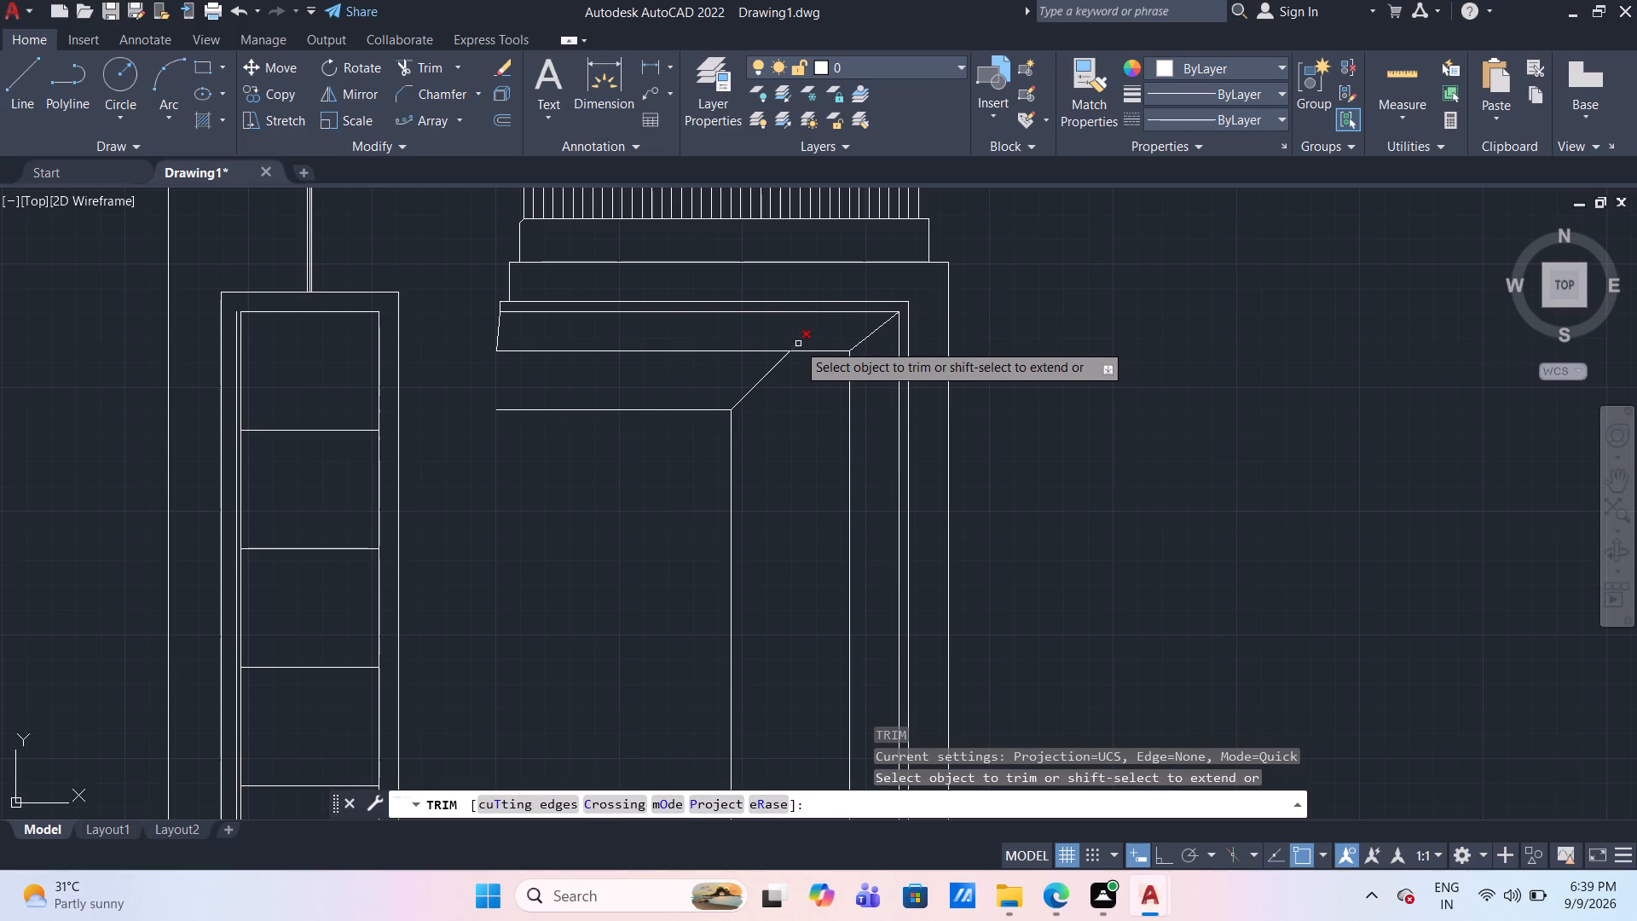
{"action": "left_click", "coordinate": [797, 343]}
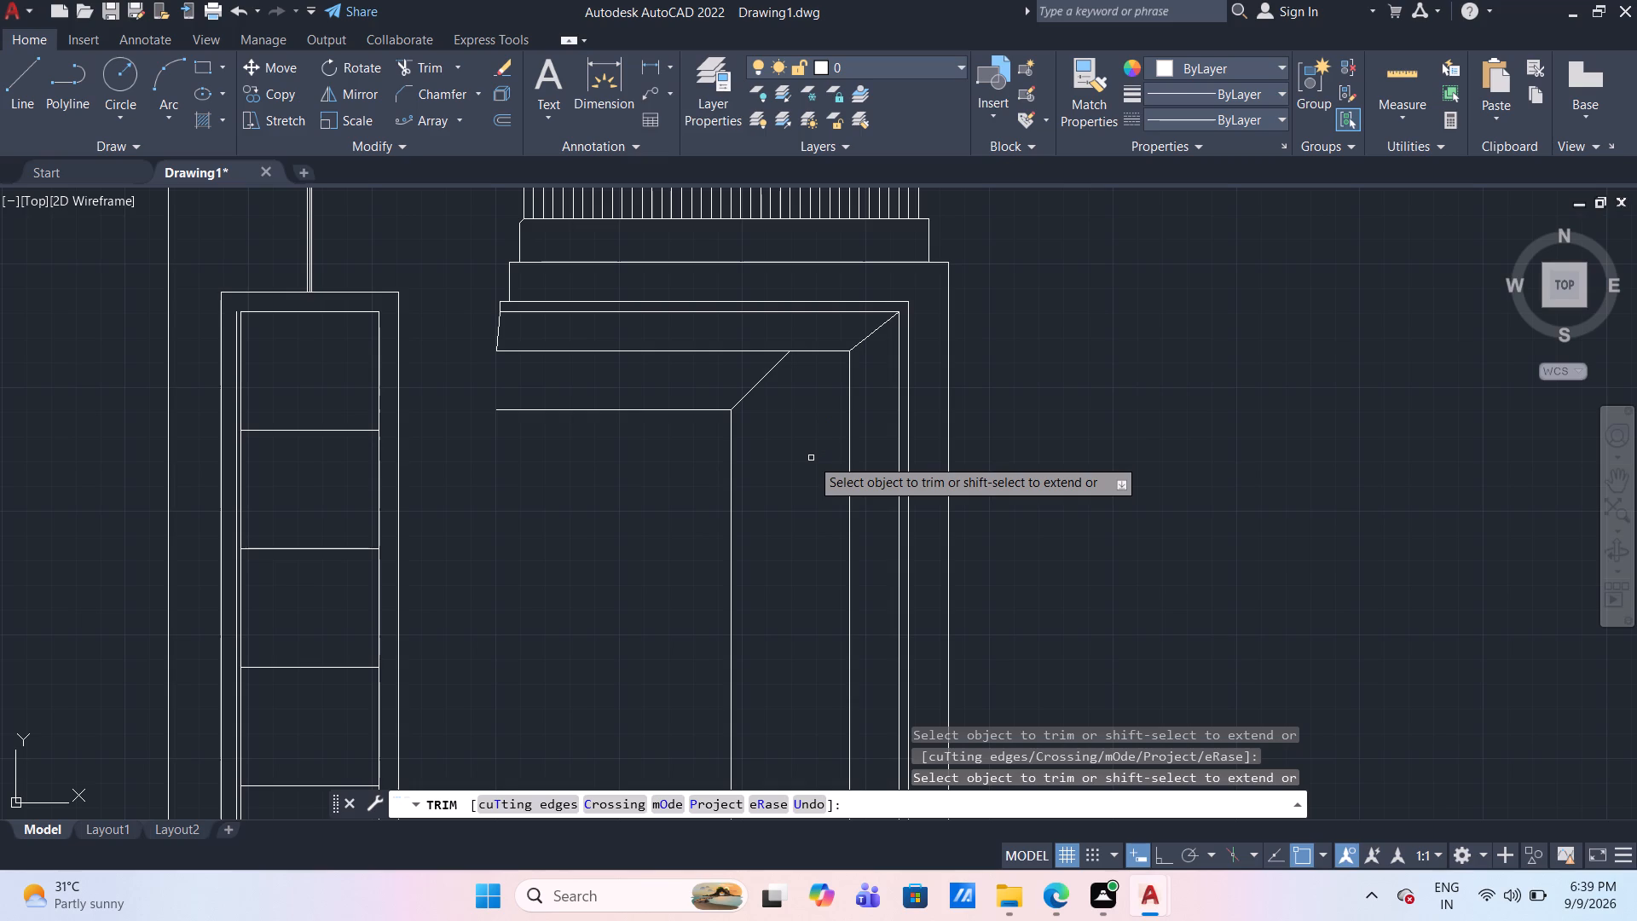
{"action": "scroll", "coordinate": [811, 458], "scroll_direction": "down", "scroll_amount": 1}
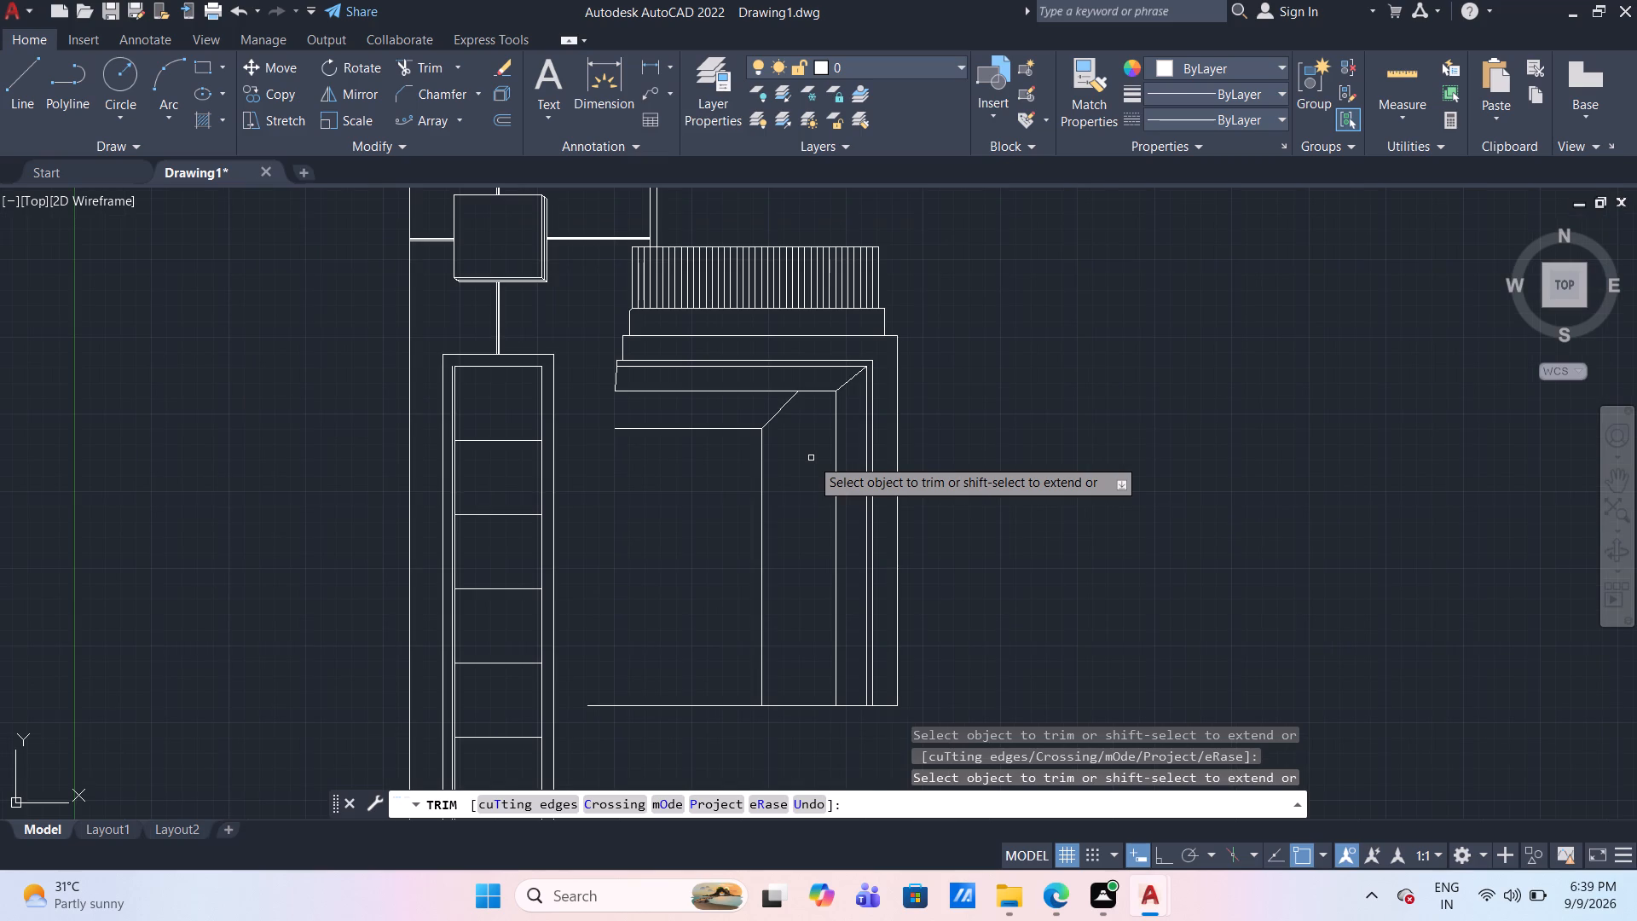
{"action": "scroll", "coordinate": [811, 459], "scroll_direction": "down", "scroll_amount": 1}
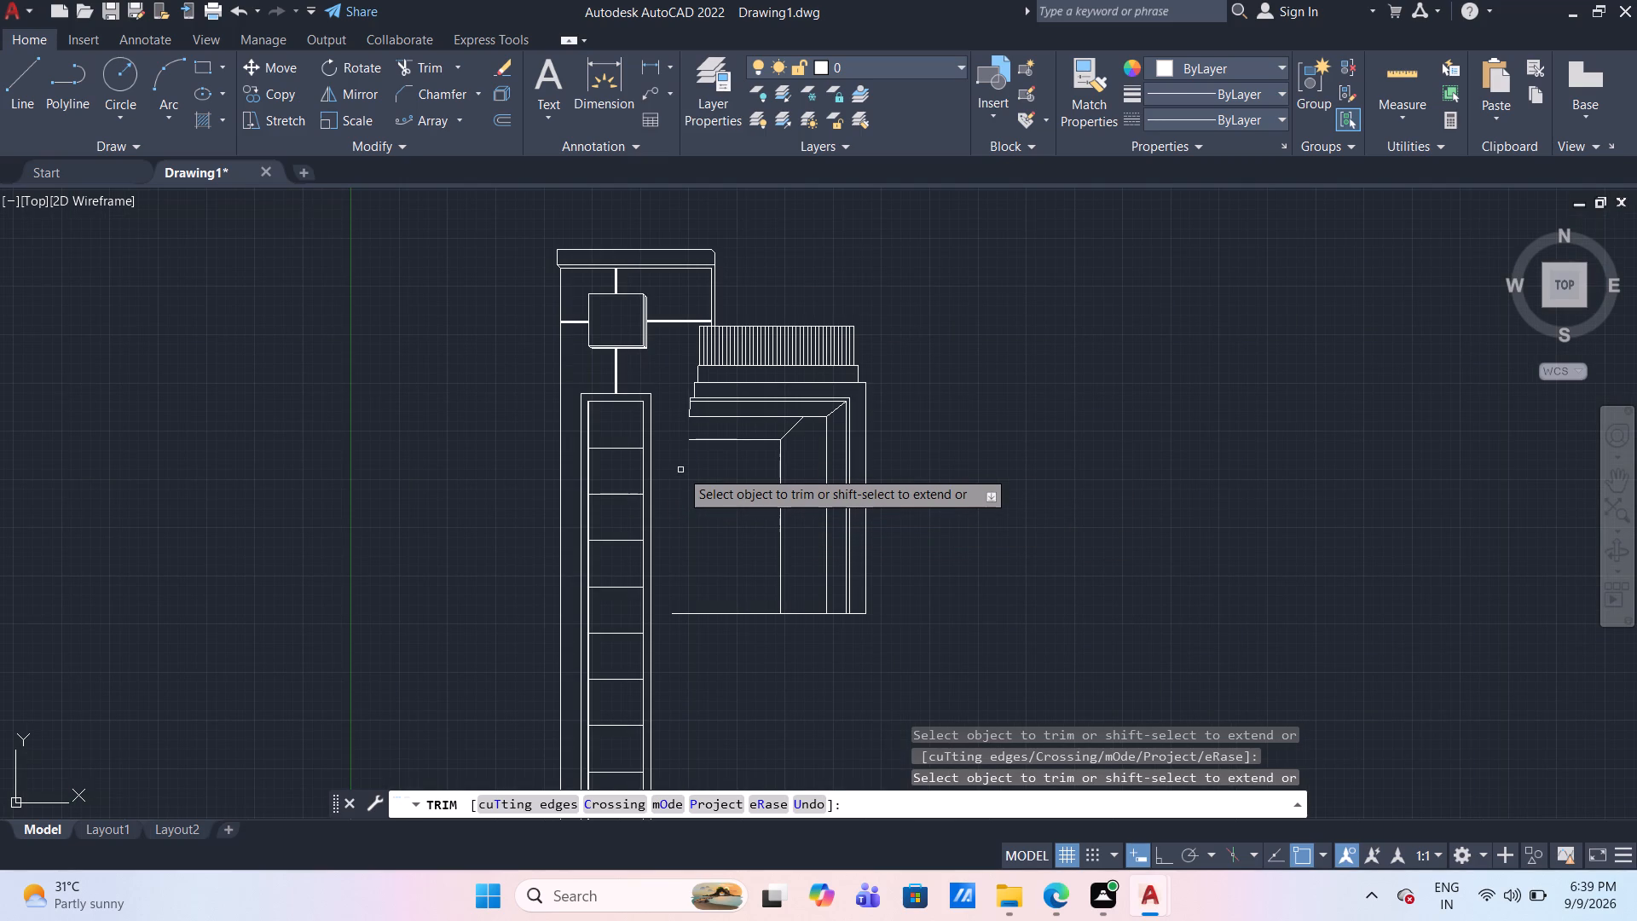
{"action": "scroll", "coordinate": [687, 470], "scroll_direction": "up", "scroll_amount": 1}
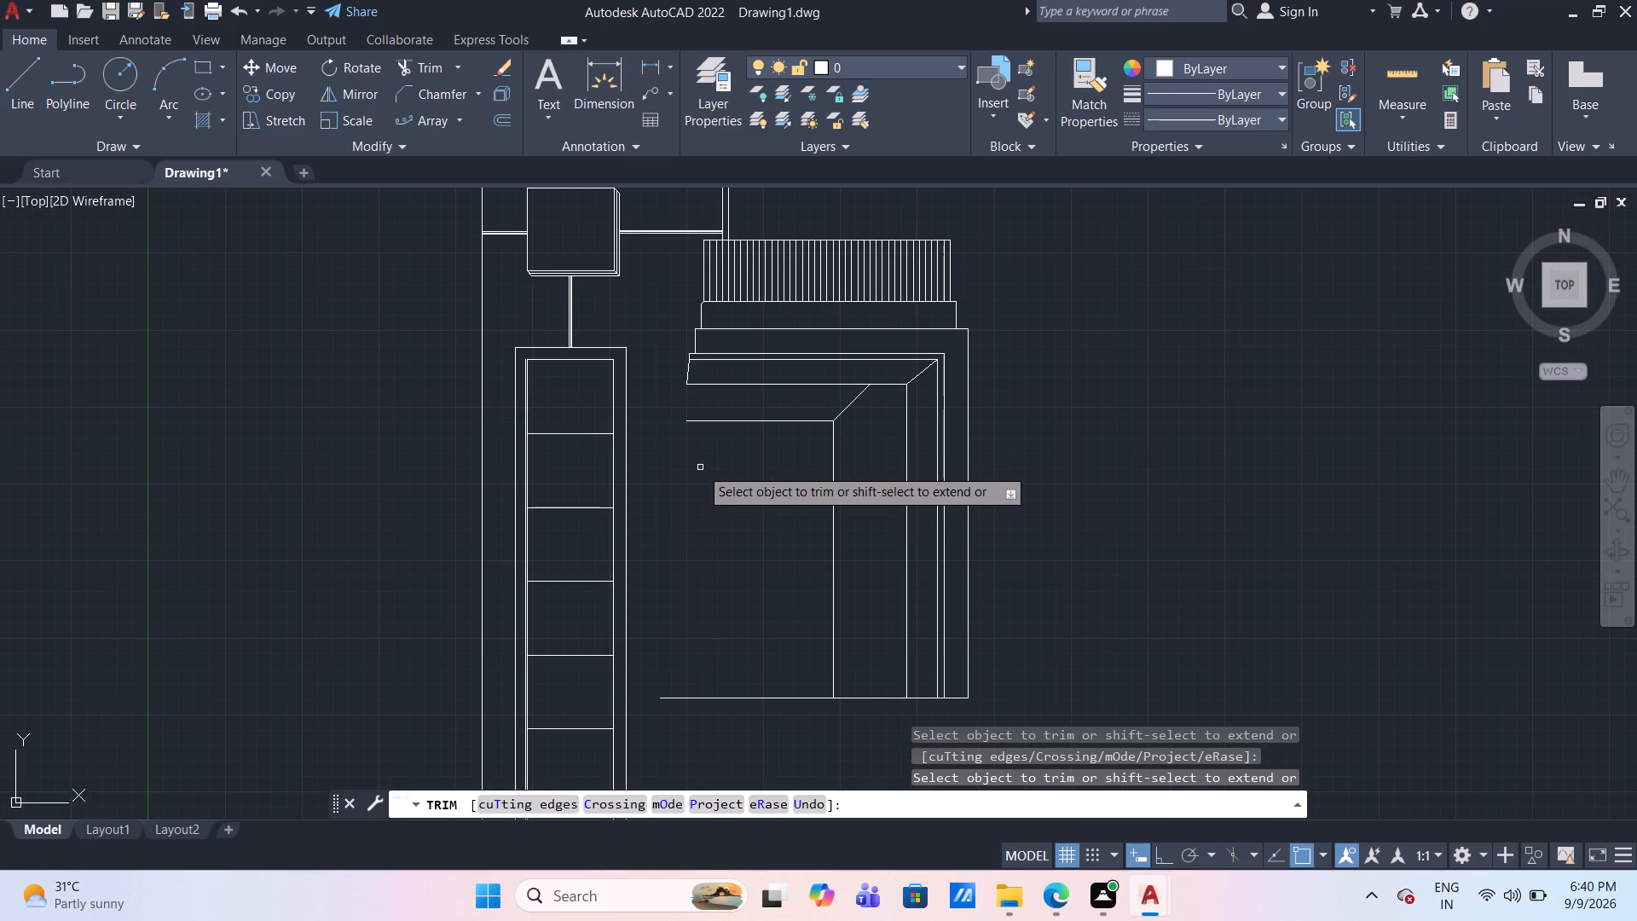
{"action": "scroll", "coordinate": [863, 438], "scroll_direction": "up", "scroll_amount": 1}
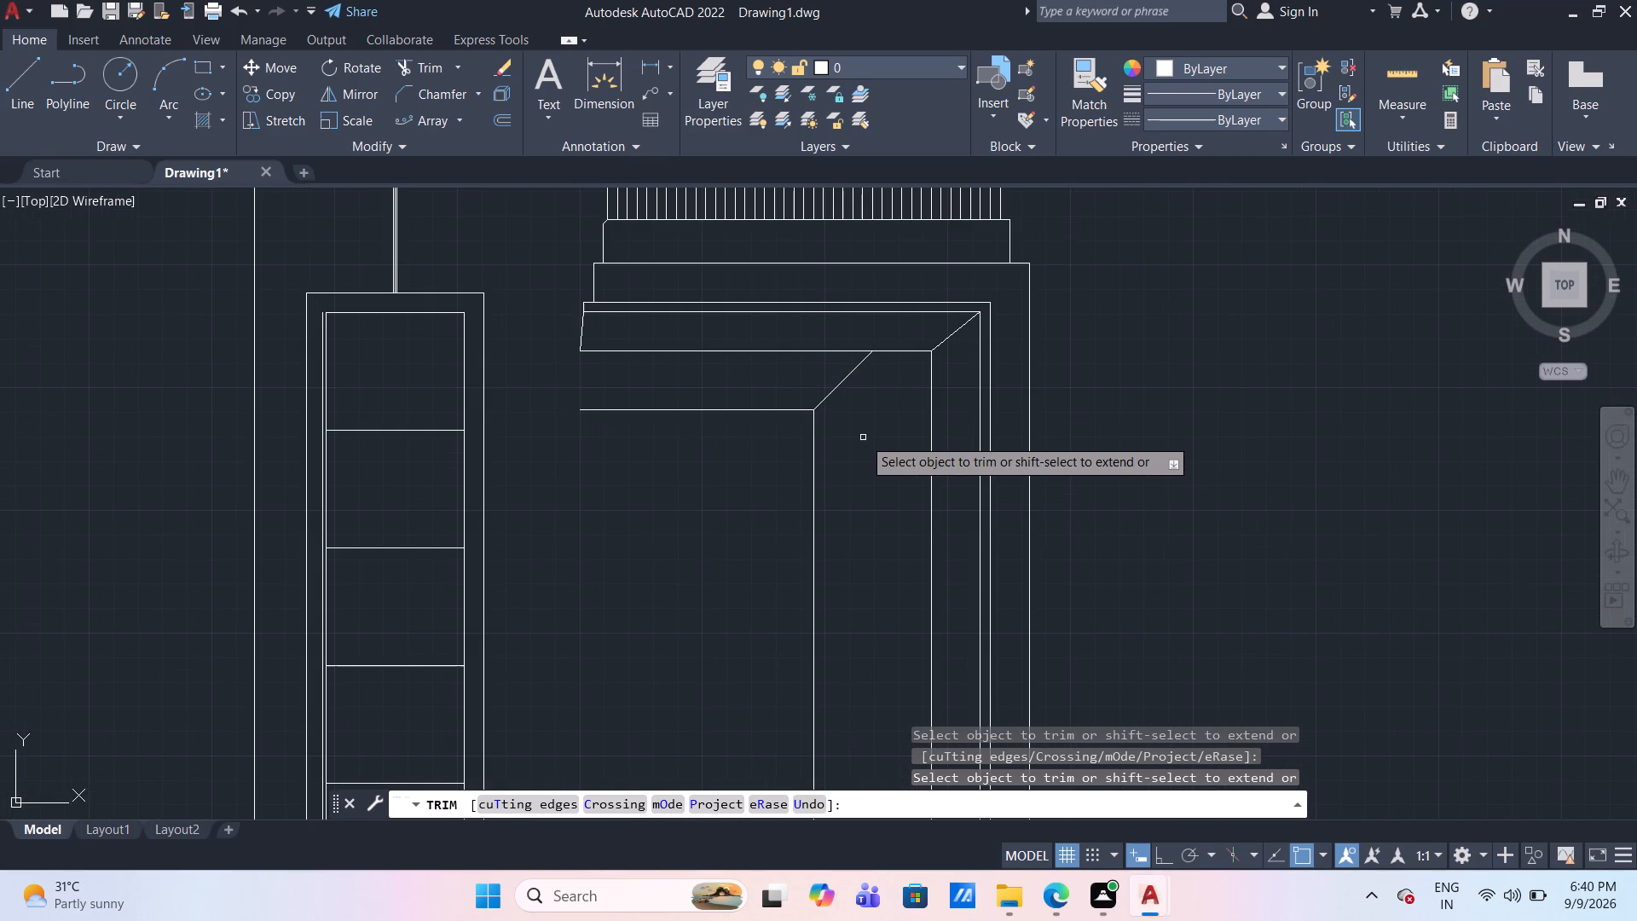
Offset the innermost corner's vertical and horizontal lines 10 mm outward, toward the surrounding frame lines.
{"action": "key", "text": "Escape"}
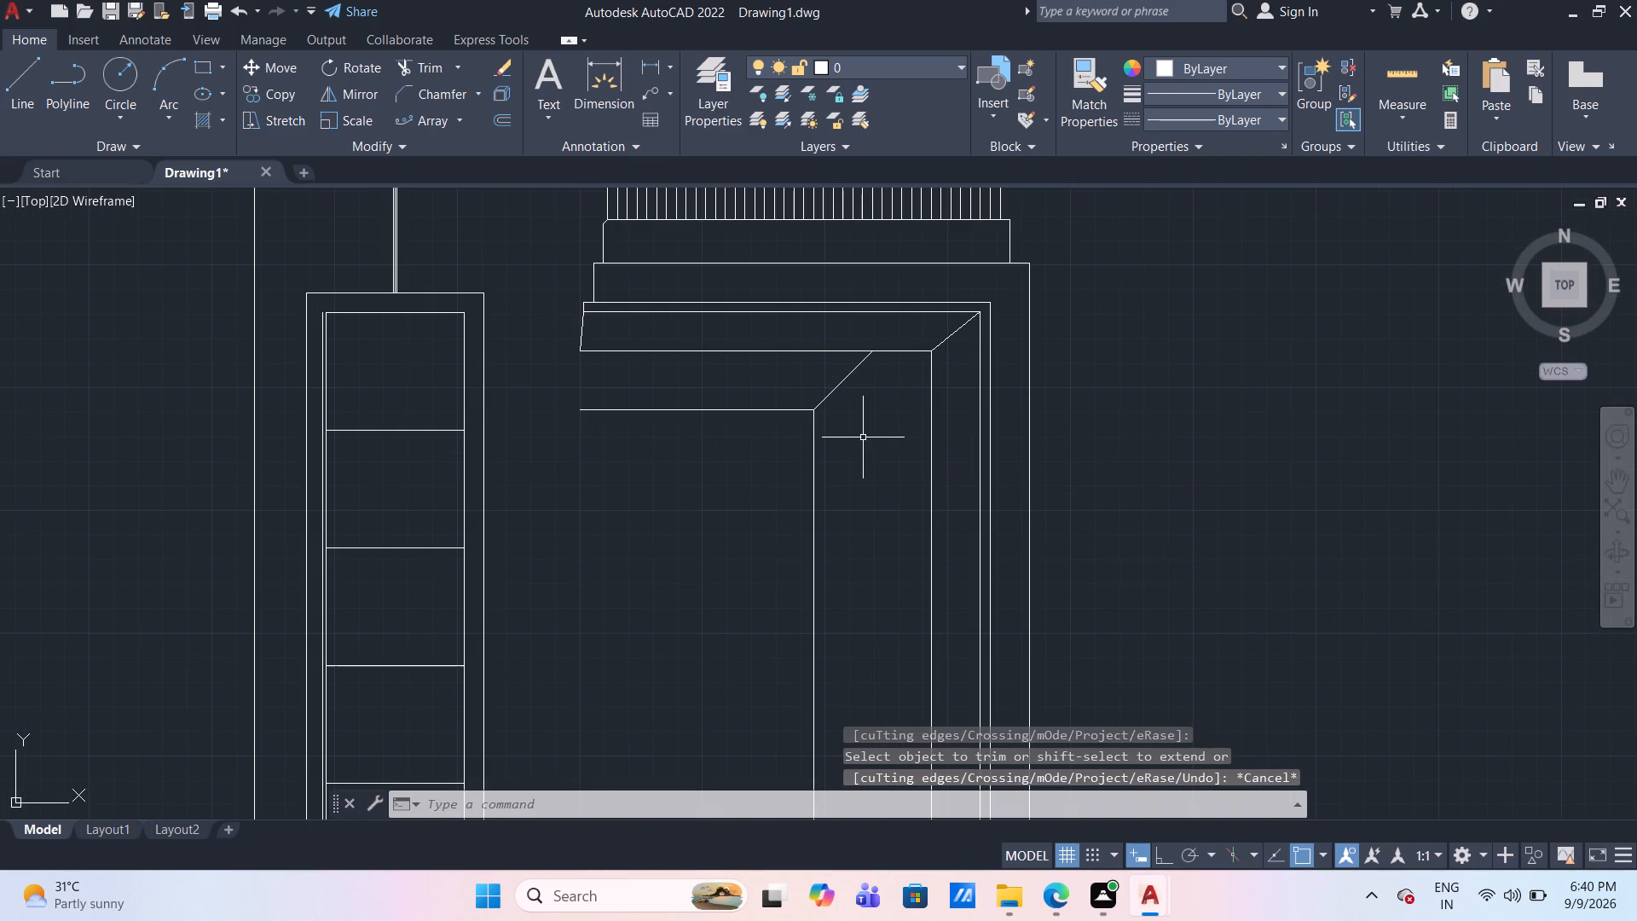
{"action": "key", "text": "o"}
{"action": "key", "text": "f"}
{"action": "key", "text": "Return"}
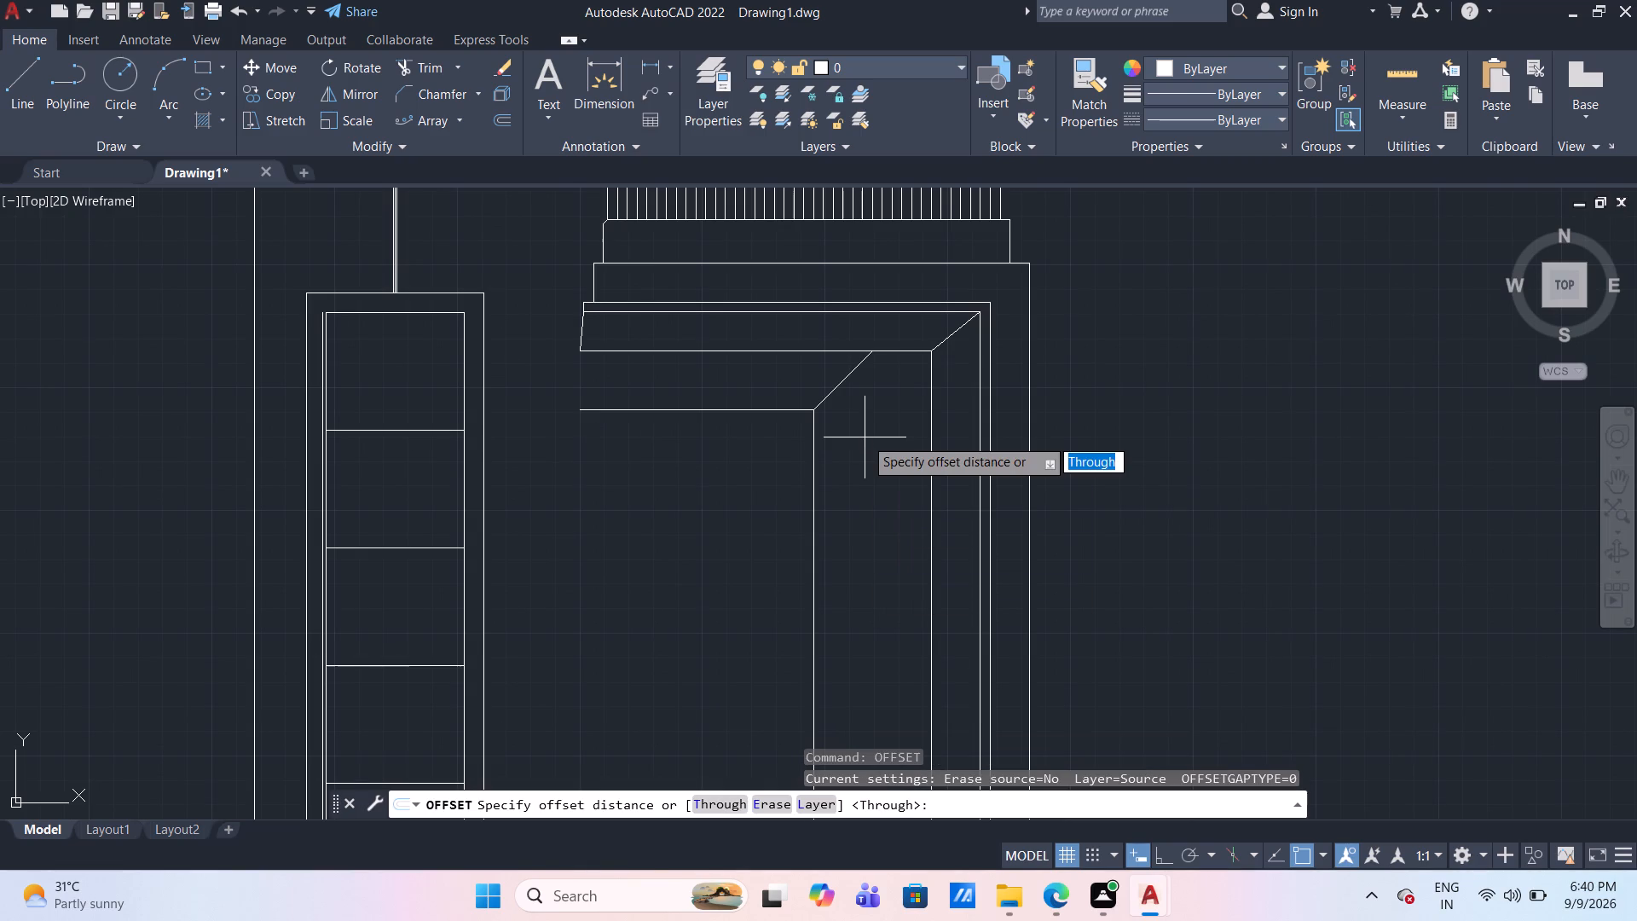
{"action": "type", "text": "10"}
{"action": "key", "text": "Return"}
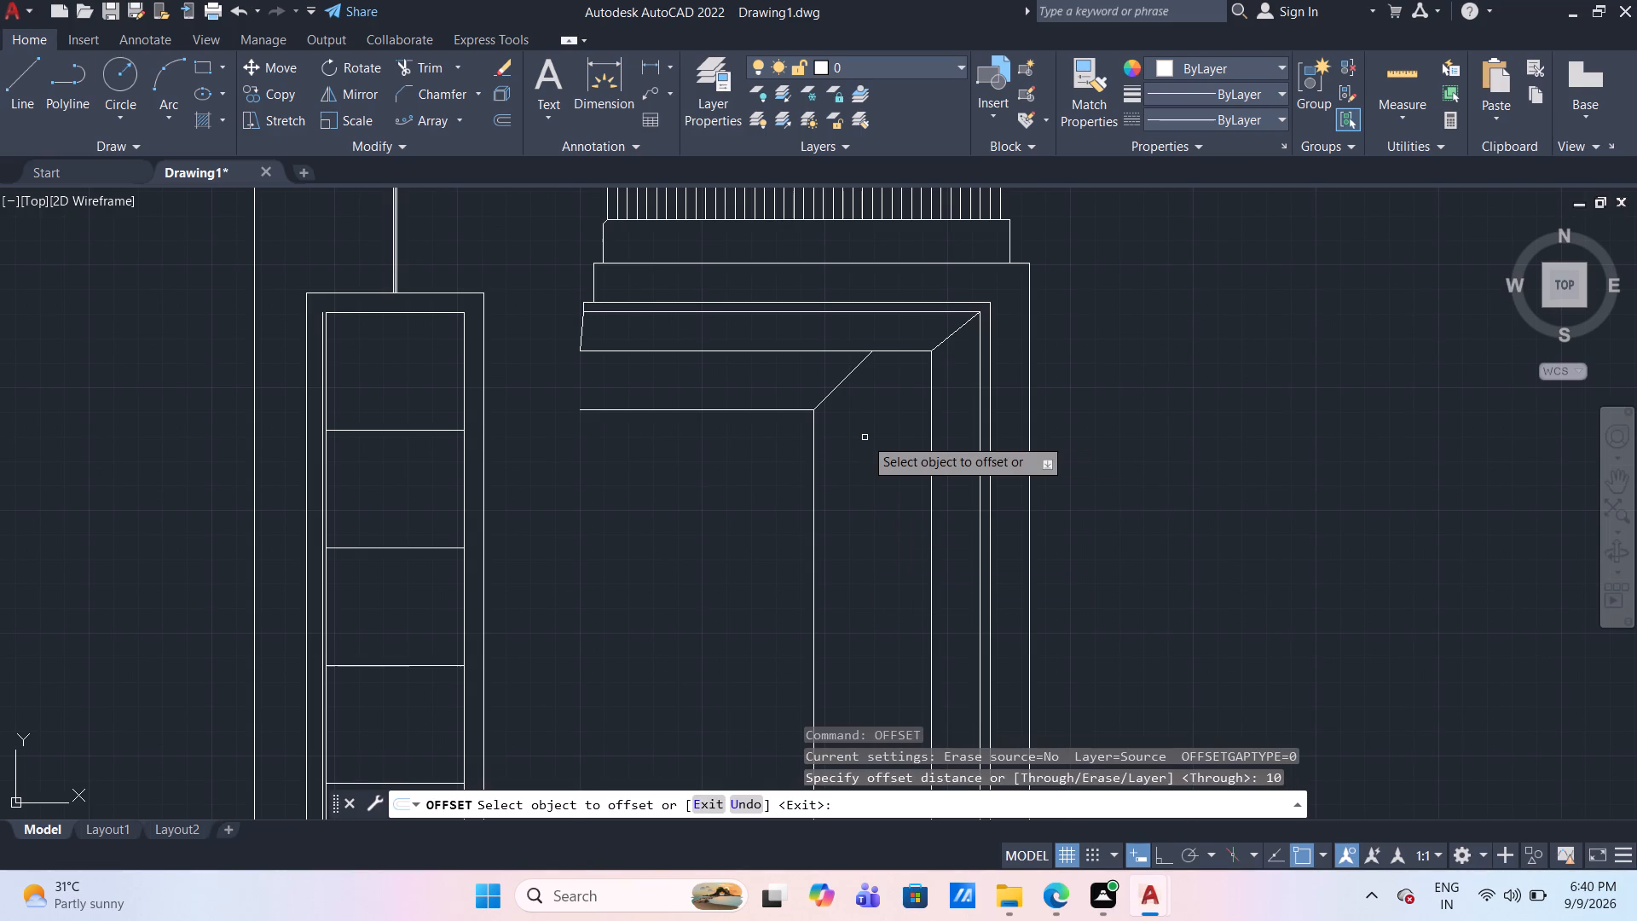
{"action": "scroll", "coordinate": [865, 437], "scroll_direction": "down", "scroll_amount": 1}
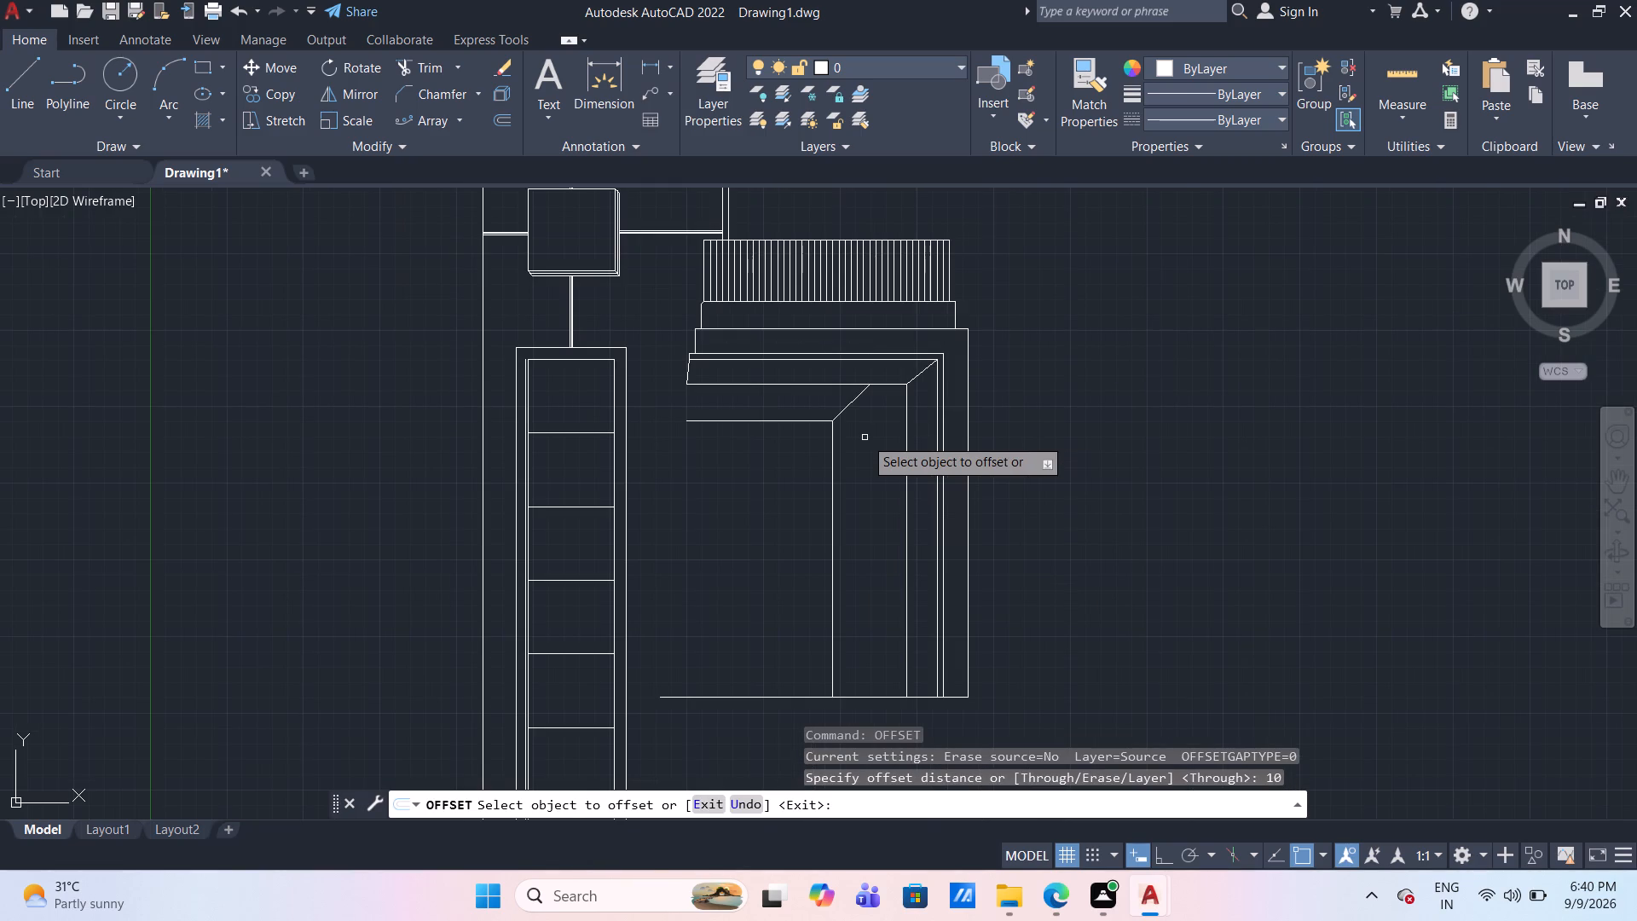
{"action": "left_click", "coordinate": [834, 467]}
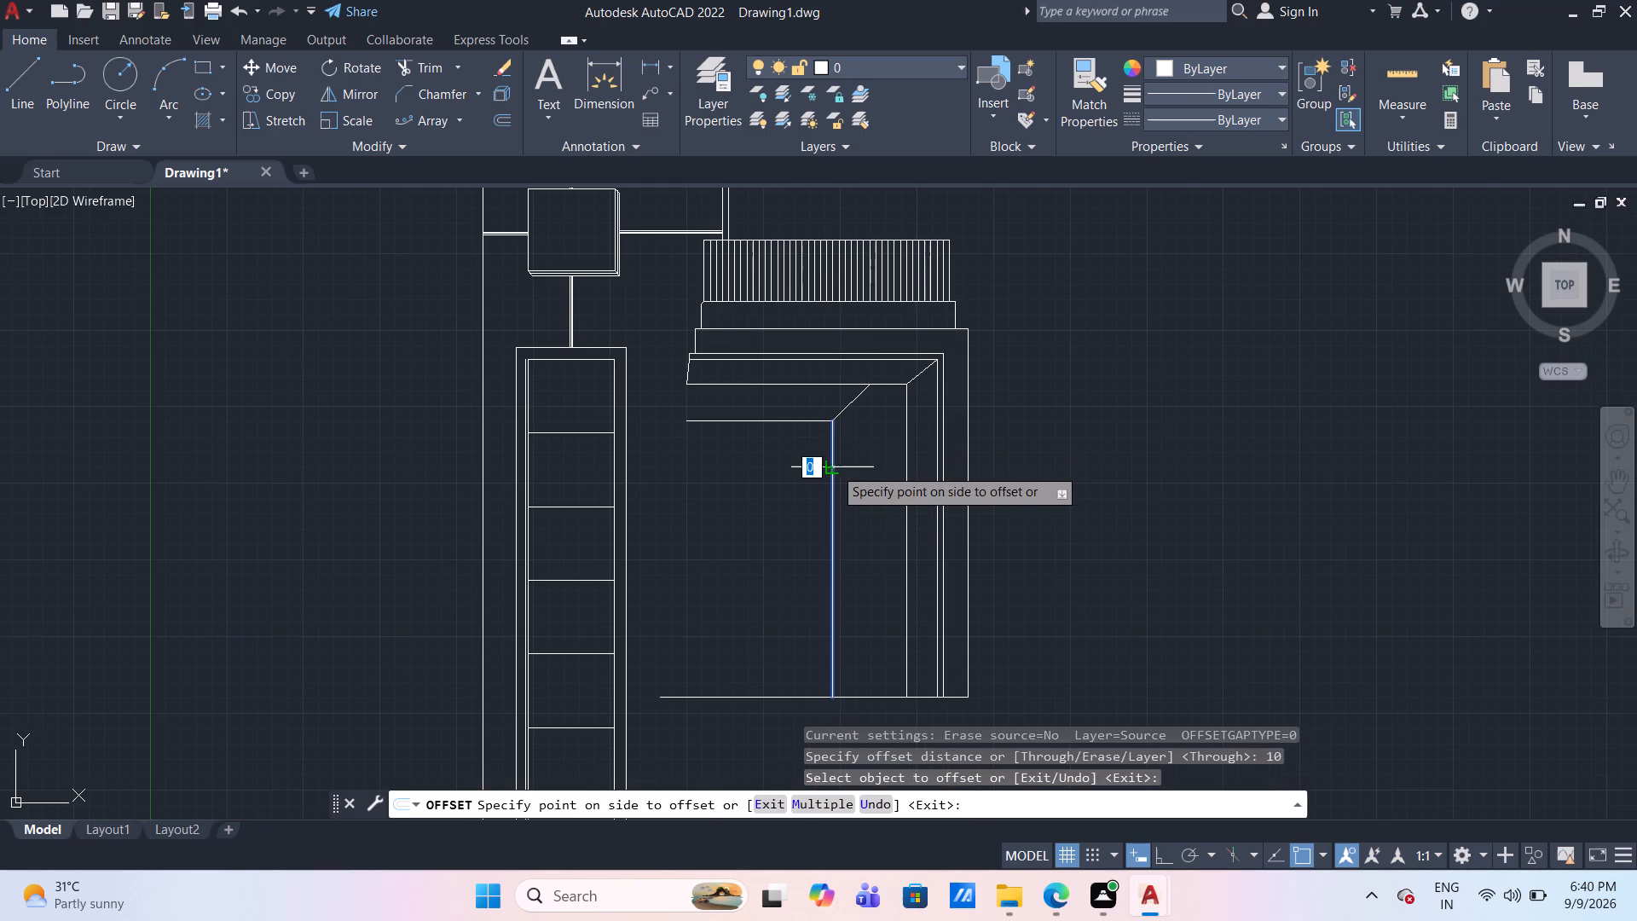
{"action": "left_click", "coordinate": [858, 469]}
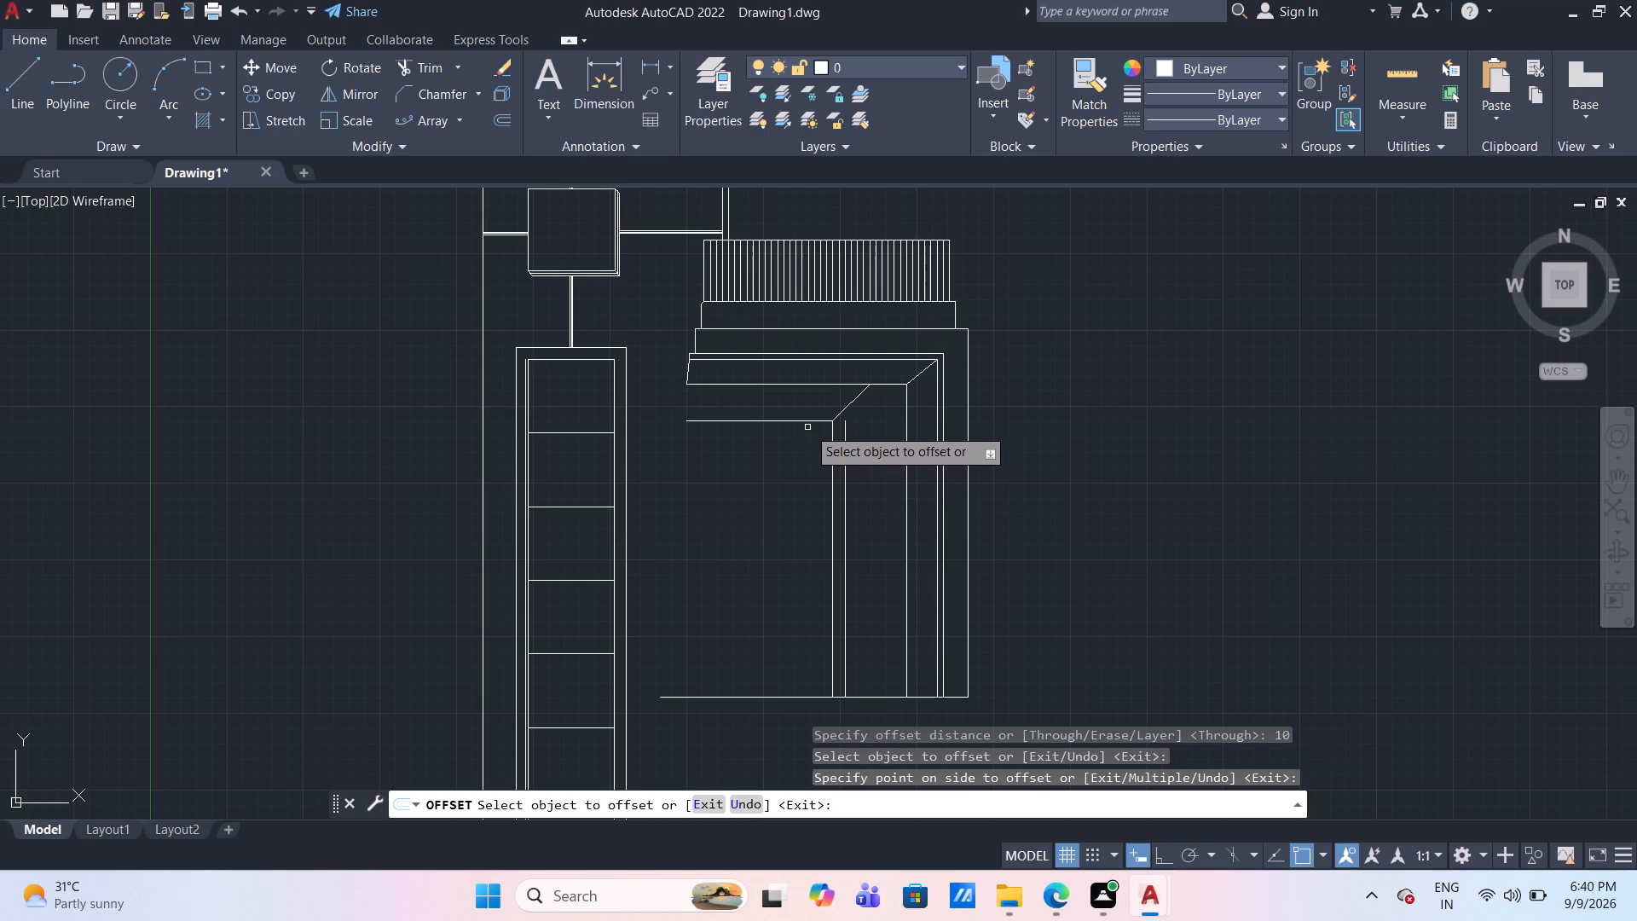
{"action": "left_click", "coordinate": [804, 421]}
{"action": "left_click", "coordinate": [804, 407]}
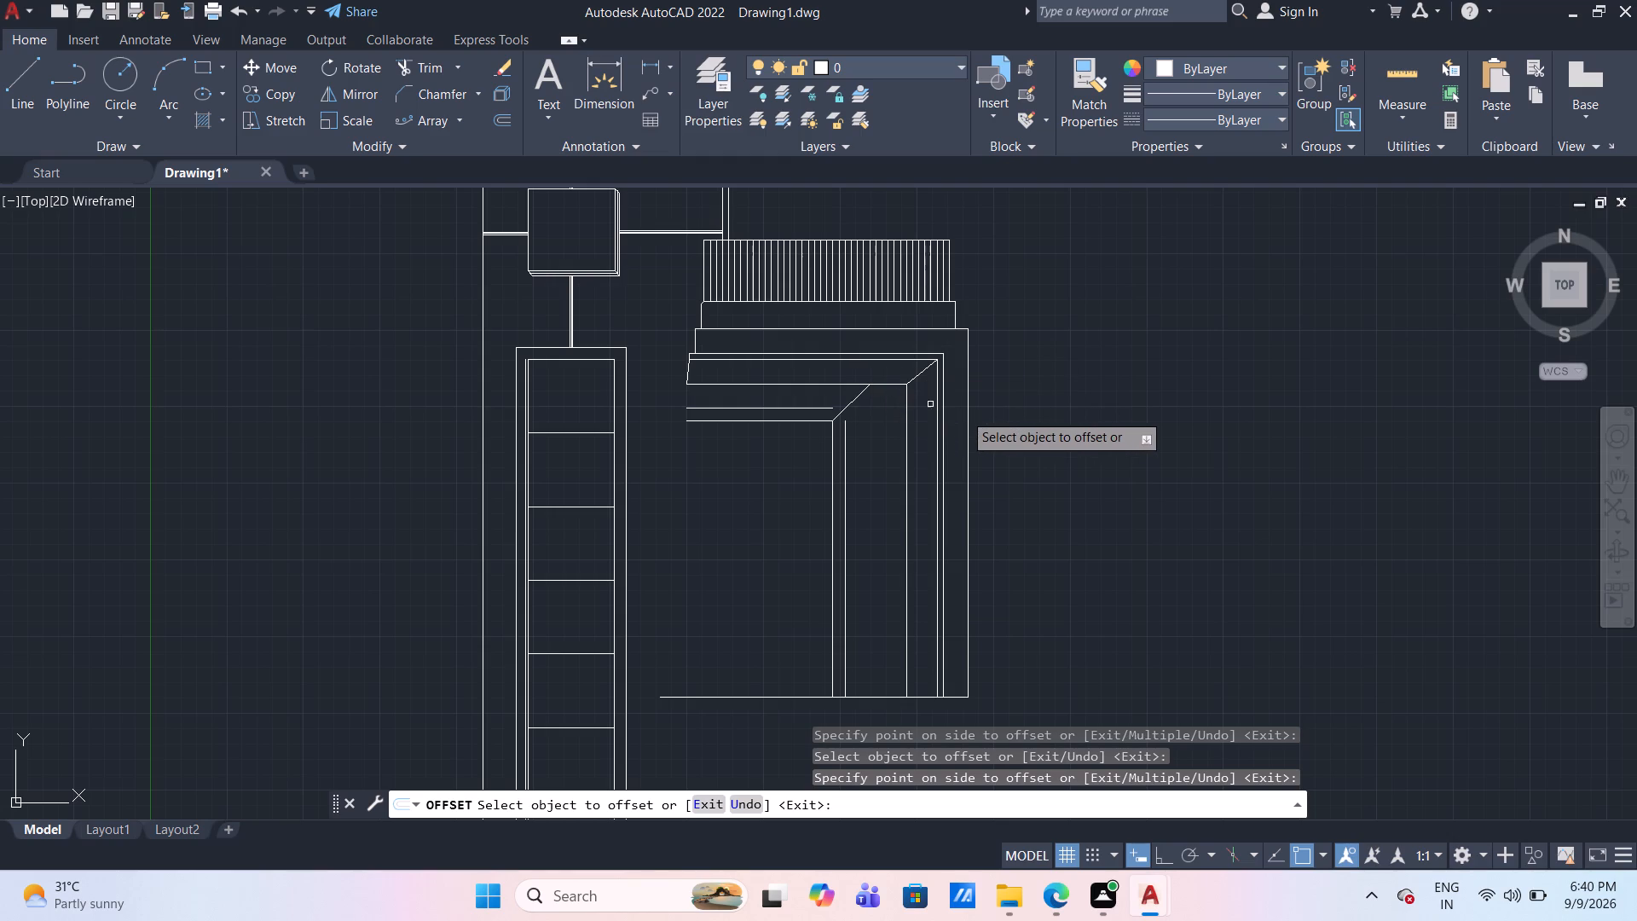
Offset the vertical and horizontal lines of the next corner outward by the same 10 mm.
{"action": "left_click", "coordinate": [907, 438]}
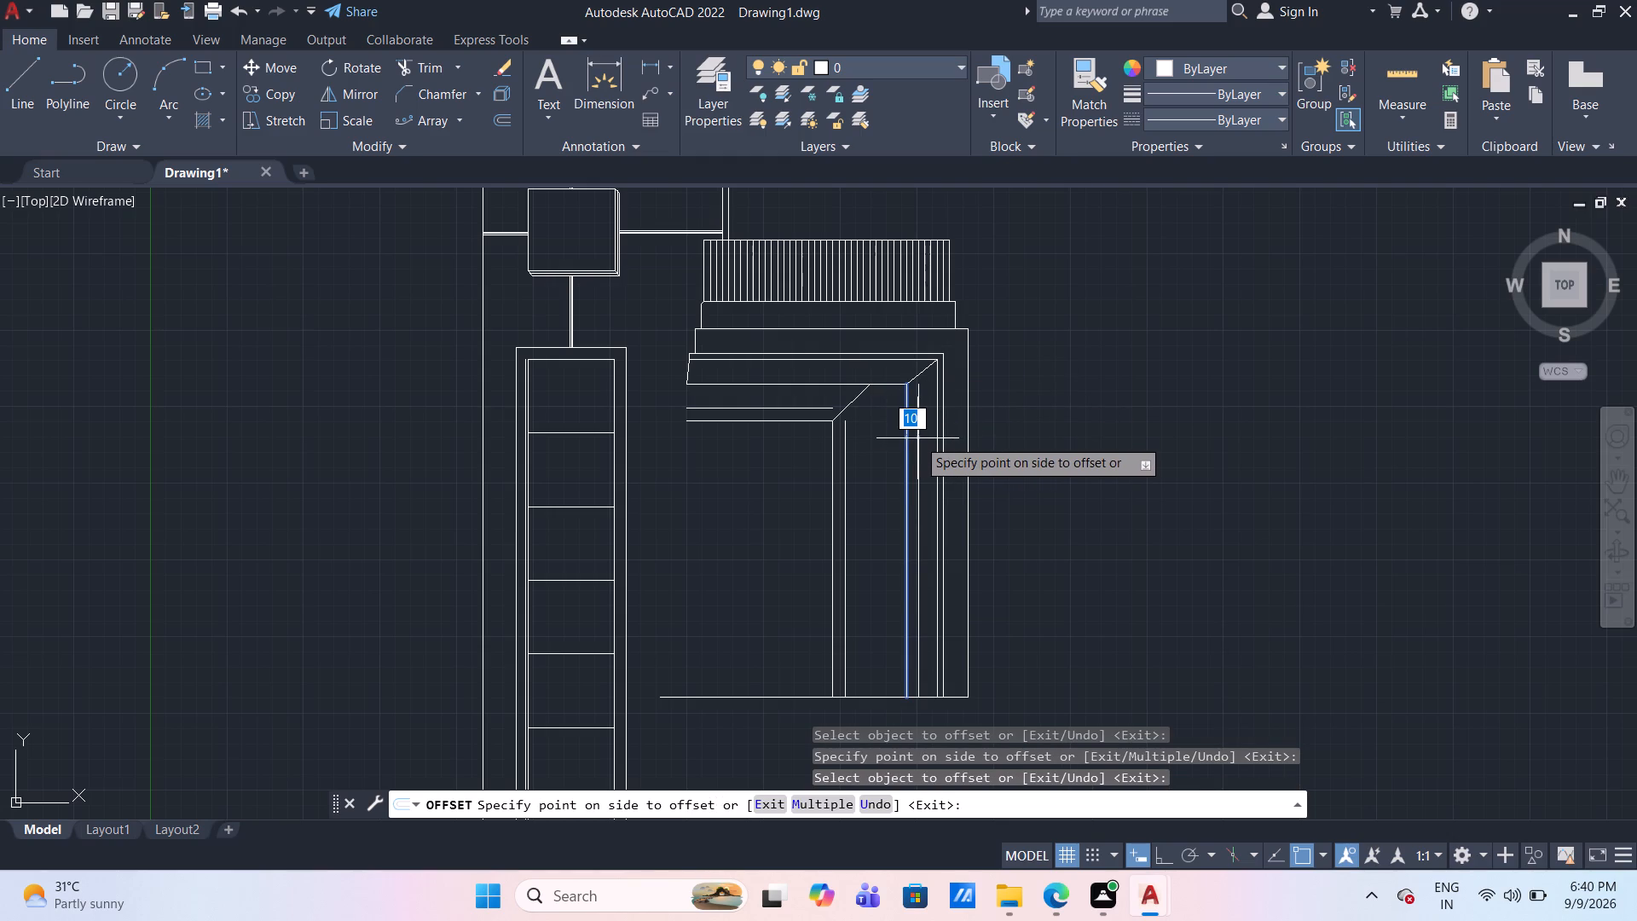
{"action": "left_click", "coordinate": [917, 438]}
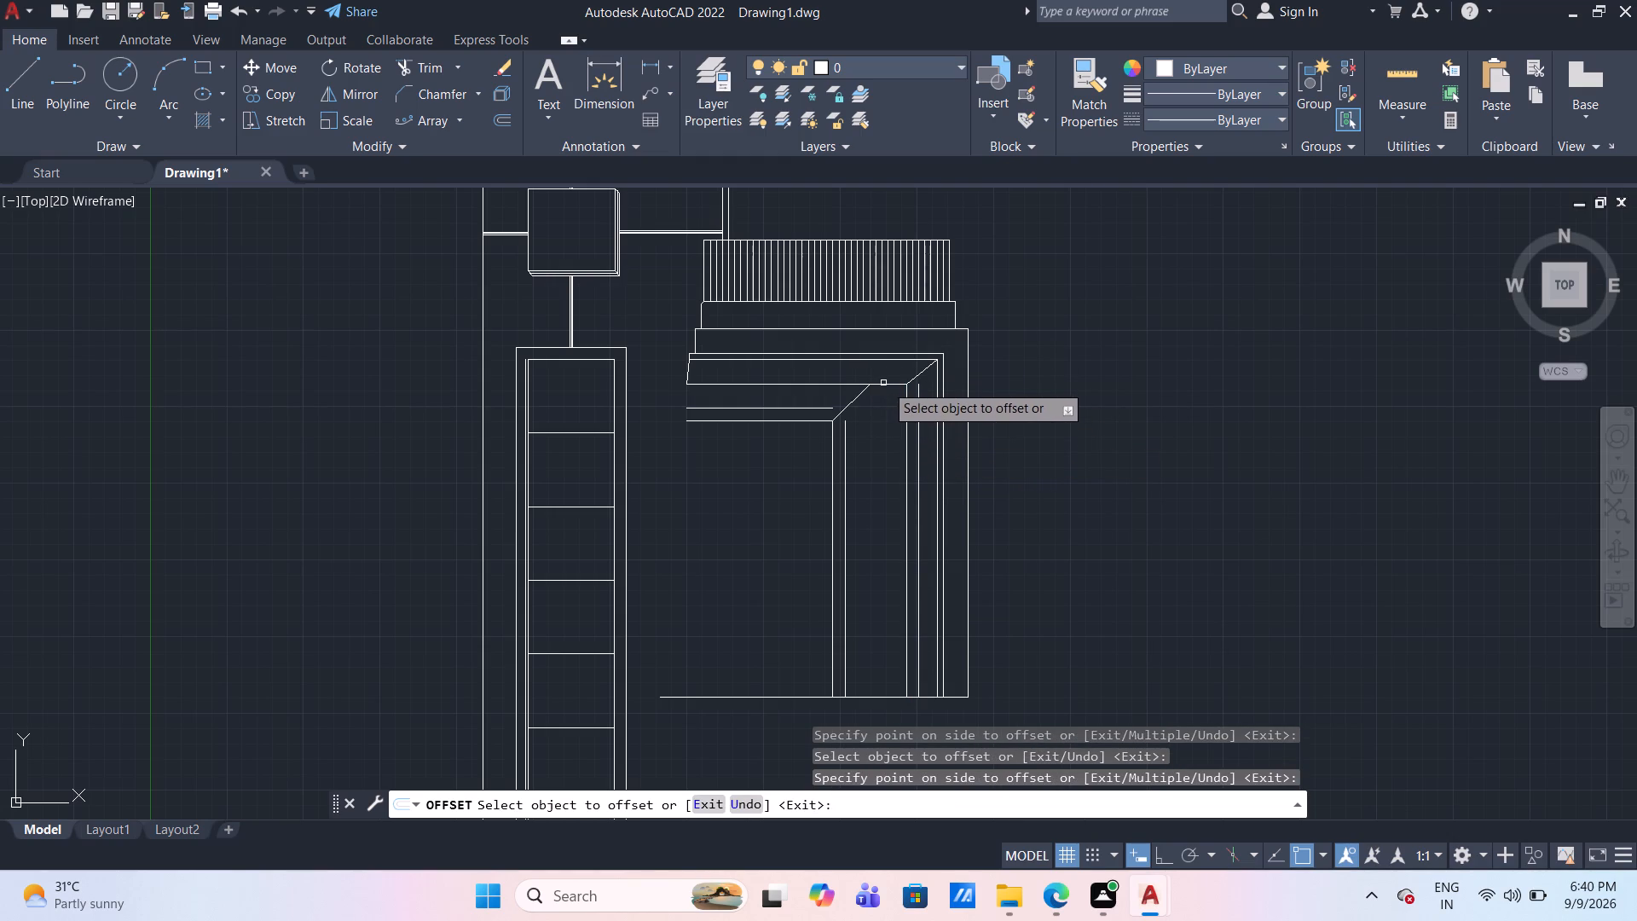
{"action": "left_click", "coordinate": [885, 384]}
{"action": "left_click", "coordinate": [884, 369]}
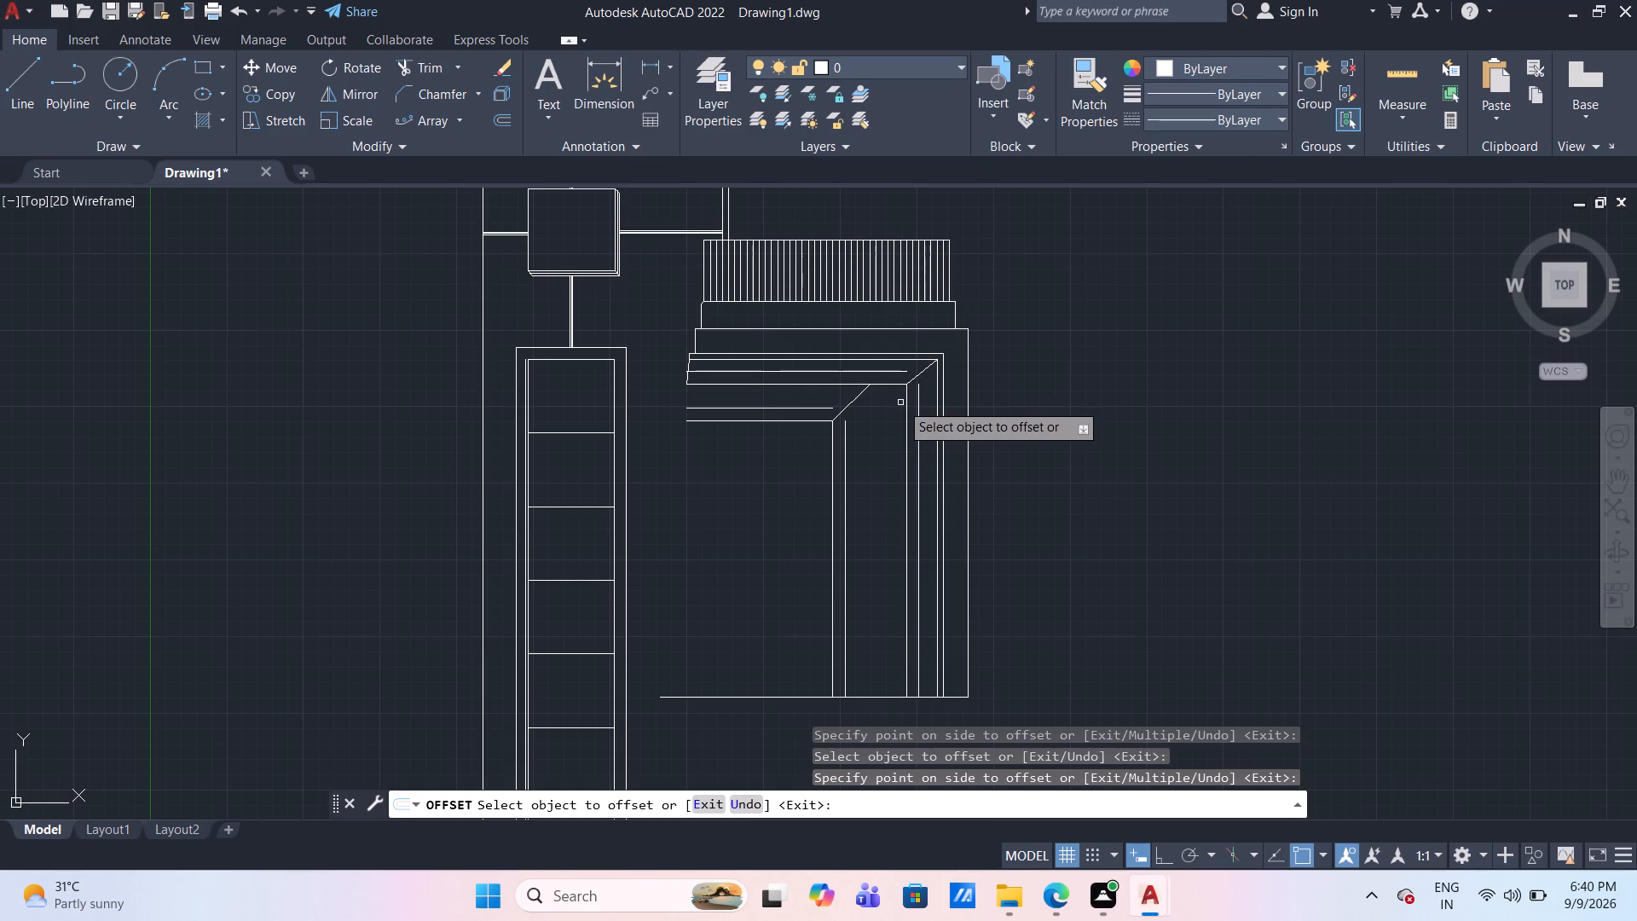
{"action": "key", "text": "Escape"}
Extend the four new 10 mm offset lines at the frame's upper-right corners to meet the two diagonal corner lines.
{"action": "scroll", "coordinate": [932, 426], "scroll_direction": "up", "scroll_amount": 1}
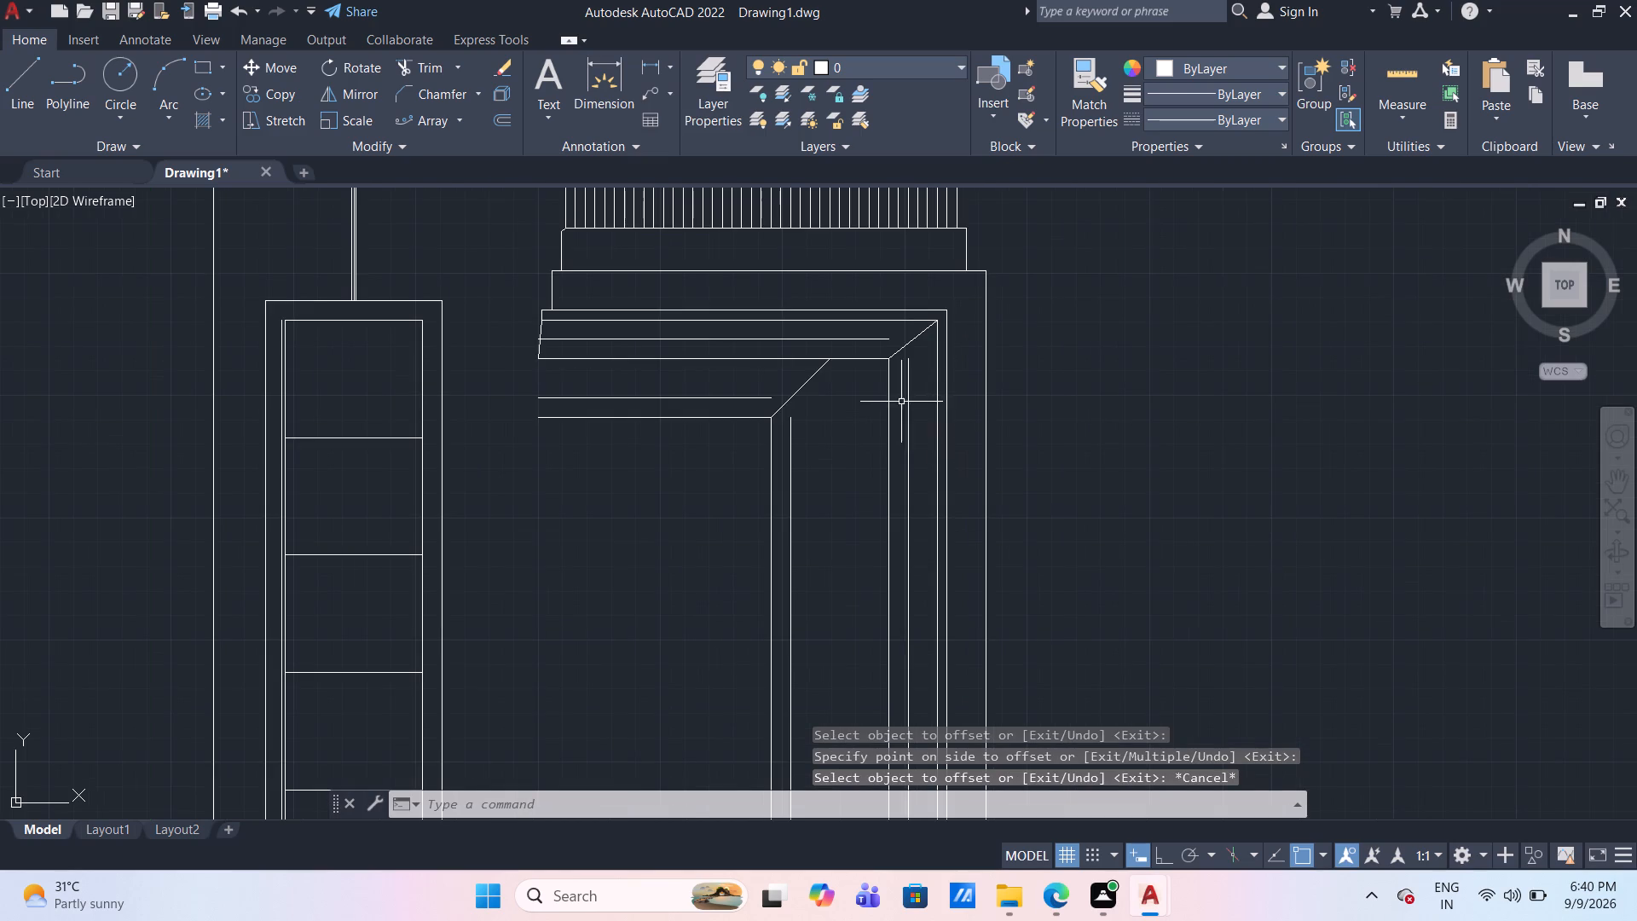
{"action": "scroll", "coordinate": [897, 394], "scroll_direction": "up", "scroll_amount": 2}
{"action": "middle_click_drag", "start_coordinate": [889, 344], "coordinate": [884, 402]}
{"action": "type", "text": "EX"}
{"action": "key", "text": "Return"}
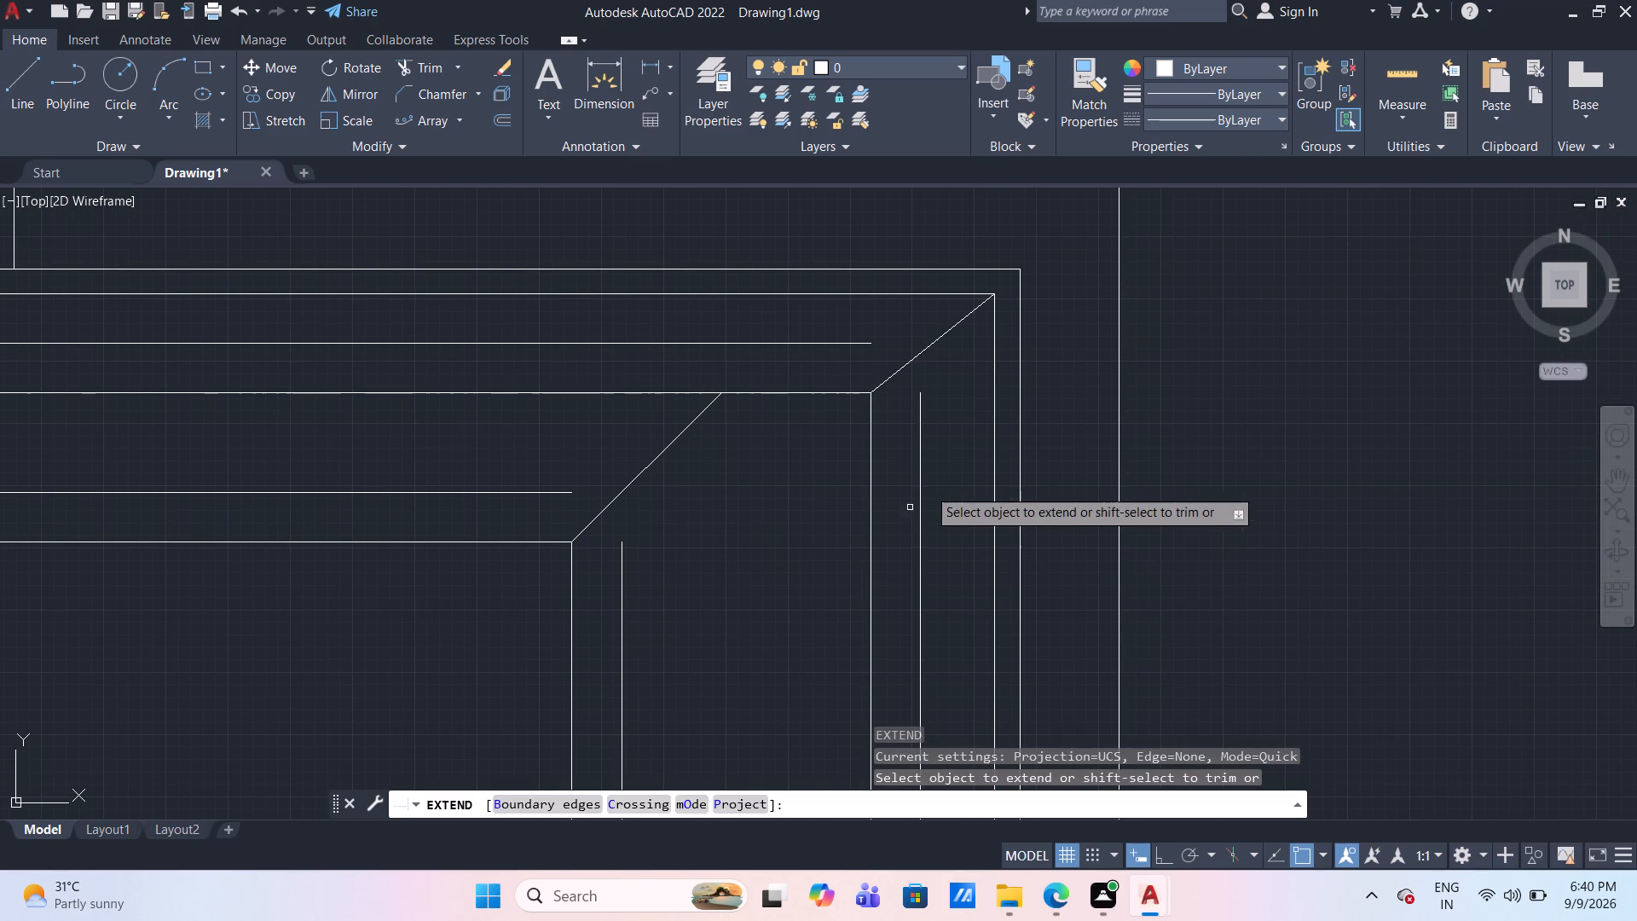
{"action": "left_click", "coordinate": [923, 420]}
{"action": "left_click", "coordinate": [914, 418]}
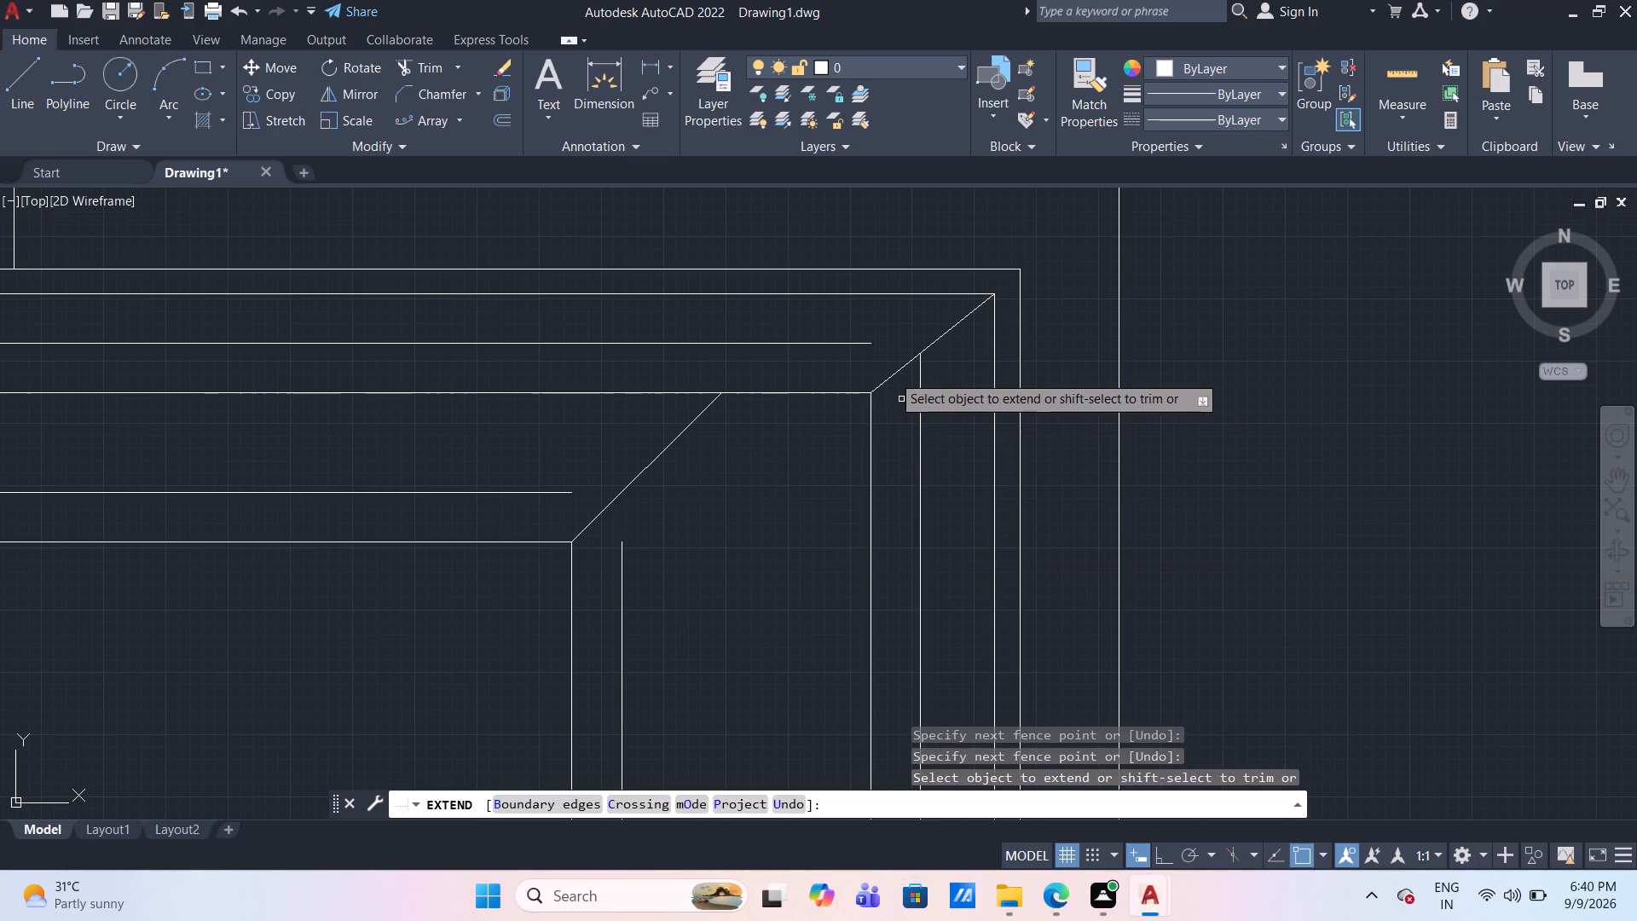
{"action": "left_click", "coordinate": [853, 342]}
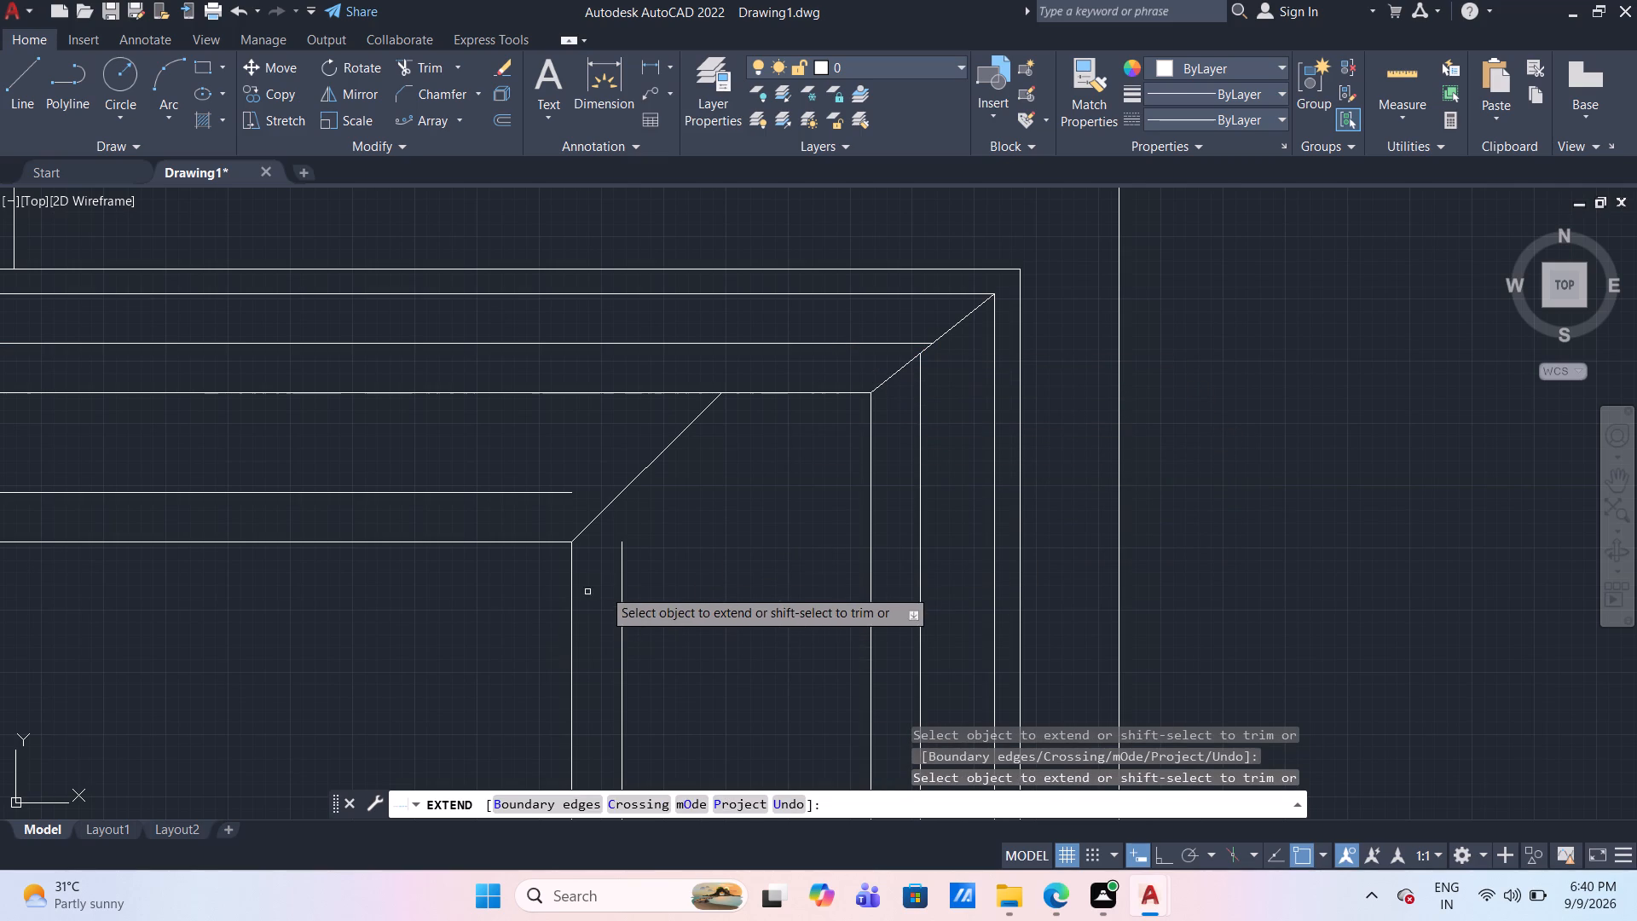
{"action": "left_click", "coordinate": [620, 579]}
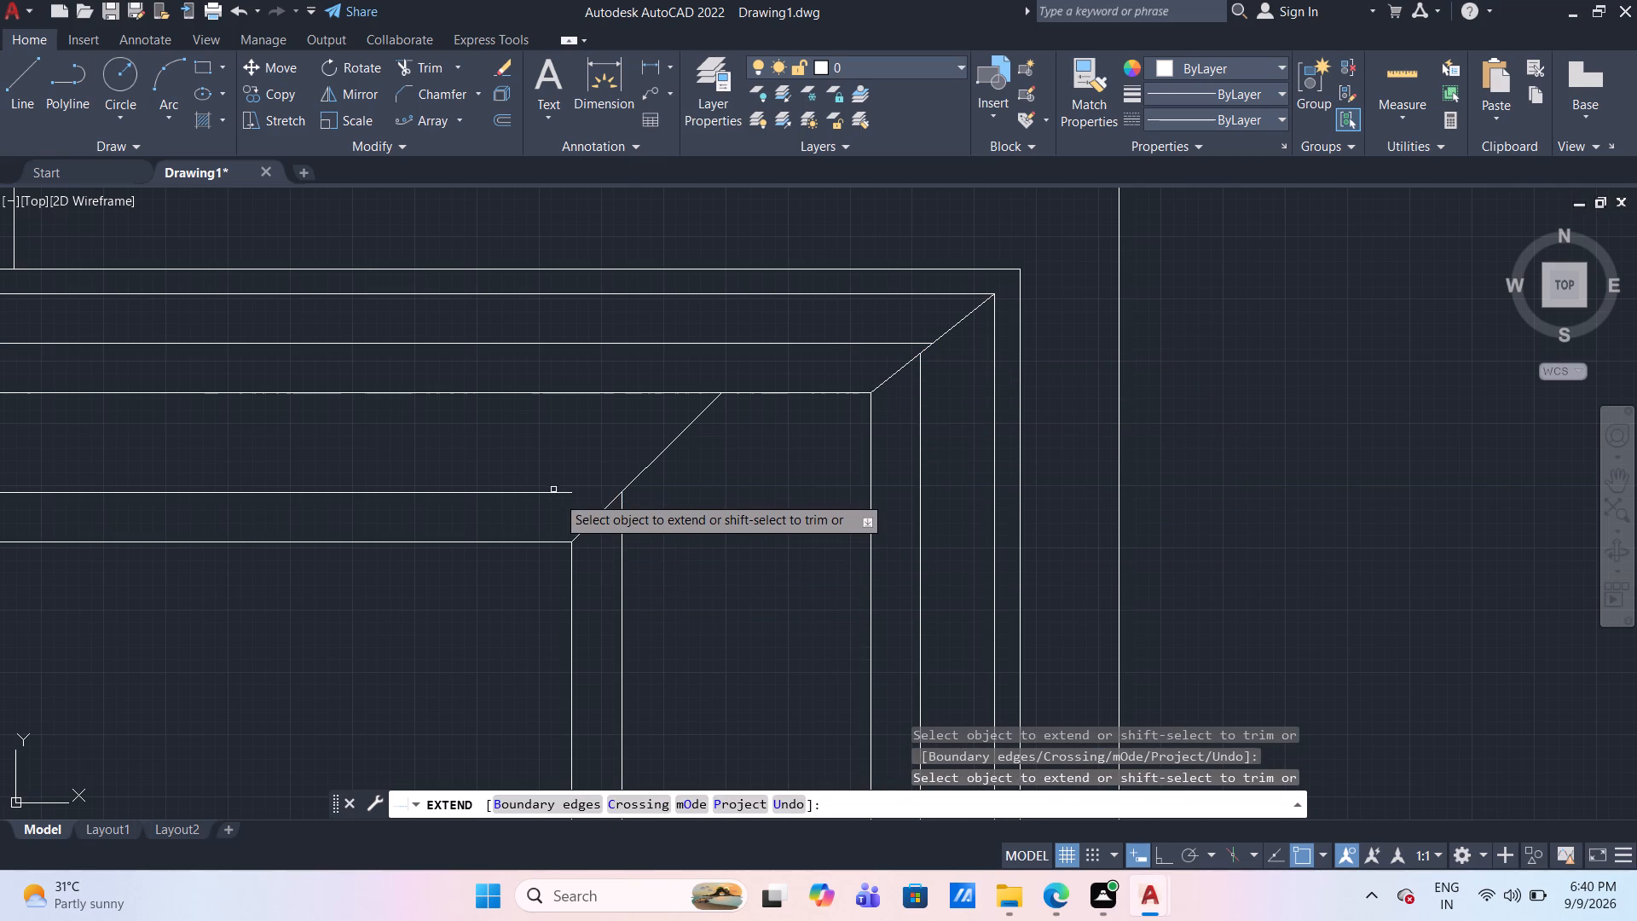
{"action": "left_click", "coordinate": [556, 494]}
{"action": "key", "text": "Escape"}
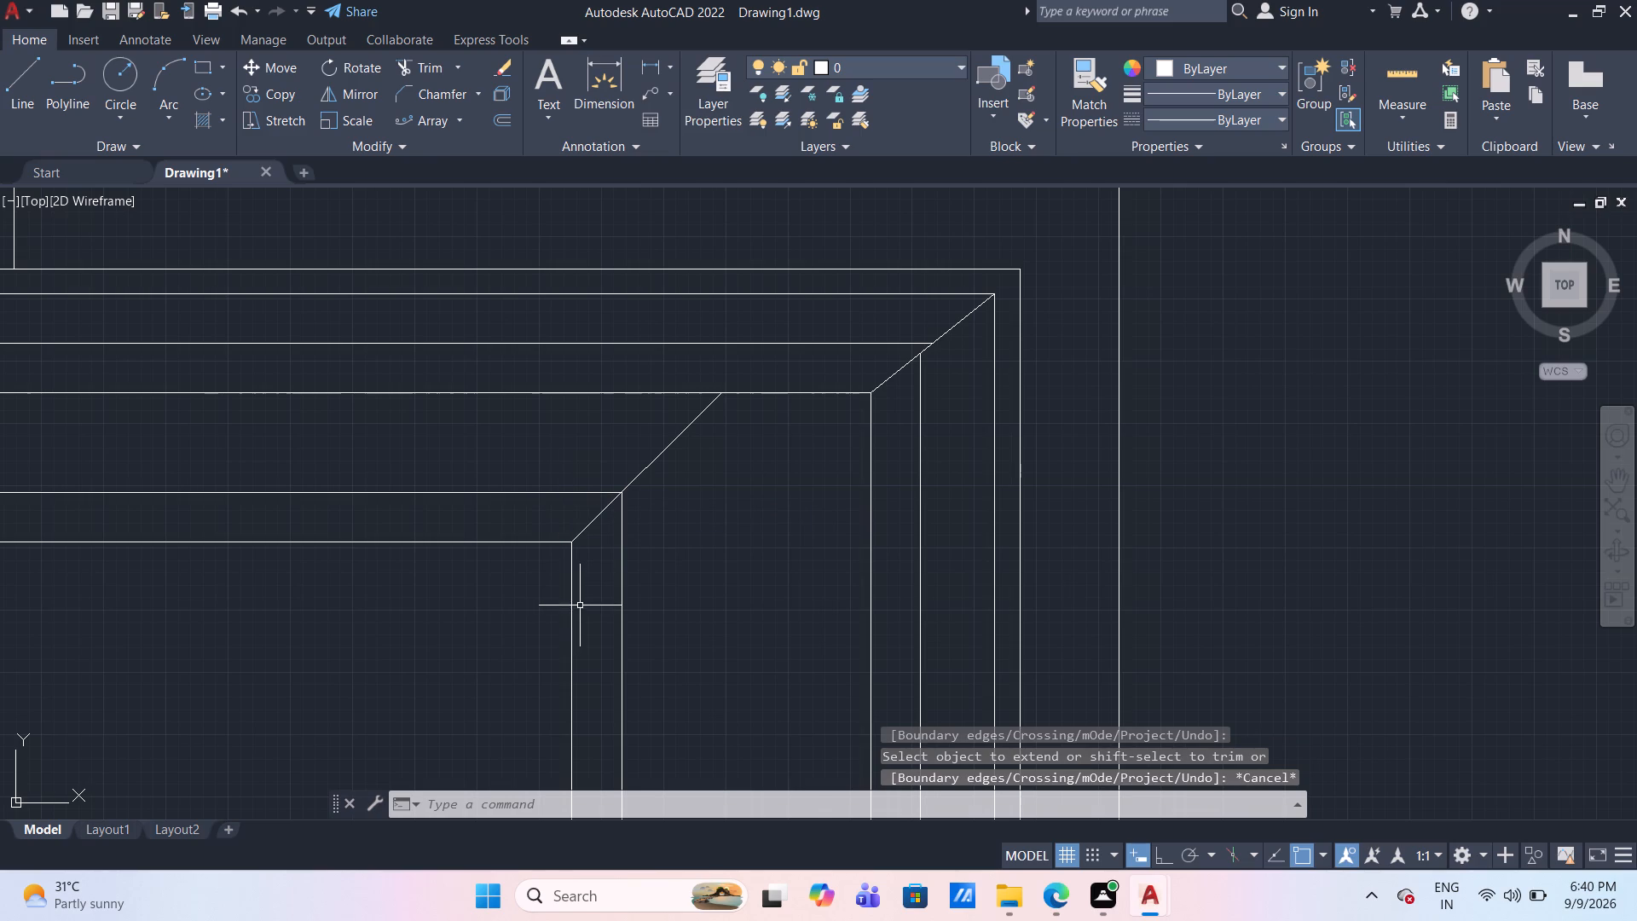
Erase the innermost corner's original horizontal and vertical lines along with both diagonal corner lines.
{"action": "left_click_drag", "start_coordinate": [576, 603], "coordinate": [566, 590]}
{"action": "left_click", "coordinate": [514, 528]}
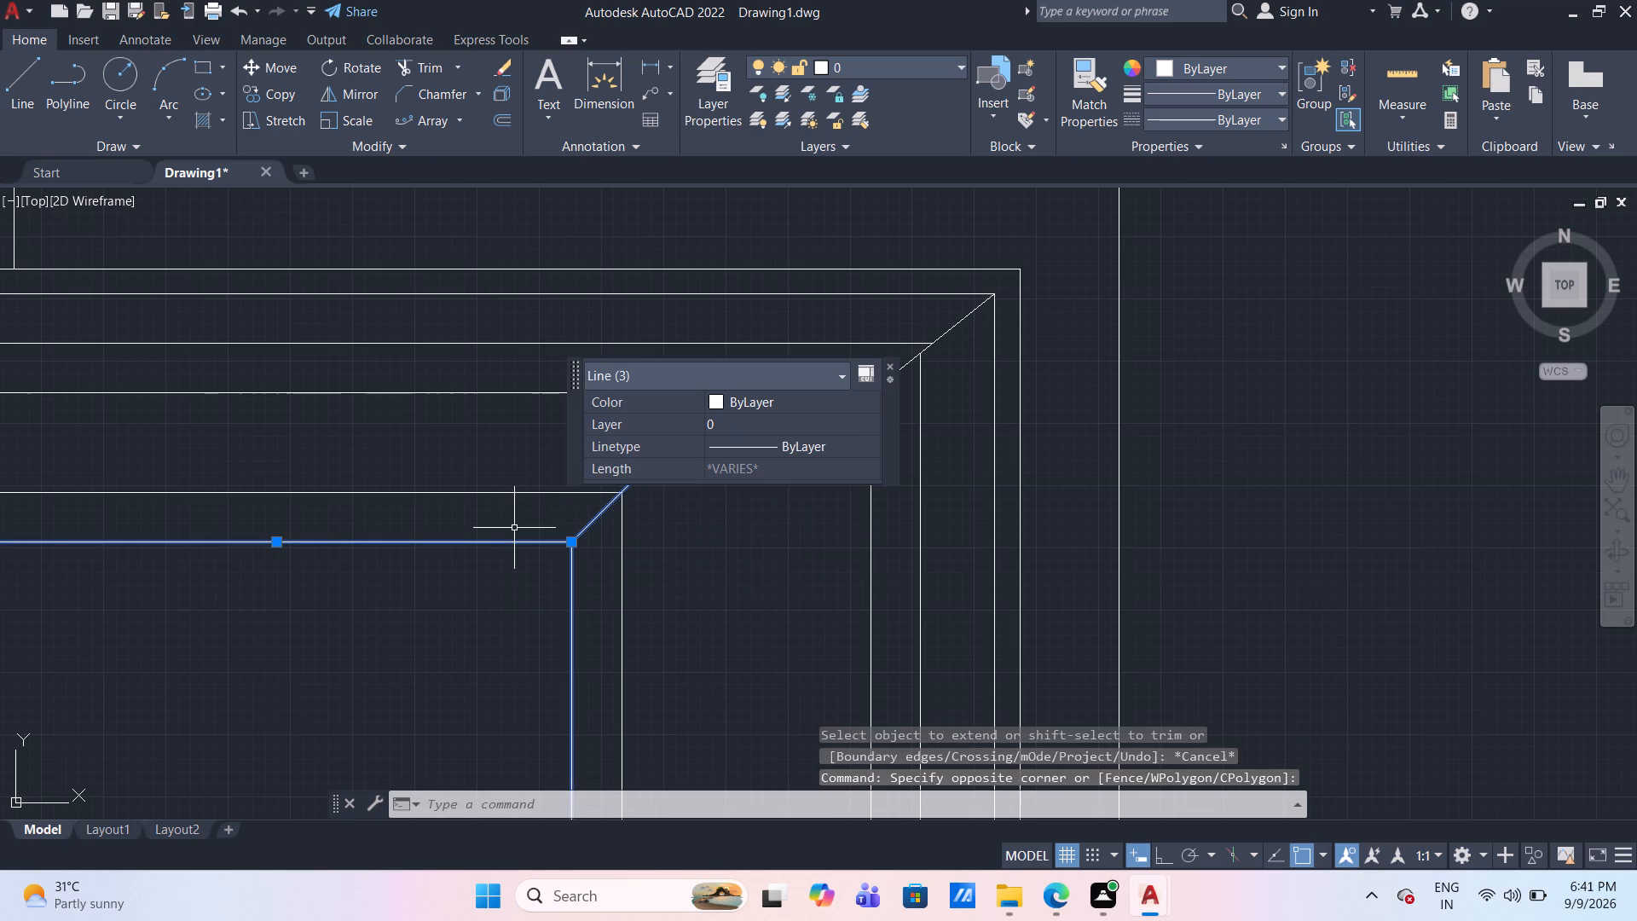
{"action": "key", "text": "Delete"}
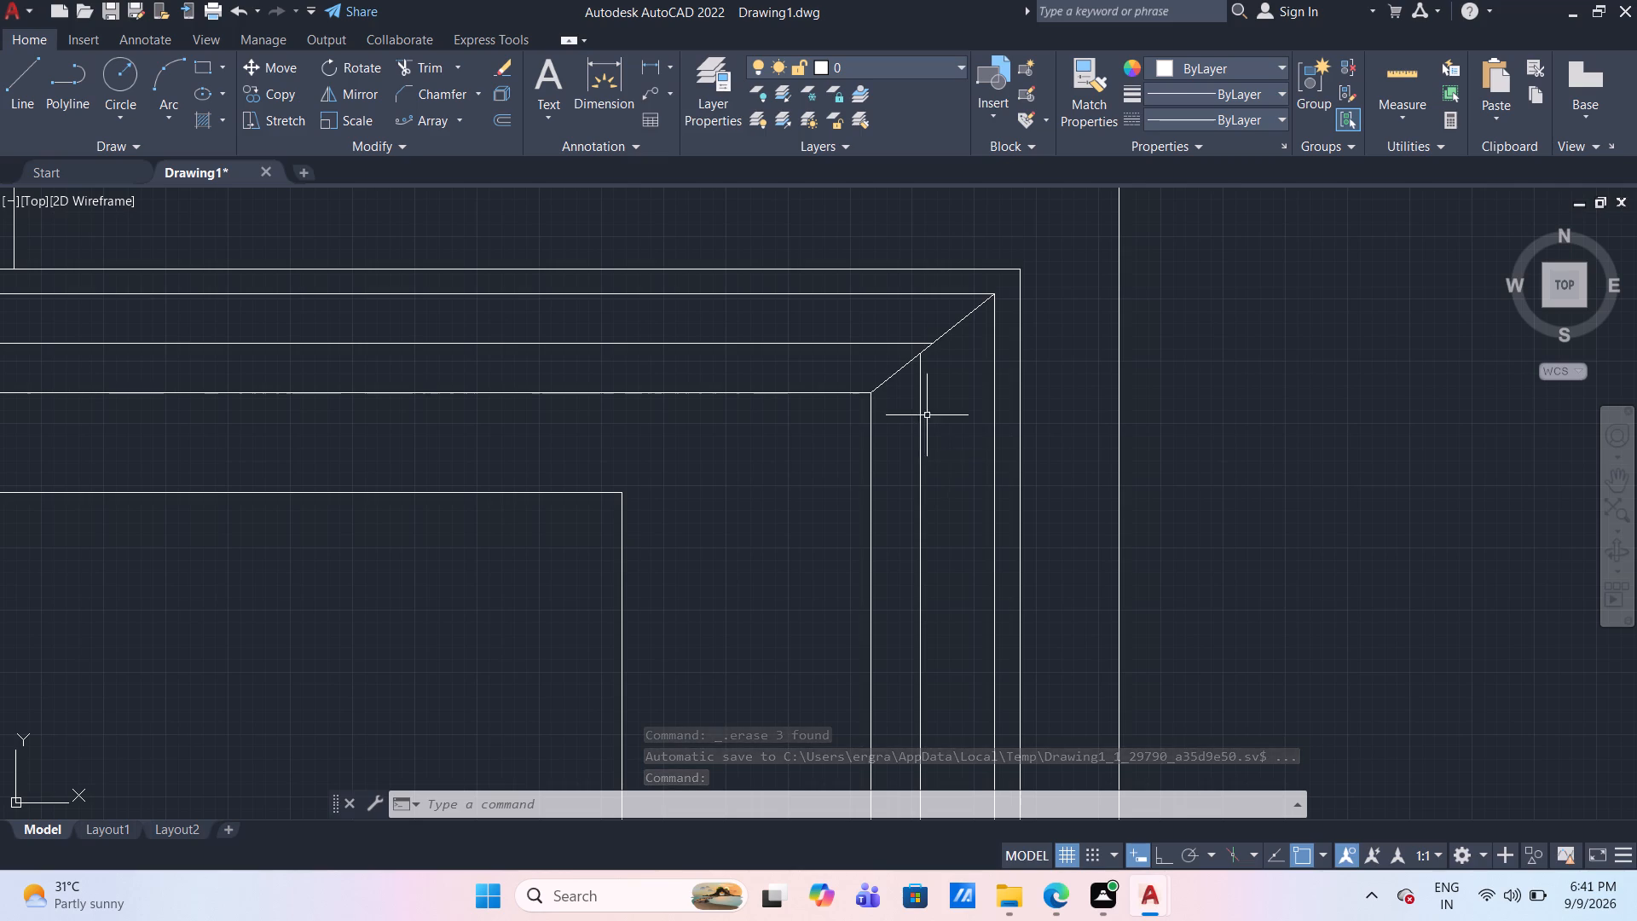
{"action": "left_click", "coordinate": [901, 369]}
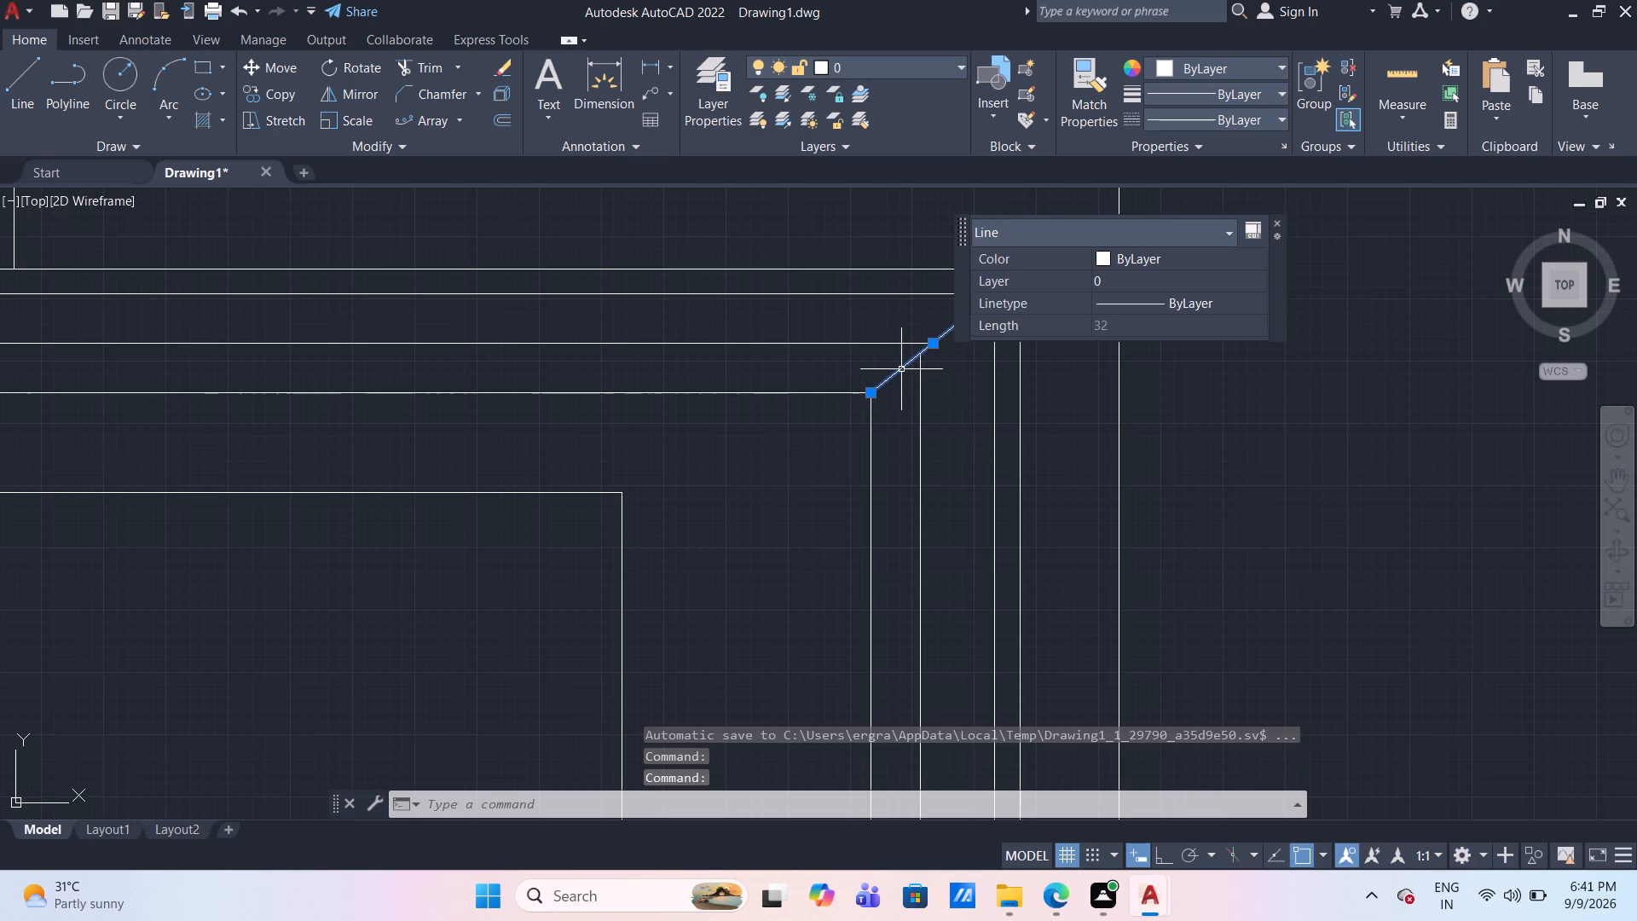
{"action": "key", "text": "Delete"}
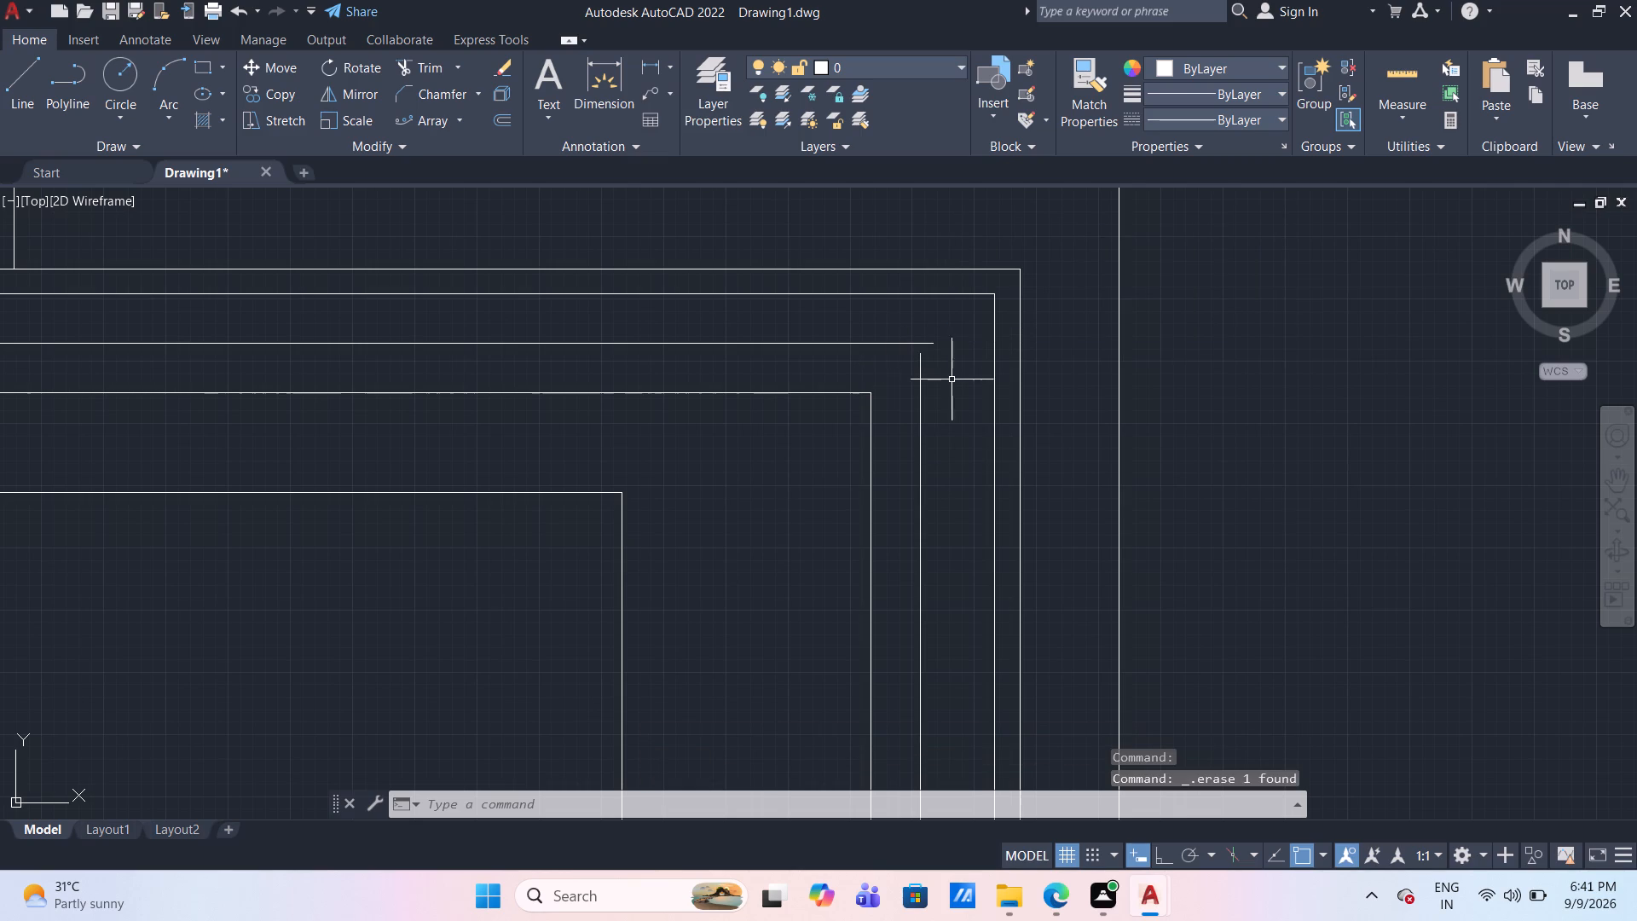
Erase the horizontal and vertical lines that run just inside the slanted-end band's outermost corner.
{"action": "scroll", "coordinate": [952, 382], "scroll_direction": "down", "scroll_amount": 3}
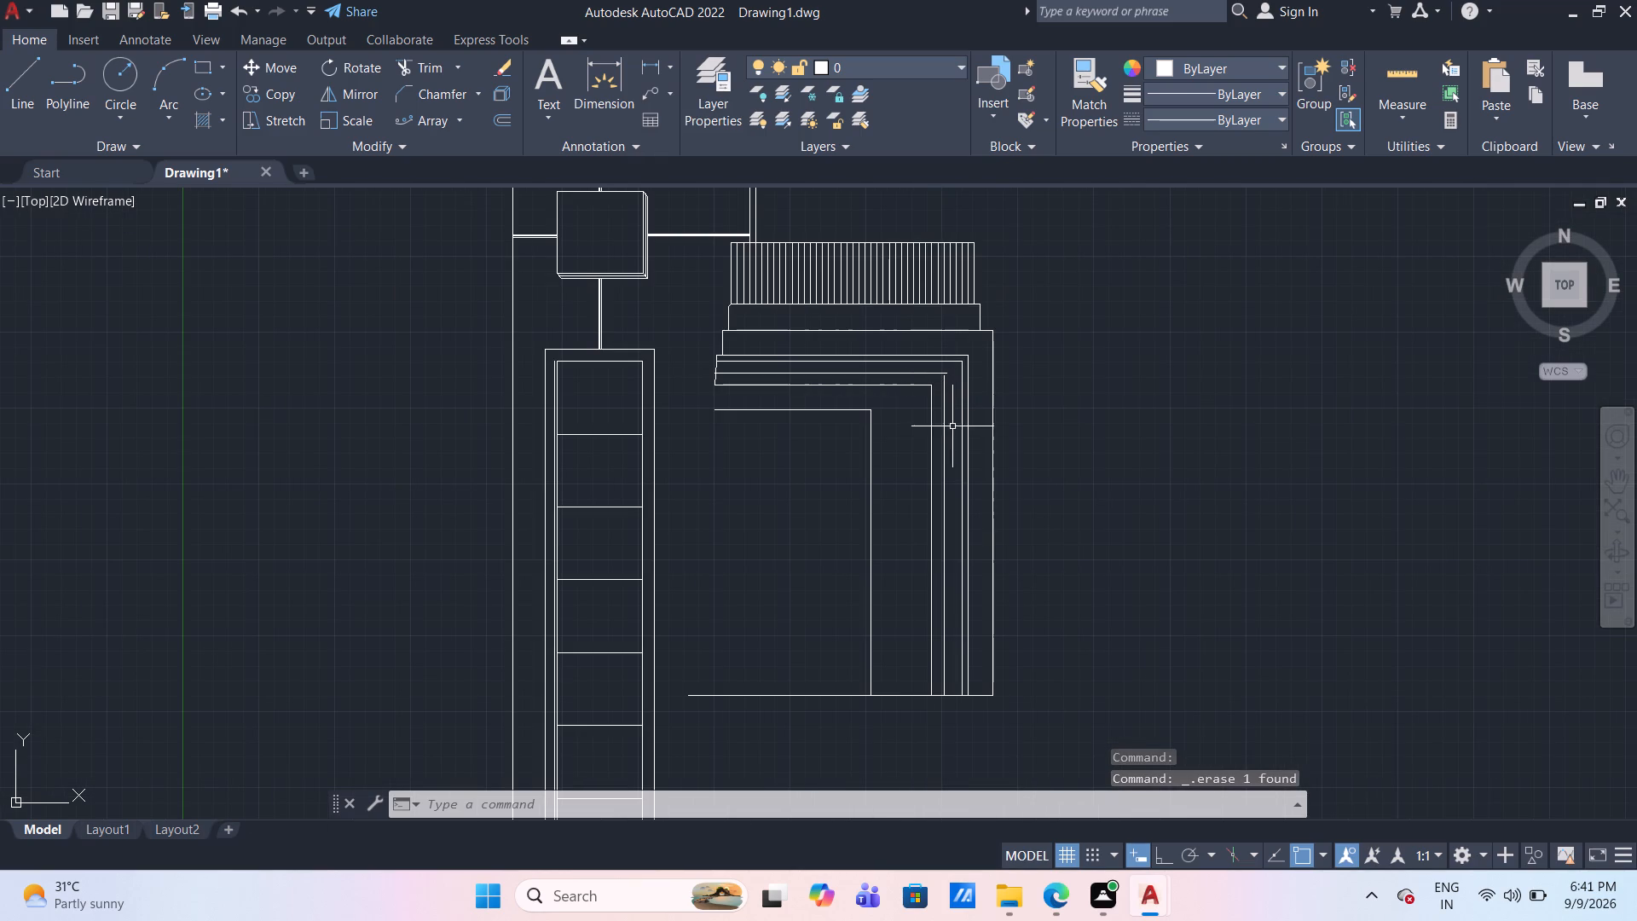
{"action": "scroll", "coordinate": [886, 453], "scroll_direction": "up", "scroll_amount": 1}
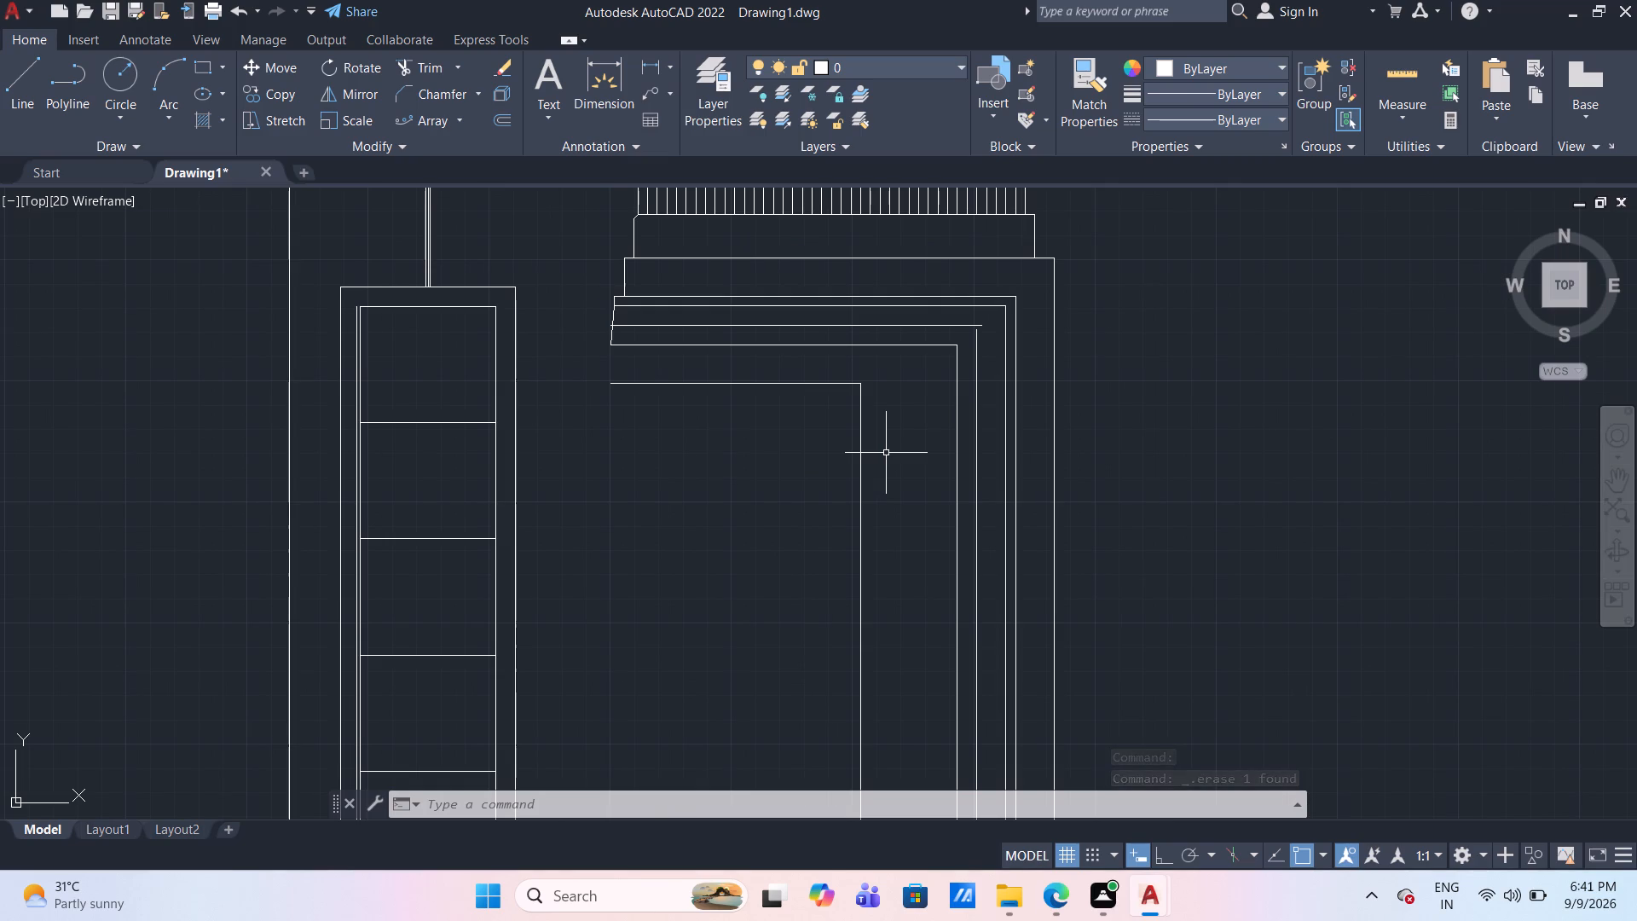
{"action": "scroll", "coordinate": [887, 431], "scroll_direction": "down", "scroll_amount": 1}
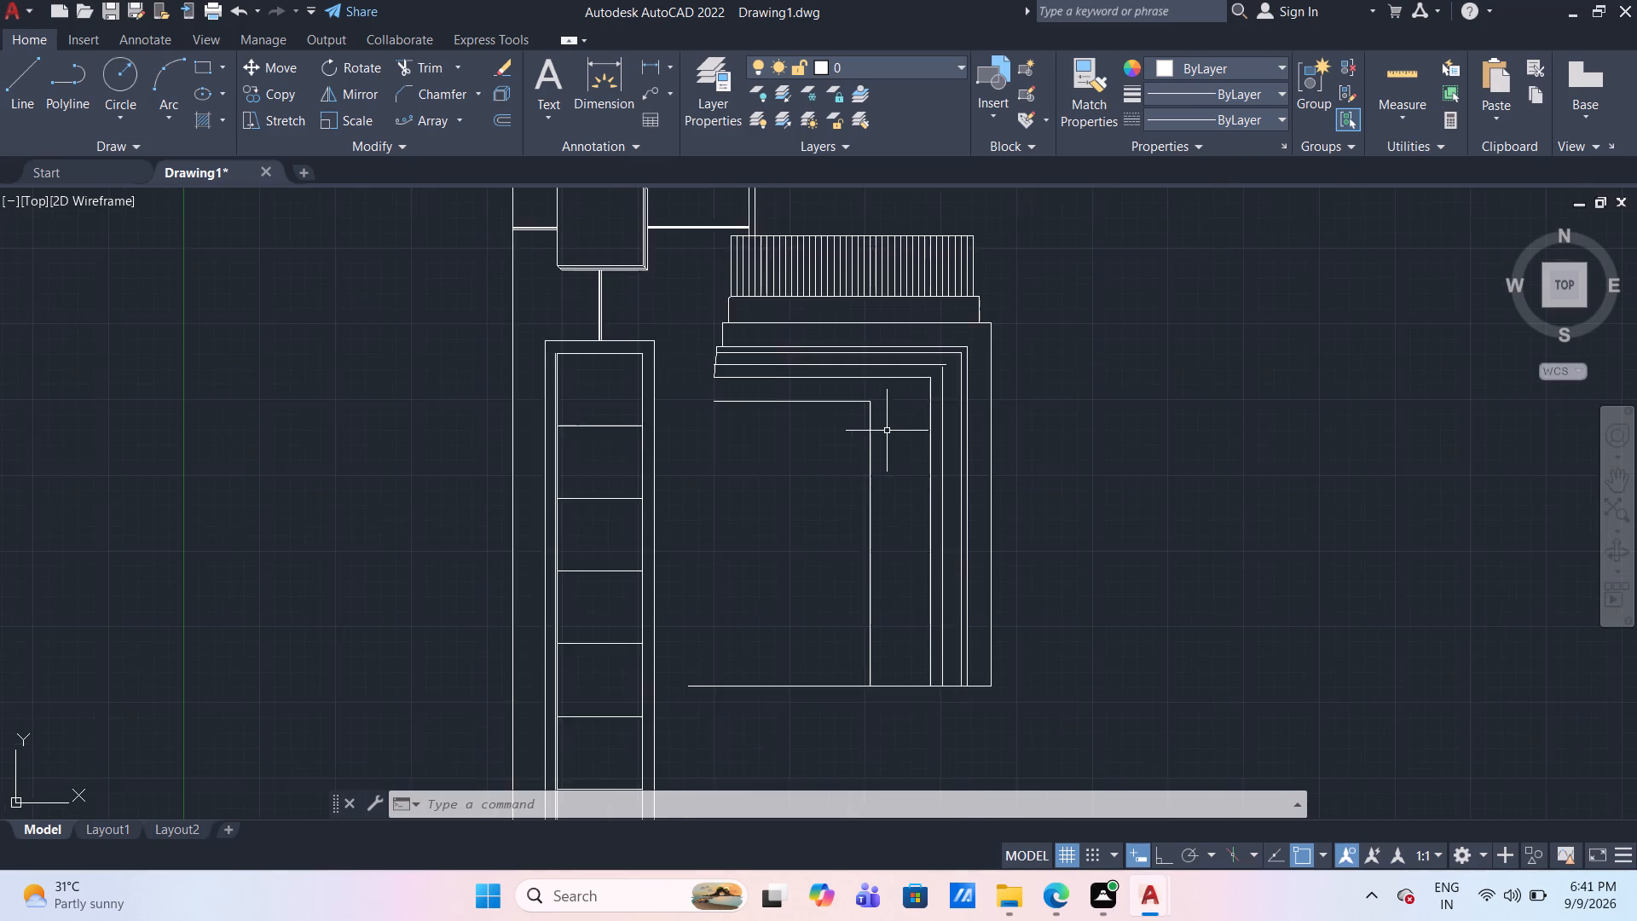
{"action": "scroll", "coordinate": [887, 431], "scroll_direction": "down", "scroll_amount": 1}
{"action": "scroll", "coordinate": [894, 408], "scroll_direction": "up", "scroll_amount": 2}
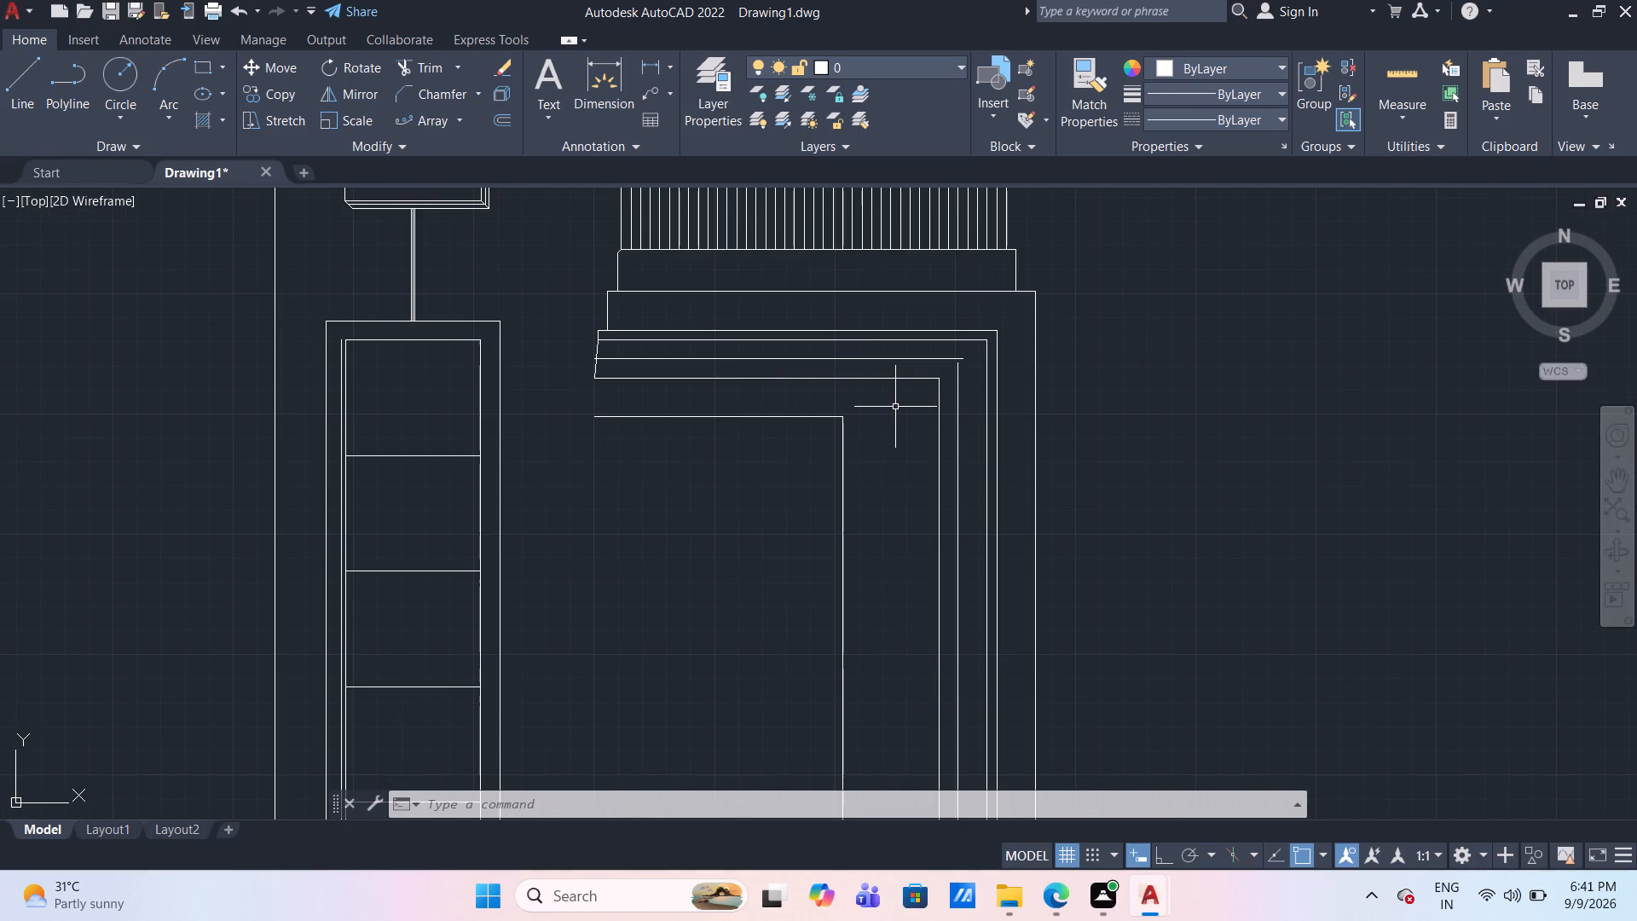
{"action": "left_click", "coordinate": [962, 340]}
{"action": "left_click", "coordinate": [986, 354]}
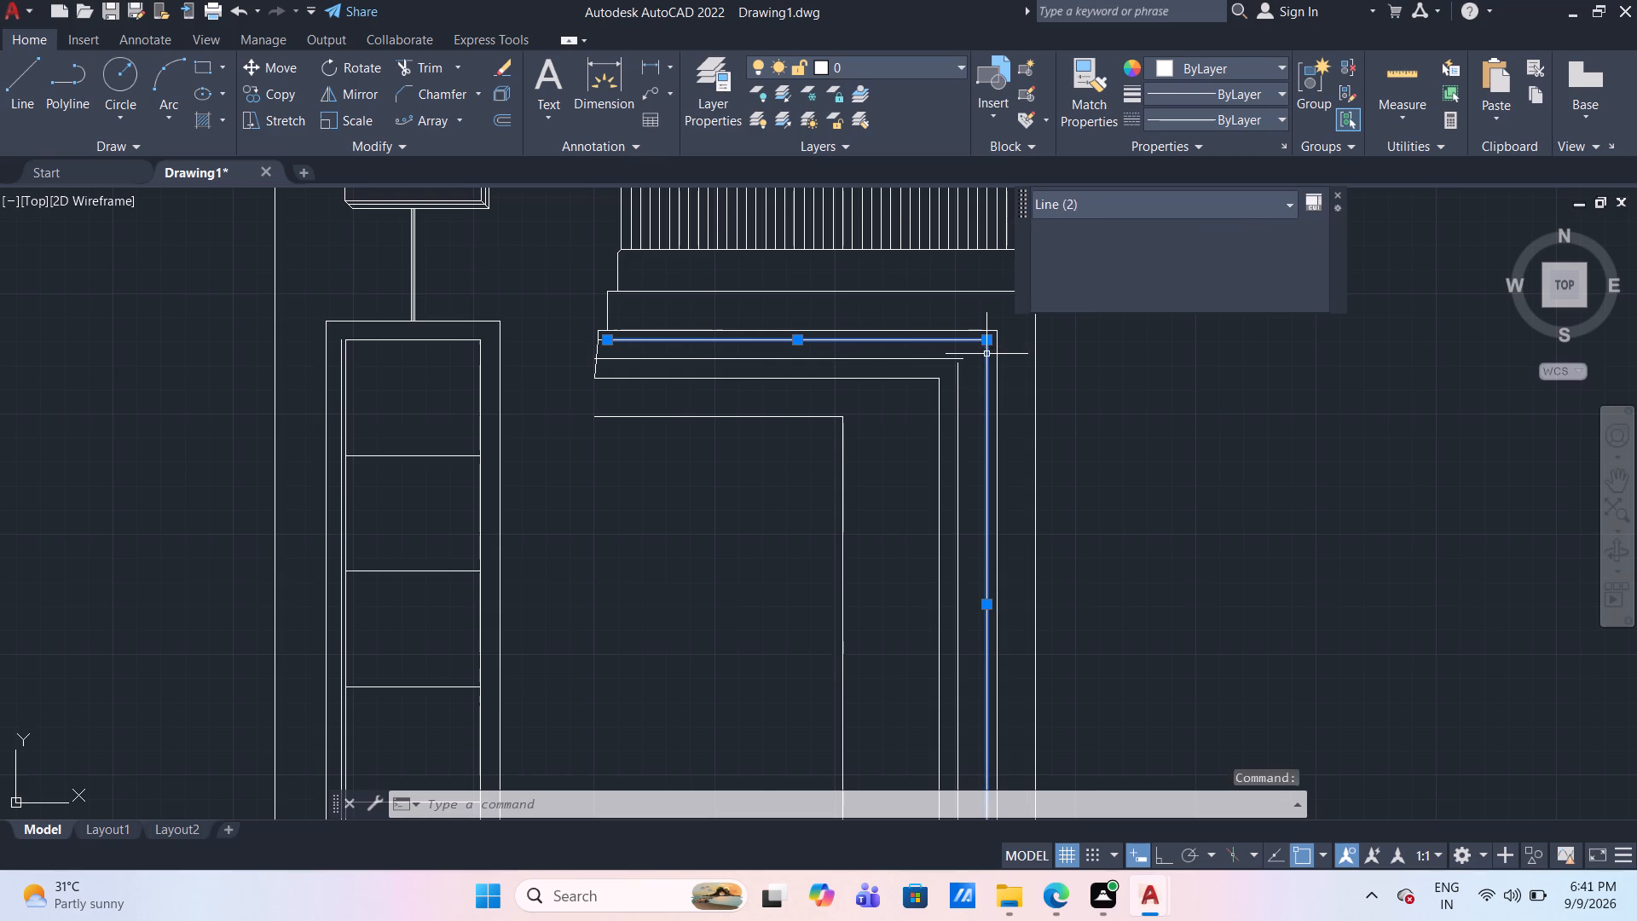
{"action": "key", "text": "Delete"}
Extend the outer 10 mm offset vertical up to its matching horizontal and trim the horizontal's overhang to form a clean corner.
{"action": "scroll", "coordinate": [989, 361], "scroll_direction": "up", "scroll_amount": 2}
{"action": "type", "text": "EX"}
{"action": "key", "text": "Return"}
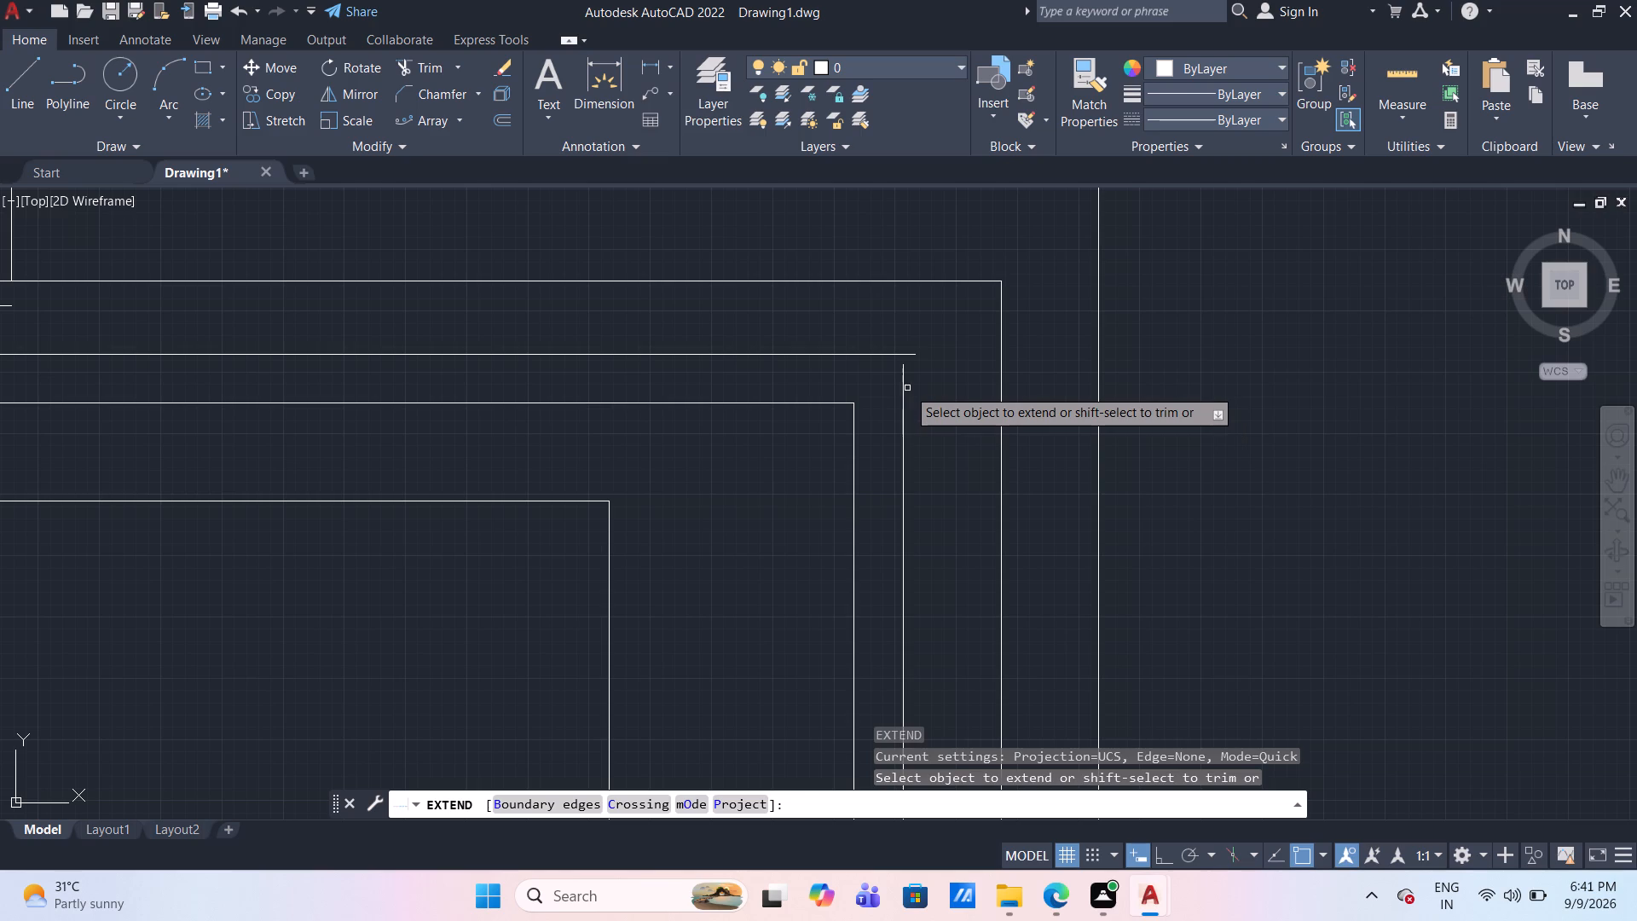
{"action": "left_click", "coordinate": [905, 388]}
{"action": "key", "text": "Escape"}
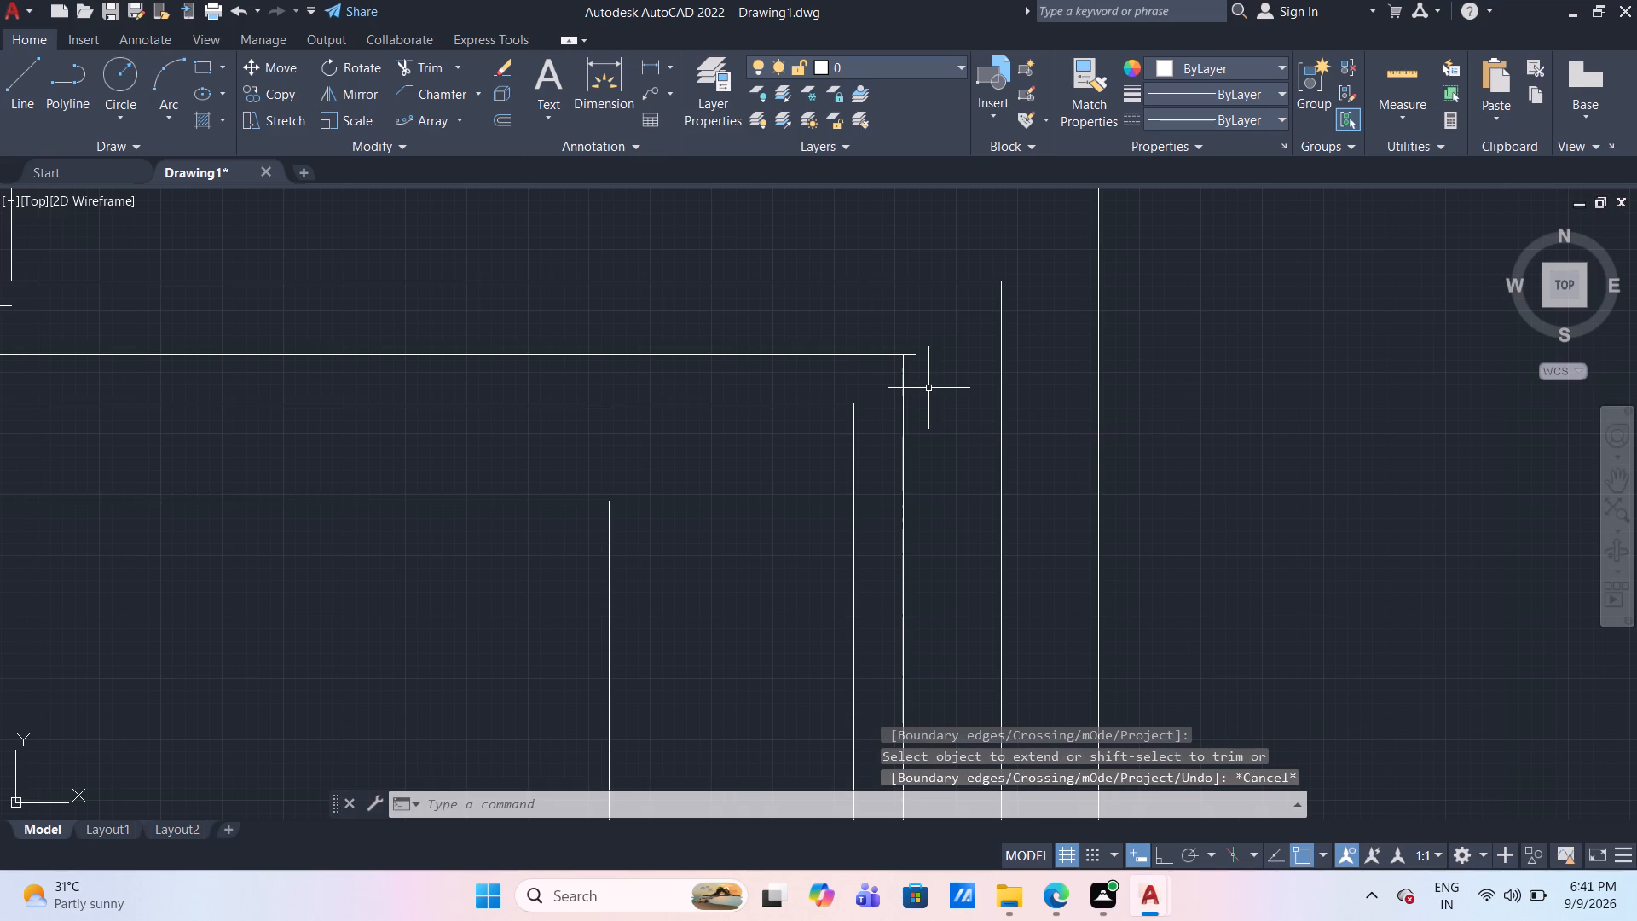
{"action": "type", "text": "TR"}
{"action": "key", "text": "Return"}
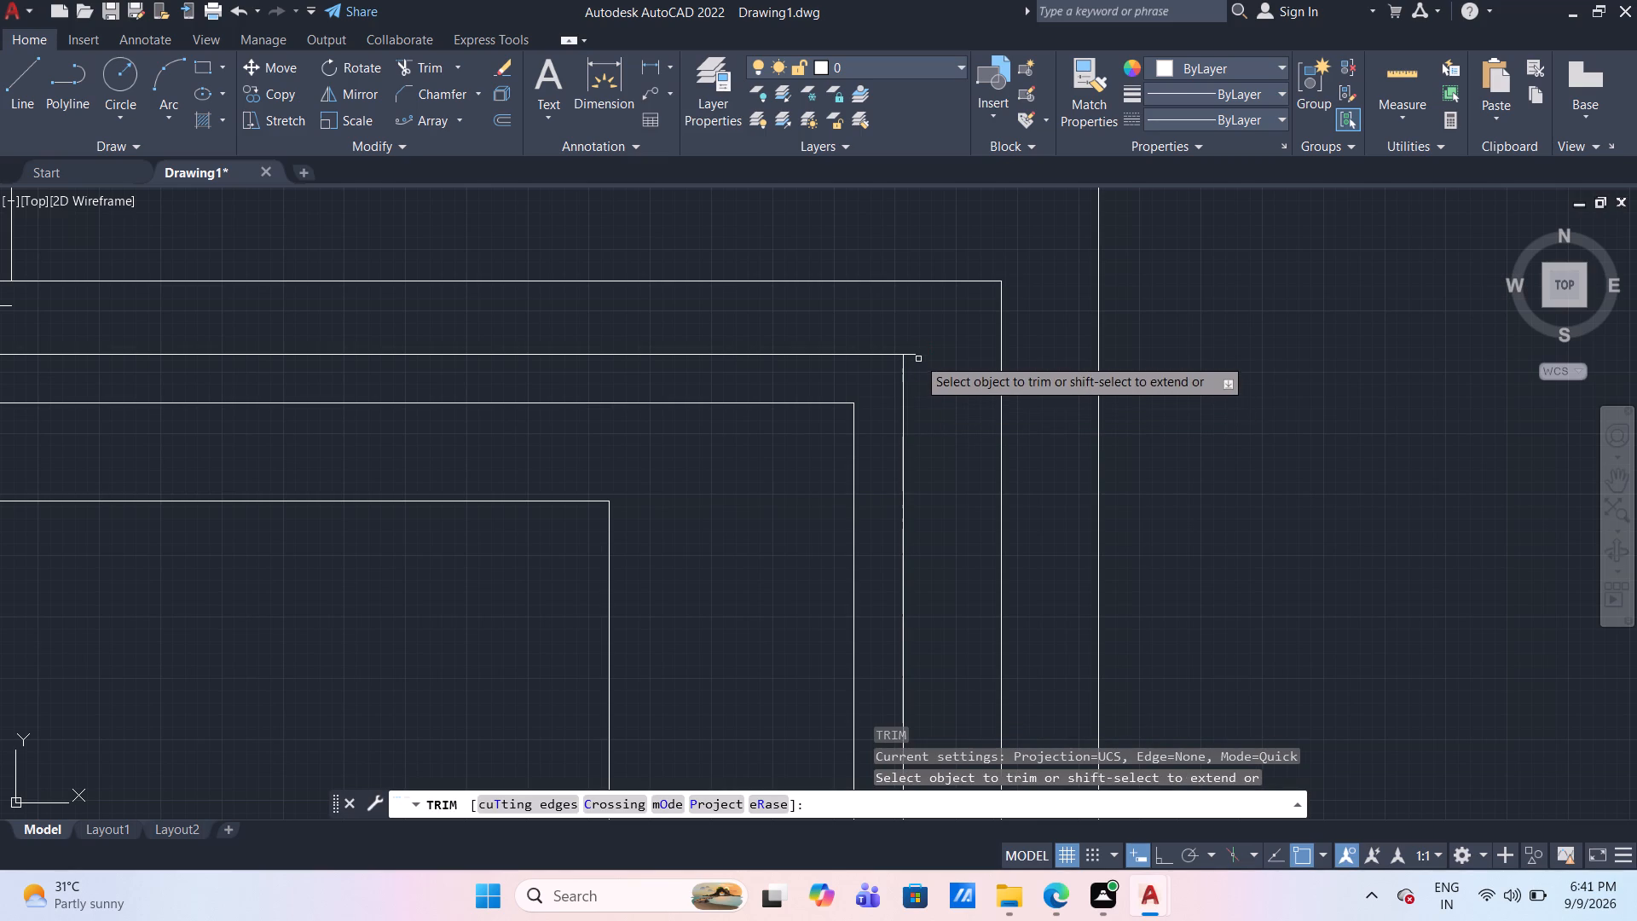
{"action": "left_click", "coordinate": [916, 356]}
{"action": "key", "text": "Escape"}
Erase the short leftover horizontal stub near the top of the band's slanted end.
{"action": "scroll", "coordinate": [931, 391], "scroll_direction": "down", "scroll_amount": 2}
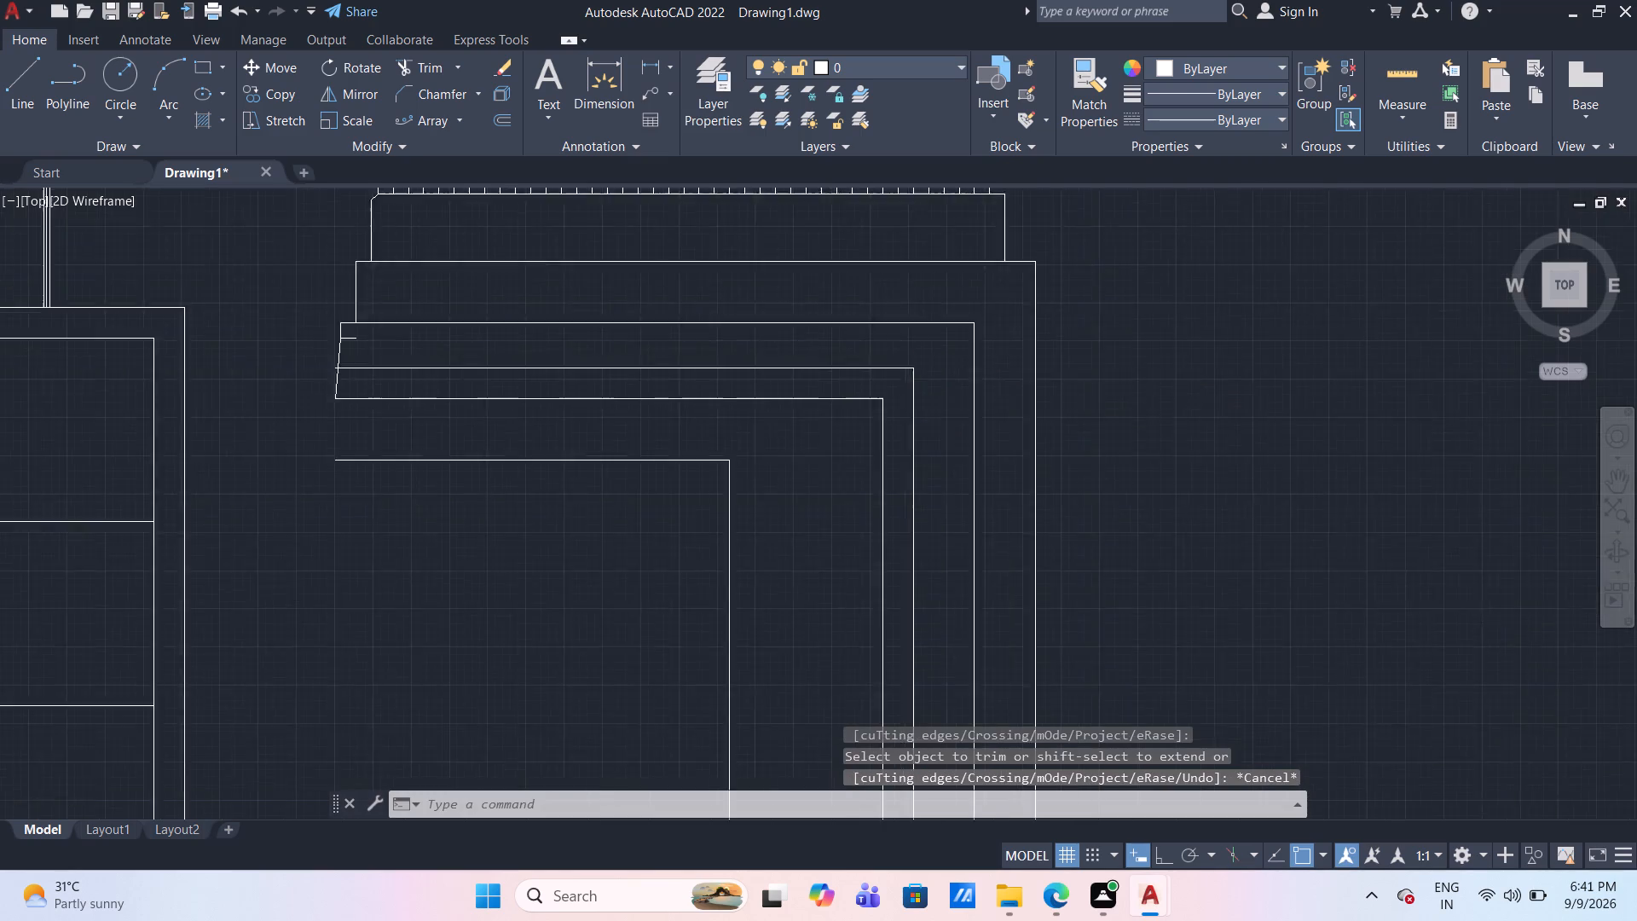
{"action": "scroll", "coordinate": [931, 391], "scroll_direction": "down", "scroll_amount": 1}
{"action": "scroll", "coordinate": [722, 385], "scroll_direction": "up", "scroll_amount": 1}
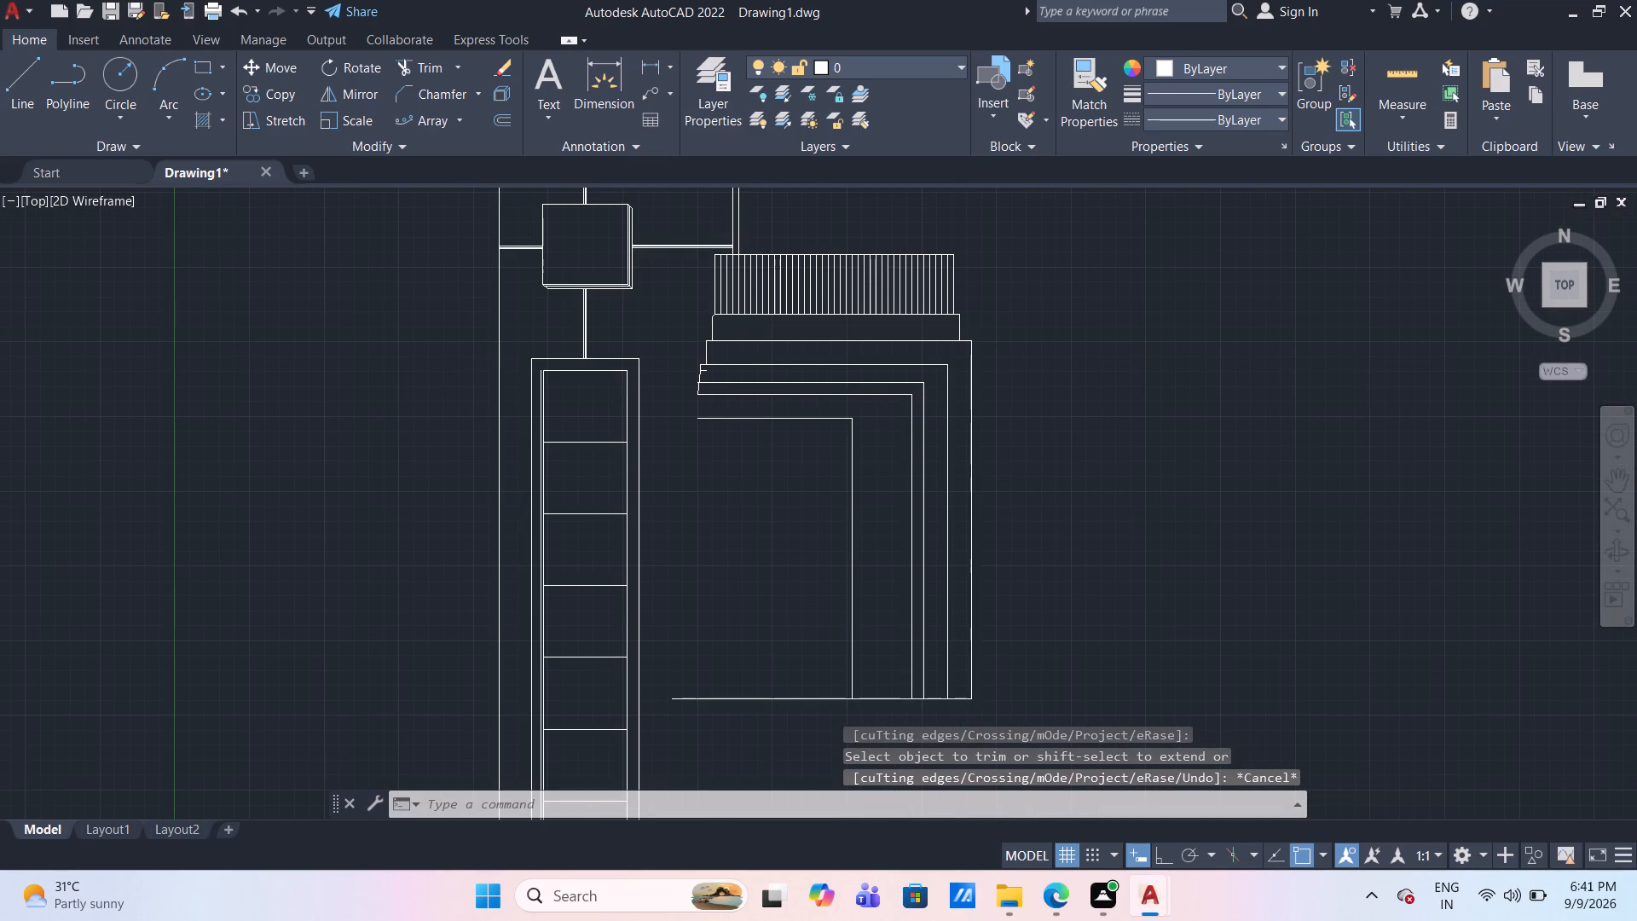
{"action": "scroll", "coordinate": [722, 385], "scroll_direction": "up", "scroll_amount": 1}
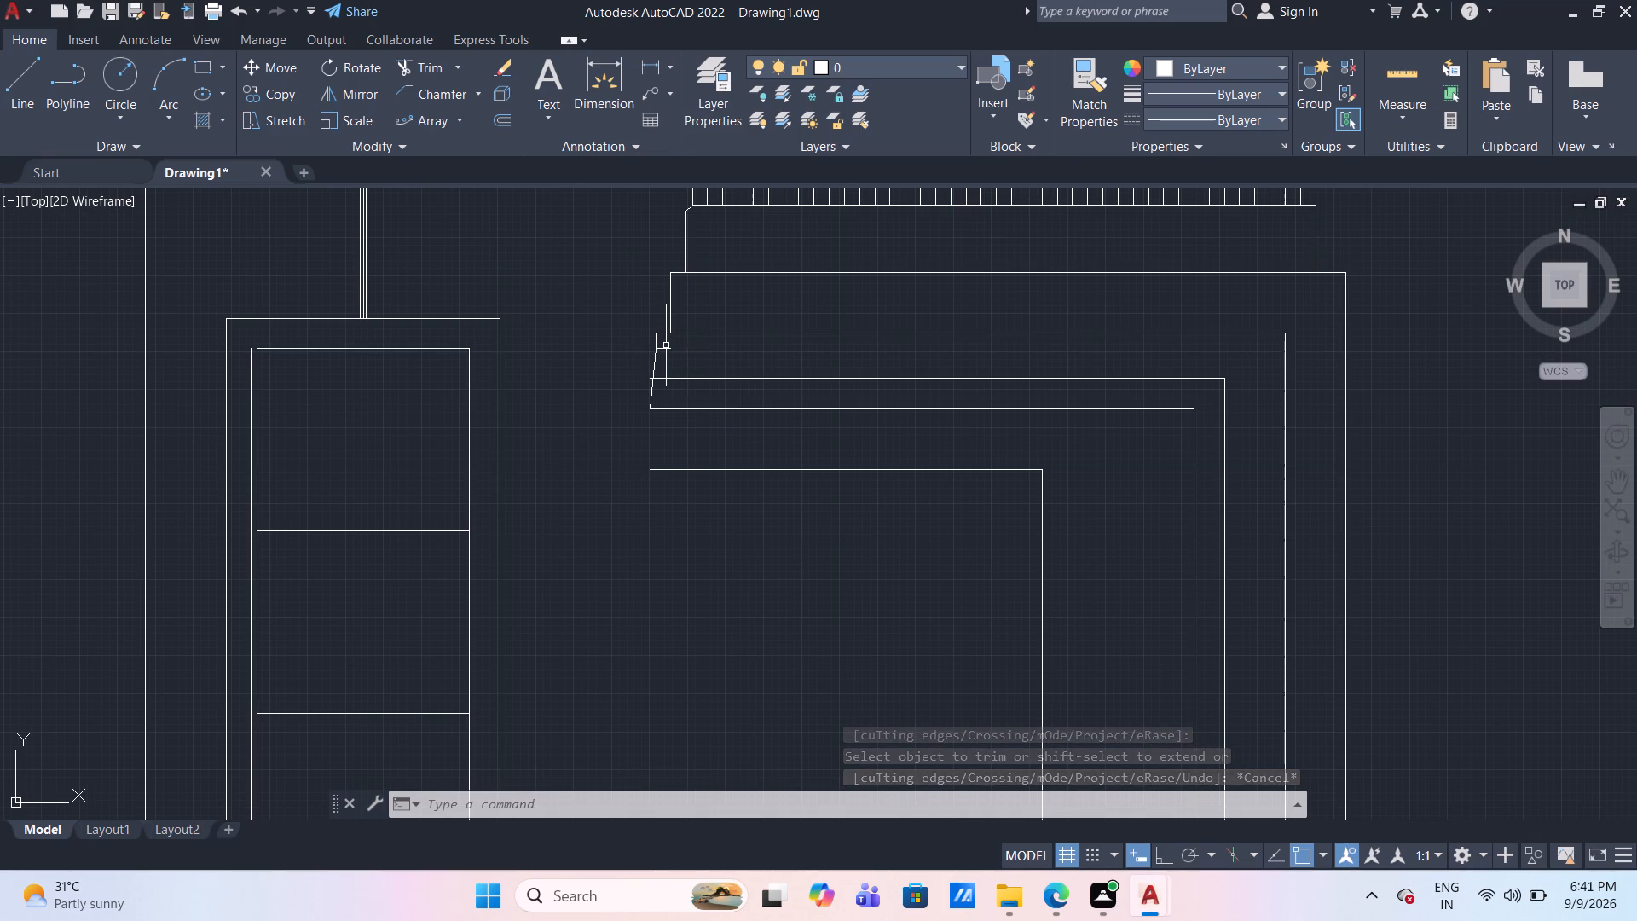
{"action": "left_click", "coordinate": [666, 349]}
{"action": "scroll", "coordinate": [630, 392], "scroll_direction": "up", "scroll_amount": 2}
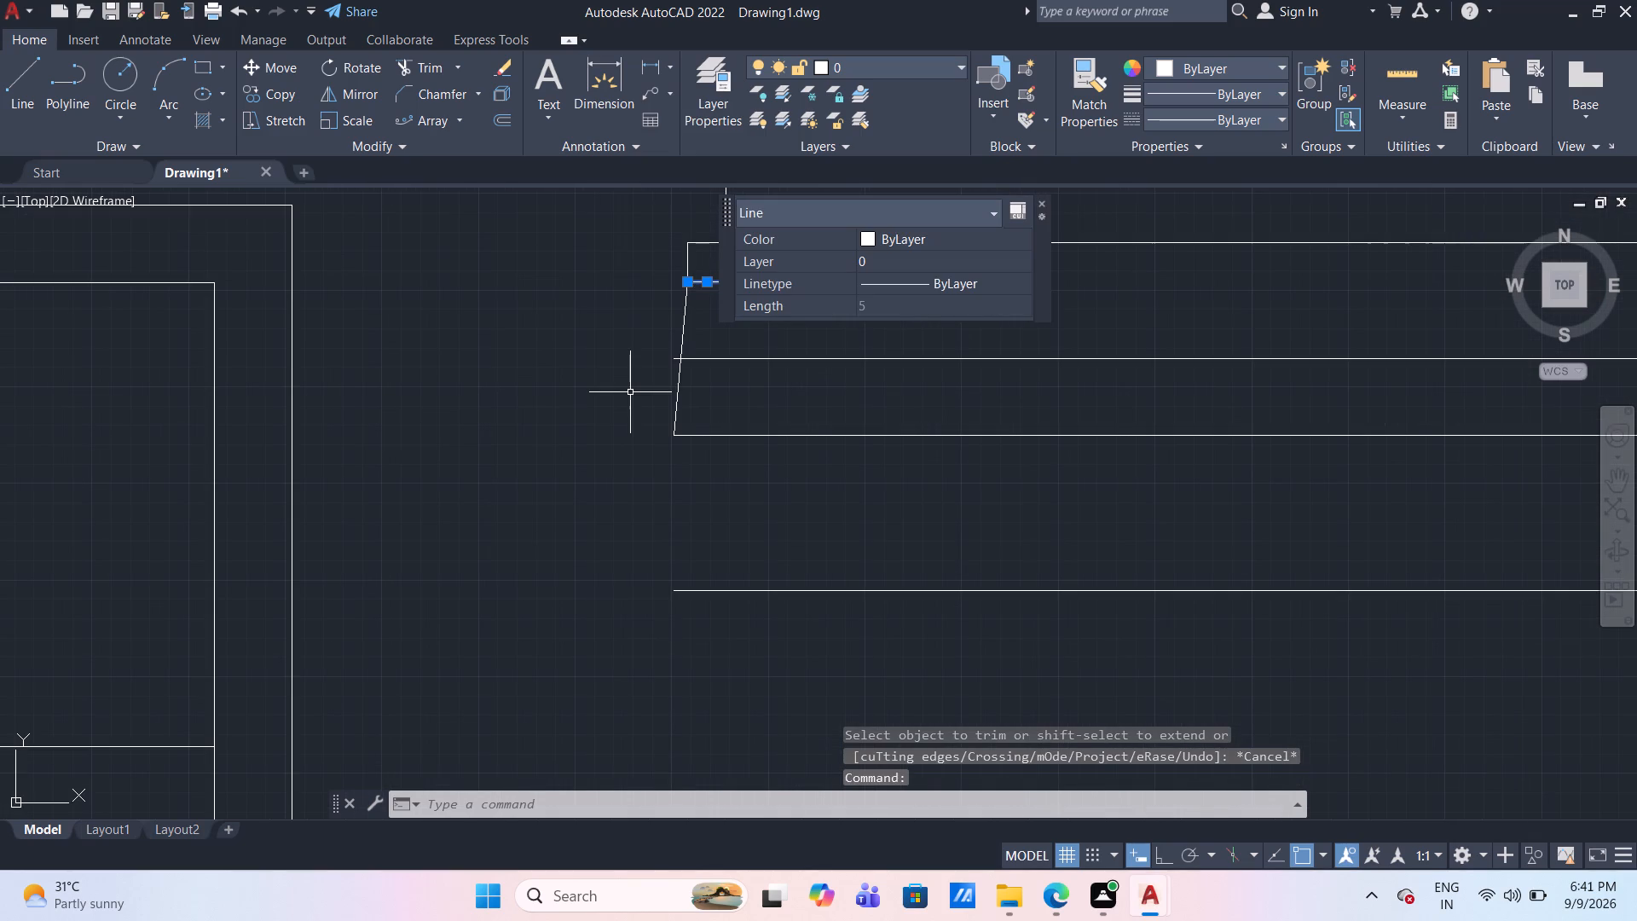
{"action": "key", "text": "Delete"}
{"action": "scroll", "coordinate": [650, 420], "scroll_direction": "down", "scroll_amount": 2}
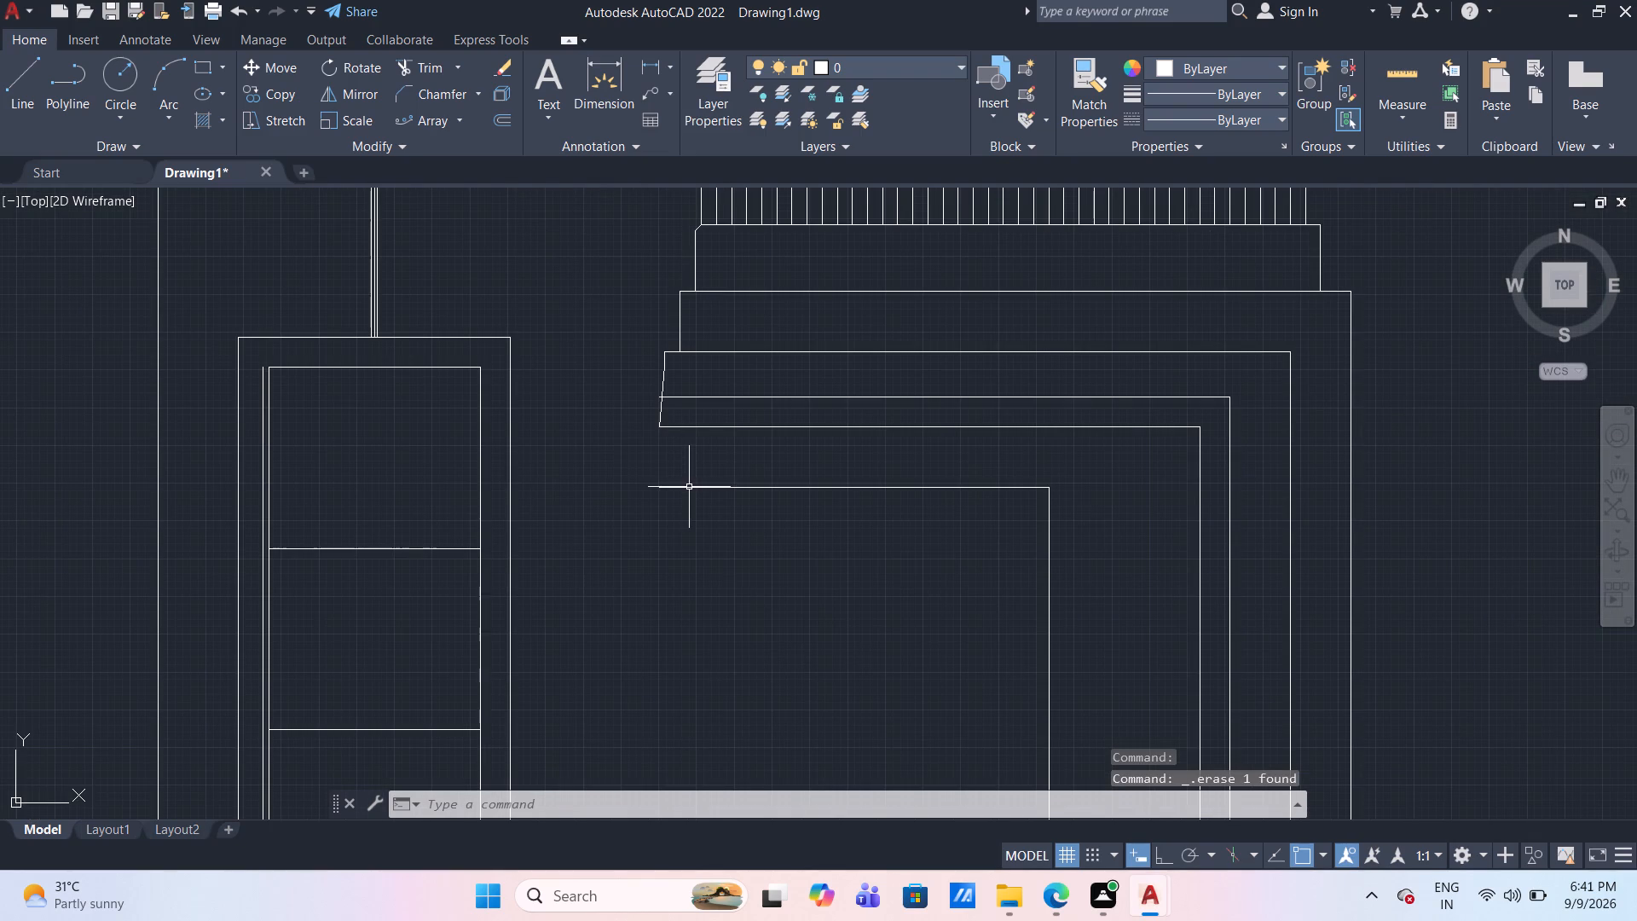
{"action": "scroll", "coordinate": [670, 424], "scroll_direction": "up", "scroll_amount": 1}
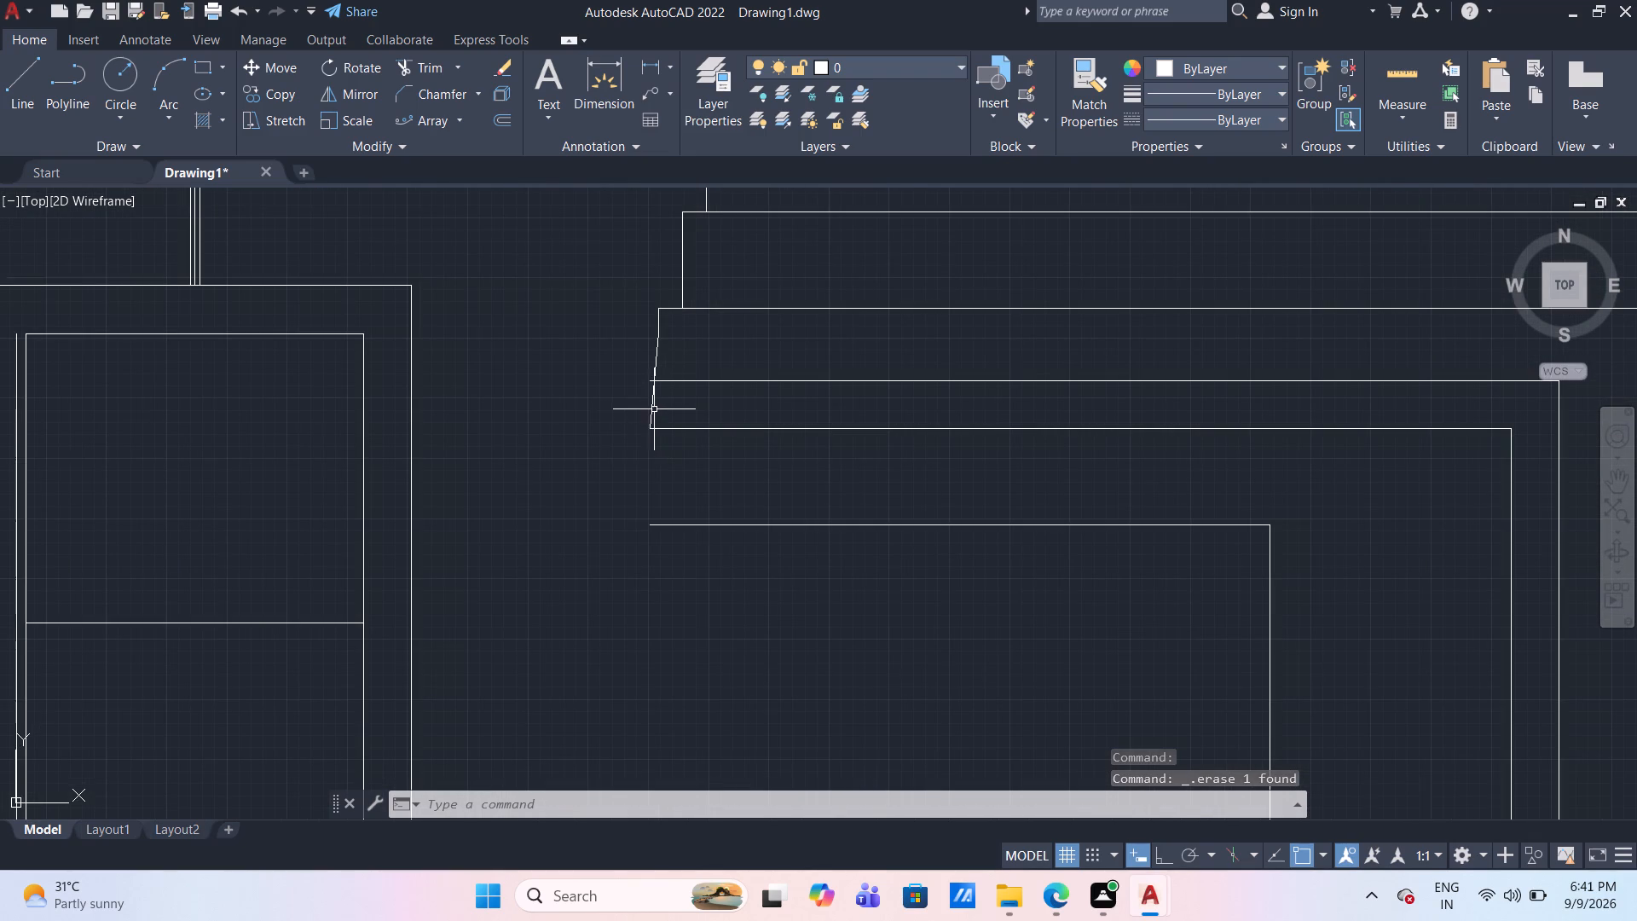
Erase the slanted line and the short vertical stub remaining at the left end of the stepped bands.
{"action": "left_click", "coordinate": [653, 409]}
{"action": "key", "text": "Delete"}
{"action": "scroll", "coordinate": [618, 391], "scroll_direction": "down", "scroll_amount": 1}
{"action": "scroll", "coordinate": [622, 357], "scroll_direction": "up", "scroll_amount": 2}
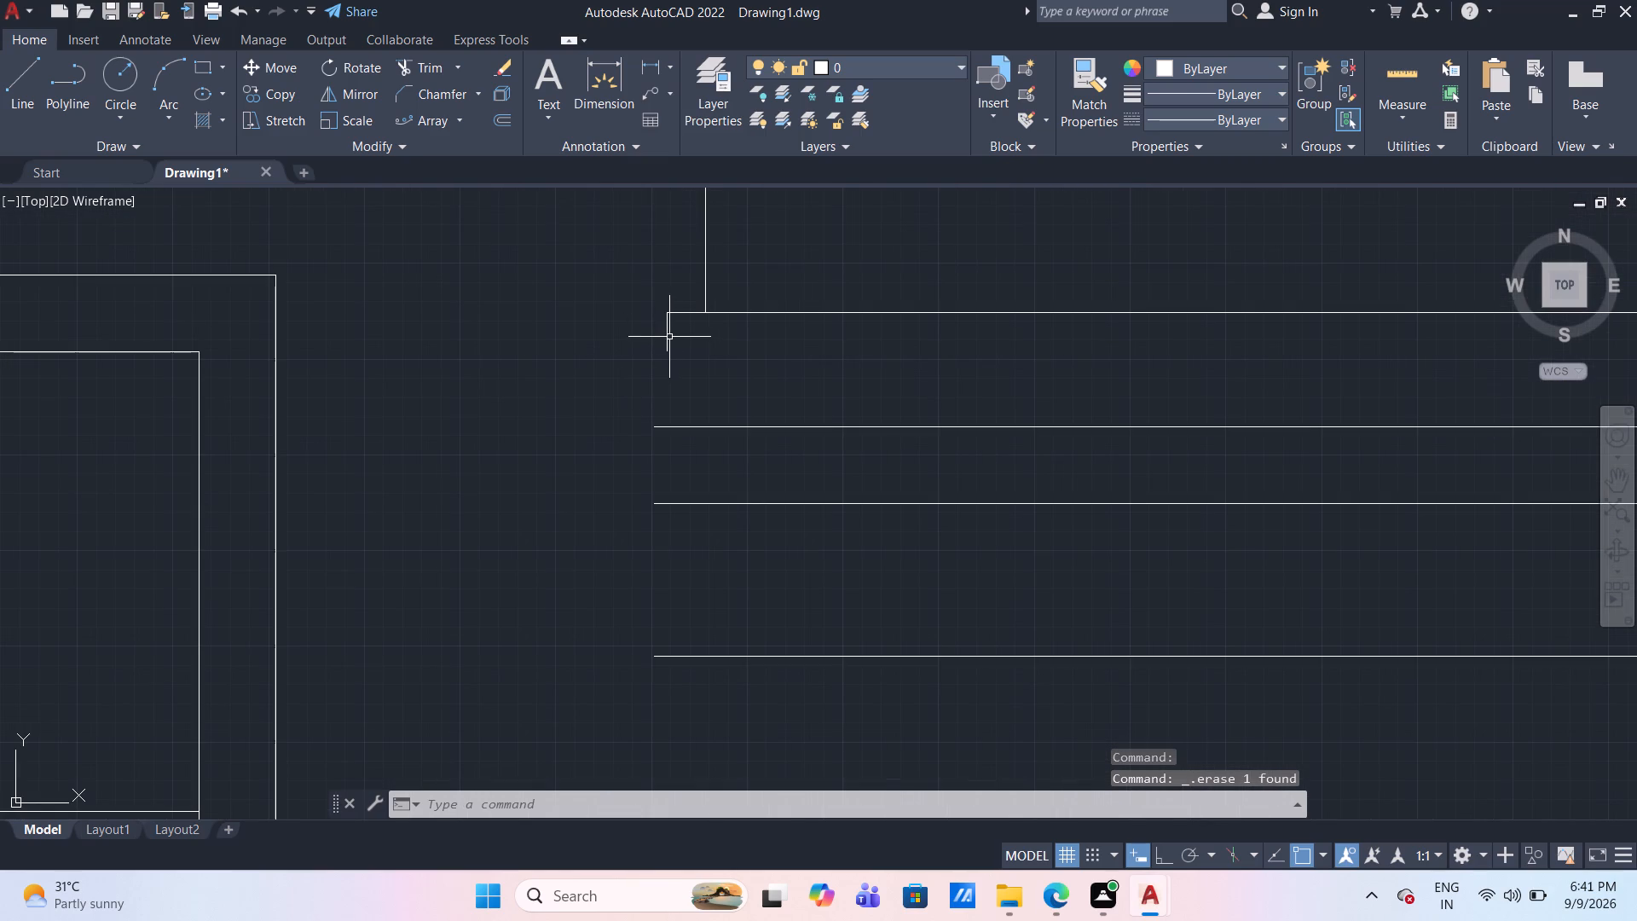
{"action": "left_click", "coordinate": [668, 336]}
{"action": "key", "text": "Delete"}
{"action": "key", "text": "Delete"}
Offset the outer nested corner's horizontal line upward and its vertical line outward by 5 mm.
{"action": "scroll", "coordinate": [628, 326], "scroll_direction": "down", "scroll_amount": 2}
{"action": "scroll", "coordinate": [1129, 473], "scroll_direction": "down", "scroll_amount": 2}
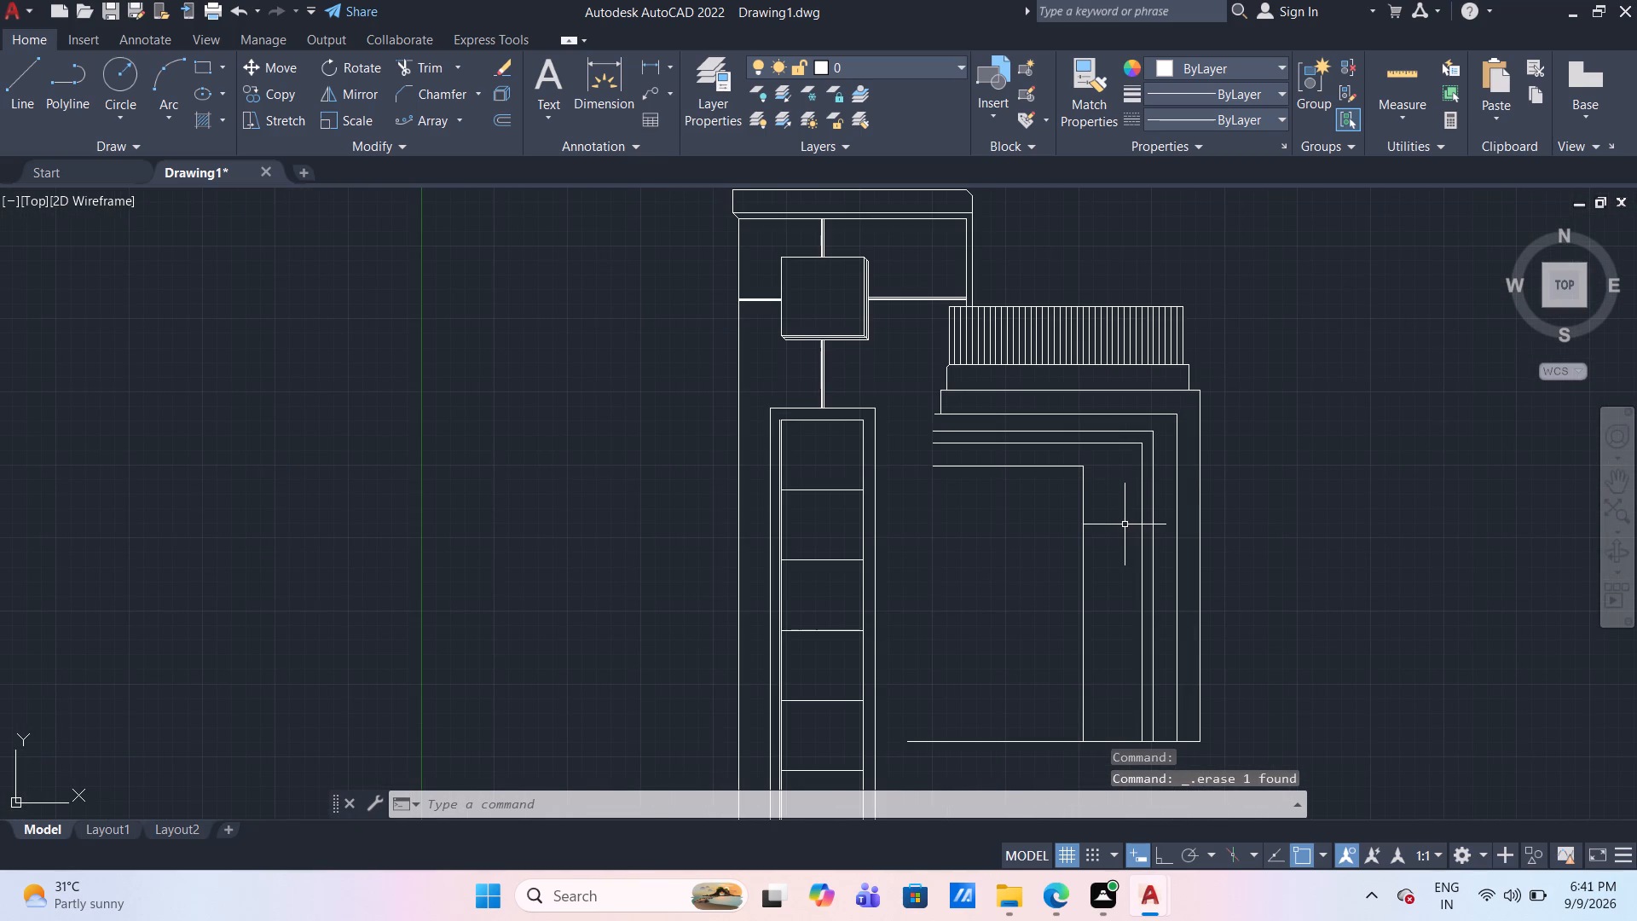
{"action": "middle_click_drag", "start_coordinate": [1124, 524], "coordinate": [914, 544]}
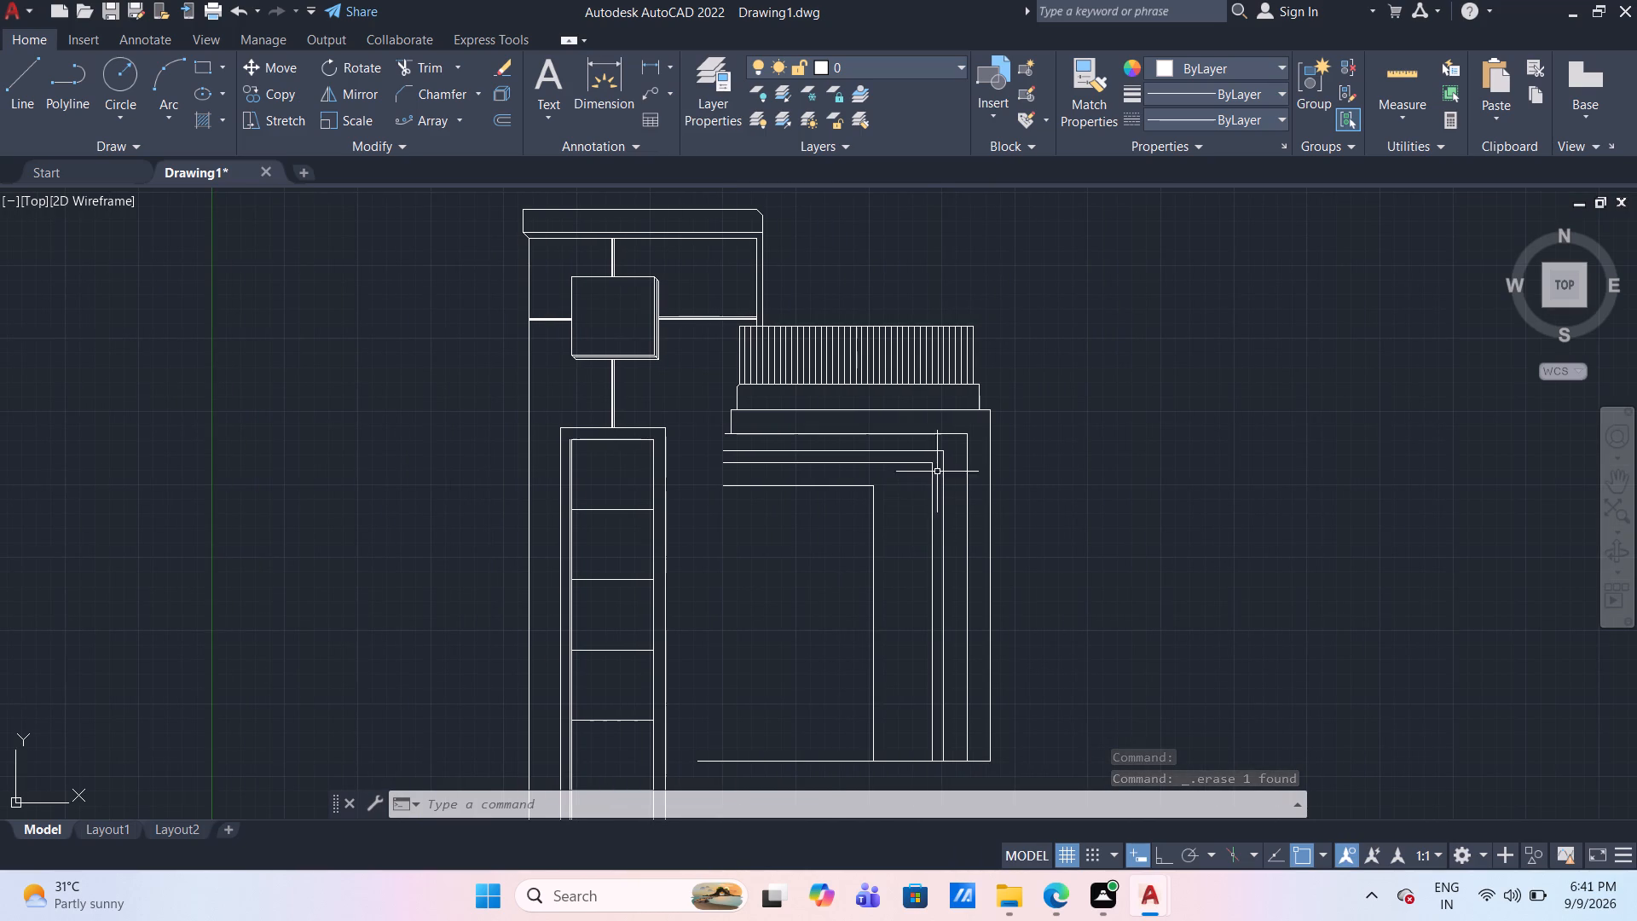
{"action": "scroll", "coordinate": [941, 449], "scroll_direction": "up", "scroll_amount": 1}
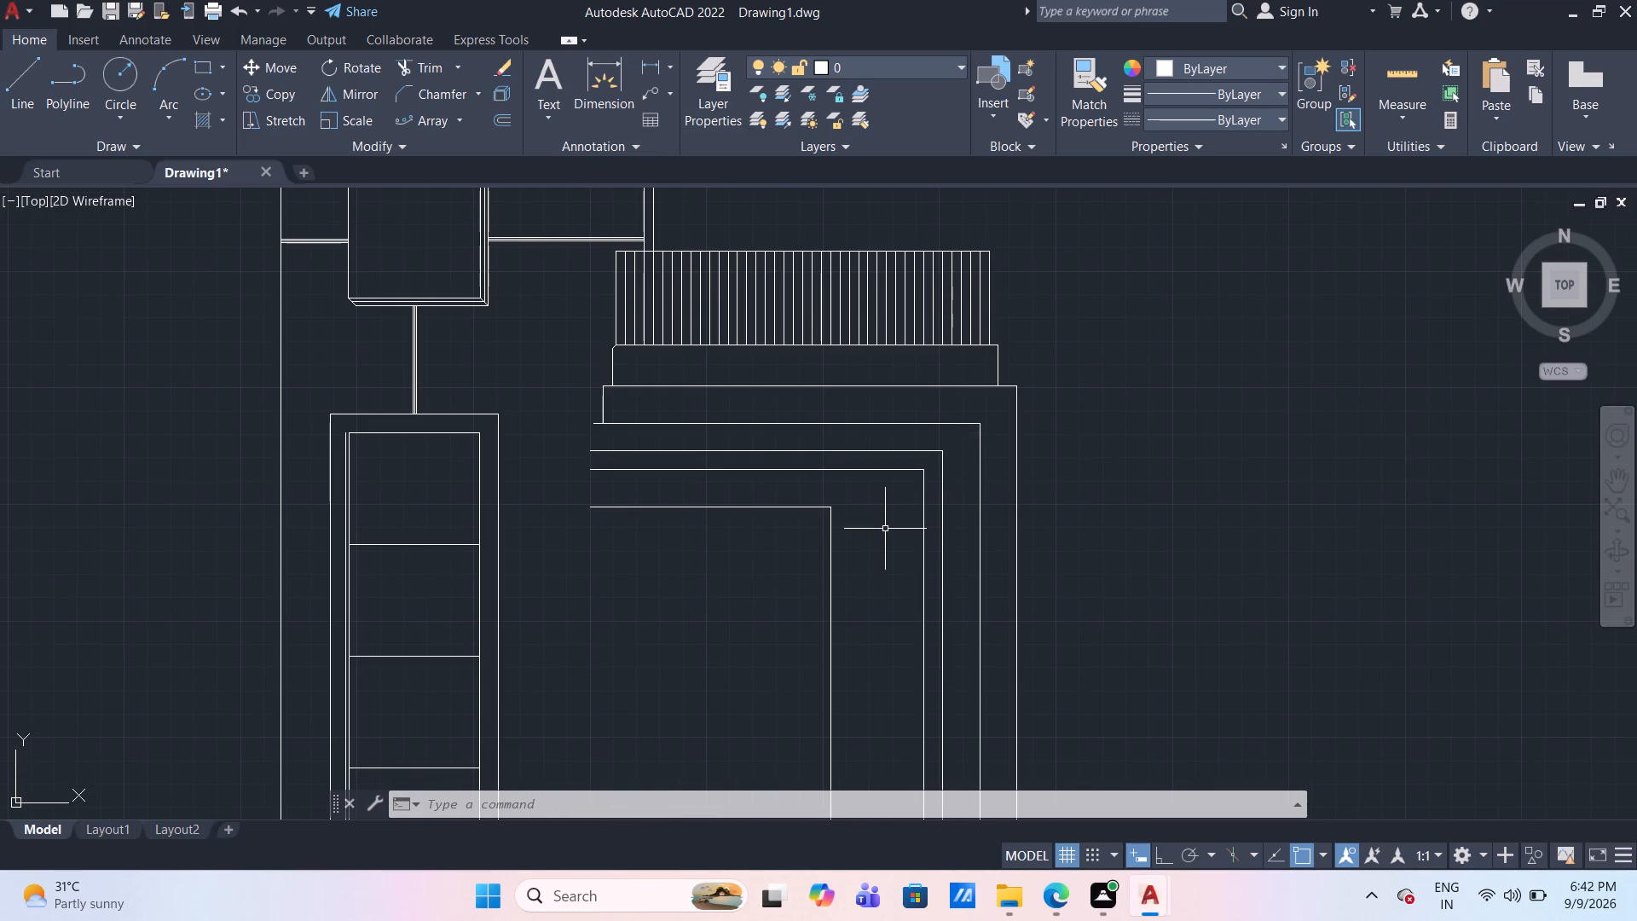
{"action": "scroll", "coordinate": [882, 516], "scroll_direction": "up", "scroll_amount": 1}
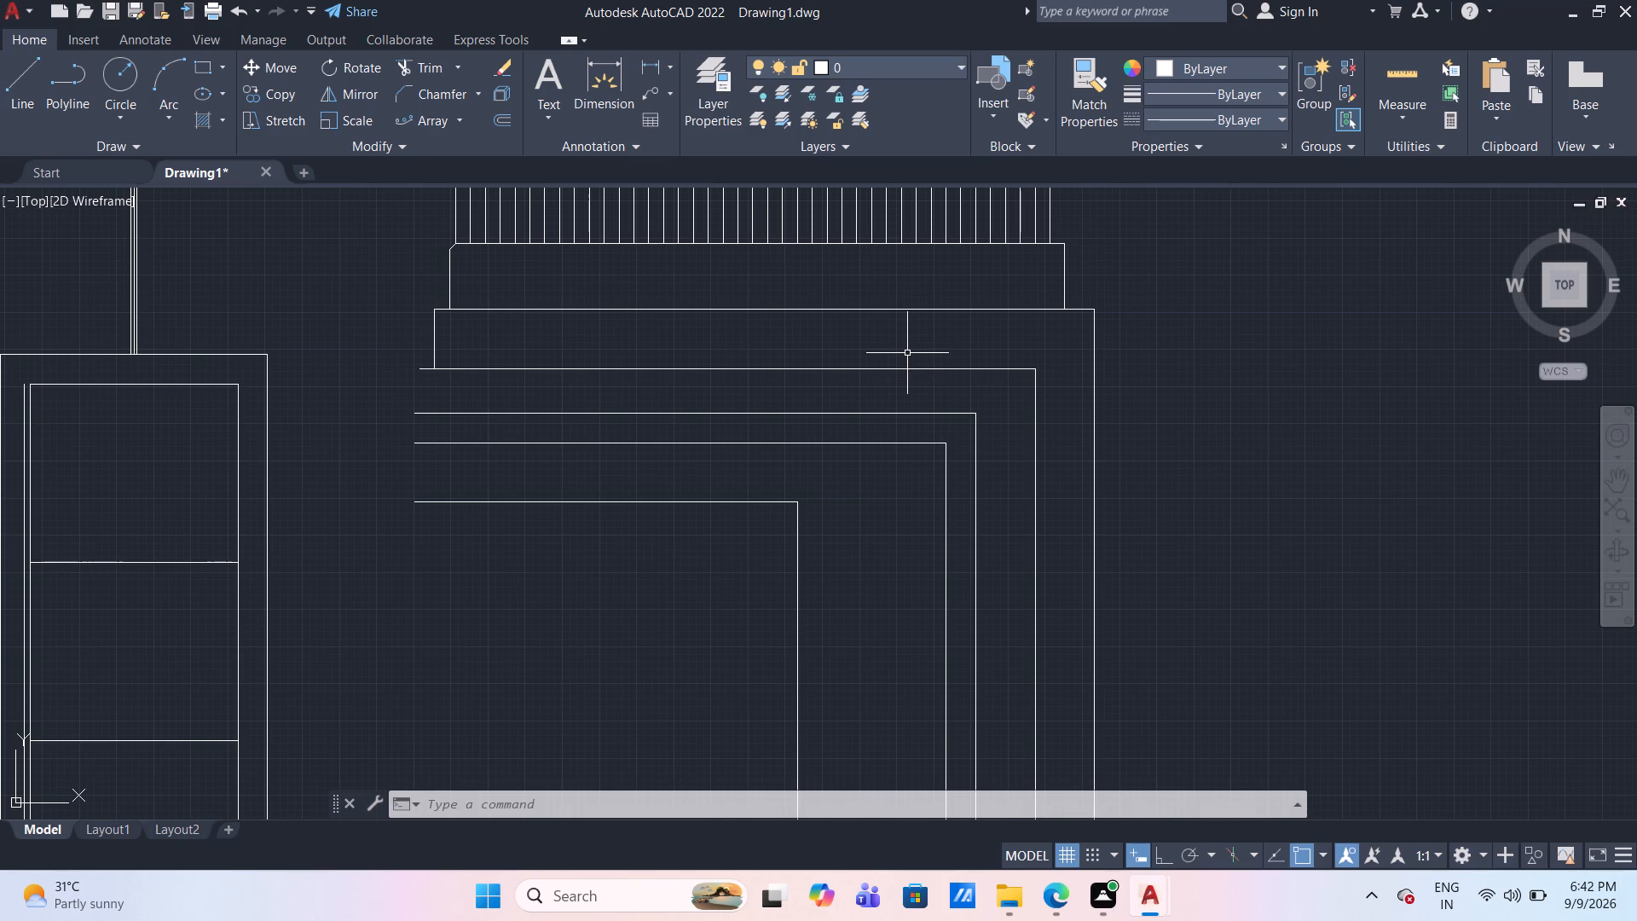
{"action": "key", "text": "o"}
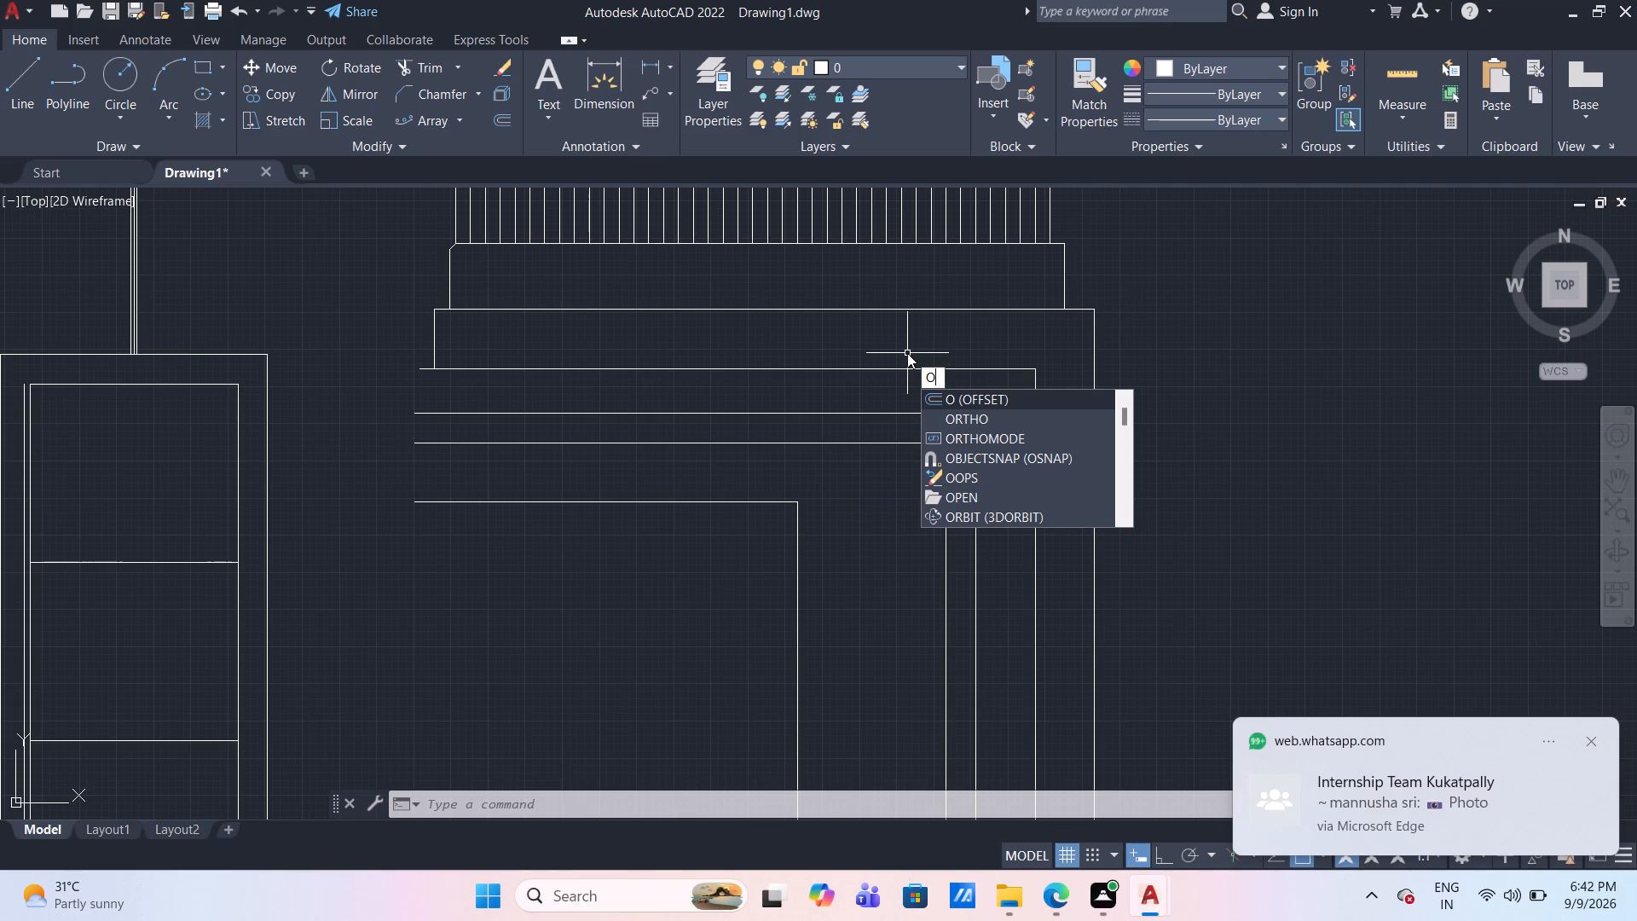
{"action": "key", "text": "Return"}
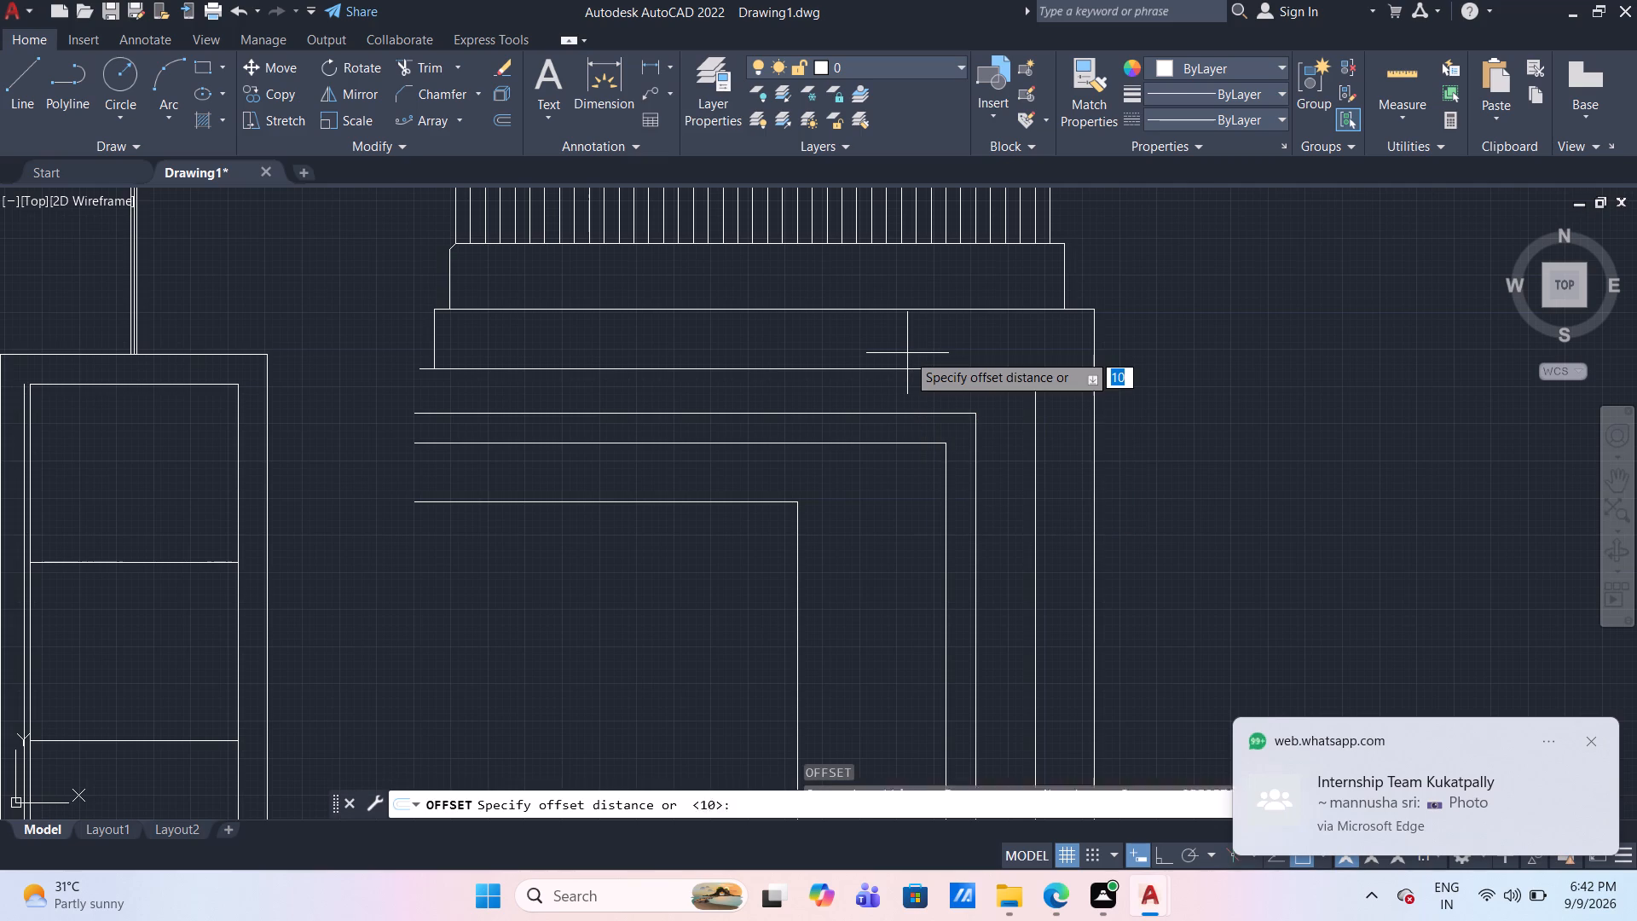
{"action": "key", "text": "5"}
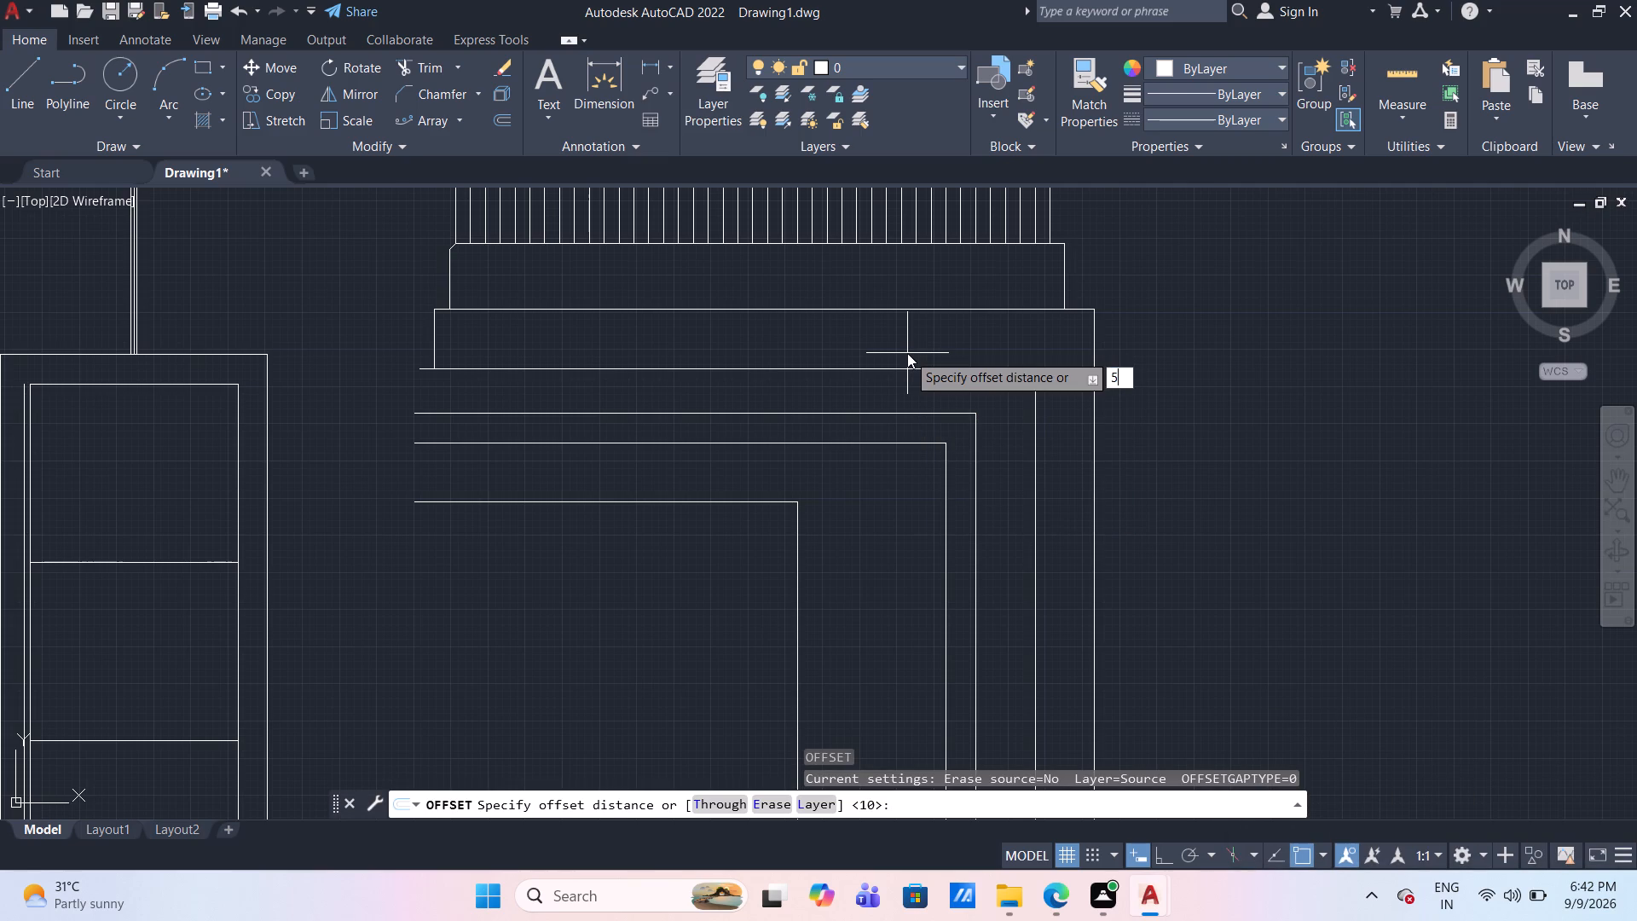
{"action": "key", "text": "Return"}
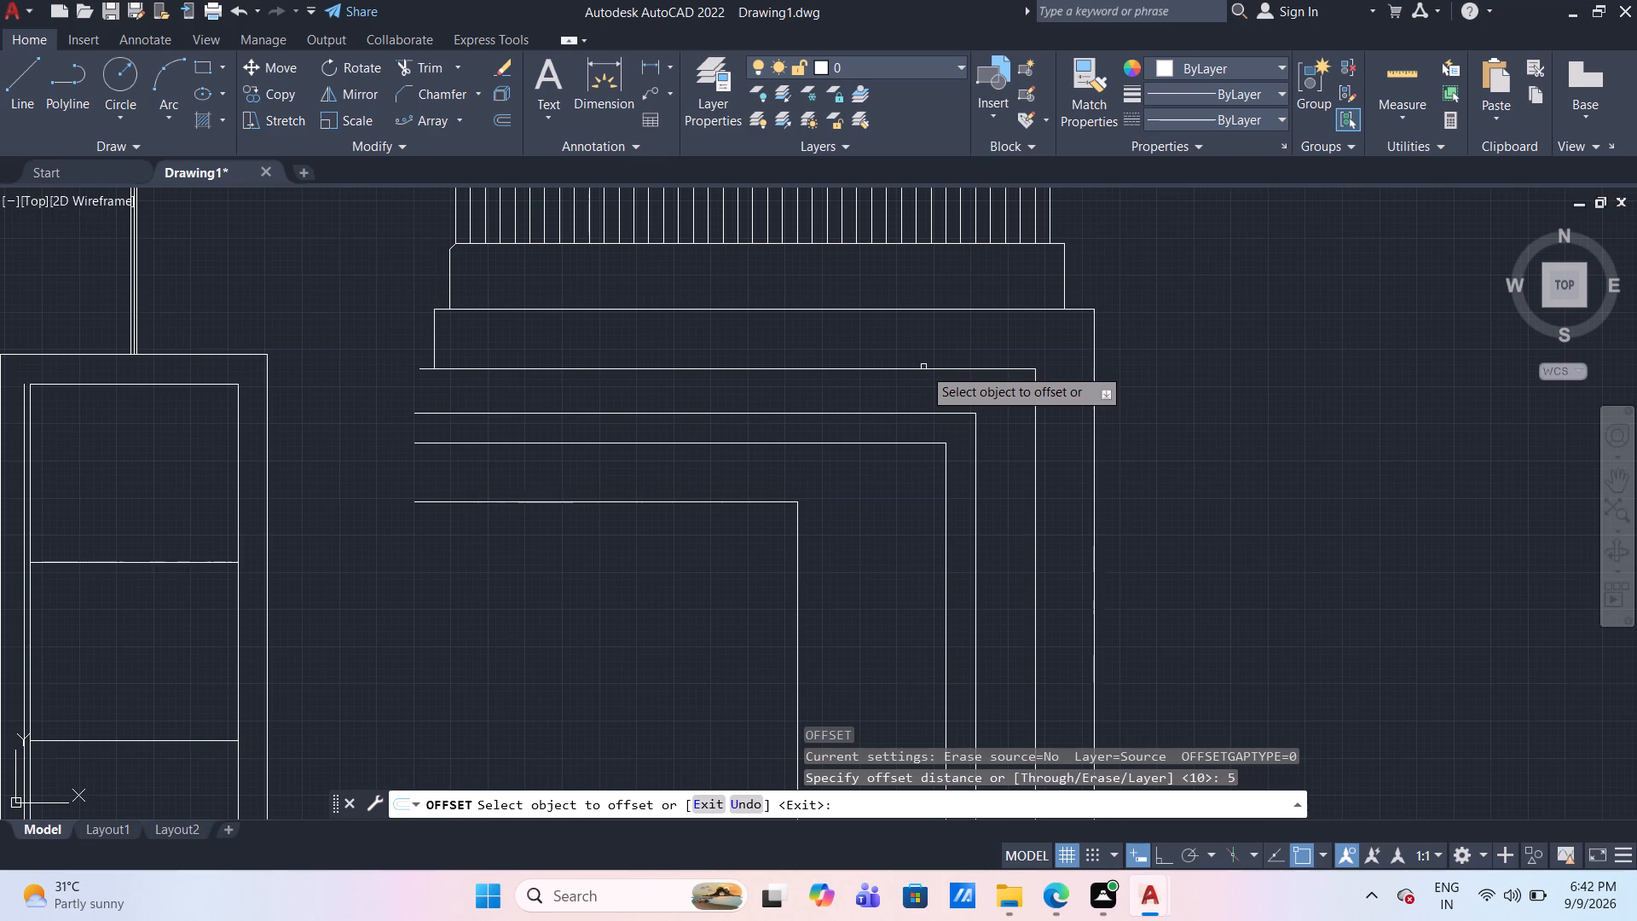
{"action": "left_click", "coordinate": [926, 370]}
{"action": "left_click", "coordinate": [931, 347]}
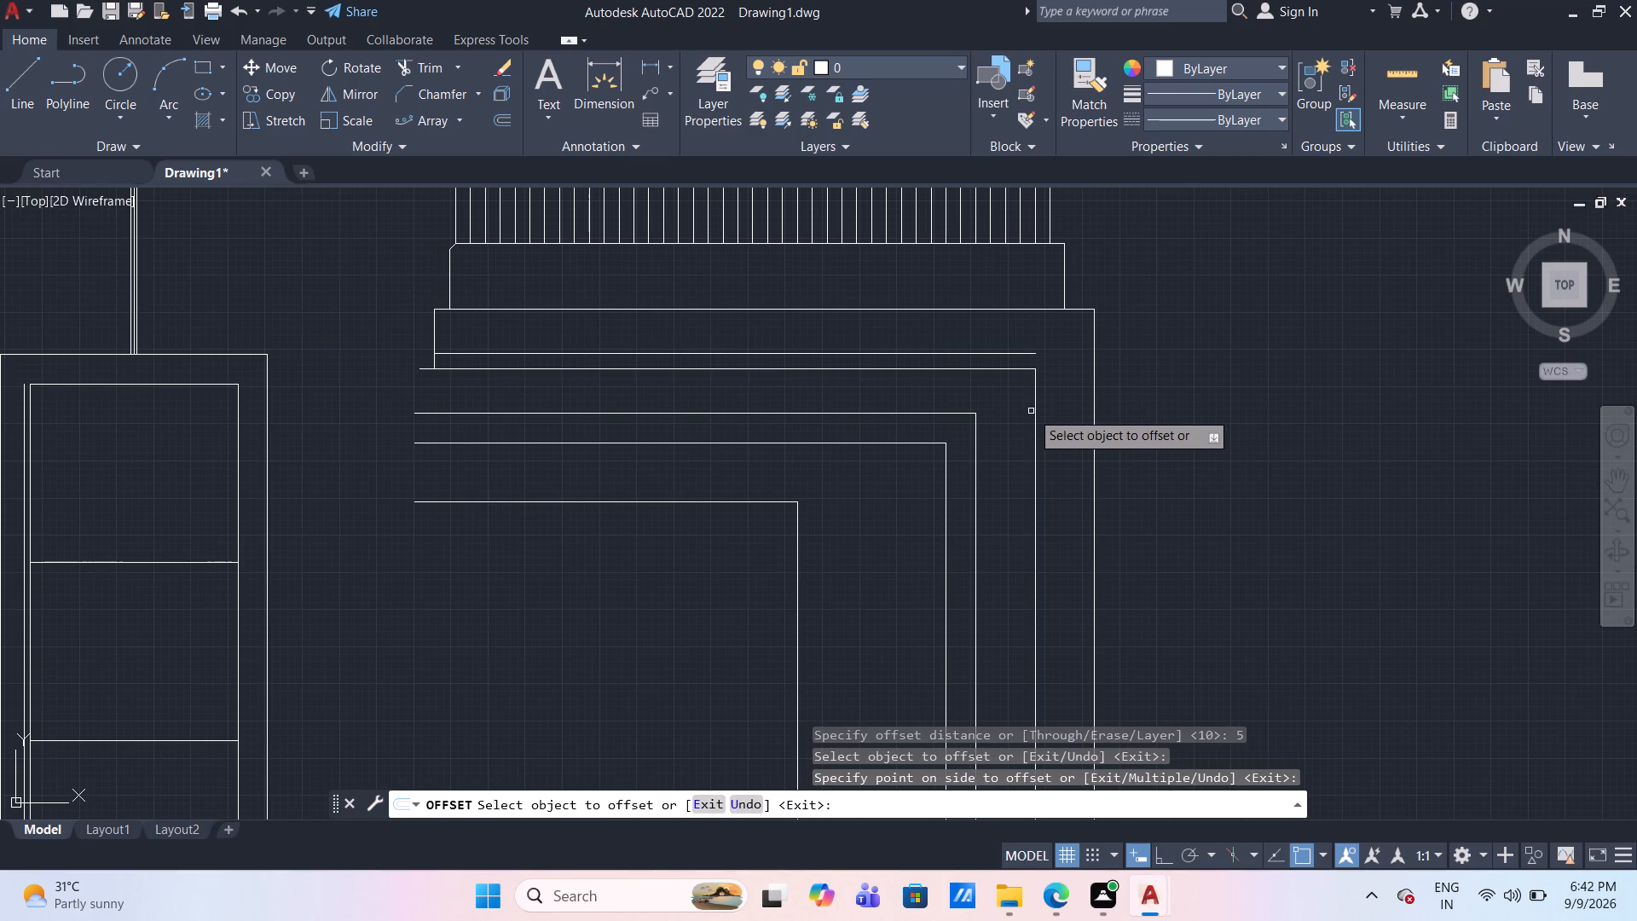
{"action": "left_click", "coordinate": [1037, 411]}
{"action": "left_click", "coordinate": [1051, 414]}
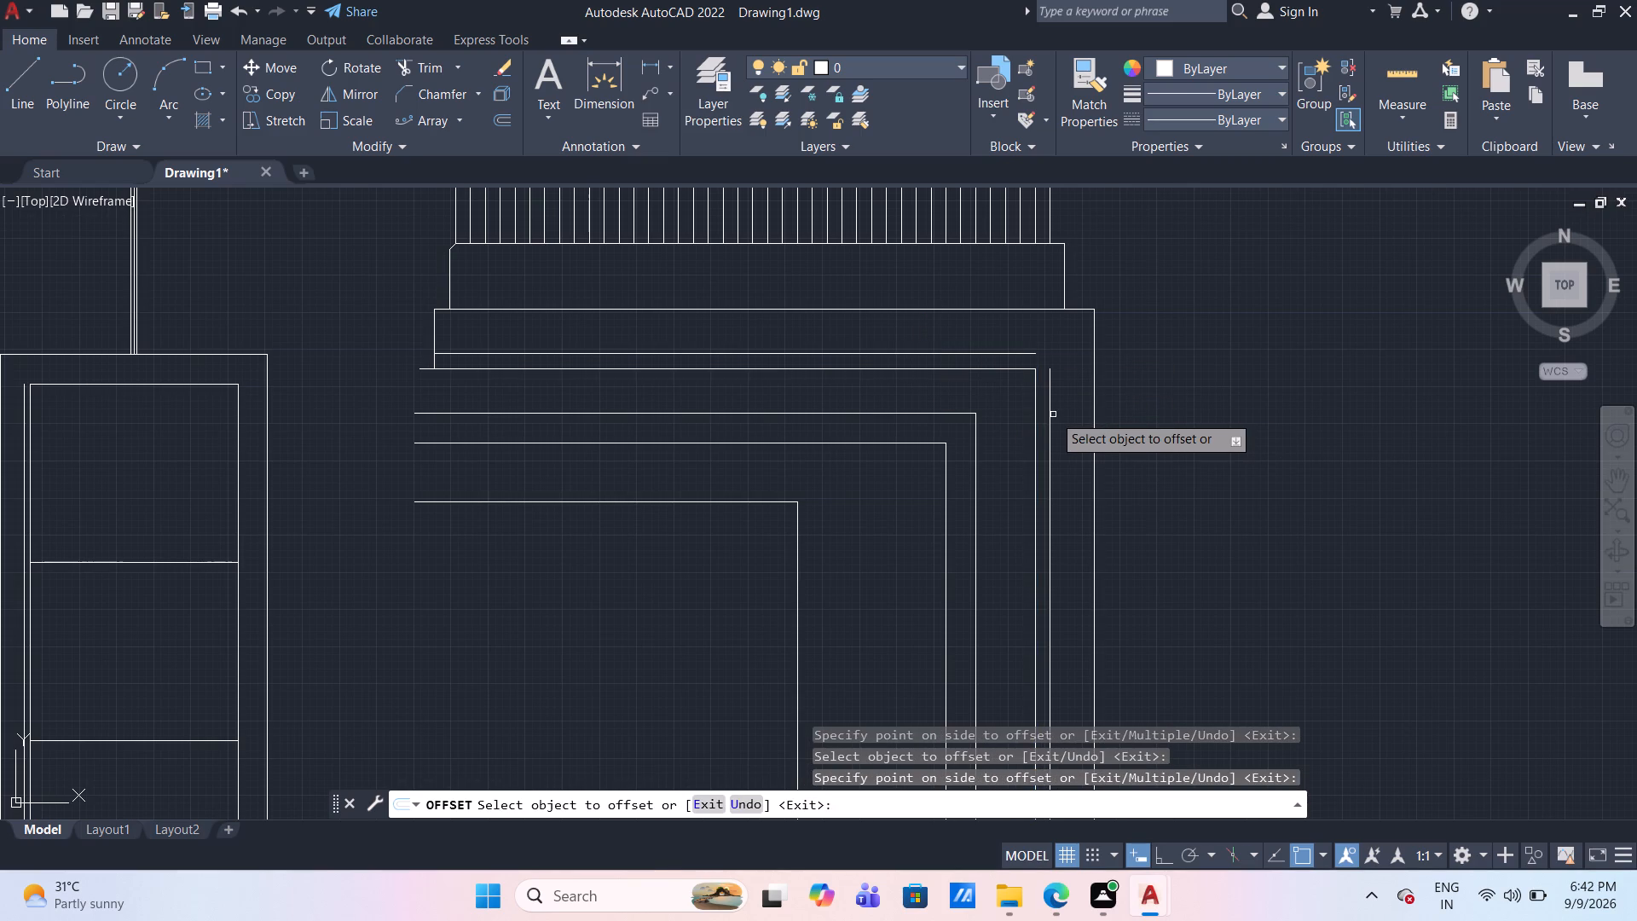
Offset the long horizontal edge between the two stepped bands 5 mm upward and erase the original line.
{"action": "scroll", "coordinate": [1061, 403], "scroll_direction": "down", "scroll_amount": 1}
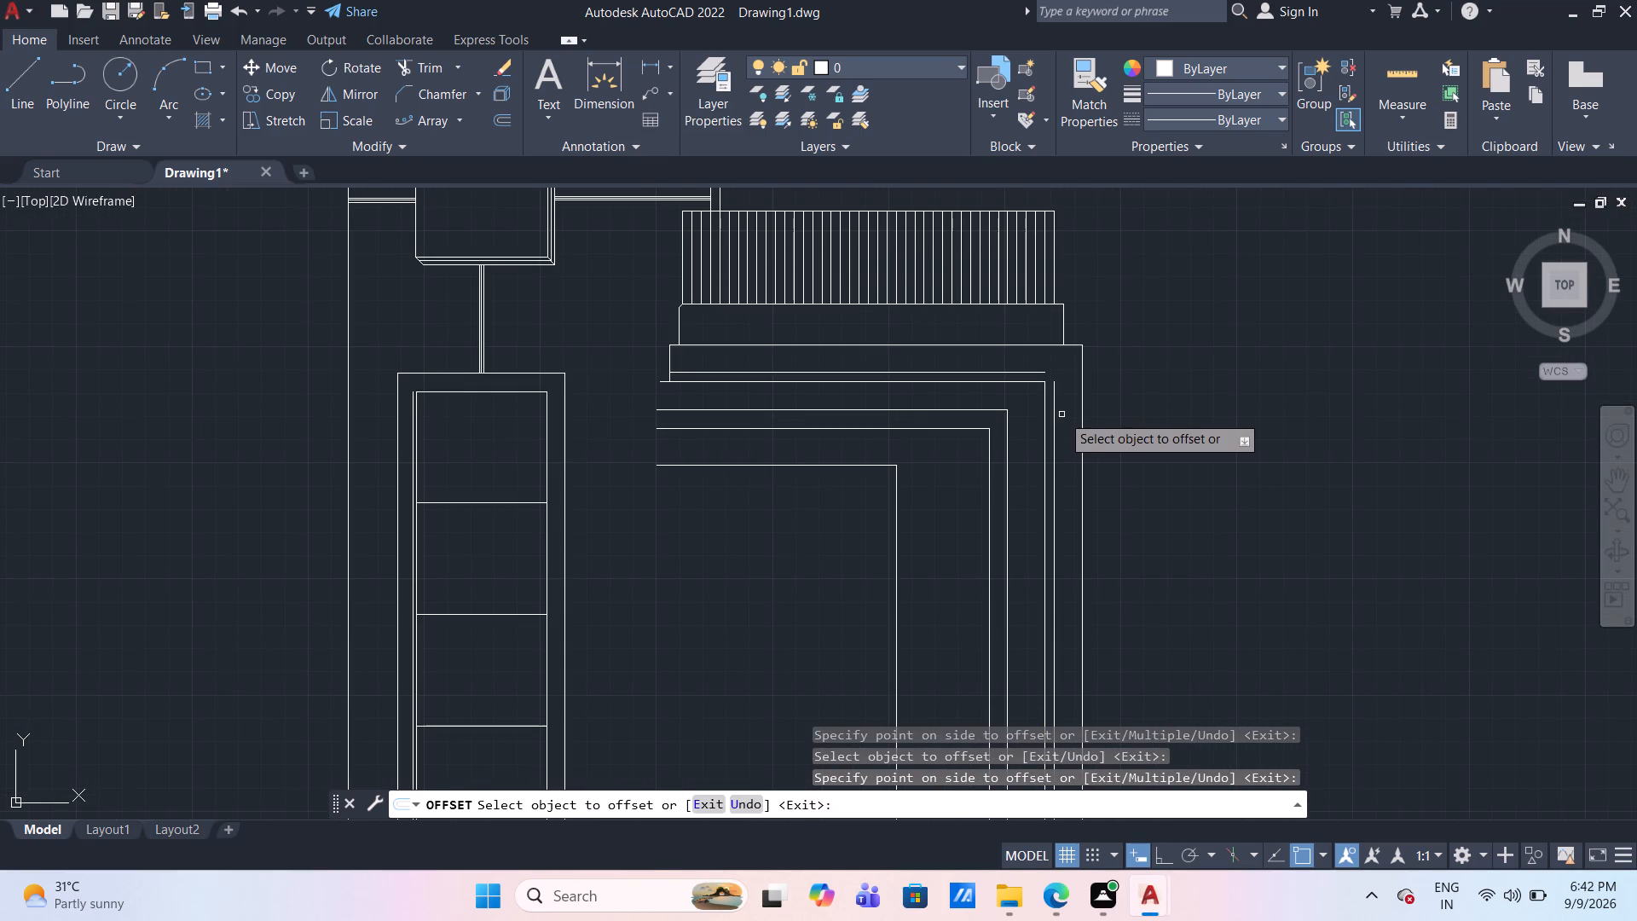
{"action": "left_click", "coordinate": [1040, 346]}
{"action": "left_click", "coordinate": [1040, 332]}
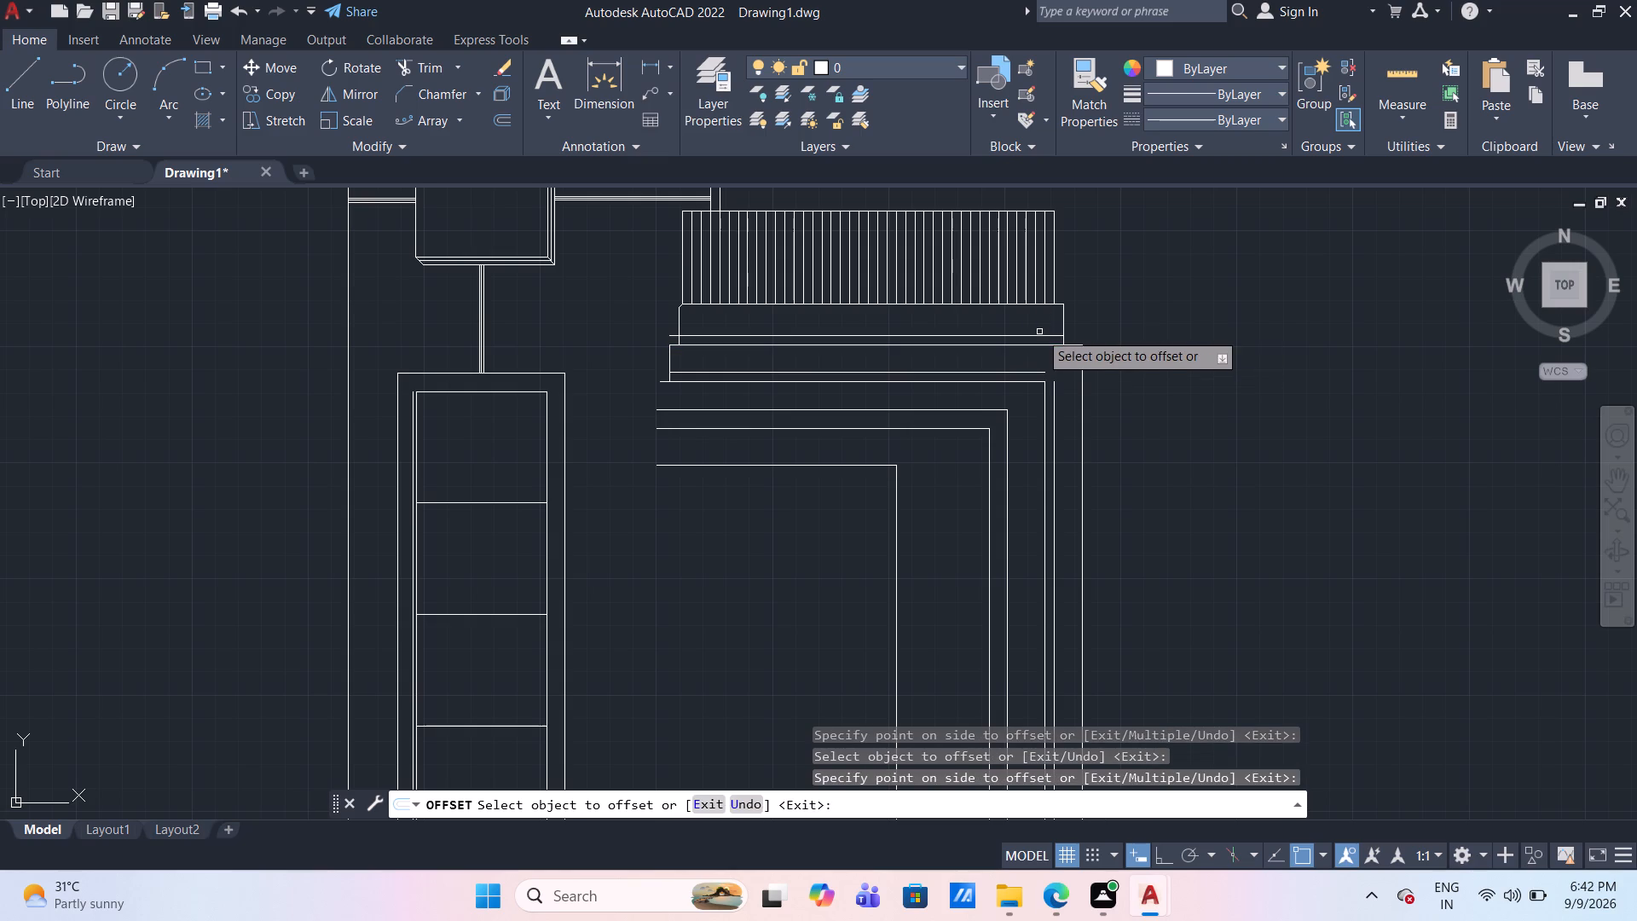
{"action": "key", "text": "Escape"}
{"action": "scroll", "coordinate": [1047, 354], "scroll_direction": "up", "scroll_amount": 1}
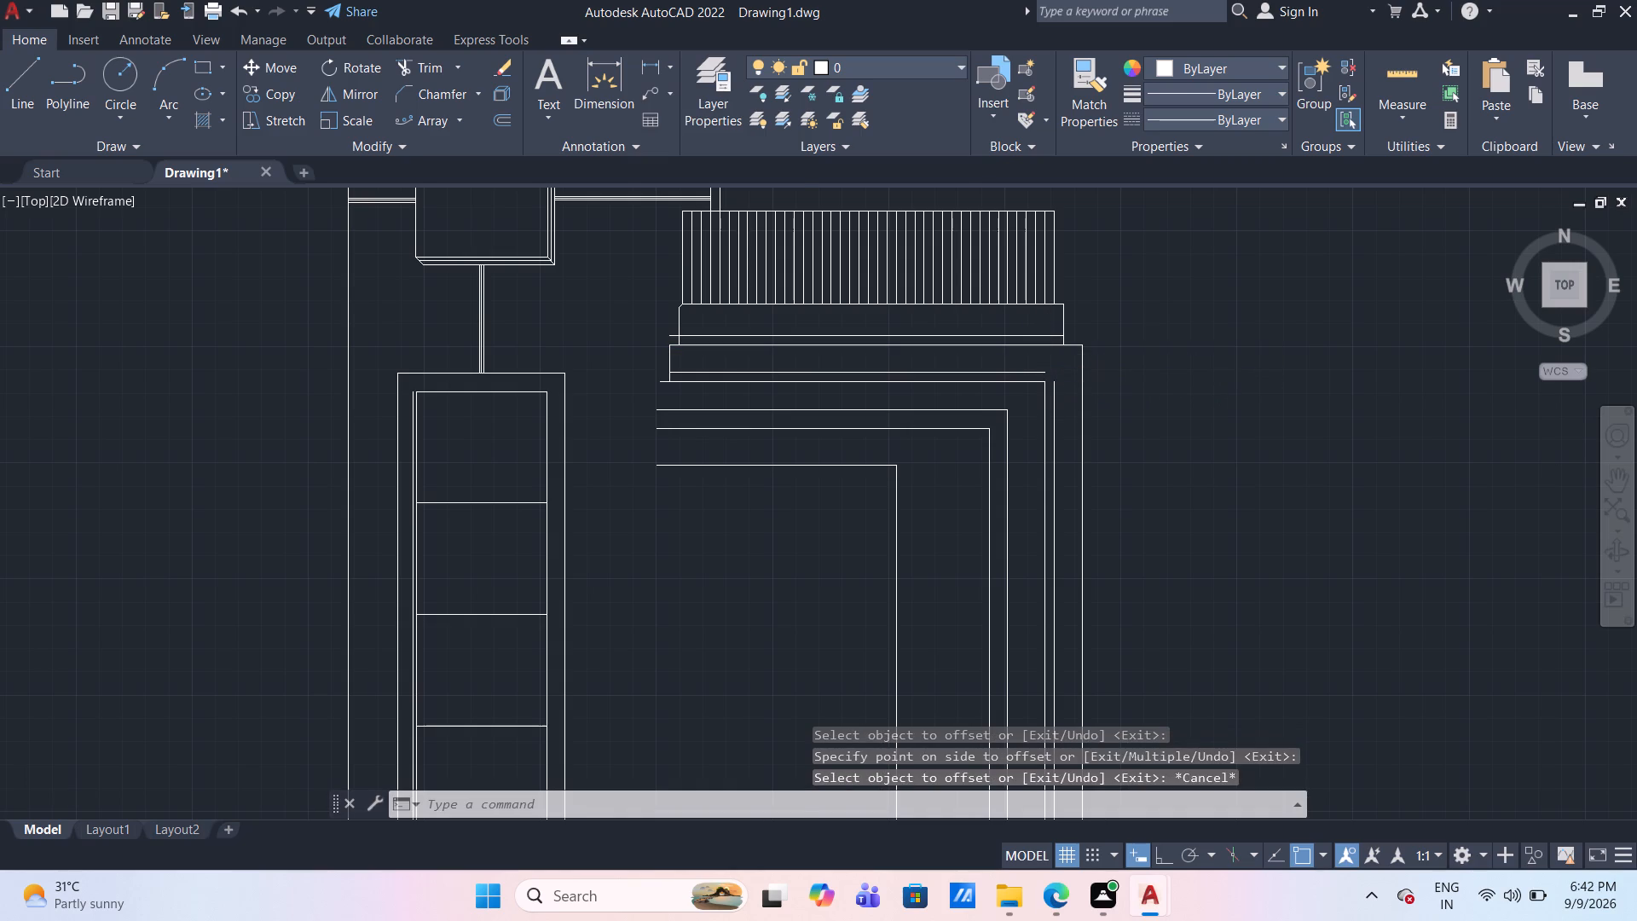
{"action": "scroll", "coordinate": [1036, 354], "scroll_direction": "up", "scroll_amount": 1}
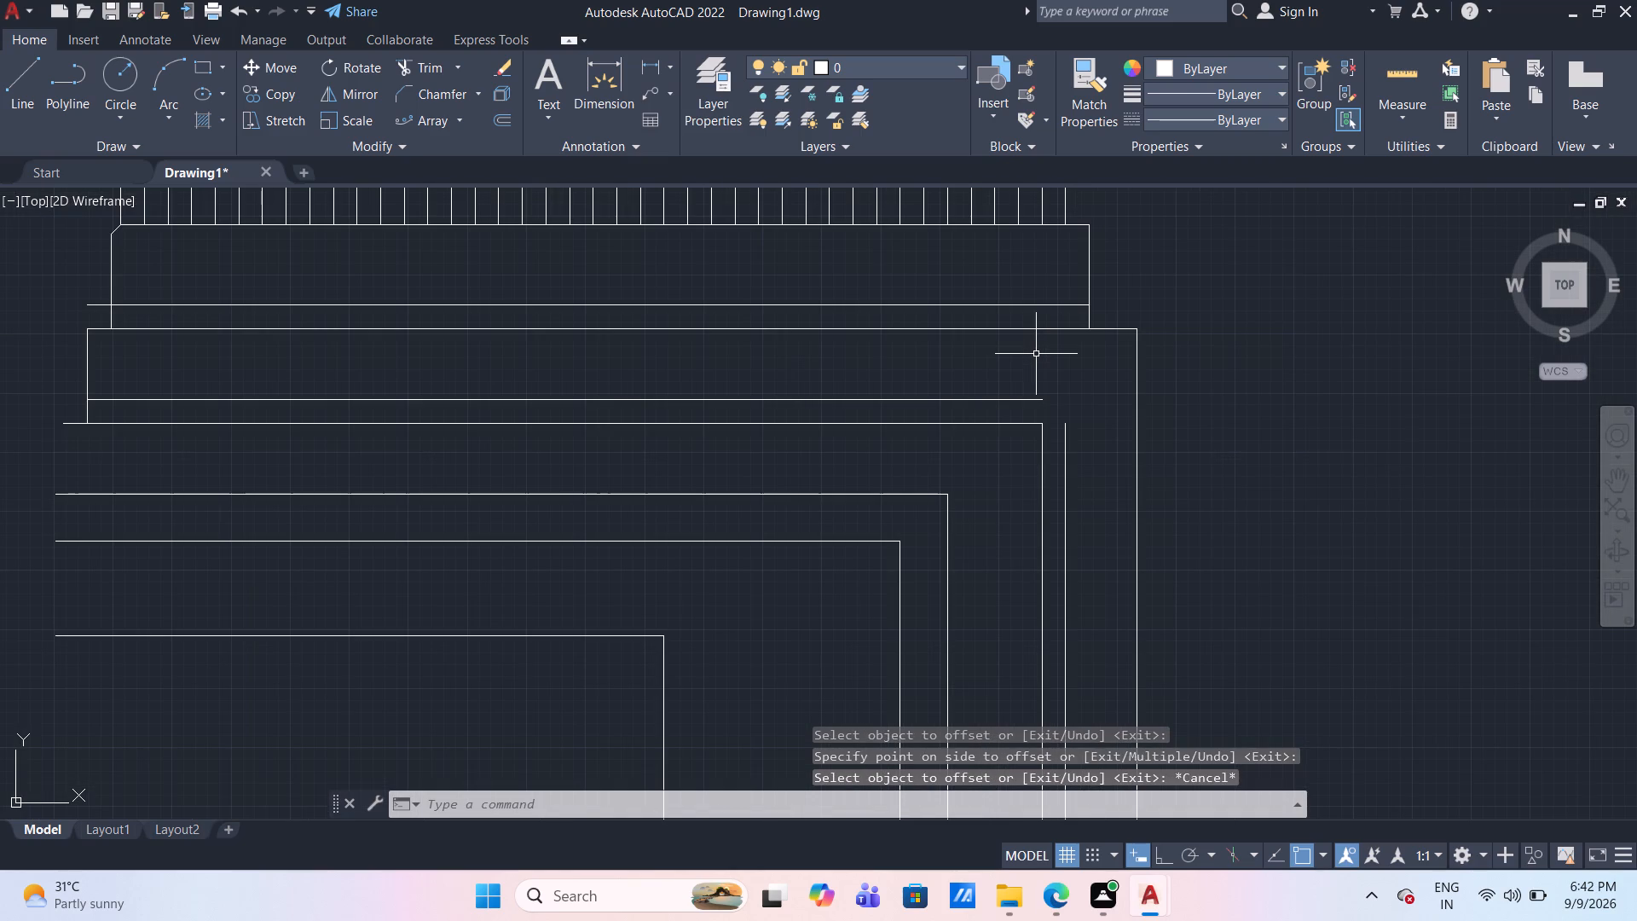
{"action": "left_click_drag", "start_coordinate": [1033, 354], "coordinate": [1025, 346]}
{"action": "left_click", "coordinate": [1015, 327]}
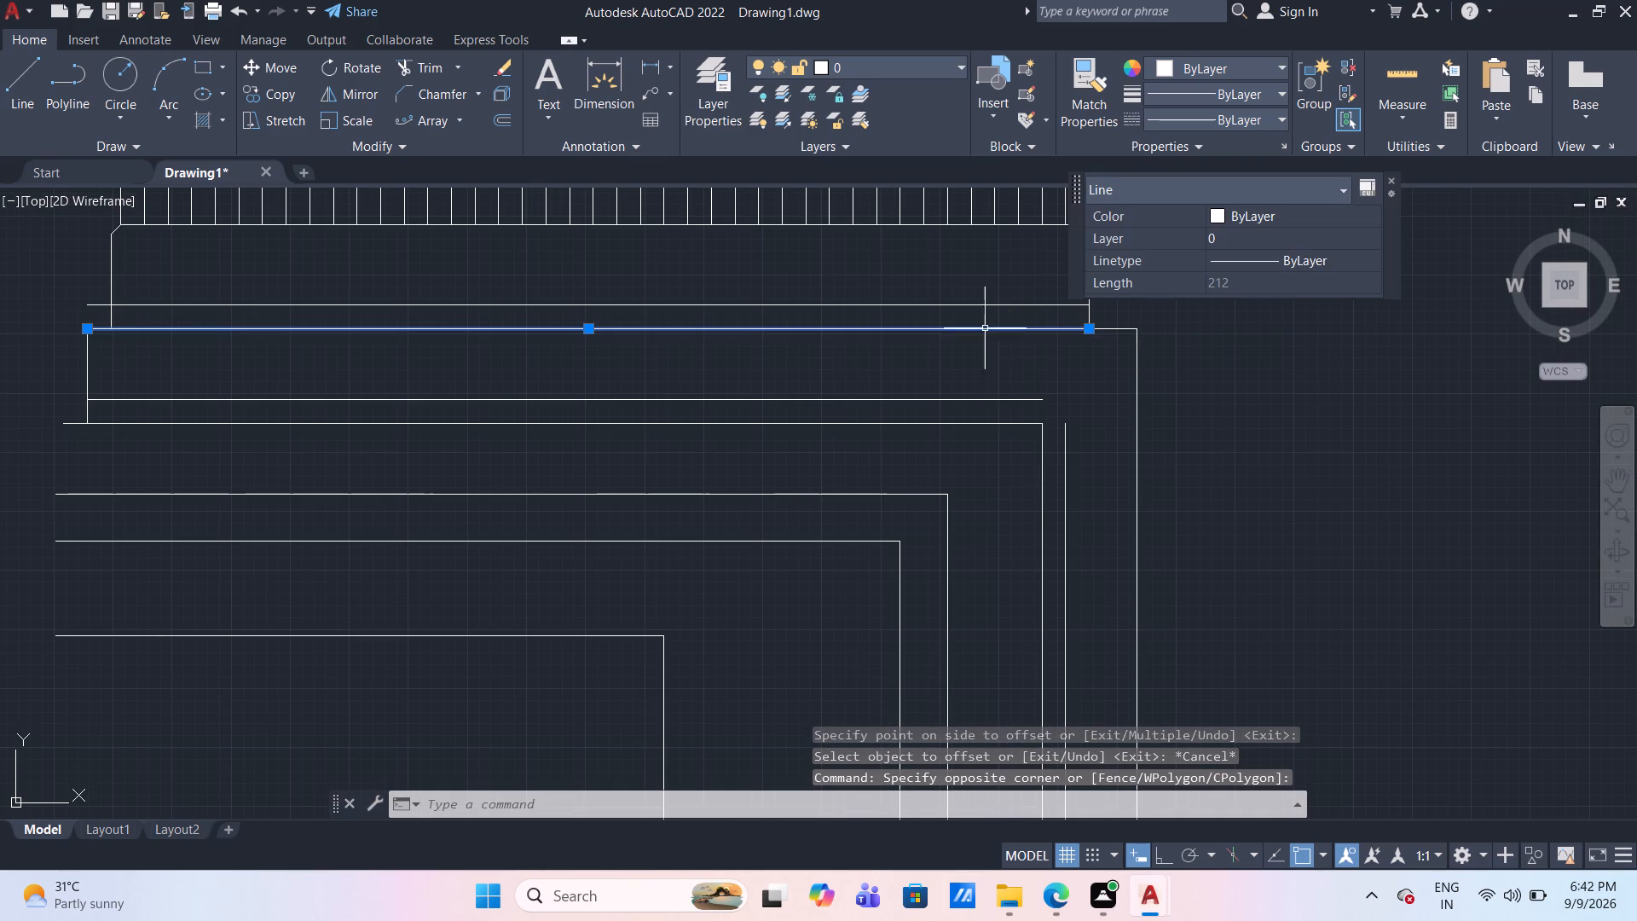
{"action": "key", "text": "Delete"}
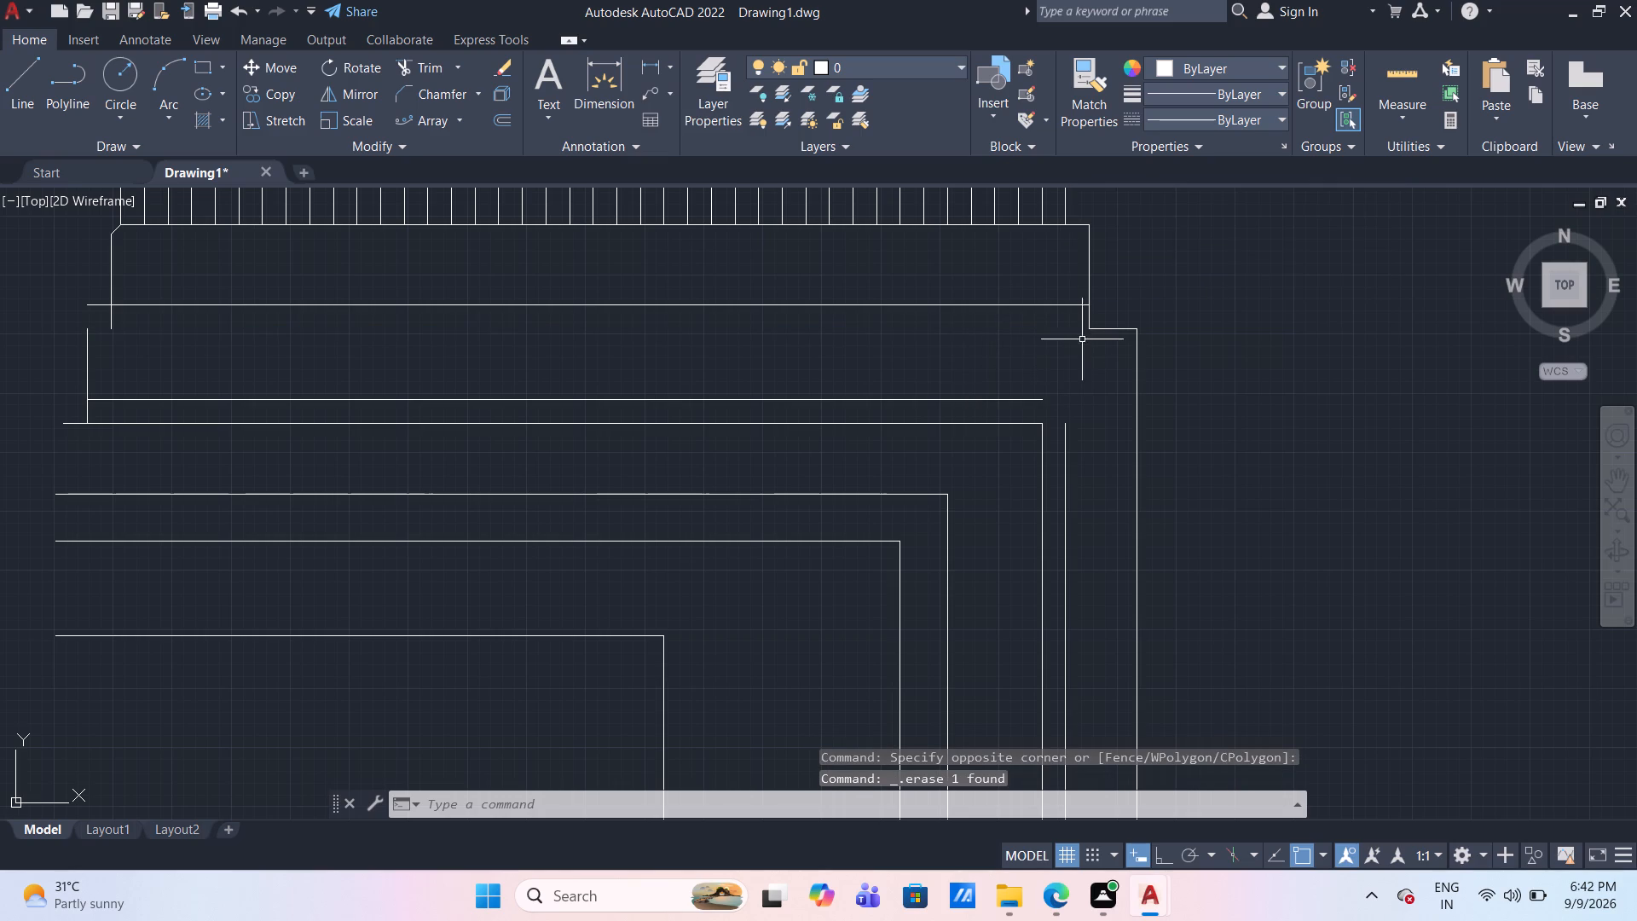
Draw a line from the raised edge's right end across to above the outermost vertical, and down to that vertical's top.
{"action": "scroll", "coordinate": [1101, 320], "scroll_direction": "up", "scroll_amount": 2}
{"action": "middle_click_drag", "start_coordinate": [1124, 296], "coordinate": [1021, 387]}
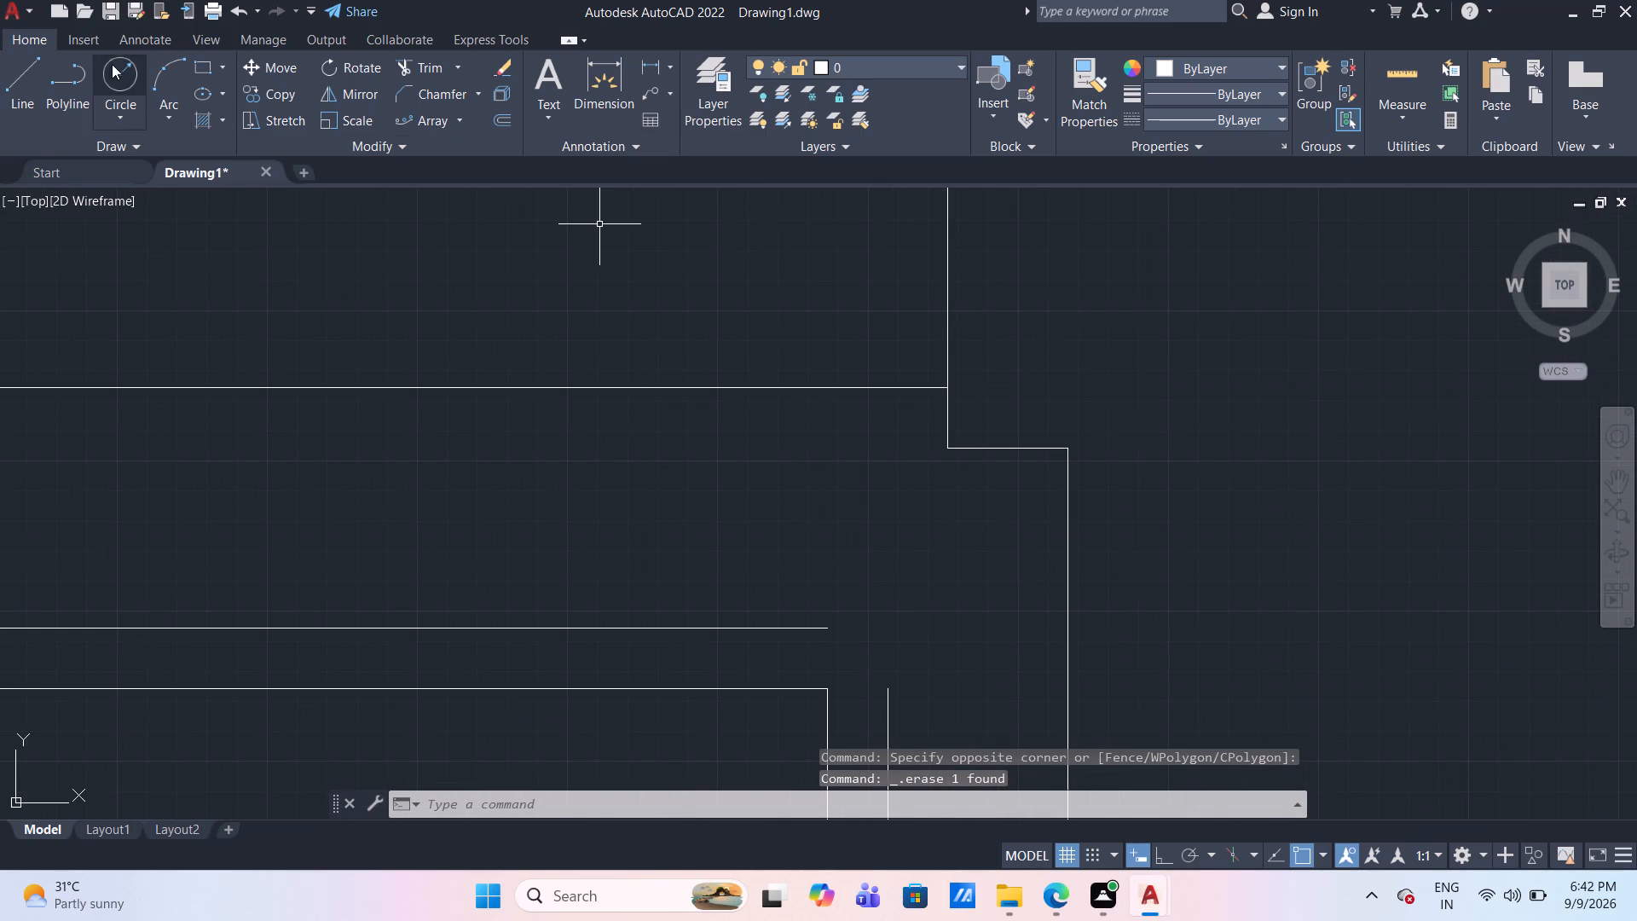
{"action": "left_click", "coordinate": [13, 76]}
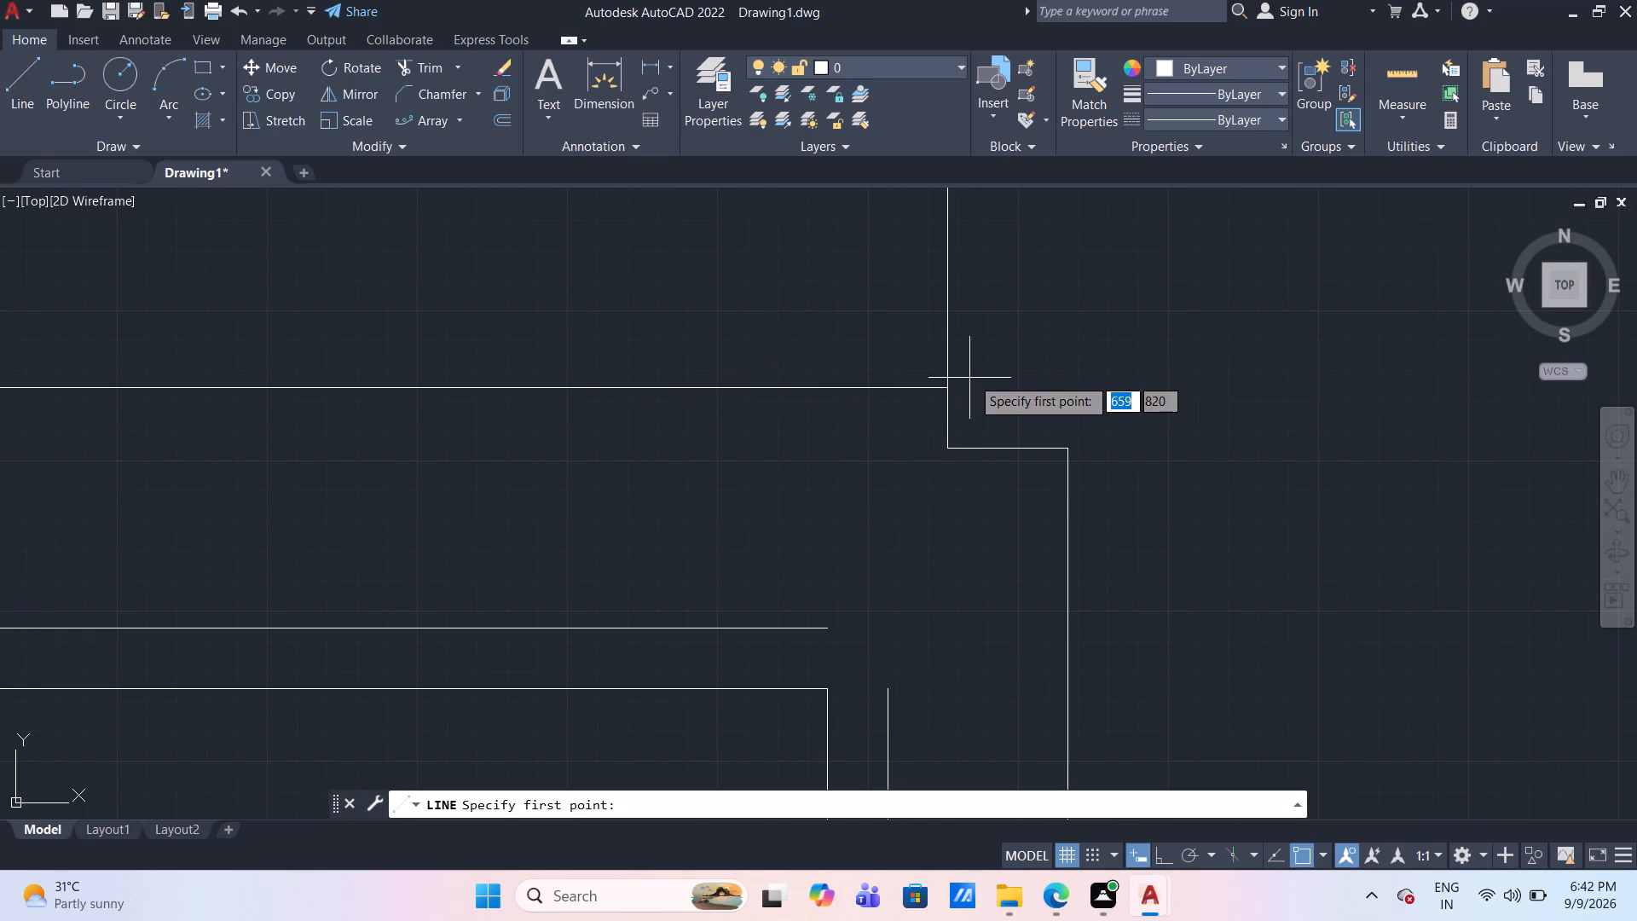
{"action": "left_click", "coordinate": [947, 390]}
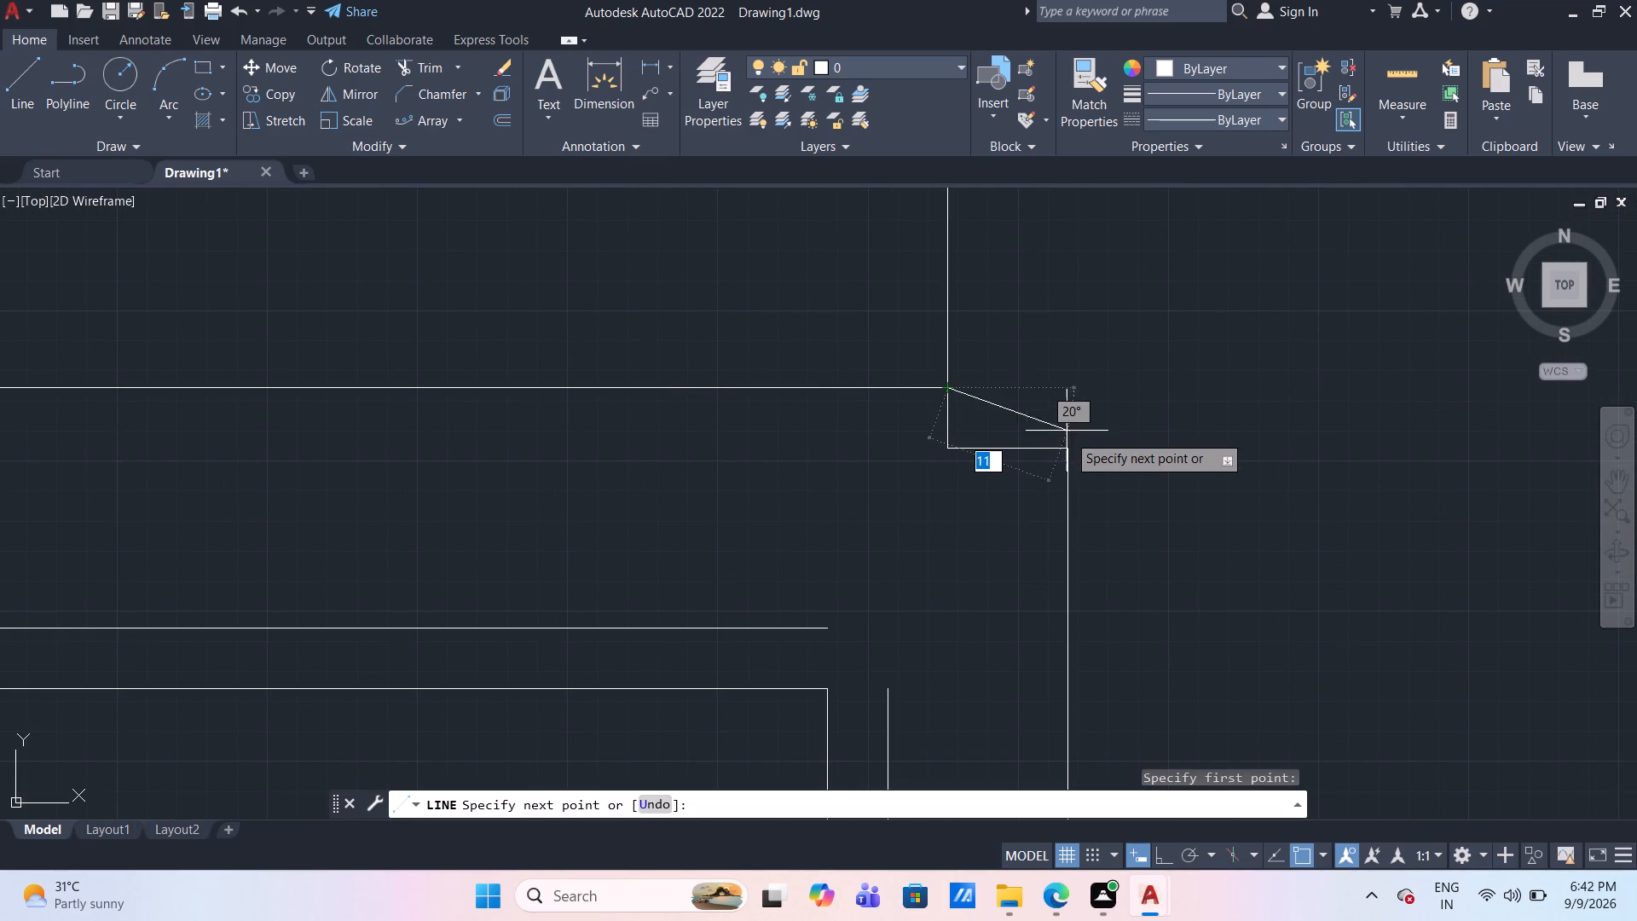
{"action": "left_click", "coordinate": [1063, 394]}
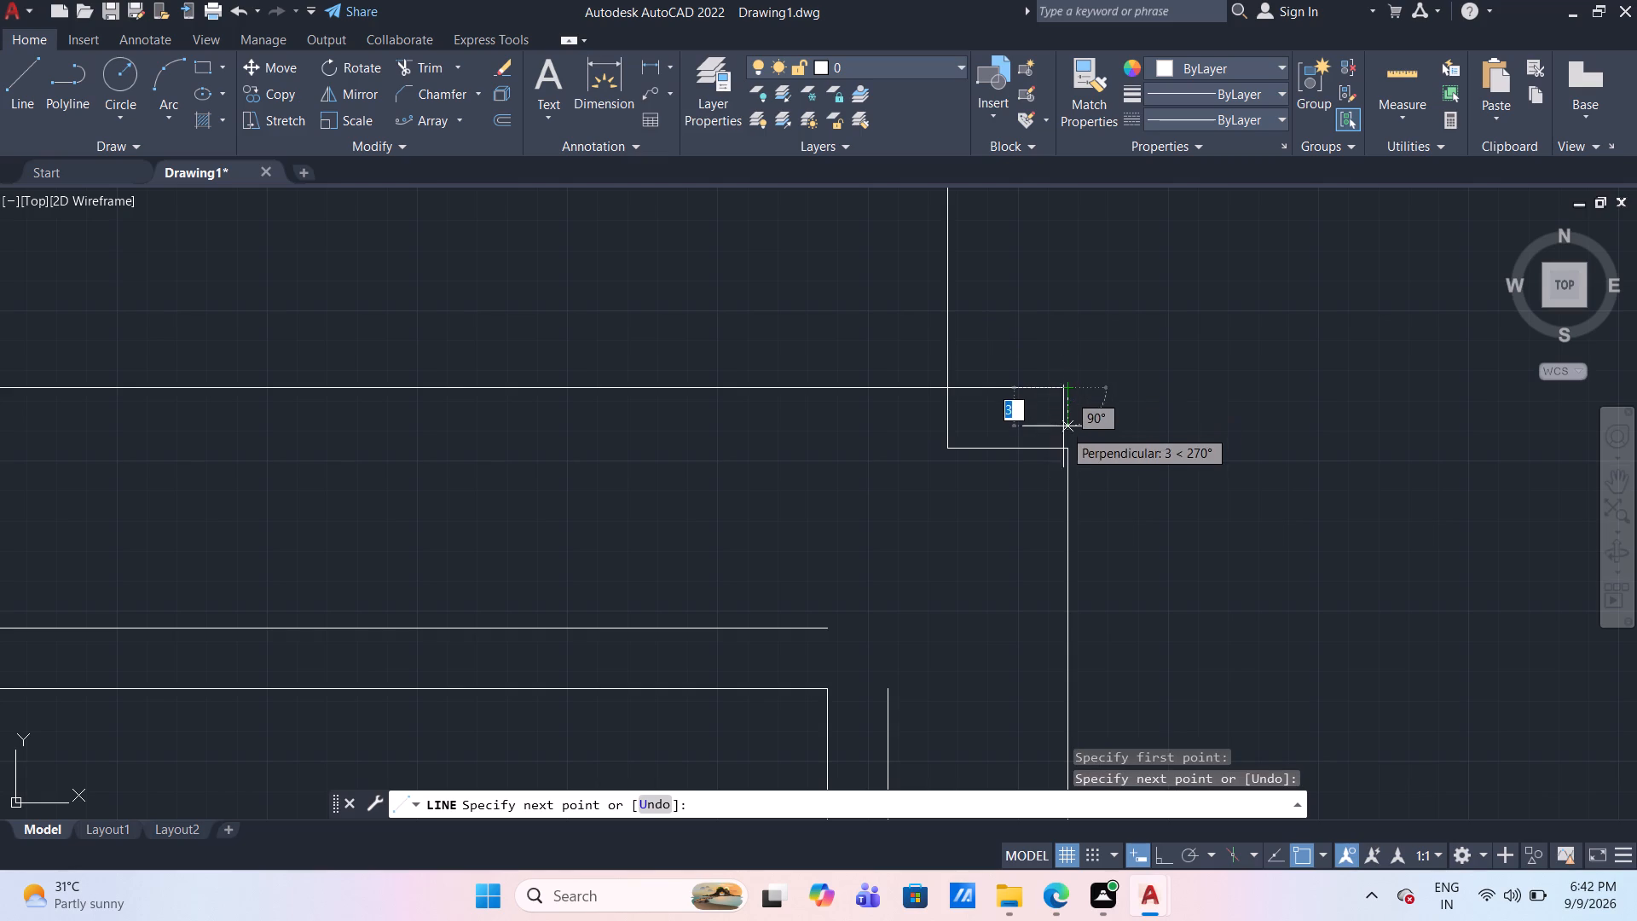
{"action": "left_click", "coordinate": [1065, 447]}
{"action": "key", "text": "Escape"}
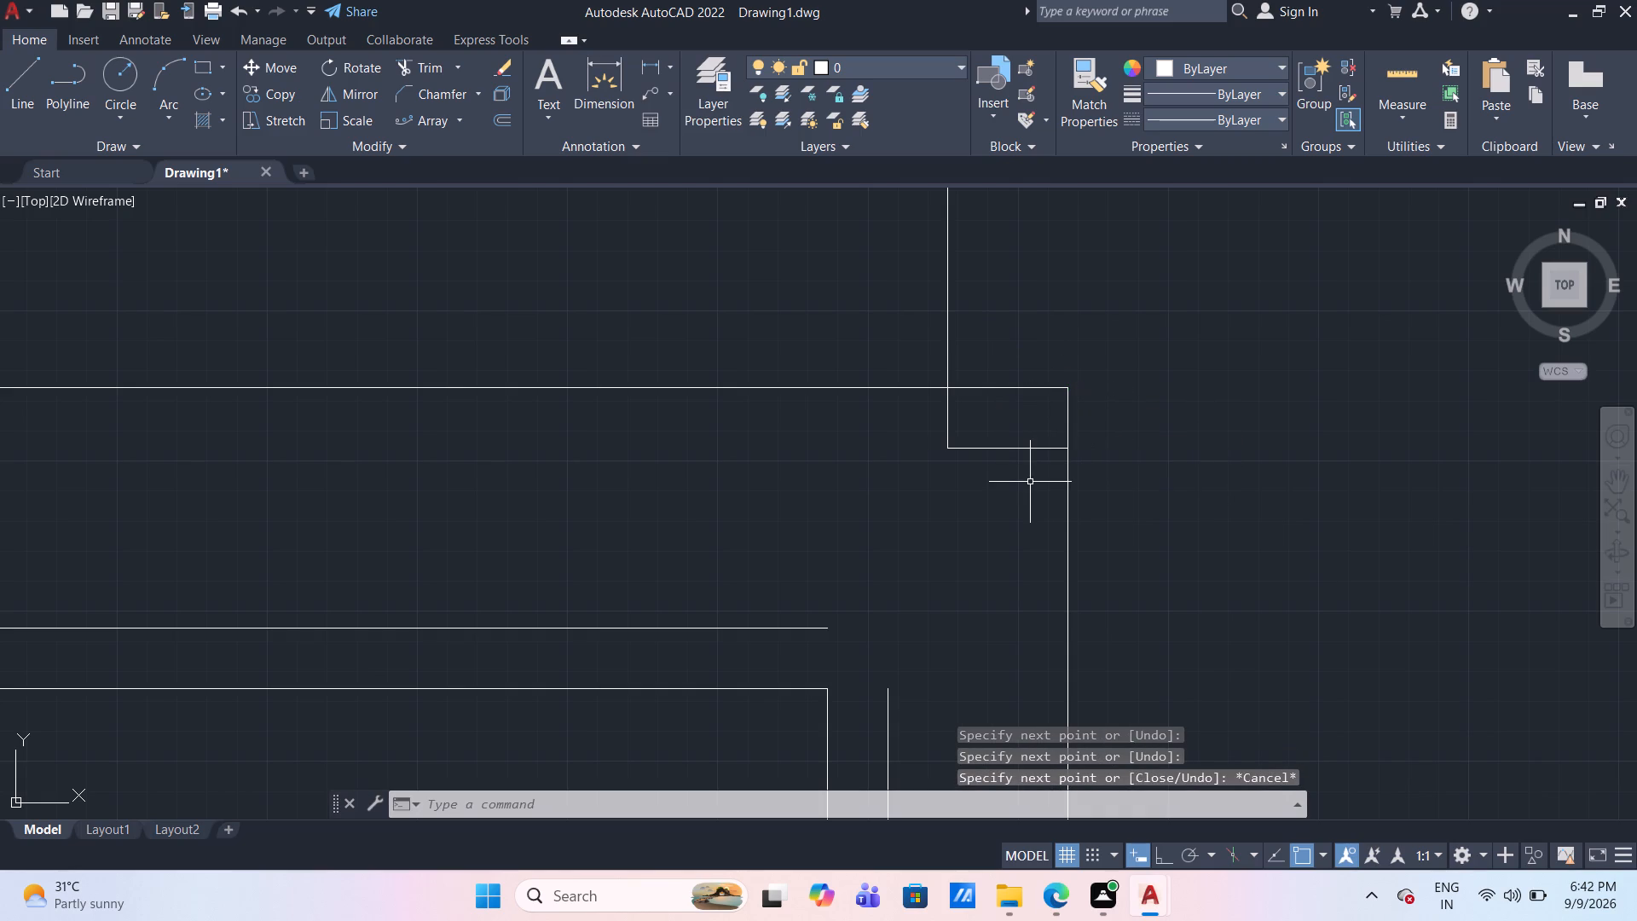
Trim away the old step's short horizontal and vertical segments inside the new right-hand corner.
{"action": "type", "text": "TR"}
{"action": "key", "text": "Return"}
{"action": "left_click_drag", "start_coordinate": [1030, 482], "coordinate": [1017, 481]}
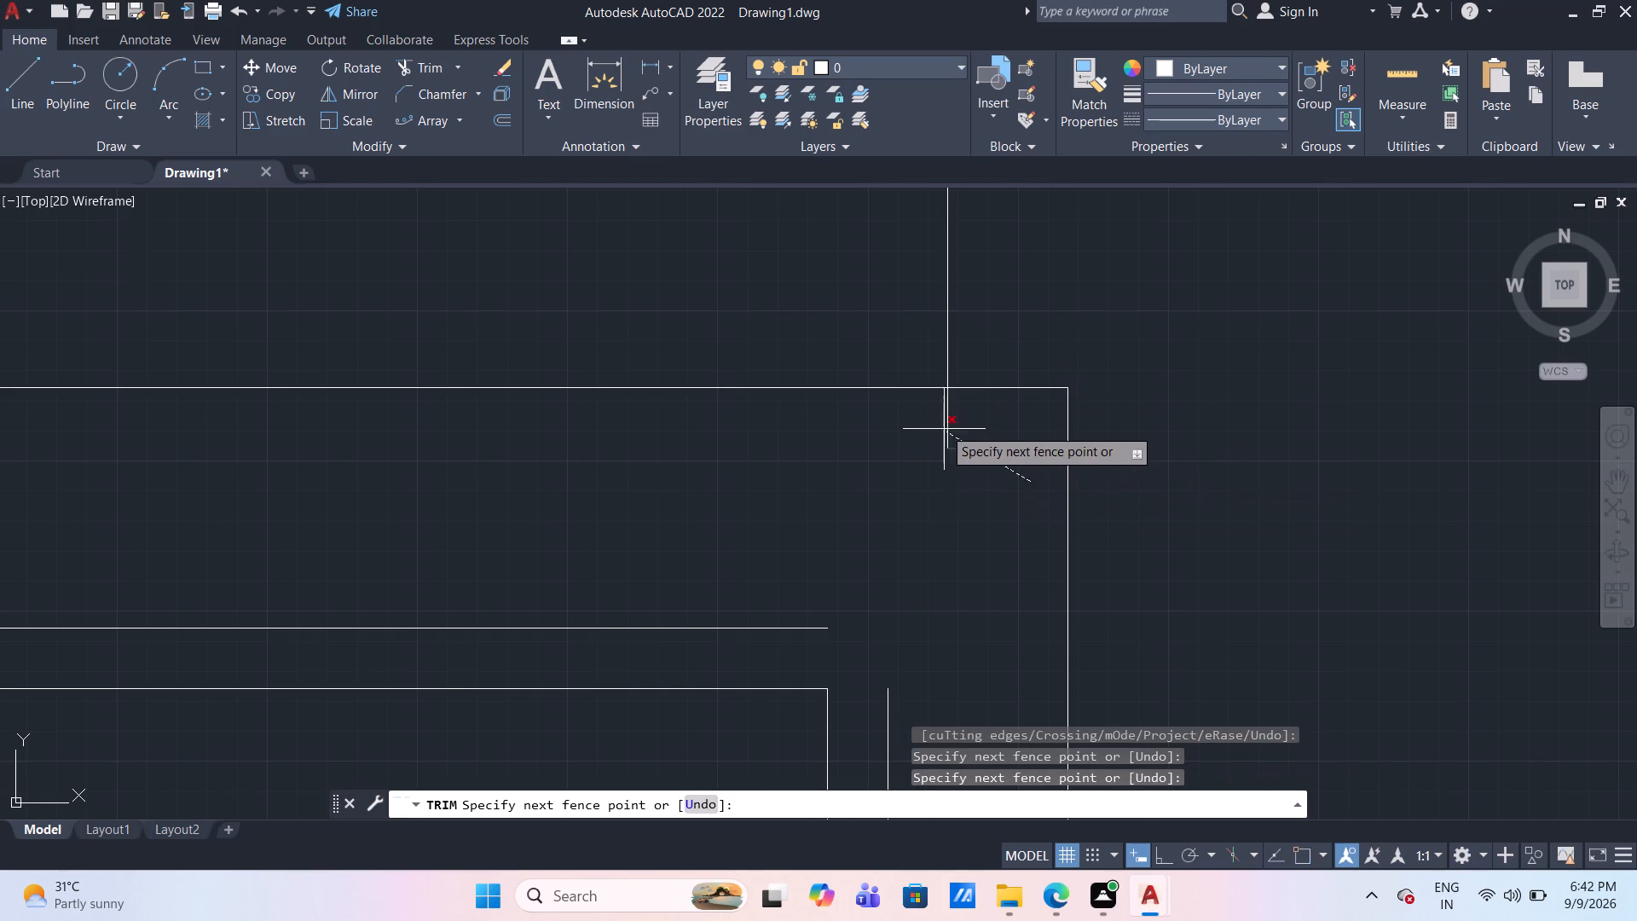
{"action": "left_click", "coordinate": [942, 426]}
Trim the raised edge's left overhang and the upper band's vertical below it to form a clean corner.
{"action": "scroll", "coordinate": [935, 462], "scroll_direction": "down", "scroll_amount": 2}
{"action": "scroll", "coordinate": [1152, 442], "scroll_direction": "down", "scroll_amount": 3}
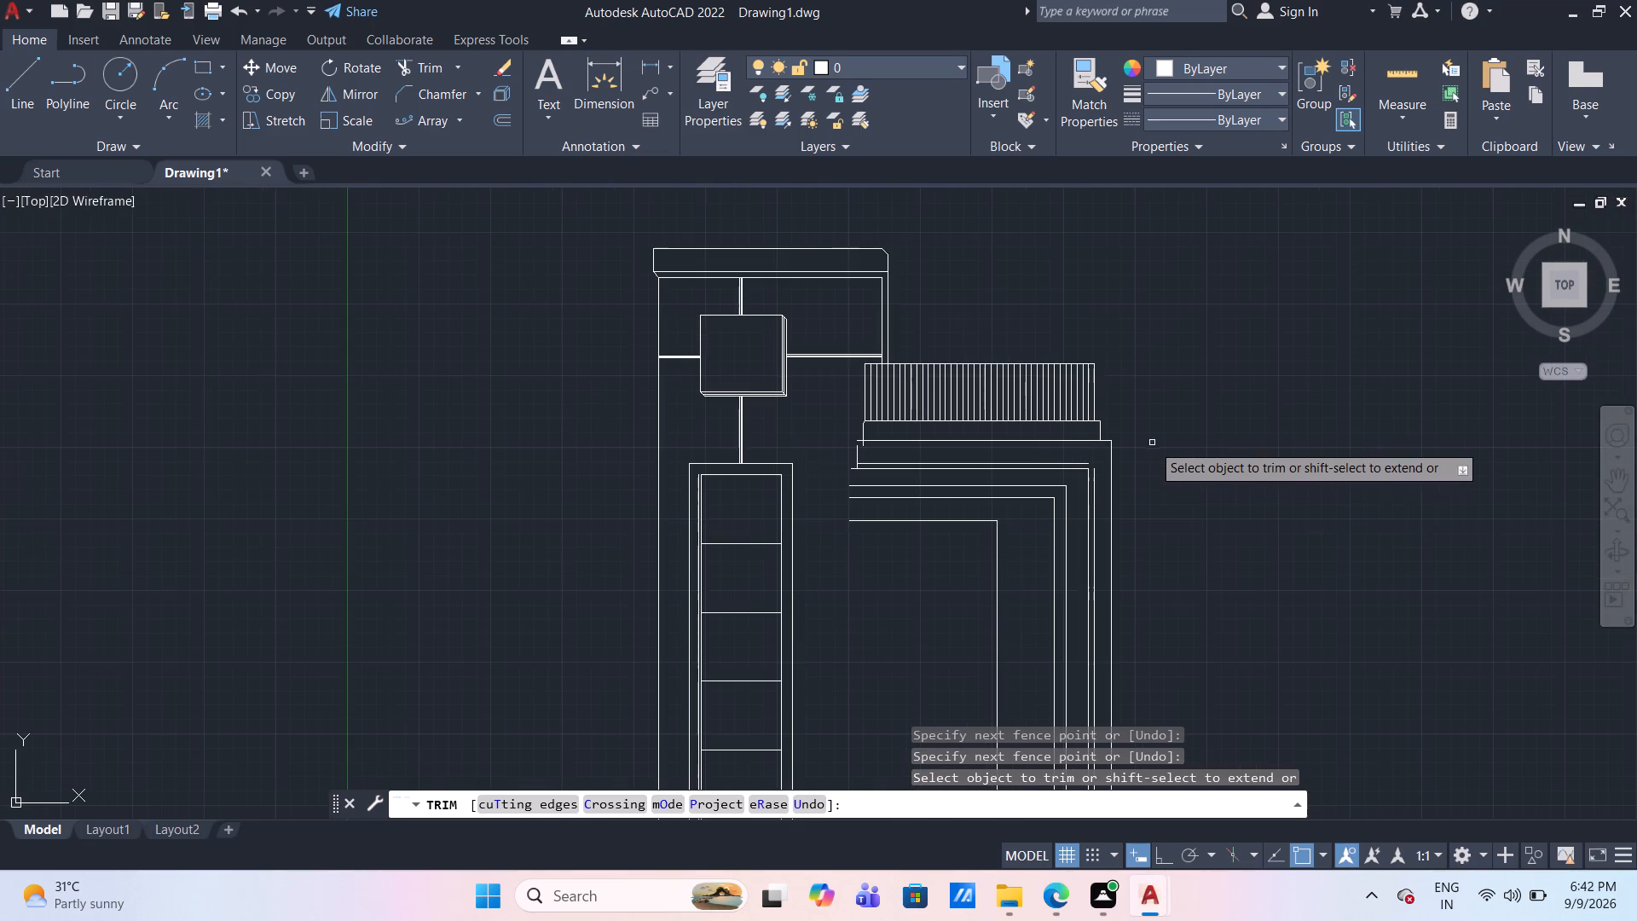
{"action": "scroll", "coordinate": [841, 451], "scroll_direction": "up", "scroll_amount": 2}
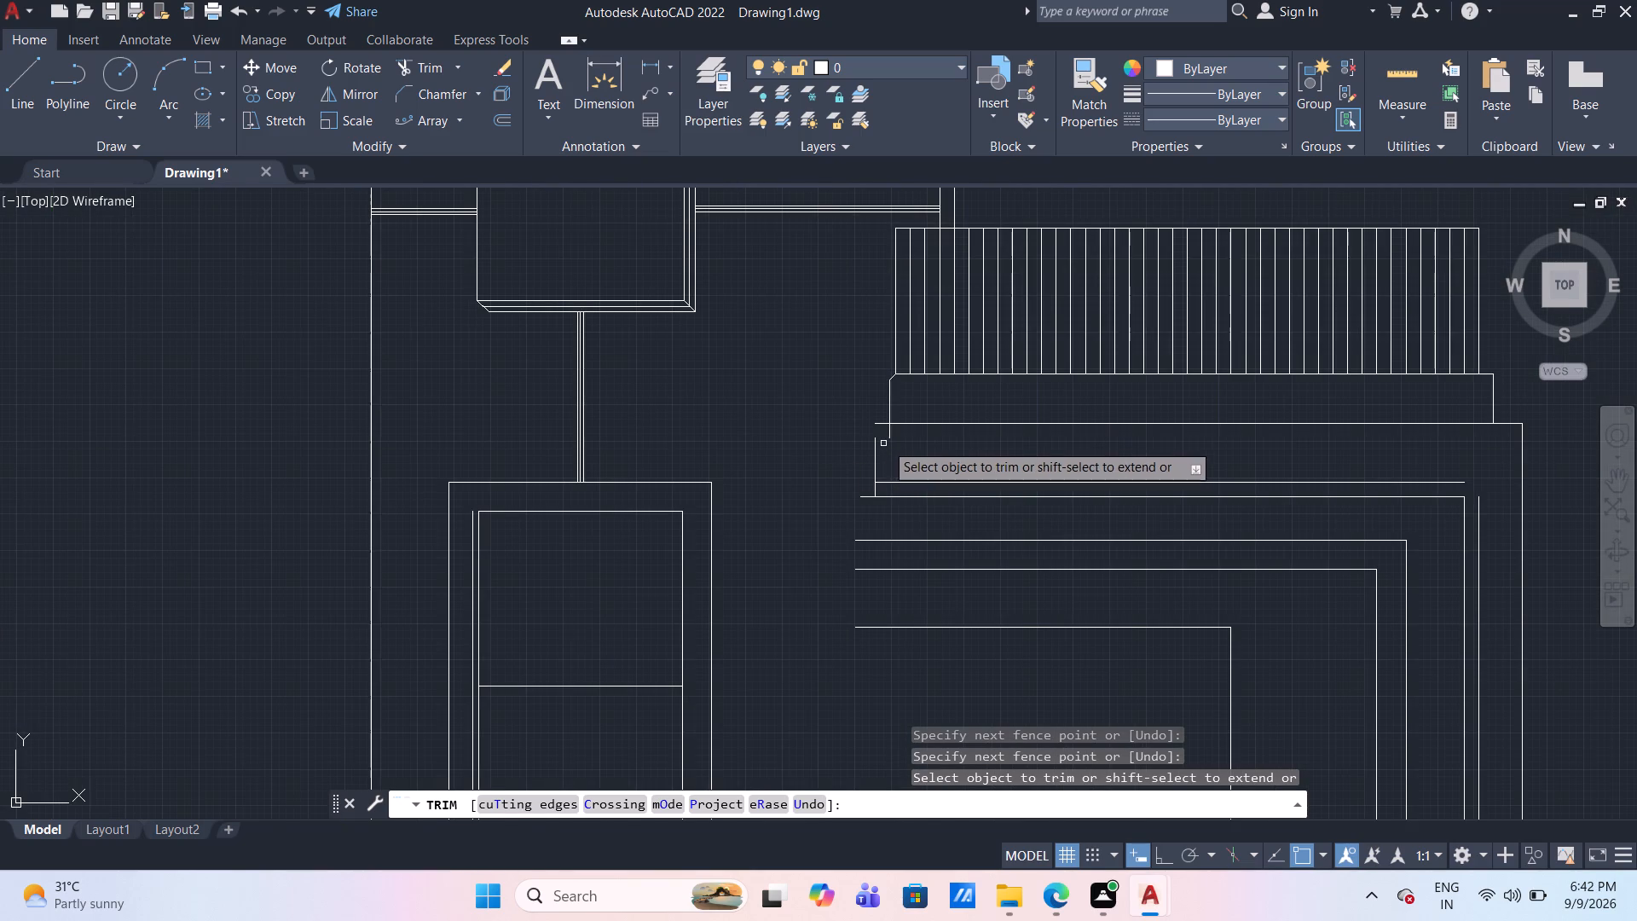
{"action": "scroll", "coordinate": [888, 441], "scroll_direction": "up", "scroll_amount": 3}
{"action": "left_click_drag", "start_coordinate": [907, 417], "coordinate": [890, 402]}
{"action": "left_click", "coordinate": [852, 350]}
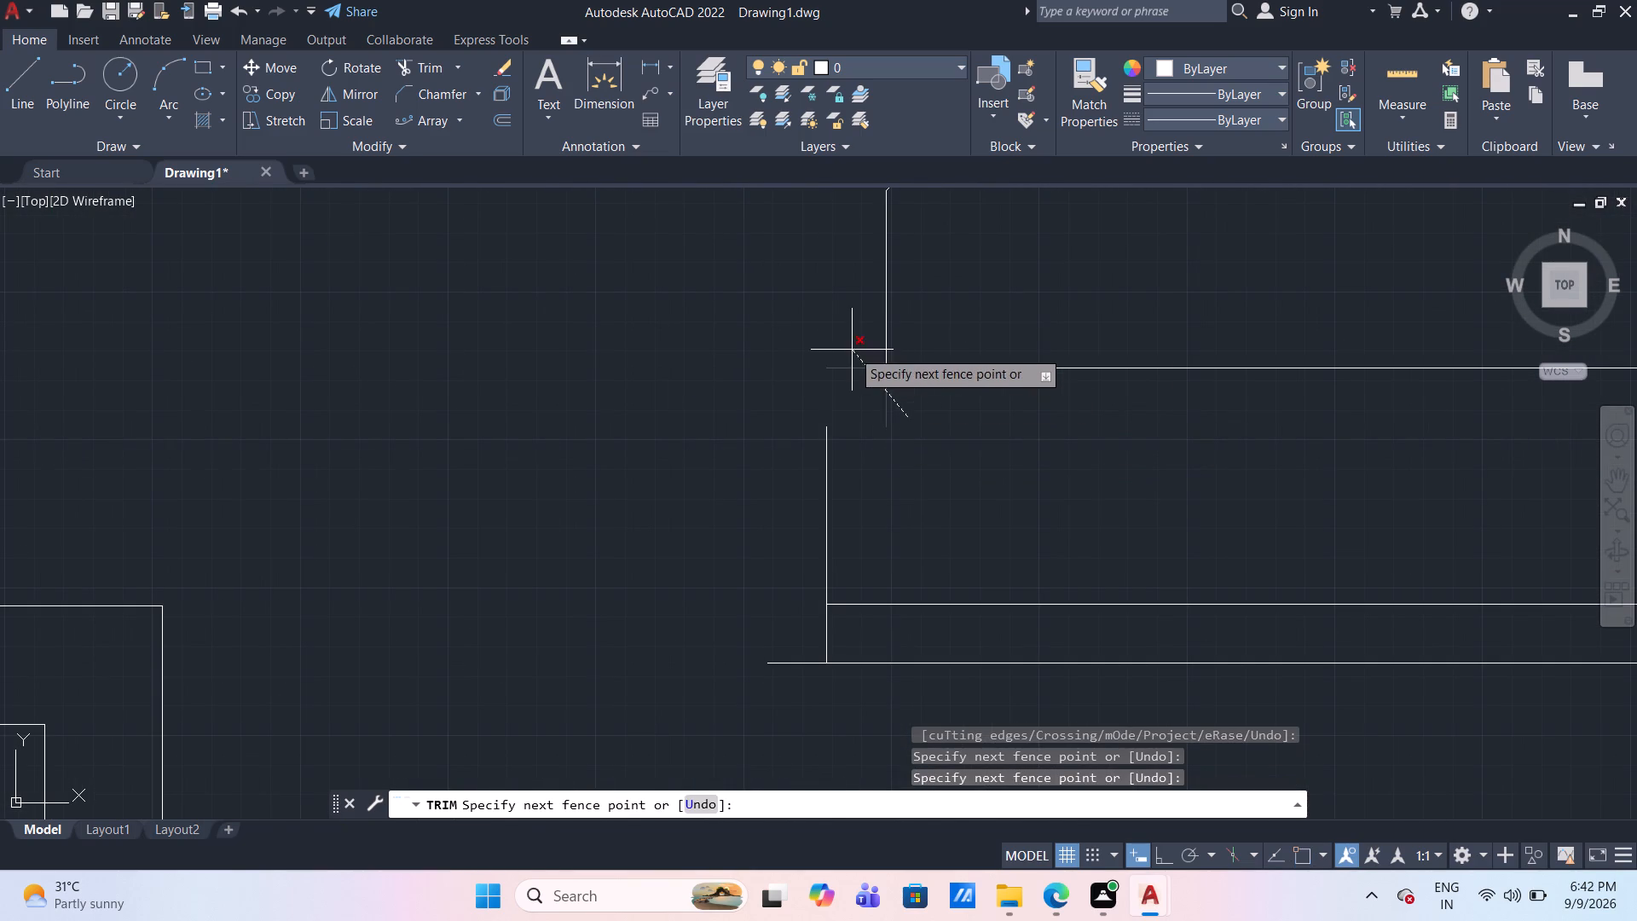
{"action": "scroll", "coordinate": [856, 427], "scroll_direction": "down", "scroll_amount": 2}
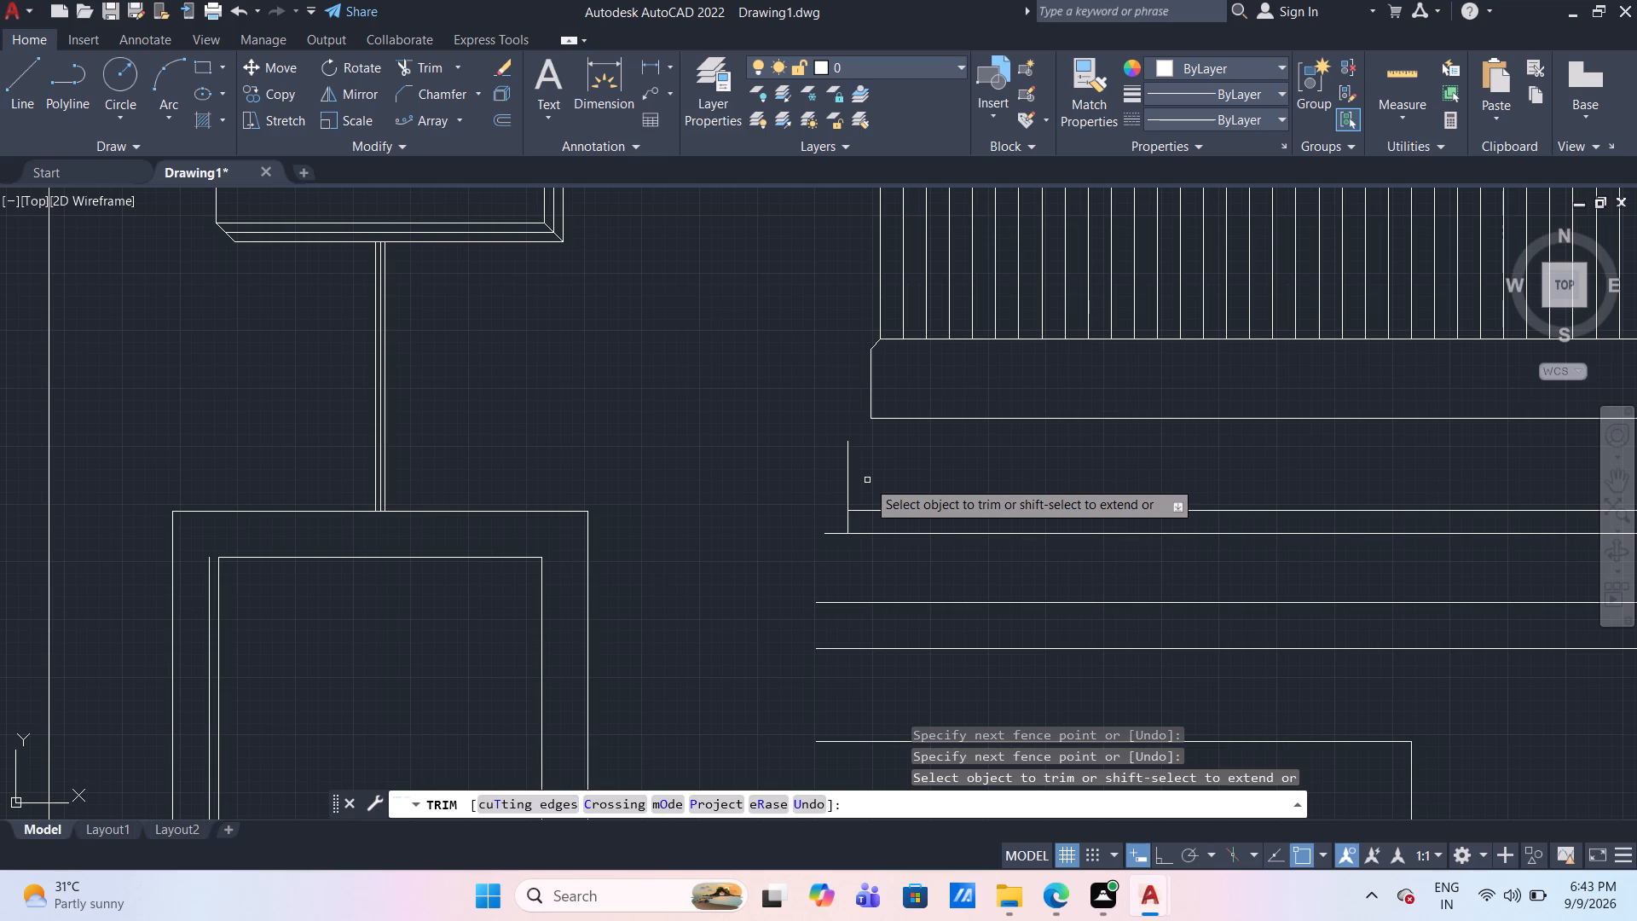
{"action": "key", "text": "Escape"}
Extend the 5 mm offset vertical and horizontal lines to meet, and trim the vertical's excess above their corner.
{"action": "scroll", "coordinate": [908, 497], "scroll_direction": "down", "scroll_amount": 3}
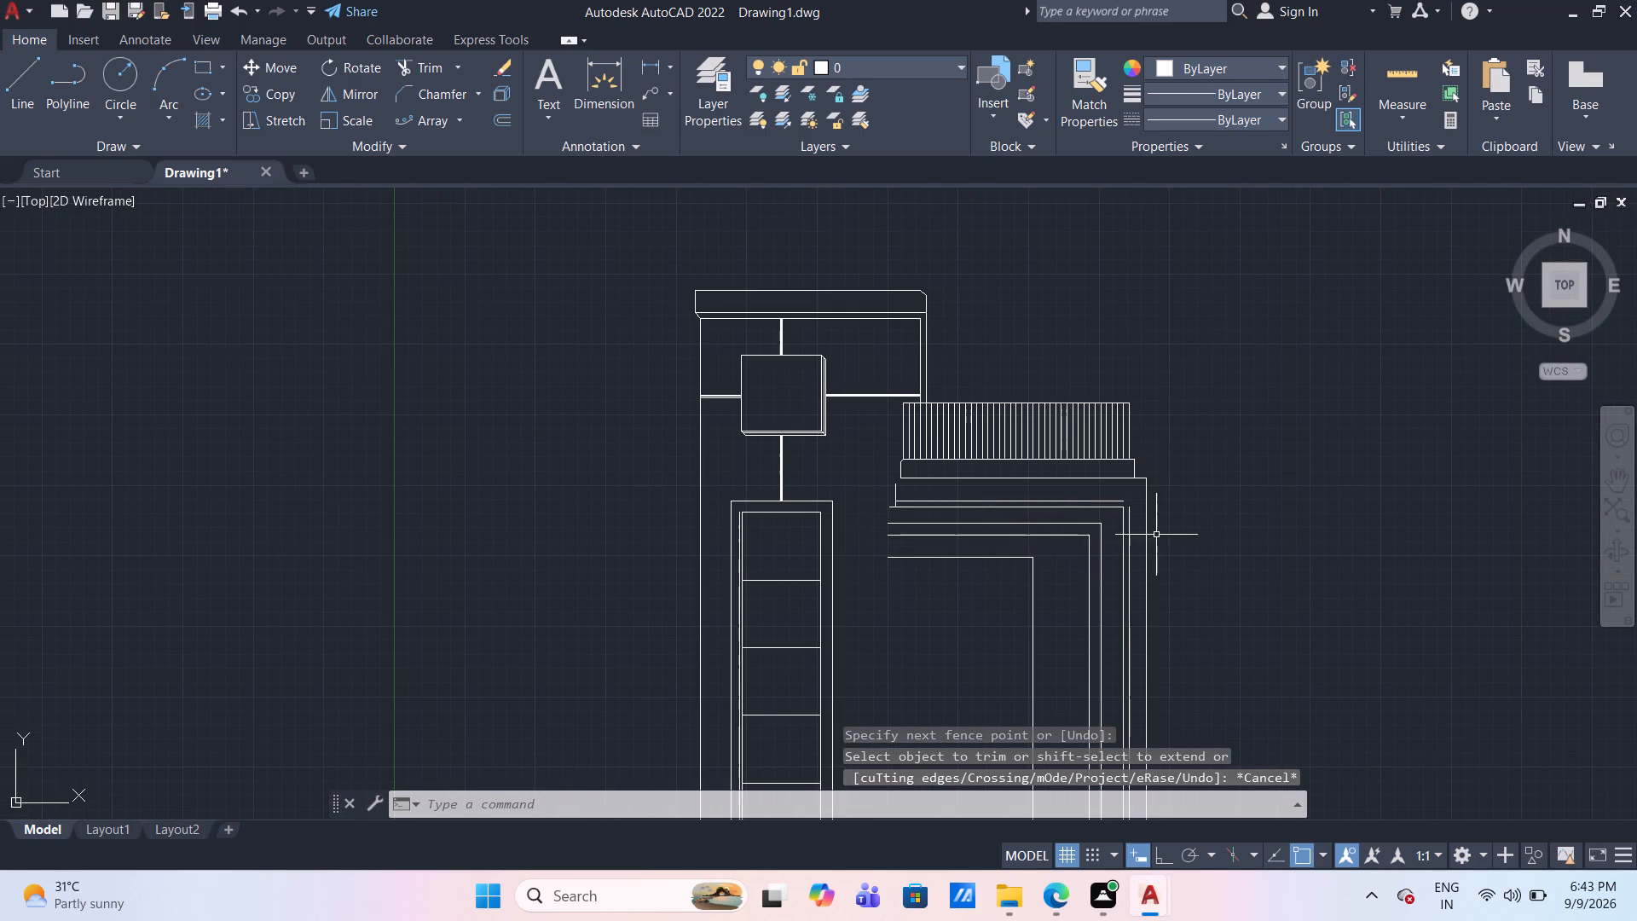
{"action": "scroll", "coordinate": [1138, 515], "scroll_direction": "up", "scroll_amount": 3}
{"action": "middle_click_drag", "start_coordinate": [1123, 521], "coordinate": [898, 459]}
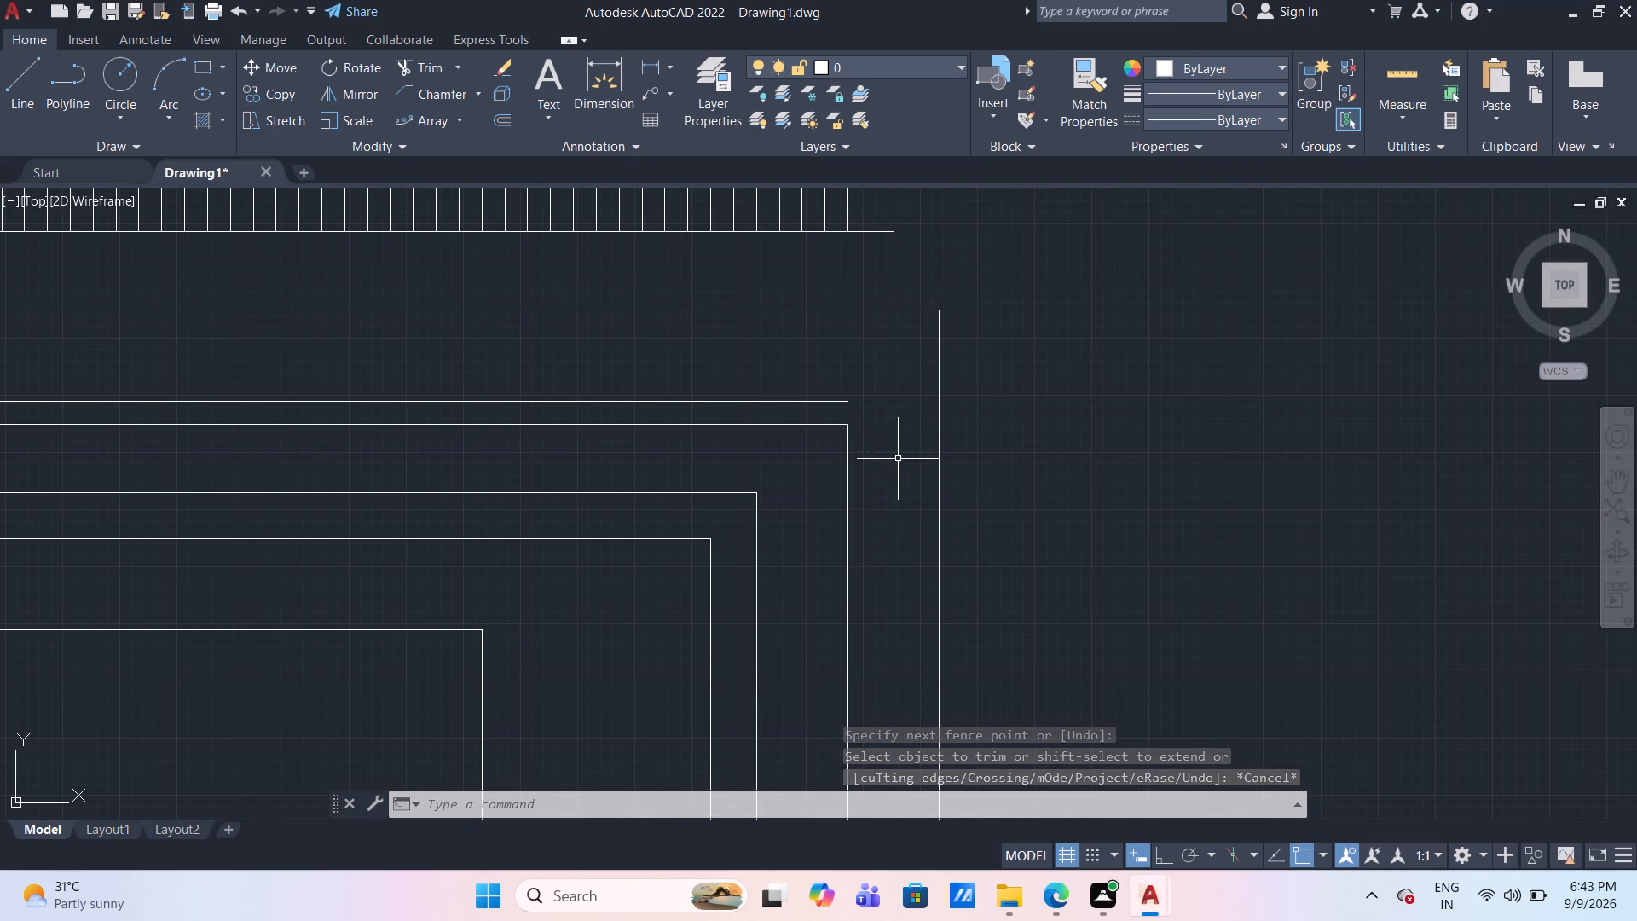
{"action": "type", "text": "EX"}
{"action": "key", "text": "Return"}
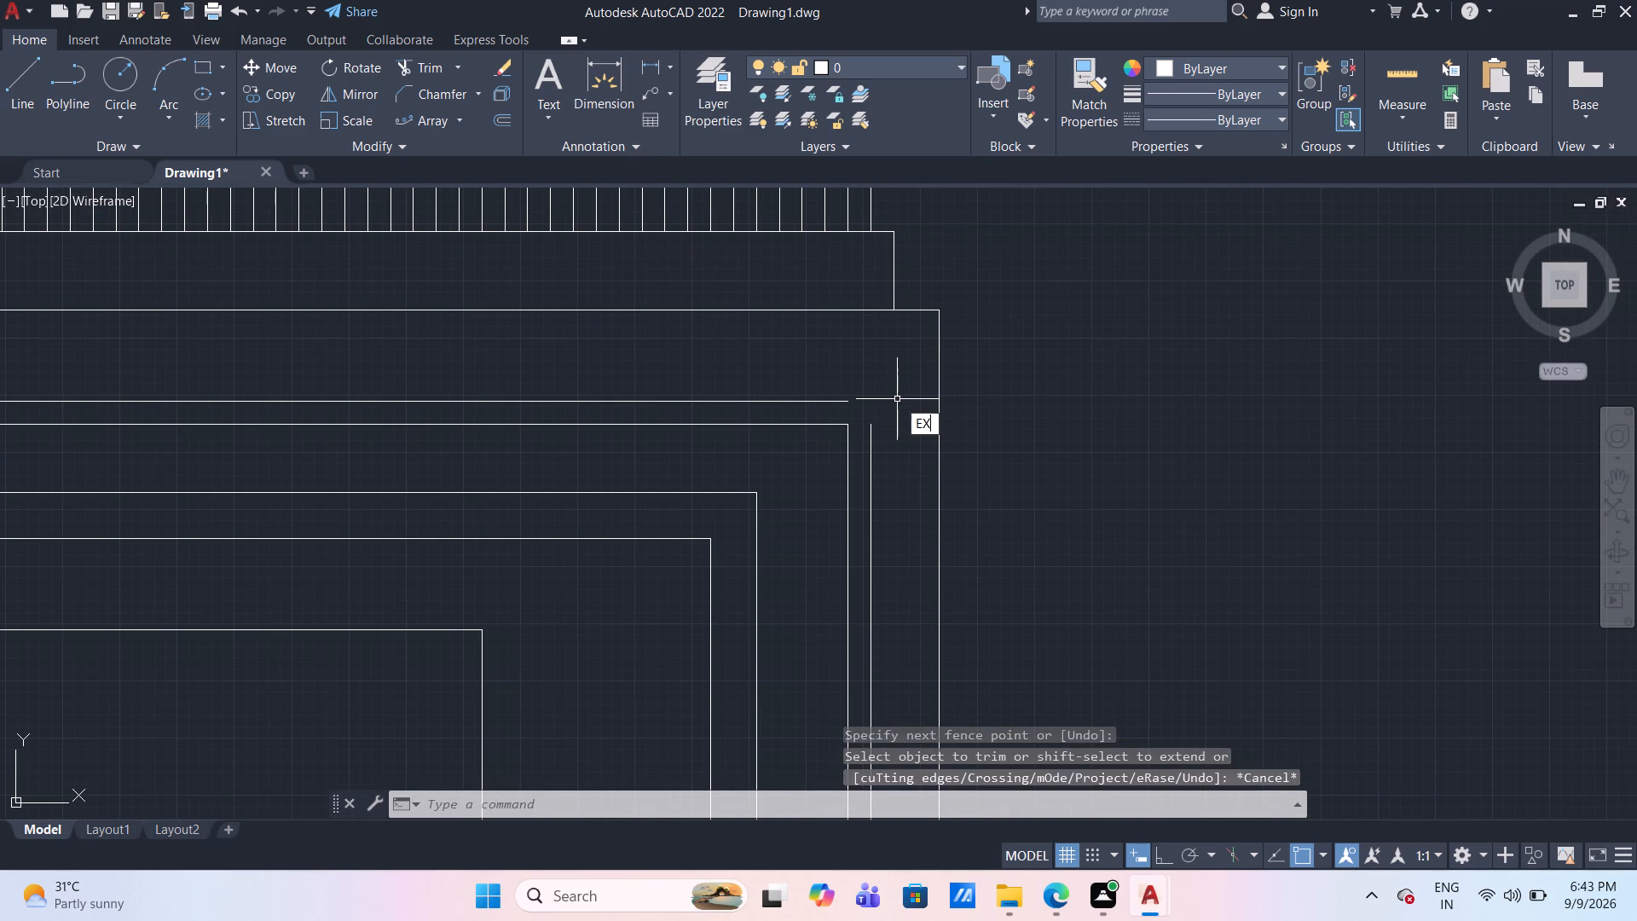
{"action": "left_click", "coordinate": [872, 455]}
{"action": "left_click", "coordinate": [829, 402]}
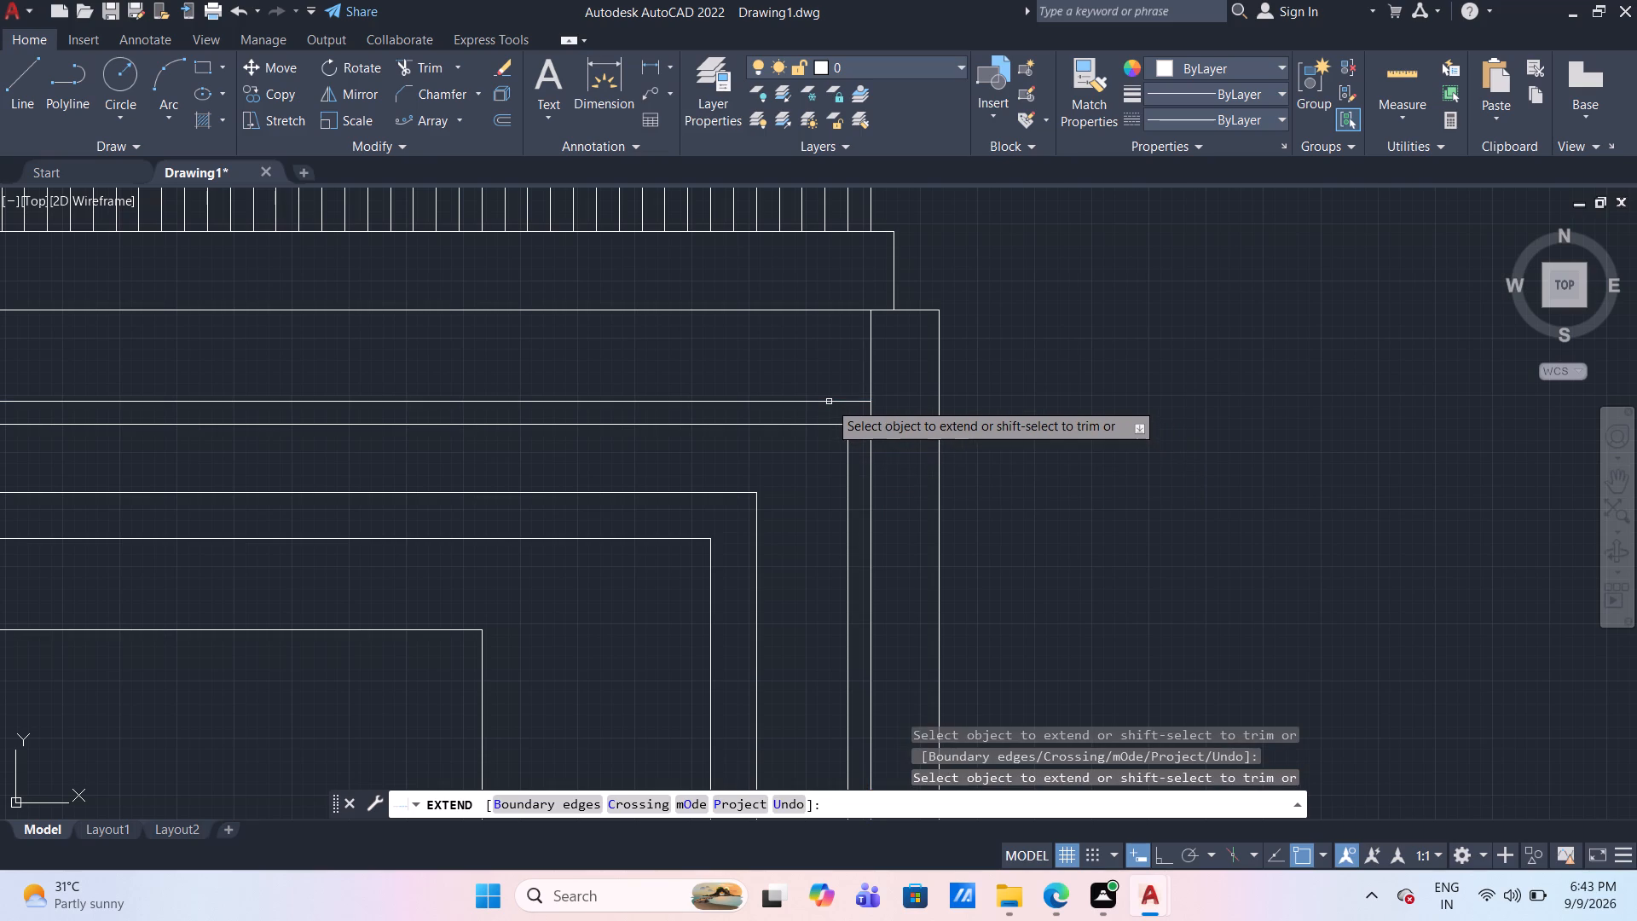
{"action": "key", "text": "Escape"}
{"action": "type", "text": "TR"}
{"action": "key", "text": "Return"}
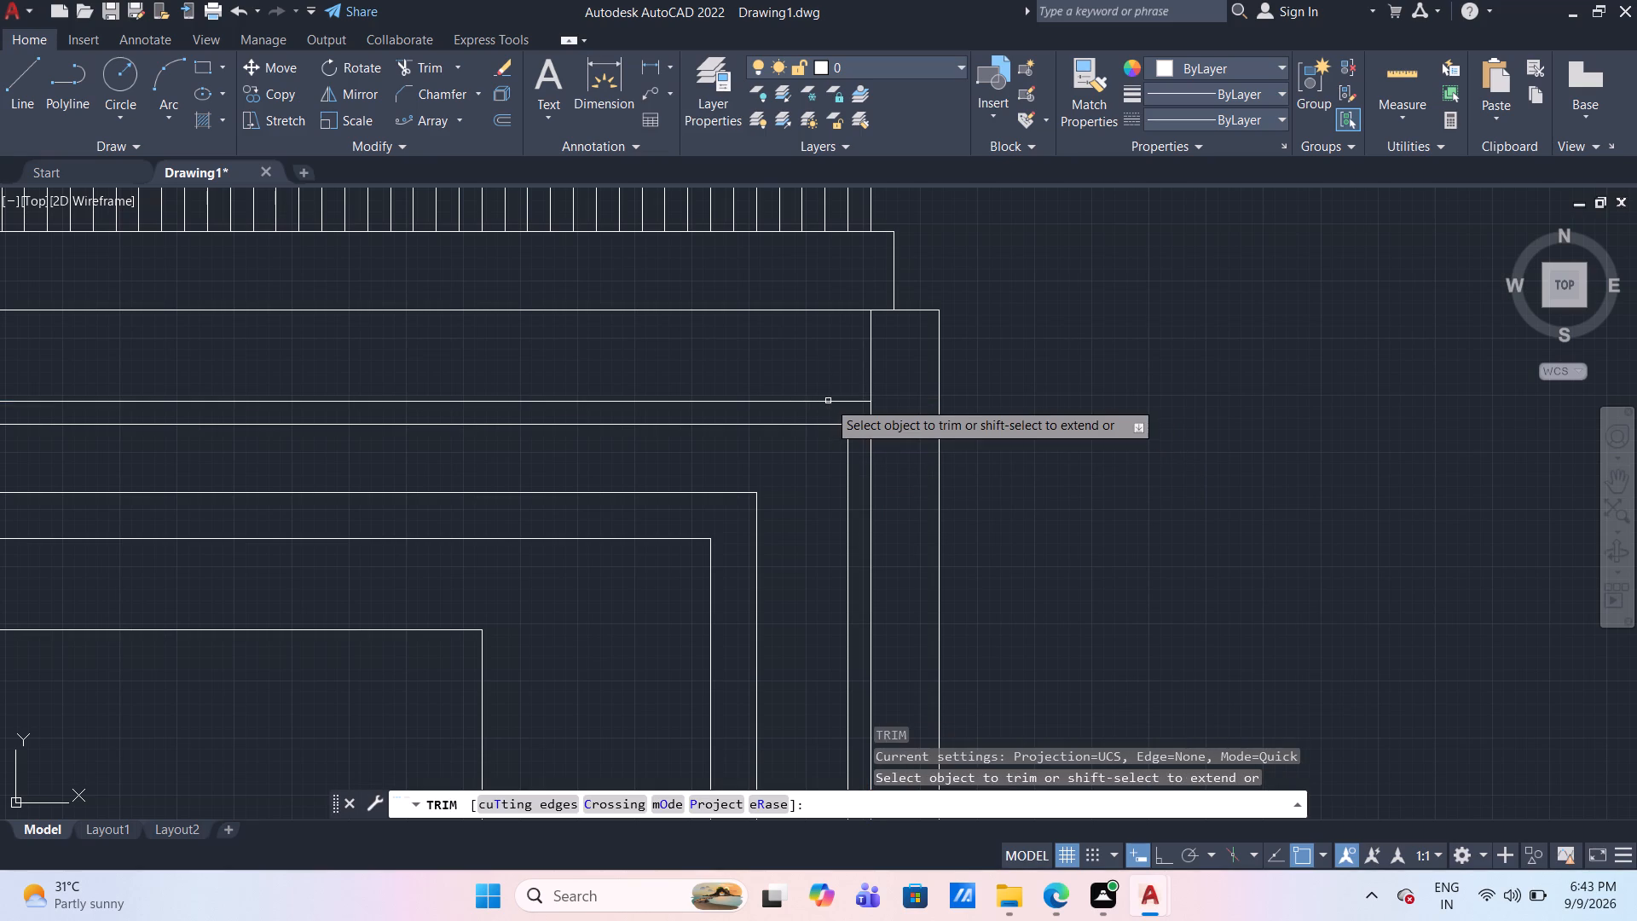
{"action": "left_click", "coordinate": [856, 350]}
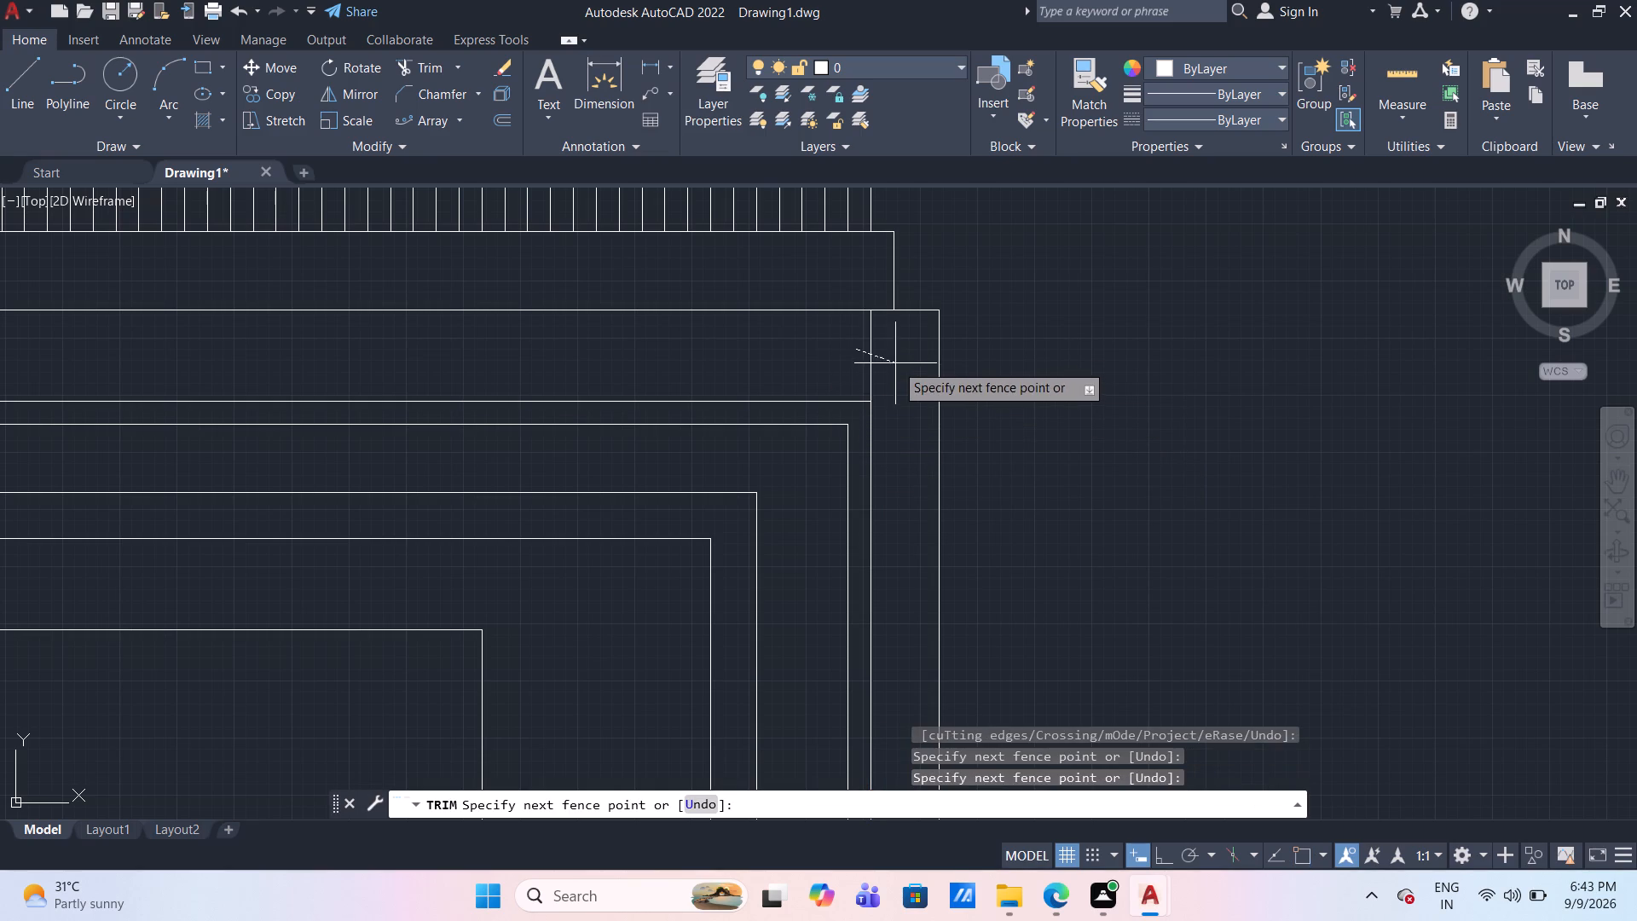
{"action": "left_click", "coordinate": [895, 363]}
{"action": "key", "text": "Escape"}
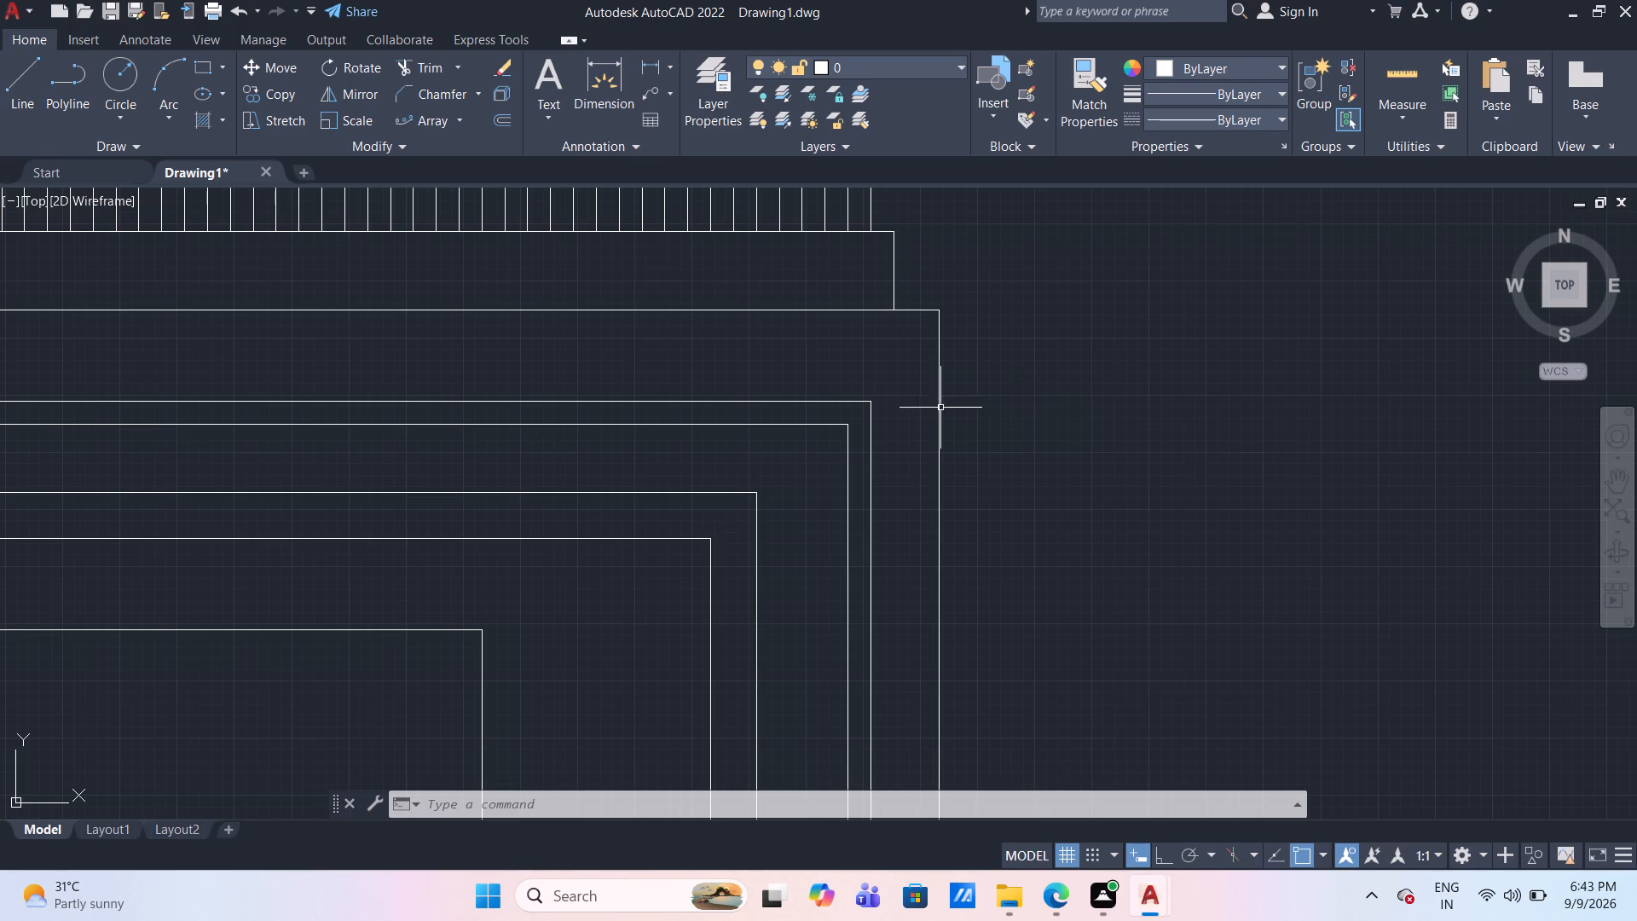
Draw a diagonal mitre line joining the right-hand corners of the two neighbouring nested frame lines below the upper band.
{"action": "left_click", "coordinate": [28, 84]}
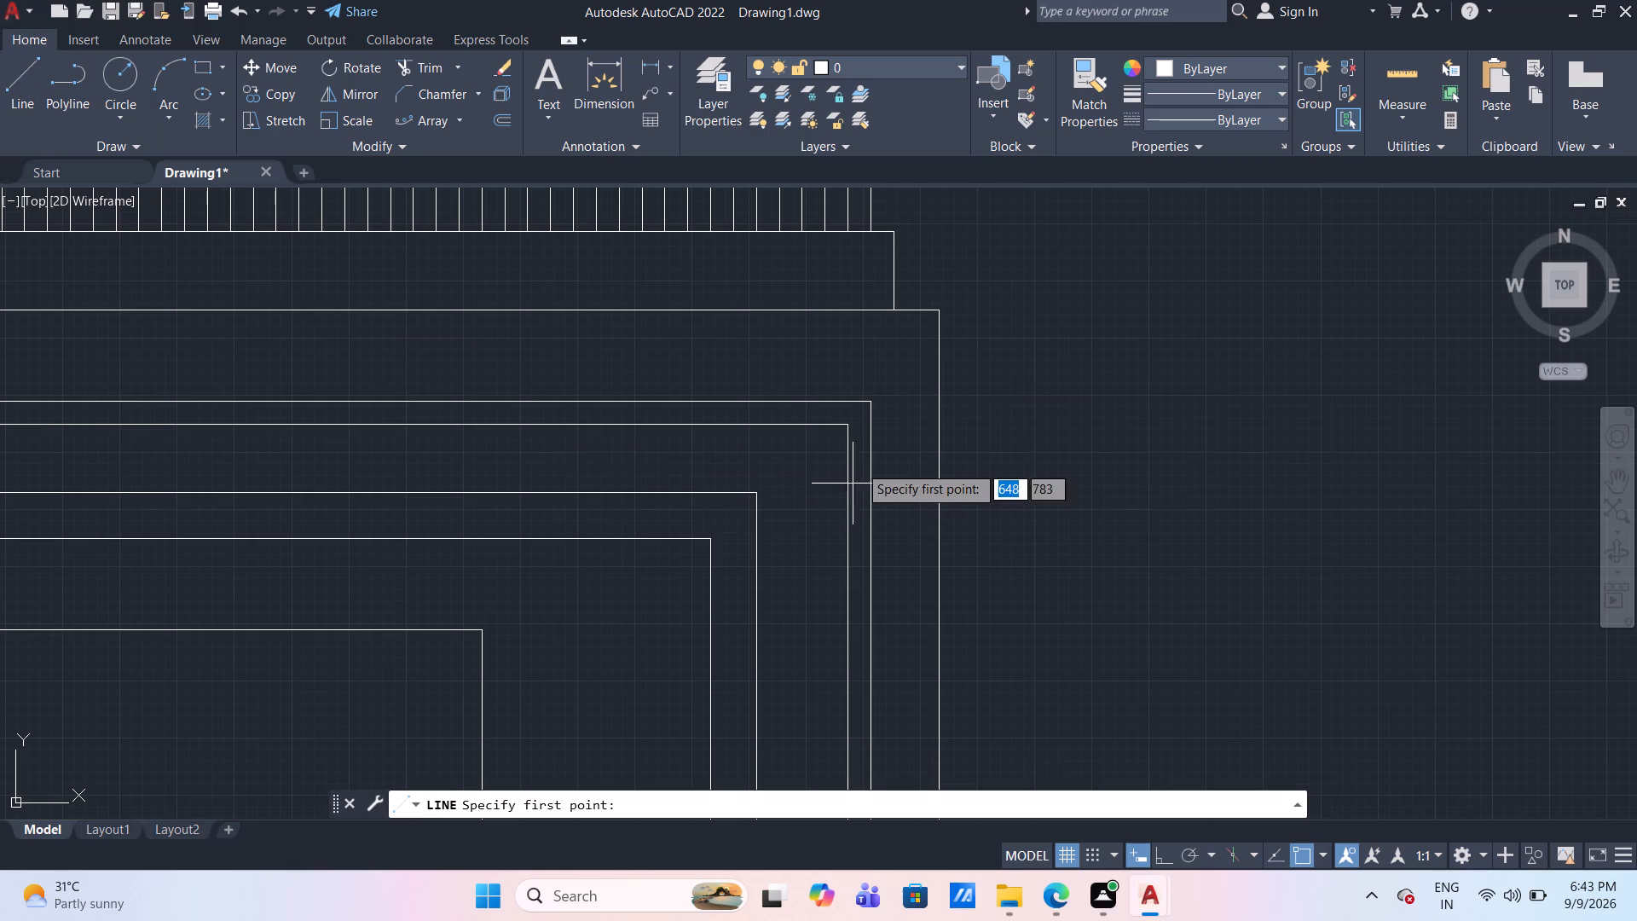
{"action": "left_click", "coordinate": [853, 430]}
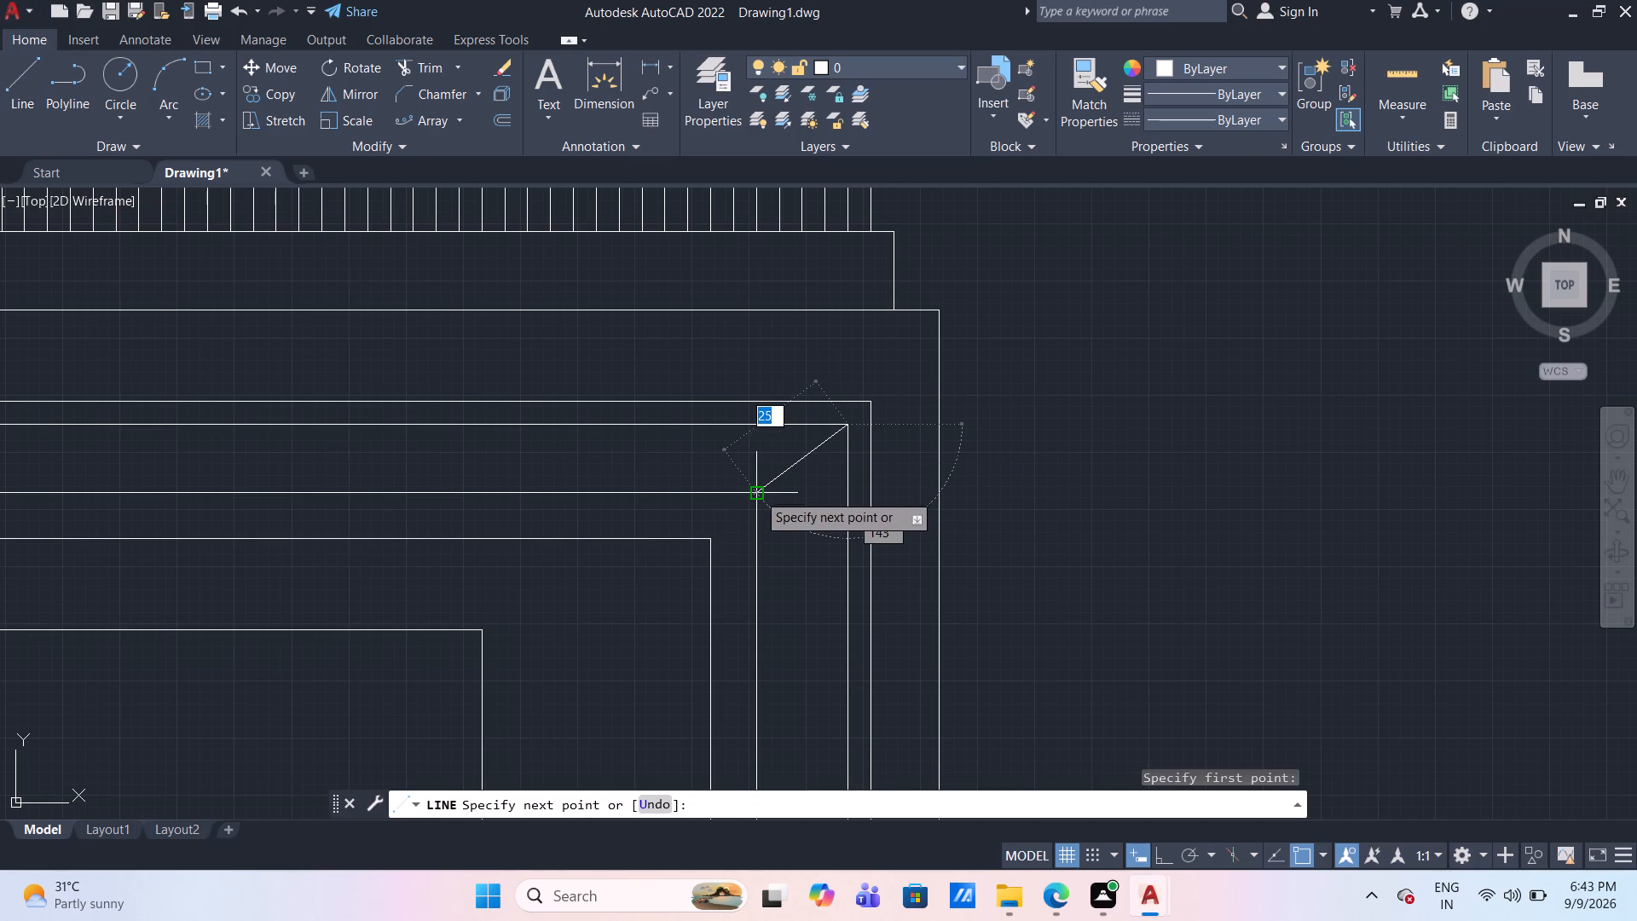
{"action": "left_click", "coordinate": [754, 496]}
{"action": "key", "text": "Escape"}
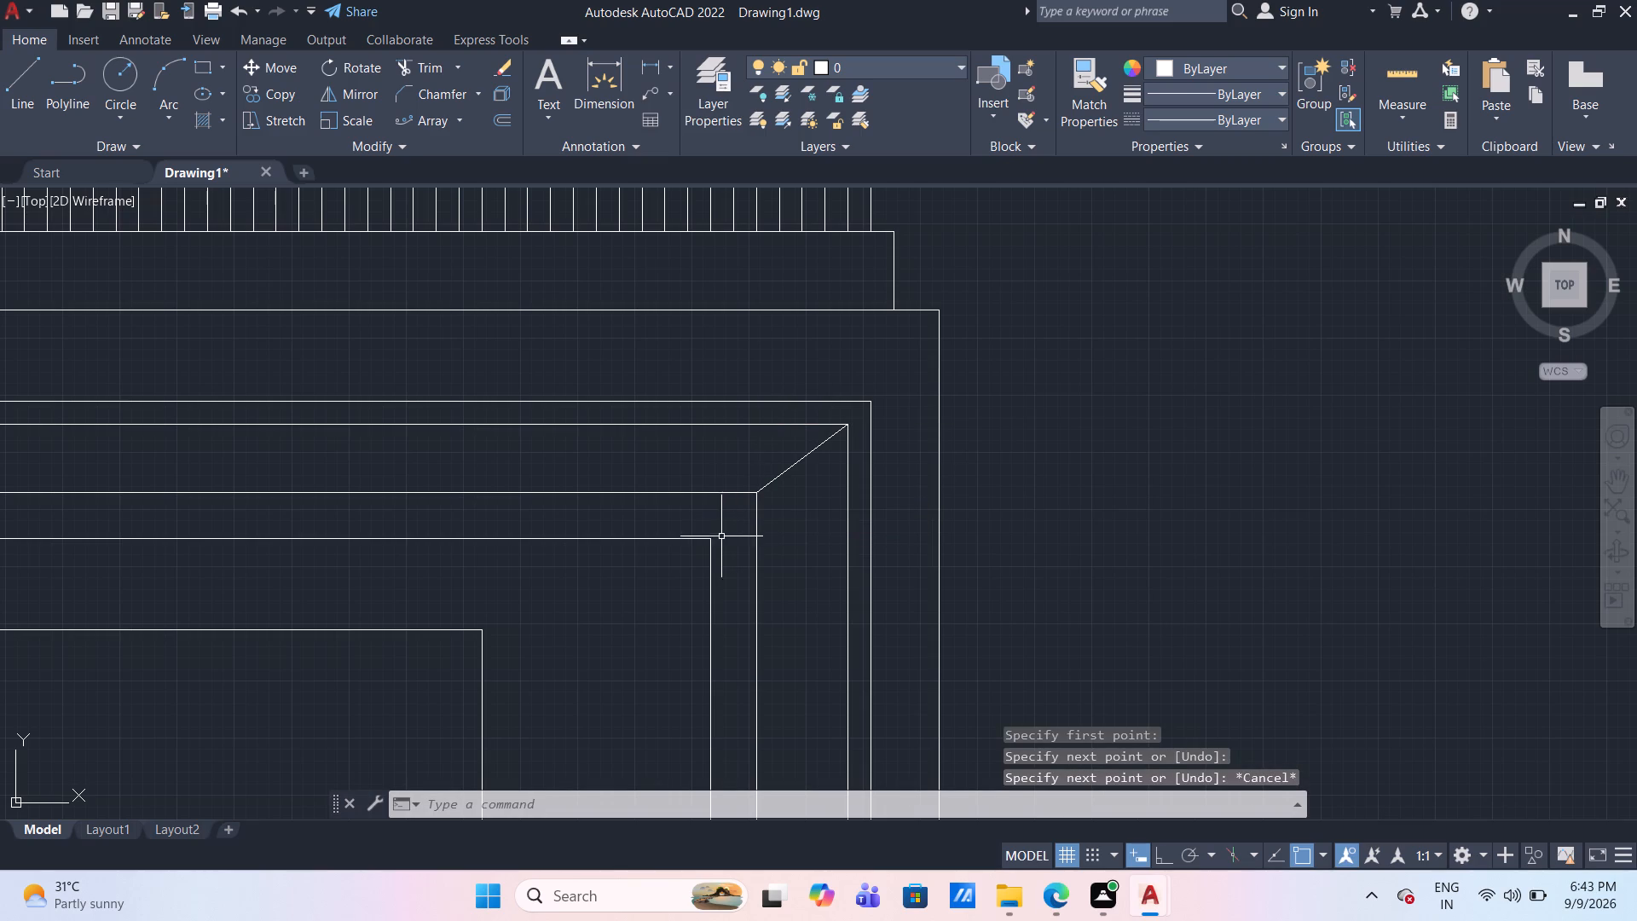
Move the second-innermost corner's horizontal and vertical lines straight left with ortho on, away from the mitred corner.
{"action": "scroll", "coordinate": [709, 541], "scroll_direction": "up", "scroll_amount": 1}
{"action": "scroll", "coordinate": [709, 541], "scroll_direction": "down", "scroll_amount": 2}
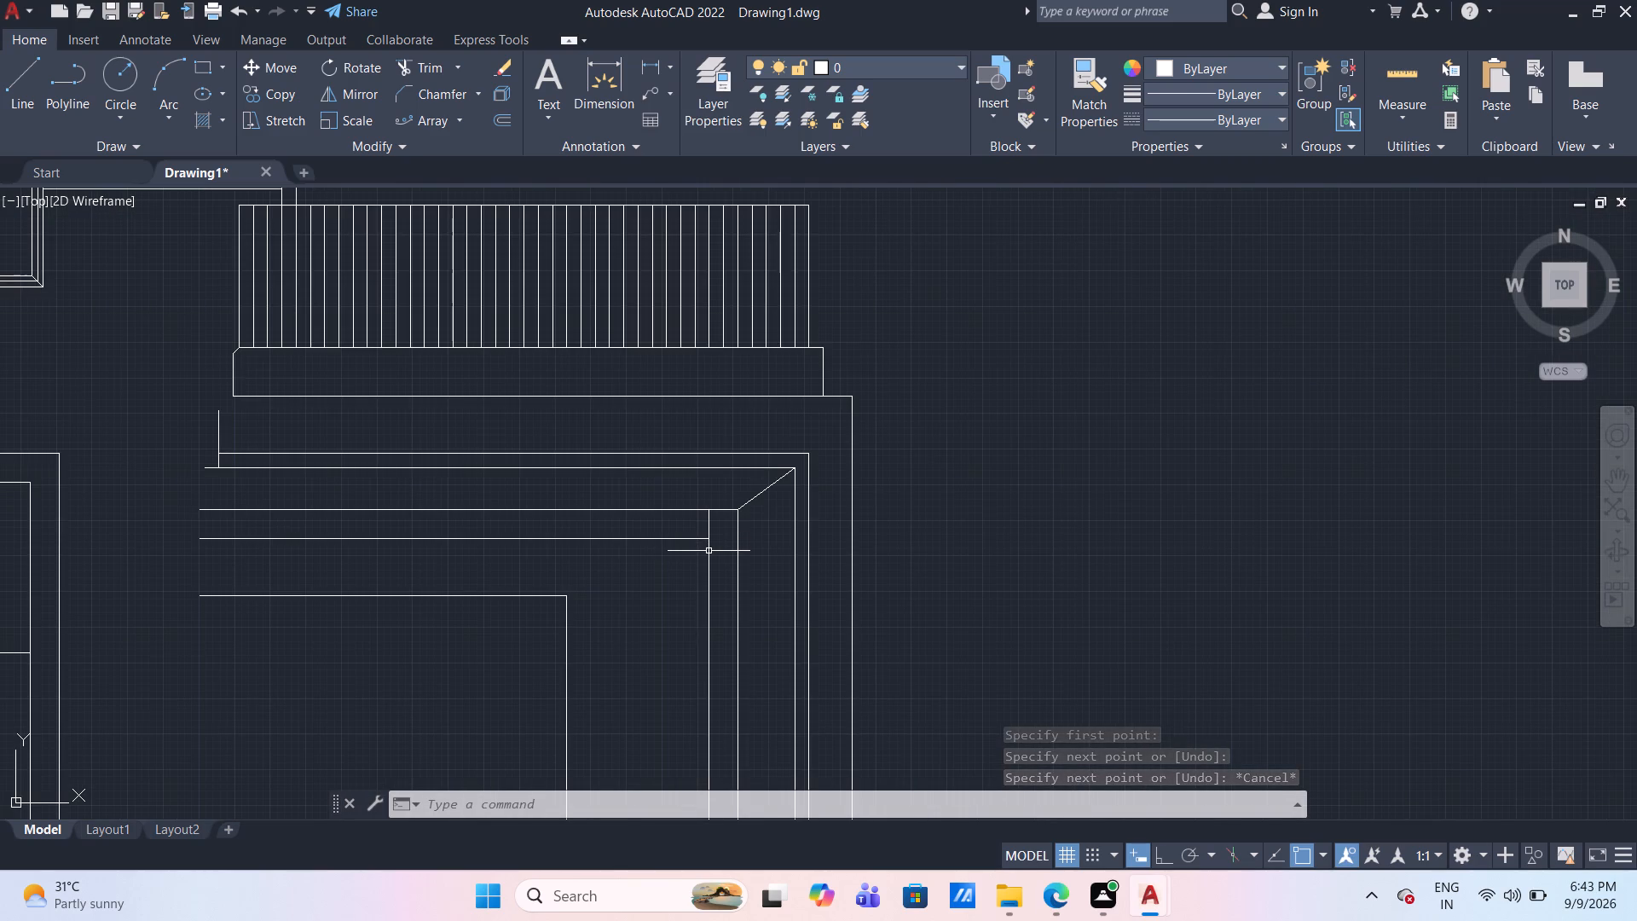
{"action": "left_click", "coordinate": [709, 551]}
{"action": "left_click", "coordinate": [691, 540]}
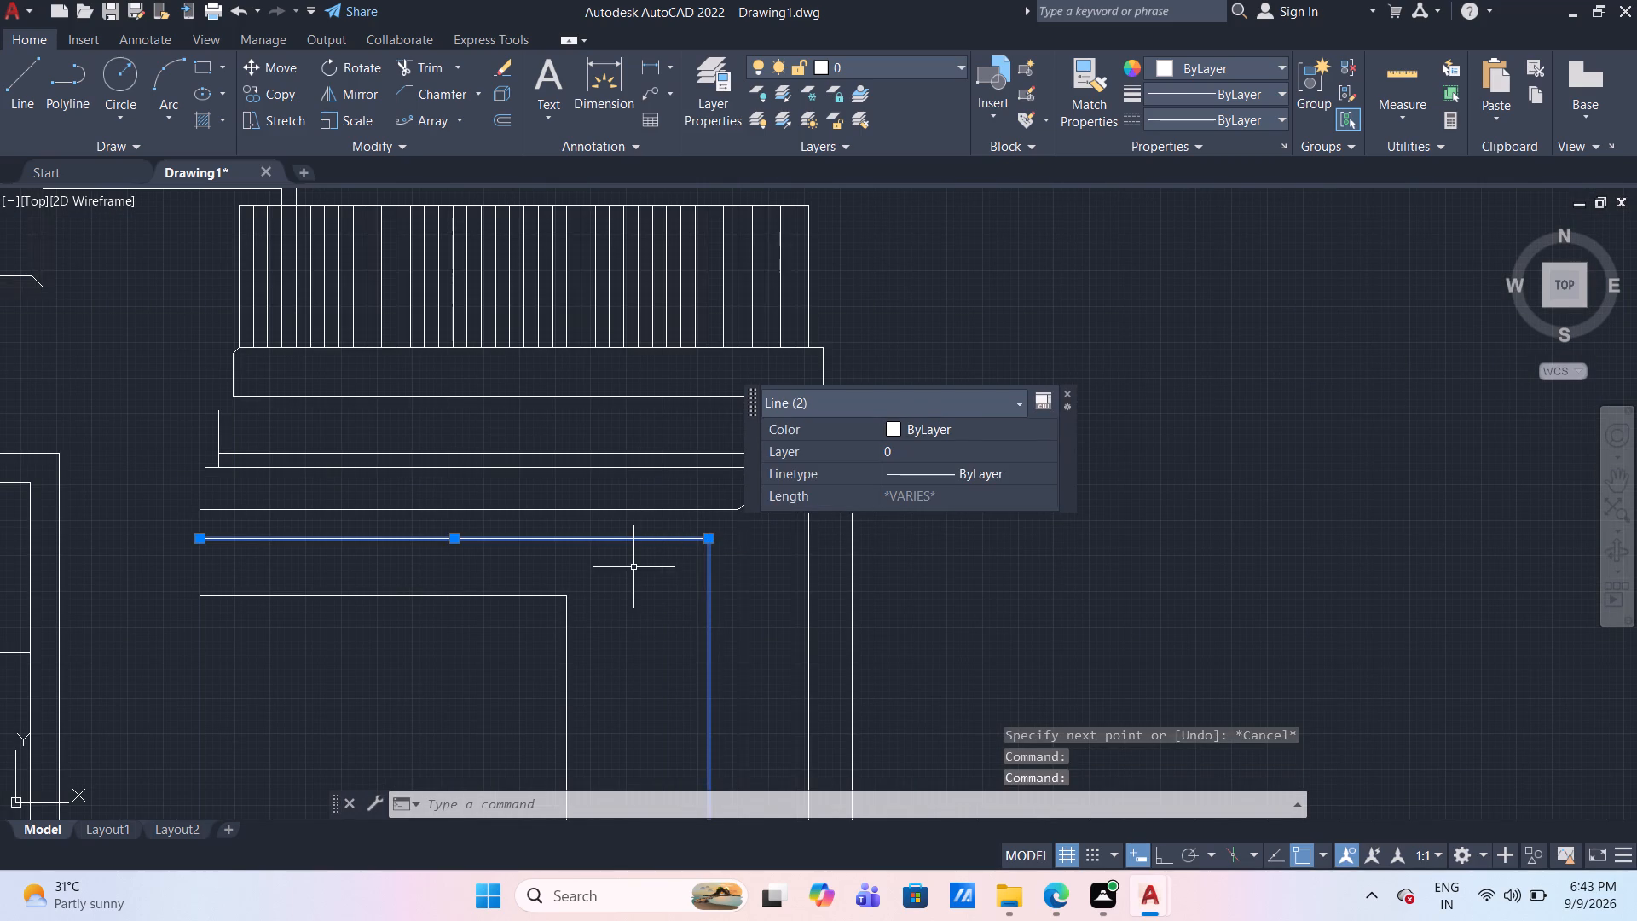
{"action": "key", "text": "m"}
{"action": "key", "text": "Return"}
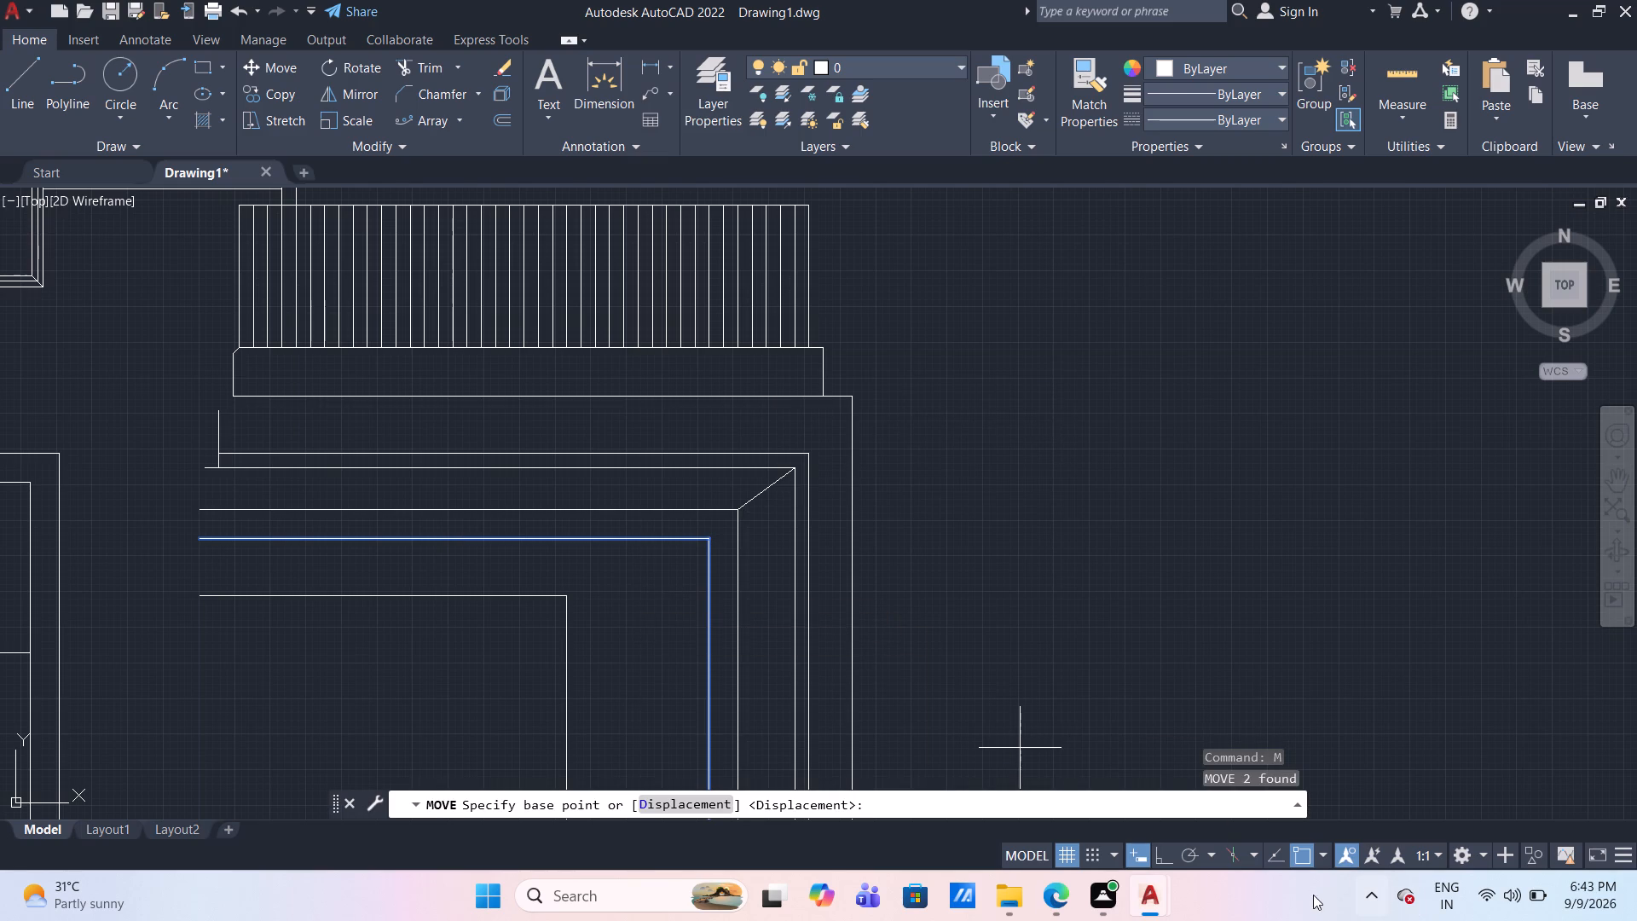
{"action": "left_click", "coordinate": [1166, 855]}
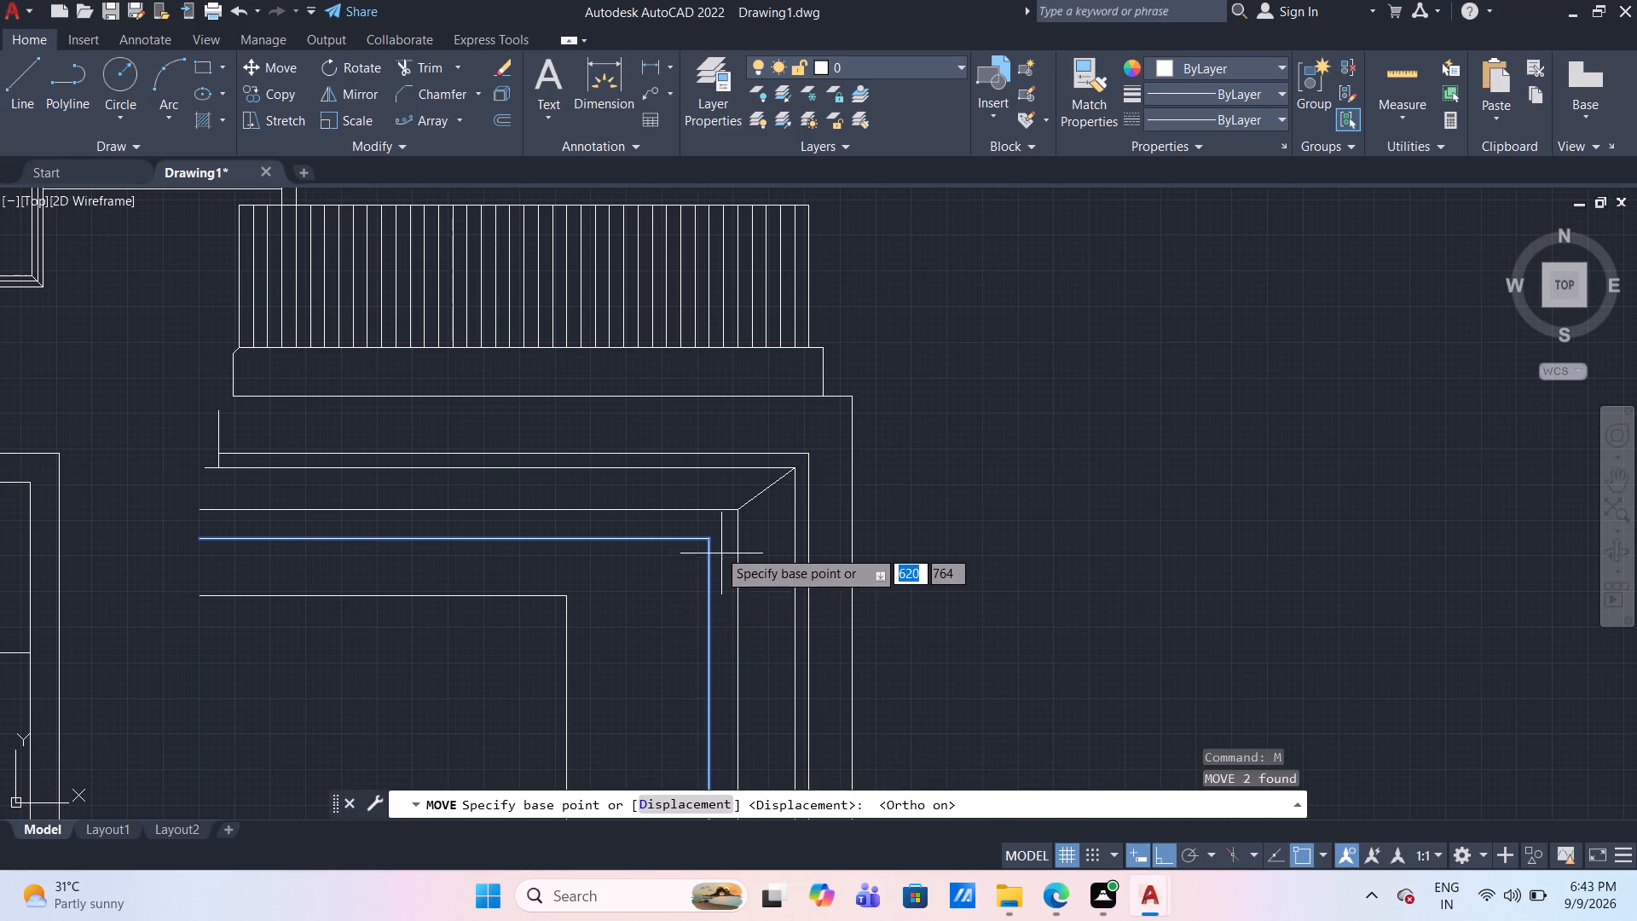
{"action": "left_click", "coordinate": [712, 541]}
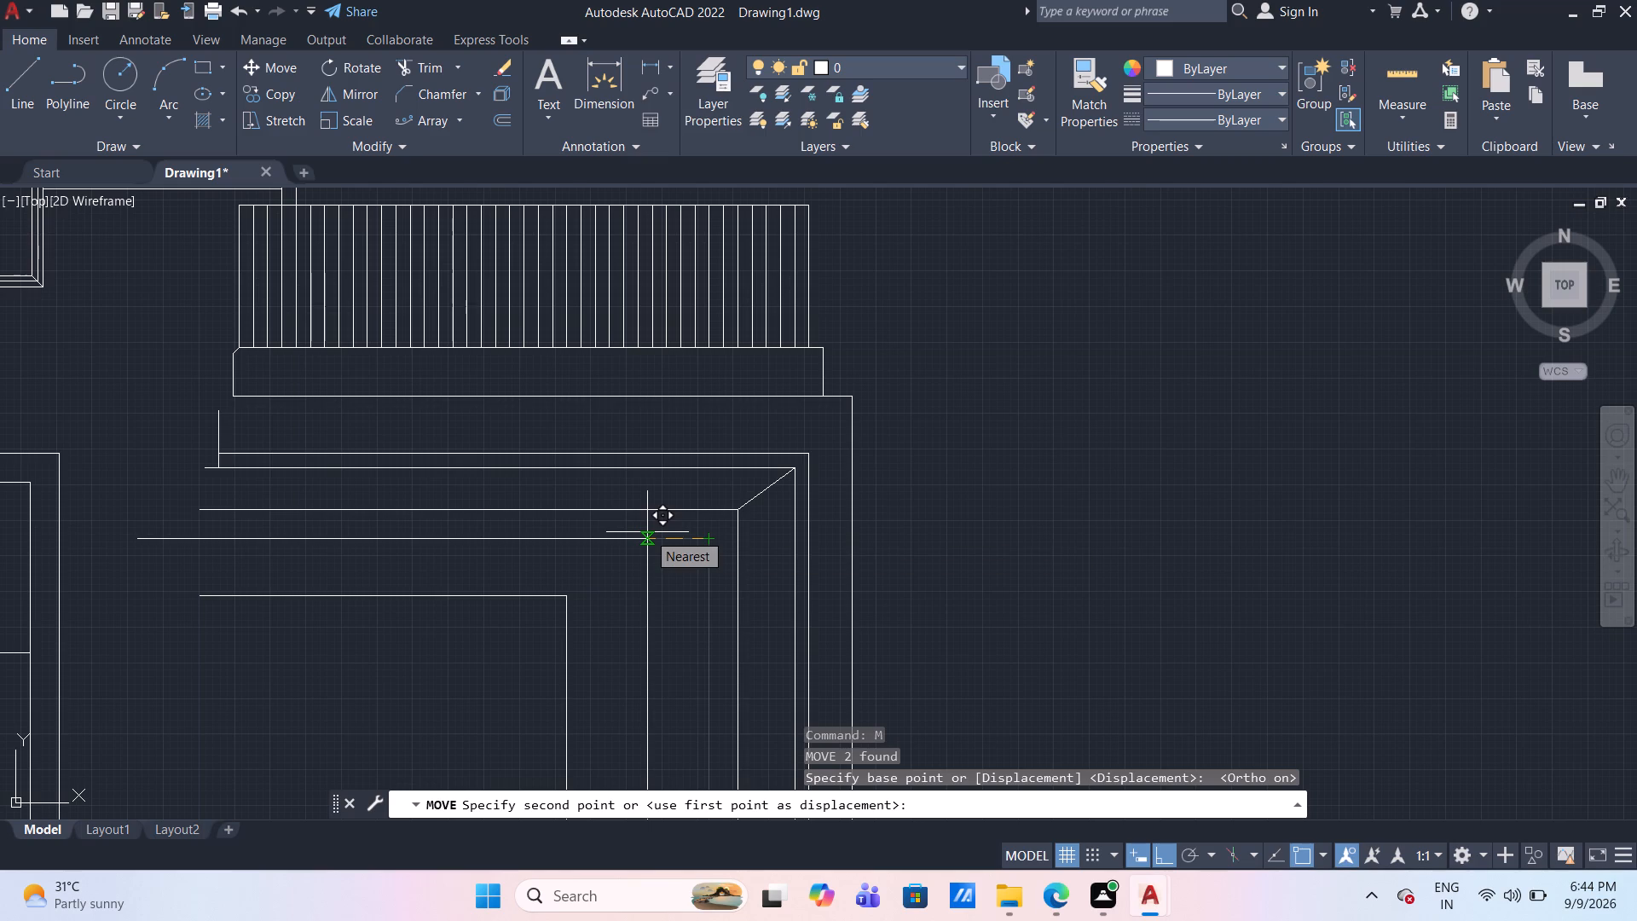
{"action": "left_click", "coordinate": [647, 532]}
Erase the innermost corner's horizontal and vertical lines.
{"action": "left_click_drag", "start_coordinate": [593, 648], "coordinate": [579, 636]}
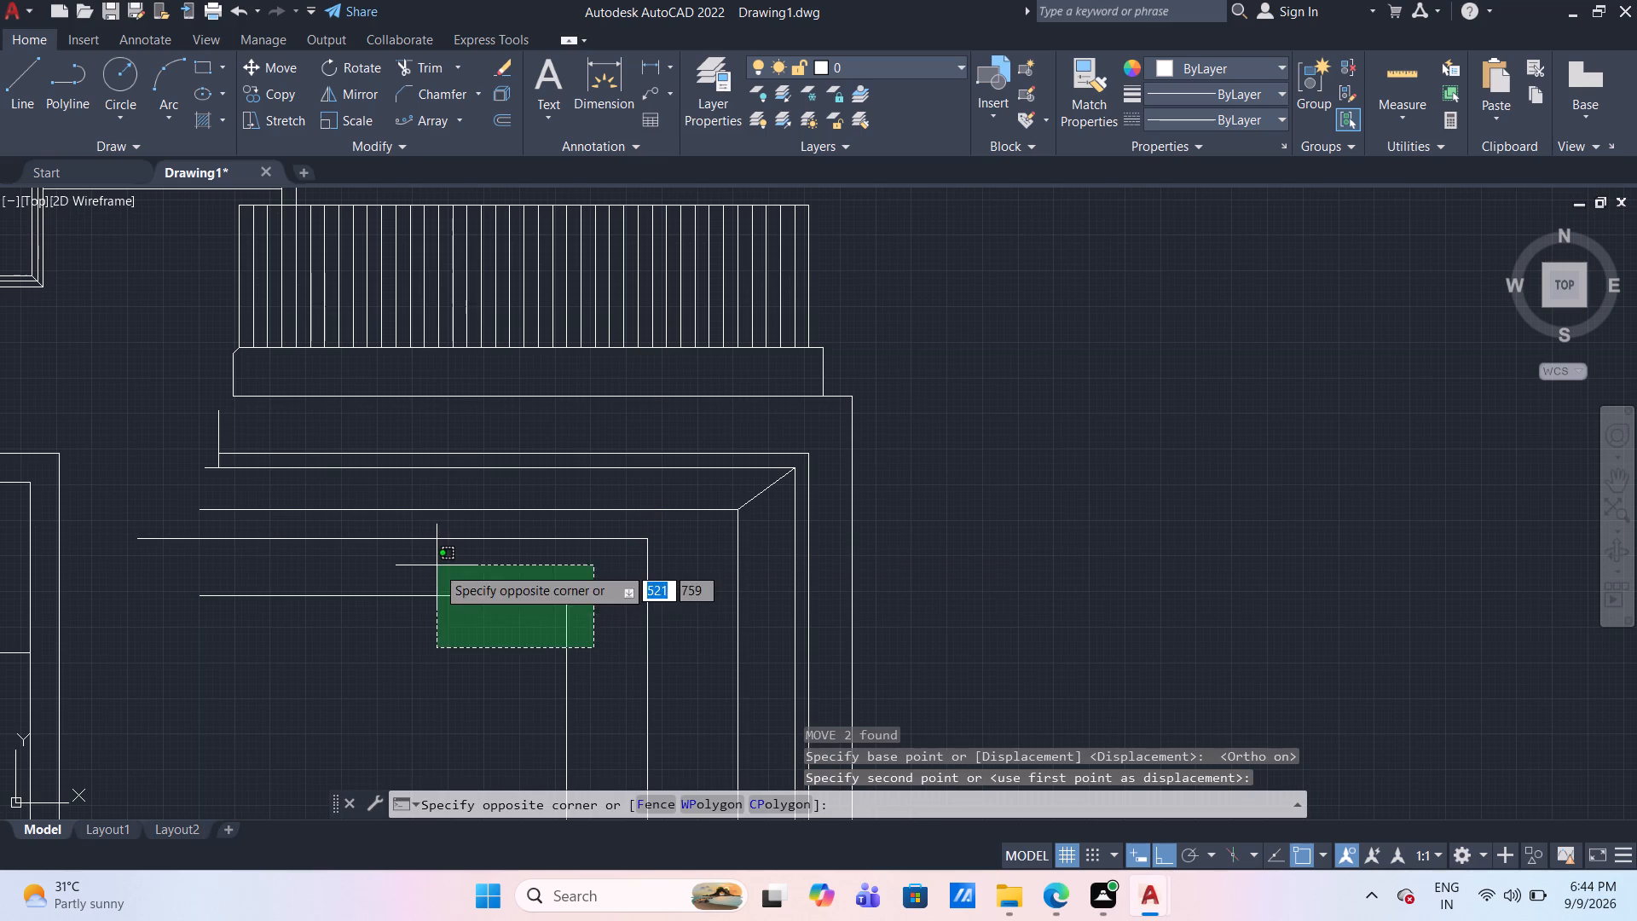
{"action": "left_click", "coordinate": [437, 587]}
{"action": "key", "text": "Delete"}
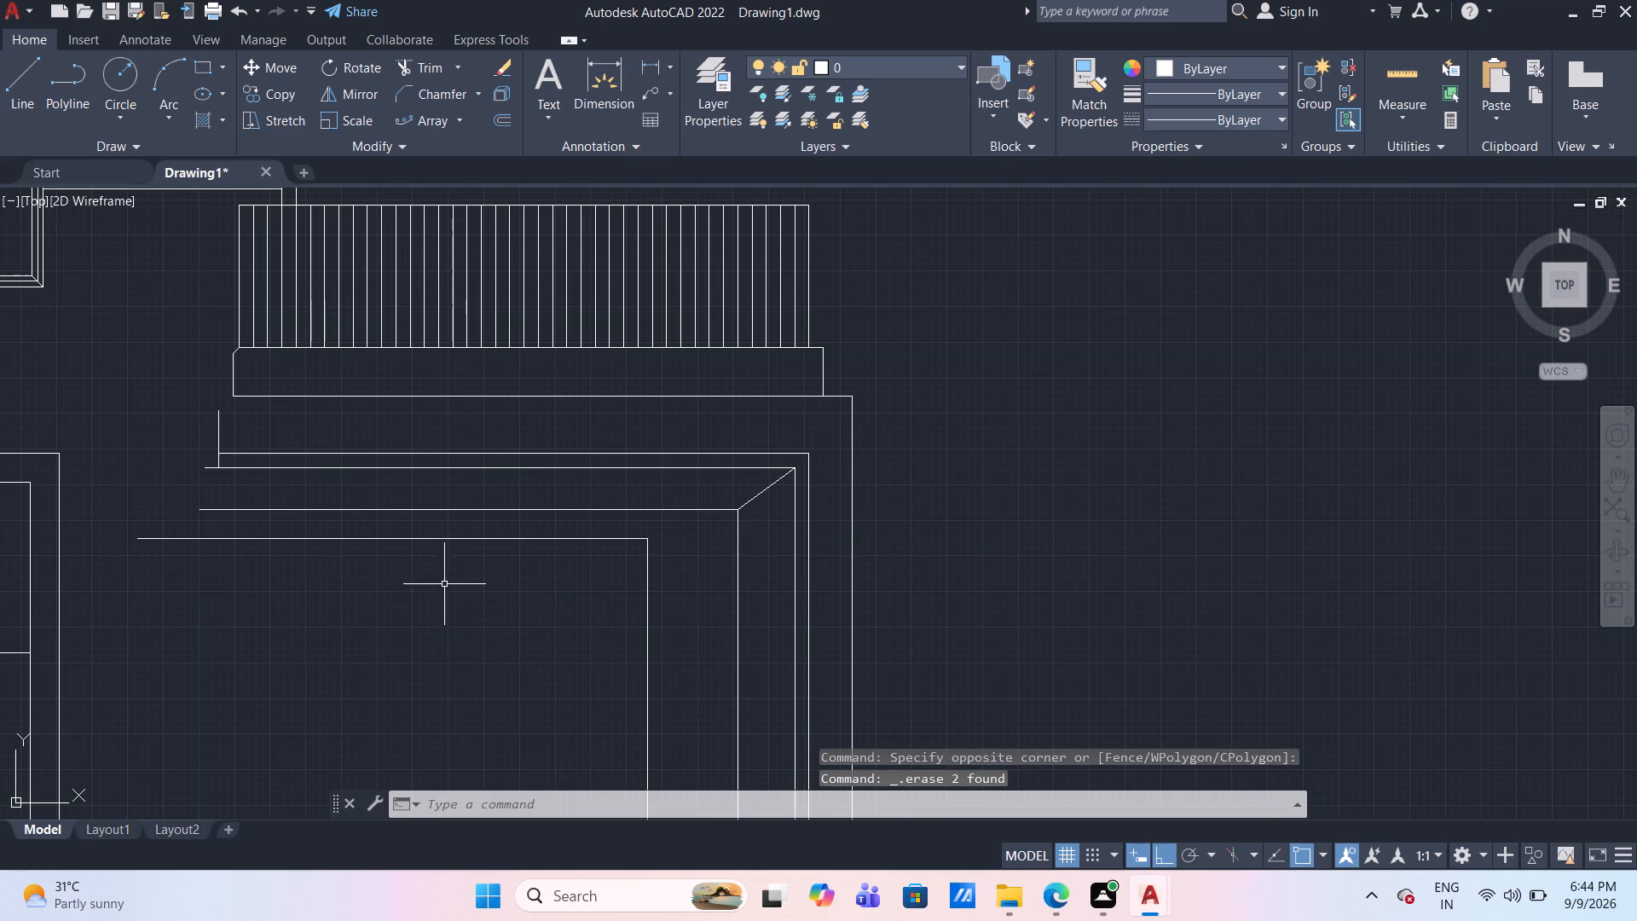
Move the remaining inner corner's horizontal and vertical lines straight down about 5 mm.
{"action": "left_click", "coordinate": [607, 539]}
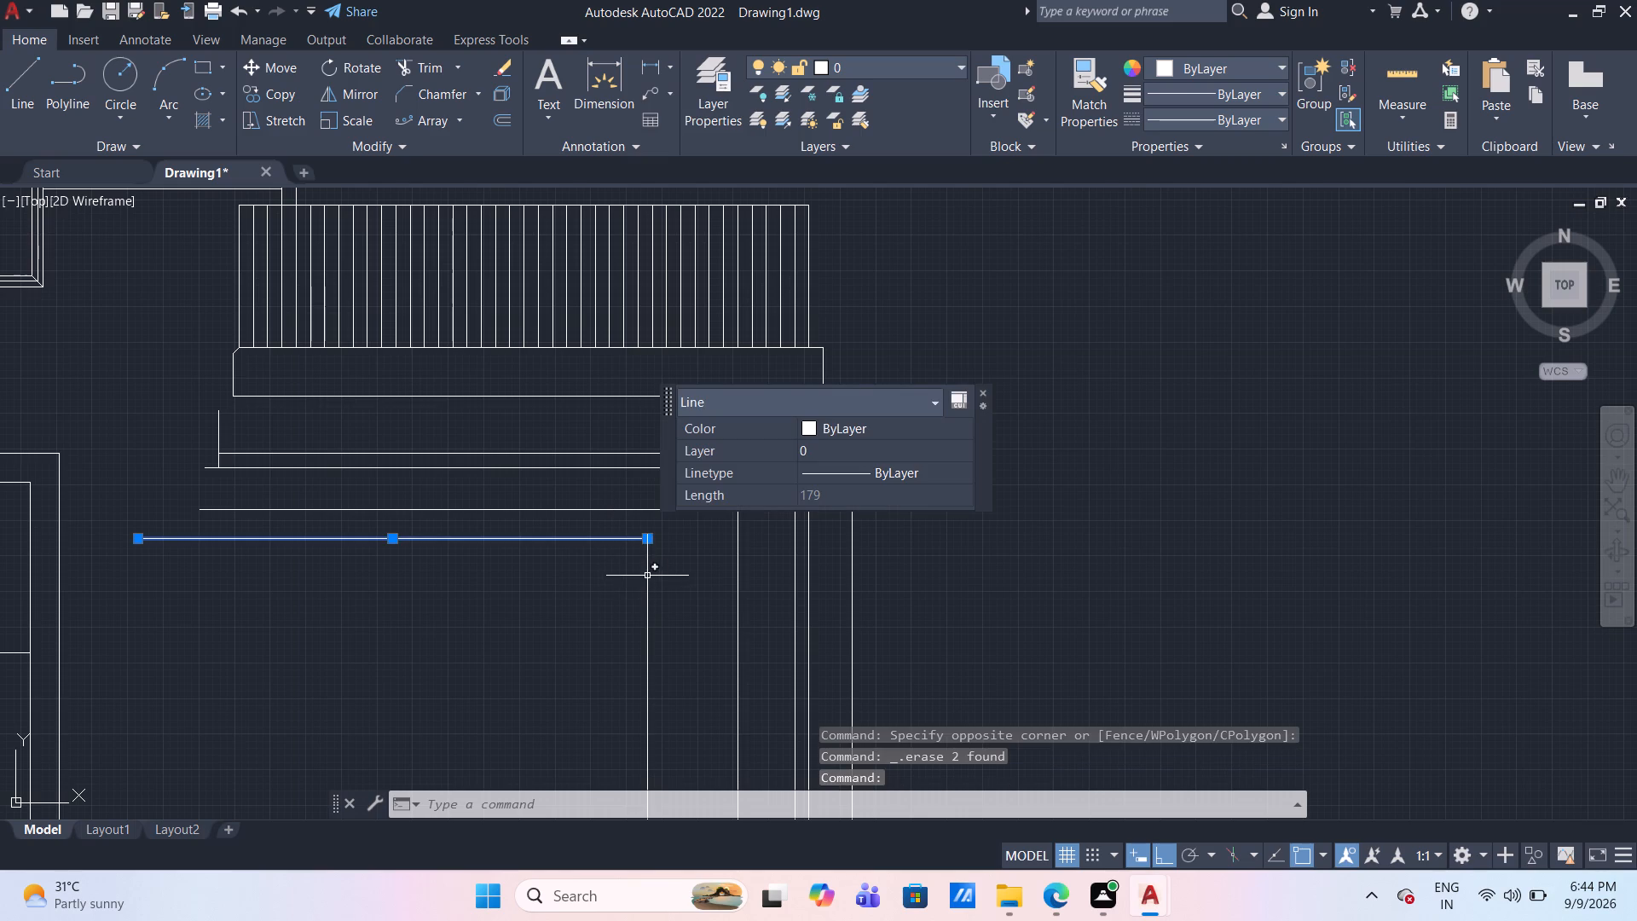
{"action": "left_click", "coordinate": [646, 575]}
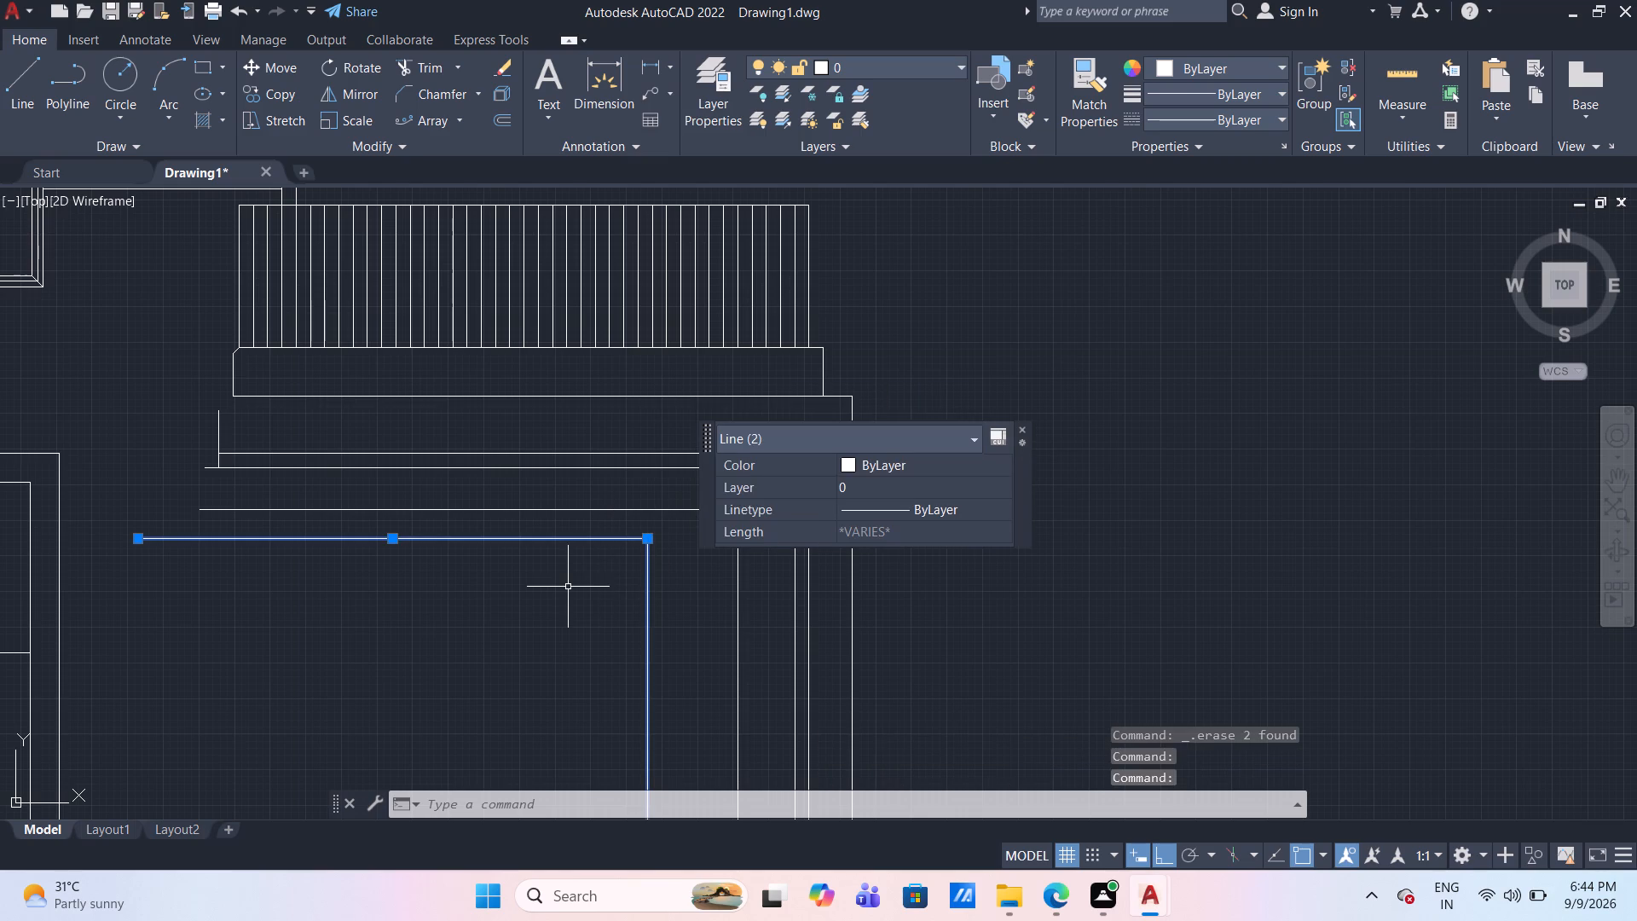
{"action": "key", "text": "m"}
{"action": "key", "text": "Return"}
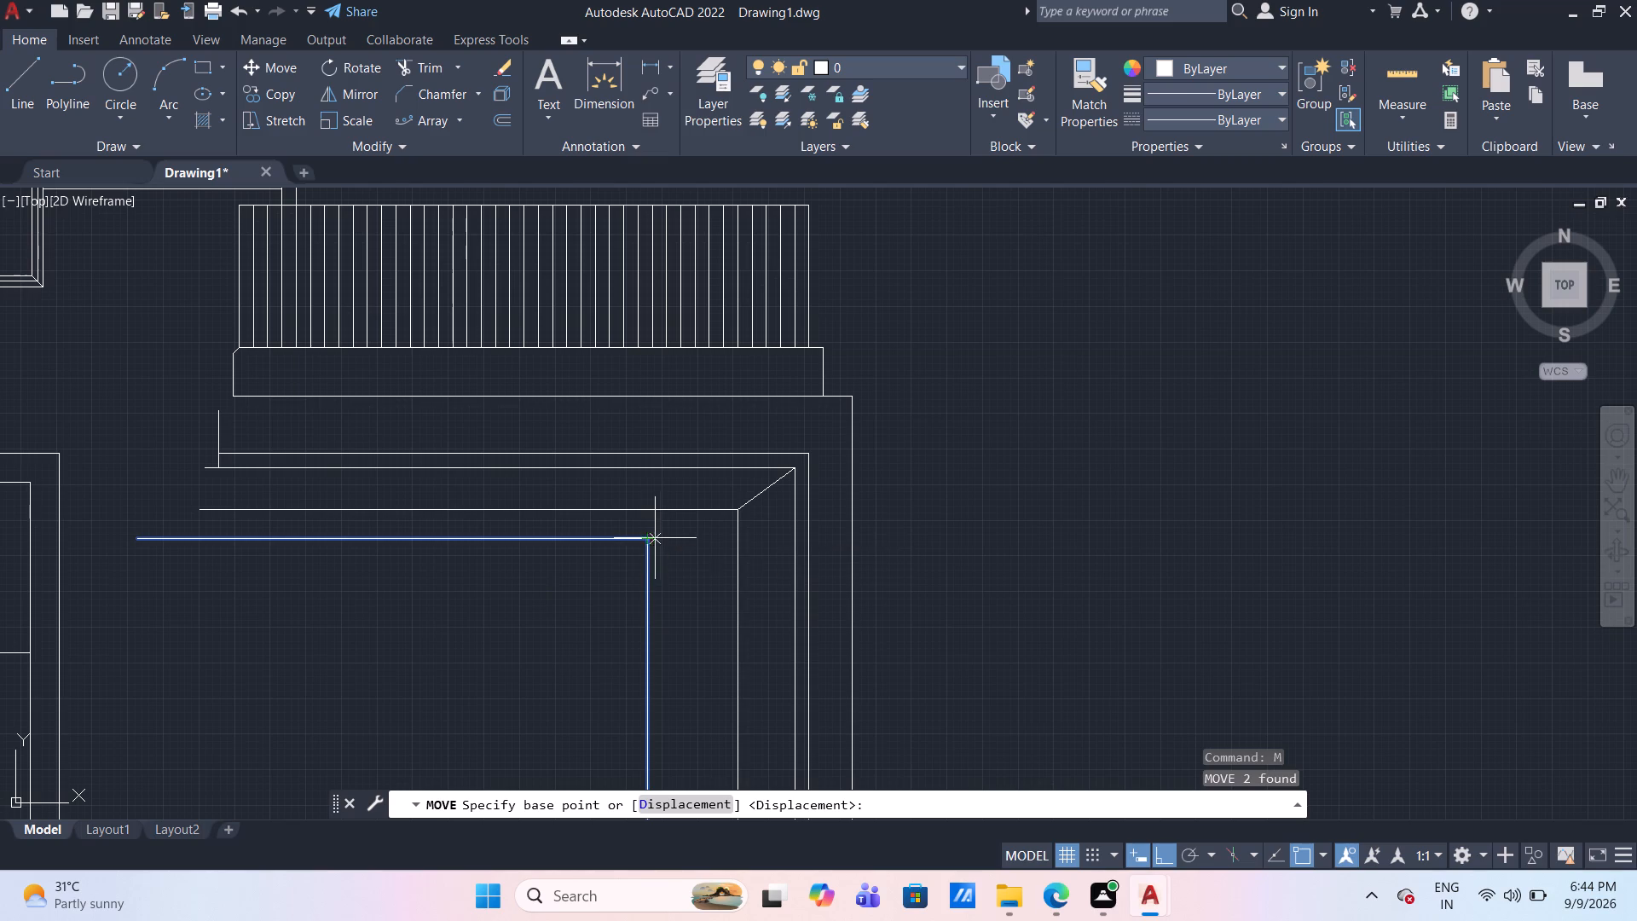
{"action": "left_click", "coordinate": [645, 538]}
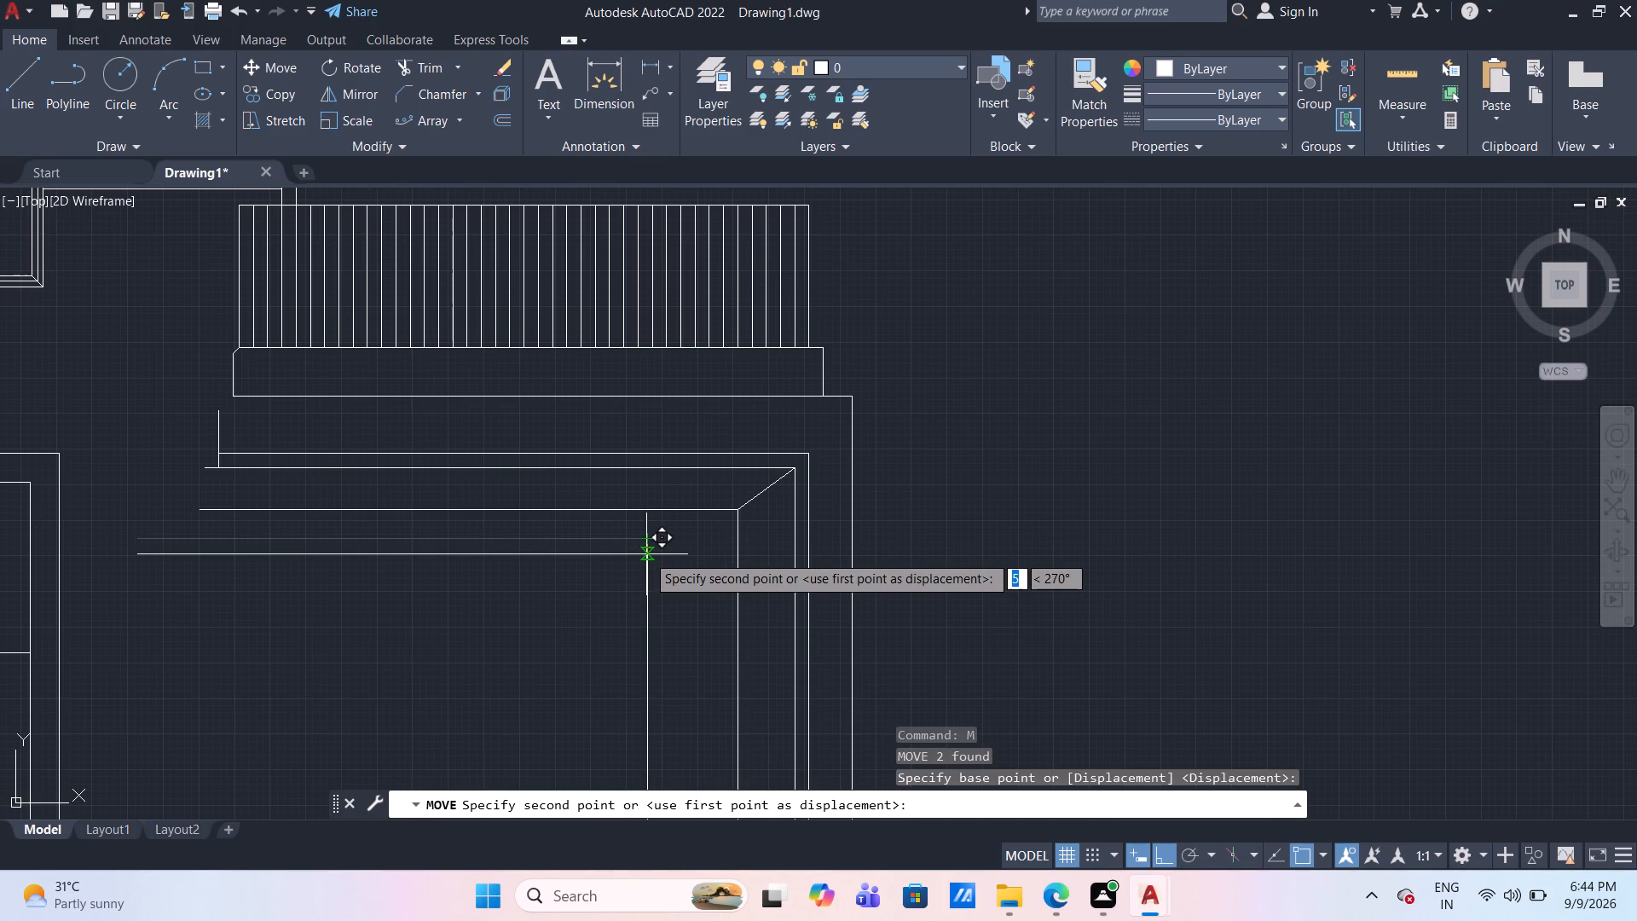
{"action": "left_click", "coordinate": [646, 553]}
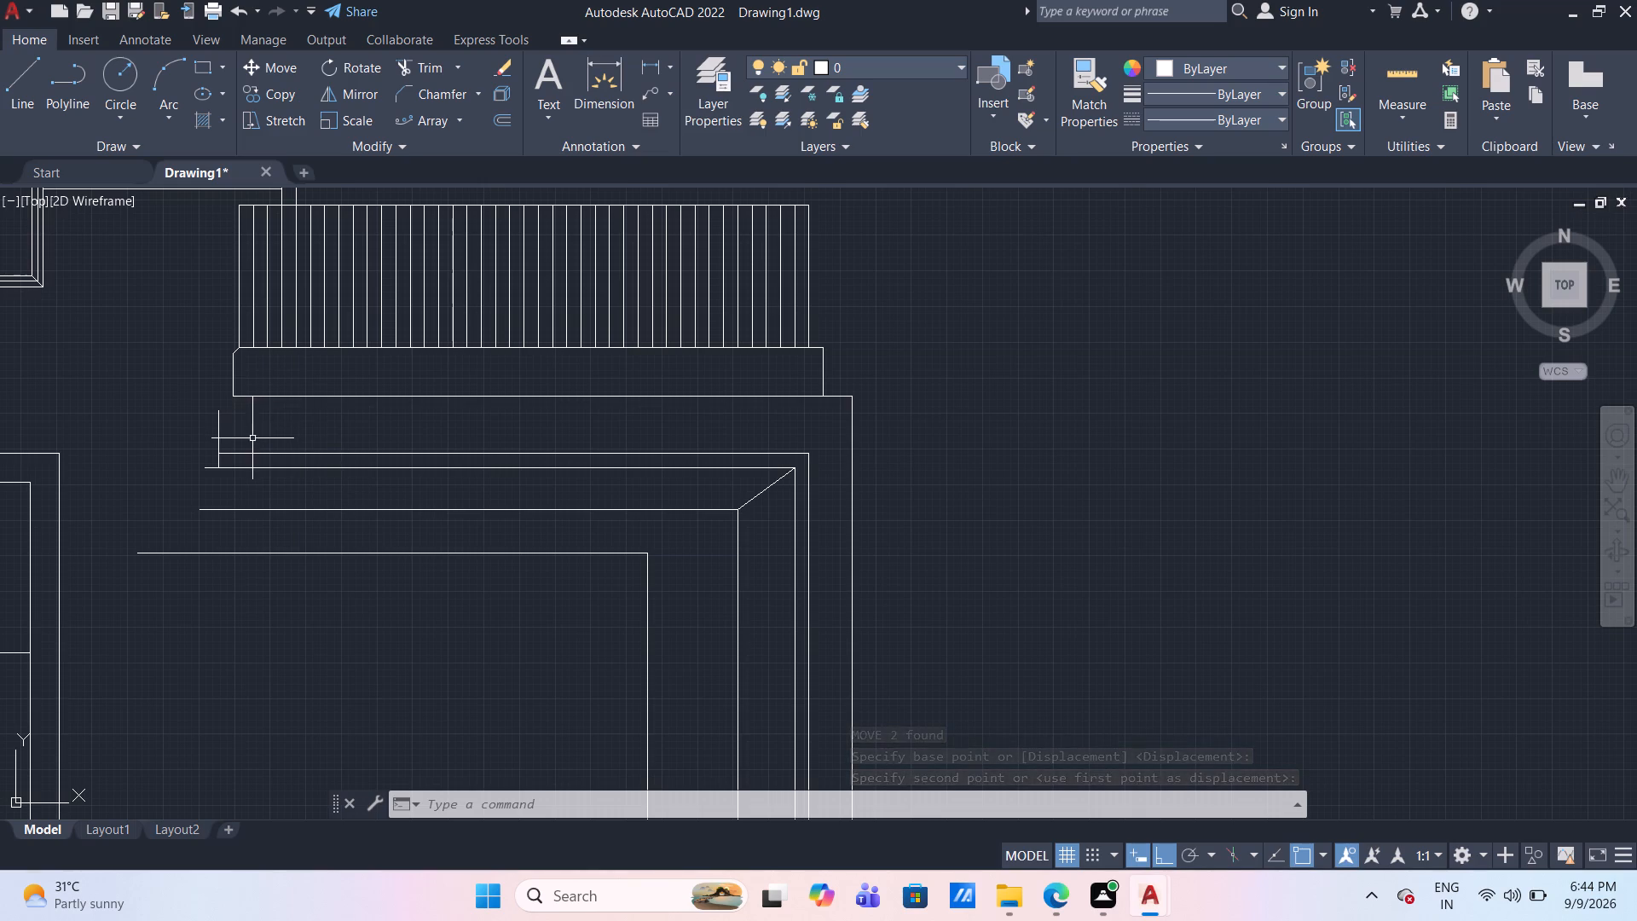
Erase the short loose vertical line at the left end of the nested horizontal lines.
{"action": "scroll", "coordinate": [240, 443], "scroll_direction": "up", "scroll_amount": 2}
{"action": "middle_click_drag", "start_coordinate": [243, 443], "coordinate": [275, 479]}
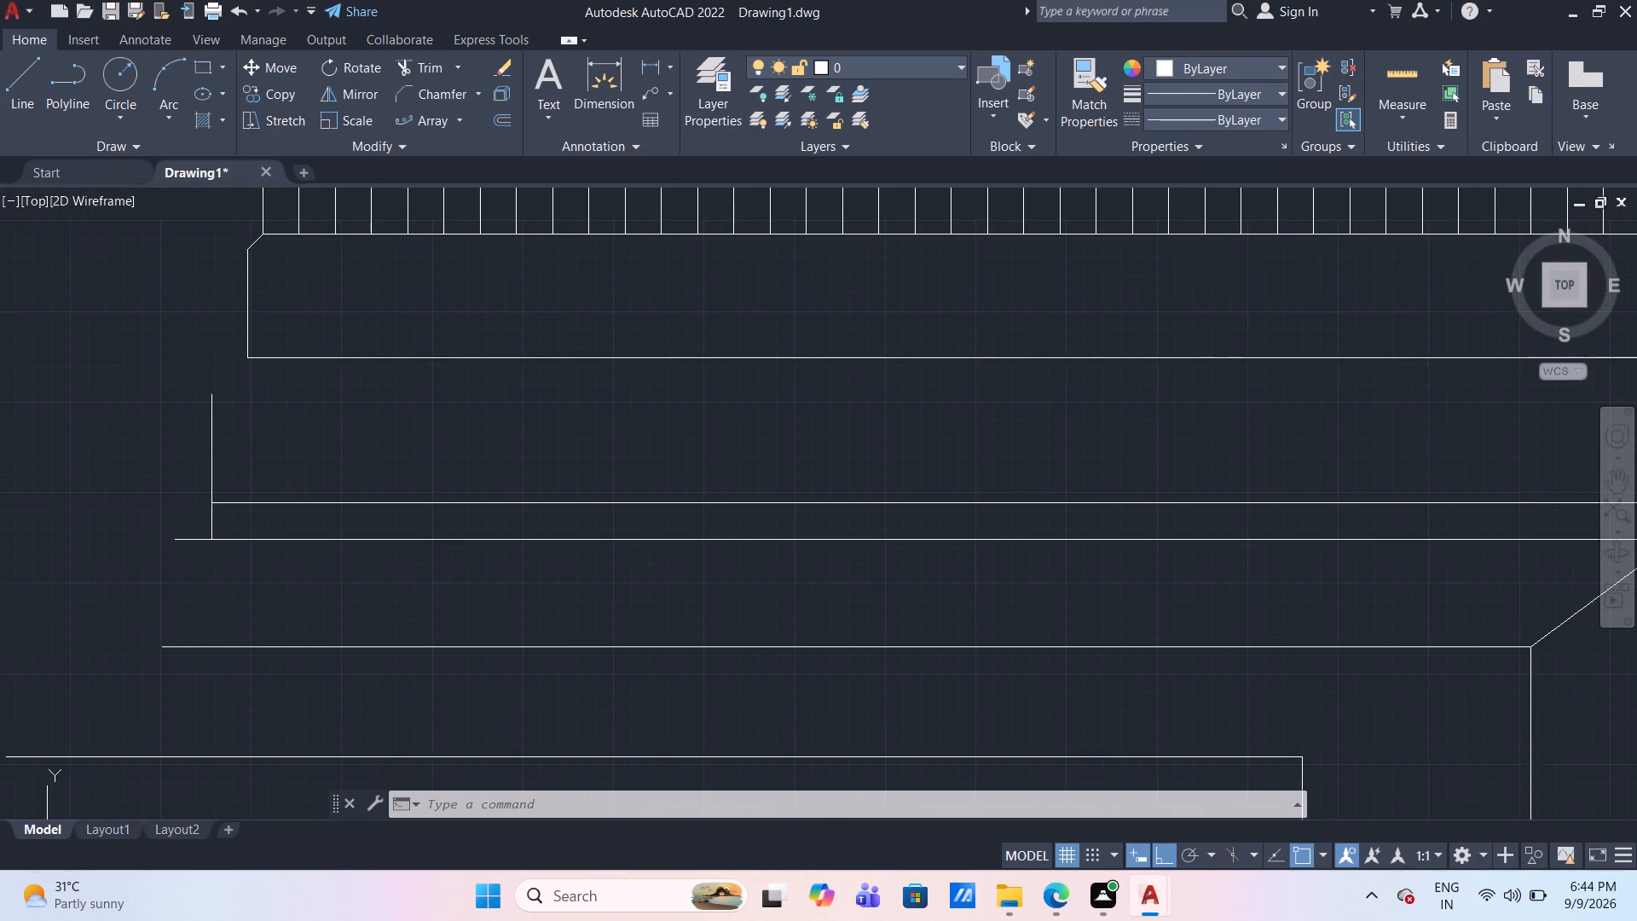
{"action": "left_click_drag", "start_coordinate": [244, 430], "coordinate": [195, 424]}
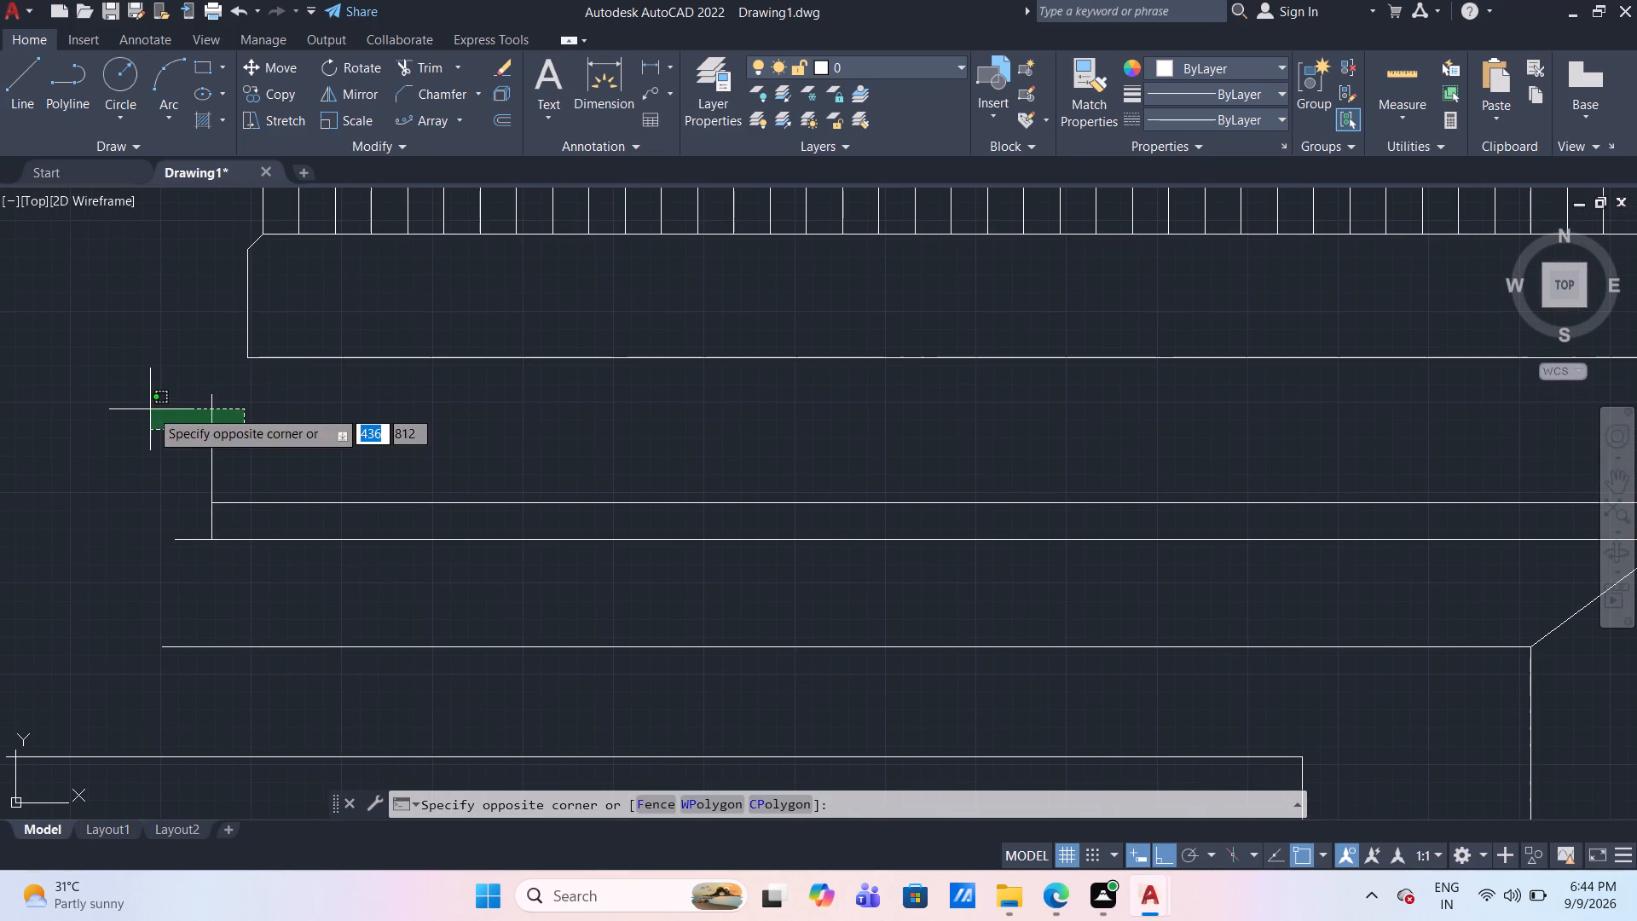
{"action": "left_click", "coordinate": [150, 409]}
{"action": "key", "text": "Delete"}
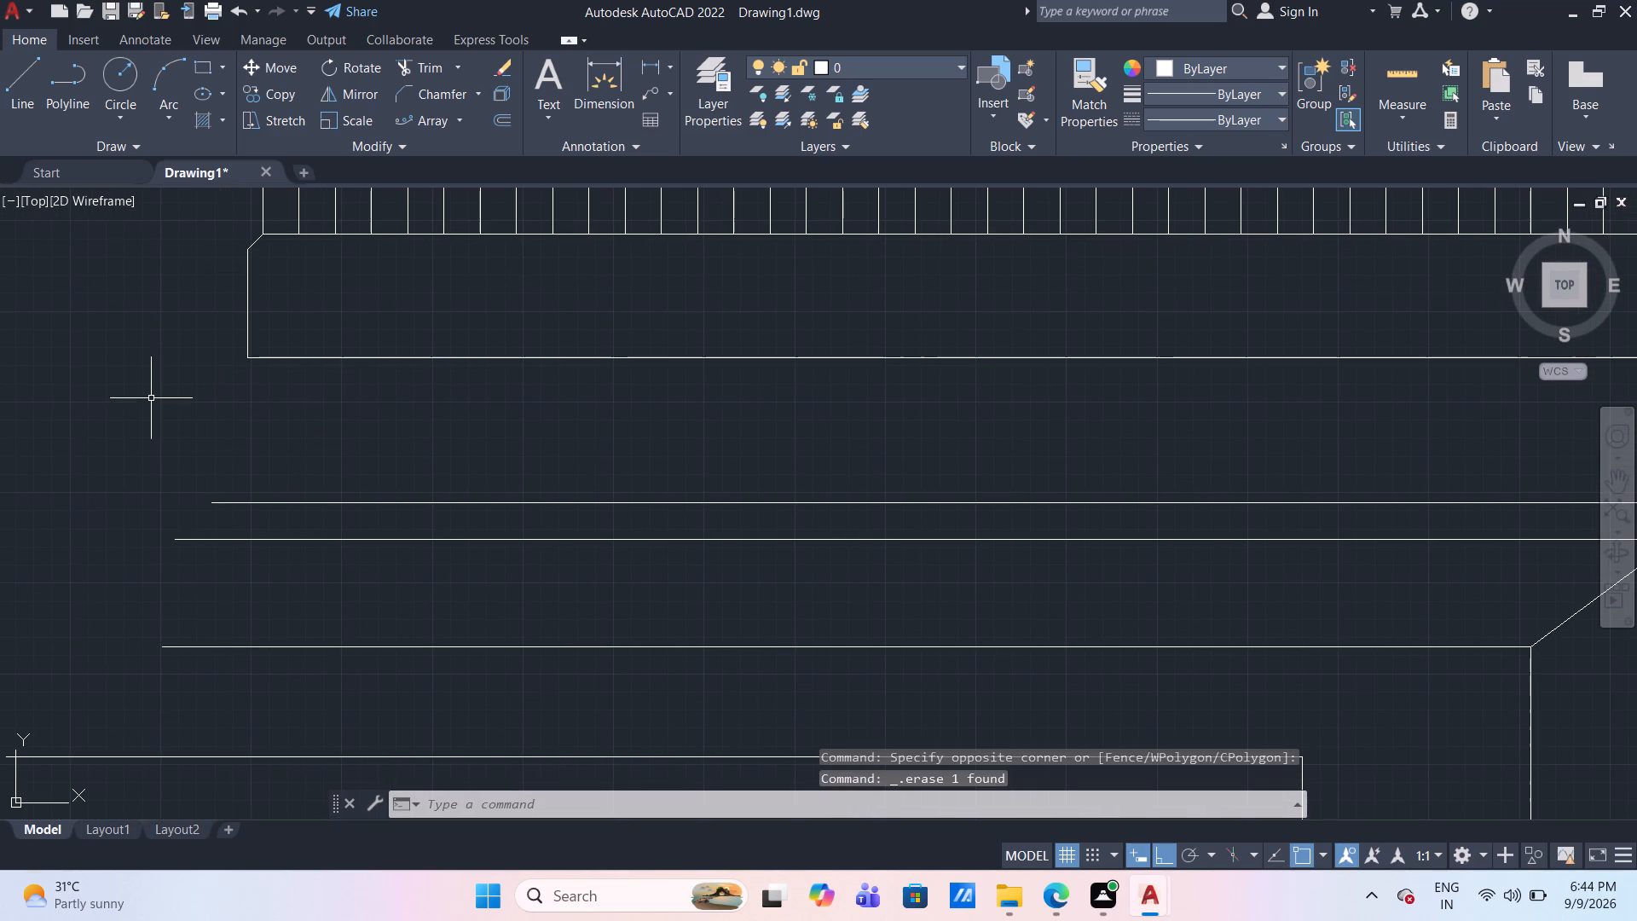
Draw a line 5 mm left from the chamfered band's lower-left corner and down to the second nested horizontal line.
{"action": "left_click", "coordinate": [20, 78]}
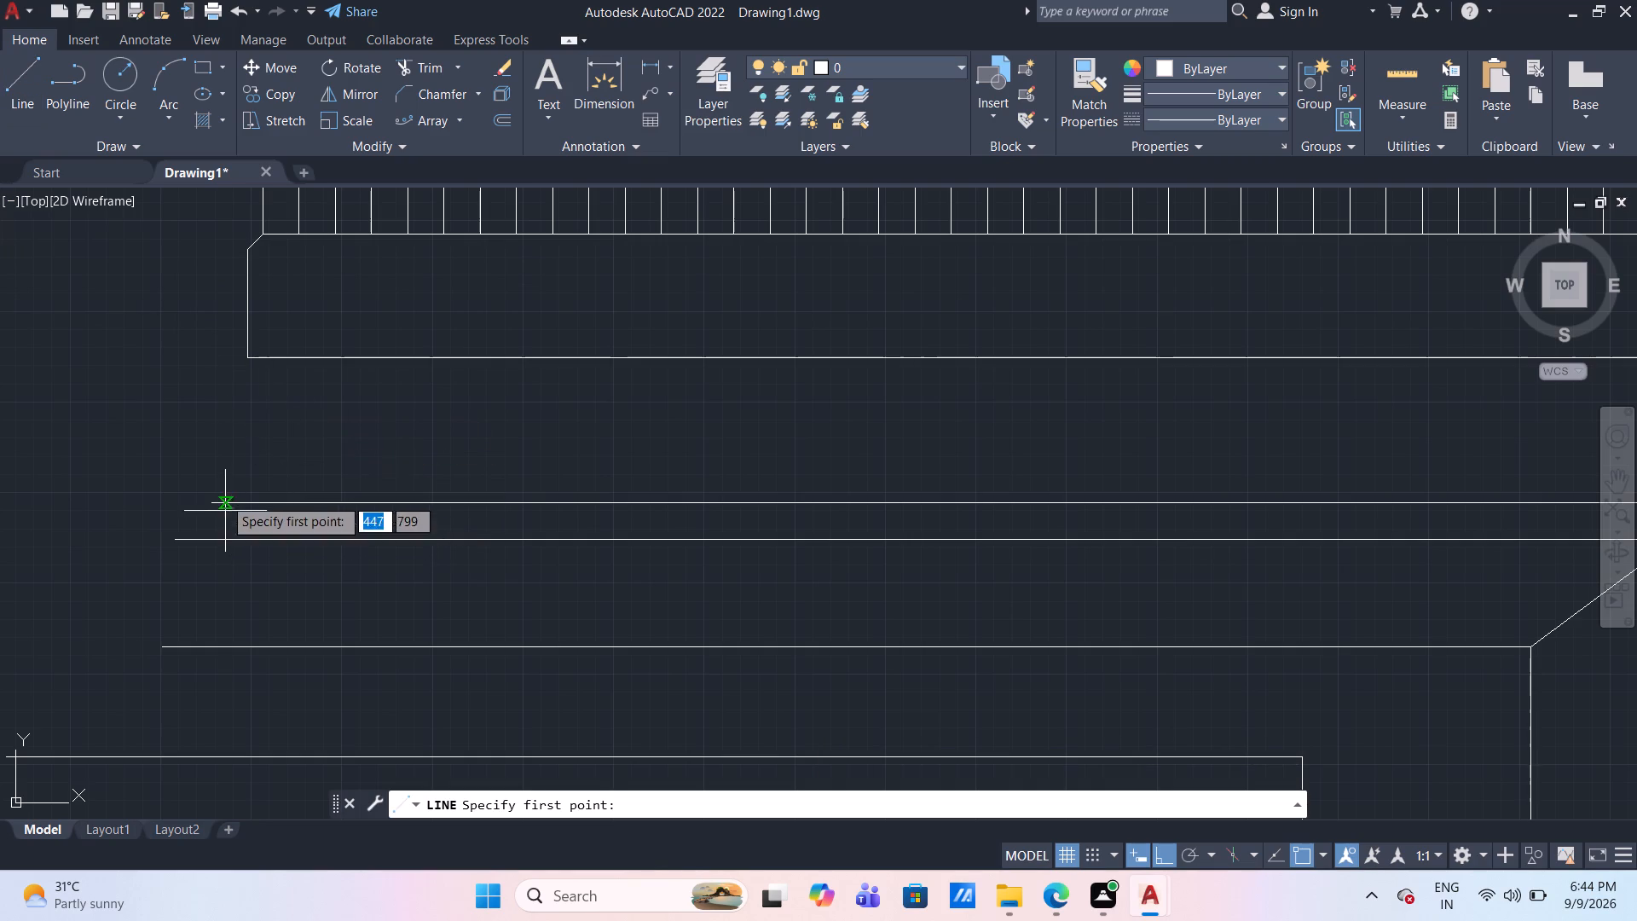
{"action": "left_click", "coordinate": [250, 354]}
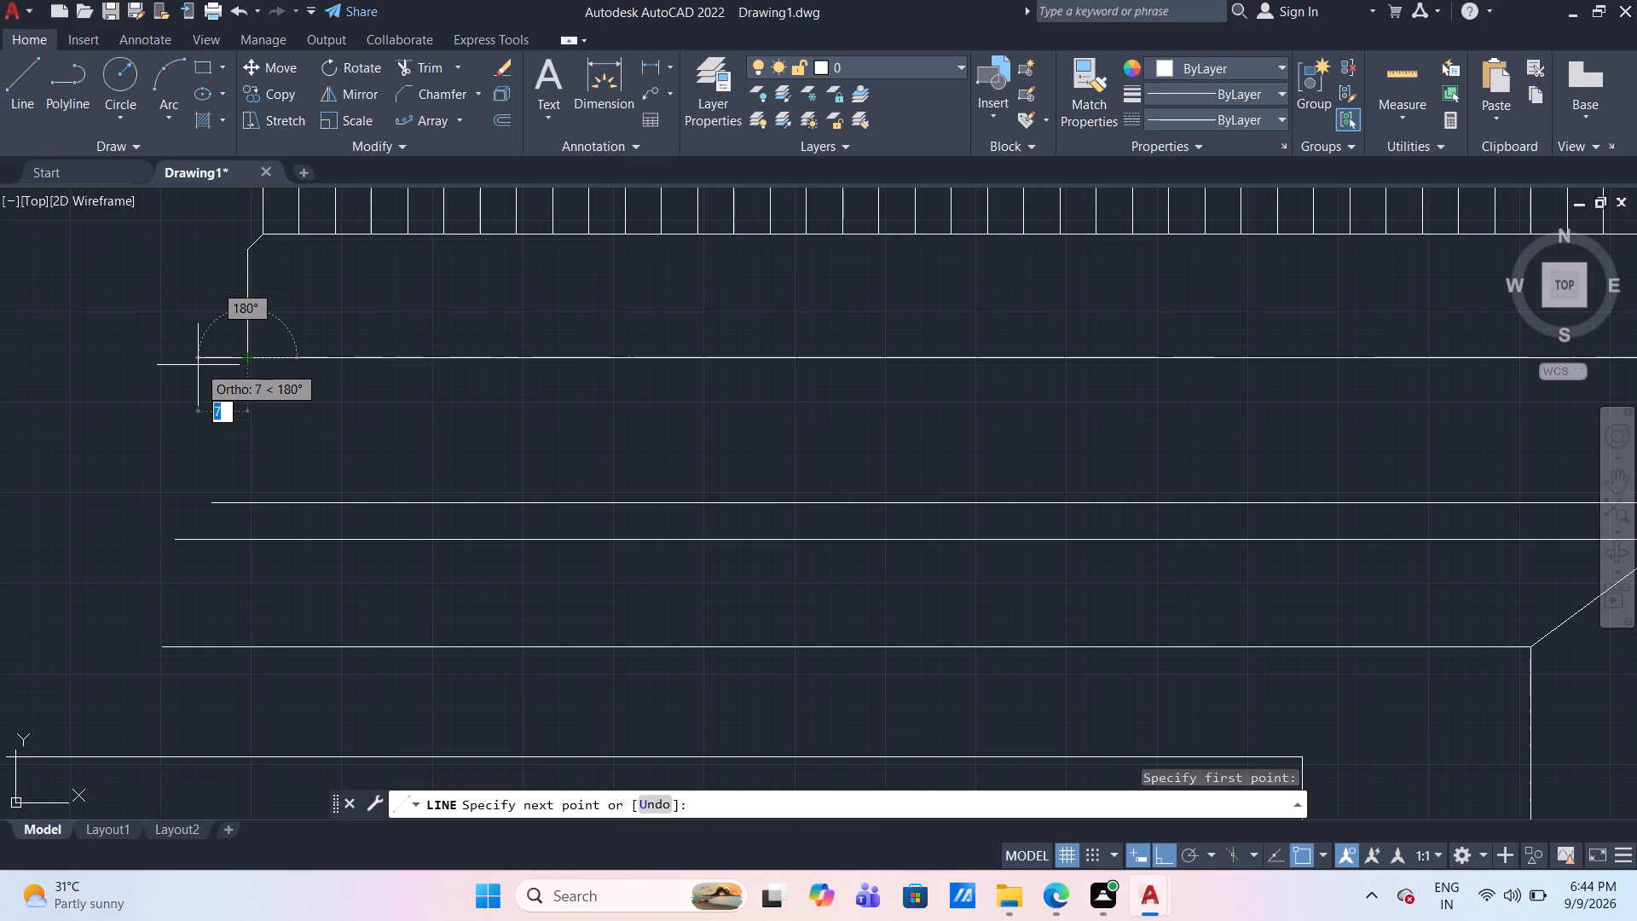
{"action": "key", "text": "5"}
{"action": "key", "text": "Return"}
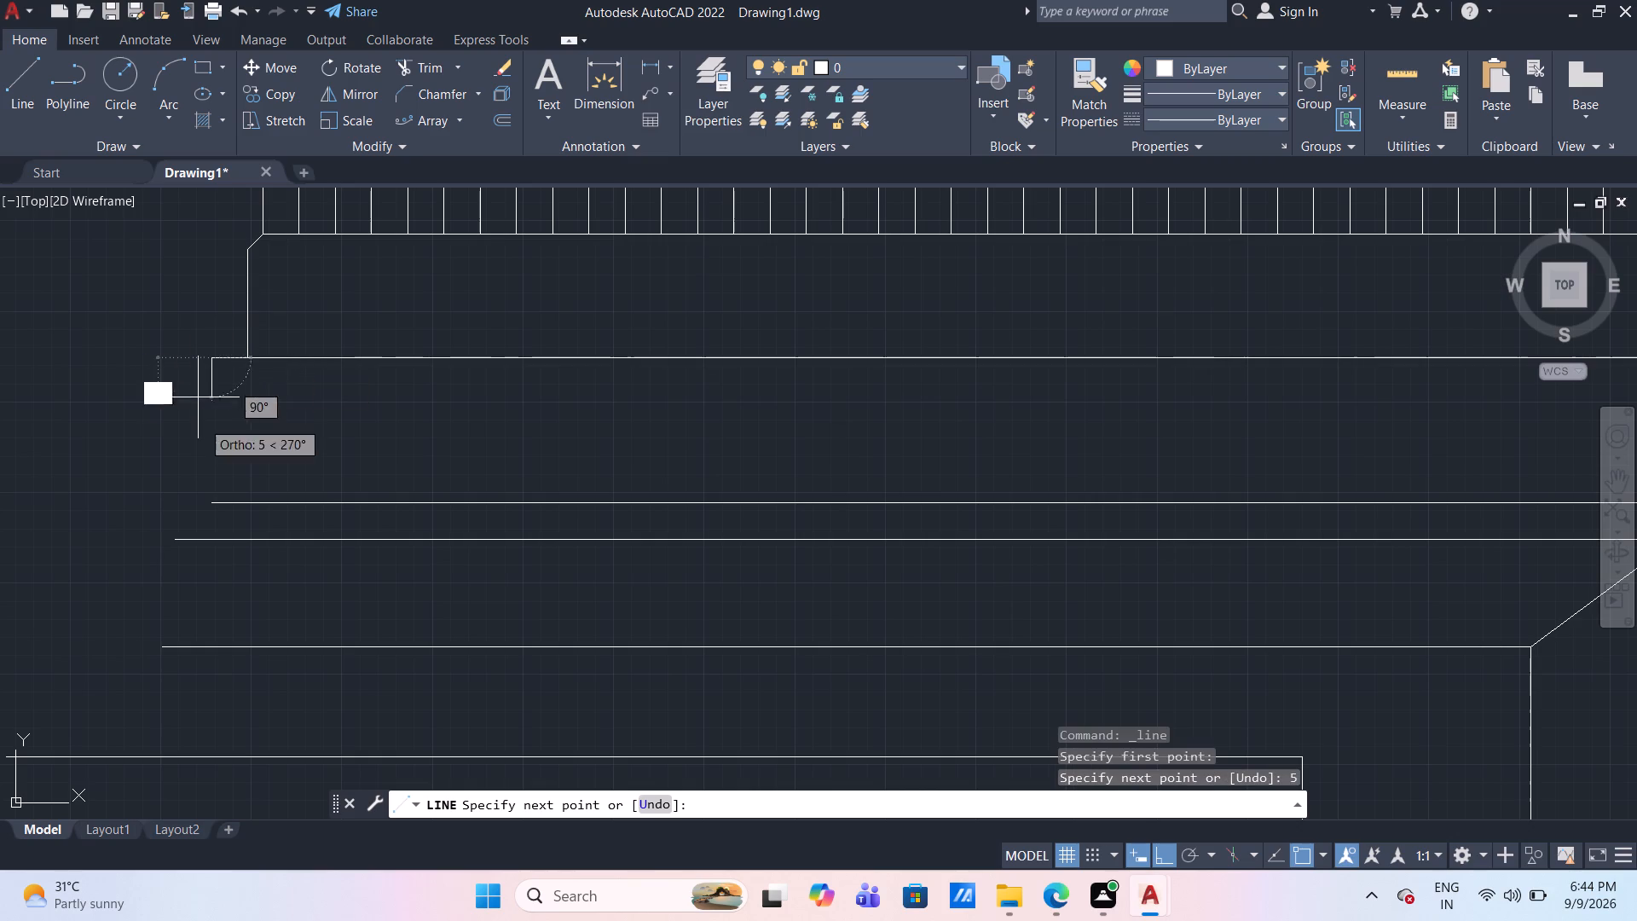
{"action": "left_click", "coordinate": [211, 540]}
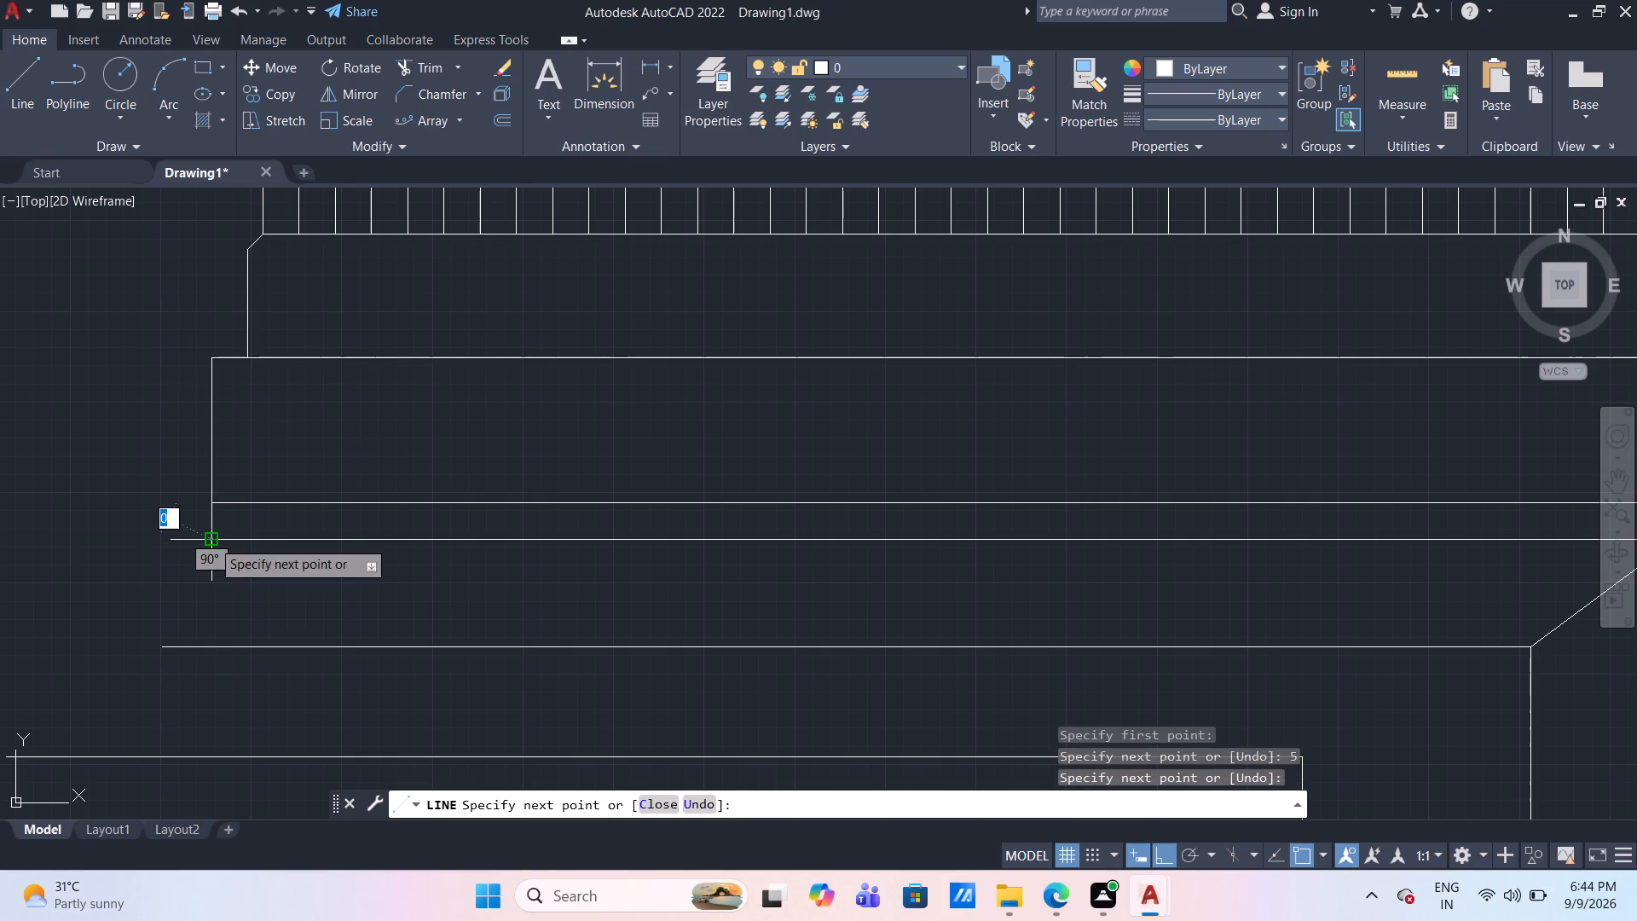
{"action": "key", "text": "Return"}
Draw a slanted line joining the left ends of the mitred strip's upper and lower horizontal lines.
{"action": "scroll", "coordinate": [219, 581], "scroll_direction": "down", "scroll_amount": 1}
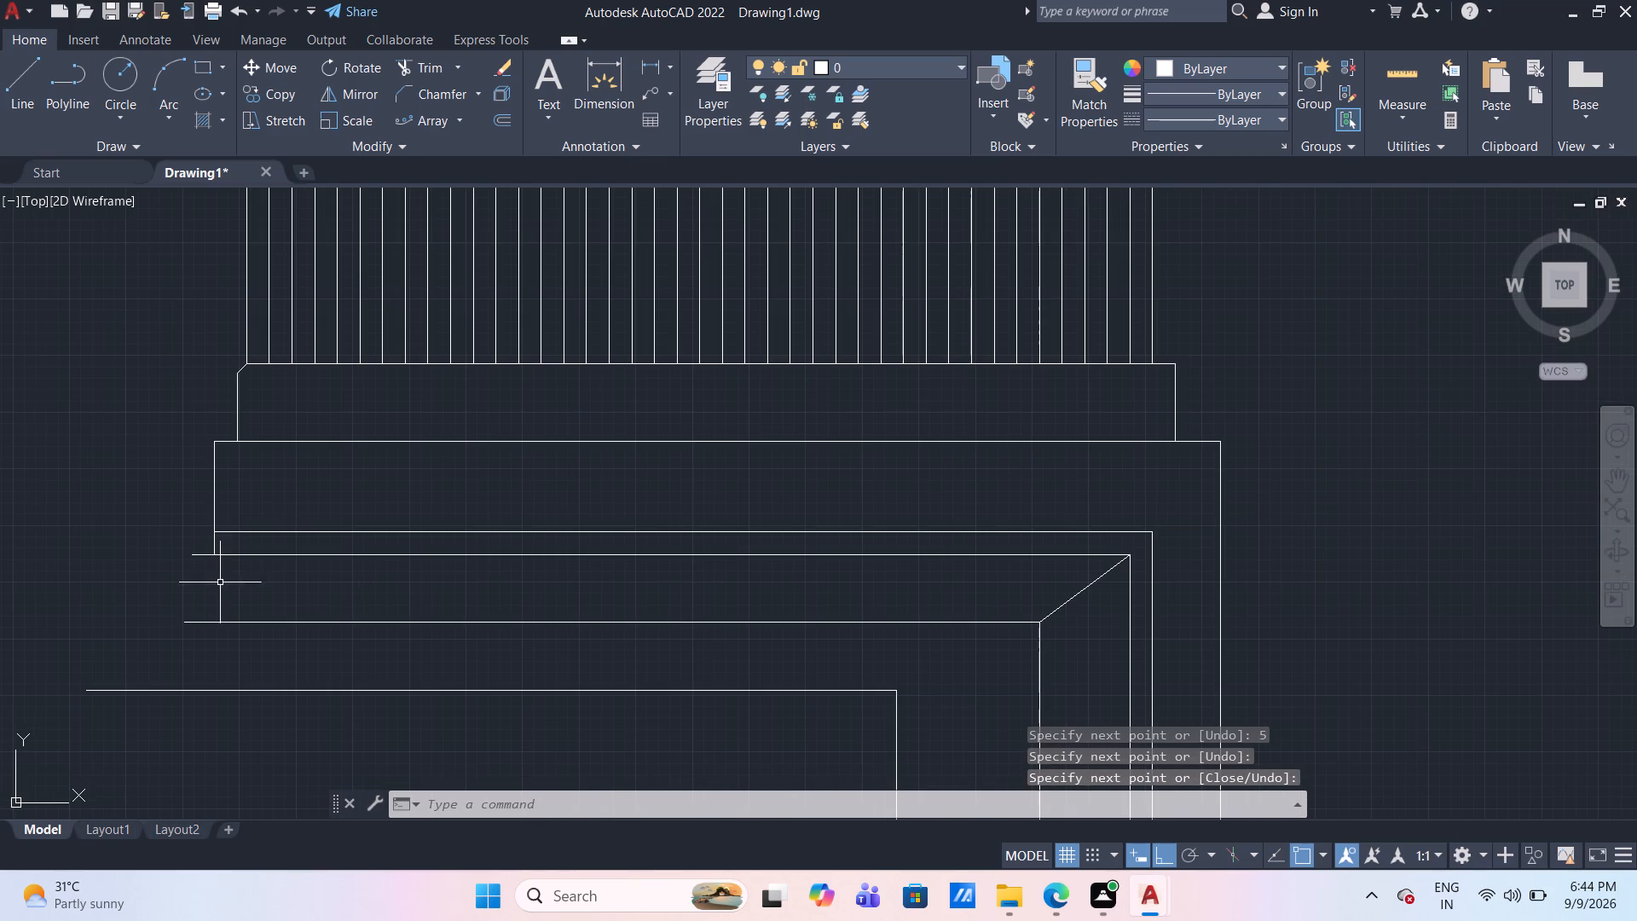
{"action": "middle_click_drag", "start_coordinate": [240, 571], "coordinate": [247, 521]}
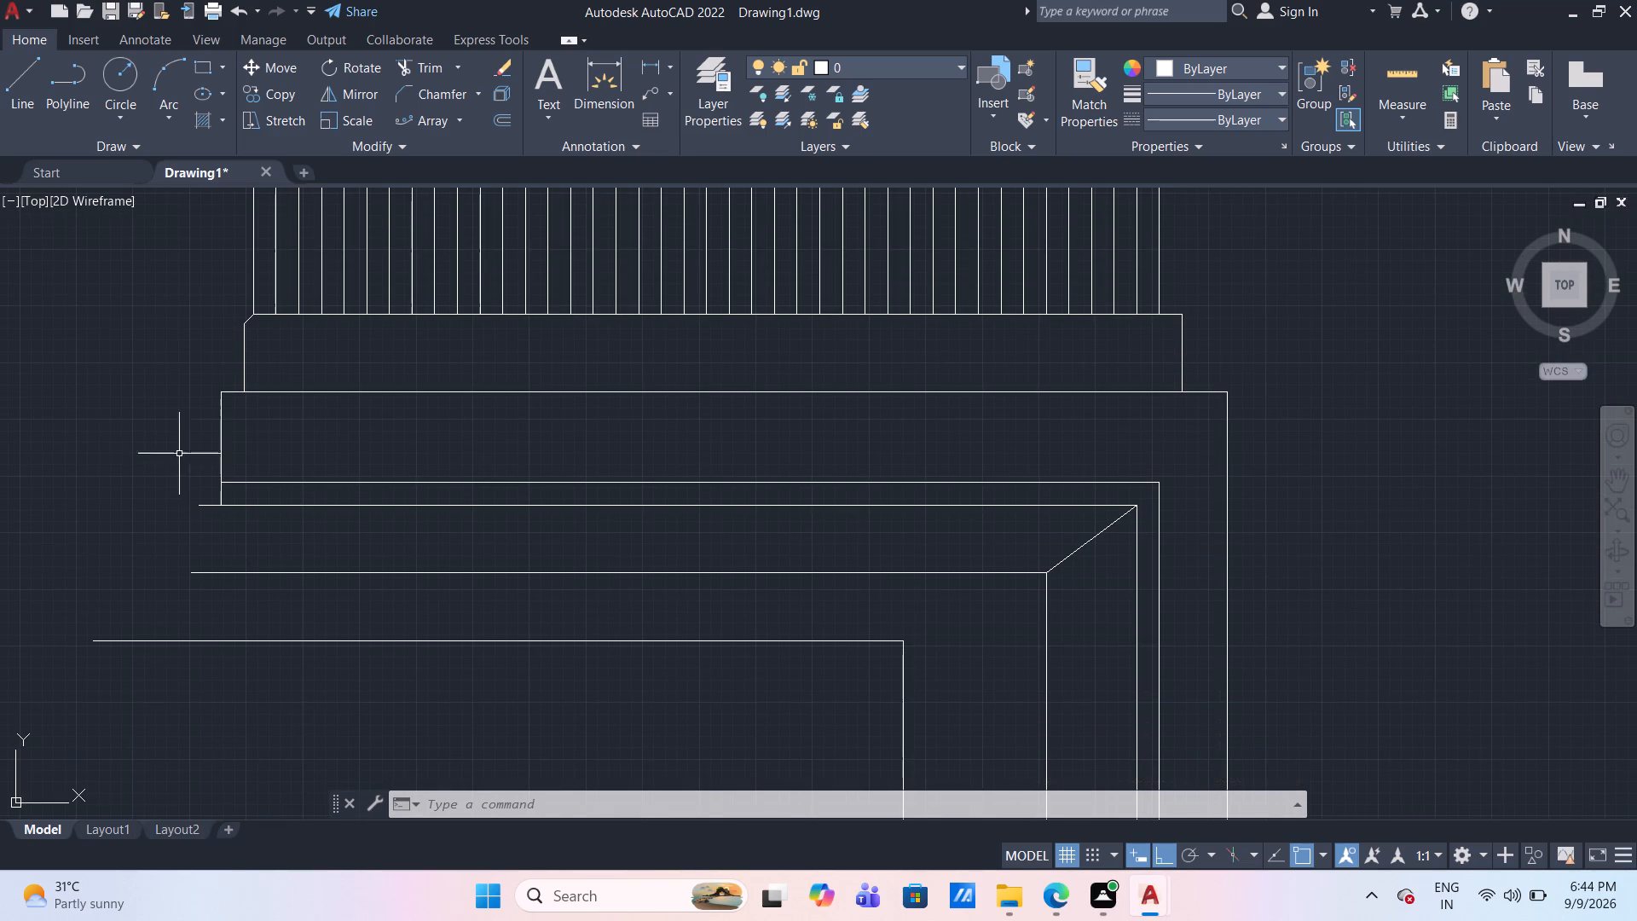
{"action": "scroll", "coordinate": [284, 563], "scroll_direction": "down", "scroll_amount": 2}
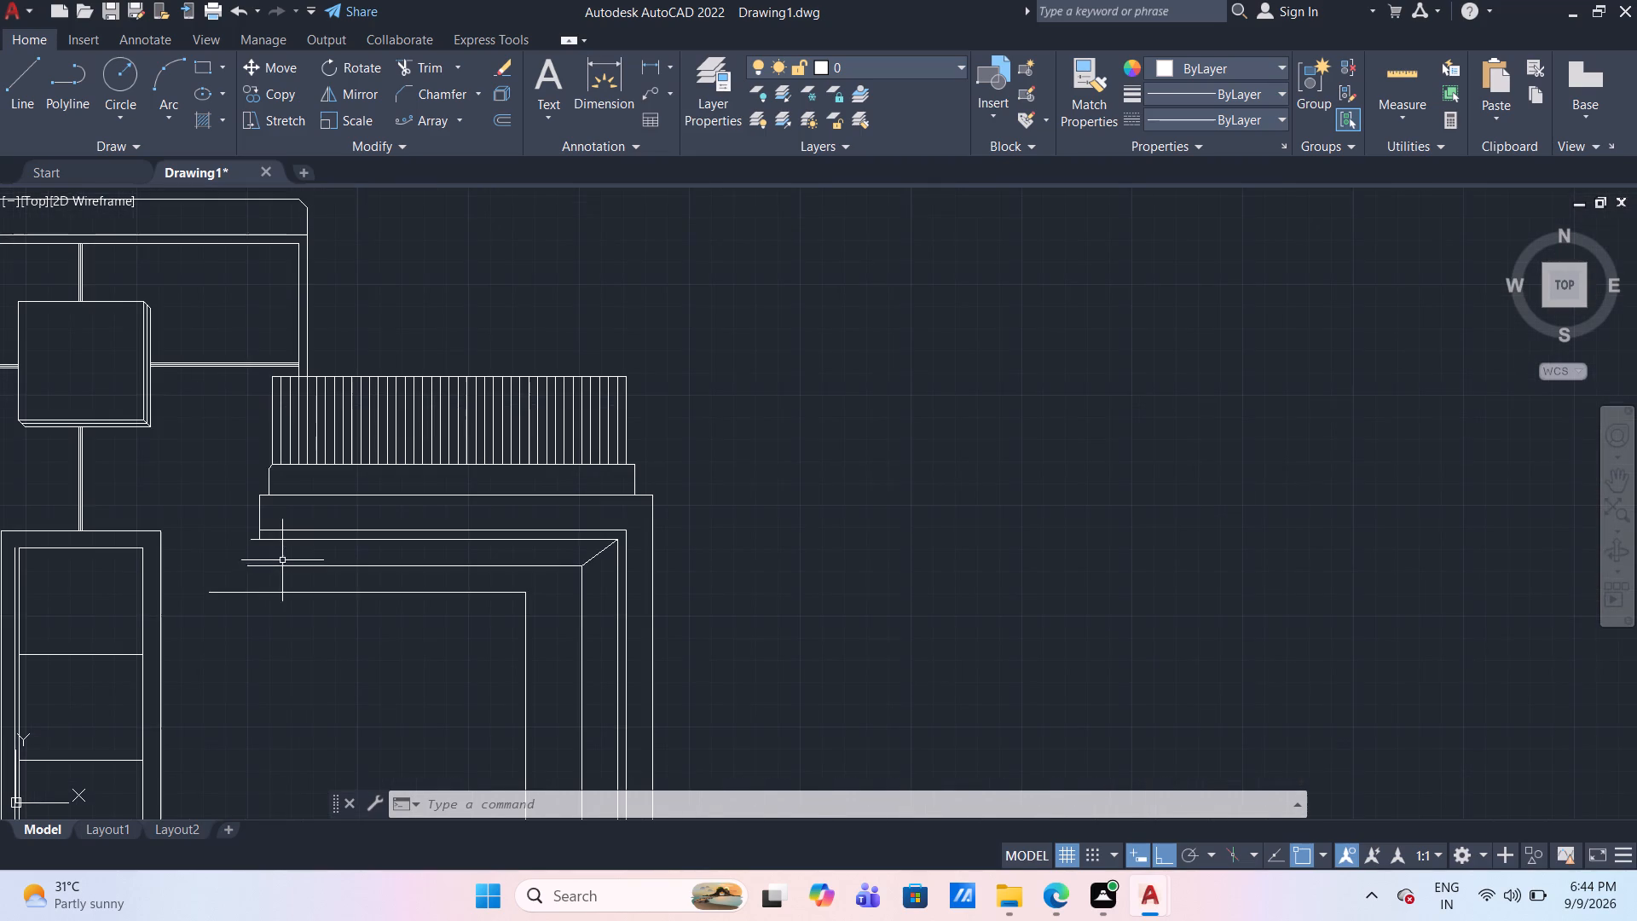
{"action": "middle_click_drag", "start_coordinate": [281, 549], "coordinate": [288, 449]}
{"action": "scroll", "coordinate": [281, 445], "scroll_direction": "up", "scroll_amount": 2}
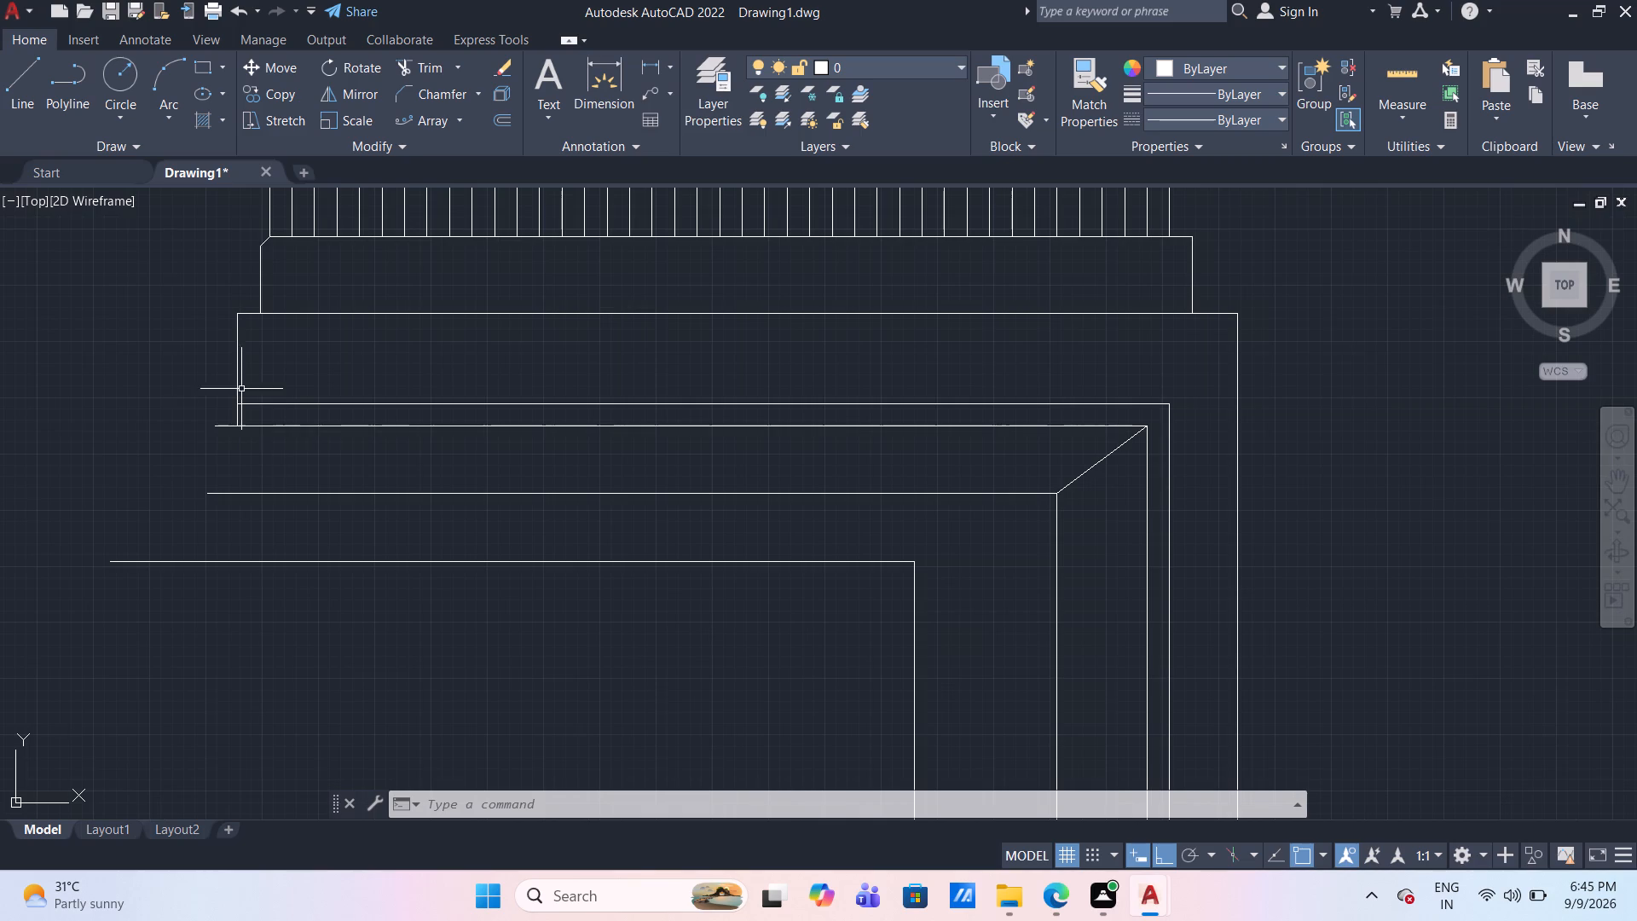
{"action": "left_click", "coordinate": [31, 88]}
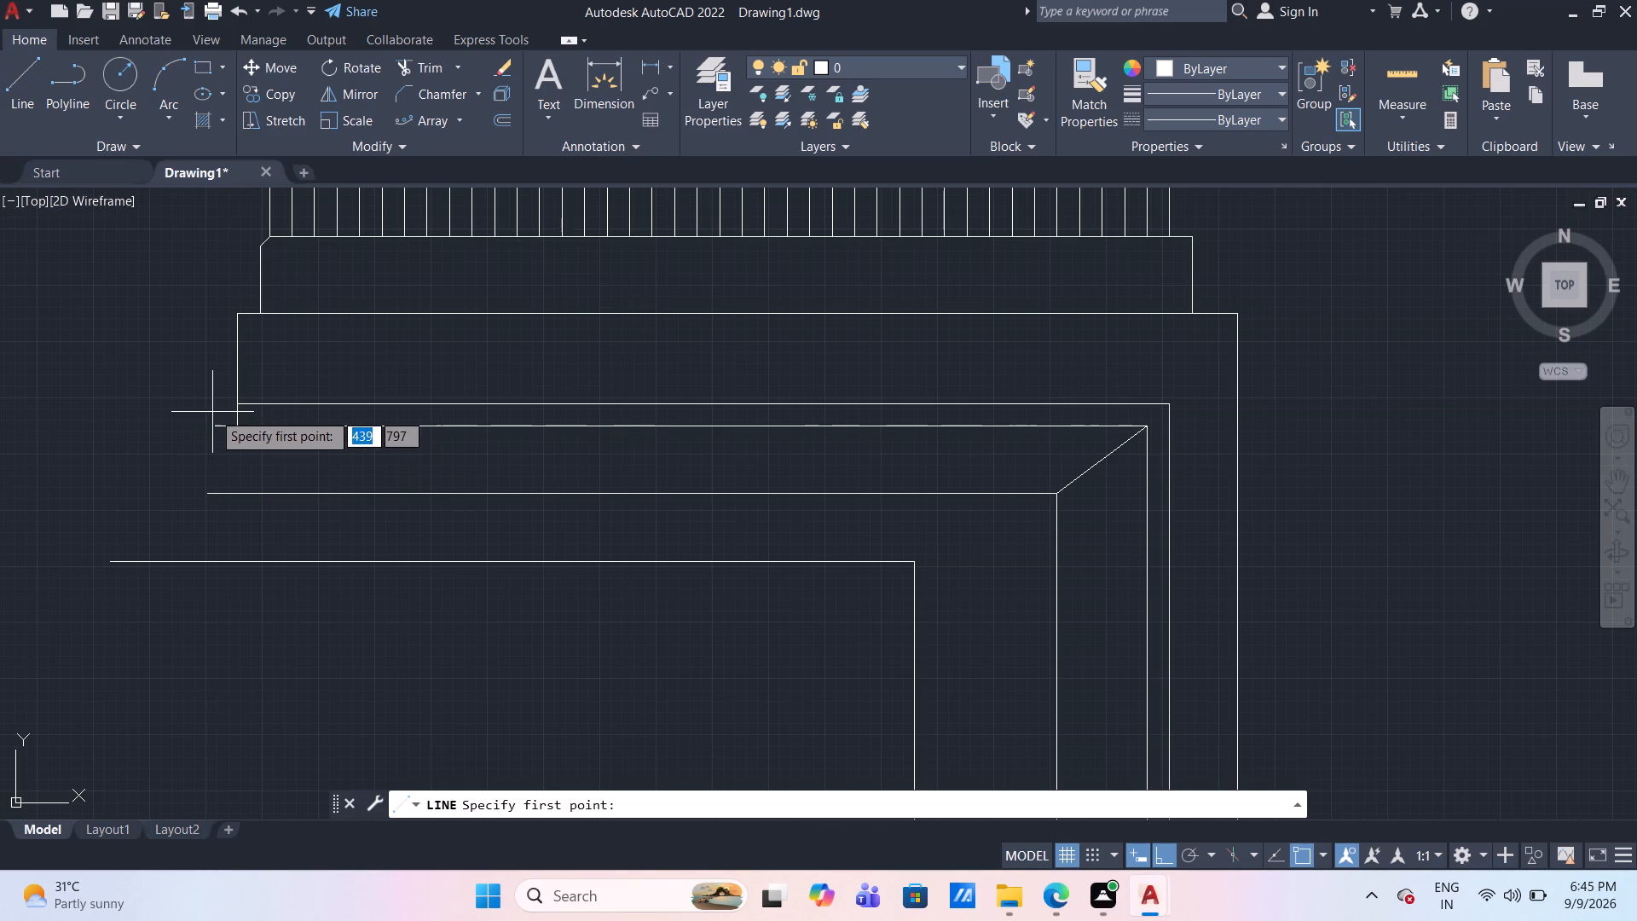
{"action": "left_click", "coordinate": [217, 424]}
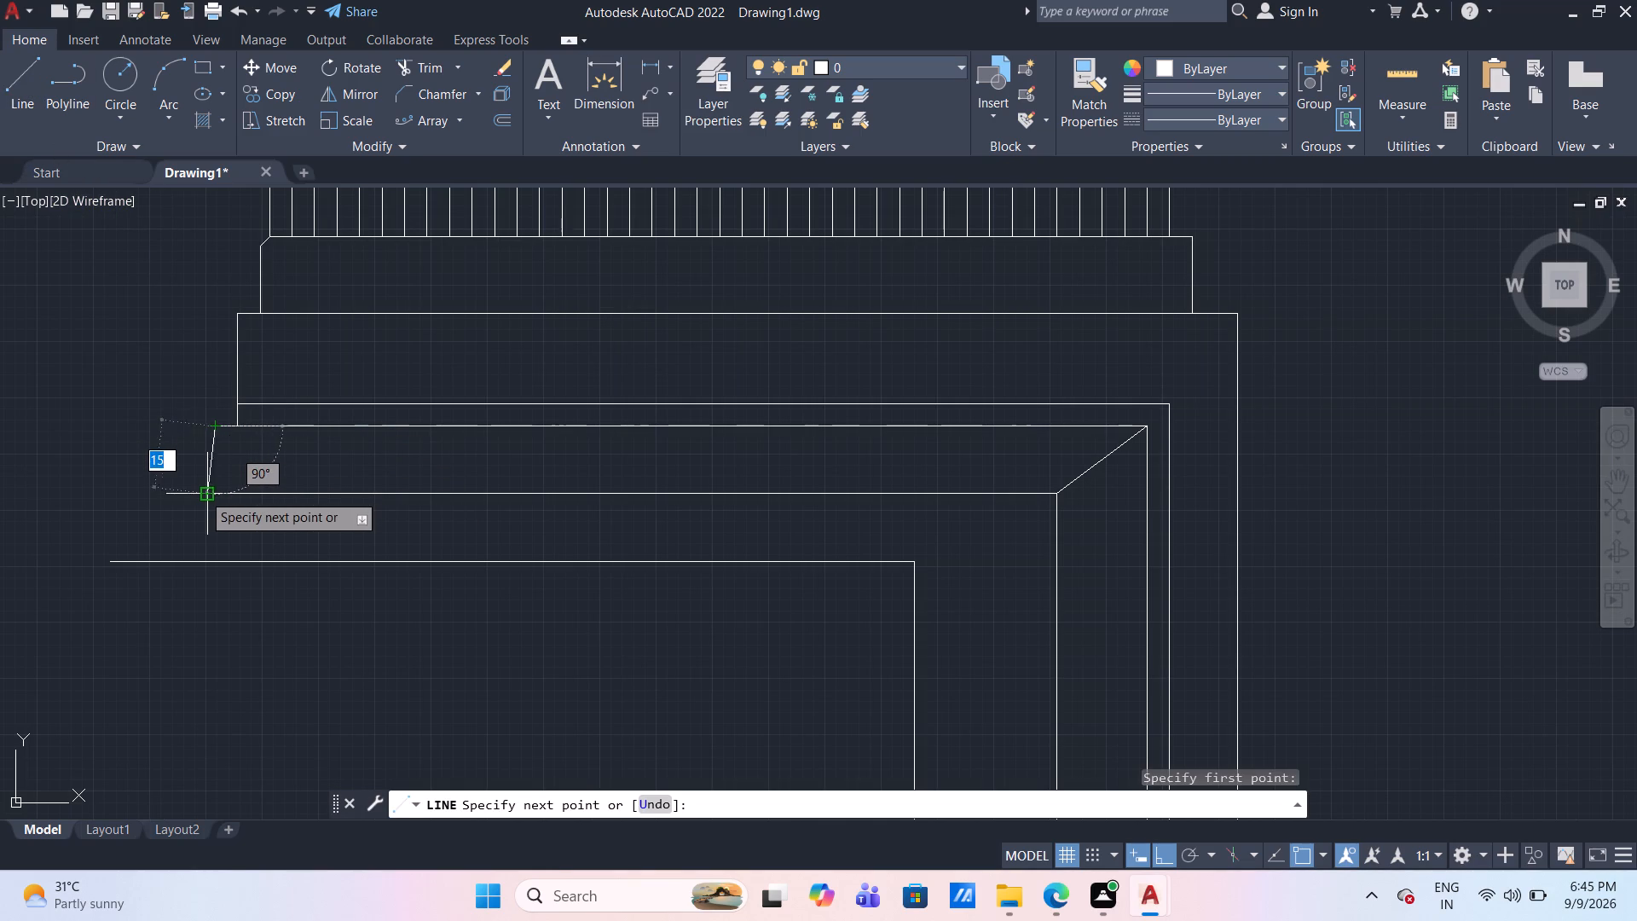
{"action": "left_click", "coordinate": [202, 493]}
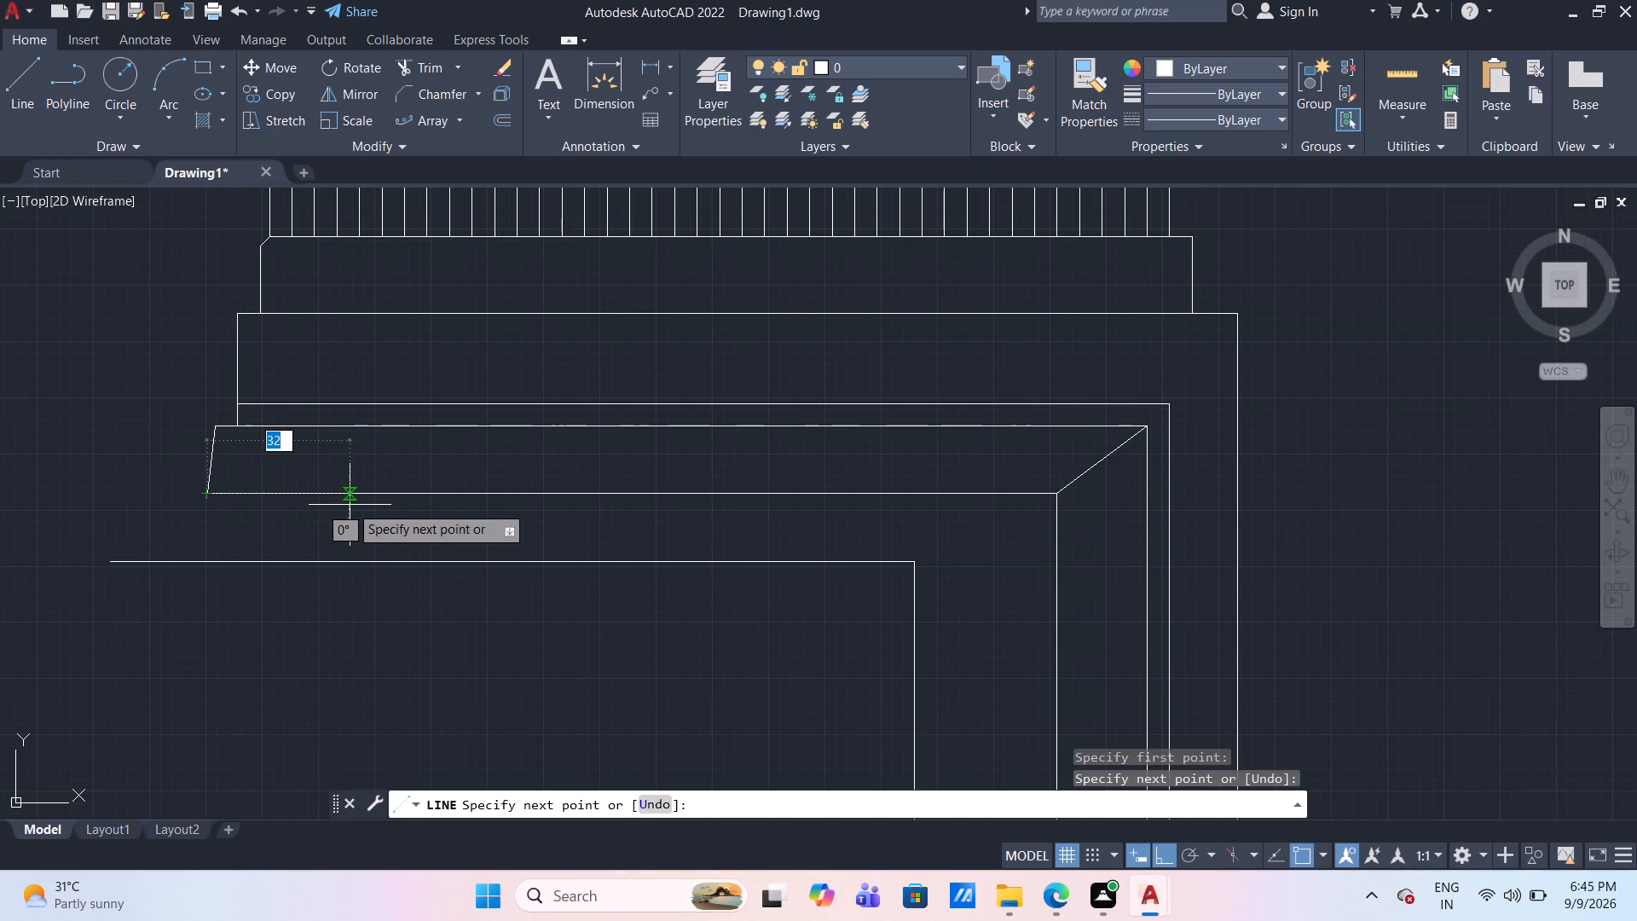
{"action": "key", "text": "Escape"}
Erase the vertical line closing the left end of the band above the mitred strip.
{"action": "scroll", "coordinate": [350, 505], "scroll_direction": "down", "scroll_amount": 2}
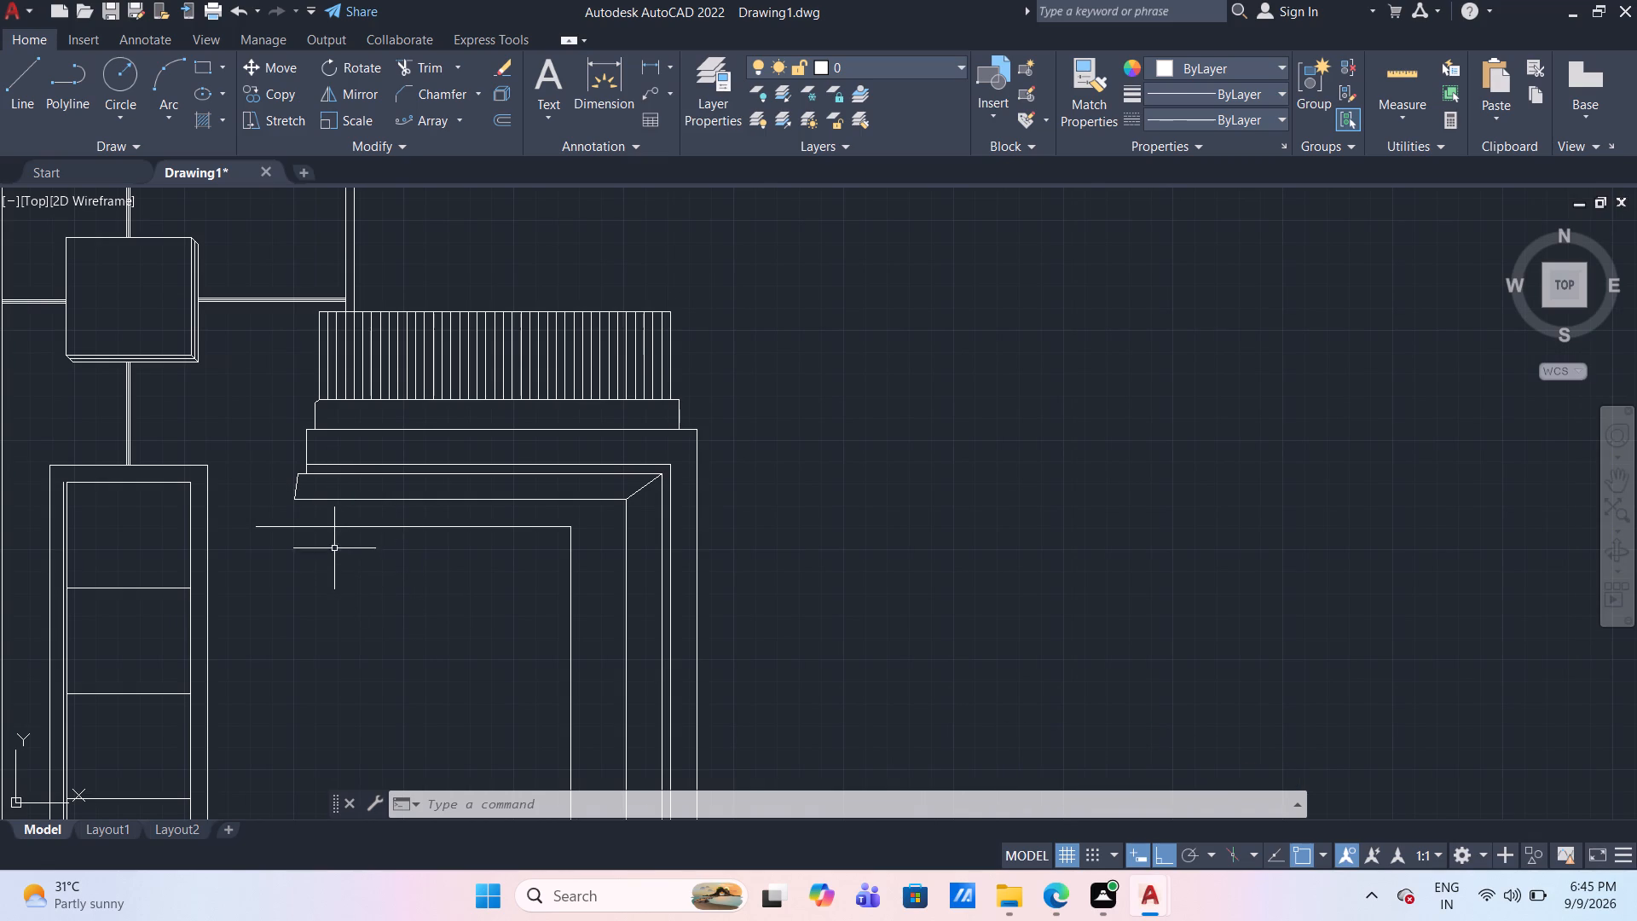
{"action": "scroll", "coordinate": [327, 542], "scroll_direction": "up", "scroll_amount": 2}
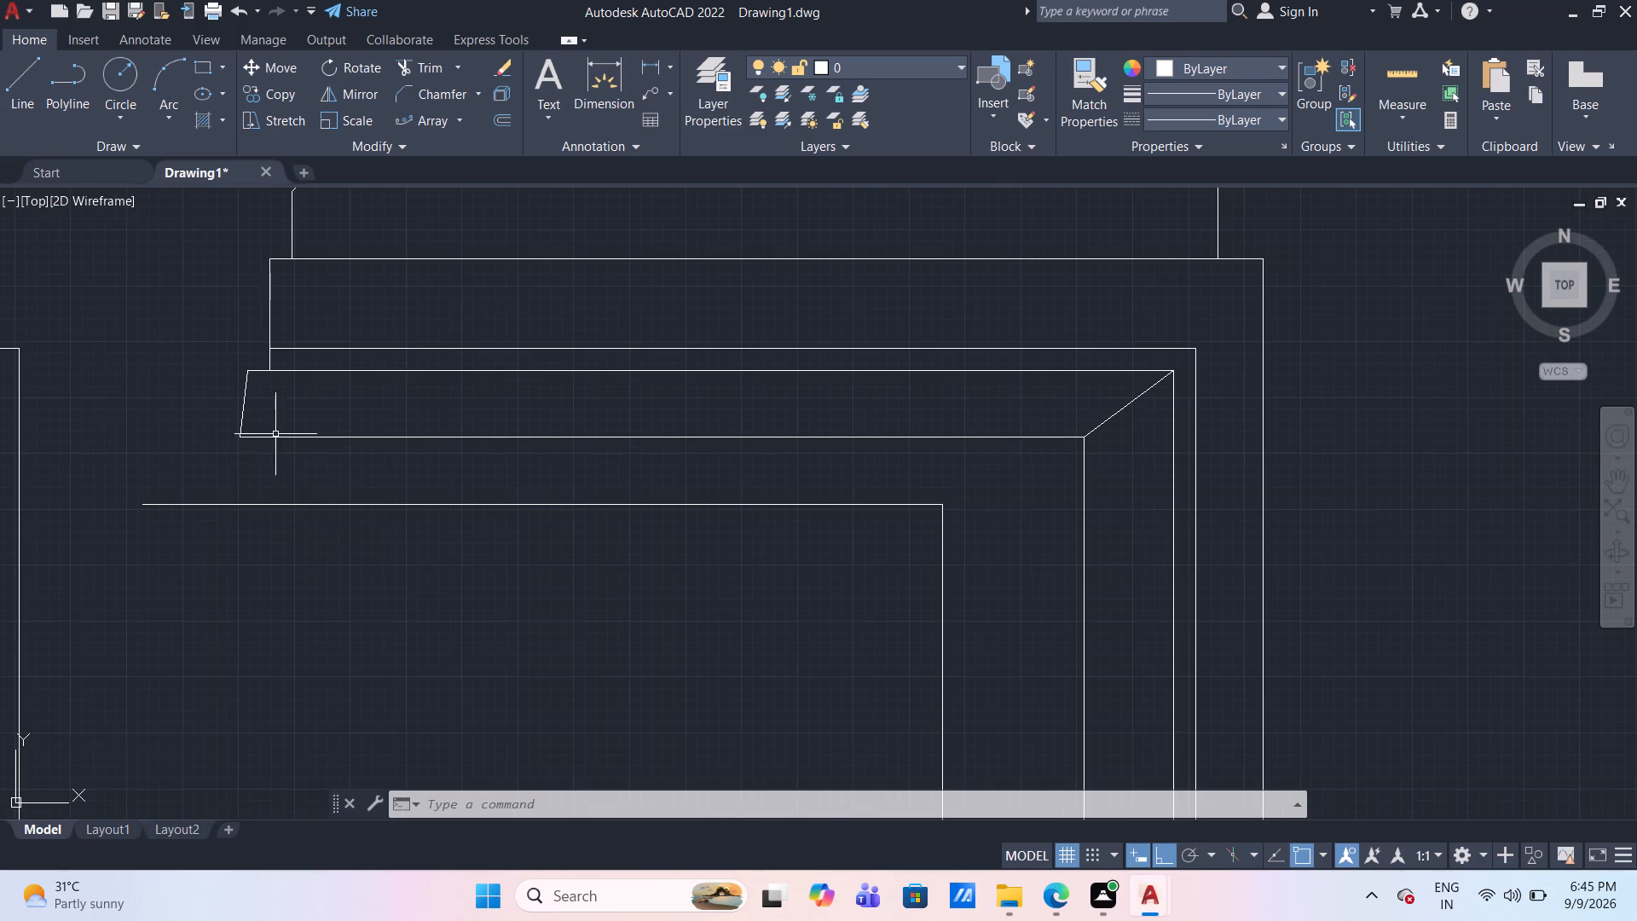
{"action": "scroll", "coordinate": [275, 420], "scroll_direction": "up", "scroll_amount": 1}
{"action": "middle_click_drag", "start_coordinate": [279, 385], "coordinate": [315, 507]}
{"action": "scroll", "coordinate": [315, 507], "scroll_direction": "down", "scroll_amount": 1}
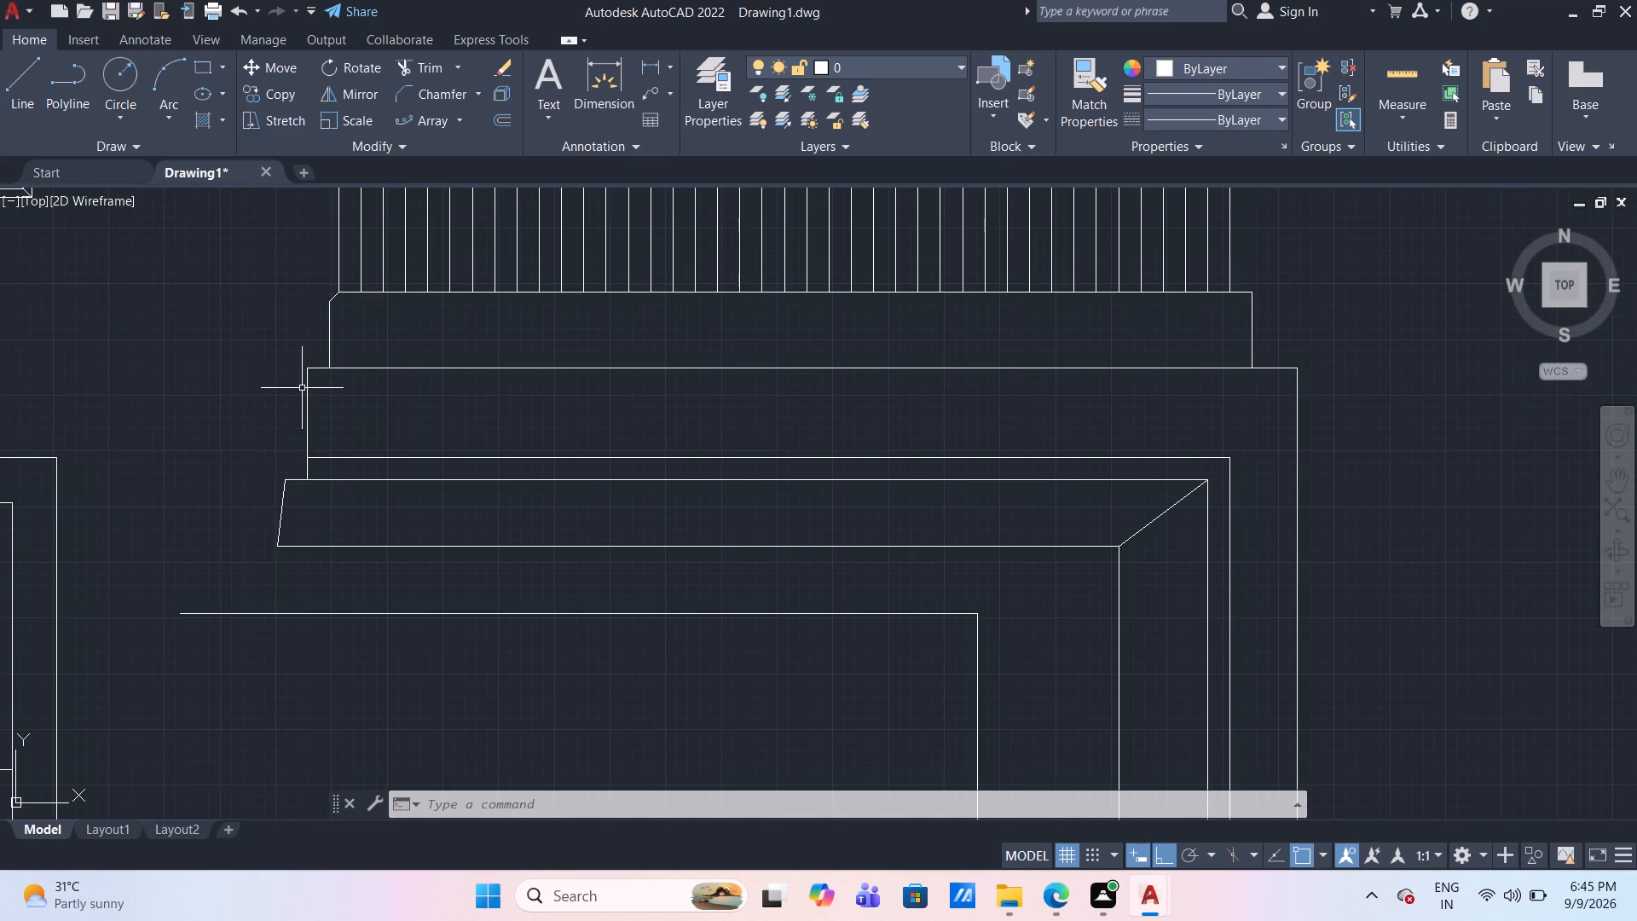
{"action": "scroll", "coordinate": [301, 385], "scroll_direction": "up", "scroll_amount": 3}
{"action": "scroll", "coordinate": [409, 382], "scroll_direction": "down", "scroll_amount": 3}
{"action": "middle_click_drag", "start_coordinate": [399, 426], "coordinate": [394, 444]}
{"action": "left_click", "coordinate": [383, 482]}
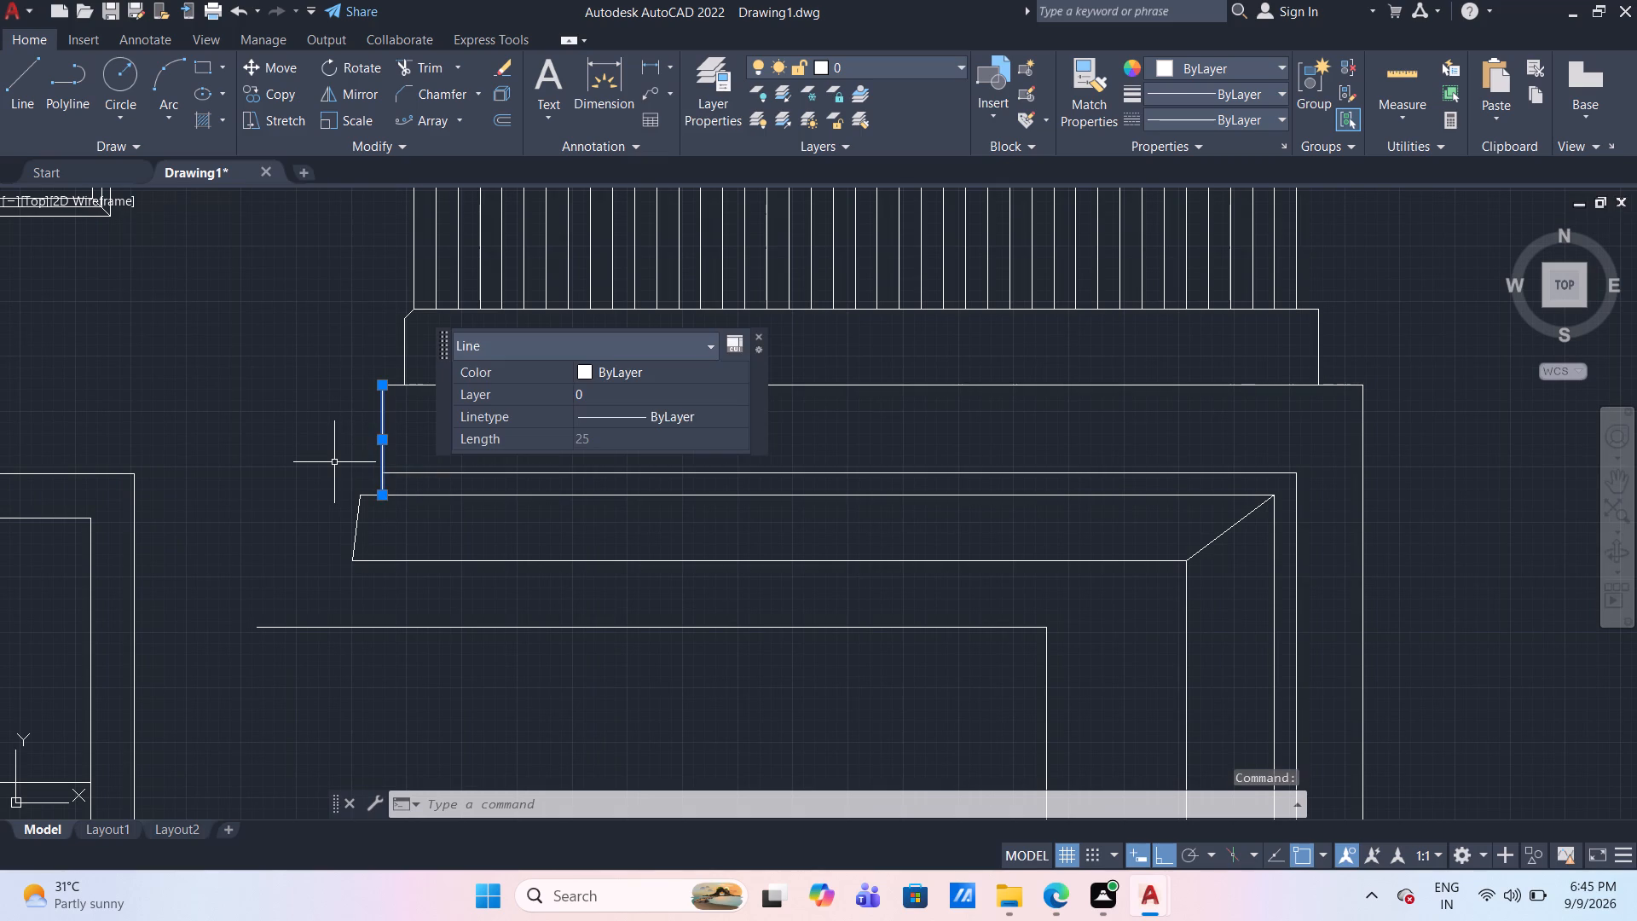
{"action": "key", "text": "Delete"}
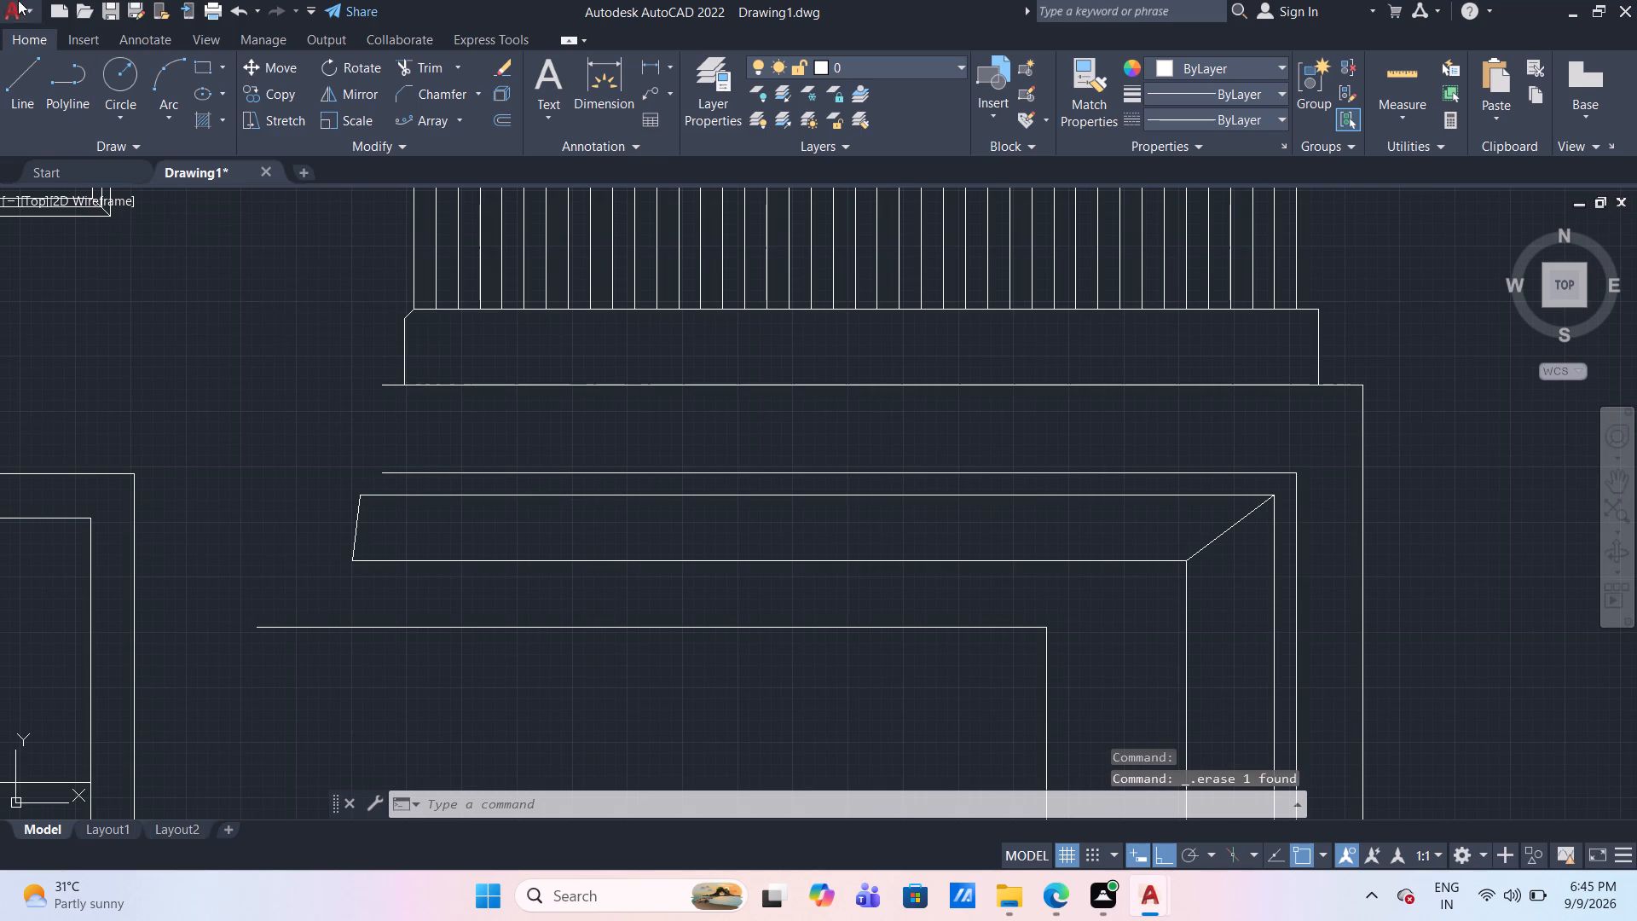
Draw a vertical line about 20 mm long closing the left end of the band directly below the chamfered band.
{"action": "left_click", "coordinate": [35, 67]}
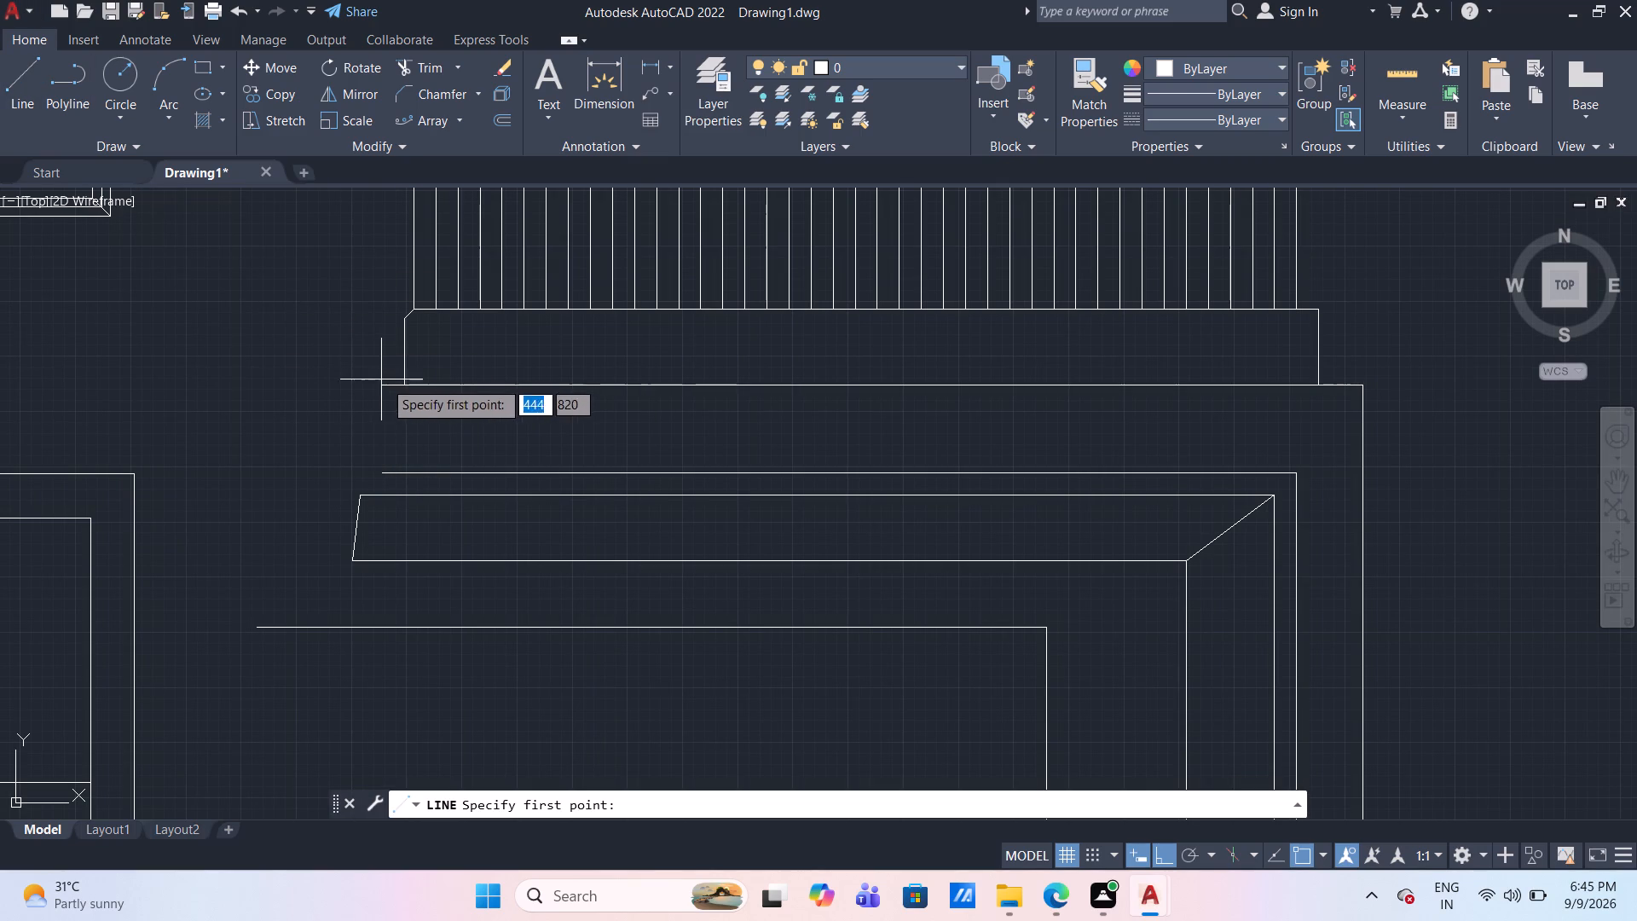
{"action": "left_click", "coordinate": [385, 384]}
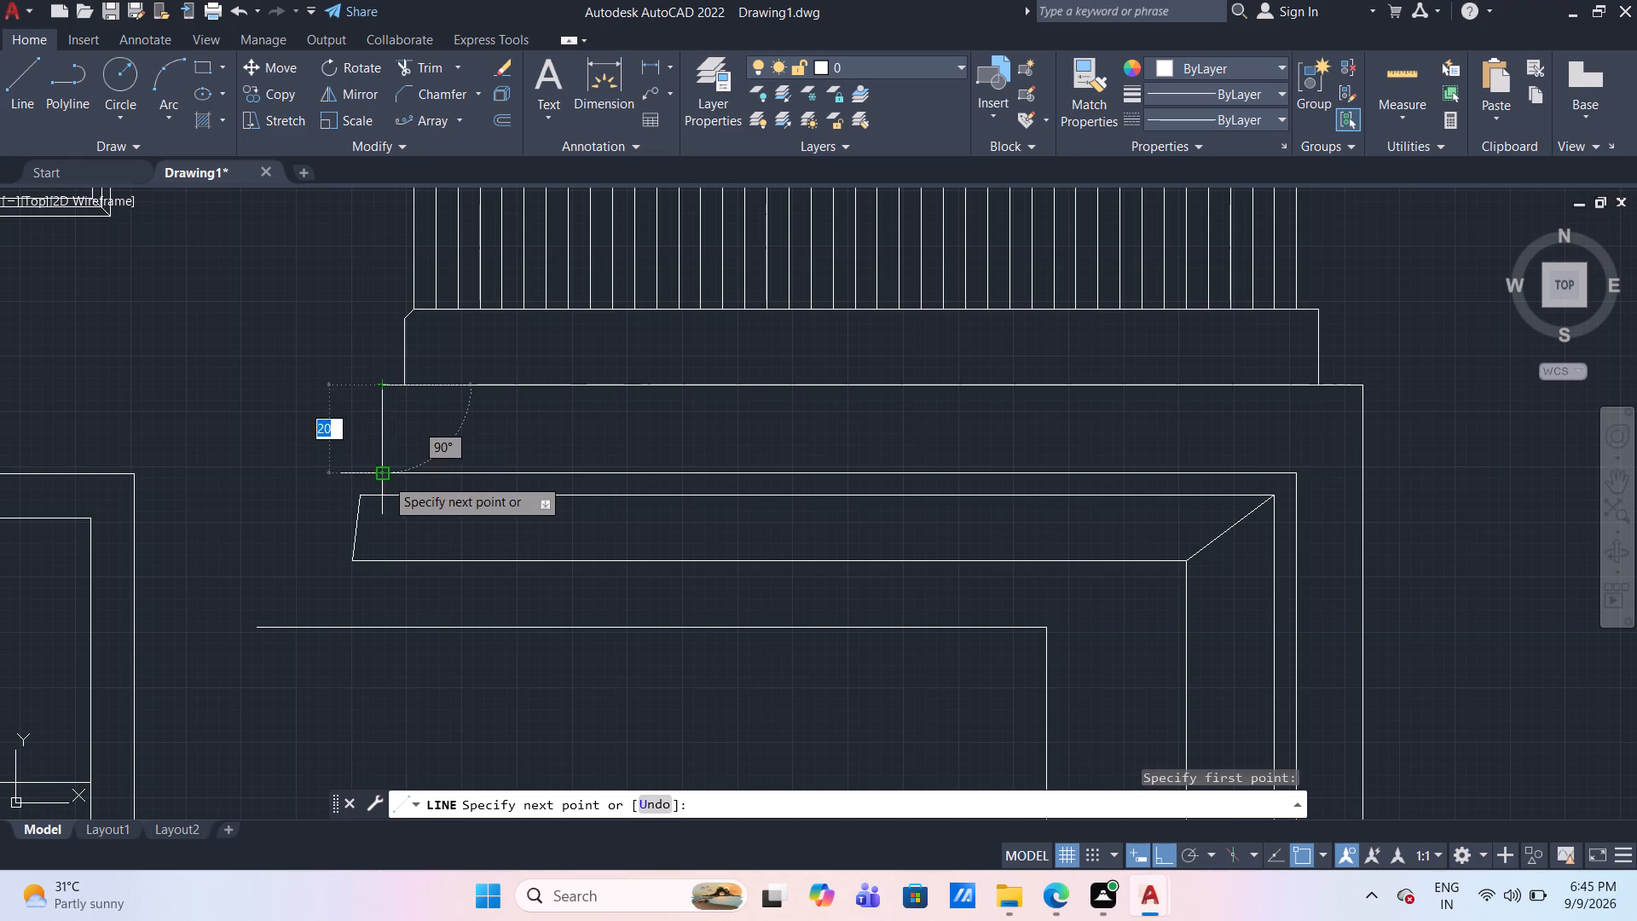
{"action": "left_click", "coordinate": [385, 478]}
{"action": "key", "text": "Escape"}
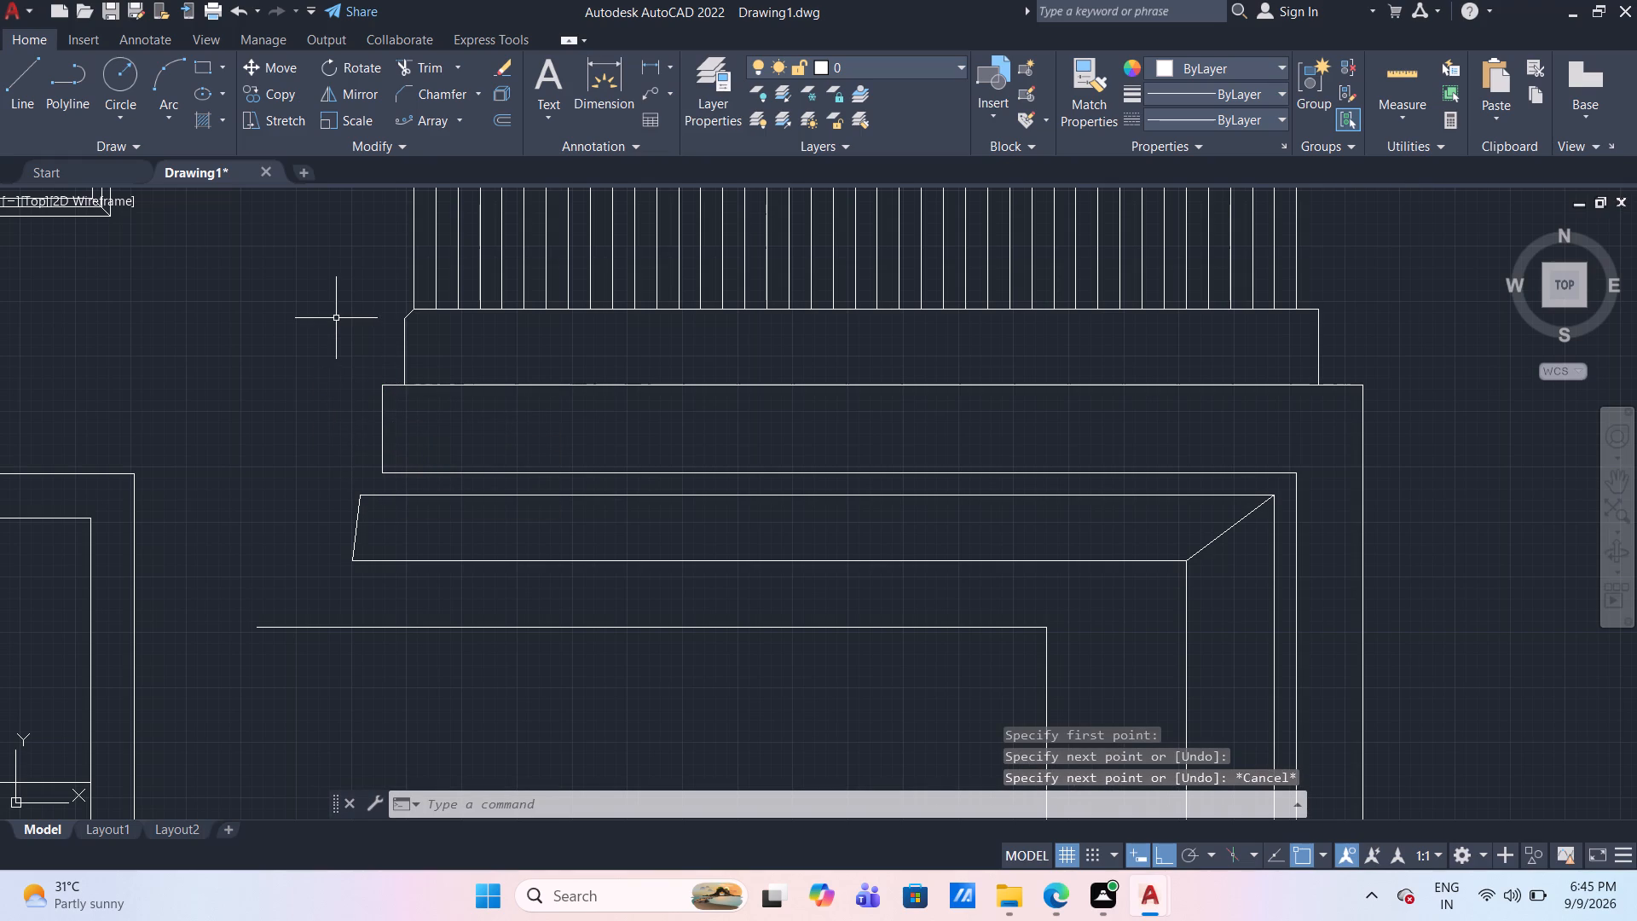
Chamfer the upper-left corner of the band directly below the chamfered band.
{"action": "left_click", "coordinate": [460, 88]}
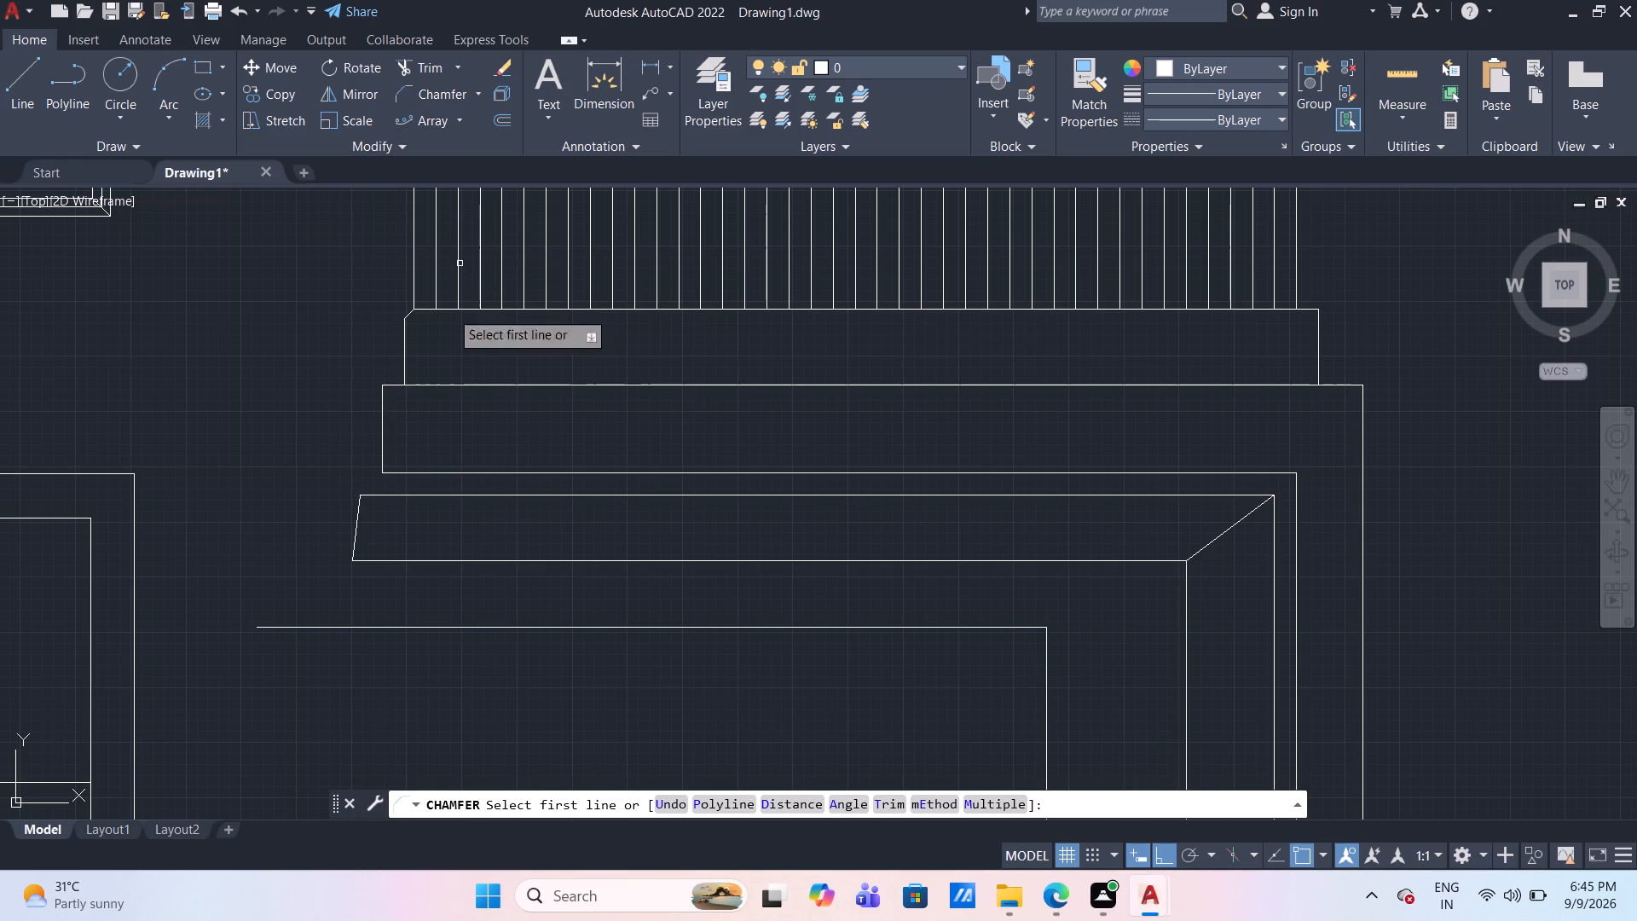
{"action": "left_click", "coordinate": [393, 387]}
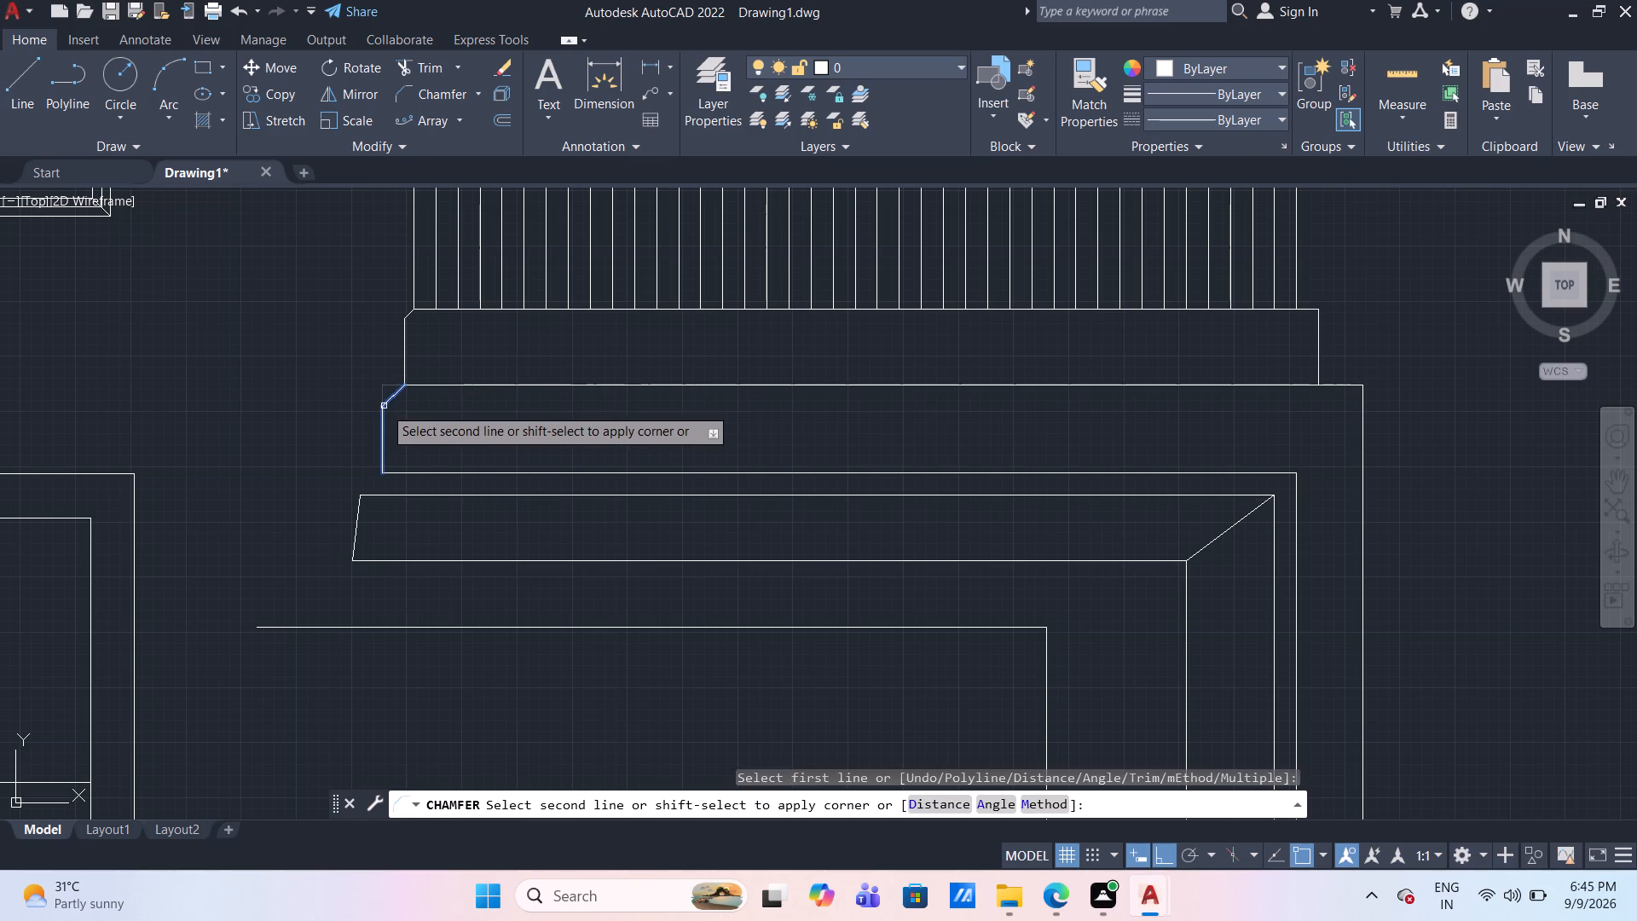
{"action": "left_click", "coordinate": [384, 407]}
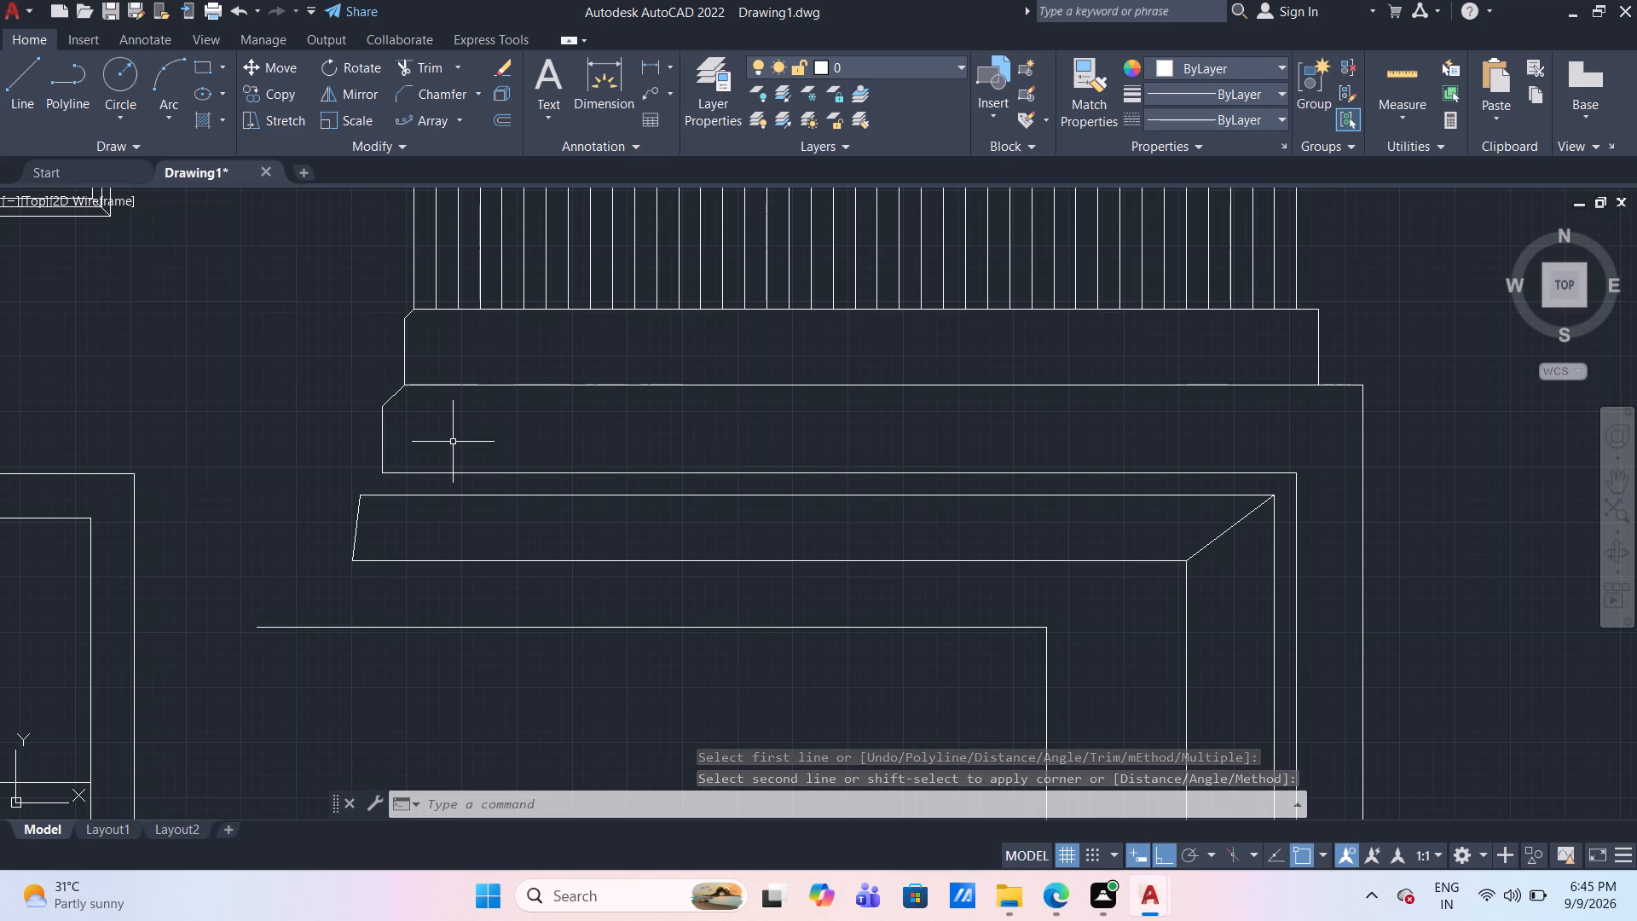
Draw a vertical line from the second band's lower-left corner down to the mitred strip's lower horizontal line.
{"action": "scroll", "coordinate": [453, 442], "scroll_direction": "down", "scroll_amount": 2}
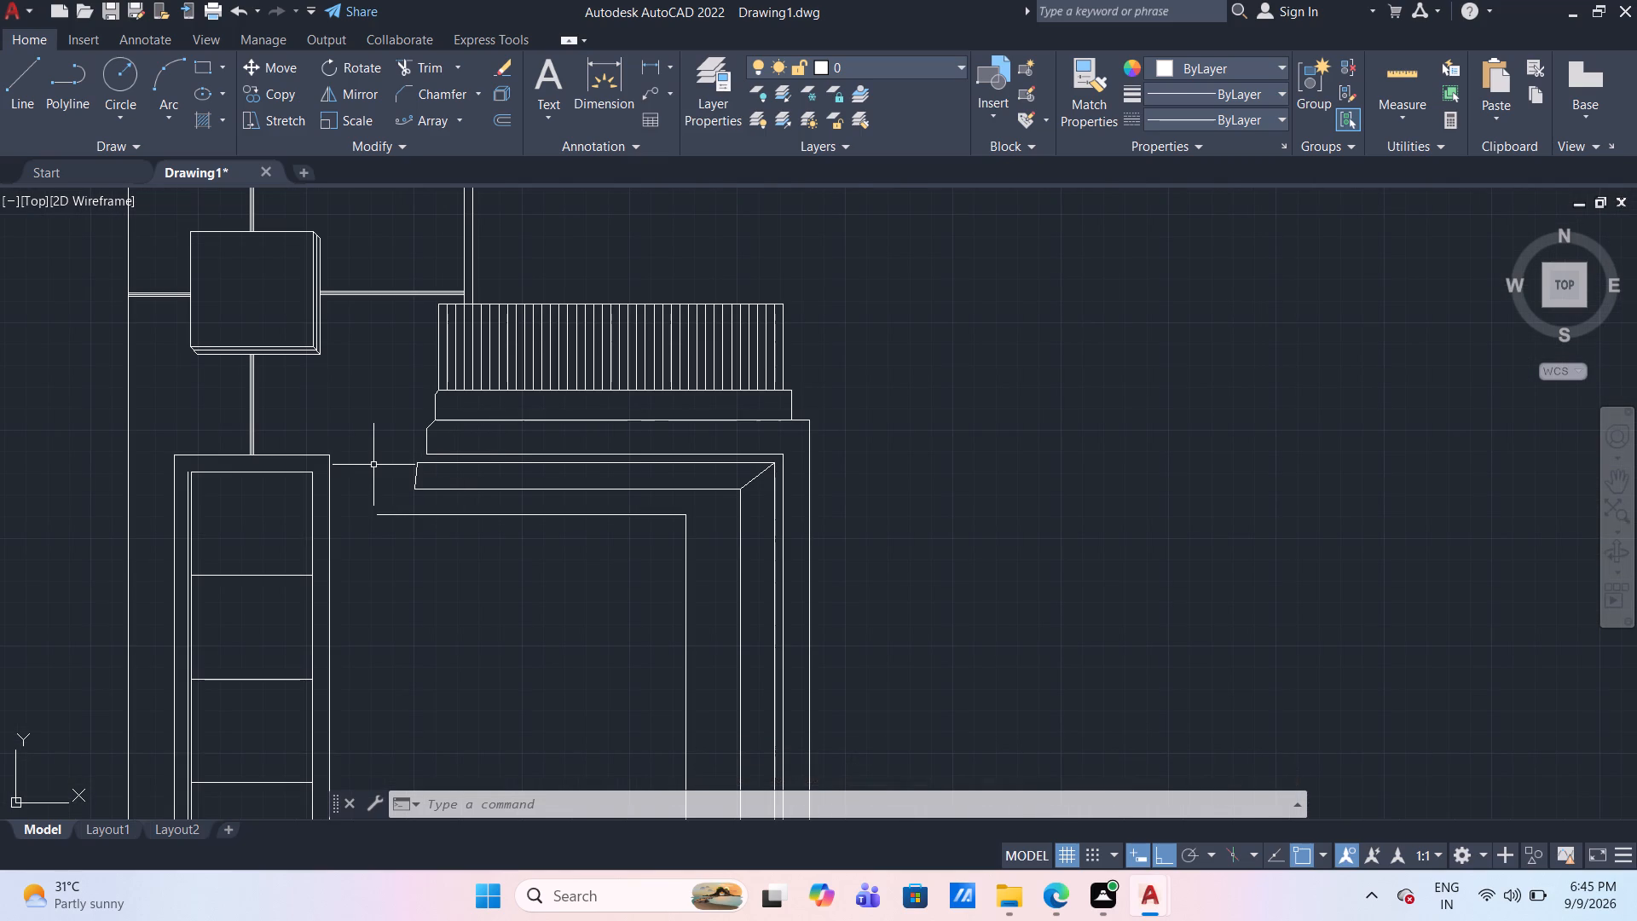
{"action": "scroll", "coordinate": [433, 479], "scroll_direction": "up", "scroll_amount": 2}
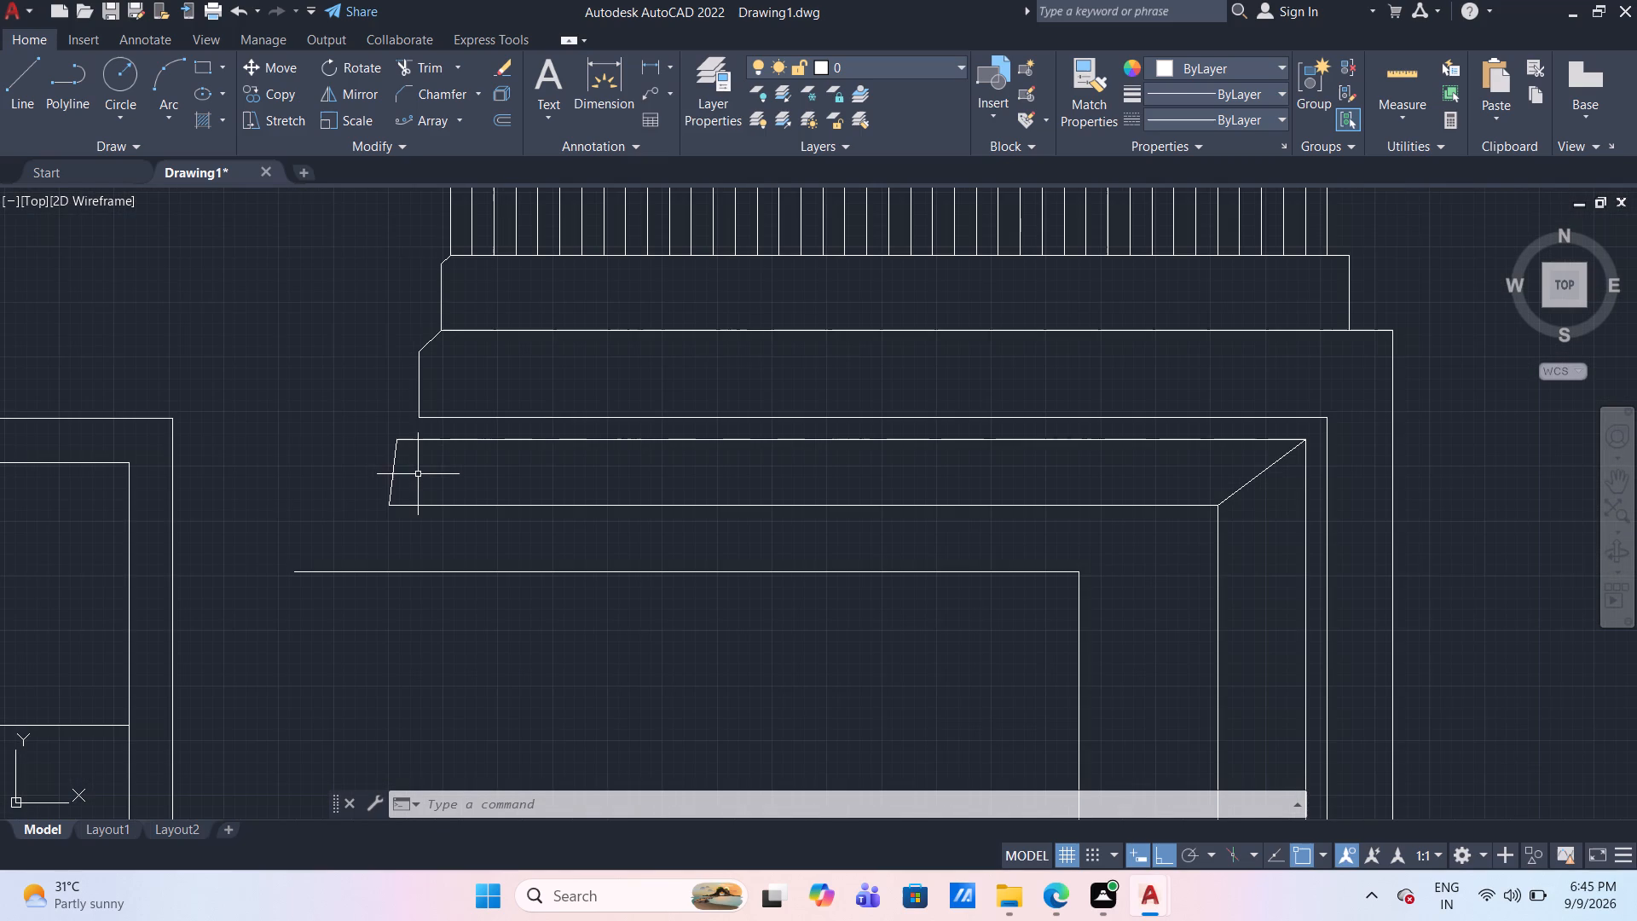
{"action": "left_click", "coordinate": [29, 84]}
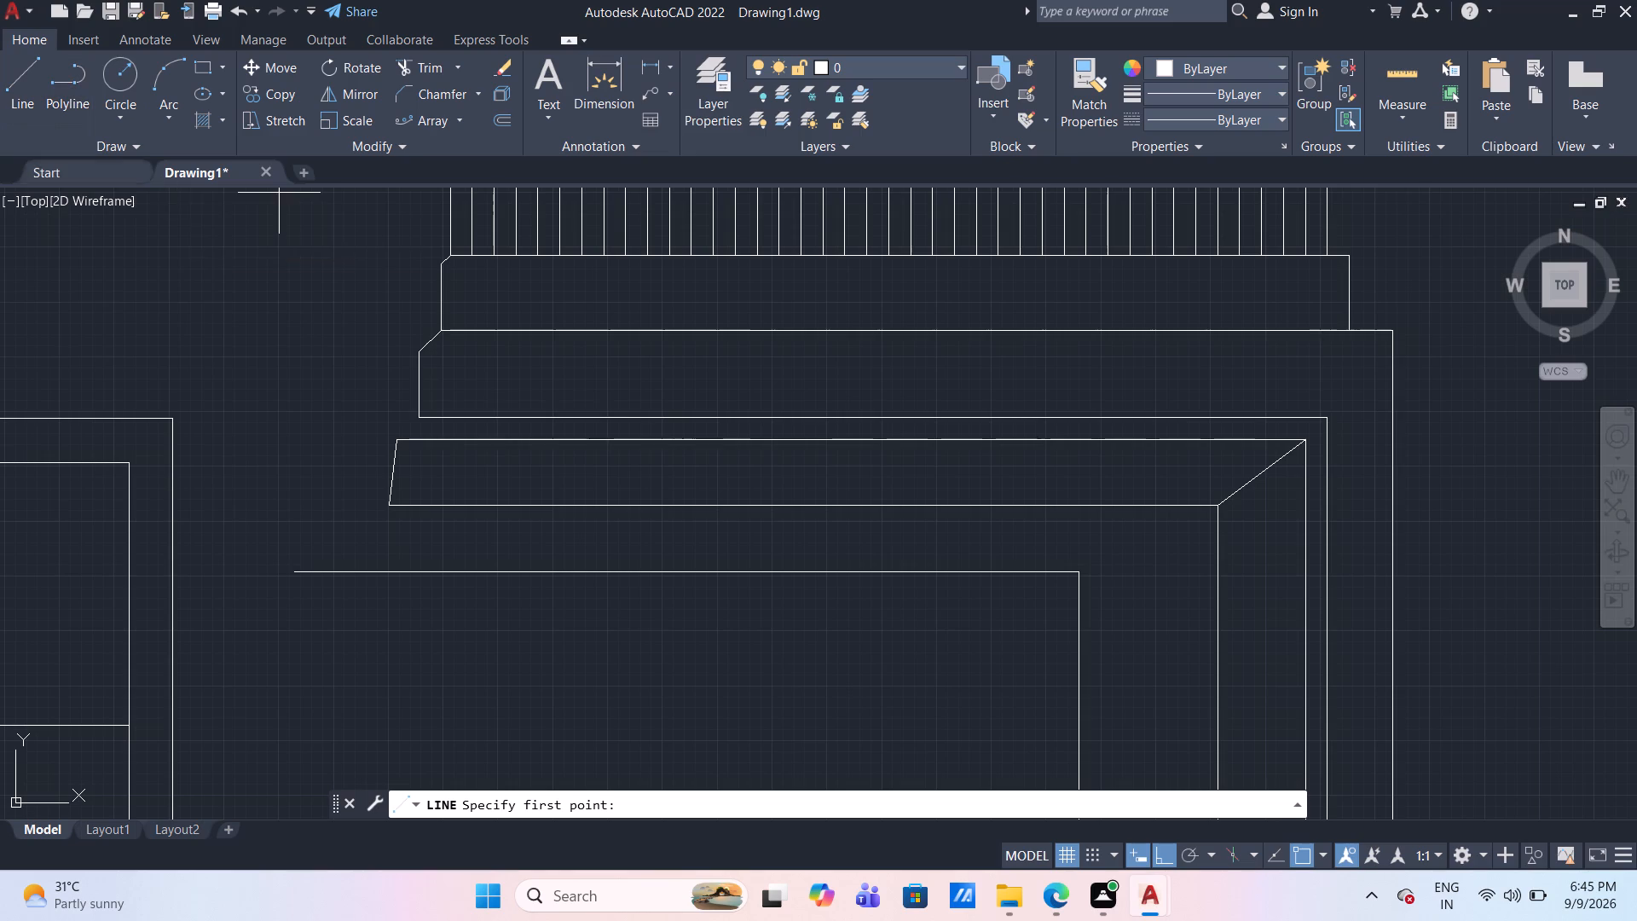
{"action": "left_click_drag", "start_coordinate": [422, 418], "coordinate": [422, 437]}
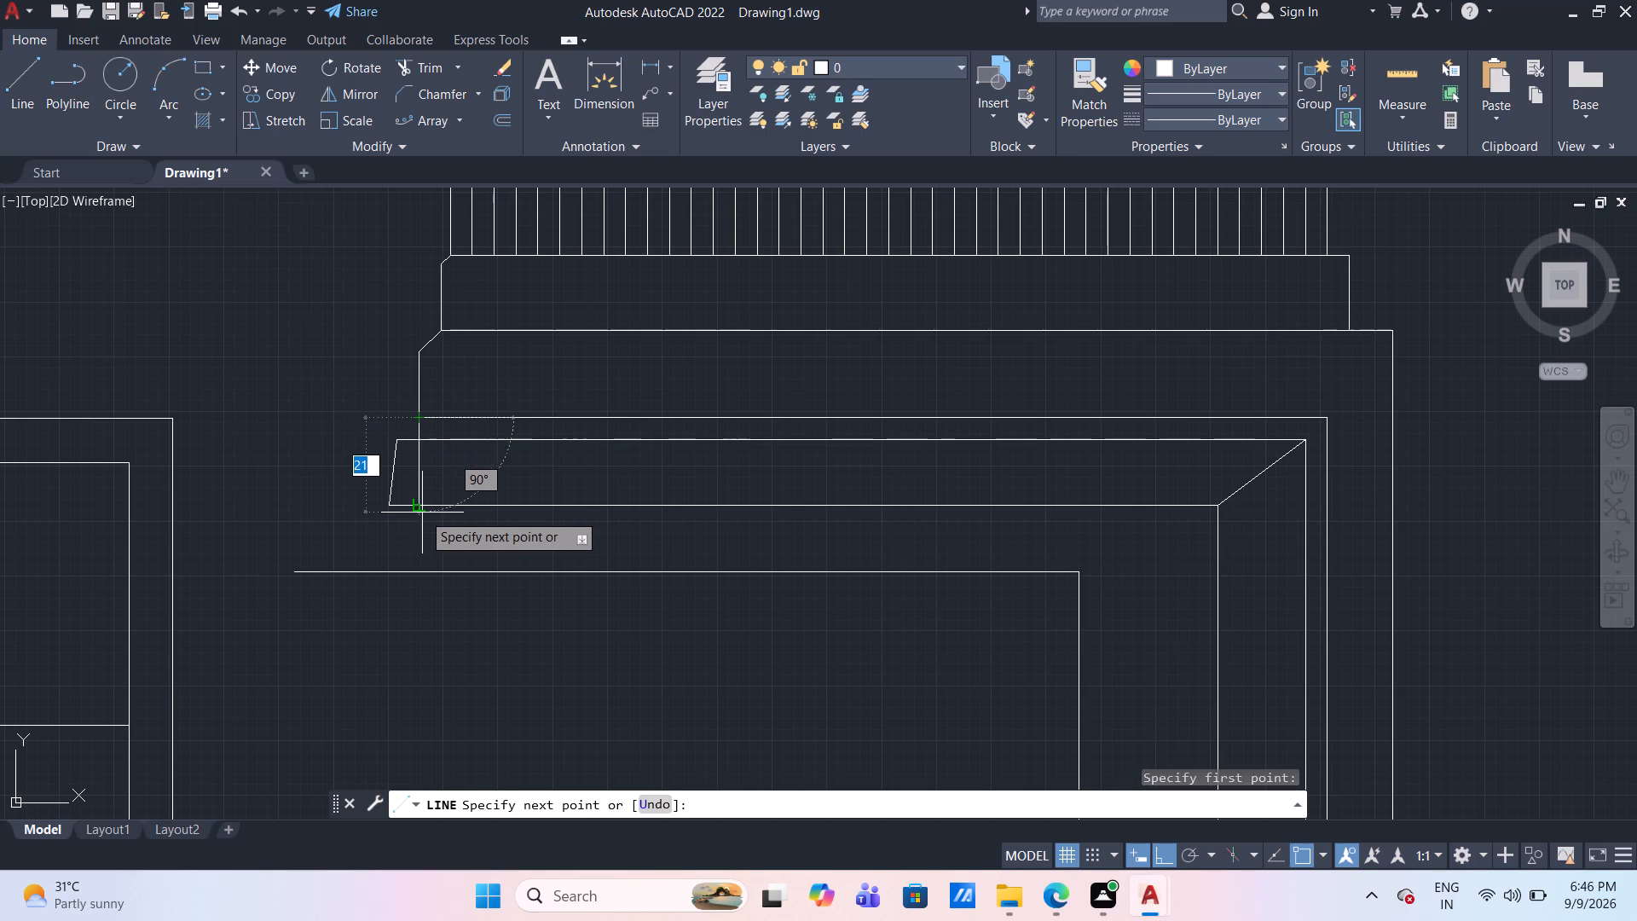
{"action": "left_click", "coordinate": [419, 508]}
{"action": "key", "text": "Escape"}
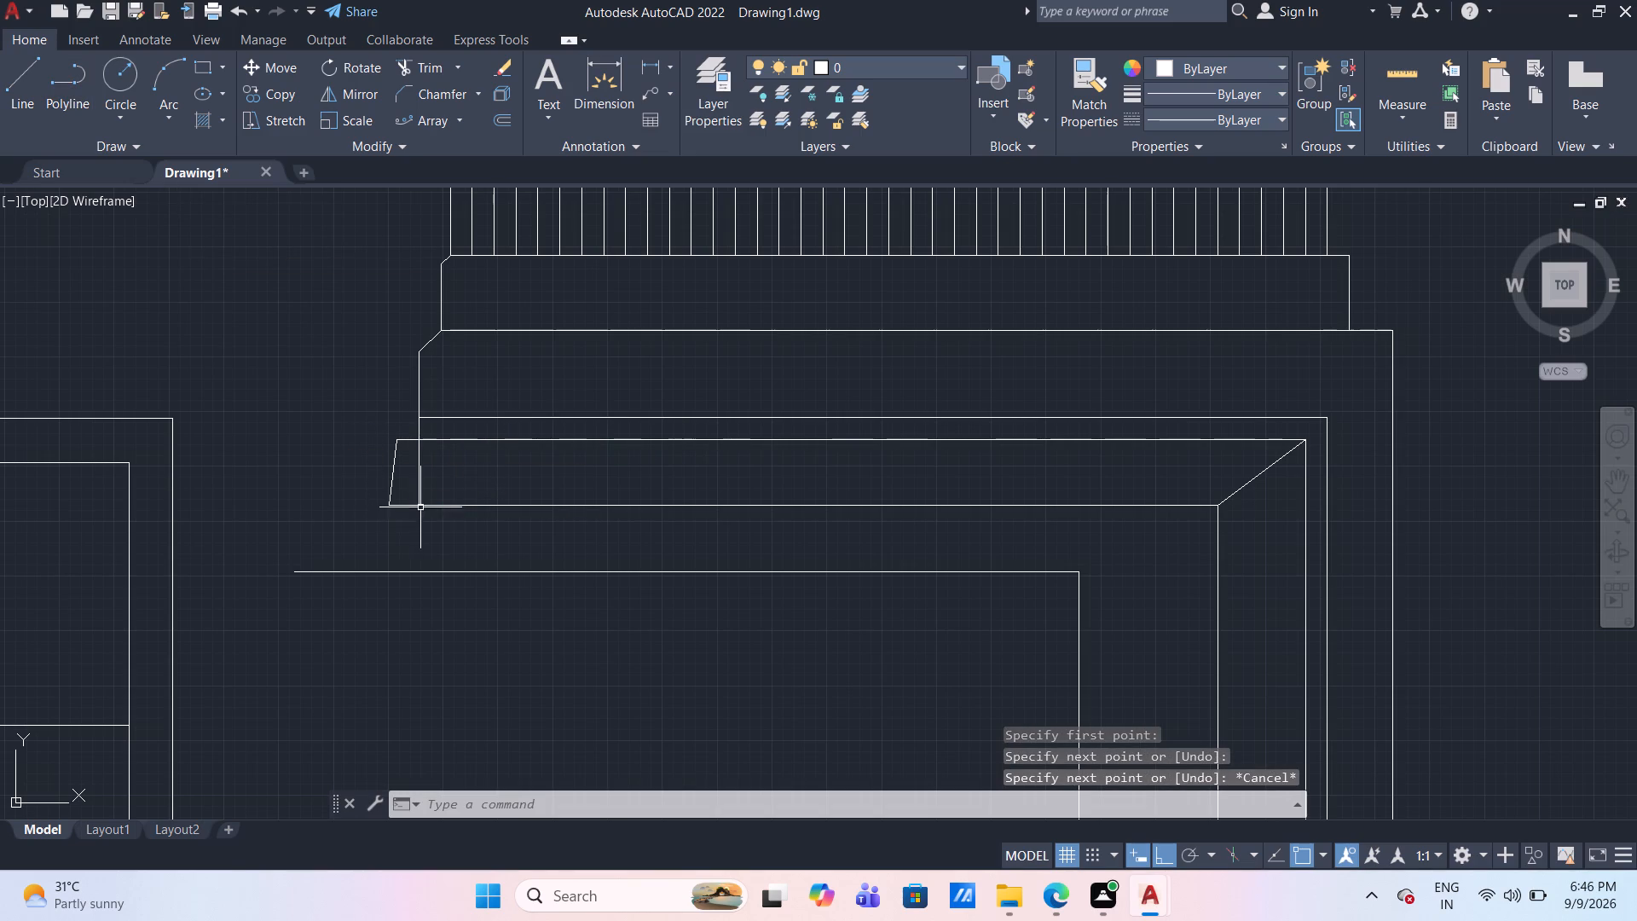
Trim the mitred strip's slanted end and the overhanging left ends of its horizontal lines back to the new vertical line.
{"action": "left_click", "coordinate": [402, 518]}
{"action": "key", "text": "Escape"}
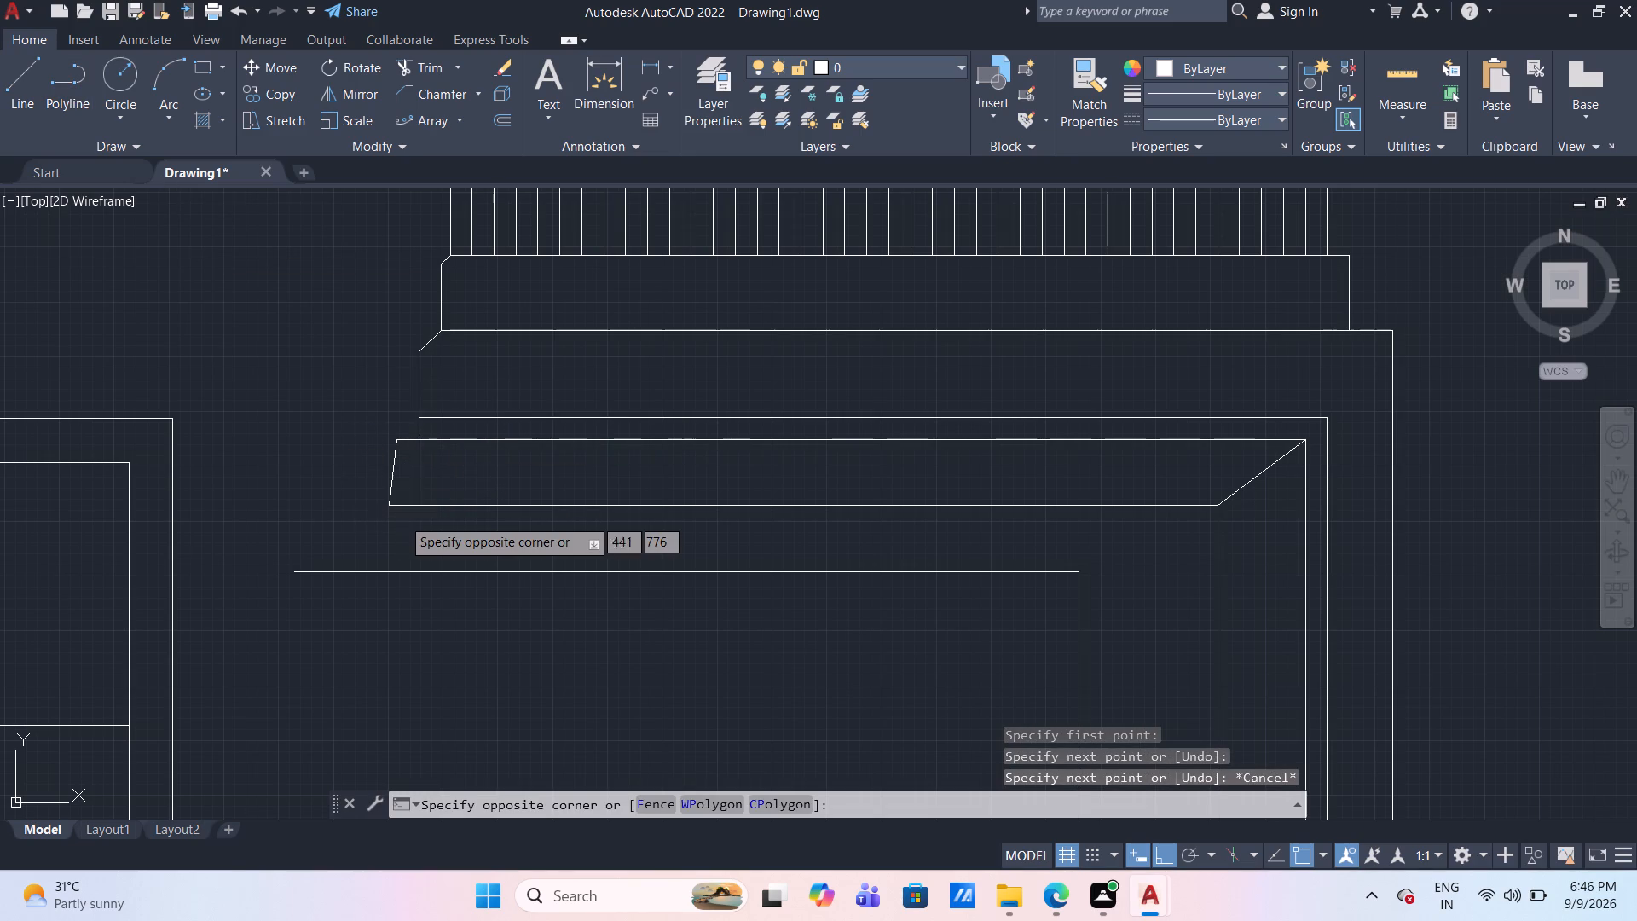
{"action": "type", "text": "TR"}
{"action": "key", "text": "Return"}
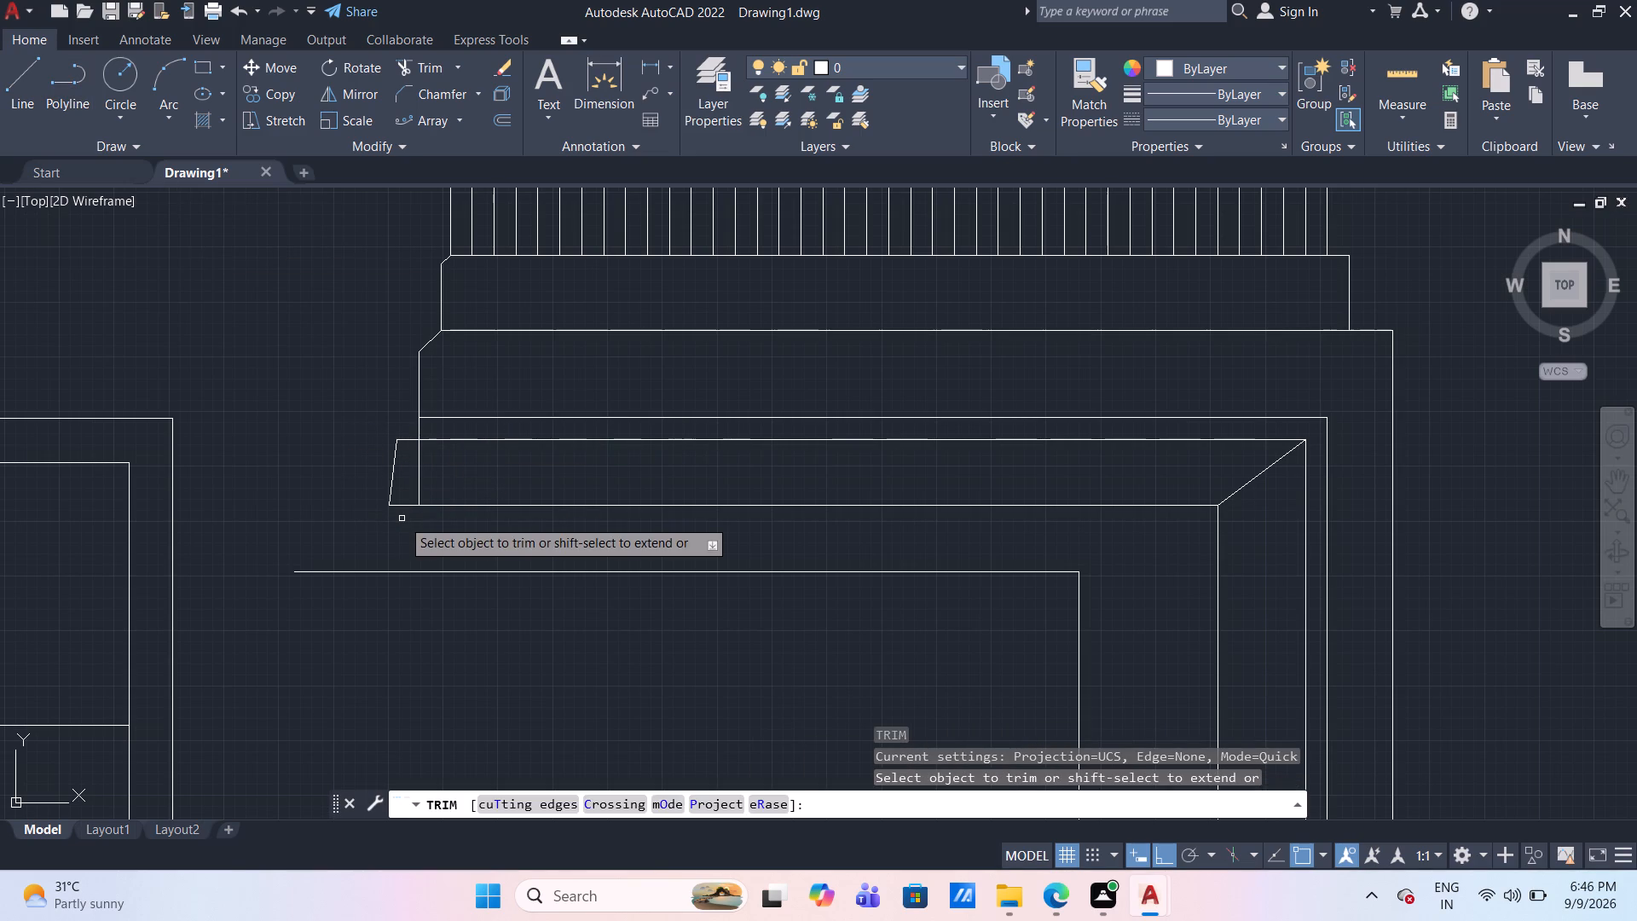
{"action": "left_click", "coordinate": [402, 518]}
{"action": "left_click", "coordinate": [367, 438]}
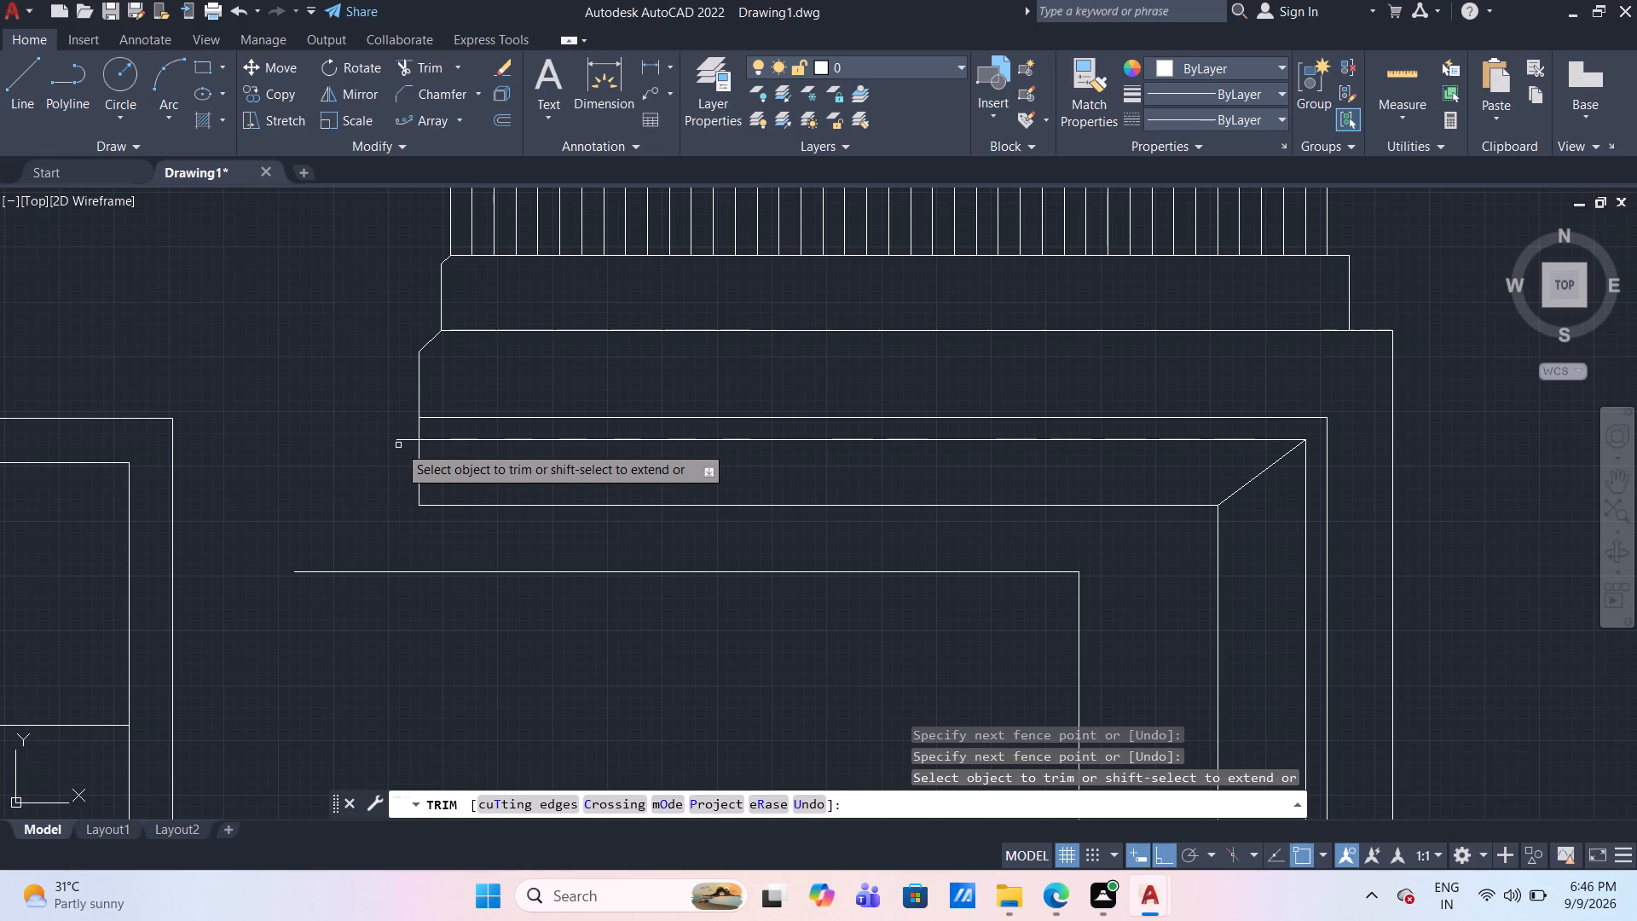
{"action": "left_click", "coordinate": [402, 440]}
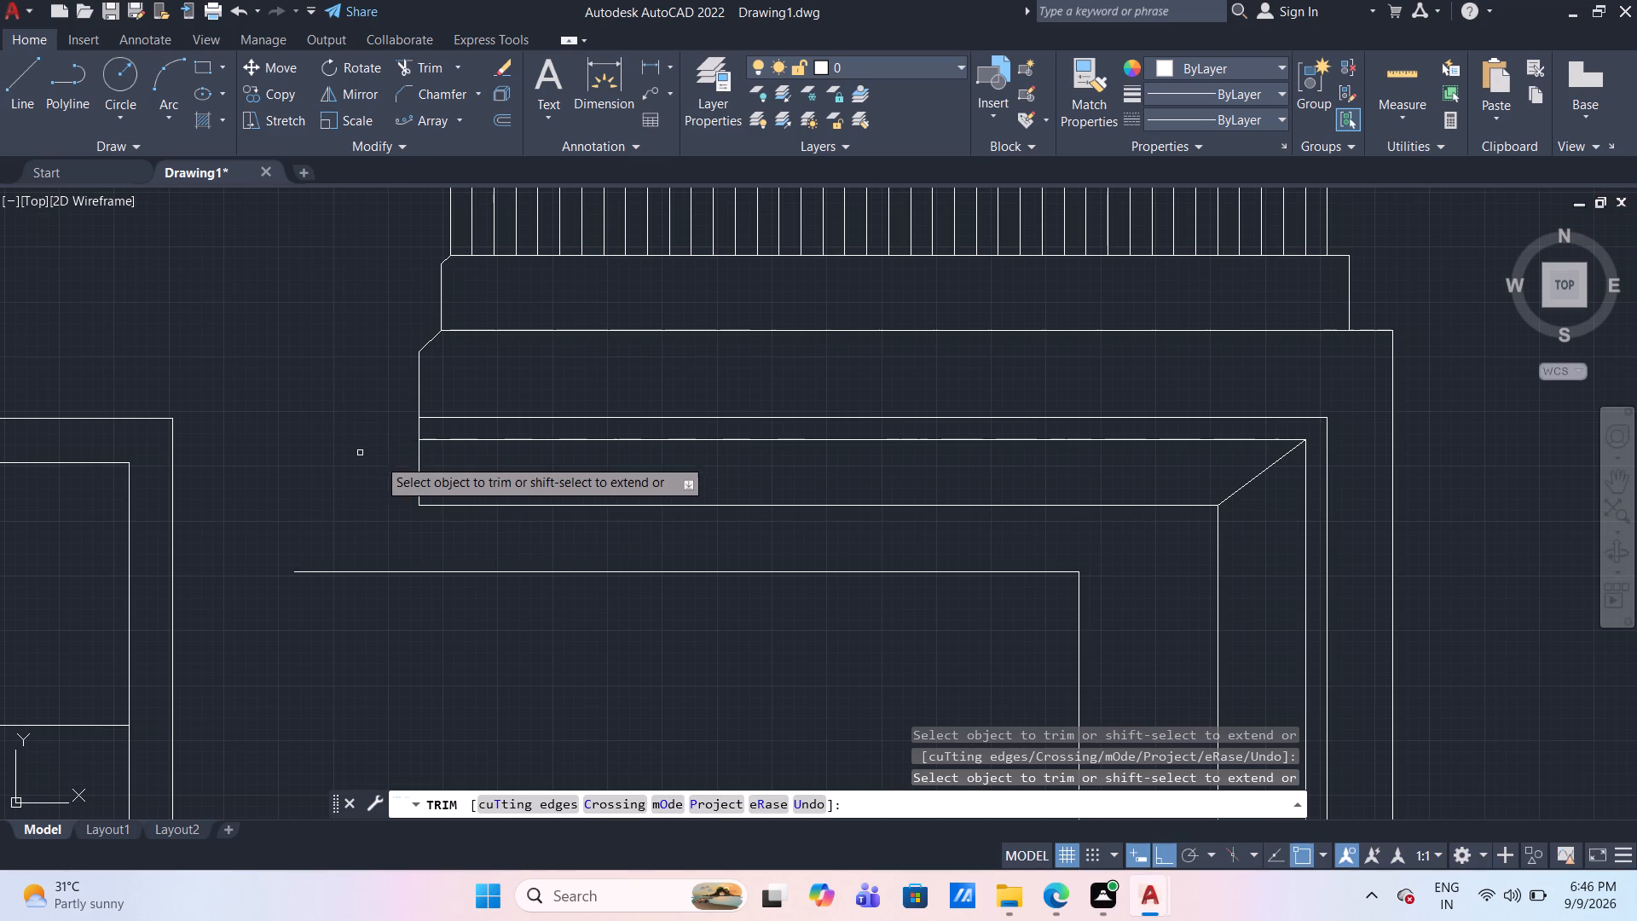
{"action": "key", "text": "Escape"}
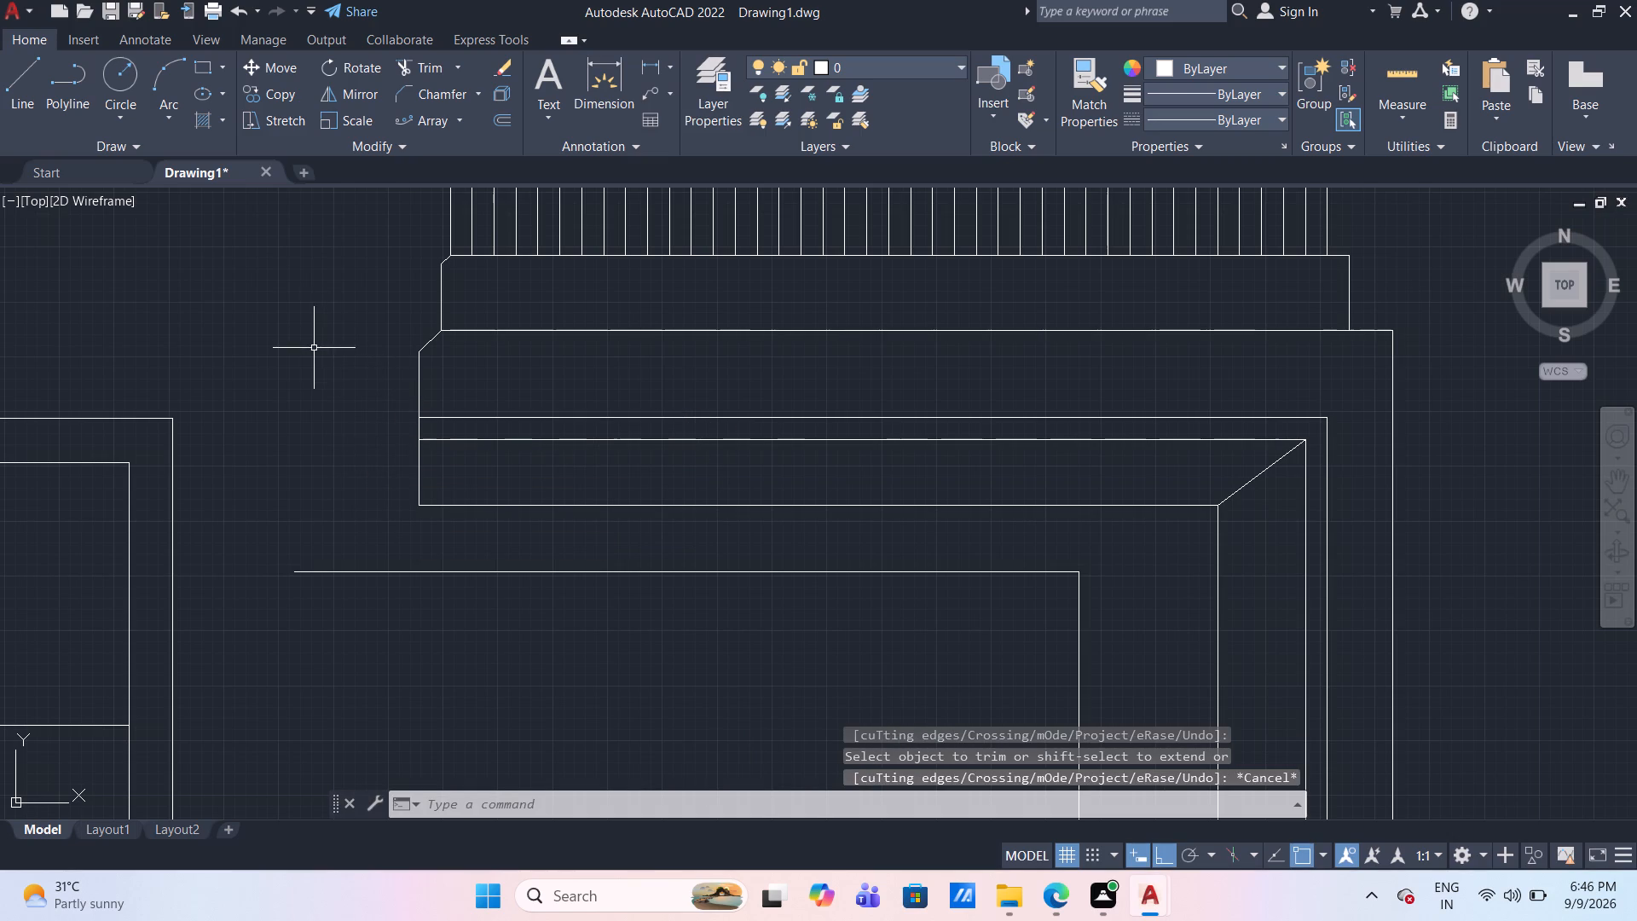
Draw a small step from the second band's lower-left corner: 5 mm left, 5 mm down, and back to the mitred strip's upper line.
{"action": "left_click", "coordinate": [23, 80]}
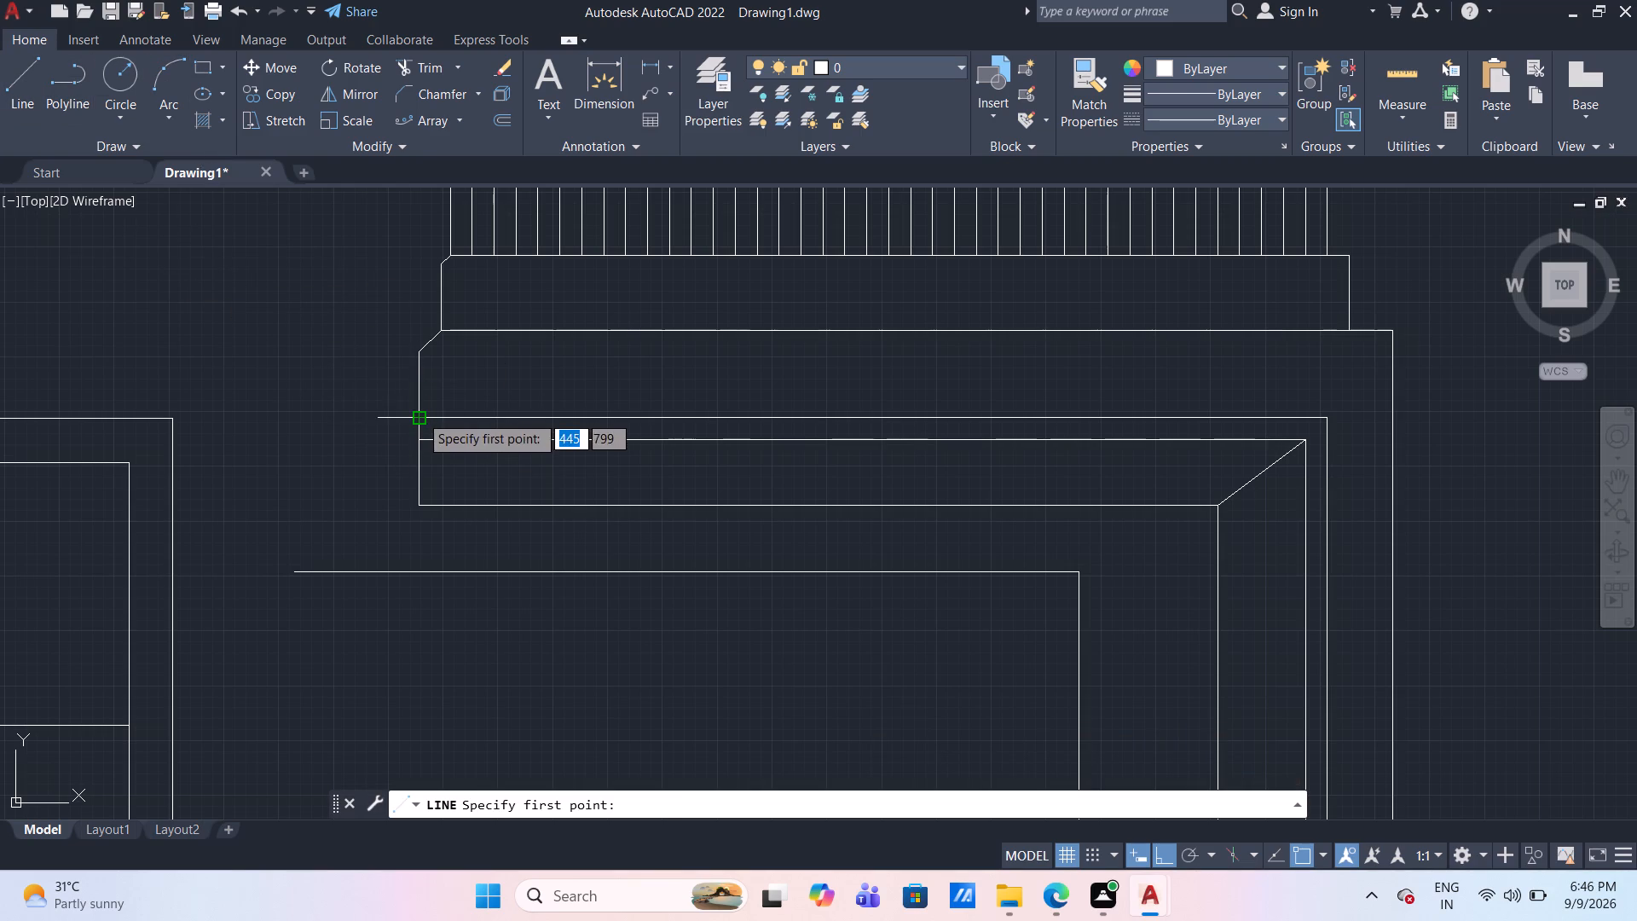
{"action": "left_click", "coordinate": [419, 414]}
{"action": "key", "text": "5"}
{"action": "key", "text": "Return"}
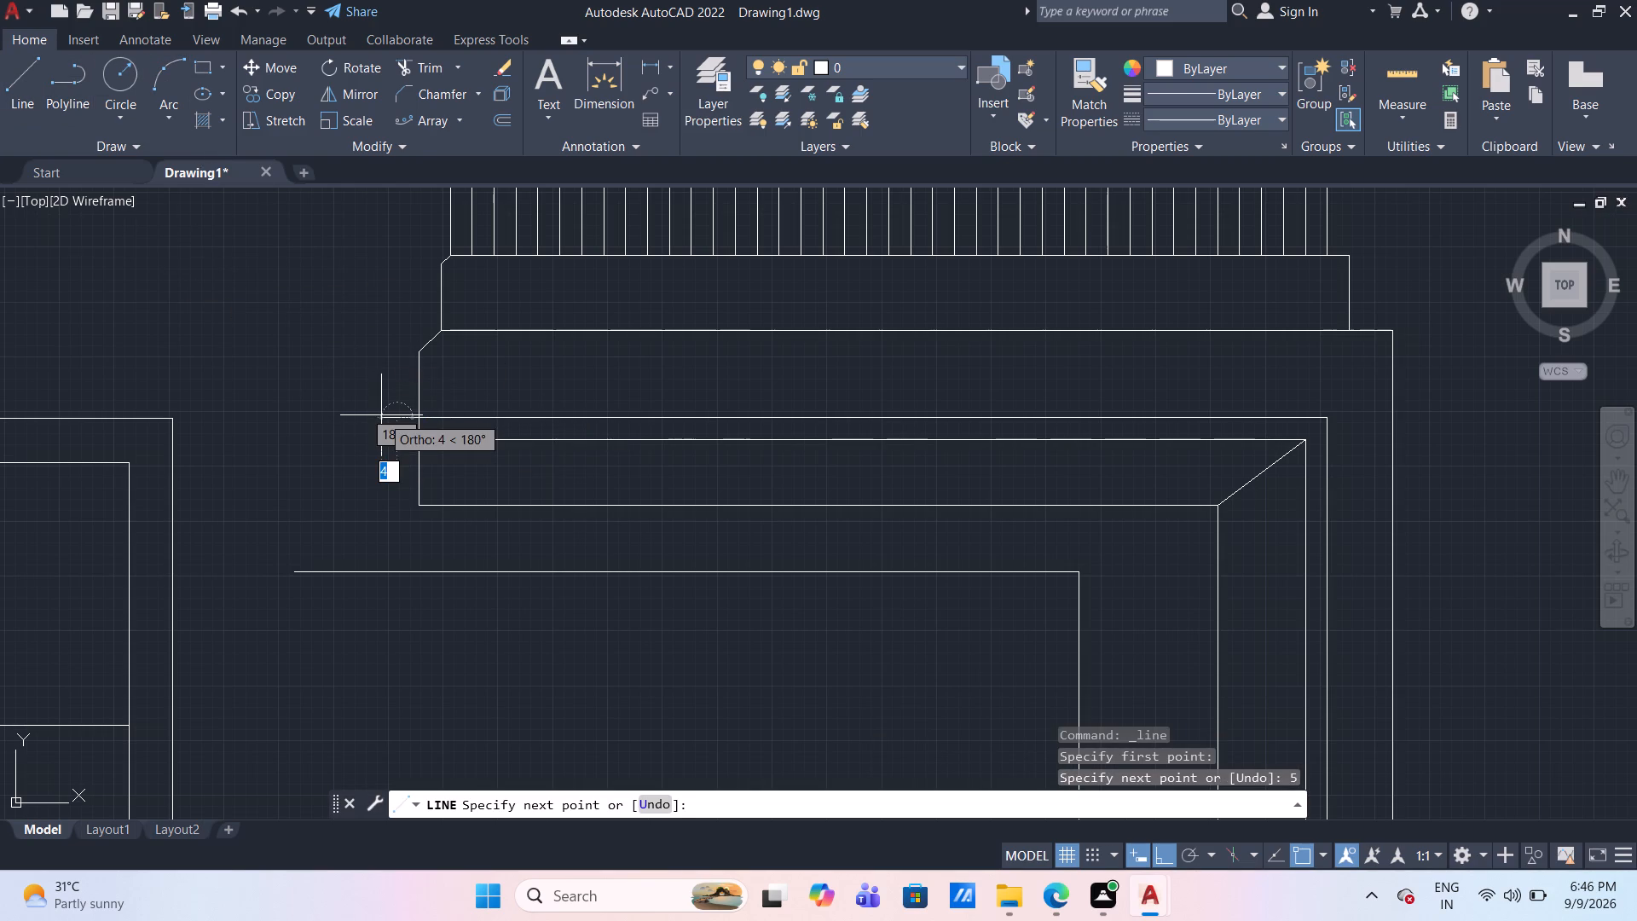
{"action": "key", "text": "5"}
{"action": "key", "text": "Return"}
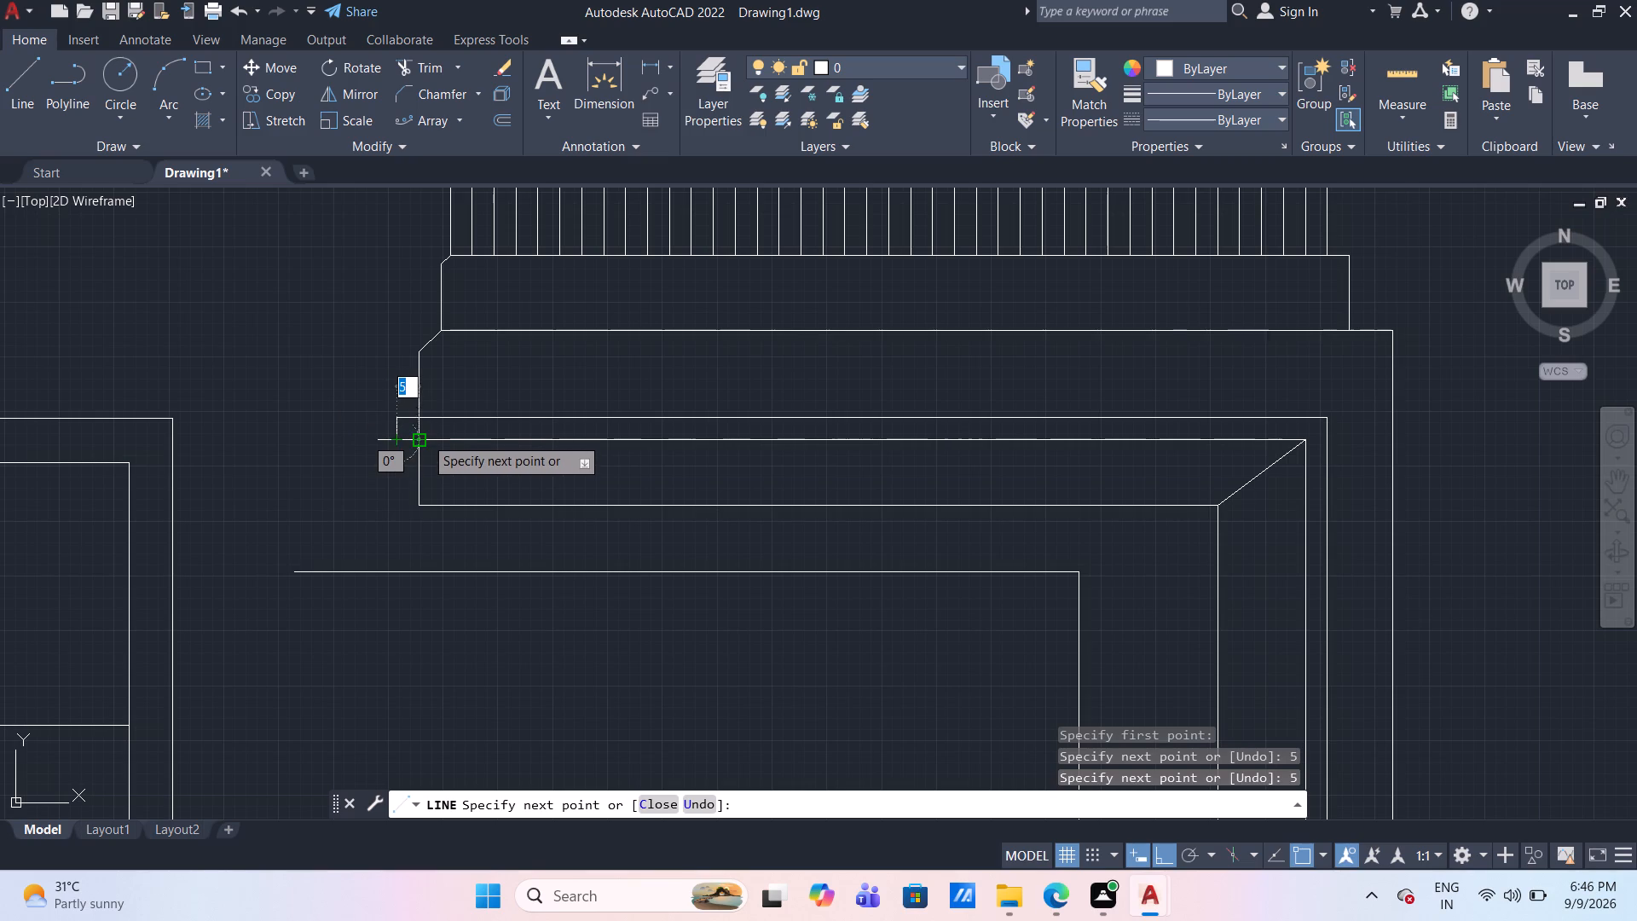
{"action": "left_click", "coordinate": [425, 437]}
{"action": "key", "text": "Escape"}
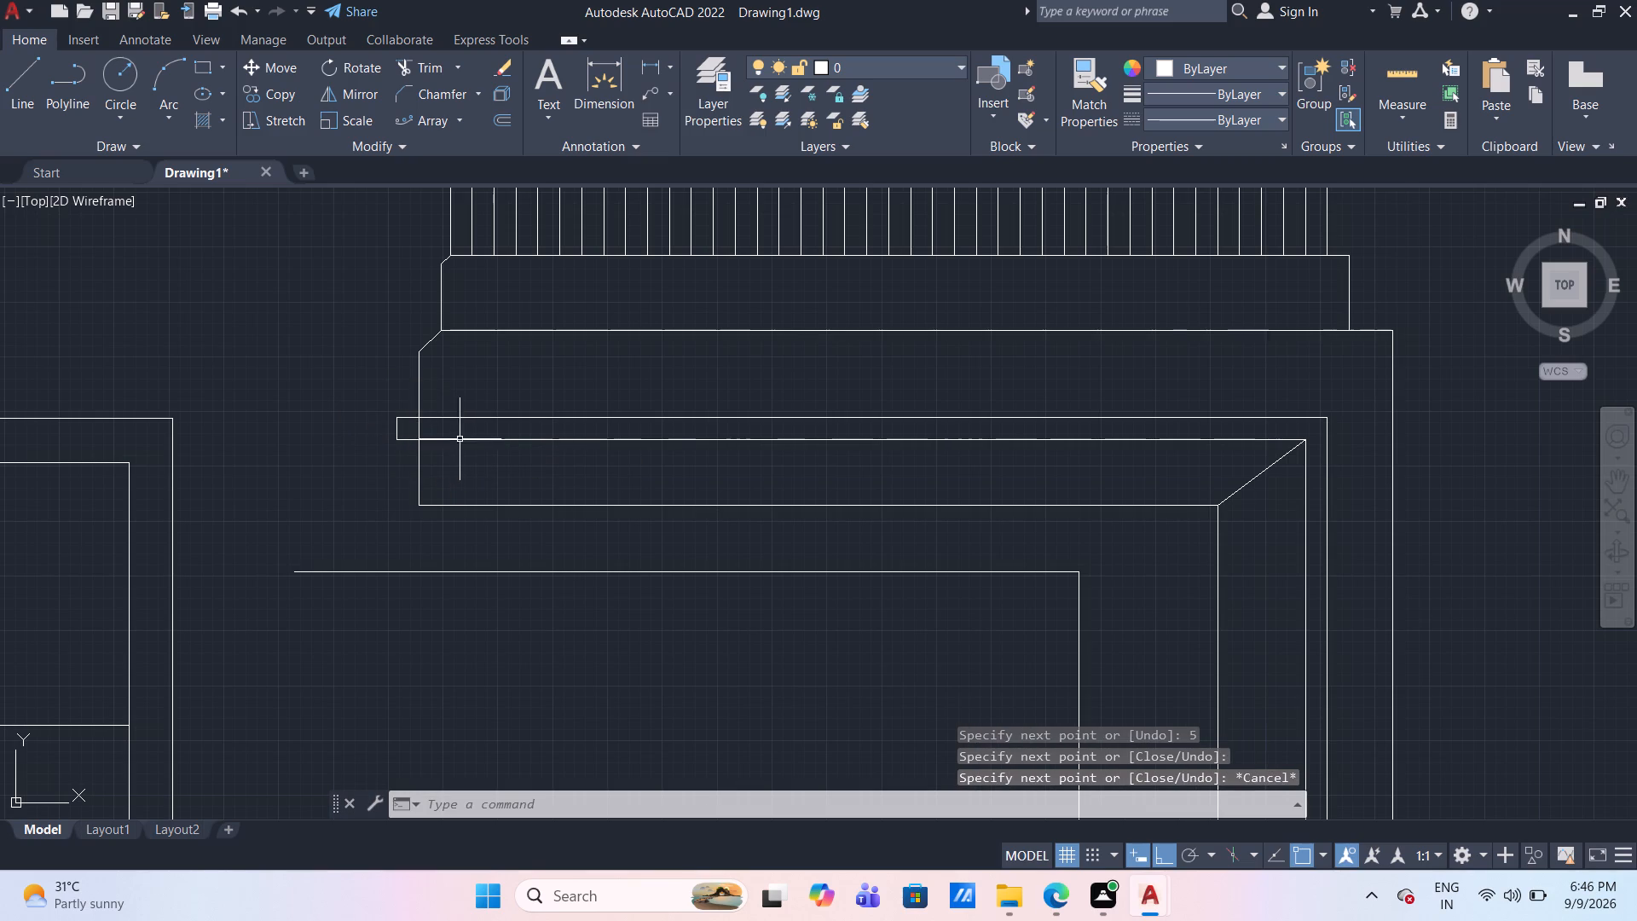
Erase the vertical line closing the left end of the mitred strip.
{"action": "left_click", "coordinate": [419, 427]}
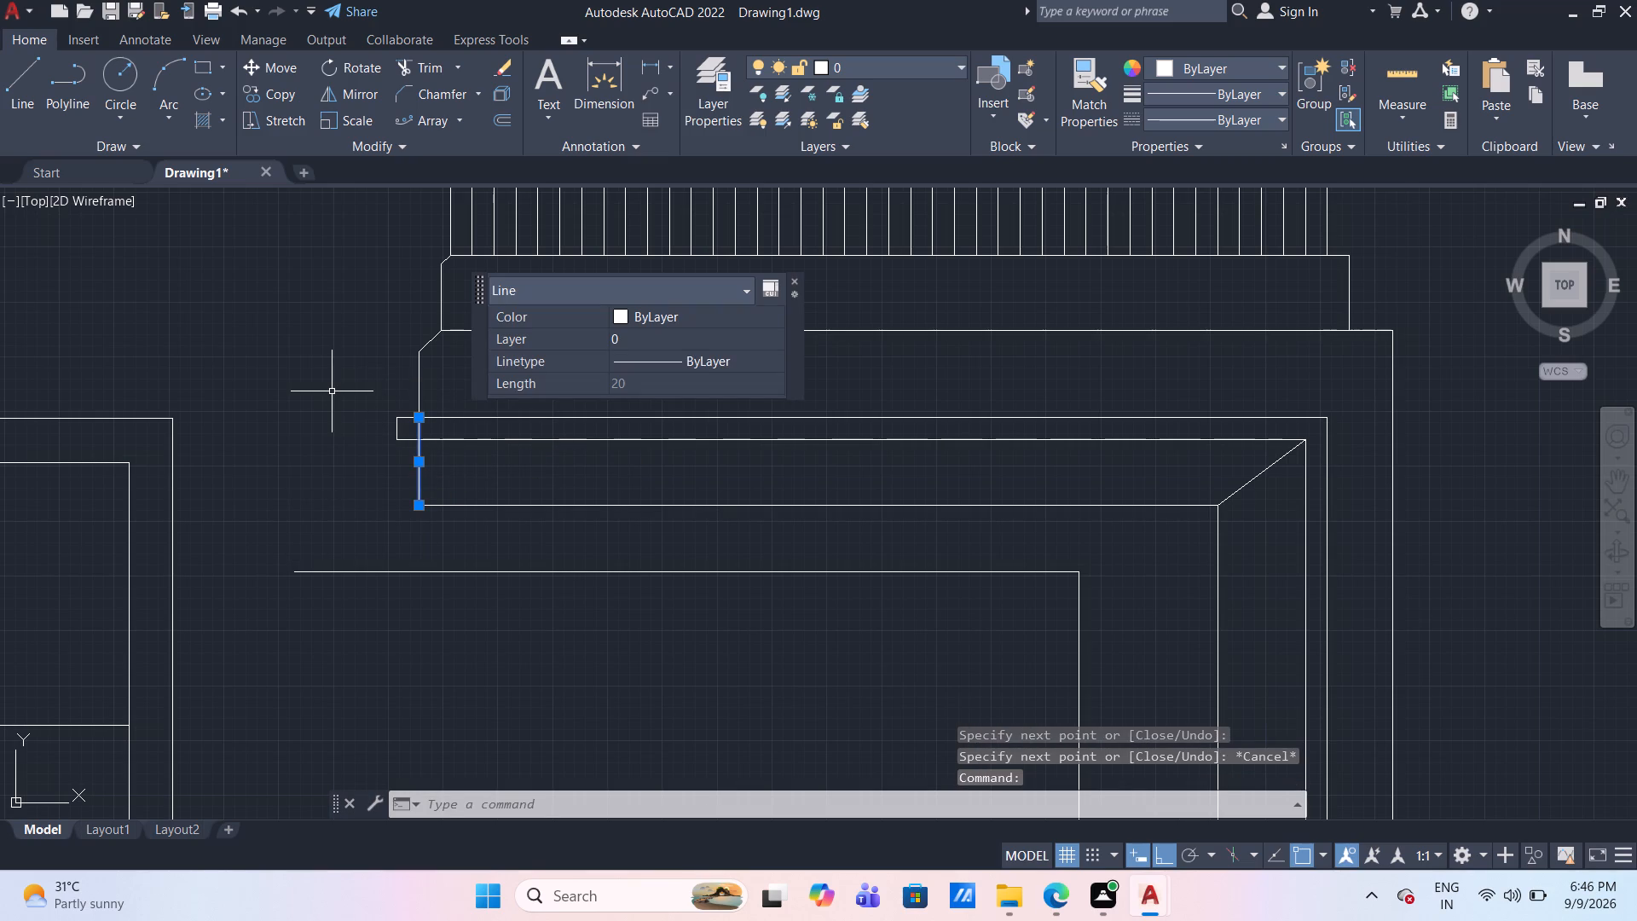
{"action": "key", "text": "Delete"}
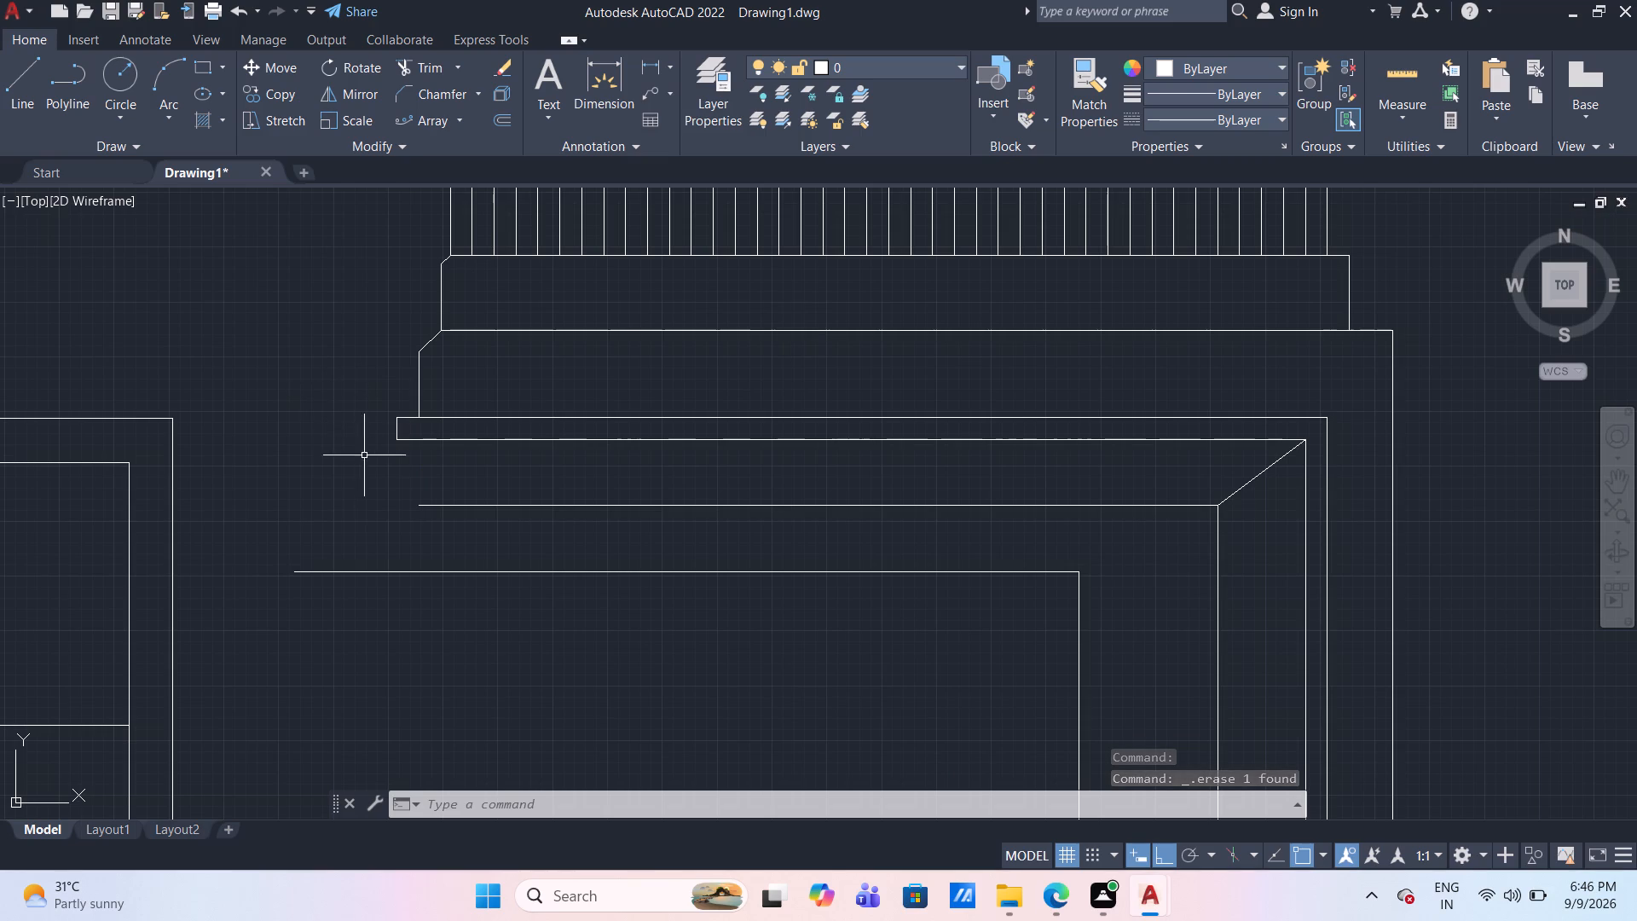
Draw a slanted line from the small step's lower-left corner to the left end of the mitred strip's lower line.
{"action": "scroll", "coordinate": [385, 457], "scroll_direction": "up", "scroll_amount": 1}
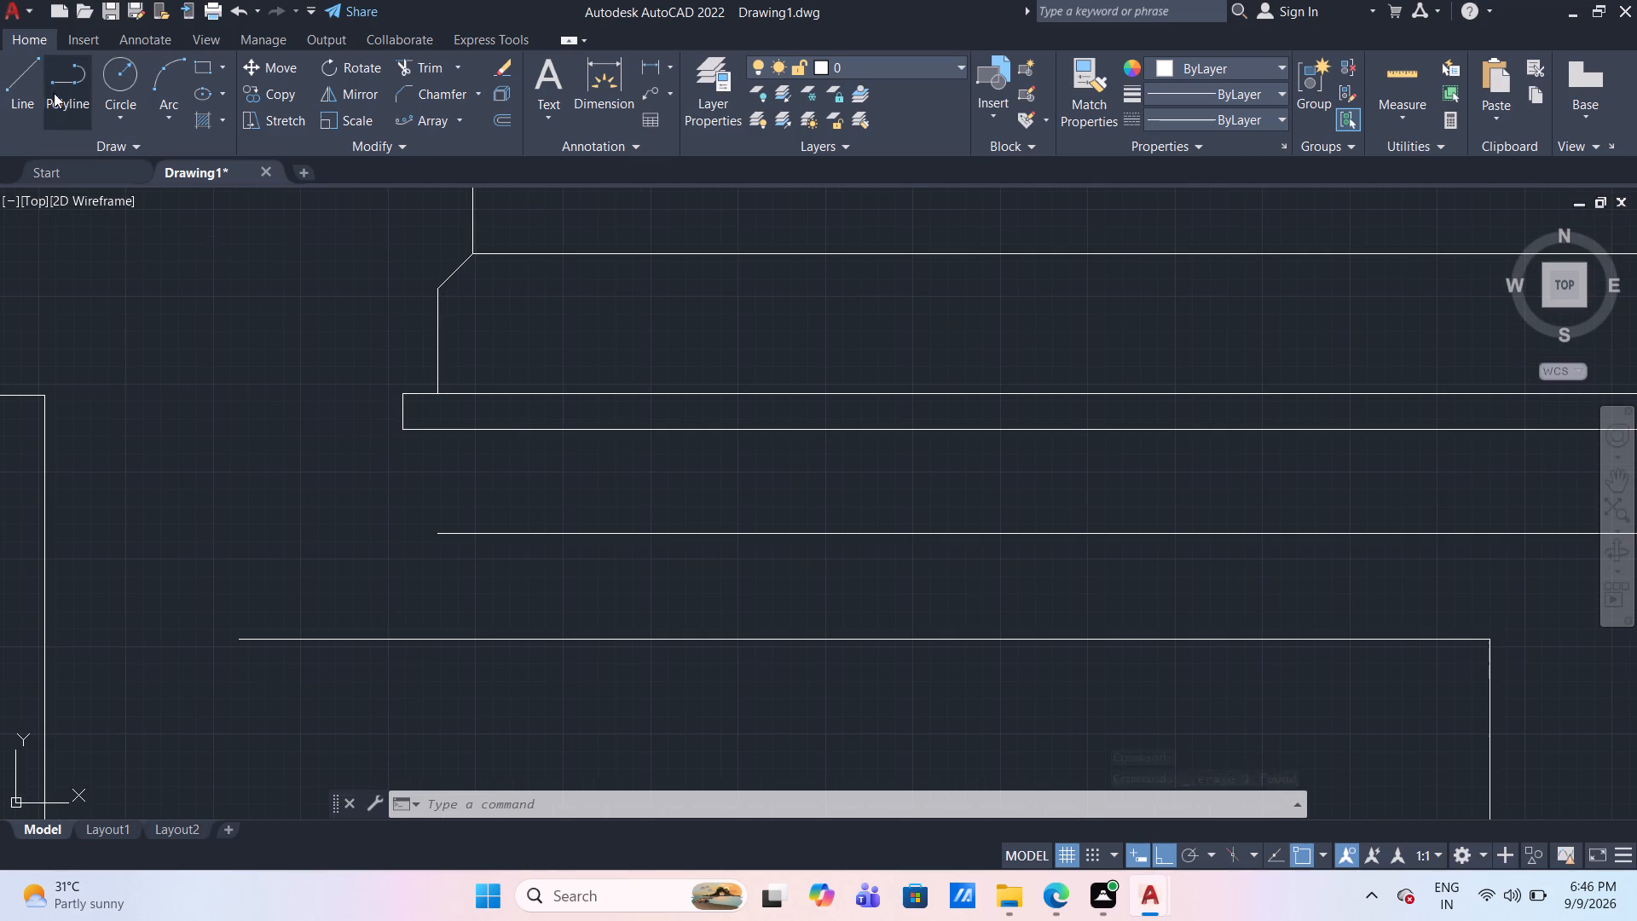
{"action": "left_click", "coordinate": [24, 73]}
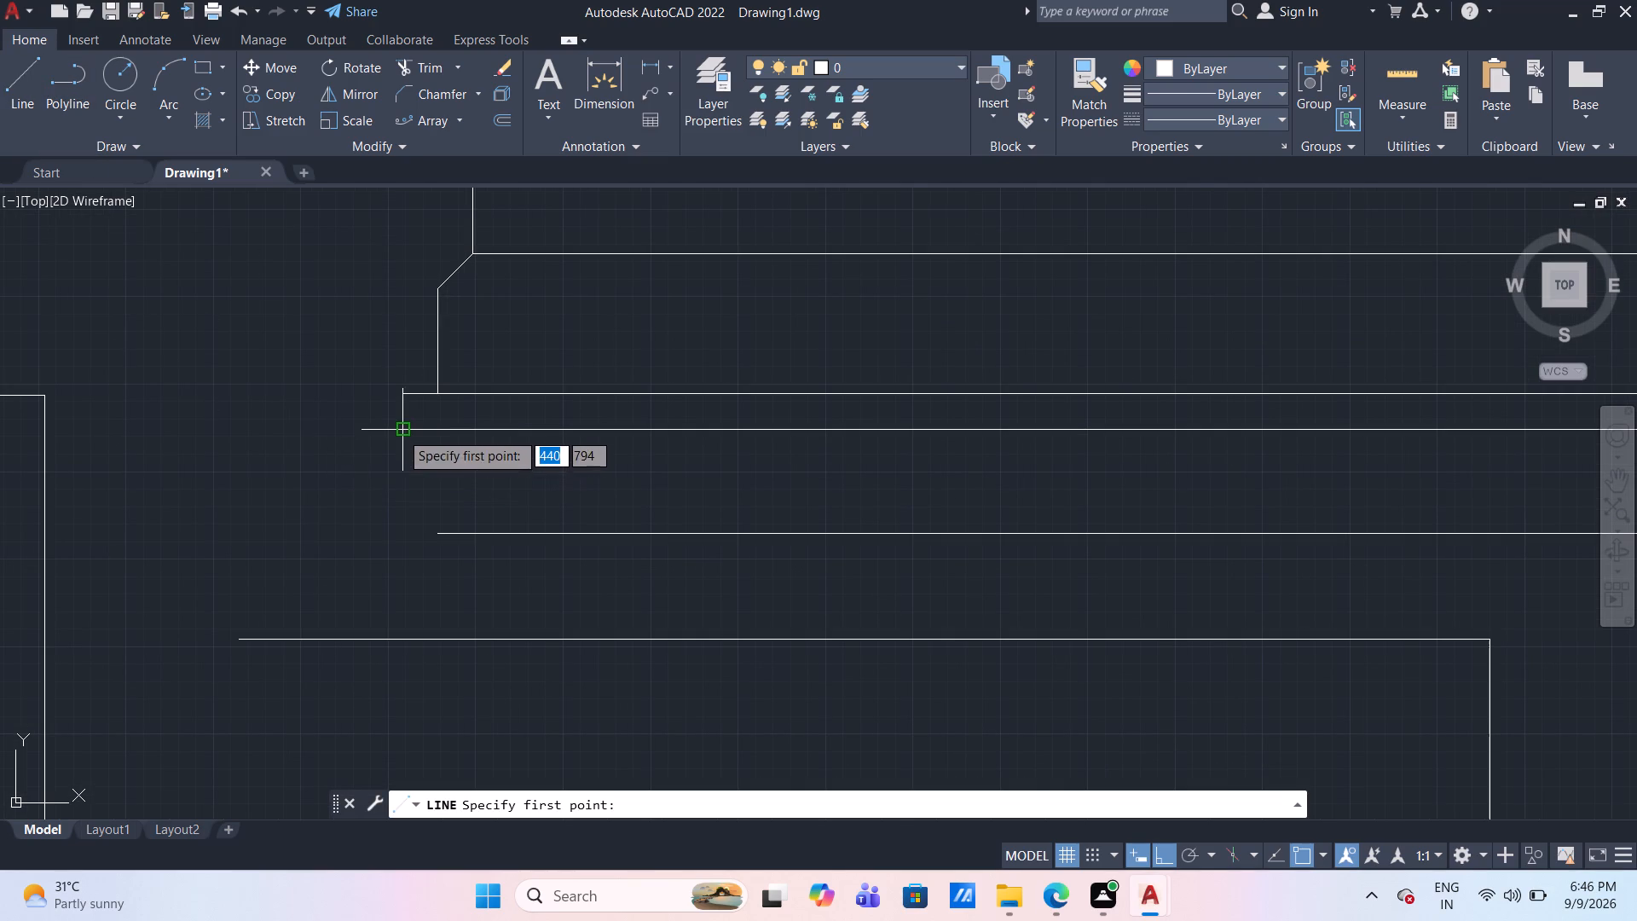
{"action": "left_click", "coordinate": [401, 432]}
{"action": "left_click", "coordinate": [438, 536]}
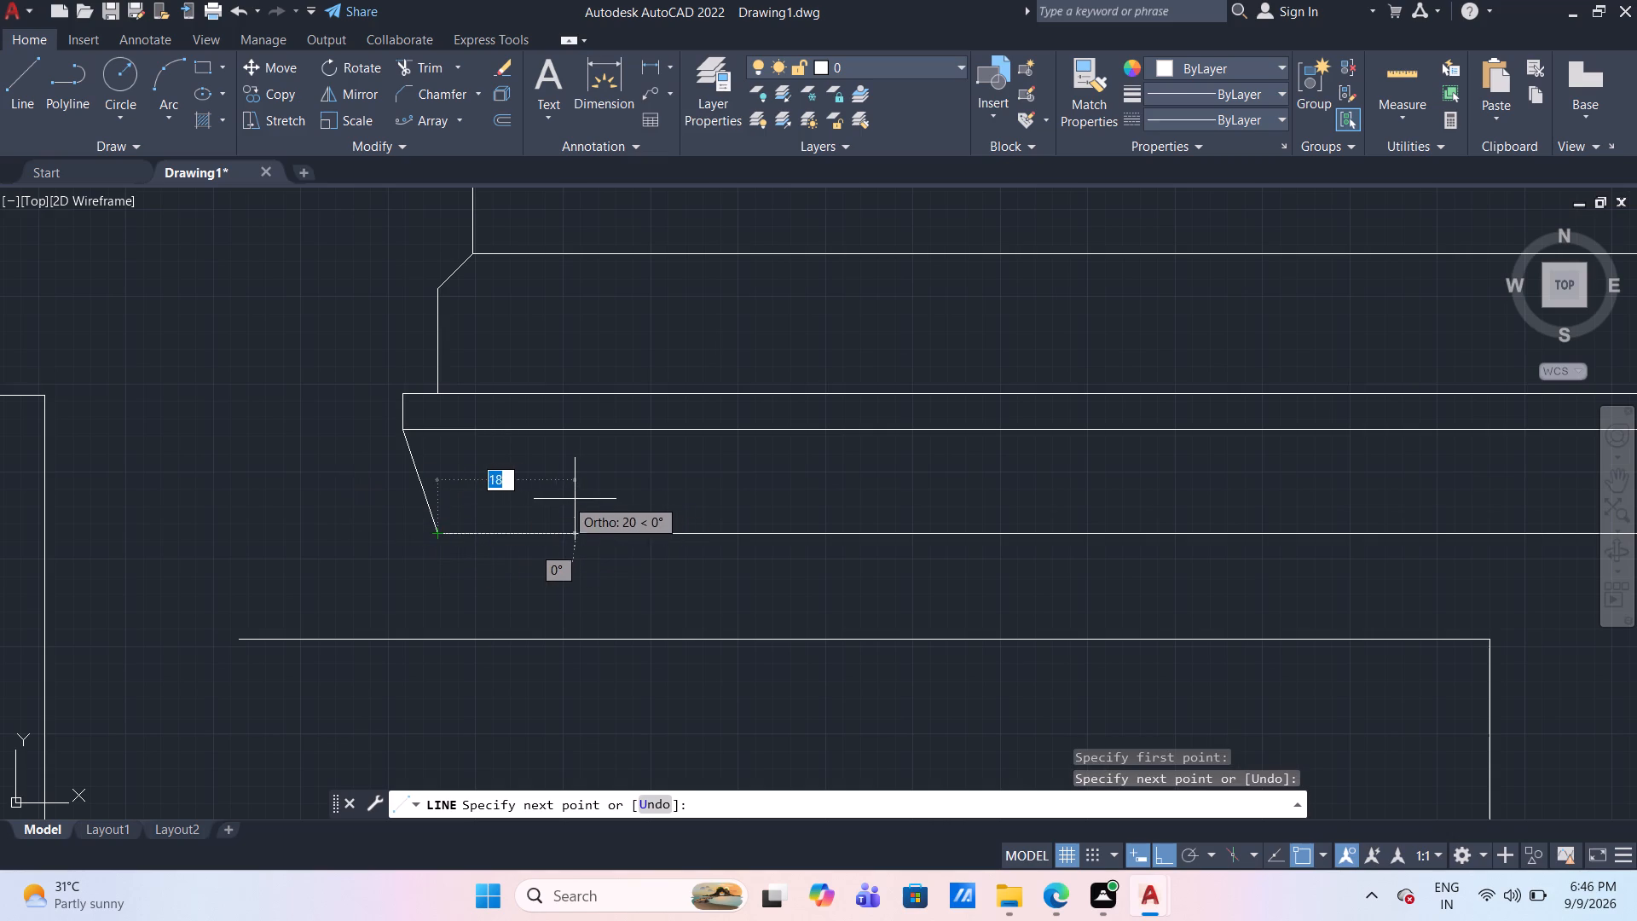
{"action": "key", "text": "Escape"}
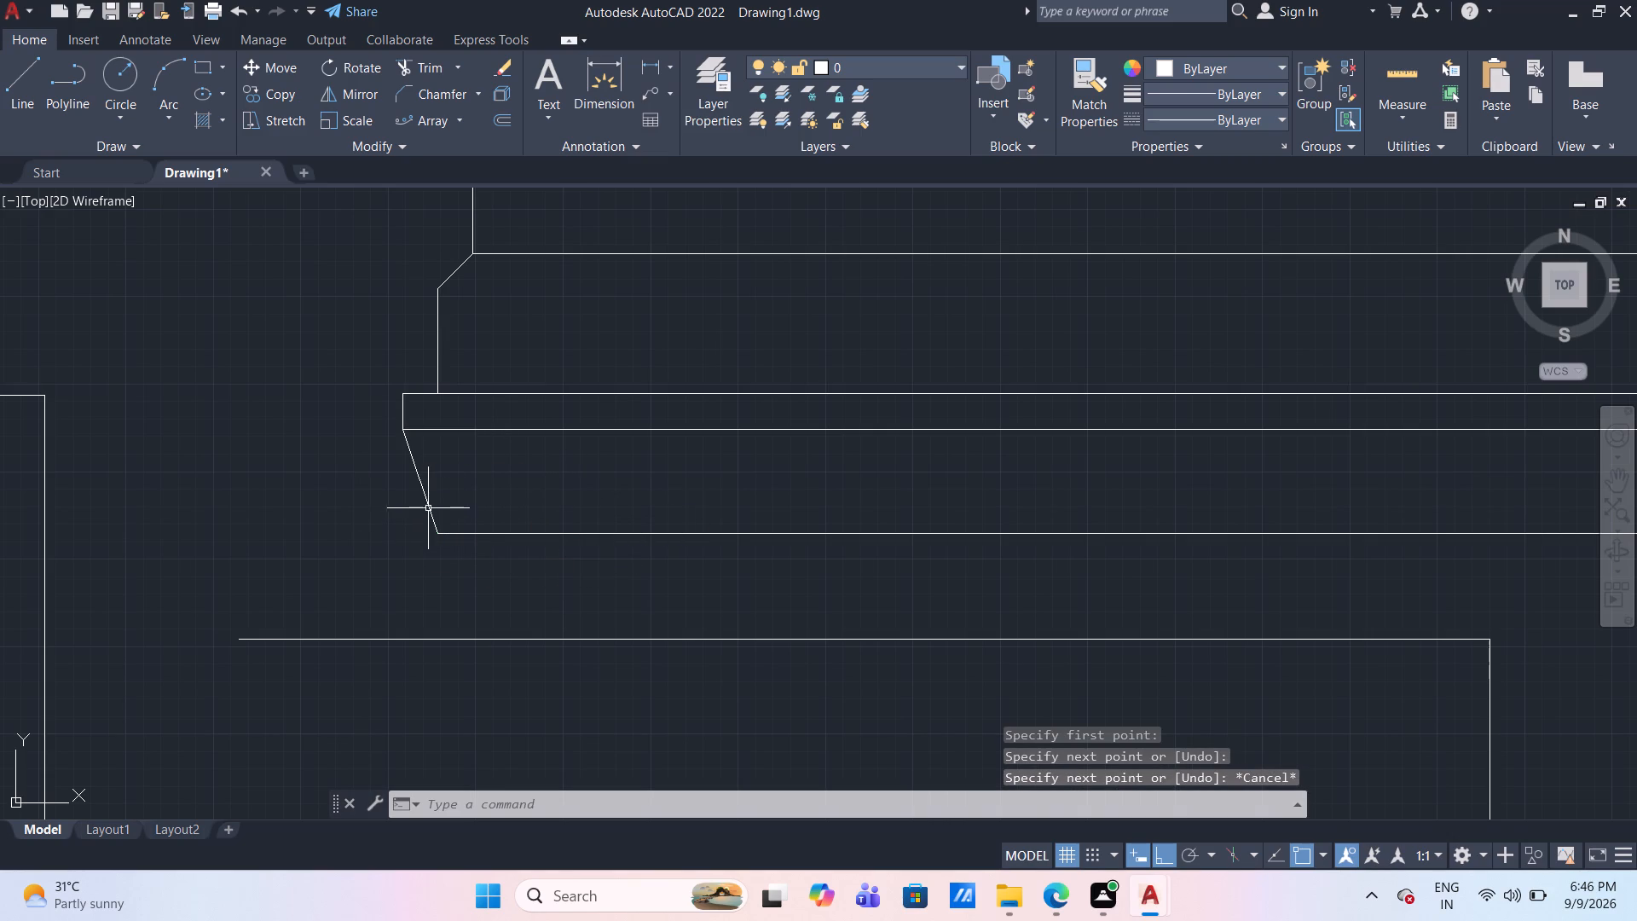
Stretch the slanted line's lower end about 5 mm left, nearly below its upper end.
{"action": "left_click", "coordinate": [427, 507]}
{"action": "left_click", "coordinate": [436, 535]}
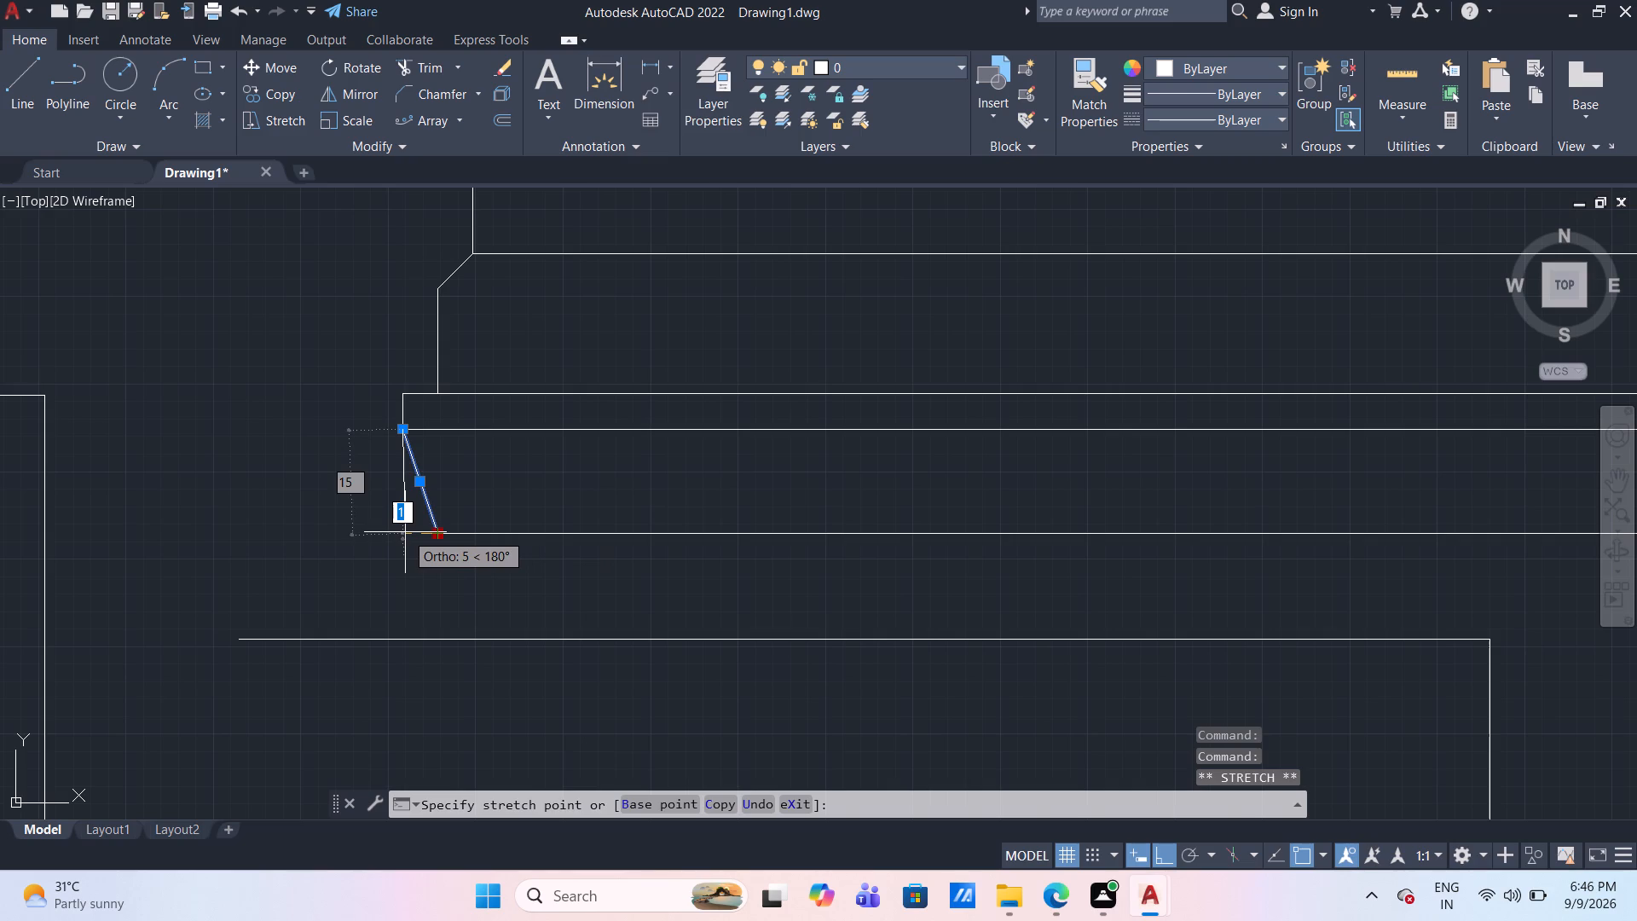
{"action": "left_click", "coordinate": [405, 532]}
{"action": "key", "text": "Escape"}
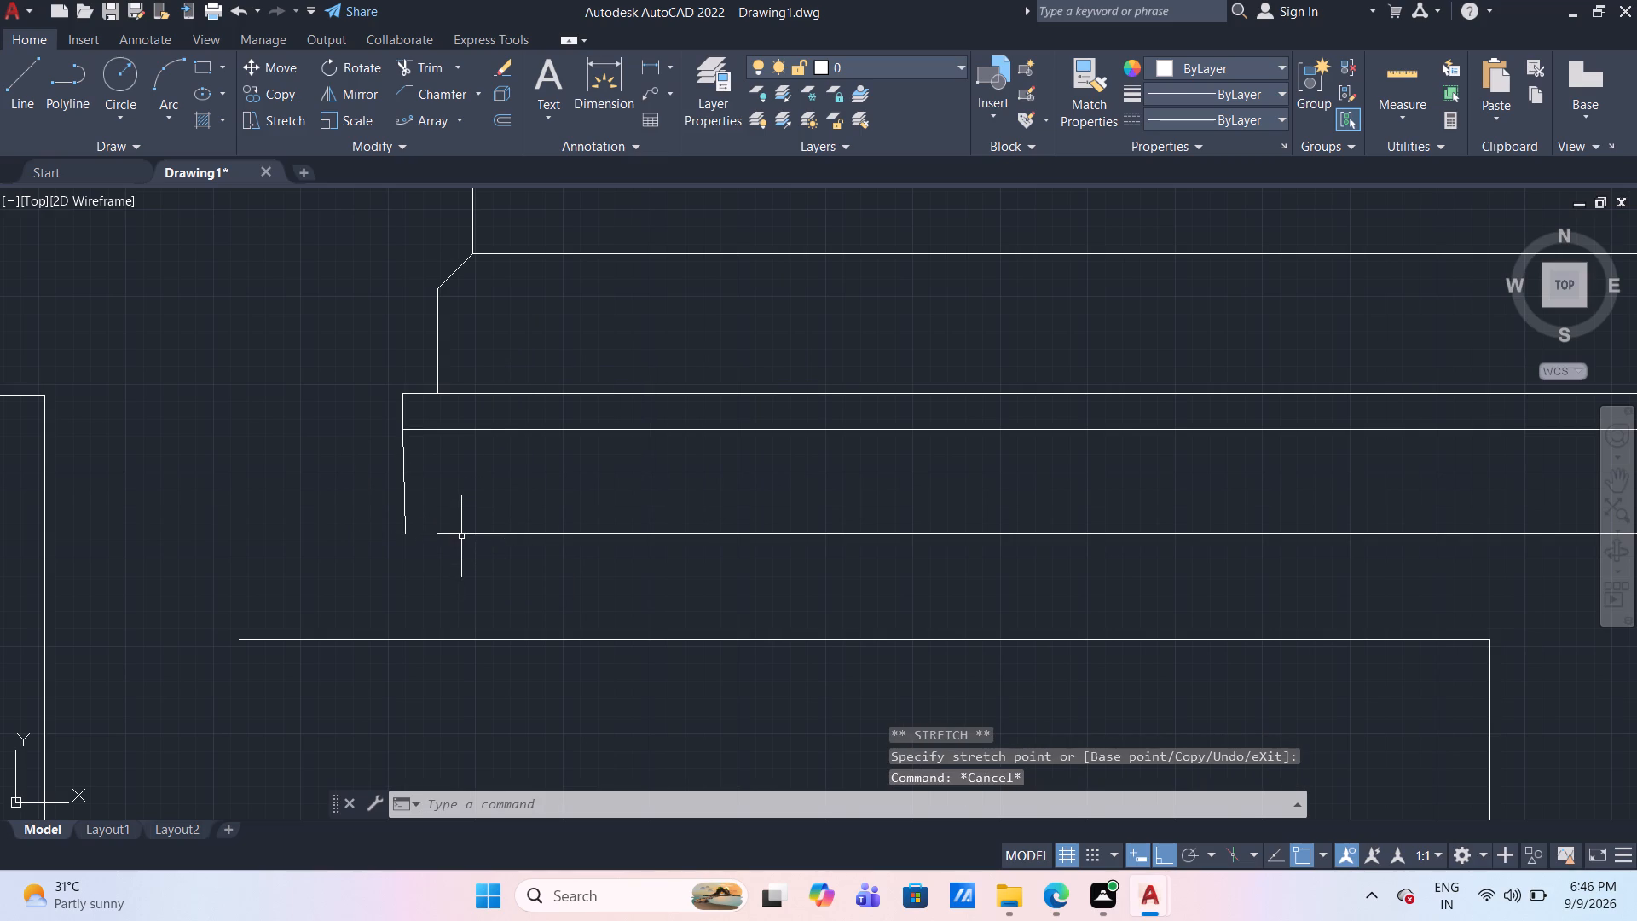
Stretch the left end of the mitred strip's lower horizontal line about 5 mm left to meet the closing line.
{"action": "left_click", "coordinate": [461, 536]}
{"action": "left_click", "coordinate": [440, 530]}
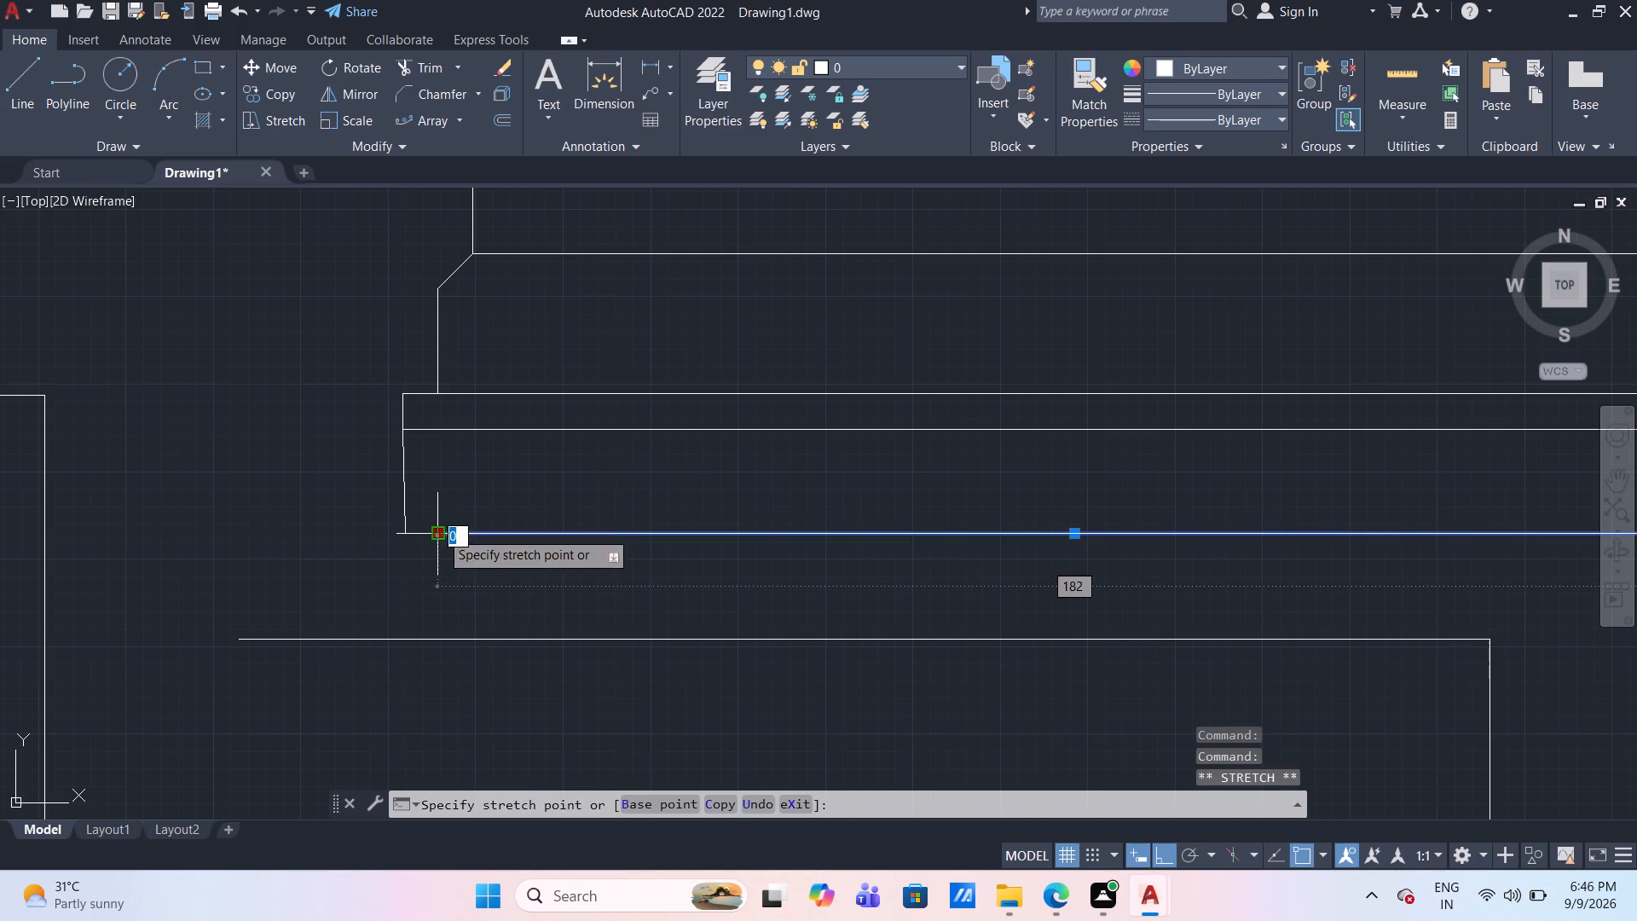
{"action": "left_click", "coordinate": [402, 530]}
{"action": "key", "text": "Escape"}
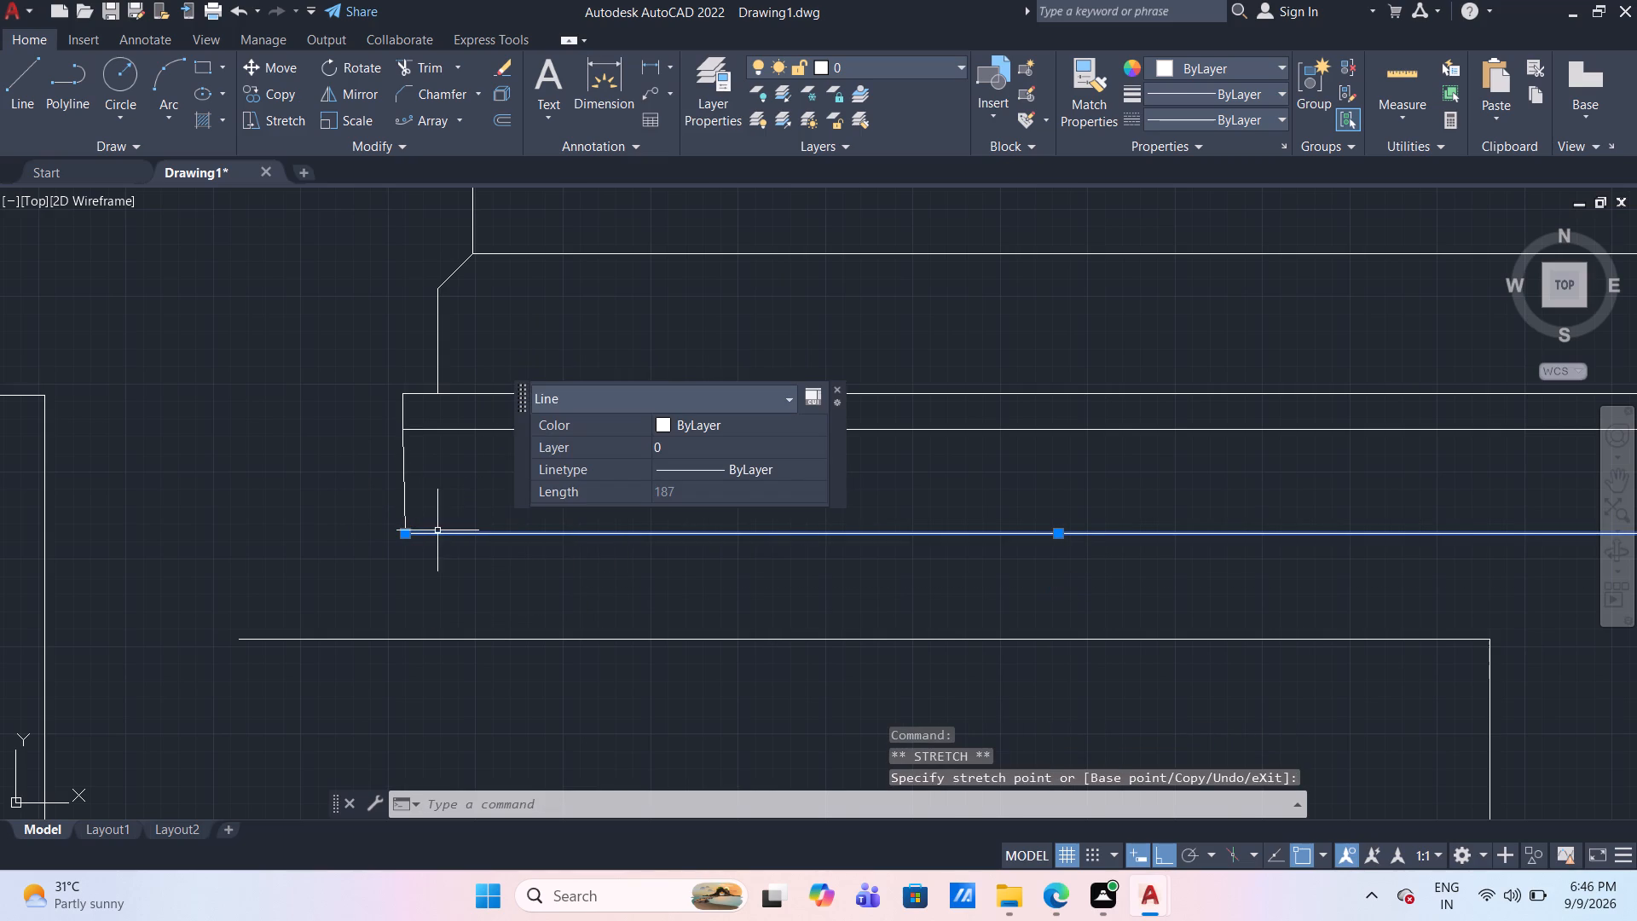
{"action": "key", "text": "Escape"}
Erase the diagonal chamfer line at the second band's upper-left corner.
{"action": "scroll", "coordinate": [566, 539], "scroll_direction": "down", "scroll_amount": 1}
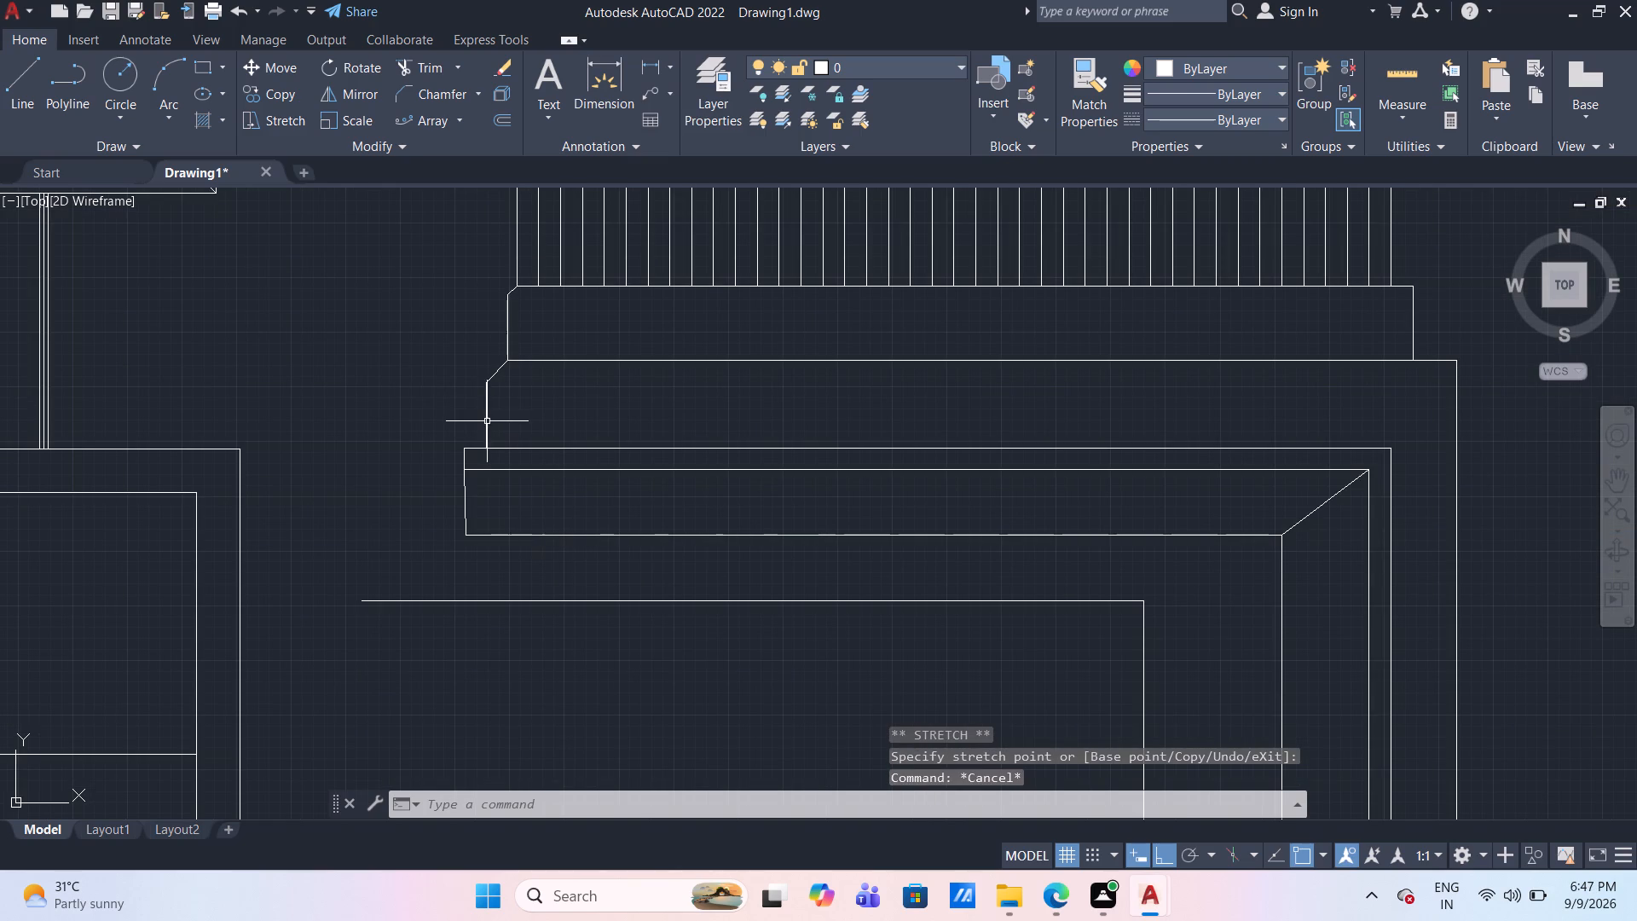
{"action": "scroll", "coordinate": [499, 372], "scroll_direction": "up", "scroll_amount": 2}
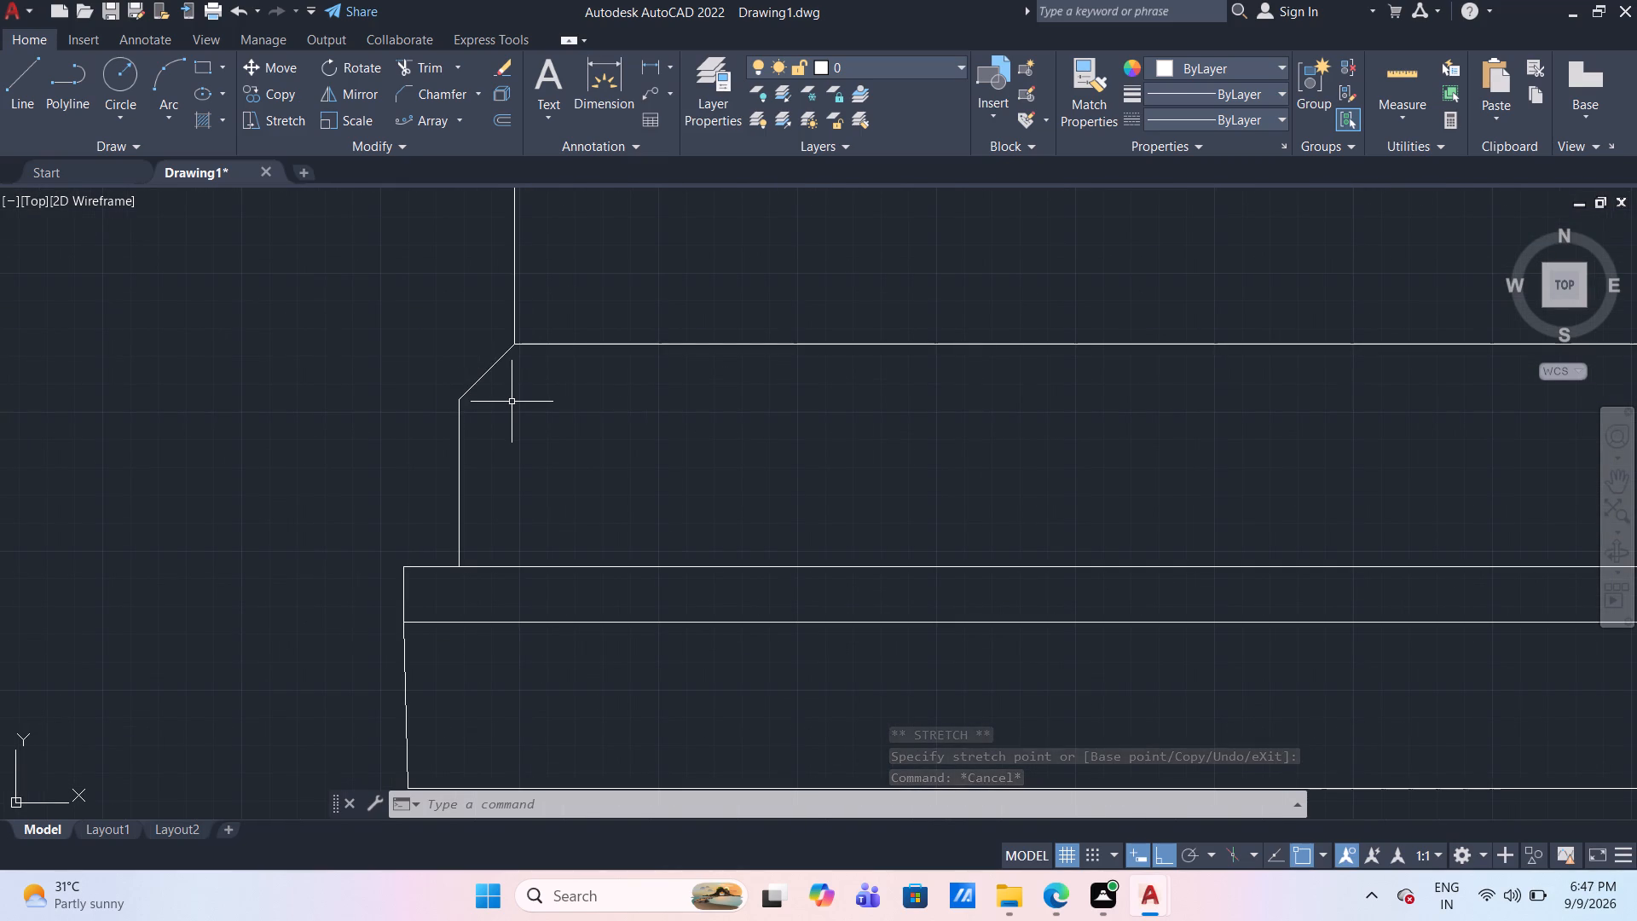
{"action": "left_click", "coordinate": [512, 402]}
{"action": "left_click", "coordinate": [479, 360]}
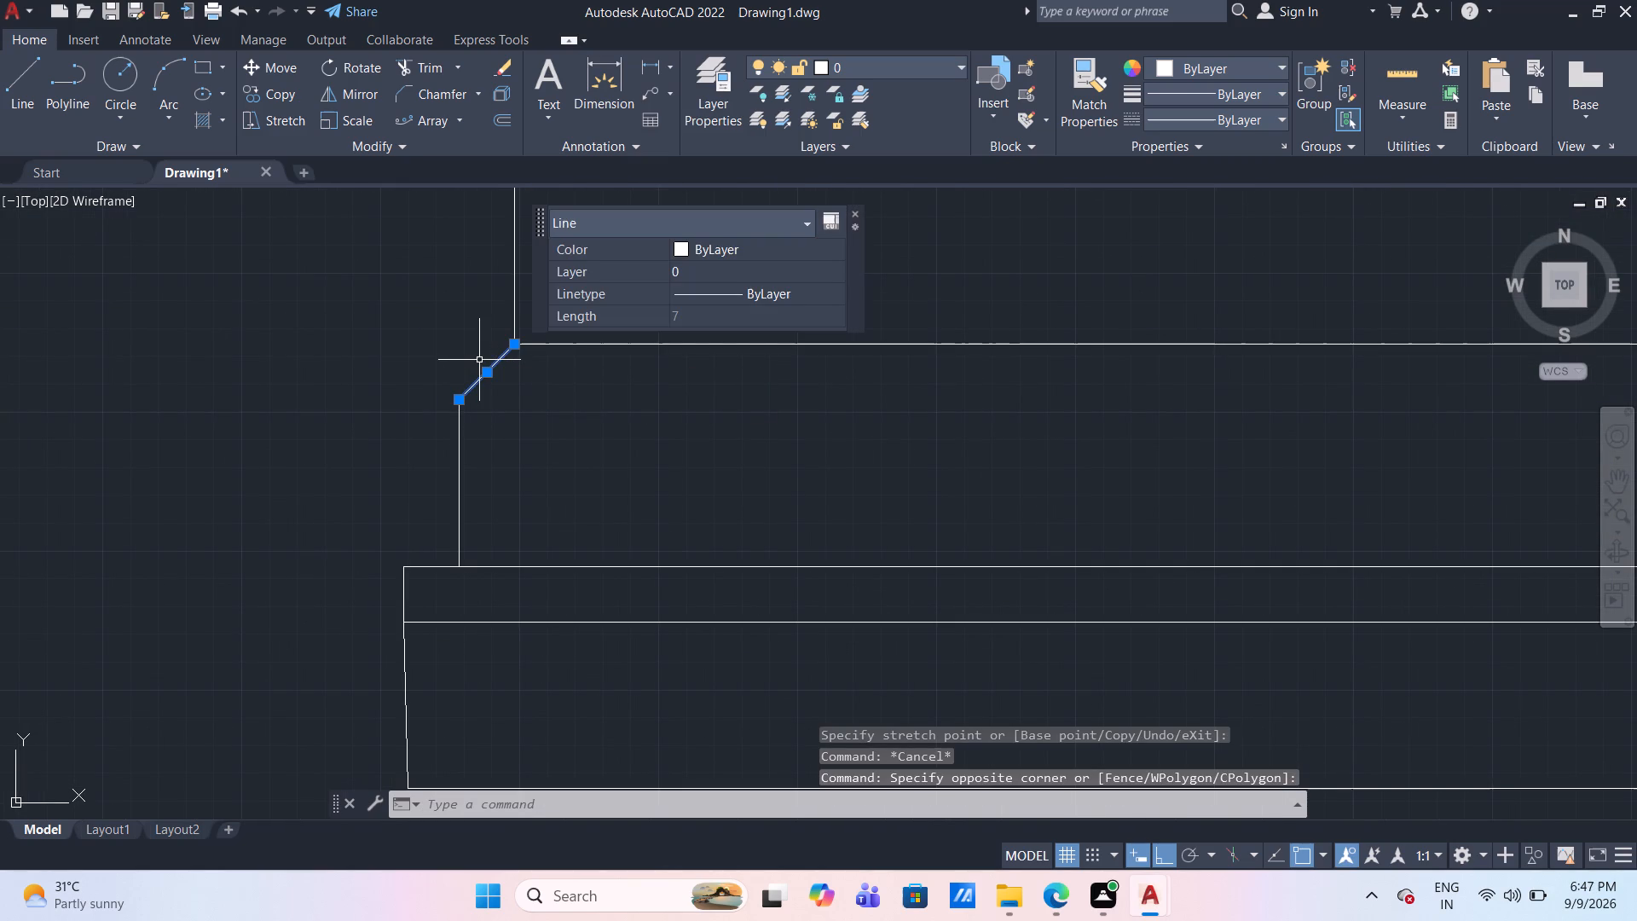
{"action": "key", "text": "Delete"}
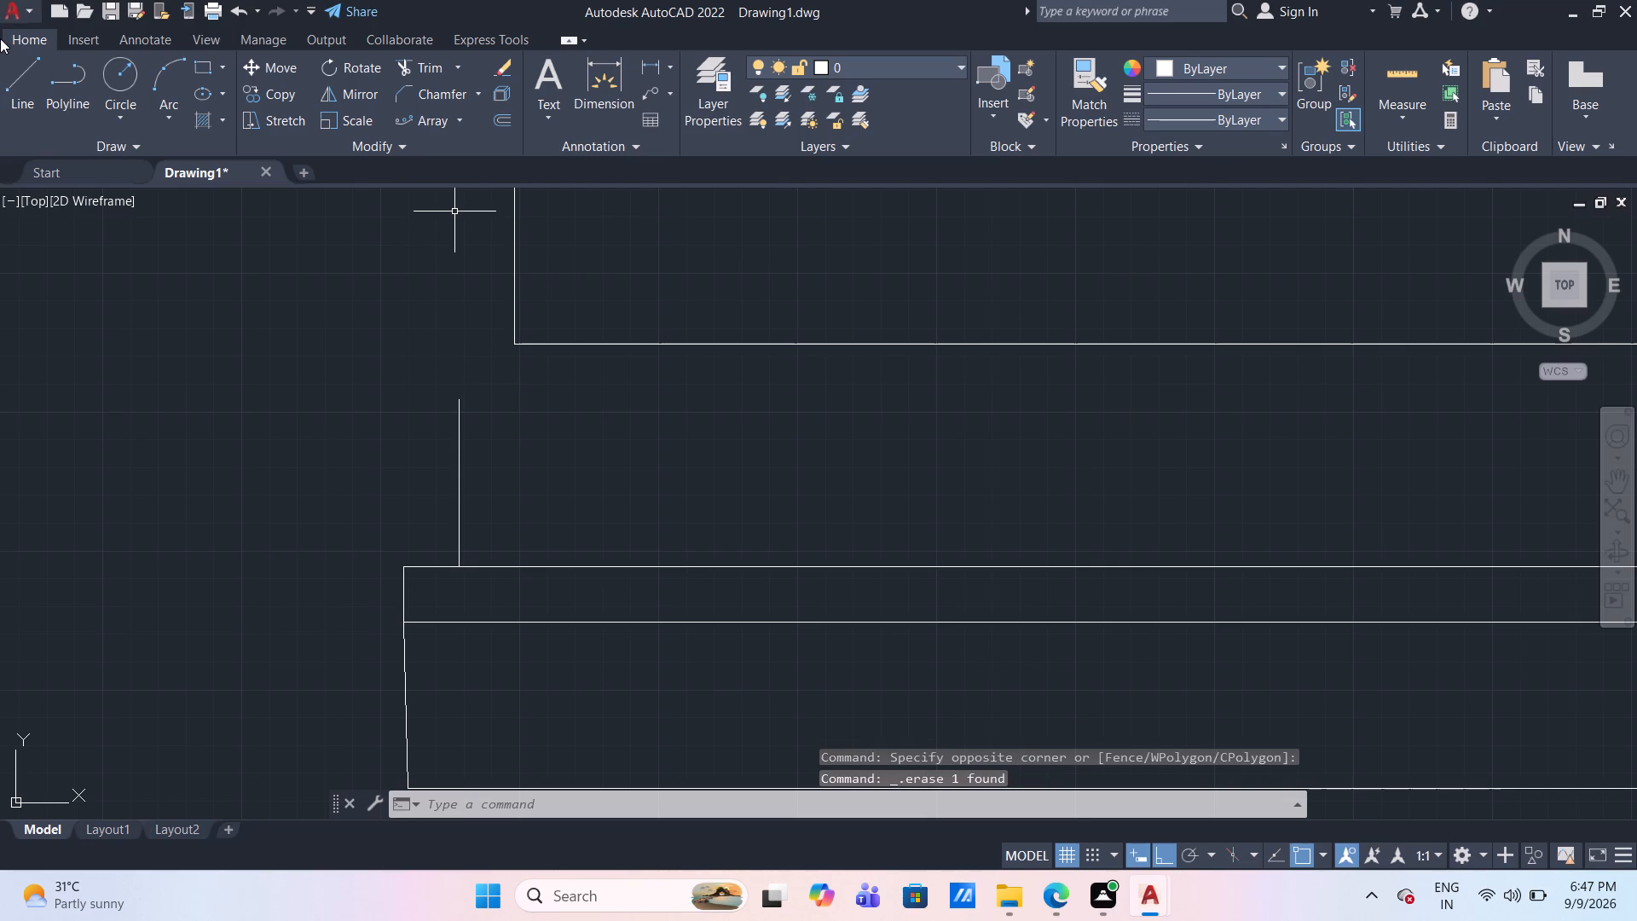
Draw a line about 5 mm left from the second band's top line, continuing down to its left vertical edge to close the corner.
{"action": "left_click", "coordinate": [32, 77]}
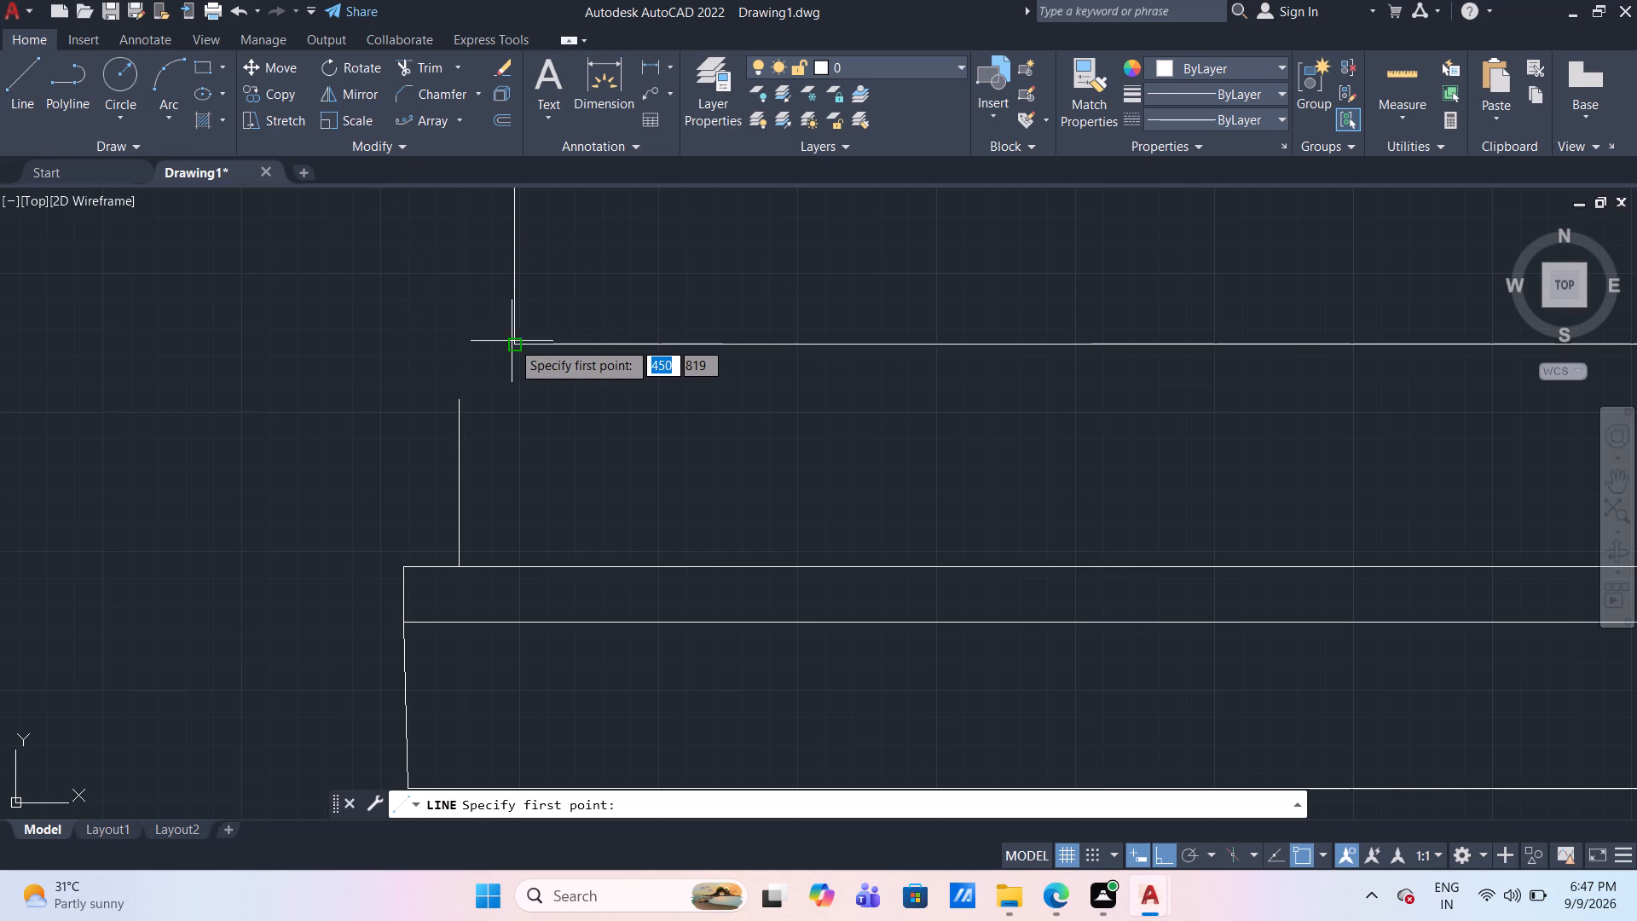
{"action": "left_click_drag", "start_coordinate": [512, 341], "coordinate": [503, 340]}
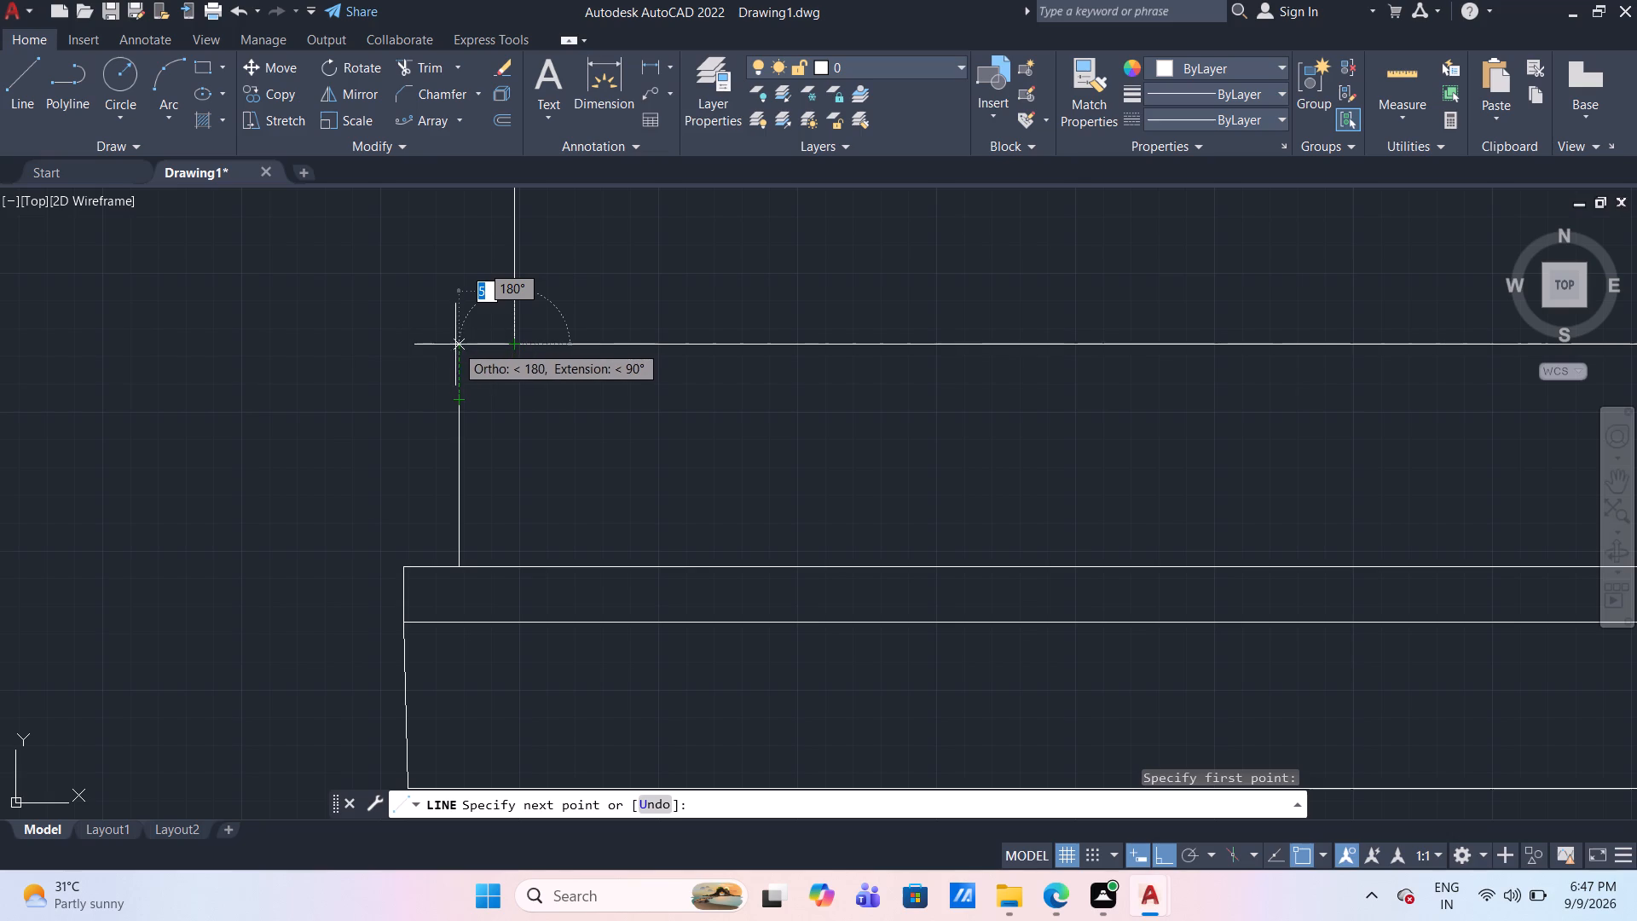
{"action": "left_click", "coordinate": [455, 345]}
{"action": "left_click", "coordinate": [455, 401]}
{"action": "key", "text": "Escape"}
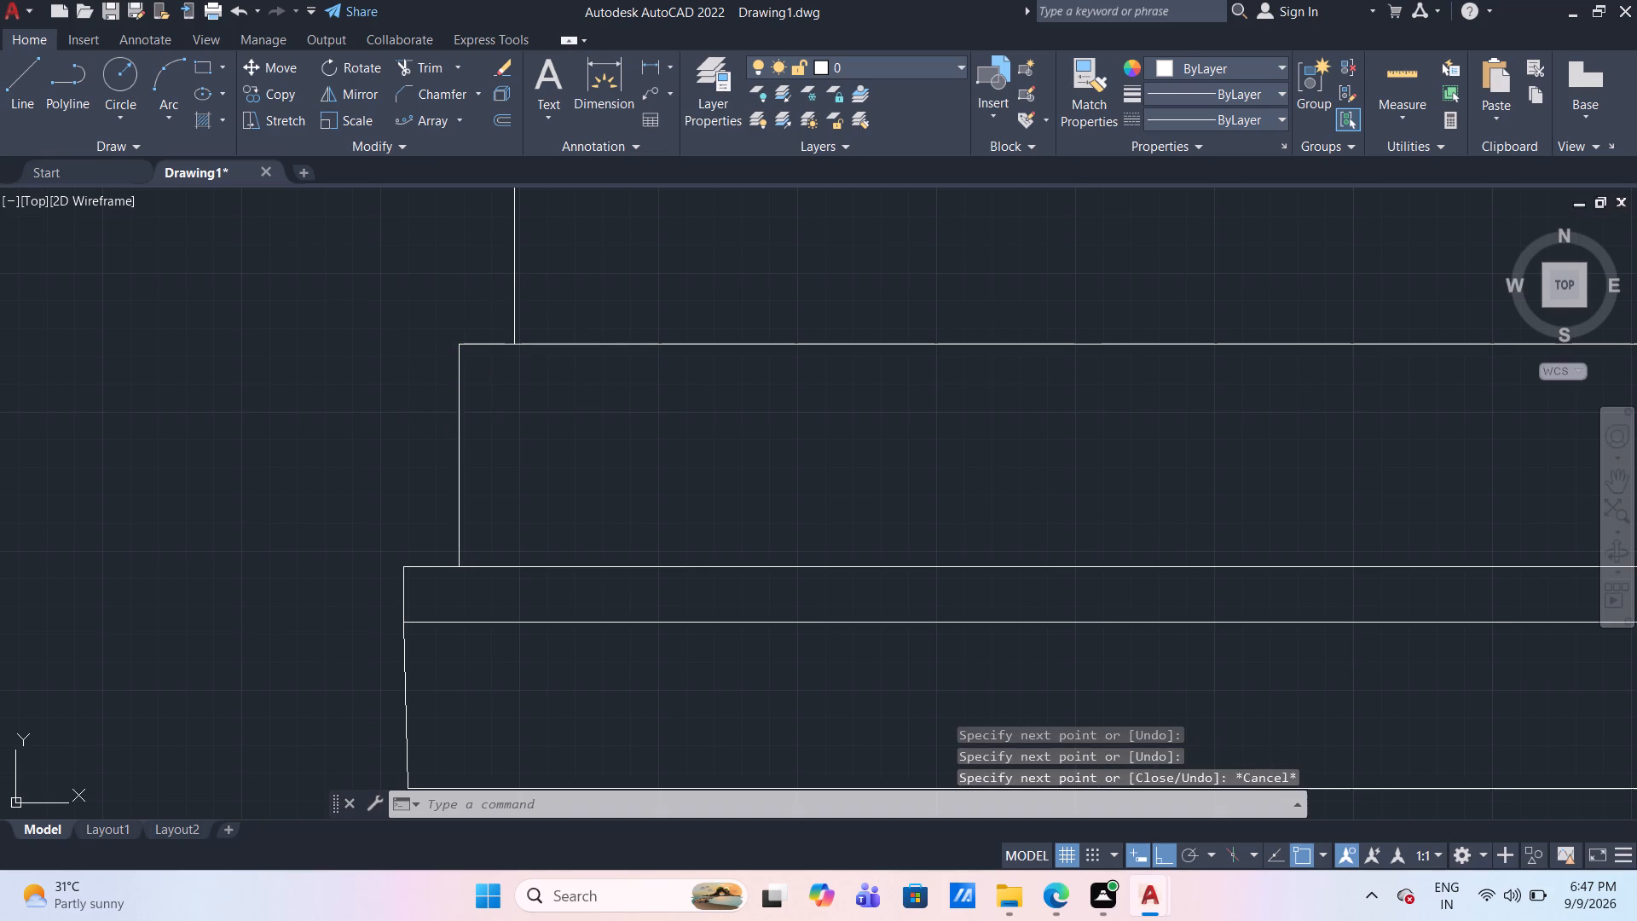
Chamfer the second band's upper-left corner with both distances set to 2 mm.
{"action": "left_click", "coordinate": [452, 92]}
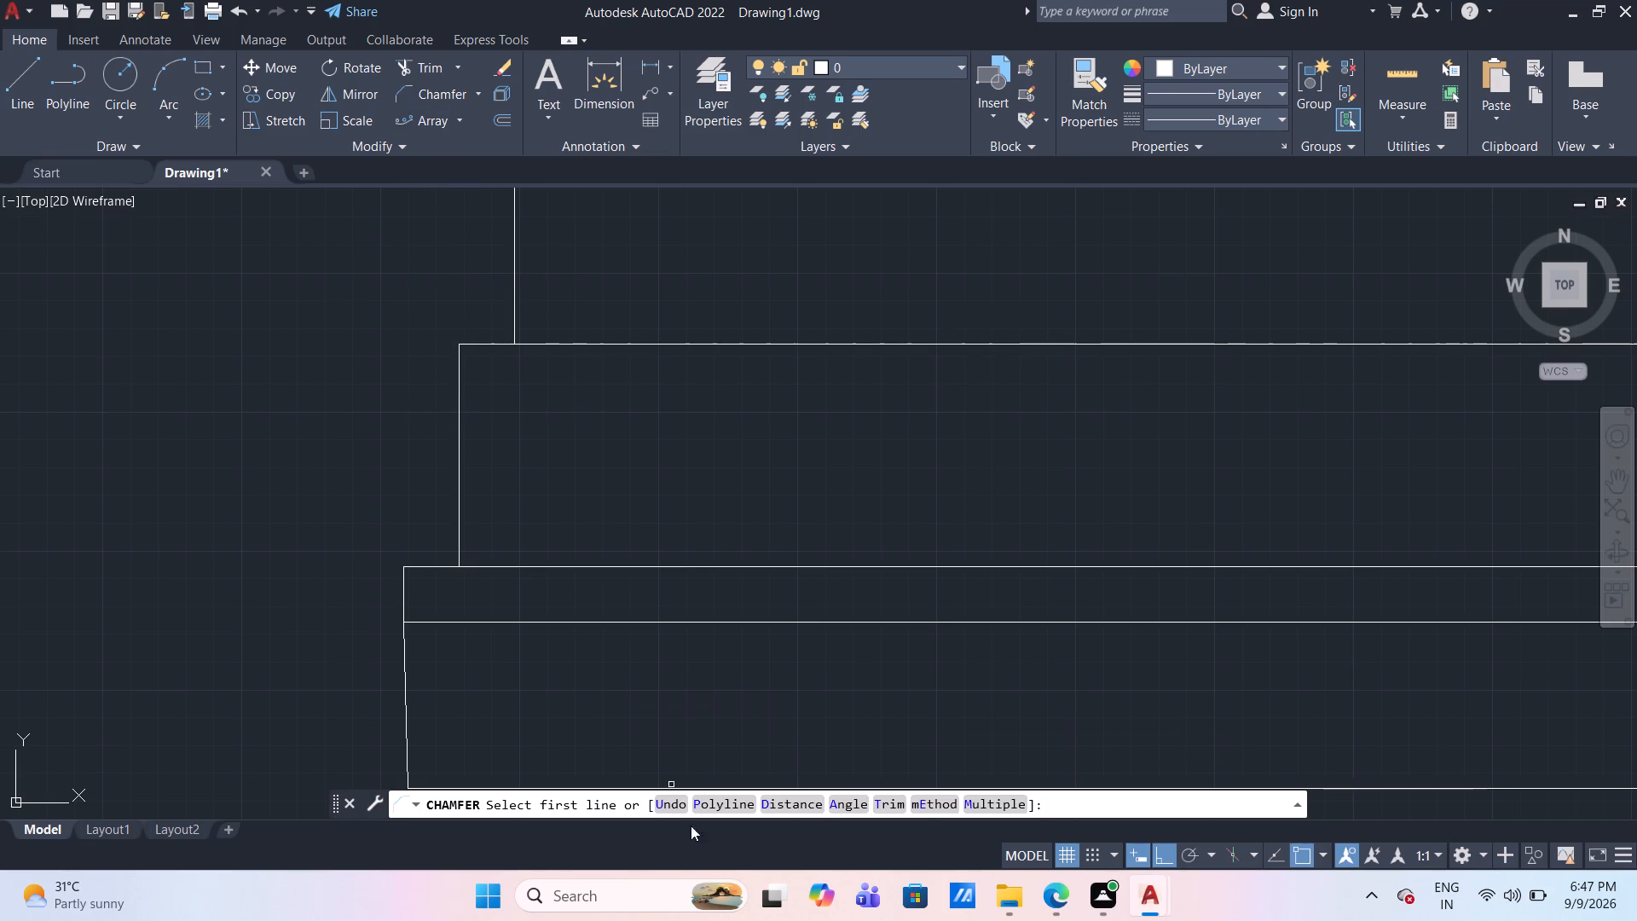
{"action": "left_click", "coordinate": [767, 802]}
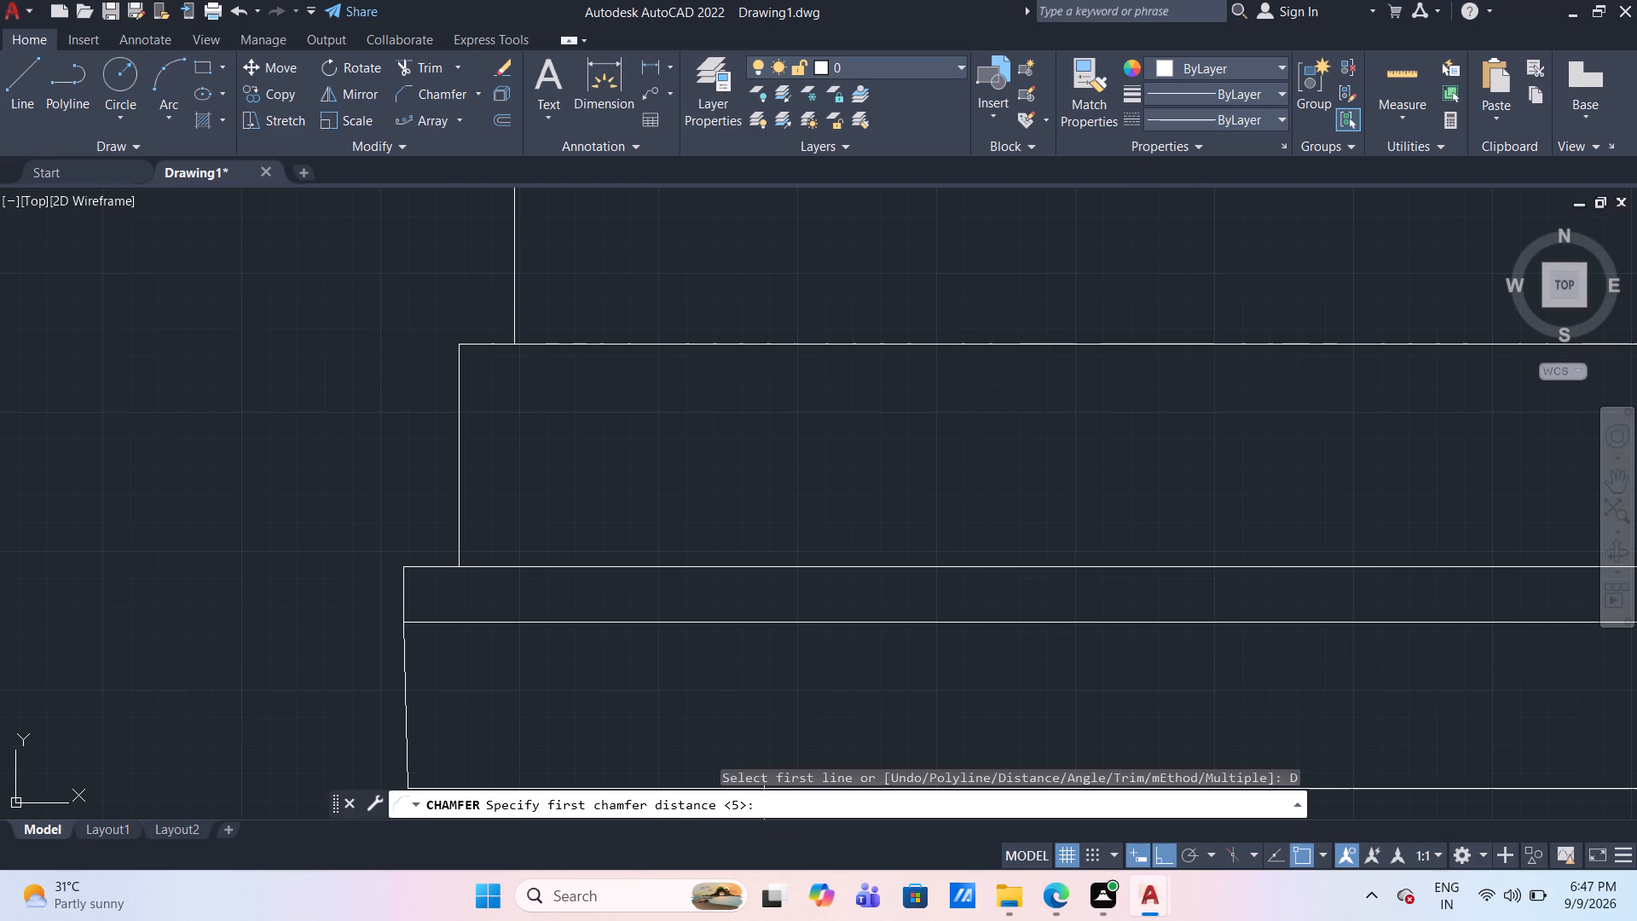
{"action": "key", "text": "2"}
{"action": "key", "text": "Return"}
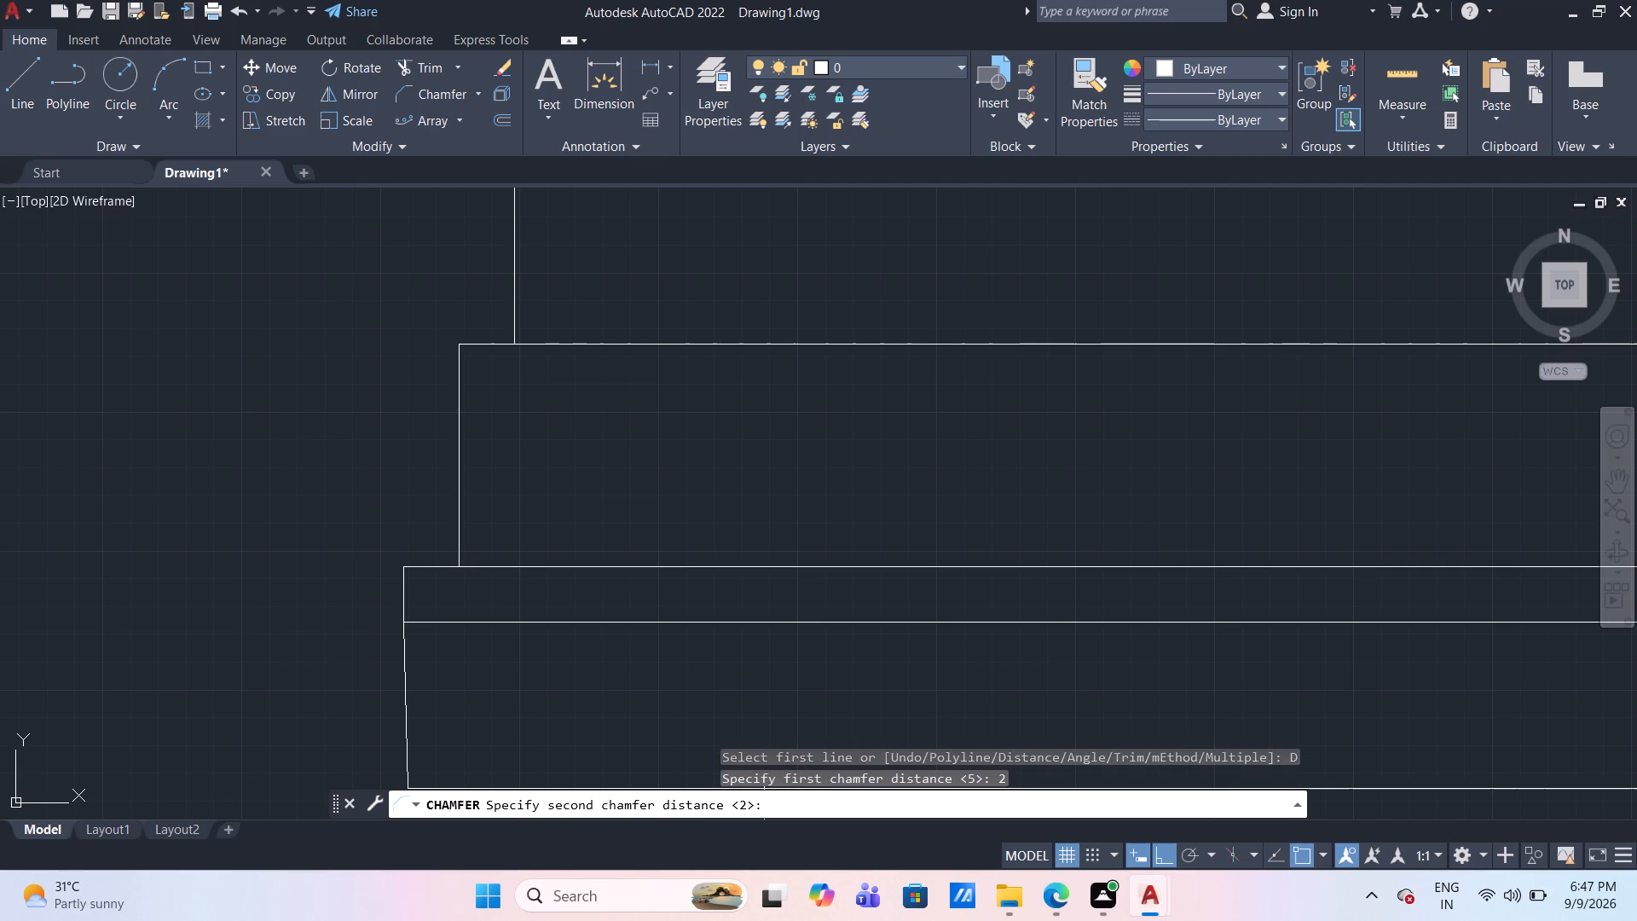
{"action": "key", "text": "2"}
{"action": "key", "text": "Return"}
{"action": "left_click", "coordinate": [471, 345]}
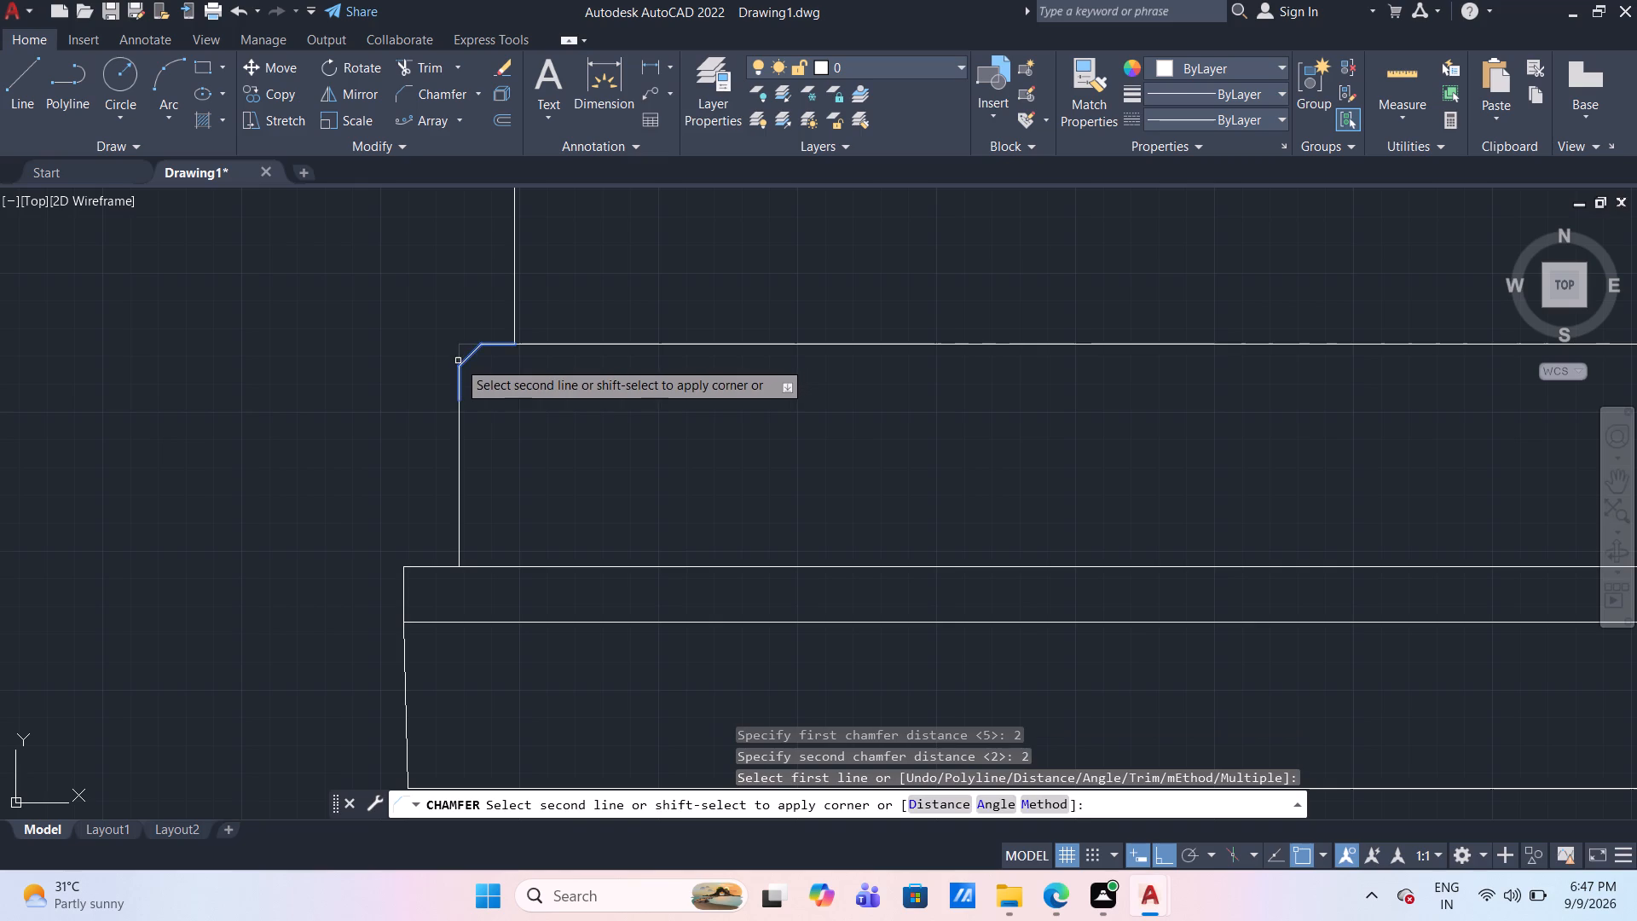
{"action": "left_click", "coordinate": [456, 362]}
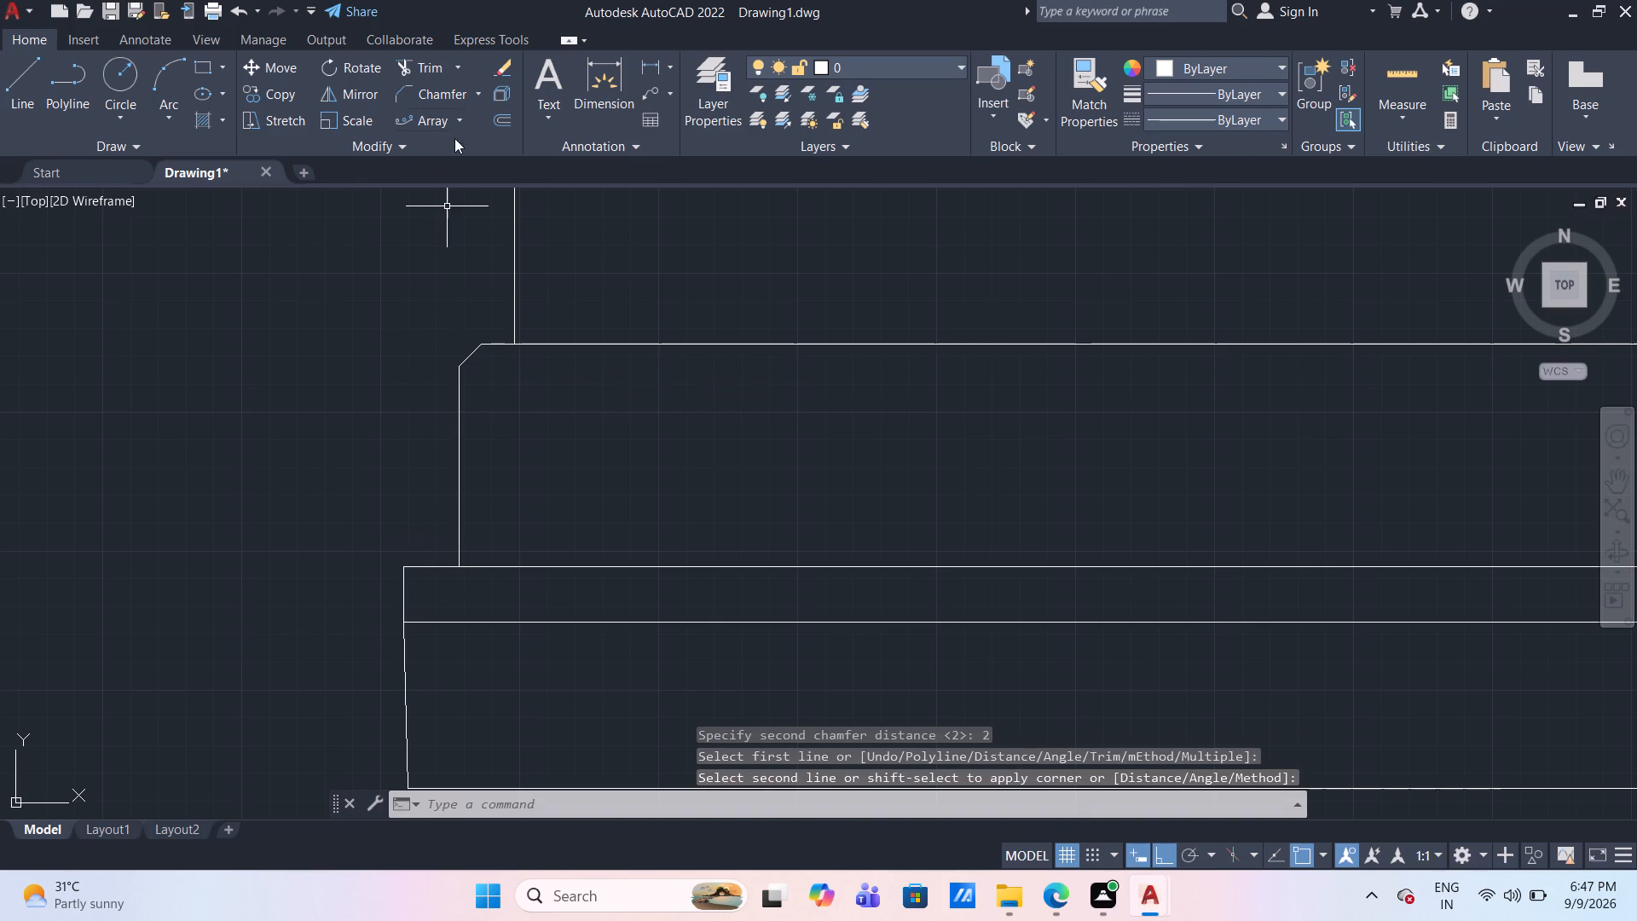
Chamfer the upper-left corner of the small step below the second band with the same 2 mm distances.
{"action": "left_click", "coordinate": [457, 93]}
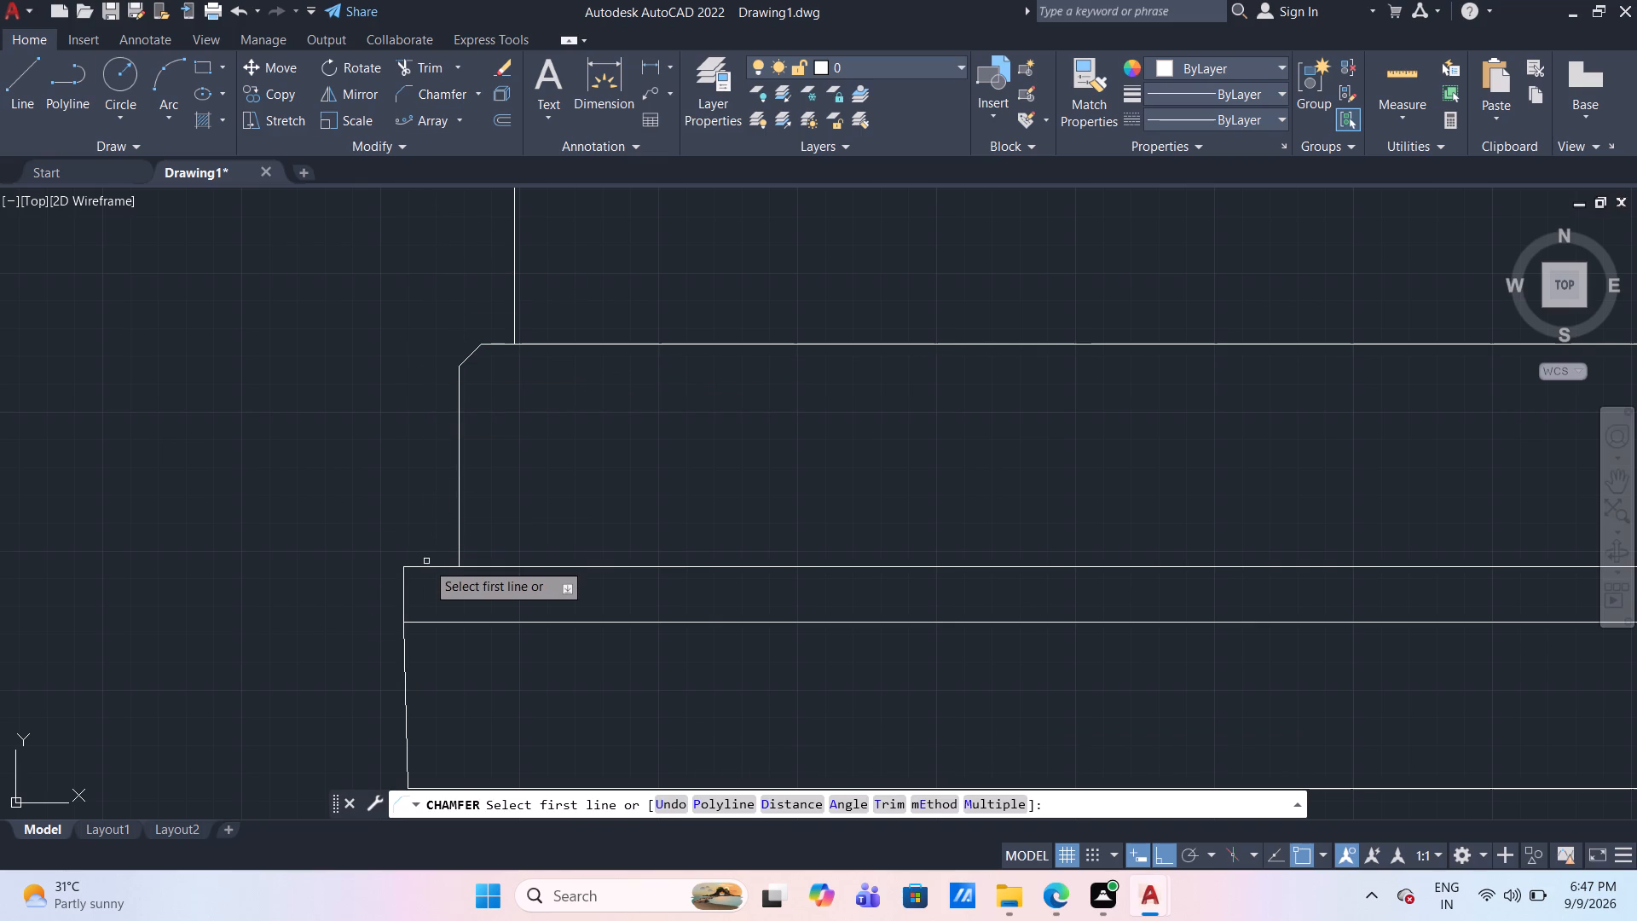
{"action": "left_click", "coordinate": [424, 568]}
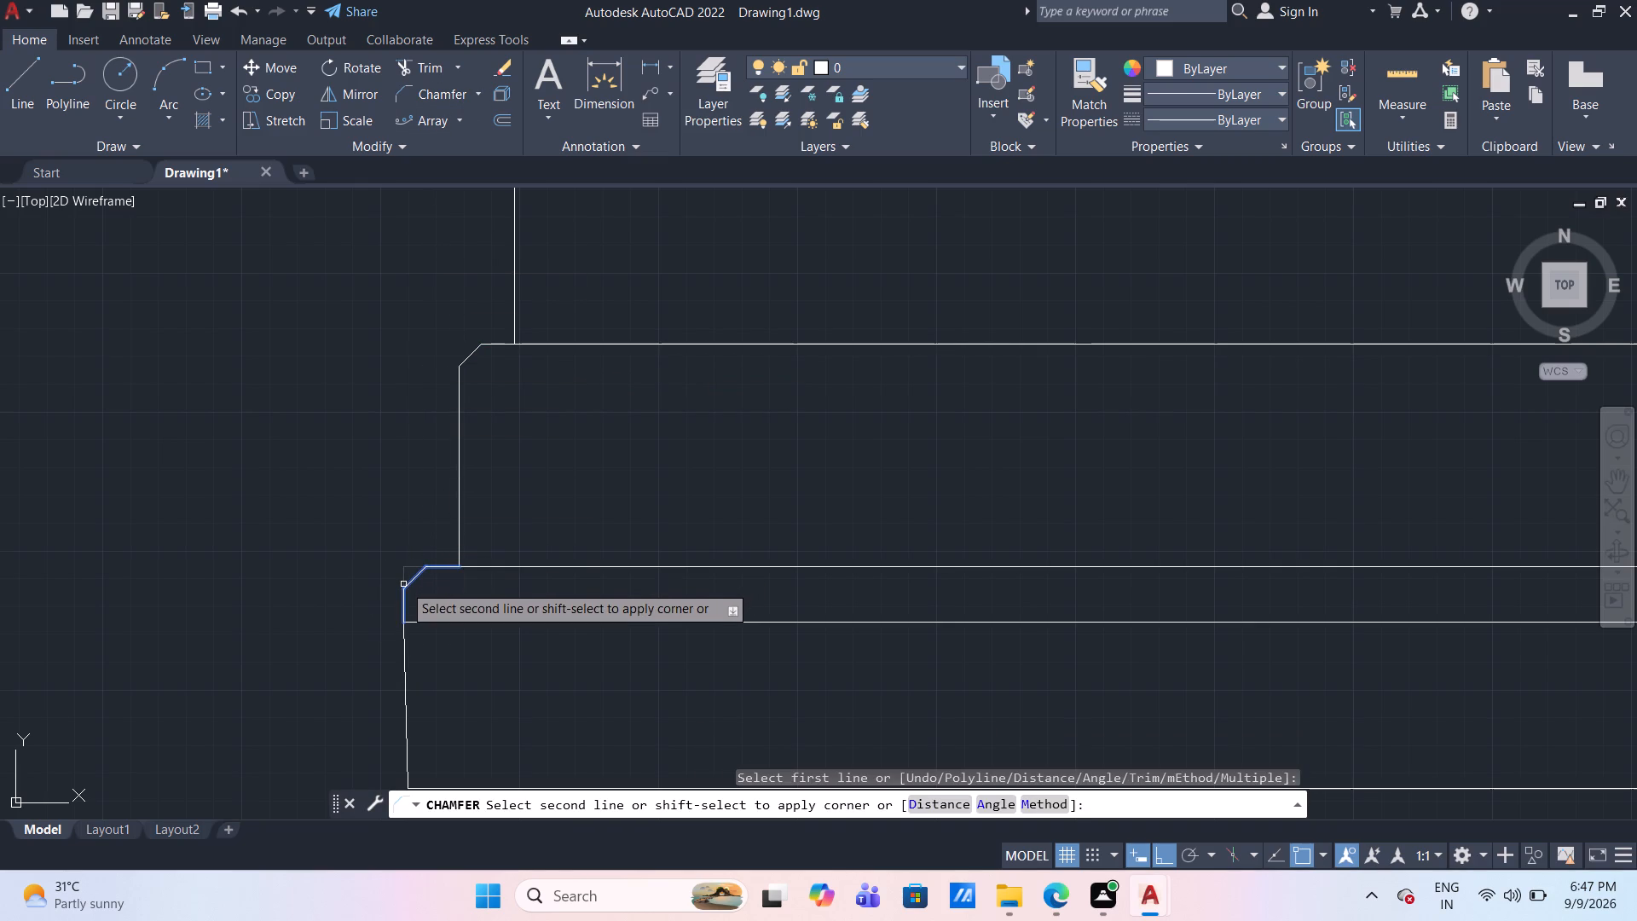
{"action": "left_click", "coordinate": [403, 584]}
Erase the slanted closing line at the left end of the mitred strip.
{"action": "scroll", "coordinate": [406, 442], "scroll_direction": "down", "scroll_amount": 3}
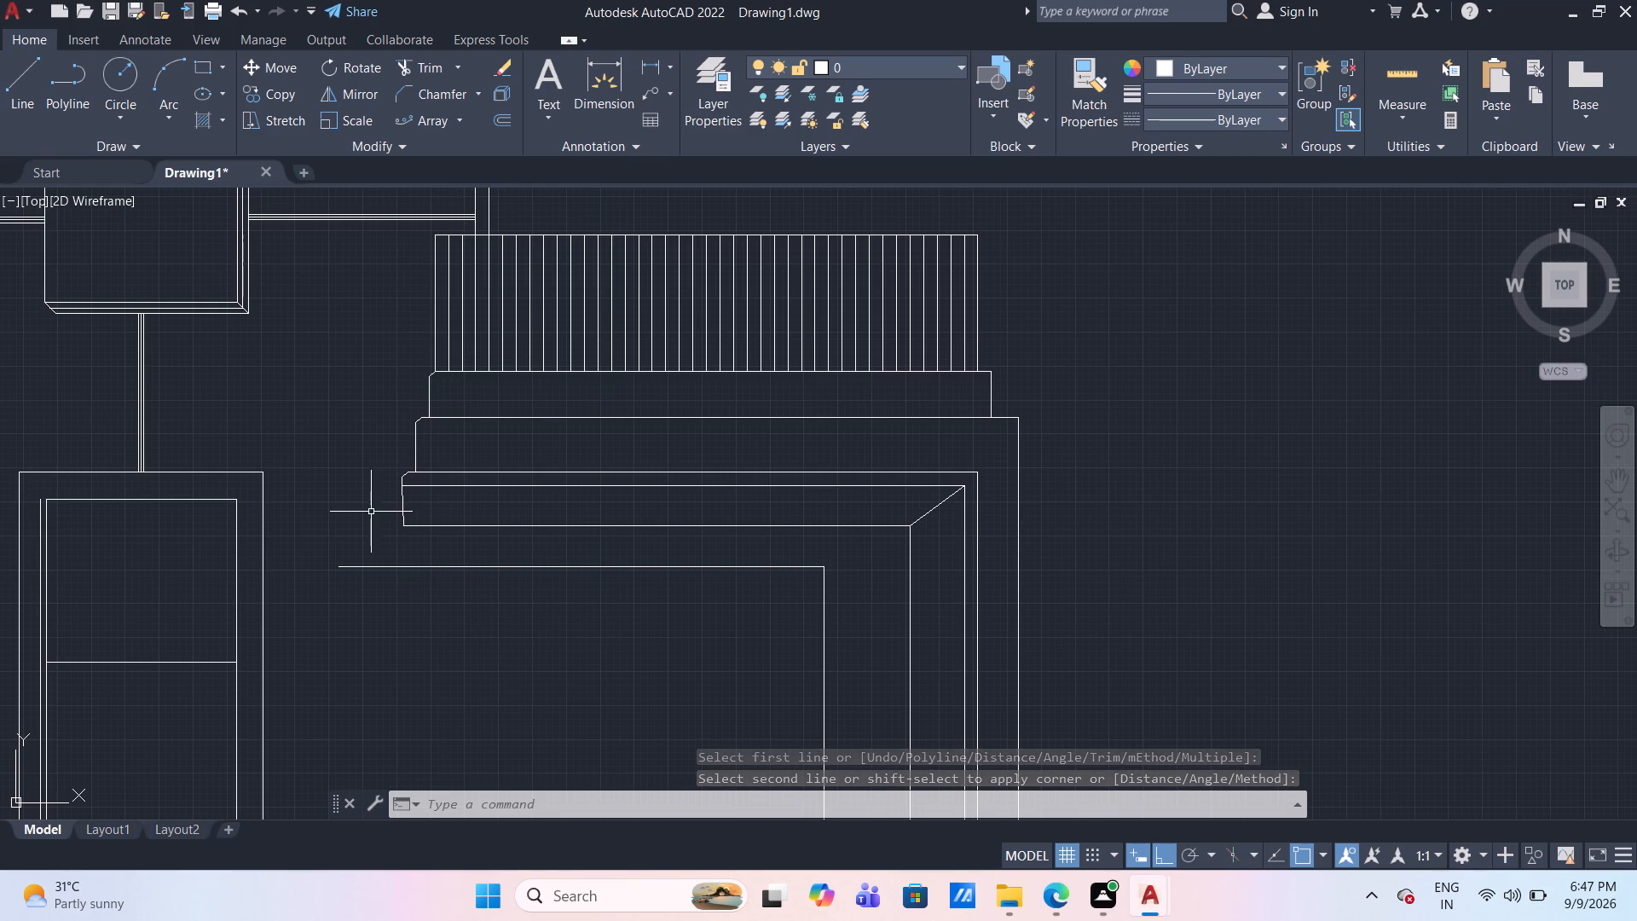
{"action": "scroll", "coordinate": [371, 512], "scroll_direction": "up", "scroll_amount": 1}
{"action": "scroll", "coordinate": [470, 499], "scroll_direction": "up", "scroll_amount": 1}
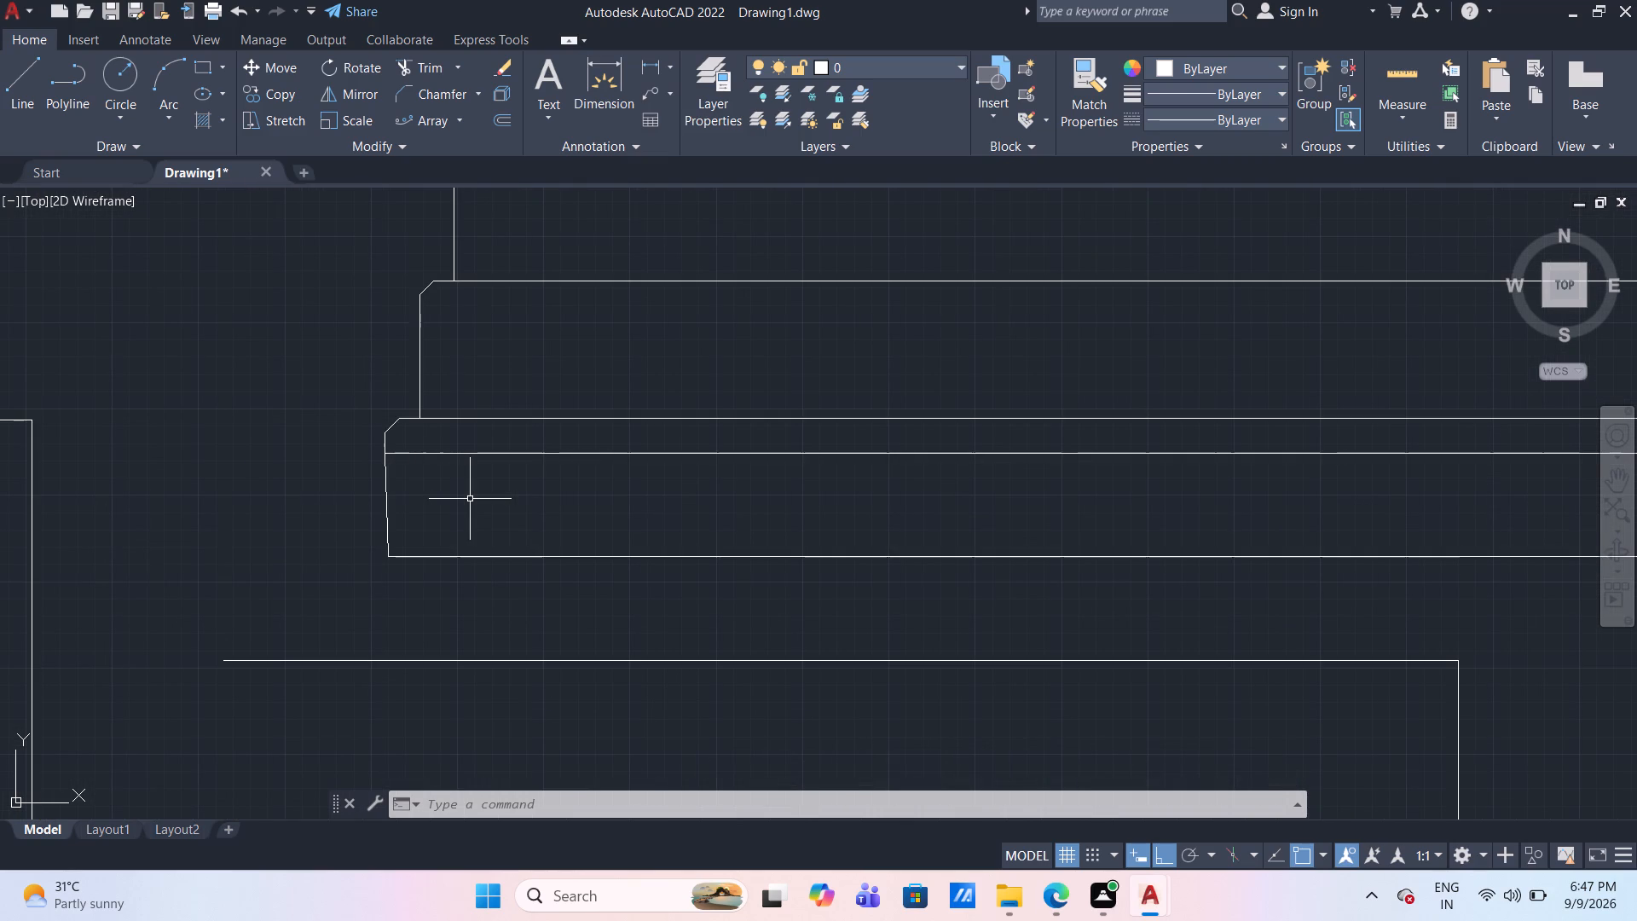
{"action": "left_click_drag", "start_coordinate": [408, 491], "coordinate": [396, 491]}
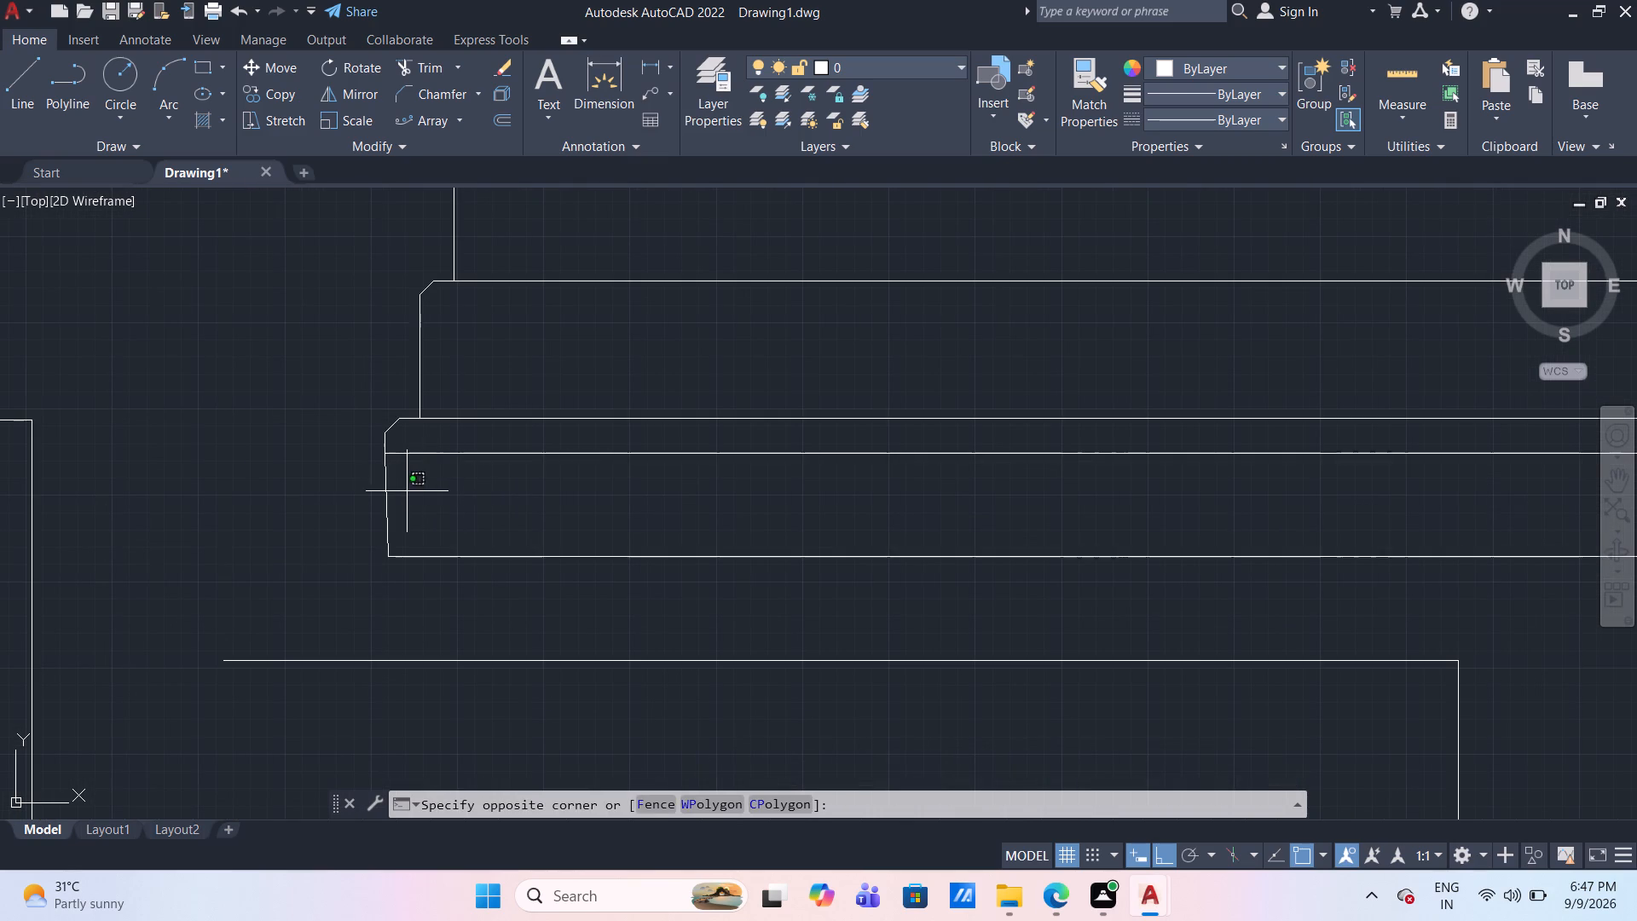
{"action": "left_click", "coordinate": [363, 484]}
{"action": "key", "text": "Delete"}
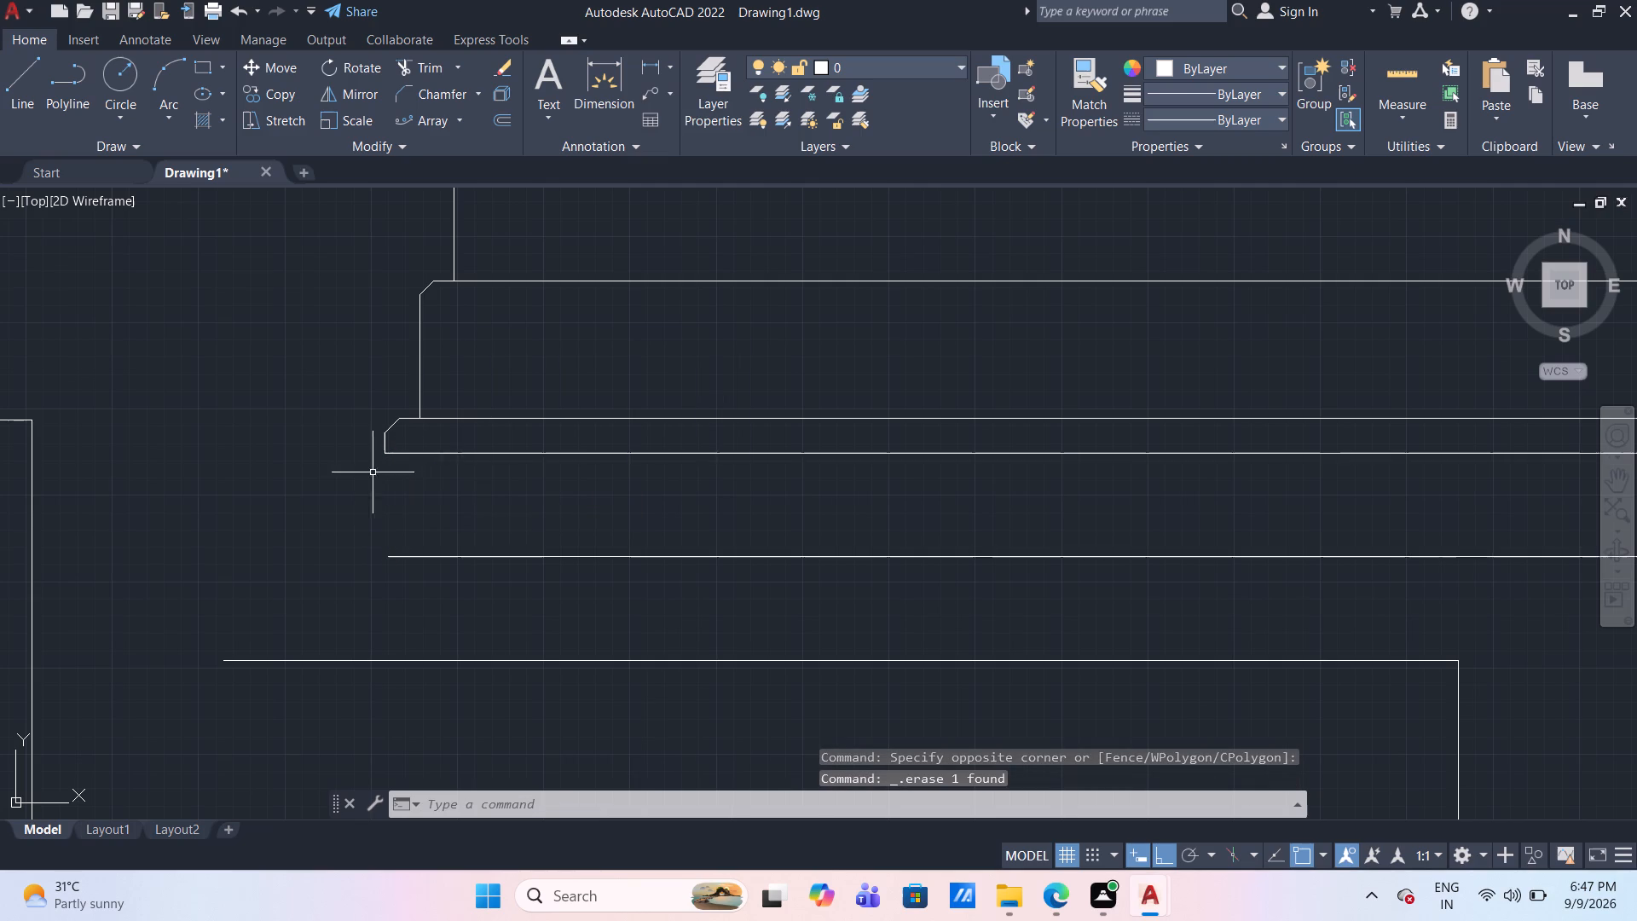
Draw a vertical line about 15 mm down from the small step's lower-left corner, level with the mitred strip's lower line.
{"action": "left_click", "coordinate": [16, 93]}
{"action": "left_click", "coordinate": [385, 456]}
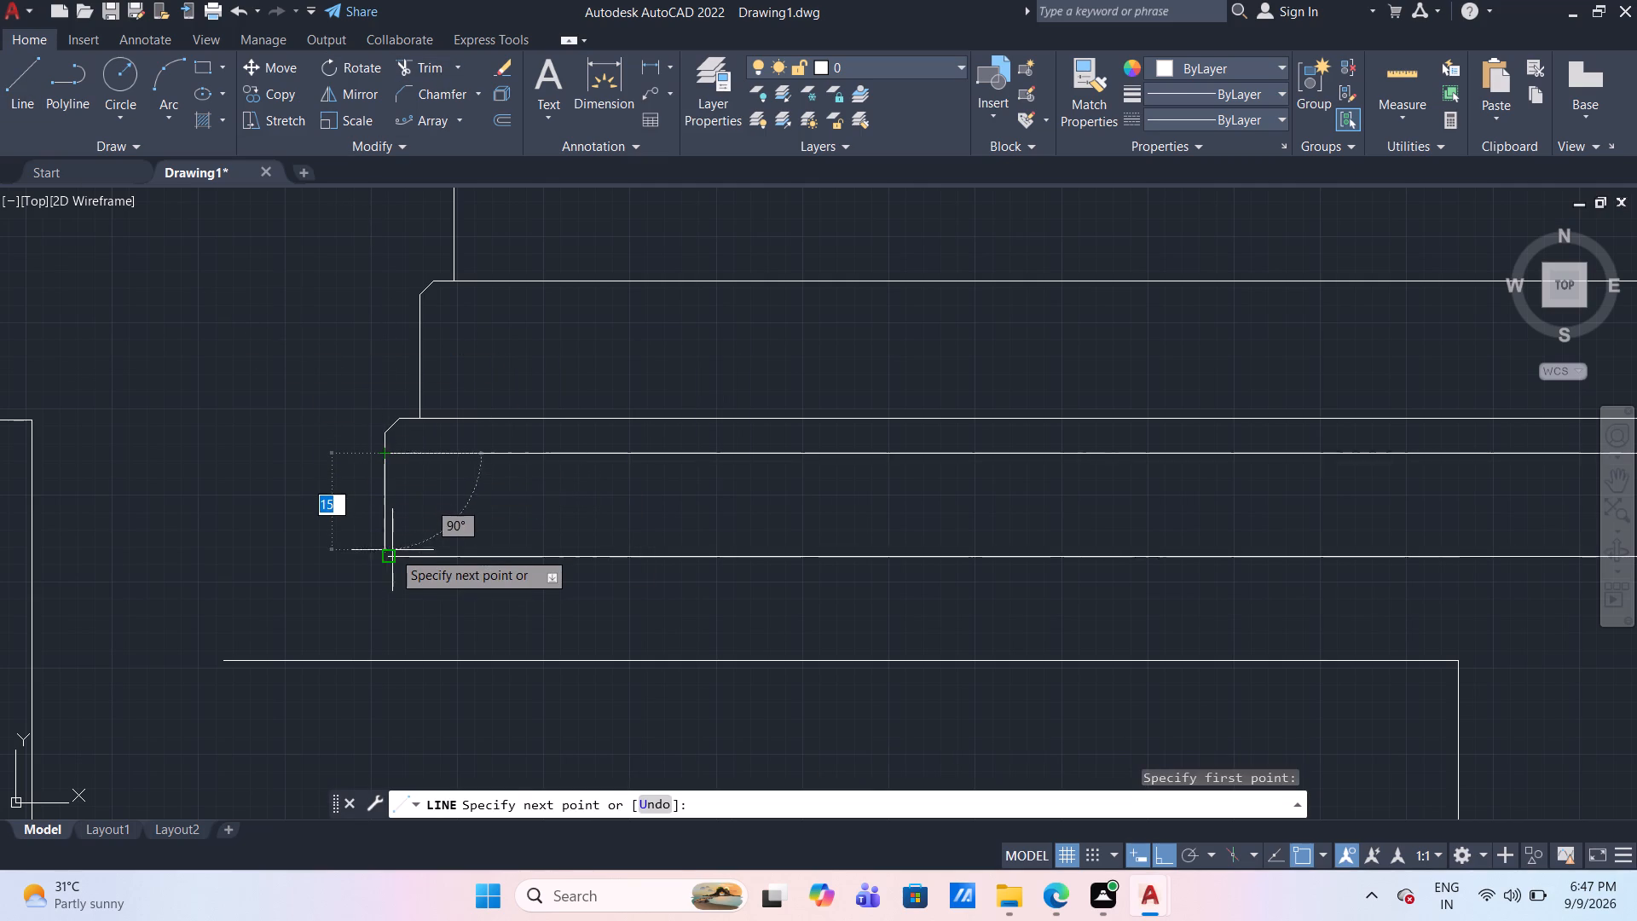
{"action": "scroll", "coordinate": [384, 559], "scroll_direction": "up", "scroll_amount": 3}
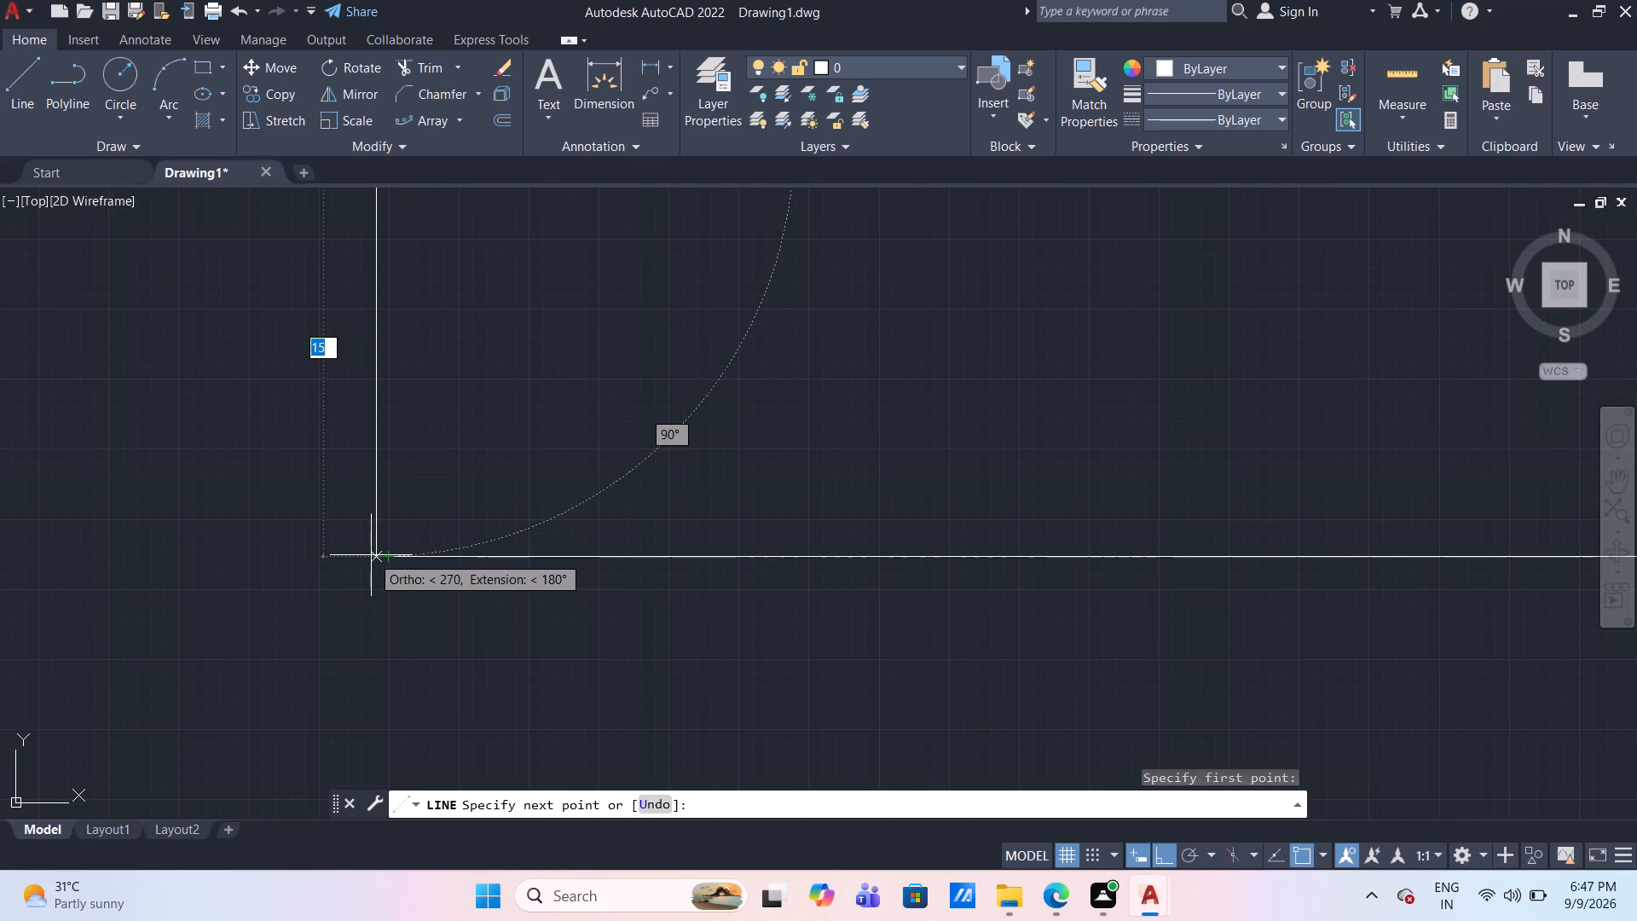
{"action": "left_click", "coordinate": [372, 555]}
{"action": "key", "text": "Escape"}
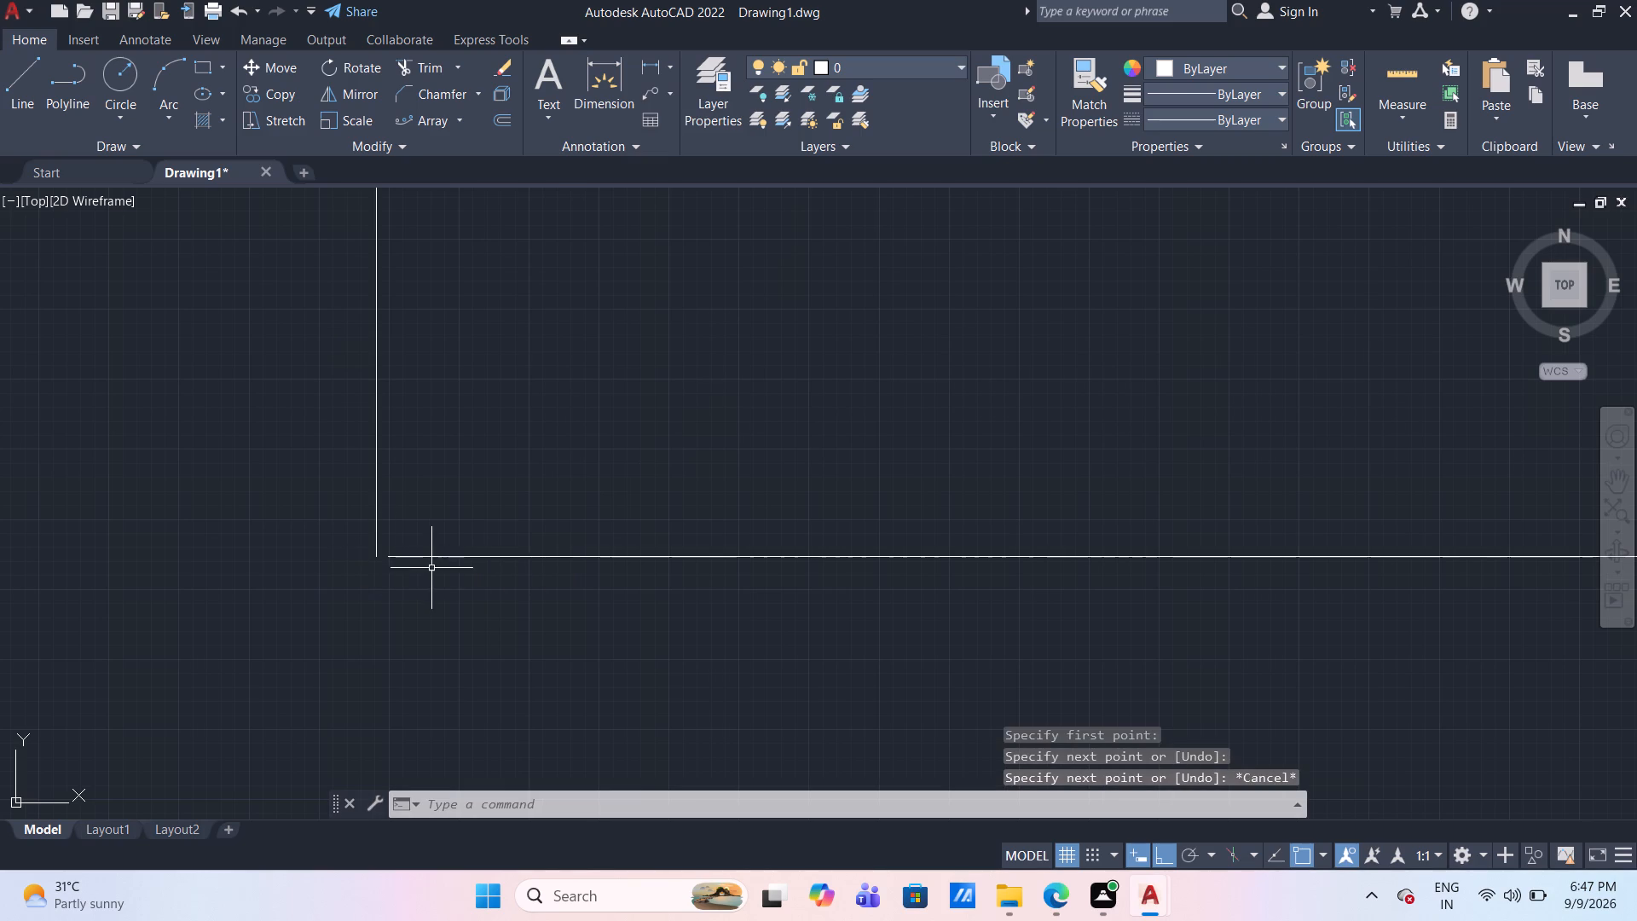
Extend the mitred strip's lower horizontal line left to the new vertical closing line.
{"action": "type", "text": "EX"}
{"action": "key", "text": "Return"}
{"action": "left_click", "coordinate": [468, 558]}
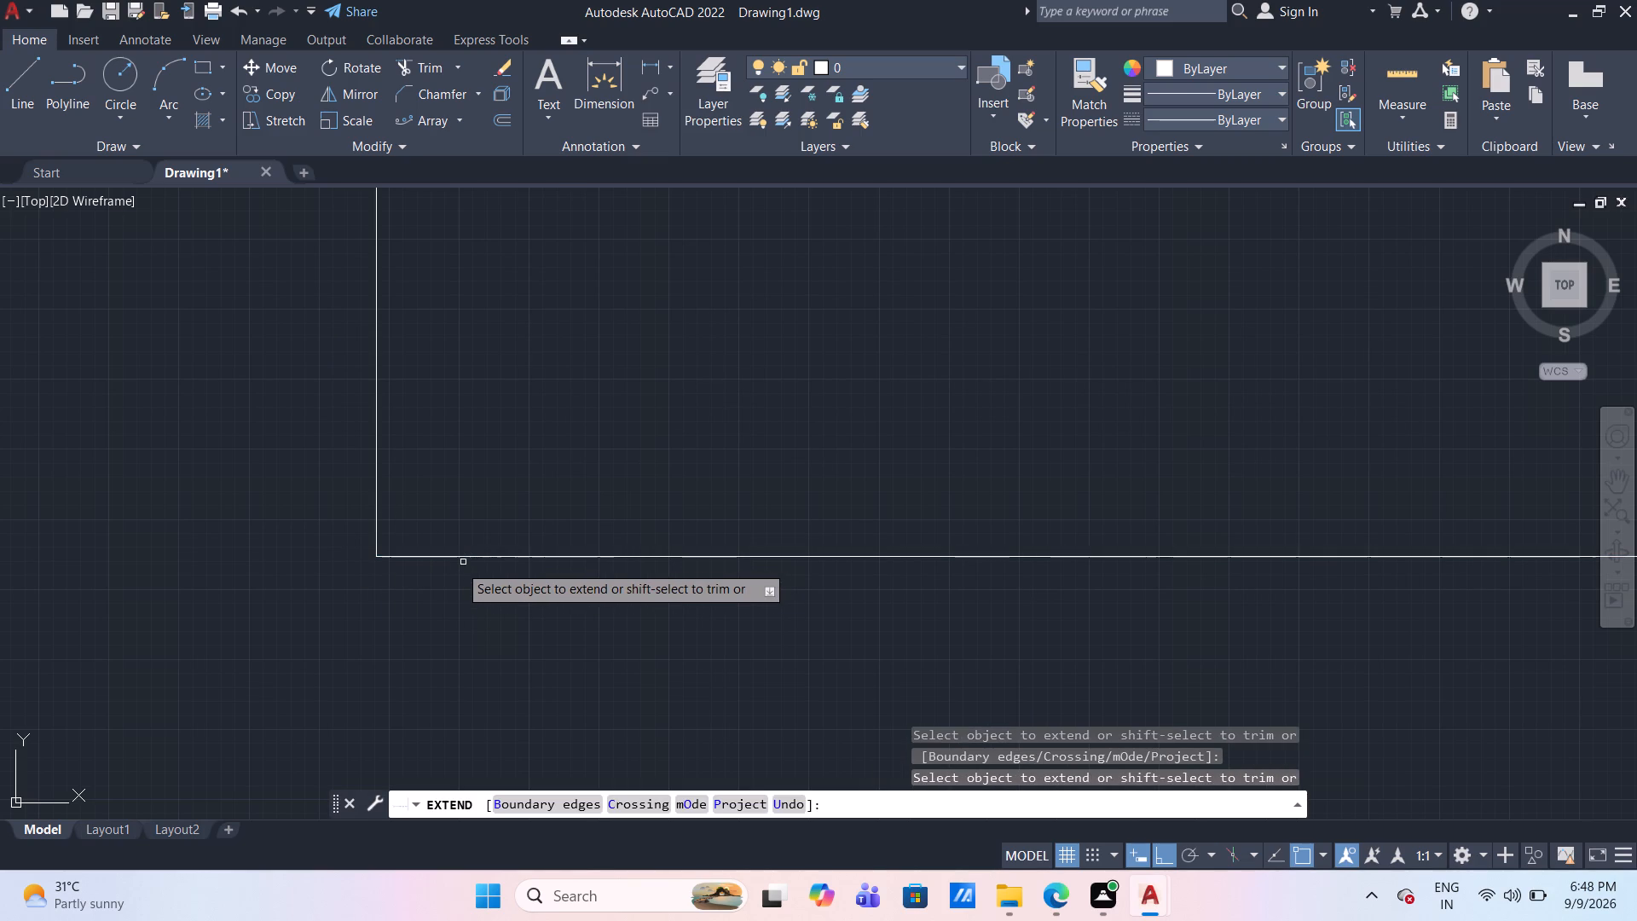
{"action": "key", "text": "Escape"}
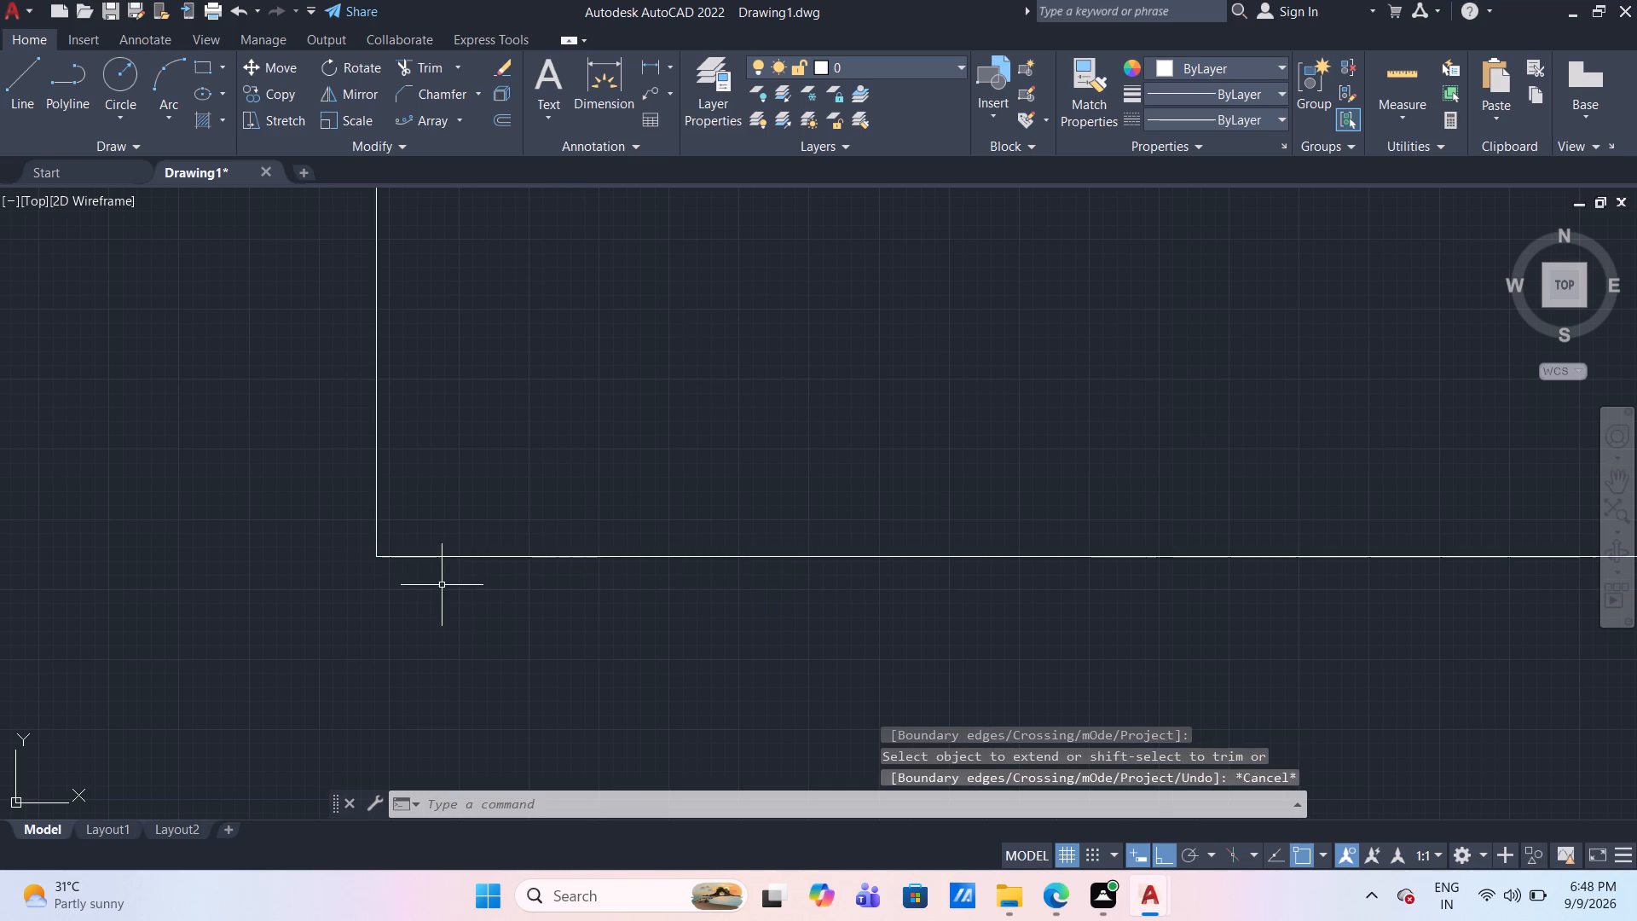
Examine the nested frame's lines and mitred upper-right corner below the stepped bands.
{"action": "scroll", "coordinate": [442, 603], "scroll_direction": "down", "scroll_amount": 5}
{"action": "scroll", "coordinate": [599, 633], "scroll_direction": "down", "scroll_amount": 2}
{"action": "middle_click_drag", "start_coordinate": [657, 686], "coordinate": [589, 582]}
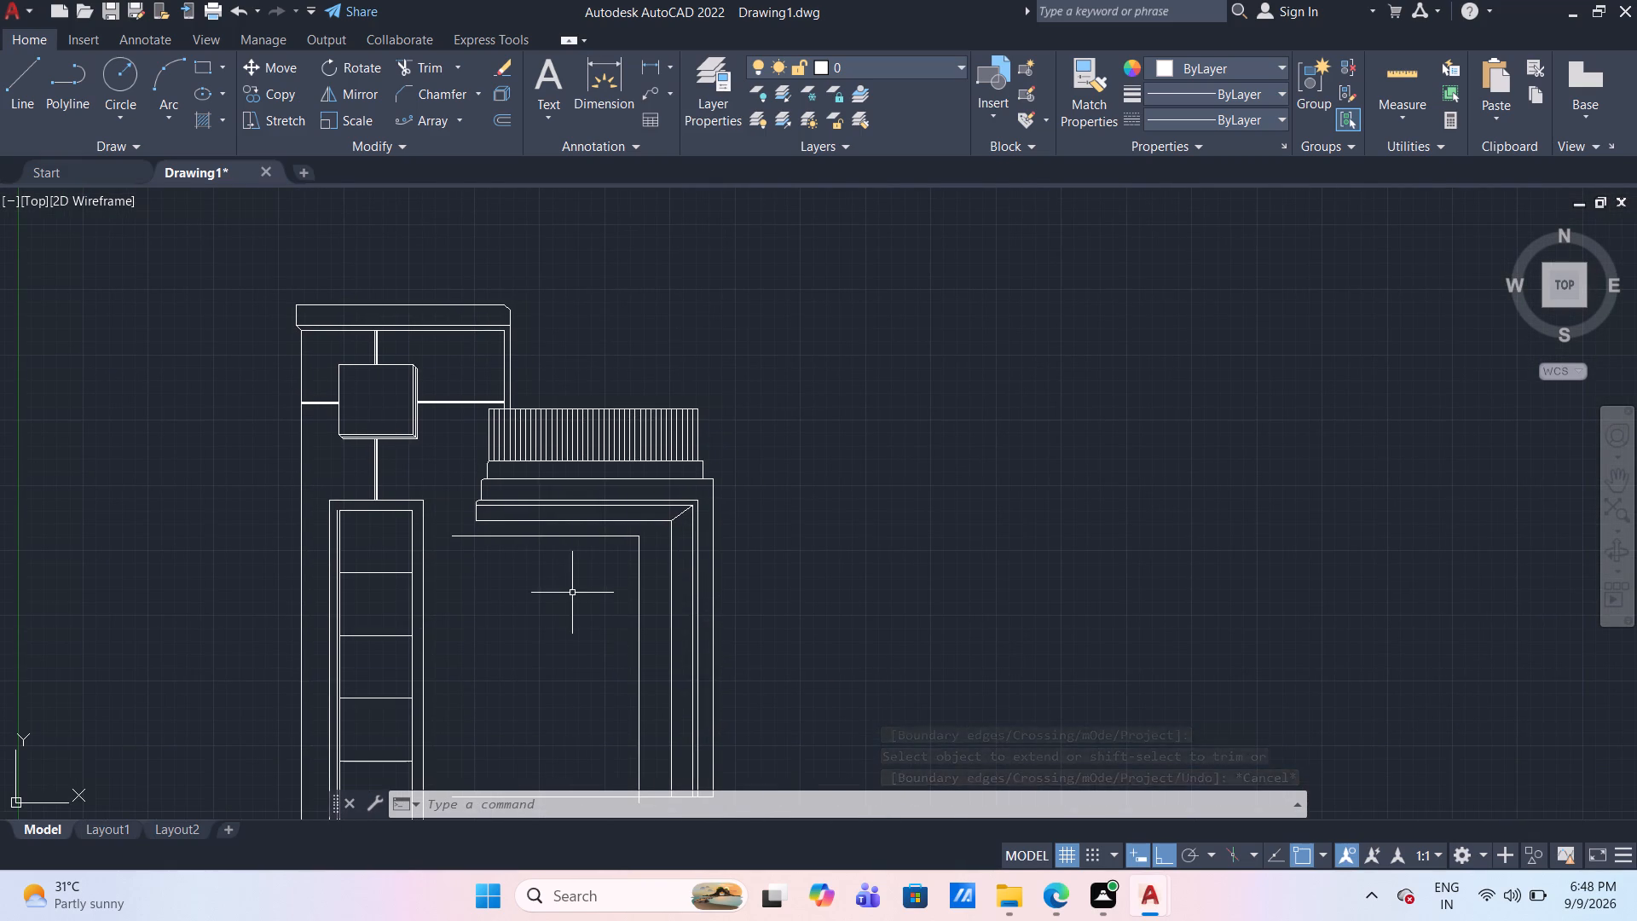
{"action": "scroll", "coordinate": [590, 605], "scroll_direction": "up", "scroll_amount": 1}
{"action": "middle_click_drag", "start_coordinate": [597, 591], "coordinate": [609, 449]}
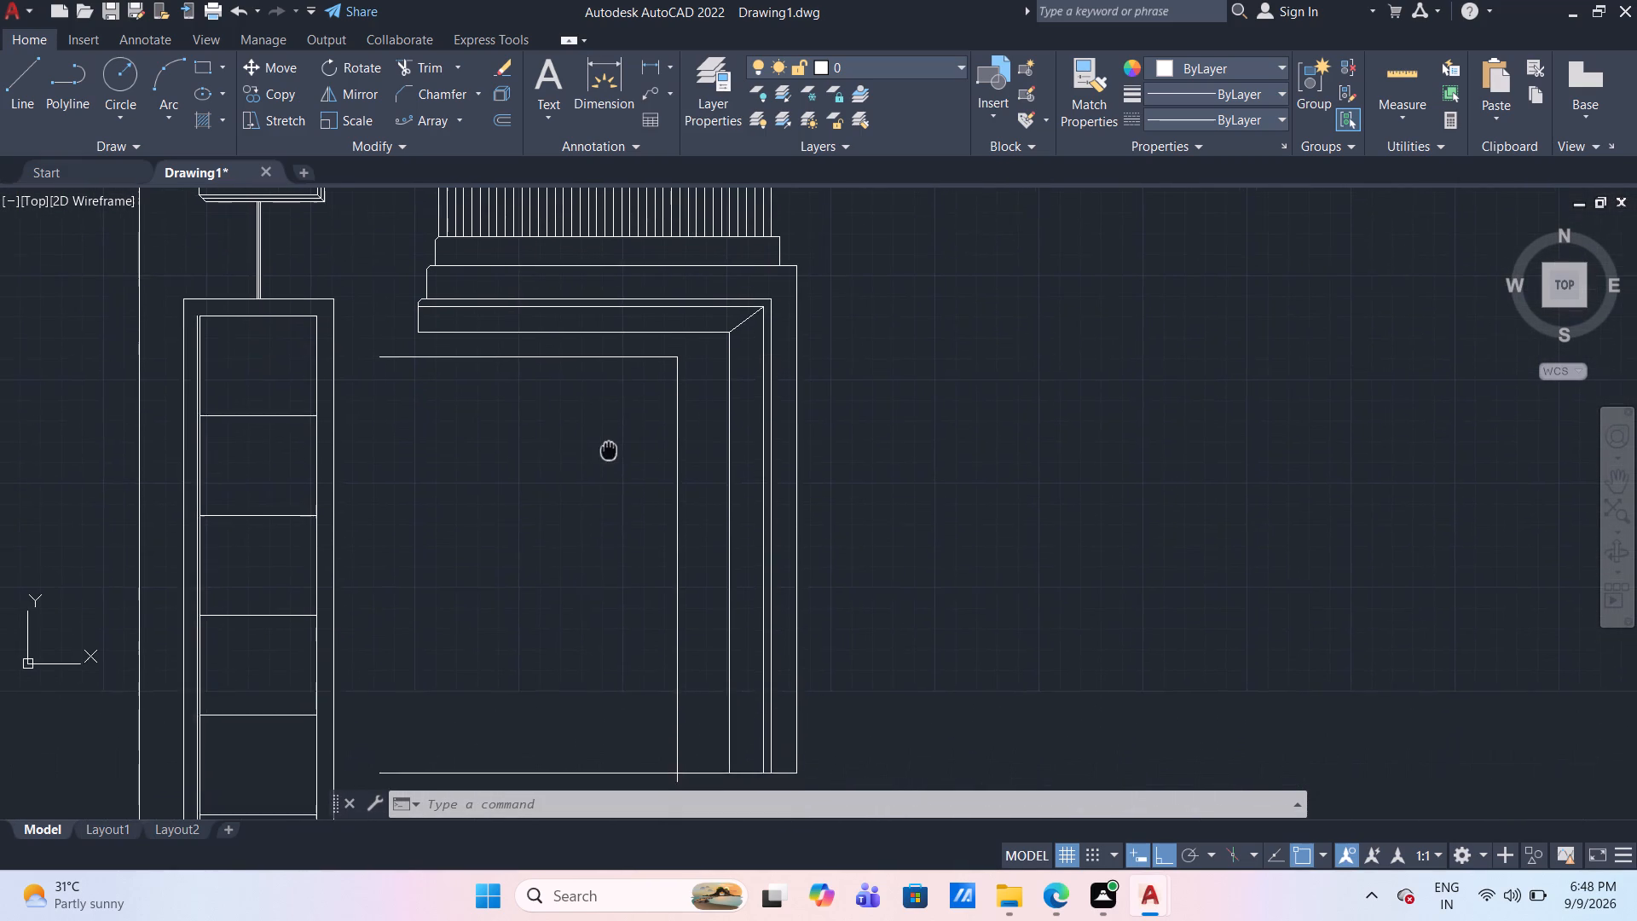
{"action": "scroll", "coordinate": [601, 478], "scroll_direction": "down", "scroll_amount": 1}
{"action": "scroll", "coordinate": [627, 408], "scroll_direction": "up", "scroll_amount": 1}
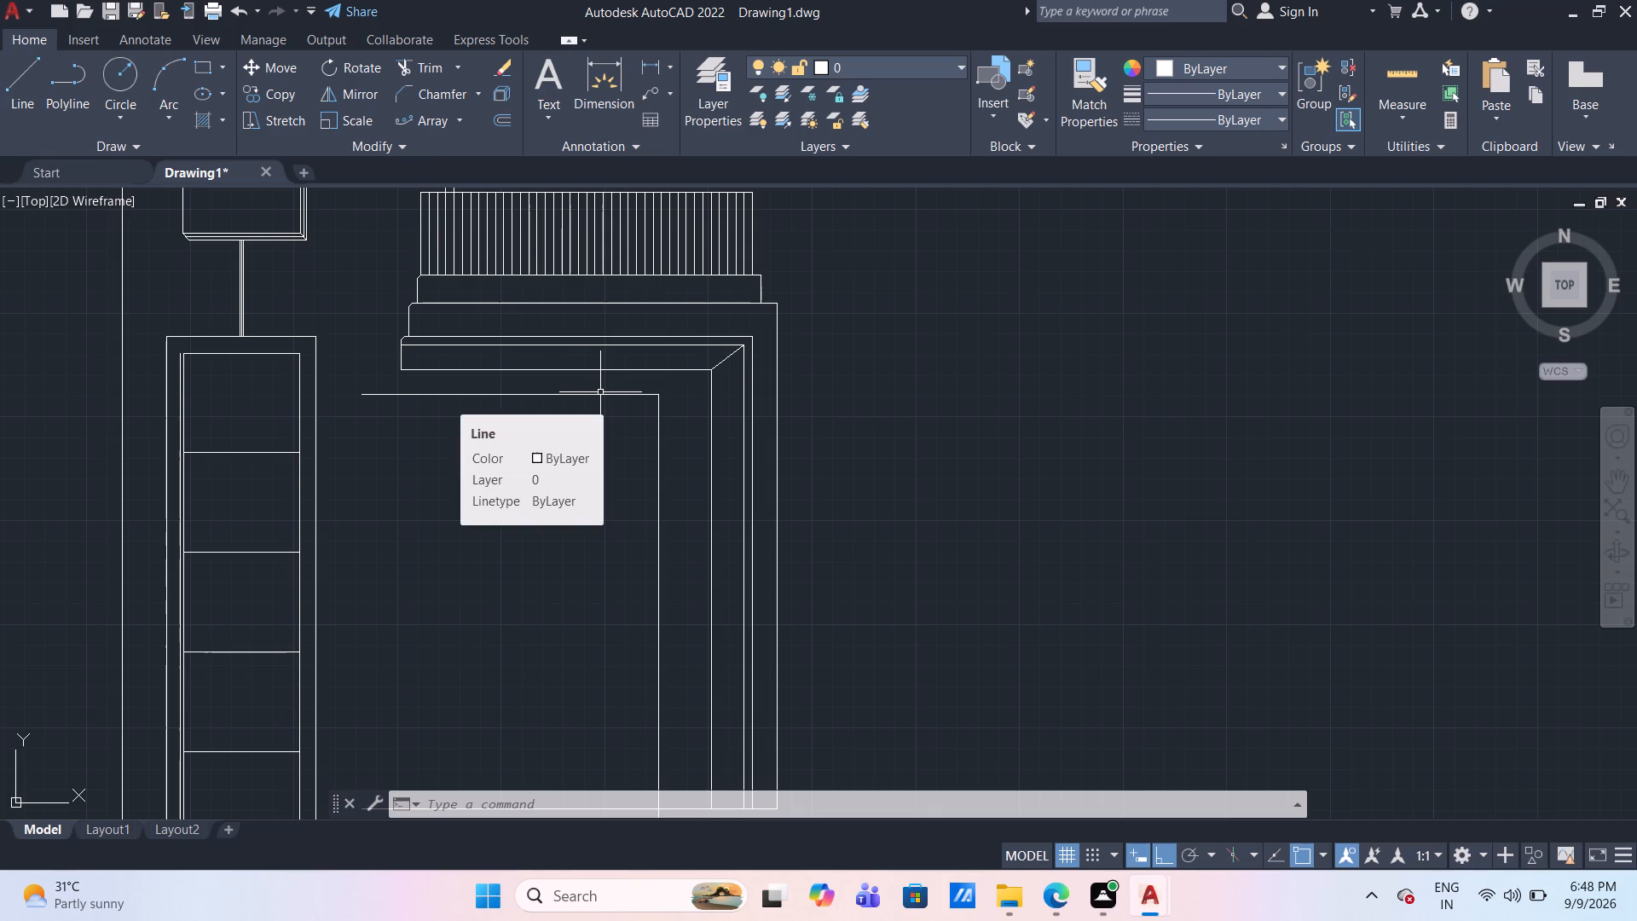
{"action": "scroll", "coordinate": [606, 406], "scroll_direction": "down", "scroll_amount": 1}
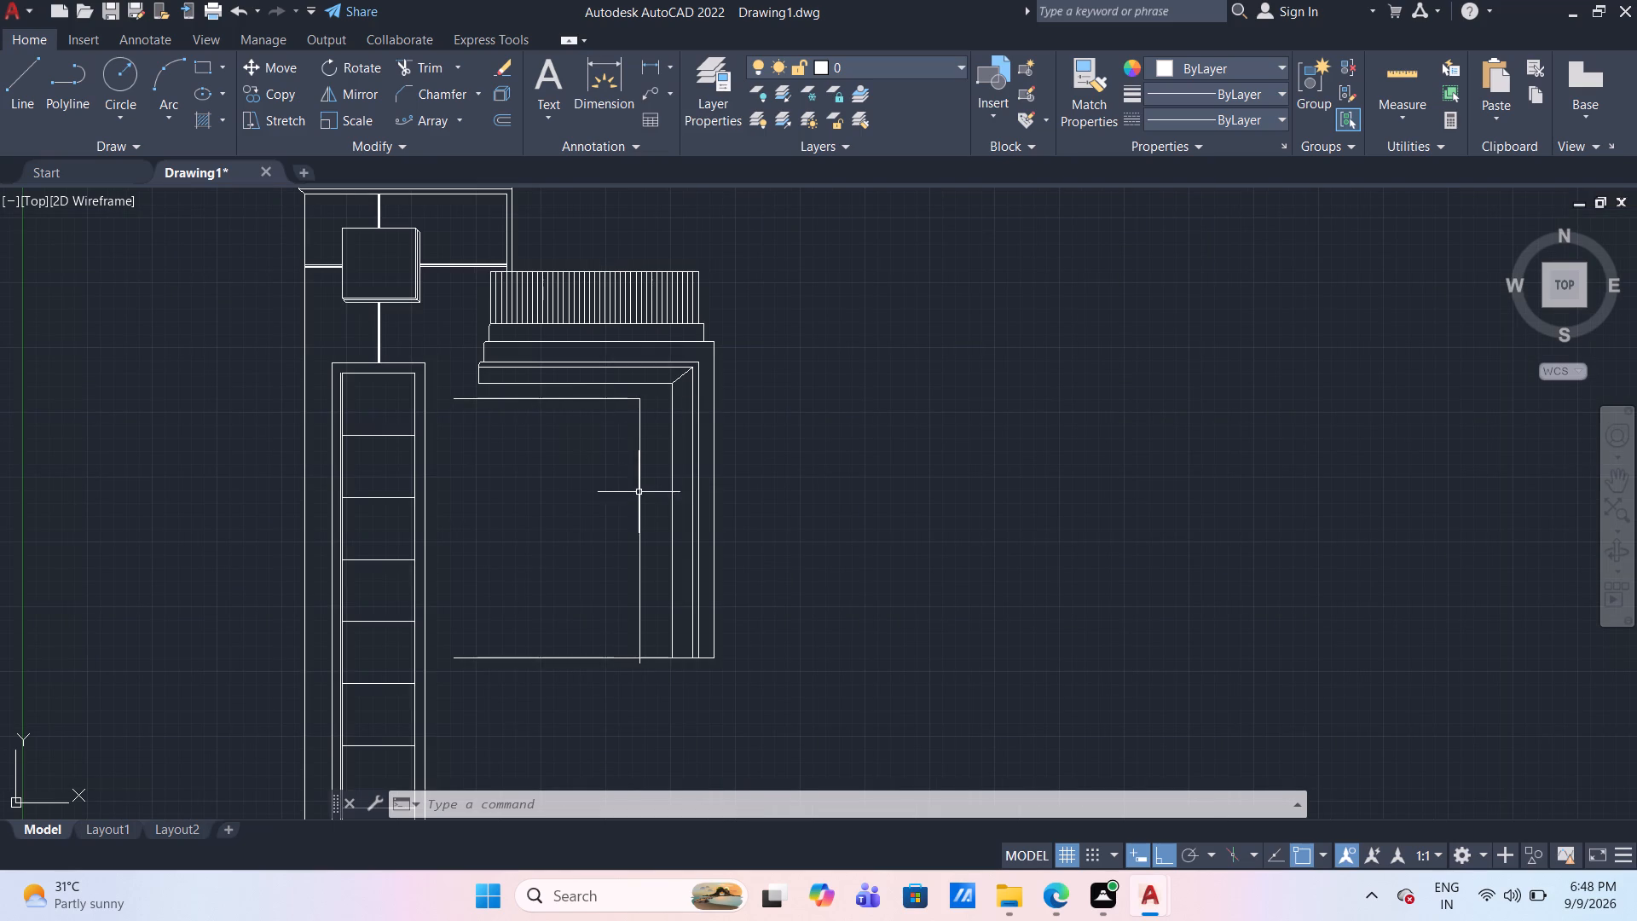
{"action": "scroll", "coordinate": [685, 398], "scroll_direction": "up", "scroll_amount": 1}
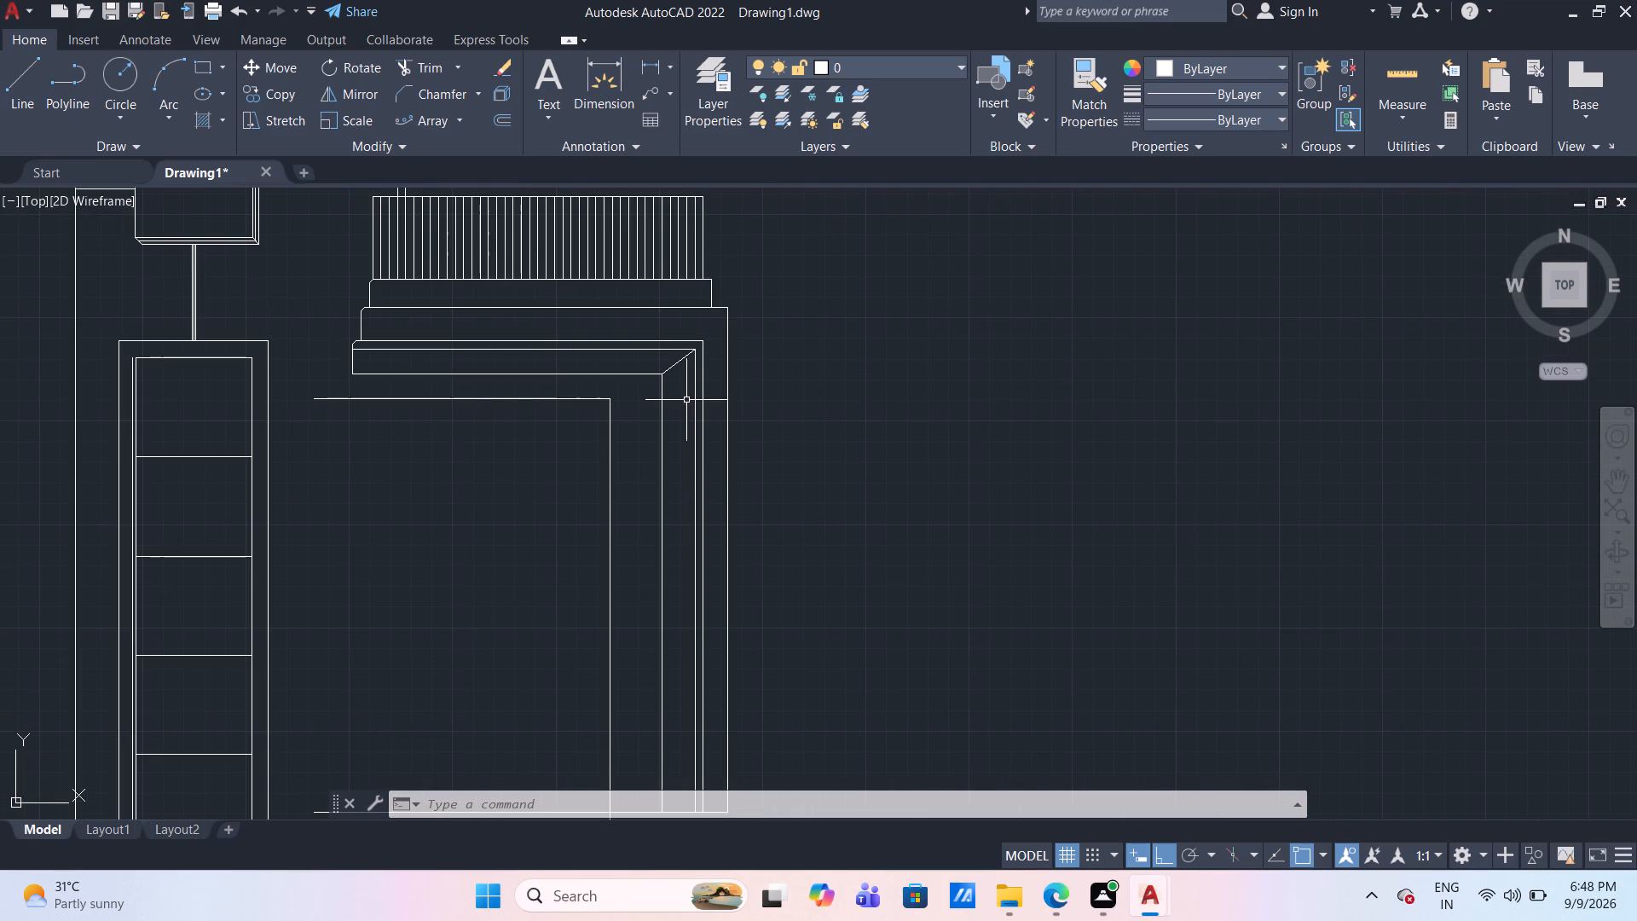
{"action": "scroll", "coordinate": [759, 394], "scroll_direction": "down", "scroll_amount": 1}
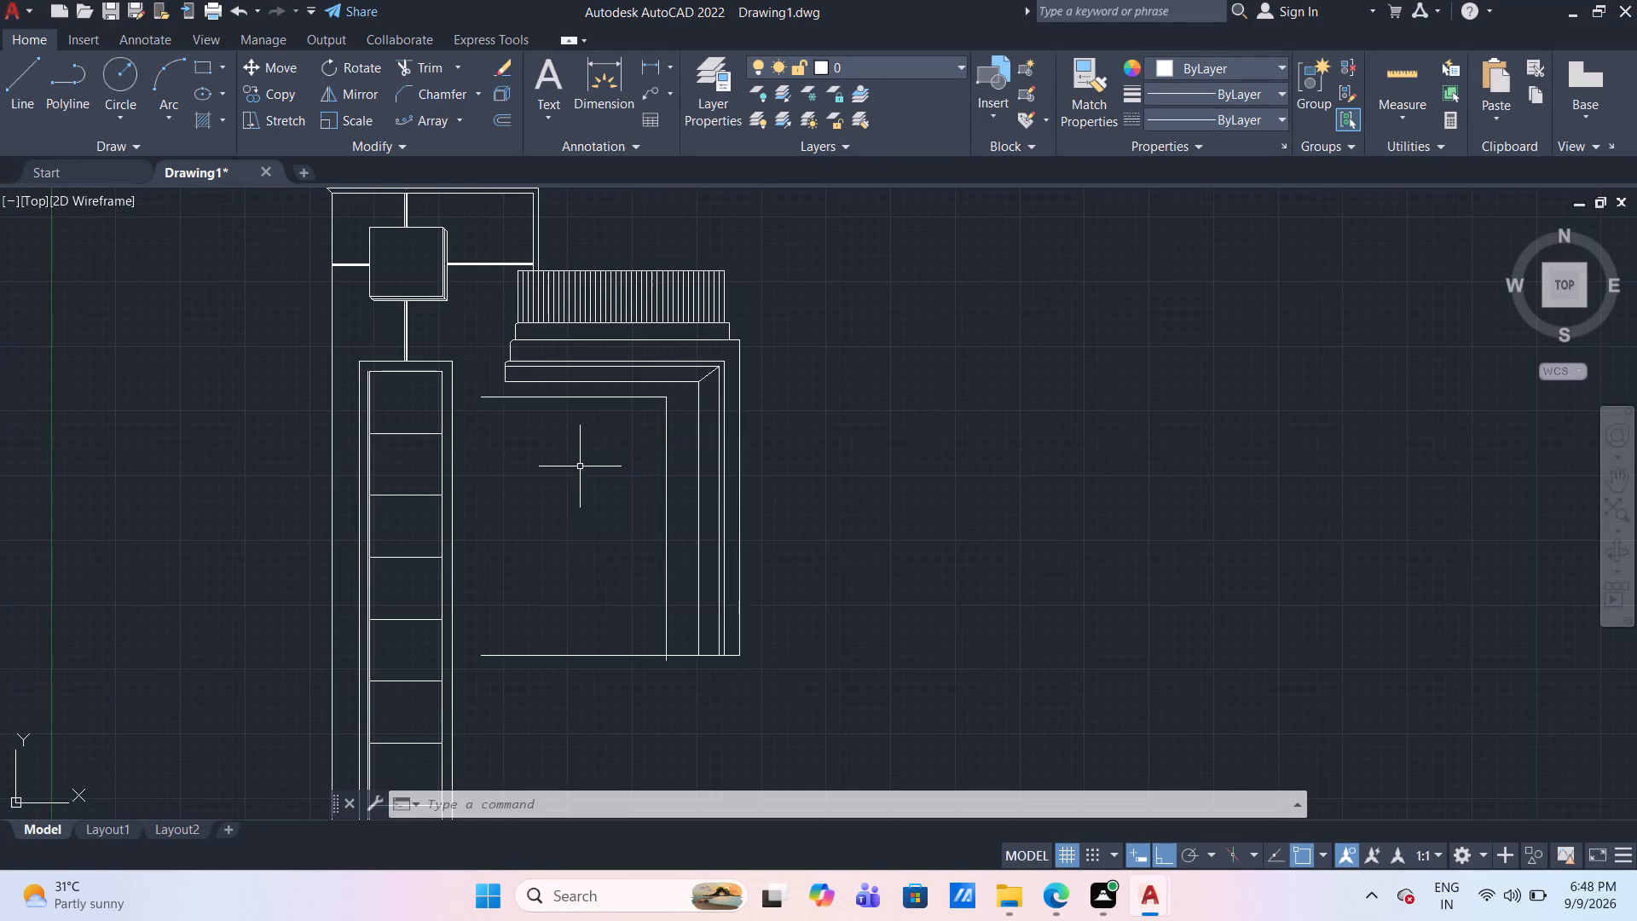
Draw a diagonal line about 20 mm long from the inner frame's upper-right corner up to the mitred strip's lower line.
{"action": "left_click", "coordinate": [16, 88]}
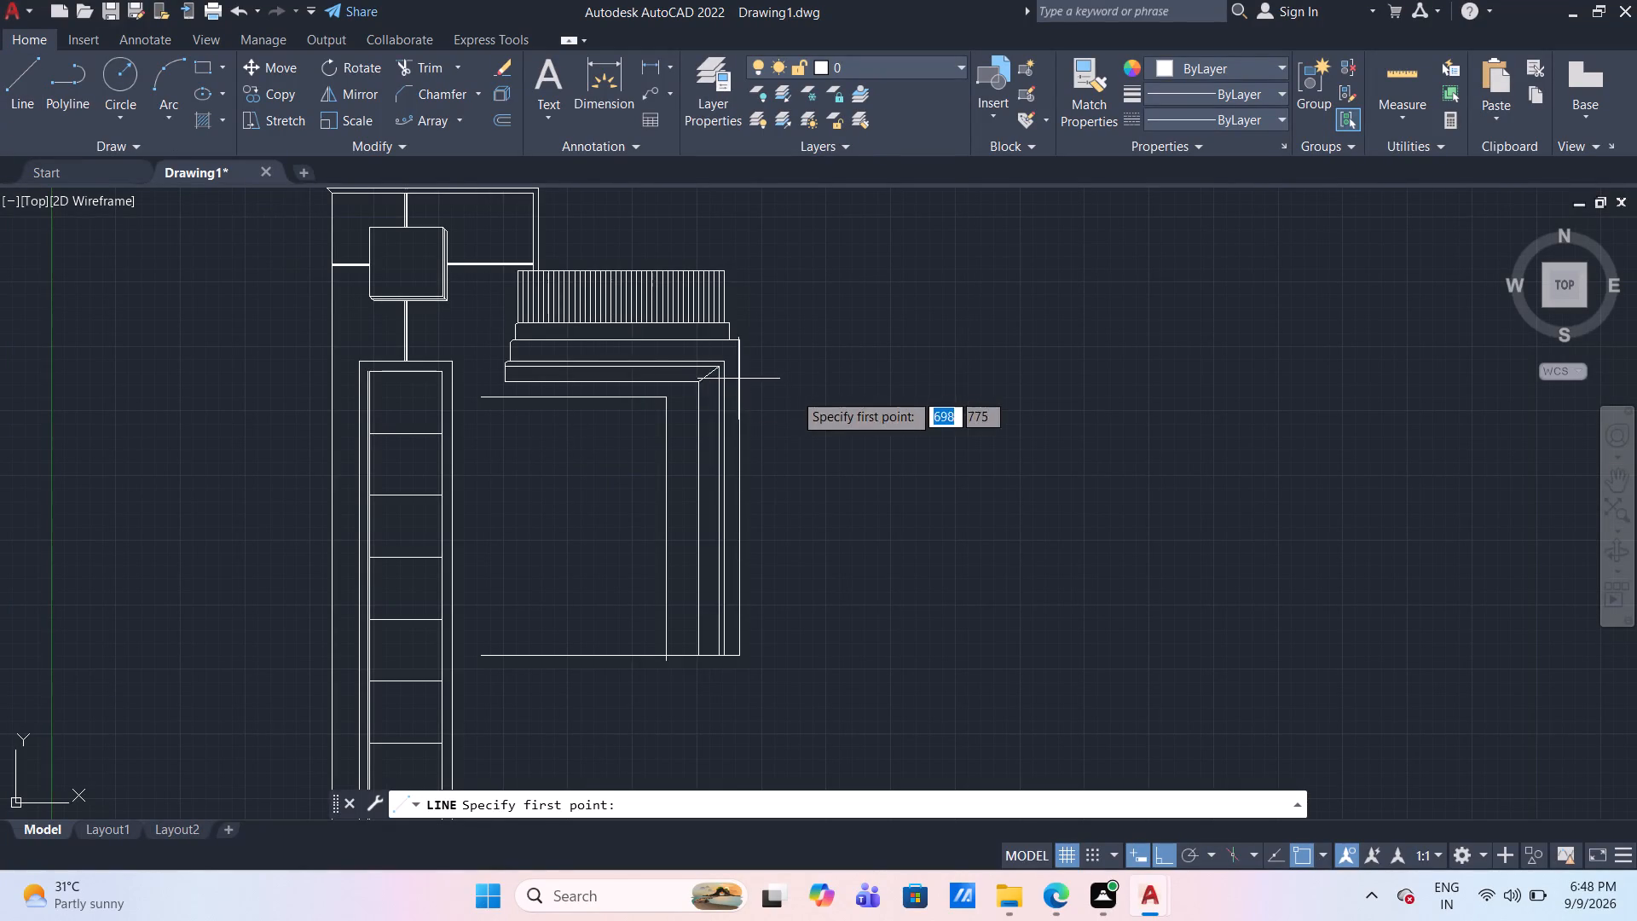
{"action": "scroll", "coordinate": [794, 392], "scroll_direction": "up", "scroll_amount": 2}
{"action": "left_click", "coordinate": [455, 410]}
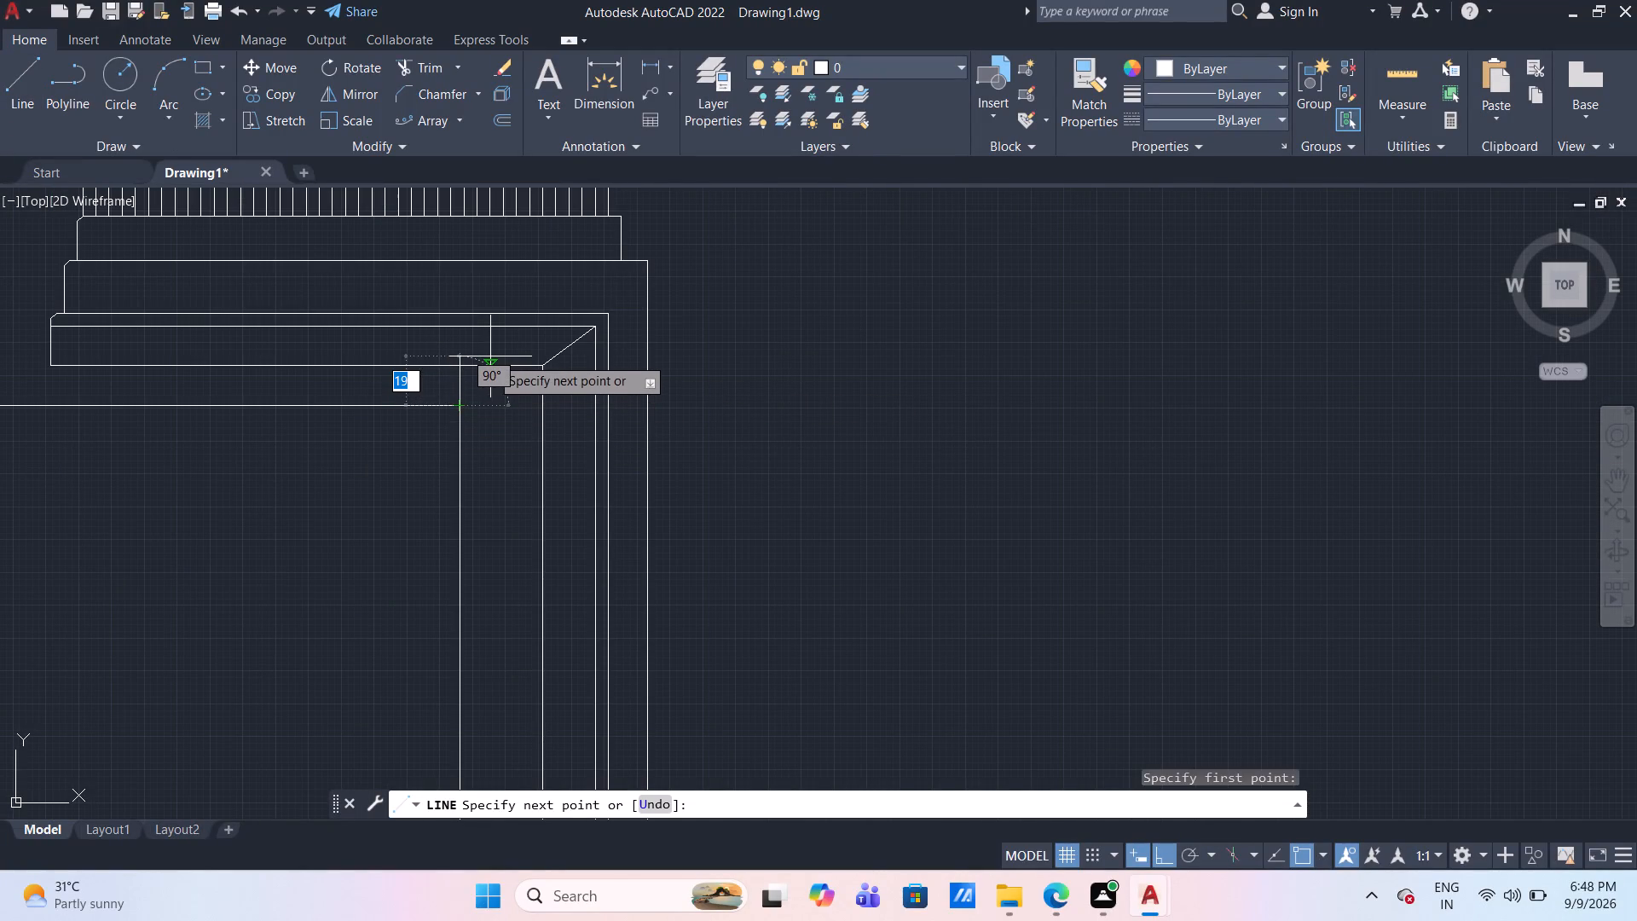
{"action": "scroll", "coordinate": [491, 362], "scroll_direction": "up", "scroll_amount": 2}
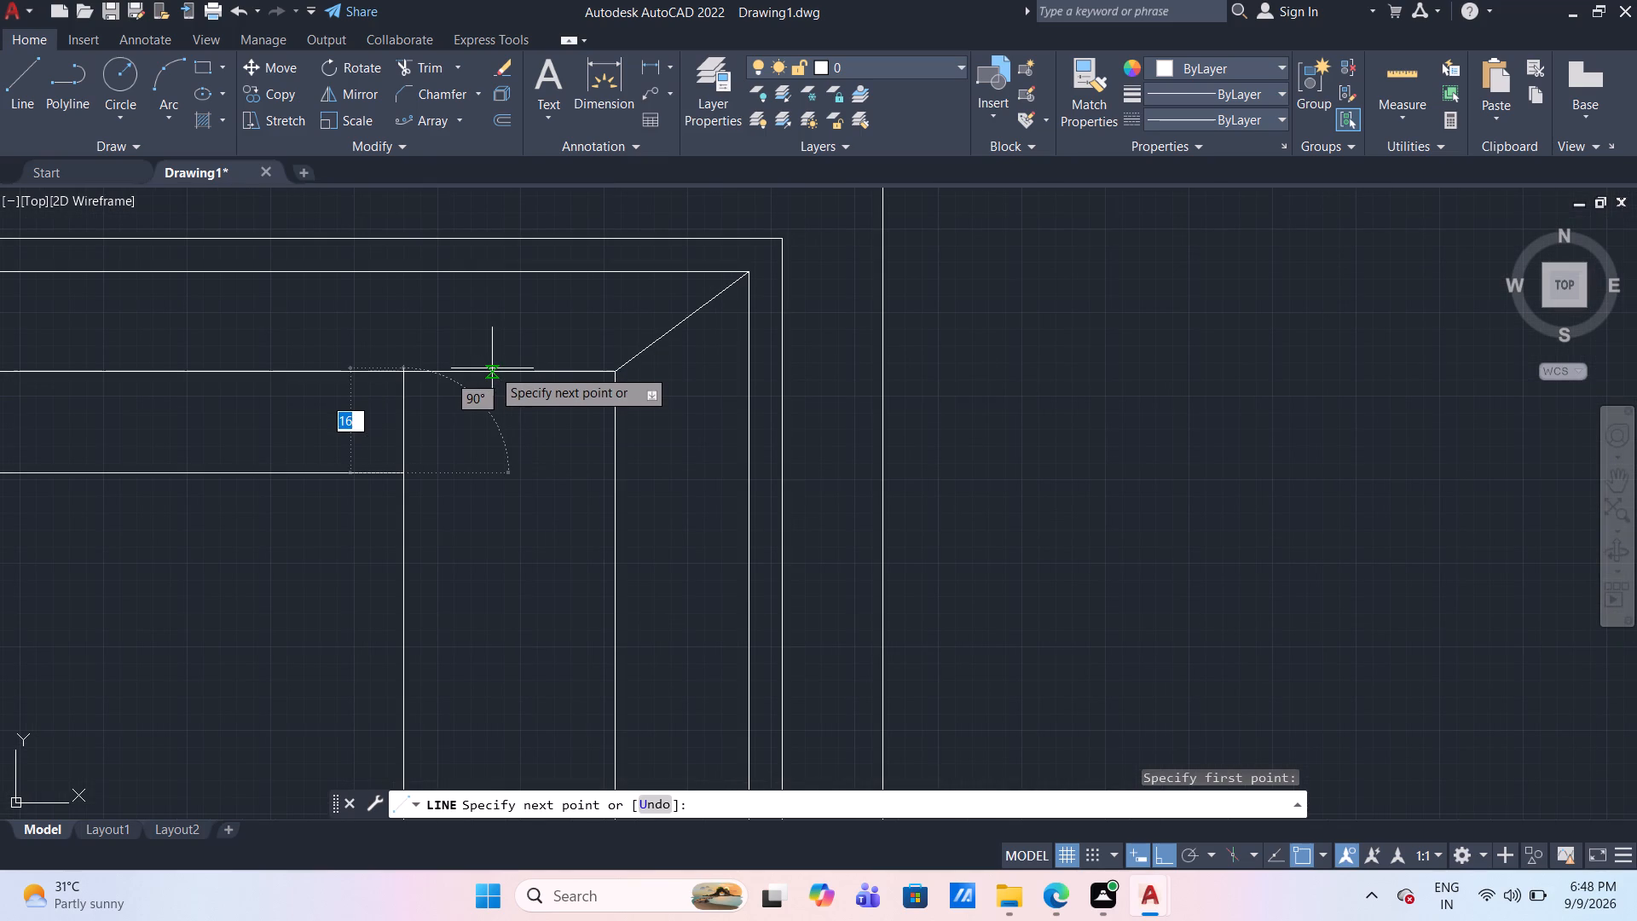
{"action": "left_click", "coordinate": [492, 368]}
{"action": "key", "text": "Escape"}
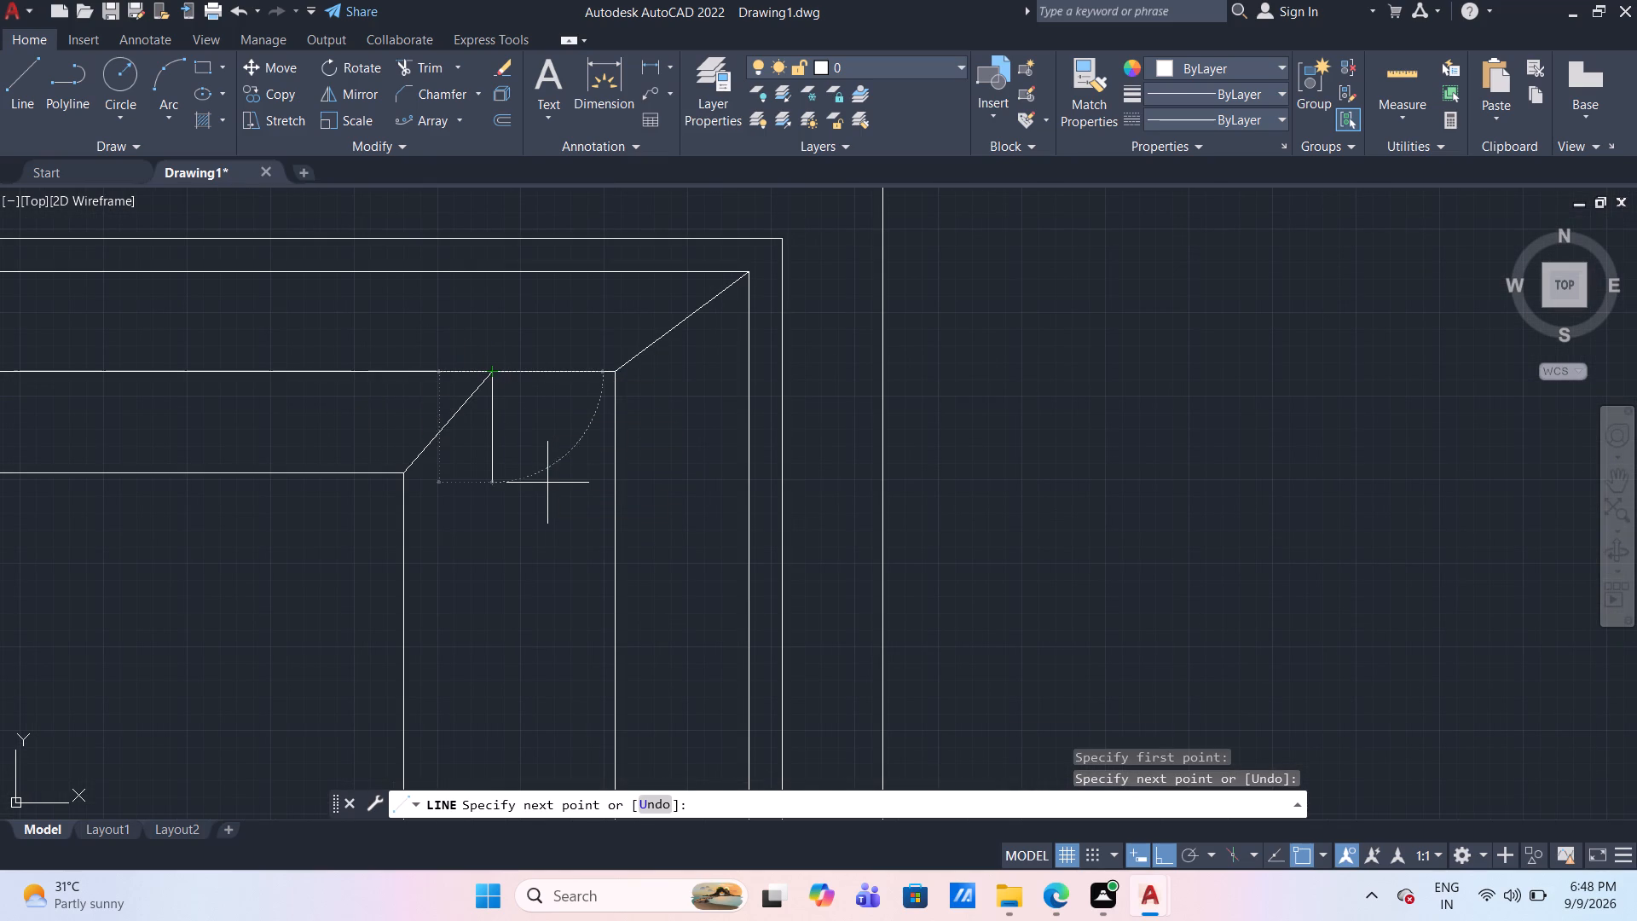
Stretch the diagonal's upper end right along the mitred strip's lower line, making the diagonal about 23 mm long.
{"action": "scroll", "coordinate": [547, 483], "scroll_direction": "down", "scroll_amount": 3}
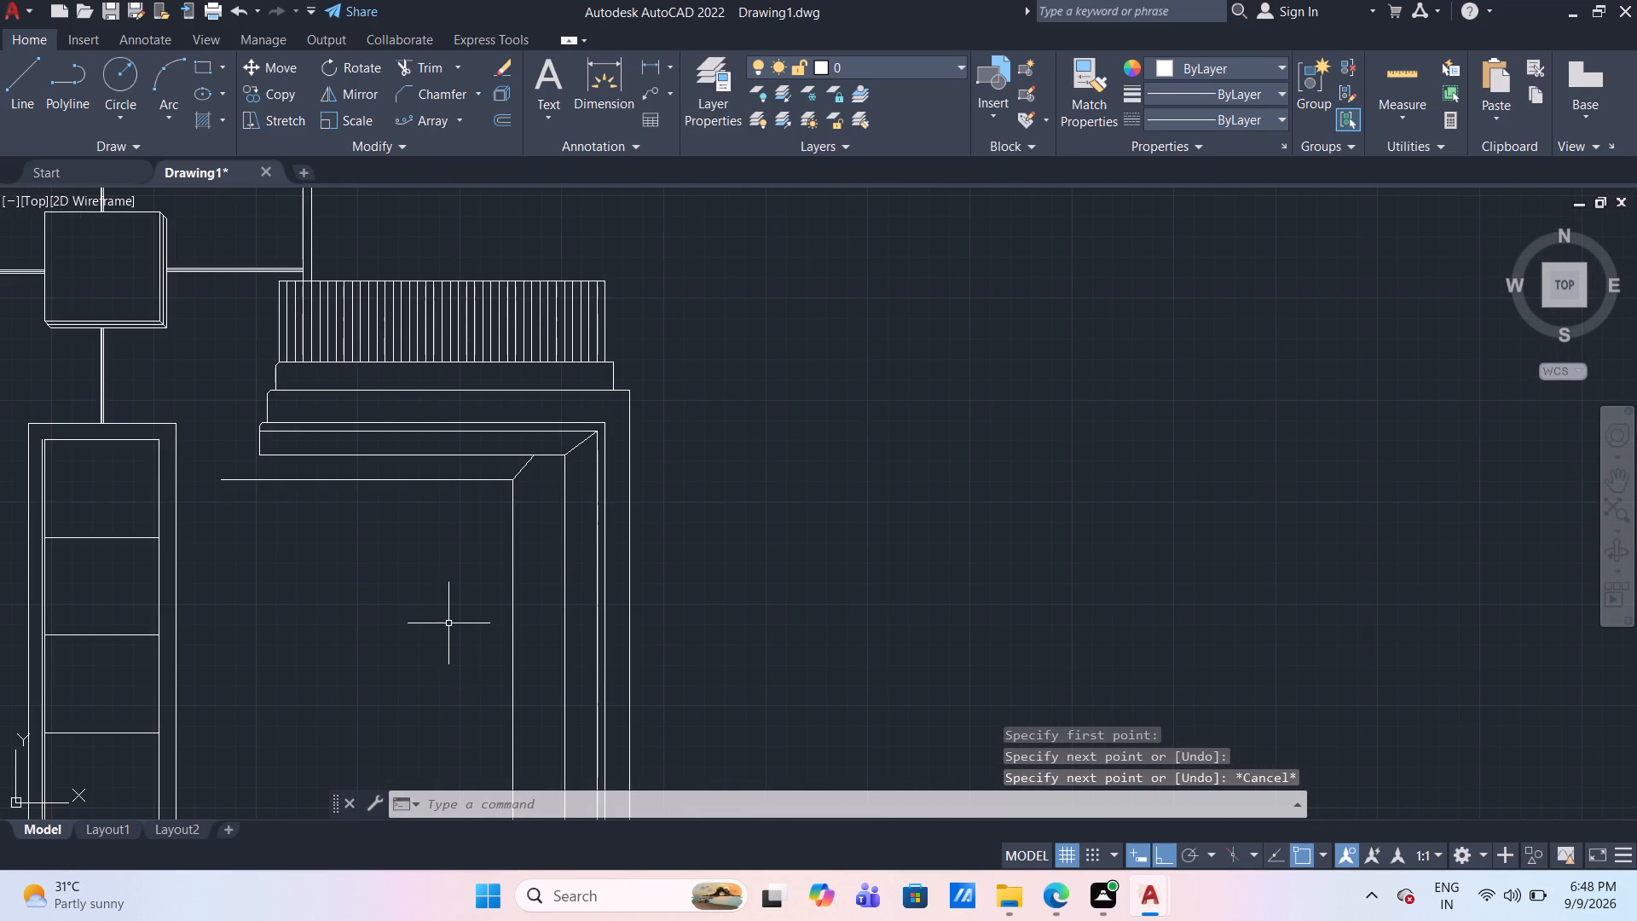
{"action": "scroll", "coordinate": [448, 623], "scroll_direction": "down", "scroll_amount": 1}
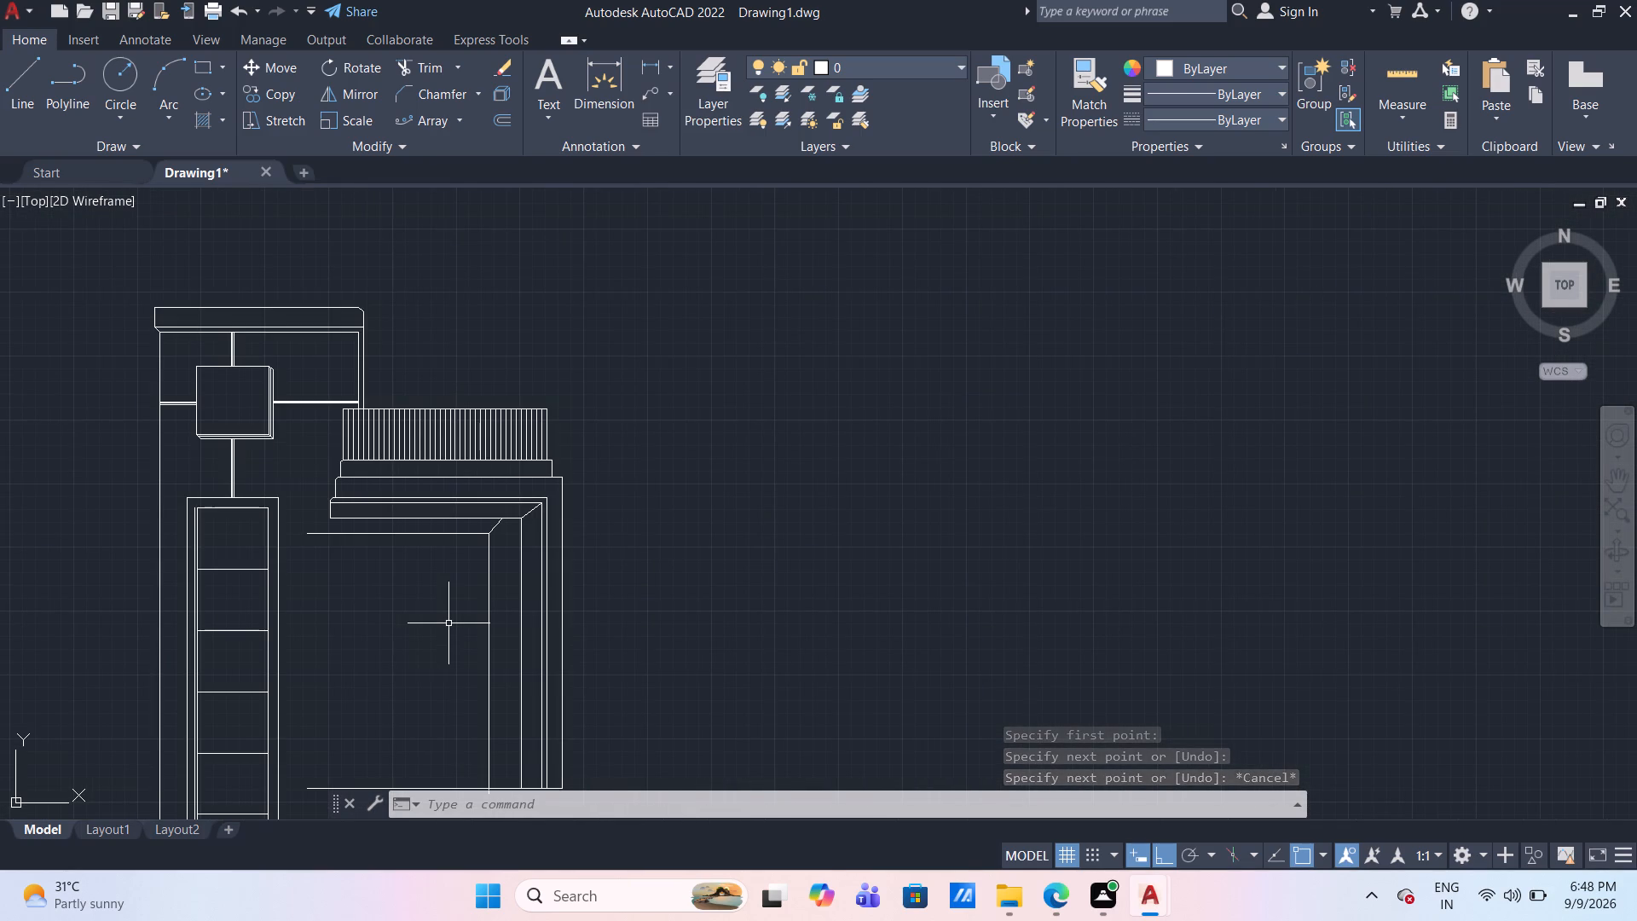
{"action": "middle_click_drag", "start_coordinate": [462, 598], "coordinate": [495, 486]}
{"action": "scroll", "coordinate": [551, 388], "scroll_direction": "up", "scroll_amount": 2}
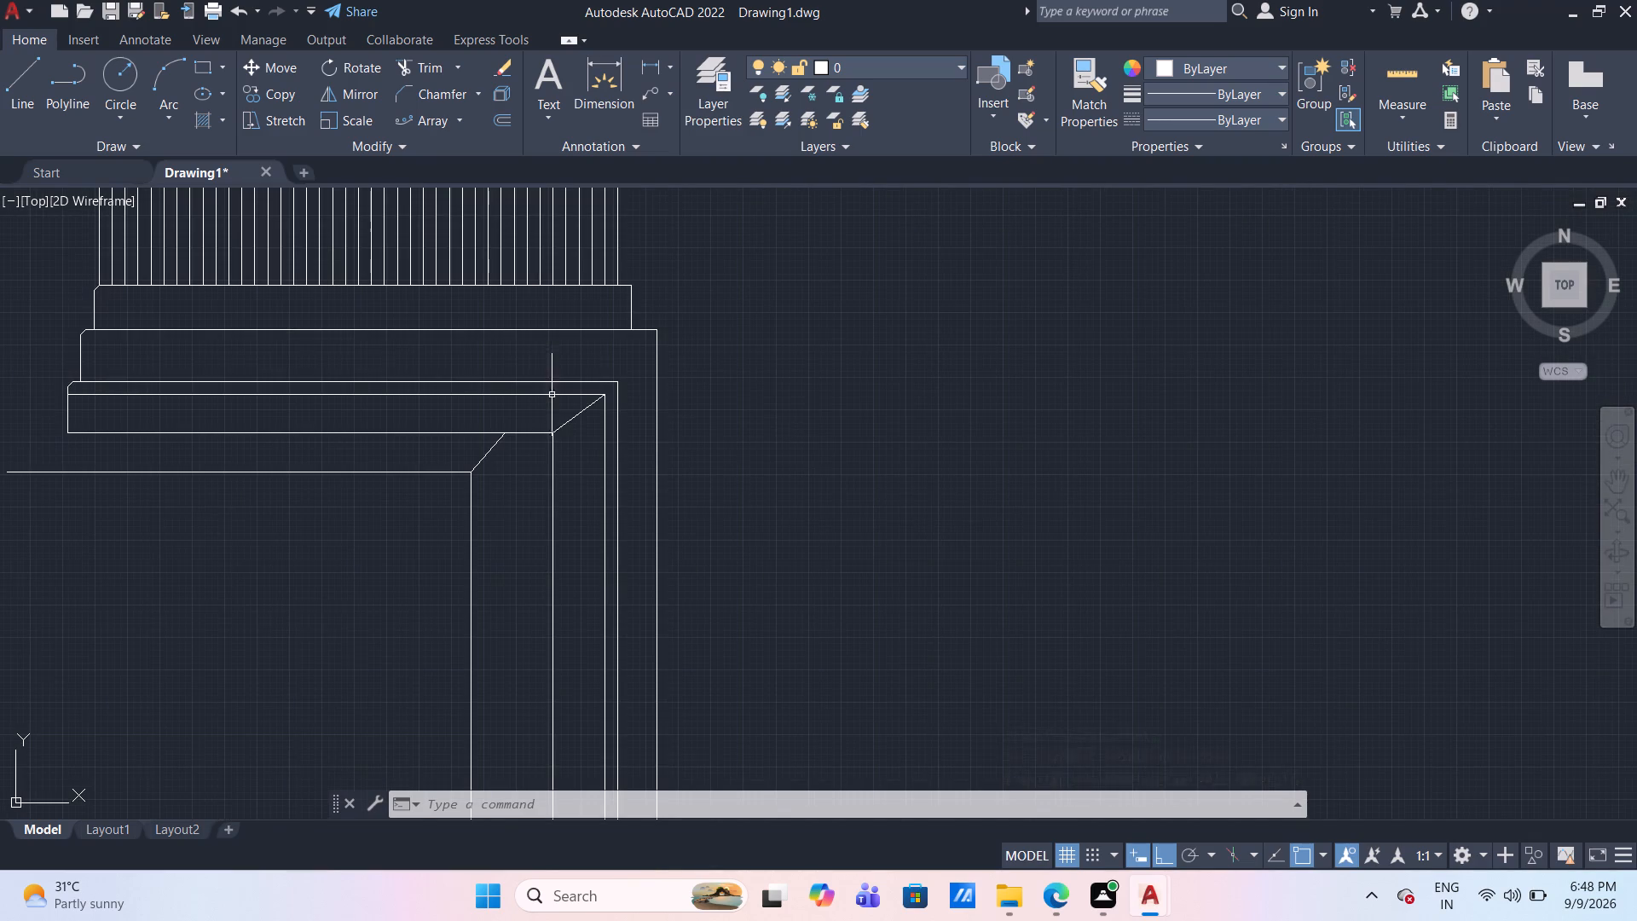
{"action": "left_click", "coordinate": [498, 440]}
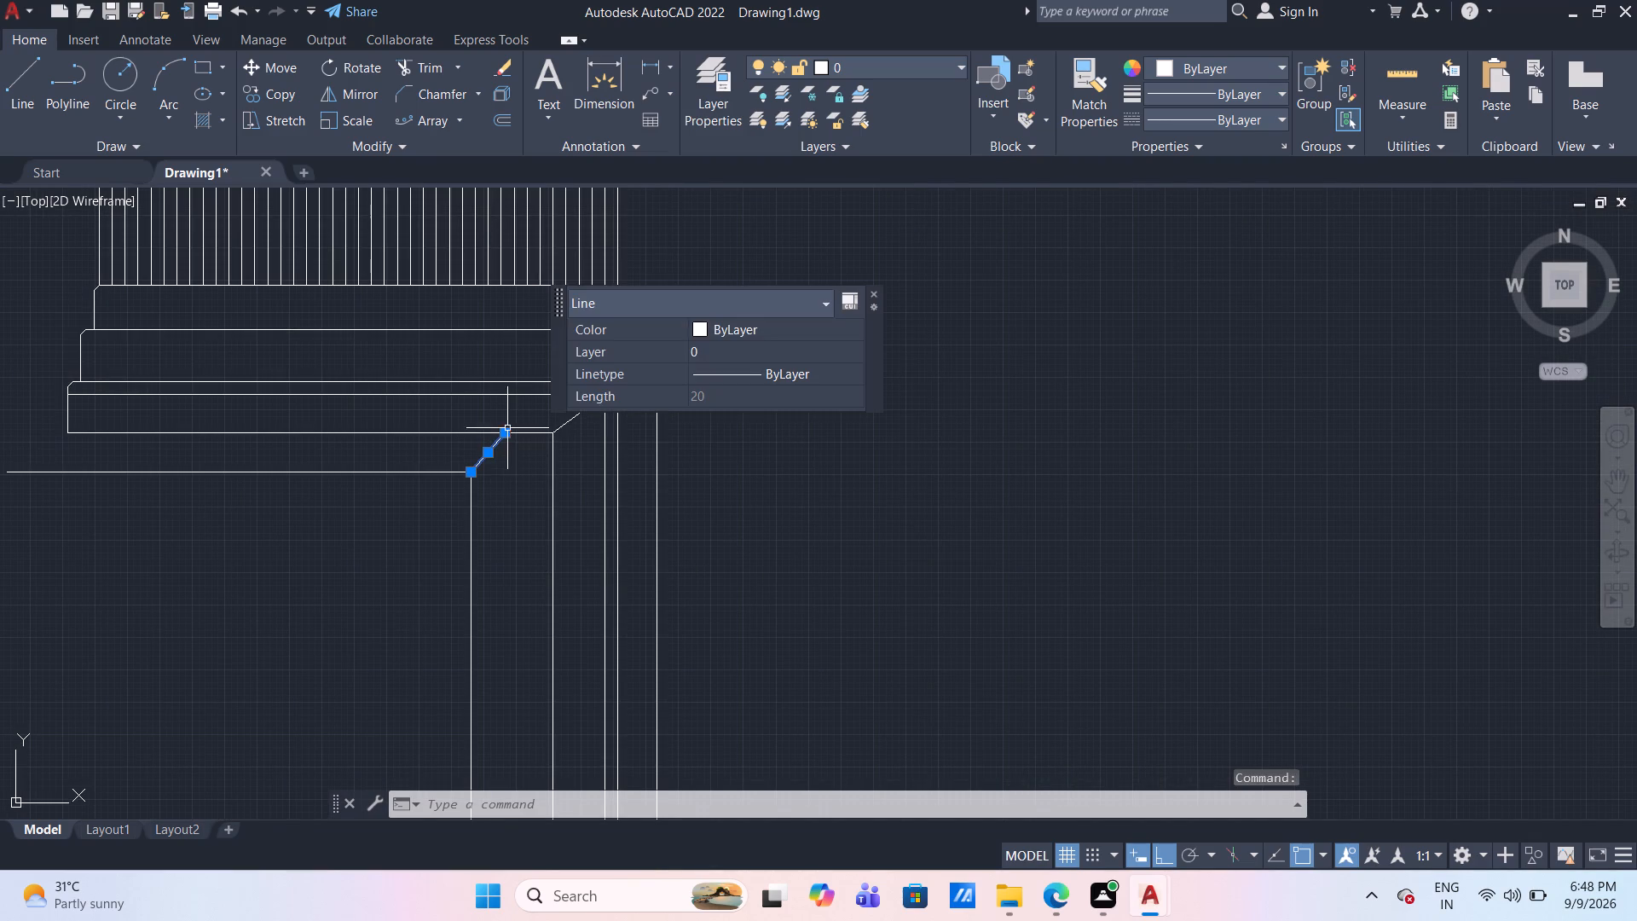
{"action": "left_click", "coordinate": [506, 431]}
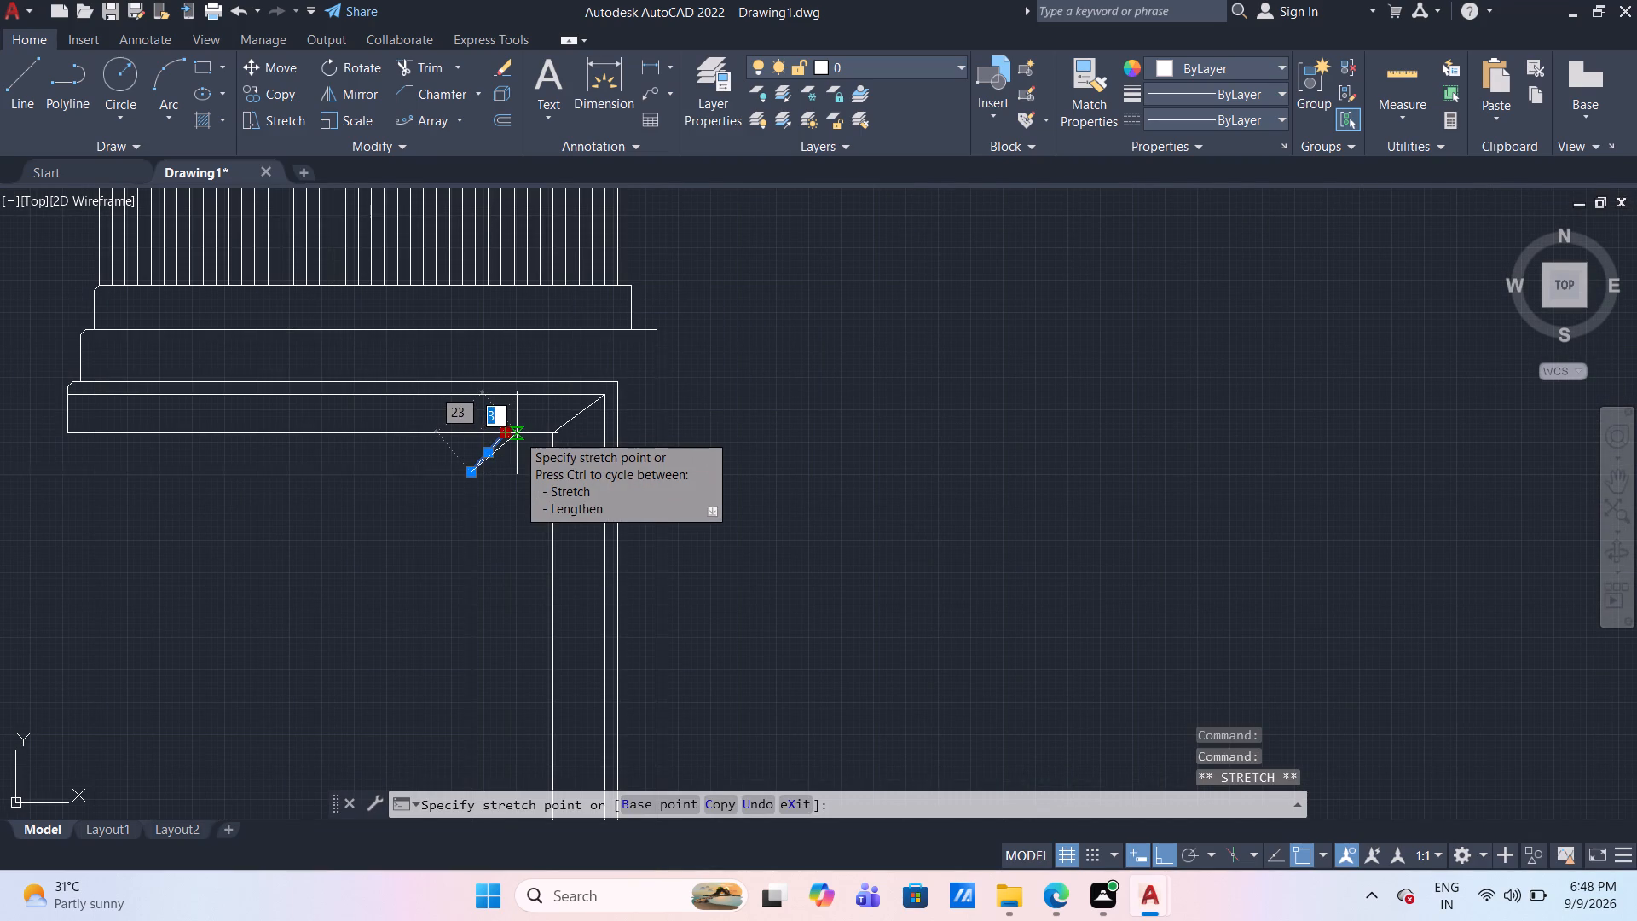
{"action": "left_click", "coordinate": [517, 433]}
{"action": "key", "text": "Escape"}
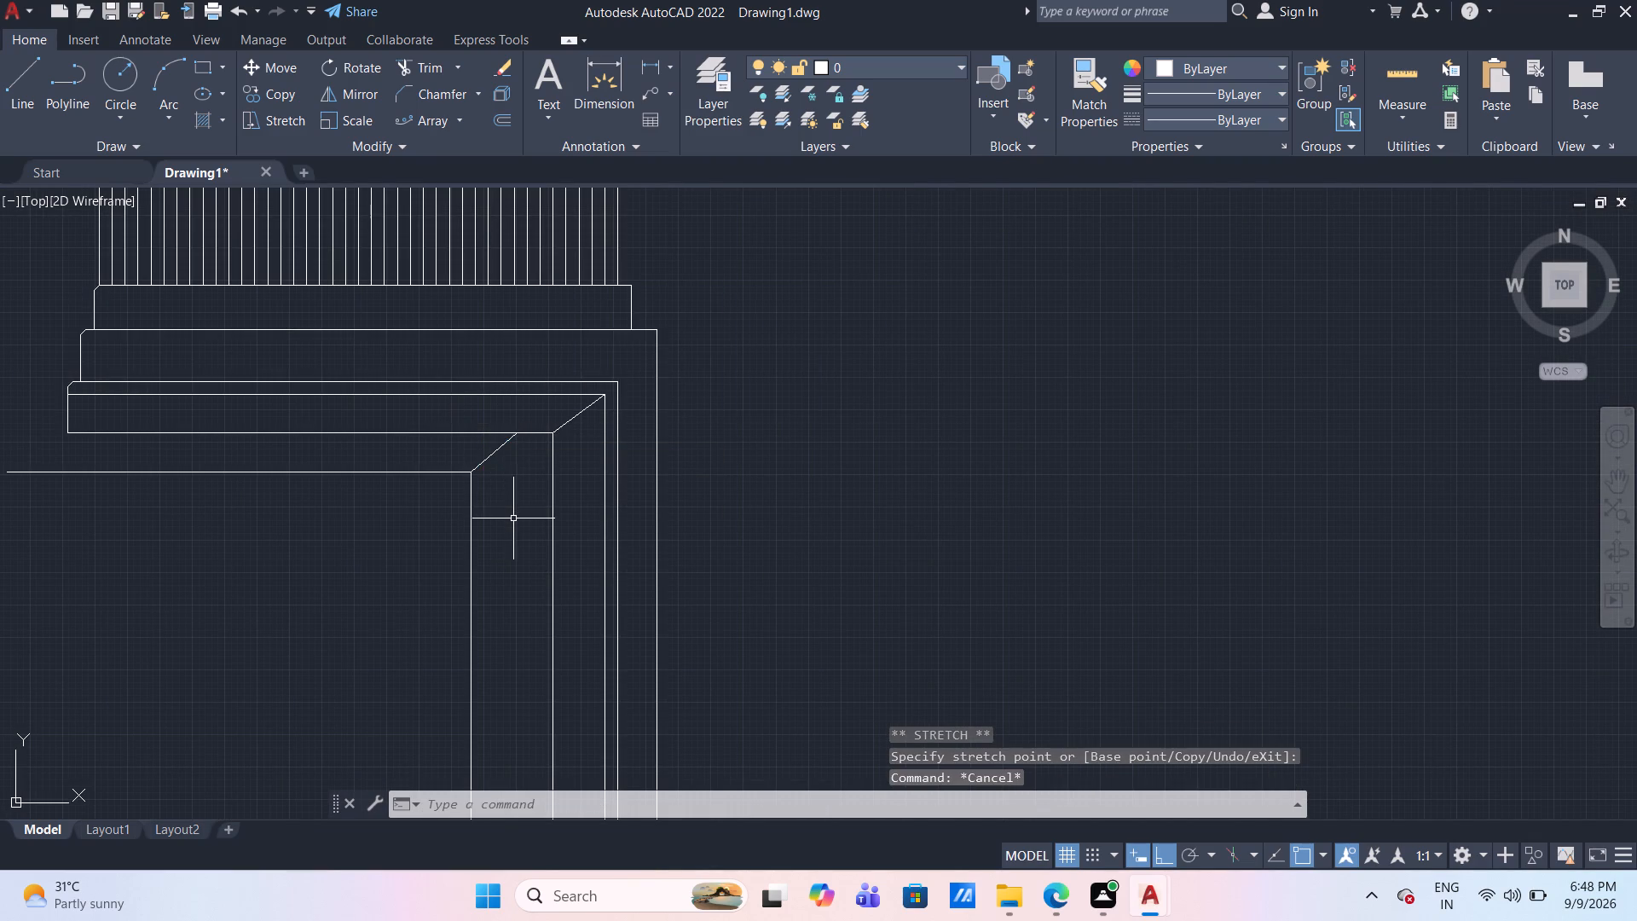
Draw a vertical line from the mitred strip's lower-left corner down to the inner frame's top line.
{"action": "scroll", "coordinate": [513, 518], "scroll_direction": "down", "scroll_amount": 2}
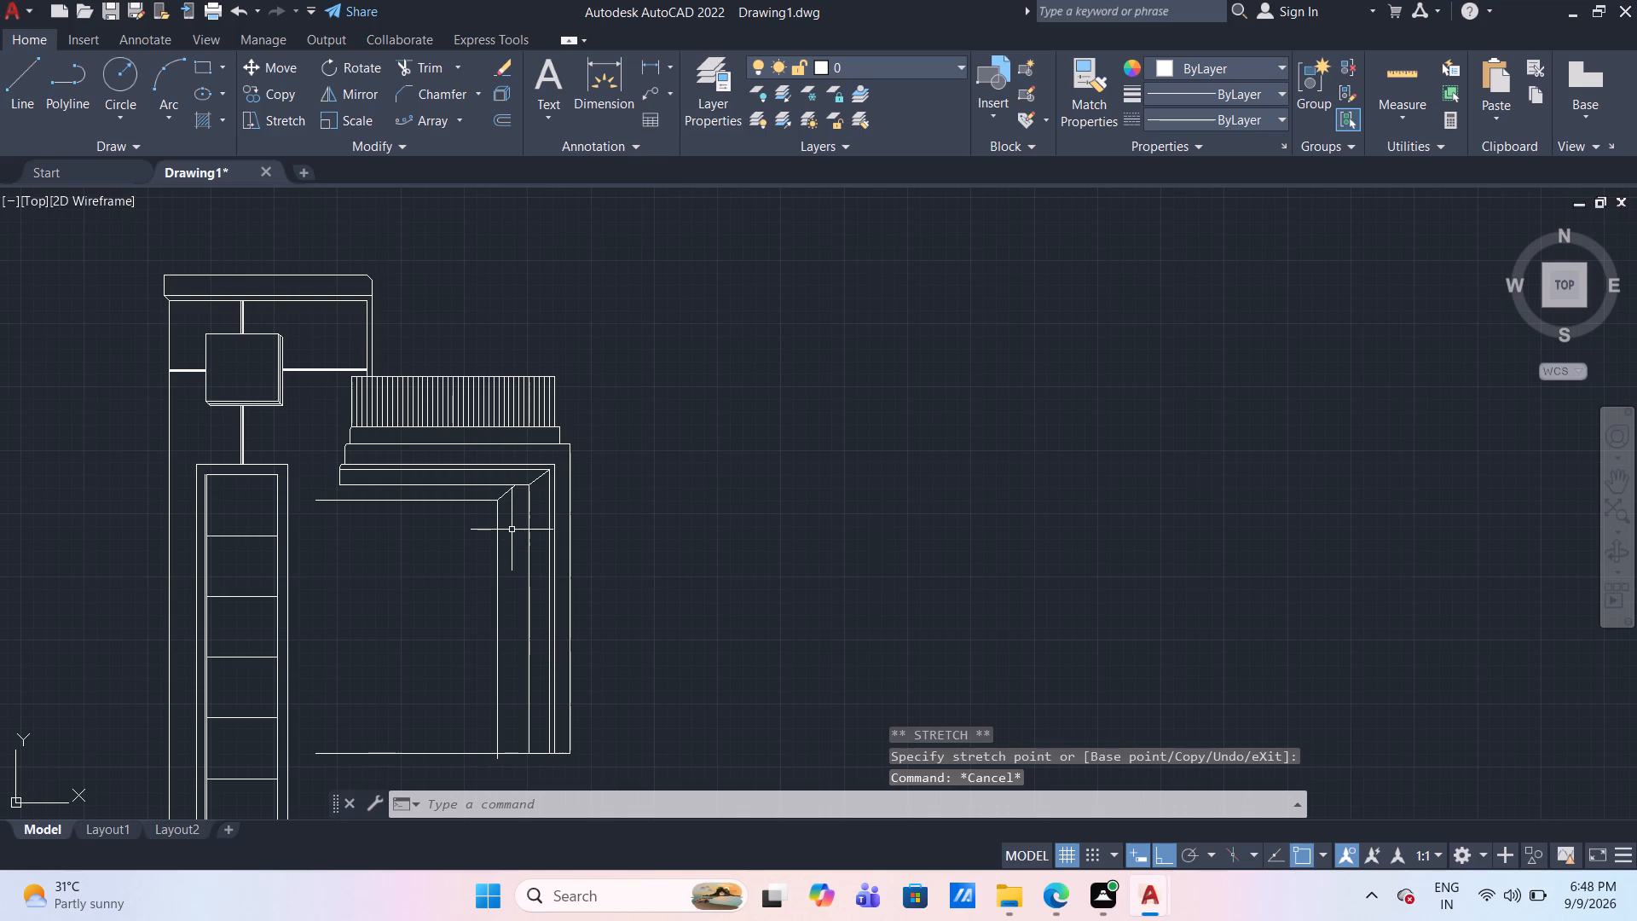
{"action": "scroll", "coordinate": [437, 615], "scroll_direction": "up", "scroll_amount": 1}
{"action": "middle_click_drag", "start_coordinate": [437, 614], "coordinate": [454, 500]}
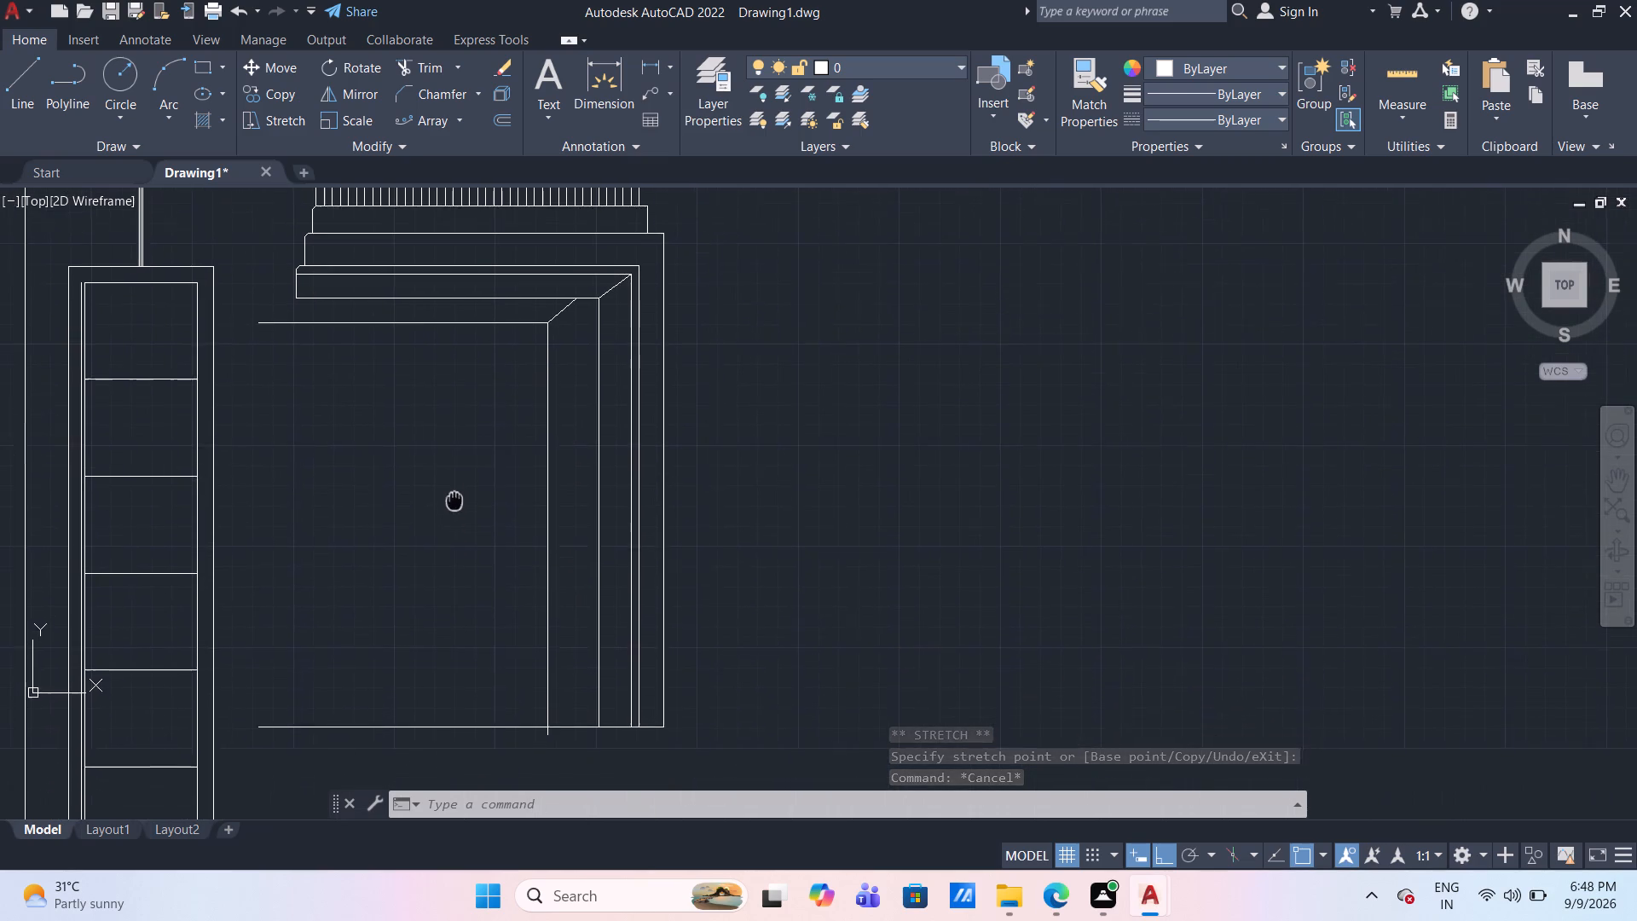
{"action": "scroll", "coordinate": [454, 494], "scroll_direction": "down", "scroll_amount": 1}
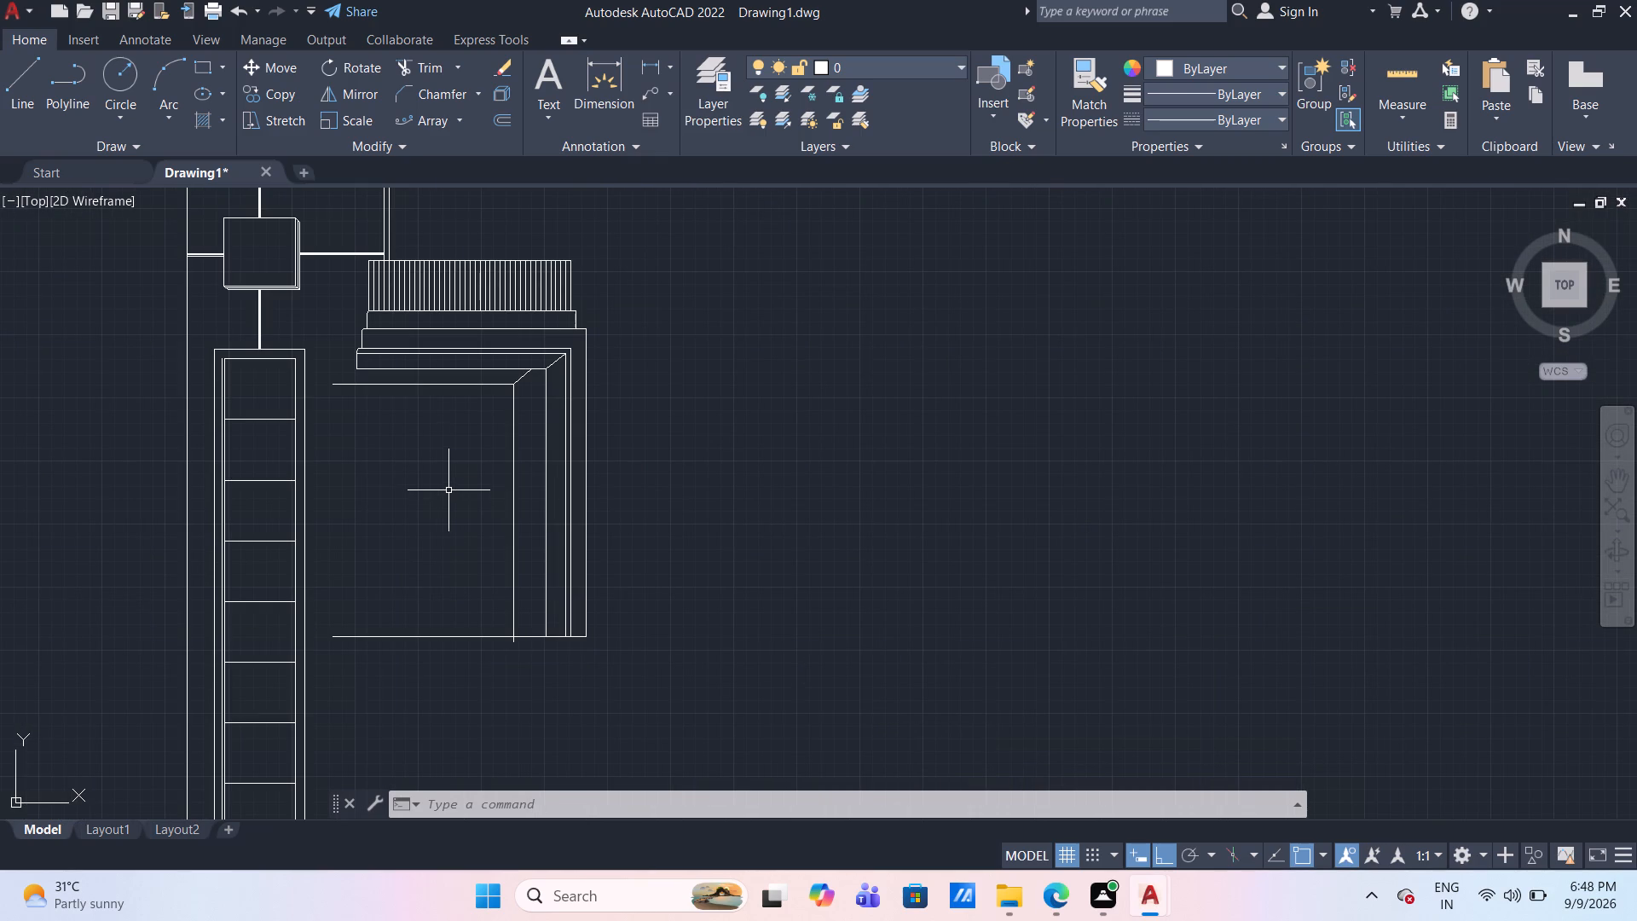
{"action": "scroll", "coordinate": [377, 397], "scroll_direction": "up", "scroll_amount": 1}
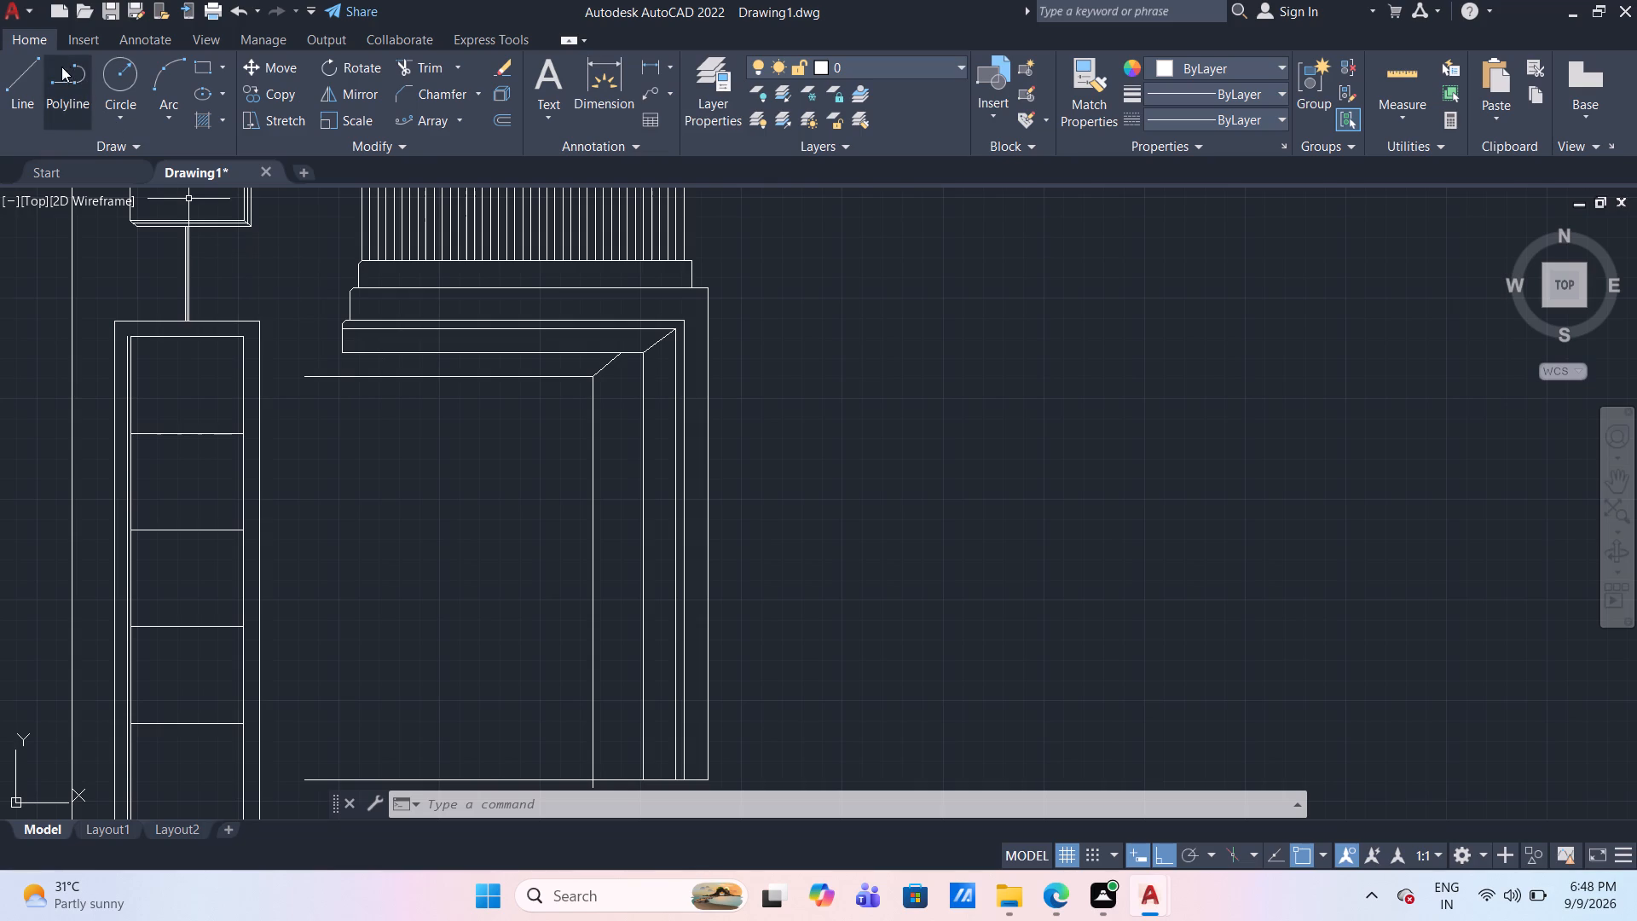
{"action": "left_click", "coordinate": [28, 78]}
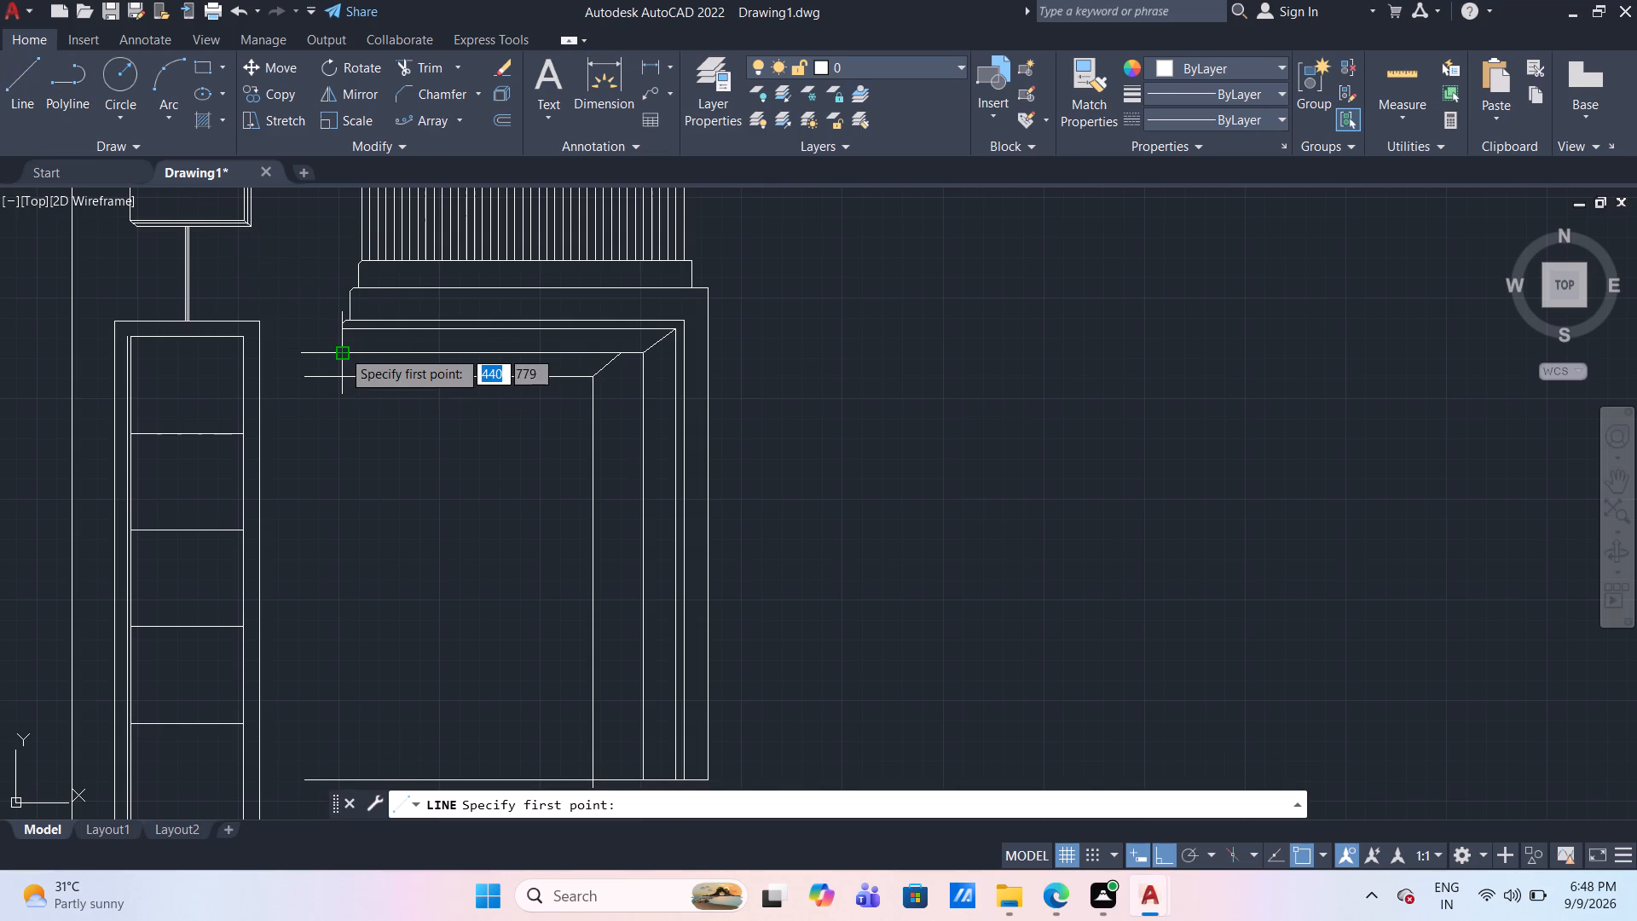
{"action": "left_click", "coordinate": [342, 350]}
{"action": "left_click", "coordinate": [342, 378]}
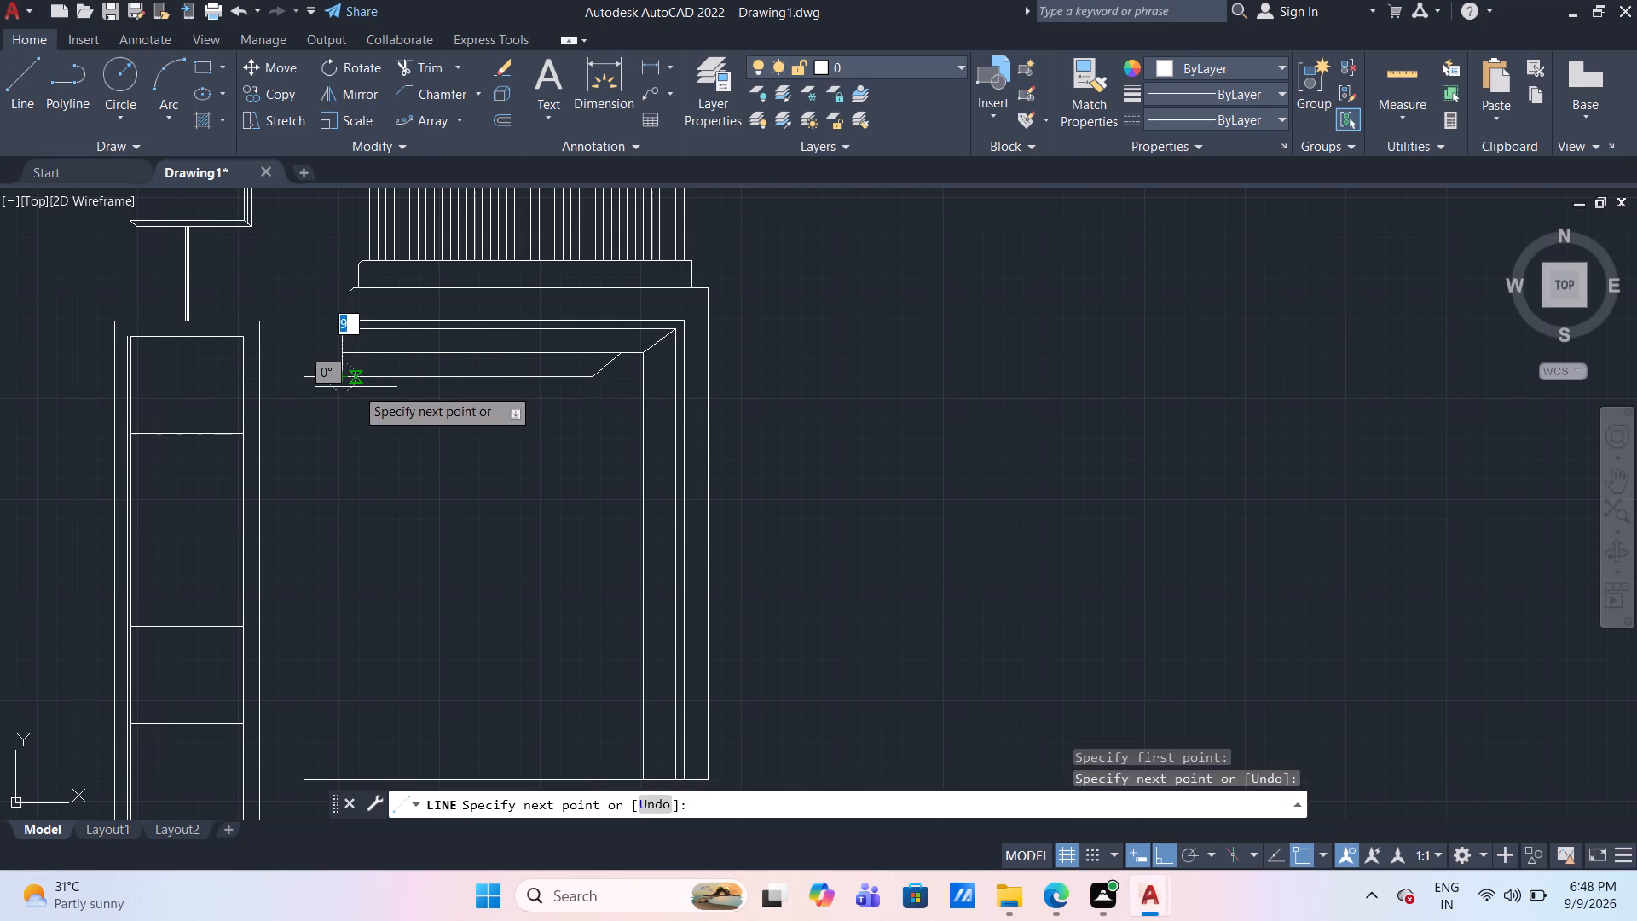
{"action": "key", "text": "Escape"}
Draw a line from the short vertical's lower end 20 mm right along the inner frame's top line, continuing down to the frame's bottom line.
{"action": "left_click", "coordinate": [15, 72]}
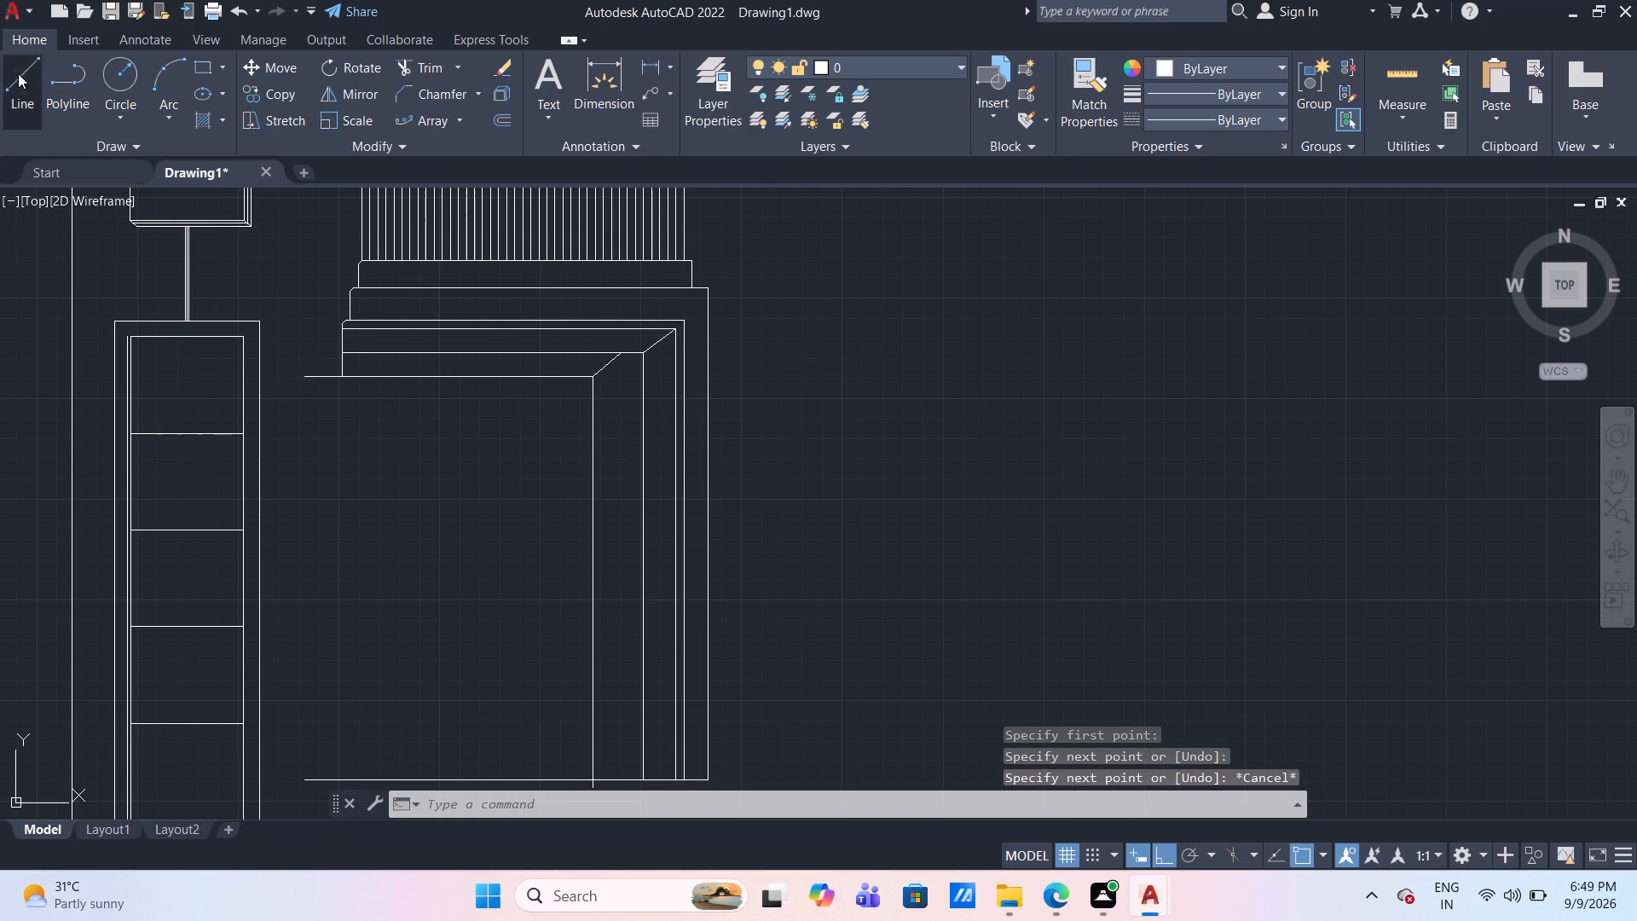
{"action": "left_click", "coordinate": [338, 374]}
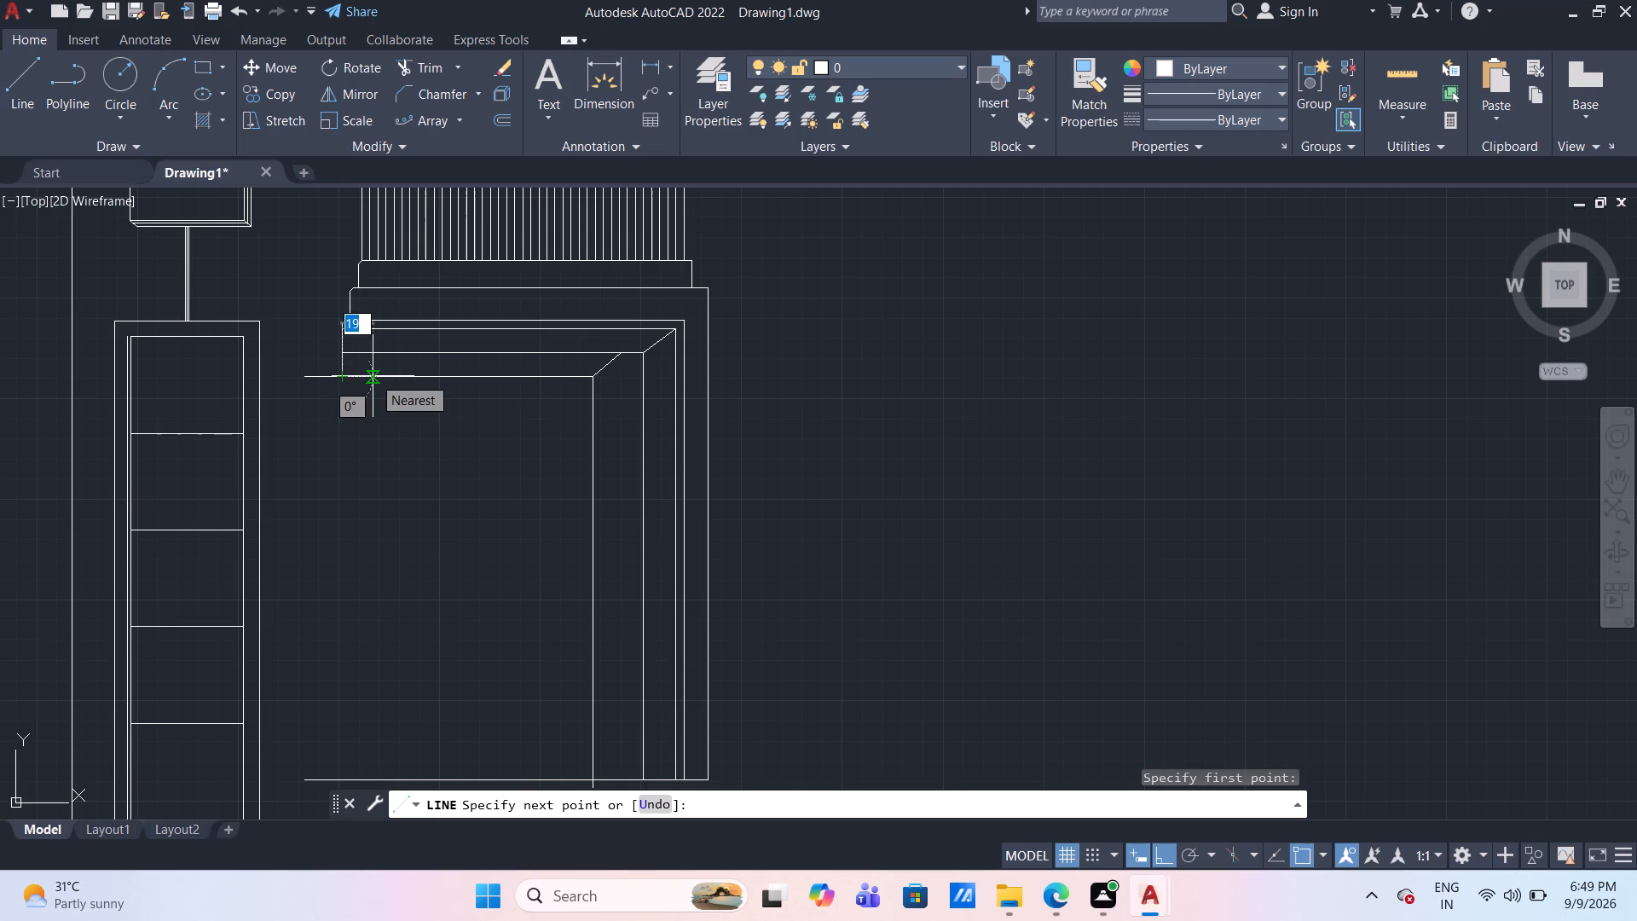
{"action": "type", "text": "20"}
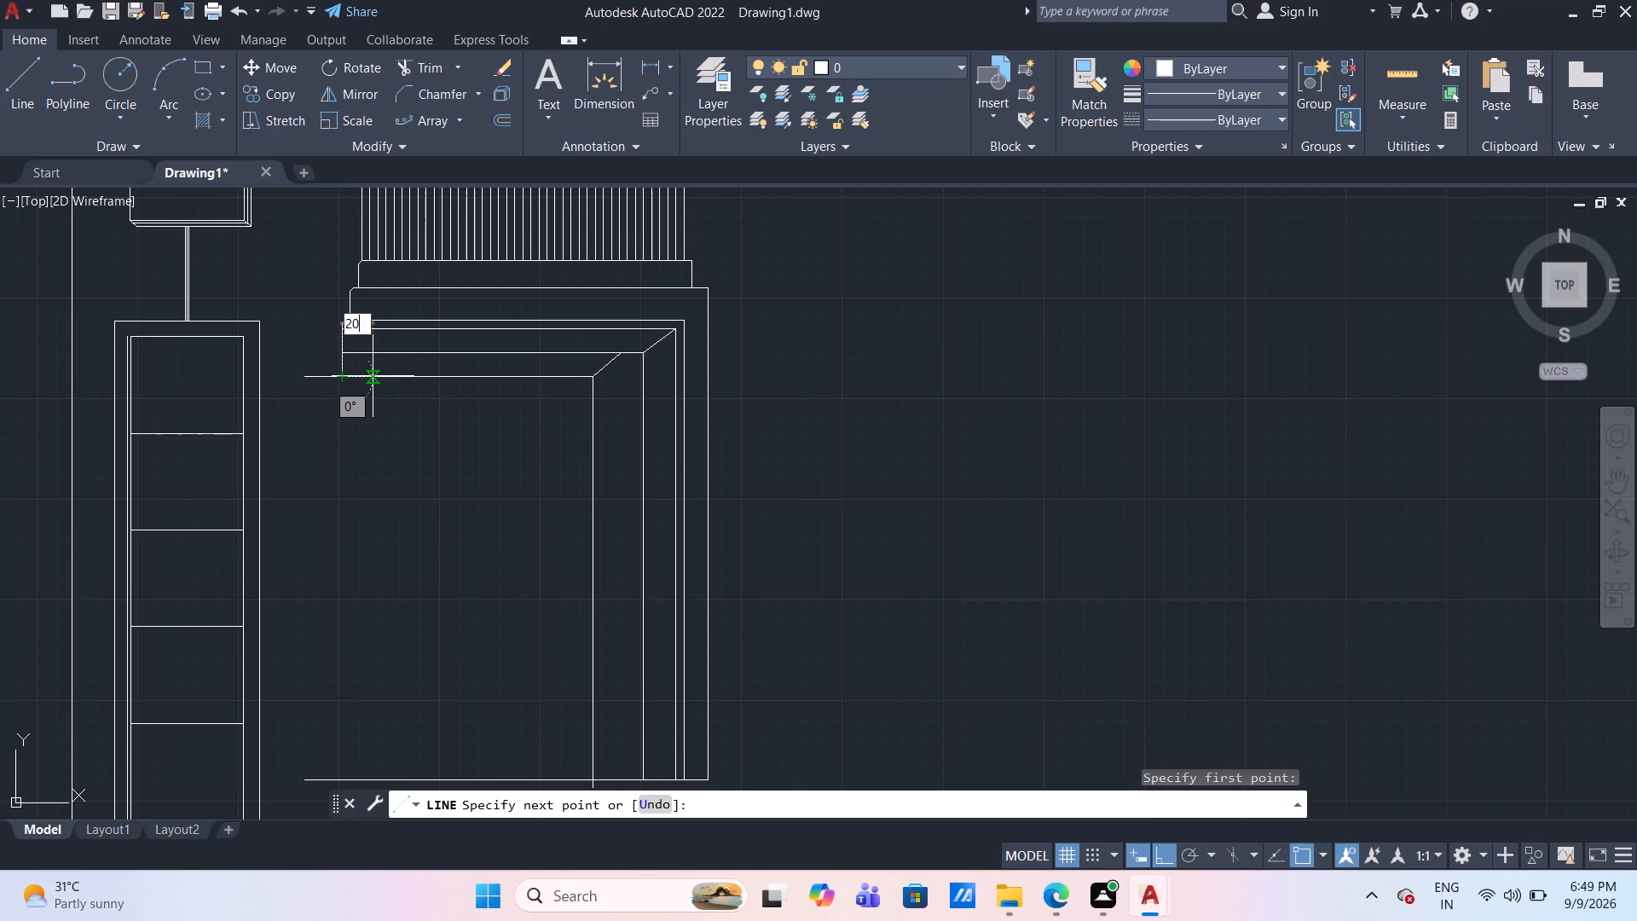
{"action": "key", "text": "Return"}
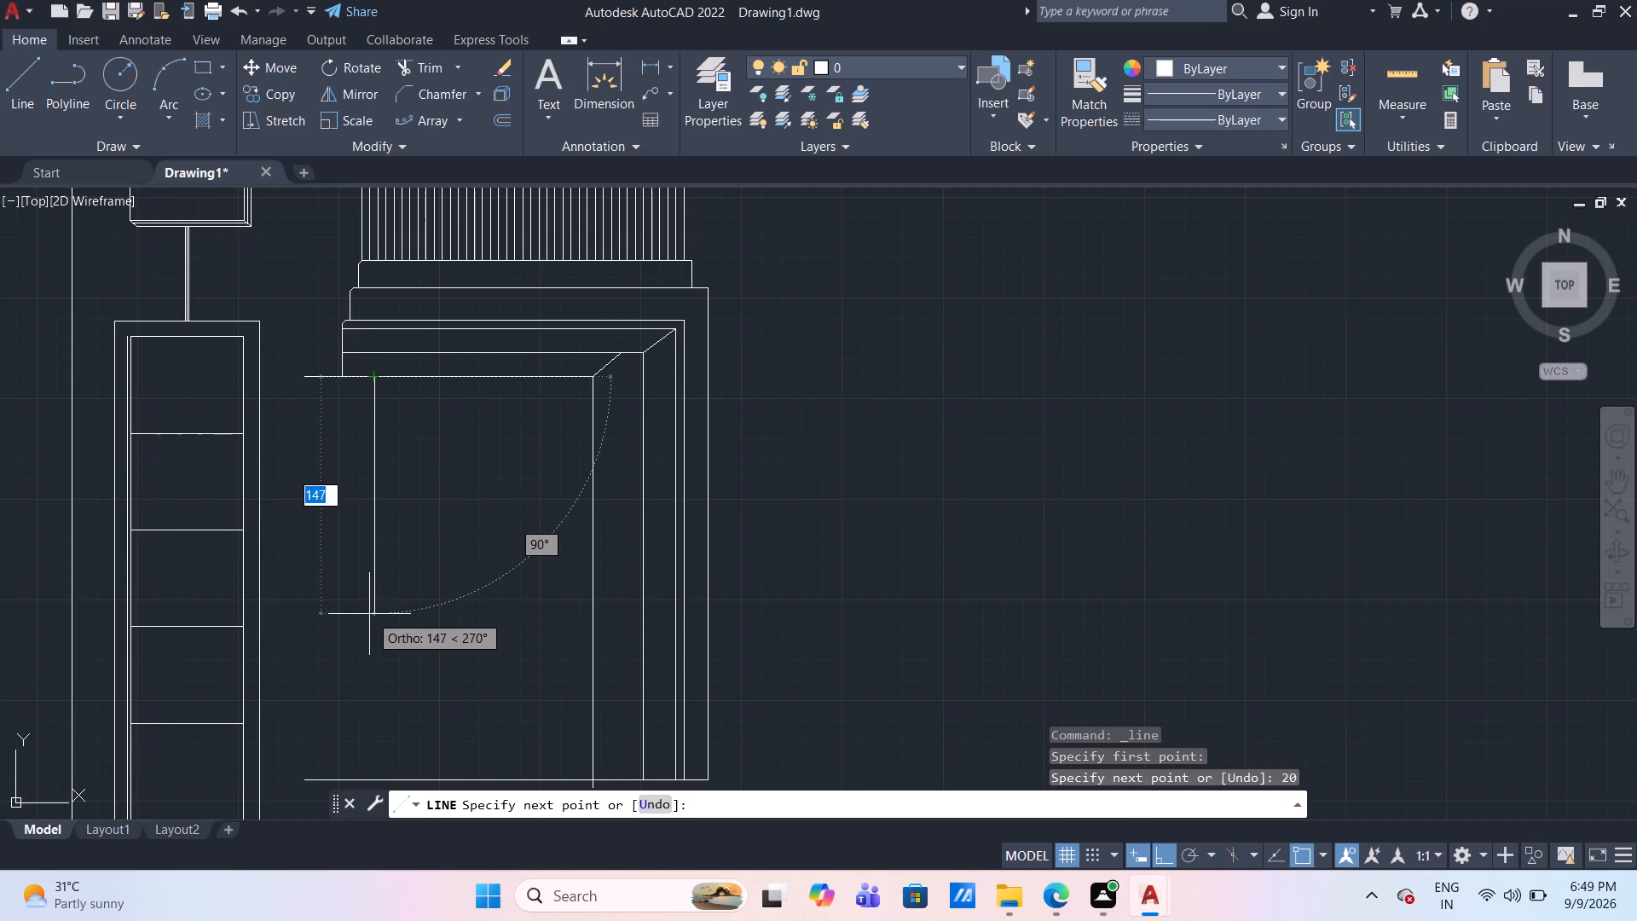
{"action": "middle_click_drag", "start_coordinate": [369, 614], "coordinate": [360, 510]}
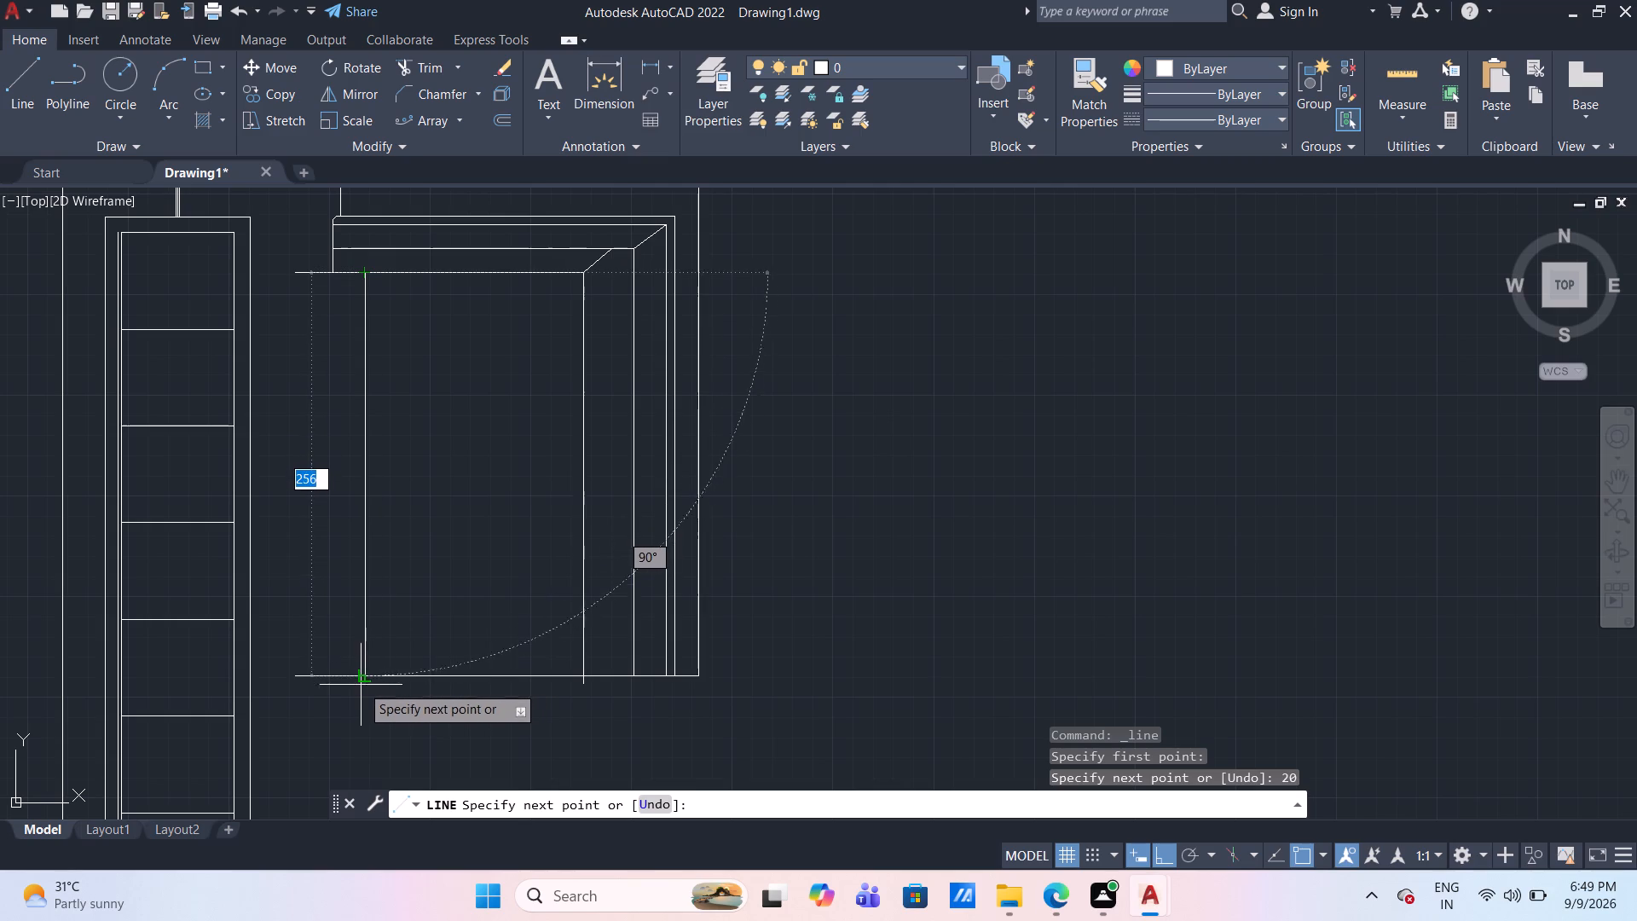
{"action": "left_click", "coordinate": [367, 681]}
{"action": "key", "text": "Escape"}
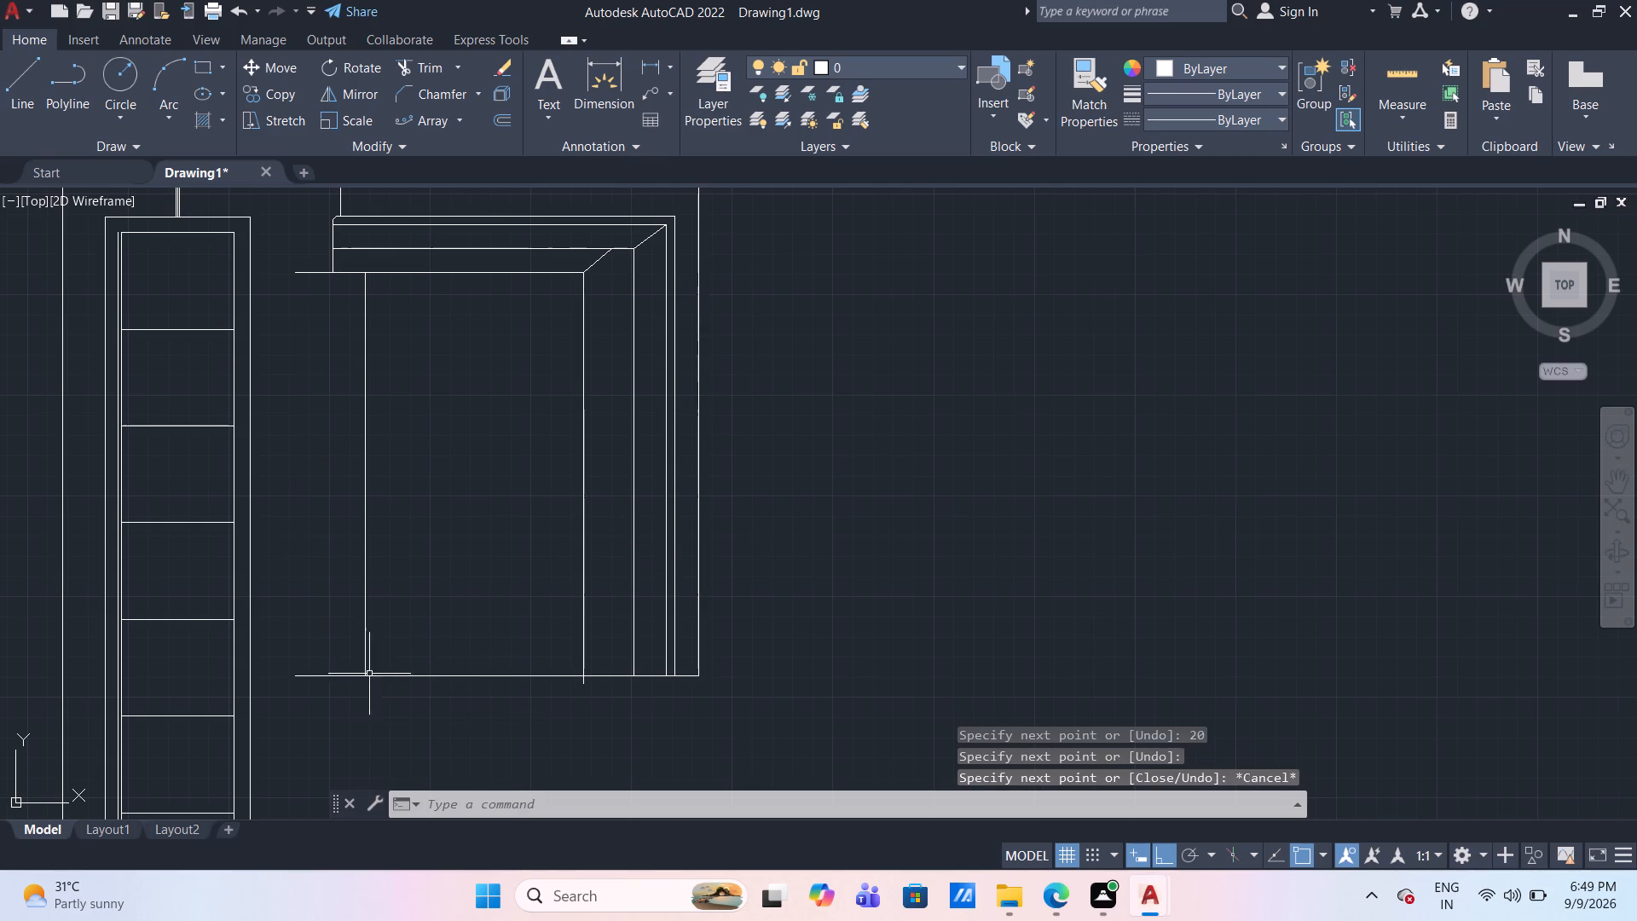
Start a line at the new inner vertical's top end with a 100 mm segment to the left.
{"action": "scroll", "coordinate": [489, 460], "scroll_direction": "down", "scroll_amount": 1}
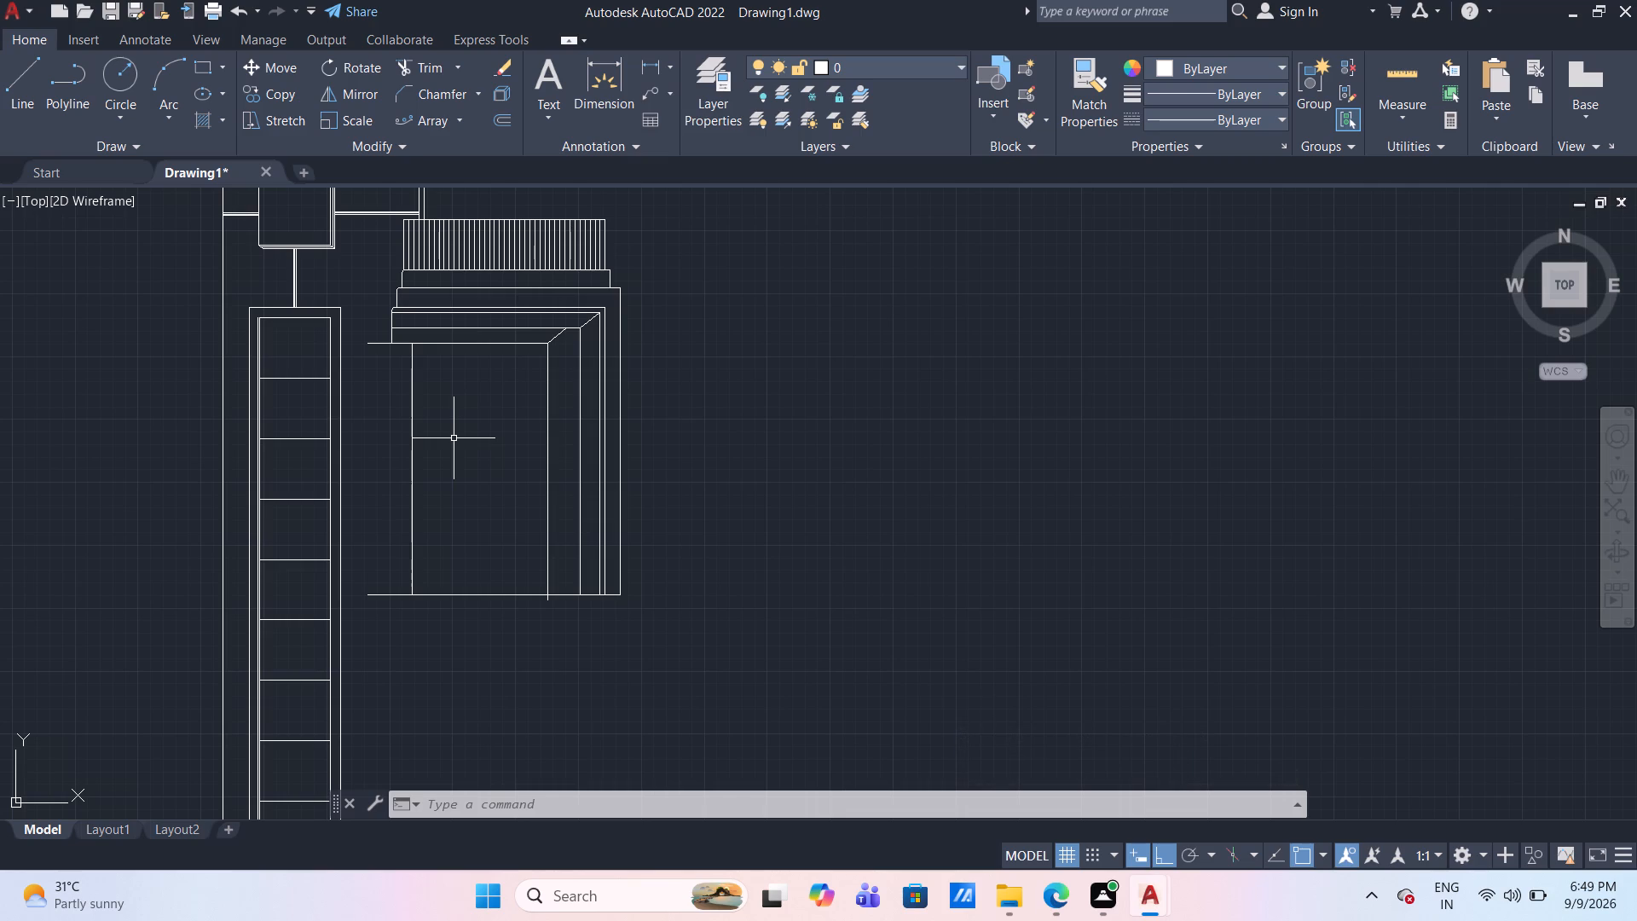
{"action": "scroll", "coordinate": [454, 438], "scroll_direction": "down", "scroll_amount": 2}
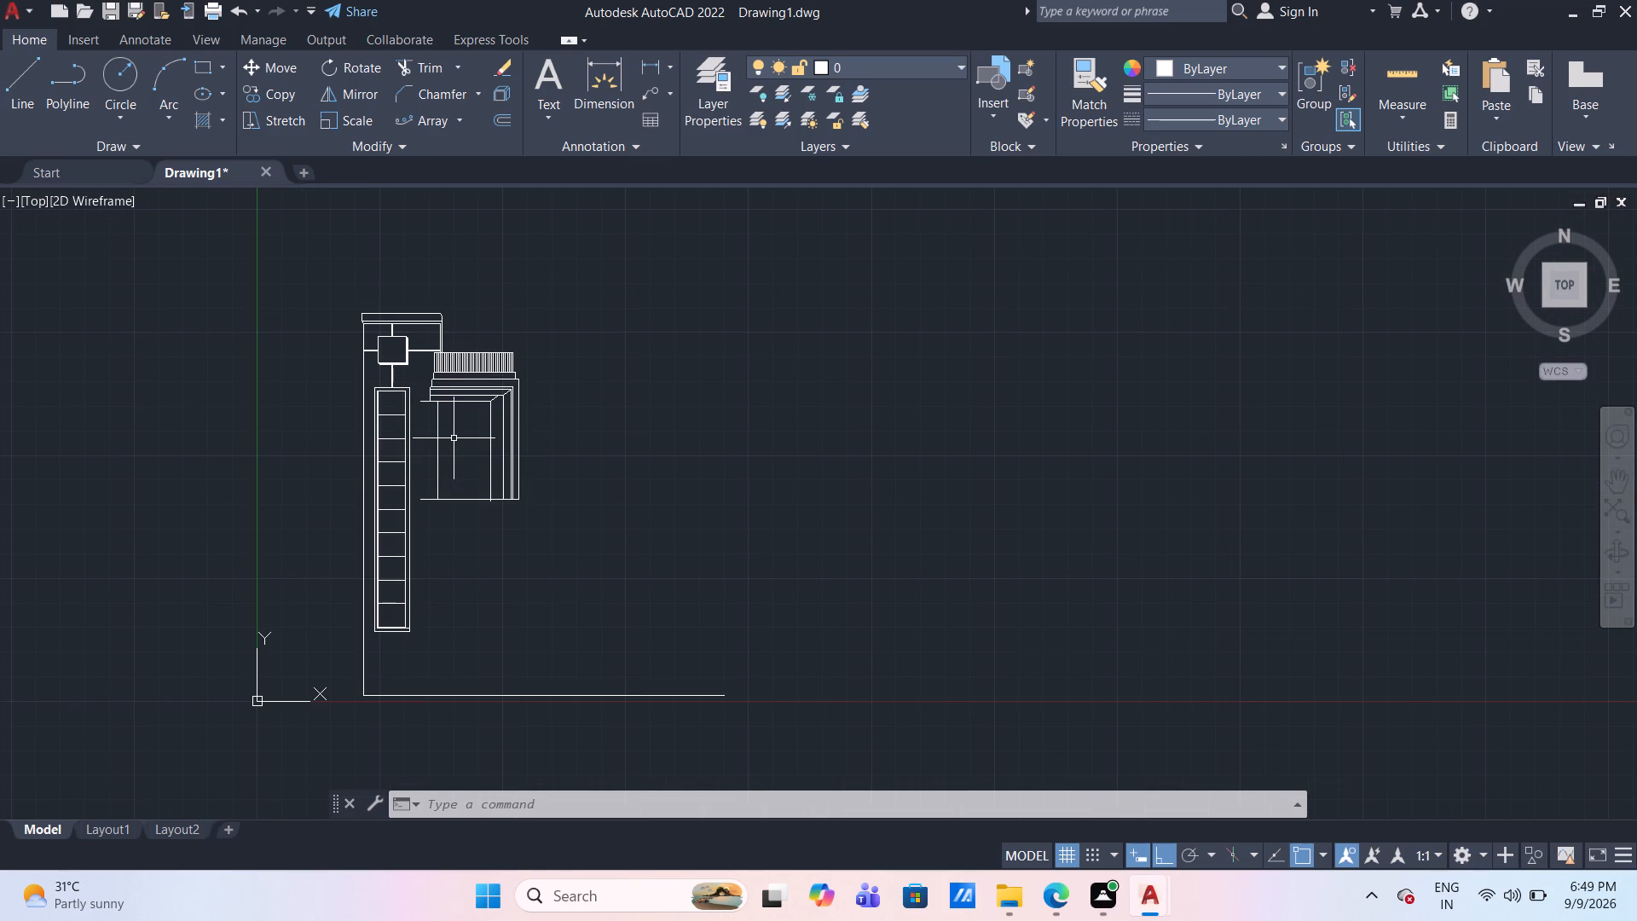
{"action": "scroll", "coordinate": [408, 425], "scroll_direction": "up", "scroll_amount": 2}
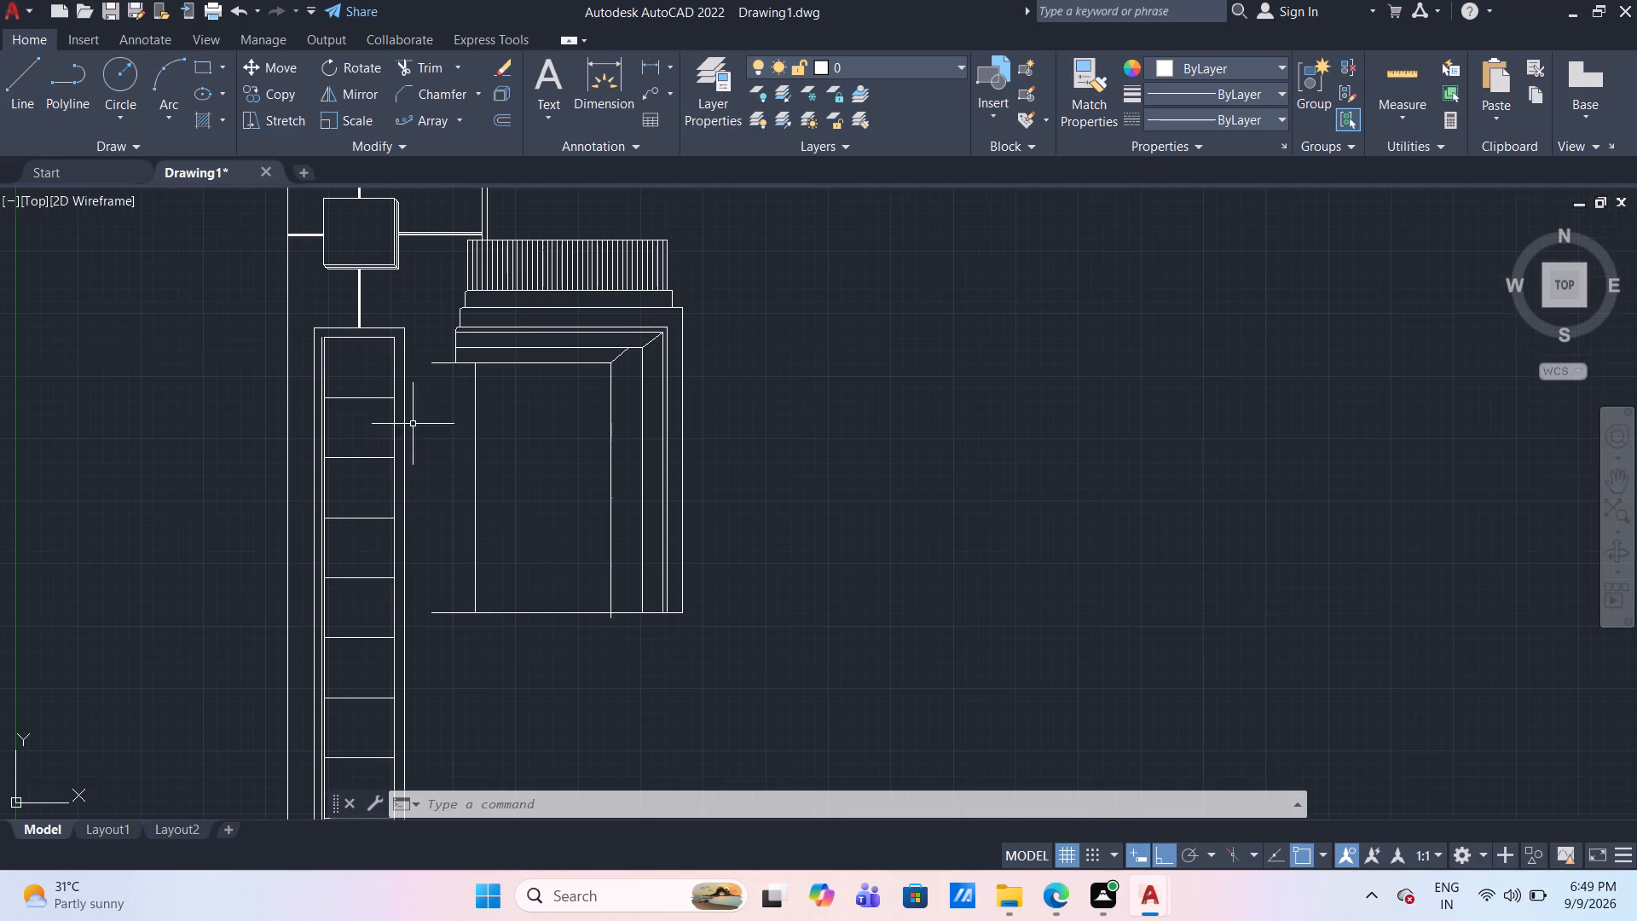
{"action": "left_click", "coordinate": [27, 70]}
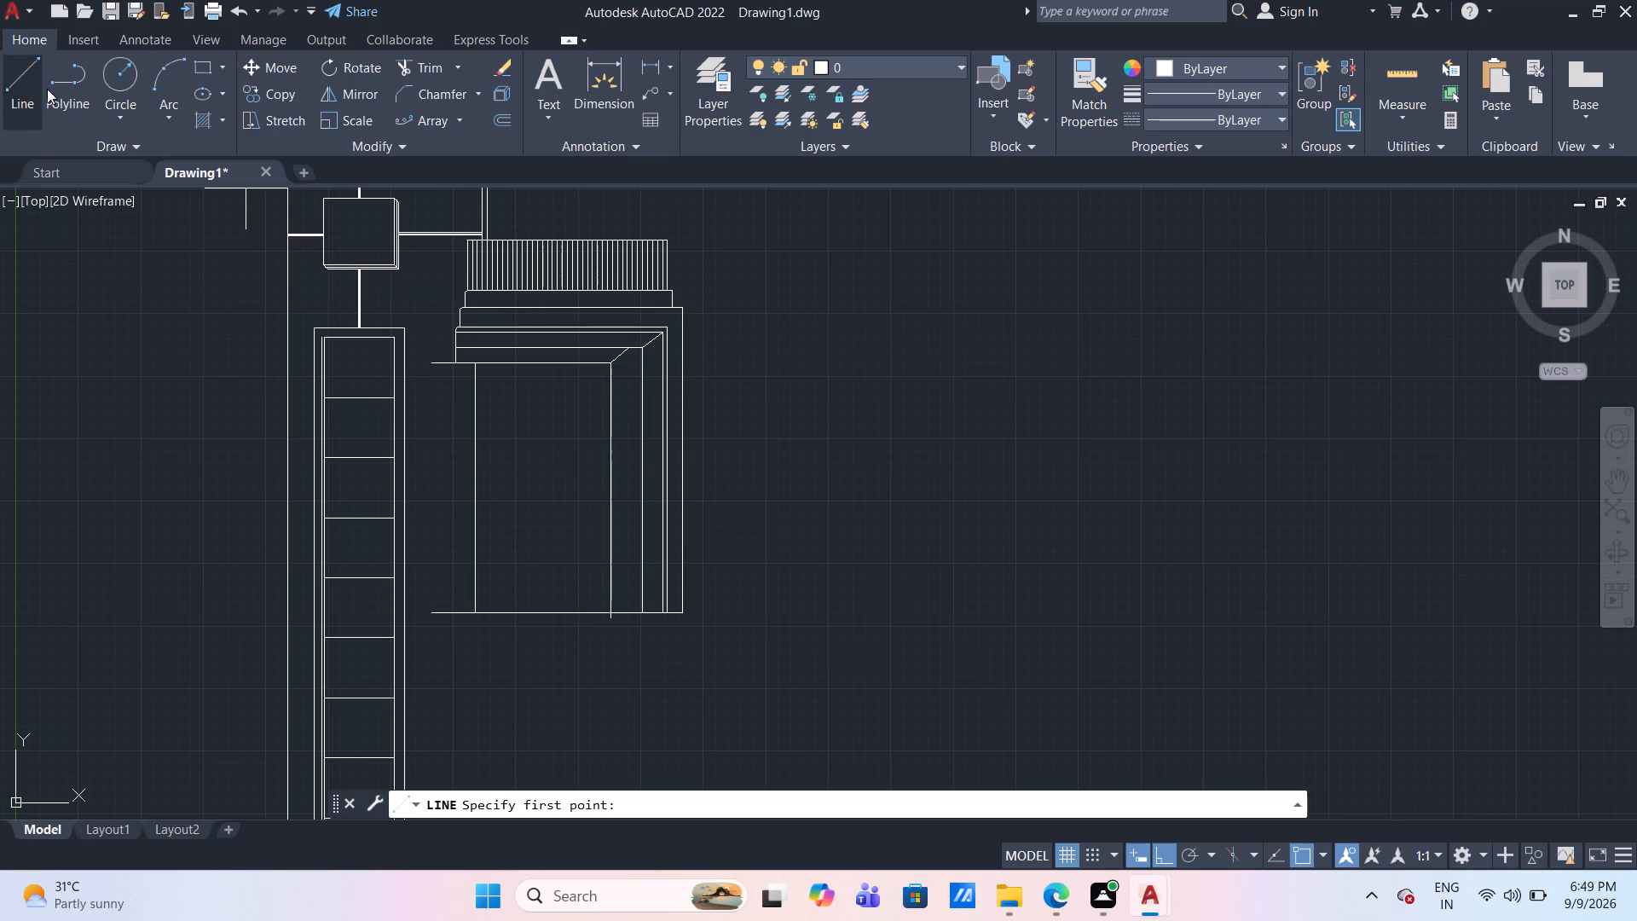
{"action": "scroll", "coordinate": [447, 302], "scroll_direction": "up", "scroll_amount": 2}
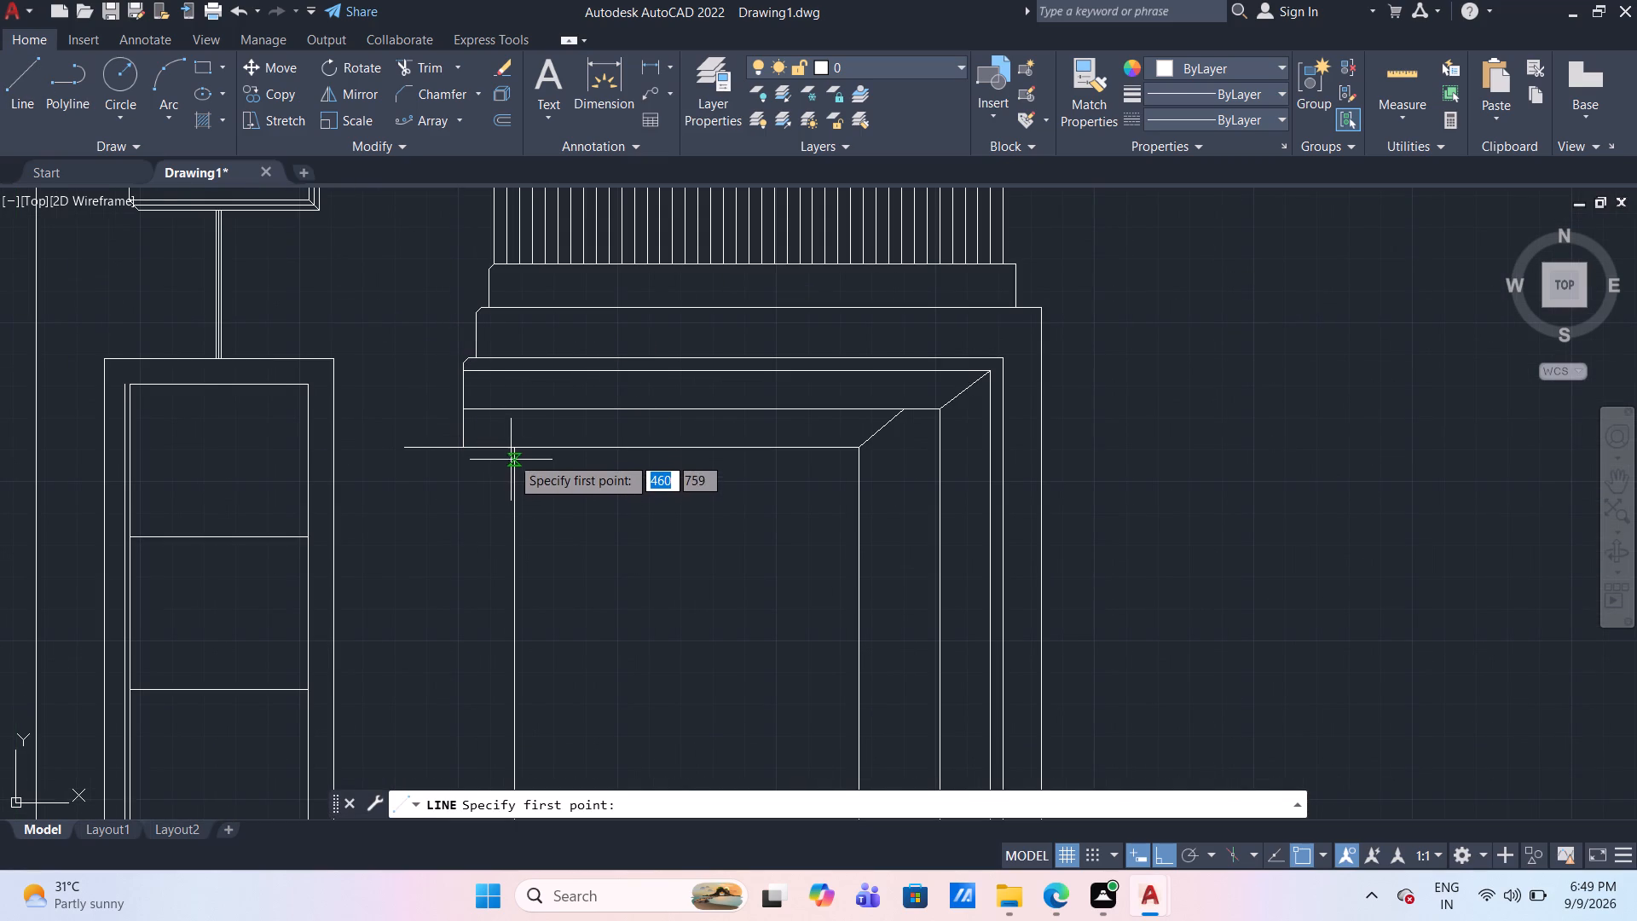
{"action": "left_click", "coordinate": [511, 452]}
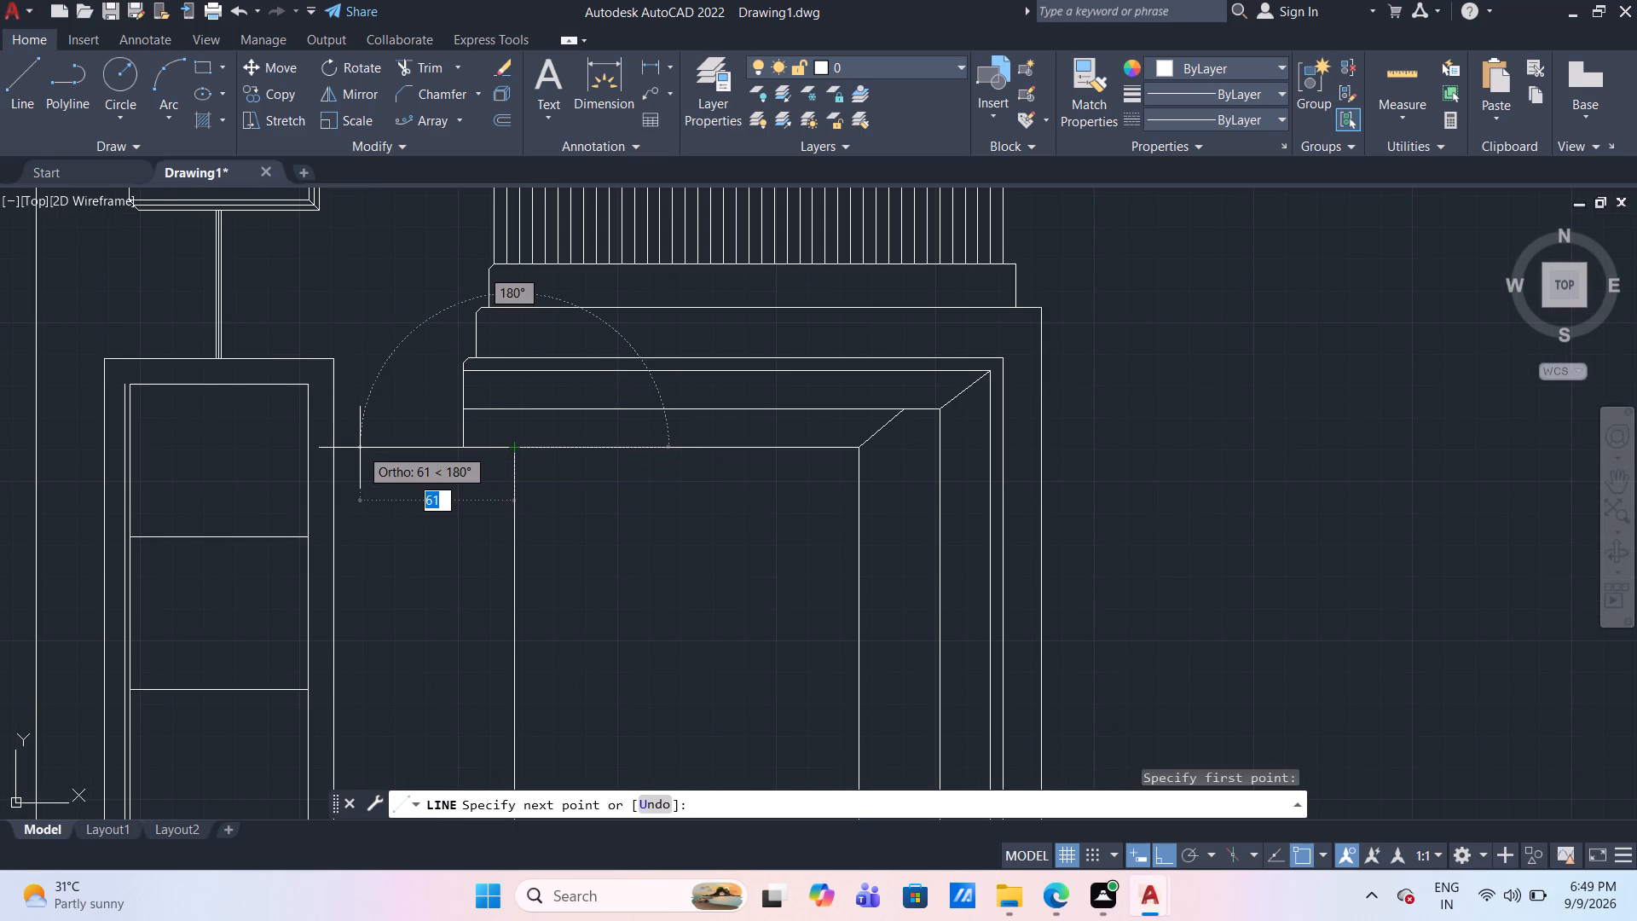
{"action": "type", "text": "100"}
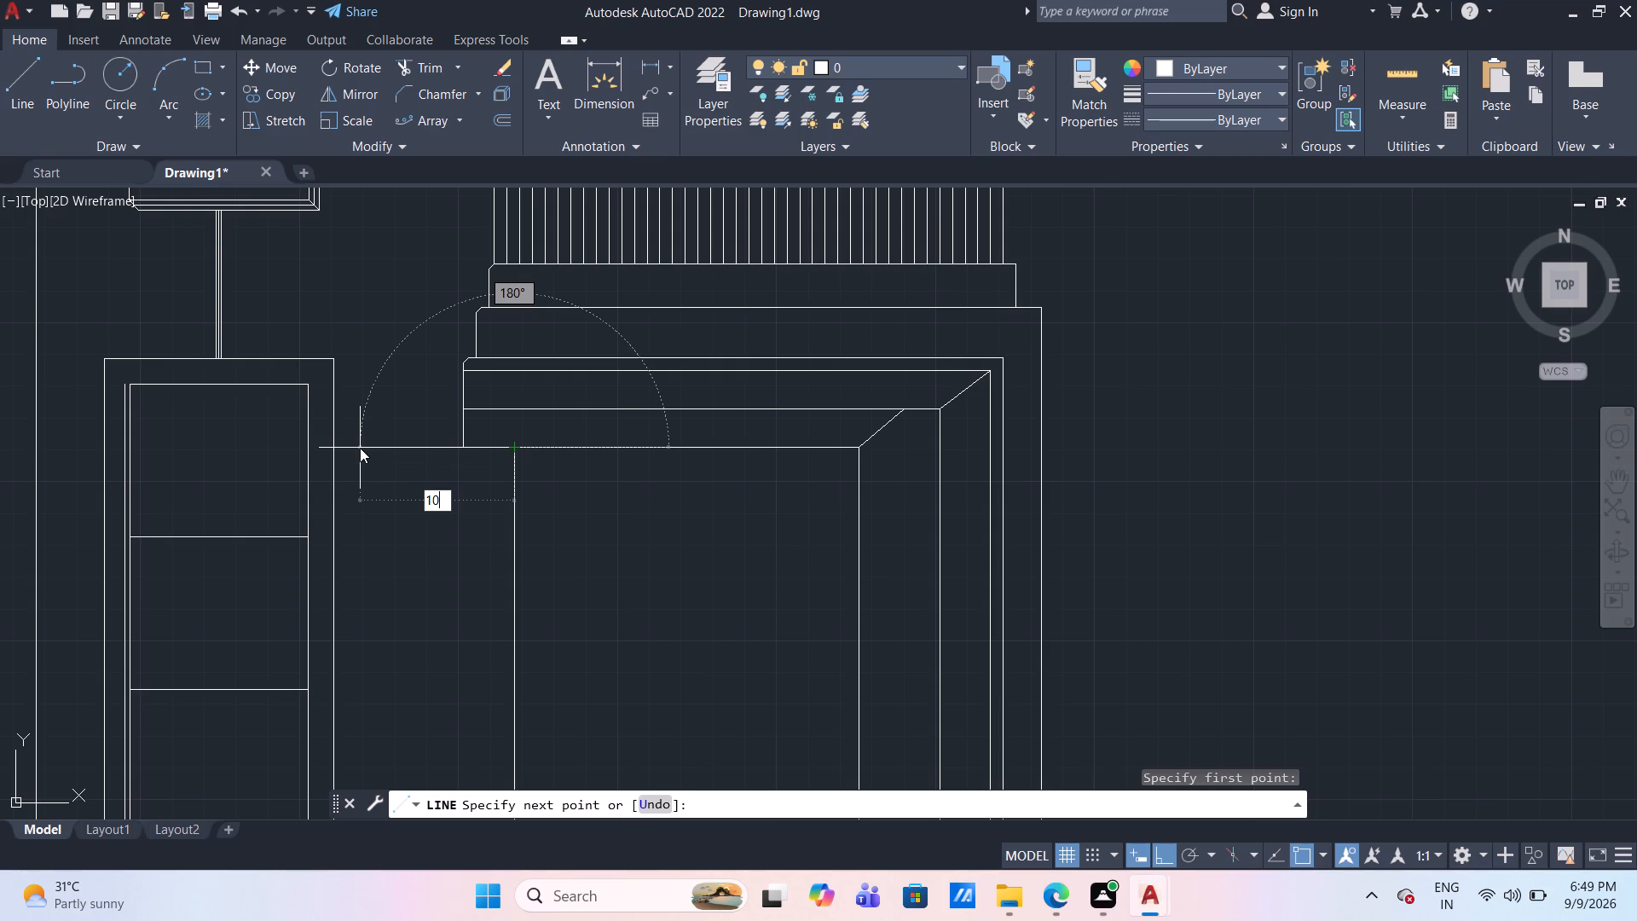
{"action": "key", "text": "Return"}
{"action": "scroll", "coordinate": [244, 512], "scroll_direction": "down", "scroll_amount": 1}
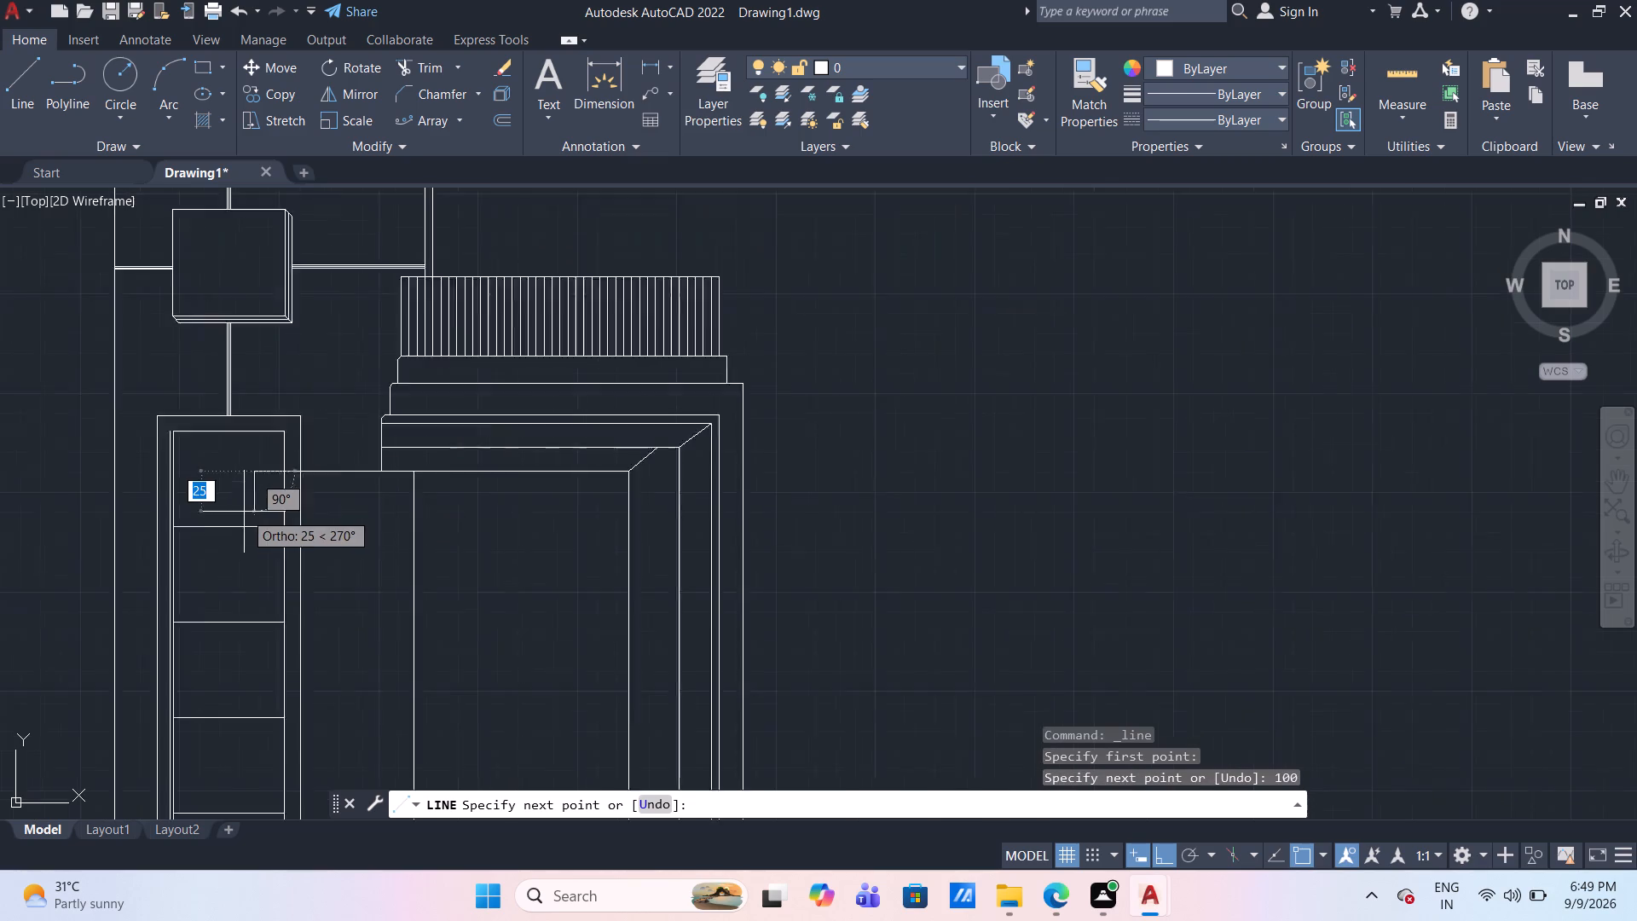
{"action": "scroll", "coordinate": [243, 512], "scroll_direction": "down", "scroll_amount": 1}
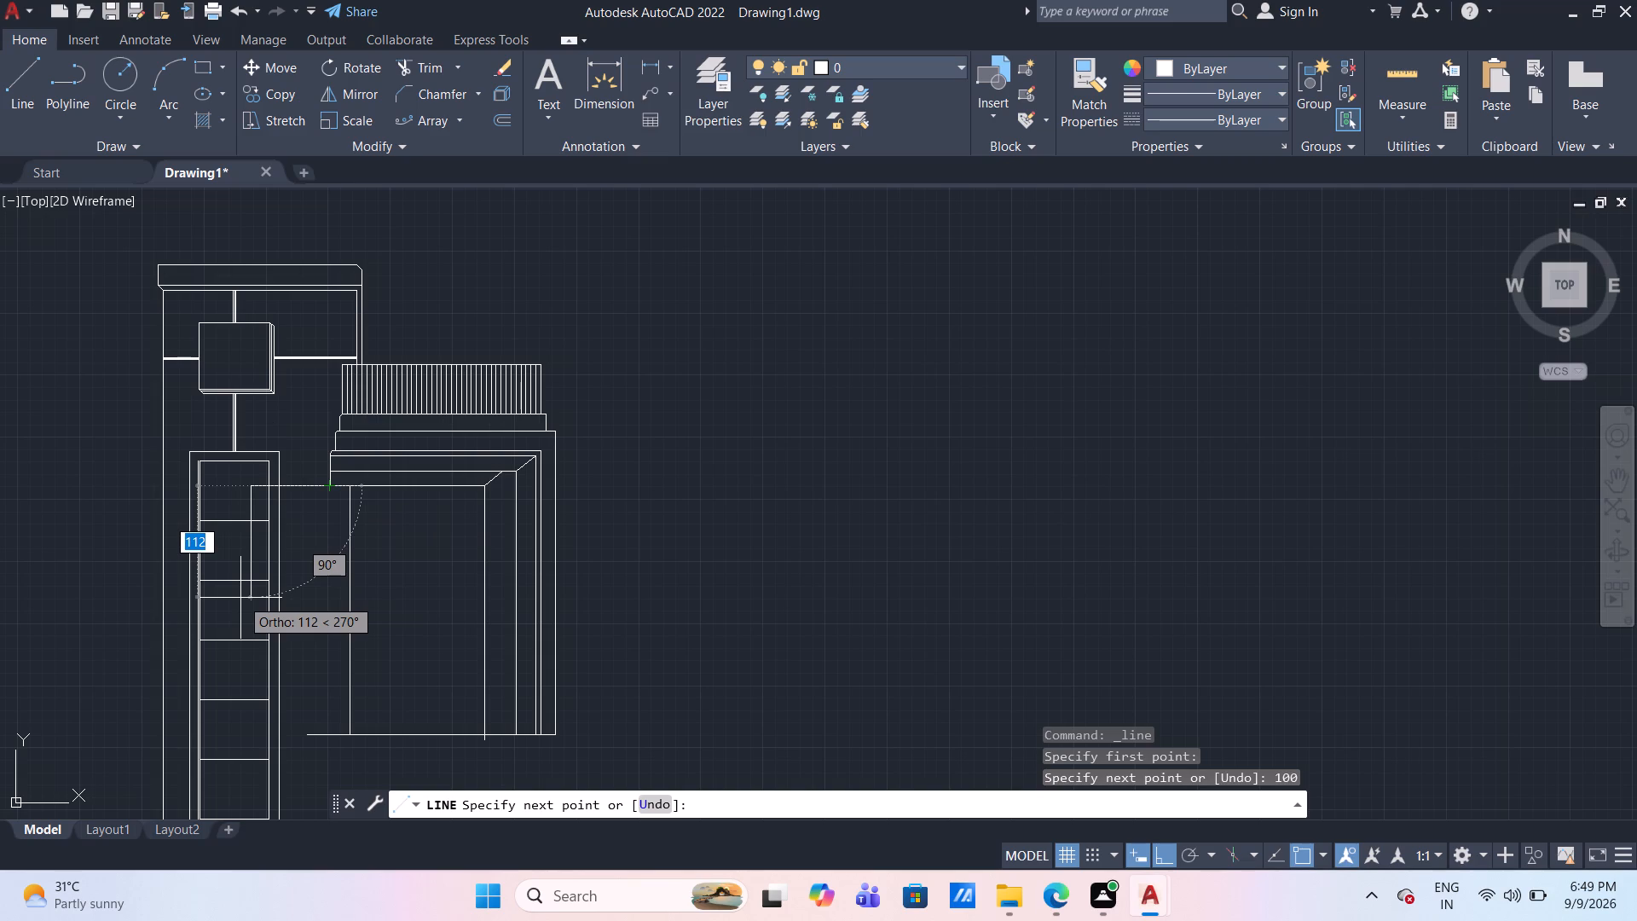
Undo the leftward segment, redraw it 90 mm long, and continue the line about 250 mm down, level with the frame's bottom line.
{"action": "key", "text": "ctrl+z"}
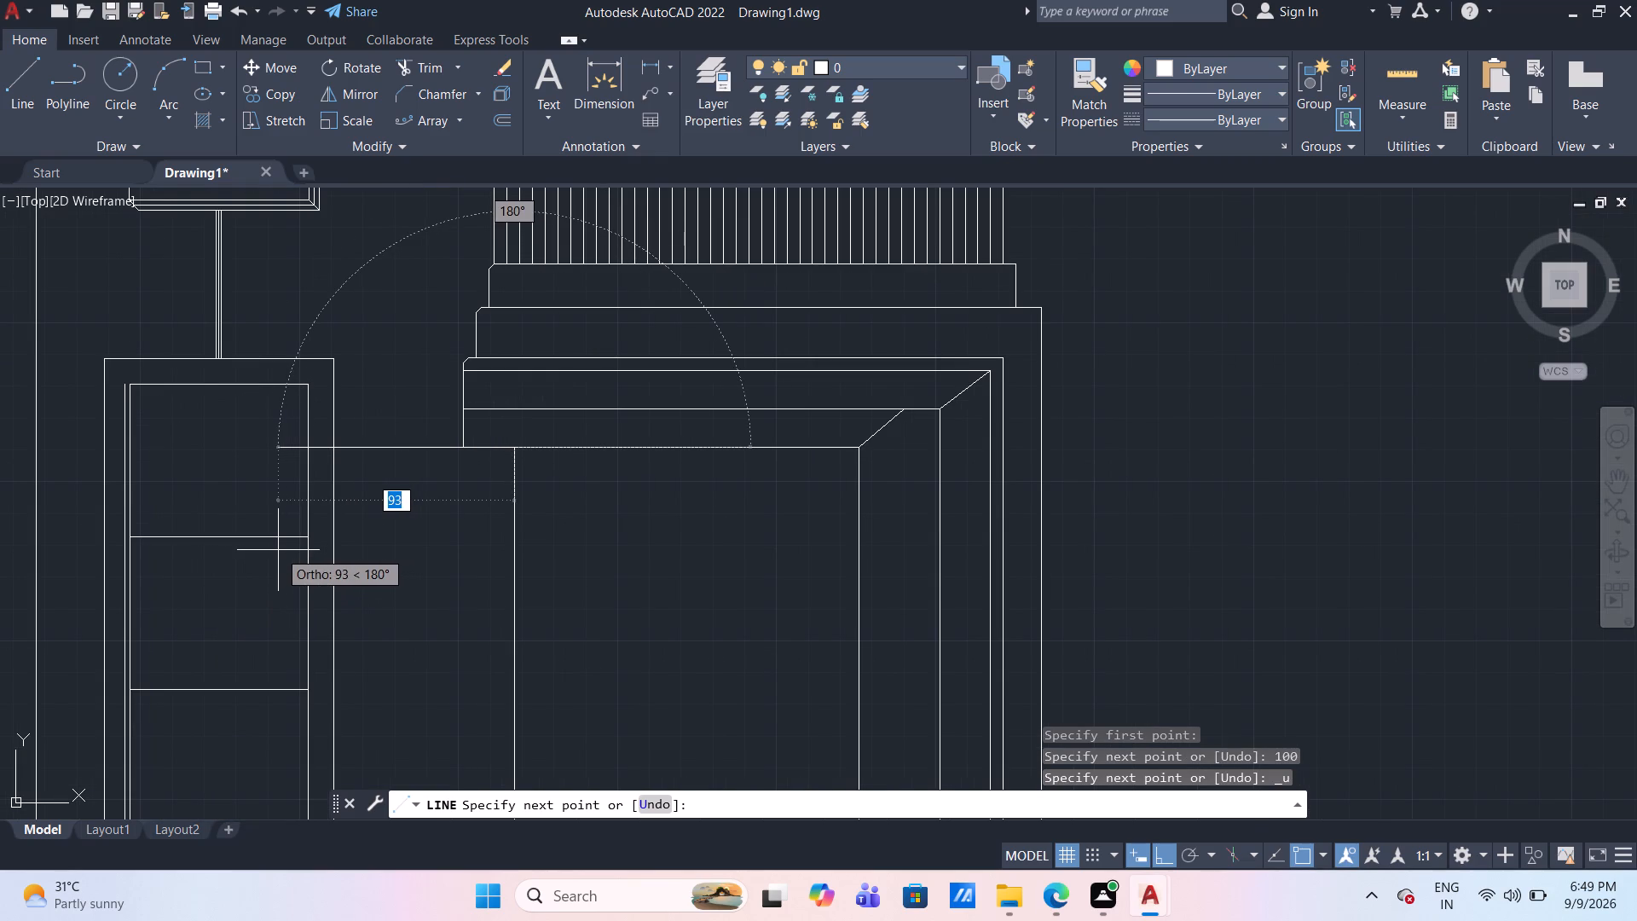
{"action": "type", "text": "90"}
{"action": "key", "text": "Return"}
{"action": "scroll", "coordinate": [280, 741], "scroll_direction": "down", "scroll_amount": 2}
{"action": "middle_click_drag", "start_coordinate": [270, 753], "coordinate": [281, 440]}
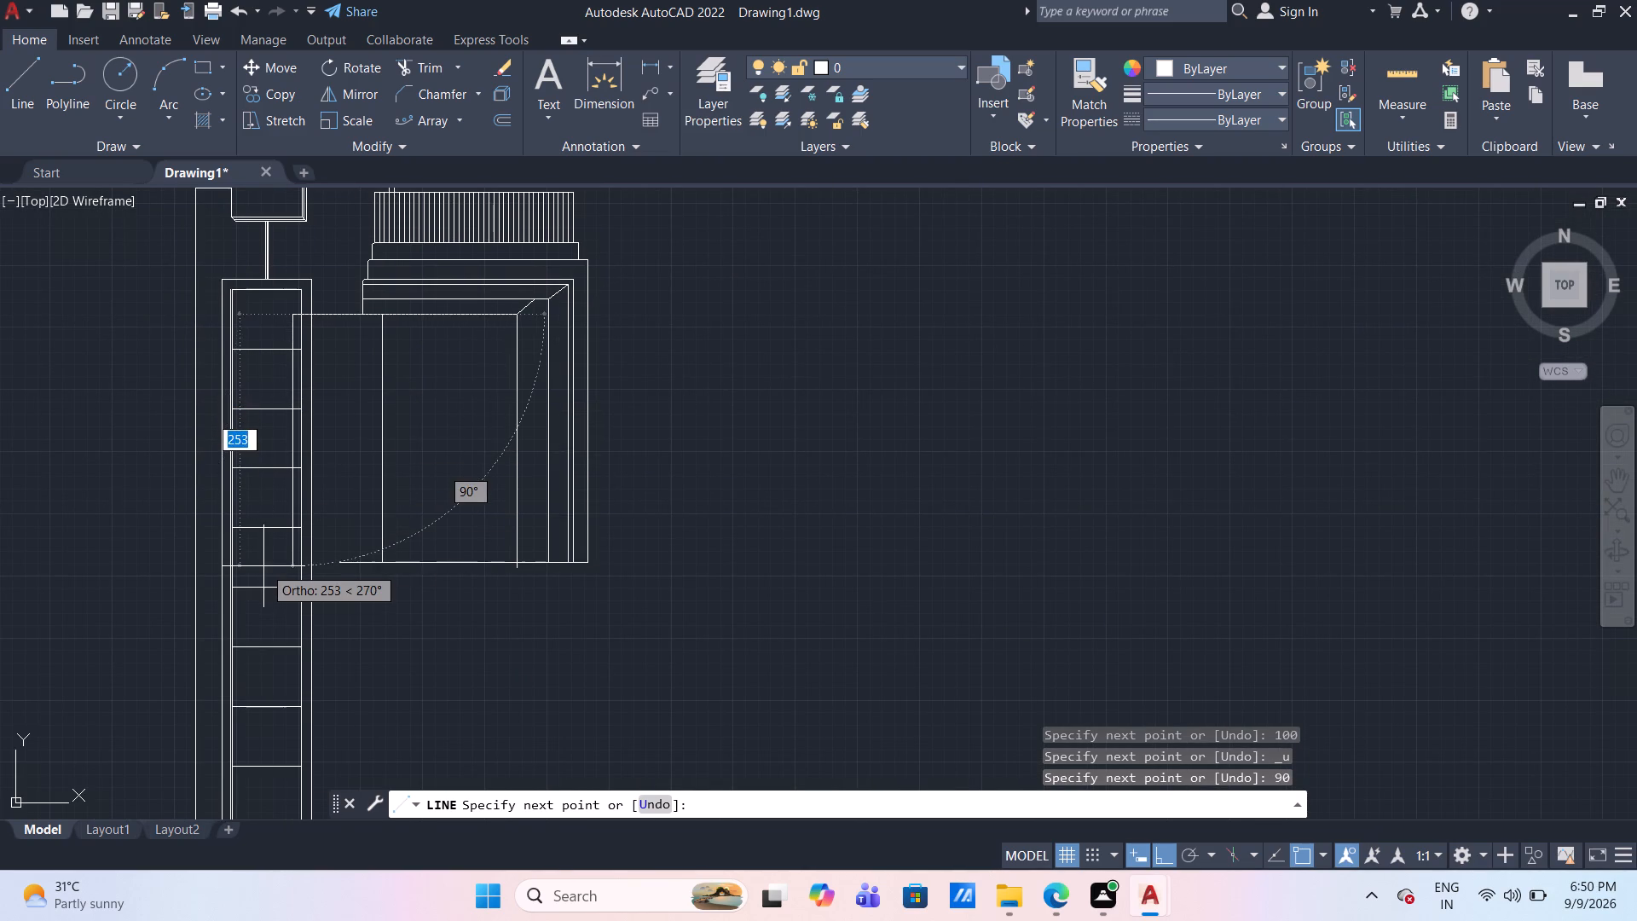
{"action": "scroll", "coordinate": [263, 566], "scroll_direction": "up", "scroll_amount": 2}
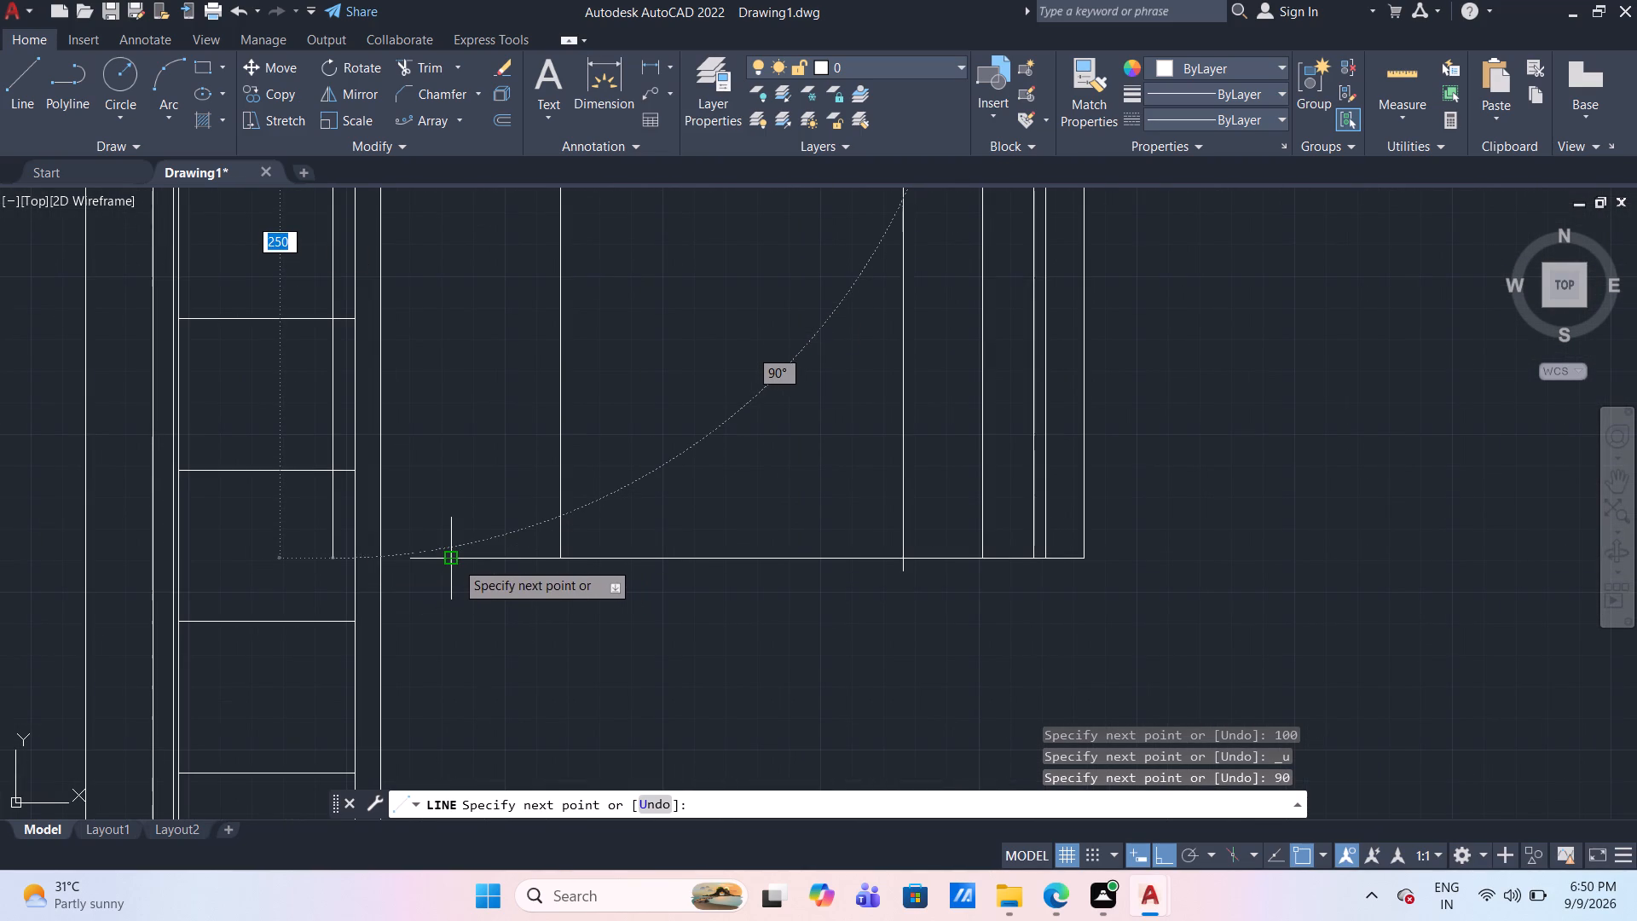
{"action": "left_click", "coordinate": [321, 562]}
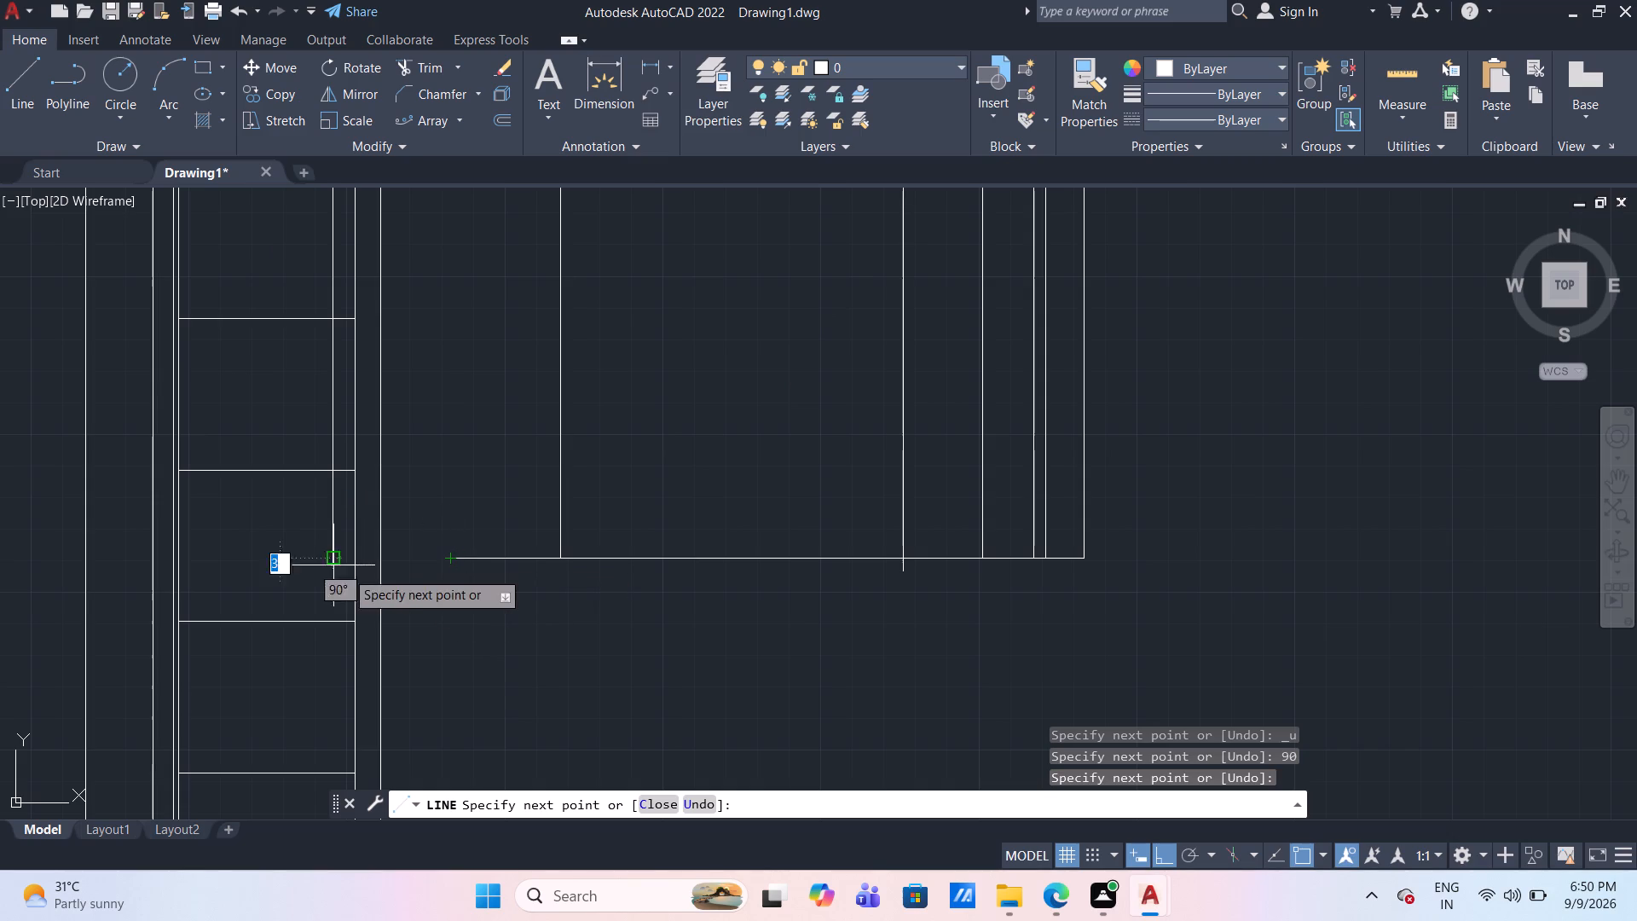
{"action": "key", "text": "Escape"}
Move the divided tall frame's side lines, top lines and rungs about 27 mm left onto the outline's long left vertical line.
{"action": "scroll", "coordinate": [418, 542], "scroll_direction": "down", "scroll_amount": 3}
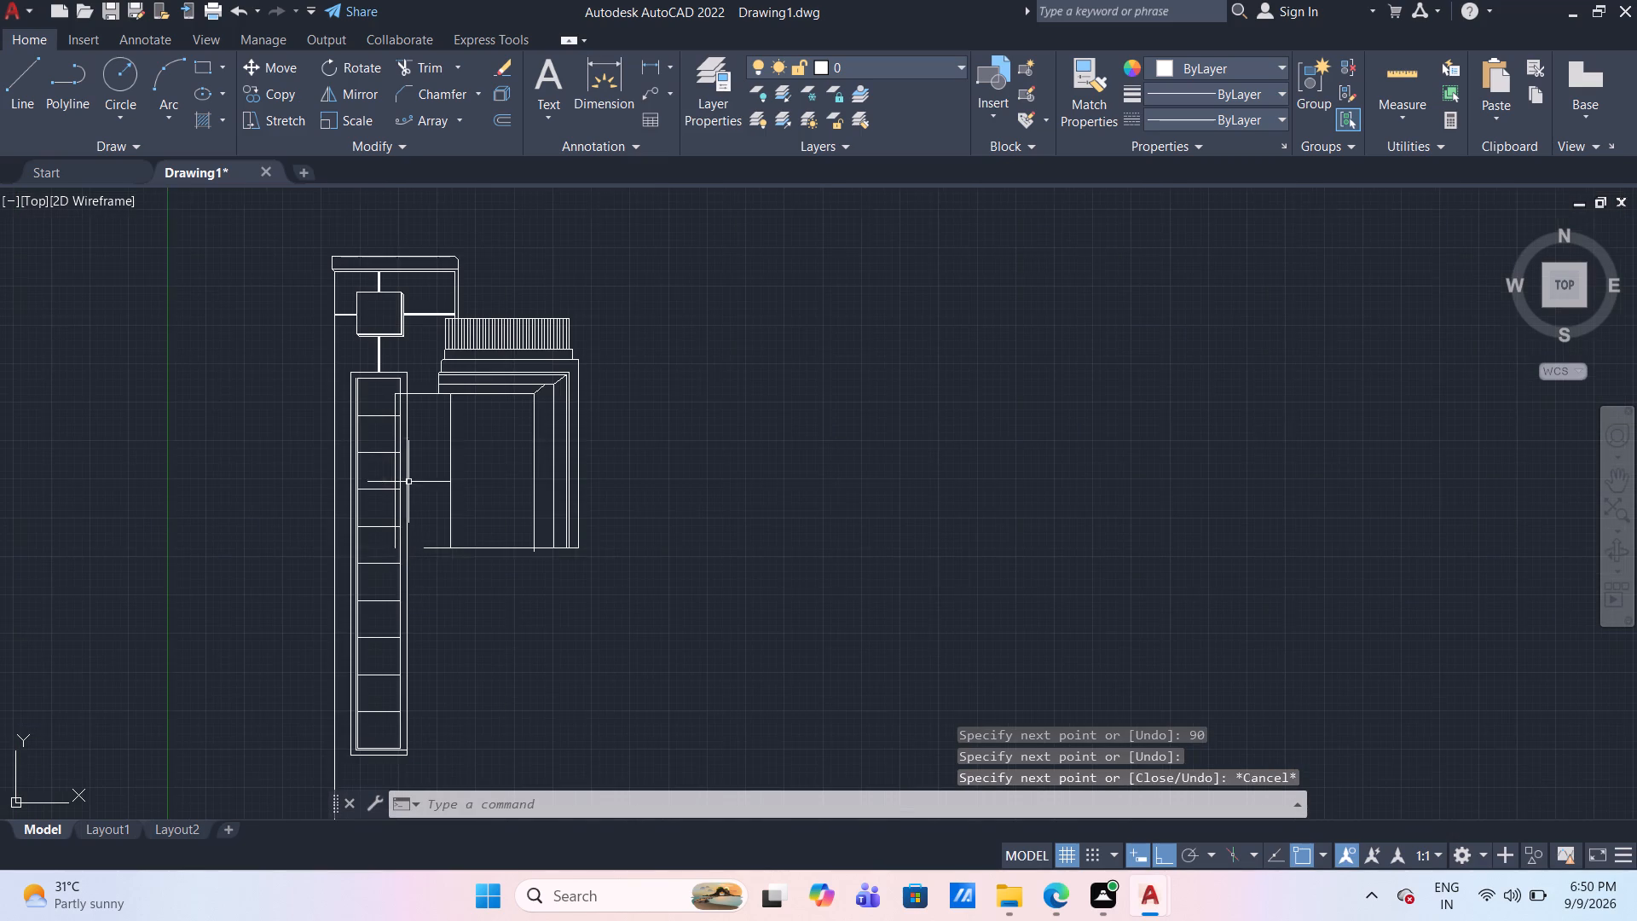
{"action": "scroll", "coordinate": [408, 482], "scroll_direction": "up", "scroll_amount": 2}
{"action": "middle_click_drag", "start_coordinate": [412, 222], "coordinate": [416, 275]}
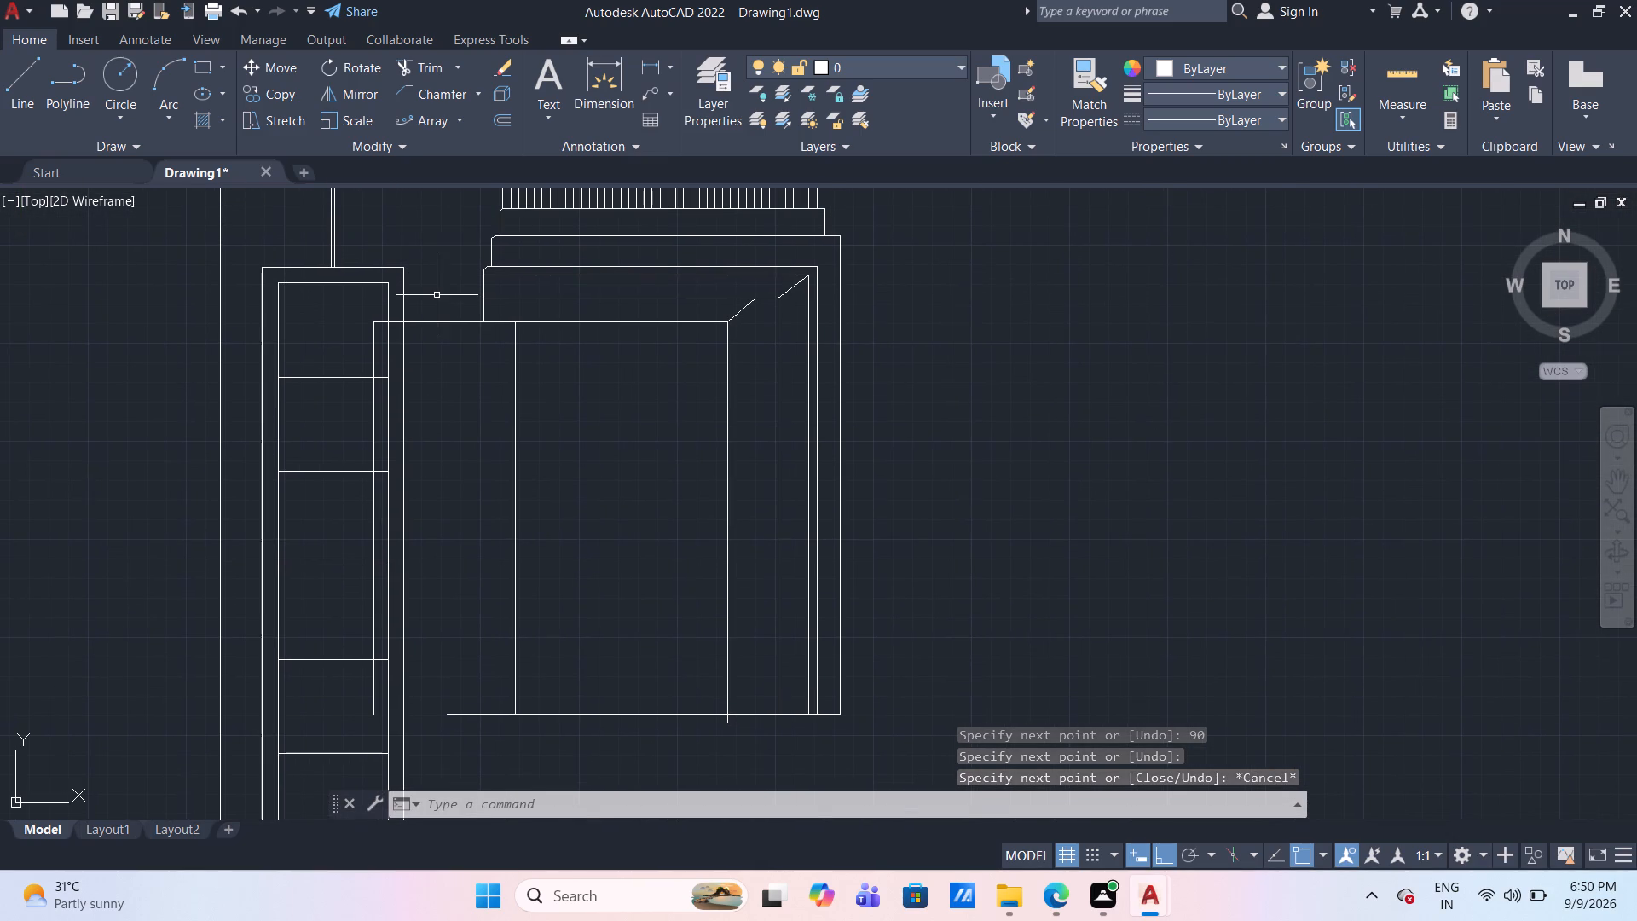
{"action": "left_click_drag", "start_coordinate": [437, 295], "coordinate": [415, 296]}
{"action": "left_click", "coordinate": [363, 266]}
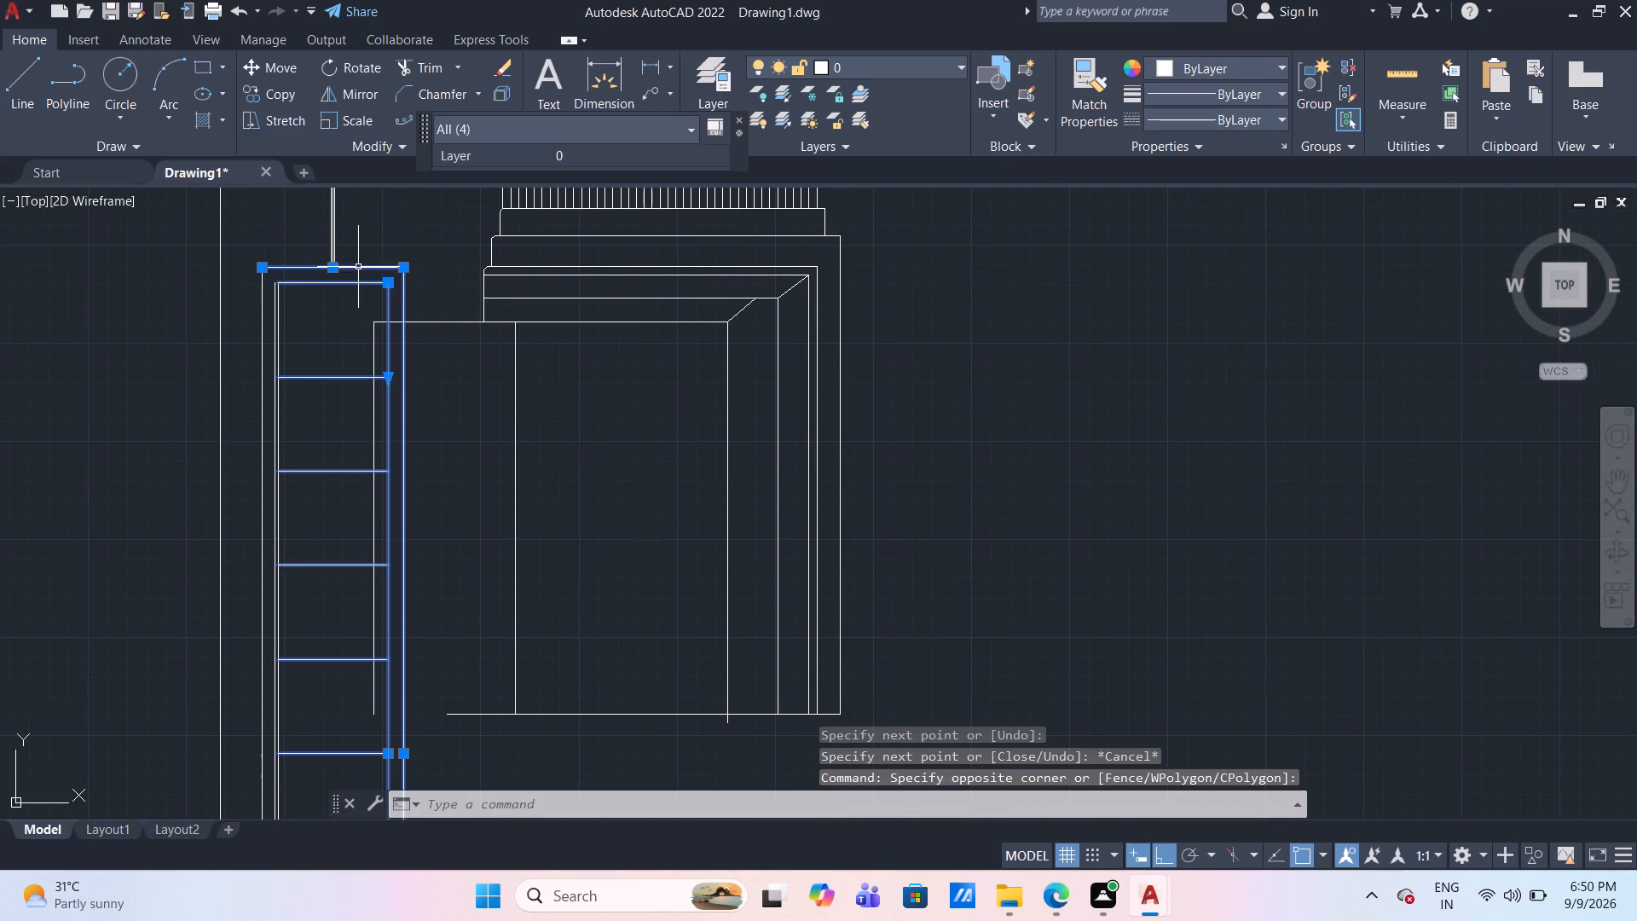
{"action": "scroll", "coordinate": [318, 361], "scroll_direction": "down", "scroll_amount": 2}
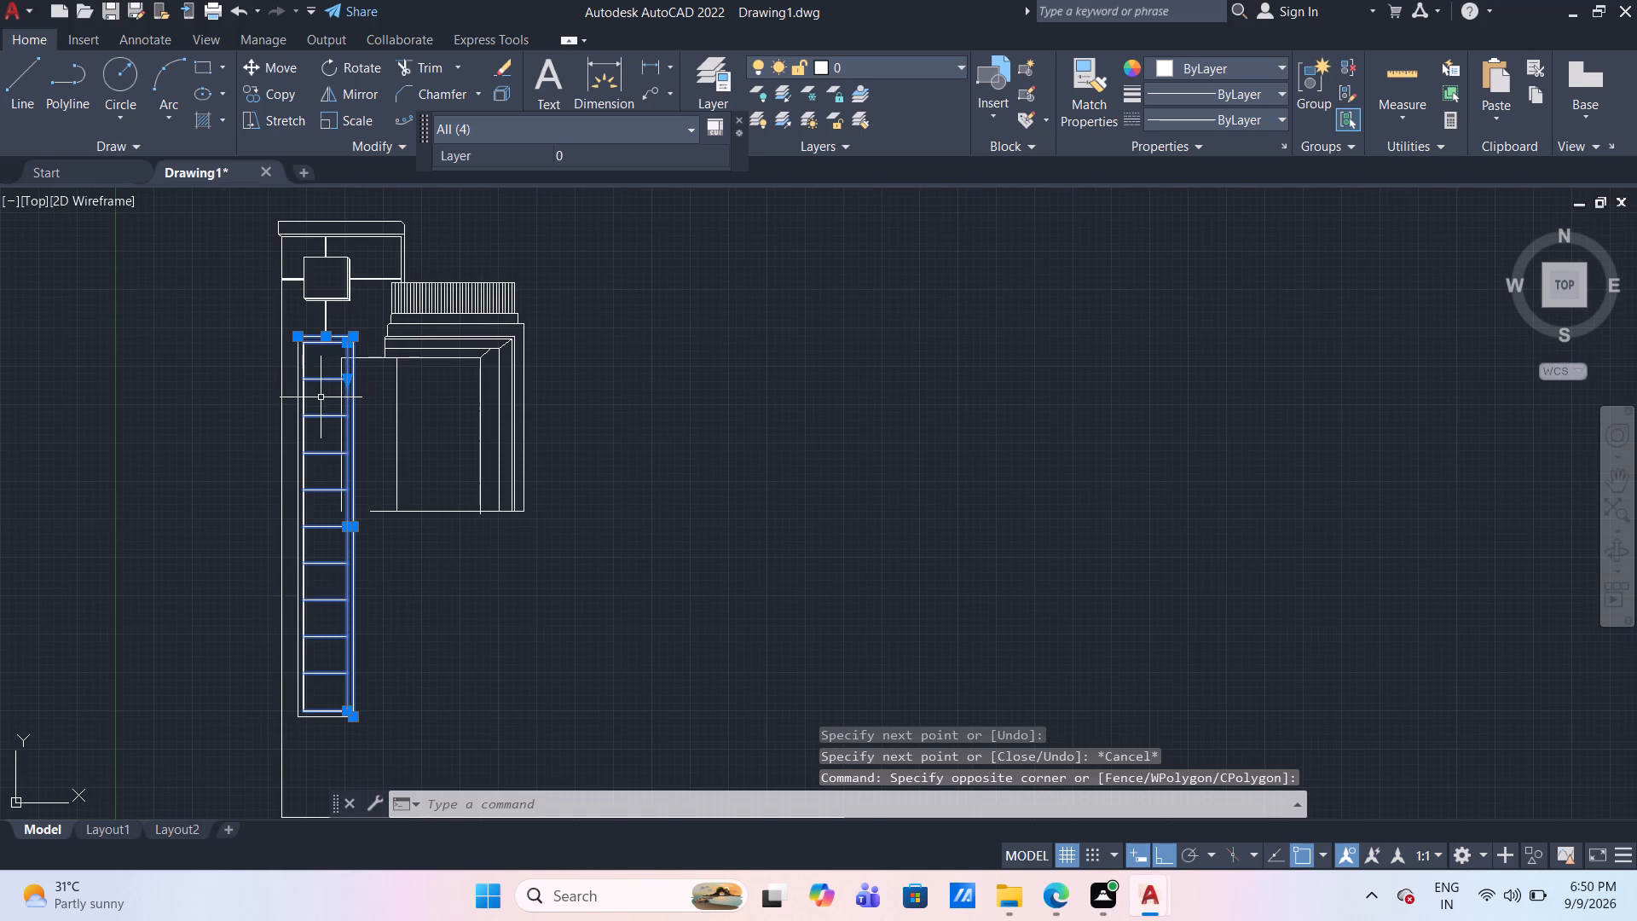
{"action": "left_click", "coordinate": [312, 473]}
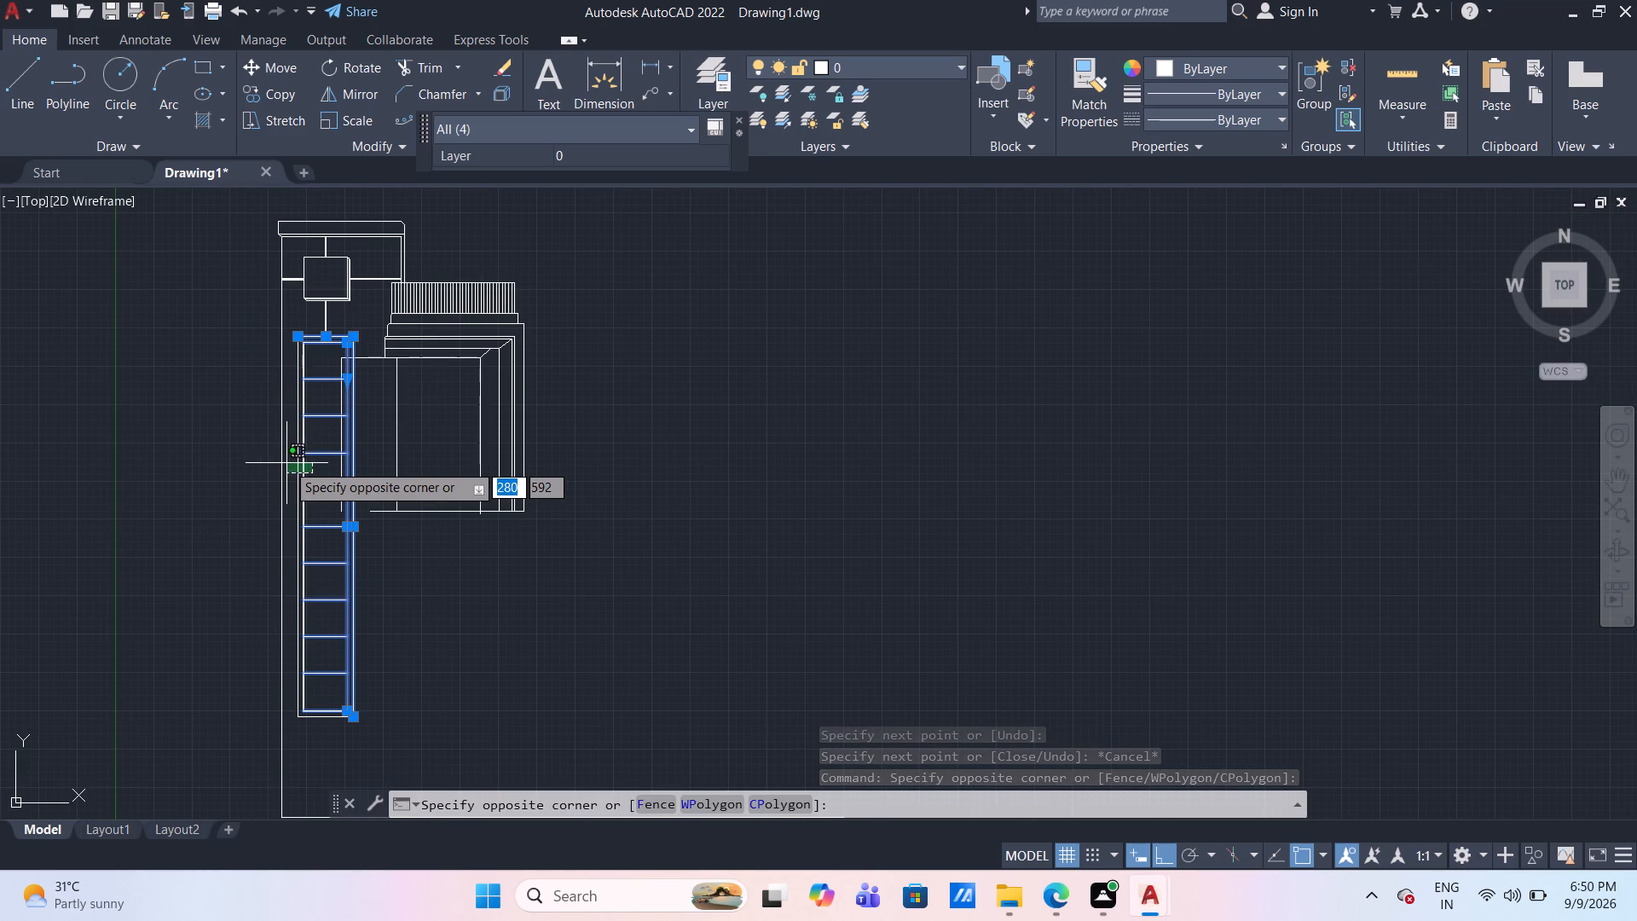
{"action": "left_click", "coordinate": [288, 466]}
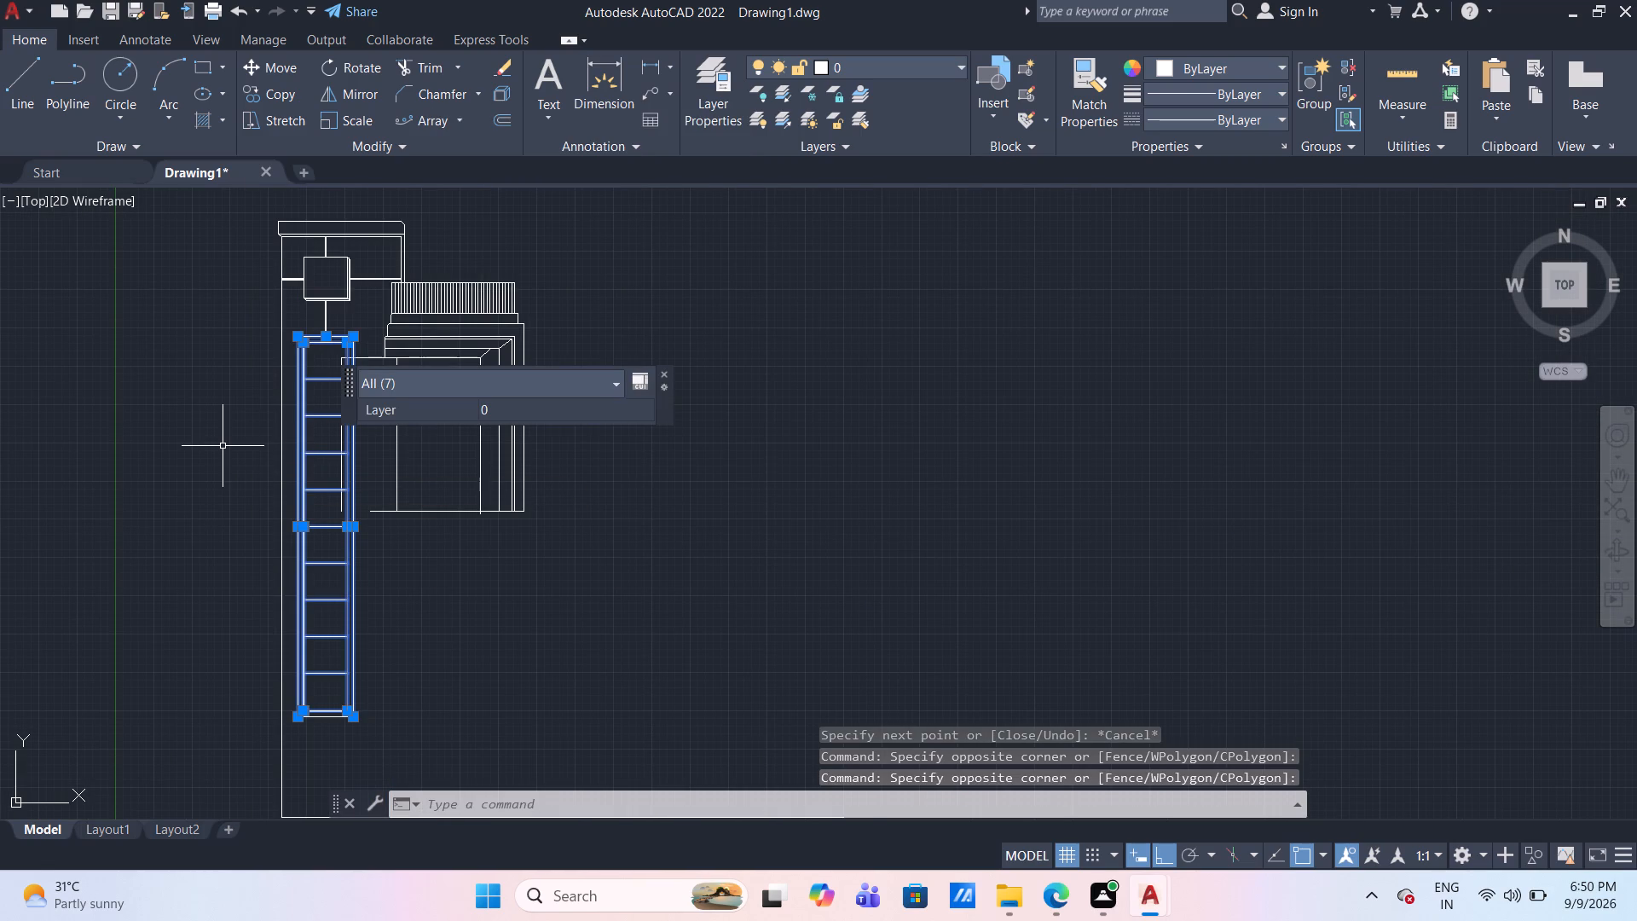
{"action": "key", "text": "m"}
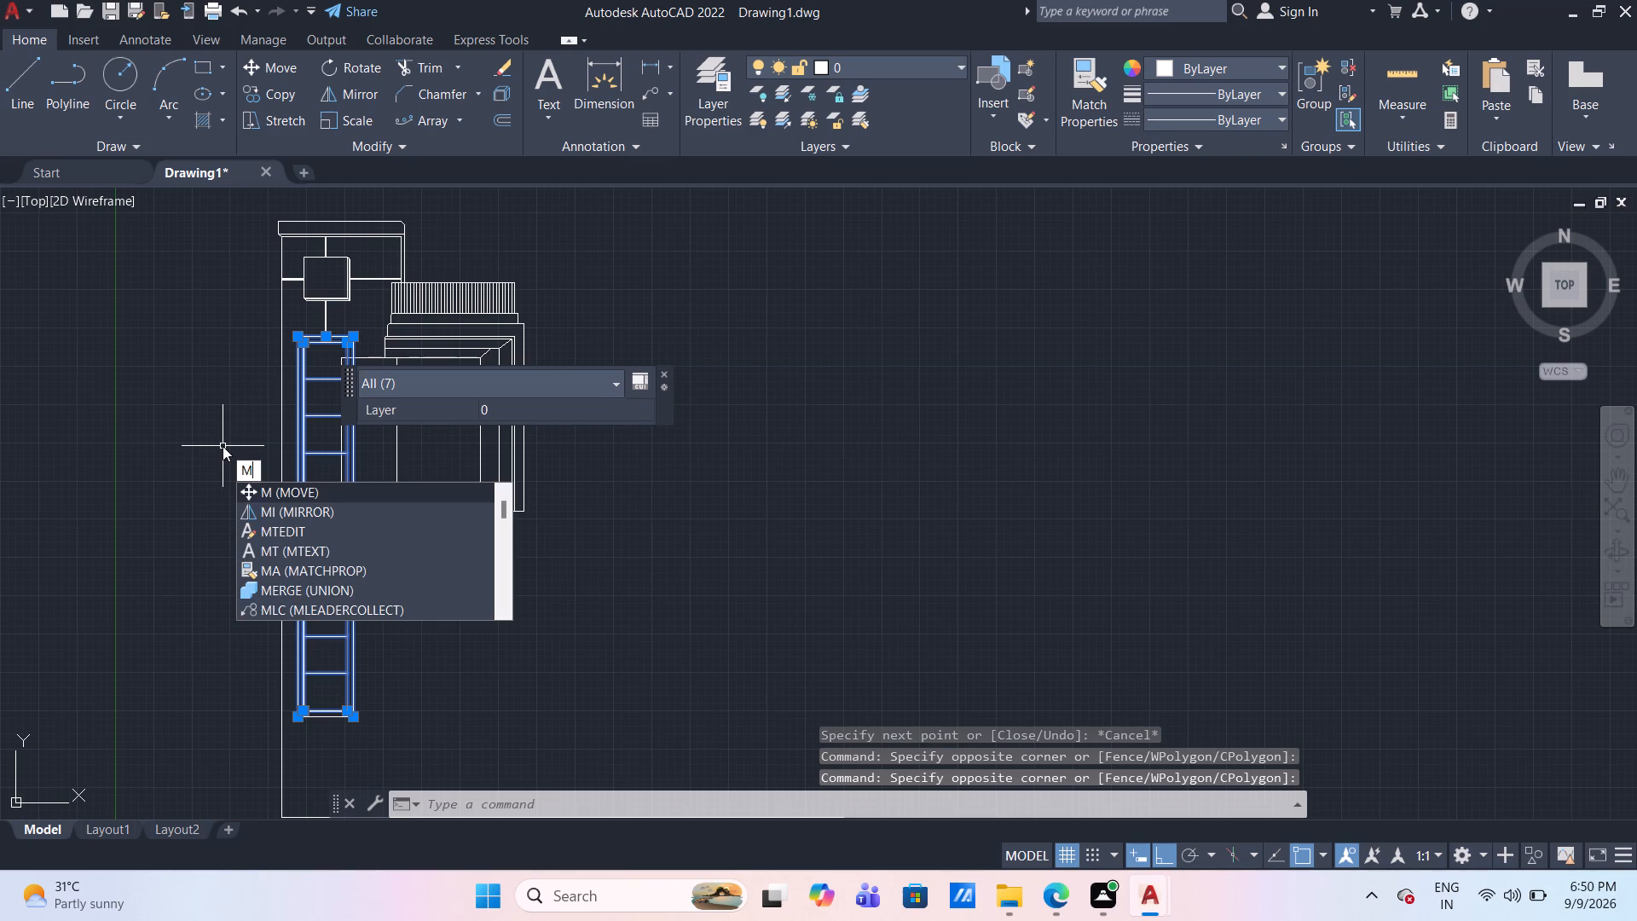
{"action": "key", "text": "Return"}
{"action": "scroll", "coordinate": [372, 341], "scroll_direction": "up", "scroll_amount": 3}
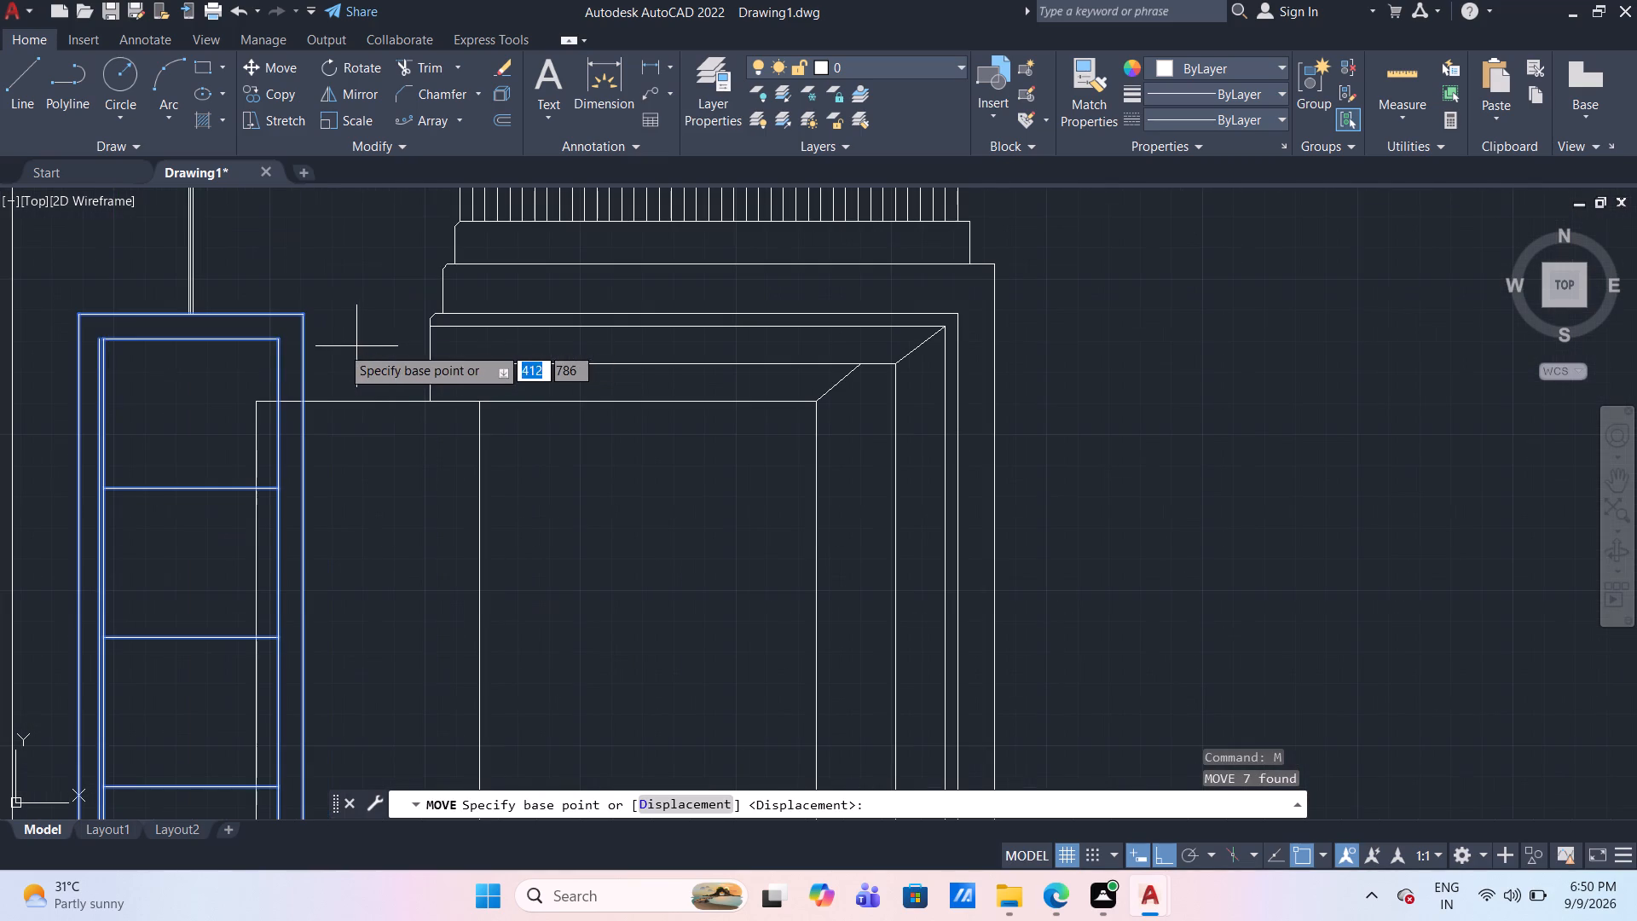
{"action": "left_click", "coordinate": [77, 321]}
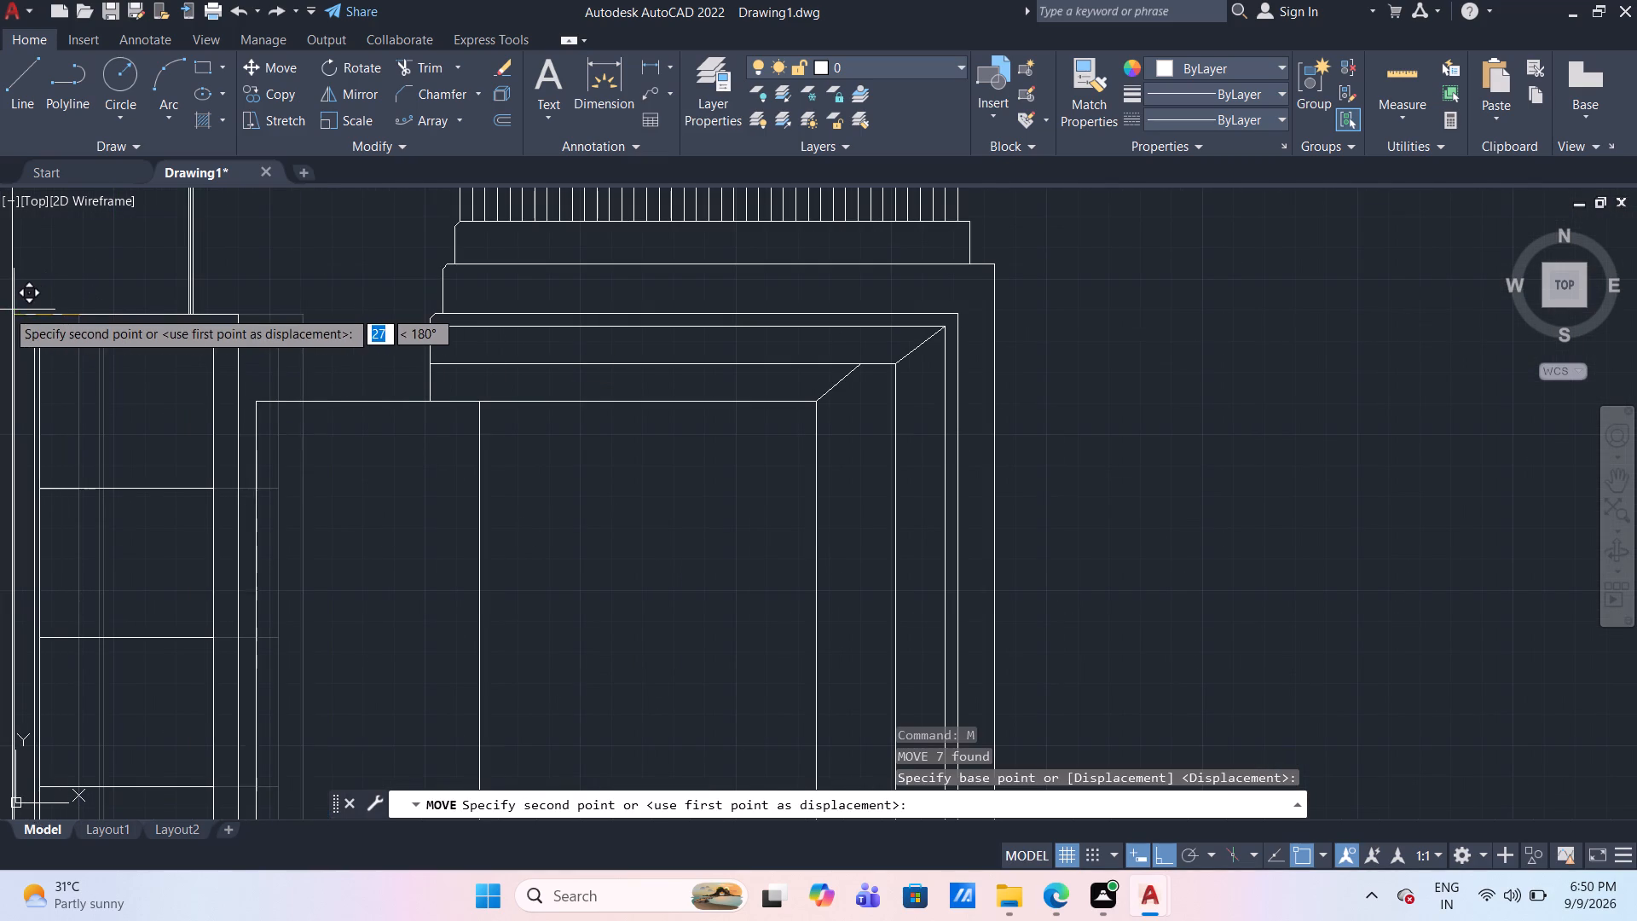
{"action": "left_click", "coordinate": [6, 310]}
Move the outline's long left vertical line about 55 mm to the left, away from the tall frame.
{"action": "scroll", "coordinate": [433, 536], "scroll_direction": "down", "scroll_amount": 1}
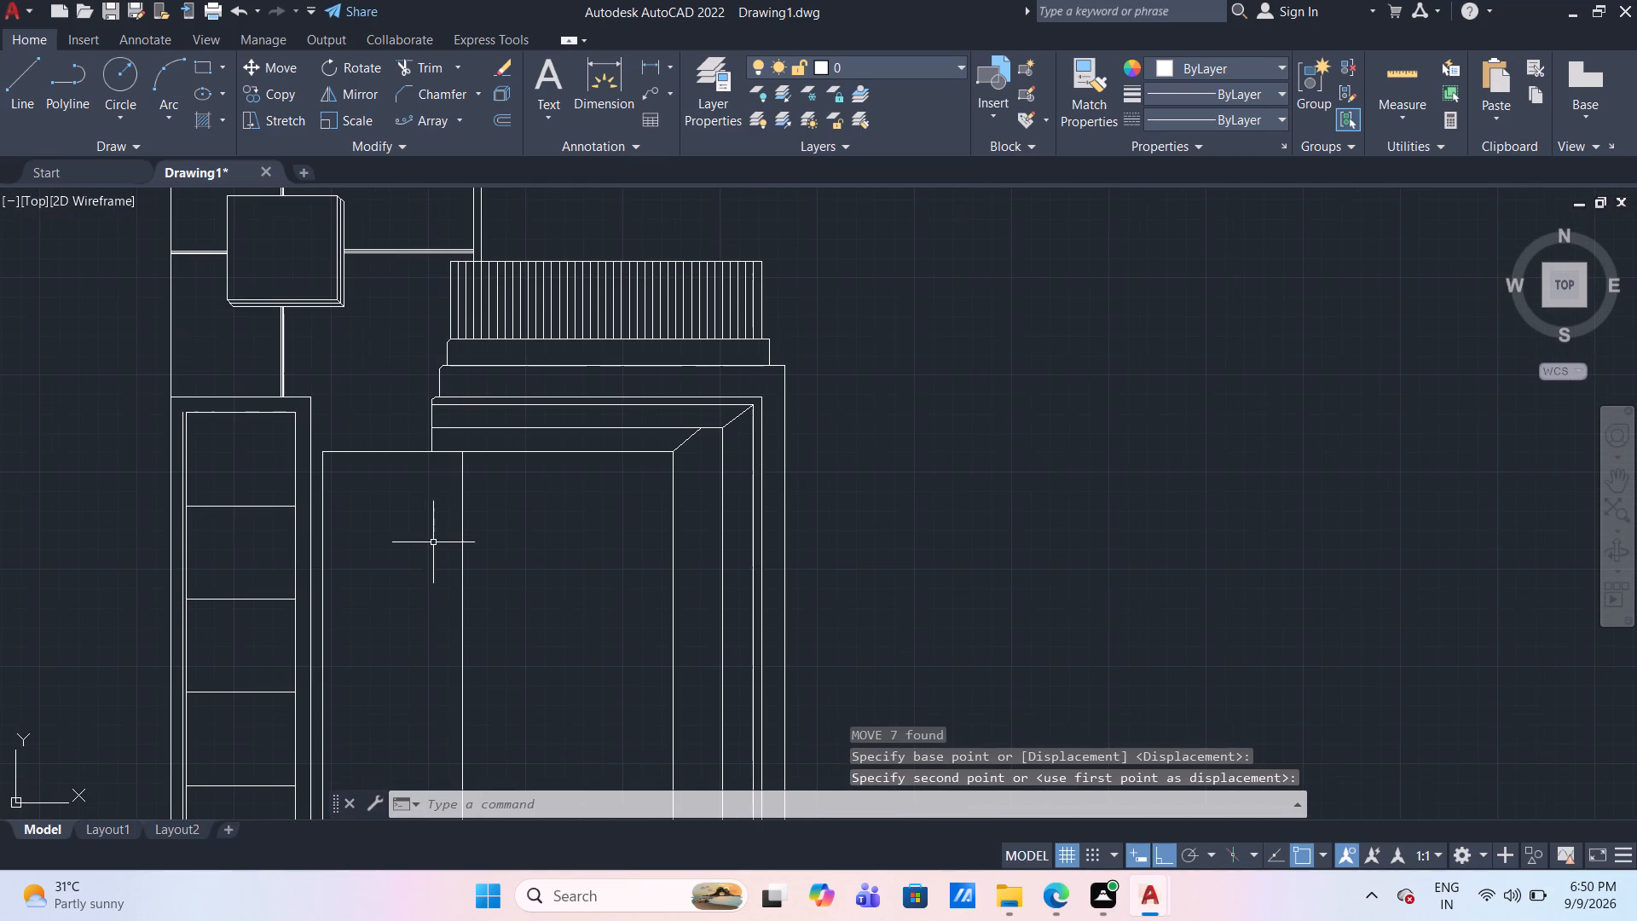
{"action": "scroll", "coordinate": [433, 547], "scroll_direction": "down", "scroll_amount": 2}
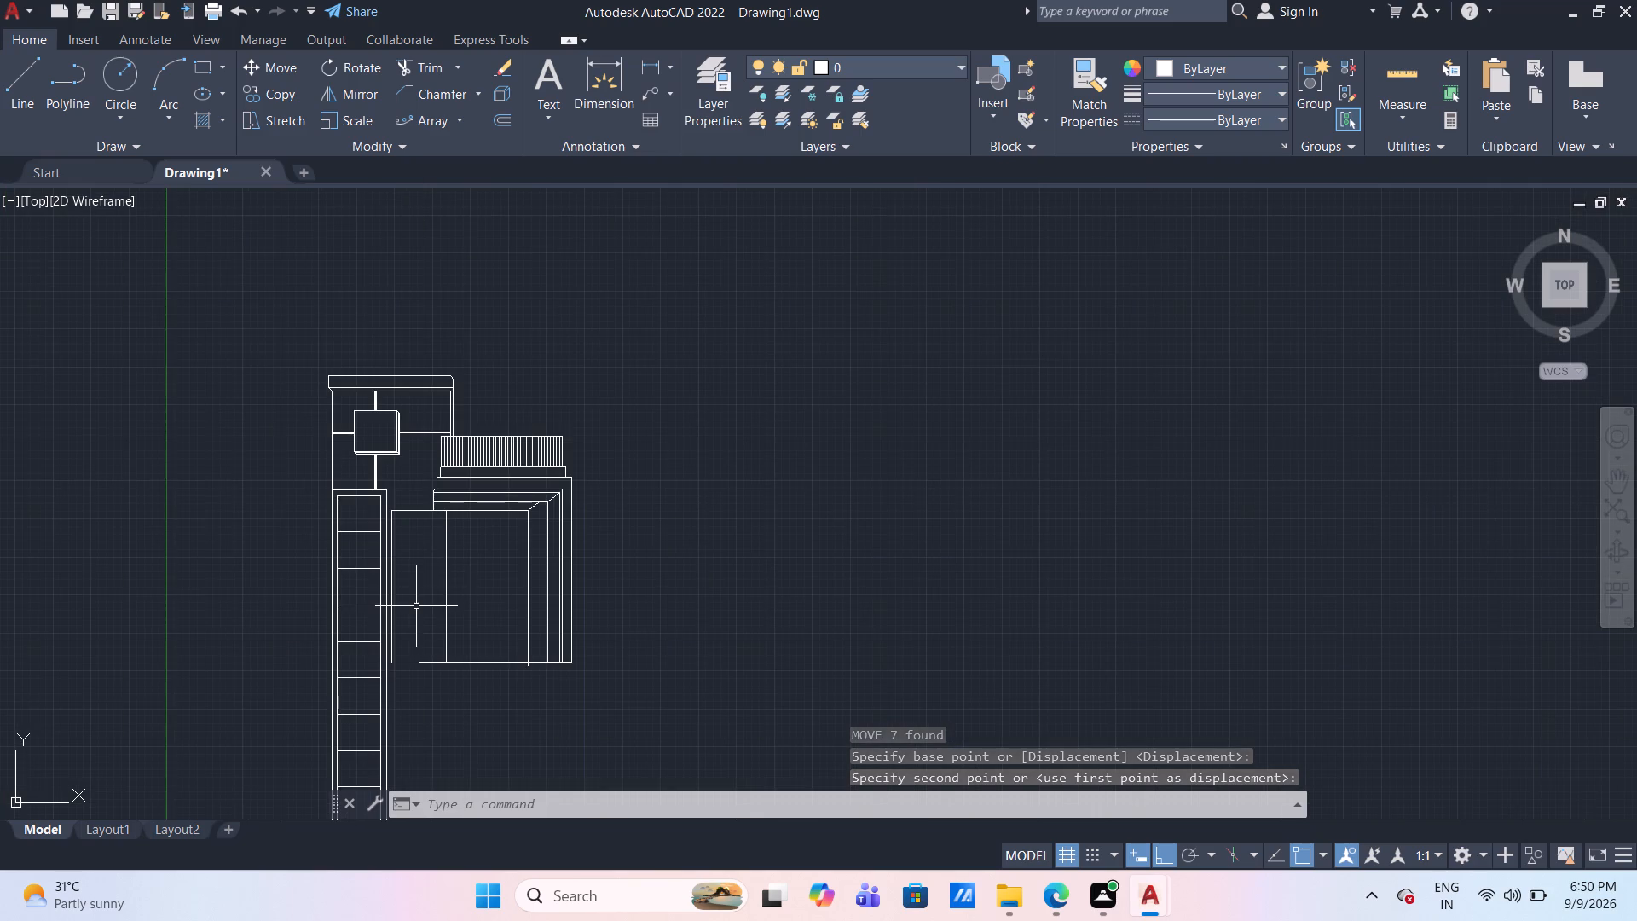
{"action": "scroll", "coordinate": [416, 606], "scroll_direction": "up", "scroll_amount": 1}
{"action": "middle_click_drag", "start_coordinate": [418, 605], "coordinate": [472, 576]}
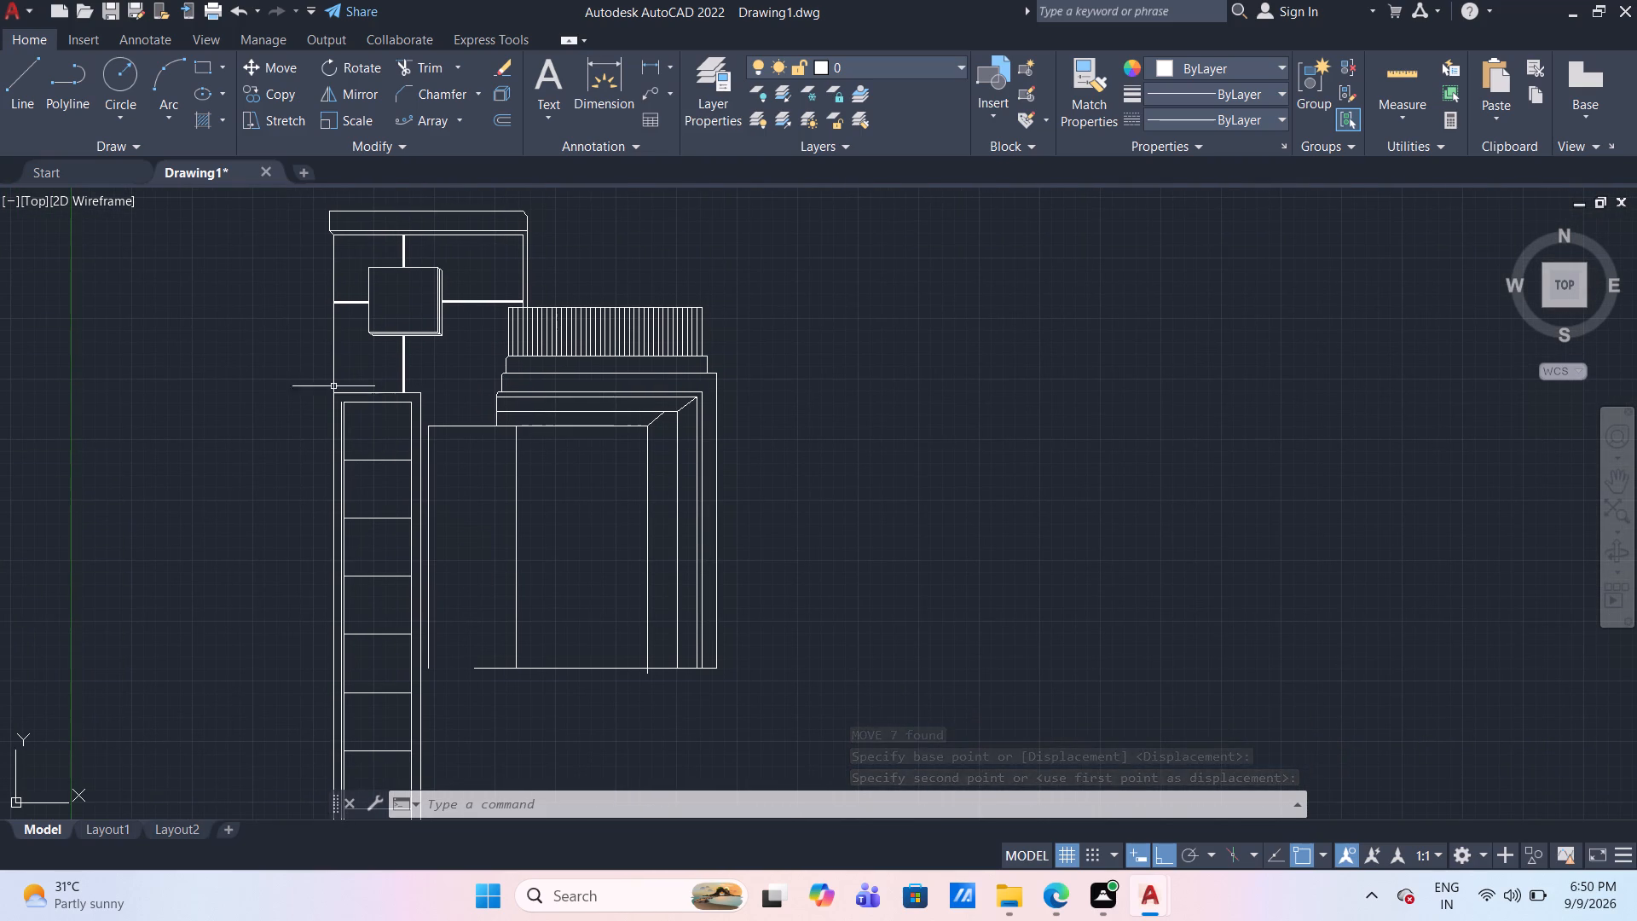
{"action": "left_click", "coordinate": [336, 363]}
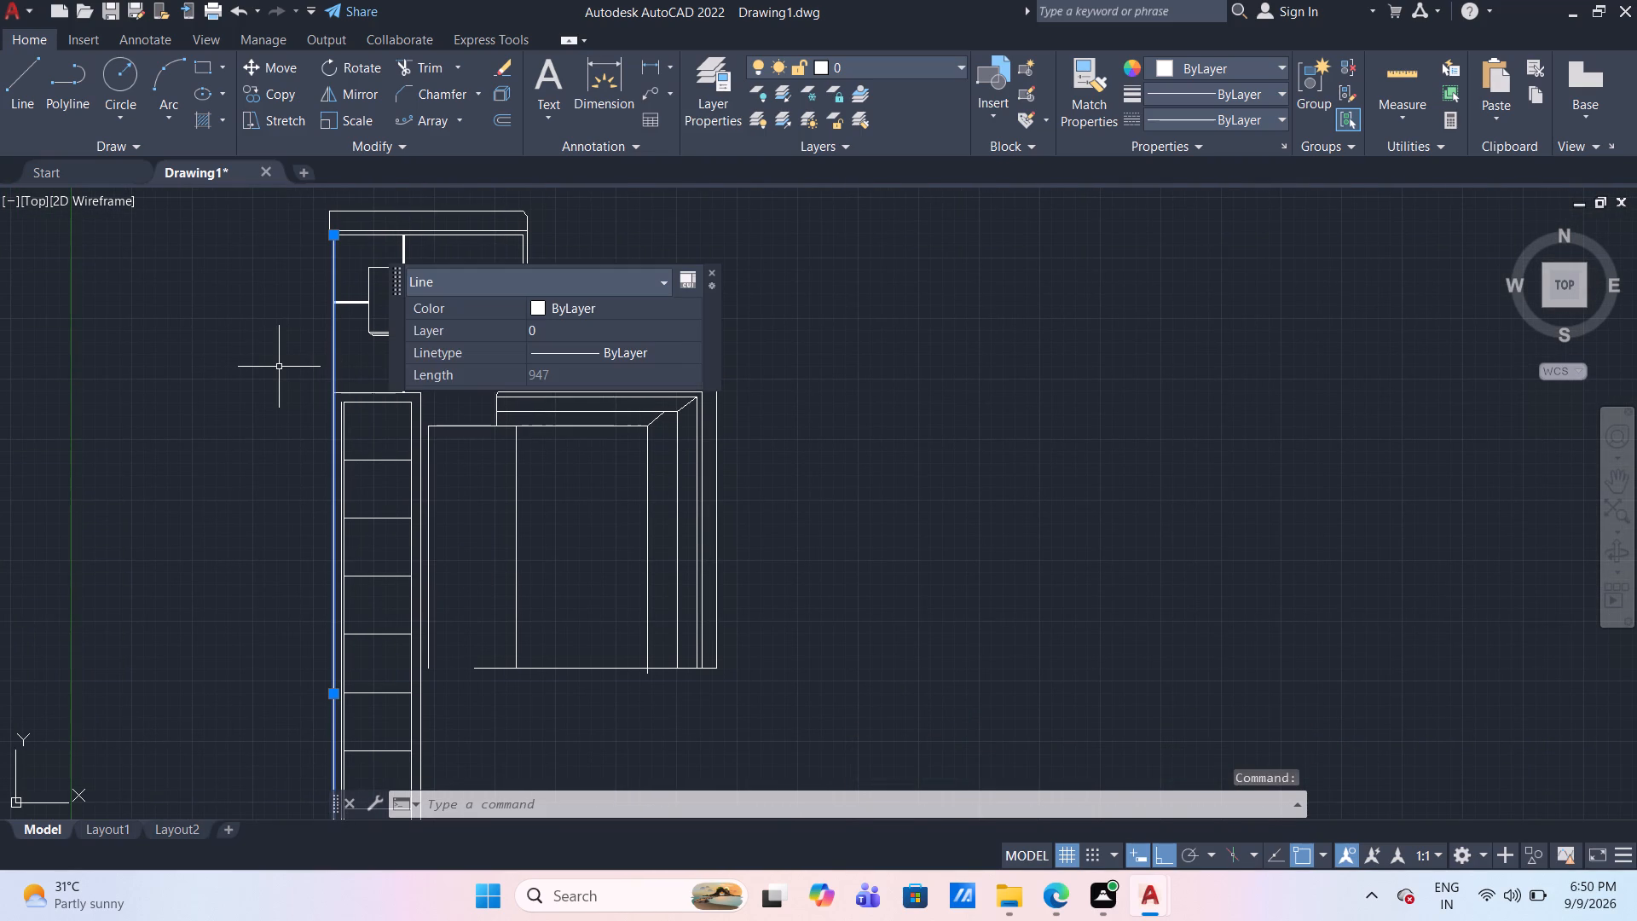
{"action": "key", "text": "m"}
{"action": "key", "text": "Return"}
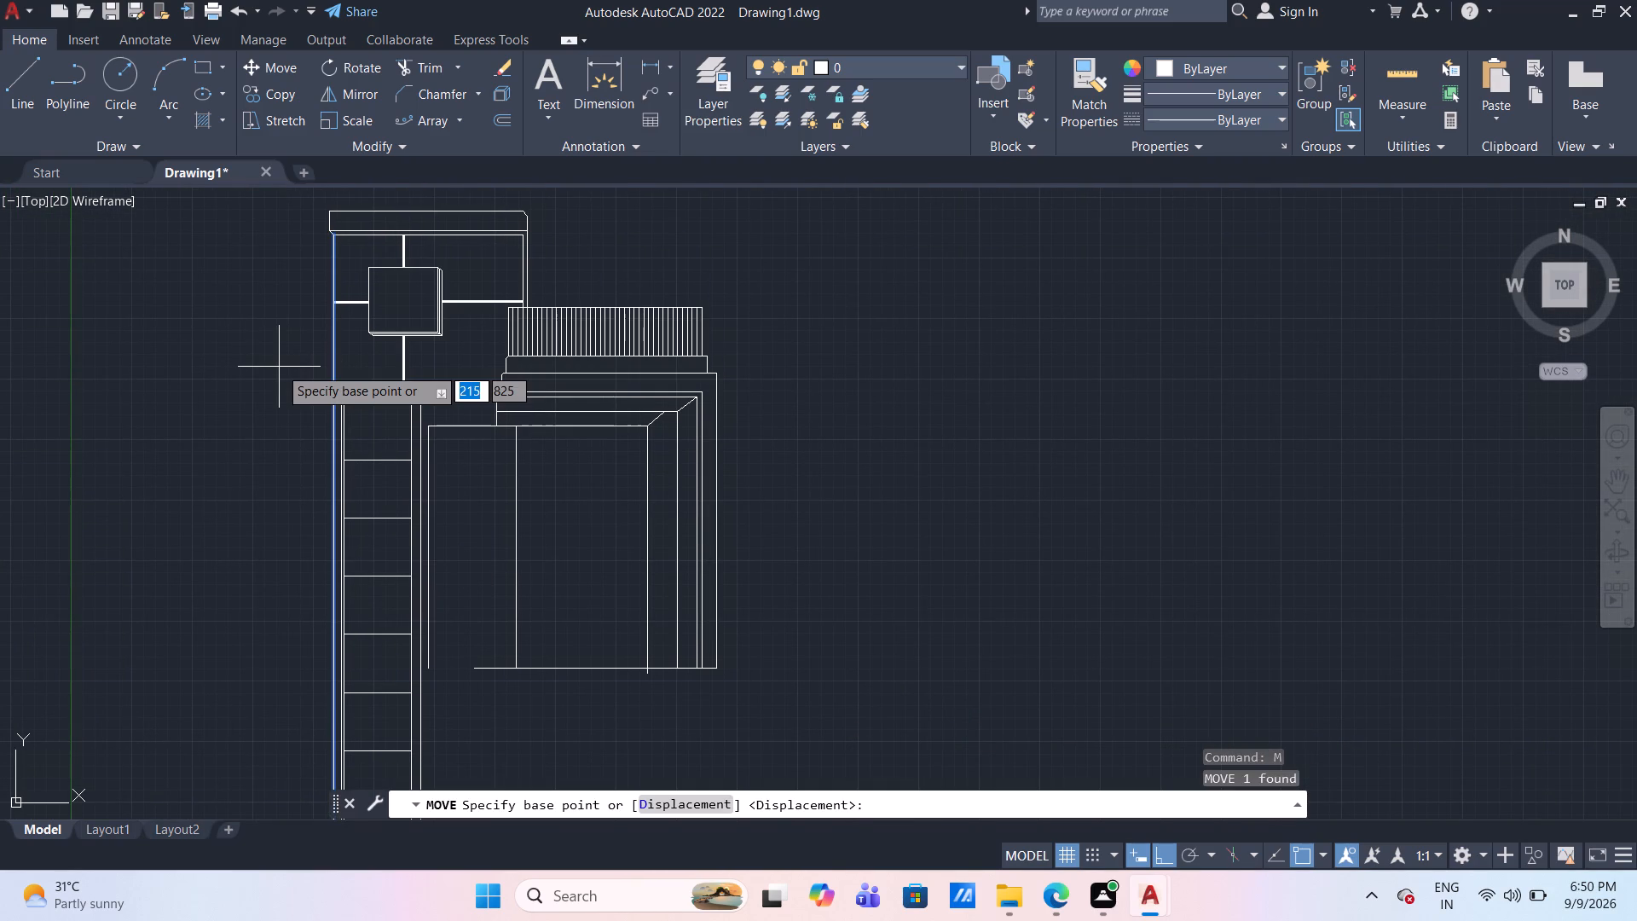
{"action": "left_click", "coordinate": [332, 239]}
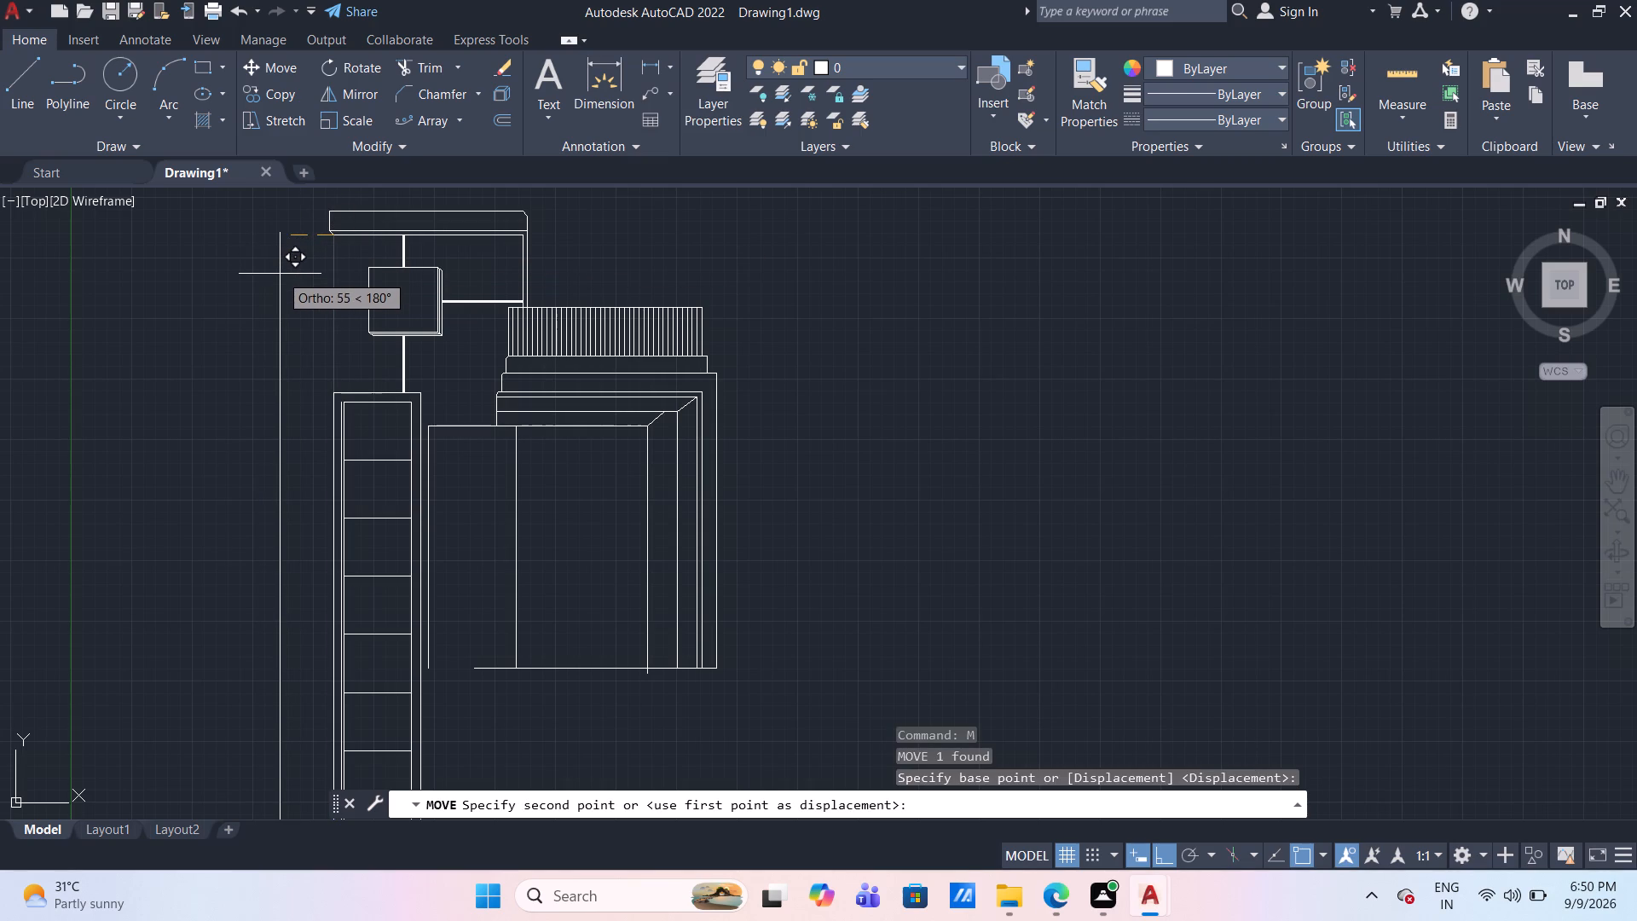
{"action": "left_click", "coordinate": [280, 274]}
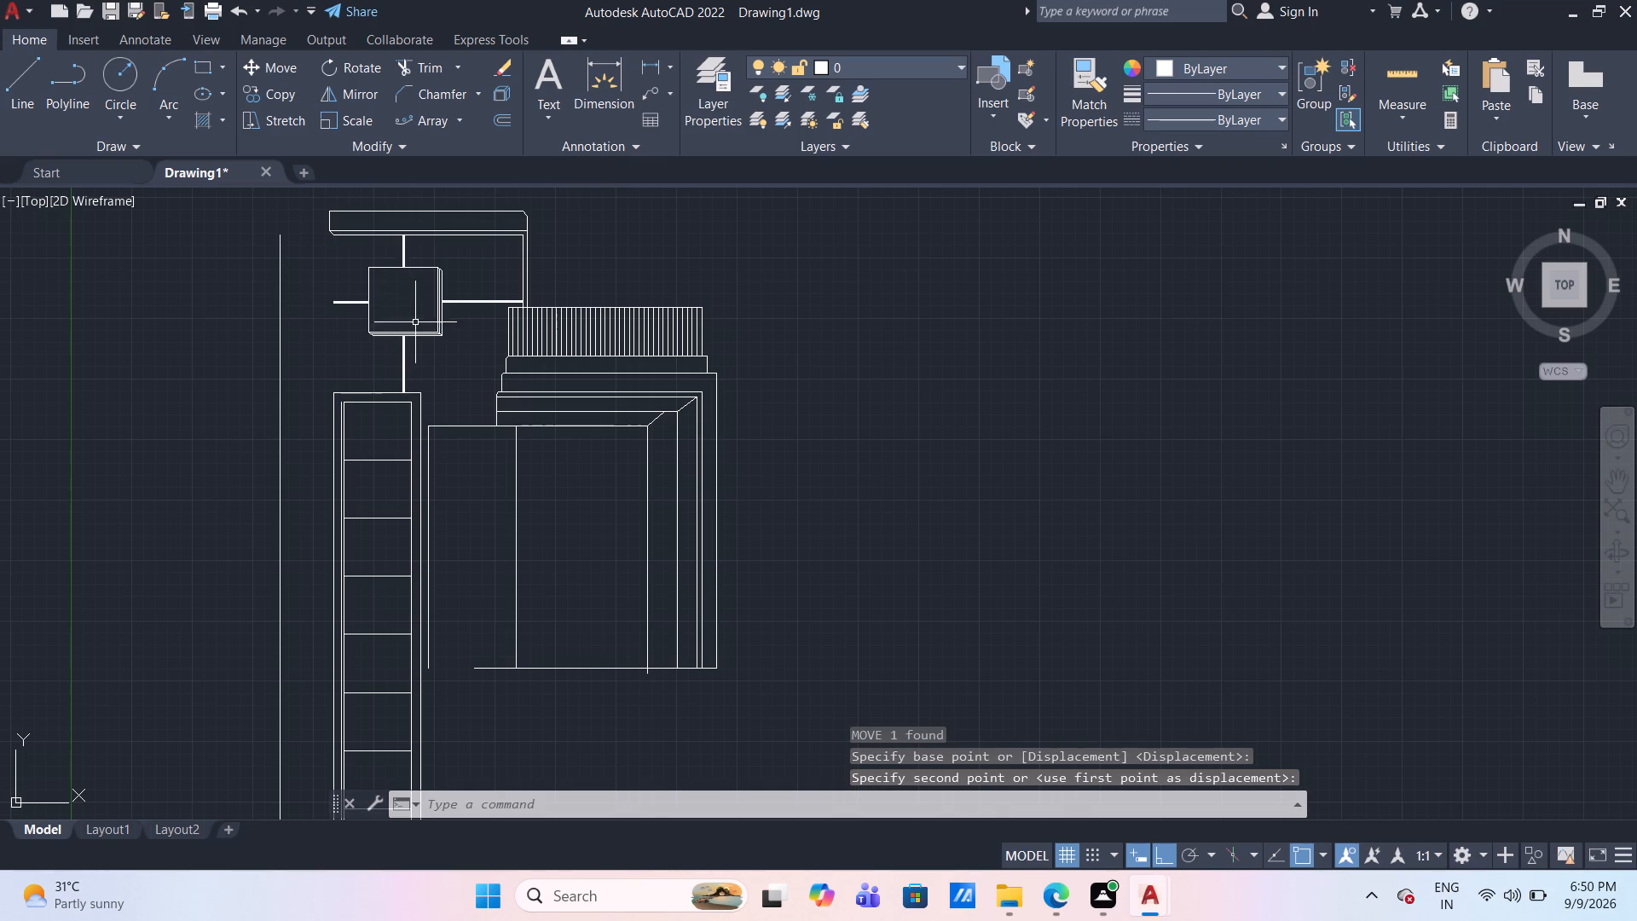
Move the divided tall frame's side lines, top lines and rungs about 25 mm further left, keeping them level.
{"action": "scroll", "coordinate": [415, 322], "scroll_direction": "down", "scroll_amount": 1}
{"action": "scroll", "coordinate": [398, 383], "scroll_direction": "up", "scroll_amount": 1}
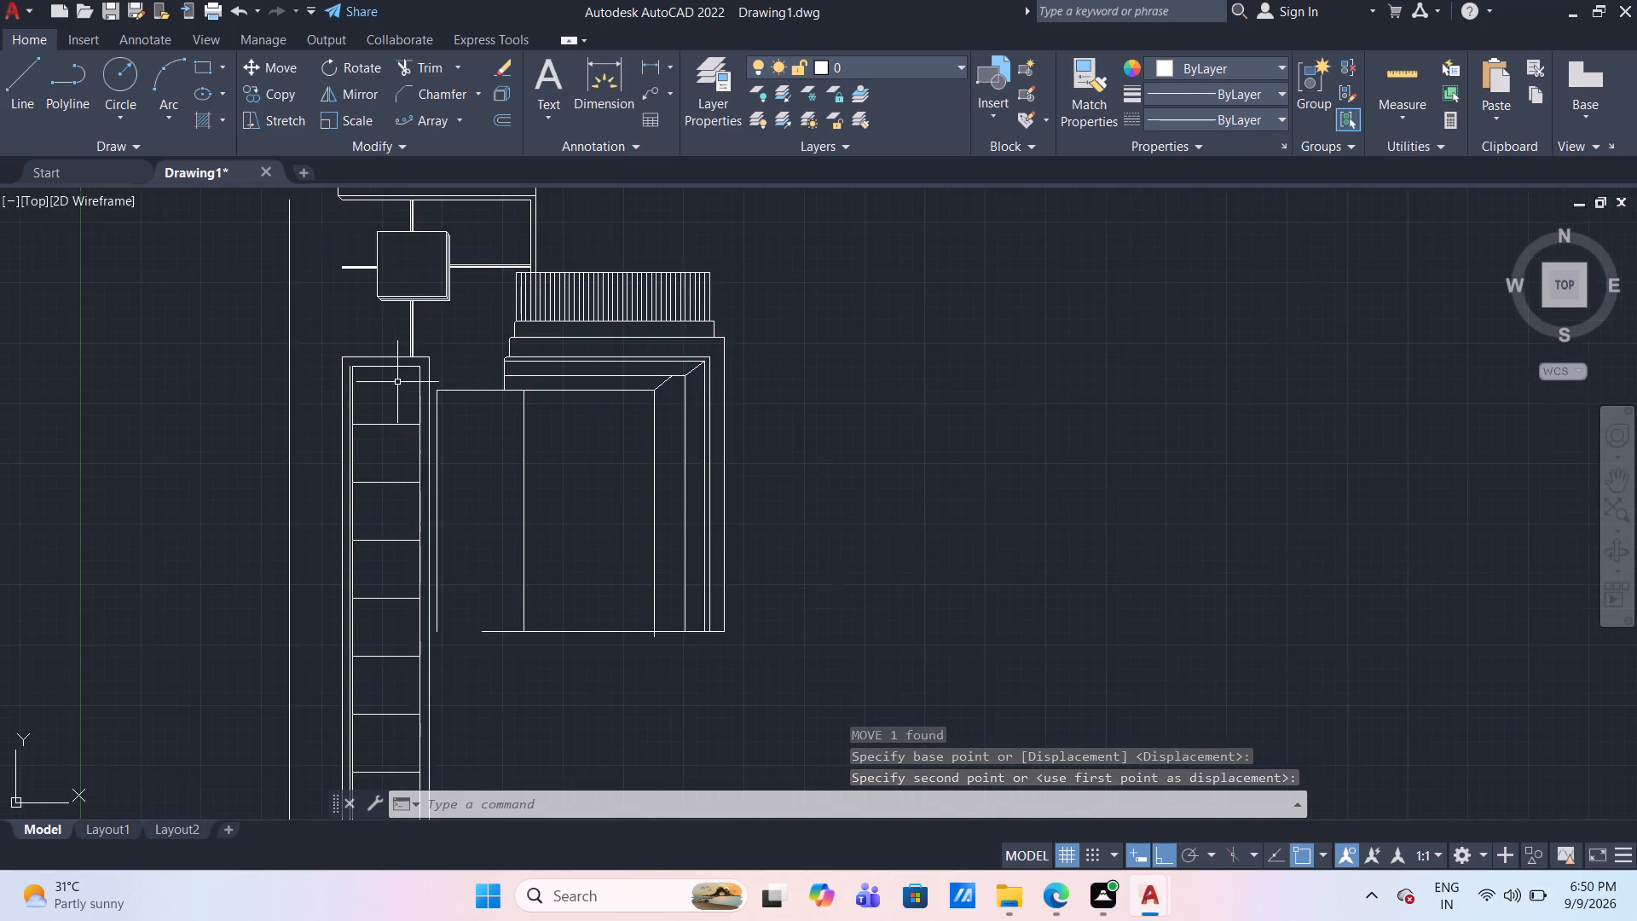
{"action": "scroll", "coordinate": [397, 382], "scroll_direction": "up", "scroll_amount": 1}
{"action": "left_click", "coordinate": [379, 398]}
{"action": "left_click", "coordinate": [284, 320]}
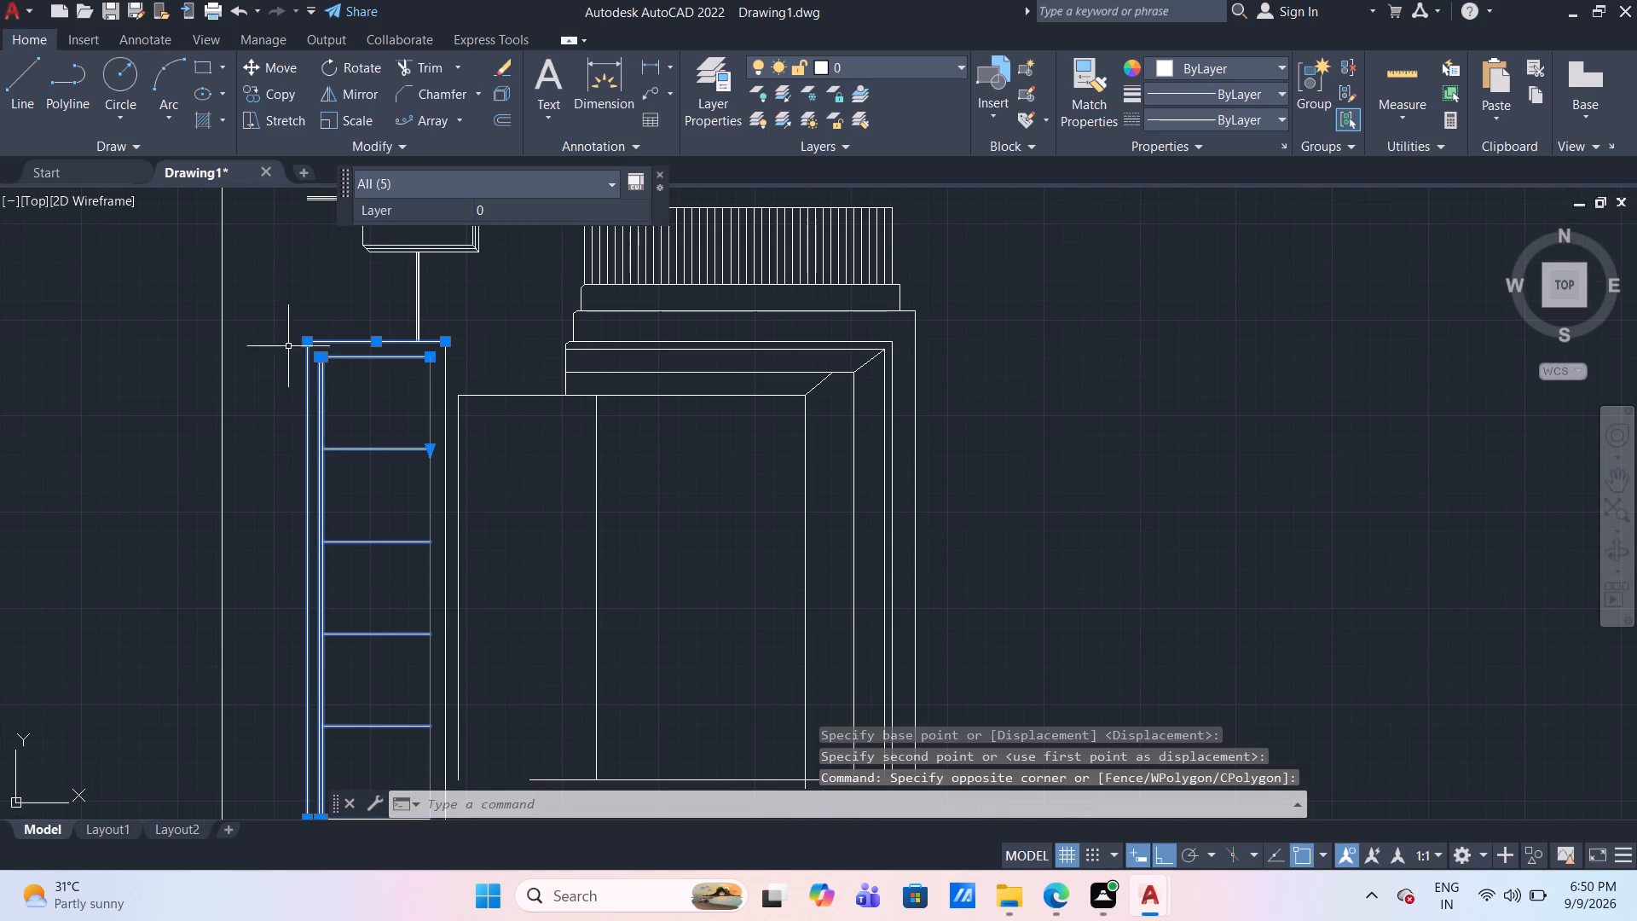
{"action": "left_click", "coordinate": [453, 375]}
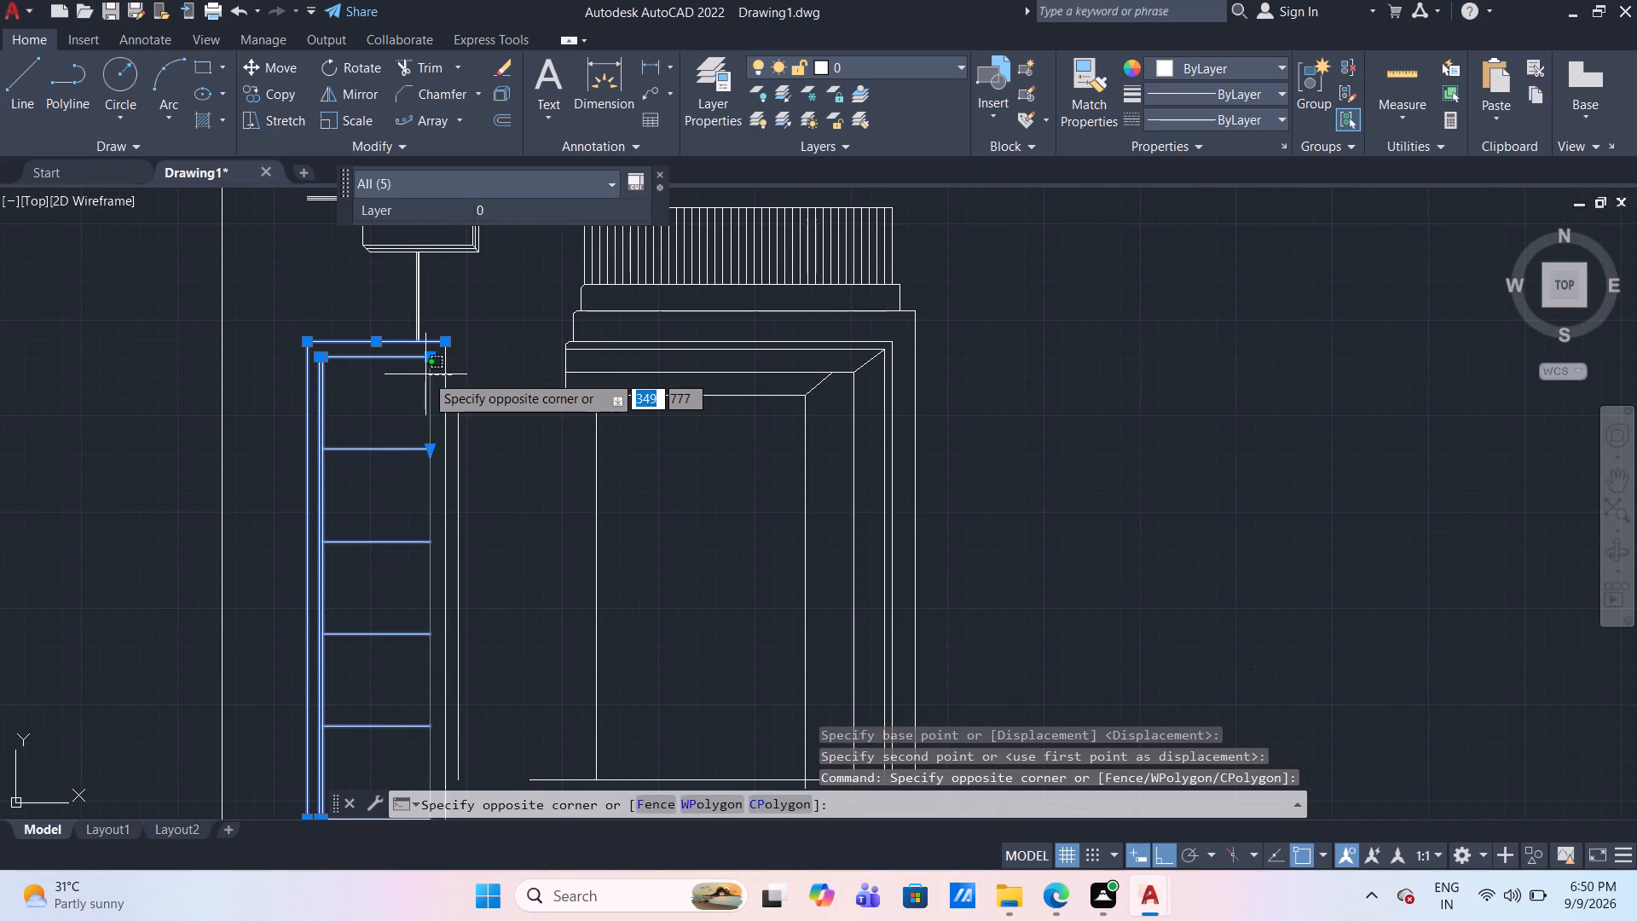
{"action": "left_click", "coordinate": [425, 374]}
{"action": "scroll", "coordinate": [429, 426], "scroll_direction": "down", "scroll_amount": 3}
{"action": "scroll", "coordinate": [450, 675], "scroll_direction": "up", "scroll_amount": 2}
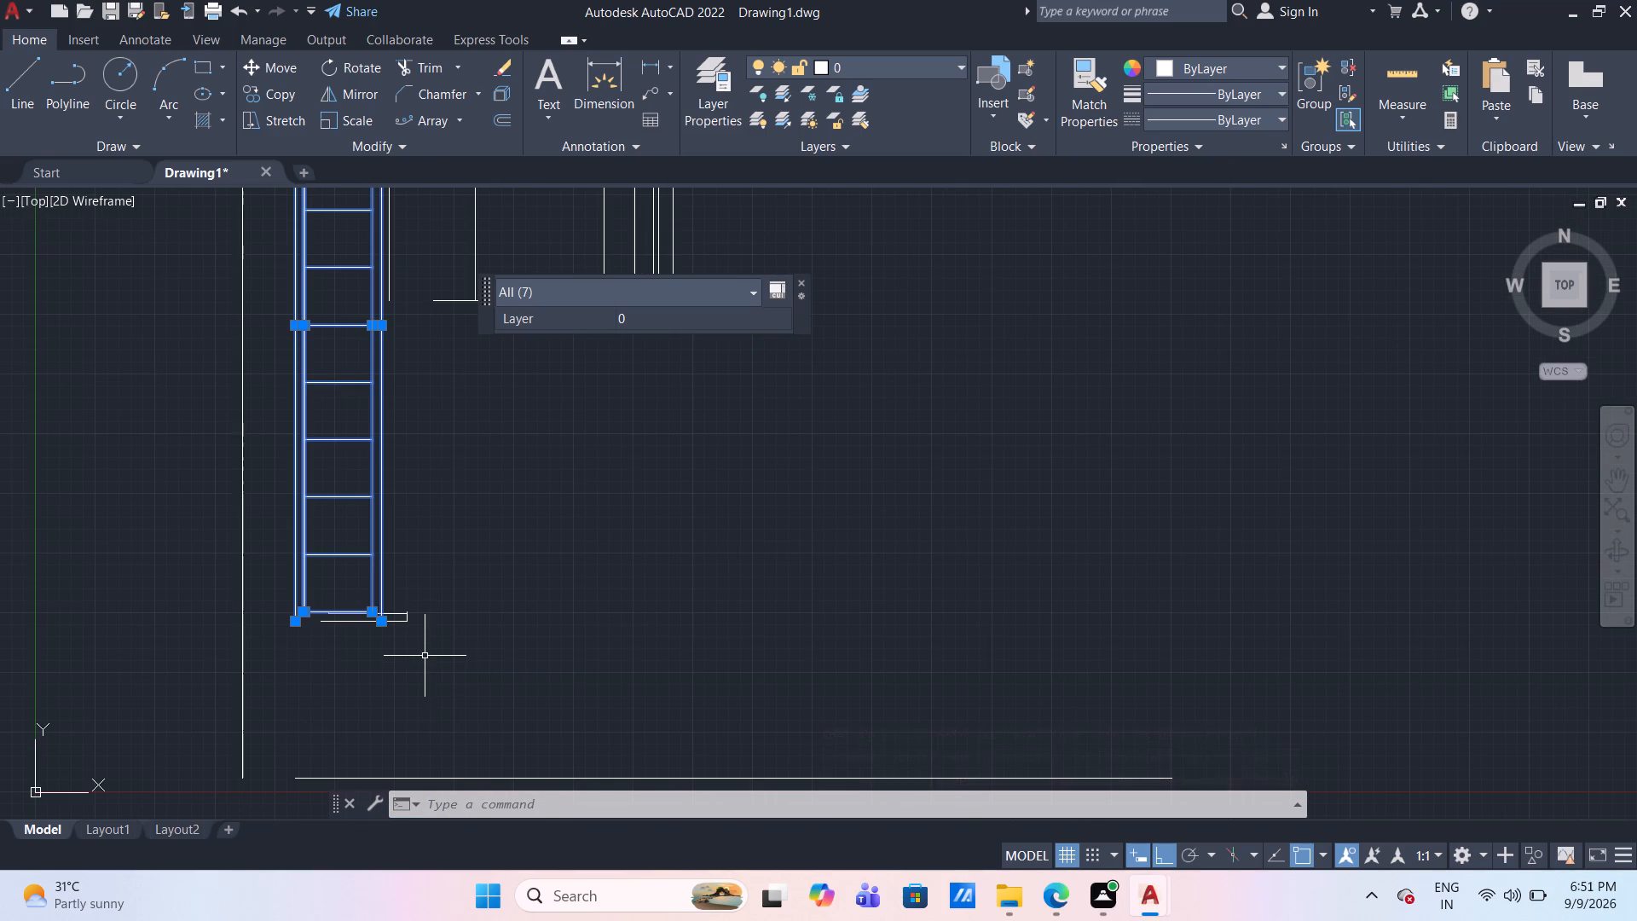
{"action": "scroll", "coordinate": [442, 643], "scroll_direction": "down", "scroll_amount": 2}
{"action": "scroll", "coordinate": [477, 592], "scroll_direction": "up", "scroll_amount": 1}
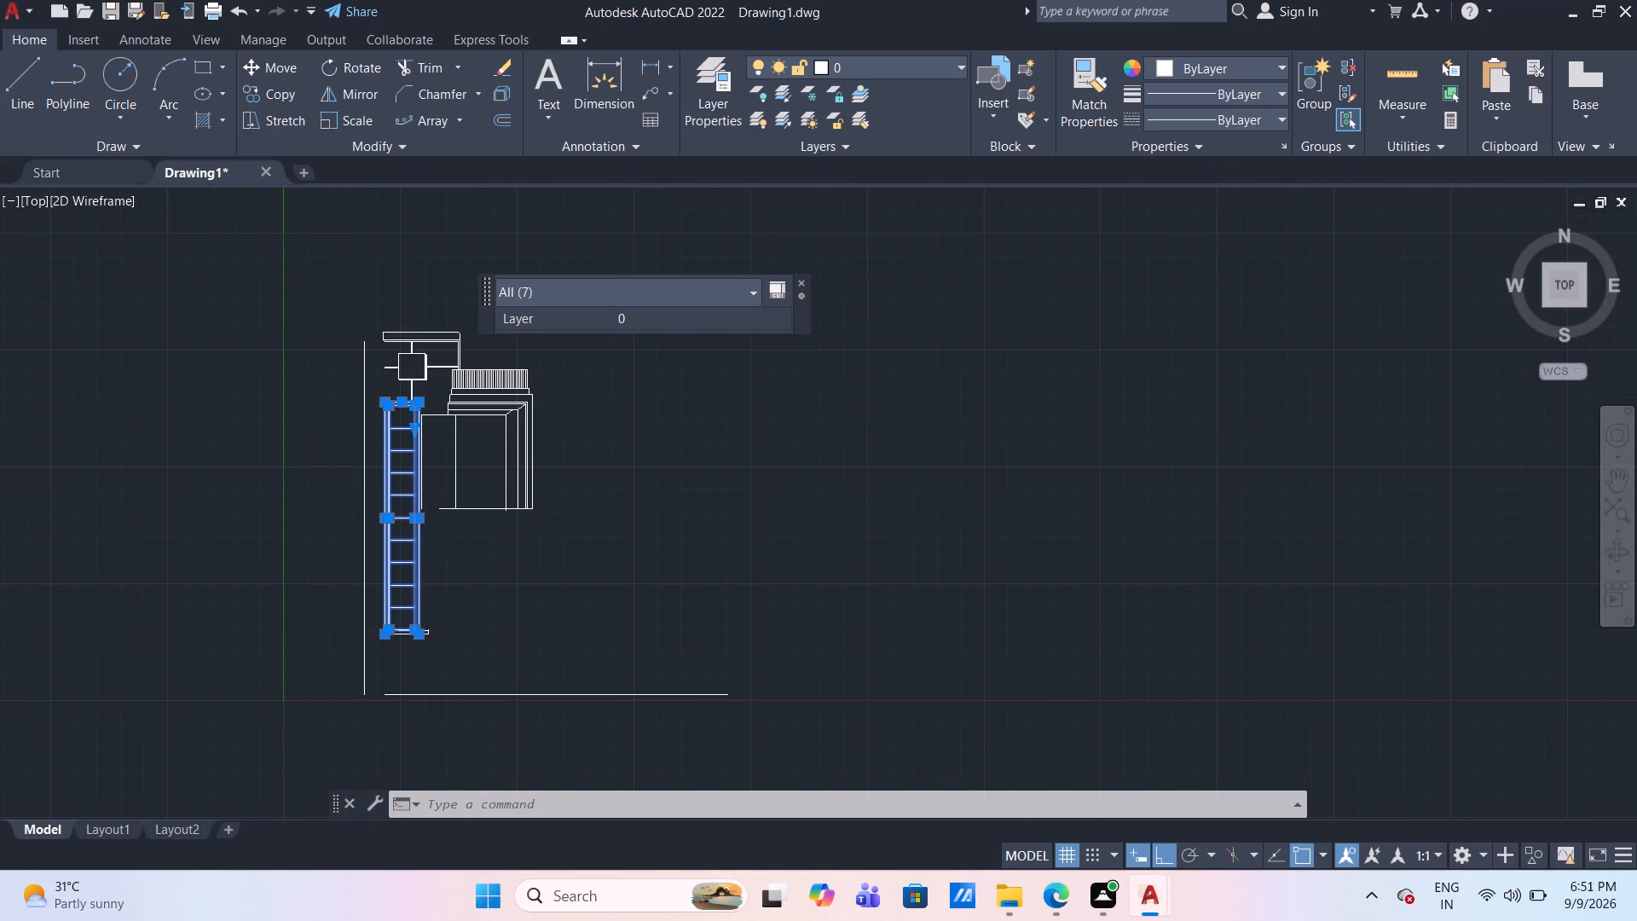
{"action": "key", "text": "m"}
{"action": "key", "text": "Return"}
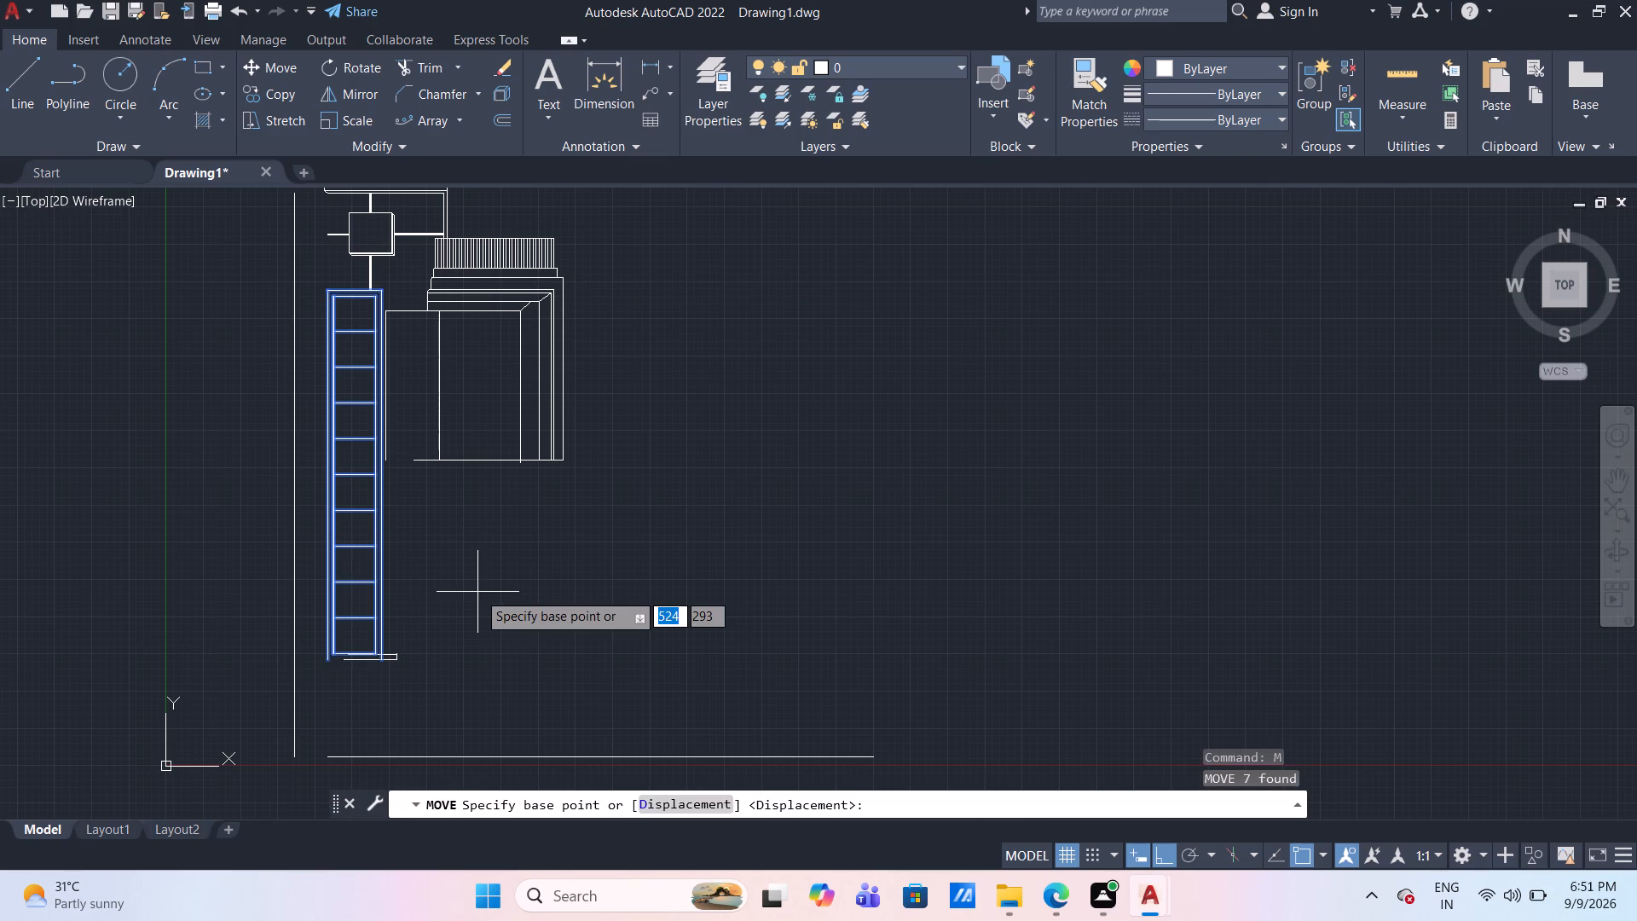
{"action": "scroll", "coordinate": [304, 298], "scroll_direction": "up", "scroll_amount": 2}
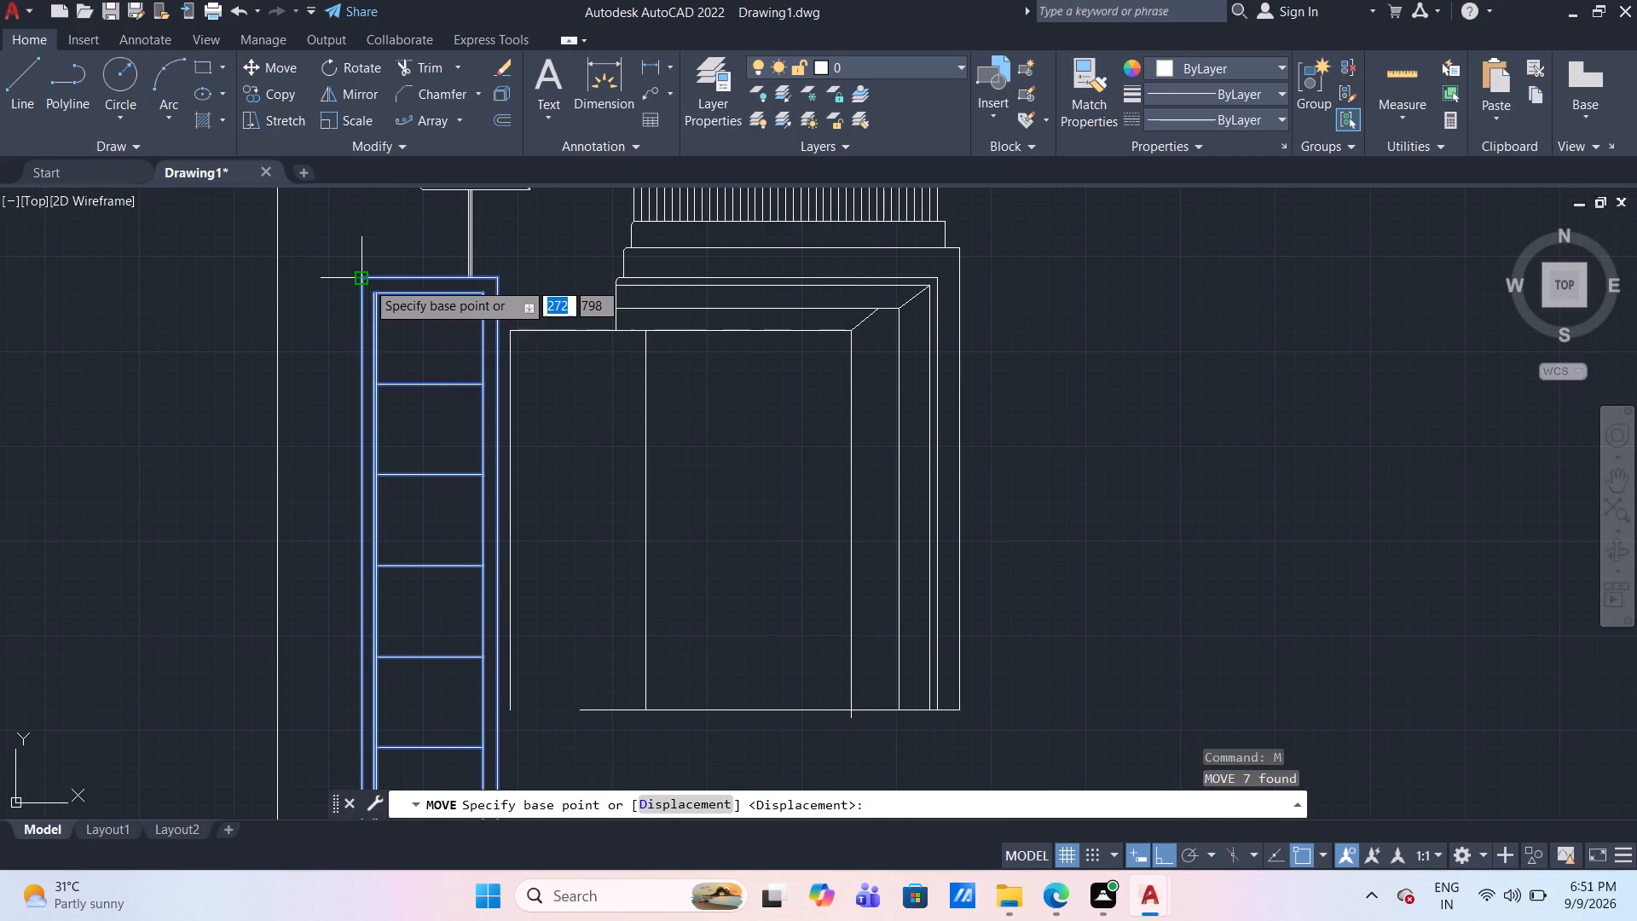
{"action": "left_click", "coordinate": [367, 281]}
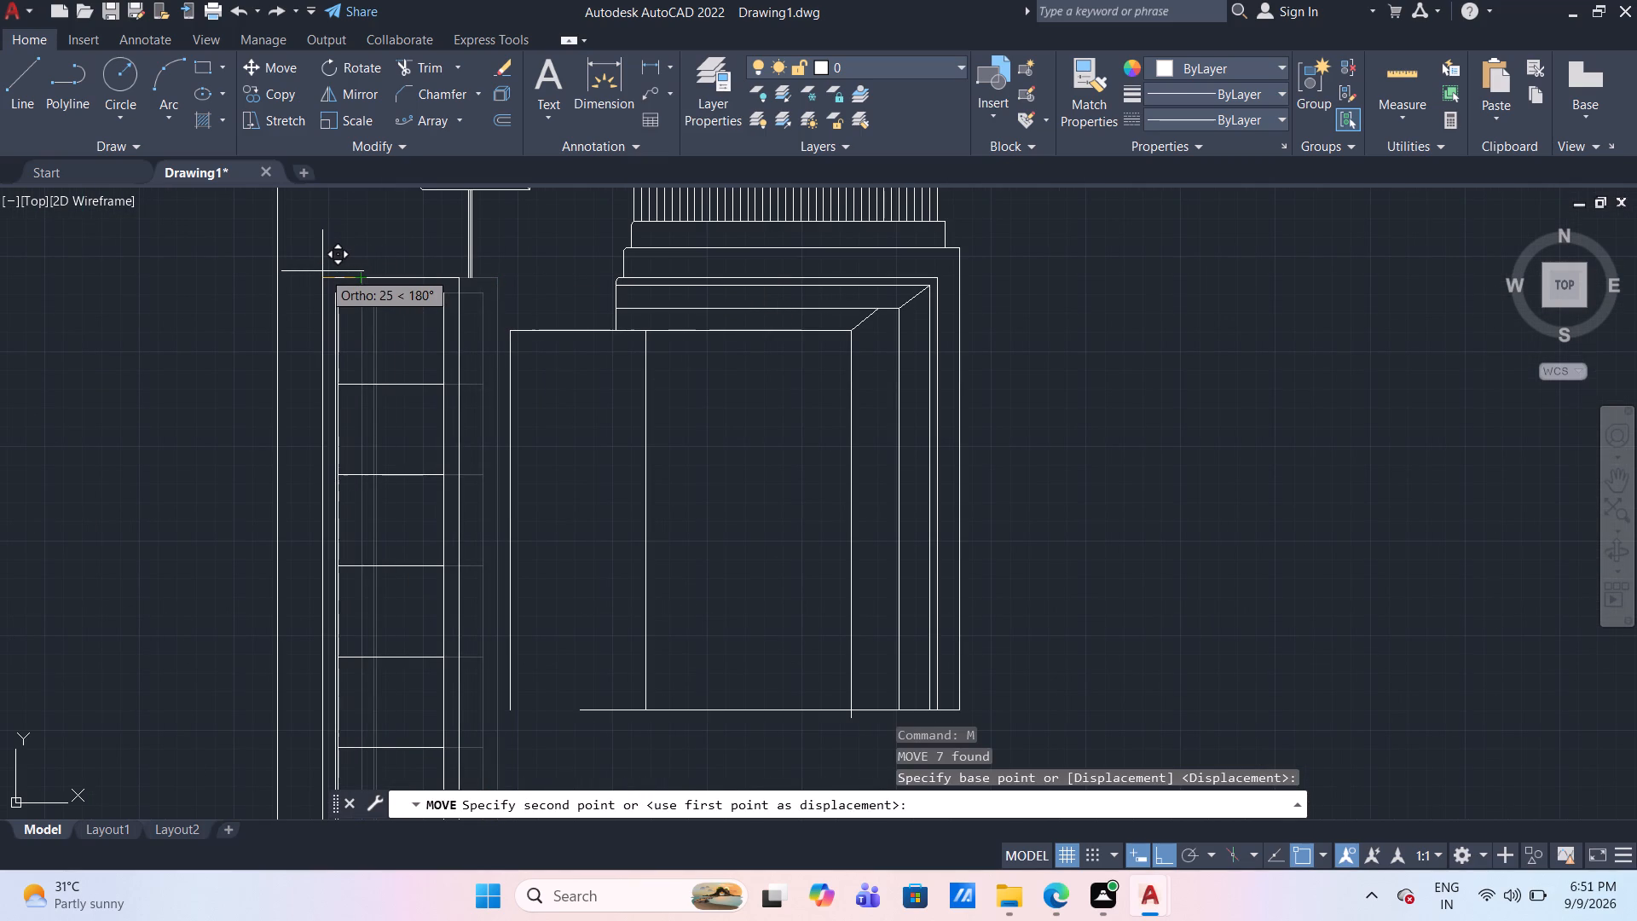
{"action": "left_click", "coordinate": [322, 271]}
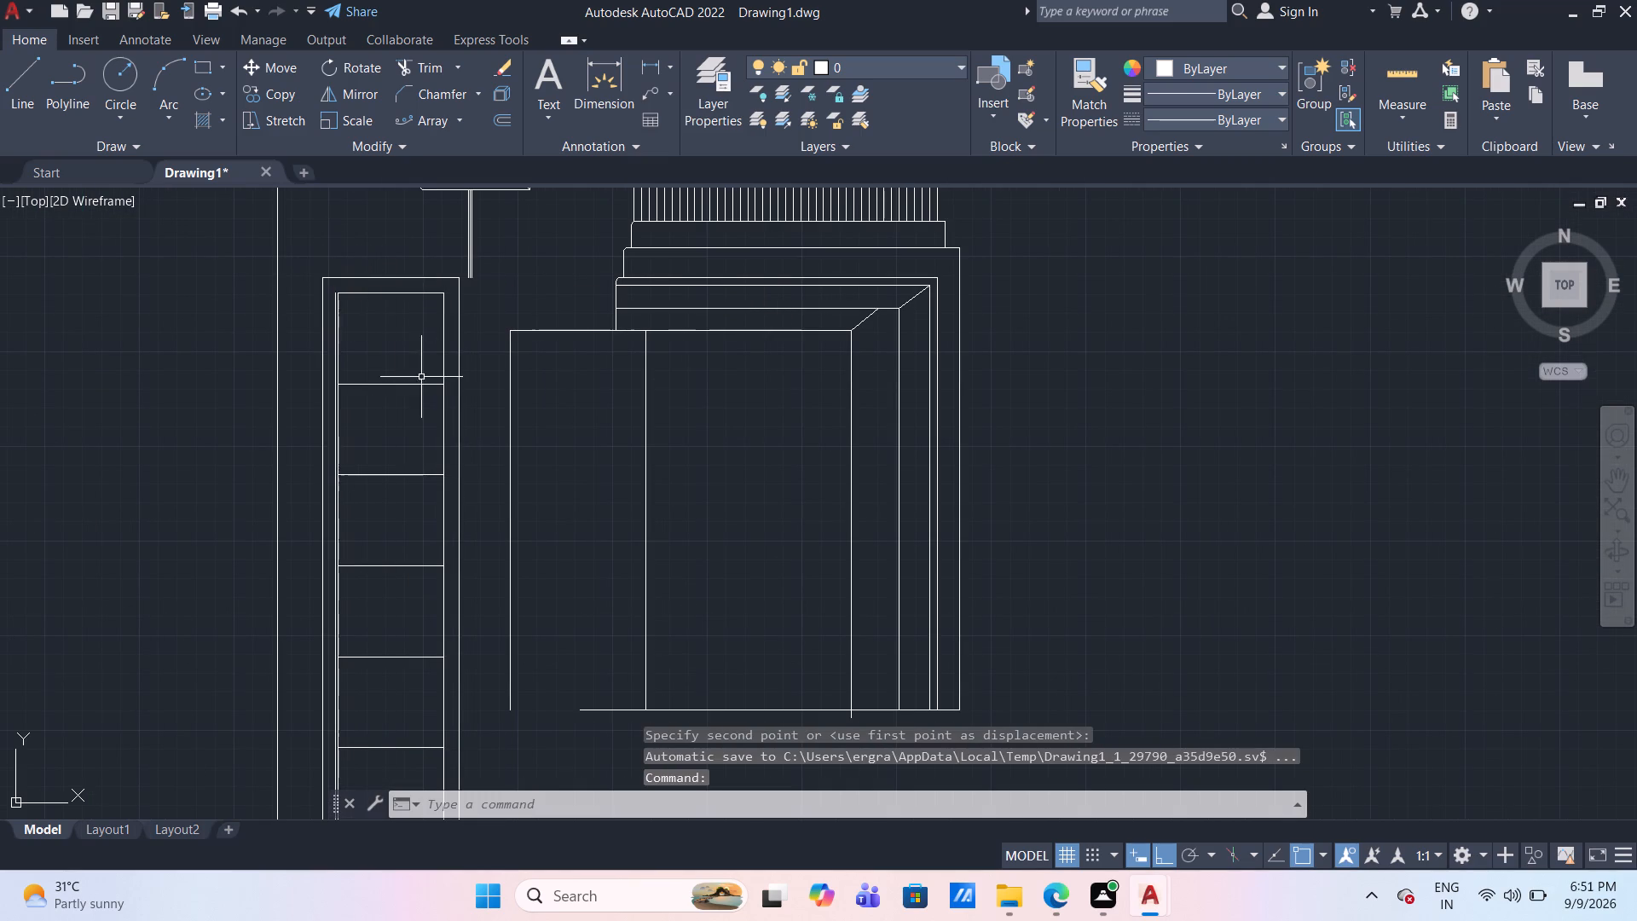
Move the three leftover bottom band lines left so they start at the lower end of the tall frame's outer left line.
{"action": "scroll", "coordinate": [499, 489], "scroll_direction": "down", "scroll_amount": 1}
{"action": "middle_click_drag", "start_coordinate": [556, 684], "coordinate": [537, 395]}
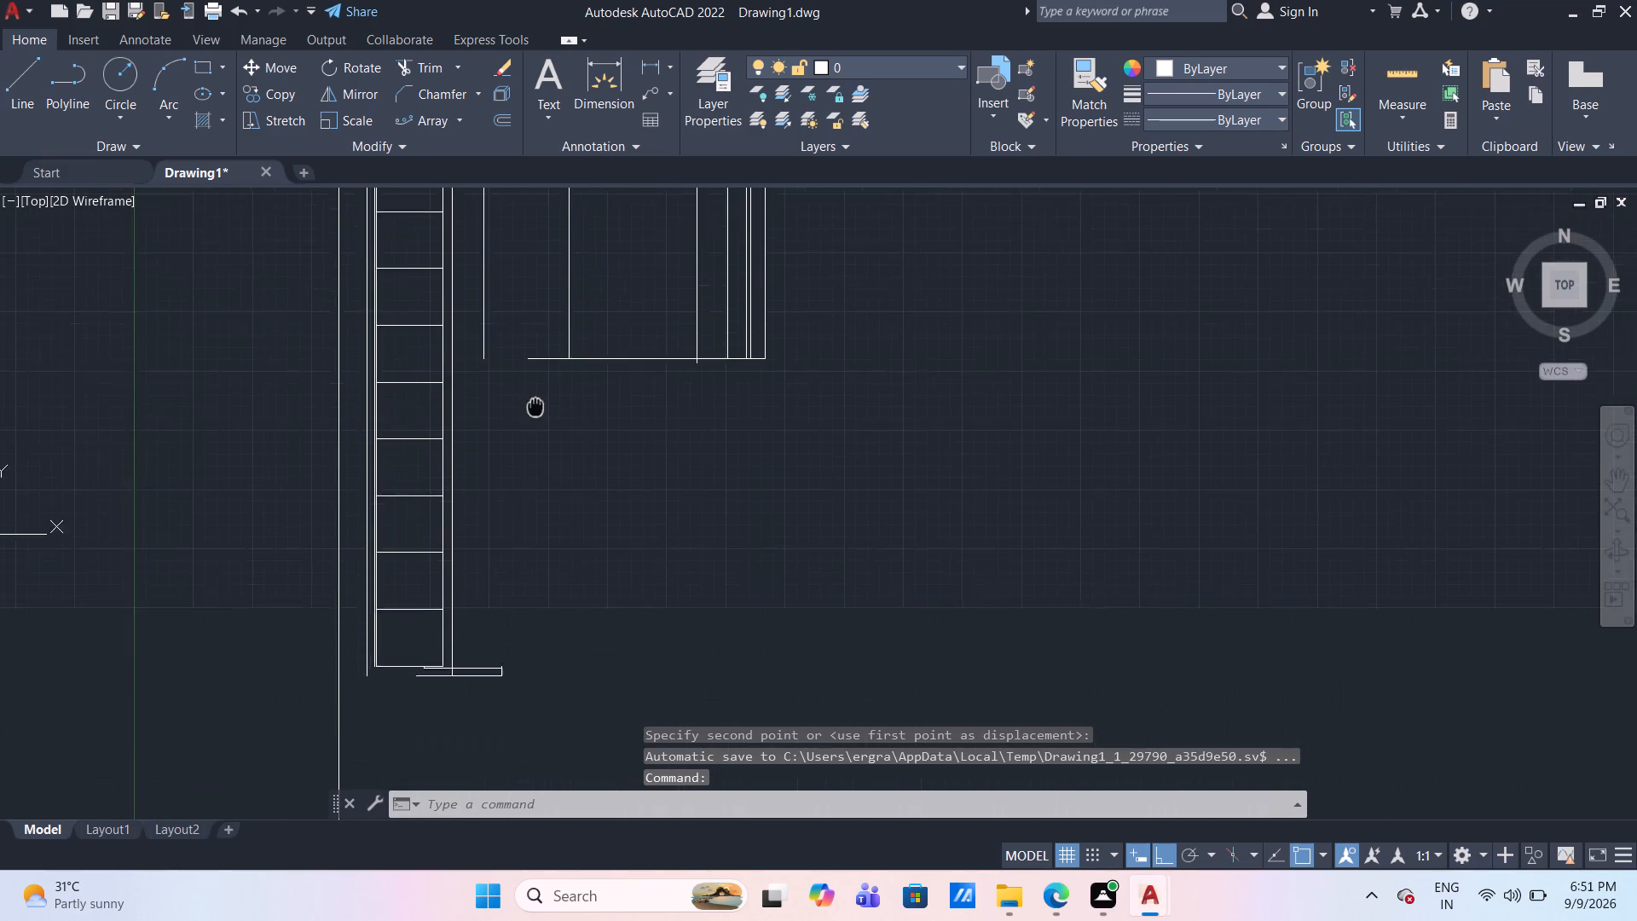
{"action": "middle_click_drag", "start_coordinate": [537, 395], "coordinate": [541, 379]}
{"action": "scroll", "coordinate": [511, 686], "scroll_direction": "up", "scroll_amount": 1}
{"action": "left_click_drag", "start_coordinate": [521, 669], "coordinate": [516, 653]}
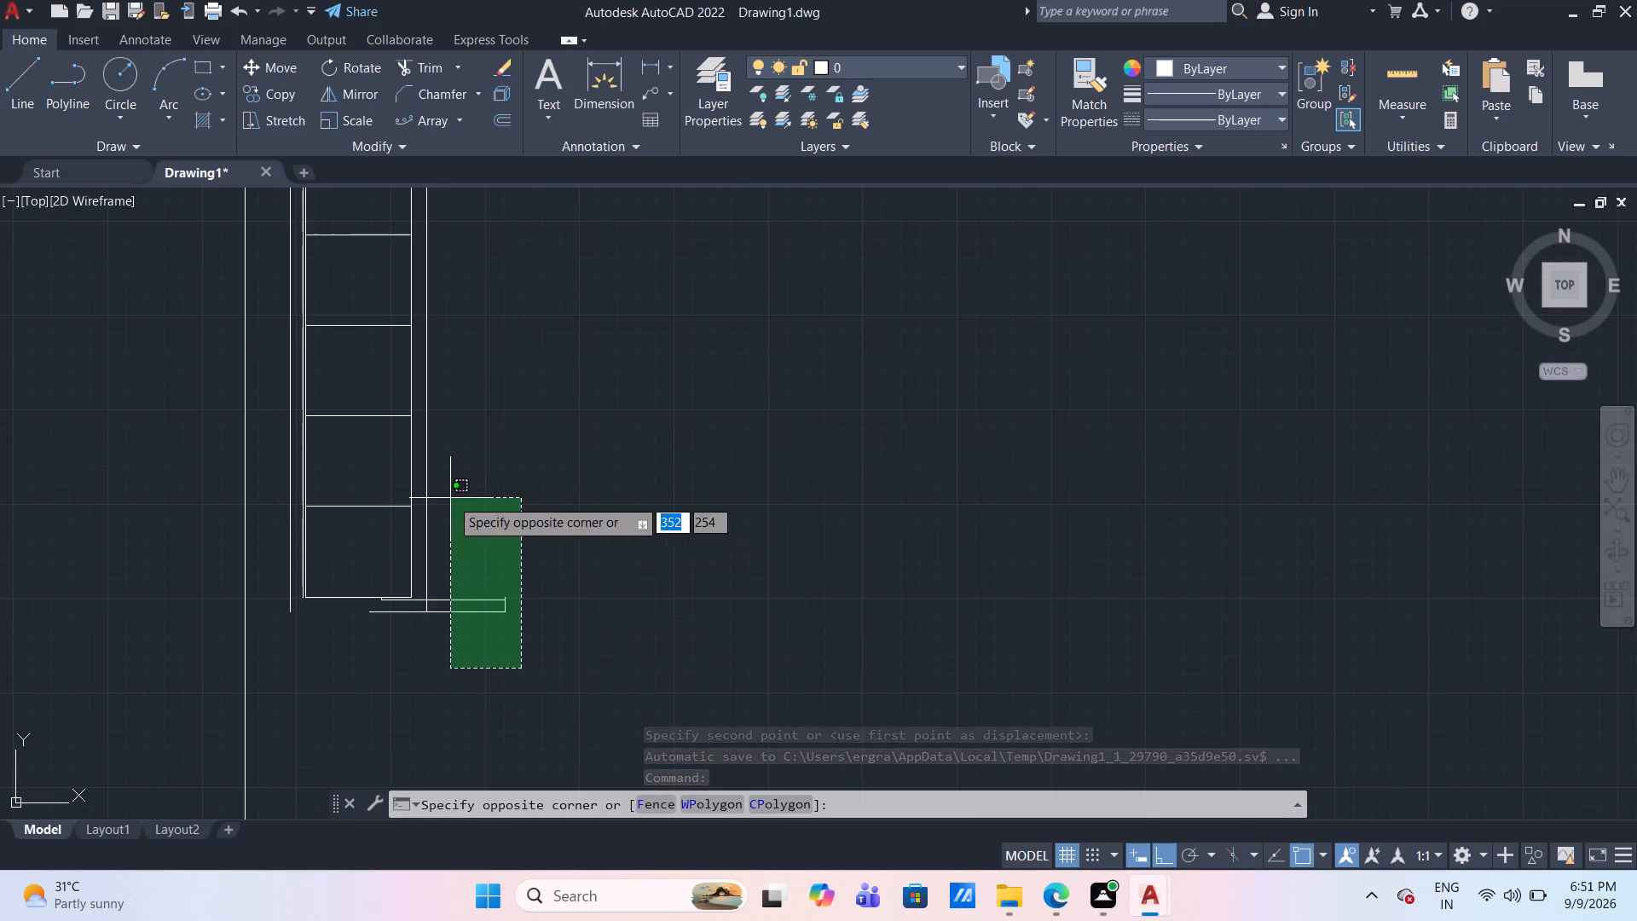
{"action": "left_click", "coordinate": [450, 498]}
{"action": "key", "text": "m"}
{"action": "key", "text": "Return"}
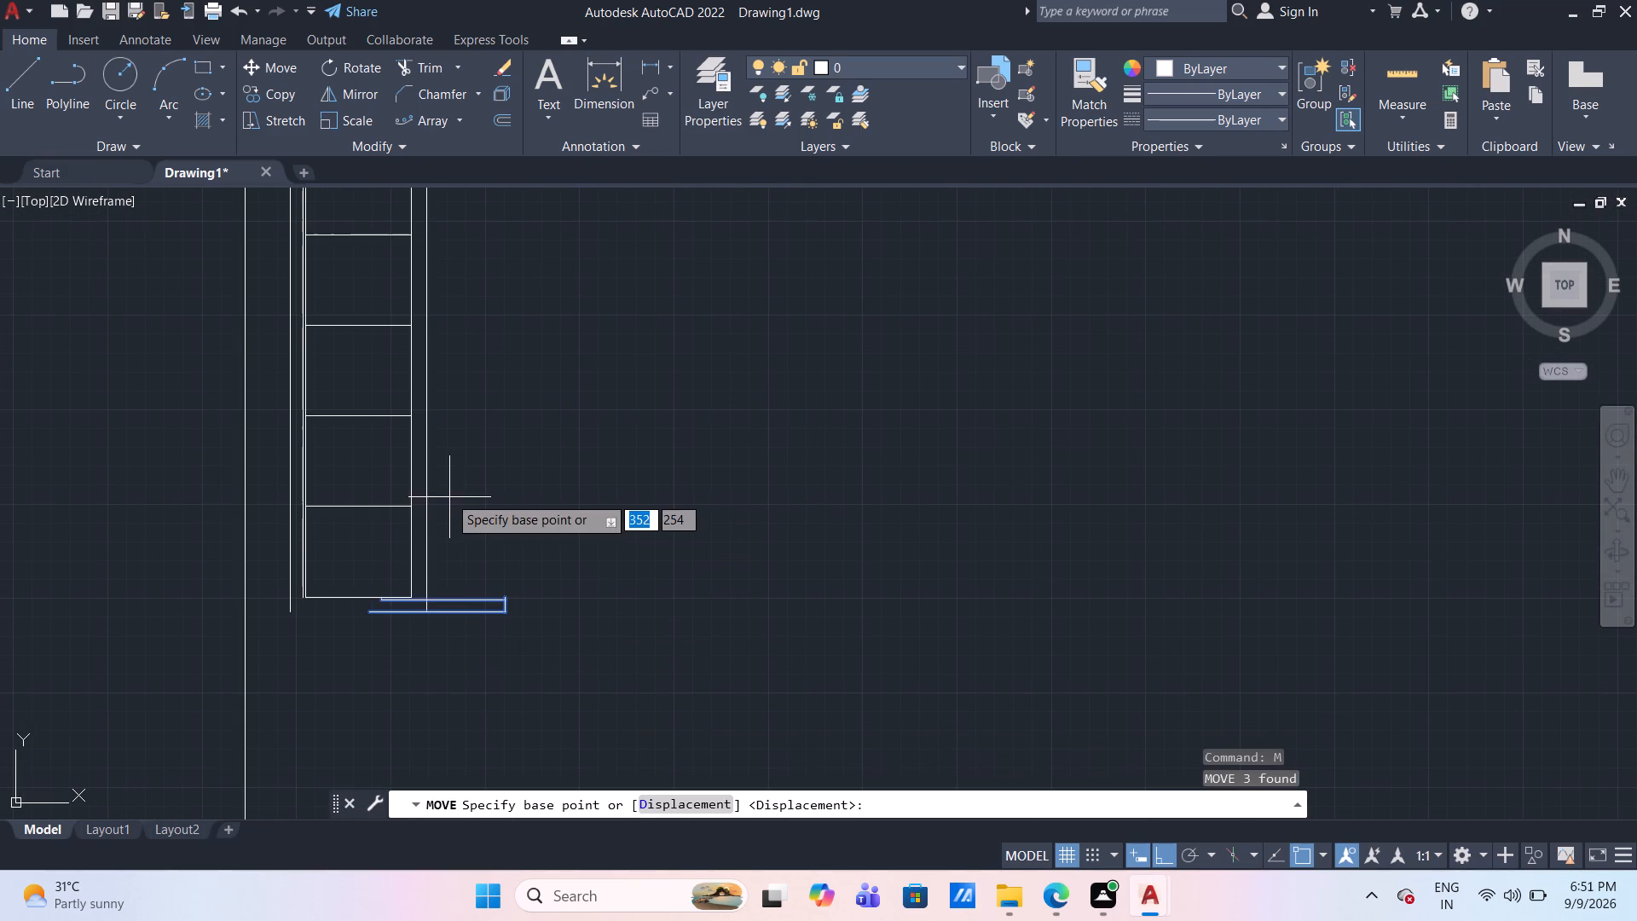
{"action": "left_click", "coordinate": [374, 617]}
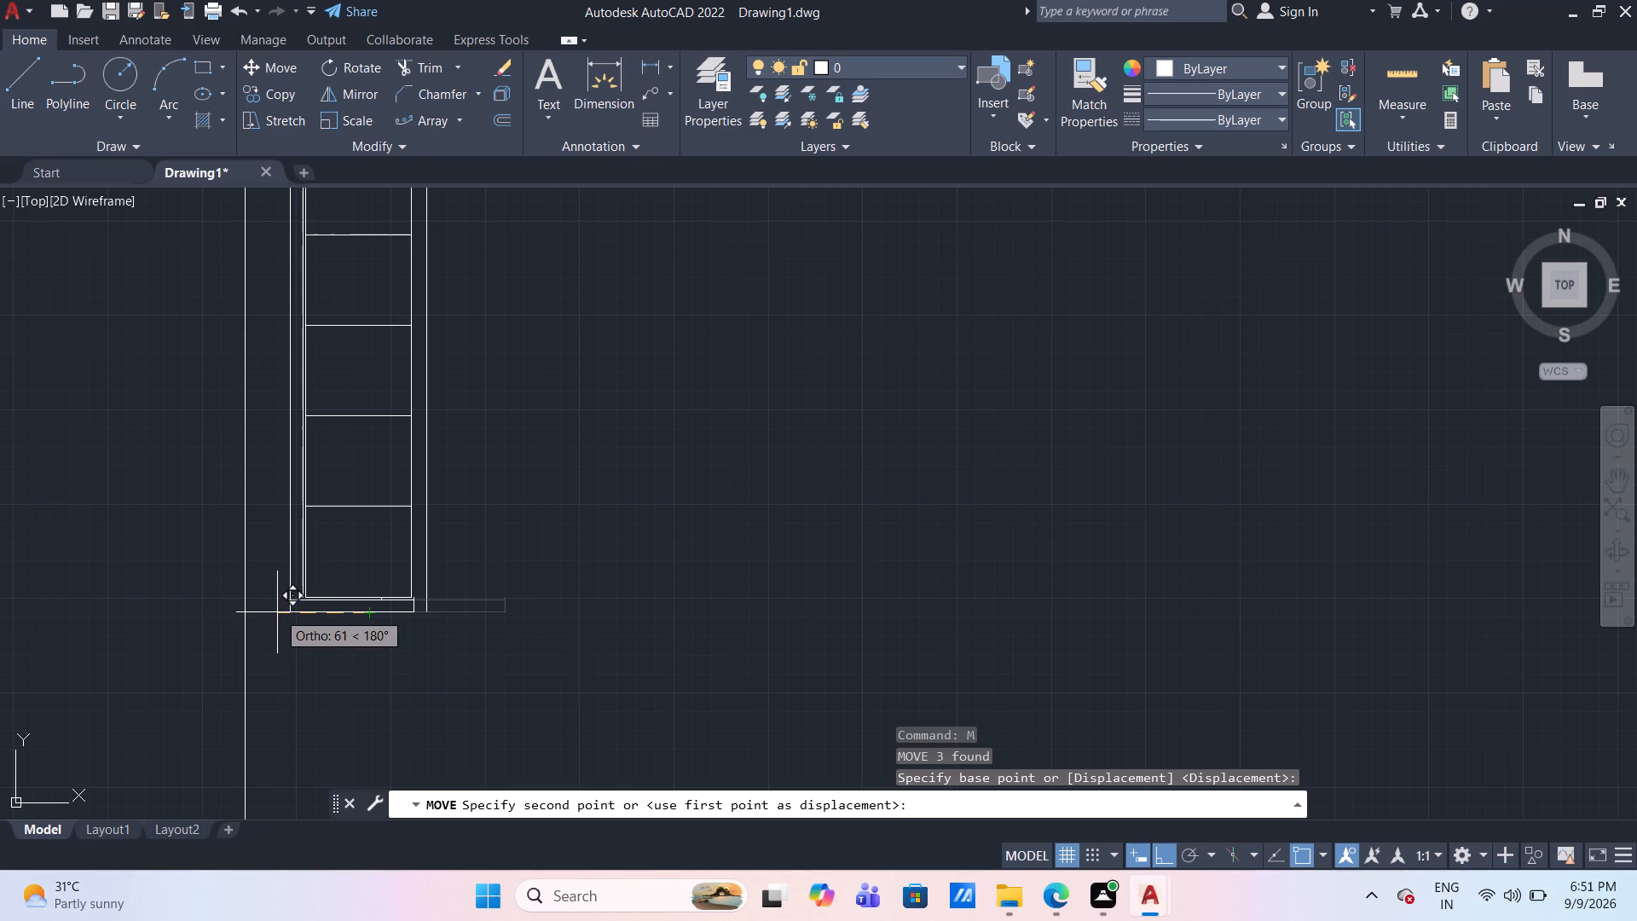
{"action": "left_click", "coordinate": [286, 609]}
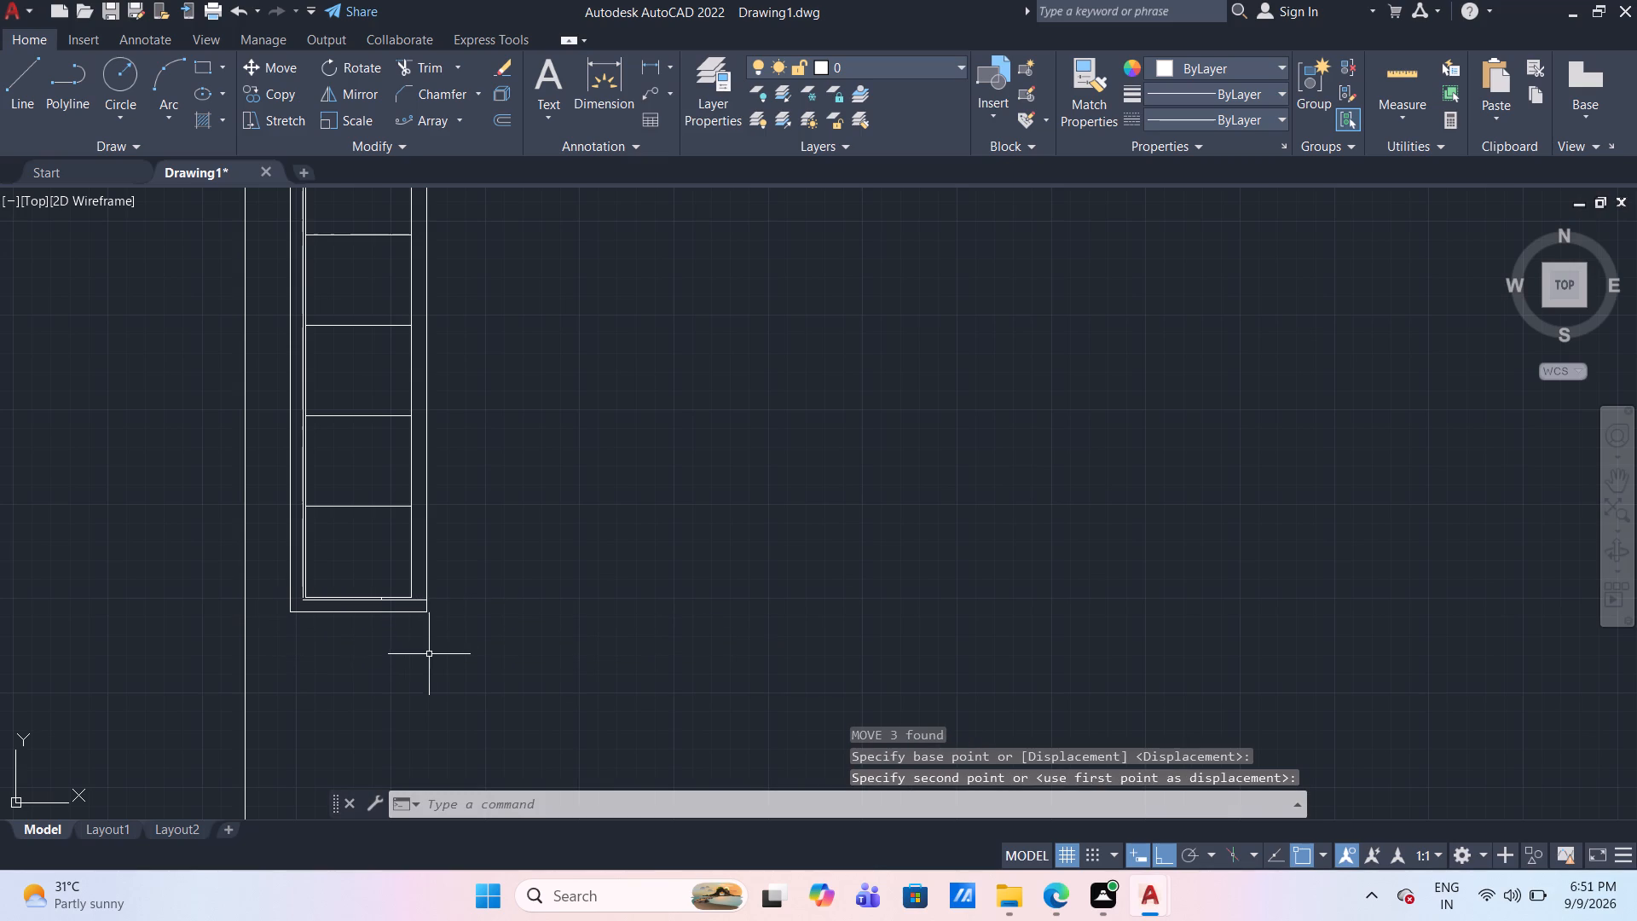
Delete the stray short vertical line between the tall frame's lowest rung and its bottom band.
{"action": "scroll", "coordinate": [350, 603], "scroll_direction": "up", "scroll_amount": 2}
{"action": "scroll", "coordinate": [438, 609], "scroll_direction": "up", "scroll_amount": 1}
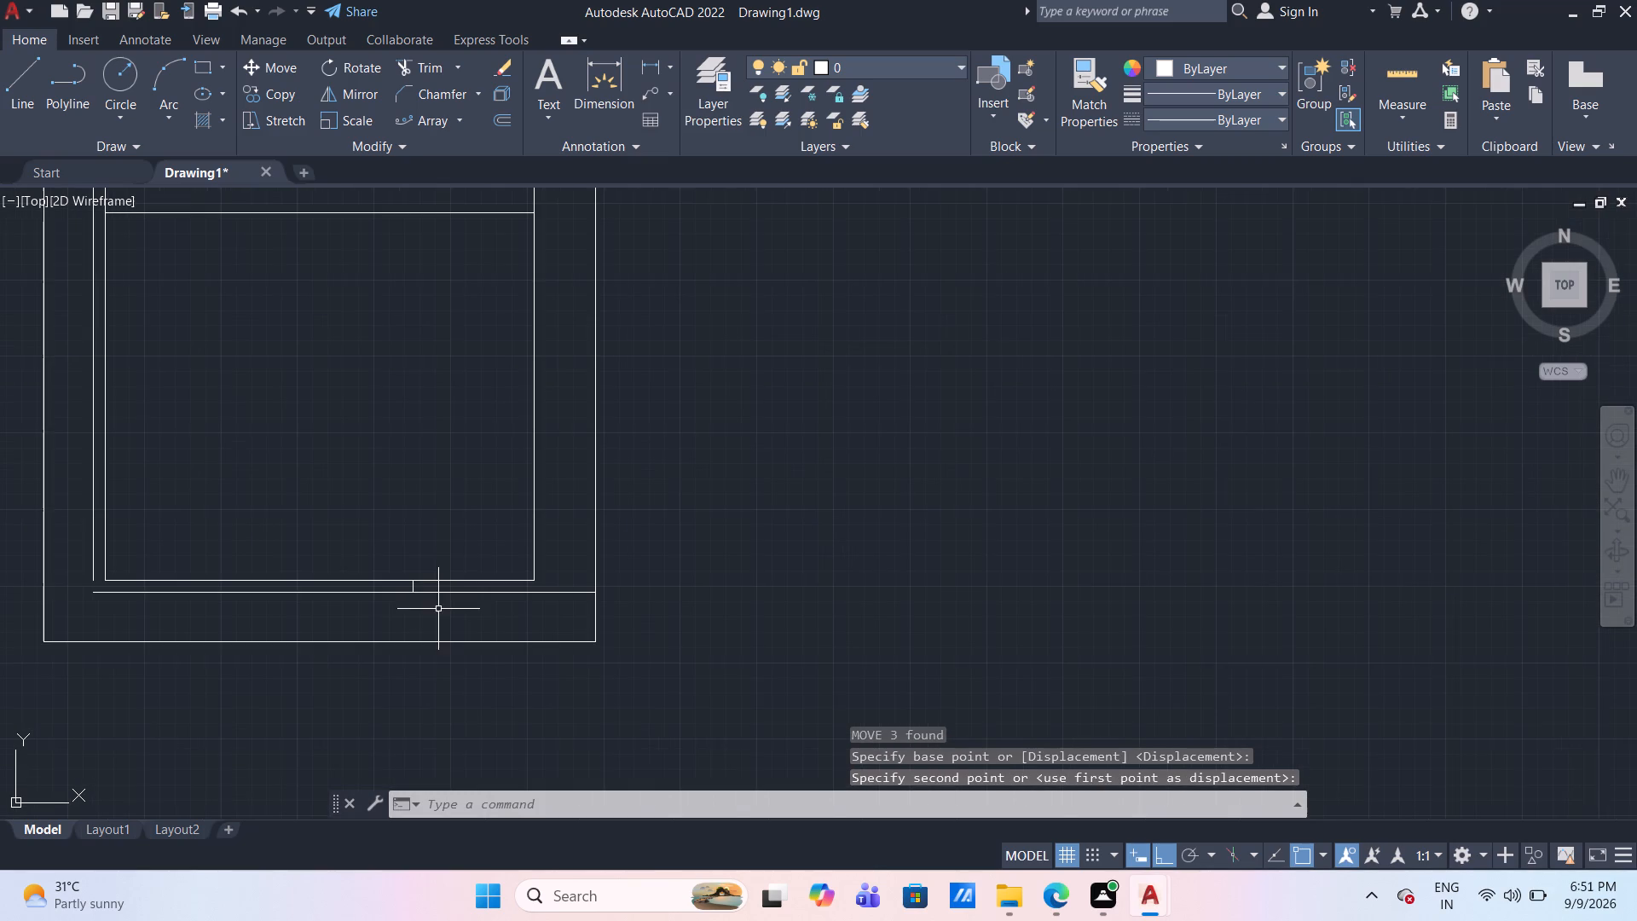
{"action": "left_click", "coordinate": [413, 589]}
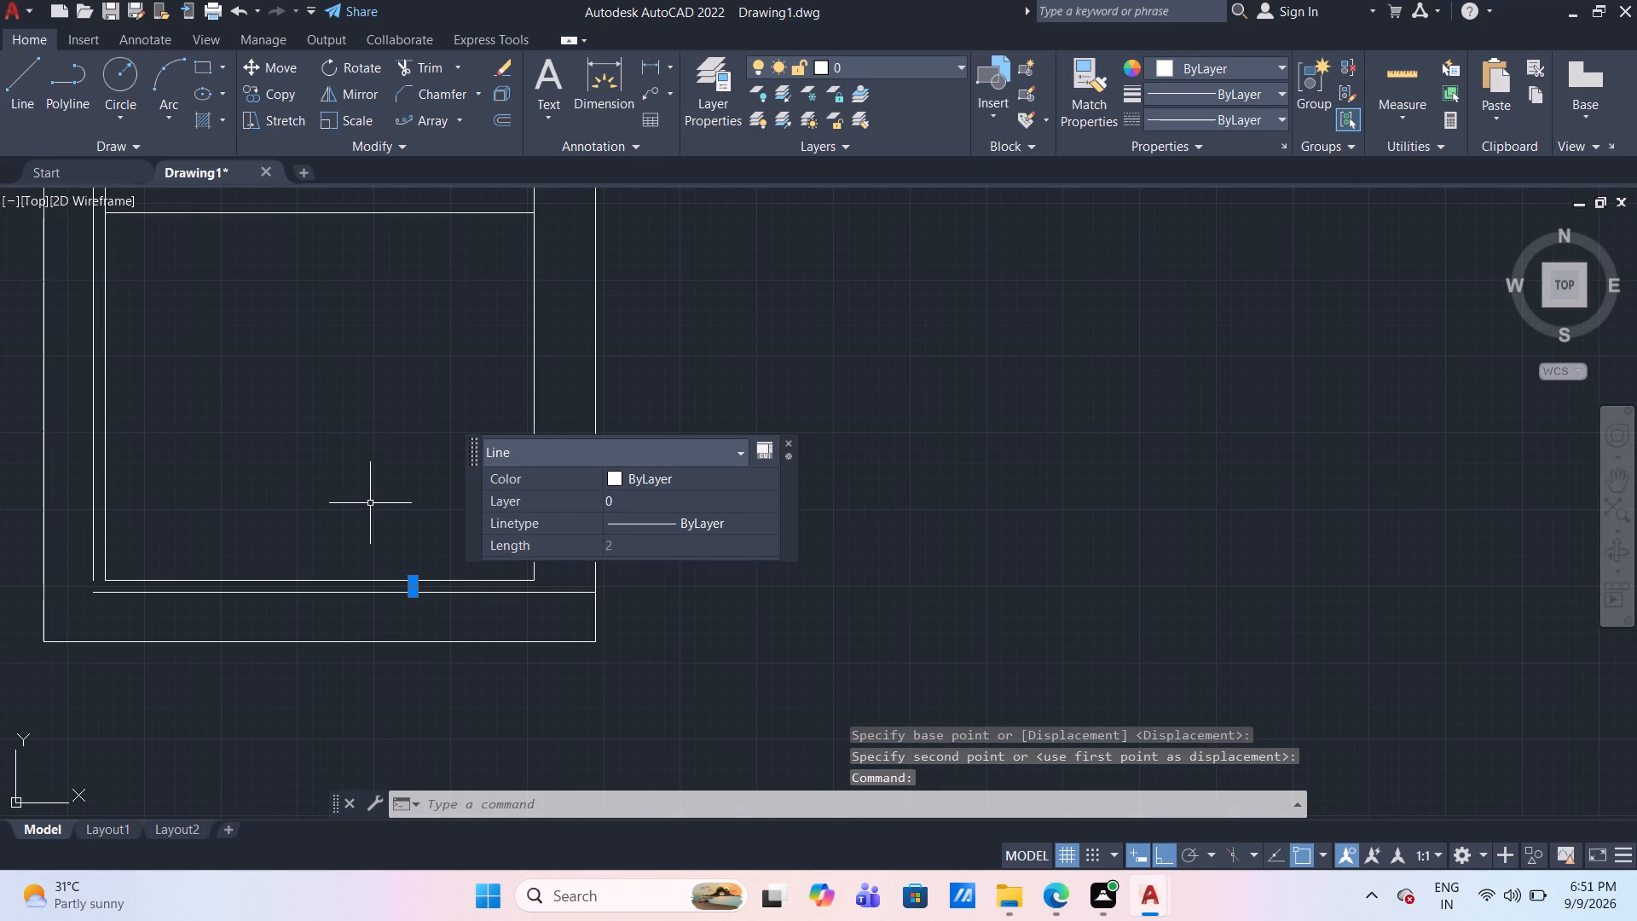
{"action": "key", "text": "Delete"}
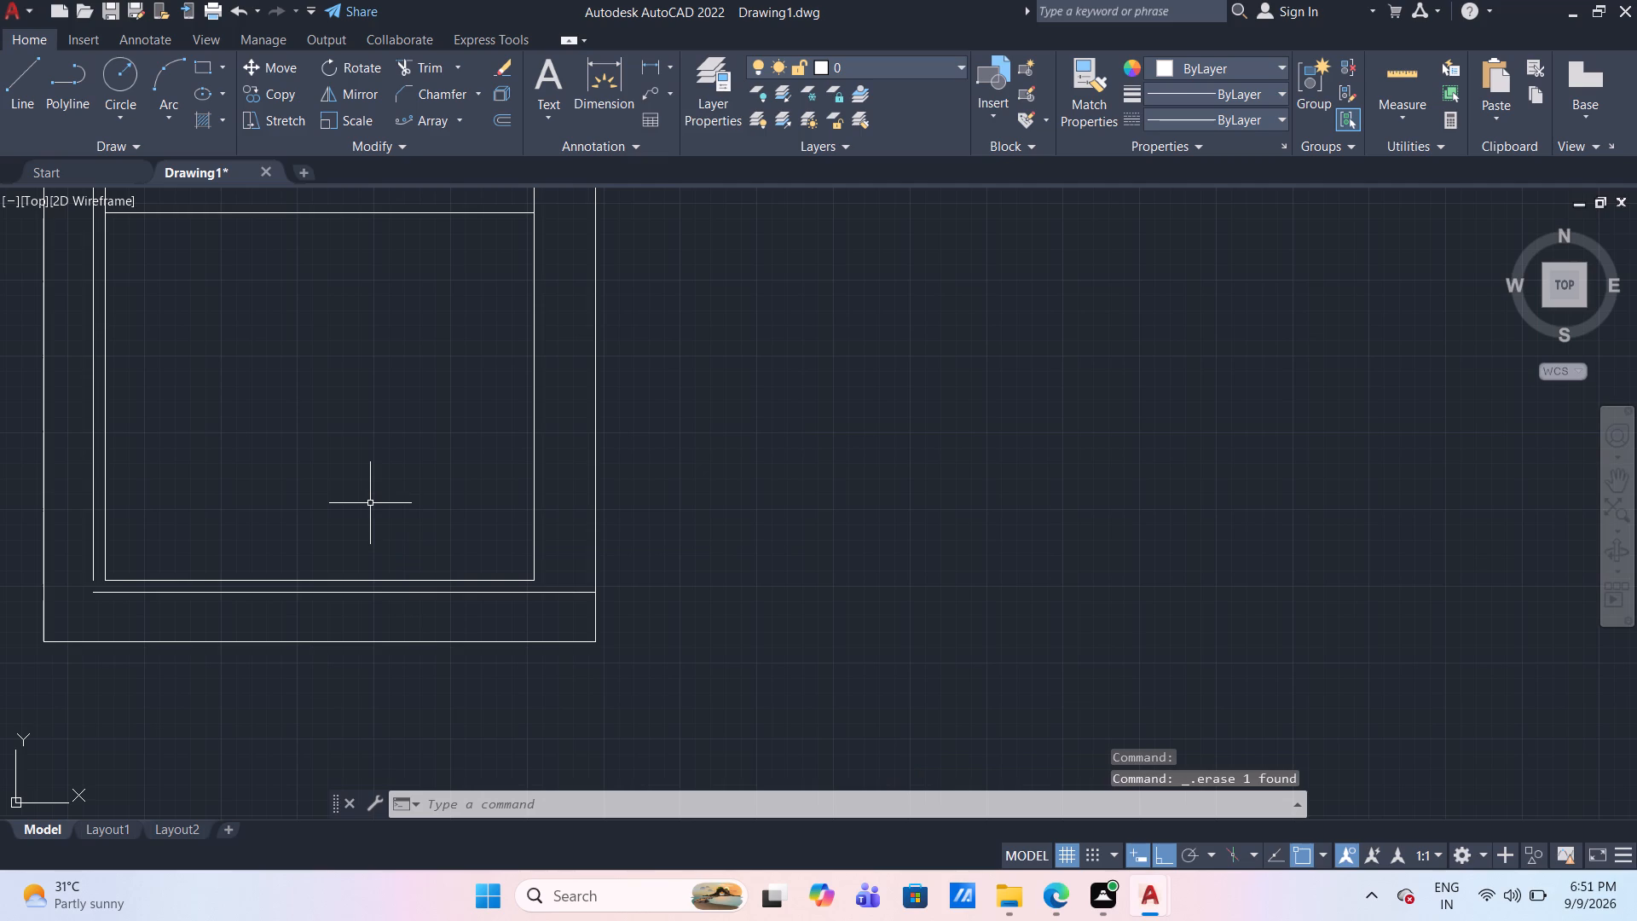
Extend the tall frame's inner left vertical line down to the upper line of the bottom band.
{"action": "type", "text": "EX"}
{"action": "key", "text": "Return"}
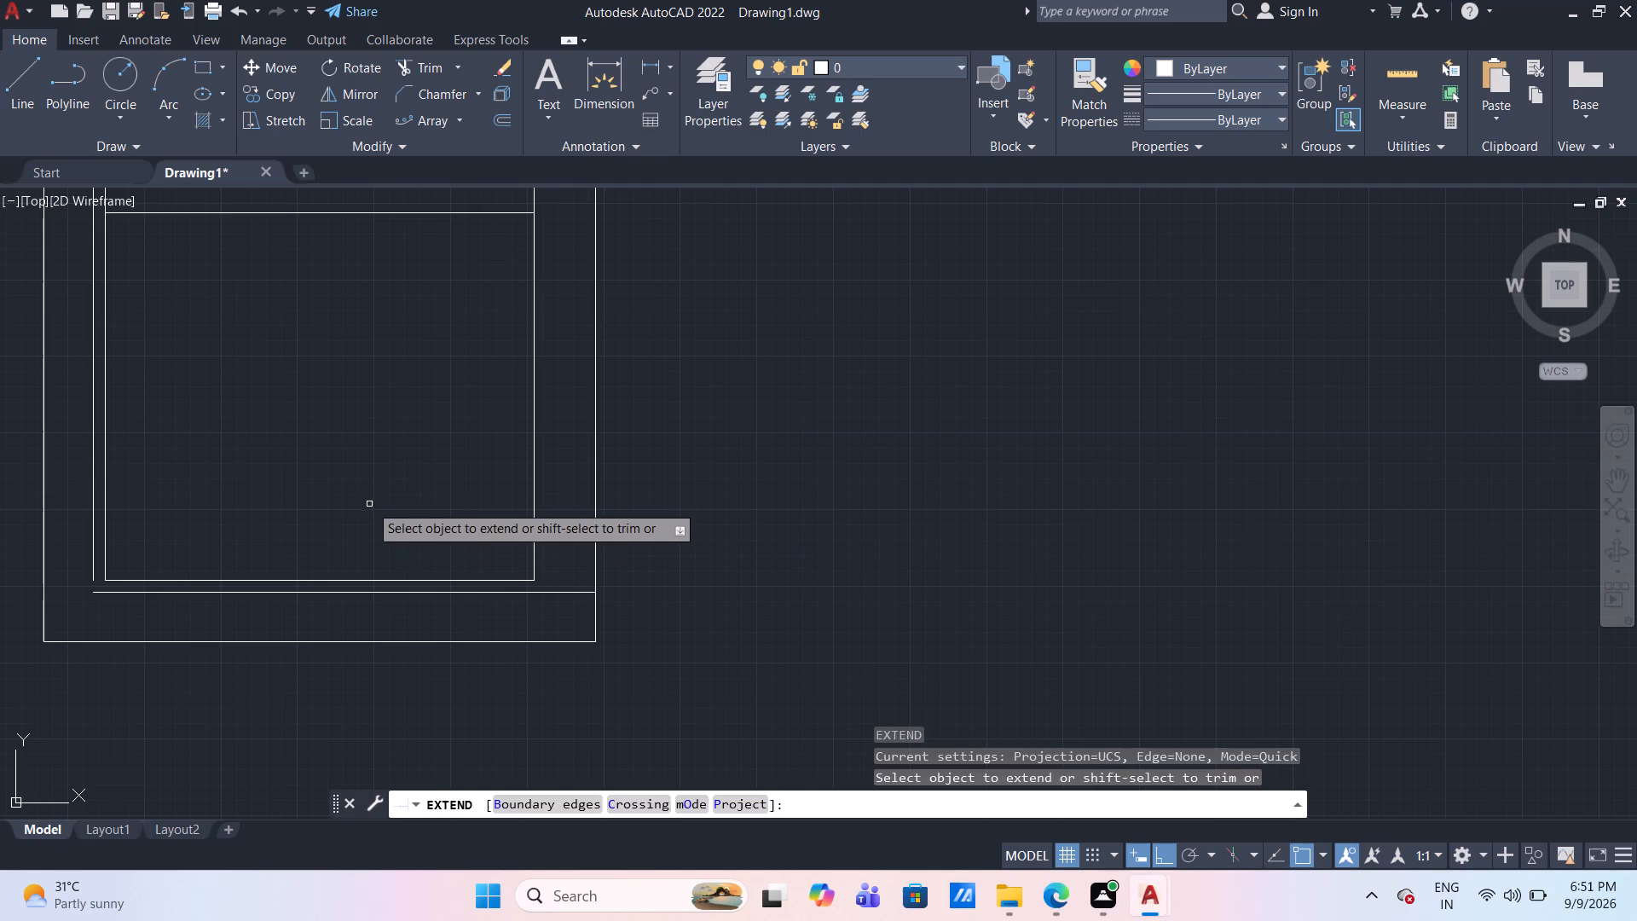
{"action": "left_click", "coordinate": [92, 555]}
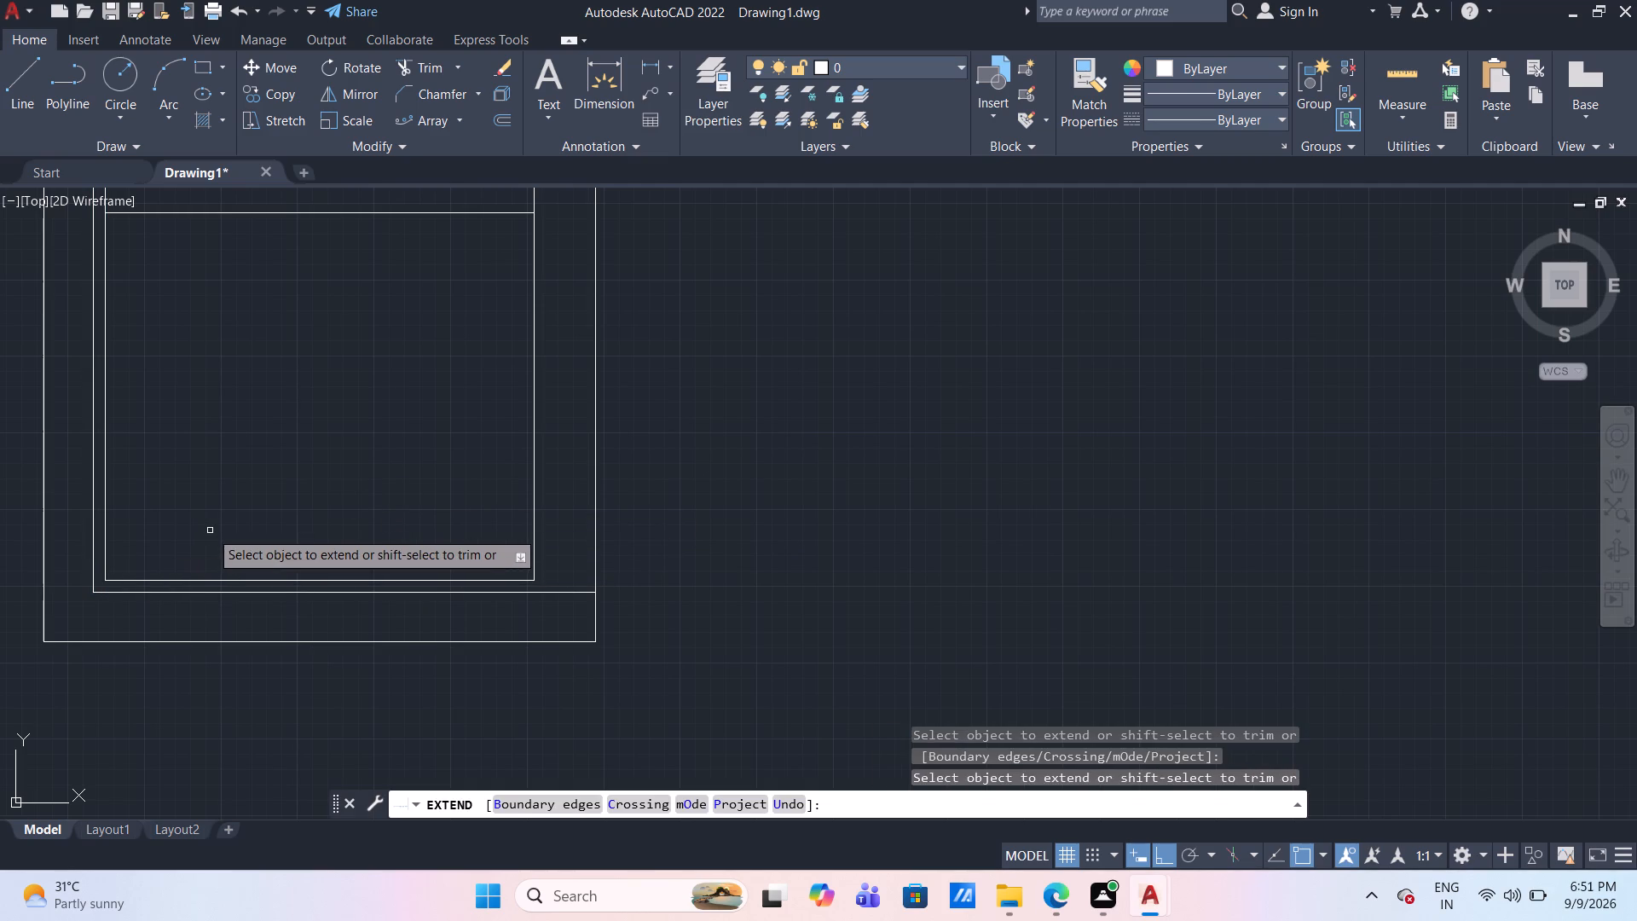
Move the mitred square with its connector lines about 52 mm left, centring its lower connector on the tall frame's top edge.
{"action": "key", "text": "Escape"}
{"action": "scroll", "coordinate": [263, 516], "scroll_direction": "down", "scroll_amount": 2}
{"action": "scroll", "coordinate": [329, 488], "scroll_direction": "down", "scroll_amount": 3}
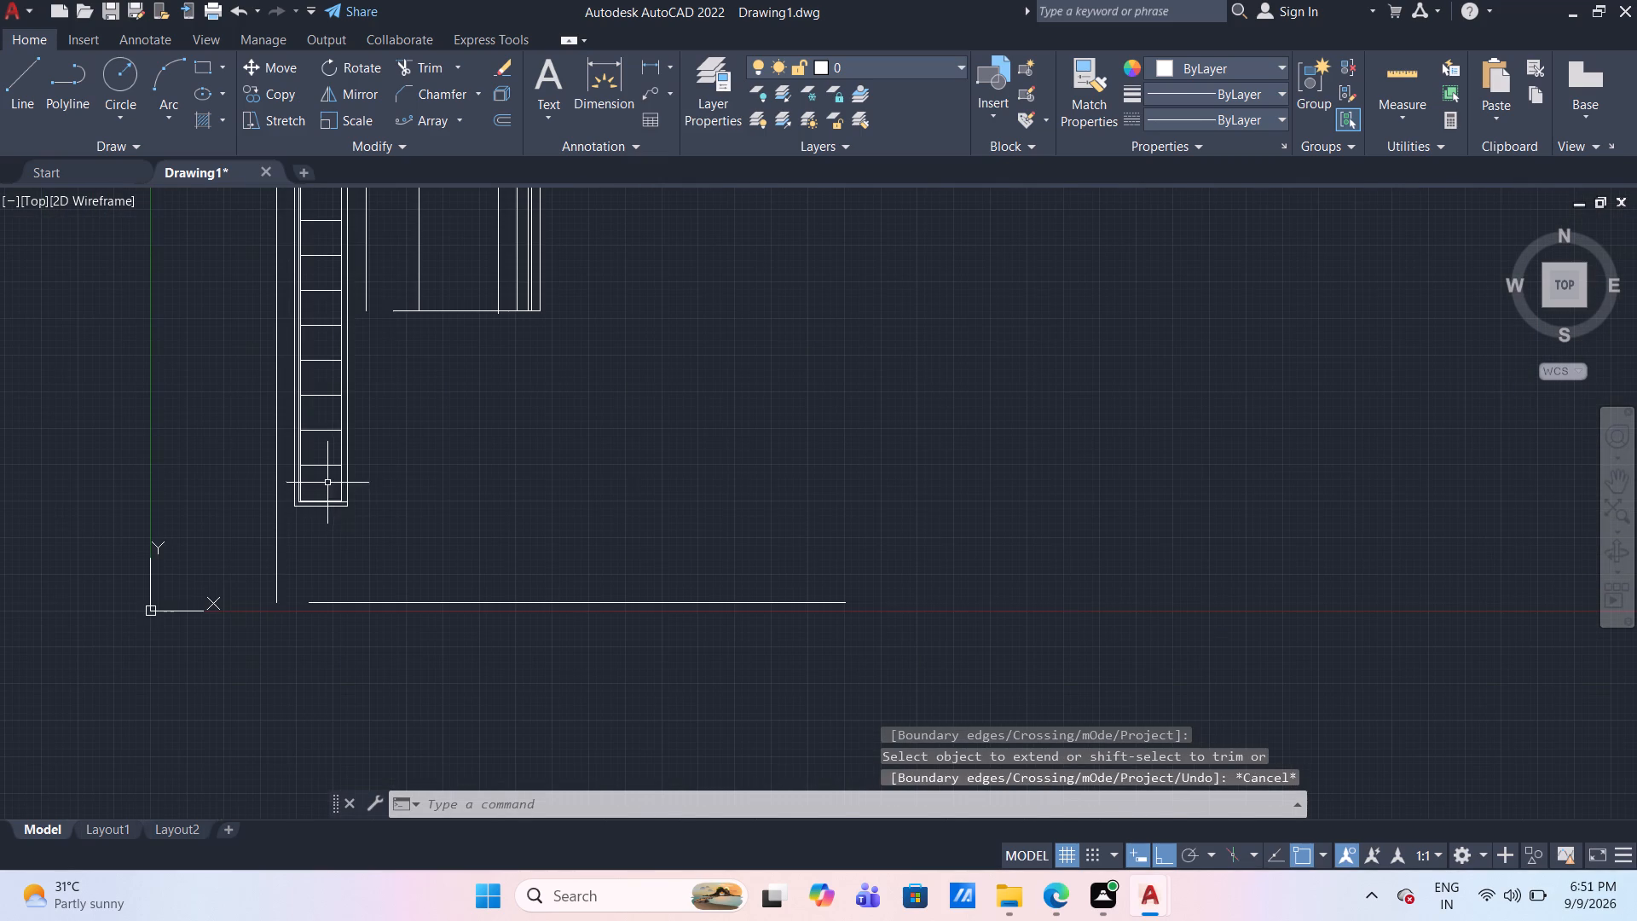
{"action": "middle_click_drag", "start_coordinate": [315, 252], "coordinate": [328, 506]}
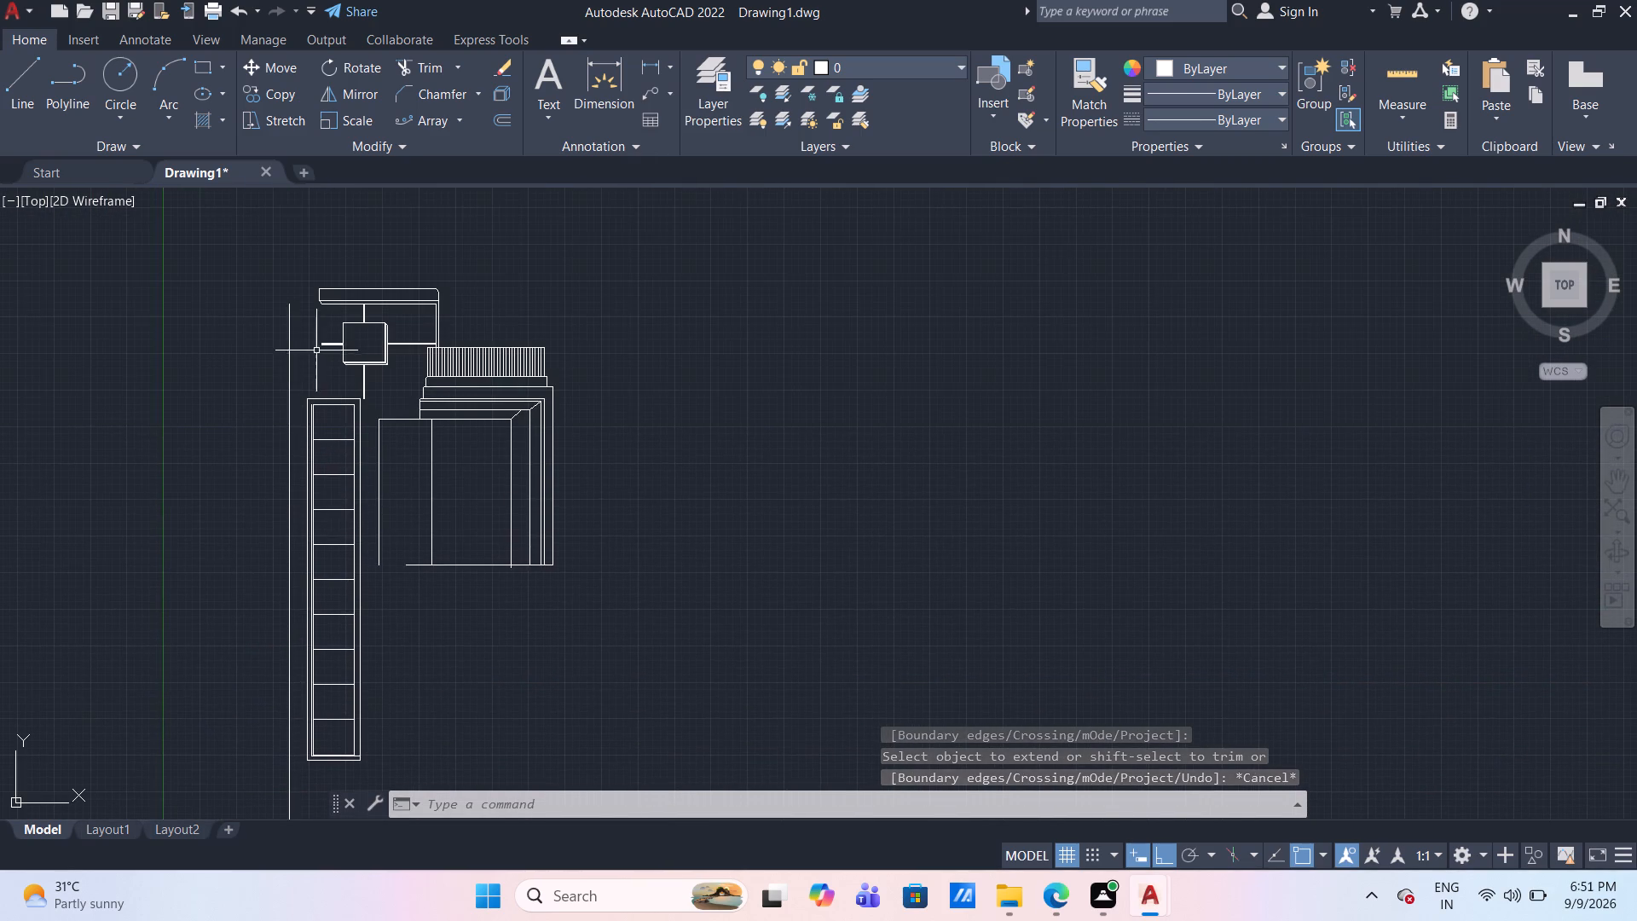
{"action": "scroll", "coordinate": [320, 356], "scroll_direction": "up", "scroll_amount": 2}
{"action": "middle_click_drag", "start_coordinate": [323, 412], "coordinate": [332, 535]}
{"action": "scroll", "coordinate": [332, 516], "scroll_direction": "up", "scroll_amount": 1}
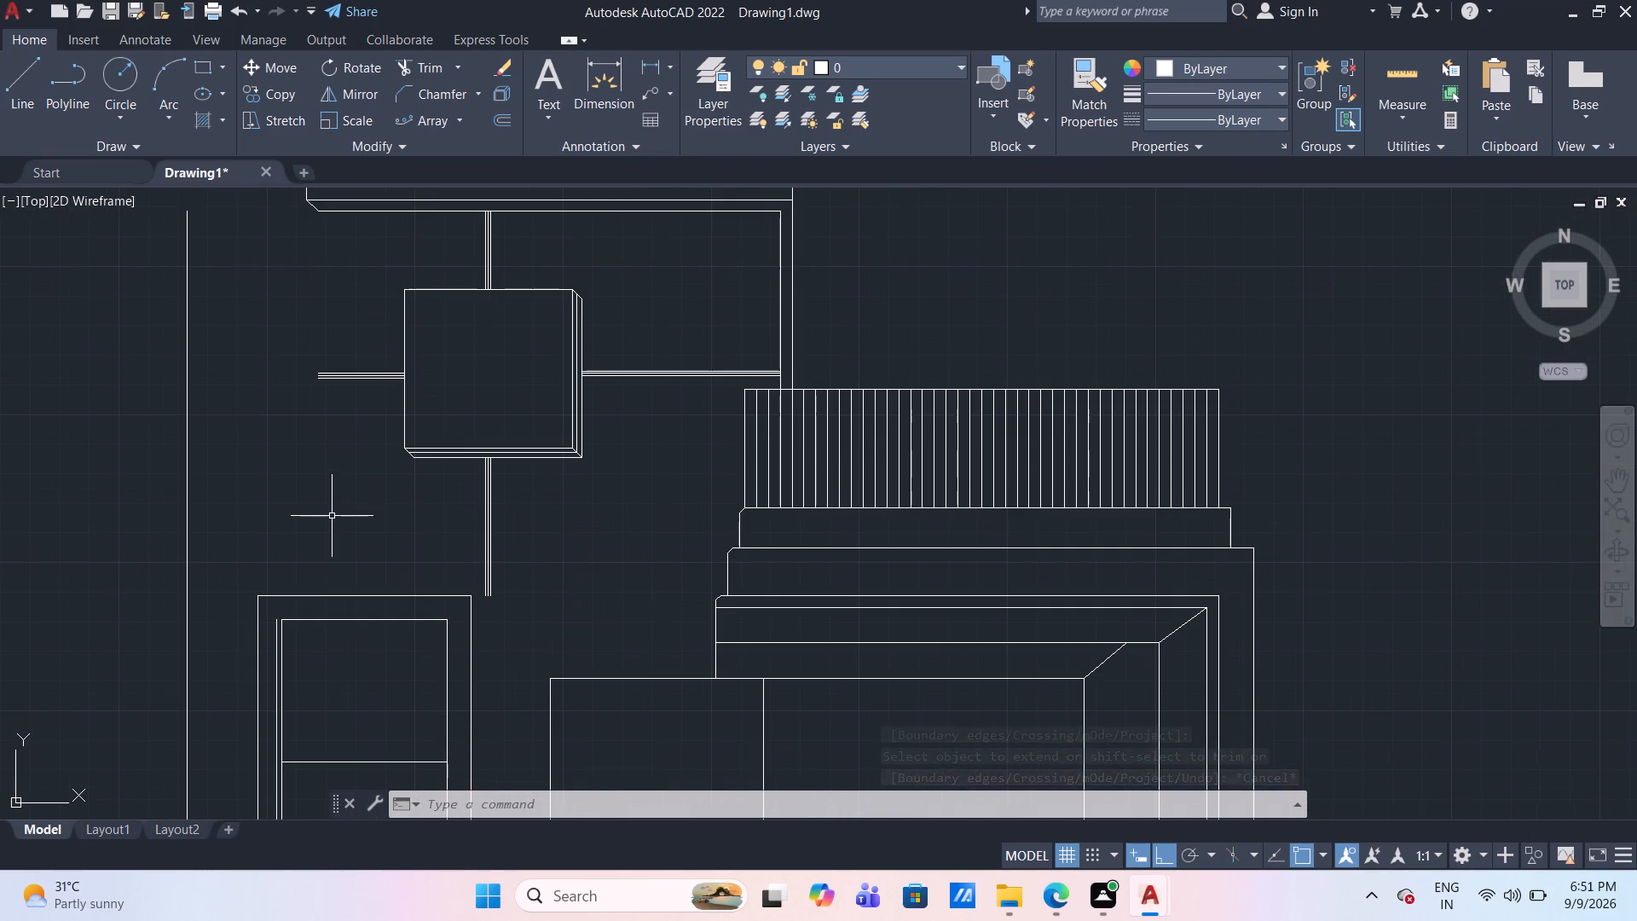
{"action": "scroll", "coordinate": [373, 528], "scroll_direction": "down", "scroll_amount": 1}
{"action": "left_click", "coordinate": [529, 522]}
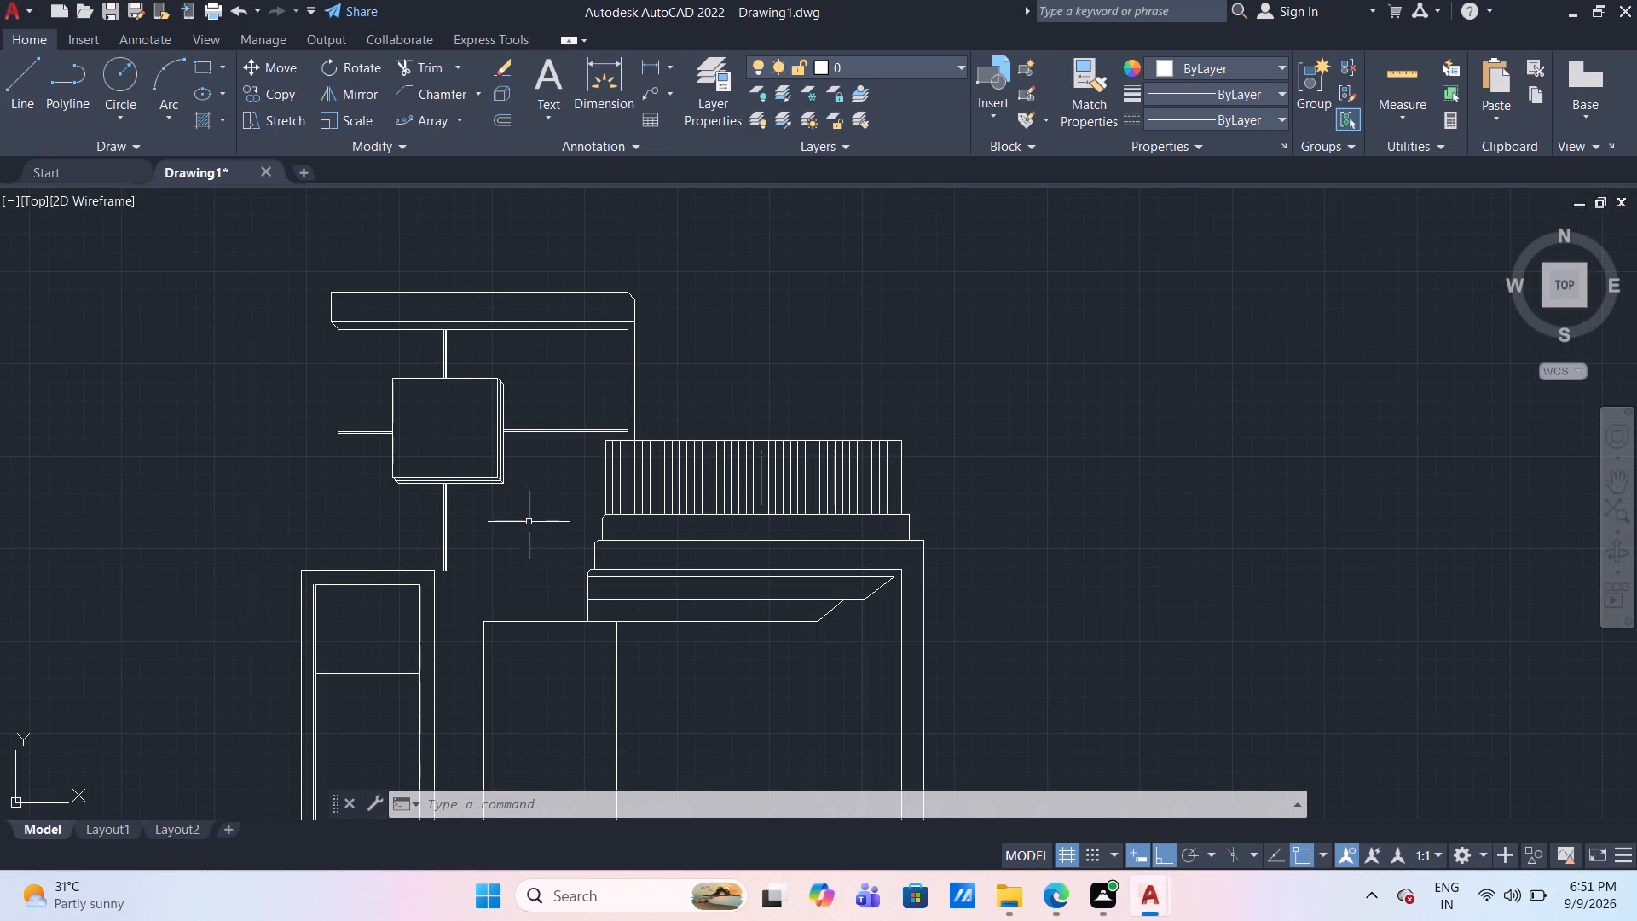
{"action": "left_click", "coordinate": [373, 350]}
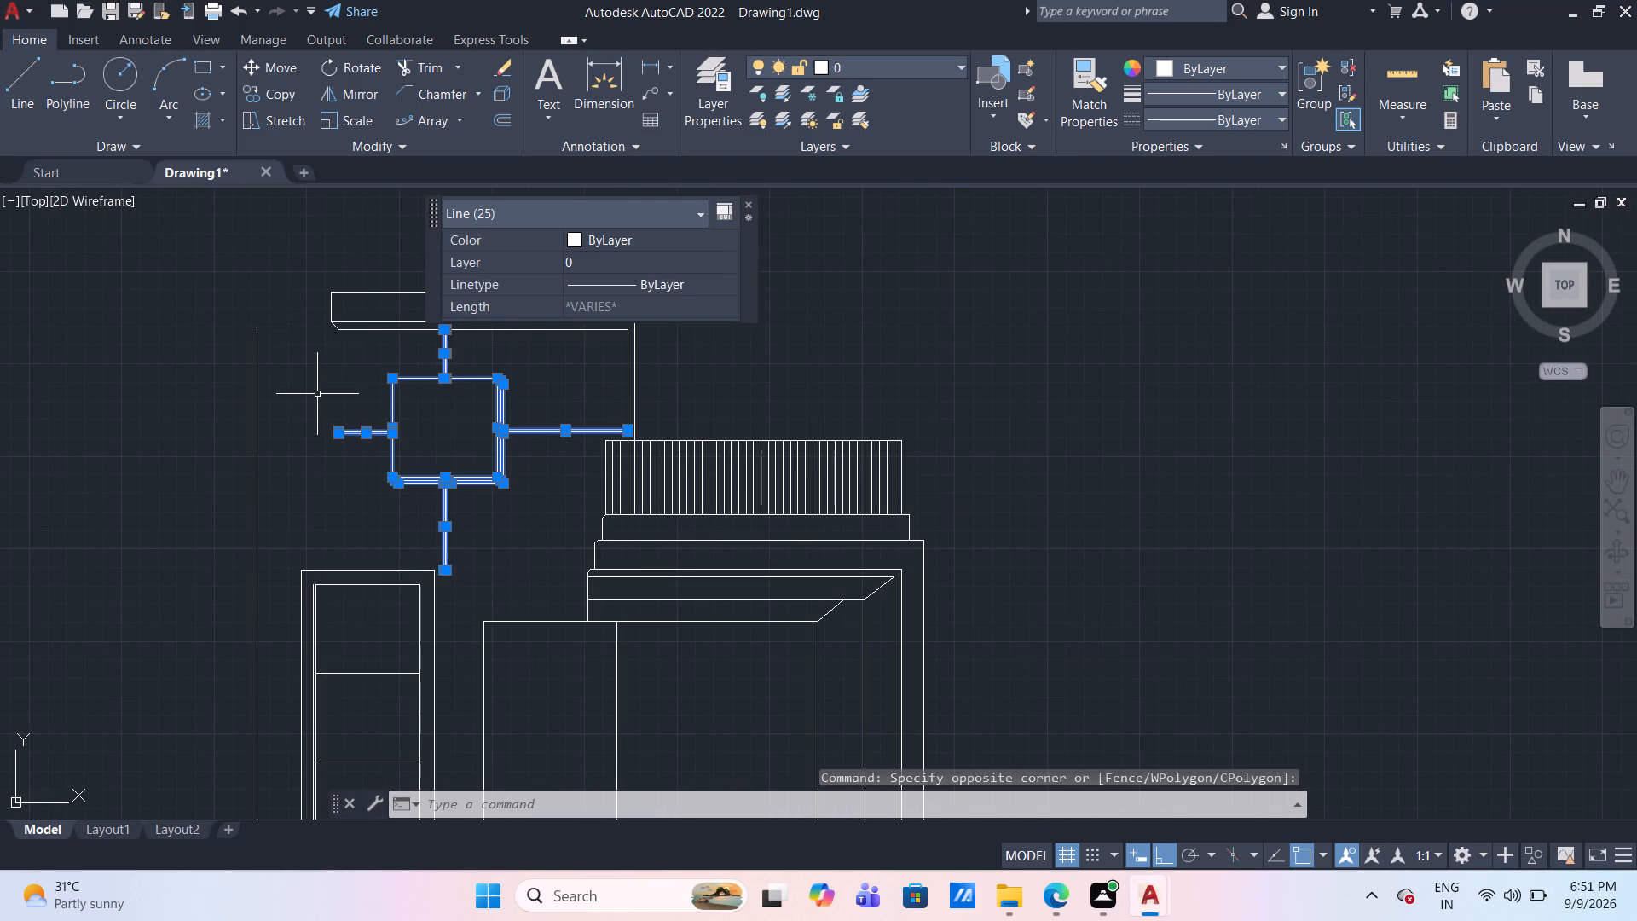
{"action": "key", "text": "m"}
{"action": "key", "text": "Return"}
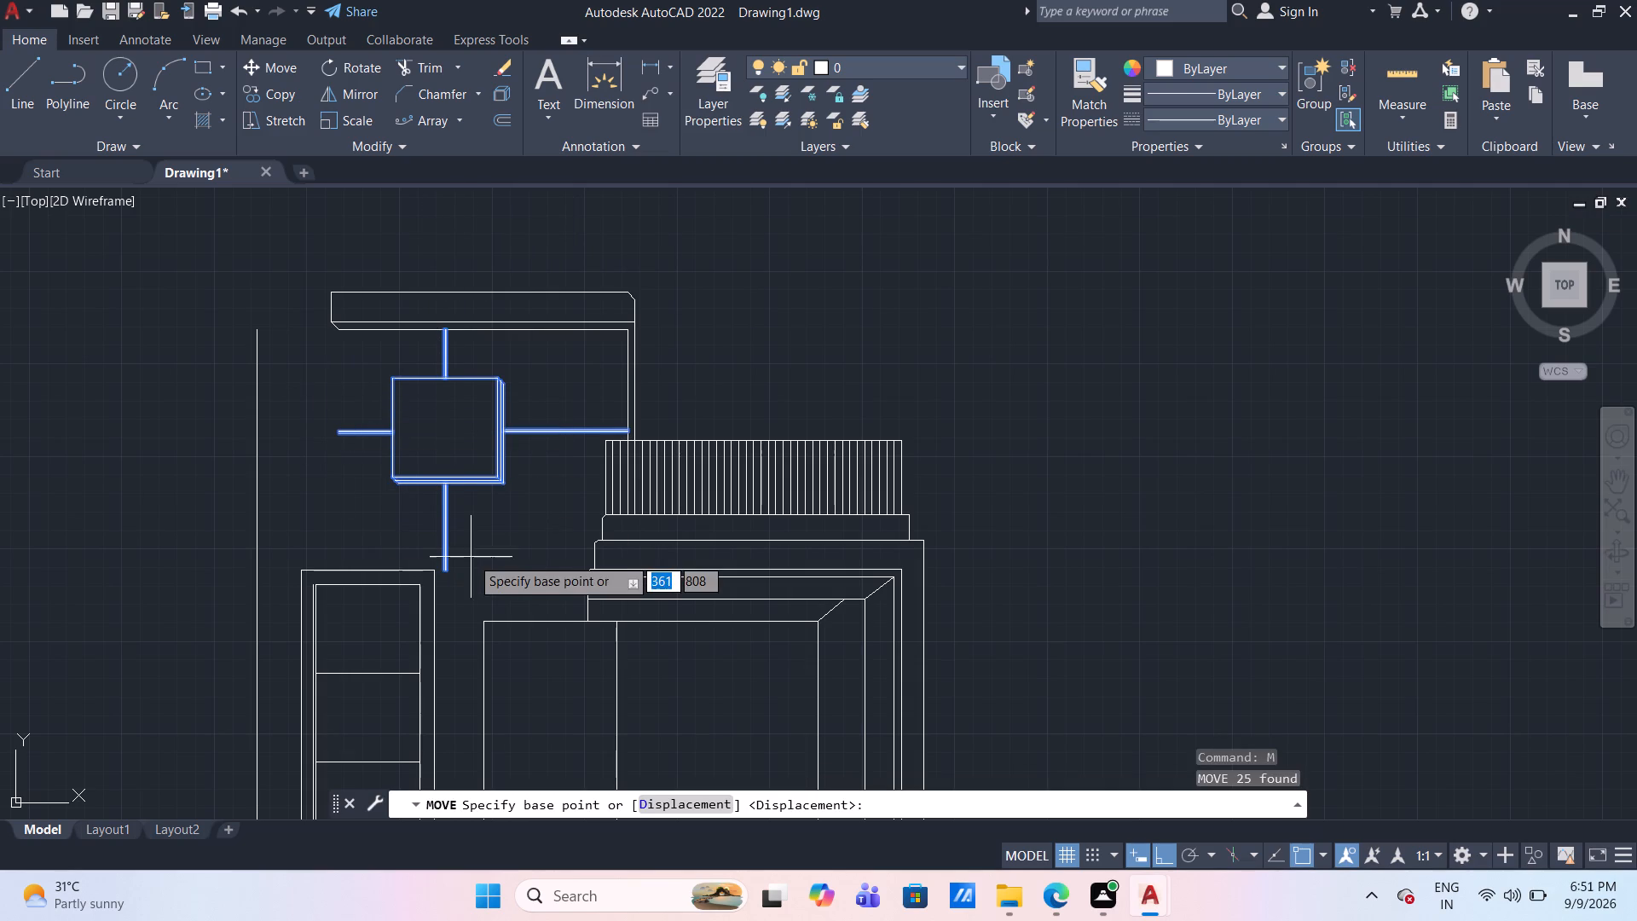
{"action": "scroll", "coordinate": [470, 561], "scroll_direction": "up", "scroll_amount": 1}
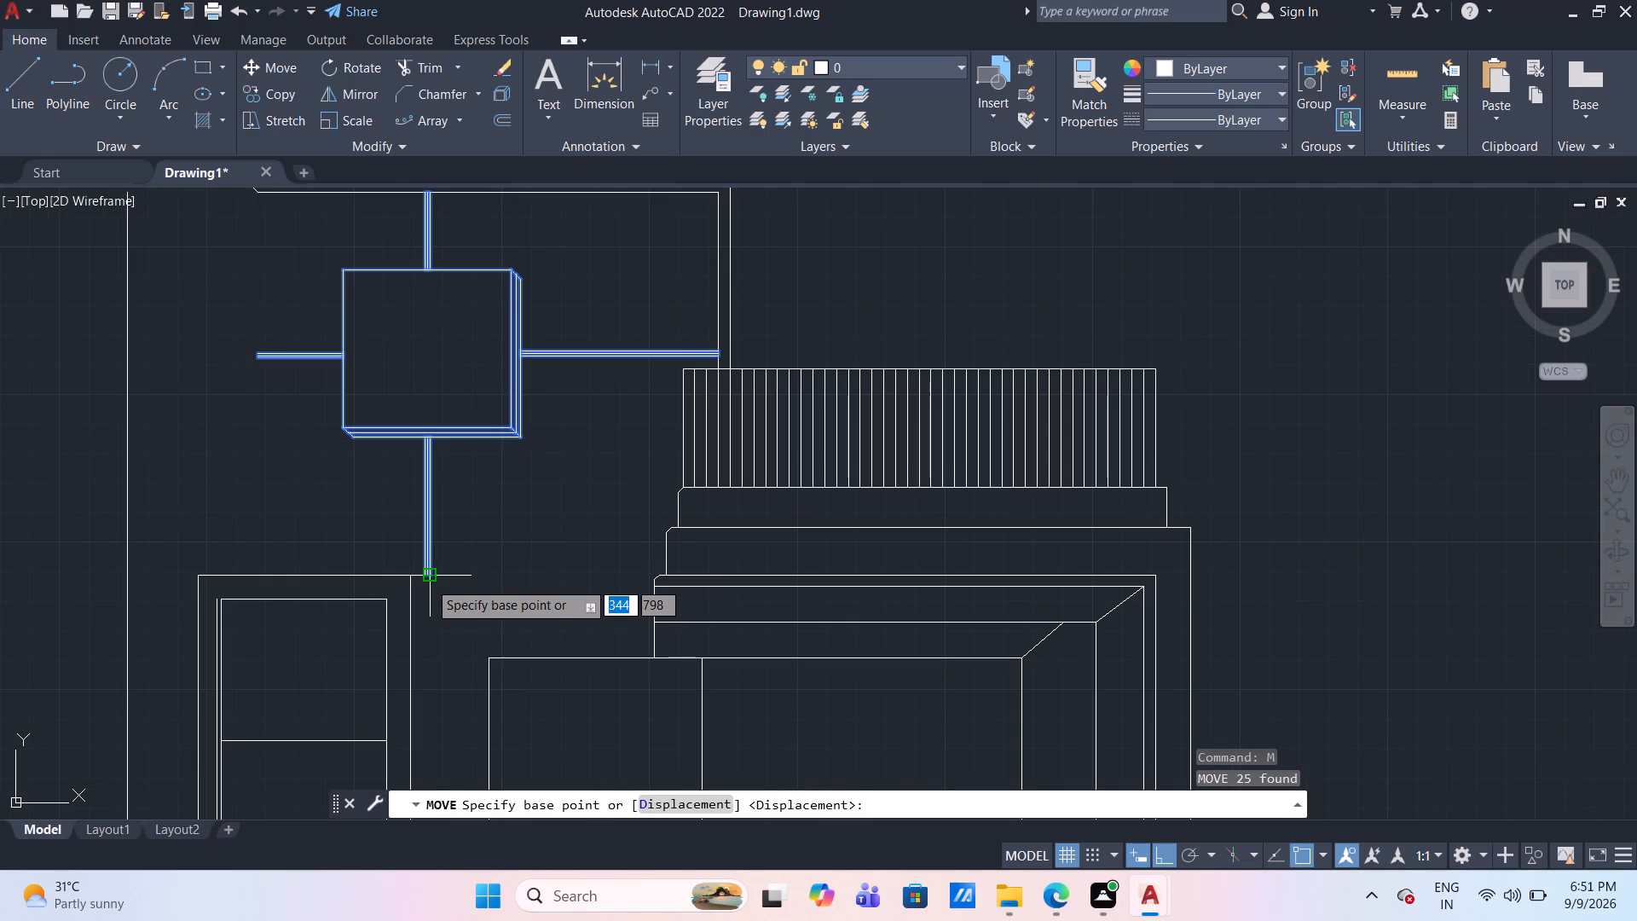
{"action": "scroll", "coordinate": [426, 579], "scroll_direction": "up", "scroll_amount": 2}
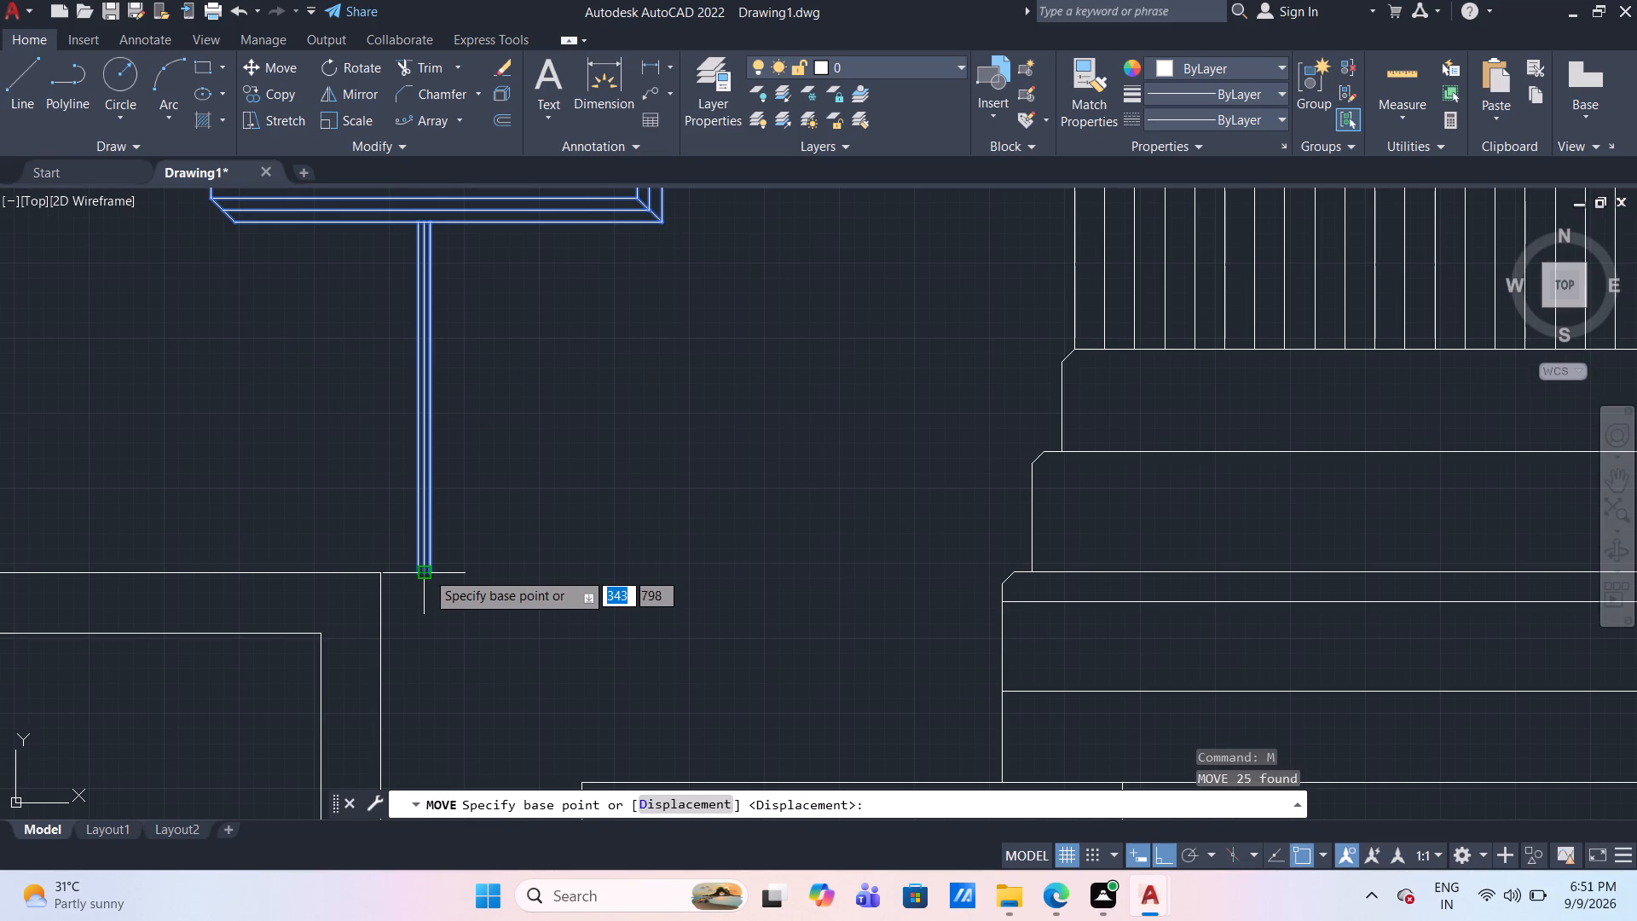
{"action": "left_click", "coordinate": [426, 571]}
{"action": "scroll", "coordinate": [126, 555], "scroll_direction": "down", "scroll_amount": 2}
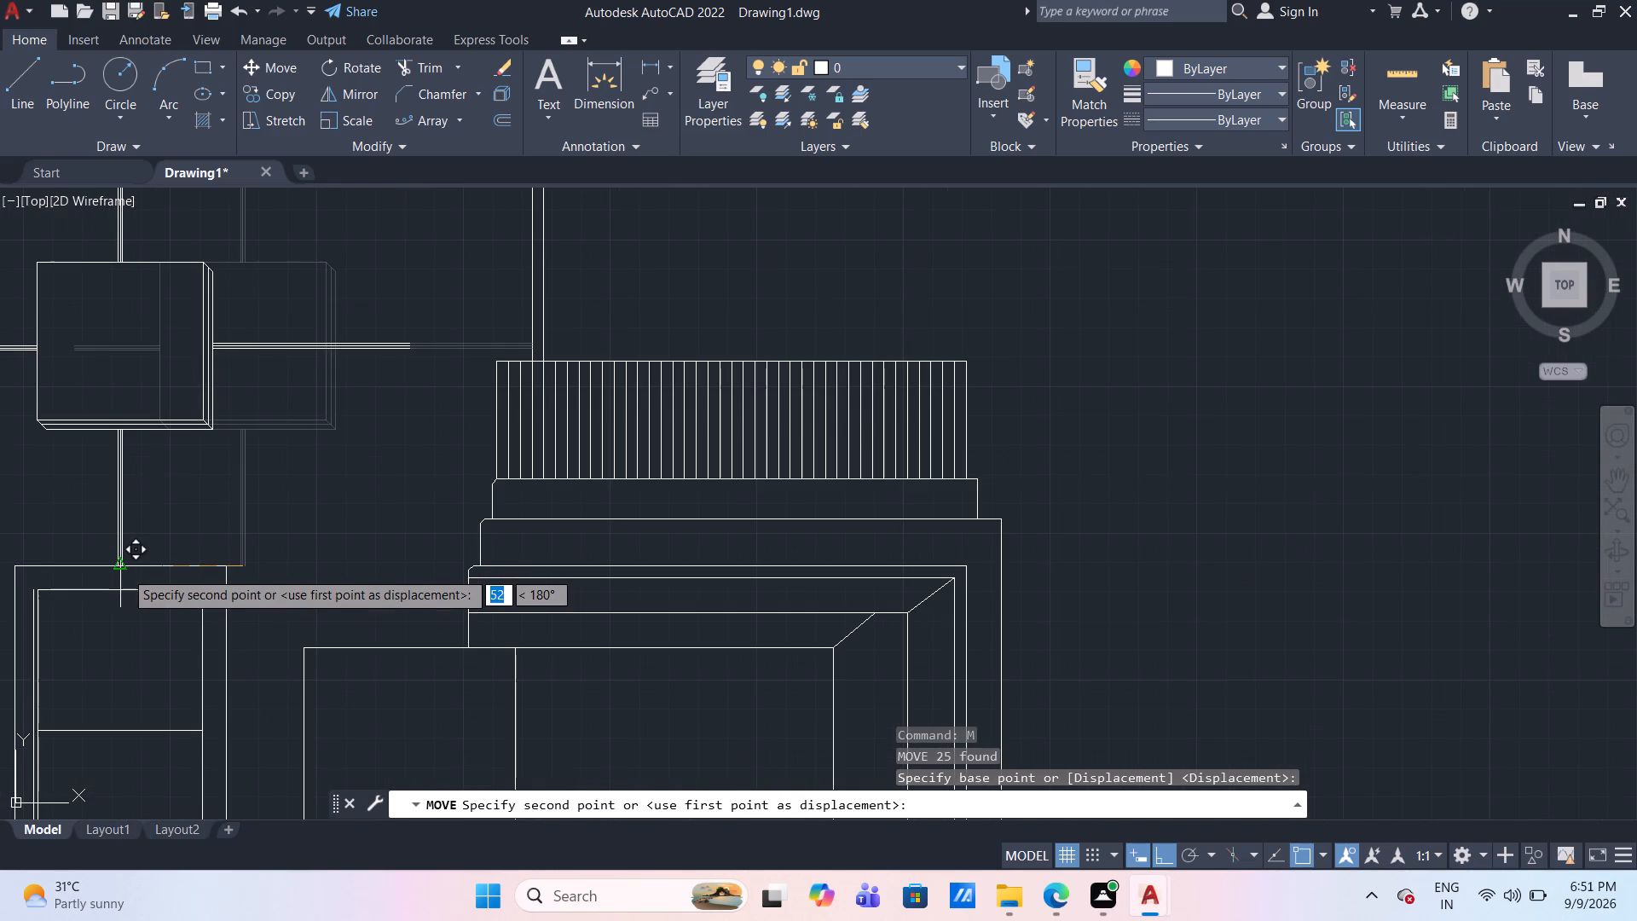
{"action": "left_click", "coordinate": [124, 571]}
Stretch the left end of the chamfered top band about 56 mm further left, keeping it level.
{"action": "scroll", "coordinate": [330, 523], "scroll_direction": "down", "scroll_amount": 3}
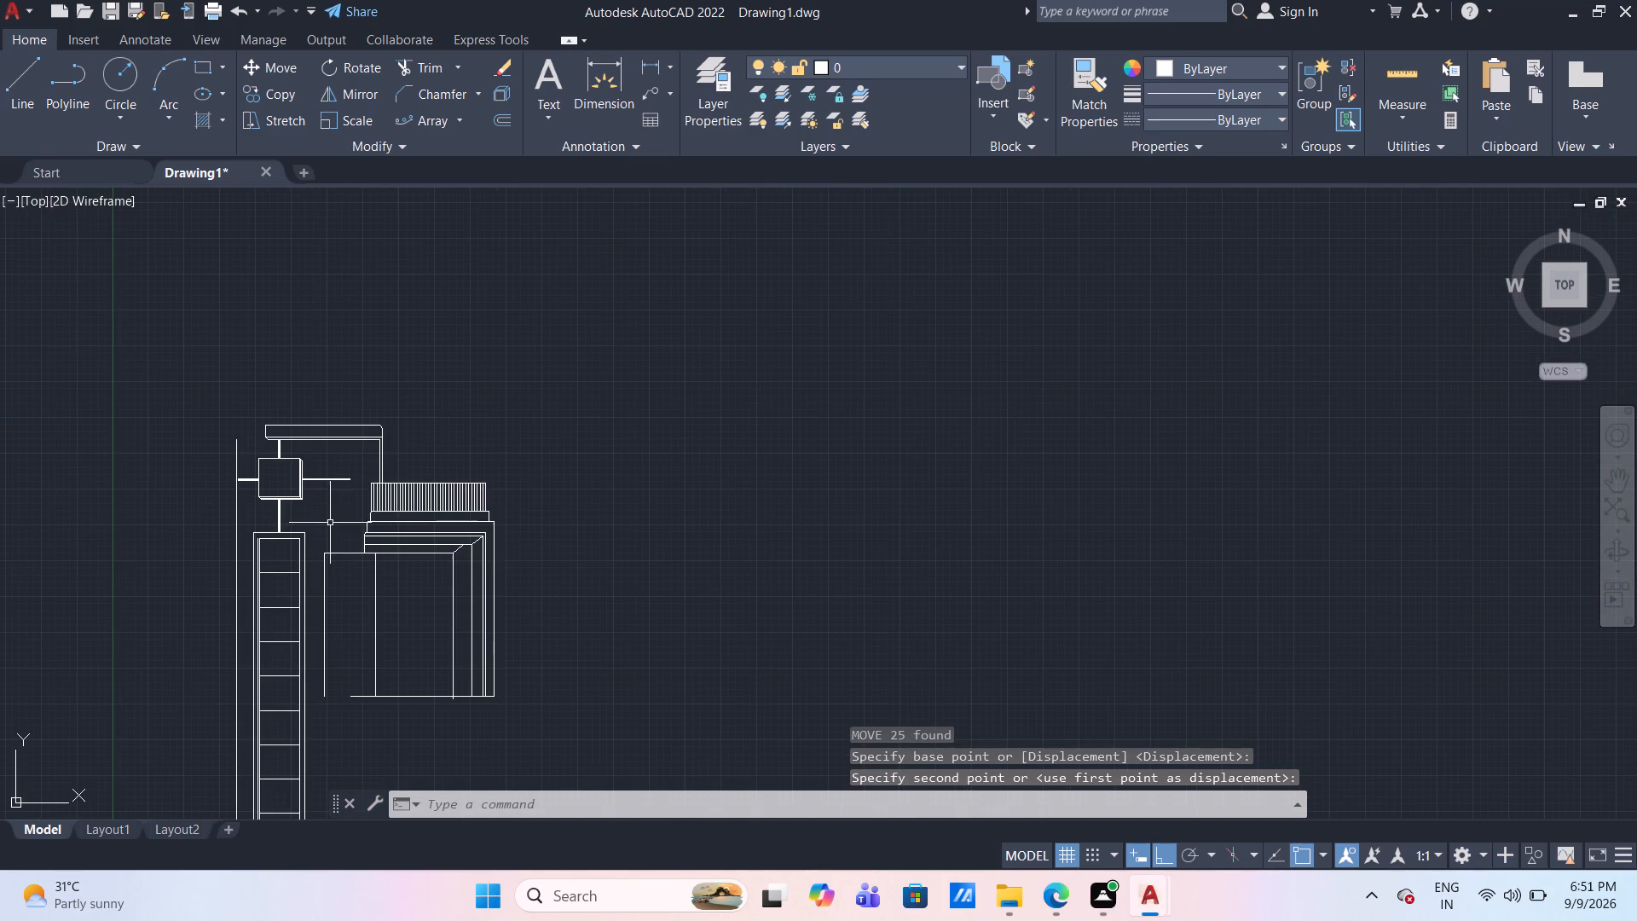
{"action": "scroll", "coordinate": [303, 465], "scroll_direction": "up", "scroll_amount": 2}
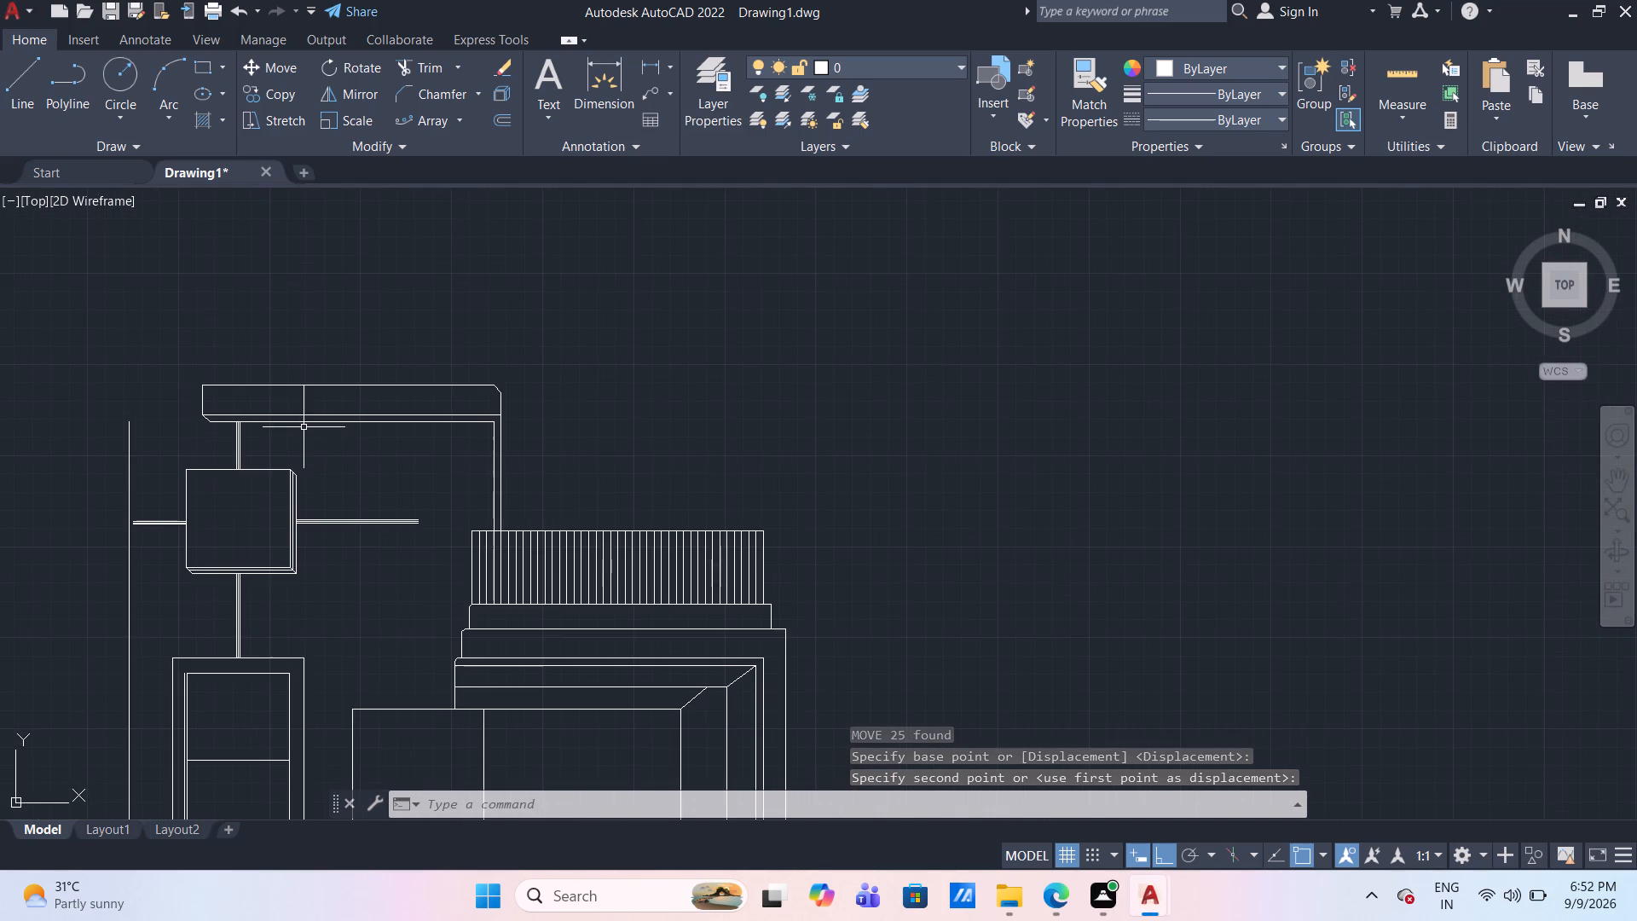
{"action": "middle_click_drag", "start_coordinate": [308, 426], "coordinate": [429, 413]}
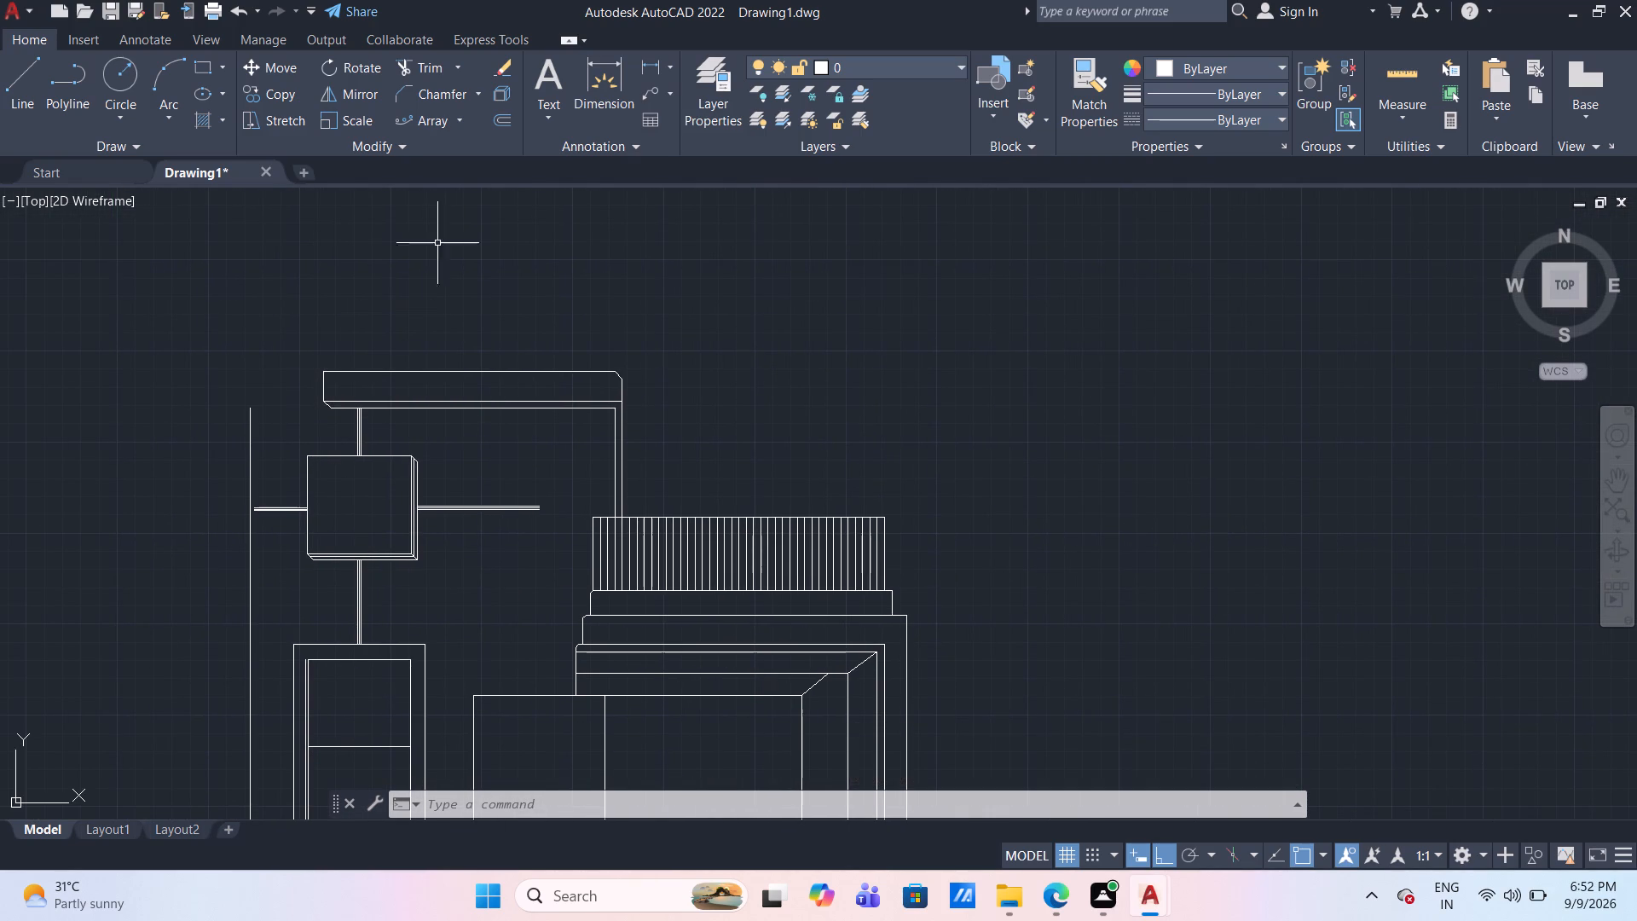
{"action": "left_click", "coordinate": [286, 125]}
{"action": "left_click", "coordinate": [334, 427]}
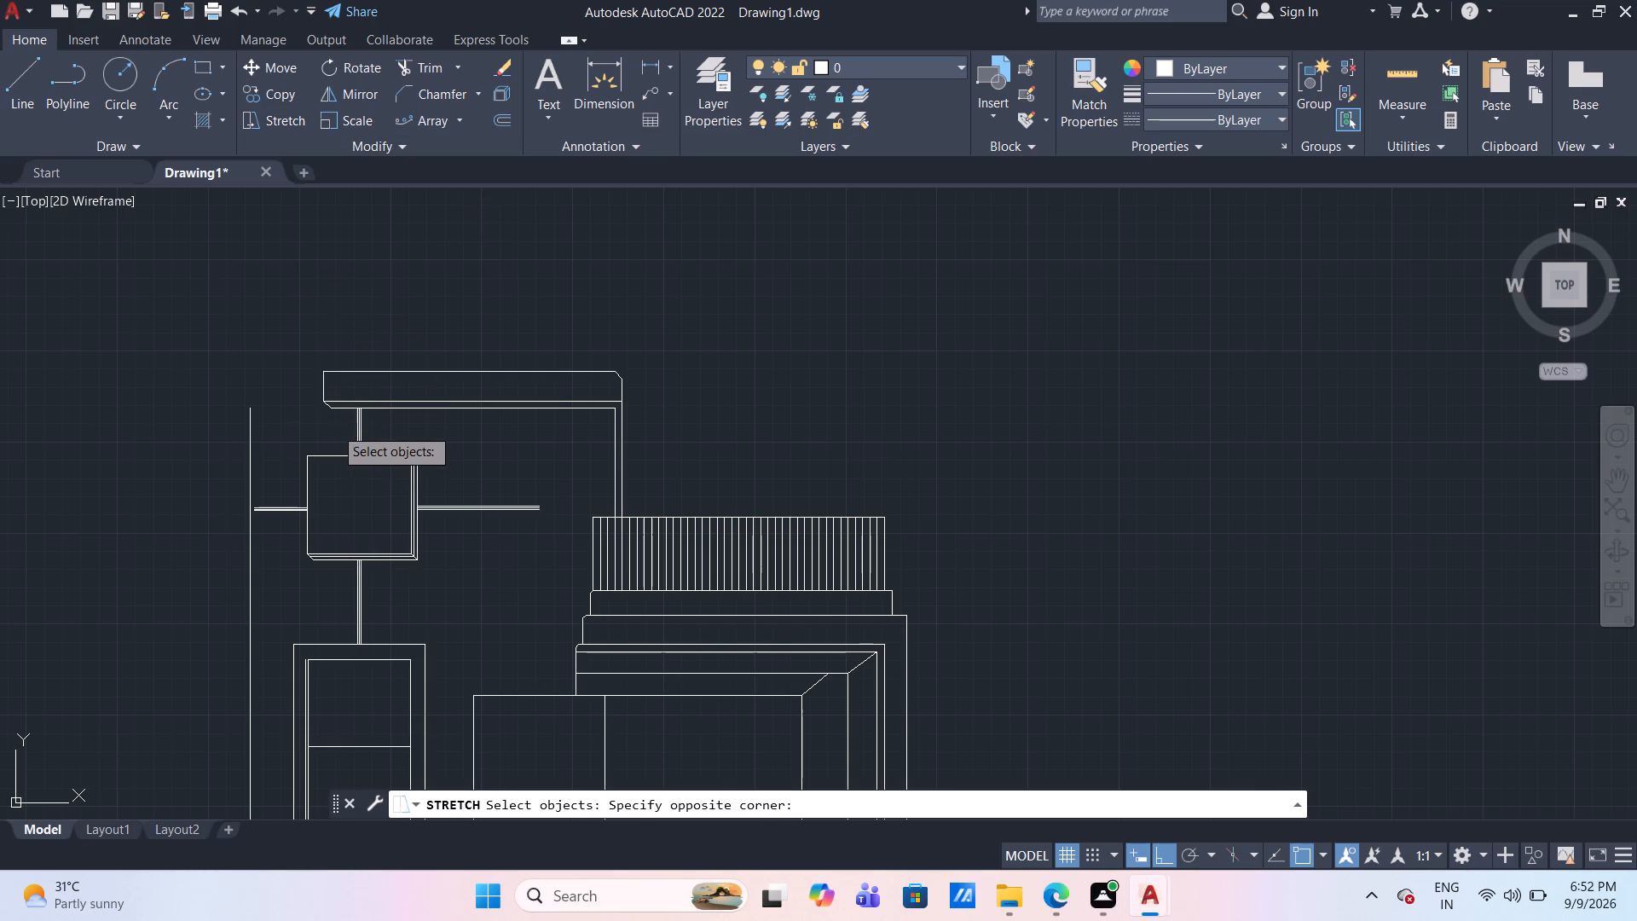
{"action": "left_click", "coordinate": [307, 354]}
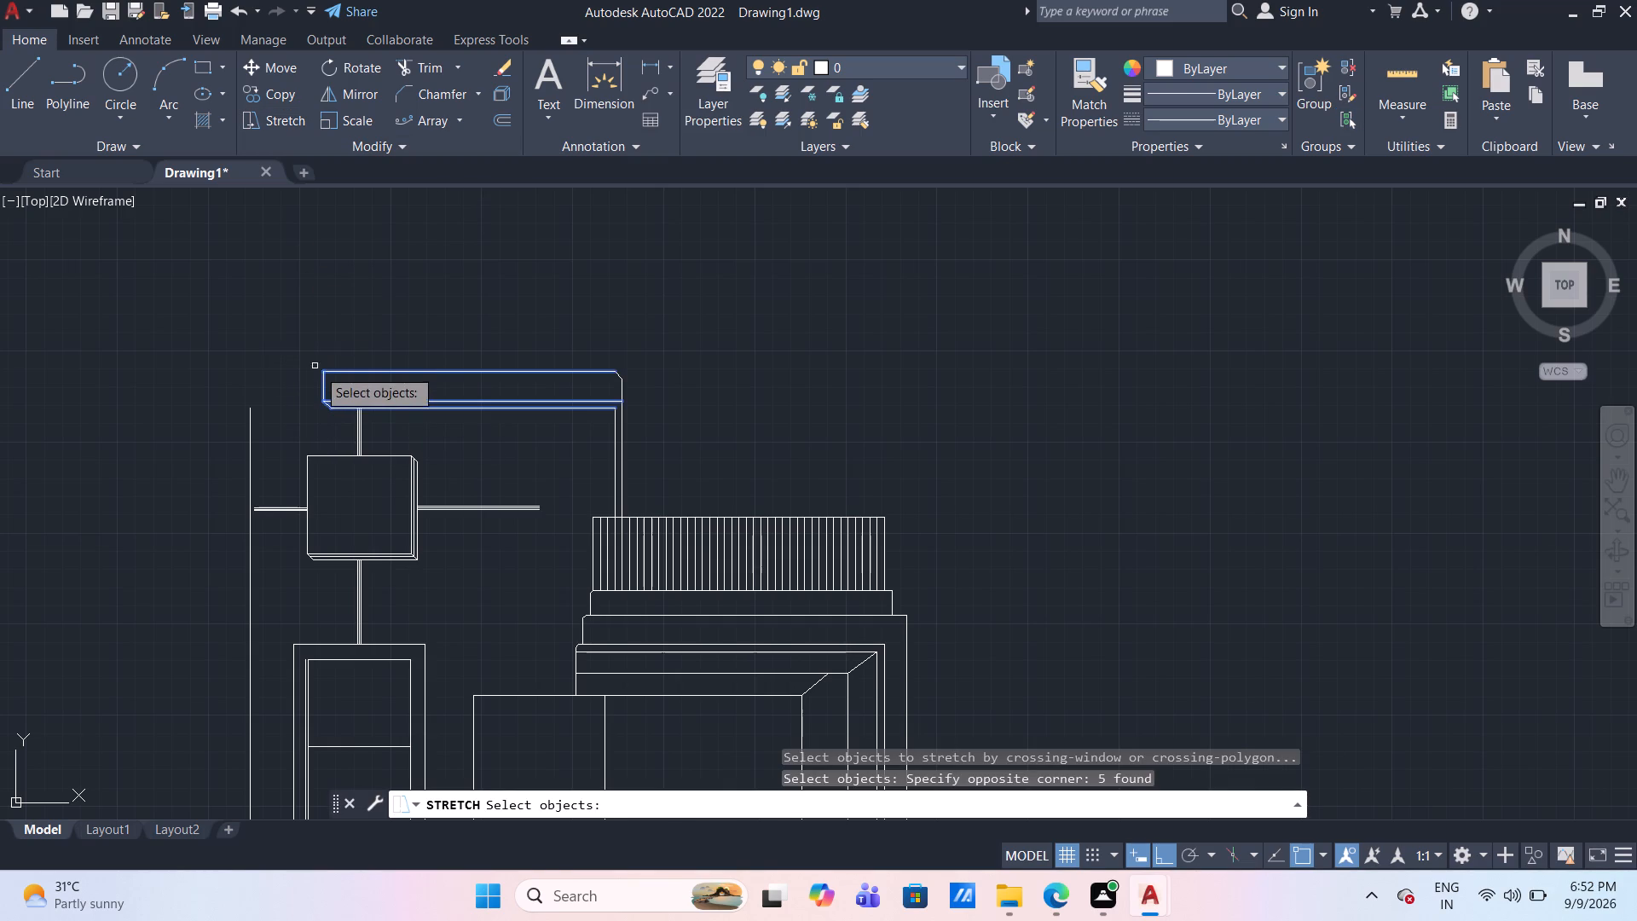
{"action": "left_click", "coordinate": [323, 385]}
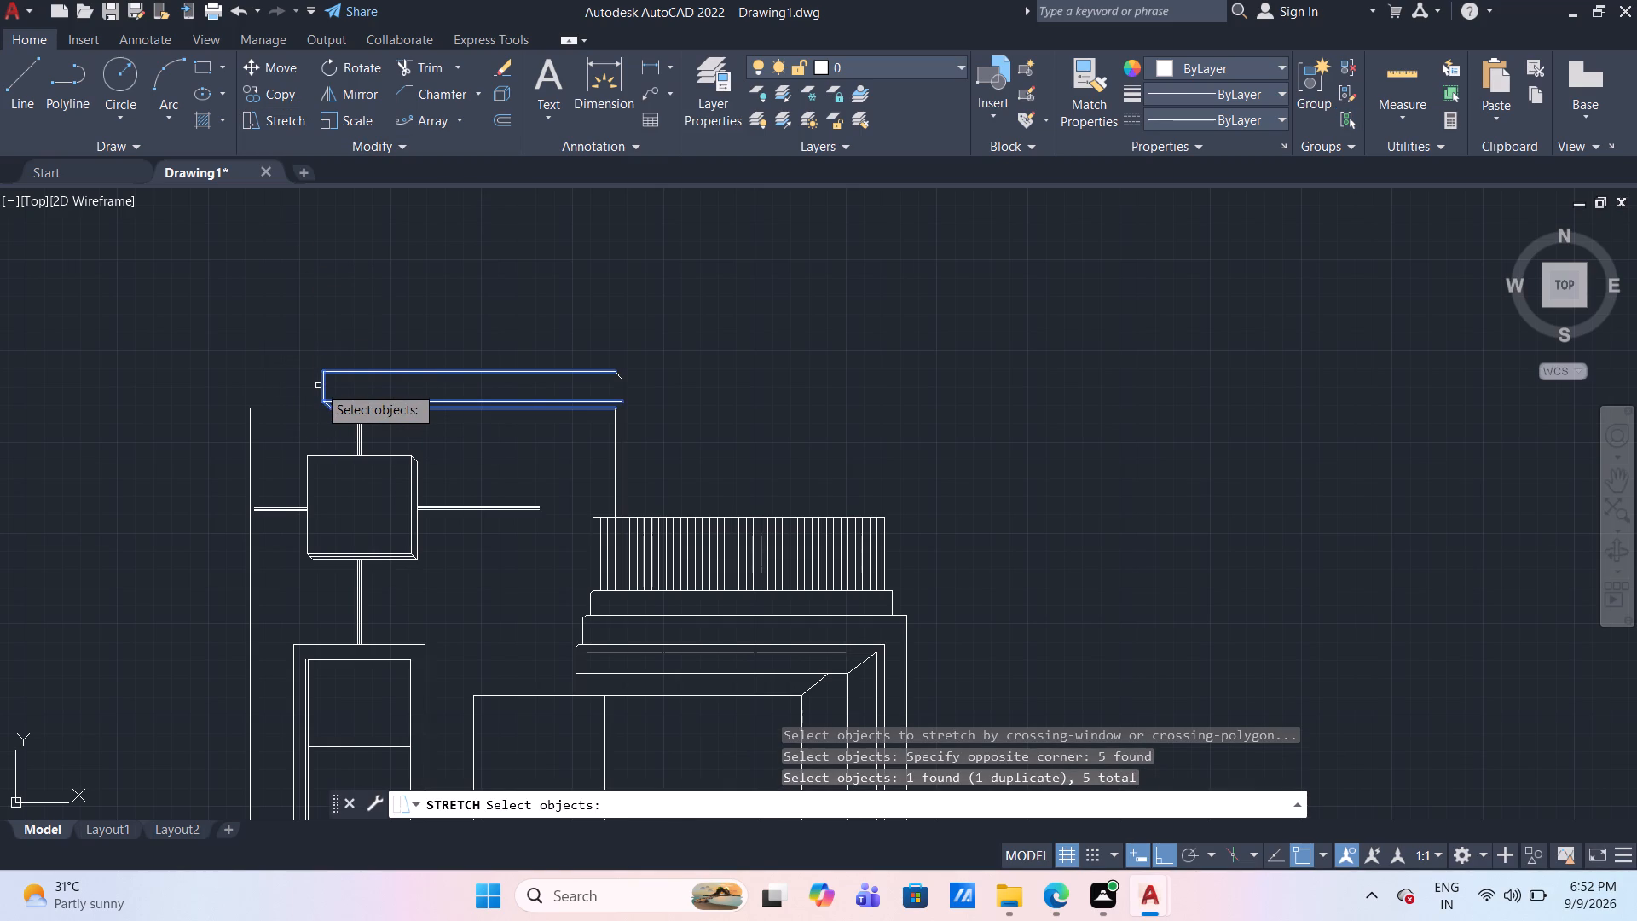
{"action": "key", "text": "Return"}
{"action": "left_click", "coordinate": [318, 385]}
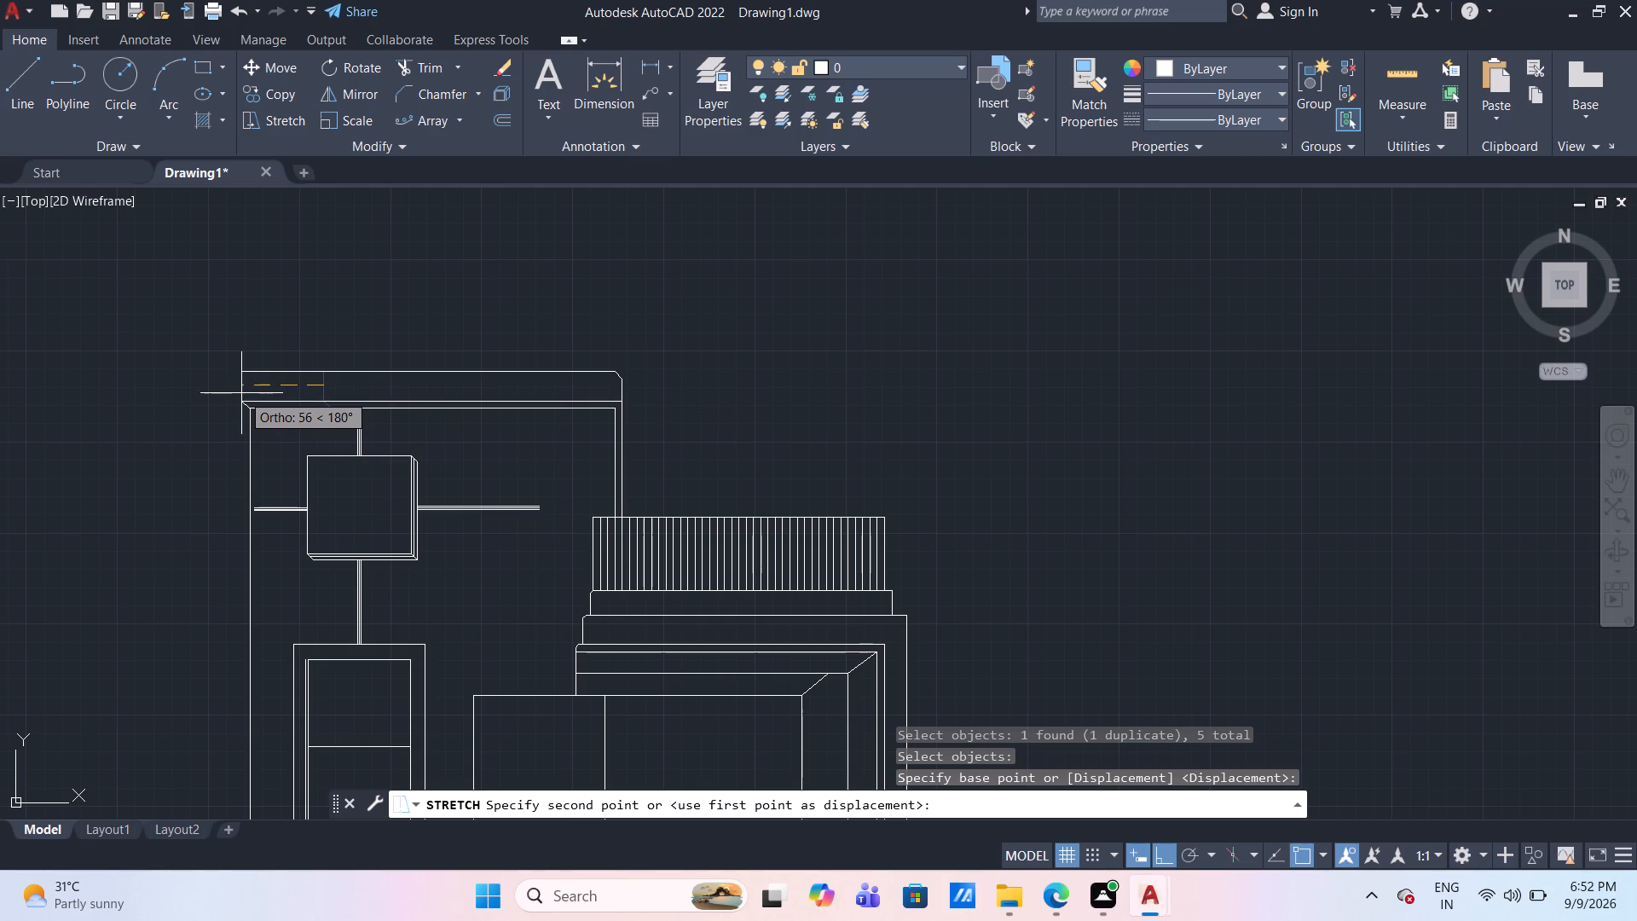
{"action": "left_click", "coordinate": [241, 393]}
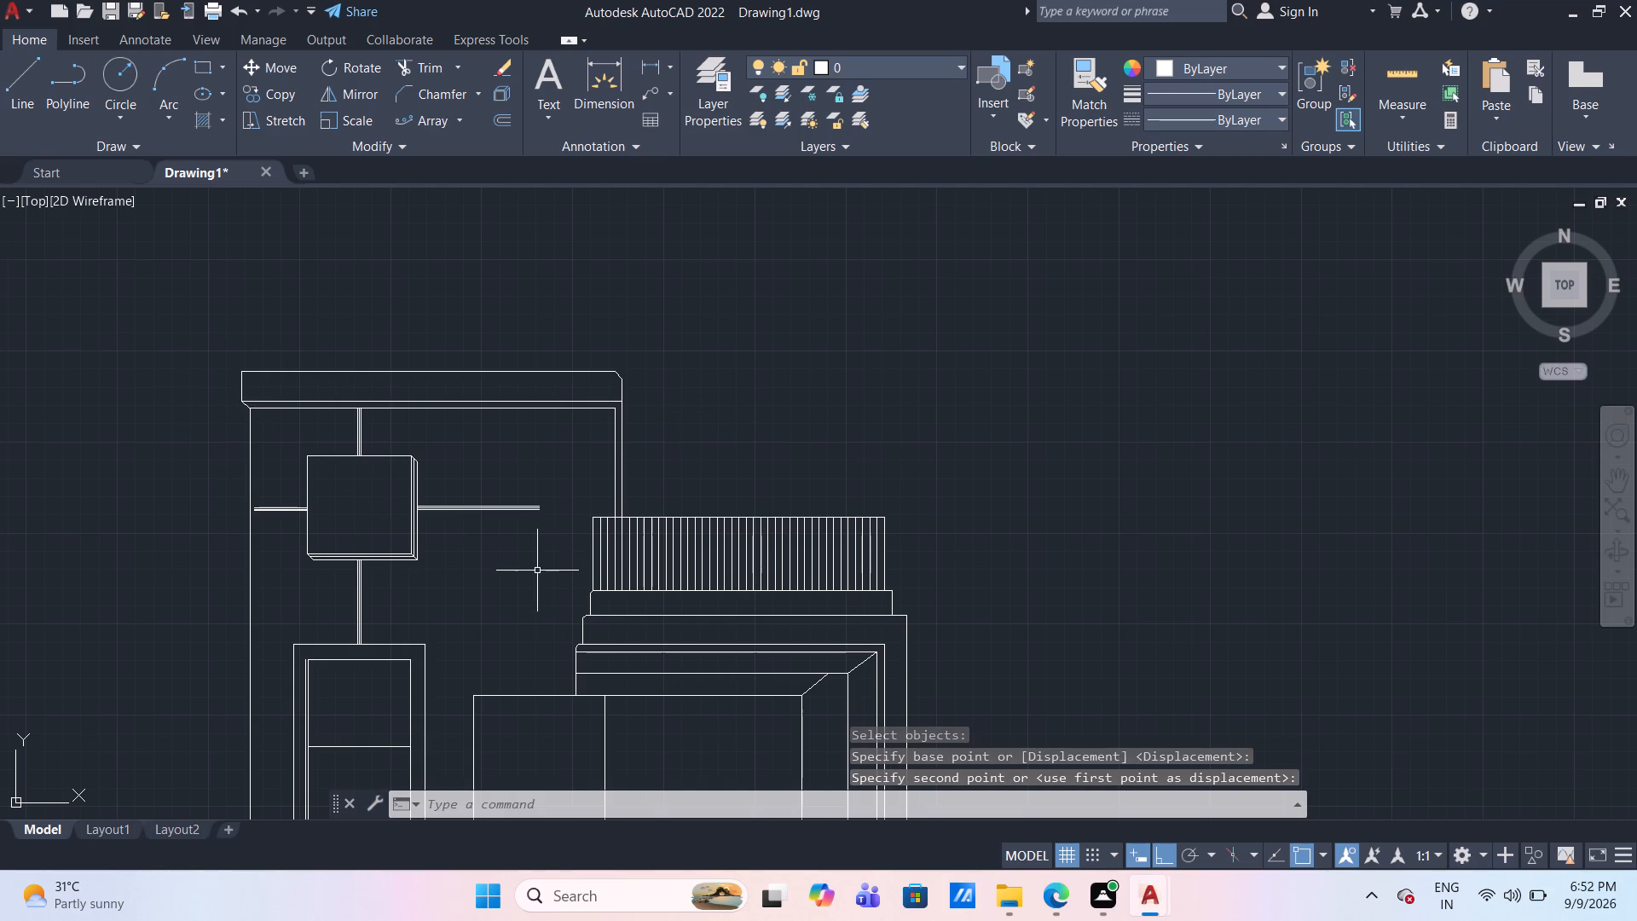
Extend the mitred square's right-hand connector lines to the inner vertical line below the top band's right end.
{"action": "scroll", "coordinate": [534, 577], "scroll_direction": "down", "scroll_amount": 2}
{"action": "middle_click_drag", "start_coordinate": [542, 605], "coordinate": [518, 455]}
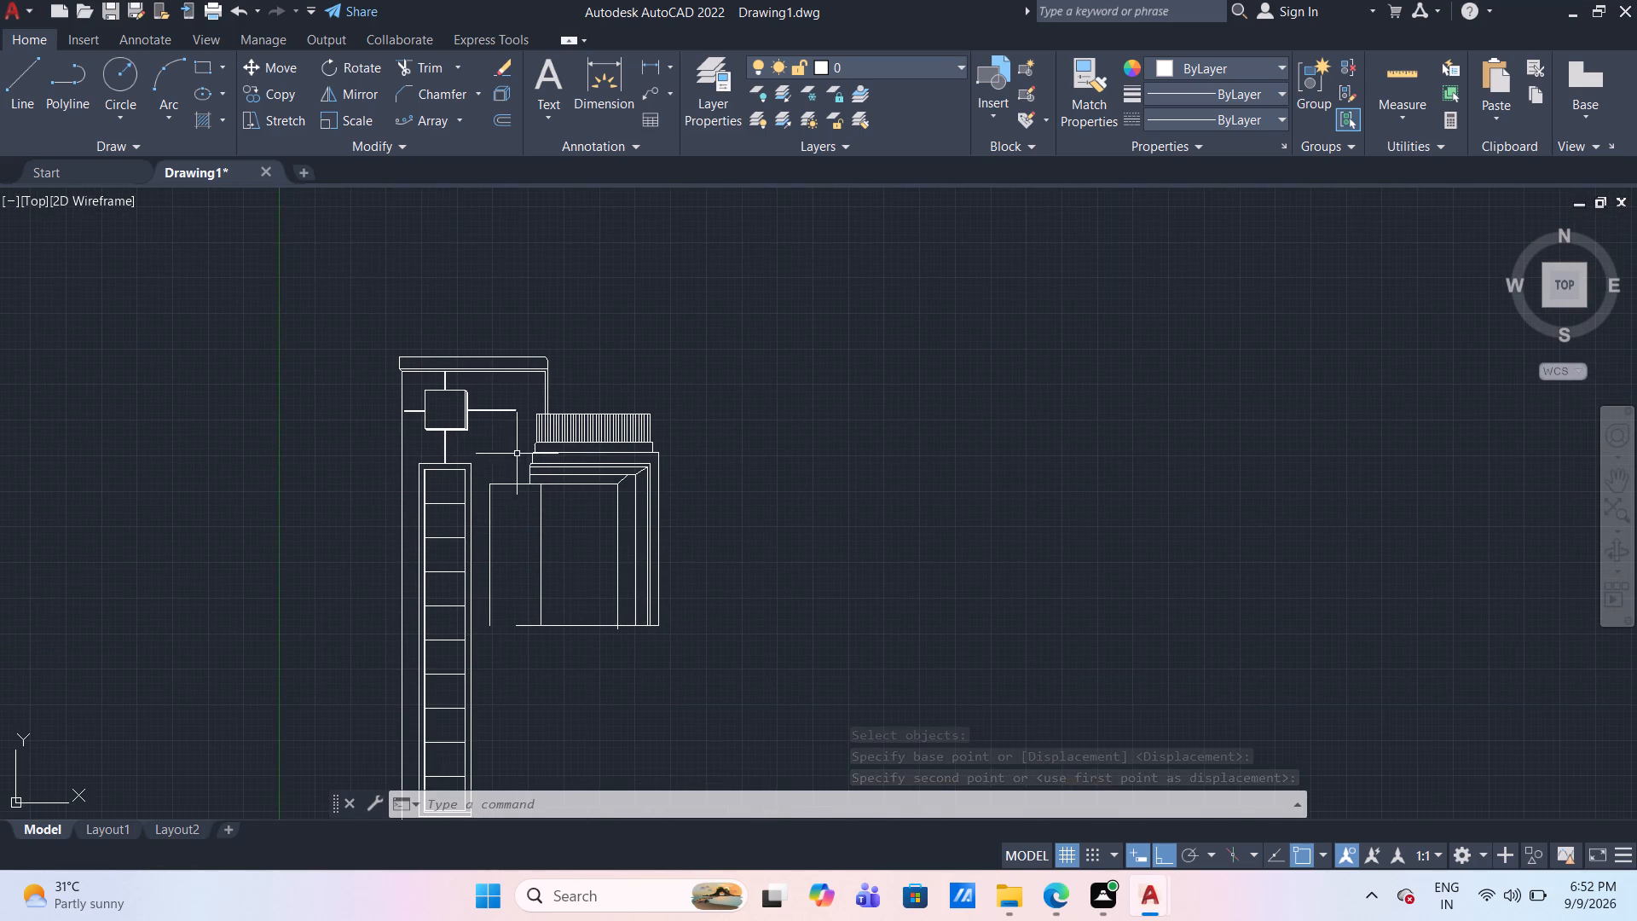
{"action": "scroll", "coordinate": [509, 429], "scroll_direction": "up", "scroll_amount": 2}
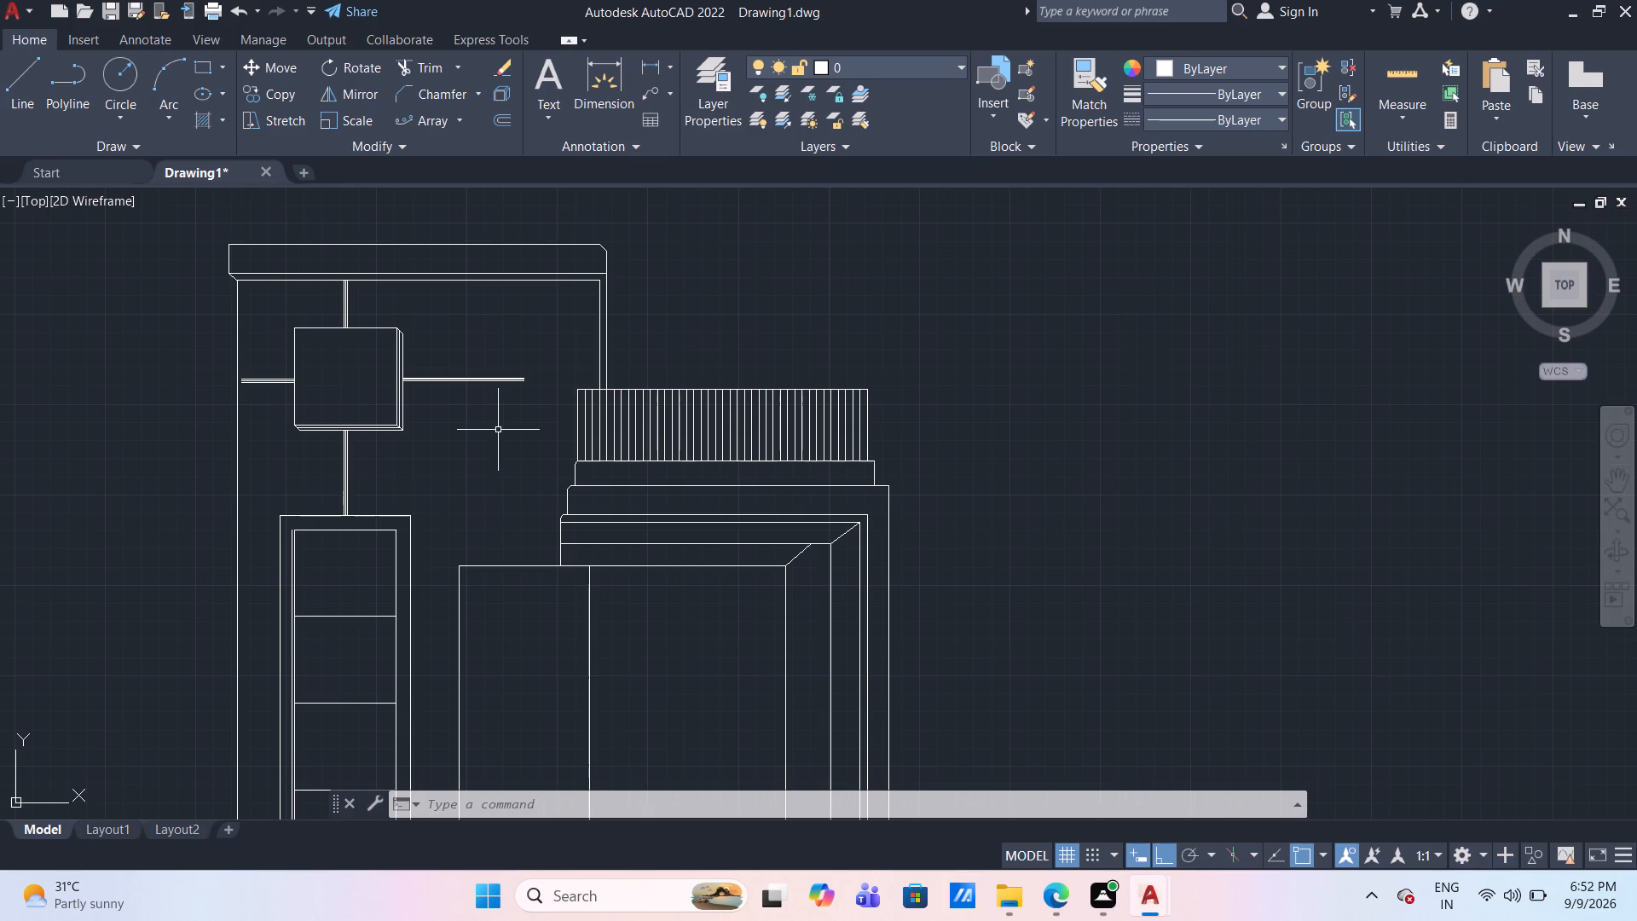
{"action": "type", "text": "EX"}
{"action": "key", "text": "Return"}
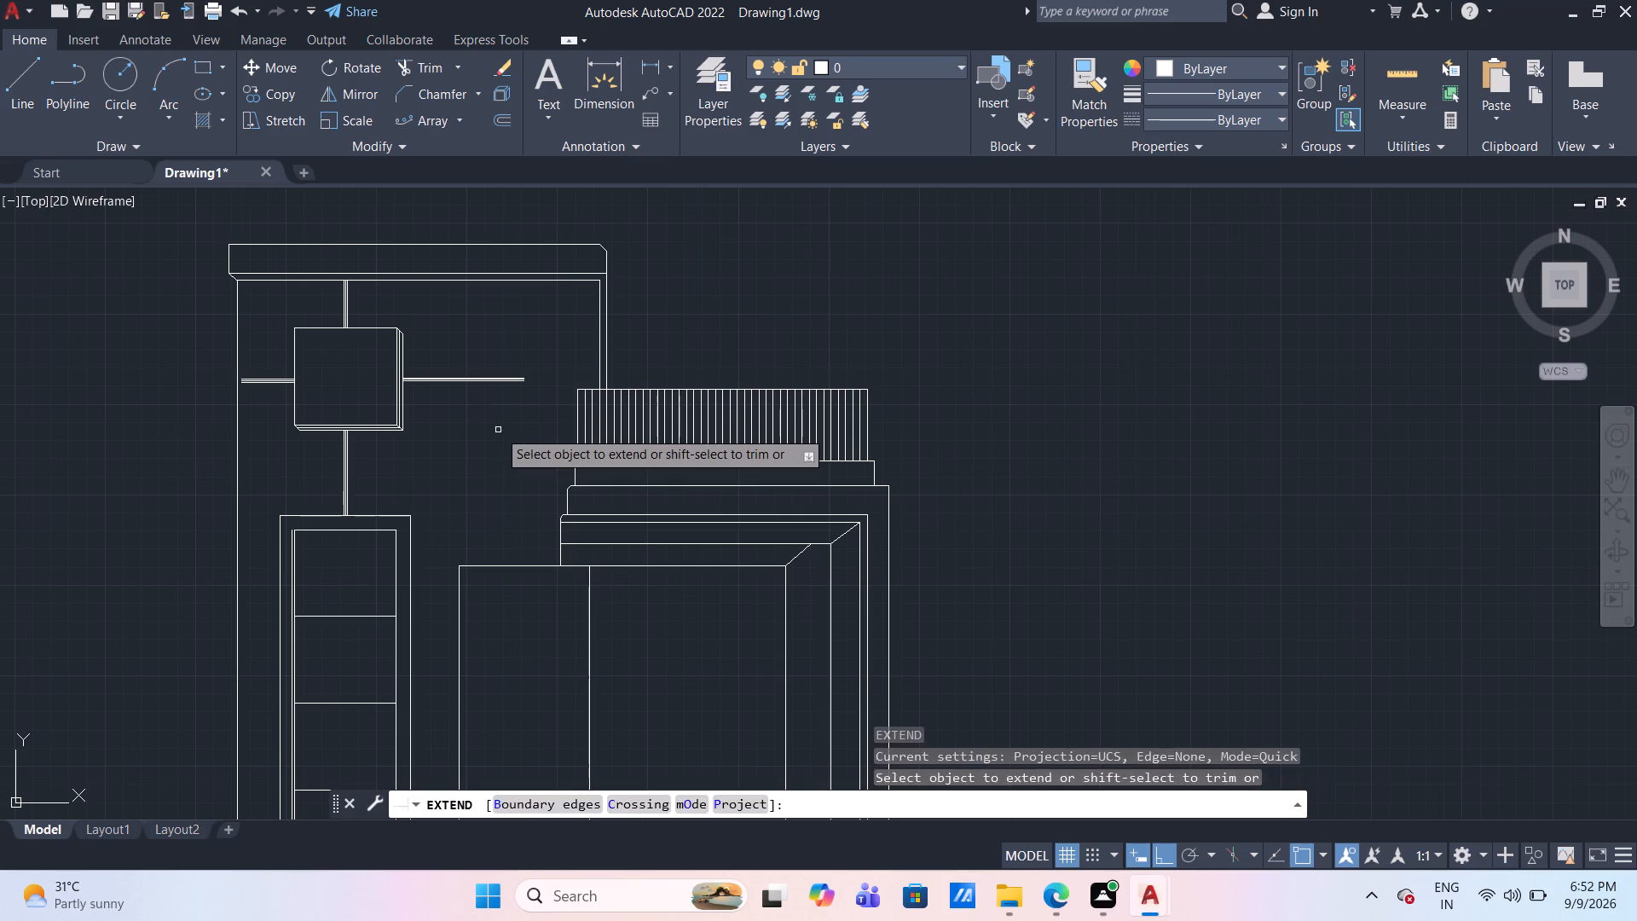
{"action": "left_click", "coordinate": [498, 430]}
{"action": "left_click", "coordinate": [483, 331]}
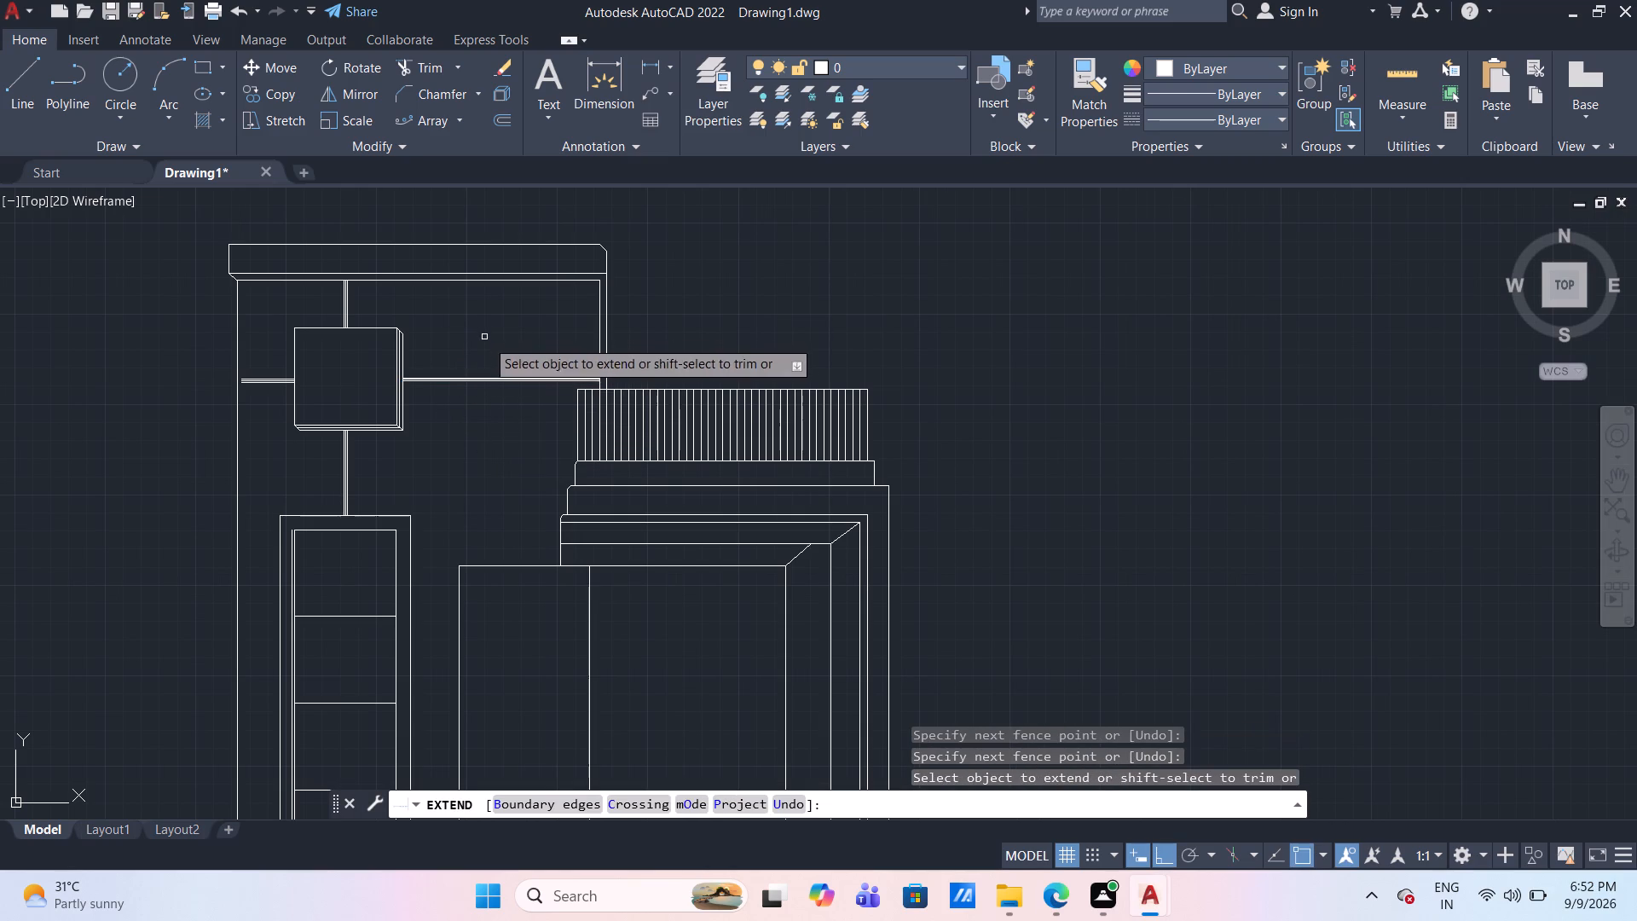
{"action": "scroll", "coordinate": [475, 508], "scroll_direction": "down", "scroll_amount": 2}
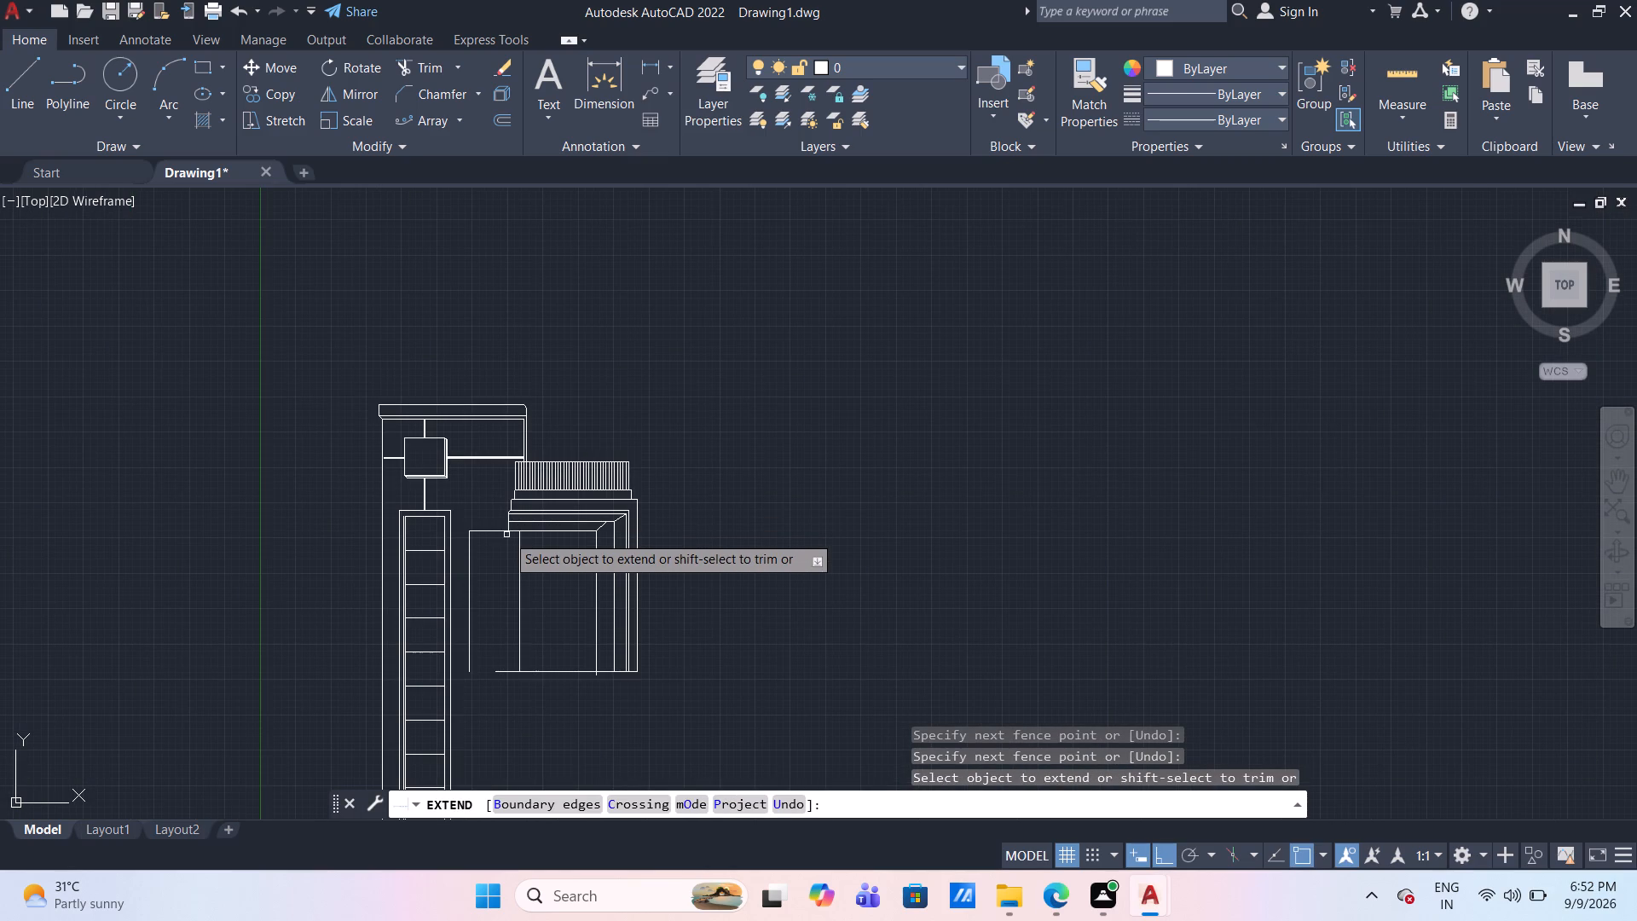
{"action": "key", "text": "Escape"}
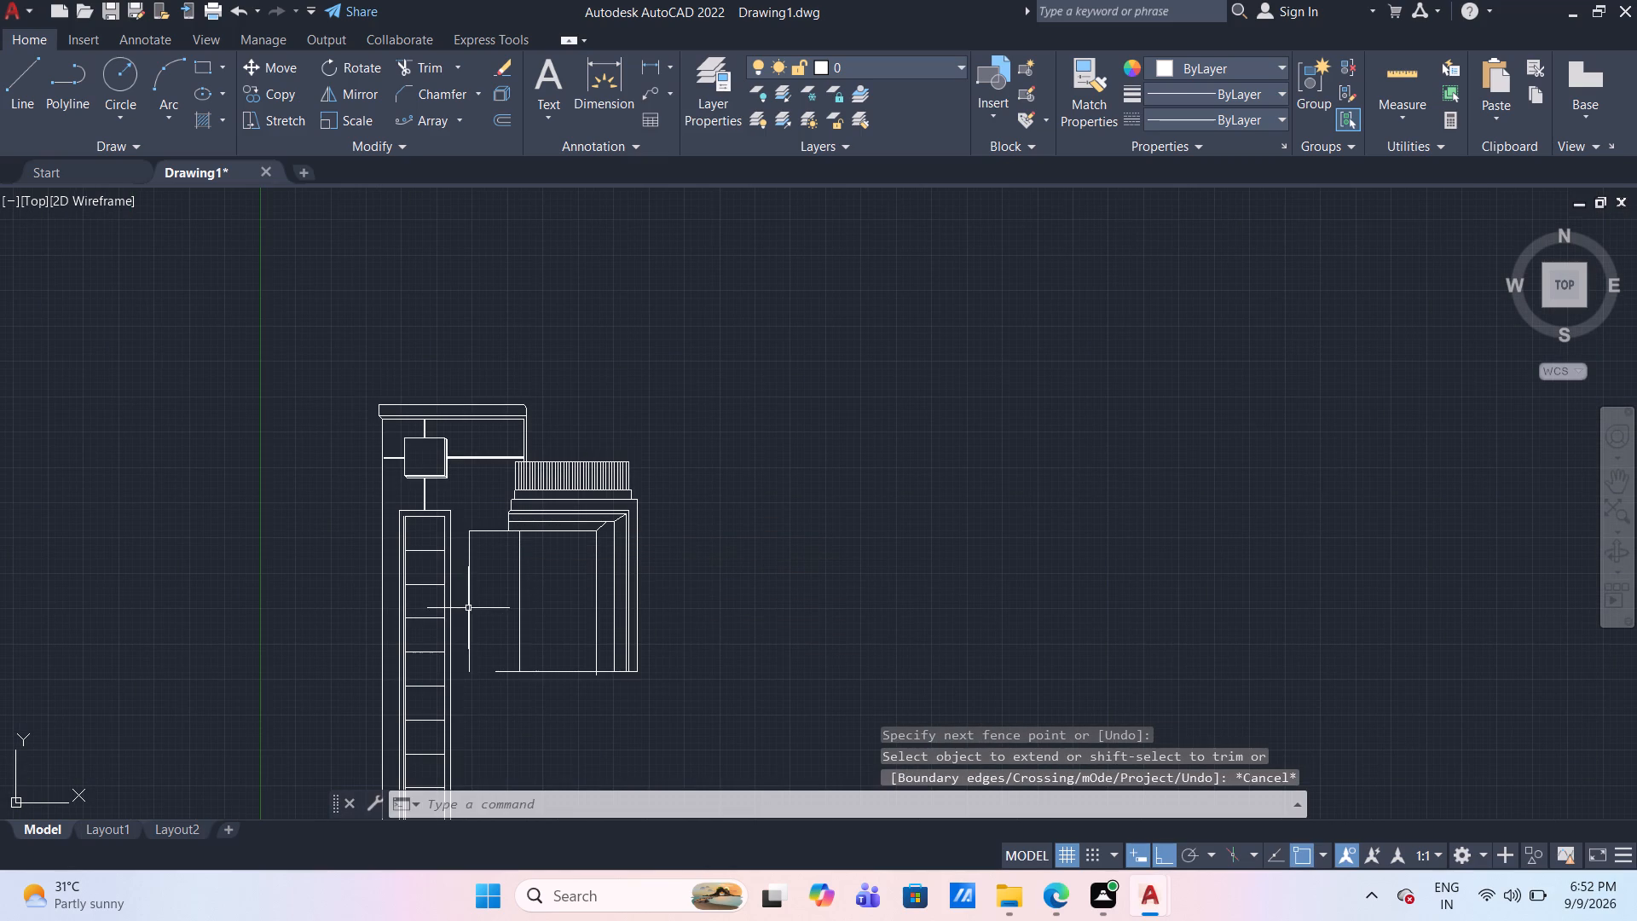
With Ortho off, draw a diagonal about 36 mm long from the lower end of the nested frame's middle vertical up to its inner vertical.
{"action": "scroll", "coordinate": [500, 618], "scroll_direction": "up", "scroll_amount": 2}
{"action": "middle_click_drag", "start_coordinate": [604, 634], "coordinate": [559, 461]}
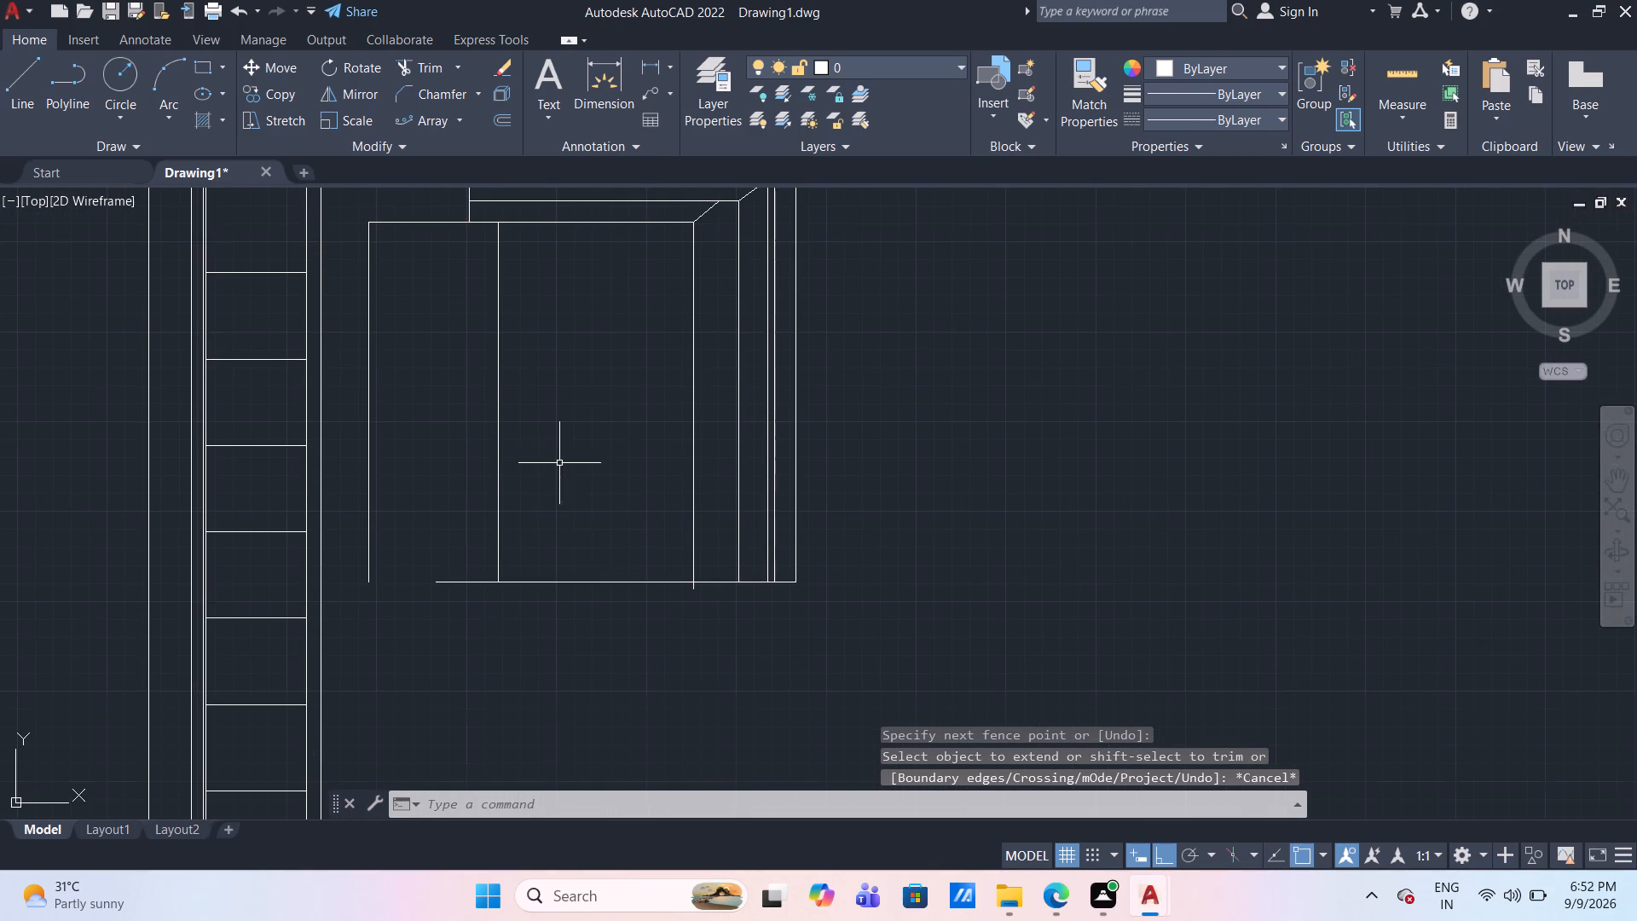
{"action": "middle_click_drag", "start_coordinate": [601, 525], "coordinate": [603, 600]}
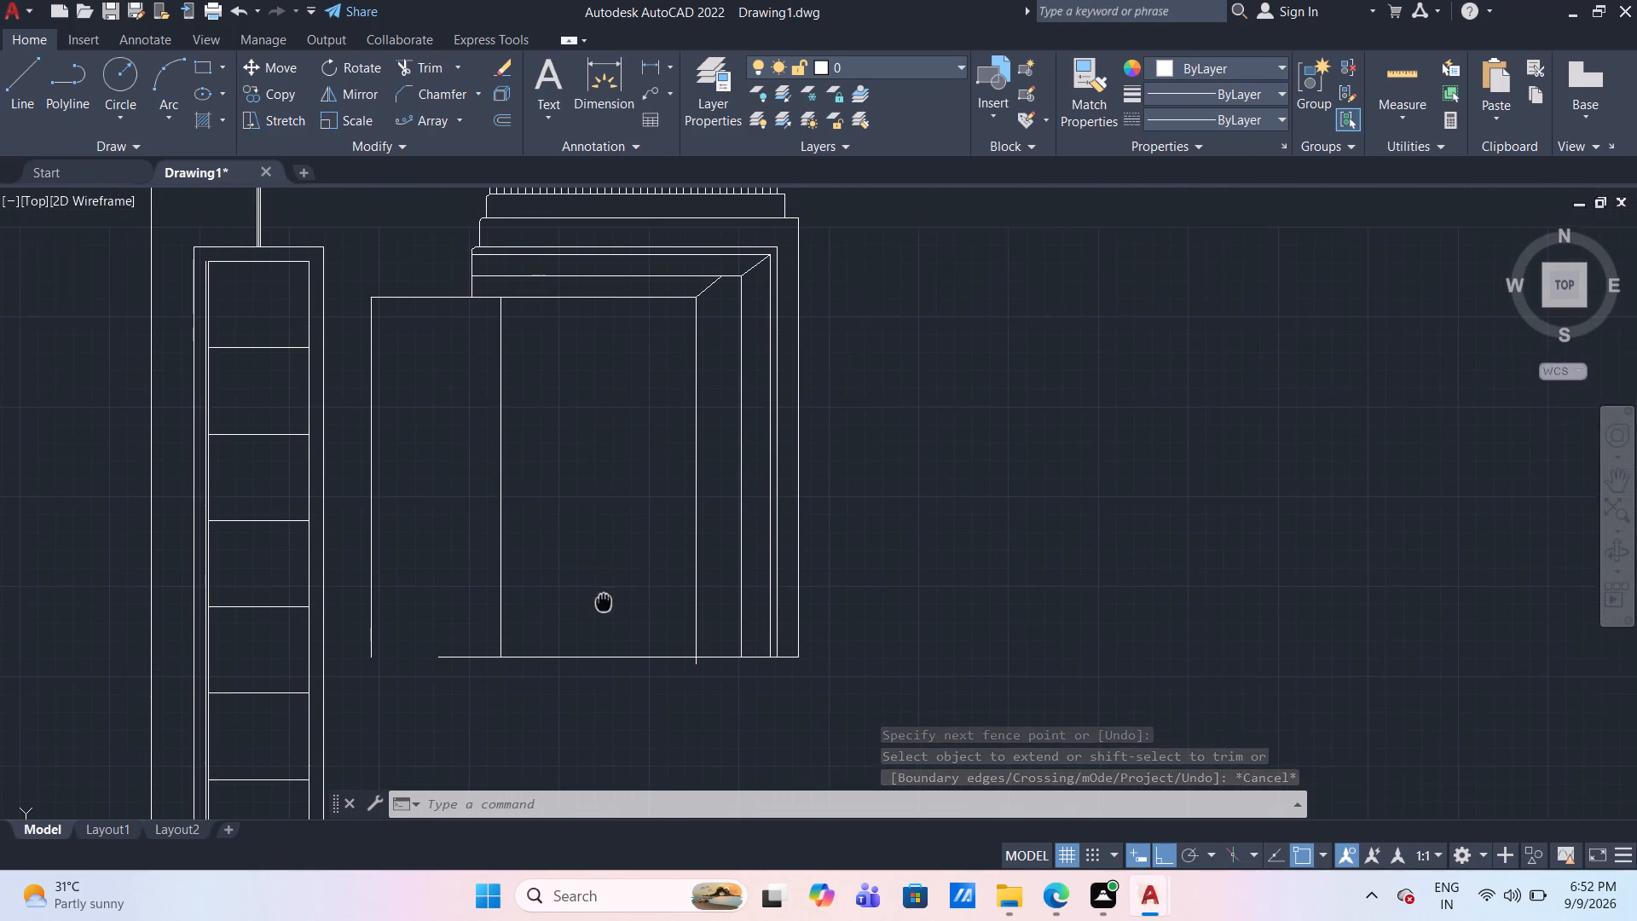
{"action": "middle_click_drag", "start_coordinate": [603, 600], "coordinate": [569, 589]}
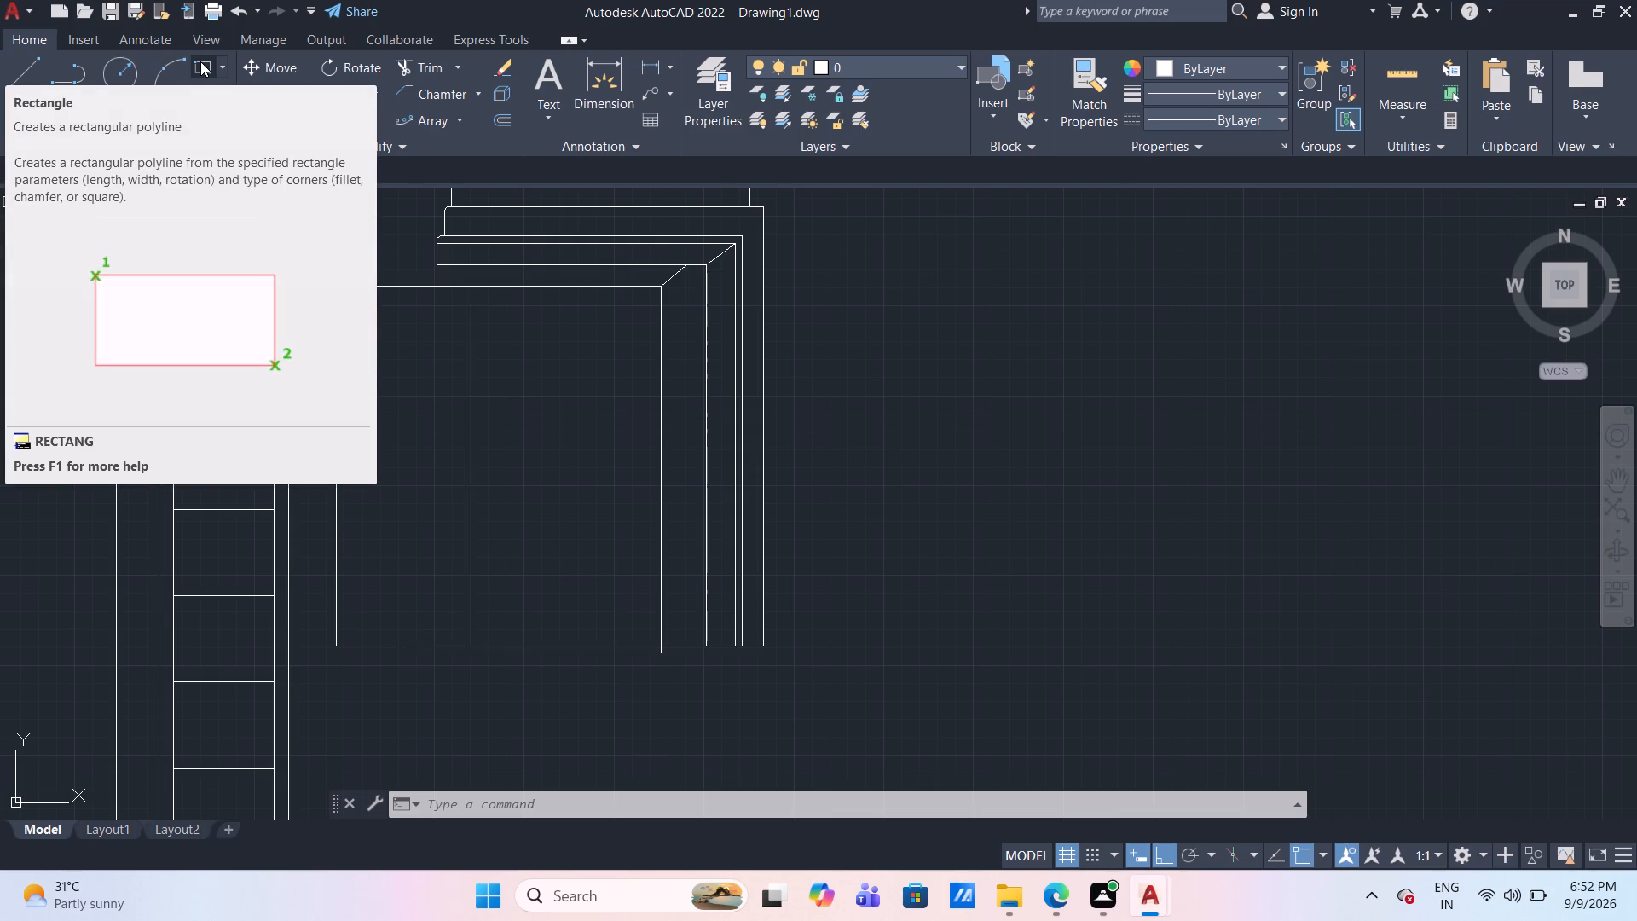
{"action": "left_click", "coordinate": [26, 81]}
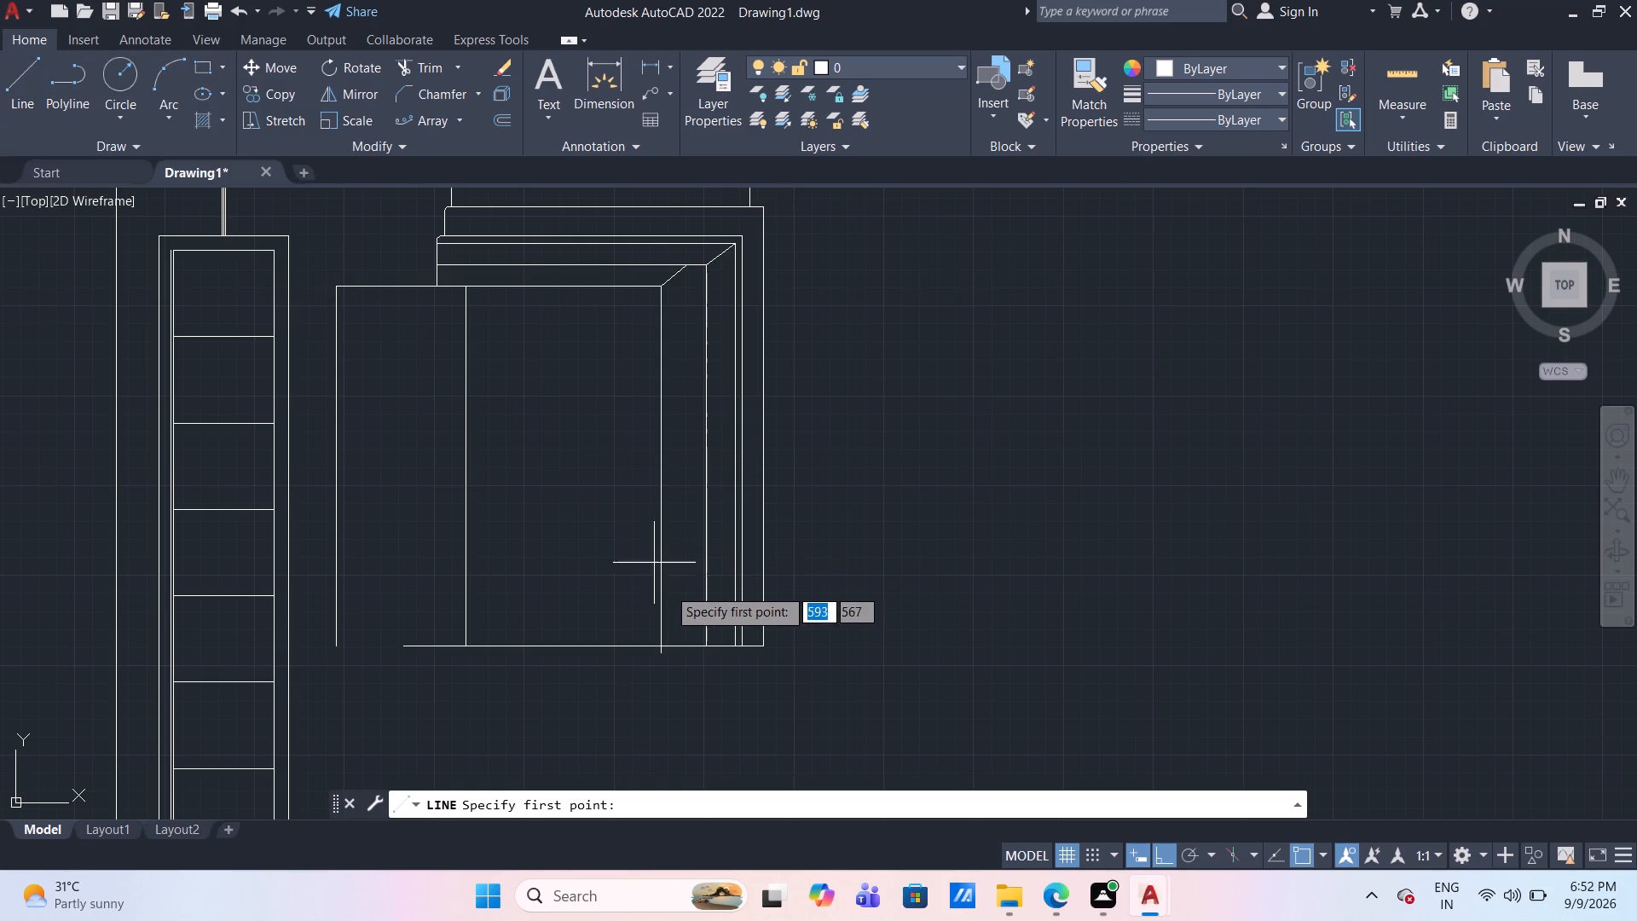
{"action": "left_click", "coordinate": [1167, 860]}
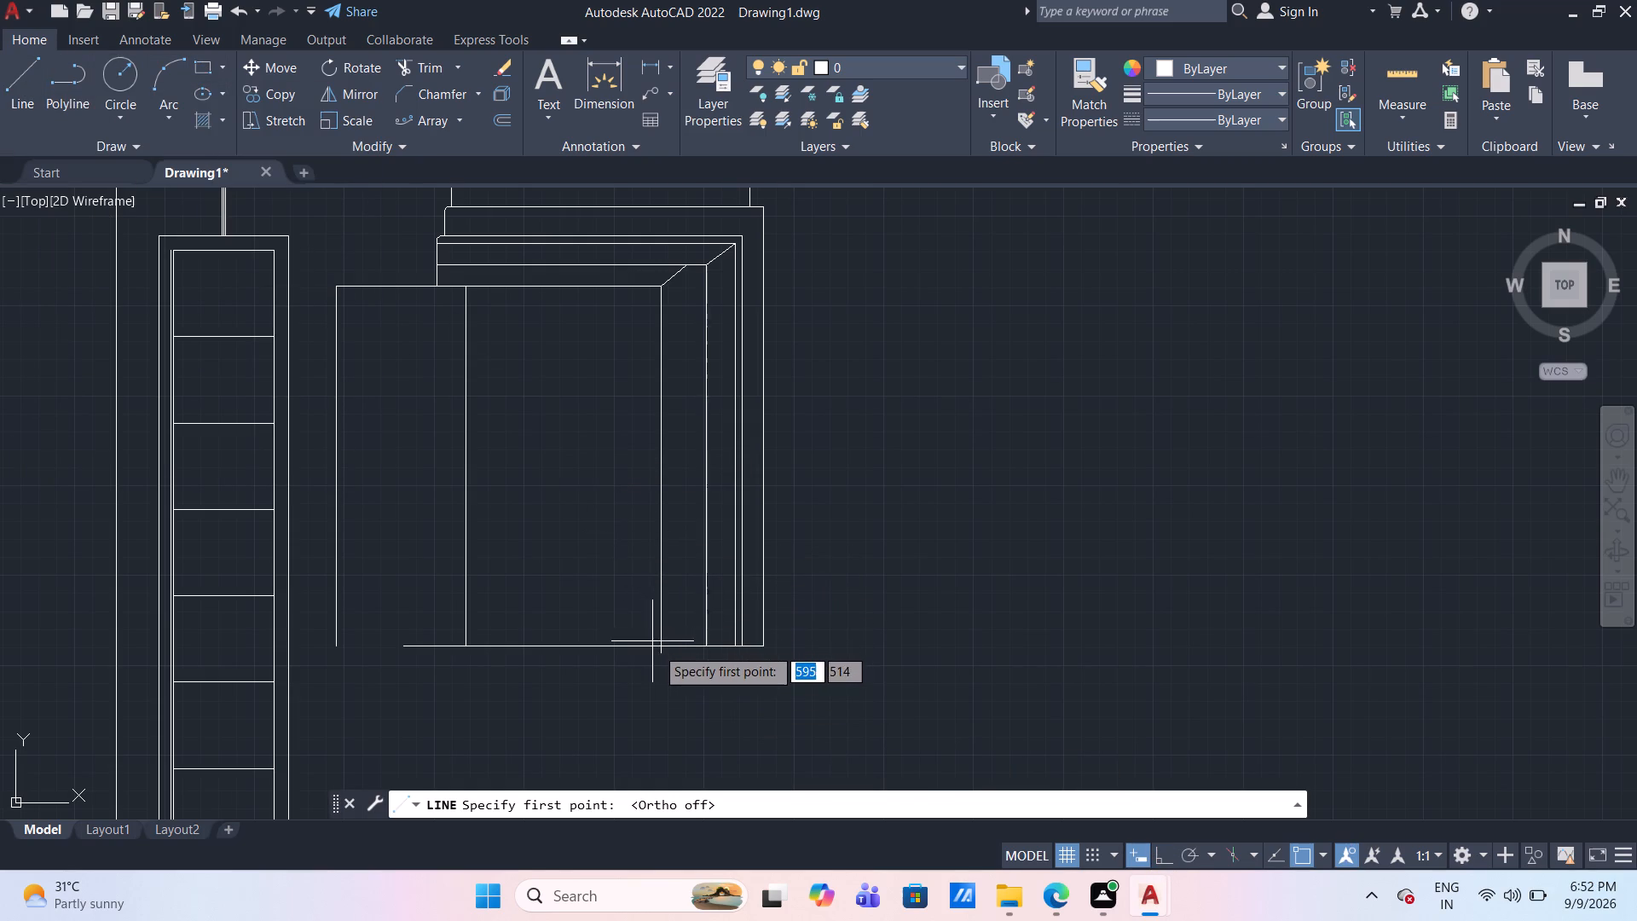
{"action": "left_click", "coordinate": [657, 648]}
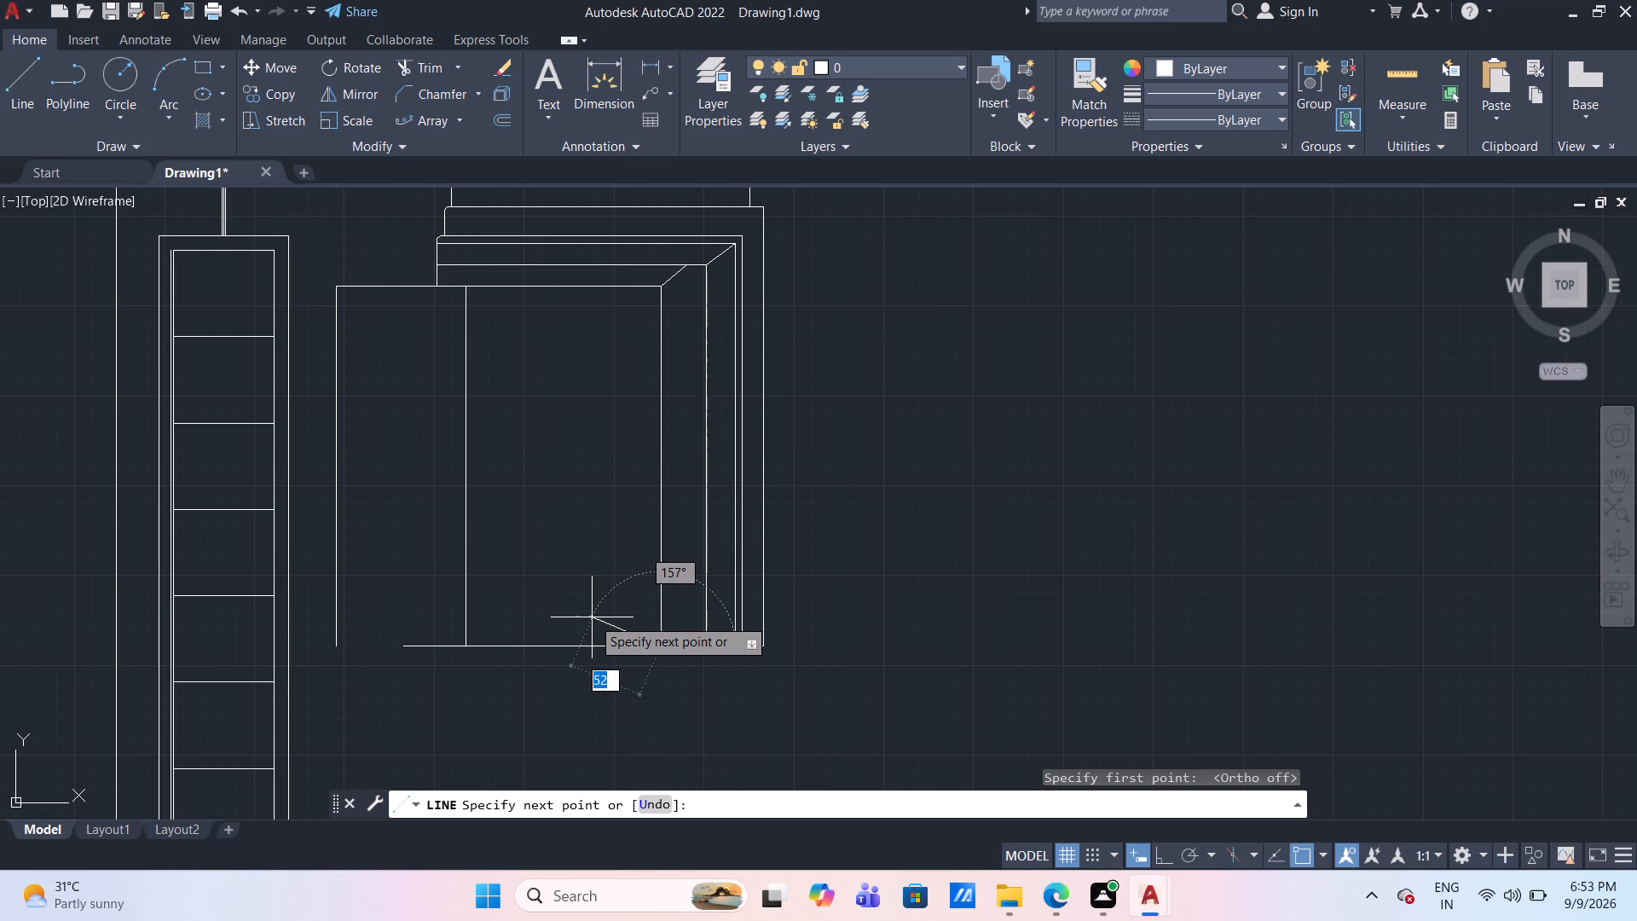
{"action": "key", "text": "Escape"}
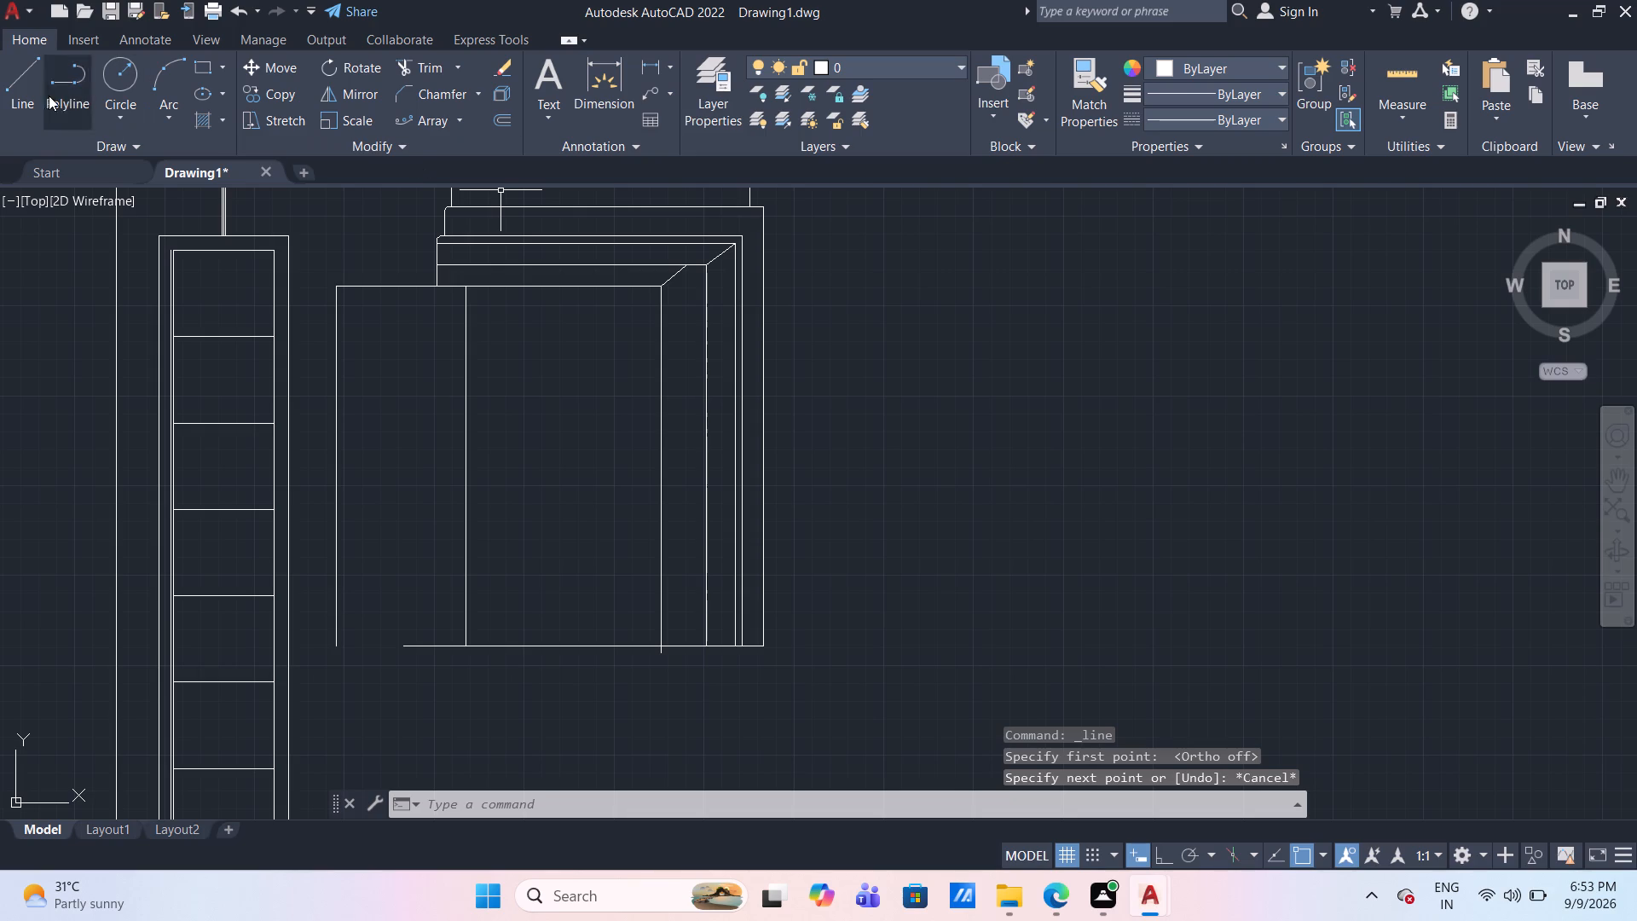
{"action": "left_click", "coordinate": [37, 82]}
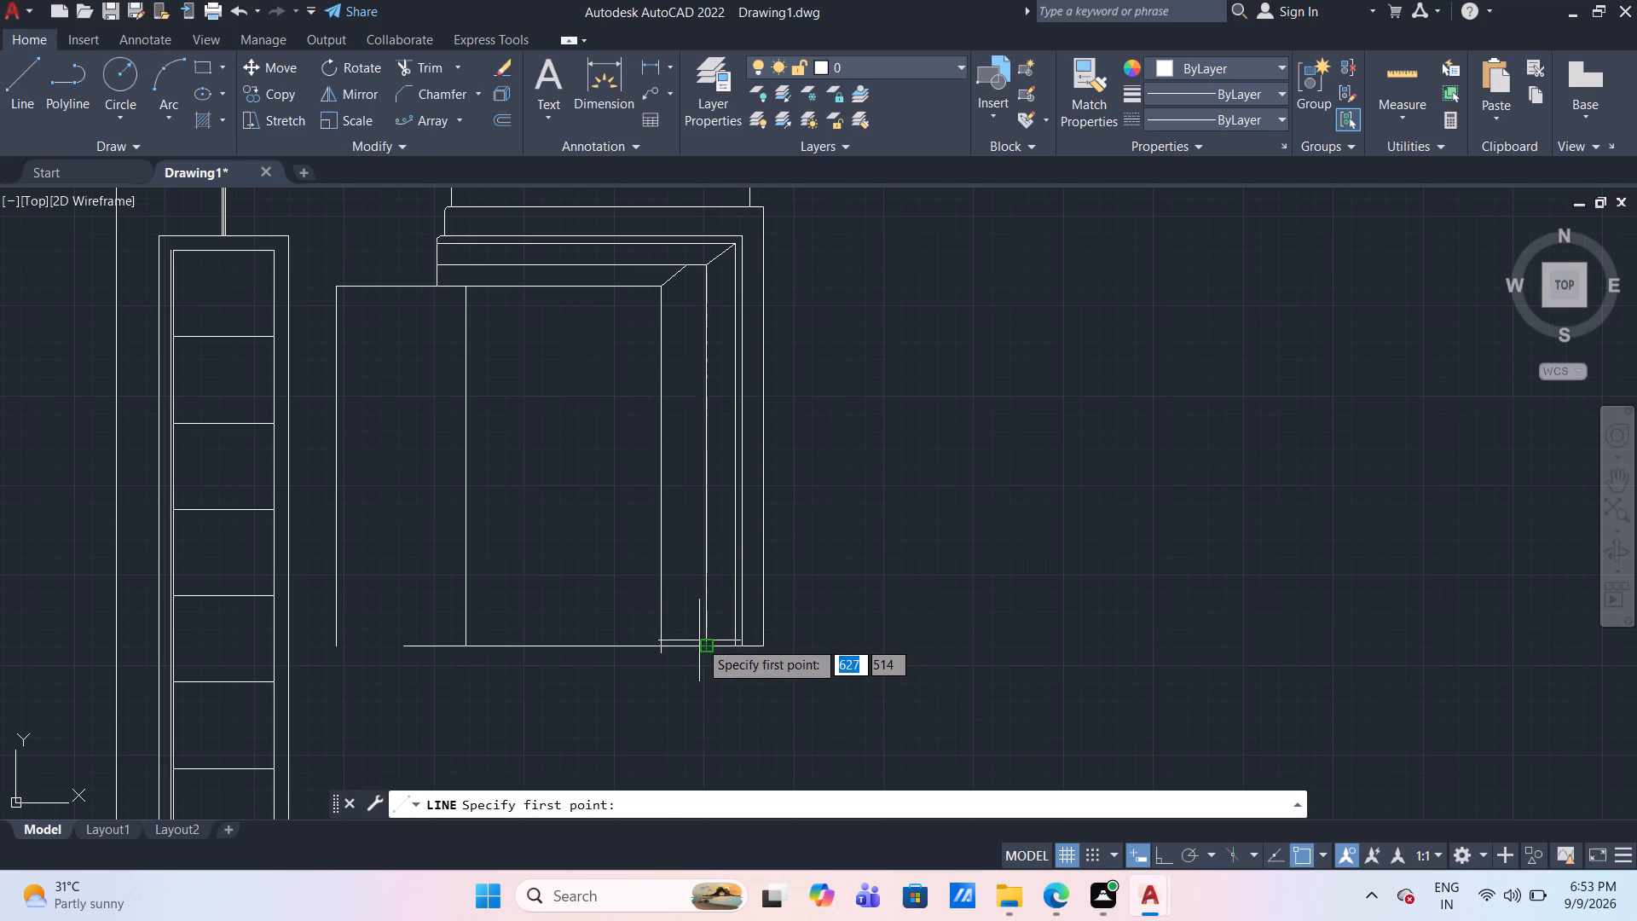
{"action": "left_click", "coordinate": [704, 641]}
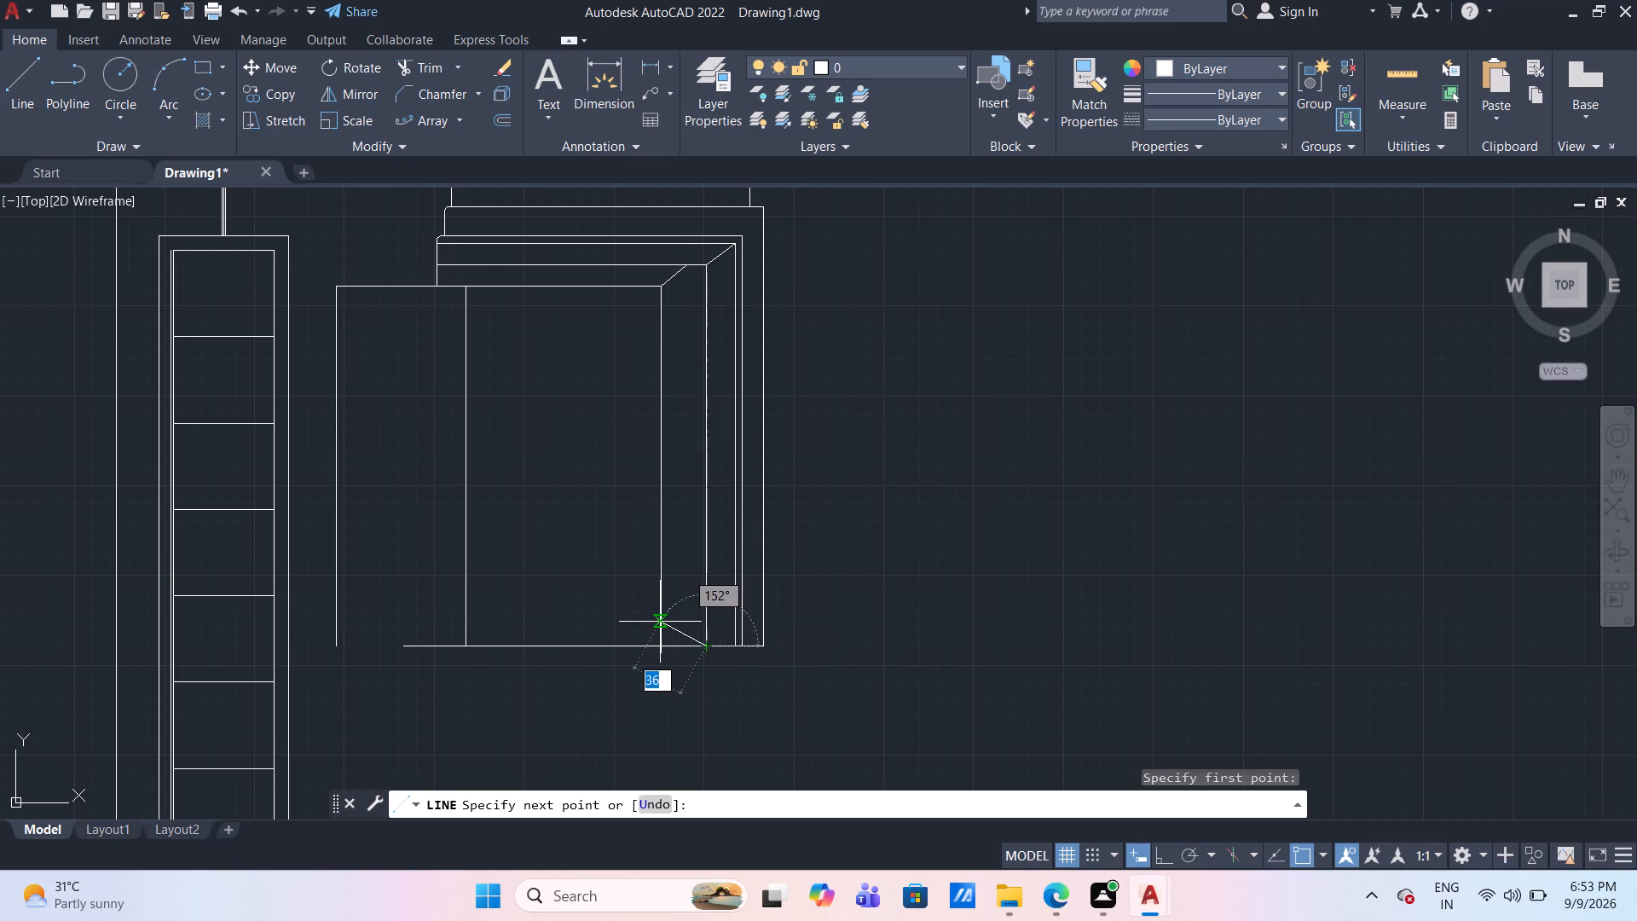
{"action": "left_click", "coordinate": [660, 620]}
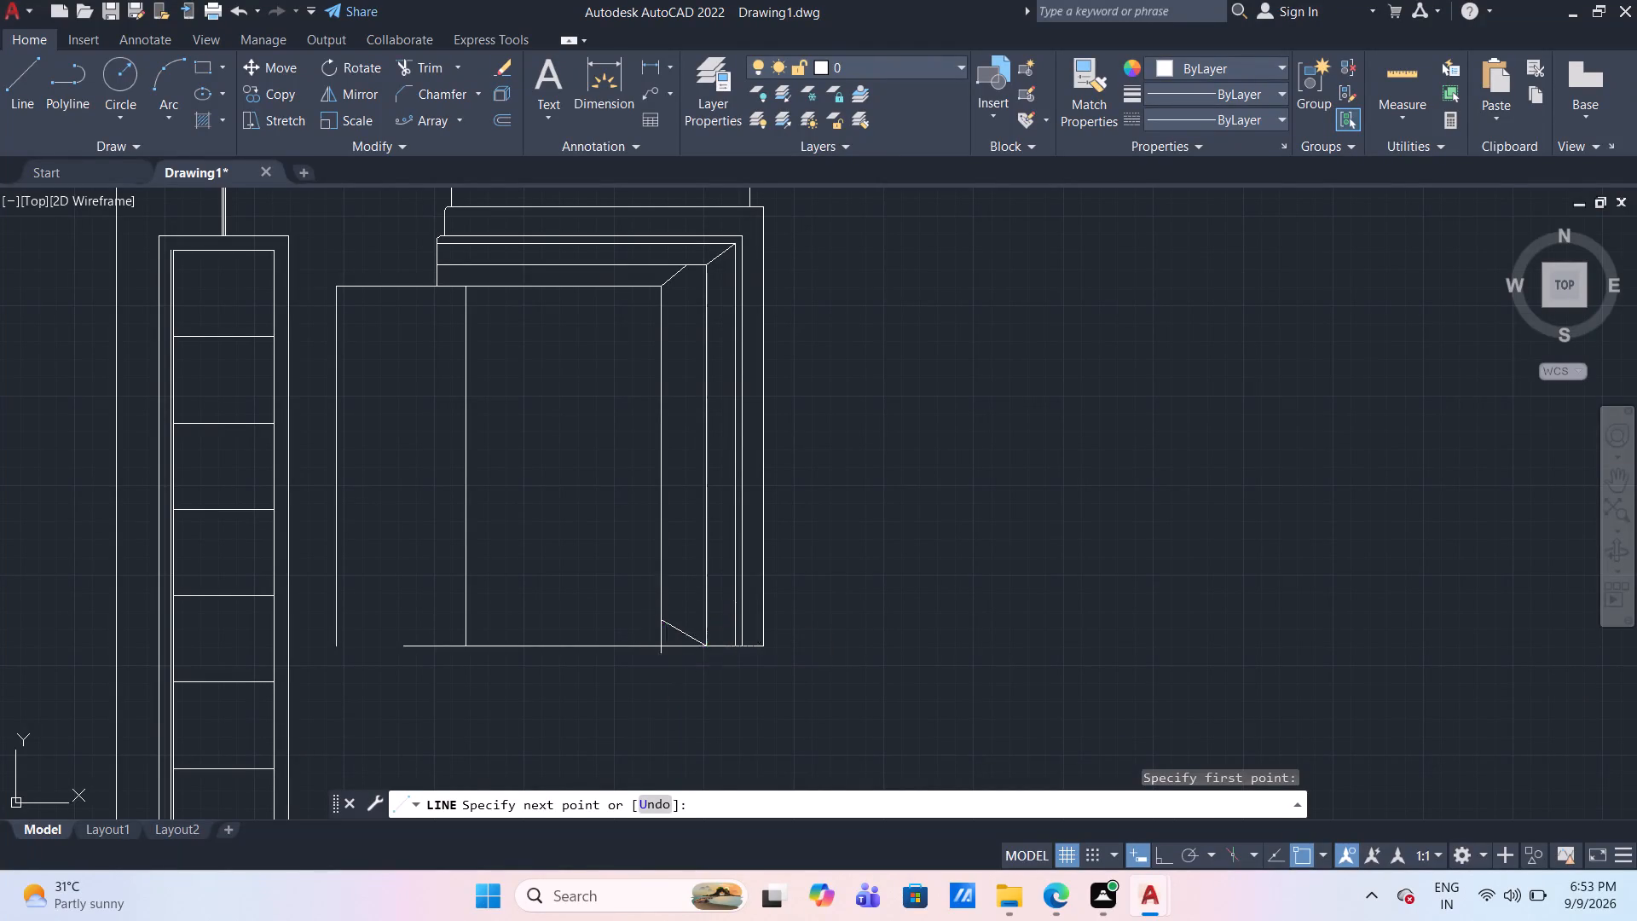
{"action": "key", "text": "Escape"}
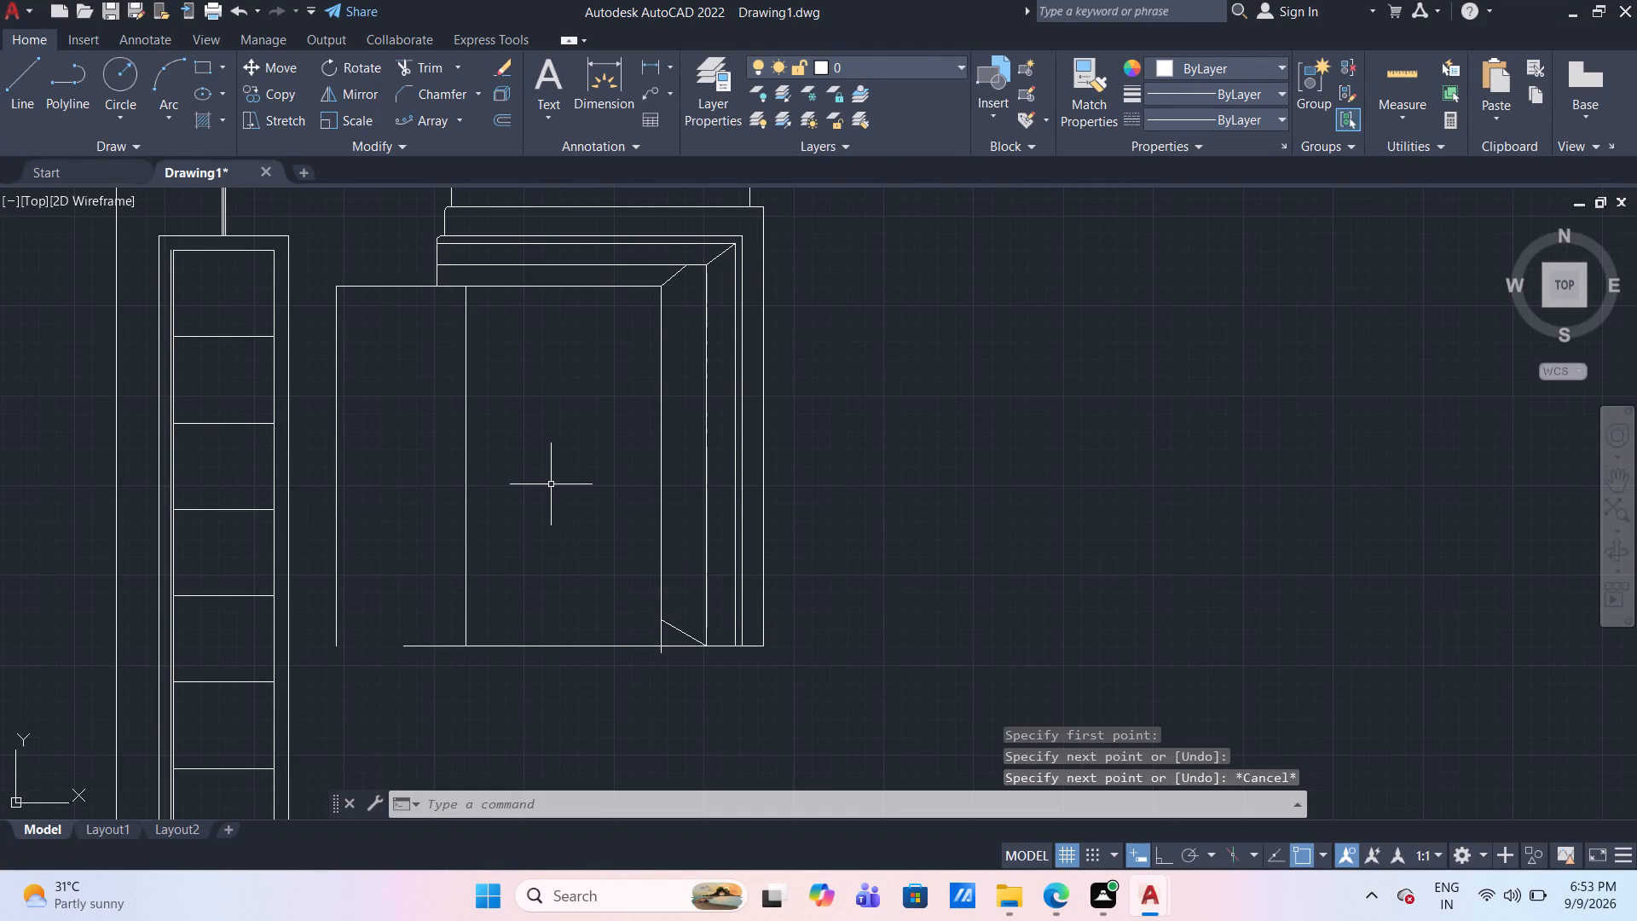
Draw a horizontal line about 135 mm long from the lower diagonal's upper end to the nested frame's opposite vertical, and turn Ortho on.
{"action": "left_click", "coordinate": [25, 78]}
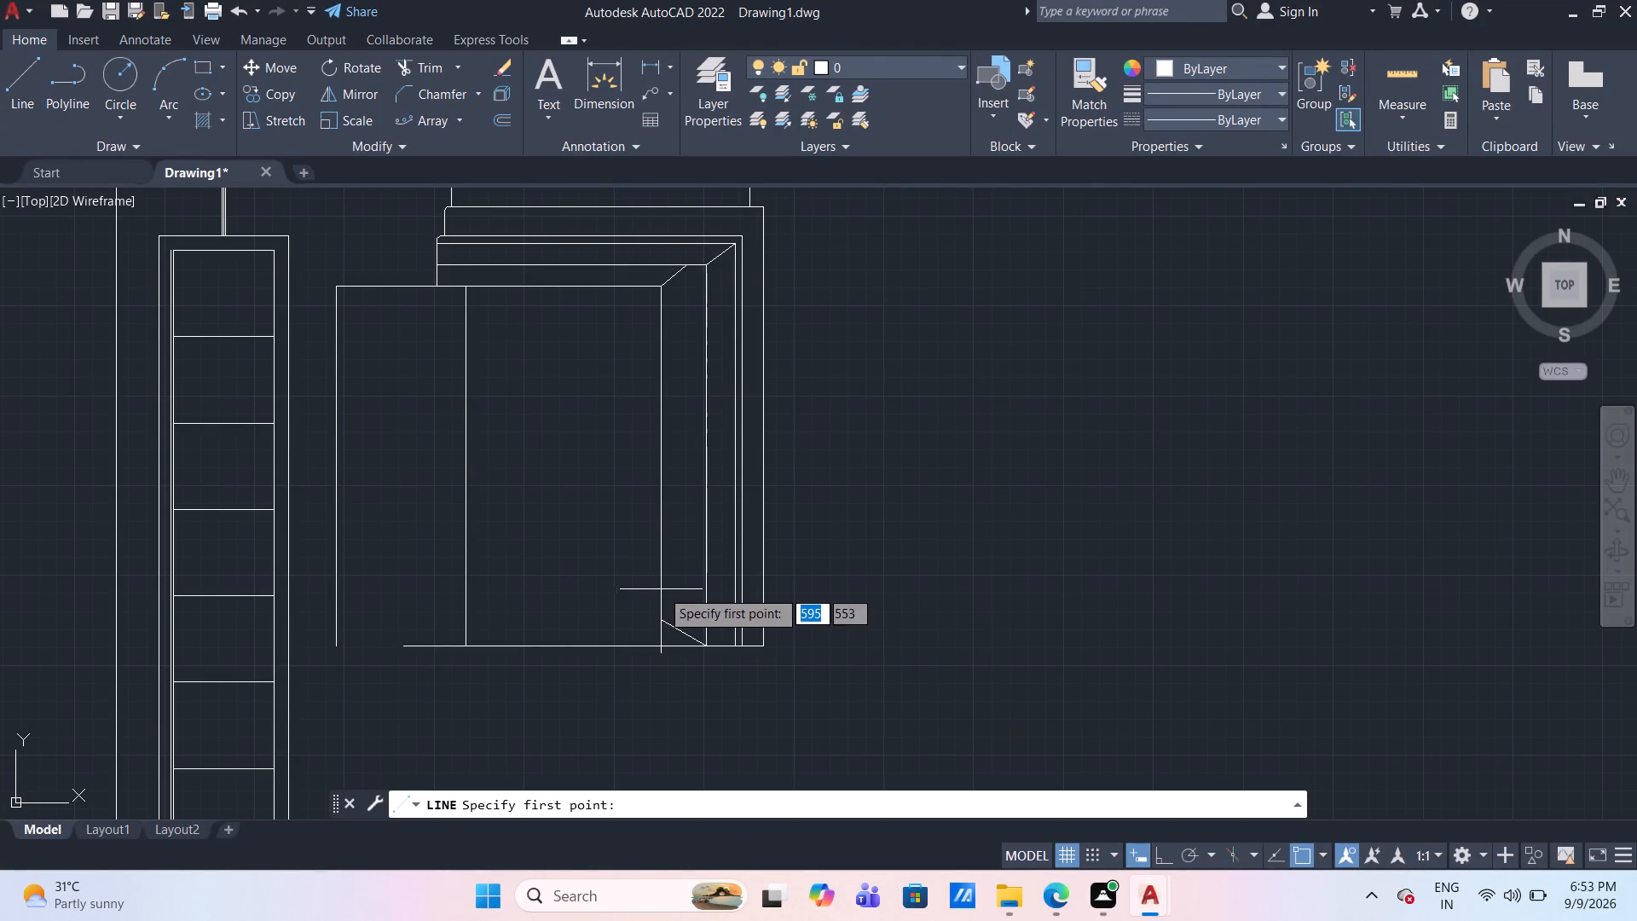
{"action": "left_click_drag", "start_coordinate": [661, 621], "coordinate": [647, 621]}
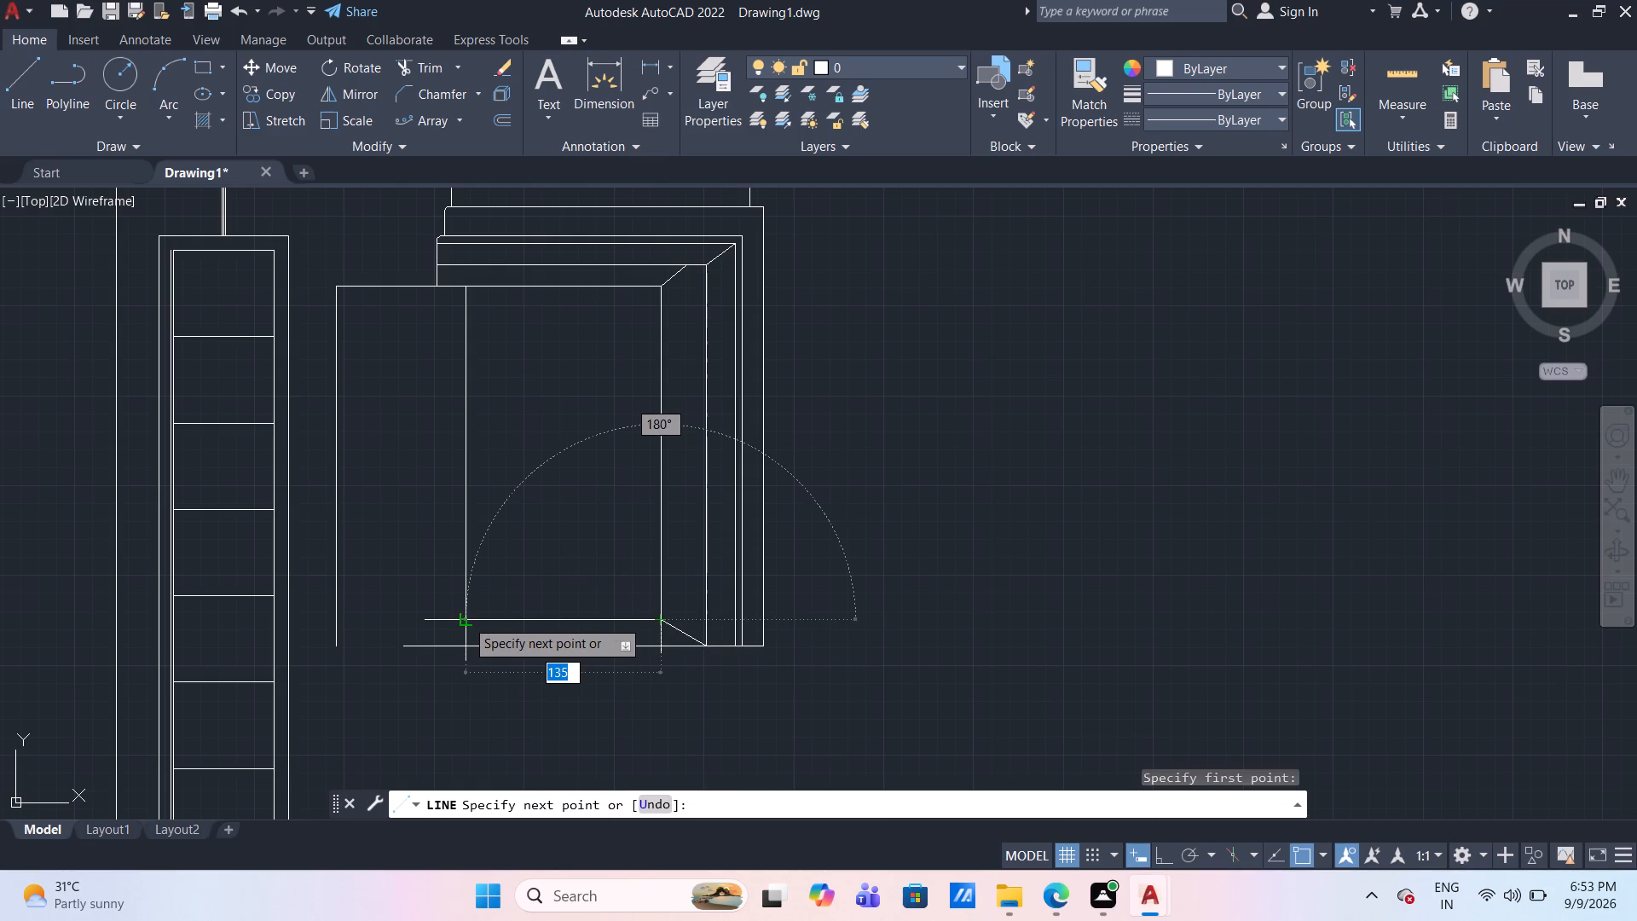
{"action": "left_click", "coordinate": [468, 619]}
{"action": "key", "text": "Escape"}
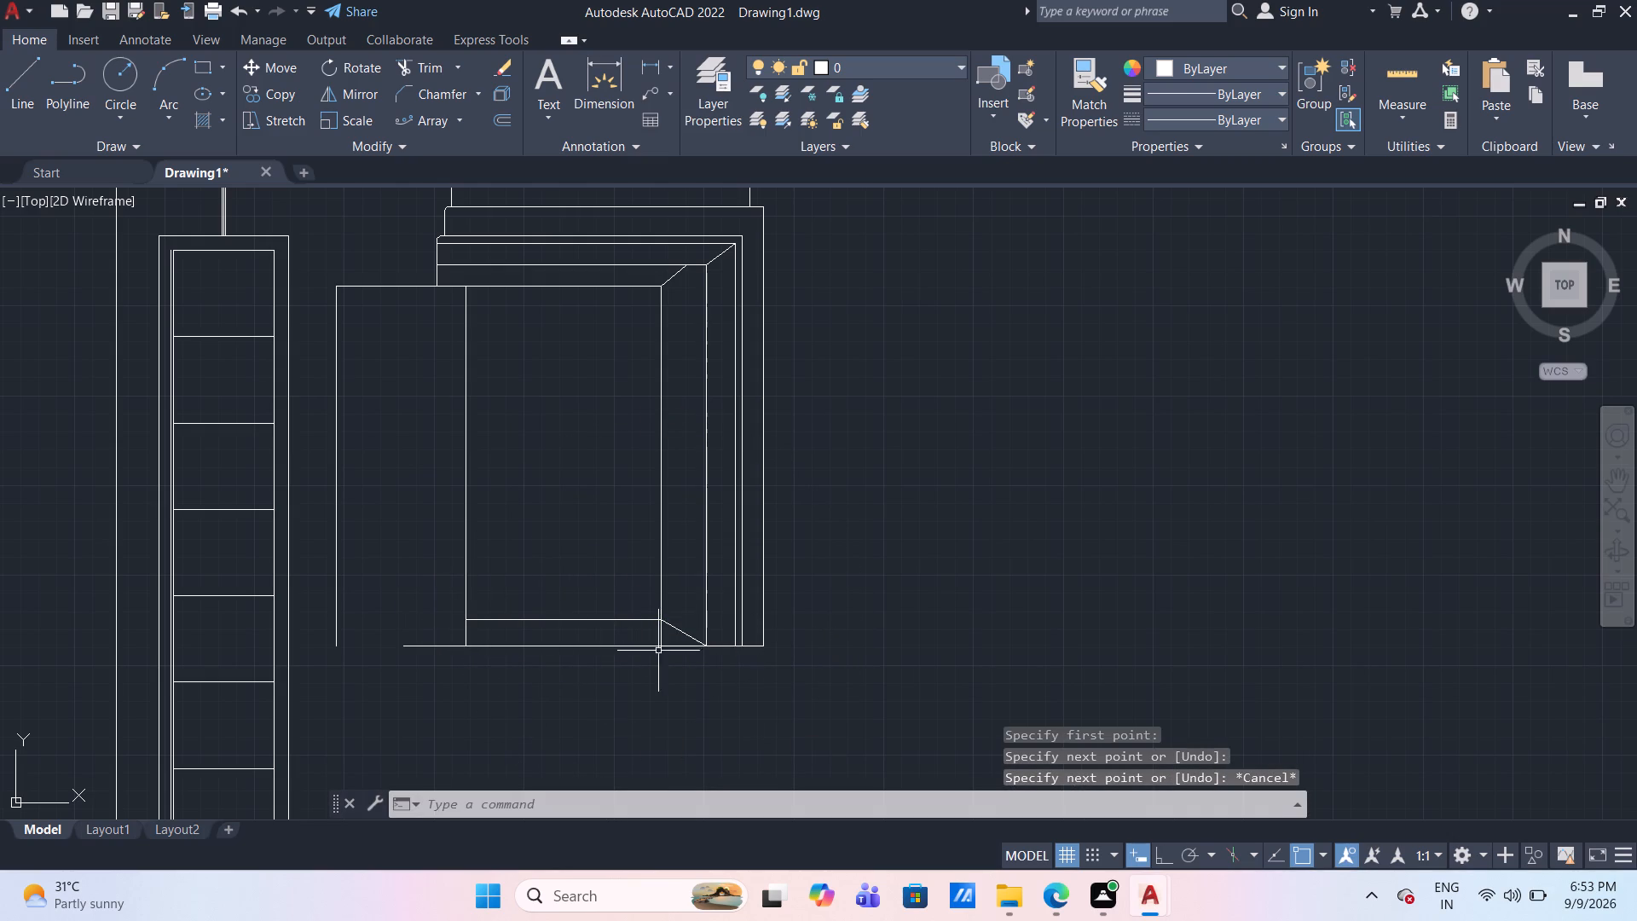
{"action": "left_click", "coordinate": [1167, 857]}
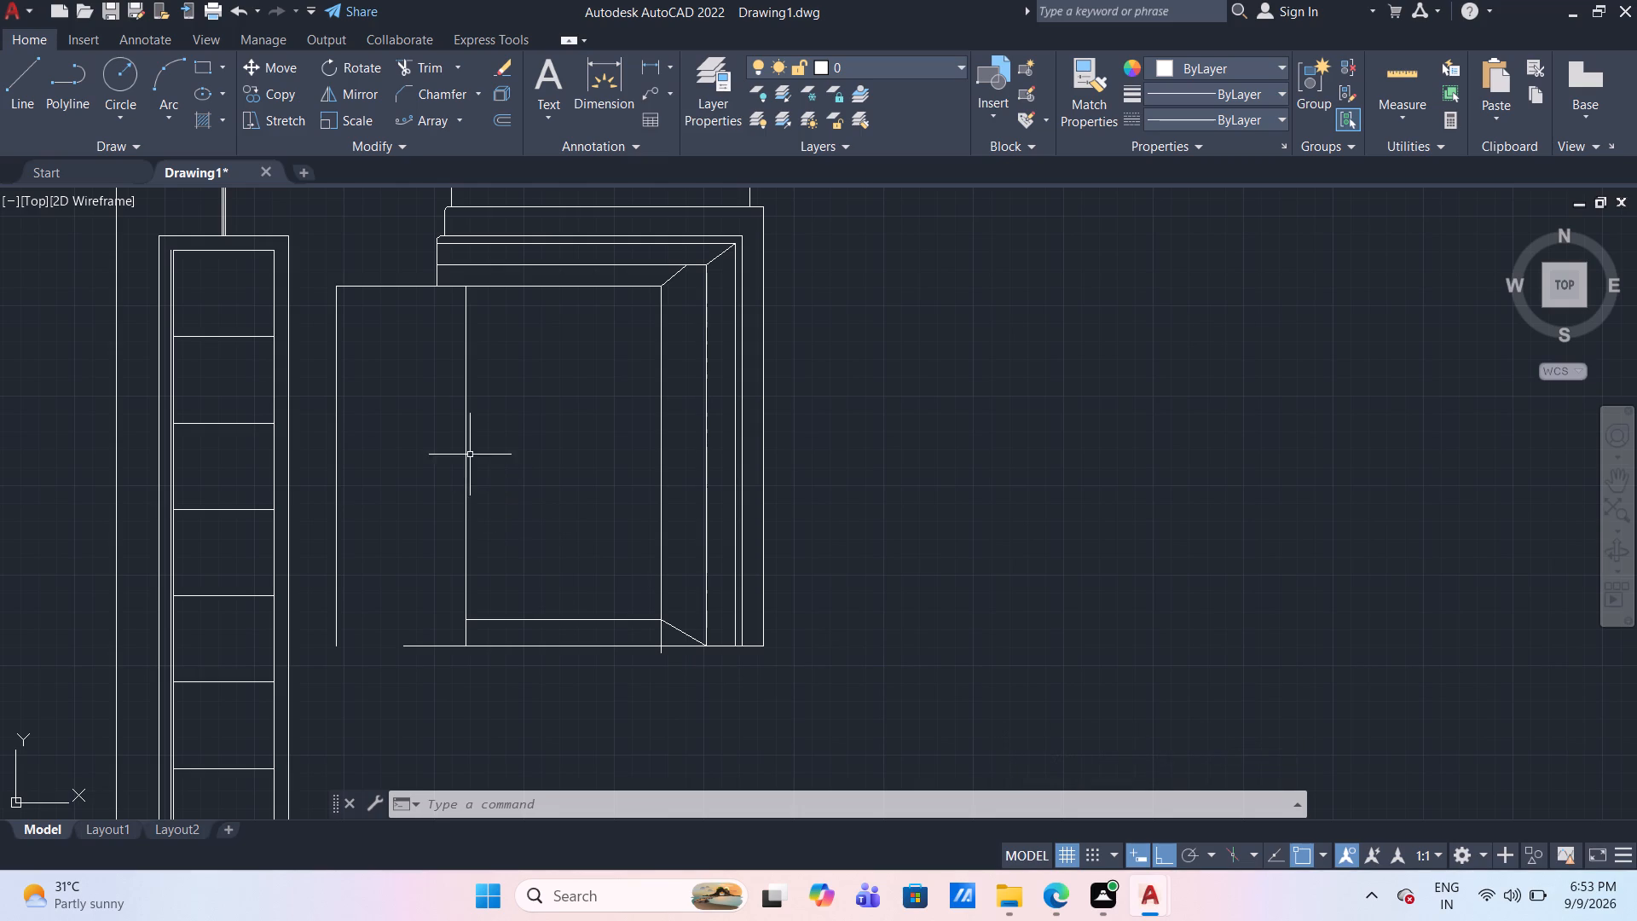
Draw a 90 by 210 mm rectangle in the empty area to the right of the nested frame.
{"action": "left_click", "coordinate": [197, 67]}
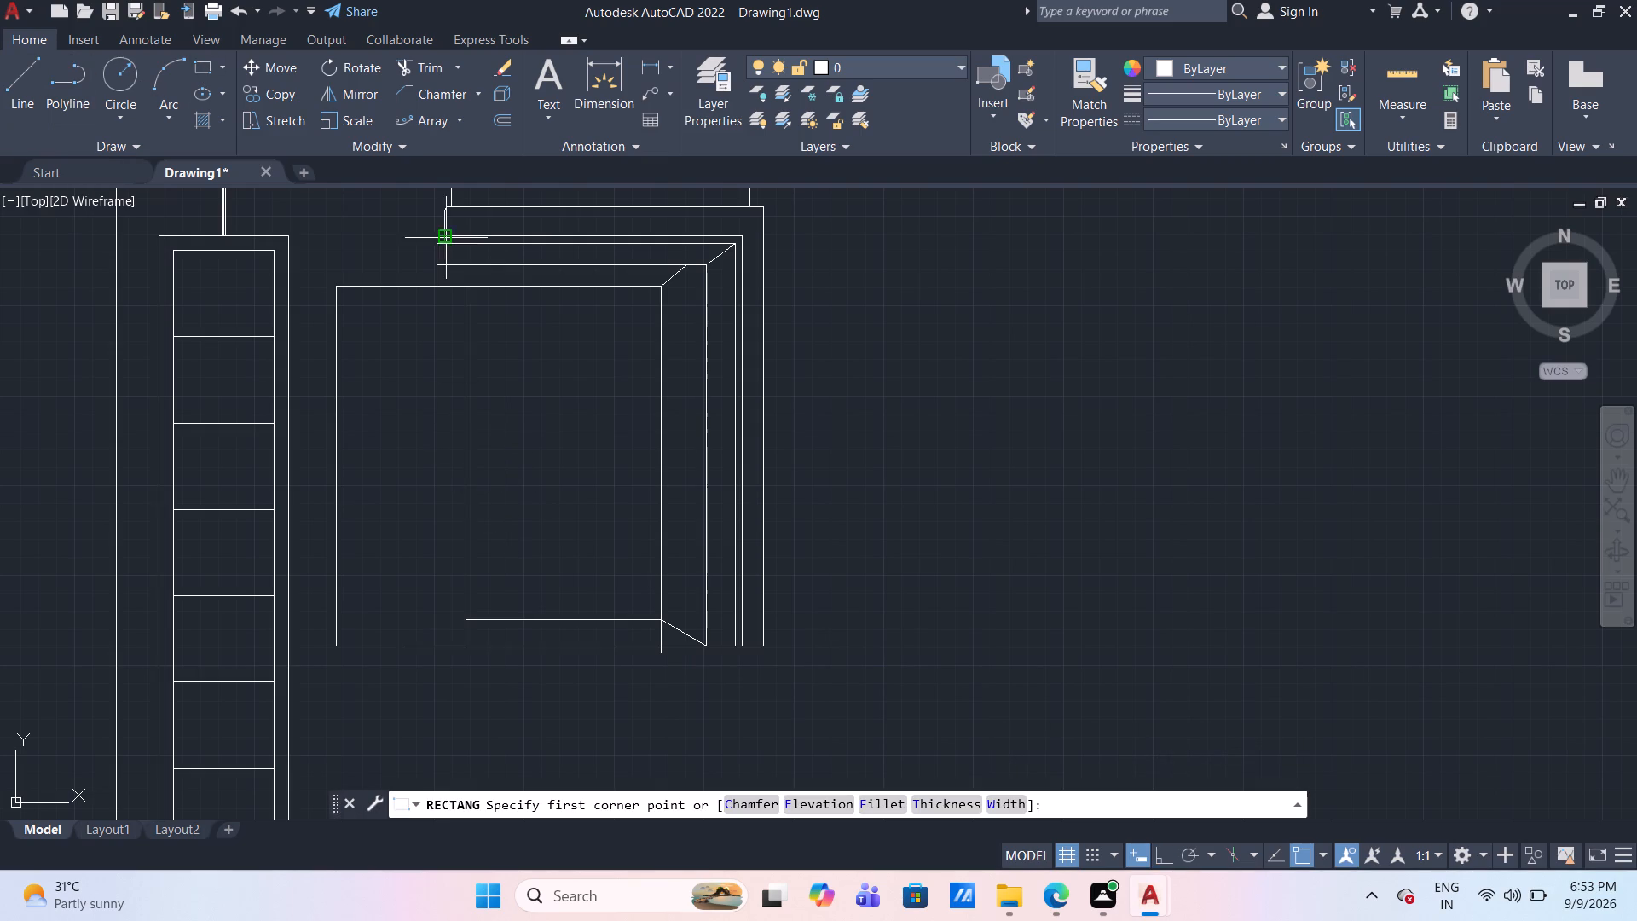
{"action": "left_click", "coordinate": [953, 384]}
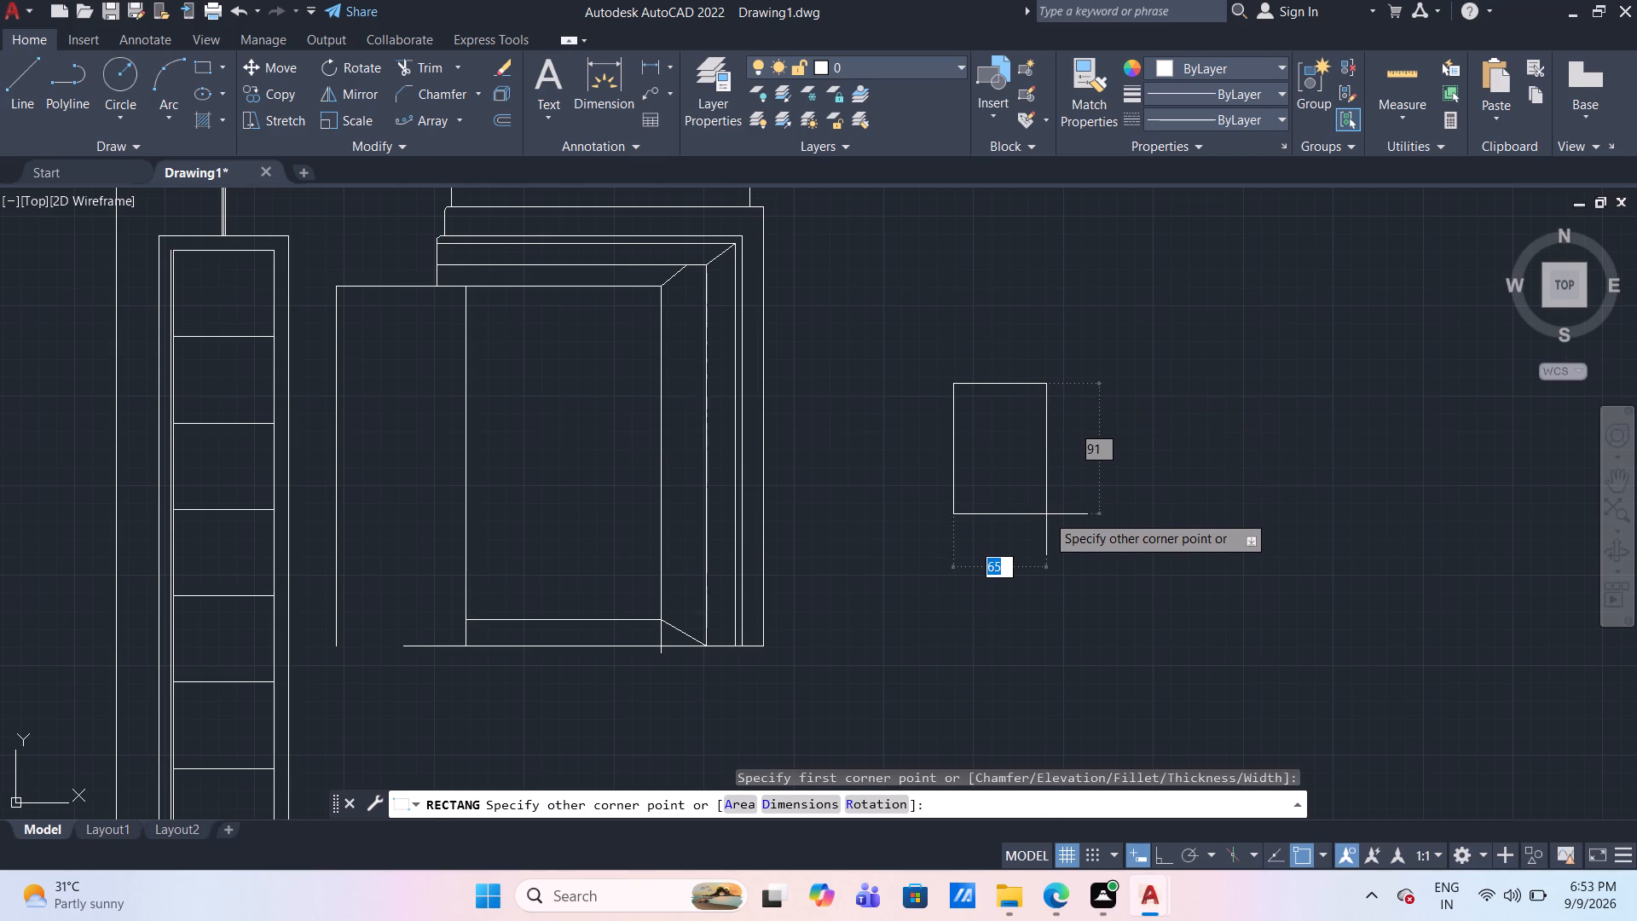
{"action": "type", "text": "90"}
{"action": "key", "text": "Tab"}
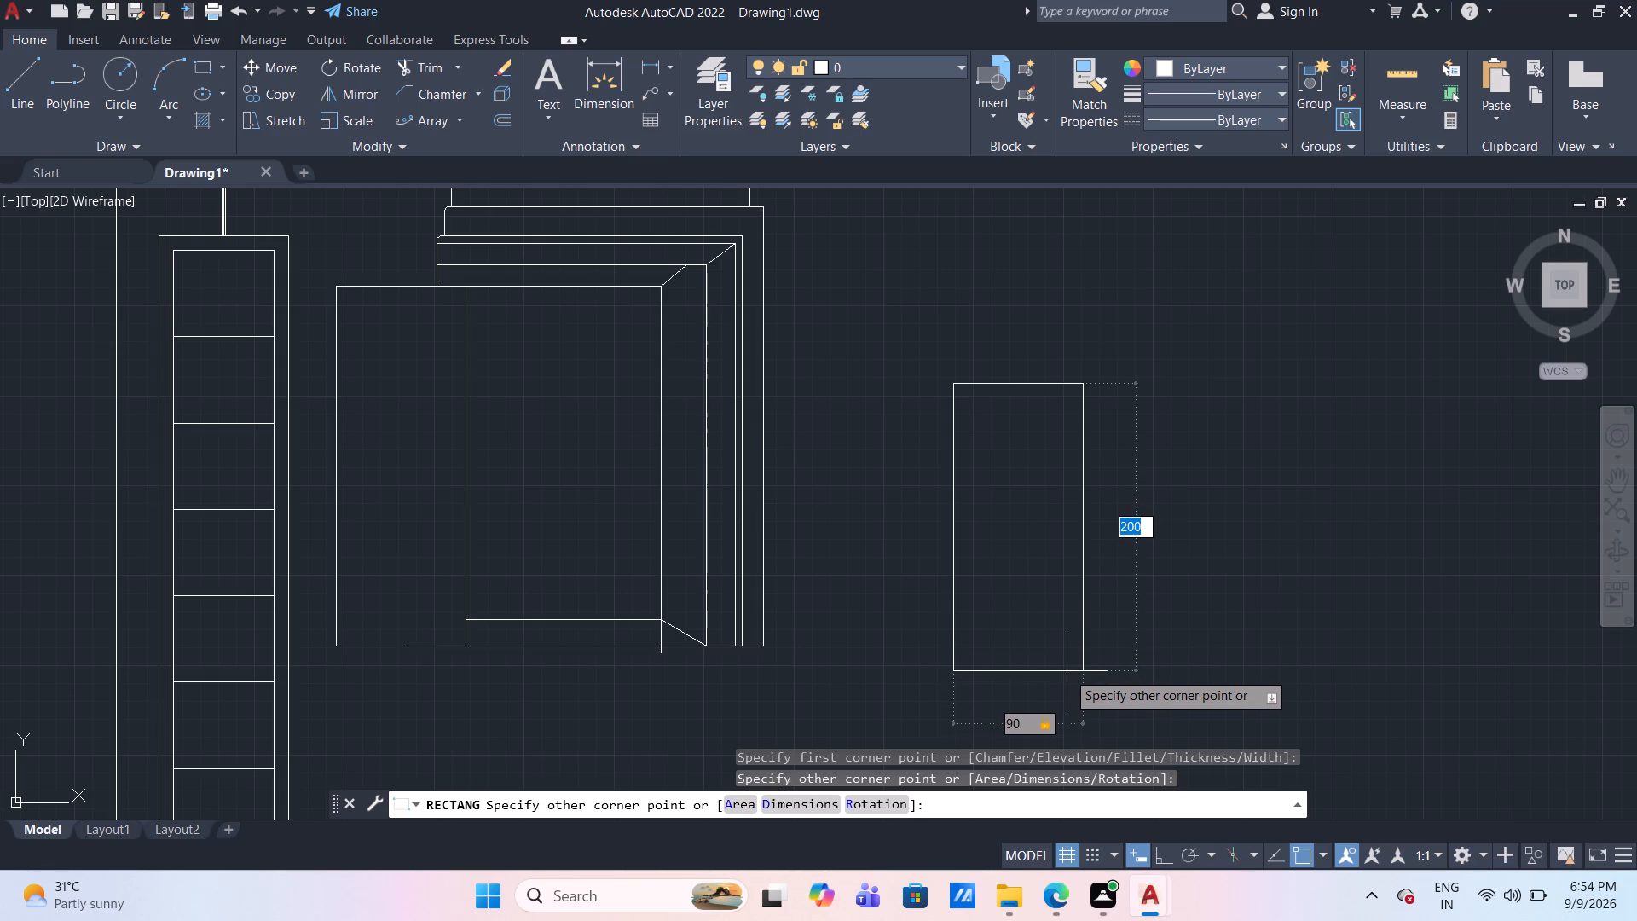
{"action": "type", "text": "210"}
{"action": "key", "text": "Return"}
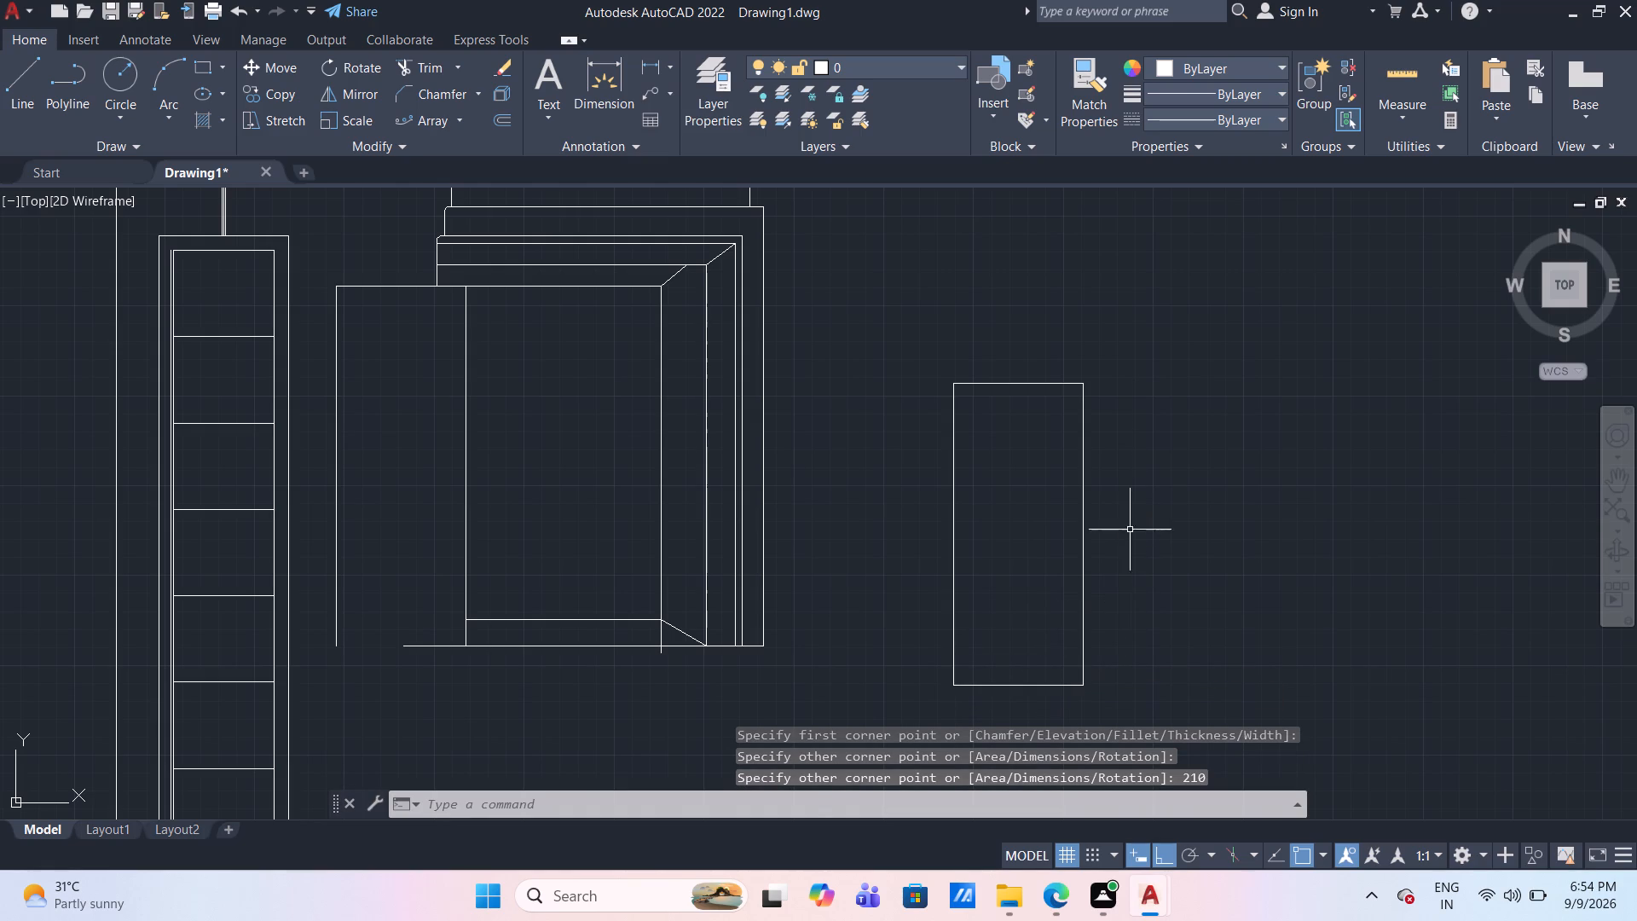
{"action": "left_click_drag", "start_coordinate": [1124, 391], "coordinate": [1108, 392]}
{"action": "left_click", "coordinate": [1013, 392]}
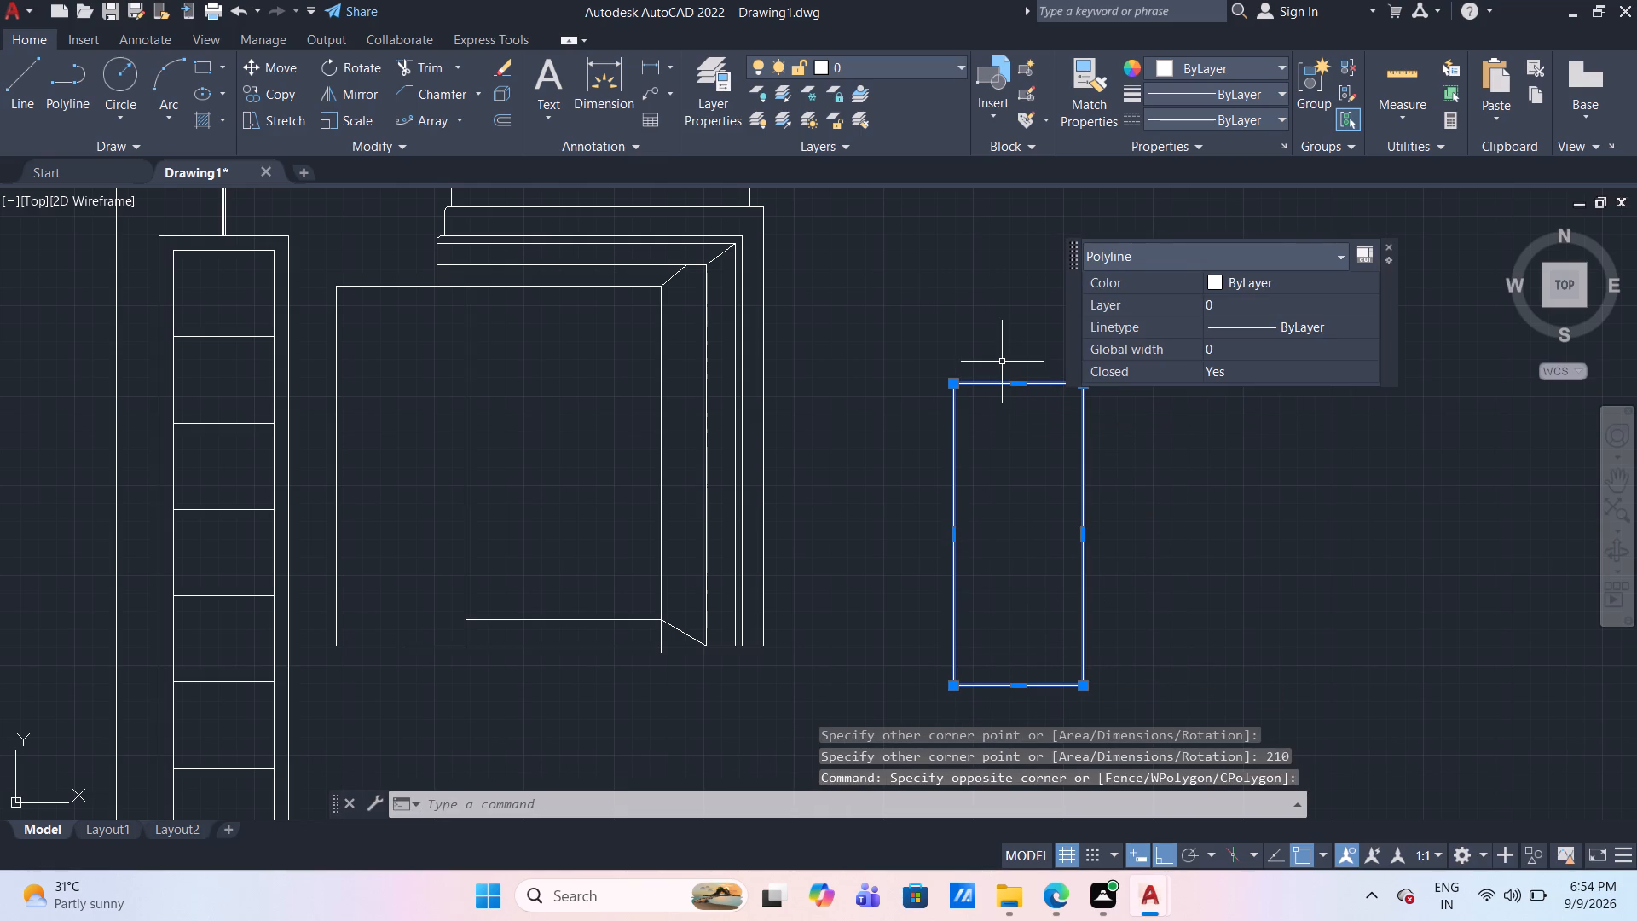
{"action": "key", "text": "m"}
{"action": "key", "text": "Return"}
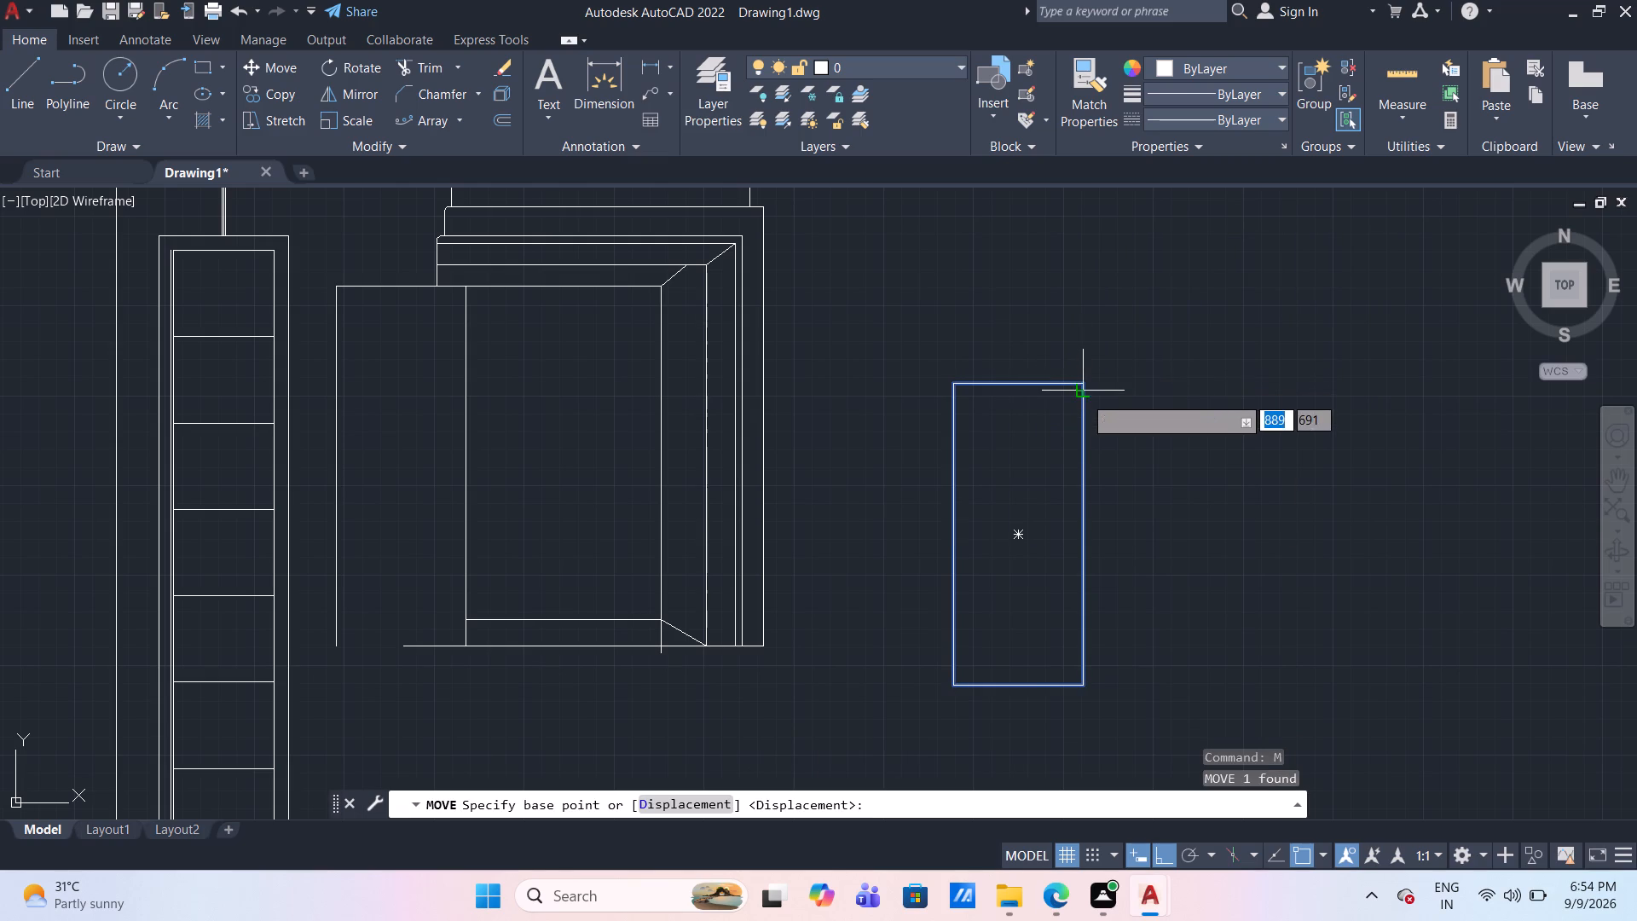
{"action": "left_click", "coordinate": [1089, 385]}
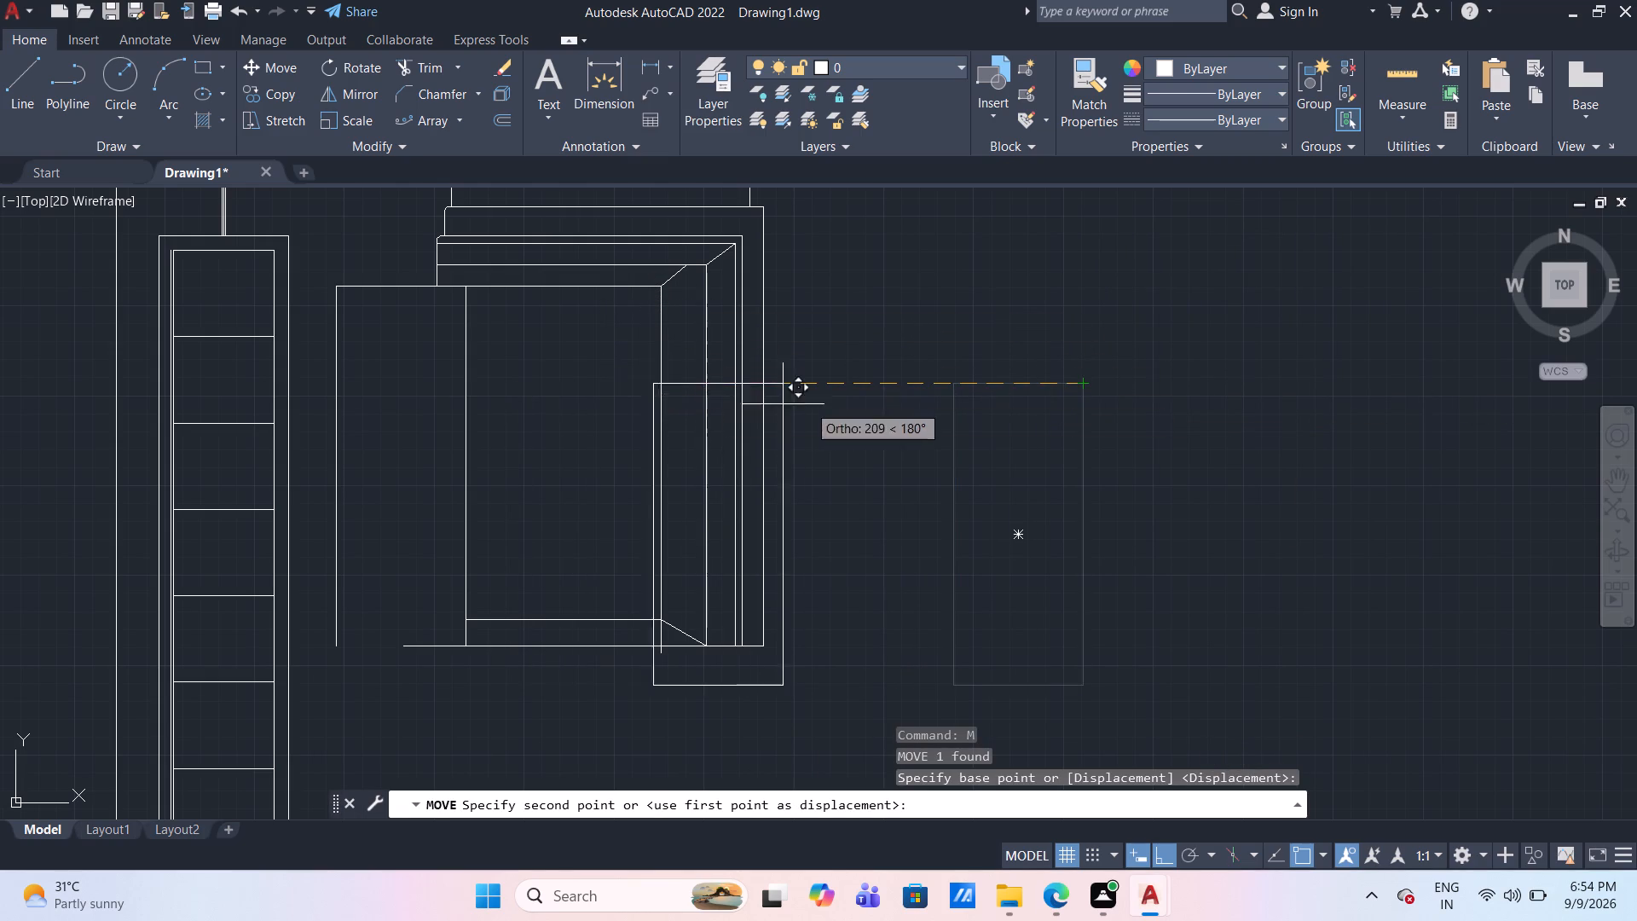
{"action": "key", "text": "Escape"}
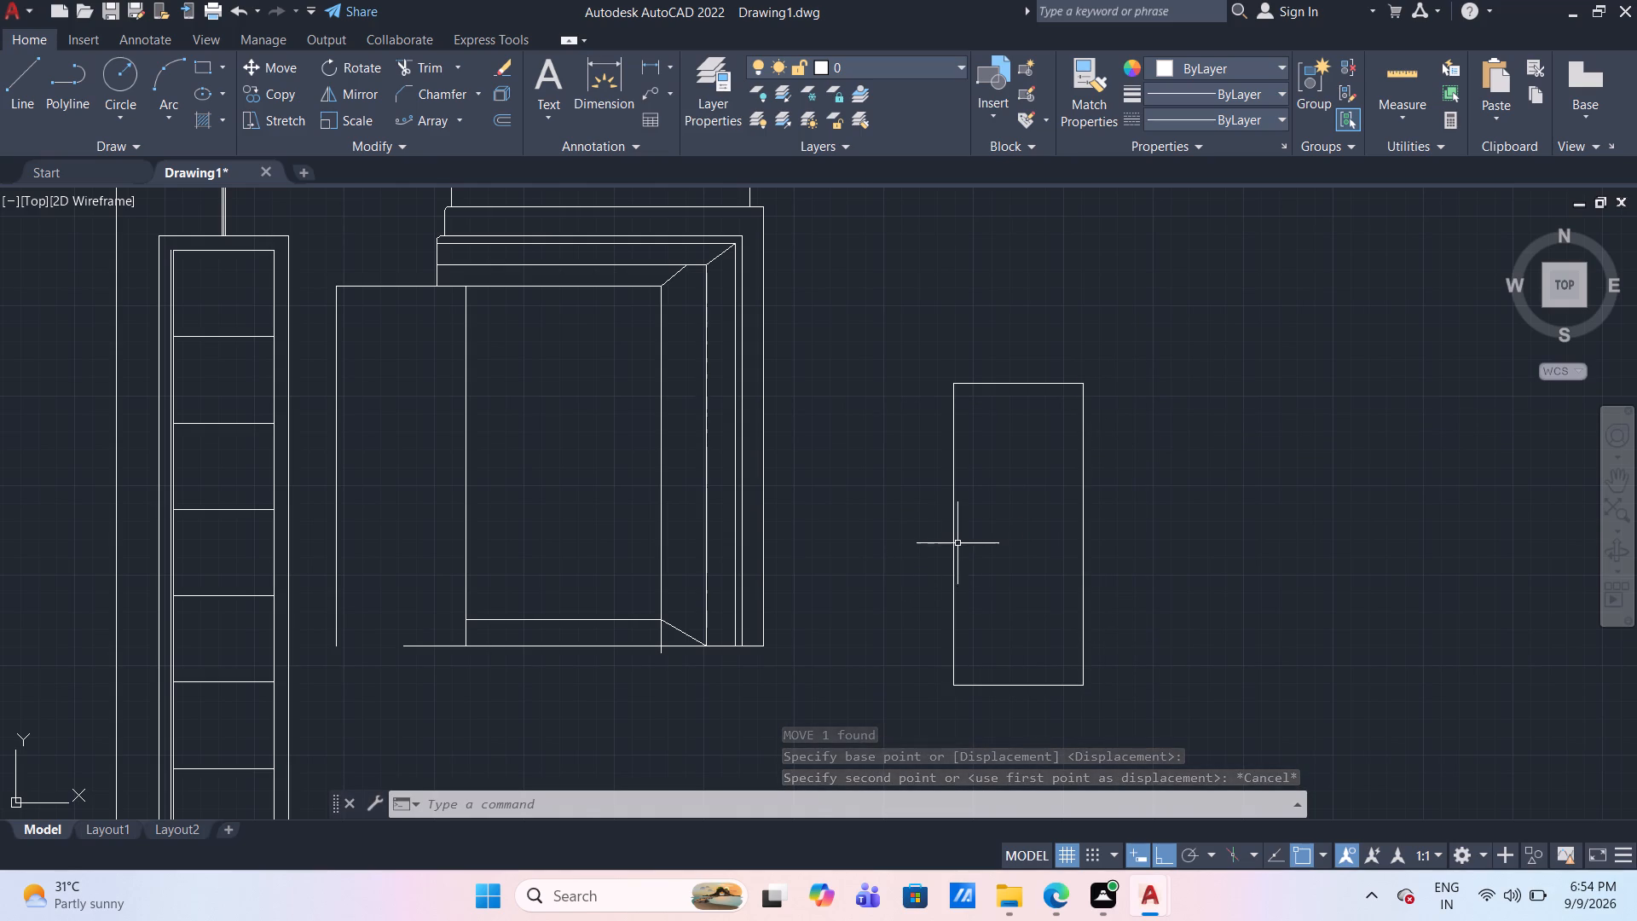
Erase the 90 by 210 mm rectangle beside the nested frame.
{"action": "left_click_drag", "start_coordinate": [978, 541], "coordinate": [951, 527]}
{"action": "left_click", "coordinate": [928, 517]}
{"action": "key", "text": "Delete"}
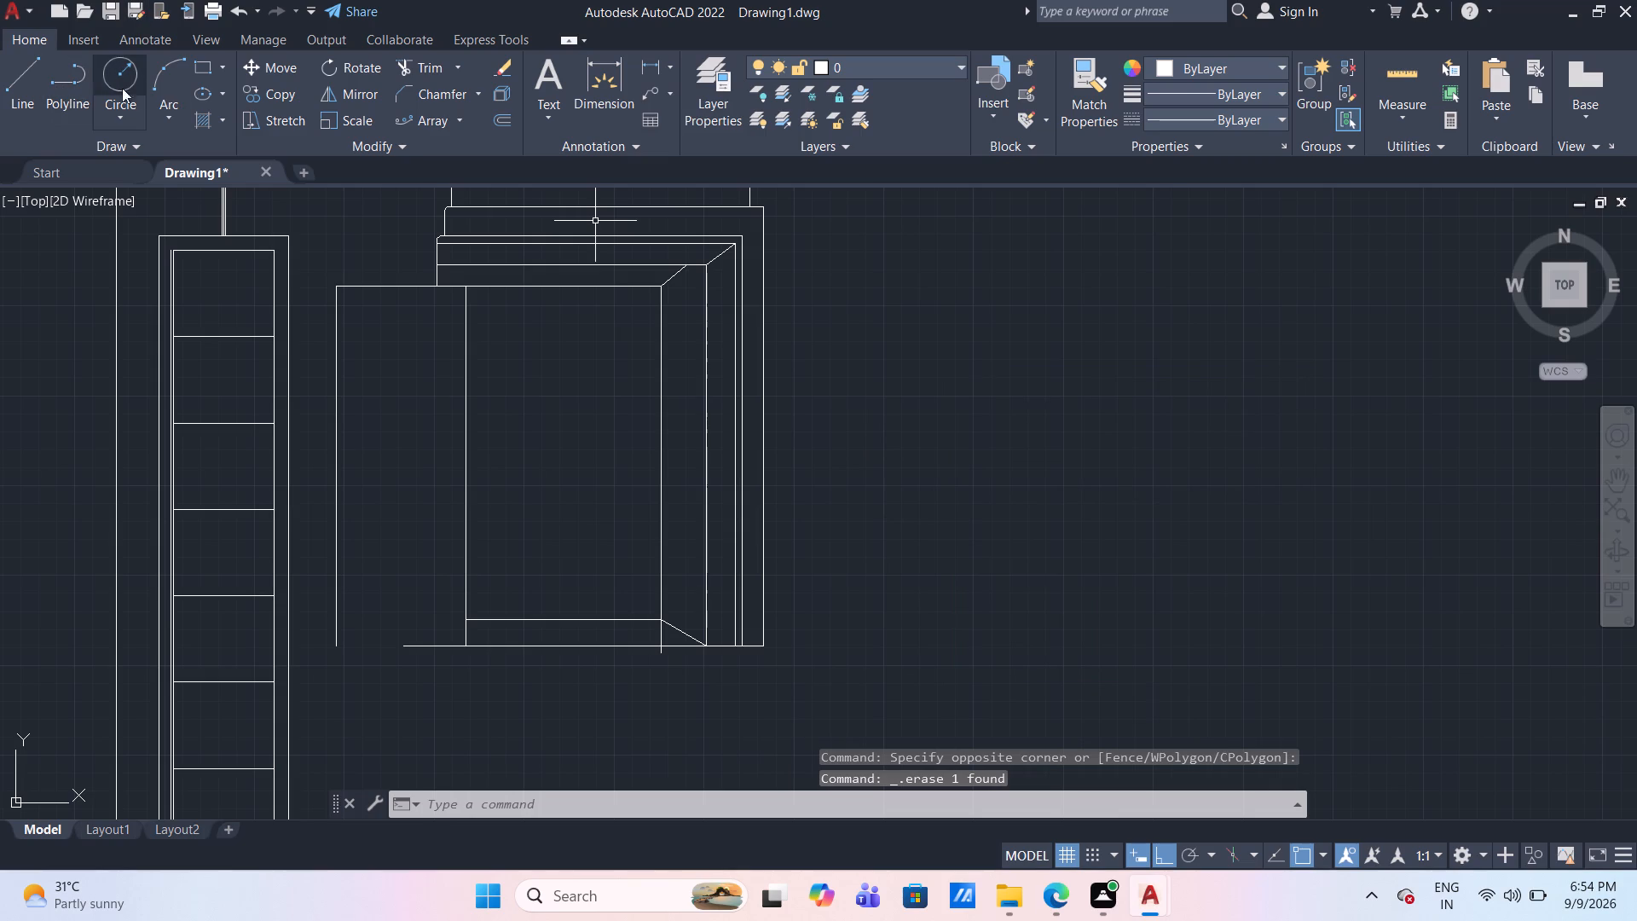
Draw a 90 by 200 mm rectangle in the empty area to the right of the nested frame.
{"action": "left_click", "coordinate": [197, 69]}
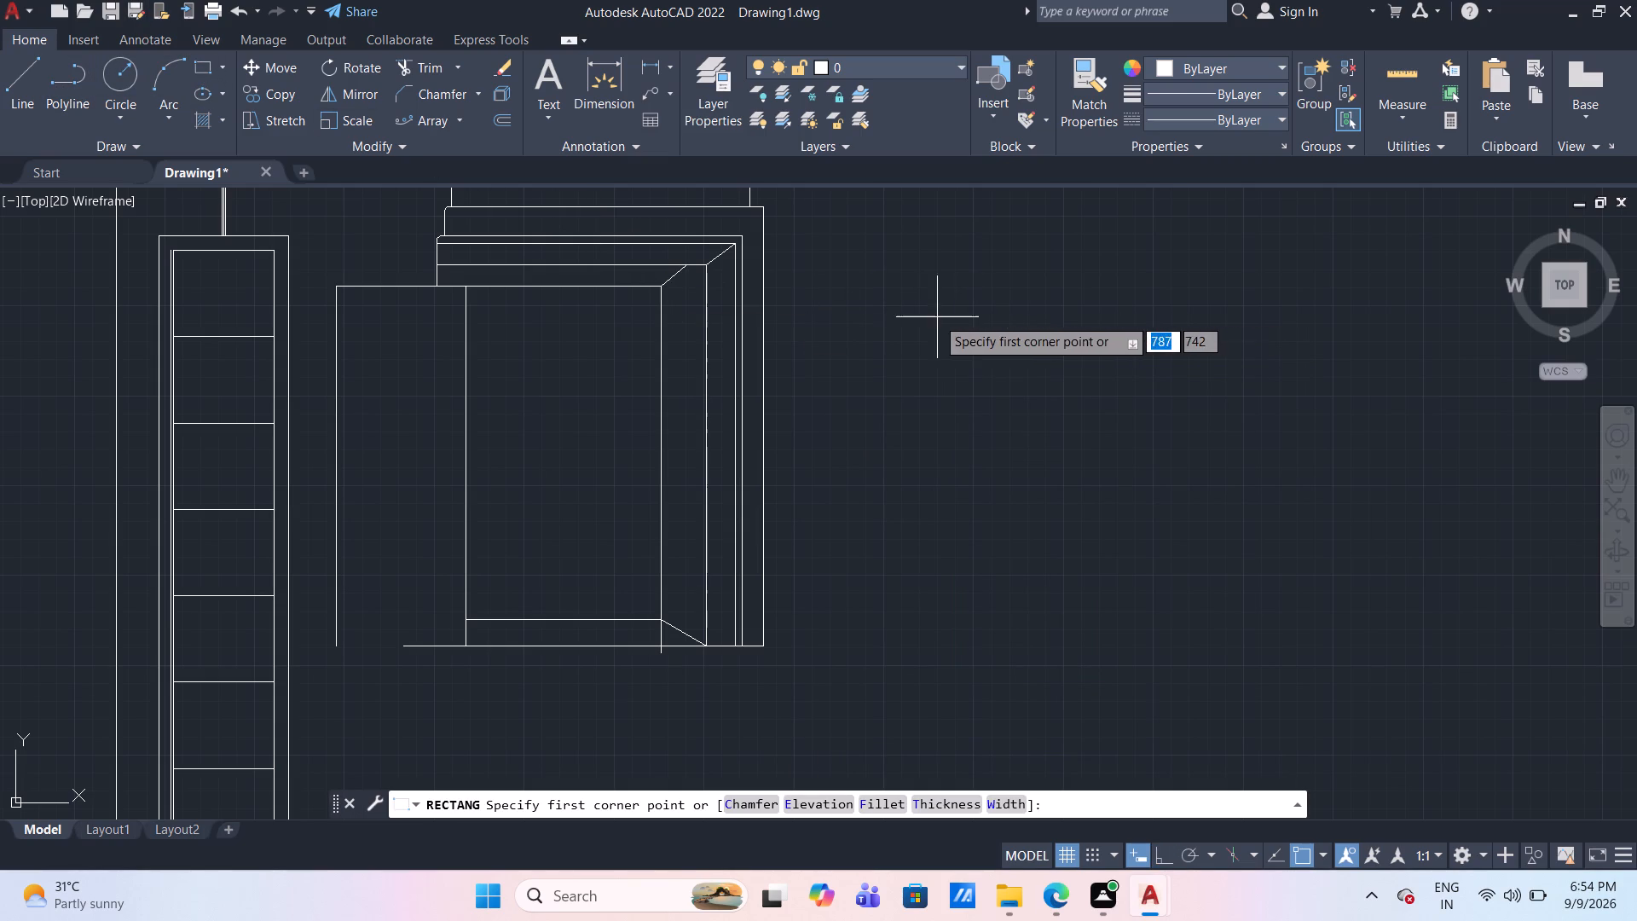
{"action": "left_click", "coordinate": [936, 317]}
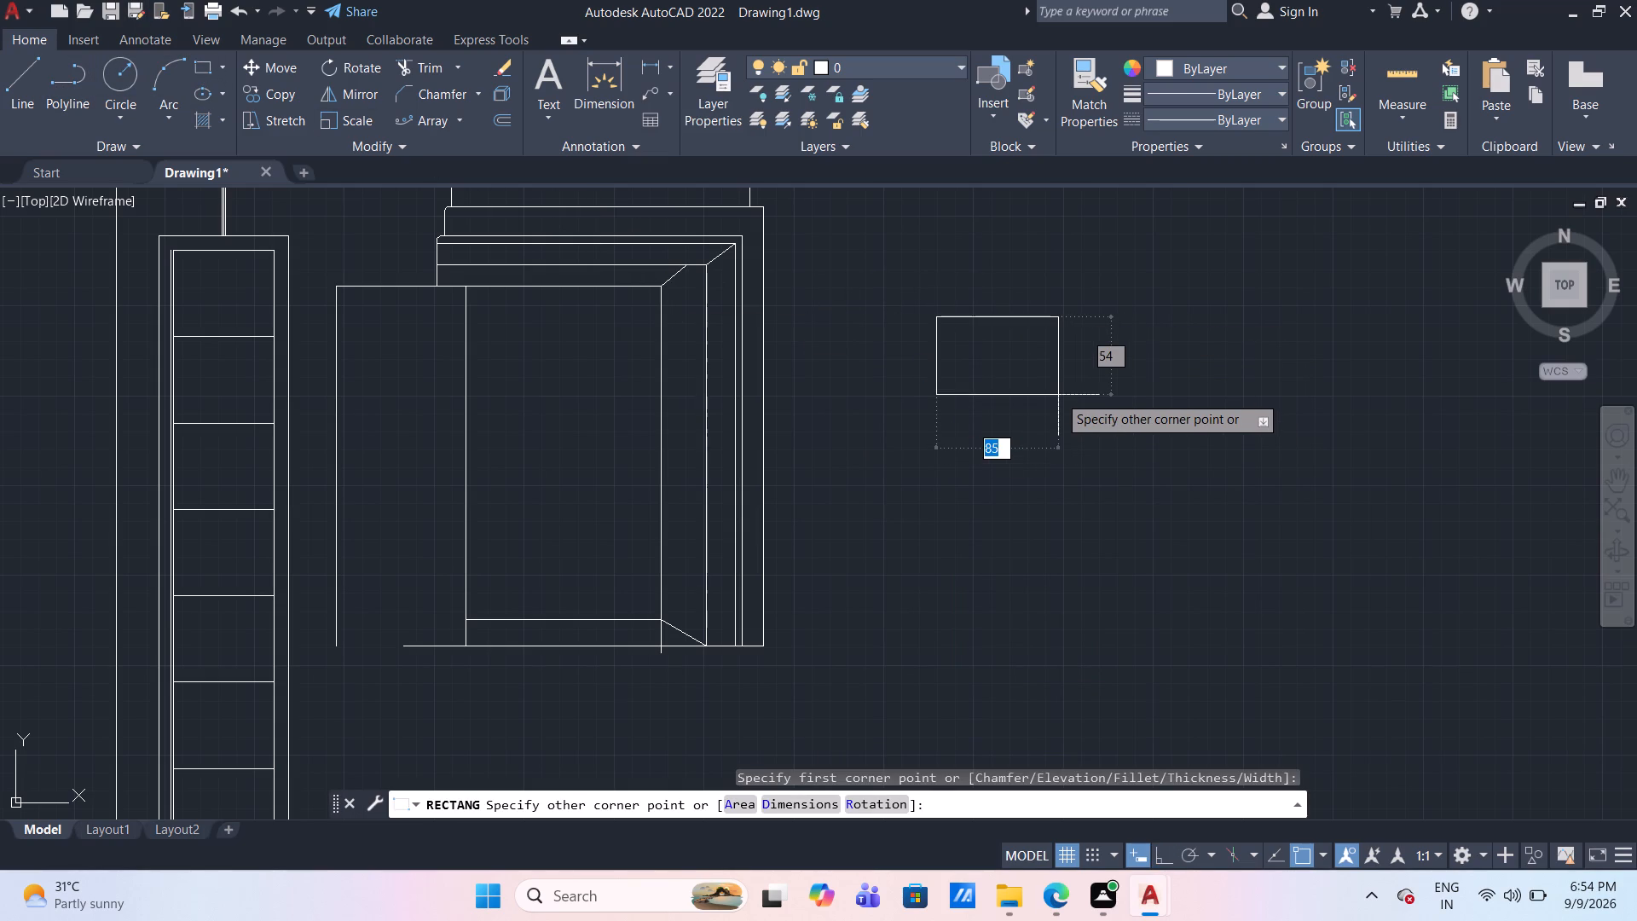
{"action": "type", "text": "90"}
{"action": "key", "text": "Tab"}
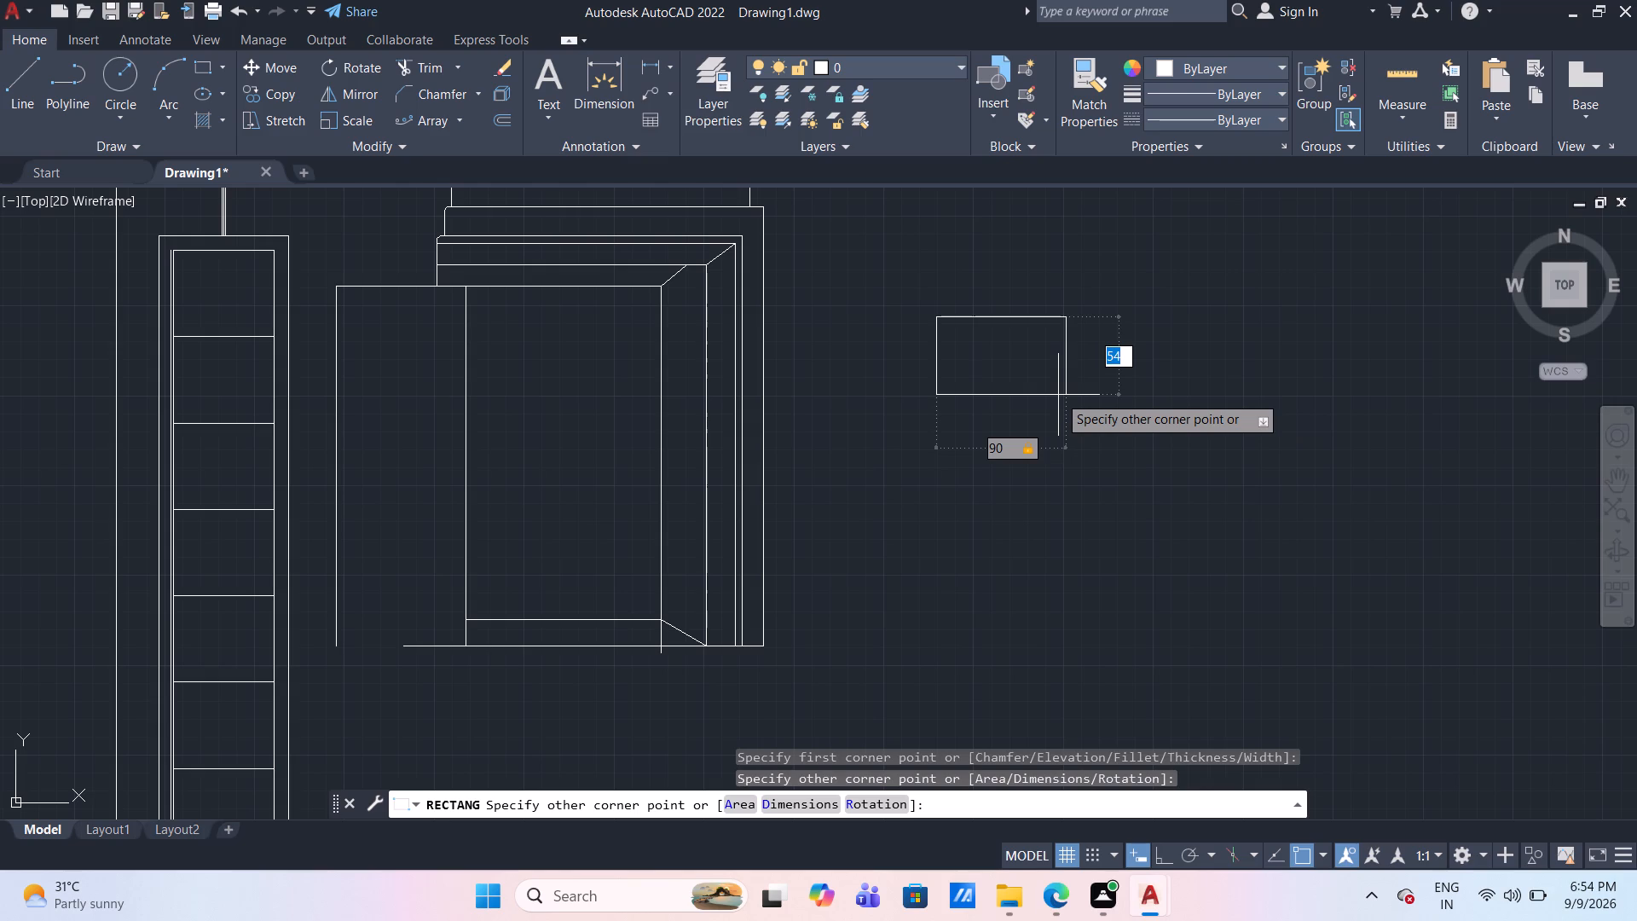
{"action": "type", "text": "200"}
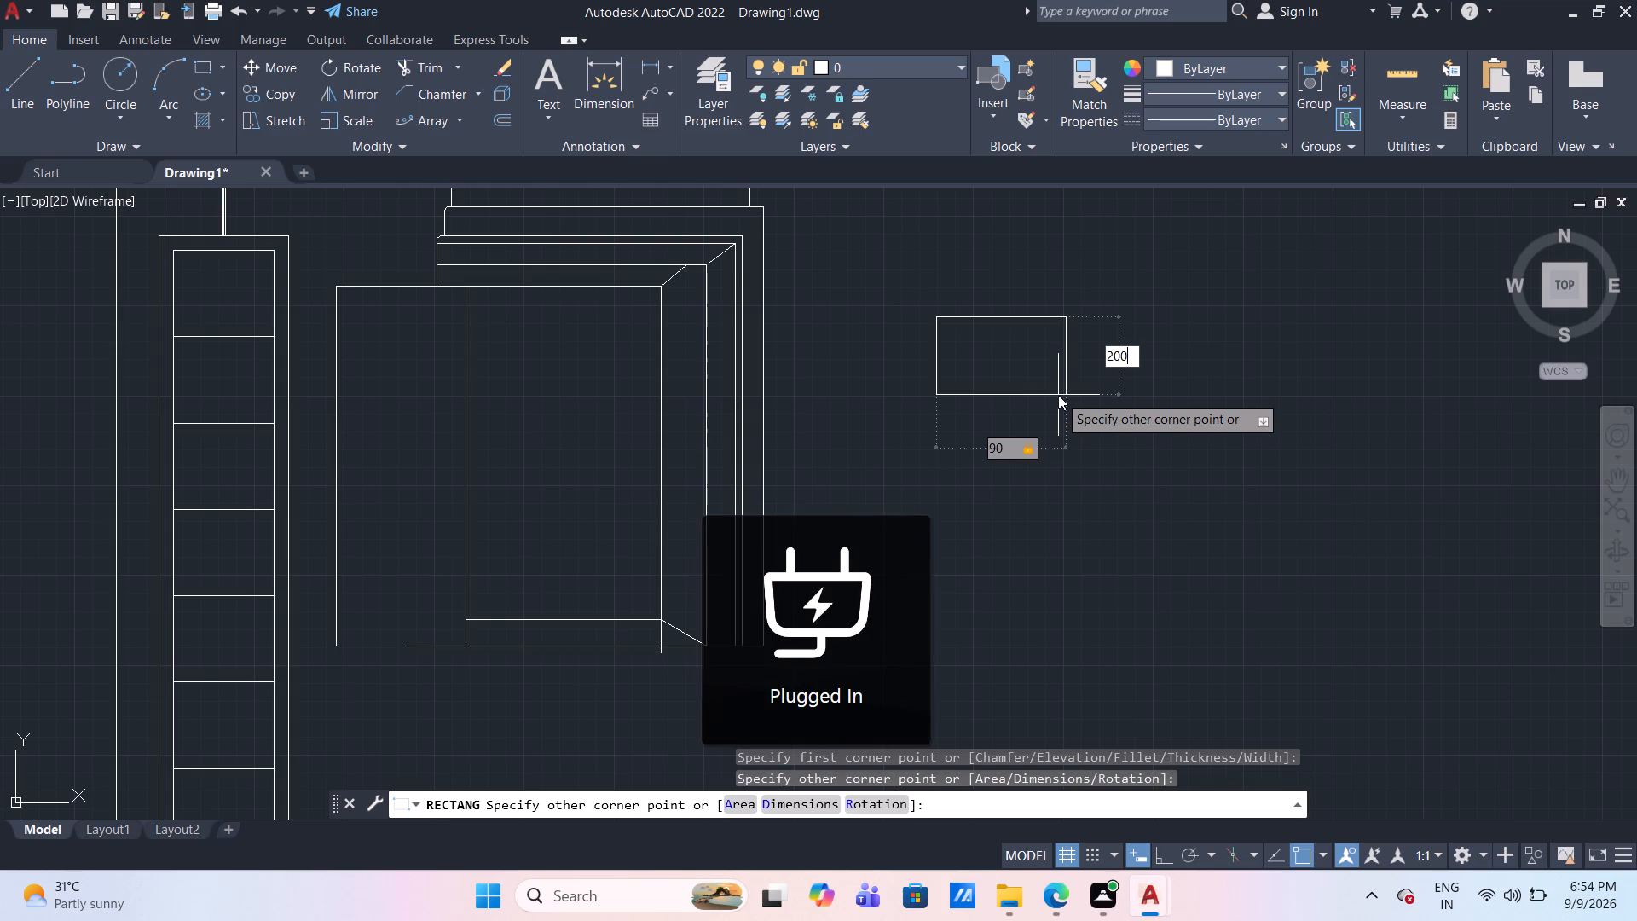
{"action": "key", "text": "Return"}
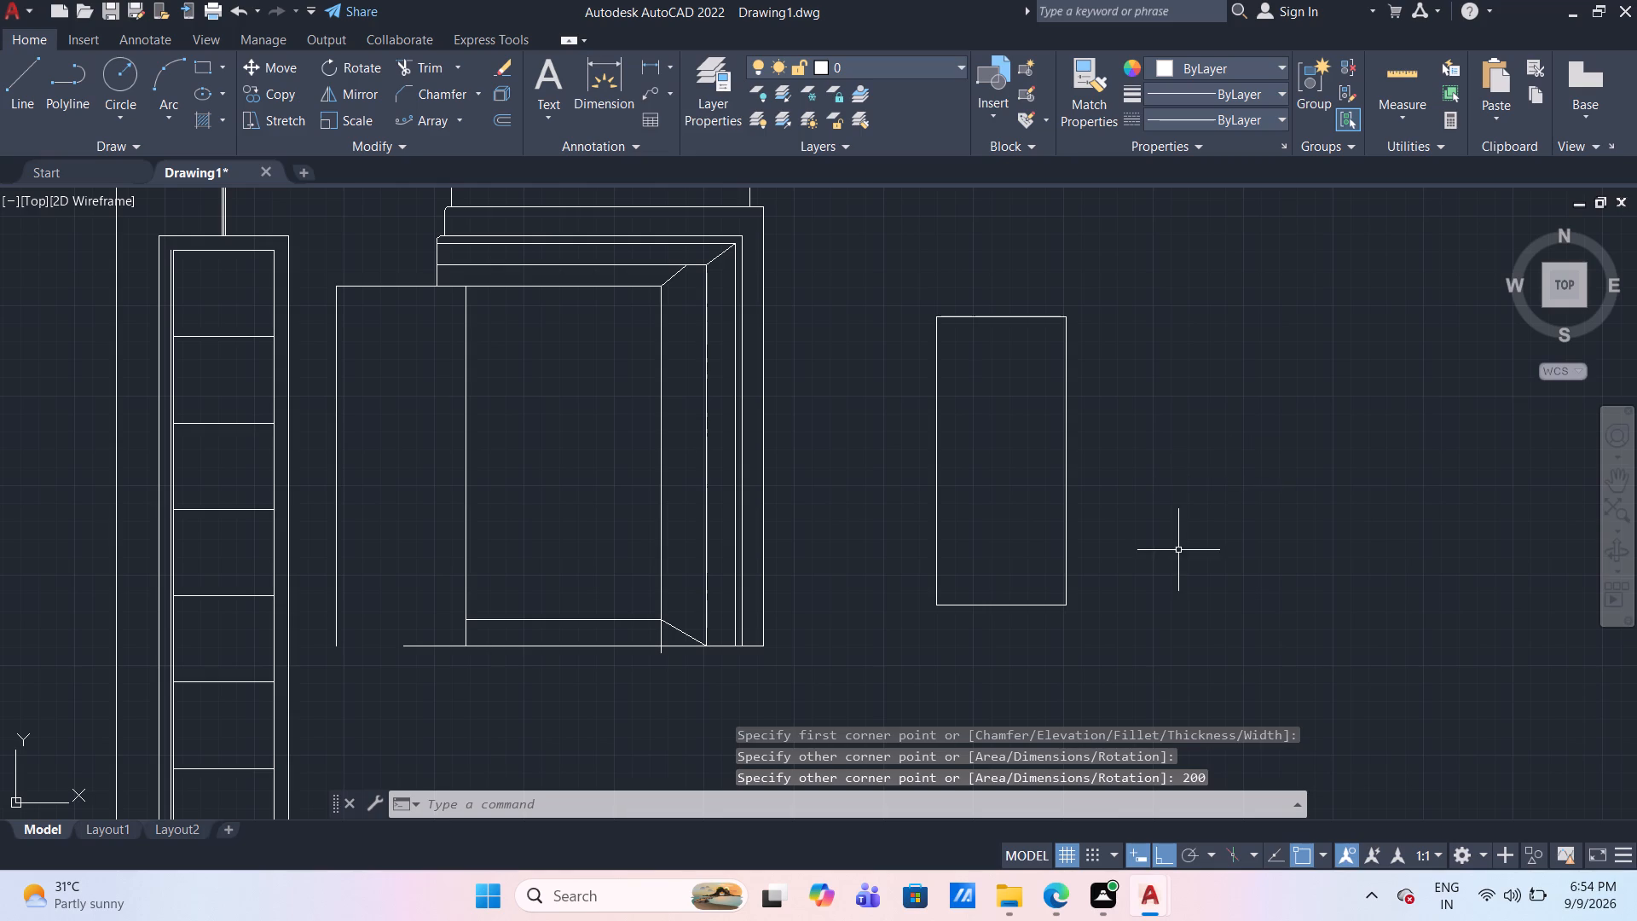
Move the 90 by 200 mm rectangle about 290 mm left by its lower-right corner, placing it inside the nested frame's inner opening.
{"action": "left_click", "coordinate": [1086, 552]}
{"action": "left_click", "coordinate": [924, 478]}
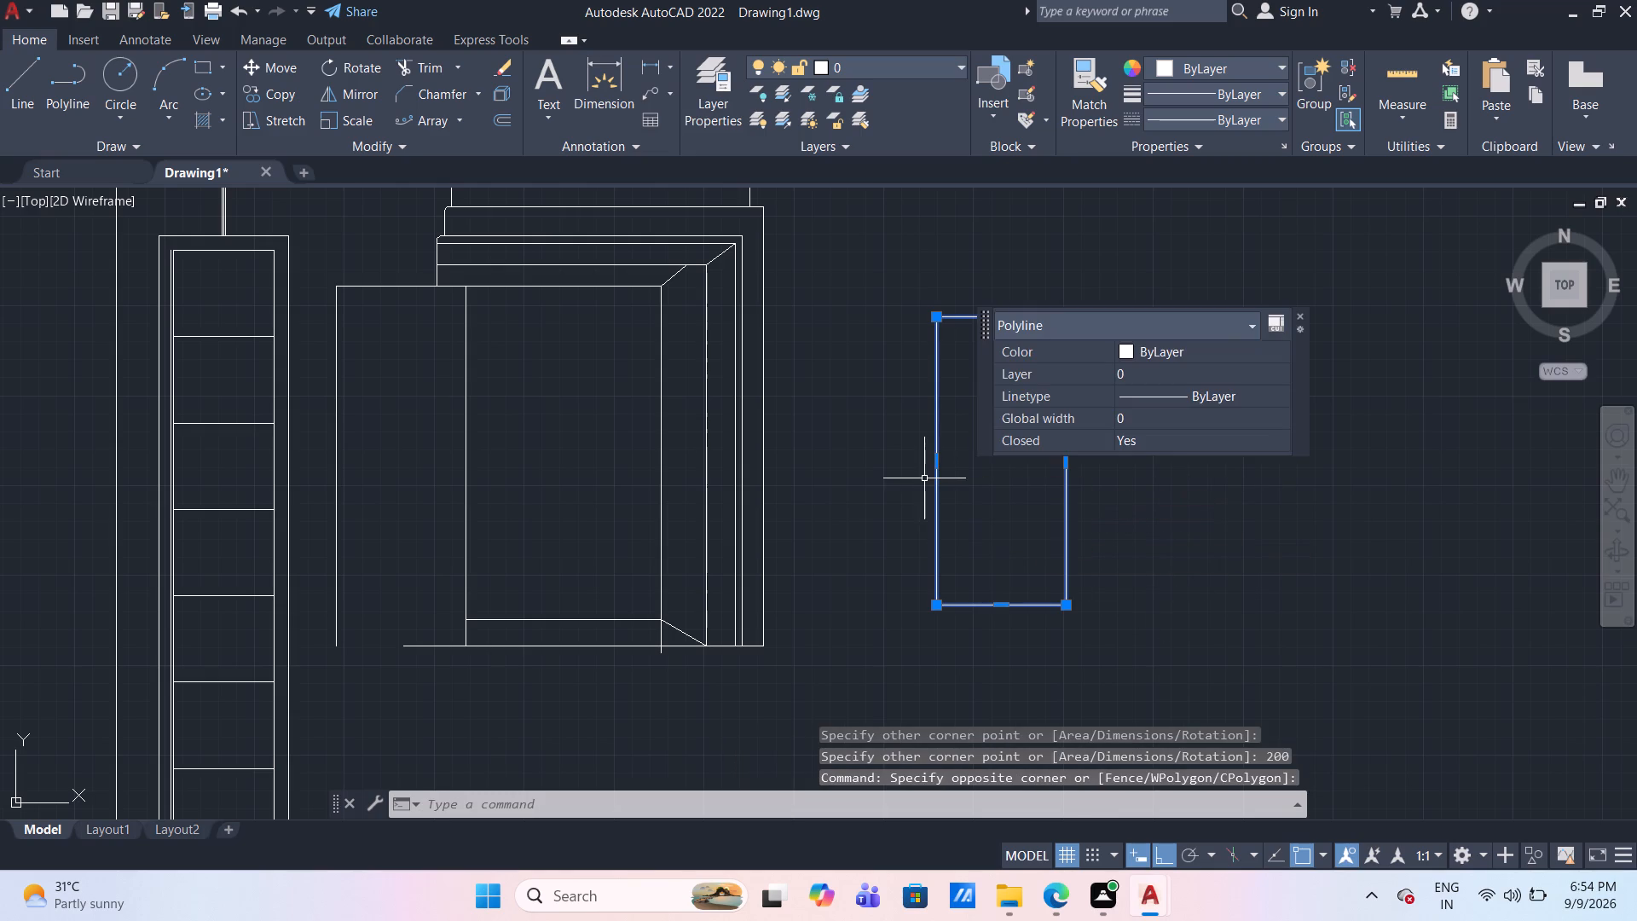
{"action": "key", "text": "m"}
{"action": "key", "text": "Return"}
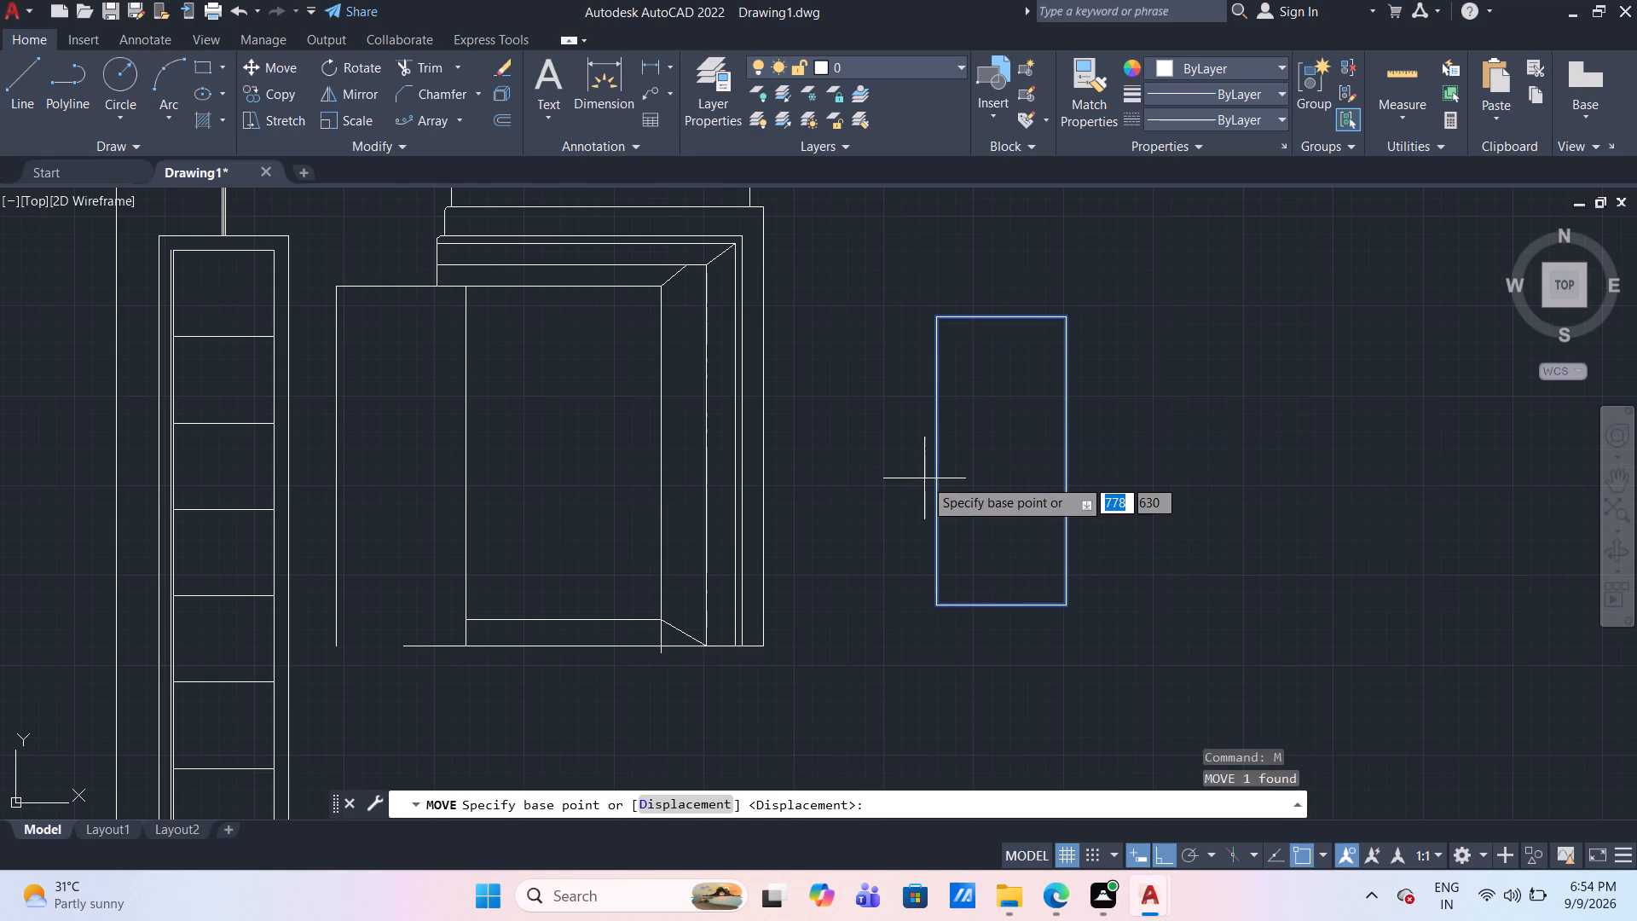
{"action": "left_click", "coordinate": [1067, 605]}
{"action": "scroll", "coordinate": [627, 600], "scroll_direction": "up", "scroll_amount": 1}
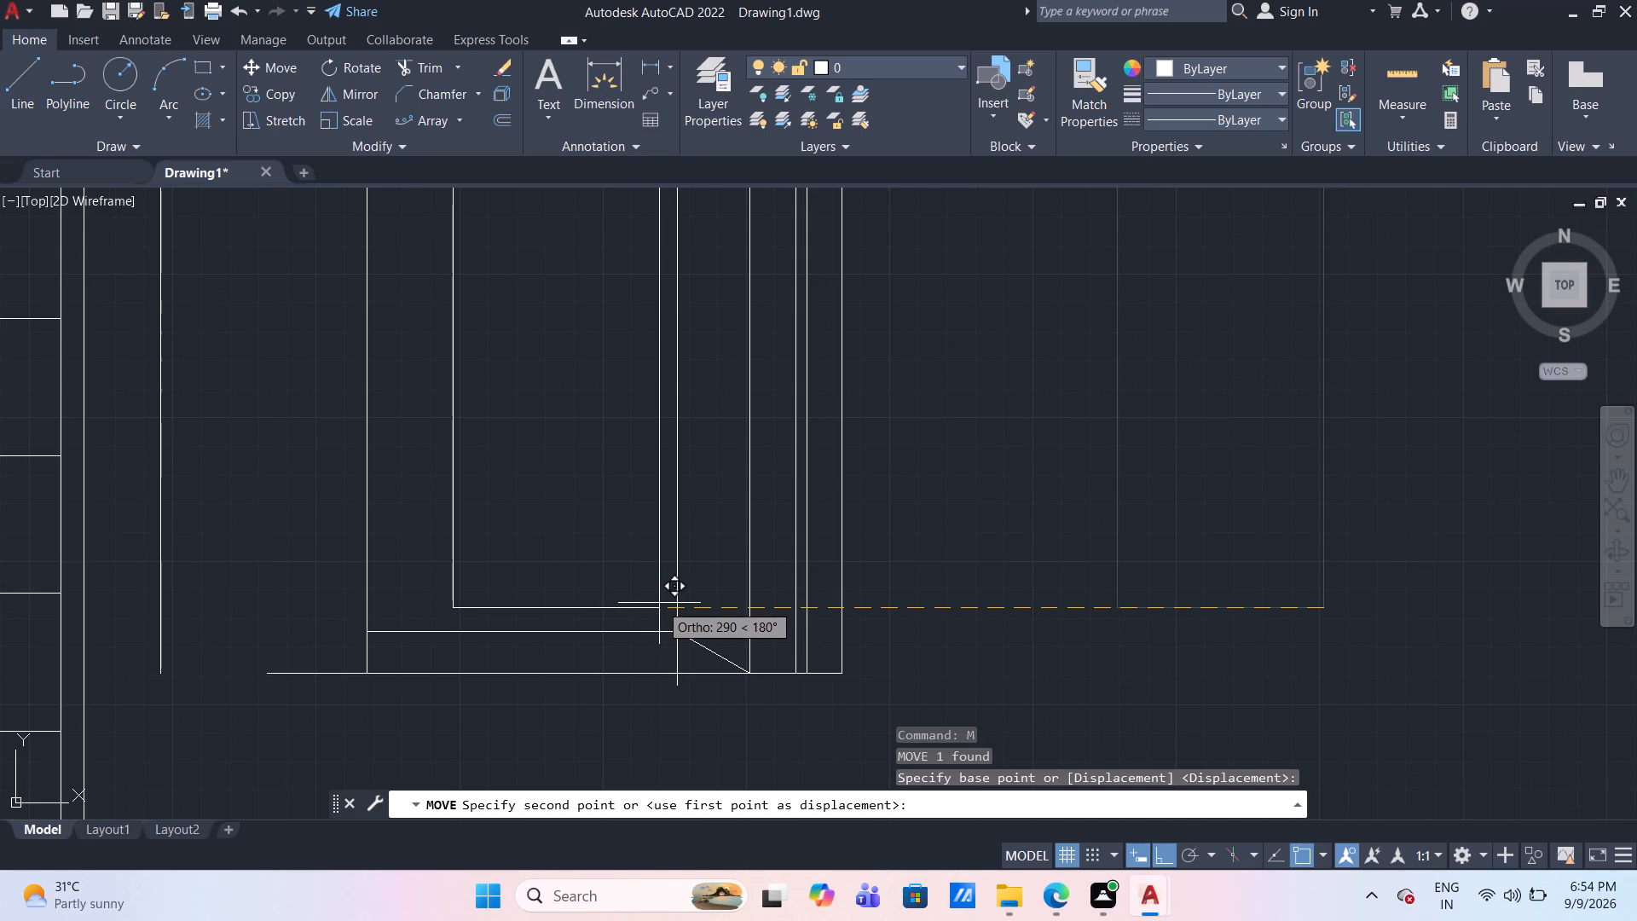
{"action": "left_click", "coordinate": [659, 603]}
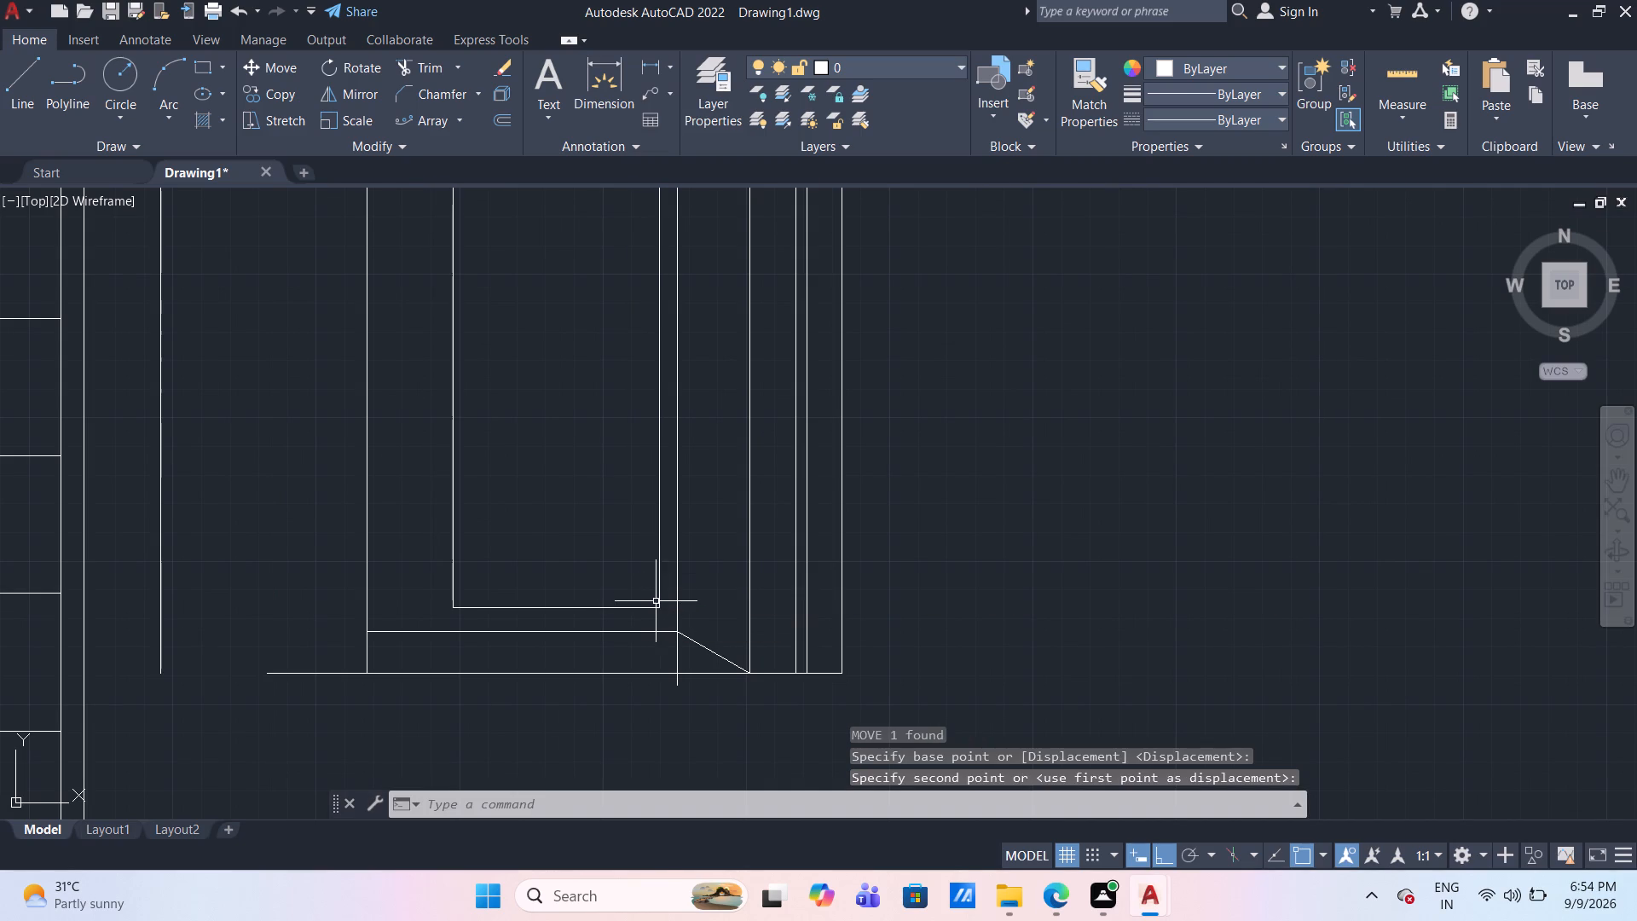
Explode the 90 by 200 mm rectangle inside the nested frame into separate lines.
{"action": "scroll", "coordinate": [656, 600], "scroll_direction": "down", "scroll_amount": 2}
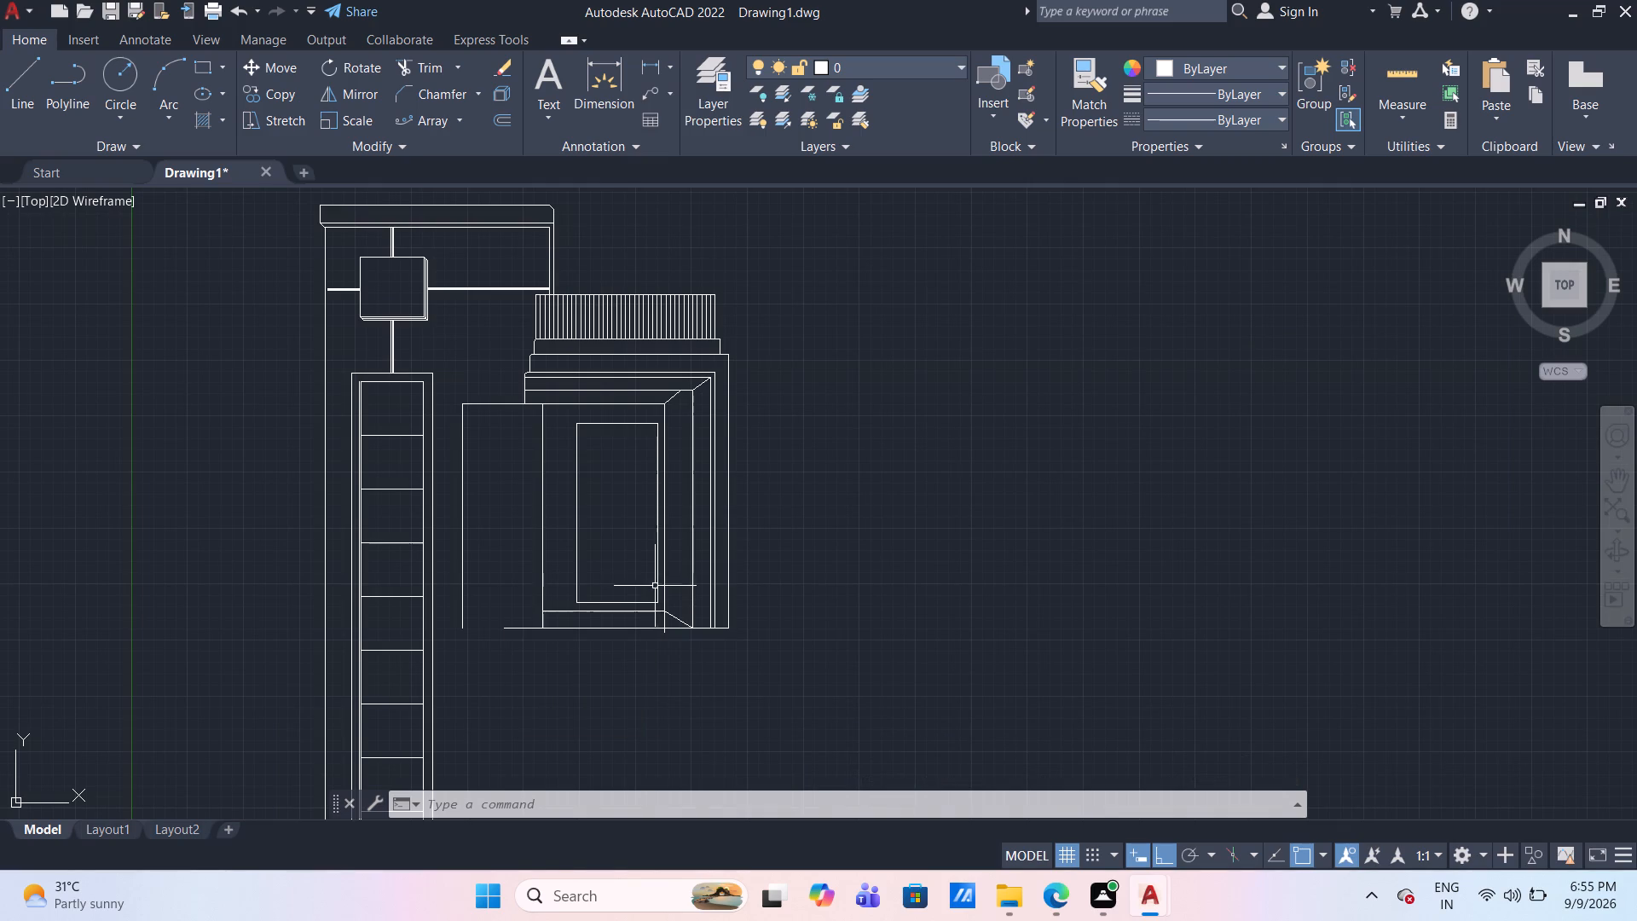
{"action": "left_click", "coordinate": [621, 477]}
{"action": "left_click", "coordinate": [568, 416]}
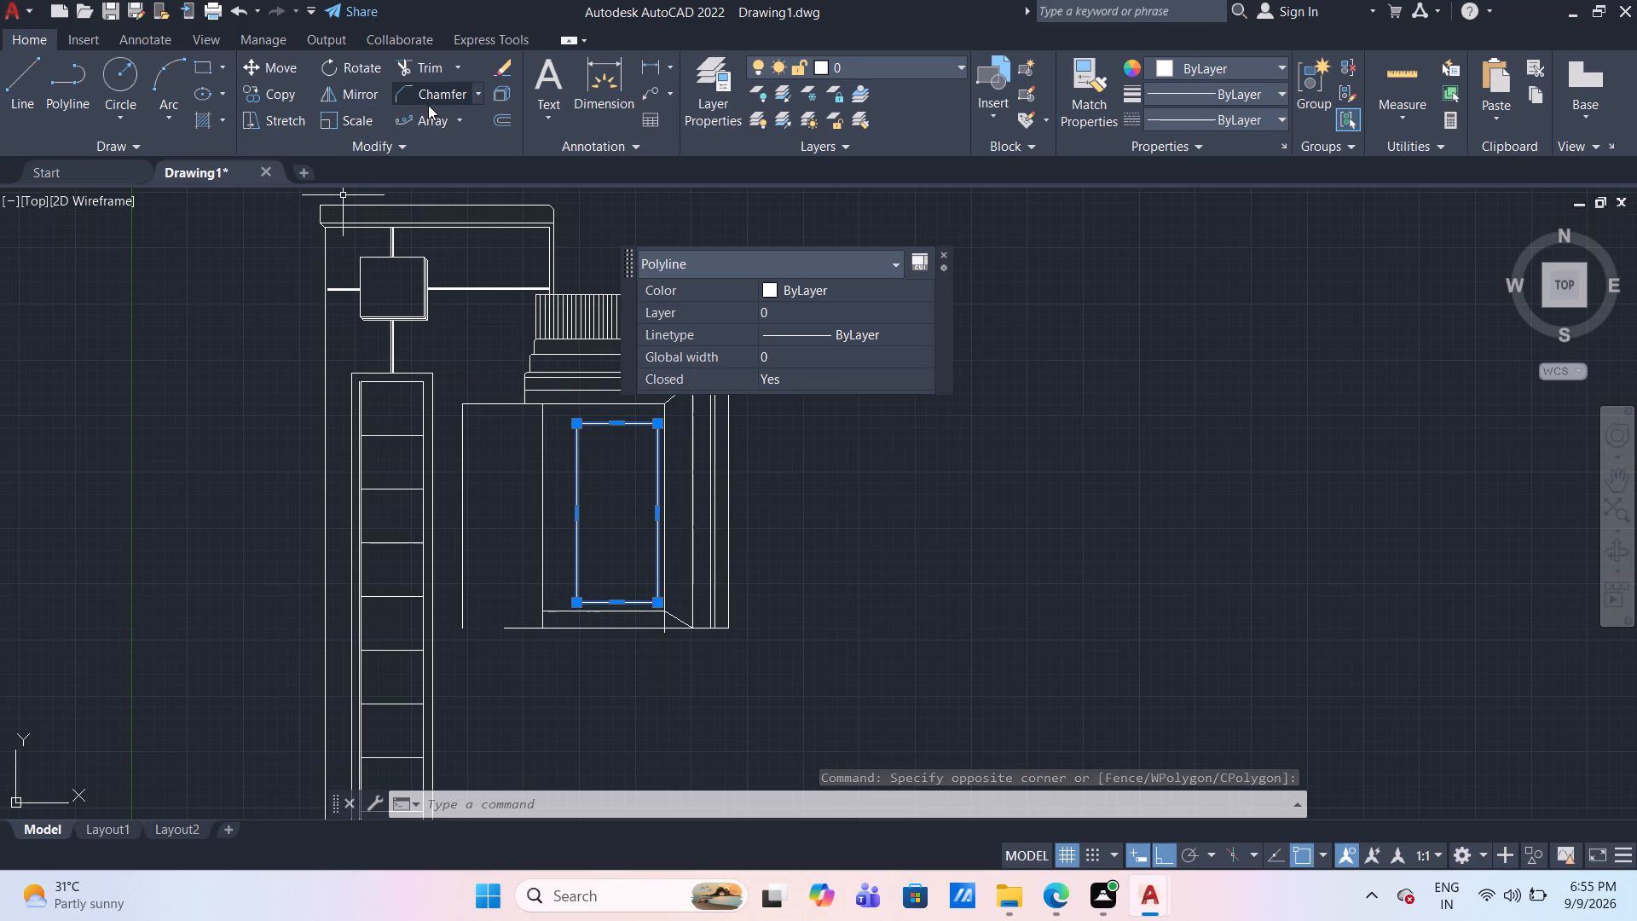
{"action": "left_click", "coordinate": [500, 96]}
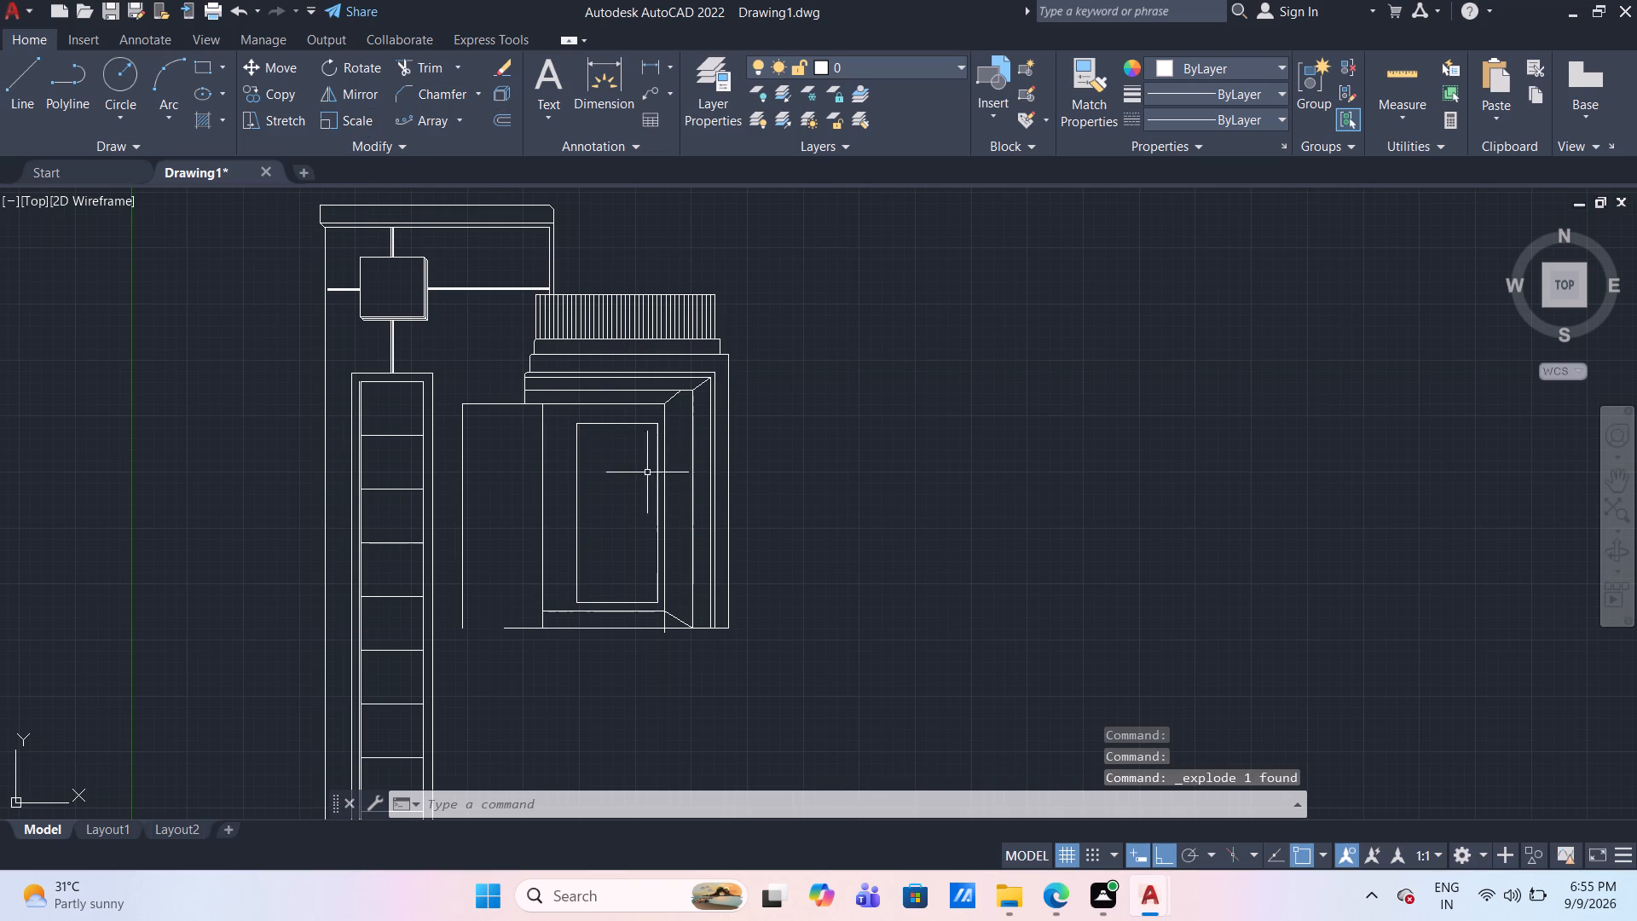
Move the exploded rectangle's top line 50 mm downward from its right end, toward the nested frame's adjacent inner vertical.
{"action": "left_click", "coordinate": [624, 425]}
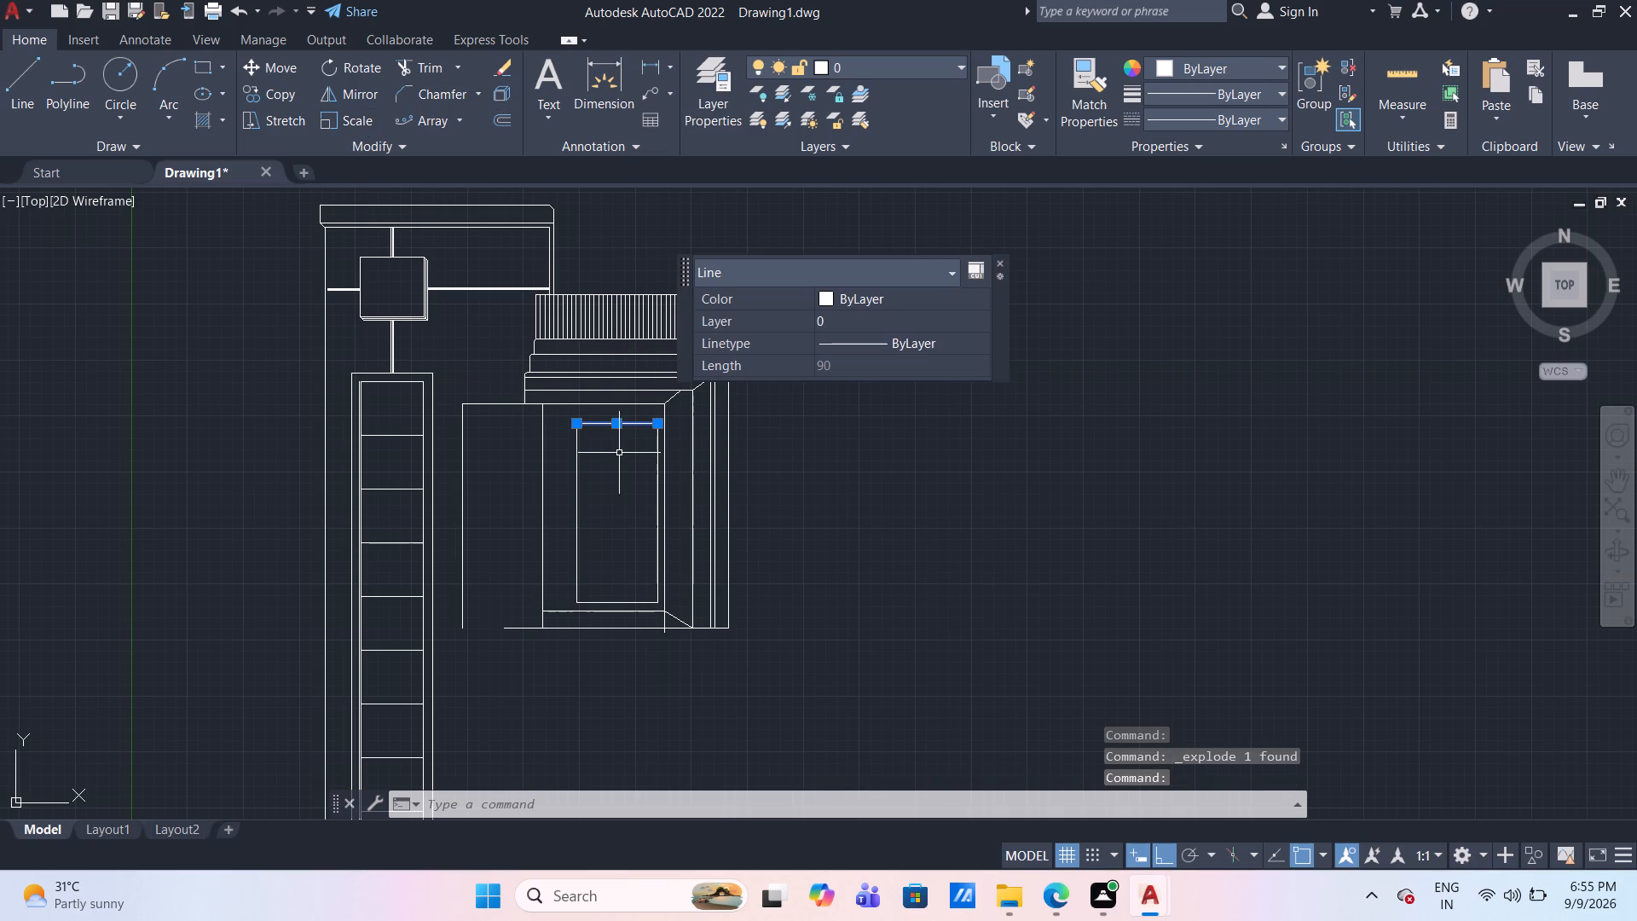
{"action": "key", "text": "m"}
{"action": "key", "text": "Return"}
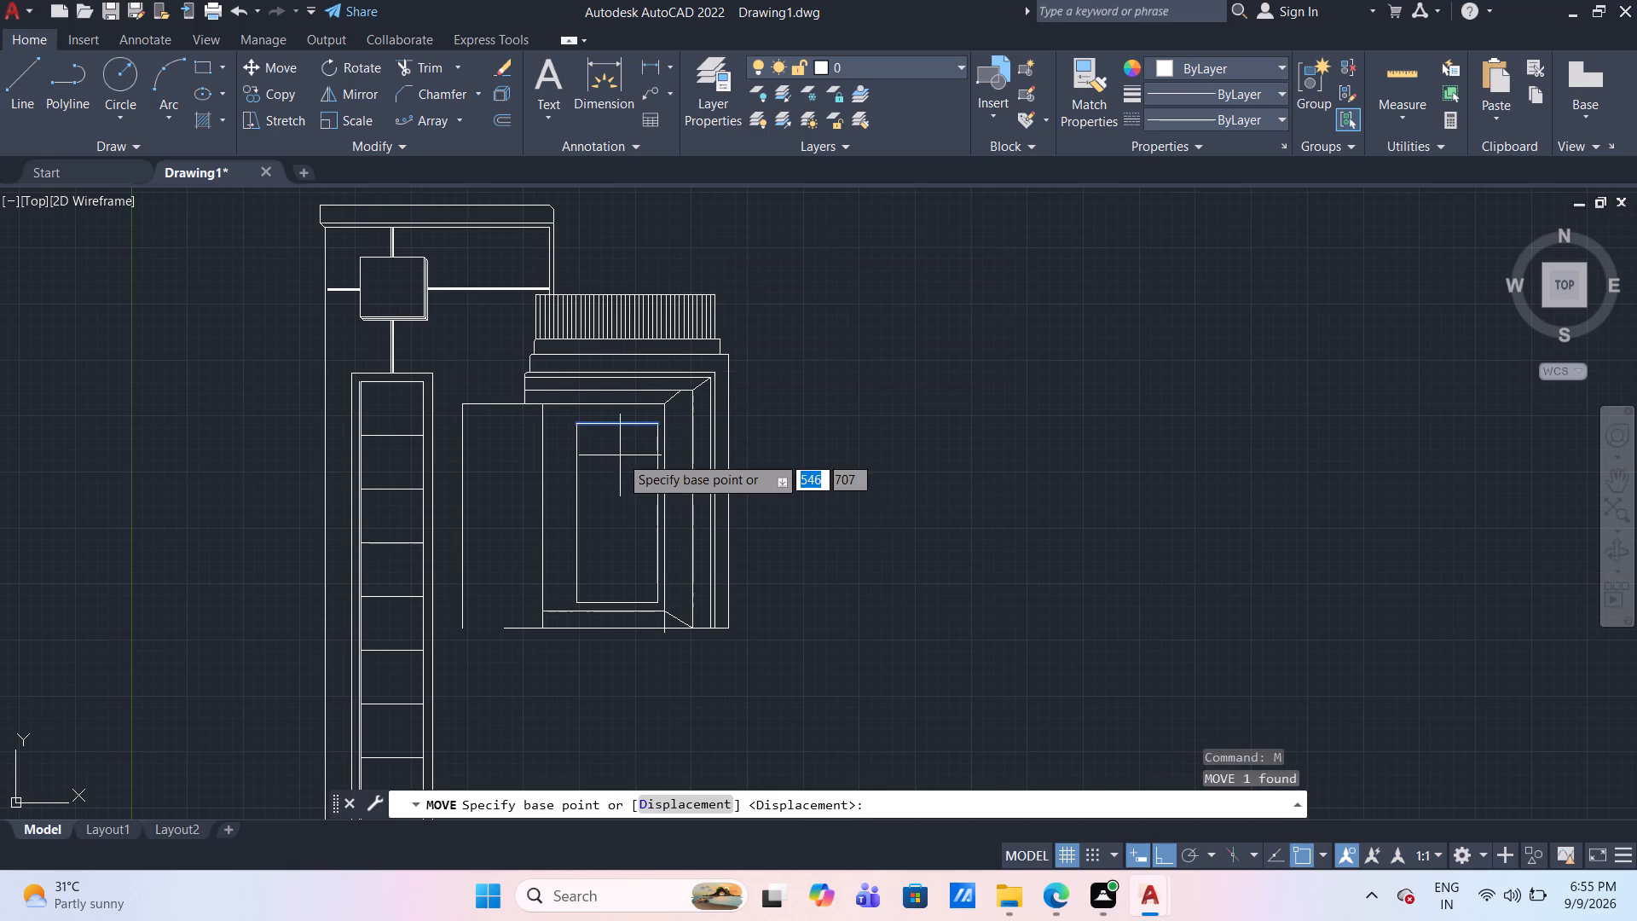
{"action": "left_click", "coordinate": [656, 427]}
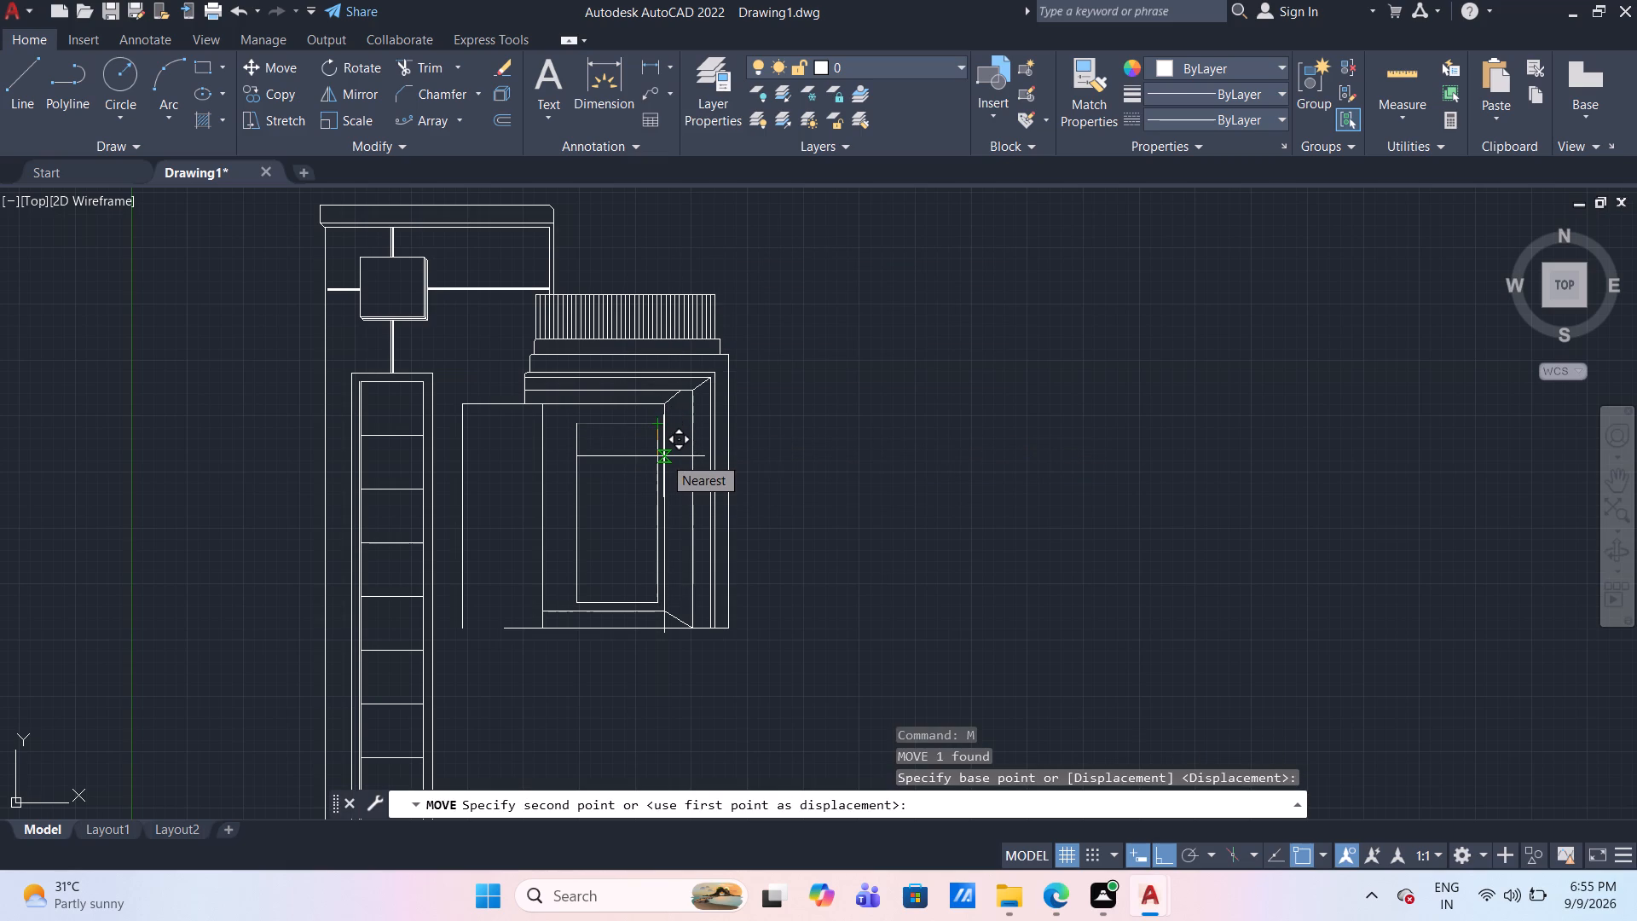
{"action": "type", "text": "50"}
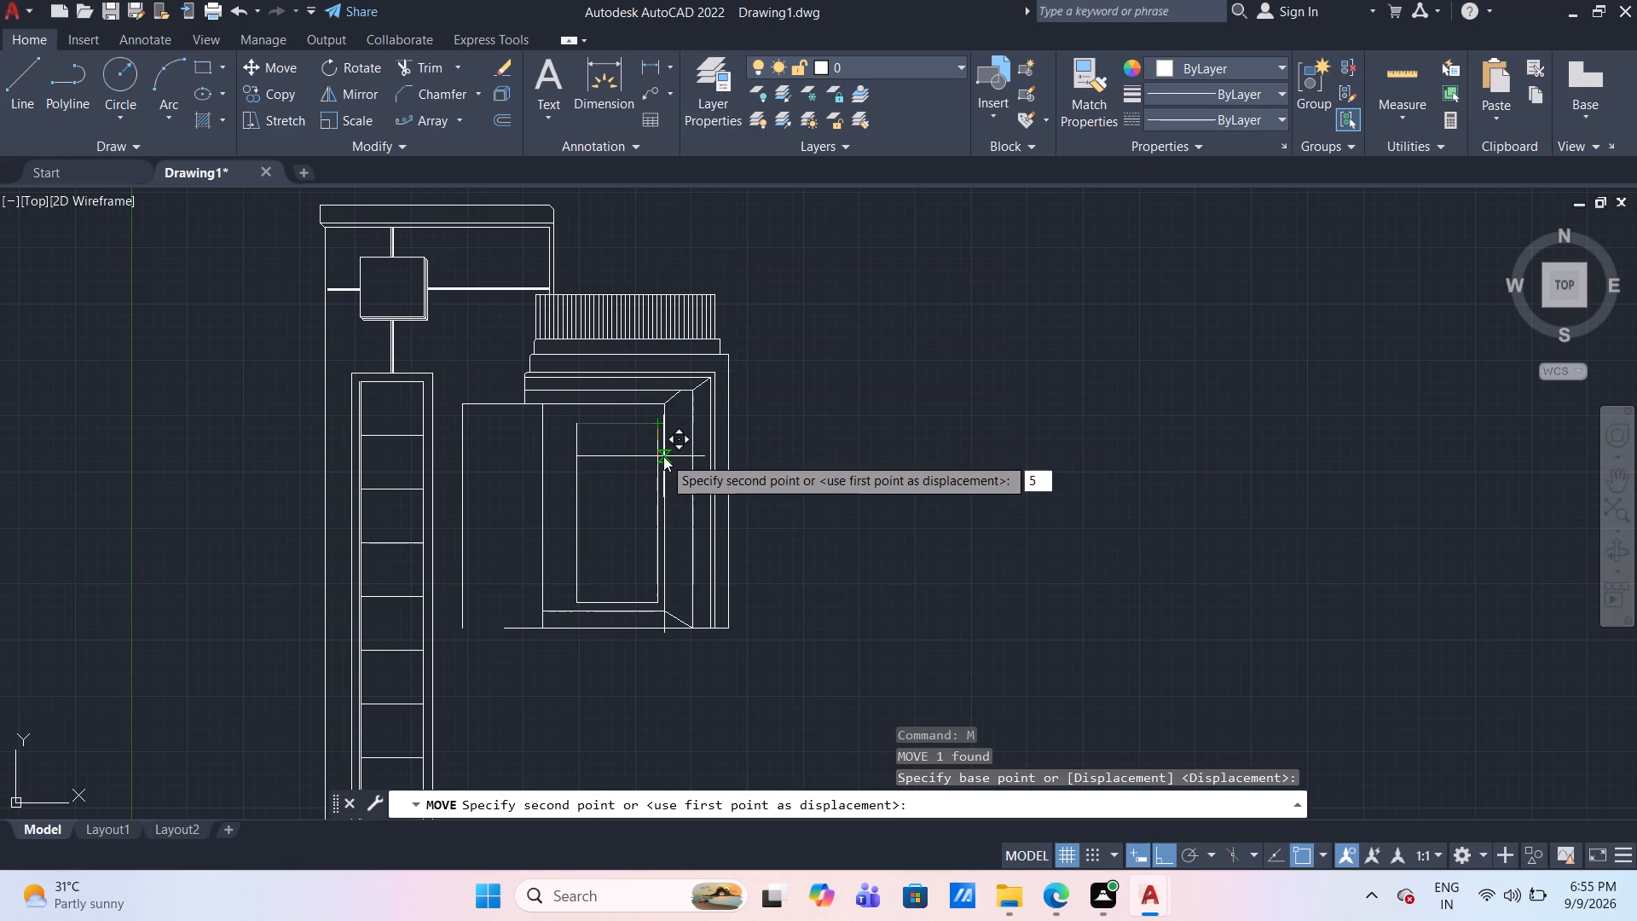
{"action": "key", "text": "Return"}
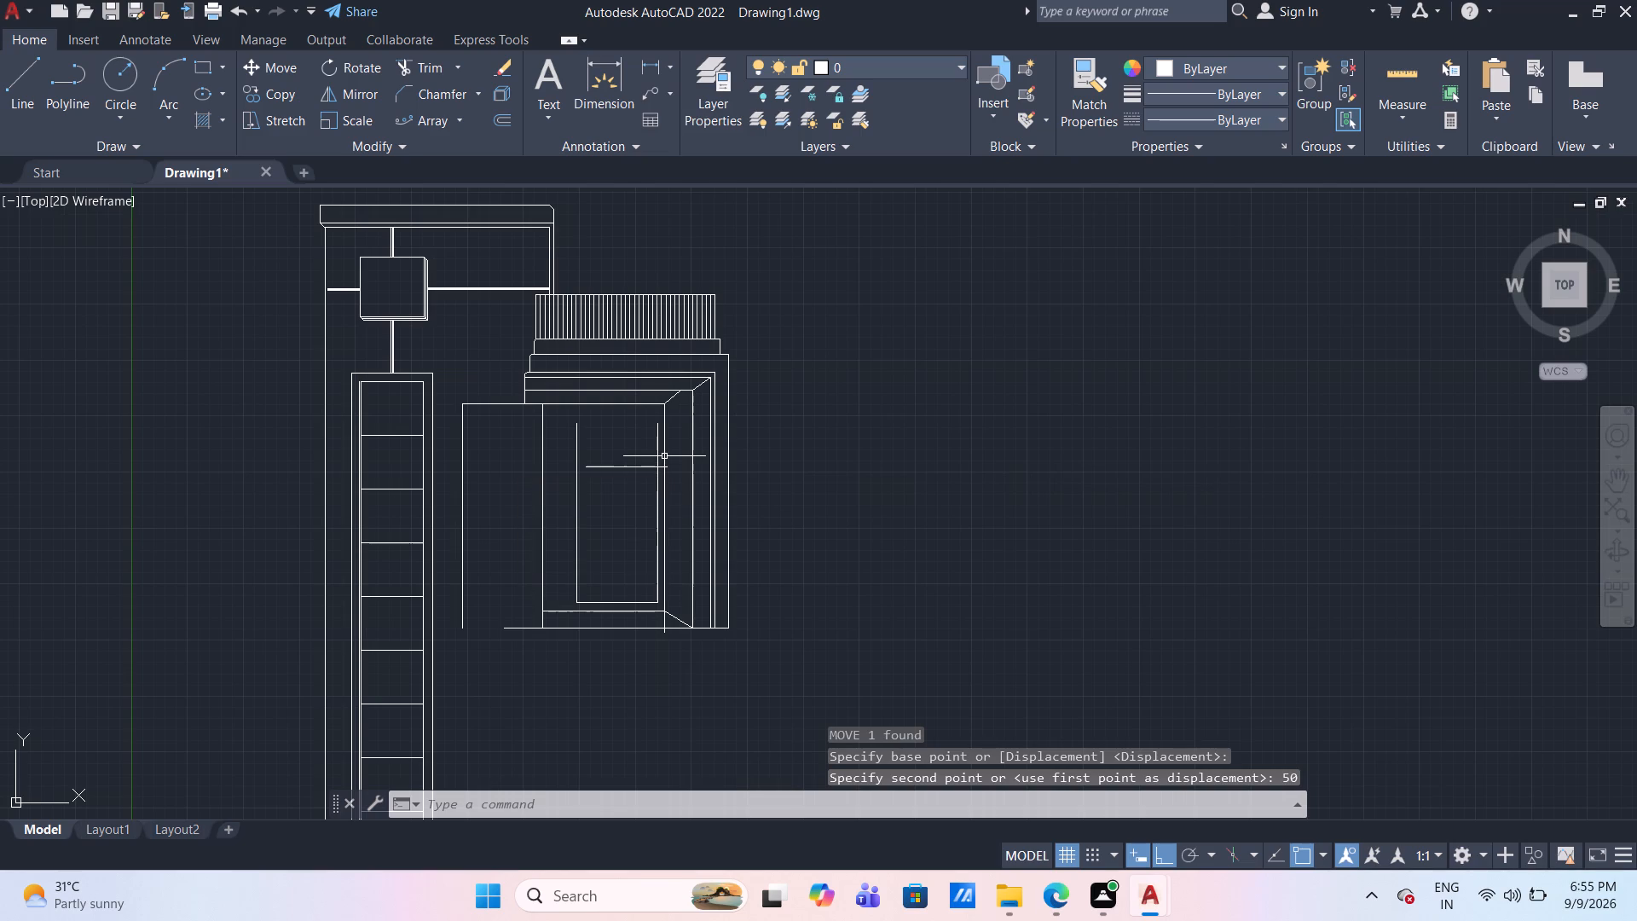
Move the 90 mm horizontal line left by its right end onto the panel's right side line, spanning both side lines.
{"action": "scroll", "coordinate": [664, 456], "scroll_direction": "up", "scroll_amount": 1}
{"action": "left_click", "coordinate": [612, 472]}
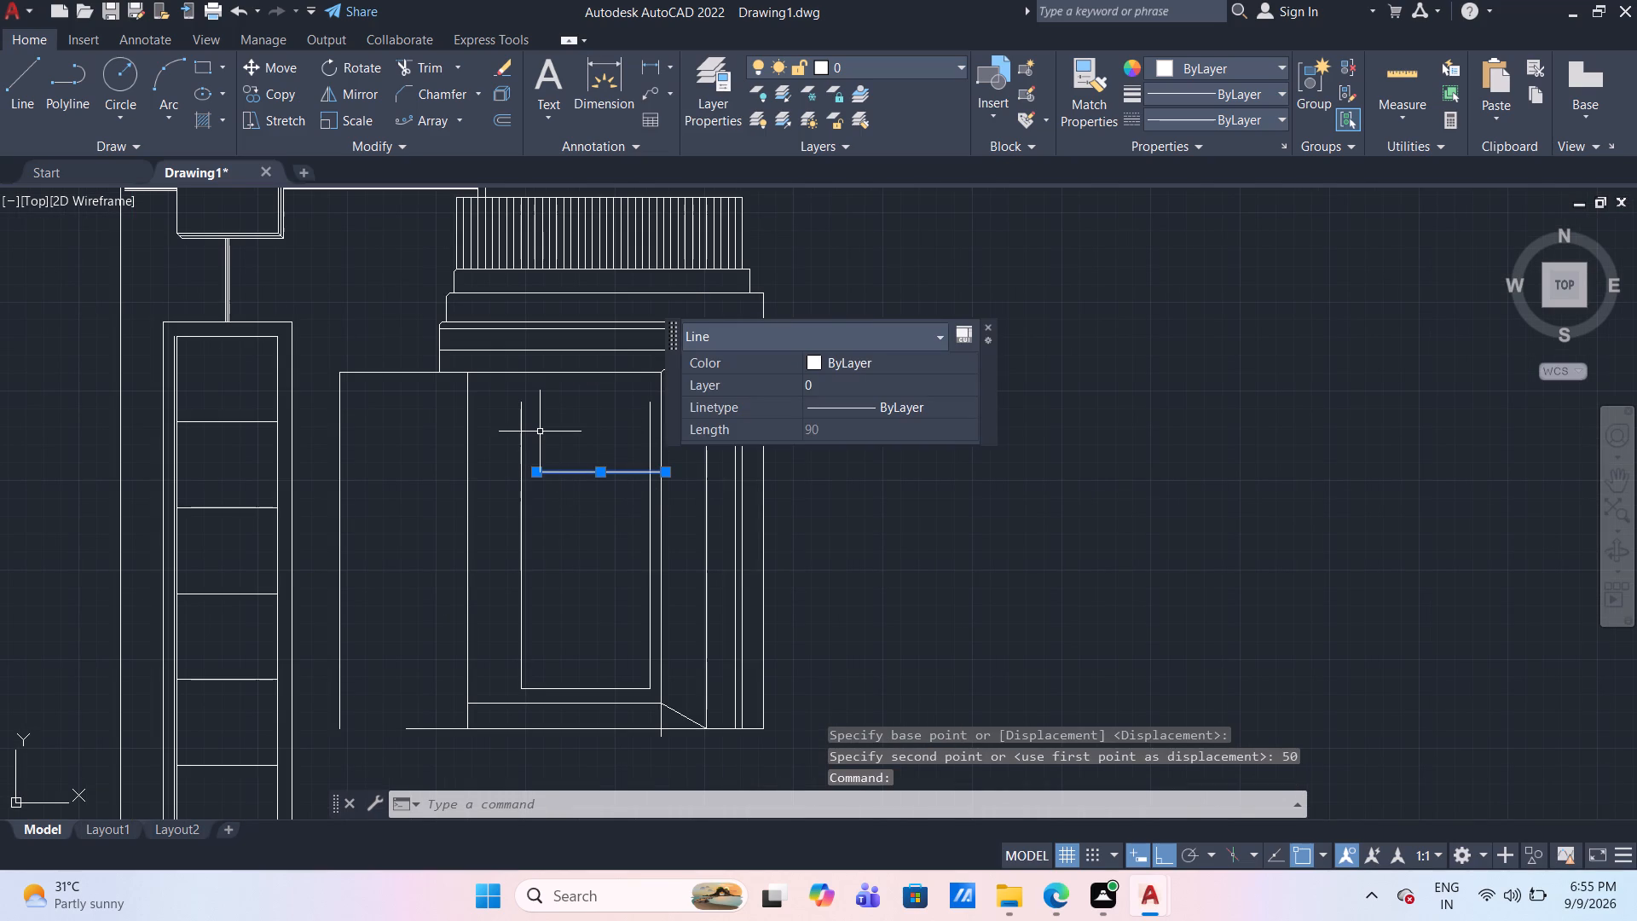
{"action": "key", "text": "m"}
{"action": "key", "text": "Return"}
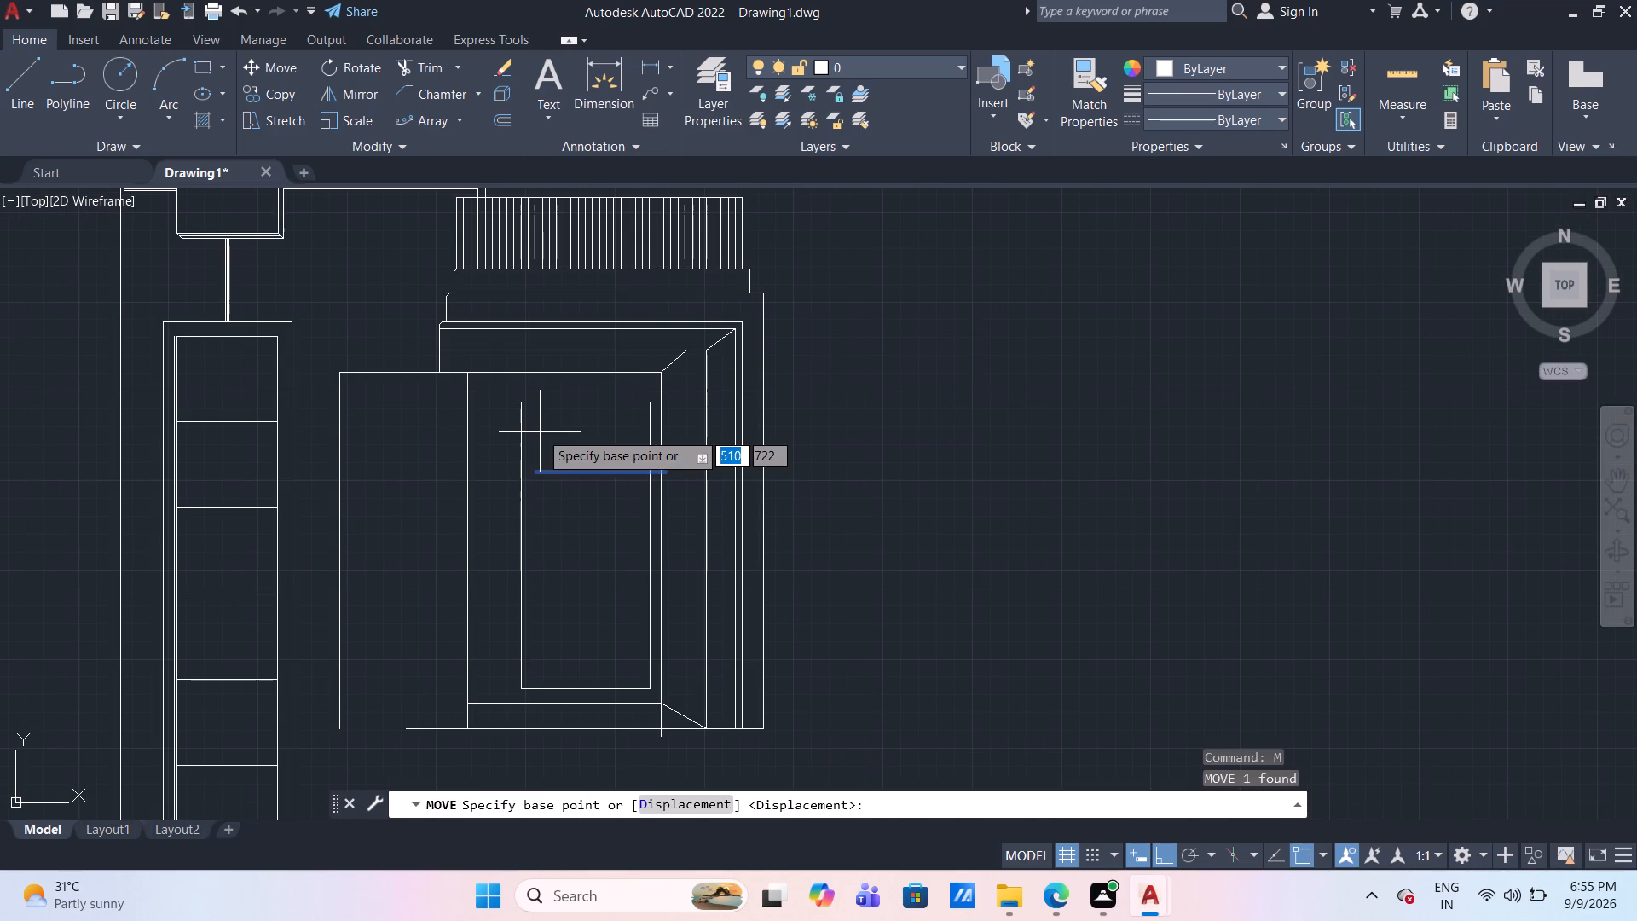
{"action": "scroll", "coordinate": [663, 517], "scroll_direction": "up", "scroll_amount": 2}
{"action": "left_click", "coordinate": [666, 417]}
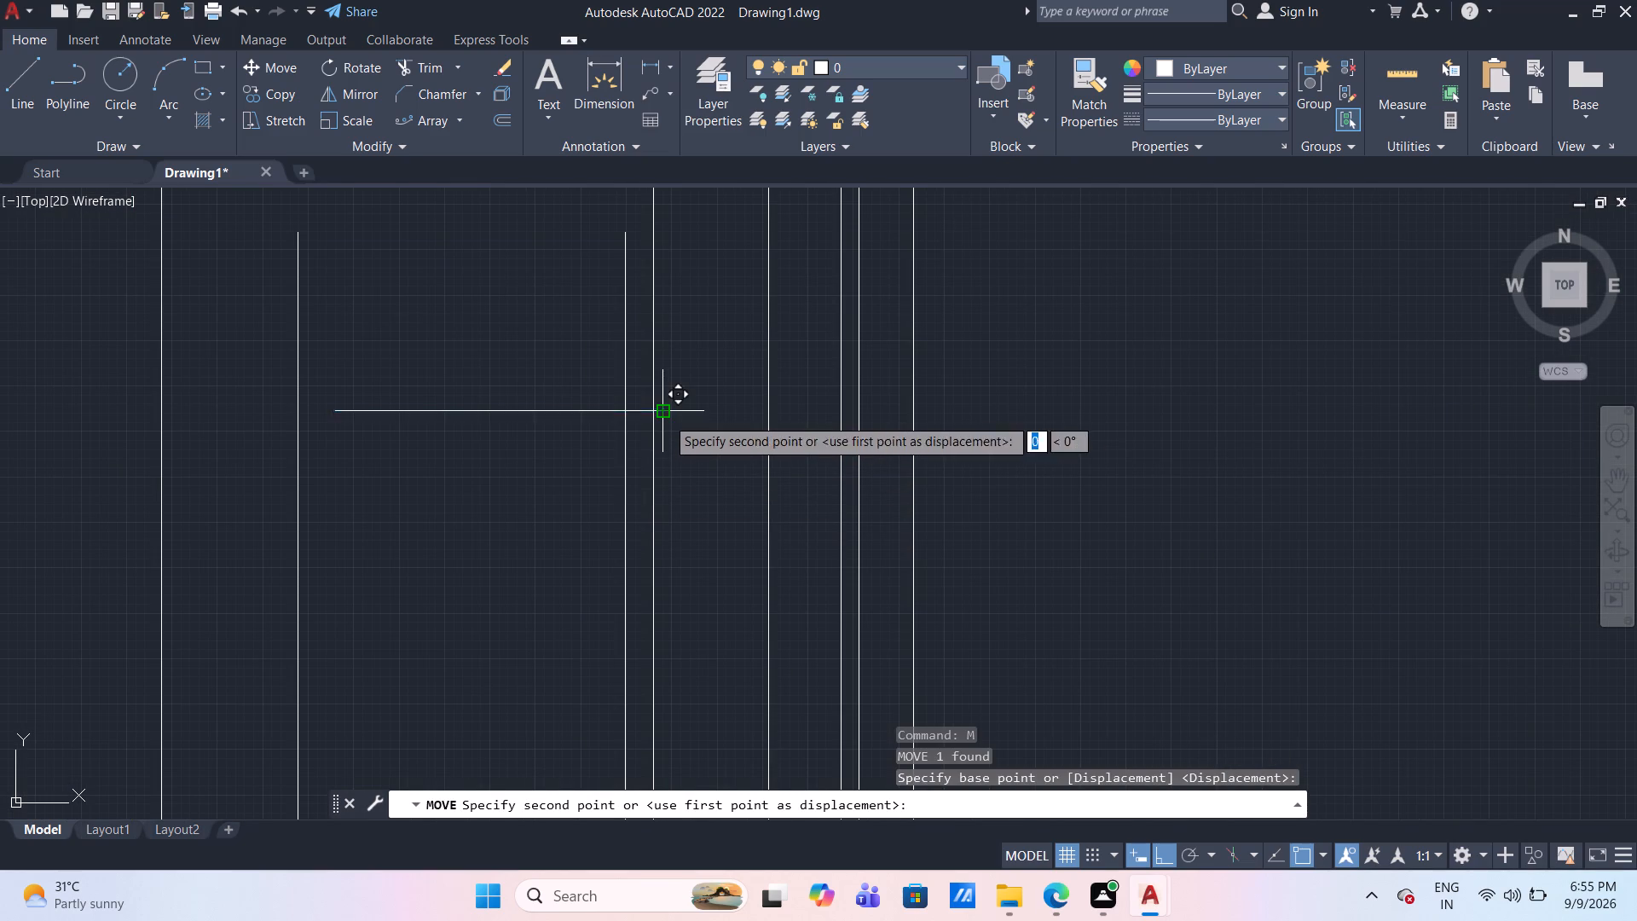
{"action": "left_click", "coordinate": [622, 413]}
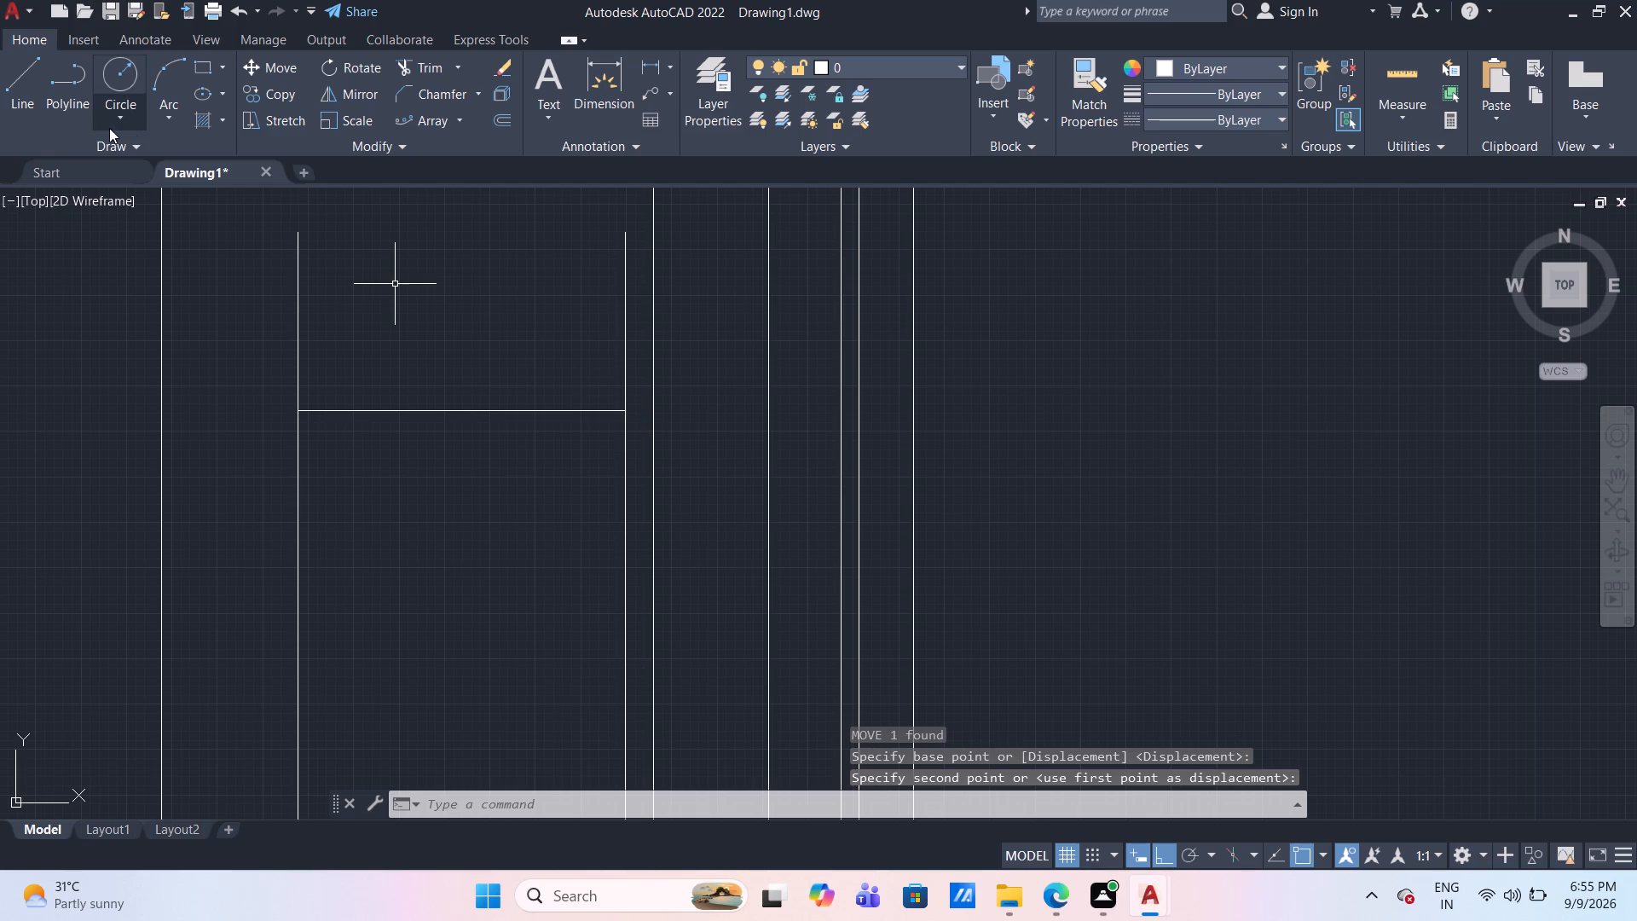
Trim the two side line stubs projecting above the panel's lowered top line inside the nested frame.
{"action": "scroll", "coordinate": [176, 149], "scroll_direction": "down", "scroll_amount": 3}
{"action": "scroll", "coordinate": [498, 392], "scroll_direction": "down", "scroll_amount": 3}
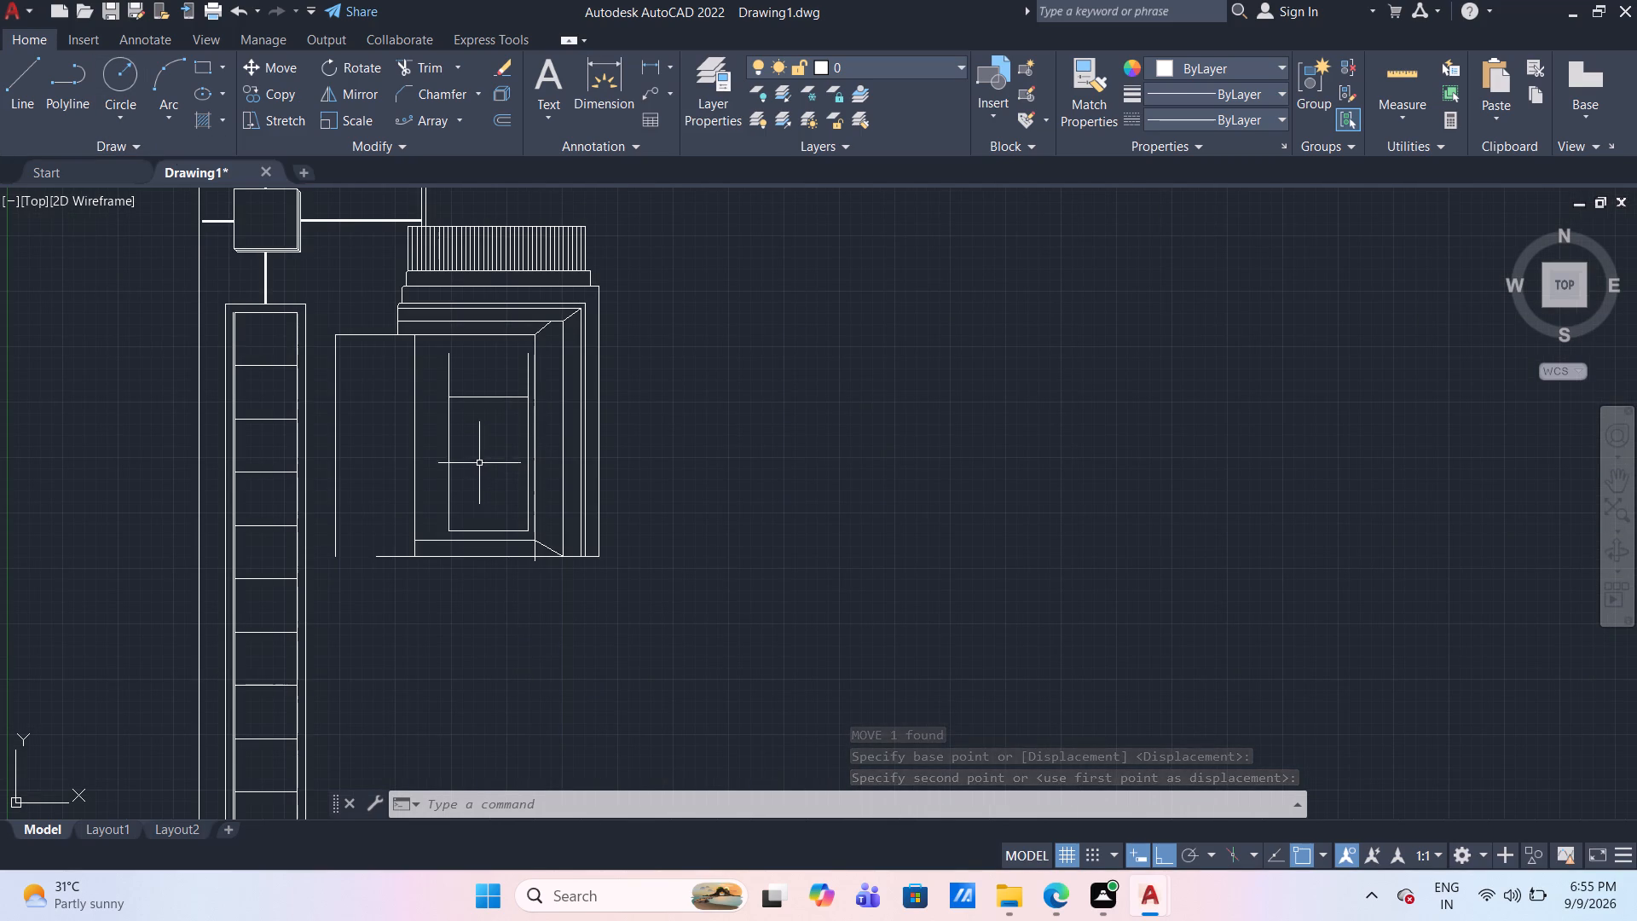
{"action": "scroll", "coordinate": [480, 395], "scroll_direction": "up", "scroll_amount": 1}
{"action": "middle_click_drag", "start_coordinate": [483, 370], "coordinate": [476, 385]}
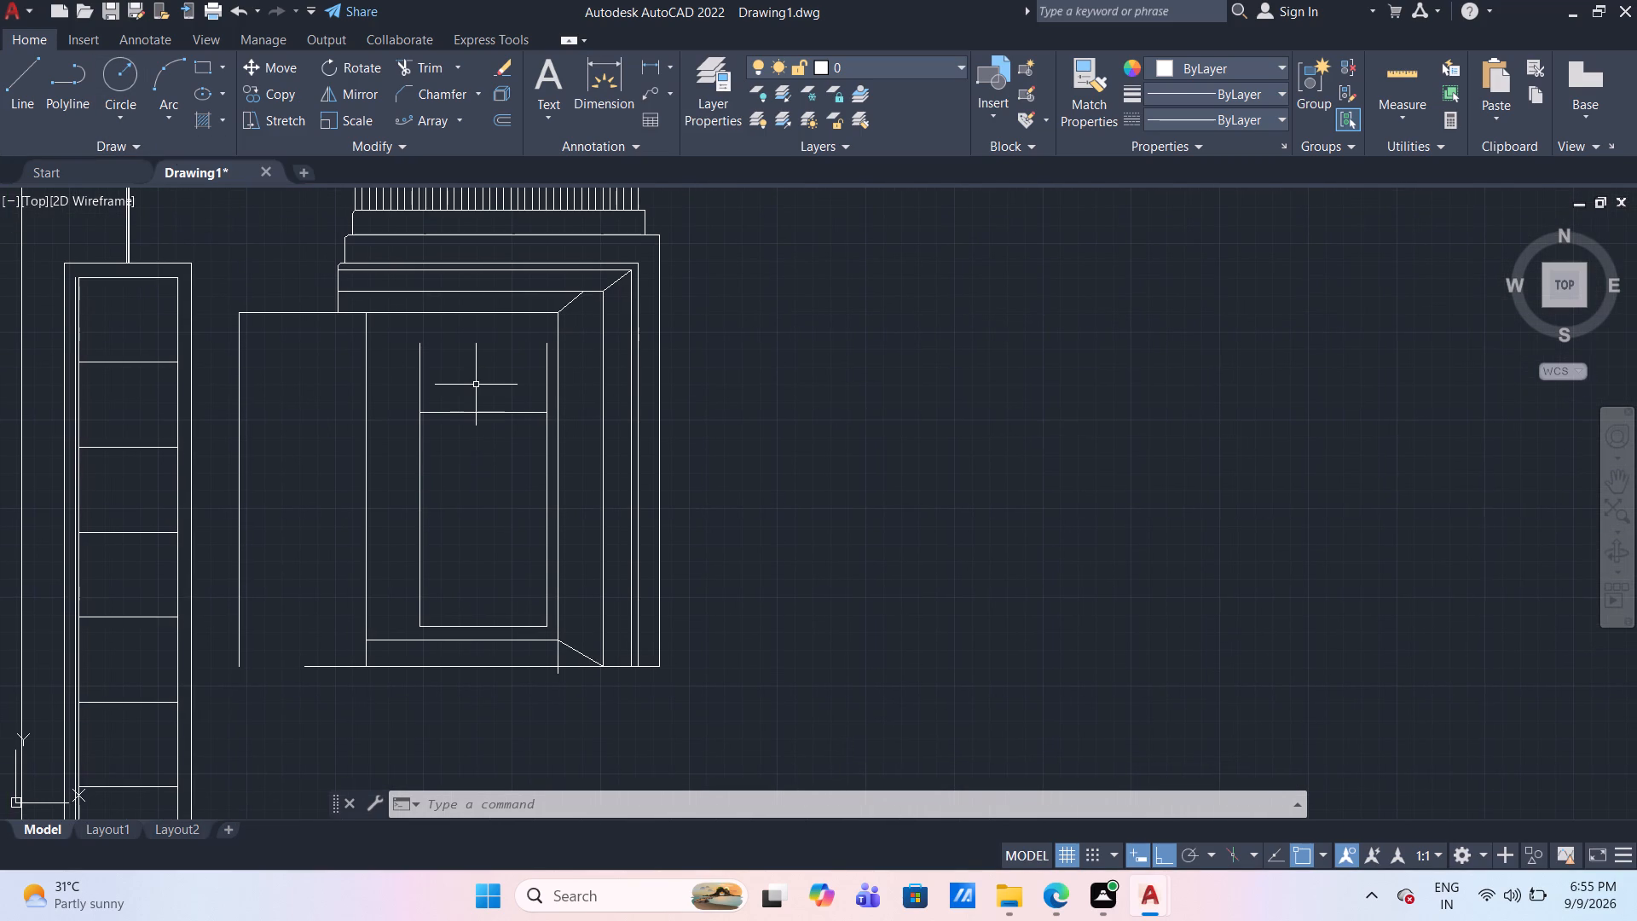
{"action": "type", "text": "TR"}
{"action": "key", "text": "Return"}
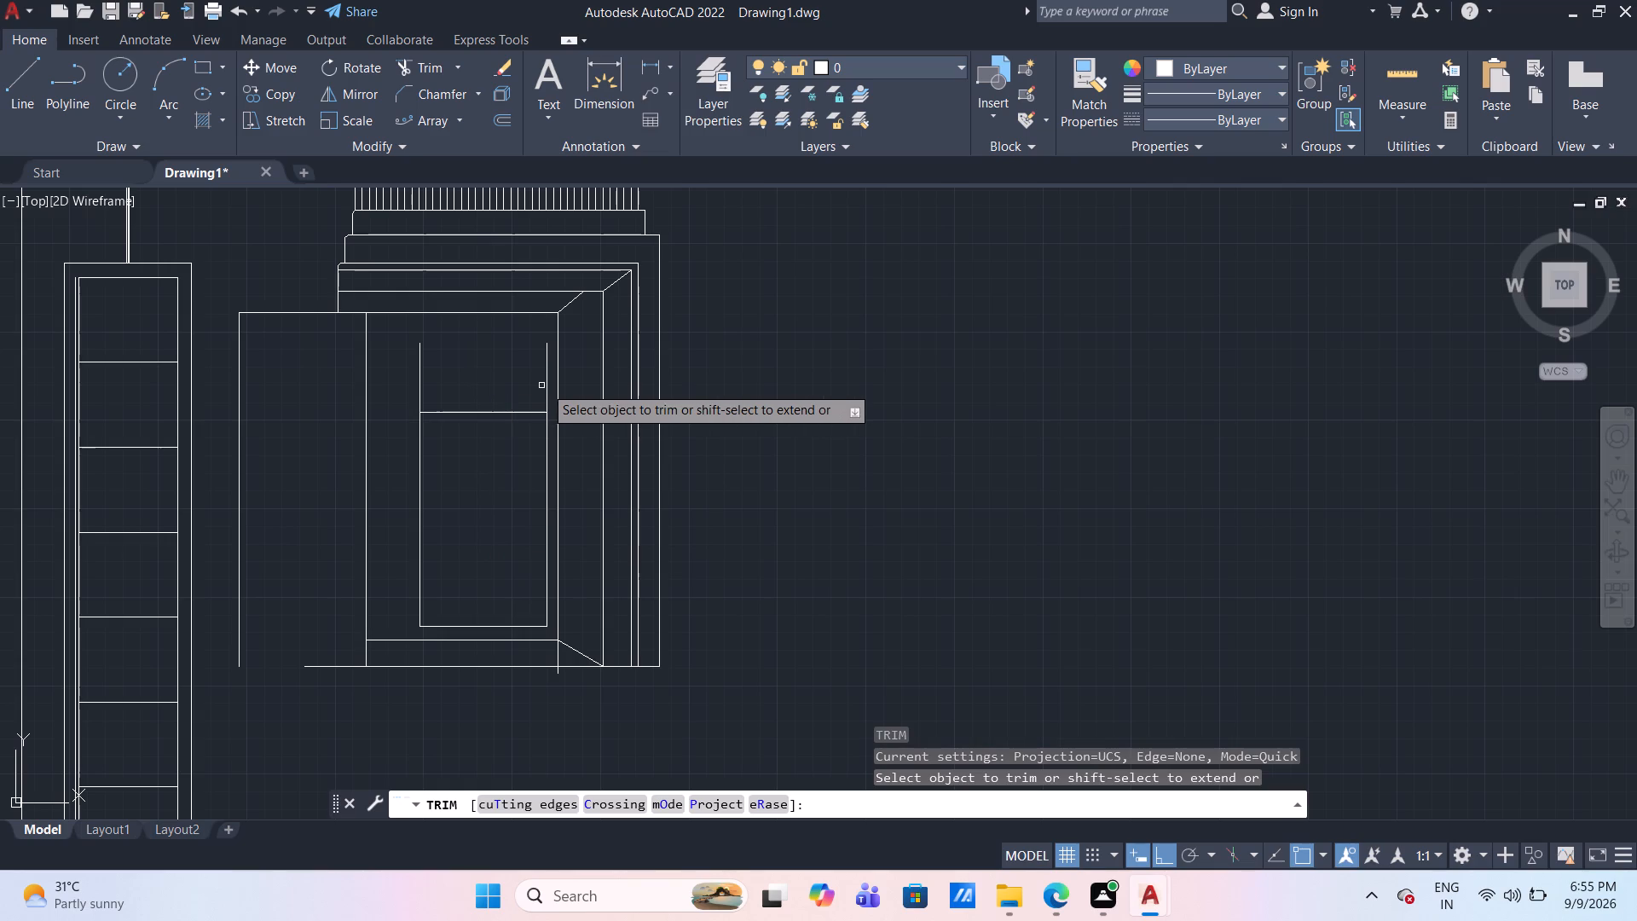
{"action": "left_click", "coordinate": [545, 387]}
{"action": "left_click_drag", "start_coordinate": [483, 383], "coordinate": [471, 383]}
{"action": "left_click", "coordinate": [409, 371]}
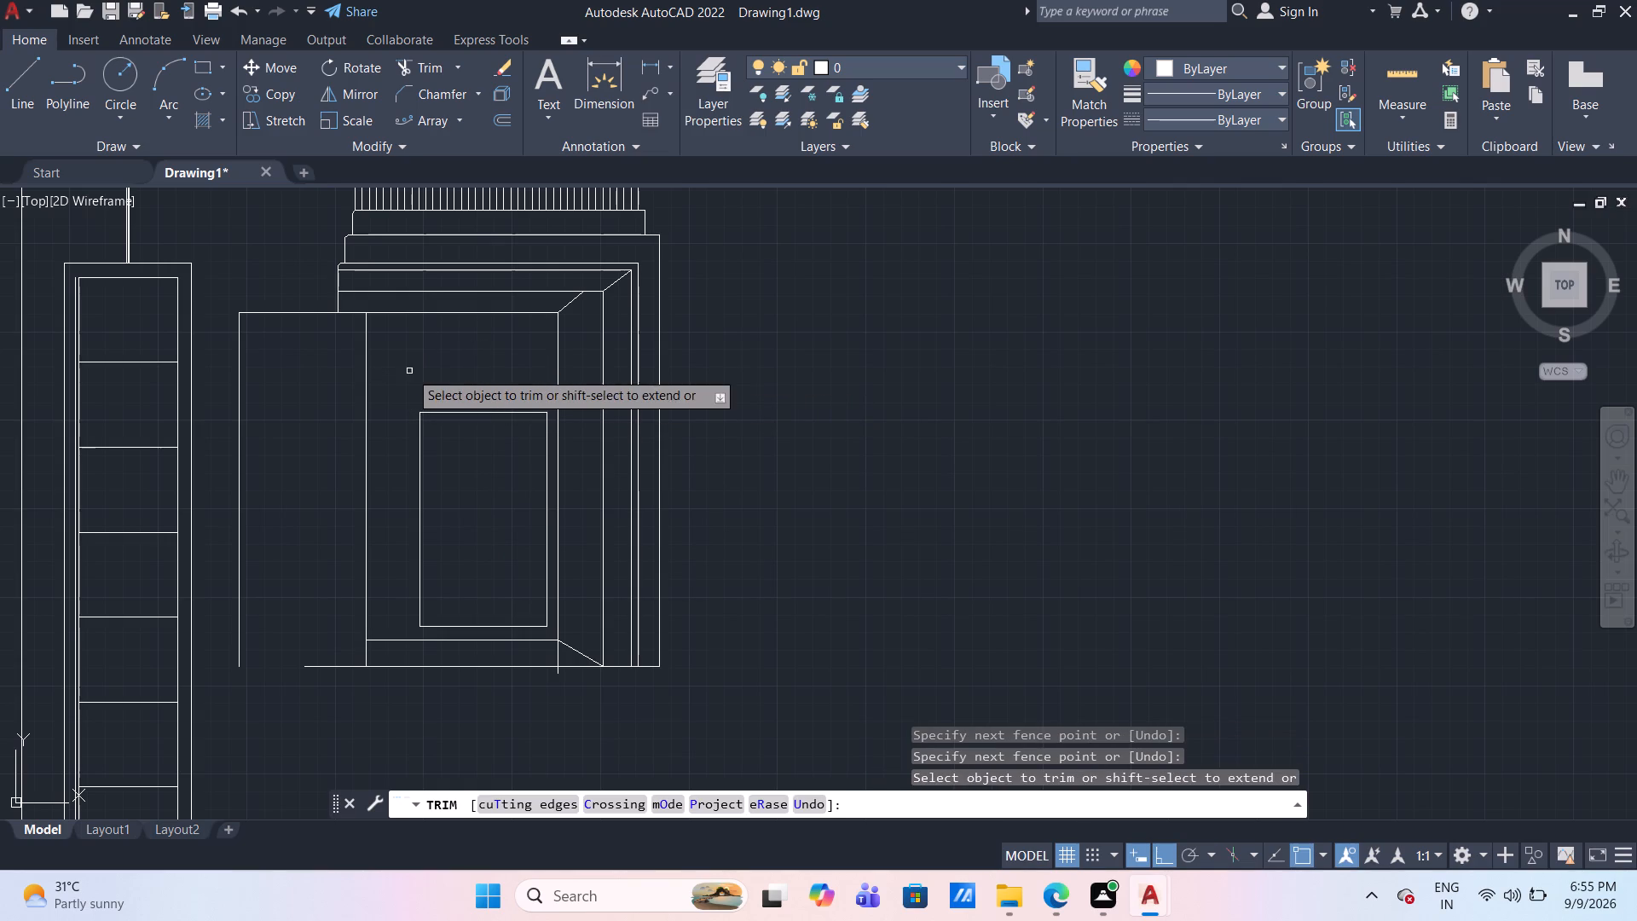
{"action": "key", "text": "Escape"}
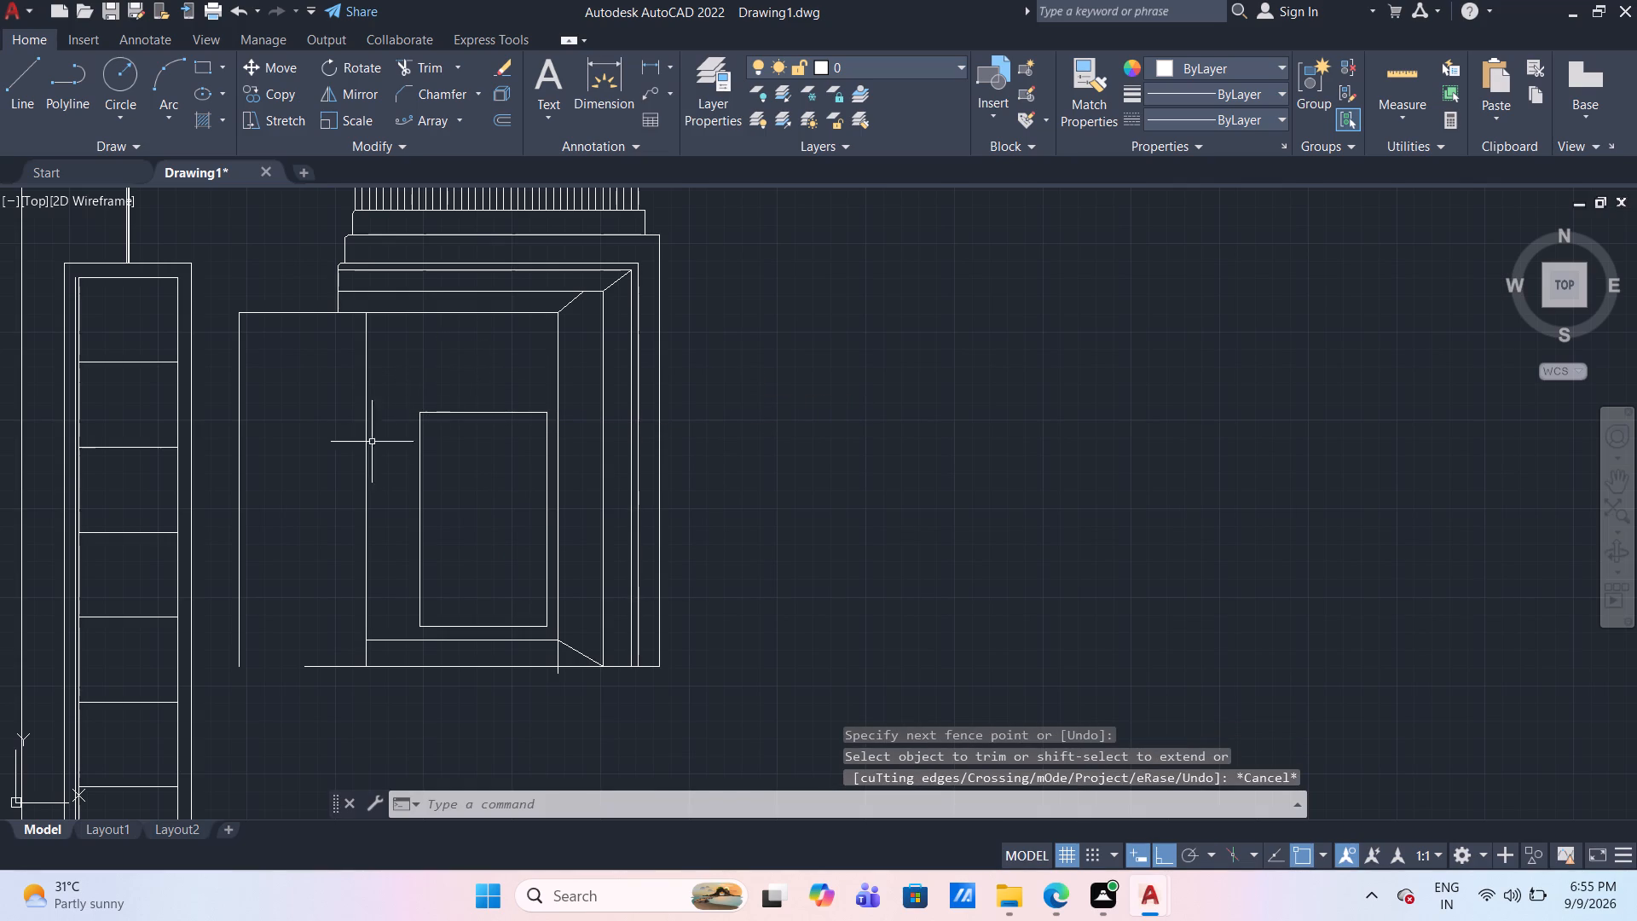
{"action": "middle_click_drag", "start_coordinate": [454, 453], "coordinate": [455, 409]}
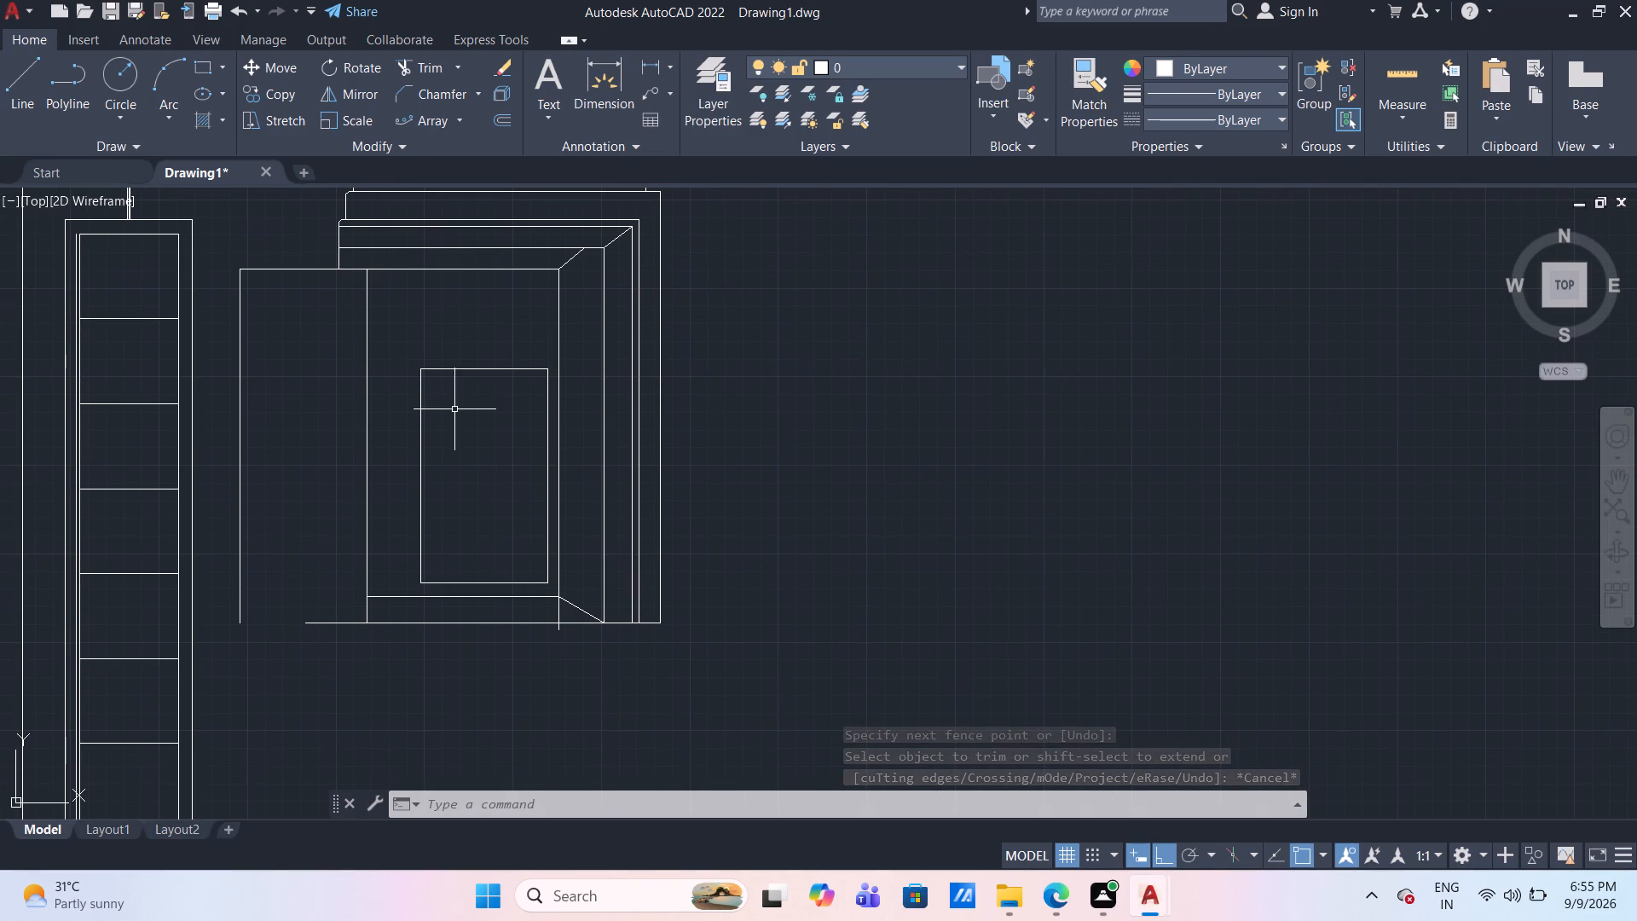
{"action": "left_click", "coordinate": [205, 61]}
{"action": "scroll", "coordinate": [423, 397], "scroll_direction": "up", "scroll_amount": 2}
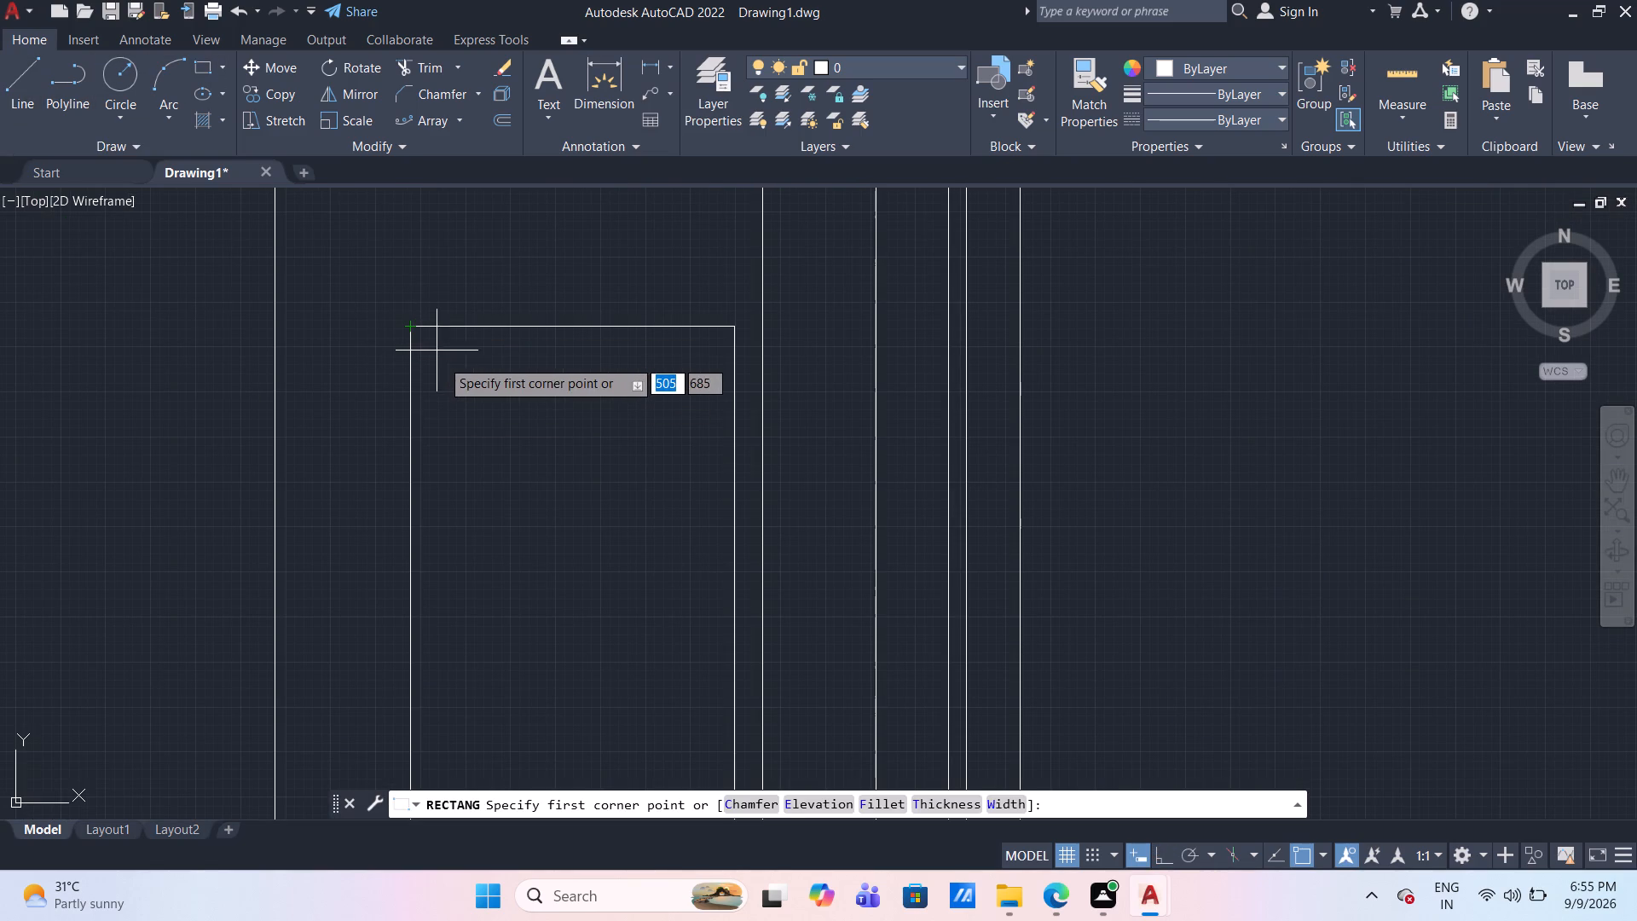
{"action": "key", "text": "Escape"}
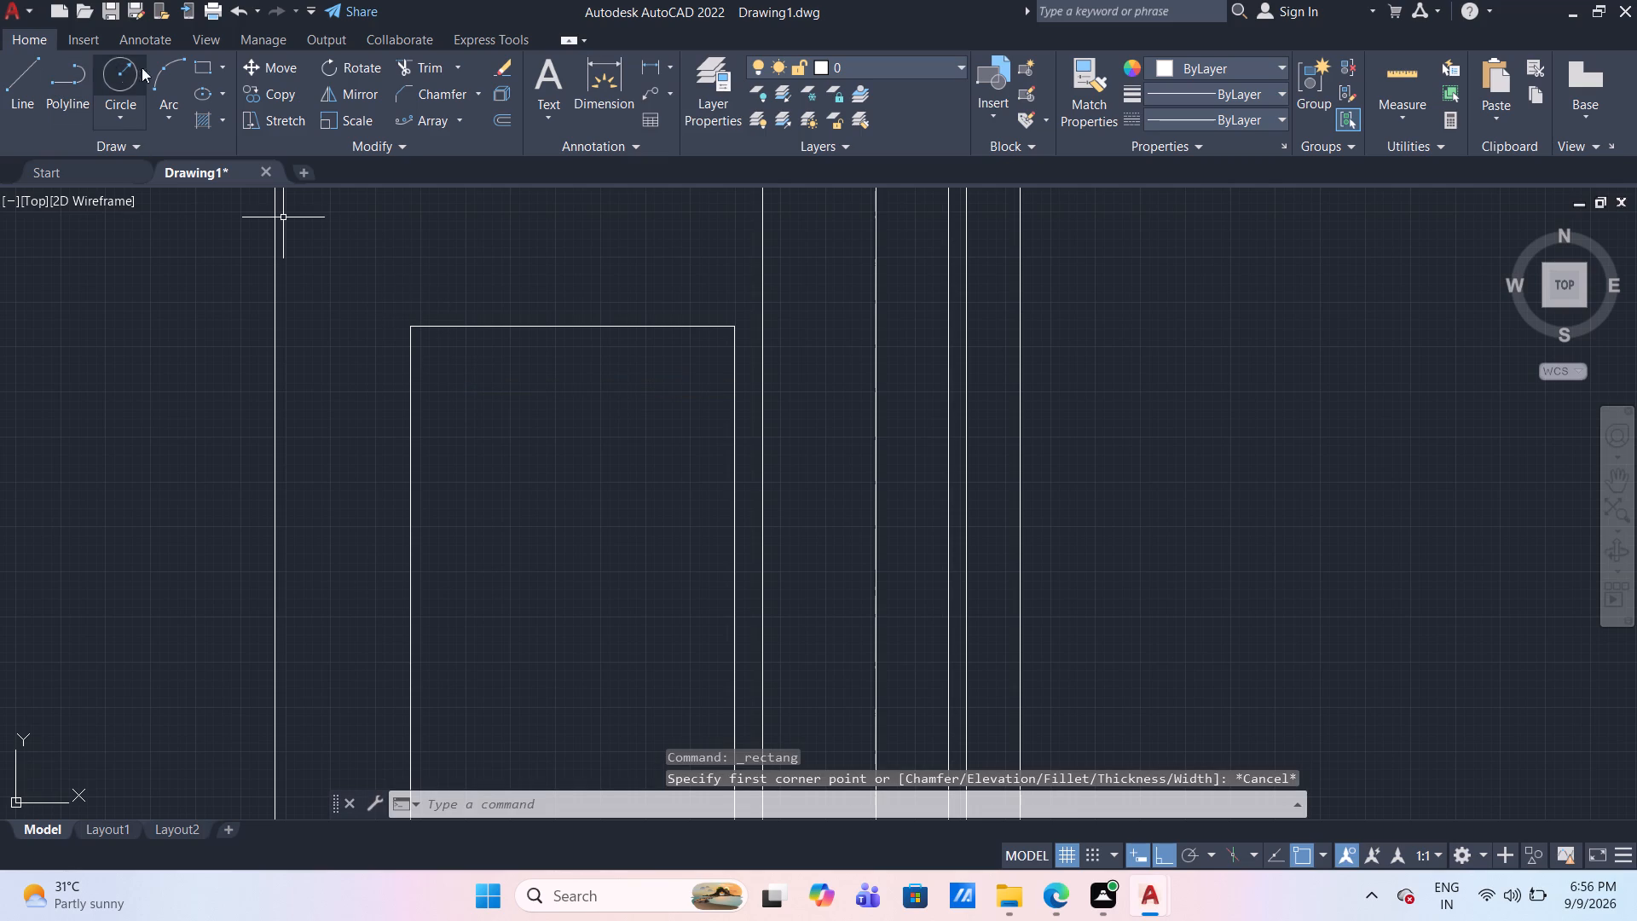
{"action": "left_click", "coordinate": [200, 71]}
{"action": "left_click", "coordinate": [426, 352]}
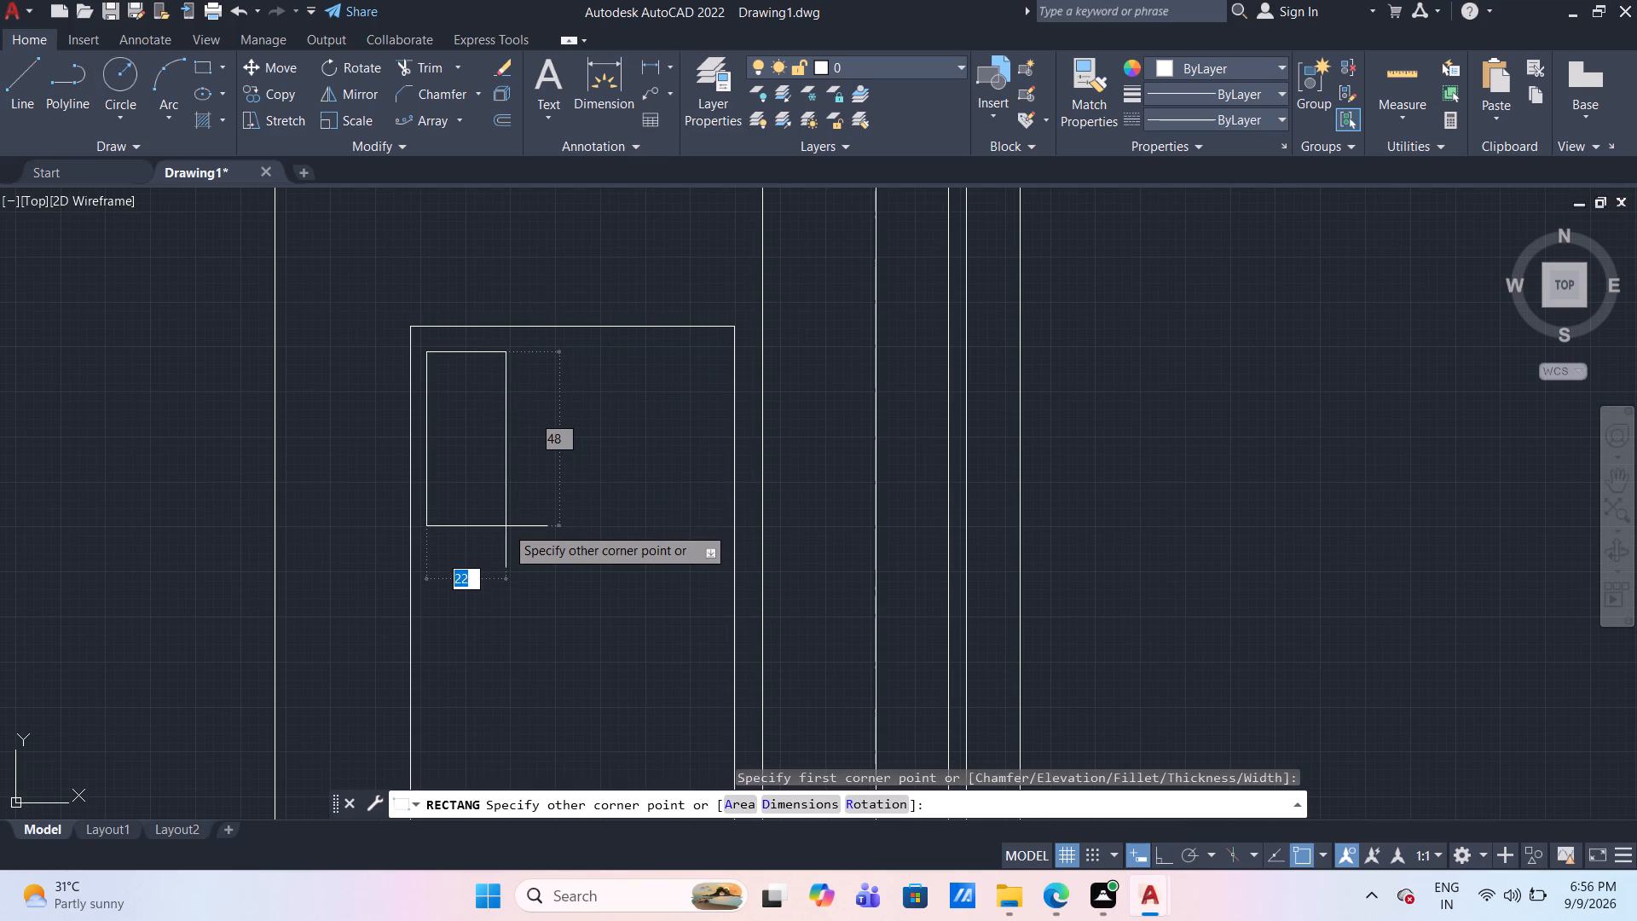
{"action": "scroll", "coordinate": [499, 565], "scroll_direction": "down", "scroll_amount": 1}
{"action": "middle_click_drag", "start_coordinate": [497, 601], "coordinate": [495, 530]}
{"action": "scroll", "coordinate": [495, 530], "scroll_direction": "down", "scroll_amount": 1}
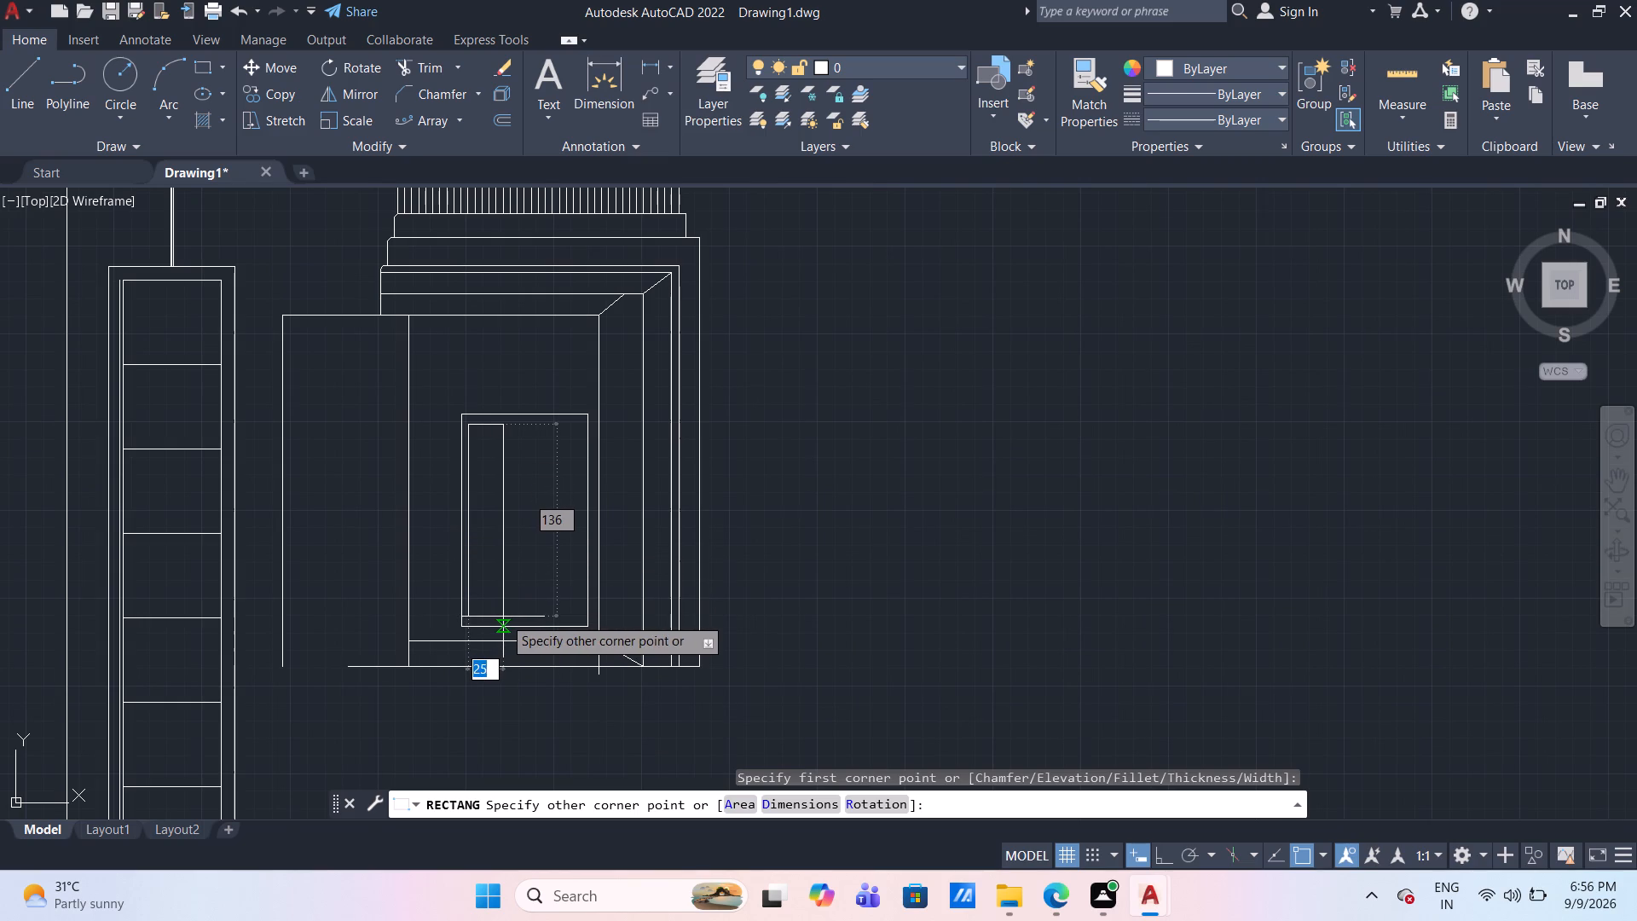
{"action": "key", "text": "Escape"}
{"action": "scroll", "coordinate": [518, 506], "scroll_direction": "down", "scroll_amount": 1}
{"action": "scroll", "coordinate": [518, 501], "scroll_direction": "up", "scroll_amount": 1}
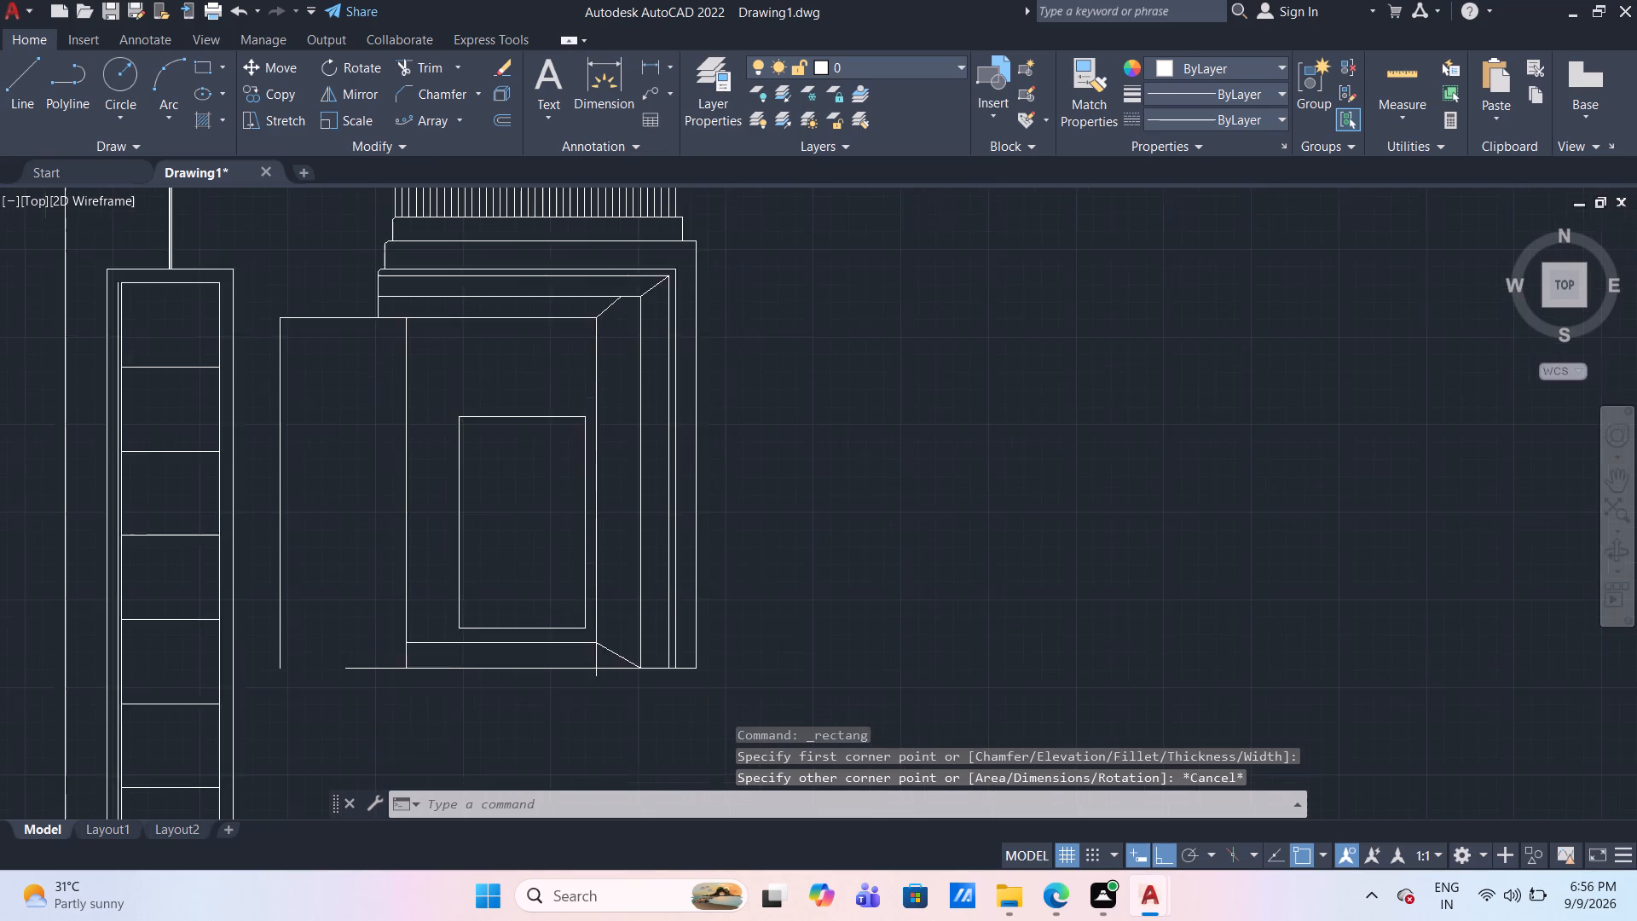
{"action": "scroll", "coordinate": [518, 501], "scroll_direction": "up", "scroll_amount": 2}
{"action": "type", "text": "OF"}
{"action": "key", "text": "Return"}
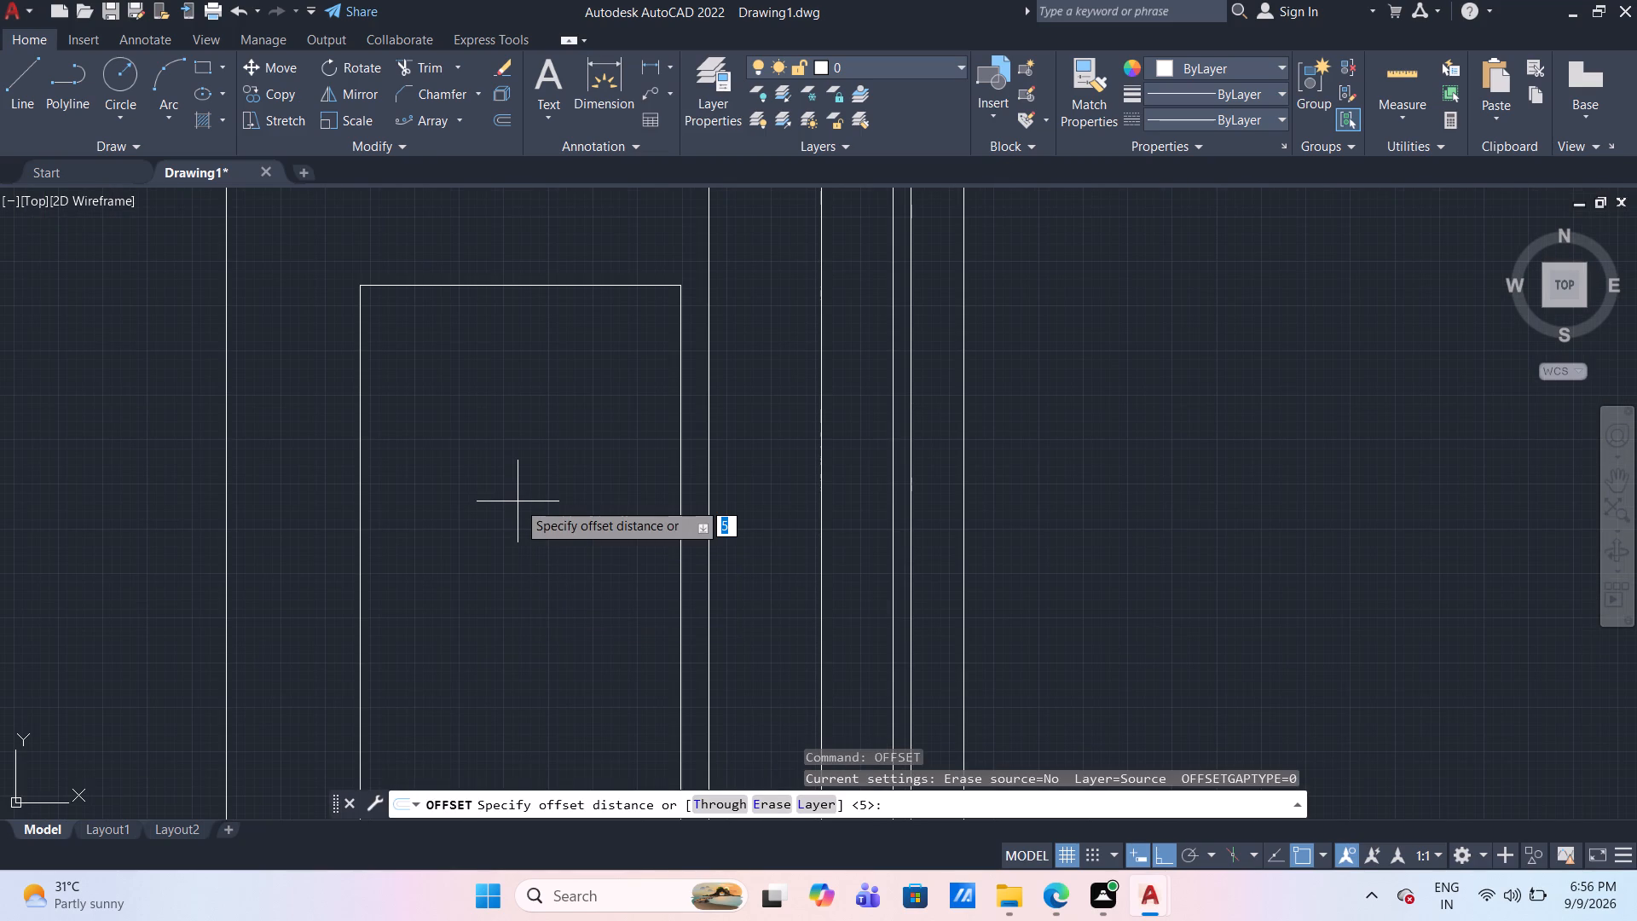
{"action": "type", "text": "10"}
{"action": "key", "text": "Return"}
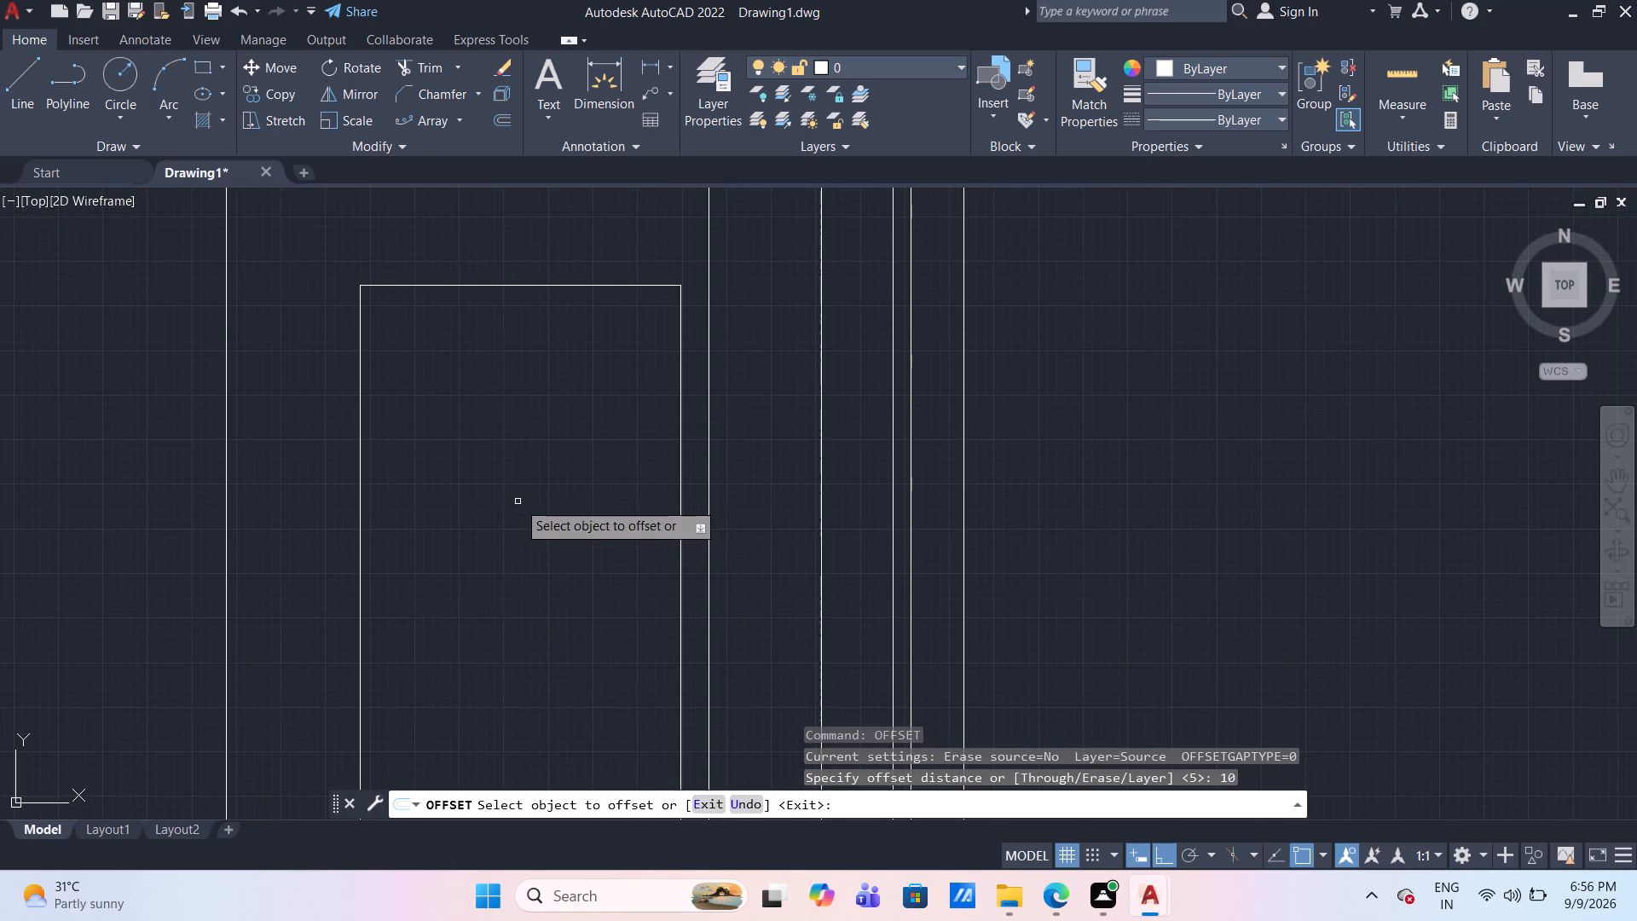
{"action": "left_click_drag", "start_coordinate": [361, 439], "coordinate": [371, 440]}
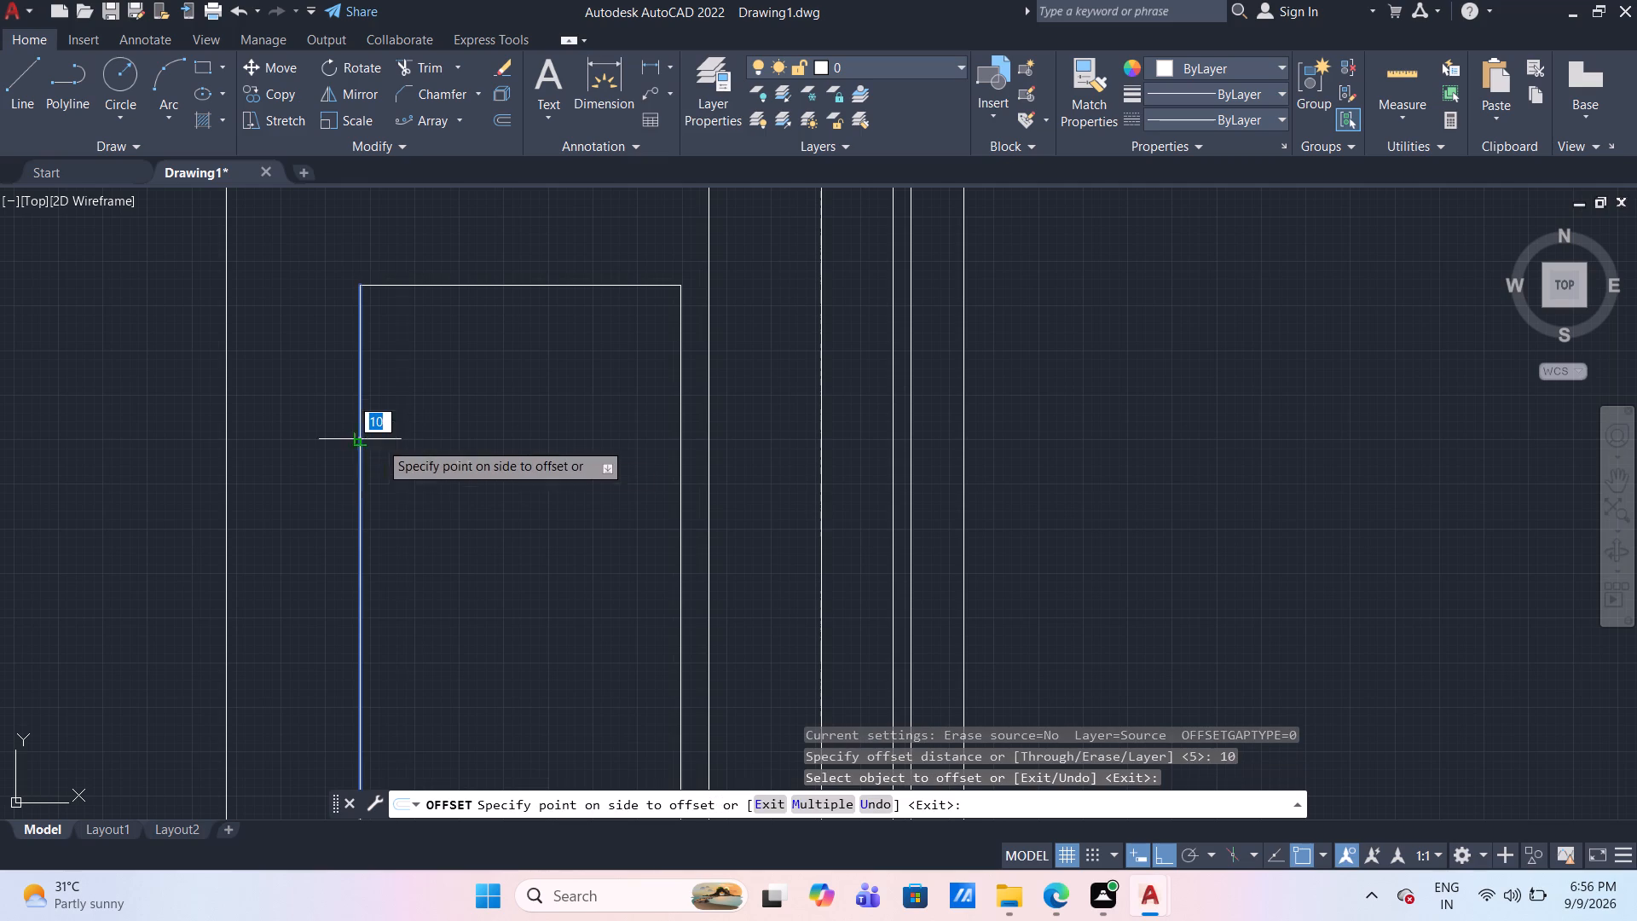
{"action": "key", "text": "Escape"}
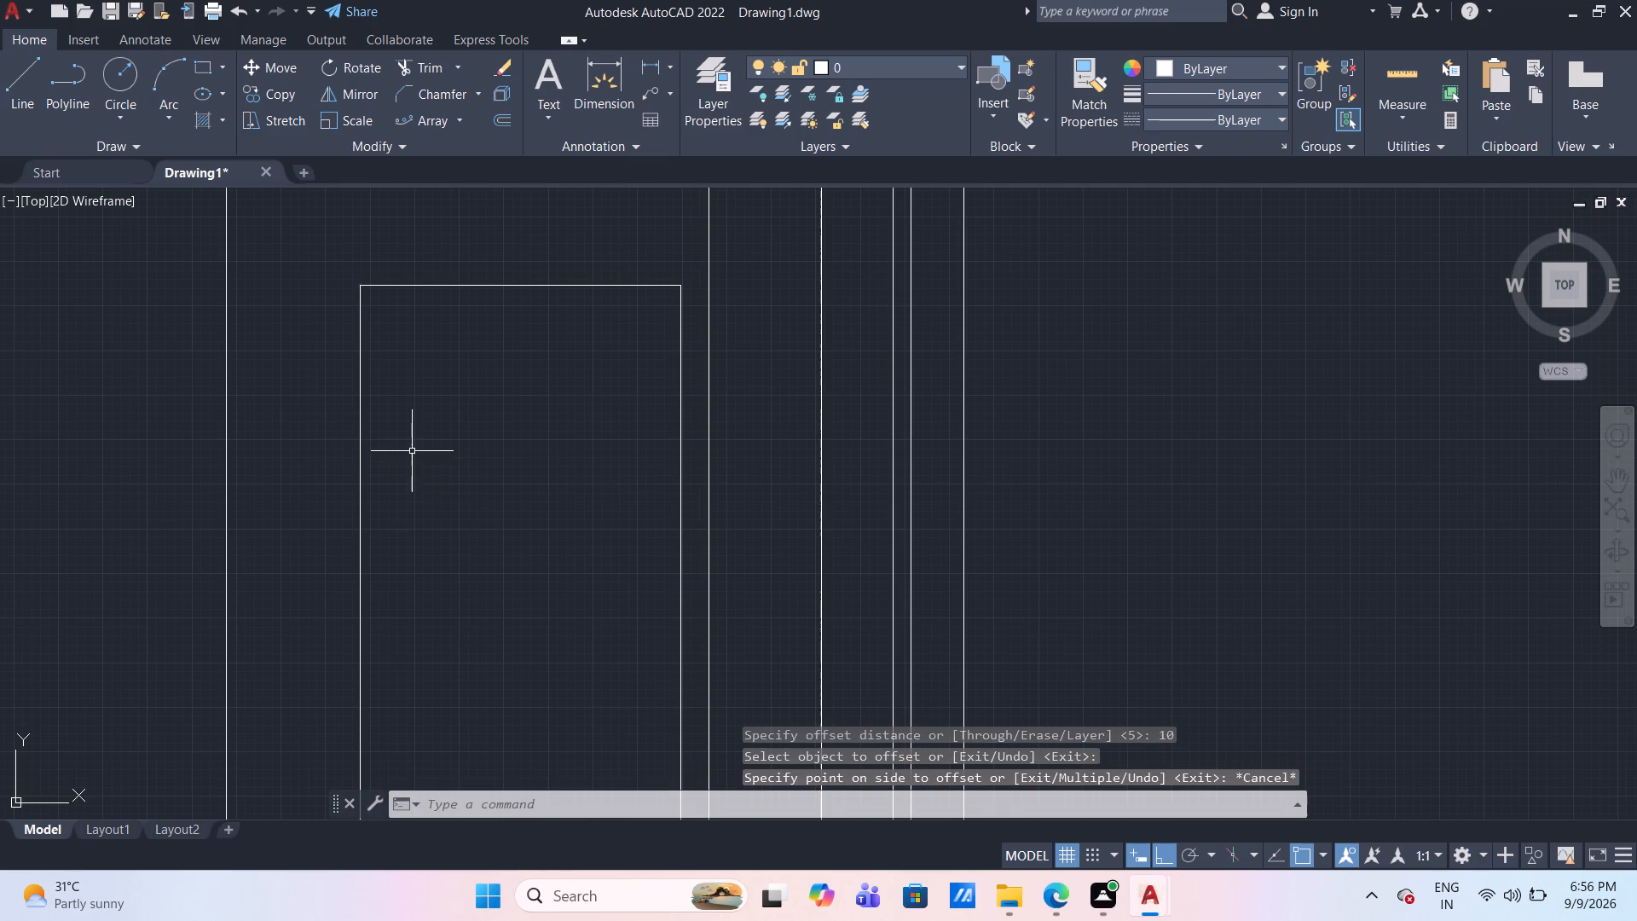
Offset the inner panel's left side line and top line 5 mm inward.
{"action": "key", "text": "o"}
{"action": "key", "text": "Return"}
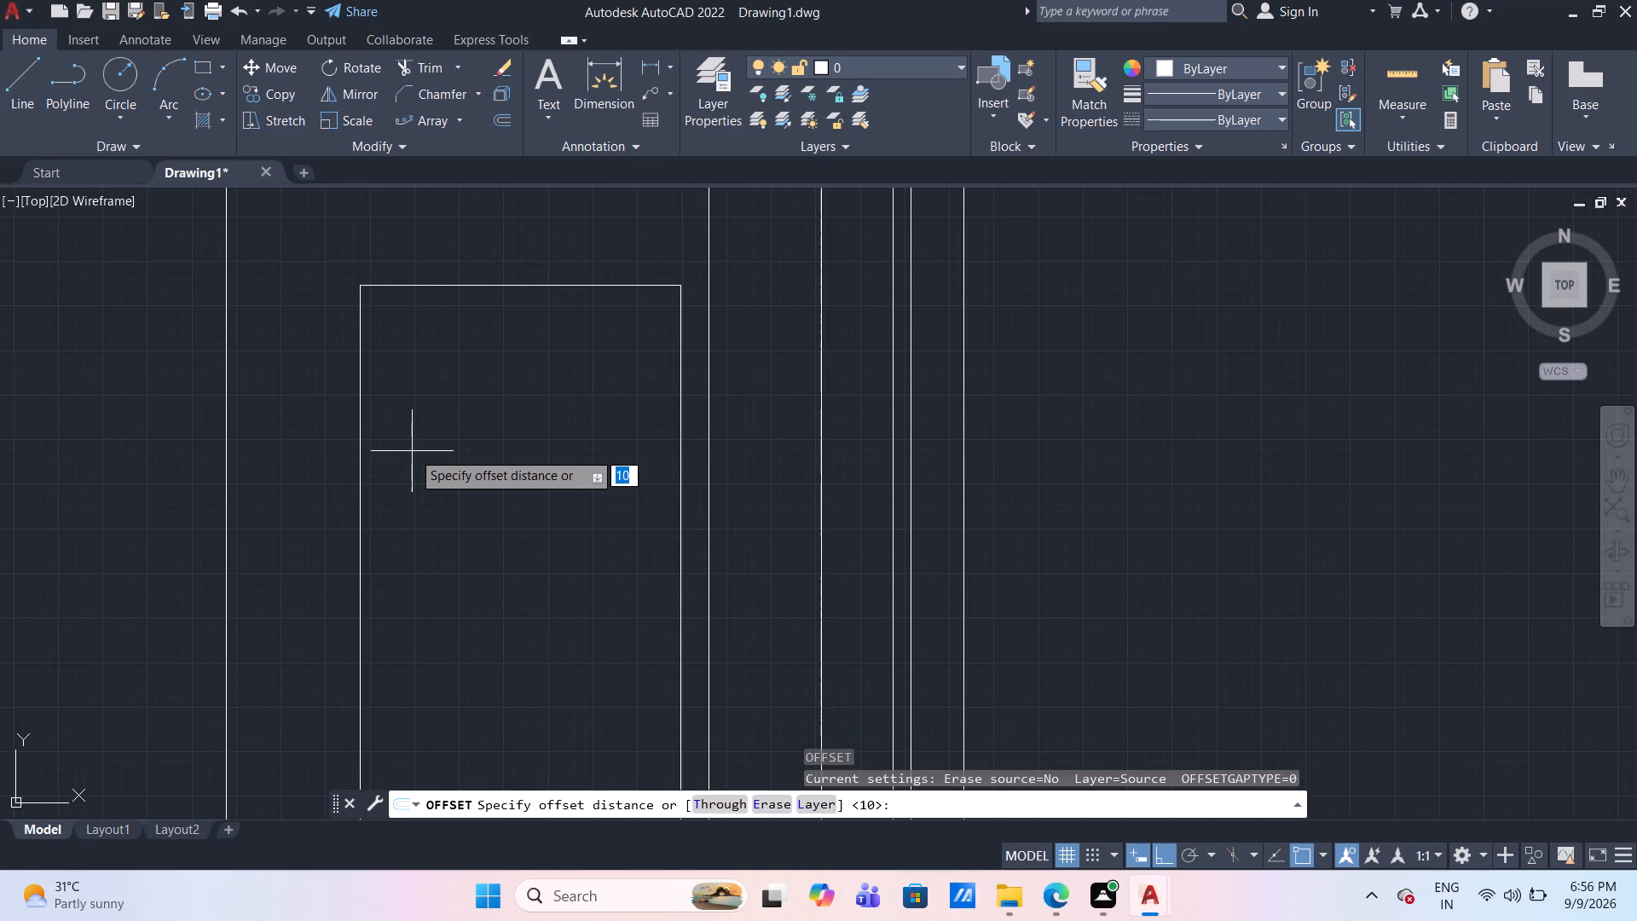
{"action": "key", "text": "5"}
{"action": "key", "text": "Return"}
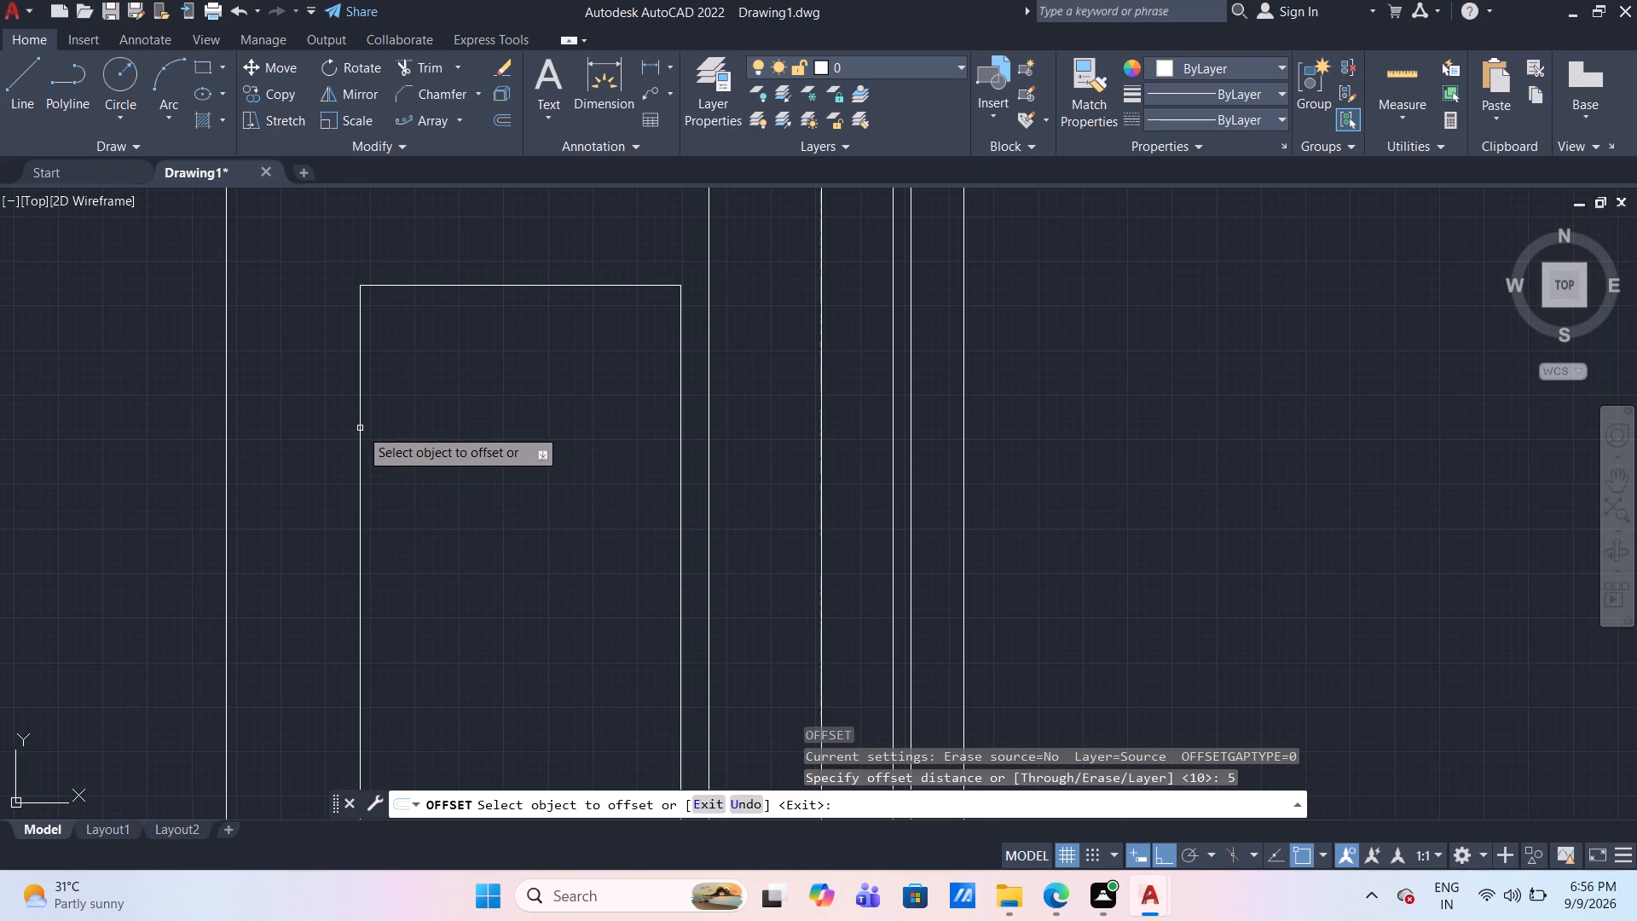
{"action": "left_click", "coordinate": [360, 428]}
{"action": "left_click", "coordinate": [387, 431]}
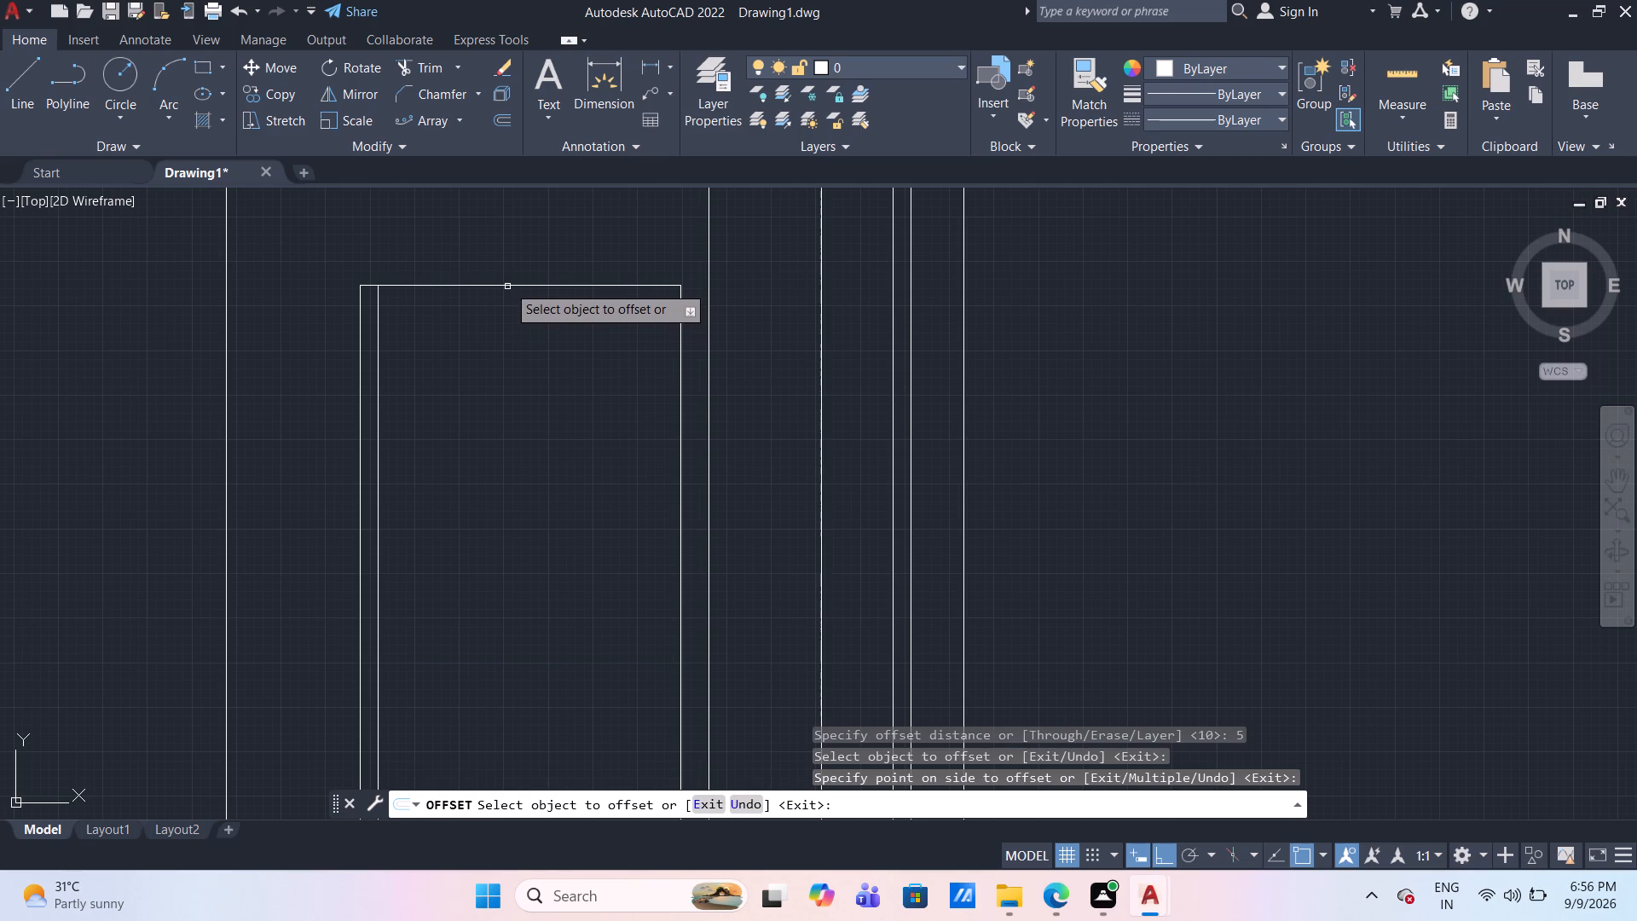
{"action": "left_click", "coordinate": [507, 284]}
{"action": "left_click", "coordinate": [504, 322]}
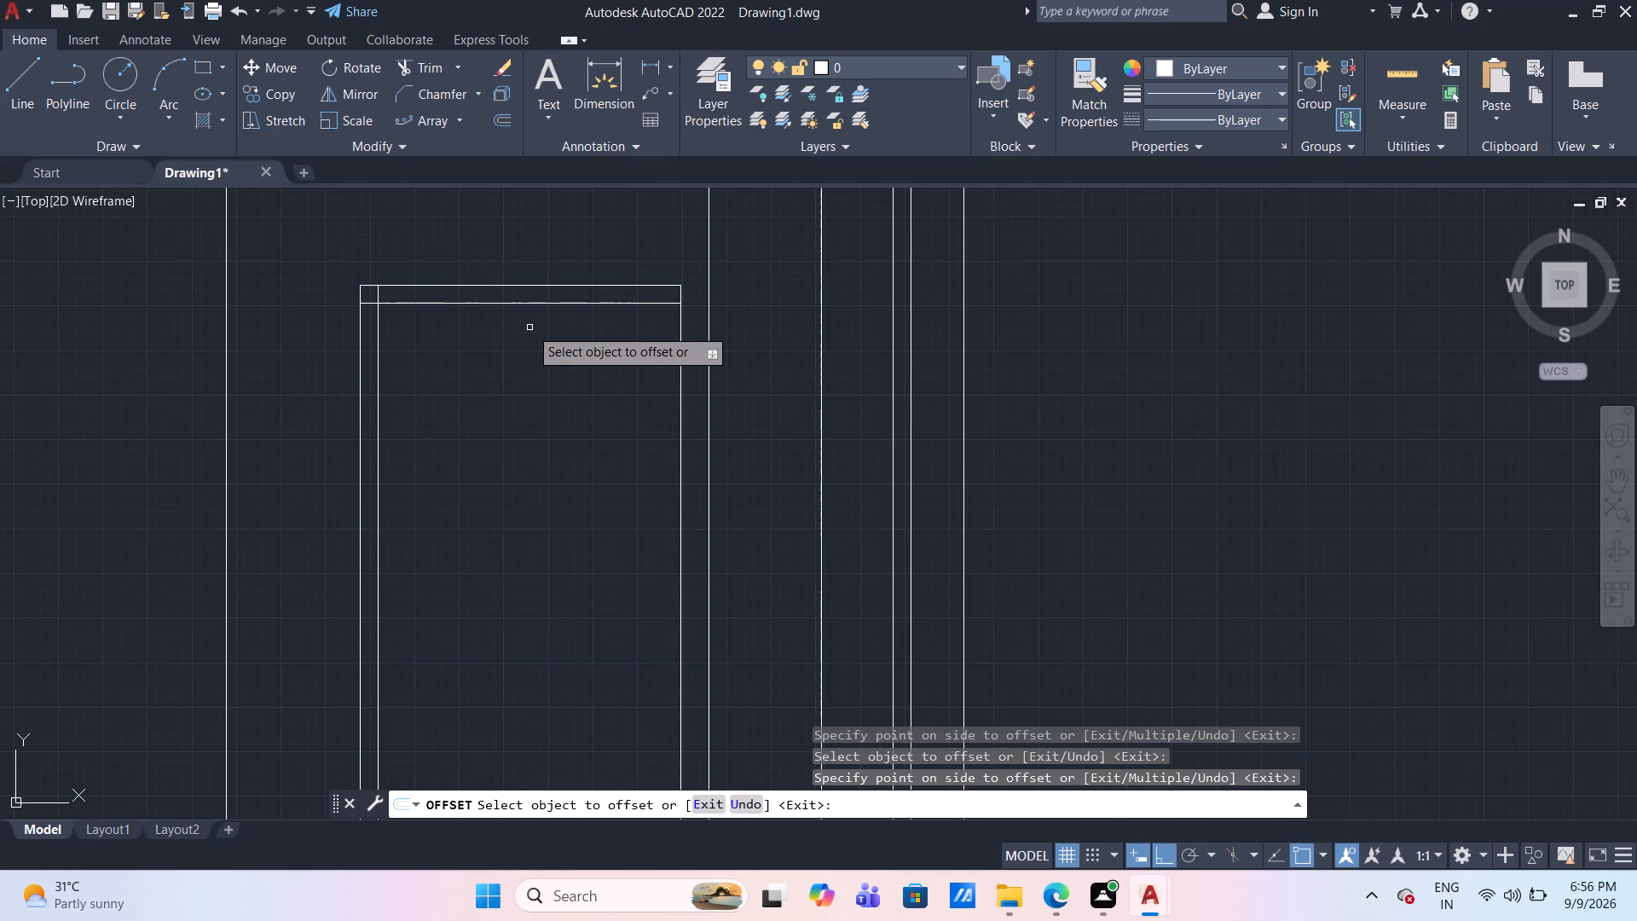
{"action": "key", "text": "Escape"}
Offset the panel's inner left vertical line 25 mm to the right using the Through option.
{"action": "key", "text": "o"}
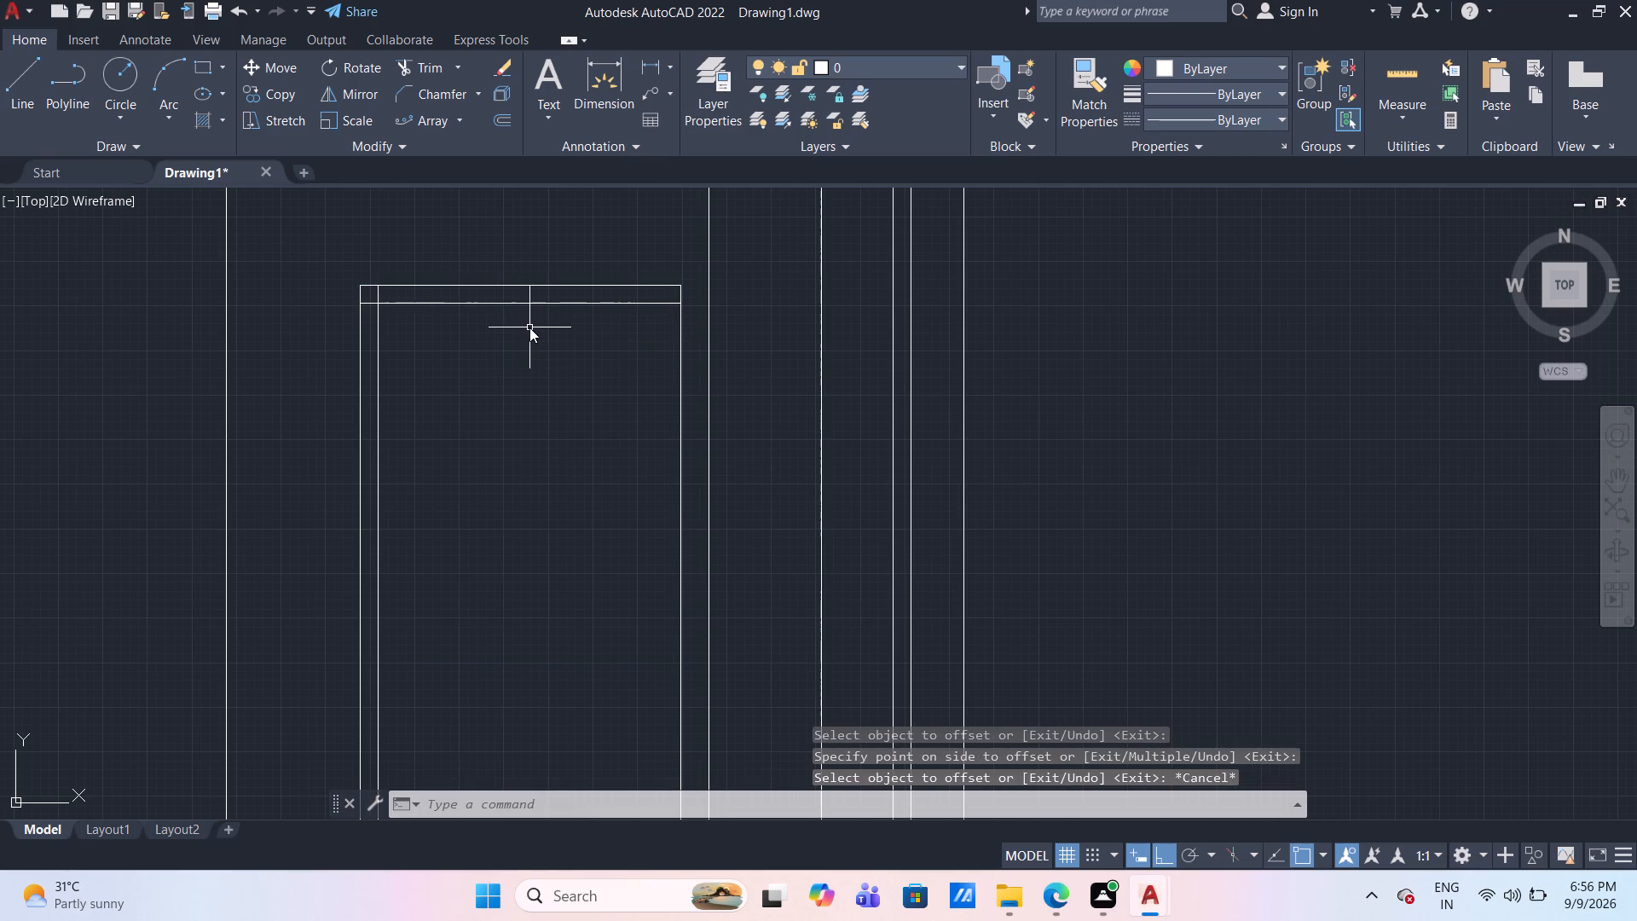
{"action": "key", "text": "Return"}
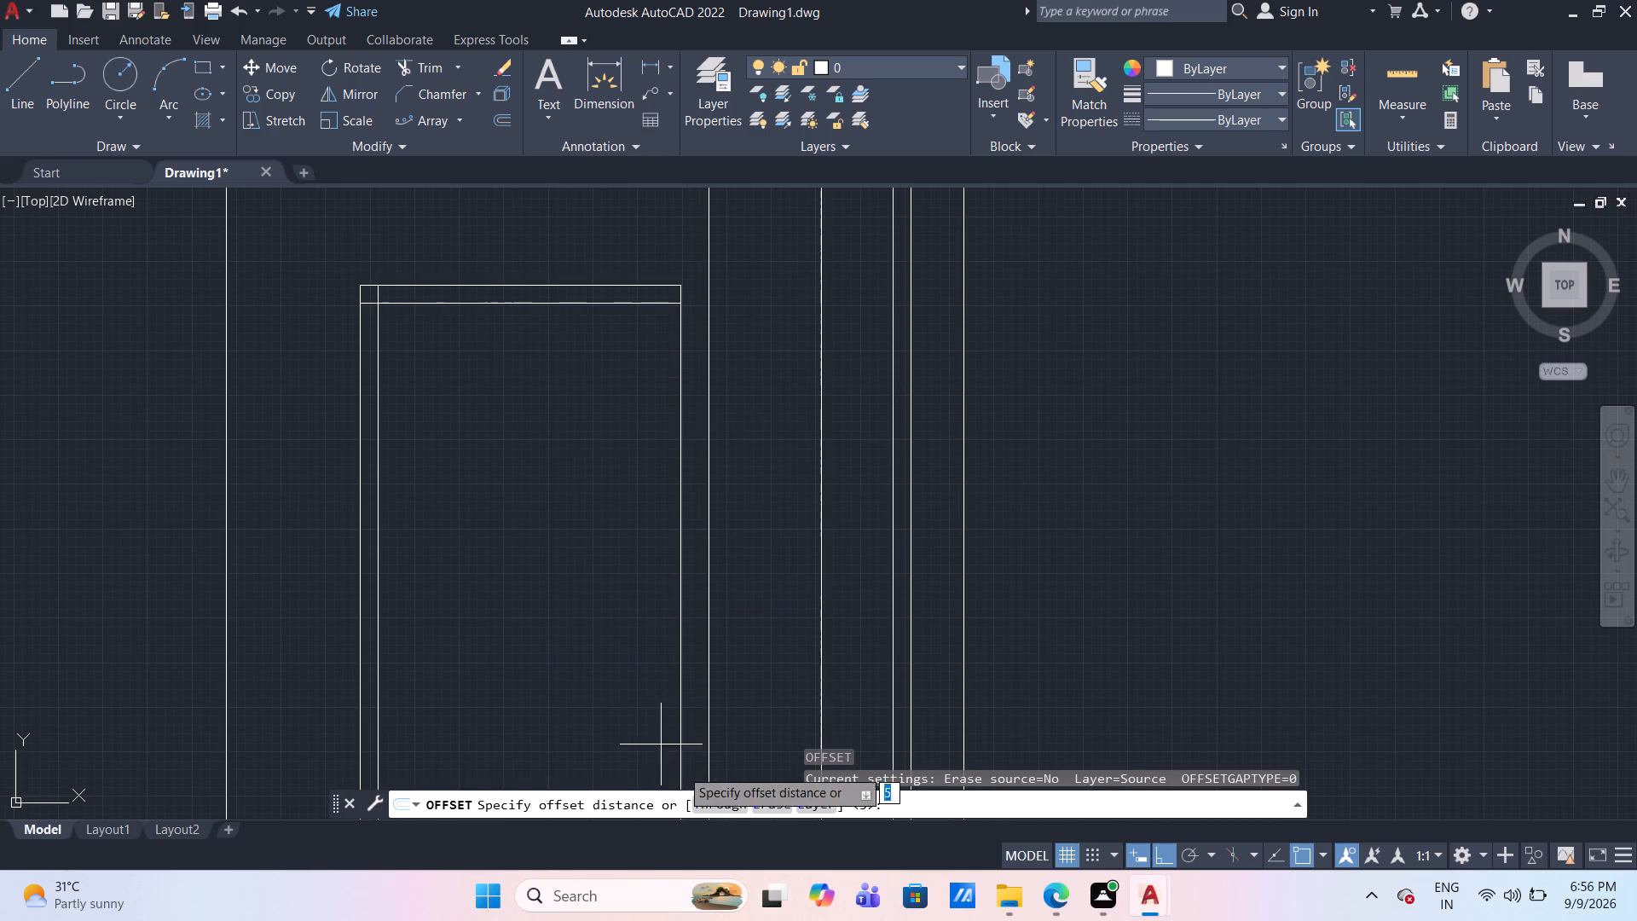
{"action": "left_click", "coordinate": [712, 808]}
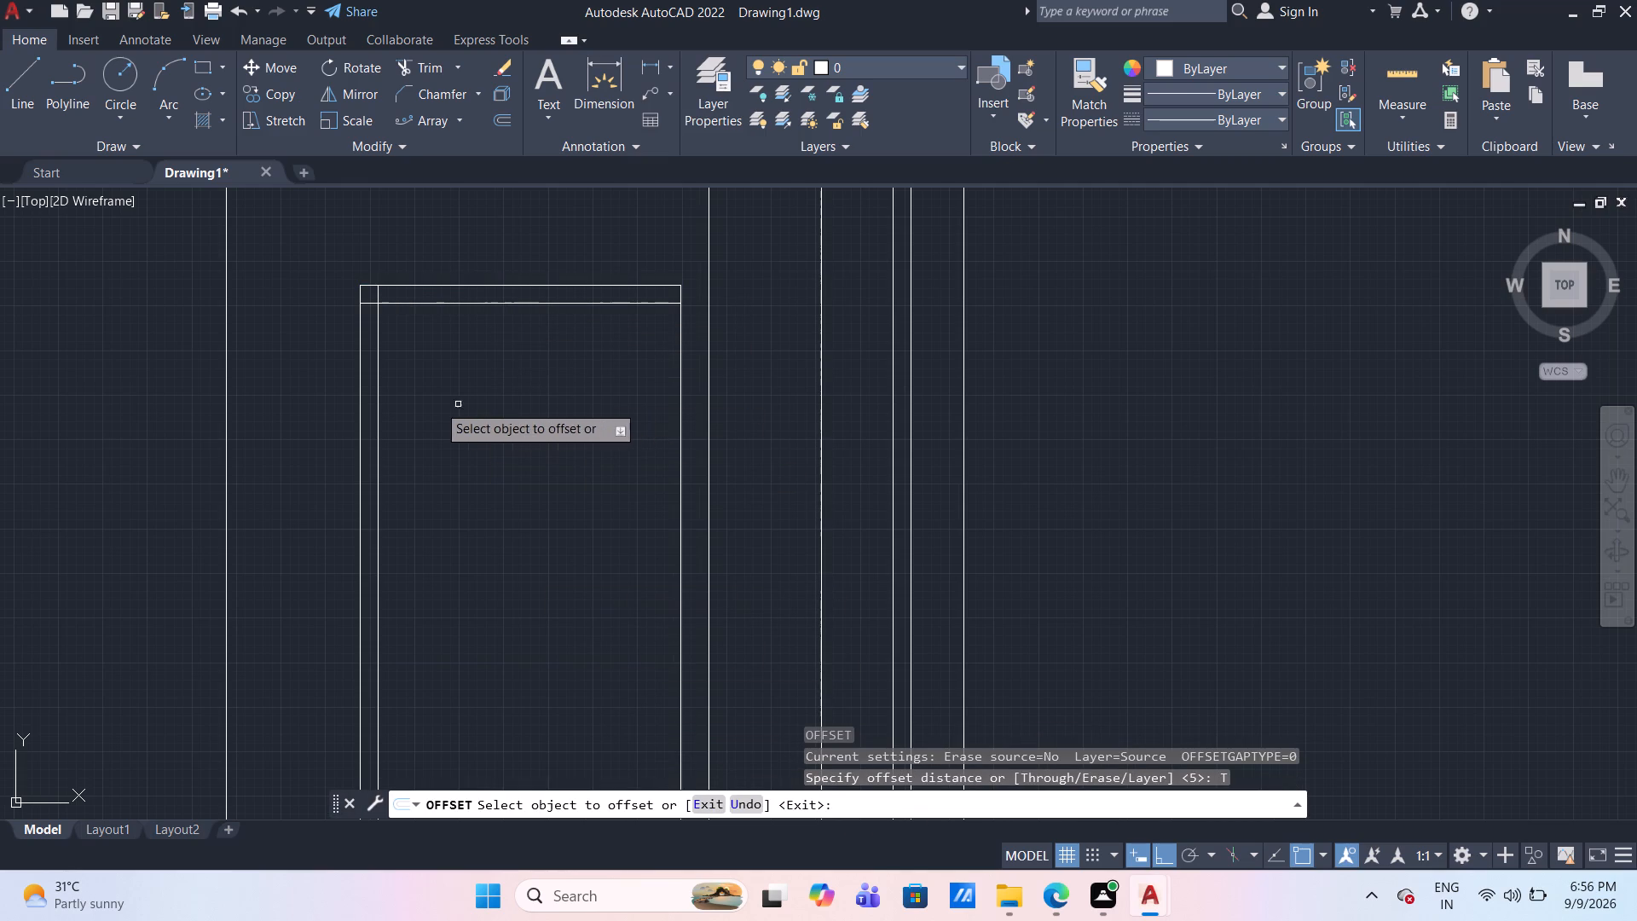
{"action": "left_click", "coordinate": [379, 385]}
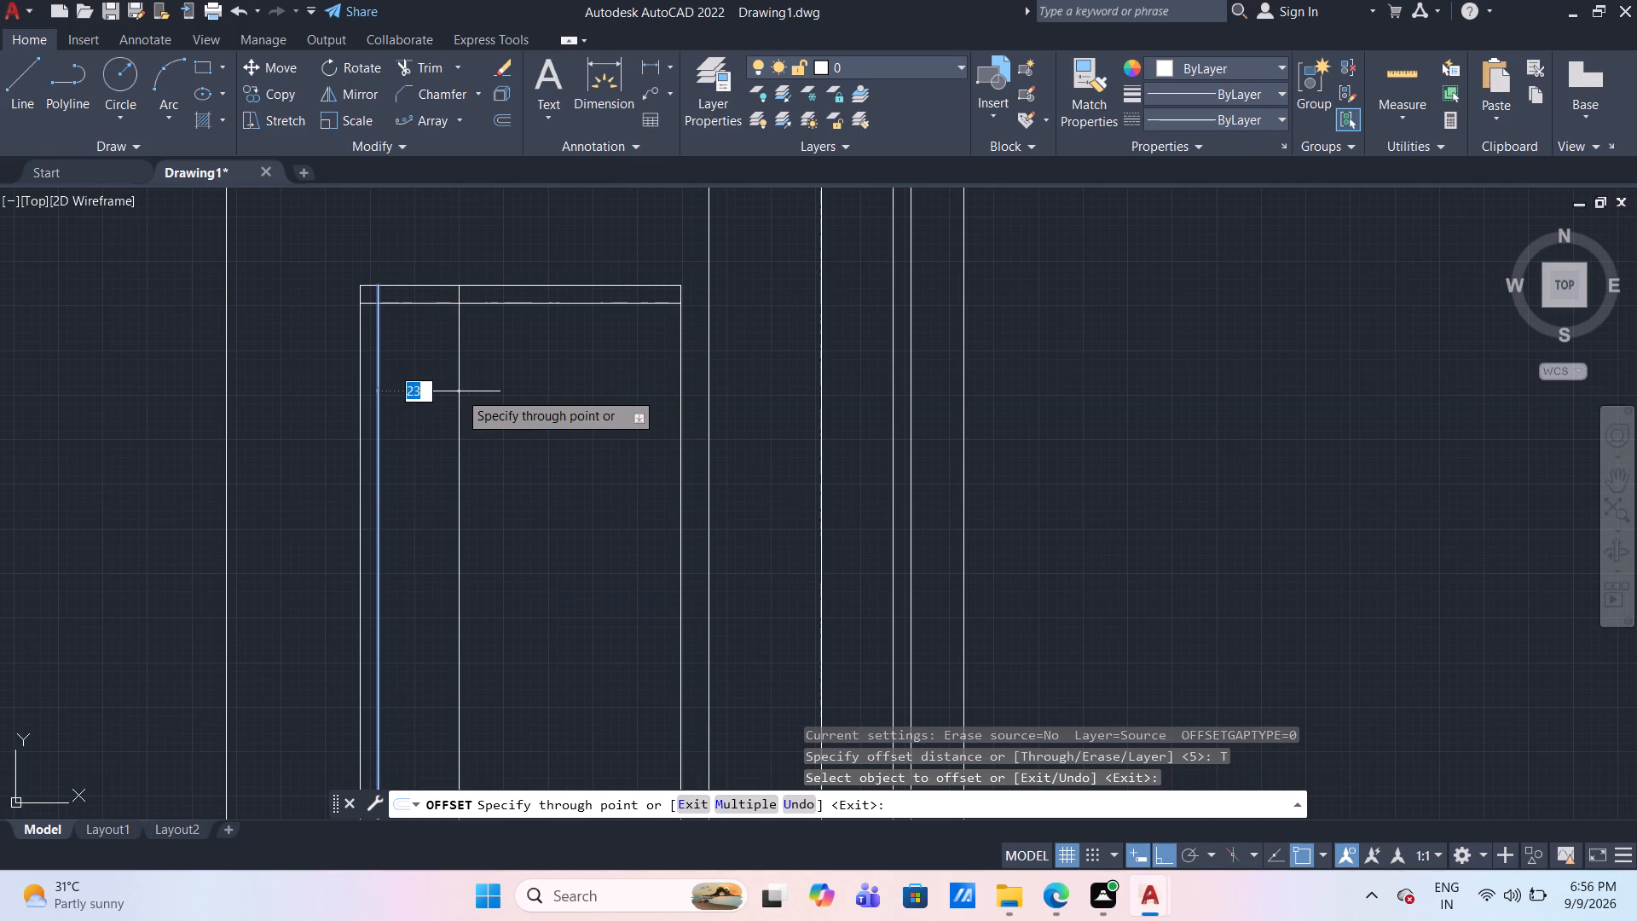
{"action": "type", "text": "25"}
{"action": "key", "text": "Return"}
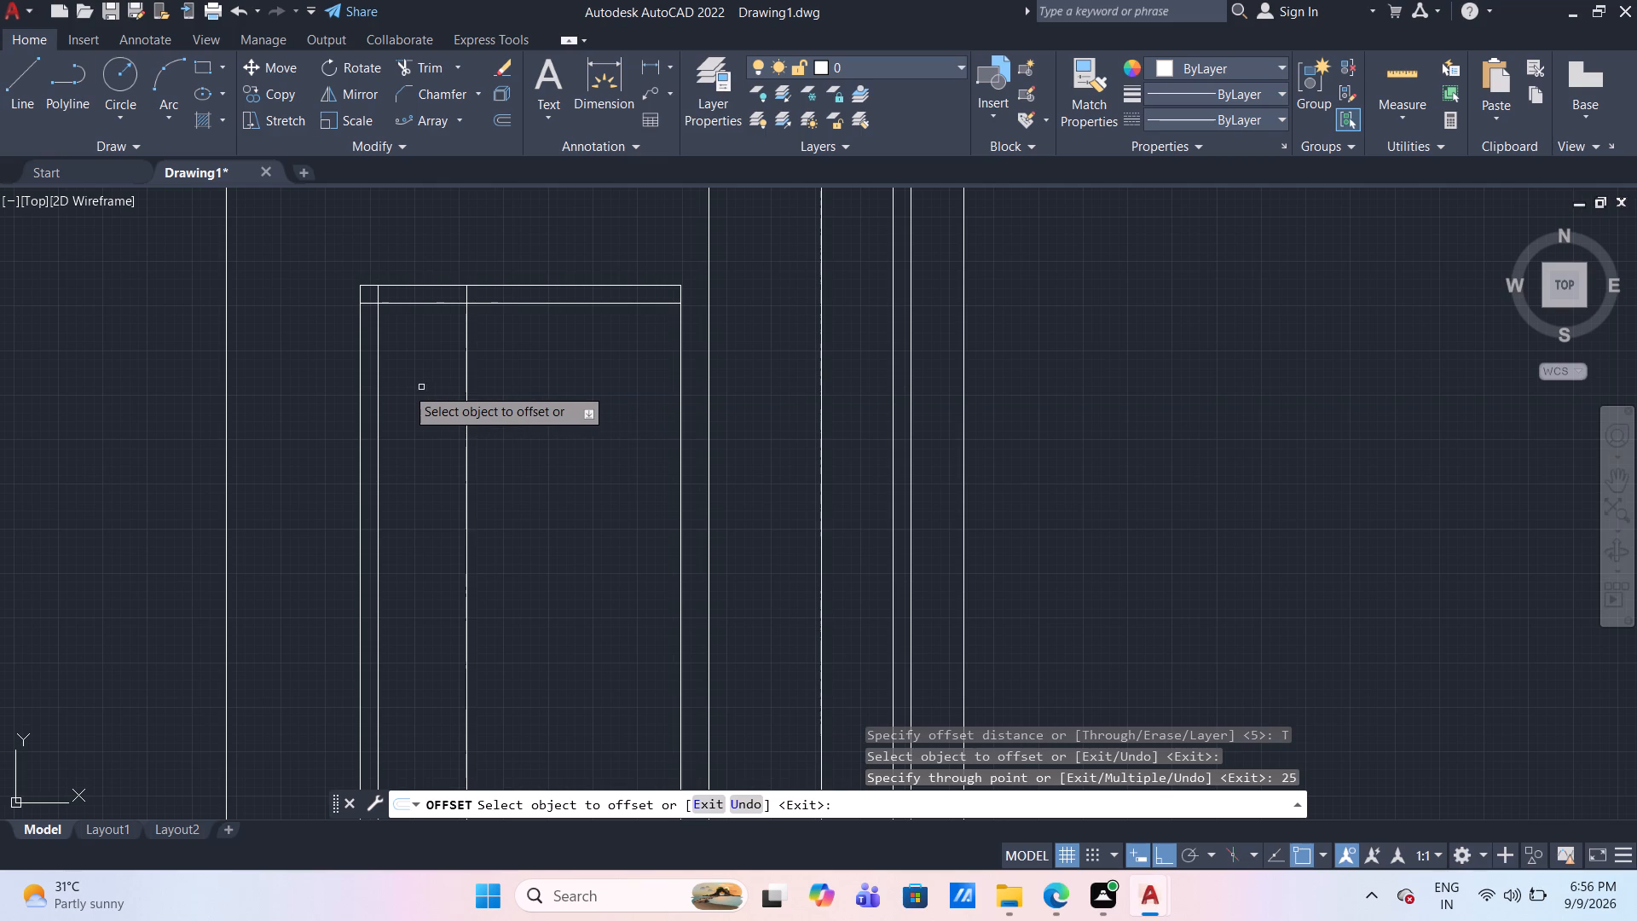
Offset the rightmost new vertical line inside the panel 5 mm back to the left.
{"action": "left_click", "coordinate": [467, 407]}
{"action": "key", "text": "5"}
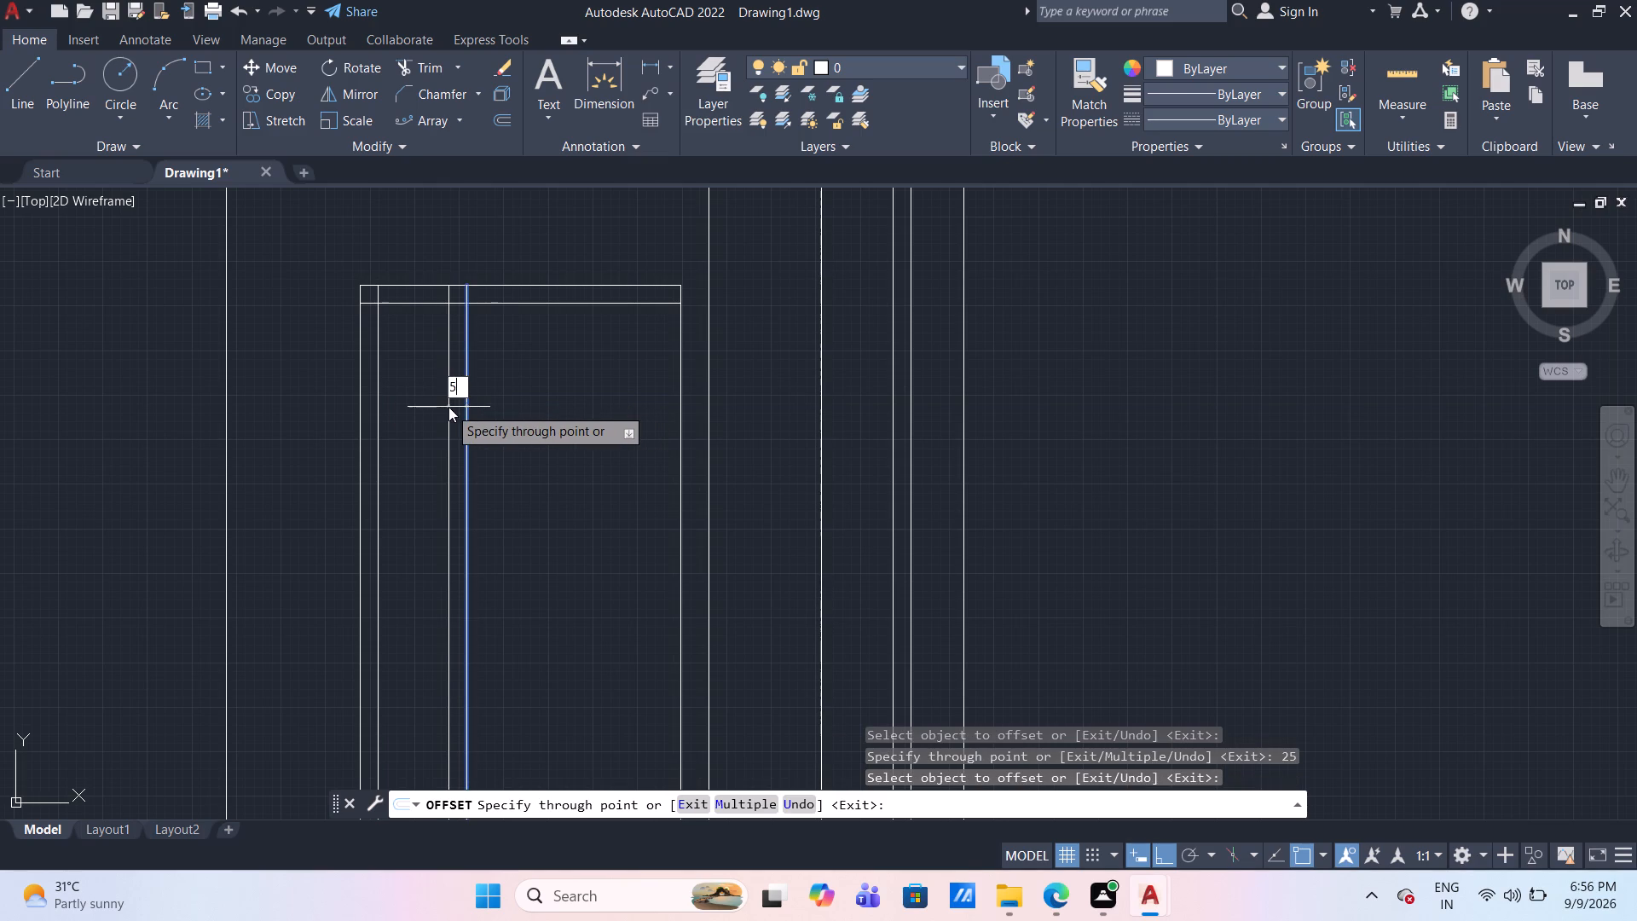
{"action": "key", "text": "Return"}
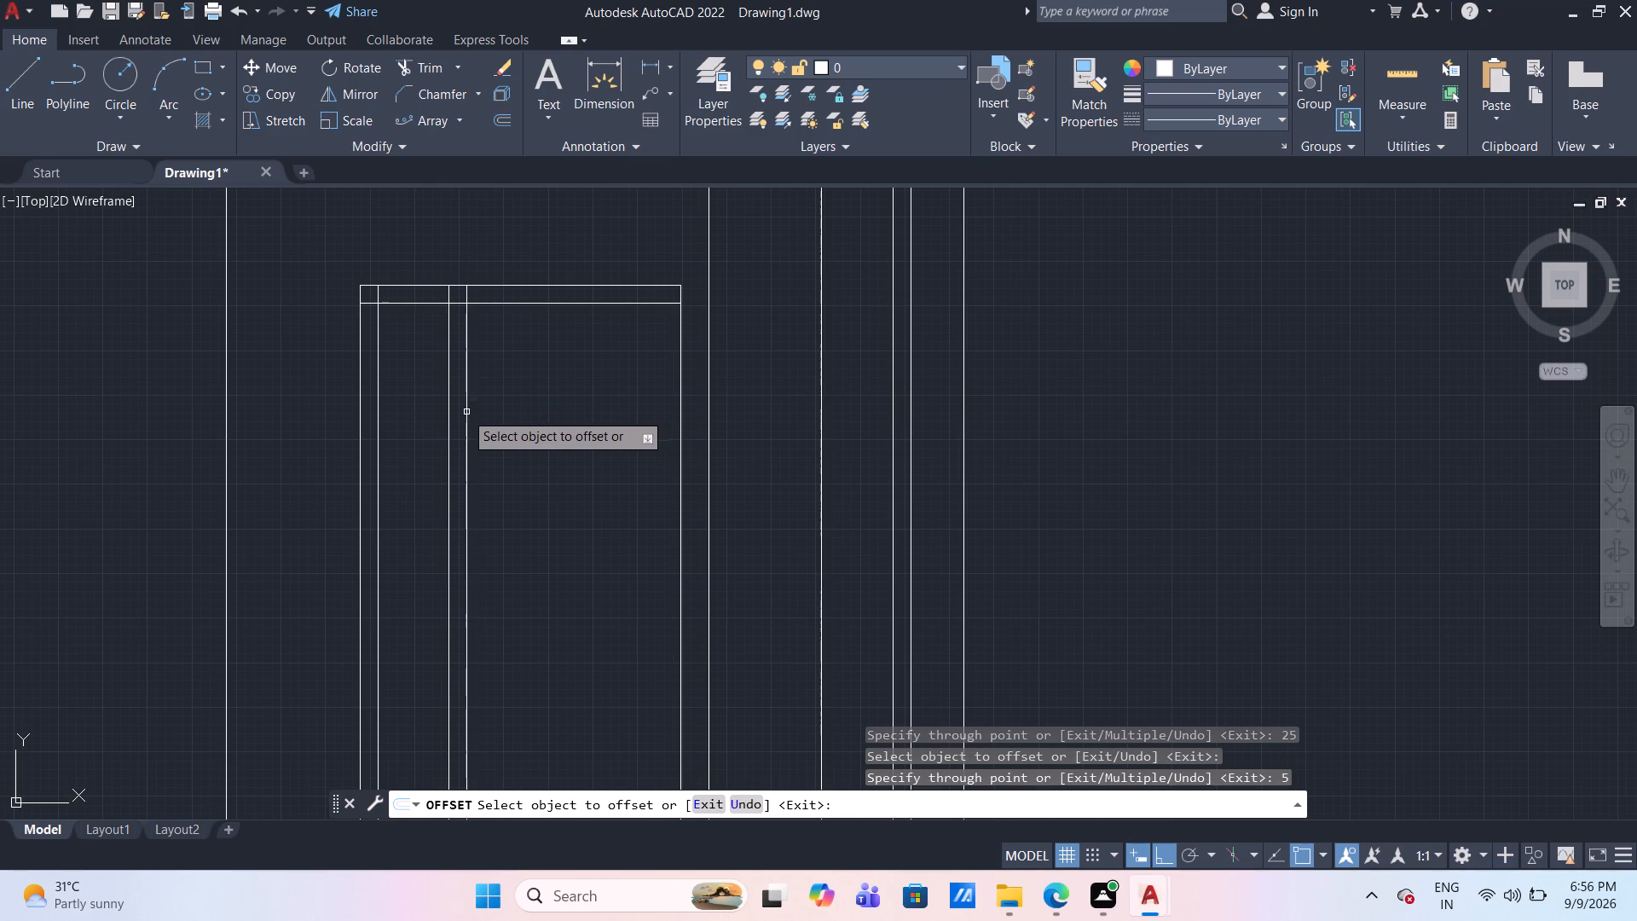
{"action": "left_click", "coordinate": [464, 413]}
{"action": "key", "text": "Escape"}
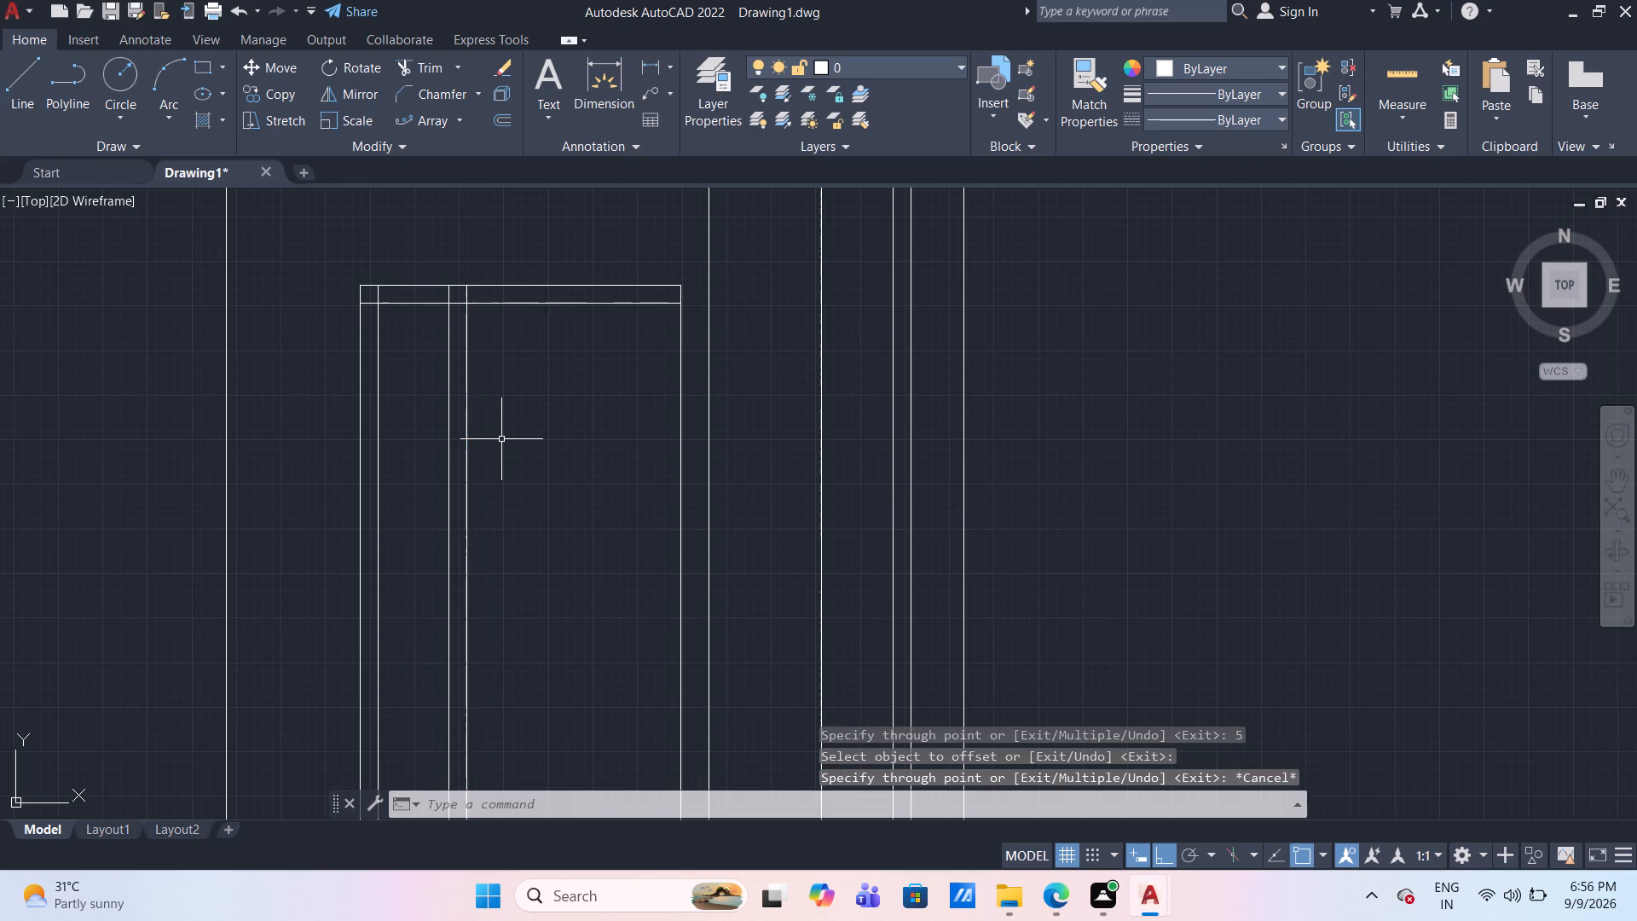
Delete the vertical line placed 25 mm from the panel's inner left line.
{"action": "left_click", "coordinate": [465, 427]}
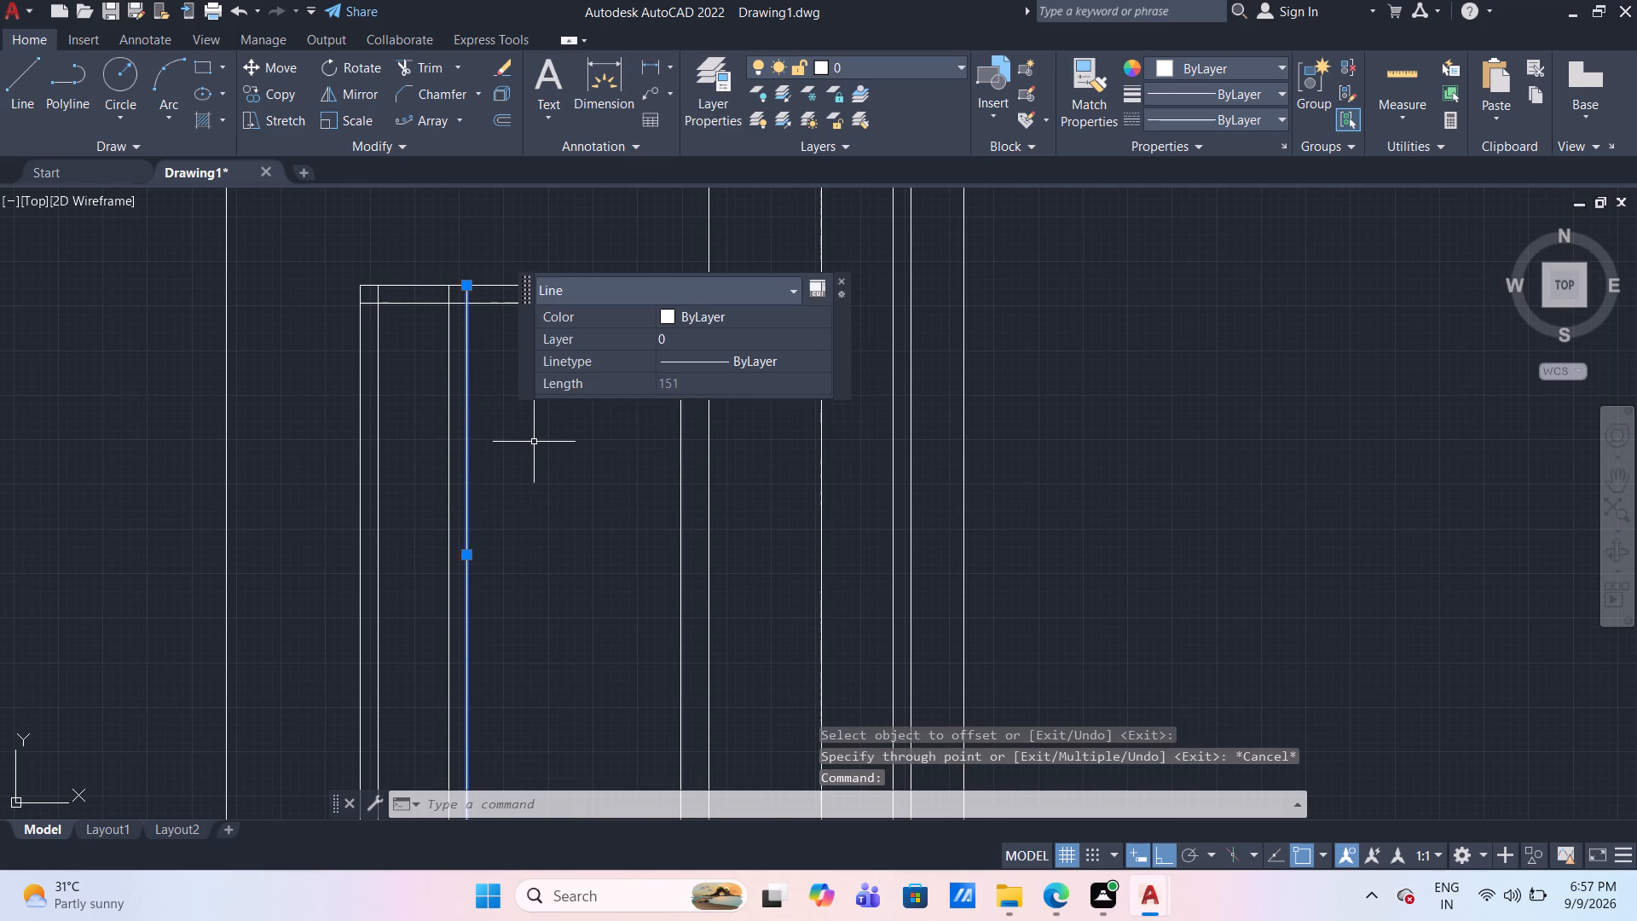
{"action": "key", "text": "Delete"}
Trim the overhanging line ends at the top of the inner panel so the narrow strip gets clean upper corners.
{"action": "key", "text": "t"}
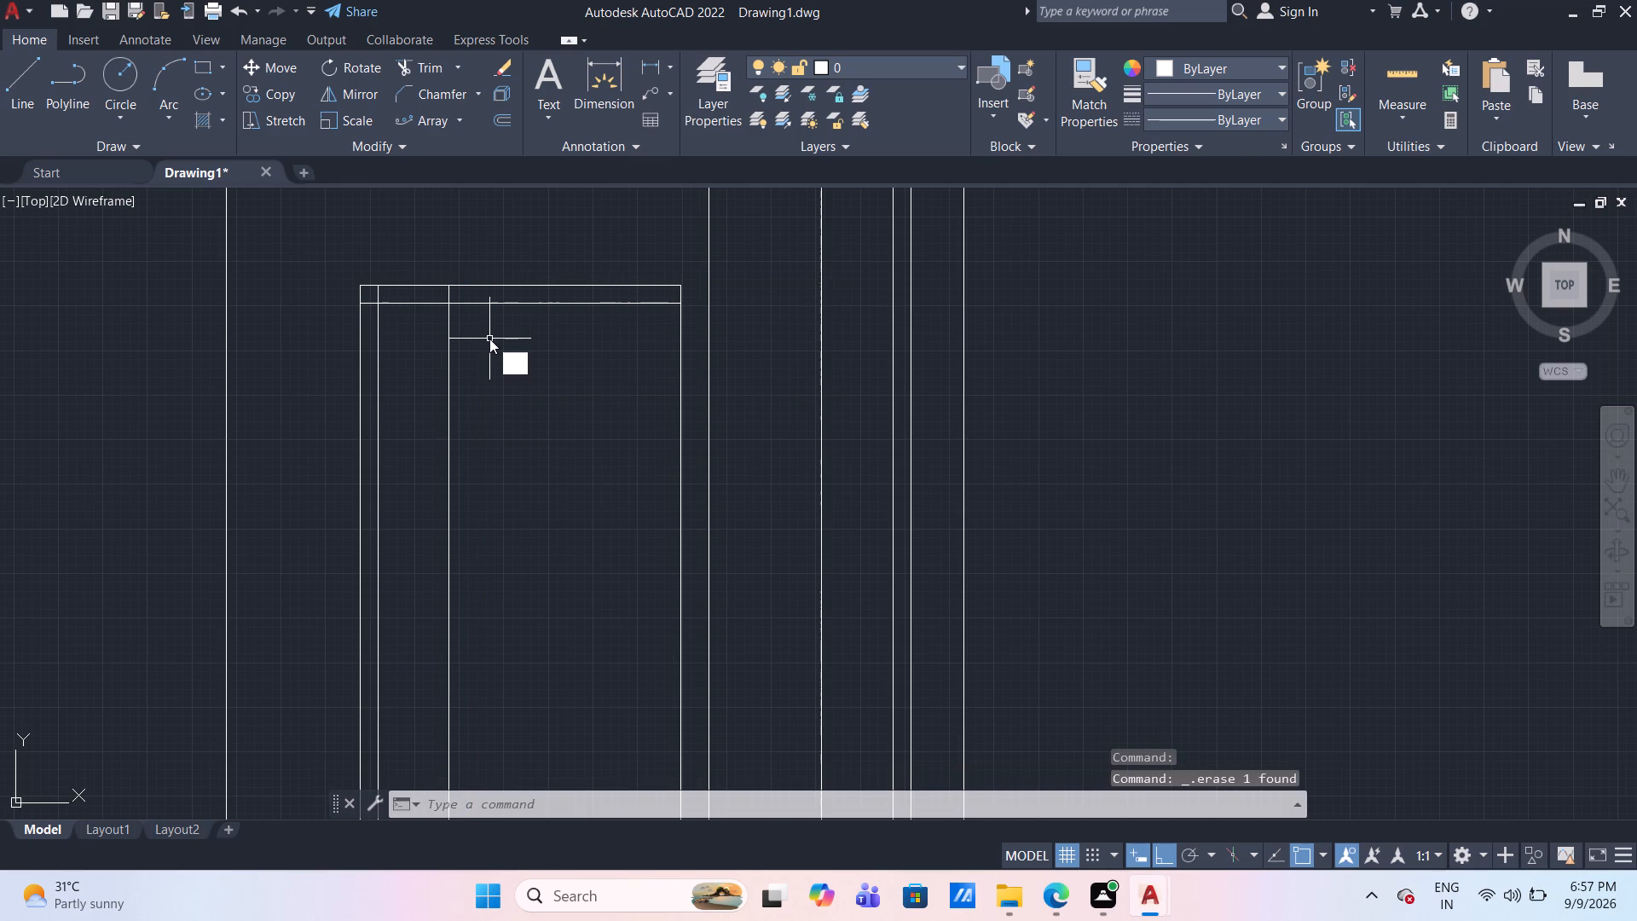
{"action": "key", "text": "r"}
{"action": "key", "text": "Return"}
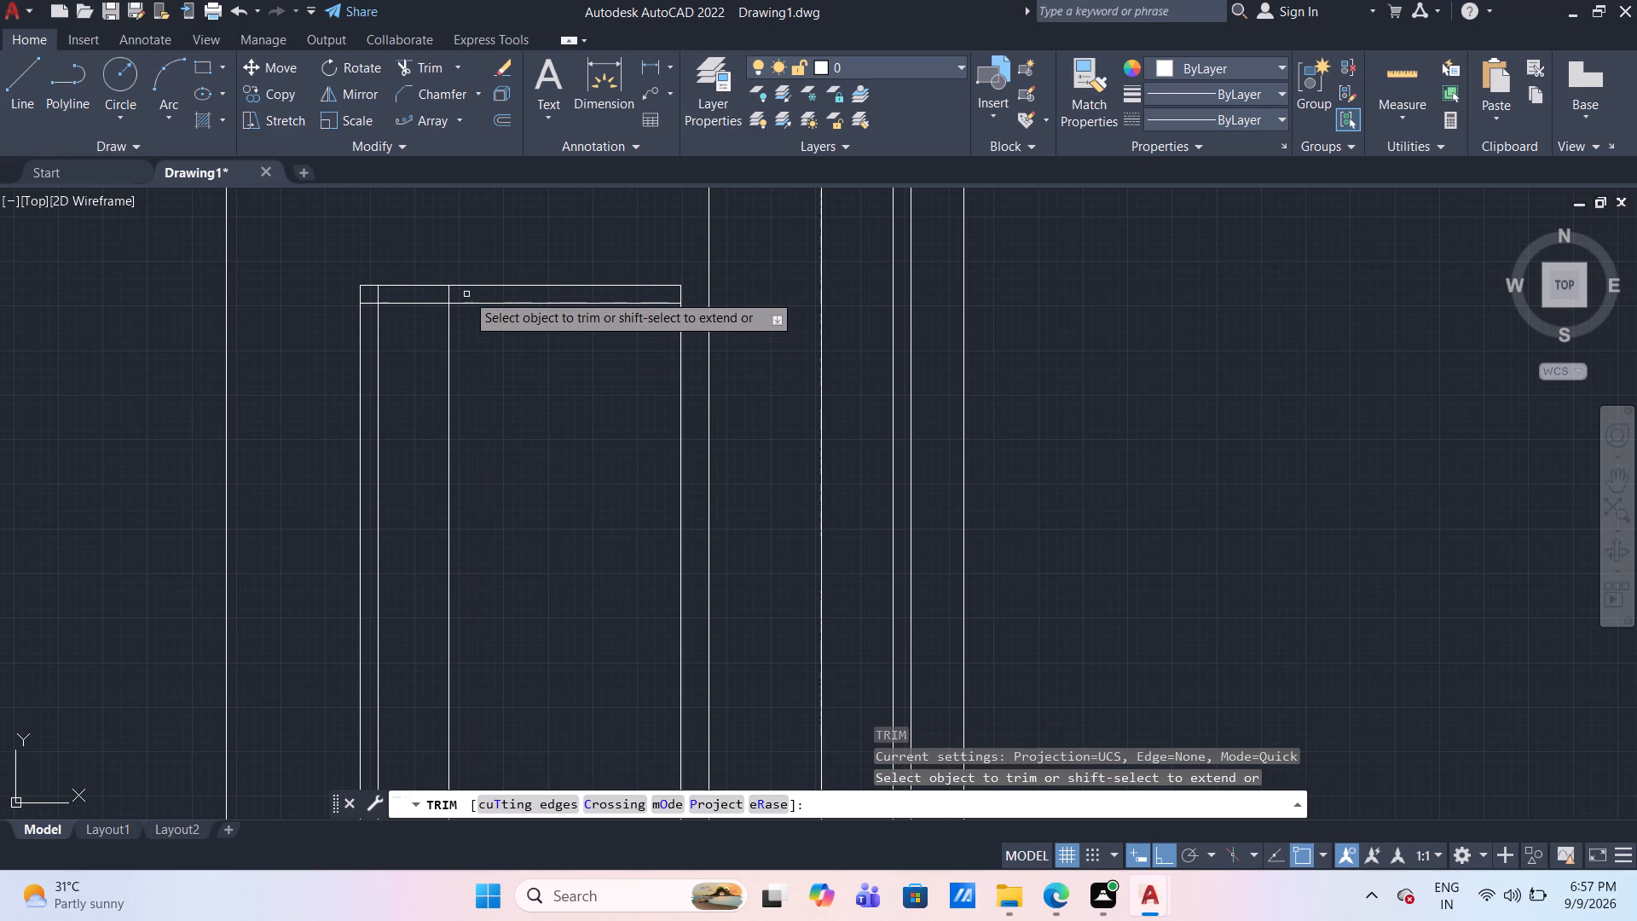
{"action": "left_click", "coordinate": [446, 293]}
{"action": "left_click", "coordinate": [466, 304]}
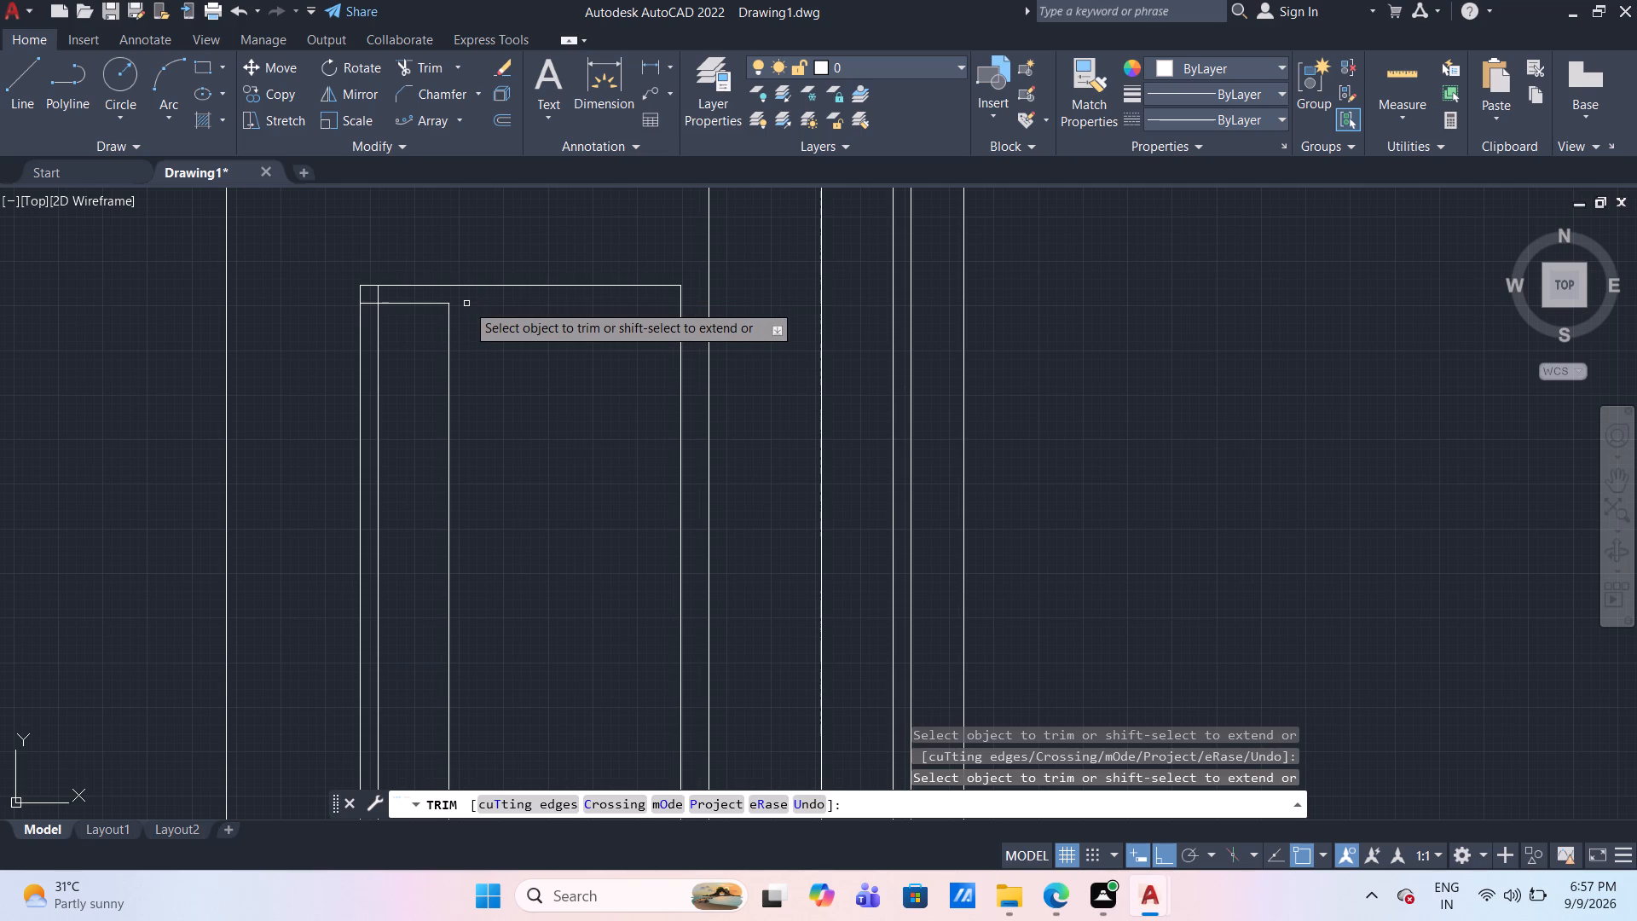
{"action": "left_click", "coordinate": [380, 293]}
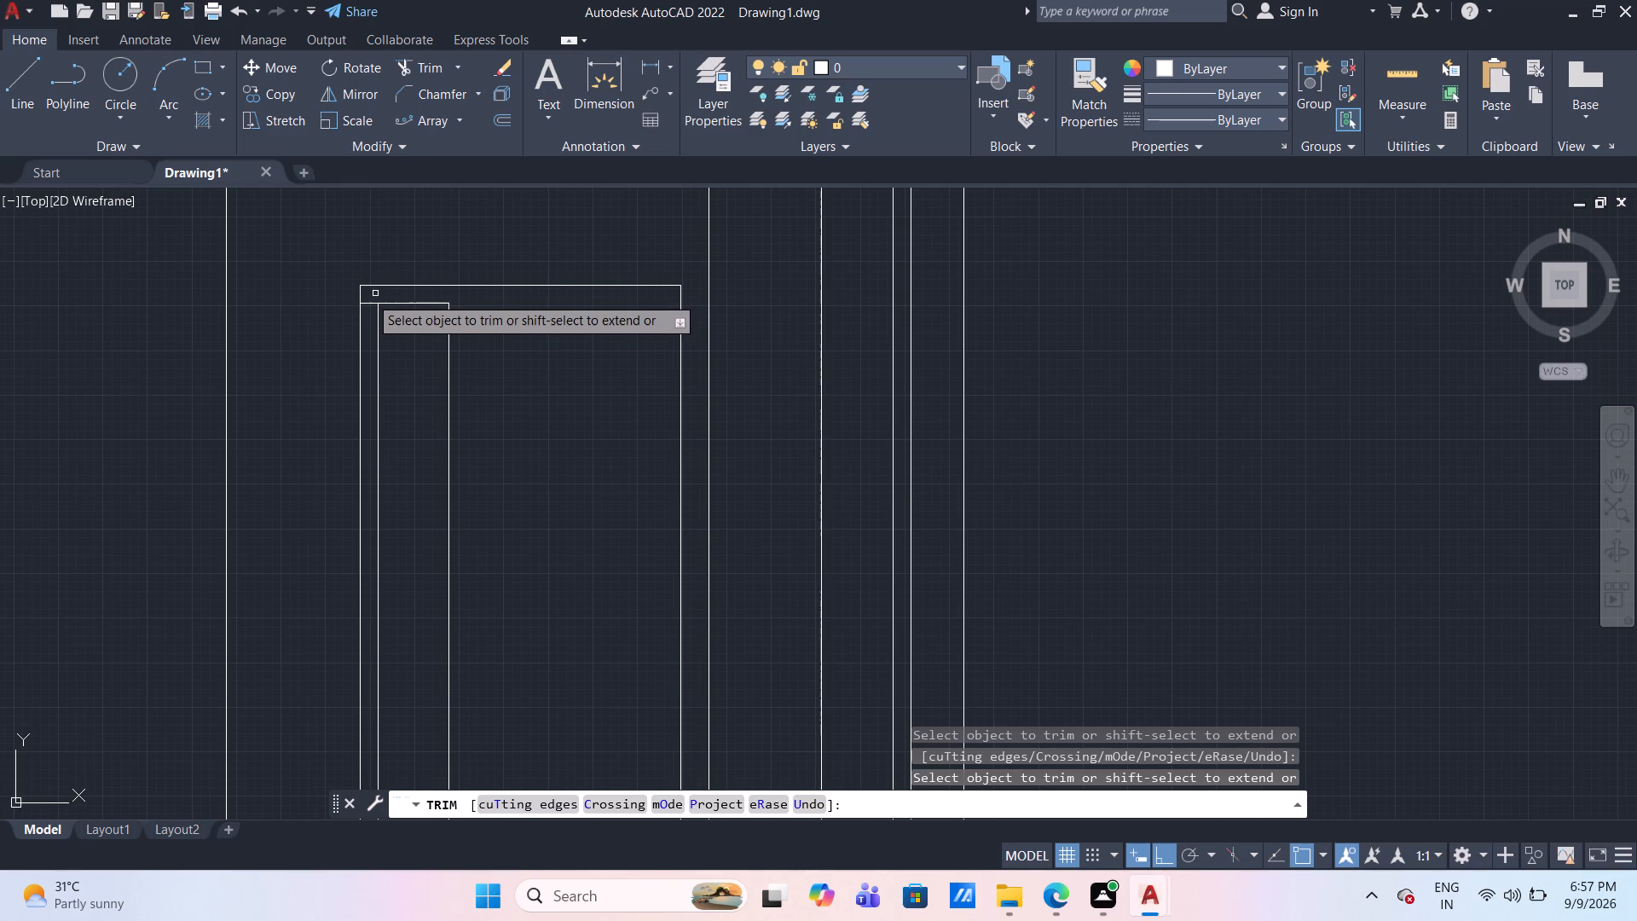
{"action": "left_click", "coordinate": [367, 307]}
{"action": "left_click", "coordinate": [369, 300]}
{"action": "scroll", "coordinate": [529, 442], "scroll_direction": "down", "scroll_amount": 1}
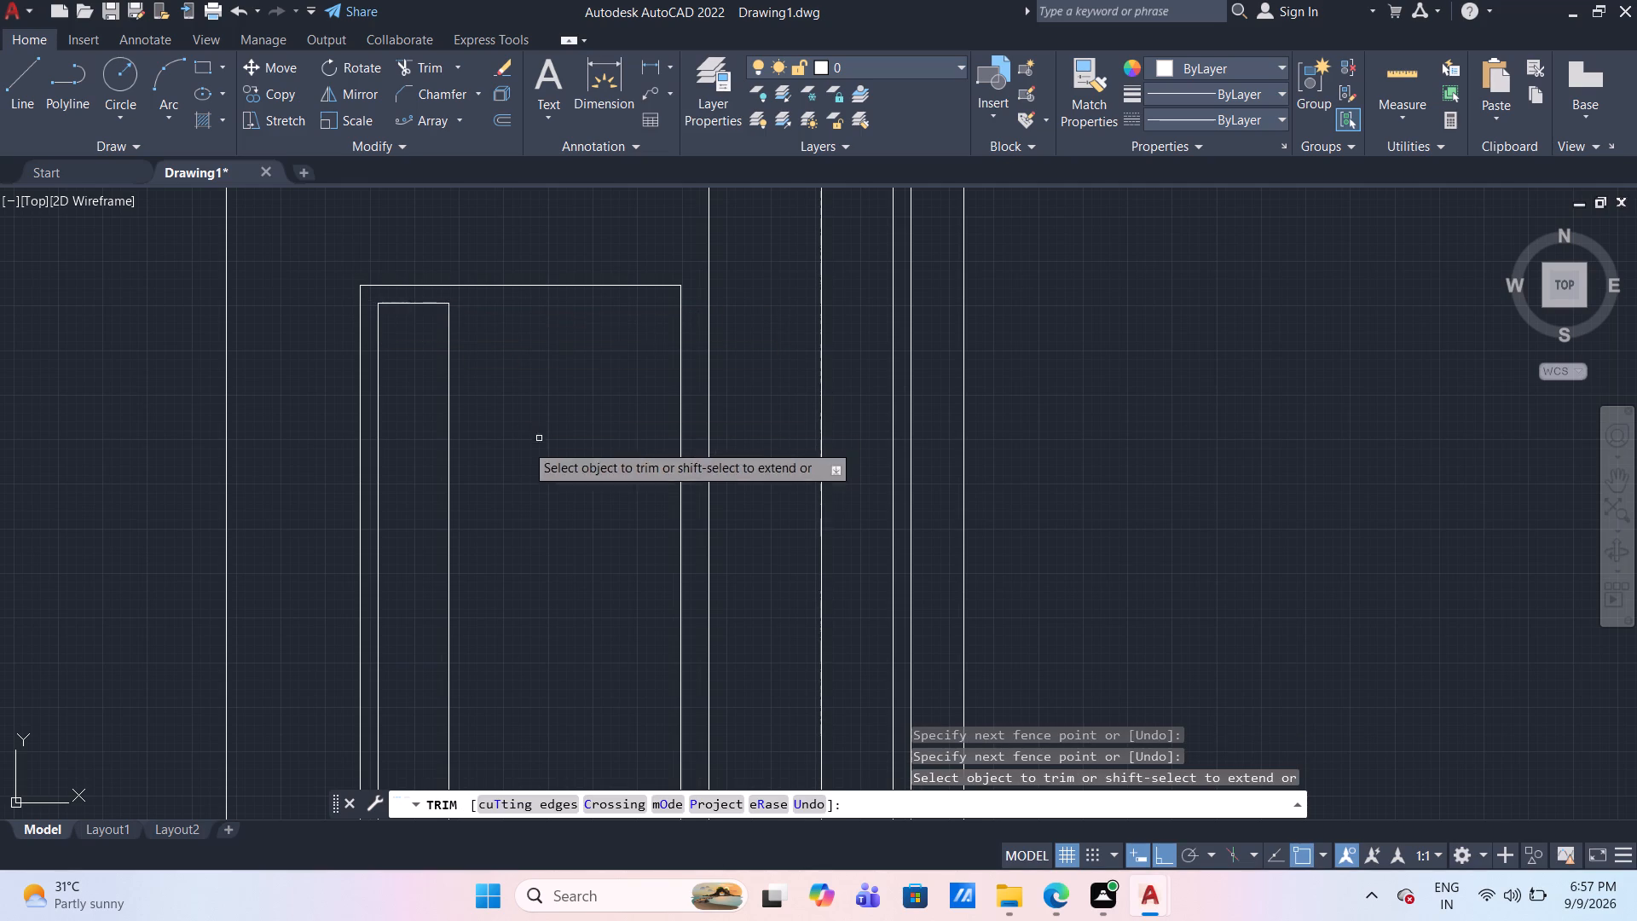
{"action": "scroll", "coordinate": [521, 447], "scroll_direction": "down", "scroll_amount": 1}
{"action": "scroll", "coordinate": [501, 584], "scroll_direction": "up", "scroll_amount": 1}
{"action": "middle_click_drag", "start_coordinate": [506, 571], "coordinate": [507, 522]}
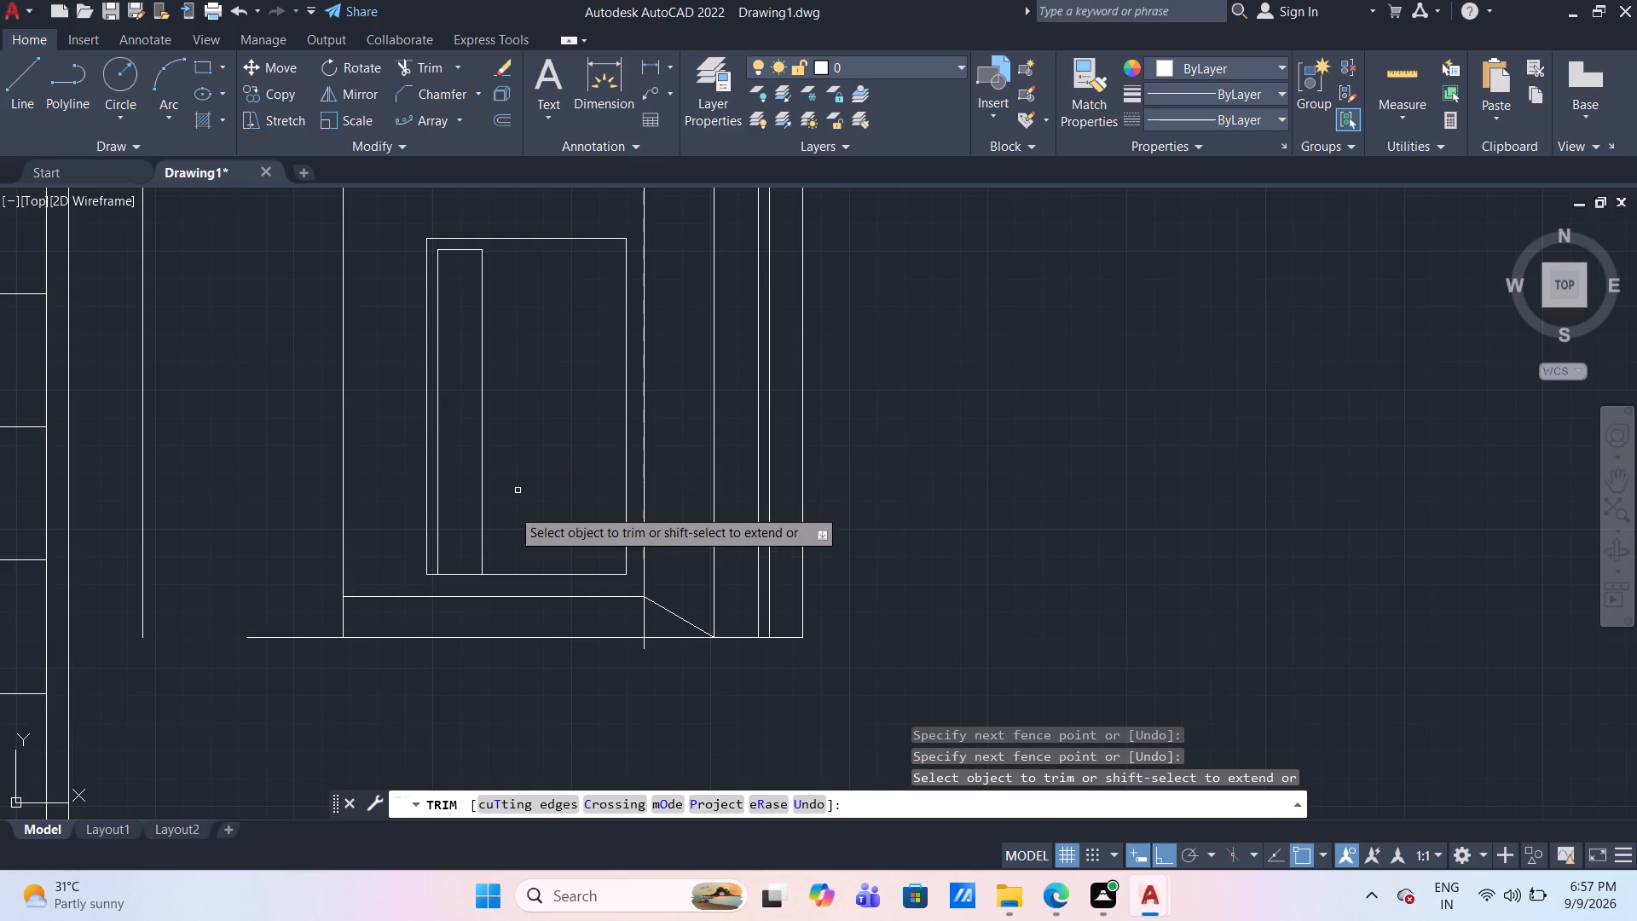
{"action": "scroll", "coordinate": [512, 518], "scroll_direction": "up", "scroll_amount": 1}
{"action": "key", "text": "Escape"}
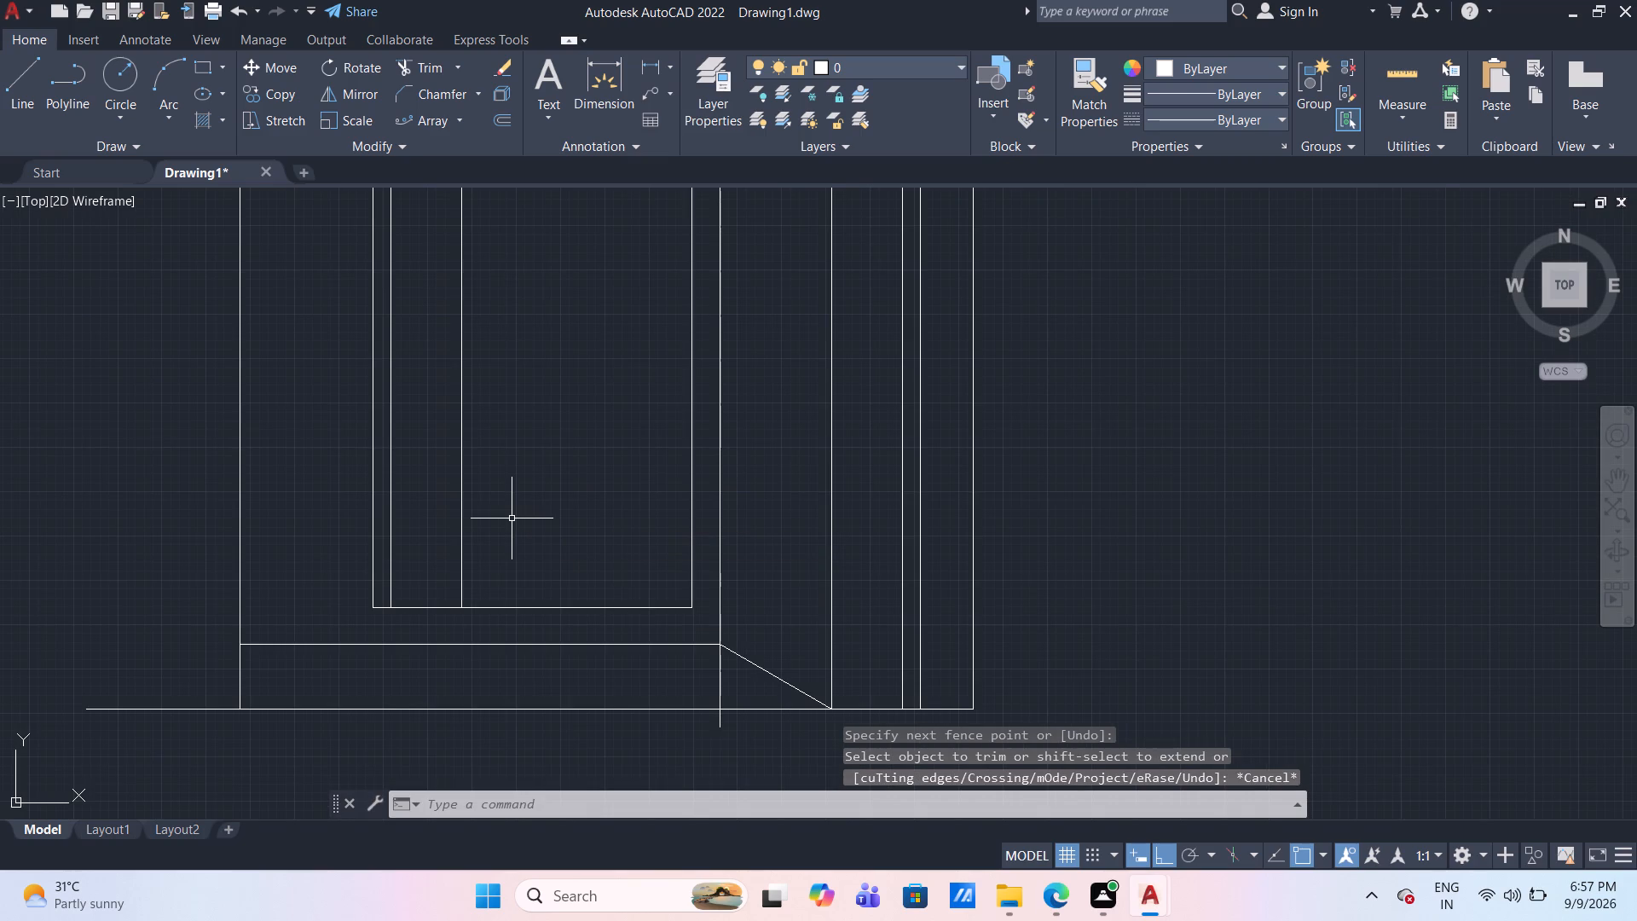
Offset the inner panel's bottom line 5 mm upward using the Through option.
{"action": "key", "text": "o"}
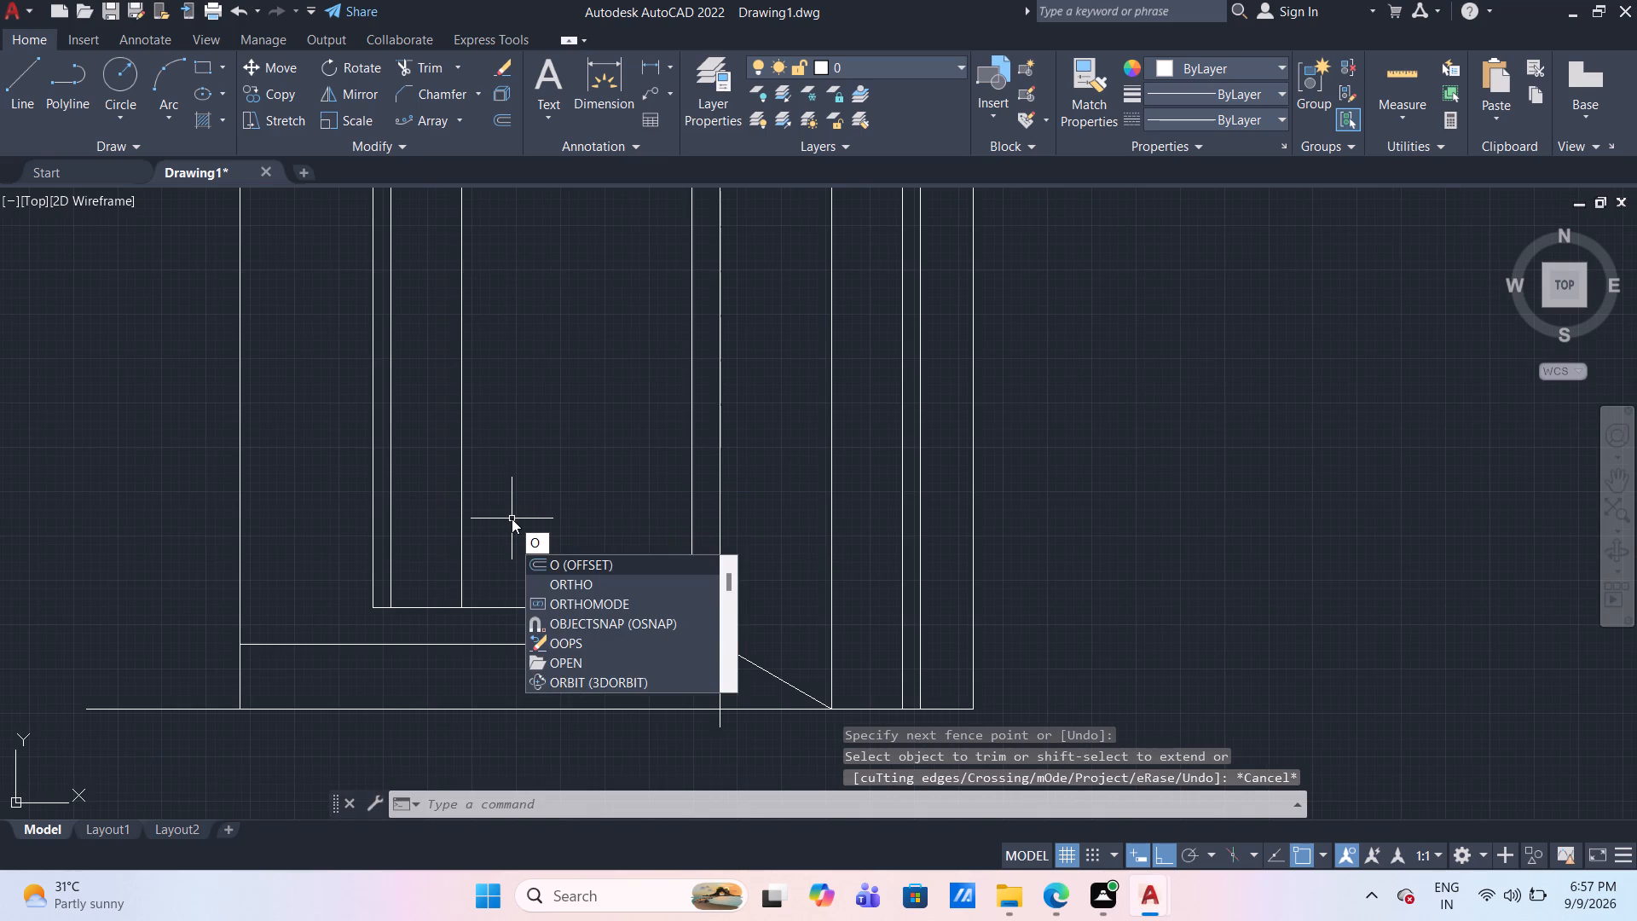
{"action": "key", "text": "Return"}
{"action": "key", "text": "Return"}
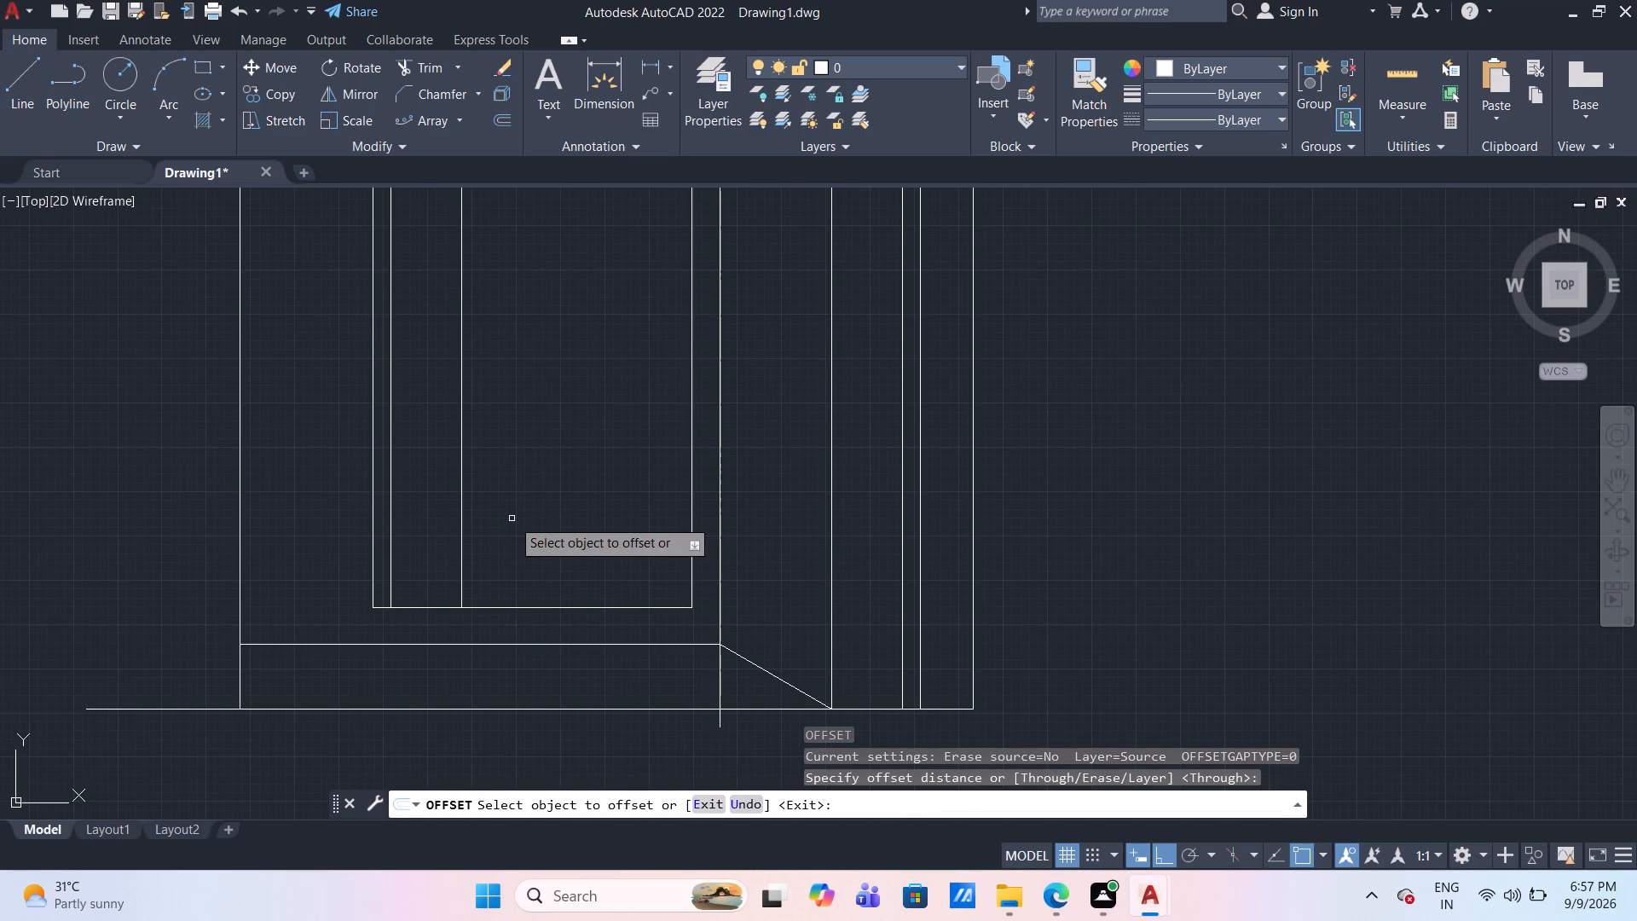
{"action": "left_click", "coordinate": [429, 608]}
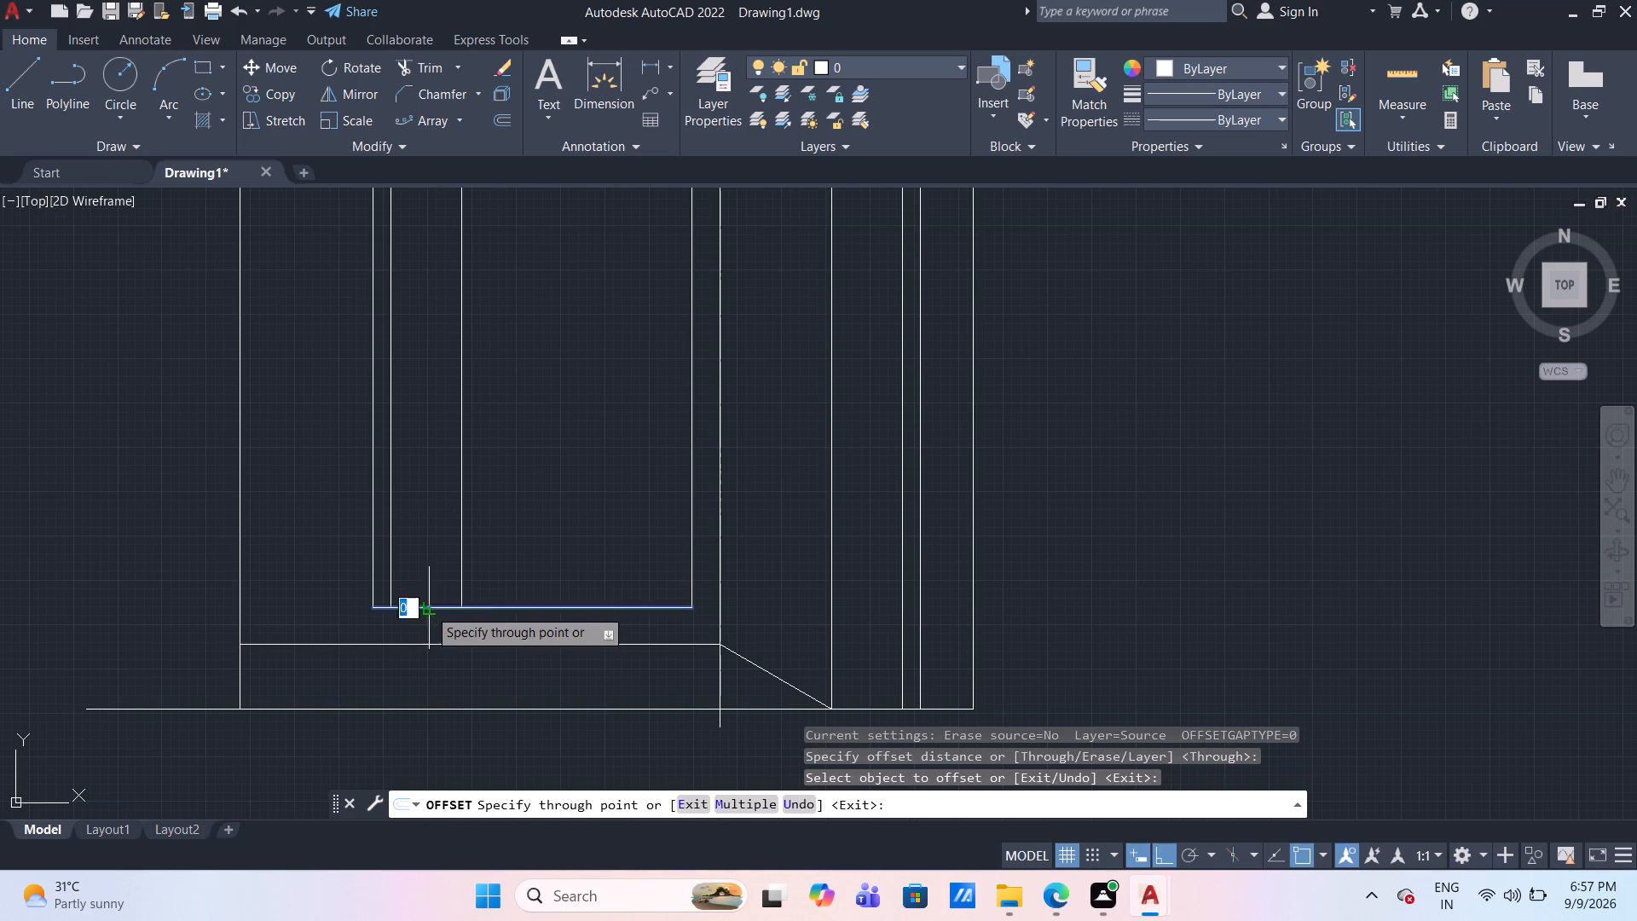
{"action": "key", "text": "5"}
{"action": "key", "text": "Return"}
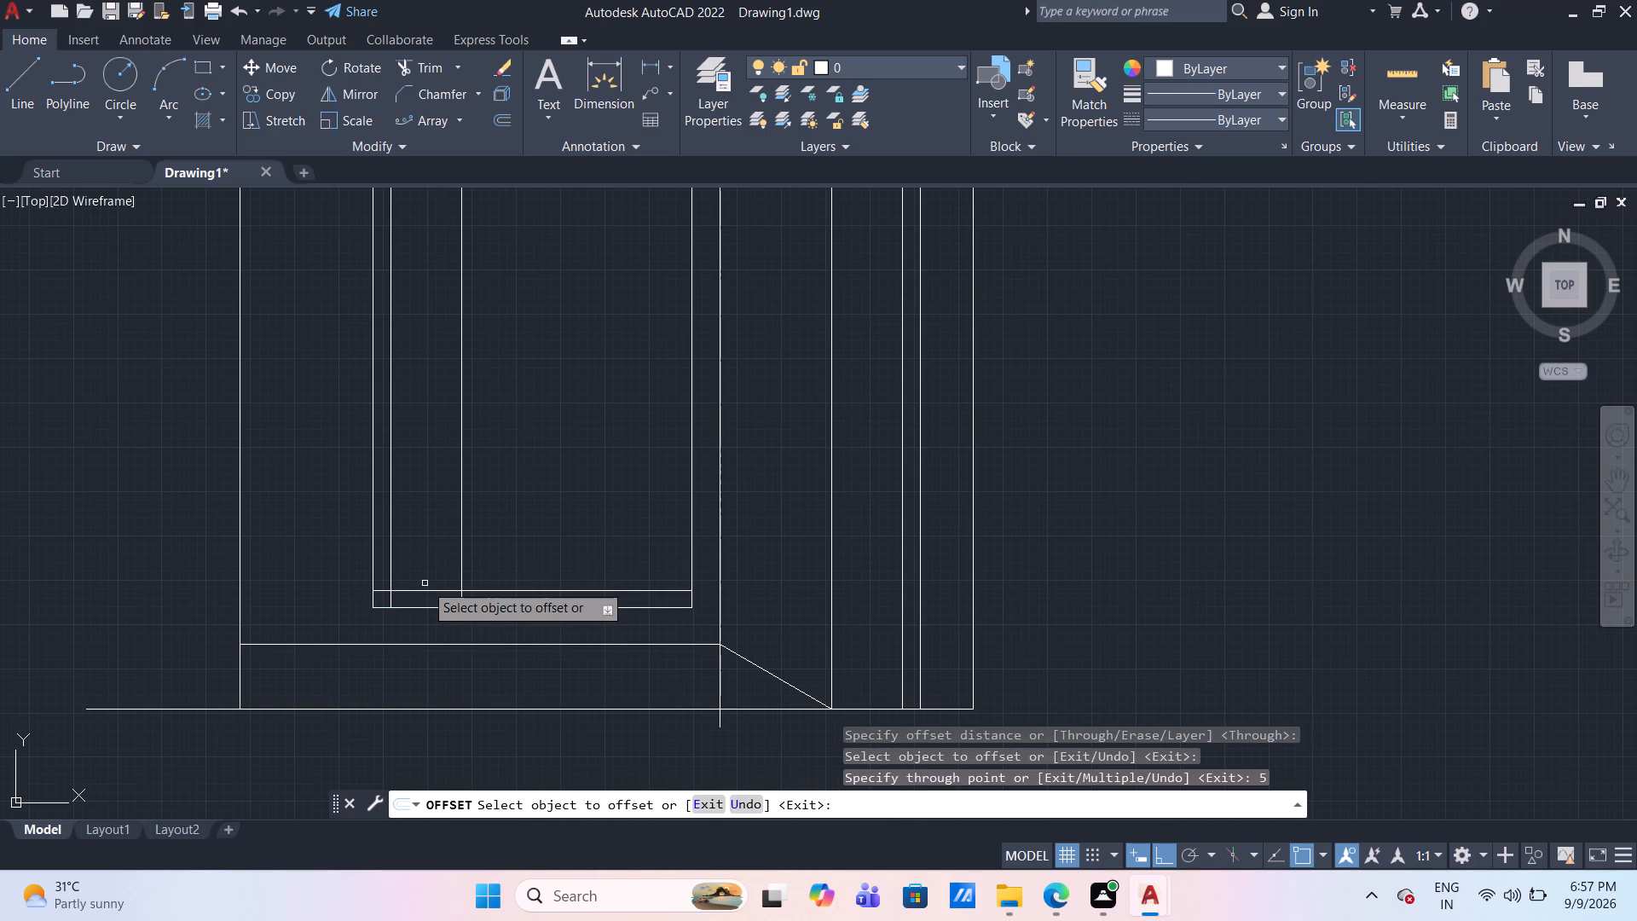
{"action": "key", "text": "Escape"}
Trim the overhanging line ends at the bottom of the panel to close the narrow strip into a rectangle.
{"action": "scroll", "coordinate": [488, 586], "scroll_direction": "up", "scroll_amount": 2}
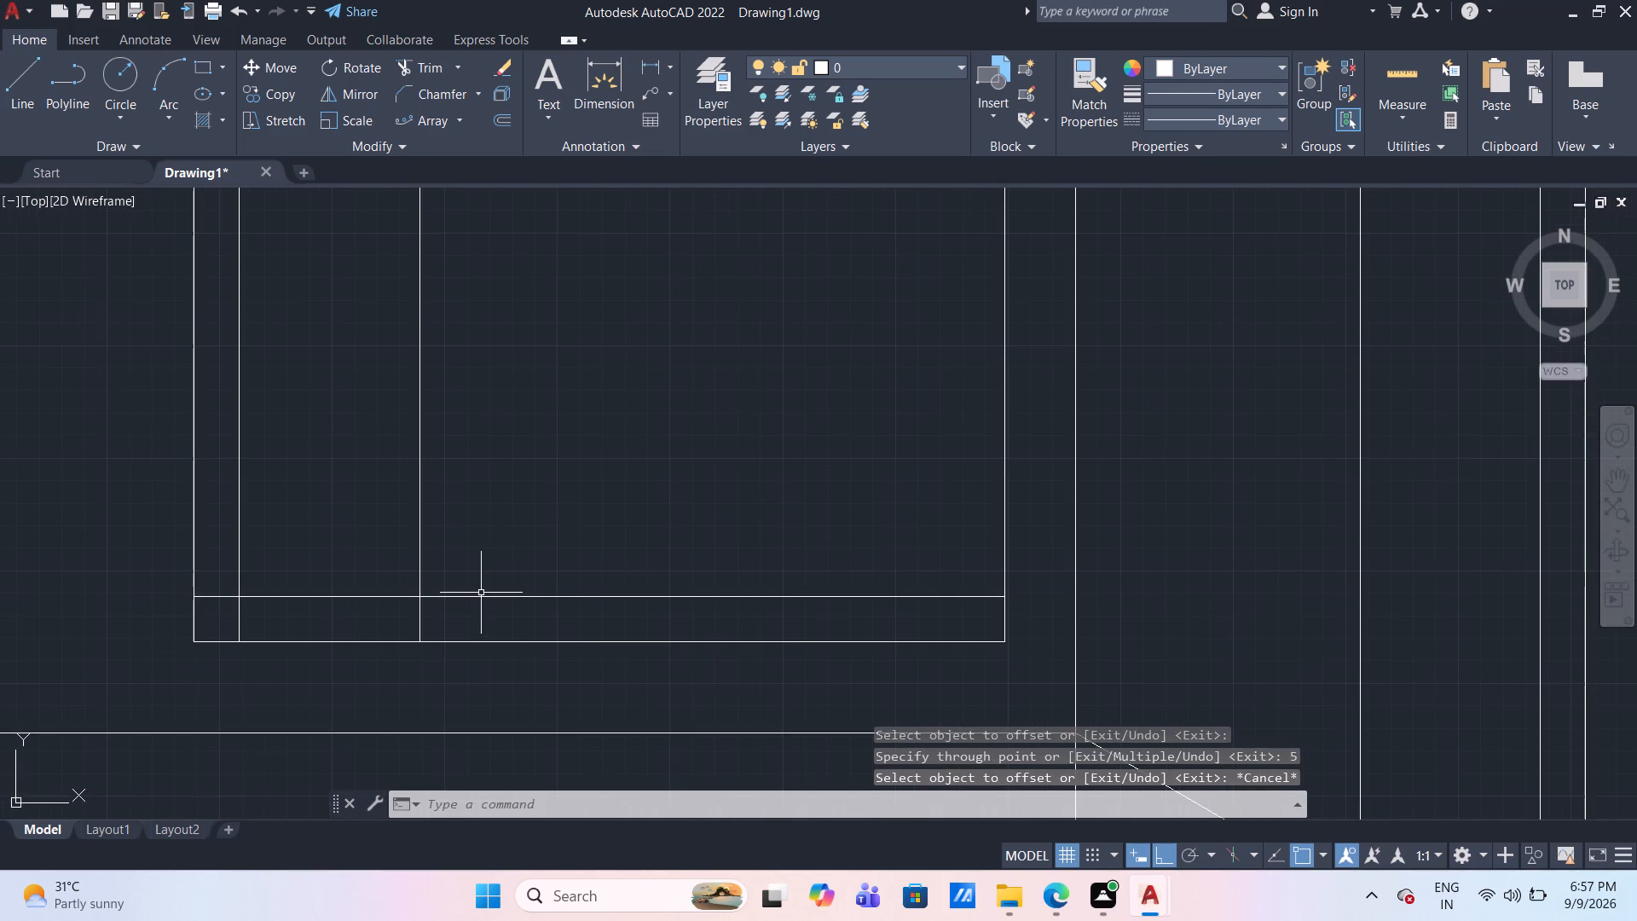
{"action": "middle_click_drag", "start_coordinate": [481, 593], "coordinate": [522, 592]}
{"action": "type", "text": "TR"}
{"action": "key", "text": "Return"}
{"action": "left_click", "coordinate": [522, 592]}
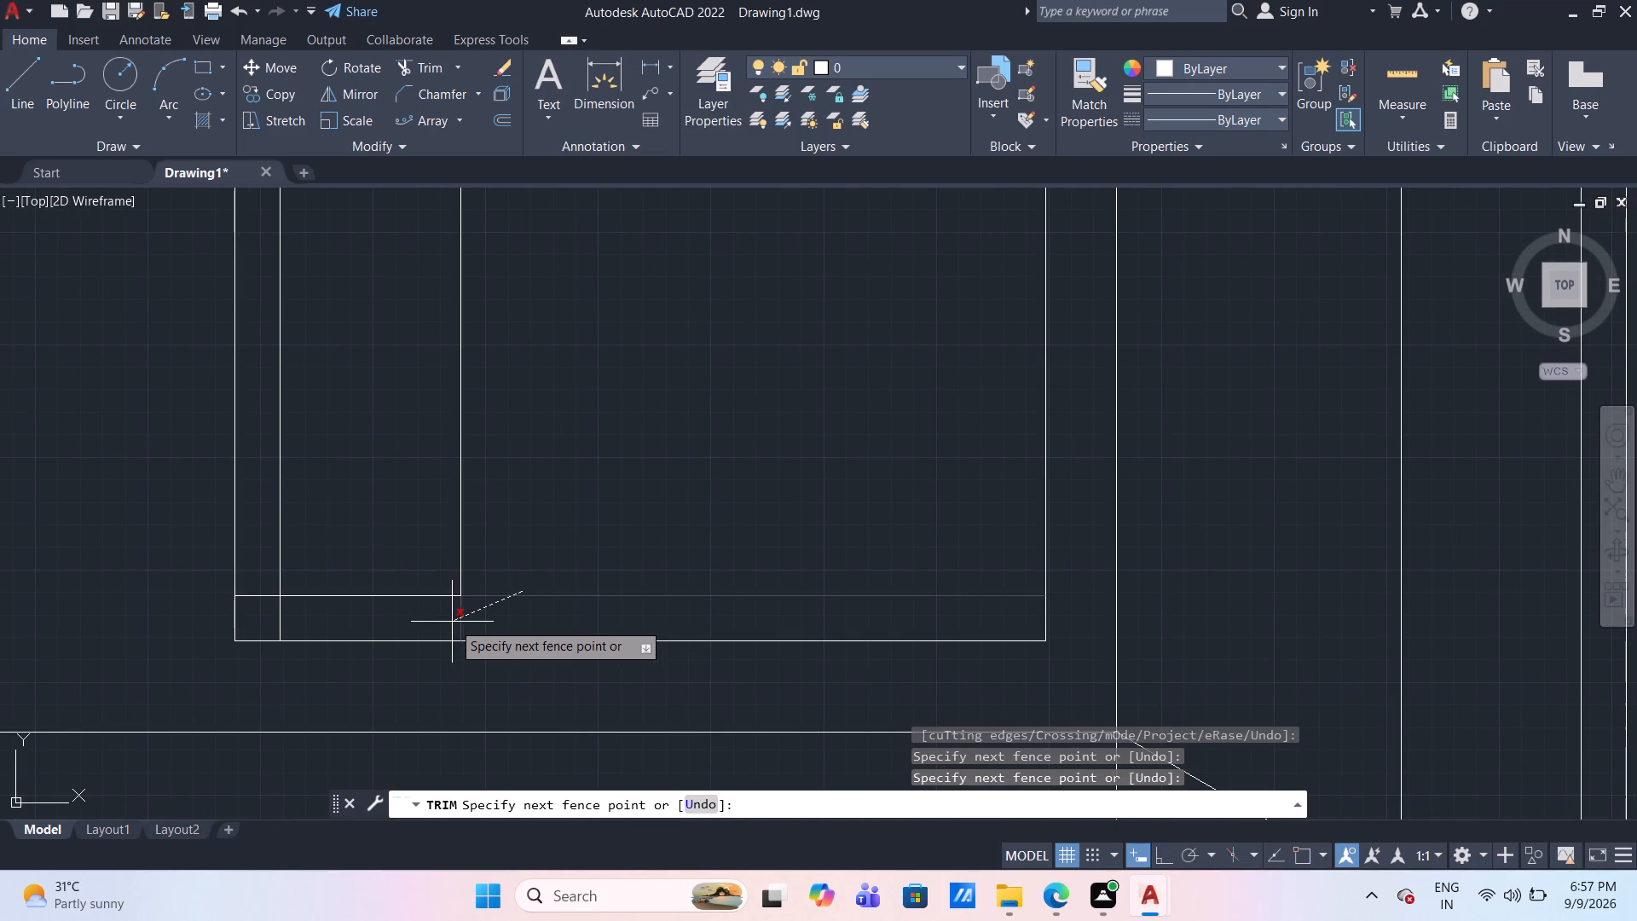
{"action": "left_click", "coordinate": [452, 622]}
{"action": "left_click", "coordinate": [279, 611]}
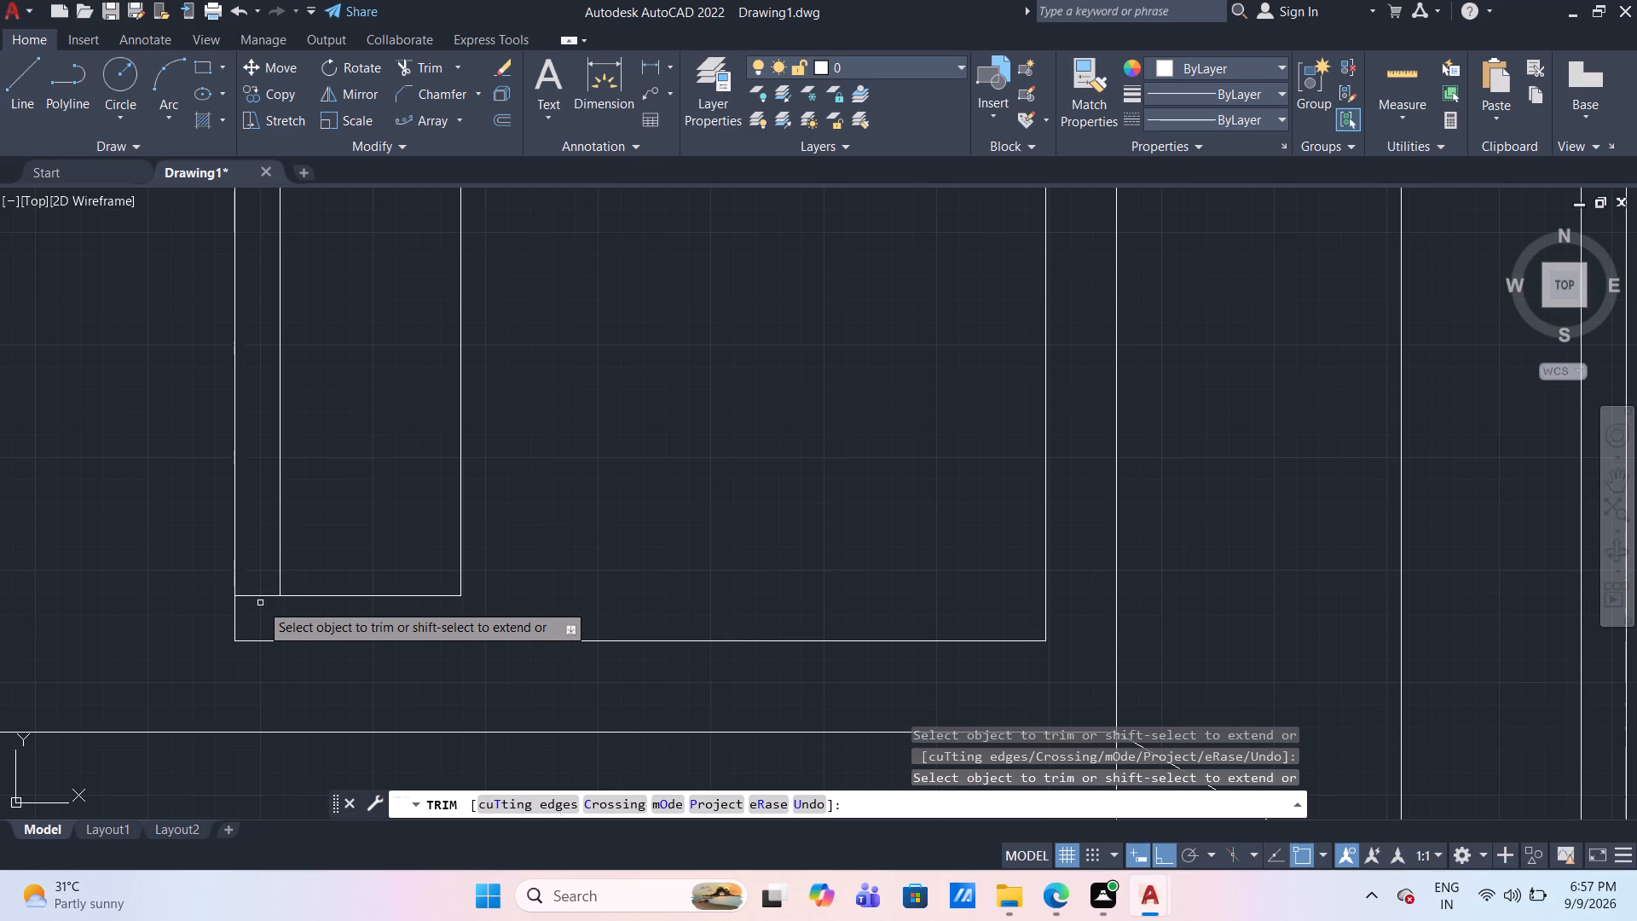
{"action": "left_click", "coordinate": [259, 598]}
{"action": "scroll", "coordinate": [570, 507], "scroll_direction": "down", "scroll_amount": 3}
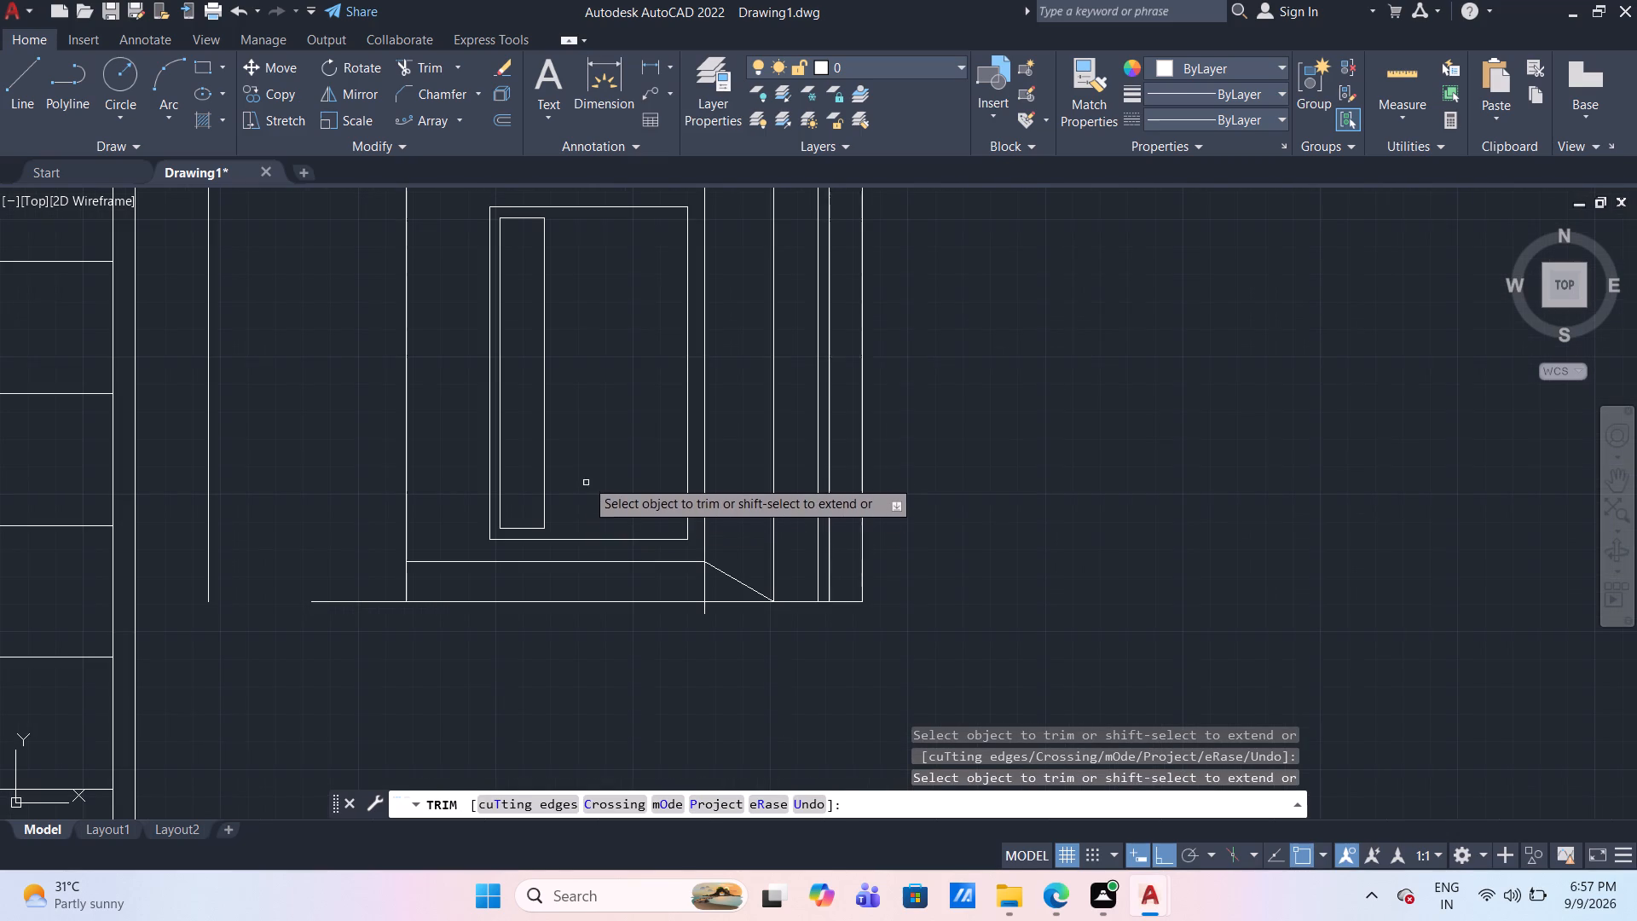
{"action": "middle_click_drag", "start_coordinate": [582, 330], "coordinate": [566, 411]}
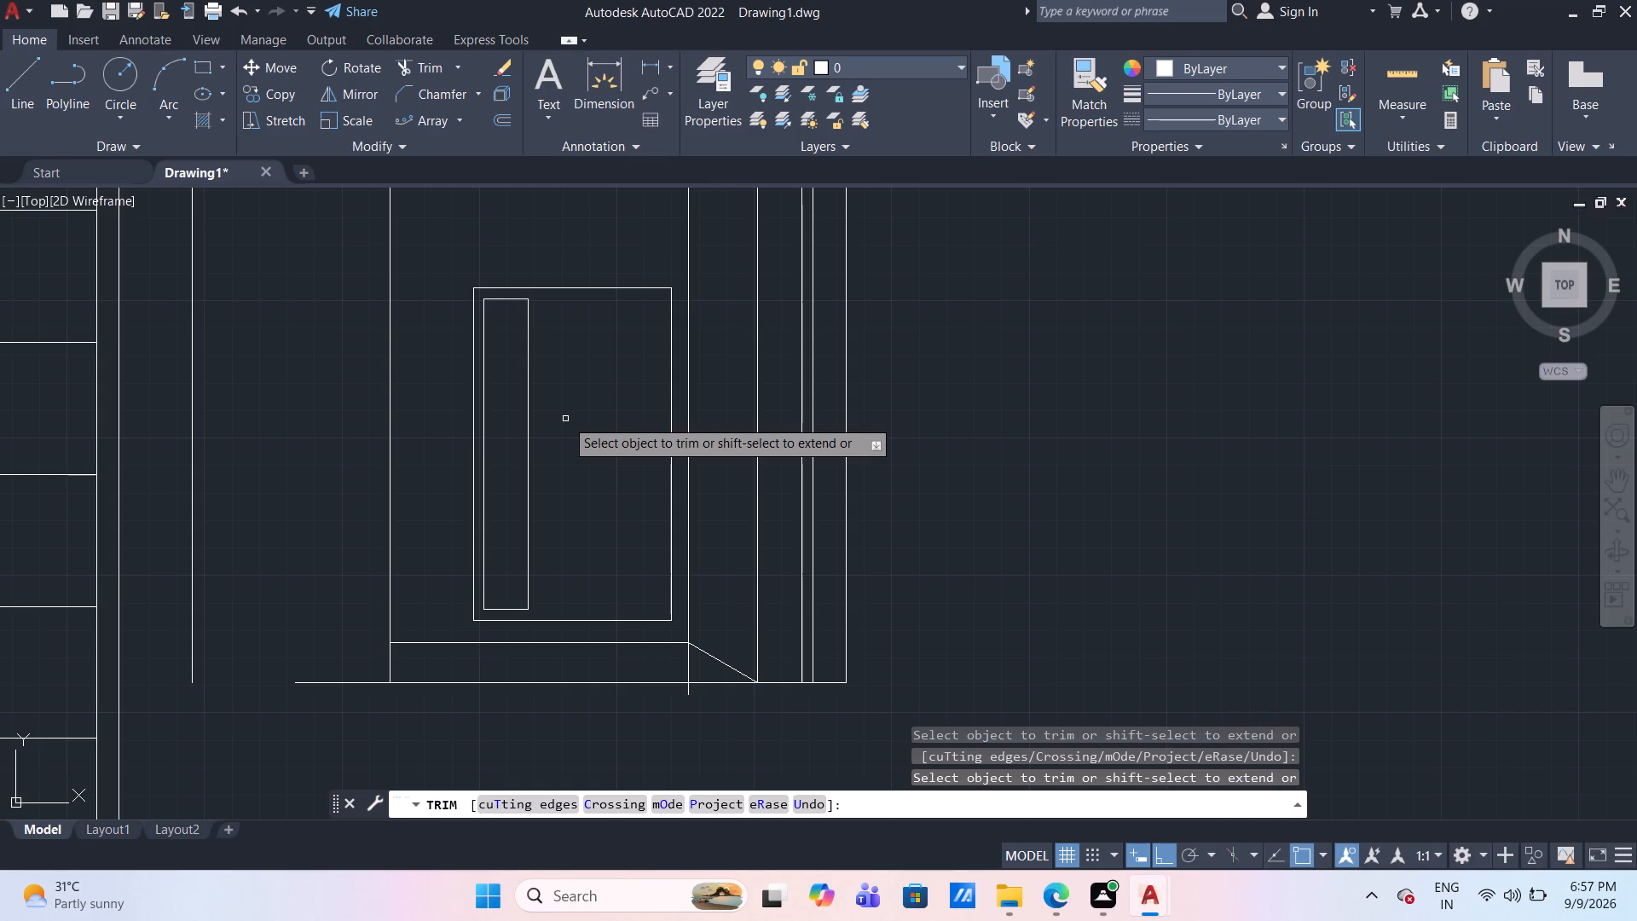
{"action": "key", "text": "Escape"}
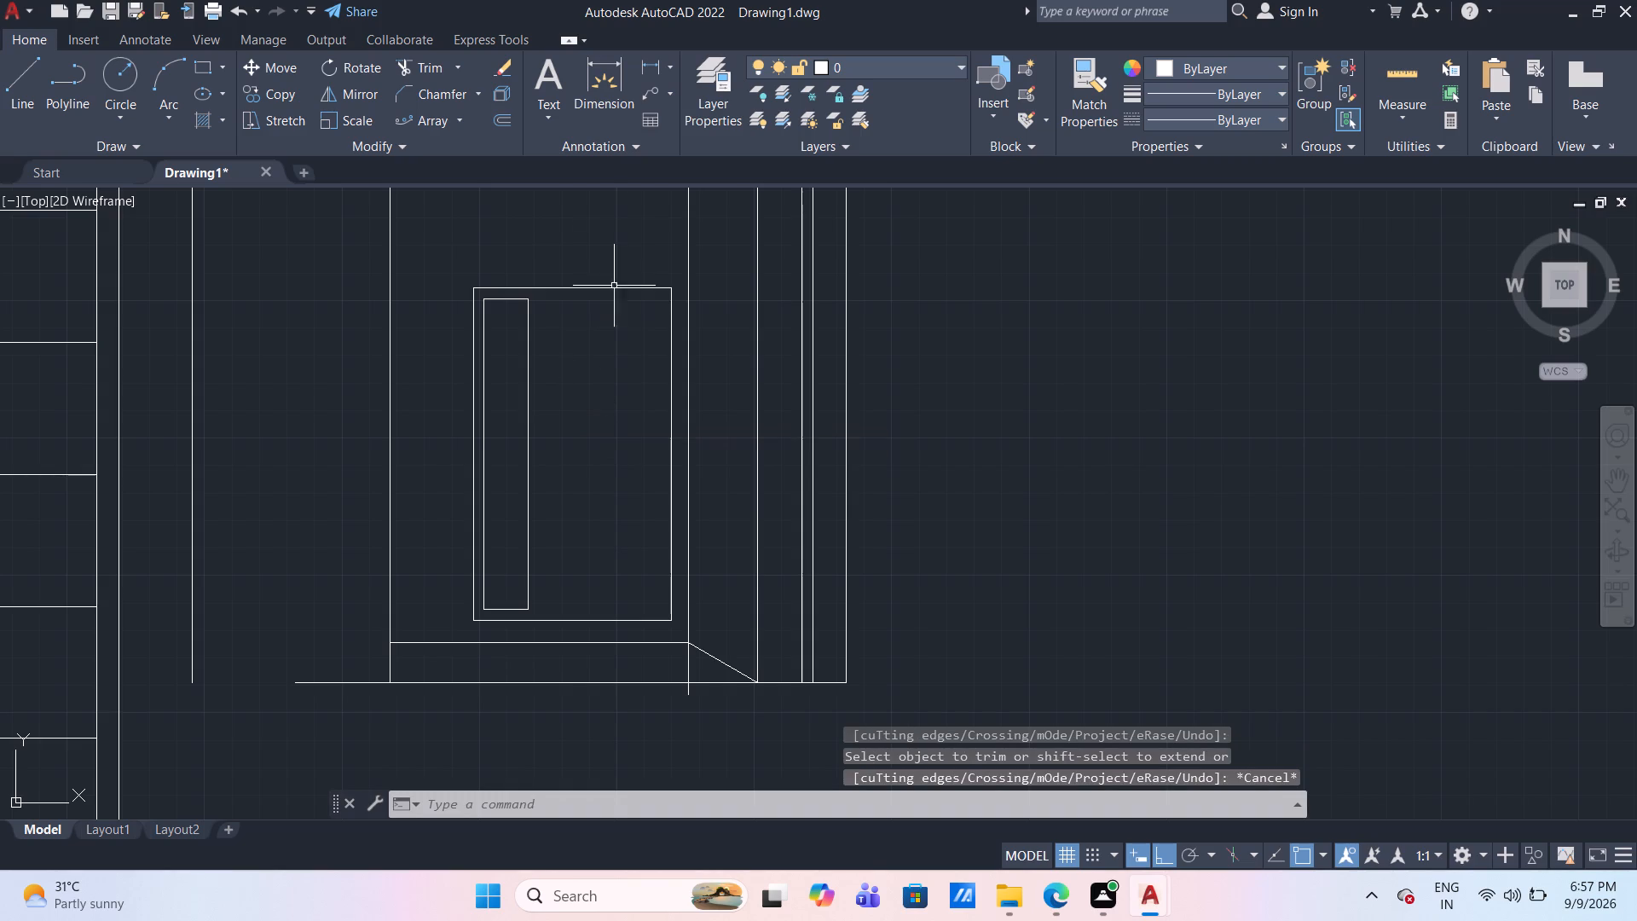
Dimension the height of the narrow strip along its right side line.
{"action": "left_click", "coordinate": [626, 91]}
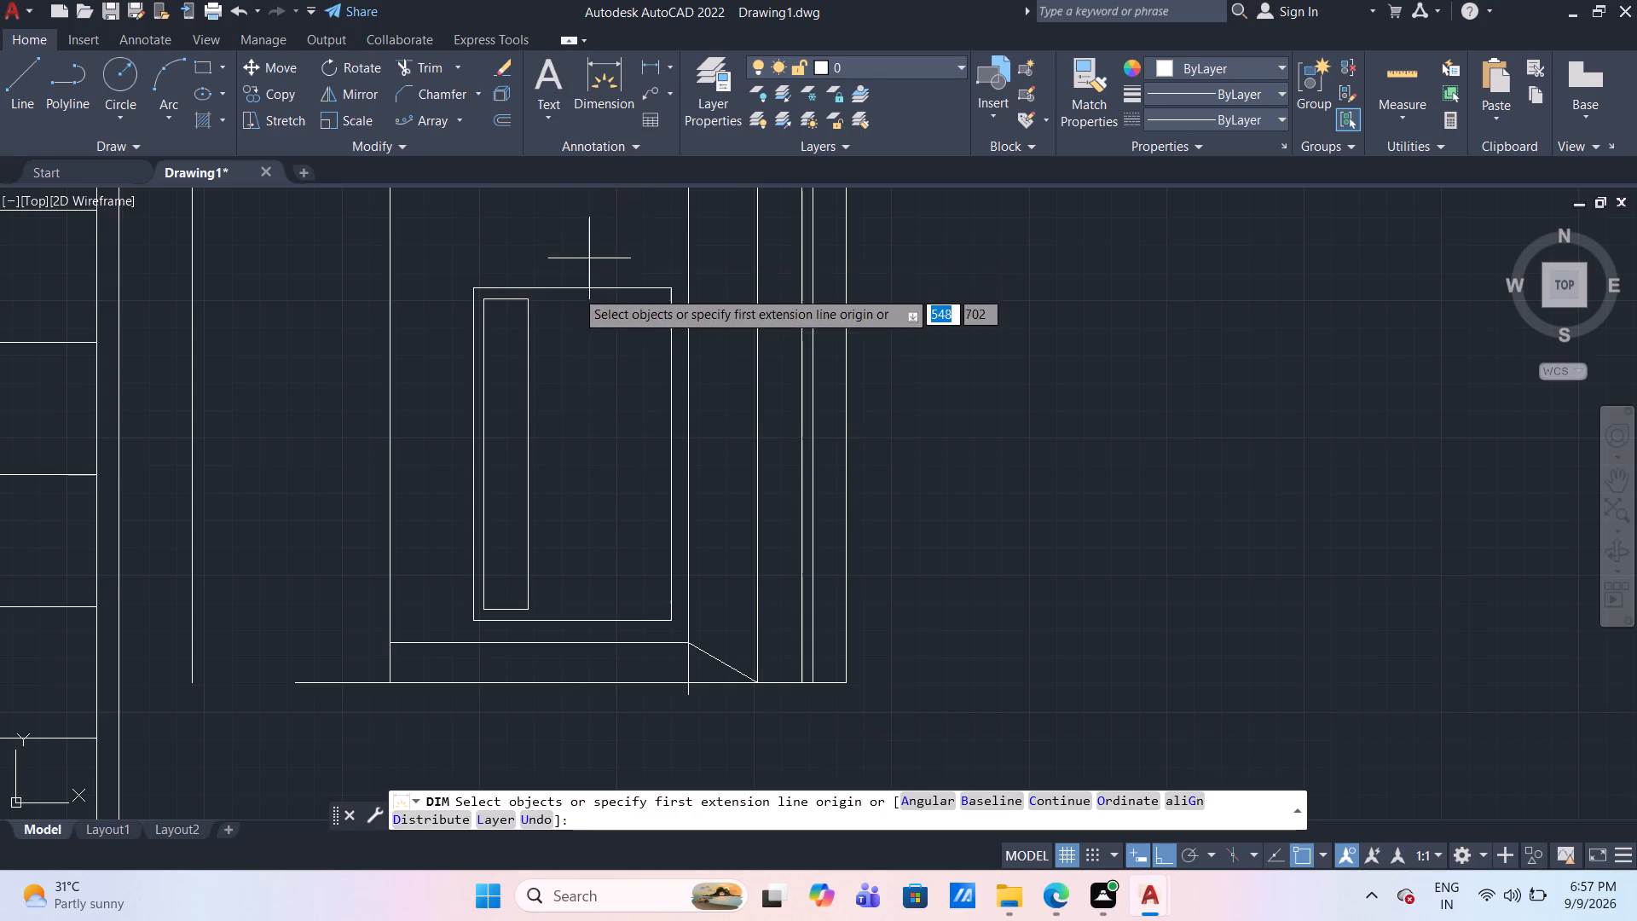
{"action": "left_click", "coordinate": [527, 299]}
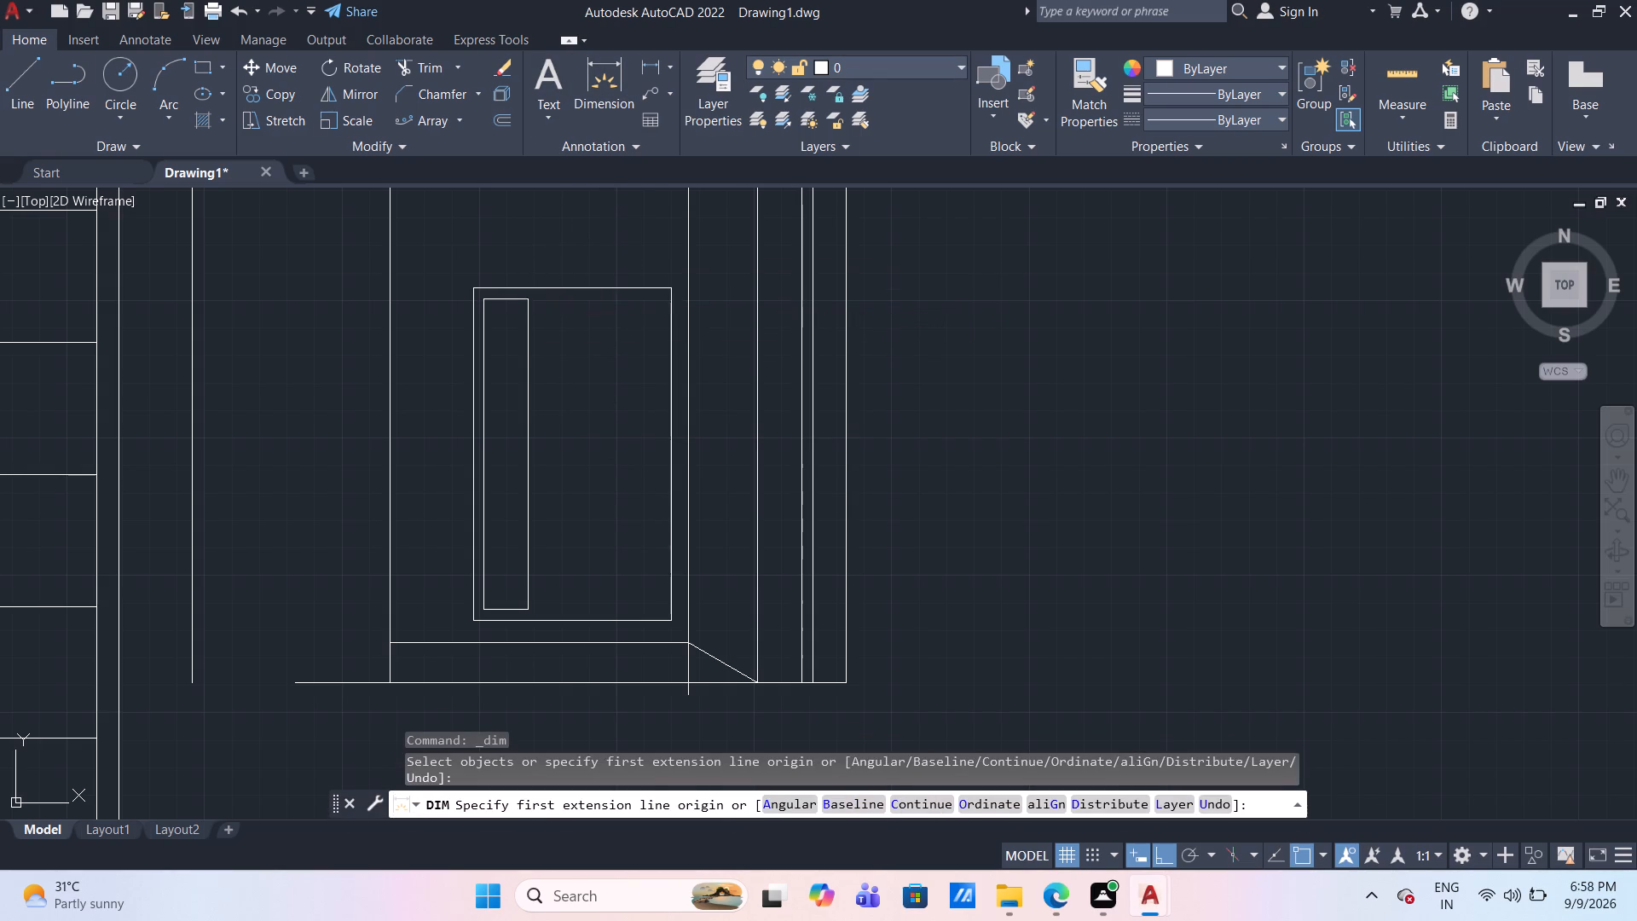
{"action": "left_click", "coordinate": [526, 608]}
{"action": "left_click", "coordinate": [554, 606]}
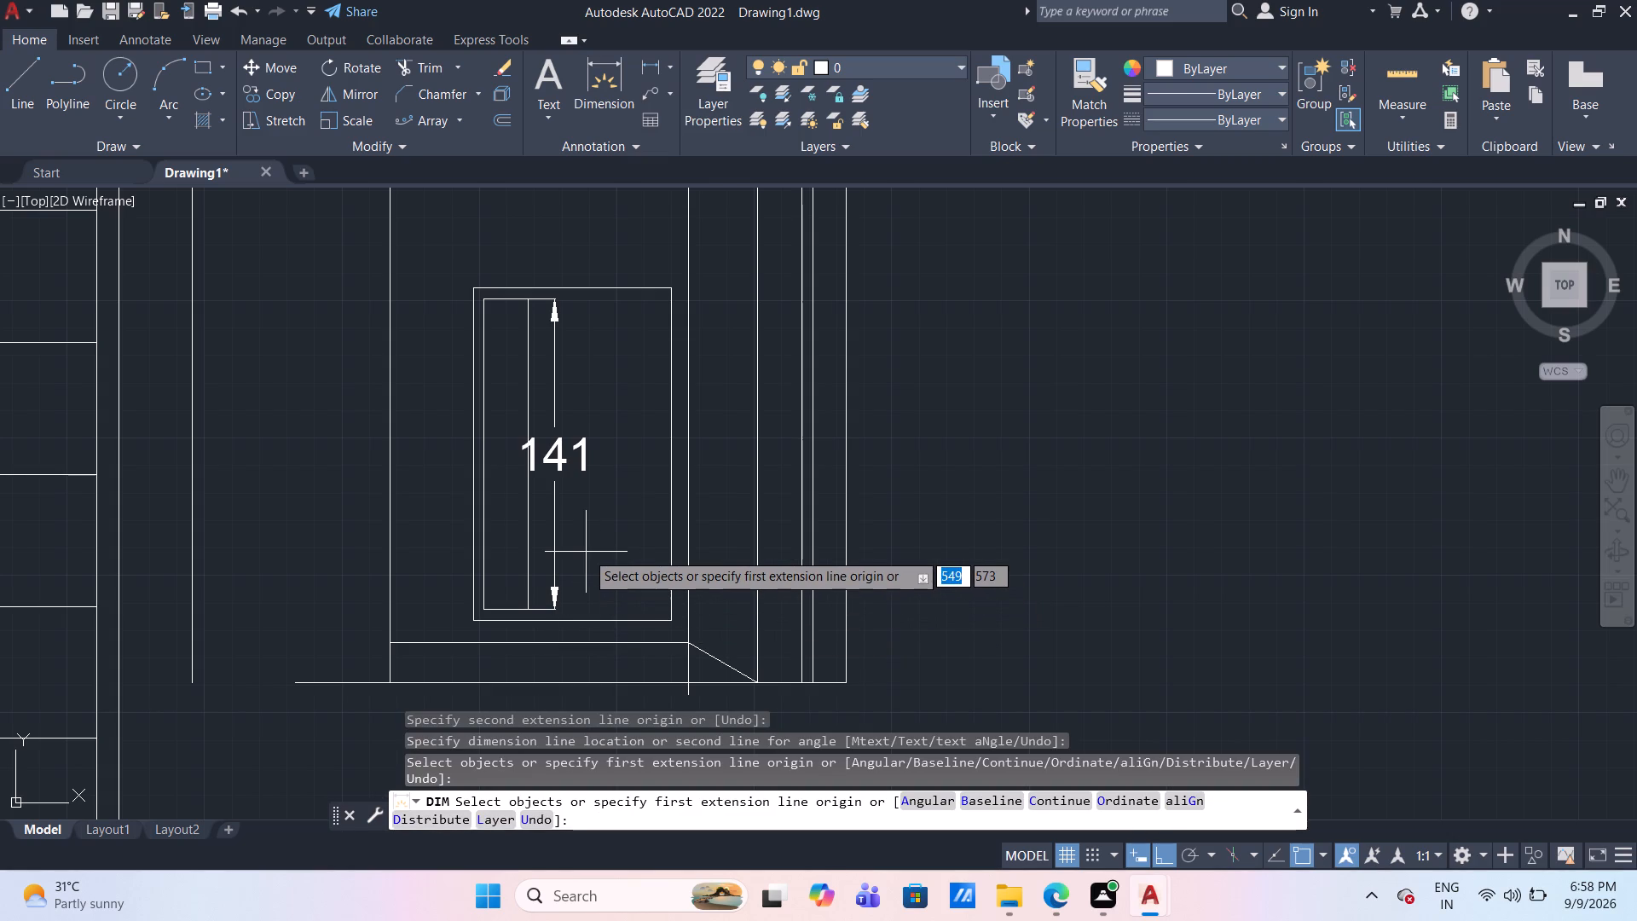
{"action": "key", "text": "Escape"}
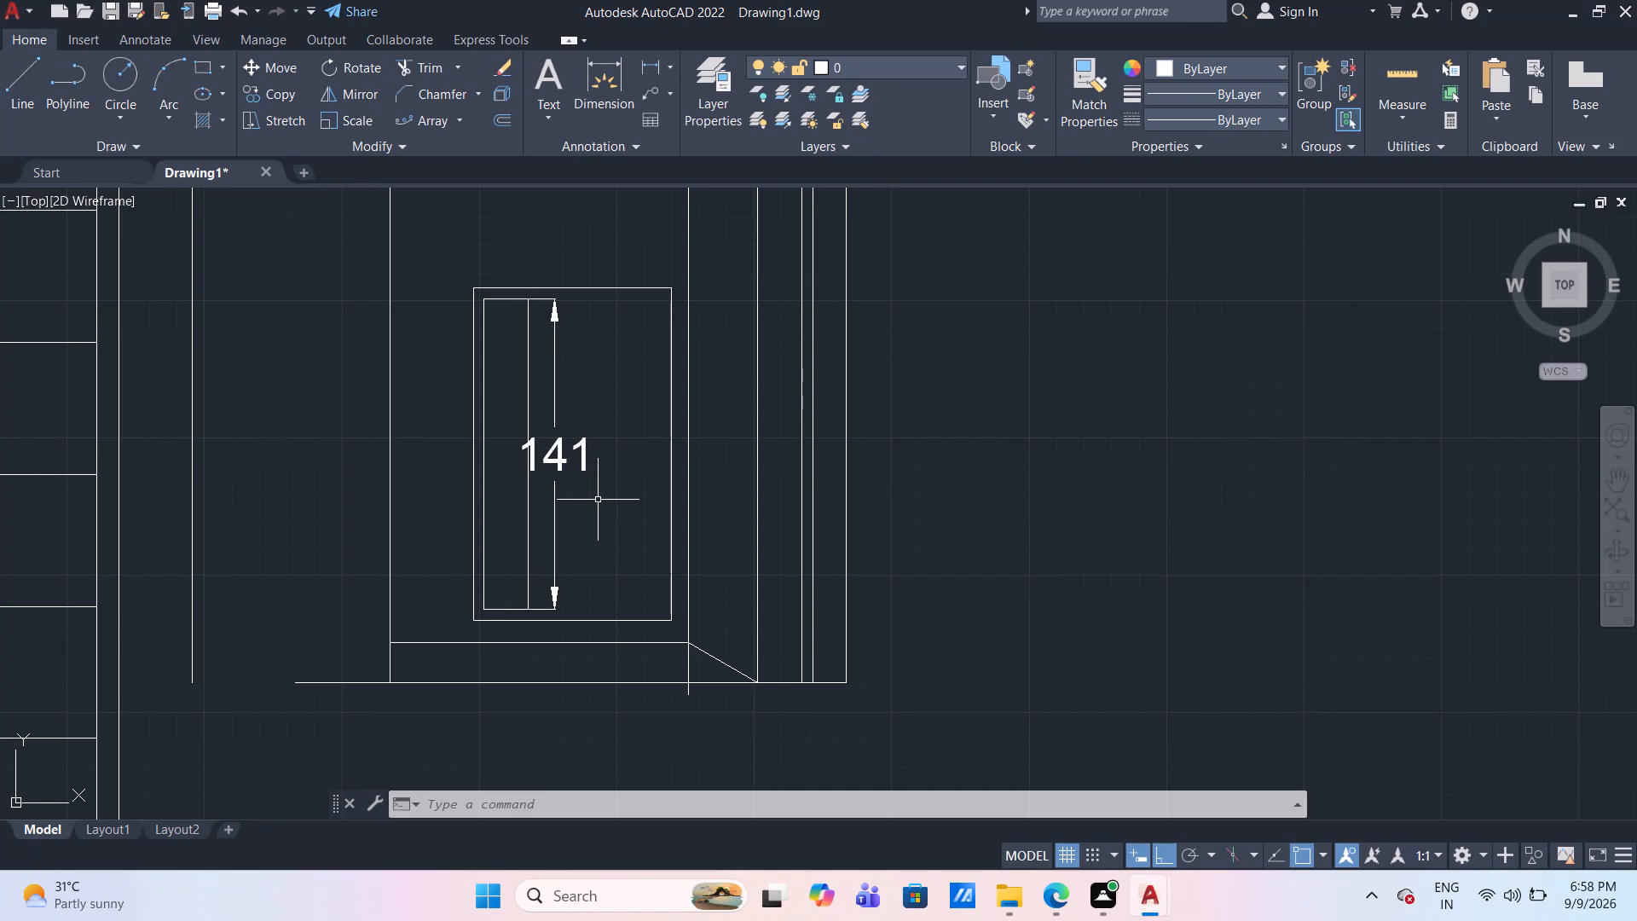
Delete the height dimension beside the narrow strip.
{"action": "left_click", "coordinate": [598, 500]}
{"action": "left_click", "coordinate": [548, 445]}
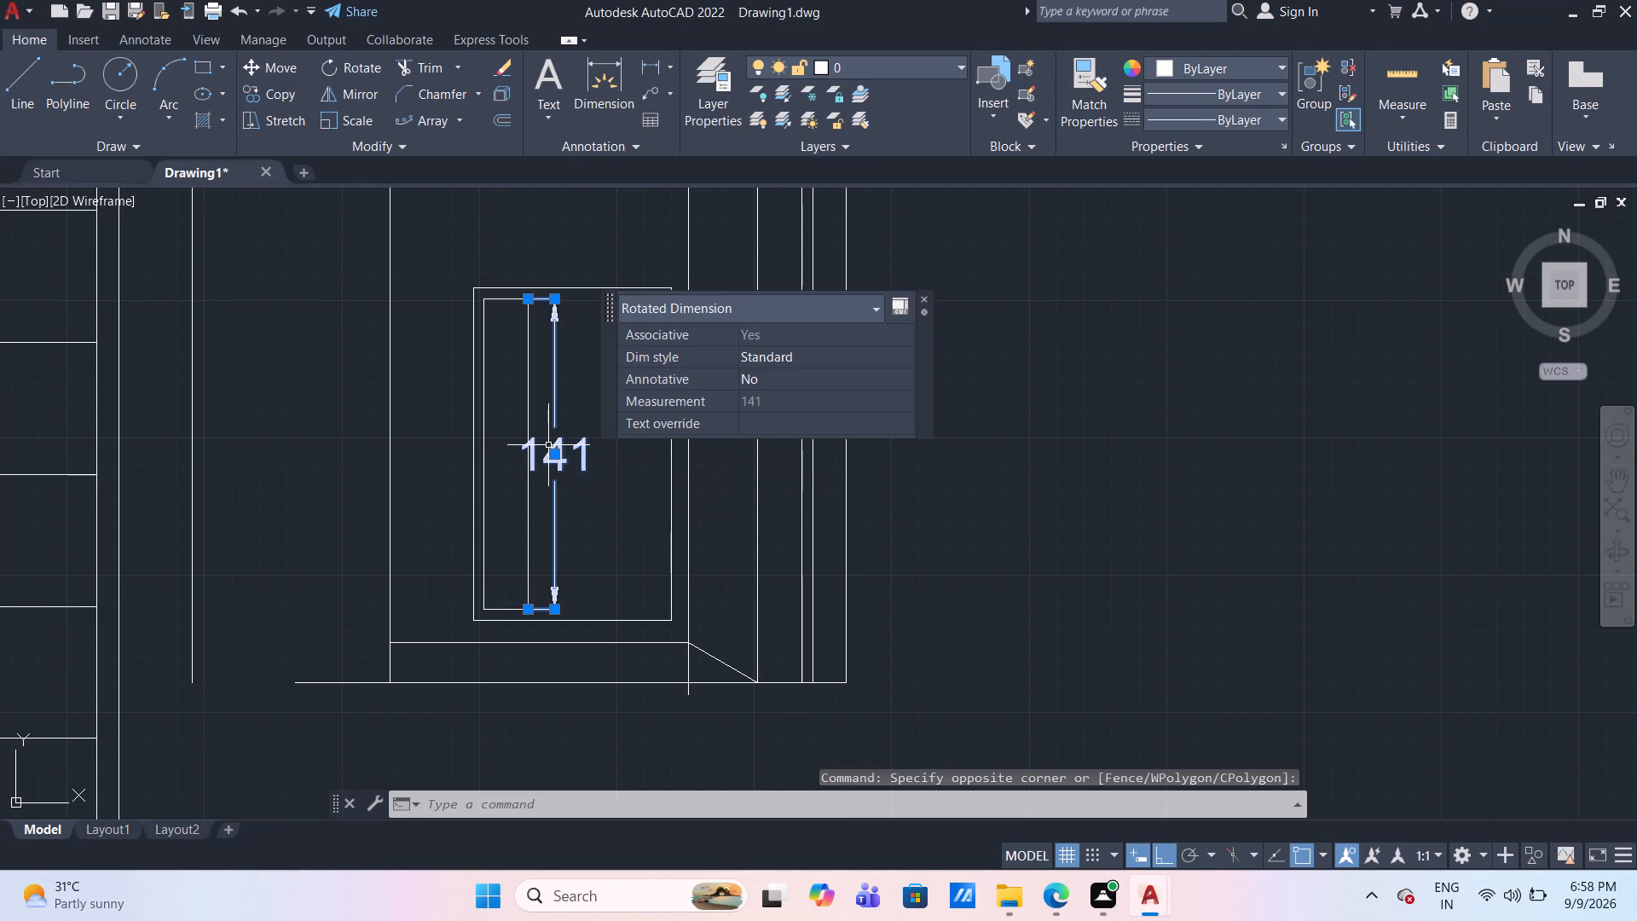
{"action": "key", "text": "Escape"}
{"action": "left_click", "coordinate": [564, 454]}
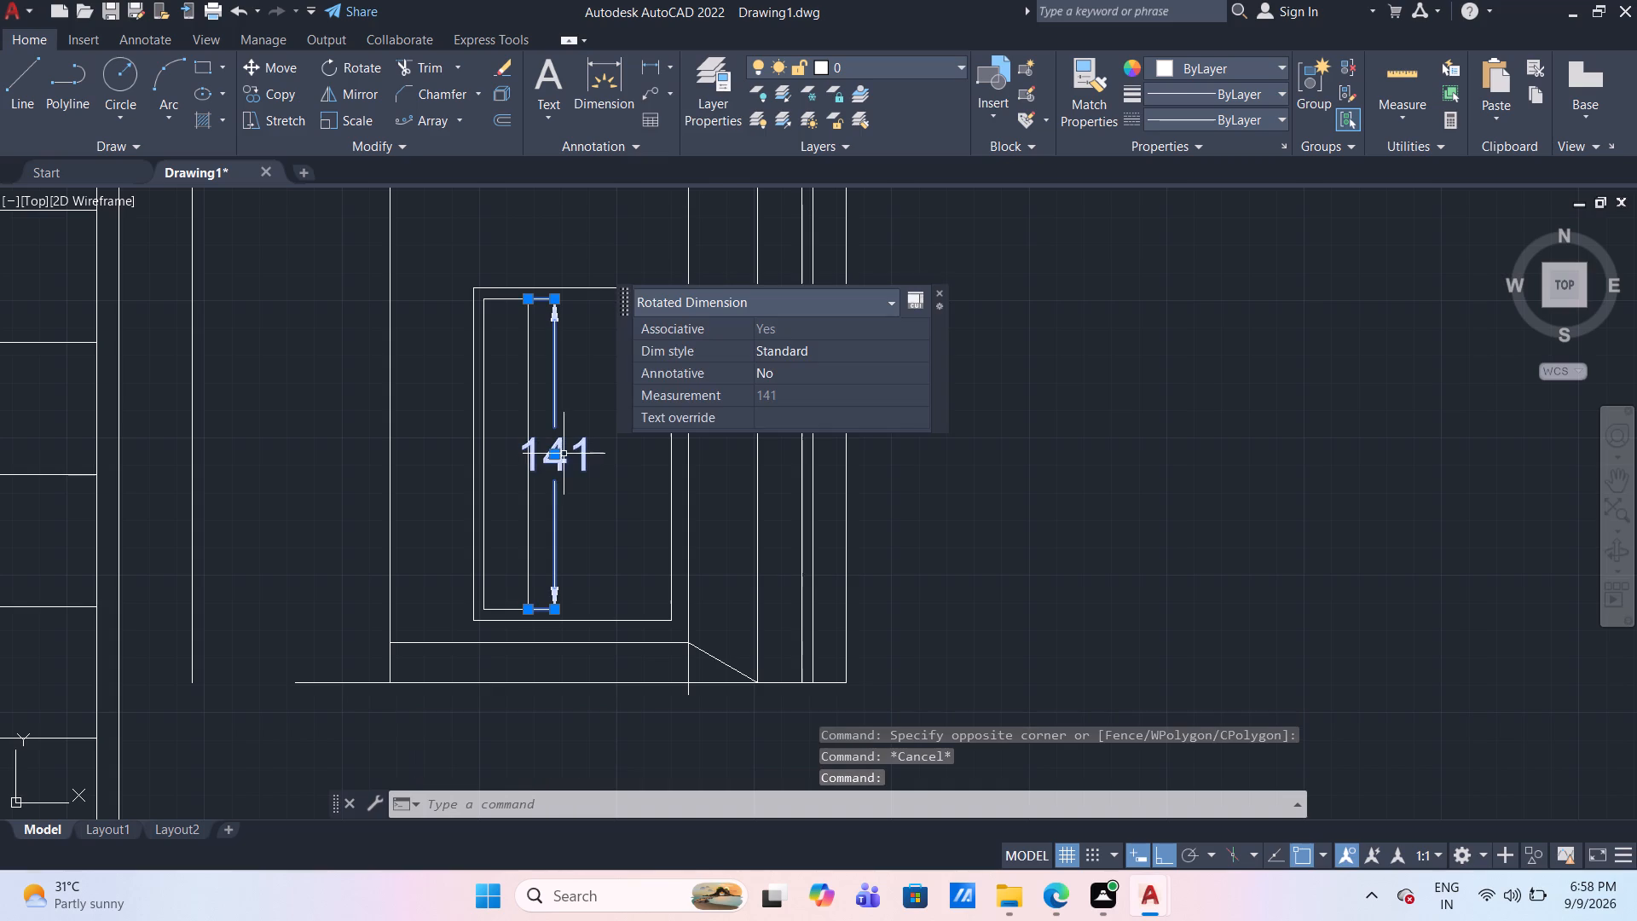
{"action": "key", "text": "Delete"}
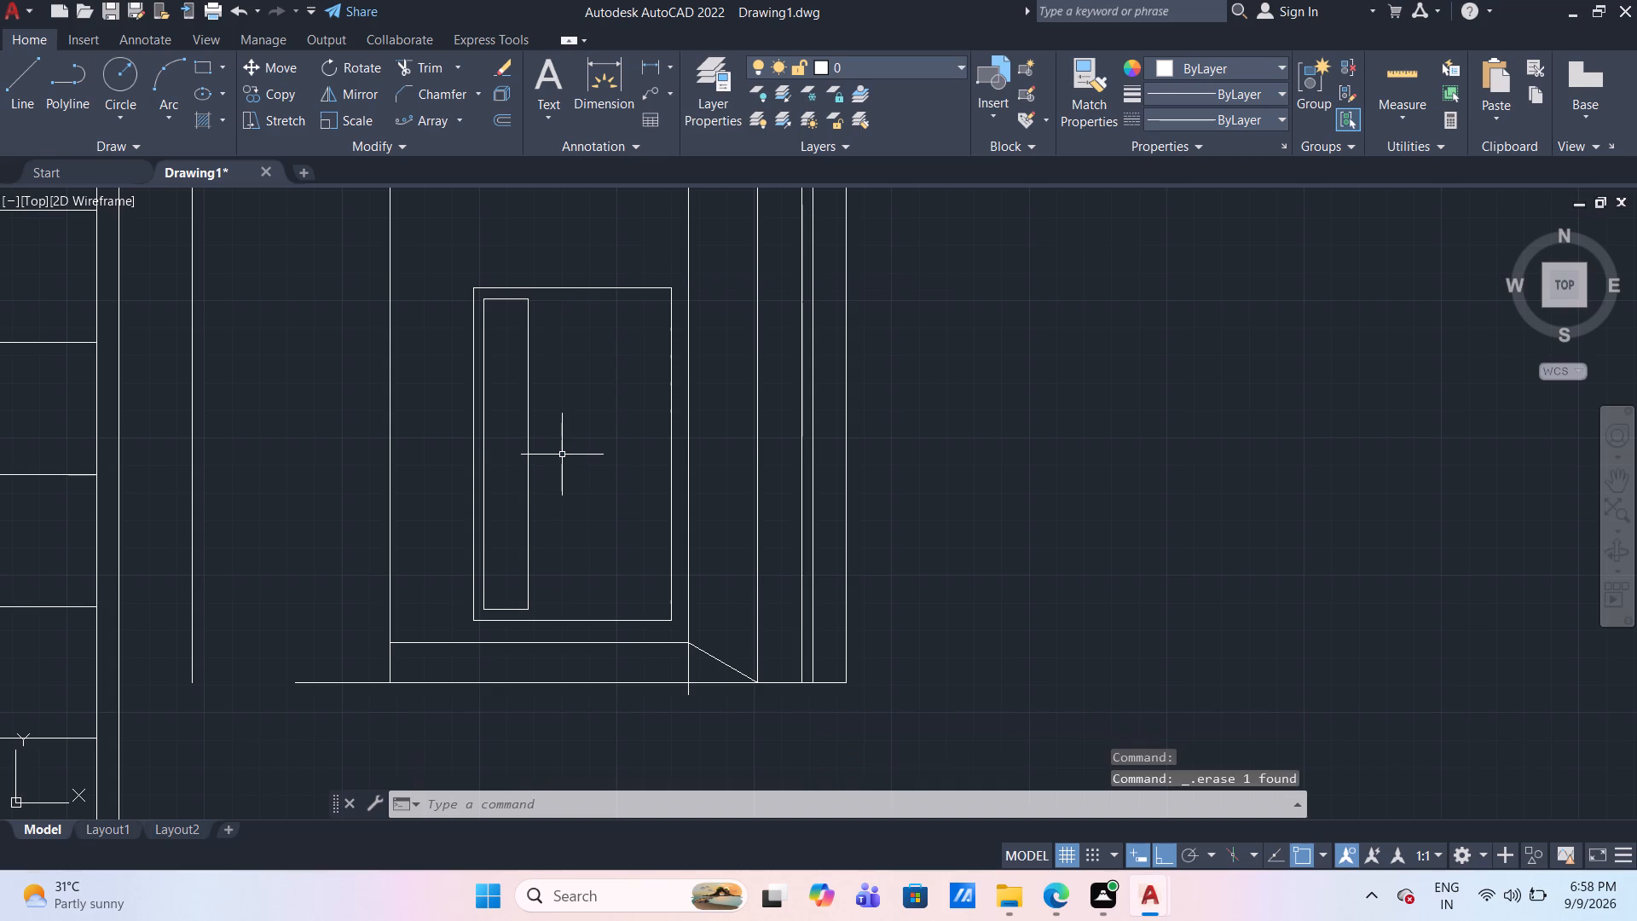
Offset the narrow strip's bottom line 31.5 mm upward, and that new line another 5 mm upward.
{"action": "key", "text": "o"}
{"action": "key", "text": "Return"}
{"action": "key", "text": "Return"}
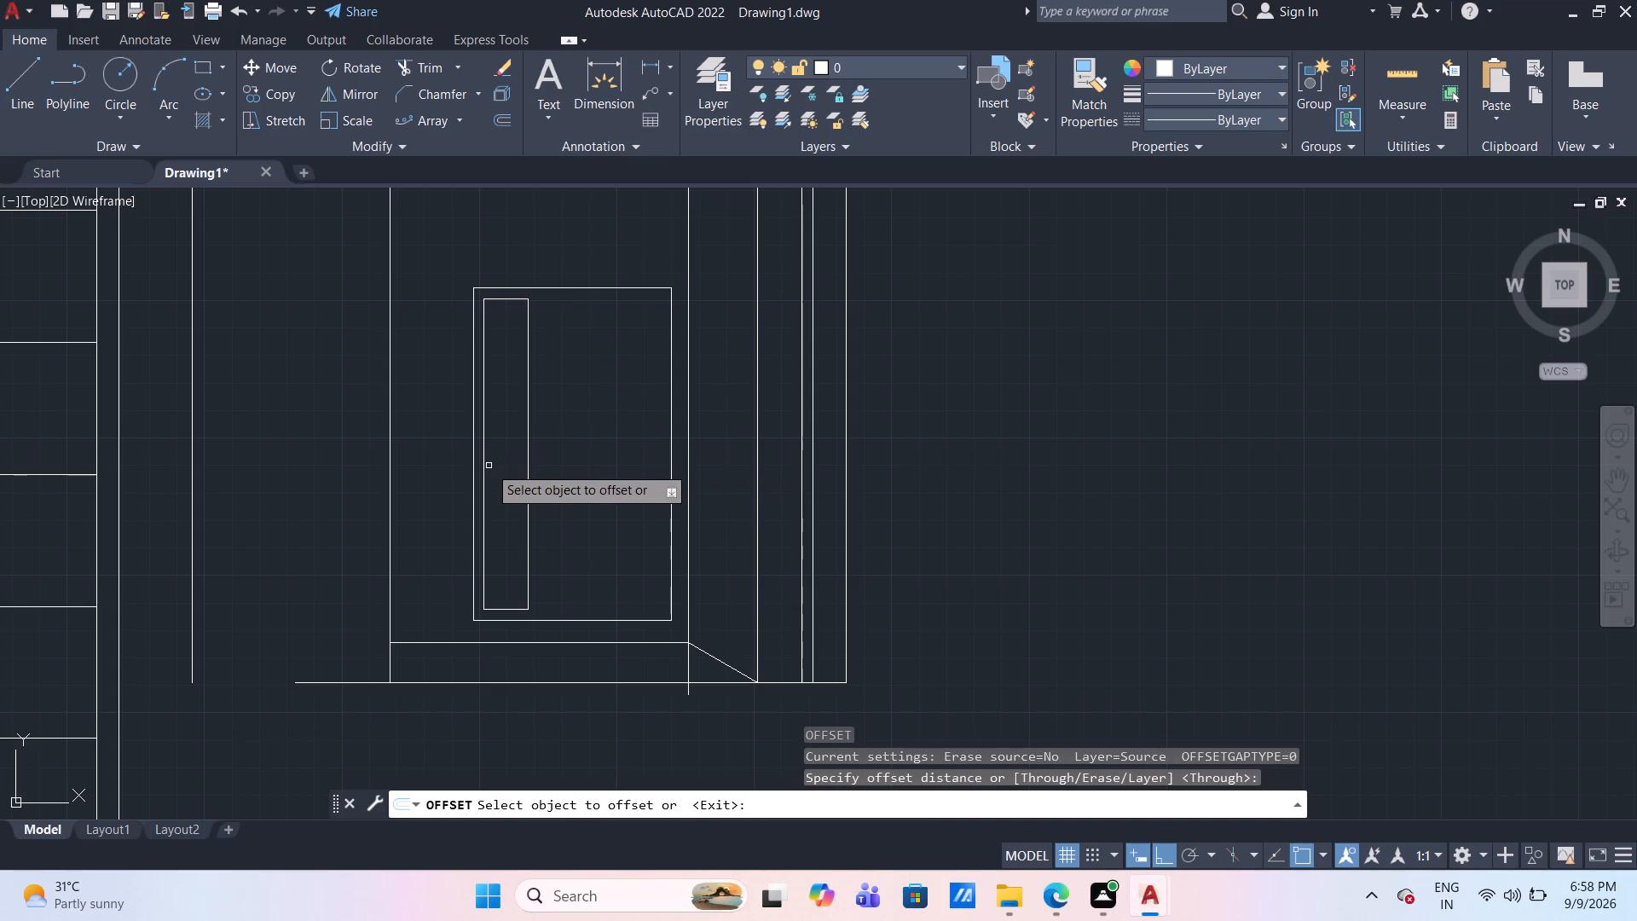
{"action": "left_click", "coordinate": [502, 610]}
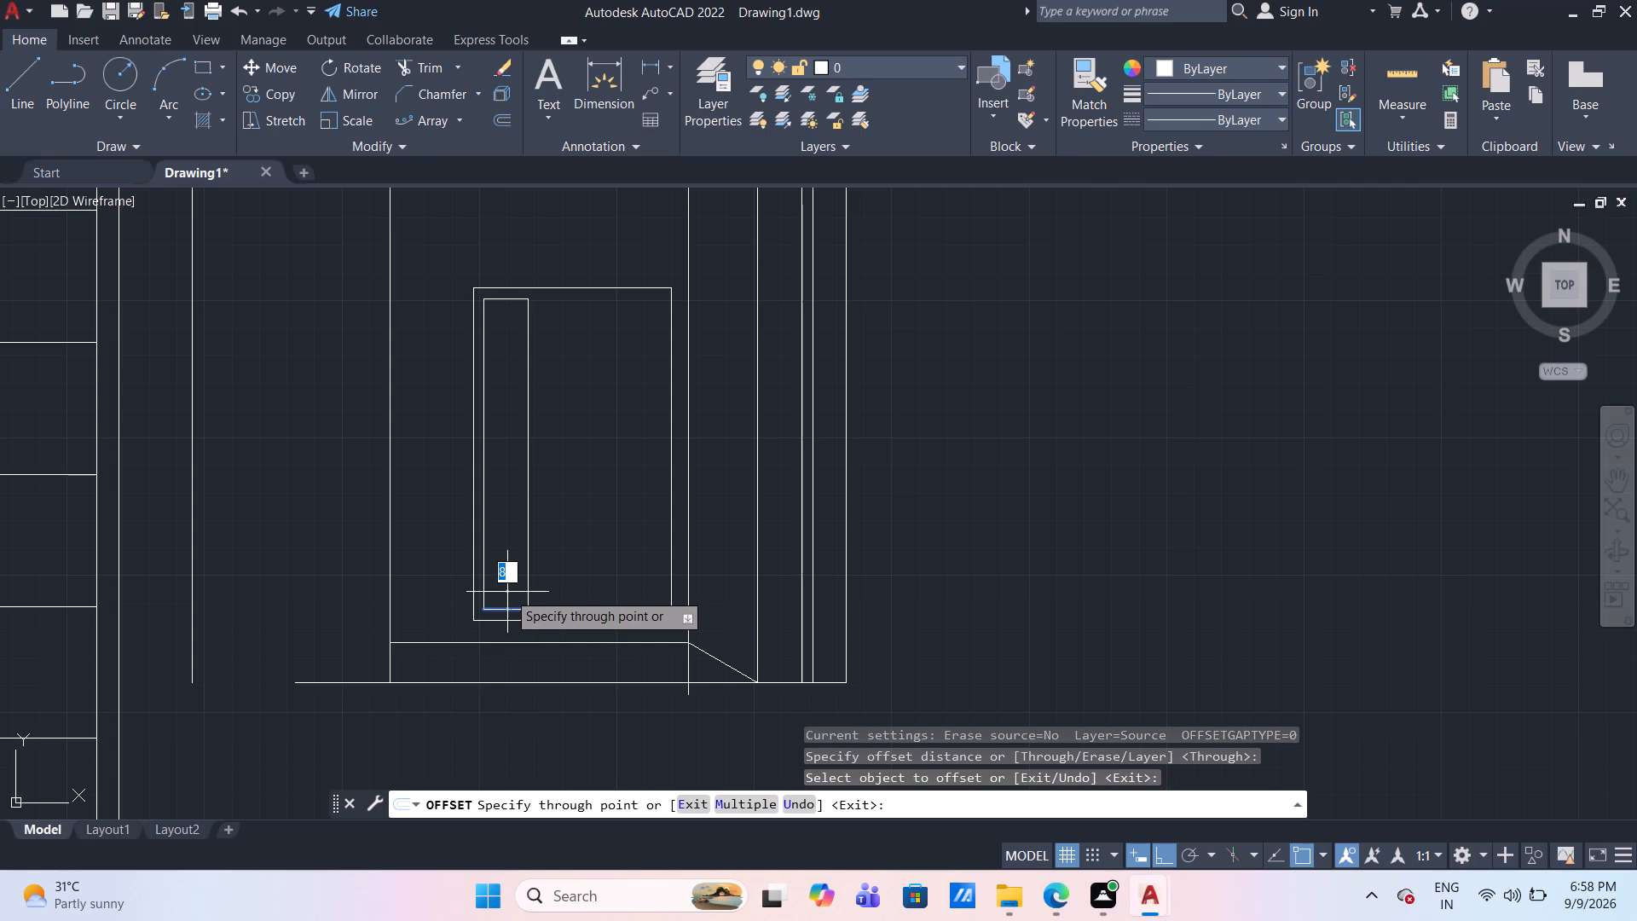
{"action": "type", "text": "31.5"}
{"action": "key", "text": "Return"}
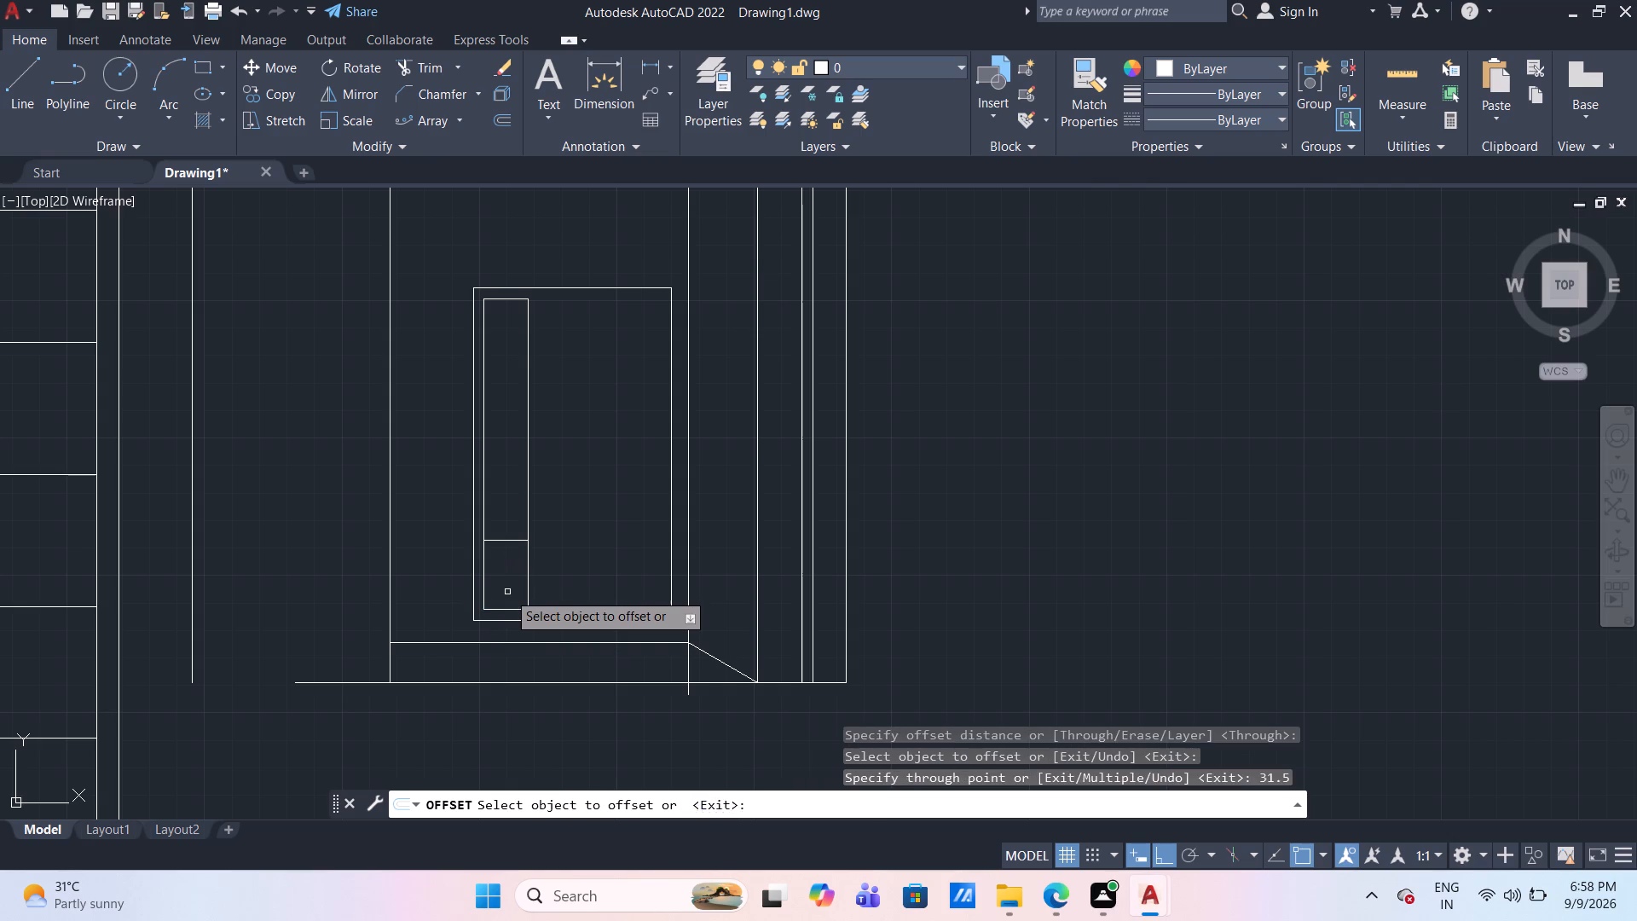
{"action": "left_click", "coordinate": [500, 539]}
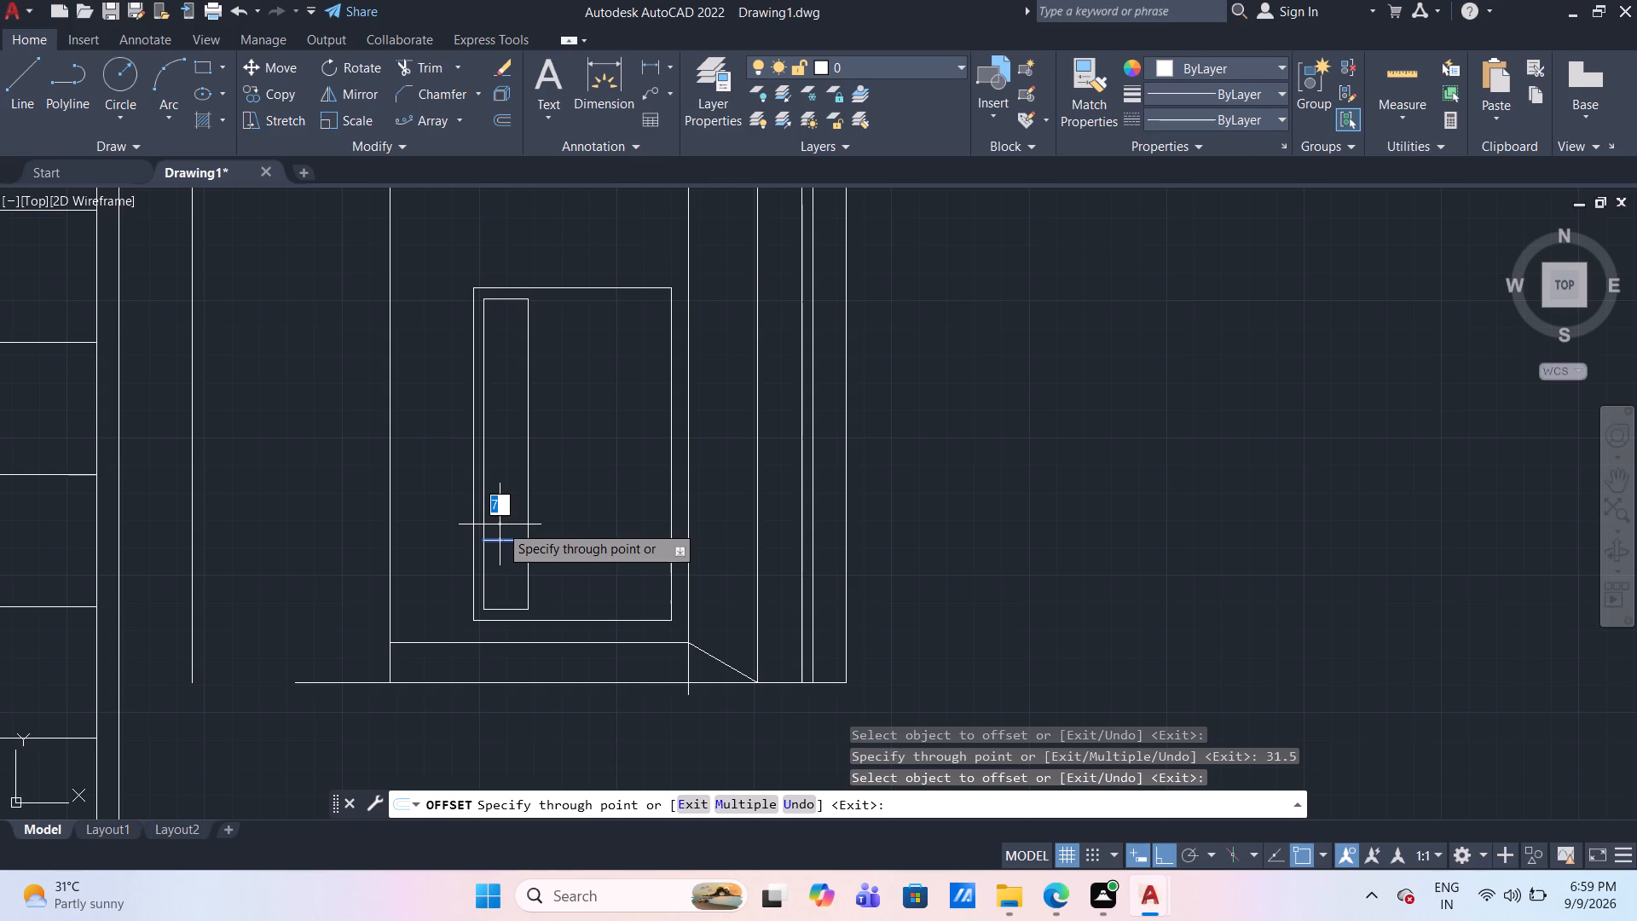
{"action": "key", "text": "5"}
{"action": "key", "text": "Return"}
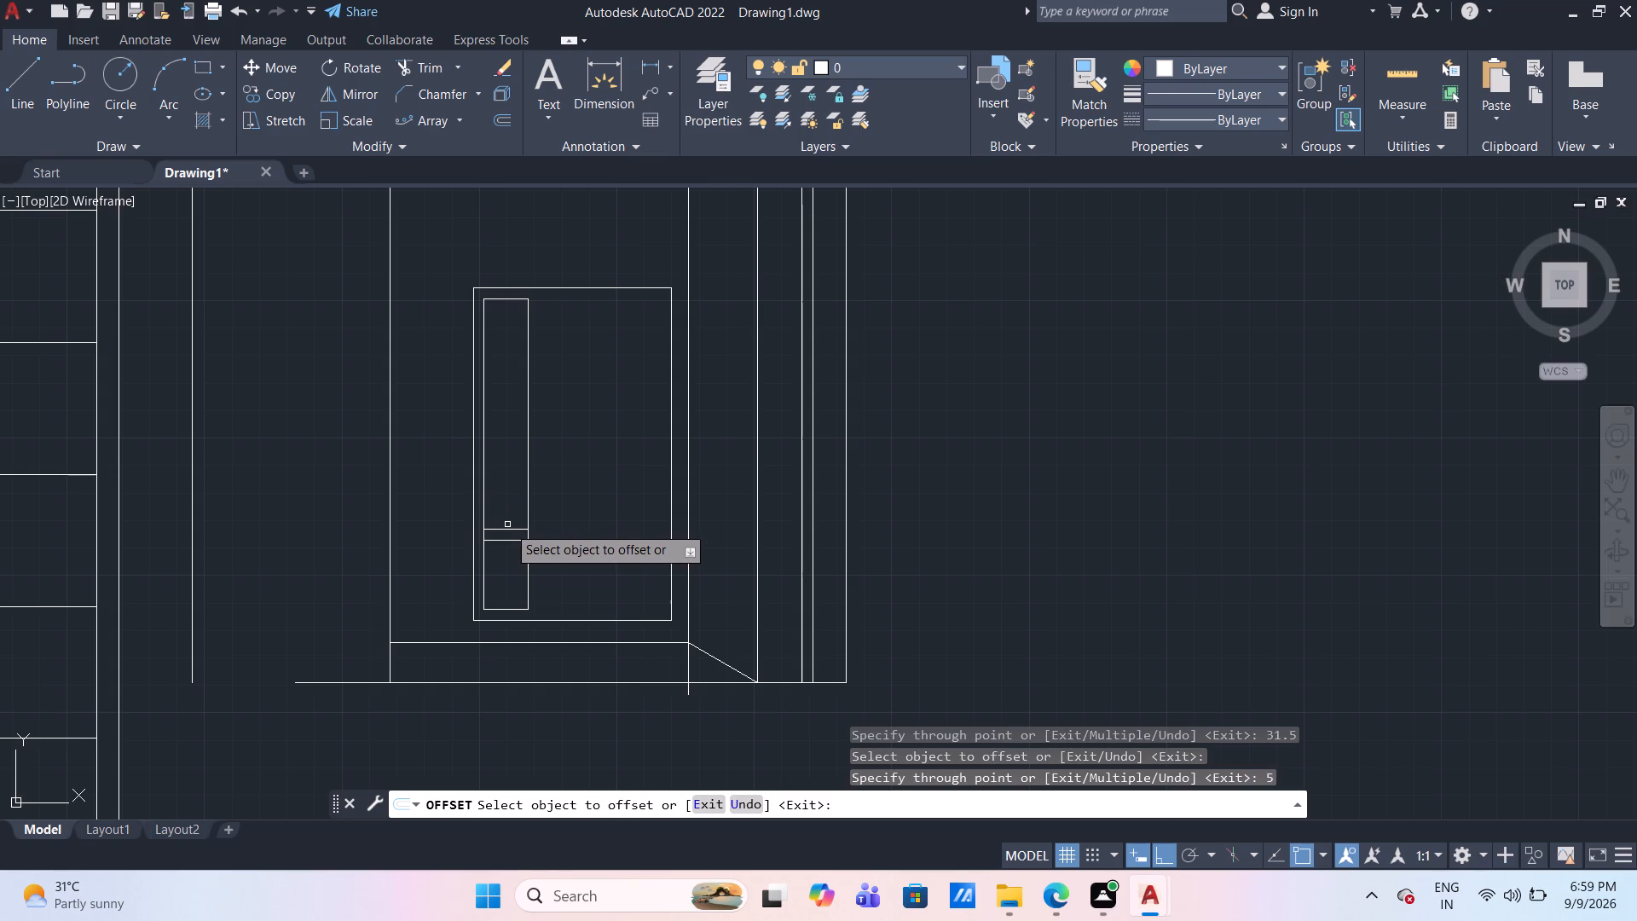
Offset the strip's upper divider line 31.5 mm upward, and the resulting line 5 mm upward, to form a second divider.
{"action": "left_click", "coordinate": [507, 530]}
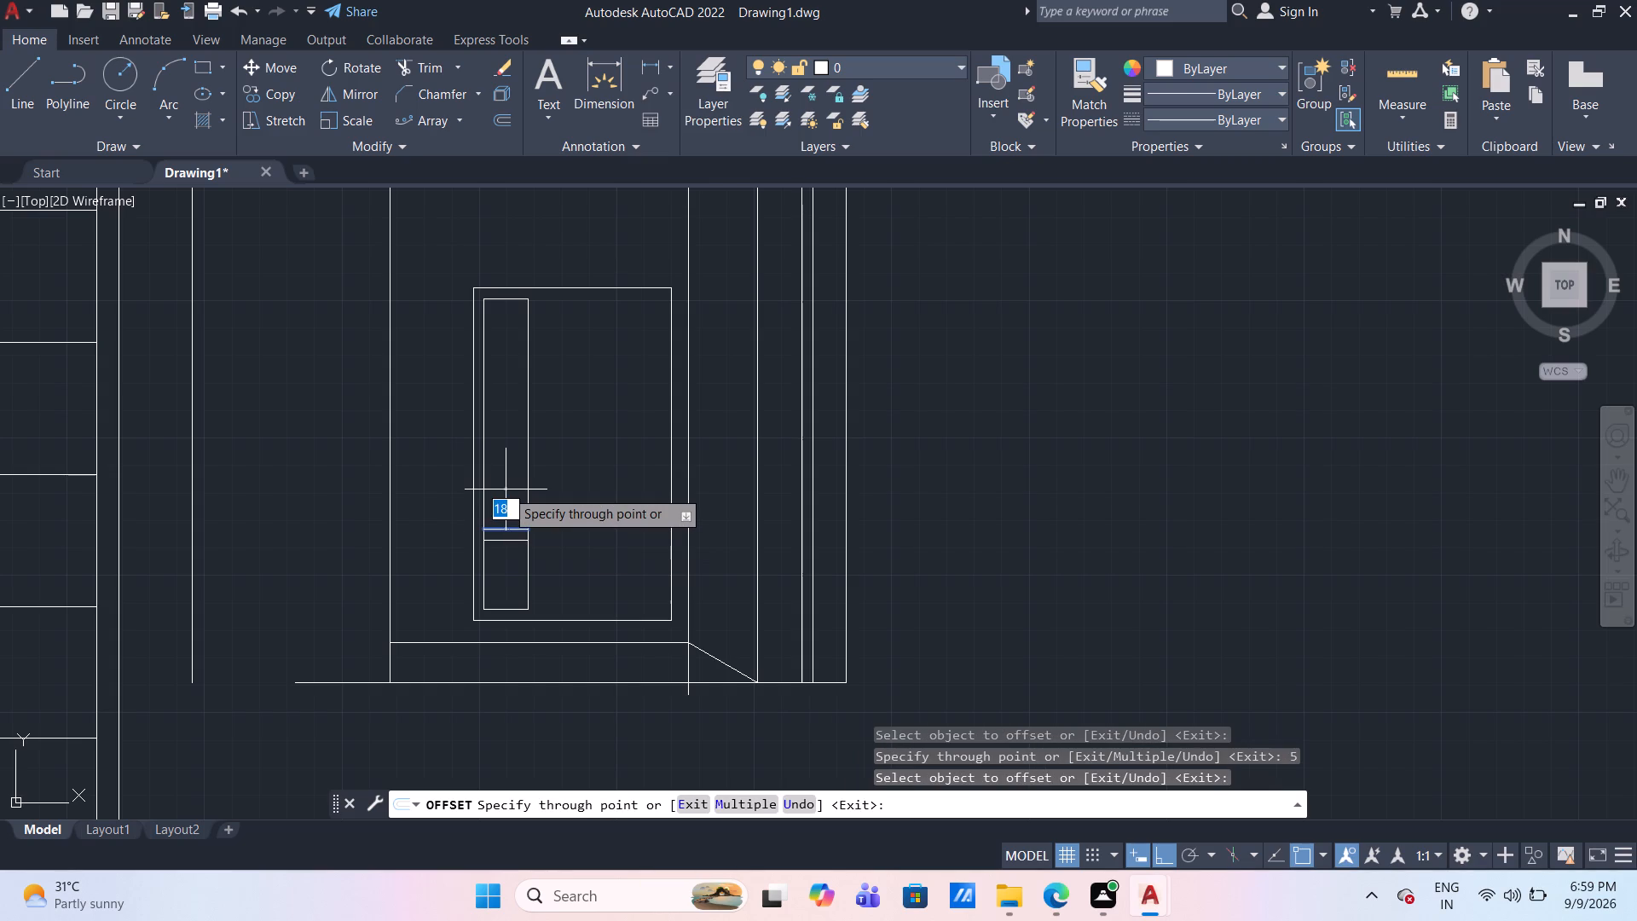
{"action": "type", "text": "31.5"}
{"action": "key", "text": "Return"}
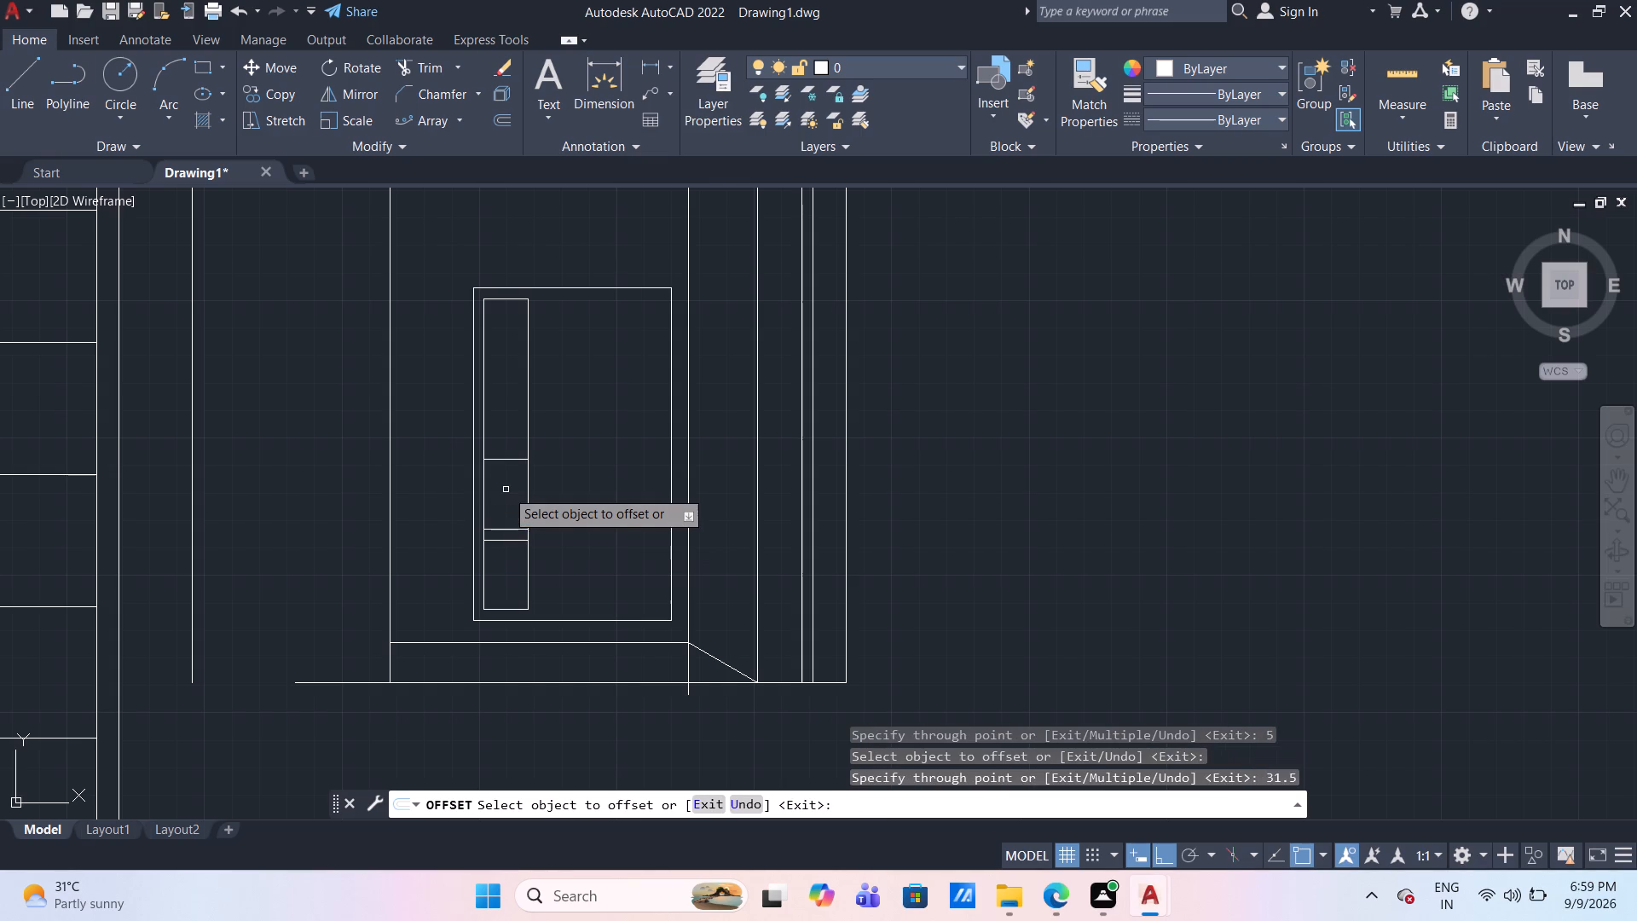
{"action": "left_click", "coordinate": [507, 460]}
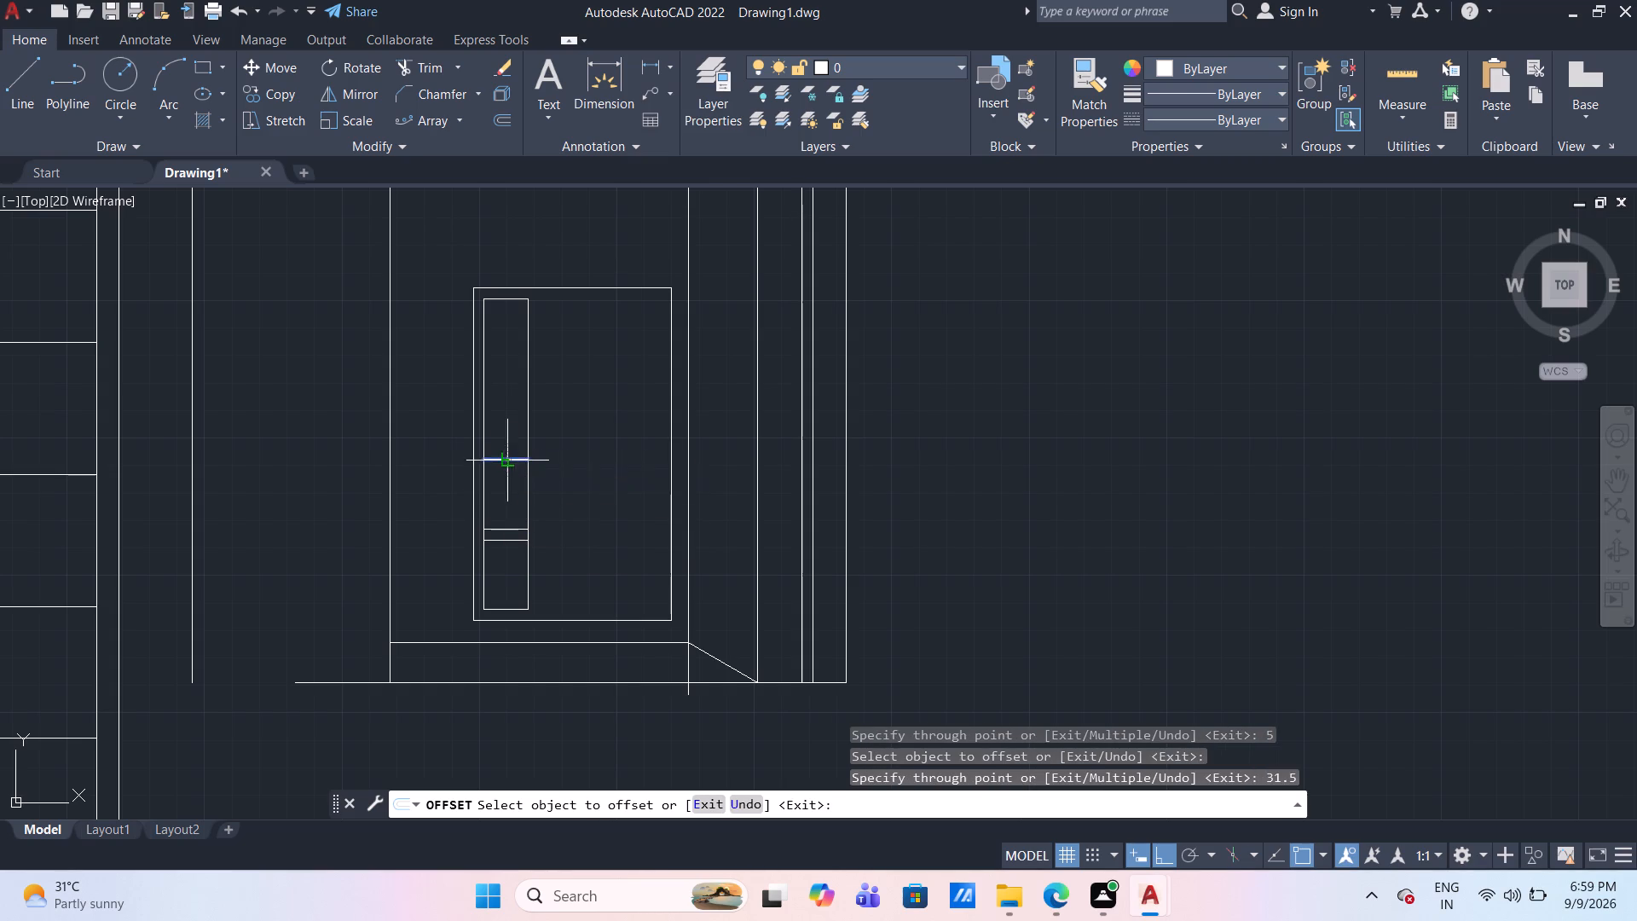
{"action": "key", "text": "5"}
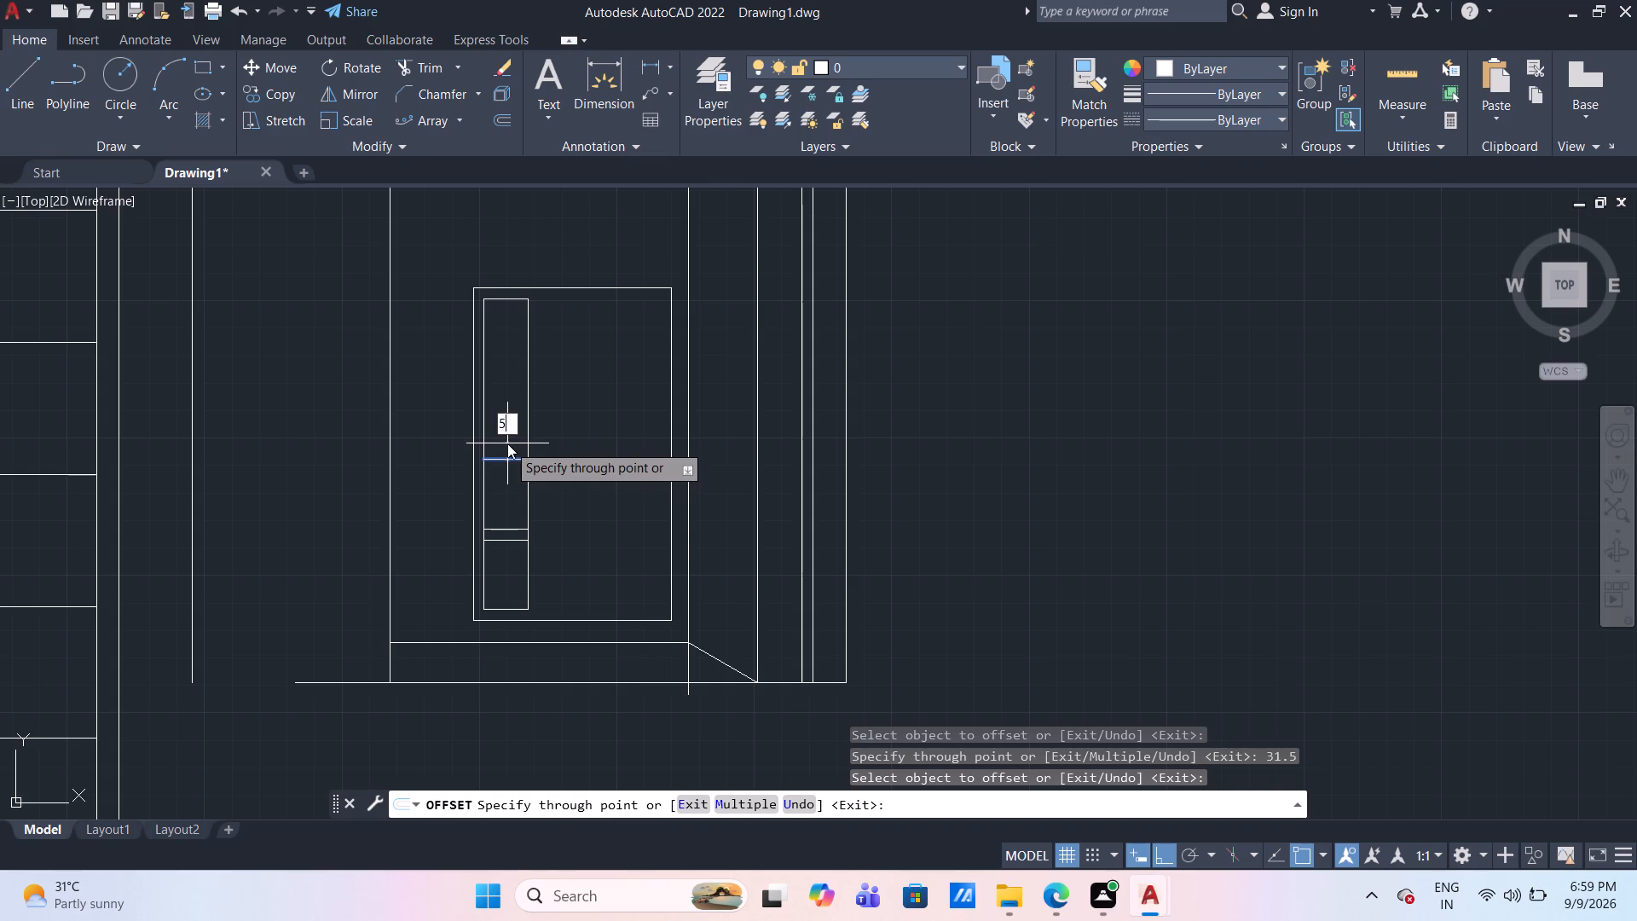
{"action": "key", "text": "Return"}
Offset the strip's second divider's upper line 31.5 mm upward, and the resulting line 5 mm upward, to form a third divider.
{"action": "left_click", "coordinate": [507, 449]}
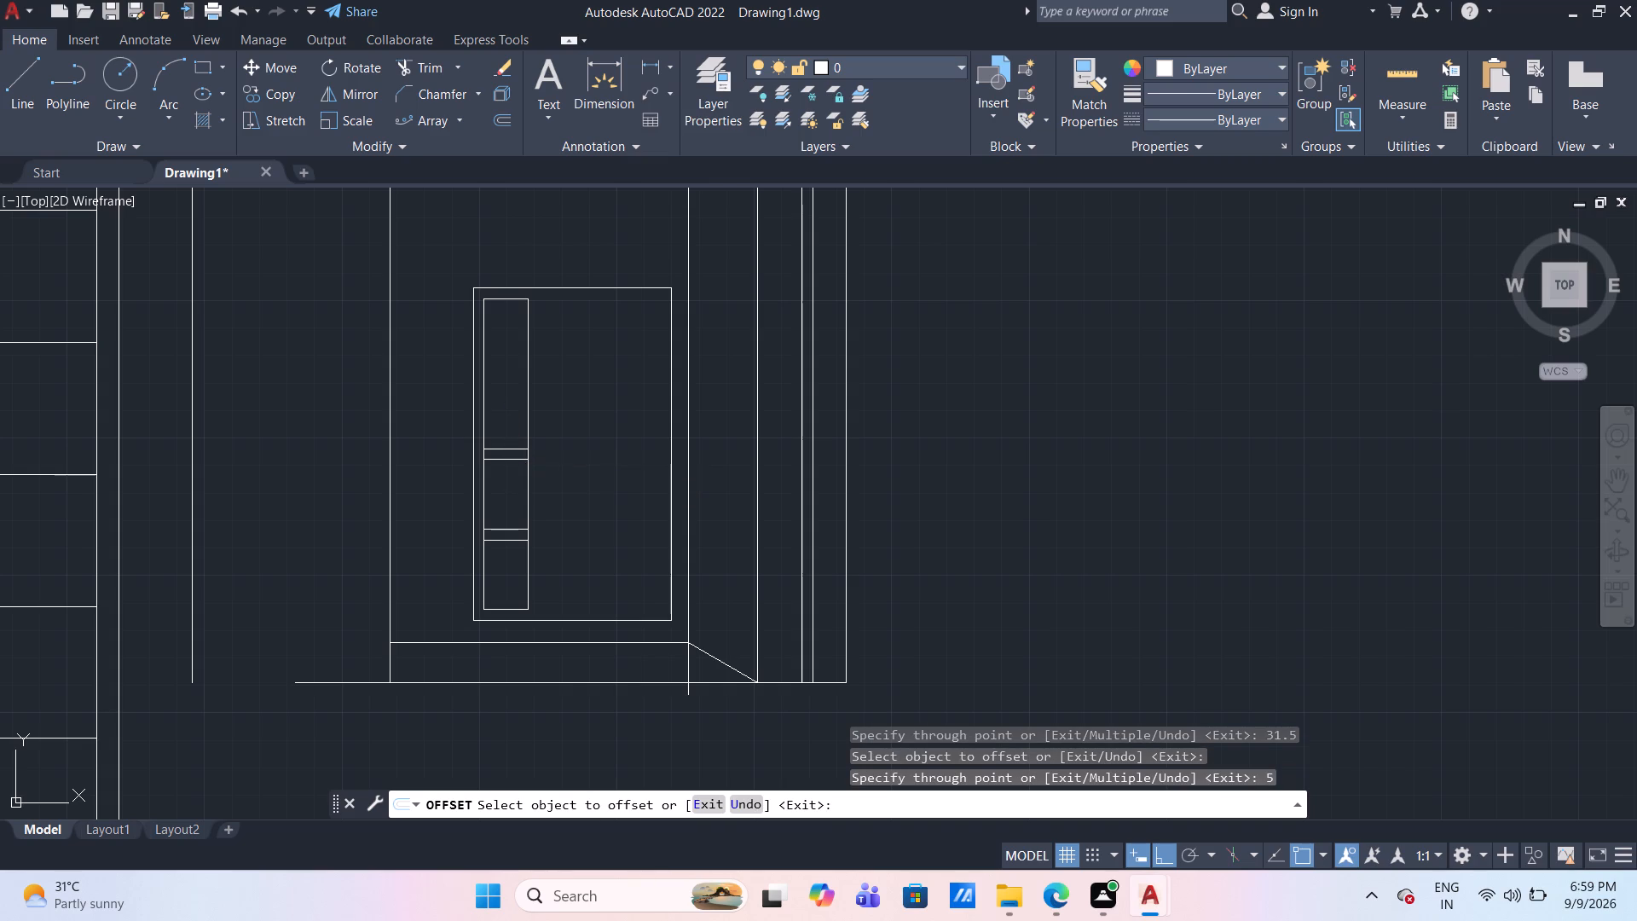
{"action": "type", "text": "31.5"}
{"action": "key", "text": "Return"}
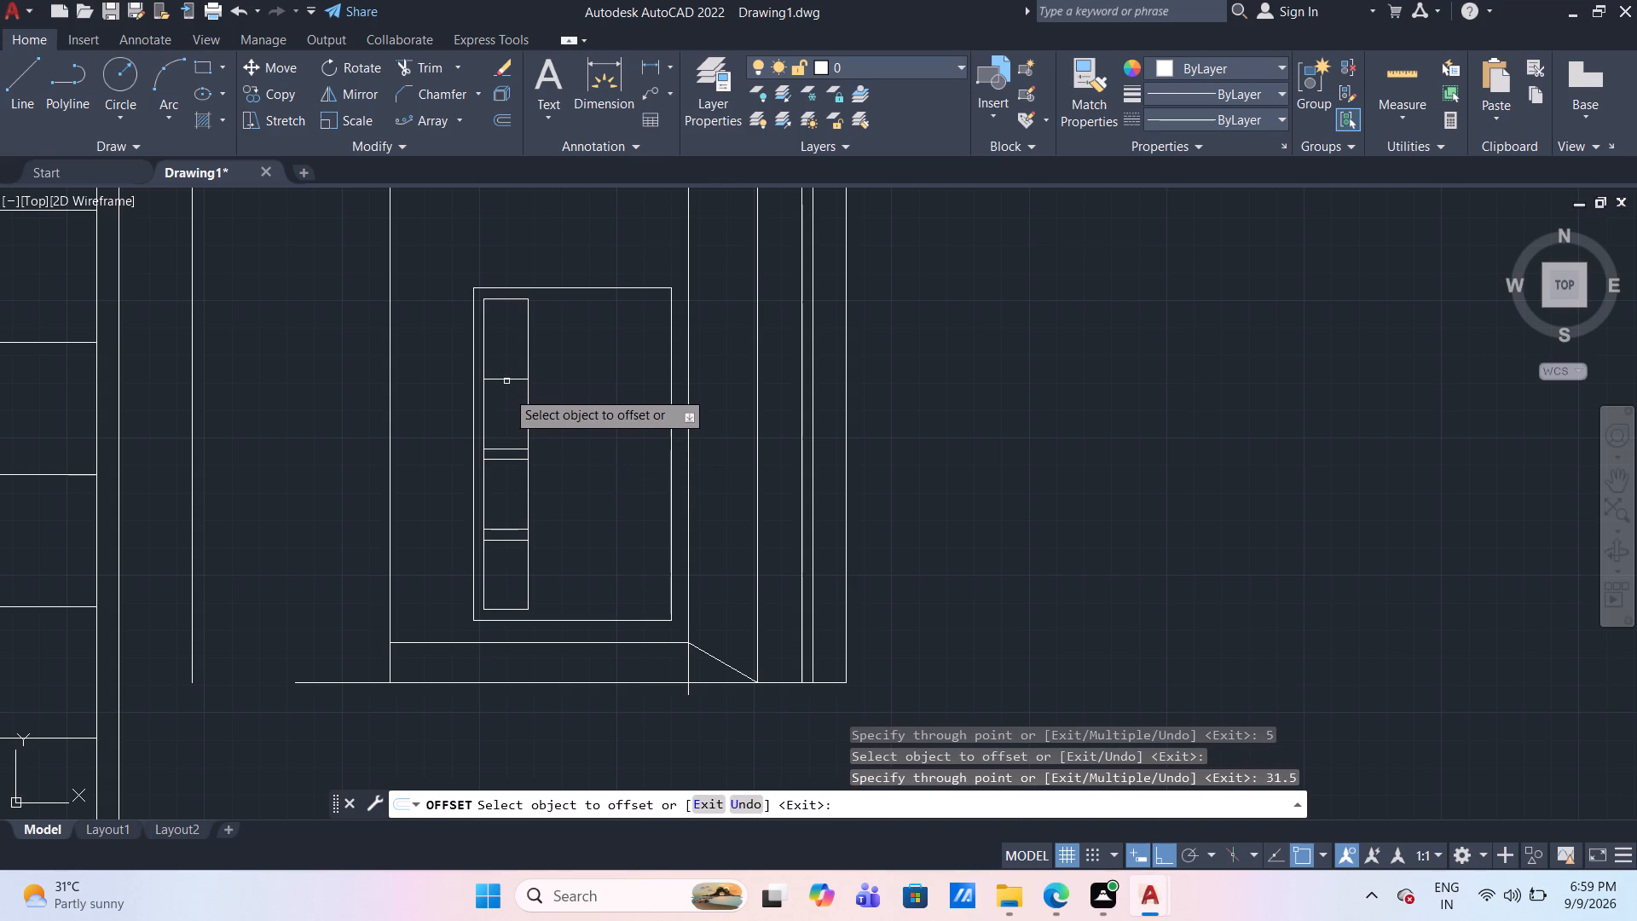
{"action": "left_click", "coordinate": [507, 379]}
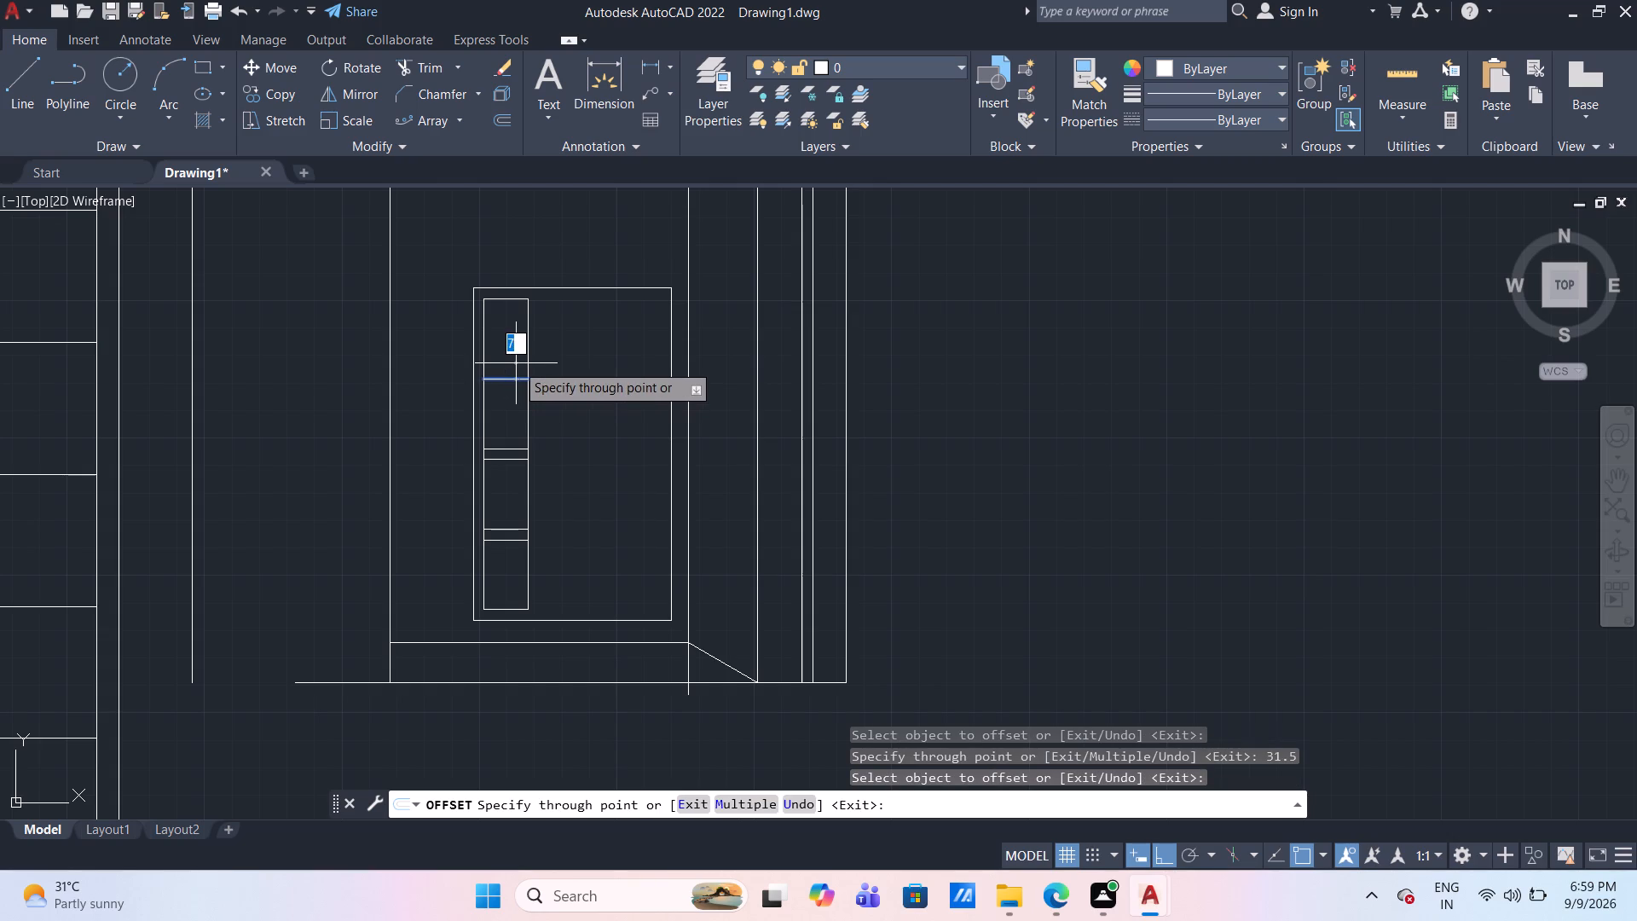
{"action": "key", "text": "5"}
{"action": "key", "text": "Return"}
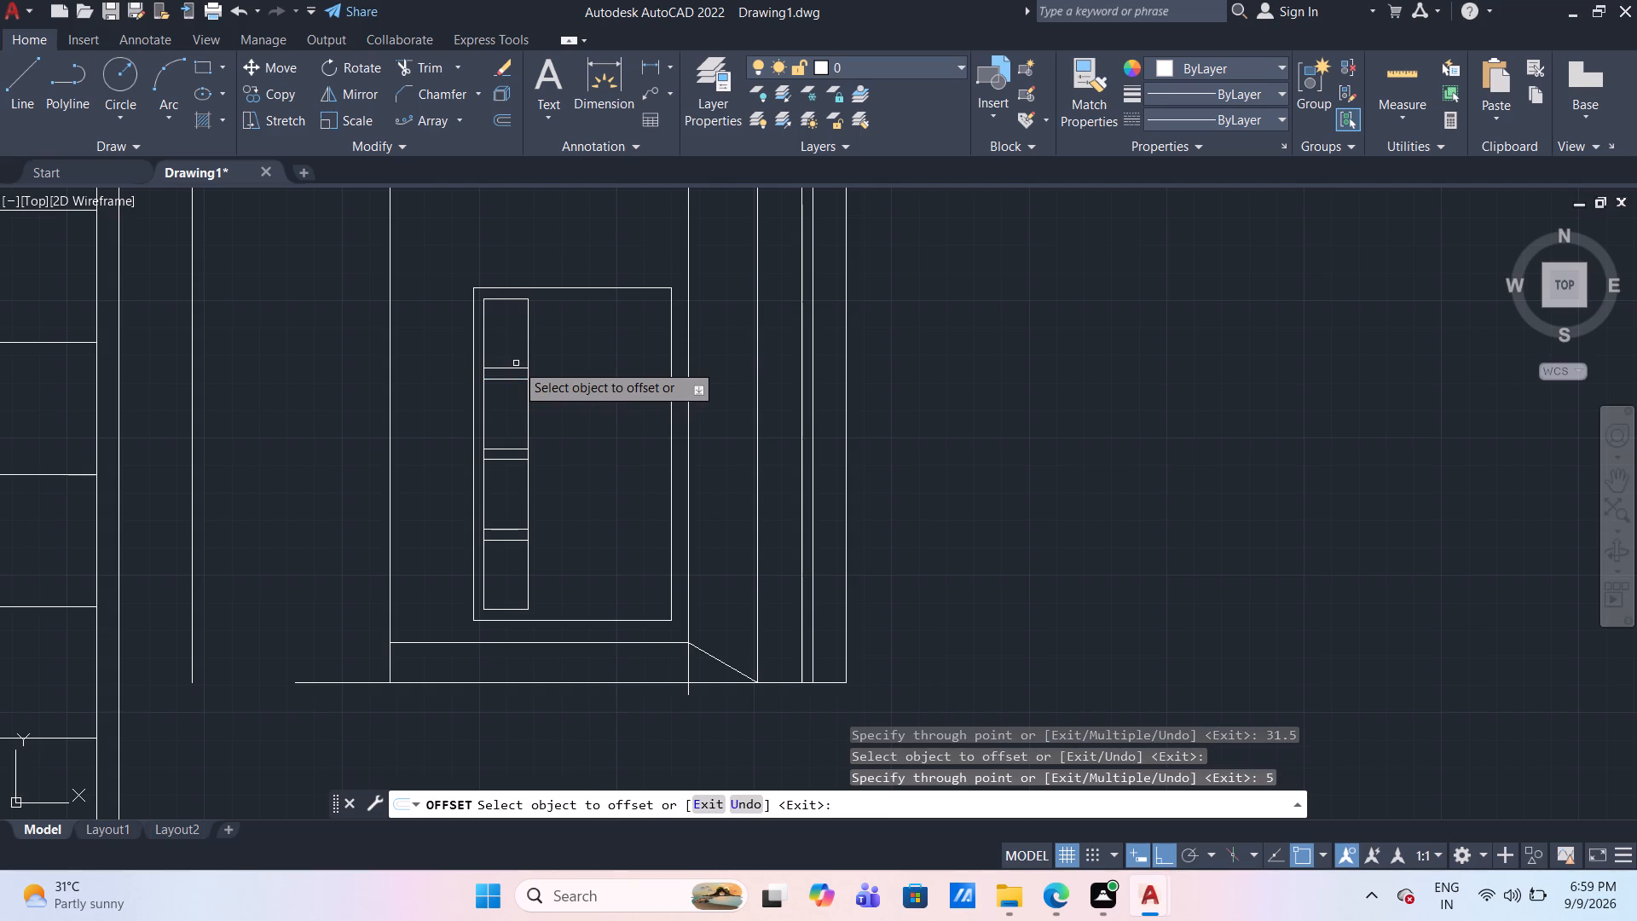
{"action": "key", "text": "Escape"}
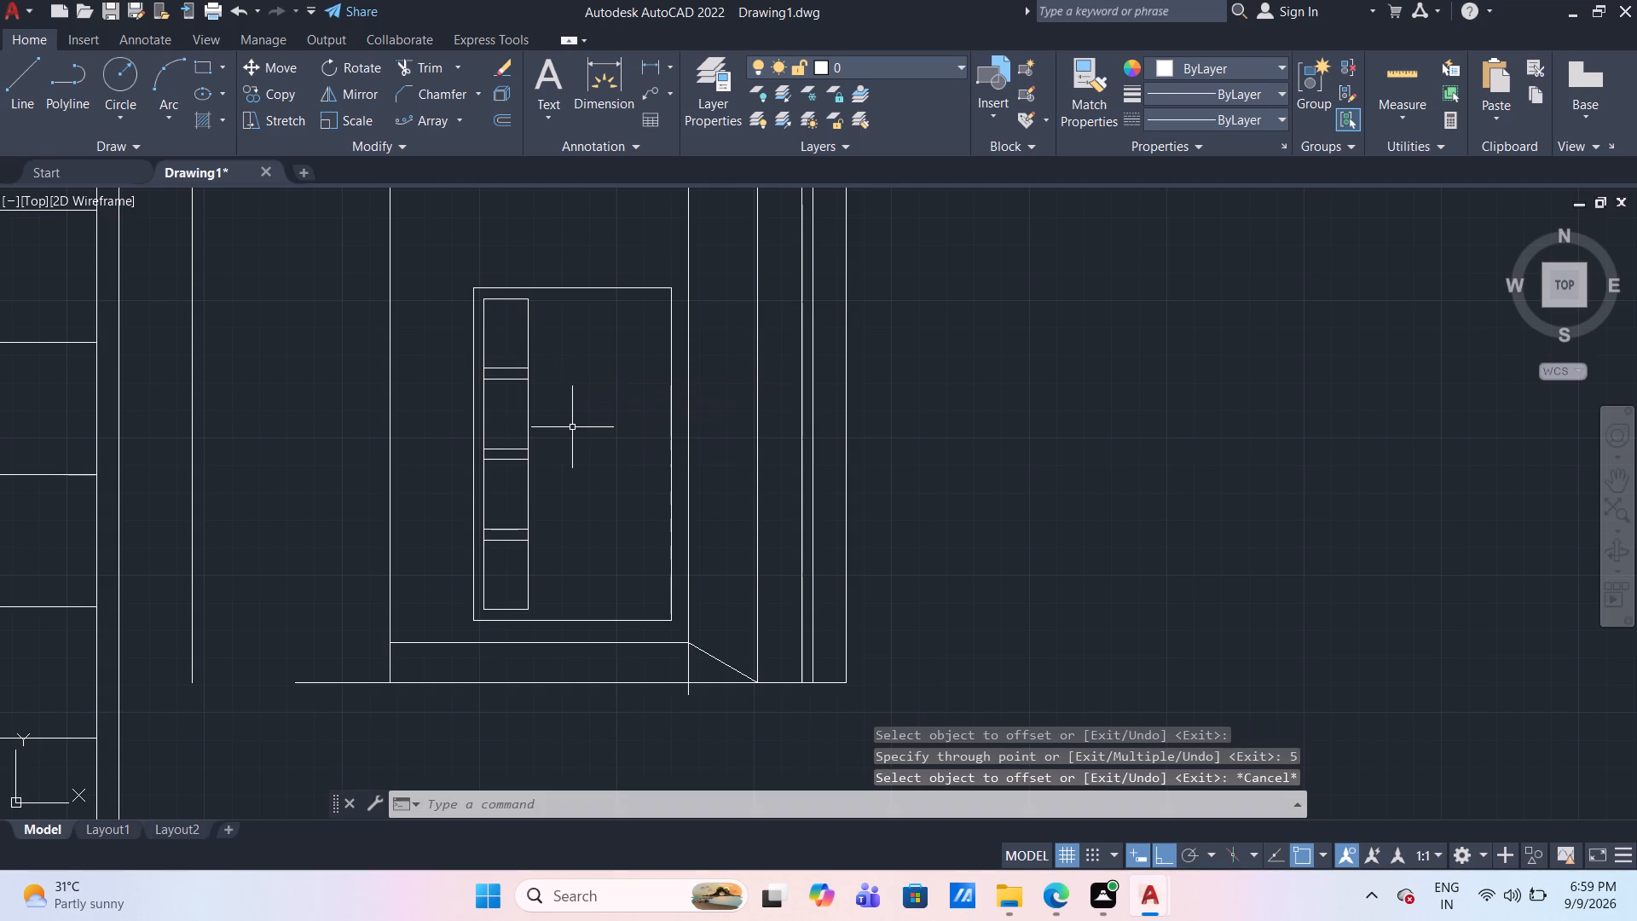
Trim the strip's side lines between each of the three divider line pairs, leaving four separate rectangular compartments.
{"action": "type", "text": "TR"}
{"action": "key", "text": "Return"}
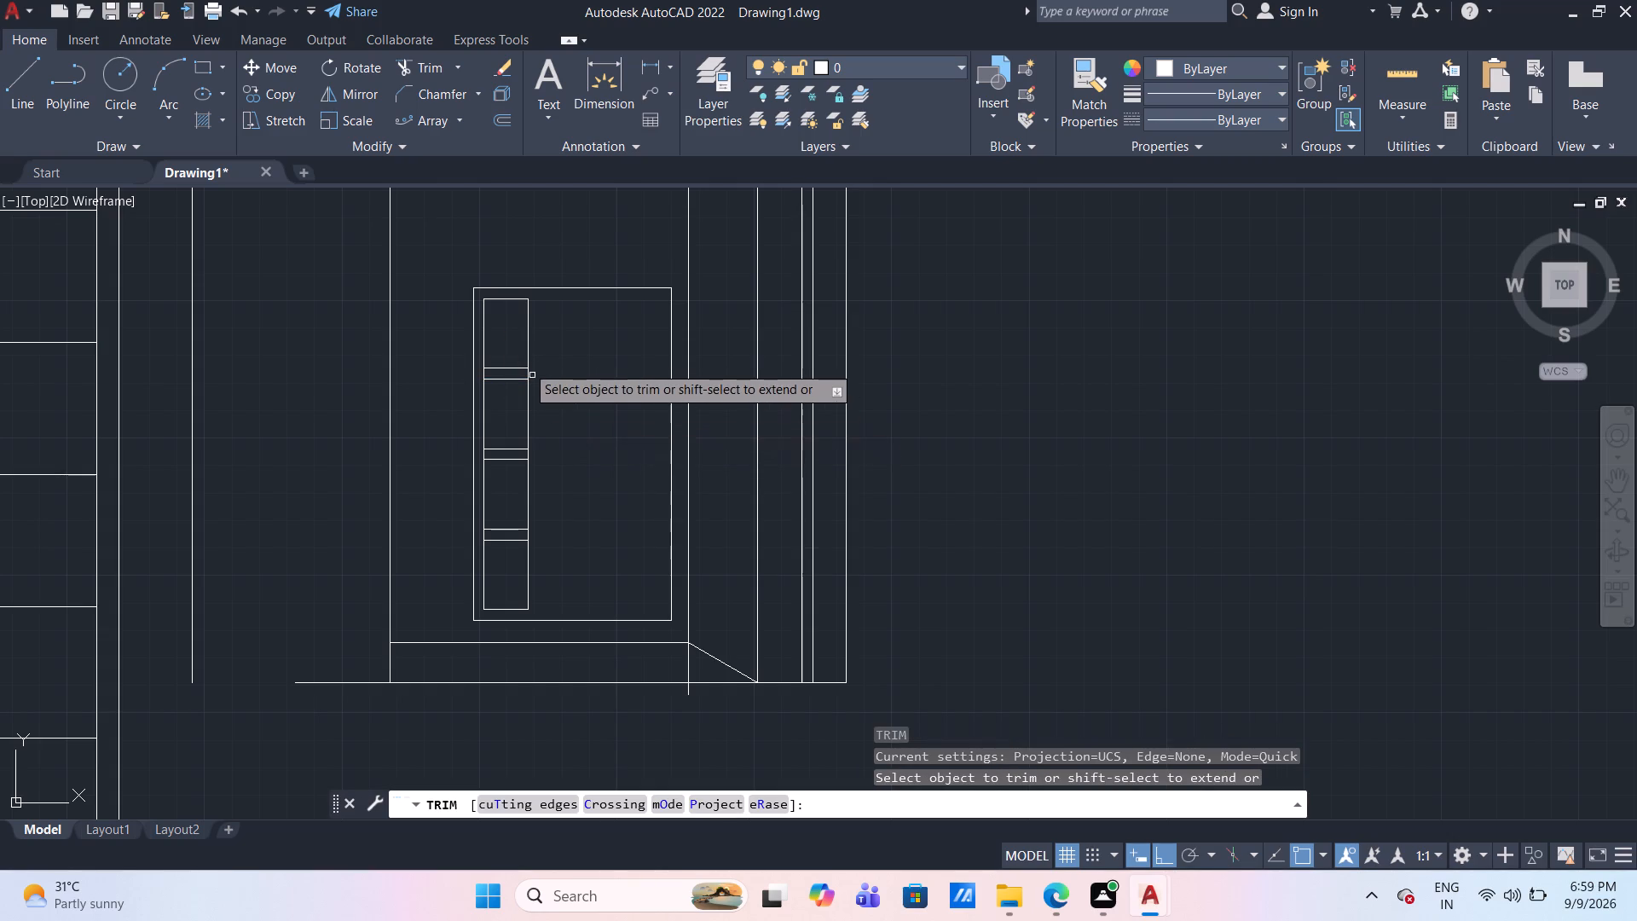
{"action": "scroll", "coordinate": [526, 365], "scroll_direction": "up", "scroll_amount": 3}
{"action": "left_click", "coordinate": [525, 408]}
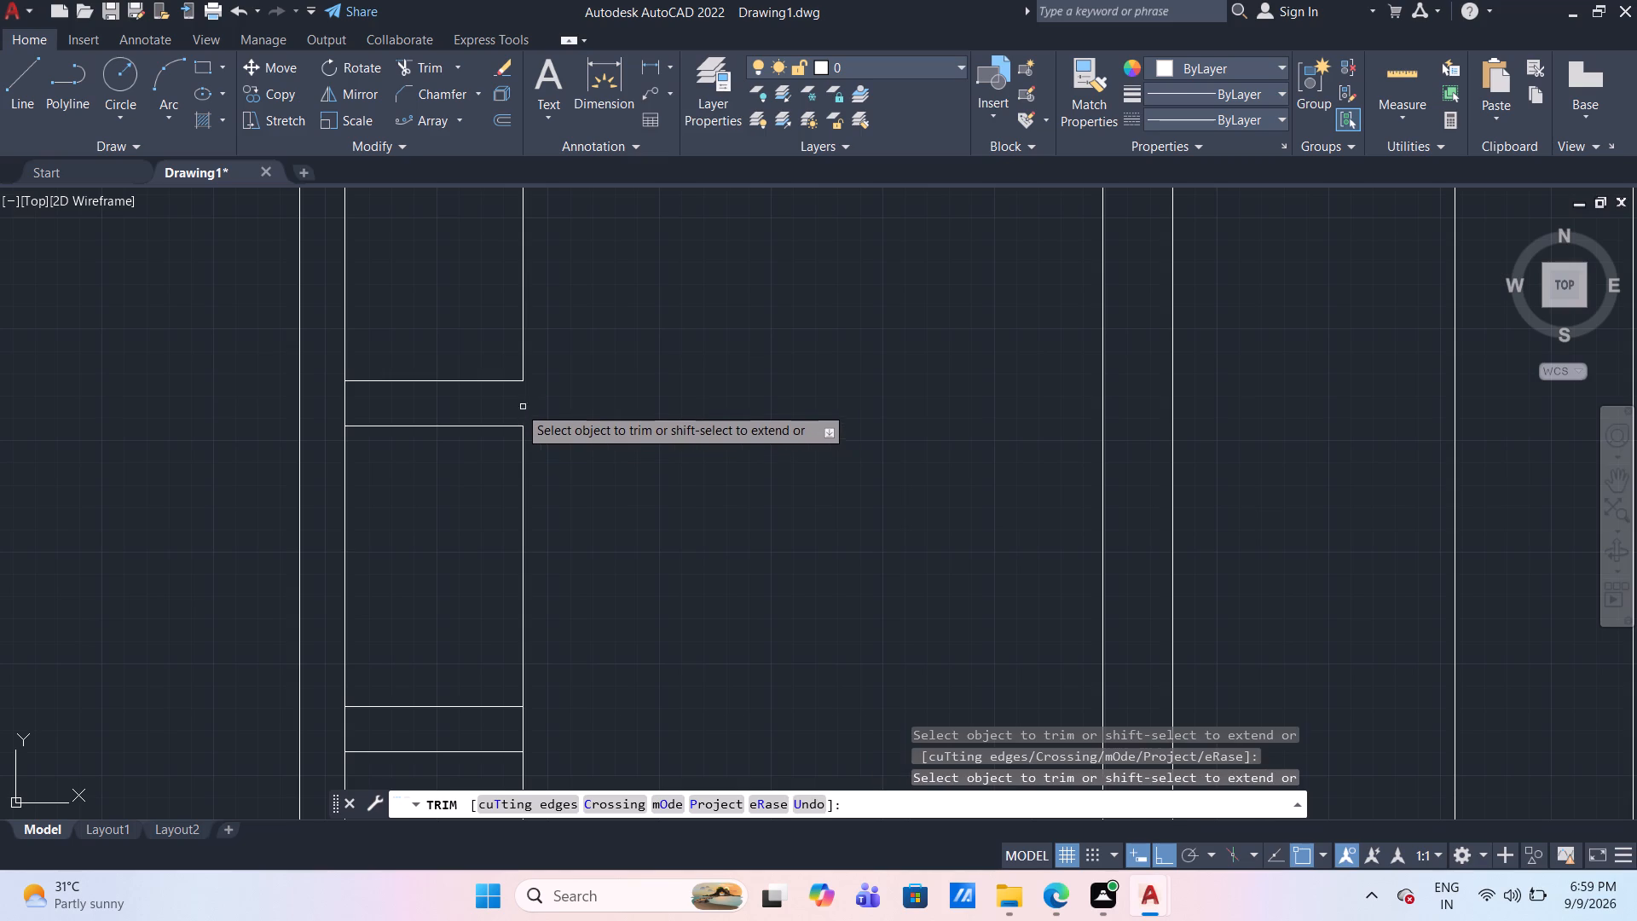
{"action": "left_click", "coordinate": [345, 397]}
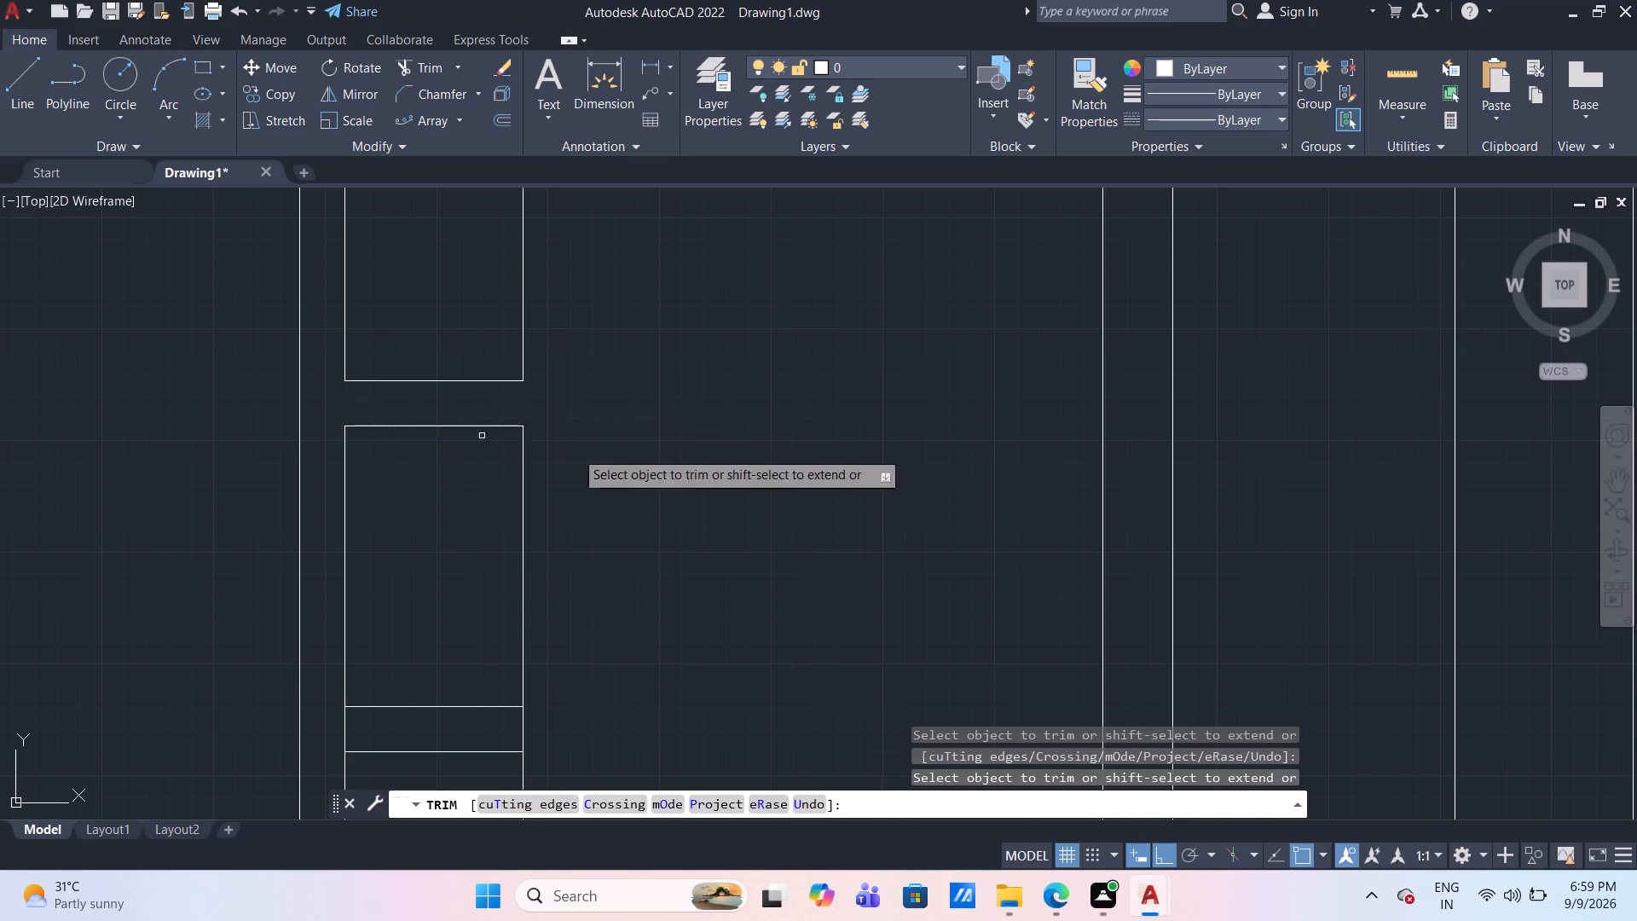
{"action": "scroll", "coordinate": [615, 450], "scroll_direction": "down", "scroll_amount": 4}
{"action": "scroll", "coordinate": [590, 558], "scroll_direction": "up", "scroll_amount": 3}
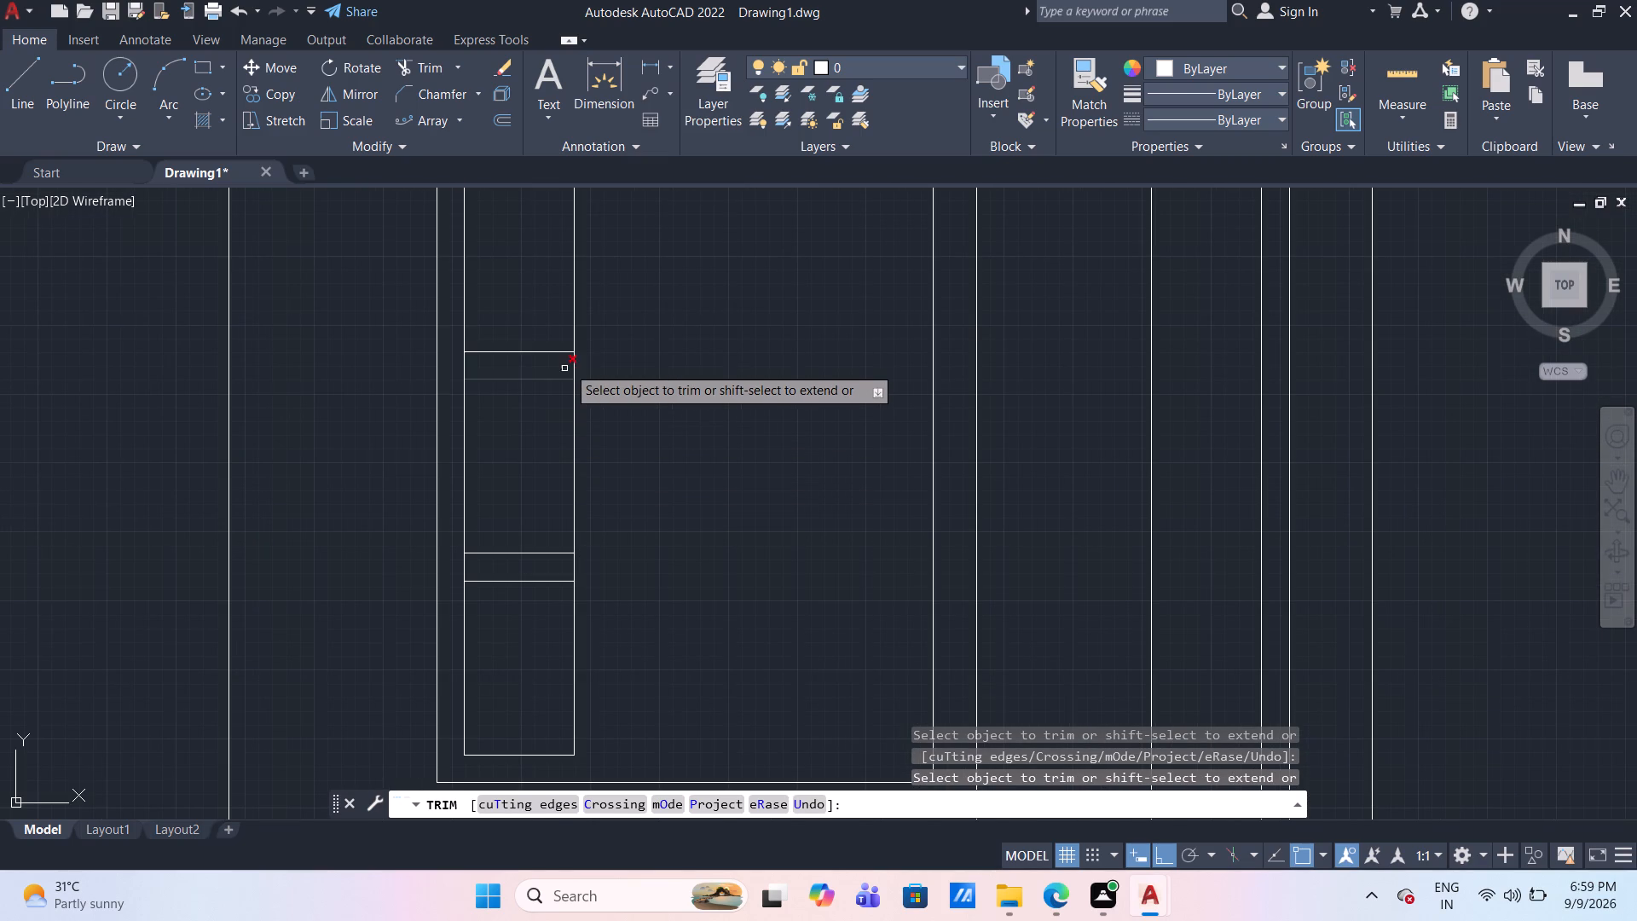
{"action": "left_click", "coordinate": [573, 368]}
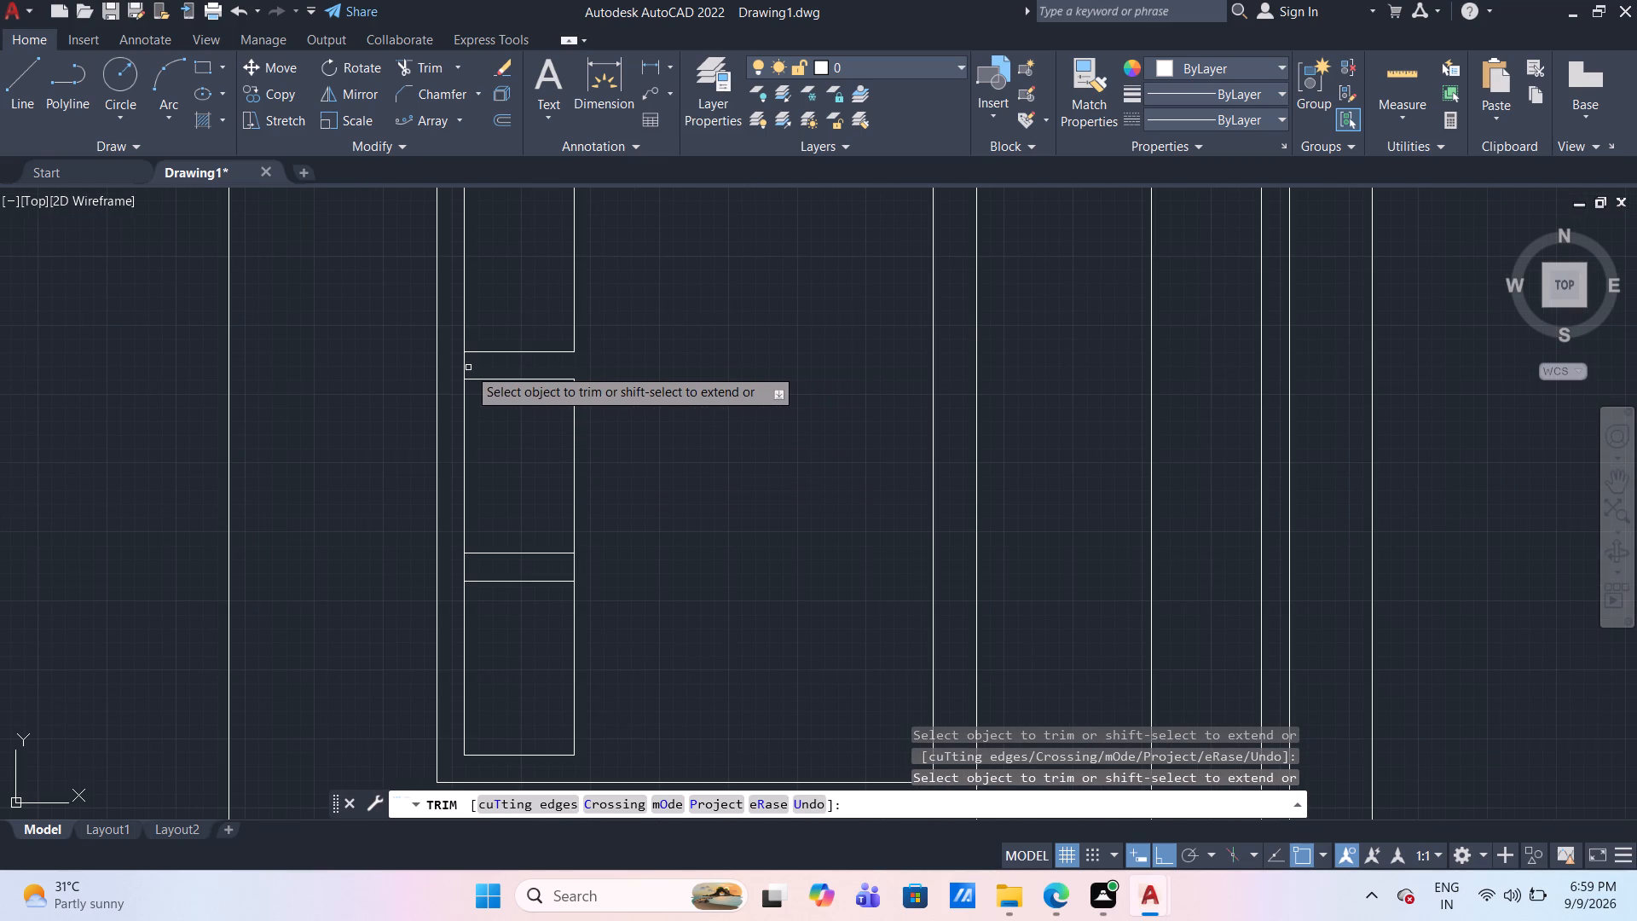
{"action": "left_click", "coordinate": [465, 366]}
{"action": "left_click", "coordinate": [460, 559]}
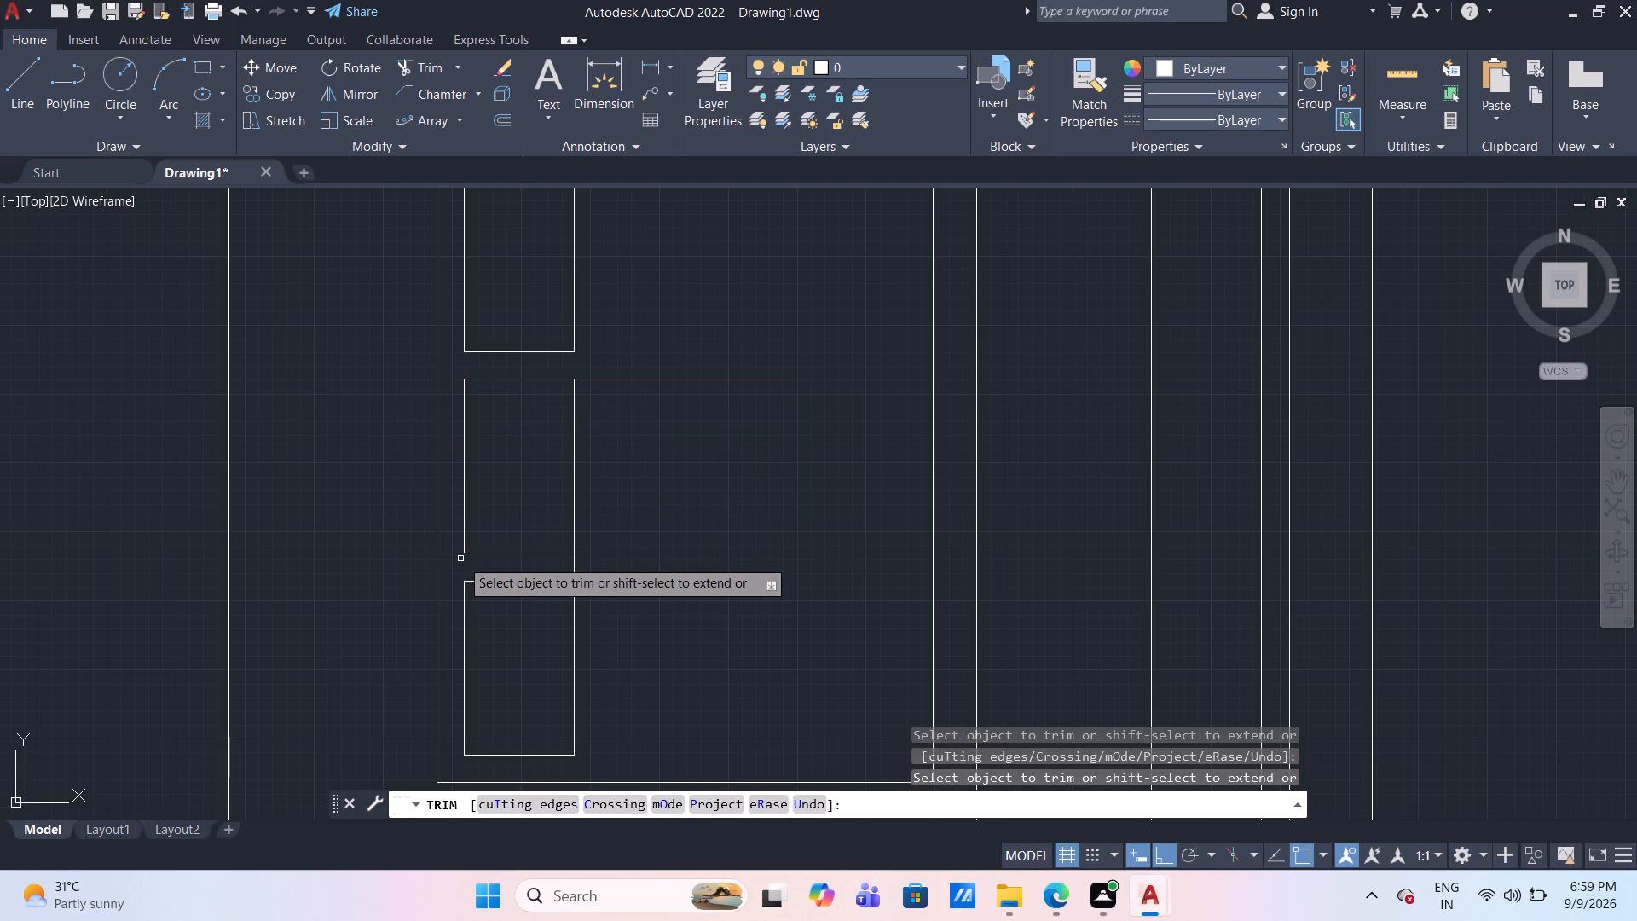
{"action": "left_click", "coordinate": [573, 570]}
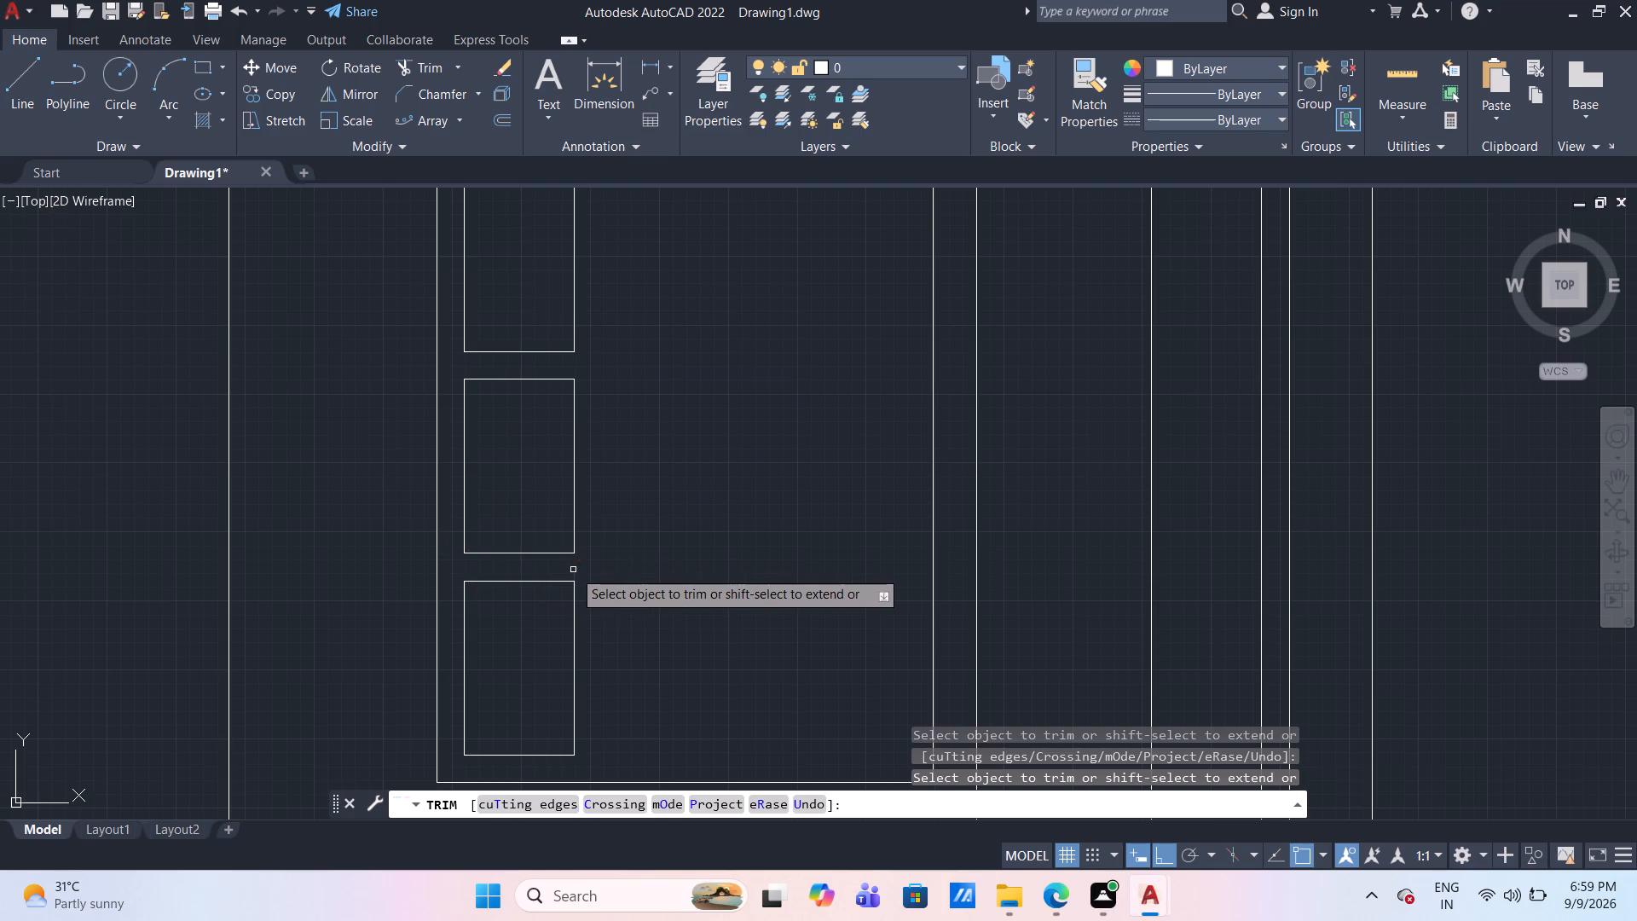
{"action": "scroll", "coordinate": [677, 553], "scroll_direction": "down", "scroll_amount": 2}
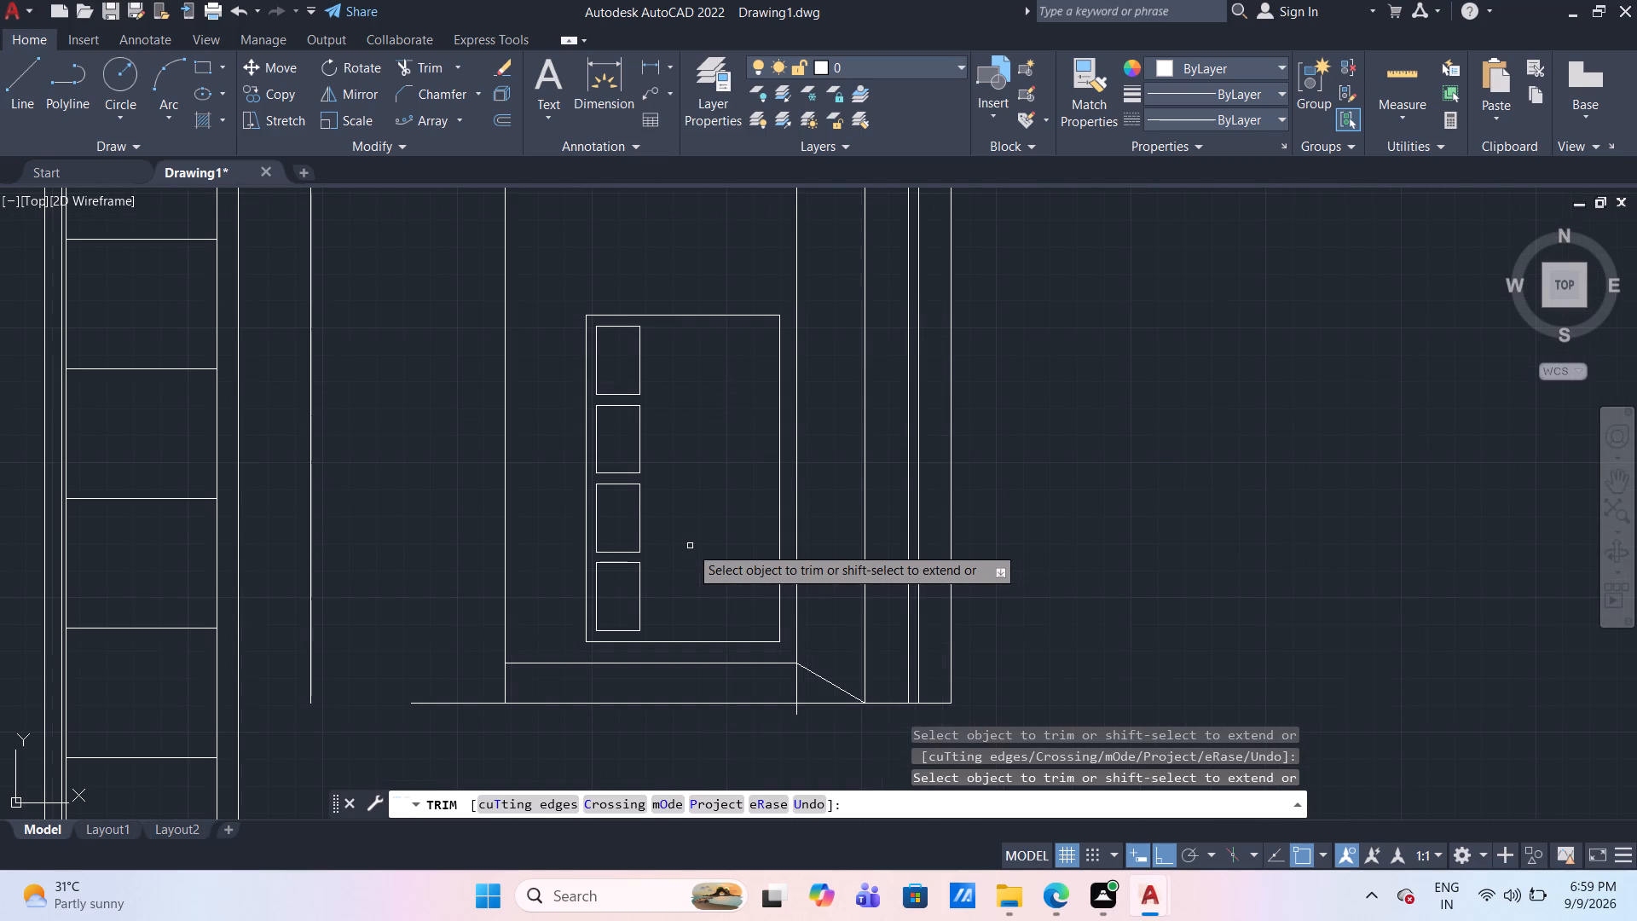
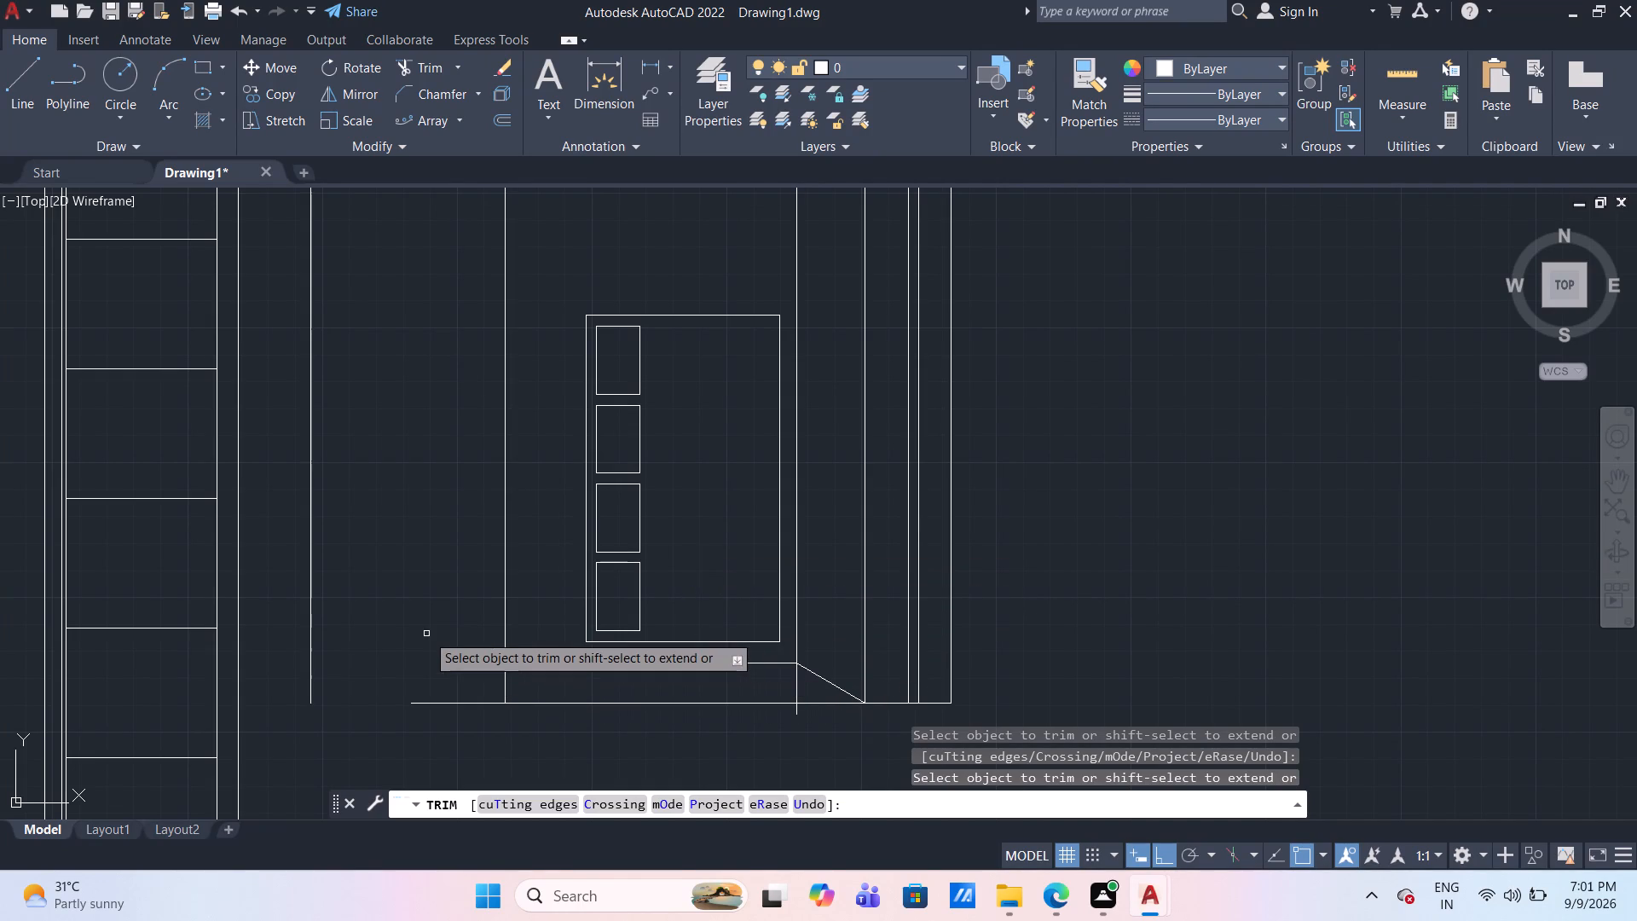
Trim the inner frame's vertical line where it runs below the diagonal corner, including the stub under the base line.
{"action": "key", "text": "Escape"}
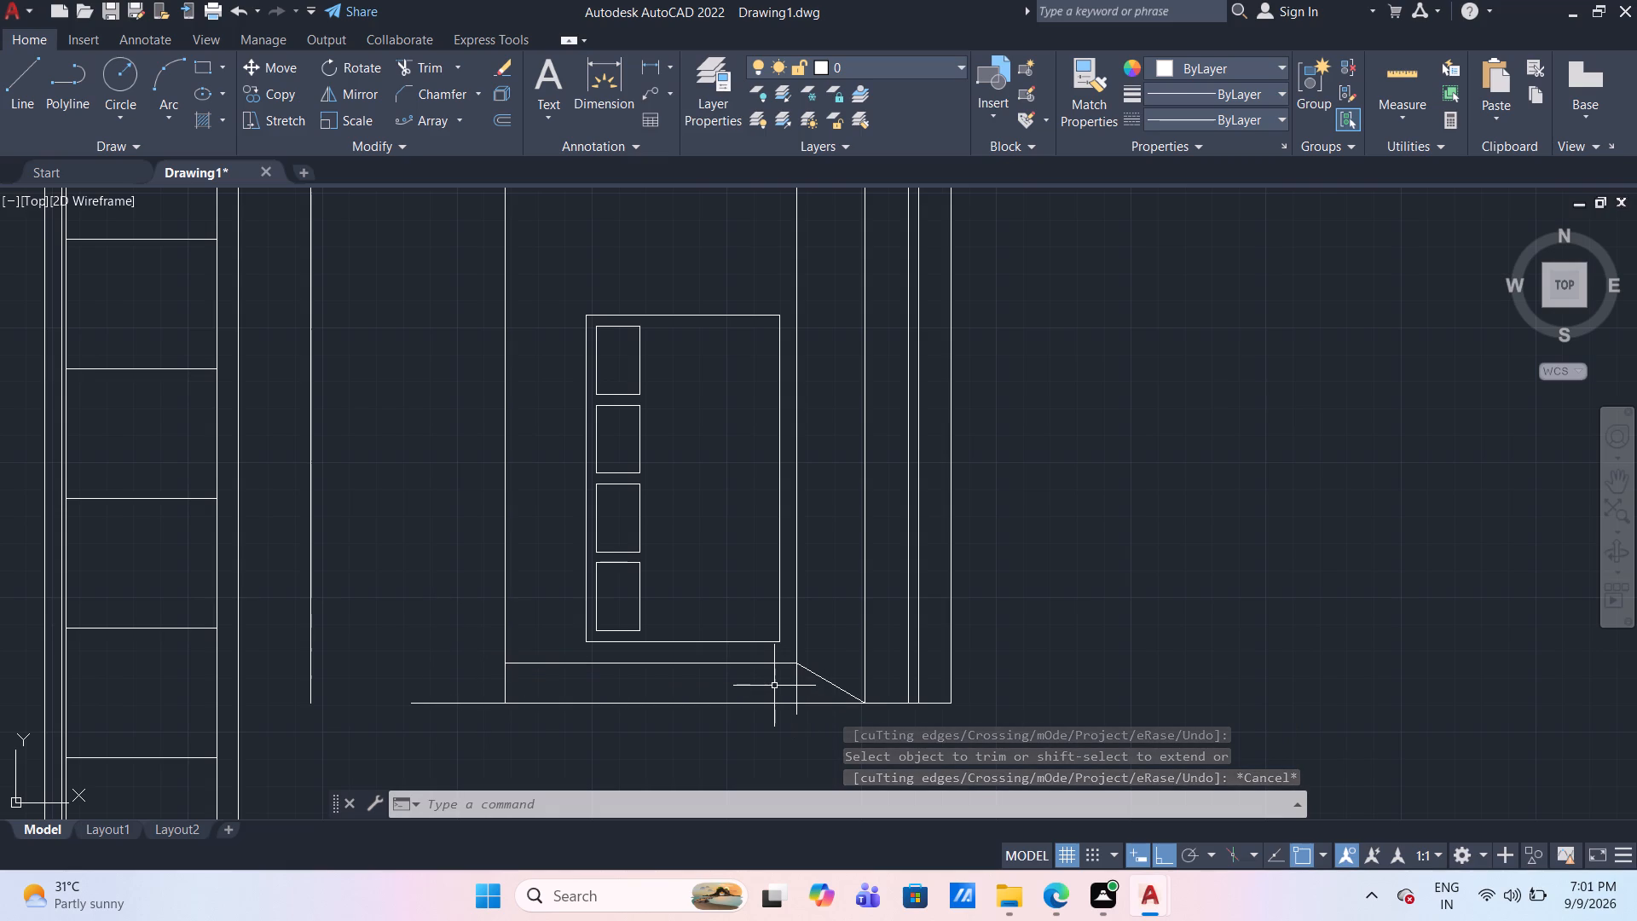
{"action": "type", "text": "TR"}
{"action": "key", "text": "Return"}
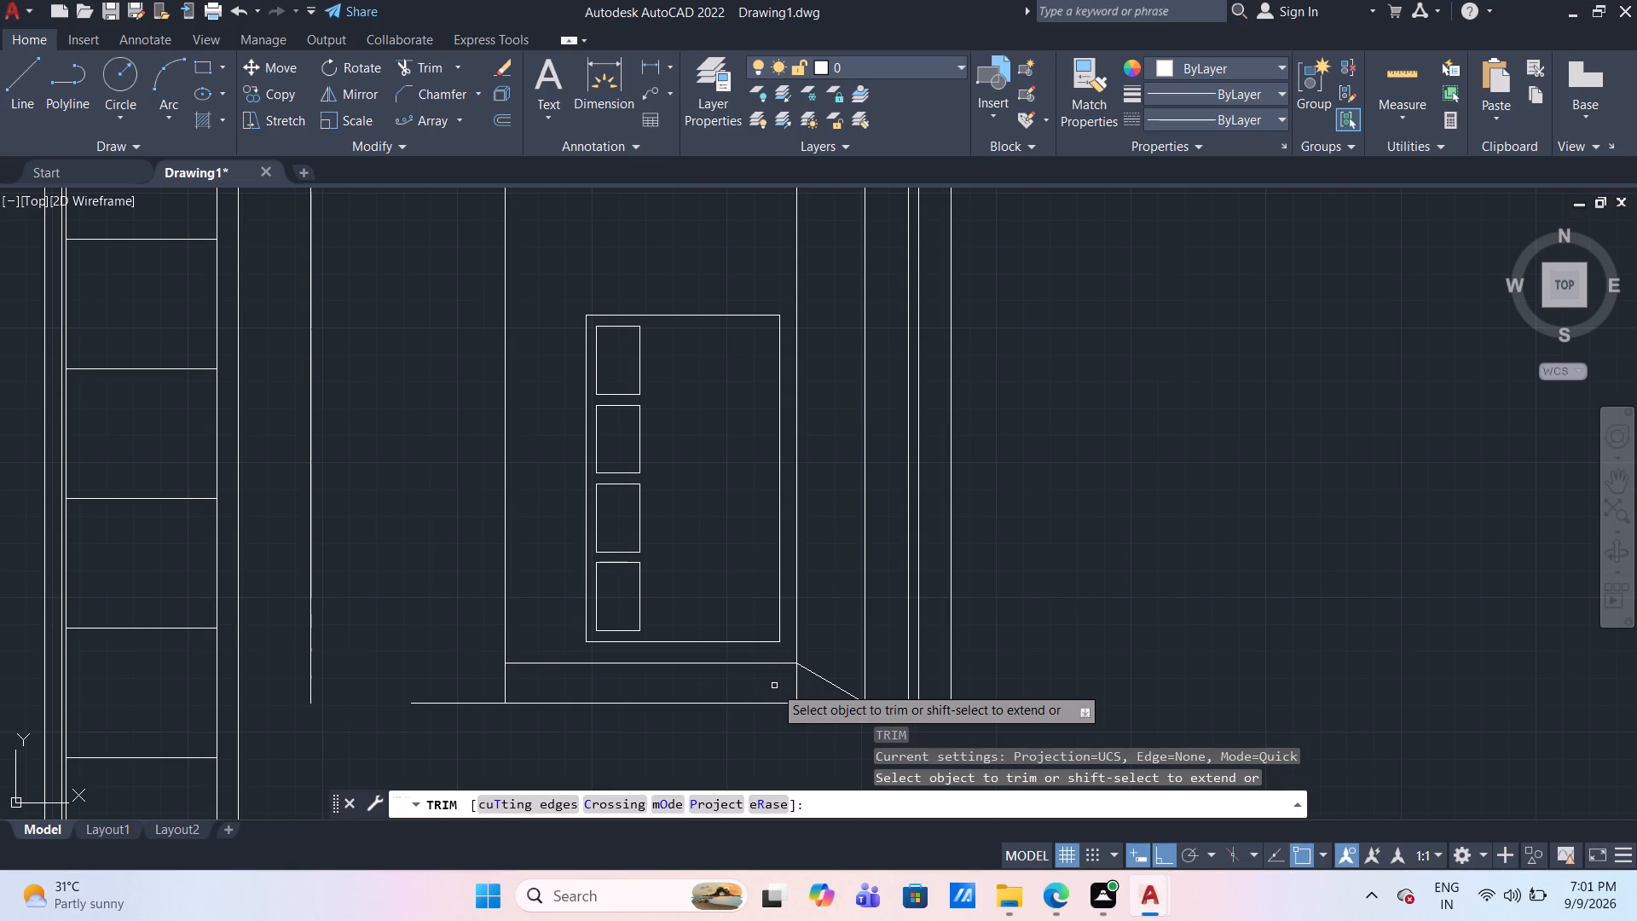
{"action": "left_click", "coordinate": [798, 686]}
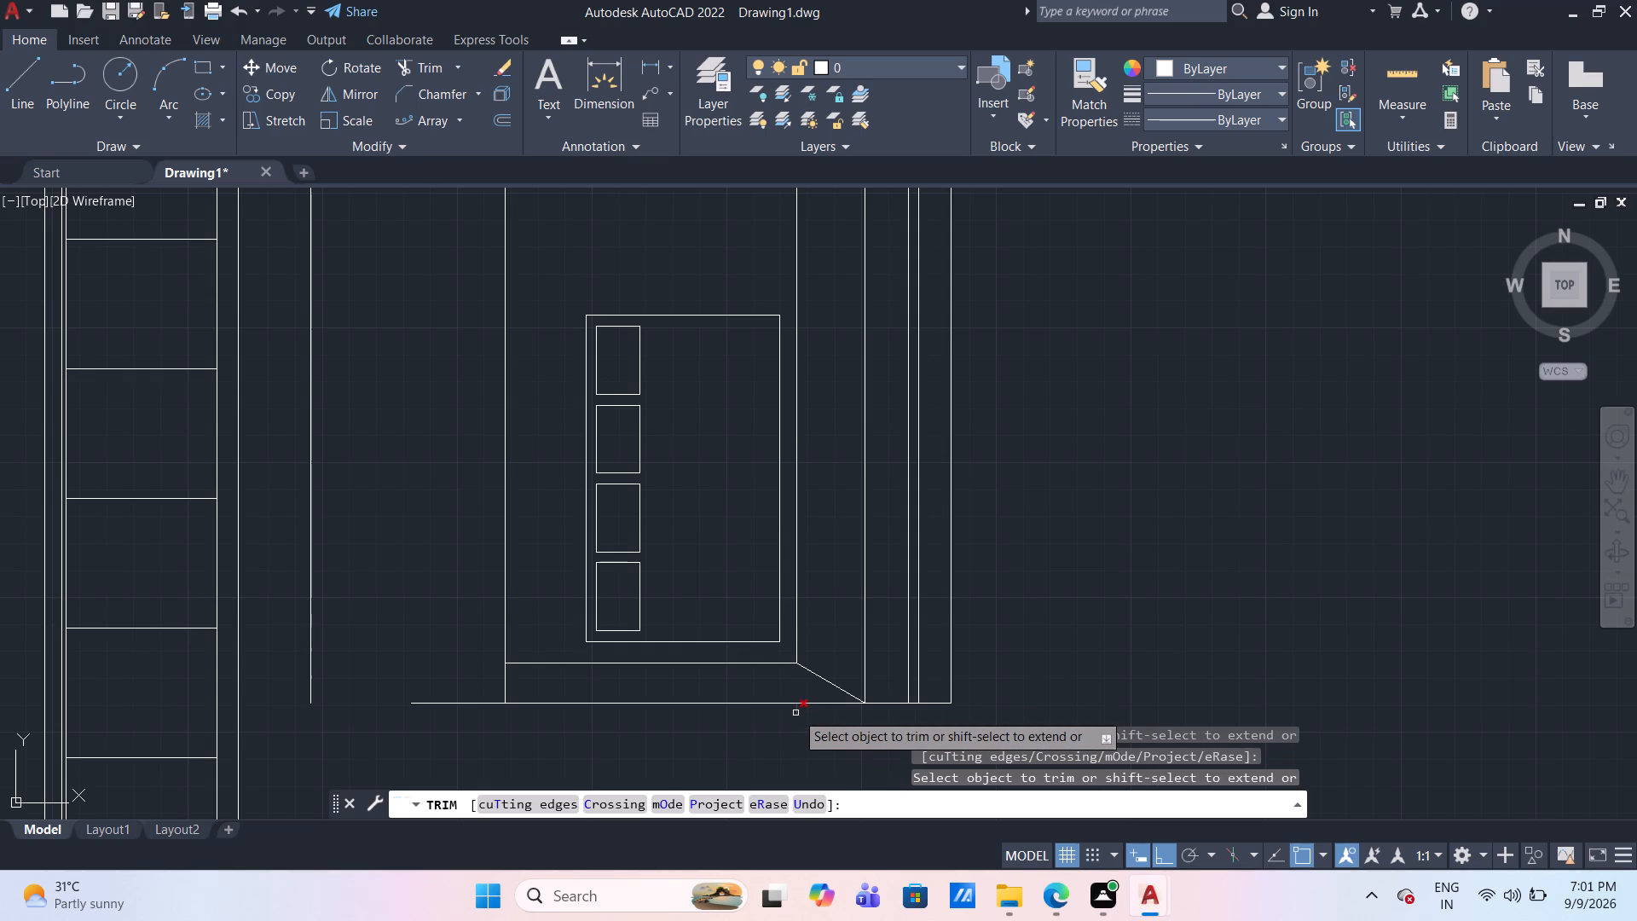
{"action": "left_click", "coordinate": [795, 712]}
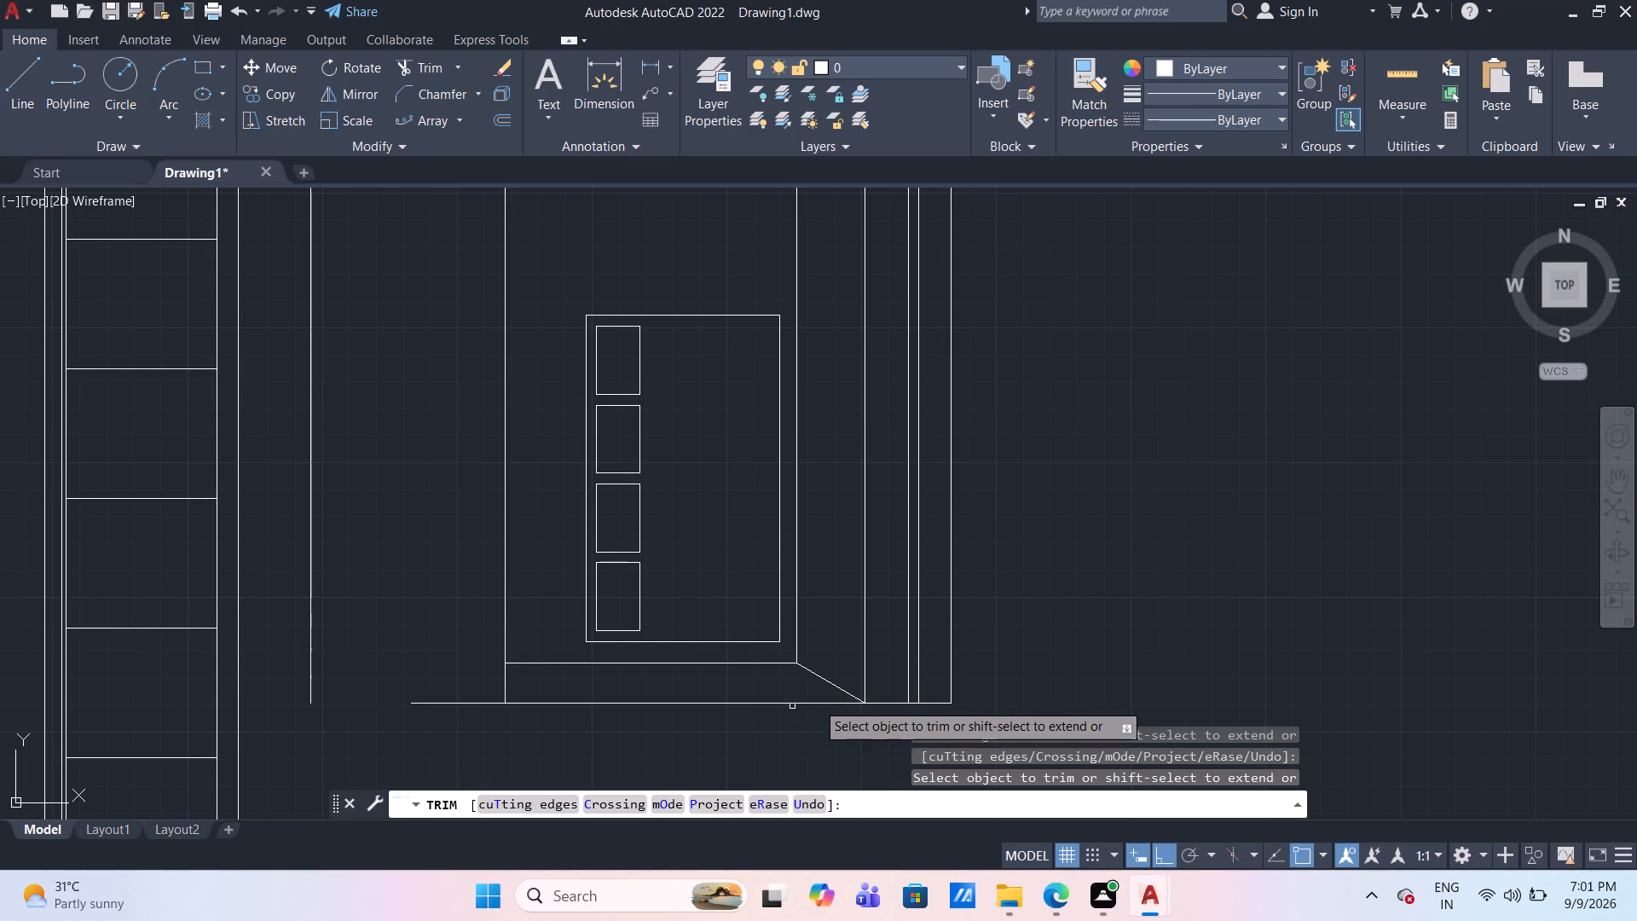
{"action": "key", "text": "Escape"}
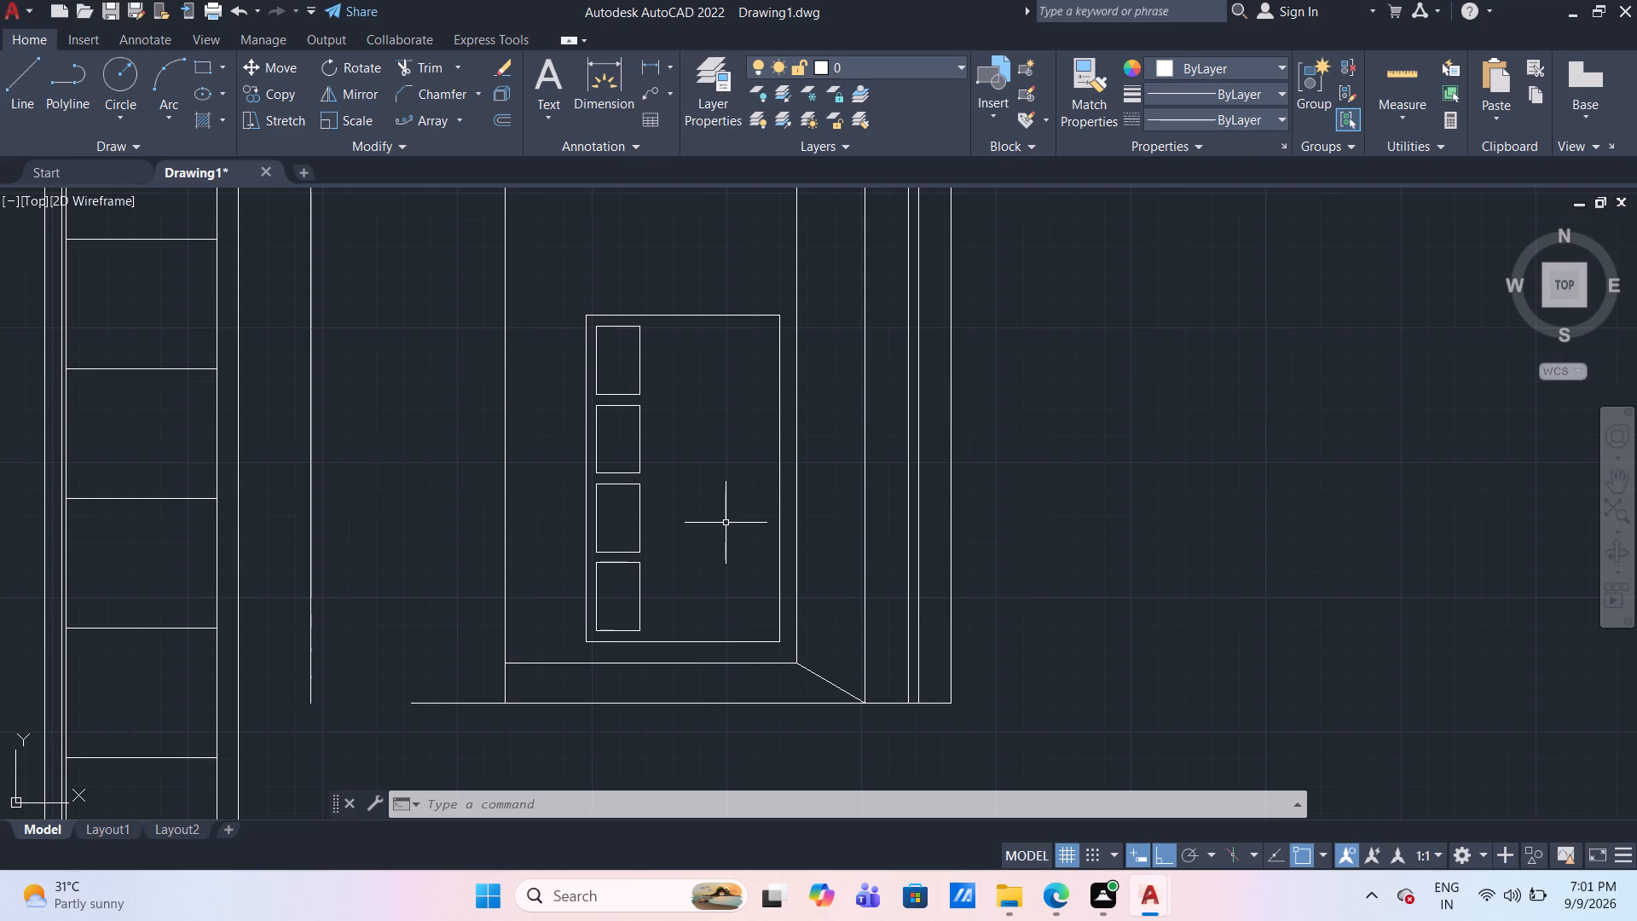
Draw a line 10 units down from the base of the inner closely spaced vertical, continuing about 245 units horizontally beneath the base line.
{"action": "scroll", "coordinate": [726, 523], "scroll_direction": "down", "scroll_amount": 2}
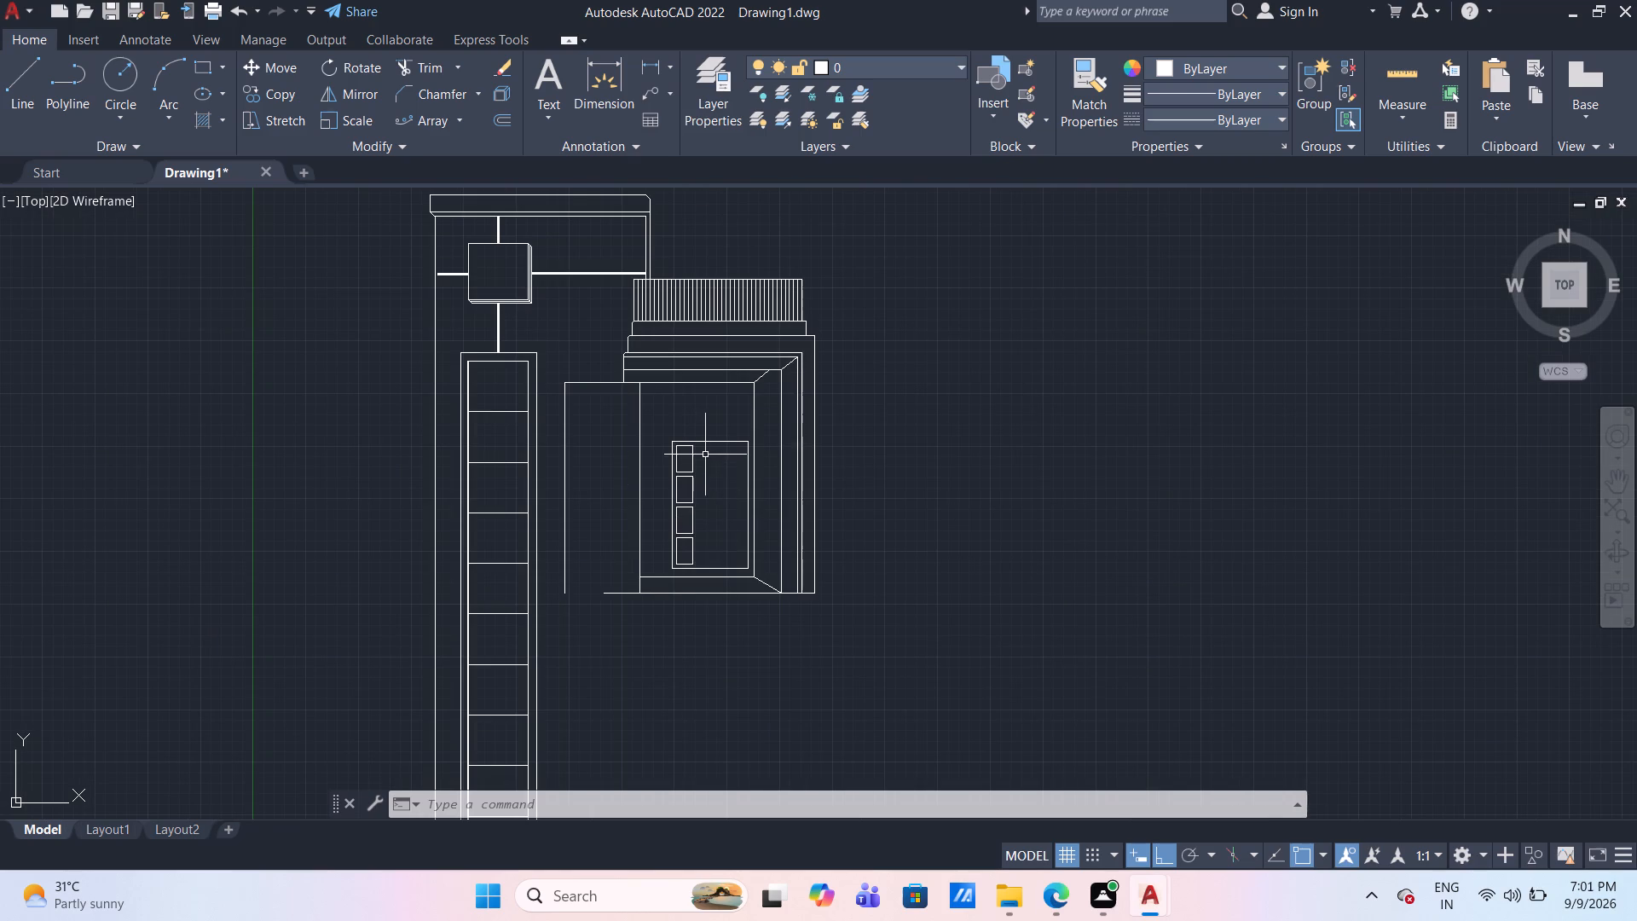
{"action": "scroll", "coordinate": [618, 525], "scroll_direction": "up", "scroll_amount": 1}
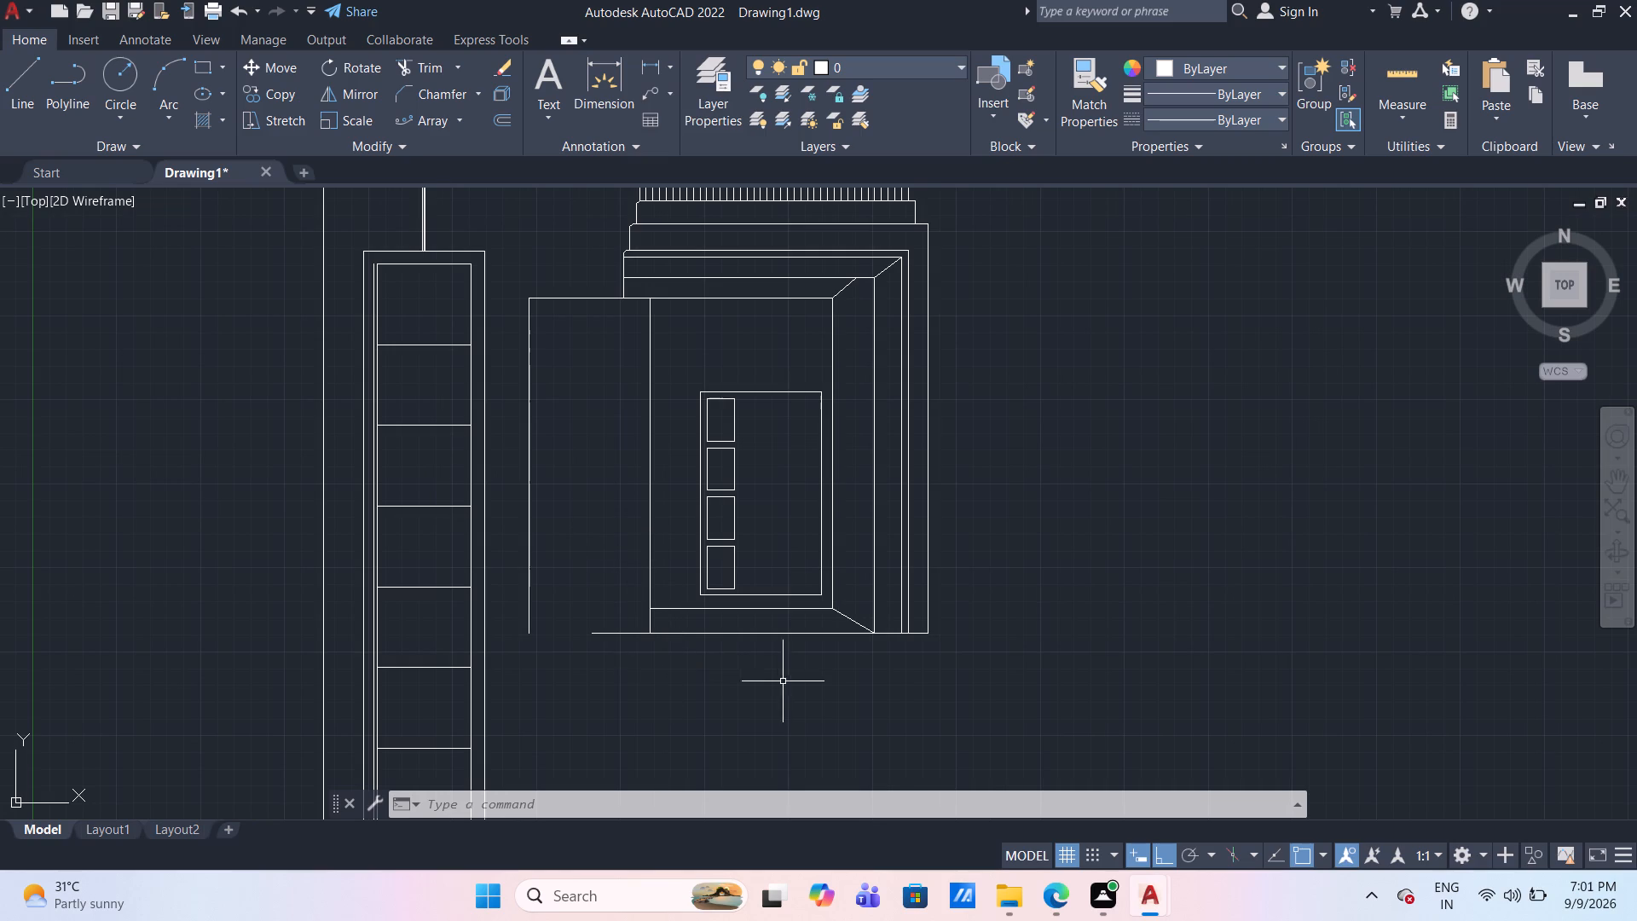
{"action": "middle_click_drag", "start_coordinate": [817, 663], "coordinate": [753, 547]}
{"action": "scroll", "coordinate": [753, 547], "scroll_direction": "up", "scroll_amount": 1}
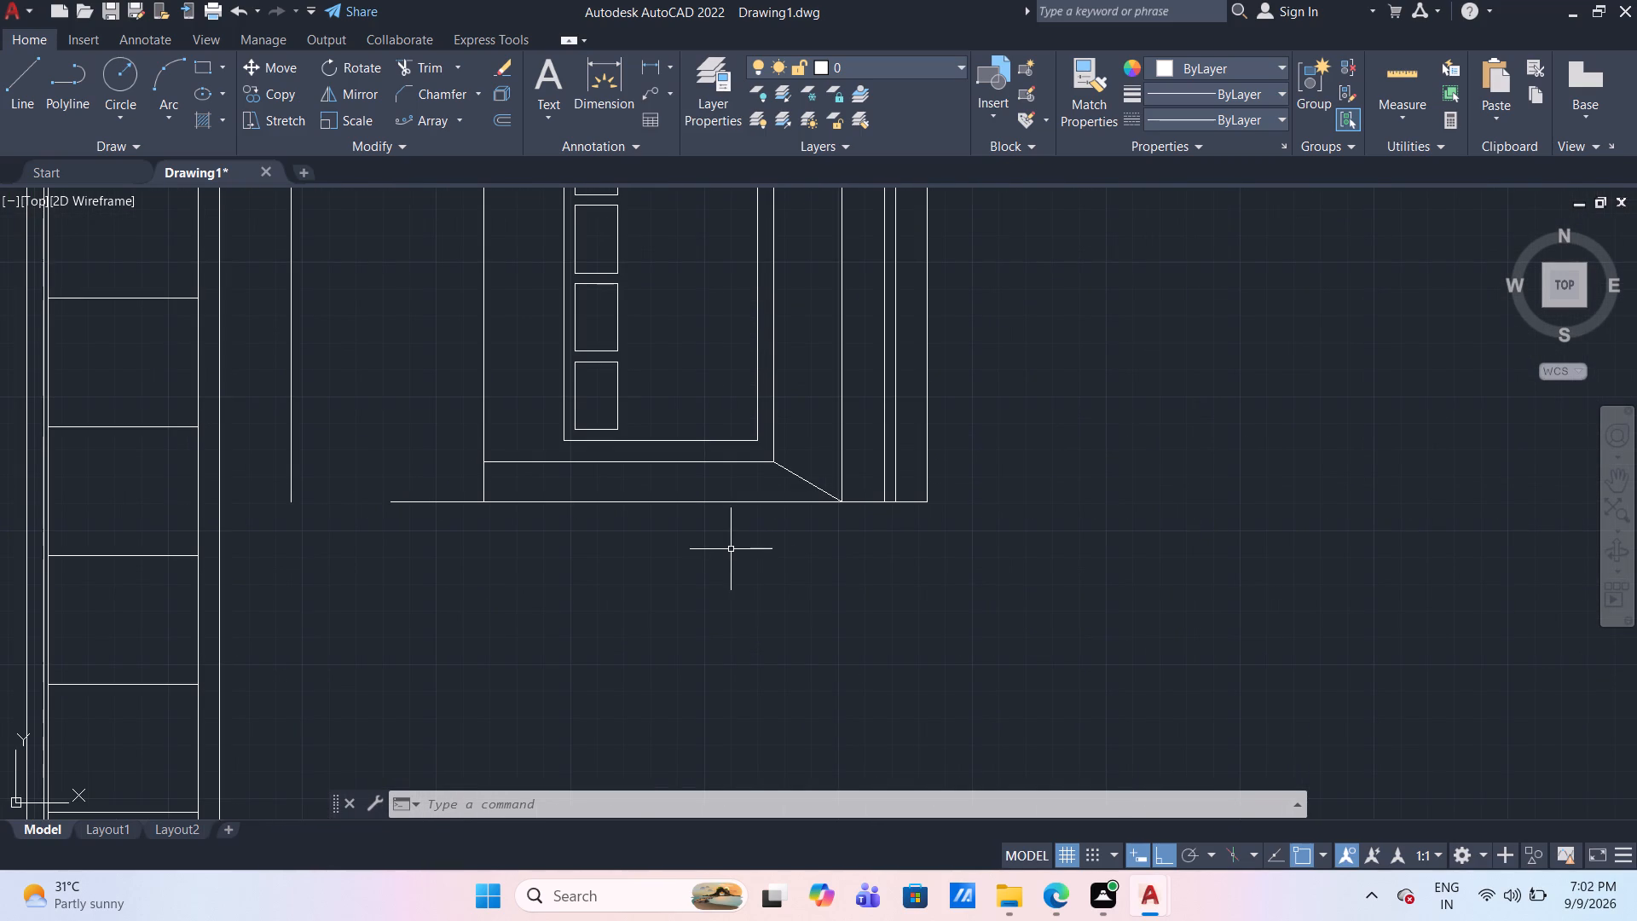
{"action": "middle_click_drag", "start_coordinate": [755, 565], "coordinate": [624, 571]}
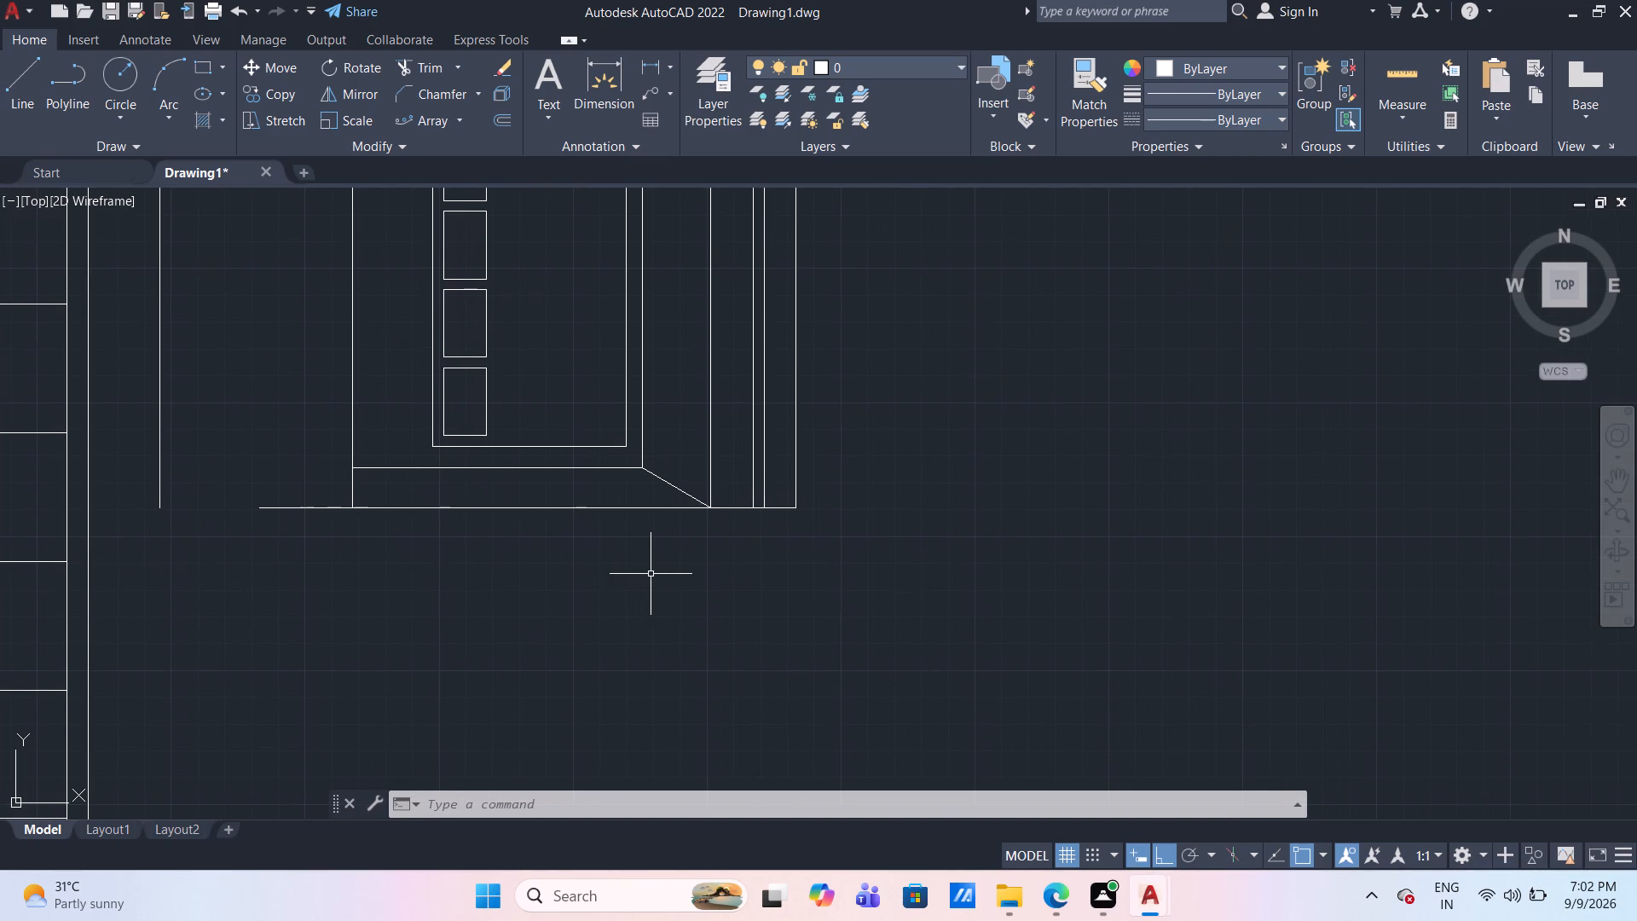
{"action": "key", "text": "l"}
{"action": "key", "text": "Return"}
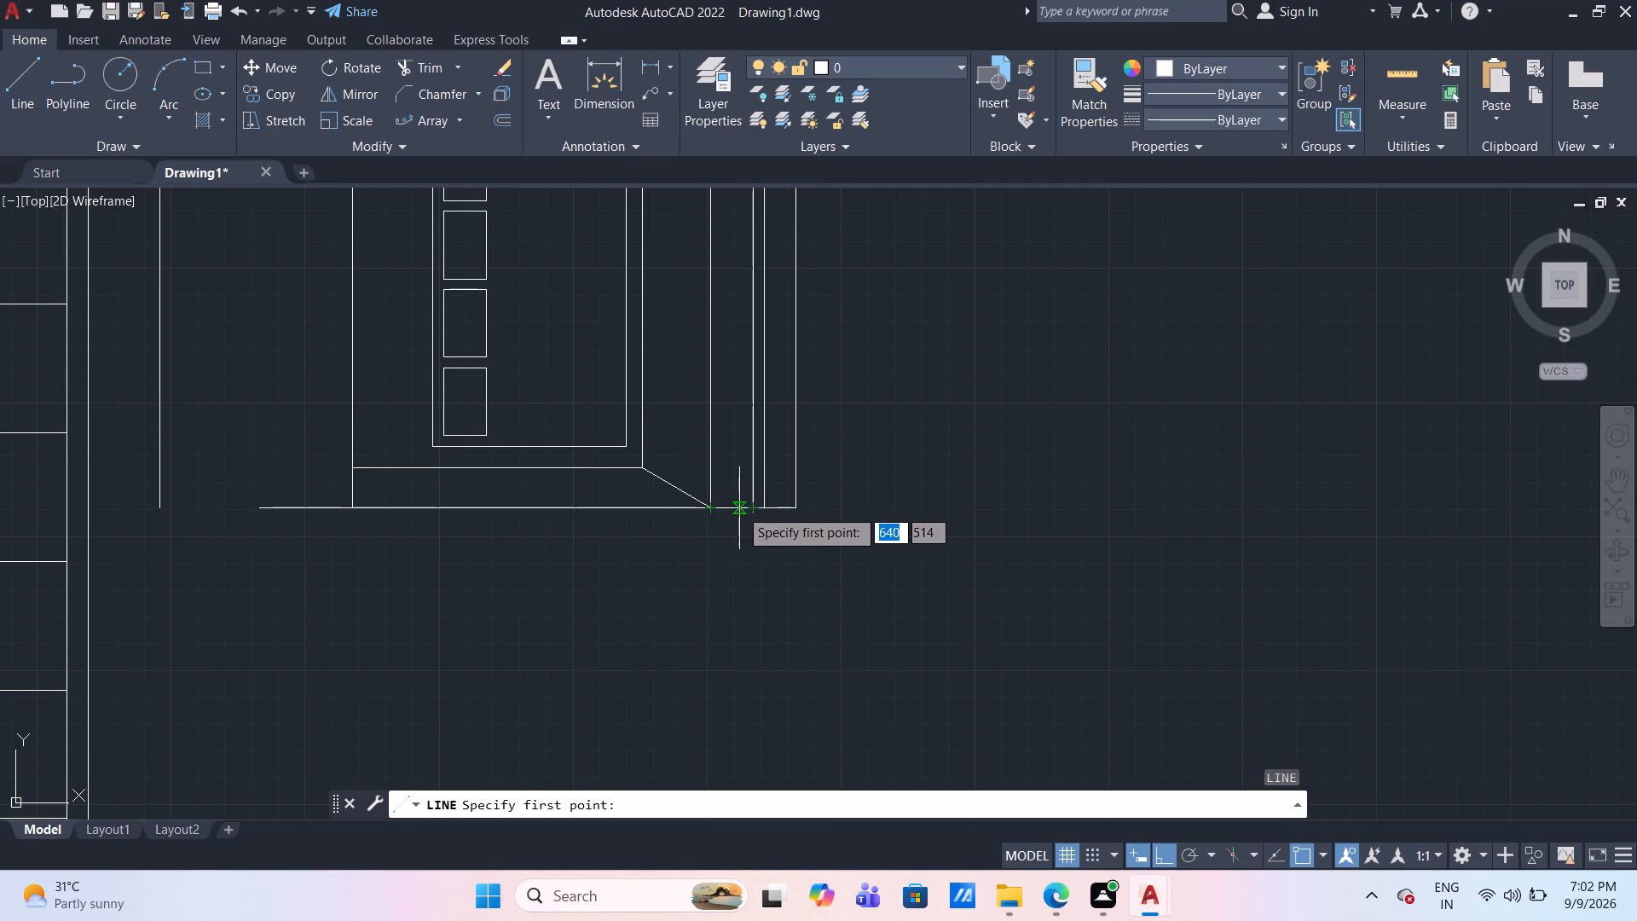
{"action": "scroll", "coordinate": [744, 508], "scroll_direction": "down", "scroll_amount": 3}
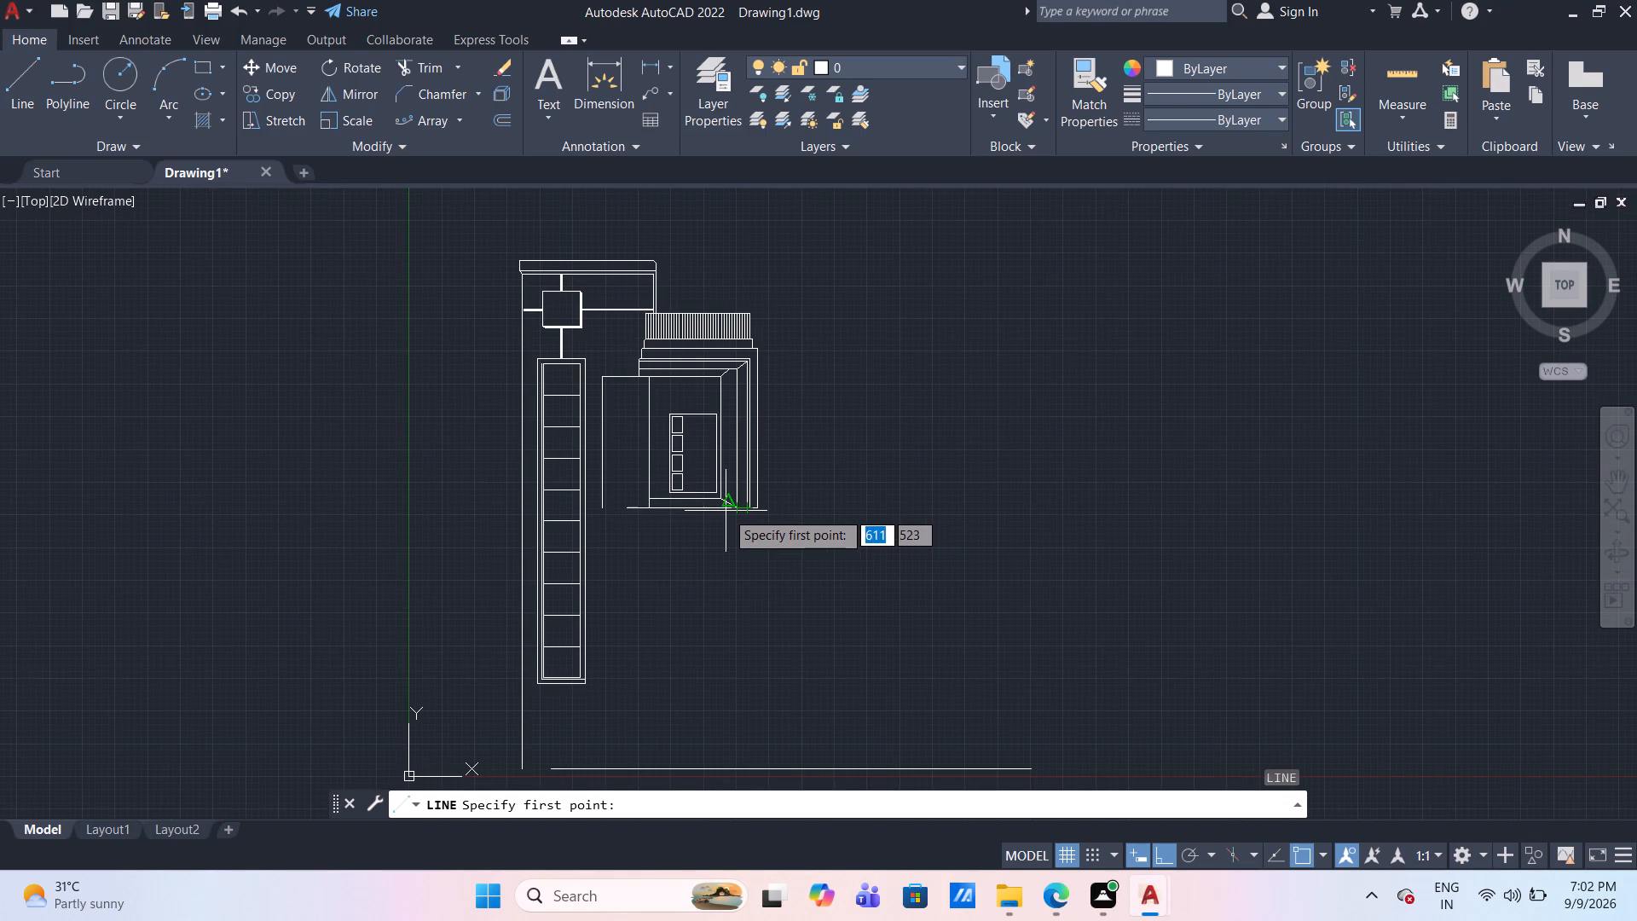
{"action": "scroll", "coordinate": [726, 511], "scroll_direction": "up", "scroll_amount": 5}
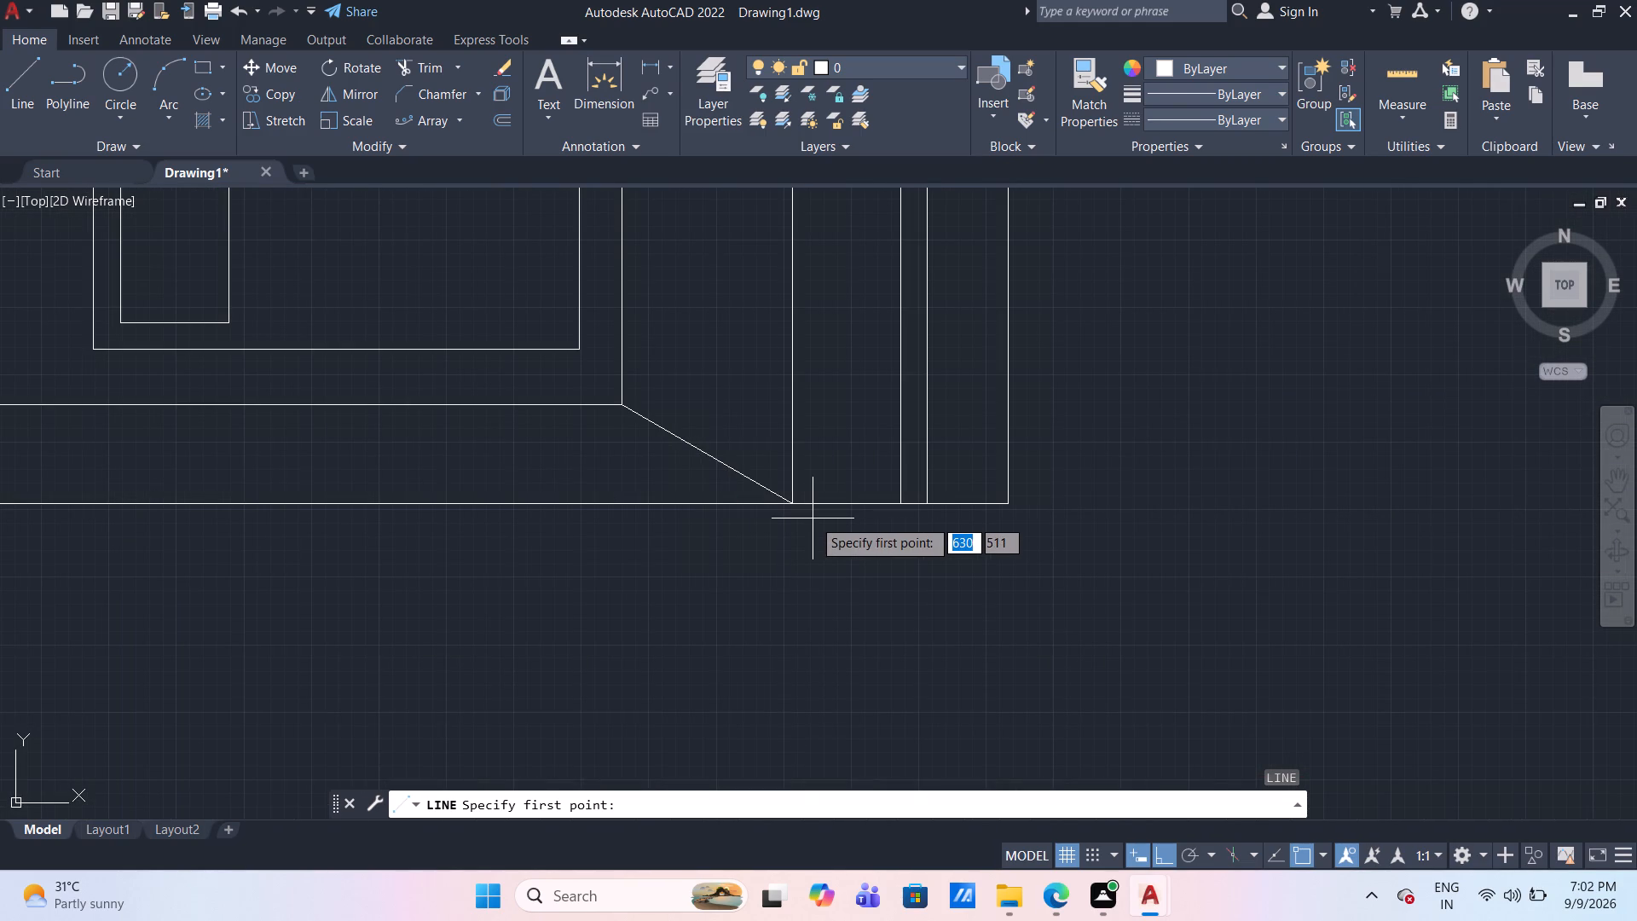
{"action": "left_click", "coordinate": [902, 503]}
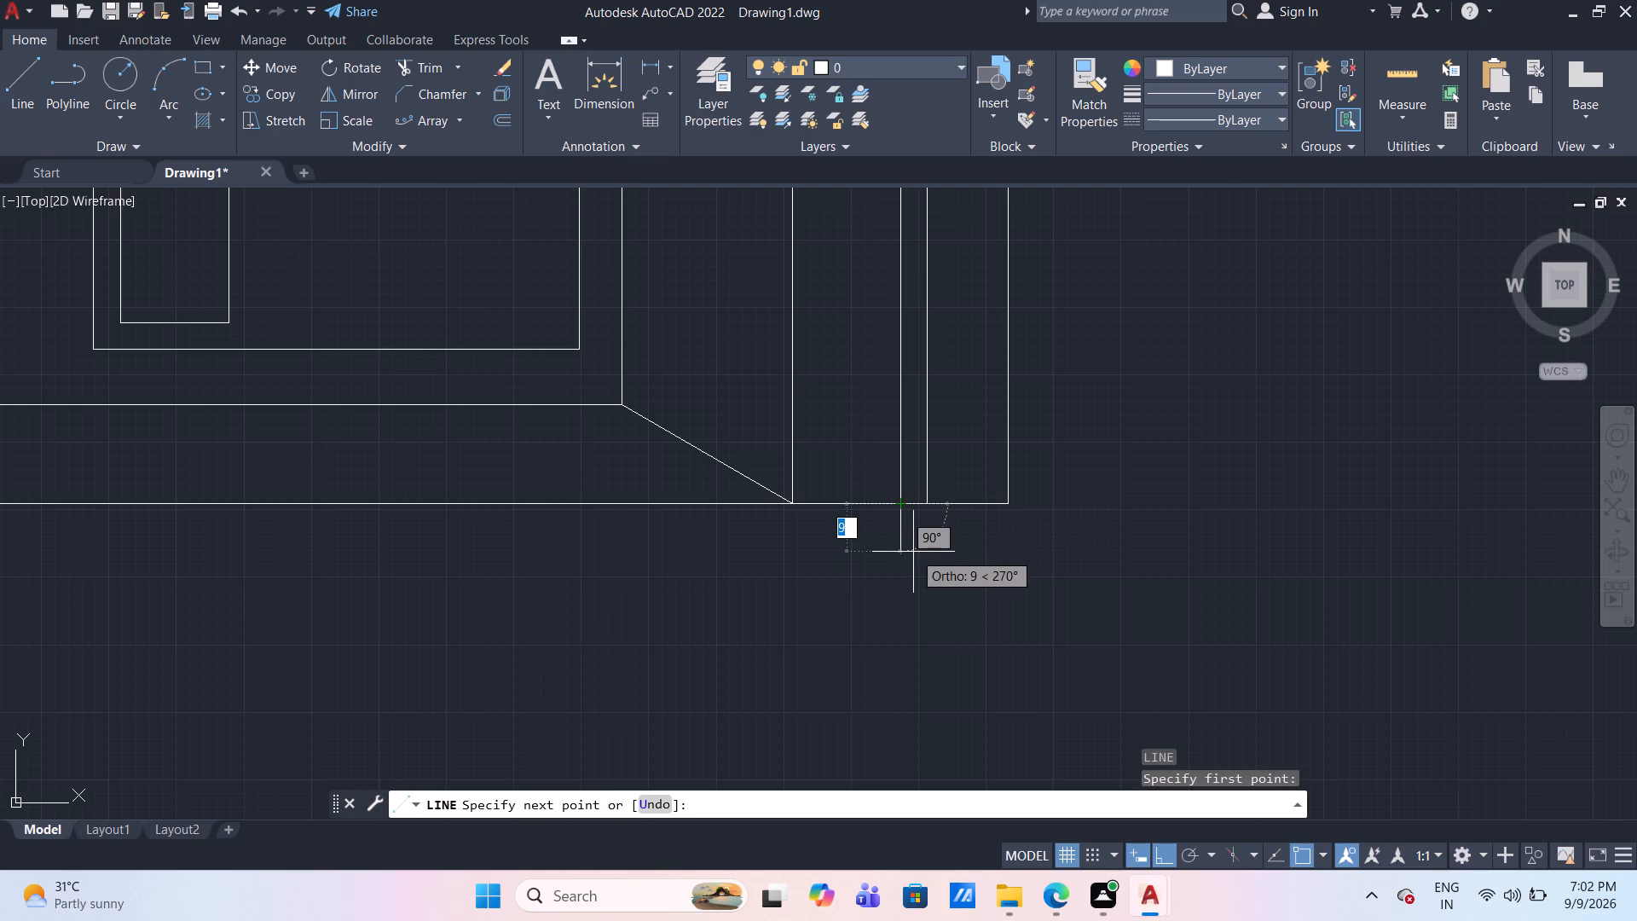
{"action": "type", "text": "10"}
{"action": "key", "text": "Return"}
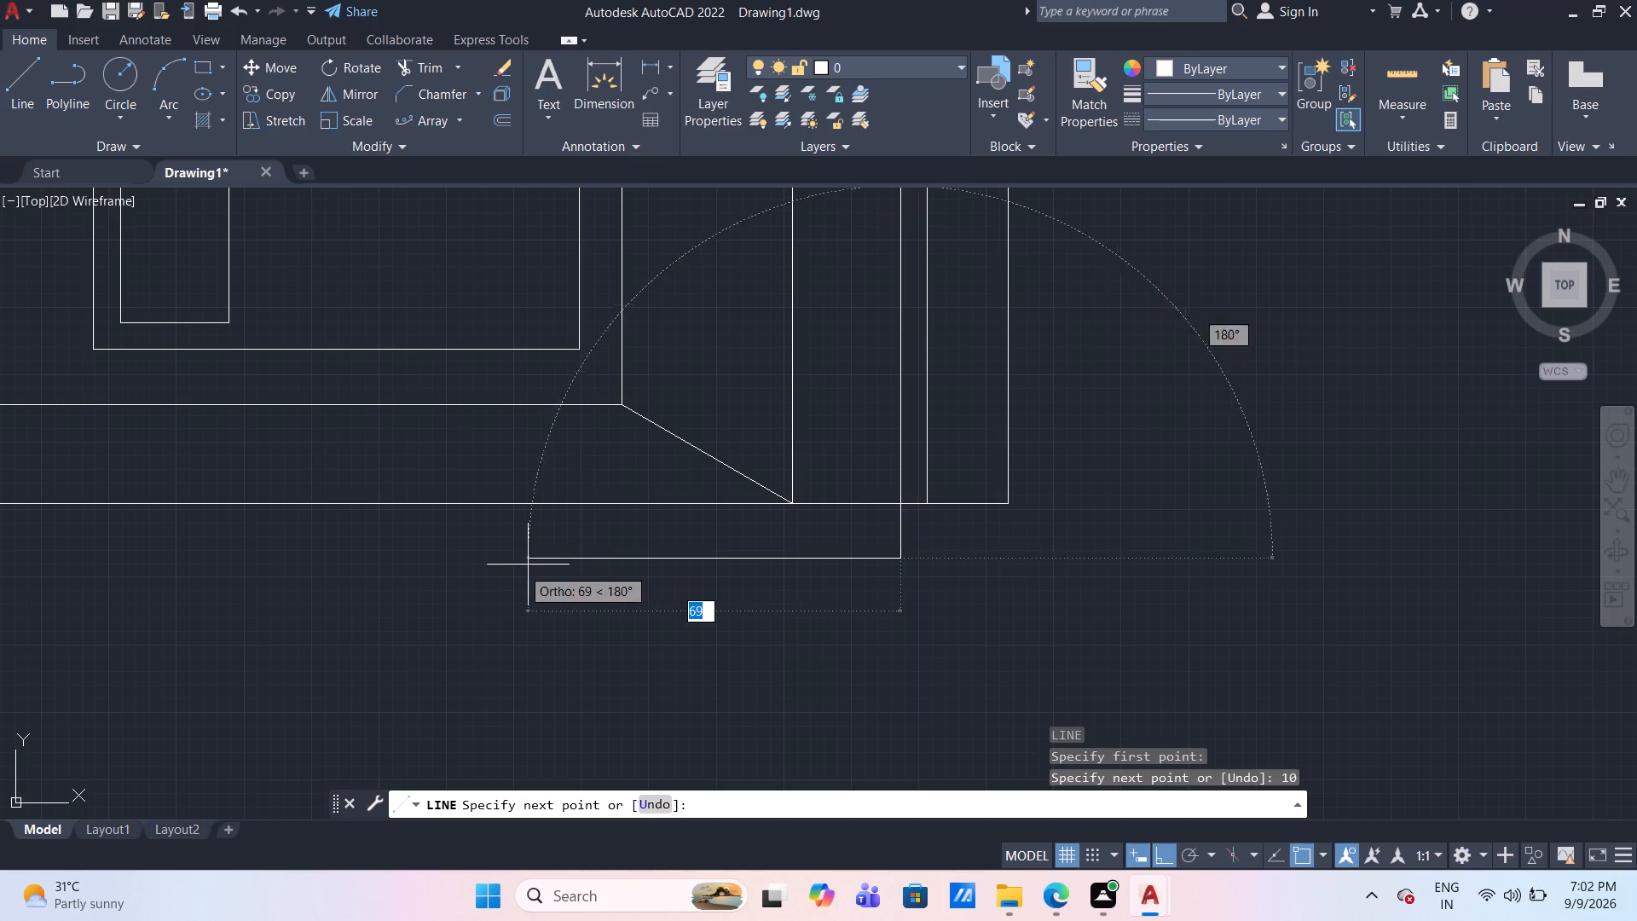
{"action": "scroll", "coordinate": [414, 588], "scroll_direction": "down", "scroll_amount": 2}
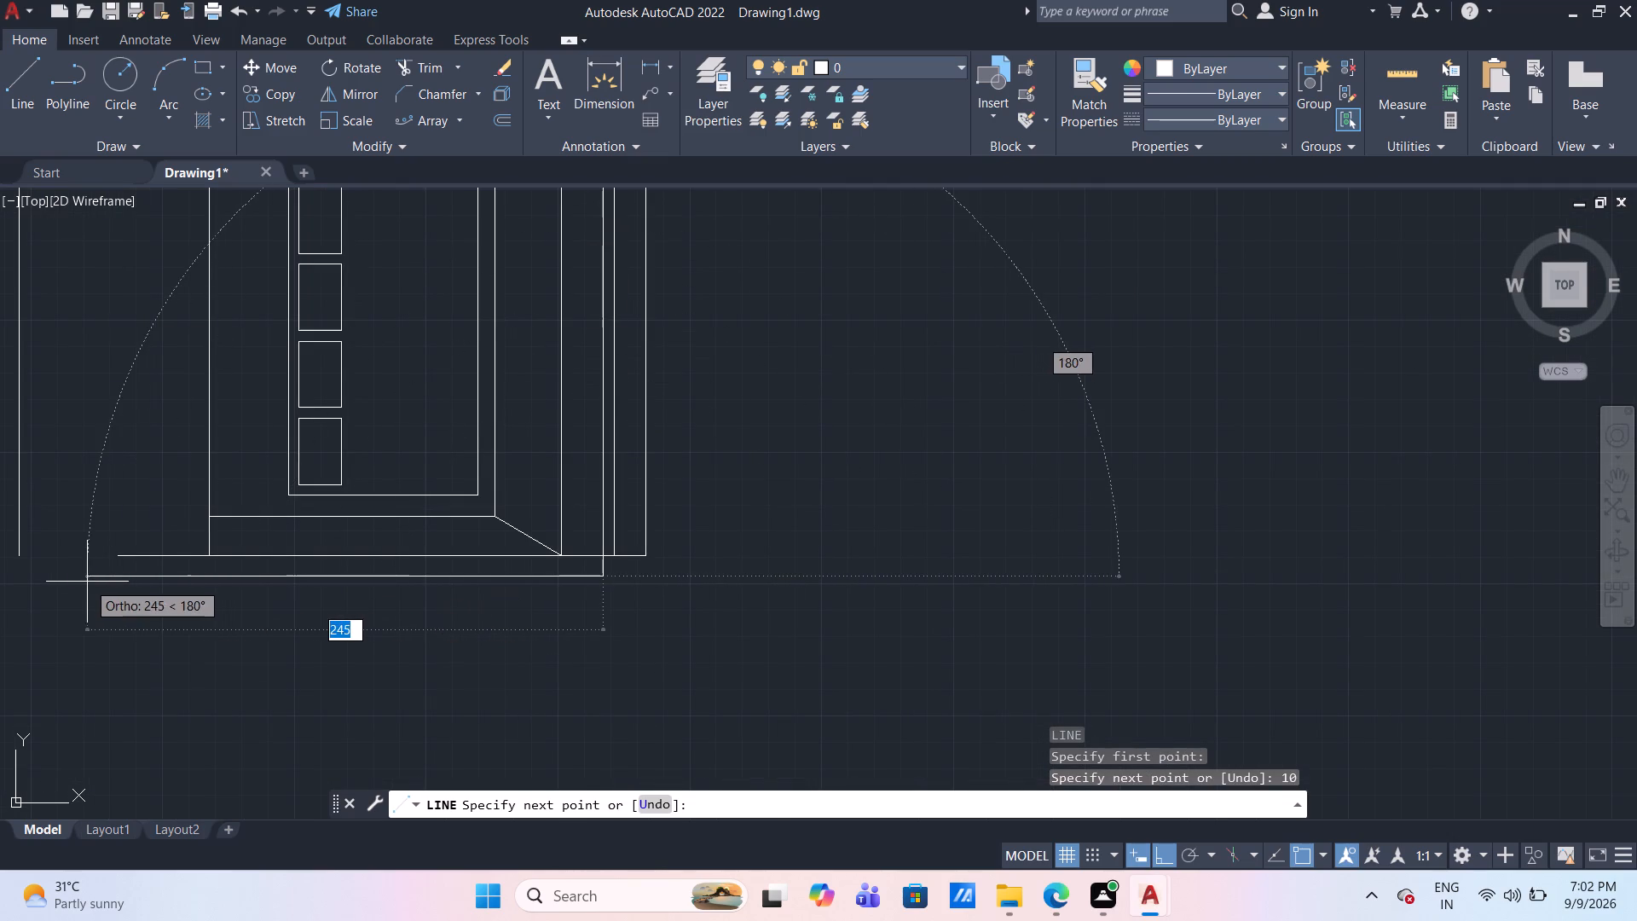
{"action": "left_click", "coordinate": [87, 582]}
{"action": "key", "text": "Escape"}
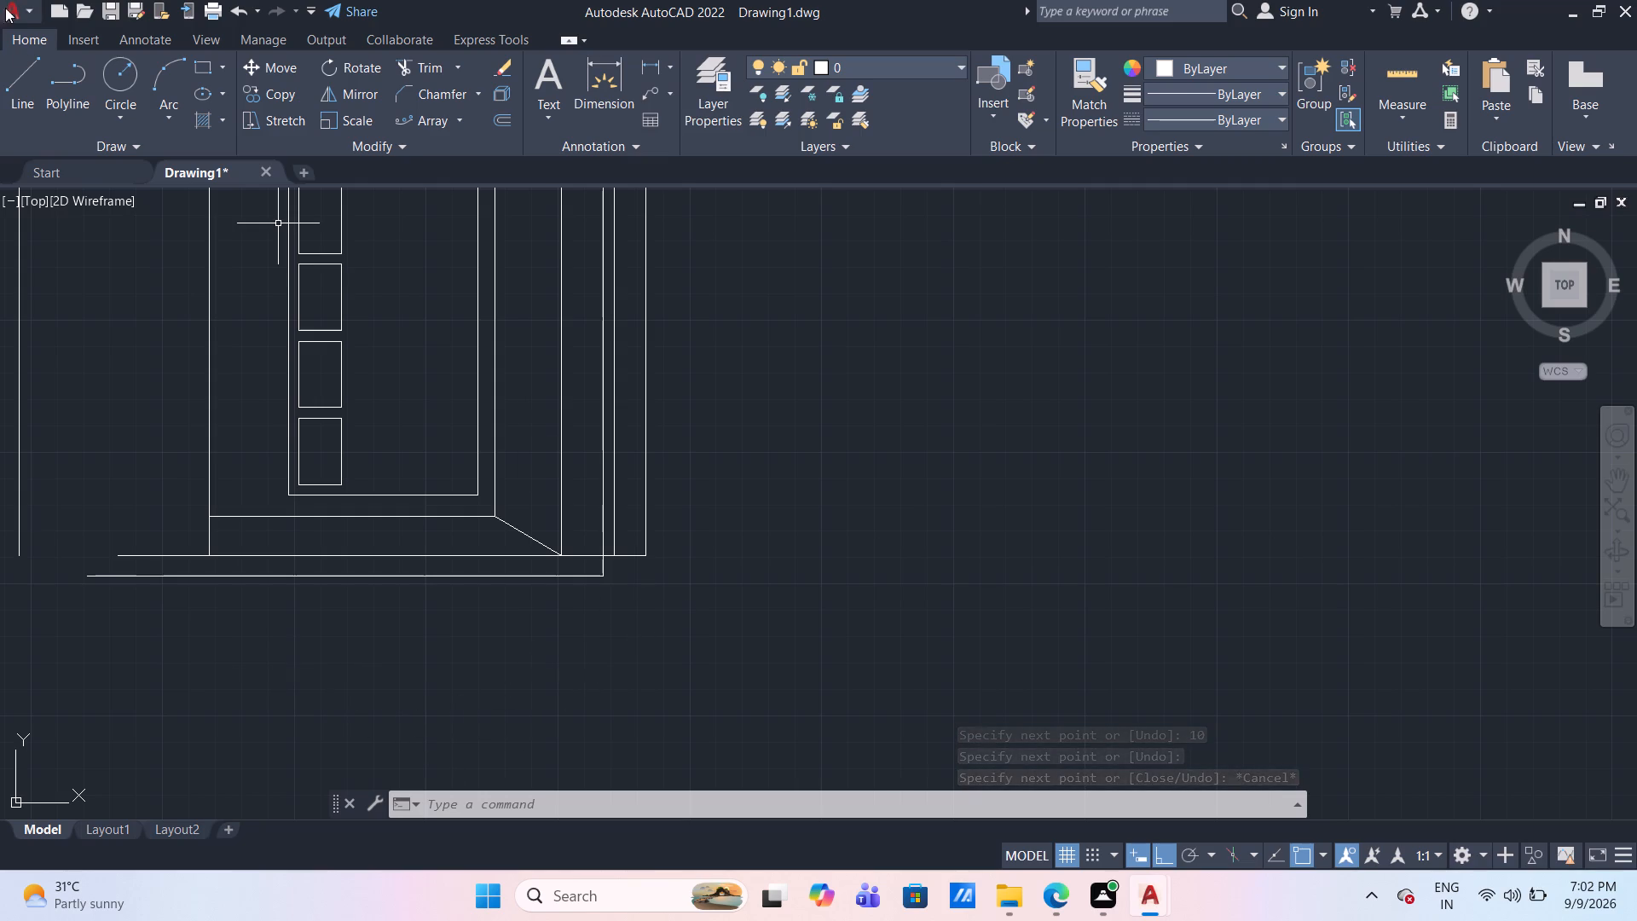
Draw a vertical line downward from the base of the outer closely spaced vertical, past the new horizontal line.
{"action": "left_click", "coordinate": [26, 78]}
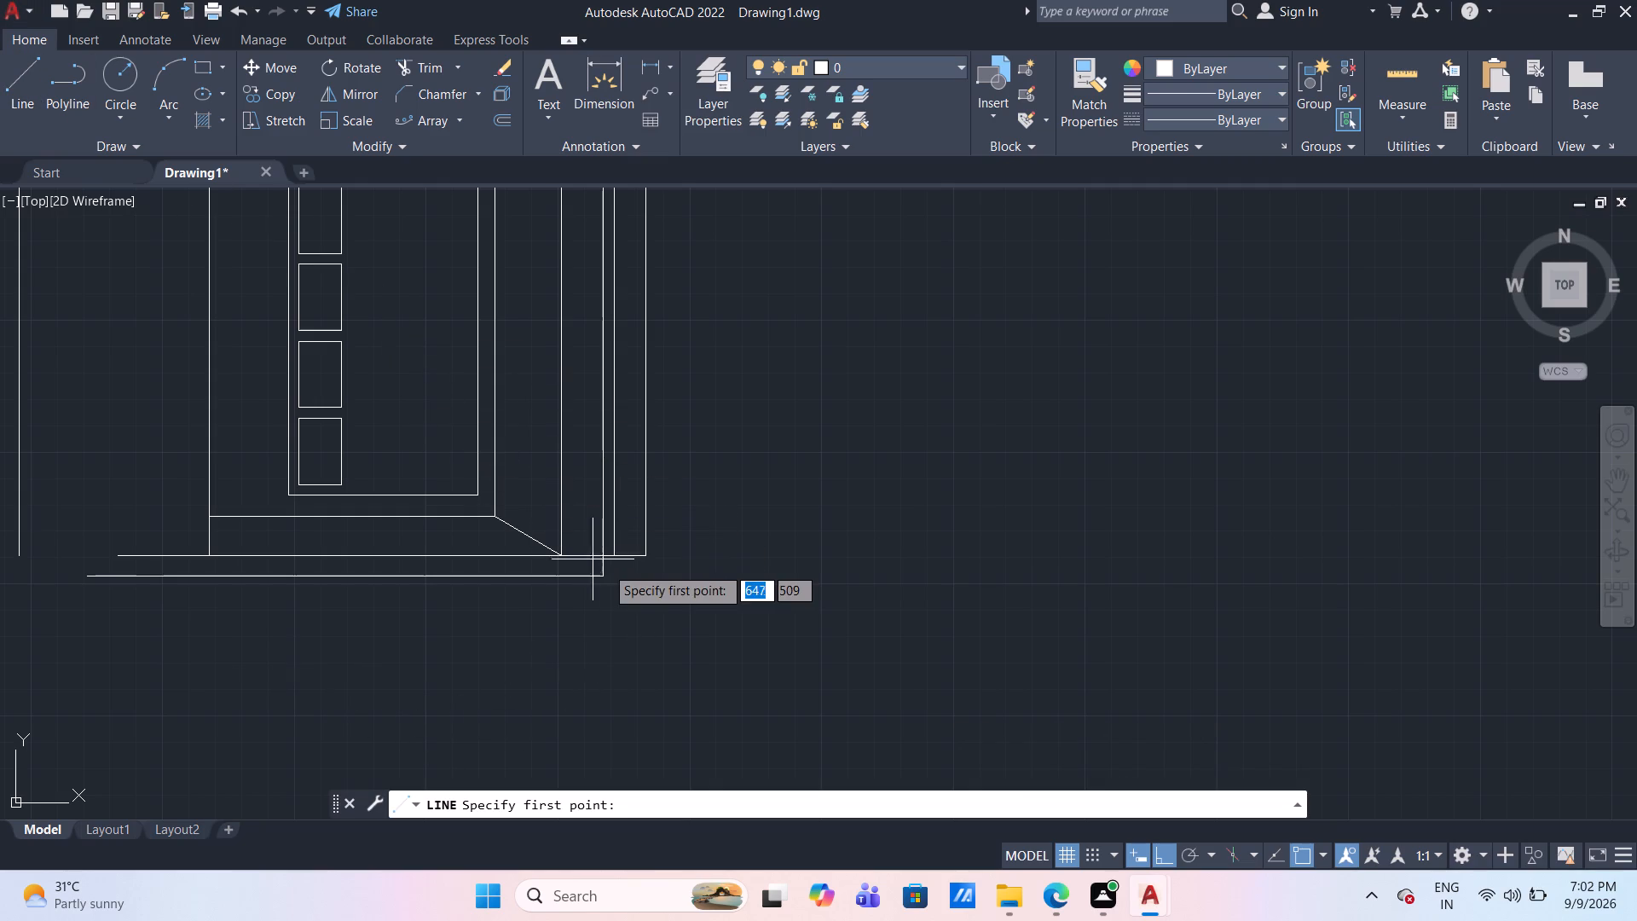
{"action": "left_click", "coordinate": [619, 558]}
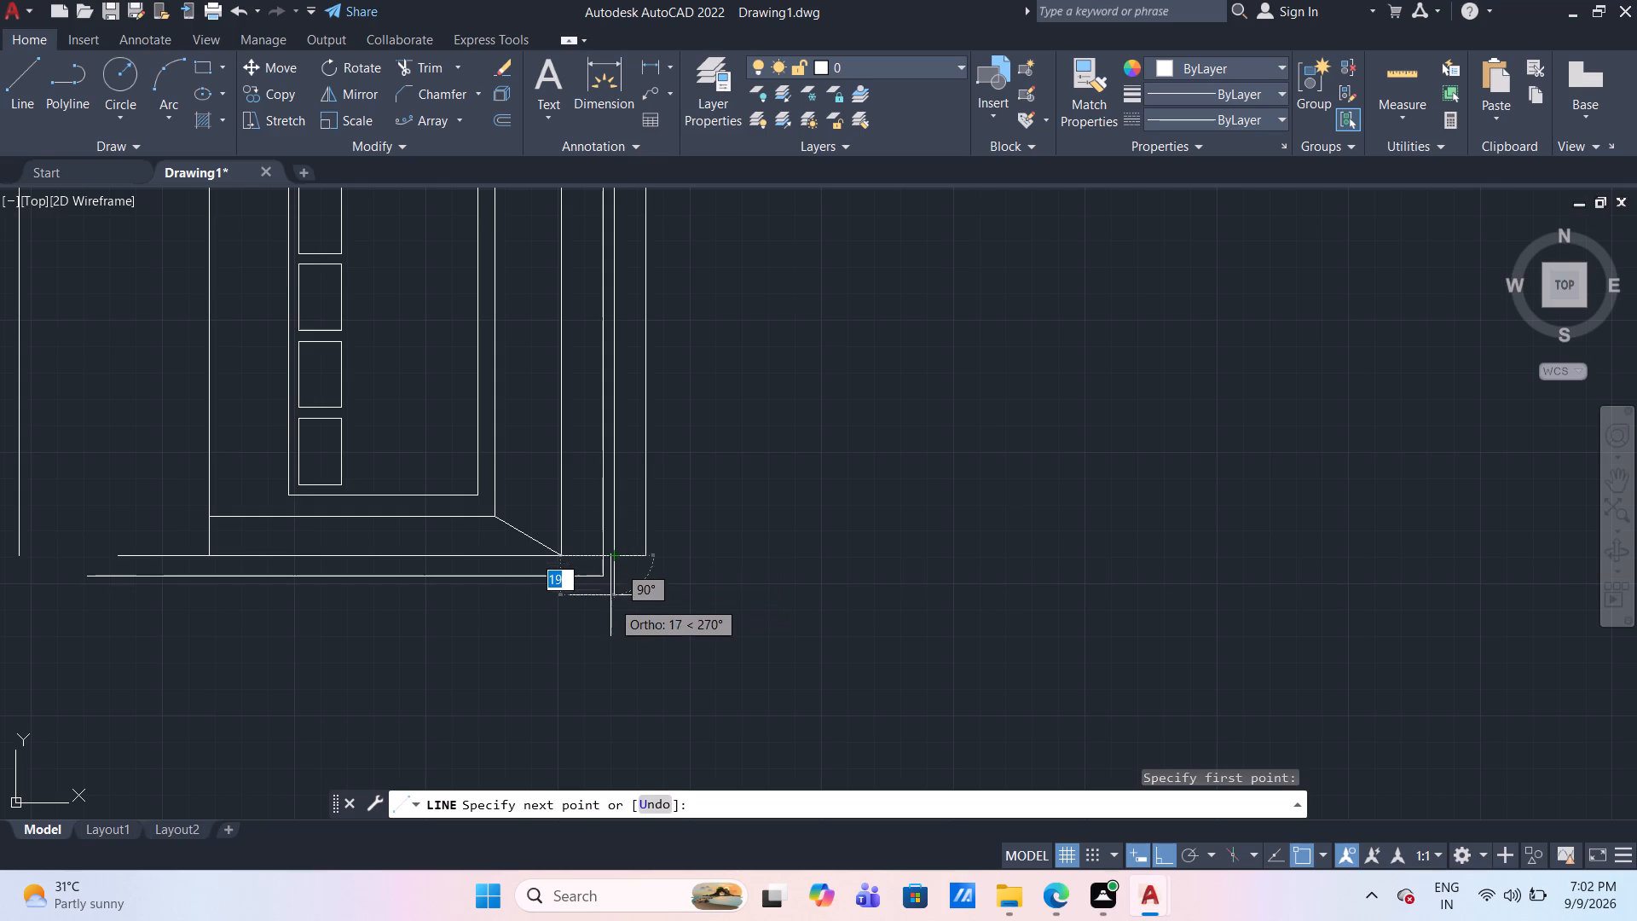
{"action": "left_click", "coordinate": [618, 635]}
{"action": "key", "text": "Escape"}
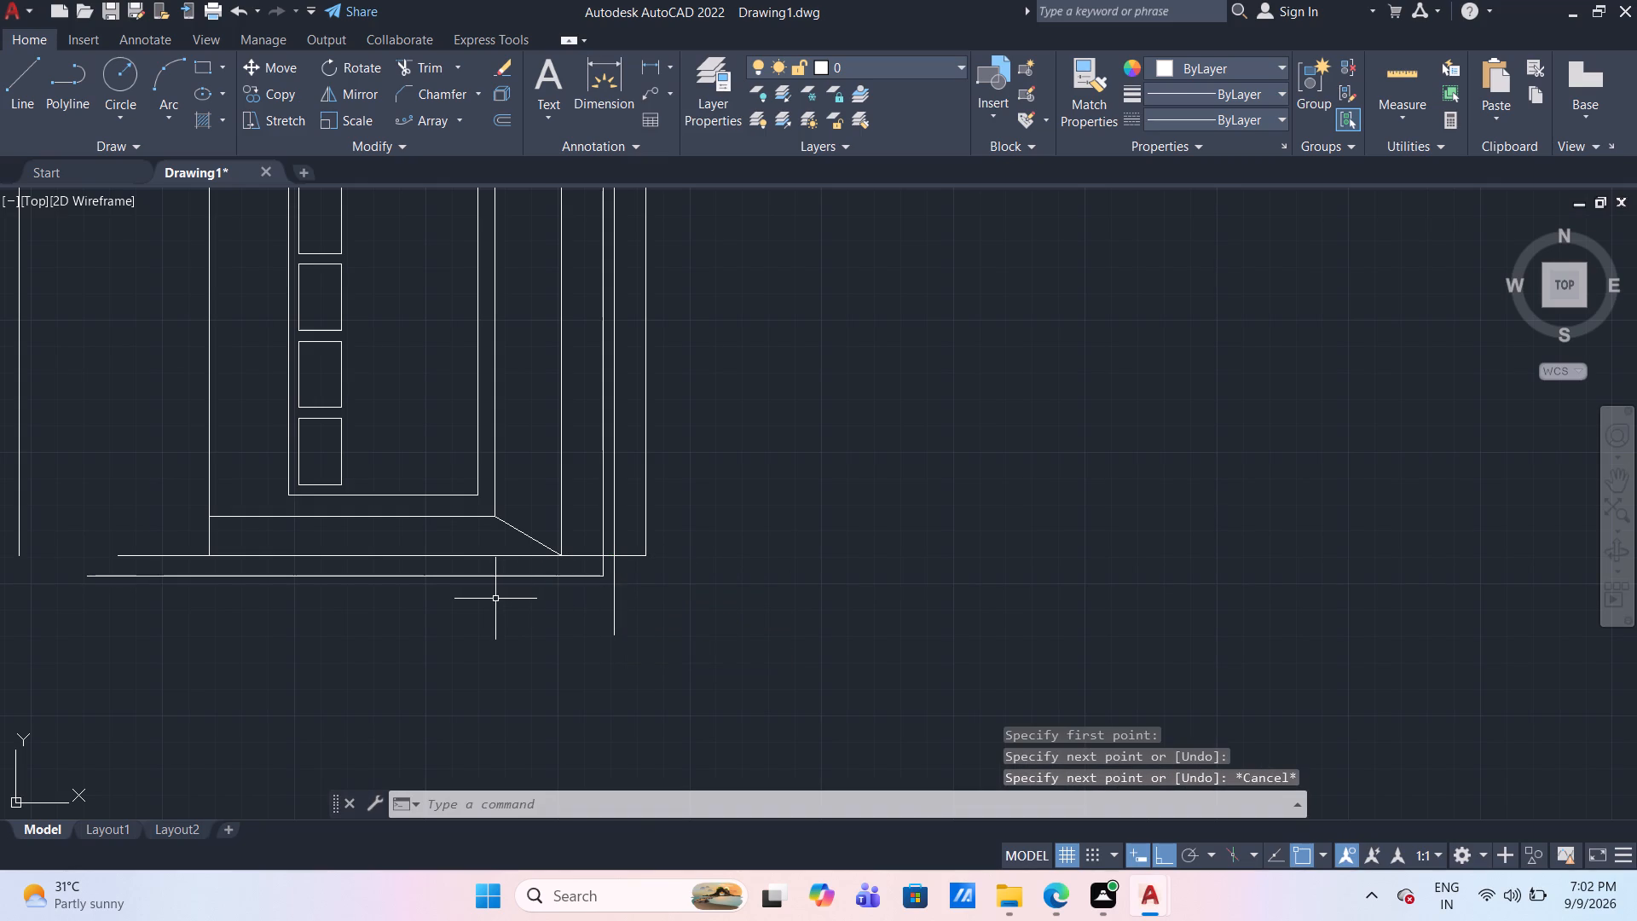
Offset the new lower horizontal line 5 units downward.
{"action": "key", "text": "o"}
{"action": "key", "text": "Return"}
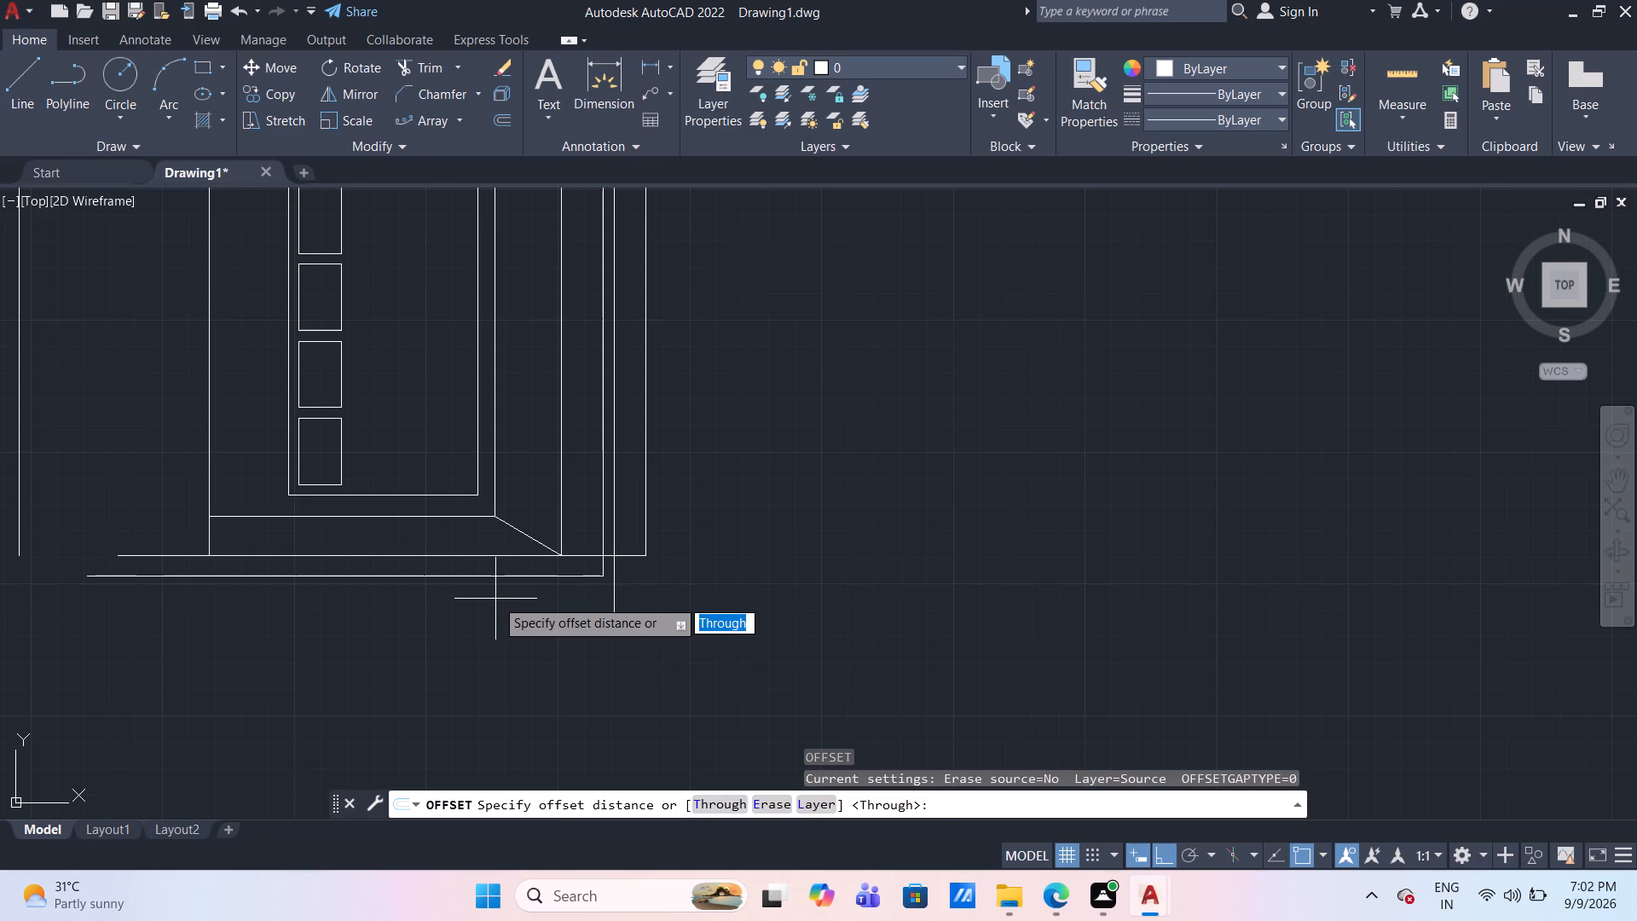
{"action": "key", "text": "5"}
{"action": "key", "text": "Return"}
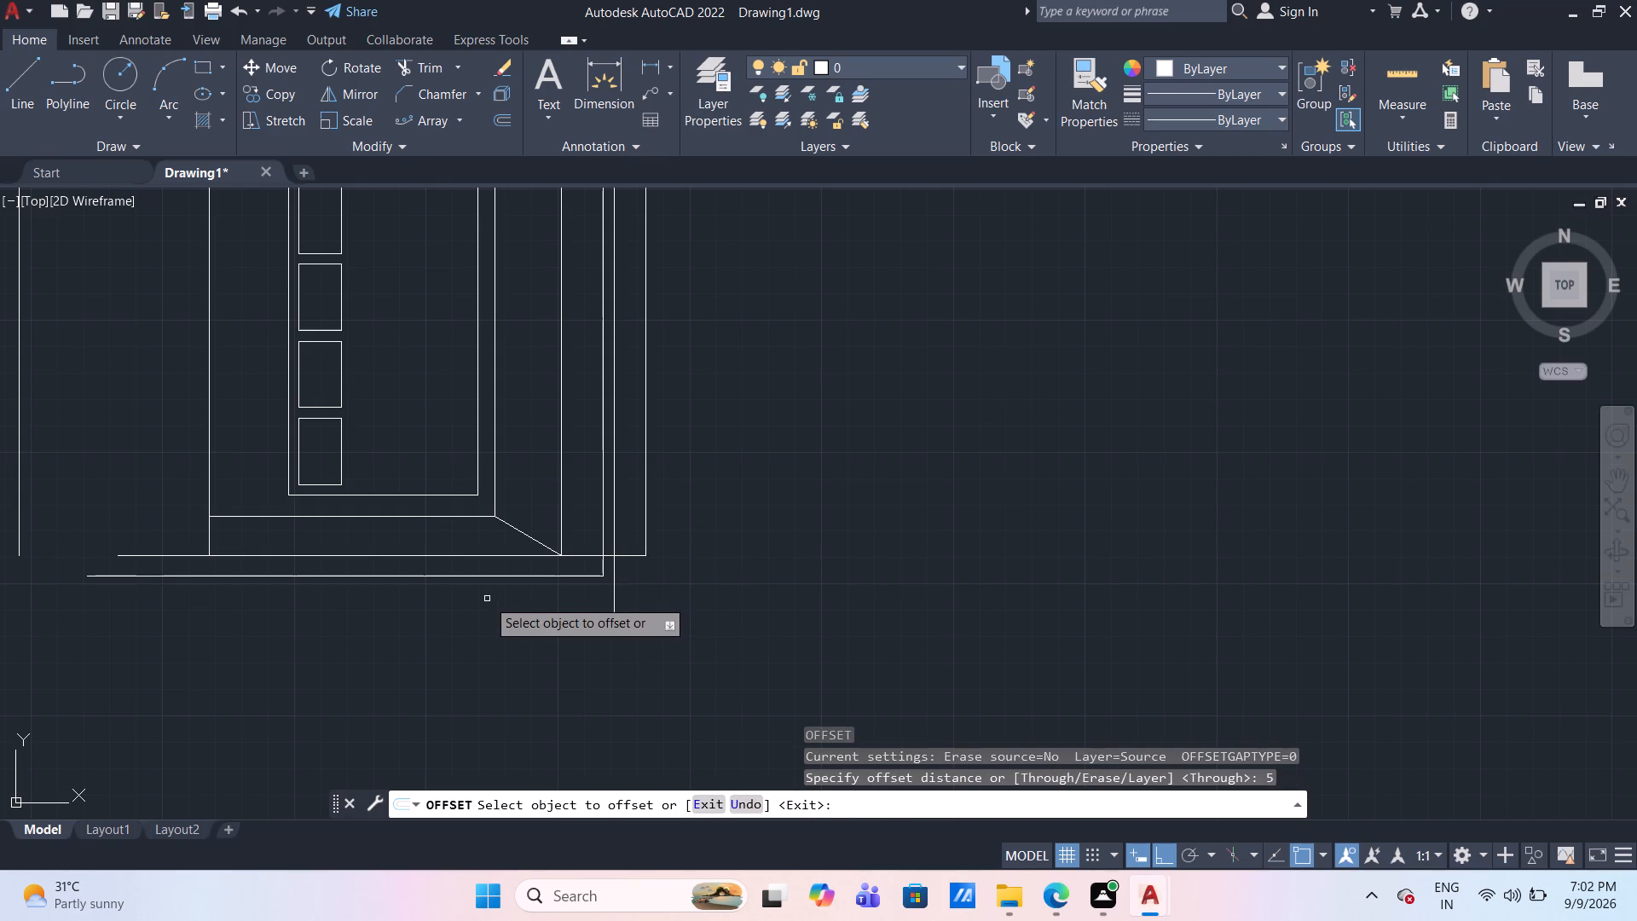
{"action": "left_click", "coordinate": [545, 576]}
{"action": "left_click", "coordinate": [550, 601]}
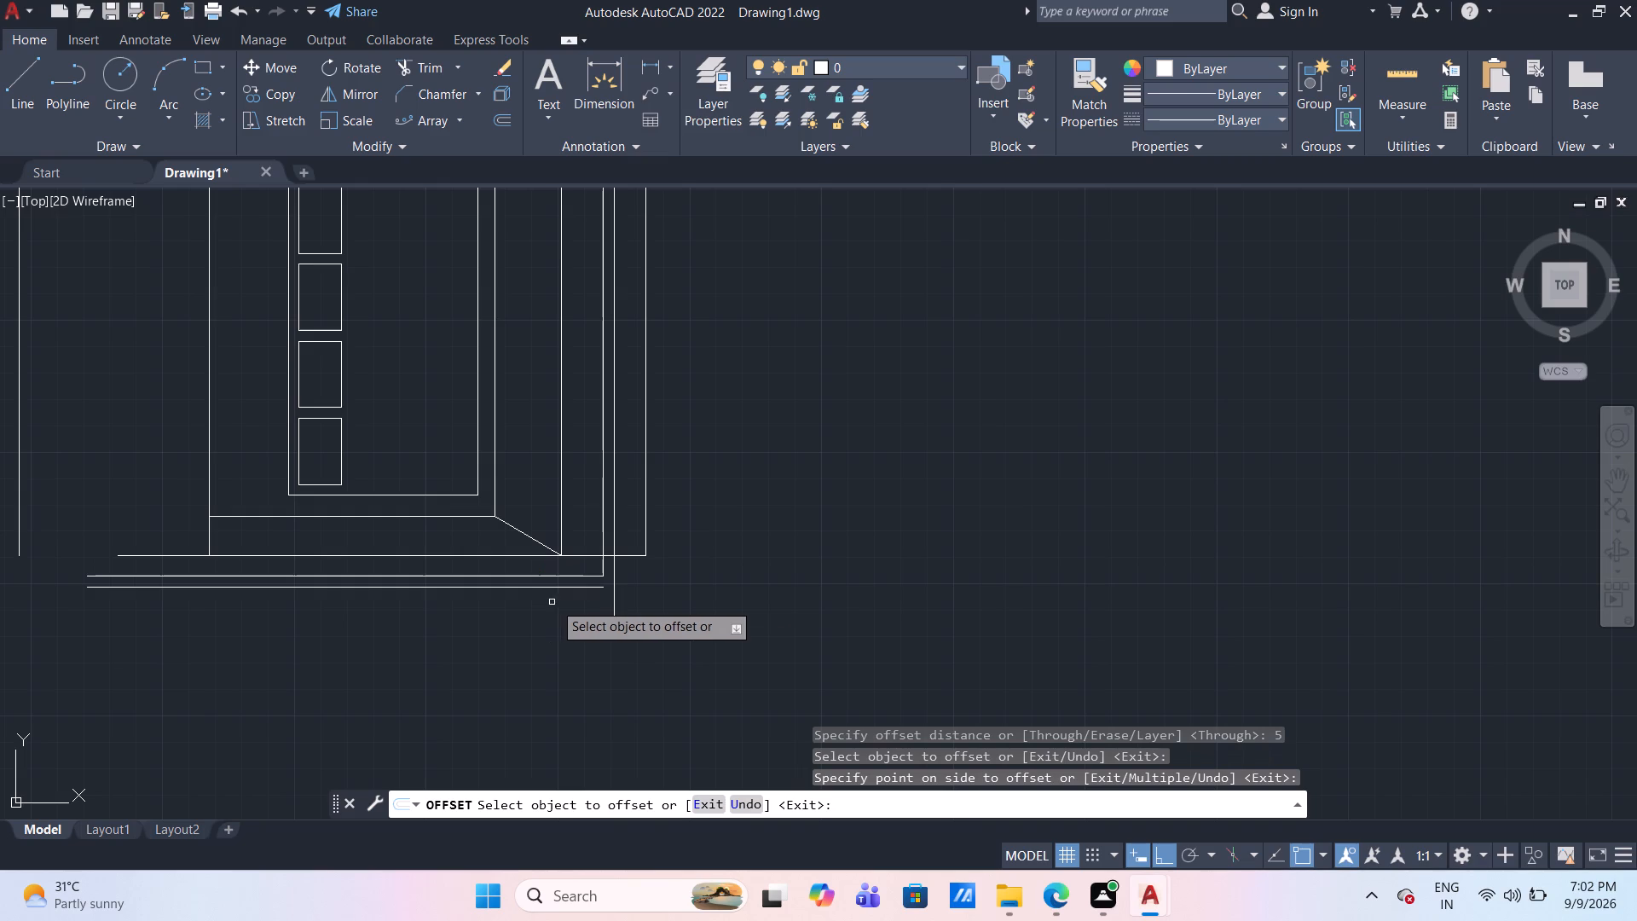
{"action": "key", "text": "Escape"}
Extend the offset horizontal line to meet the new vertical line.
{"action": "type", "text": "EX"}
{"action": "key", "text": "Return"}
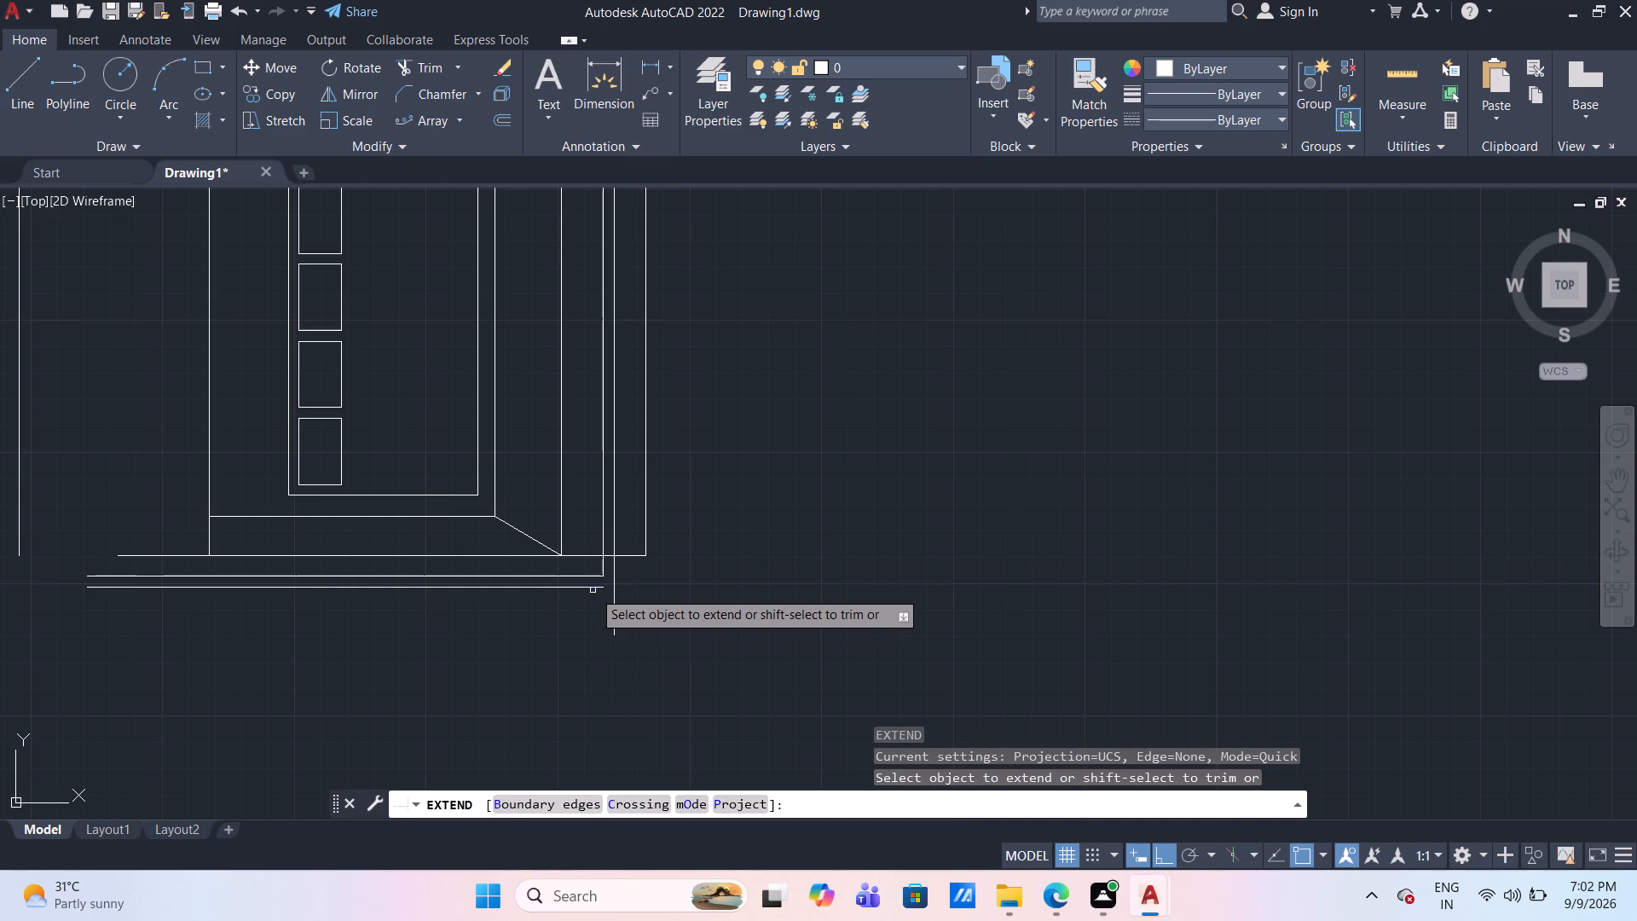
{"action": "left_click", "coordinate": [593, 589]}
{"action": "key", "text": "Escape"}
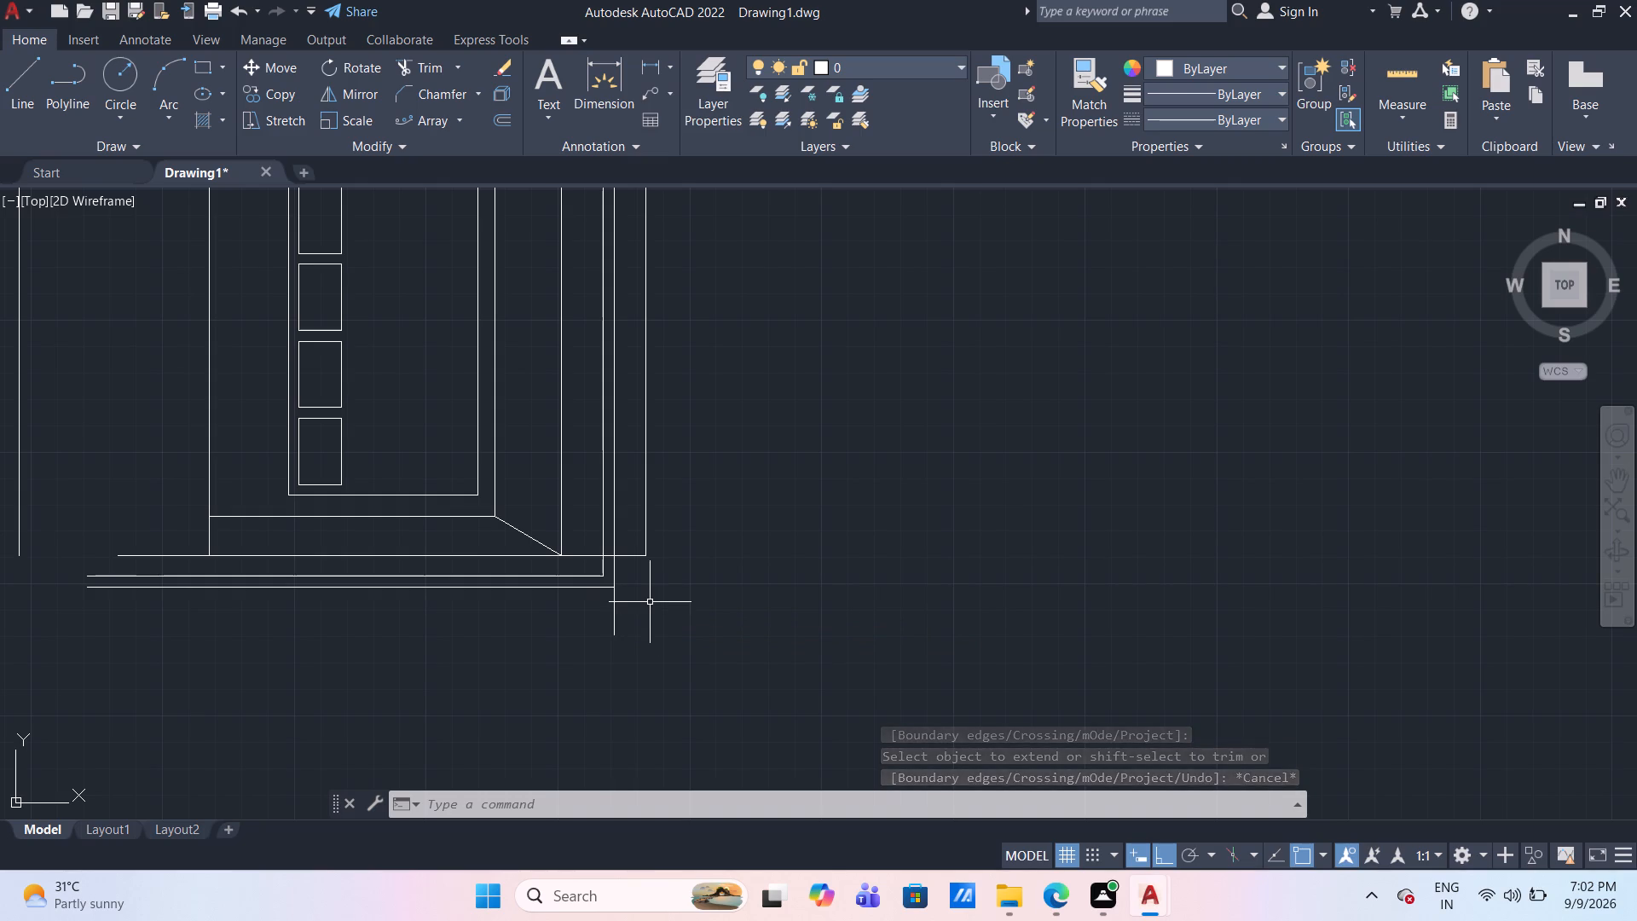
Trim the vertical overhang below the offset line and the base line segments between the inner closely spaced vertical and the outermost vertical.
{"action": "type", "text": "TR"}
{"action": "key", "text": "Return"}
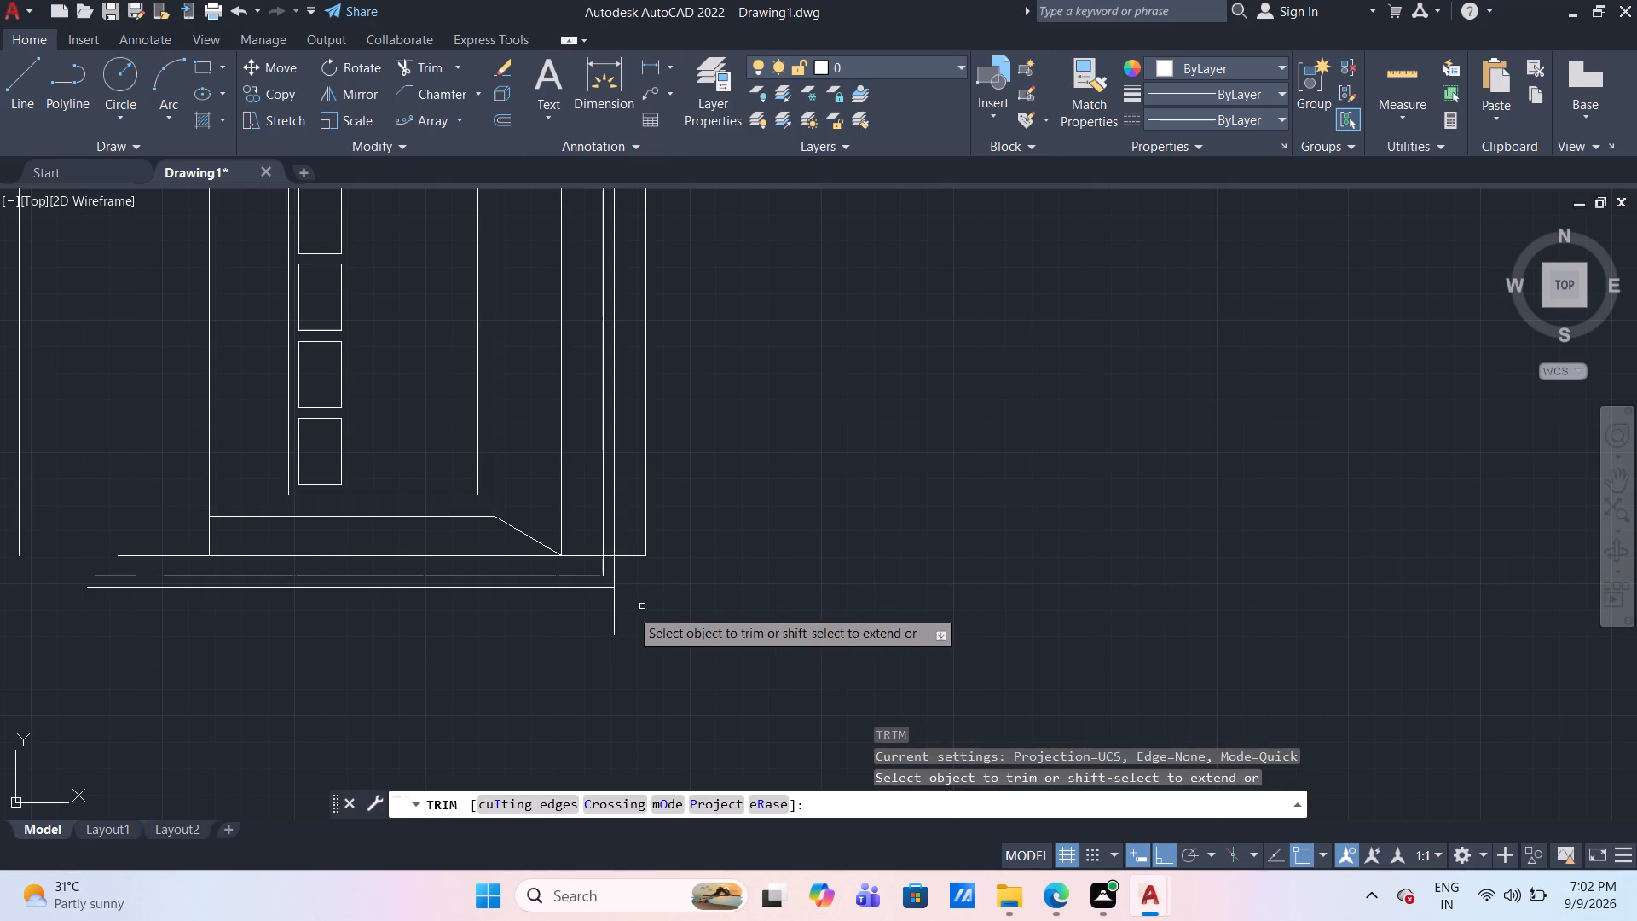
{"action": "left_click", "coordinate": [630, 609]}
{"action": "left_click", "coordinate": [577, 625]}
{"action": "scroll", "coordinate": [629, 541], "scroll_direction": "up", "scroll_amount": 1}
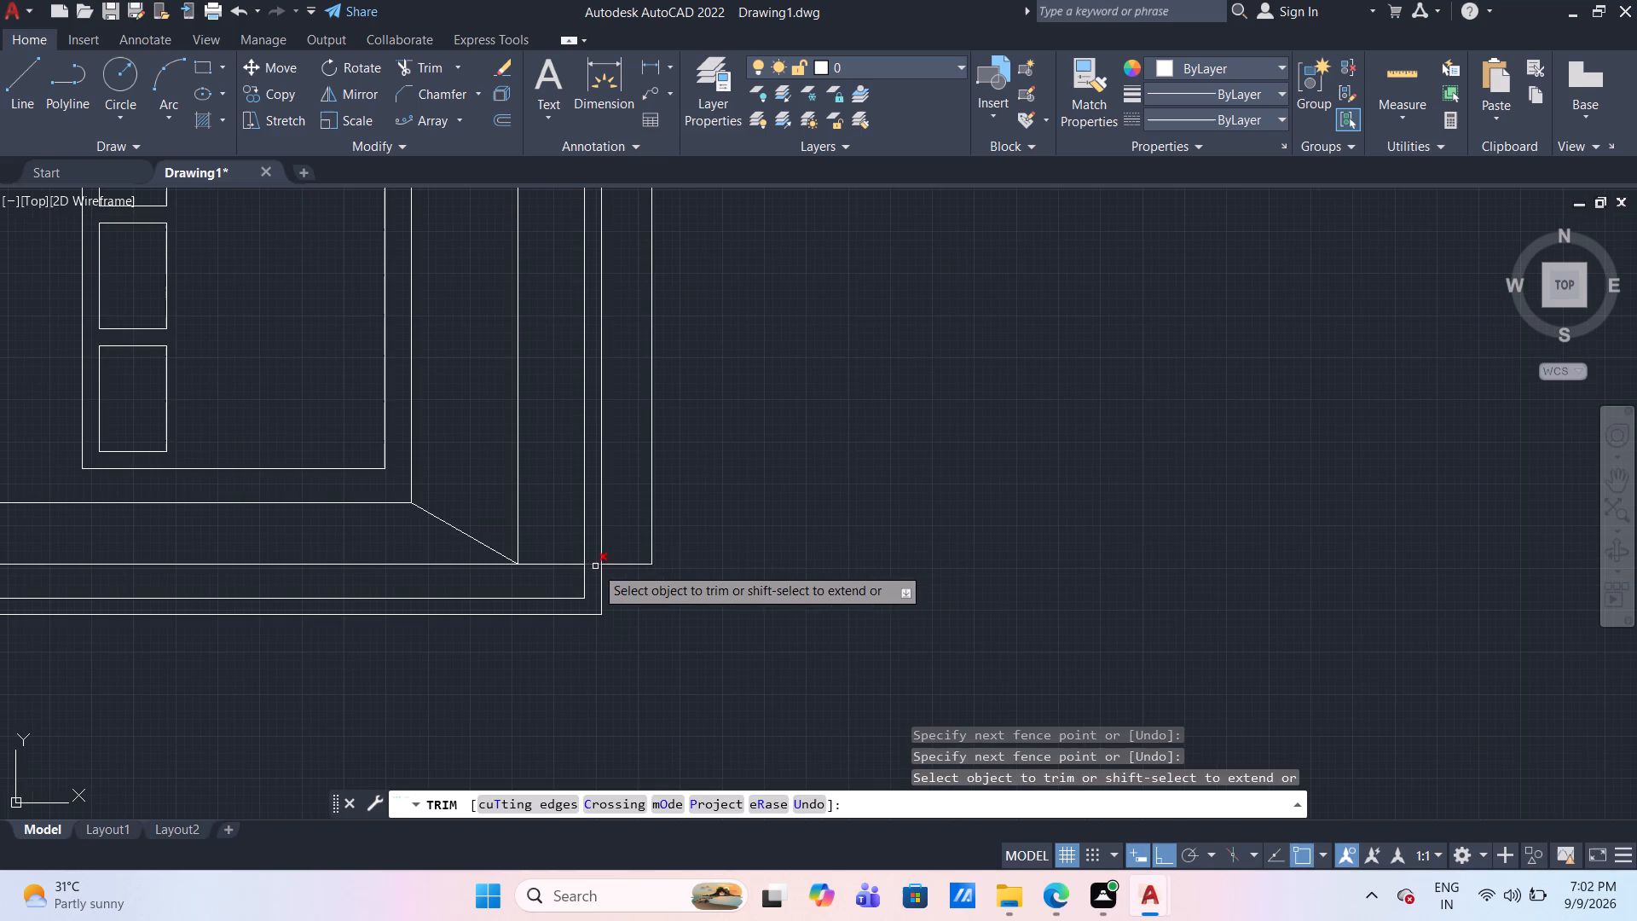
{"action": "left_click", "coordinate": [595, 566]}
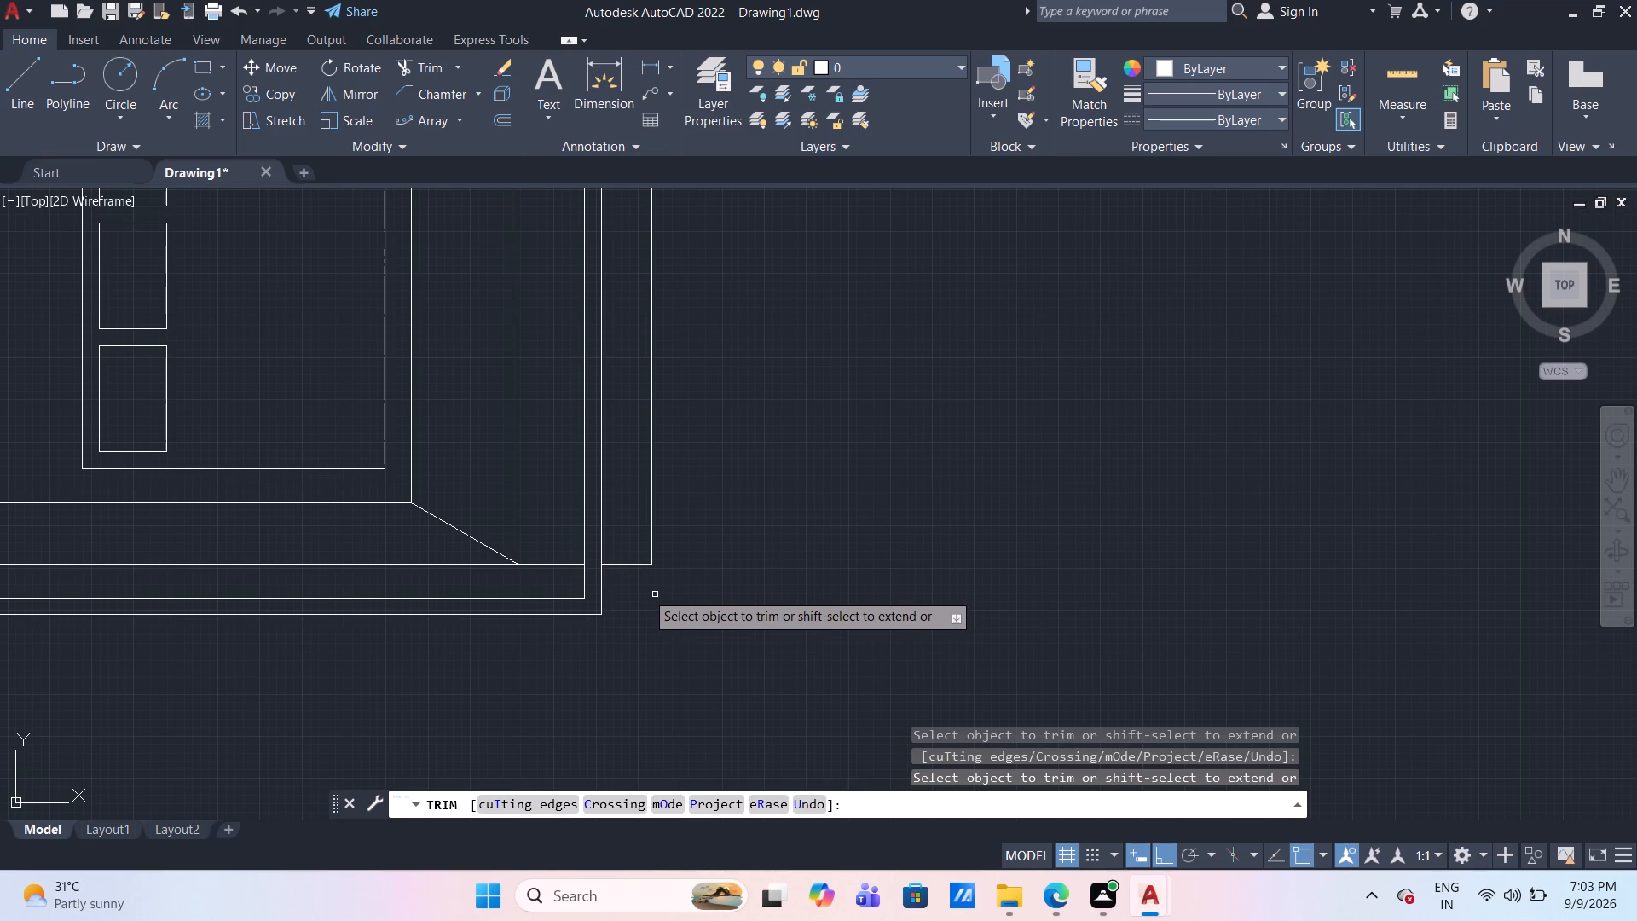
{"action": "left_click", "coordinate": [632, 566]}
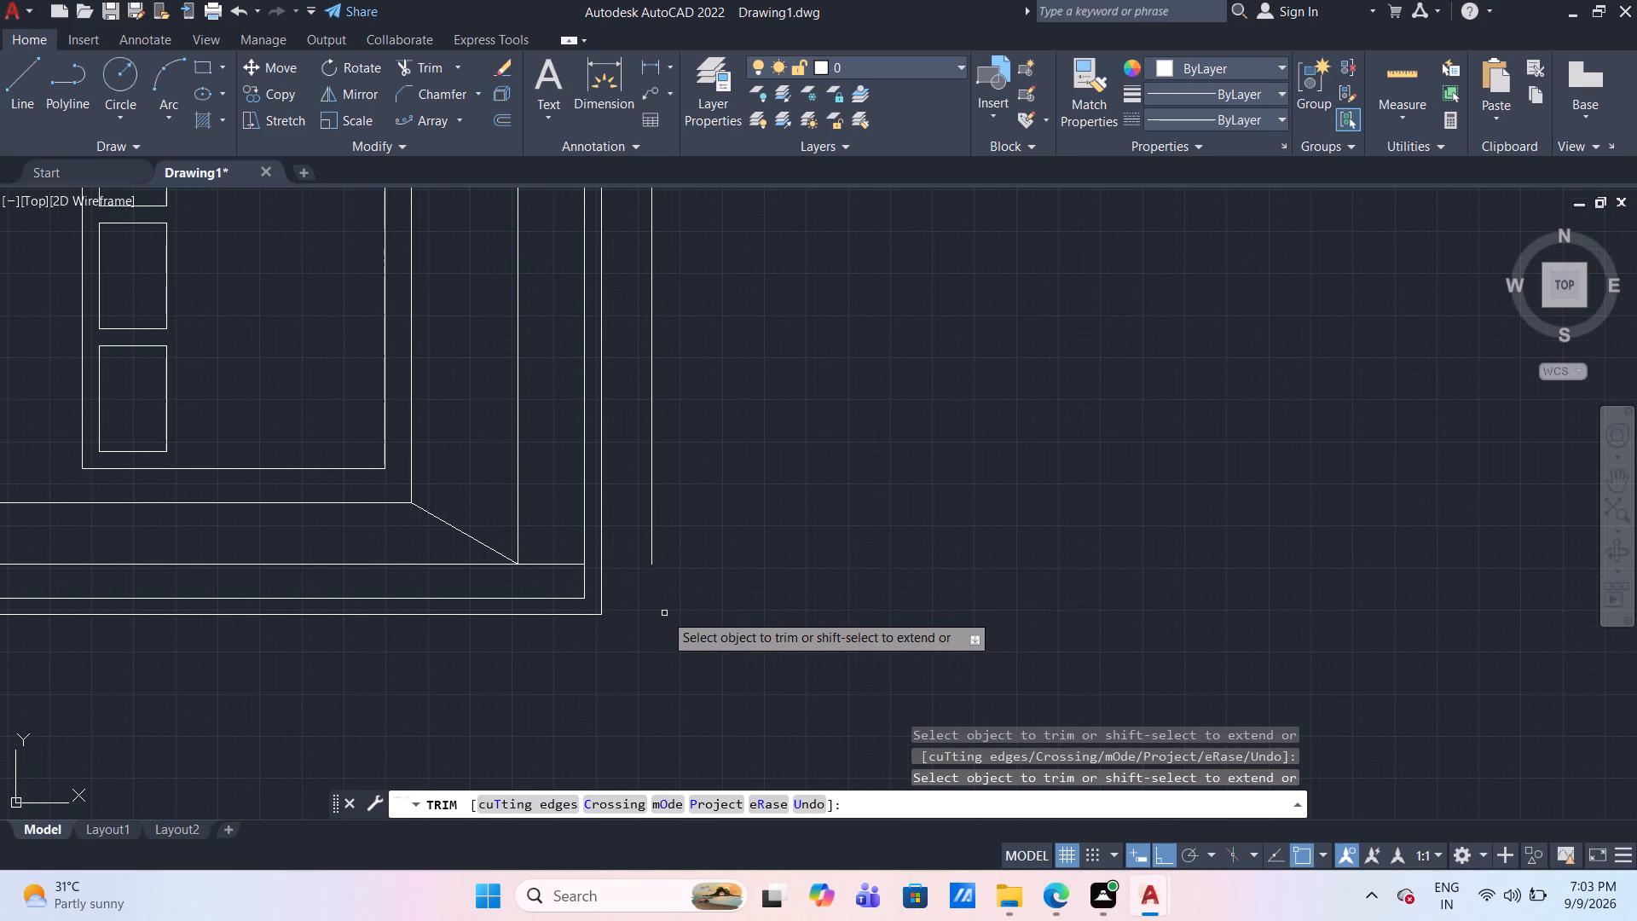
{"action": "key", "text": "Escape"}
Measure the gap between the outermost vertical line's lower end and the adjacent frame line using a temporary dimension.
{"action": "scroll", "coordinate": [664, 613], "scroll_direction": "down", "scroll_amount": 3}
{"action": "scroll", "coordinate": [664, 613], "scroll_direction": "up", "scroll_amount": 3}
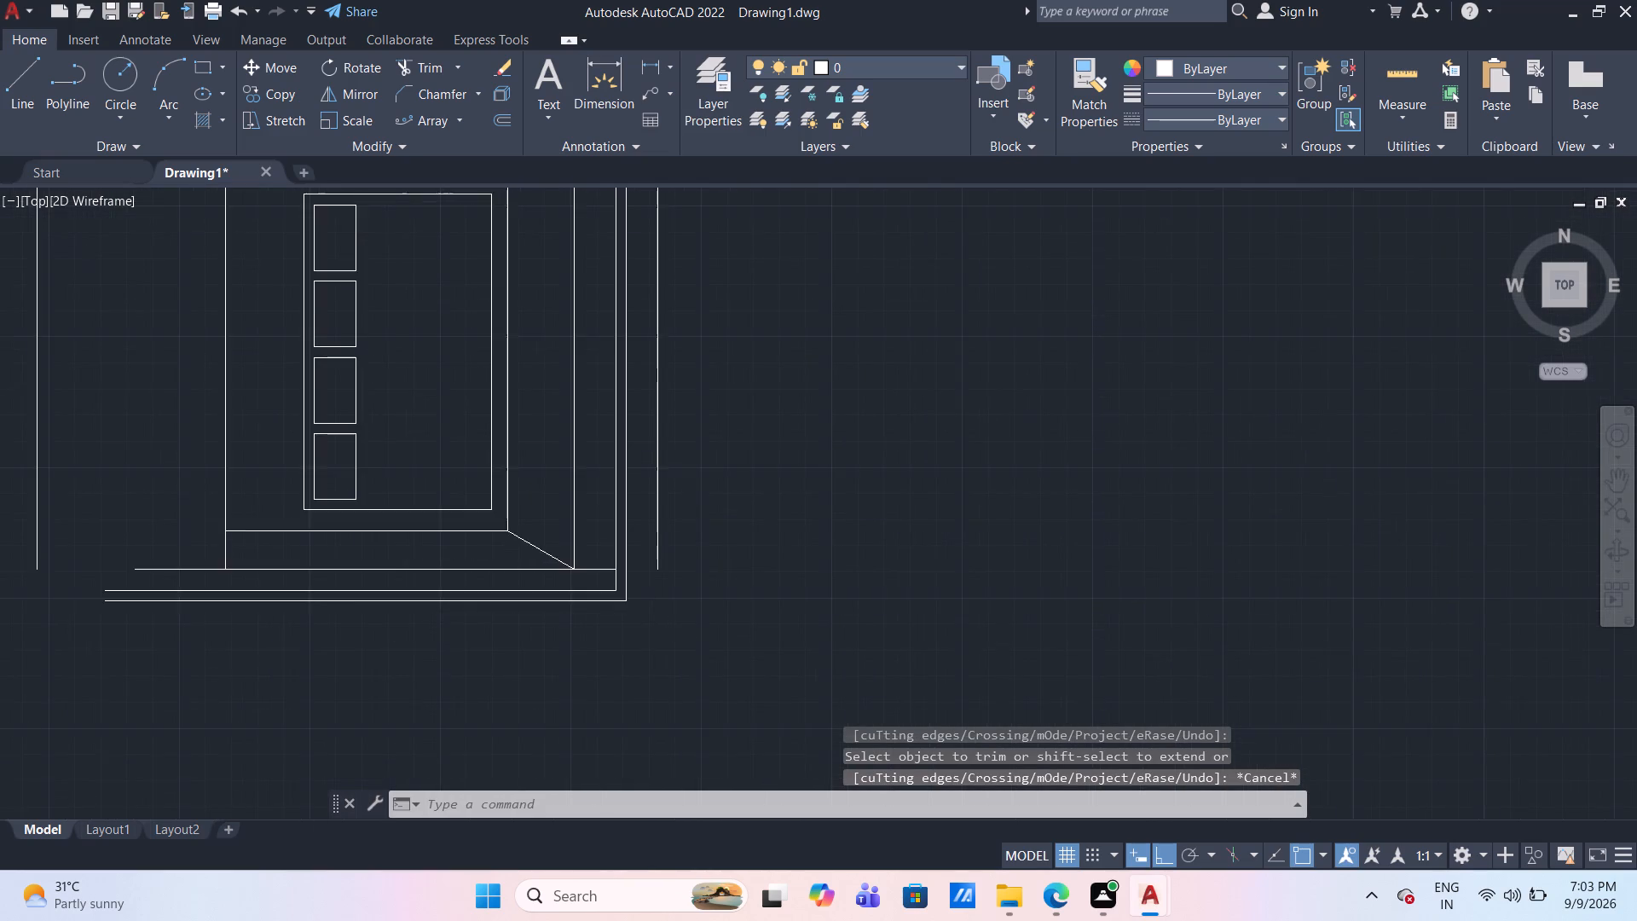
{"action": "middle_click_drag", "start_coordinate": [658, 631], "coordinate": [646, 540]}
{"action": "scroll", "coordinate": [651, 564], "scroll_direction": "up", "scroll_amount": 1}
{"action": "left_click", "coordinate": [589, 82]}
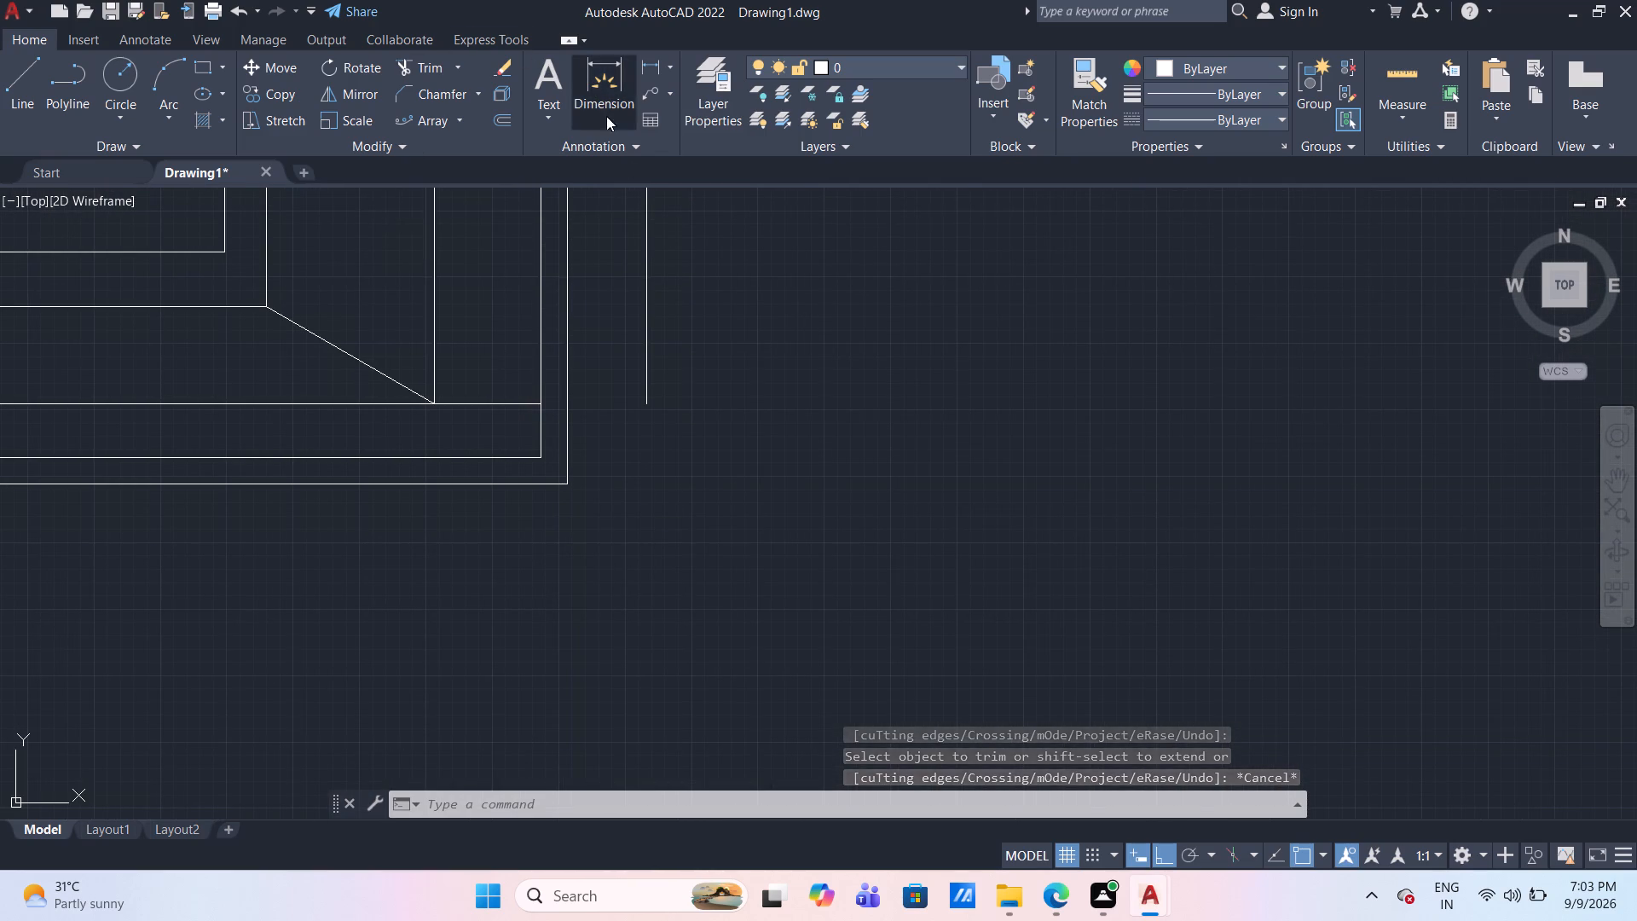
{"action": "left_click", "coordinate": [645, 406]}
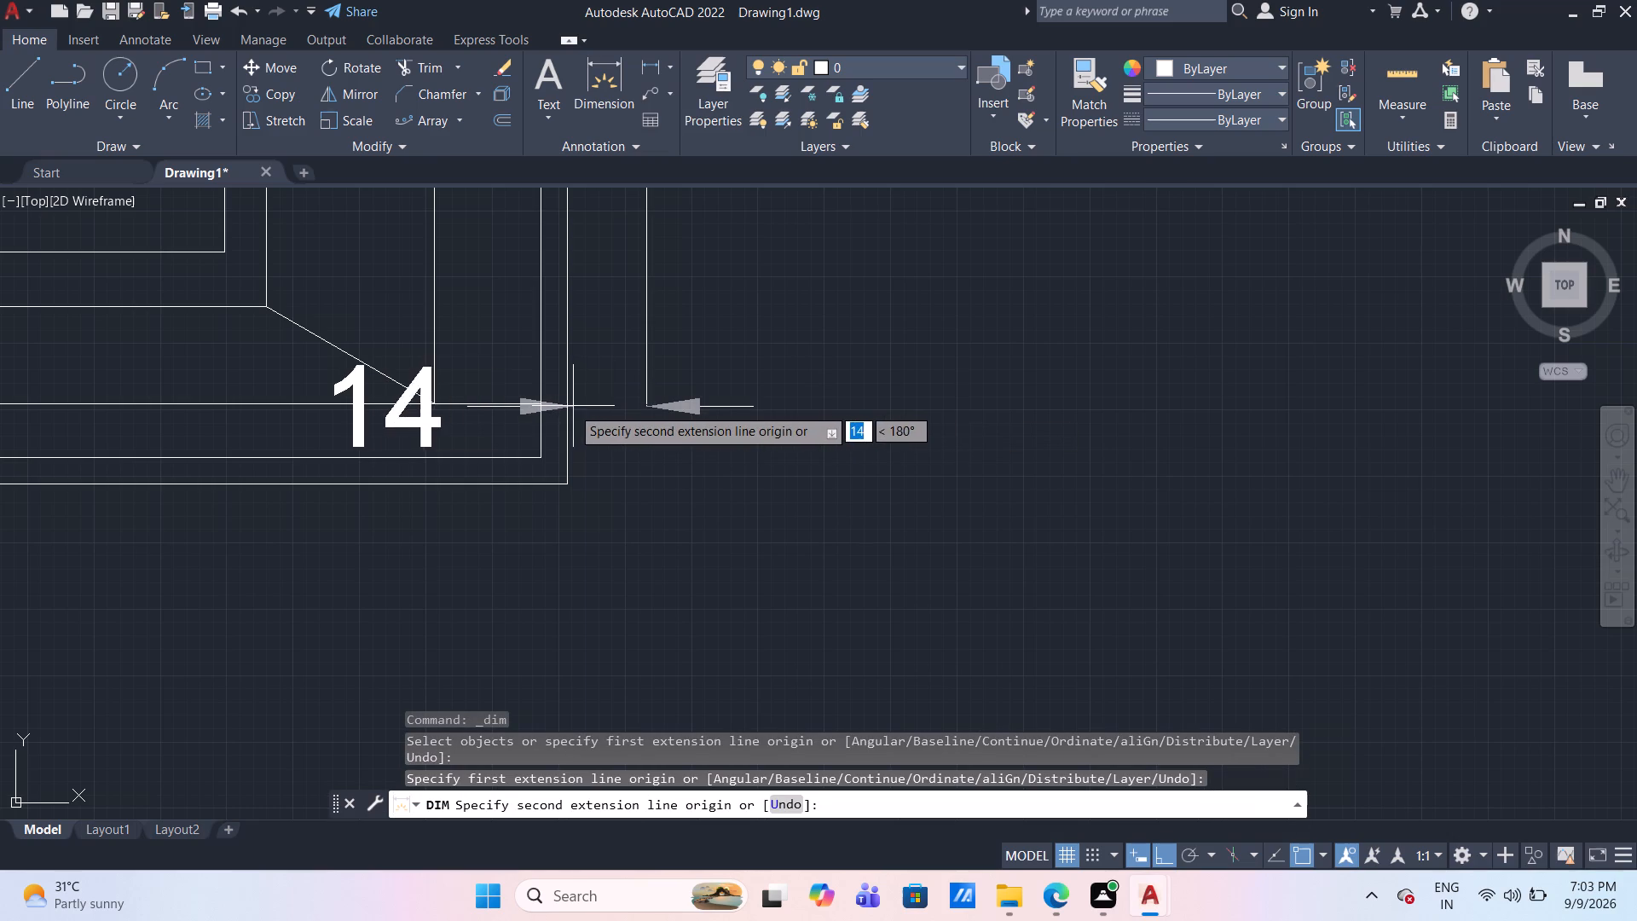
{"action": "left_click", "coordinate": [571, 407]}
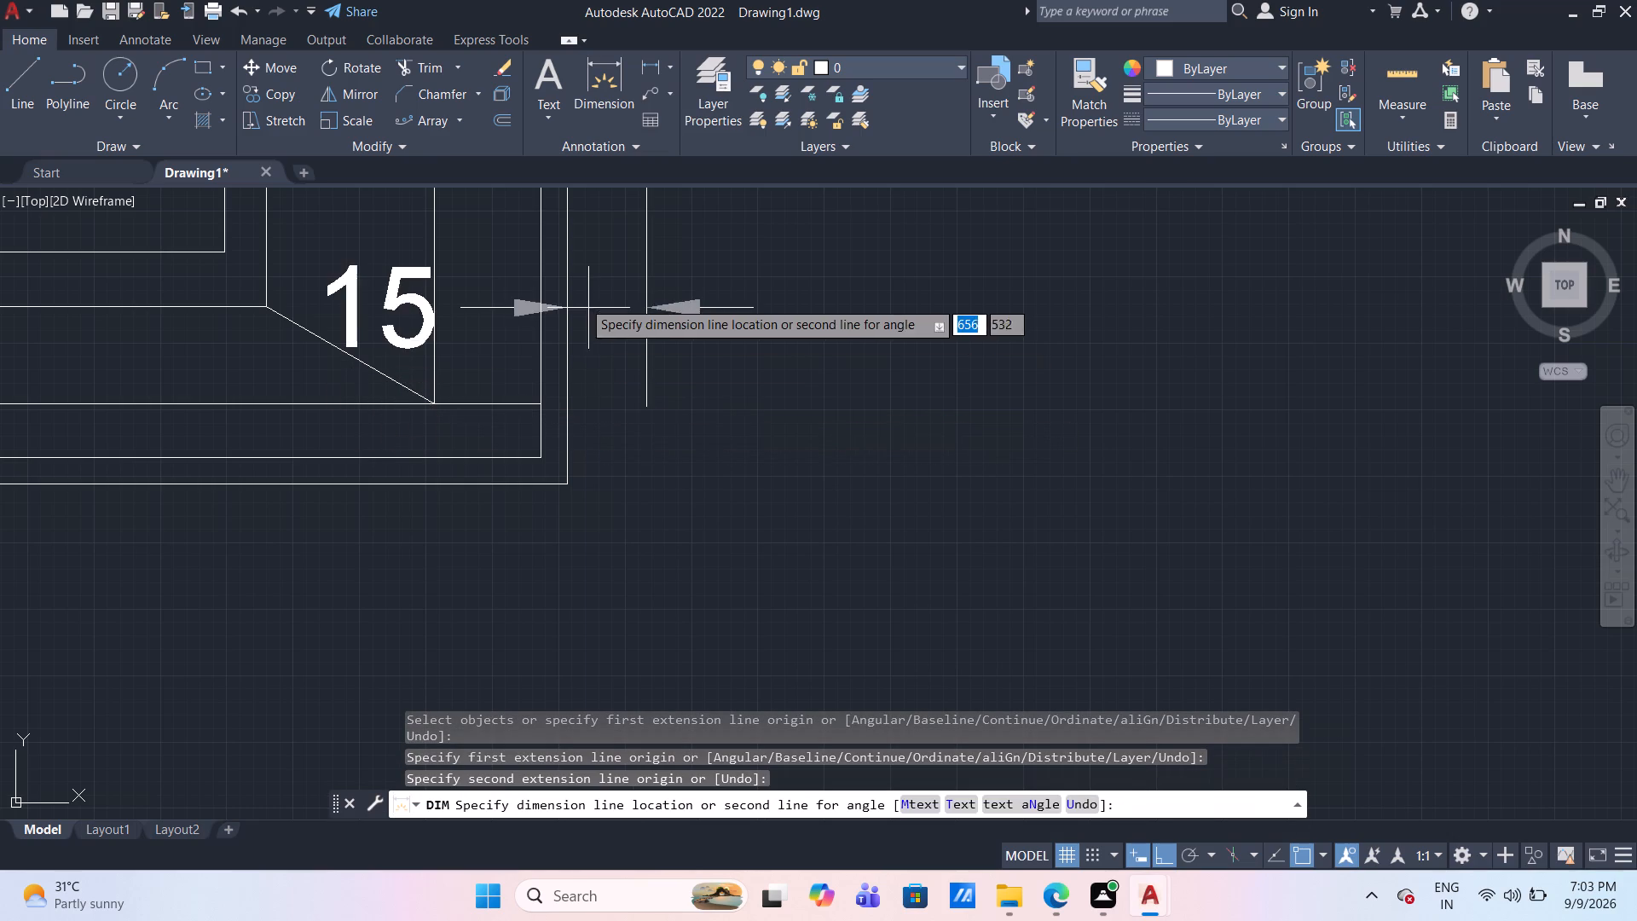
{"action": "key", "text": "Escape"}
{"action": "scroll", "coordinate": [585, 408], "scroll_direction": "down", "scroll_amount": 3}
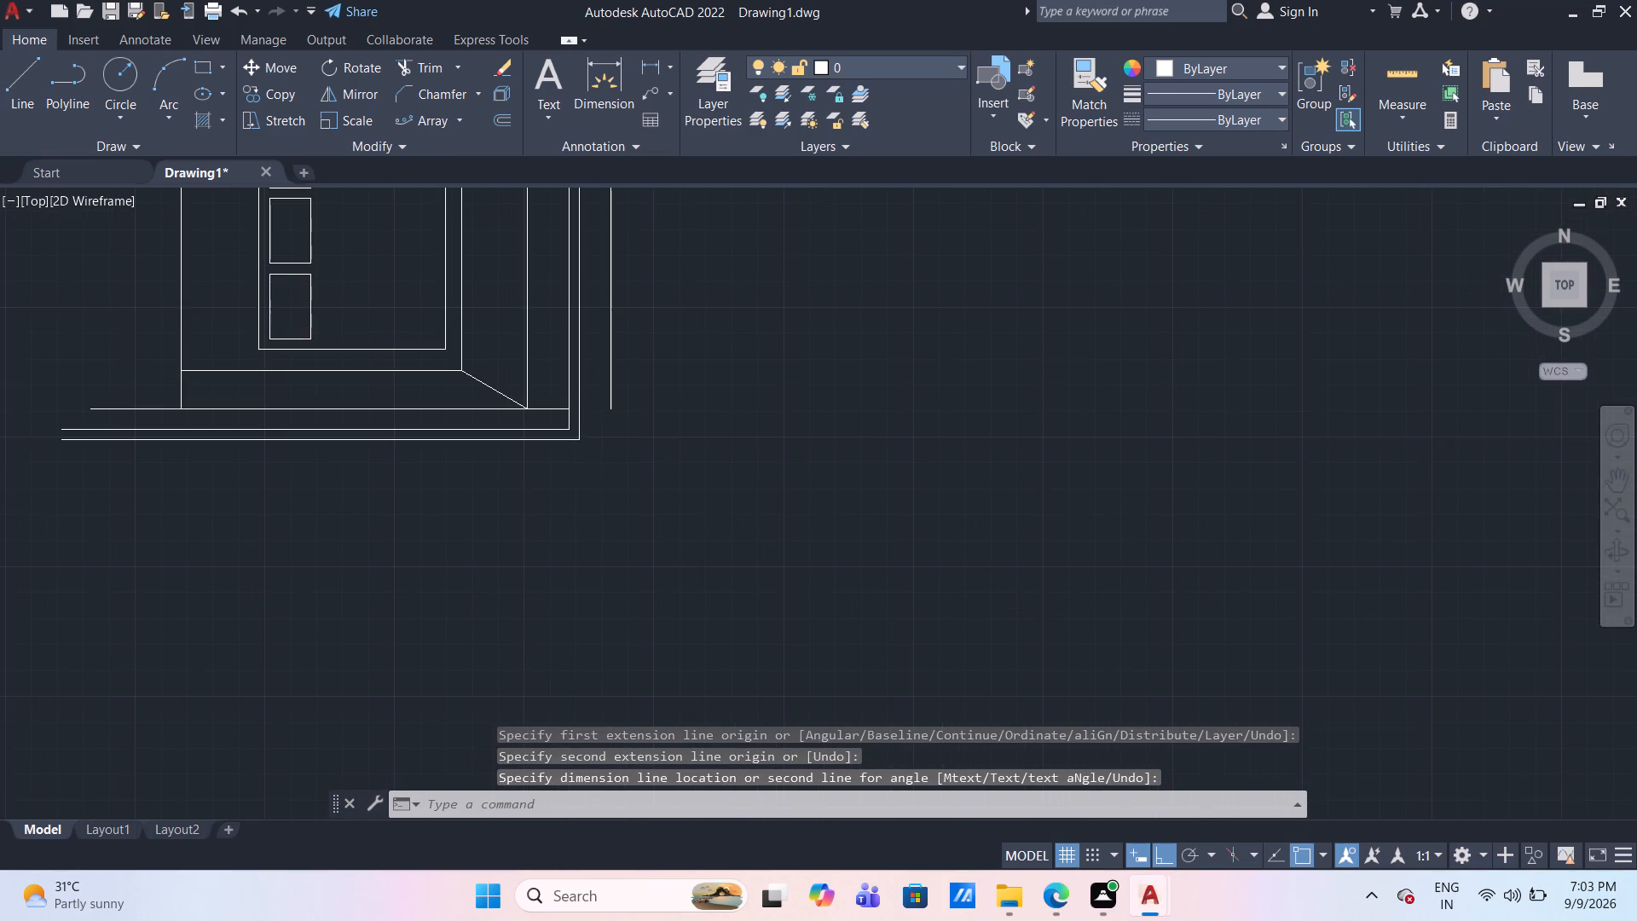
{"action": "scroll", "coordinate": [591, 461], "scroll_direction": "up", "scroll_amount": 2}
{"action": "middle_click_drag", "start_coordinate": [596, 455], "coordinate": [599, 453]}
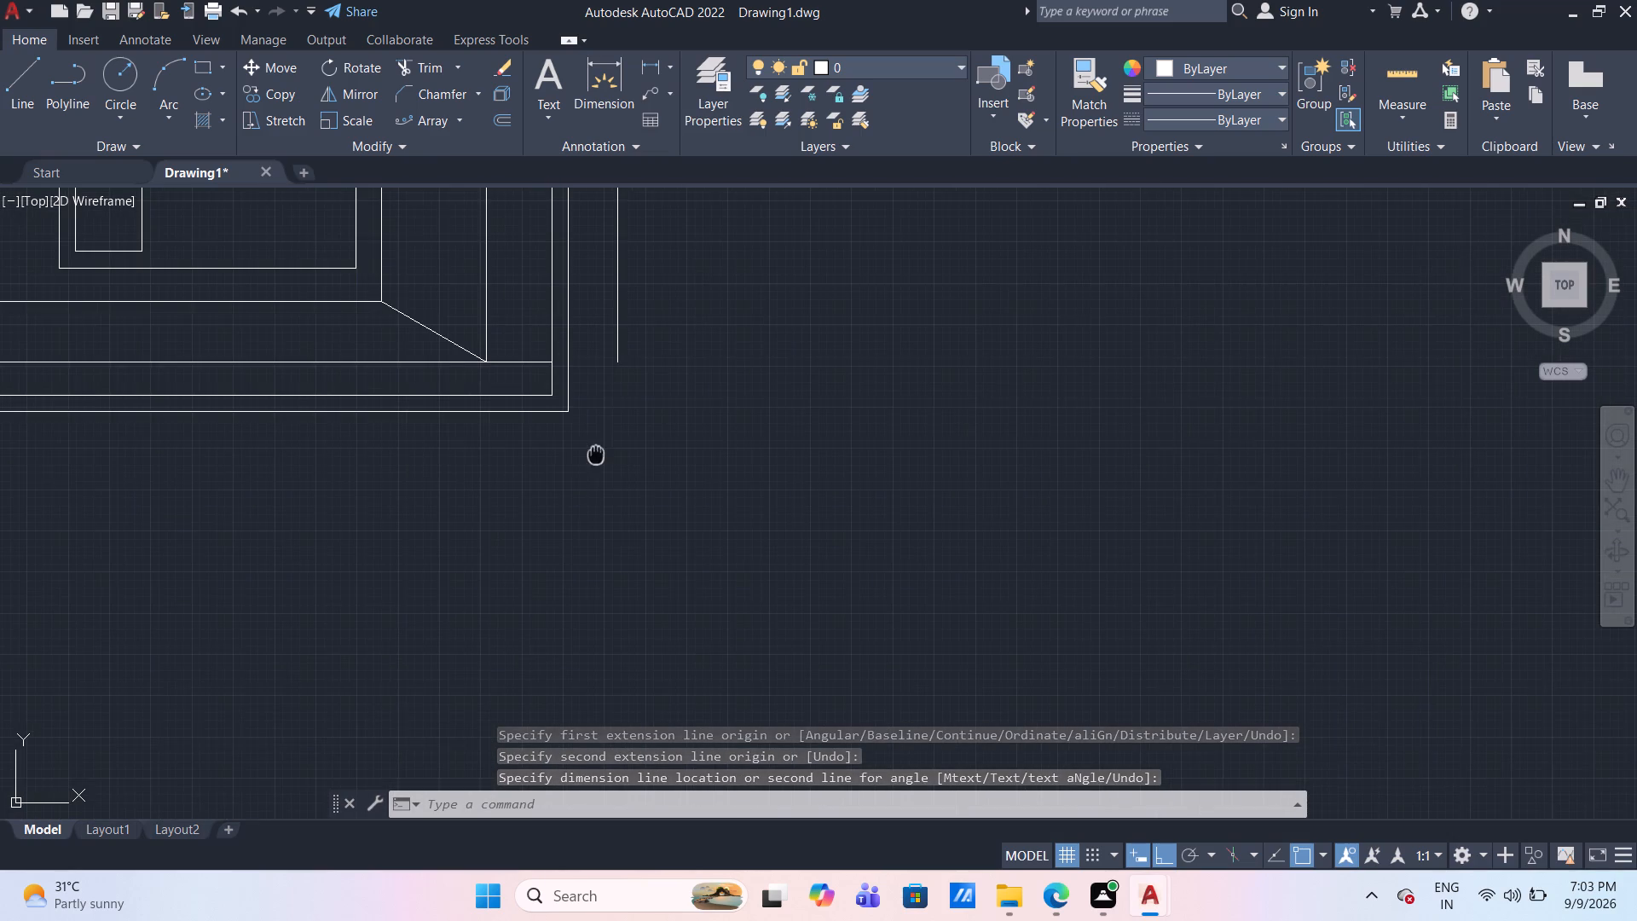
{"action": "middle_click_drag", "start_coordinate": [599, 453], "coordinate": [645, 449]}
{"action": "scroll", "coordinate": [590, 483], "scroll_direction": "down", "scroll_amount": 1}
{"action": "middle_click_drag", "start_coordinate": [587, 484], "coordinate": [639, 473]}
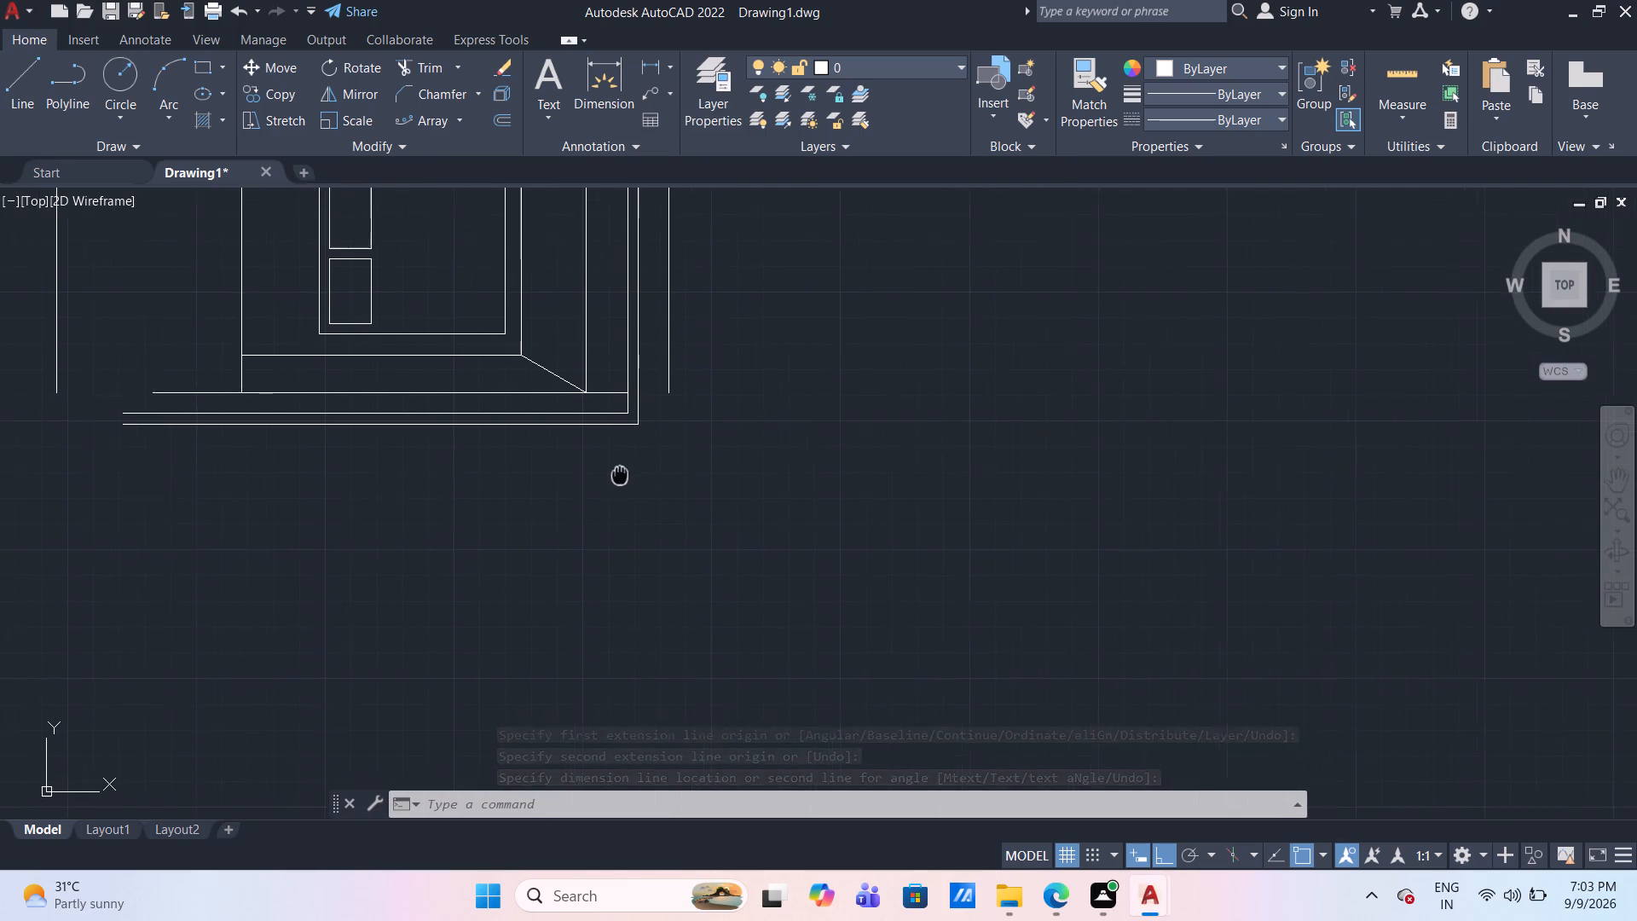
Offset the lowest horizontal base line 10 units downward.
{"action": "middle_click_drag", "start_coordinate": [639, 473], "coordinate": [684, 469]}
{"action": "key", "text": "o"}
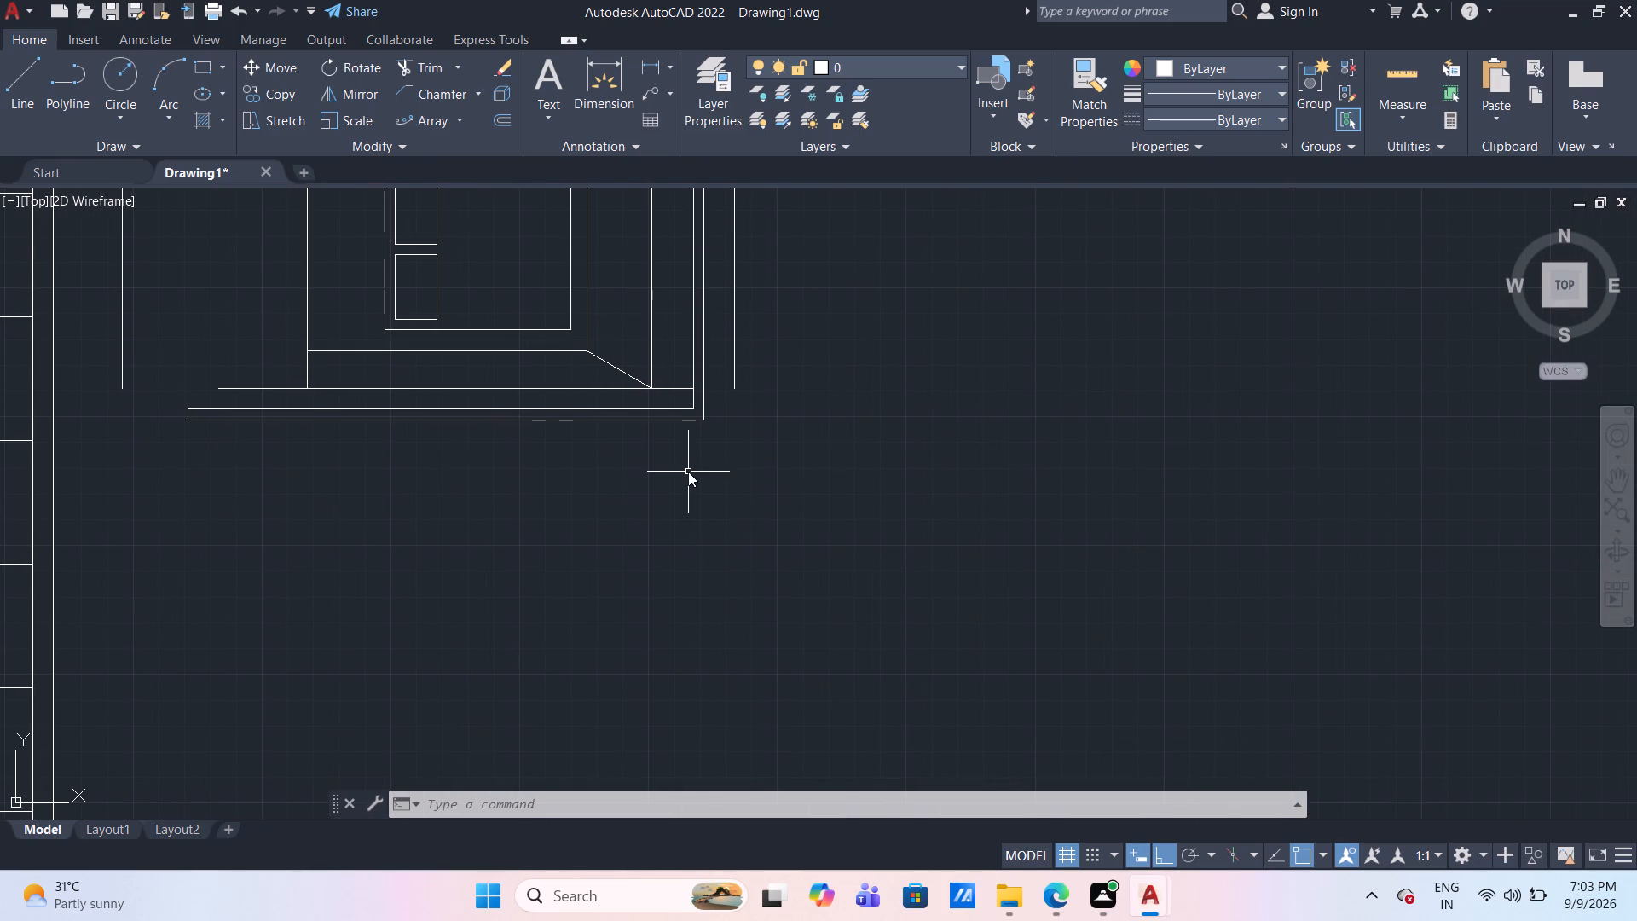
{"action": "key", "text": "Return"}
{"action": "type", "text": "10"}
{"action": "key", "text": "Return"}
{"action": "left_click", "coordinate": [674, 422]}
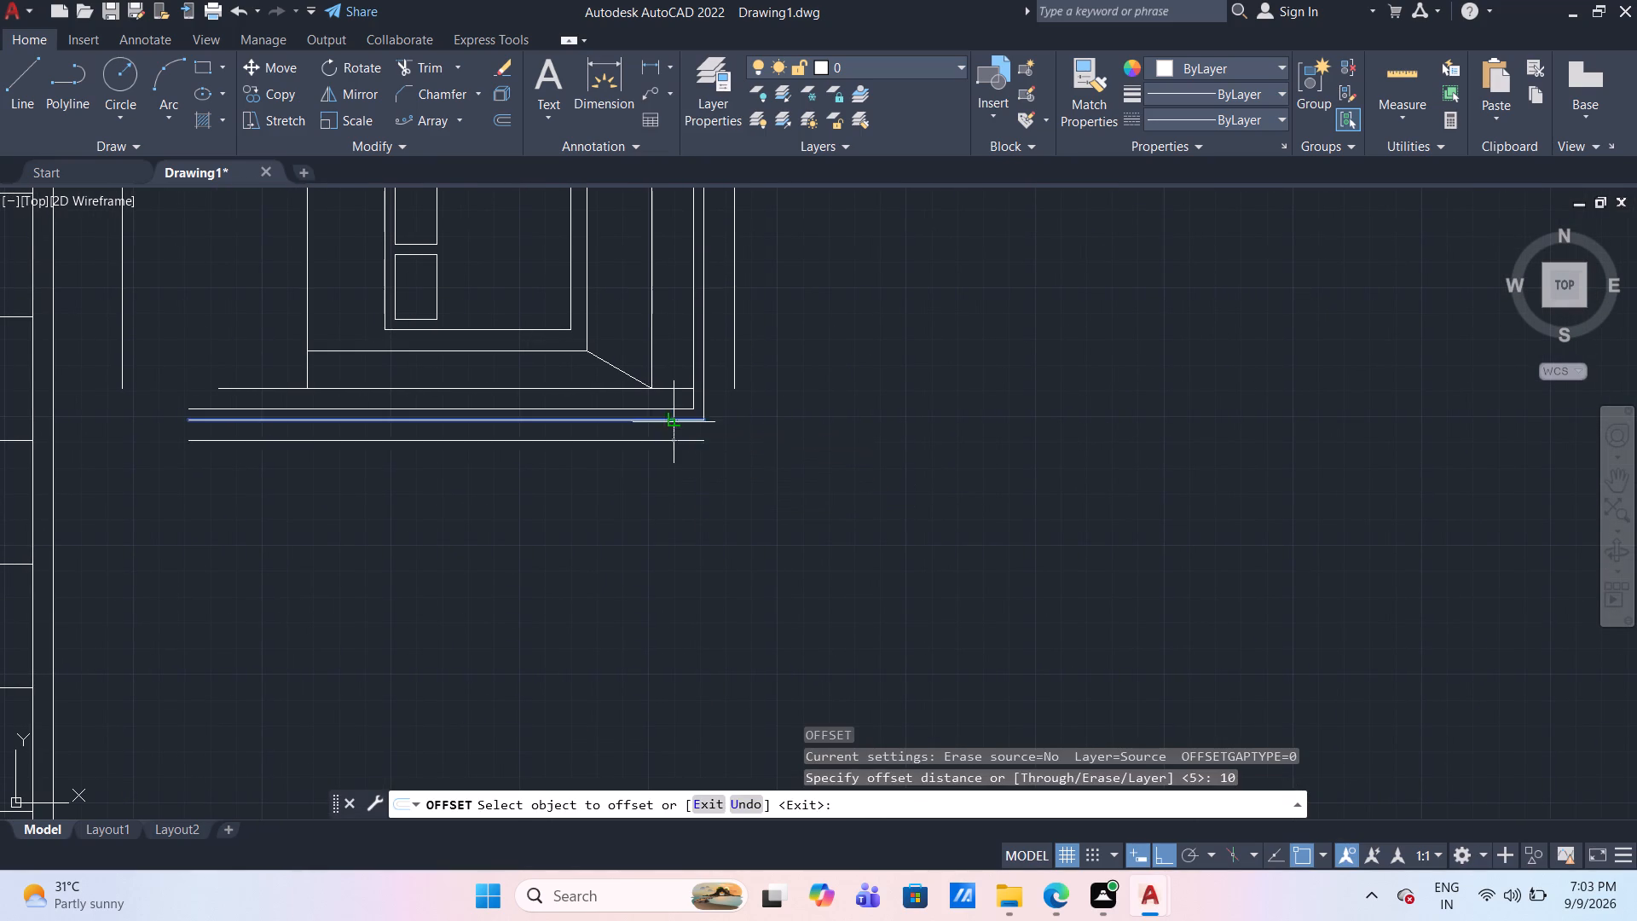
{"action": "left_click", "coordinate": [681, 511]}
{"action": "key", "text": "Escape"}
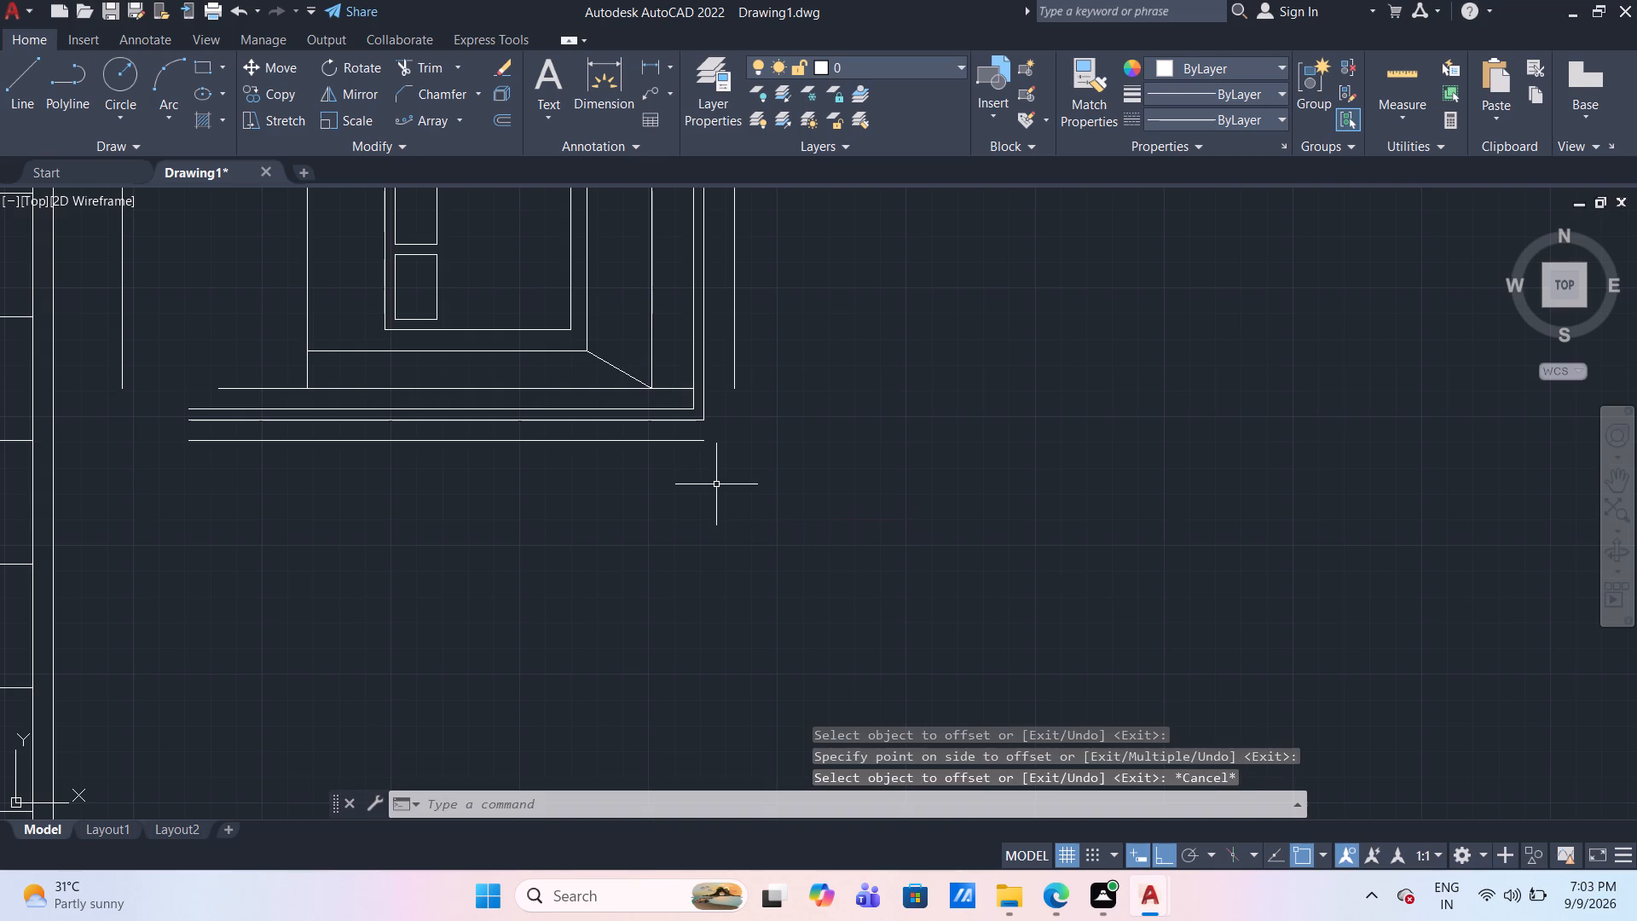
Draw a line from the offset line's right end 15 units across, and up to the outermost vertical's lower end.
{"action": "left_click", "coordinate": [21, 72]}
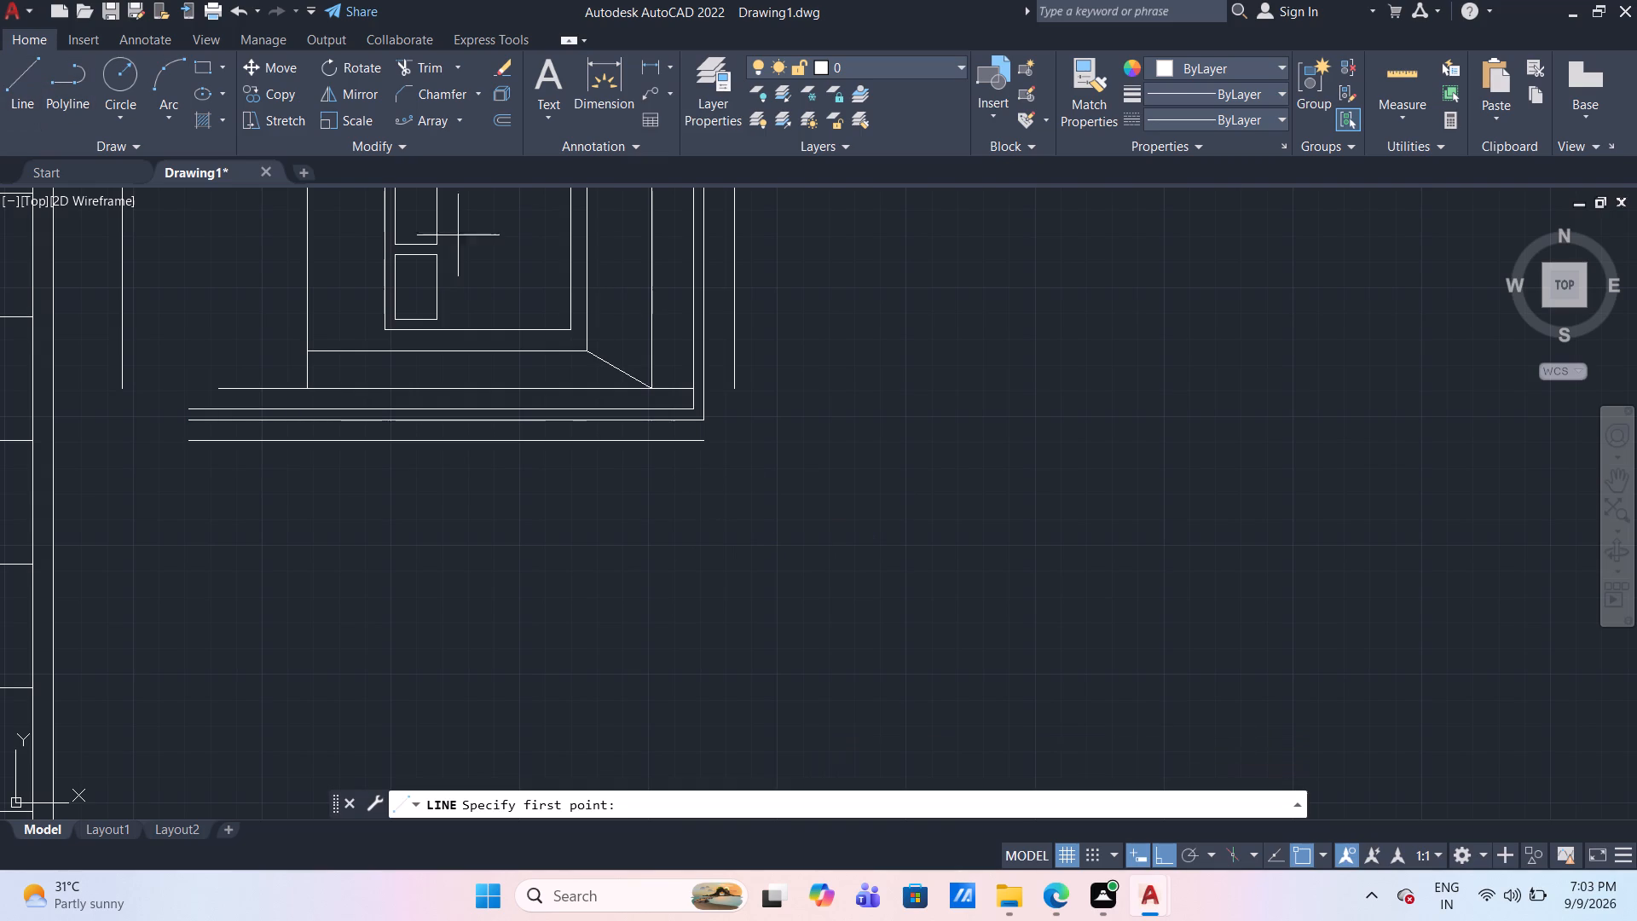
{"action": "left_click", "coordinate": [705, 445]}
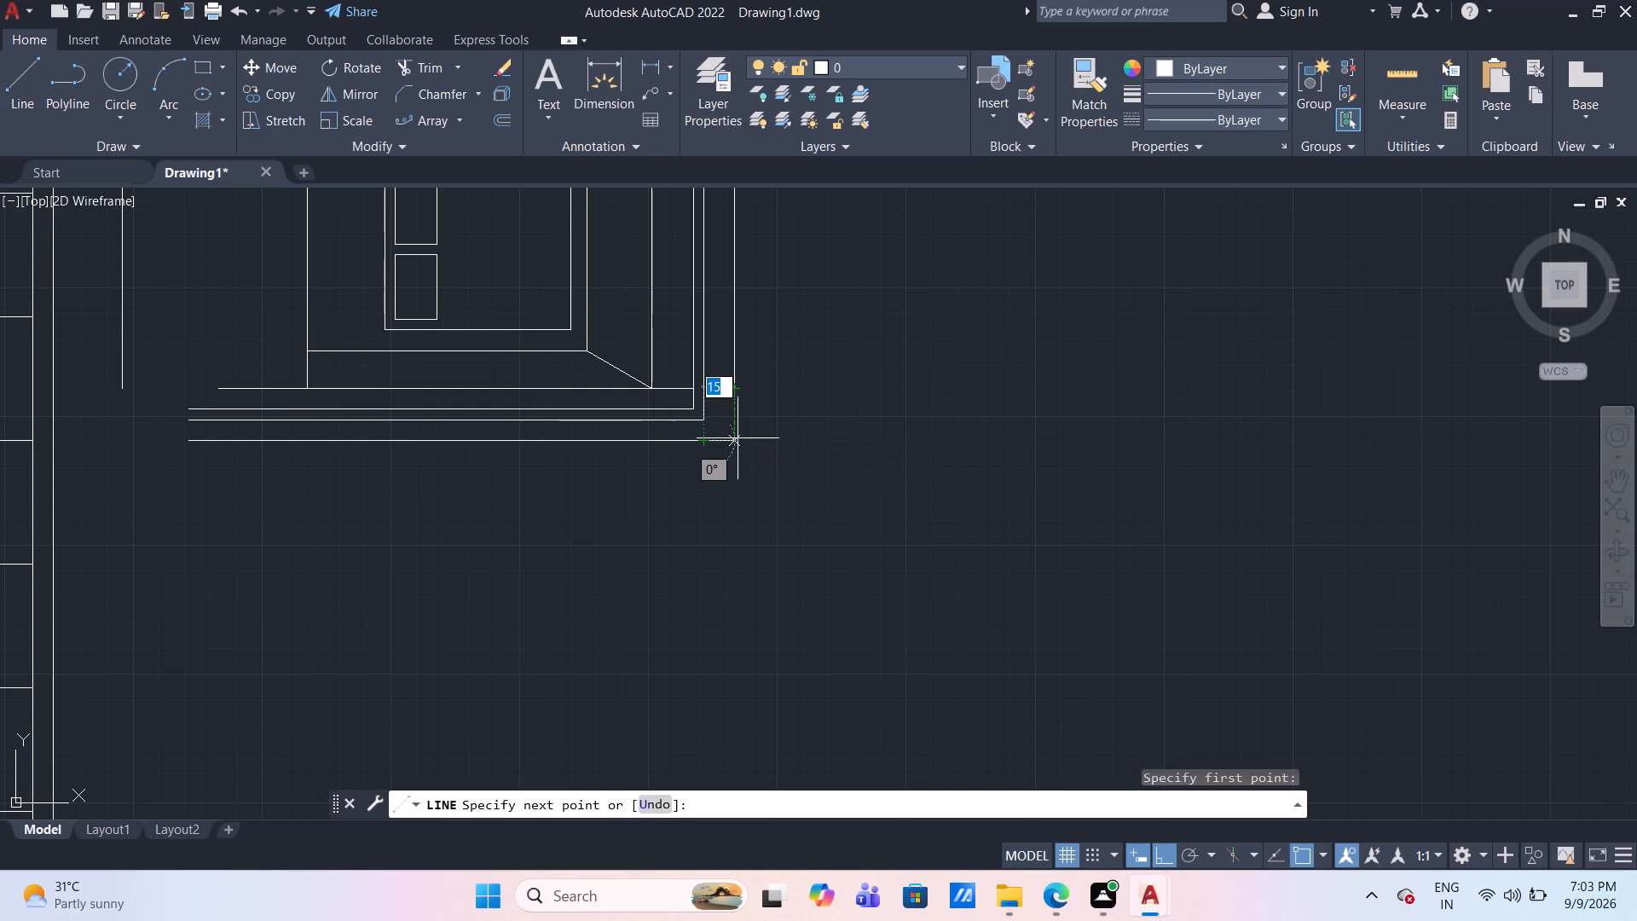
{"action": "left_click", "coordinate": [738, 438]}
{"action": "left_click", "coordinate": [735, 389]}
{"action": "key", "text": "Escape"}
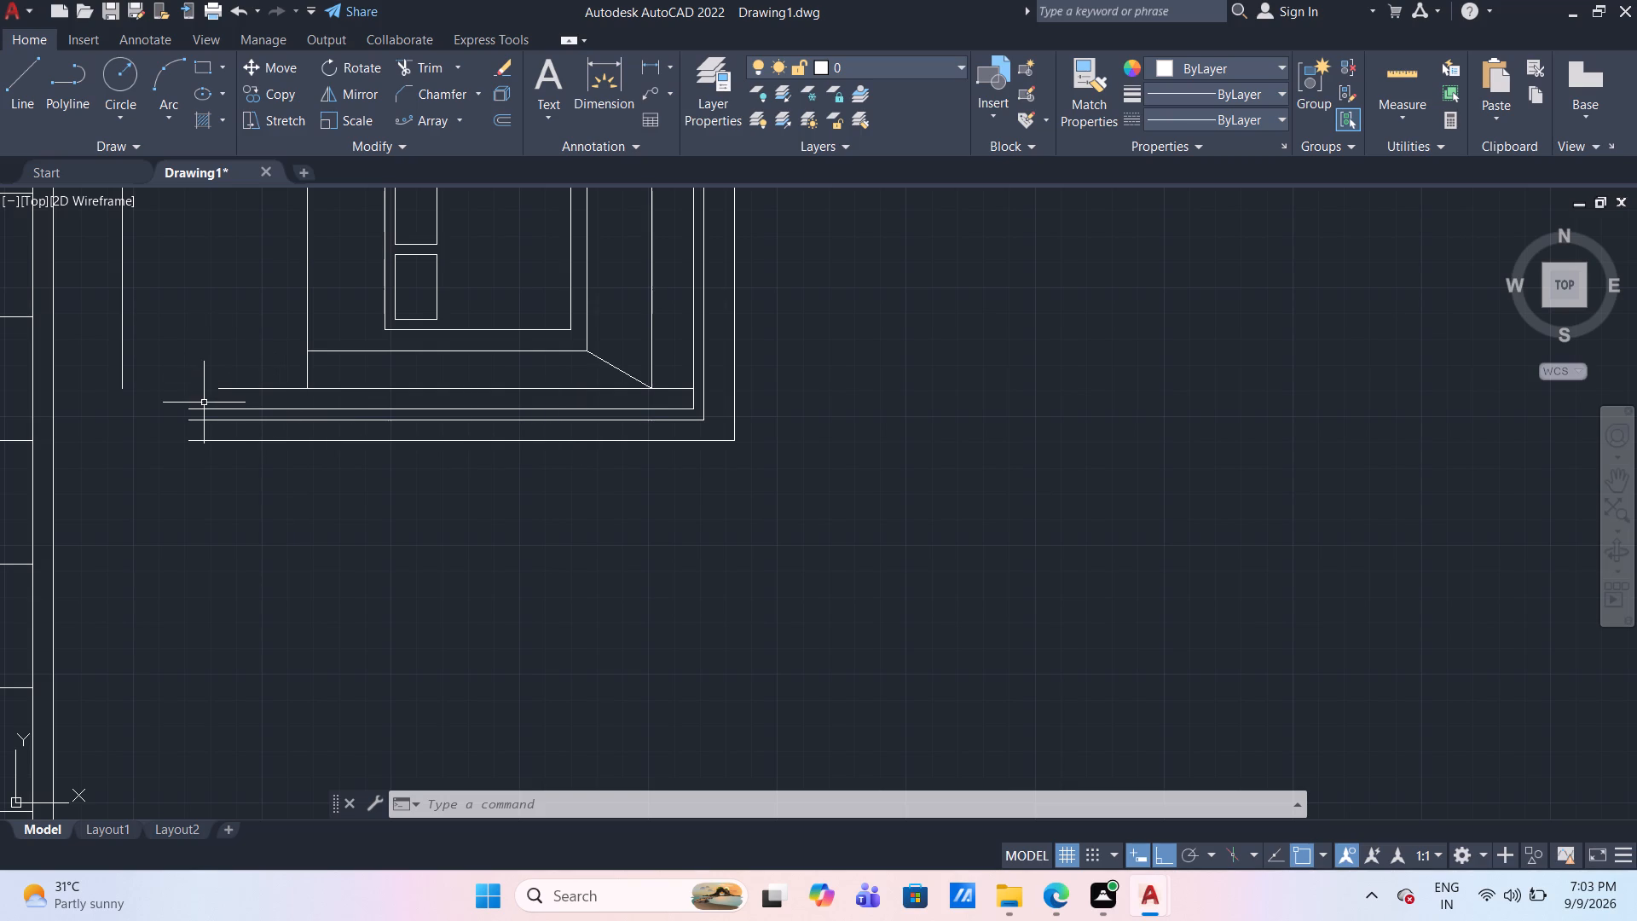
Draw a short vertical line, 5 units long, joining the two closely spaced base lines near their left ends.
{"action": "middle_click_drag", "start_coordinate": [246, 329], "coordinate": [348, 396]}
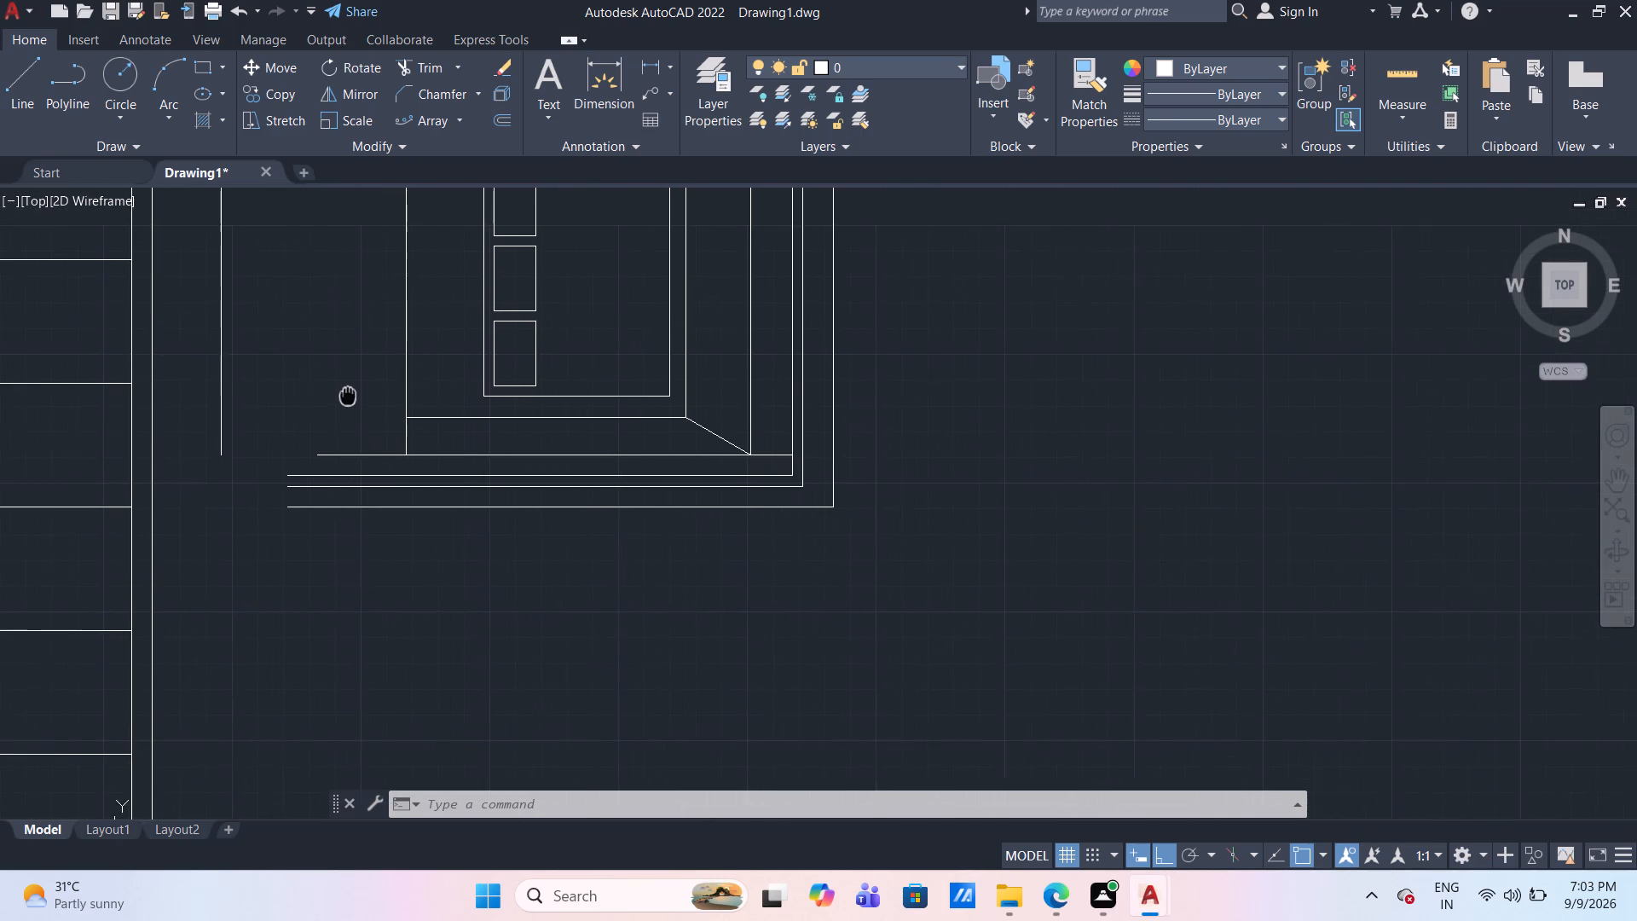
{"action": "middle_click_drag", "start_coordinate": [348, 396], "coordinate": [348, 397]}
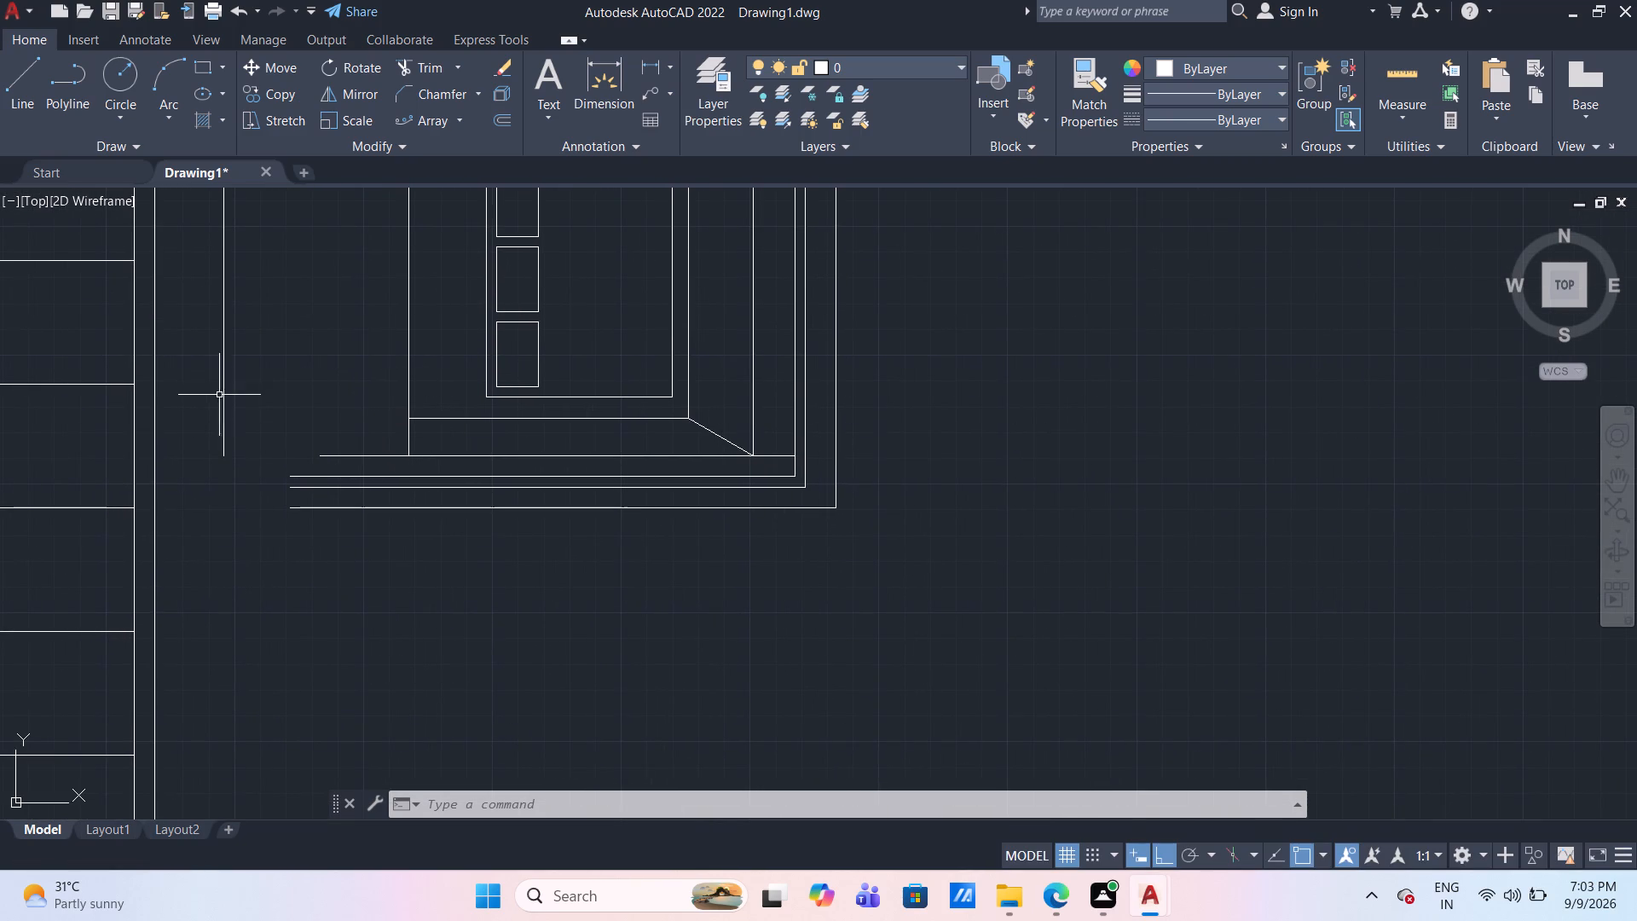
{"action": "left_click", "coordinate": [26, 74]}
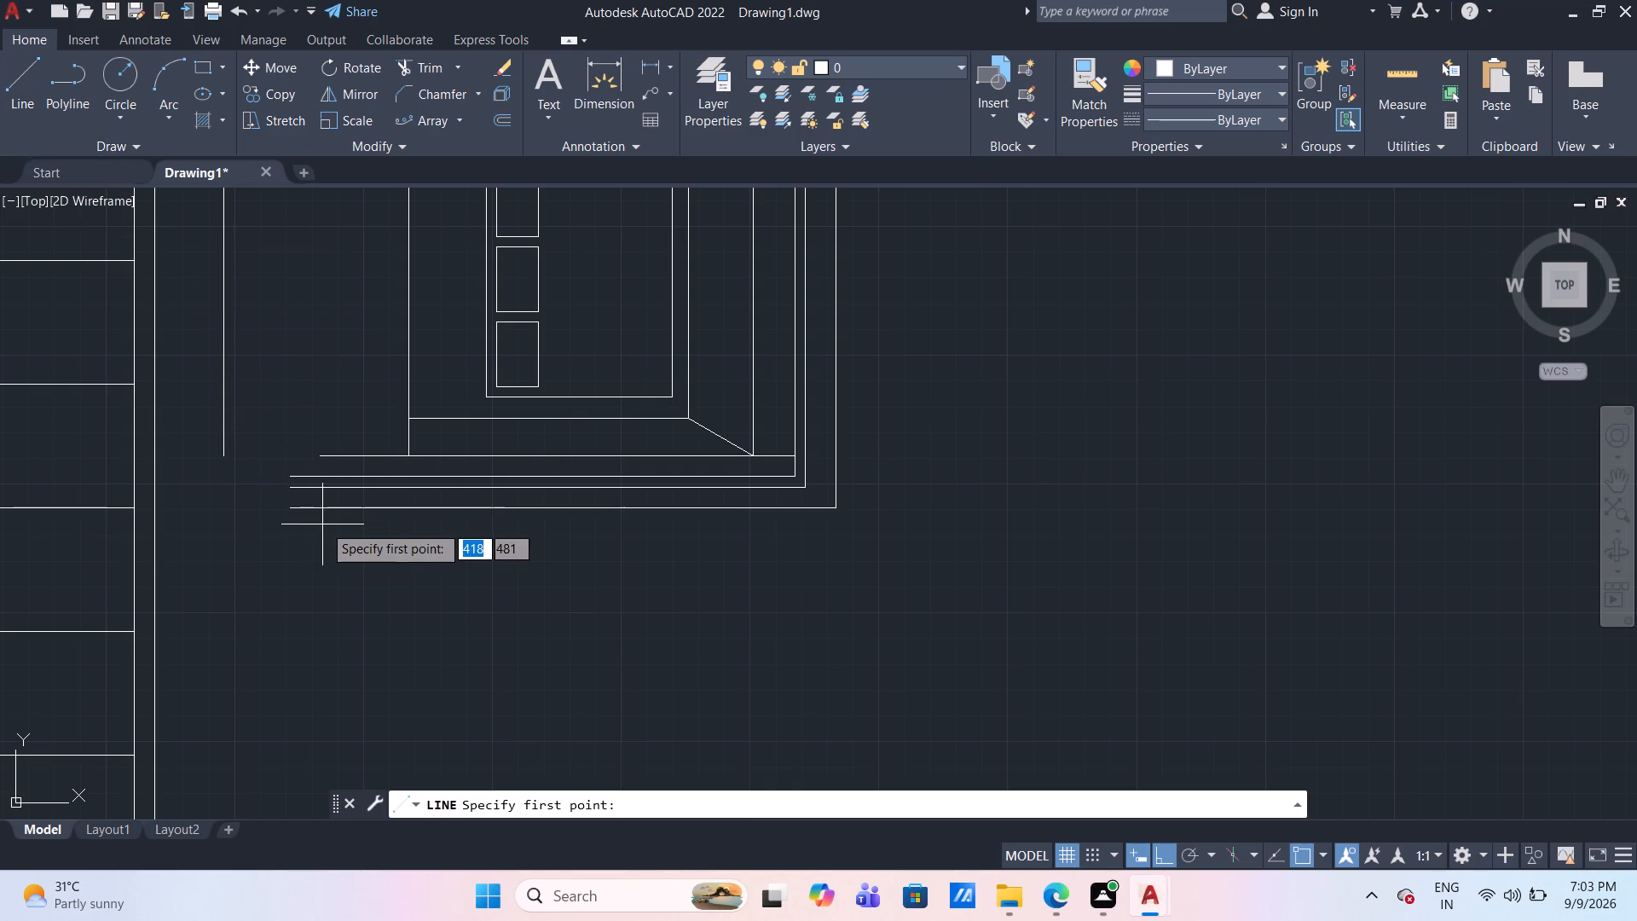
{"action": "scroll", "coordinate": [308, 489], "scroll_direction": "up", "scroll_amount": 1}
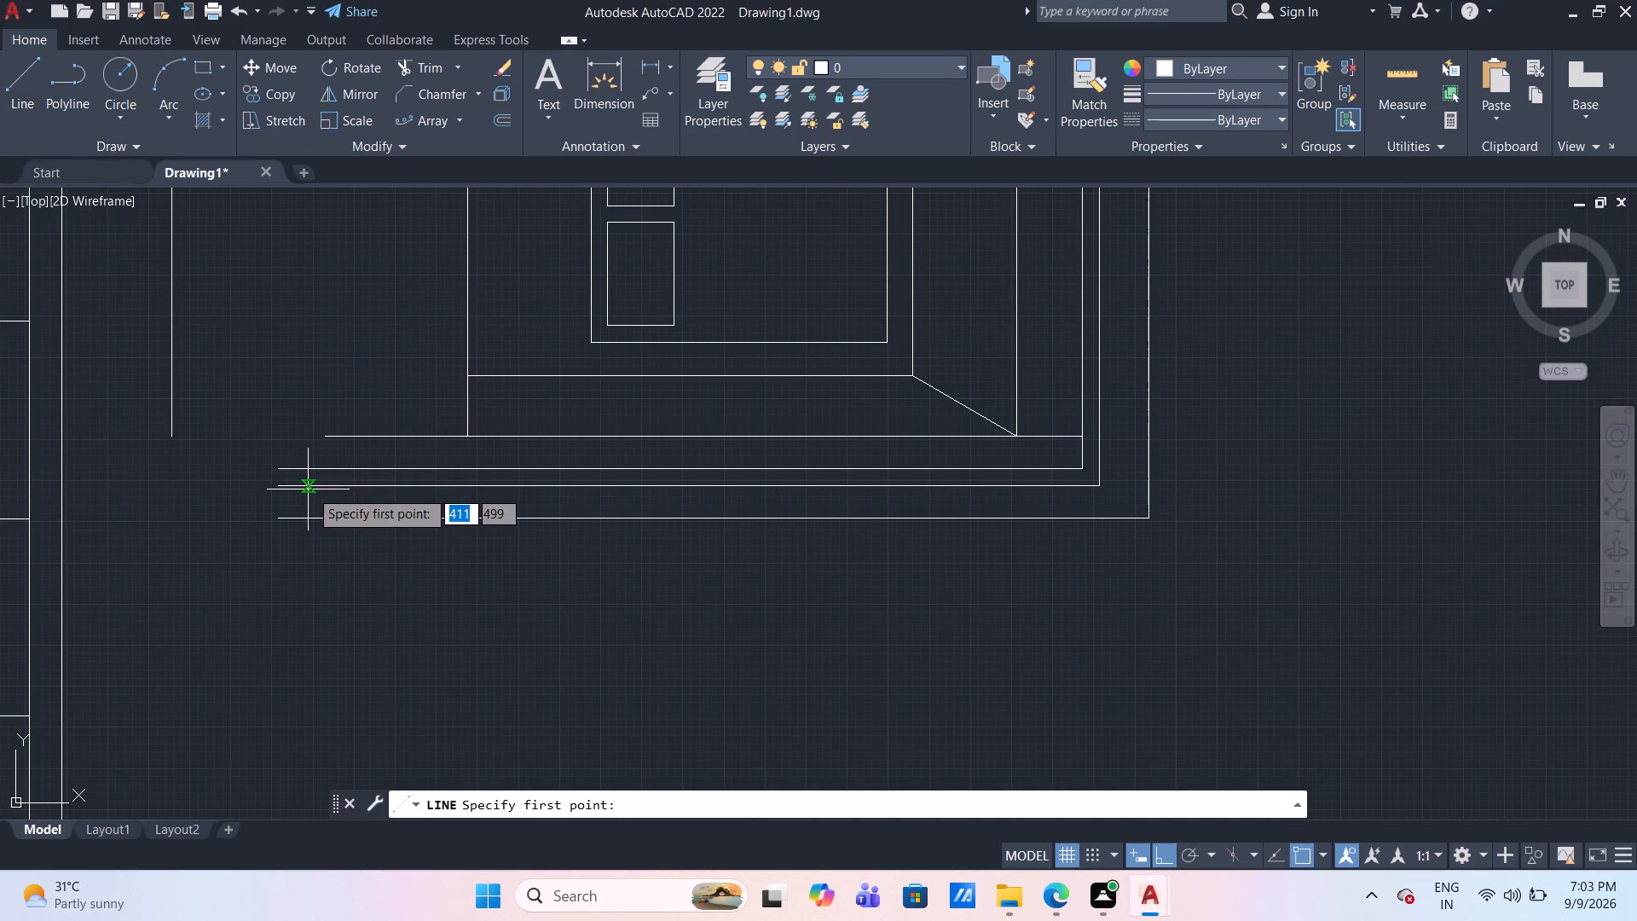
{"action": "left_click", "coordinate": [313, 487]}
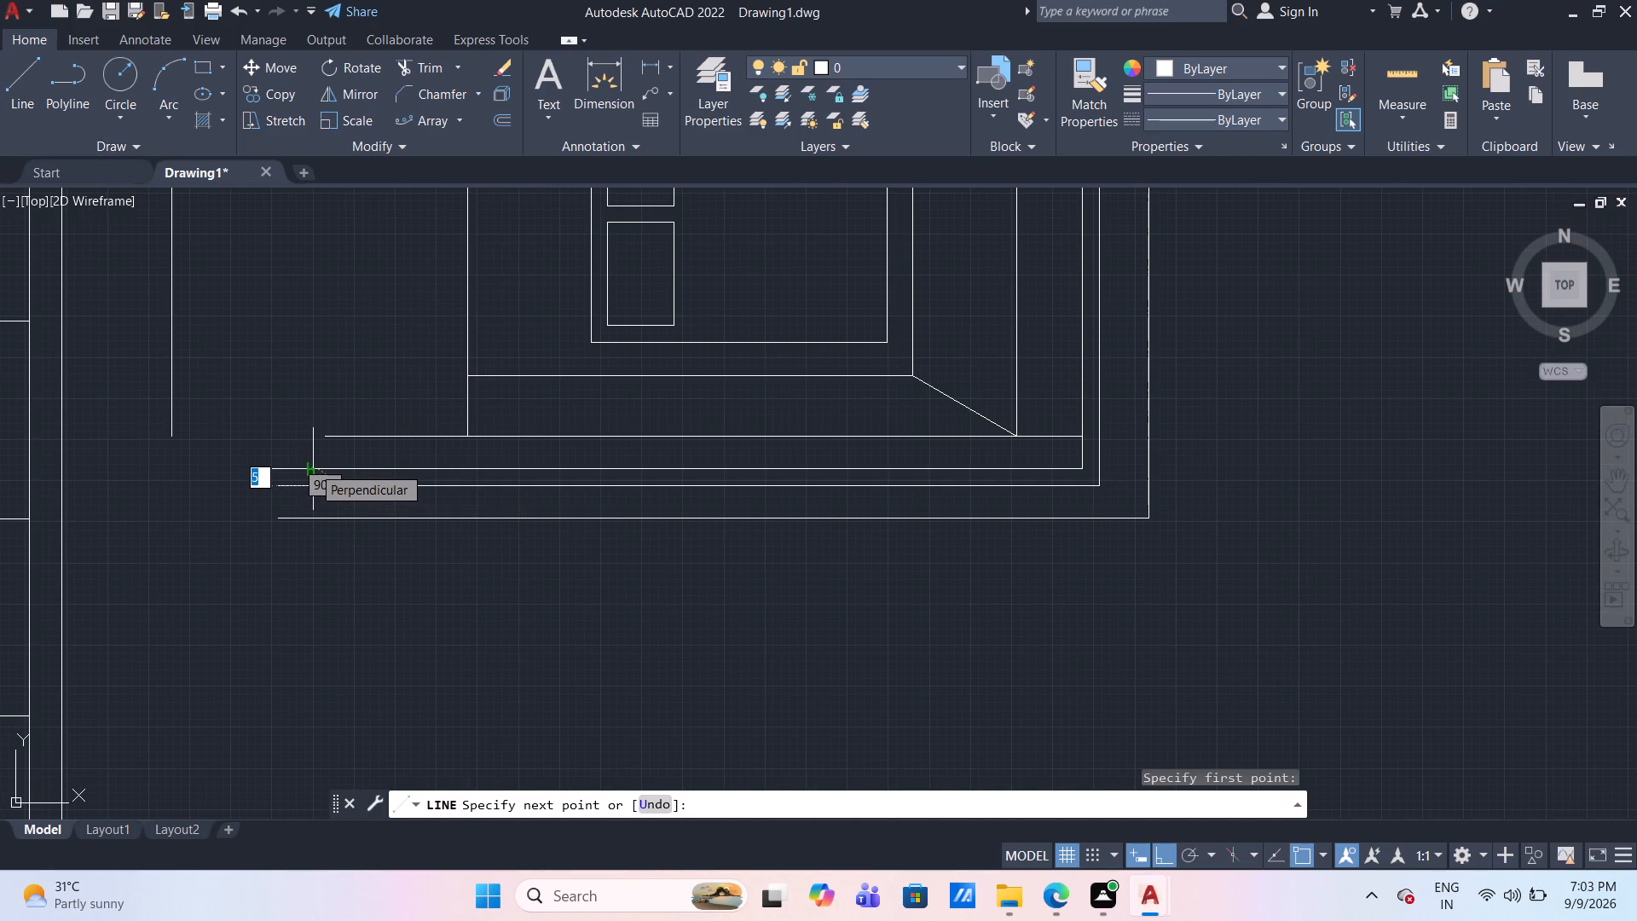
{"action": "left_click", "coordinate": [311, 466]}
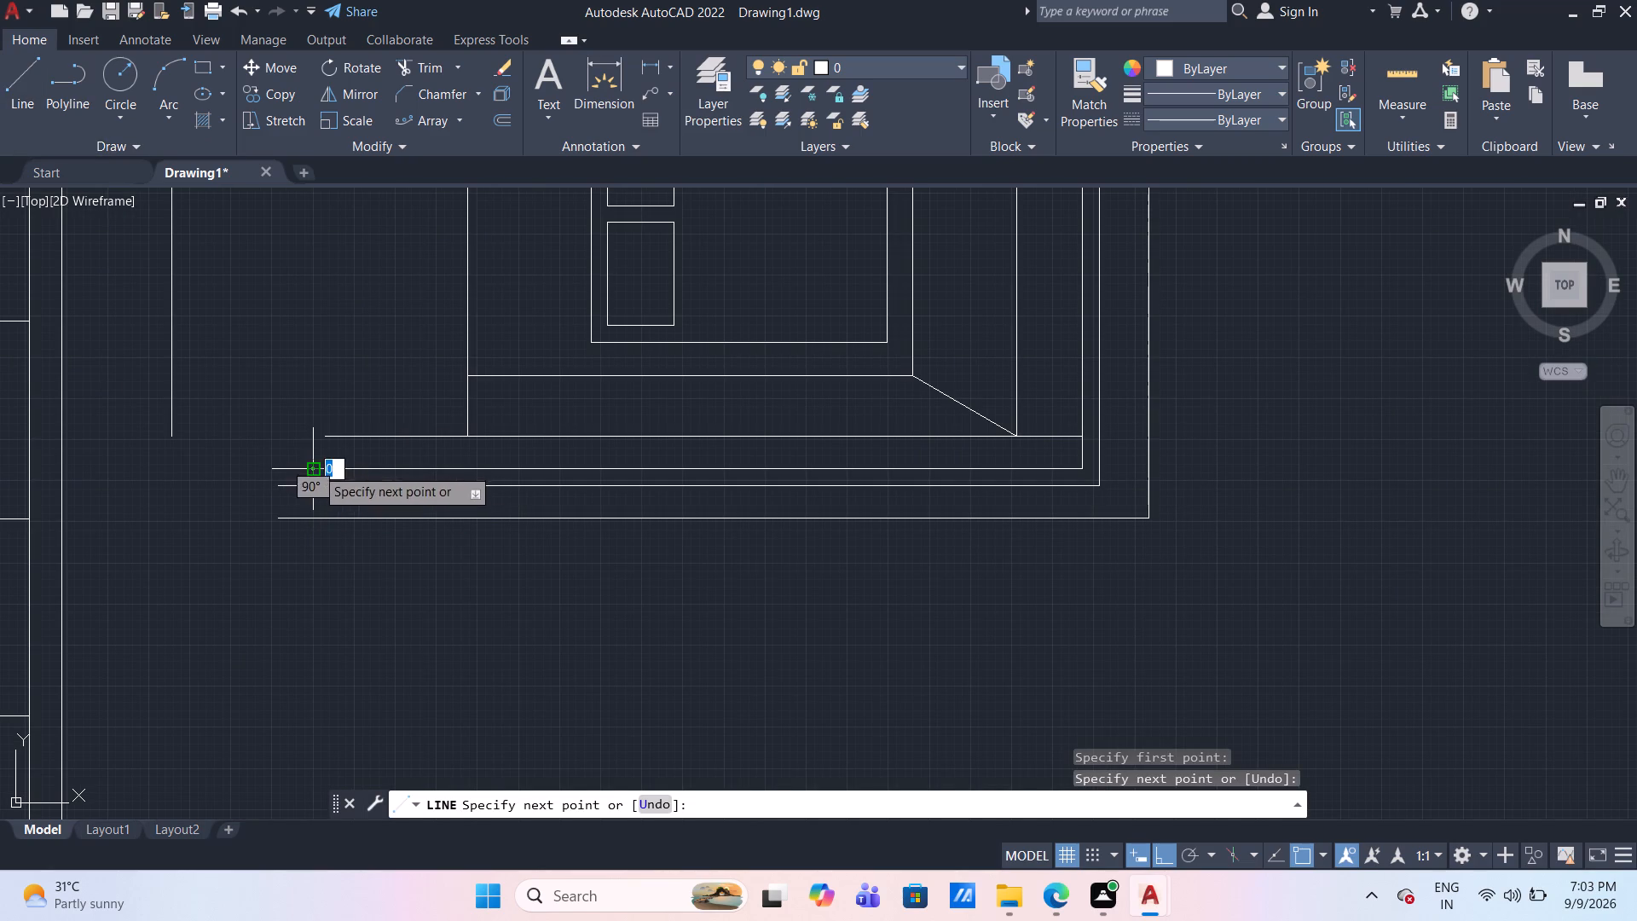
{"action": "key", "text": "Escape"}
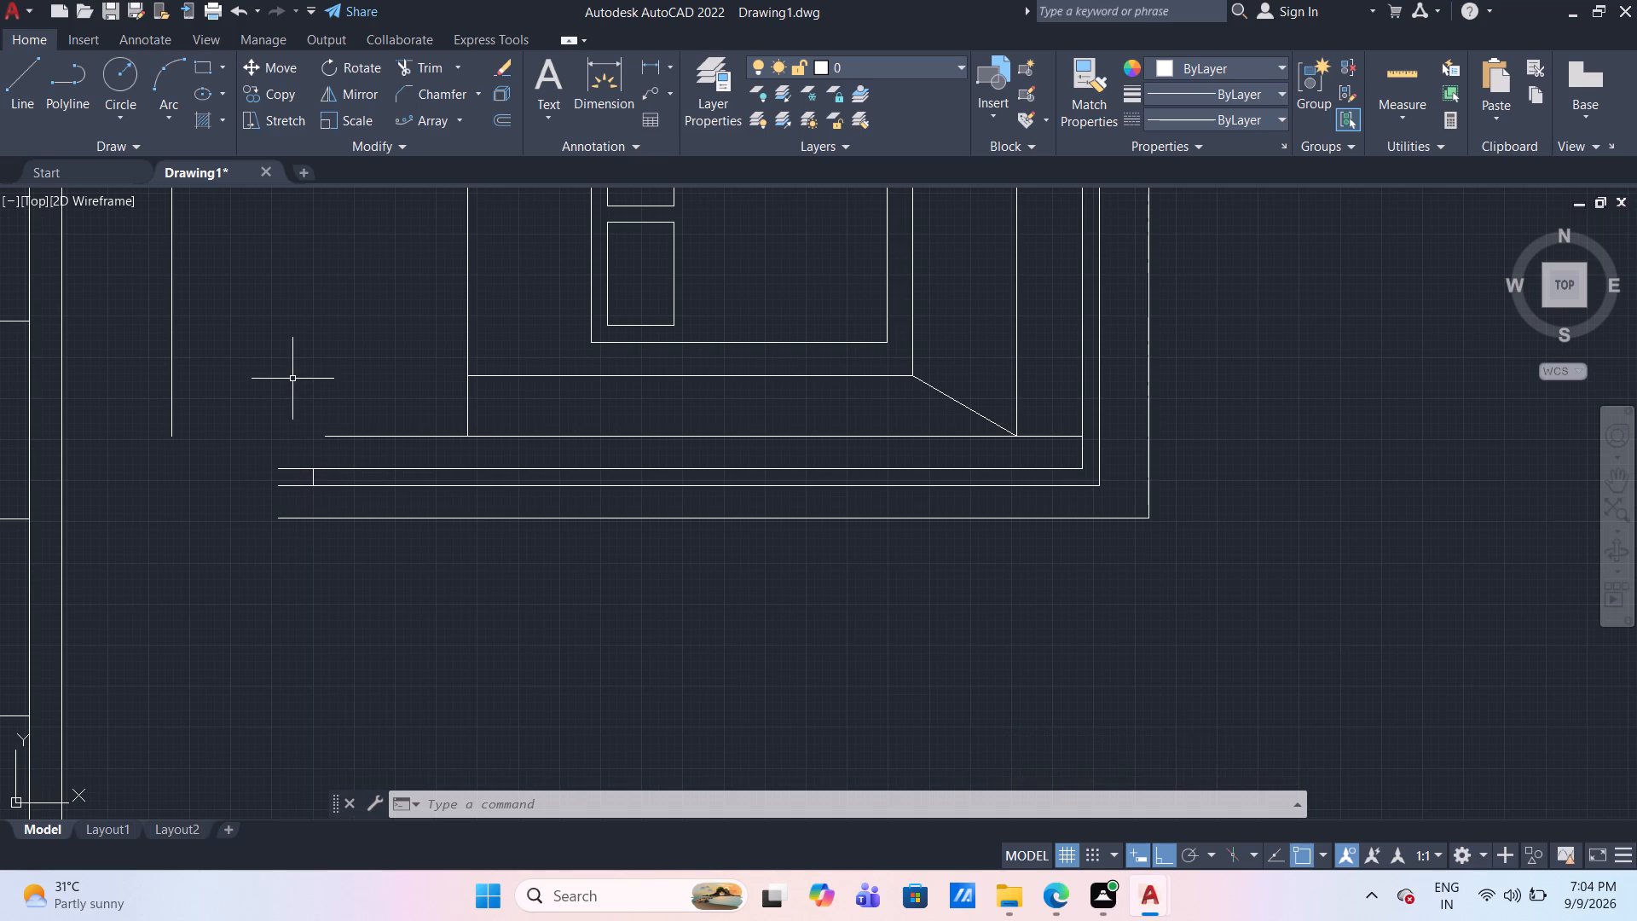
Offset the short vertical line 5 units to the left.
{"action": "key", "text": "o"}
{"action": "key", "text": "Return"}
{"action": "key", "text": "5"}
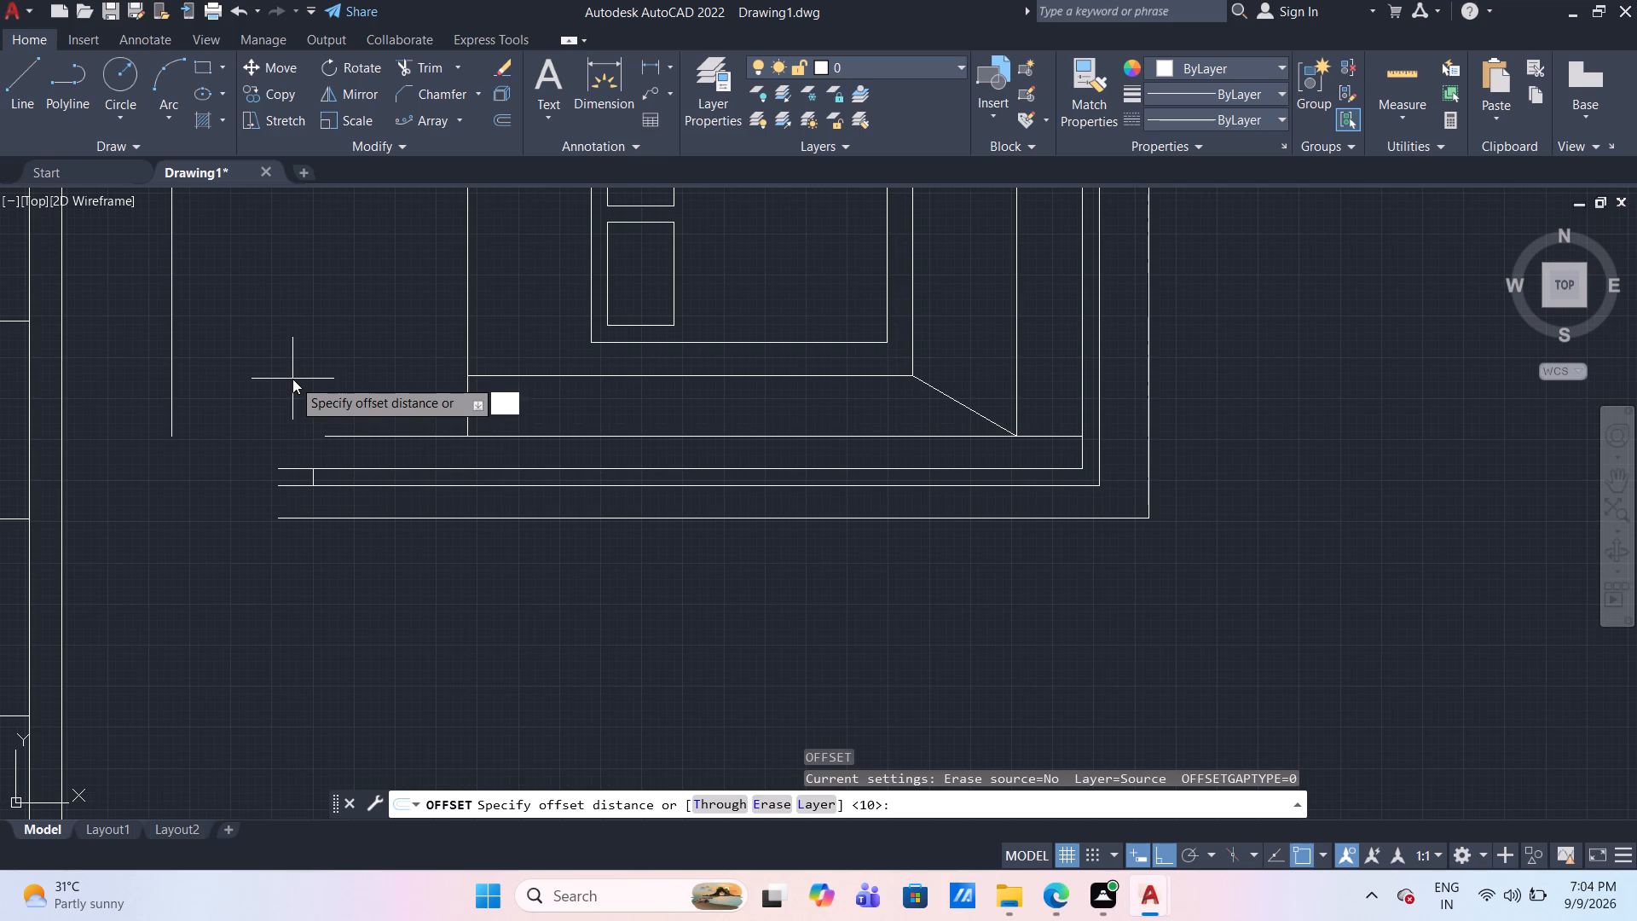
{"action": "key", "text": "Return"}
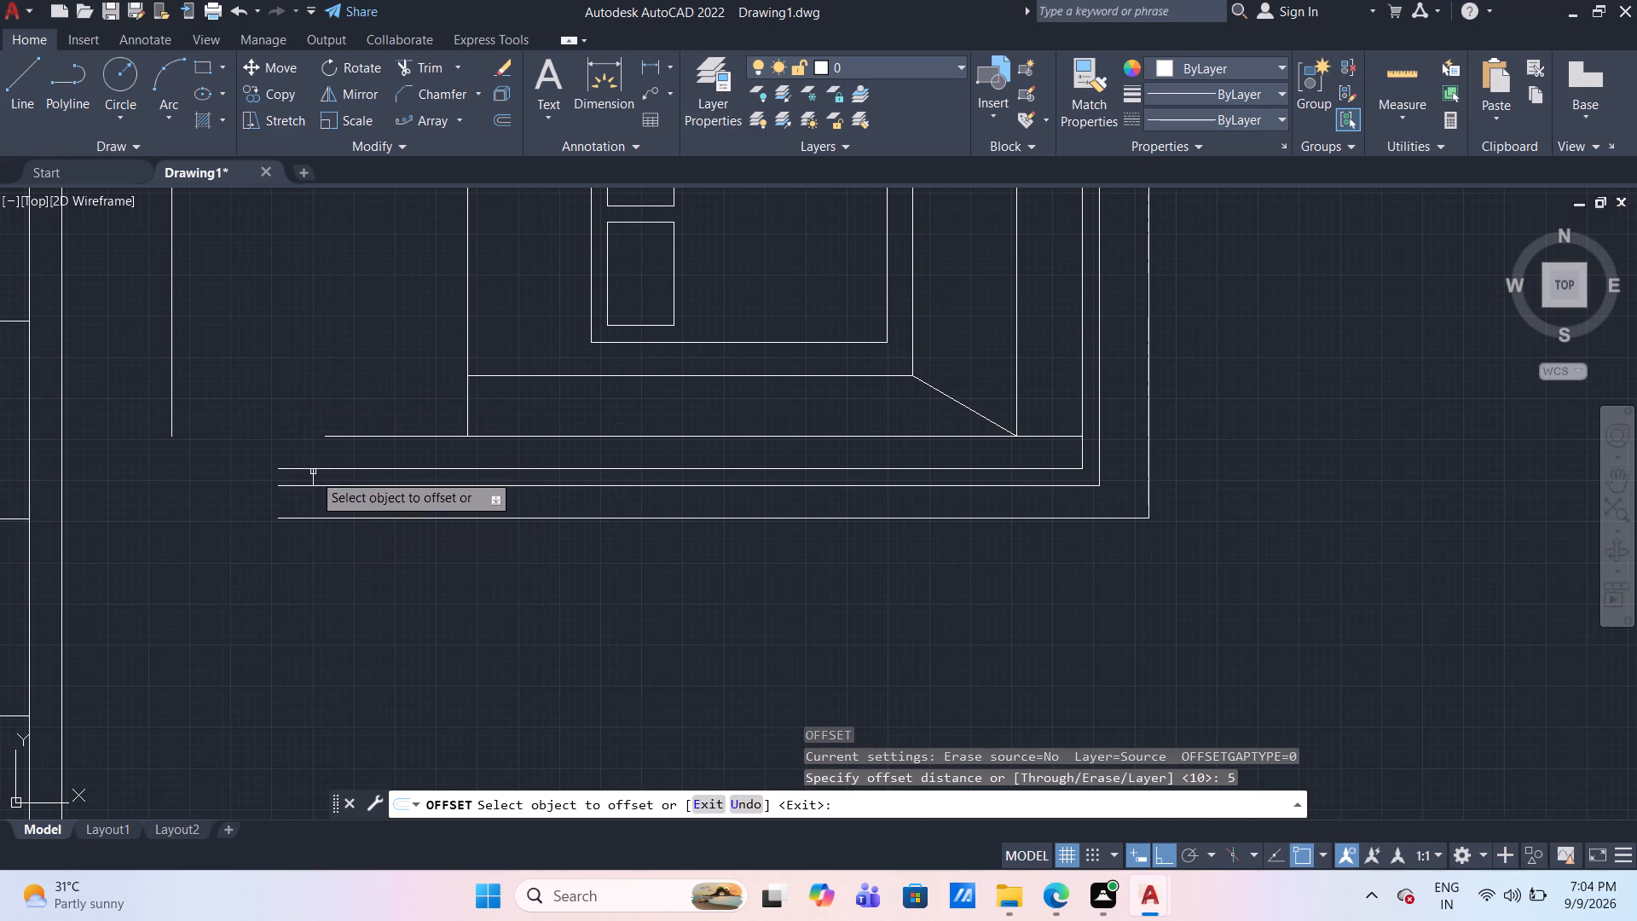
{"action": "left_click", "coordinate": [313, 474]}
{"action": "left_click", "coordinate": [297, 475]}
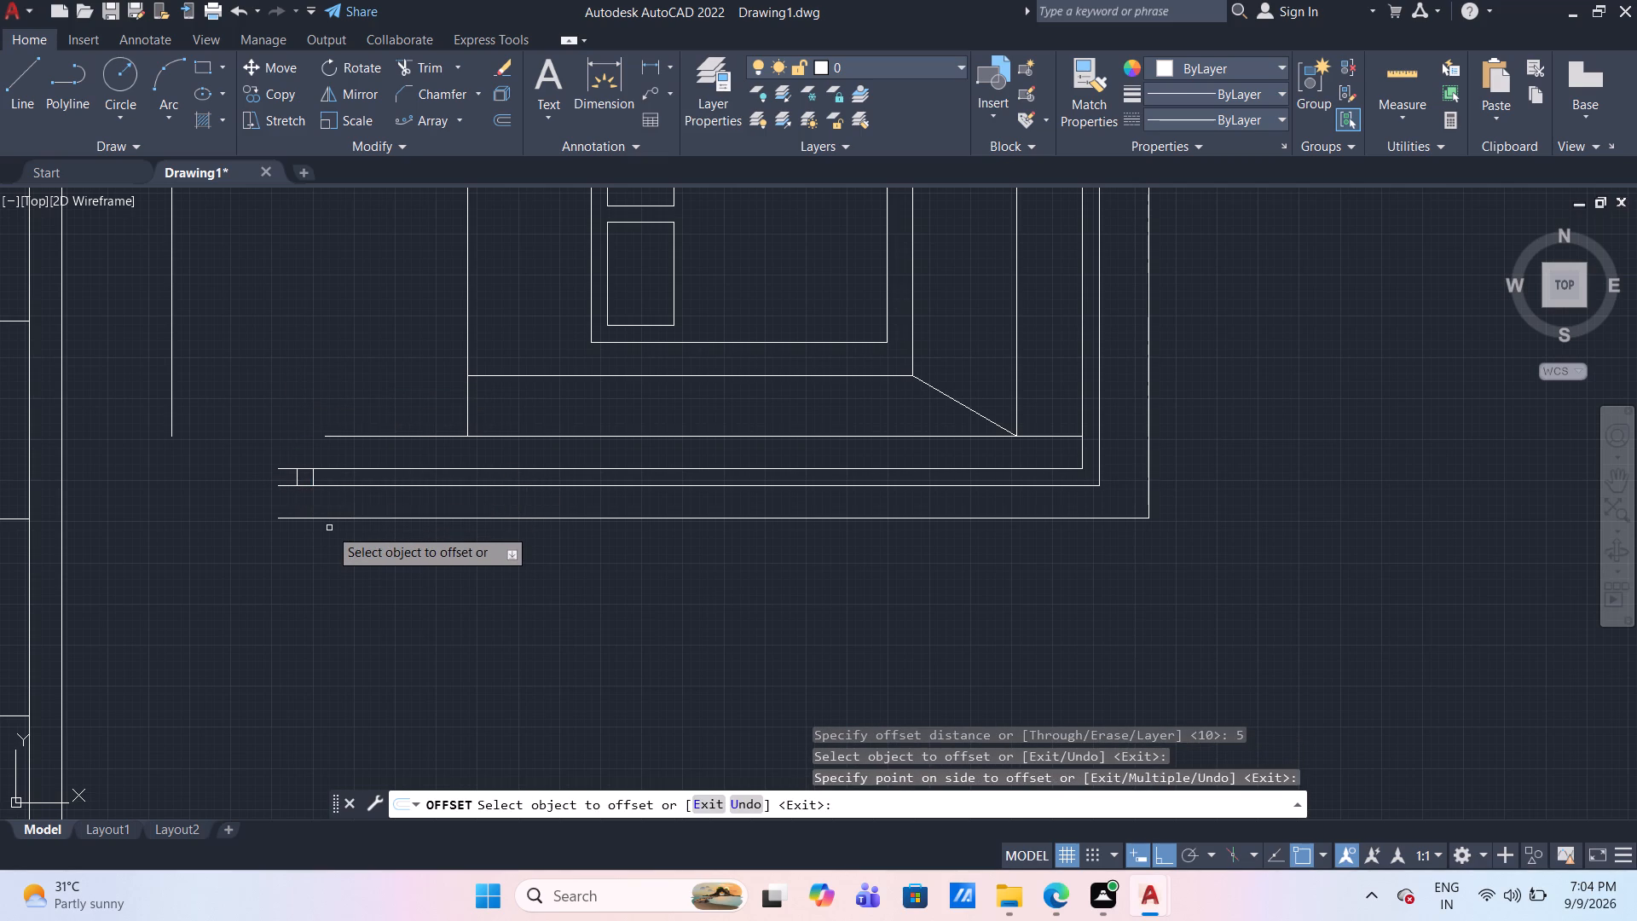
{"action": "key", "text": "Escape"}
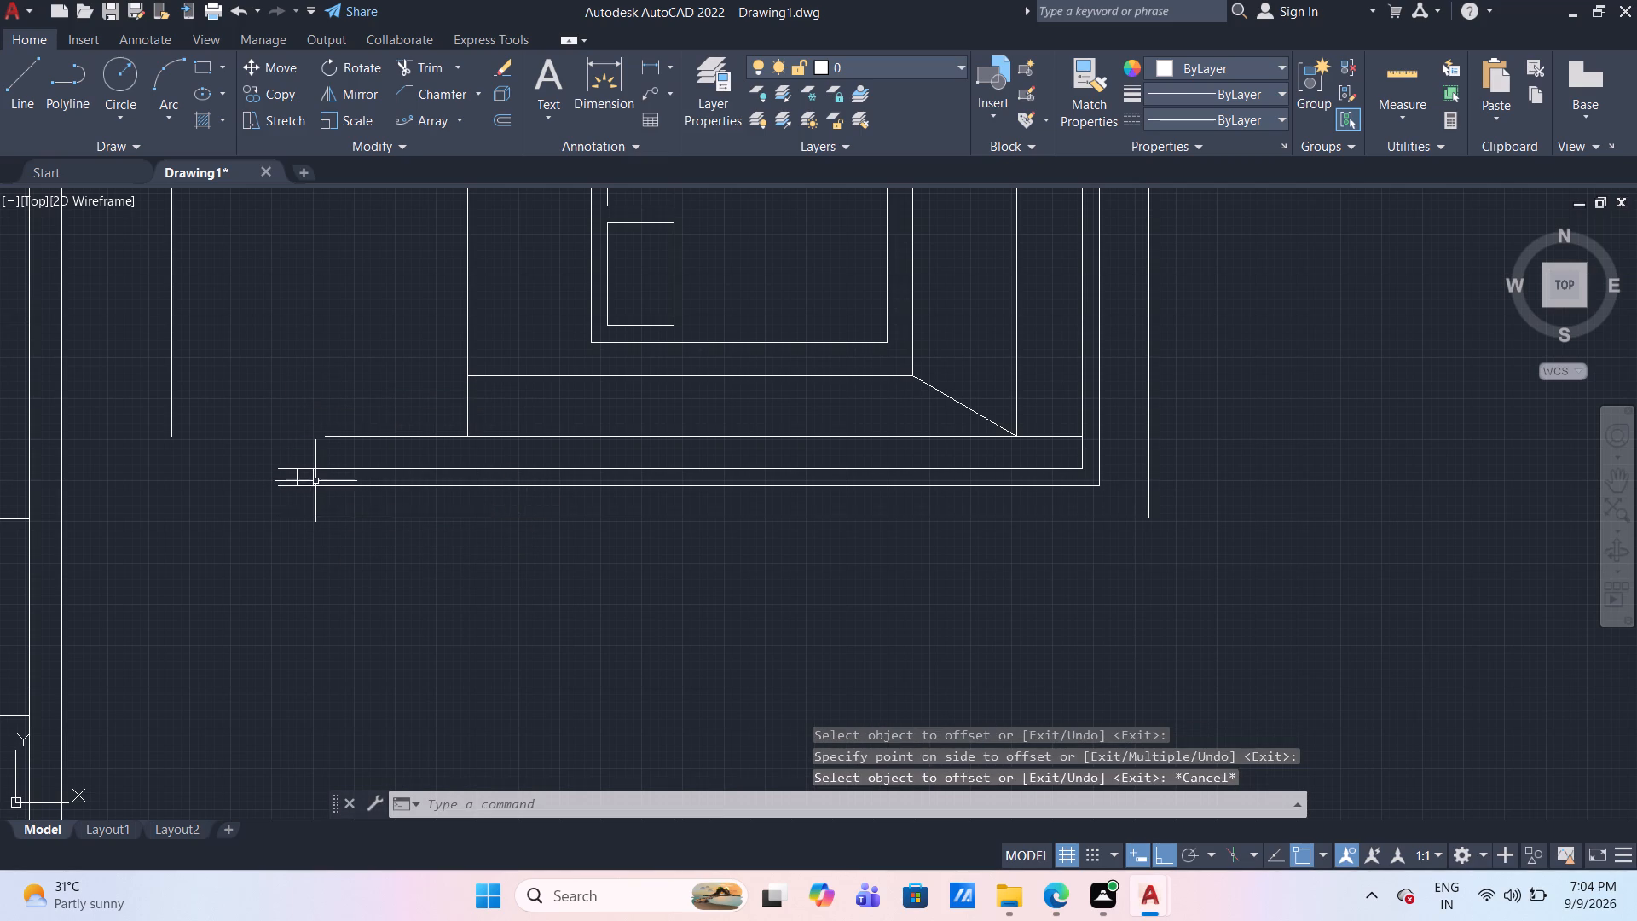
{"action": "left_click", "coordinate": [314, 479]}
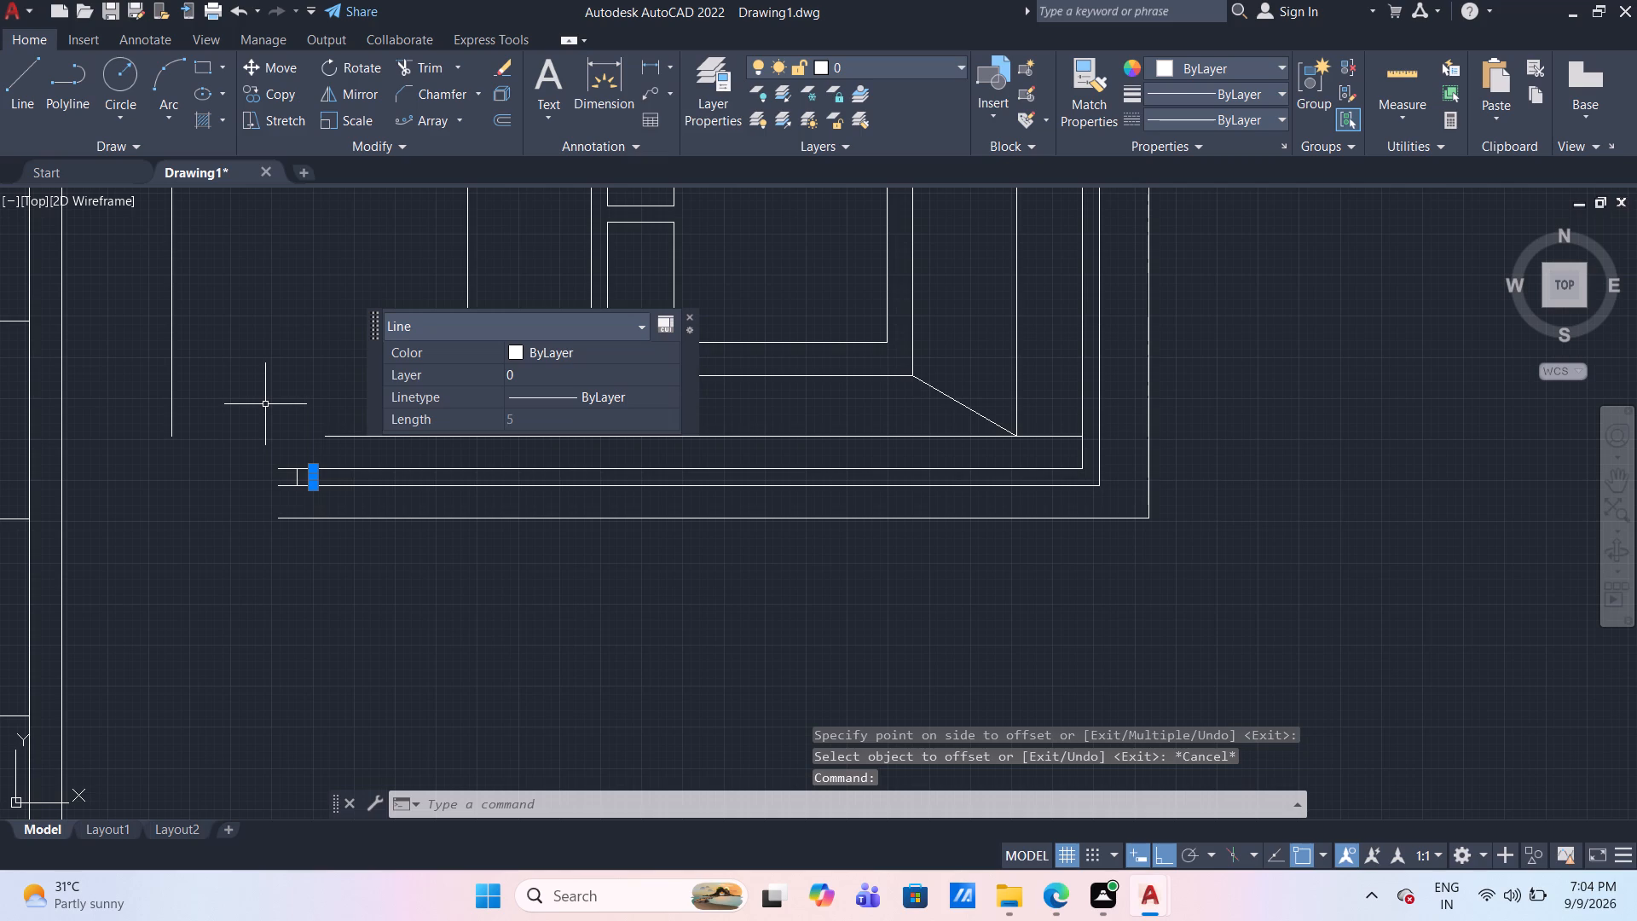
{"action": "key", "text": "Escape"}
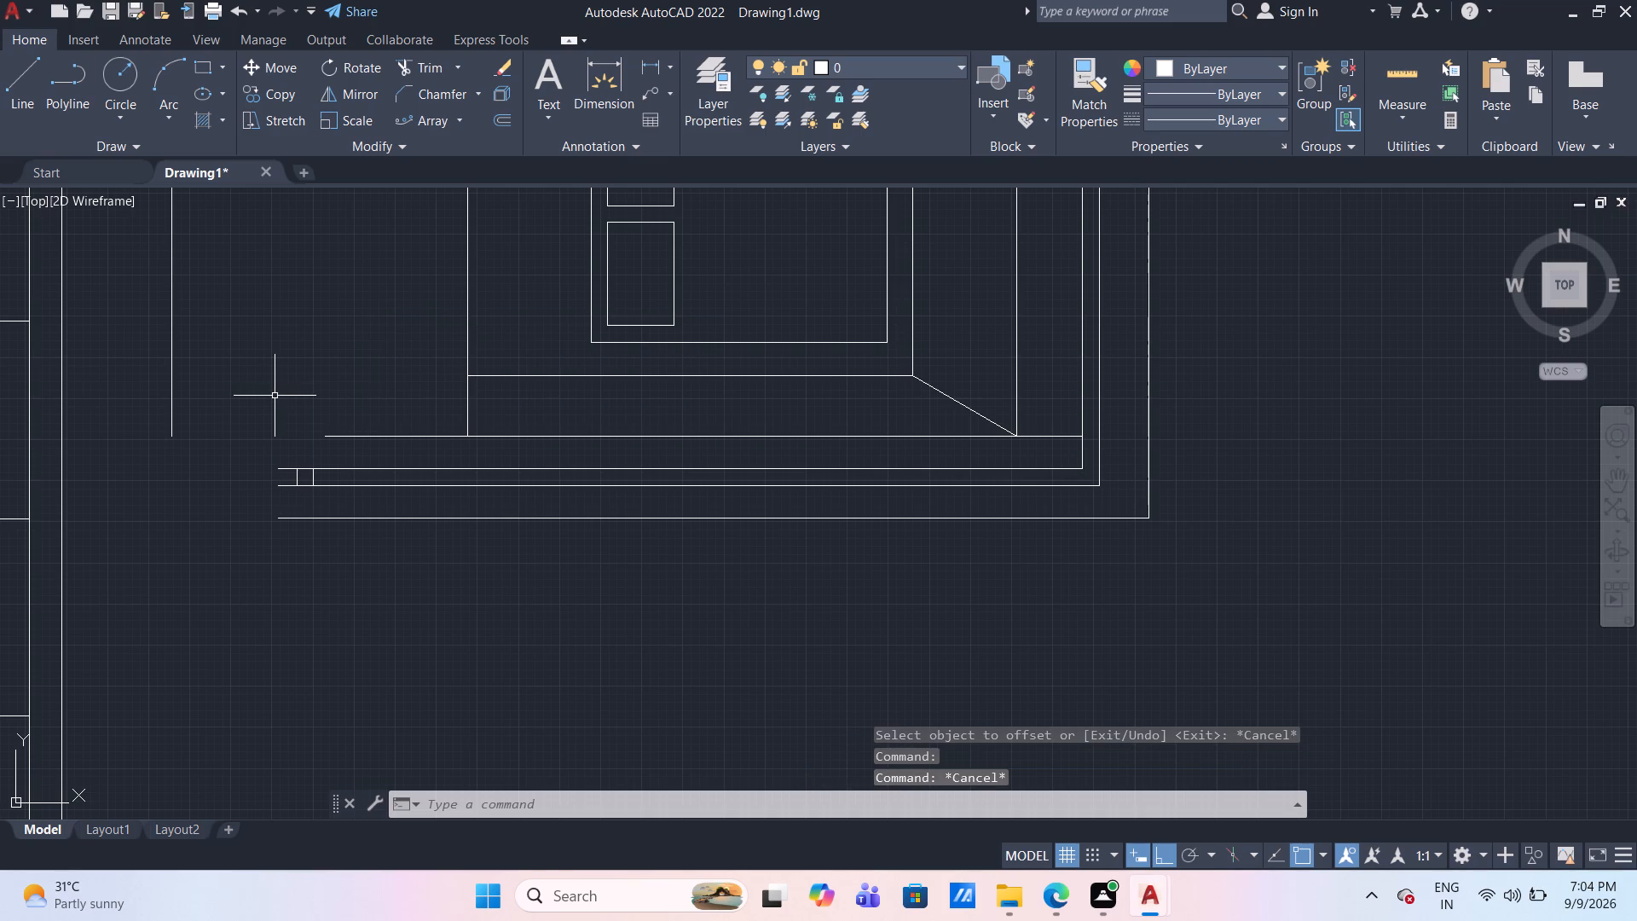
Draw vertical lines upward and downward from the original short vertical's ends, past the top and bottom base lines.
{"action": "left_click", "coordinate": [20, 105]}
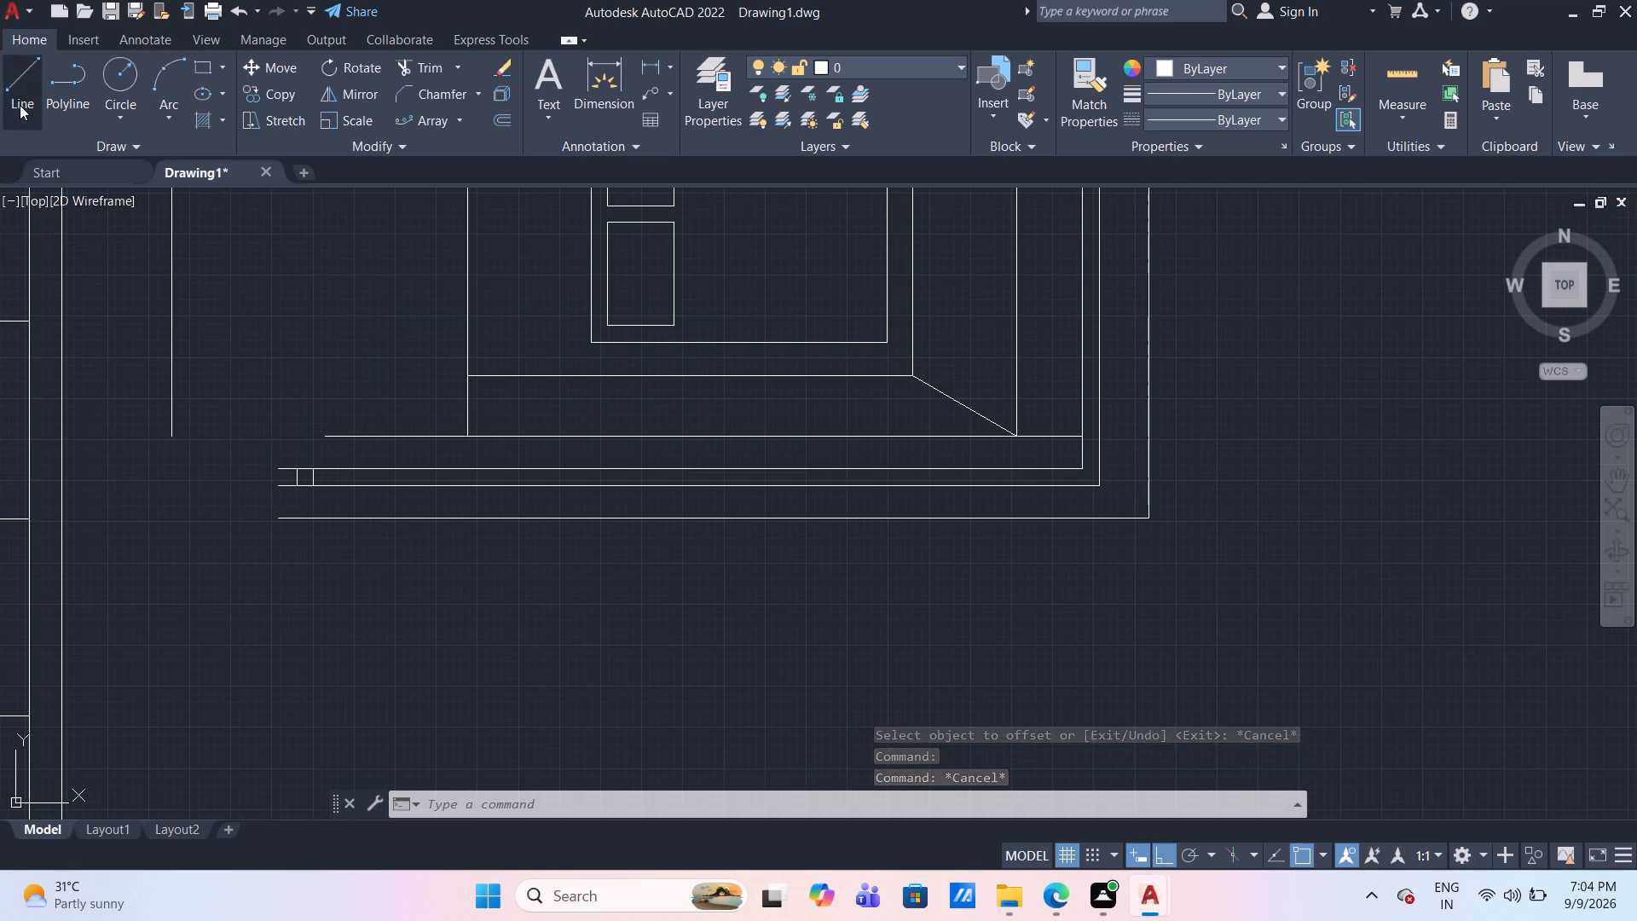
{"action": "left_click_drag", "start_coordinate": [314, 471], "coordinate": [315, 455]}
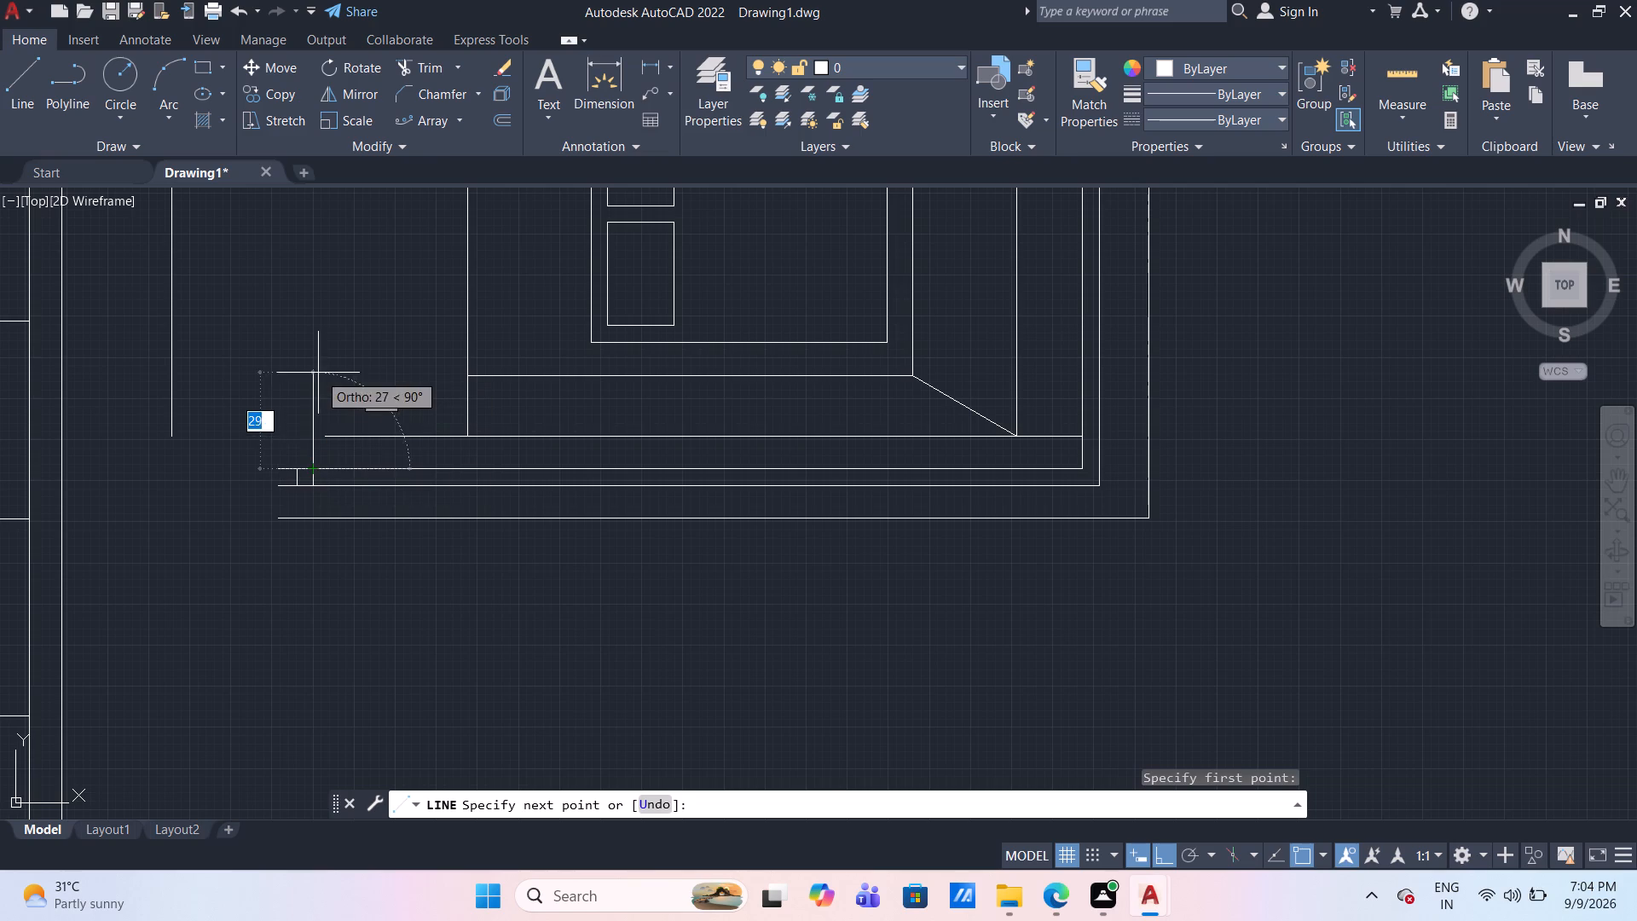
{"action": "left_click", "coordinate": [316, 391]}
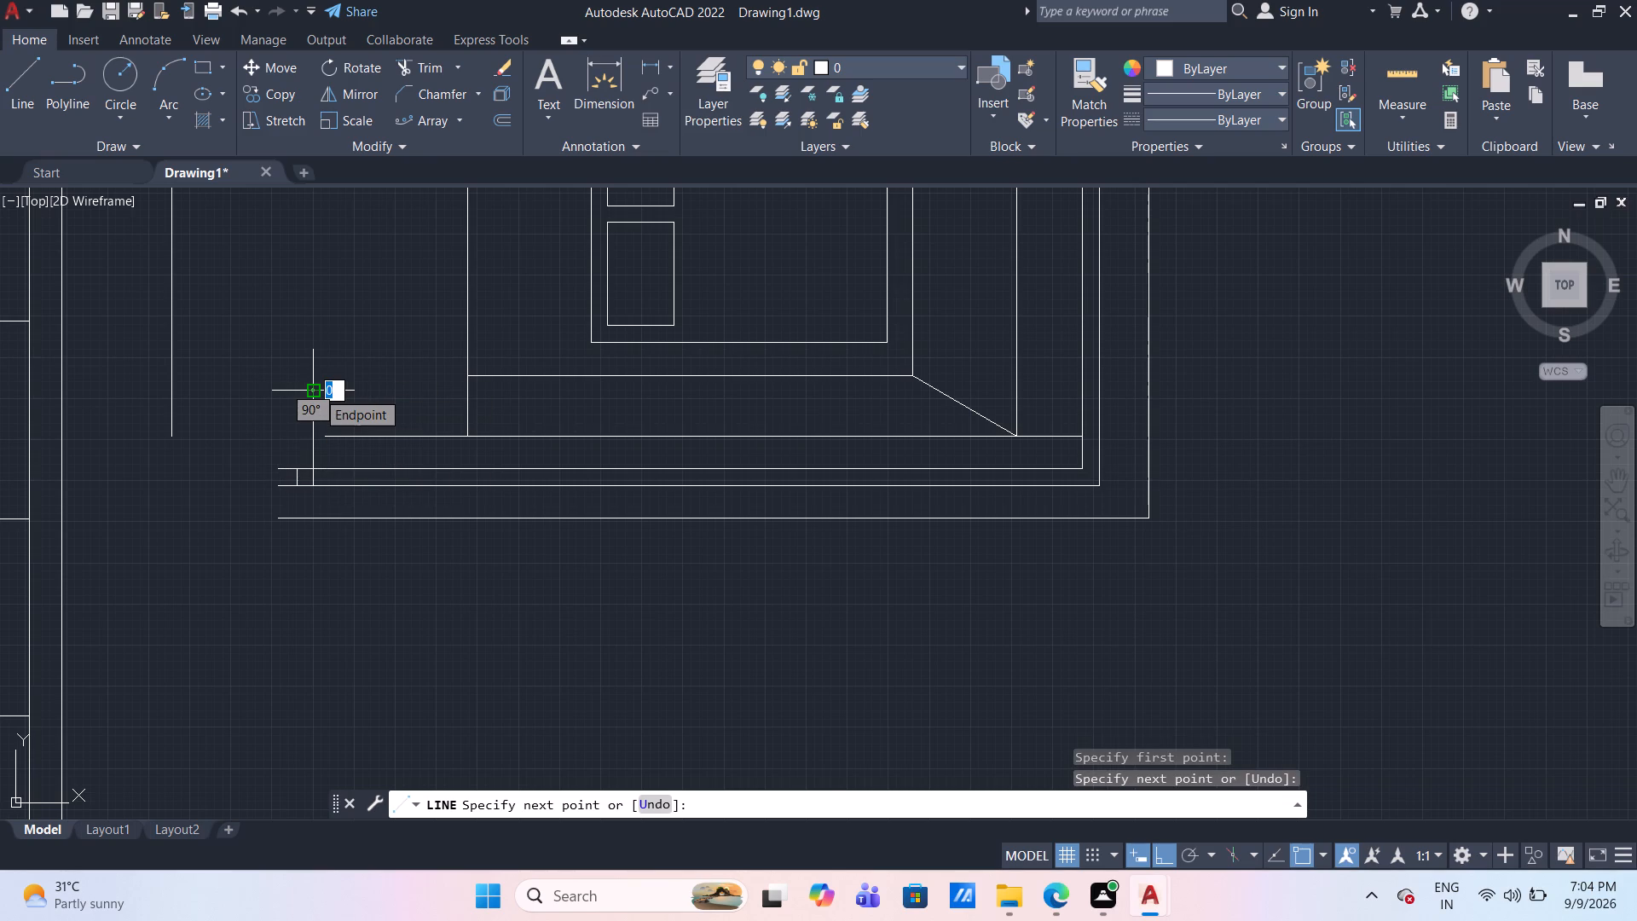
{"action": "key", "text": "Escape"}
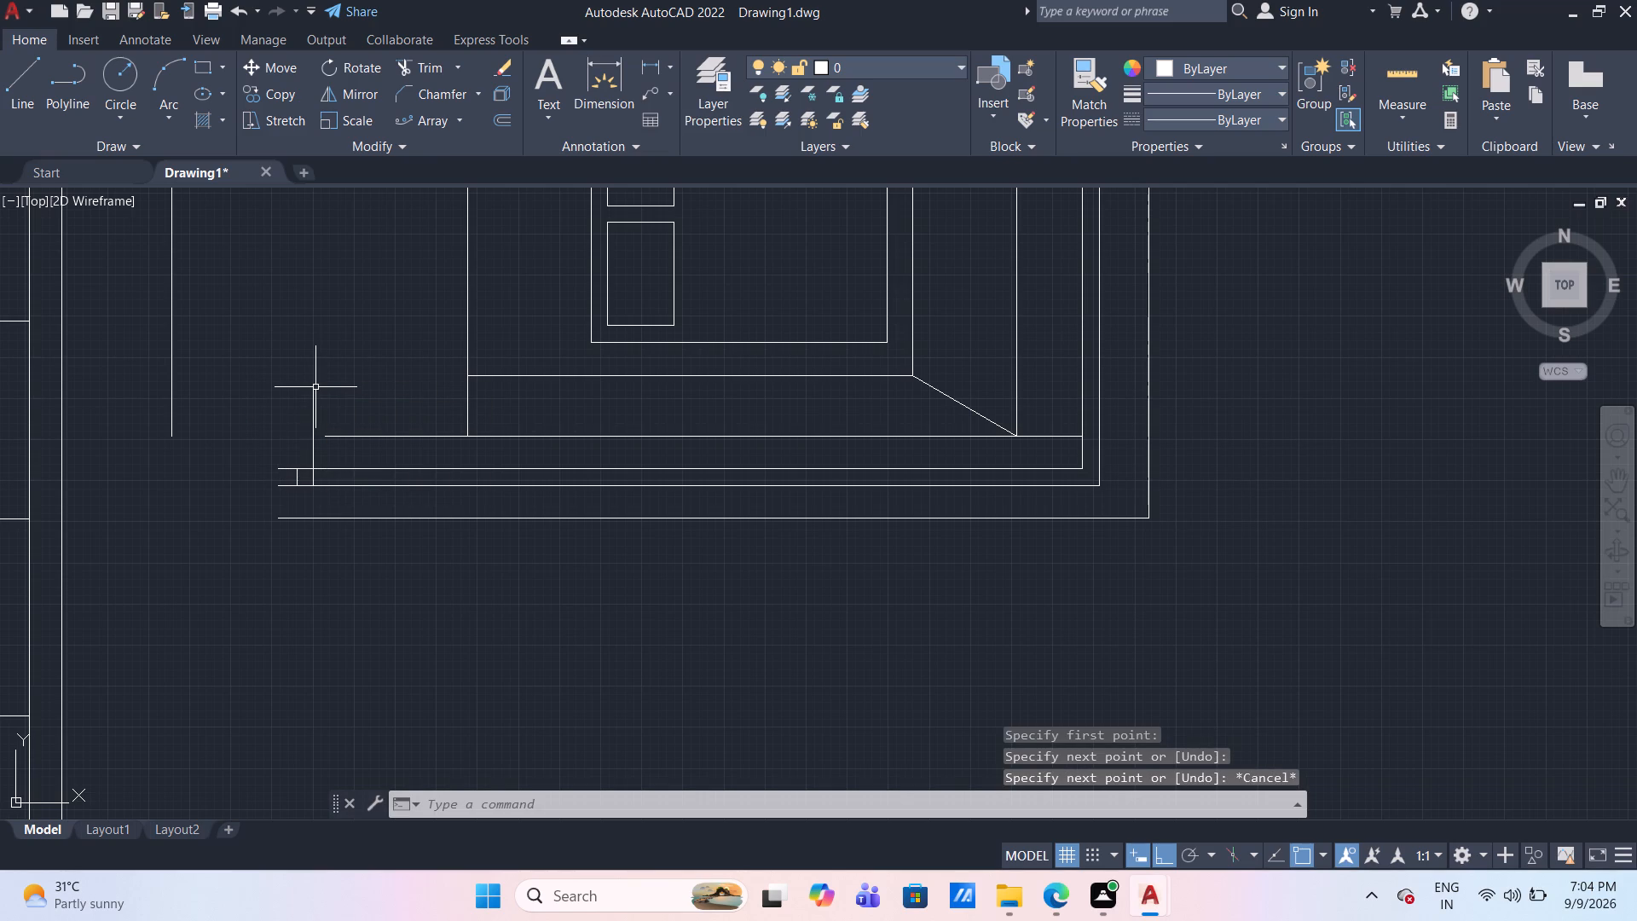
{"action": "left_click", "coordinate": [24, 84]}
{"action": "left_click", "coordinate": [315, 485]}
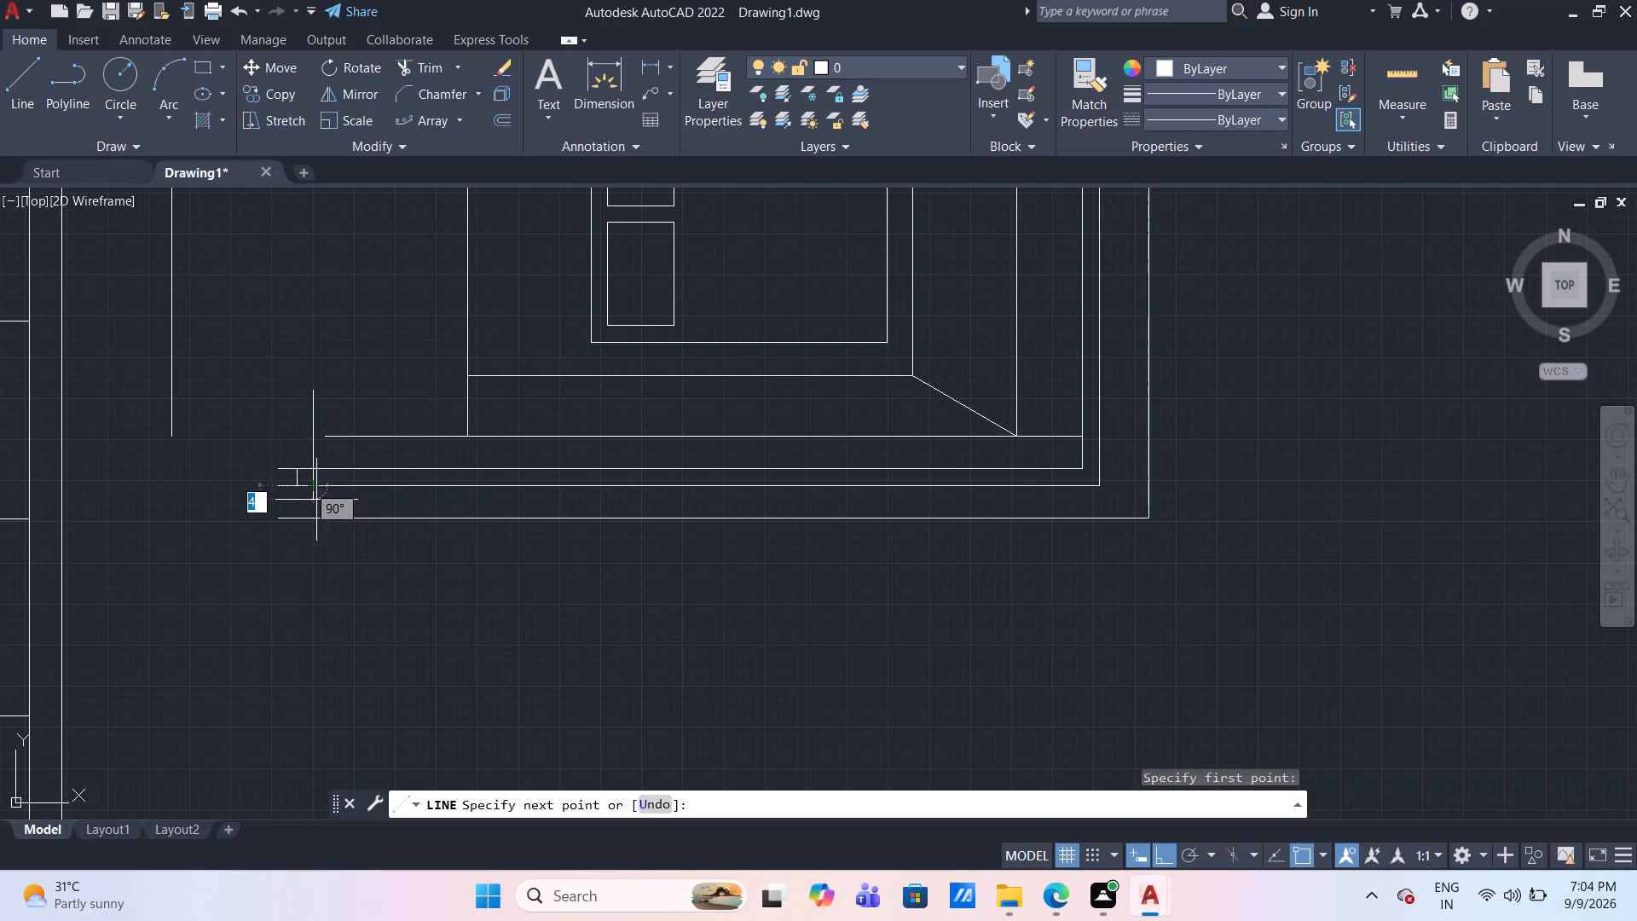
{"action": "left_click", "coordinate": [315, 539]}
{"action": "key", "text": "Escape"}
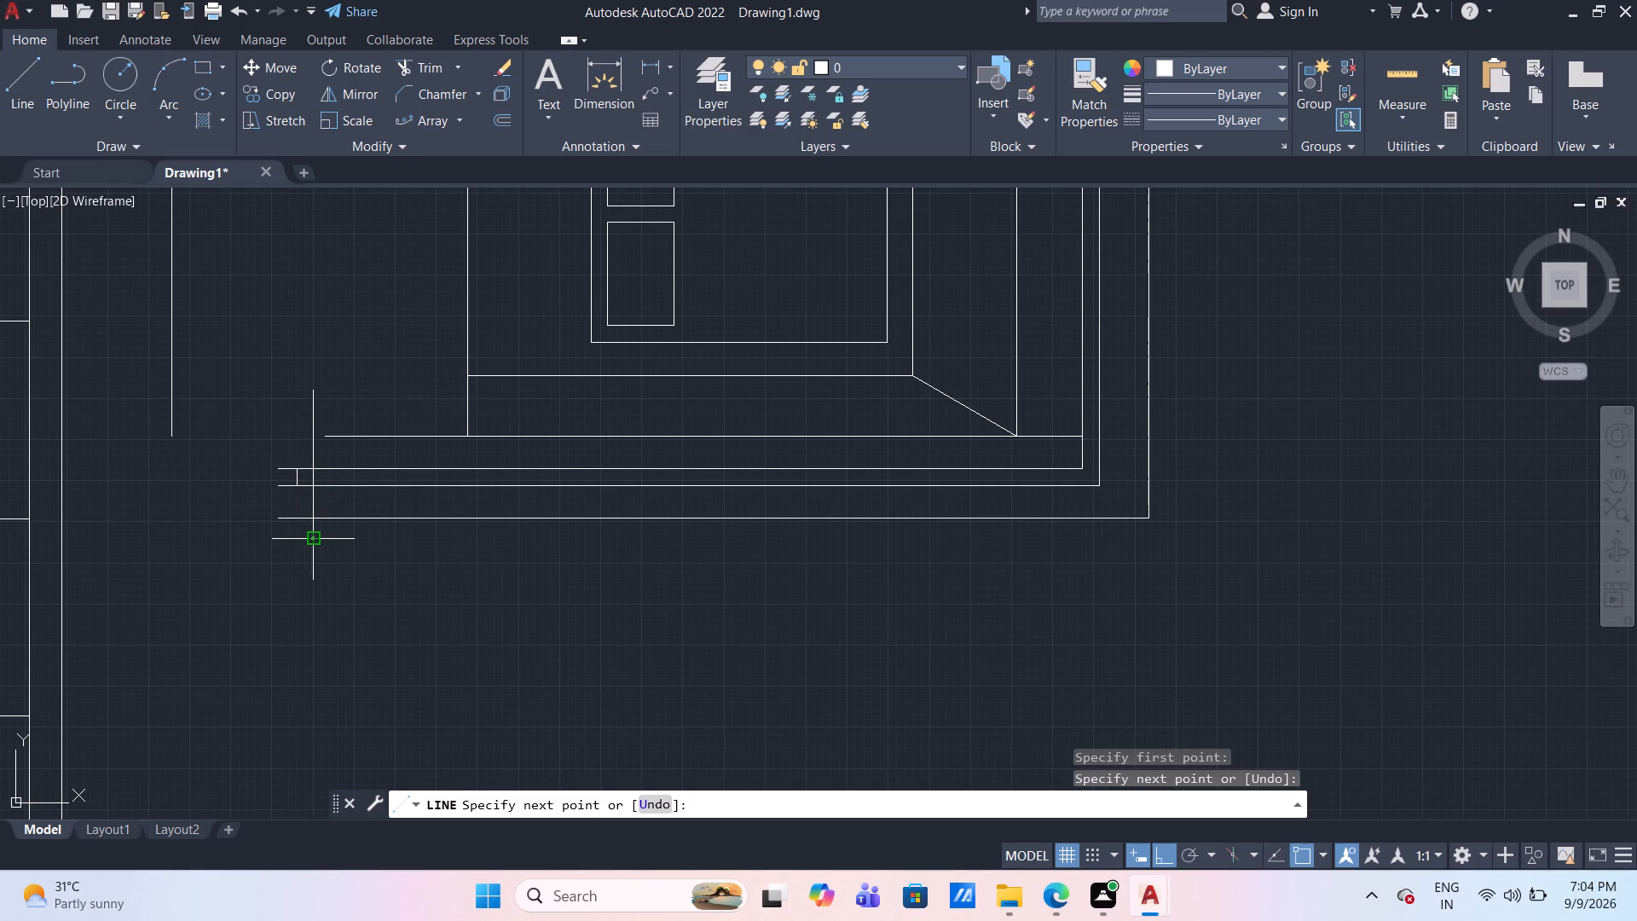
Trim the vertical overhang below the lowest base line and the left ends of the three lower base lines beyond the verticals.
{"action": "type", "text": "TR"}
{"action": "key", "text": "Return"}
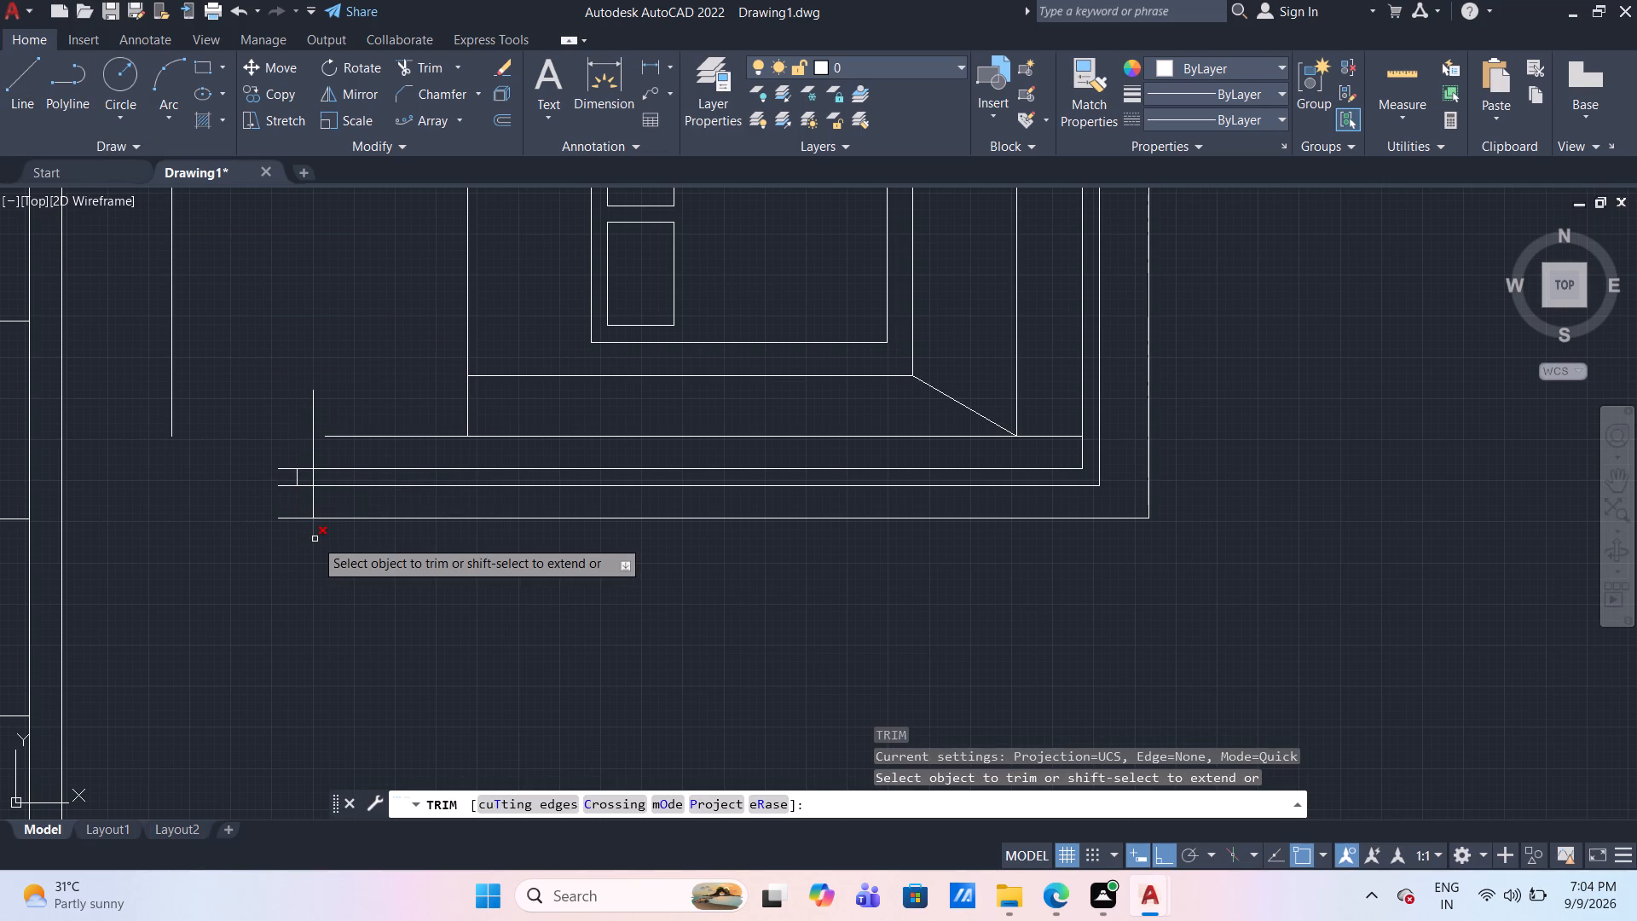
{"action": "left_click", "coordinate": [315, 539]}
{"action": "left_click", "coordinate": [297, 521]}
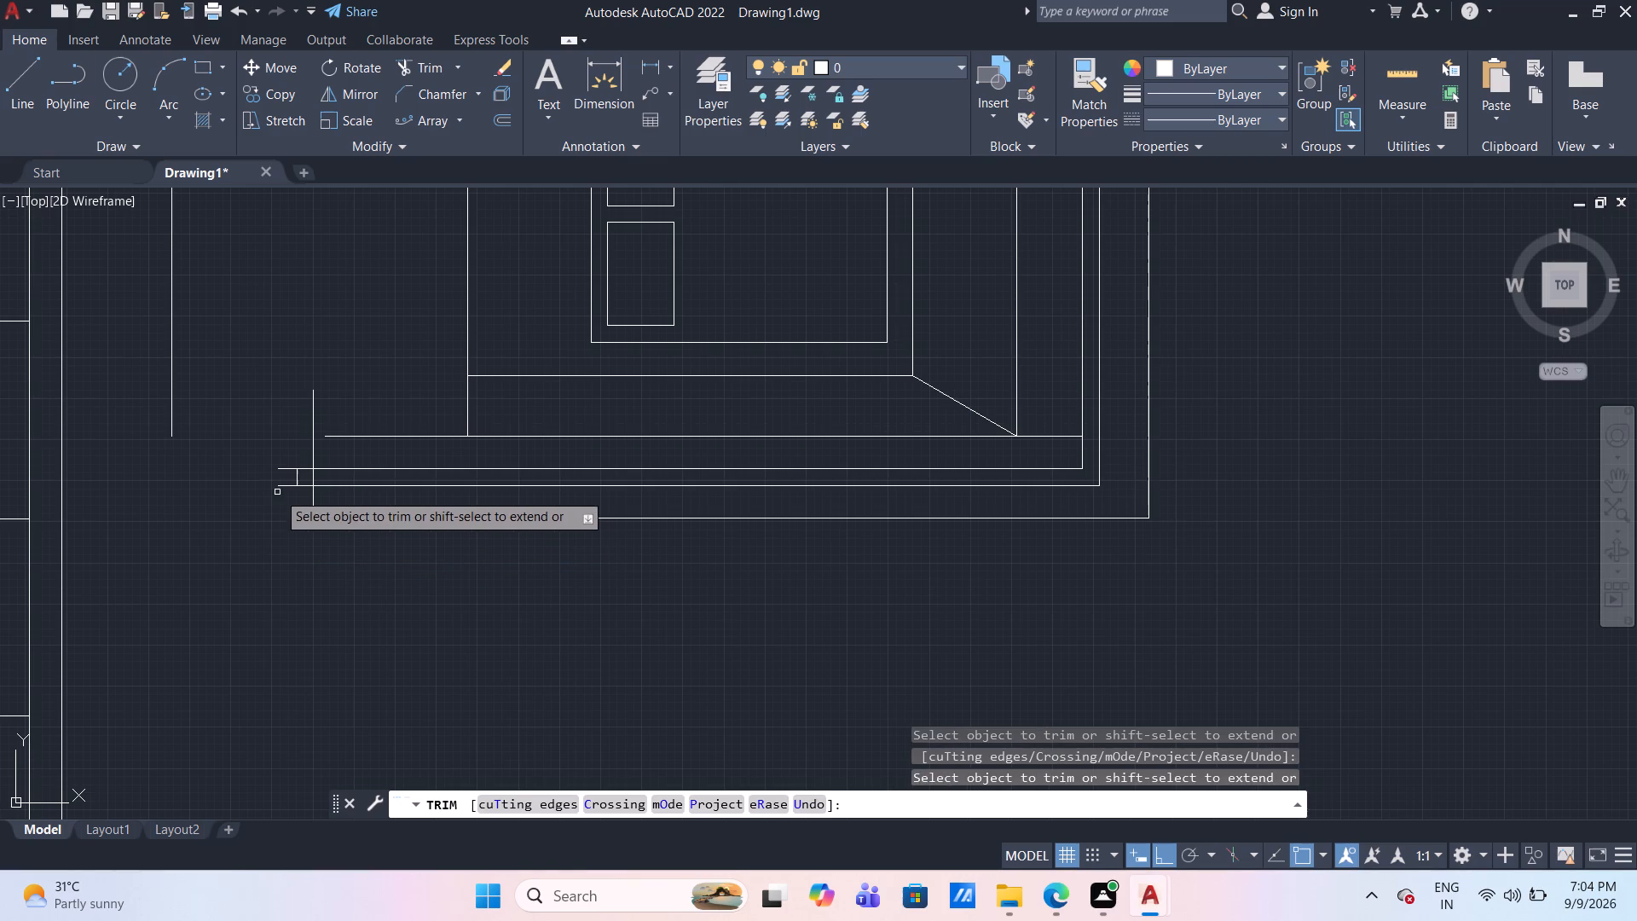
{"action": "left_click", "coordinate": [280, 497]}
{"action": "left_click", "coordinate": [283, 455]}
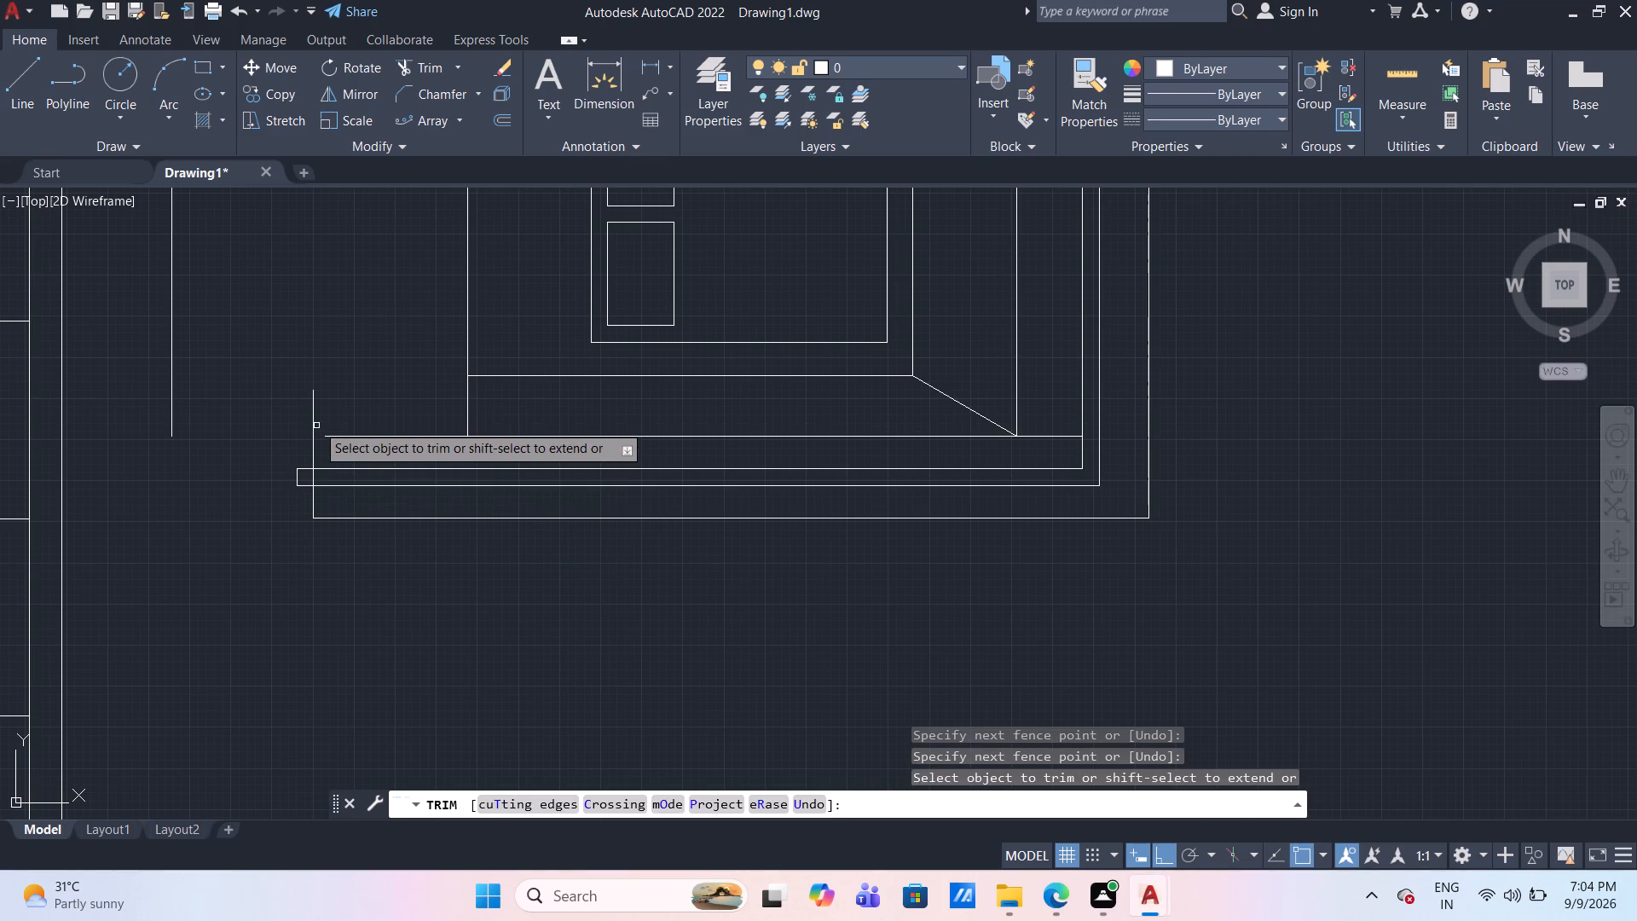
{"action": "key", "text": "Escape"}
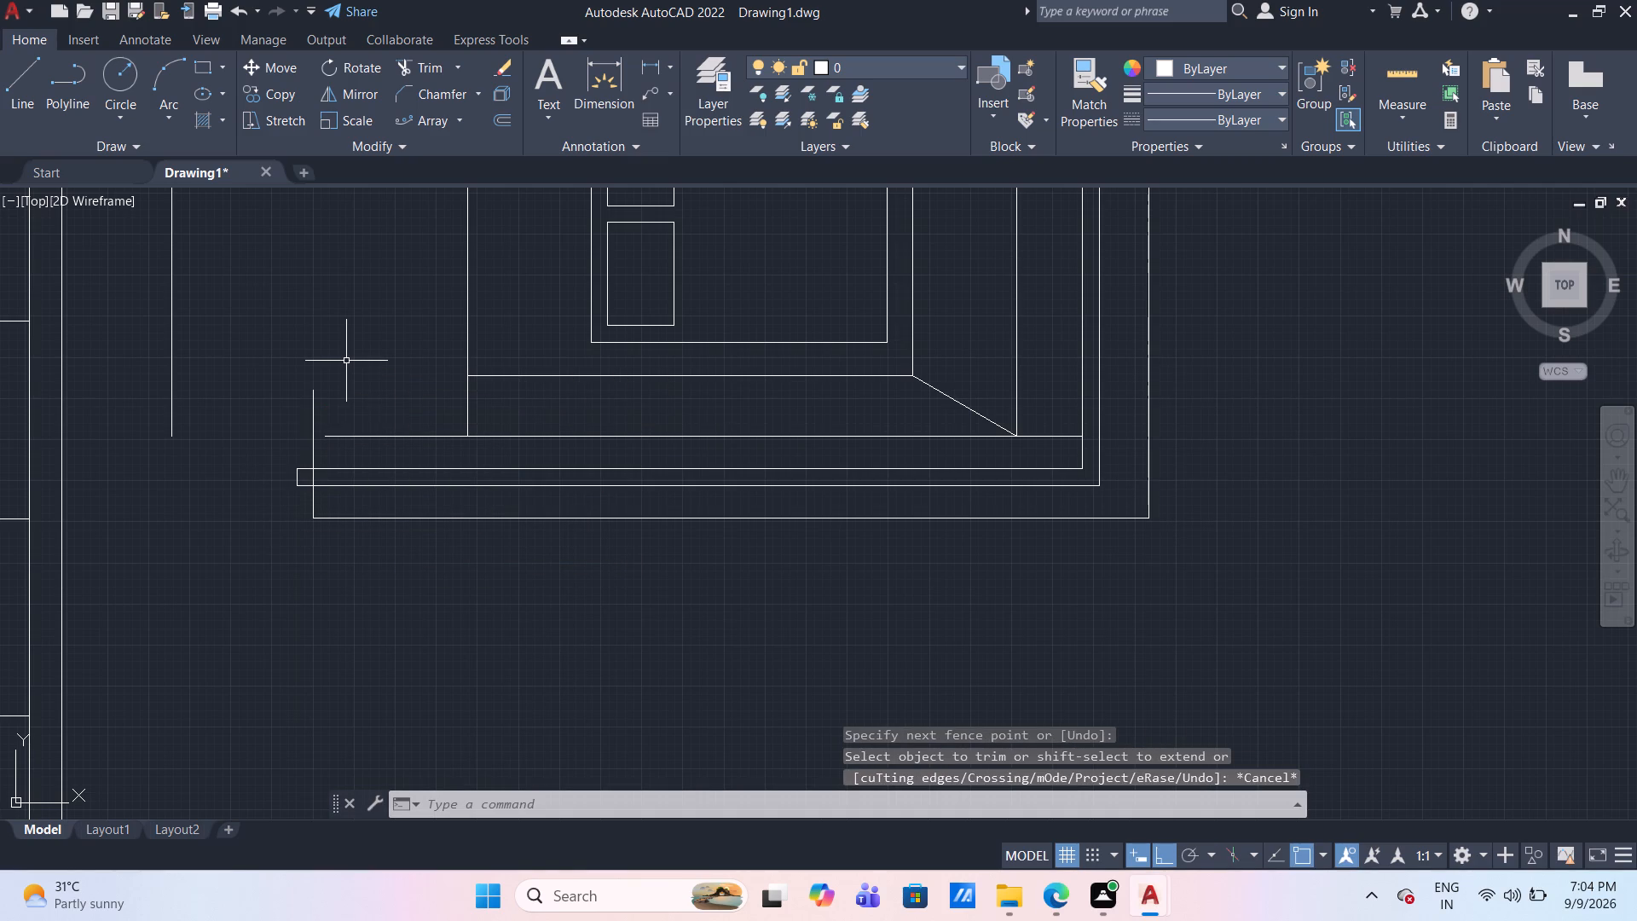
Extend the top horizontal base line left to meet the new long vertical line.
{"action": "key", "text": "r"}
{"action": "key", "text": "Escape"}
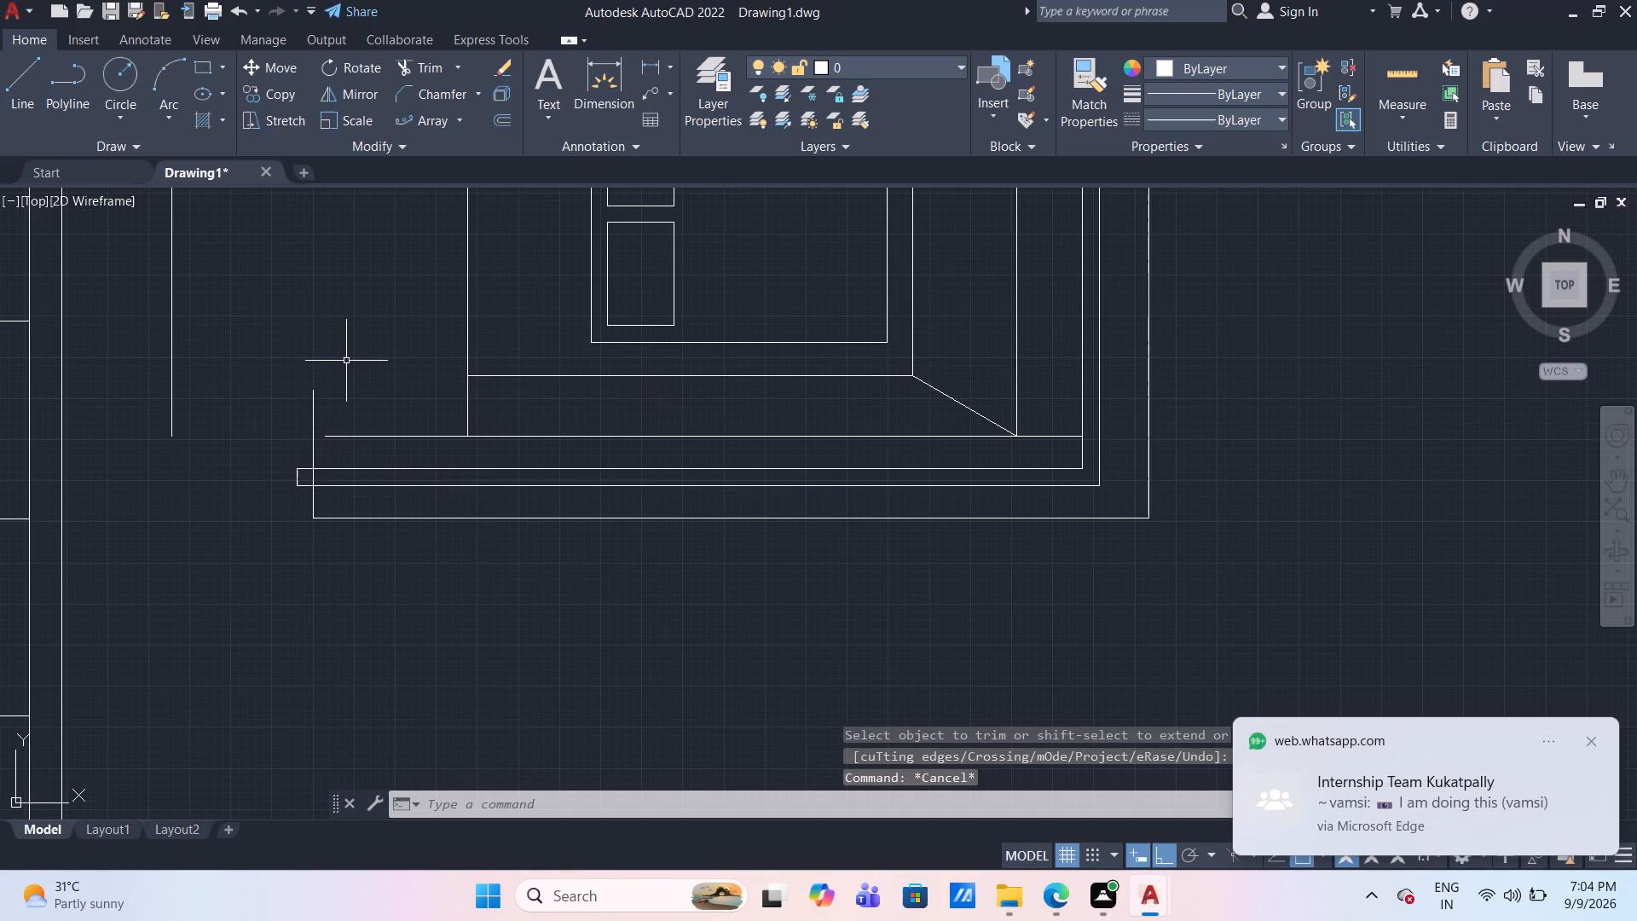
{"action": "type", "text": "EX"}
{"action": "key", "text": "Return"}
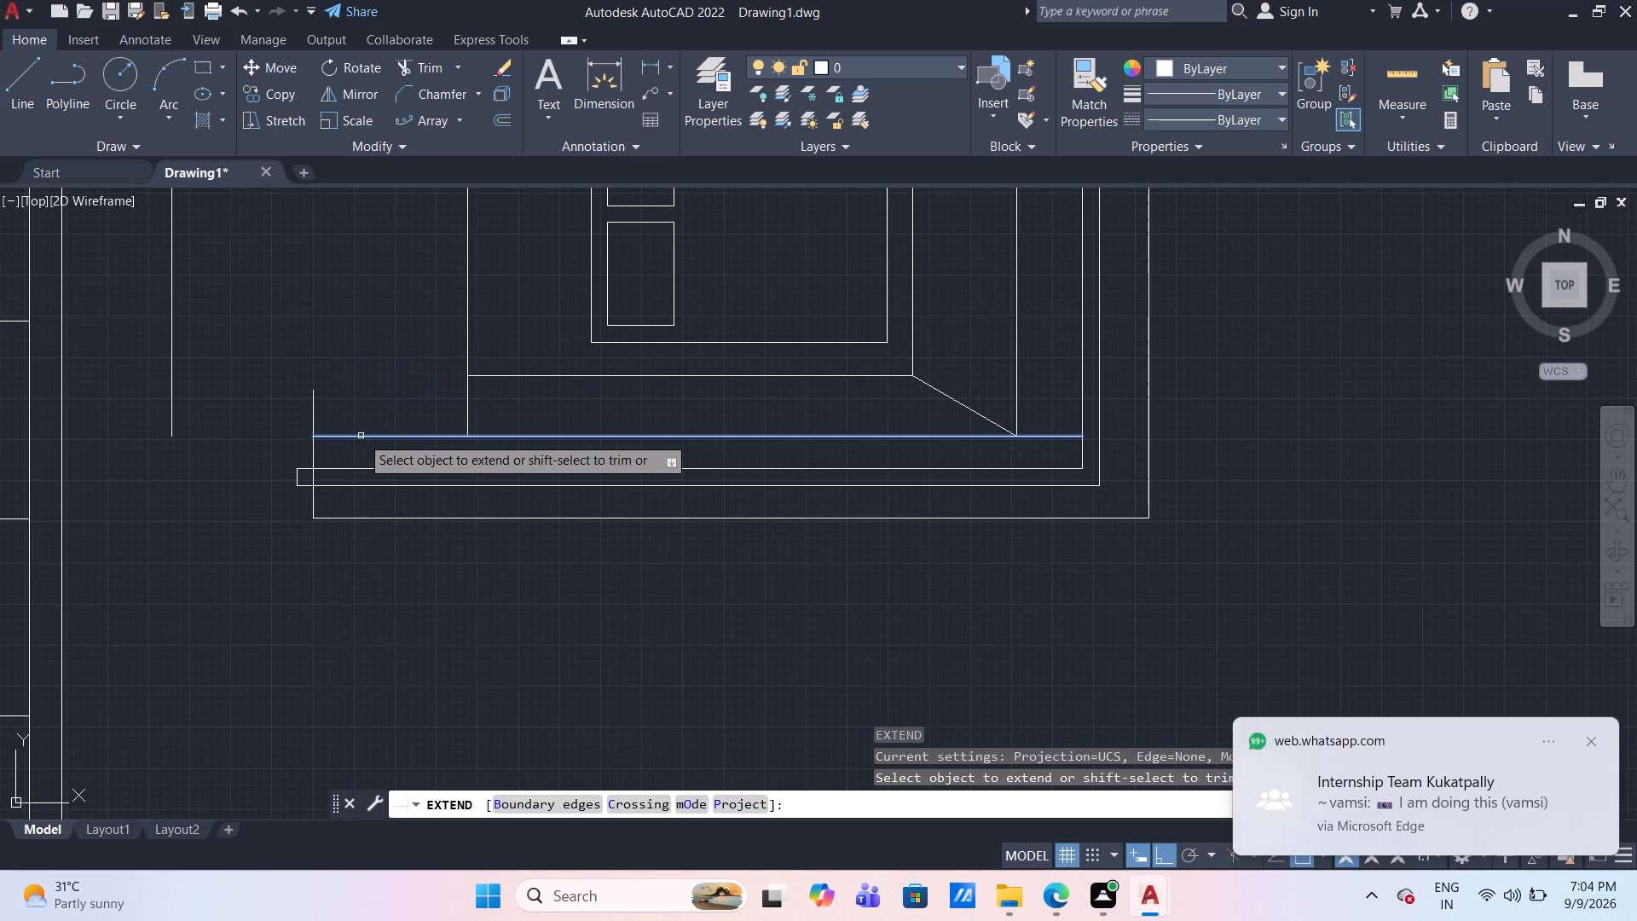
{"action": "left_click", "coordinate": [361, 436]}
{"action": "key", "text": "Escape"}
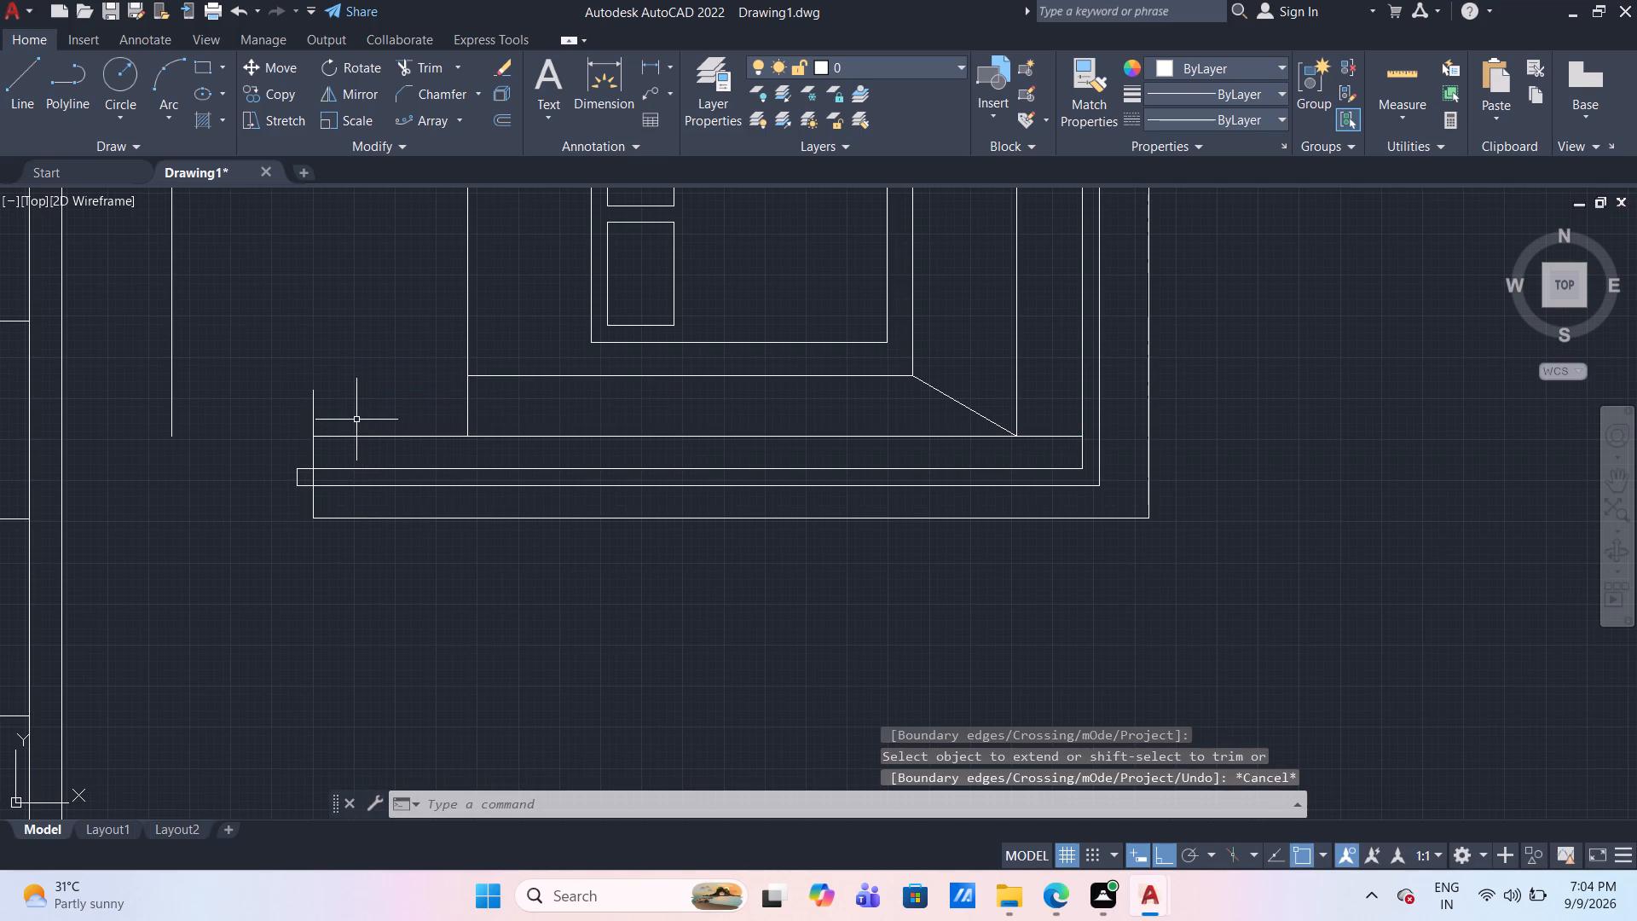
Trim the new vertical line's overhang above the top horizontal base line.
{"action": "type", "text": "TR"}
{"action": "key", "text": "Return"}
{"action": "left_click", "coordinate": [356, 420]}
{"action": "left_click", "coordinate": [261, 405]}
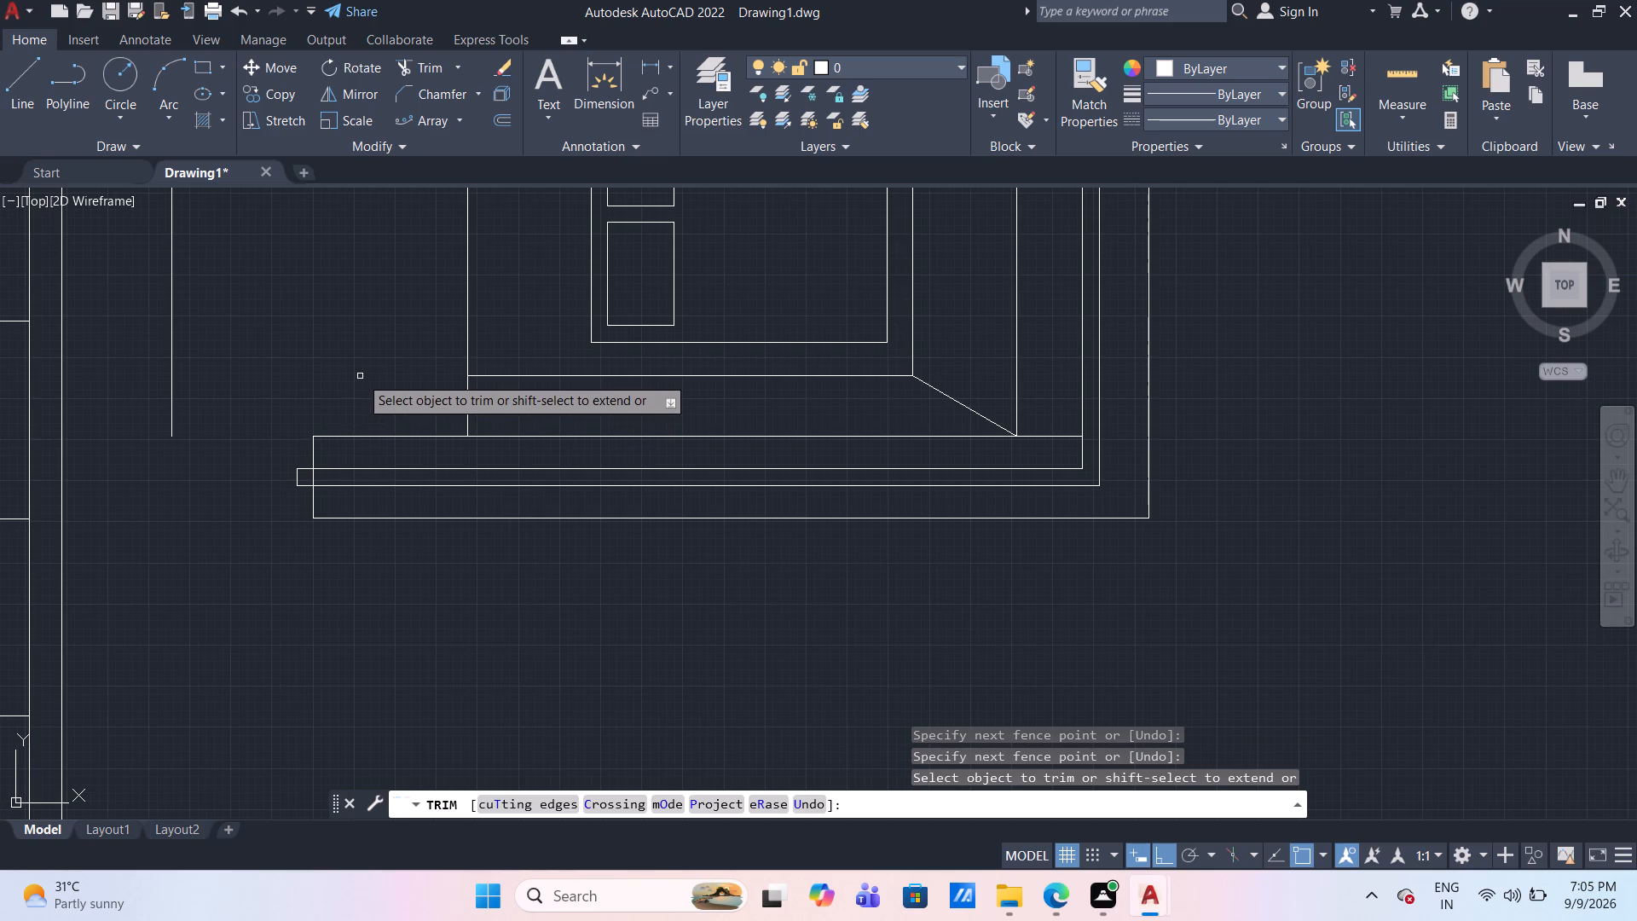
Draw a slanted line 20 units long at 80° upward from the left end of the top horizontal base line.
{"action": "middle_click_drag", "start_coordinate": [361, 379], "coordinate": [356, 408]}
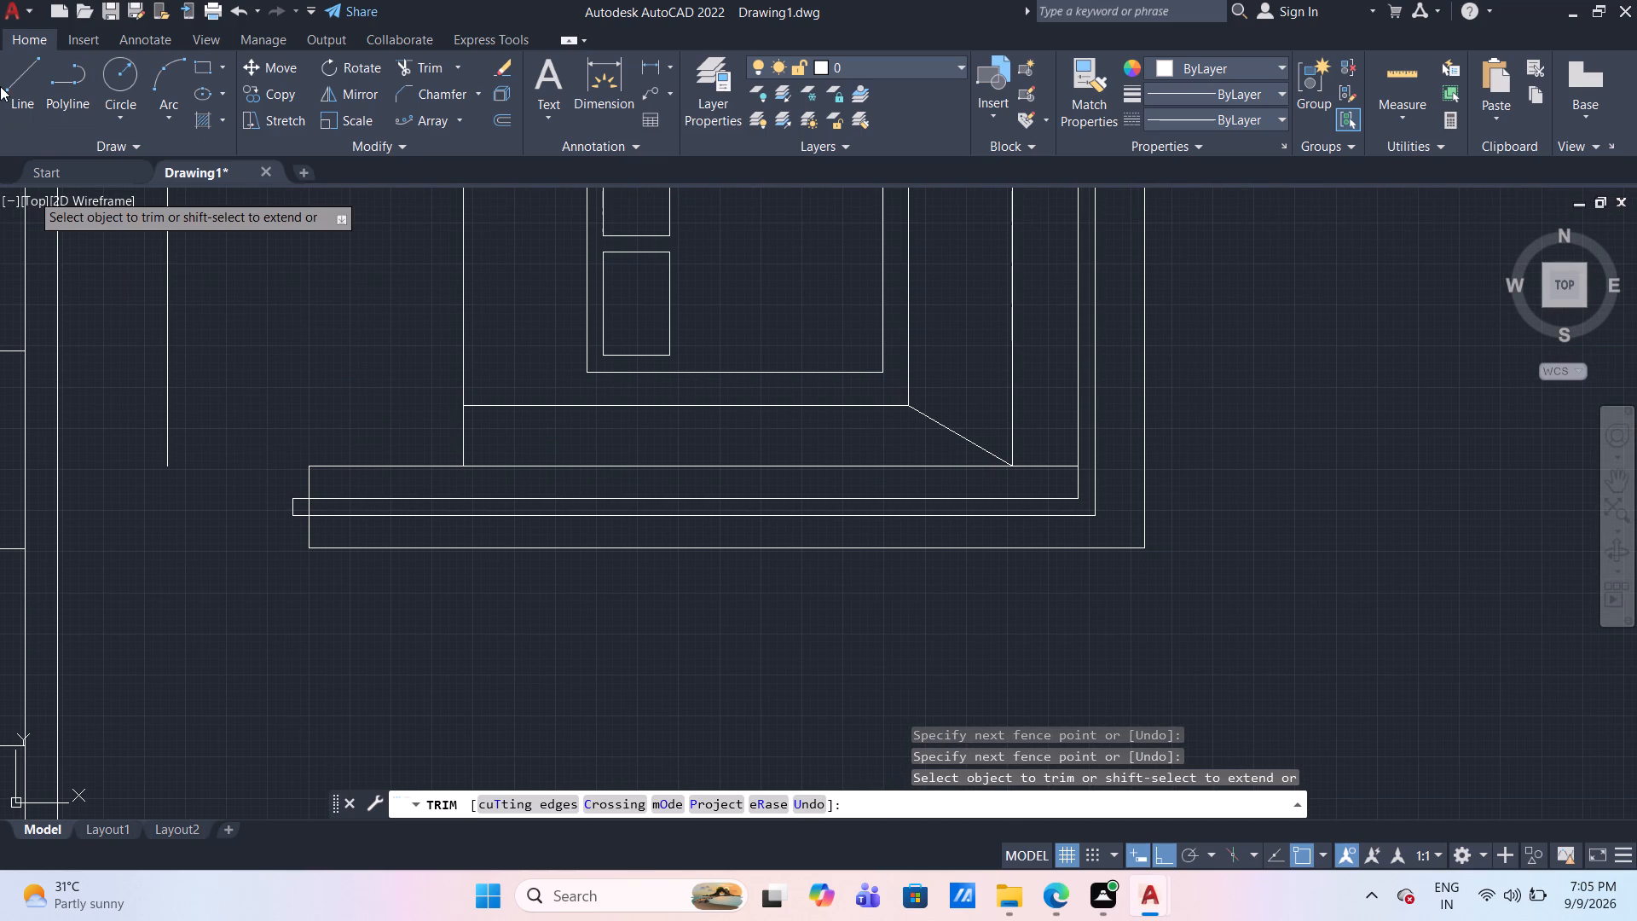
{"action": "left_click", "coordinate": [30, 66]}
{"action": "left_click_drag", "start_coordinate": [1160, 860], "coordinate": [1153, 844]}
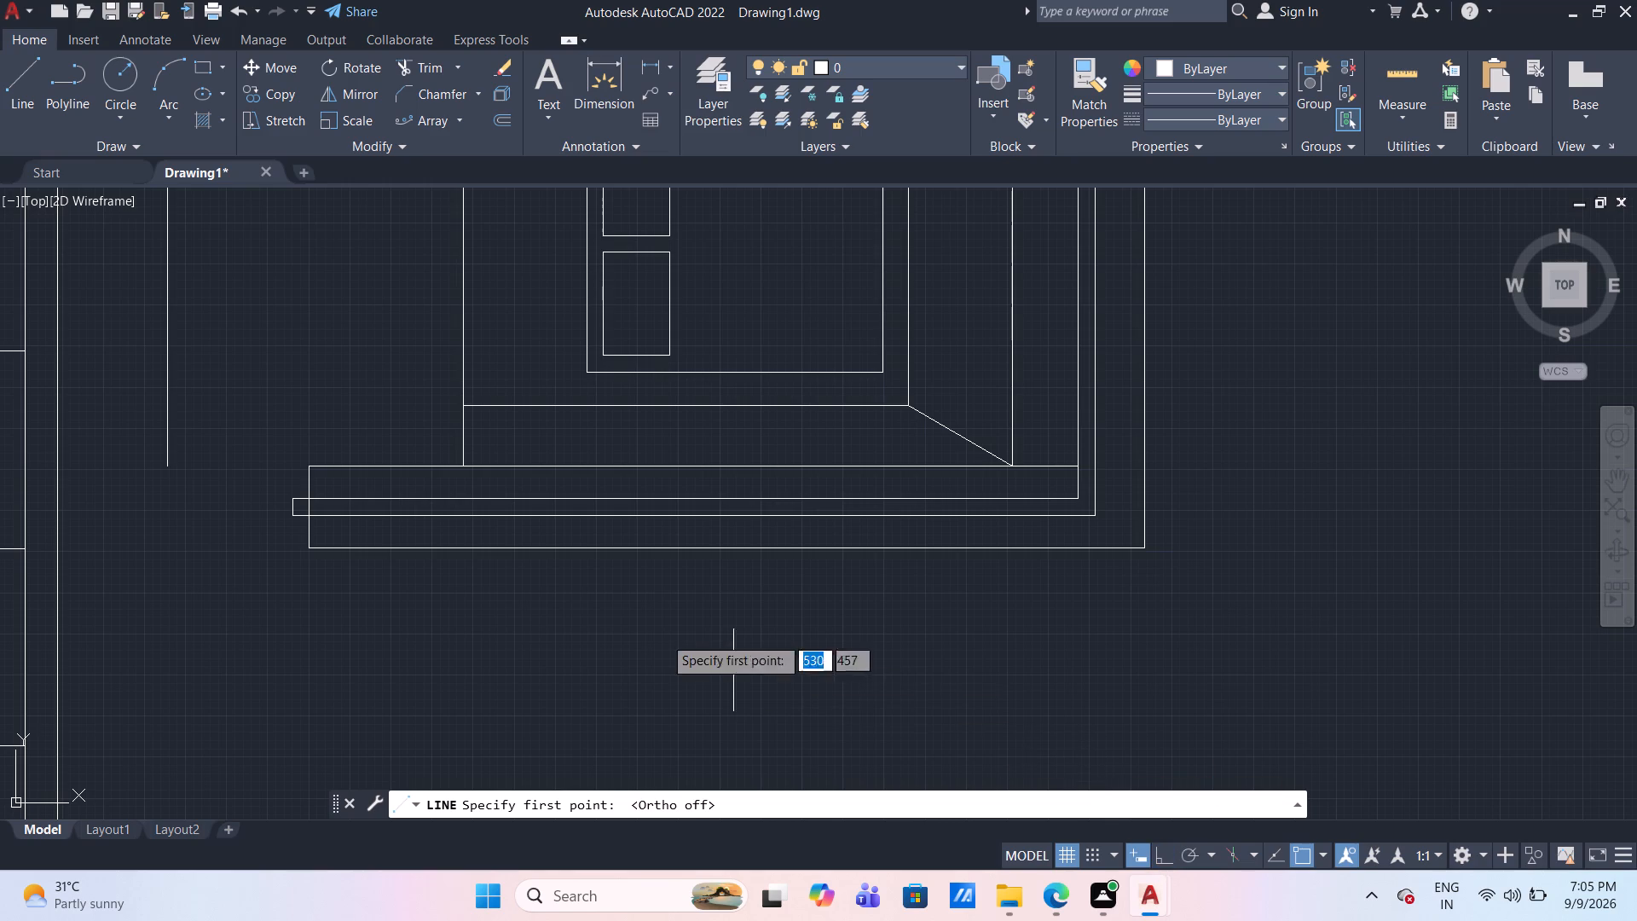
{"action": "left_click", "coordinate": [309, 466]}
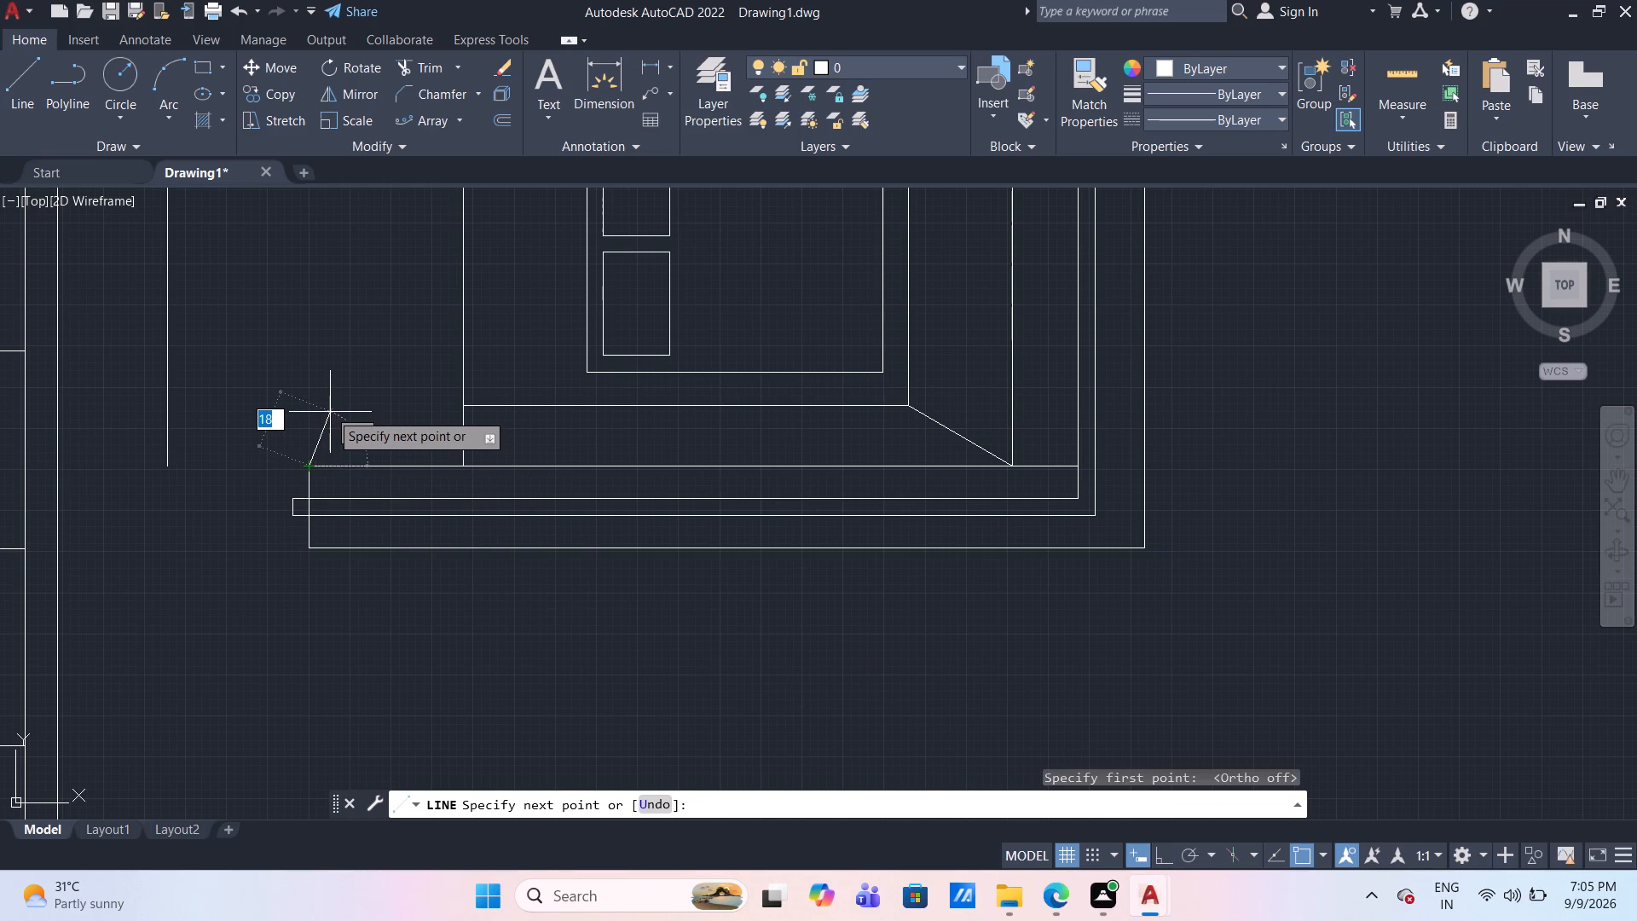
{"action": "type", "text": "89"}
{"action": "key", "text": "BackSpace"}
{"action": "key", "text": "BackSpace"}
{"action": "type", "text": "20"}
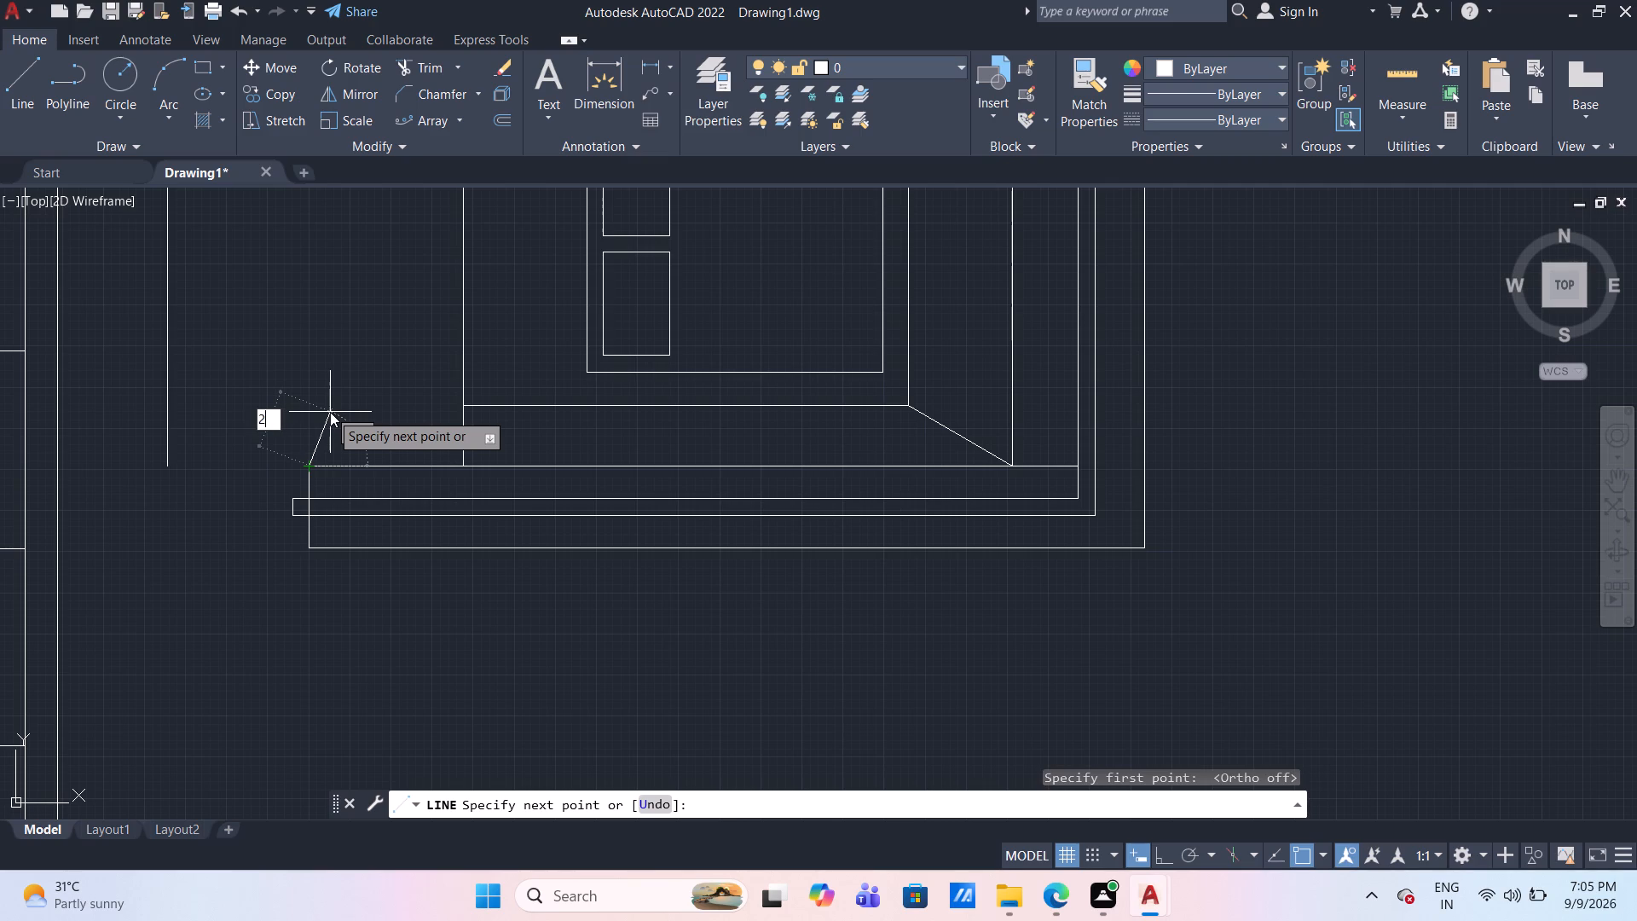
{"action": "key", "text": "Tab"}
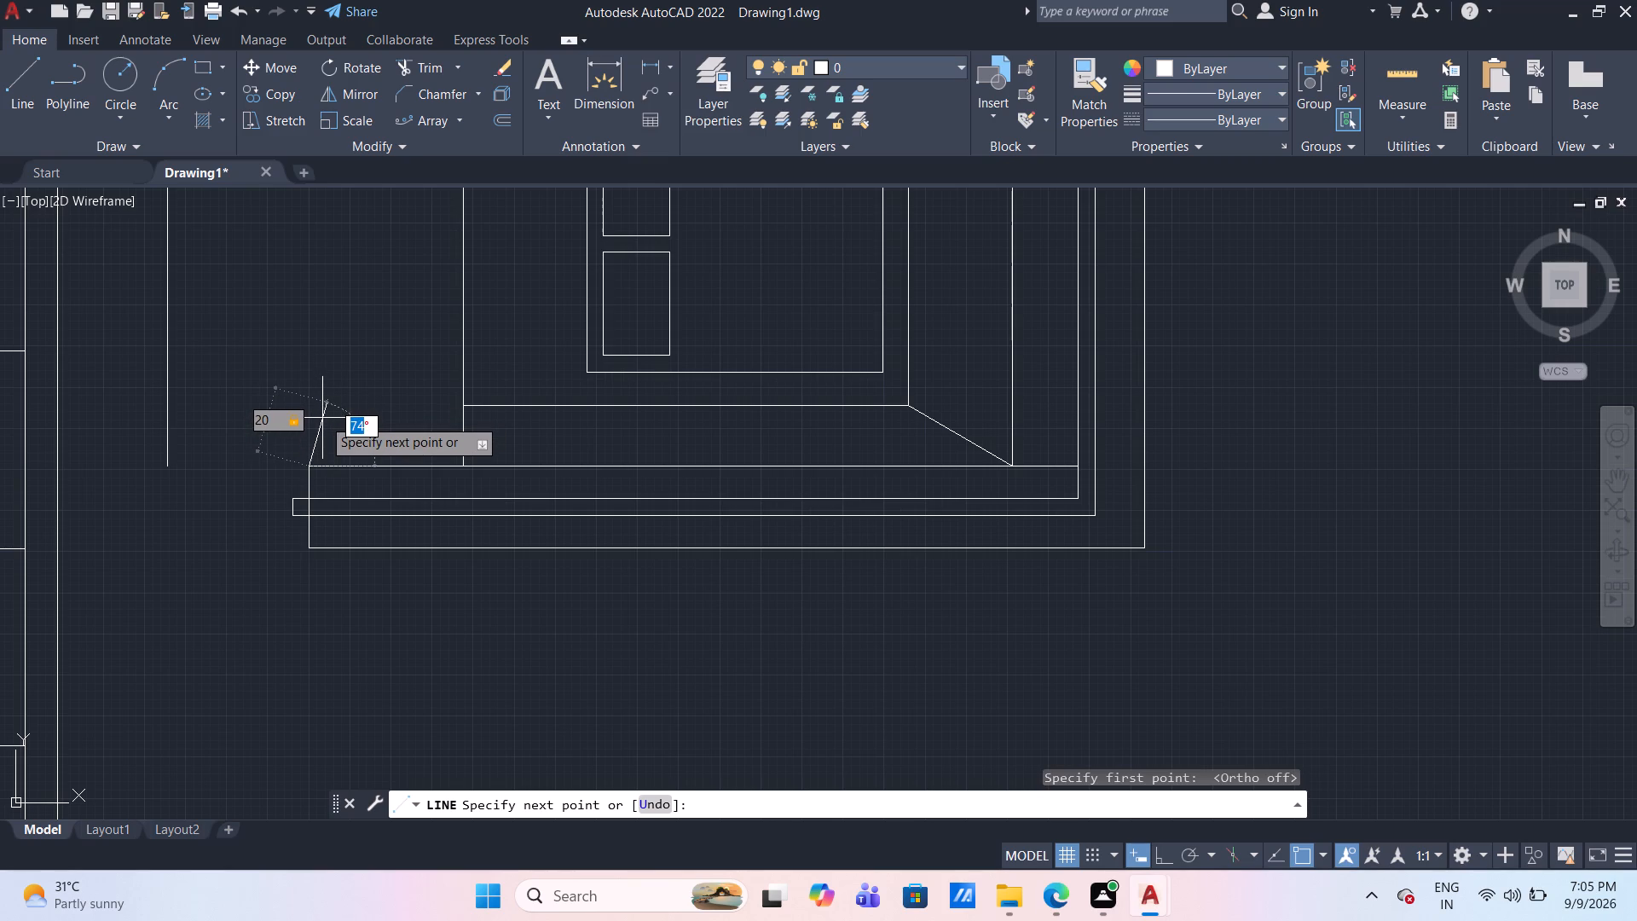
{"action": "type", "text": "80"}
{"action": "key", "text": "Return"}
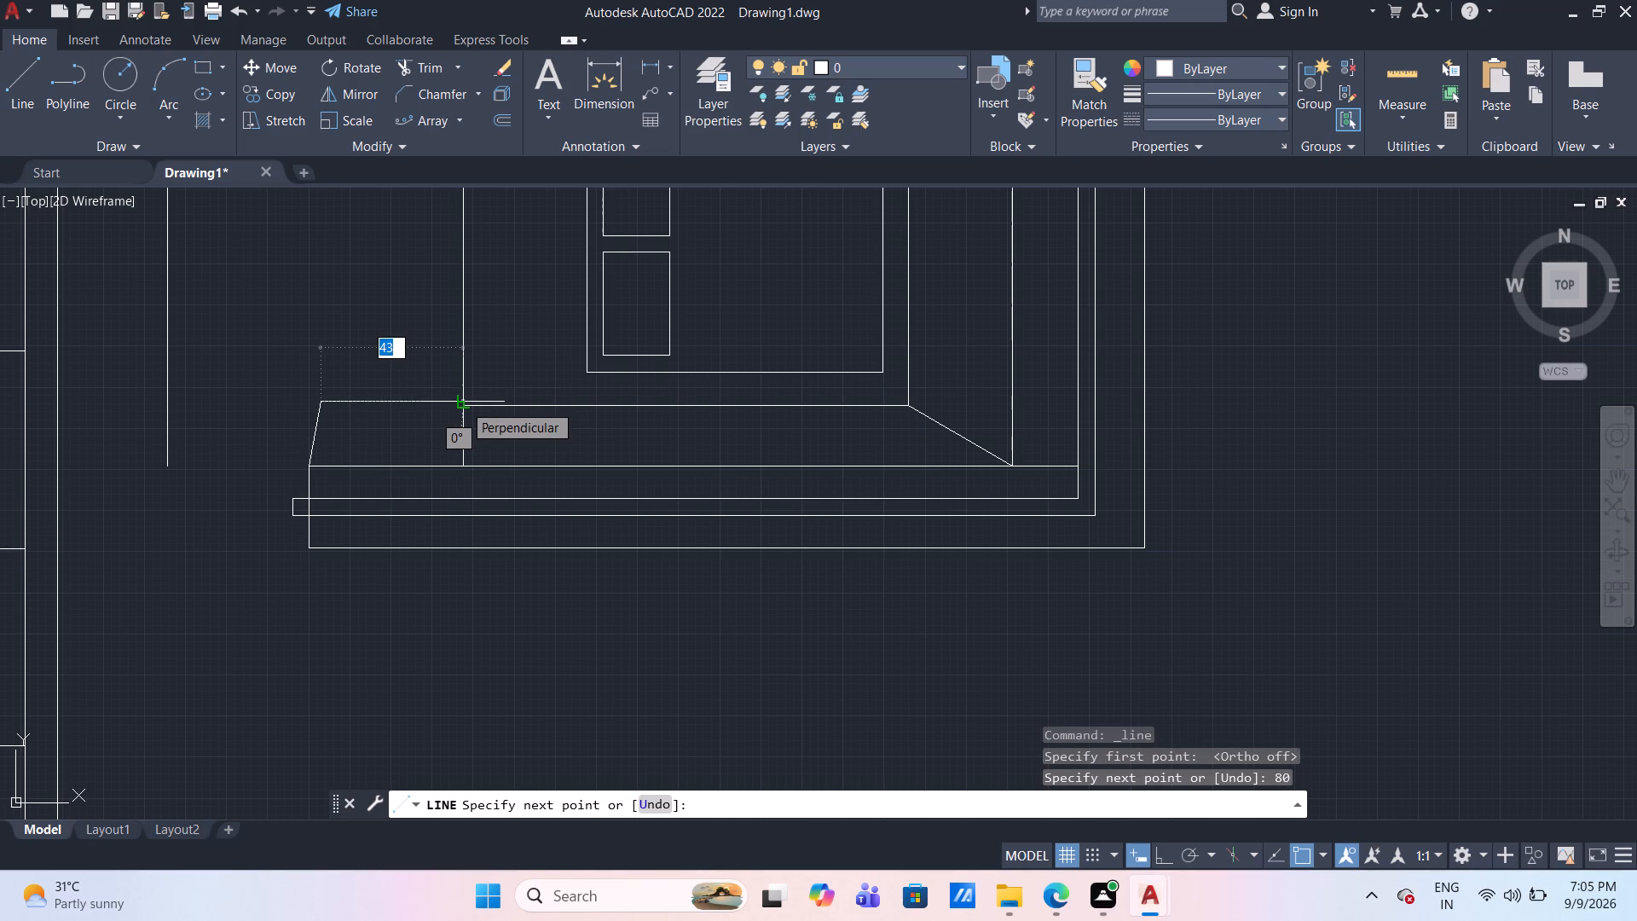
{"action": "key", "text": "Escape"}
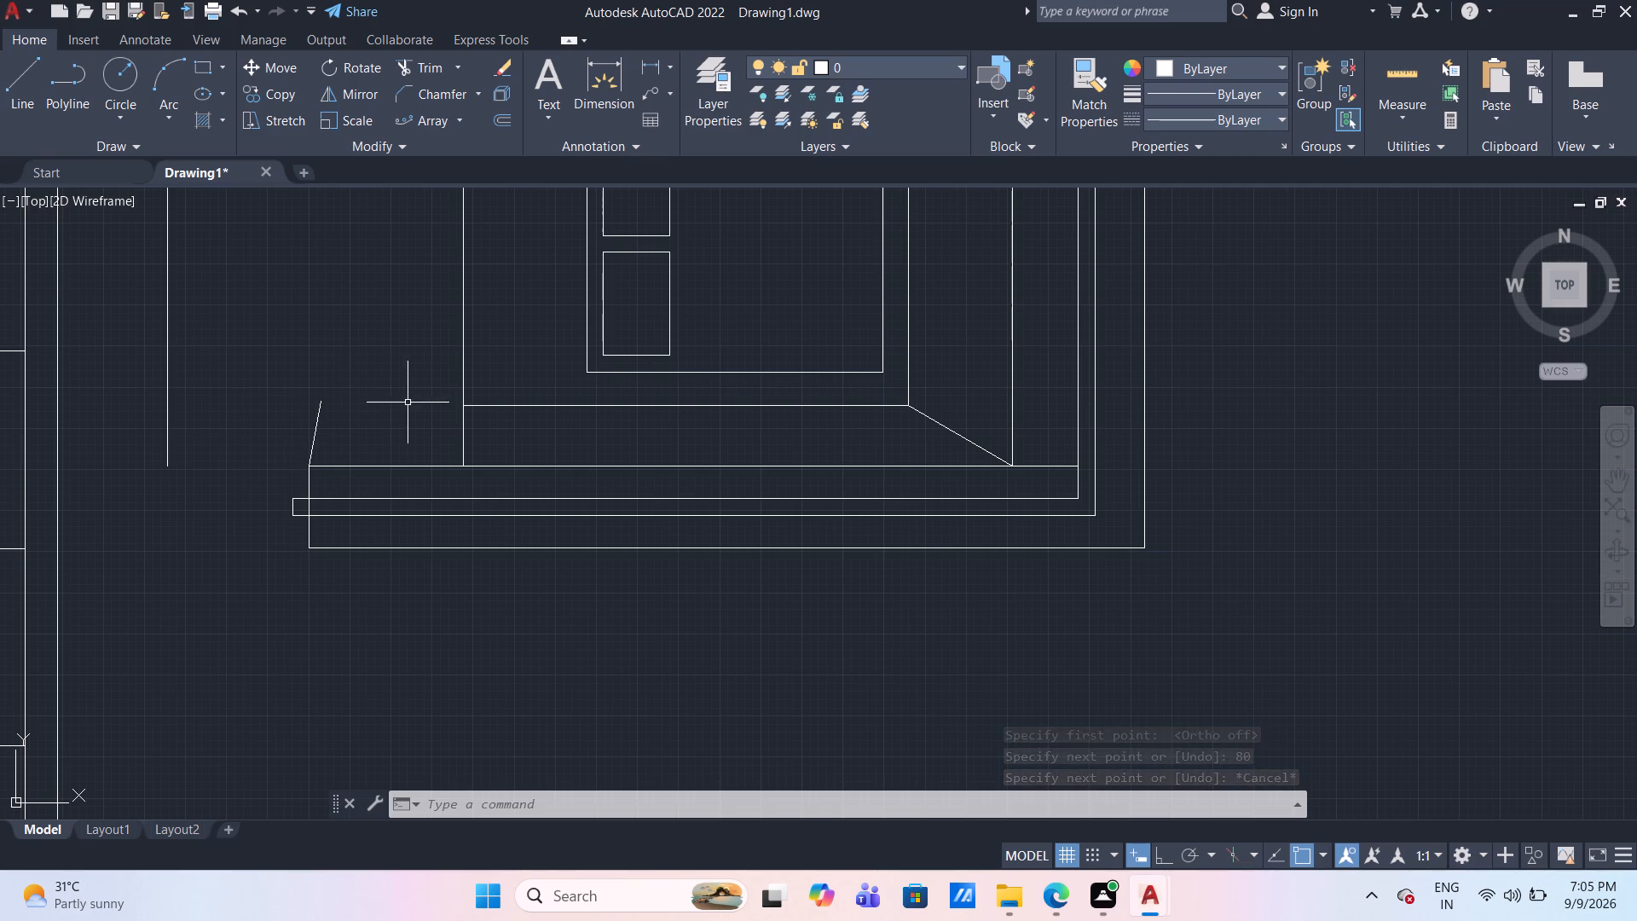
Draw a horizontal line from the slanted line's midpoint to the left vertical of the panelled frame.
{"action": "left_click", "coordinate": [35, 77]}
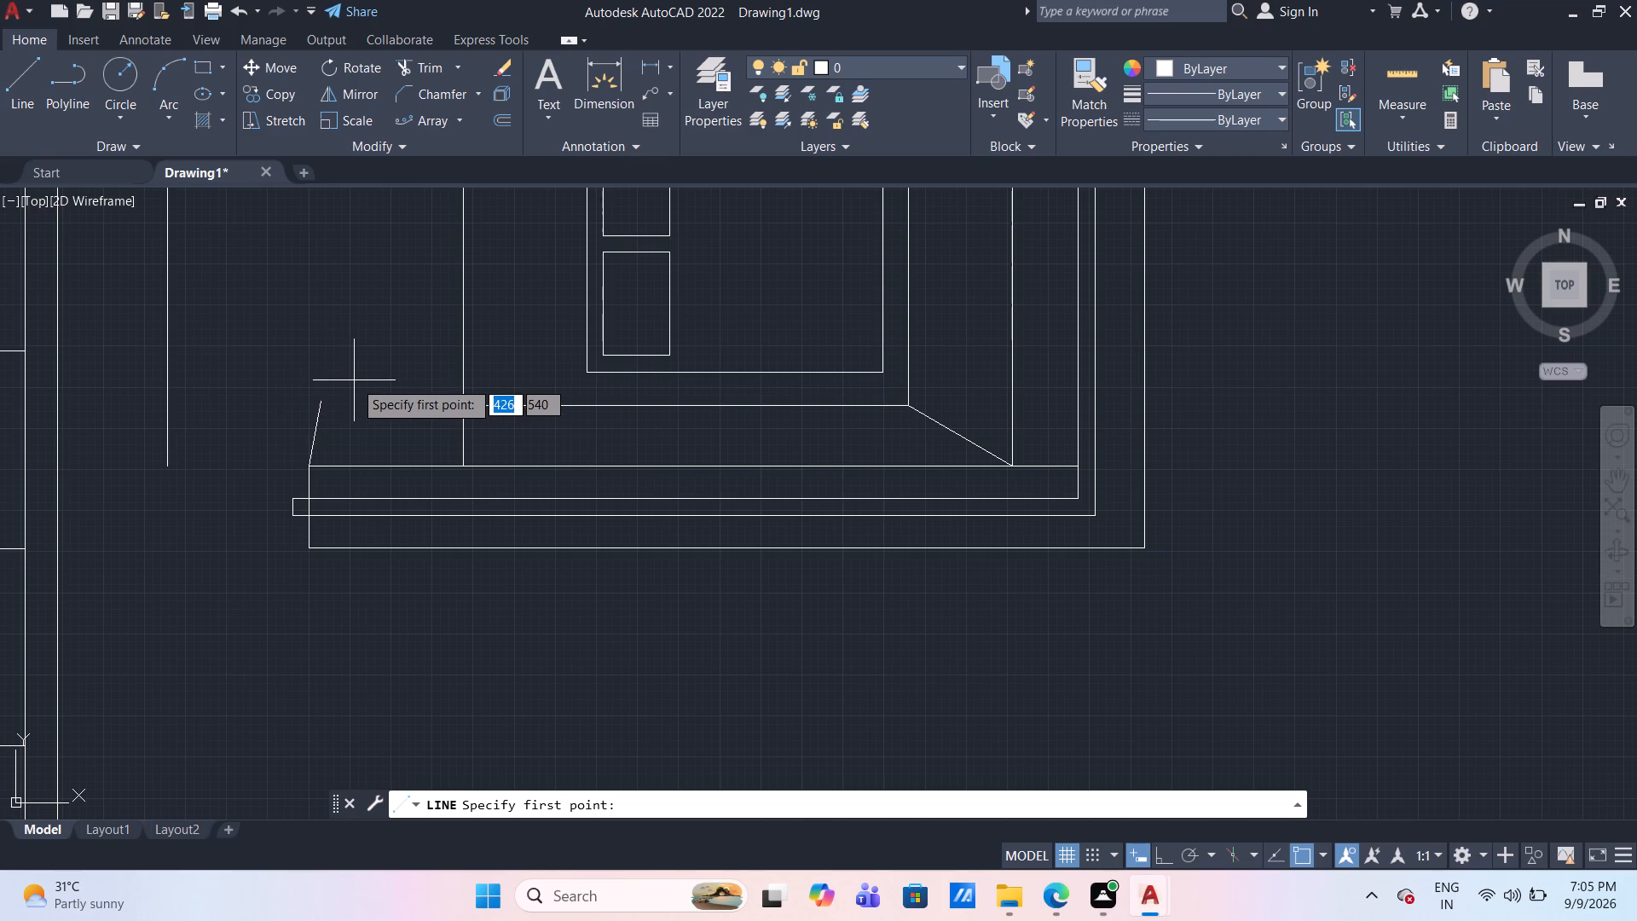
{"action": "key", "text": "Escape"}
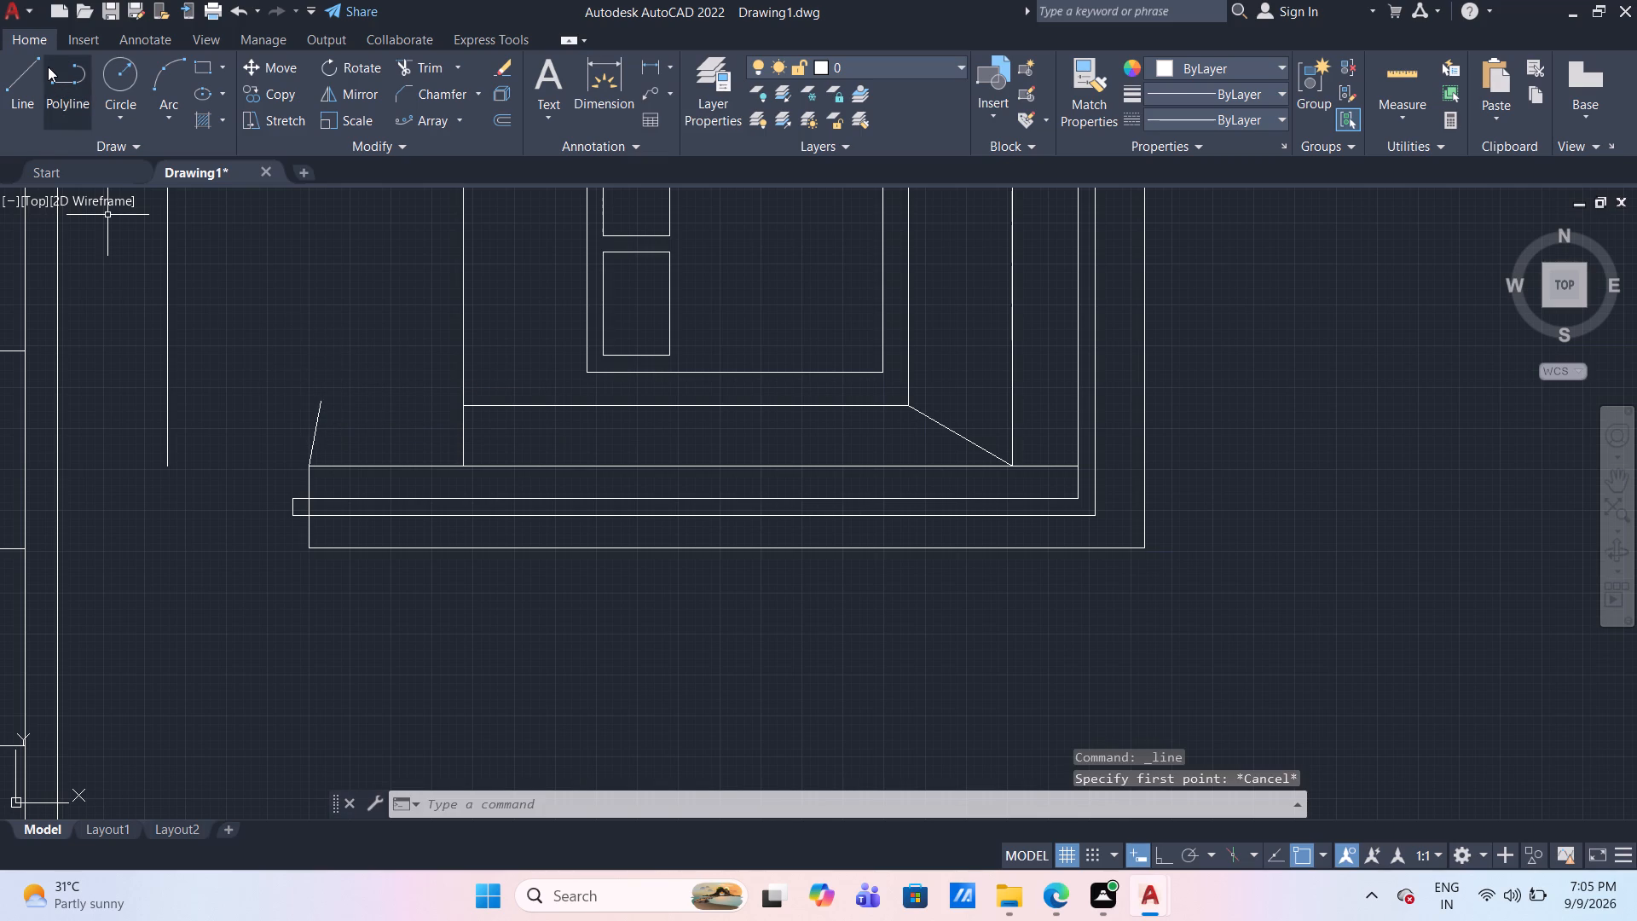
{"action": "left_click", "coordinate": [14, 74]}
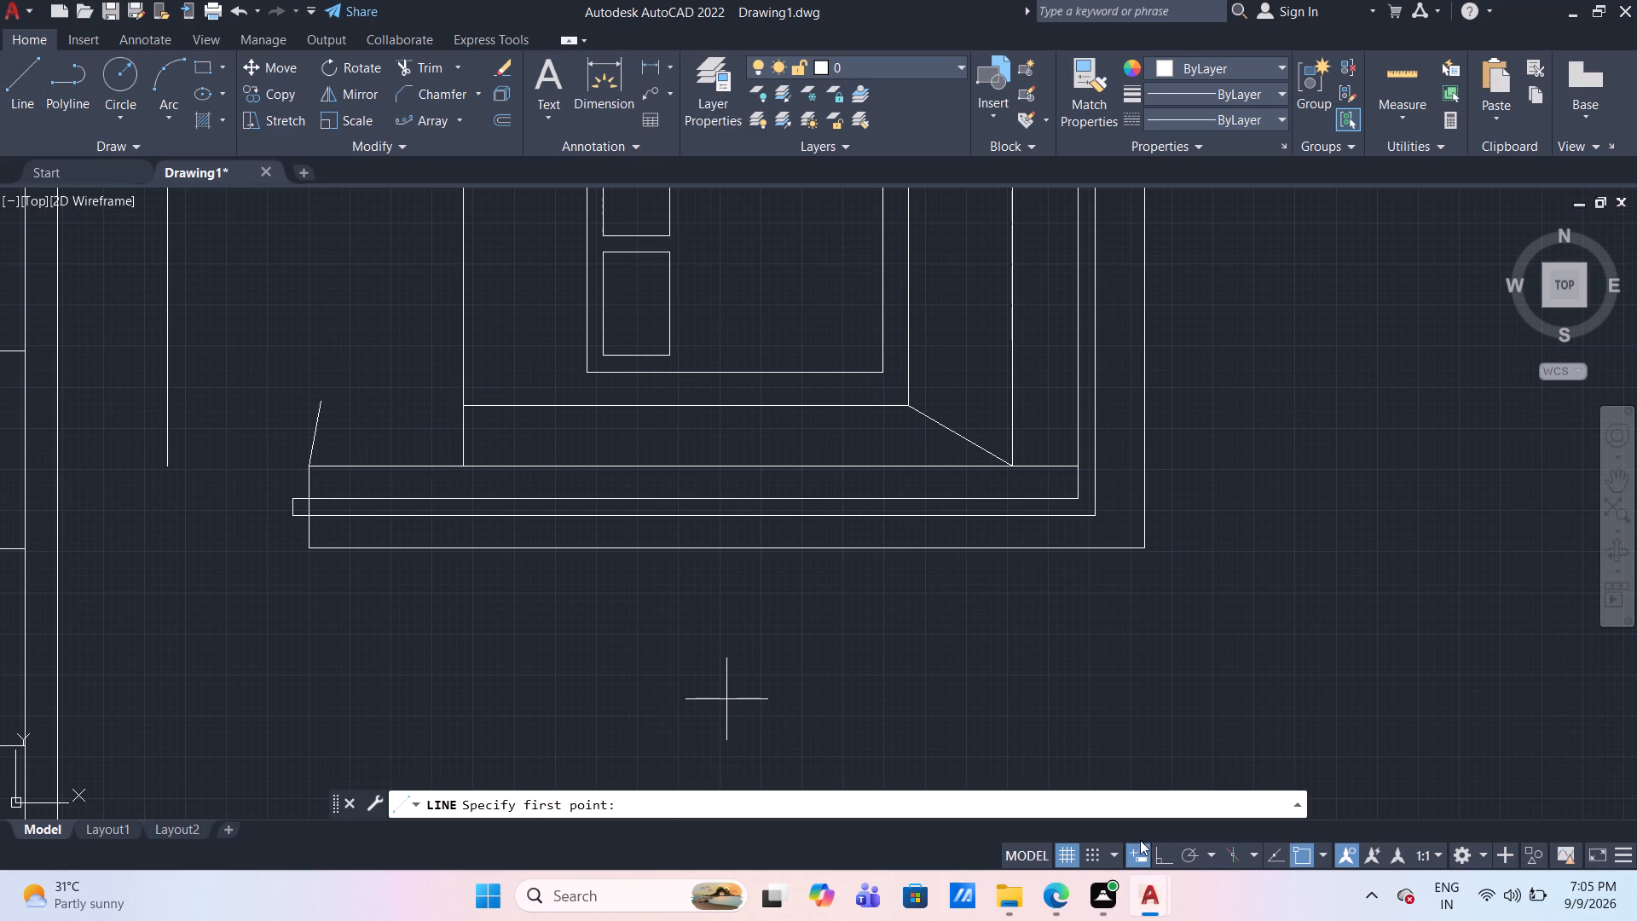
{"action": "left_click", "coordinate": [1160, 860]}
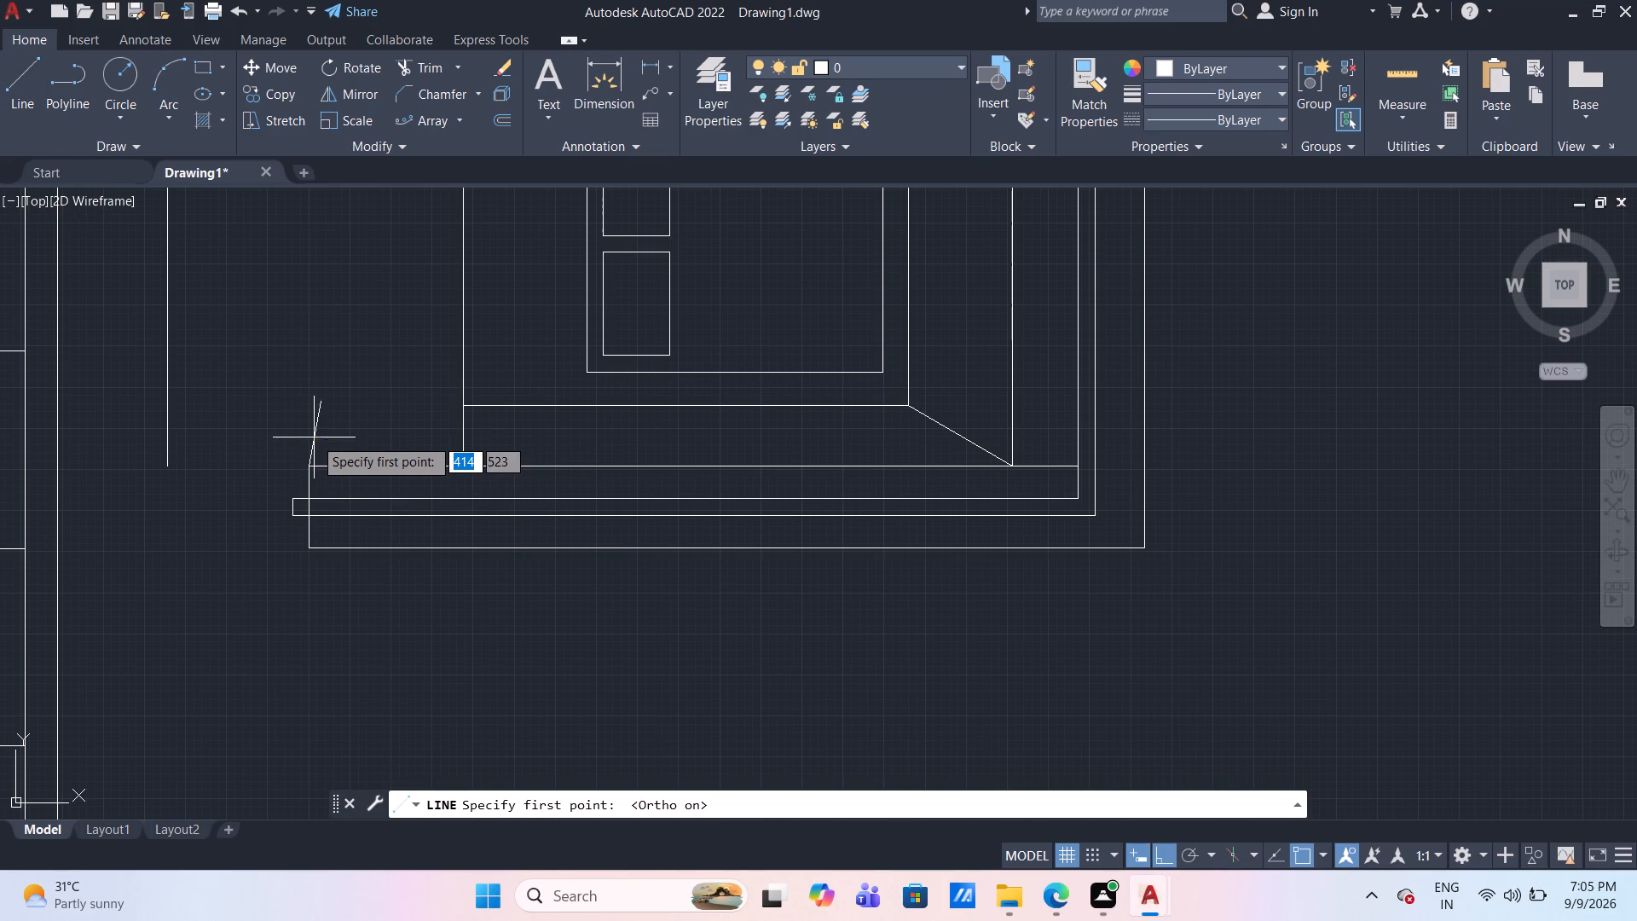
{"action": "left_click", "coordinate": [314, 437]}
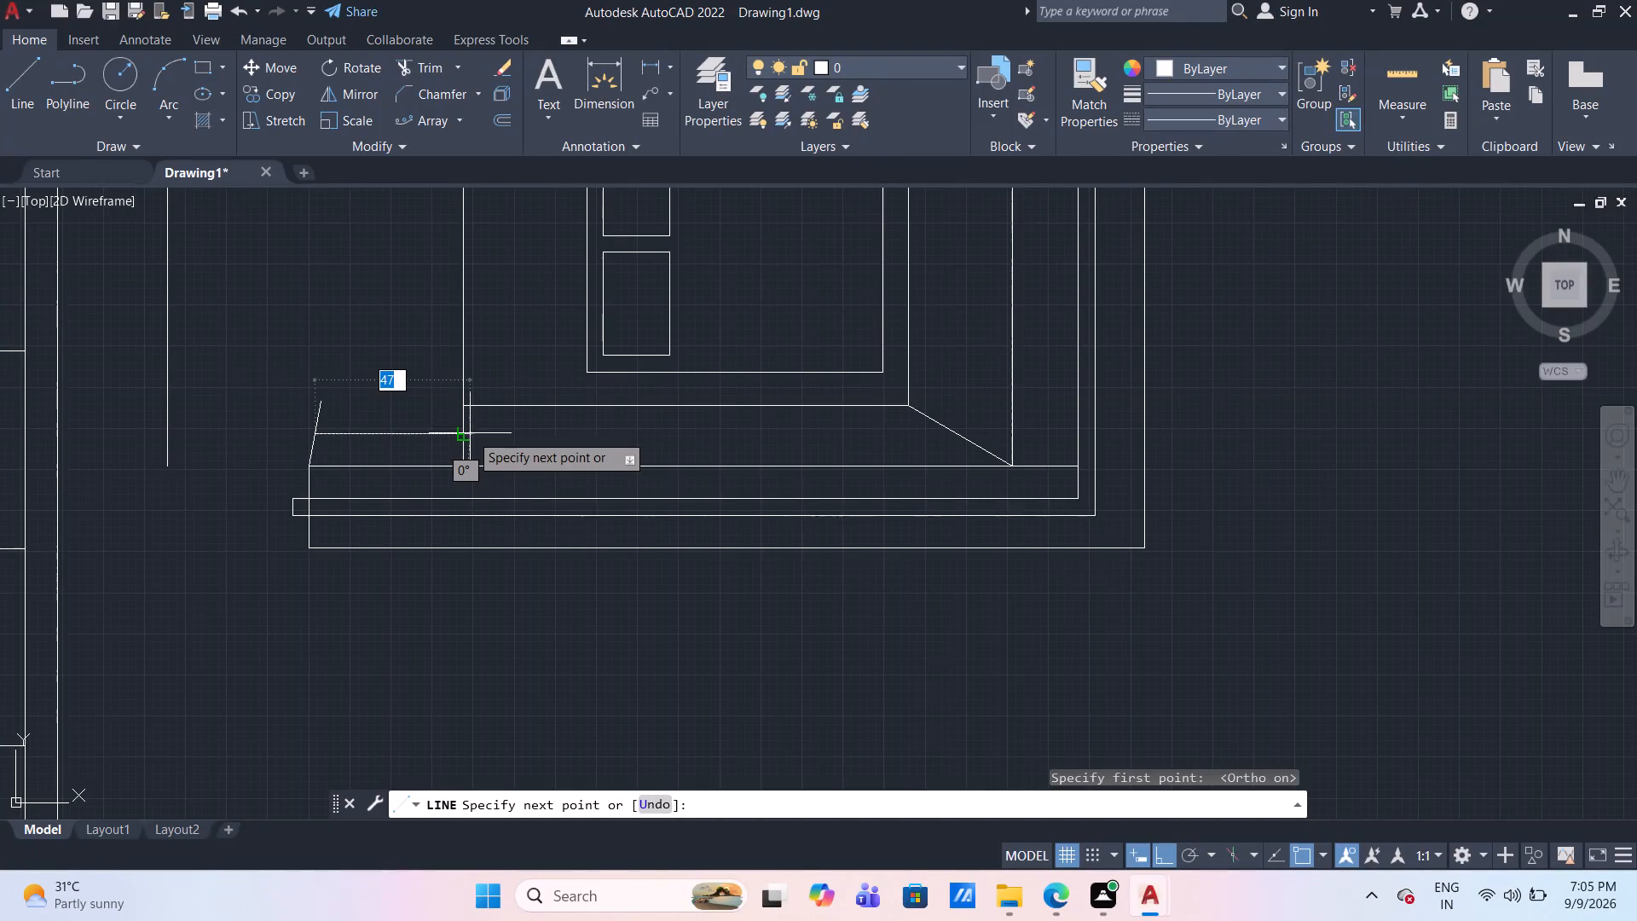
{"action": "left_click", "coordinate": [467, 433]}
{"action": "key", "text": "Escape"}
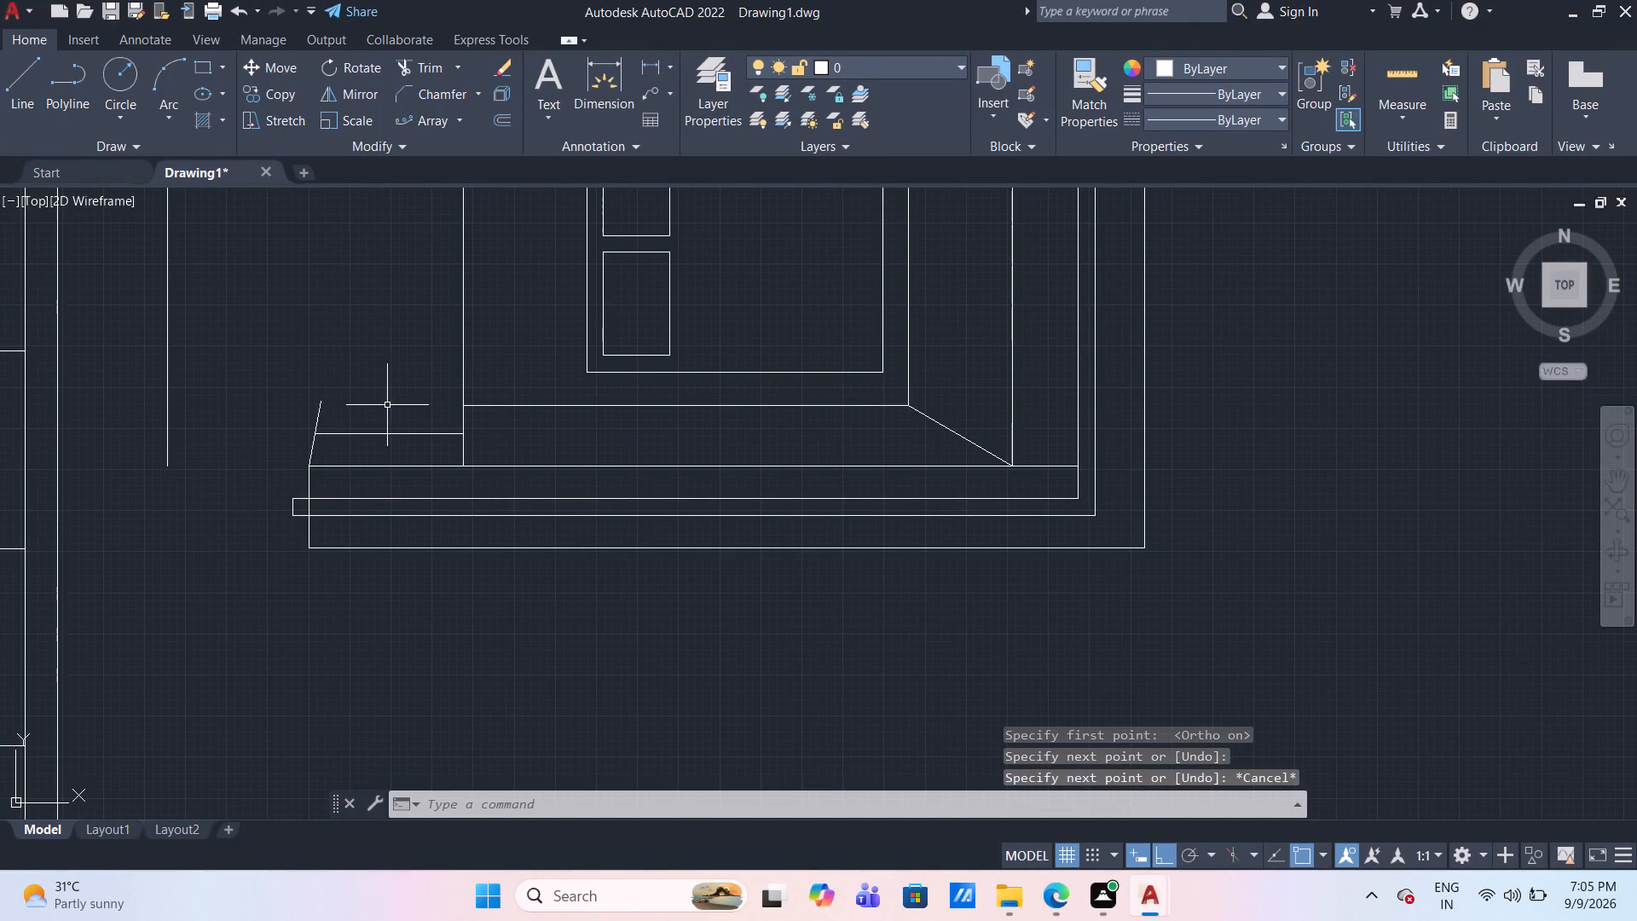
Trim the slanted line's overhang above the new short horizontal line.
{"action": "type", "text": "TR"}
{"action": "key", "text": "Return"}
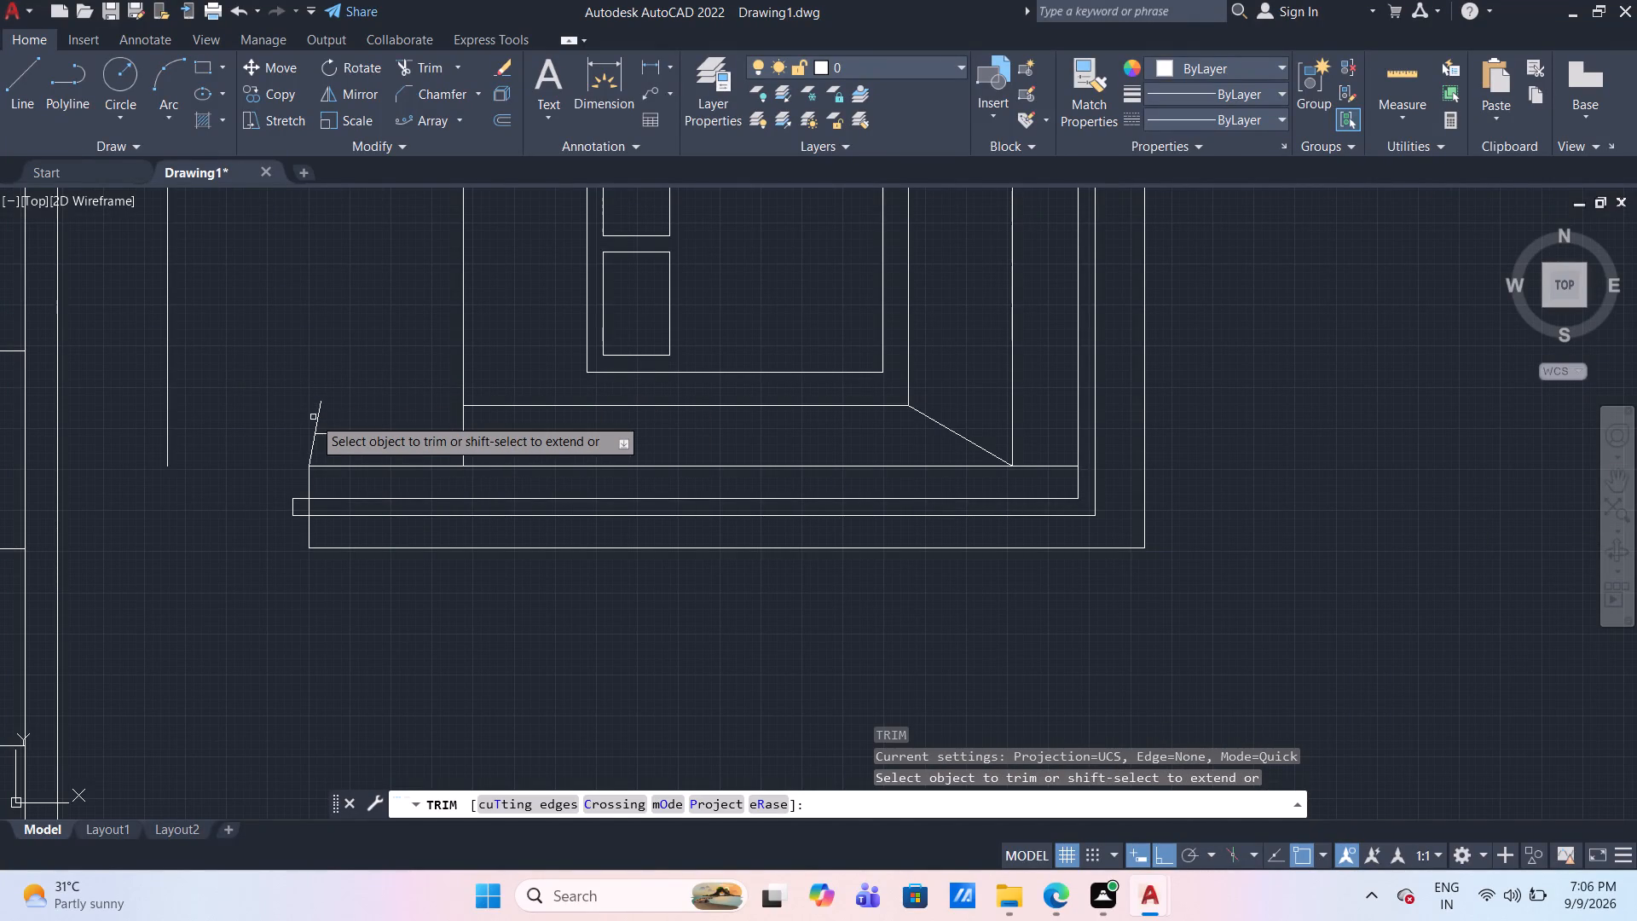
{"action": "left_click", "coordinate": [321, 417]}
{"action": "left_click", "coordinate": [311, 414]}
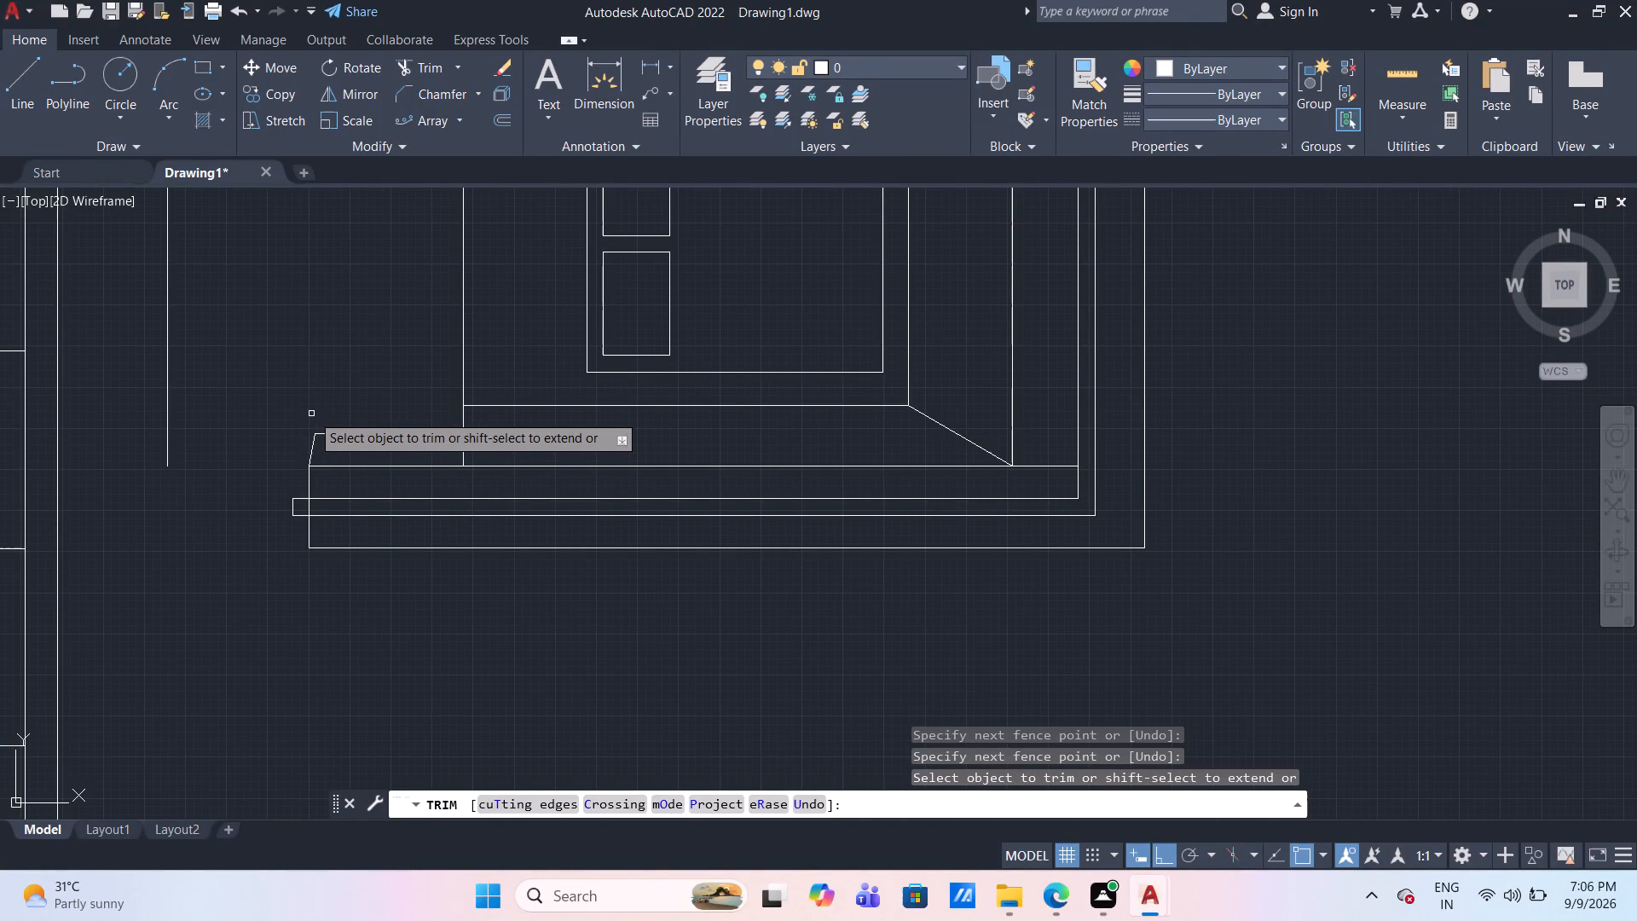
{"action": "scroll", "coordinate": [310, 414], "scroll_direction": "down", "scroll_amount": 1}
{"action": "scroll", "coordinate": [393, 659], "scroll_direction": "down", "scroll_amount": 1}
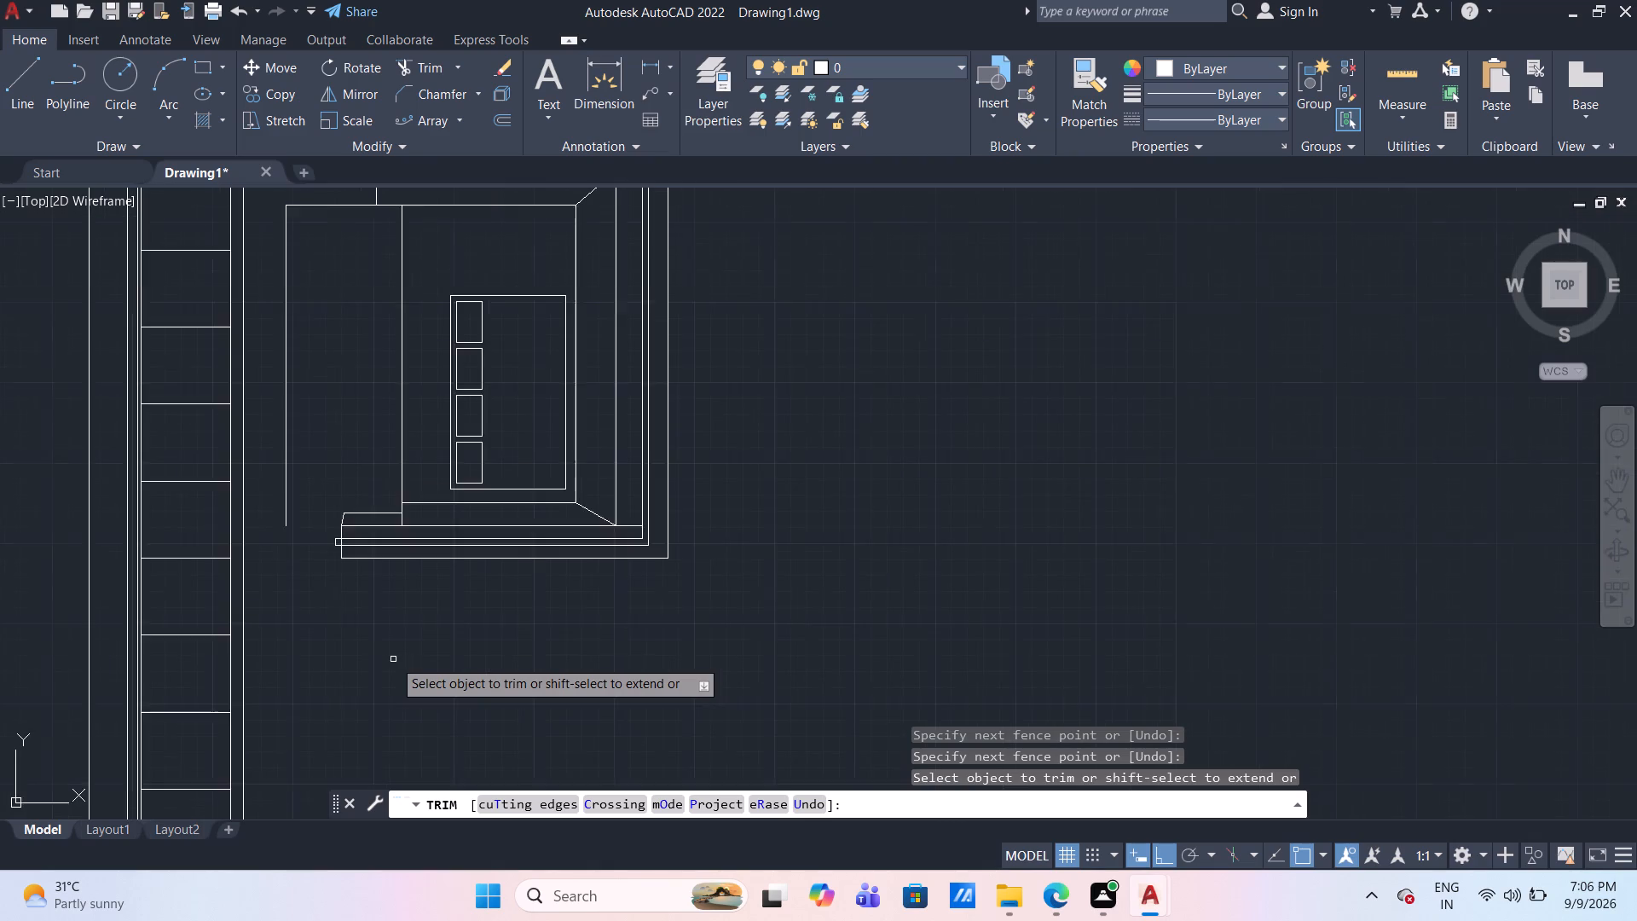
{"action": "scroll", "coordinate": [393, 659], "scroll_direction": "down", "scroll_amount": 2}
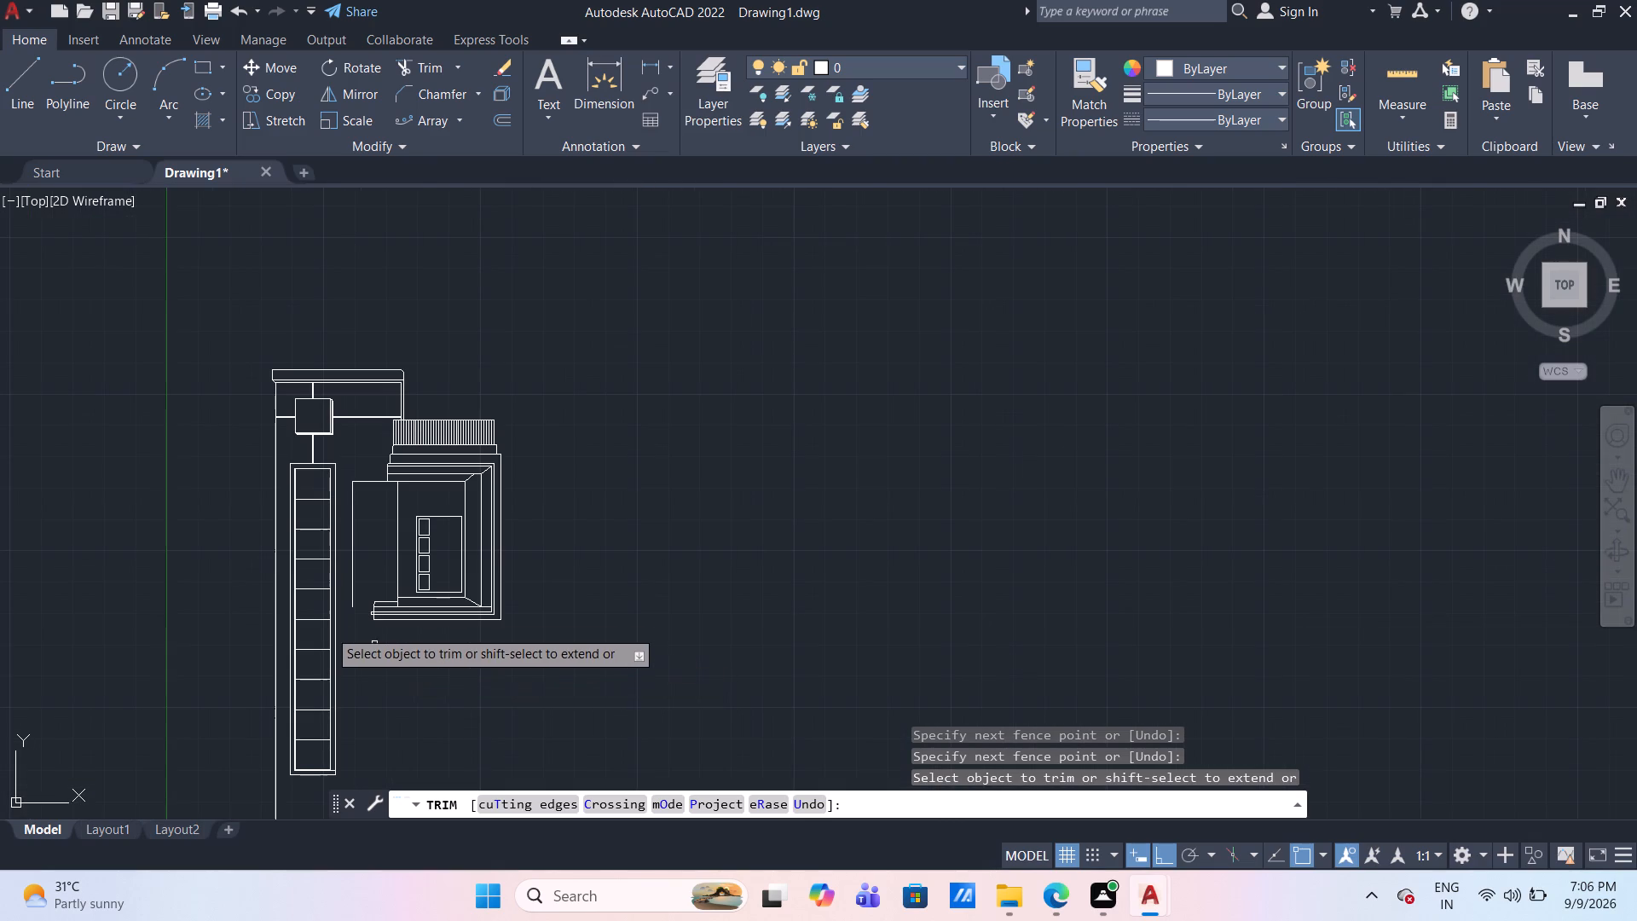
{"action": "middle_click_drag", "start_coordinate": [379, 663], "coordinate": [379, 562]}
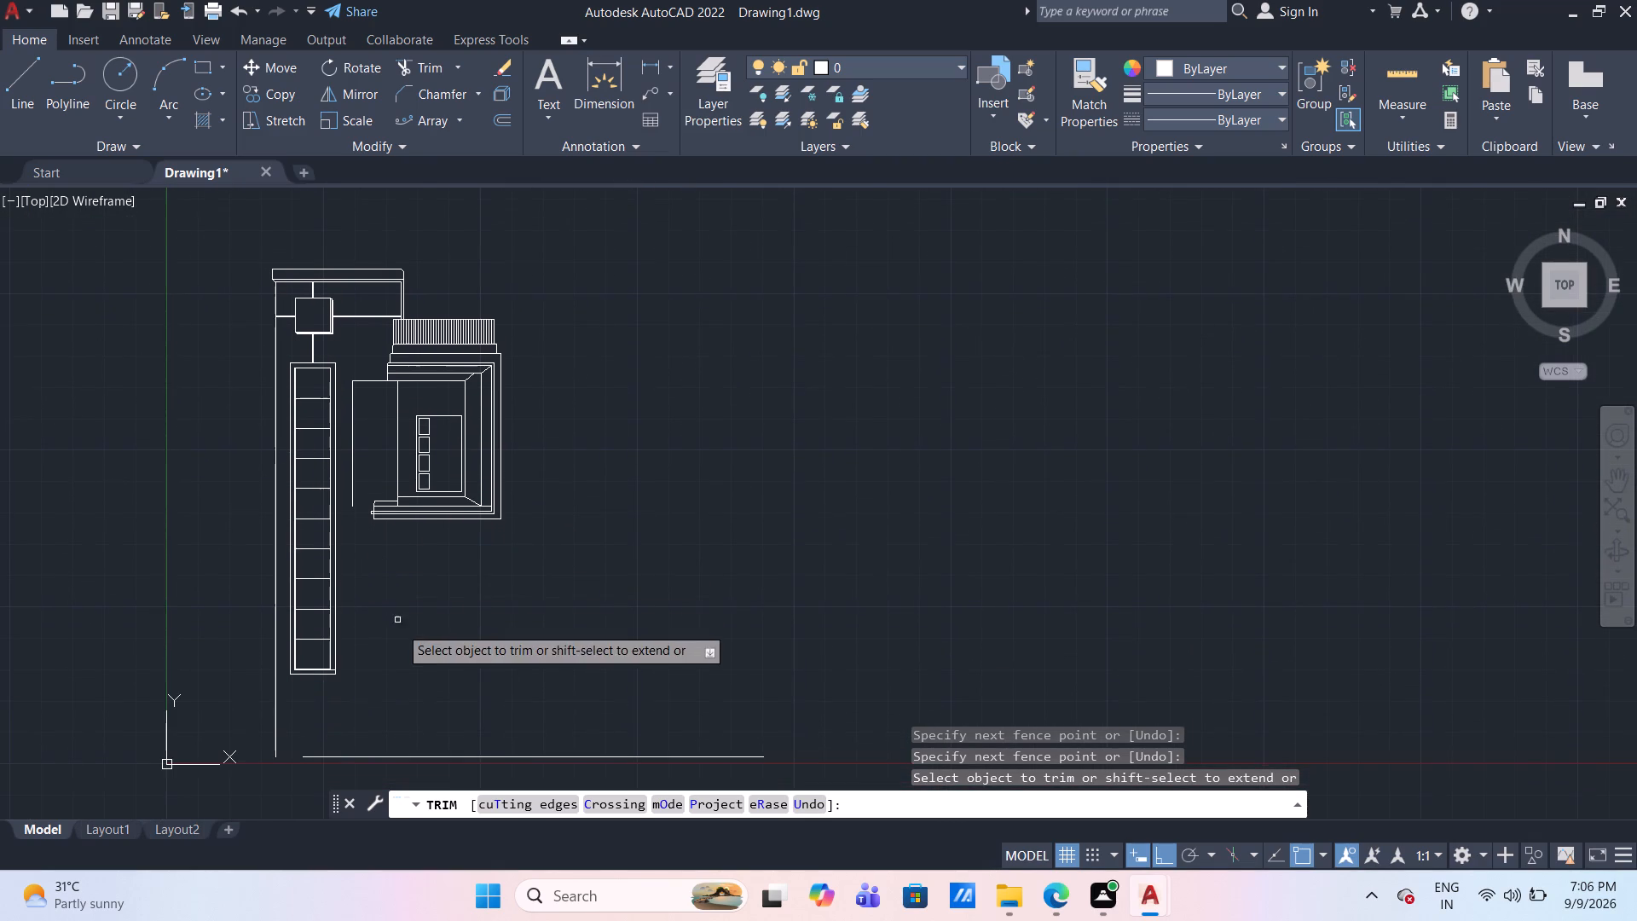
{"action": "middle_click_drag", "start_coordinate": [400, 626], "coordinate": [401, 593]}
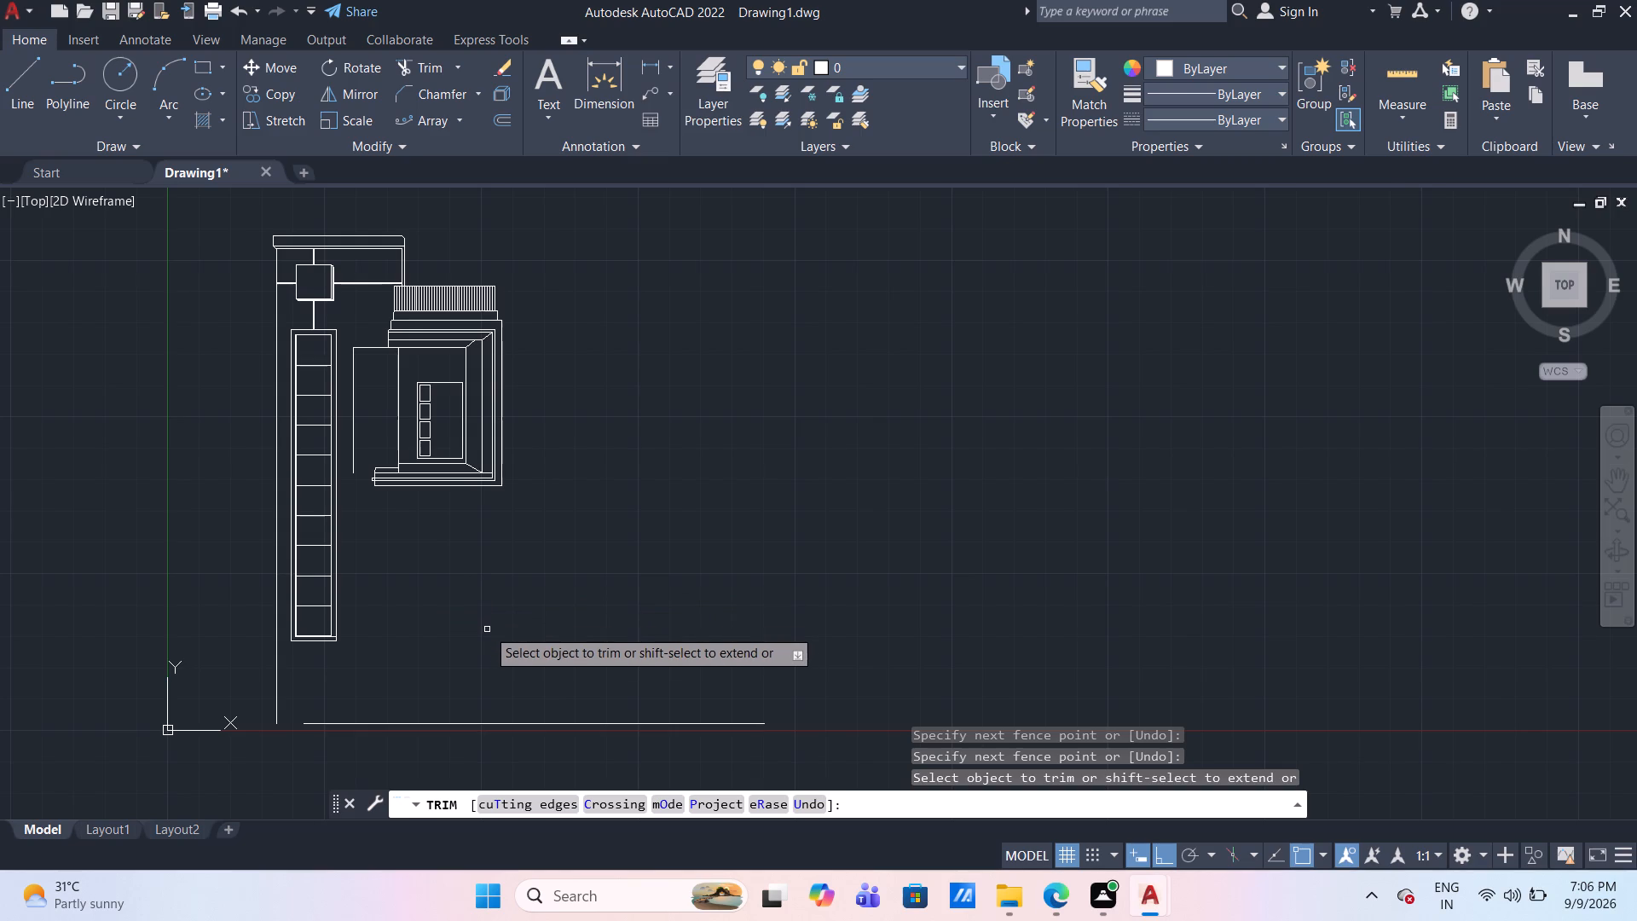
{"action": "scroll", "coordinate": [473, 507], "scroll_direction": "up", "scroll_amount": 2}
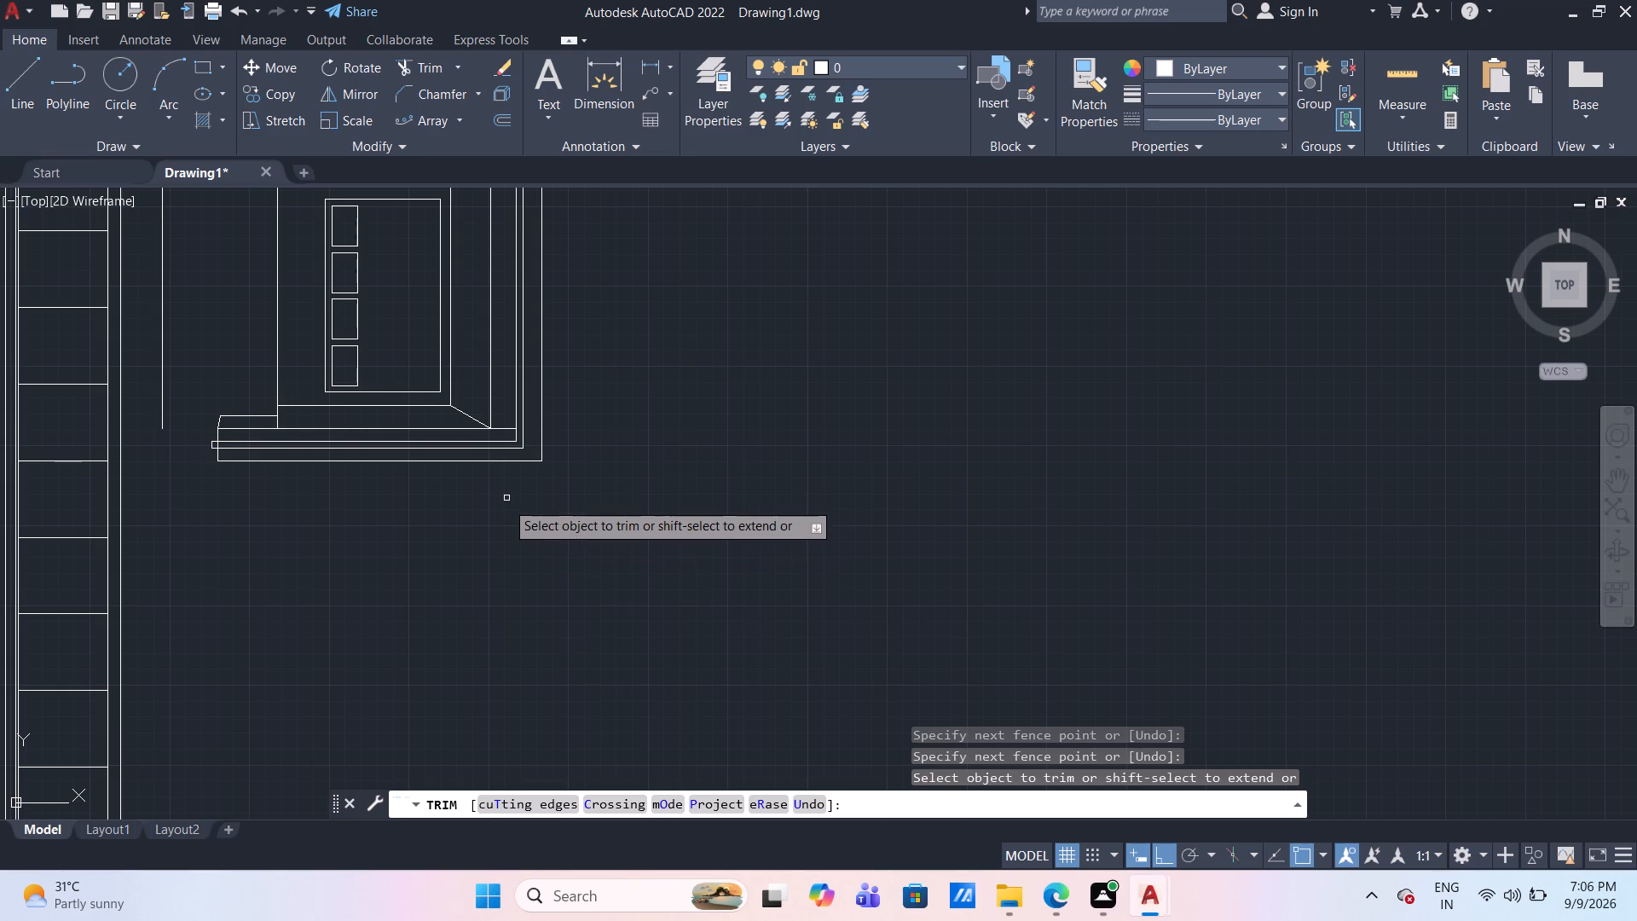
{"action": "middle_click_drag", "start_coordinate": [503, 503], "coordinate": [495, 448]}
{"action": "key", "text": "Escape"}
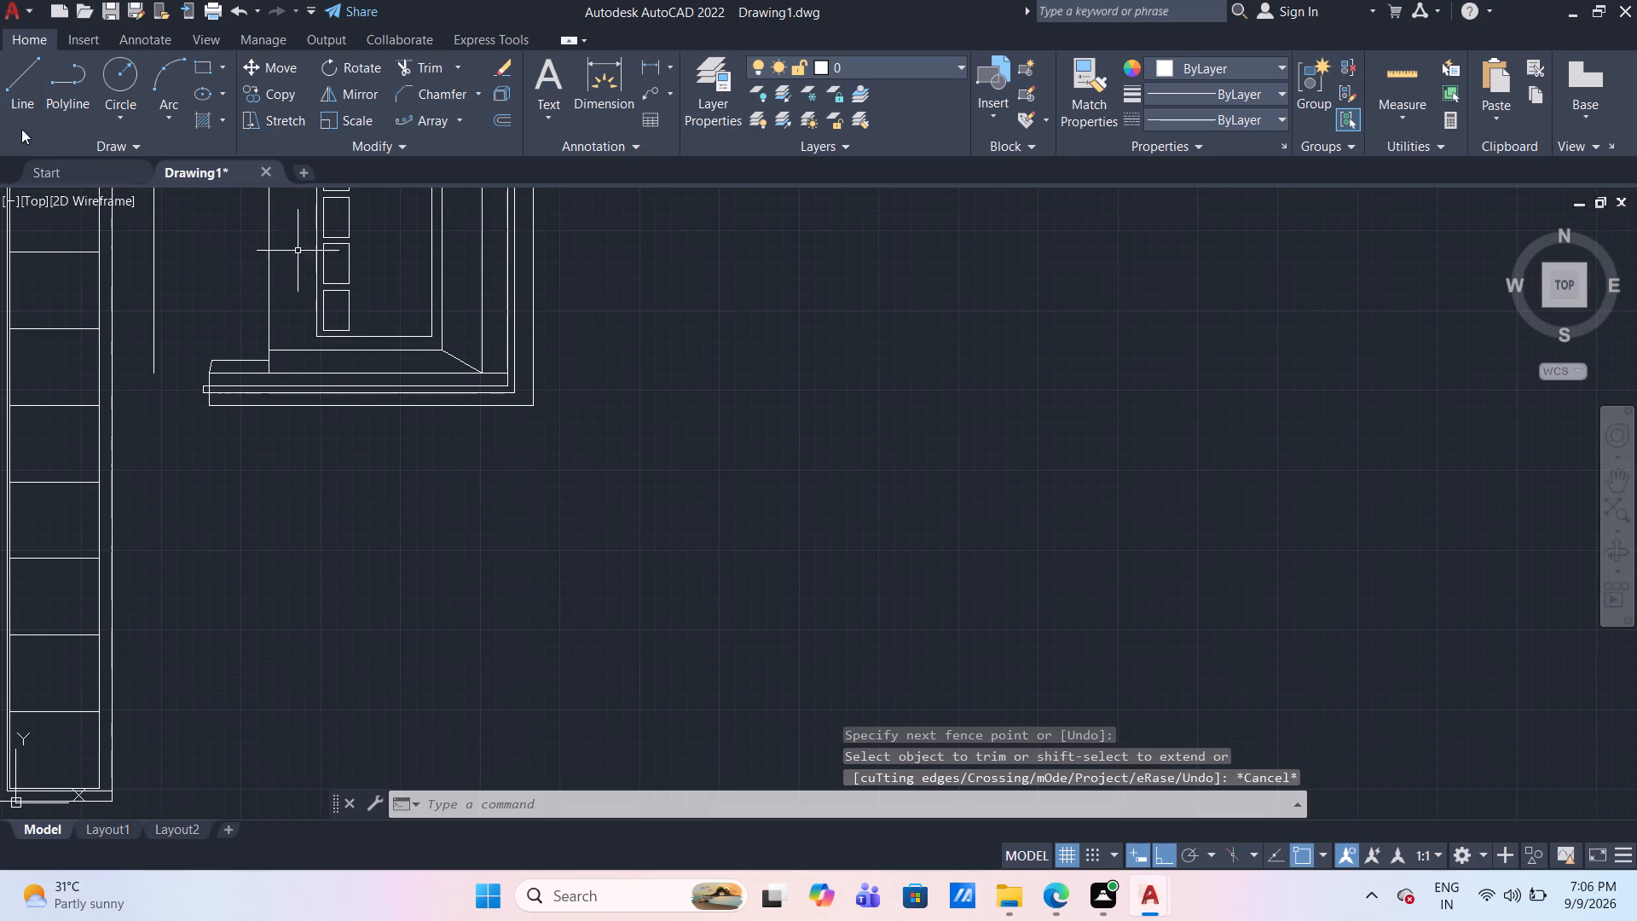
Draw a narrow post below the lowest base line, under the frame's lower-right corner, 200 units high and 20 units wide.
{"action": "left_click", "coordinate": [15, 84]}
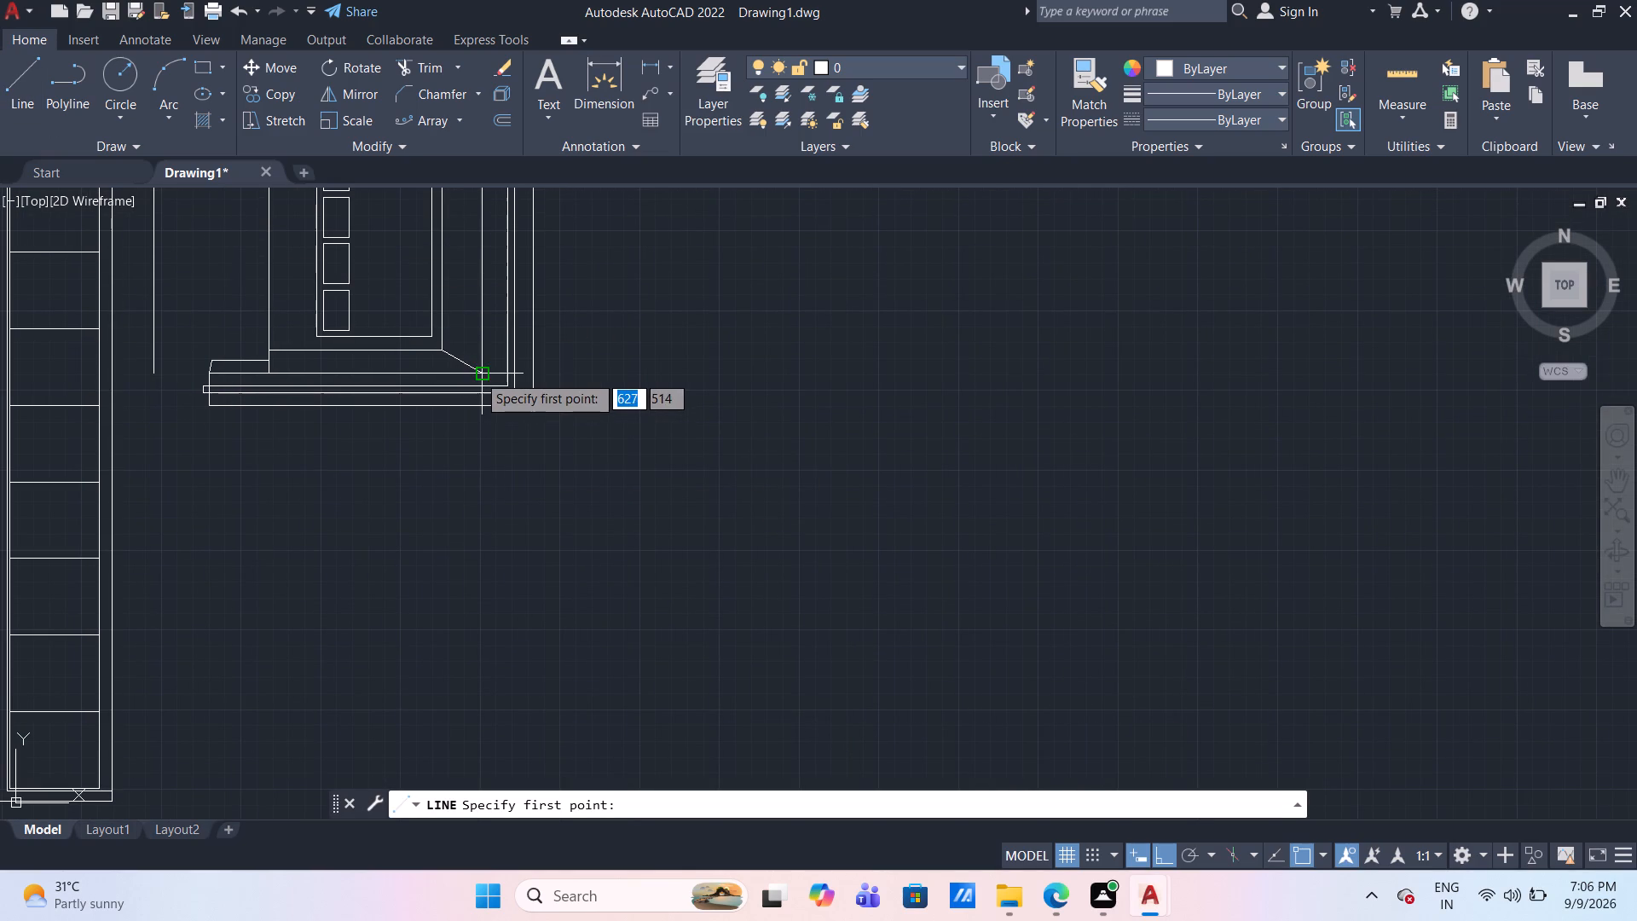
{"action": "left_click_drag", "start_coordinate": [478, 404], "coordinate": [478, 419]}
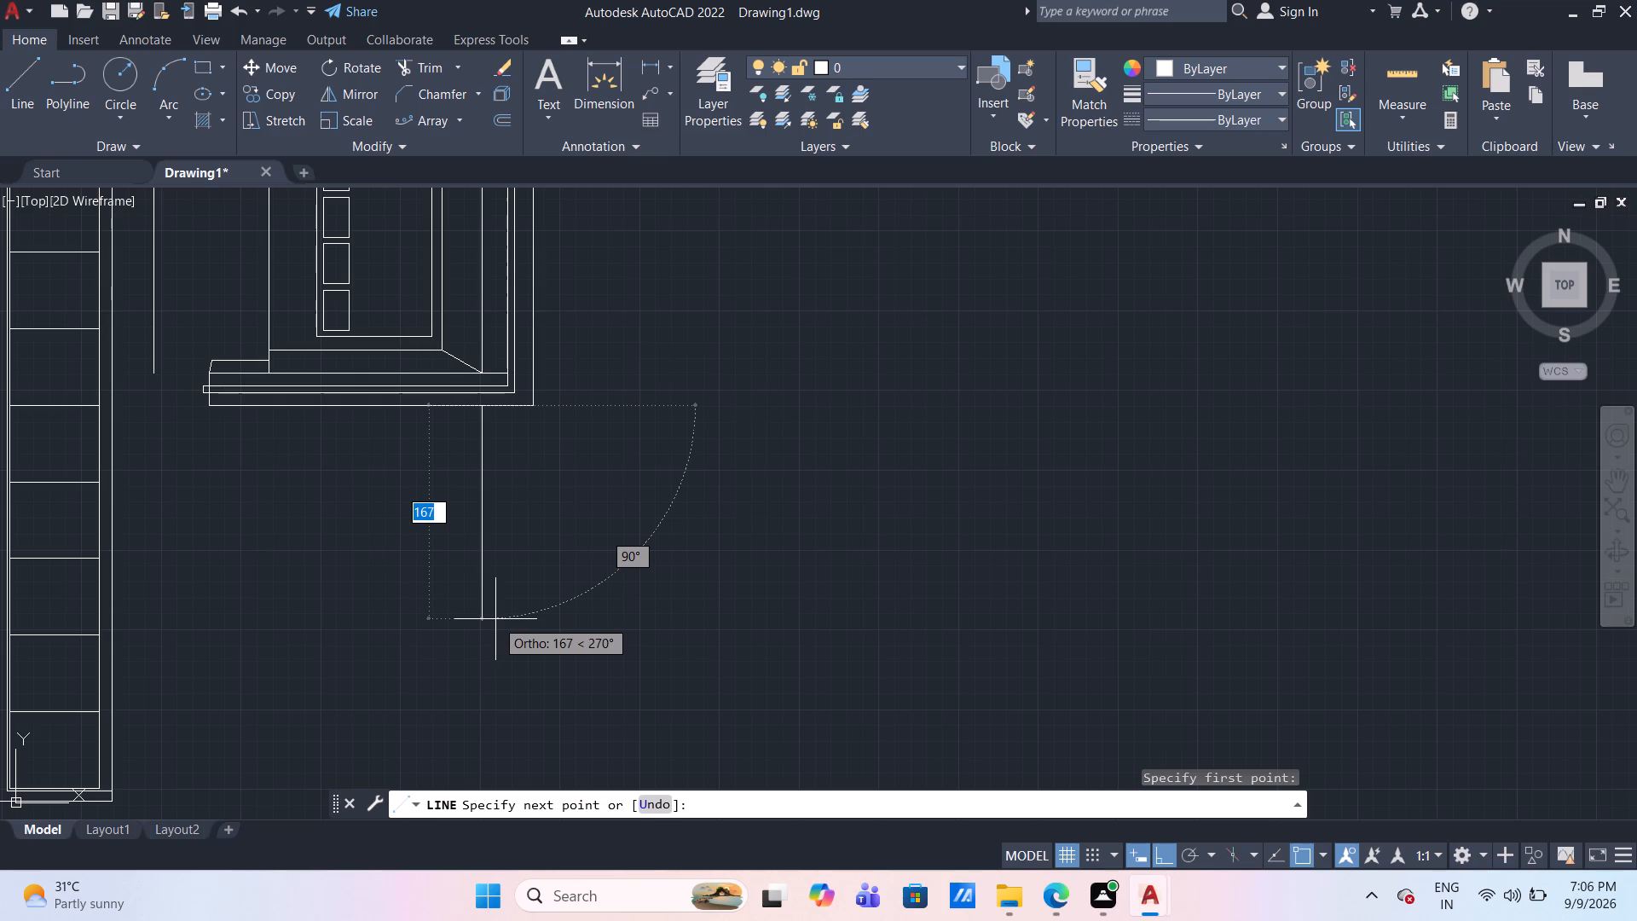
{"action": "scroll", "coordinate": [495, 619], "scroll_direction": "down", "scroll_amount": 1}
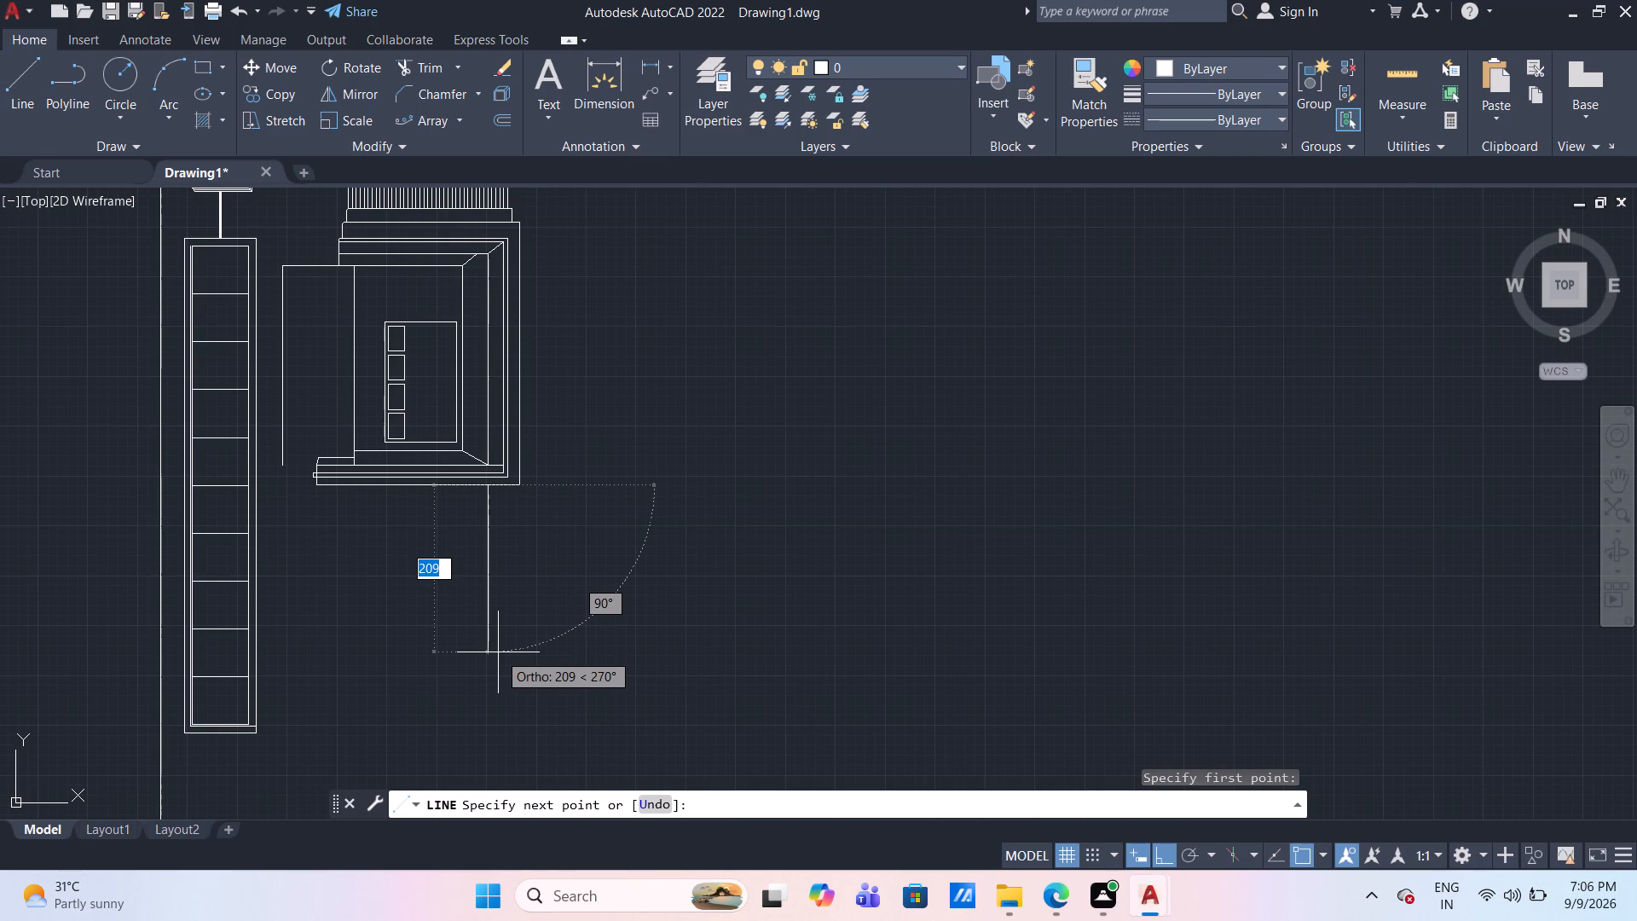
{"action": "type", "text": "200"}
{"action": "key", "text": "Return"}
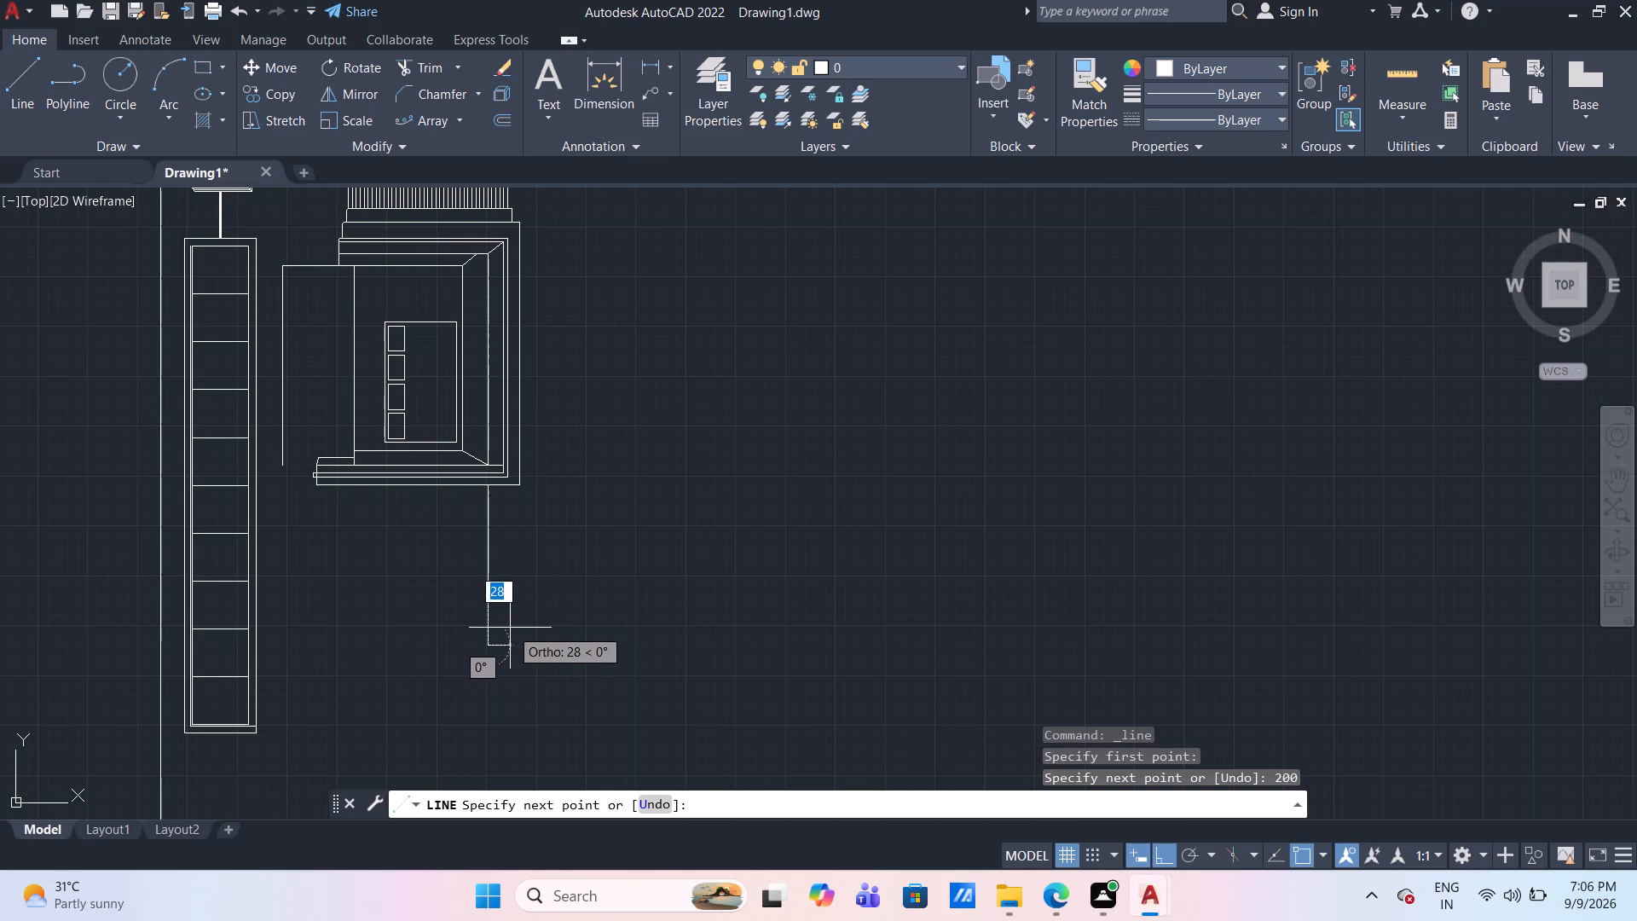
{"action": "type", "text": "20"}
{"action": "key", "text": "Return"}
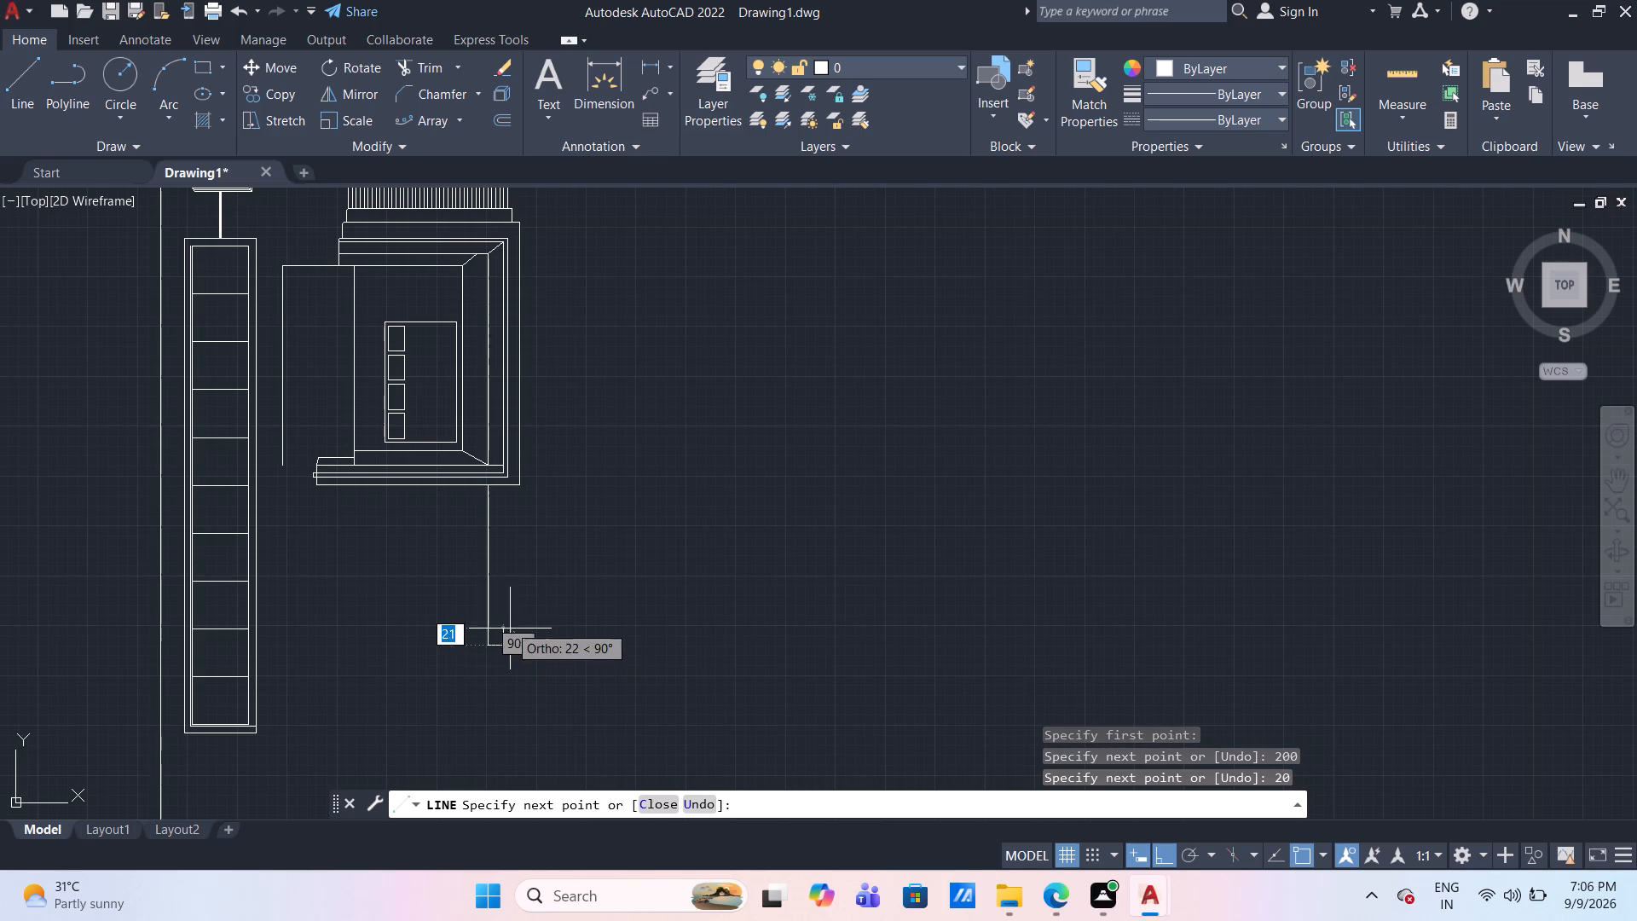
{"action": "scroll", "coordinate": [505, 490], "scroll_direction": "up", "scroll_amount": 2}
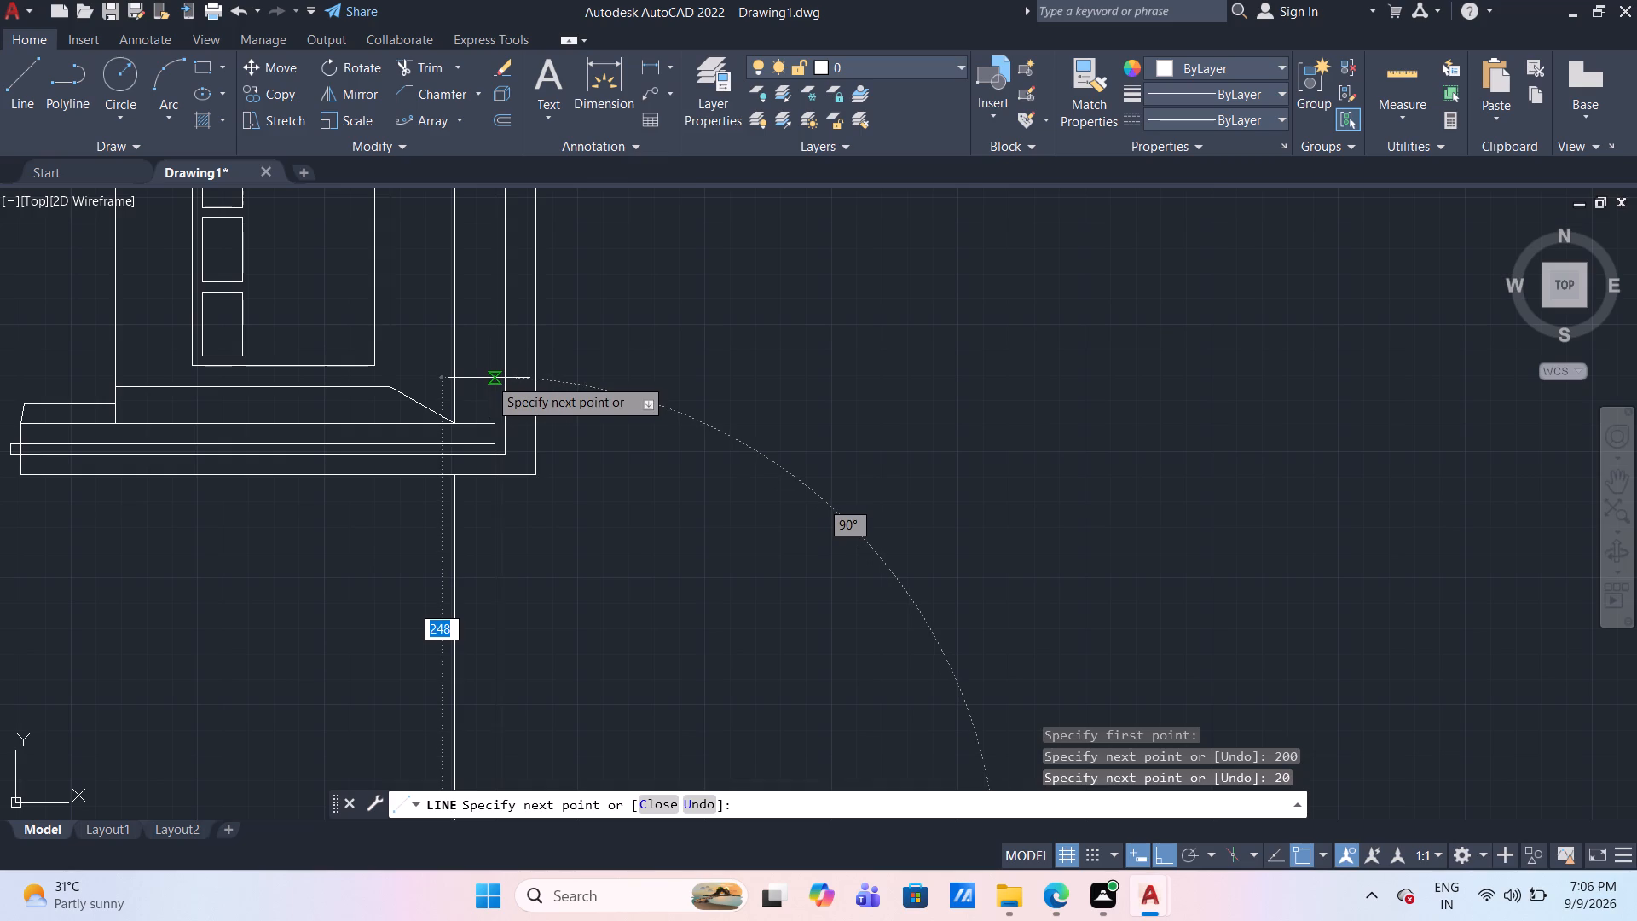
{"action": "left_click", "coordinate": [491, 476]}
{"action": "key", "text": "Escape"}
Examine the overall elevation around the panelled frame and the post beneath it.
{"action": "scroll", "coordinate": [609, 588], "scroll_direction": "down", "scroll_amount": 1}
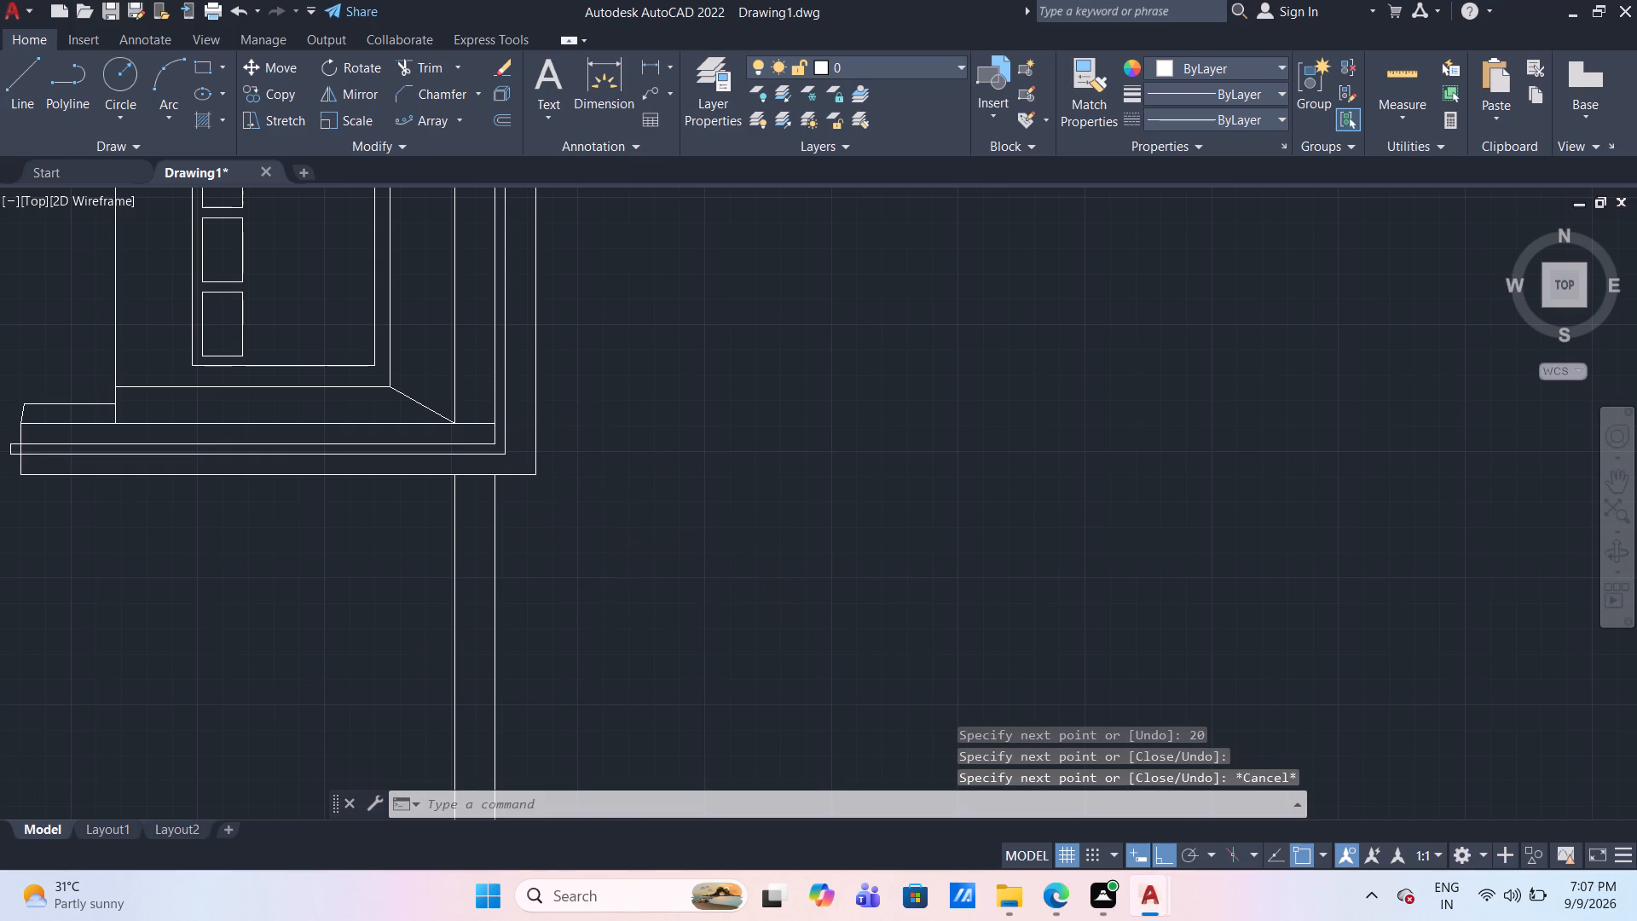
{"action": "scroll", "coordinate": [609, 588], "scroll_direction": "down", "scroll_amount": 1}
{"action": "middle_click_drag", "start_coordinate": [611, 630], "coordinate": [599, 545]}
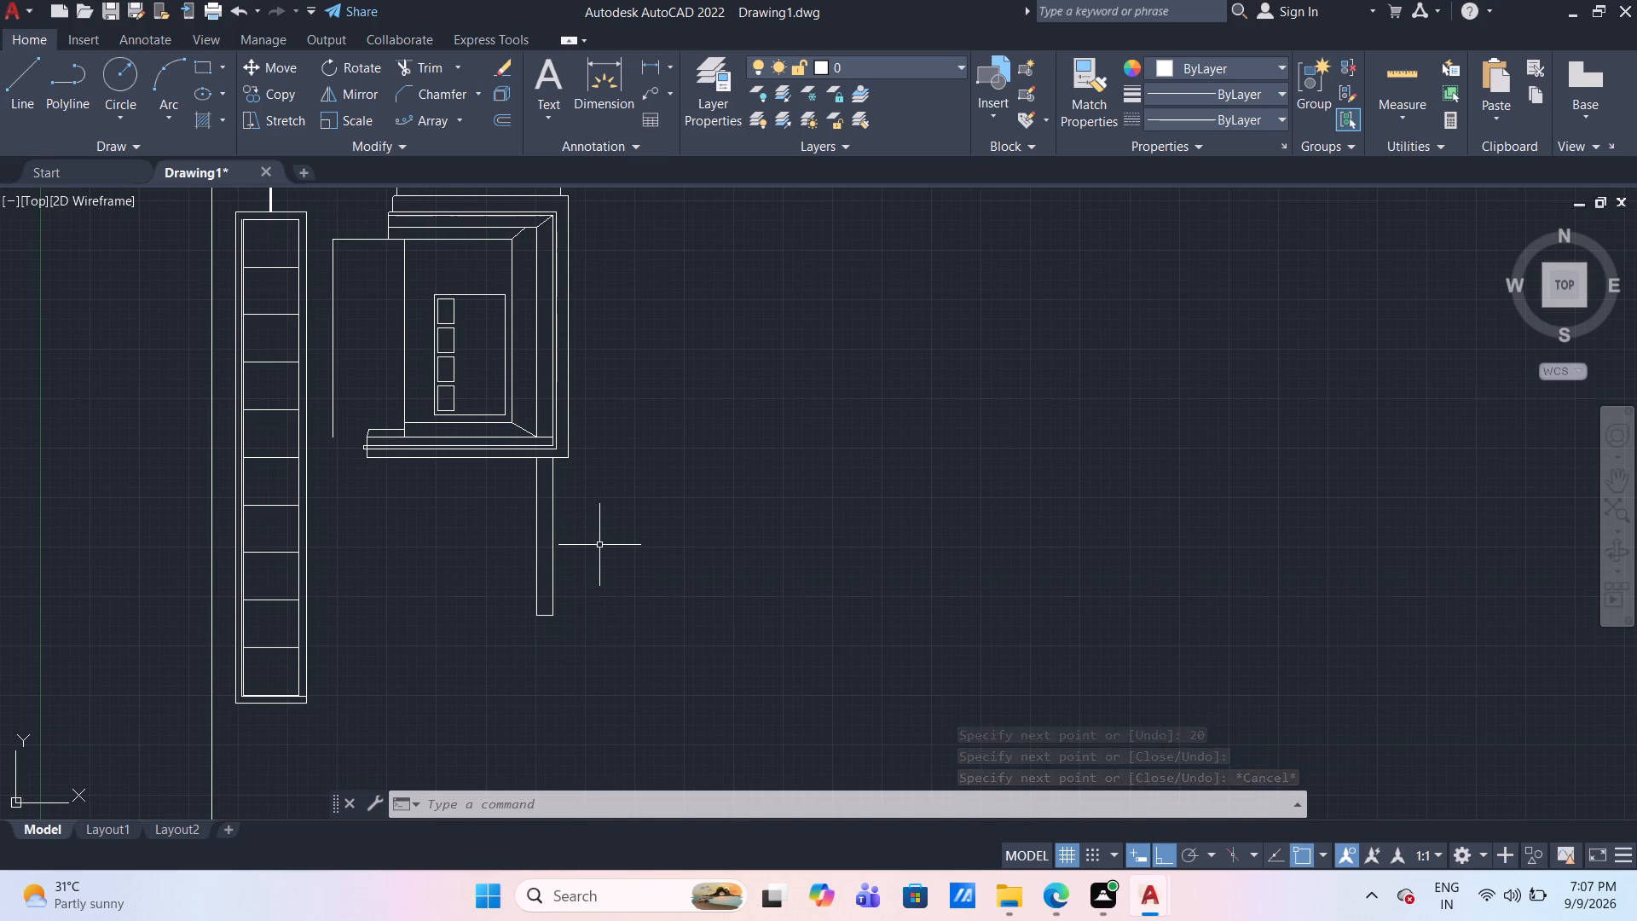
{"action": "scroll", "coordinate": [597, 567], "scroll_direction": "down", "scroll_amount": 3}
{"action": "scroll", "coordinate": [597, 569], "scroll_direction": "up", "scroll_amount": 3}
{"action": "middle_click_drag", "start_coordinate": [620, 580], "coordinate": [651, 613]}
{"action": "scroll", "coordinate": [621, 580], "scroll_direction": "down", "scroll_amount": 1}
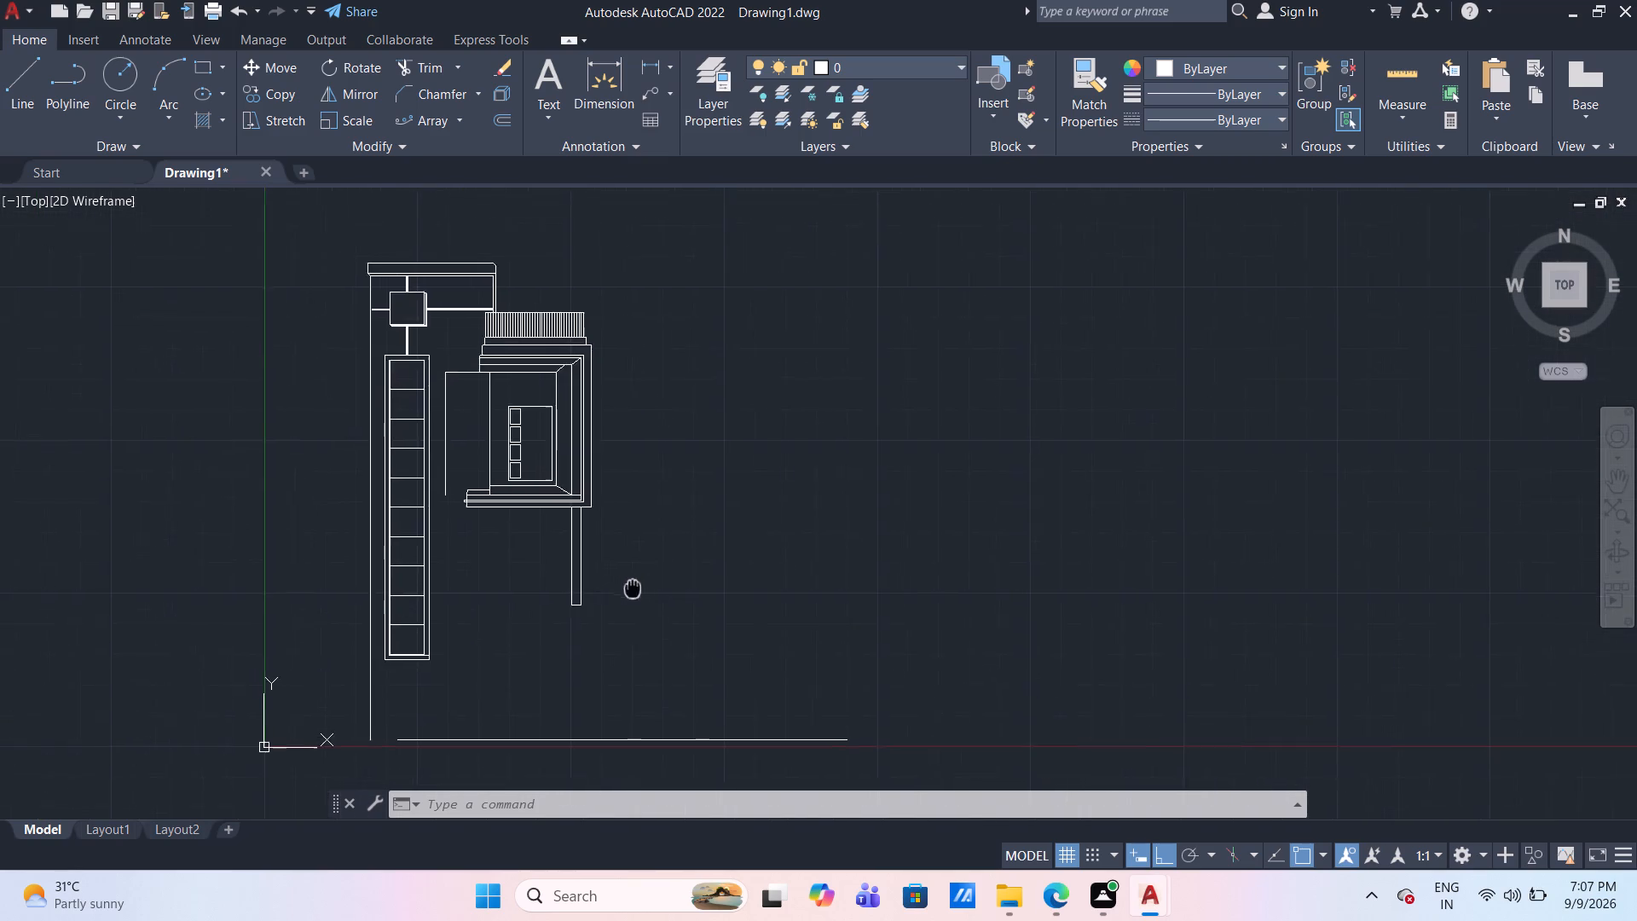
{"action": "middle_click_drag", "start_coordinate": [651, 613], "coordinate": [701, 650]}
{"action": "scroll", "coordinate": [697, 628], "scroll_direction": "up", "scroll_amount": 1}
{"action": "middle_click_drag", "start_coordinate": [697, 628], "coordinate": [697, 628]}
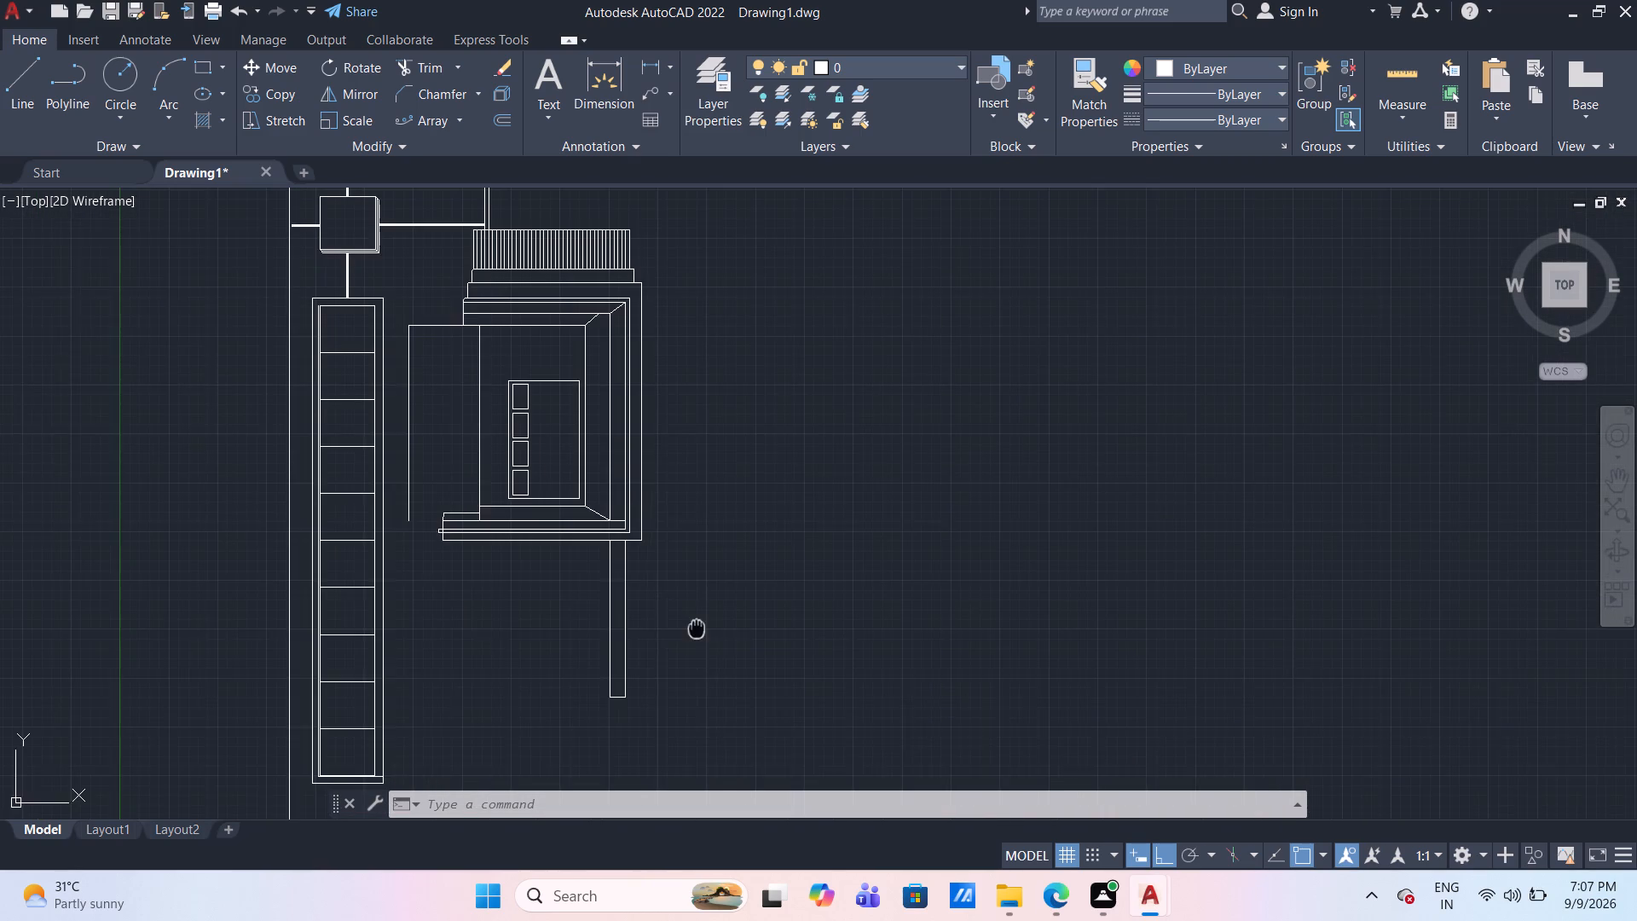
{"action": "middle_click_drag", "start_coordinate": [697, 628], "coordinate": [713, 681]}
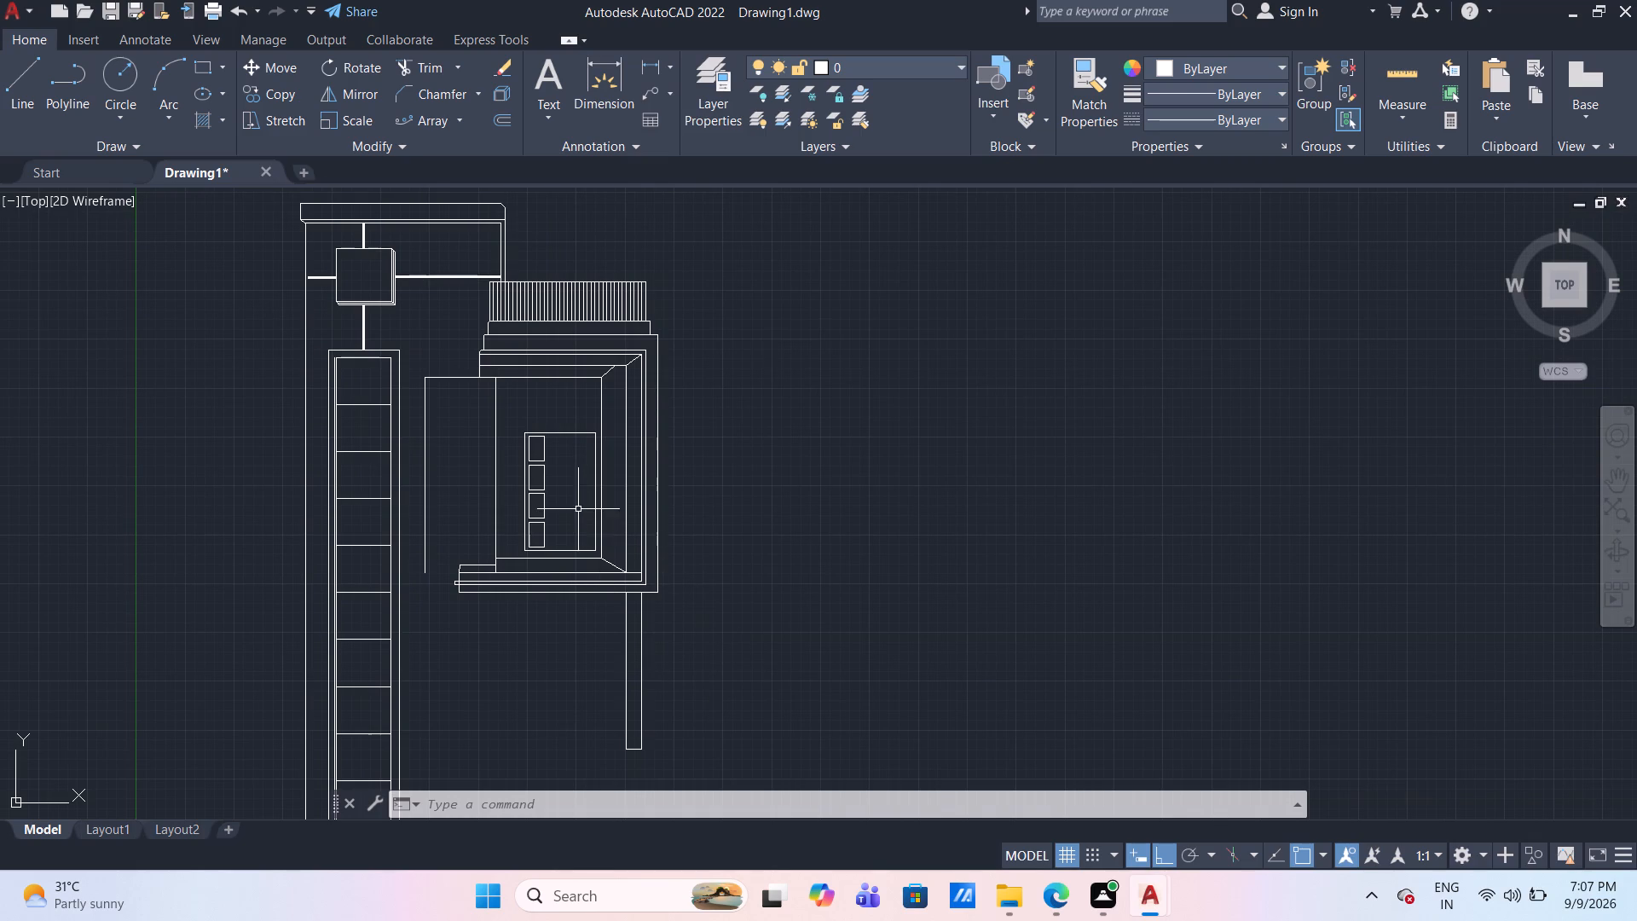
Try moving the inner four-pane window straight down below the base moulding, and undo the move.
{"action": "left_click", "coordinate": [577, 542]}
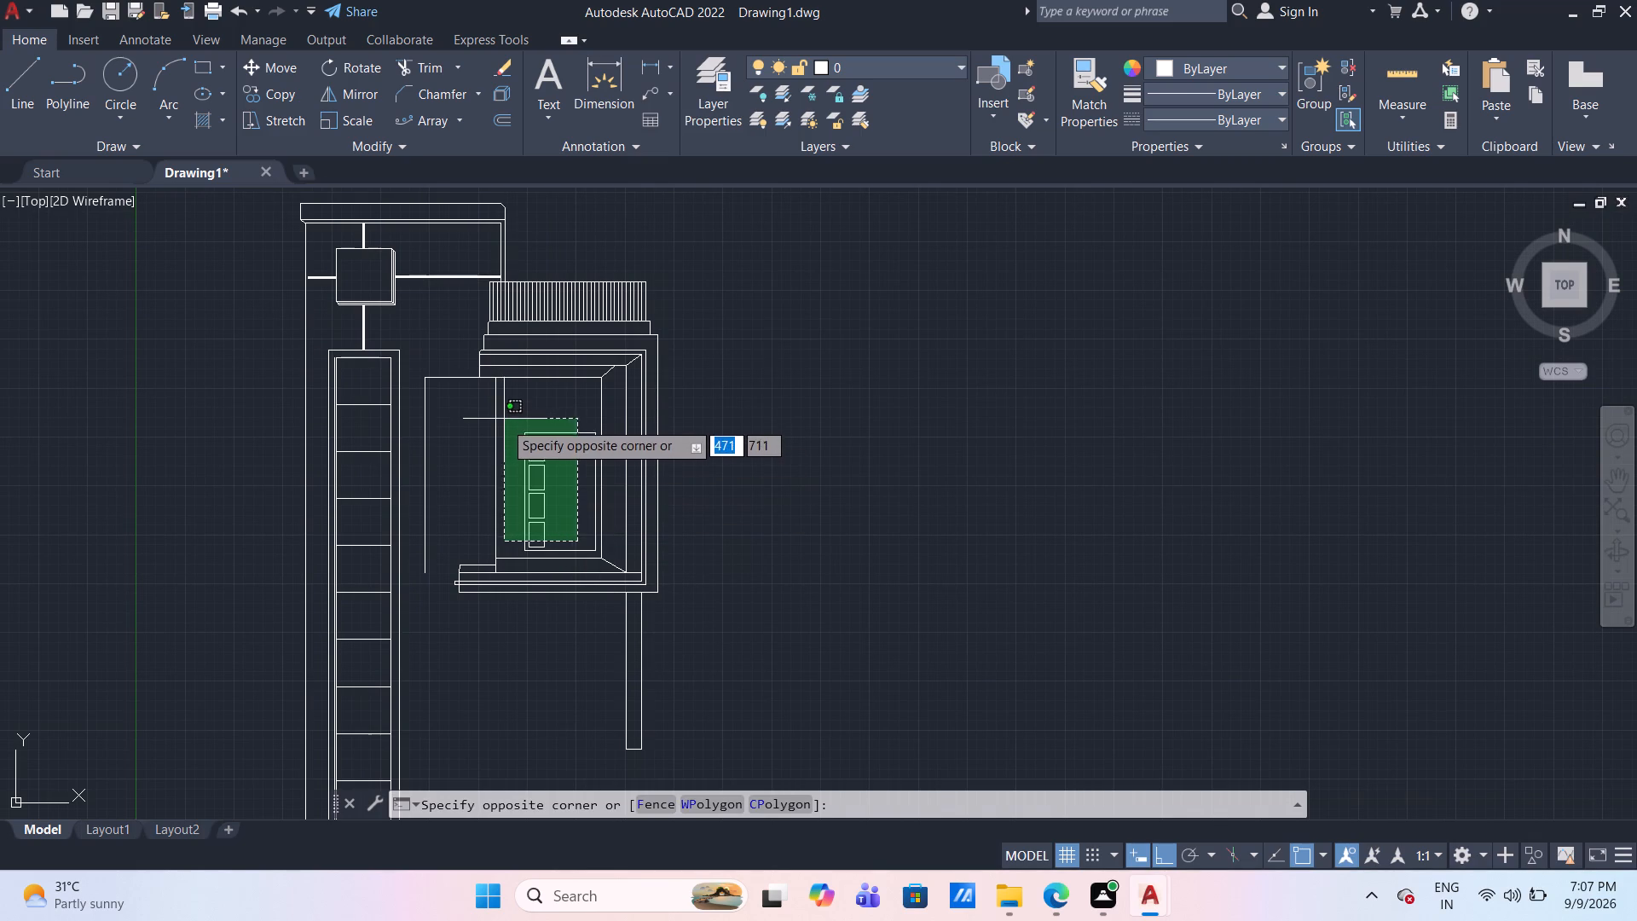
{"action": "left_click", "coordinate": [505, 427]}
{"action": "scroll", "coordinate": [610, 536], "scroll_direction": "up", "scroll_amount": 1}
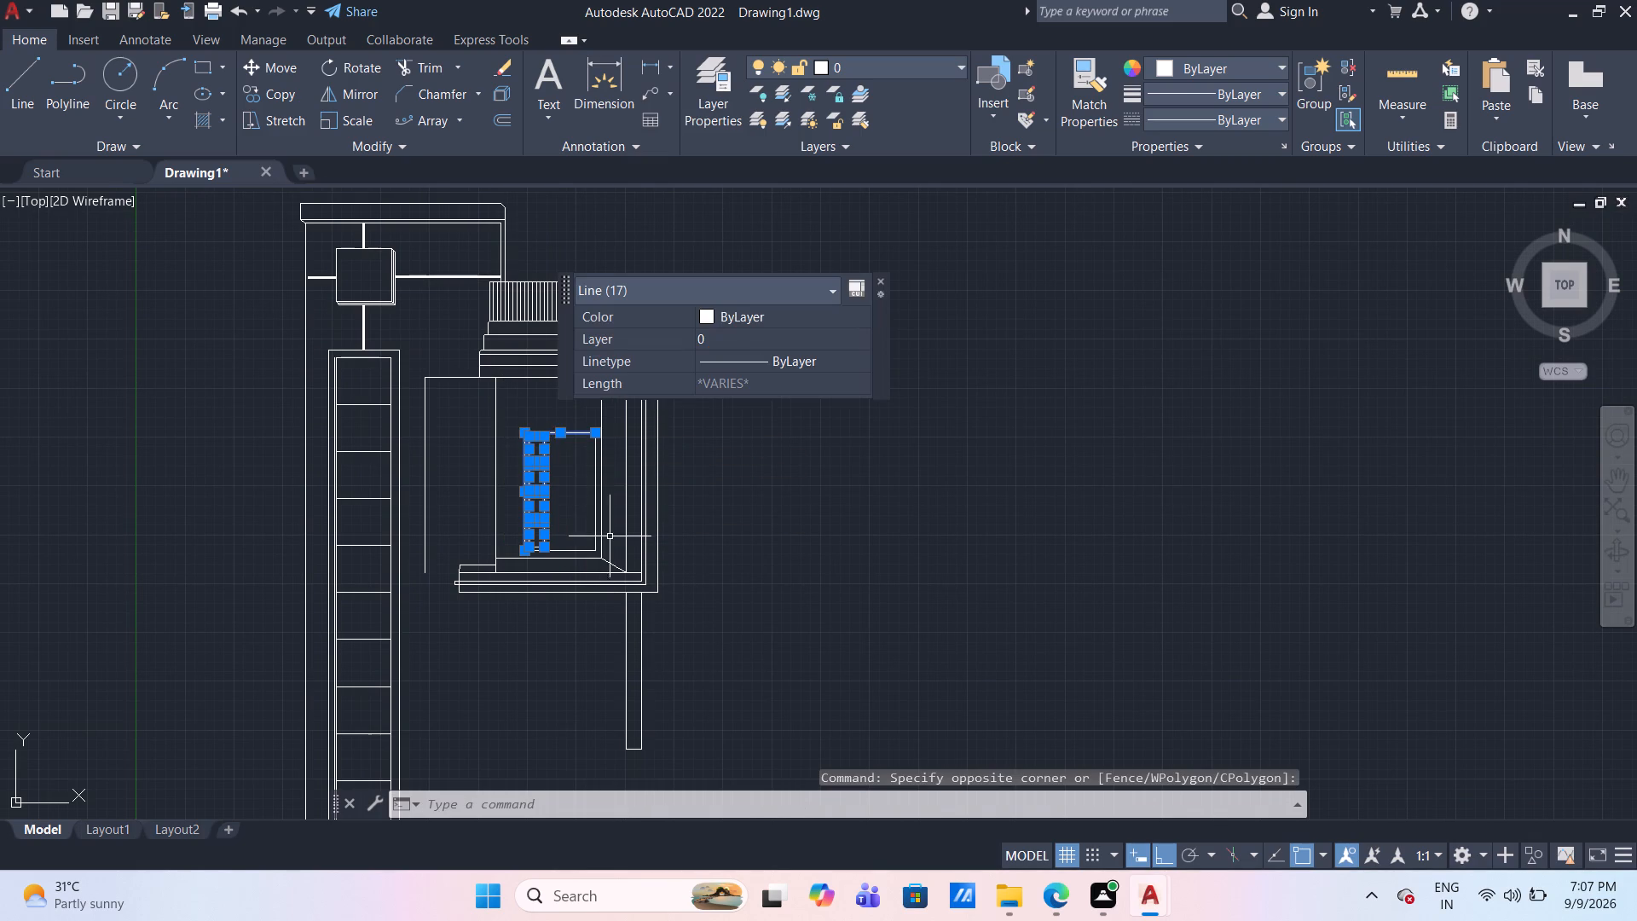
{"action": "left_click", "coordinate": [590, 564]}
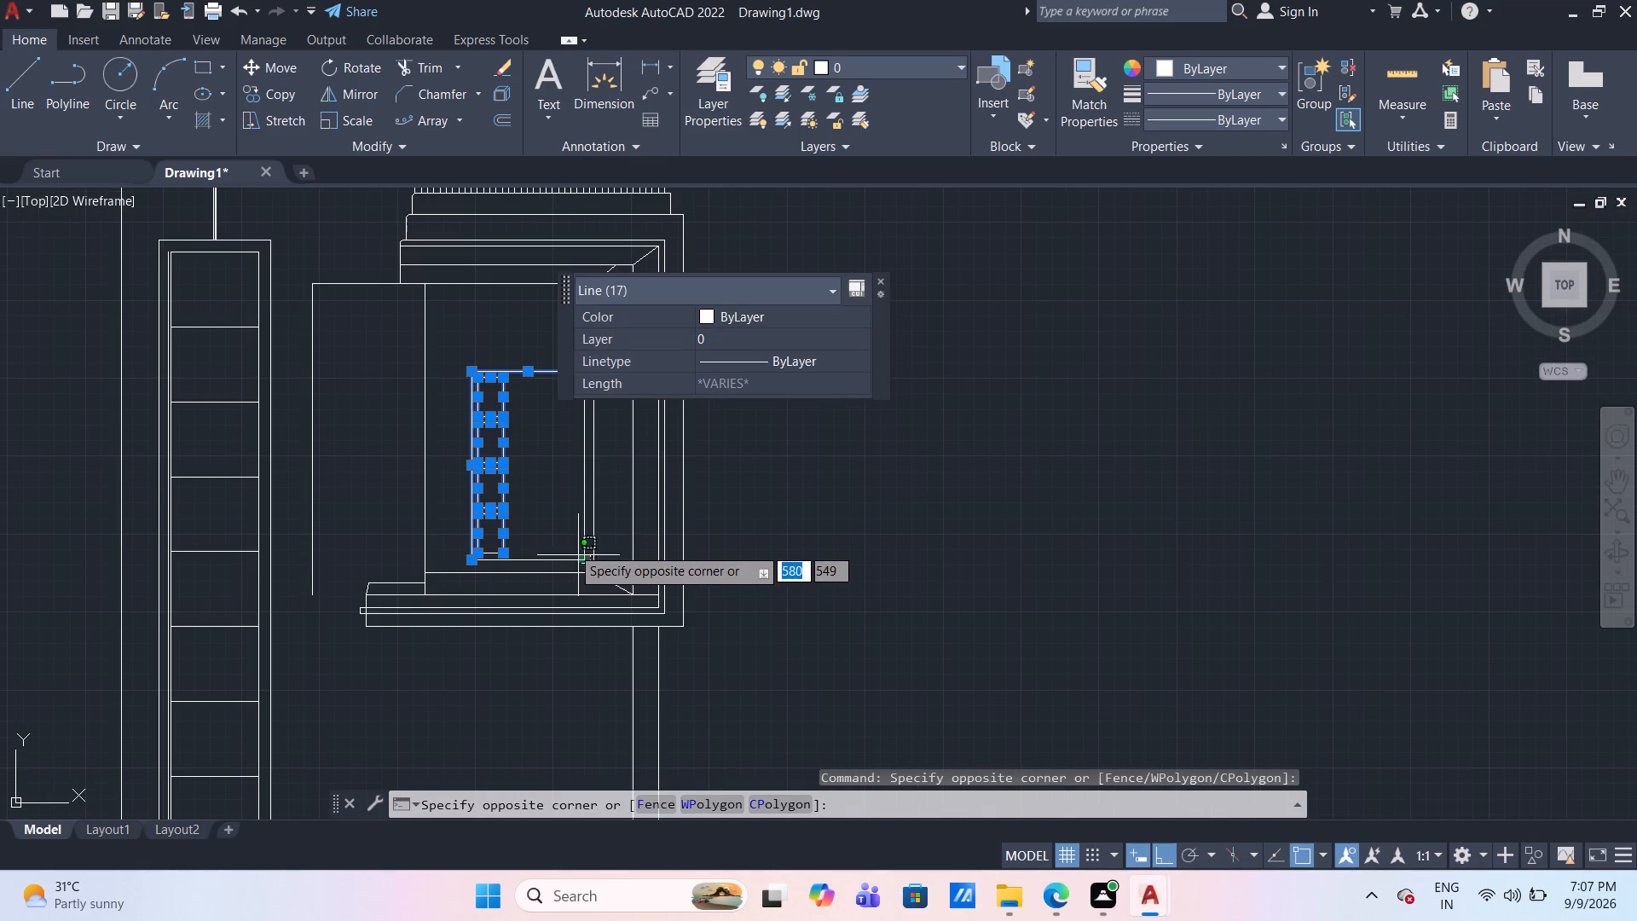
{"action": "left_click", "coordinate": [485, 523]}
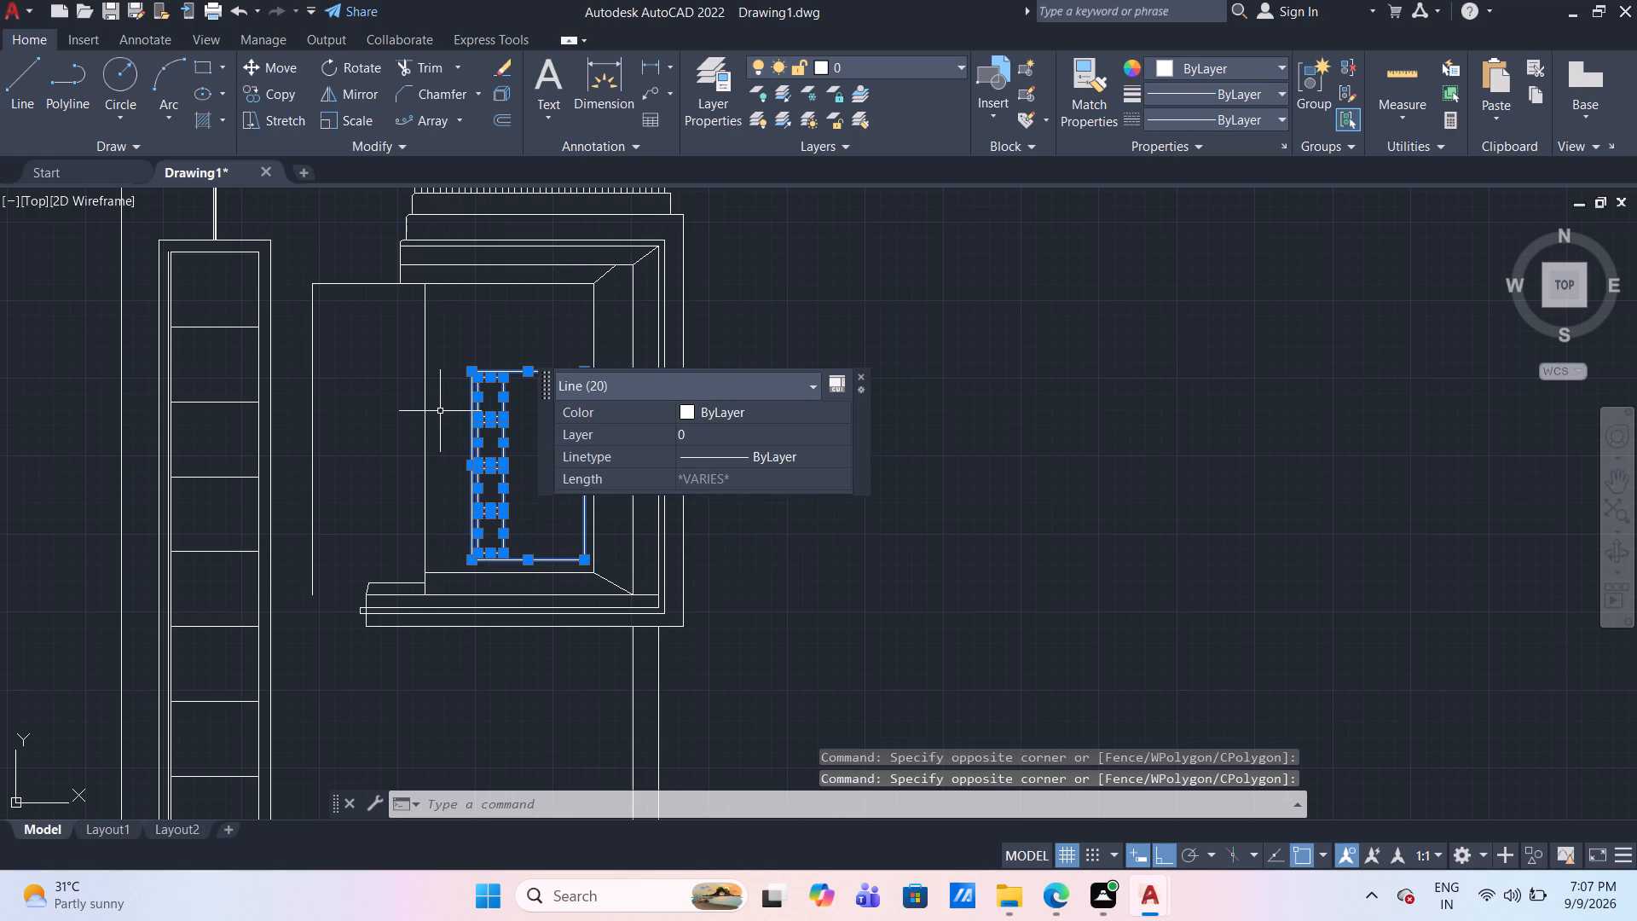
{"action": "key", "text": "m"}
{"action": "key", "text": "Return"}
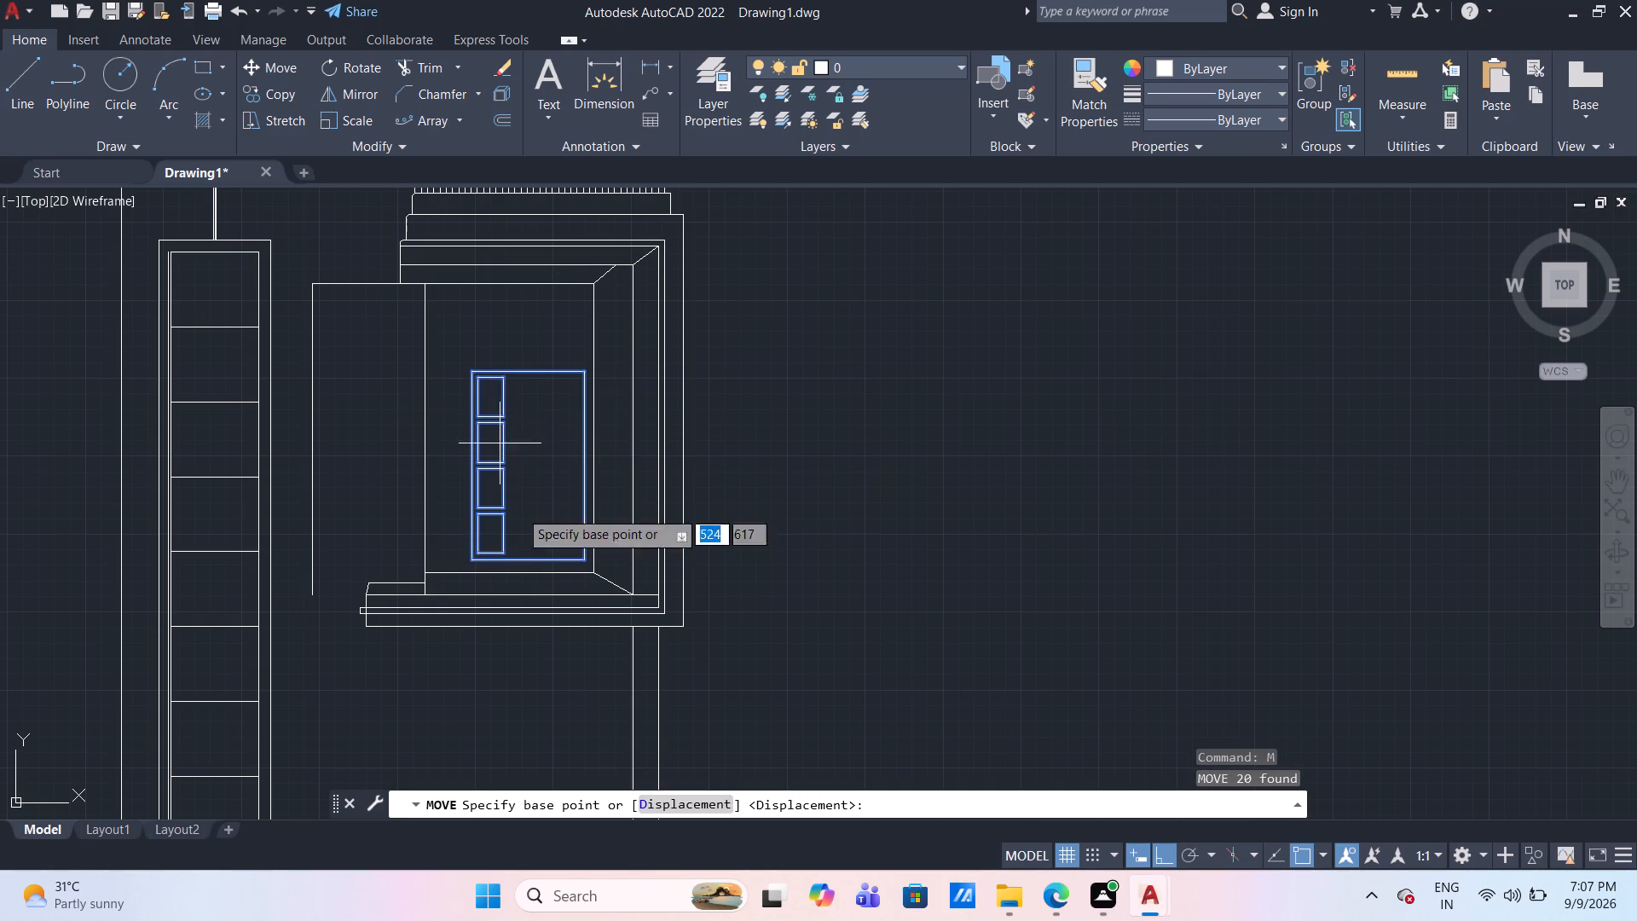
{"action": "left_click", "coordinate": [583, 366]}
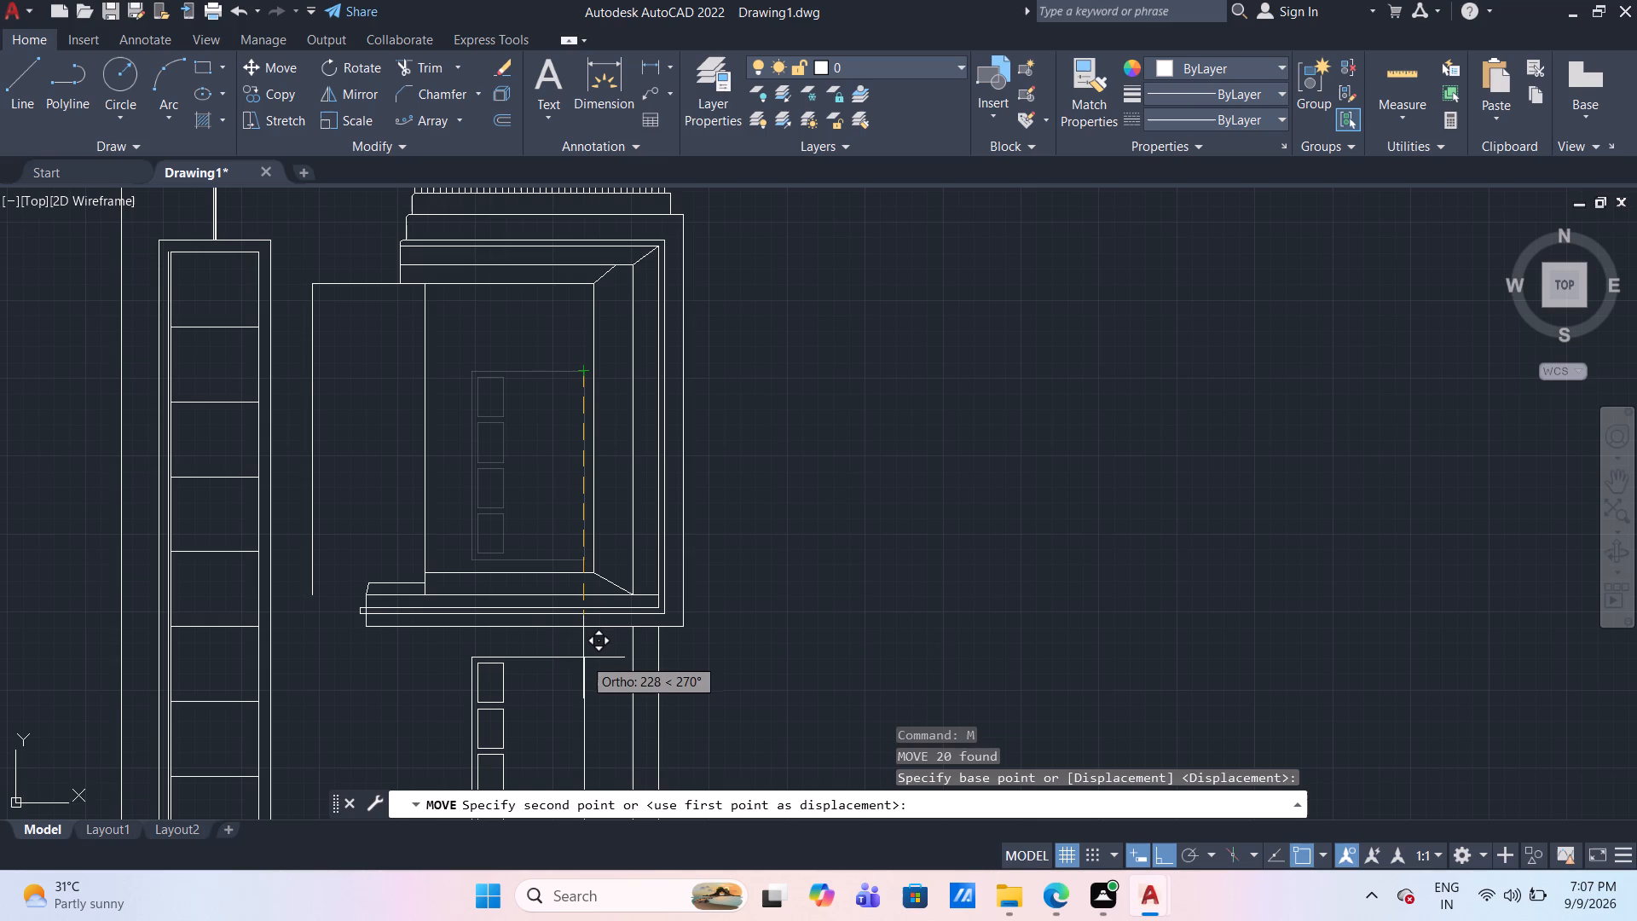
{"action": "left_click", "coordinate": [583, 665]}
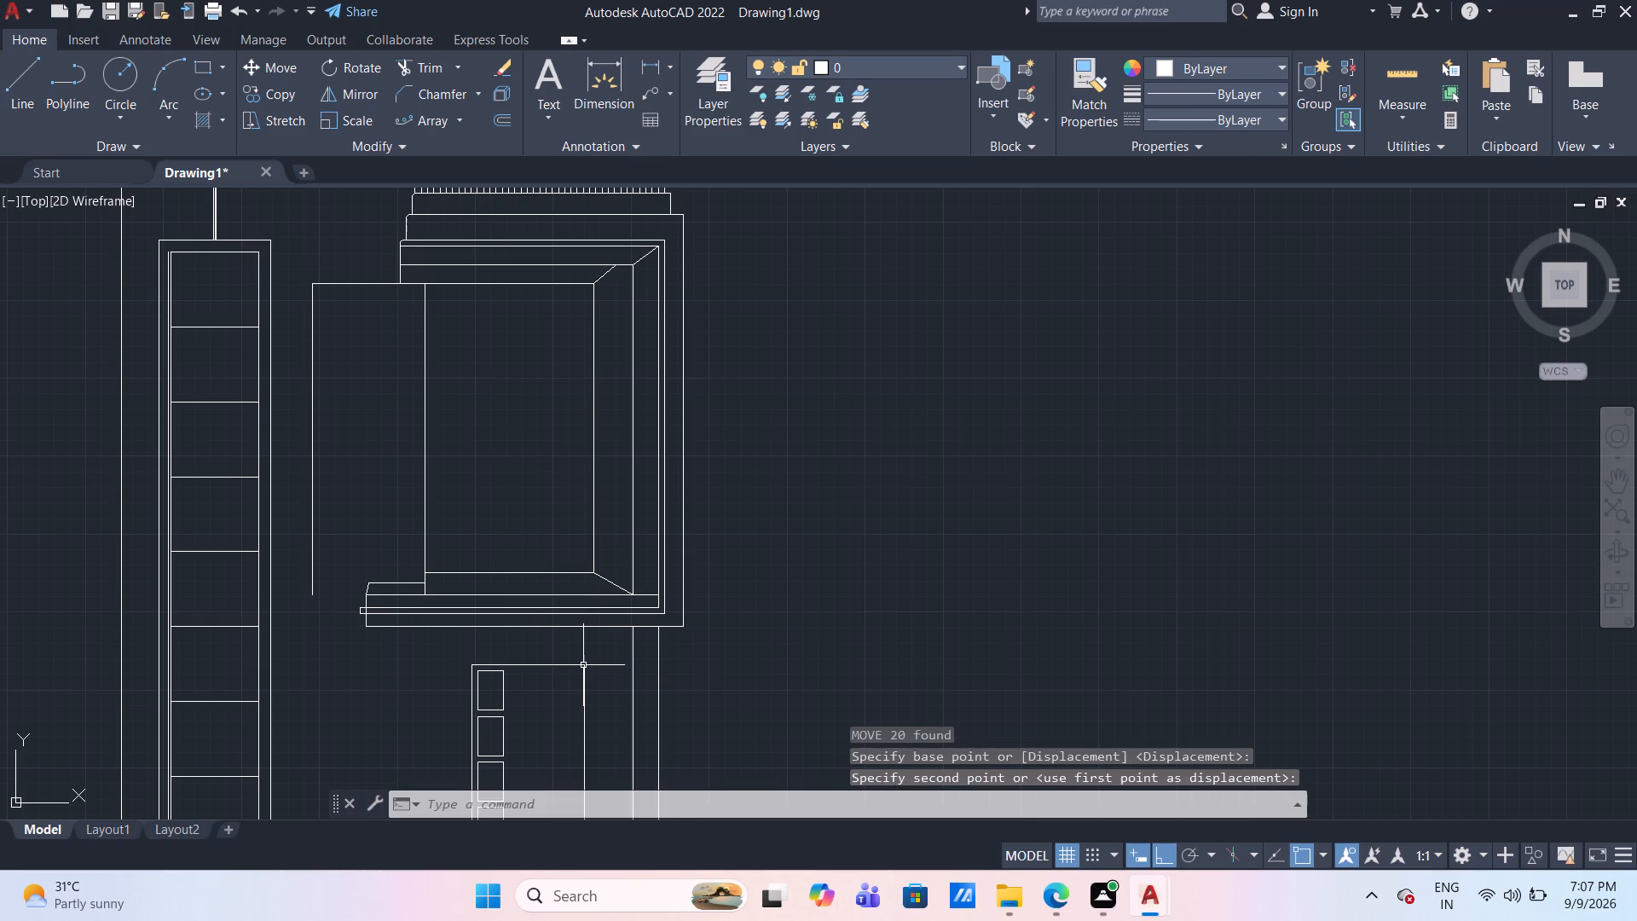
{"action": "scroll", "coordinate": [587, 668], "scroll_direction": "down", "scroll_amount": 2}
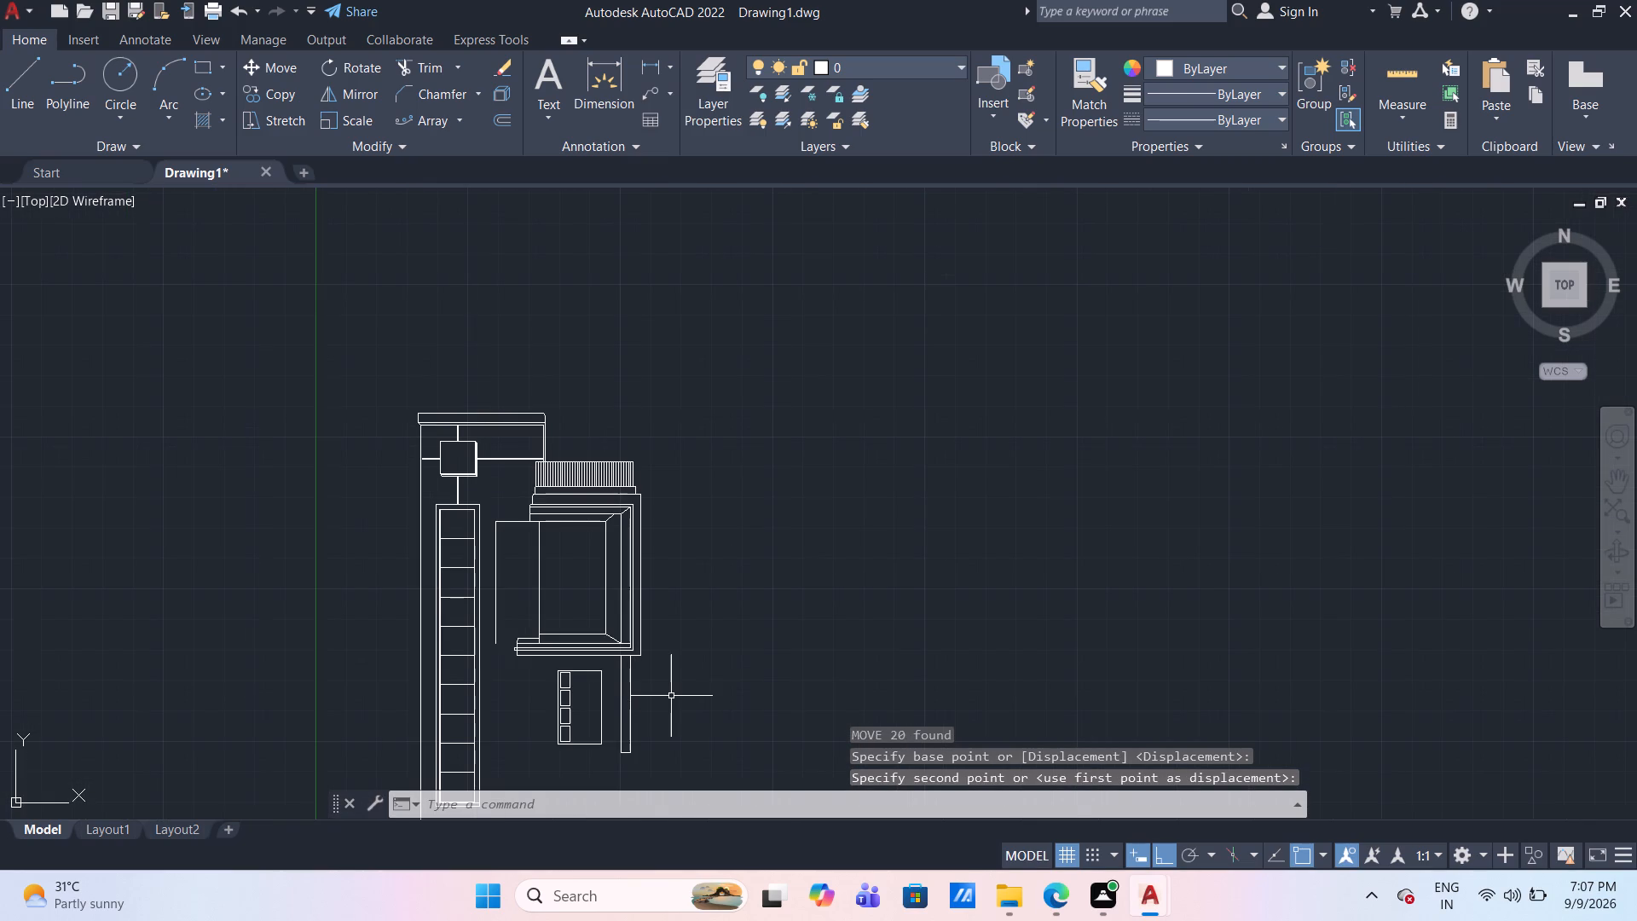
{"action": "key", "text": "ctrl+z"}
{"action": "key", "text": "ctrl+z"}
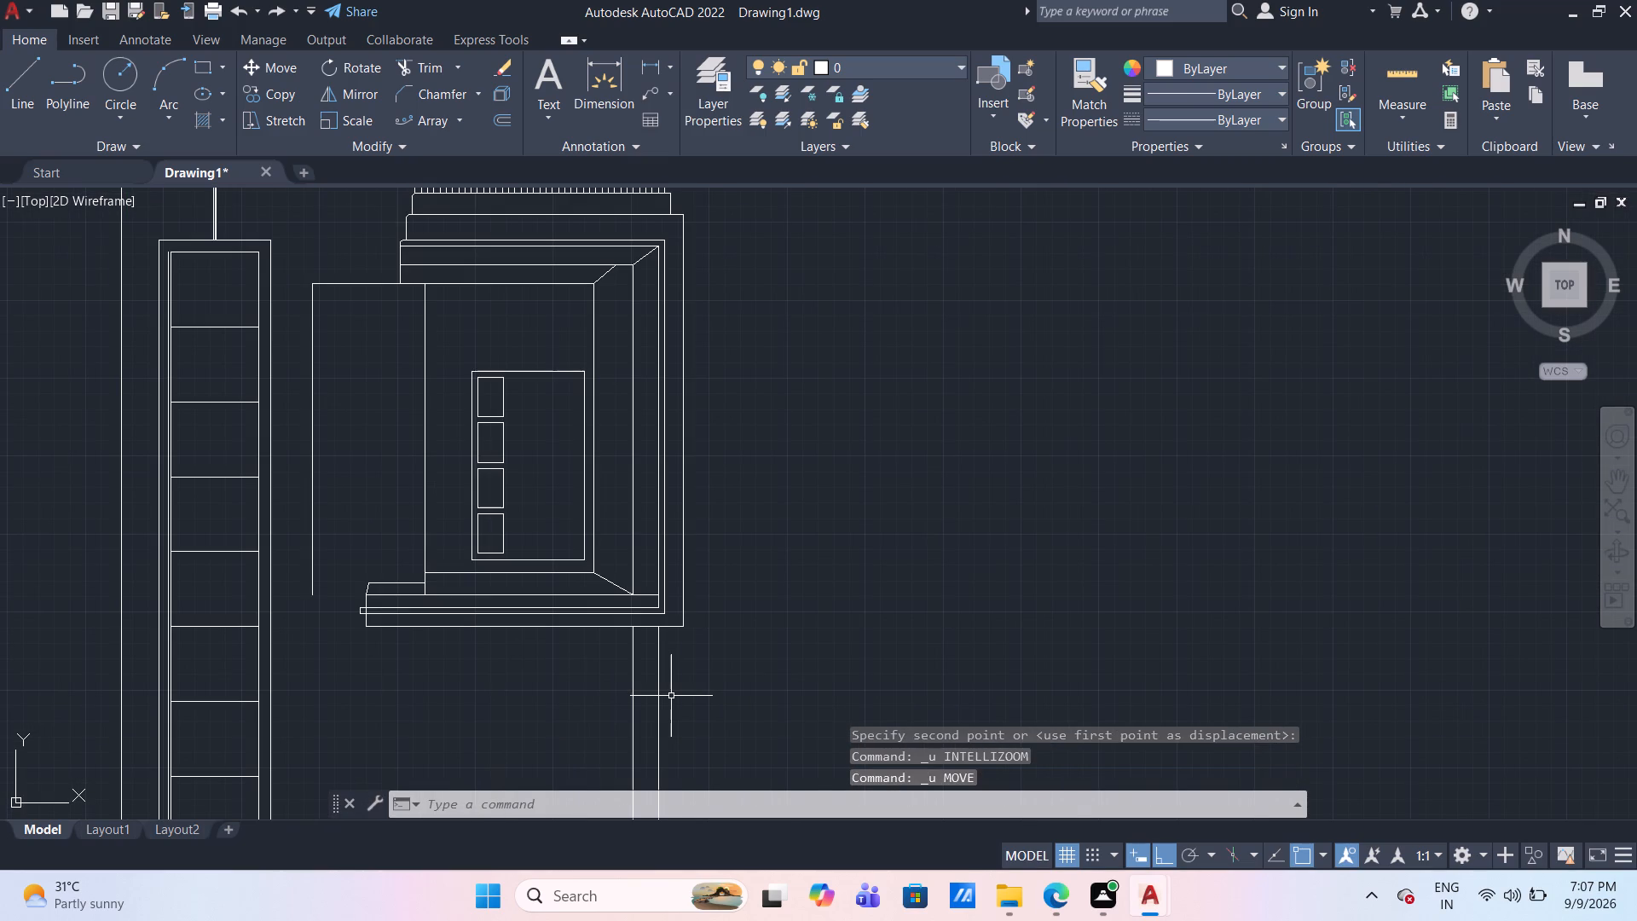
Copy the inner four-pane window about 224 units straight down, placing it below the base moulding beside the post.
{"action": "left_click", "coordinate": [587, 566]}
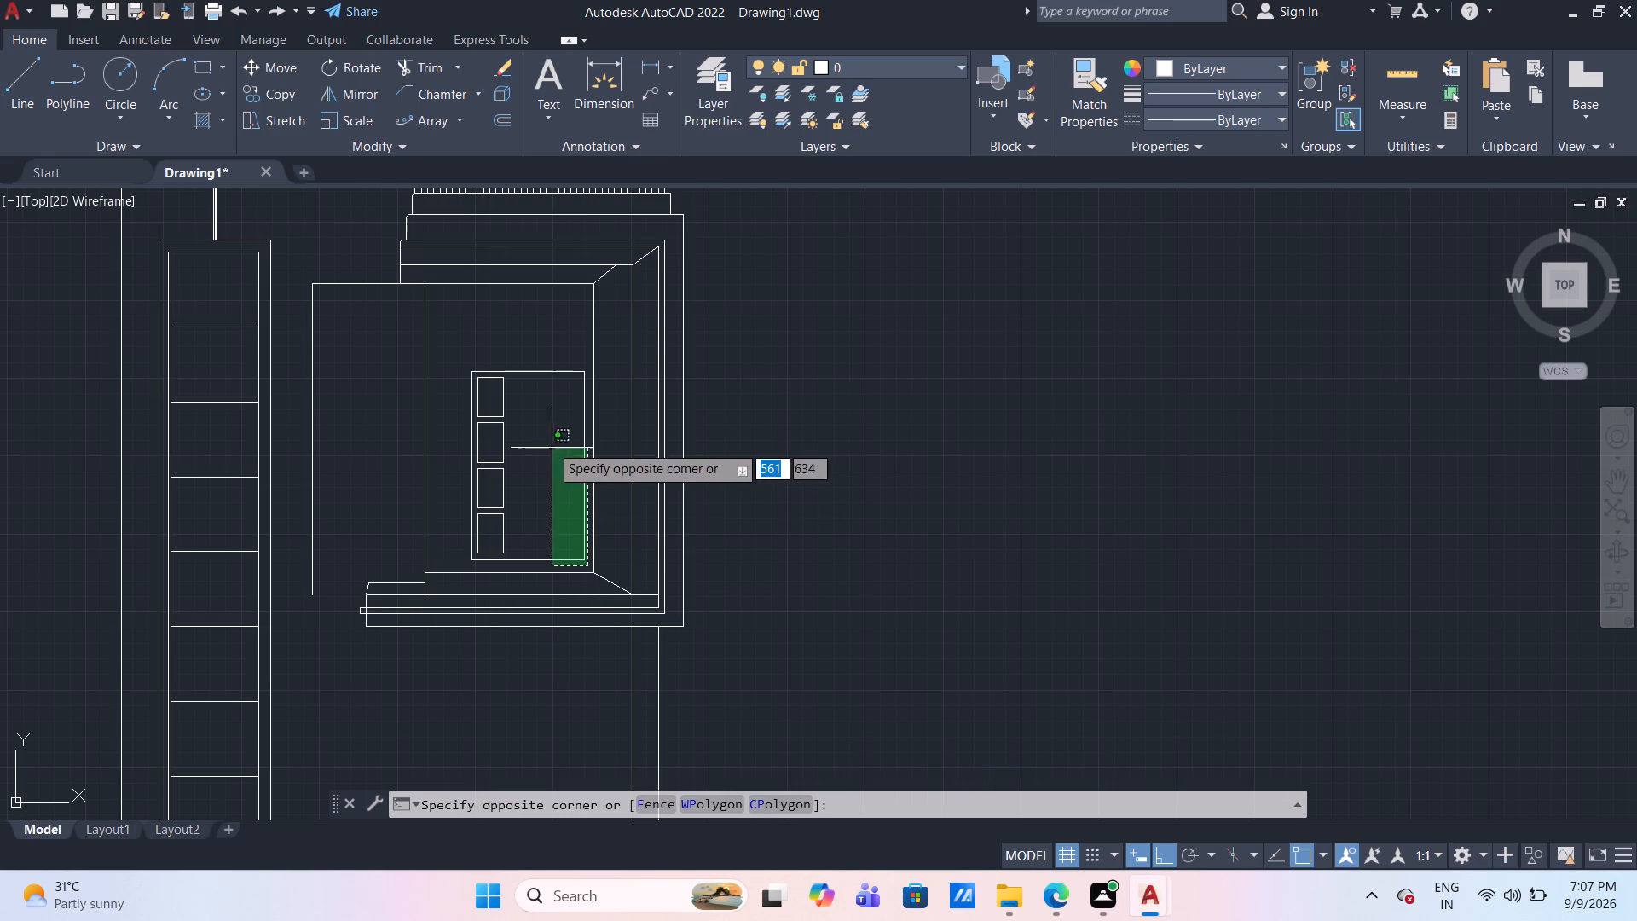
{"action": "left_click", "coordinate": [454, 337]}
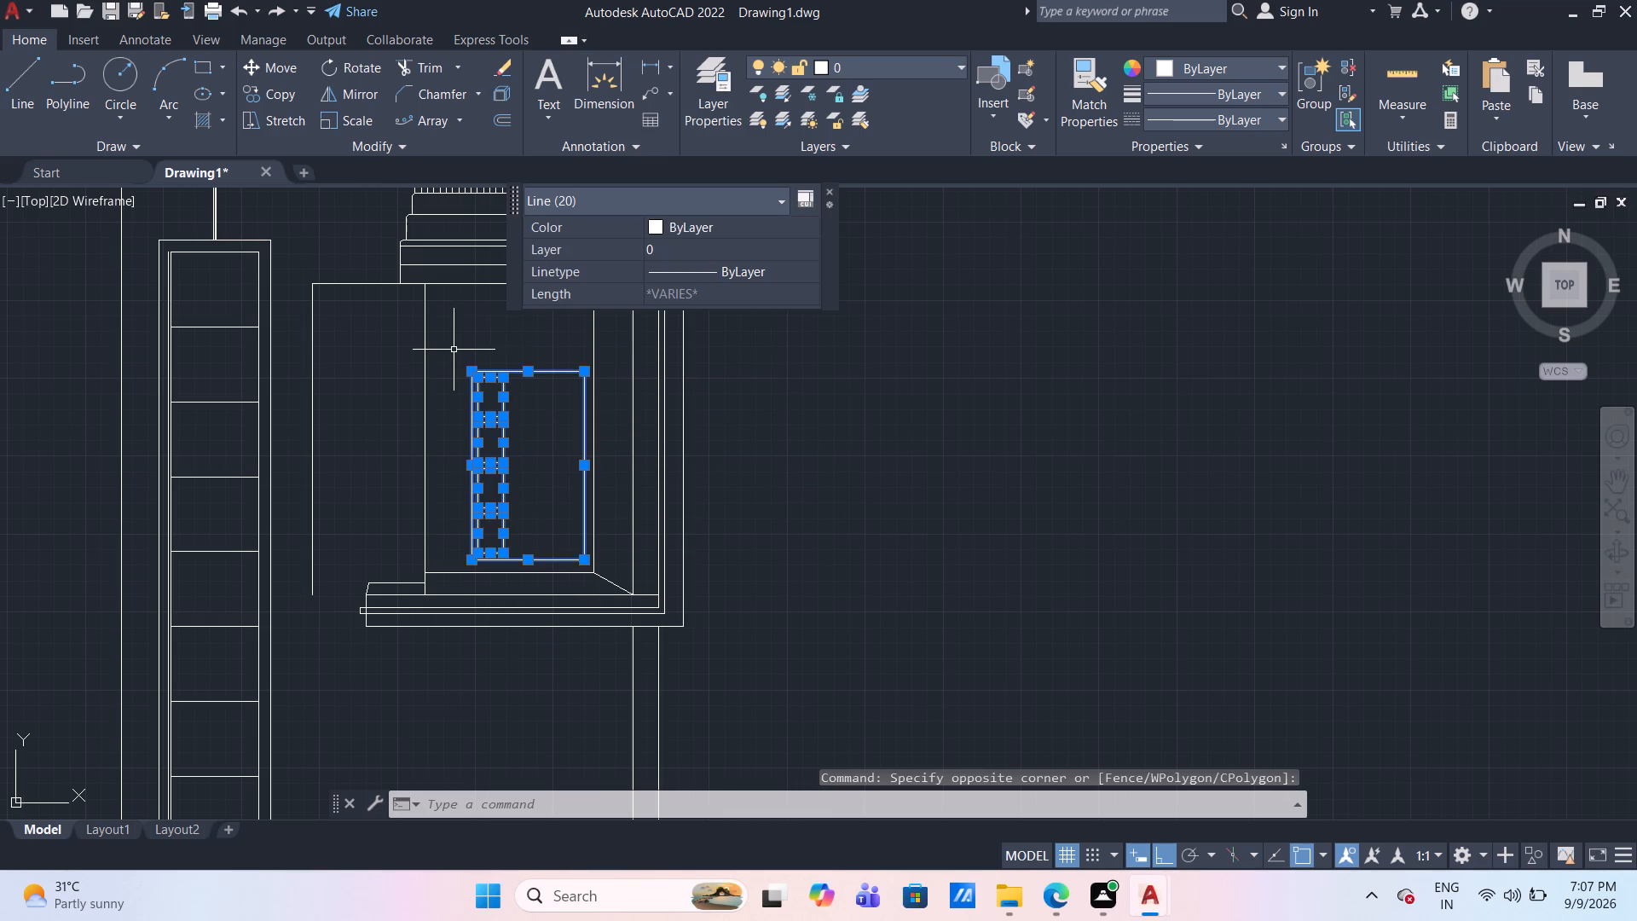
{"action": "type", "text": "CO"}
{"action": "key", "text": "Return"}
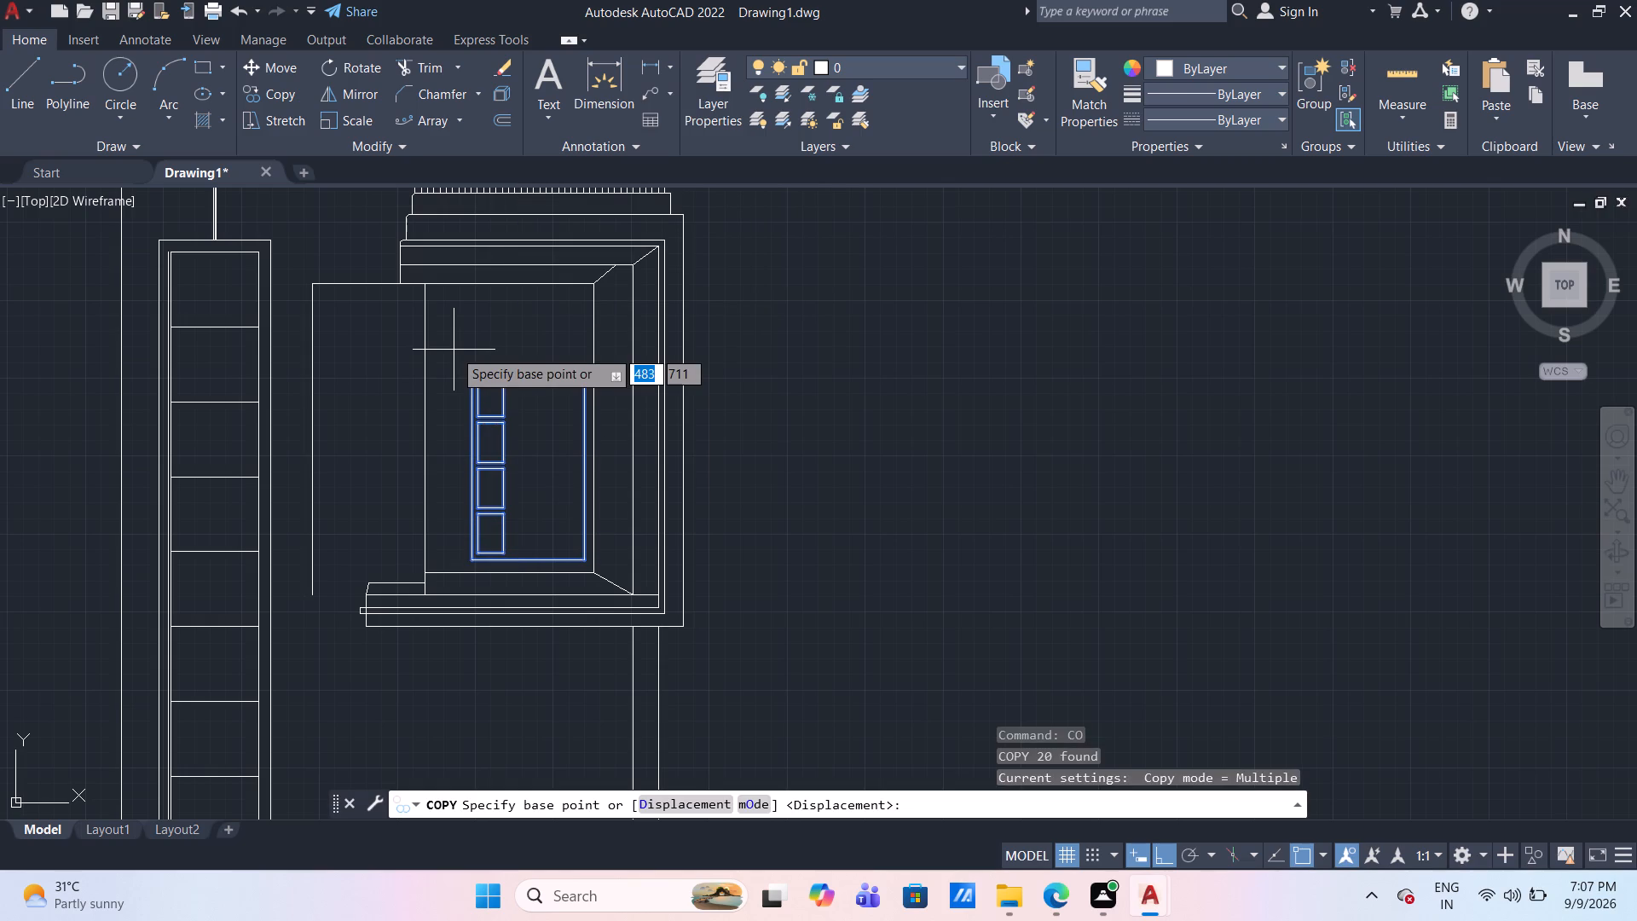
{"action": "left_click", "coordinate": [582, 377]}
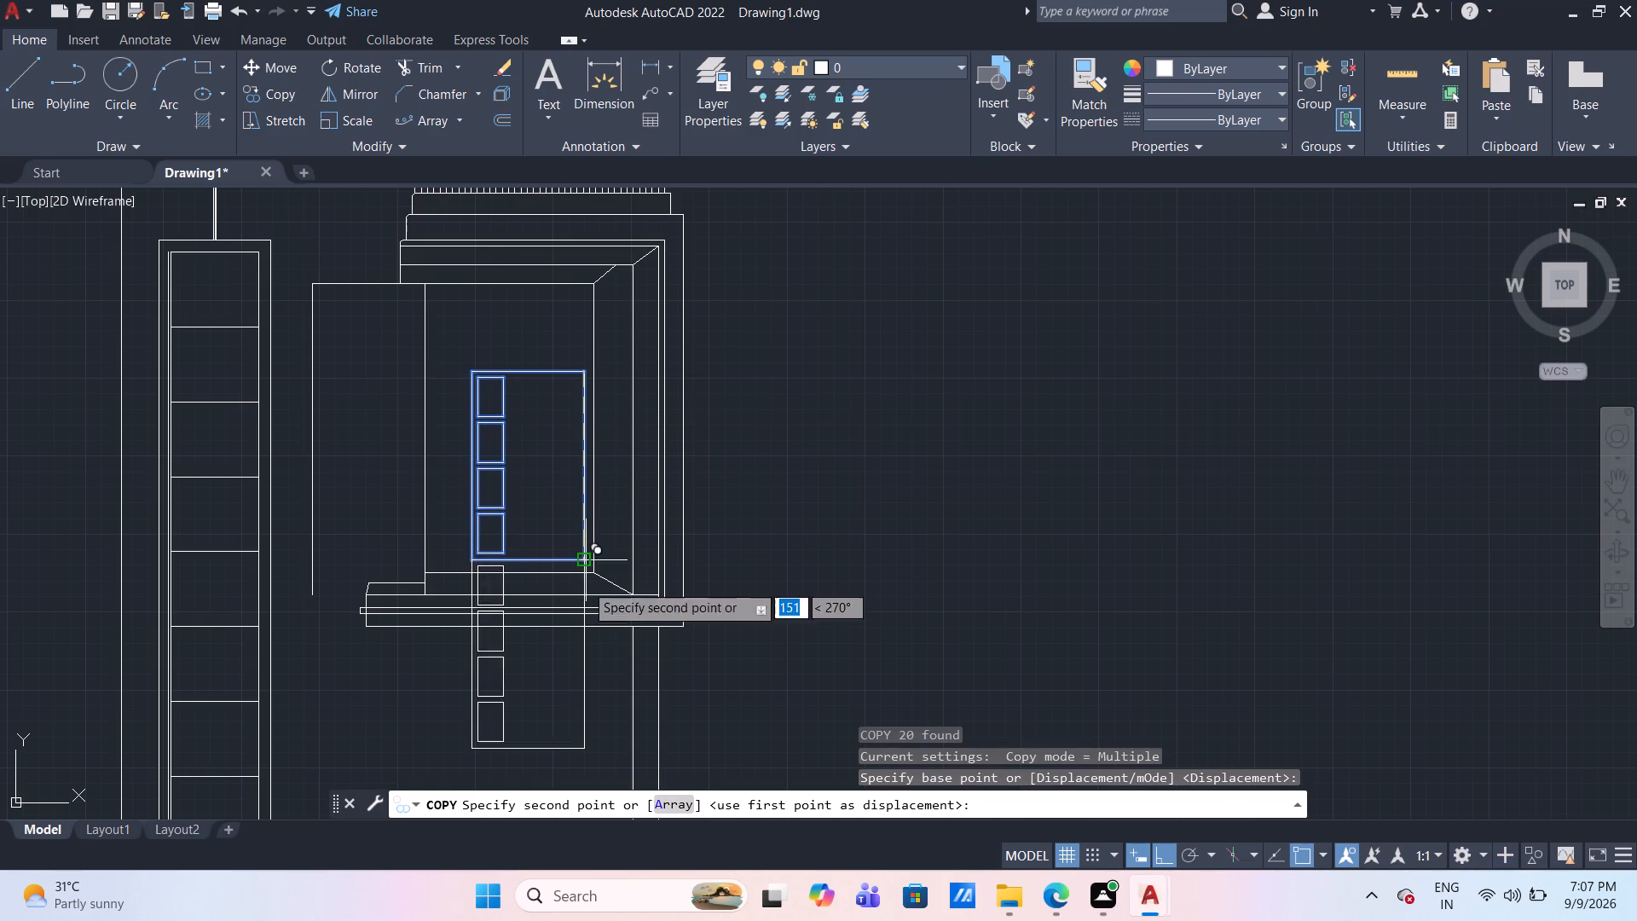
{"action": "middle_click_drag", "start_coordinate": [590, 661], "coordinate": [590, 652]}
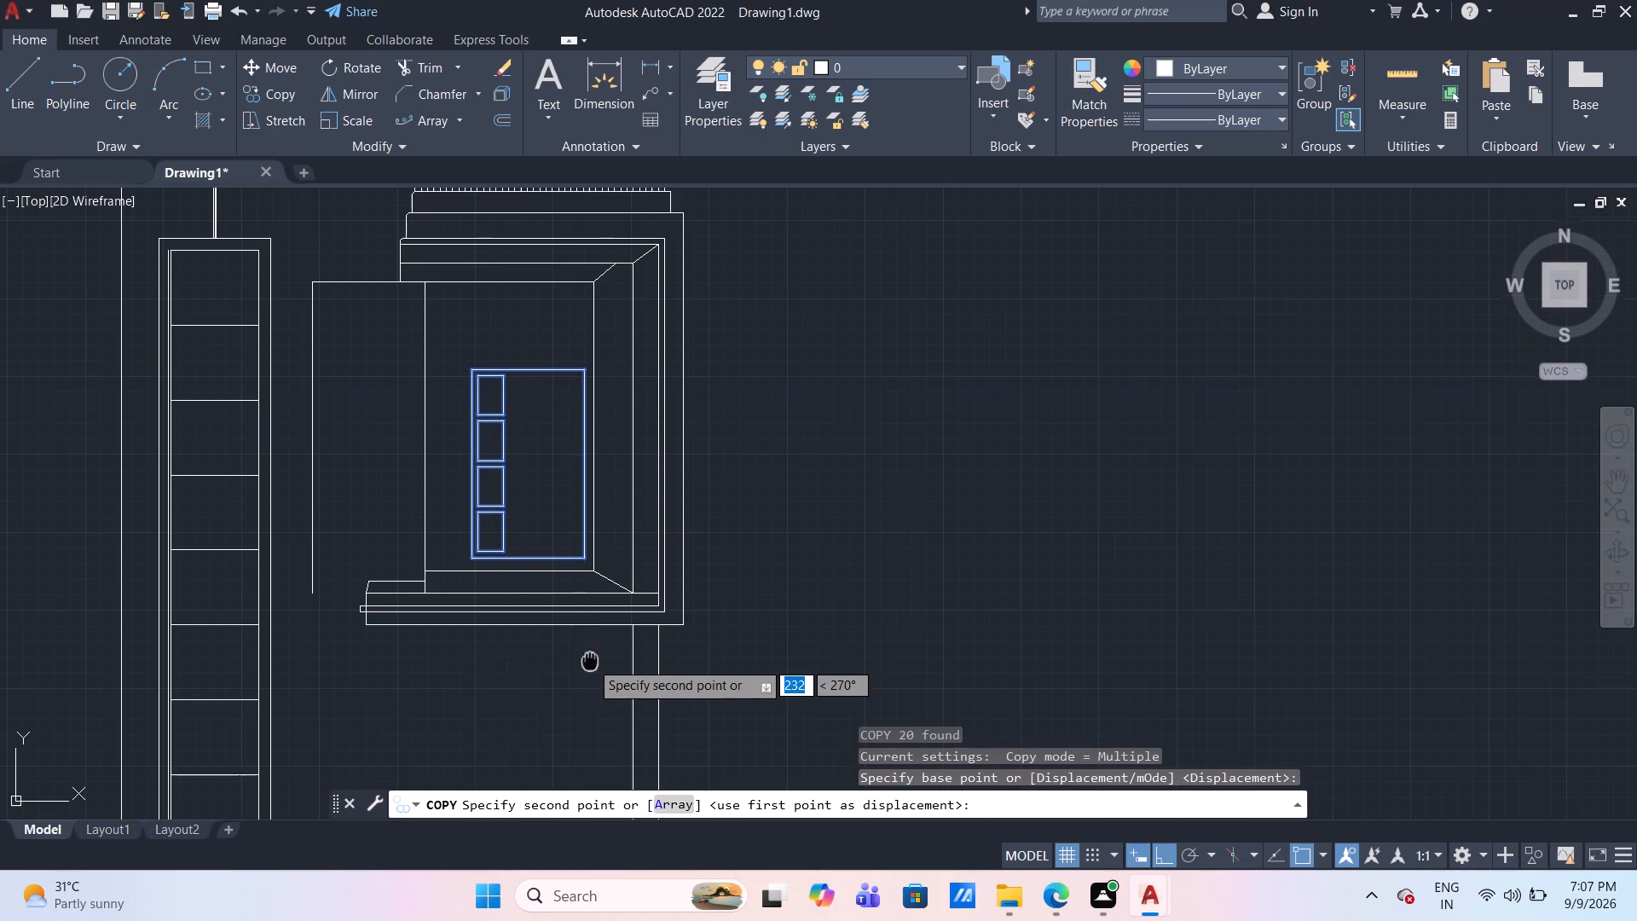
{"action": "middle_click_drag", "start_coordinate": [590, 652], "coordinate": [585, 520]}
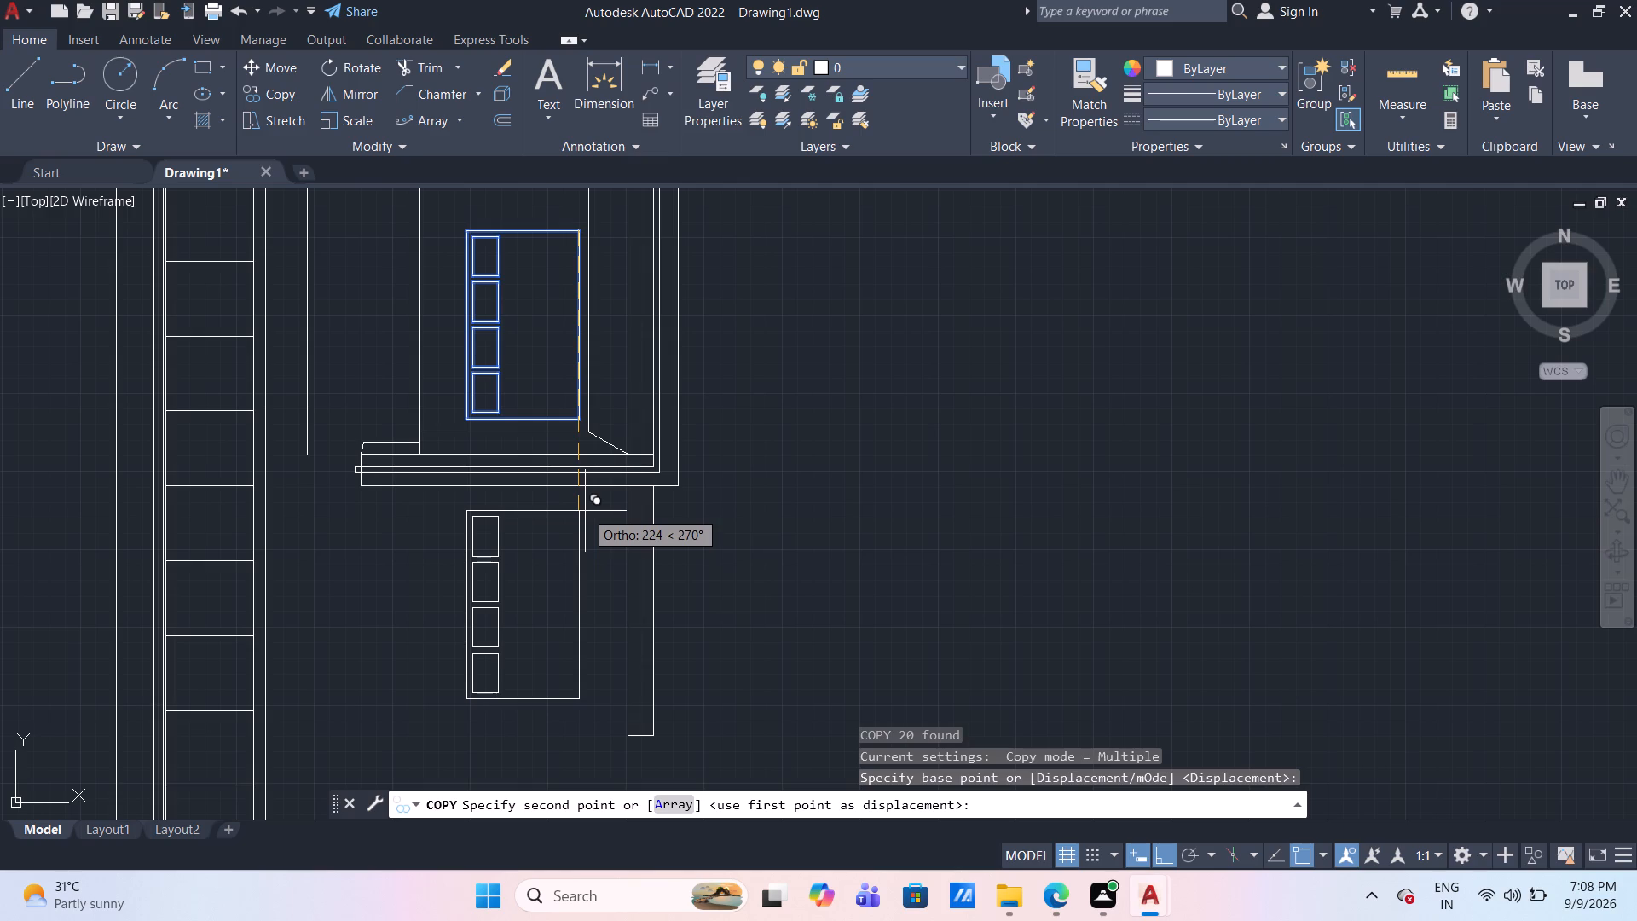
{"action": "left_click", "coordinate": [585, 511]}
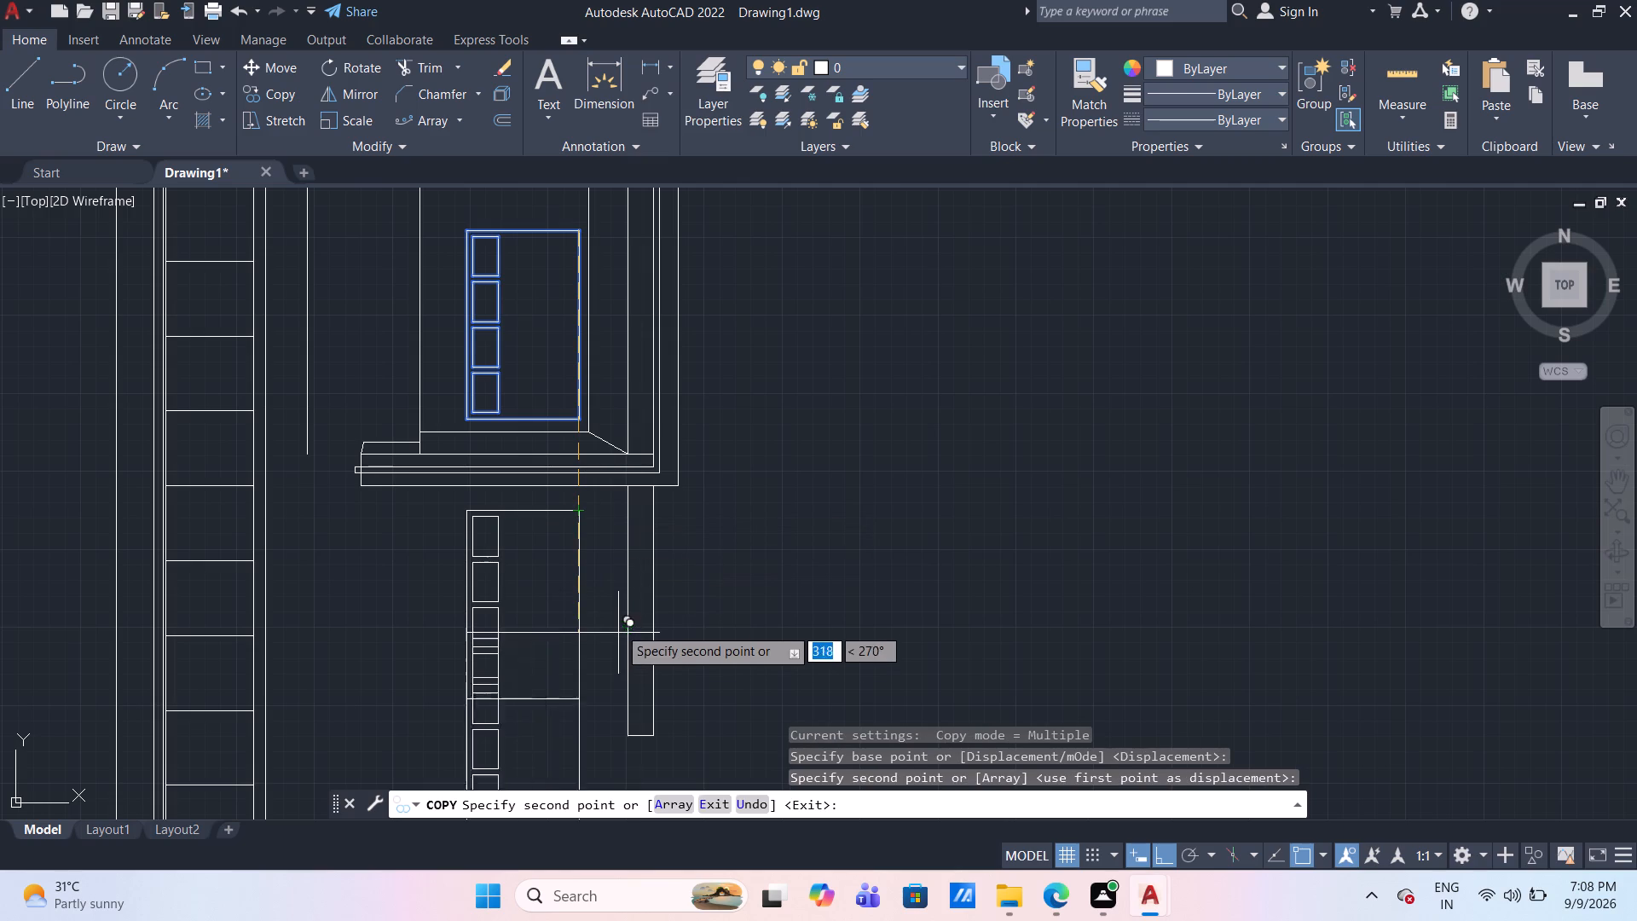
{"action": "key", "text": "Escape"}
Offset the left end line of the base moulding's thin projecting strip 2 units inward.
{"action": "scroll", "coordinate": [613, 610], "scroll_direction": "up", "scroll_amount": 1}
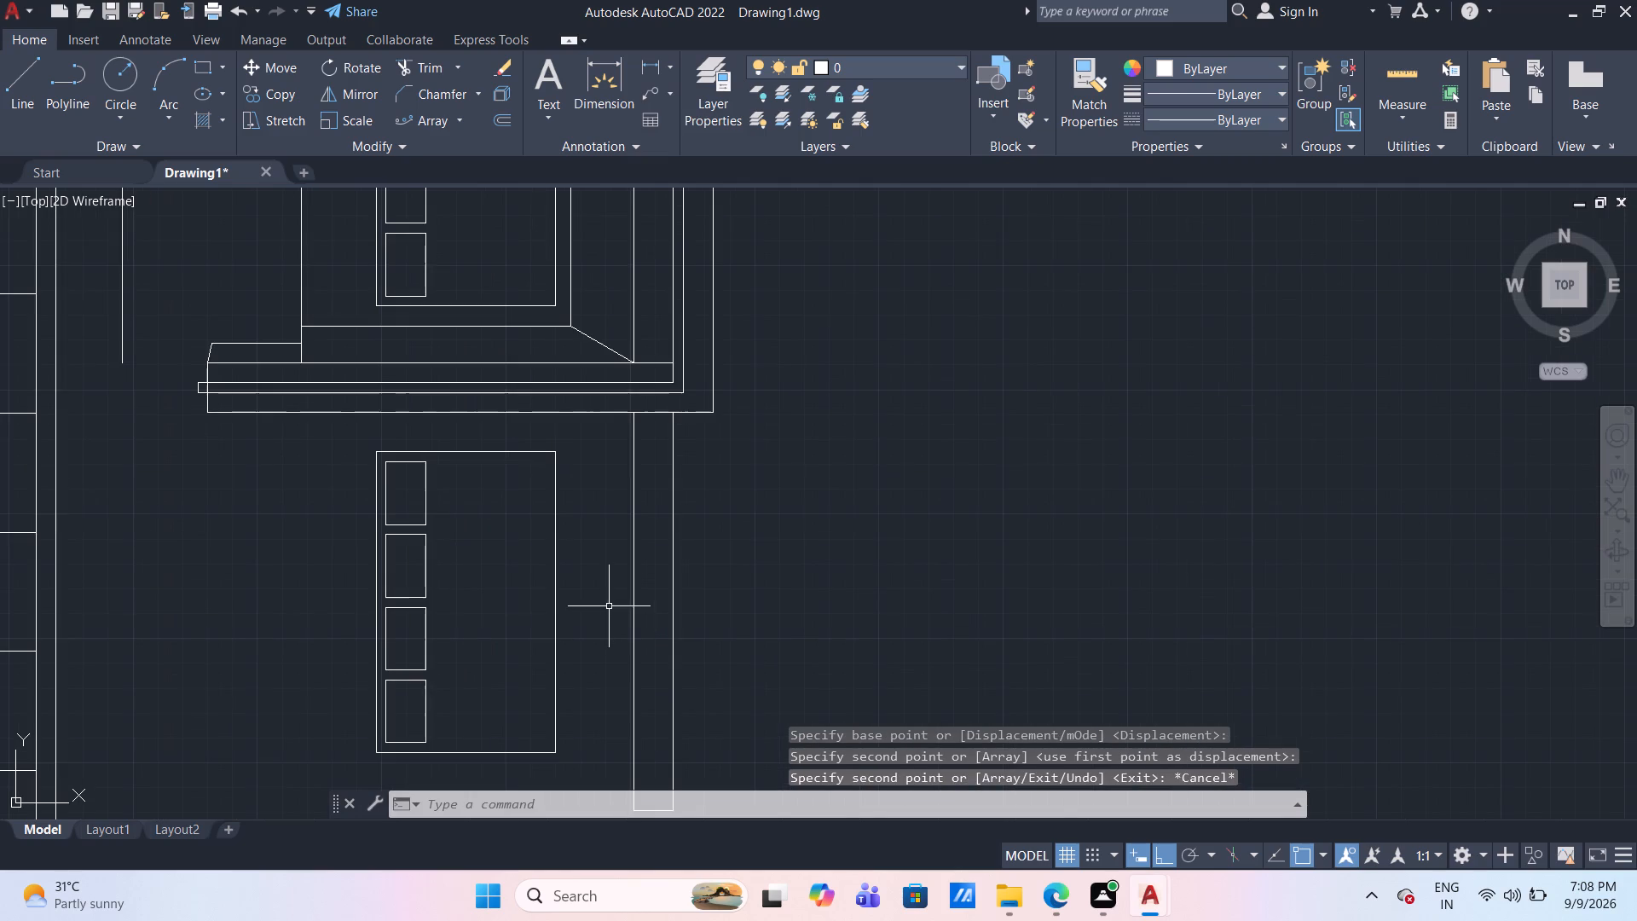
{"action": "middle_click_drag", "start_coordinate": [610, 602], "coordinate": [626, 599]}
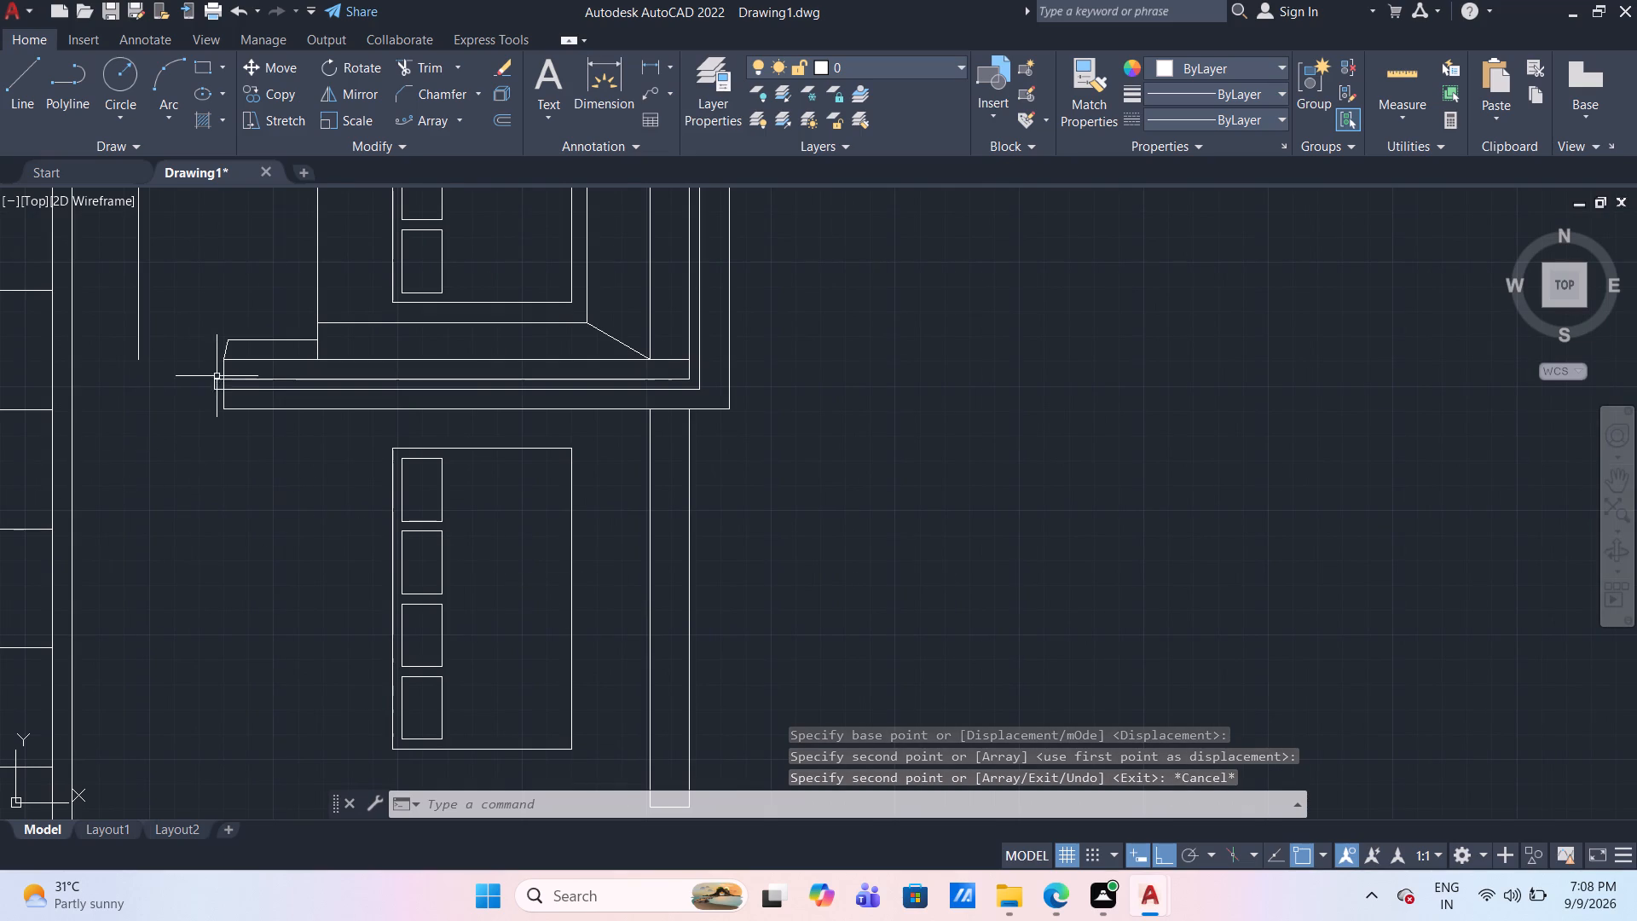
{"action": "scroll", "coordinate": [217, 376], "scroll_direction": "down", "scroll_amount": 1}
{"action": "scroll", "coordinate": [227, 378], "scroll_direction": "up", "scroll_amount": 4}
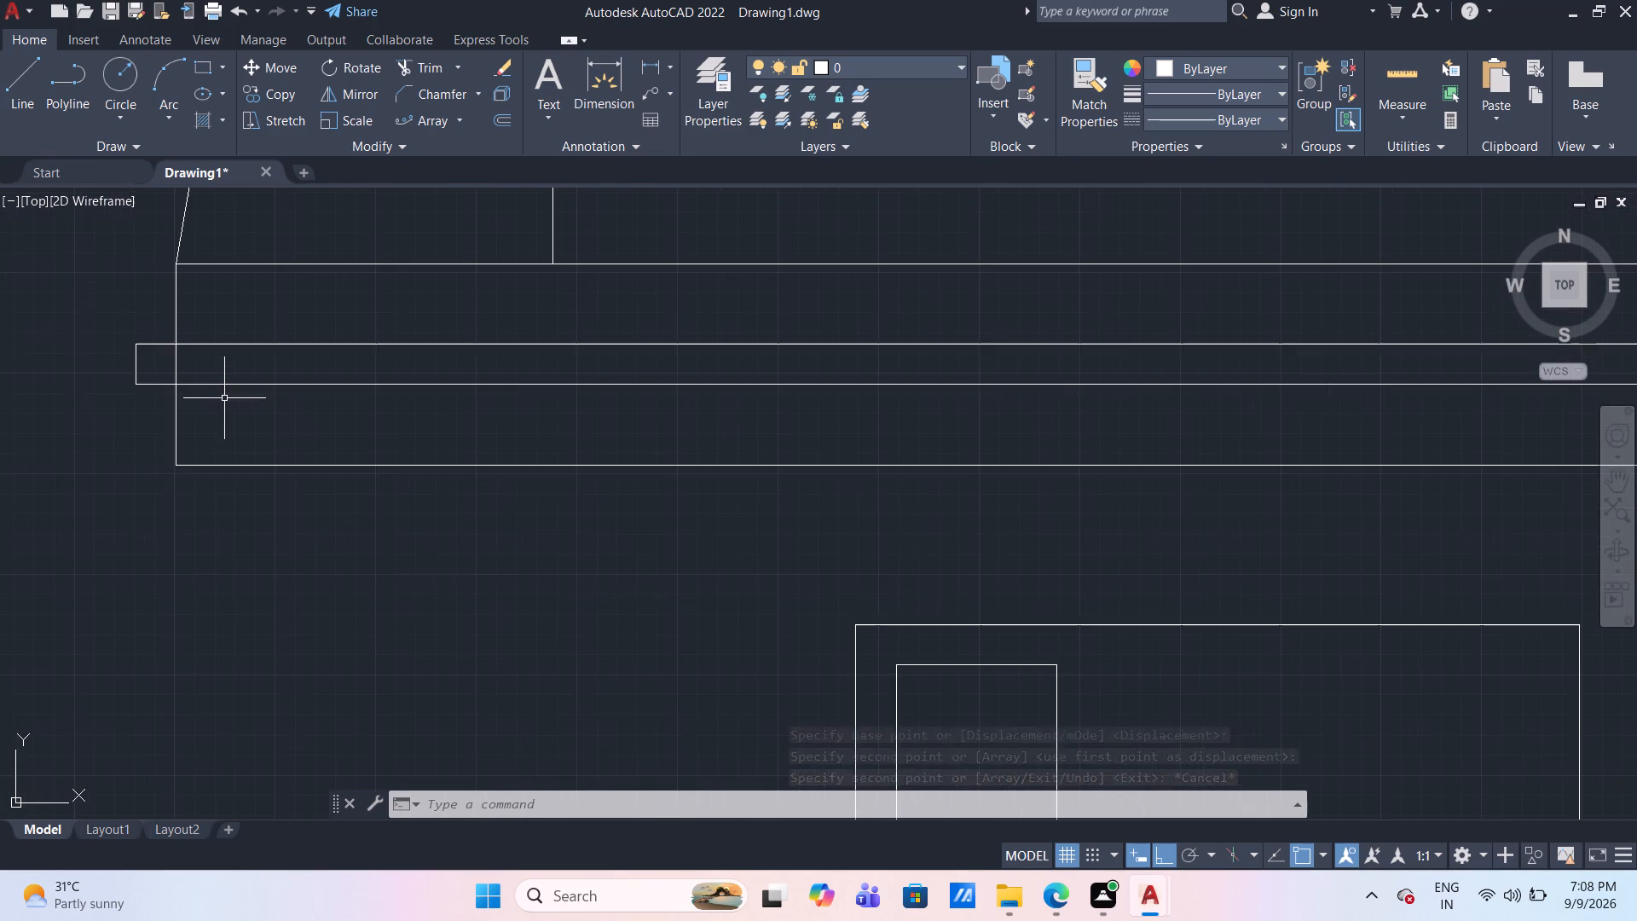
{"action": "scroll", "coordinate": [224, 397], "scroll_direction": "up", "scroll_amount": 1}
{"action": "middle_click_drag", "start_coordinate": [227, 397], "coordinate": [407, 460]}
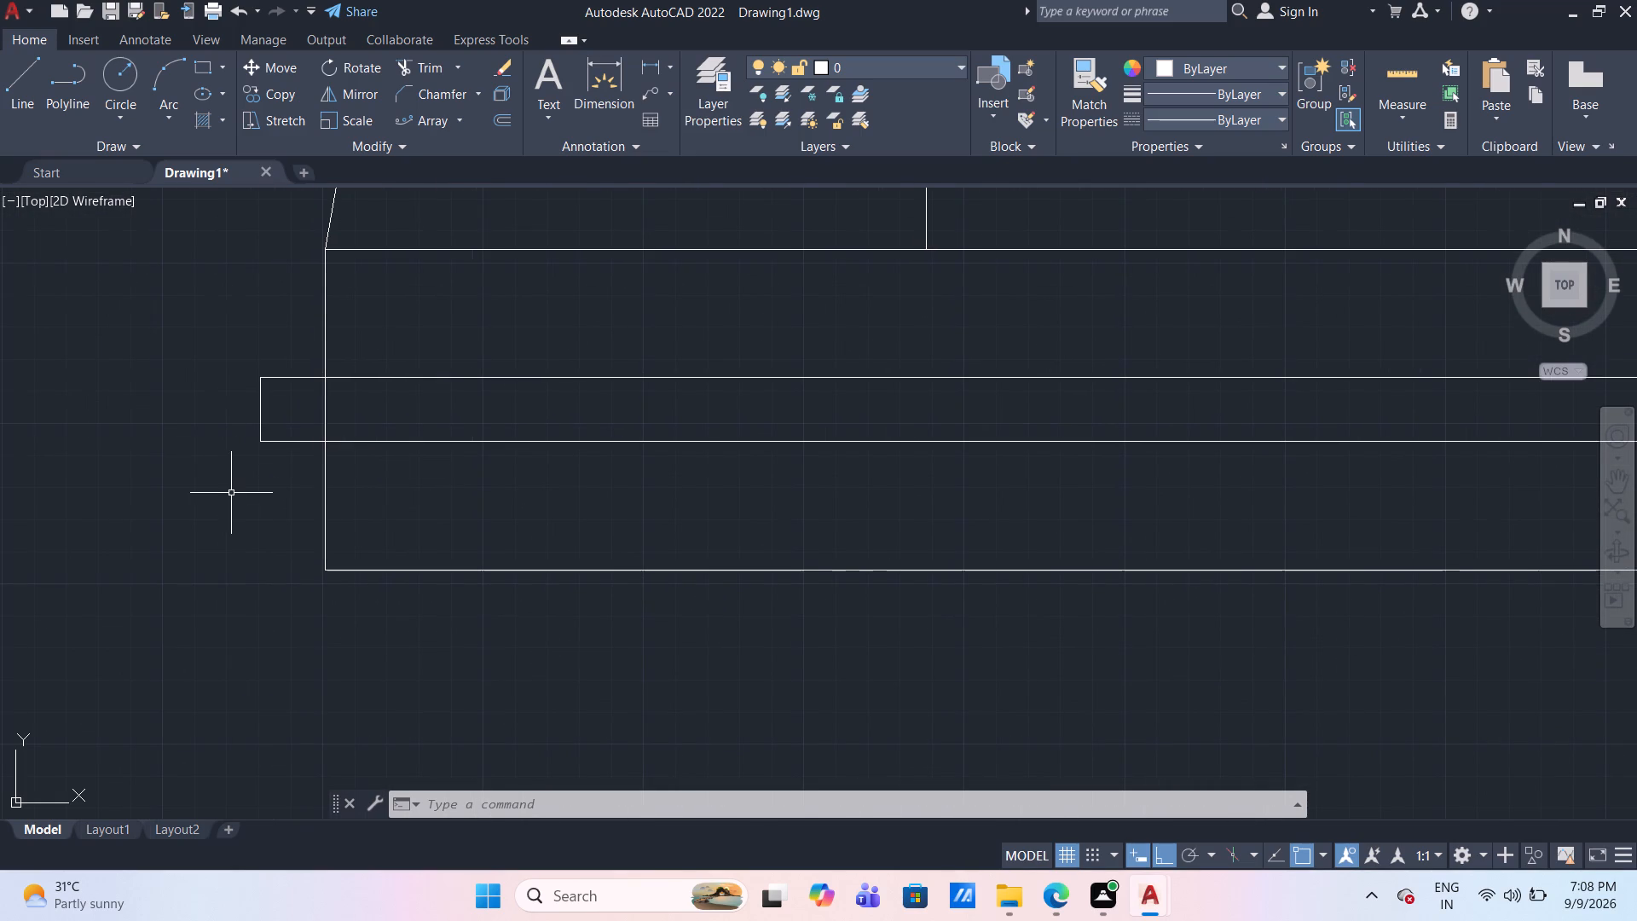
{"action": "type", "text": "OF"}
{"action": "key", "text": "Return"}
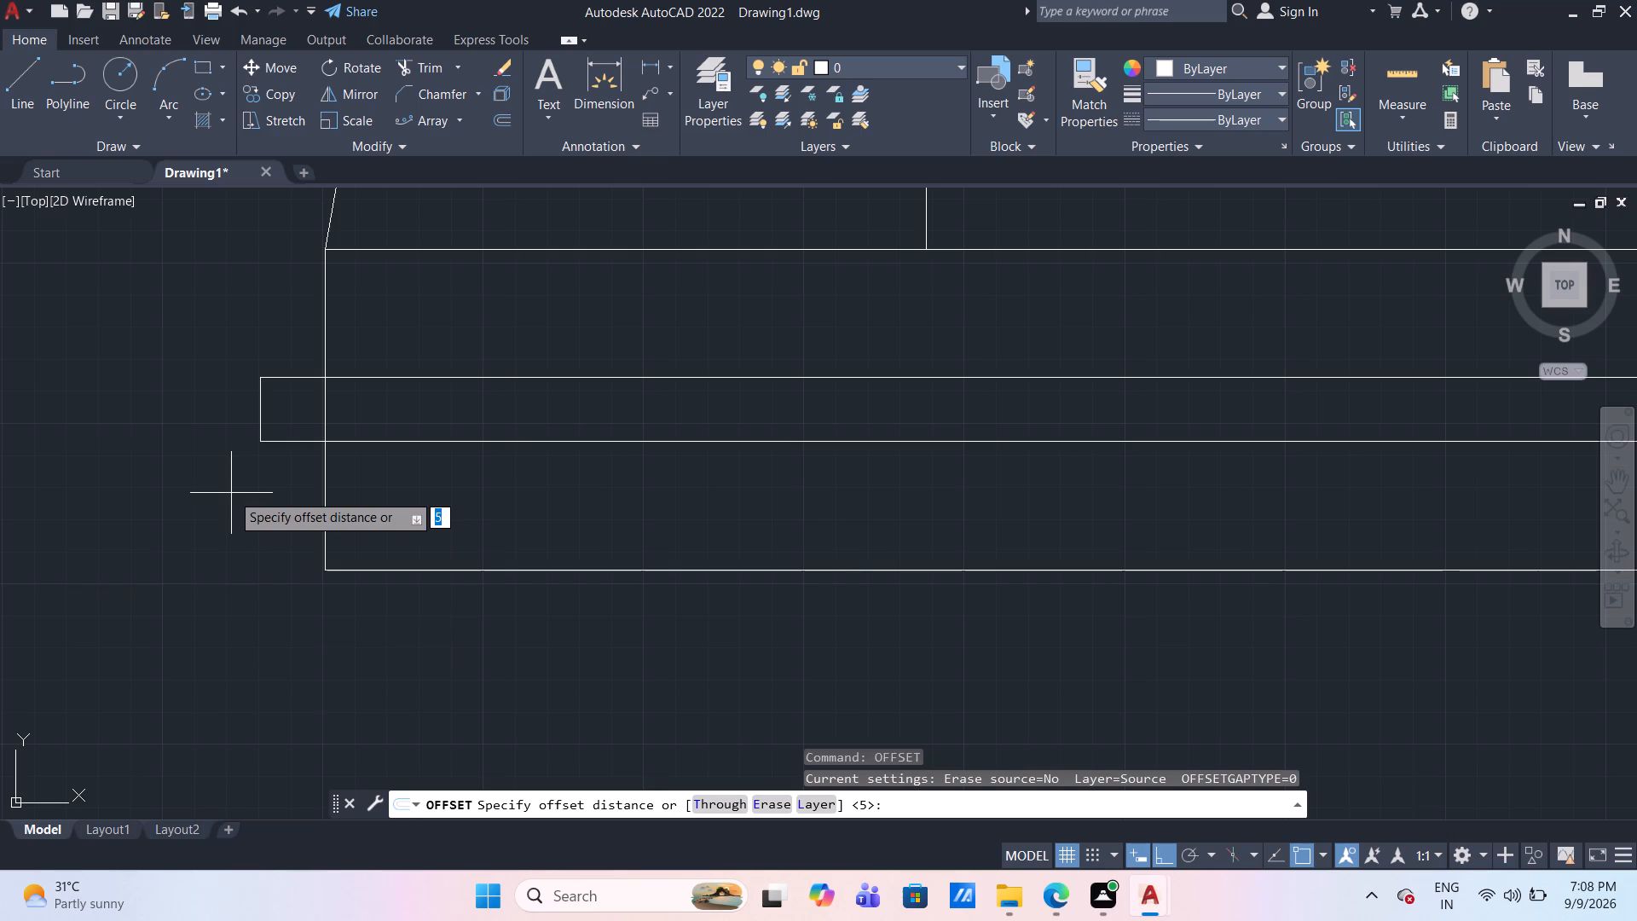
{"action": "key", "text": "2"}
{"action": "key", "text": "Return"}
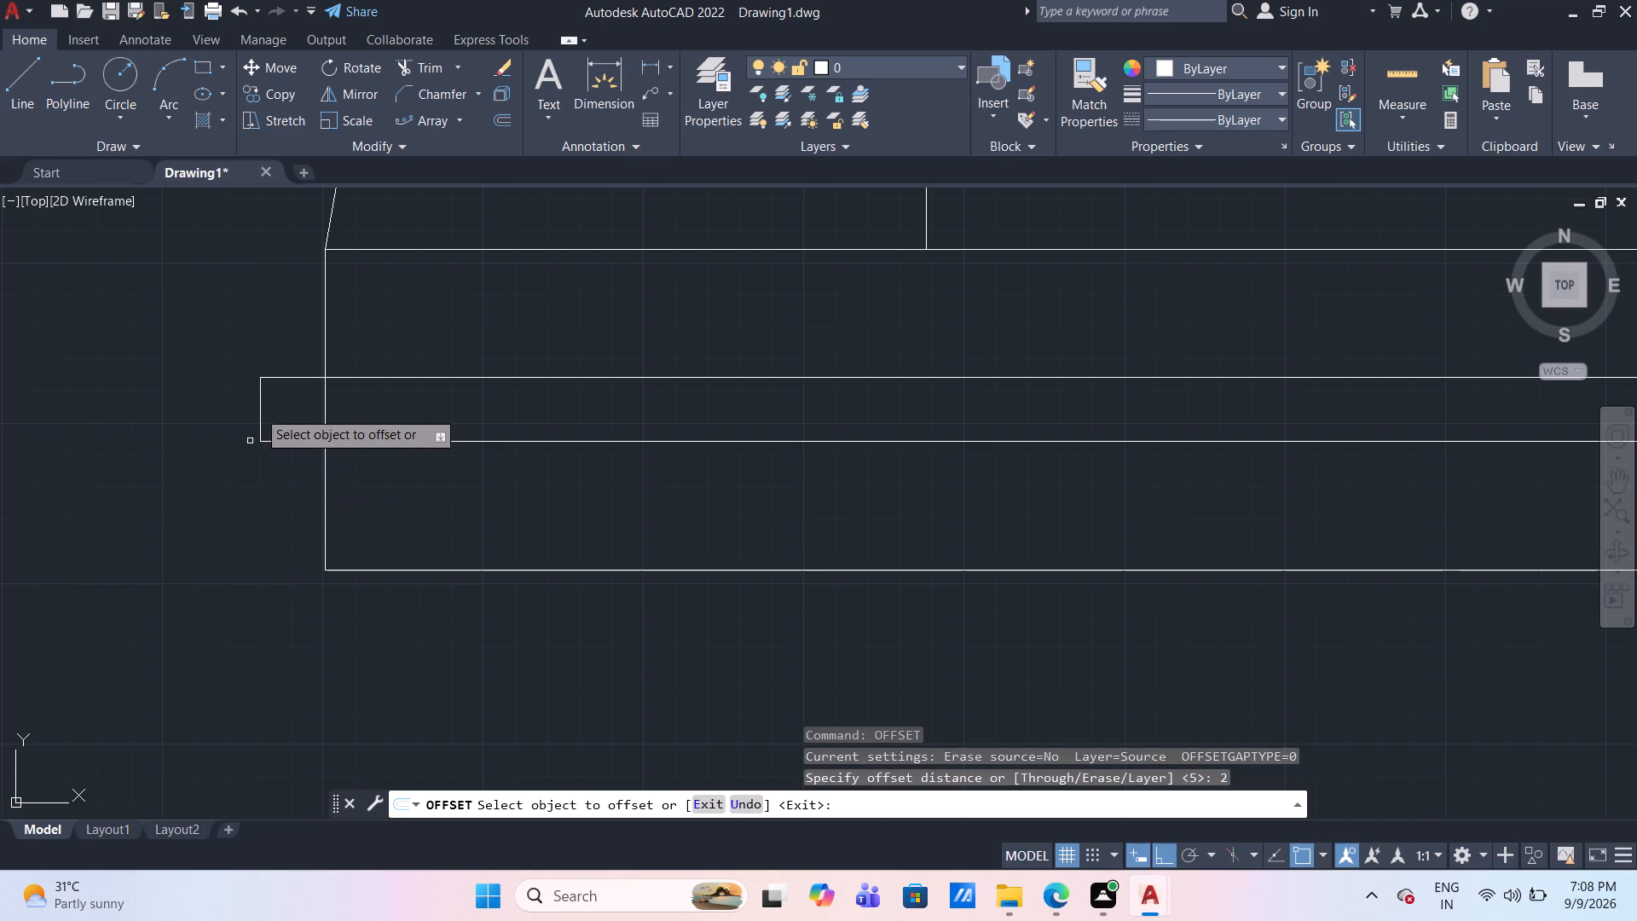
{"action": "left_click", "coordinate": [258, 402]}
{"action": "left_click", "coordinate": [278, 410]}
{"action": "key", "text": "Escape"}
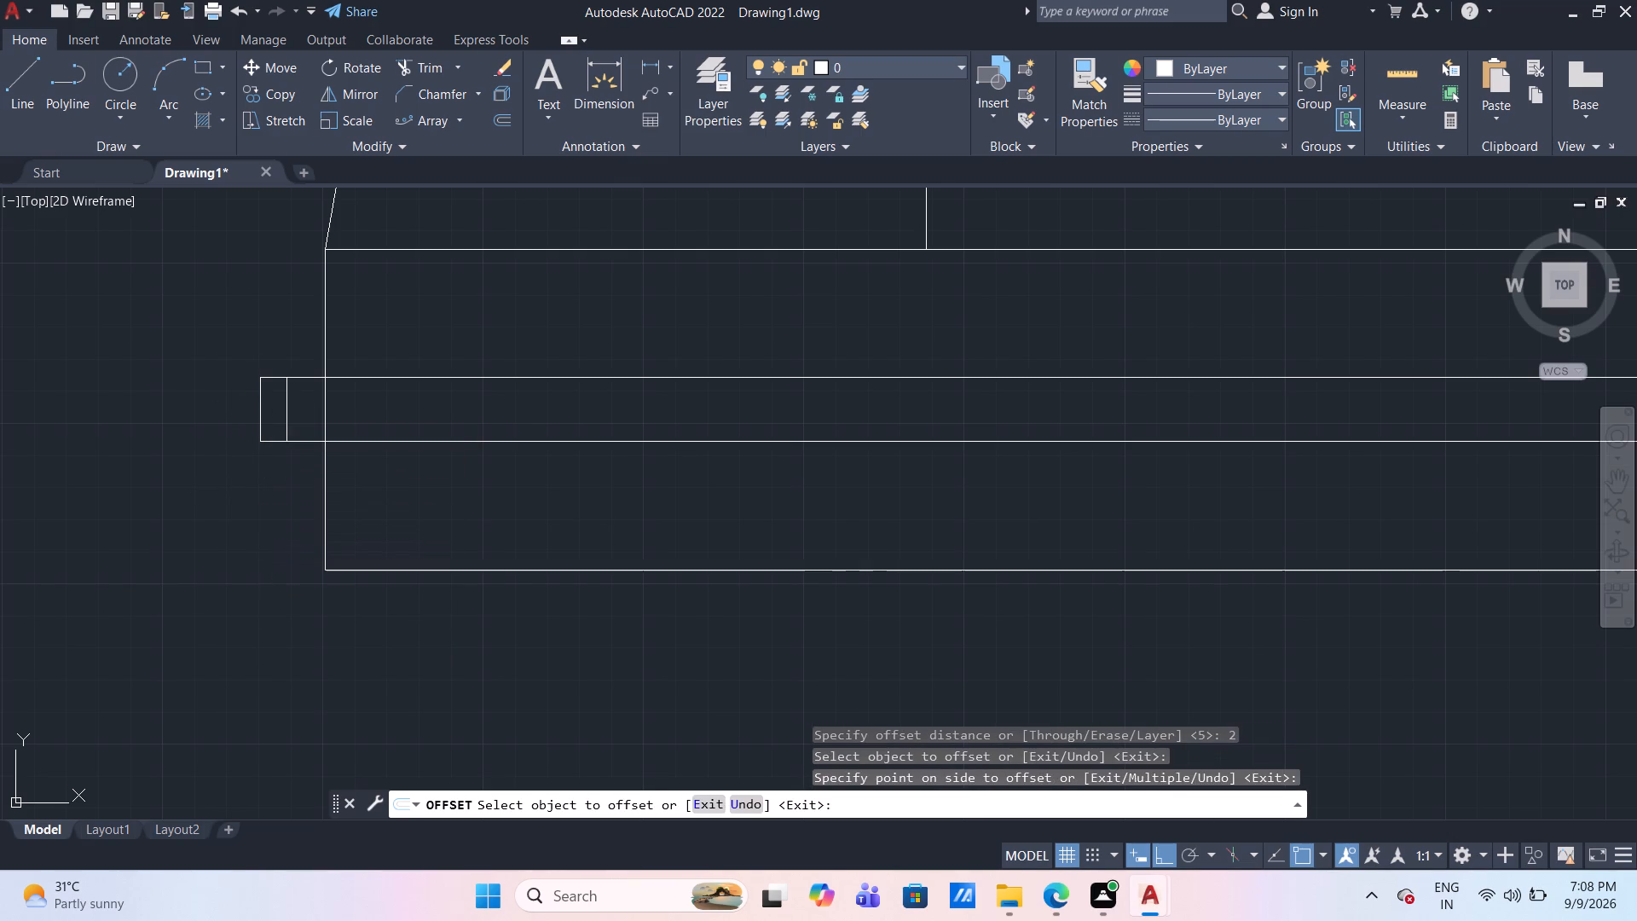
Trim the thin strip's projecting end back to the offset line and remove the moulding's vertical edge crossing inside the strip.
{"action": "type", "text": "RE"}
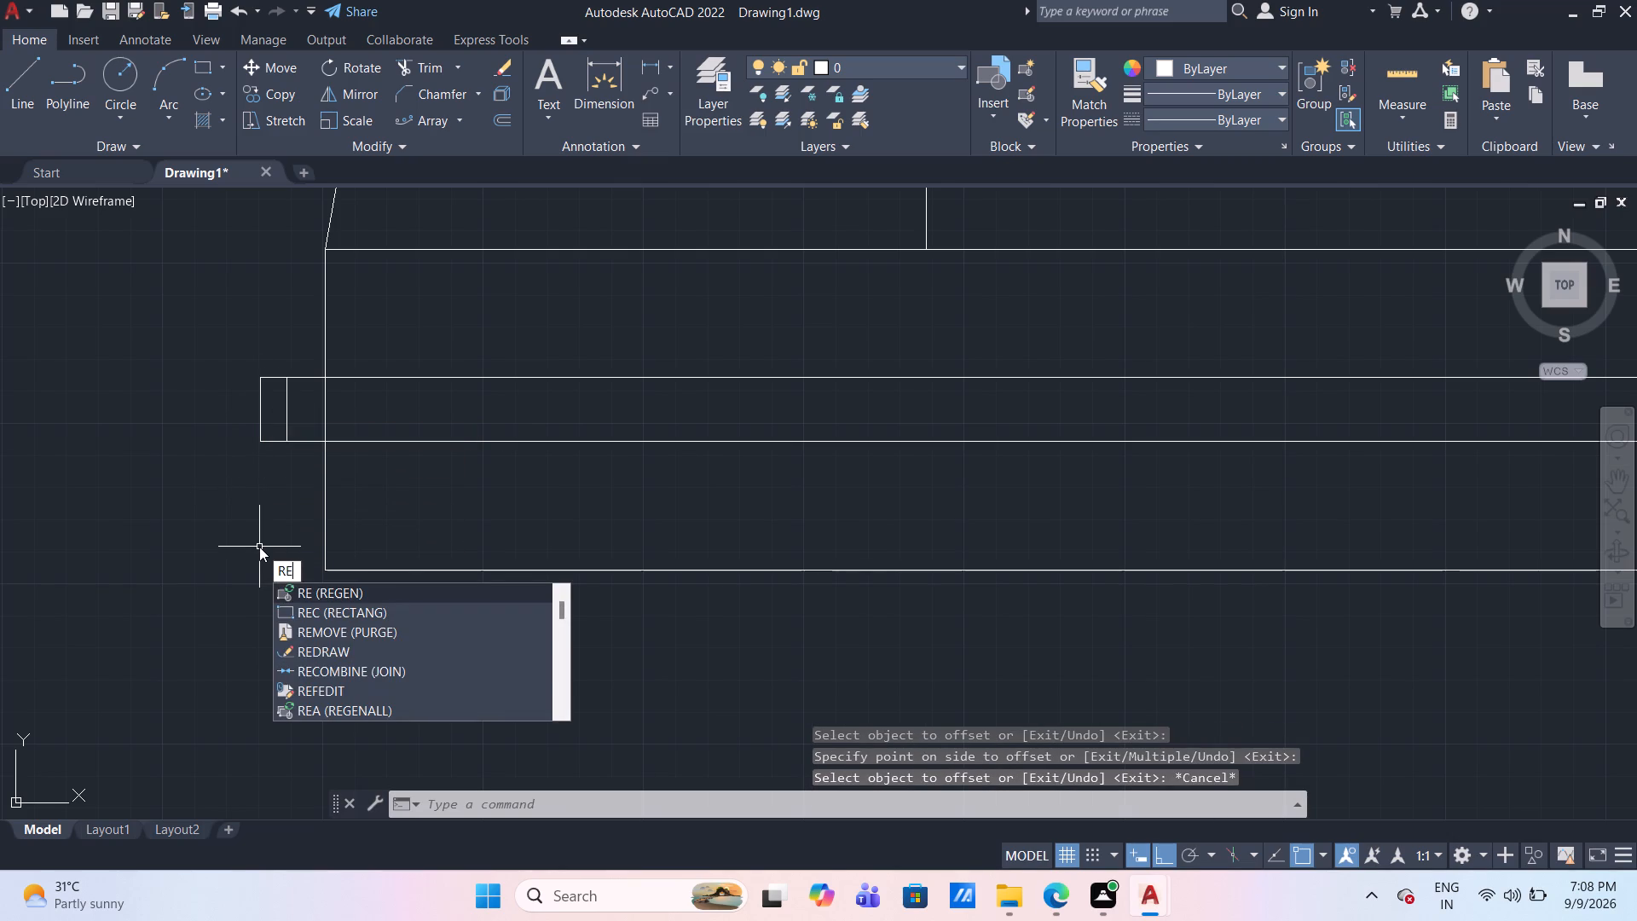
{"action": "key", "text": "BackSpace"}
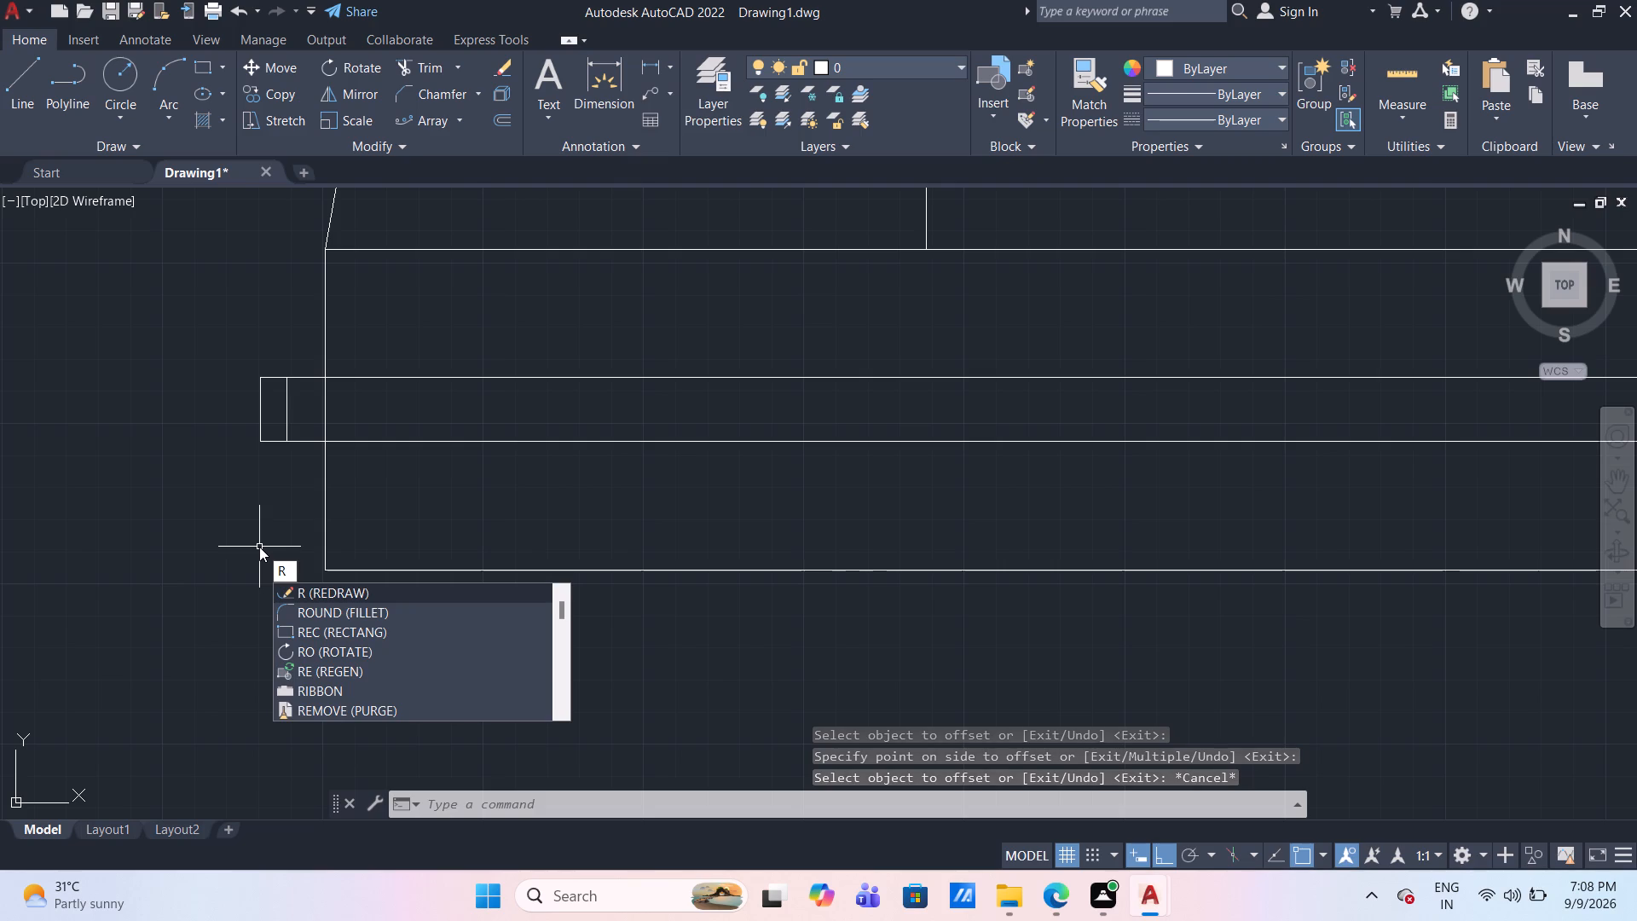
{"action": "key", "text": "BackSpace"}
{"action": "type", "text": "TR"}
{"action": "key", "text": "Return"}
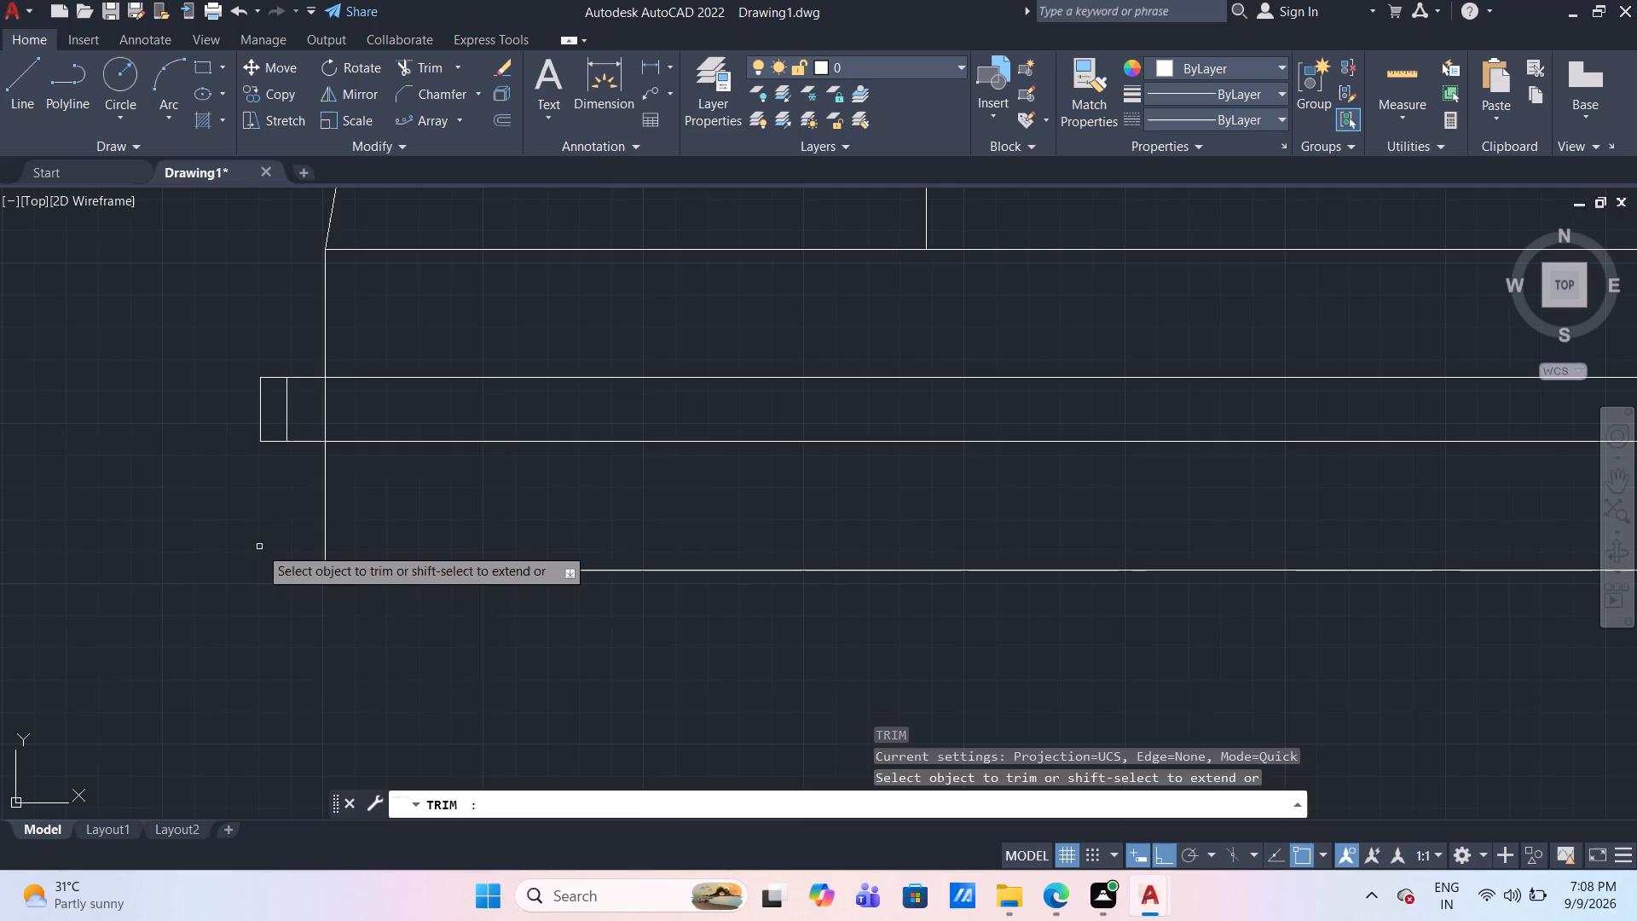
{"action": "left_click", "coordinate": [272, 379]}
{"action": "left_click", "coordinate": [261, 399]}
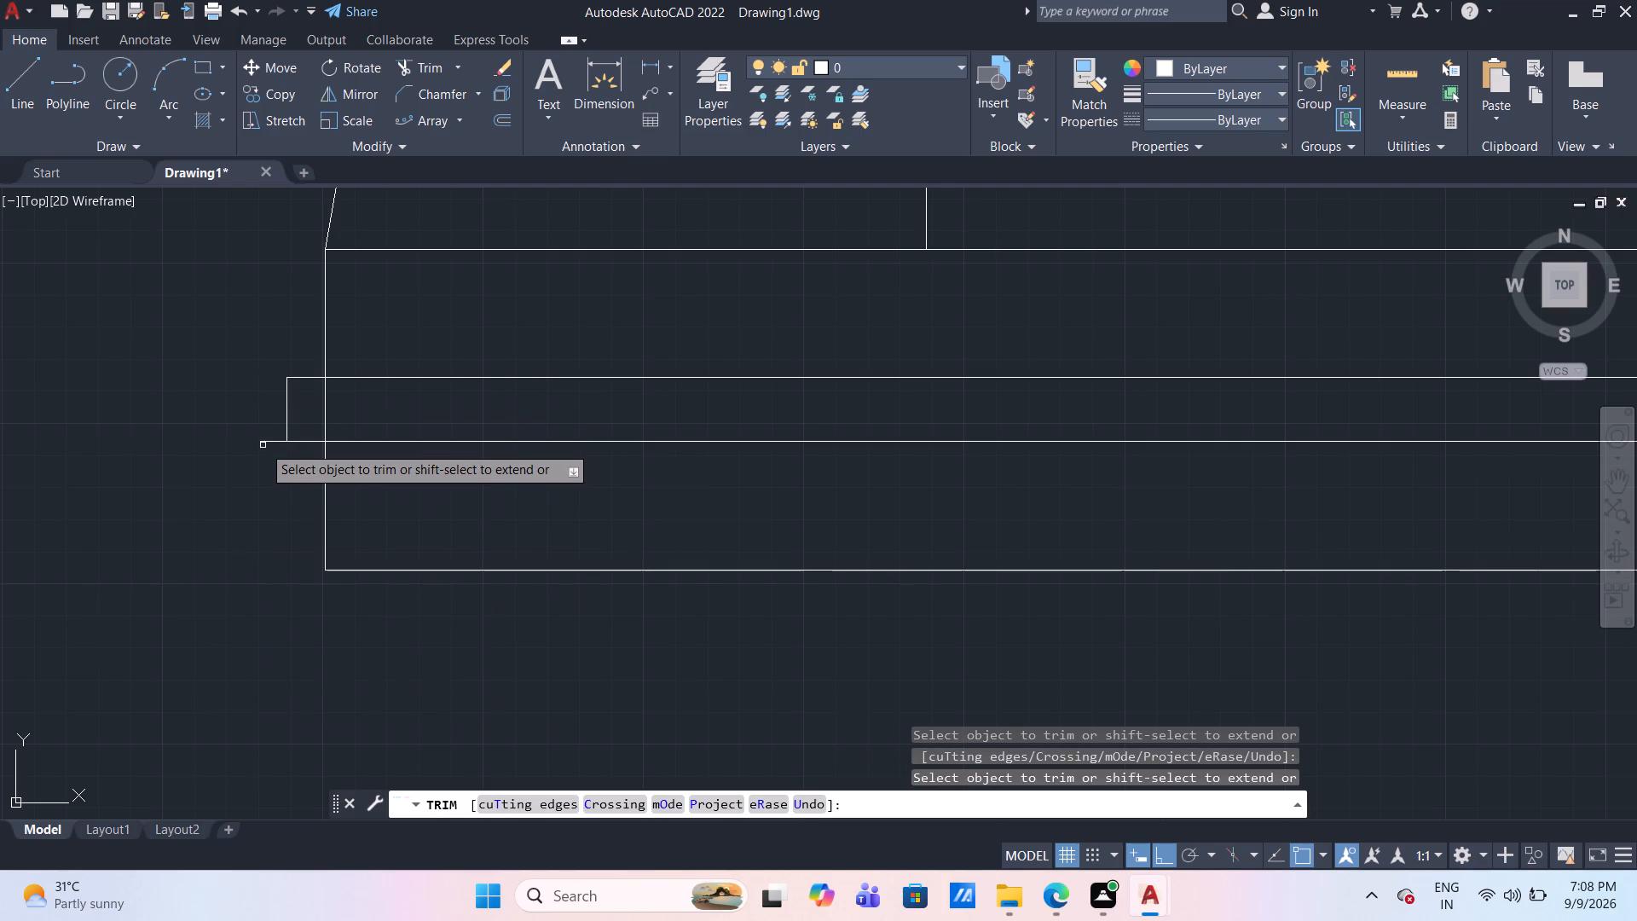
{"action": "left_click", "coordinate": [265, 443]}
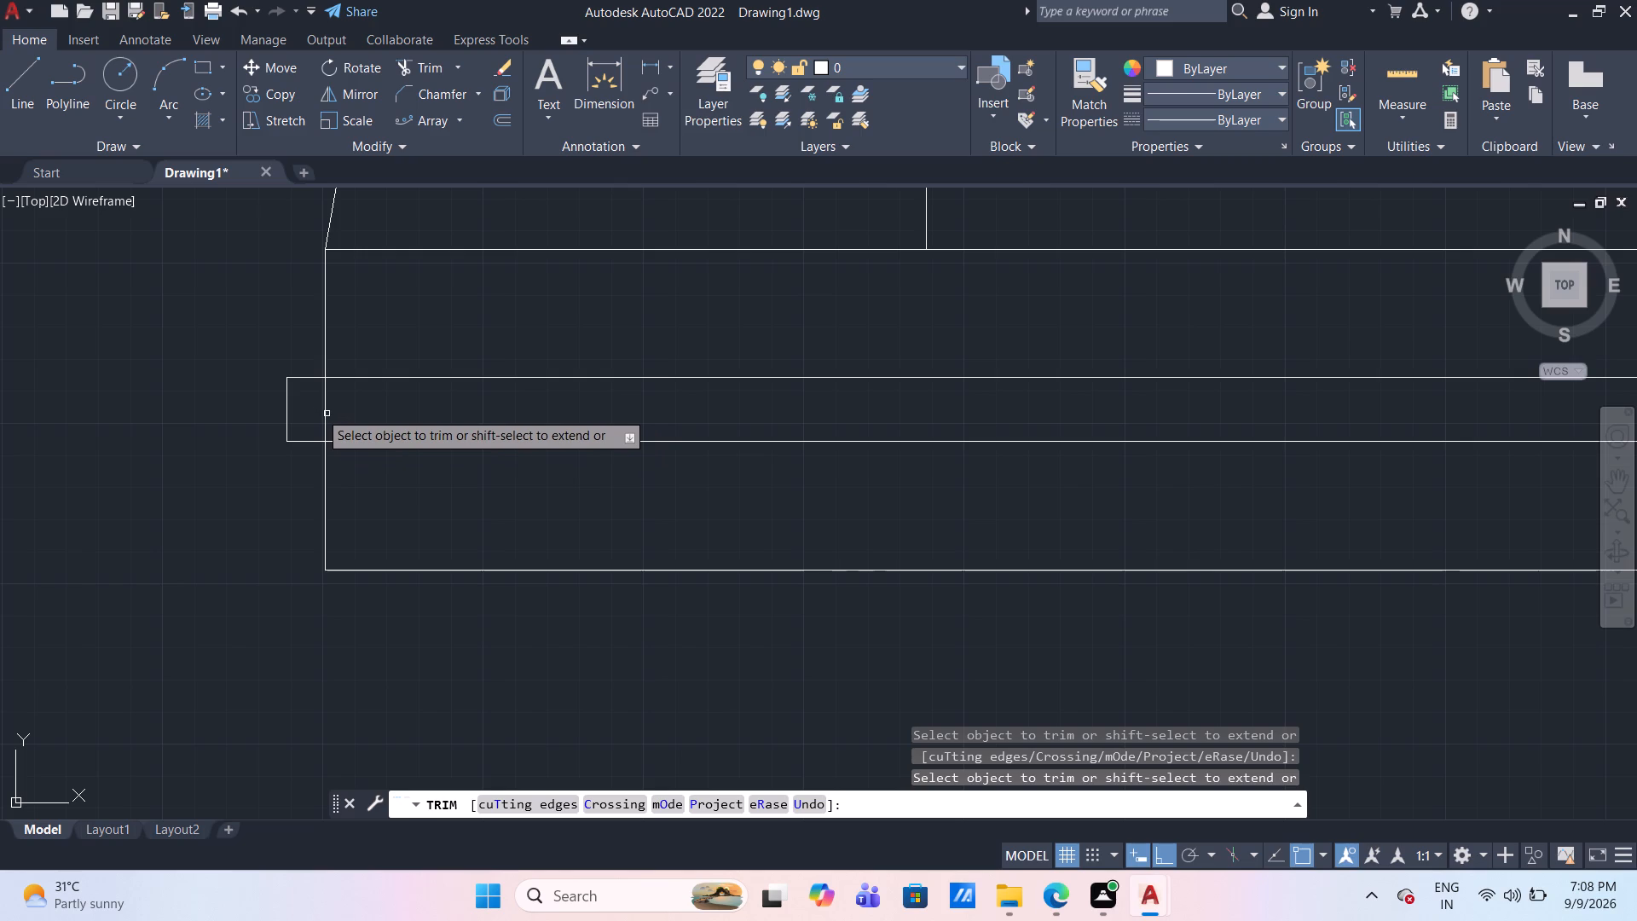
{"action": "left_click", "coordinate": [325, 411]}
Stretch the lower end of the free vertical line between the tall panelled strip and the bay about 240 units straight down.
{"action": "scroll", "coordinate": [286, 529], "scroll_direction": "down", "scroll_amount": 1}
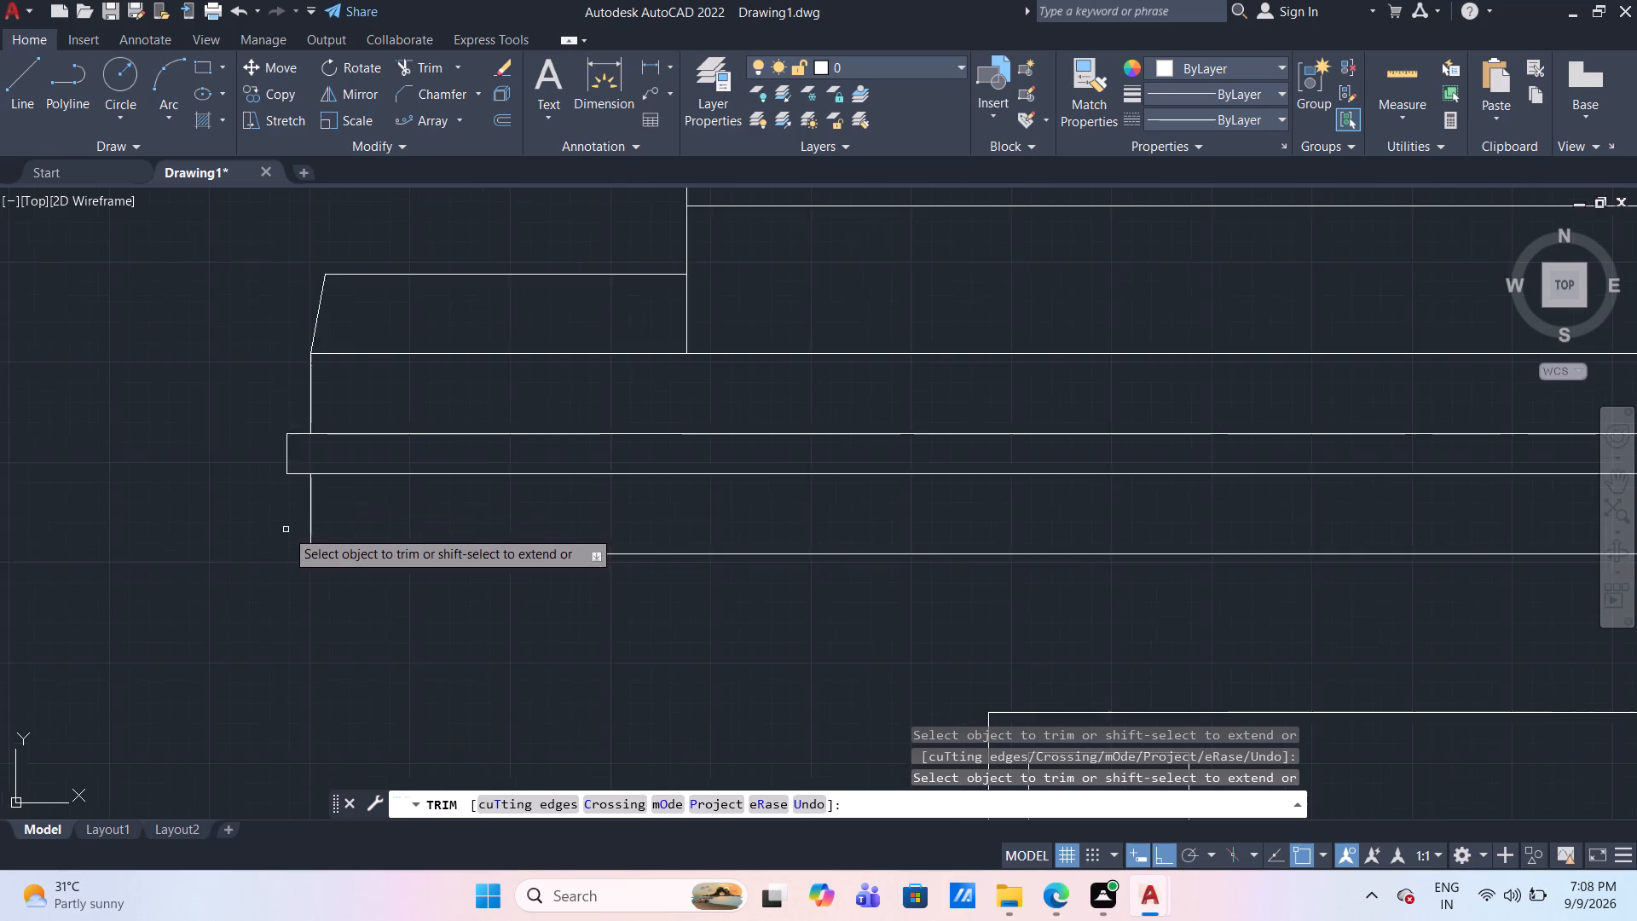
{"action": "scroll", "coordinate": [286, 530], "scroll_direction": "down", "scroll_amount": 1}
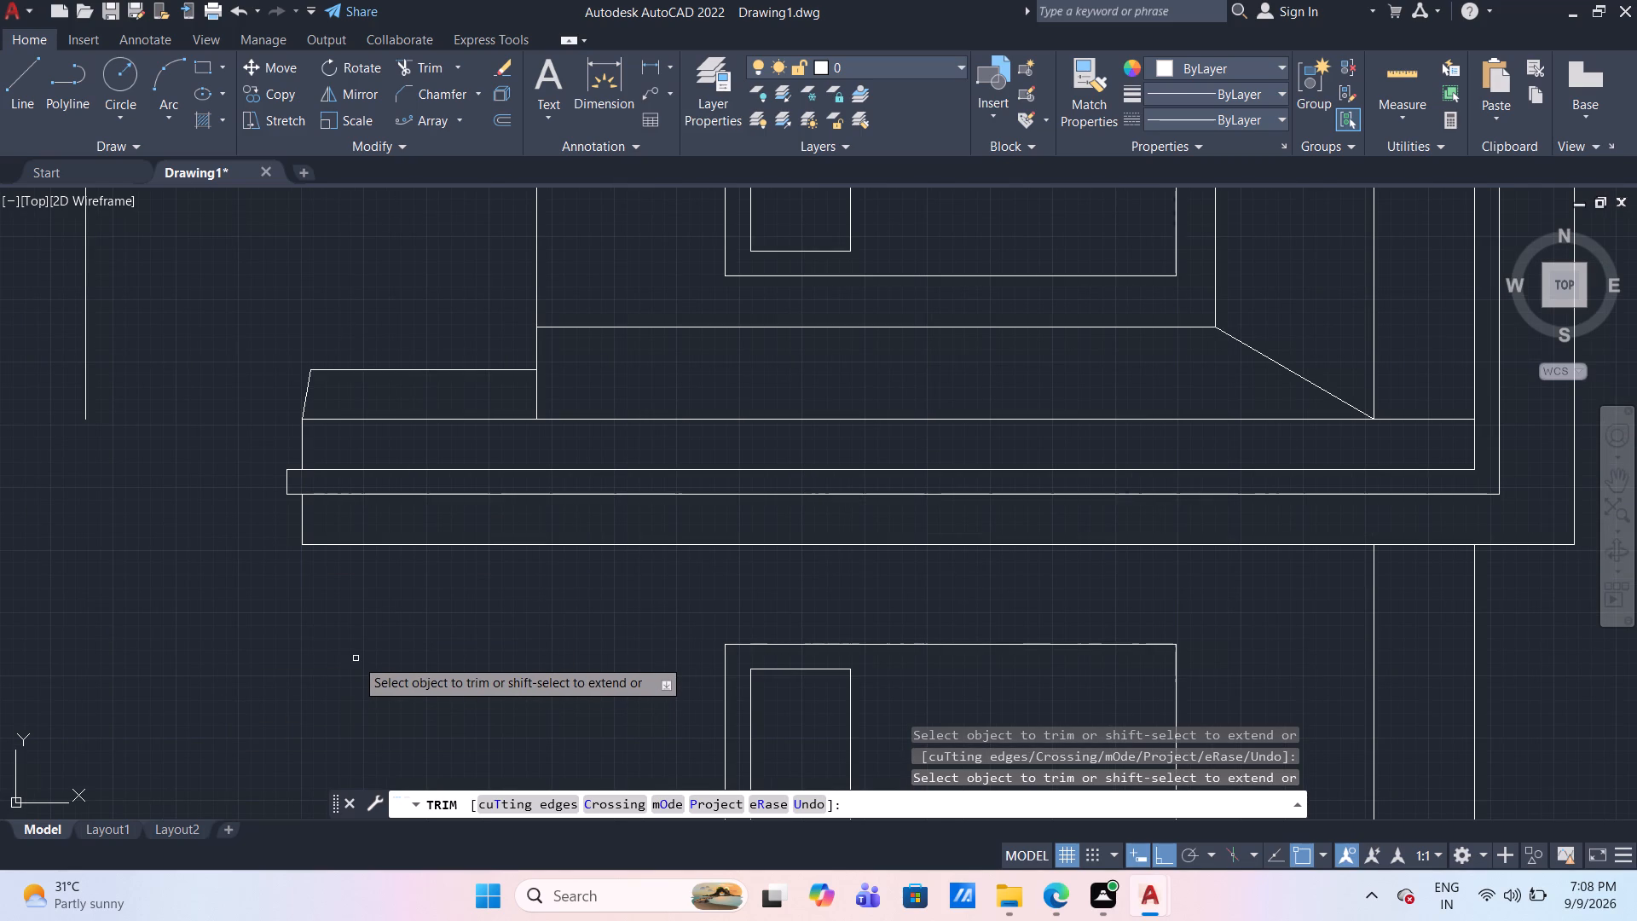
{"action": "scroll", "coordinate": [356, 658], "scroll_direction": "down", "scroll_amount": 3}
{"action": "middle_click_drag", "start_coordinate": [373, 664], "coordinate": [381, 660]}
{"action": "scroll", "coordinate": [381, 660], "scroll_direction": "down", "scroll_amount": 1}
{"action": "middle_click_drag", "start_coordinate": [381, 660], "coordinate": [415, 559]}
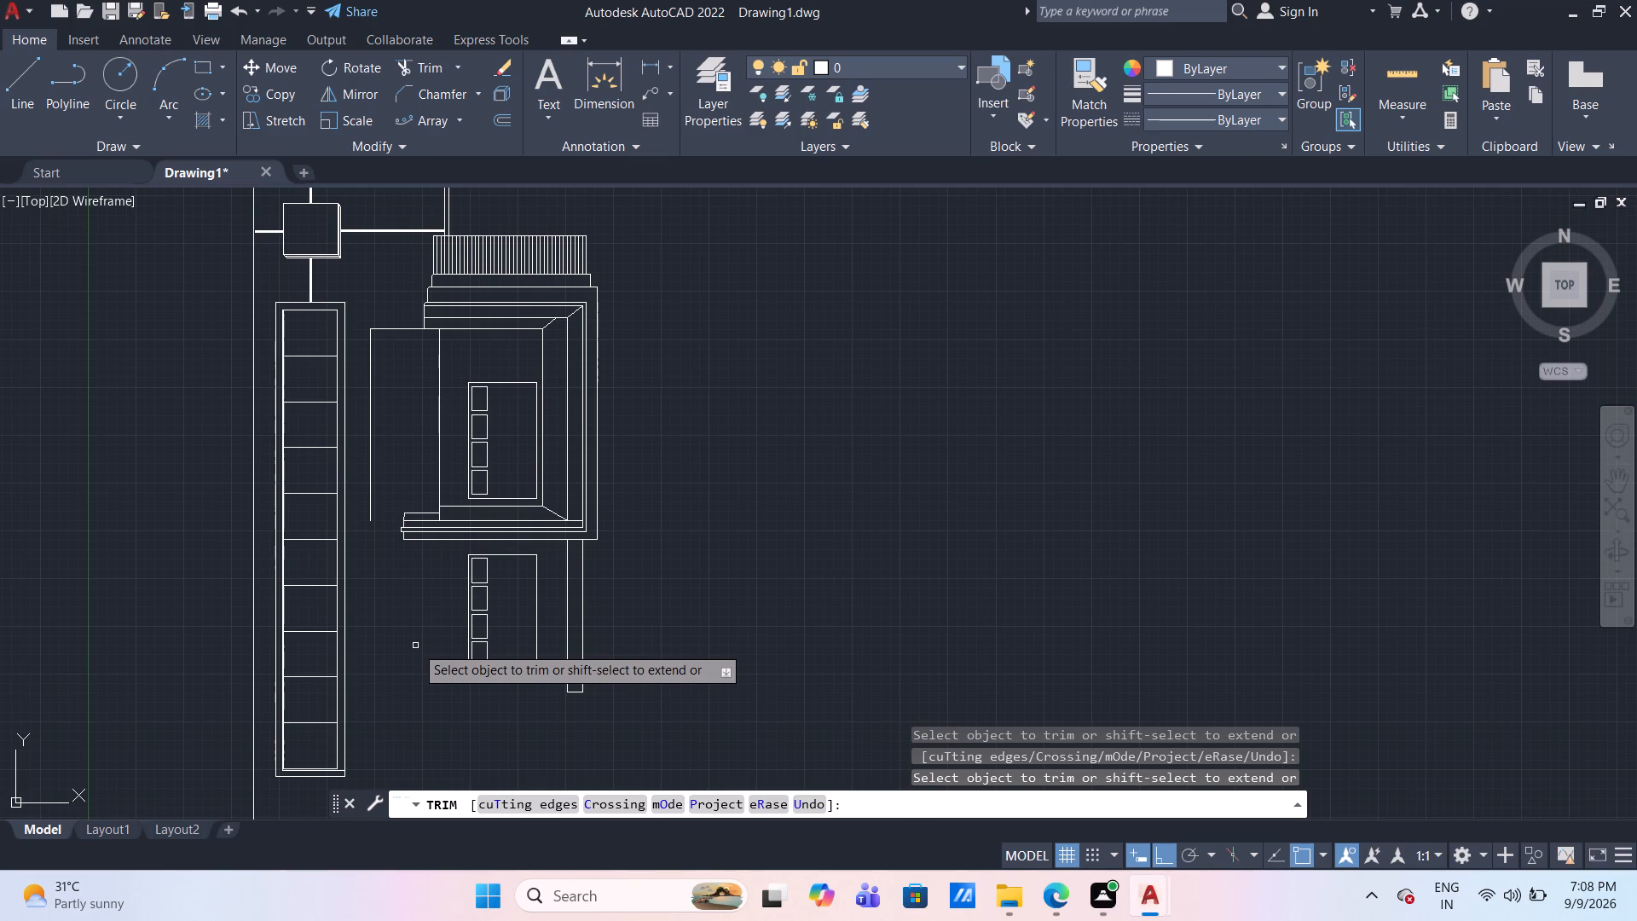
{"action": "middle_click_drag", "start_coordinate": [418, 644], "coordinate": [455, 498]}
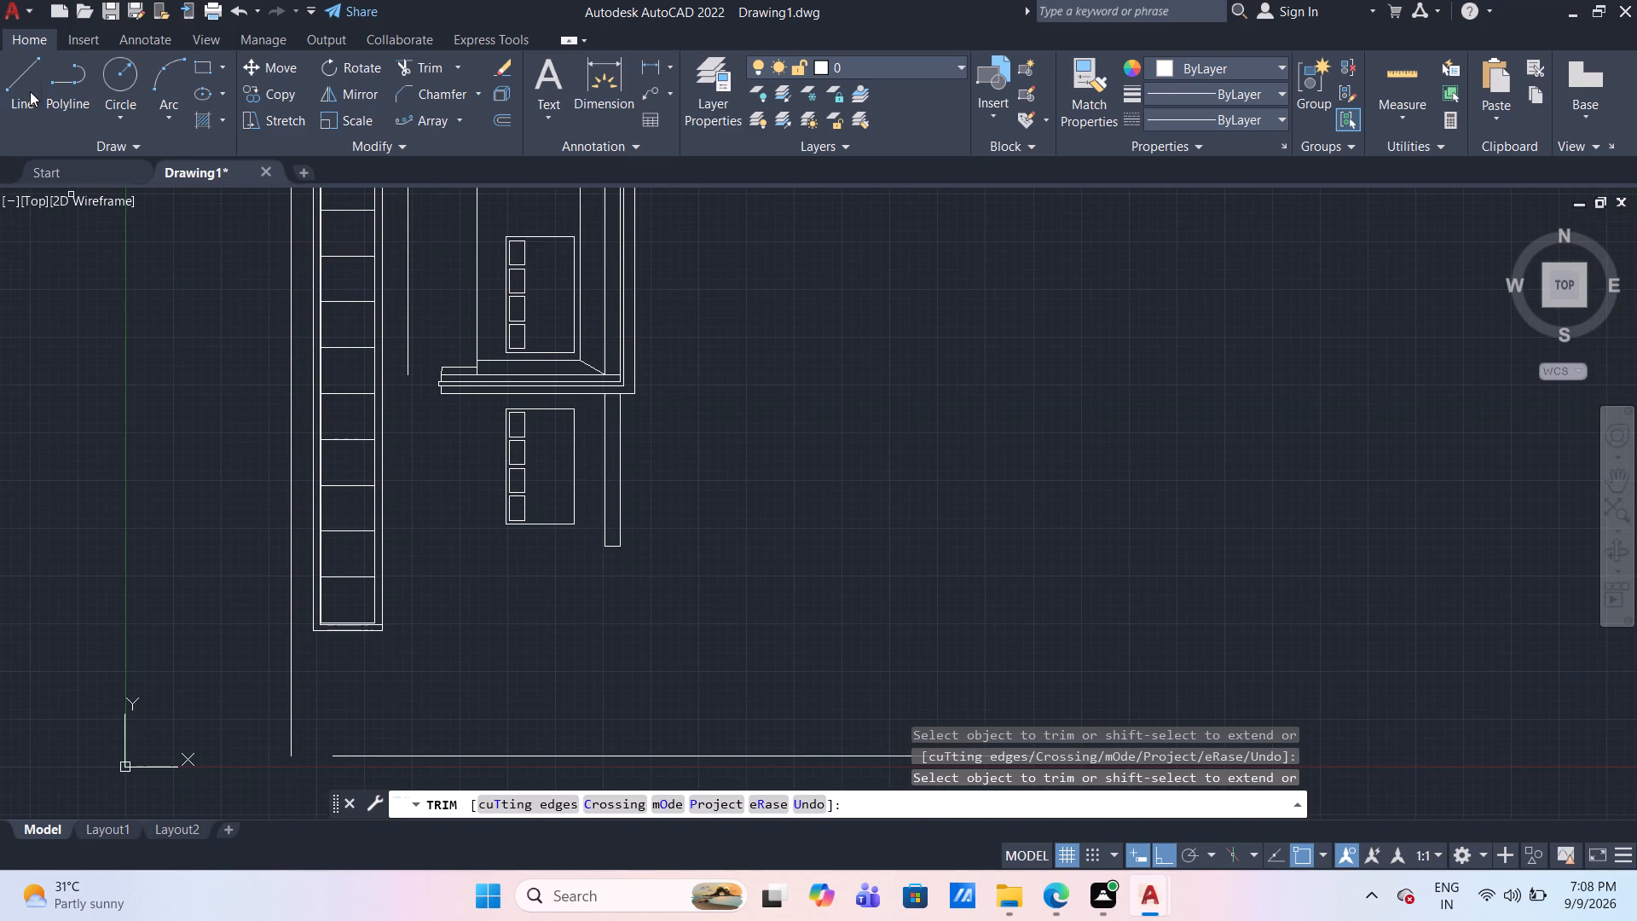
{"action": "left_click", "coordinate": [30, 91]}
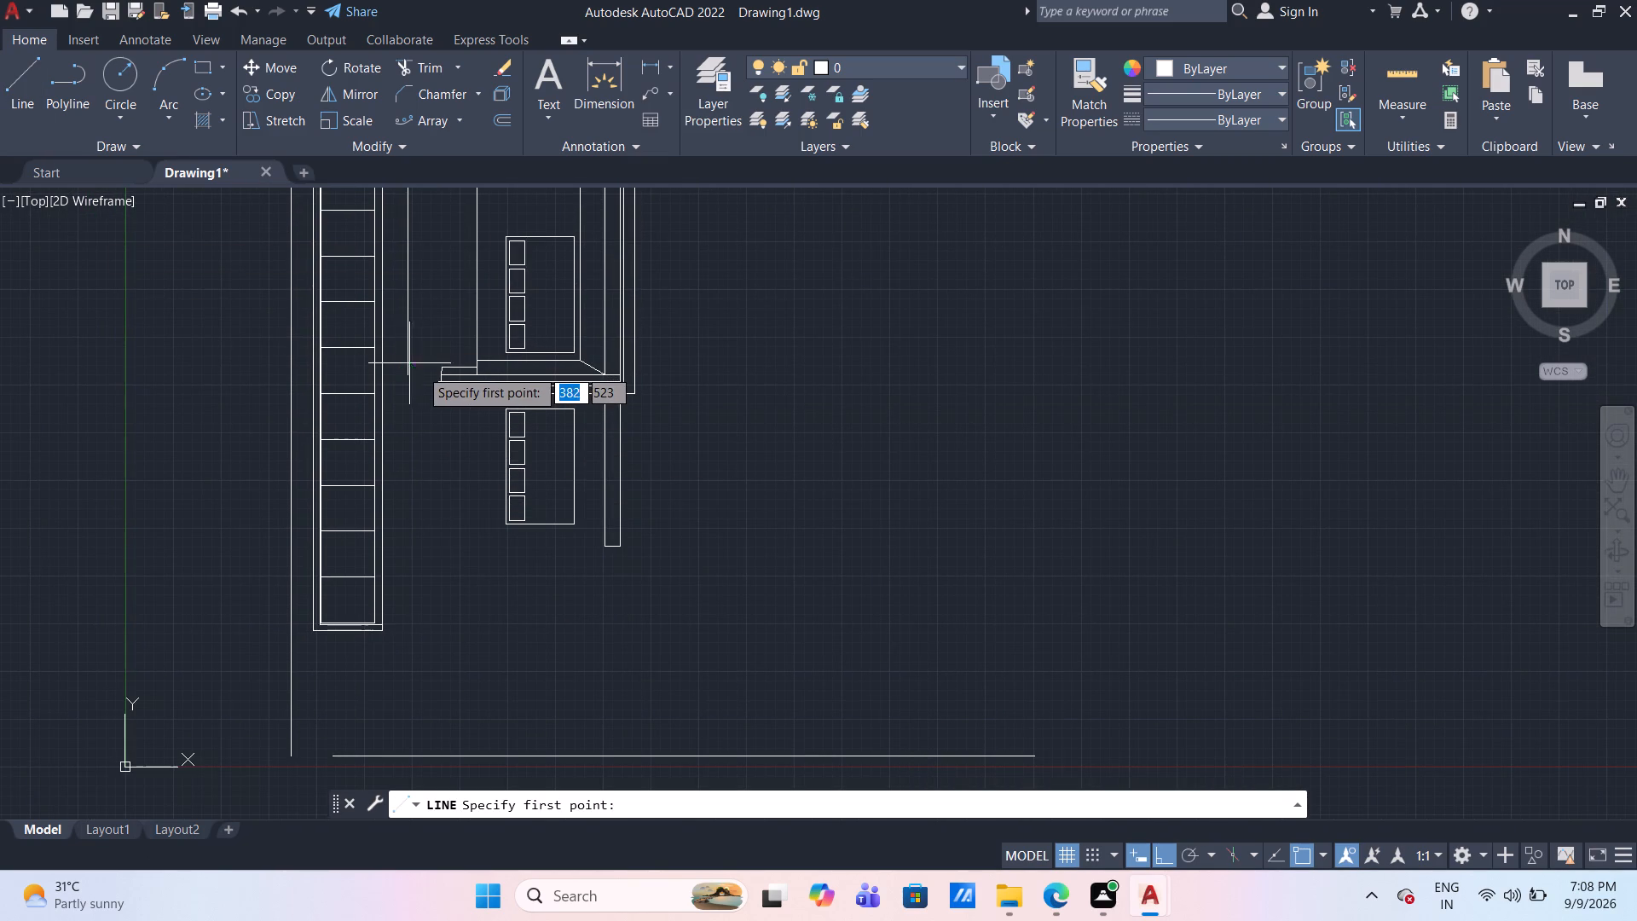
{"action": "key", "text": "Escape"}
{"action": "left_click", "coordinate": [408, 360]}
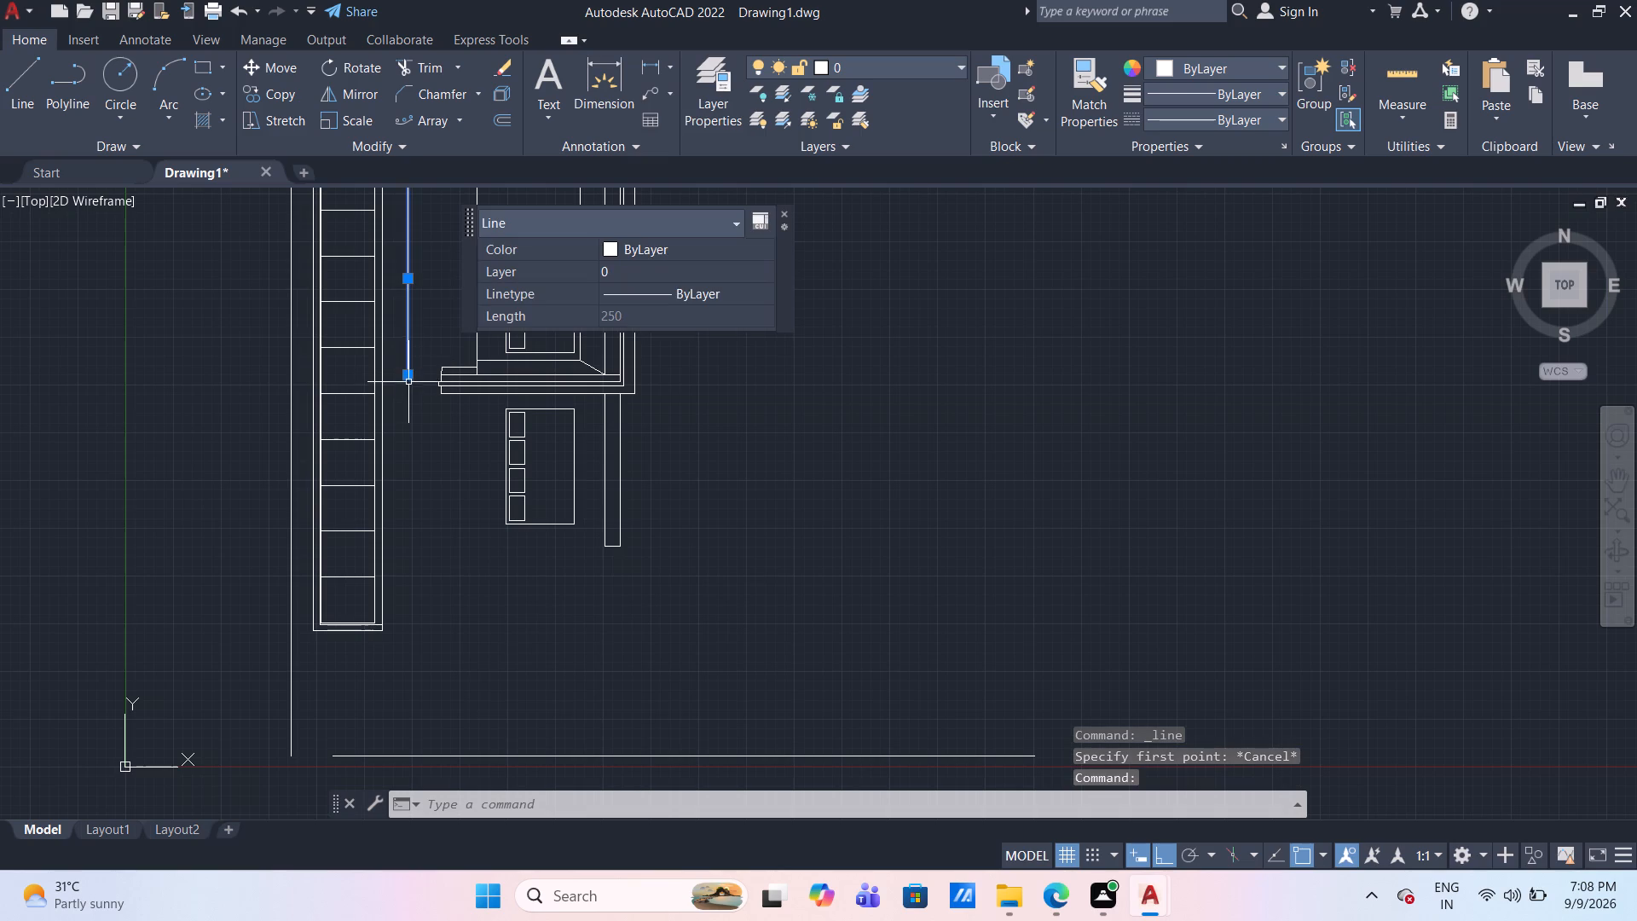
{"action": "left_click", "coordinate": [408, 375]}
{"action": "left_click", "coordinate": [408, 375]}
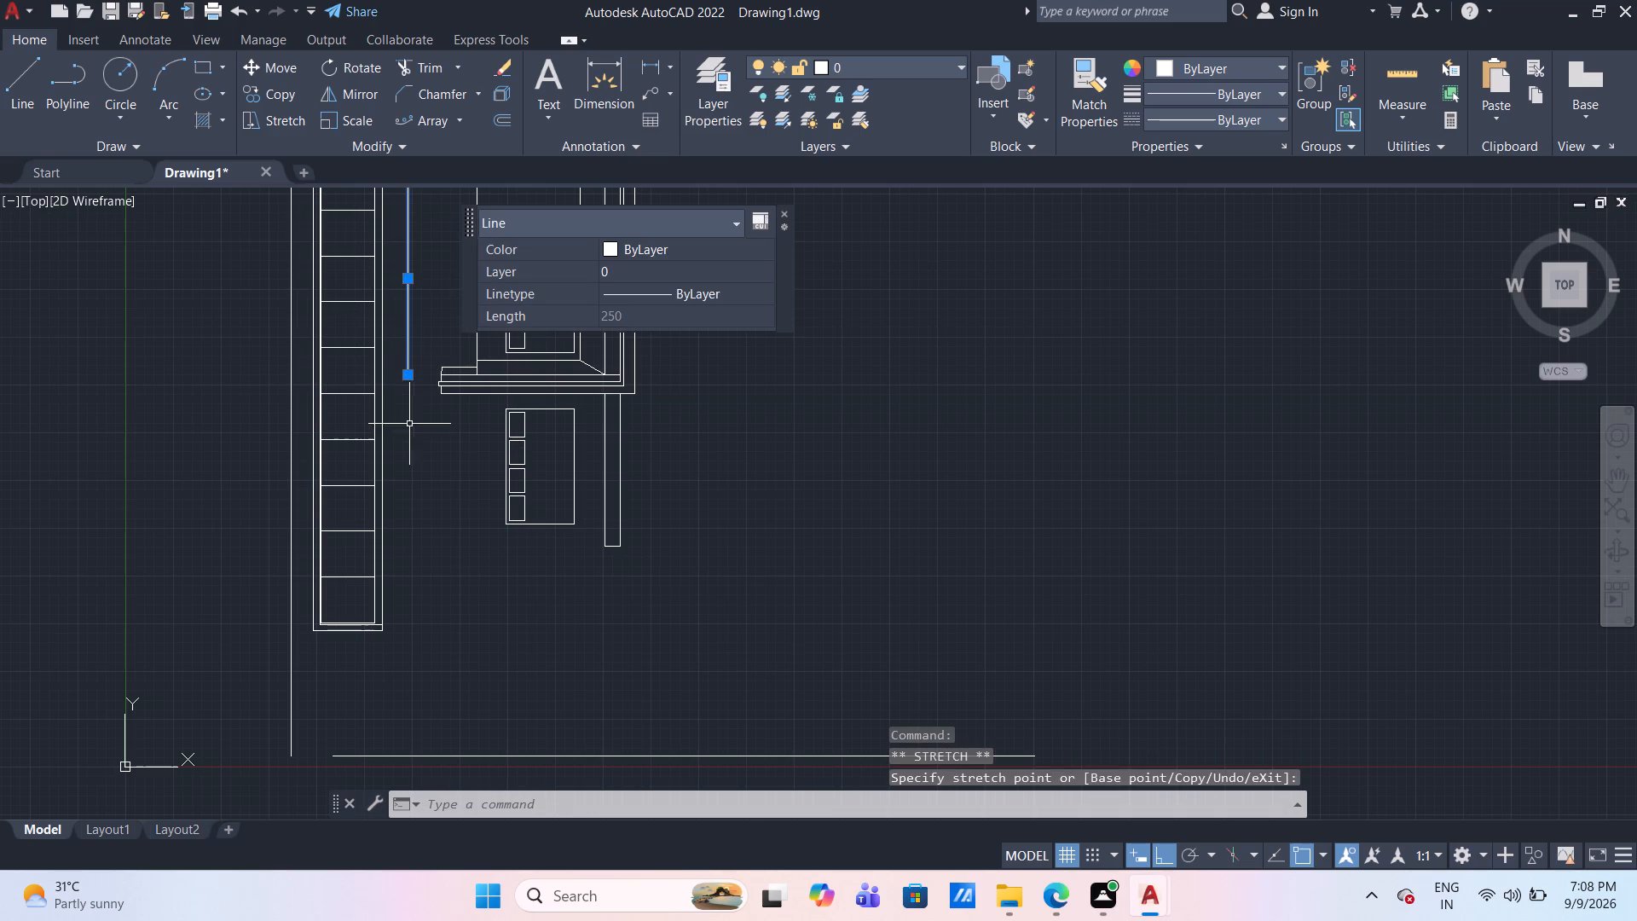
{"action": "left_click", "coordinate": [407, 379]}
{"action": "left_click_drag", "start_coordinate": [407, 379], "coordinate": [406, 417]}
{"action": "left_click_drag", "start_coordinate": [406, 417], "coordinate": [411, 494]}
{"action": "left_click", "coordinate": [411, 375]}
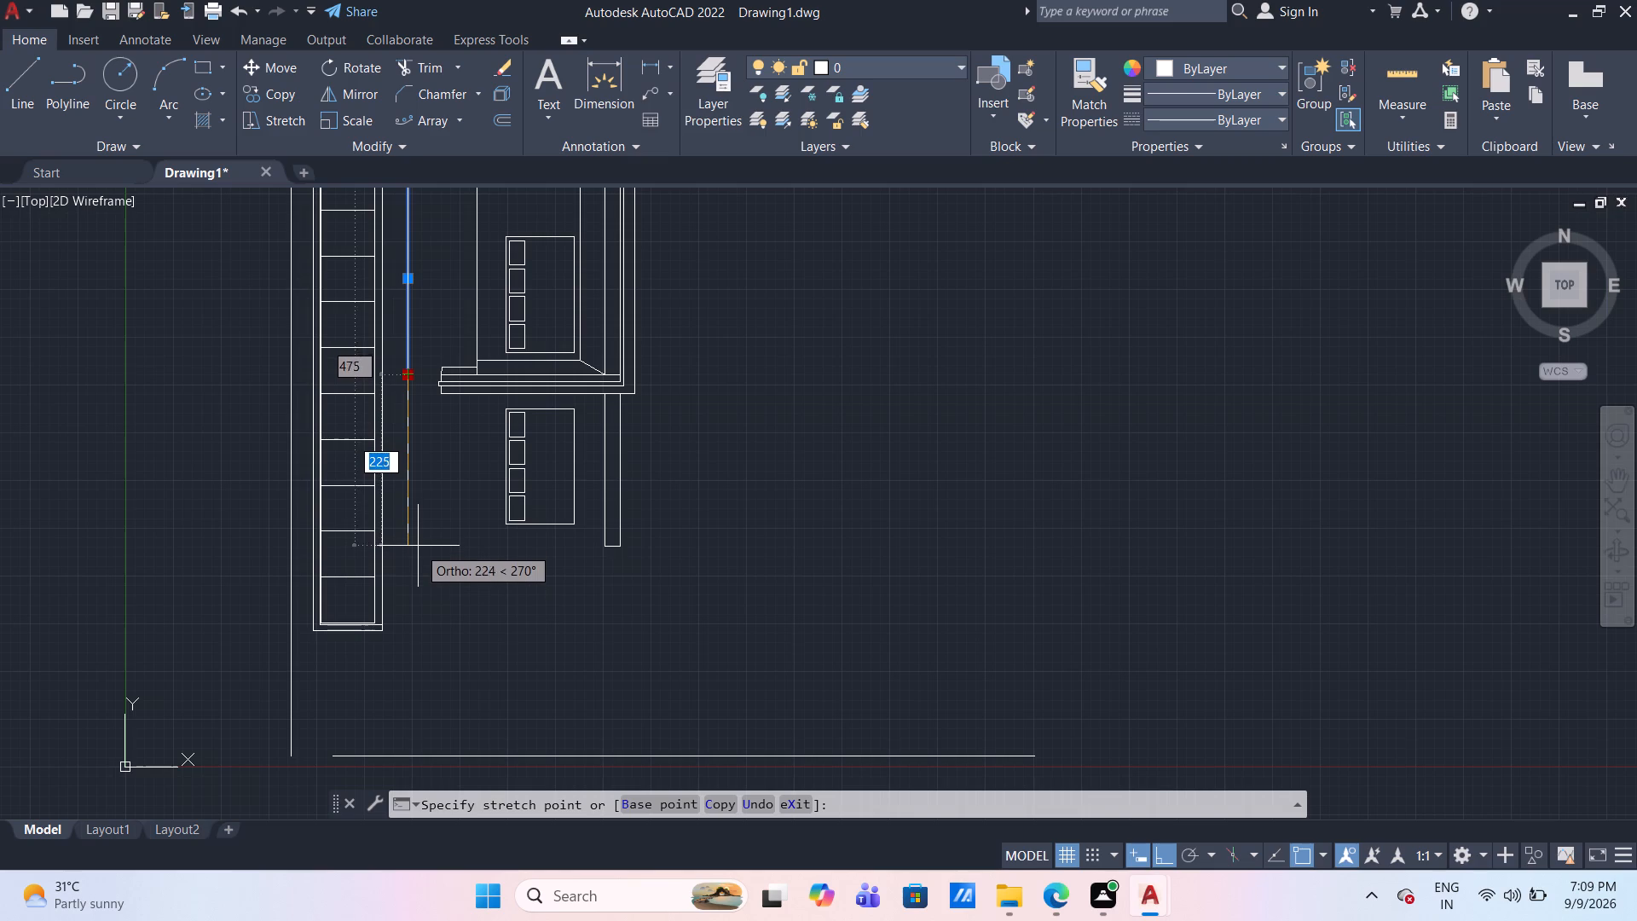
{"action": "left_click", "coordinate": [411, 559]}
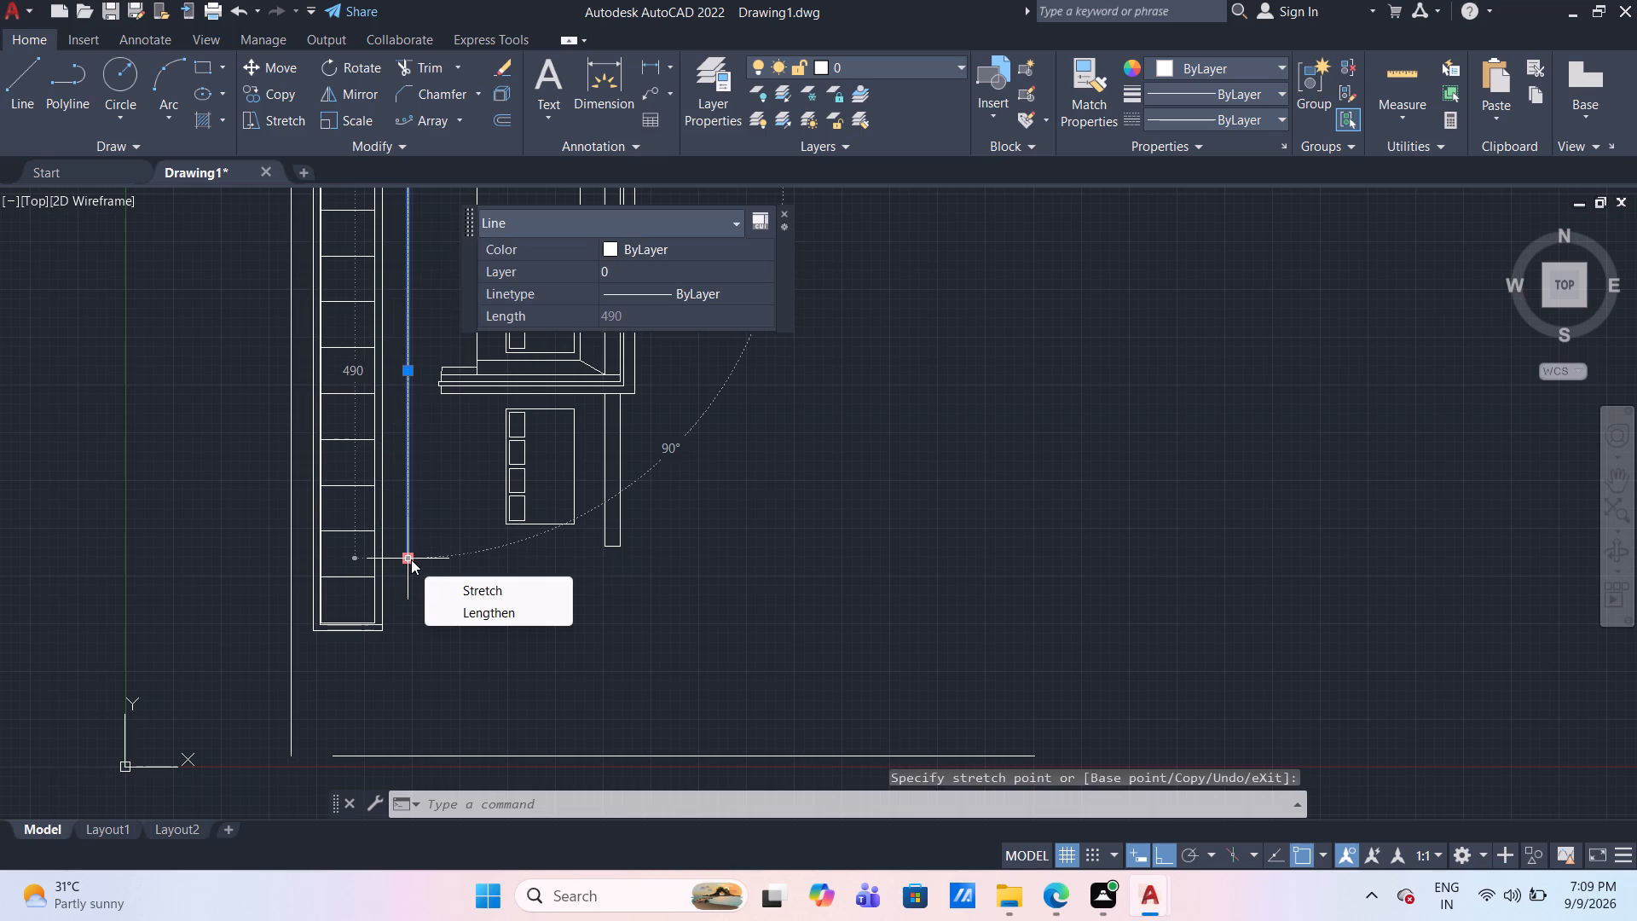
{"action": "key", "text": "Escape"}
{"action": "key", "text": "Escape"}
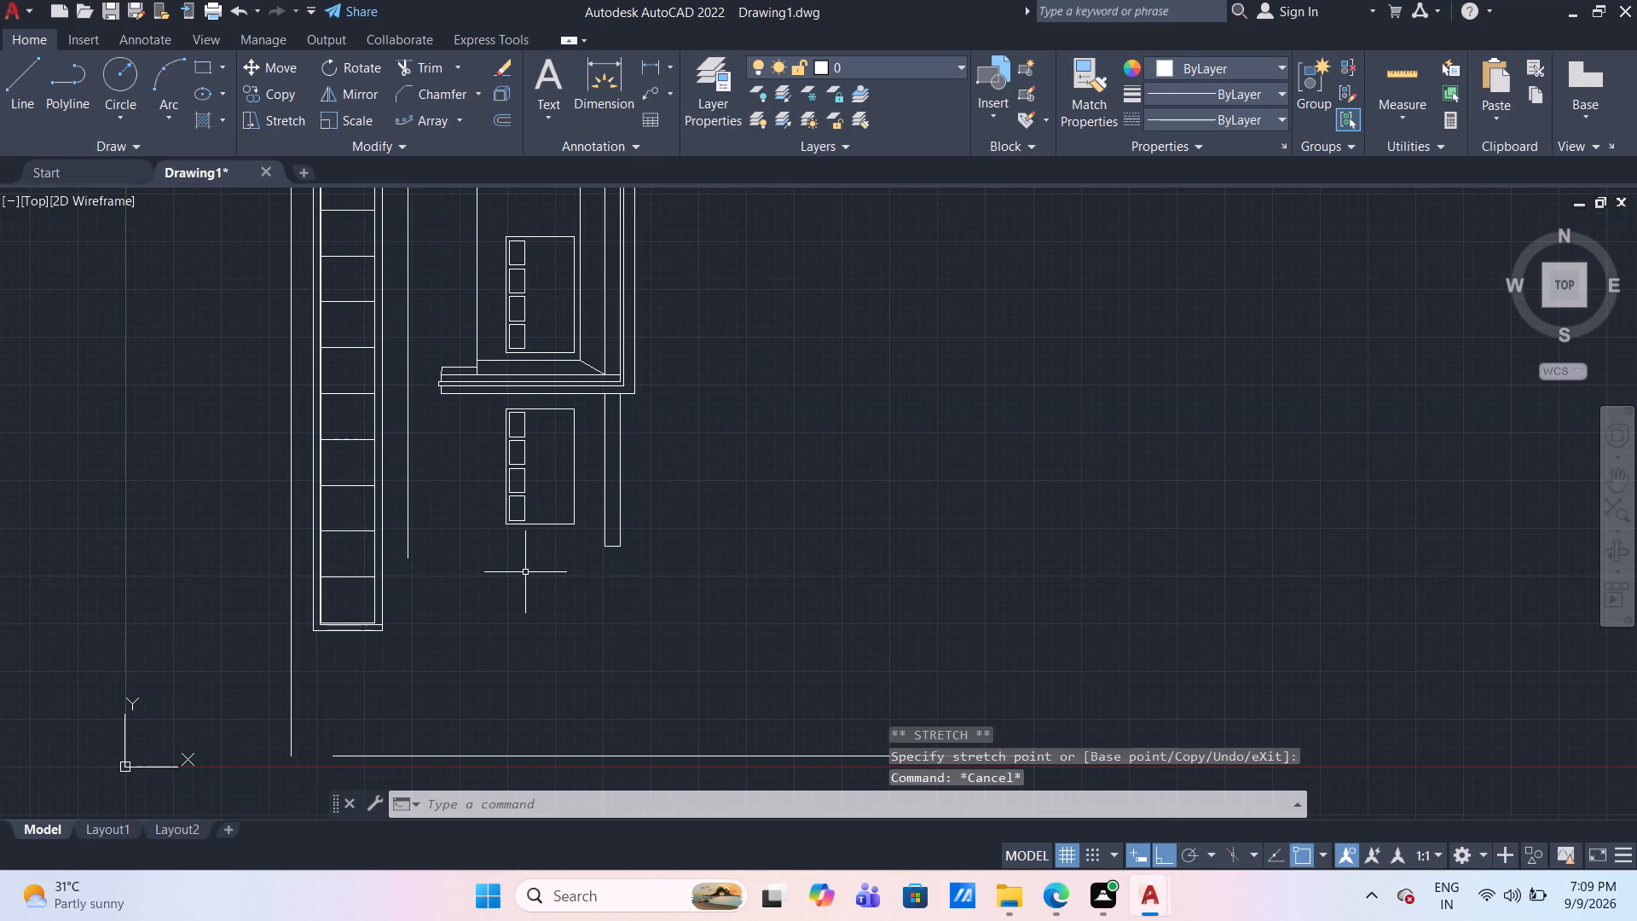
Stretch the lower end of the bay's left wall line about 260 units straight down, past the base moulding and the lower window.
{"action": "middle_click_drag", "start_coordinate": [480, 466], "coordinate": [462, 516]}
{"action": "scroll", "coordinate": [477, 473], "scroll_direction": "up", "scroll_amount": 1}
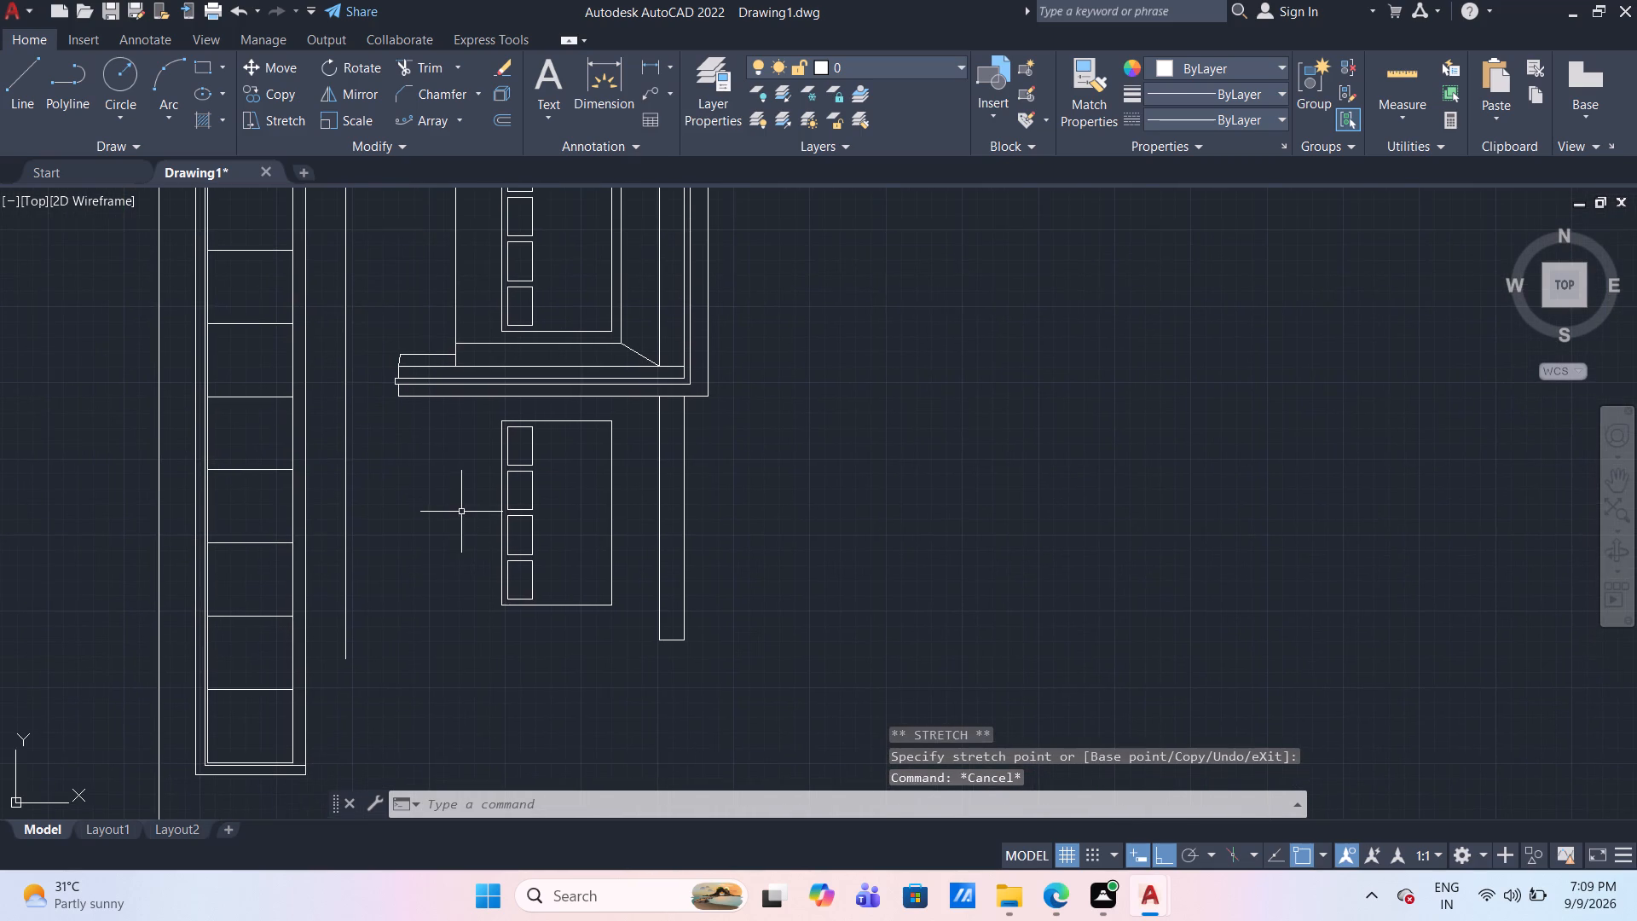
{"action": "left_click", "coordinate": [457, 287]}
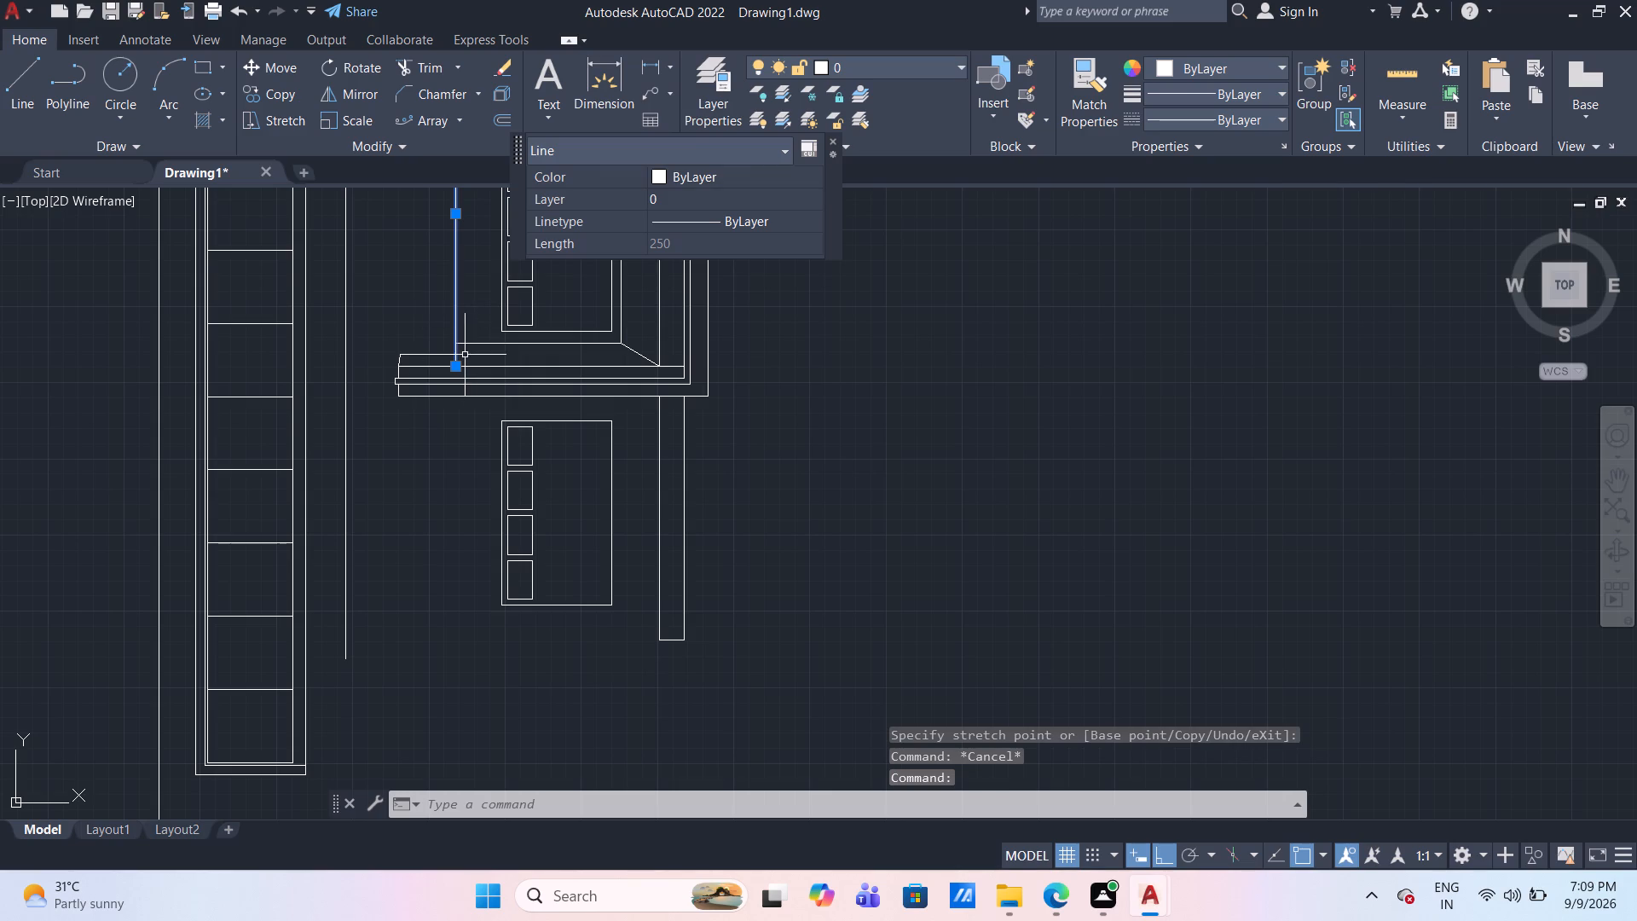
{"action": "left_click", "coordinate": [455, 368]}
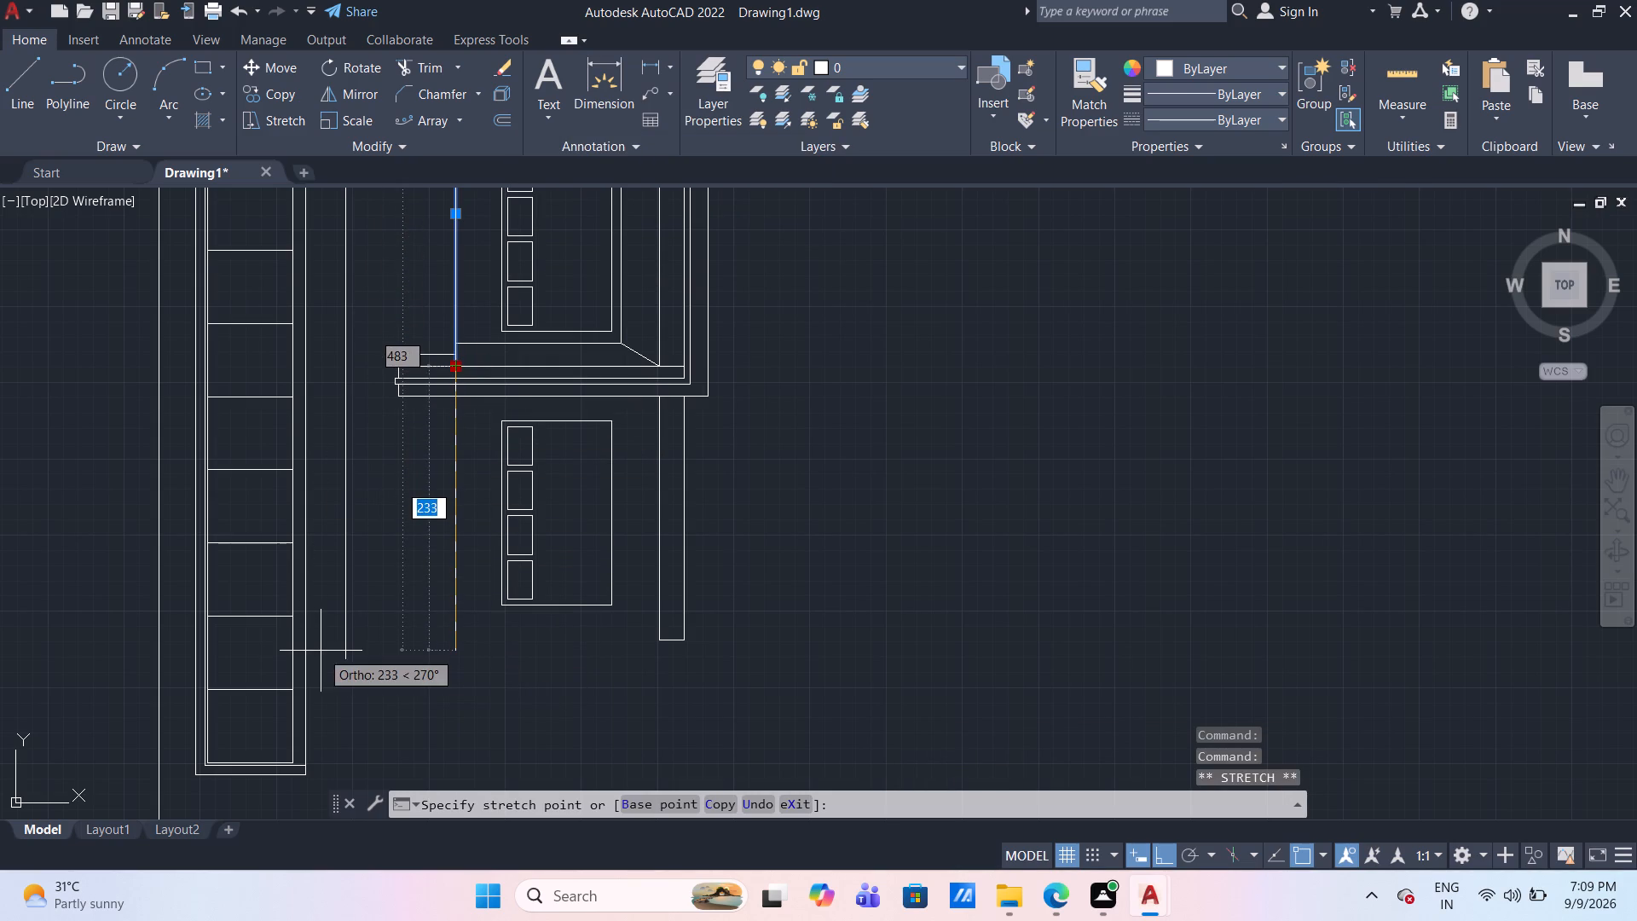
{"action": "left_click", "coordinate": [459, 686]}
{"action": "key", "text": "Escape"}
{"action": "key", "text": "Escape"}
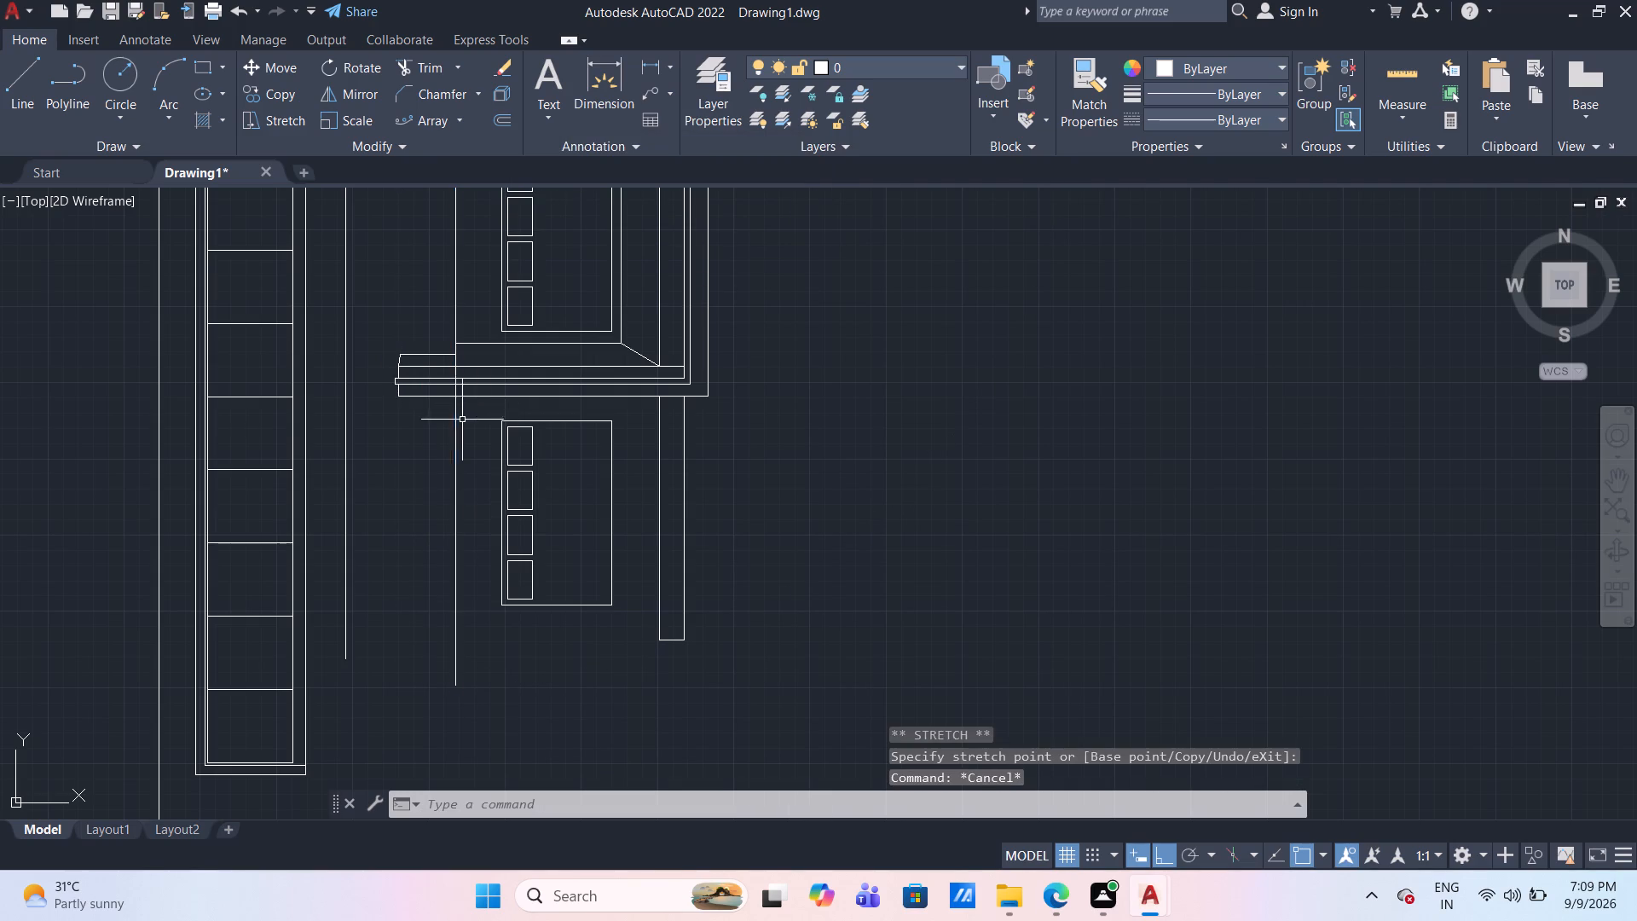
Trim away the wall line's segments crossing the base moulding, from the sloped-end band down to the moulding's underside.
{"action": "scroll", "coordinate": [467, 382], "scroll_direction": "up", "scroll_amount": 2}
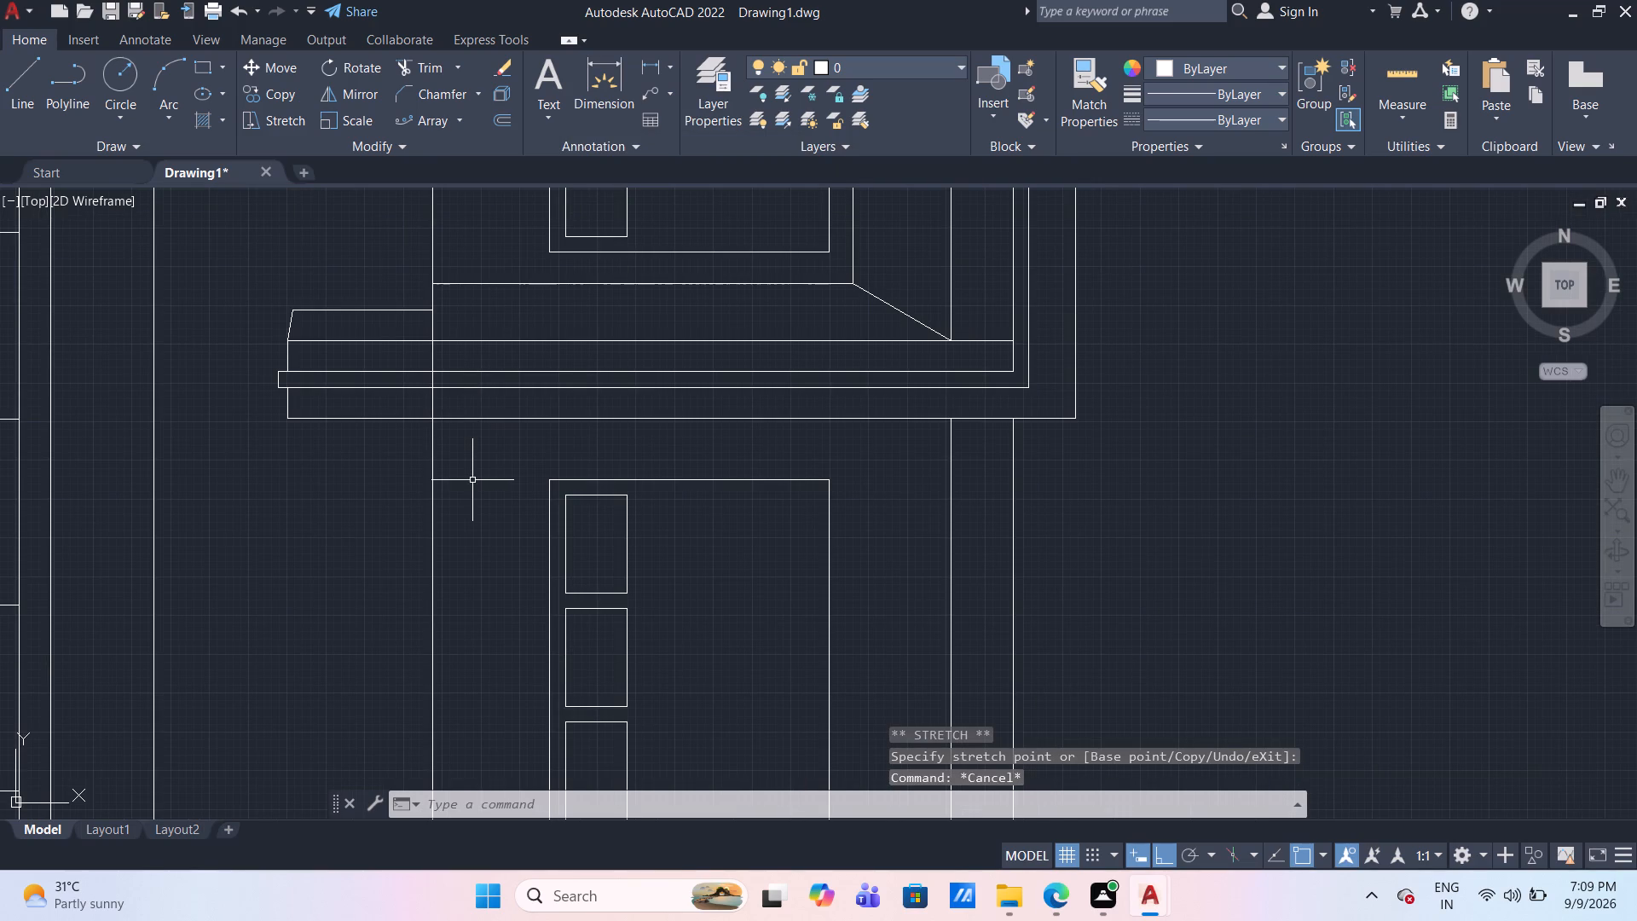
{"action": "type", "text": "TR"}
{"action": "key", "text": "Return"}
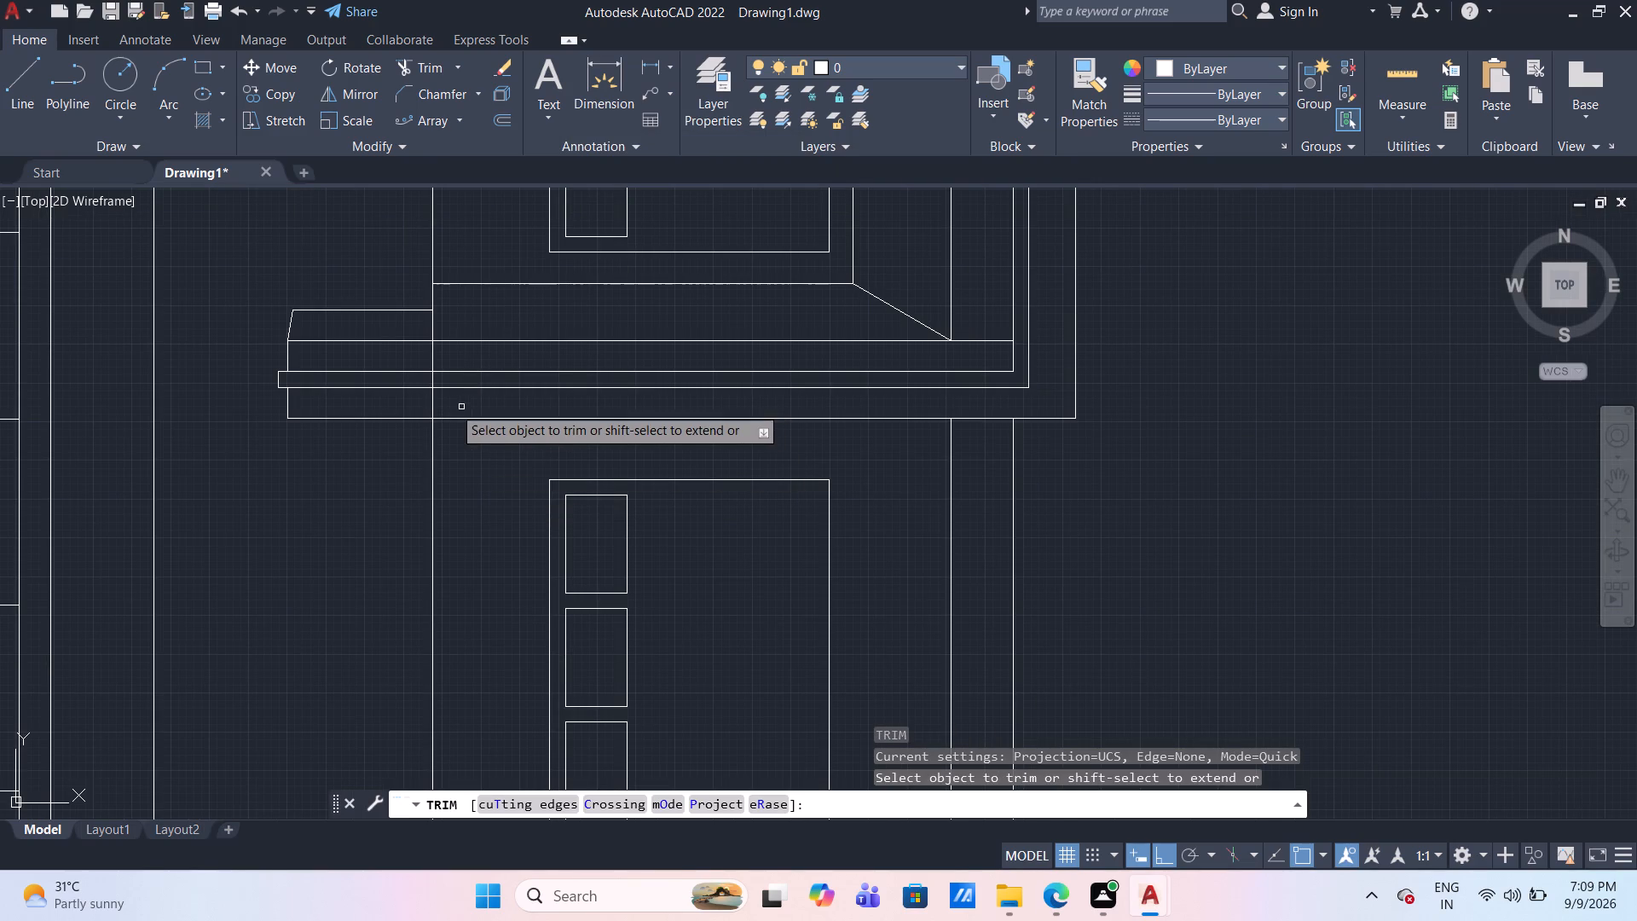
{"action": "left_click", "coordinate": [433, 403]}
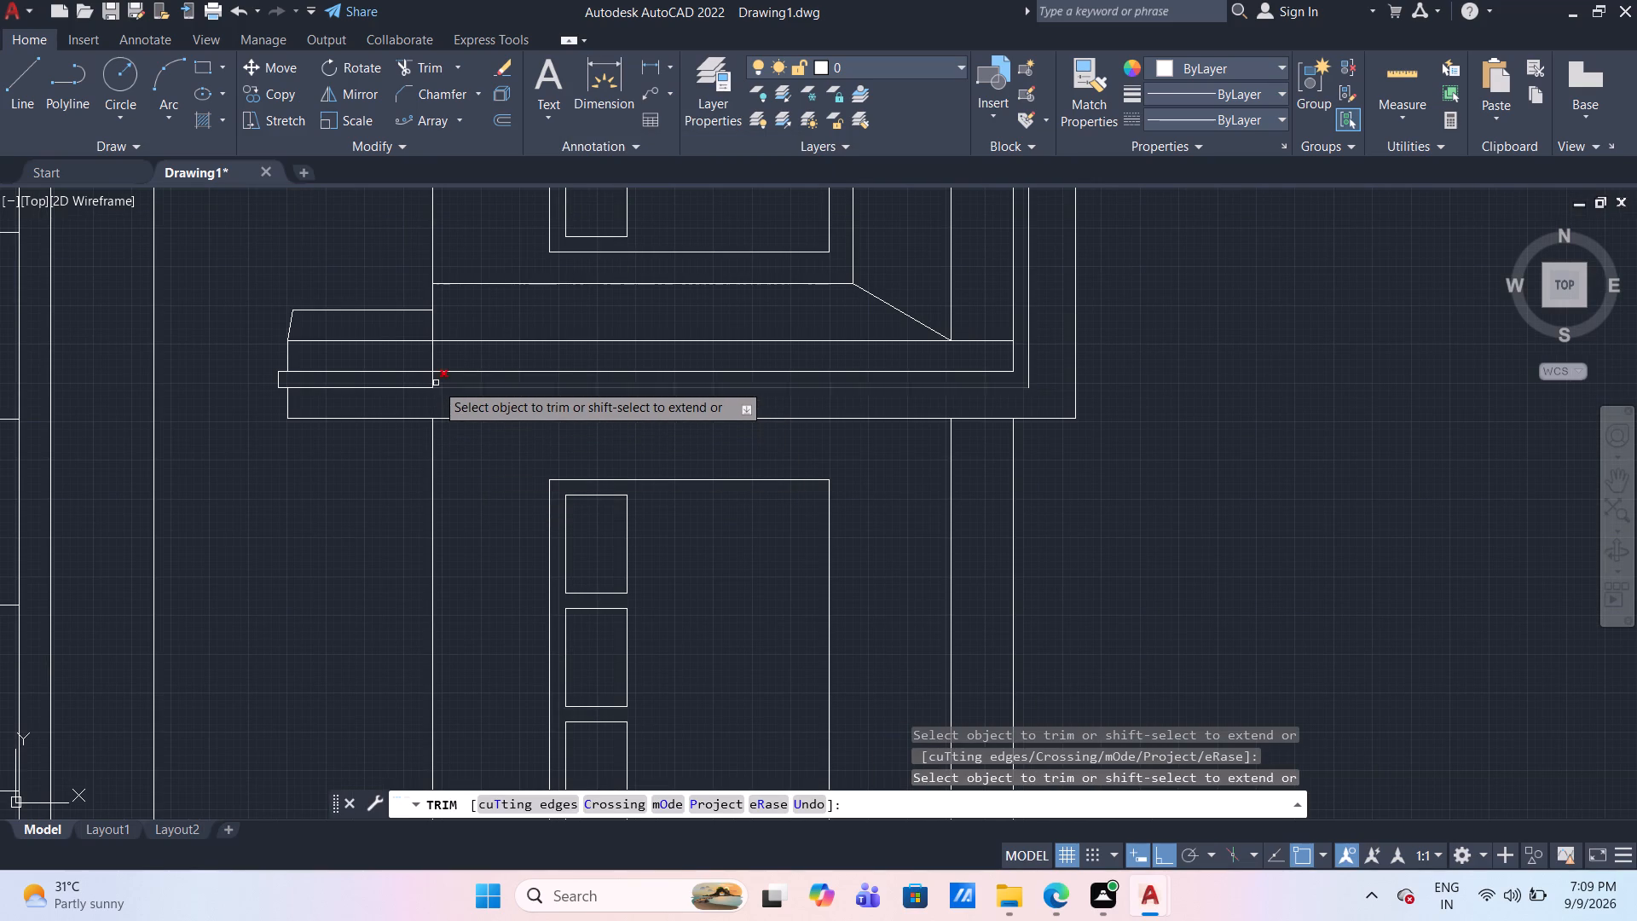
{"action": "left_click", "coordinate": [433, 380]}
{"action": "left_click", "coordinate": [432, 360]}
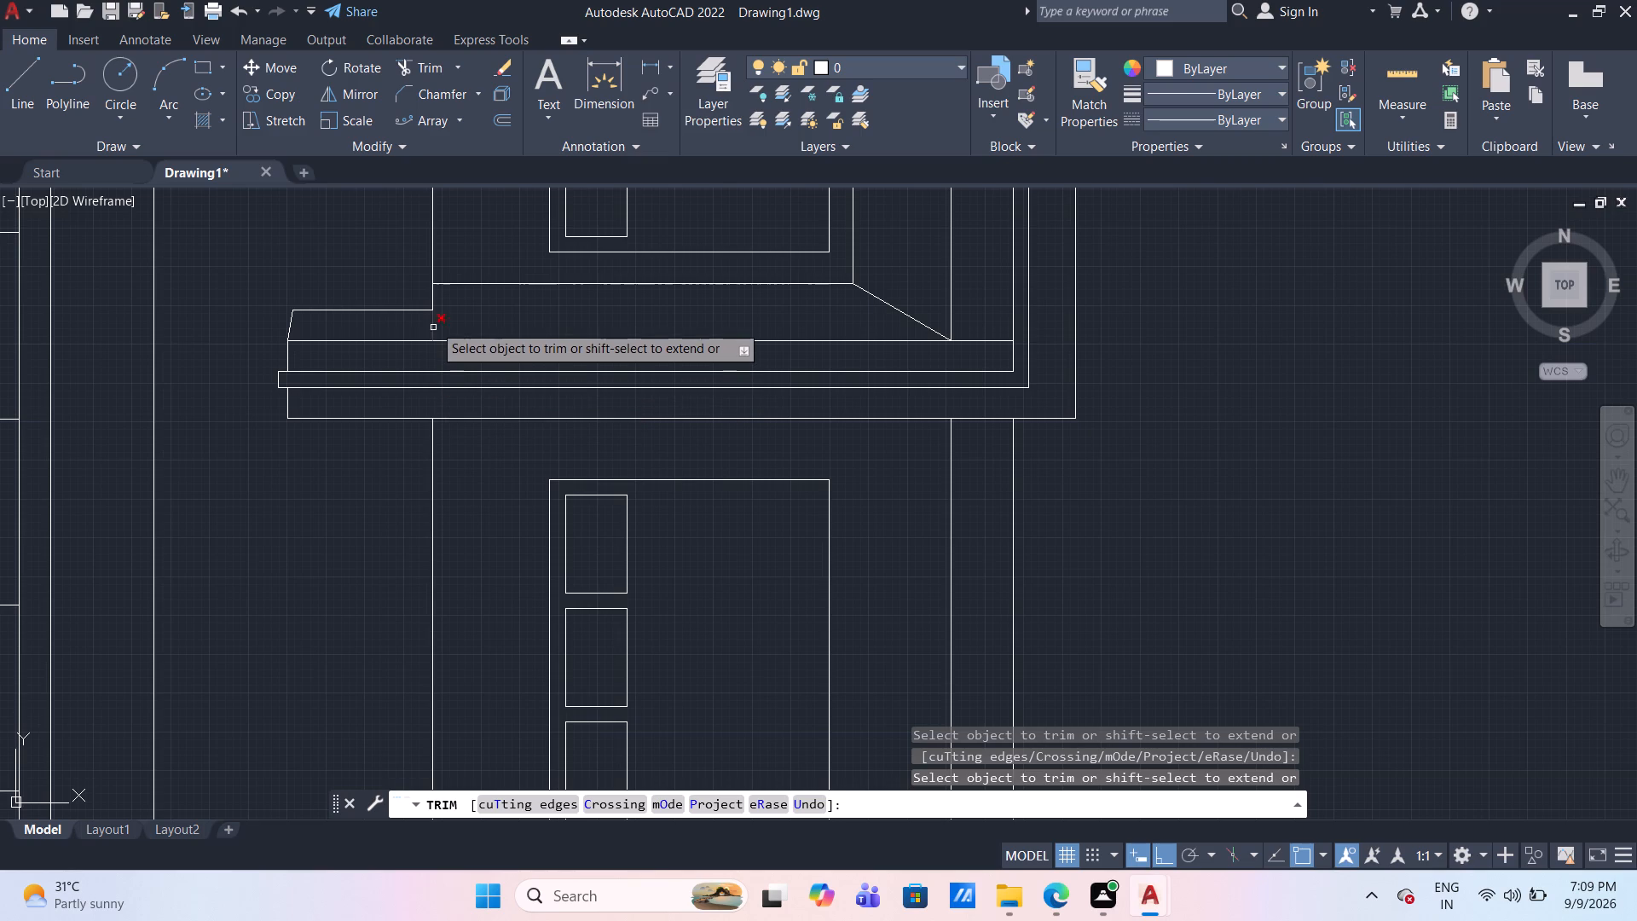
{"action": "left_click", "coordinate": [433, 324]}
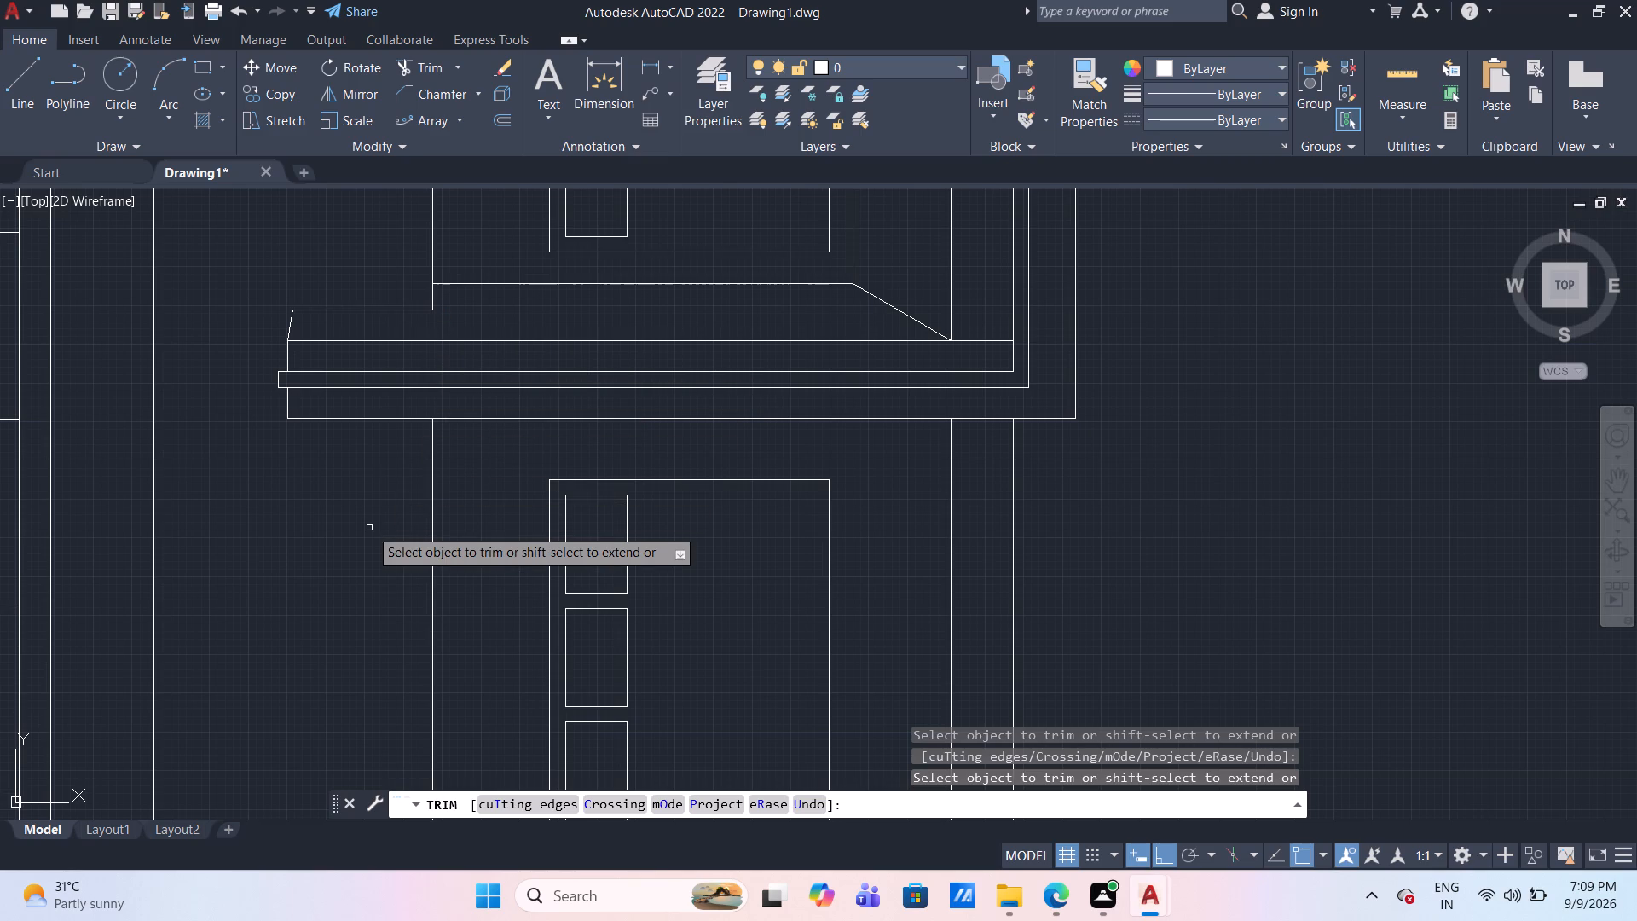
{"action": "key", "text": "Escape"}
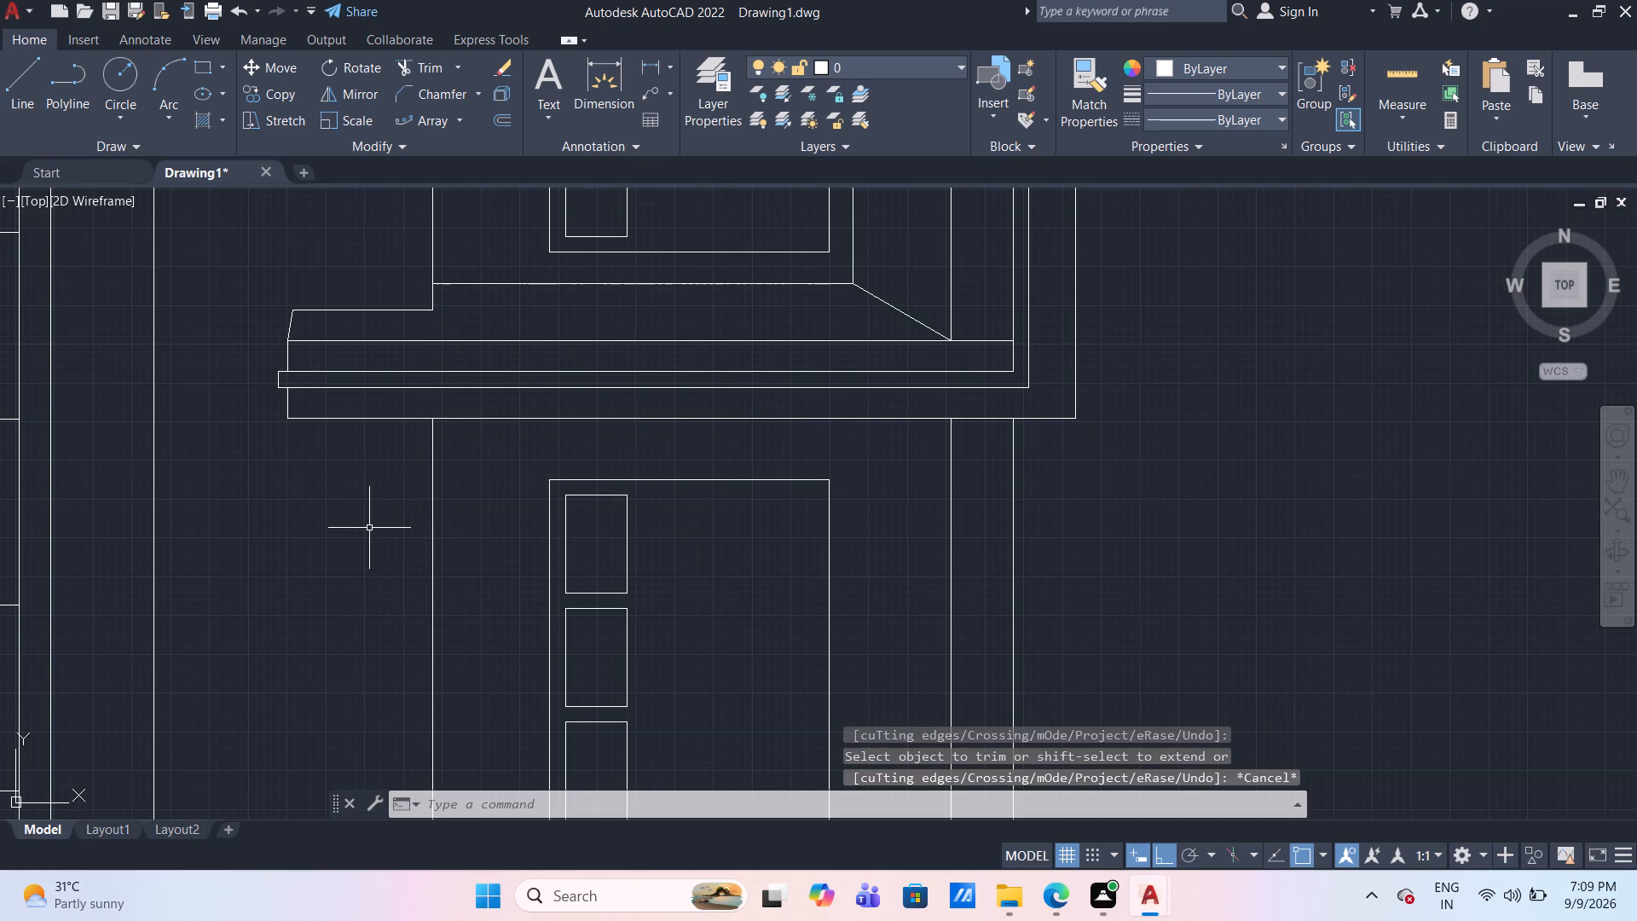
Offset the slanted left end line of the base moulding's top band 5 units inward.
{"action": "key", "text": "o"}
{"action": "key", "text": "Return"}
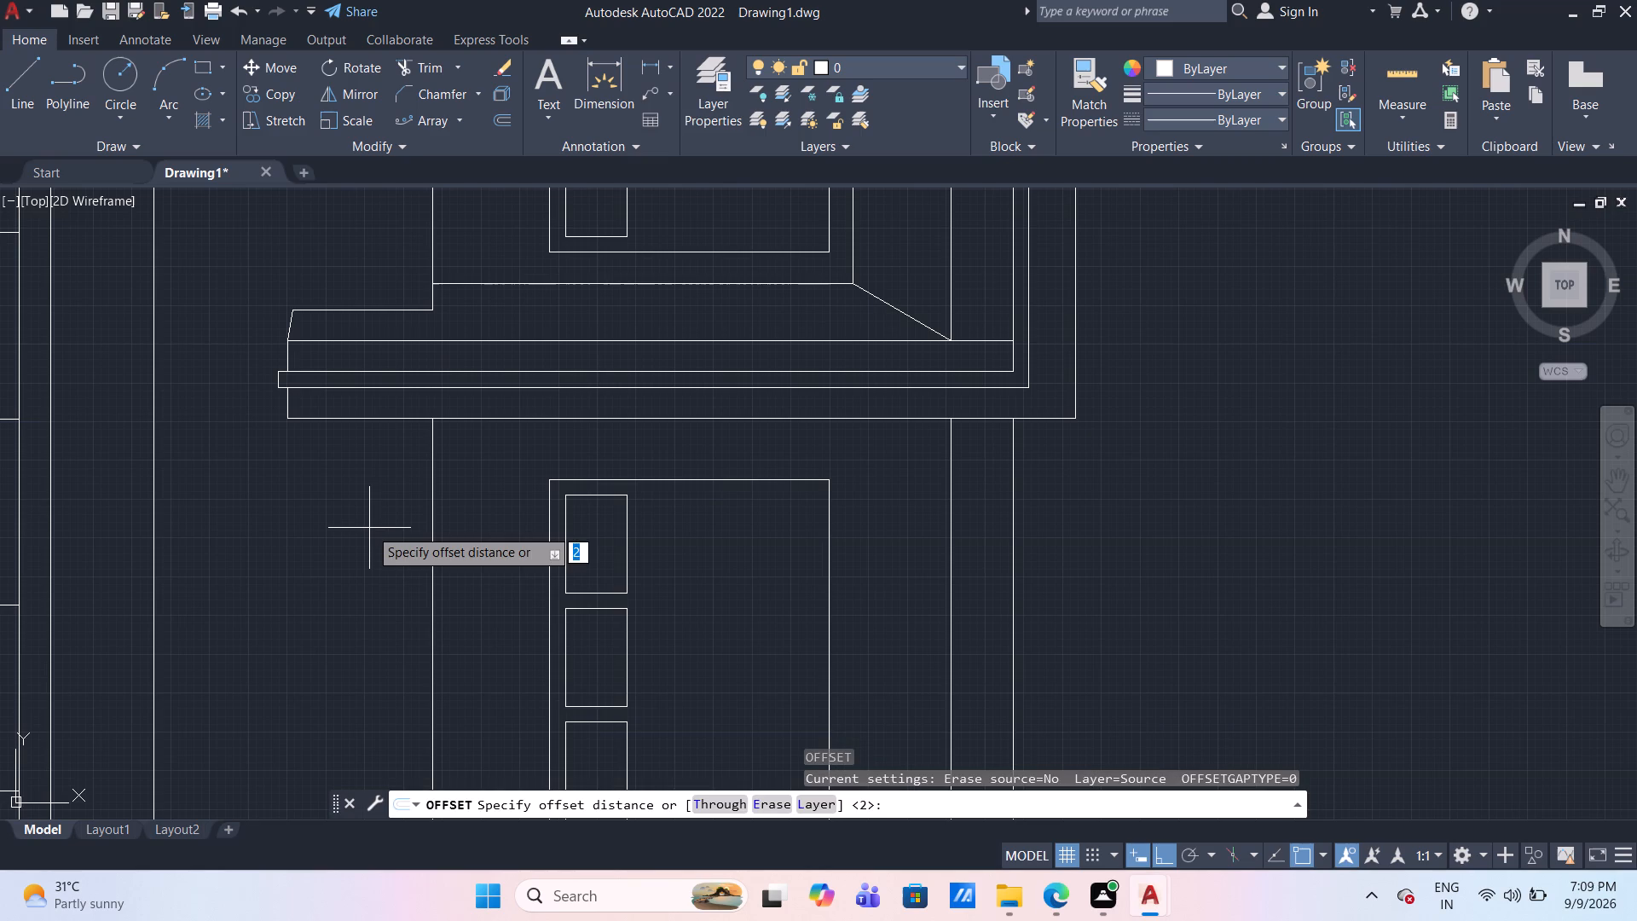
{"action": "key", "text": "5"}
{"action": "key", "text": "Return"}
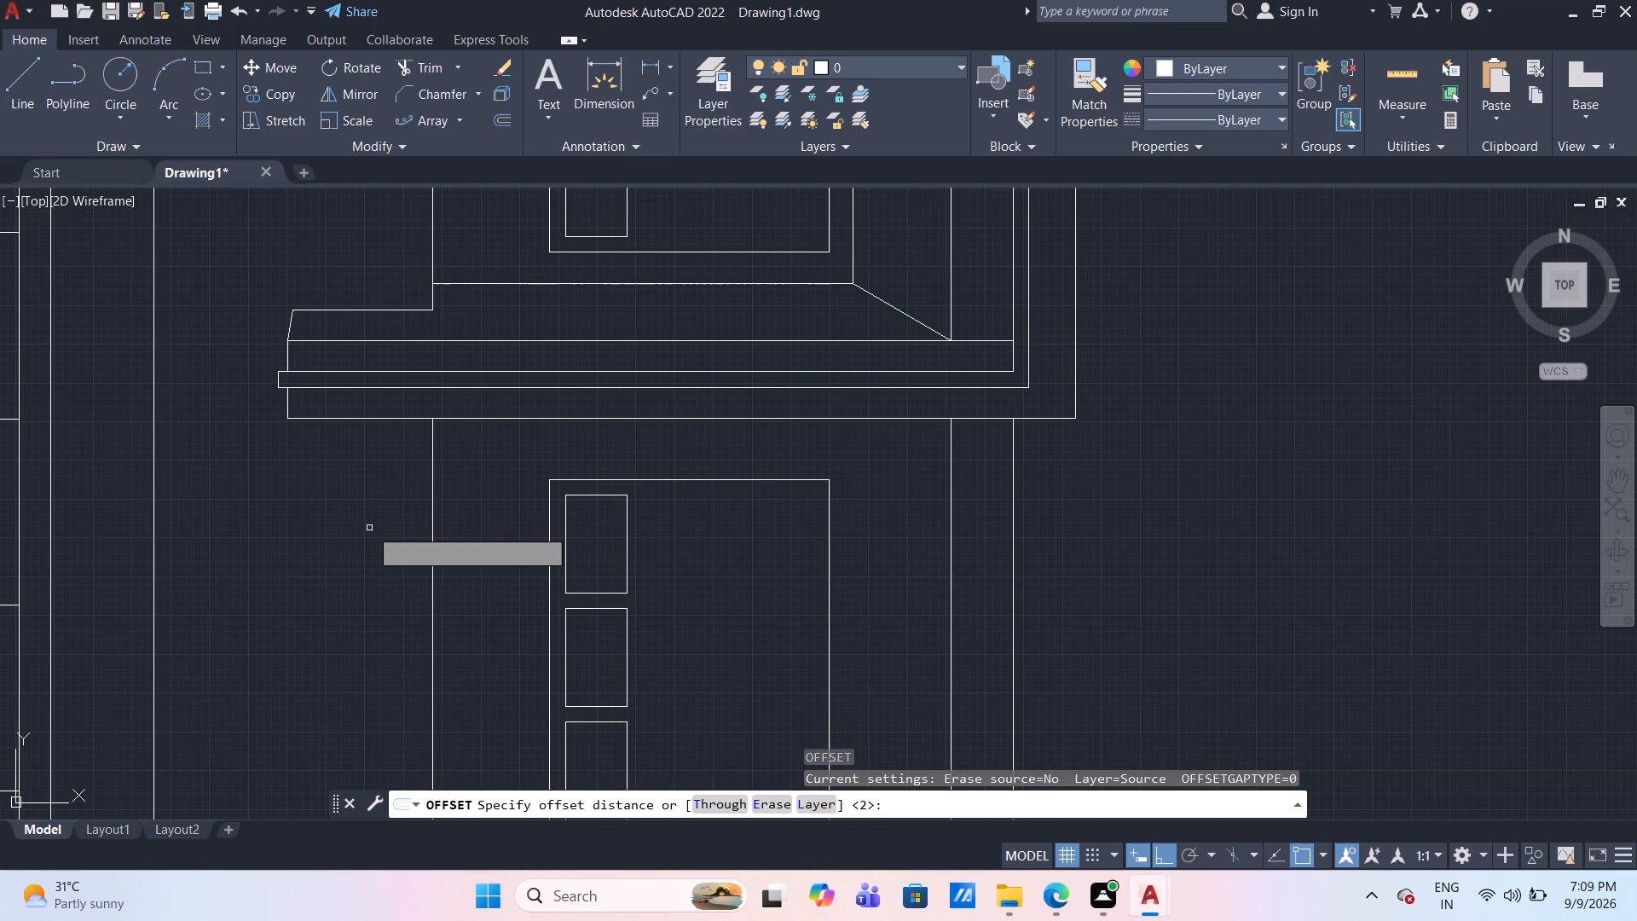
{"action": "left_click", "coordinate": [292, 322]}
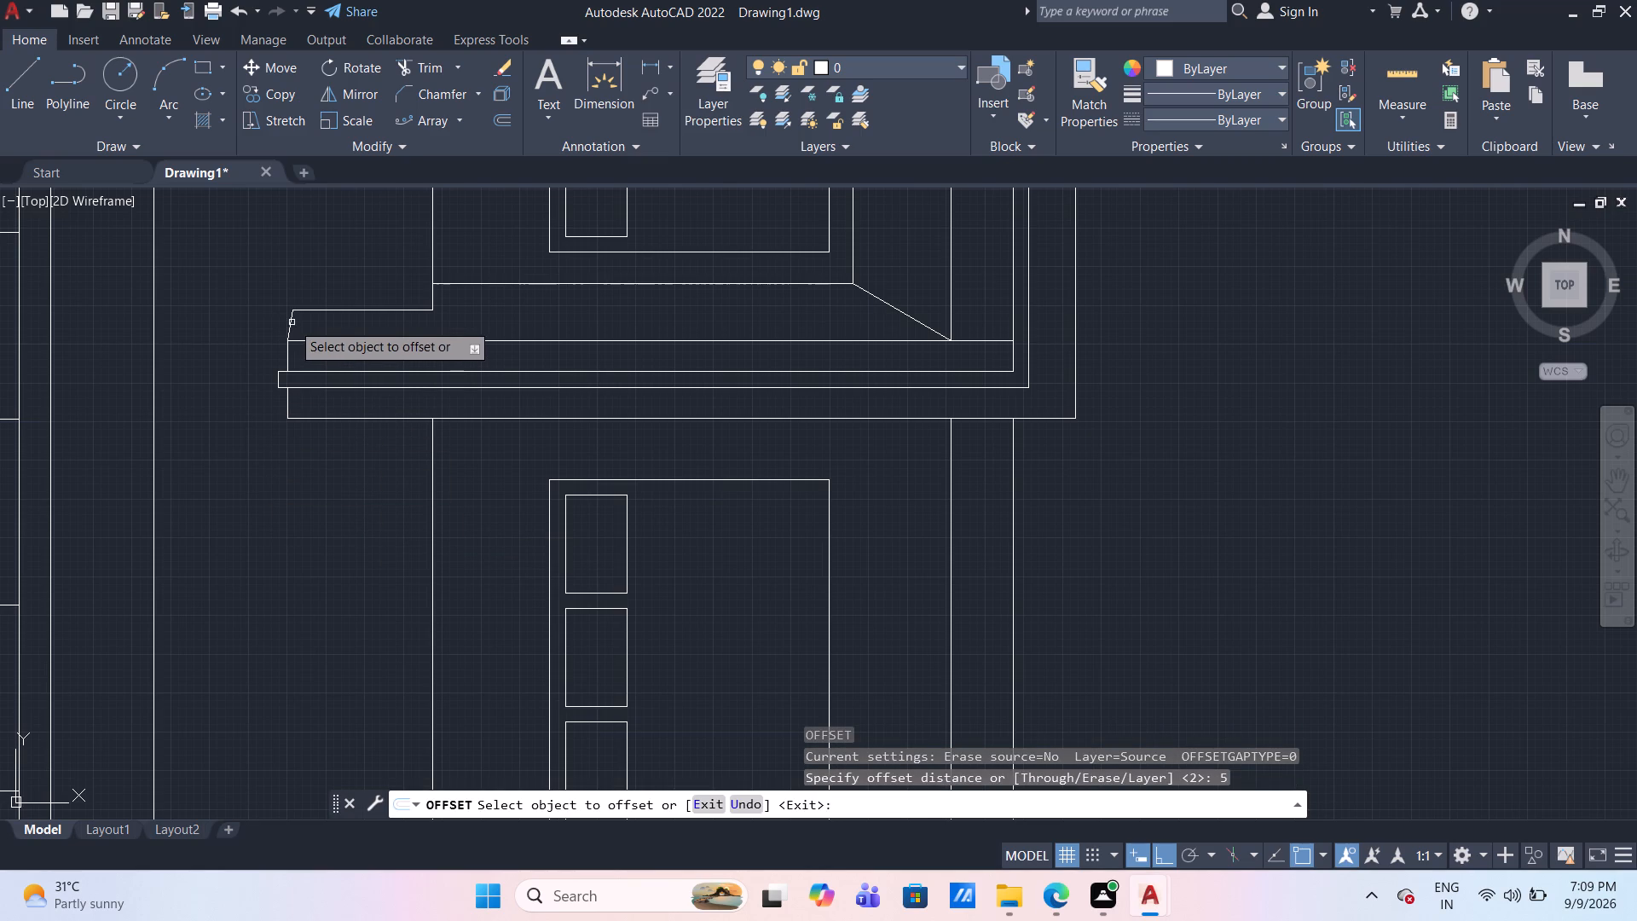
{"action": "left_click", "coordinate": [322, 327]}
{"action": "scroll", "coordinate": [312, 327], "scroll_direction": "up", "scroll_amount": 1}
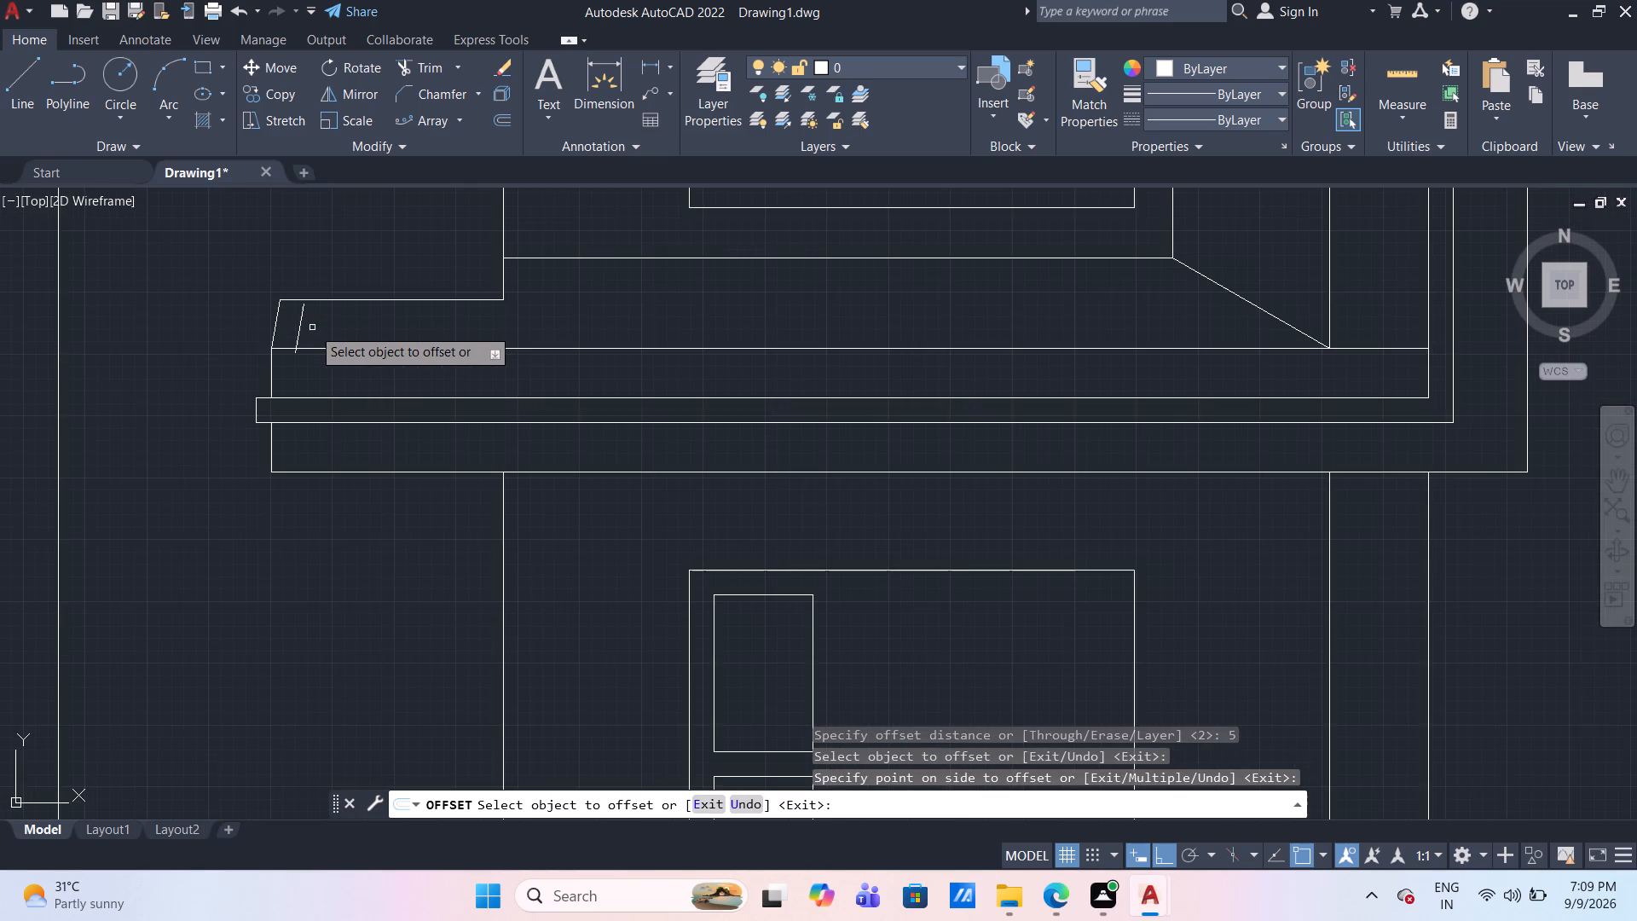
{"action": "scroll", "coordinate": [312, 327], "scroll_direction": "up", "scroll_amount": 1}
{"action": "key", "text": "Escape"}
Move the offset slanted line up slightly so its ends meet the top band's upper and lower edges.
{"action": "left_click", "coordinate": [292, 323]}
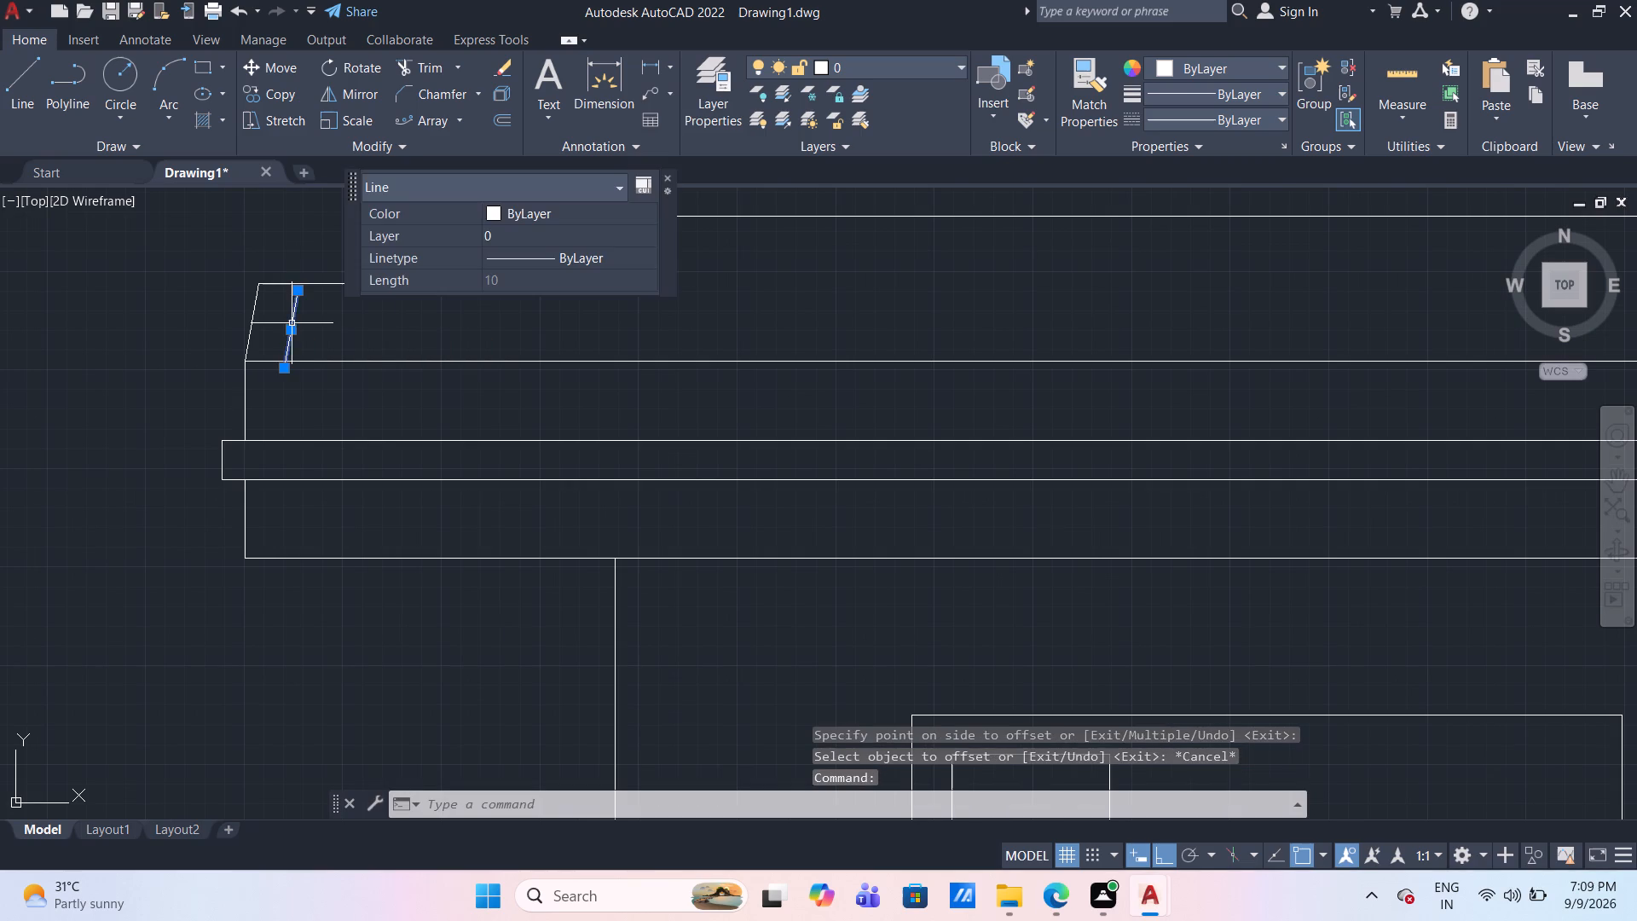
{"action": "key", "text": "m"}
{"action": "key", "text": "Return"}
{"action": "left_click", "coordinate": [288, 372]}
{"action": "left_click", "coordinate": [291, 360]}
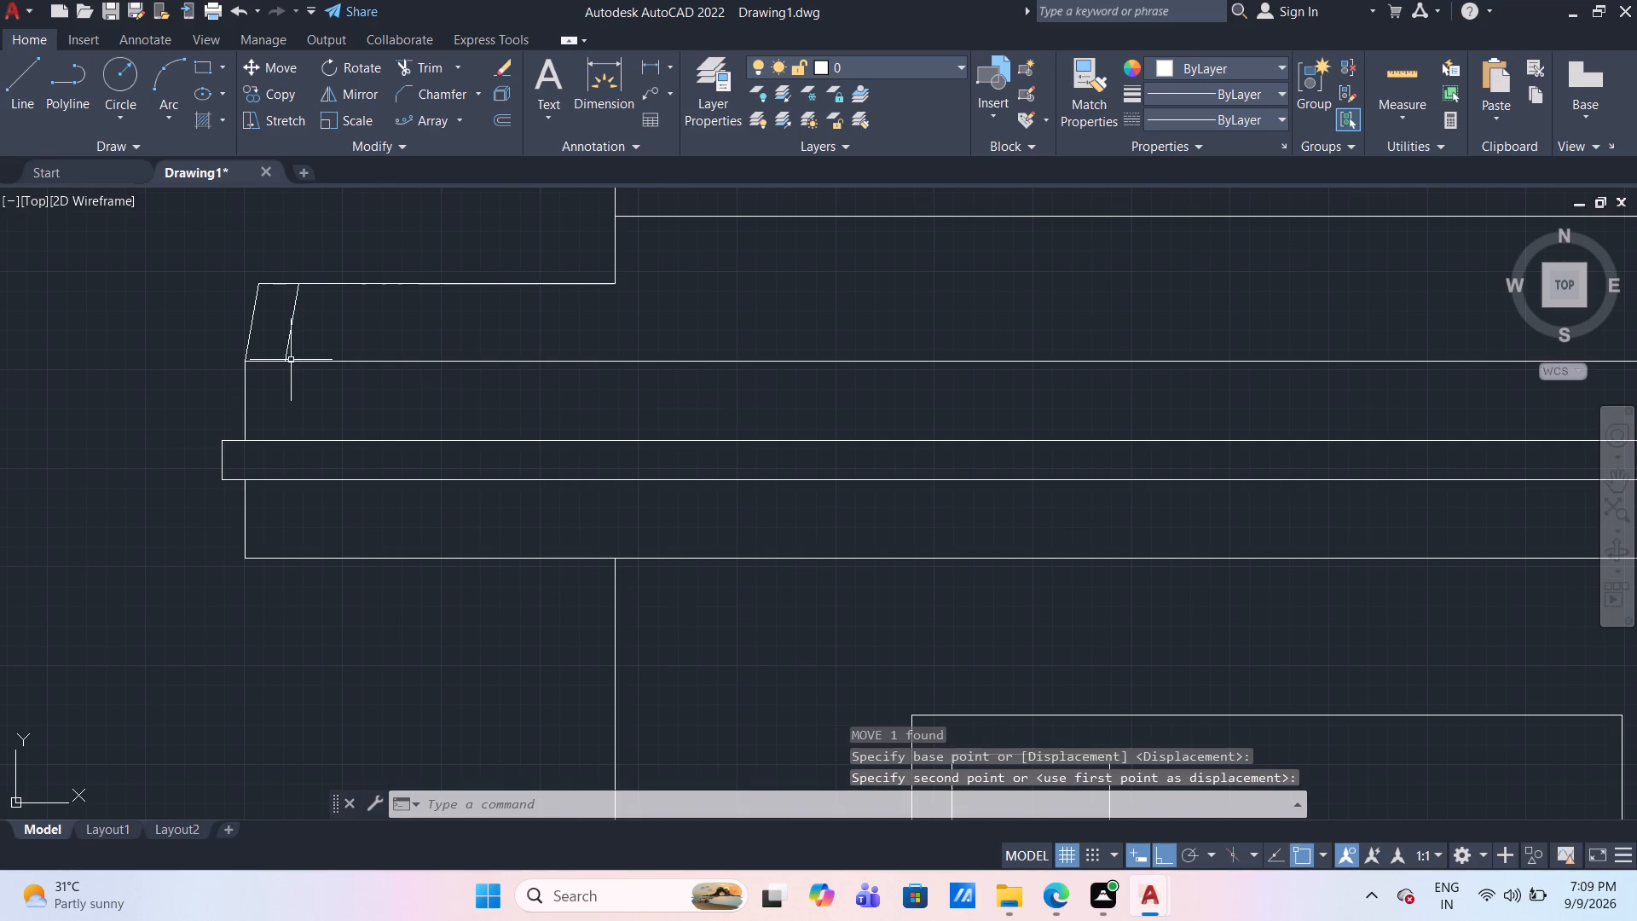
Examine the whole elevation, from the roof slab down to the ground line.
{"action": "scroll", "coordinate": [386, 406], "scroll_direction": "down", "scroll_amount": 1}
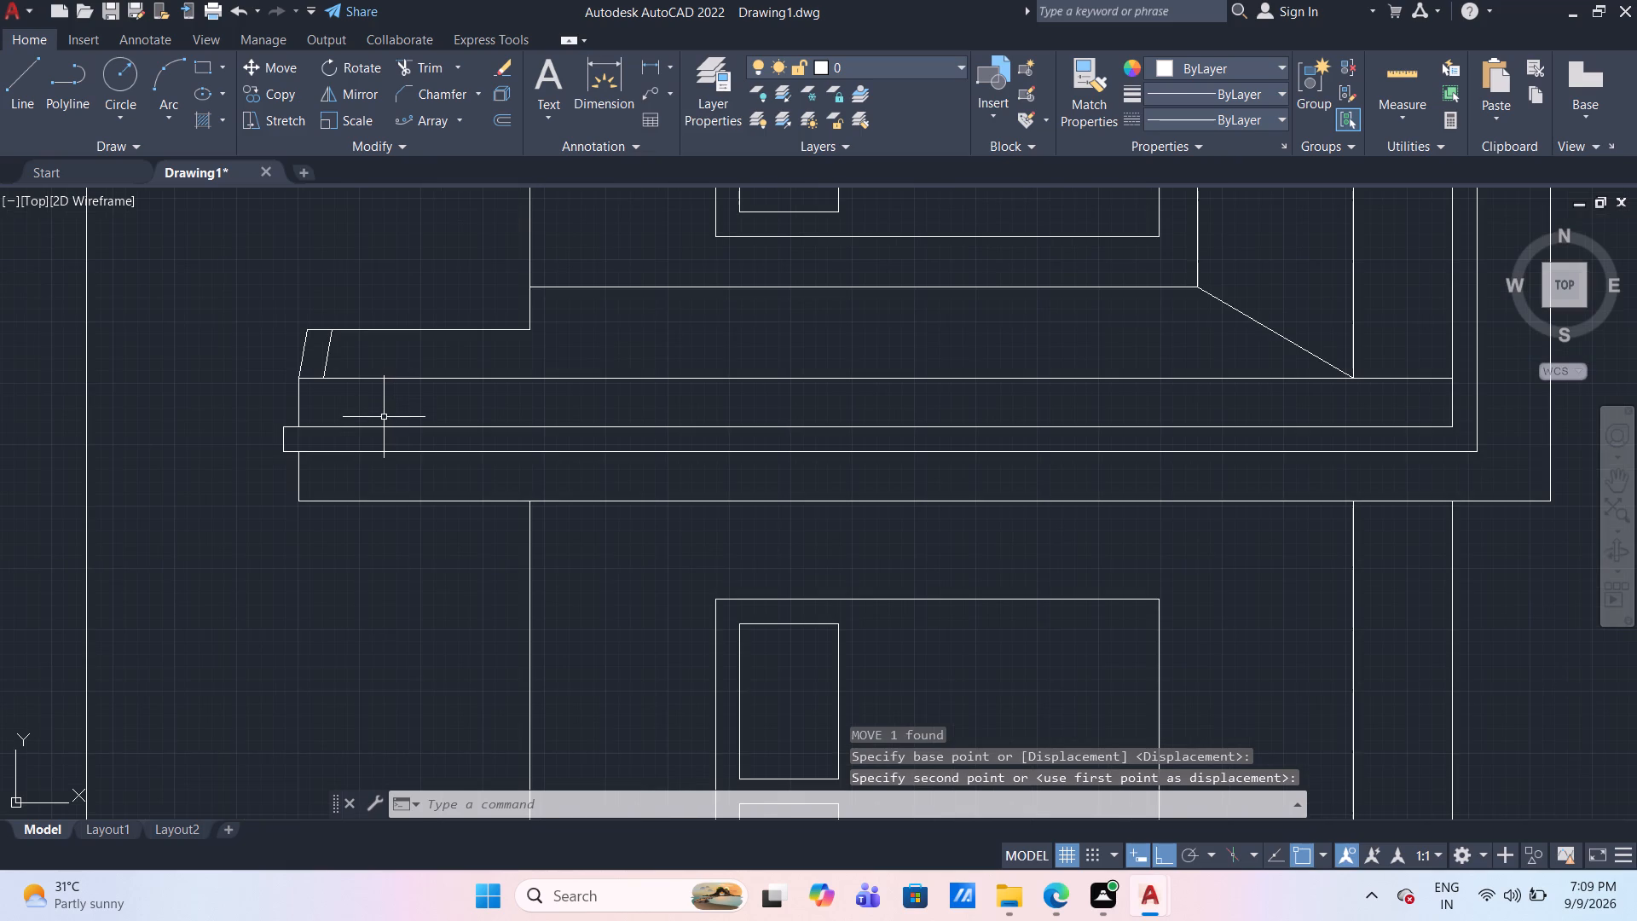
{"action": "scroll", "coordinate": [384, 420], "scroll_direction": "down", "scroll_amount": 2}
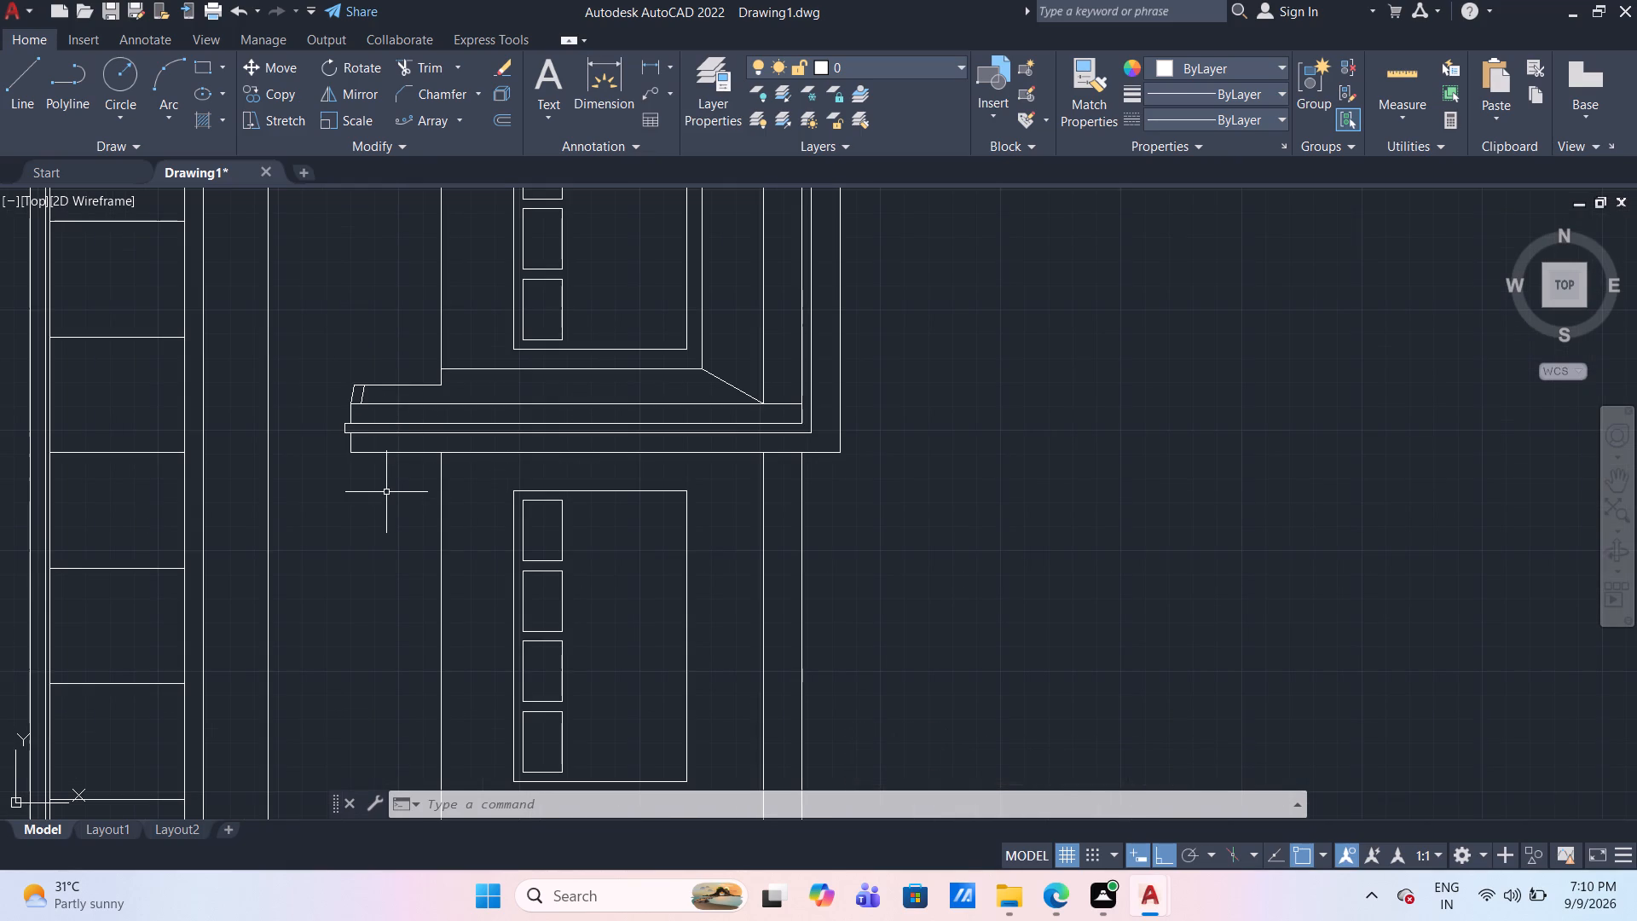
{"action": "scroll", "coordinate": [386, 492], "scroll_direction": "down", "scroll_amount": 1}
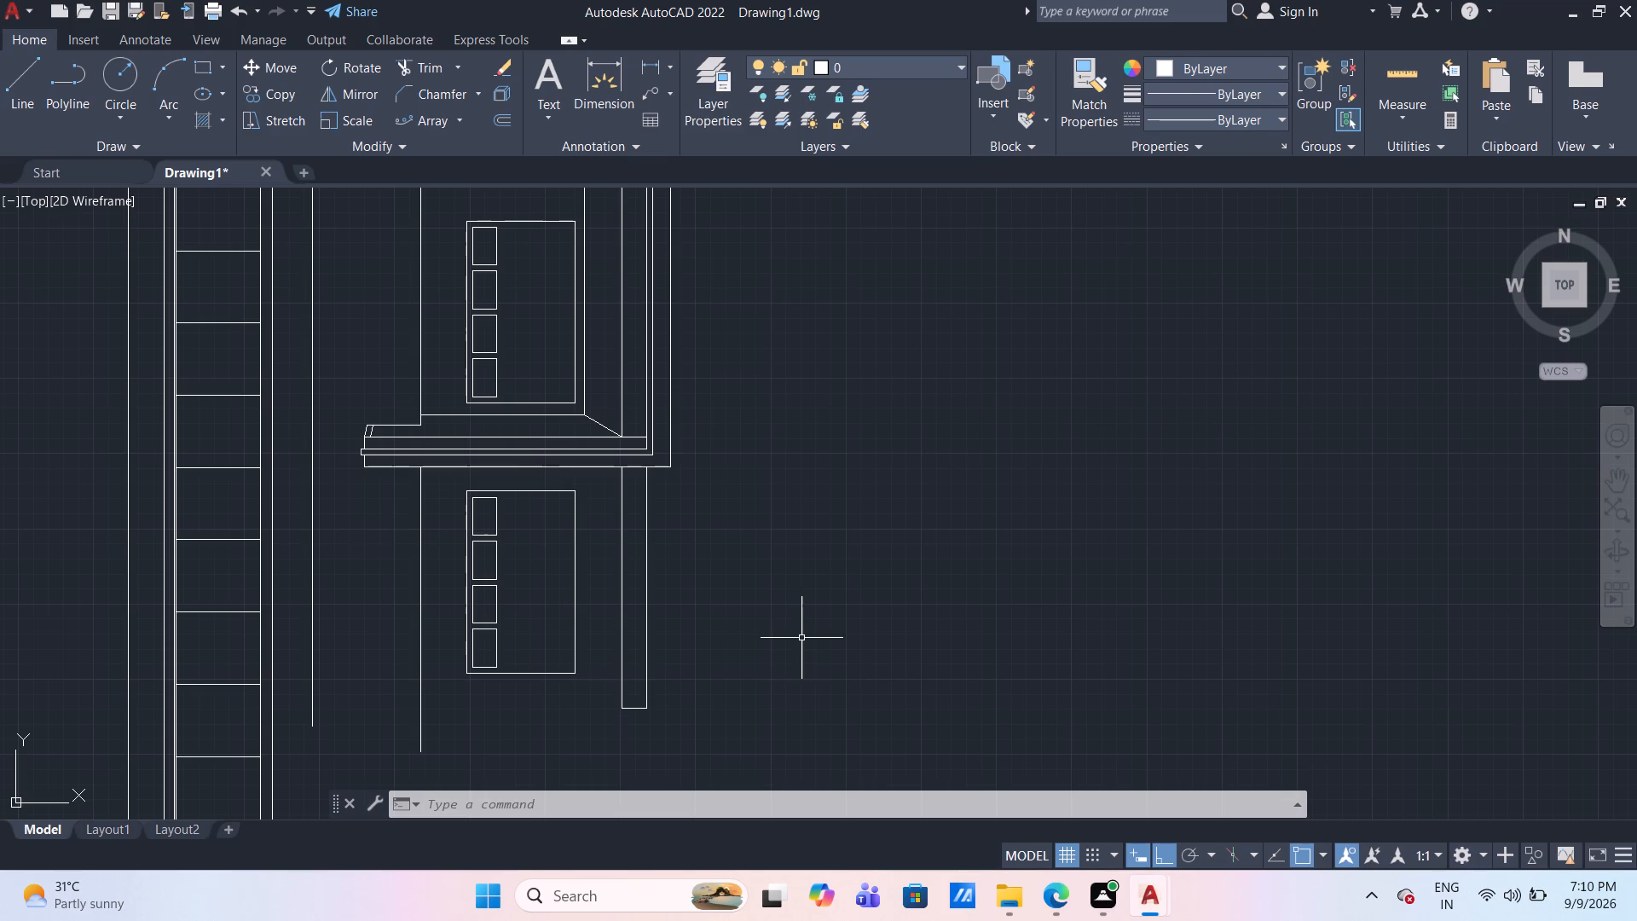
{"action": "scroll", "coordinate": [801, 638], "scroll_direction": "down", "scroll_amount": 2}
{"action": "scroll", "coordinate": [797, 622], "scroll_direction": "up", "scroll_amount": 1}
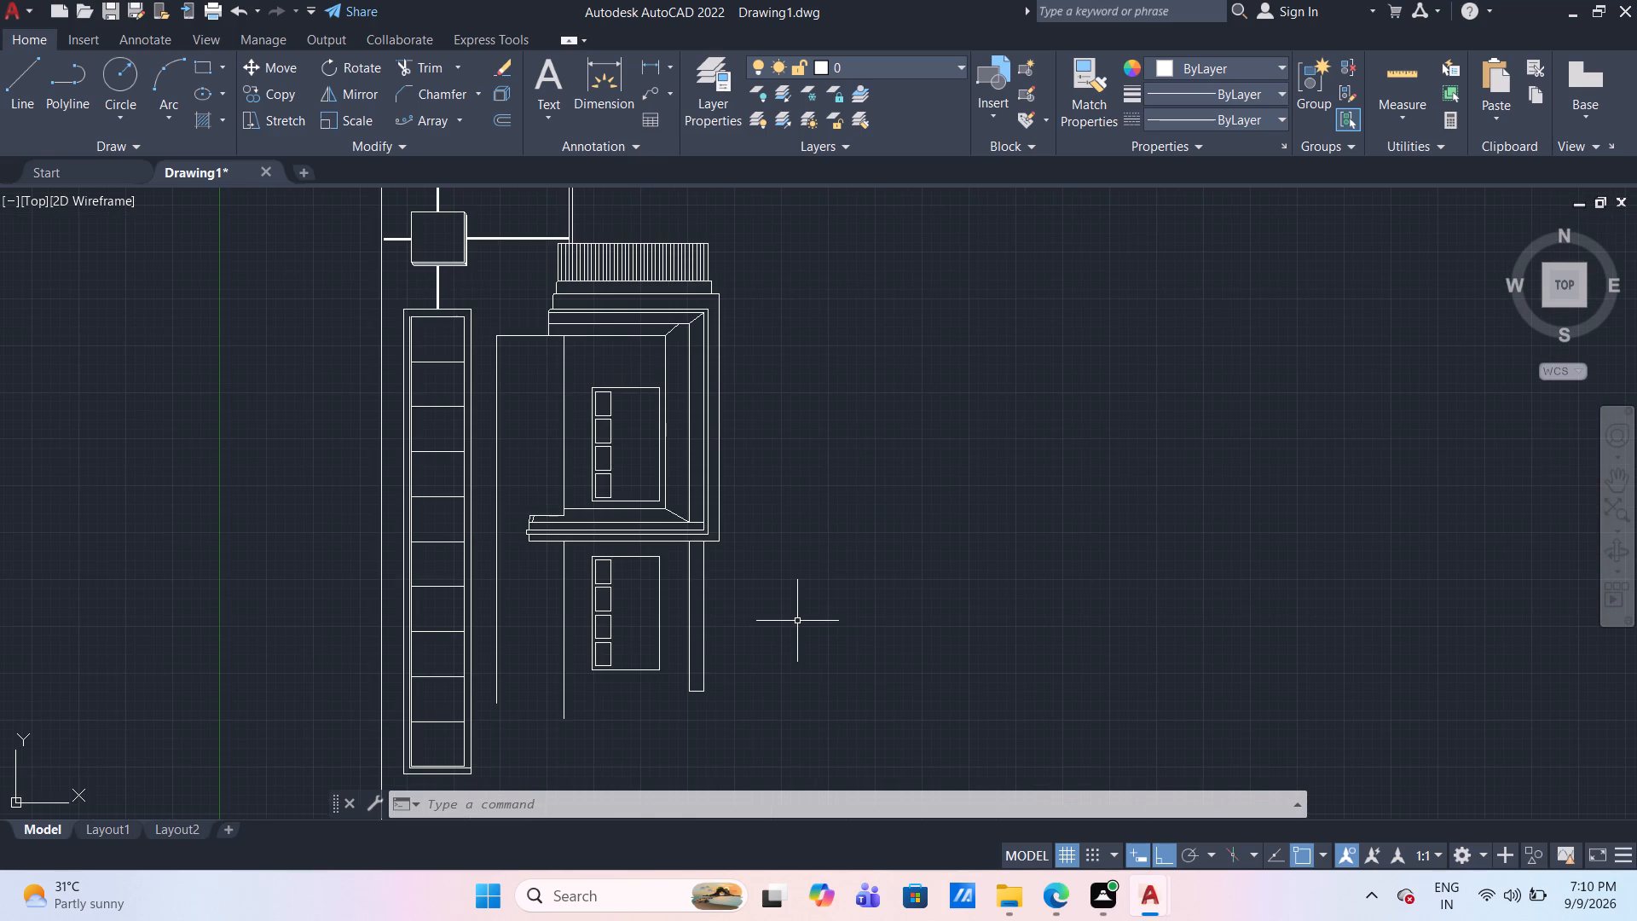
{"action": "middle_click_drag", "start_coordinate": [797, 621], "coordinate": [827, 673]}
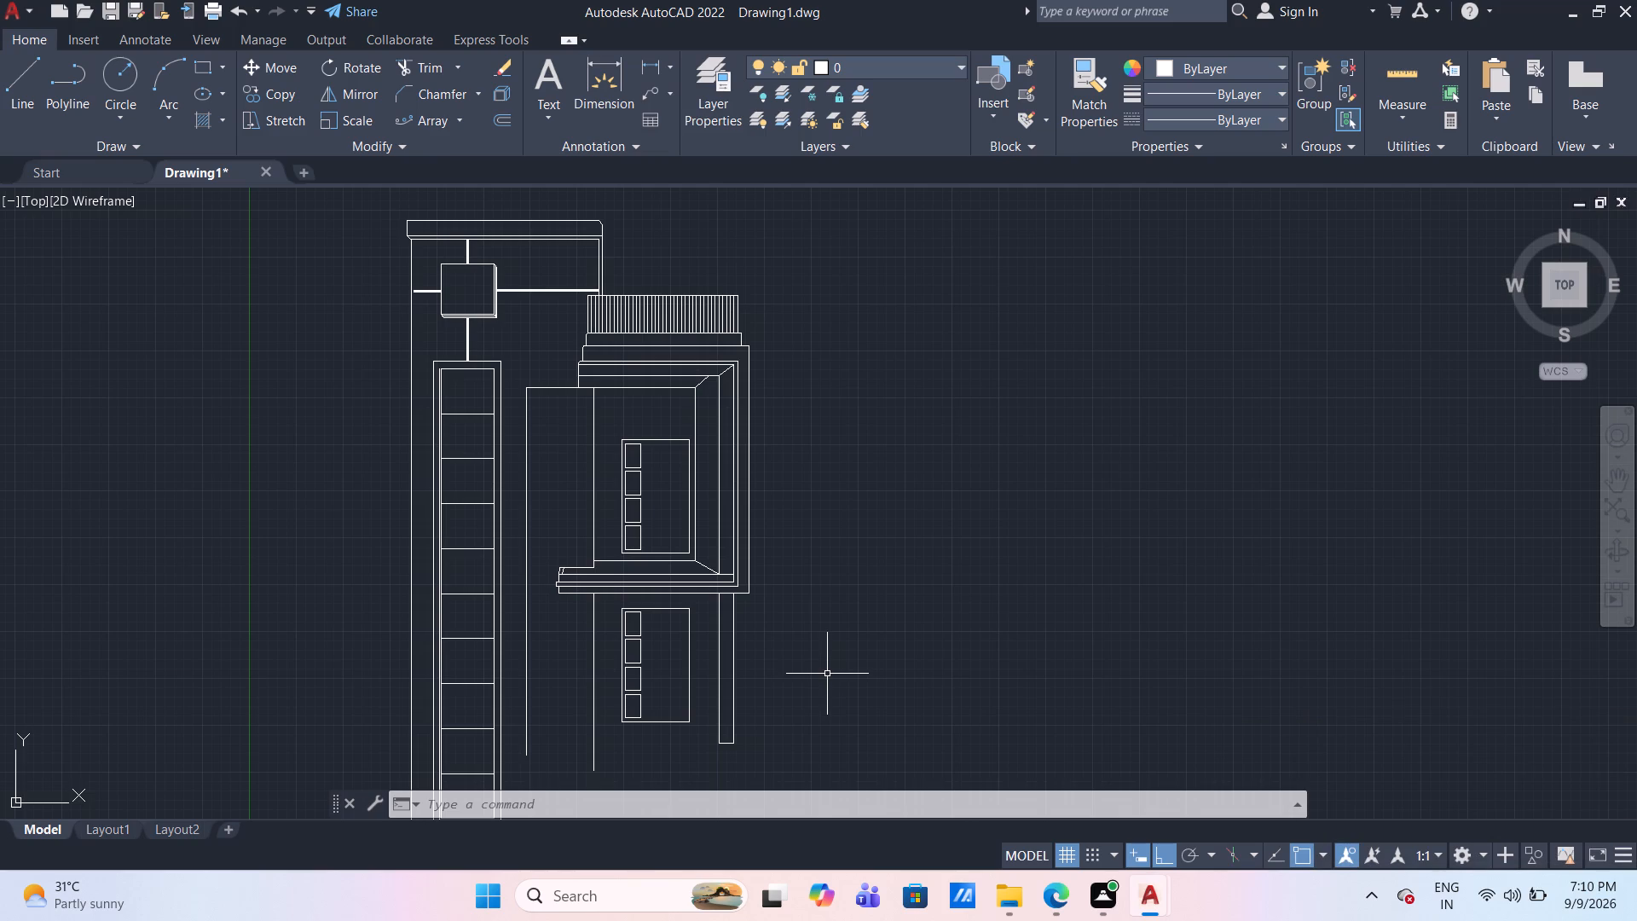
{"action": "middle_click_drag", "start_coordinate": [827, 675], "coordinate": [795, 563]}
{"action": "scroll", "coordinate": [795, 563], "scroll_direction": "down", "scroll_amount": 1}
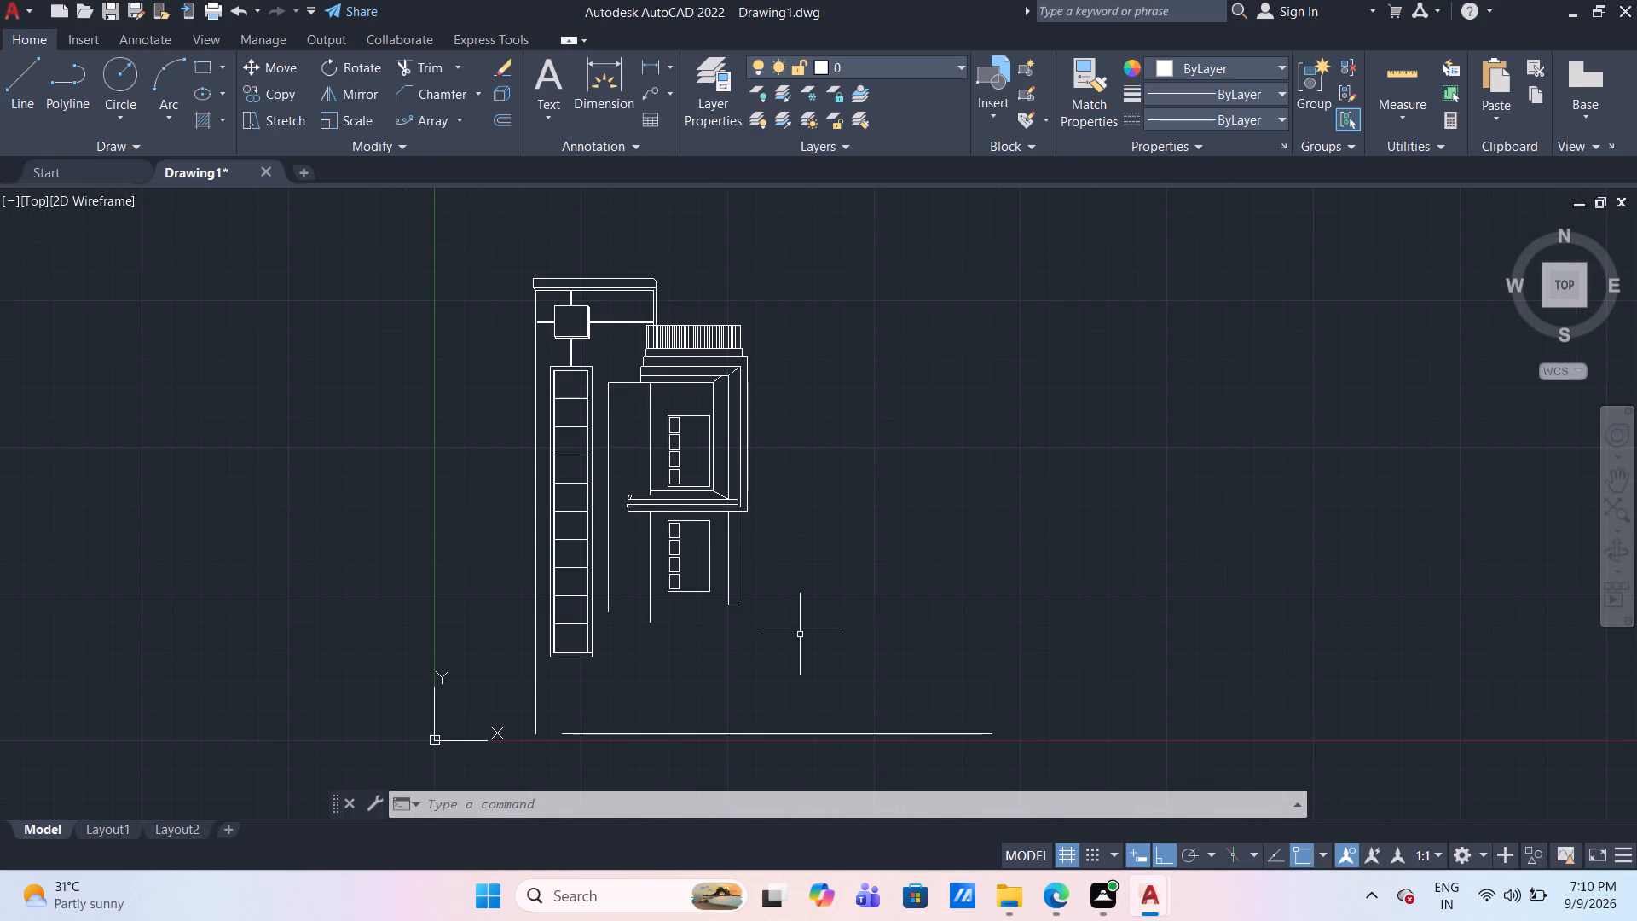
{"action": "scroll", "coordinate": [801, 635], "scroll_direction": "down", "scroll_amount": 1}
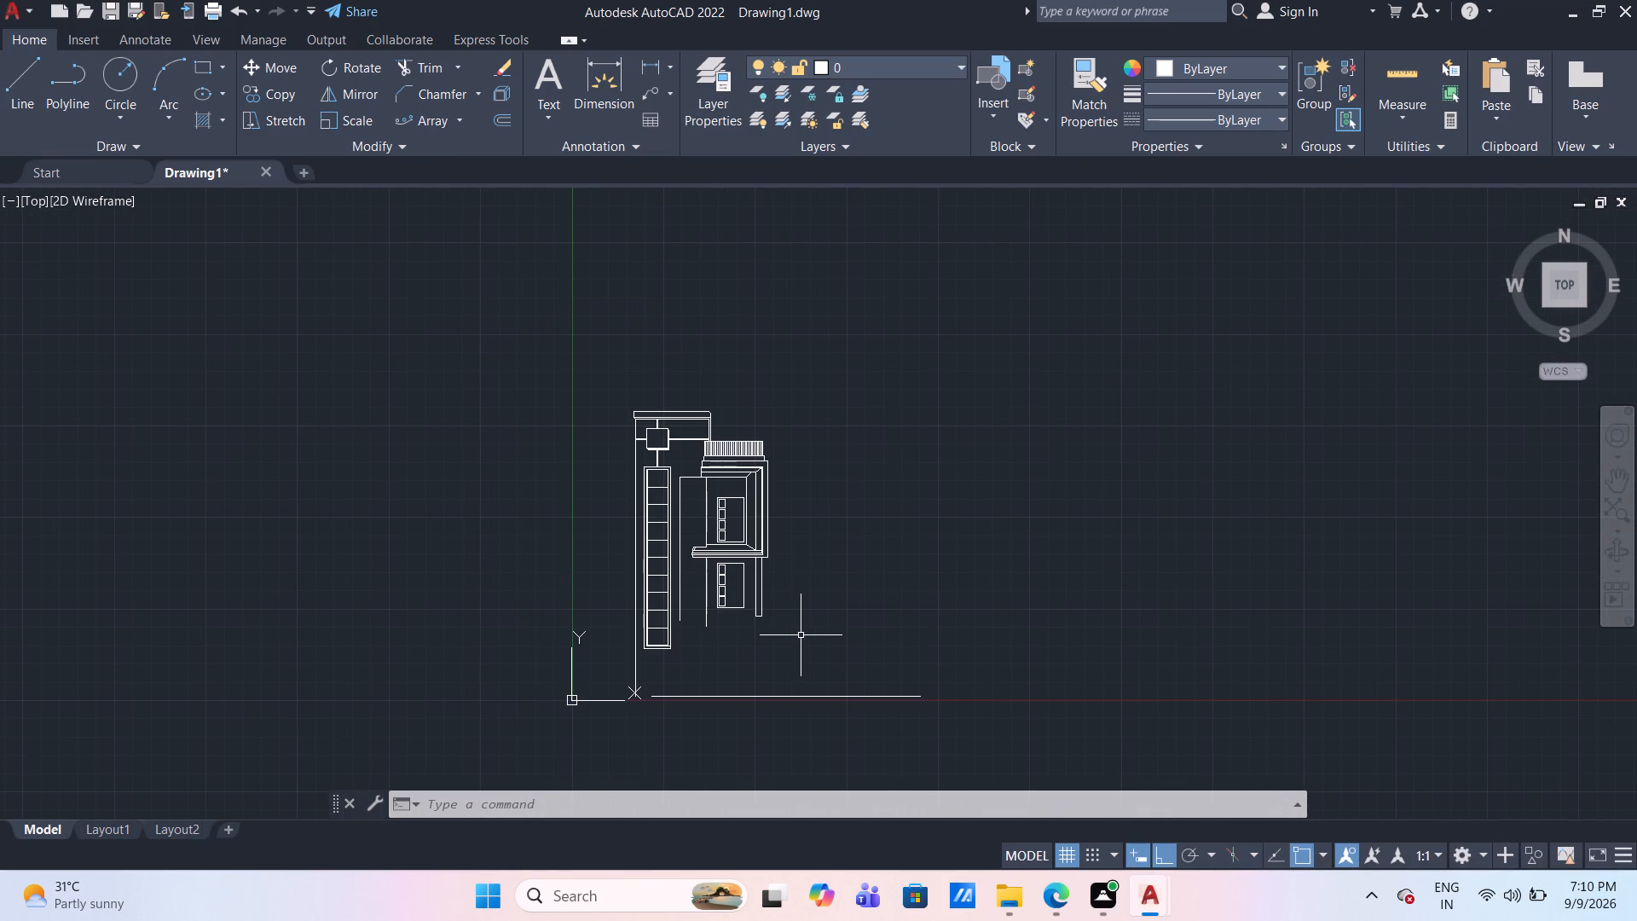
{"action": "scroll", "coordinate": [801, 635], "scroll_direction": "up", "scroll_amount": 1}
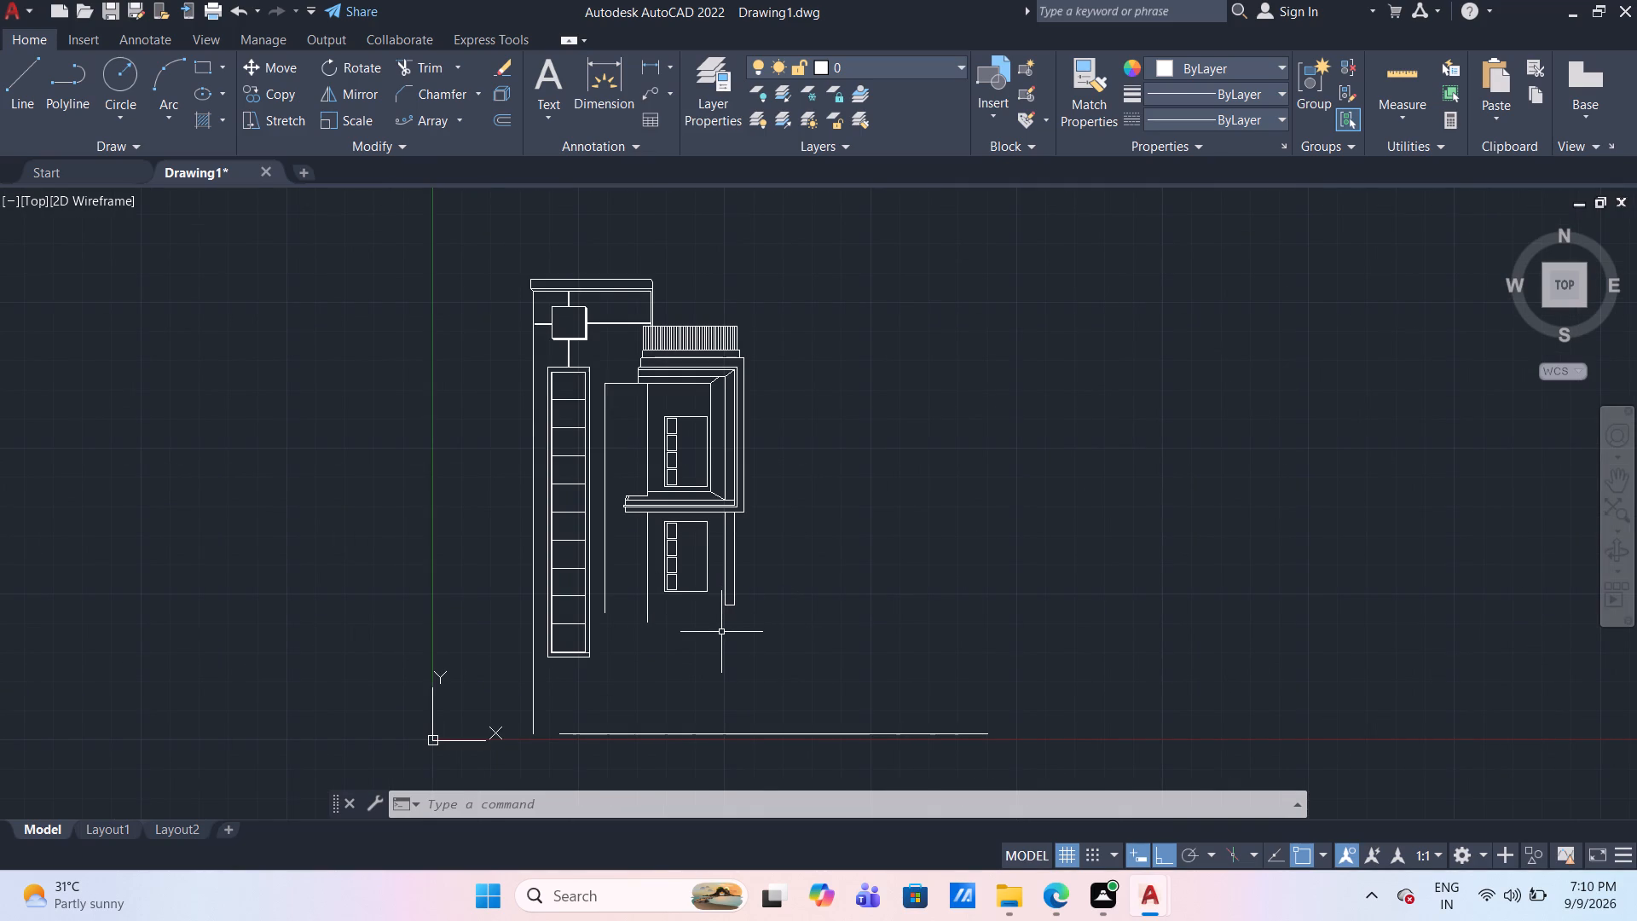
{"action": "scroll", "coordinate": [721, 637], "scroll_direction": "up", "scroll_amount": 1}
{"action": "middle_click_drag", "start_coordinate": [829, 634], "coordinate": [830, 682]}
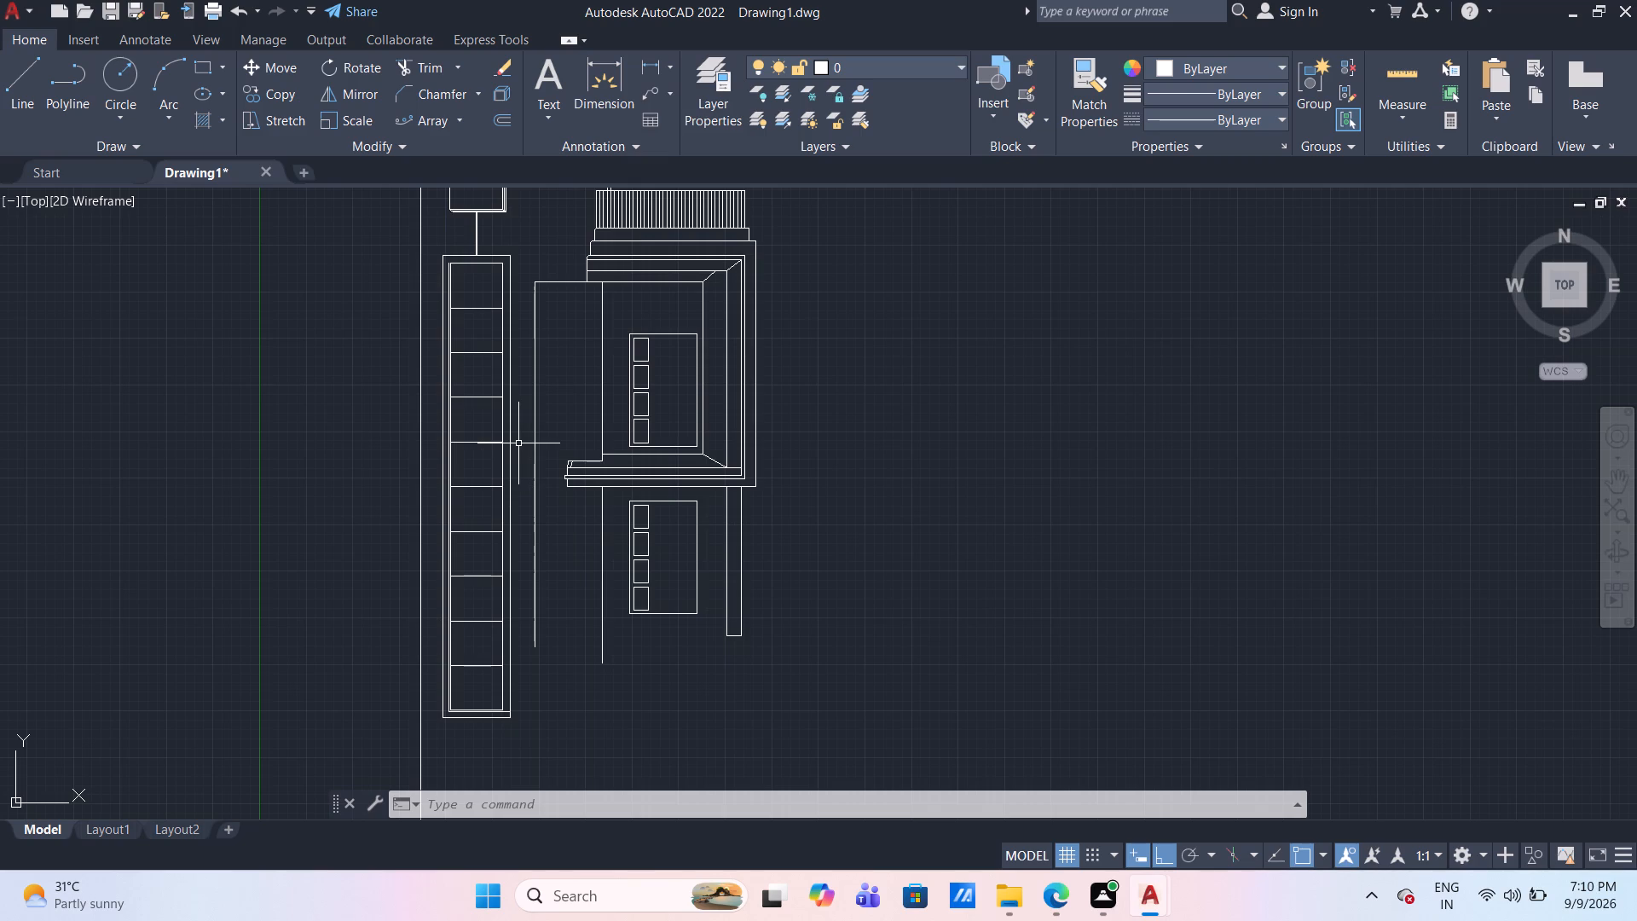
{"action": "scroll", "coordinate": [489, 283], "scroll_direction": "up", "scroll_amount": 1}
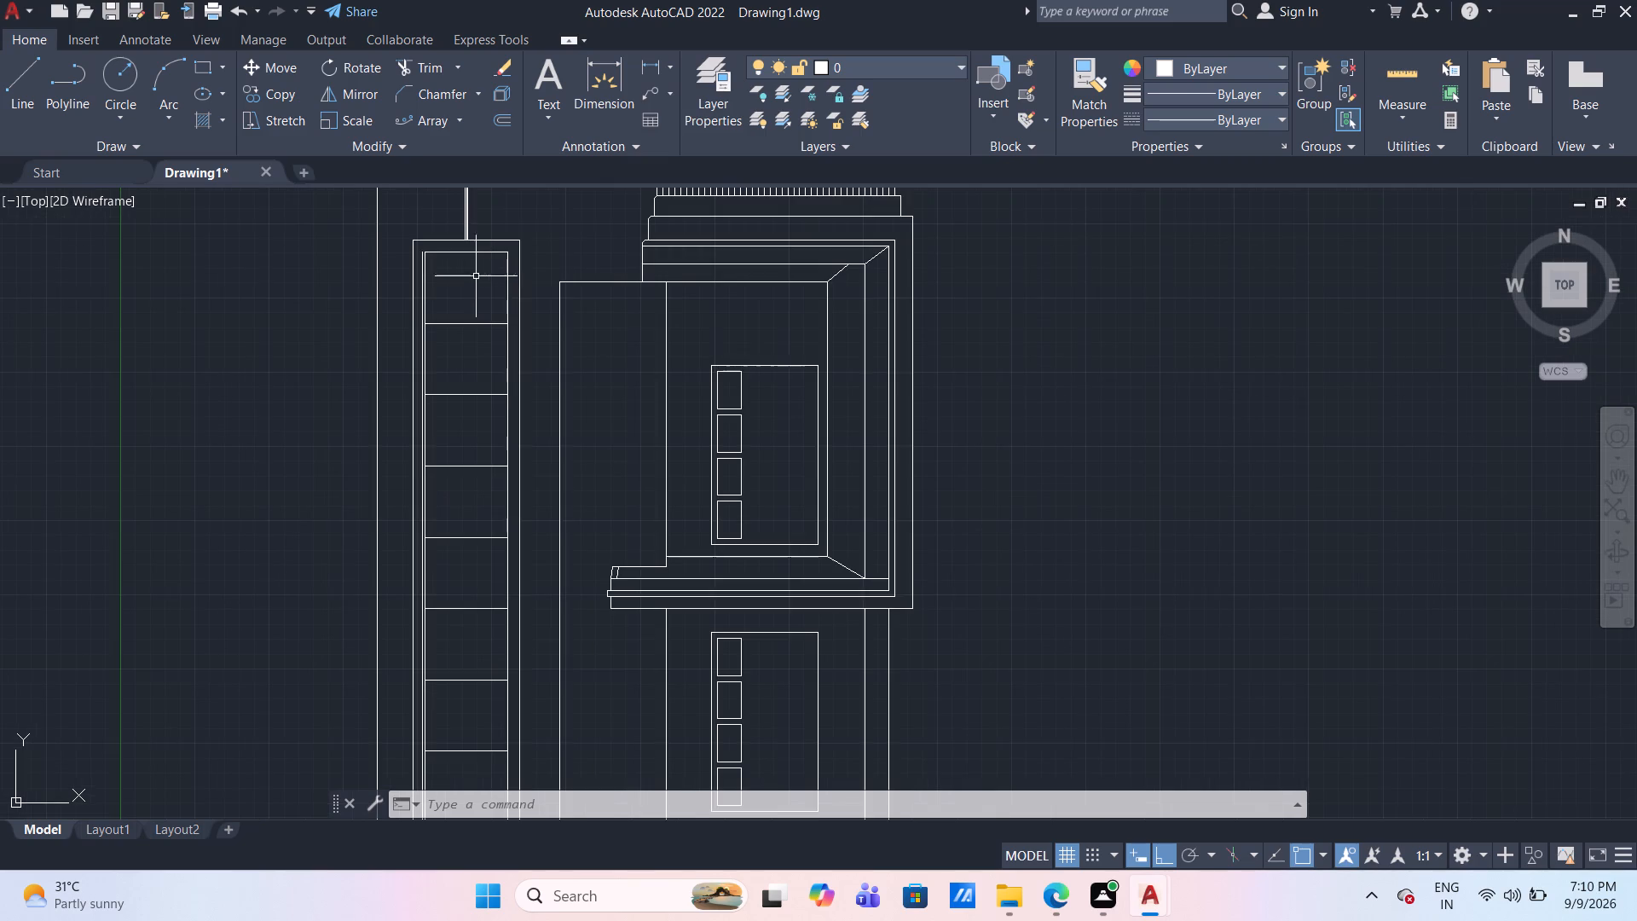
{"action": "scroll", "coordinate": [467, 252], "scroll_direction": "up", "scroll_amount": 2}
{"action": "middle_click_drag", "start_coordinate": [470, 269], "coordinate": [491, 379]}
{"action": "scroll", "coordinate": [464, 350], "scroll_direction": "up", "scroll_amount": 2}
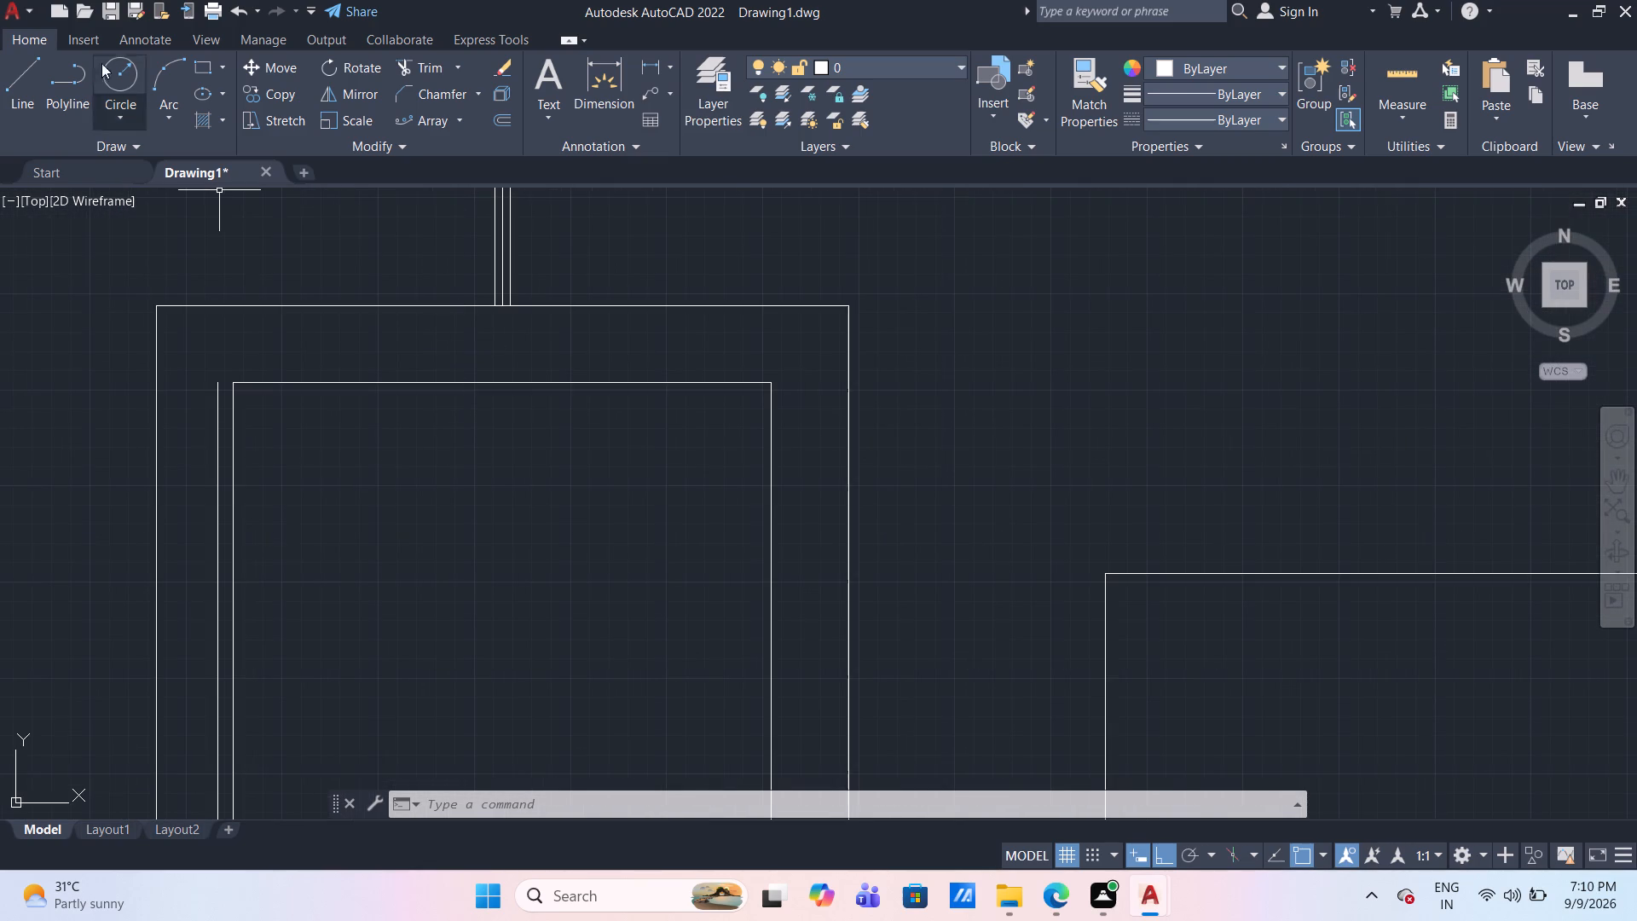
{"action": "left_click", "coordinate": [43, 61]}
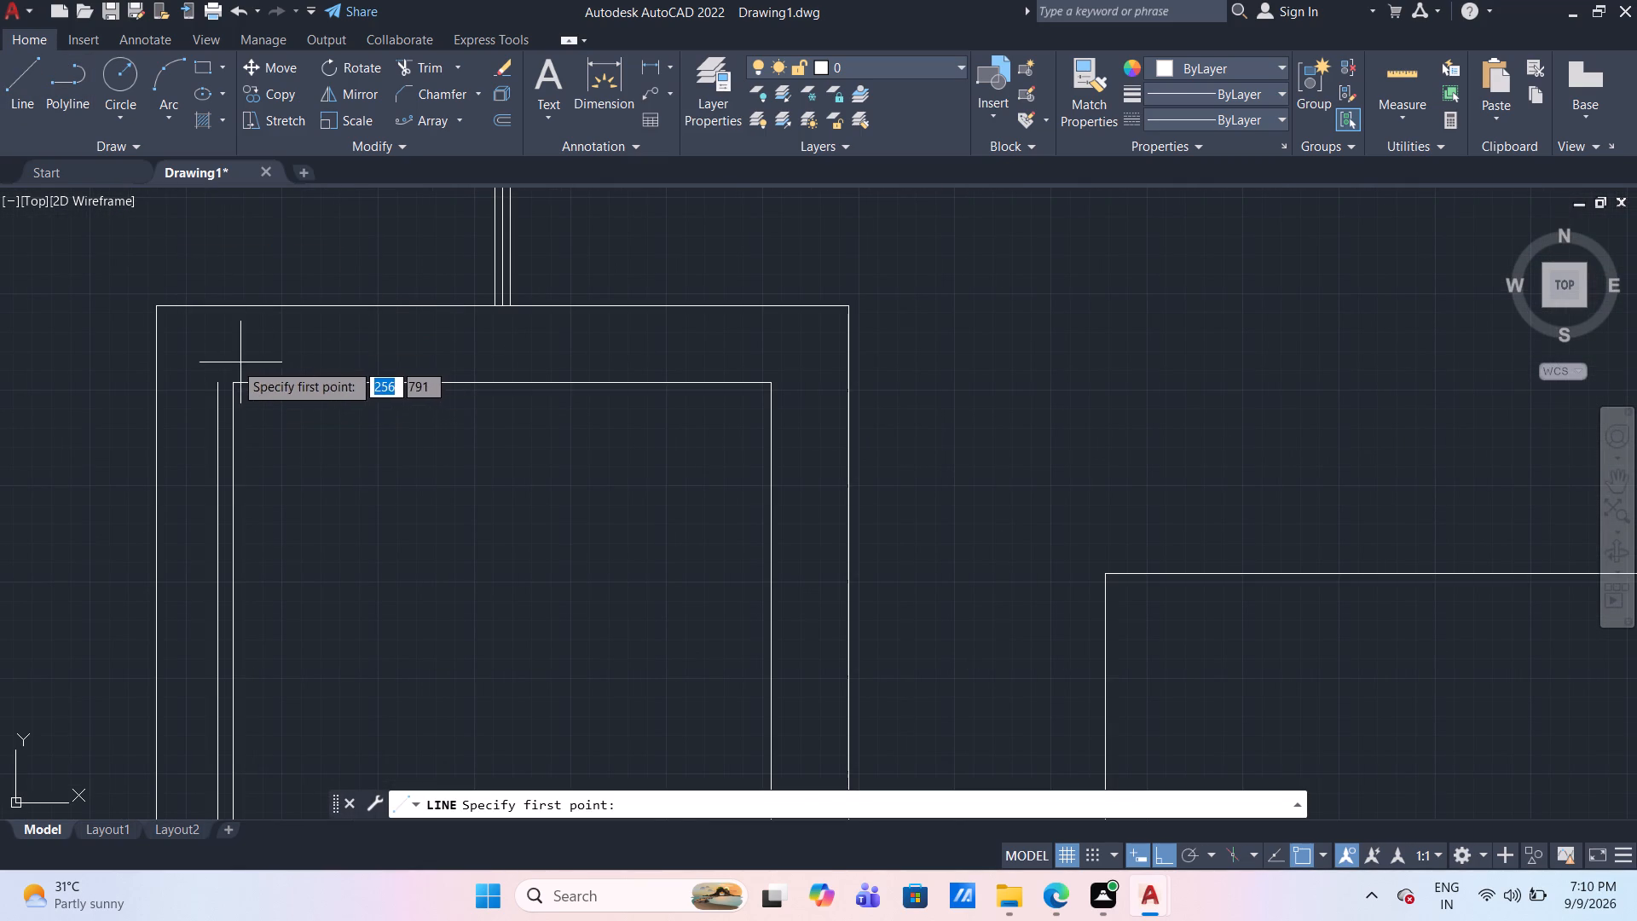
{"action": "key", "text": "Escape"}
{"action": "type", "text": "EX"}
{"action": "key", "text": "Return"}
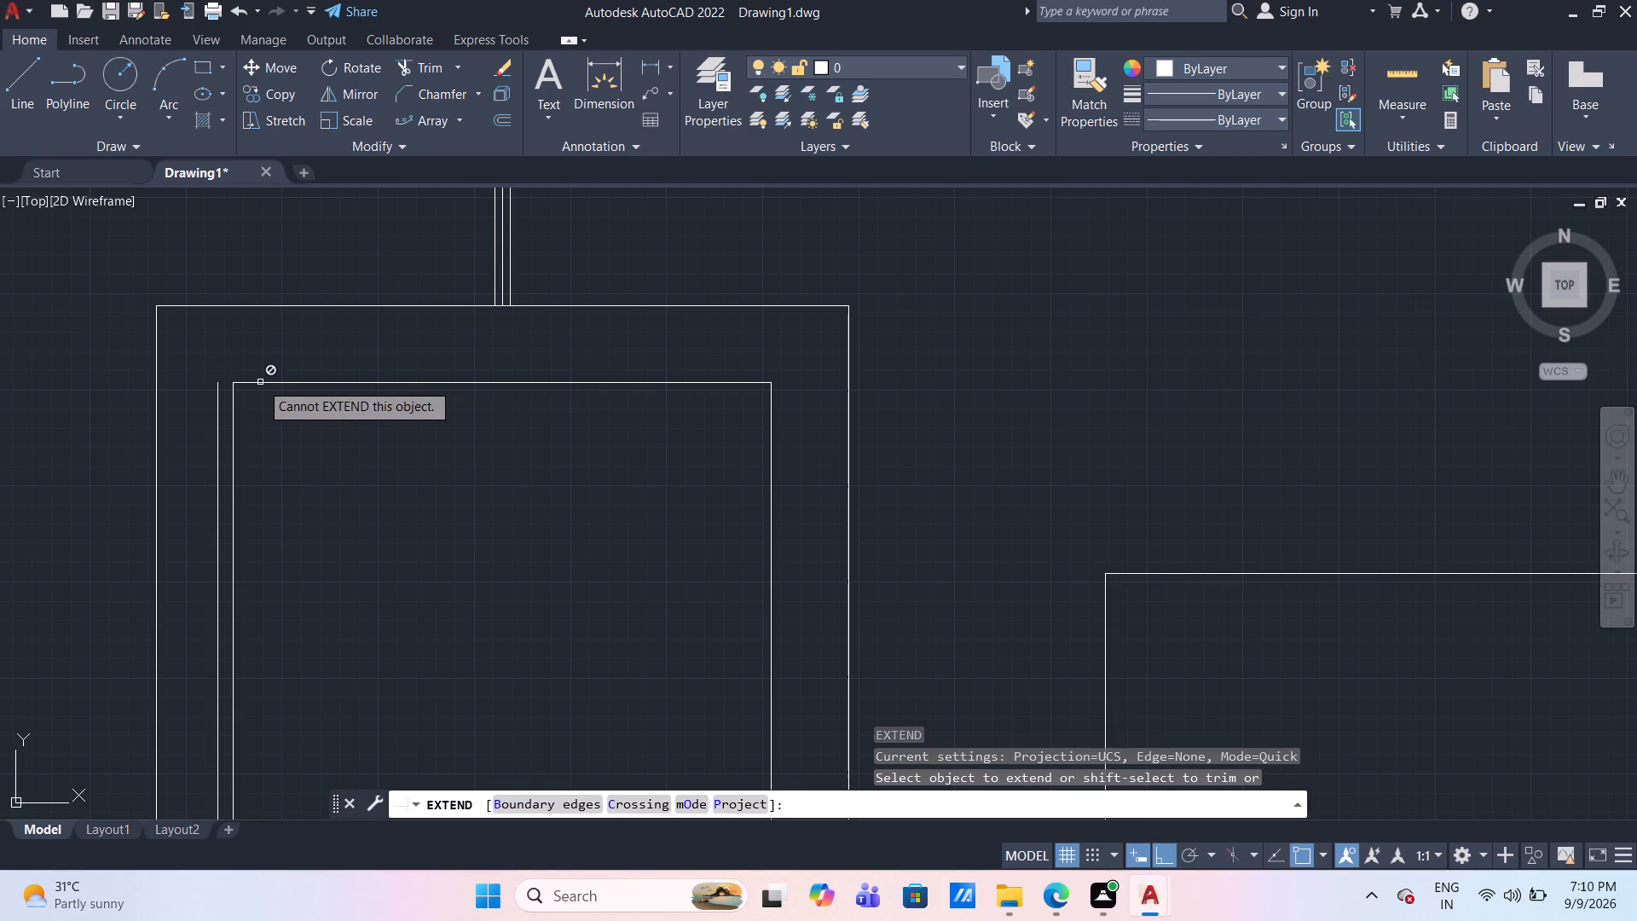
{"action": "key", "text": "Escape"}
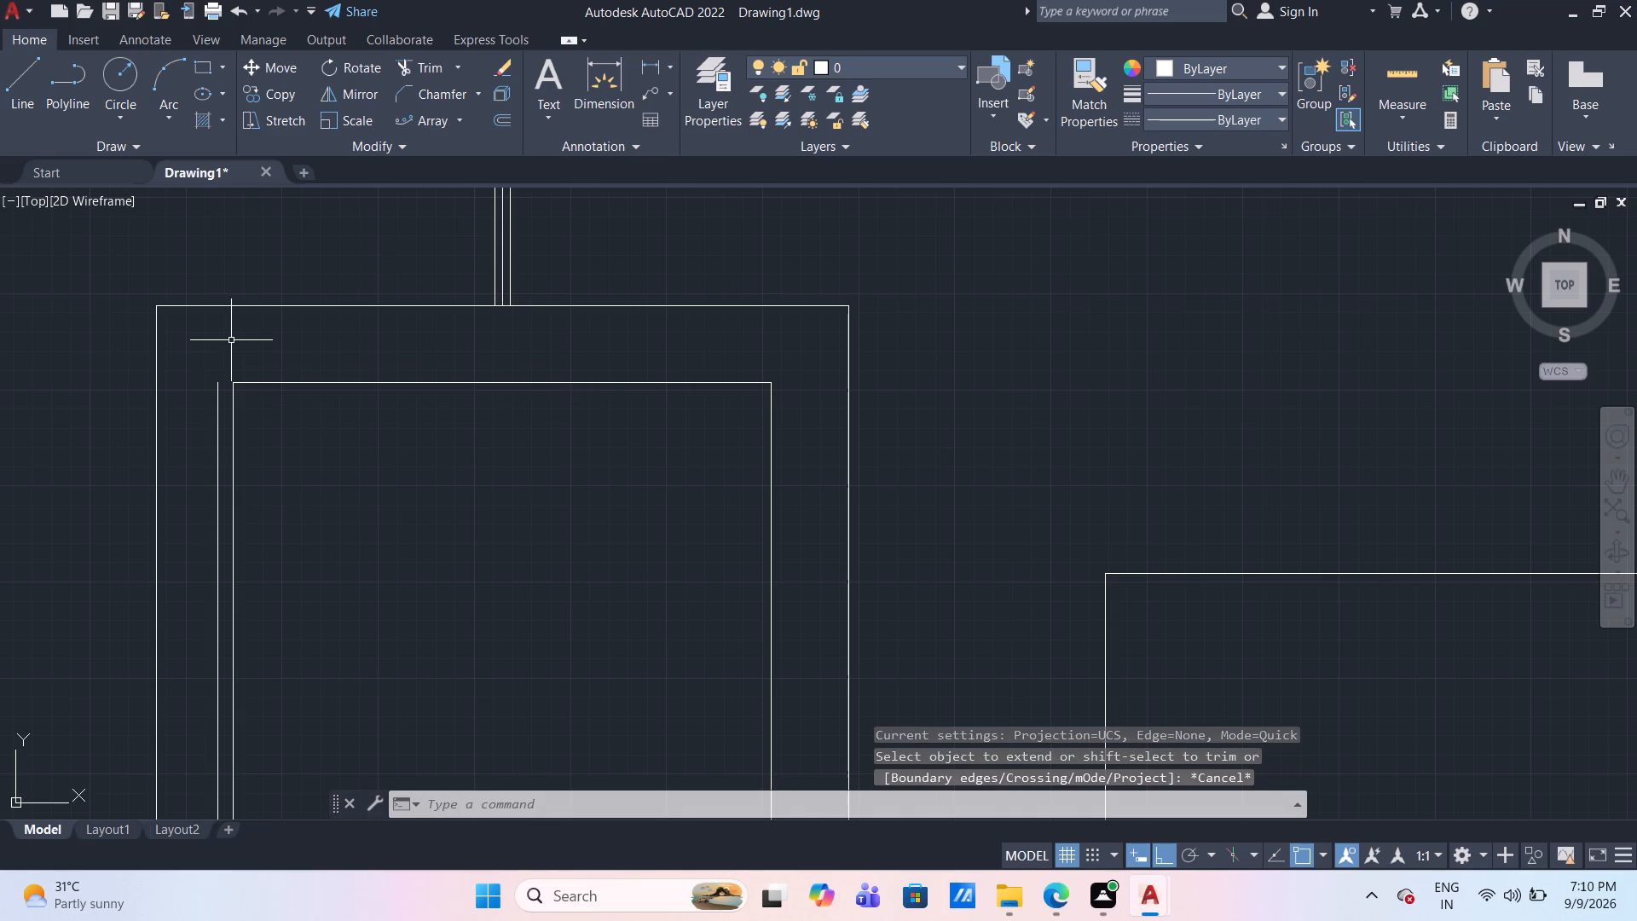
Draw a short horizontal line joining the tops of the two closely spaced left inner-frame lines of the tall gridded panel.
{"action": "left_click", "coordinate": [28, 73]}
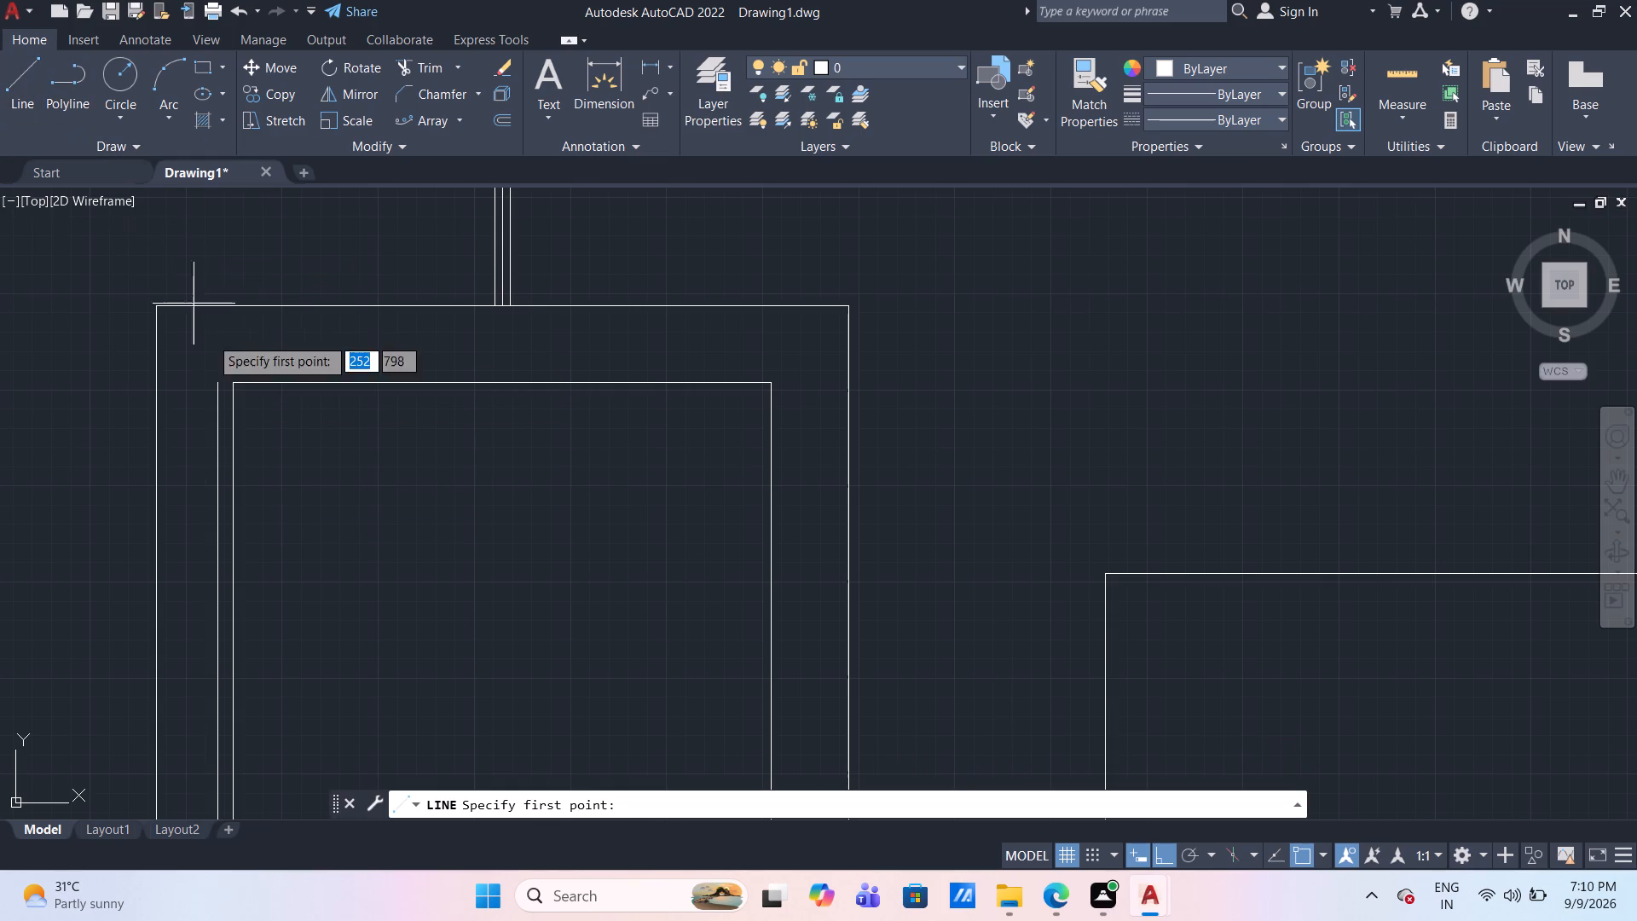
{"action": "left_click_drag", "start_coordinate": [238, 380], "coordinate": [228, 381]}
{"action": "left_click", "coordinate": [213, 379]}
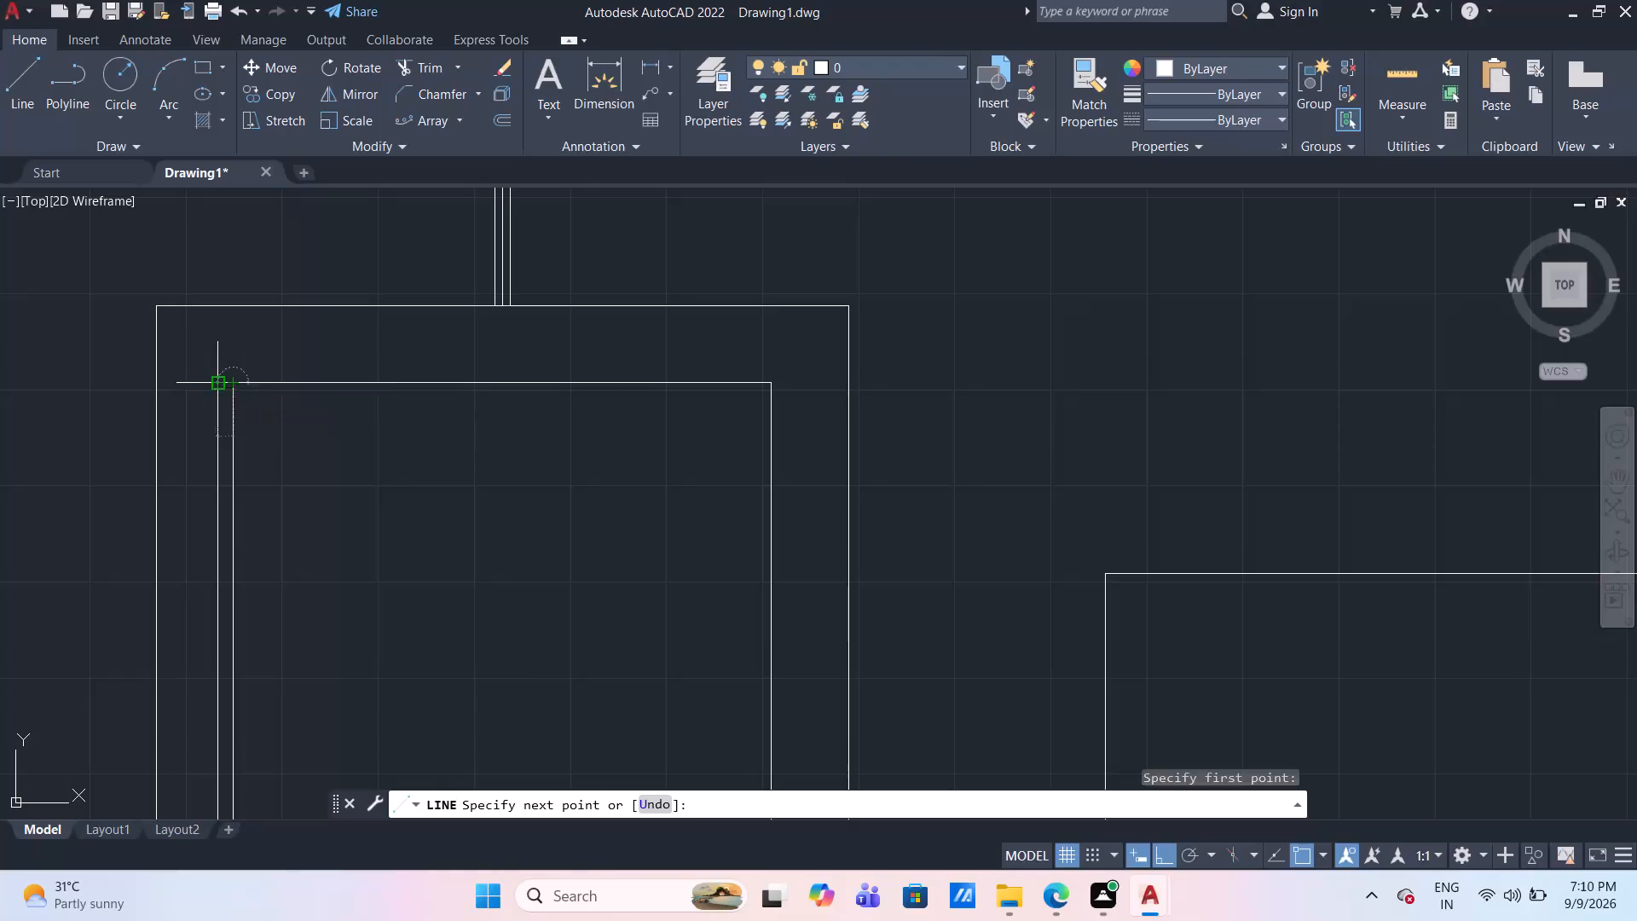
{"action": "key", "text": "Escape"}
Path-array the short horizontal line topping the strip beside the bay down the strip's left vertical line, spacing the copies 20 units apart.
{"action": "scroll", "coordinate": [306, 362], "scroll_direction": "down", "scroll_amount": 1}
{"action": "scroll", "coordinate": [347, 587], "scroll_direction": "down", "scroll_amount": 4}
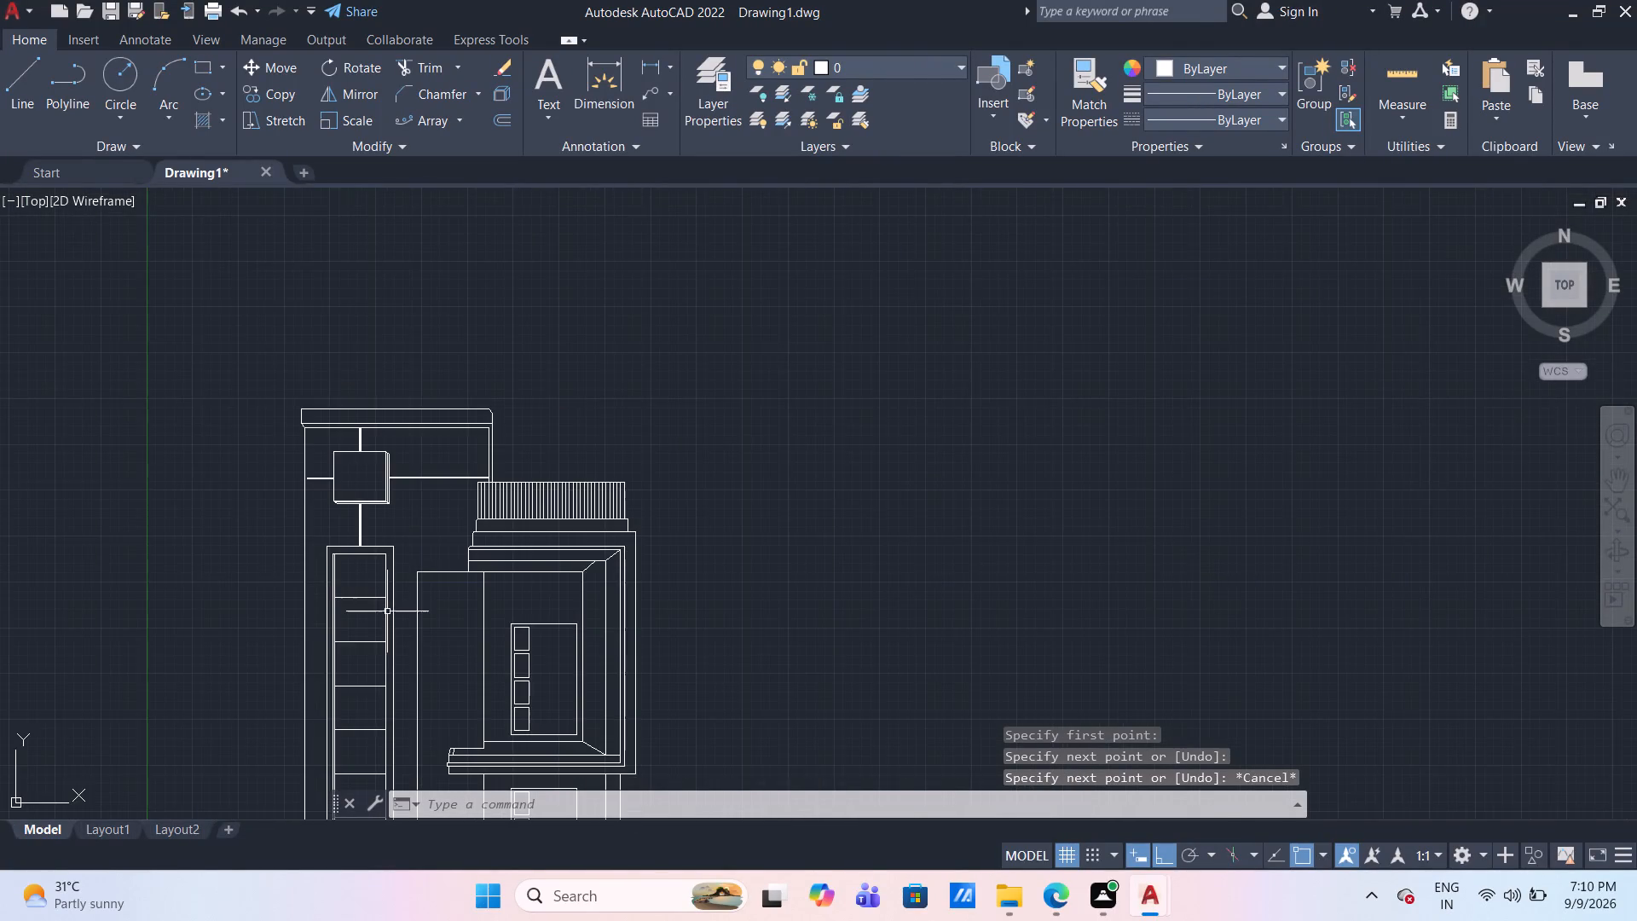
{"action": "scroll", "coordinate": [385, 633], "scroll_direction": "up", "scroll_amount": 2}
{"action": "middle_click_drag", "start_coordinate": [385, 633], "coordinate": [310, 389]}
{"action": "scroll", "coordinate": [304, 411], "scroll_direction": "down", "scroll_amount": 1}
{"action": "scroll", "coordinate": [408, 553], "scroll_direction": "down", "scroll_amount": 1}
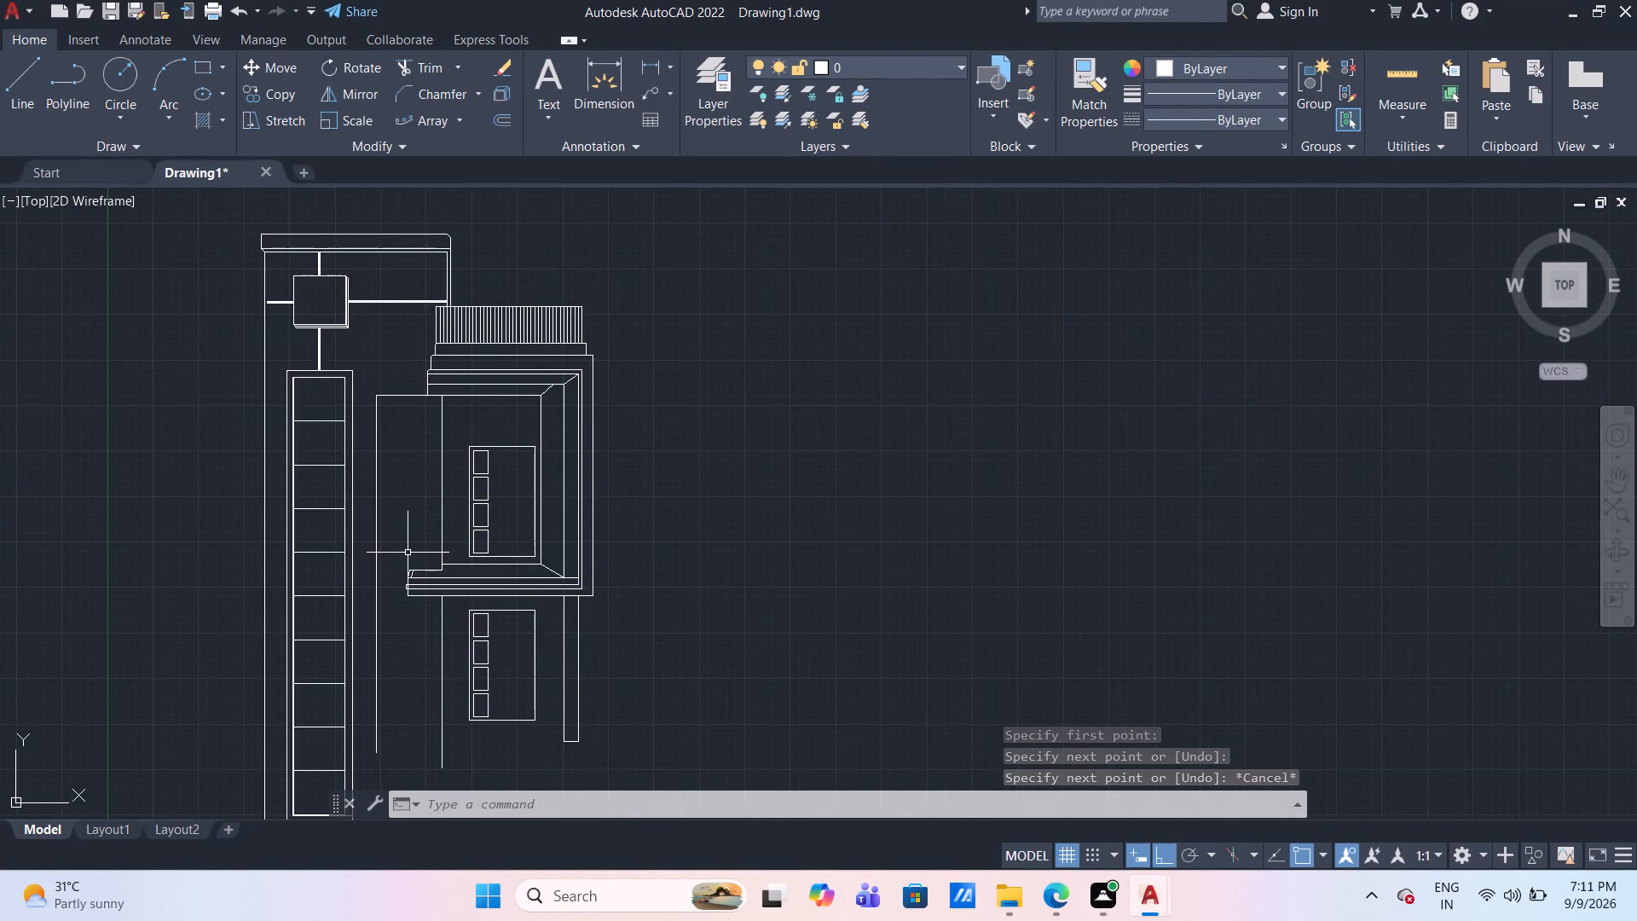
{"action": "scroll", "coordinate": [408, 553], "scroll_direction": "down", "scroll_amount": 1}
{"action": "scroll", "coordinate": [409, 515], "scroll_direction": "up", "scroll_amount": 1}
{"action": "middle_click_drag", "start_coordinate": [409, 515], "coordinate": [412, 470]}
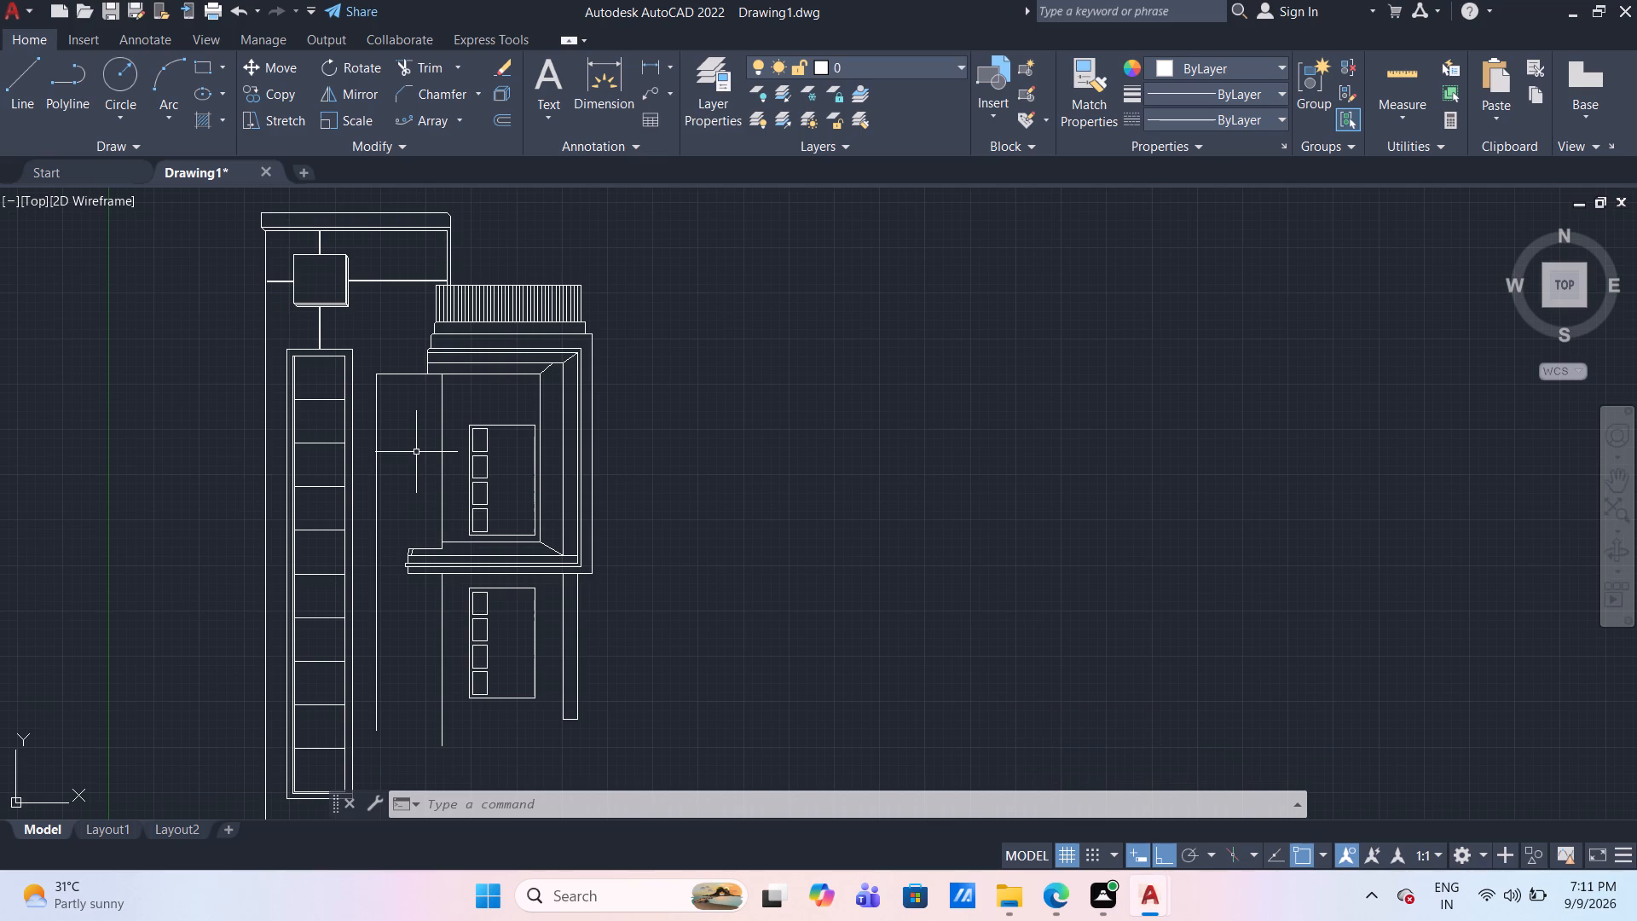
{"action": "left_click", "coordinate": [439, 119]}
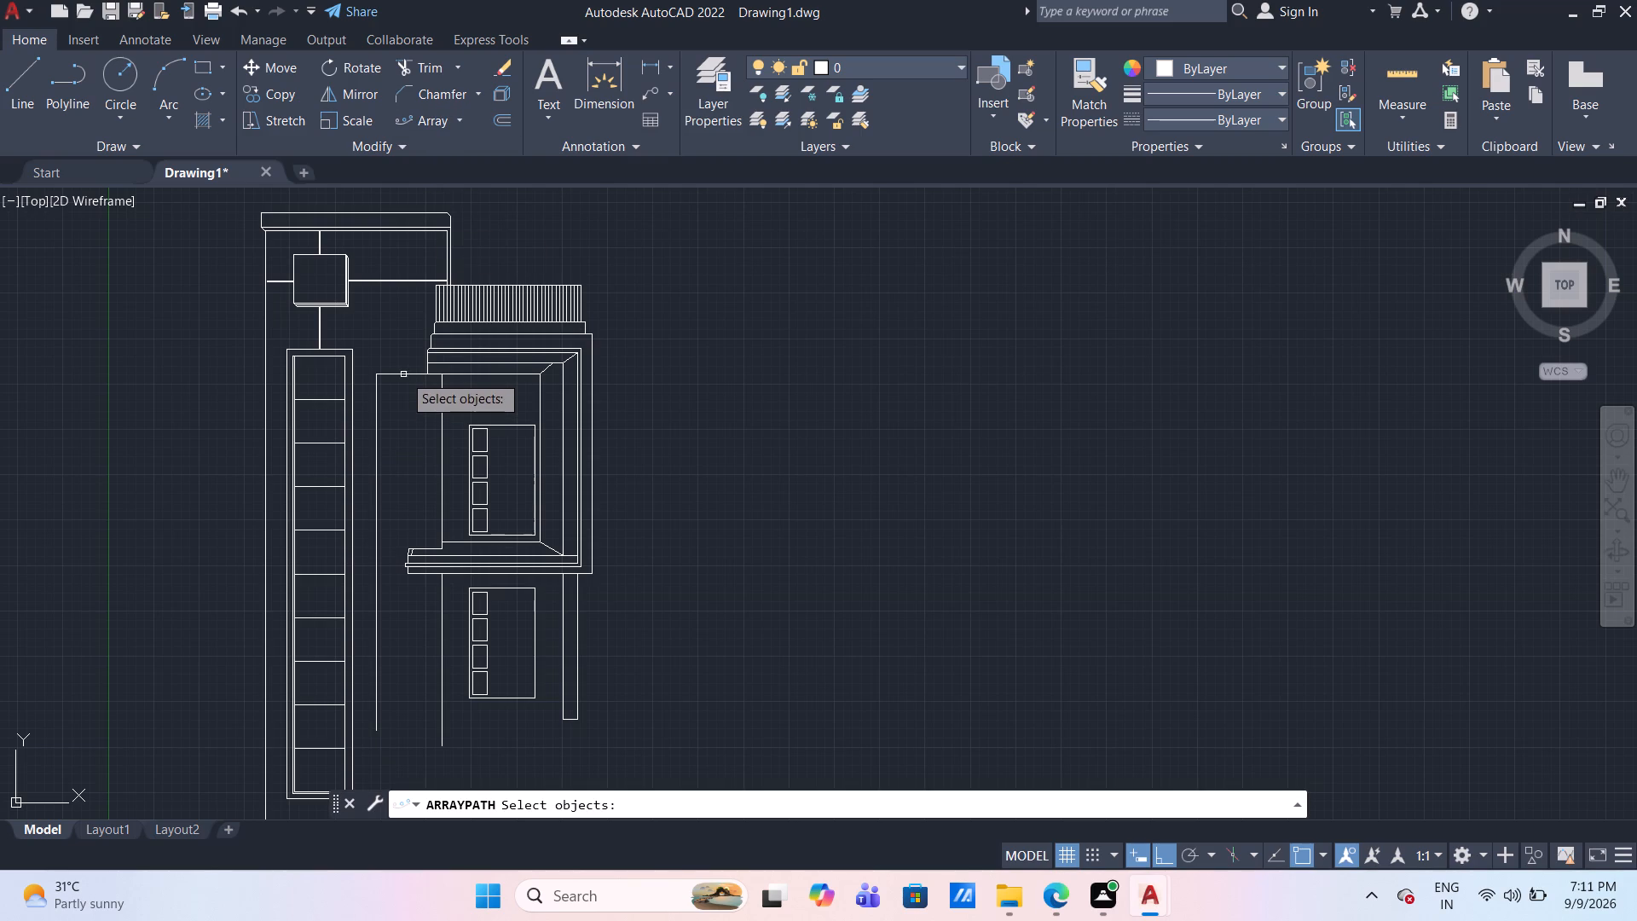
{"action": "left_click", "coordinate": [403, 374]}
{"action": "key", "text": "Return"}
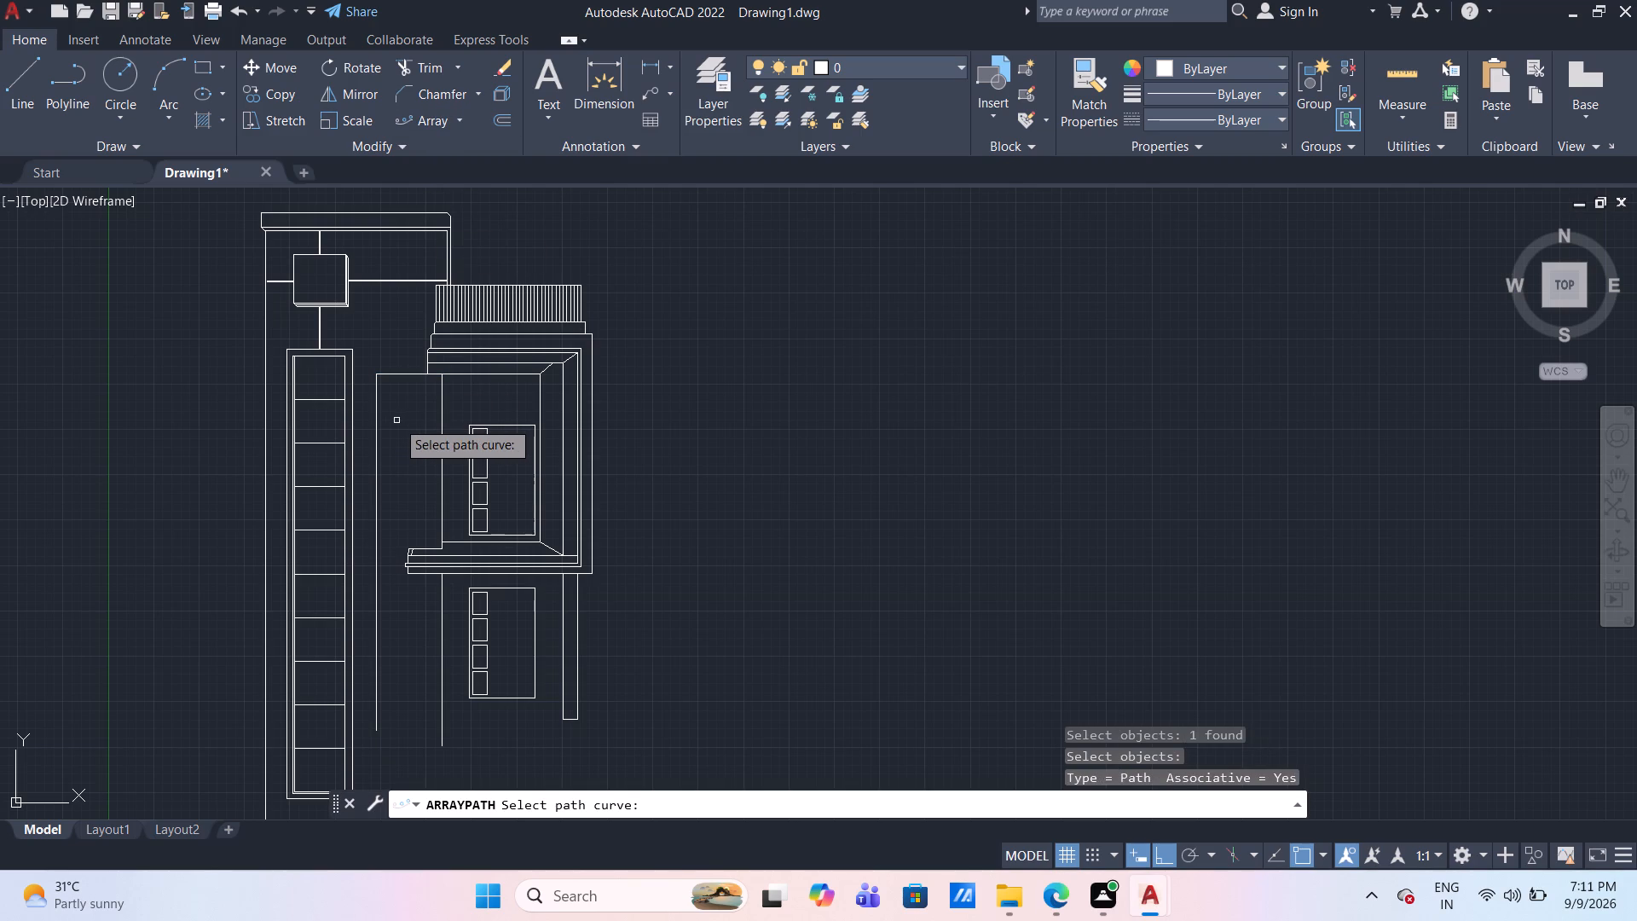
{"action": "left_click", "coordinate": [374, 413]}
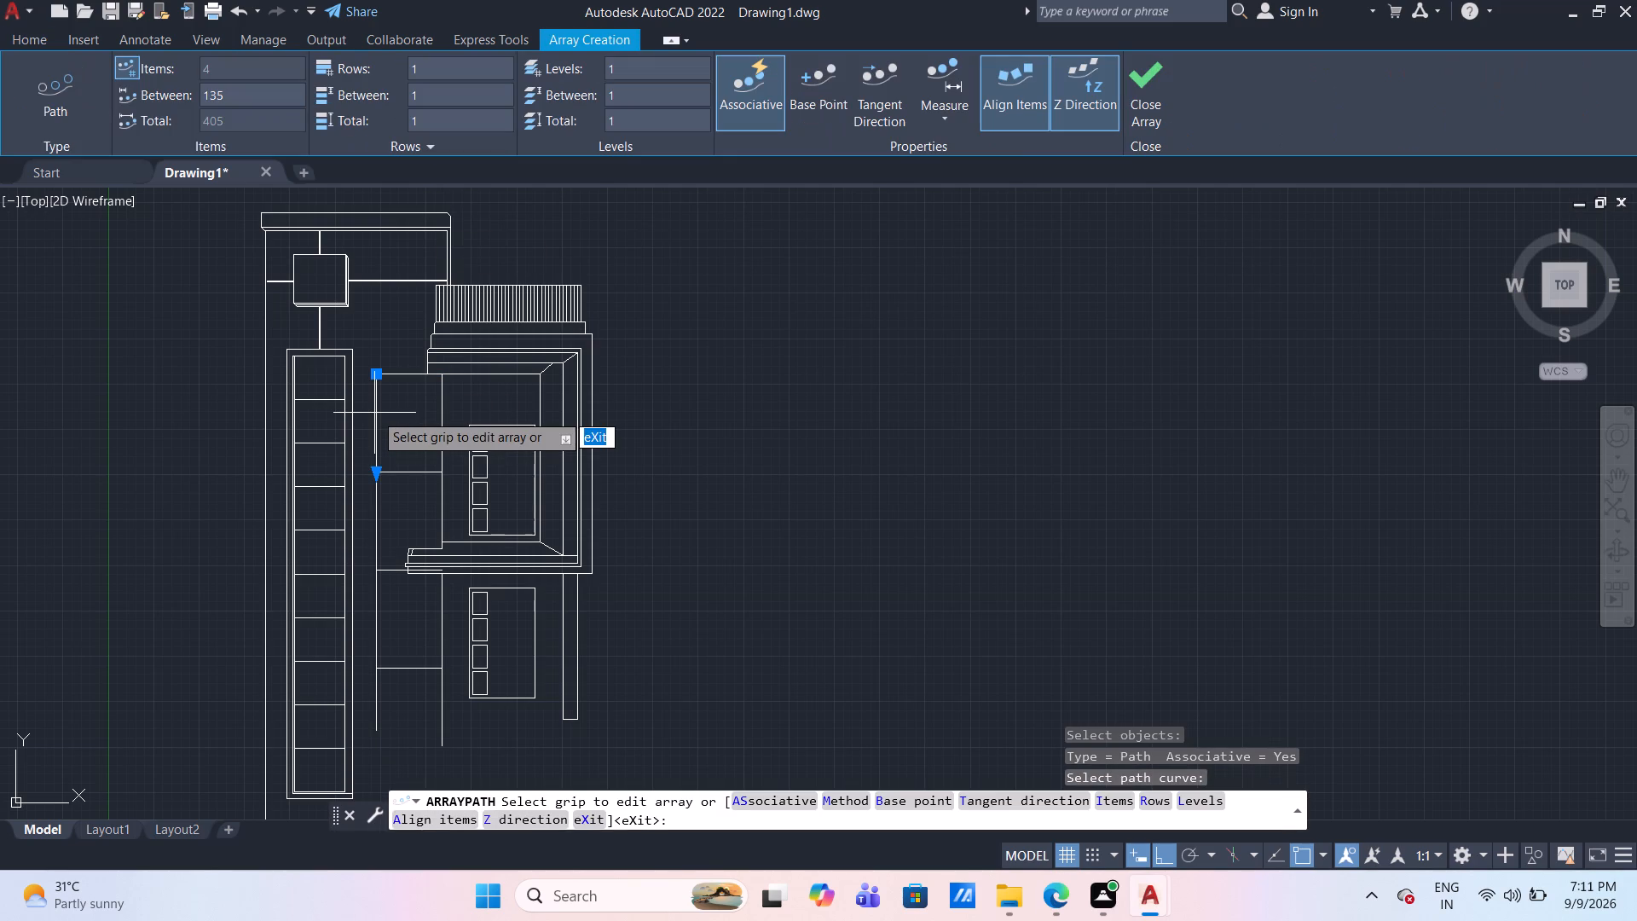
{"action": "left_click", "coordinate": [249, 100]}
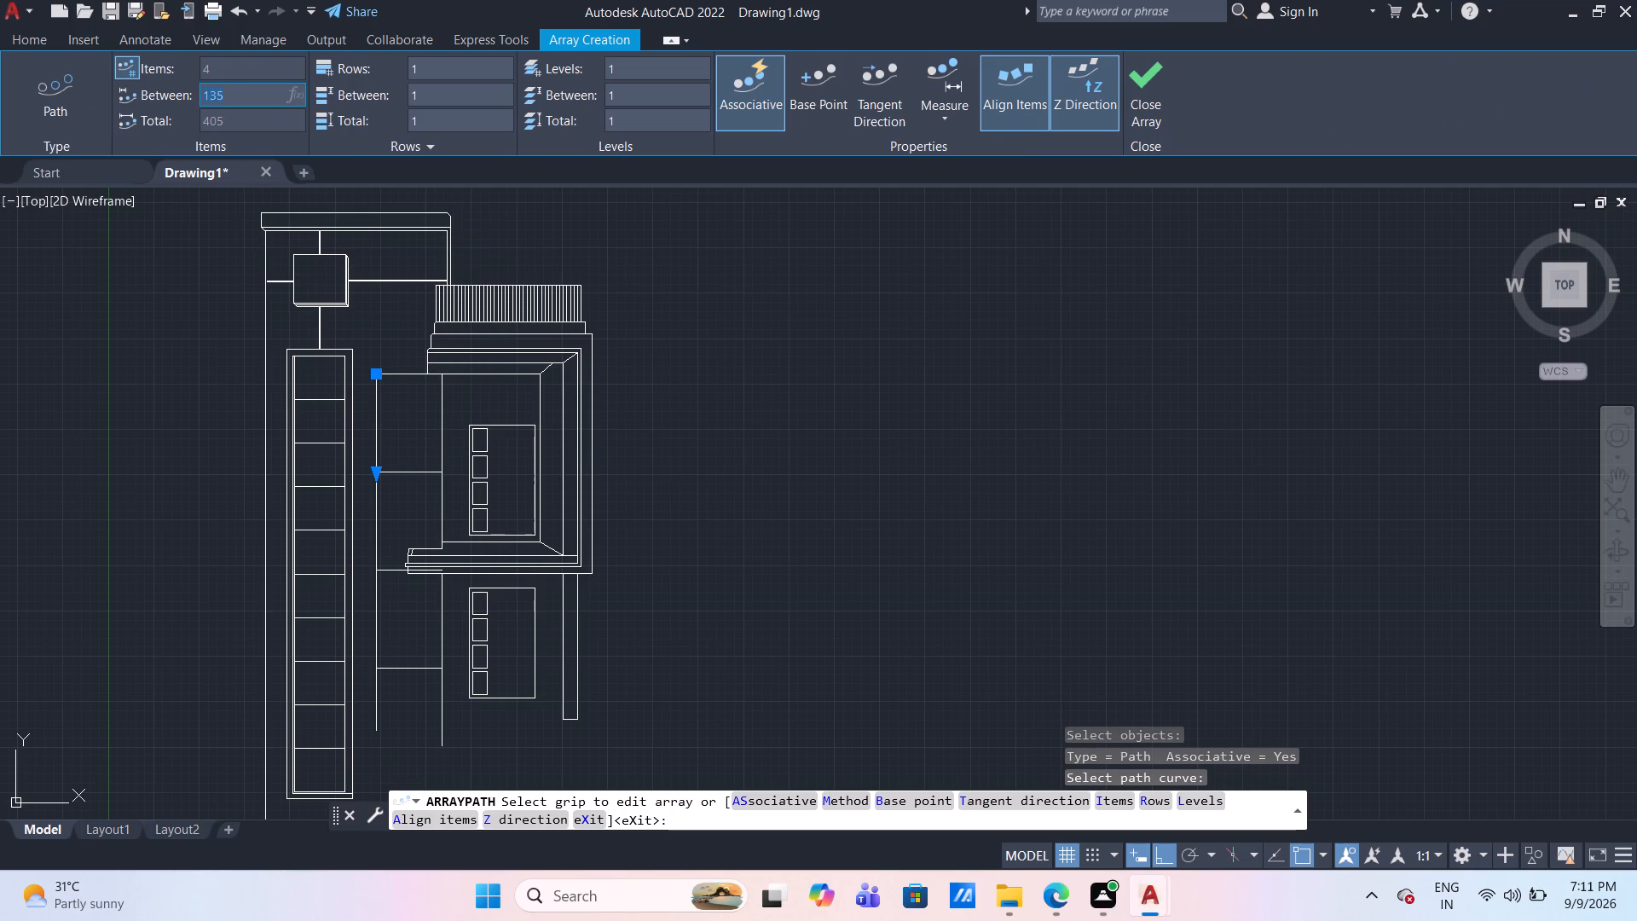
{"action": "type", "text": "20"}
{"action": "key", "text": "Return"}
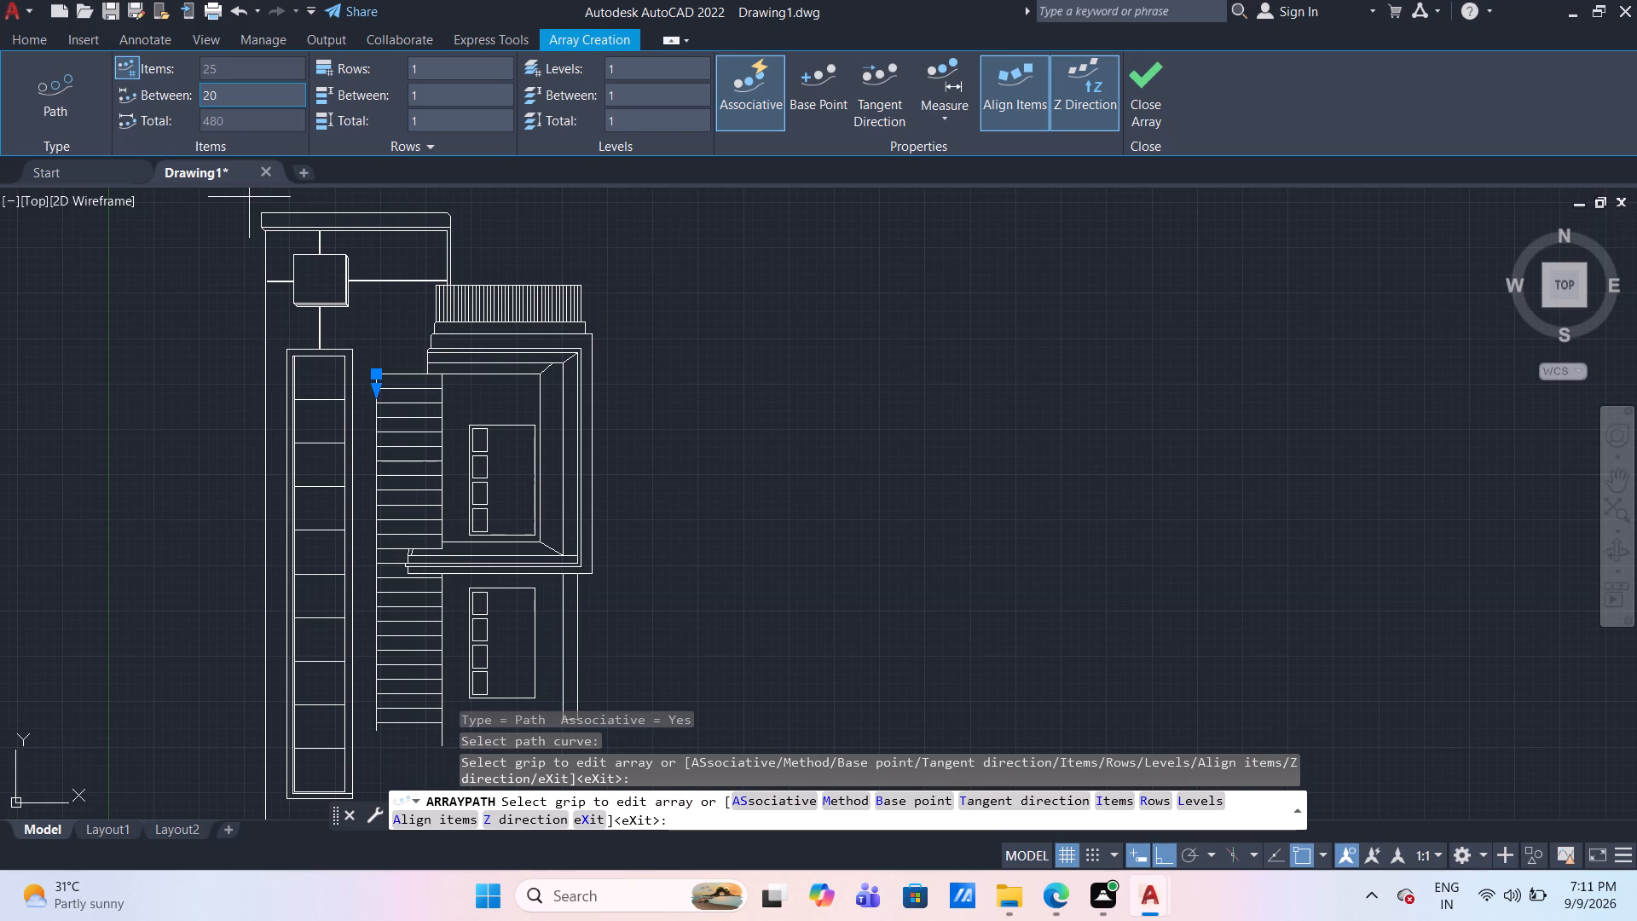
{"action": "key", "text": "Escape"}
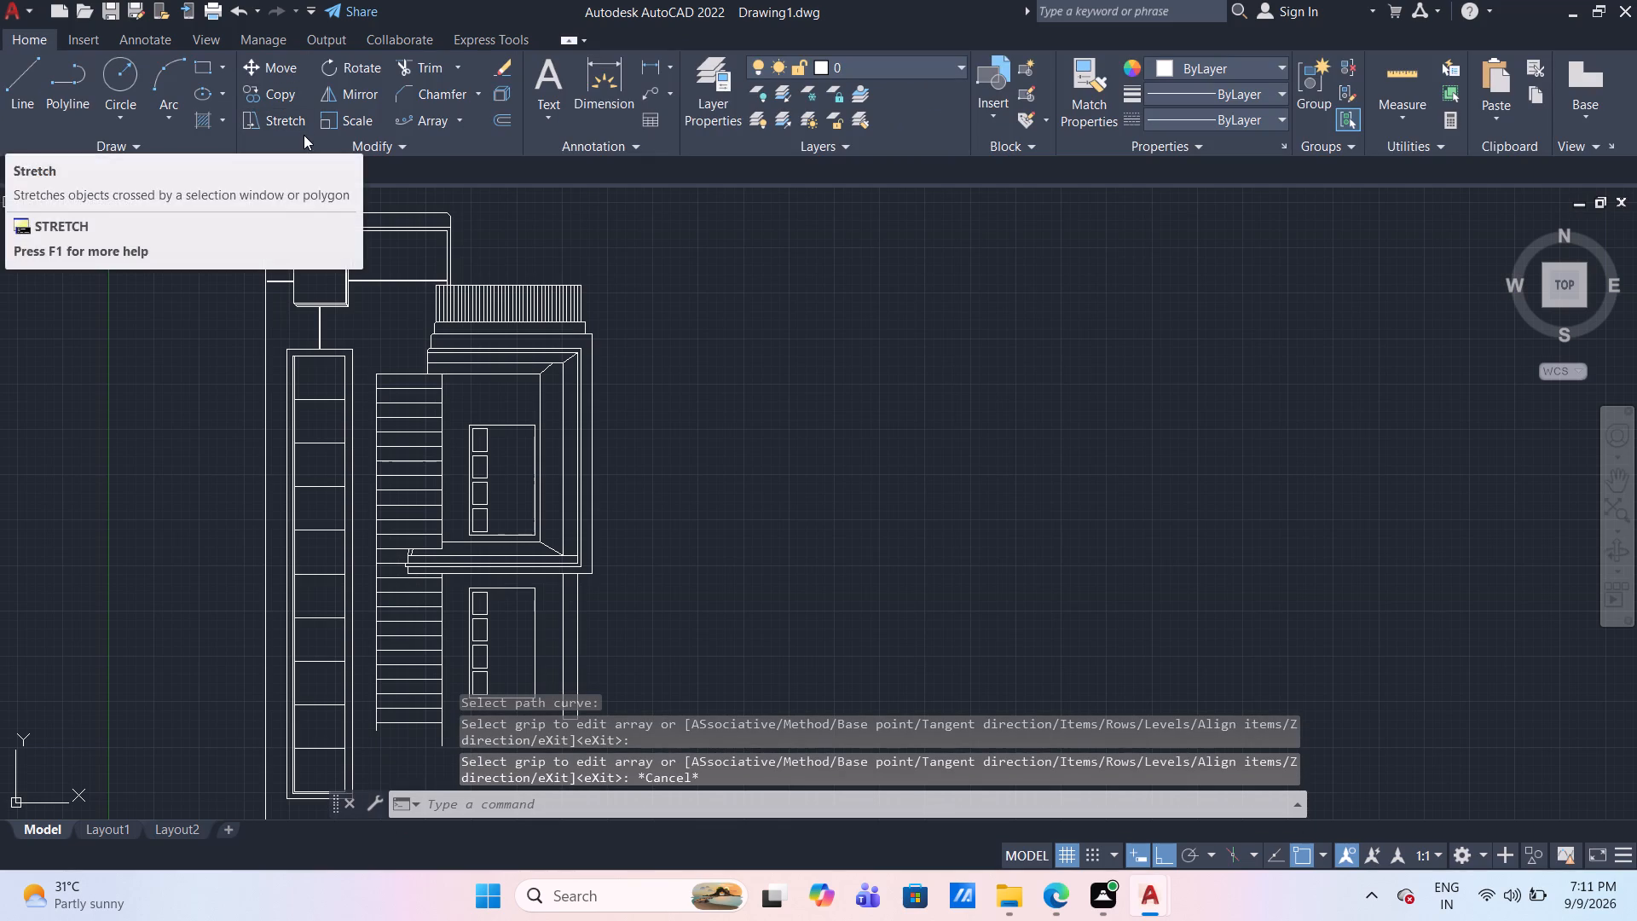
Examine the arrayed strip, the base moulding and the lower window in relation to the whole elevation.
{"action": "middle_click_drag", "start_coordinate": [685, 598], "coordinate": [686, 594]}
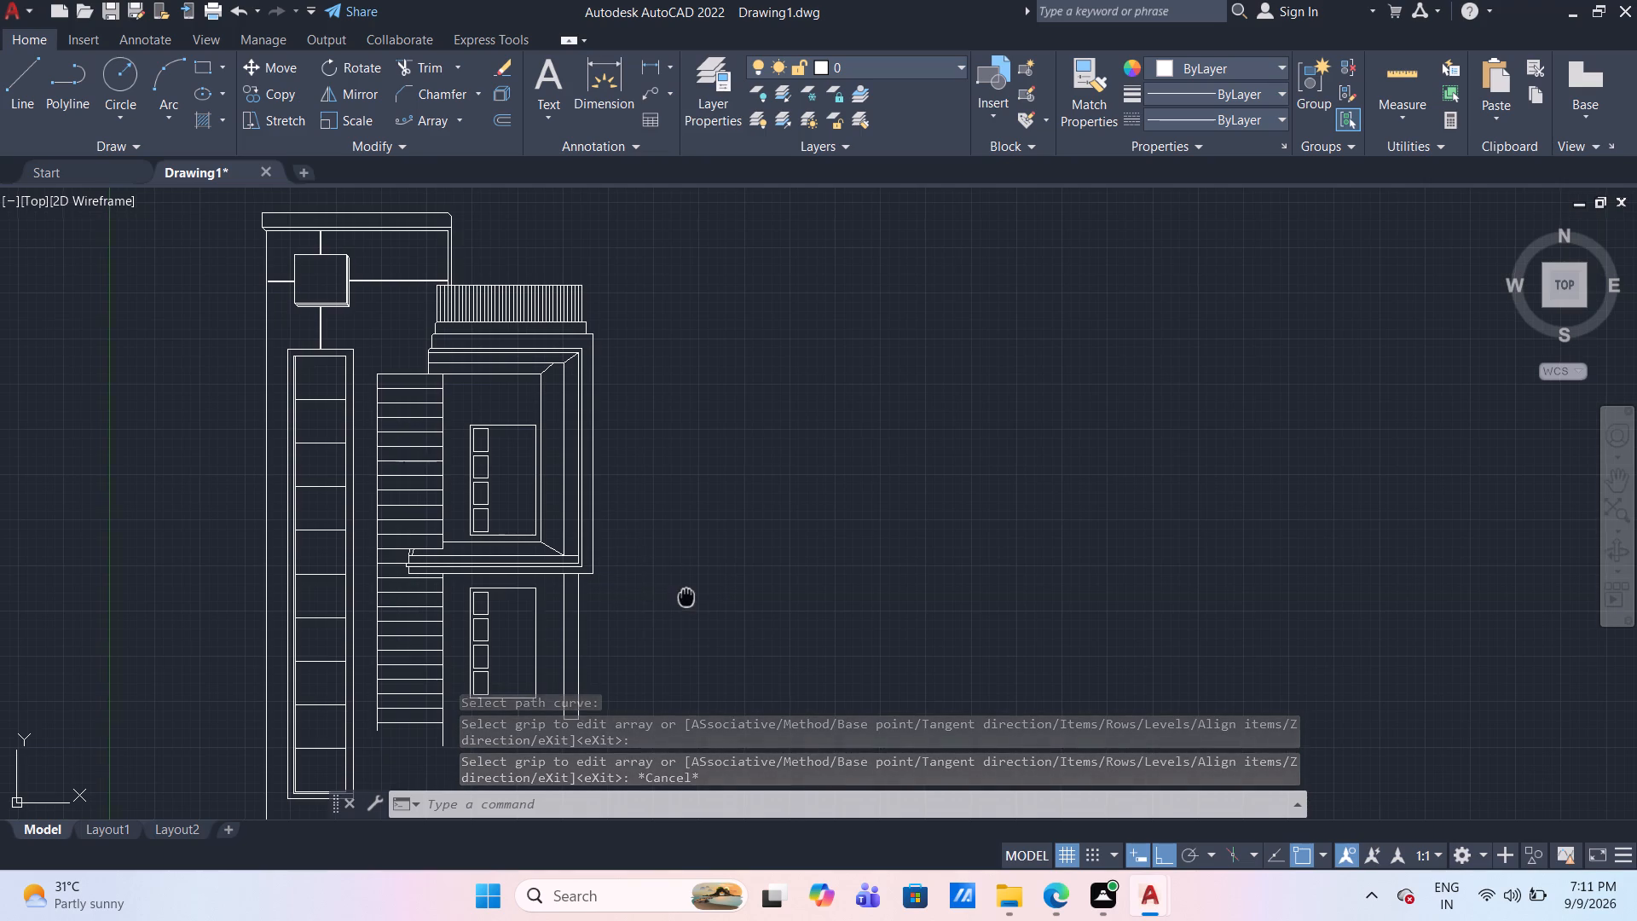
{"action": "middle_click_drag", "start_coordinate": [686, 594], "coordinate": [685, 513]}
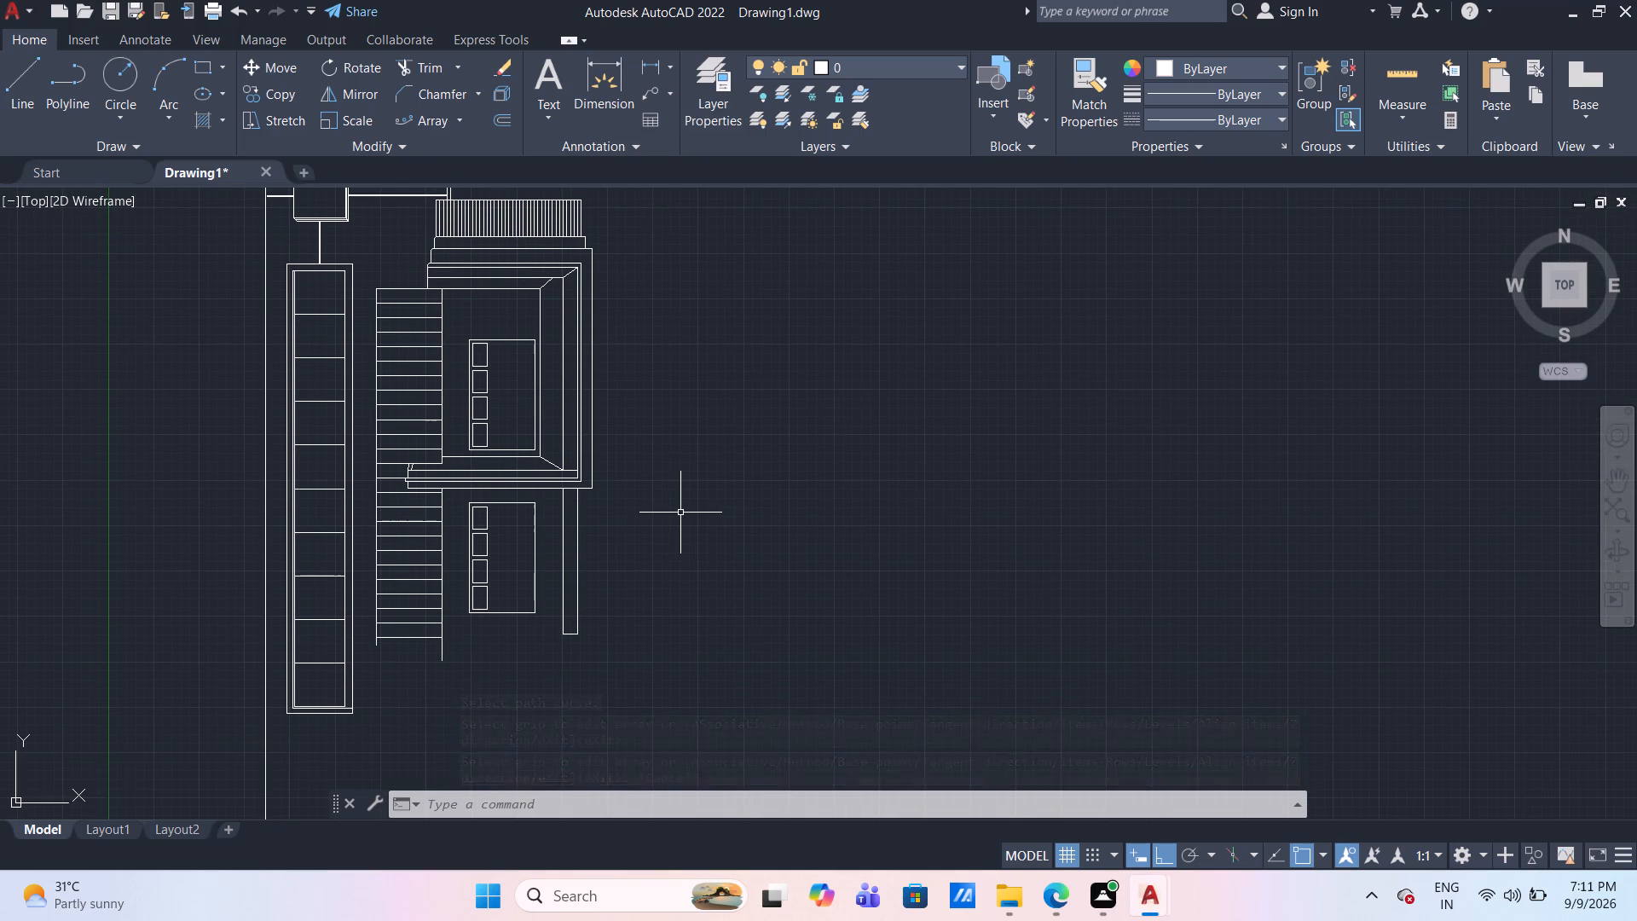
{"action": "scroll", "coordinate": [680, 513], "scroll_direction": "down", "scroll_amount": 1}
{"action": "middle_click_drag", "start_coordinate": [688, 523], "coordinate": [704, 556]}
{"action": "scroll", "coordinate": [684, 517], "scroll_direction": "up", "scroll_amount": 1}
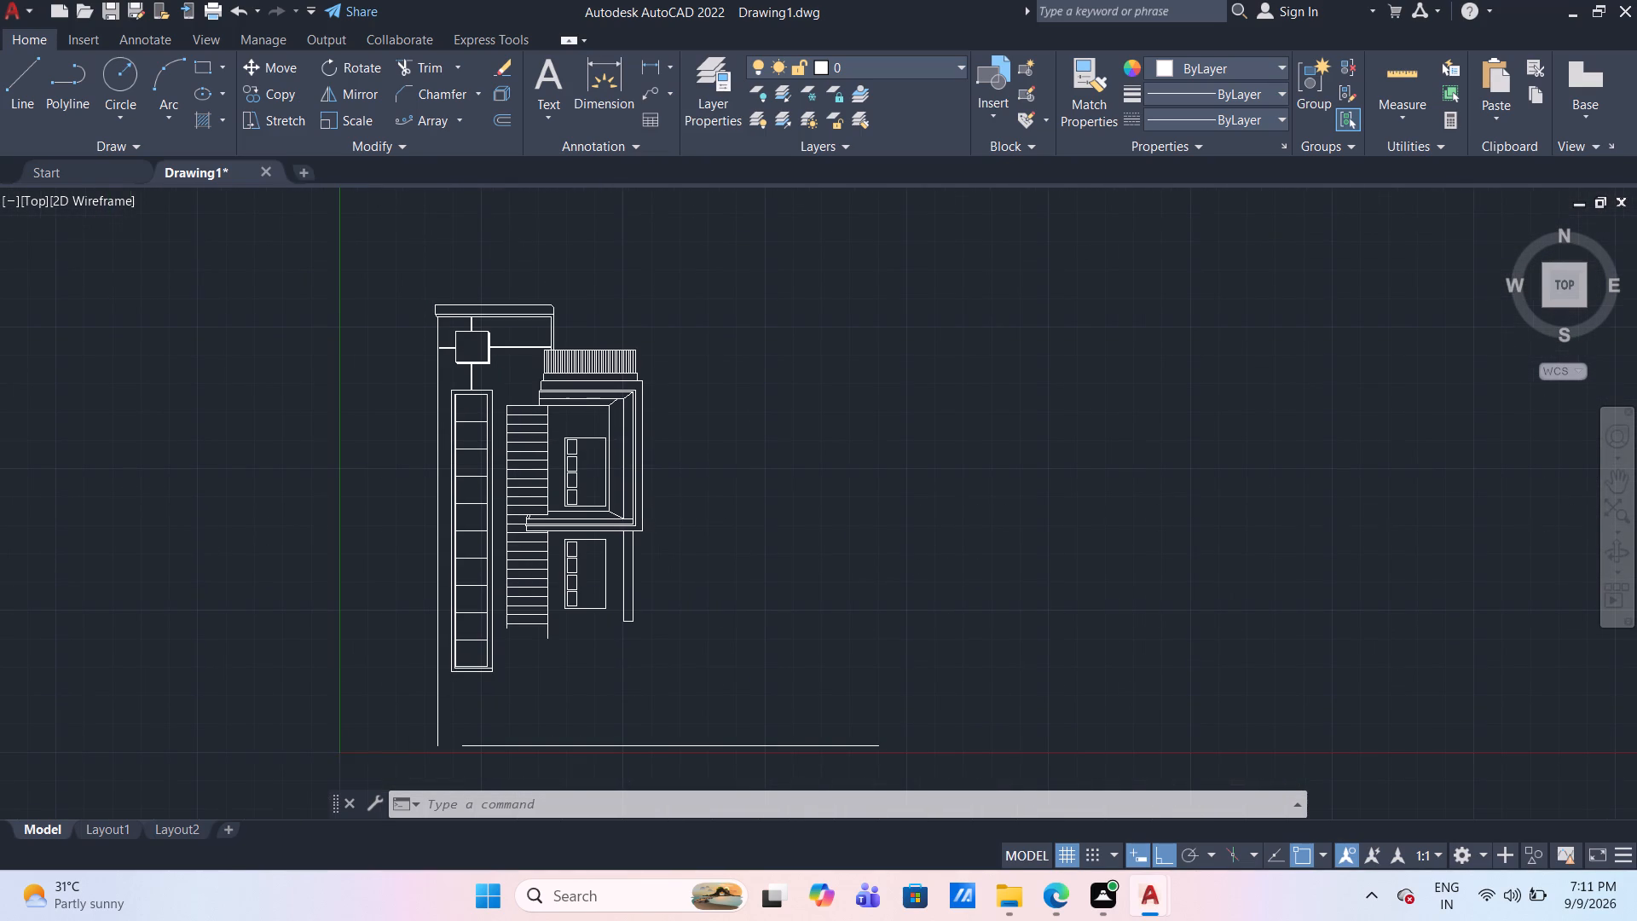
{"action": "middle_click_drag", "start_coordinate": [684, 517], "coordinate": [709, 520]}
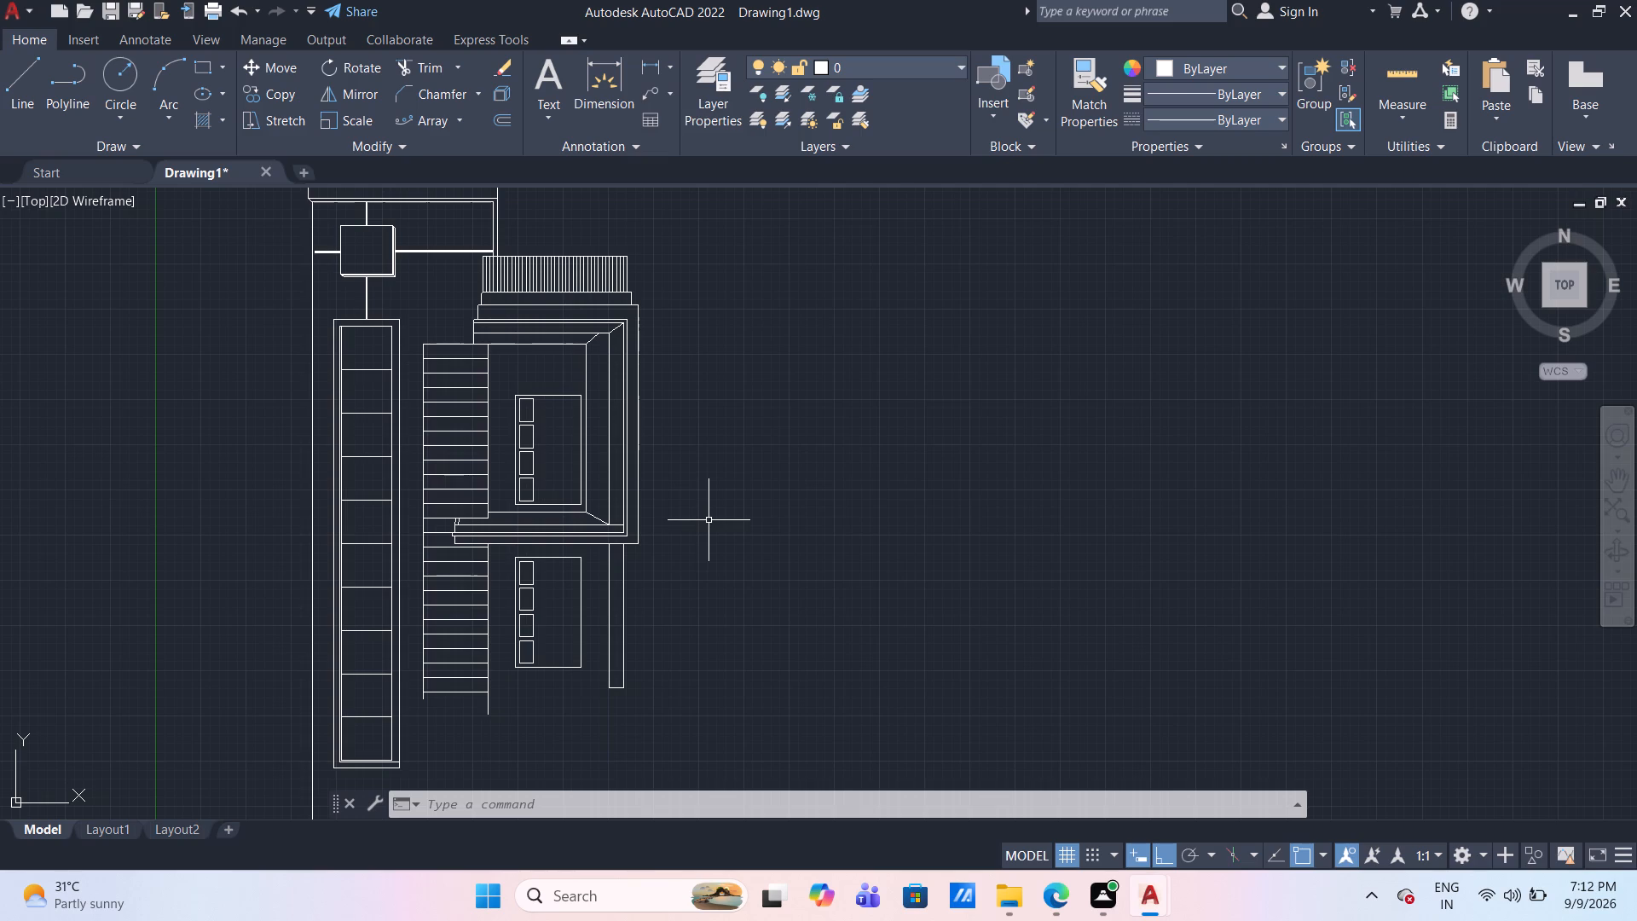
{"action": "scroll", "coordinate": [515, 672], "scroll_direction": "up", "scroll_amount": 1}
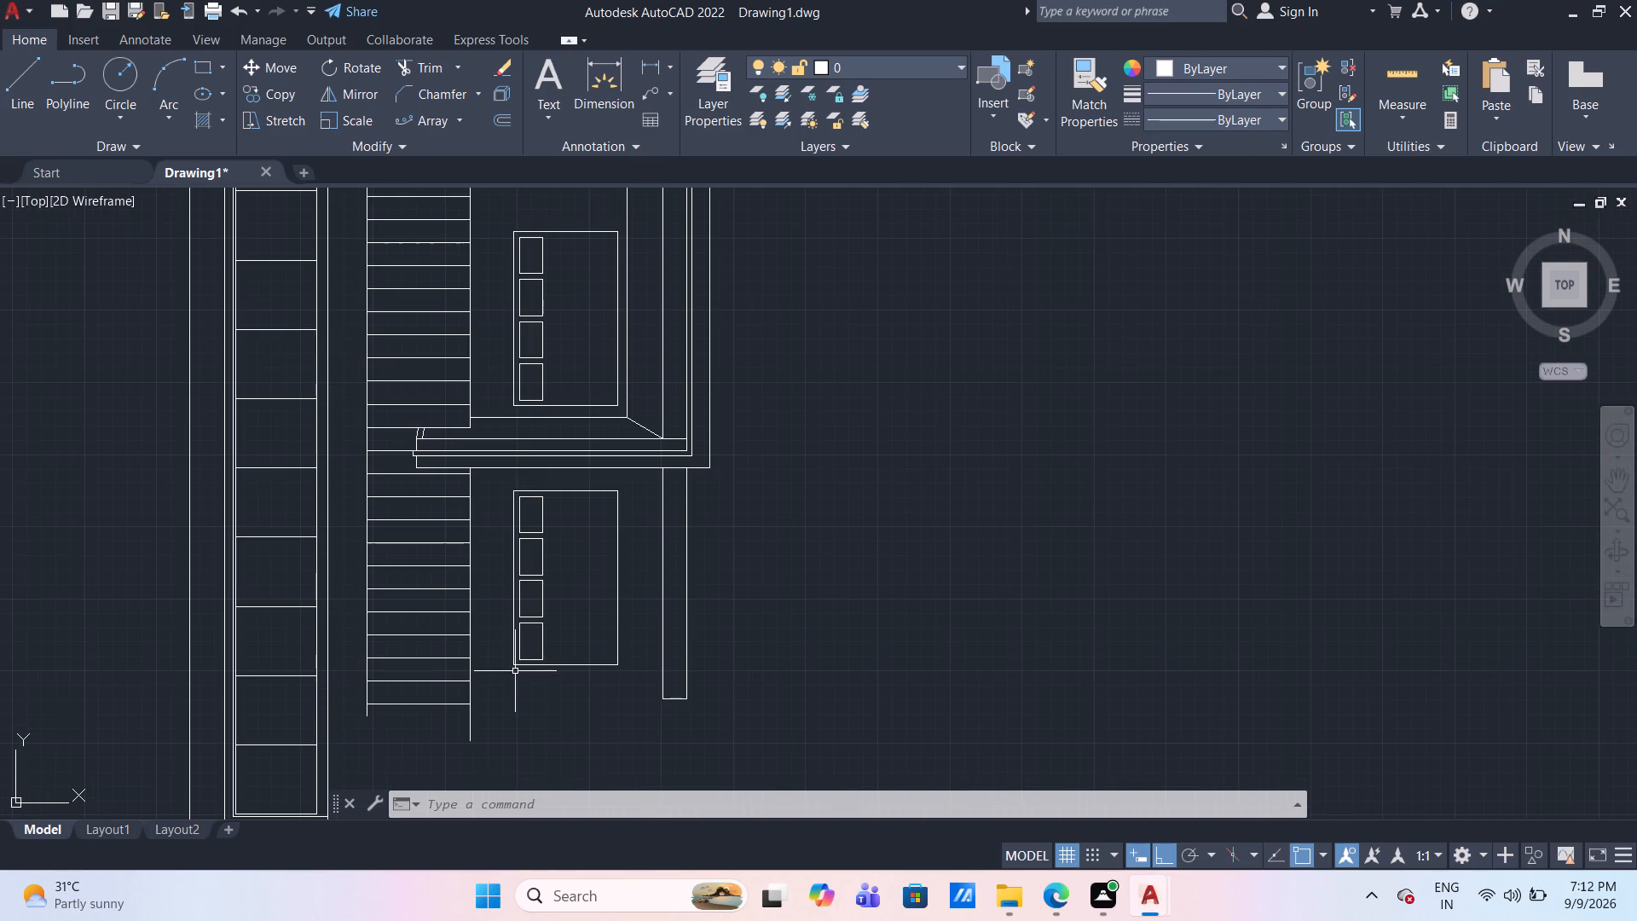
{"action": "scroll", "coordinate": [592, 692], "scroll_direction": "down", "scroll_amount": 1}
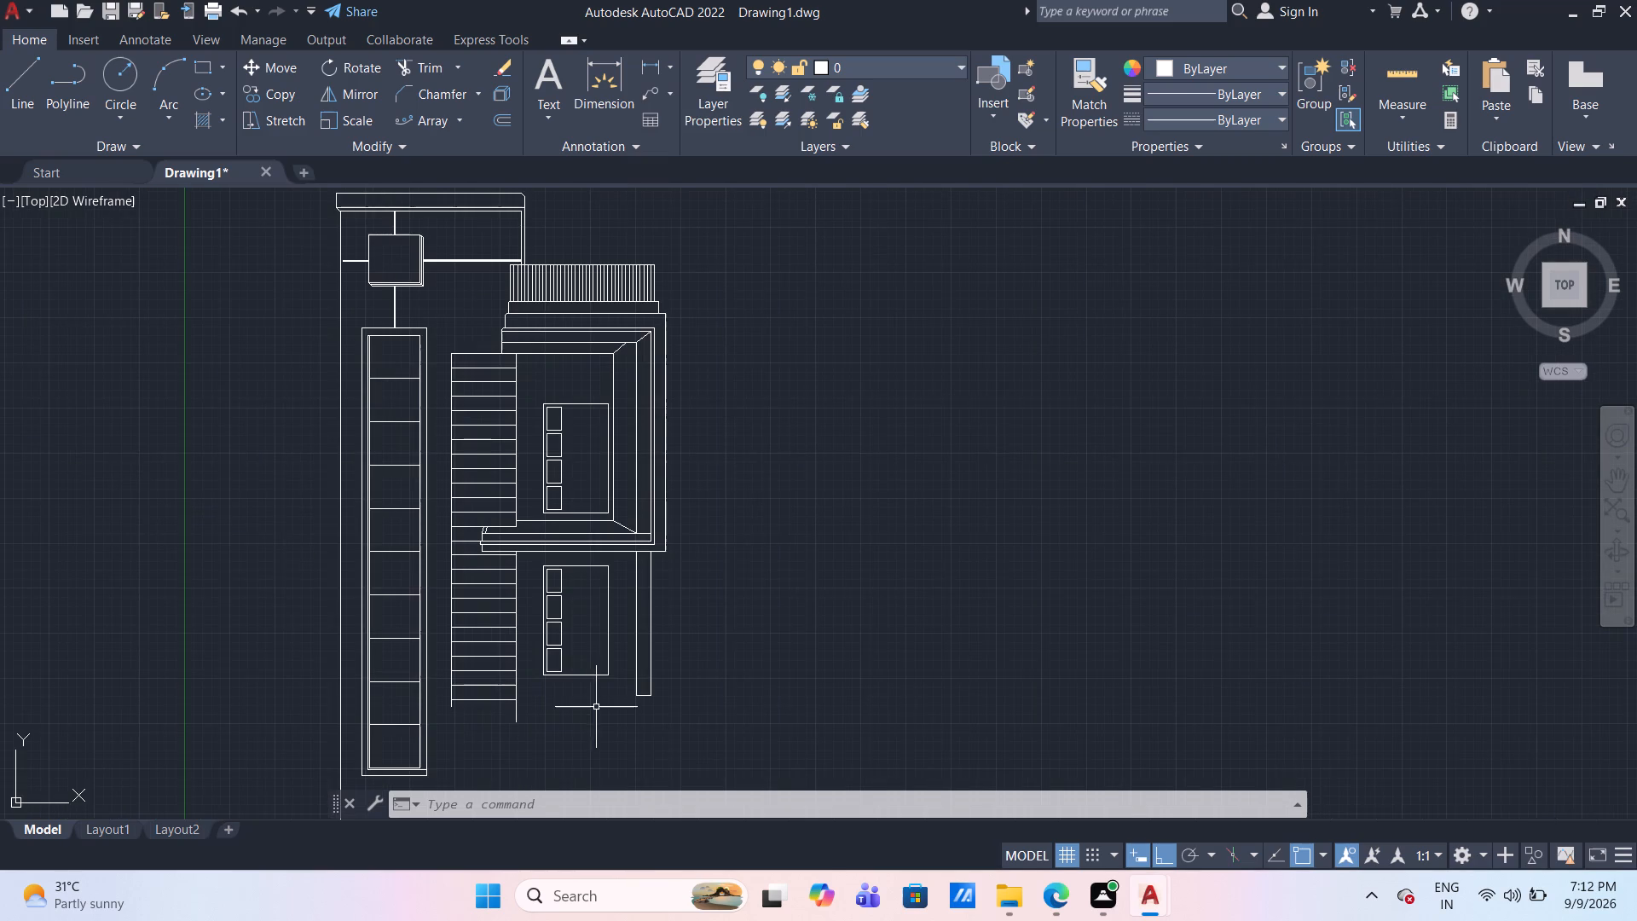
{"action": "middle_click_drag", "start_coordinate": [596, 707], "coordinate": [615, 623]}
{"action": "scroll", "coordinate": [615, 623], "scroll_direction": "down", "scroll_amount": 1}
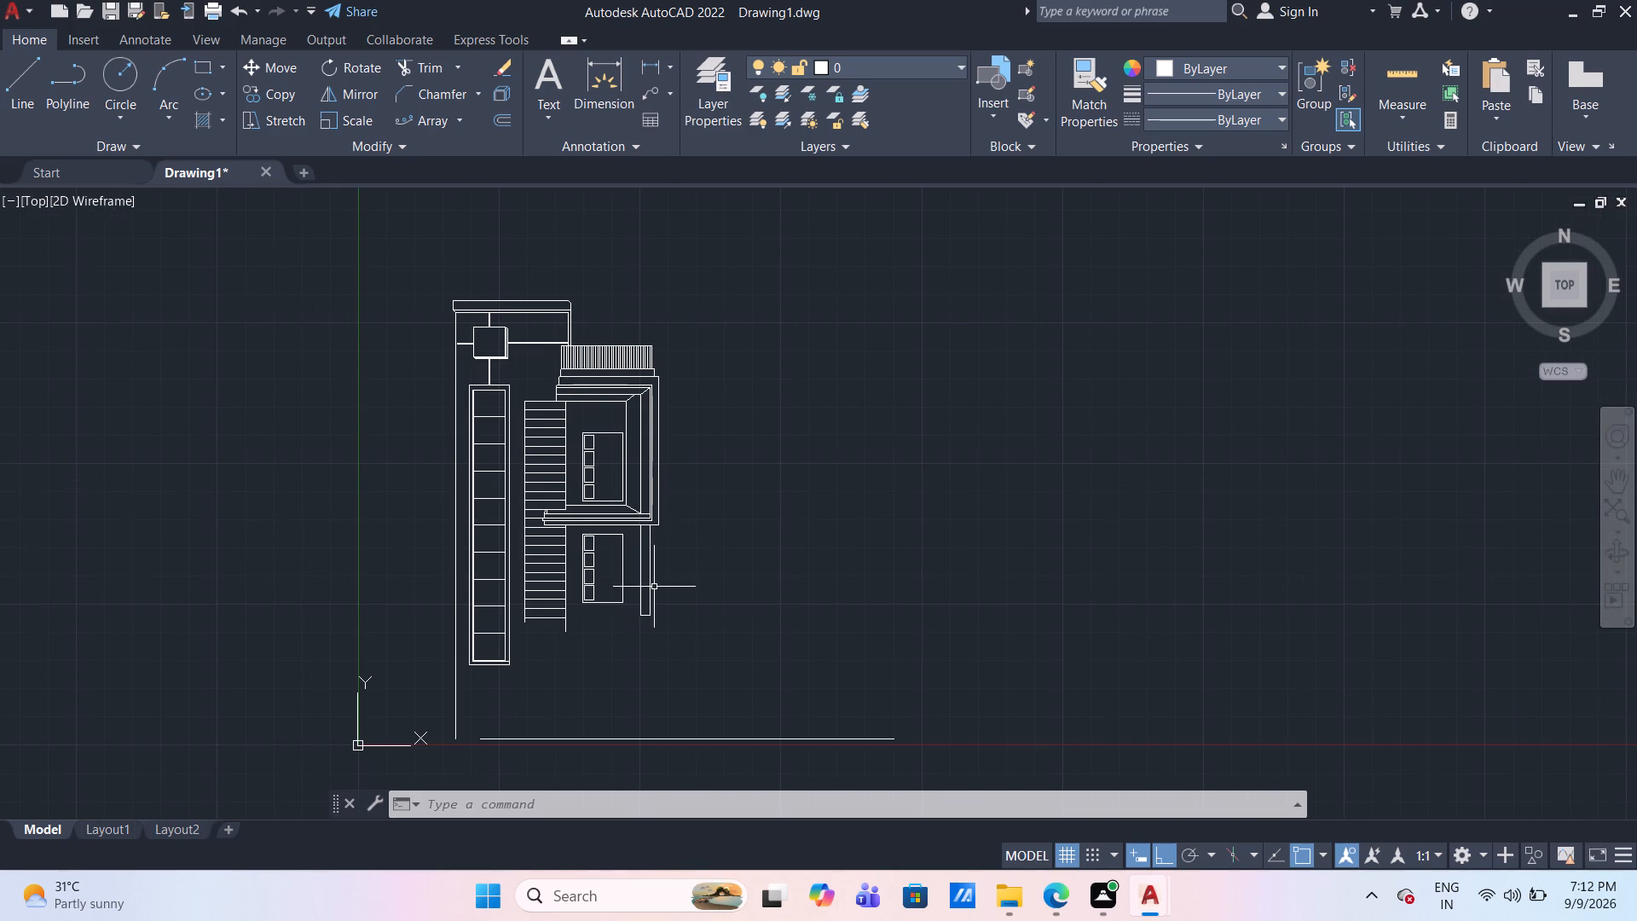
{"action": "scroll", "coordinate": [733, 611], "scroll_direction": "up", "scroll_amount": 1}
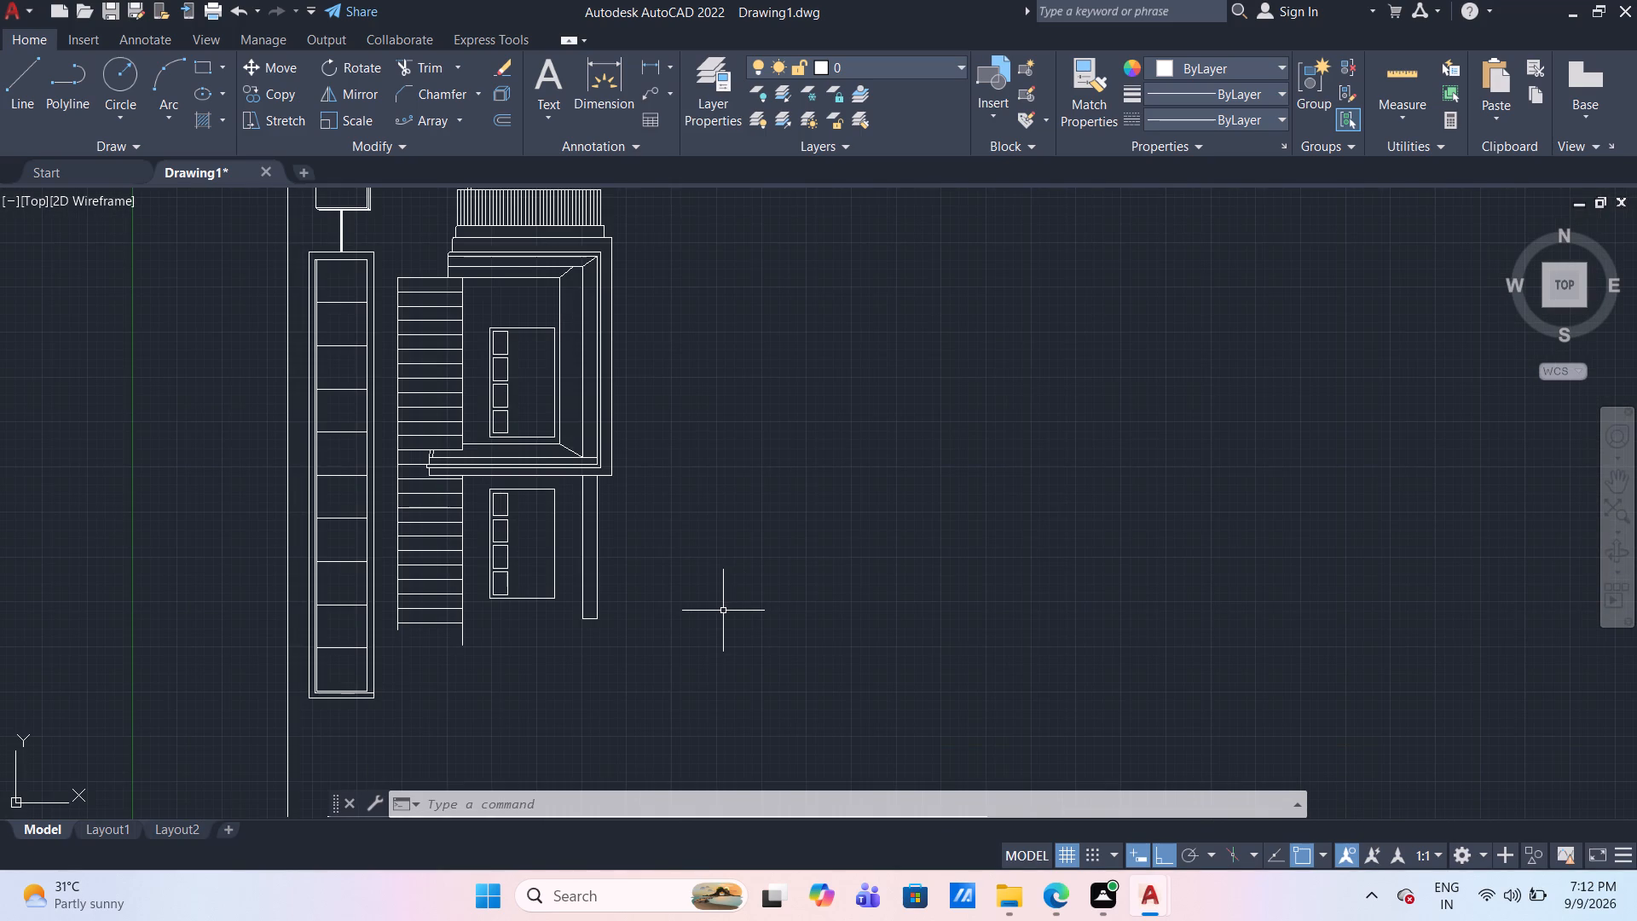
{"action": "scroll", "coordinate": [460, 455], "scroll_direction": "up", "scroll_amount": 3}
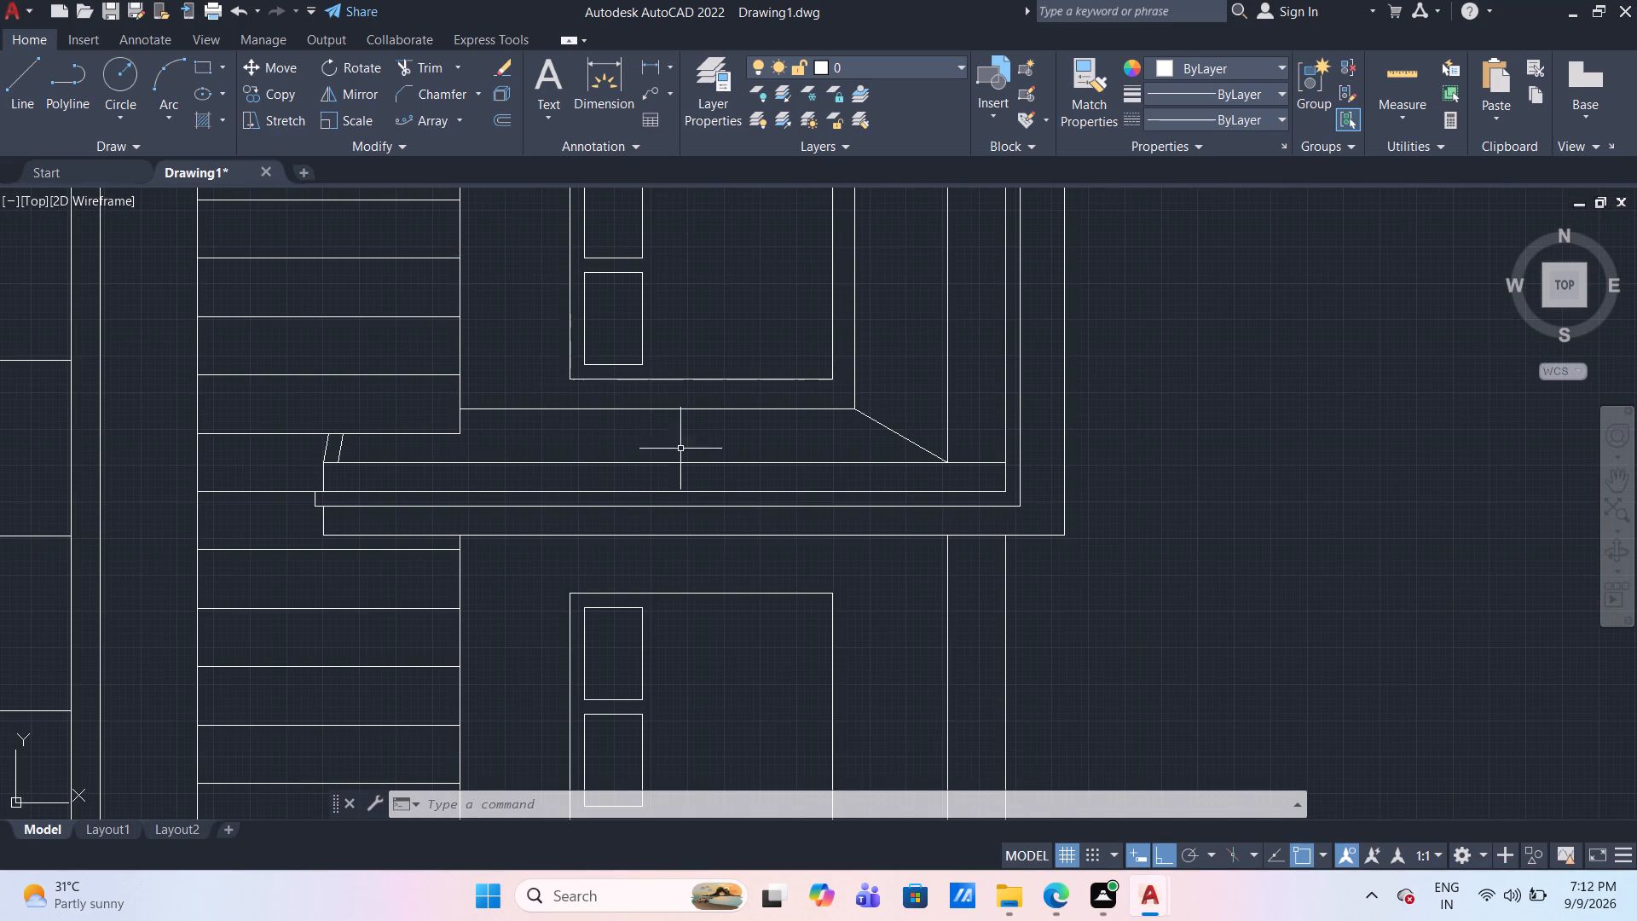
{"action": "scroll", "coordinate": [738, 460], "scroll_direction": "down", "scroll_amount": 2}
{"action": "scroll", "coordinate": [875, 468], "scroll_direction": "up", "scroll_amount": 1}
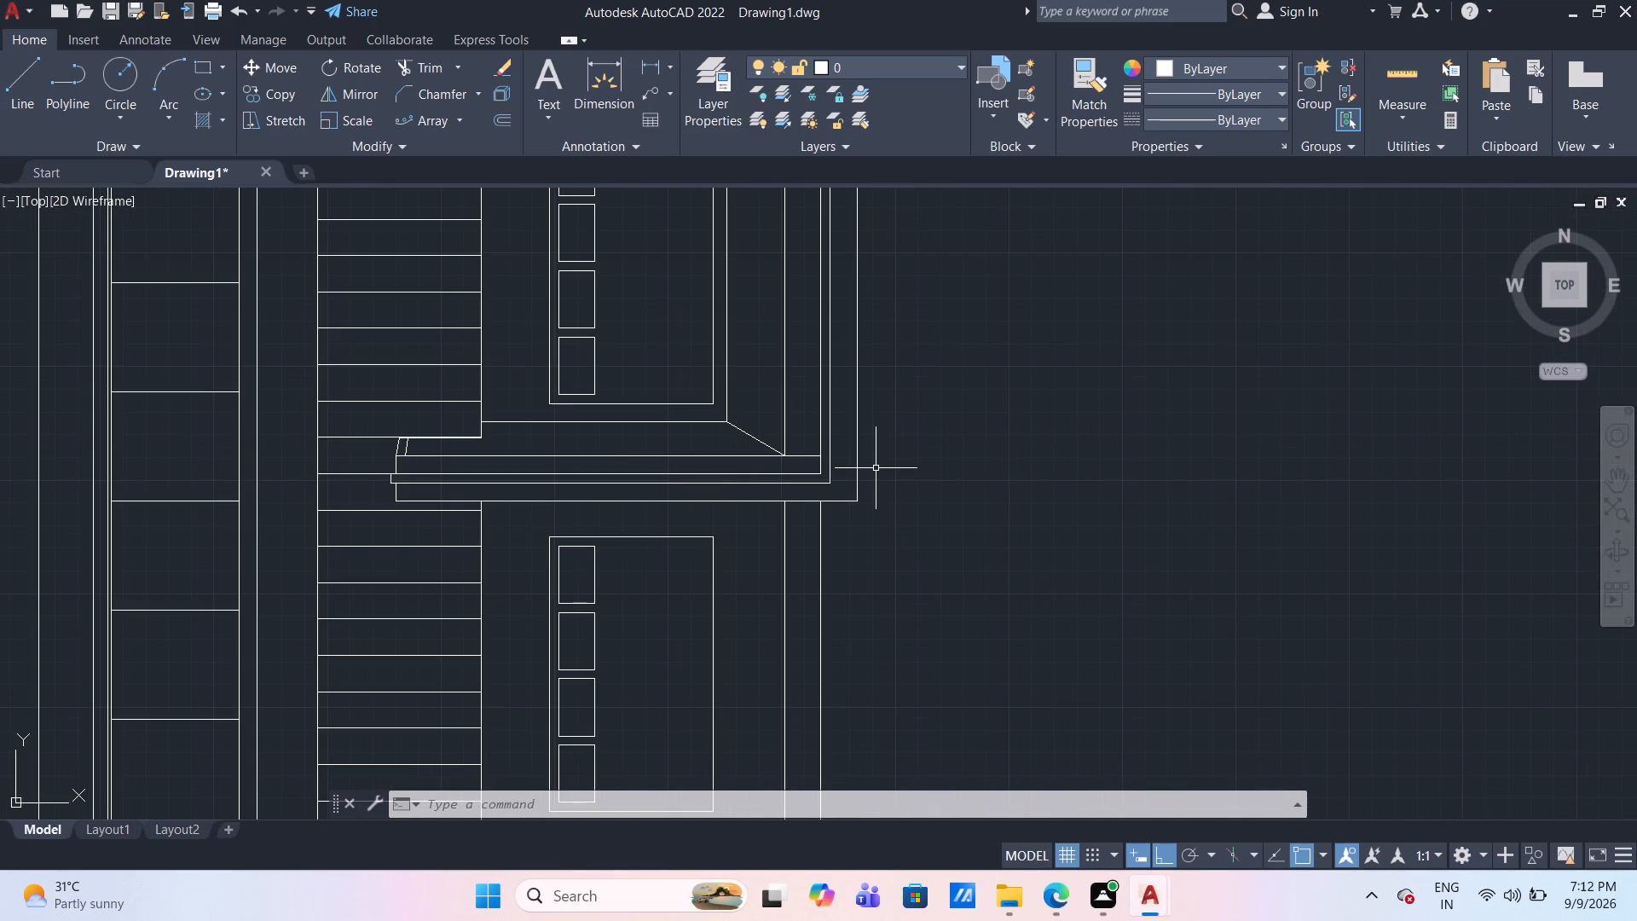
{"action": "scroll", "coordinate": [905, 553], "scroll_direction": "down", "scroll_amount": 2}
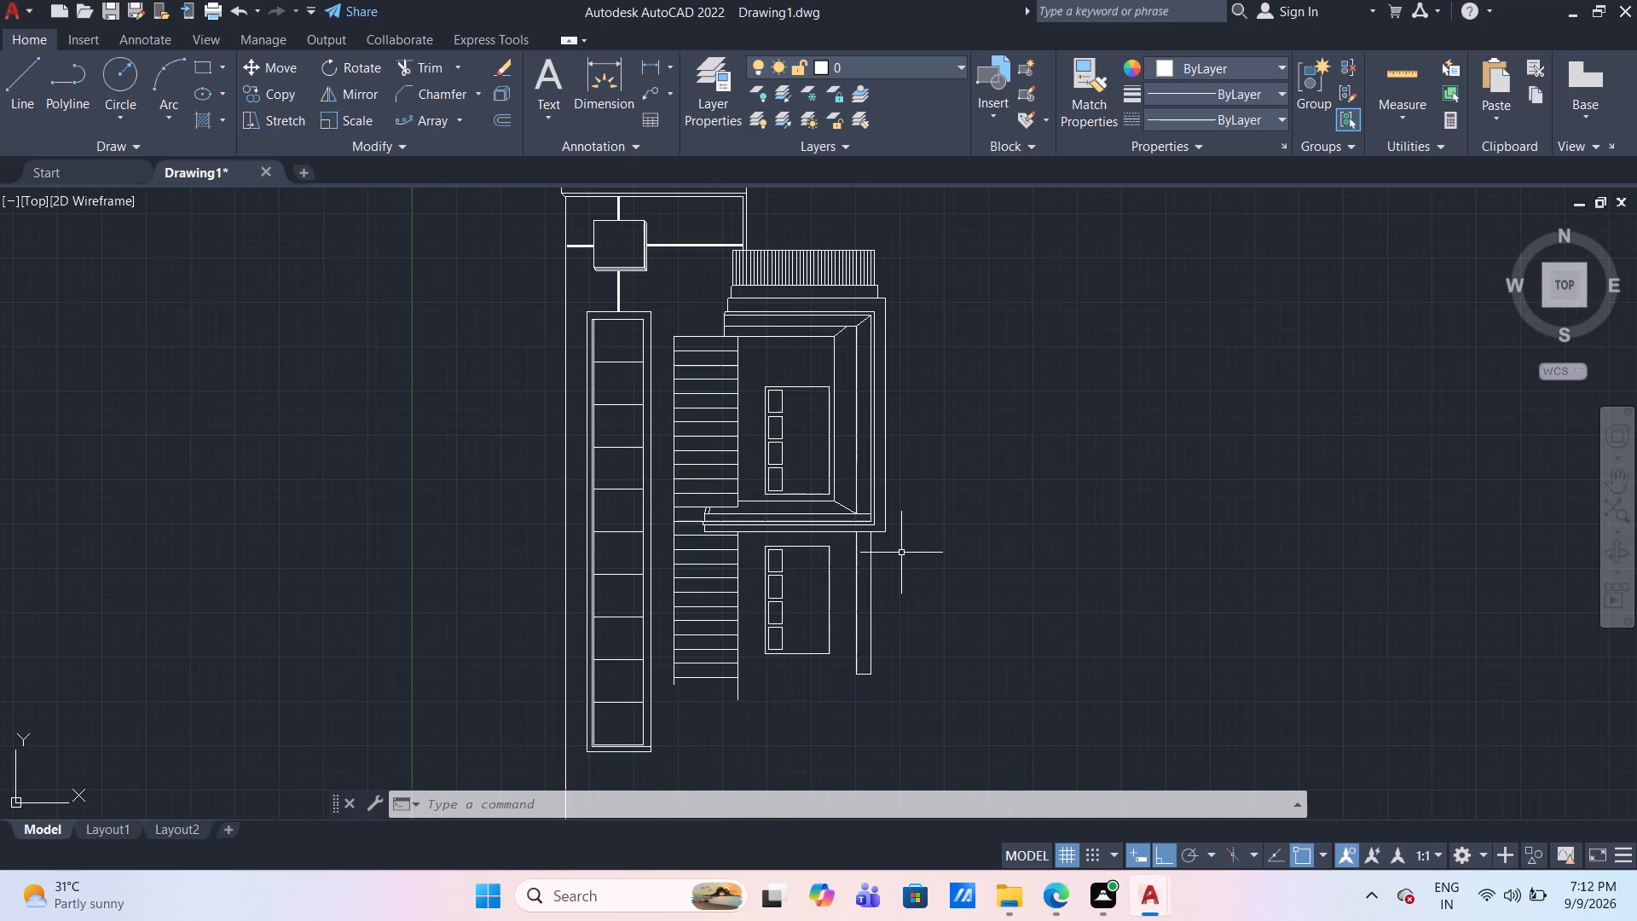
{"action": "middle_click_drag", "start_coordinate": [917, 605], "coordinate": [845, 604]}
{"action": "middle_click_drag", "start_coordinate": [877, 515], "coordinate": [847, 547]}
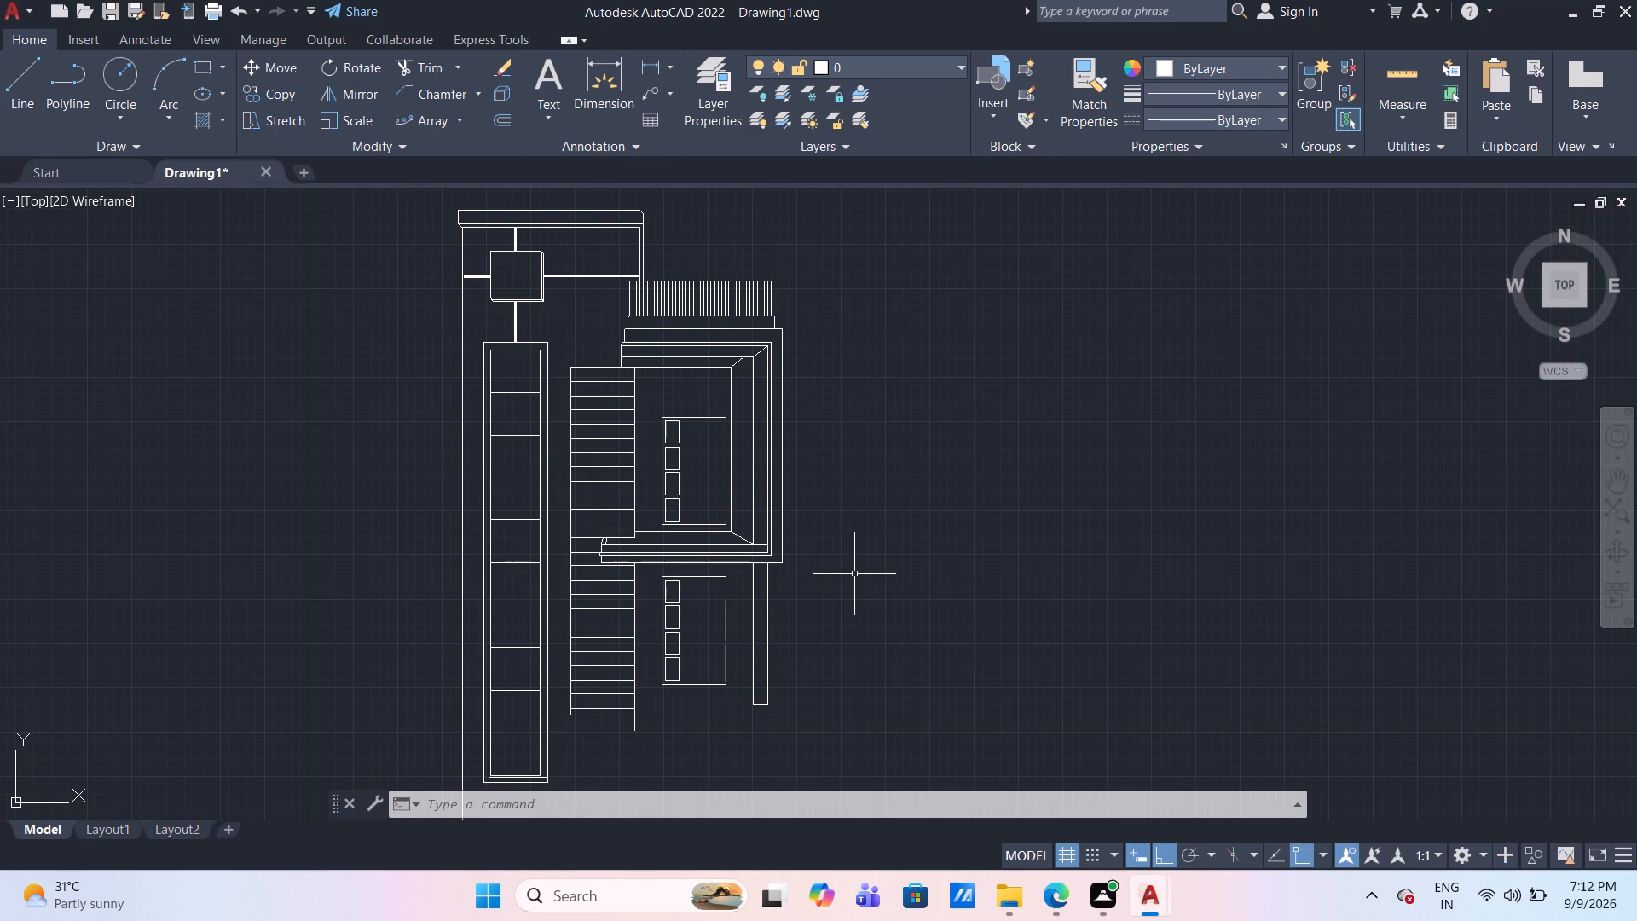
Trim the end of the strip's left vertical line that projects below the lowest arrayed horizontal line.
{"action": "scroll", "coordinate": [642, 682], "scroll_direction": "up", "scroll_amount": 2}
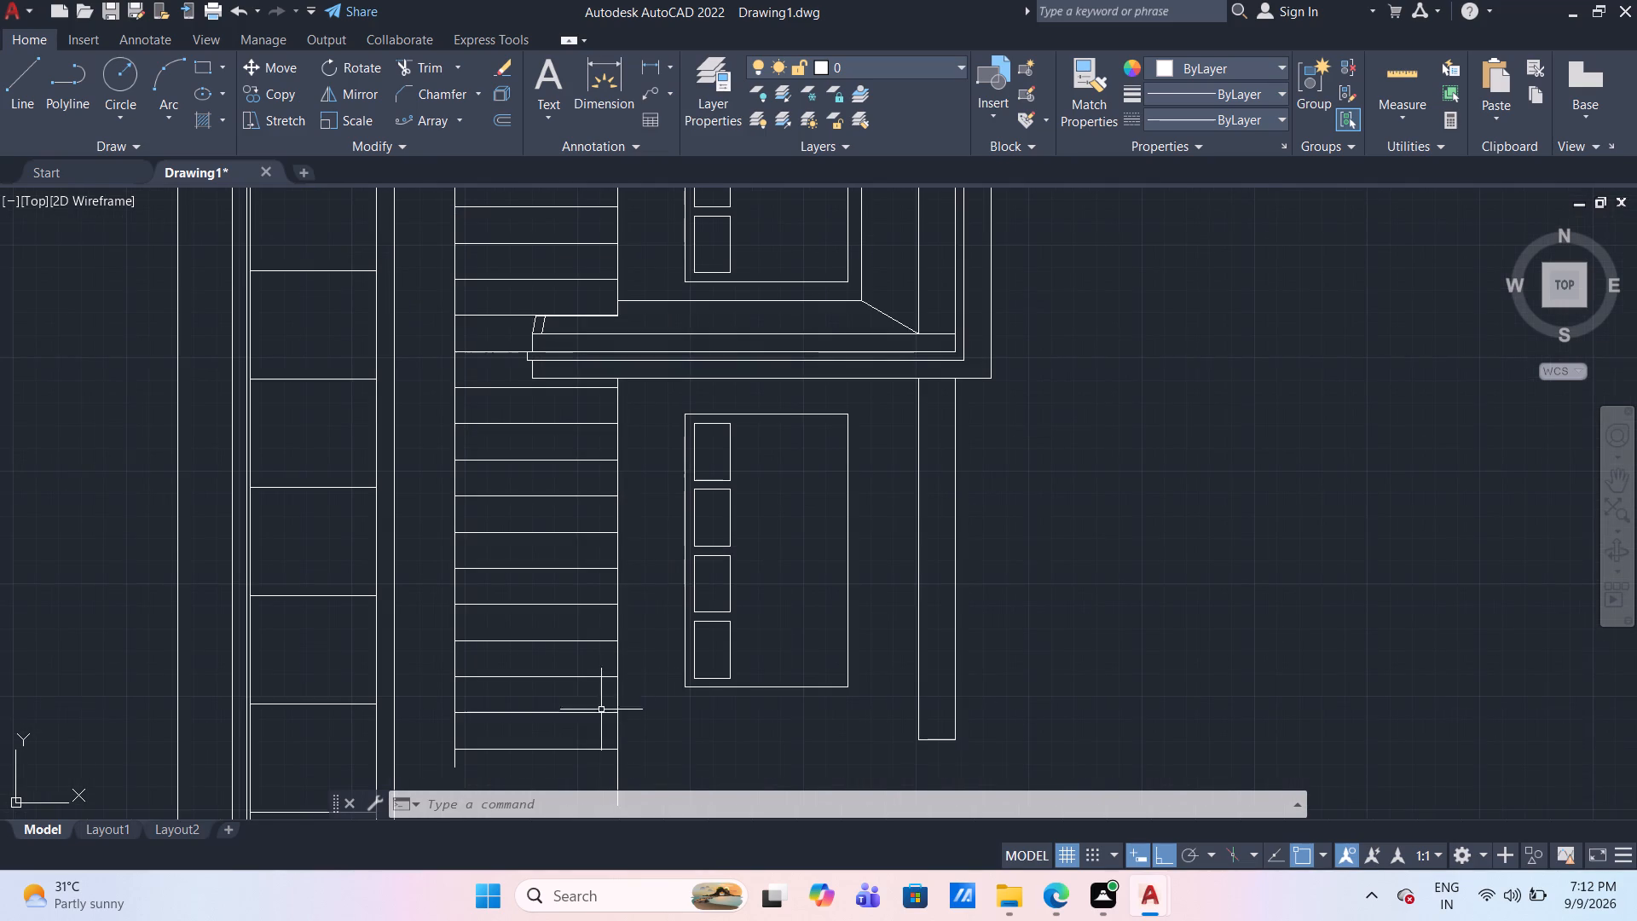
{"action": "middle_click_drag", "start_coordinate": [599, 721], "coordinate": [649, 529]}
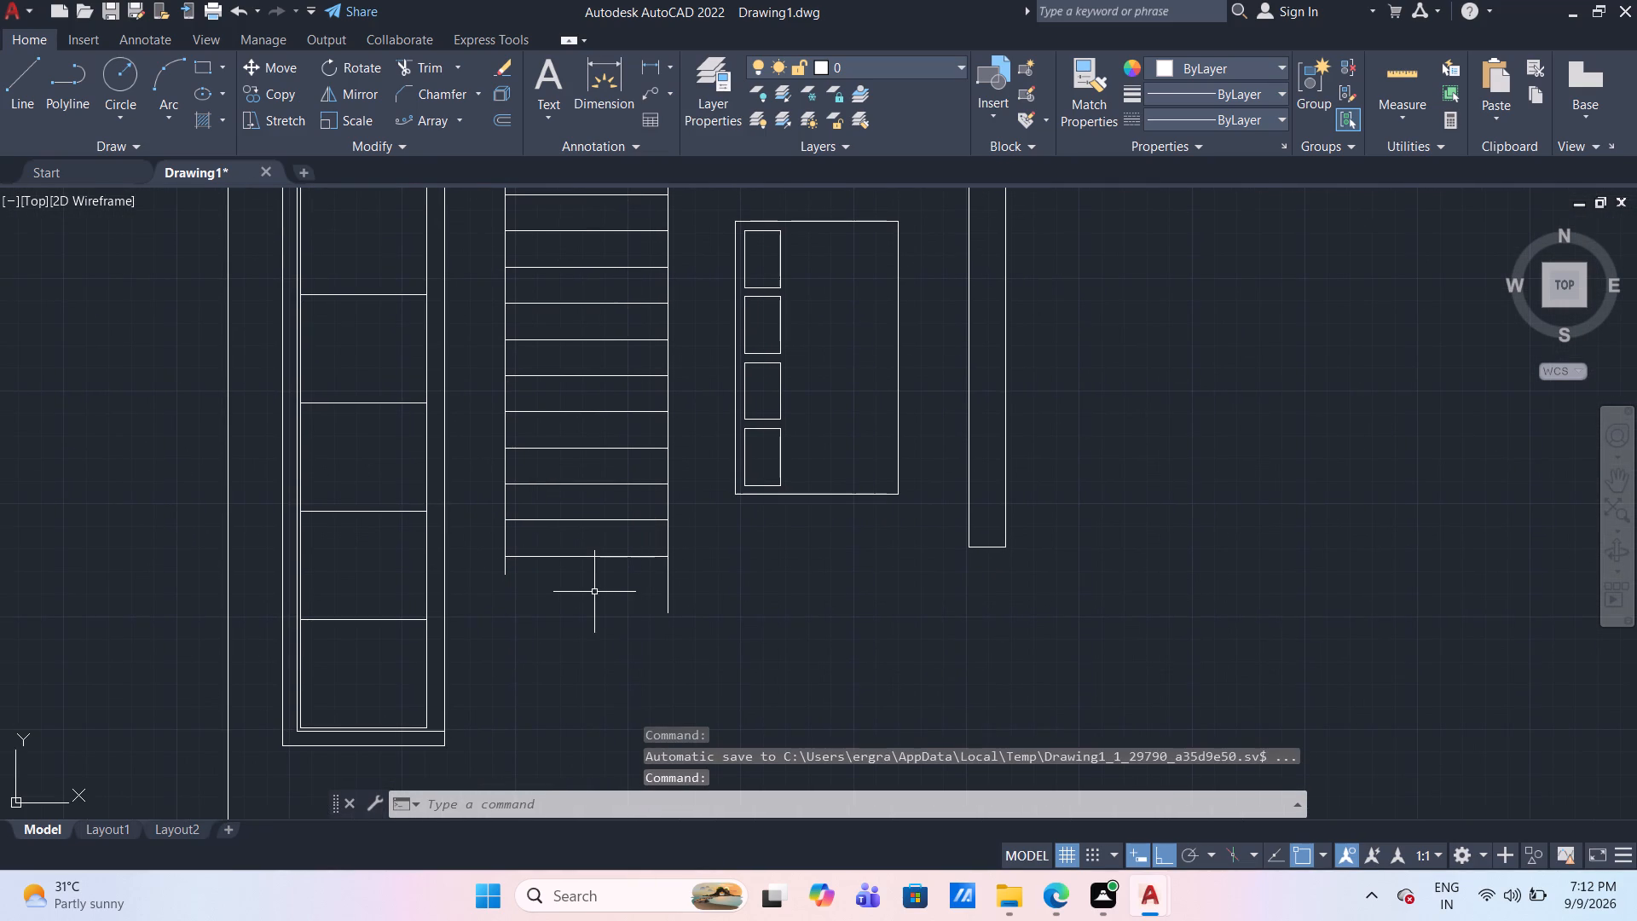
{"action": "type", "text": "TR"}
{"action": "key", "text": "Return"}
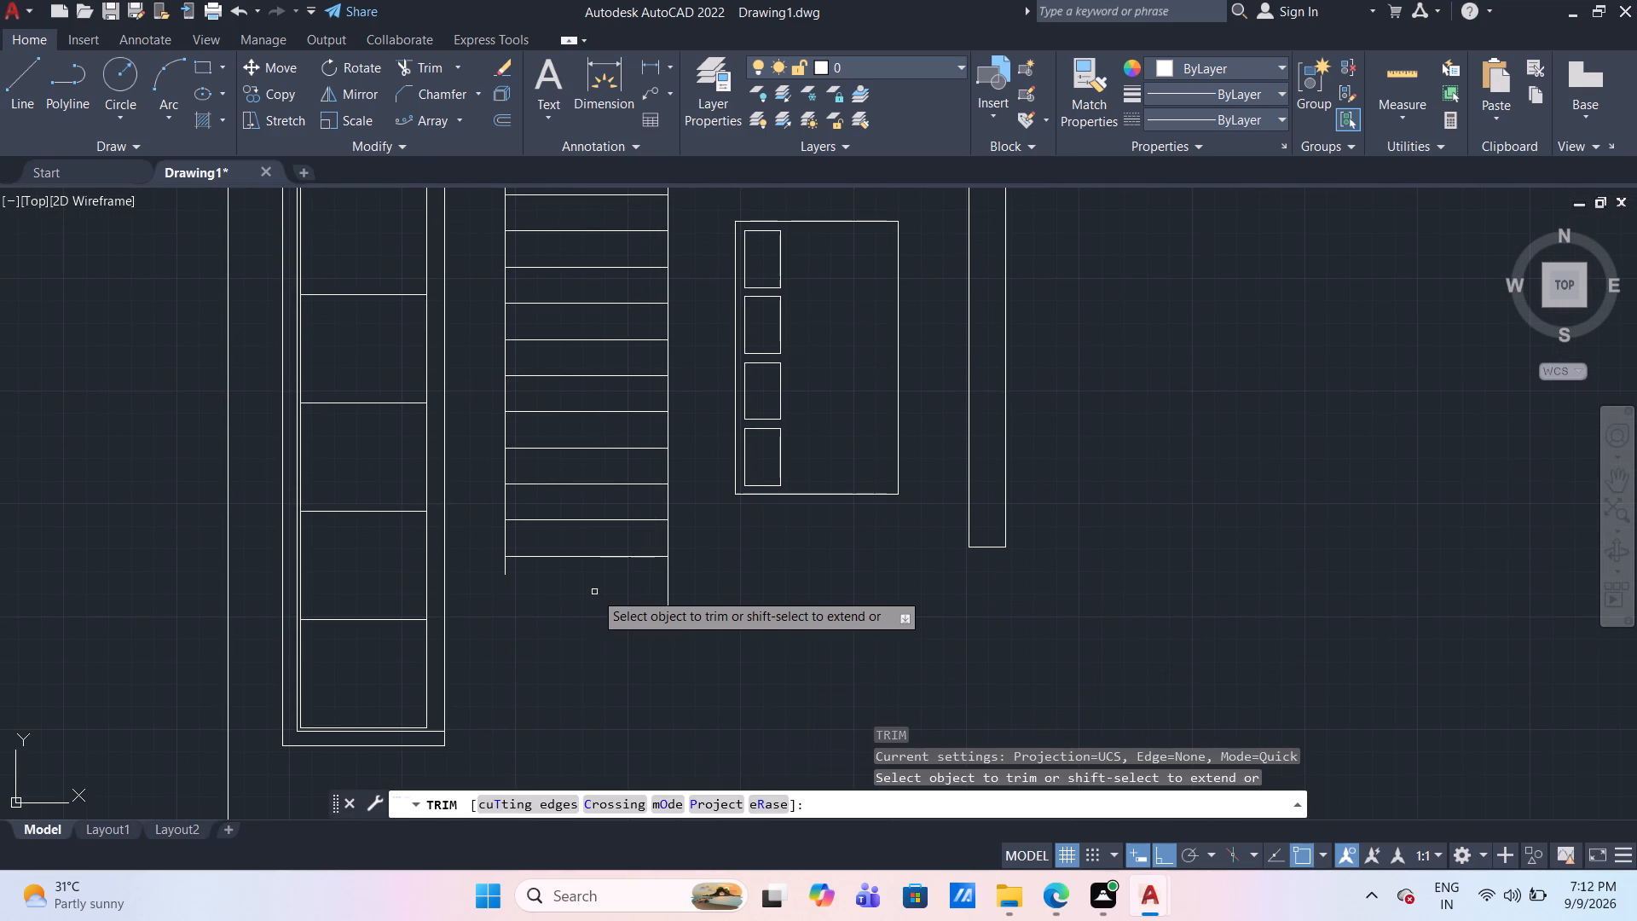
{"action": "left_click", "coordinate": [505, 565]}
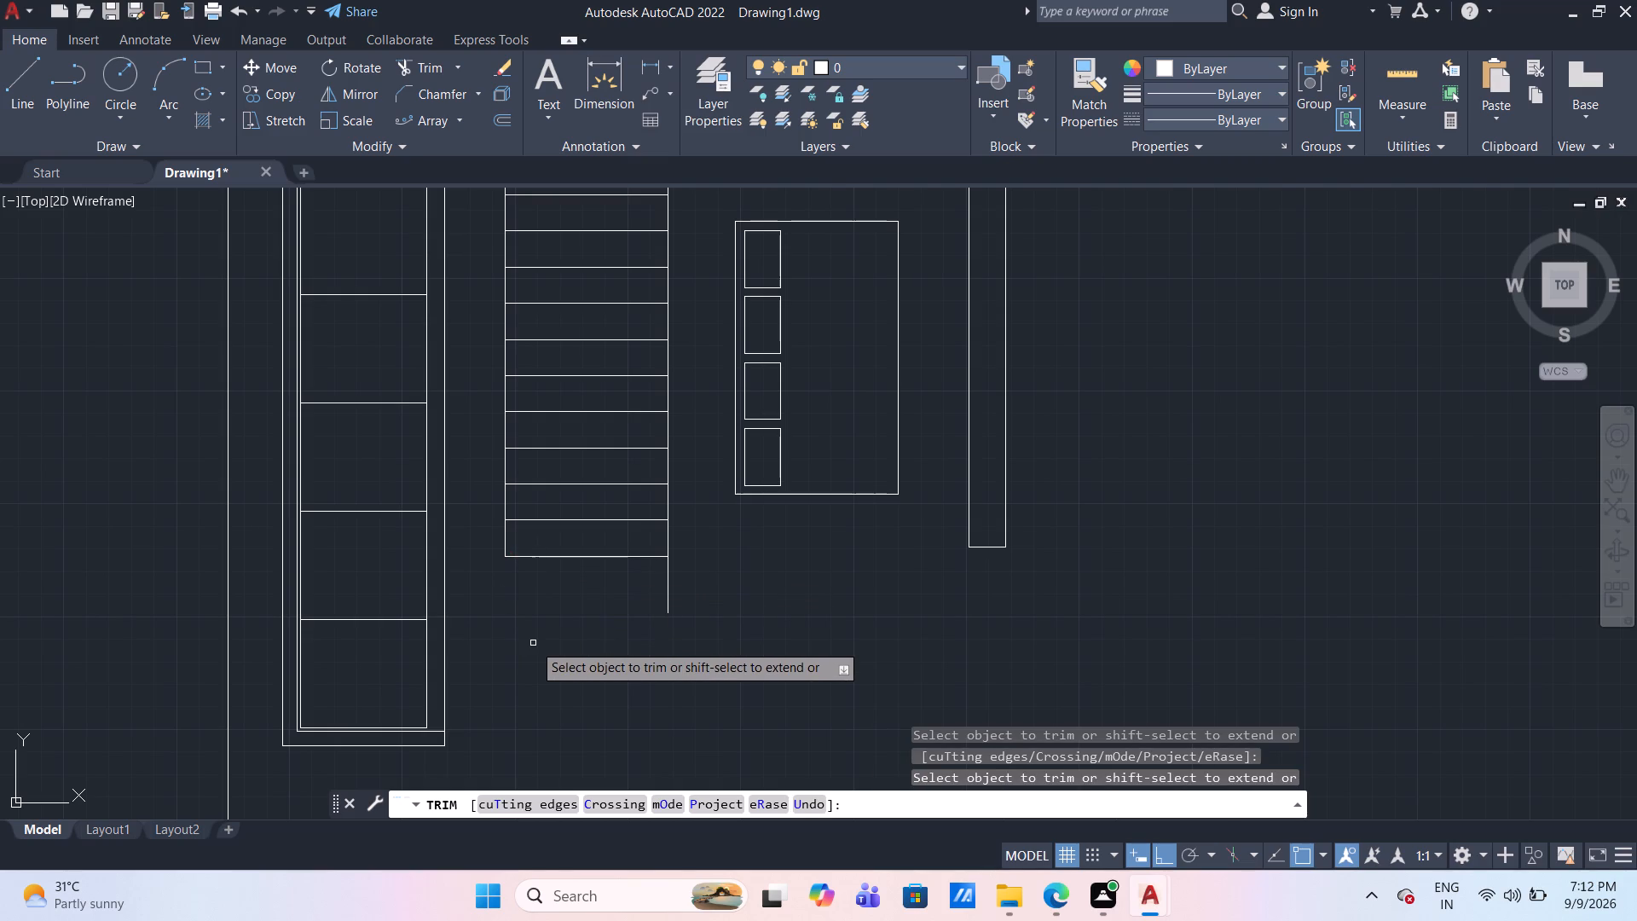
{"action": "key", "text": "Escape"}
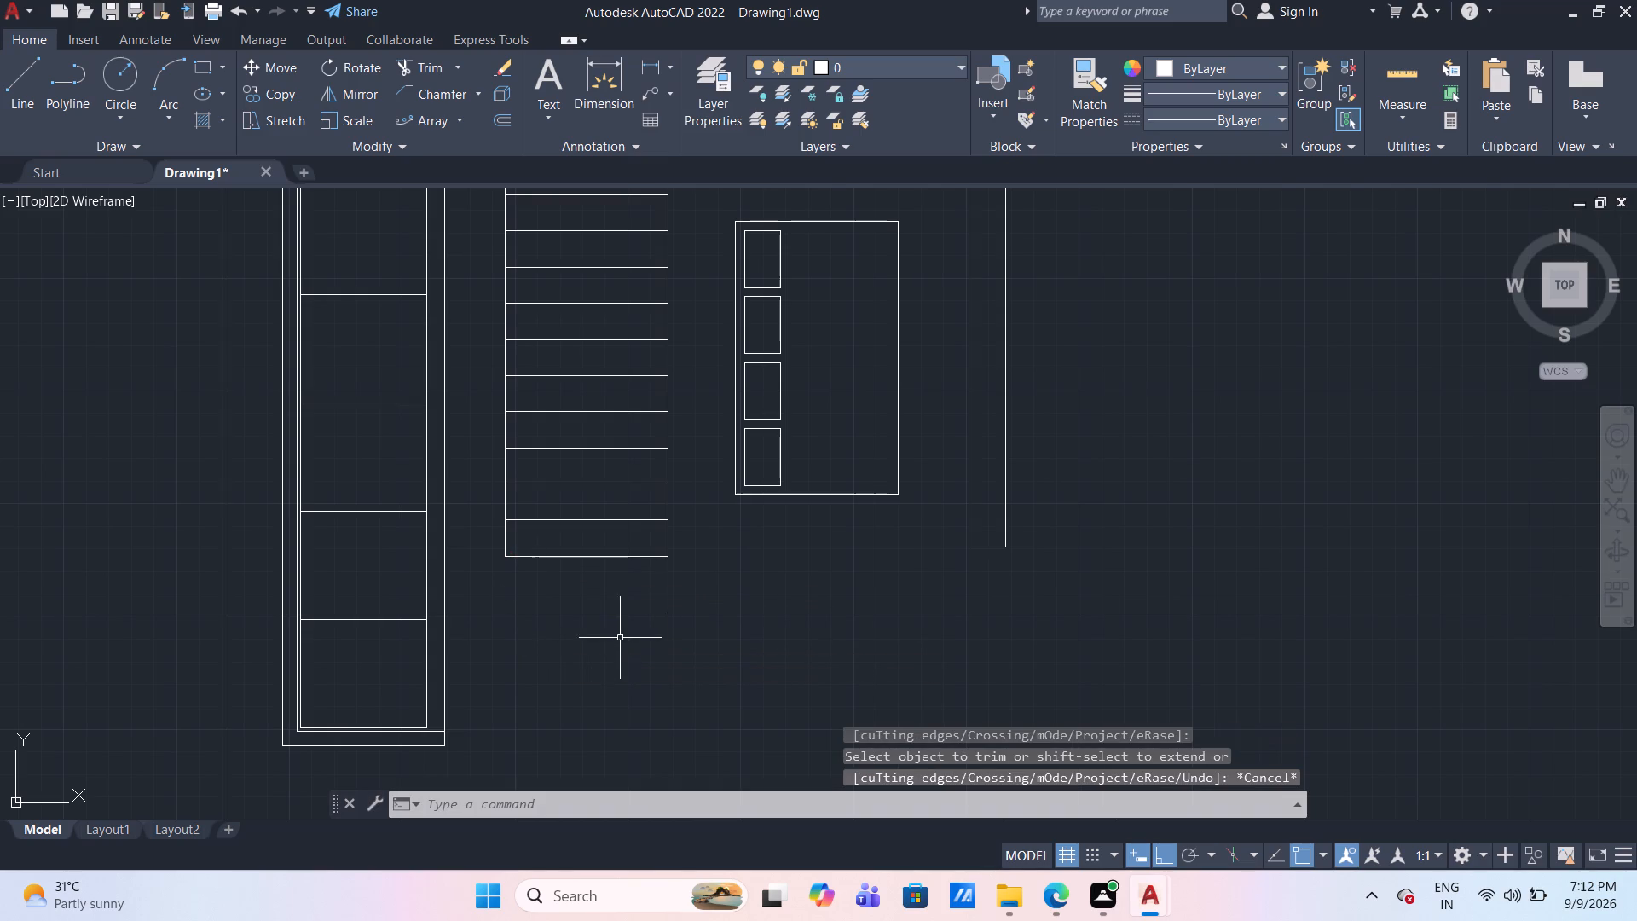
Draw a column outline 30 wide and 300 tall below the strip's lowest horizontal line, closing up to the strip's projecting right vertical line.
{"action": "left_click", "coordinate": [15, 78]}
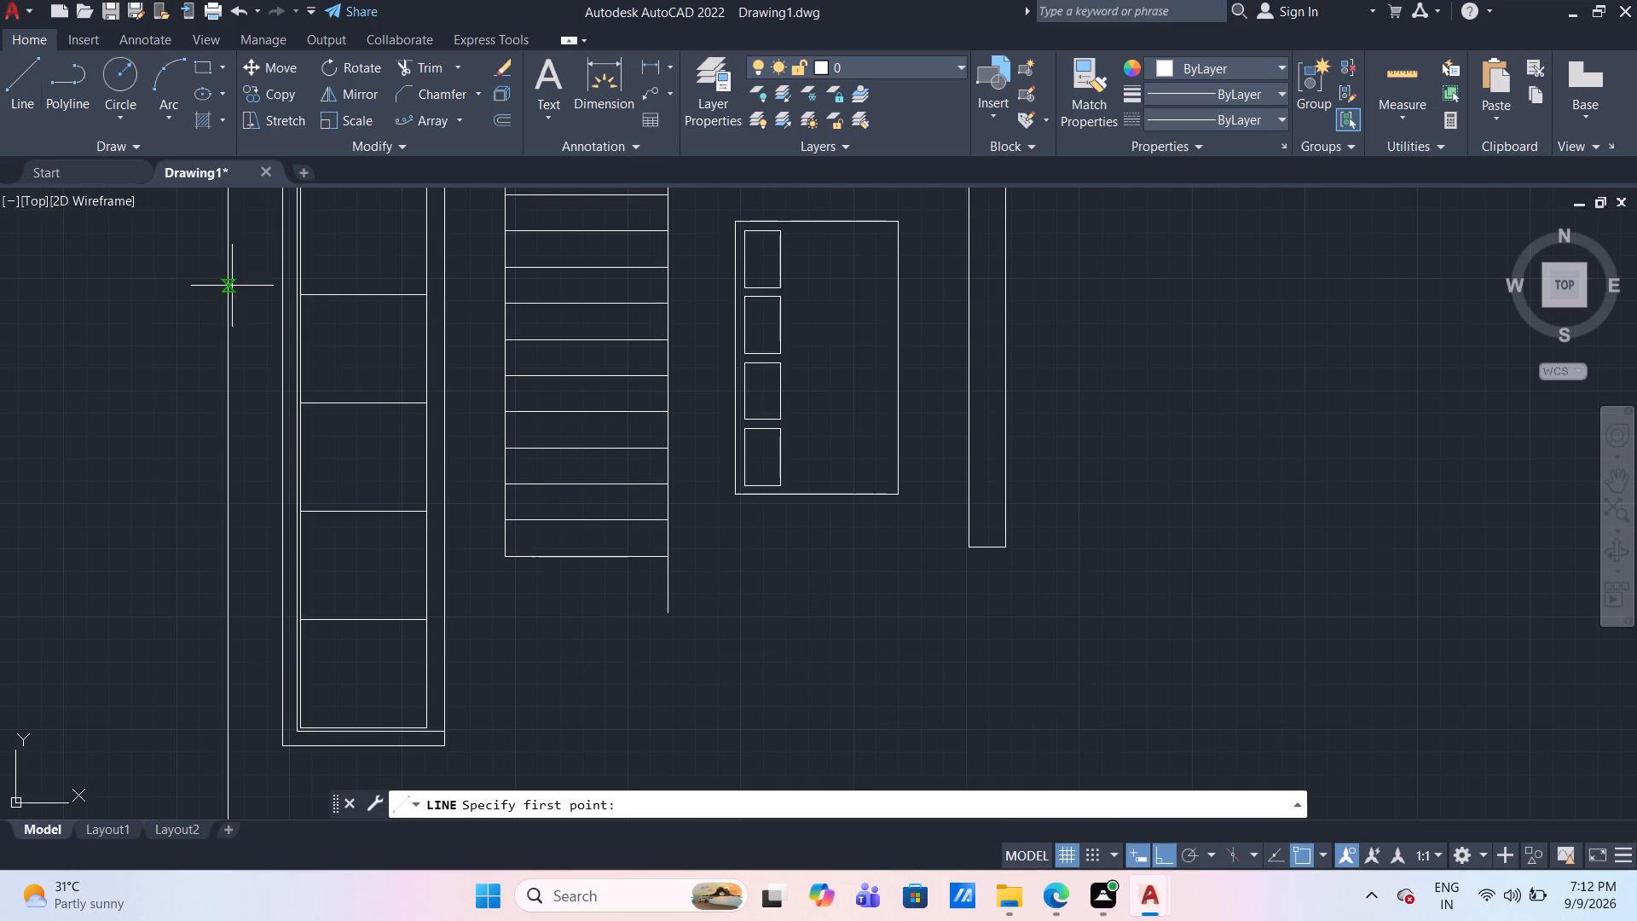
{"action": "left_click", "coordinate": [665, 557]}
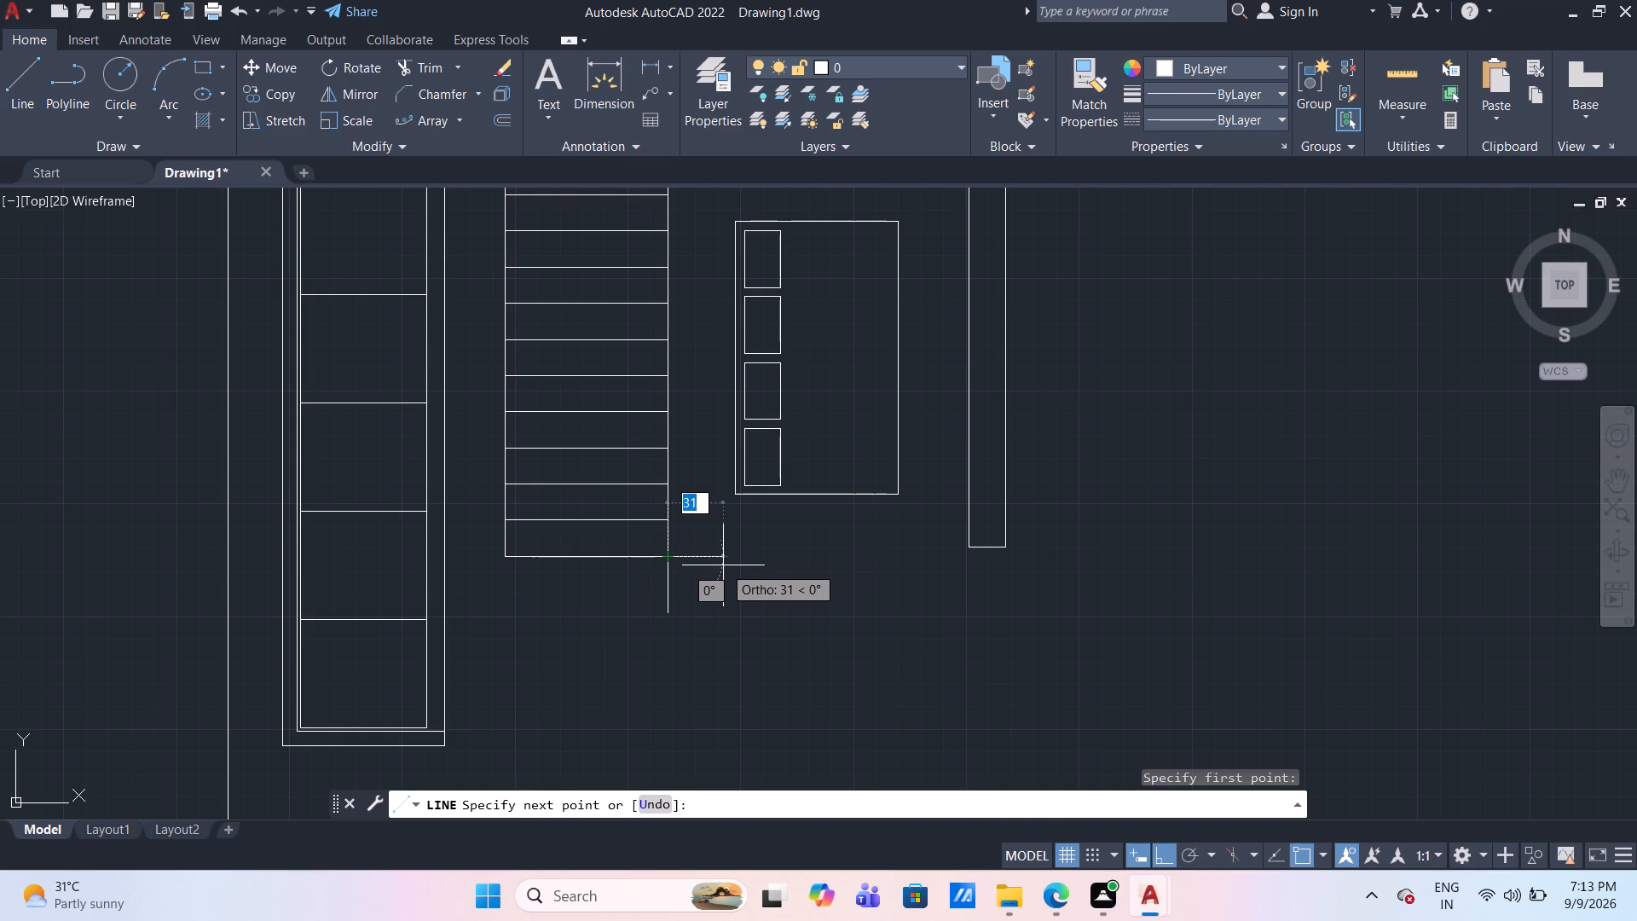
{"action": "type", "text": "30"}
{"action": "key", "text": "Return"}
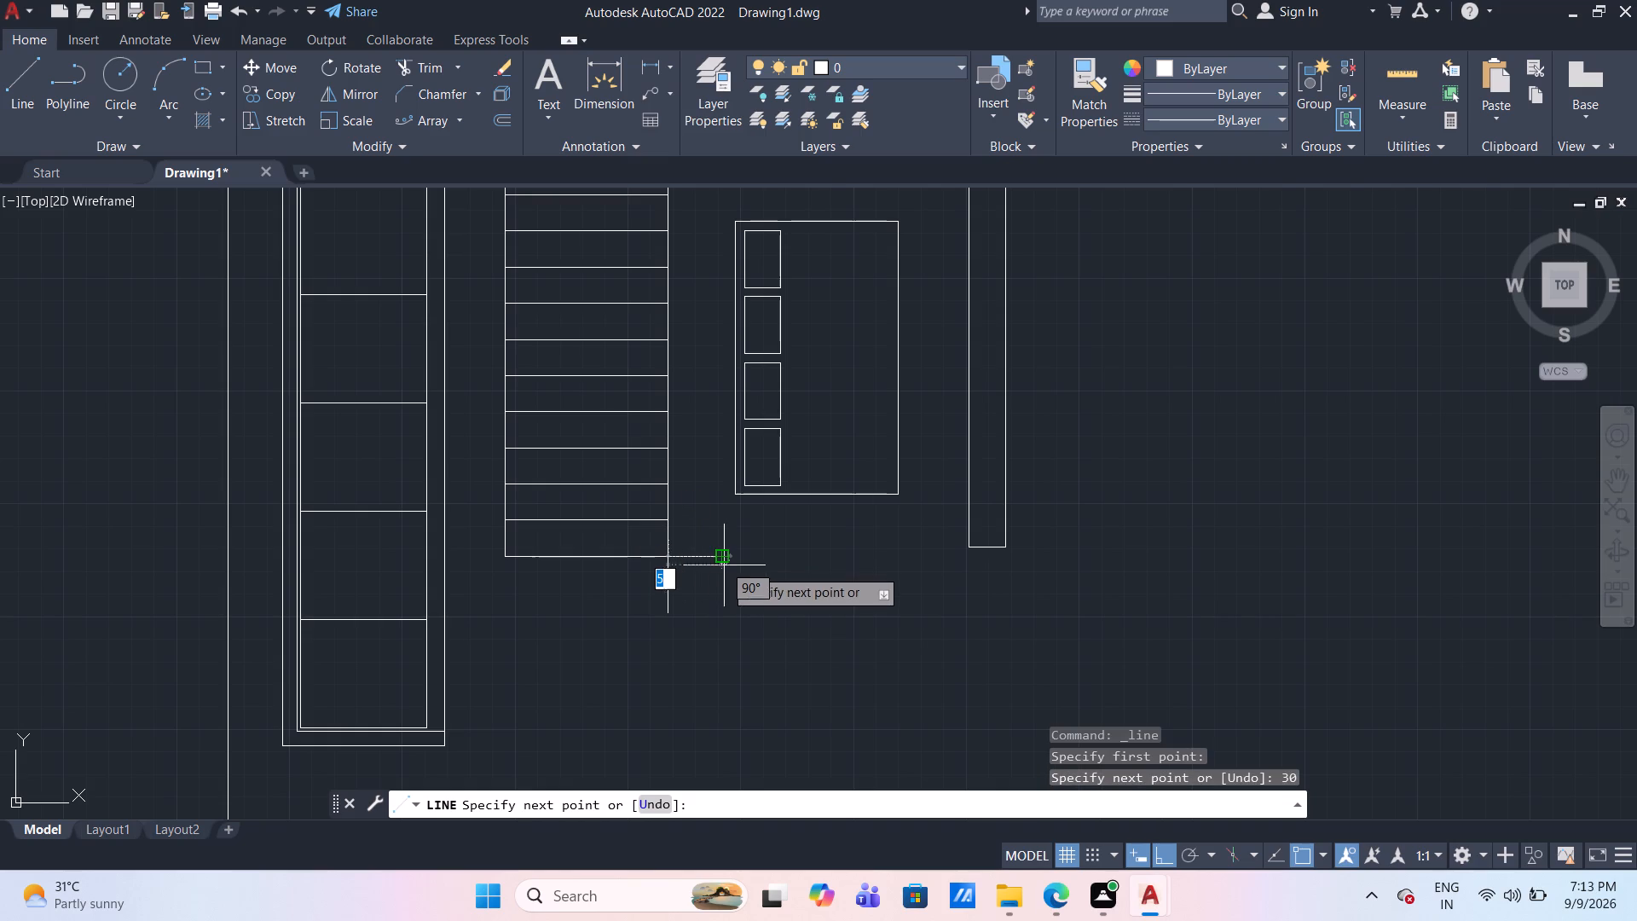
{"action": "scroll", "coordinate": [739, 702], "scroll_direction": "down", "scroll_amount": 1}
{"action": "middle_click_drag", "start_coordinate": [737, 708], "coordinate": [729, 566]}
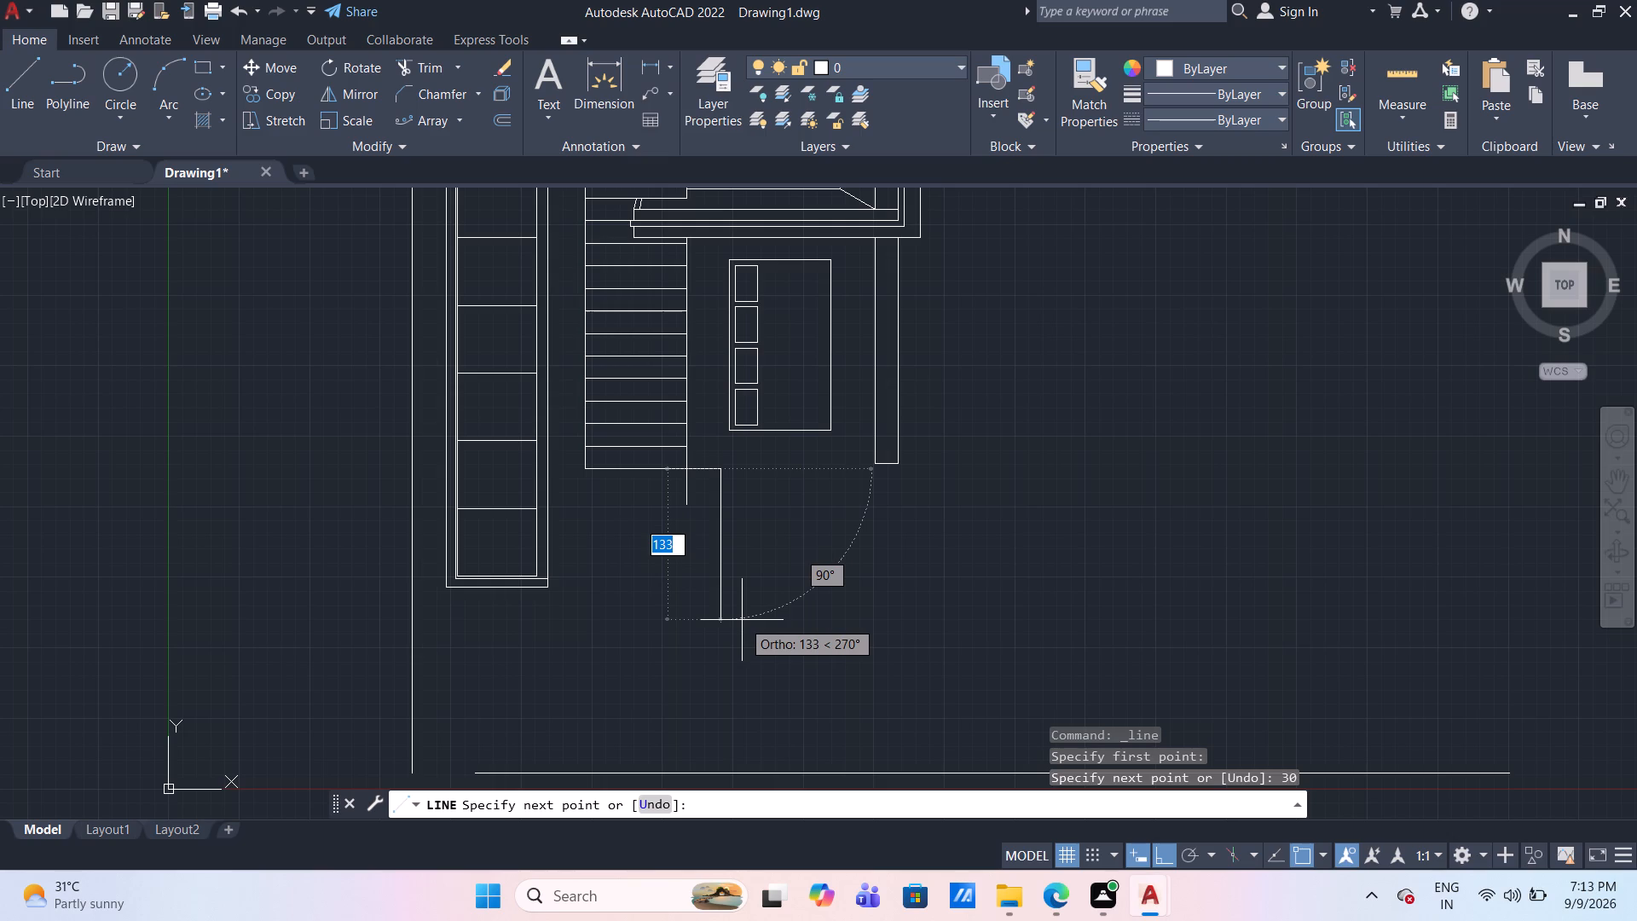
{"action": "middle_click_drag", "start_coordinate": [742, 620], "coordinate": [741, 473]}
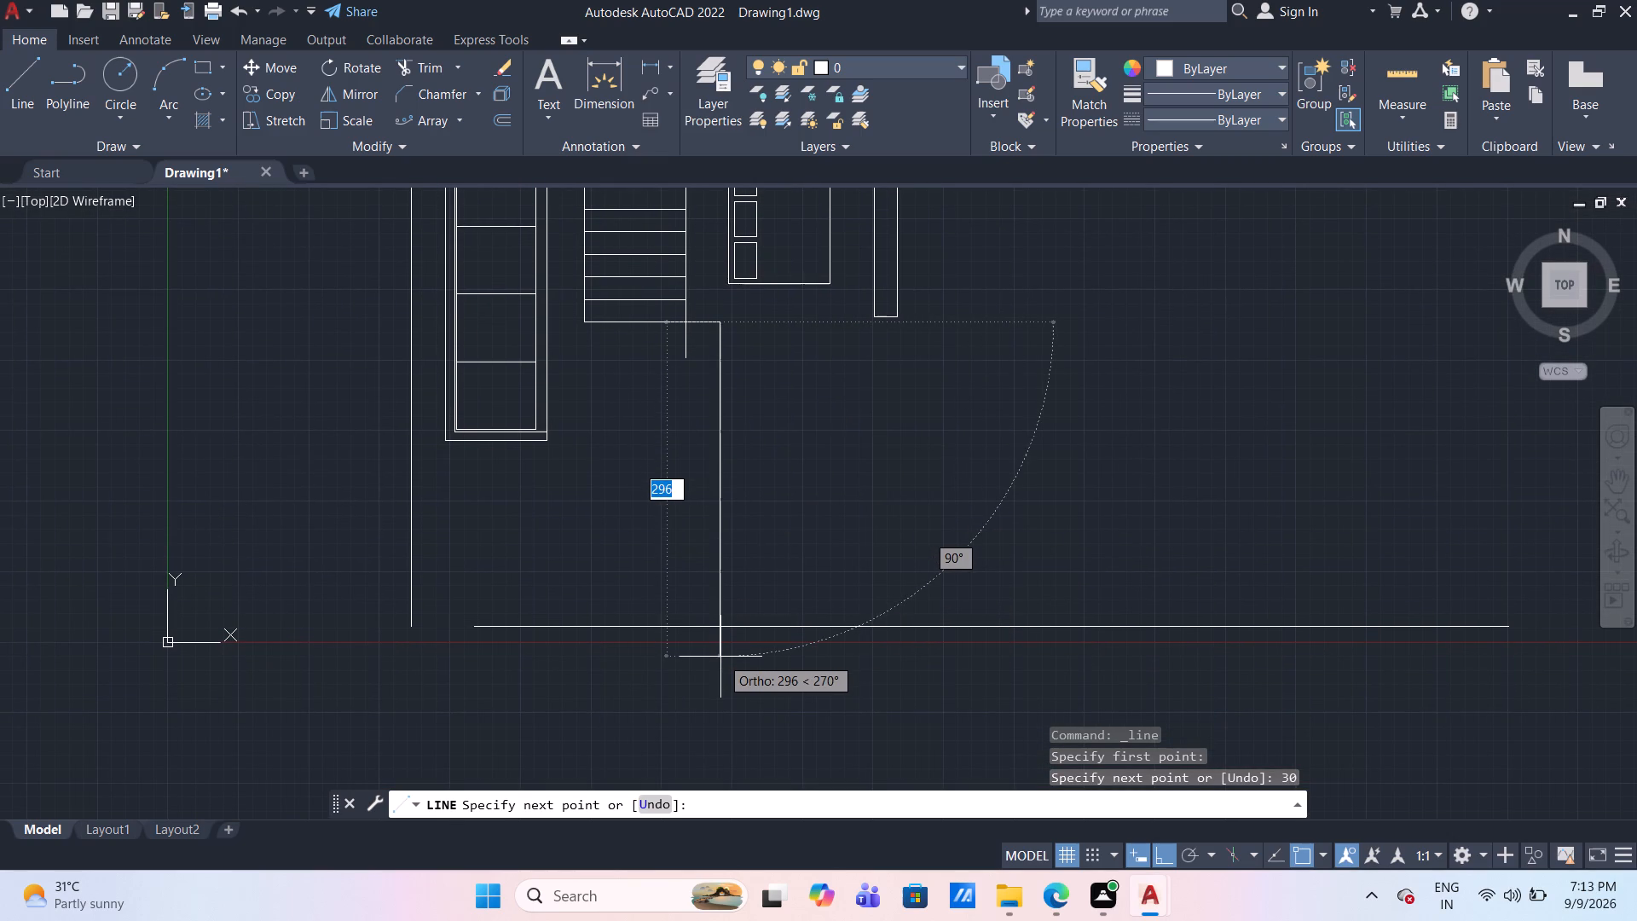
{"action": "type", "text": "300"}
{"action": "key", "text": "Return"}
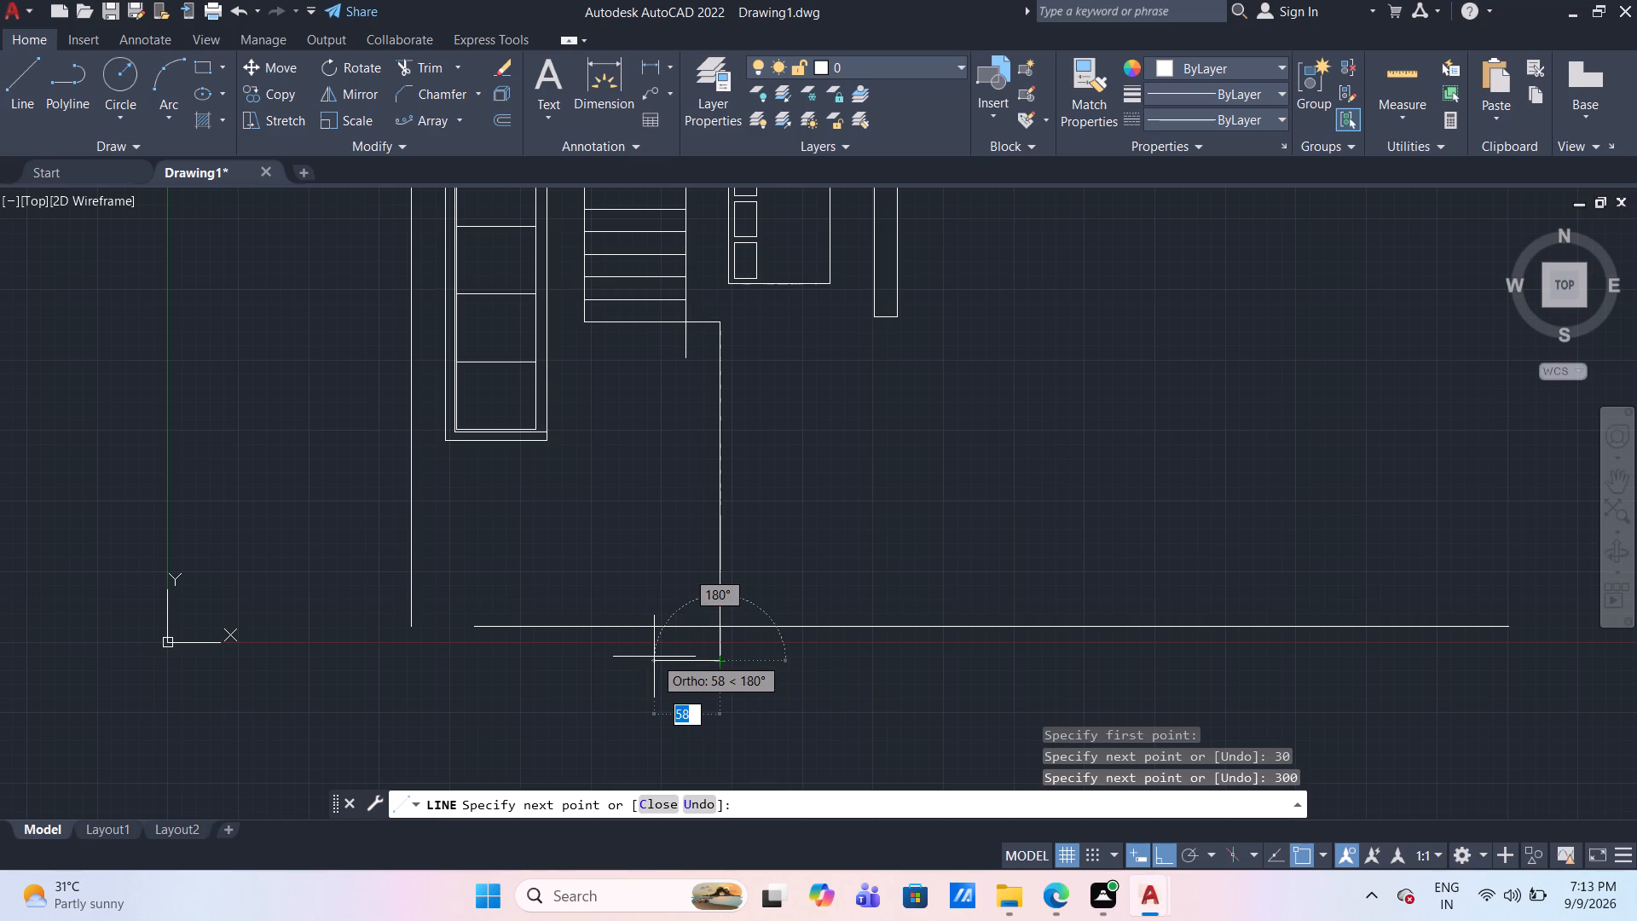
{"action": "type", "text": "30"}
{"action": "key", "text": "Return"}
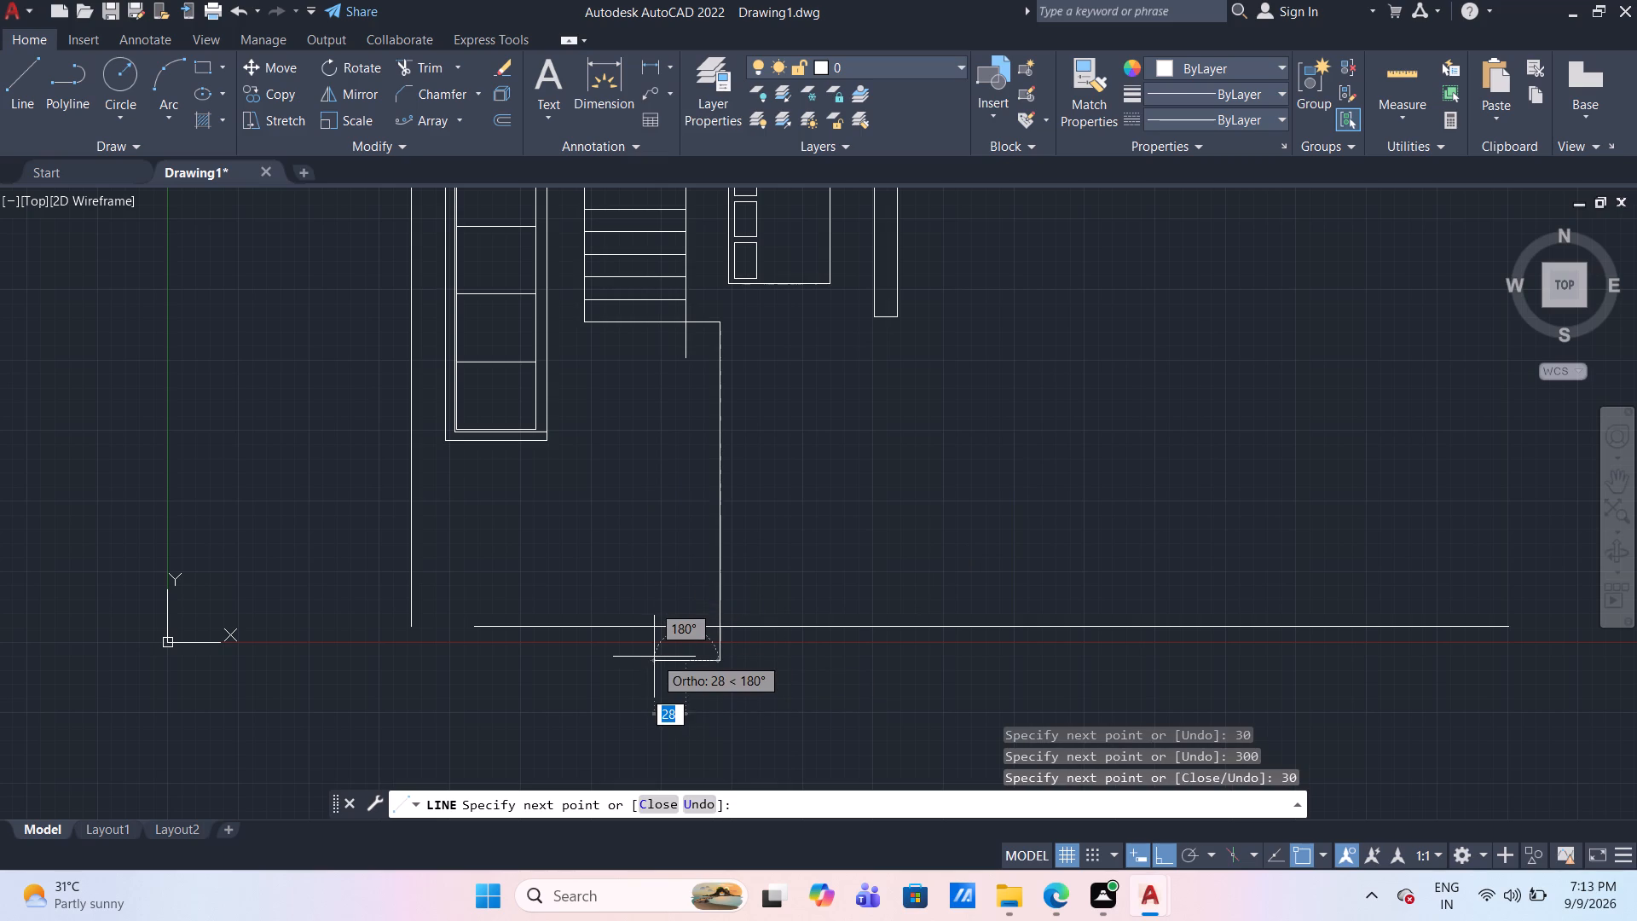
{"action": "left_click", "coordinate": [687, 359]}
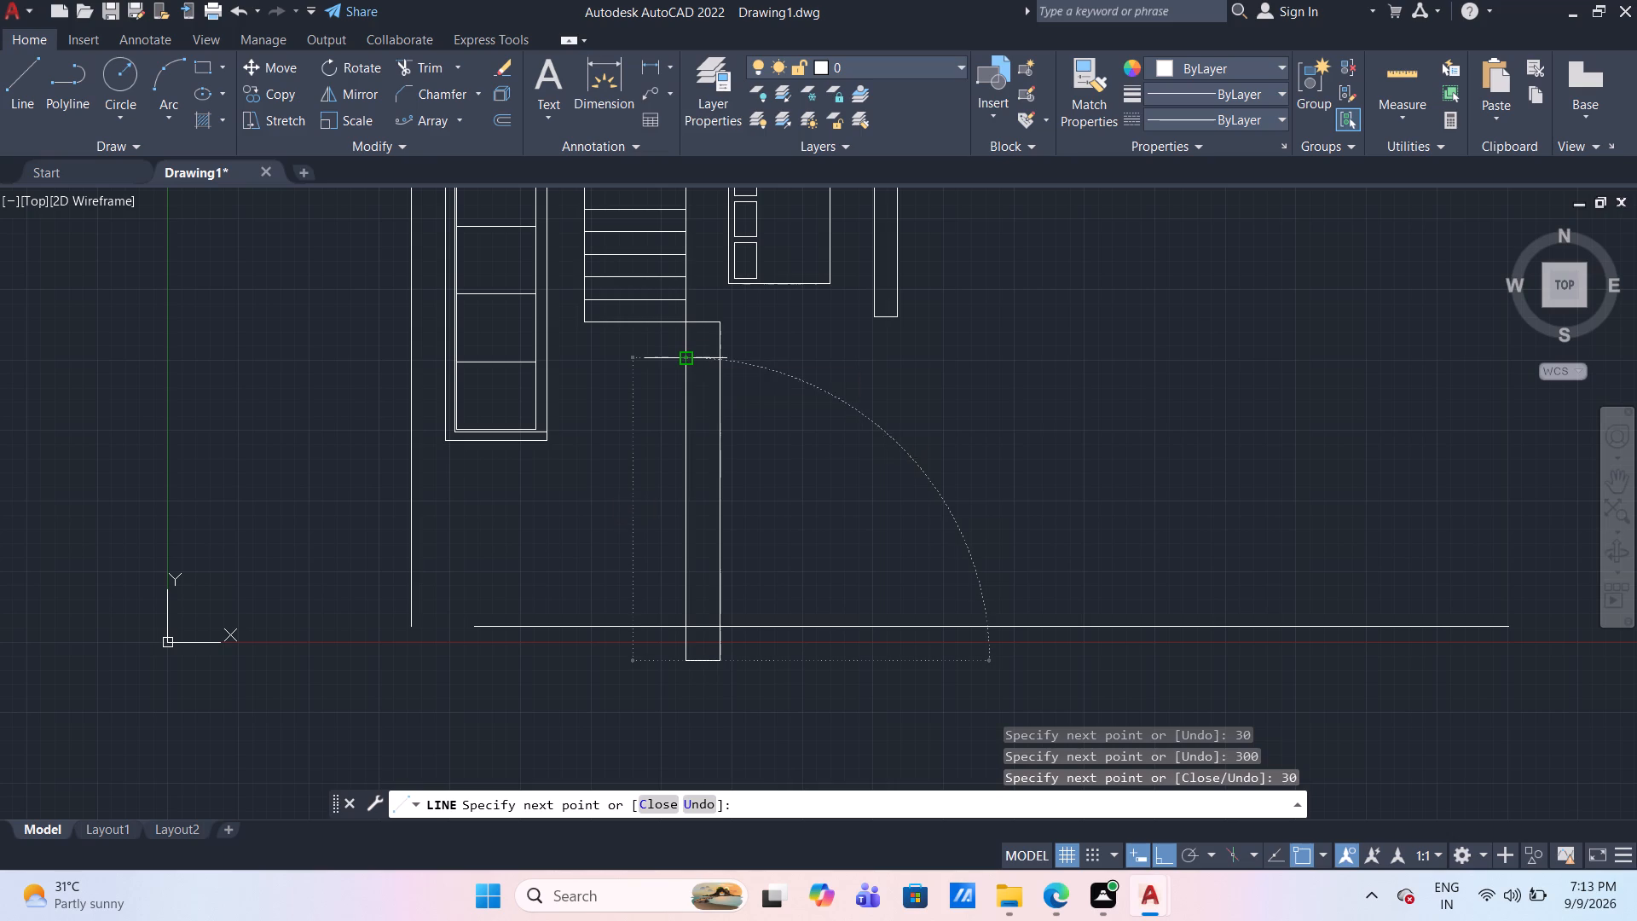
{"action": "key", "text": "Escape"}
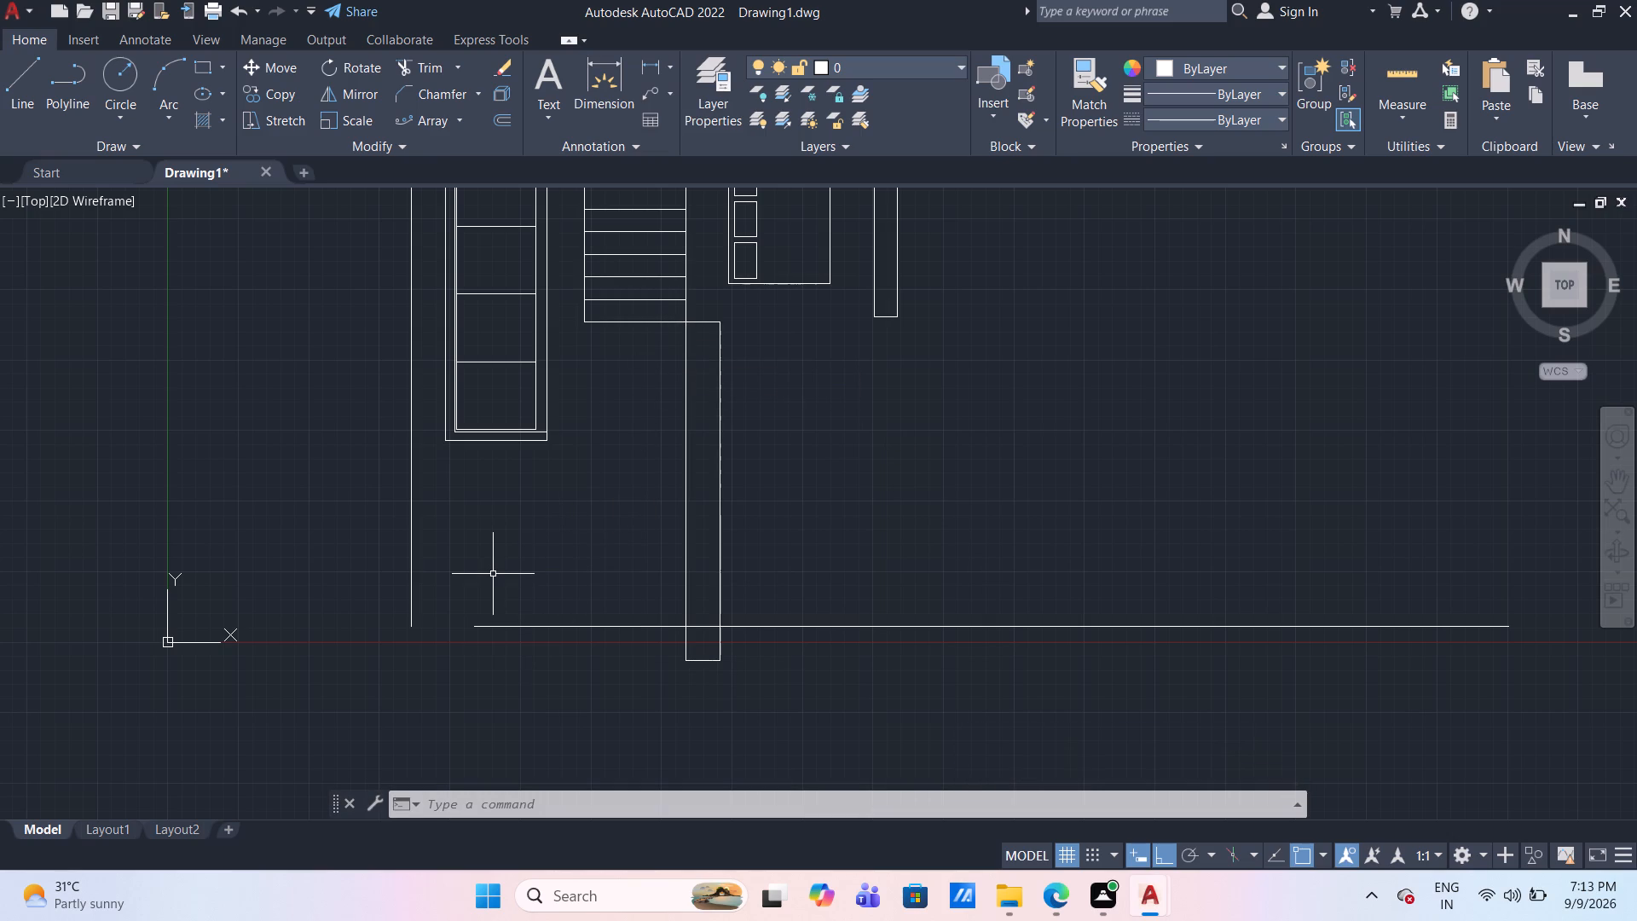
Extend the left end of the ground line to the elevation's outer left vertical line.
{"action": "type", "text": "EX"}
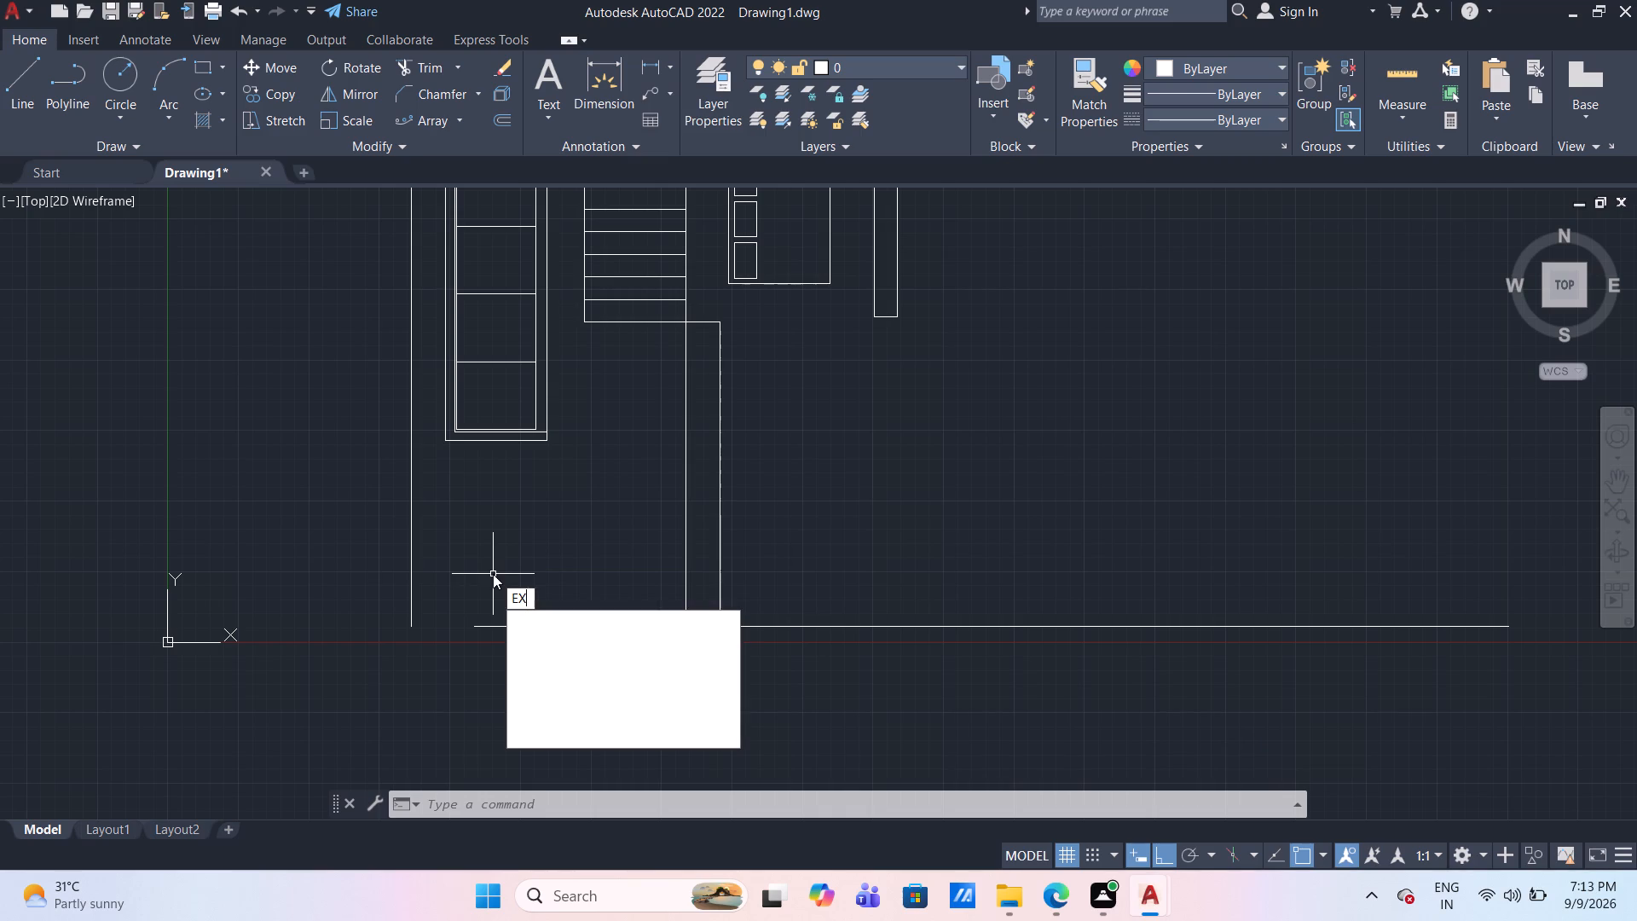
{"action": "key", "text": "Return"}
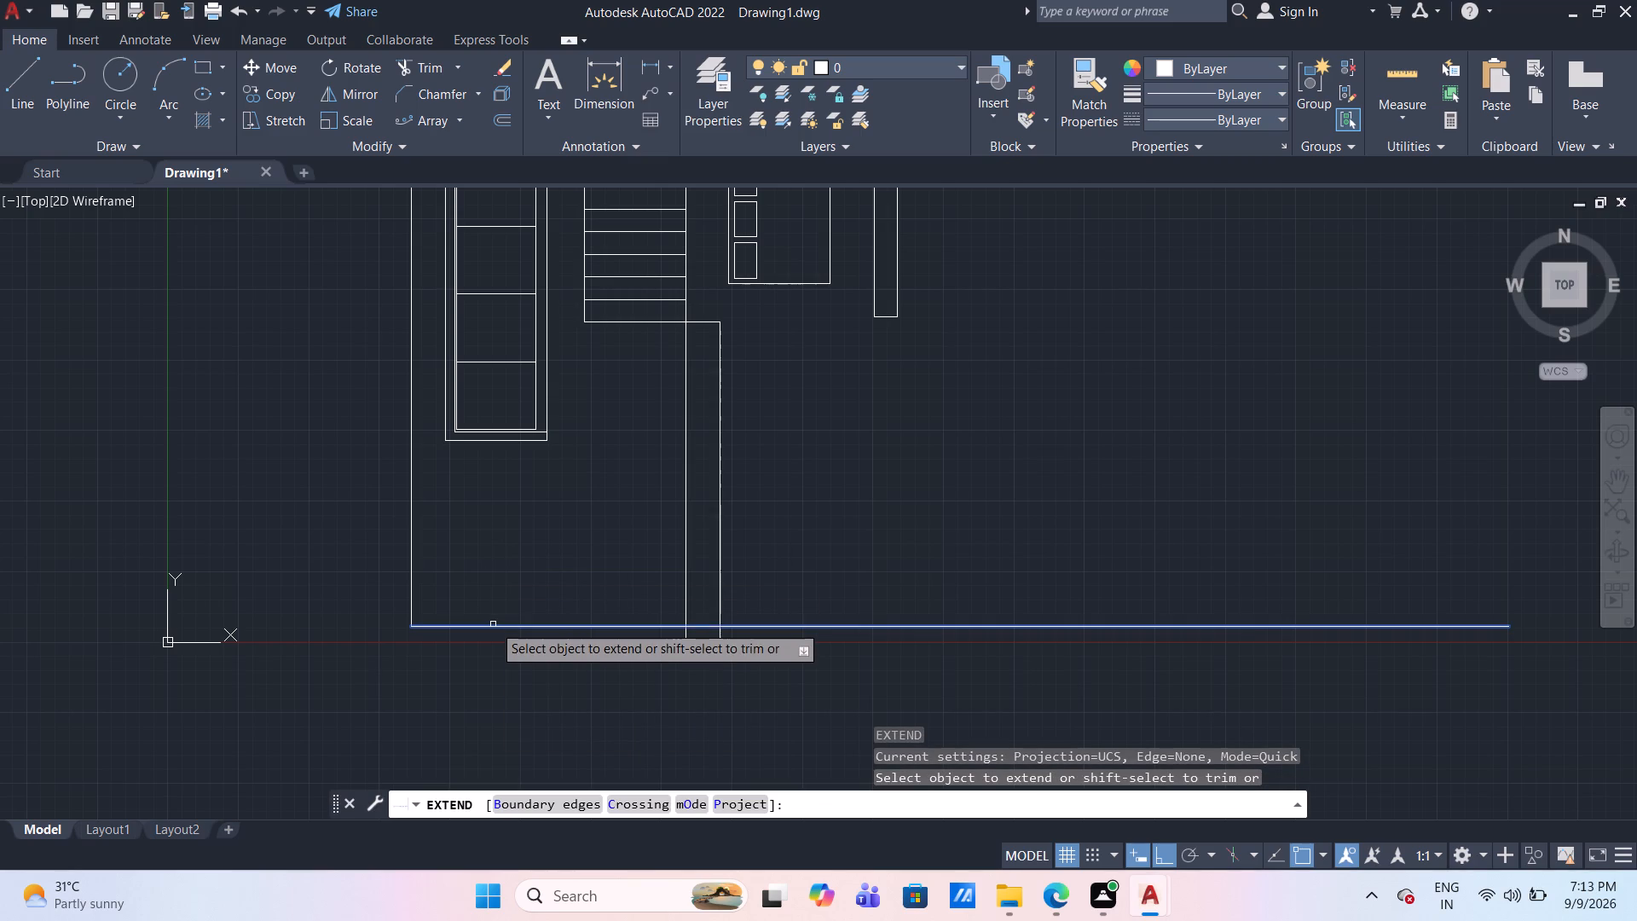
{"action": "left_click", "coordinate": [493, 624]}
{"action": "key", "text": "Escape"}
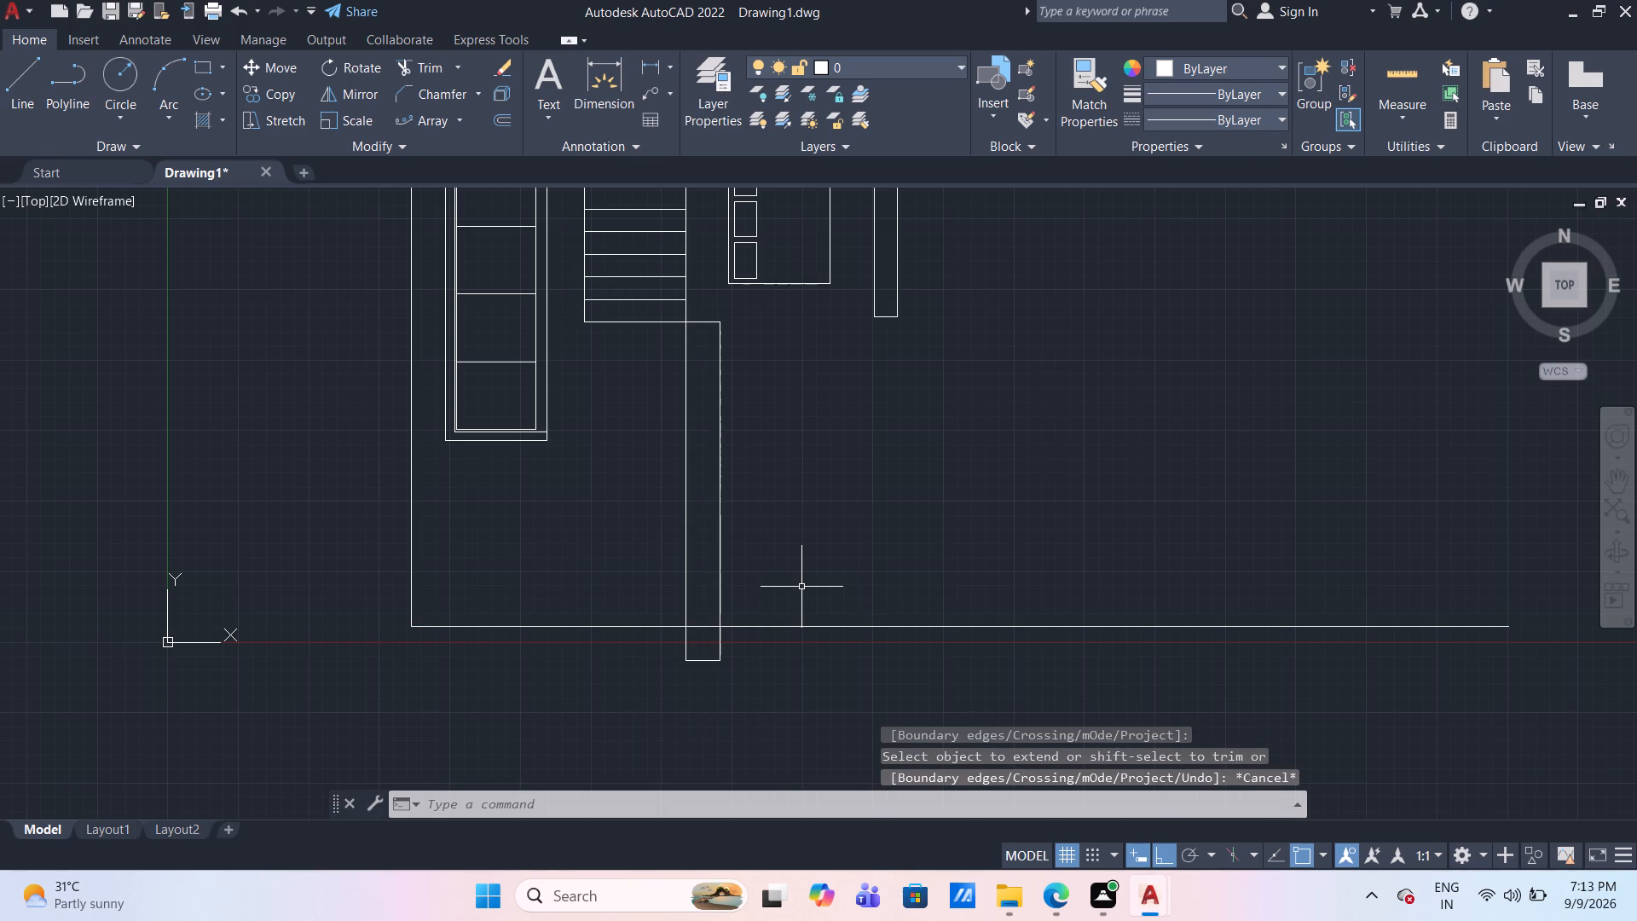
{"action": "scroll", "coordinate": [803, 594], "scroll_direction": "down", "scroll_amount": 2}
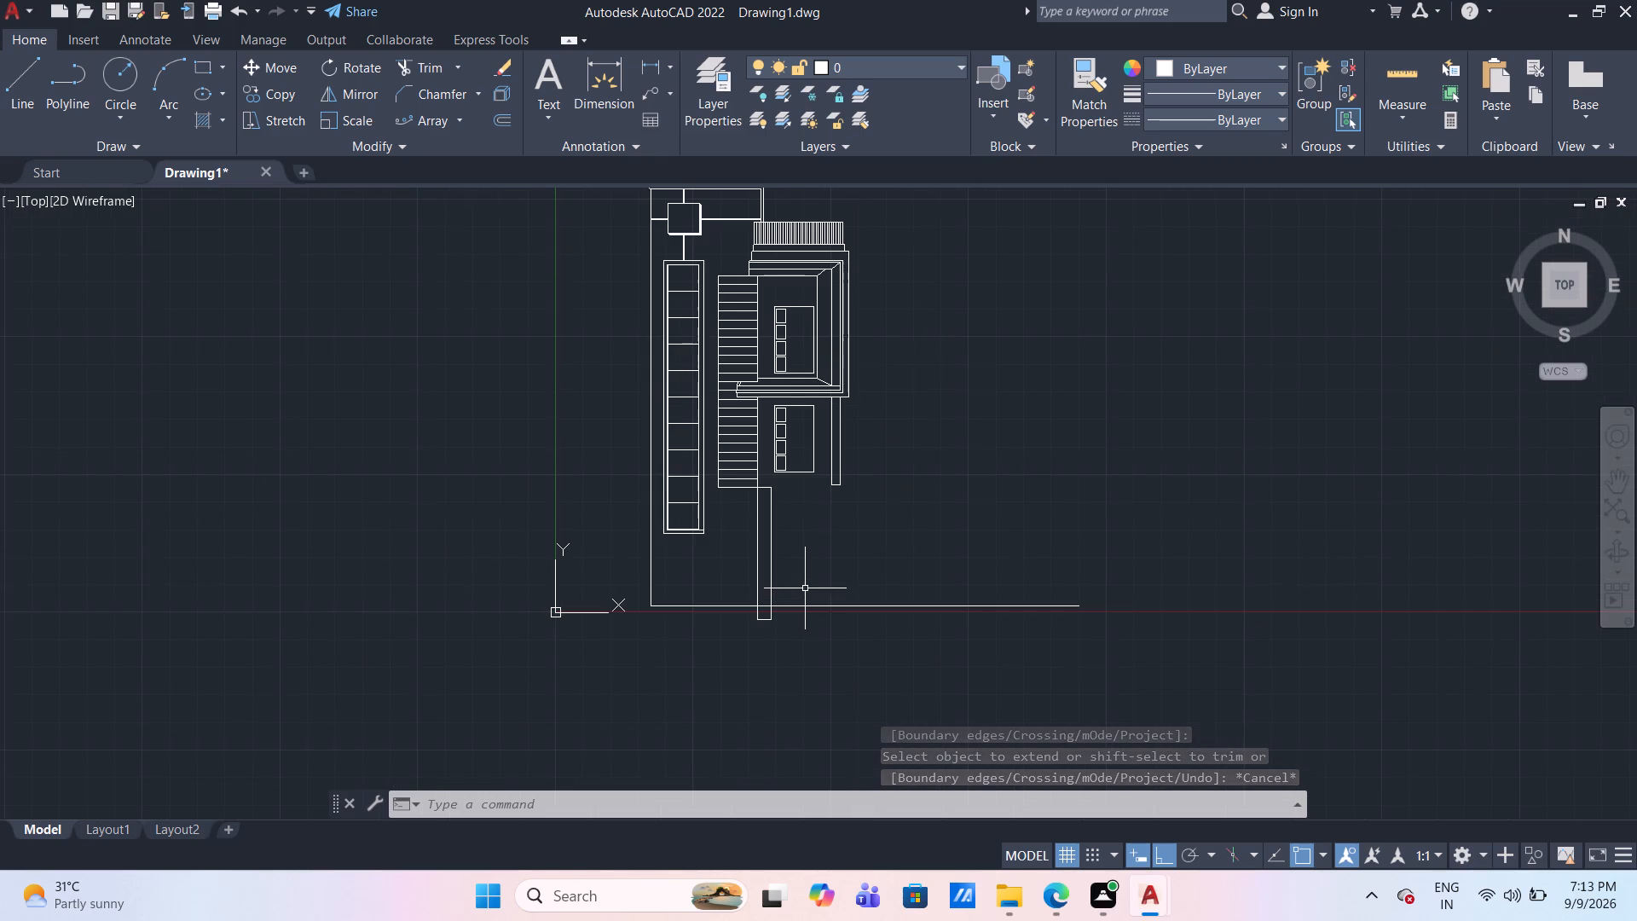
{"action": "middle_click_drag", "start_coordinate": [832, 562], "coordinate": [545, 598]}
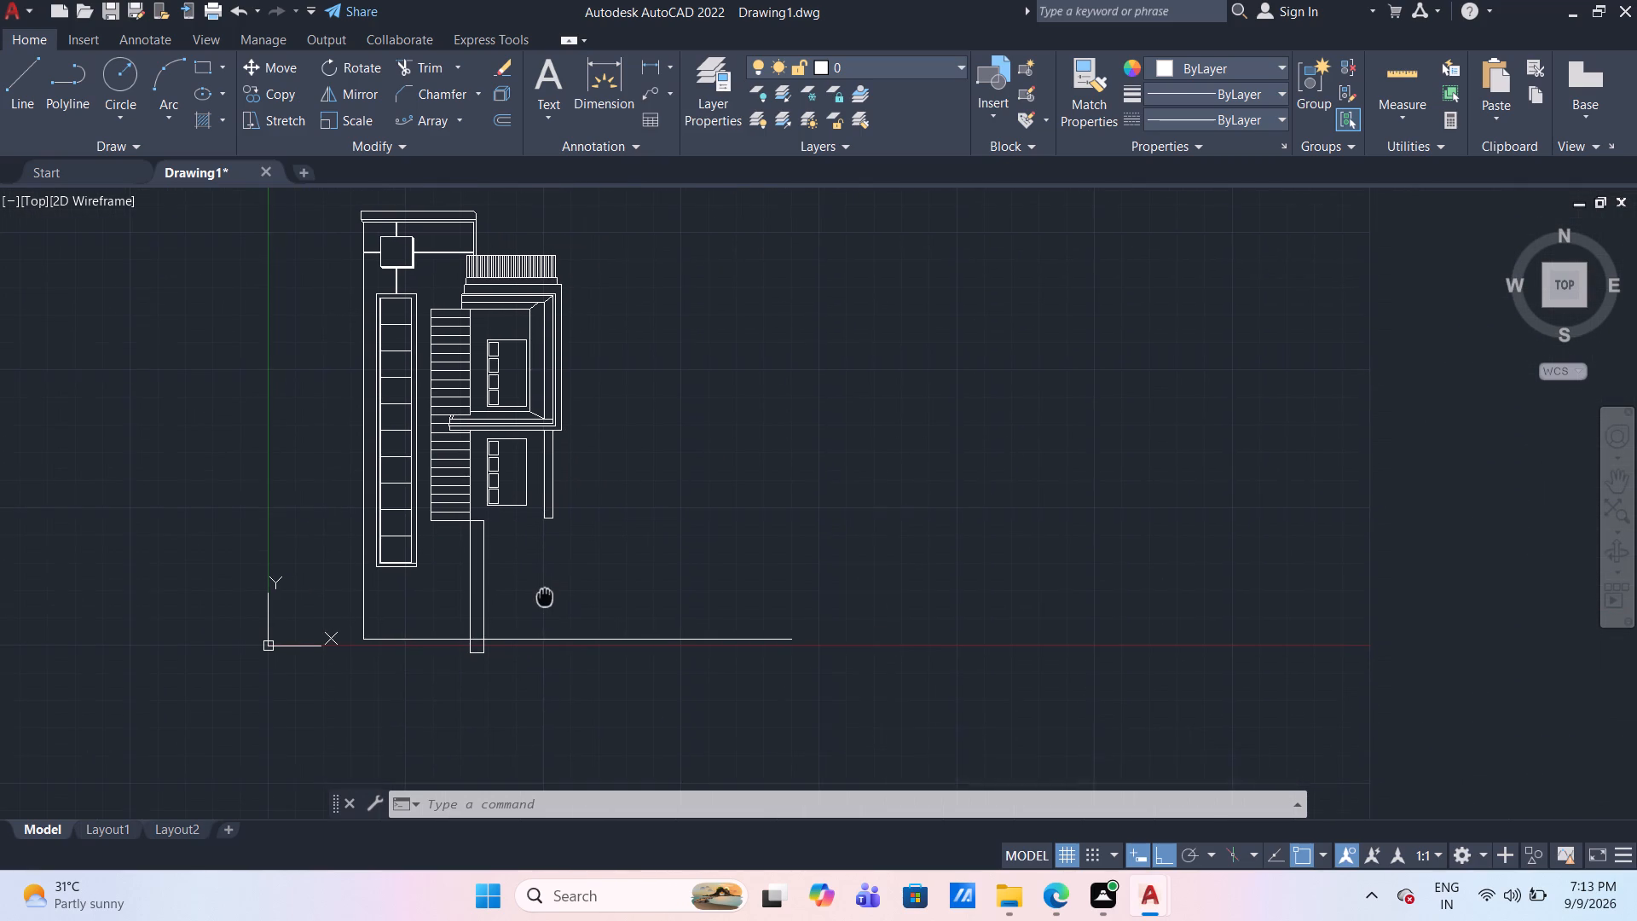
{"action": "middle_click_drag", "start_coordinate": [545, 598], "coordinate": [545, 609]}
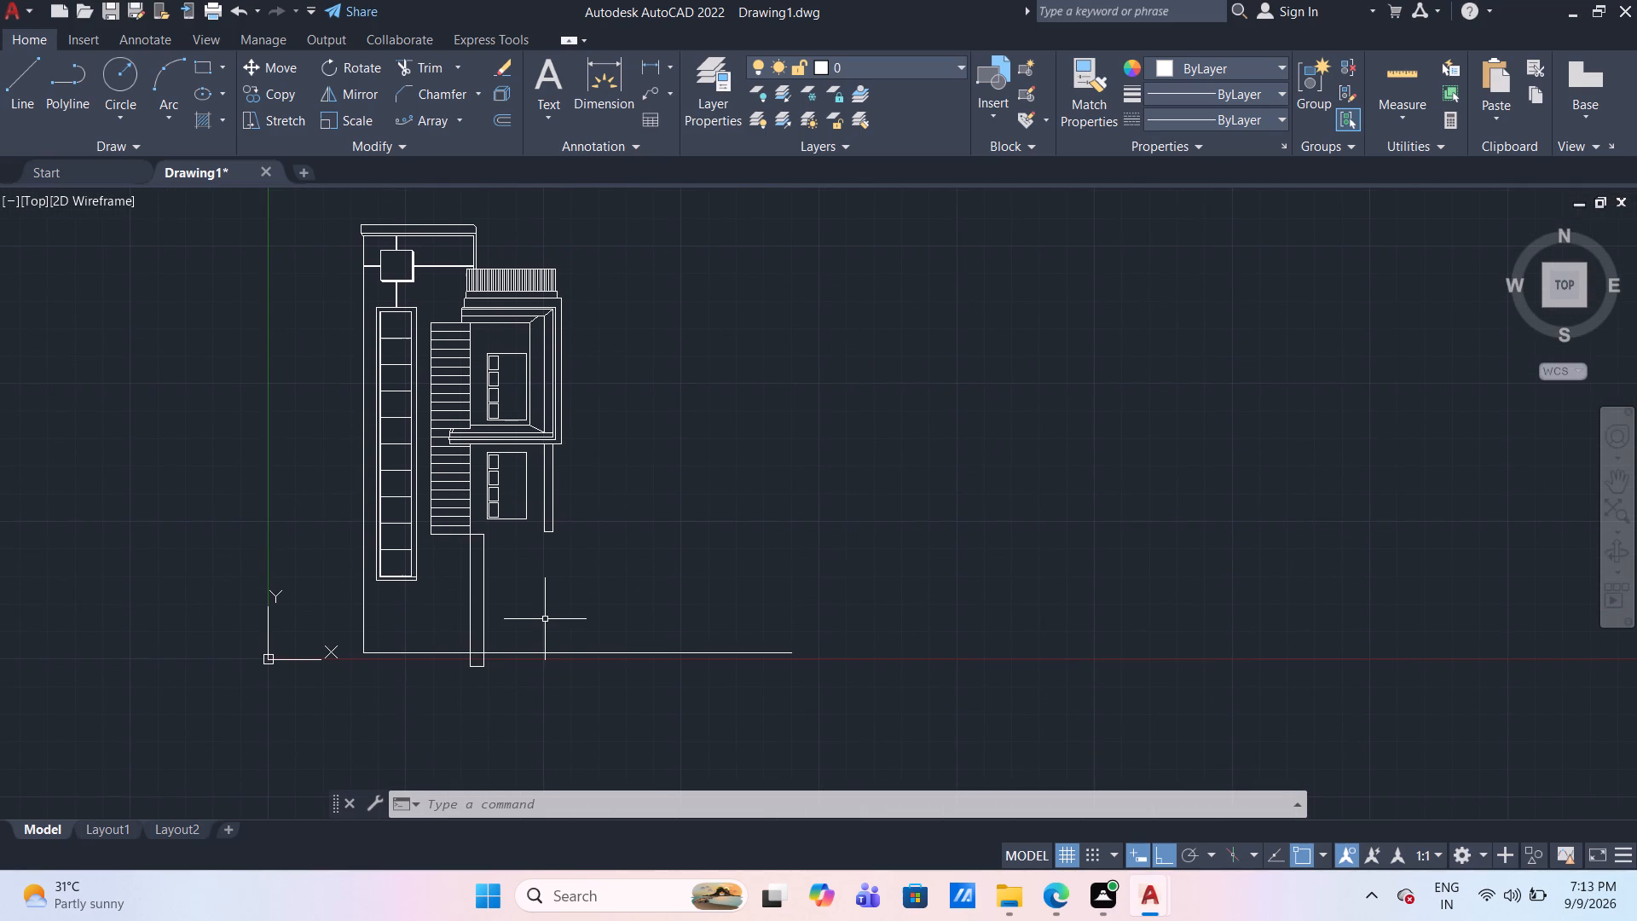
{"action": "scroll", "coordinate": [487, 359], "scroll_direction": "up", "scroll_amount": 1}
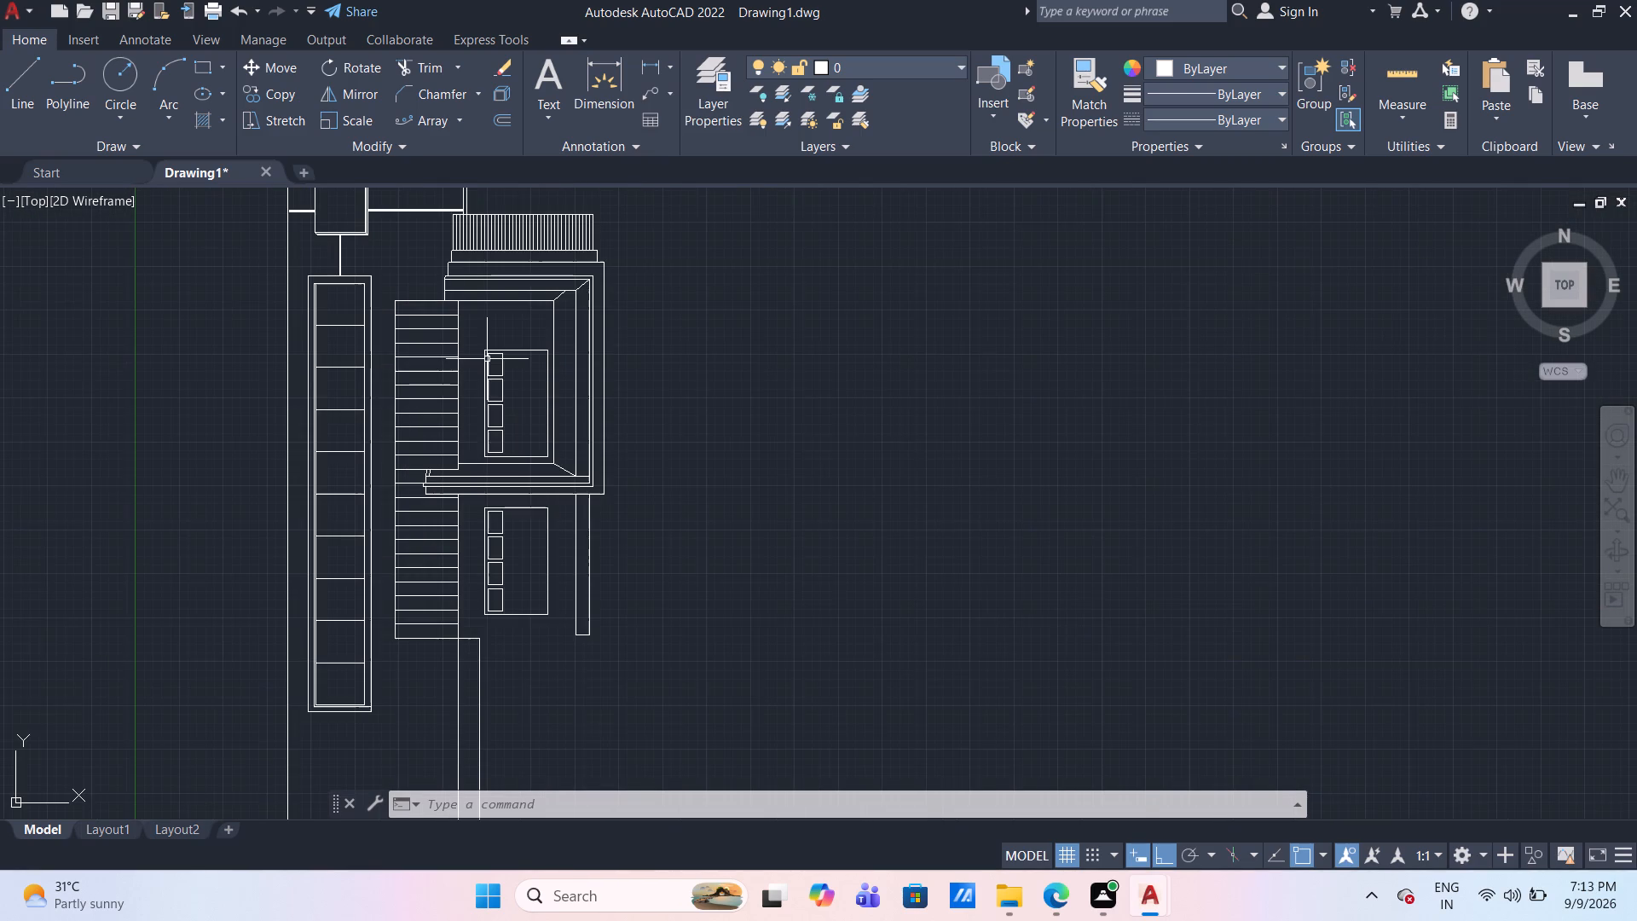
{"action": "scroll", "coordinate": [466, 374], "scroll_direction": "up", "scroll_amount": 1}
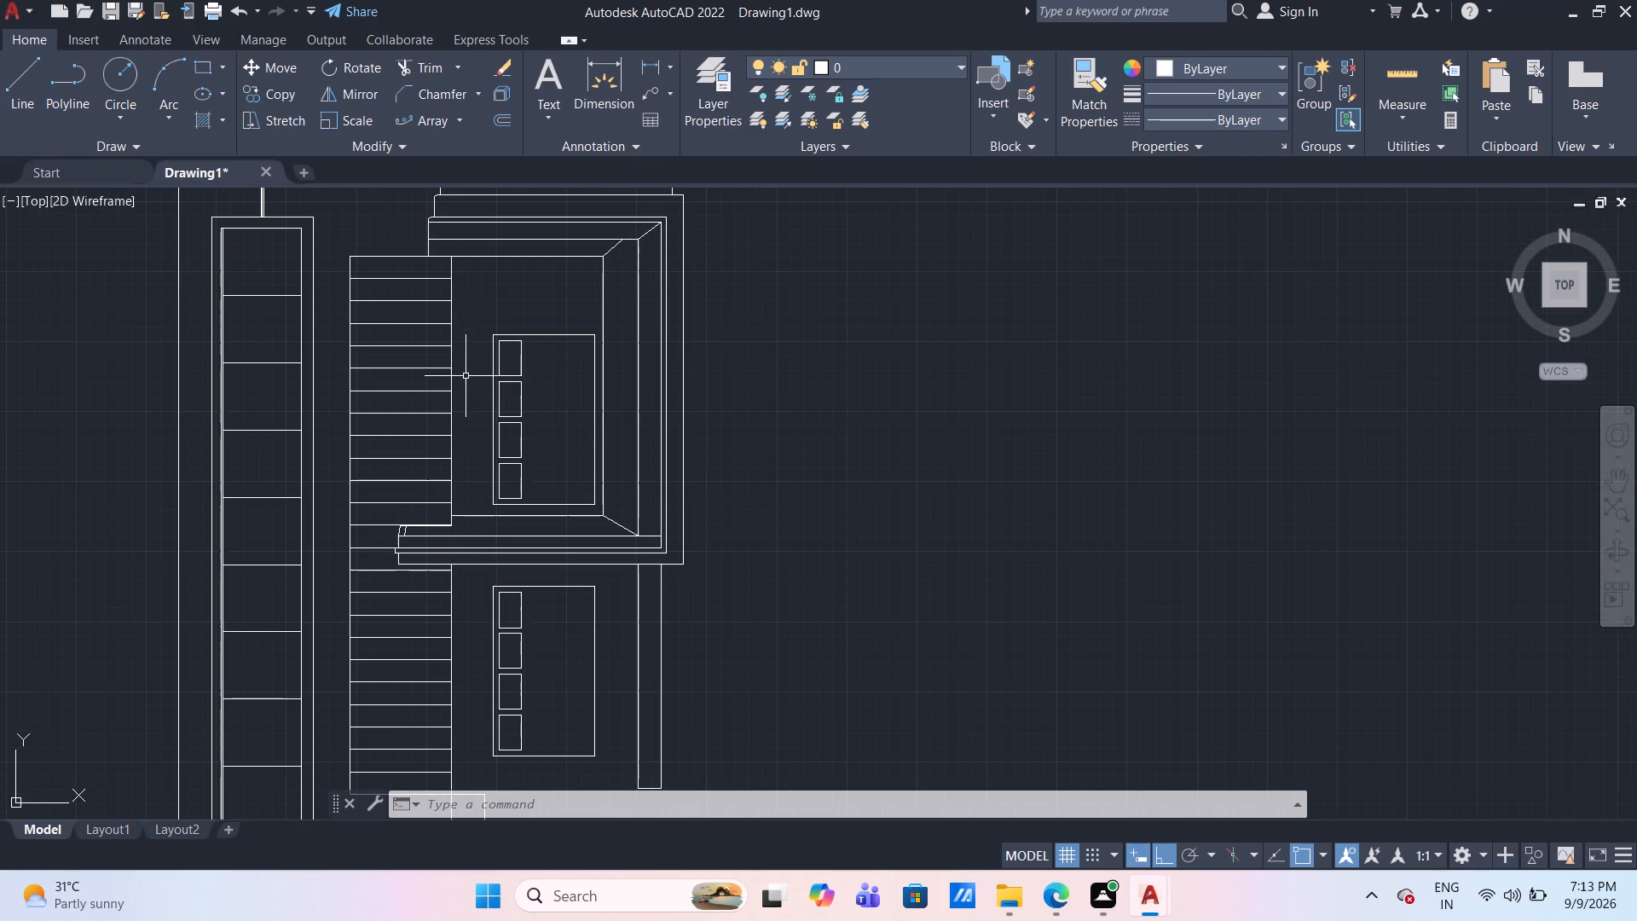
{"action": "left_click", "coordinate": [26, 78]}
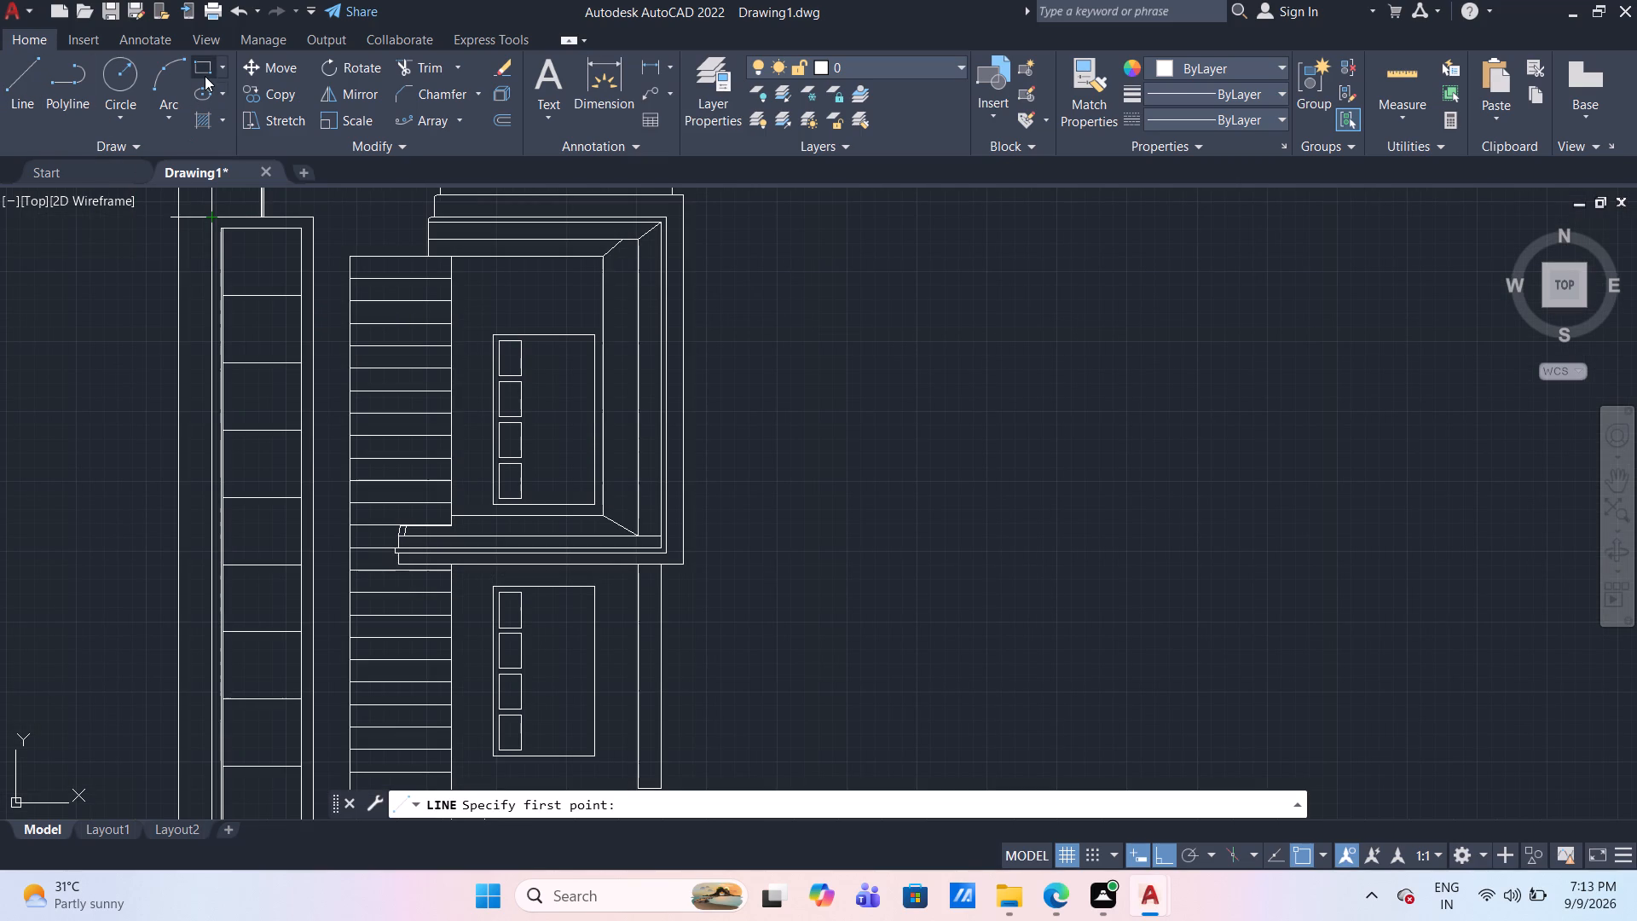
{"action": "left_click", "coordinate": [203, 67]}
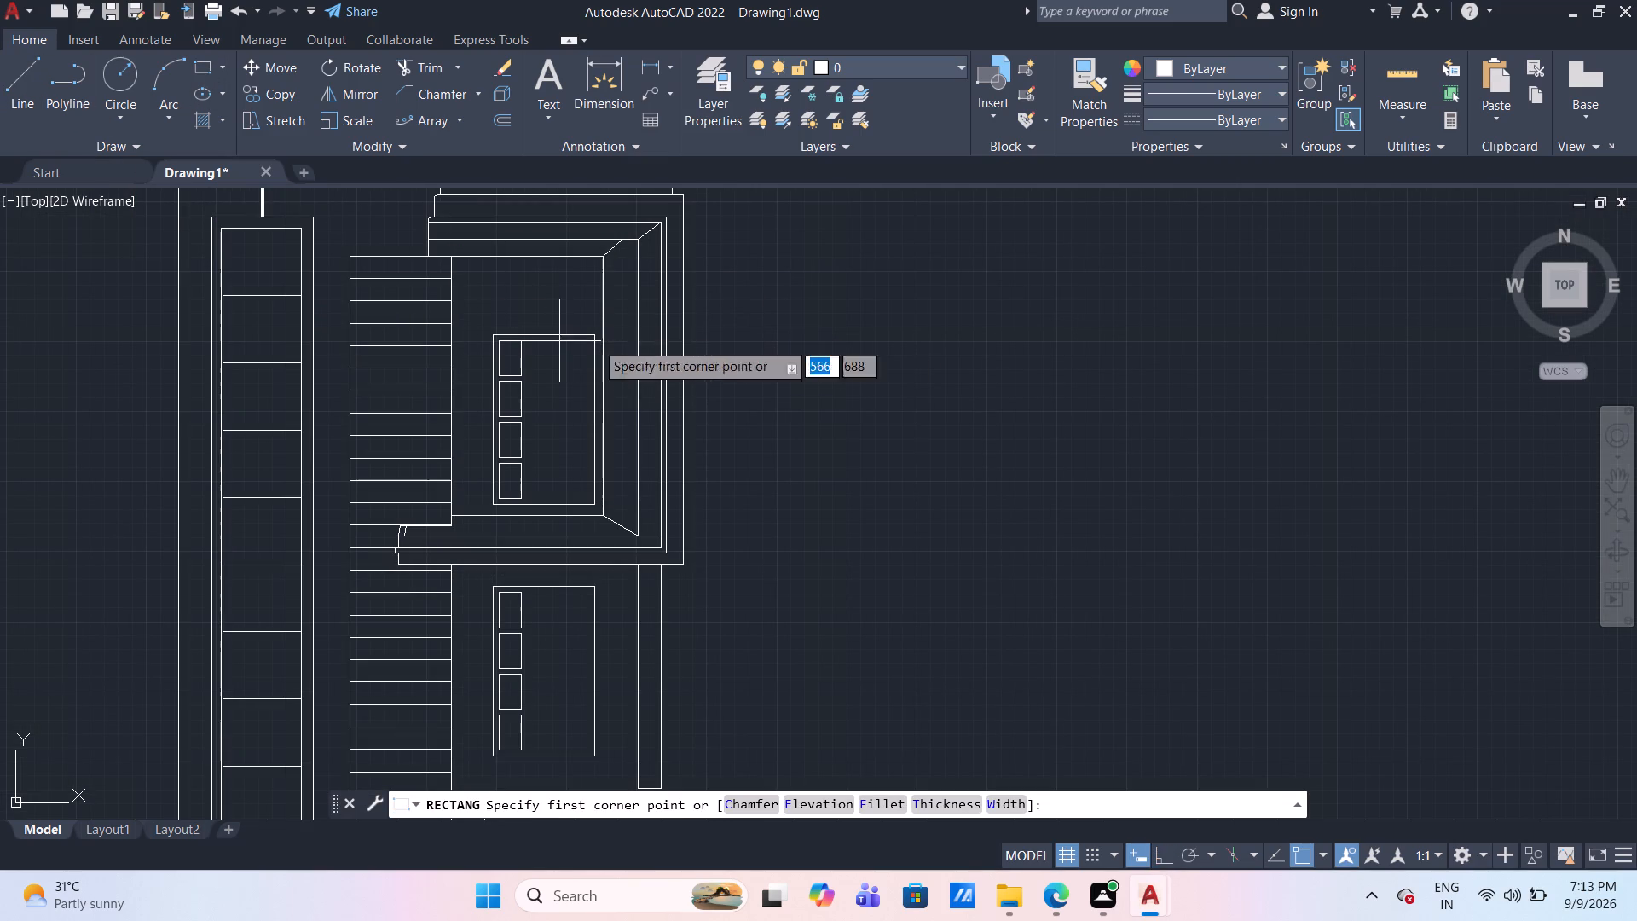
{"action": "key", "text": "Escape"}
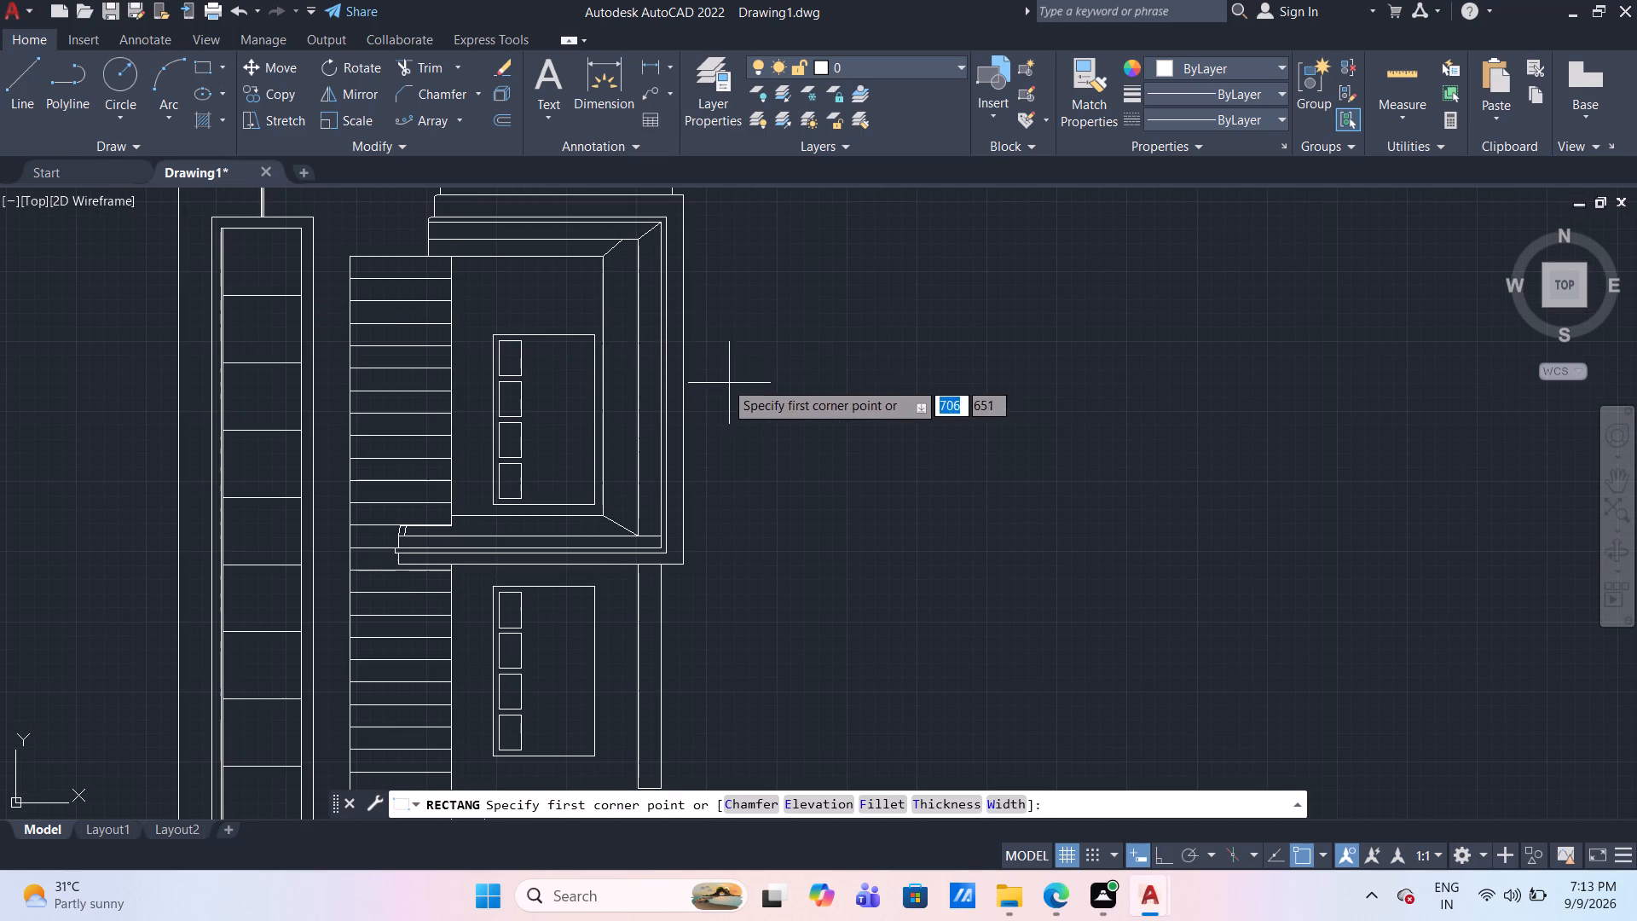
In the upper window, draw a line 10 units right from the top pane's lower-right corner and about 34 units straight down.
{"action": "left_click", "coordinate": [17, 89]}
{"action": "scroll", "coordinate": [560, 376], "scroll_direction": "up", "scroll_amount": 1}
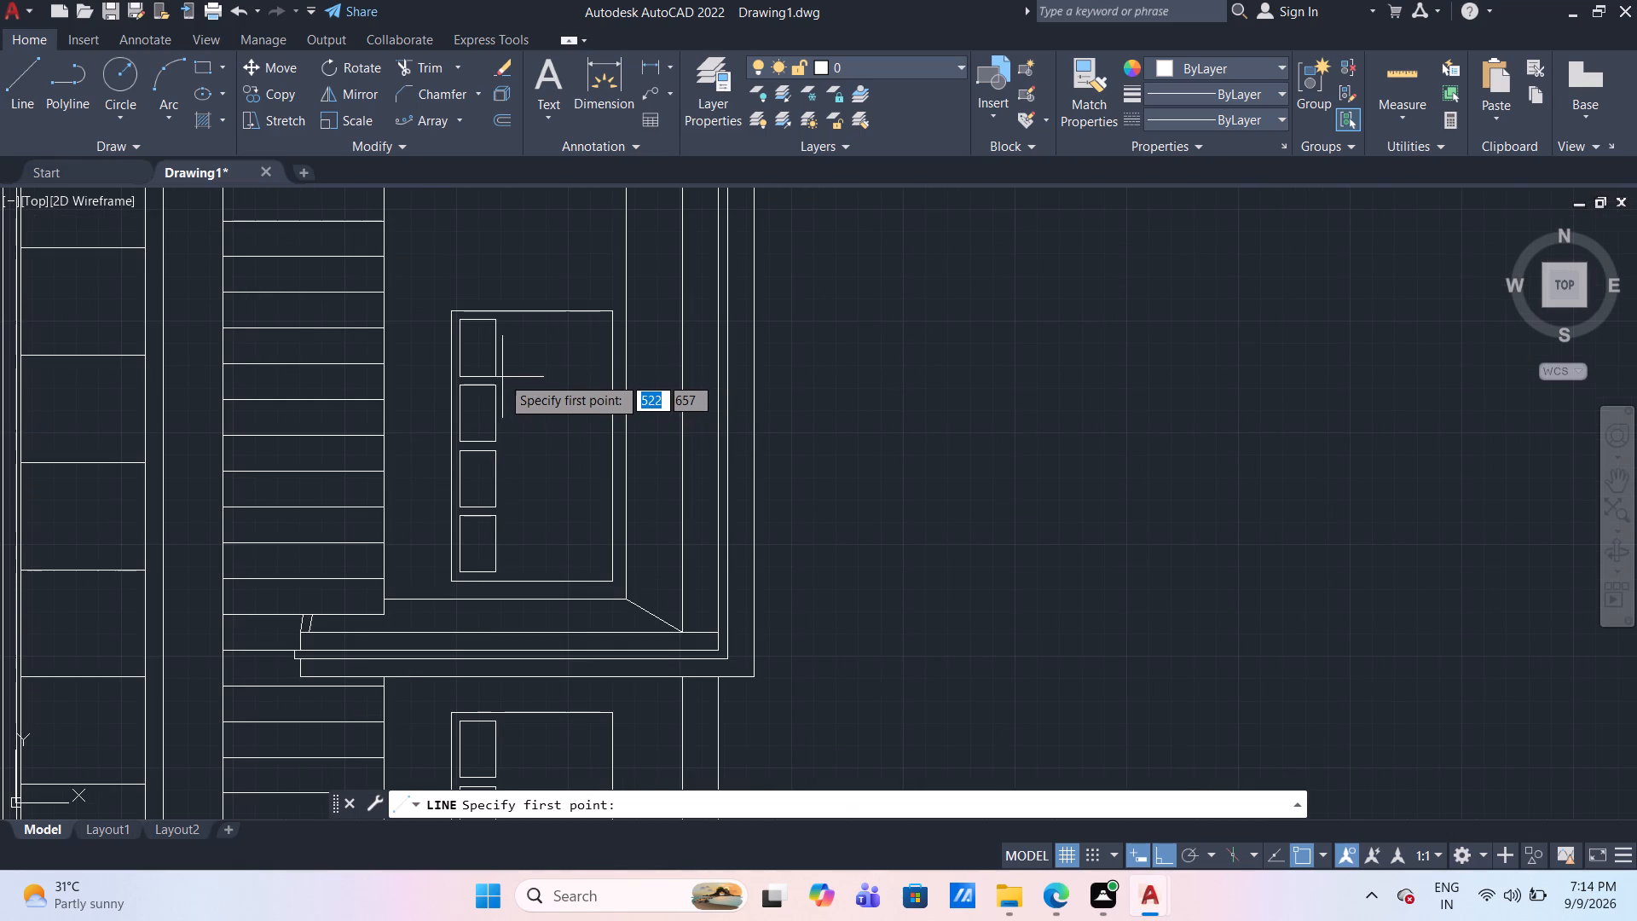
{"action": "left_click", "coordinate": [495, 376]}
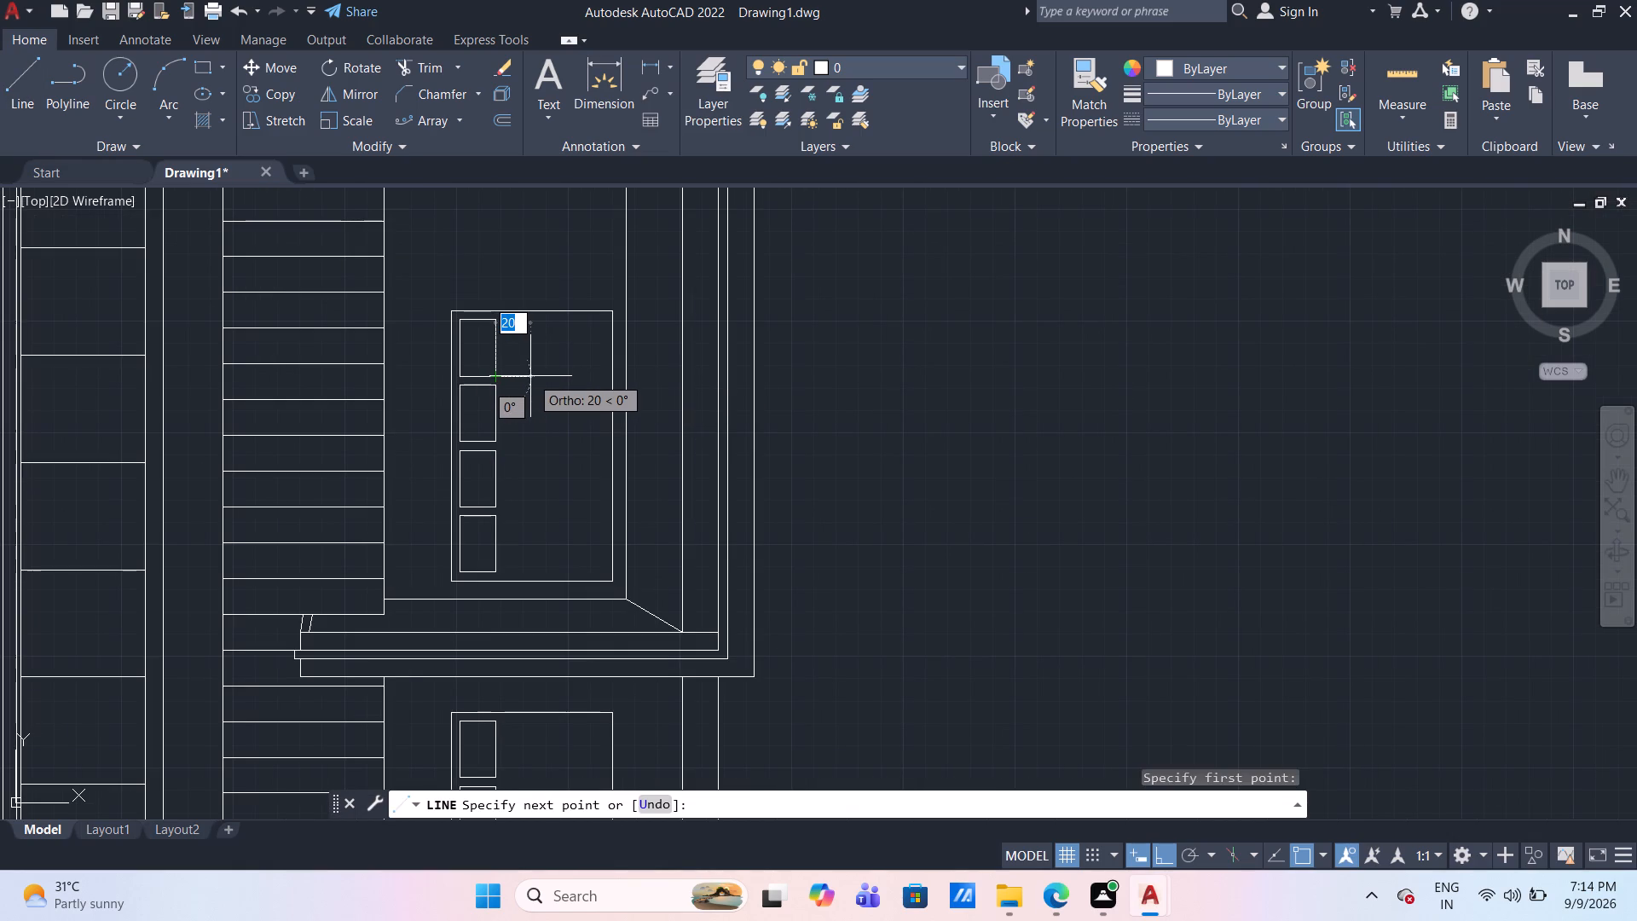
{"action": "type", "text": "10"}
{"action": "key", "text": "Return"}
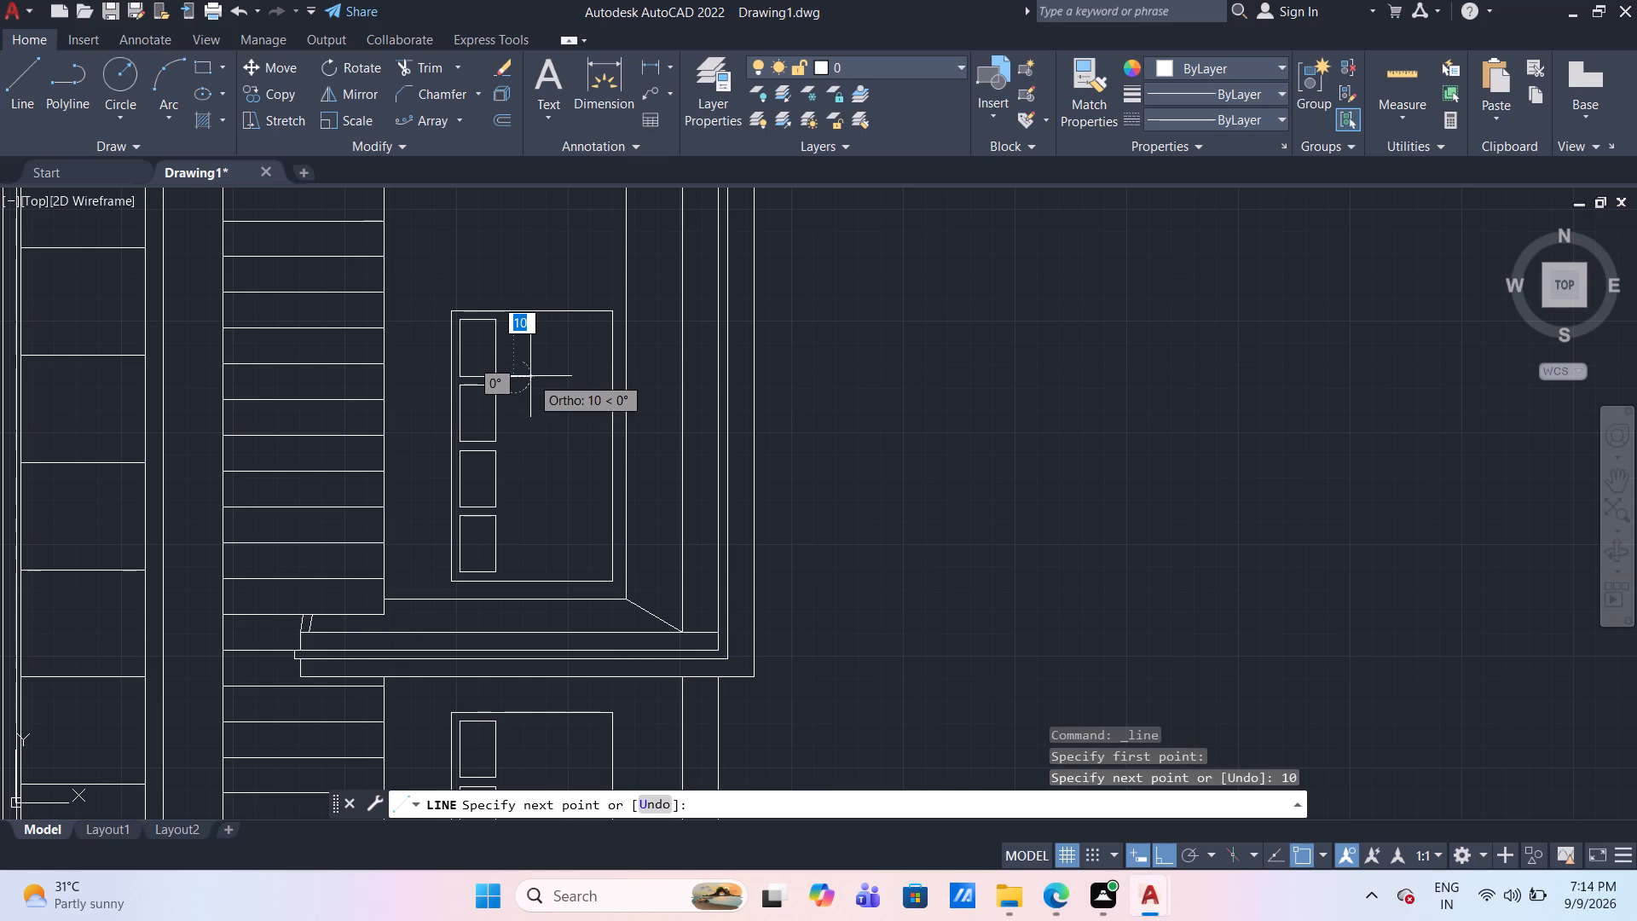
{"action": "left_click", "coordinate": [520, 437]}
{"action": "key", "text": "Escape"}
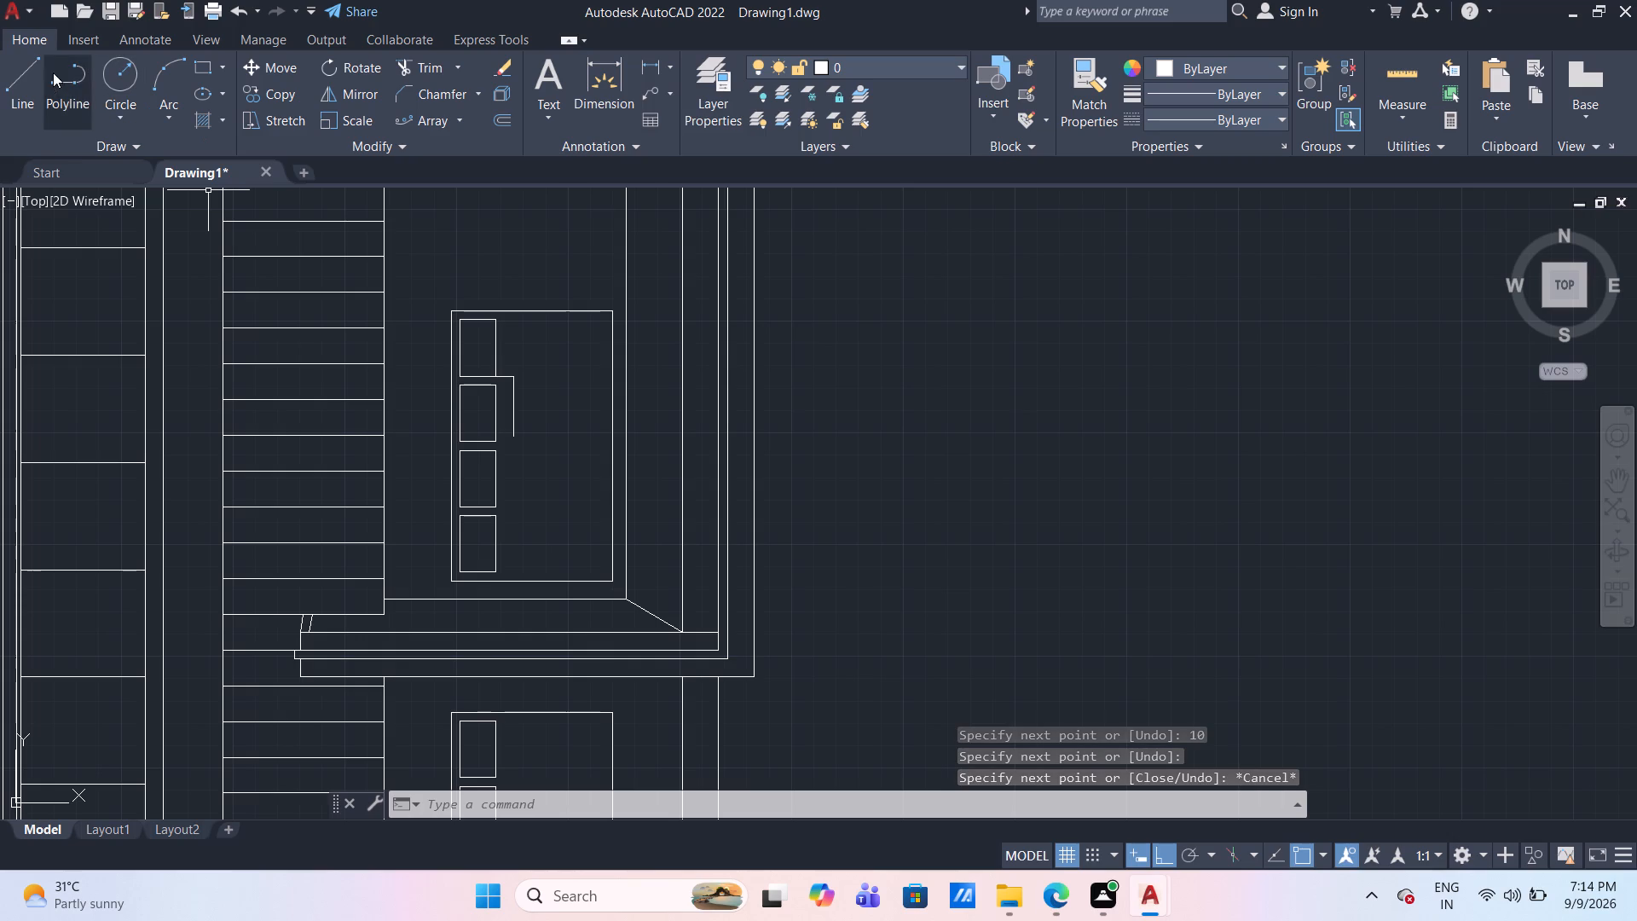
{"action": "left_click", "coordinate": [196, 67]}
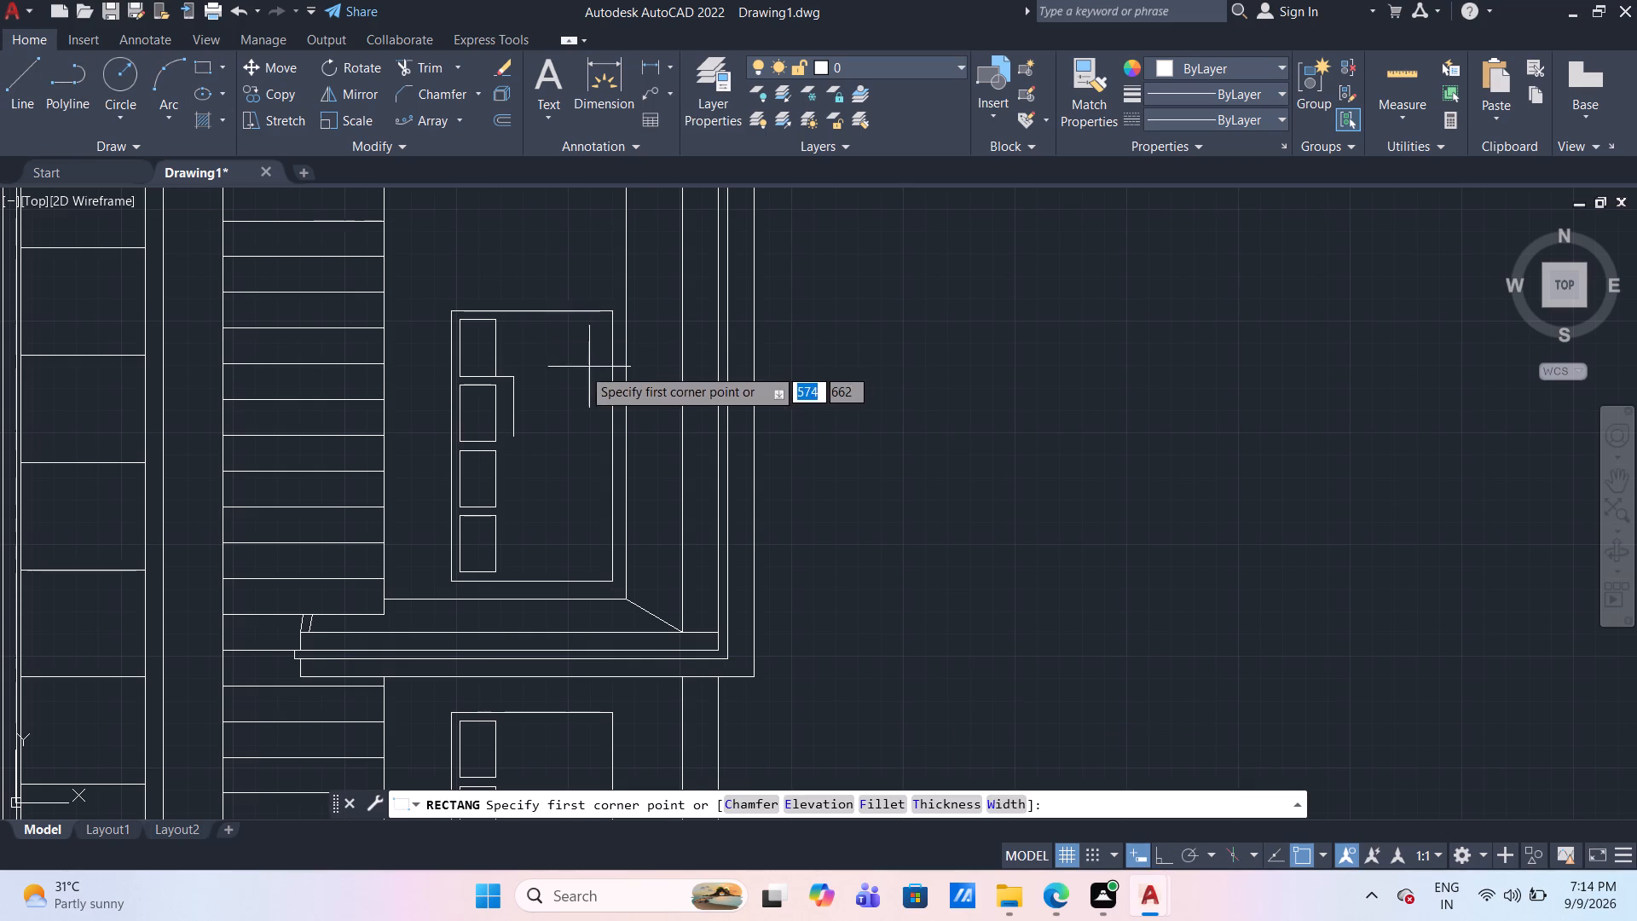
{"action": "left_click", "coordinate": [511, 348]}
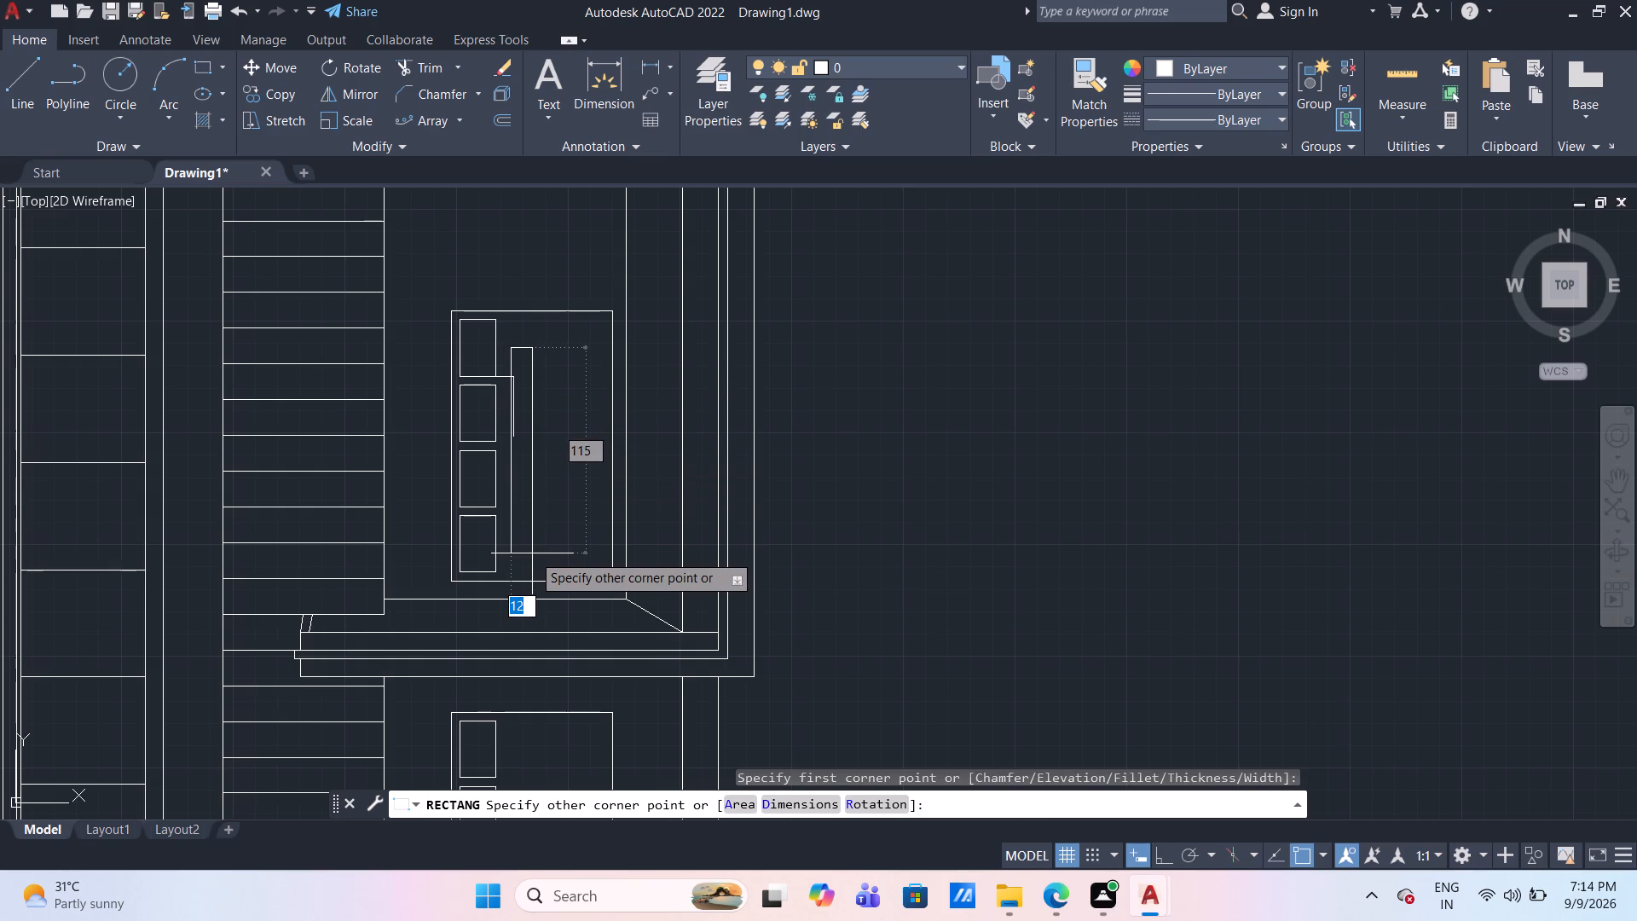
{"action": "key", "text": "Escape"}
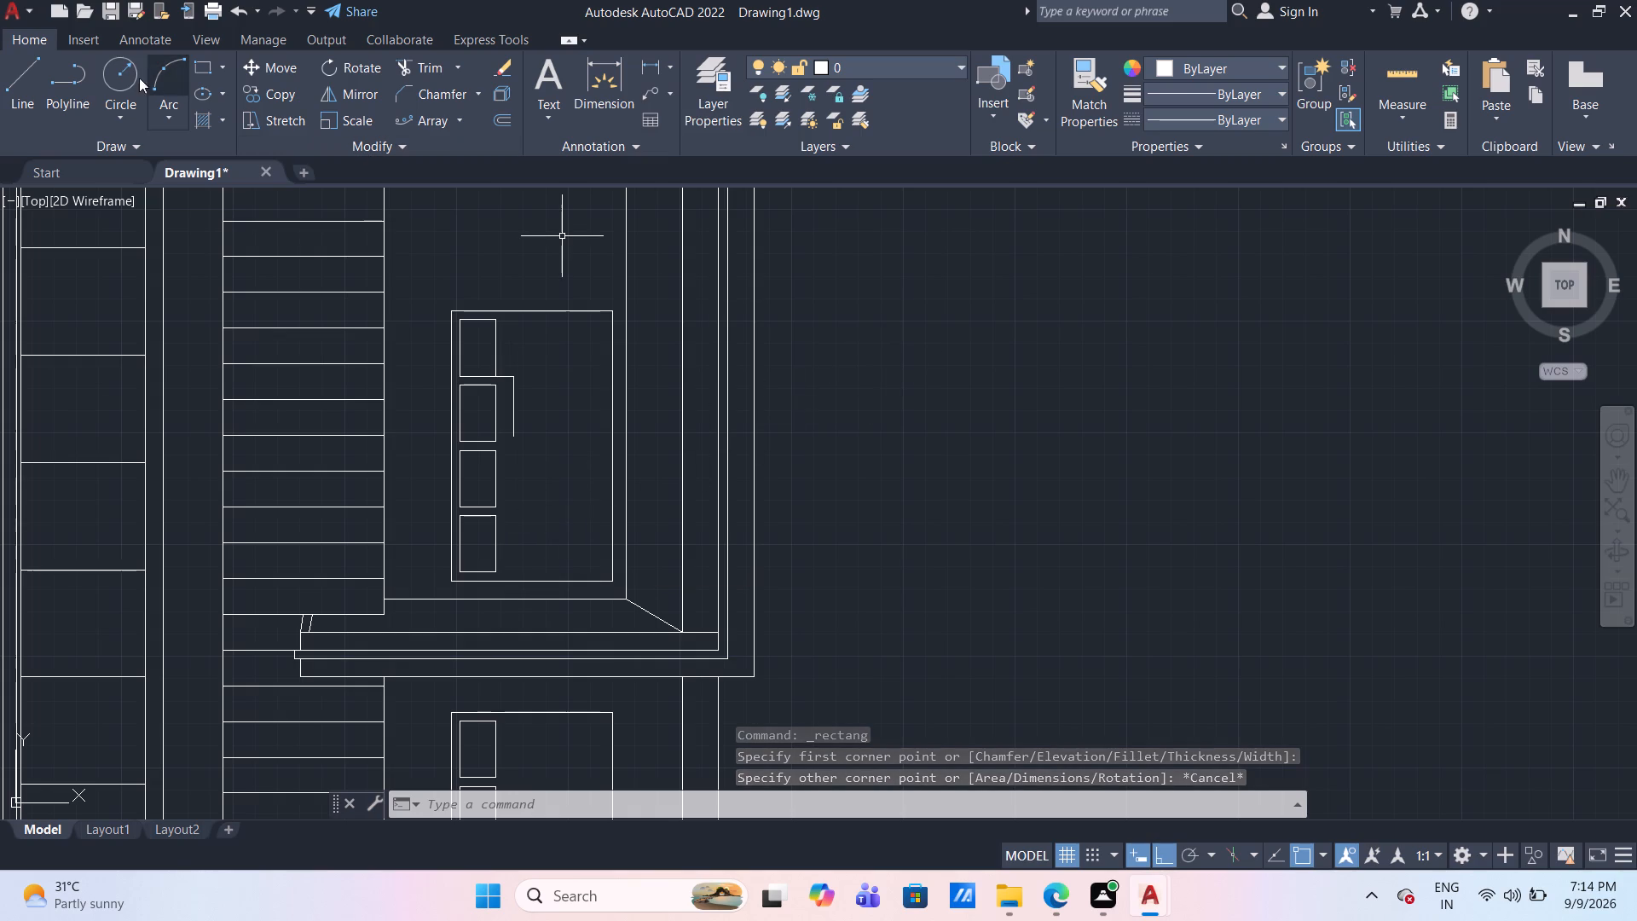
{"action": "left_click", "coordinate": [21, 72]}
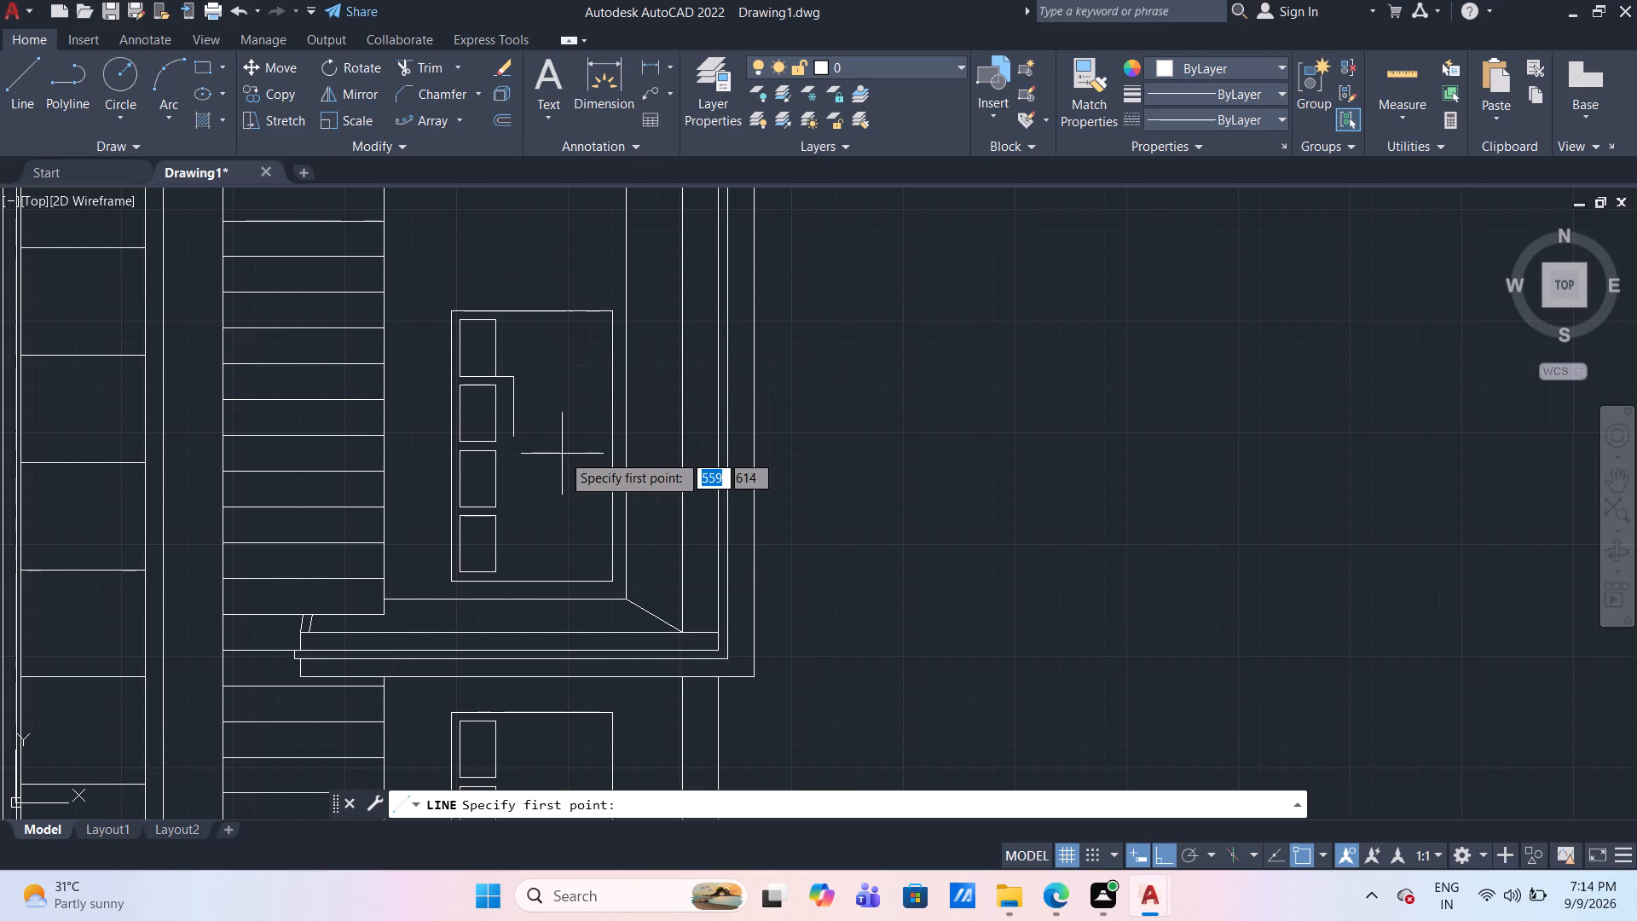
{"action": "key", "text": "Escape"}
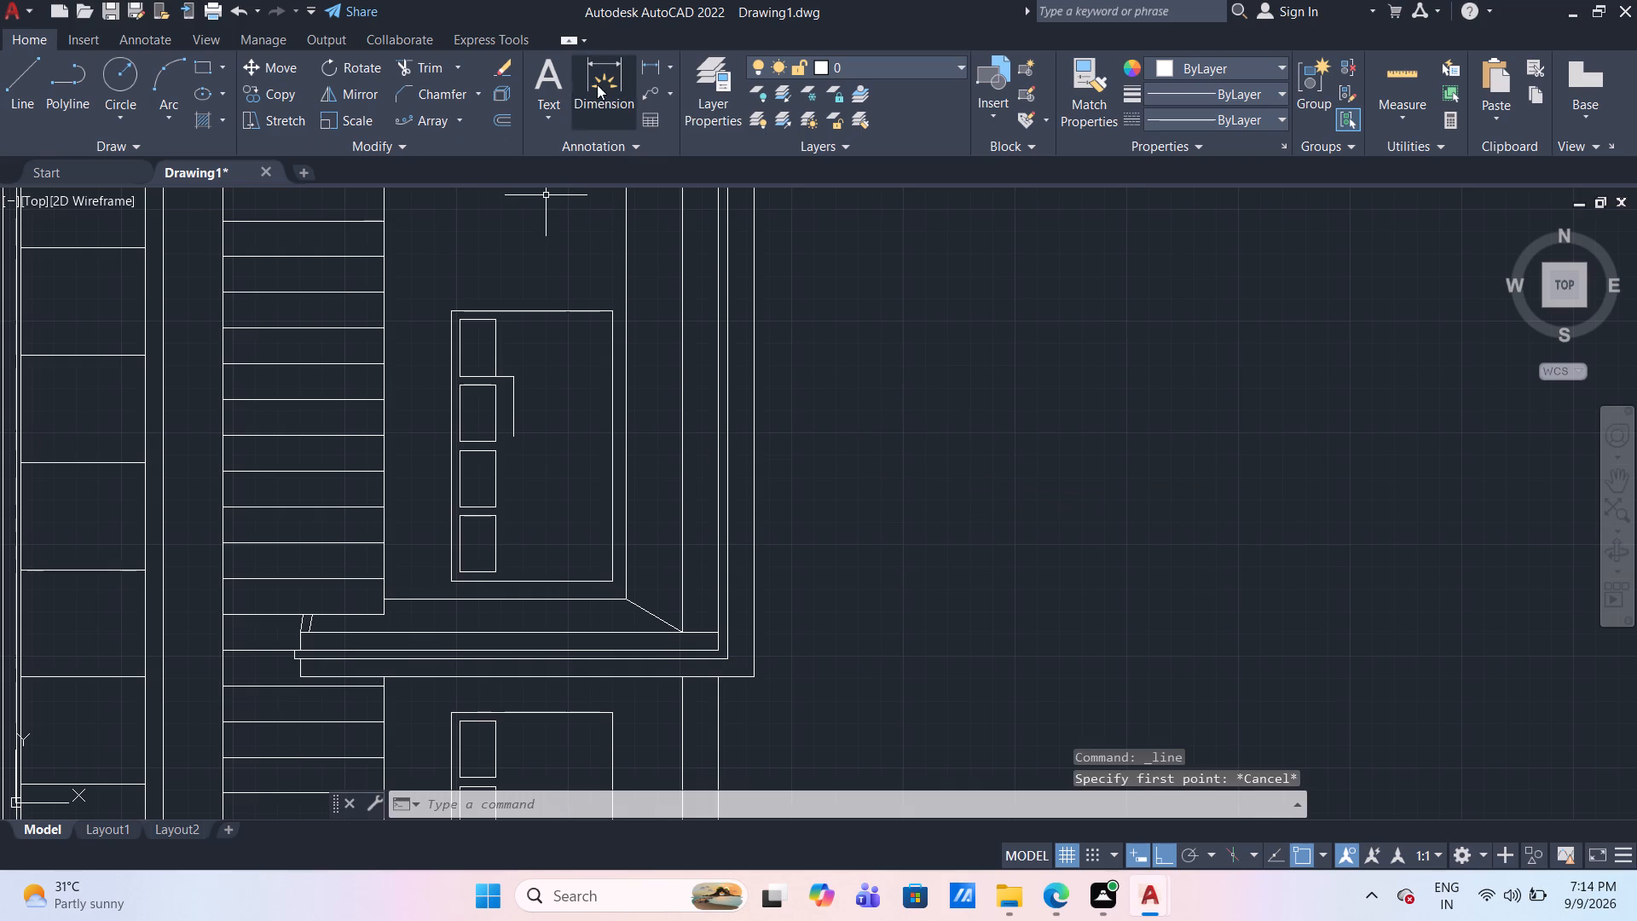
Dimension the upper window frame's height, placing the dimension line inside its right edge.
{"action": "left_click", "coordinate": [597, 84]}
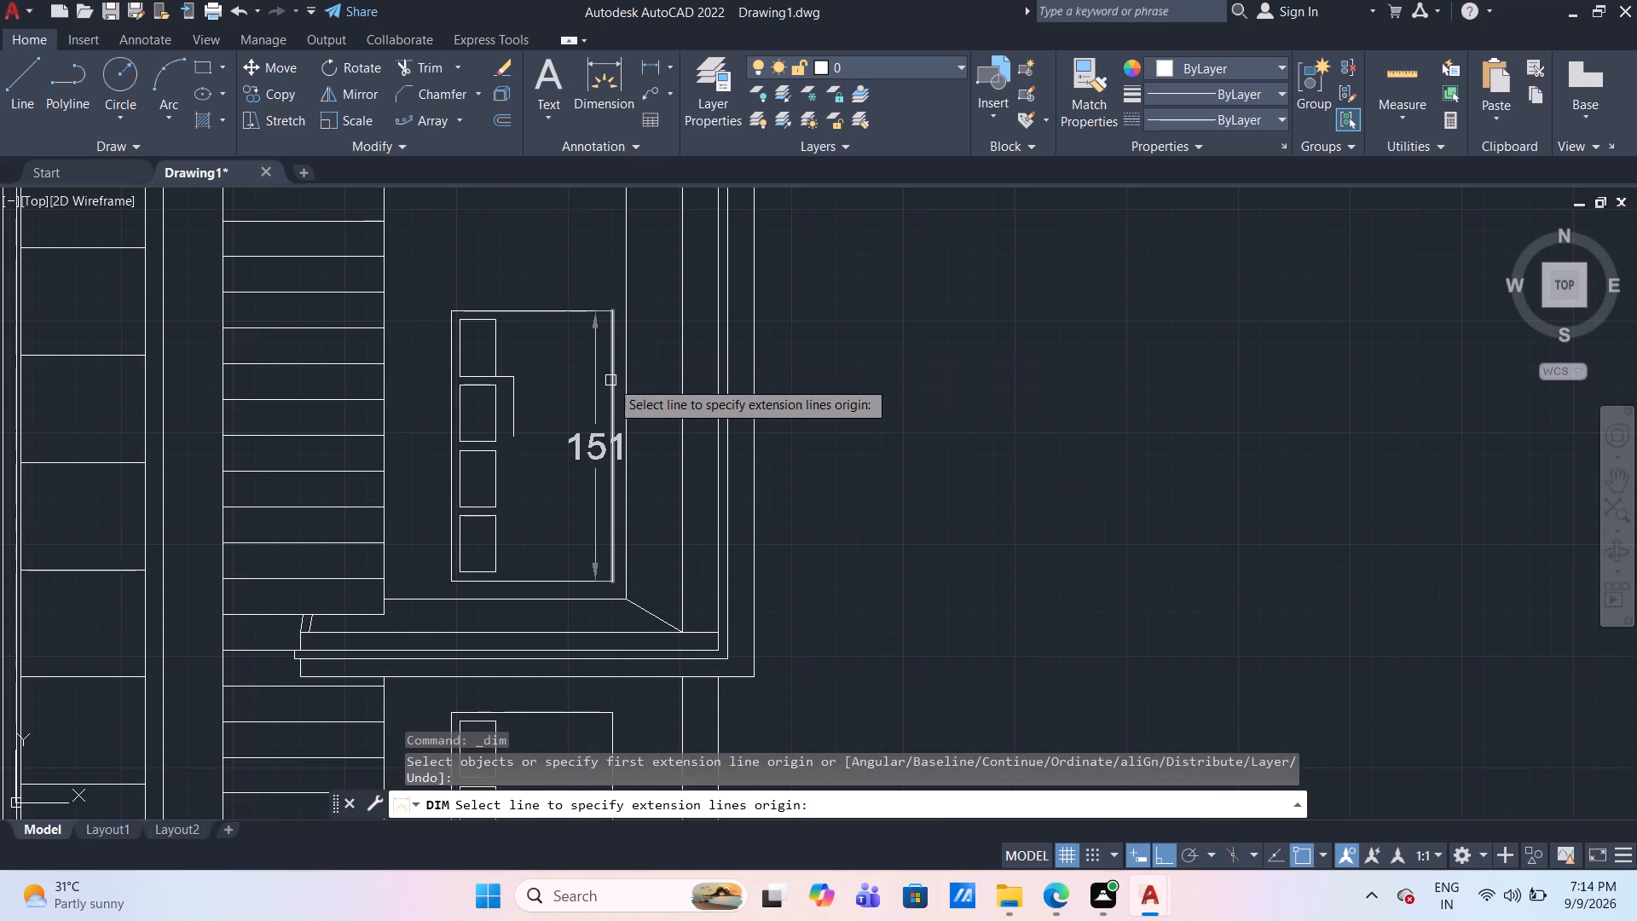
{"action": "left_click_drag", "start_coordinate": [610, 380], "coordinate": [595, 378]}
{"action": "left_click", "coordinate": [579, 374]}
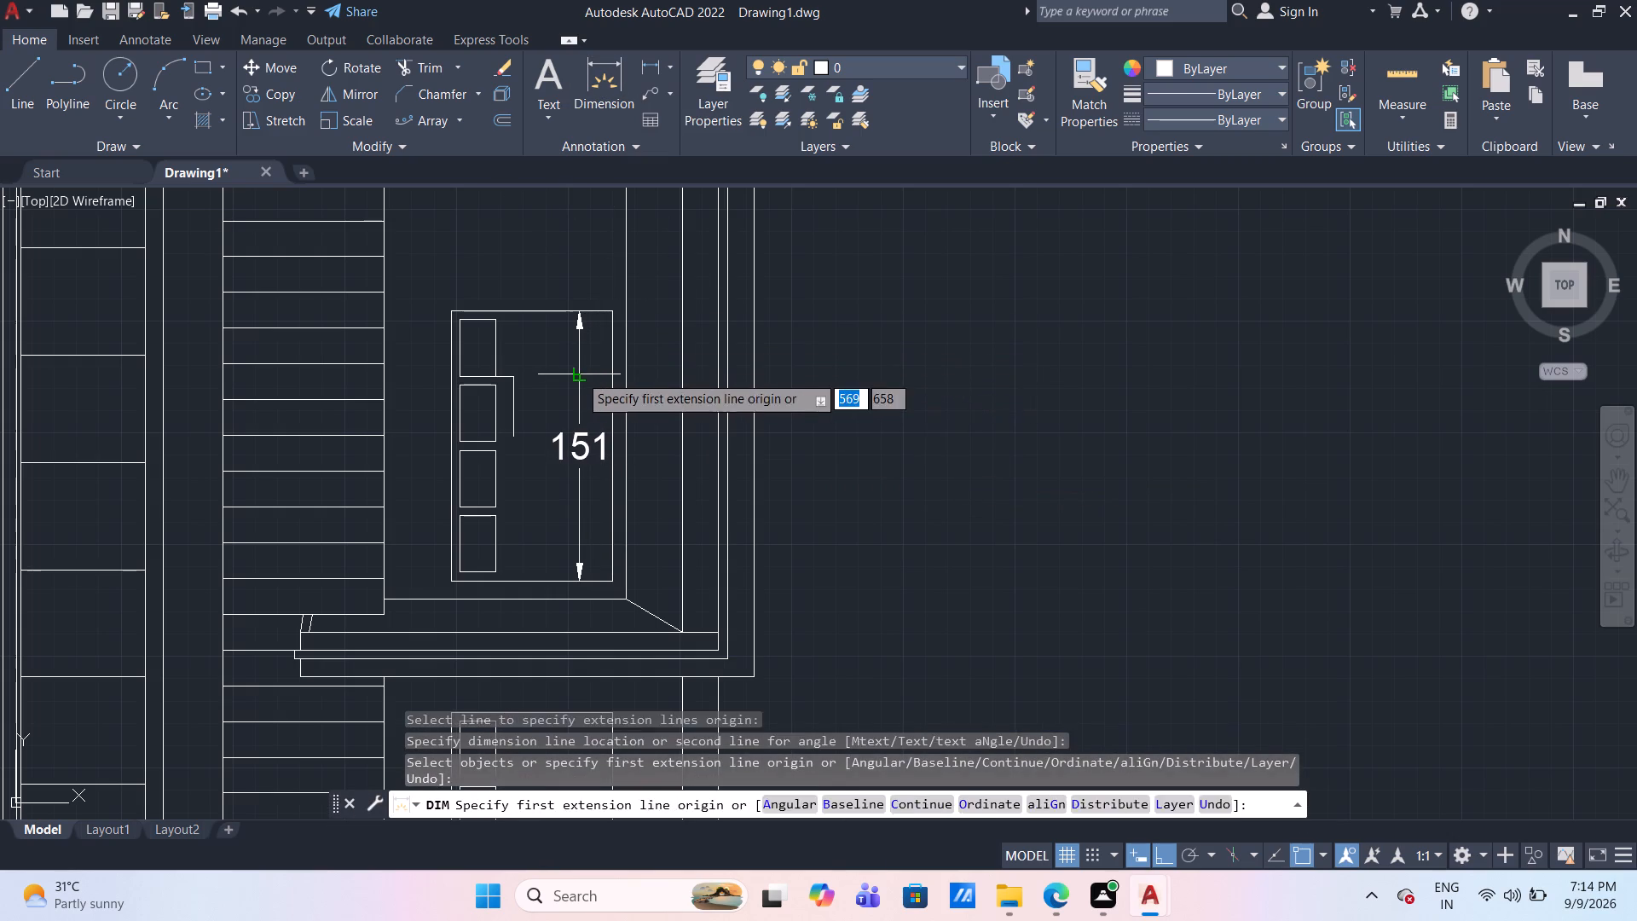
{"action": "key", "text": "Escape"}
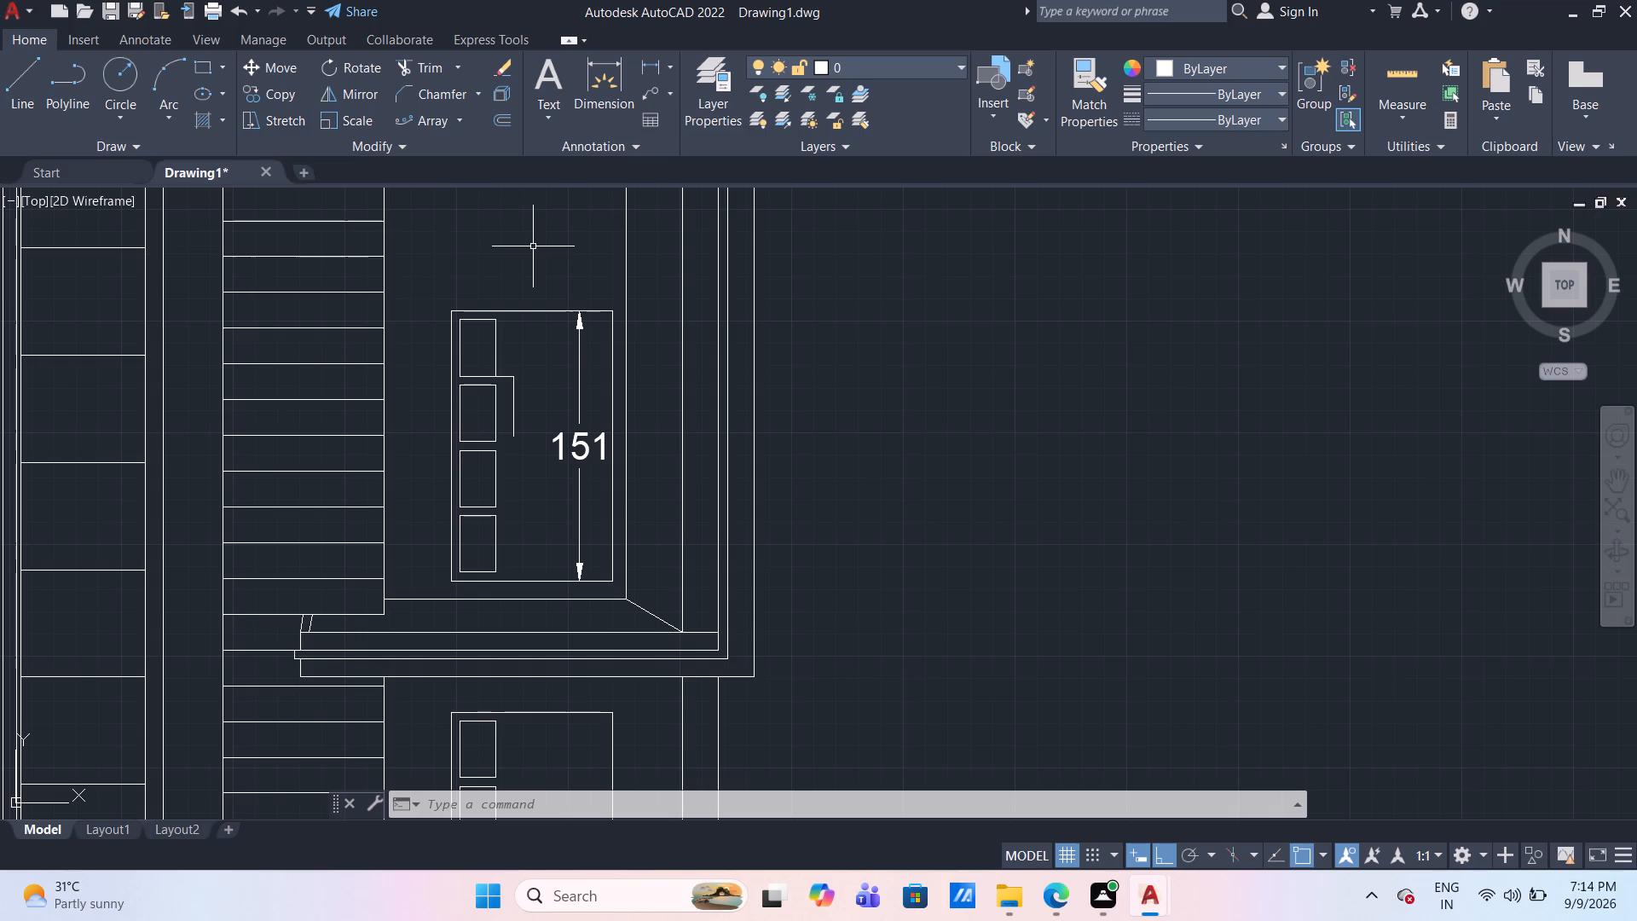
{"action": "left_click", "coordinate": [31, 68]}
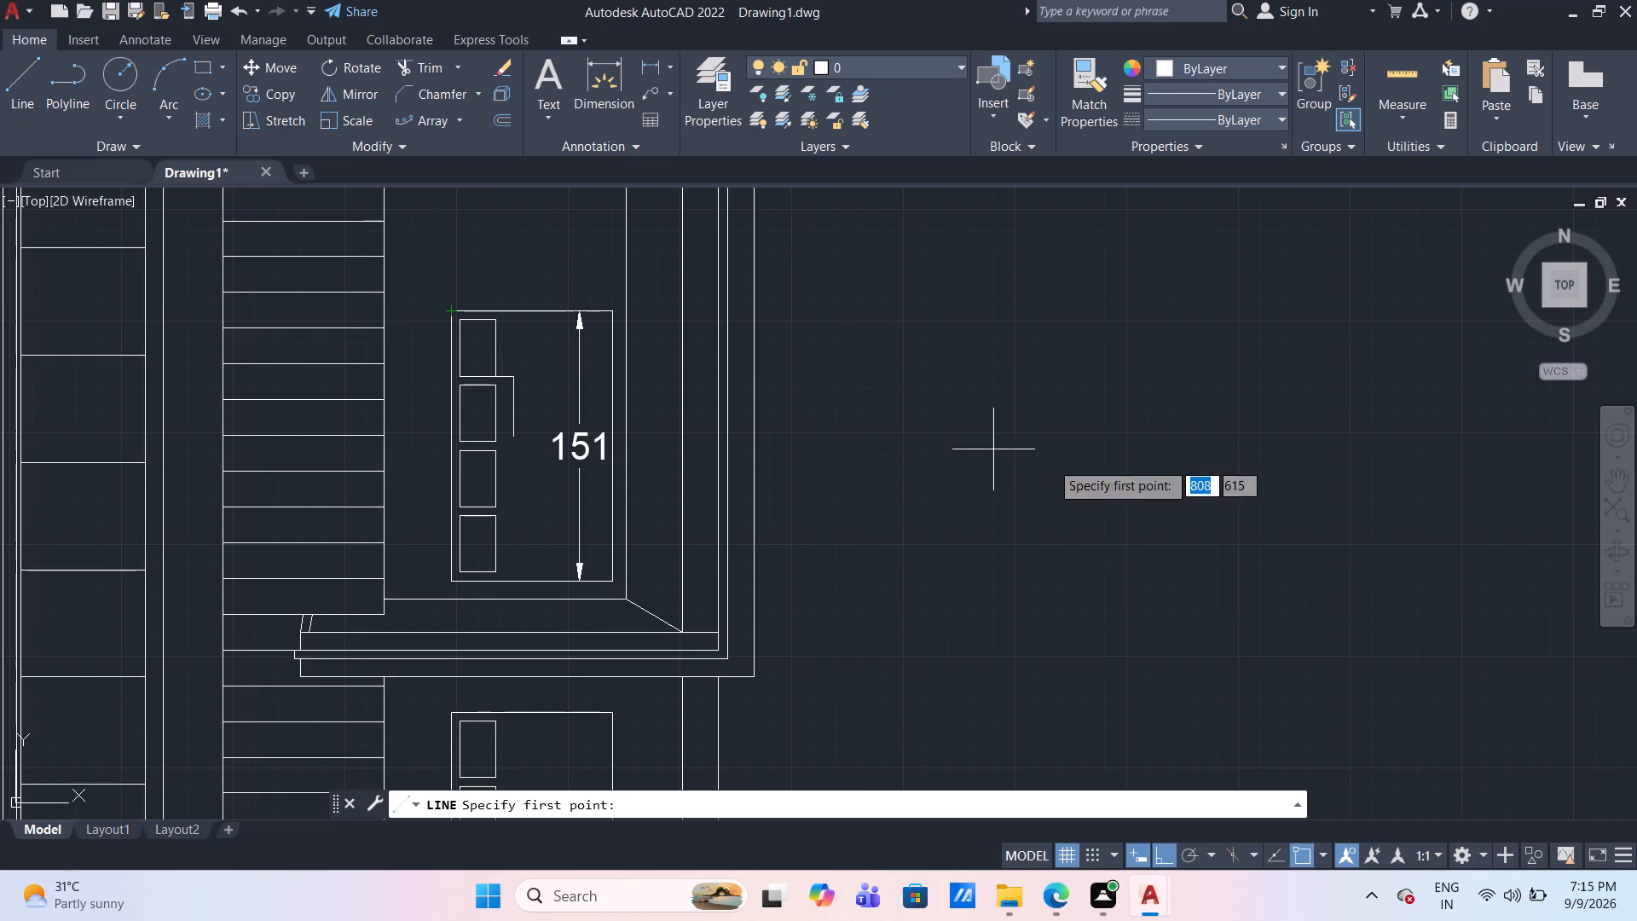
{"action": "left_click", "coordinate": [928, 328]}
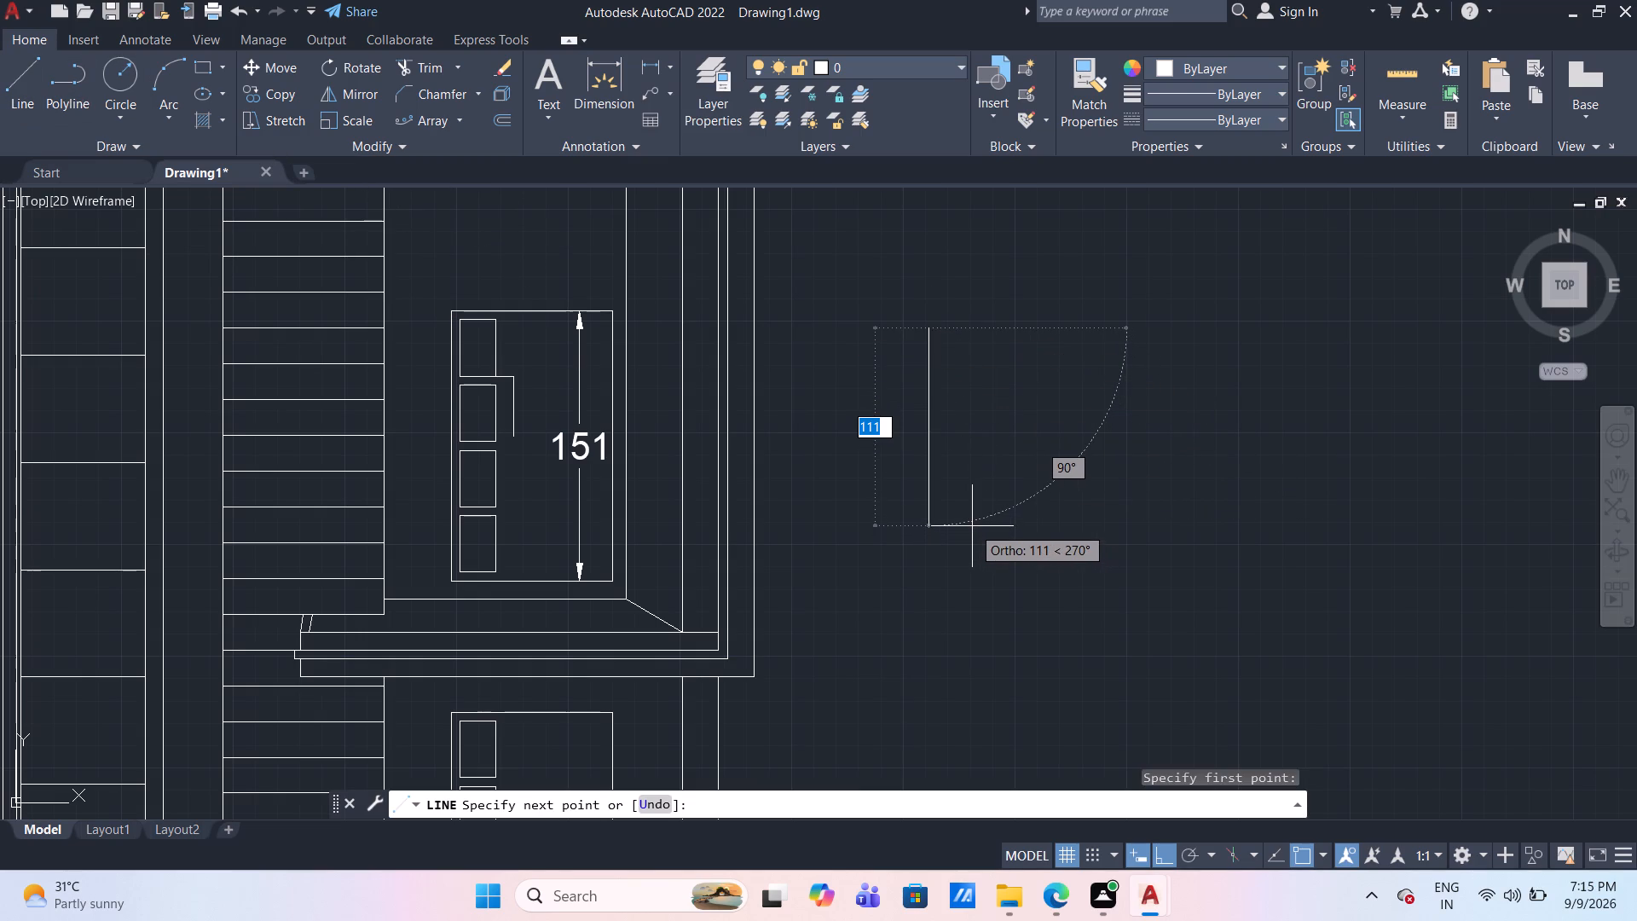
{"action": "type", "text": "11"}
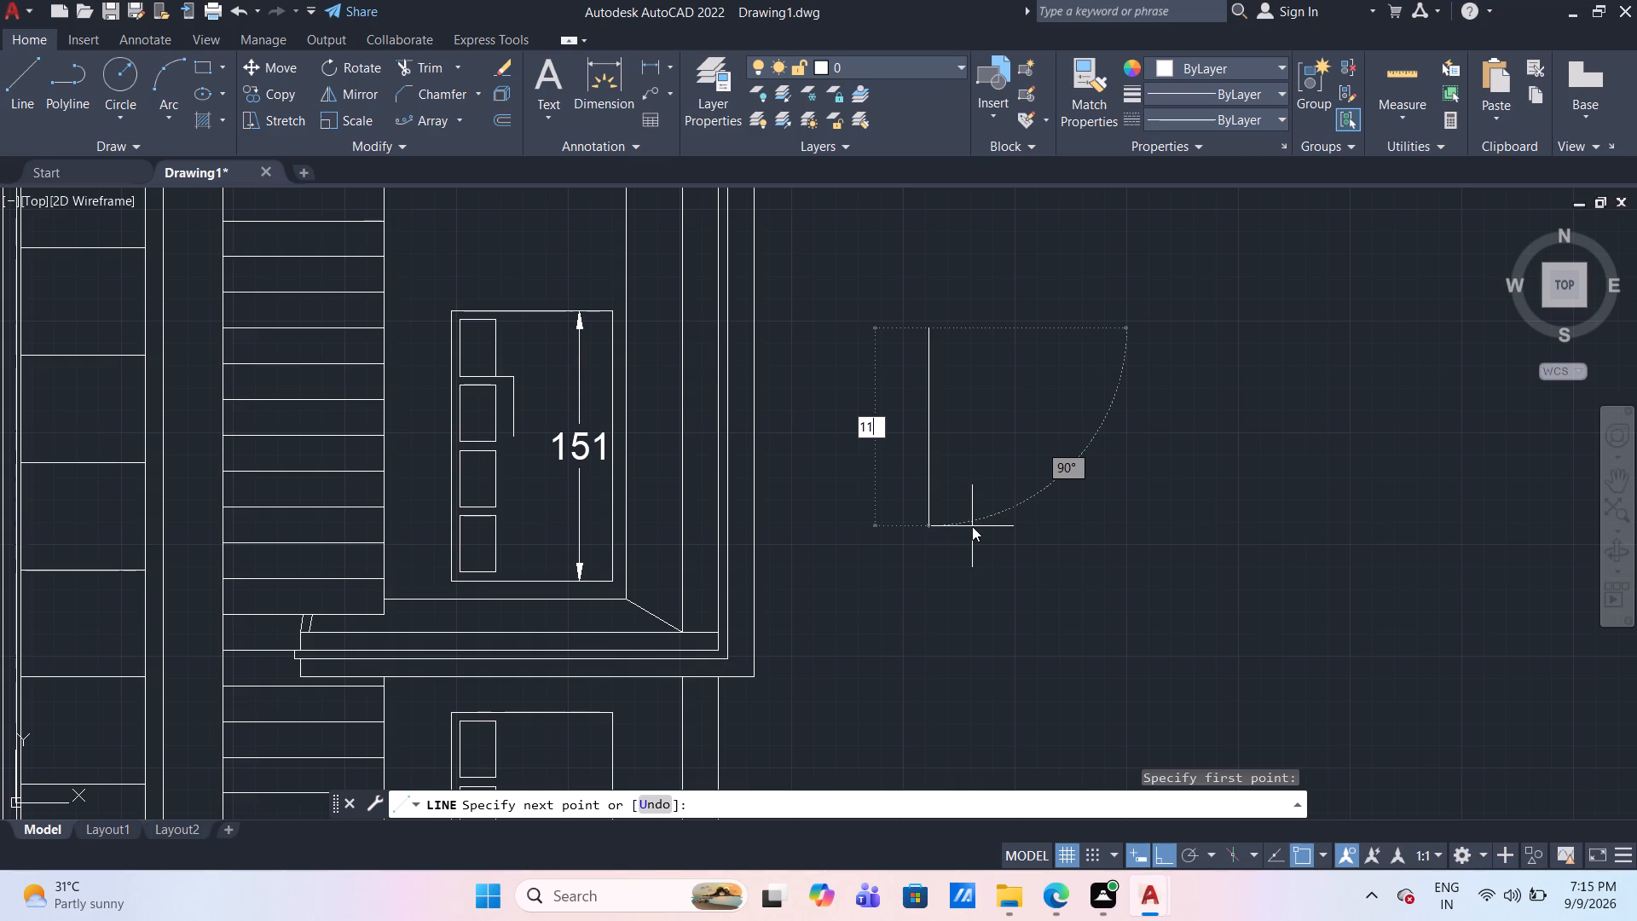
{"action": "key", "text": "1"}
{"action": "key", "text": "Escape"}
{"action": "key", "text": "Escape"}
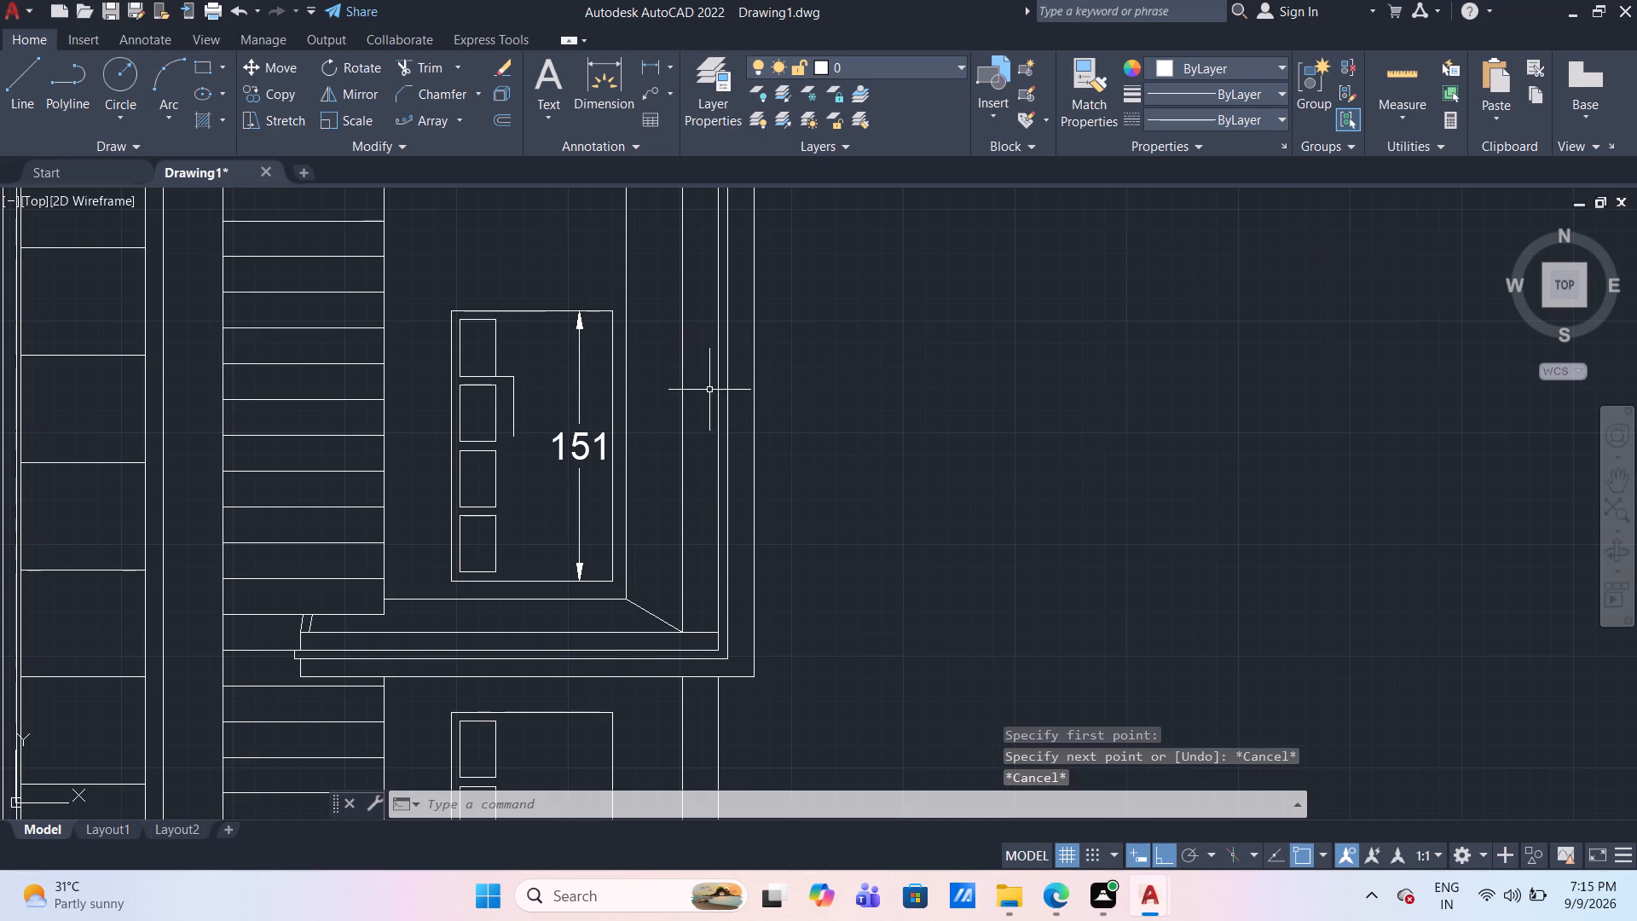
In the upper window, draw a construction line 20 units down from the frame's top-edge midpoint and about 14 units left.
{"action": "left_click", "coordinate": [14, 72]}
{"action": "scroll", "coordinate": [520, 313], "scroll_direction": "up", "scroll_amount": 1}
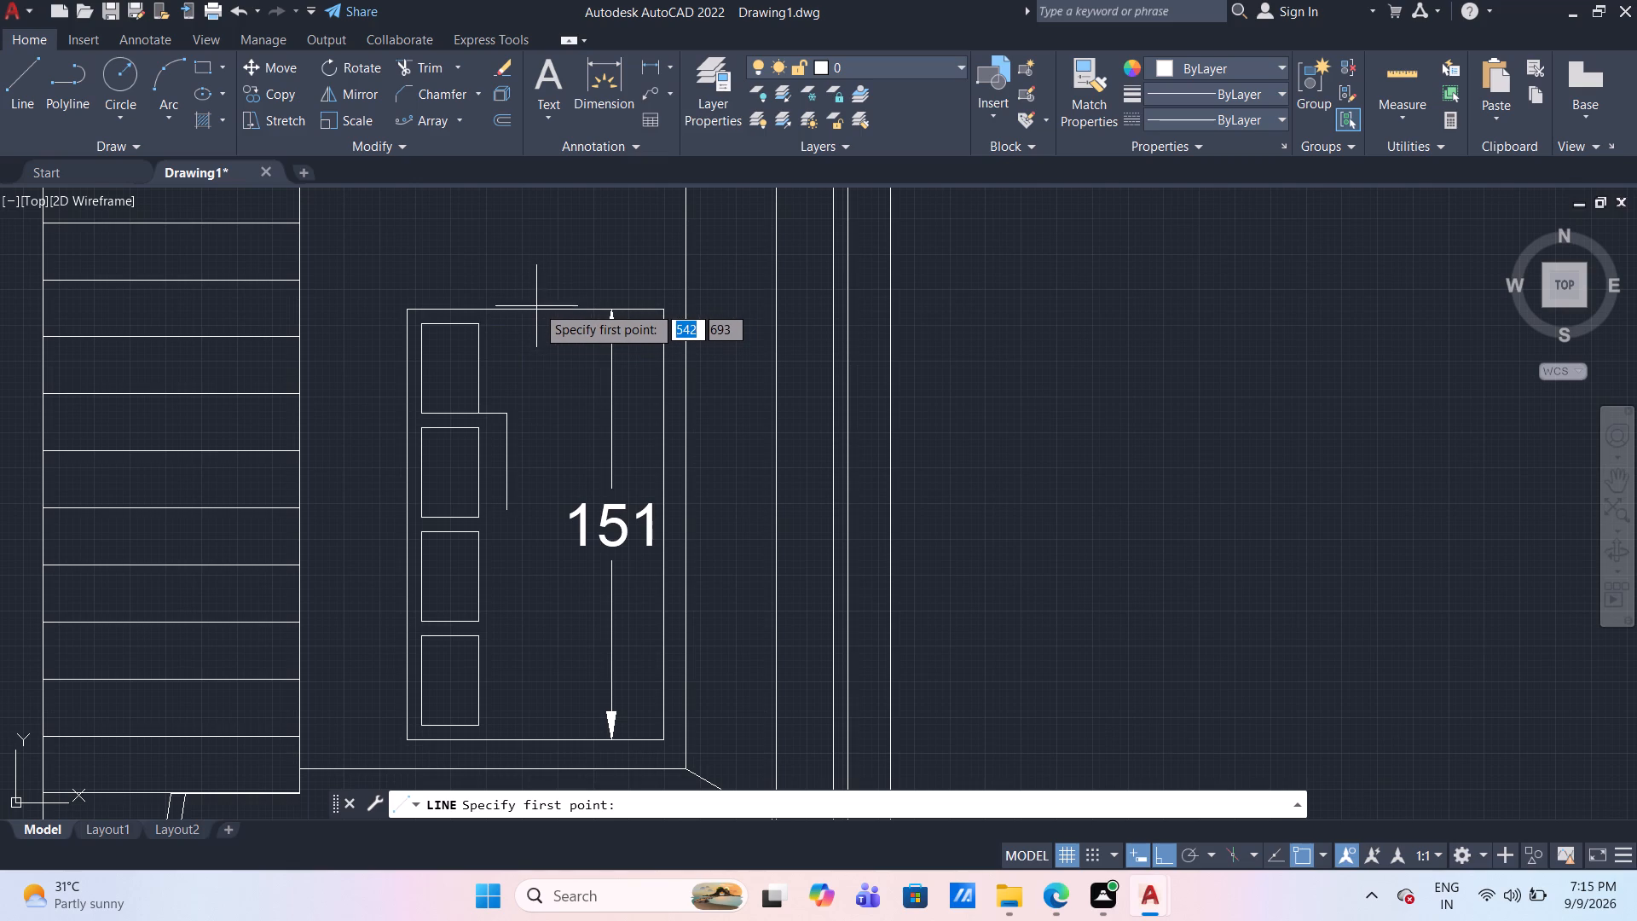
{"action": "left_click", "coordinate": [536, 308]}
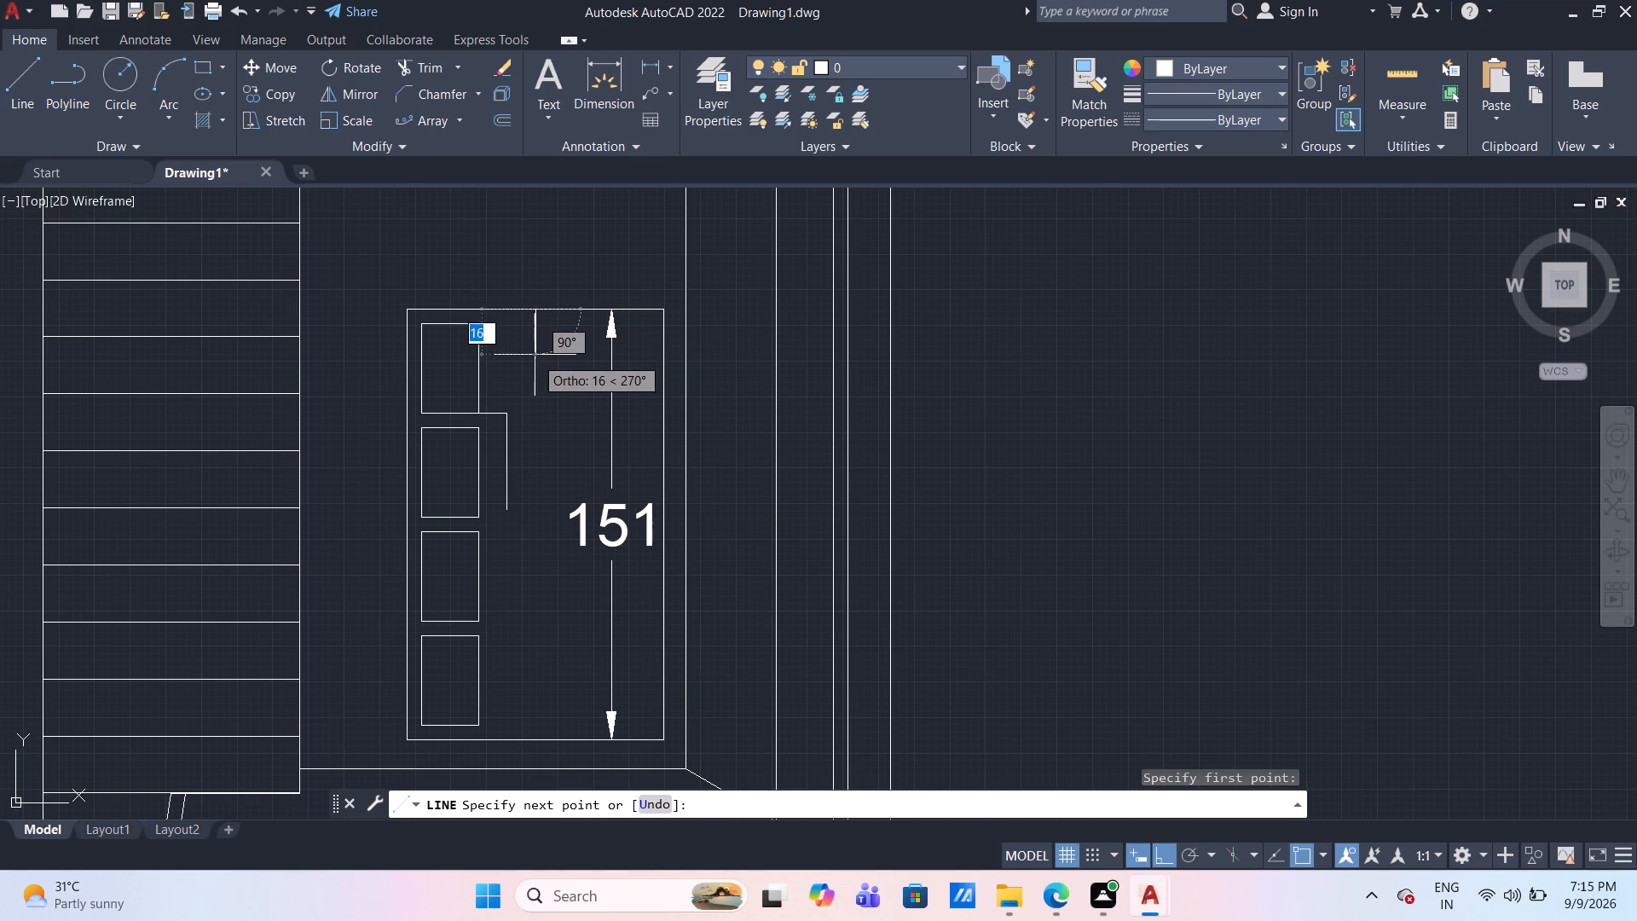
{"action": "type", "text": "20"}
{"action": "key", "text": "Return"}
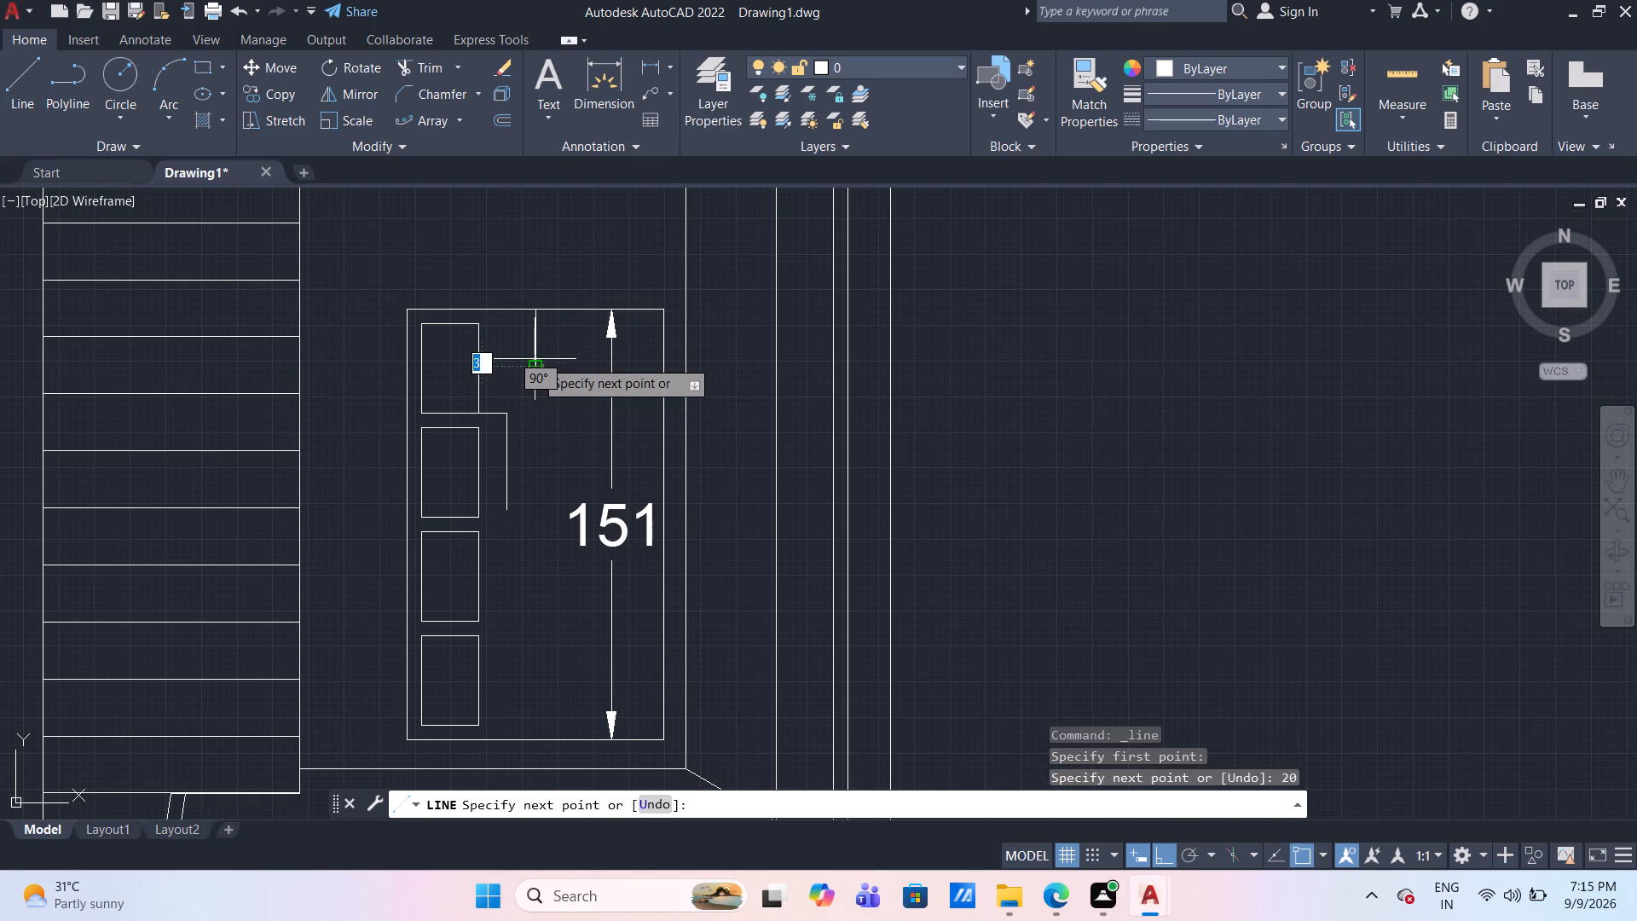
{"action": "left_click", "coordinate": [488, 373]}
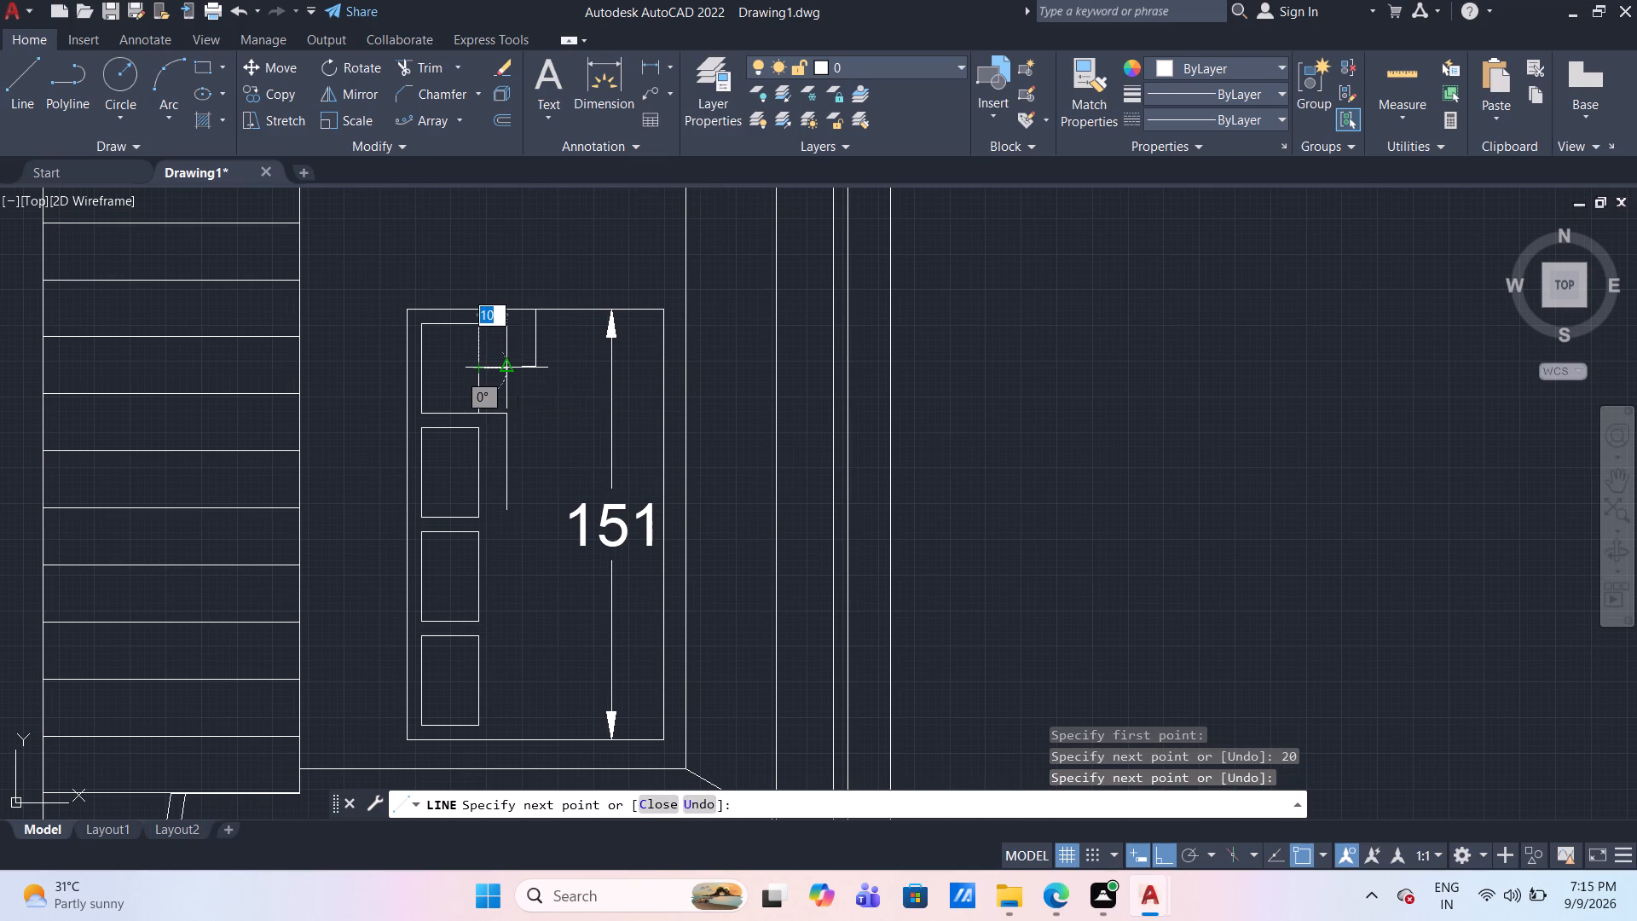
{"action": "key", "text": "ctrl+z"}
{"action": "left_click", "coordinate": [495, 362]}
{"action": "key", "text": "Escape"}
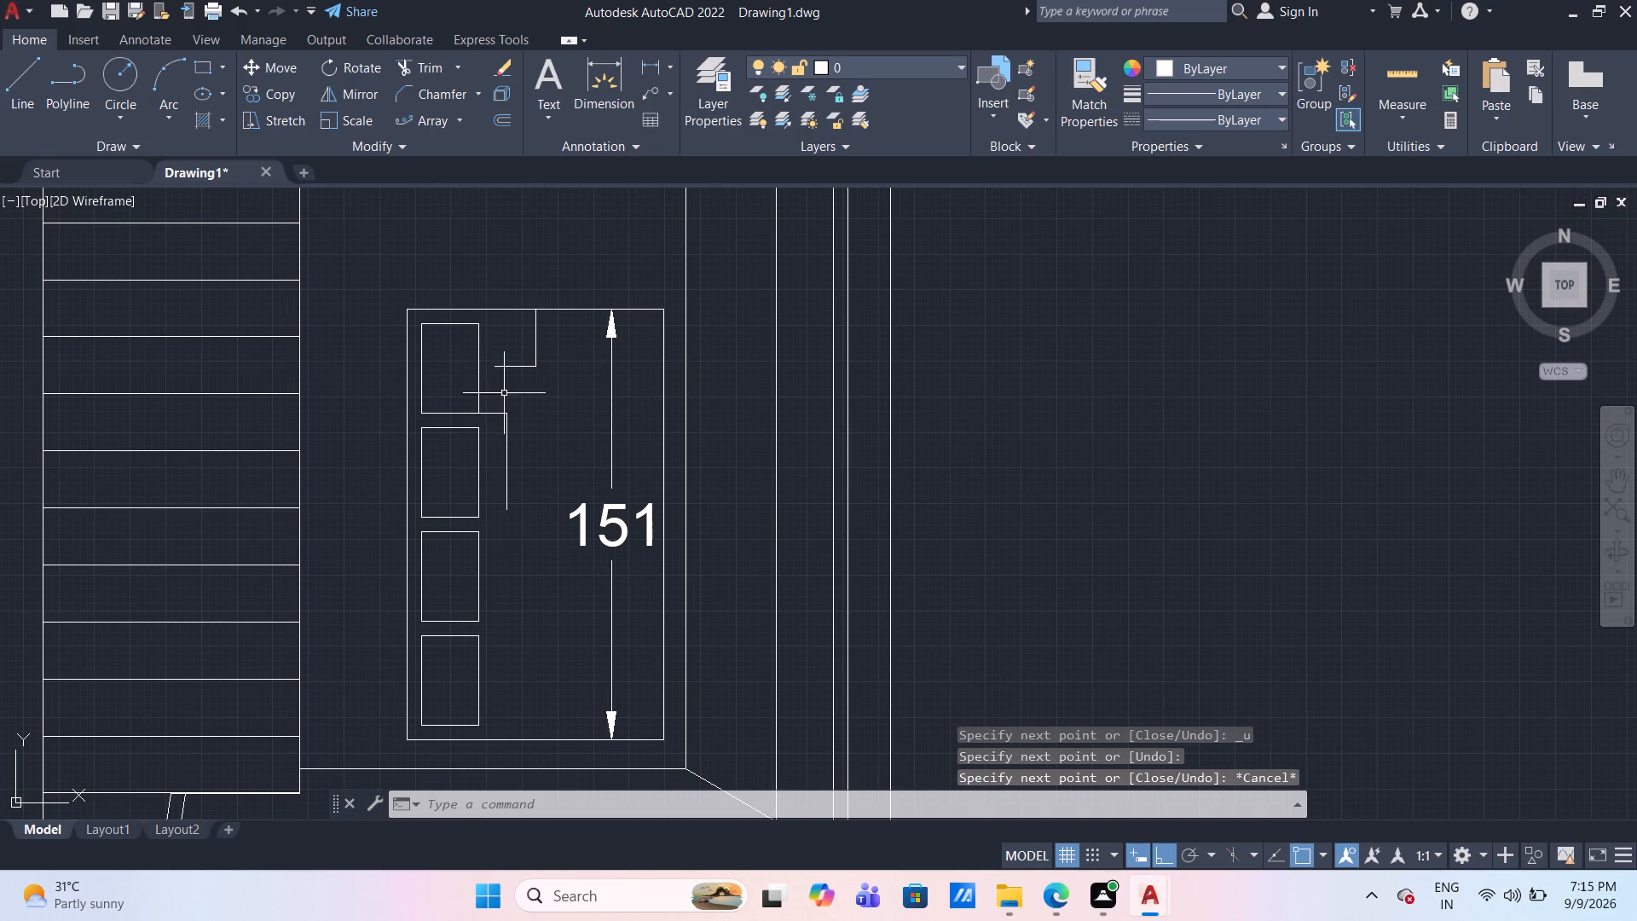
Draw a vertical line from the right end of the 10-unit line up to the short horizontal construction line.
{"action": "left_click", "coordinate": [26, 78]}
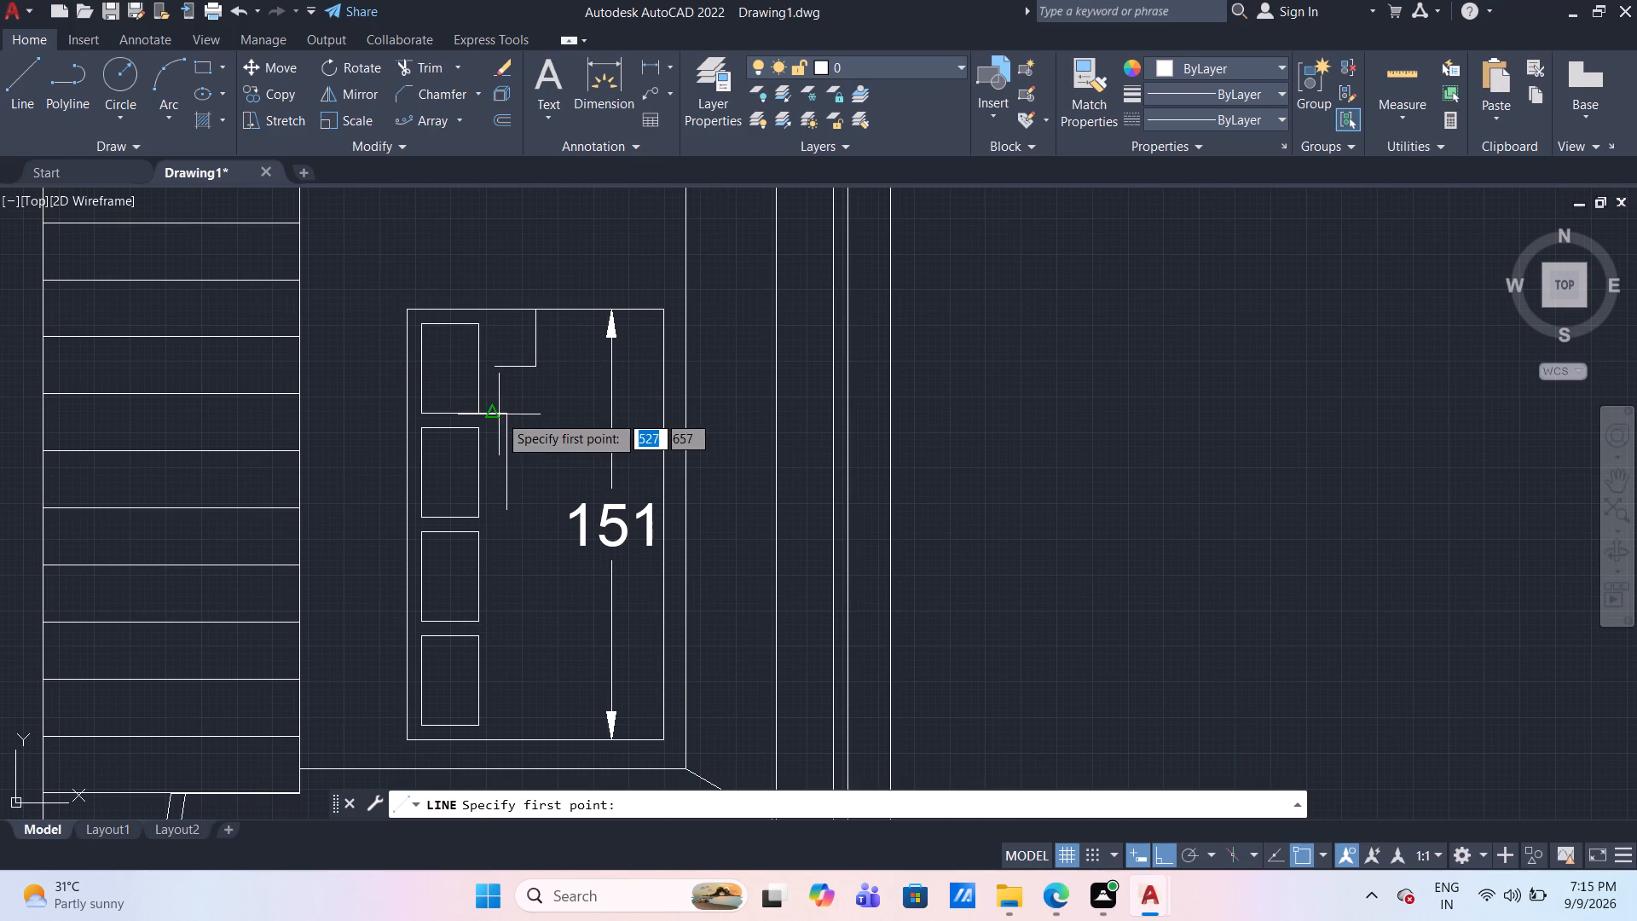
{"action": "left_click", "coordinate": [508, 418]}
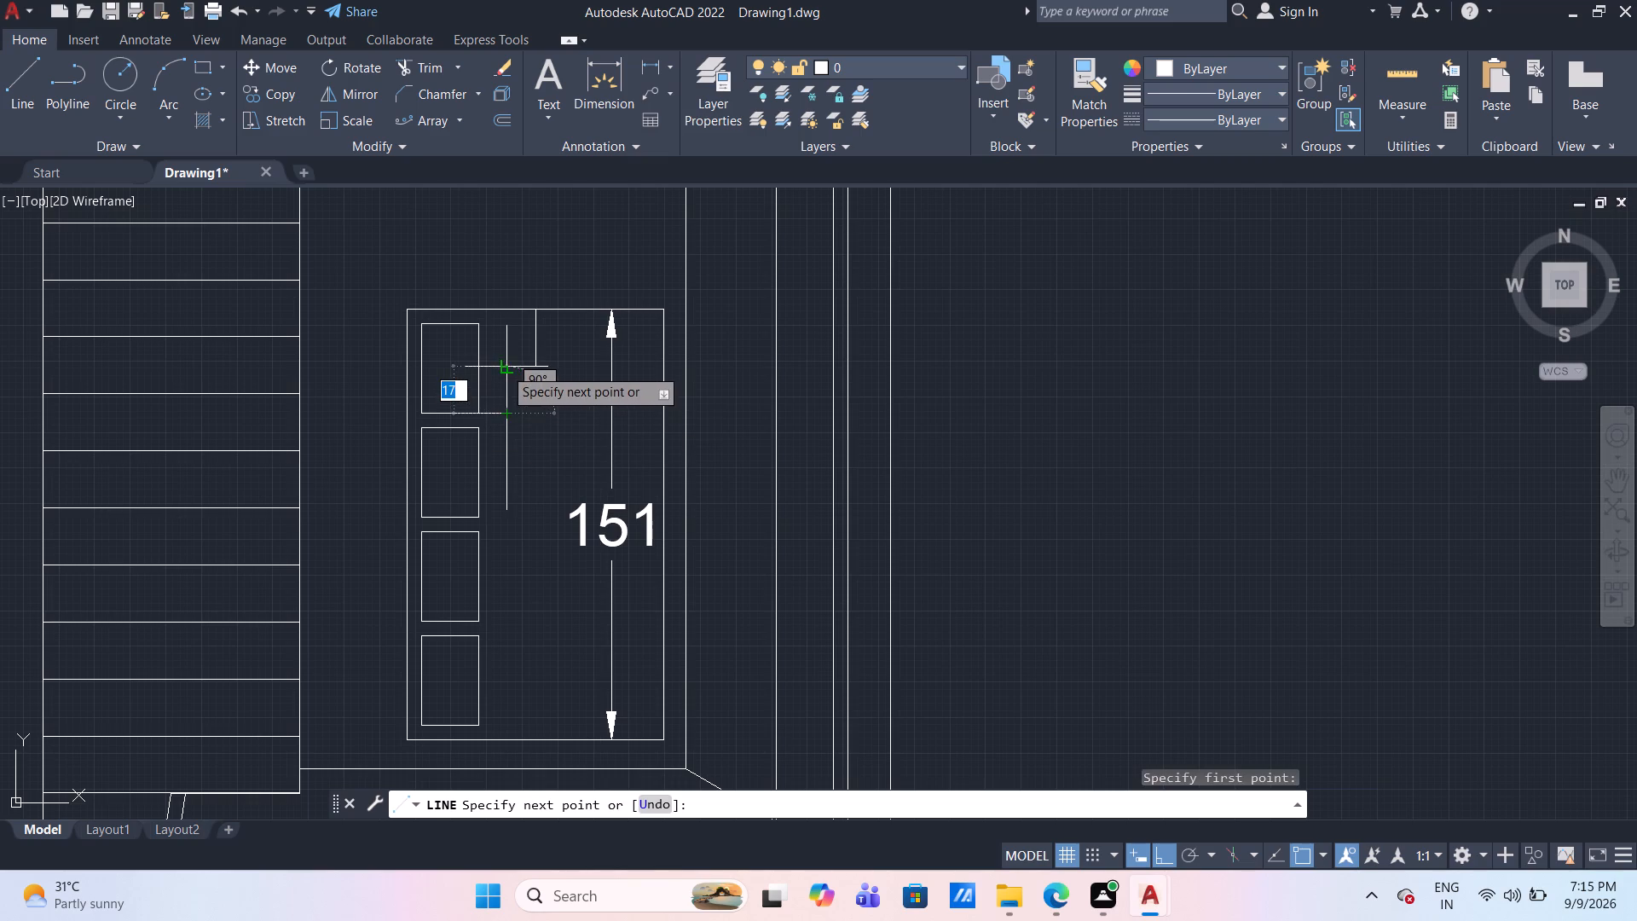
{"action": "left_click", "coordinate": [504, 364]}
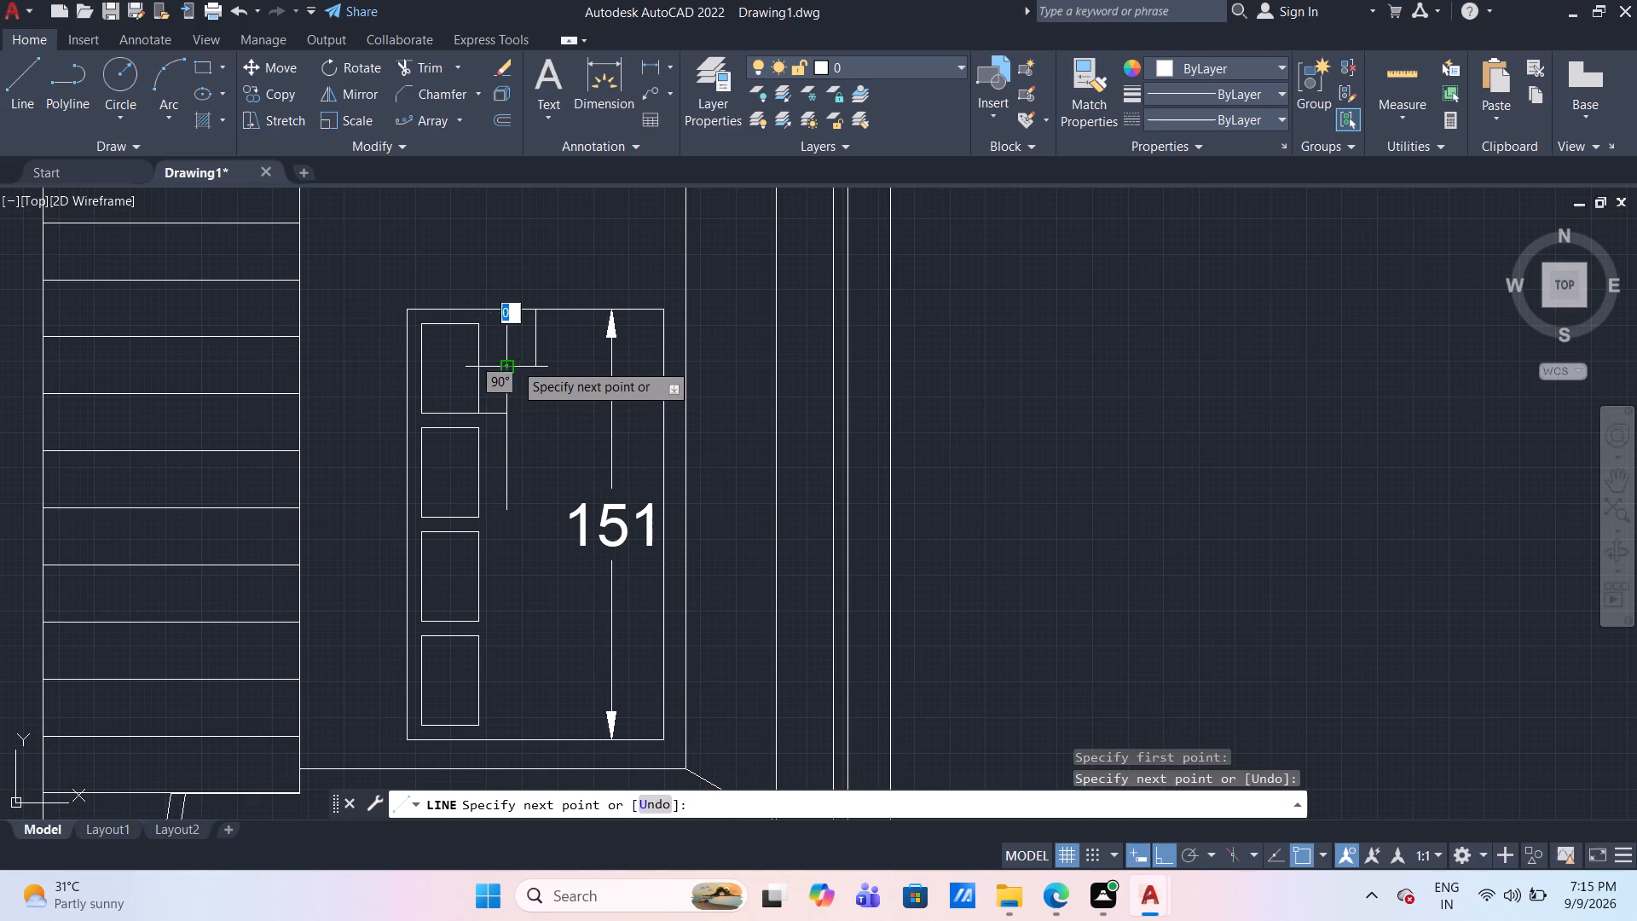
{"action": "key", "text": "Escape"}
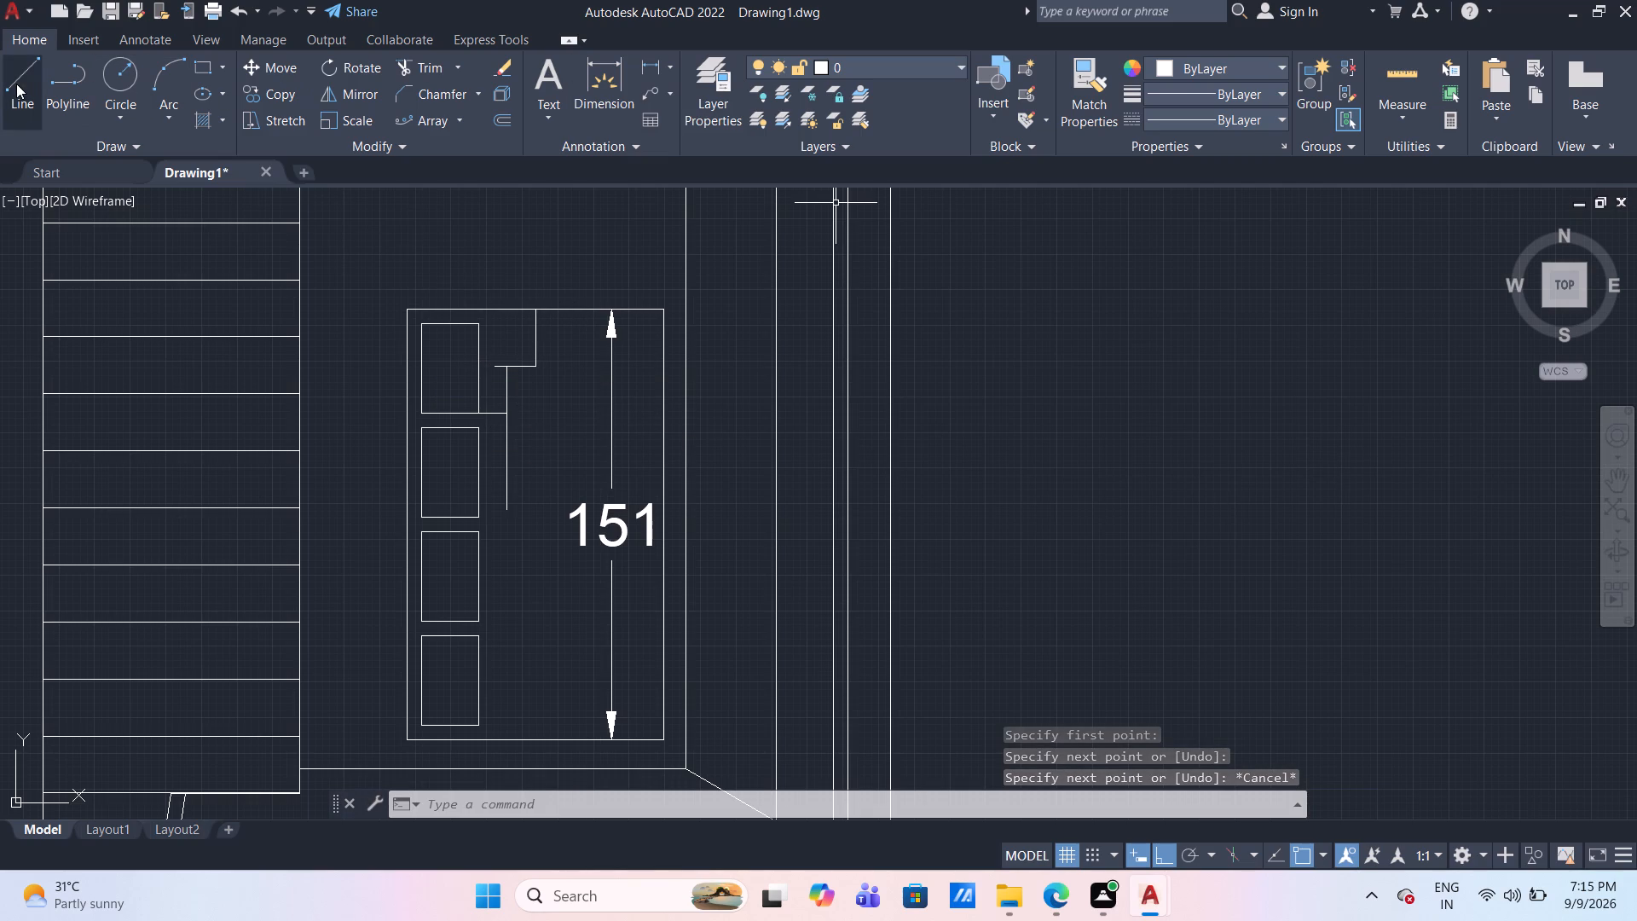
Draw a rectangle 5 wide and 111 tall in the empty space right of the elevation.
{"action": "left_click", "coordinate": [200, 64]}
{"action": "left_click", "coordinate": [1035, 272]}
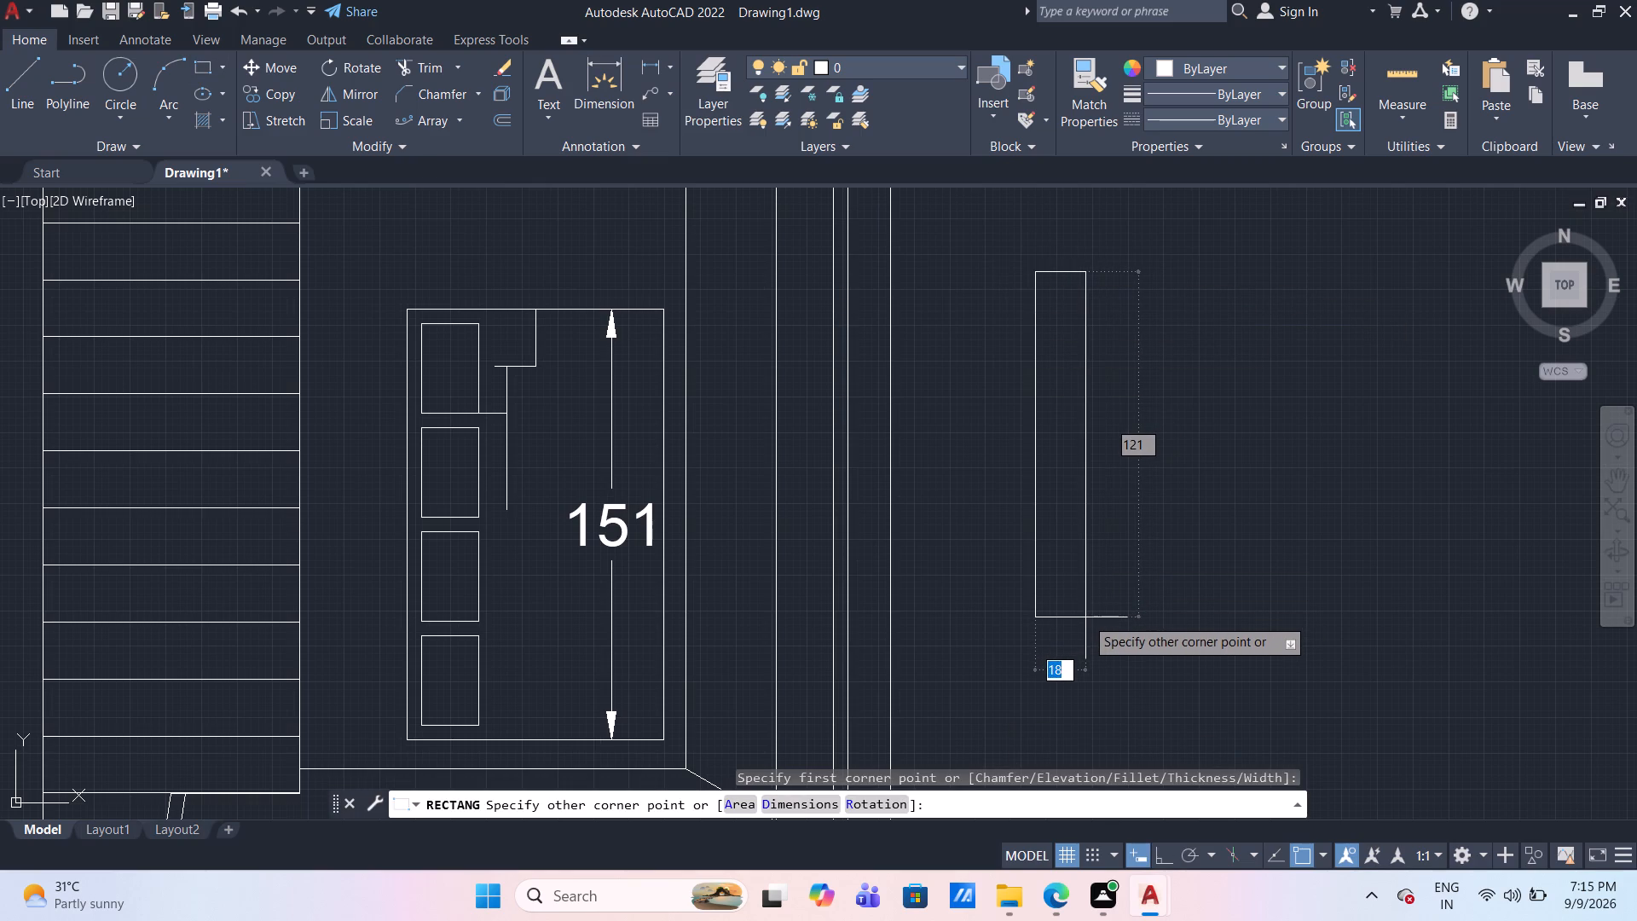
{"action": "key", "text": "5"}
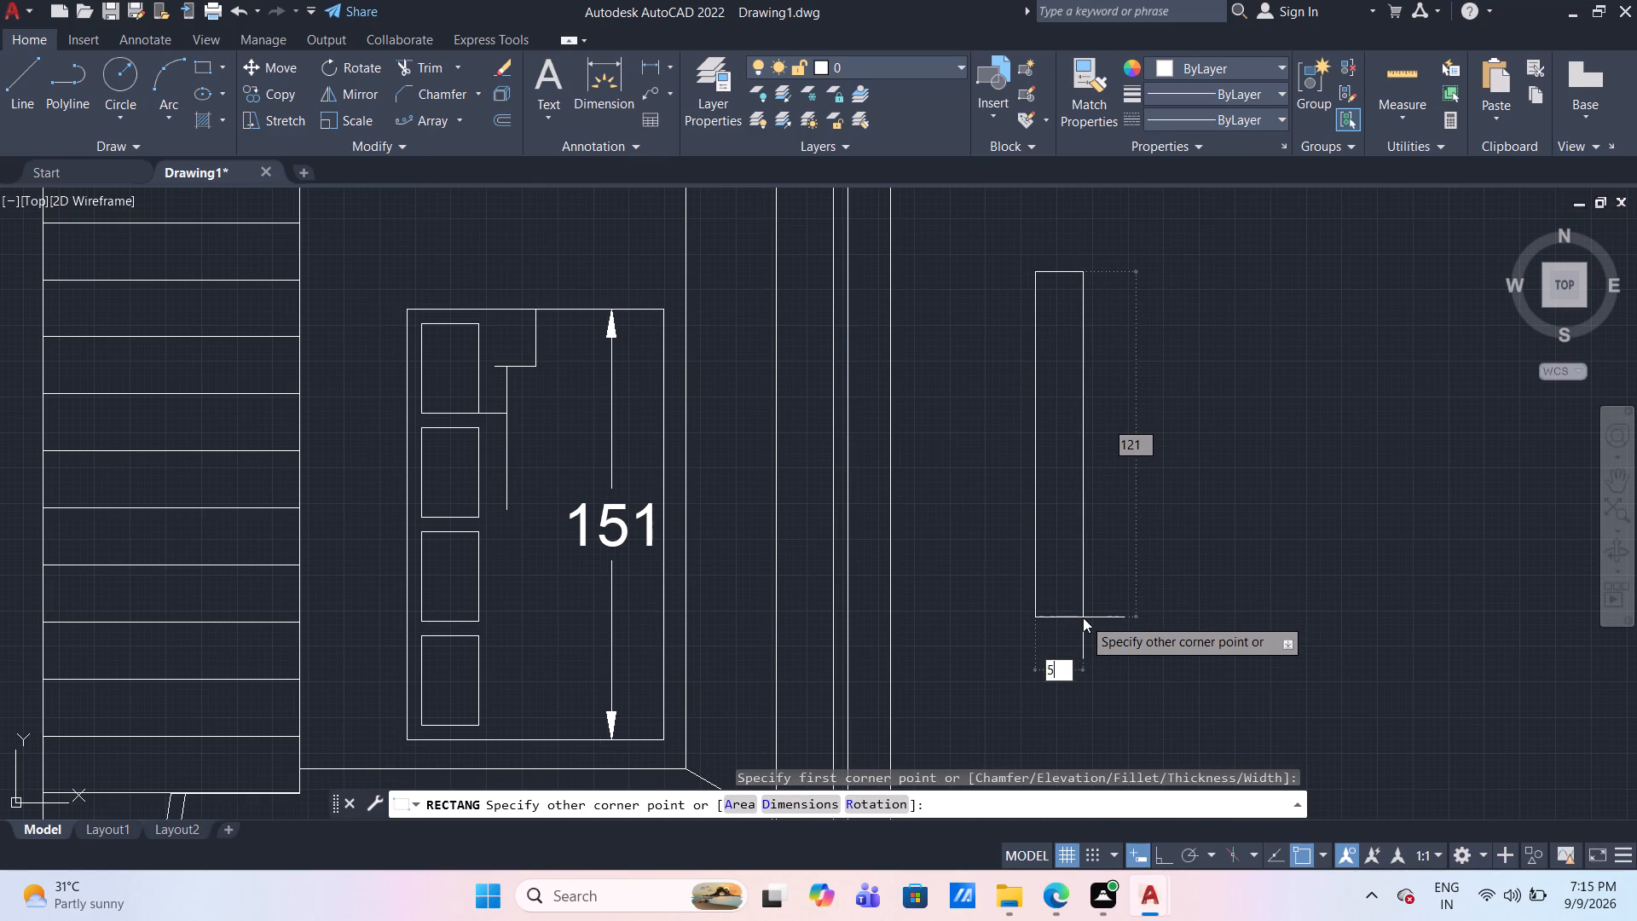
{"action": "key", "text": "Tab"}
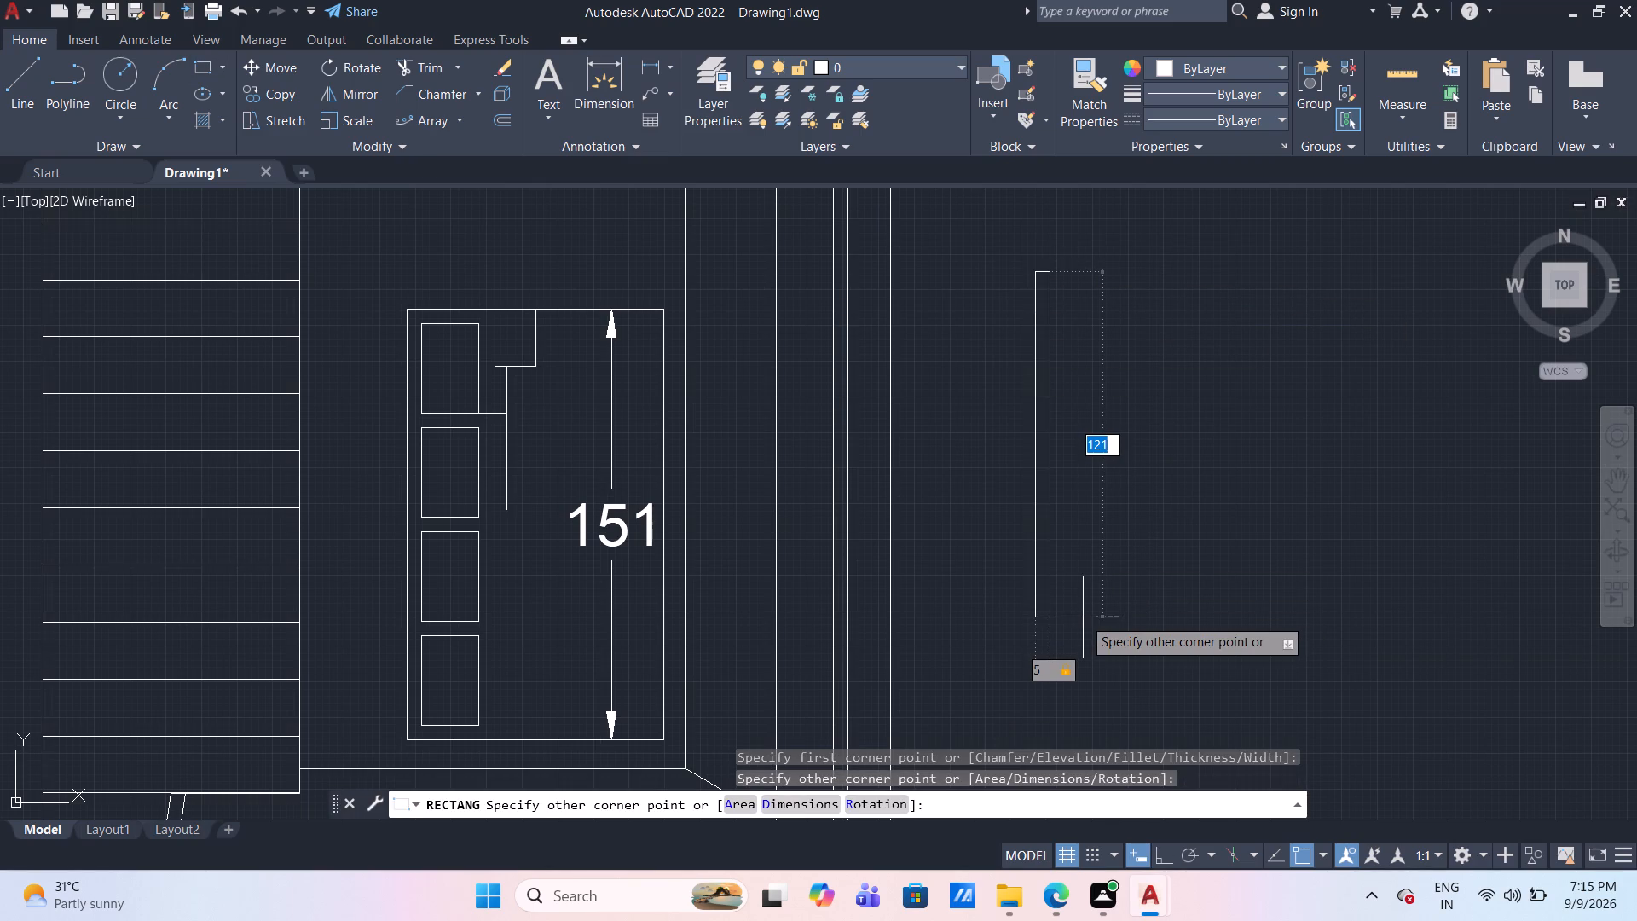
{"action": "type", "text": "11"}
{"action": "key", "text": "1"}
{"action": "key", "text": "Return"}
Copy the narrow rectangle into the upper window, placing its top-left corner where the vertical line meets the short horizontal construction line.
{"action": "scroll", "coordinate": [1089, 617], "scroll_direction": "down", "scroll_amount": 2}
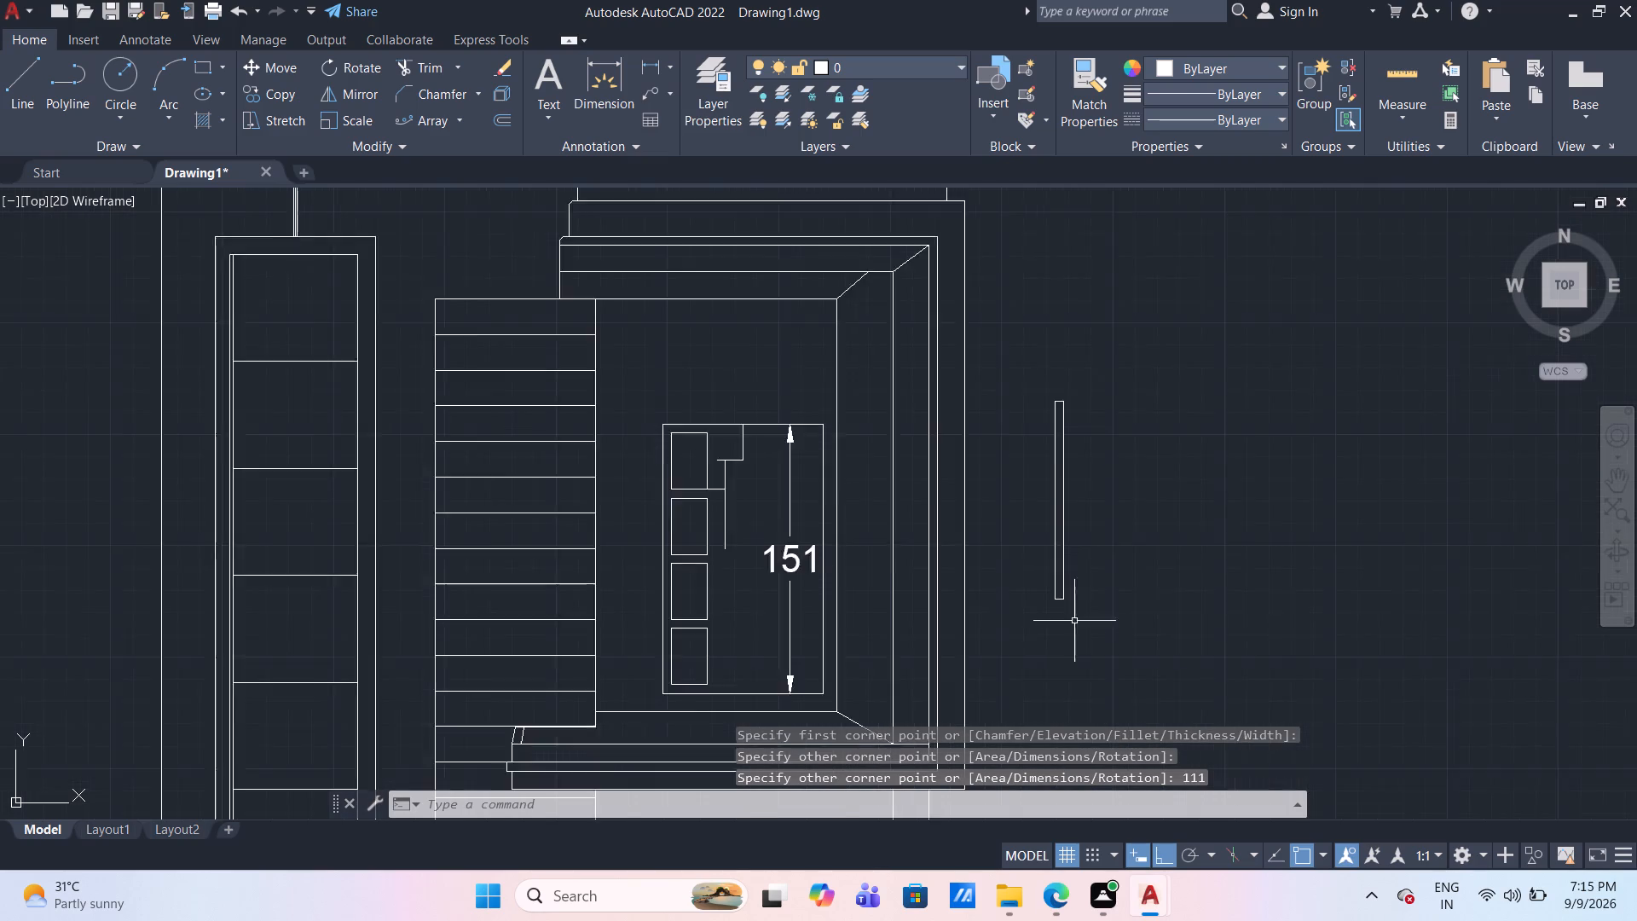
{"action": "scroll", "coordinate": [1060, 596], "scroll_direction": "up", "scroll_amount": 1}
{"action": "middle_click_drag", "start_coordinate": [981, 597], "coordinate": [750, 529]}
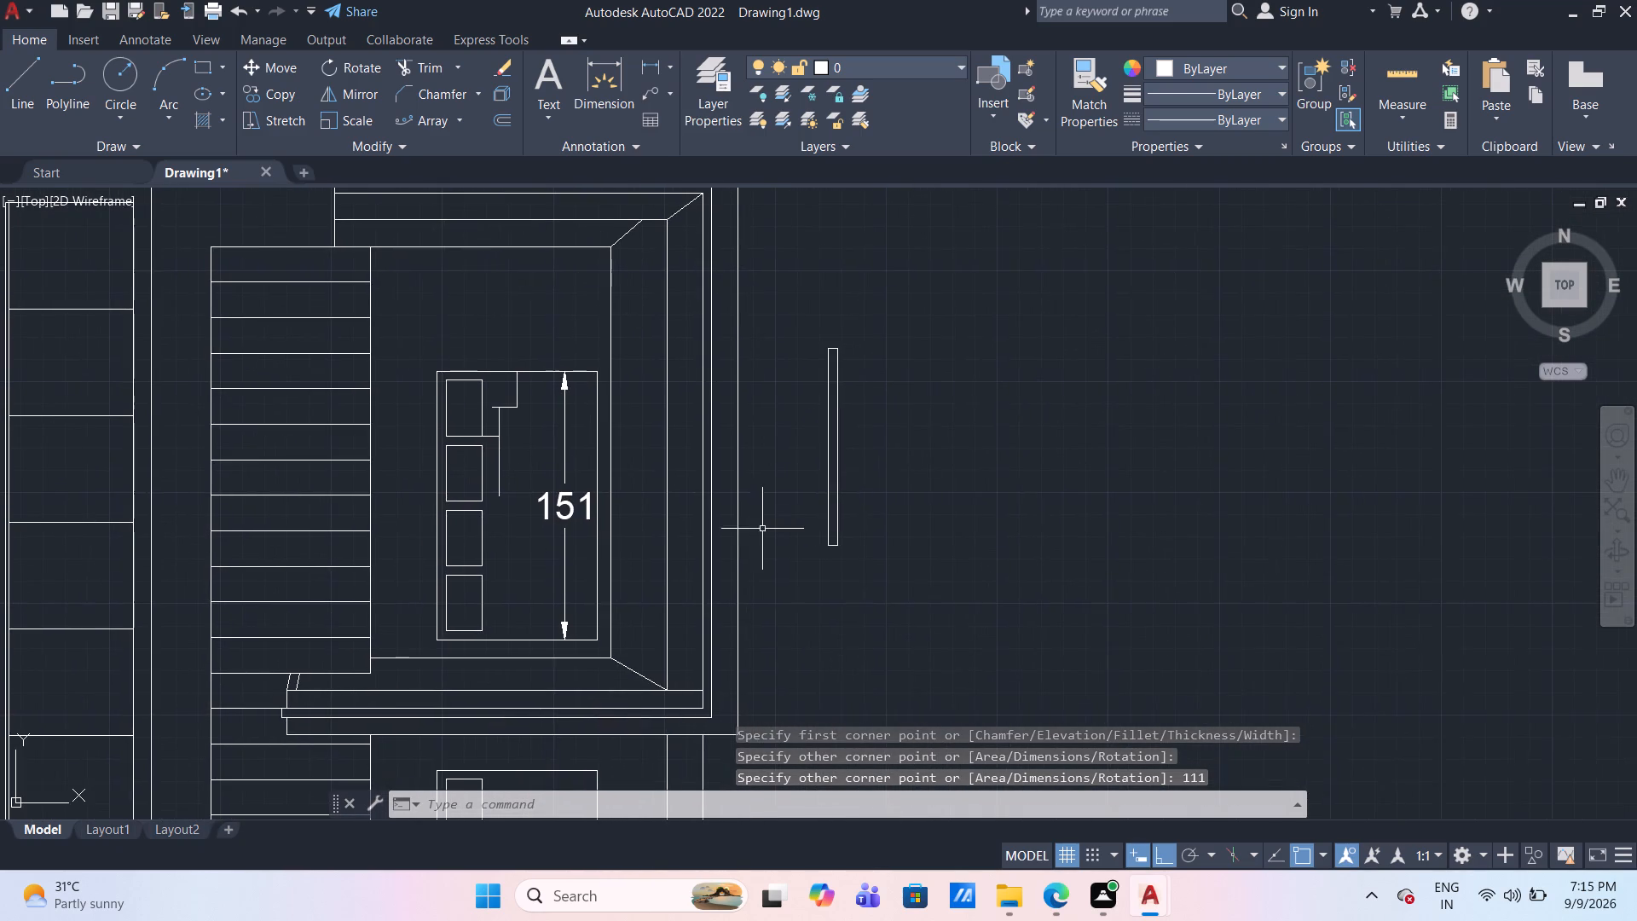
{"action": "left_click_drag", "start_coordinate": [882, 617], "coordinate": [873, 586]}
{"action": "left_click", "coordinate": [807, 435]}
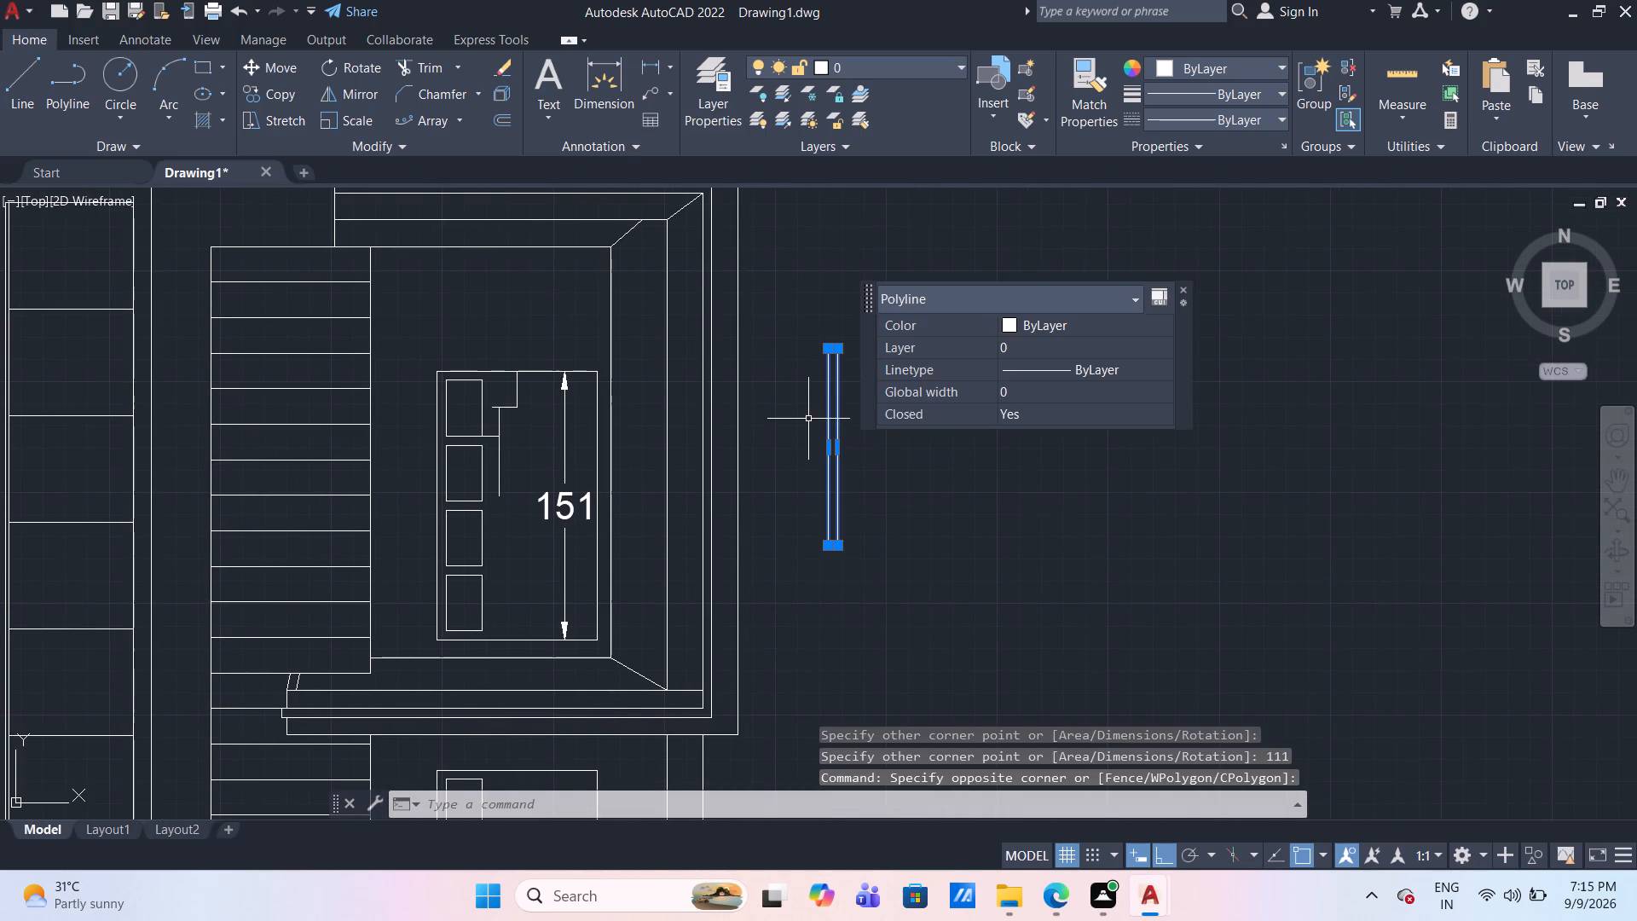
{"action": "type", "text": "CO"}
{"action": "key", "text": "Return"}
{"action": "scroll", "coordinate": [811, 388], "scroll_direction": "up", "scroll_amount": 1}
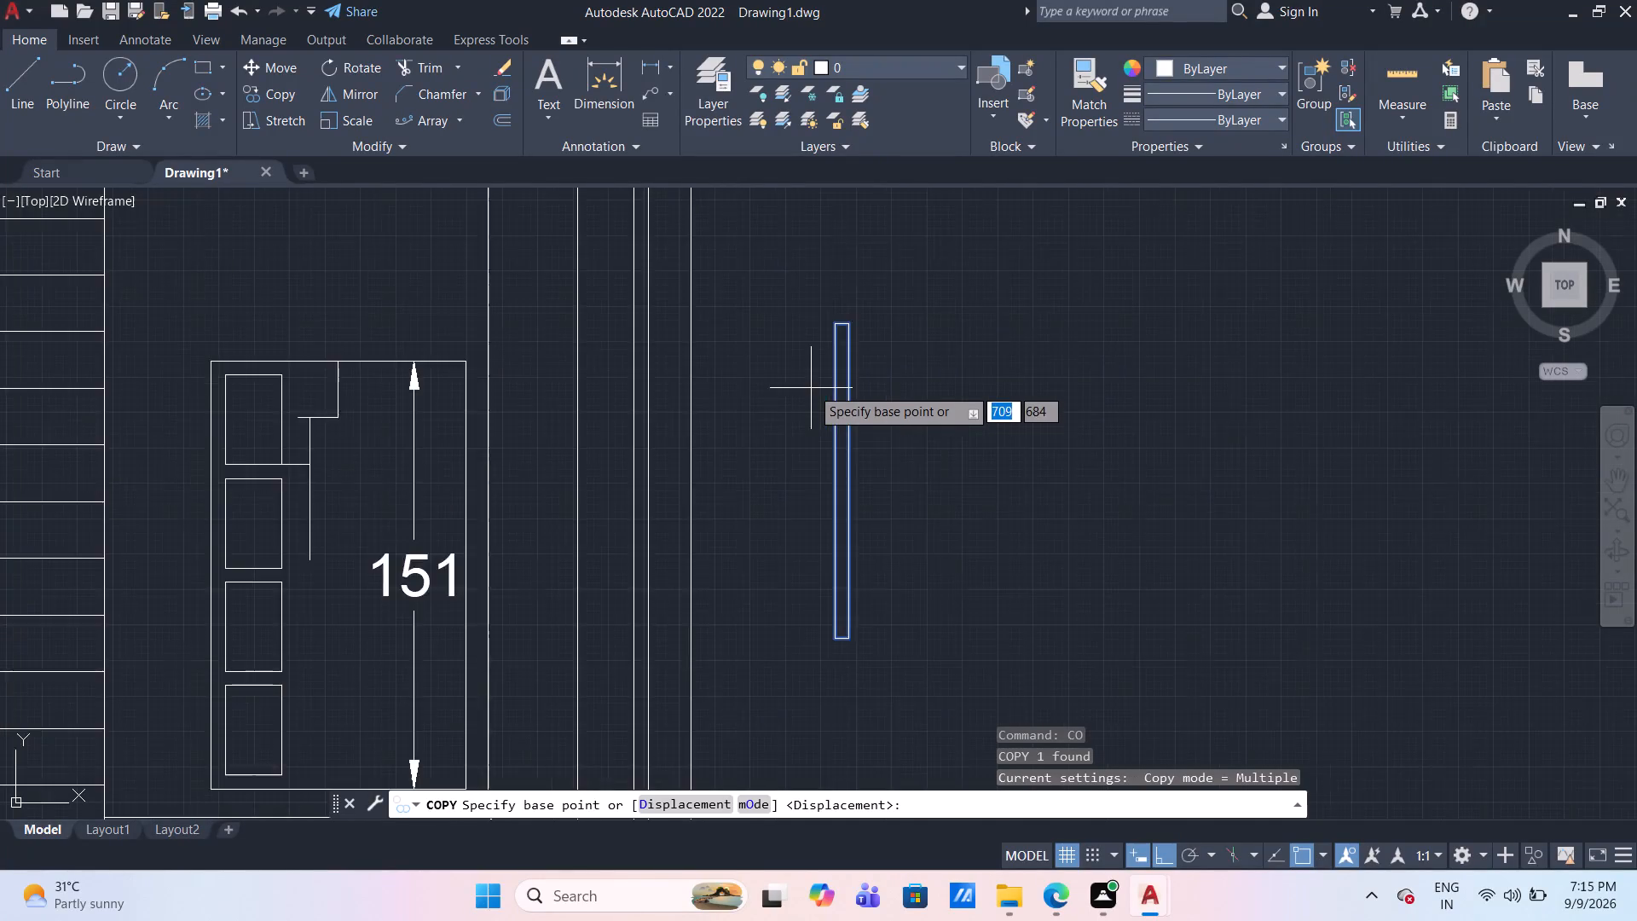
{"action": "scroll", "coordinate": [811, 387], "scroll_direction": "up", "scroll_amount": 1}
{"action": "left_click", "coordinate": [842, 296]}
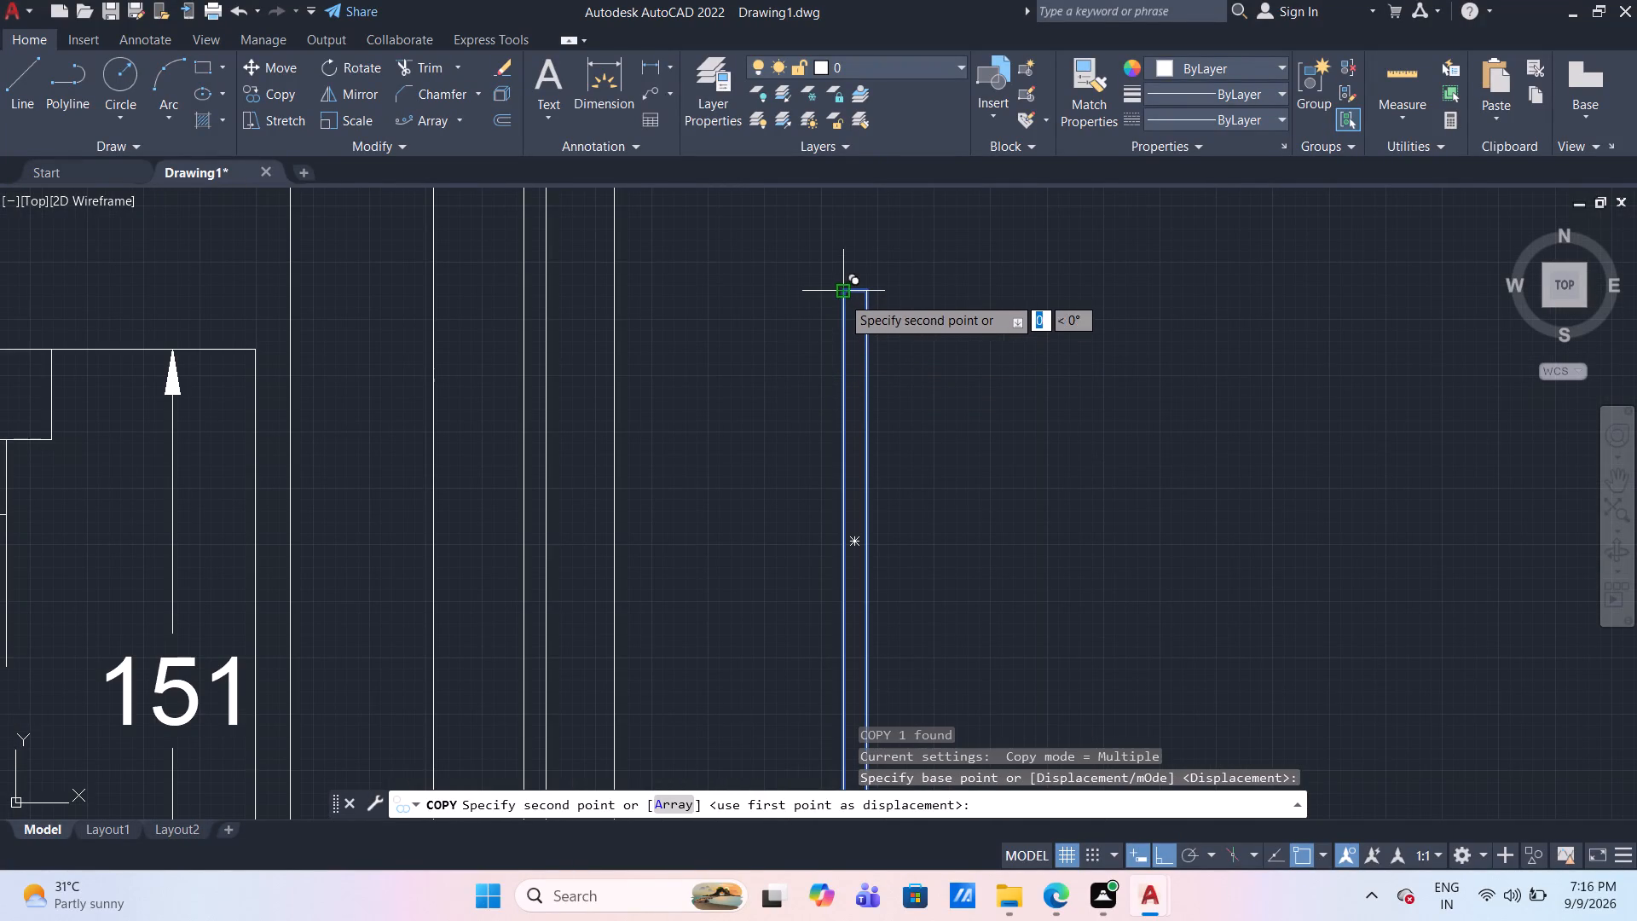
{"action": "middle_click_drag", "start_coordinate": [125, 451], "coordinate": [483, 485]}
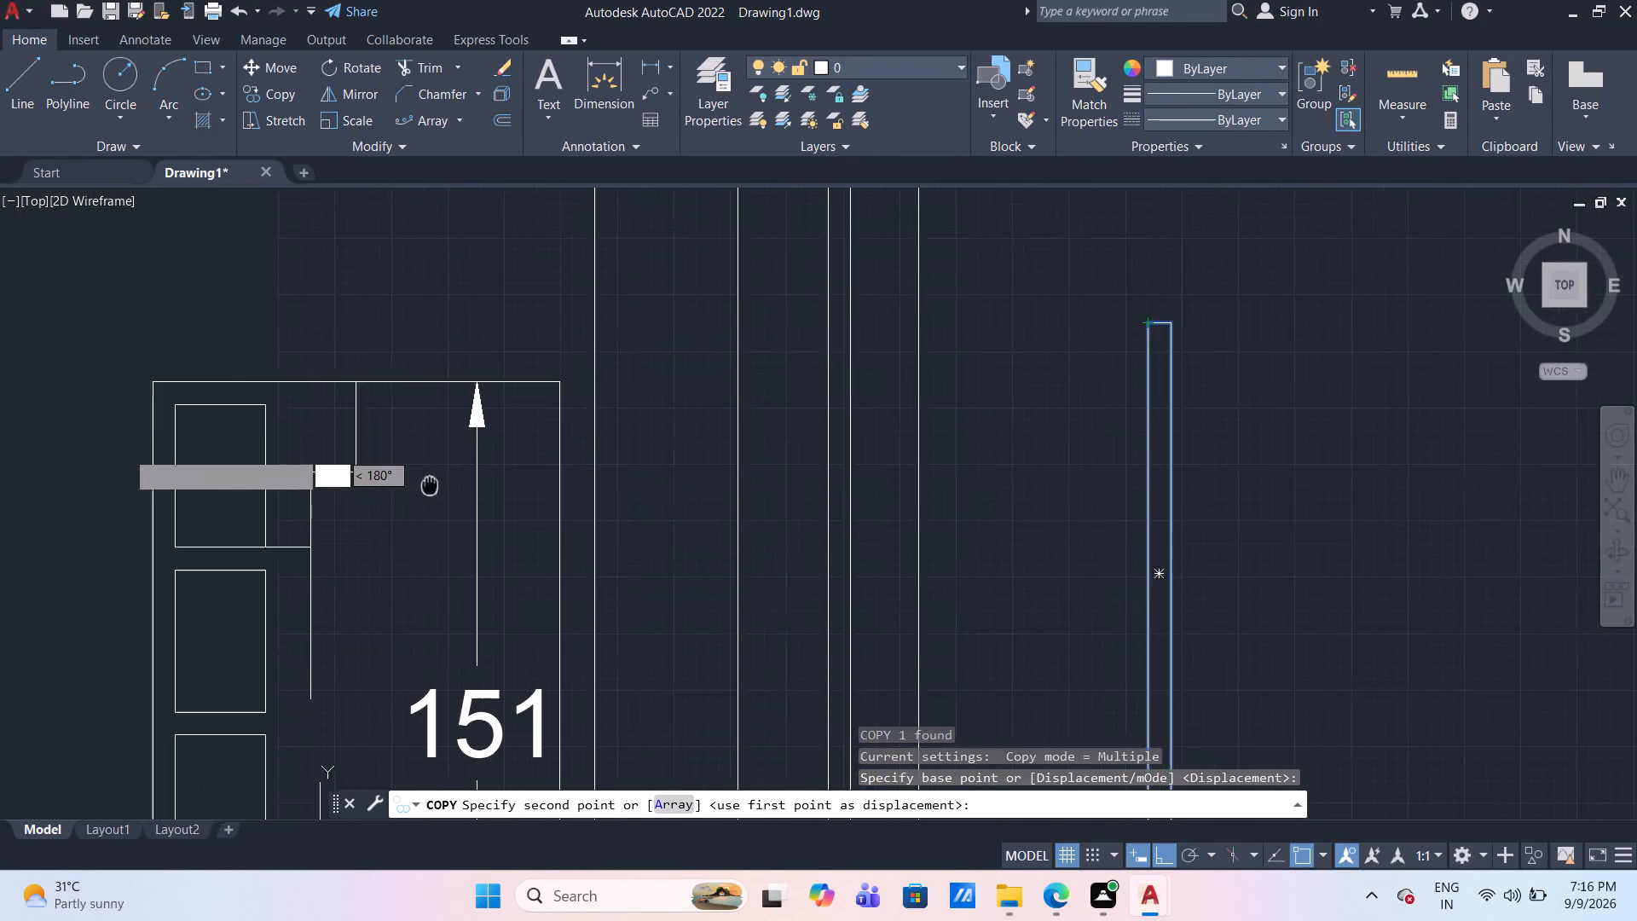
{"action": "middle_click_drag", "start_coordinate": [483, 485], "coordinate": [478, 488]}
{"action": "left_click", "coordinate": [359, 478]}
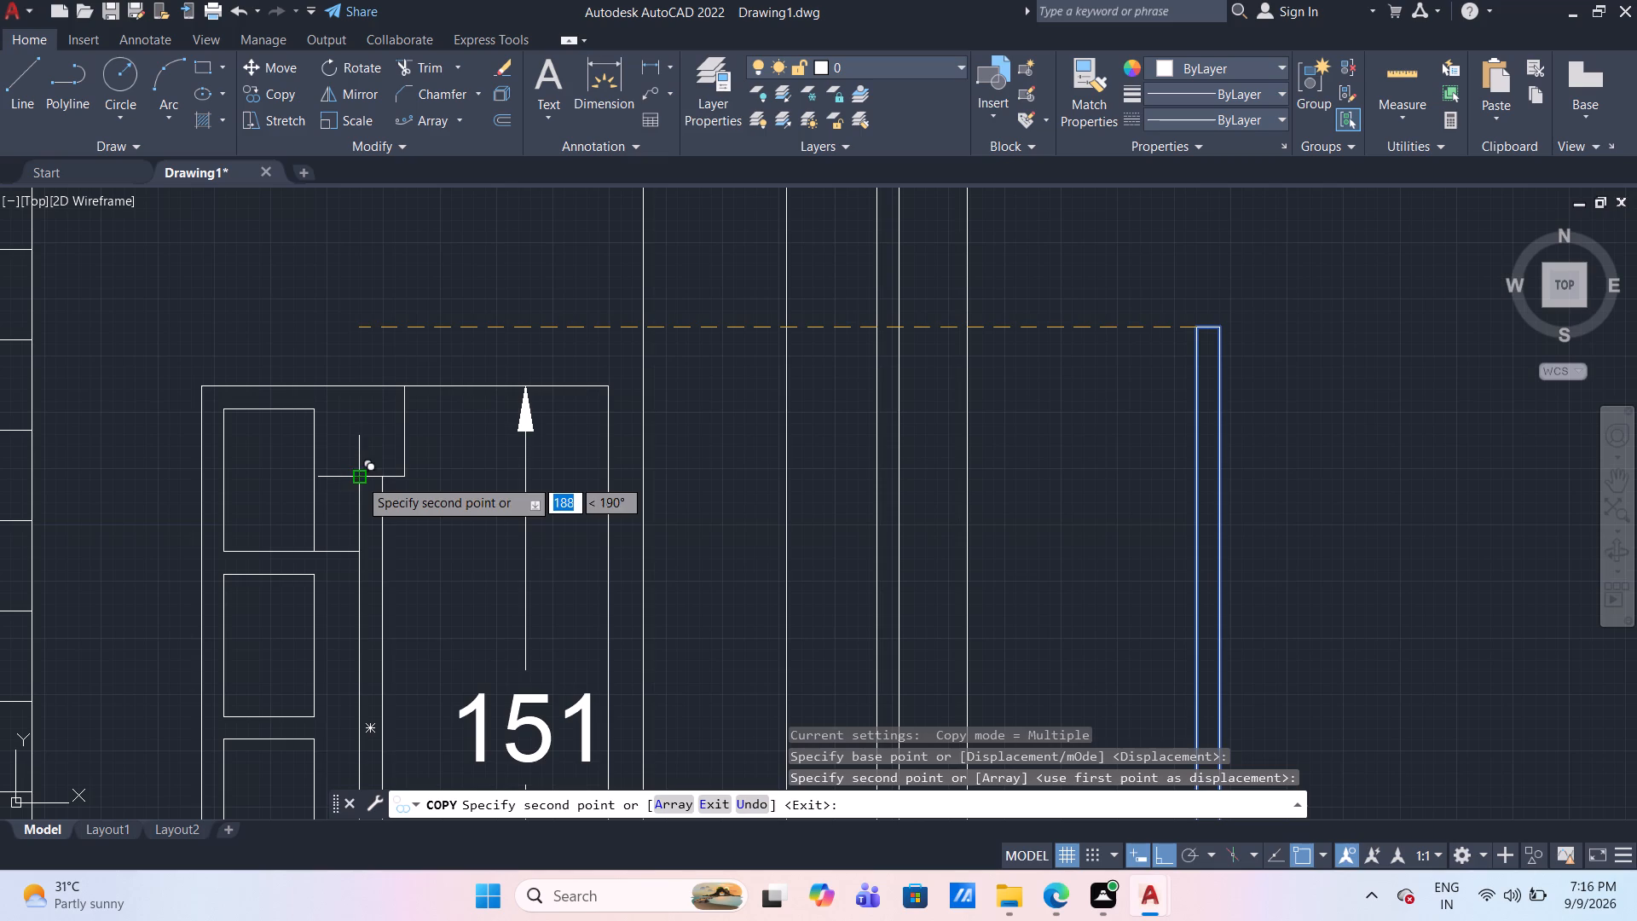
{"action": "key", "text": "Escape"}
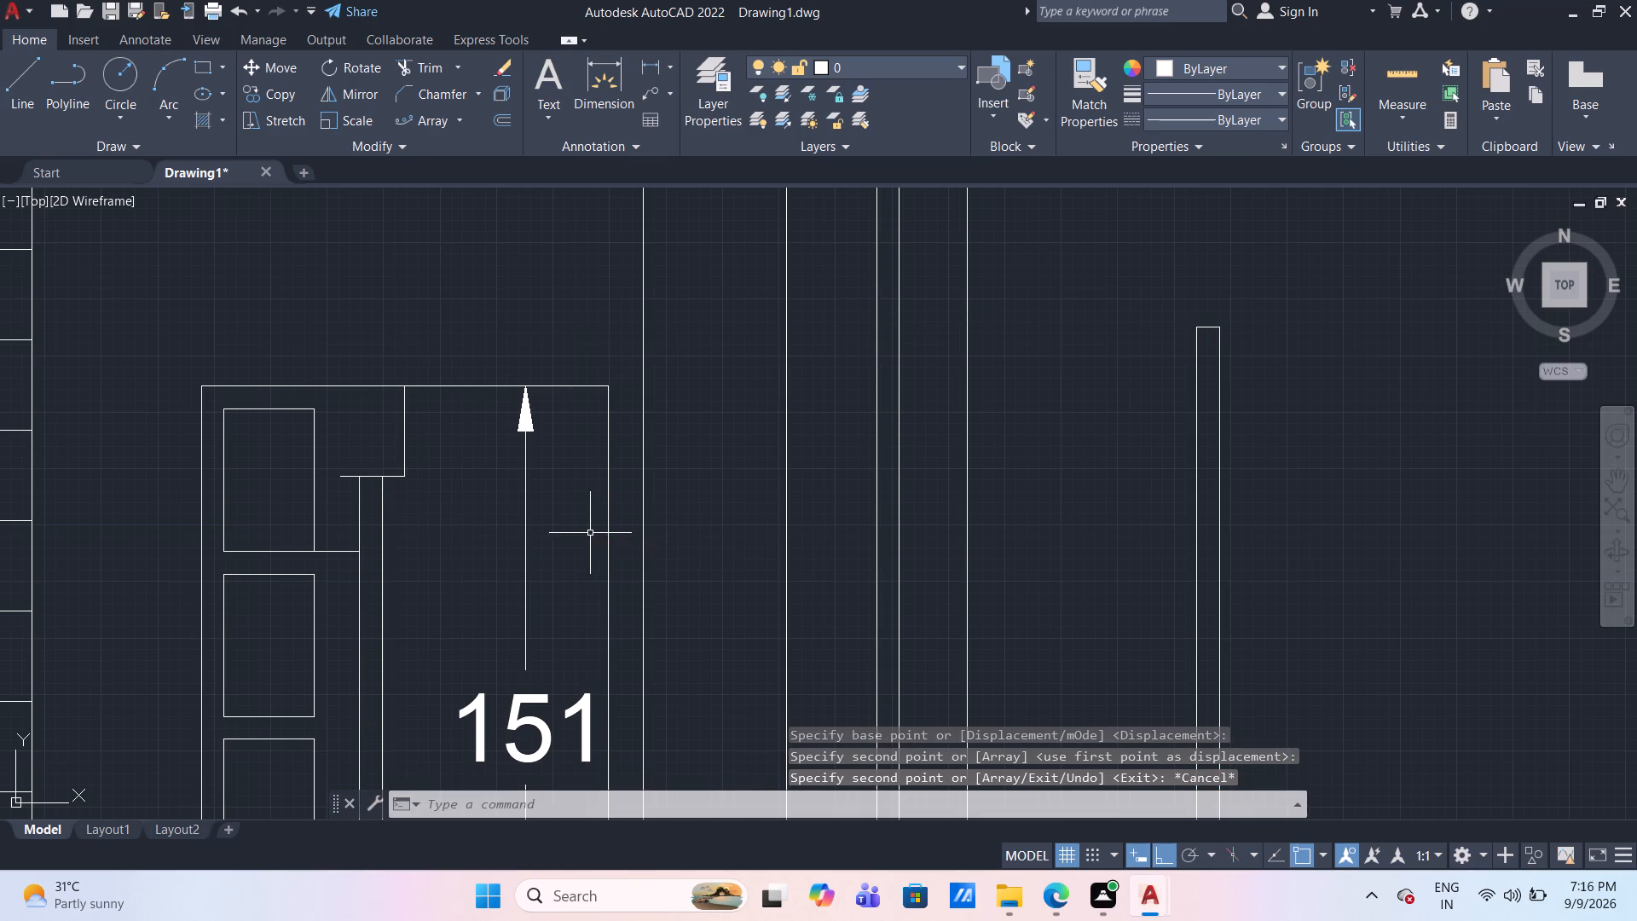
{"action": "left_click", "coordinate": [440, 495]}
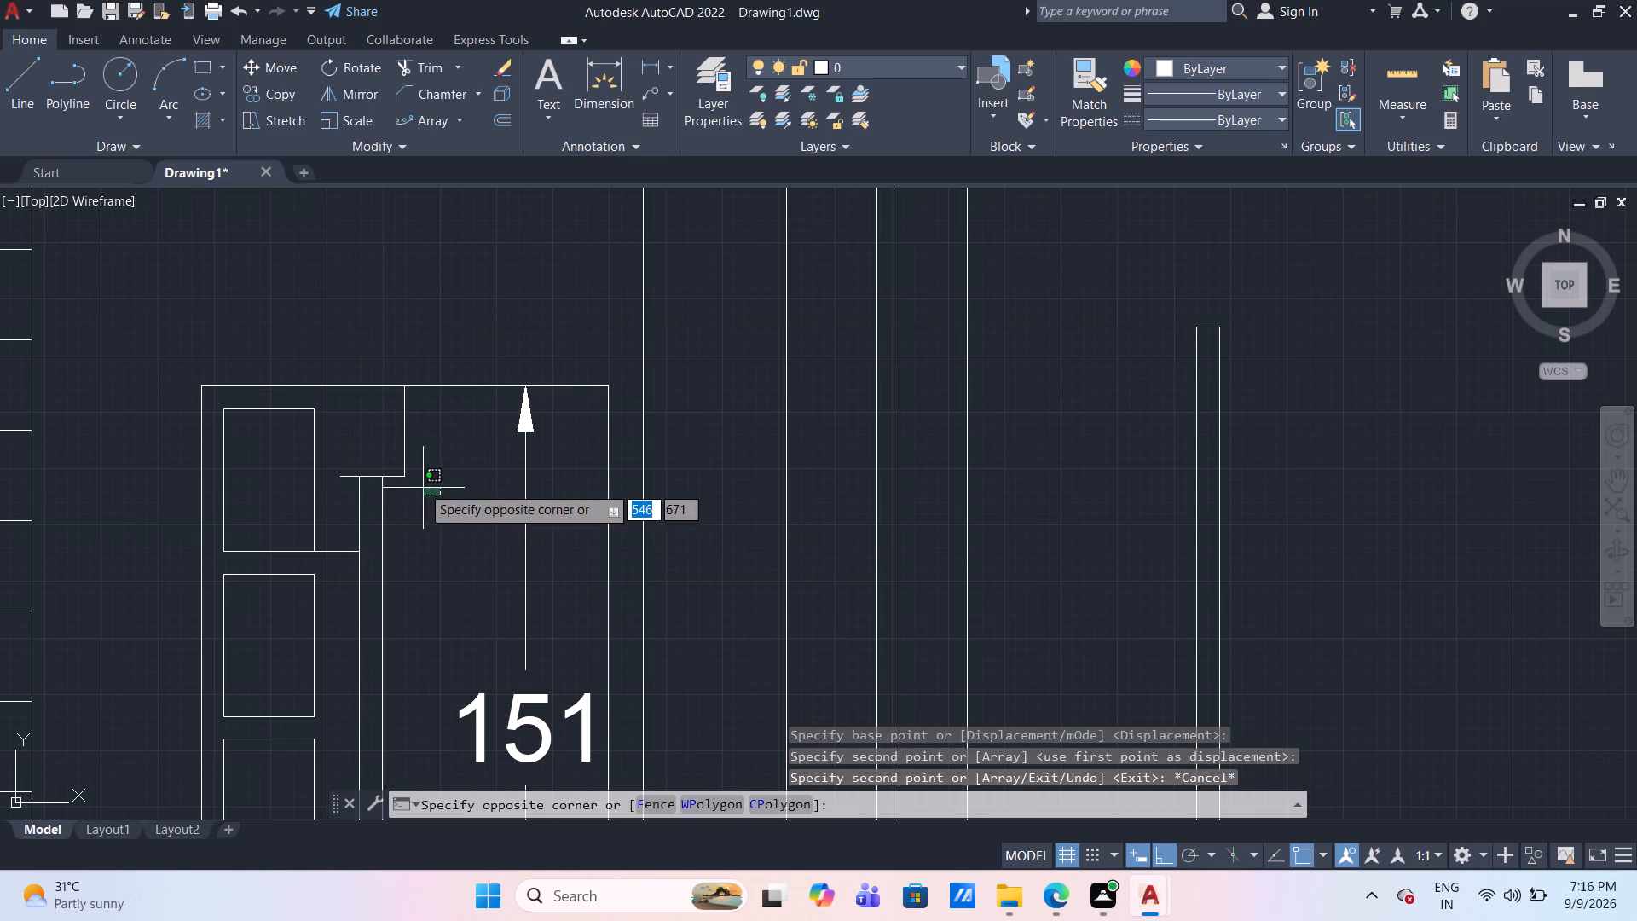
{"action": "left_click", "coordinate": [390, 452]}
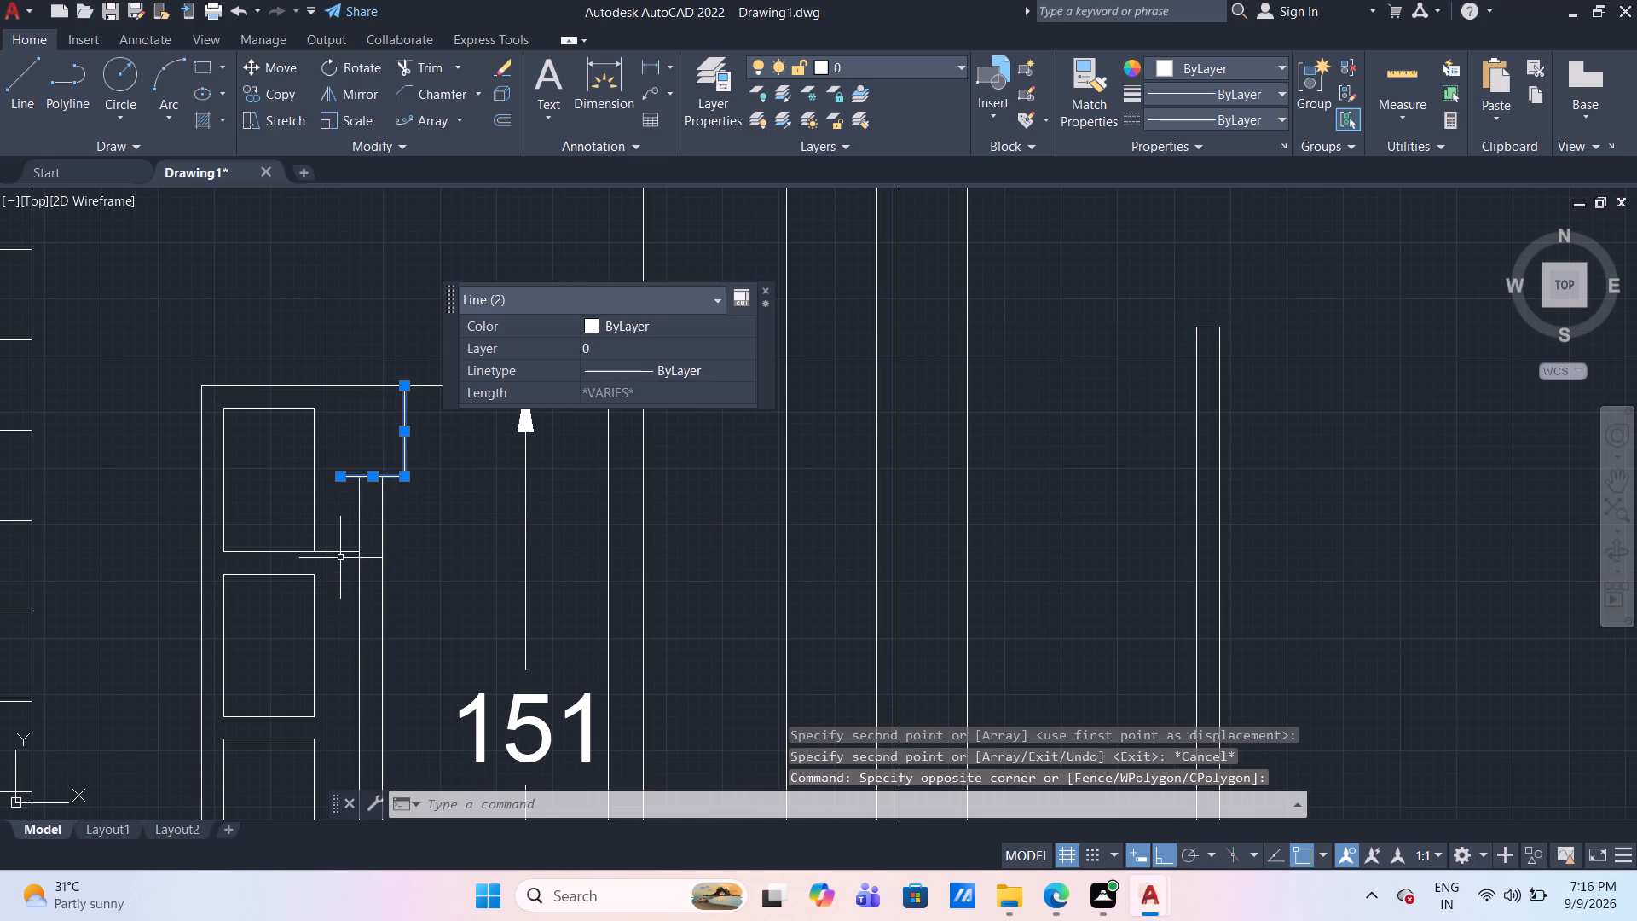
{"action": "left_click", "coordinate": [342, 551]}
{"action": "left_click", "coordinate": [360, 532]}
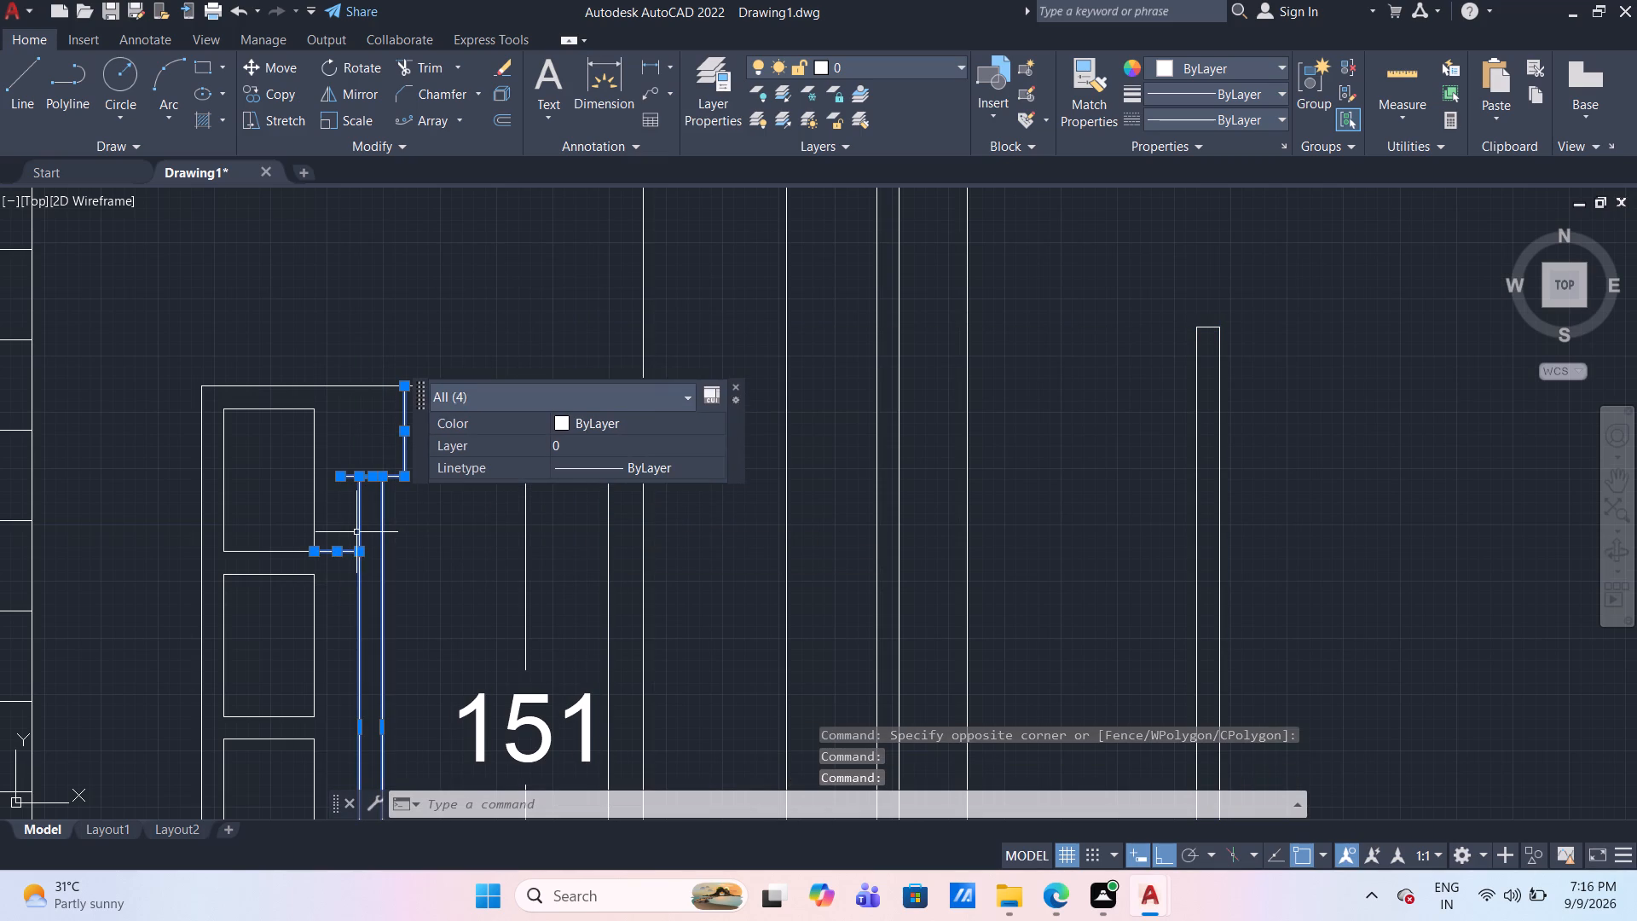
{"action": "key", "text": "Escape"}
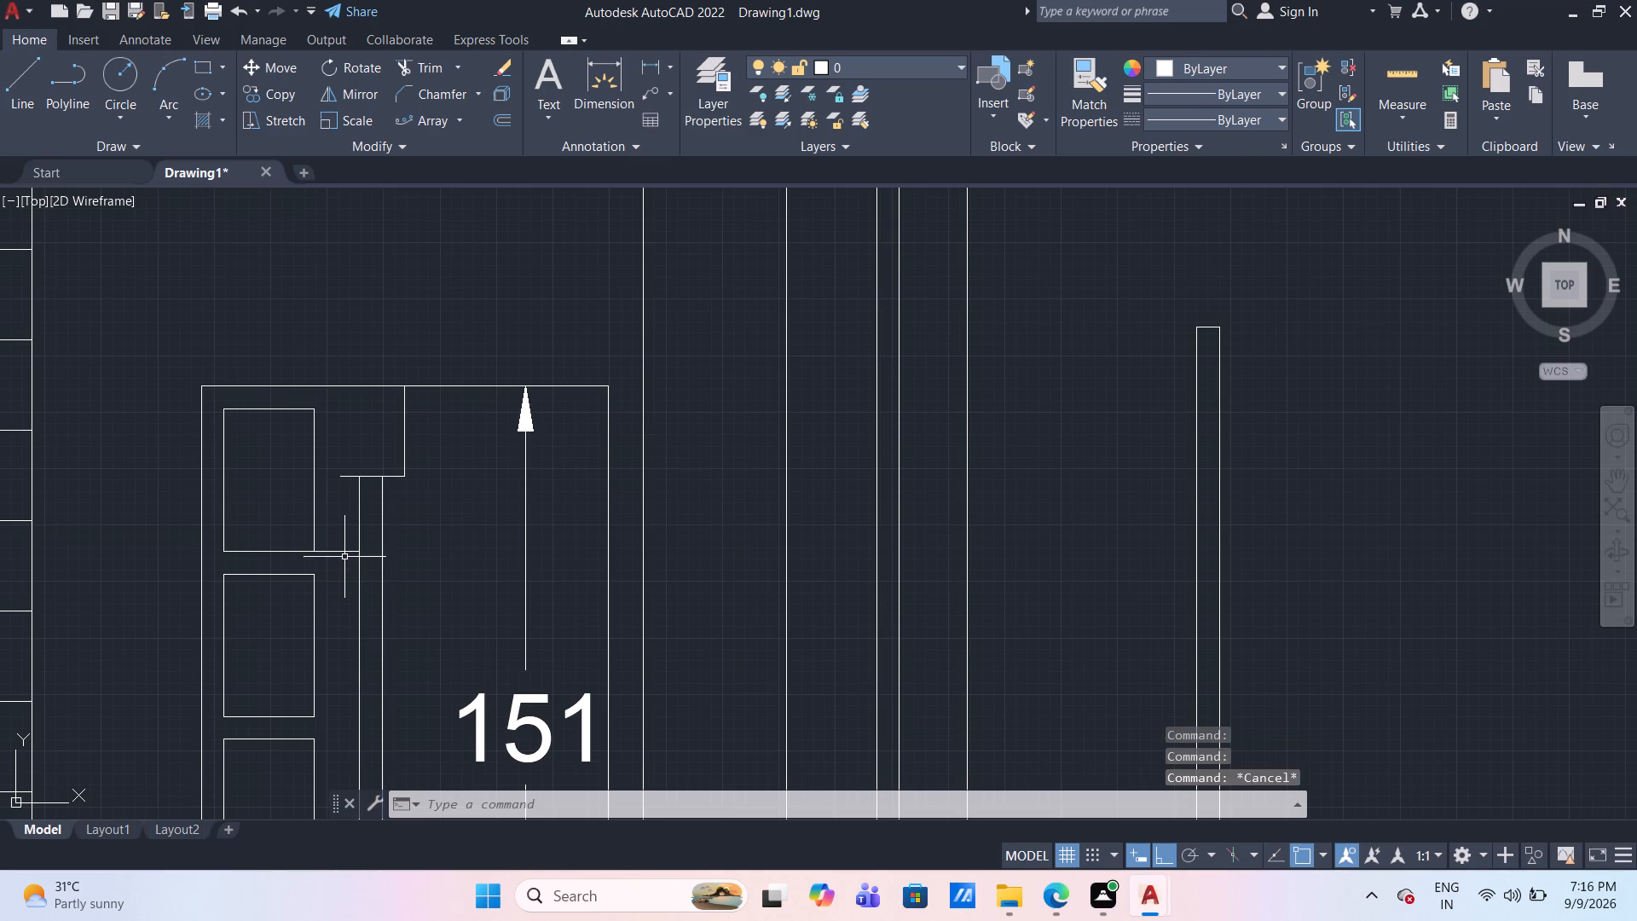
Delete the 10-unit line beside the top pane and the two construction lines above the copied narrow rectangle.
{"action": "left_click", "coordinate": [344, 553]}
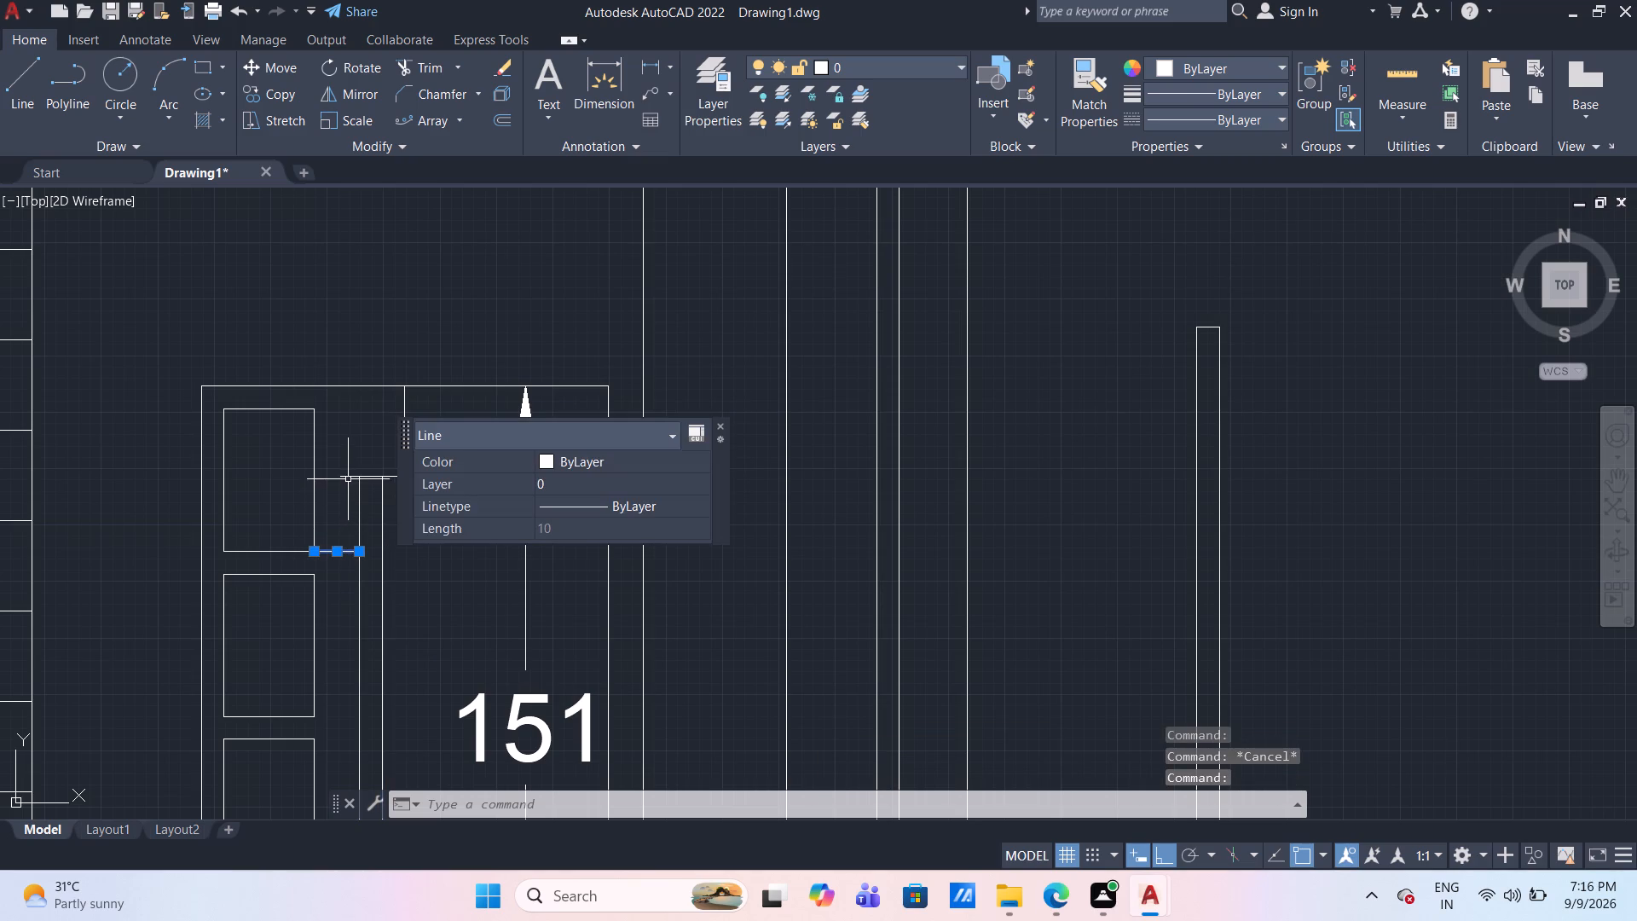
{"action": "left_click", "coordinate": [348, 476]}
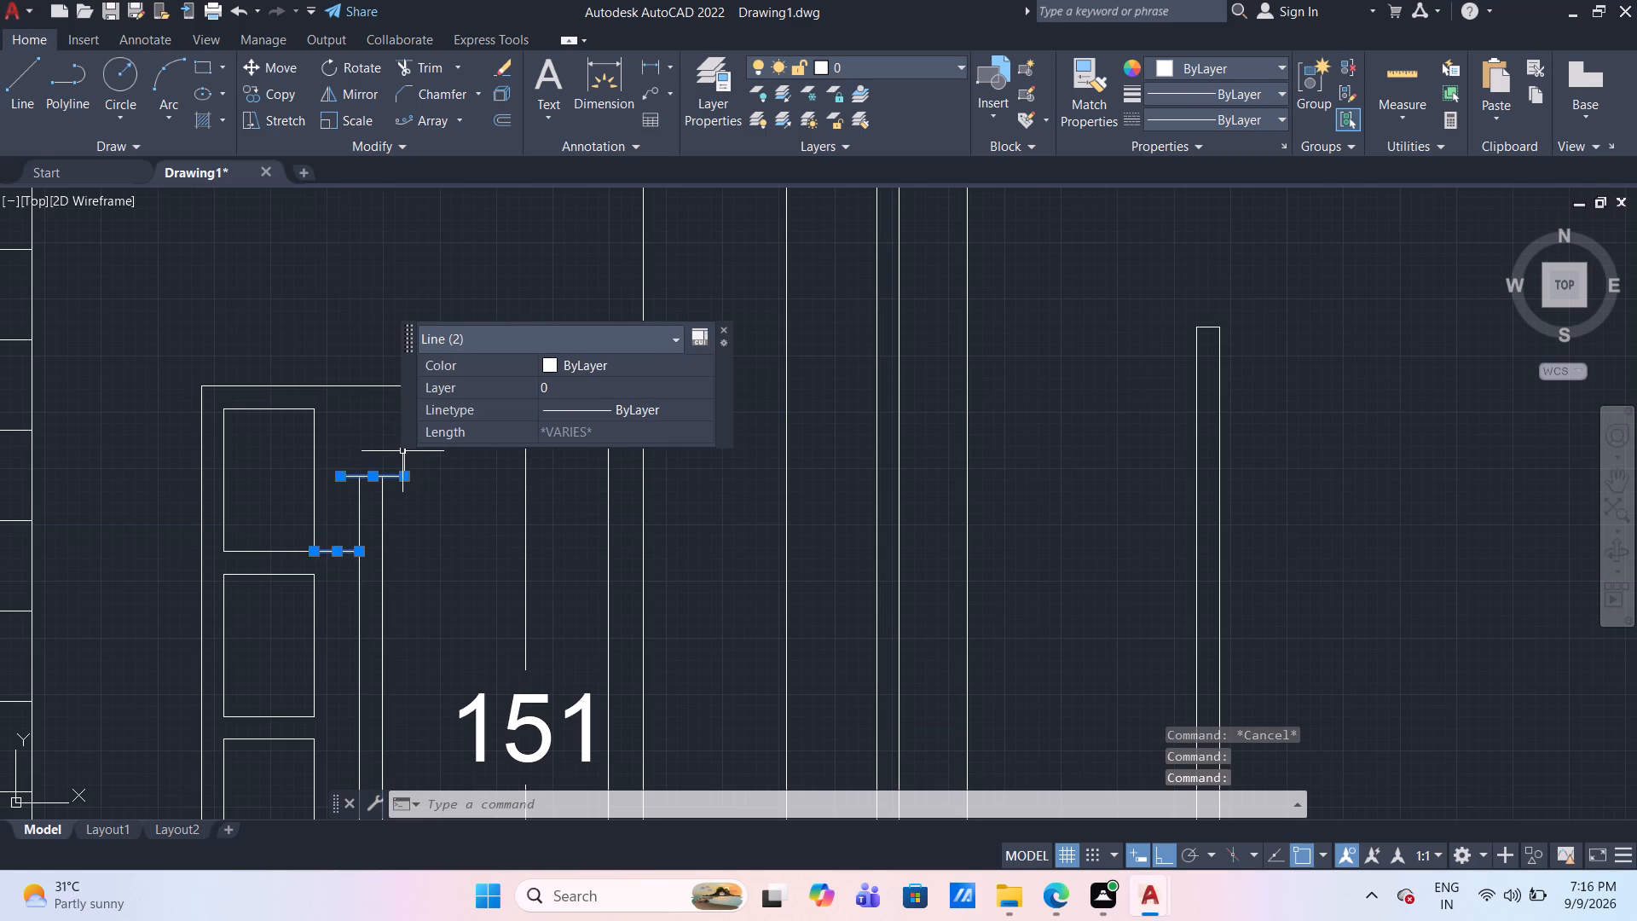
{"action": "left_click", "coordinate": [403, 454]}
{"action": "key", "text": "Delete"}
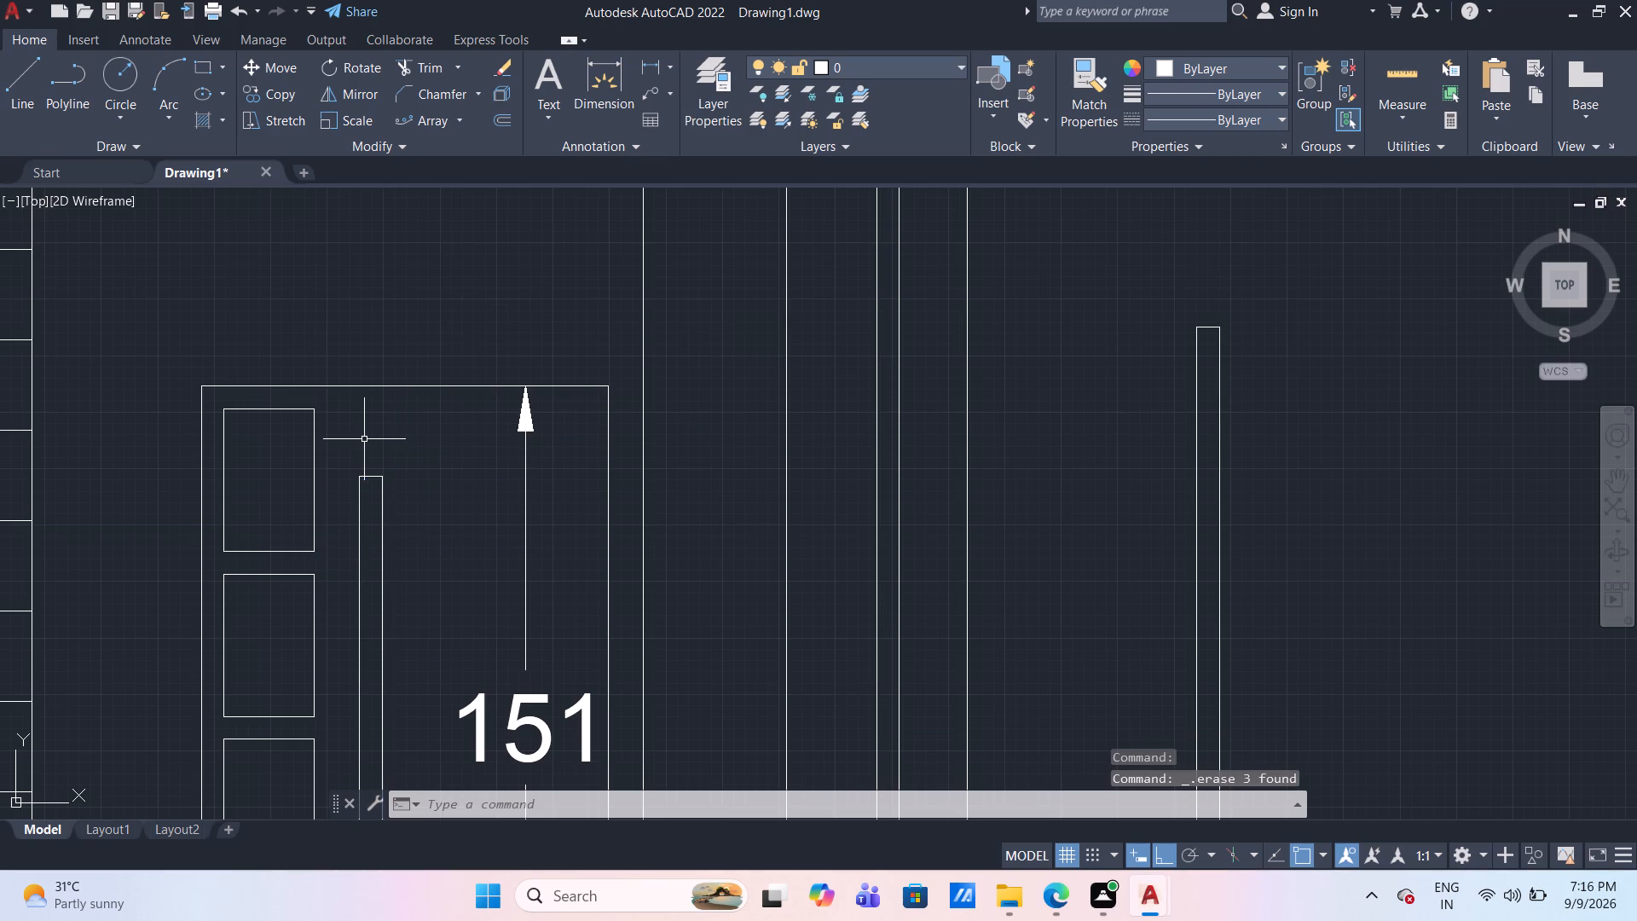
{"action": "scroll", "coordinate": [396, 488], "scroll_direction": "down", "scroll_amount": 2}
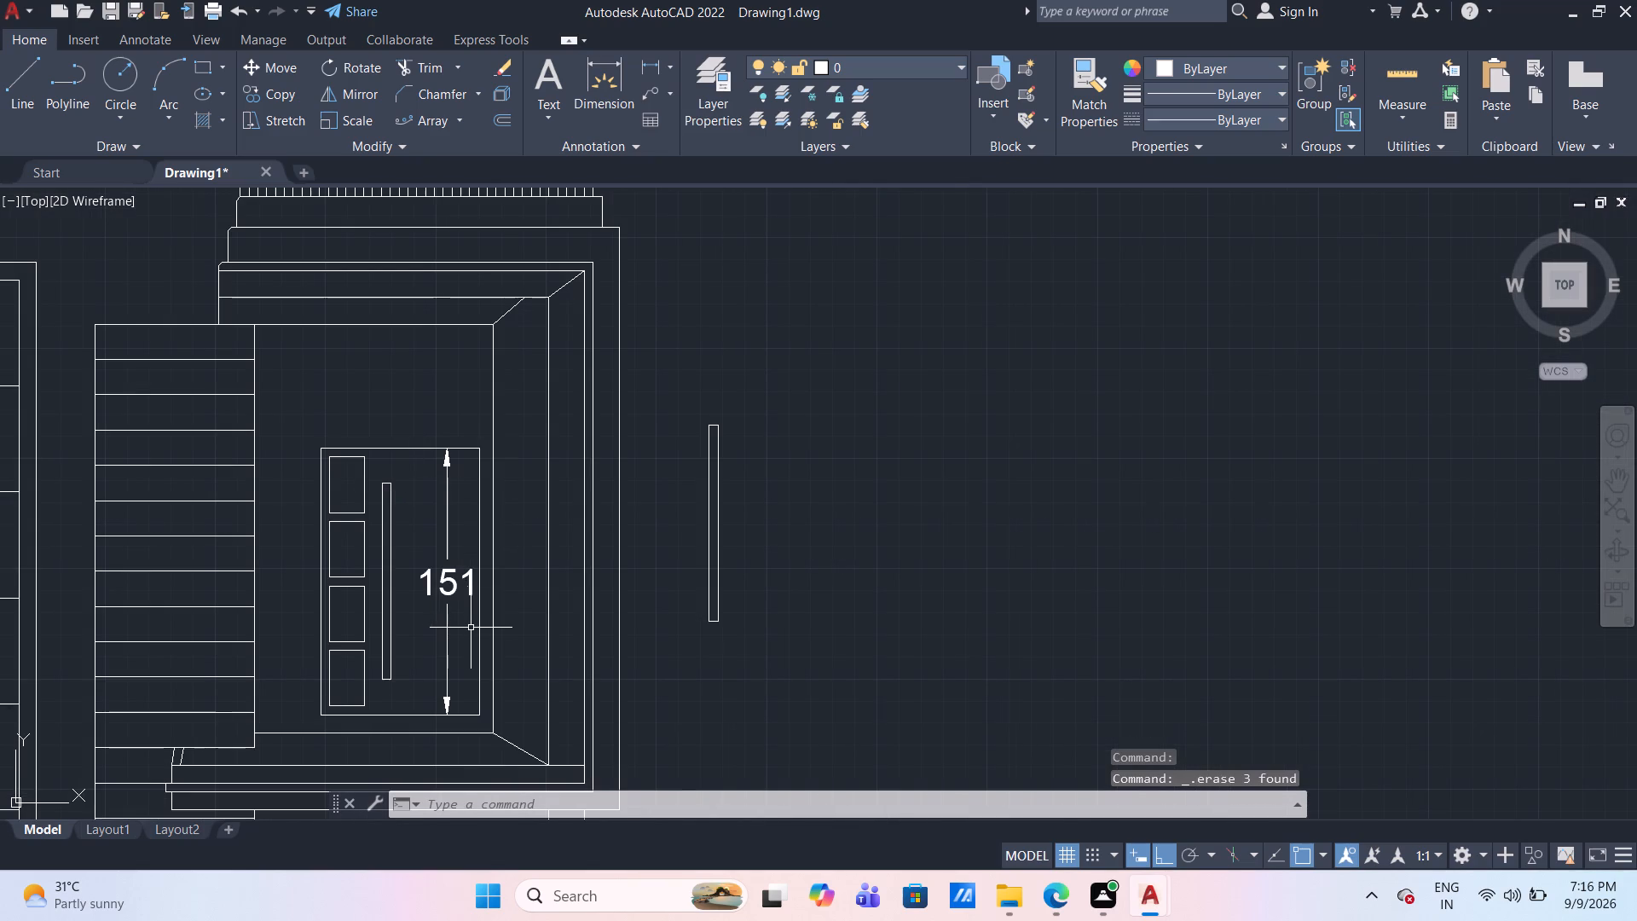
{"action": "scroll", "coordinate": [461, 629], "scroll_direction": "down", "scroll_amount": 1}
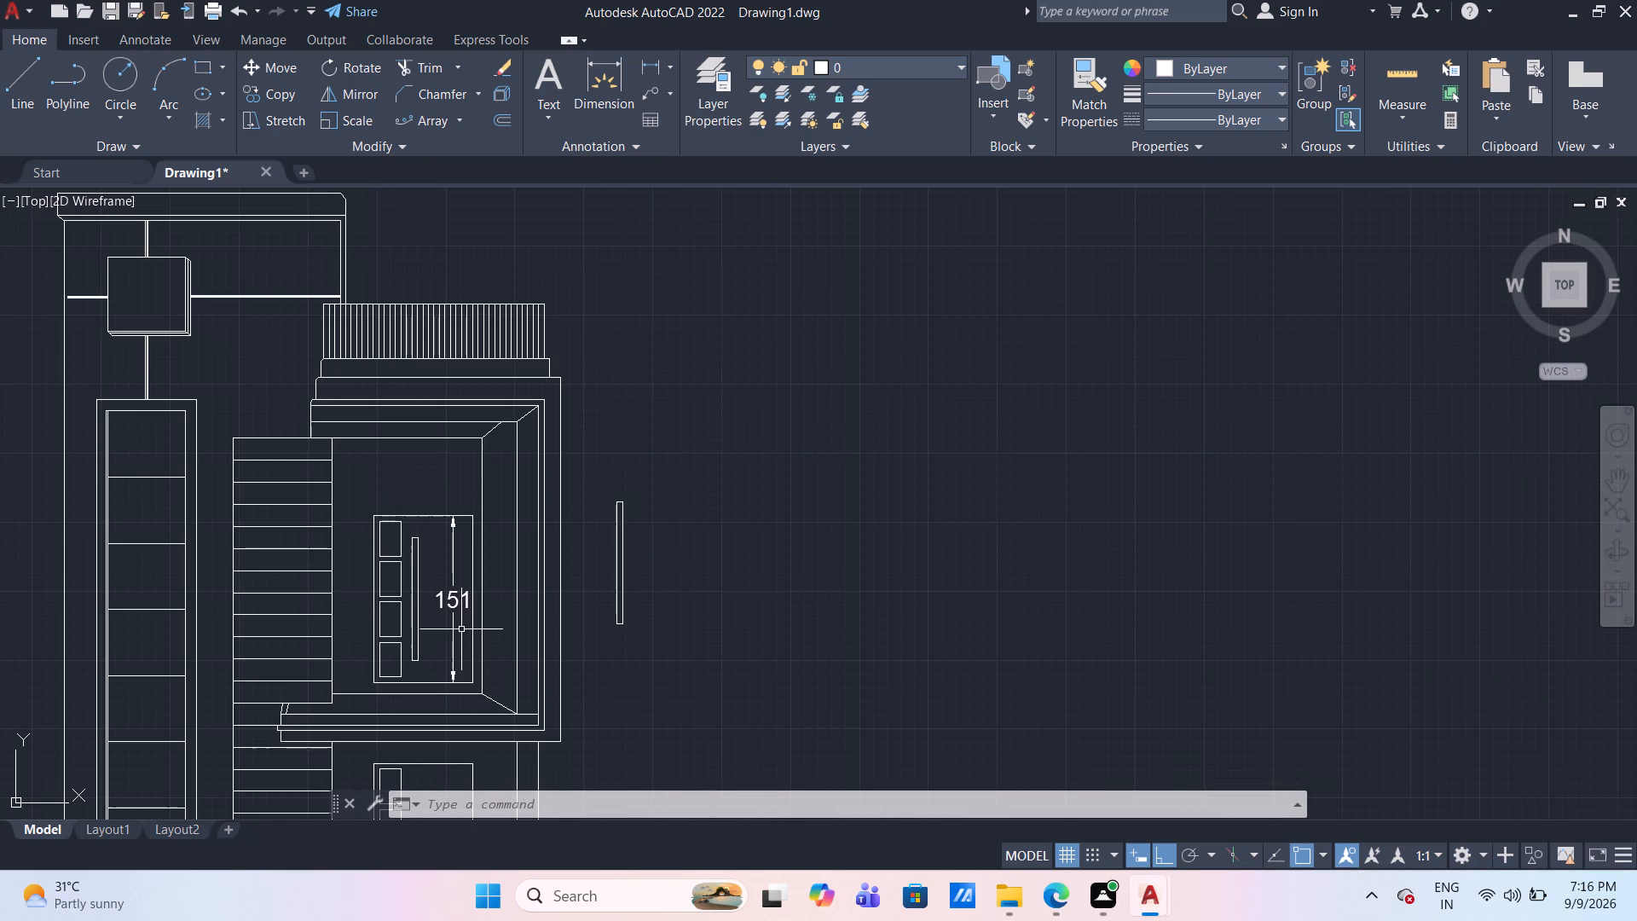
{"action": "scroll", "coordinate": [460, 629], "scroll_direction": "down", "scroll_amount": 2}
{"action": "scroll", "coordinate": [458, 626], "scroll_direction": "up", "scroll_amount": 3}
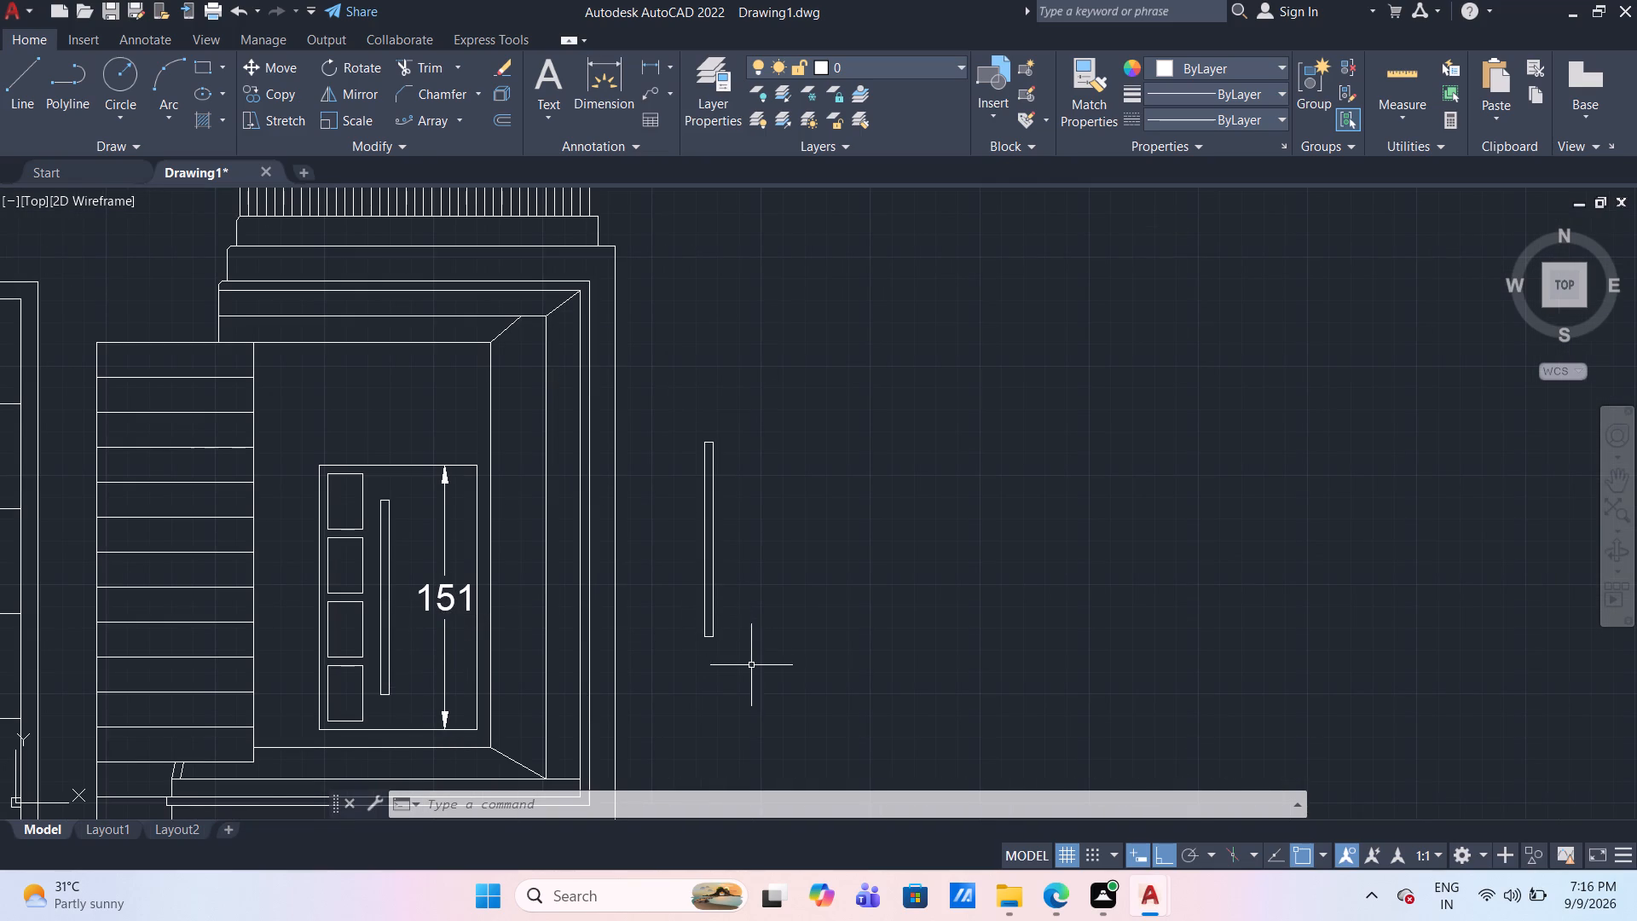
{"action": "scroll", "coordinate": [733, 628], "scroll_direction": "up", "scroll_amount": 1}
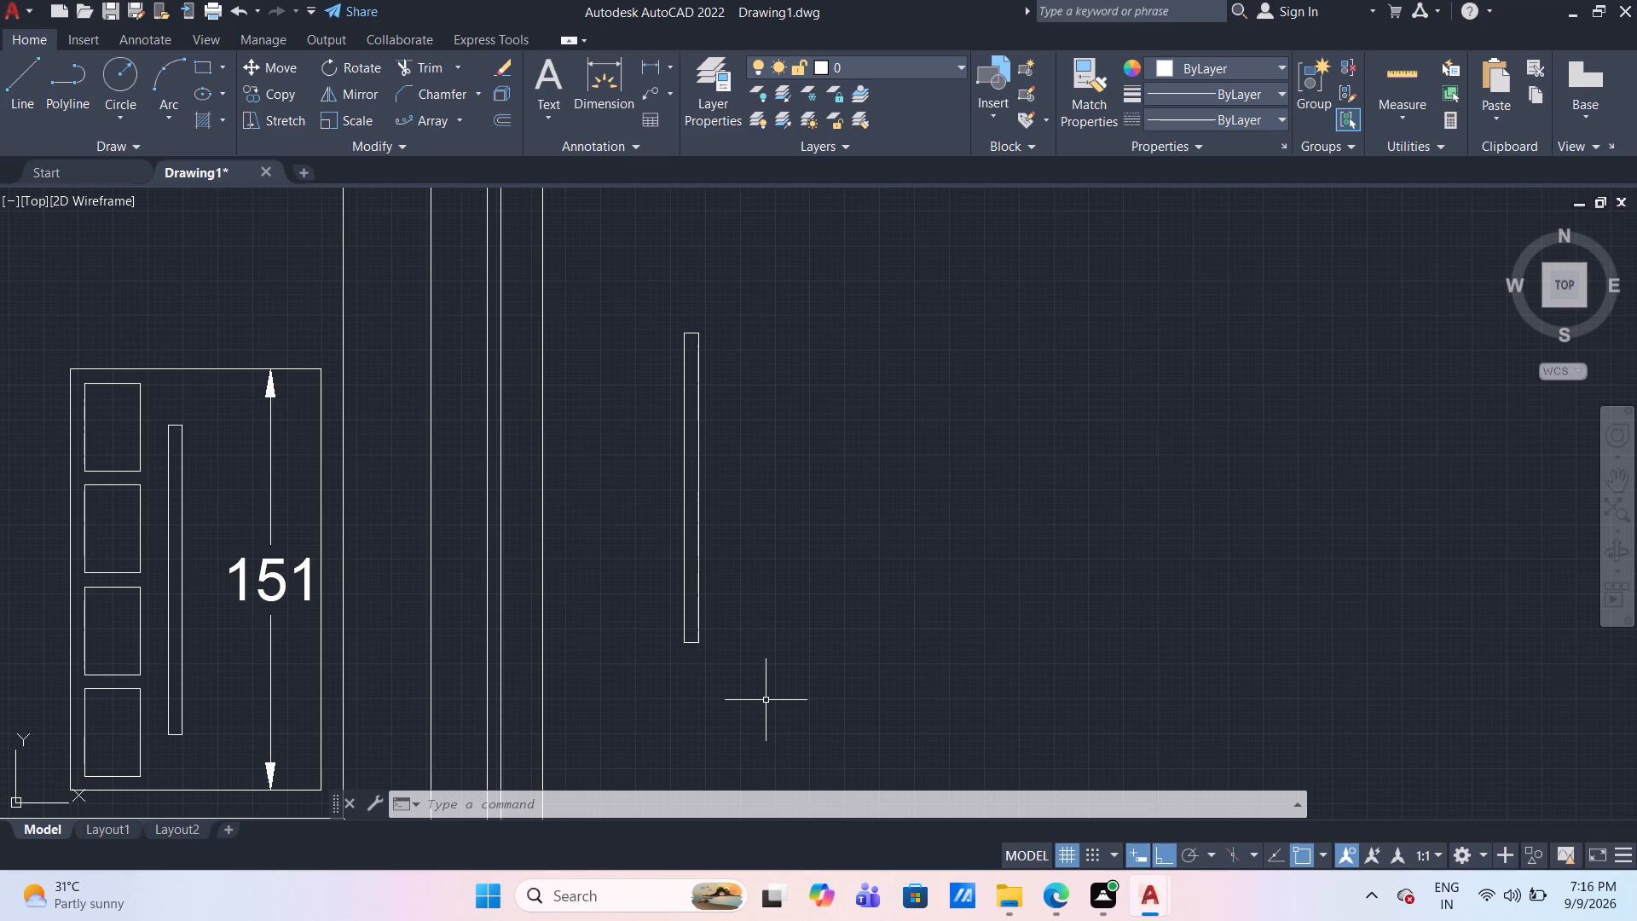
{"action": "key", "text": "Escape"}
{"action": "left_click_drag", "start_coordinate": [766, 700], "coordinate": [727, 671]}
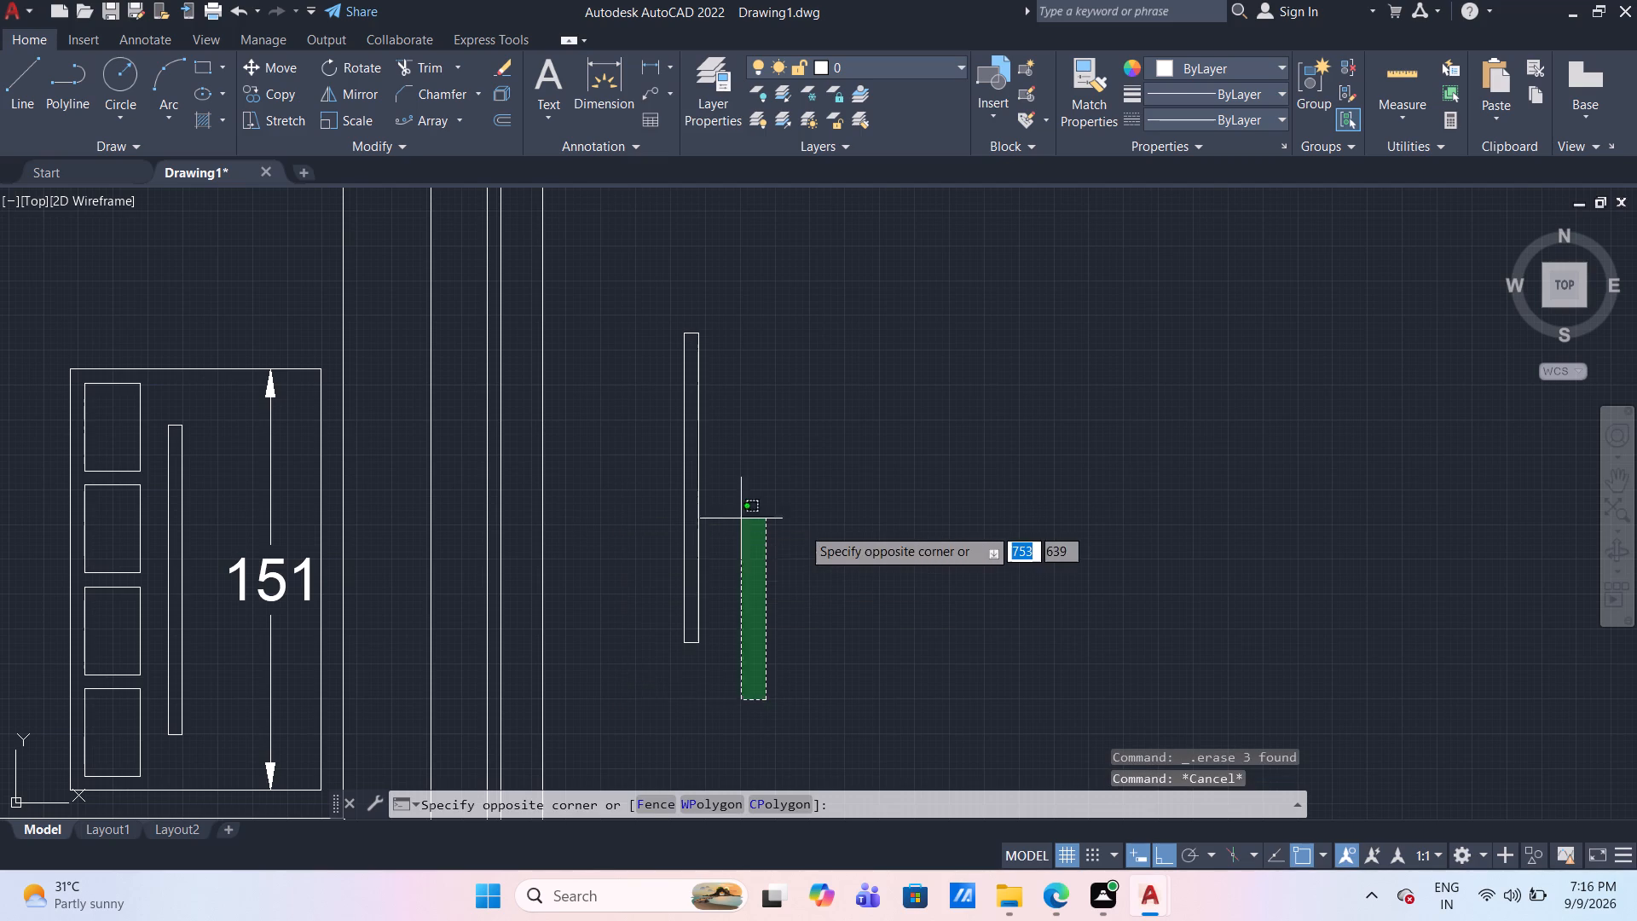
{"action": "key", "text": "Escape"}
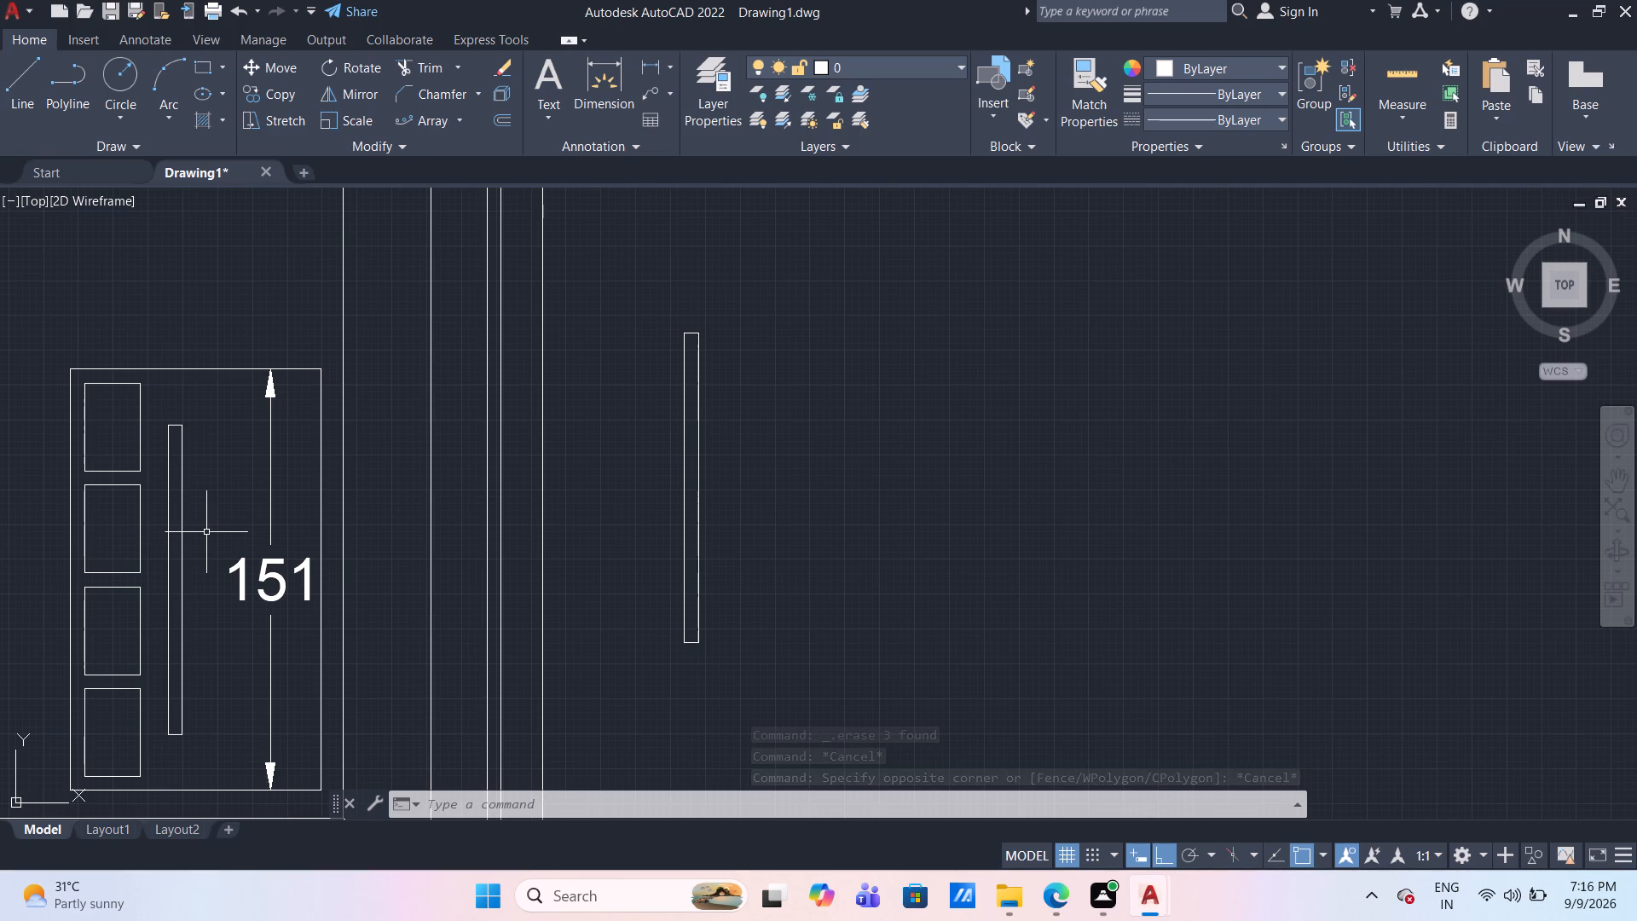
Undo the deletion of the construction lines in the upper window.
{"action": "key", "text": "ctrl+z"}
{"action": "key", "text": "ctrl+z"}
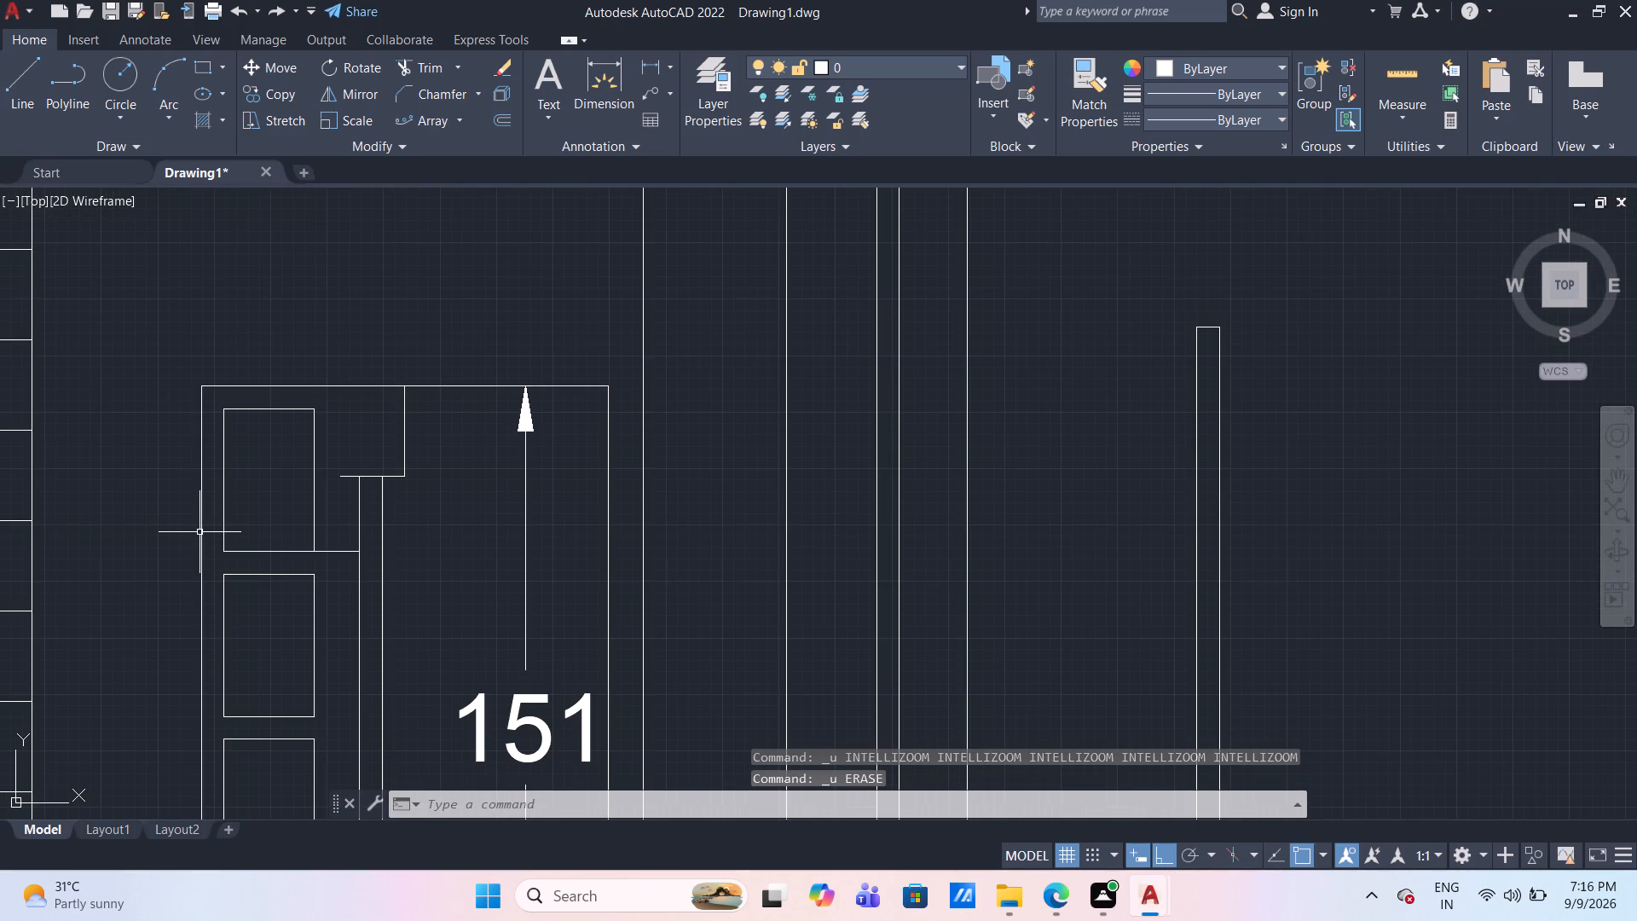
Delete the copied 5-wide rectangle in the upper window together with the vertical line overlapping its edge.
{"action": "left_click_drag", "start_coordinate": [400, 608], "coordinate": [371, 611]}
{"action": "left_click", "coordinate": [343, 613]}
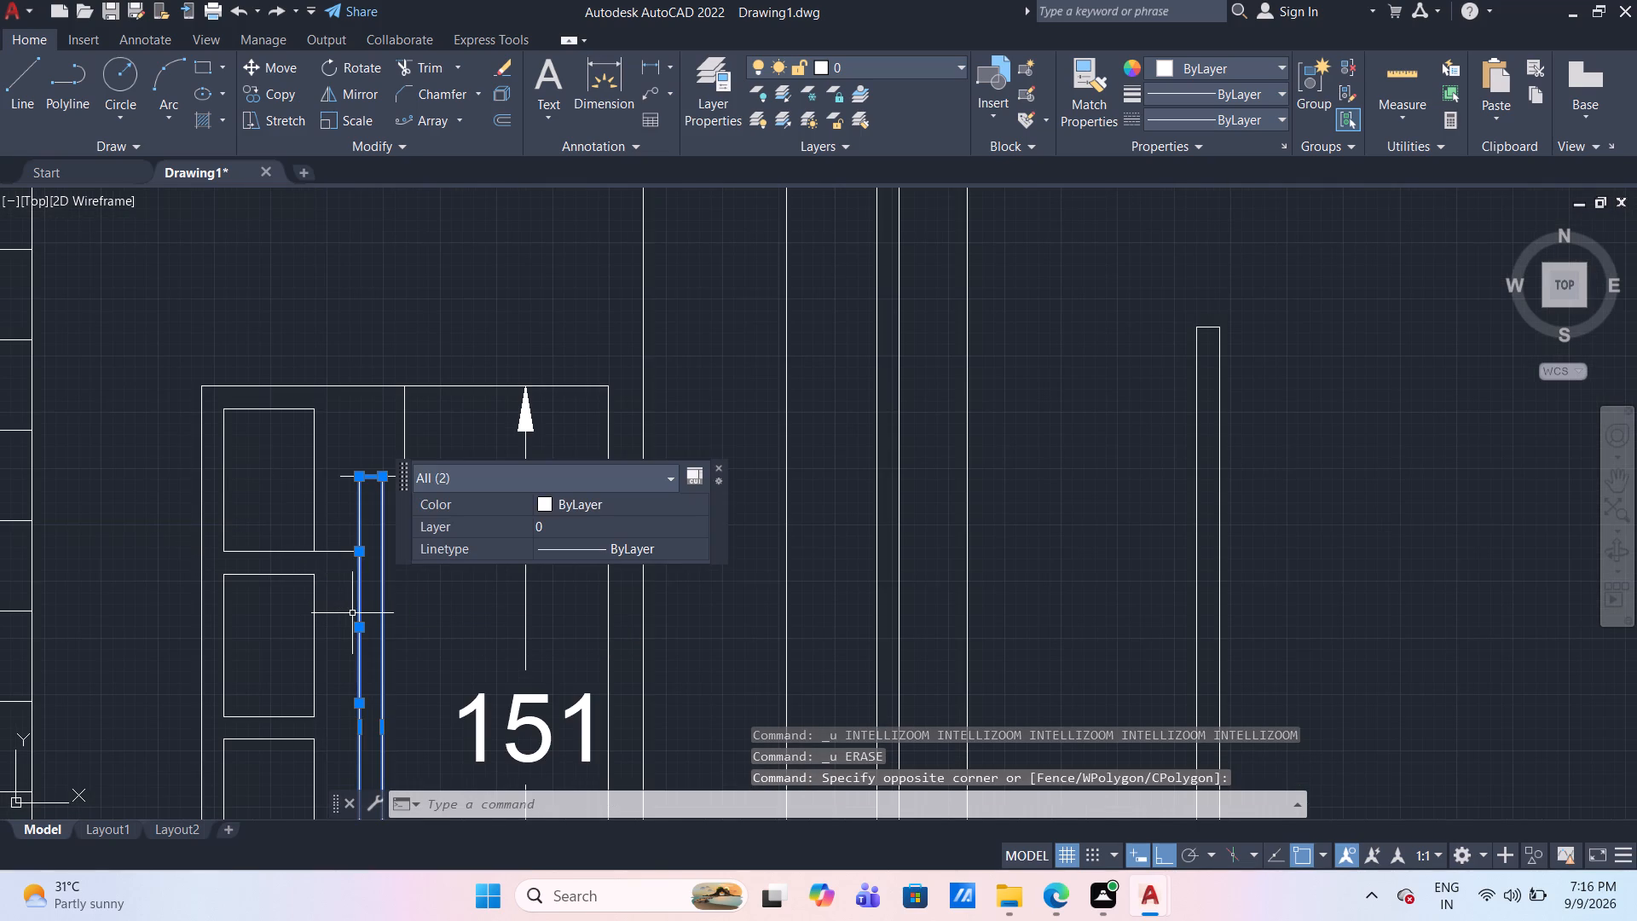
{"action": "key", "text": "Delete"}
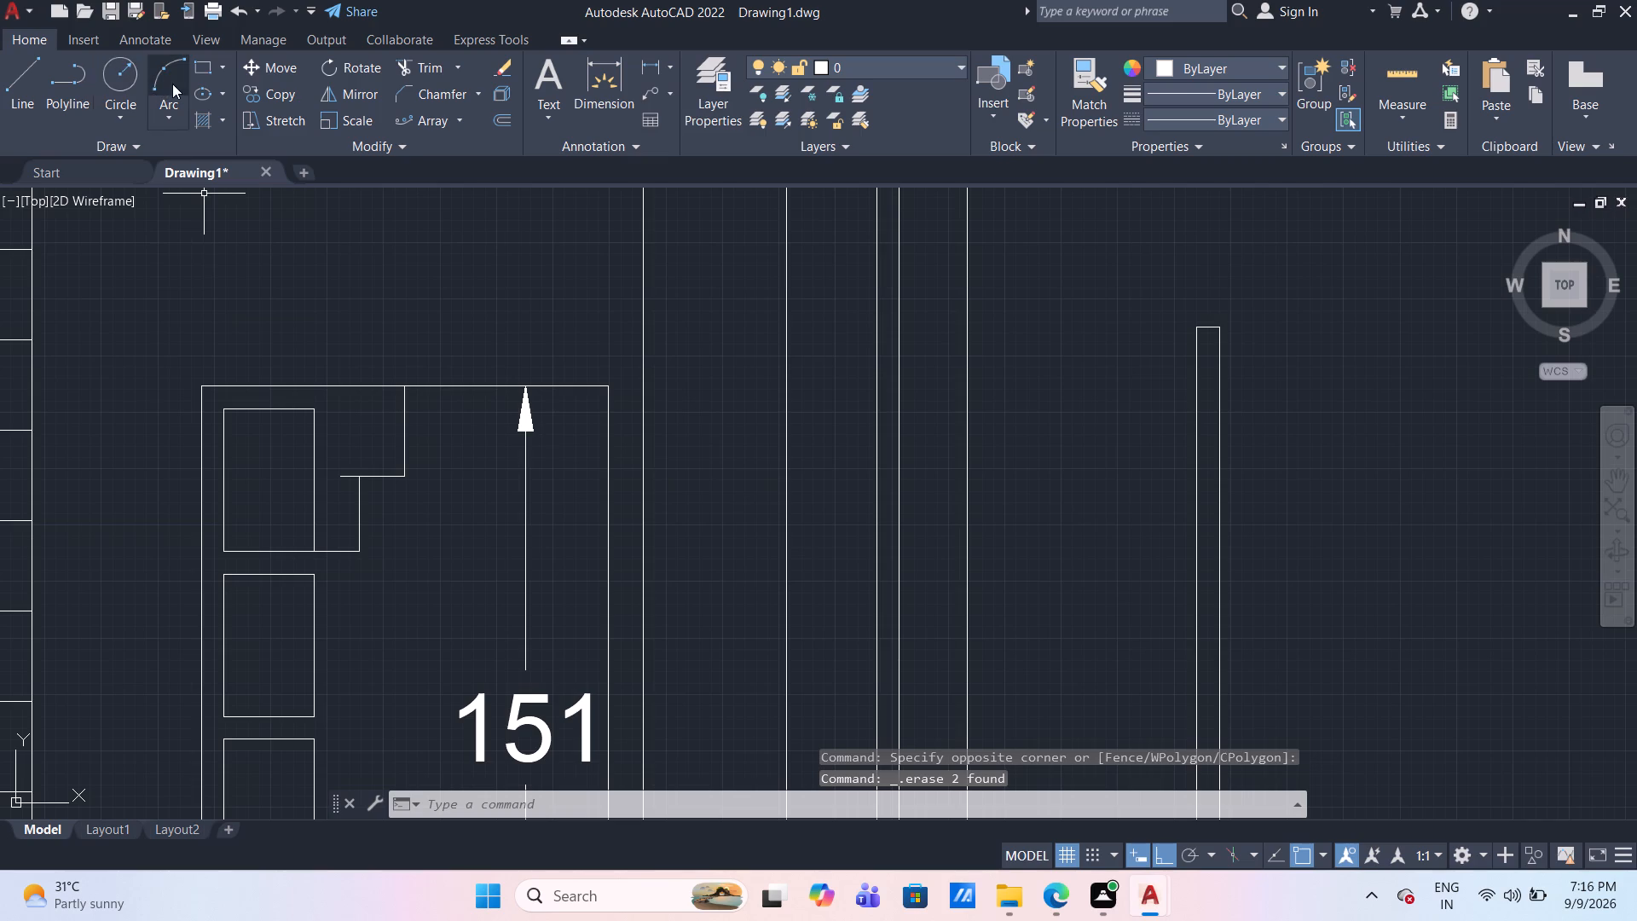
Draw a rectangle 3 wide and 111 tall in the empty space between the elevation and the 5-wide rectangle.
{"action": "left_click", "coordinate": [208, 61]}
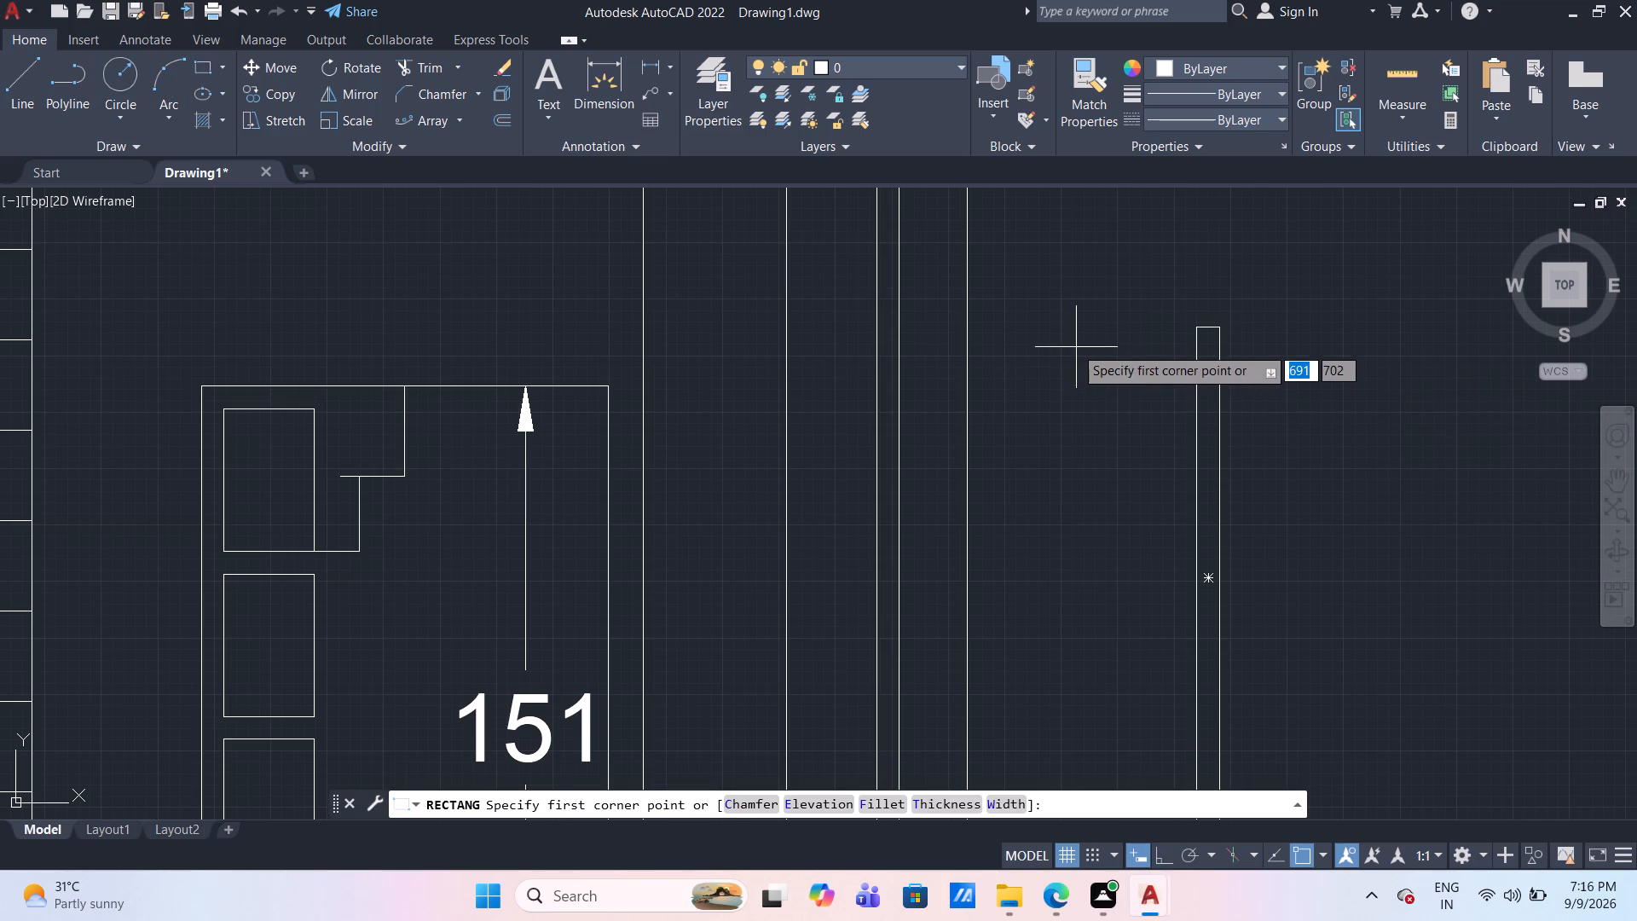
{"action": "left_click", "coordinate": [1038, 329]}
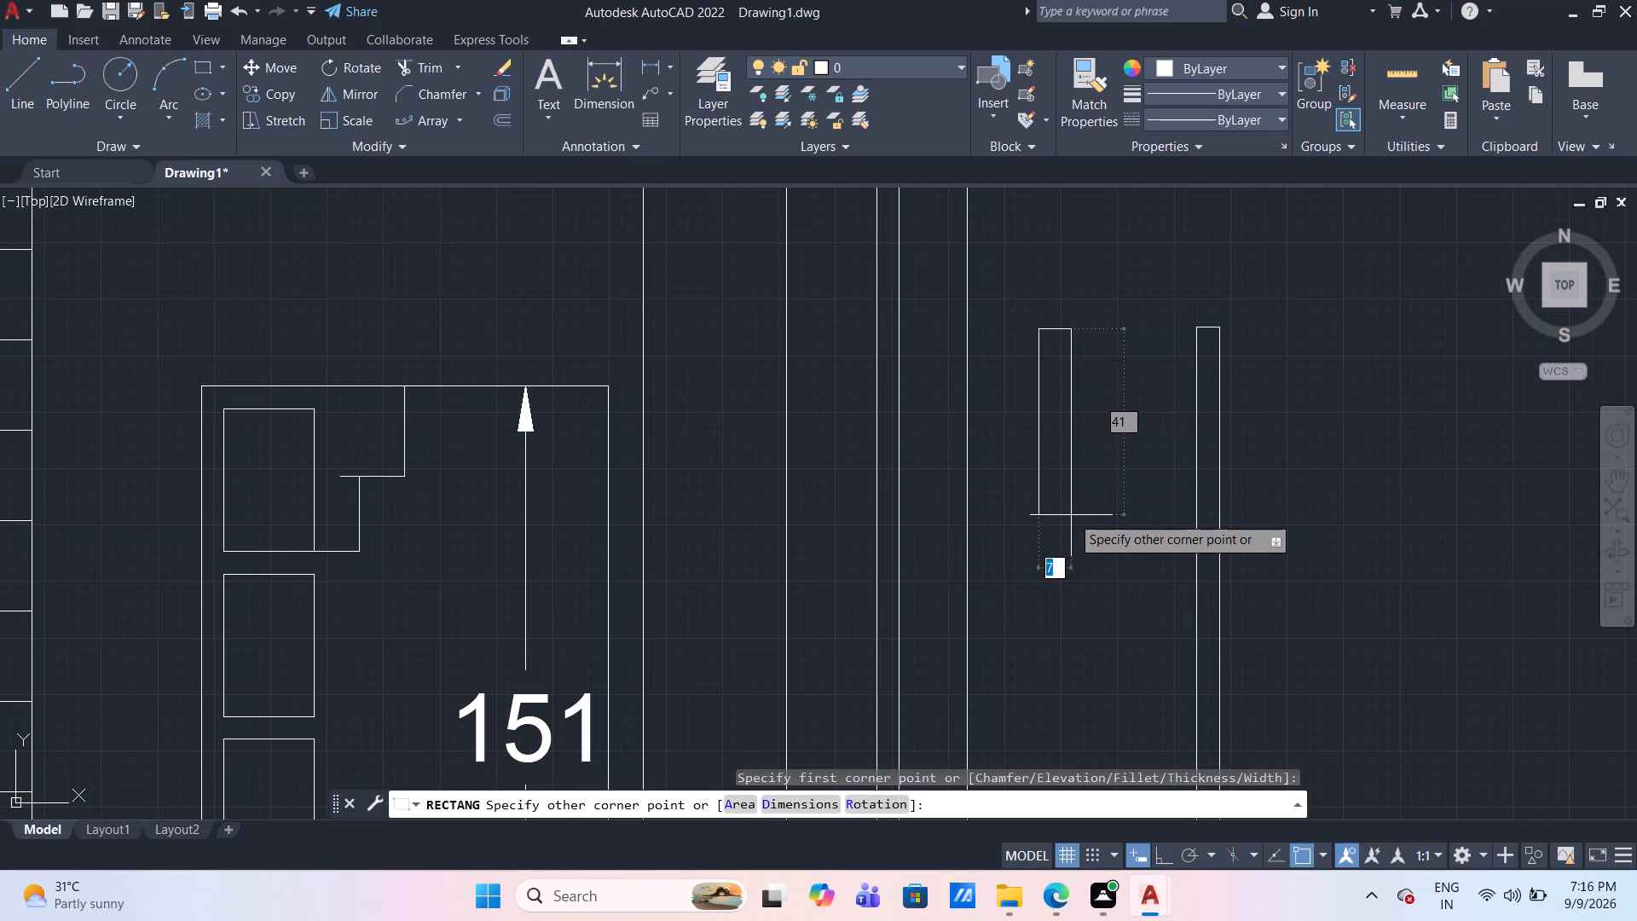
{"action": "key", "text": "3"}
{"action": "key", "text": "Tab"}
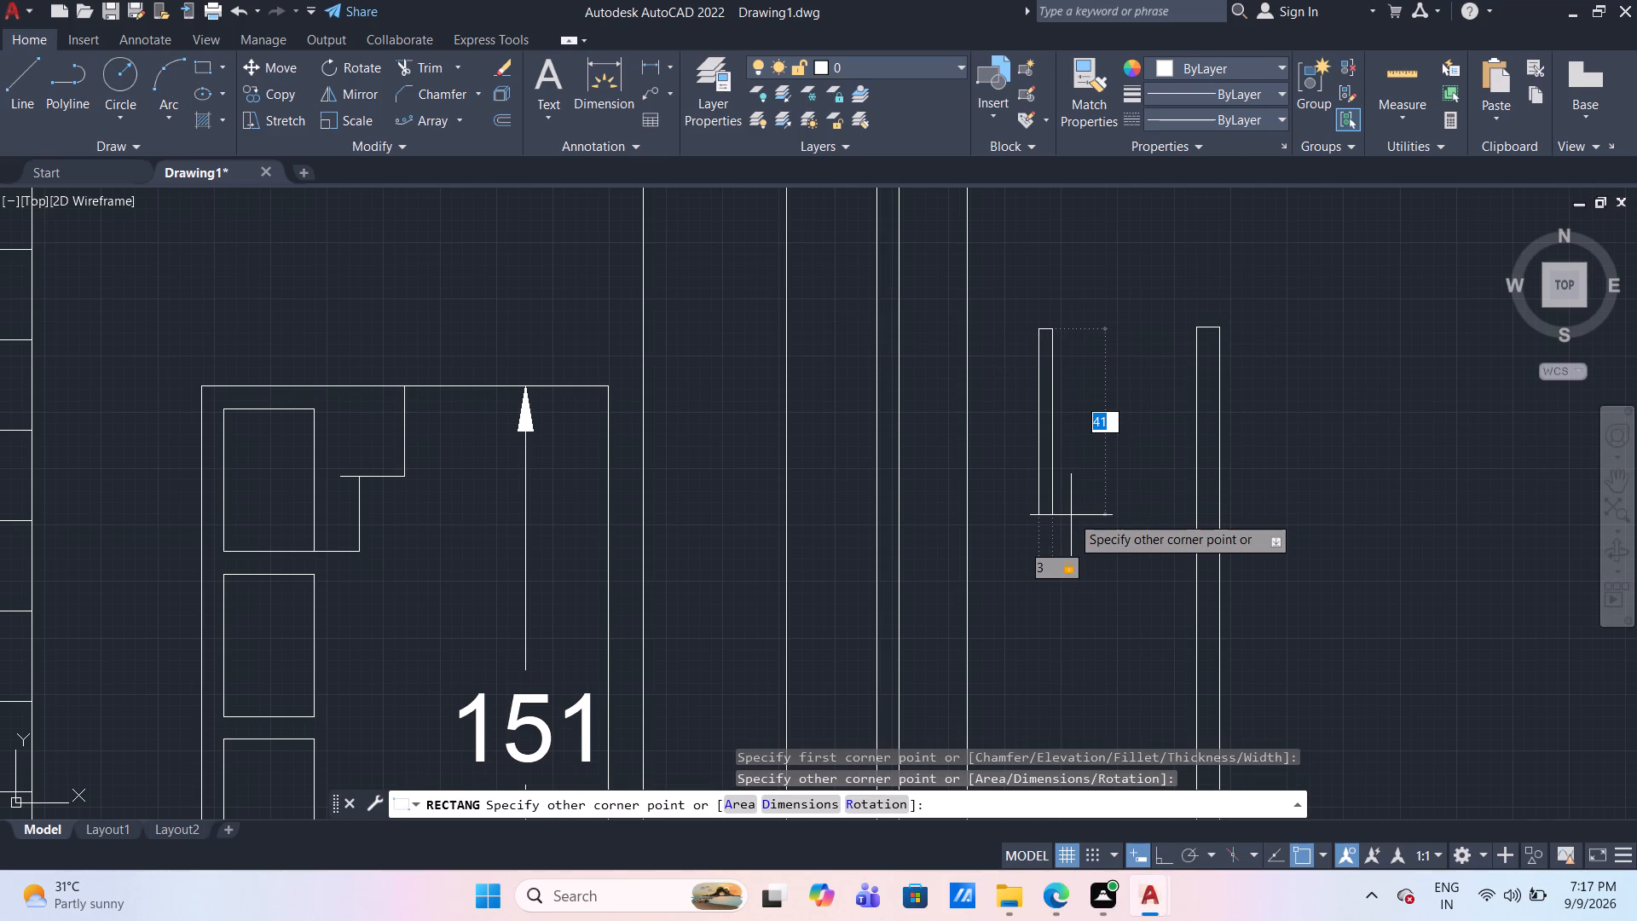
{"action": "type", "text": "11"}
{"action": "key", "text": "1"}
{"action": "key", "text": "Return"}
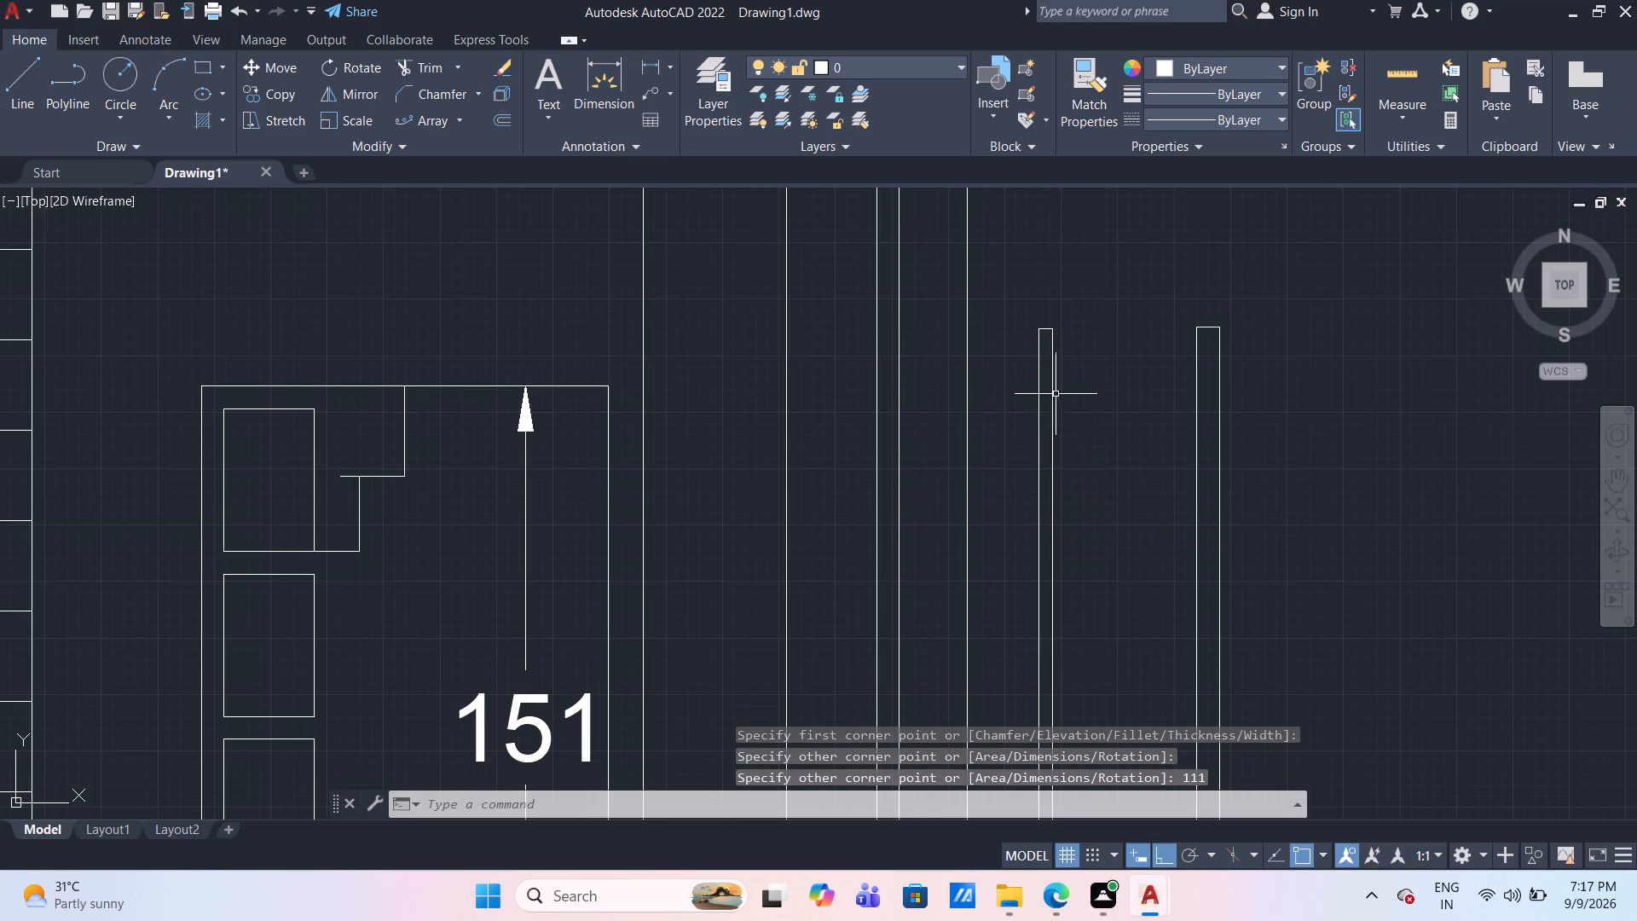
Copy the 3-wide rectangle into the upper window, placing its top-left corner where the vertical line meets the short horizontal construction line.
{"action": "left_click_drag", "start_coordinate": [1068, 391], "coordinate": [1064, 382]}
{"action": "left_click", "coordinate": [1021, 296]}
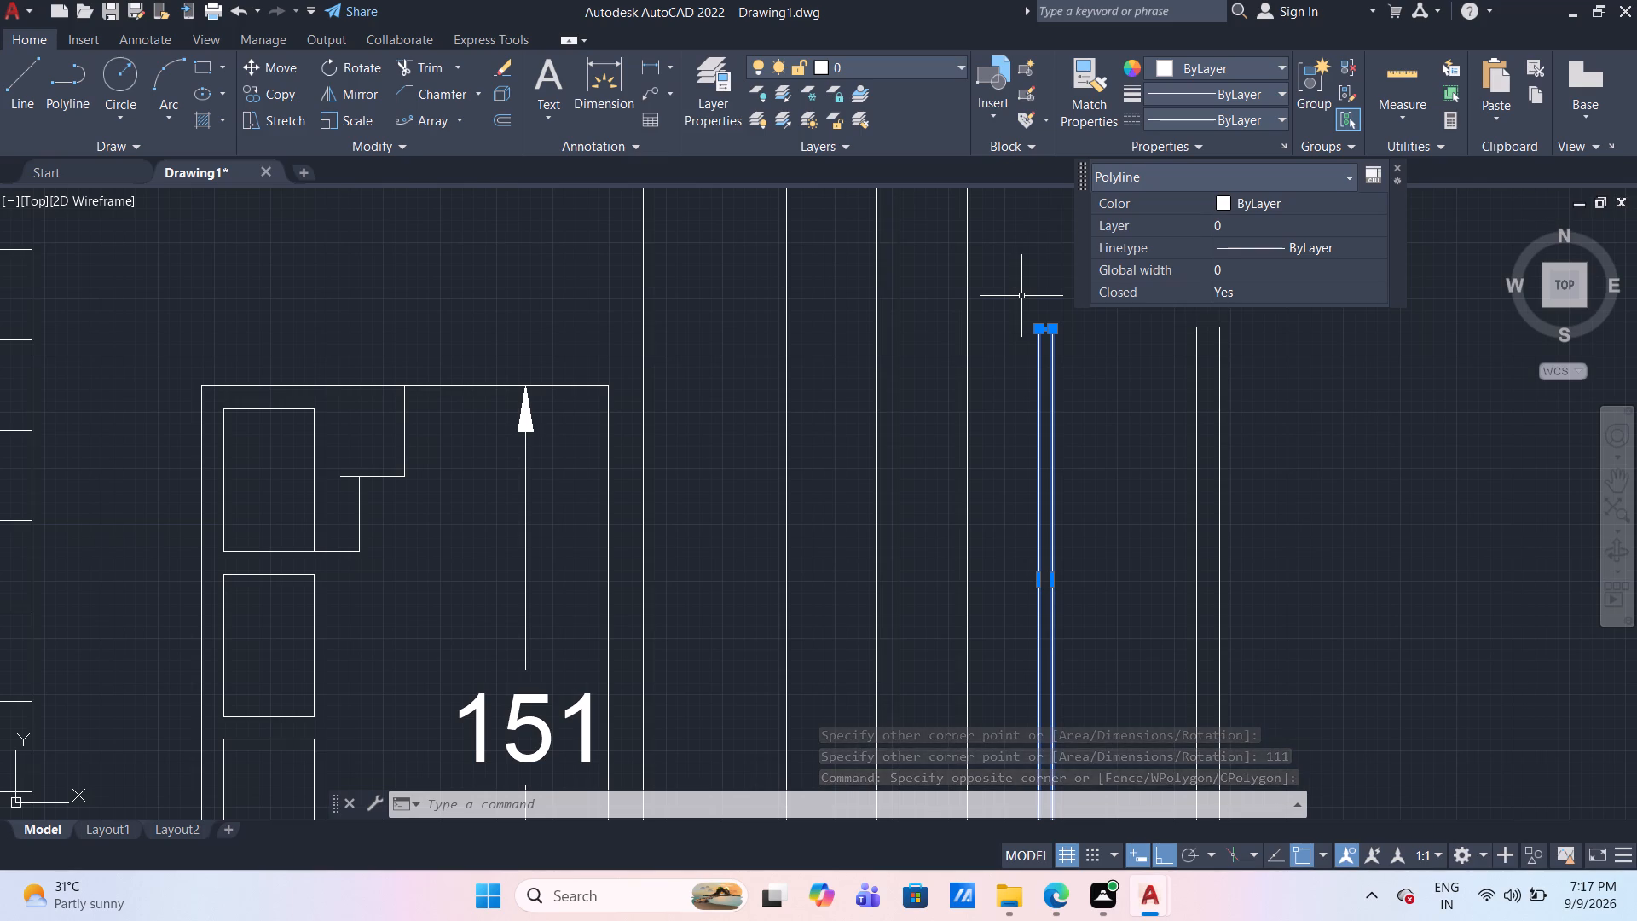
{"action": "type", "text": "CO"}
{"action": "key", "text": "Return"}
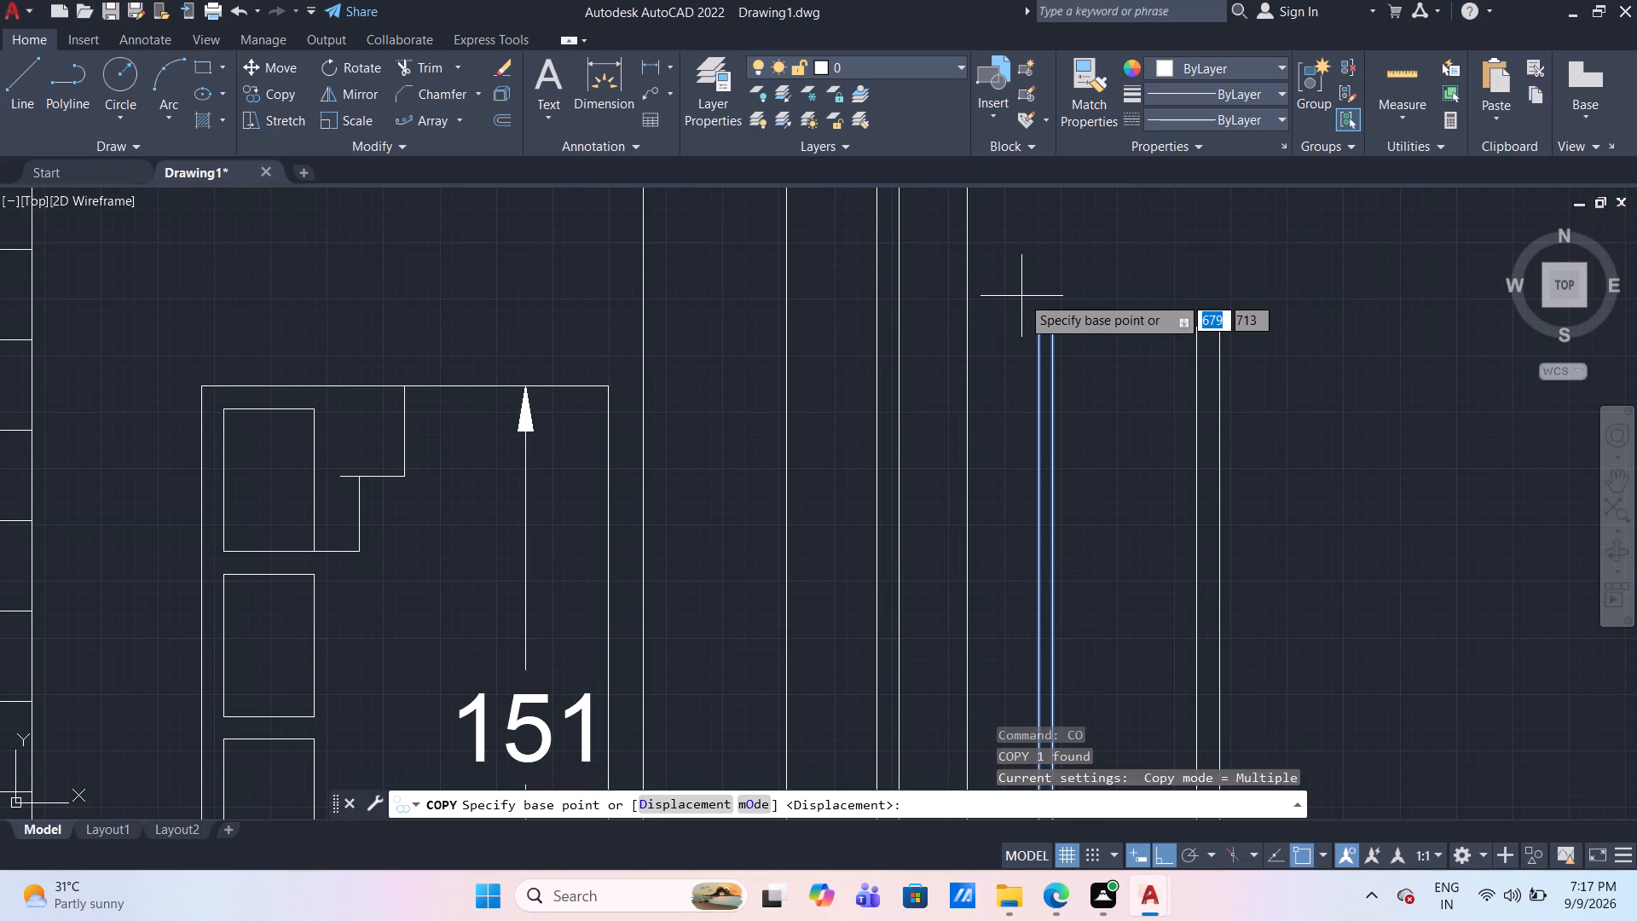
{"action": "left_click", "coordinate": [1034, 328]}
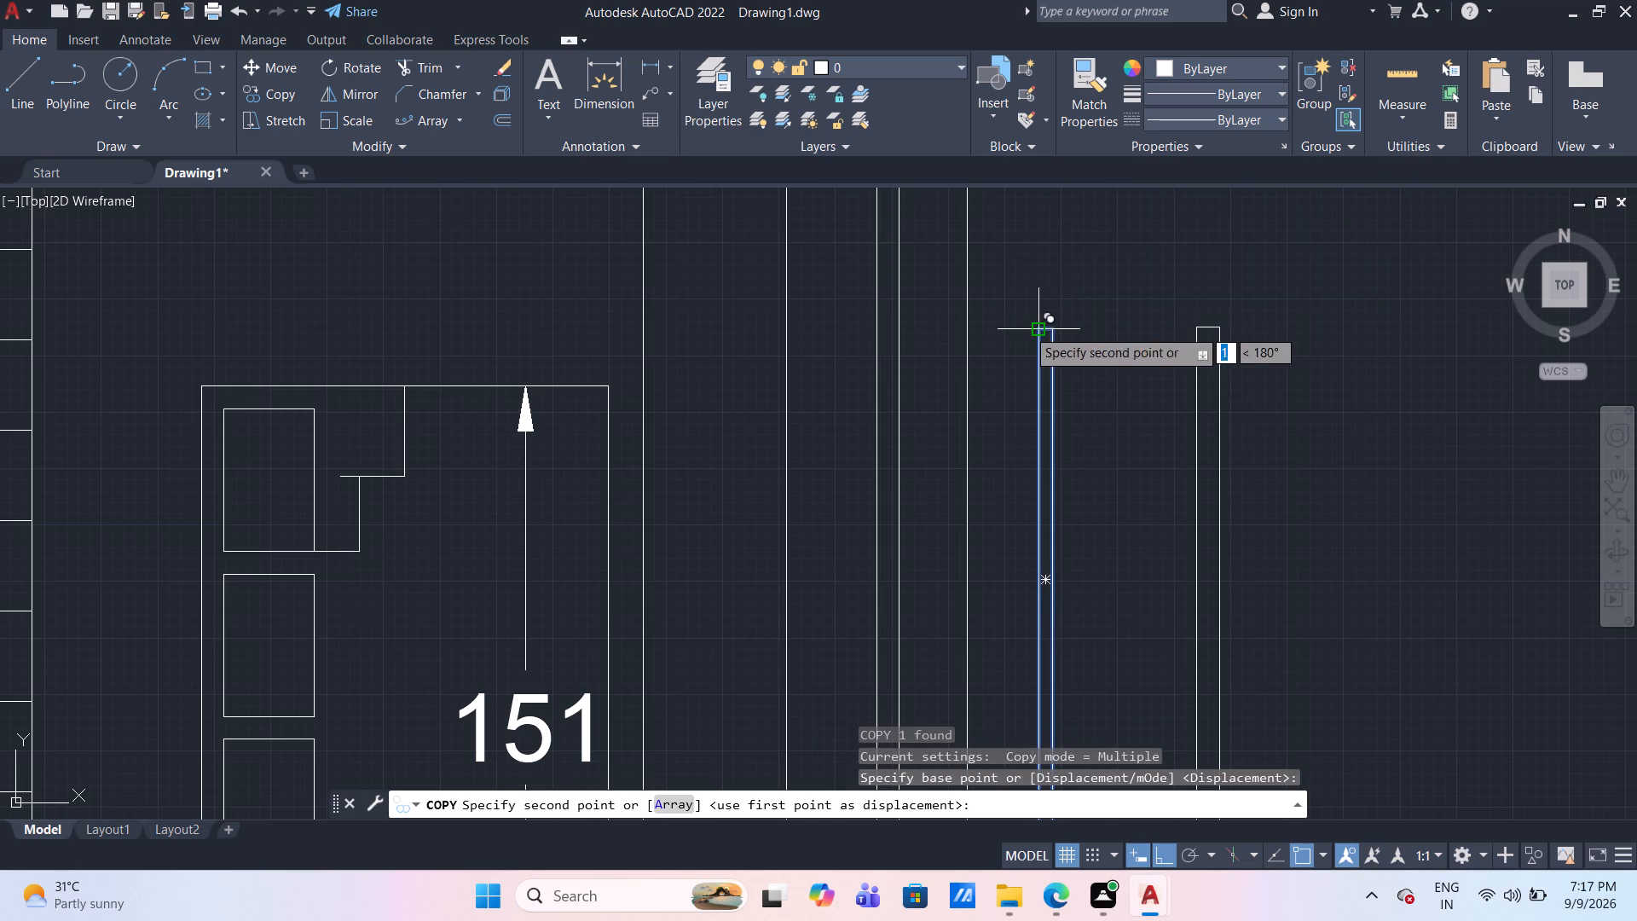
{"action": "scroll", "coordinate": [390, 500], "scroll_direction": "up", "scroll_amount": 1}
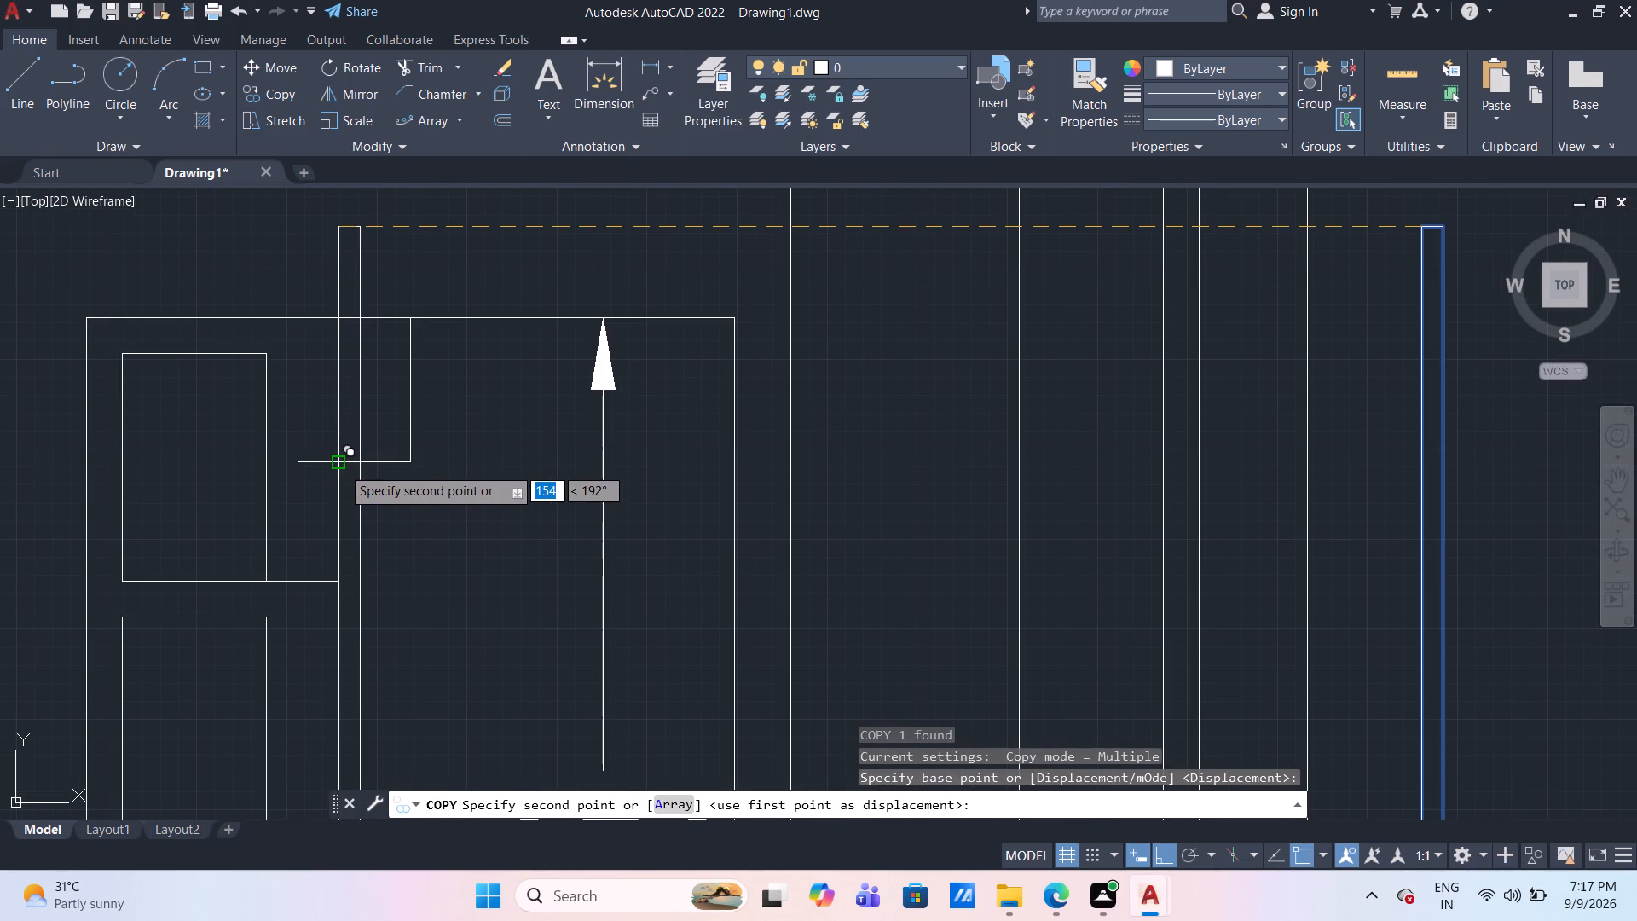
{"action": "left_click", "coordinate": [338, 466]}
{"action": "key", "text": "Escape"}
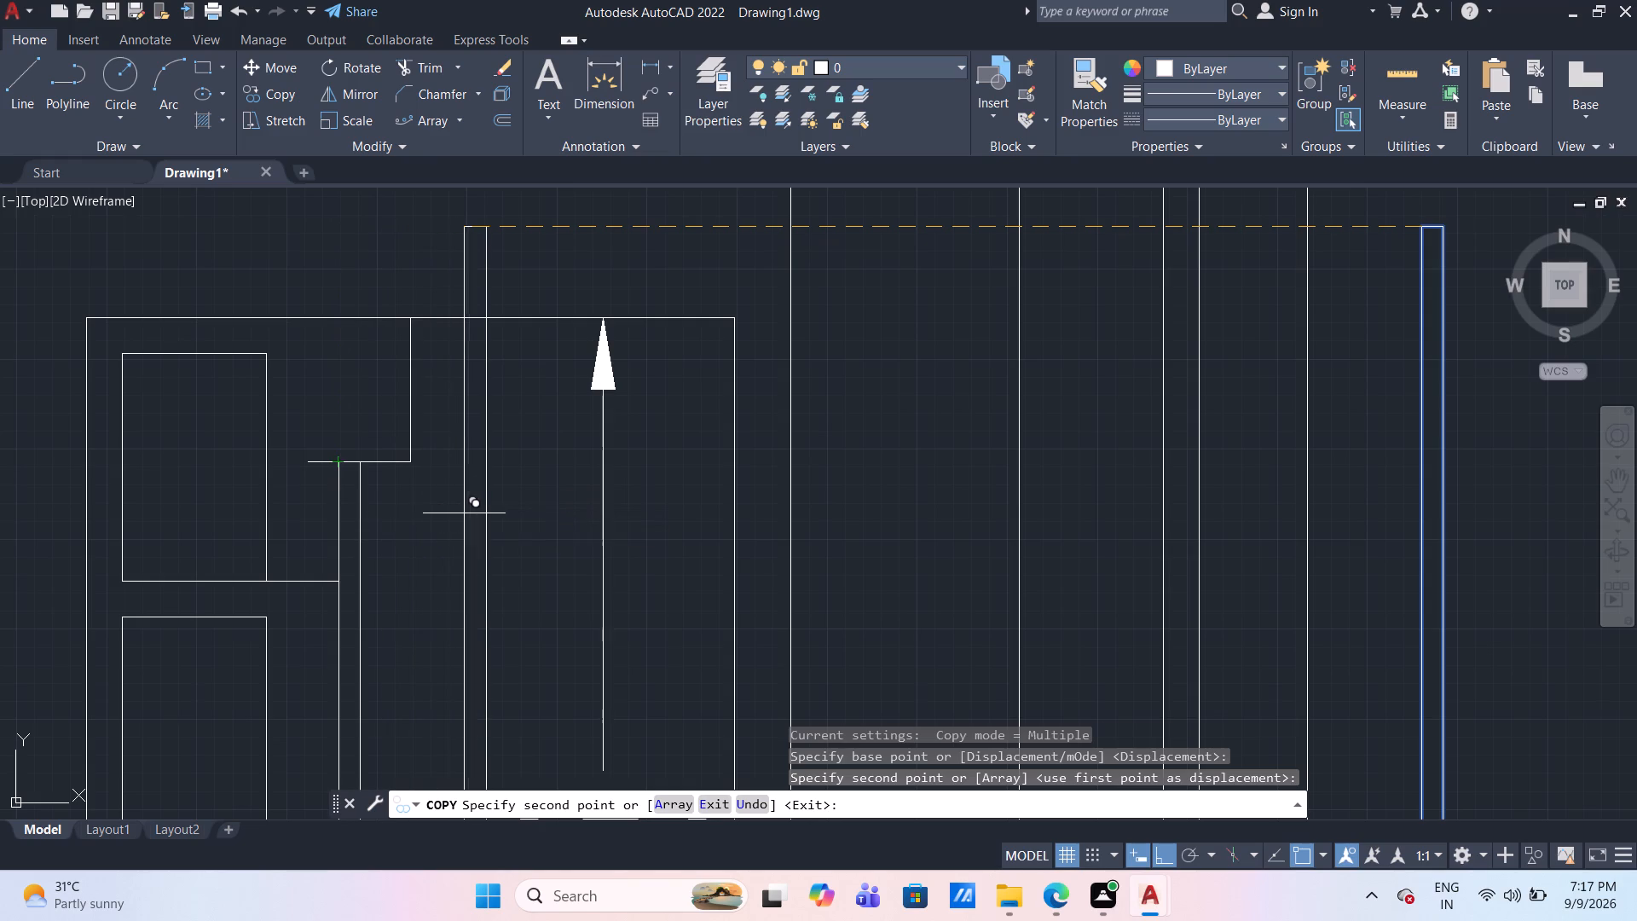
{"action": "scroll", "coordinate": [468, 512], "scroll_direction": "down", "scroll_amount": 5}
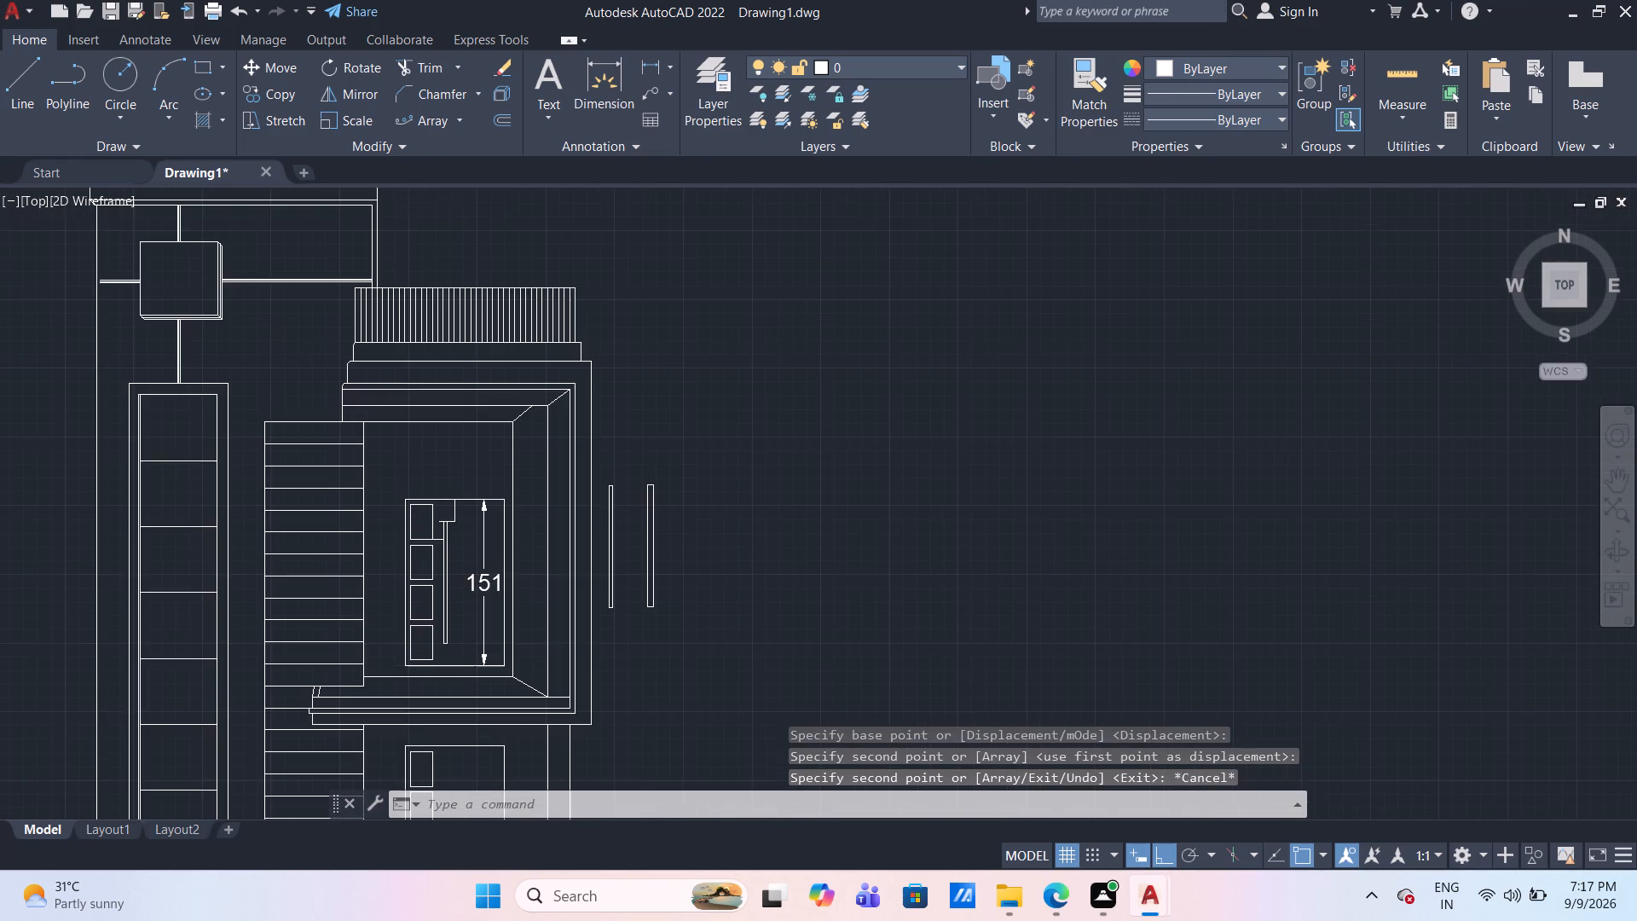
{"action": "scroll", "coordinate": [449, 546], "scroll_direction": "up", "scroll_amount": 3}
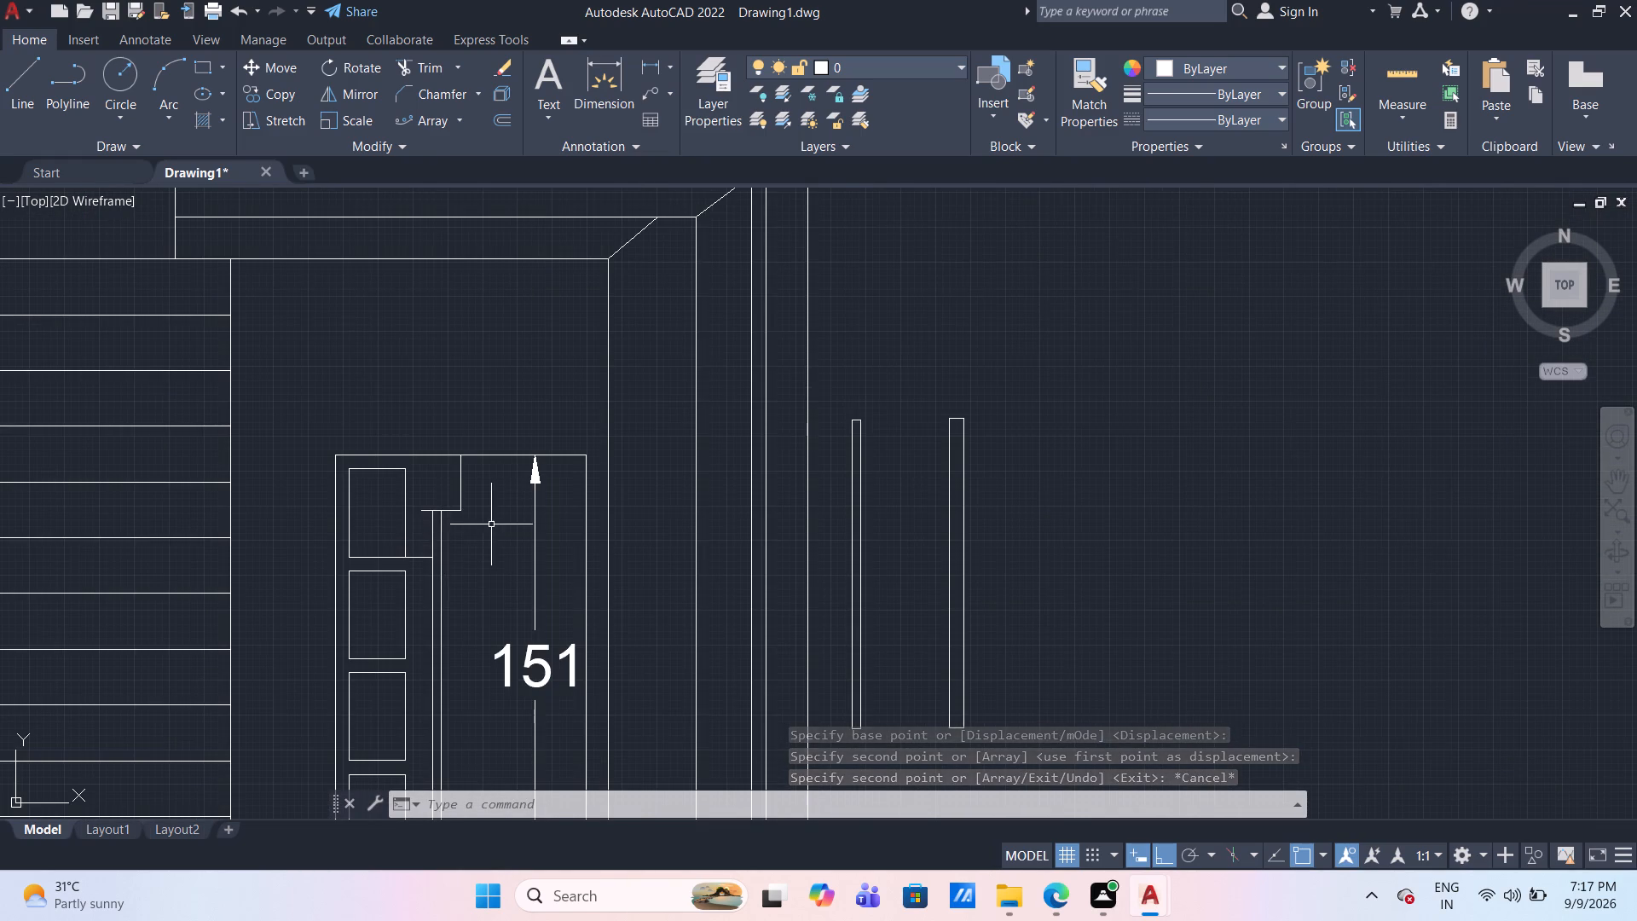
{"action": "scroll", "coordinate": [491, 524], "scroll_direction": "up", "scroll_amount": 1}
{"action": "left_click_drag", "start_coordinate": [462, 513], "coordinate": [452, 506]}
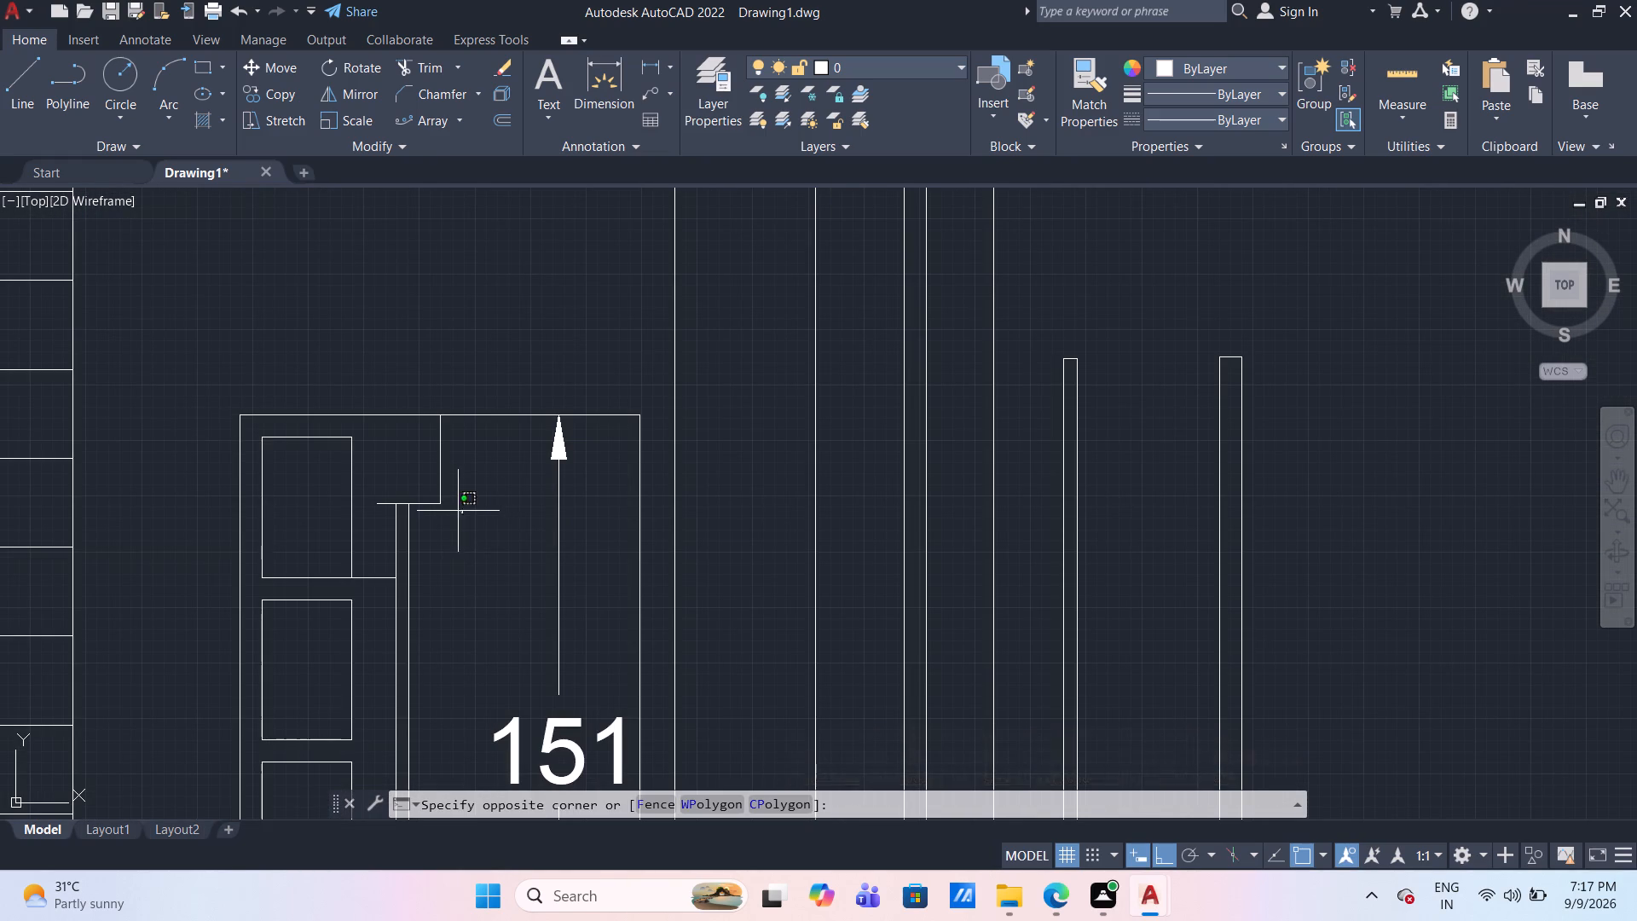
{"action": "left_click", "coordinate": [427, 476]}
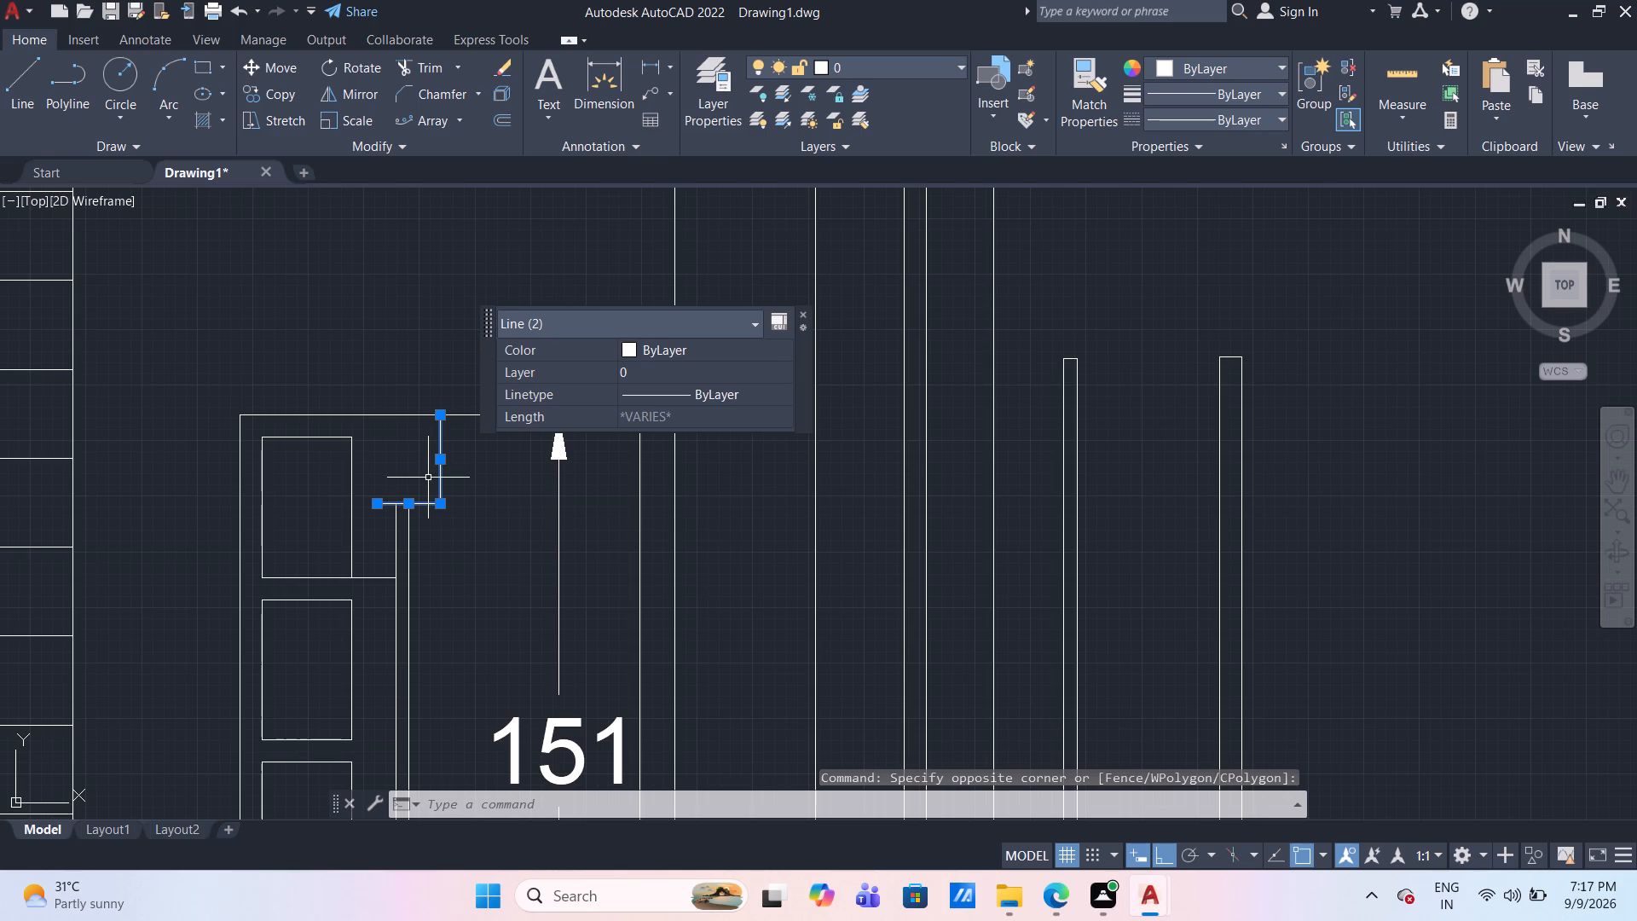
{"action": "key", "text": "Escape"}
Delete the 151 vertical dimension from the upper window.
{"action": "scroll", "coordinate": [432, 478], "scroll_direction": "down", "scroll_amount": 3}
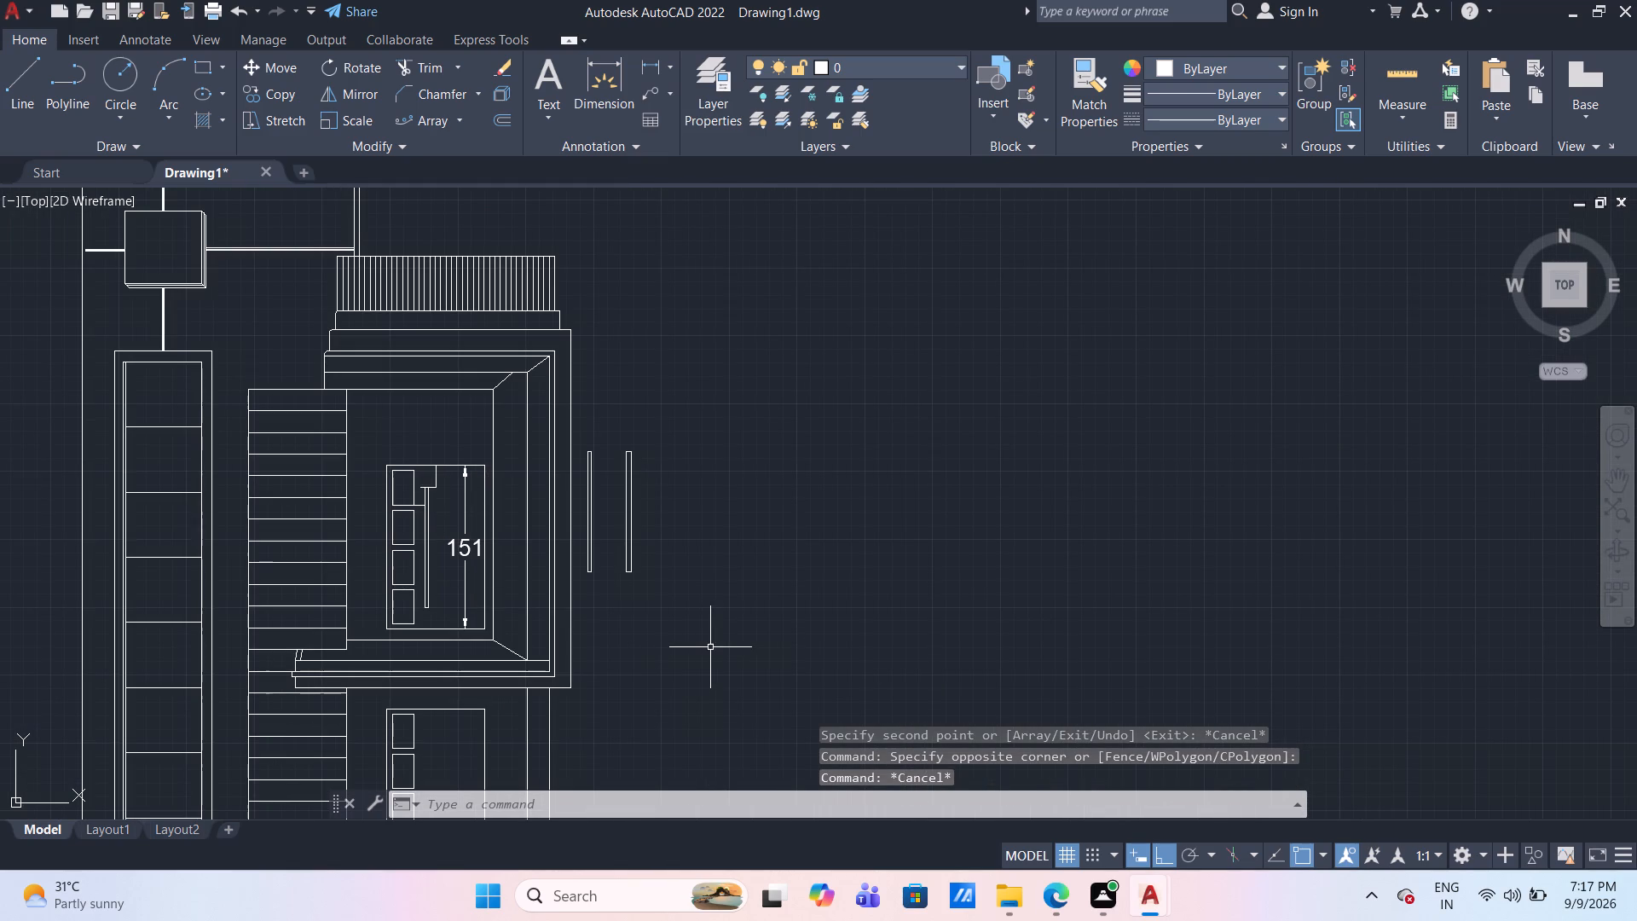
{"action": "scroll", "coordinate": [710, 643], "scroll_direction": "down", "scroll_amount": 2}
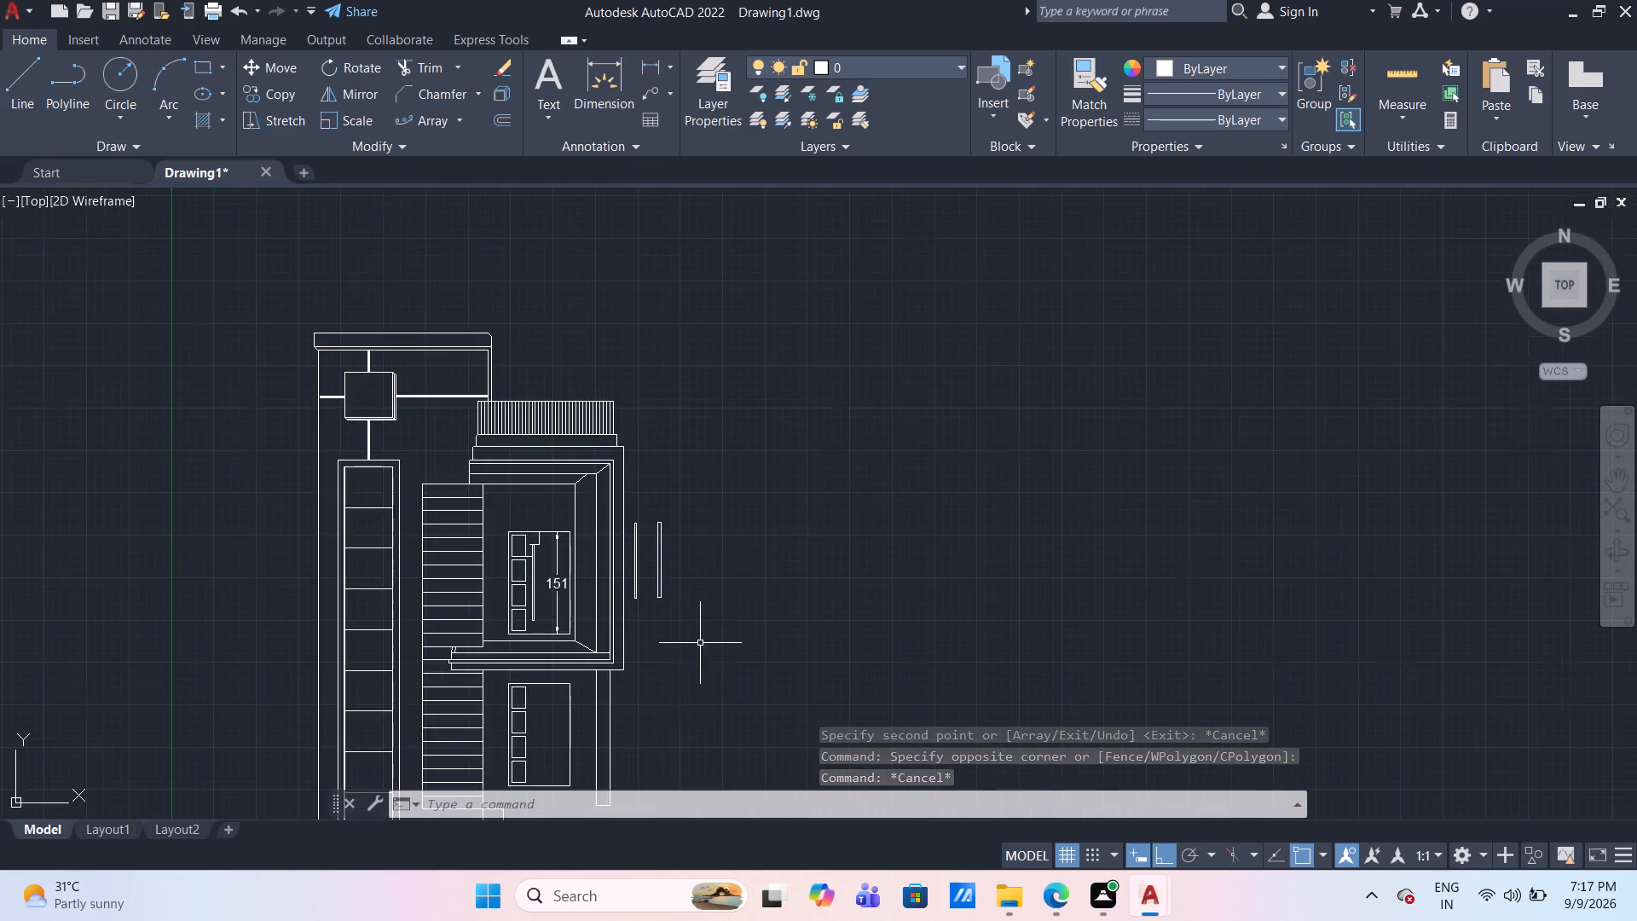
{"action": "middle_click_drag", "start_coordinate": [703, 650], "coordinate": [663, 490]}
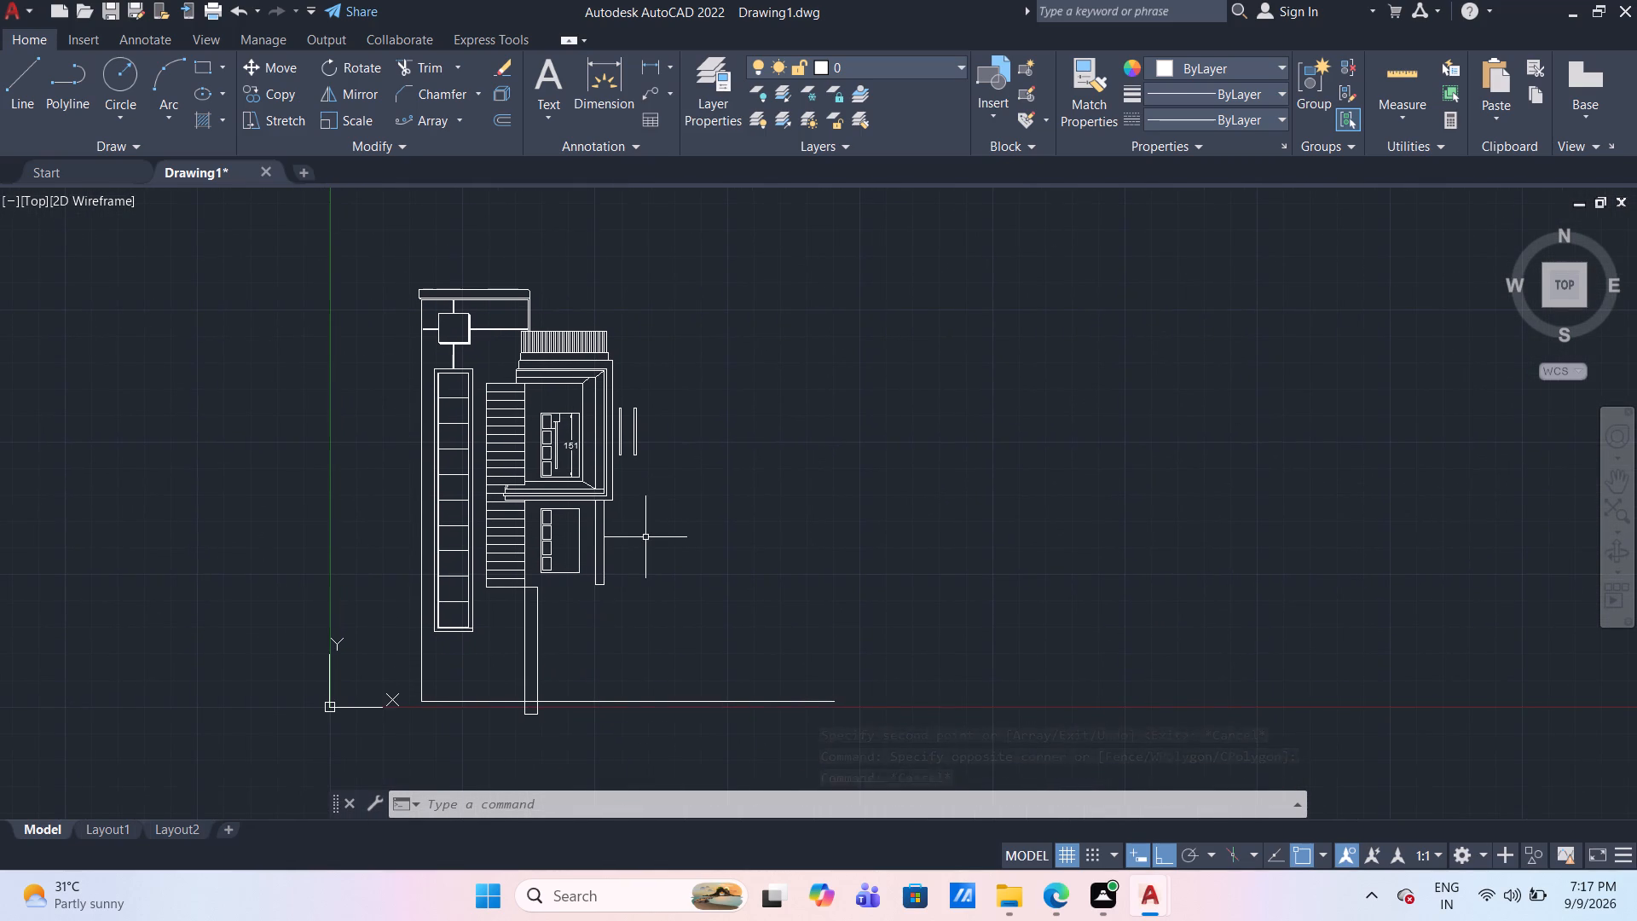
{"action": "scroll", "coordinate": [645, 537], "scroll_direction": "up", "scroll_amount": 1}
{"action": "scroll", "coordinate": [645, 537], "scroll_direction": "down", "scroll_amount": 1}
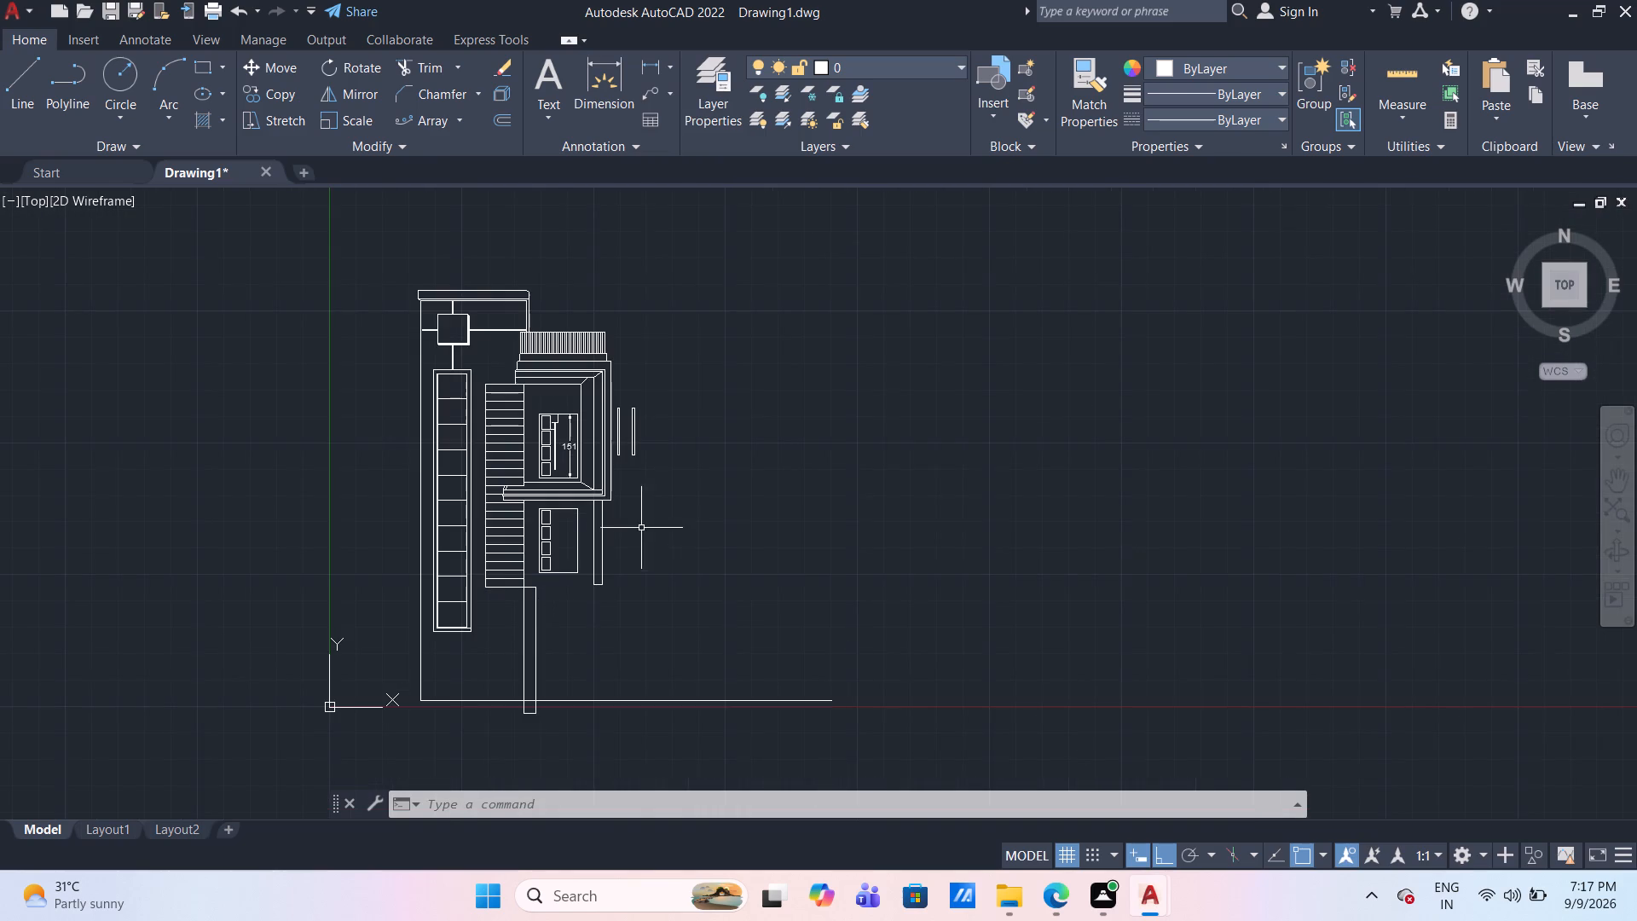
{"action": "scroll", "coordinate": [586, 464], "scroll_direction": "up", "scroll_amount": 3}
{"action": "left_click", "coordinate": [553, 434]}
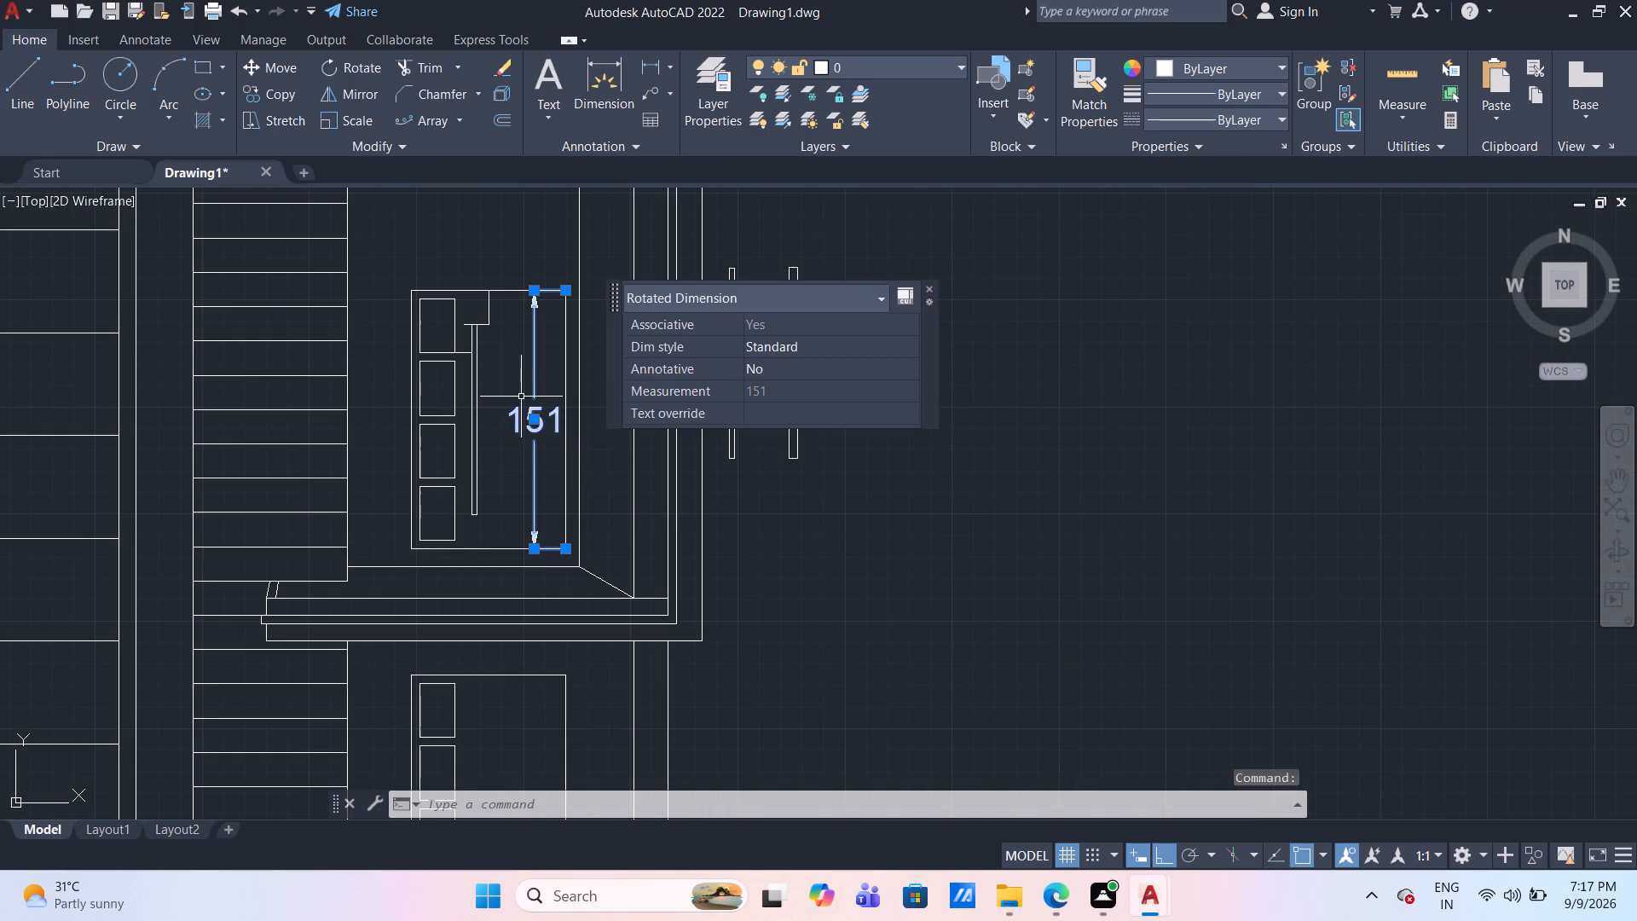
{"action": "key", "text": "Delete"}
Delete the vertical and short horizontal construction lines above the copied 3-wide bar, and the horizontal line beside the top pane.
{"action": "scroll", "coordinate": [512, 335], "scroll_direction": "up", "scroll_amount": 1}
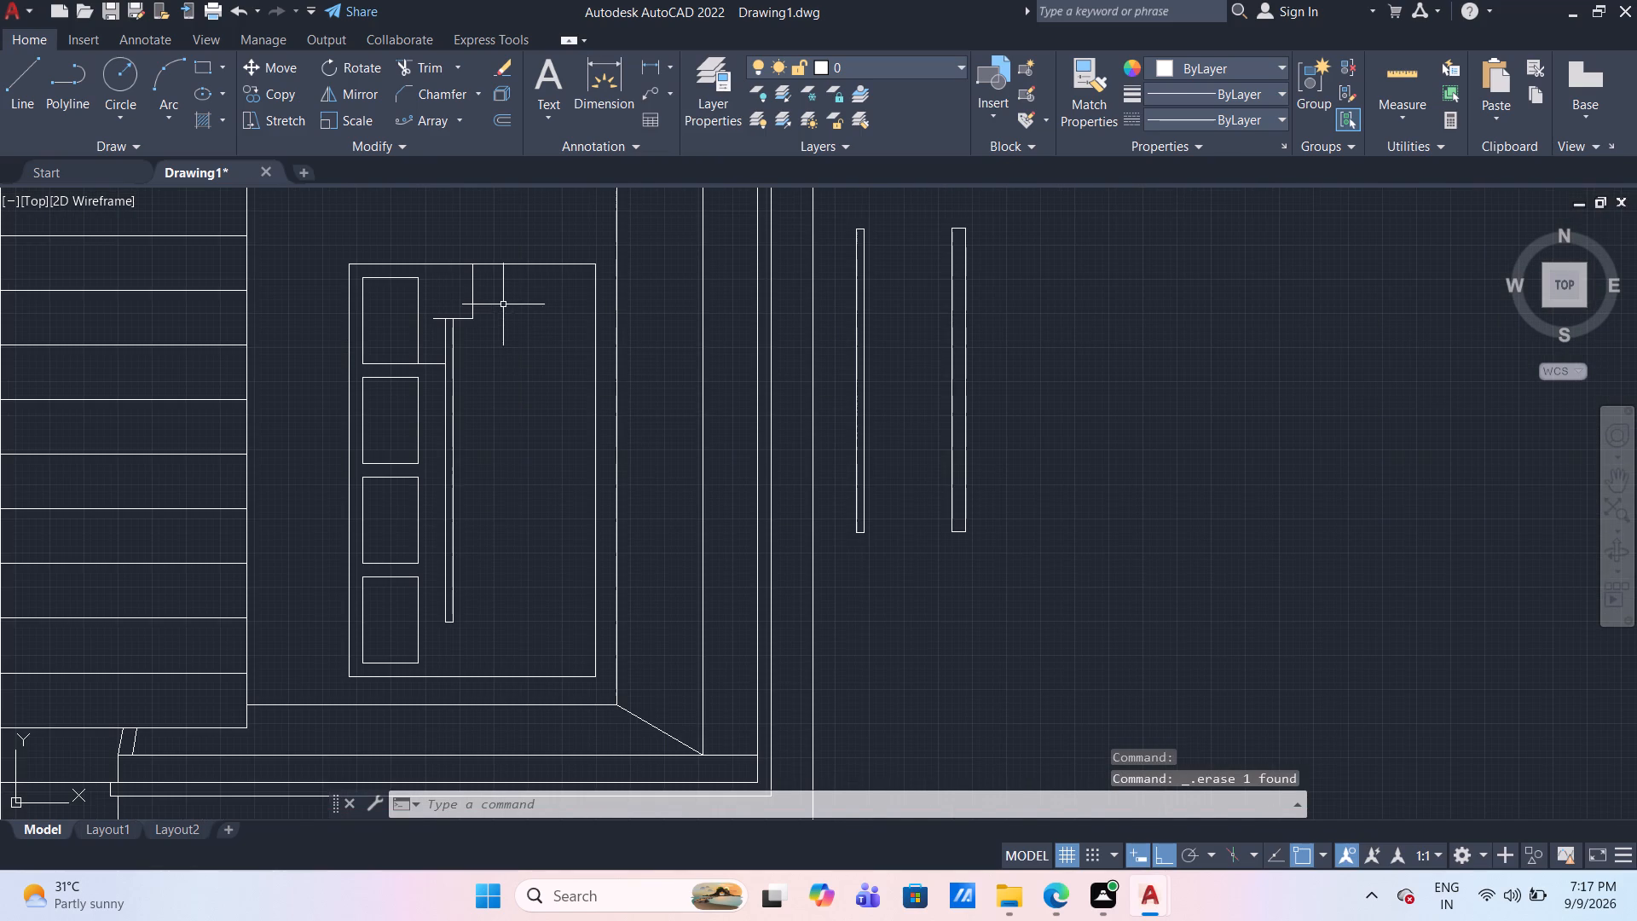
{"action": "left_click", "coordinate": [472, 309]}
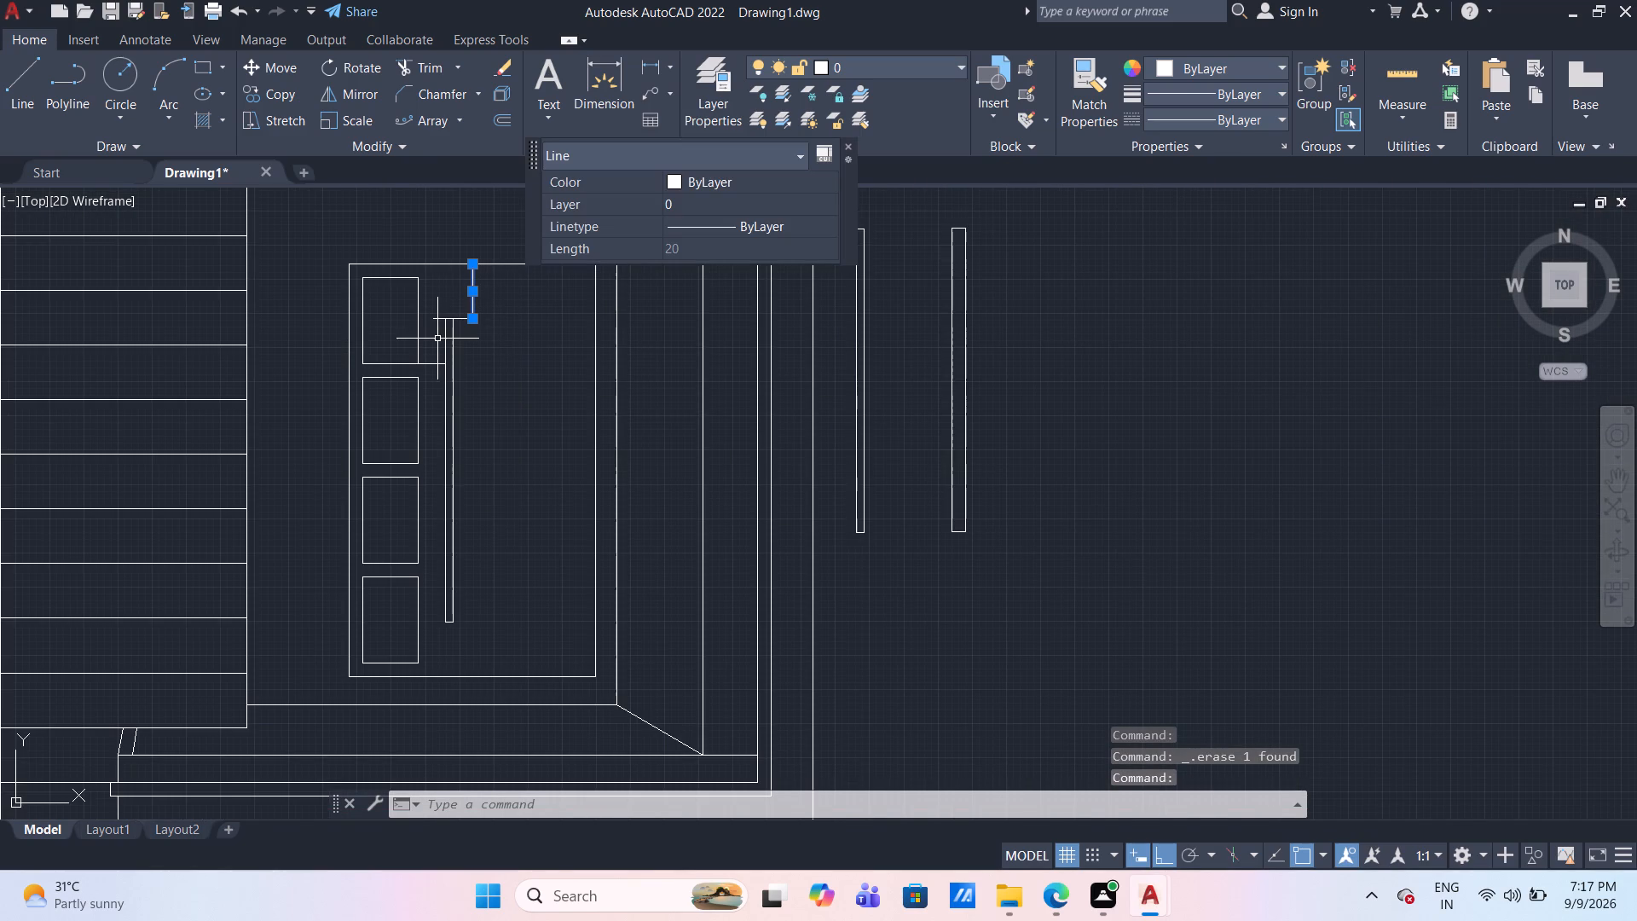
{"action": "left_click", "coordinate": [434, 363]}
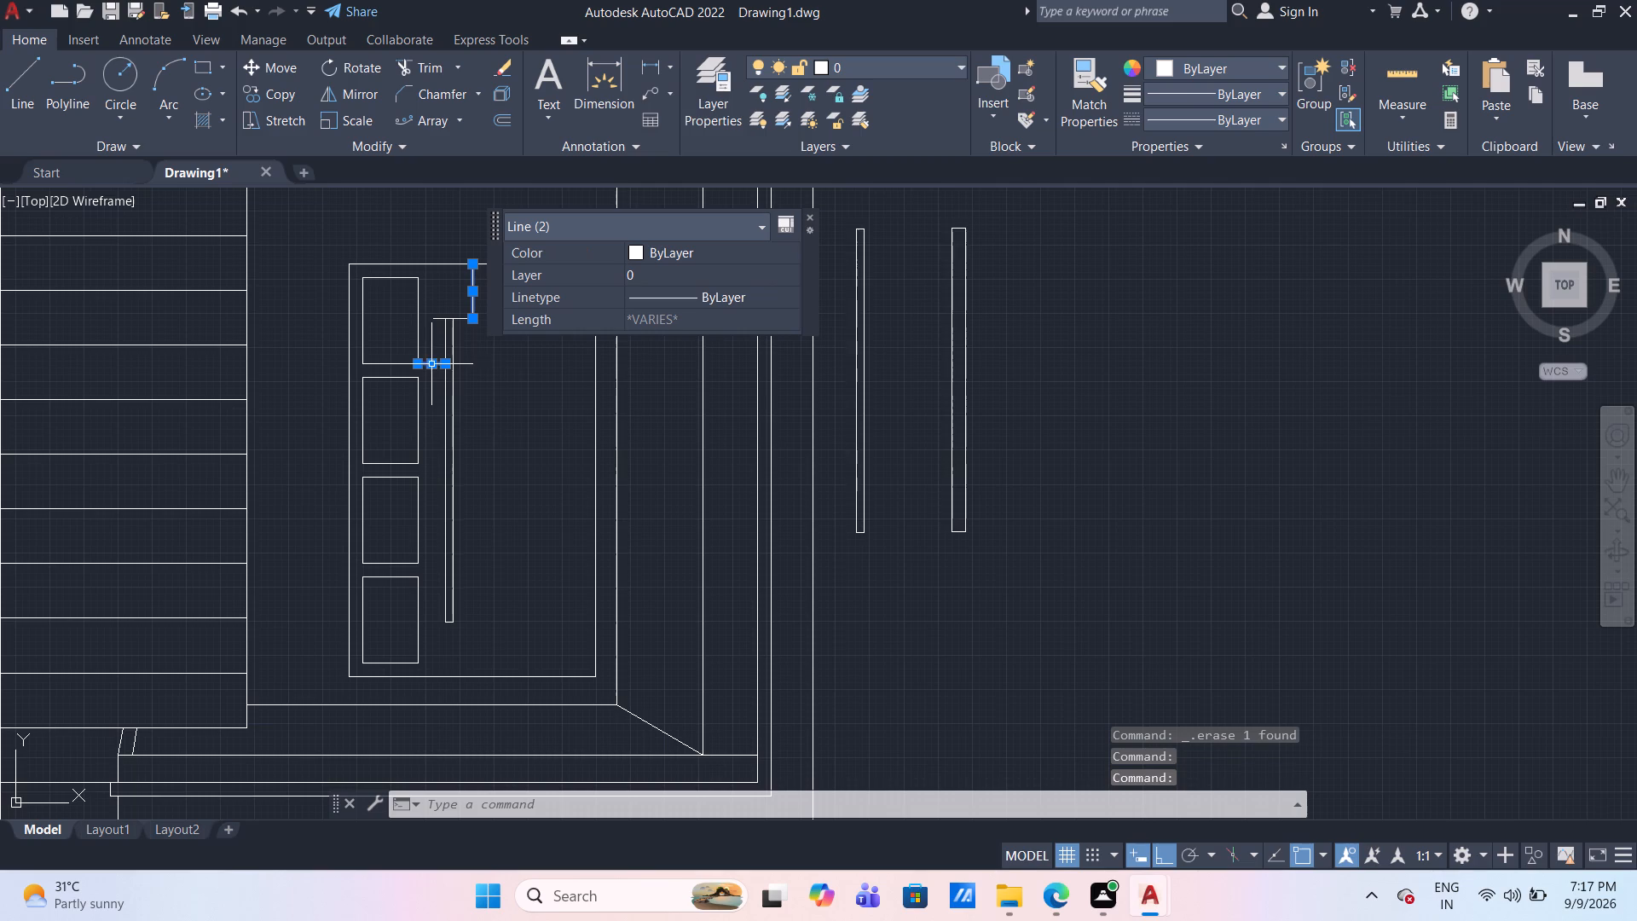
{"action": "key", "text": "Delete"}
{"action": "scroll", "coordinate": [532, 429], "scroll_direction": "down", "scroll_amount": 2}
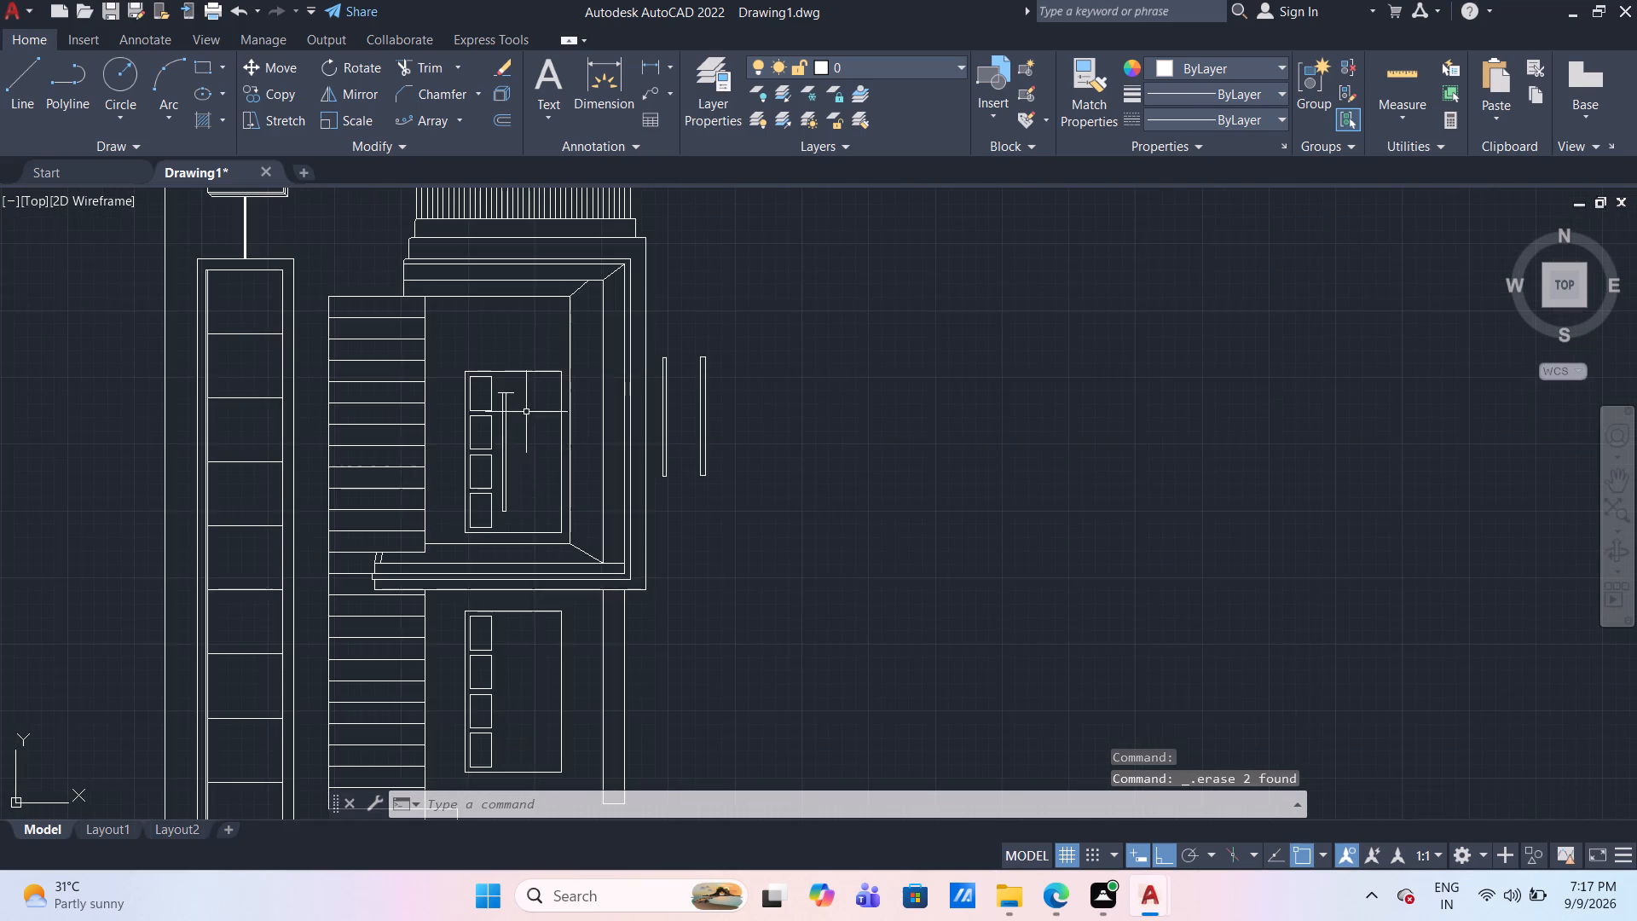
{"action": "scroll", "coordinate": [526, 383], "scroll_direction": "up", "scroll_amount": 2}
{"action": "left_click", "coordinate": [487, 409]}
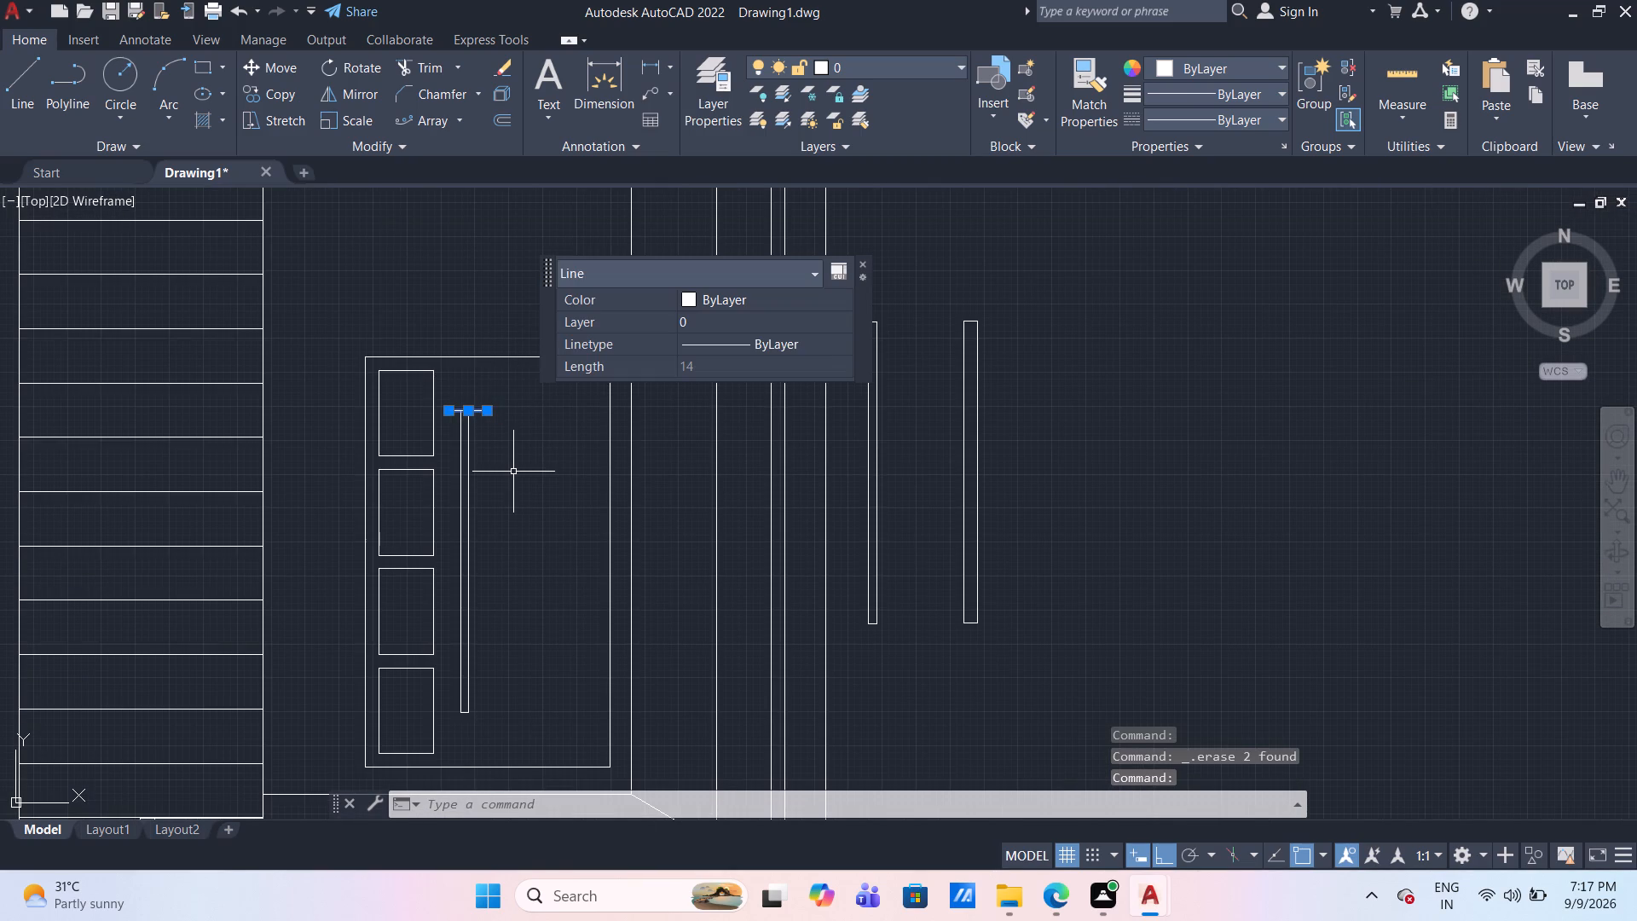
{"action": "key", "text": "Delete"}
Draw construction lines in the lower window from its top edge's midpoint: 20 down, followed by about 28 horizontally left.
{"action": "scroll", "coordinate": [515, 474], "scroll_direction": "down", "scroll_amount": 2}
{"action": "middle_click_drag", "start_coordinate": [539, 686], "coordinate": [523, 588]}
{"action": "scroll", "coordinate": [541, 643], "scroll_direction": "up", "scroll_amount": 2}
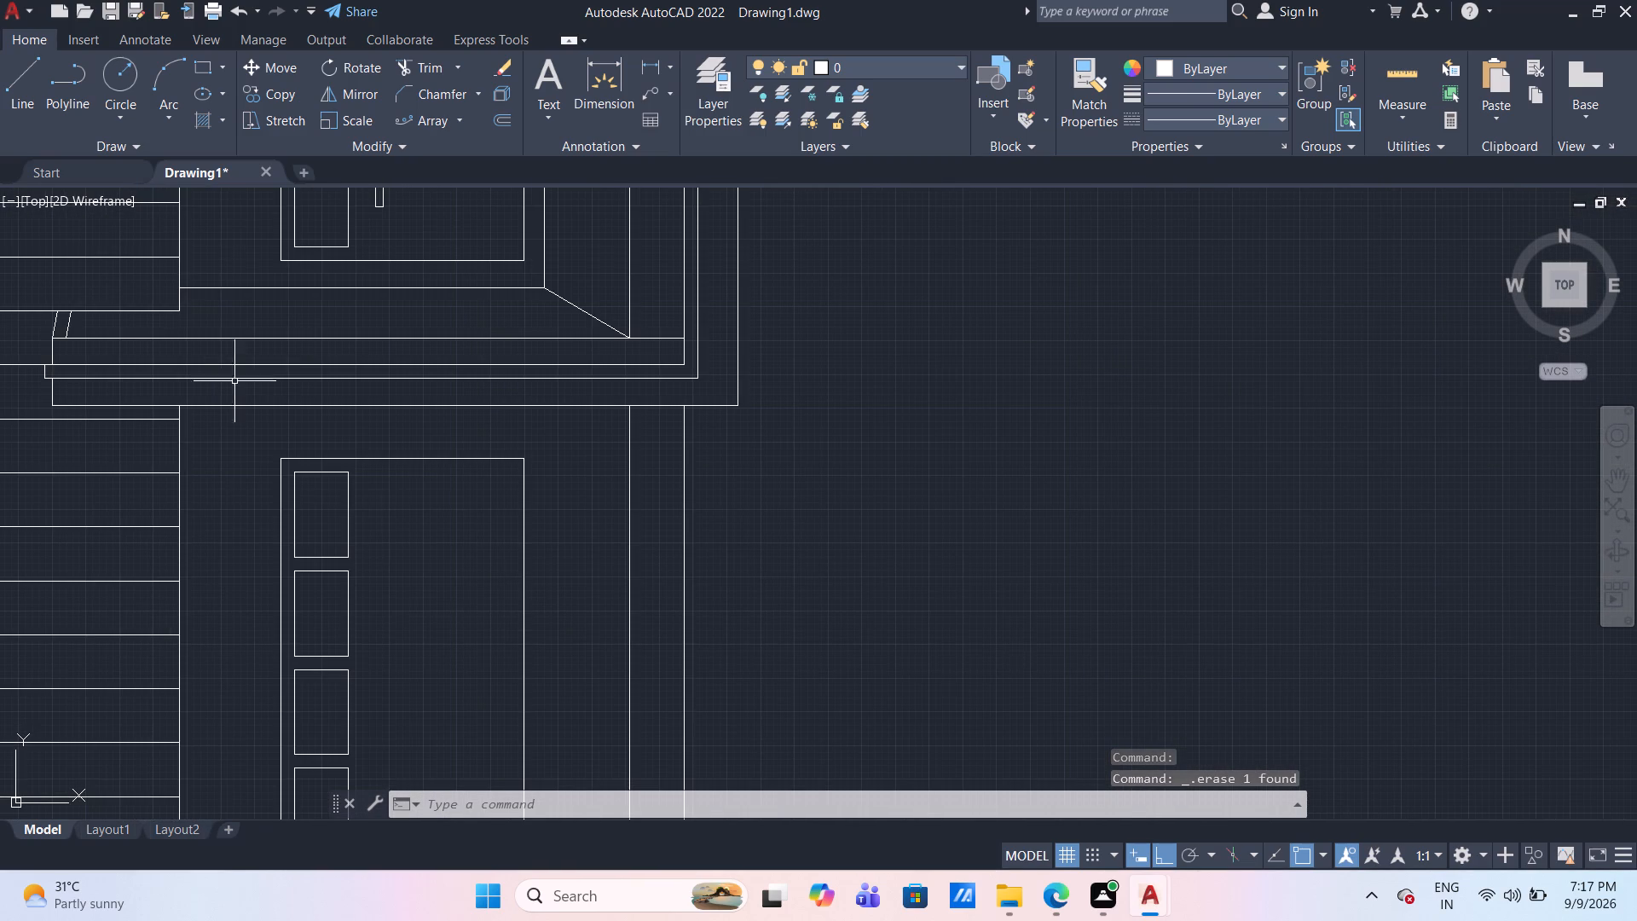
{"action": "left_click", "coordinate": [19, 93]}
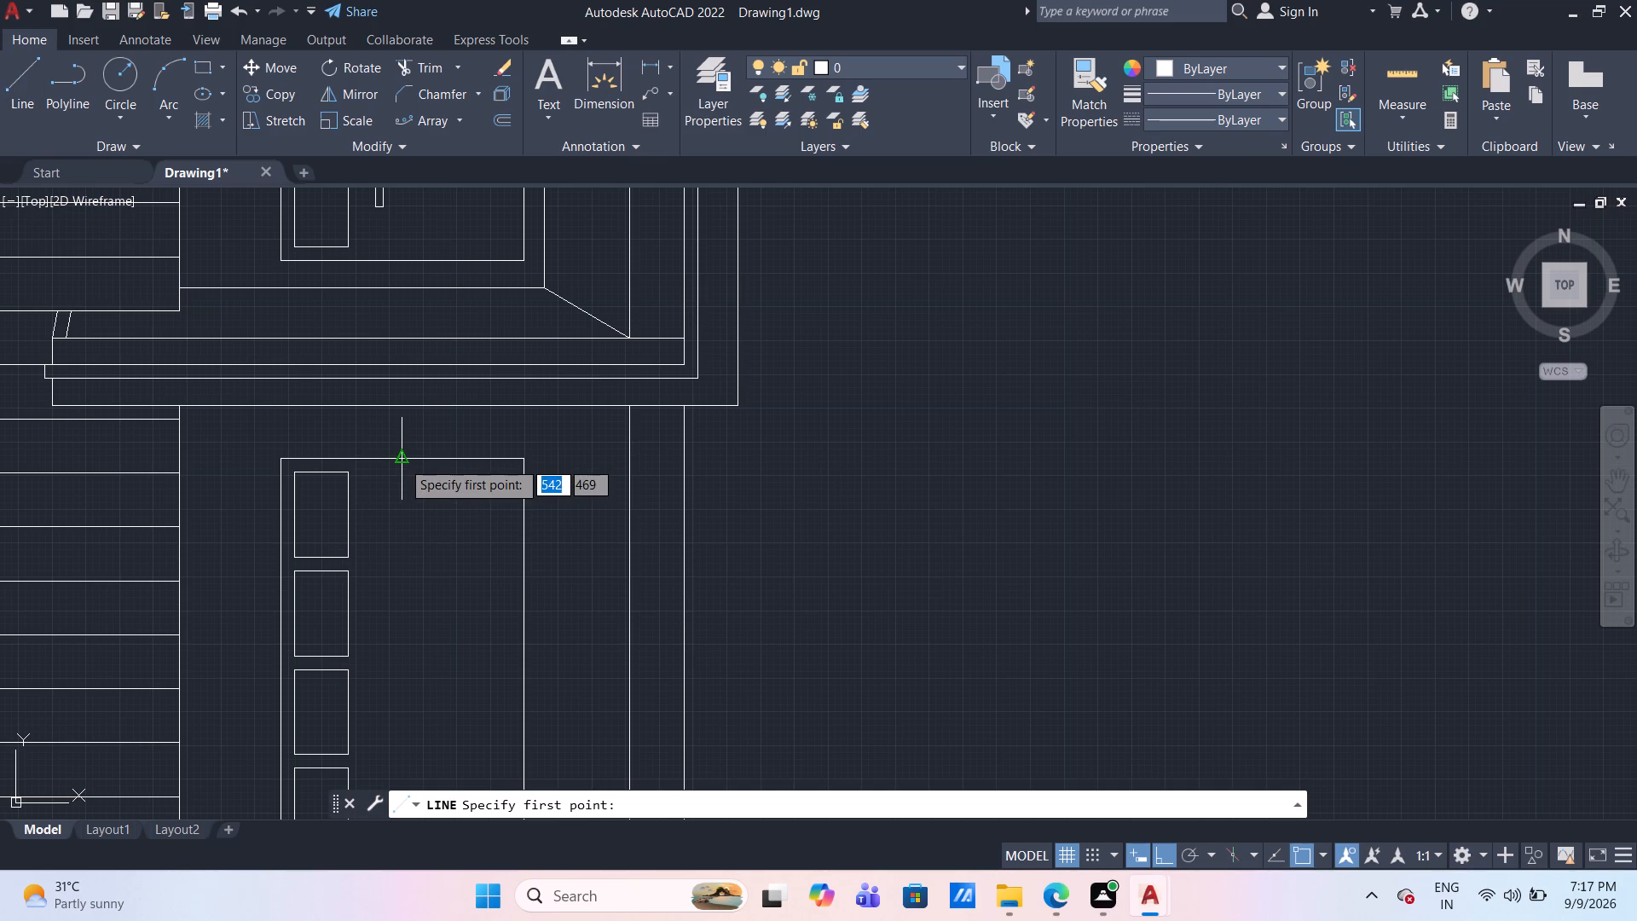
{"action": "left_click", "coordinate": [402, 460]}
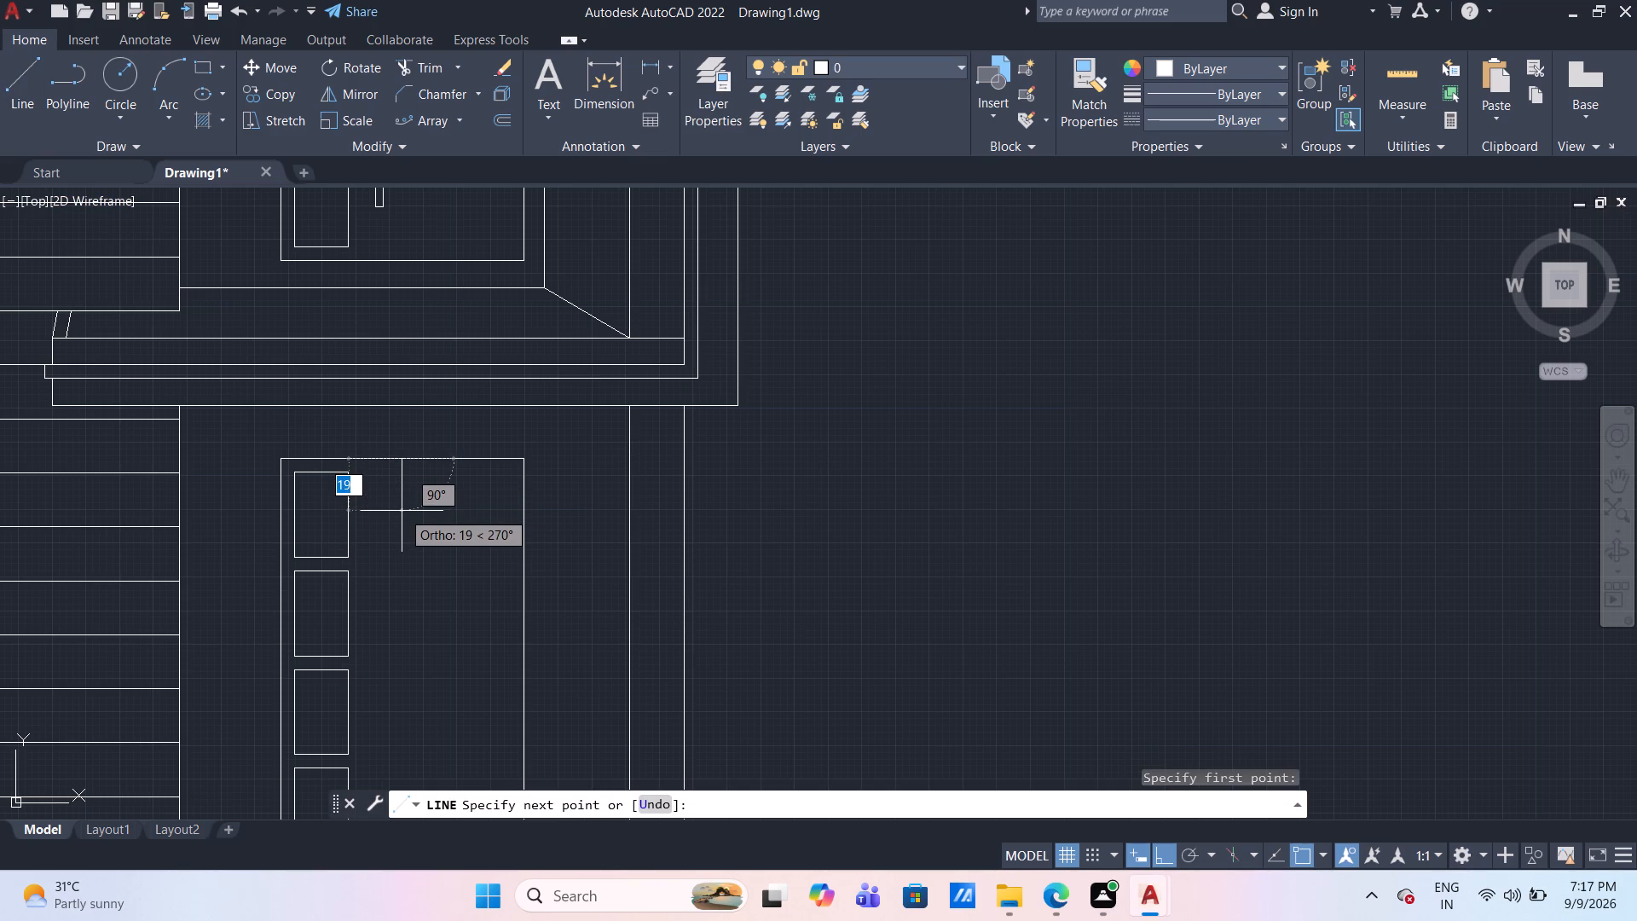
{"action": "type", "text": "20"}
{"action": "key", "text": "Return"}
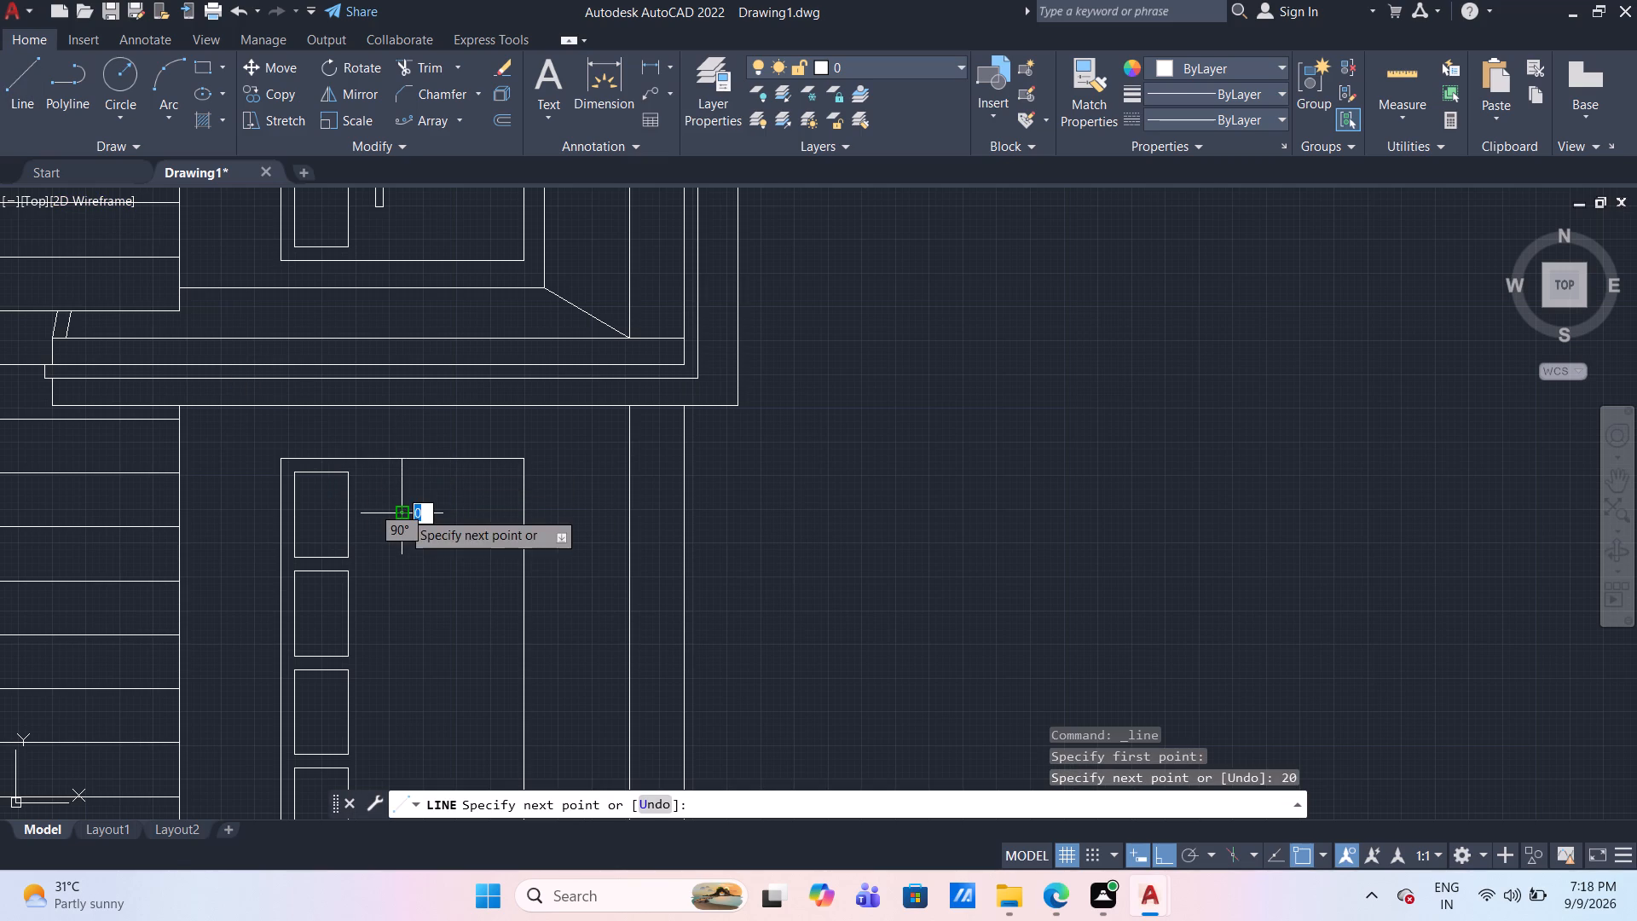
{"action": "left_click", "coordinate": [325, 514]}
{"action": "key", "text": "Escape"}
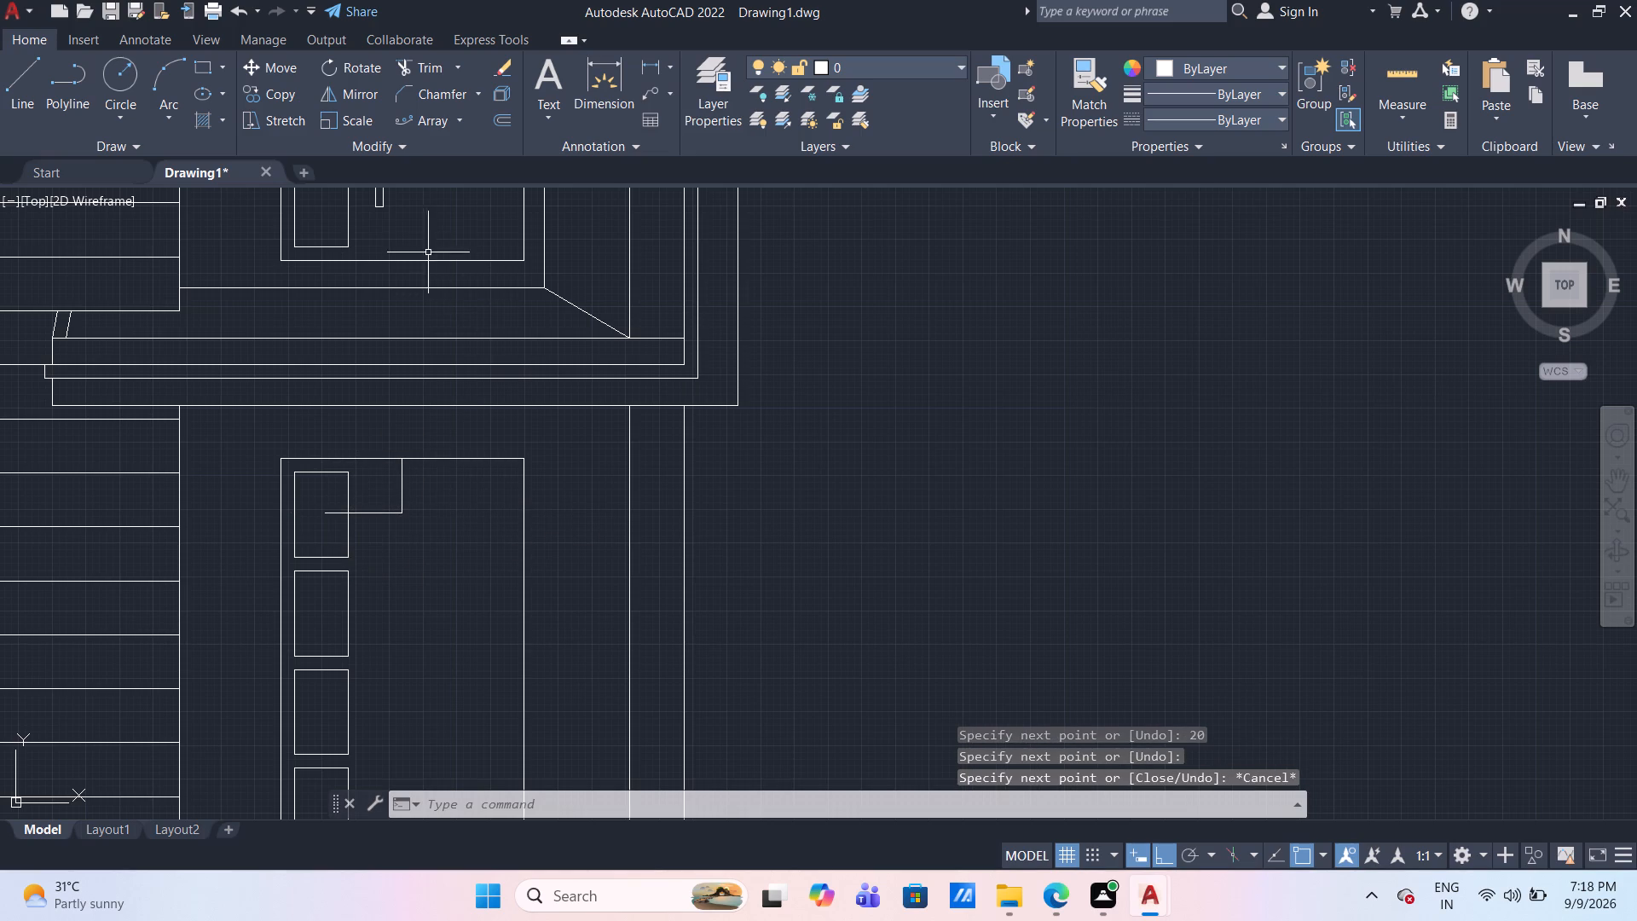
Copy the narrow vertical bar from the upper window straight down into the lower window, placing its top-left corner on the horizontal construction line.
{"action": "middle_click_drag", "start_coordinate": [419, 218], "coordinate": [379, 361]}
{"action": "left_click", "coordinate": [373, 356]}
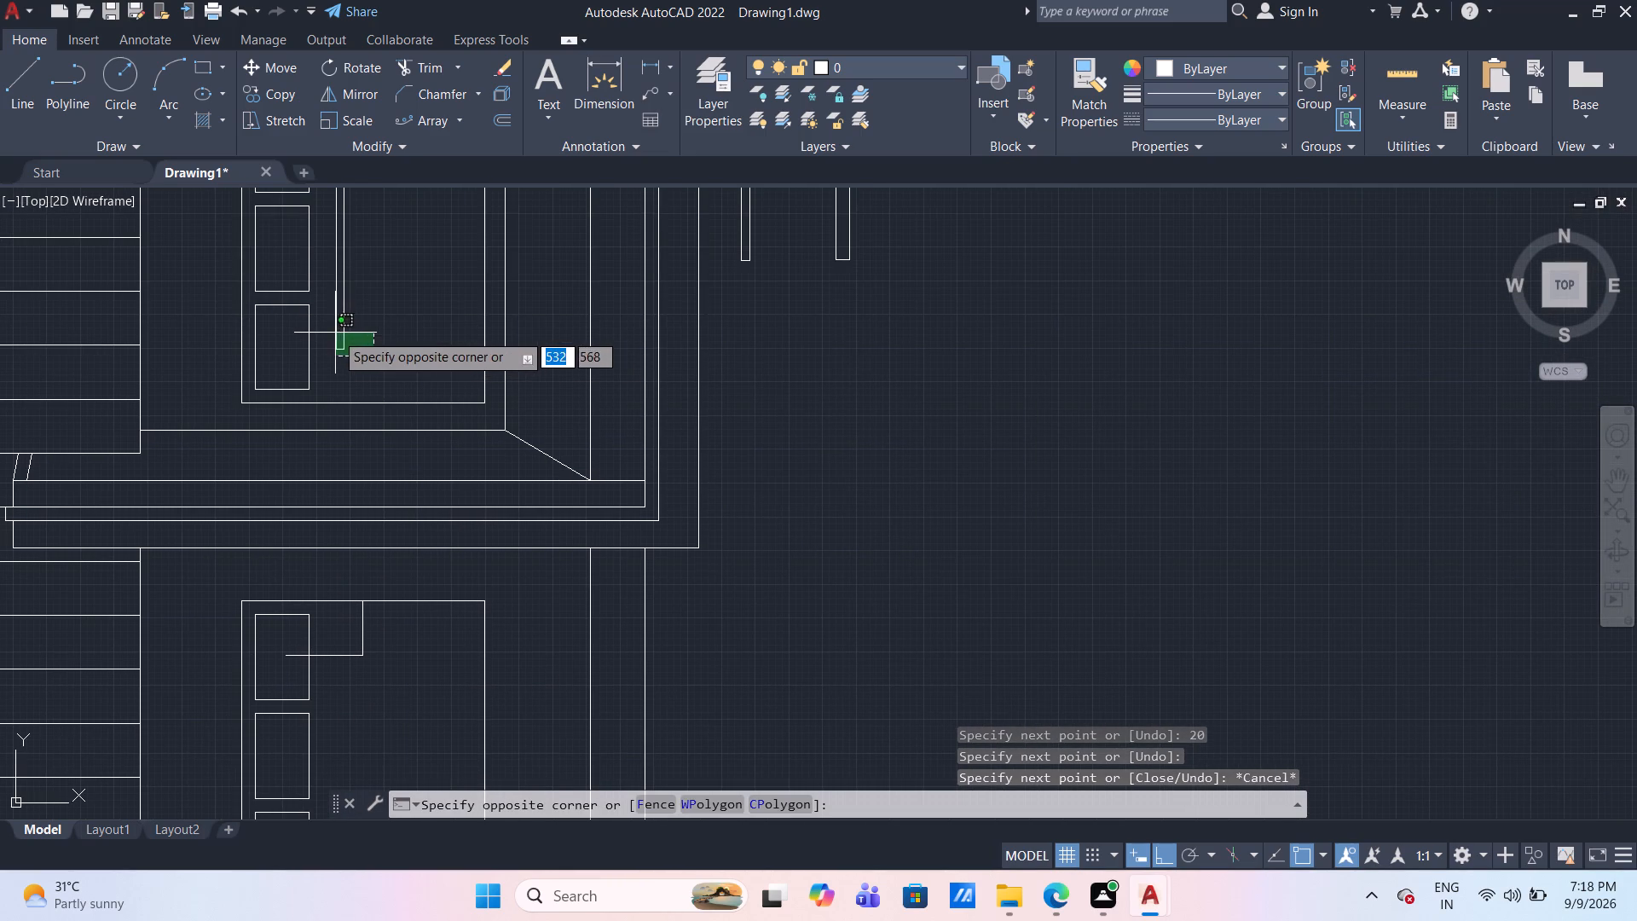
{"action": "left_click", "coordinate": [335, 333]}
{"action": "type", "text": "CO"}
{"action": "key", "text": "Return"}
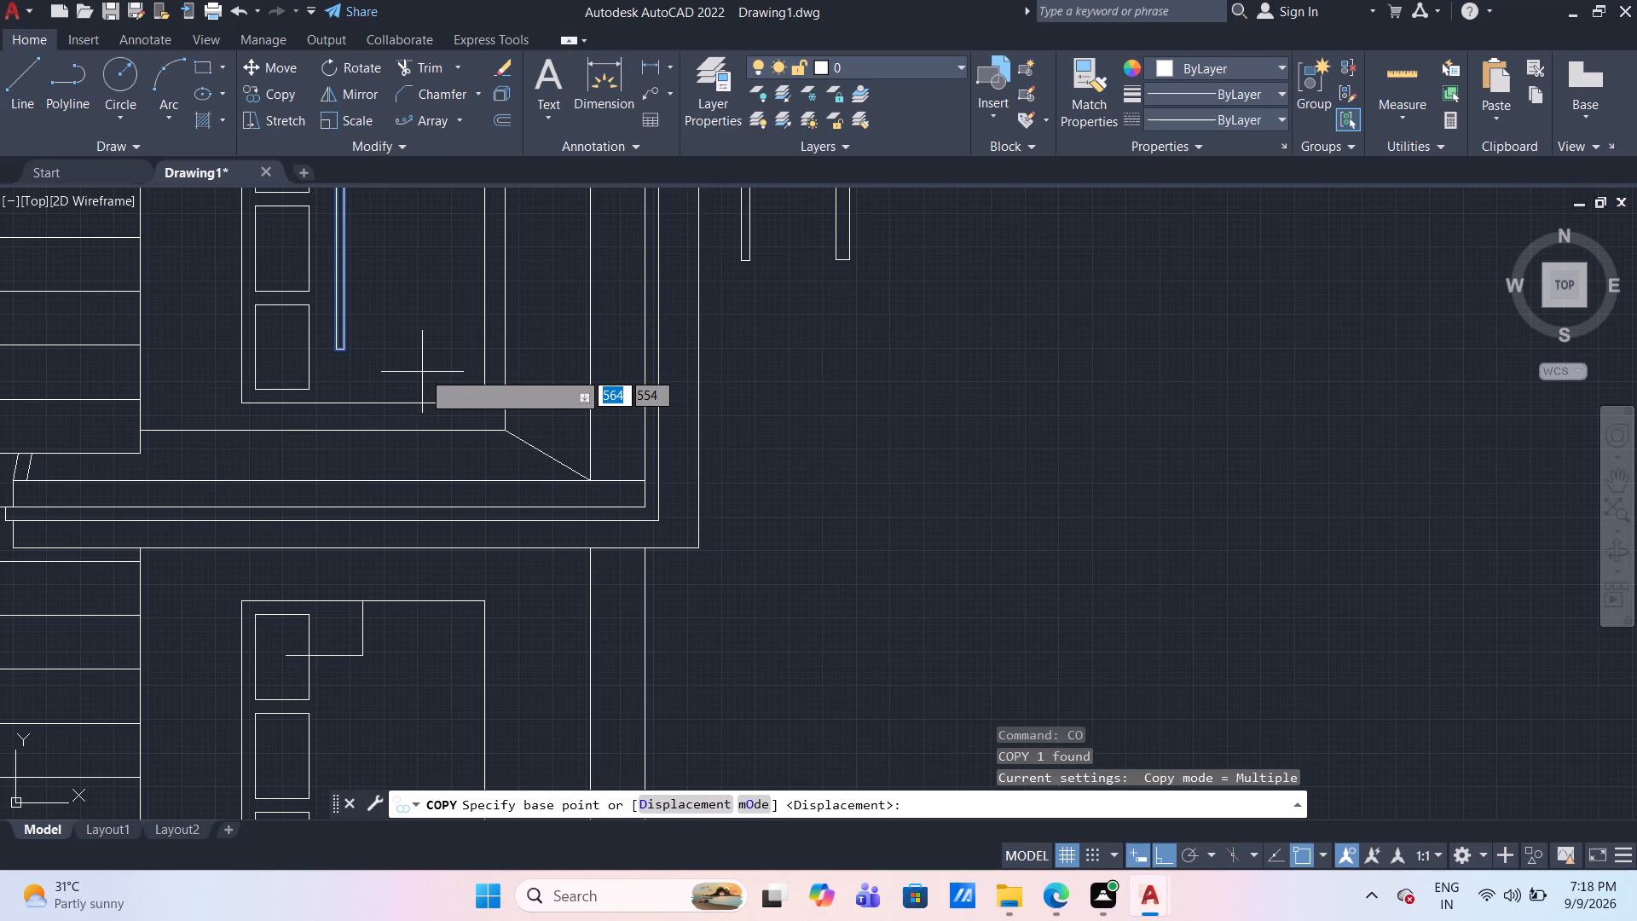
{"action": "scroll", "coordinate": [416, 327], "scroll_direction": "down", "scroll_amount": 2}
{"action": "scroll", "coordinate": [379, 229], "scroll_direction": "up", "scroll_amount": 2}
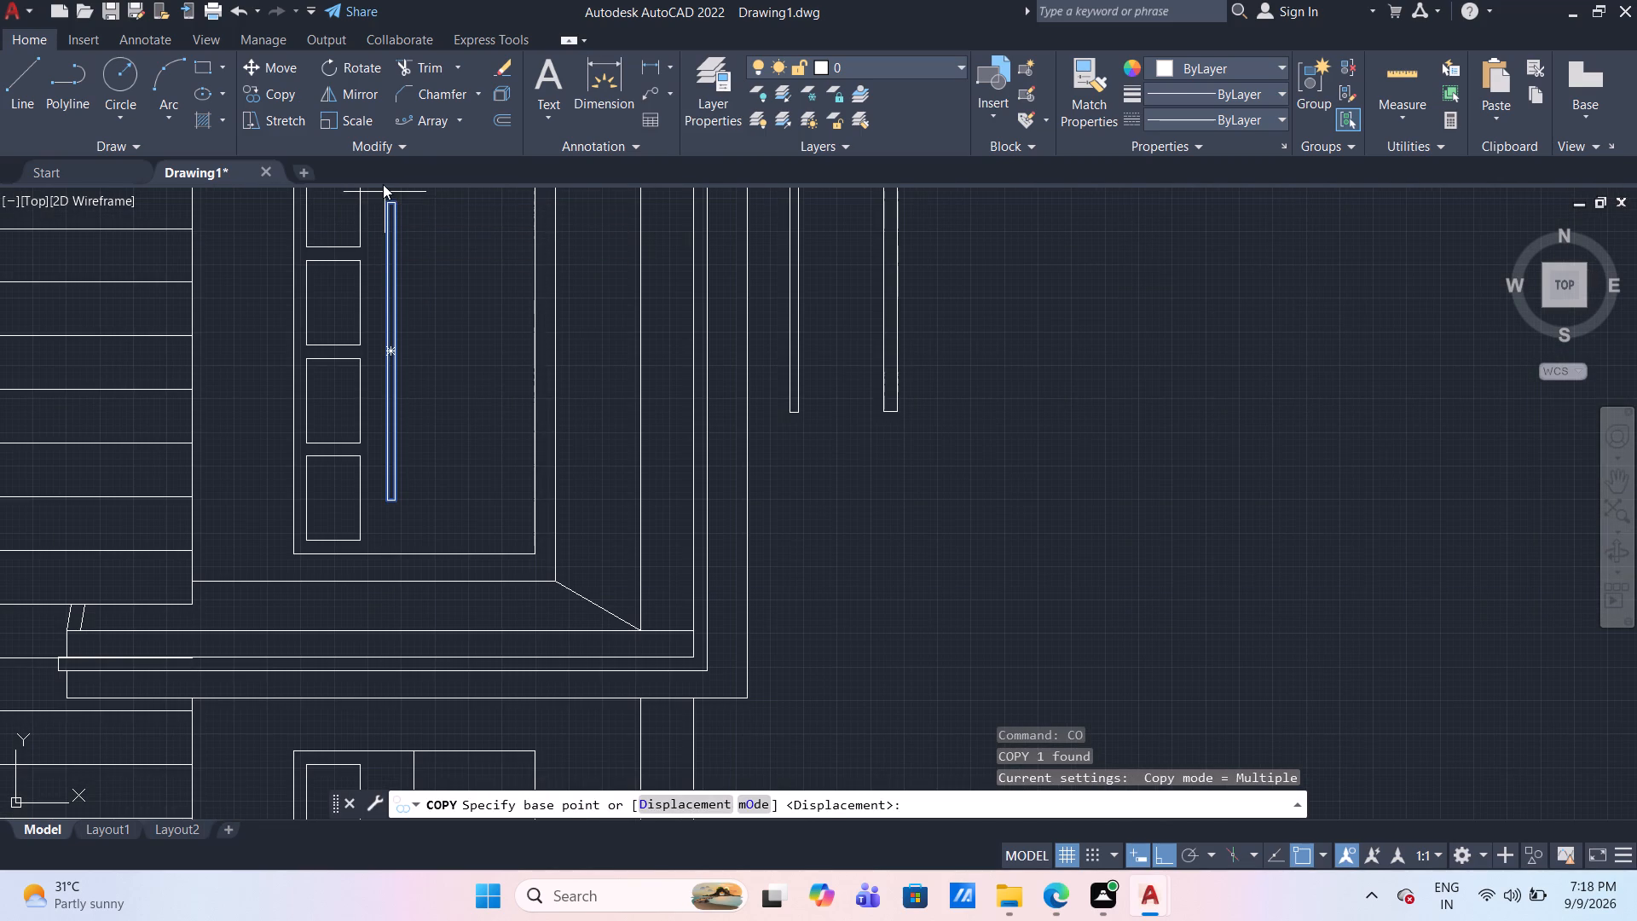
{"action": "left_click", "coordinate": [385, 200]}
{"action": "scroll", "coordinate": [373, 579], "scroll_direction": "down", "scroll_amount": 1}
{"action": "middle_click_drag", "start_coordinate": [373, 580], "coordinate": [421, 333]}
{"action": "scroll", "coordinate": [444, 497], "scroll_direction": "up", "scroll_amount": 2}
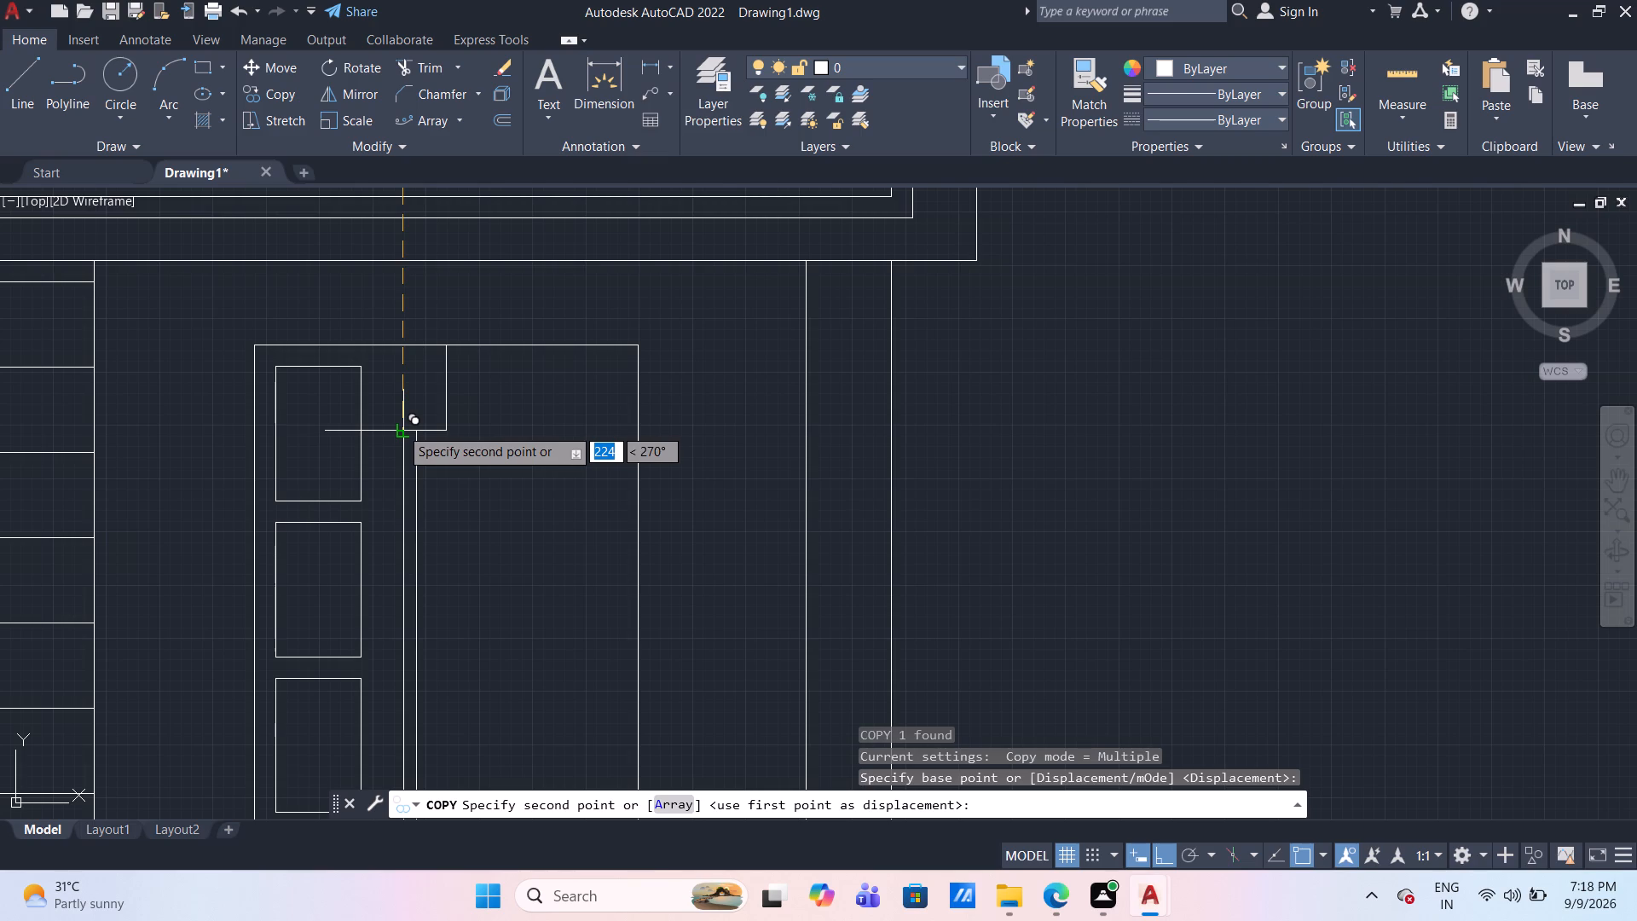
{"action": "left_click", "coordinate": [400, 427]}
{"action": "key", "text": "Escape"}
Delete the vertical and horizontal construction lines above the copied bar in the lower window.
{"action": "left_click", "coordinate": [464, 438]}
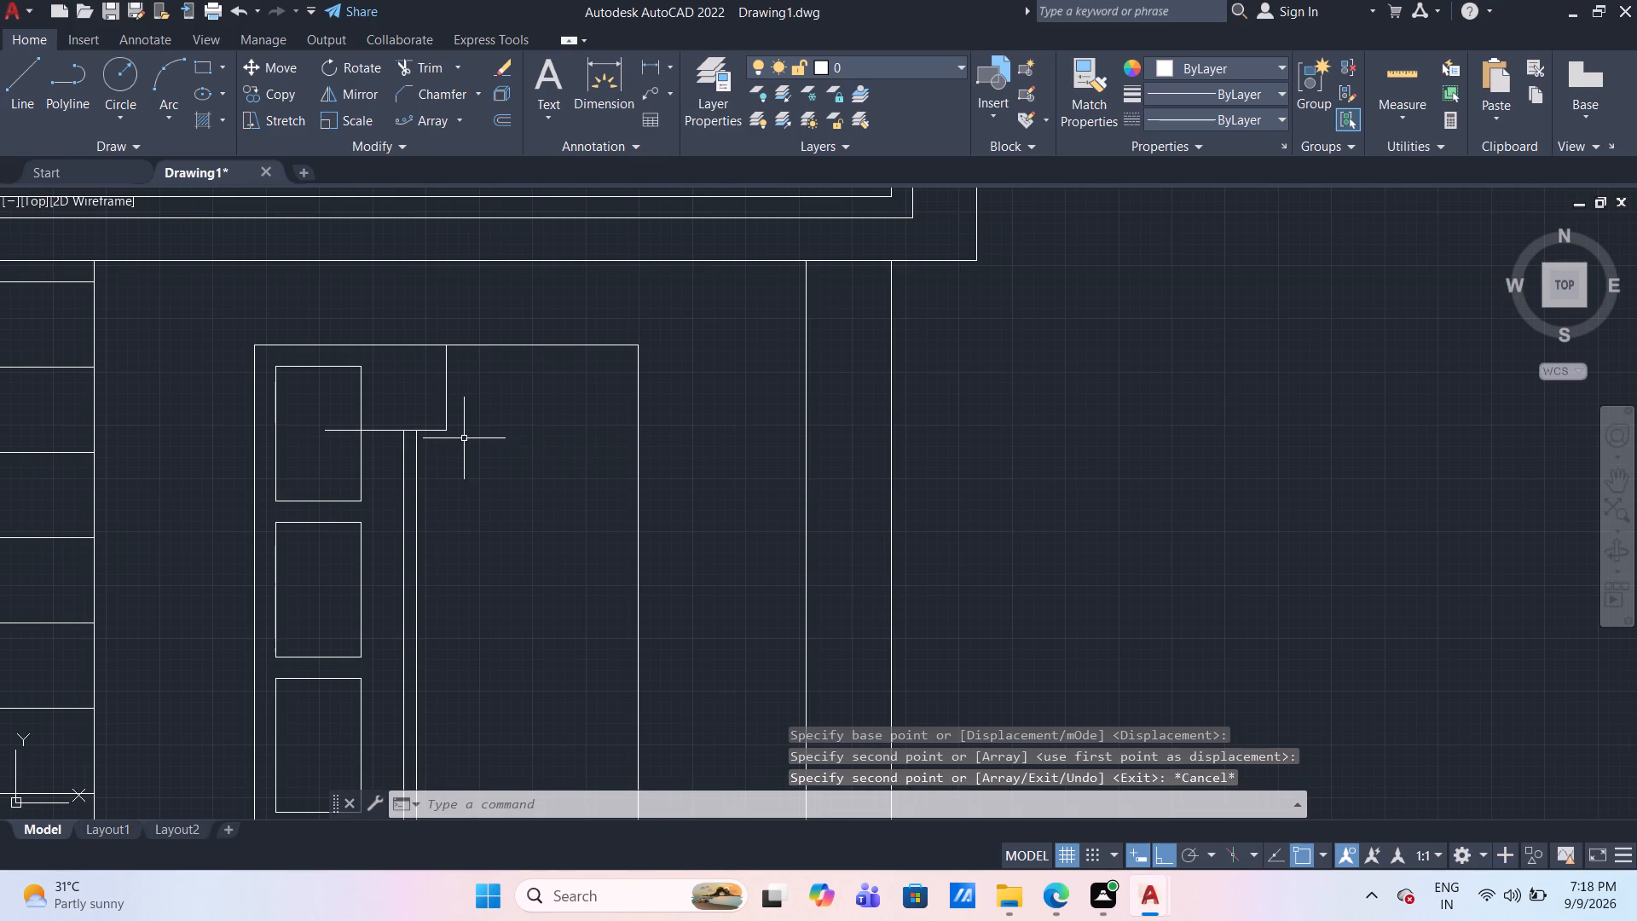
{"action": "left_click", "coordinate": [437, 408]}
{"action": "key", "text": "Delete"}
Delete the two spare narrow rectangles standing in the empty space beside the elevation.
{"action": "scroll", "coordinate": [437, 408], "scroll_direction": "down", "scroll_amount": 2}
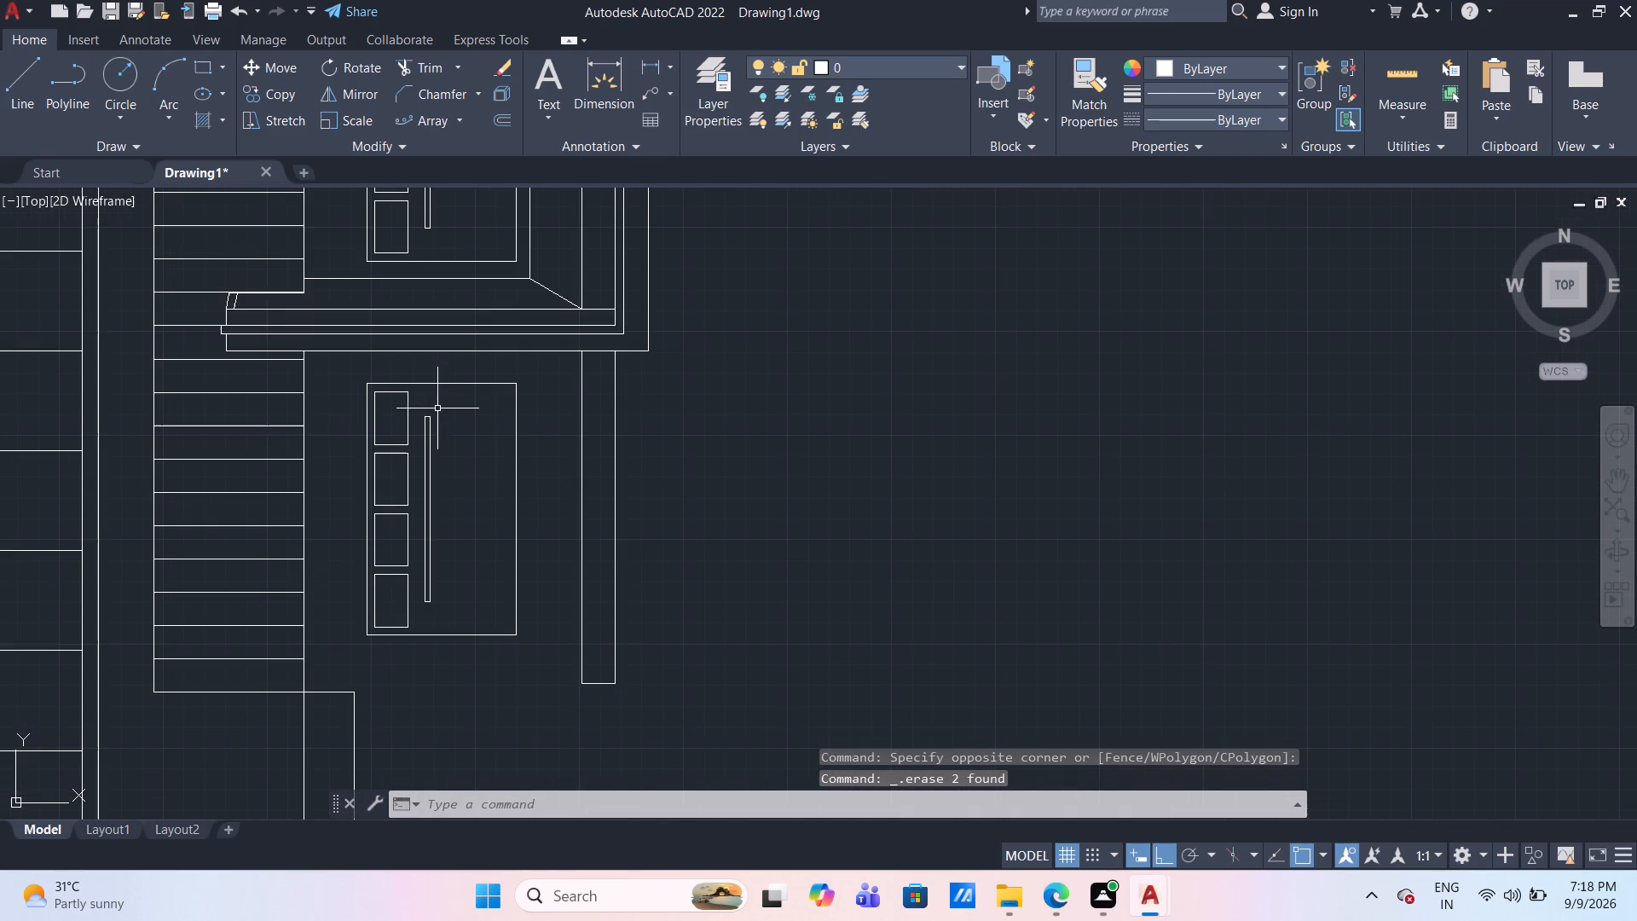
{"action": "scroll", "coordinate": [543, 397], "scroll_direction": "down", "scroll_amount": 3}
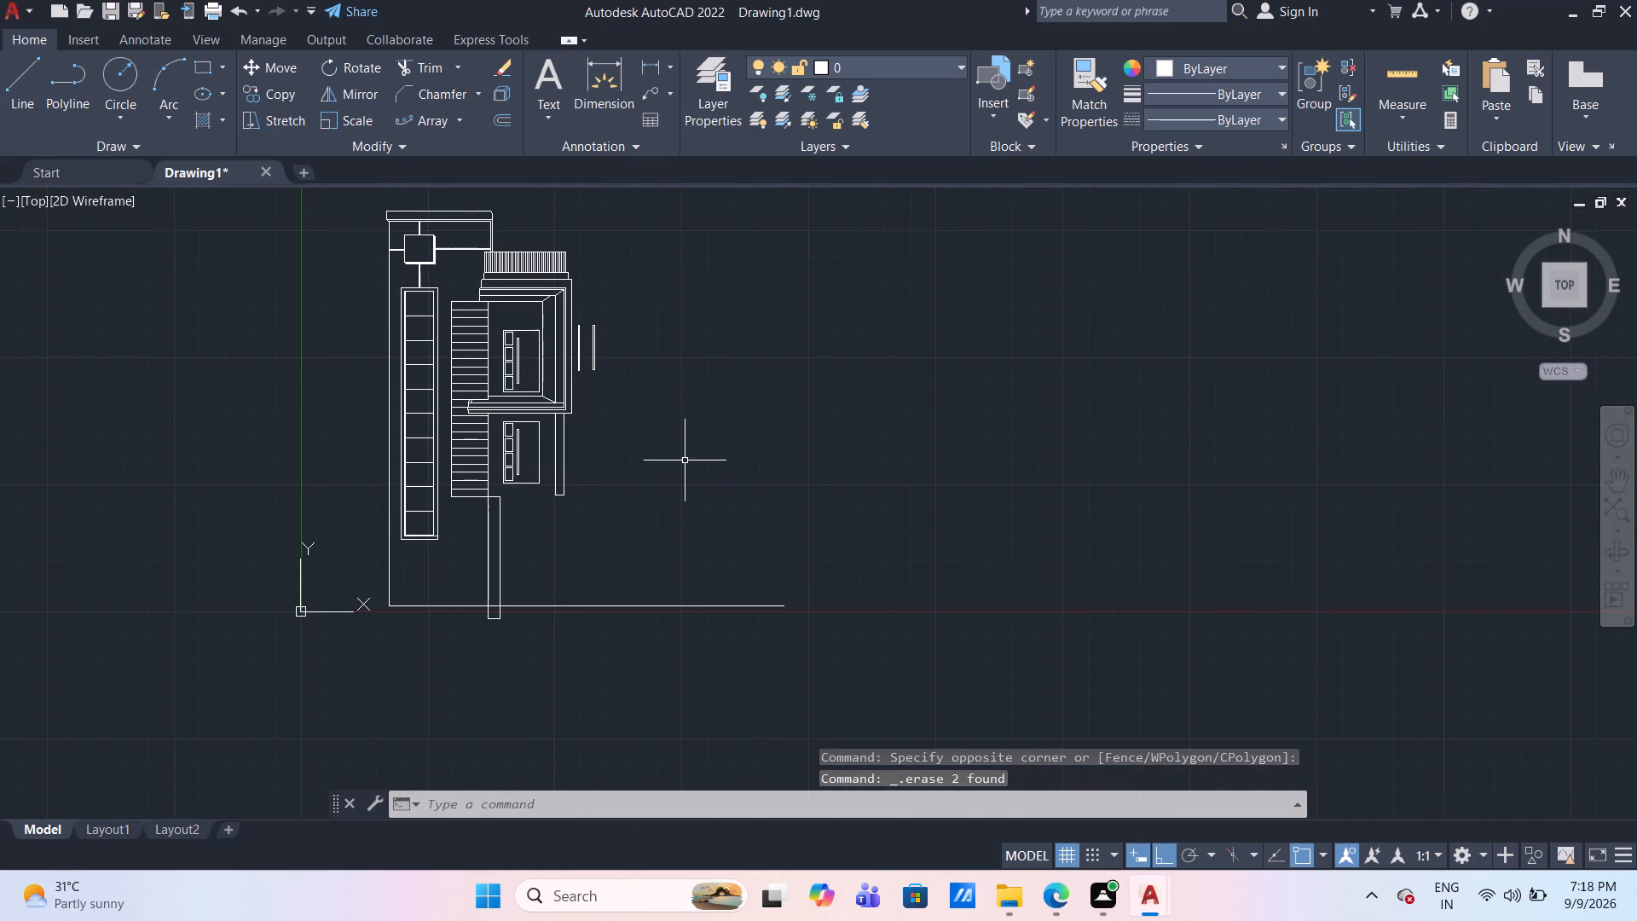
{"action": "scroll", "coordinate": [665, 454], "scroll_direction": "up", "scroll_amount": 1}
{"action": "middle_click_drag", "start_coordinate": [663, 453], "coordinate": [693, 552]}
{"action": "middle_click_drag", "start_coordinate": [691, 552], "coordinate": [688, 542]}
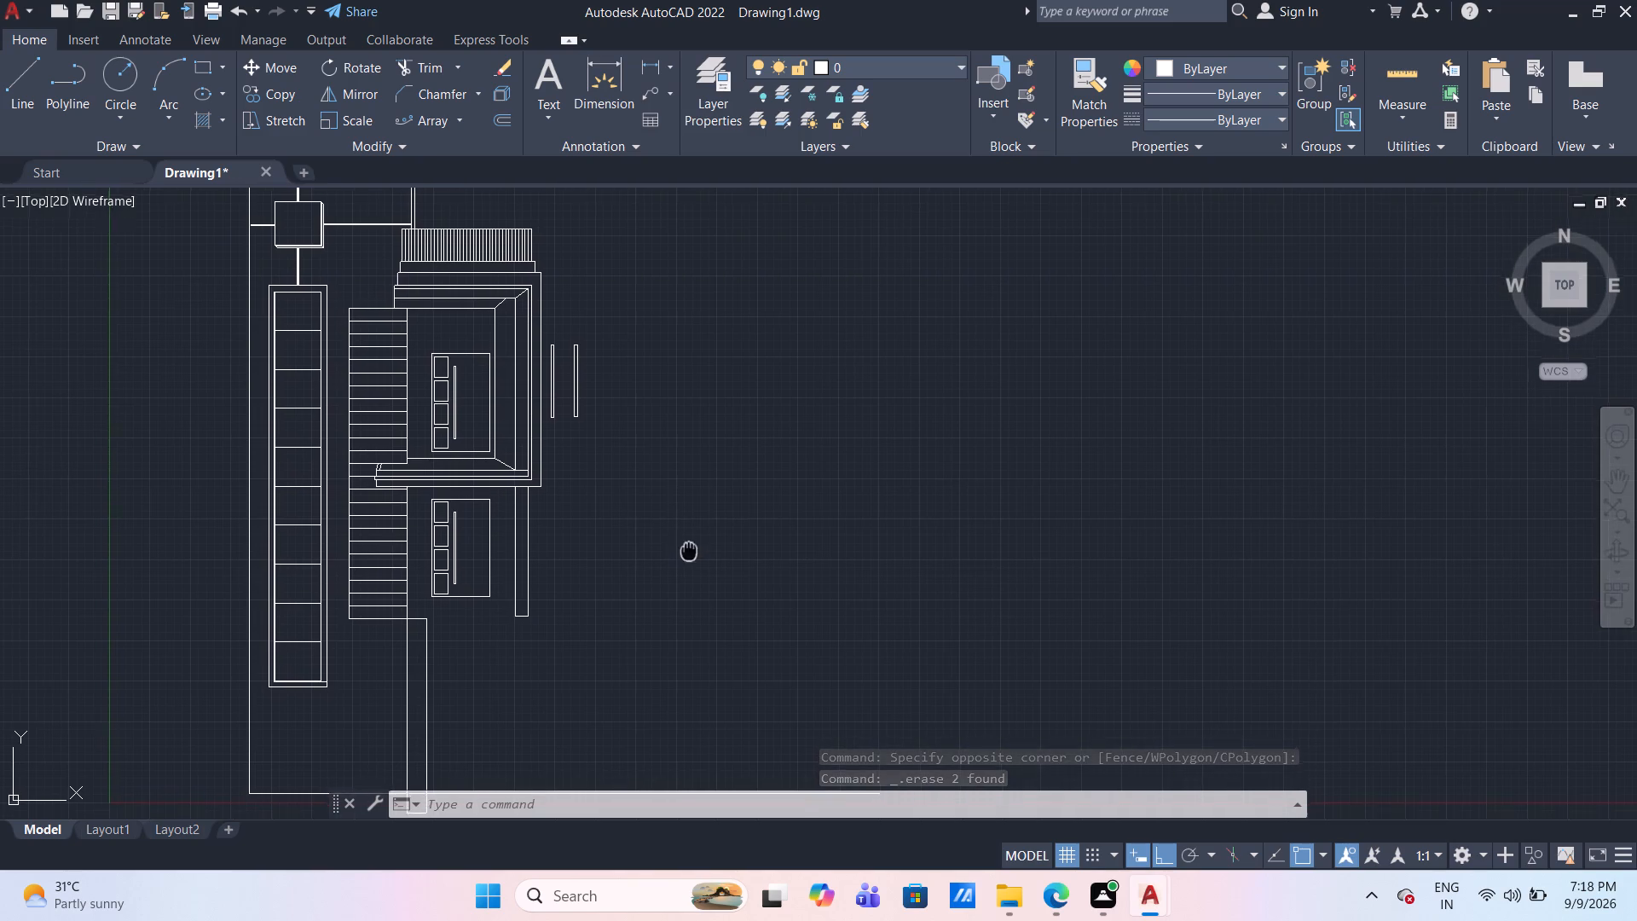
{"action": "middle_click_drag", "start_coordinate": [688, 542], "coordinate": [703, 523]}
{"action": "scroll", "coordinate": [703, 523], "scroll_direction": "down", "scroll_amount": 1}
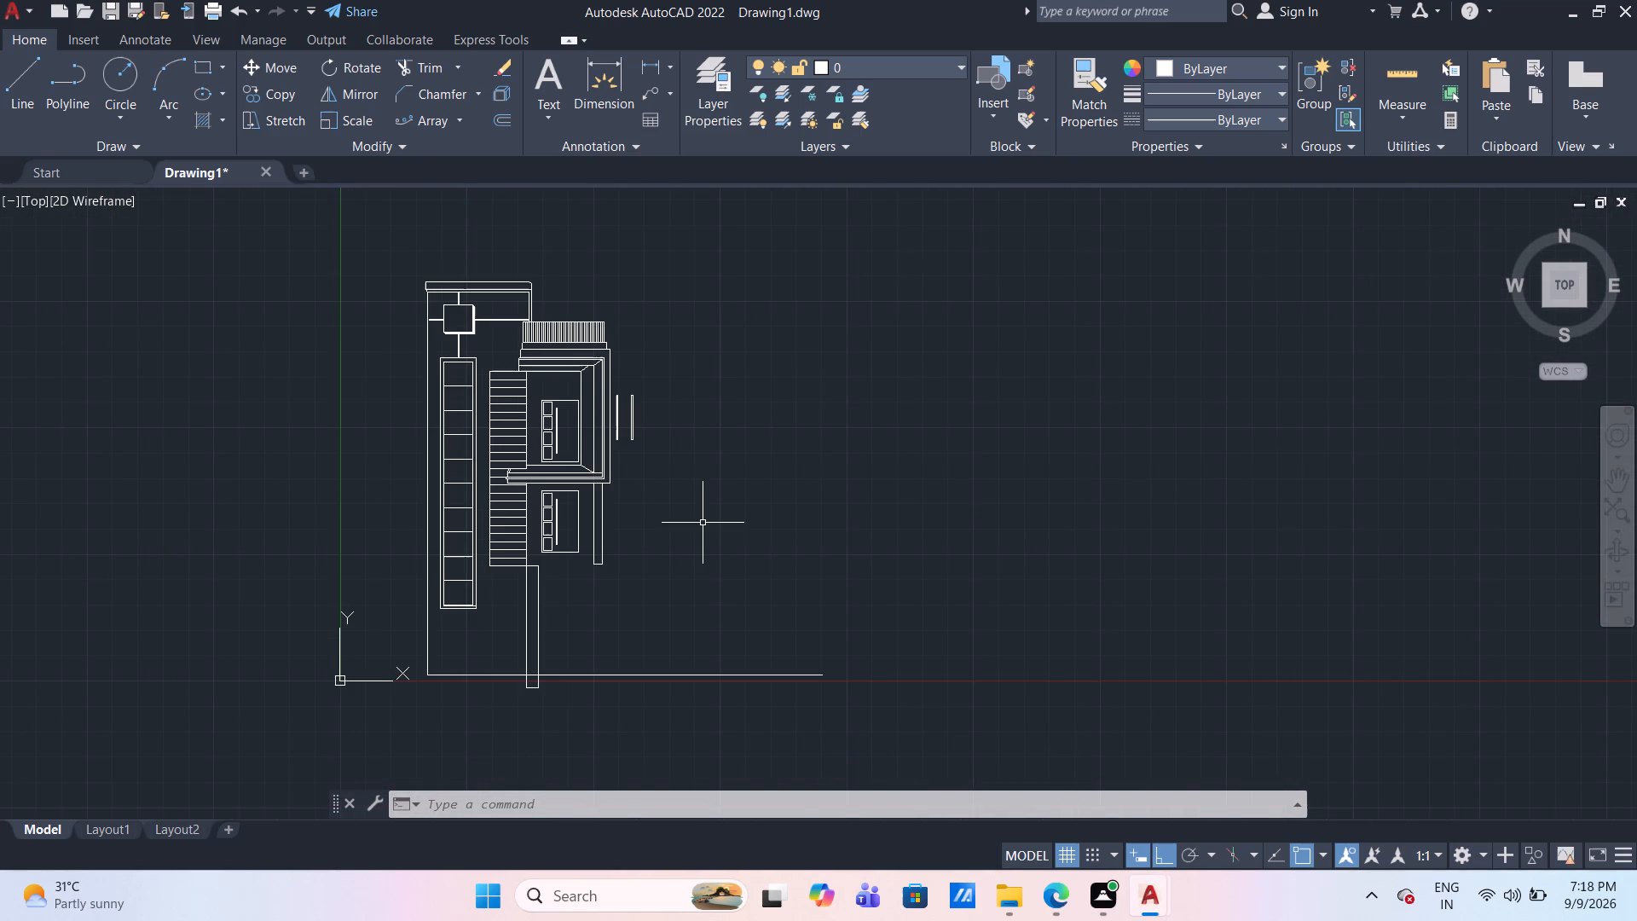
{"action": "scroll", "coordinate": [674, 455], "scroll_direction": "up", "scroll_amount": 2}
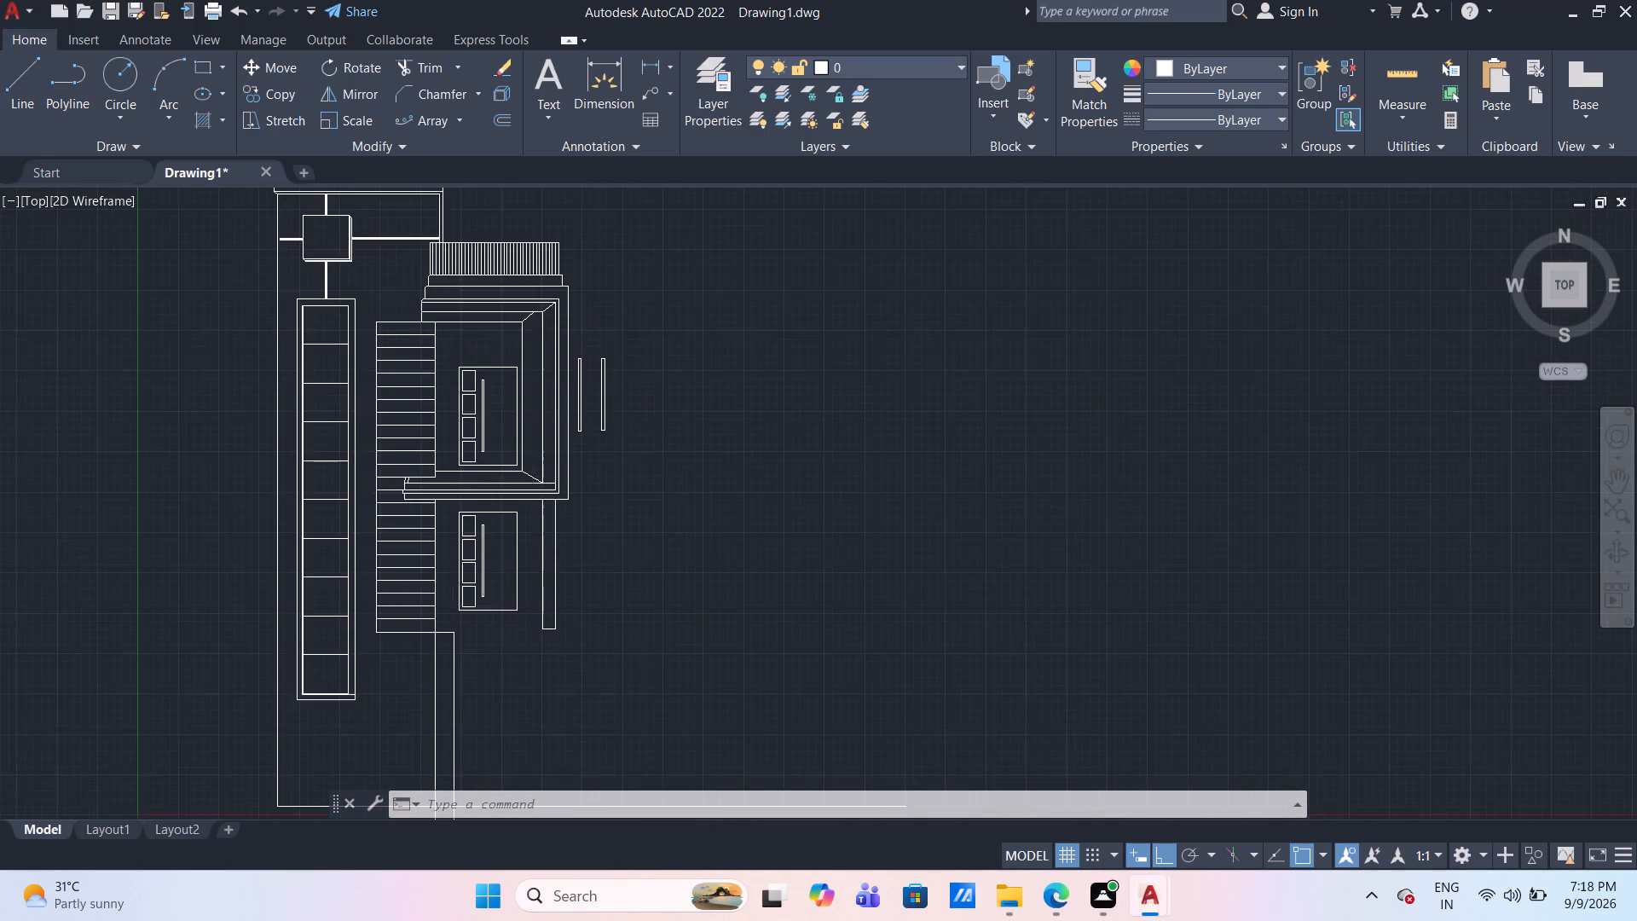
{"action": "left_click", "coordinate": [616, 435]}
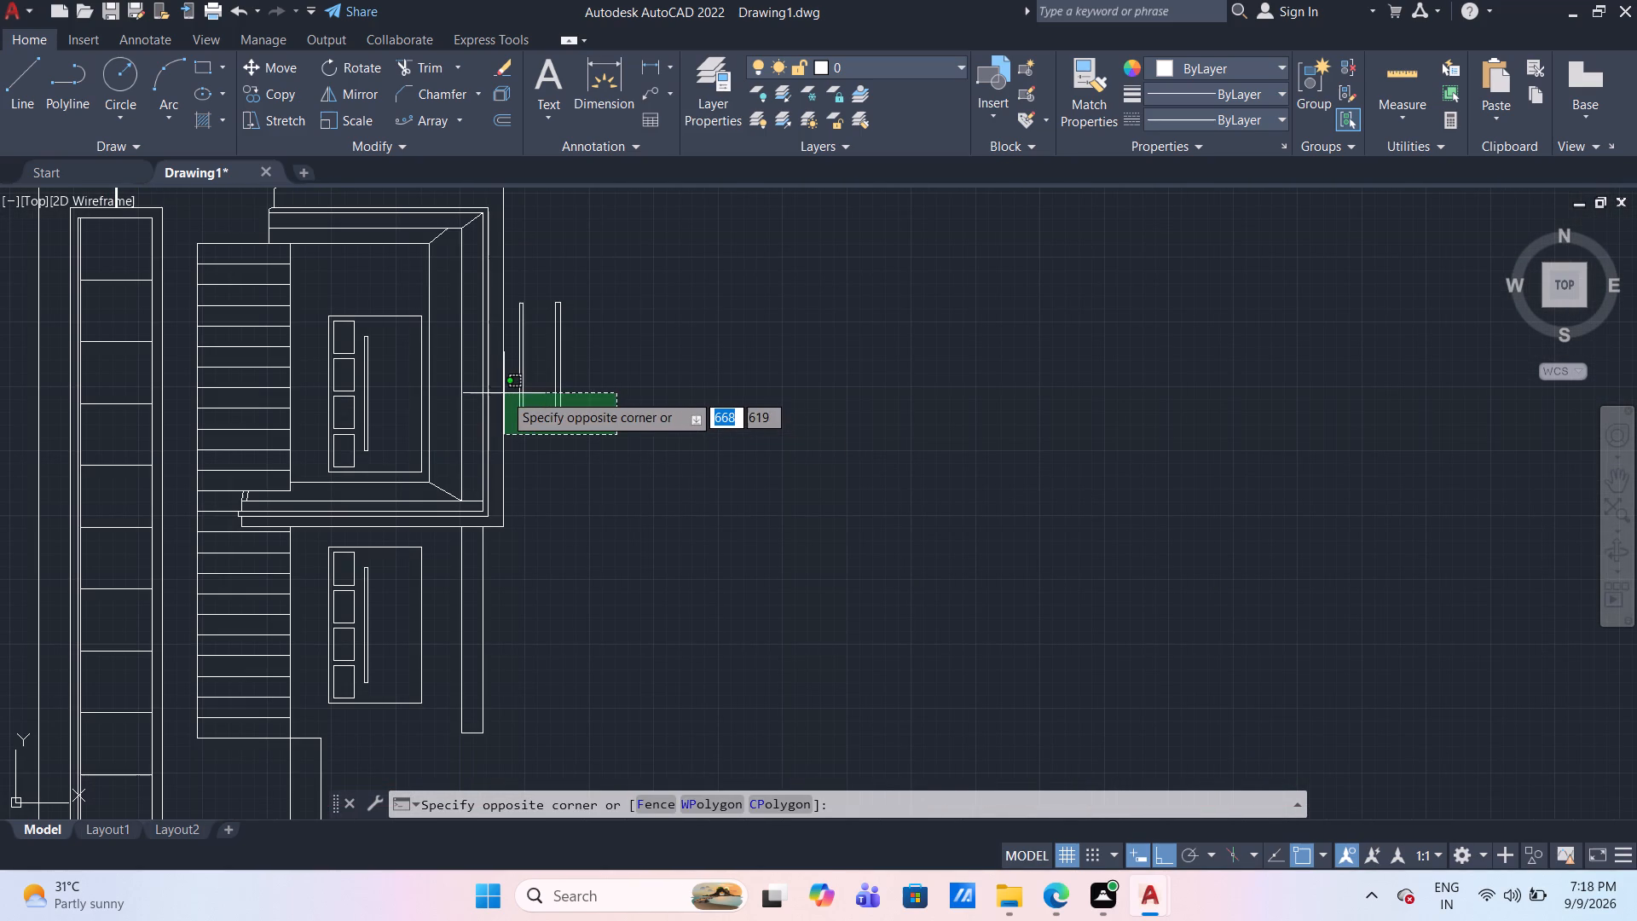
{"action": "left_click", "coordinate": [516, 393]}
{"action": "key", "text": "Delete"}
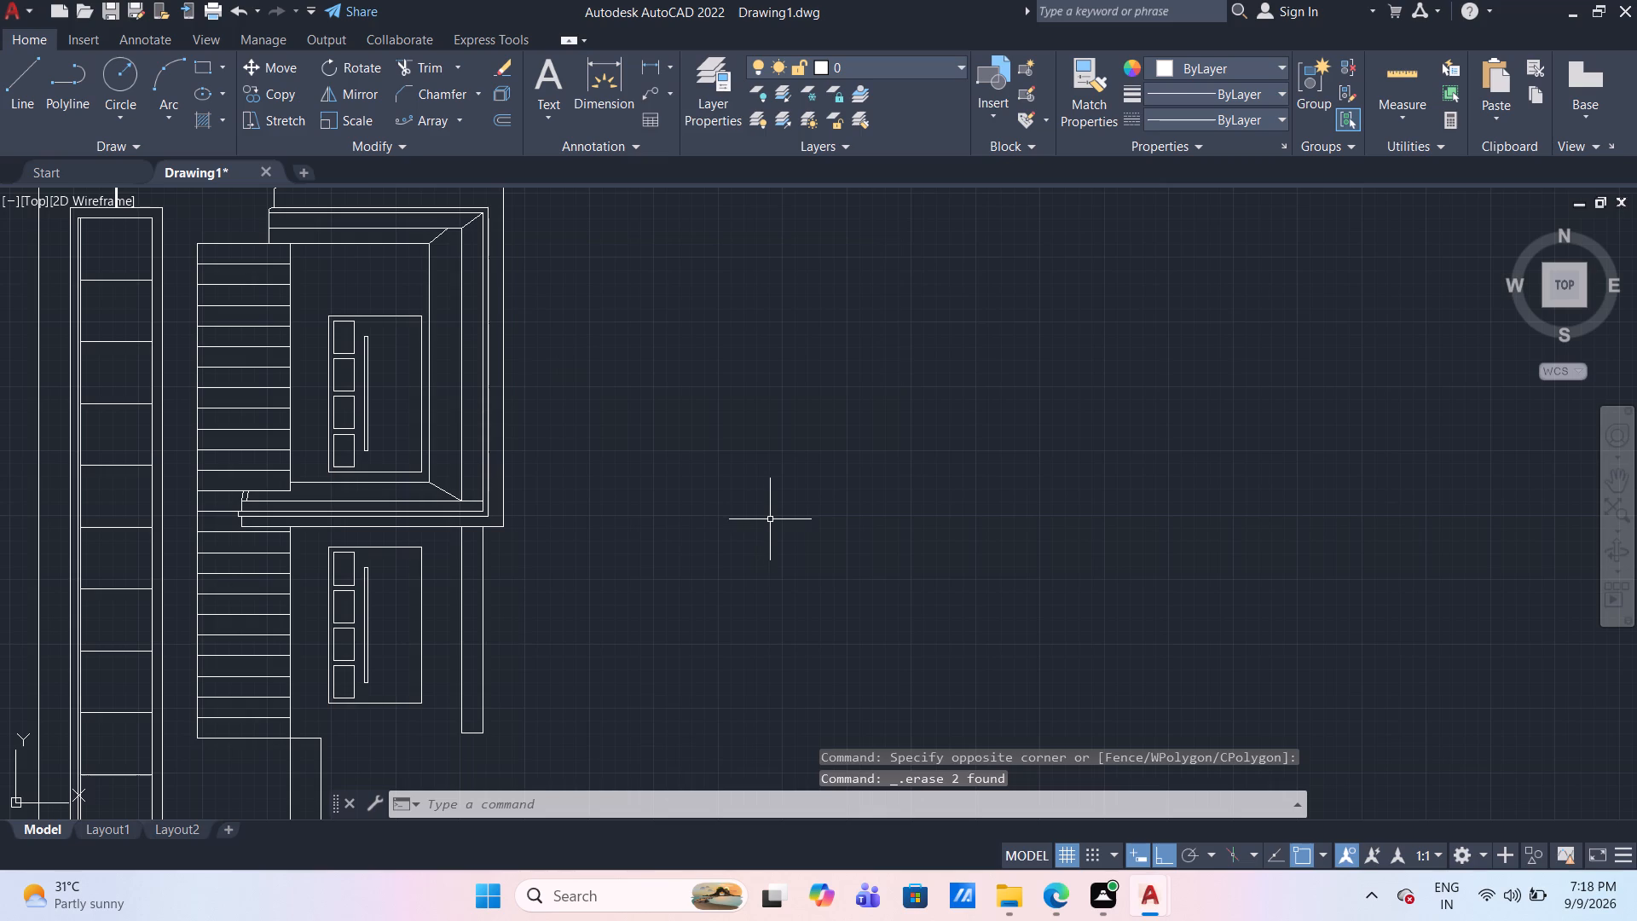
Begin a line at the bottom-right corner of the column beside the lower window, with Ortho off.
{"action": "scroll", "coordinate": [774, 524], "scroll_direction": "down", "scroll_amount": 1}
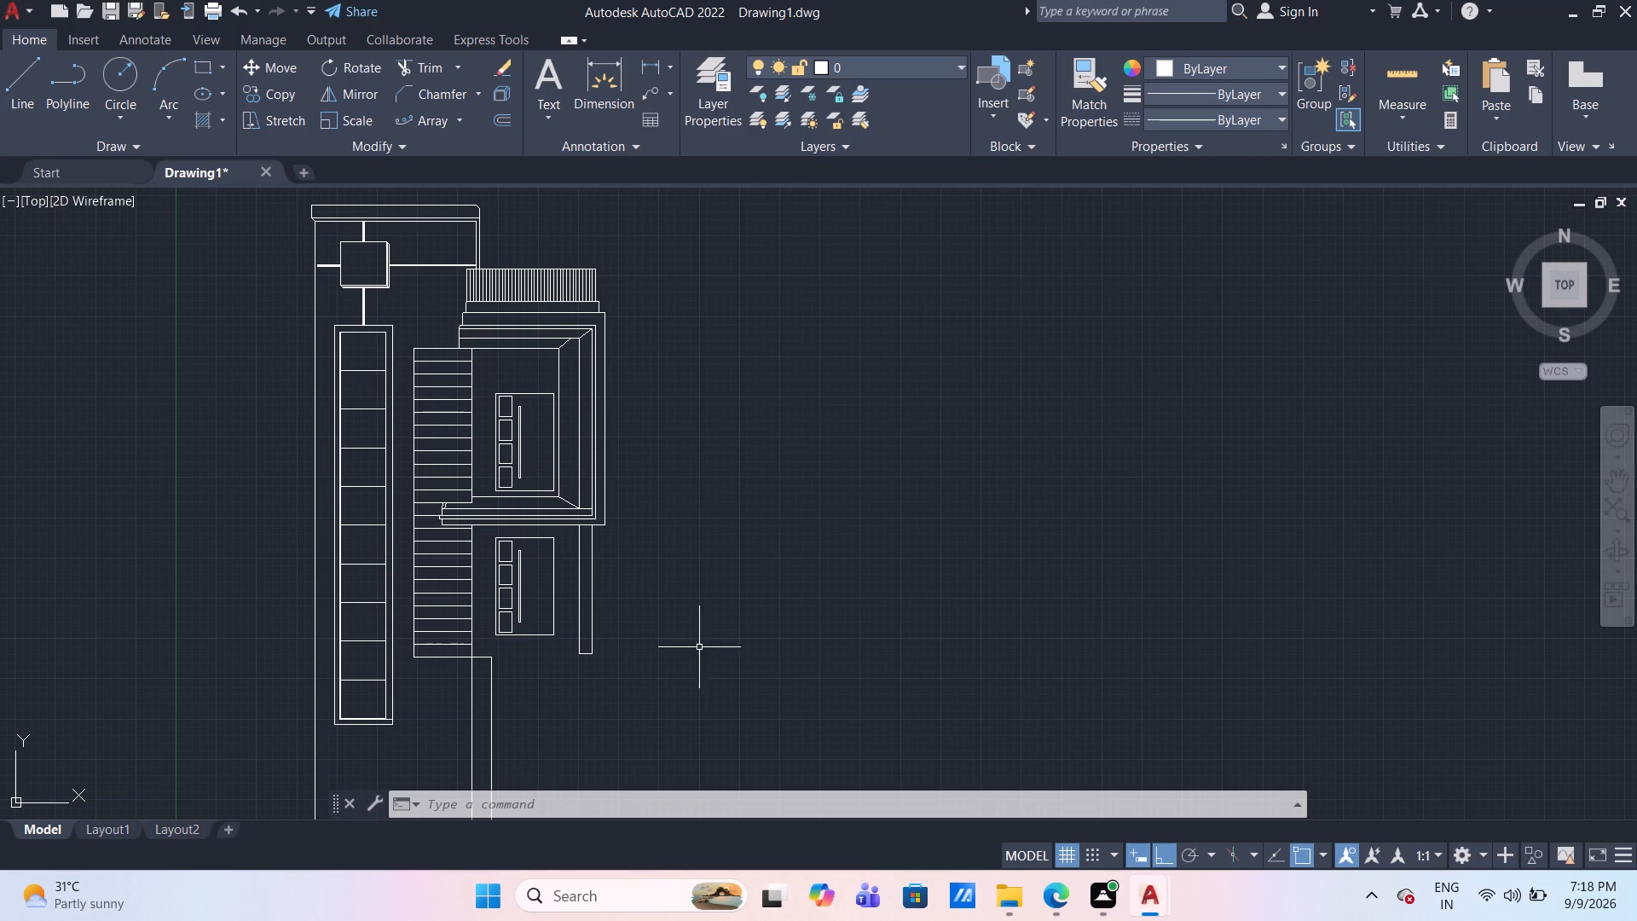
{"action": "middle_click_drag", "start_coordinate": [687, 660], "coordinate": [600, 414]}
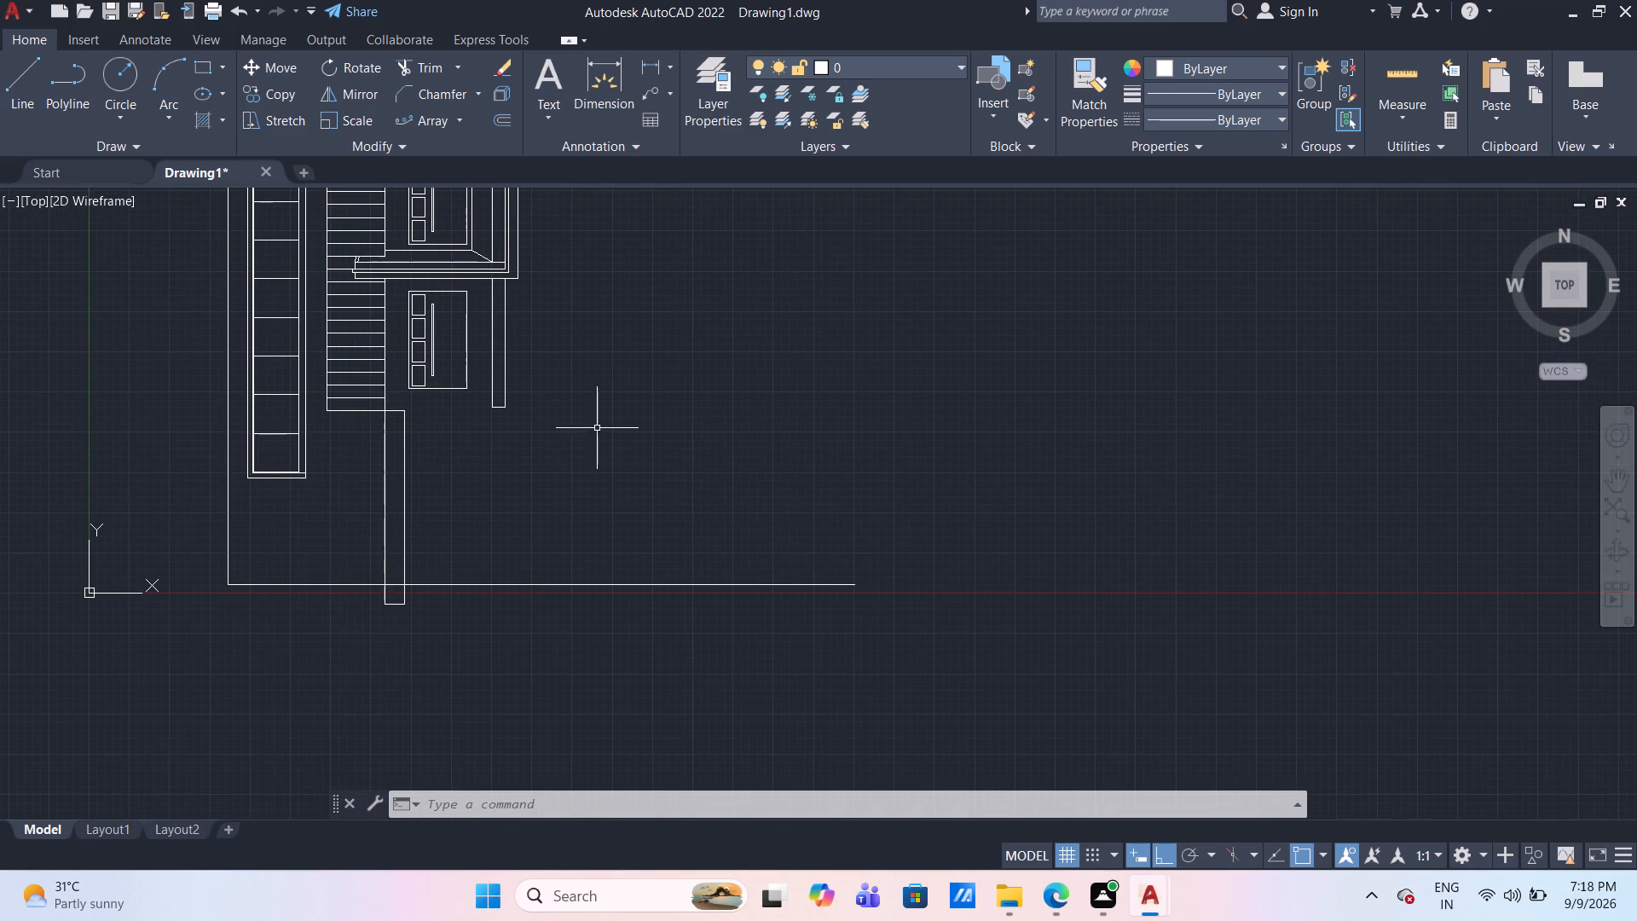
{"action": "left_click", "coordinate": [38, 69]}
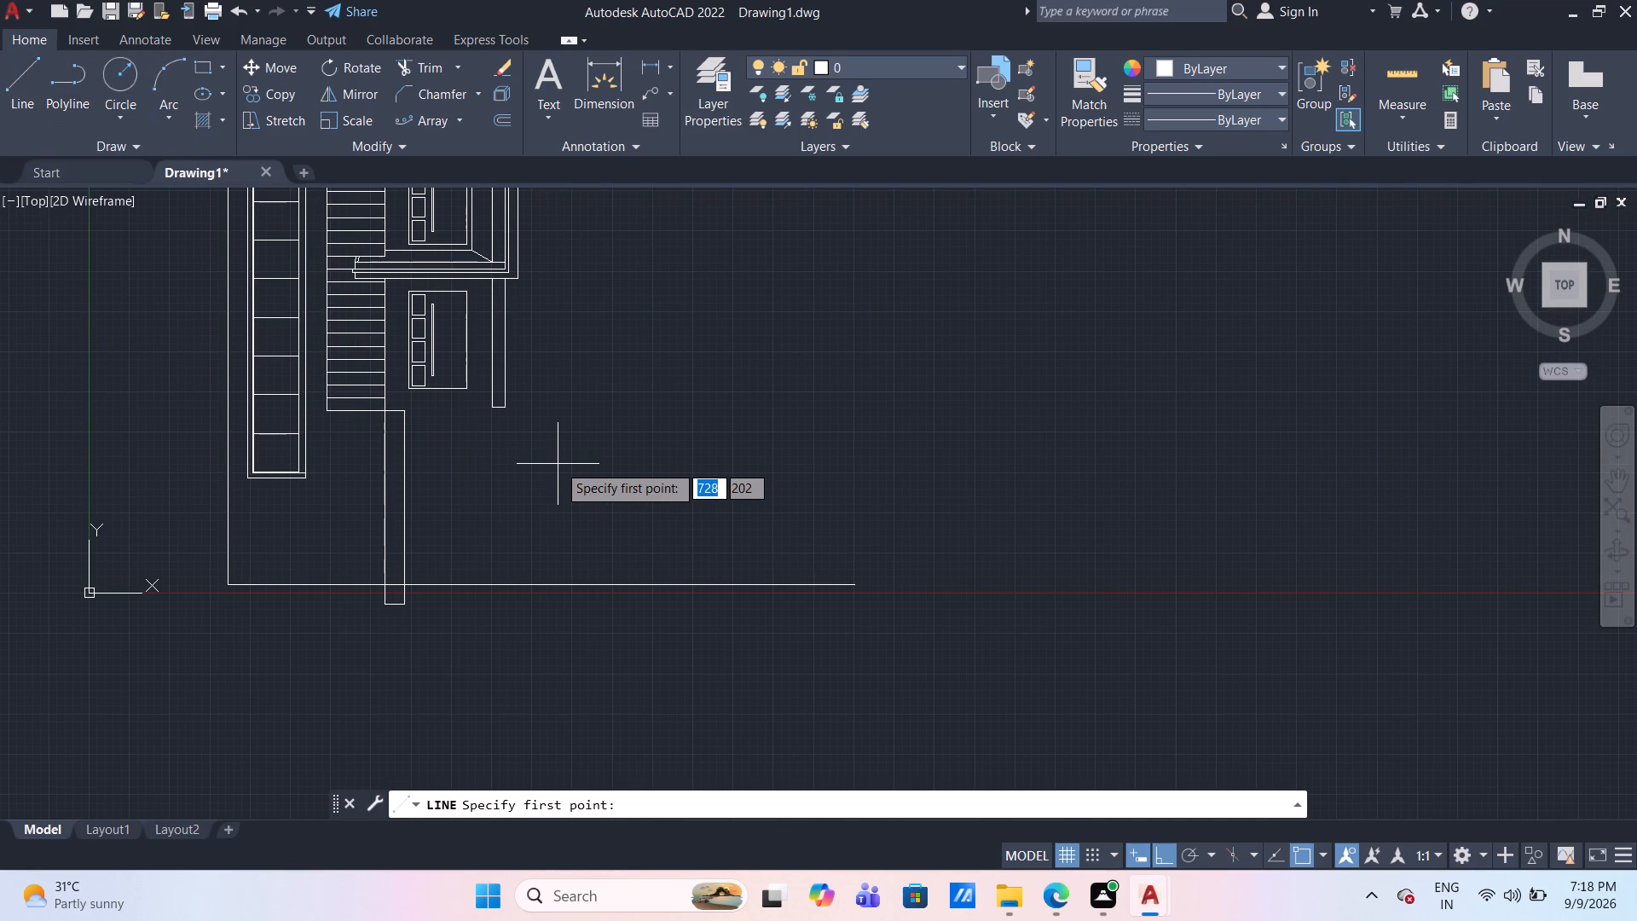
{"action": "scroll", "coordinate": [558, 464], "scroll_direction": "up", "scroll_amount": 1}
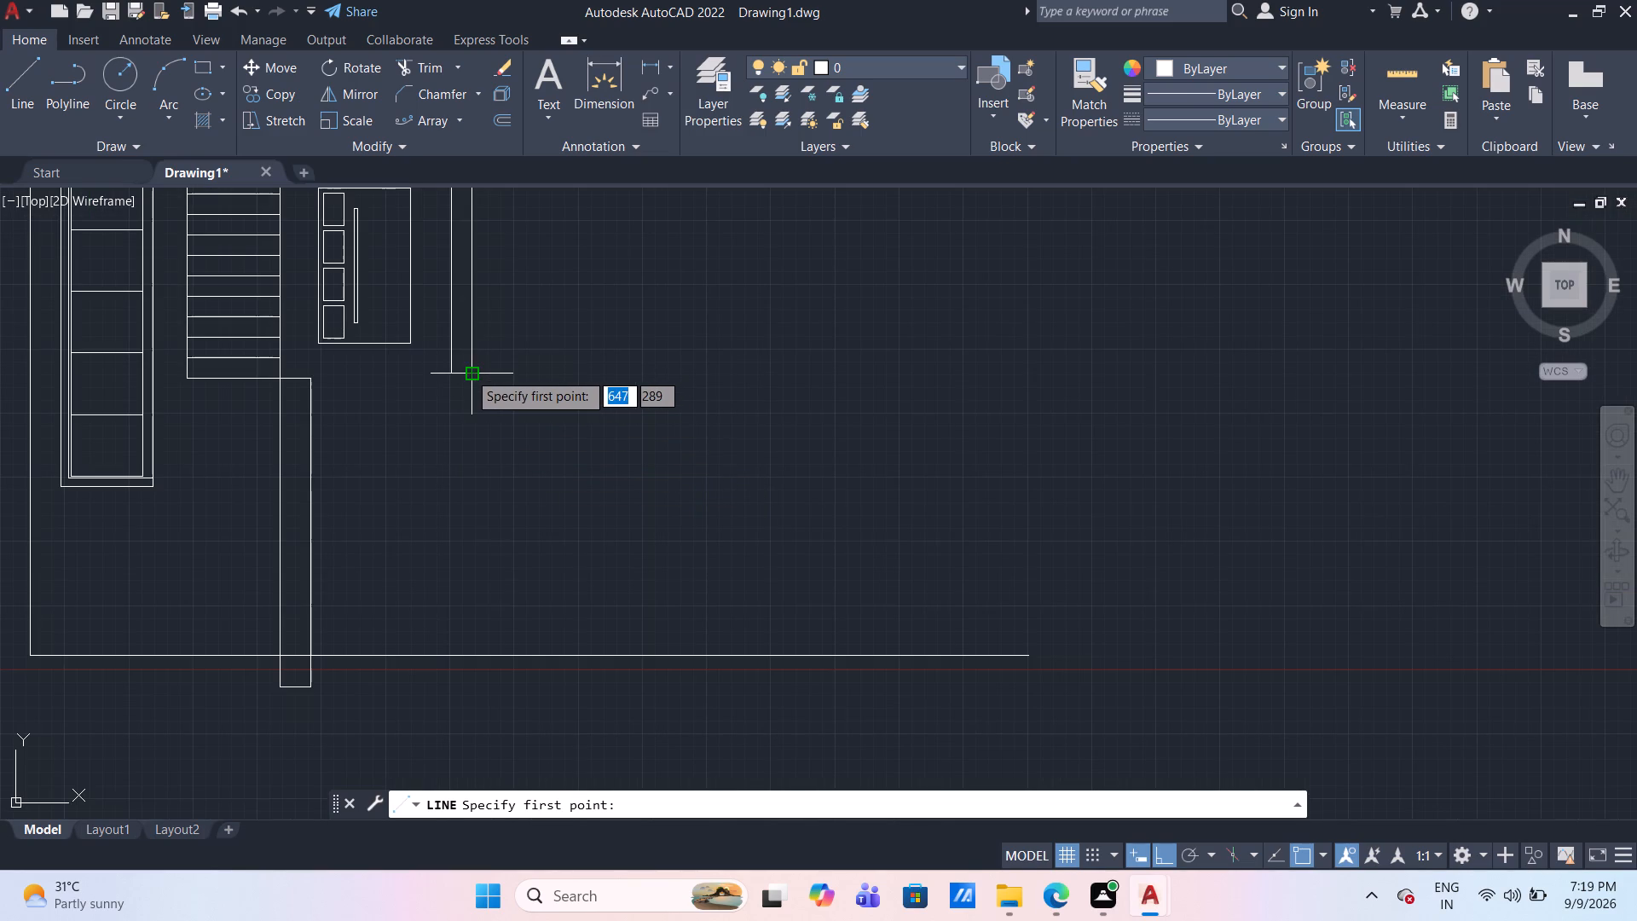
{"action": "left_click", "coordinate": [468, 372]}
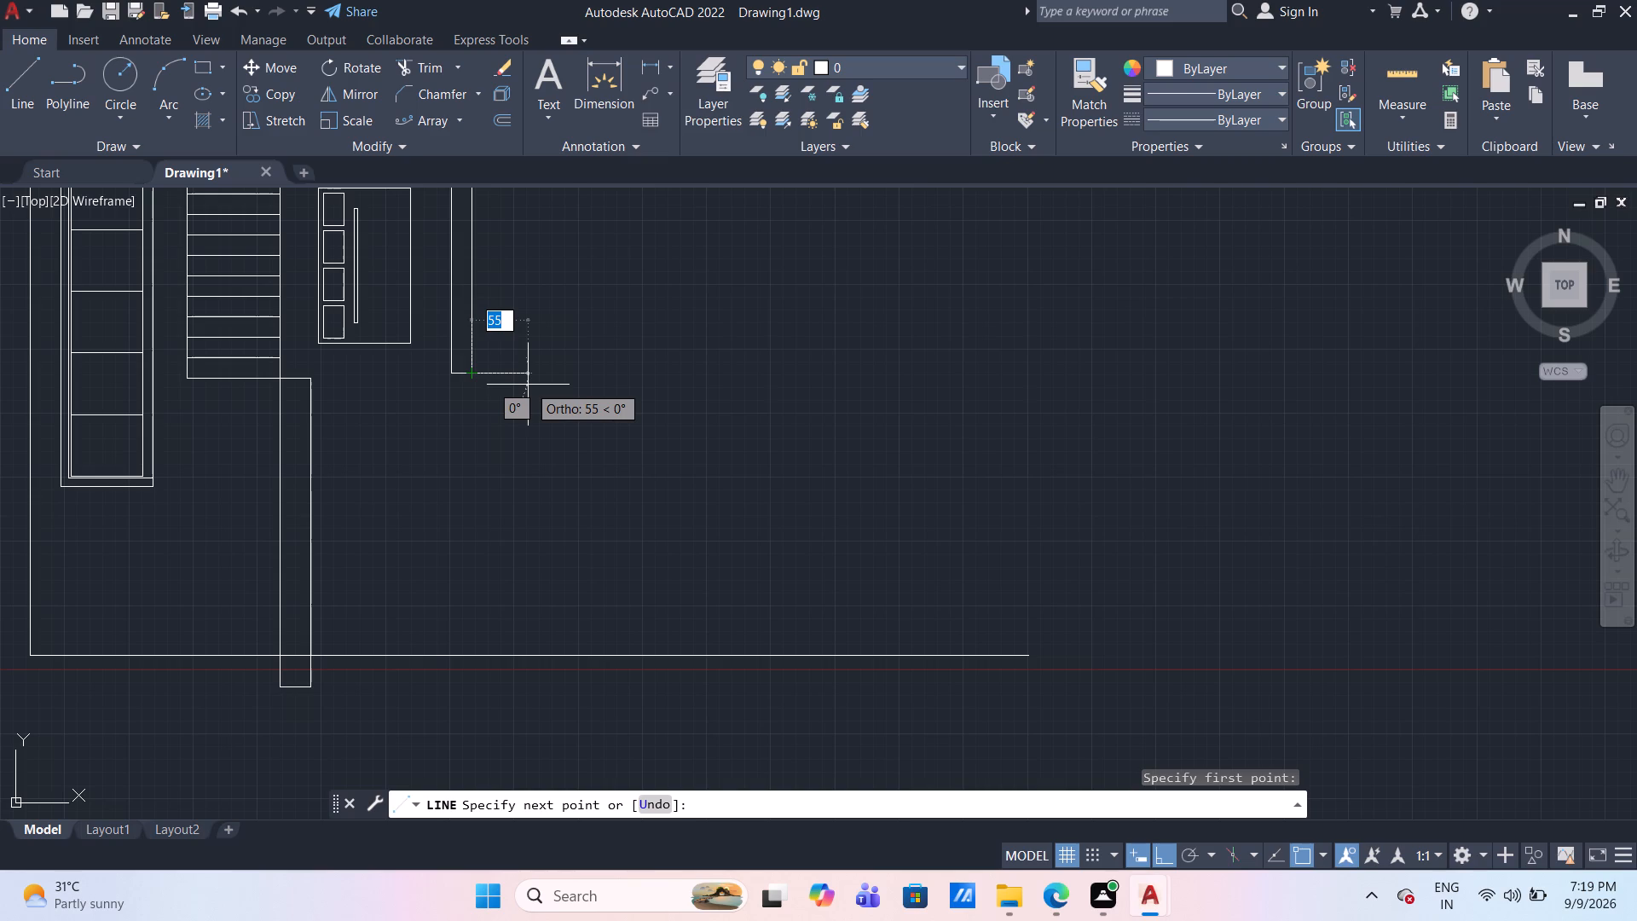
{"action": "key", "text": "F8"}
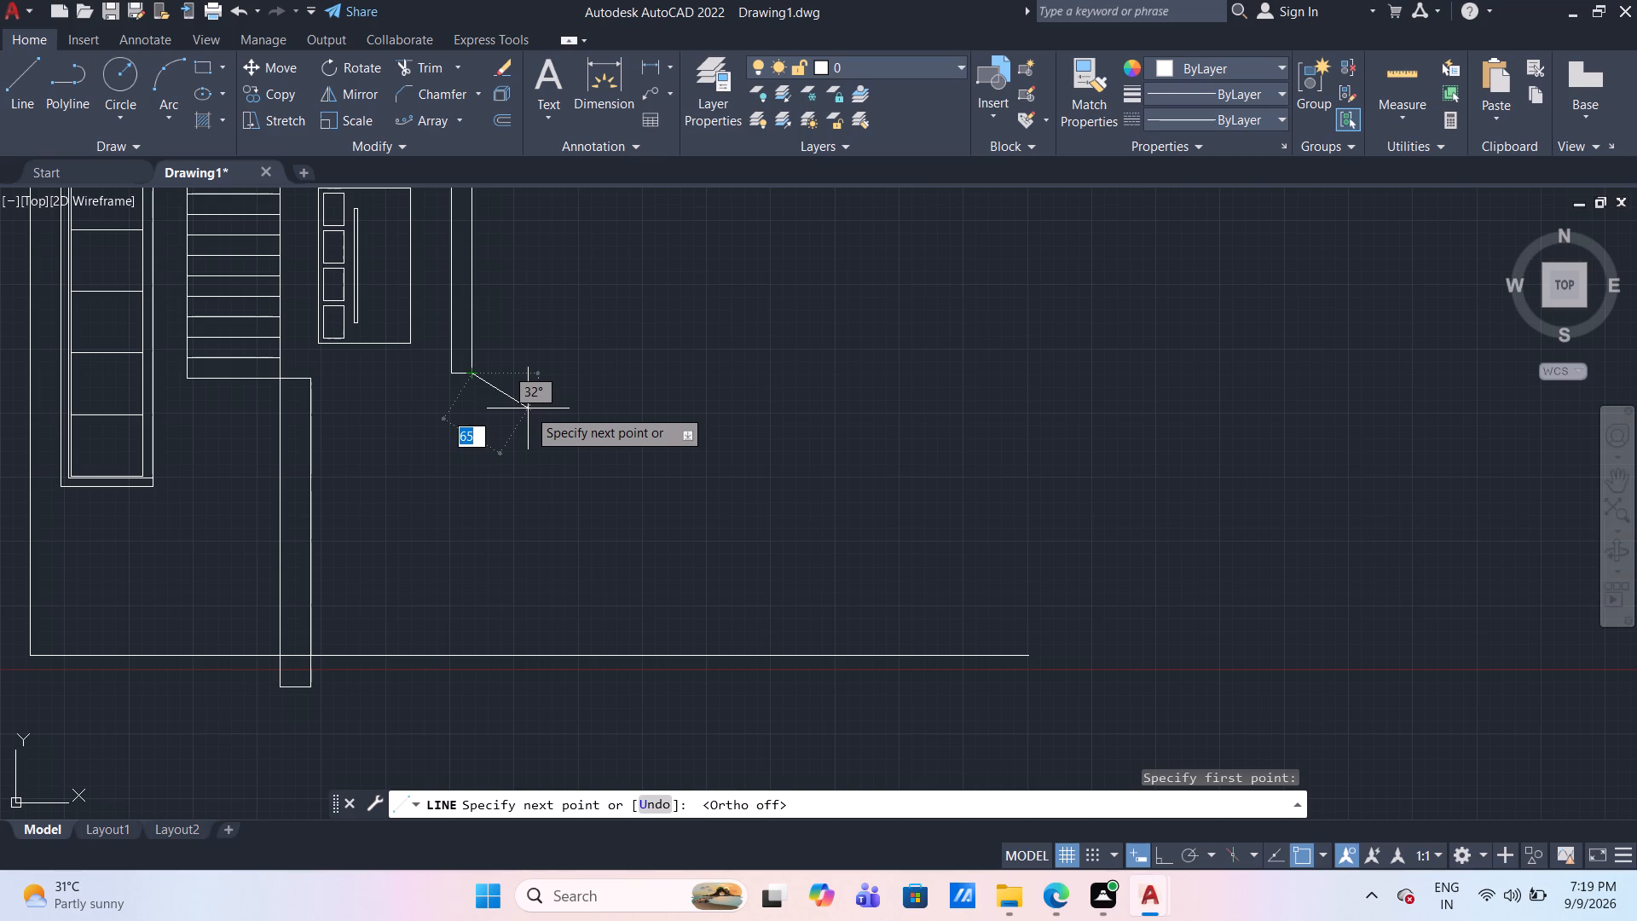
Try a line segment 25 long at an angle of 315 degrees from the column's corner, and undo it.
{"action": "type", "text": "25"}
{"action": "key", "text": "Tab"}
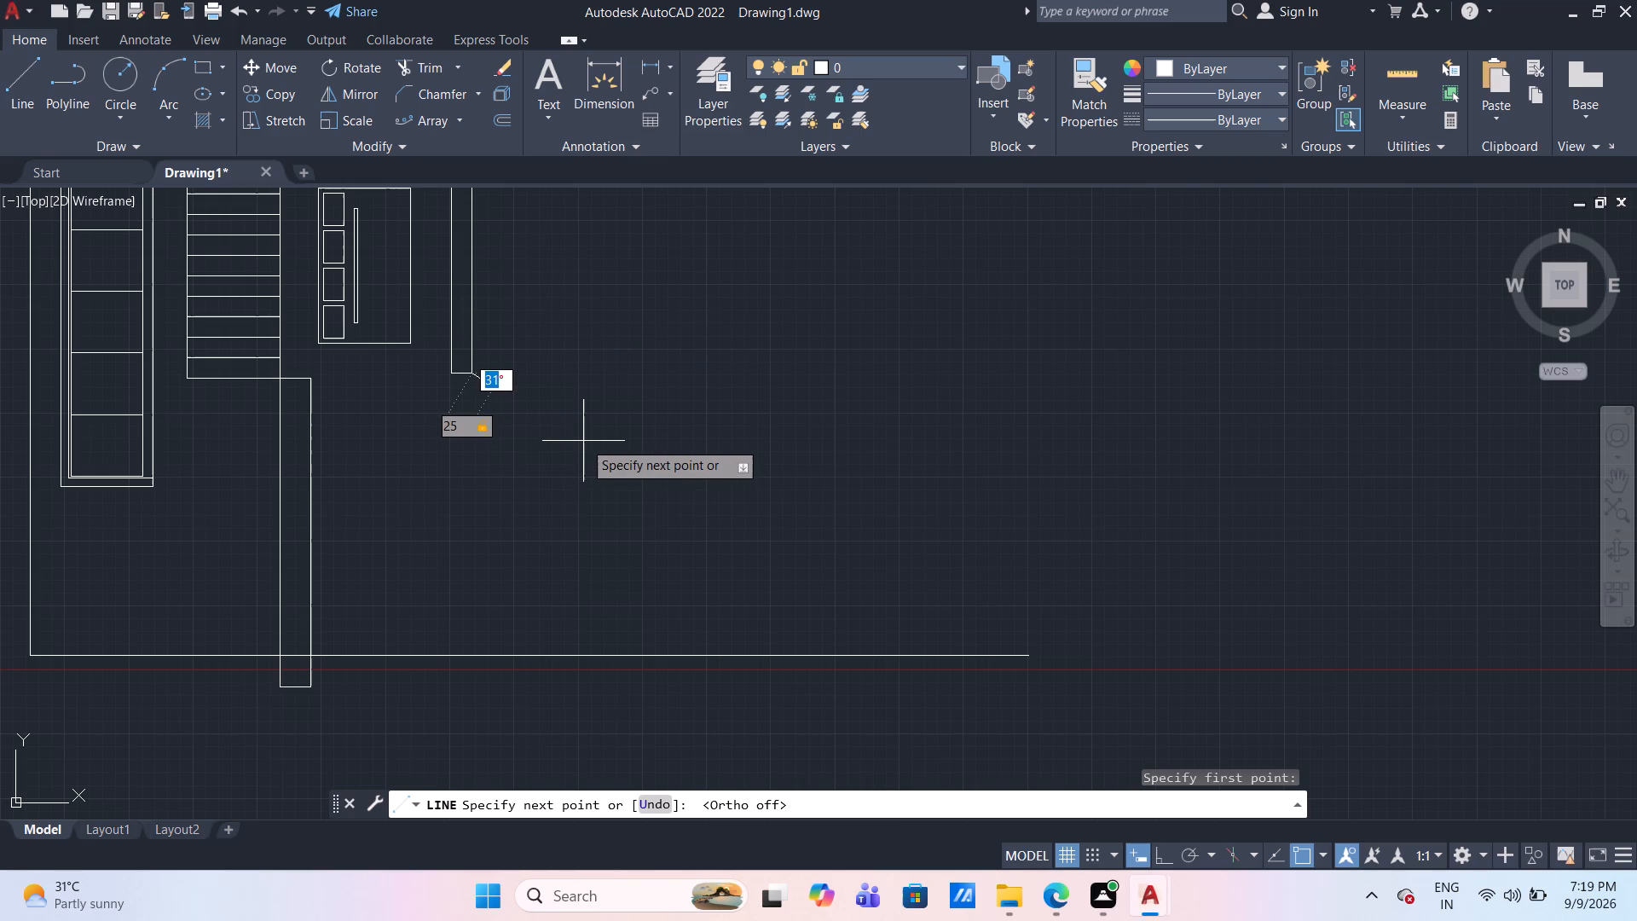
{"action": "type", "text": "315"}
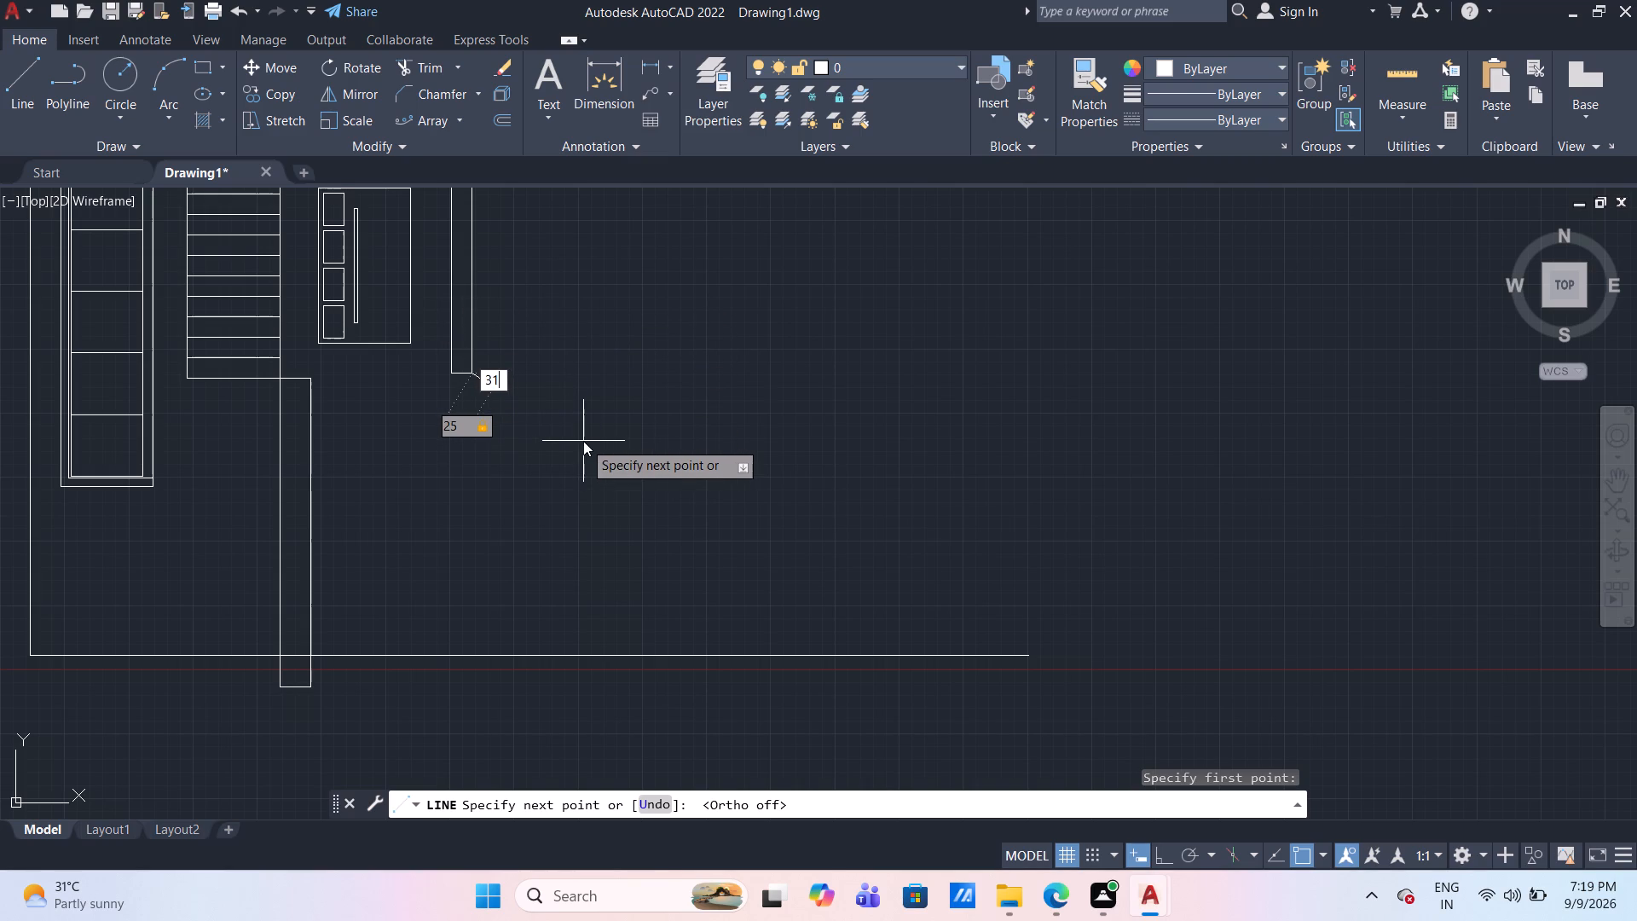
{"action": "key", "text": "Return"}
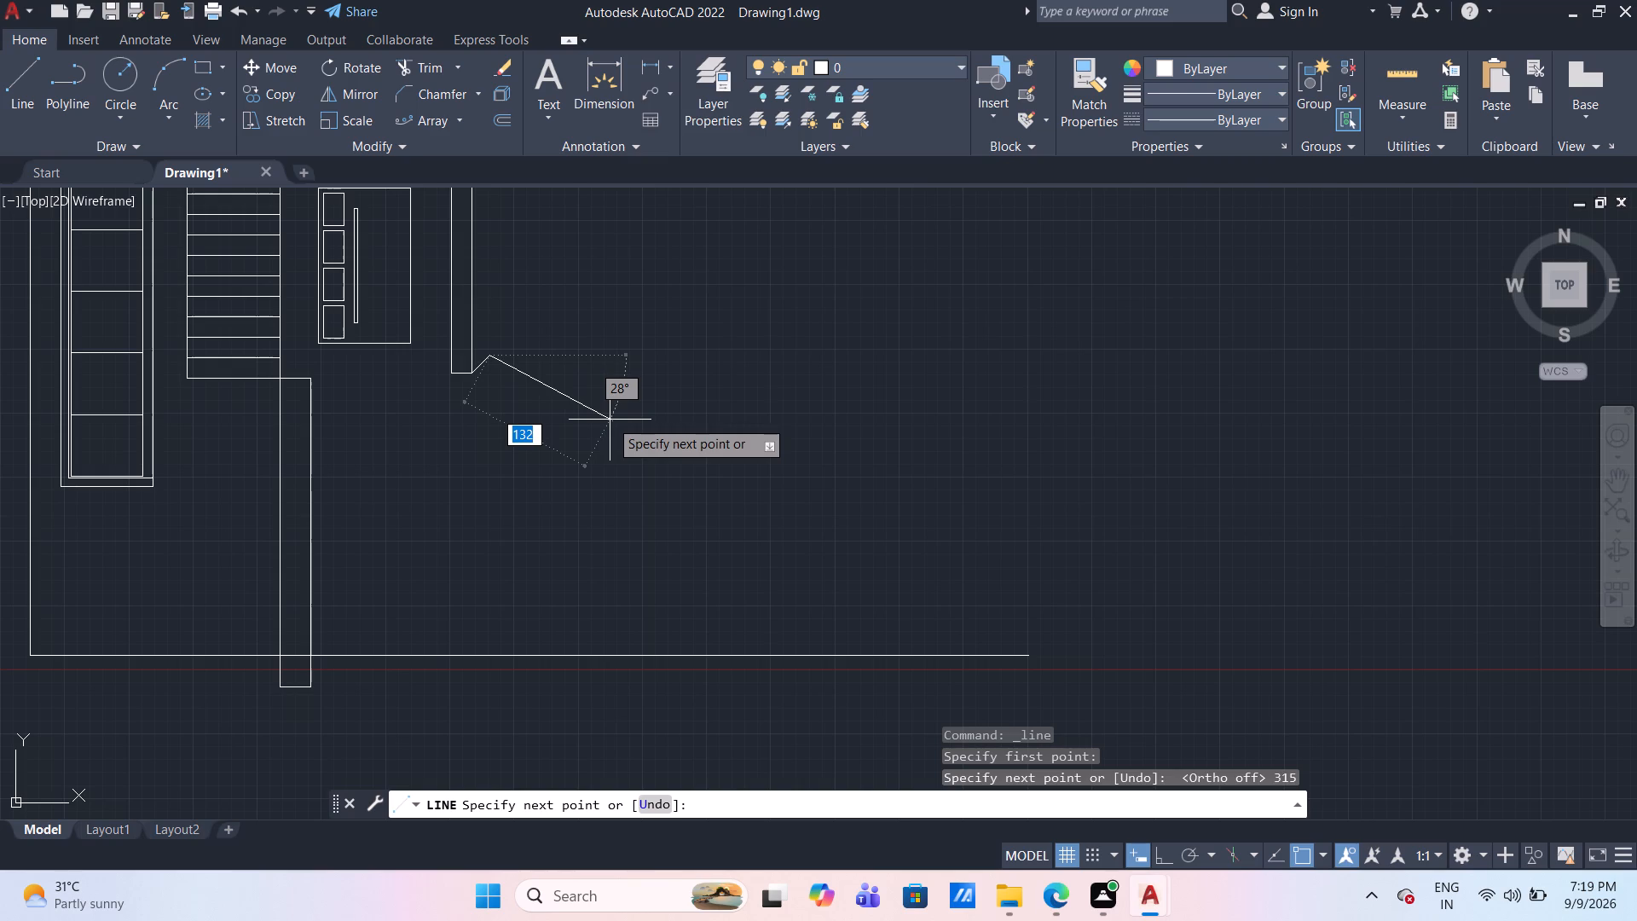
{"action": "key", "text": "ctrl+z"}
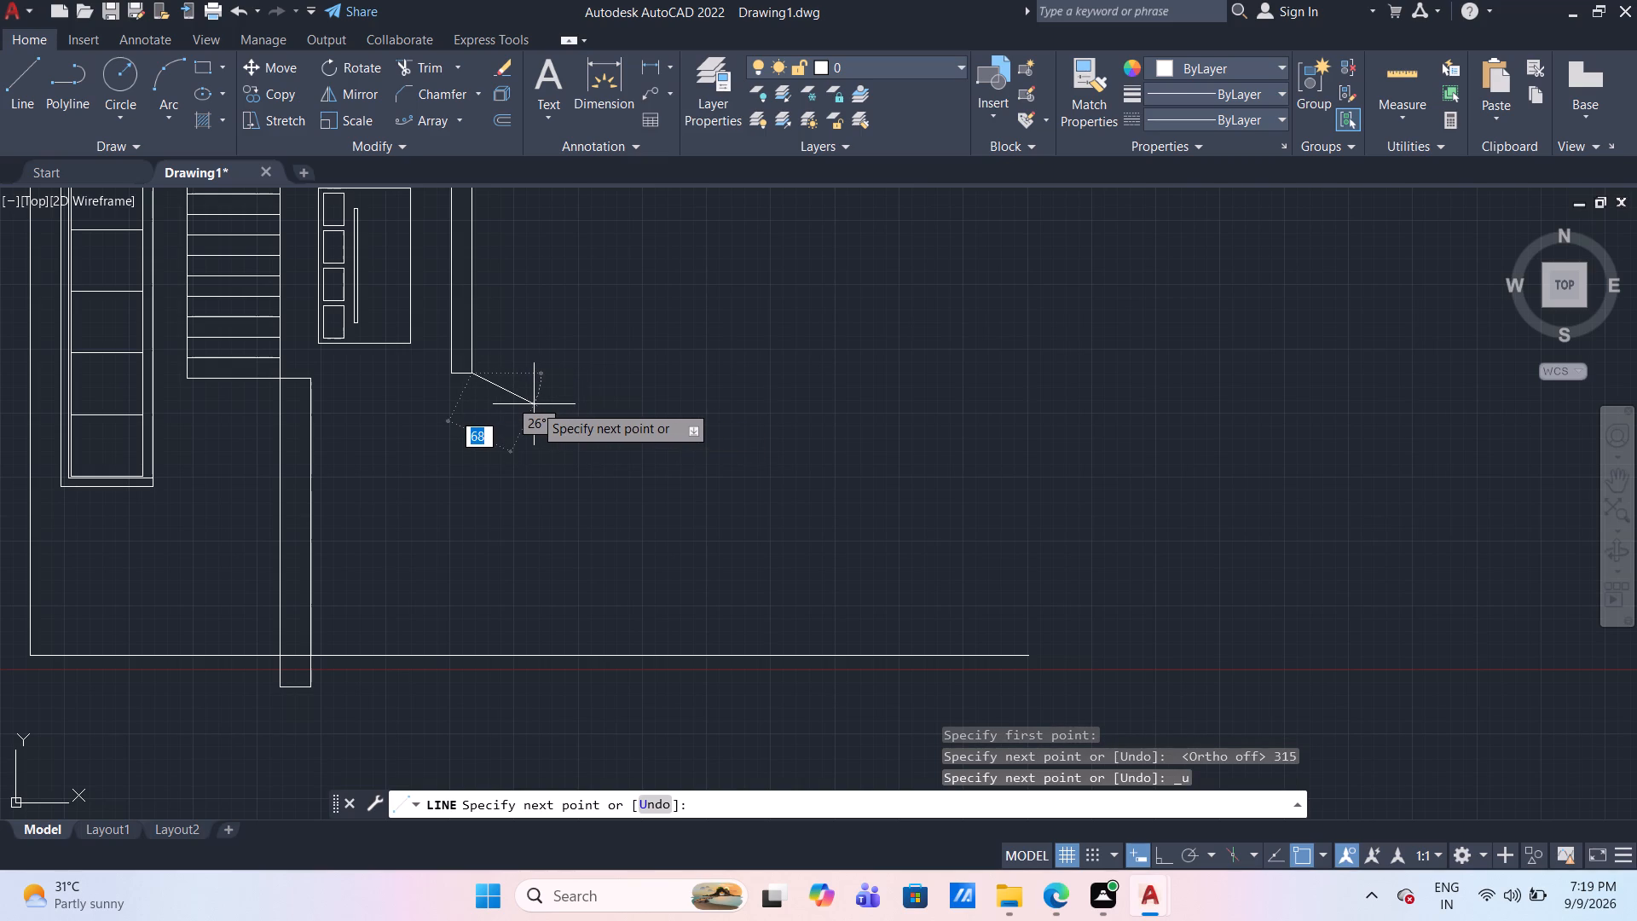
Draw a segment 25 long sloping downward to the right at 30 degrees from the column's bottom-right corner.
{"action": "key", "text": "2"}
{"action": "key", "text": "5"}
{"action": "key", "text": "Tab"}
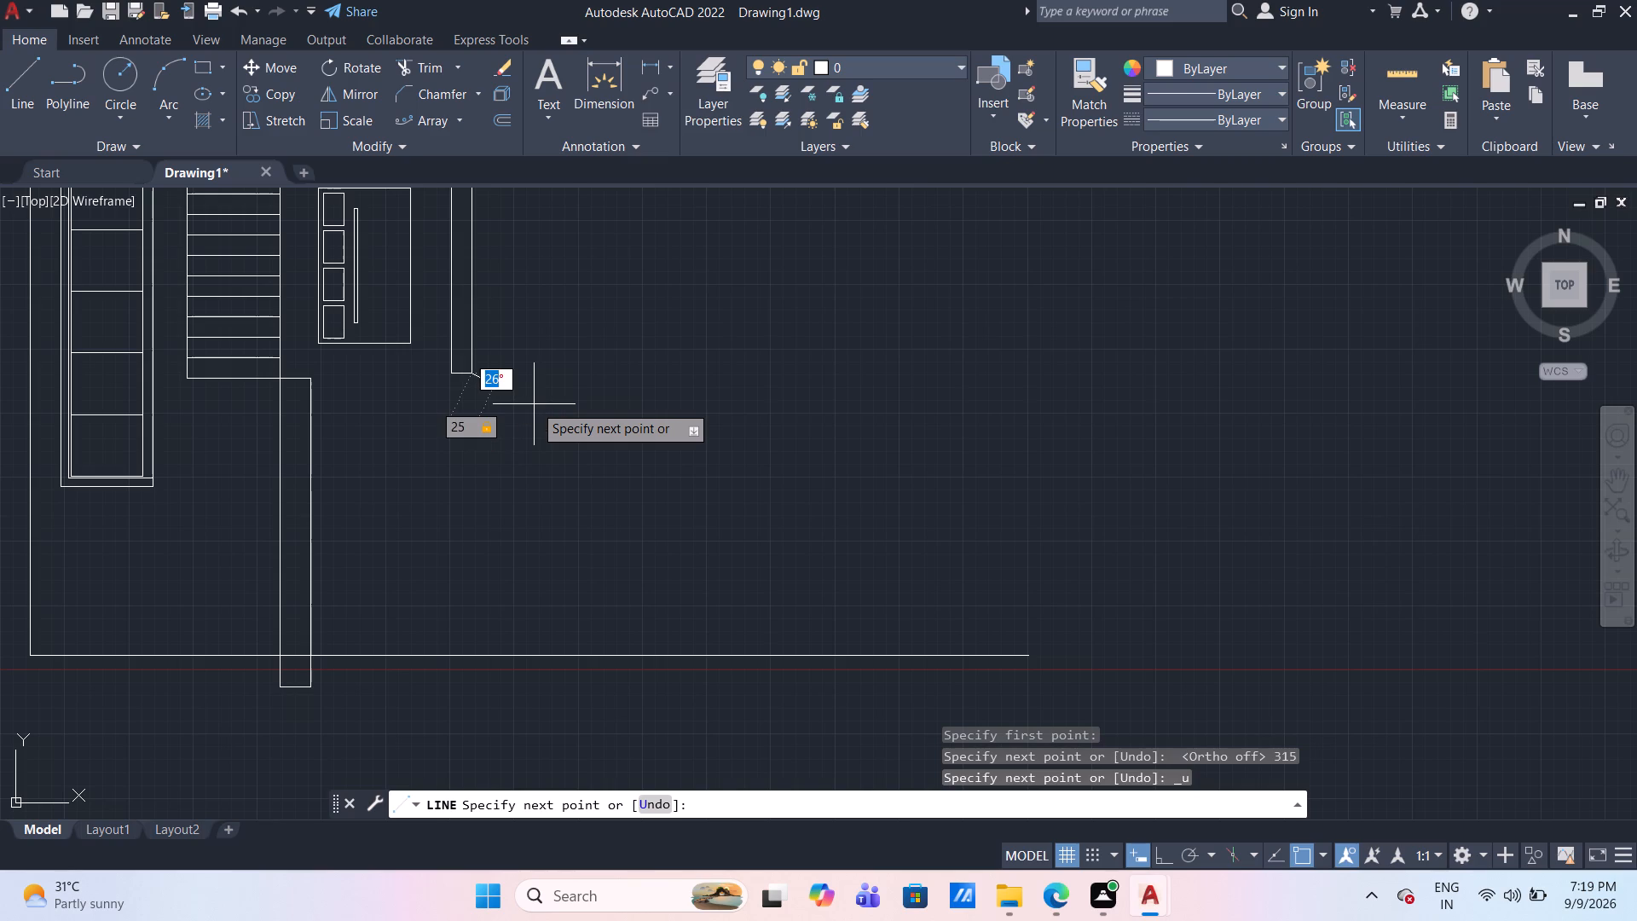
{"action": "type", "text": "30"}
{"action": "key", "text": "Return"}
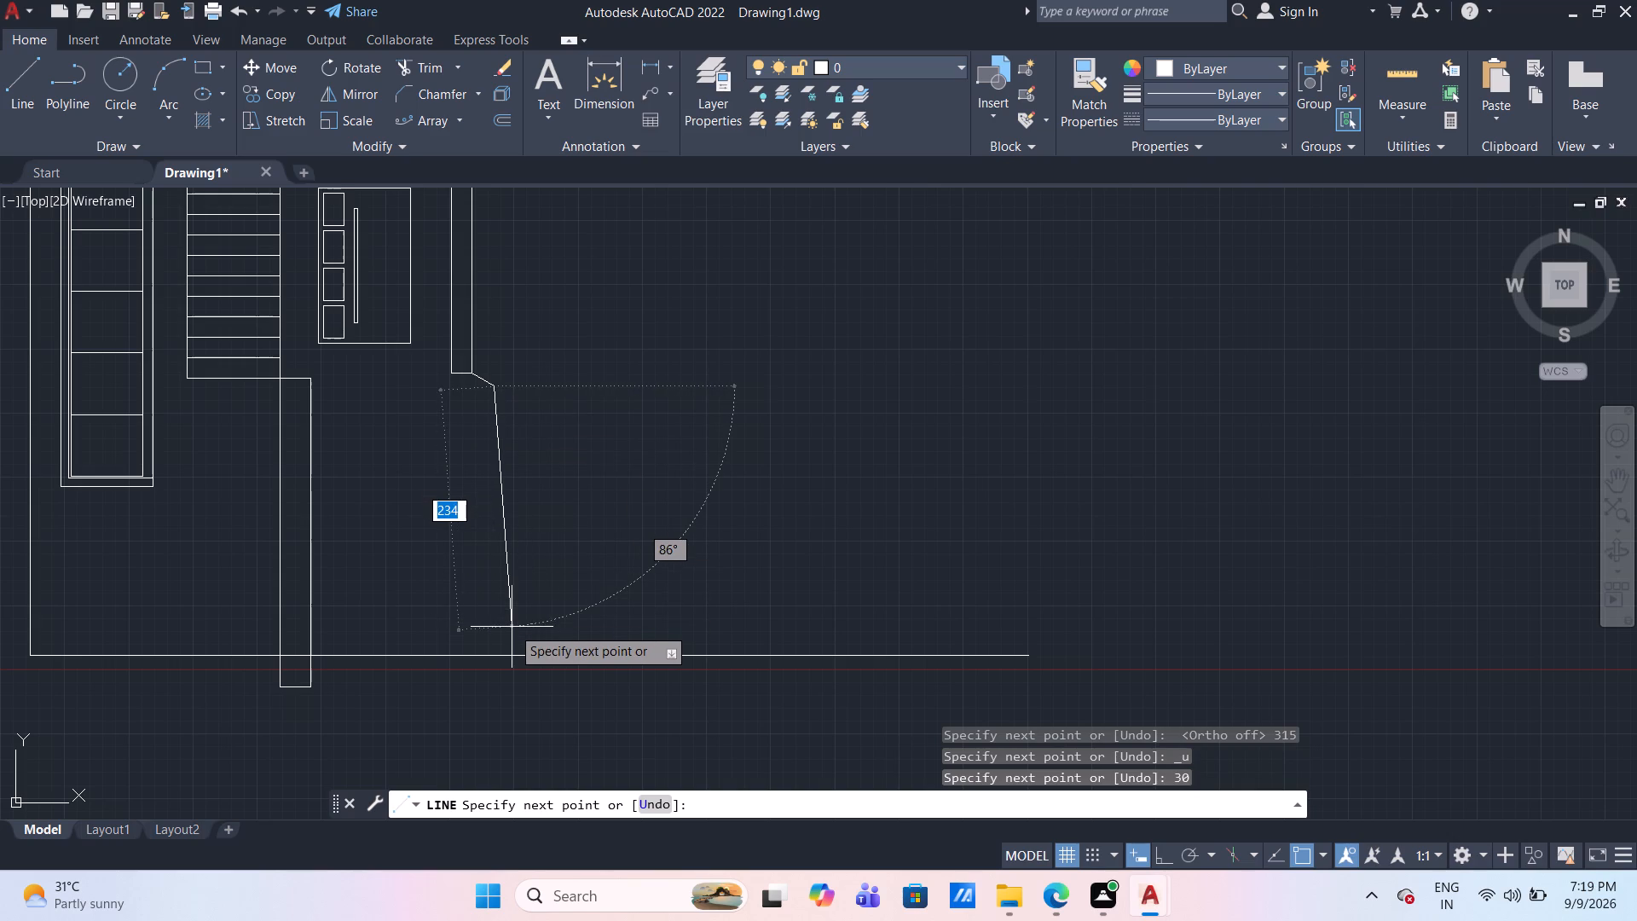
With Ortho on, continue the line down to the neighbouring column's foot level, 30 to the left, and up to the upper column's bottom edge.
{"action": "scroll", "coordinate": [512, 627], "scroll_direction": "down", "scroll_amount": 1}
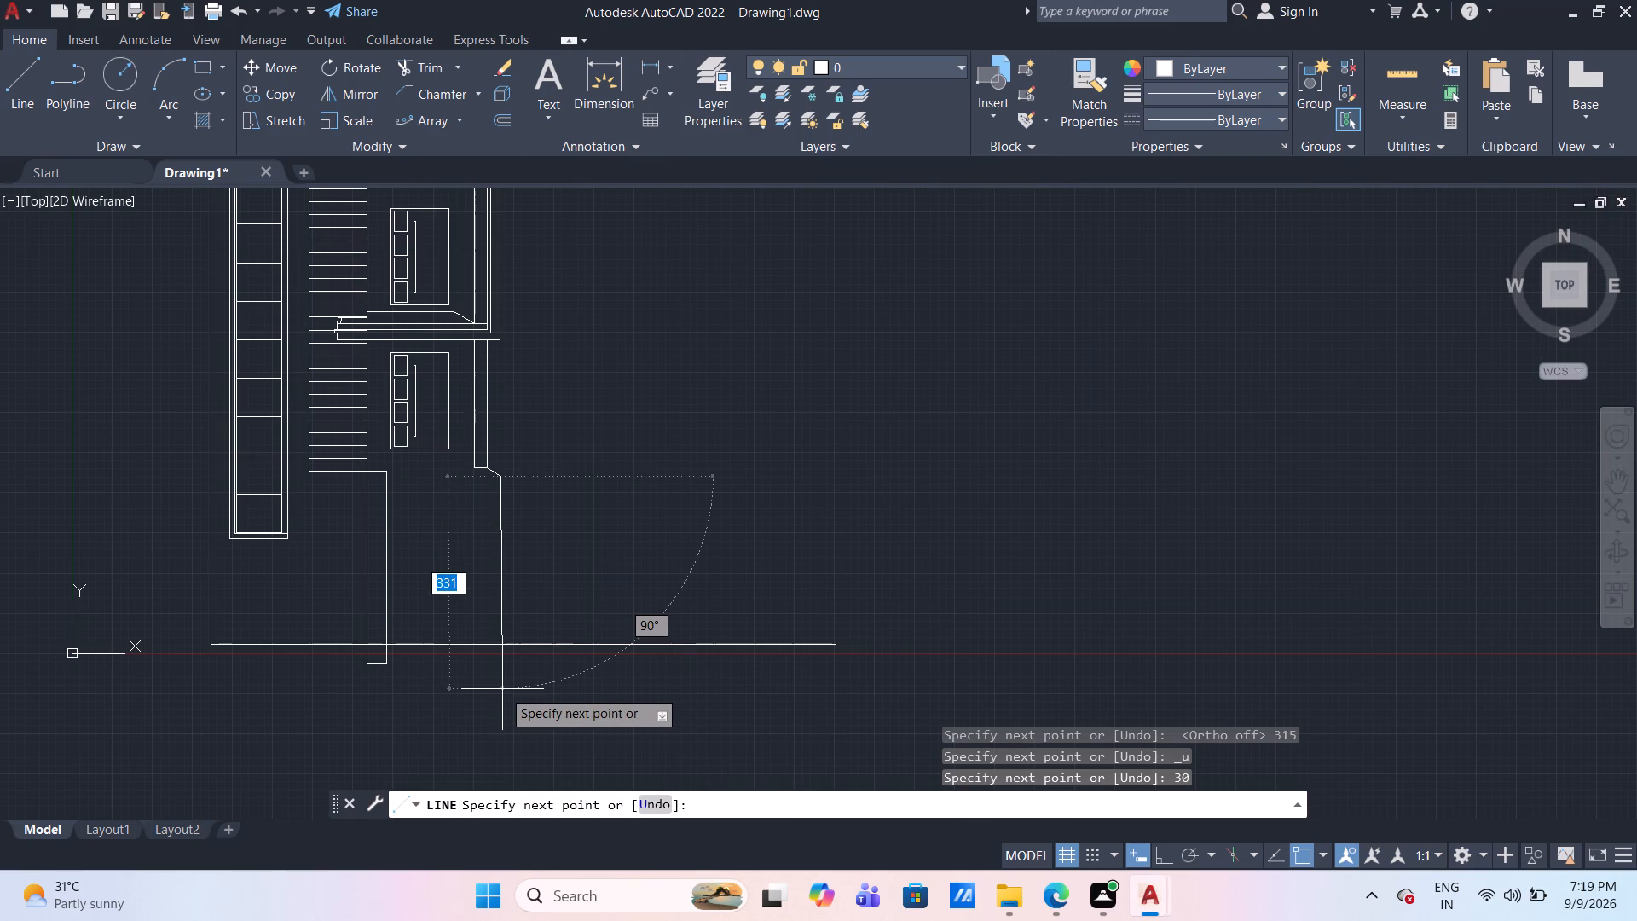
{"action": "left_click", "coordinate": [1169, 860]}
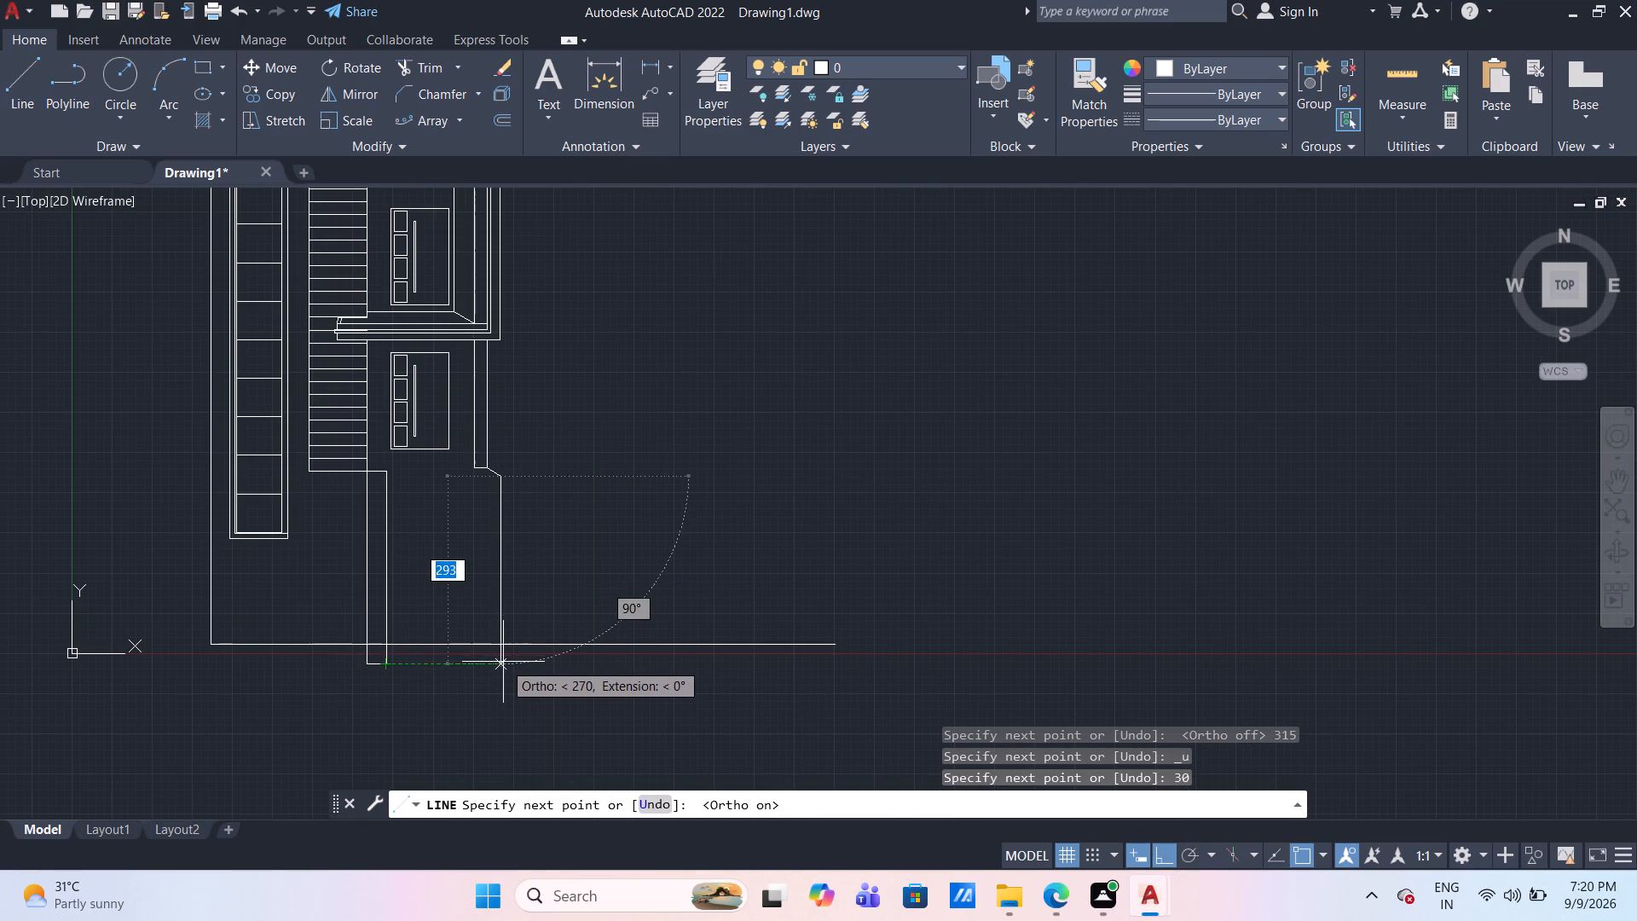
{"action": "left_click", "coordinate": [503, 664]}
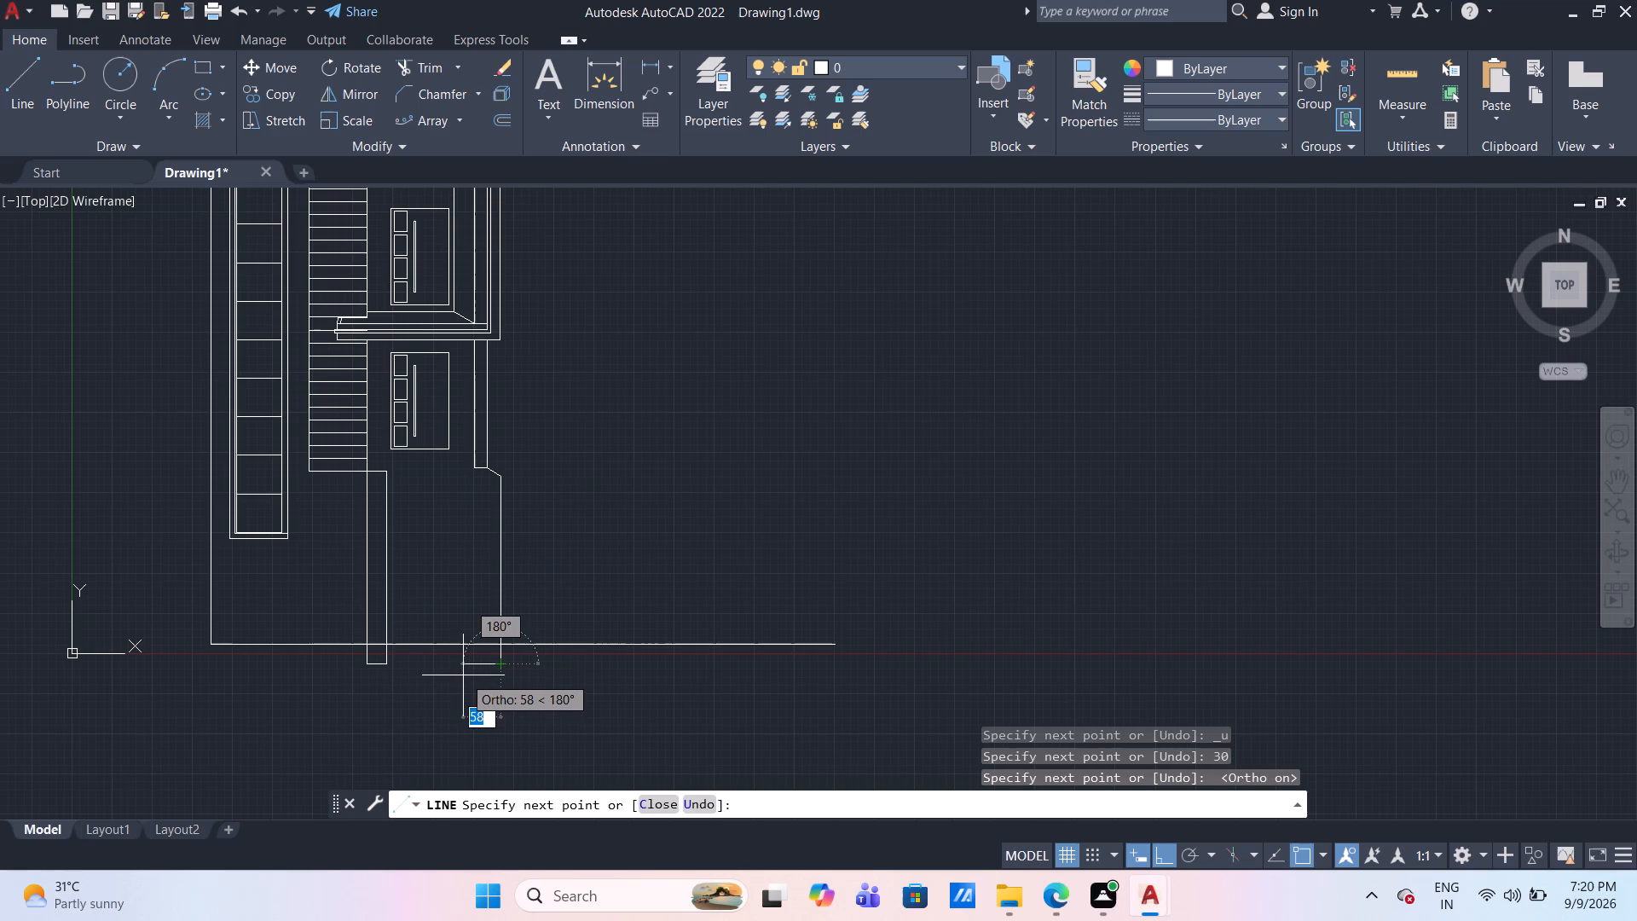
{"action": "type", "text": "30"}
{"action": "key", "text": "Return"}
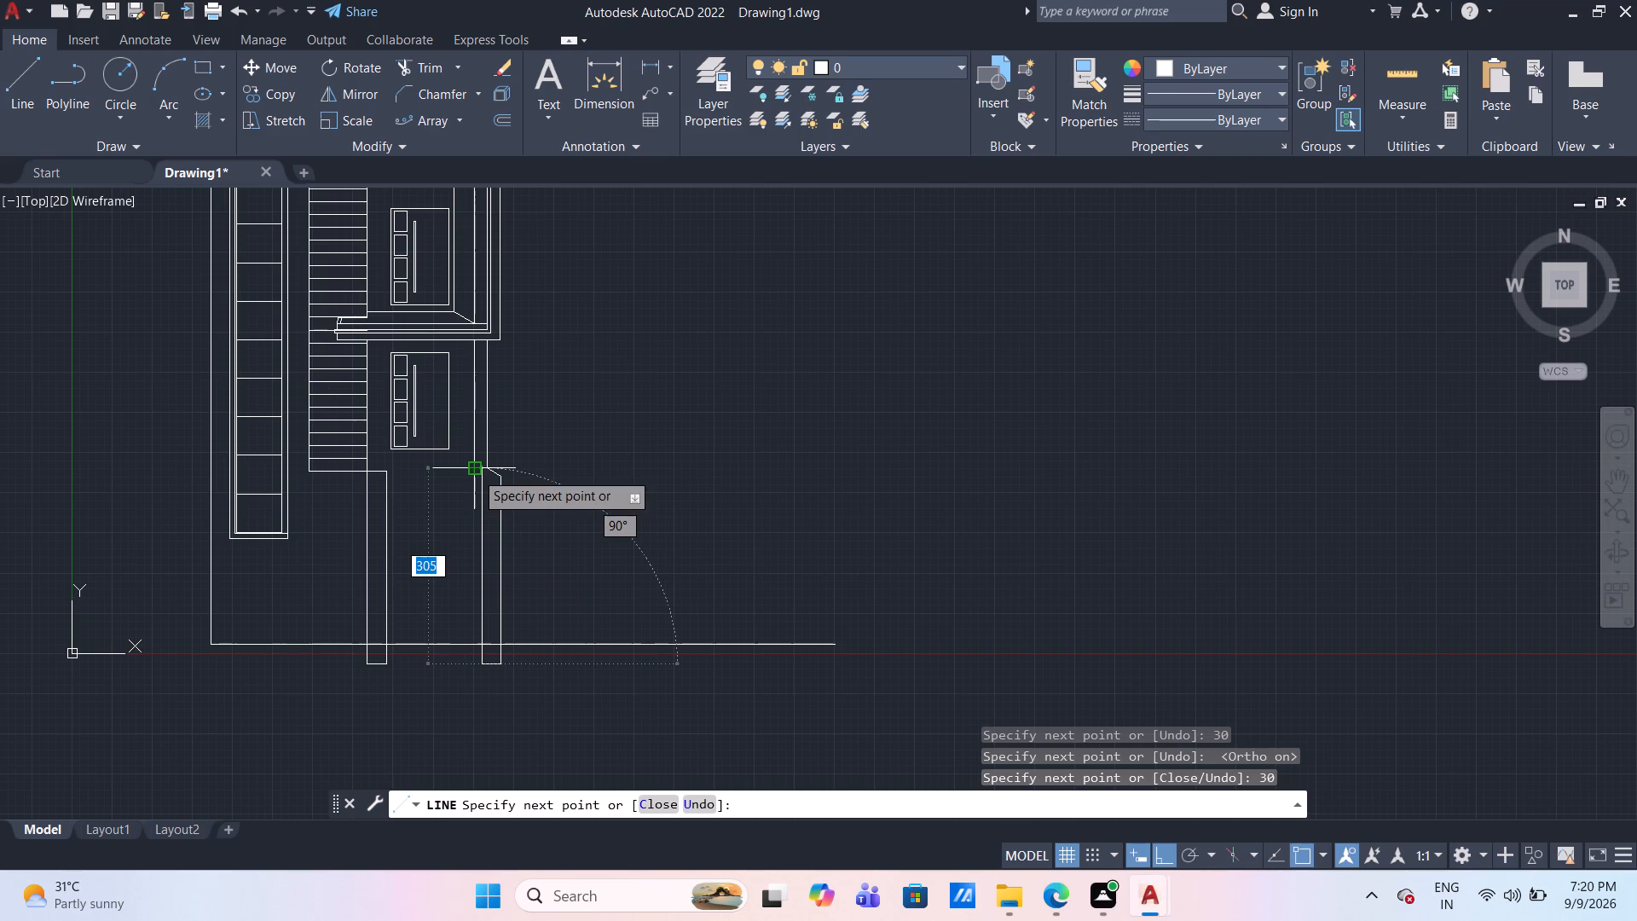
{"action": "scroll", "coordinate": [475, 472], "scroll_direction": "up", "scroll_amount": 3}
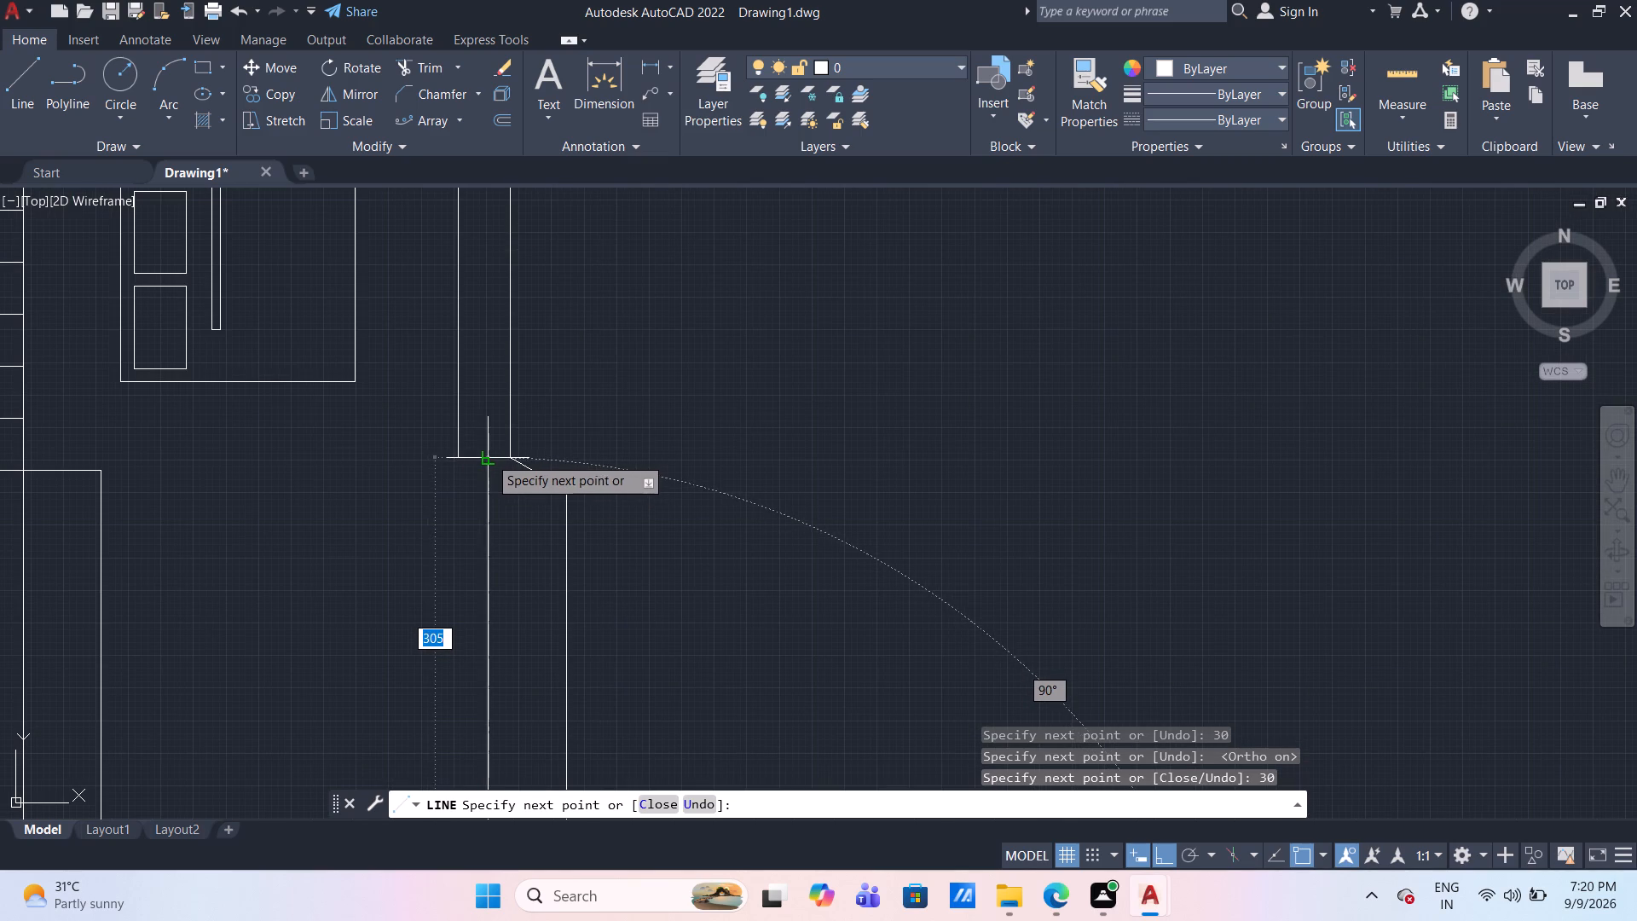
{"action": "left_click", "coordinate": [489, 456]}
{"action": "key", "text": "Escape"}
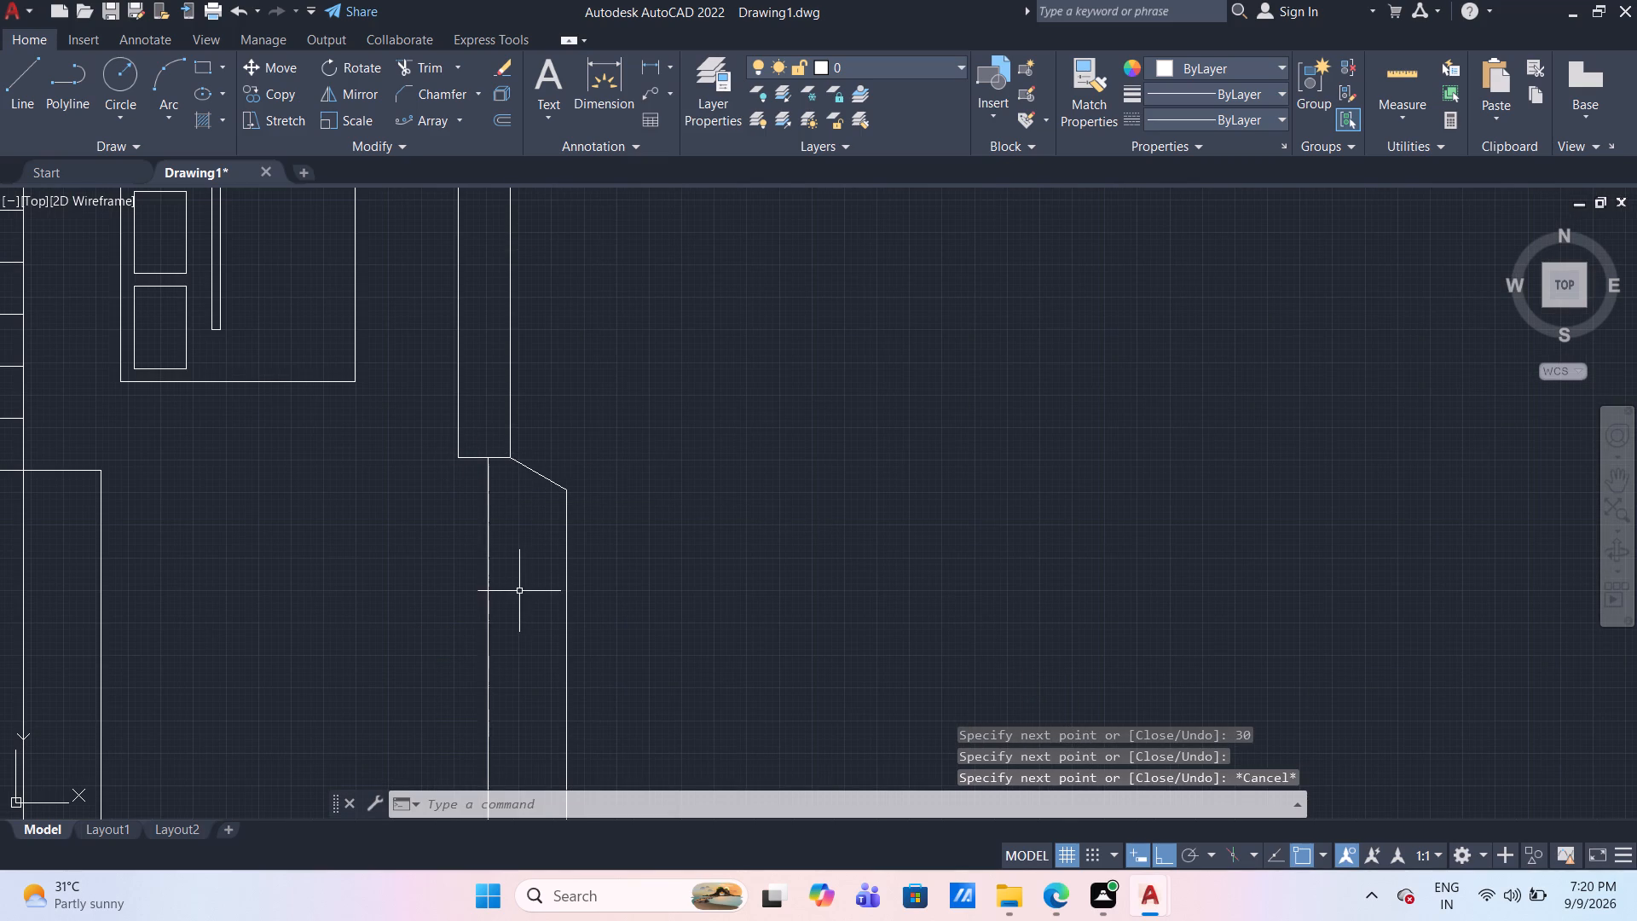
Draw a horizontal line about 51 long leftward from the sloping segment's lower end, crossing the widened column base.
{"action": "scroll", "coordinate": [459, 609], "scroll_direction": "down", "scroll_amount": 1}
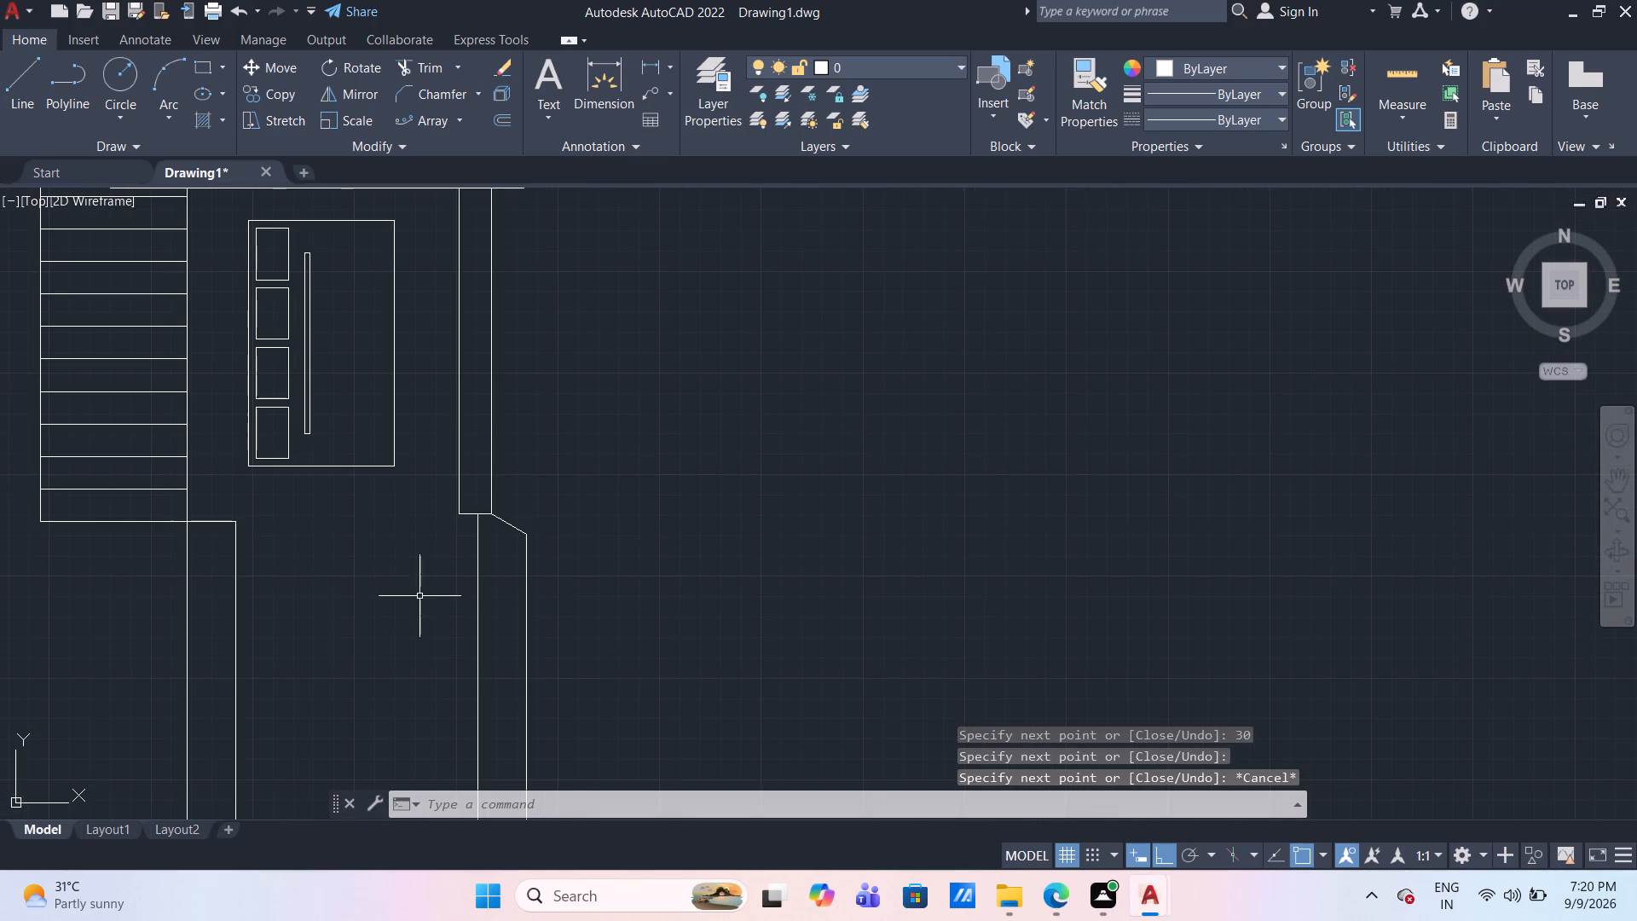
{"action": "scroll", "coordinate": [397, 576], "scroll_direction": "up", "scroll_amount": 1}
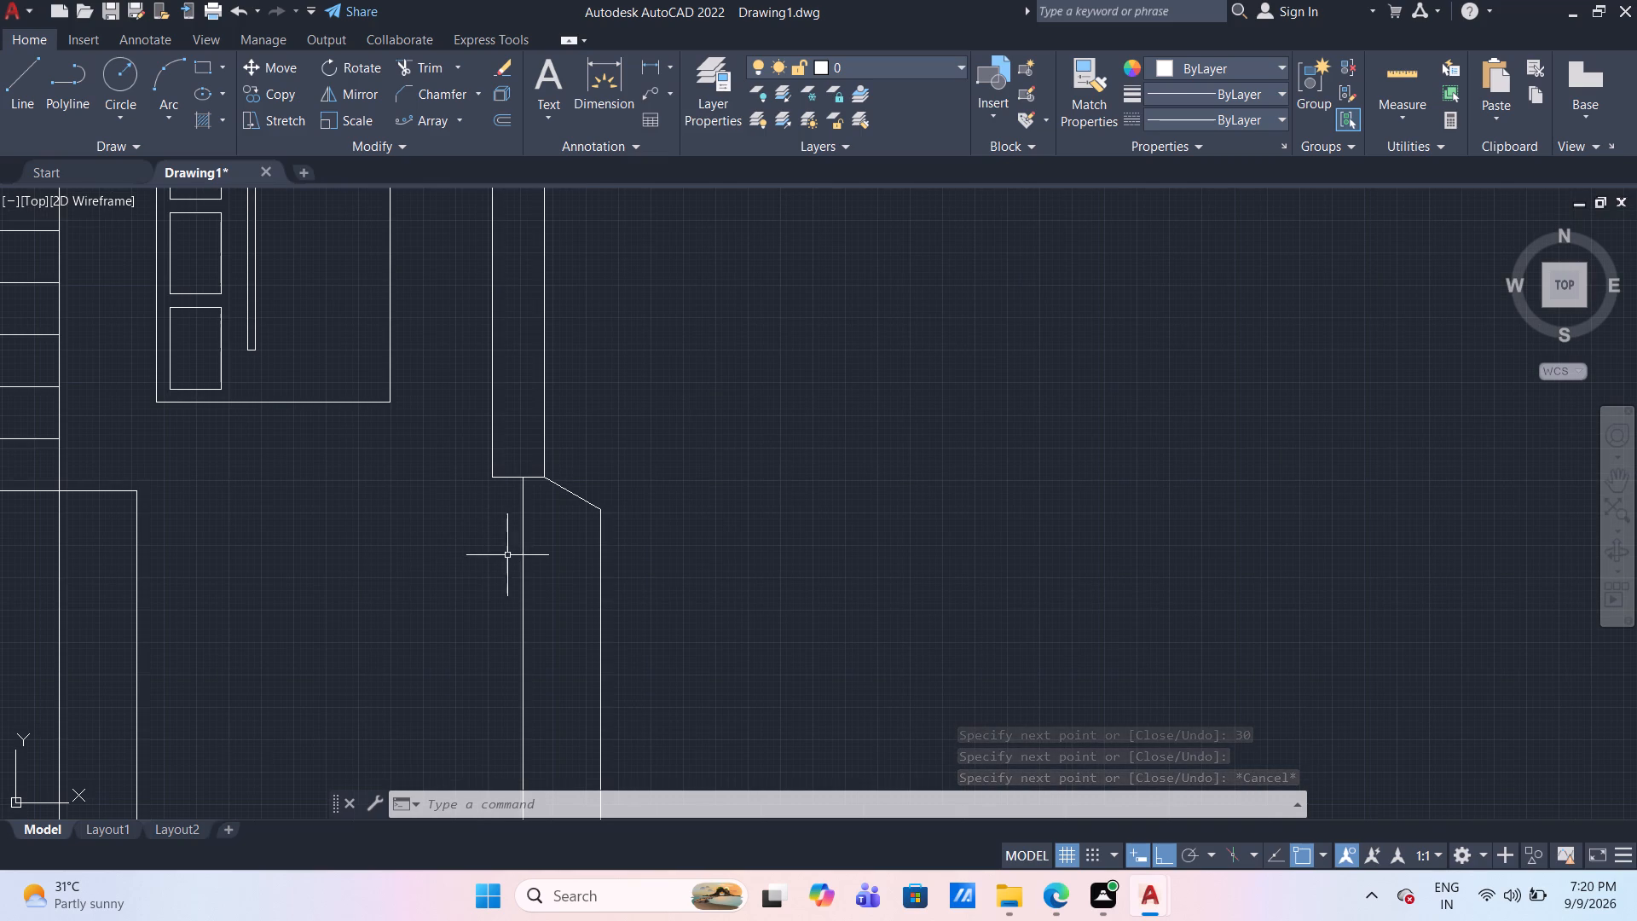
{"action": "left_click", "coordinate": [14, 88]}
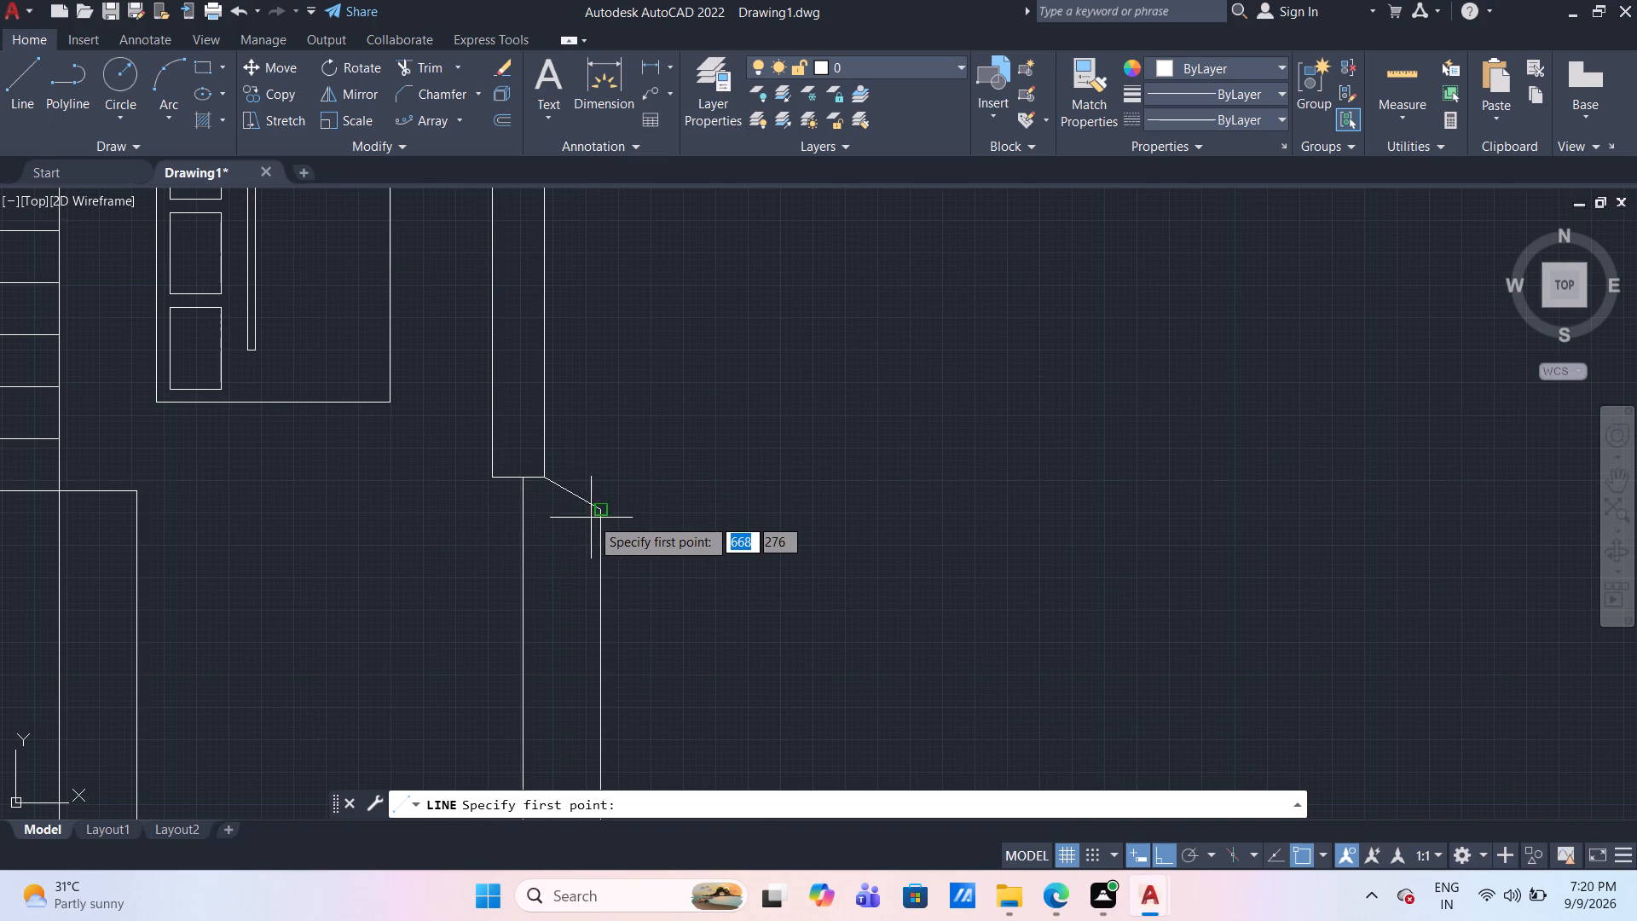
{"action": "left_click", "coordinate": [602, 506]}
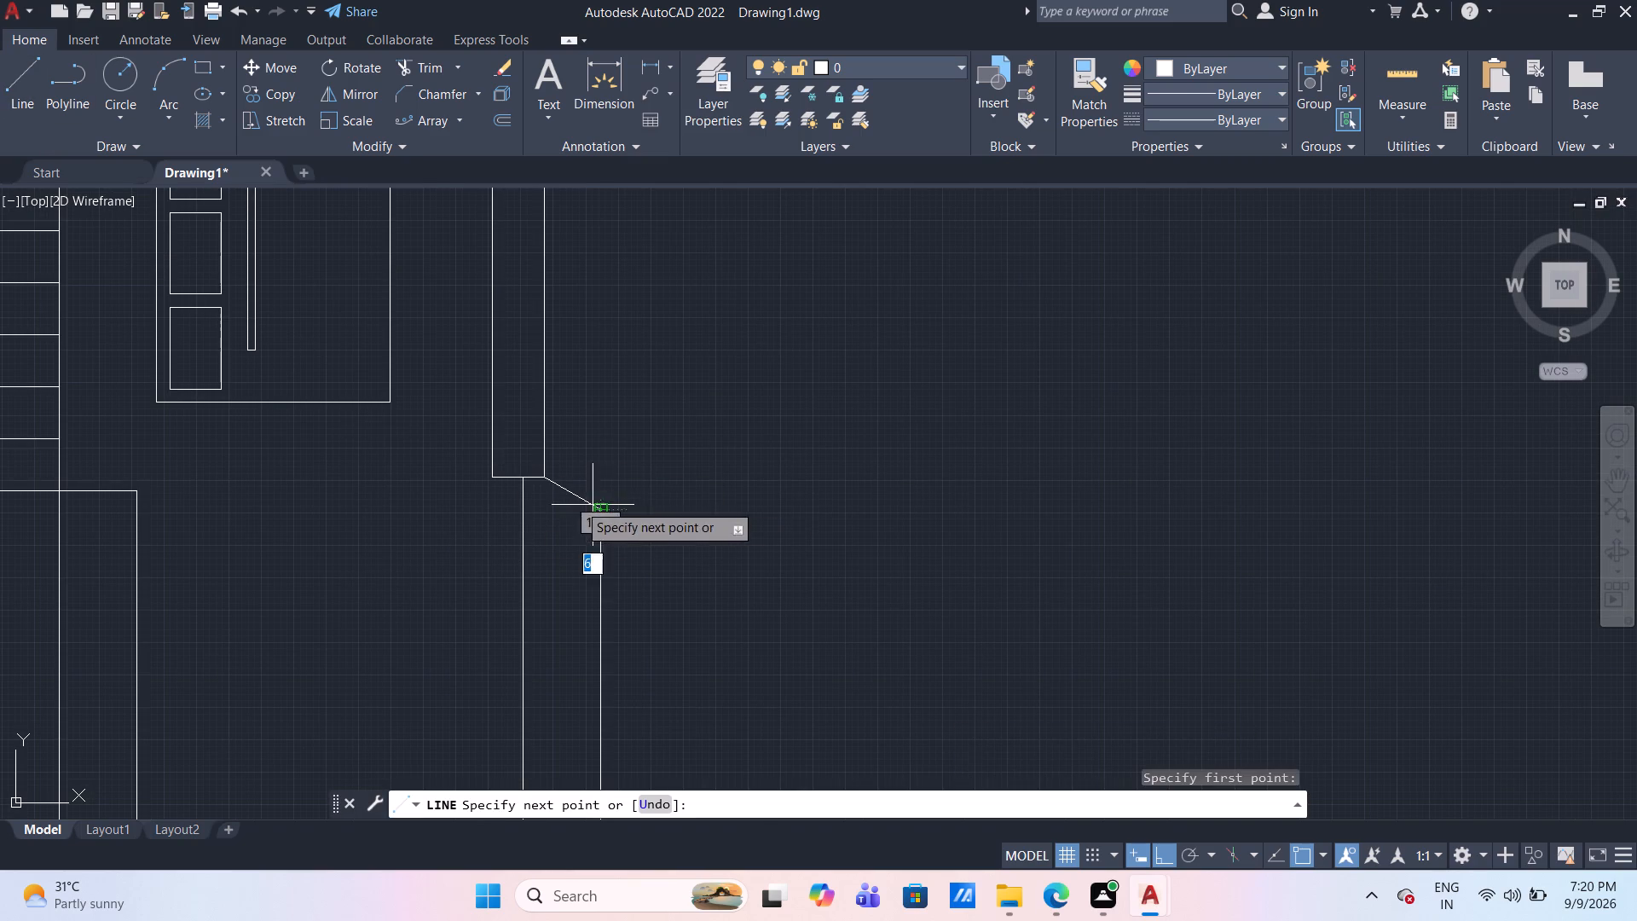
{"action": "left_click", "coordinate": [467, 505]}
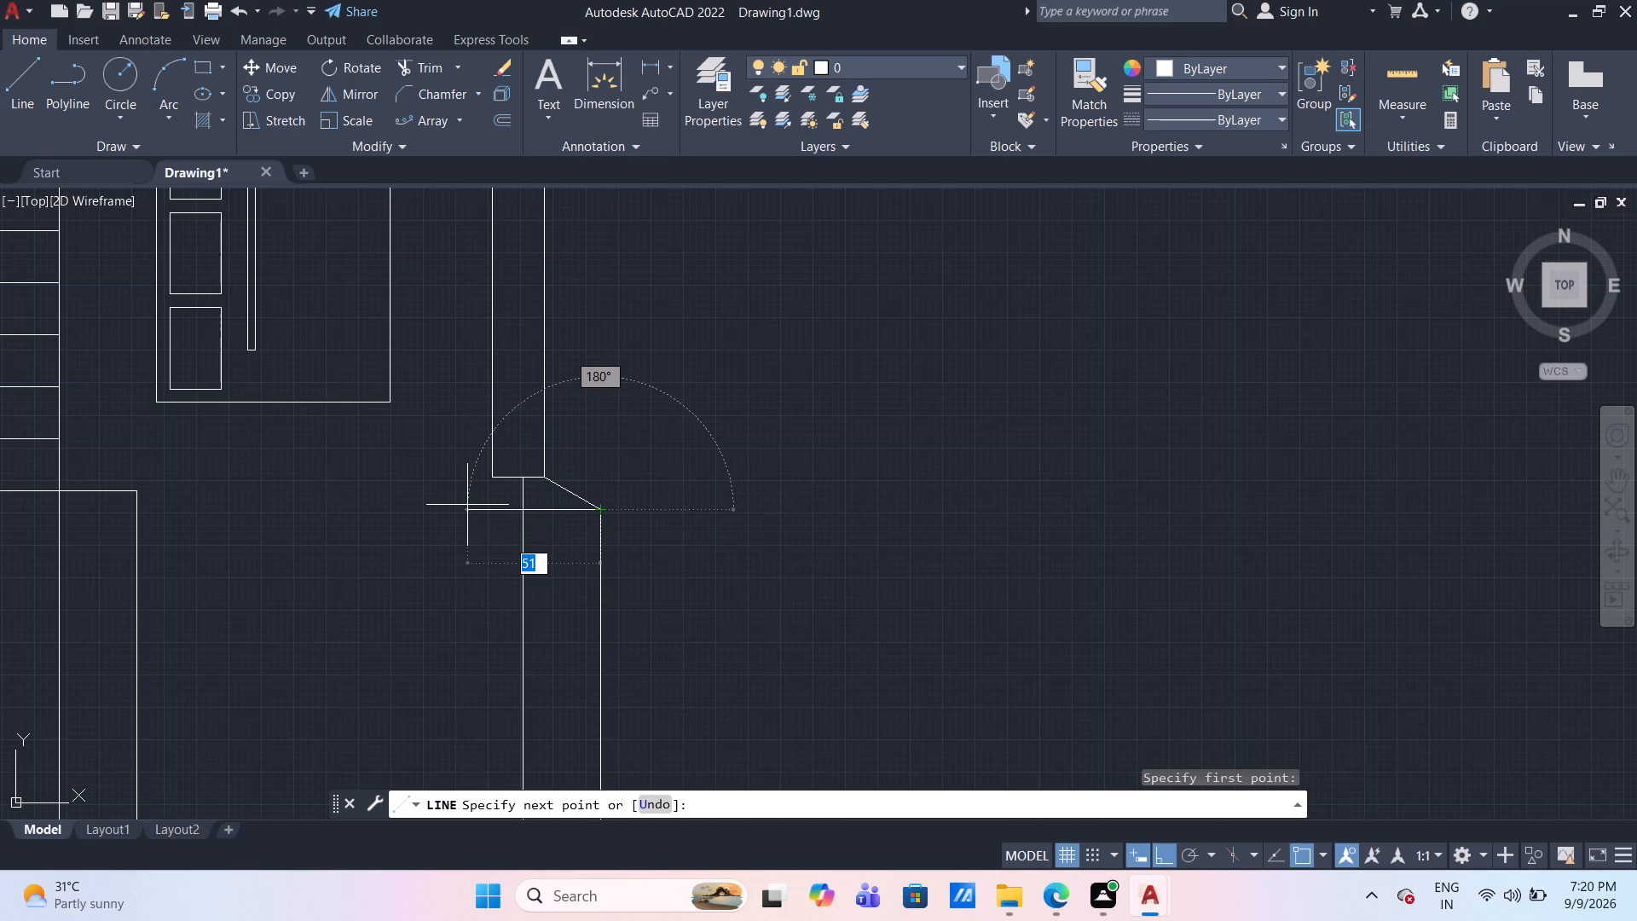
{"action": "key", "text": "Escape"}
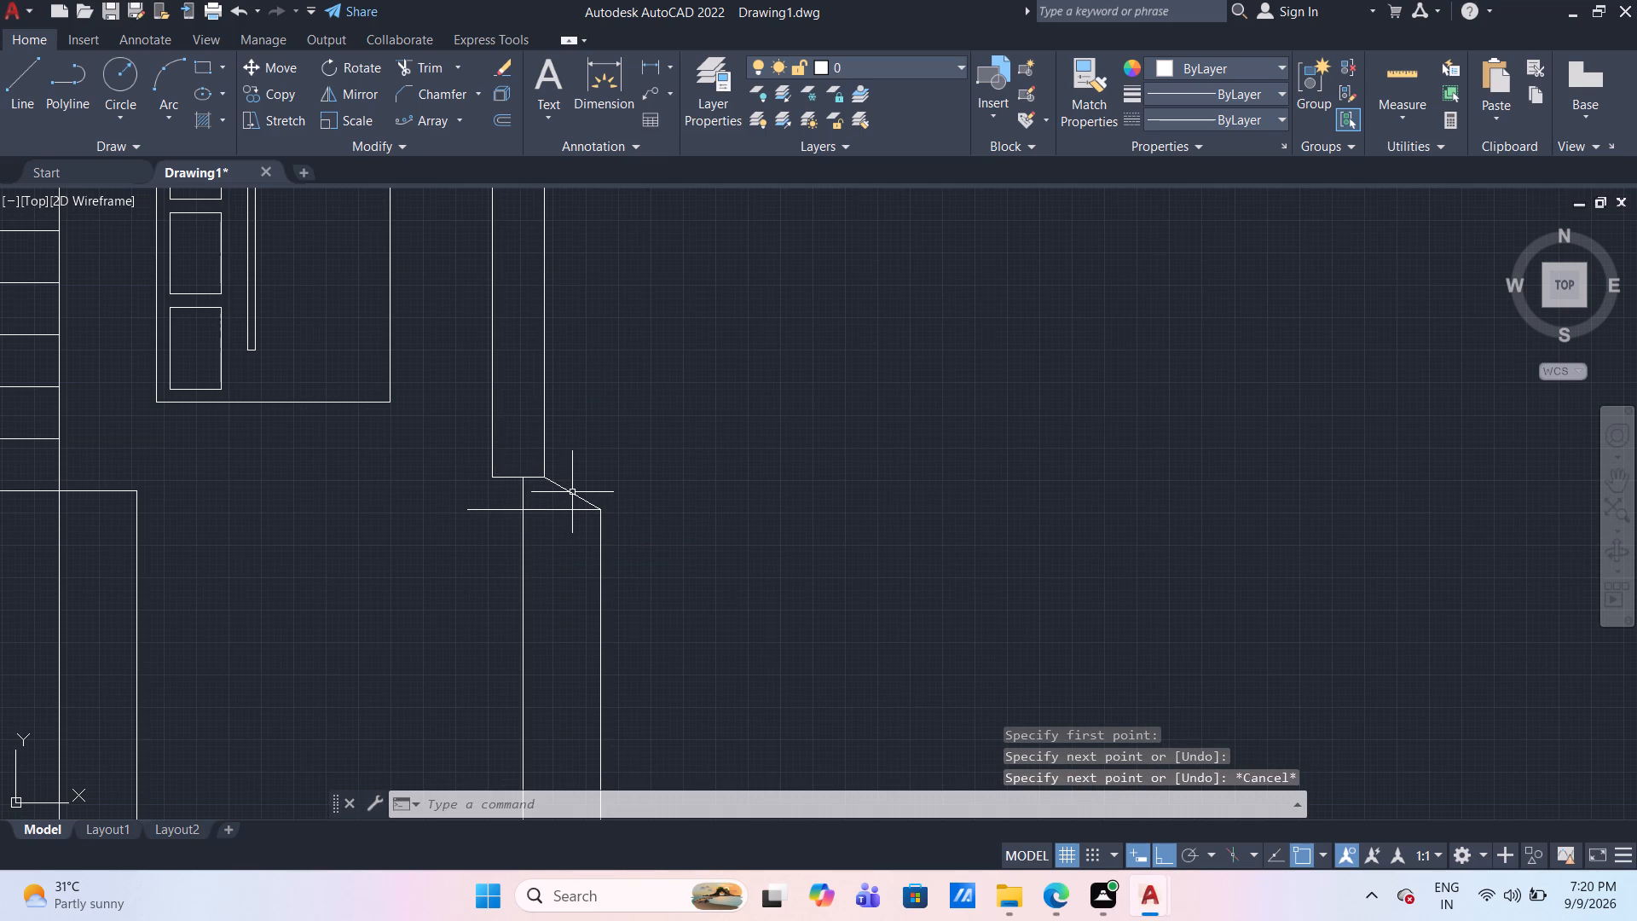
Copy the sloping segment from its lower end to where the horizontal line meets the base's left edge.
{"action": "left_click", "coordinate": [572, 492]}
{"action": "type", "text": "CO"}
{"action": "key", "text": "Return"}
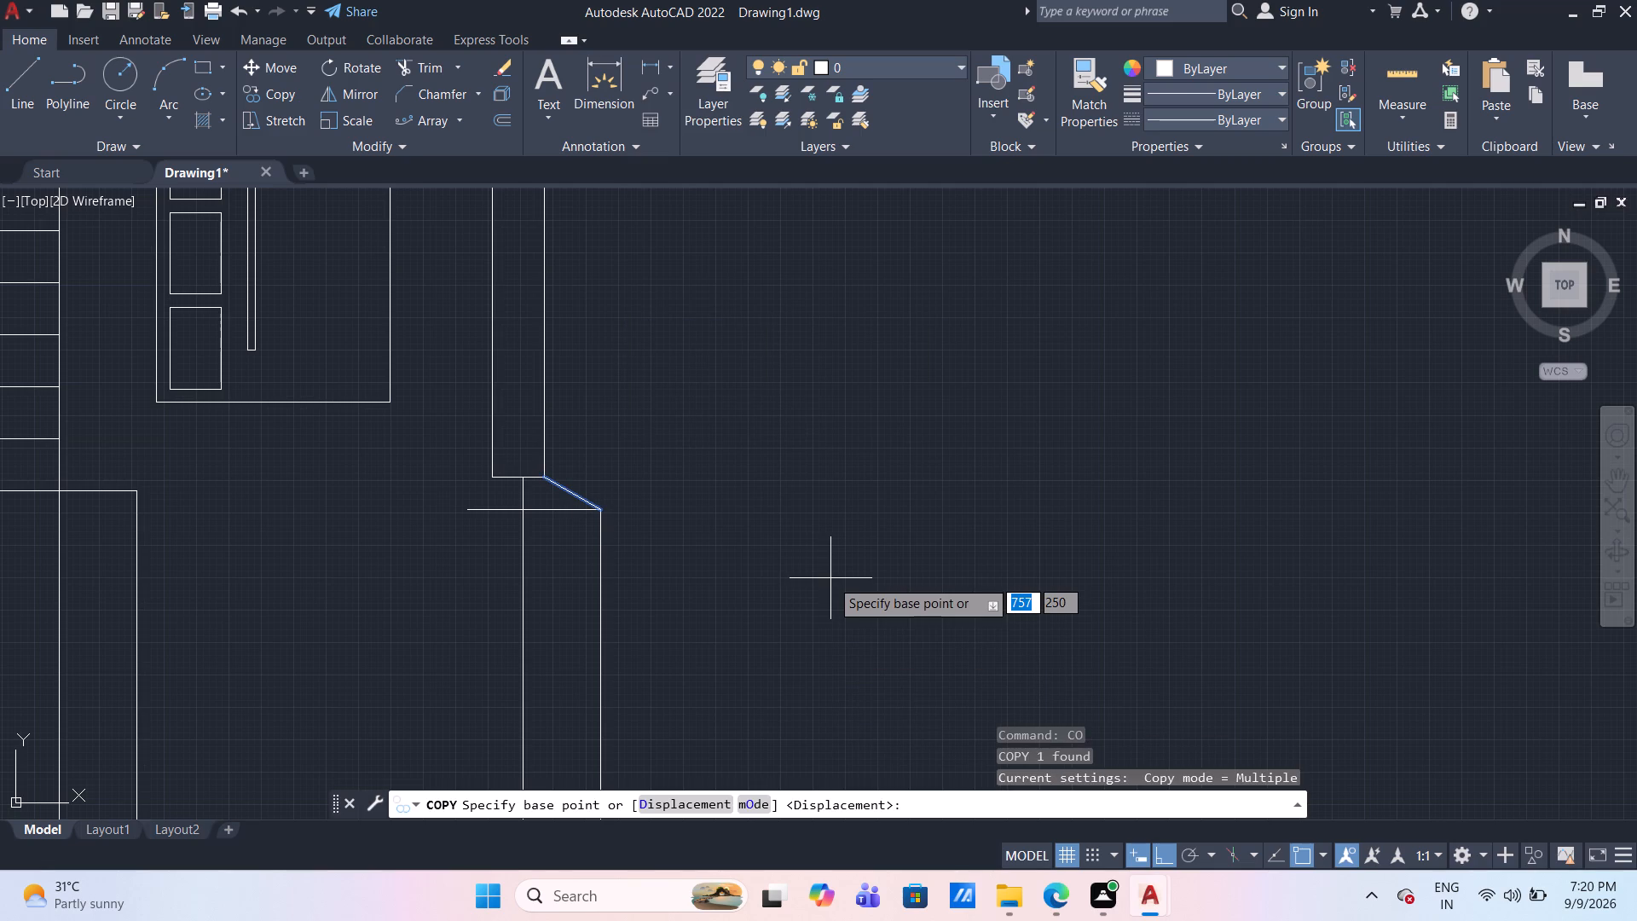
{"action": "left_click", "coordinate": [599, 512]}
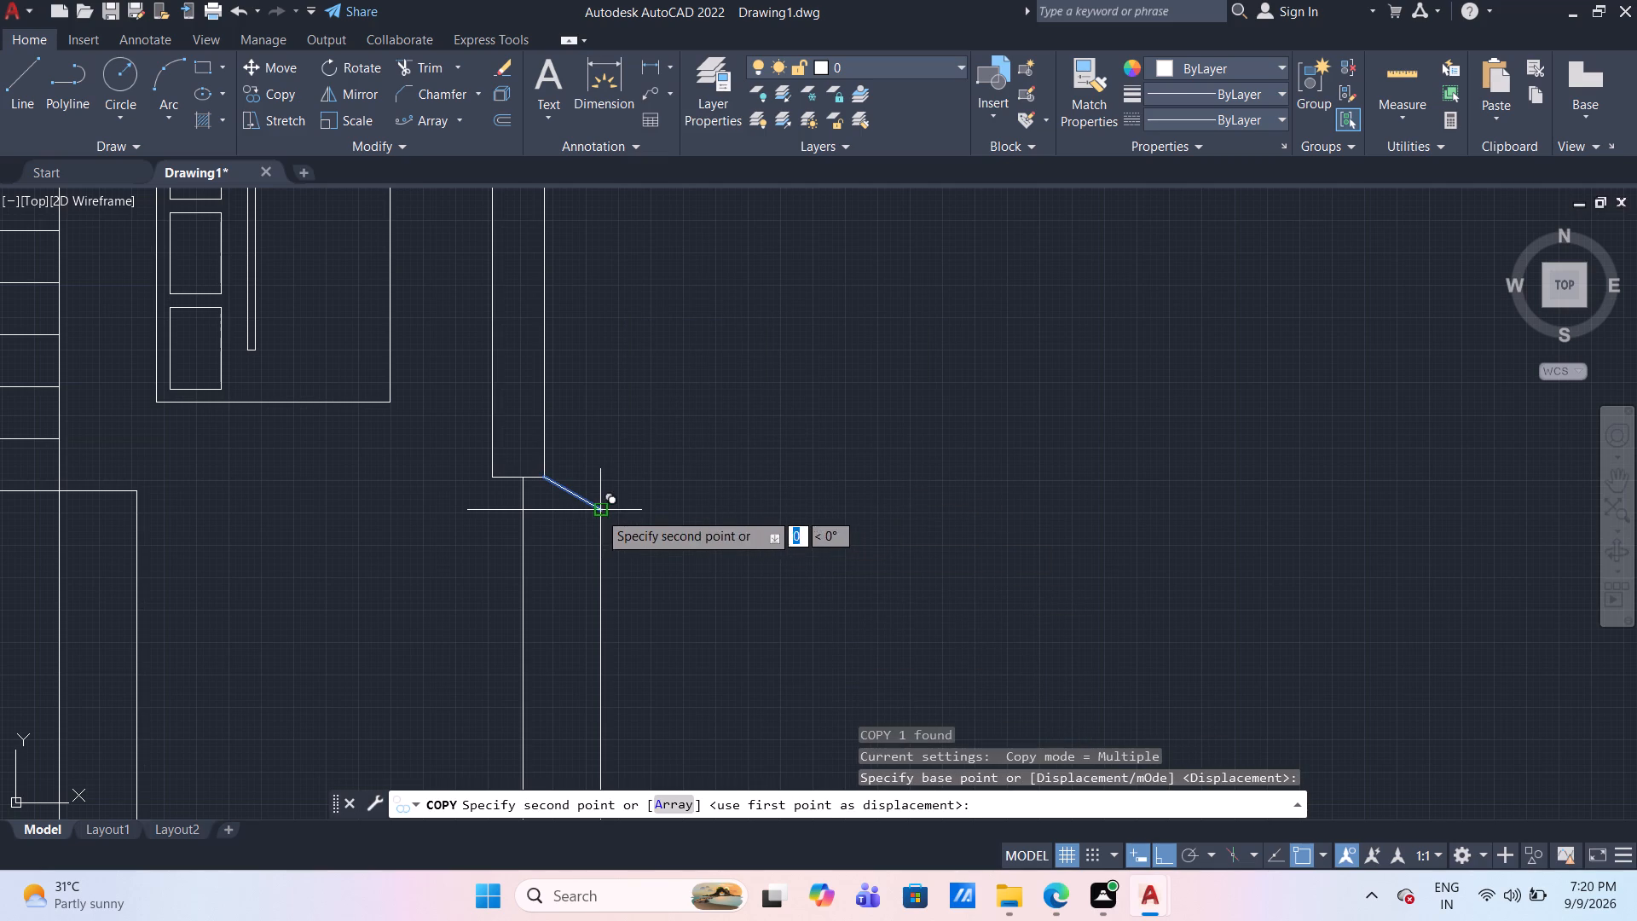
{"action": "left_click", "coordinate": [520, 511]}
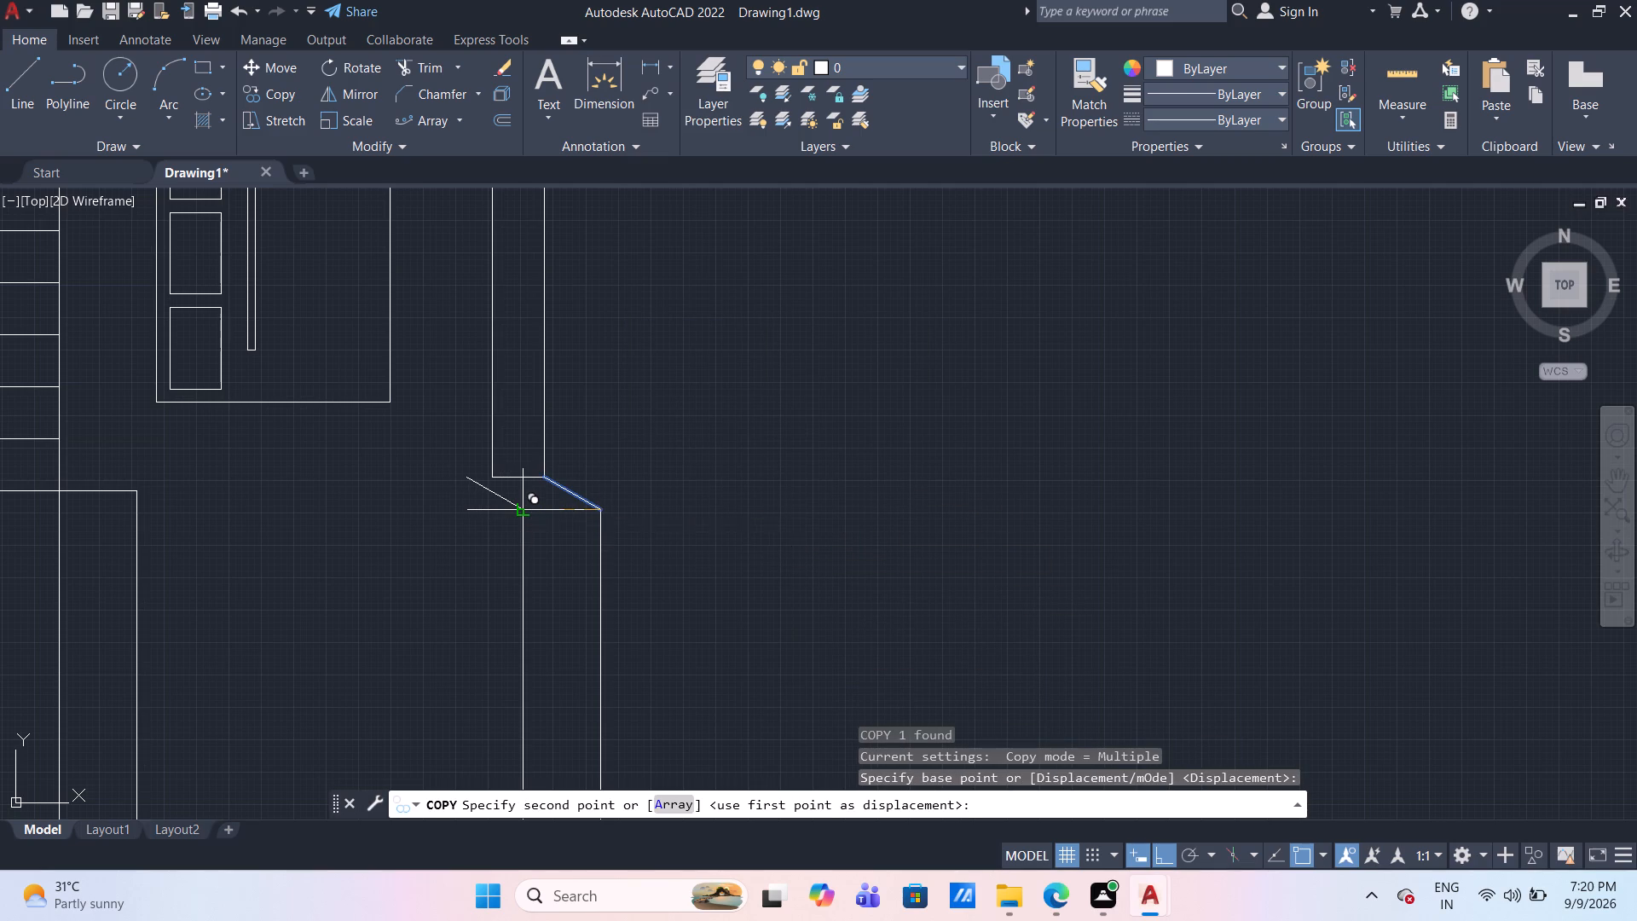
{"action": "key", "text": "Escape"}
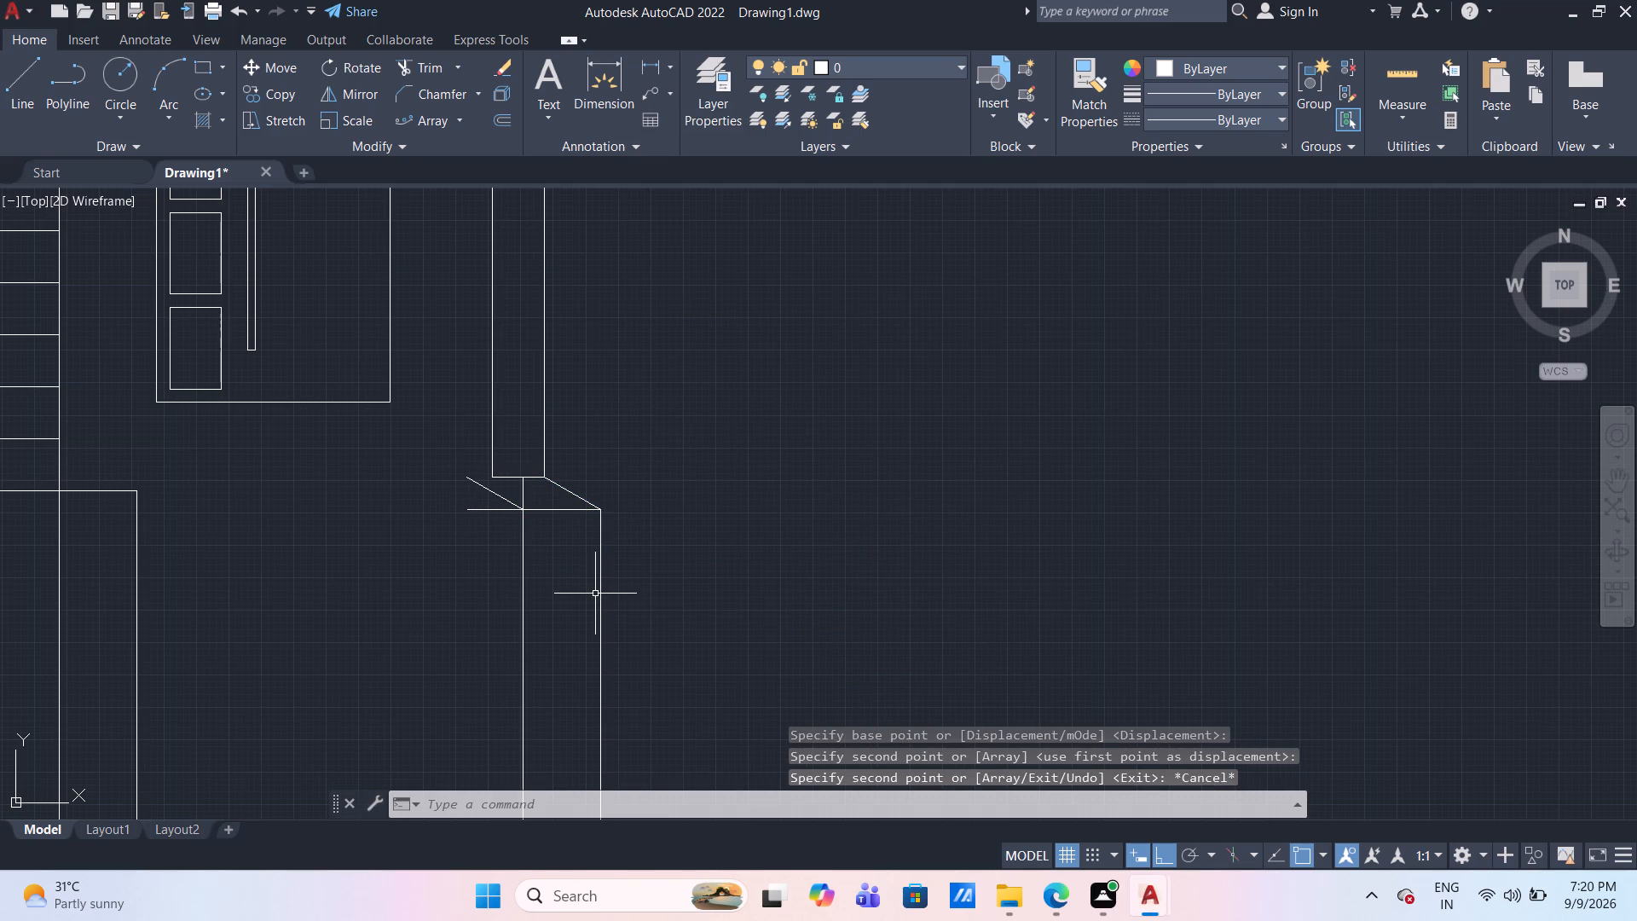
Draw a horizontal line about 10 long from the upper column's bottom-left corner to the copied slope's upper end.
{"action": "scroll", "coordinate": [465, 491], "scroll_direction": "up", "scroll_amount": 2}
{"action": "left_click", "coordinate": [30, 85]}
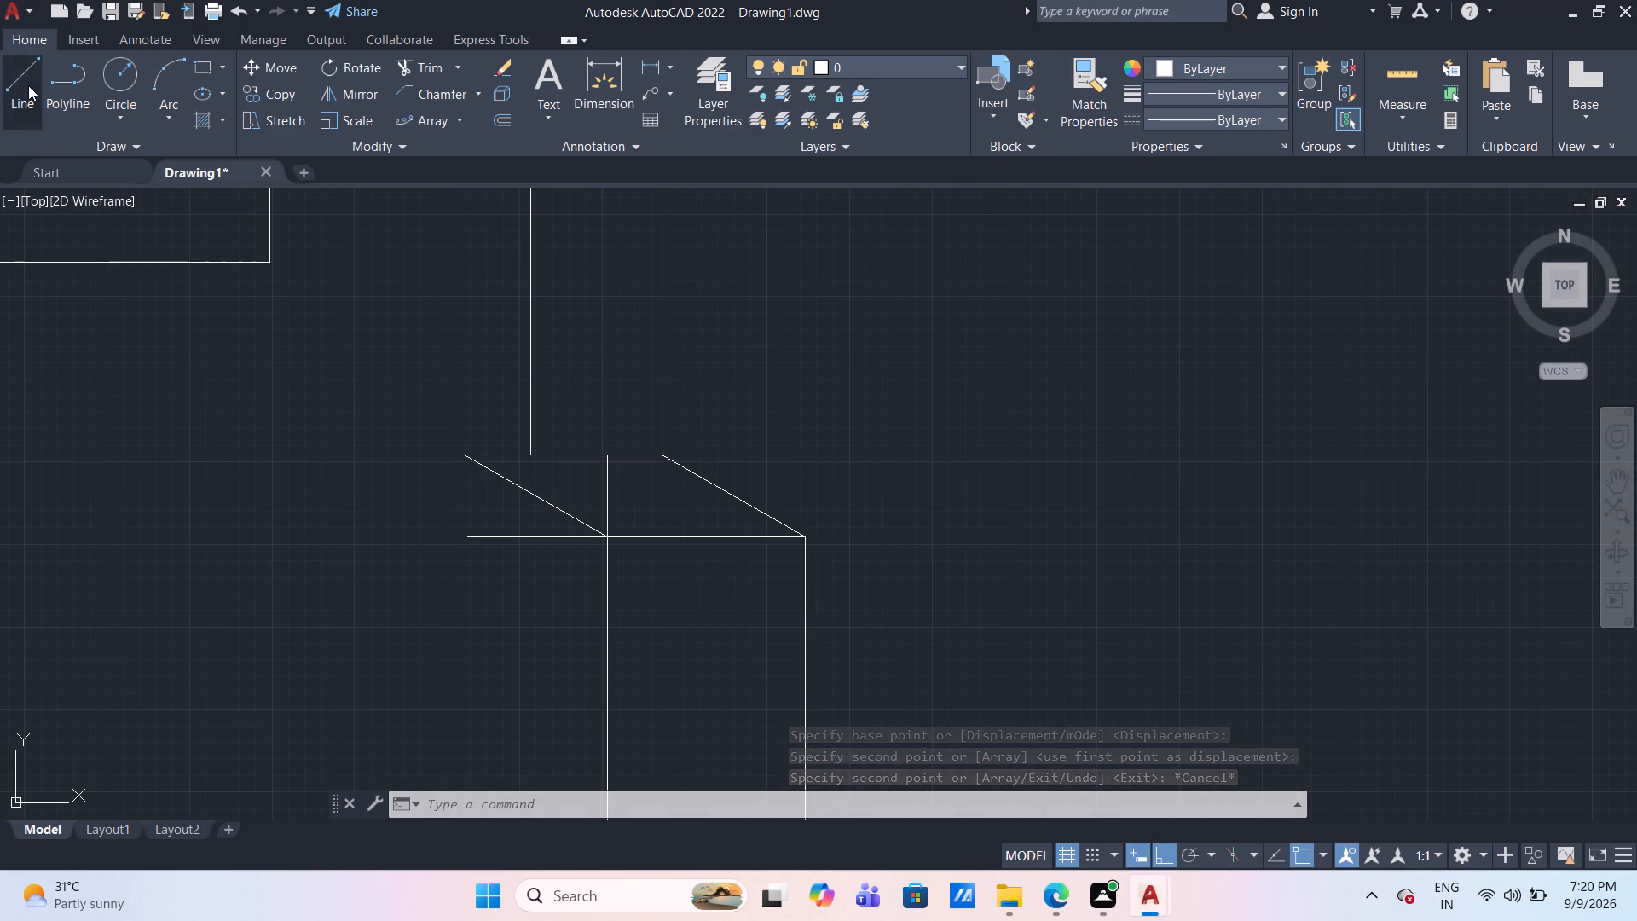
{"action": "left_click", "coordinate": [535, 457]}
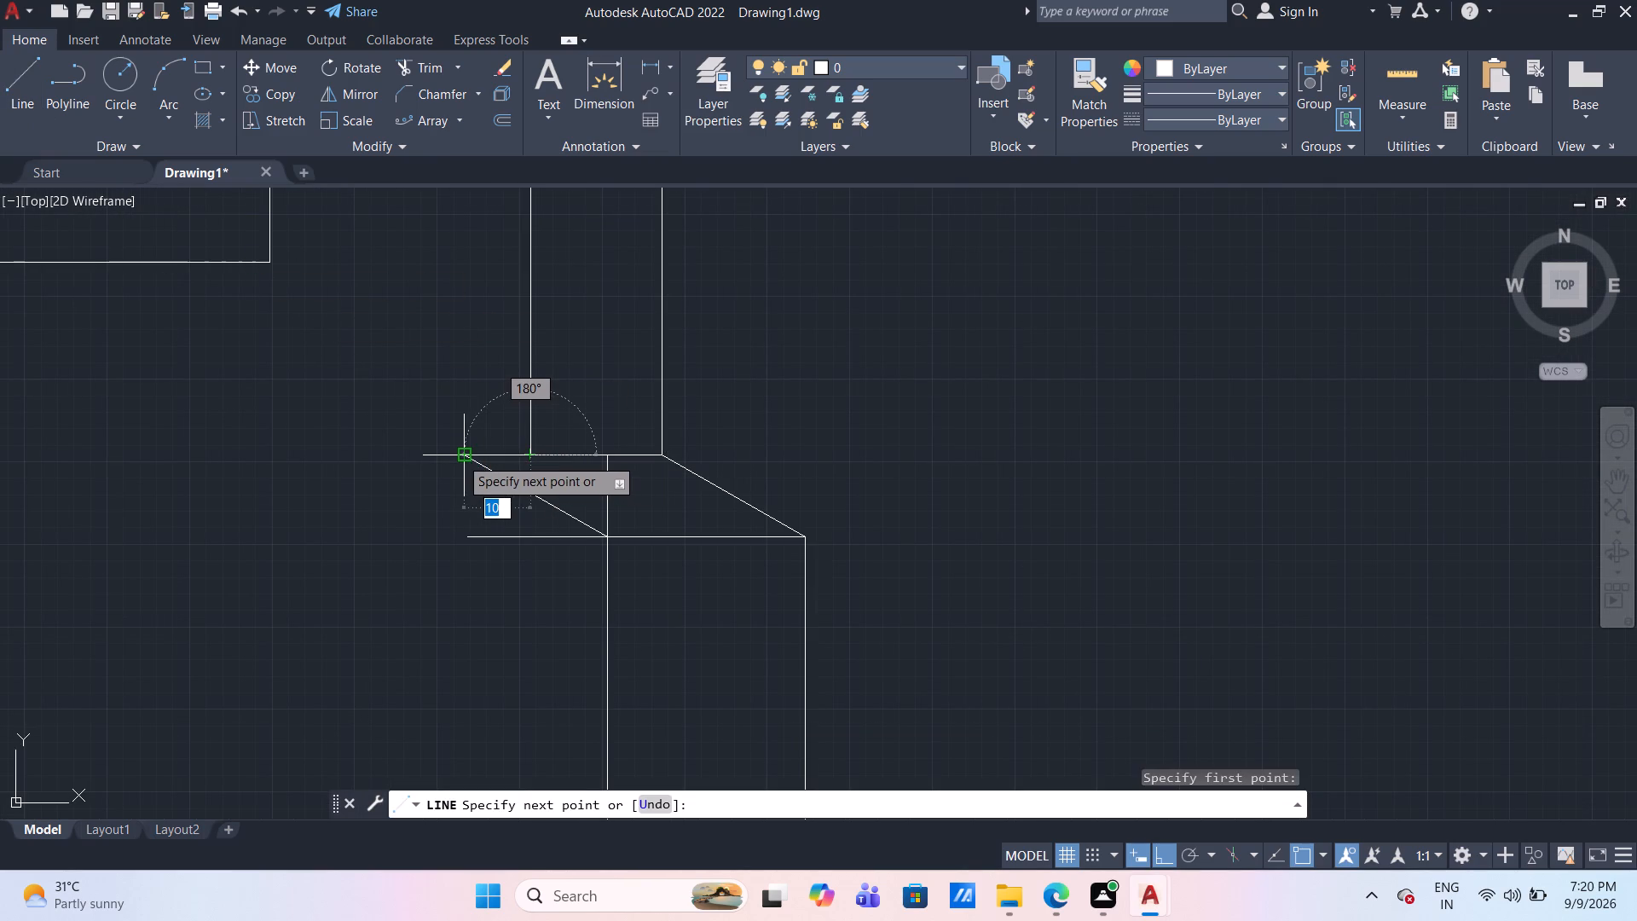
{"action": "left_click", "coordinate": [456, 457]}
{"action": "key", "text": "Escape"}
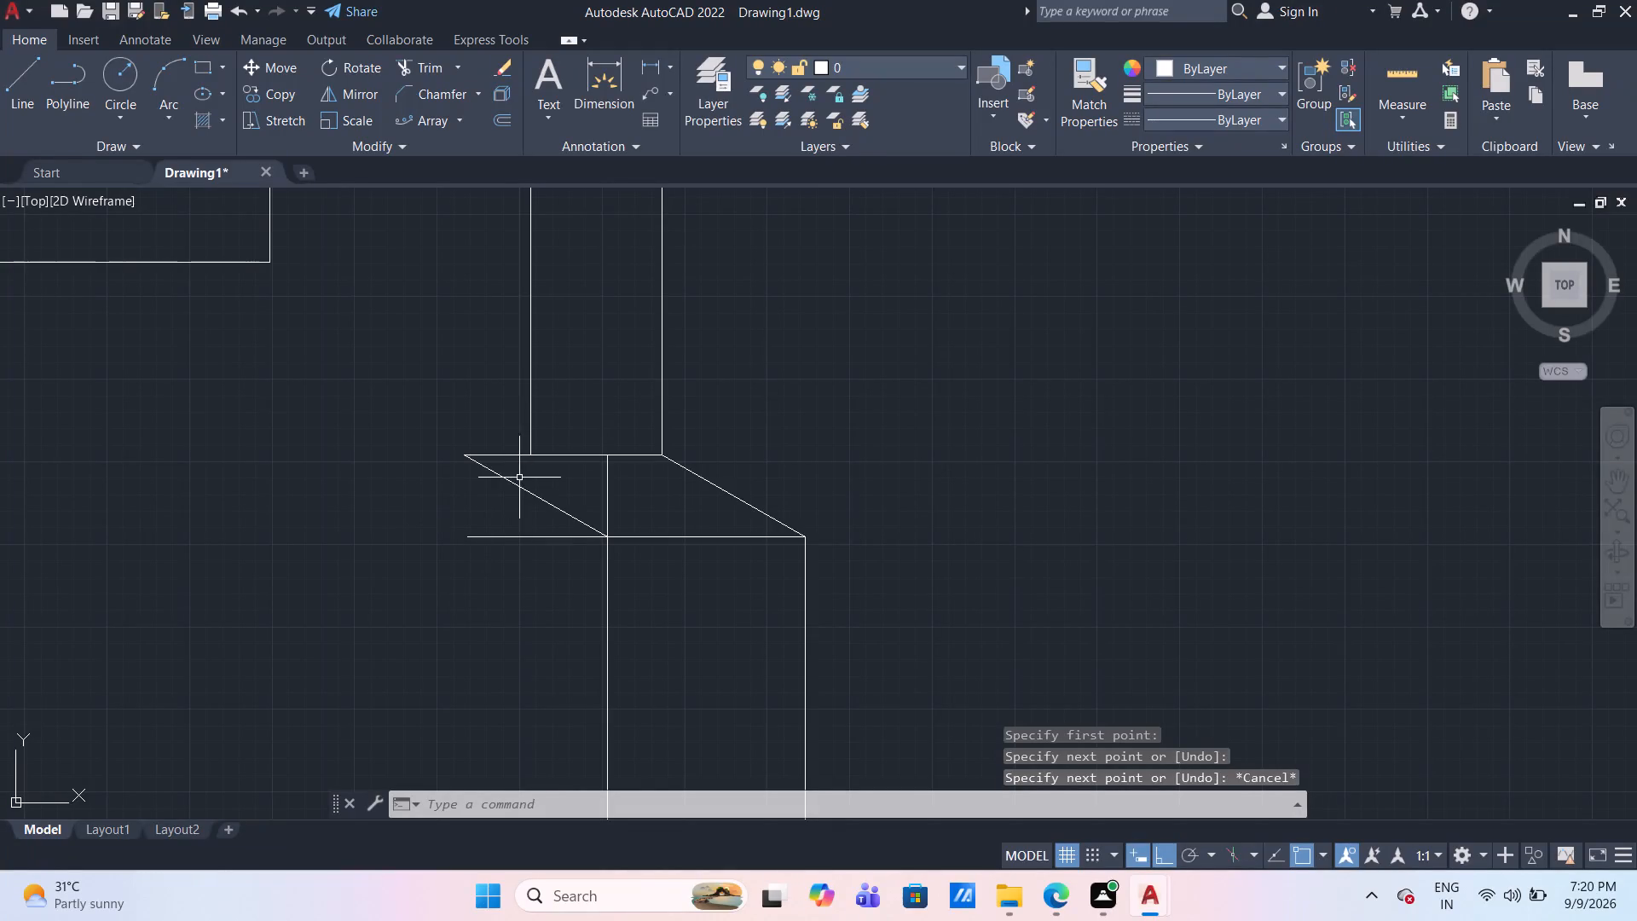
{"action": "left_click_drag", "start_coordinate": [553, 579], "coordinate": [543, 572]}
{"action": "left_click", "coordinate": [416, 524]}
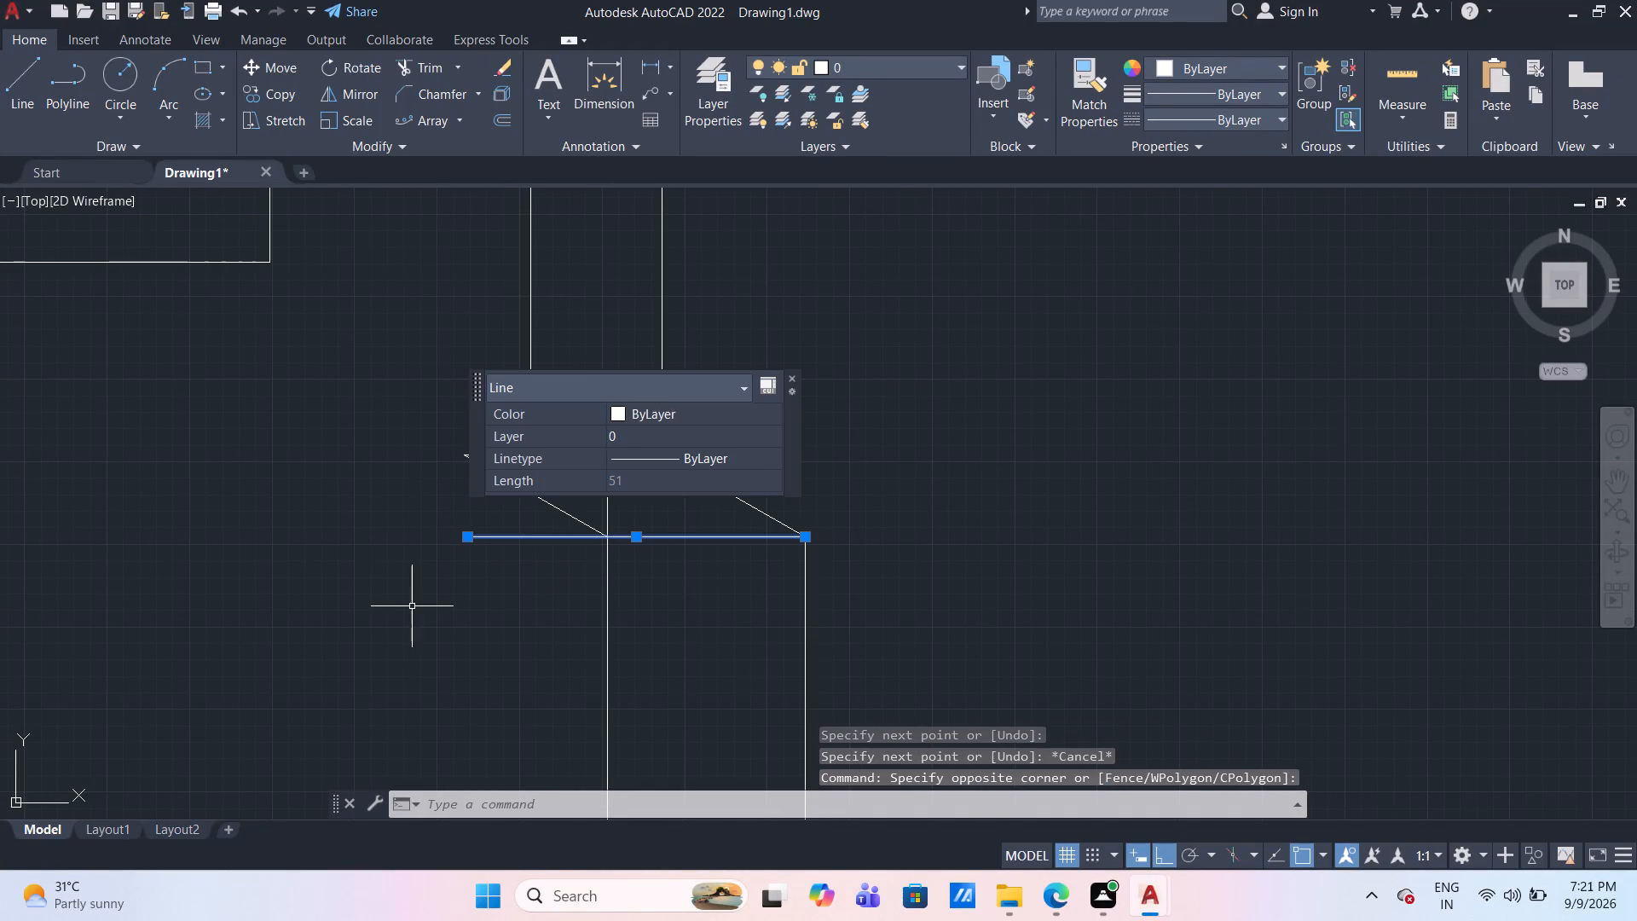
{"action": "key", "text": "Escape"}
Trim the horizontal line's overhang left of the column base and the base's left edge inside the sloping cap.
{"action": "type", "text": "TR"}
{"action": "key", "text": "Return"}
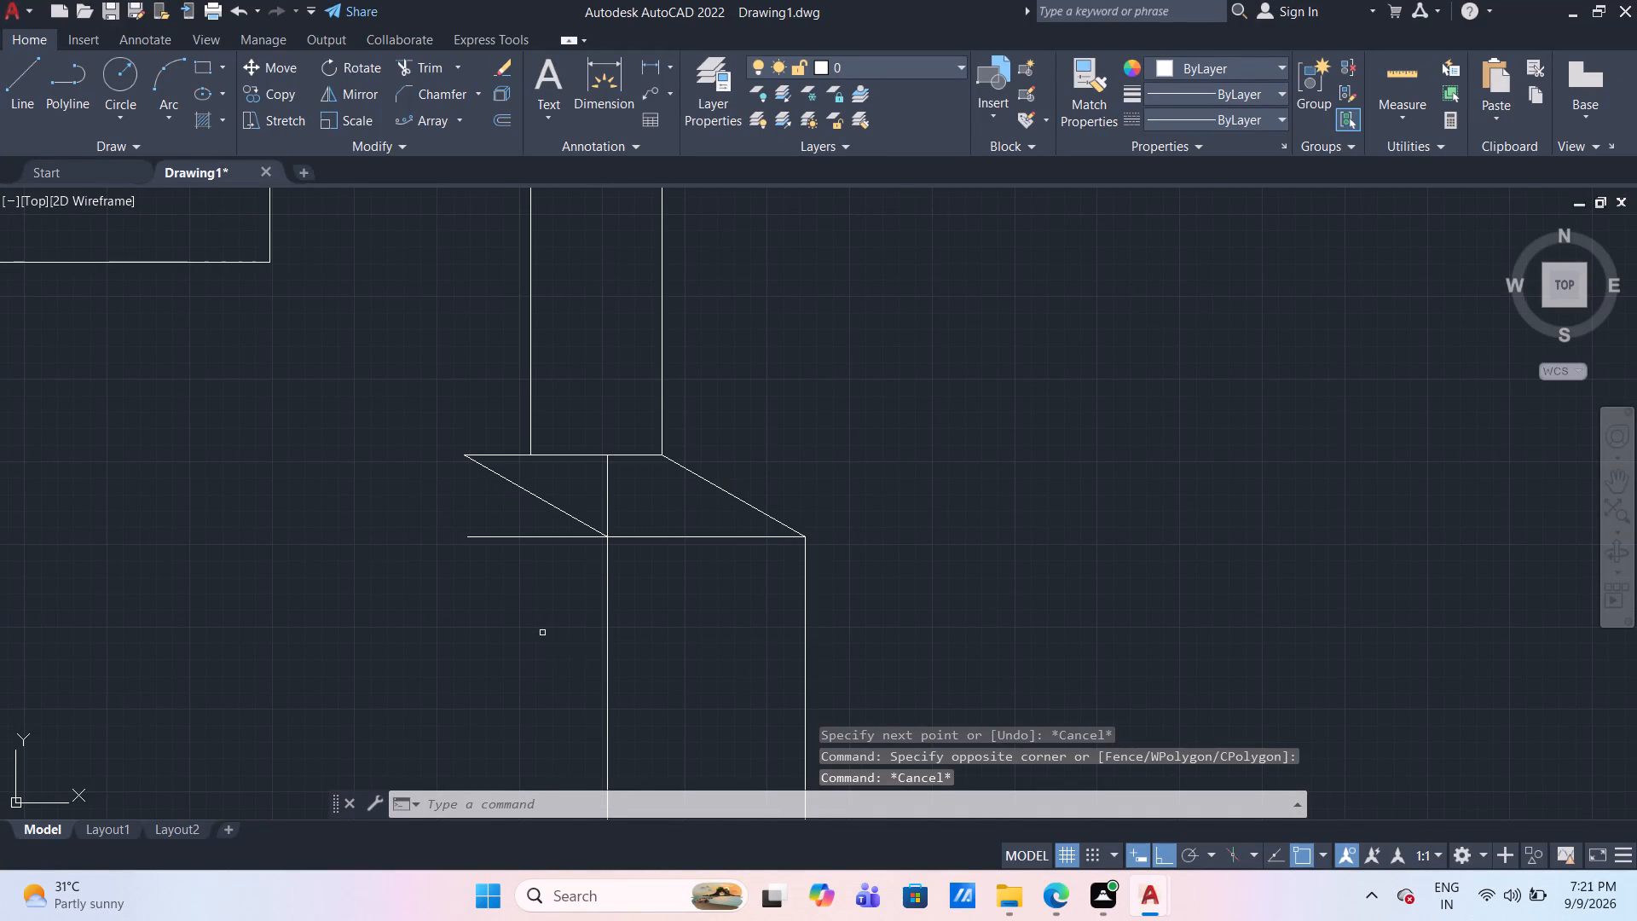
{"action": "left_click_drag", "start_coordinate": [517, 562], "coordinate": [517, 551]}
{"action": "left_click", "coordinate": [493, 517]}
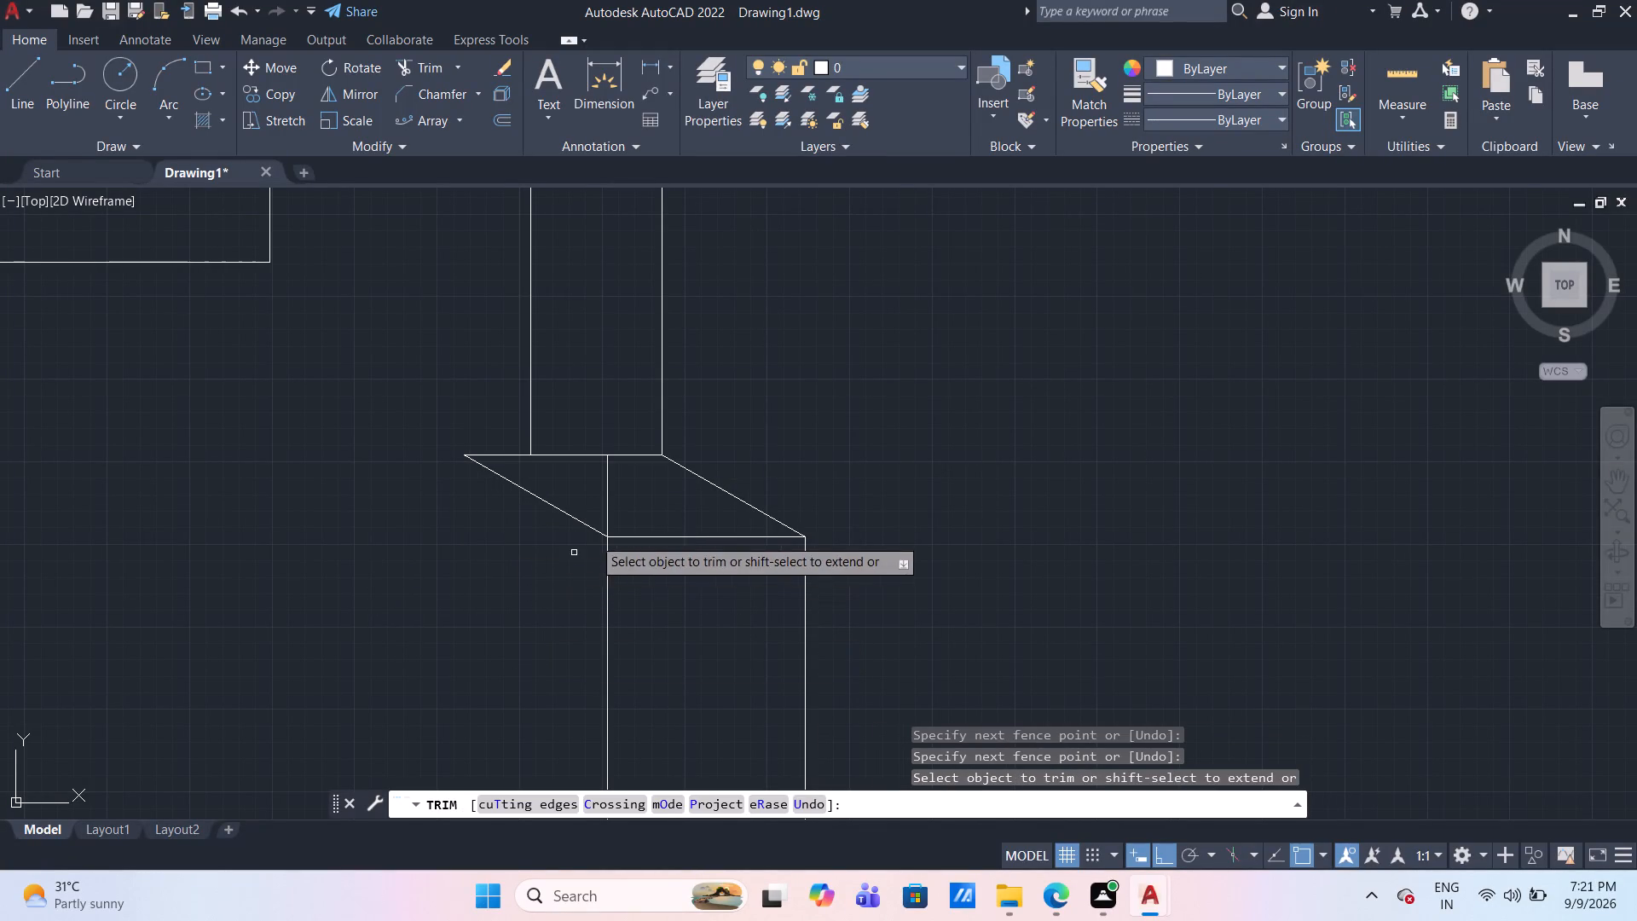
{"action": "left_click", "coordinate": [604, 499]}
{"action": "scroll", "coordinate": [744, 673], "scroll_direction": "down", "scroll_amount": 3}
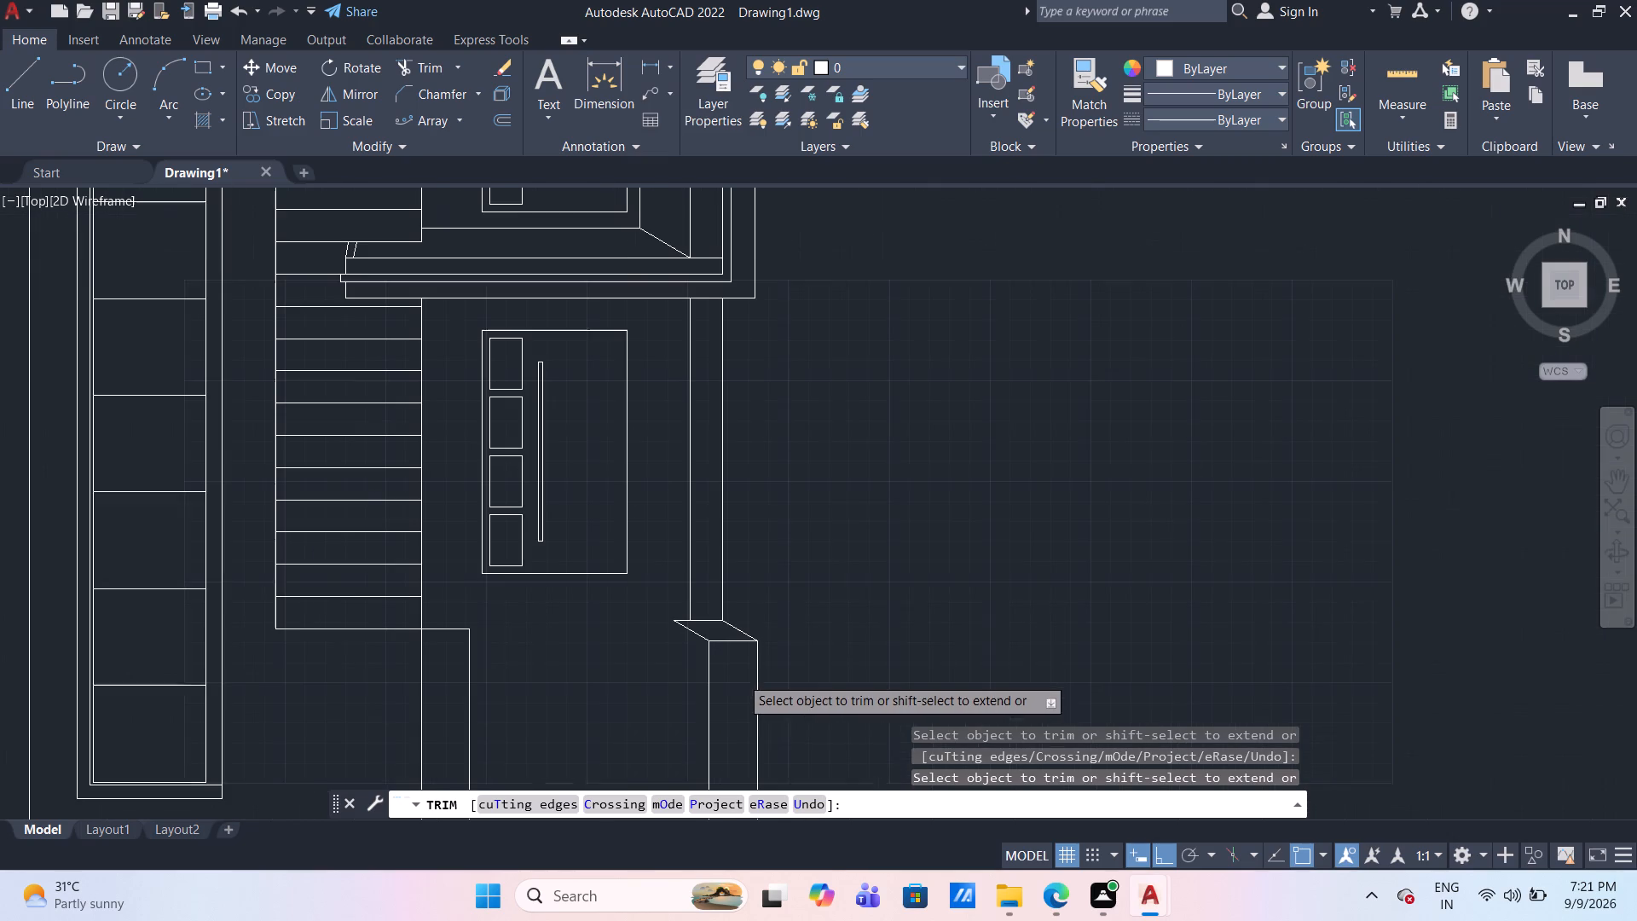
{"action": "middle_click_drag", "start_coordinate": [720, 704], "coordinate": [720, 533]}
{"action": "scroll", "coordinate": [610, 554], "scroll_direction": "down", "scroll_amount": 2}
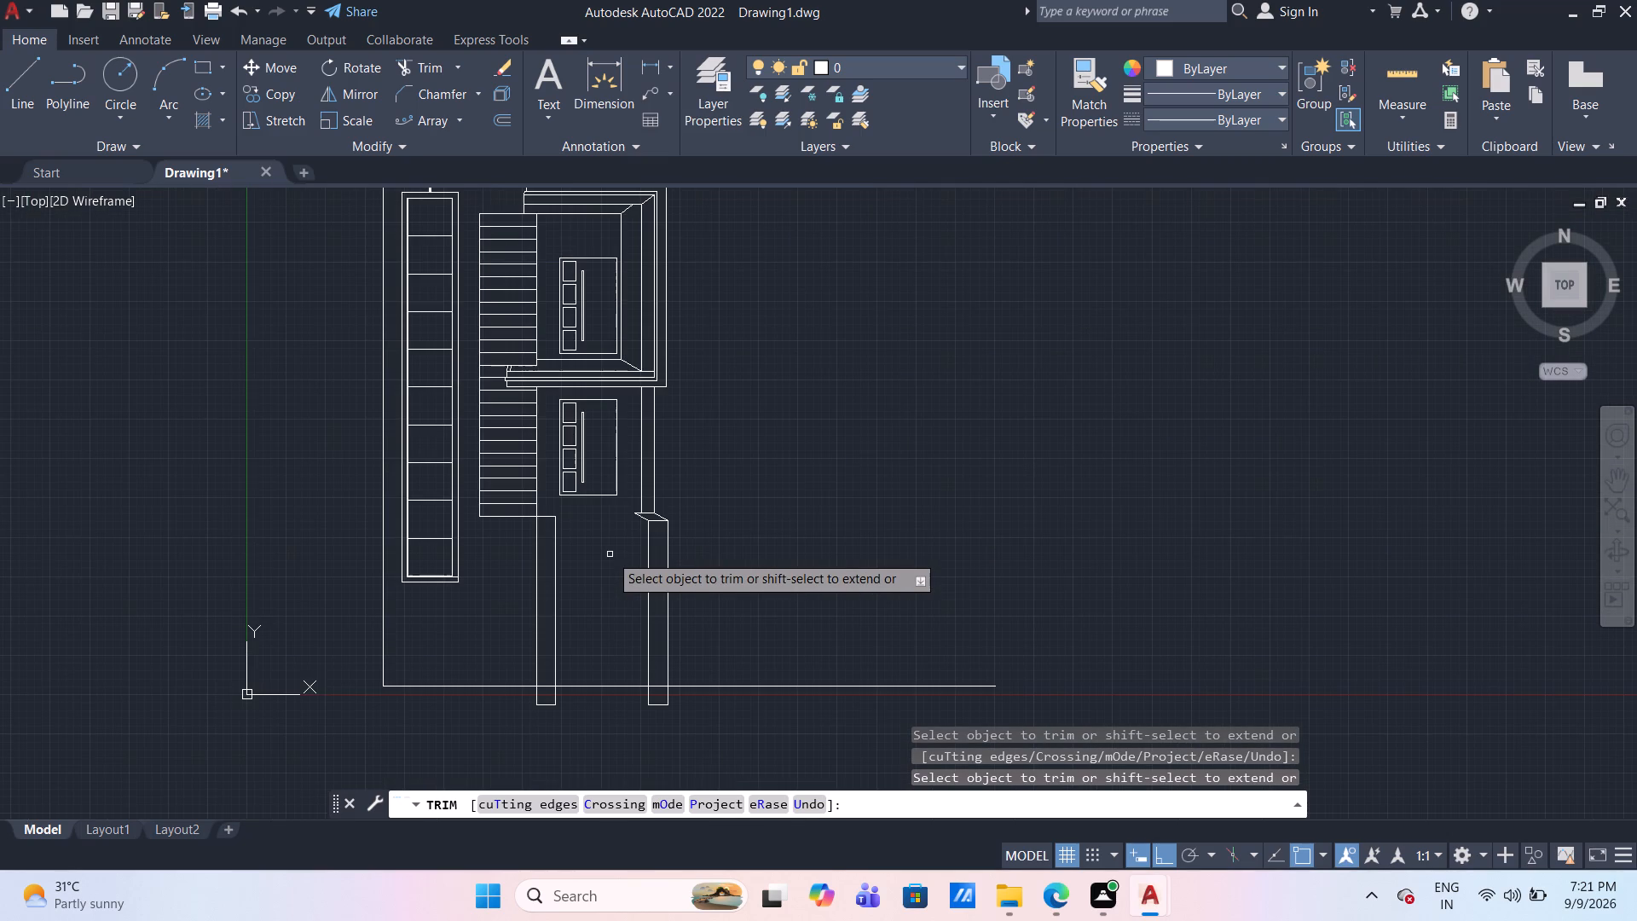
{"action": "scroll", "coordinate": [585, 515], "scroll_direction": "up", "scroll_amount": 1}
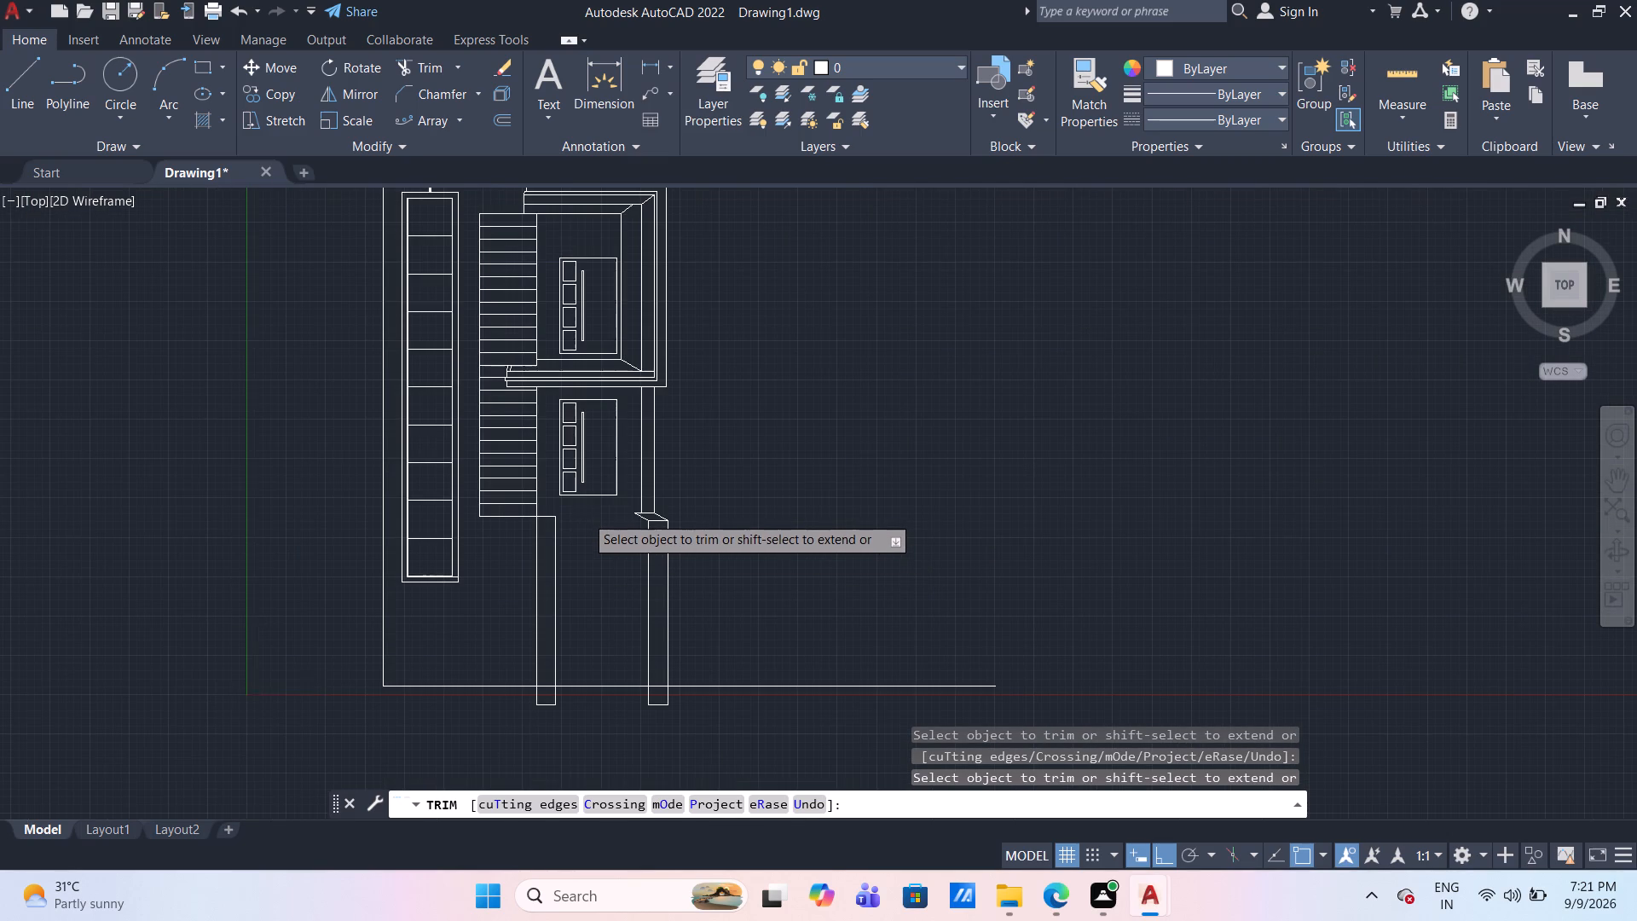
{"action": "scroll", "coordinate": [585, 515], "scroll_direction": "up", "scroll_amount": 1}
{"action": "key", "text": "Escape"}
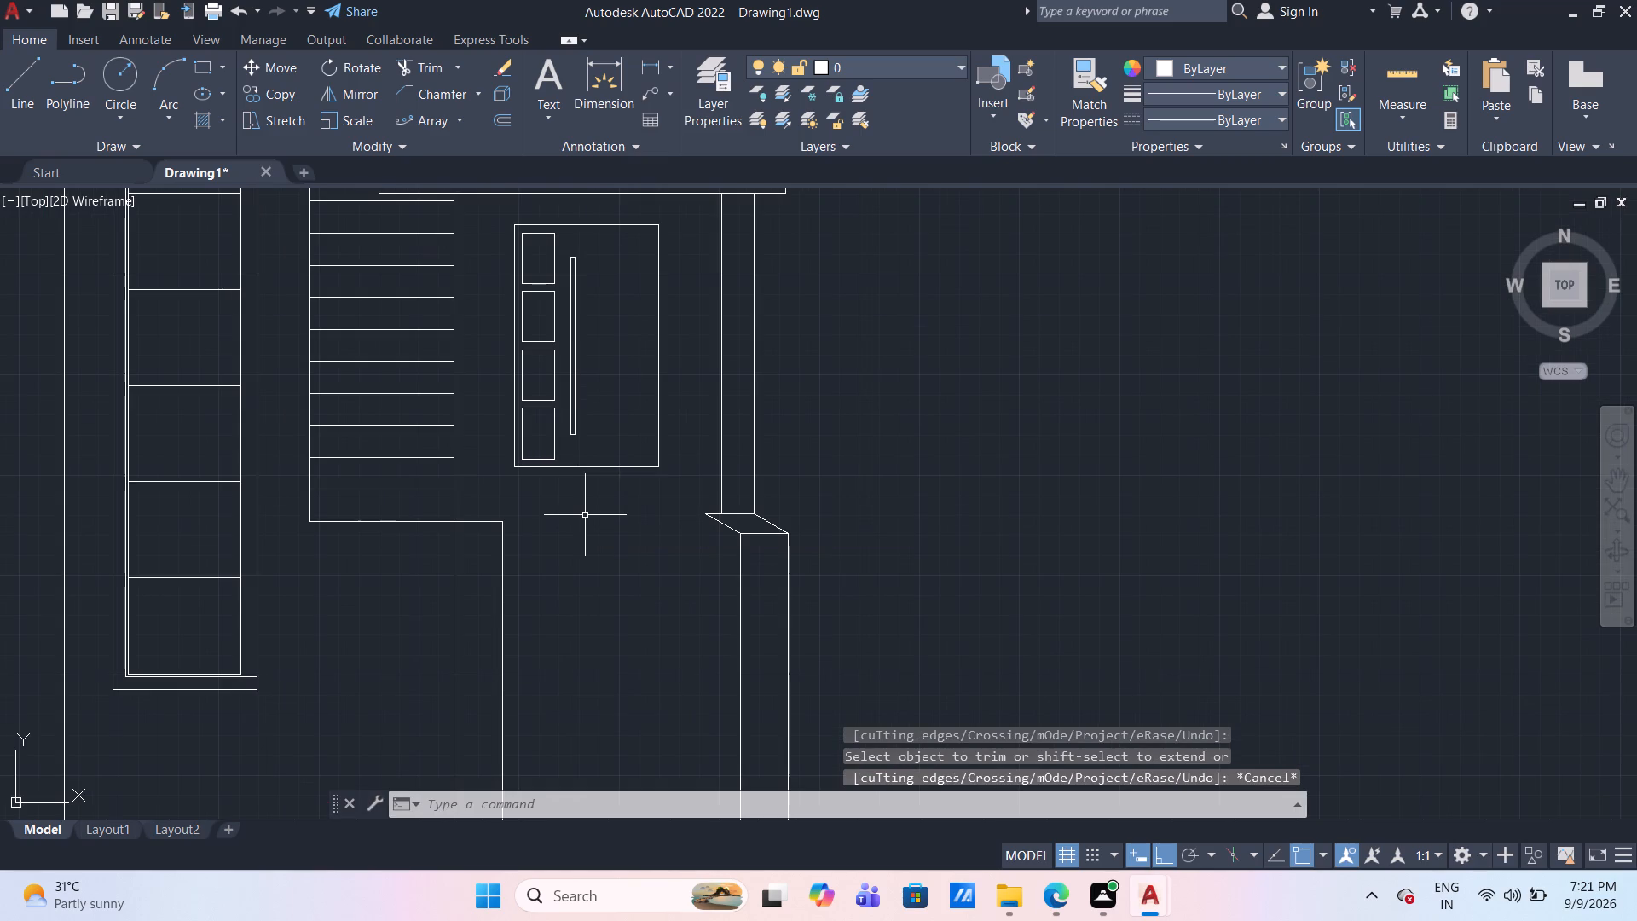
Copy the cap's left sloping line from its lower end to the top-right corner of the other lower column, beside the stairs.
{"action": "middle_click_drag", "start_coordinate": [557, 542], "coordinate": [542, 523]}
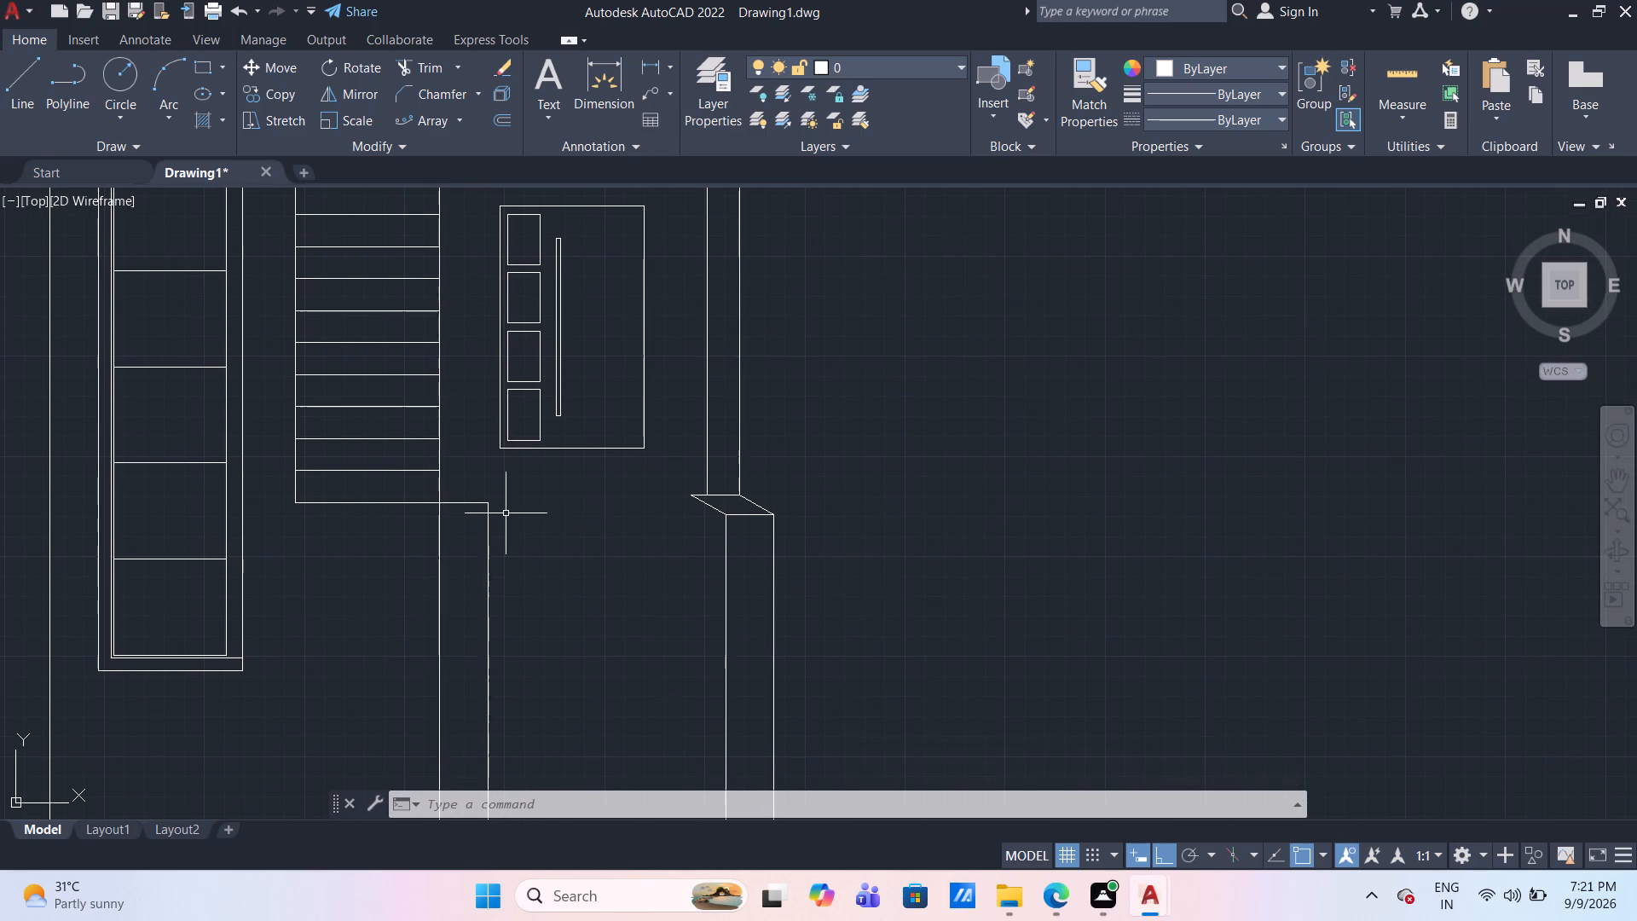
{"action": "scroll", "coordinate": [691, 514], "scroll_direction": "up", "scroll_amount": 1}
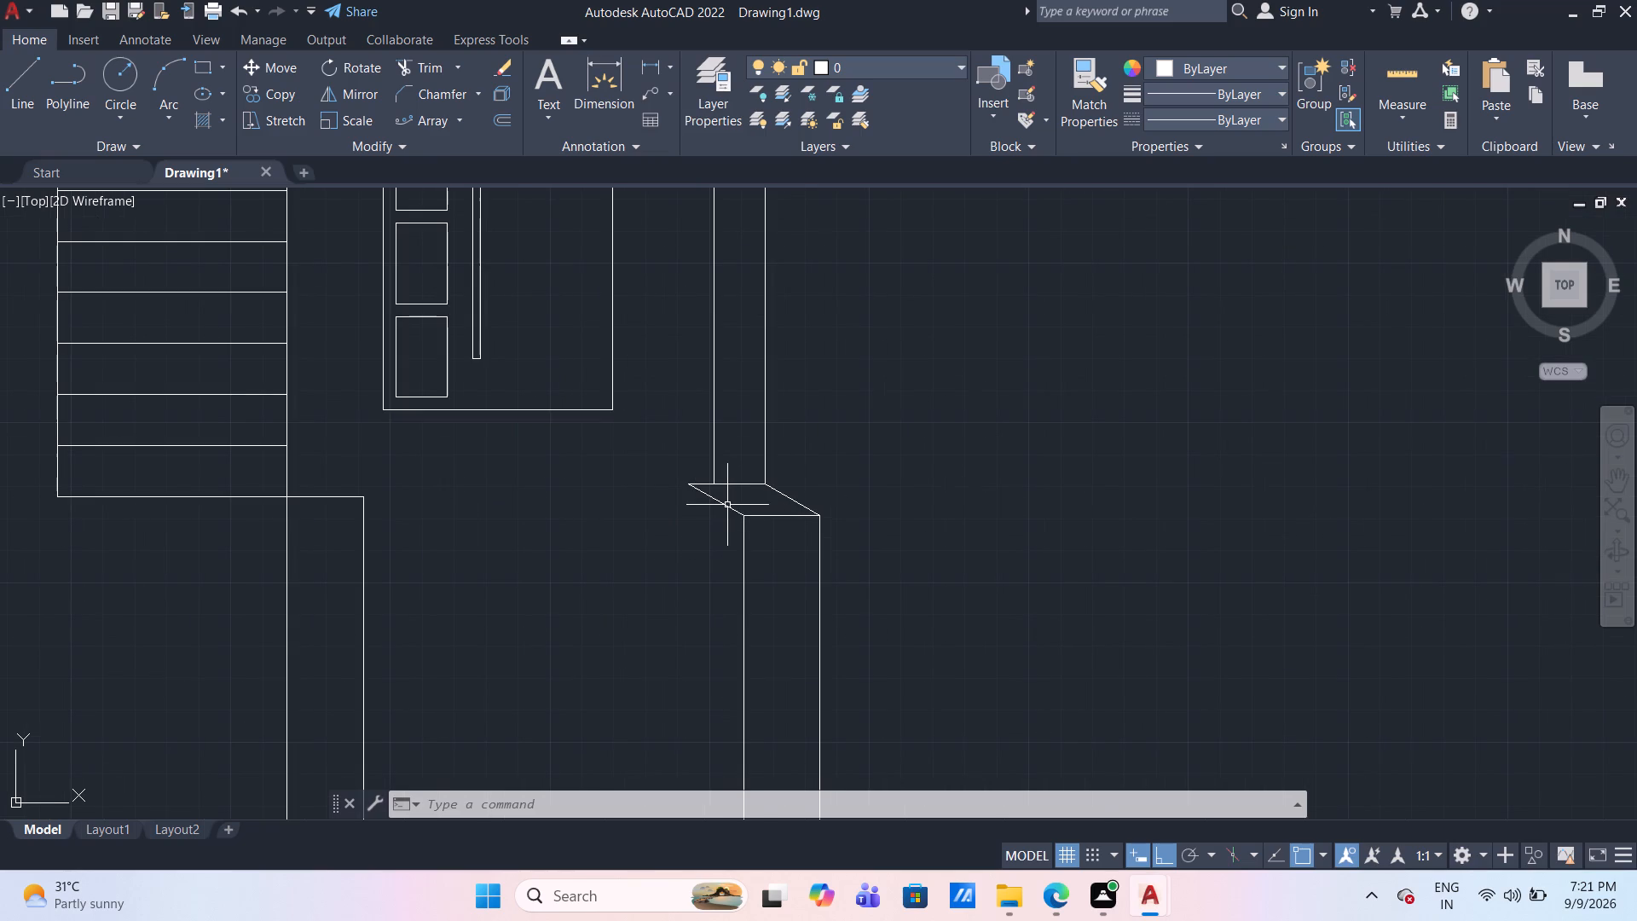
{"action": "left_click", "coordinate": [727, 505]}
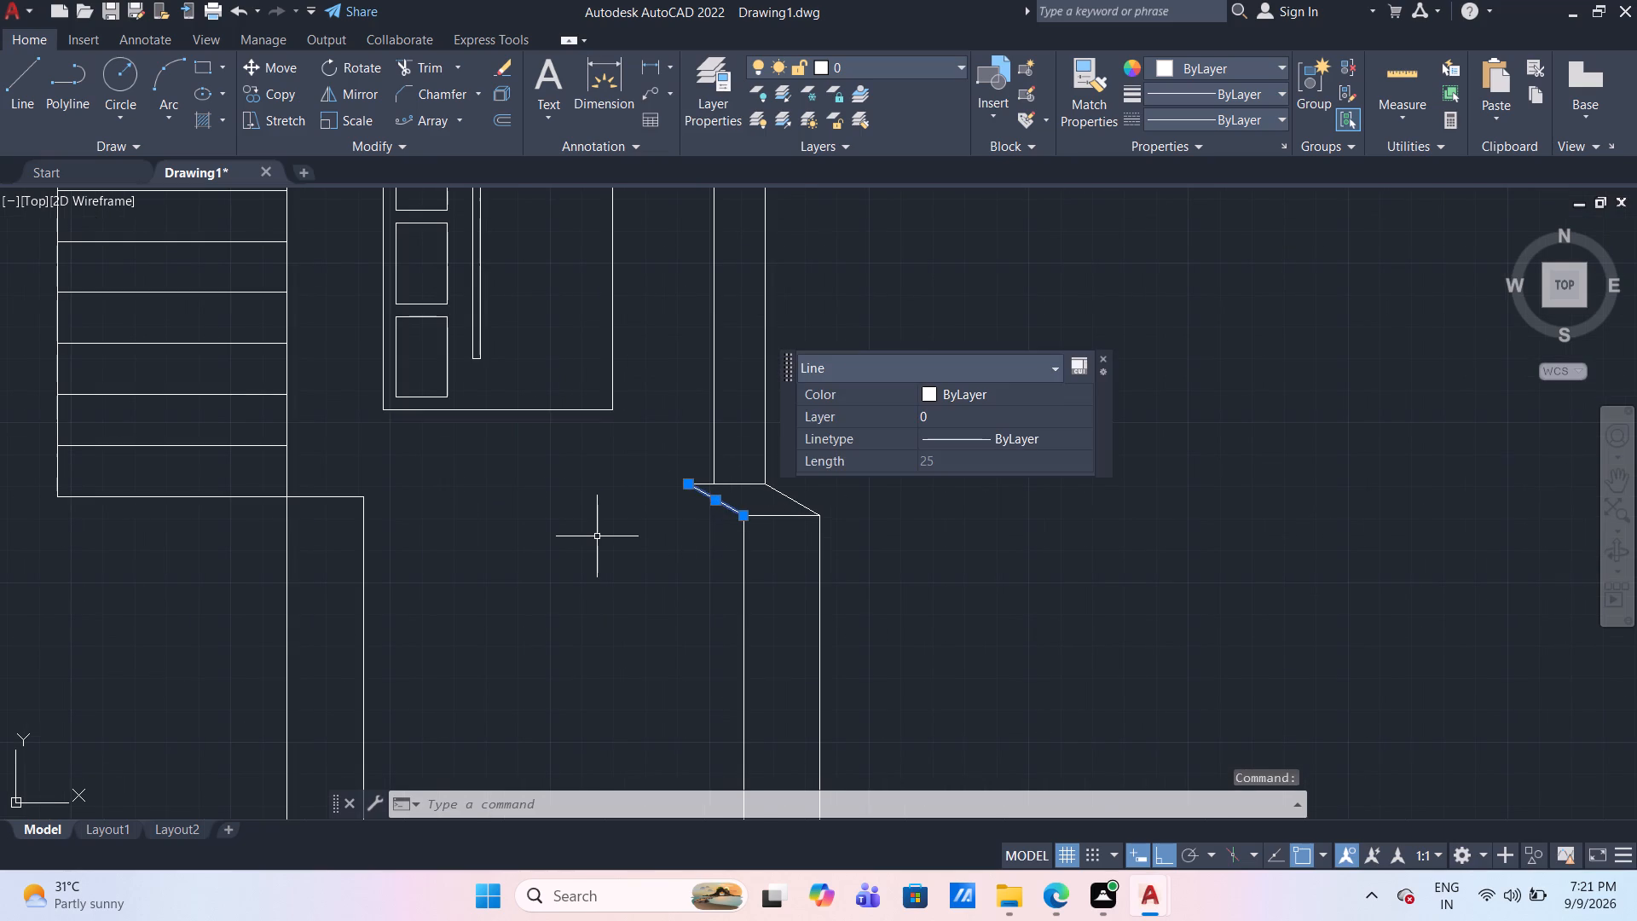
{"action": "type", "text": "CO"}
{"action": "key", "text": "Return"}
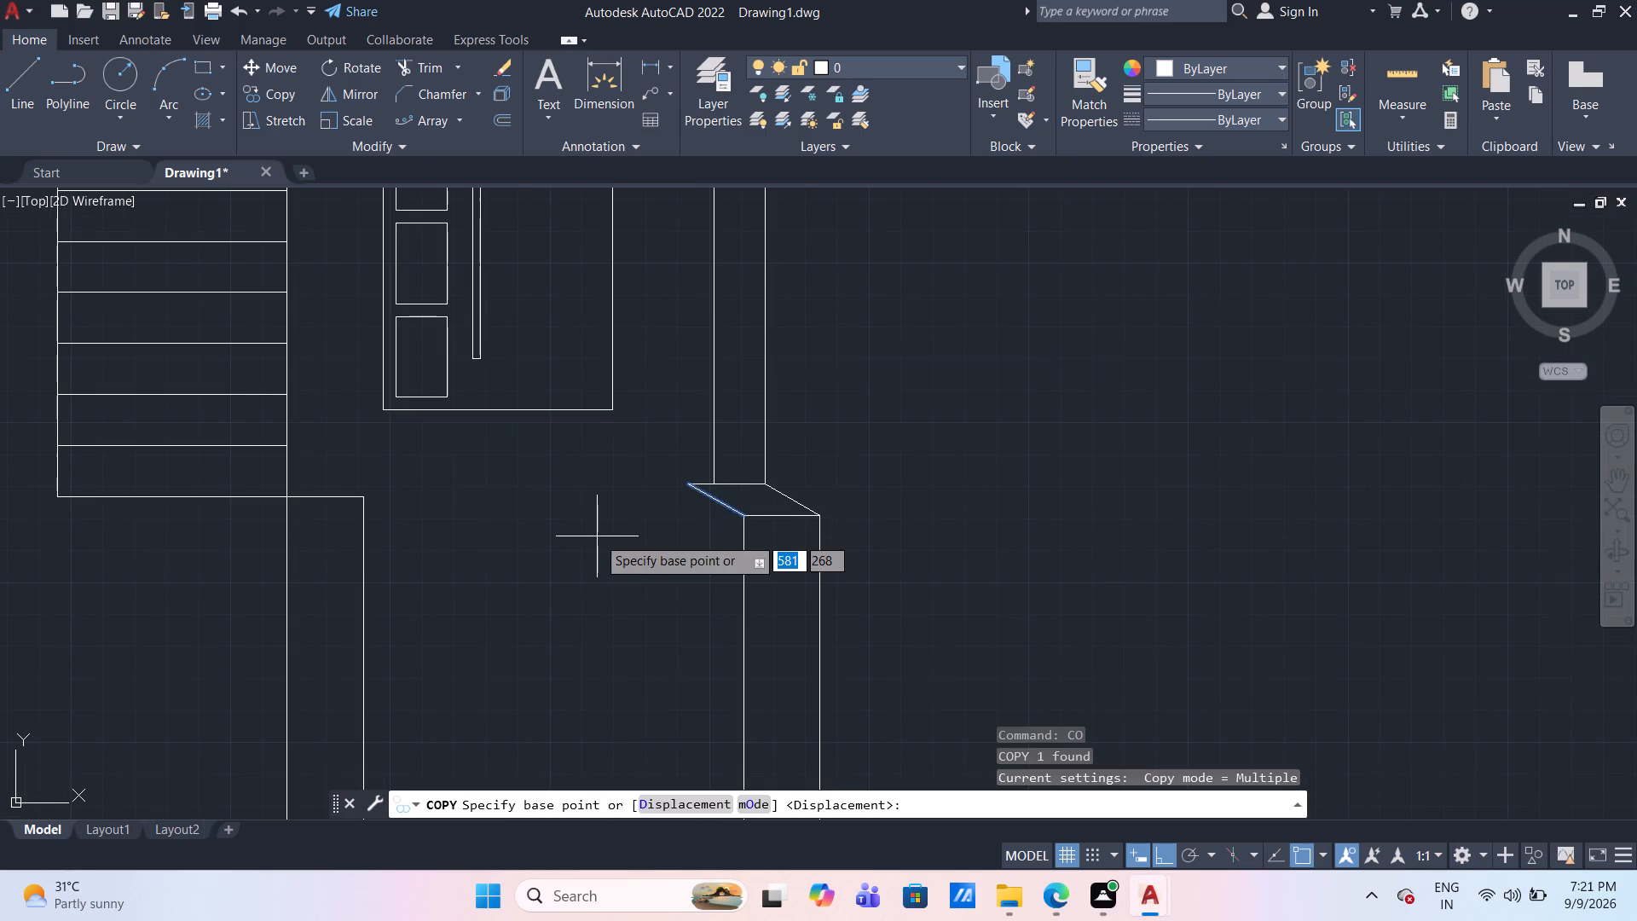
{"action": "left_click", "coordinate": [738, 519]}
{"action": "scroll", "coordinate": [413, 487], "scroll_direction": "up", "scroll_amount": 2}
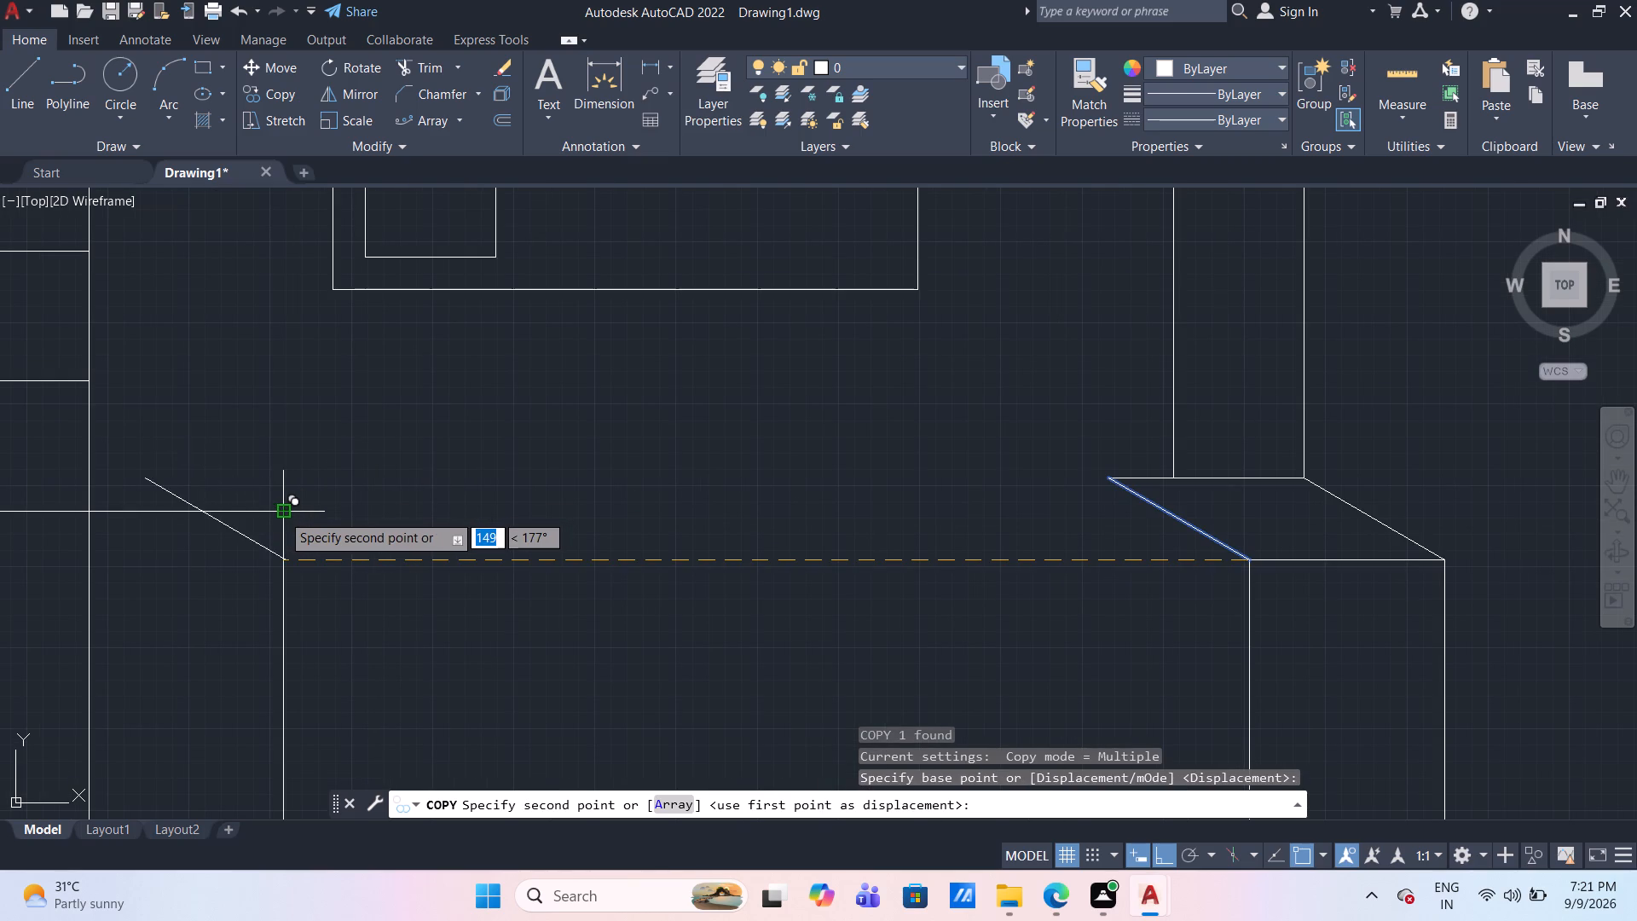
{"action": "left_click", "coordinate": [281, 513]}
{"action": "key", "text": "Escape"}
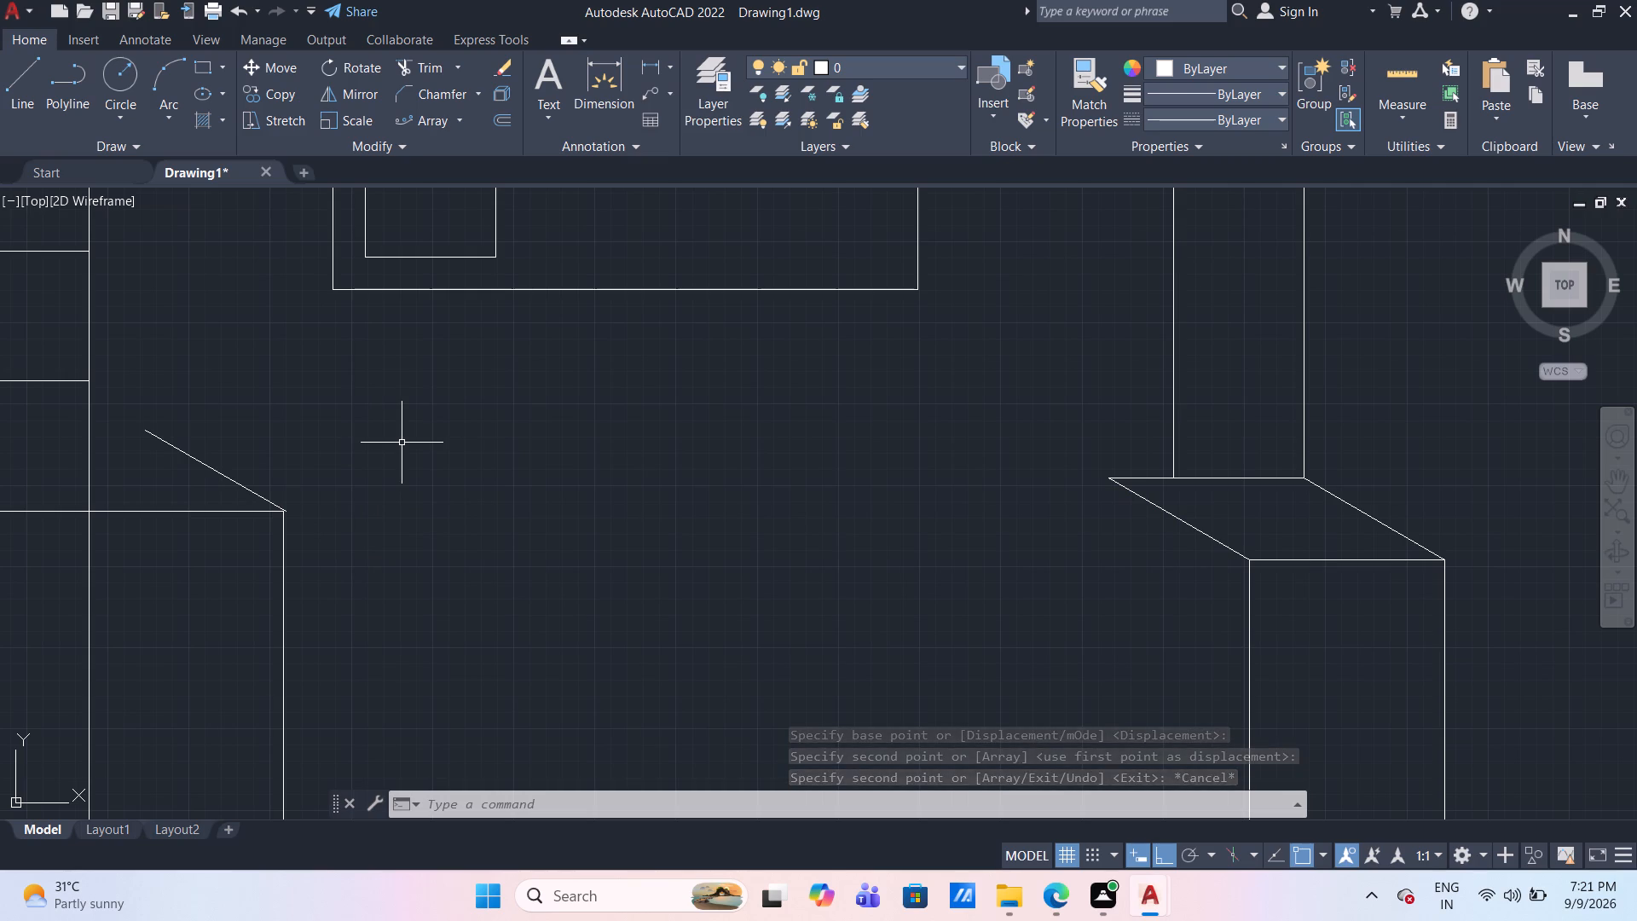
Offset the horizontal line at the top of the lower column beside the stairs upward by 10.
{"action": "key", "text": "o"}
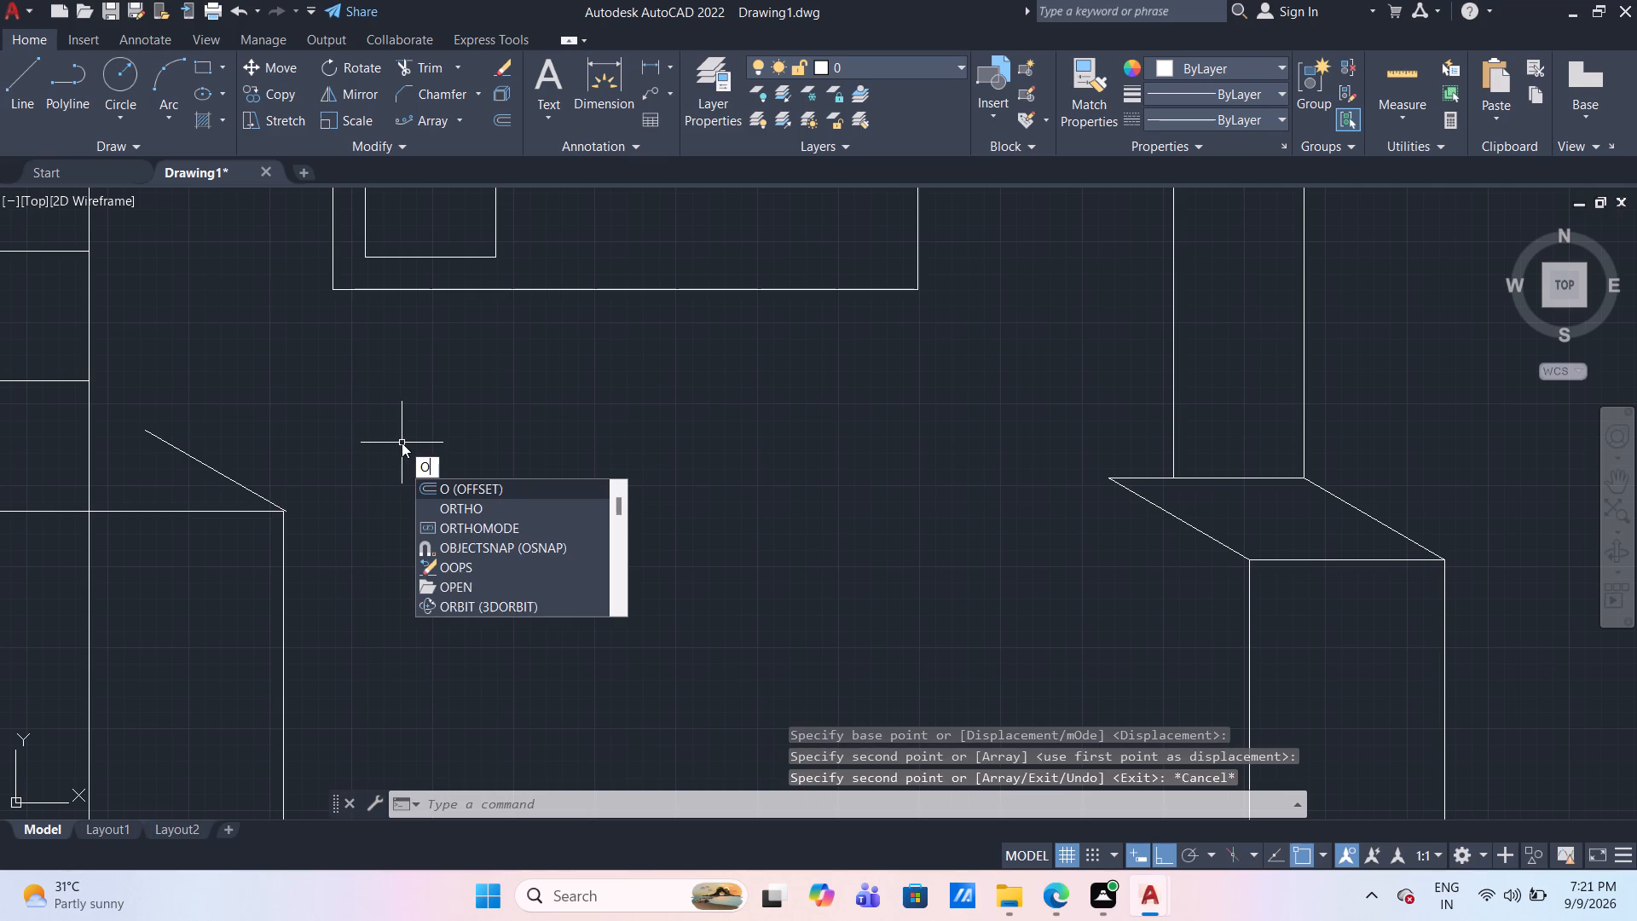
{"action": "key", "text": "Return"}
{"action": "type", "text": "10"}
{"action": "key", "text": "Return"}
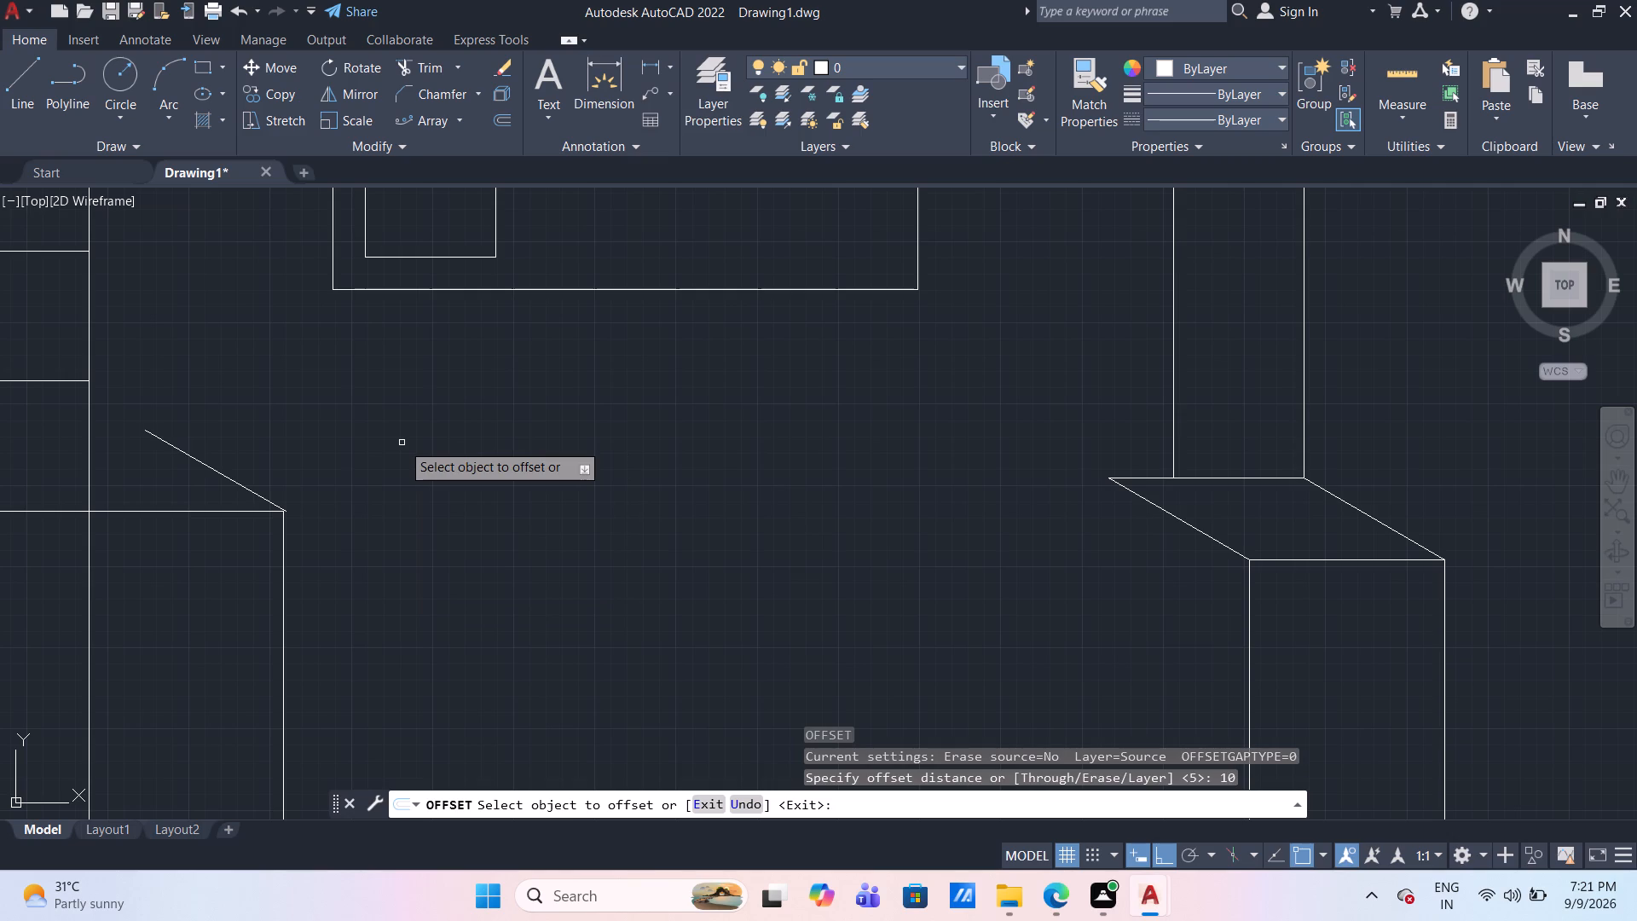
{"action": "left_click", "coordinate": [217, 513]}
{"action": "left_click", "coordinate": [229, 444]}
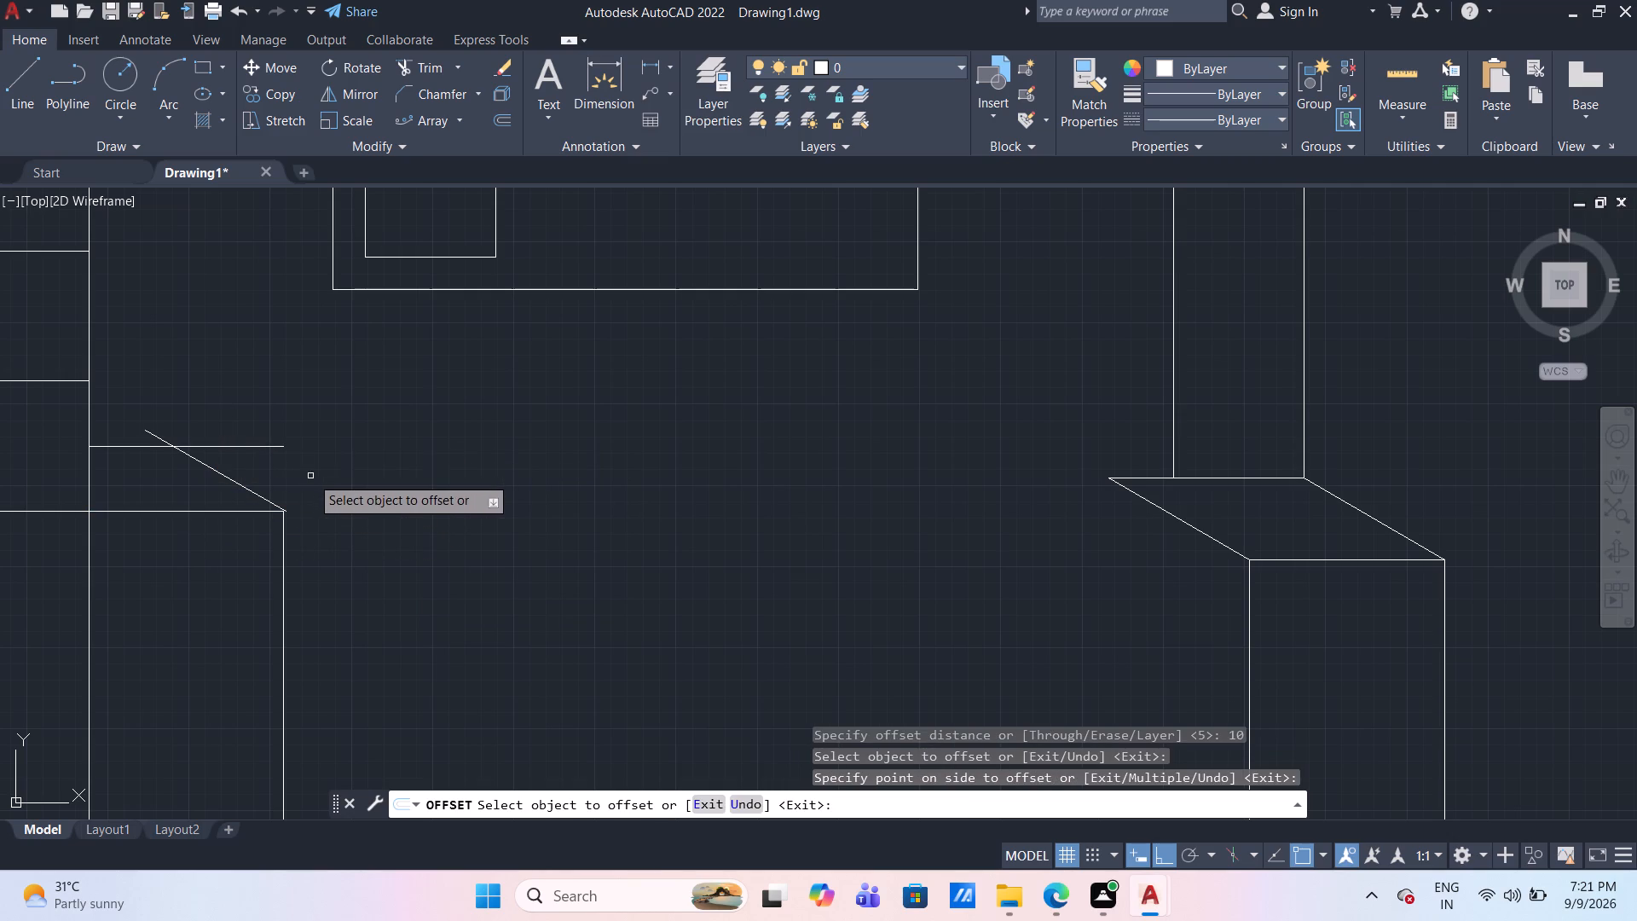
{"action": "key", "text": "Escape"}
Move the copied sloping line so its lower end meets the top-right corner of the column beside the stairs.
{"action": "left_click", "coordinate": [265, 495]}
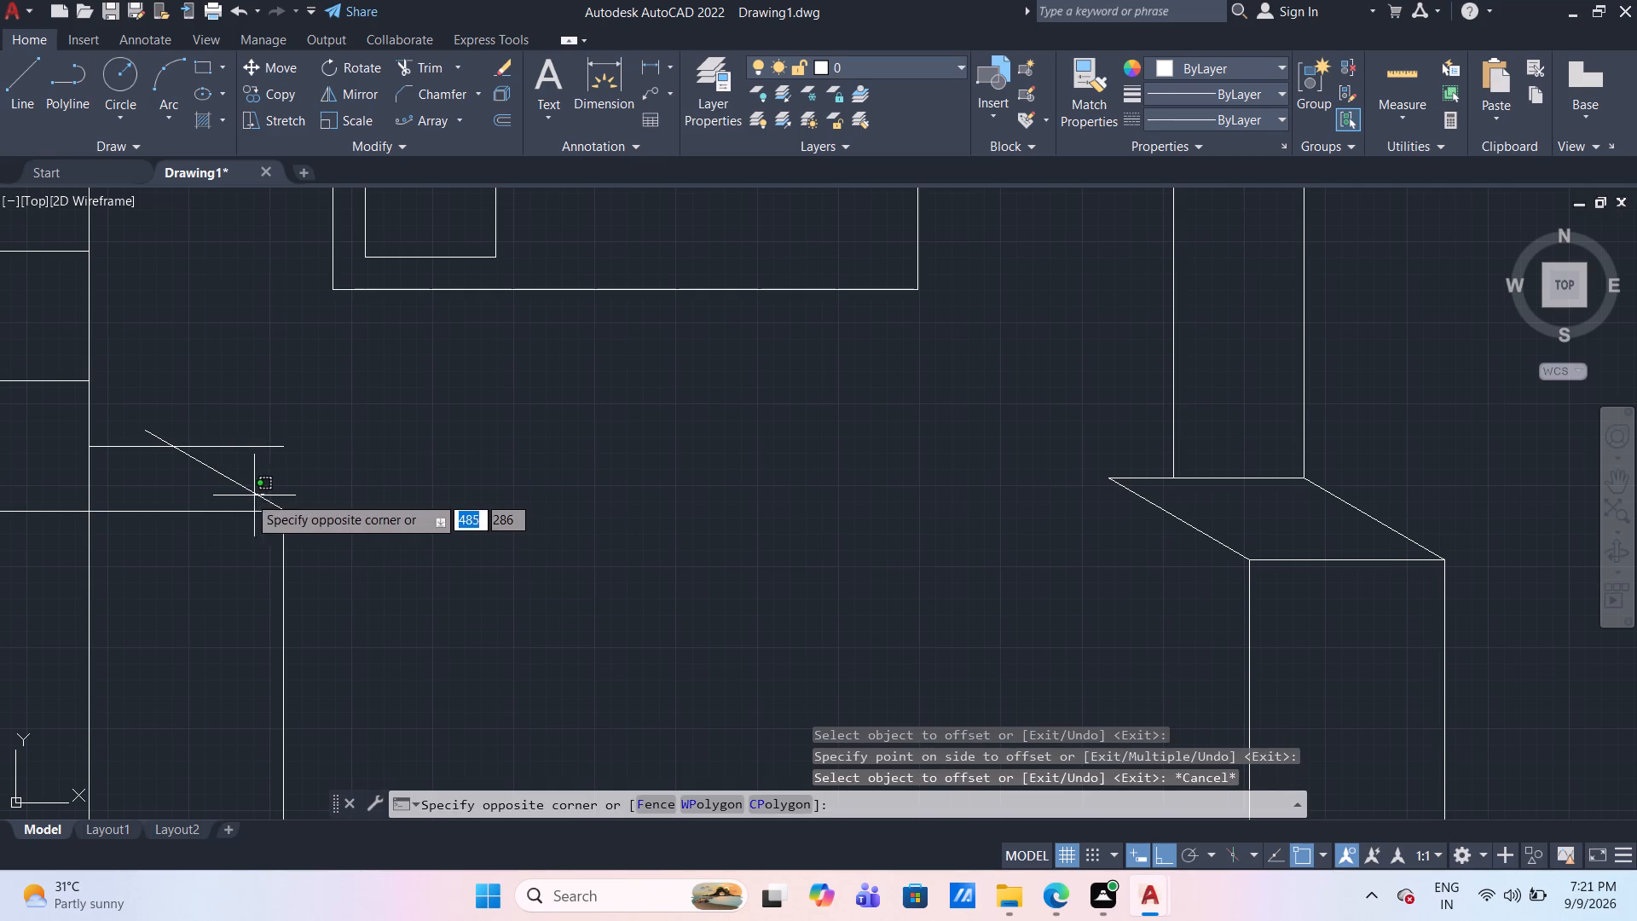
{"action": "left_click", "coordinate": [242, 495]}
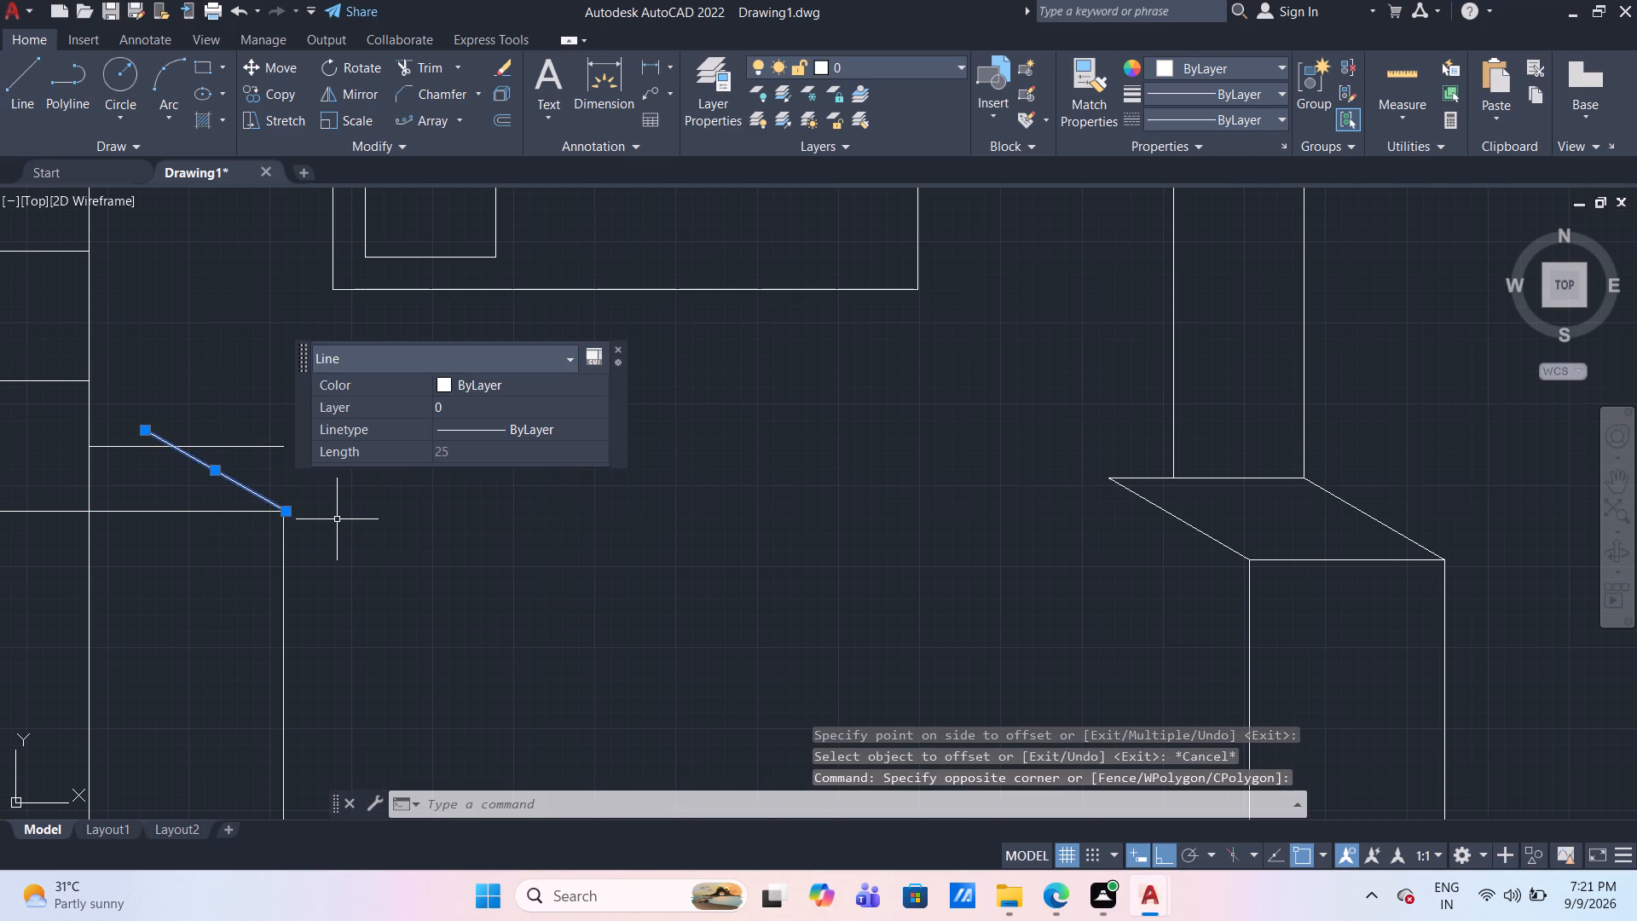
{"action": "type", "text": "MO"}
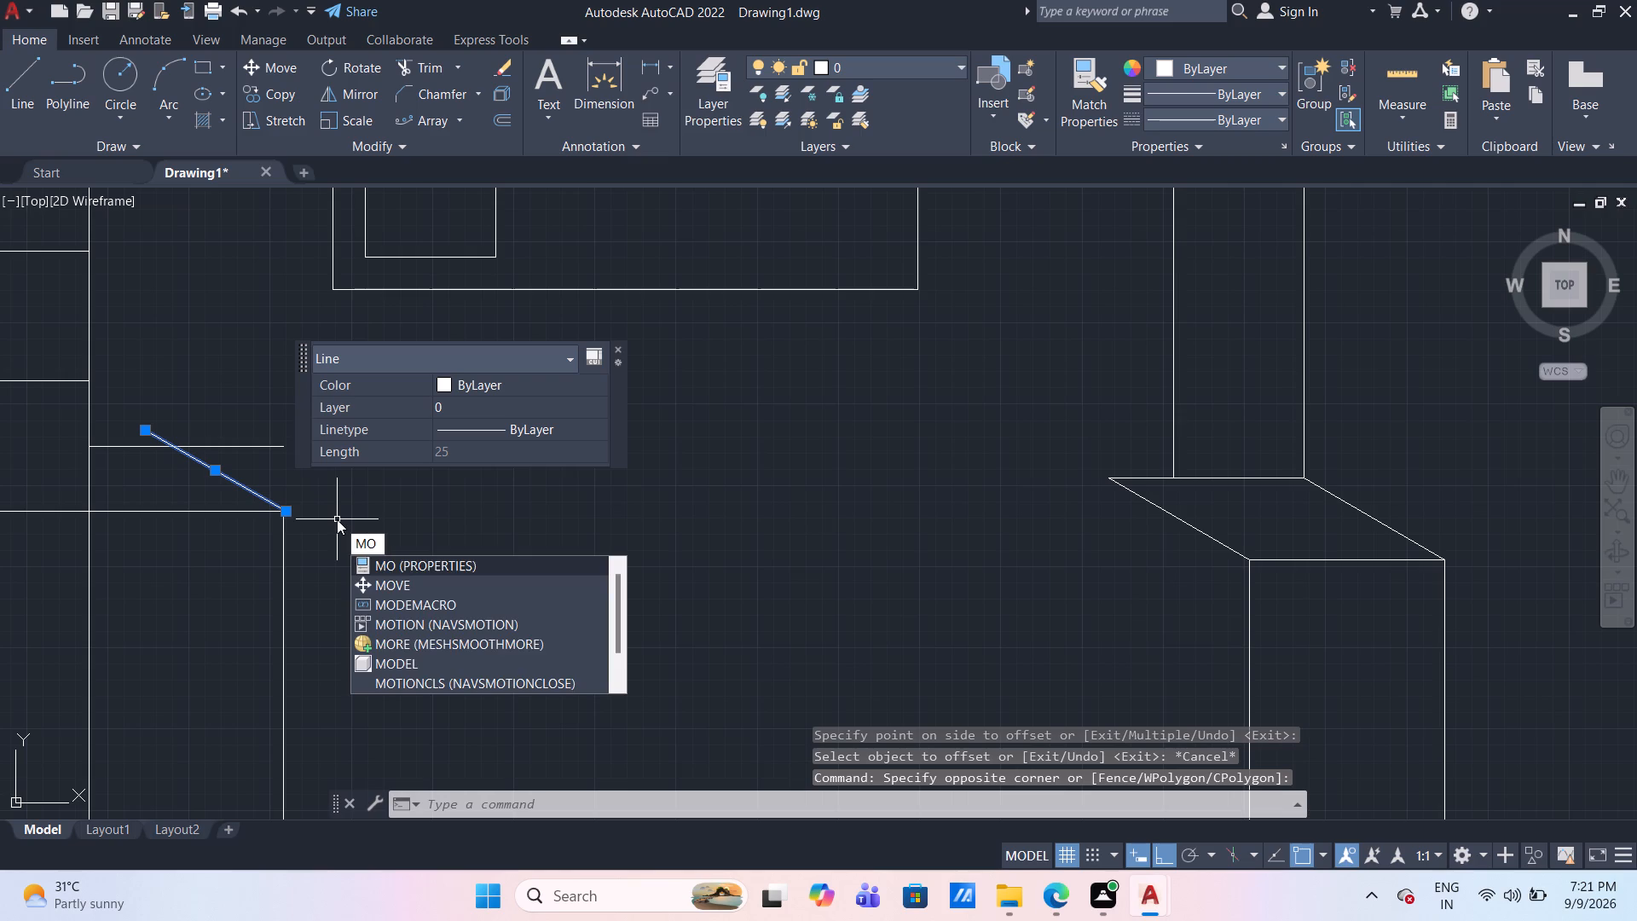
{"action": "key", "text": "BackSpace"}
{"action": "key", "text": "Return"}
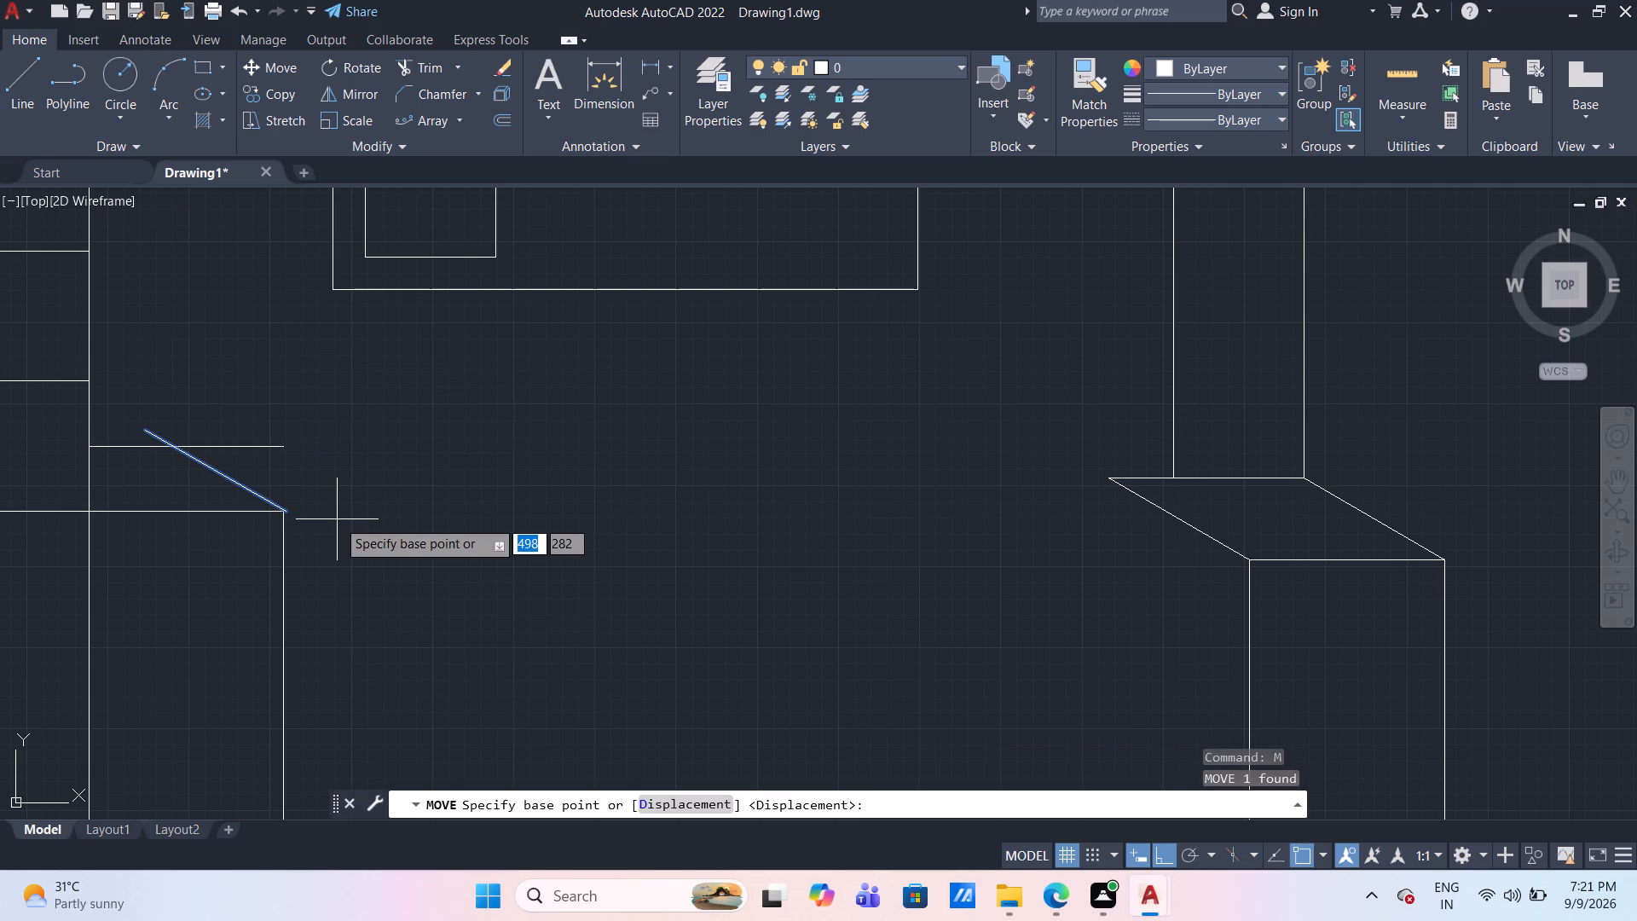
{"action": "scroll", "coordinate": [336, 519], "scroll_direction": "up", "scroll_amount": 2}
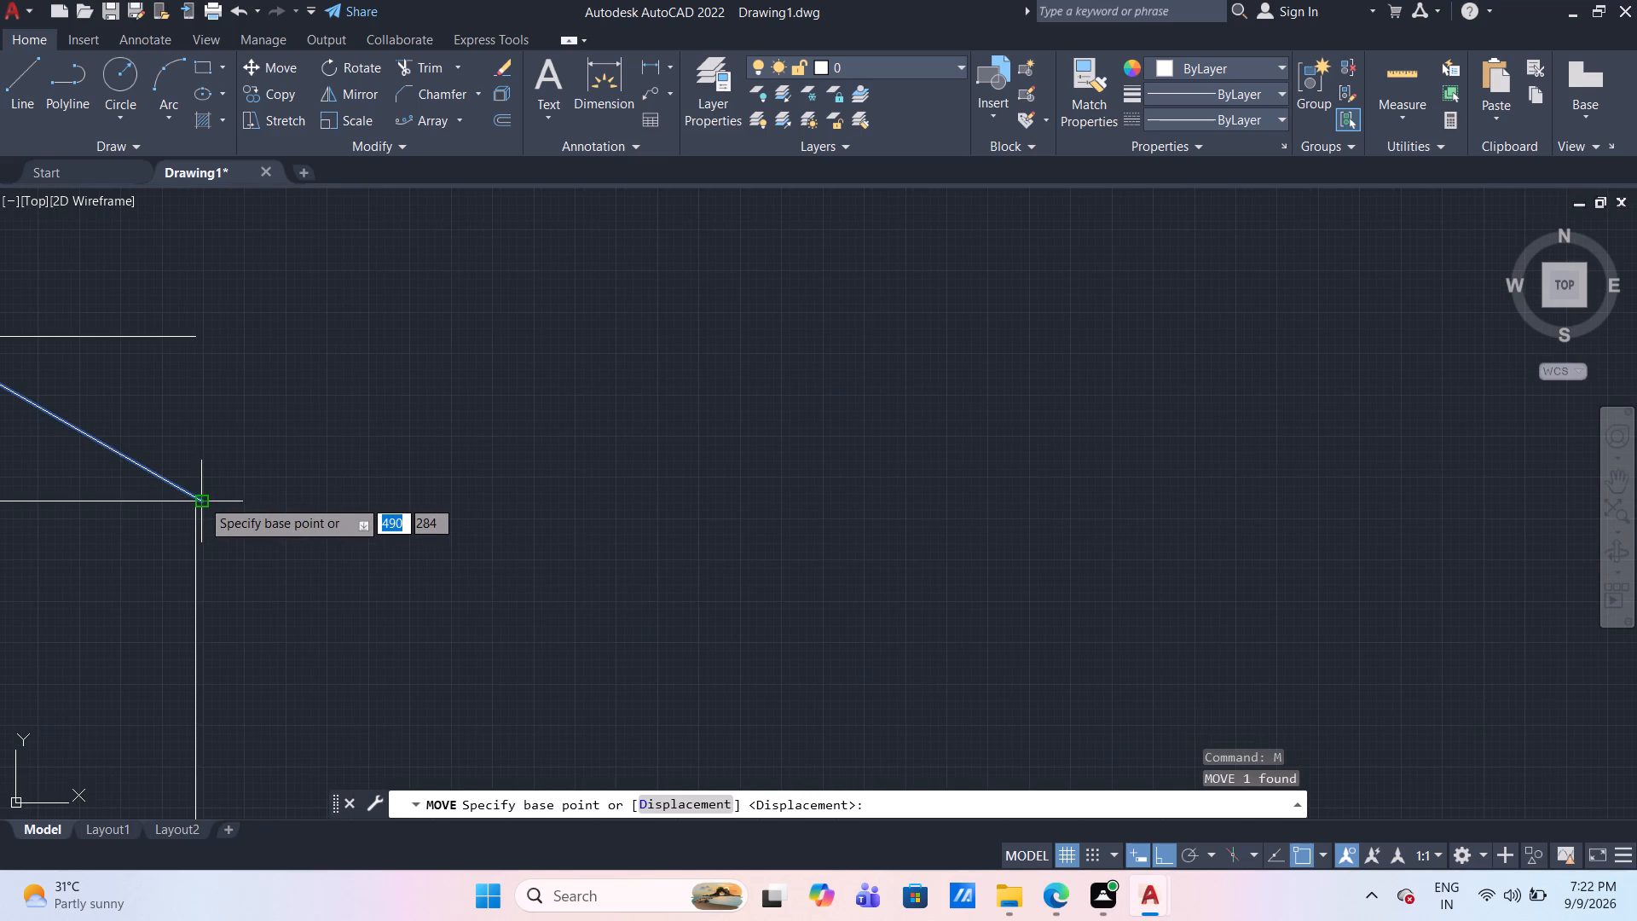
{"action": "left_click", "coordinate": [201, 499]}
{"action": "left_click", "coordinate": [194, 499]}
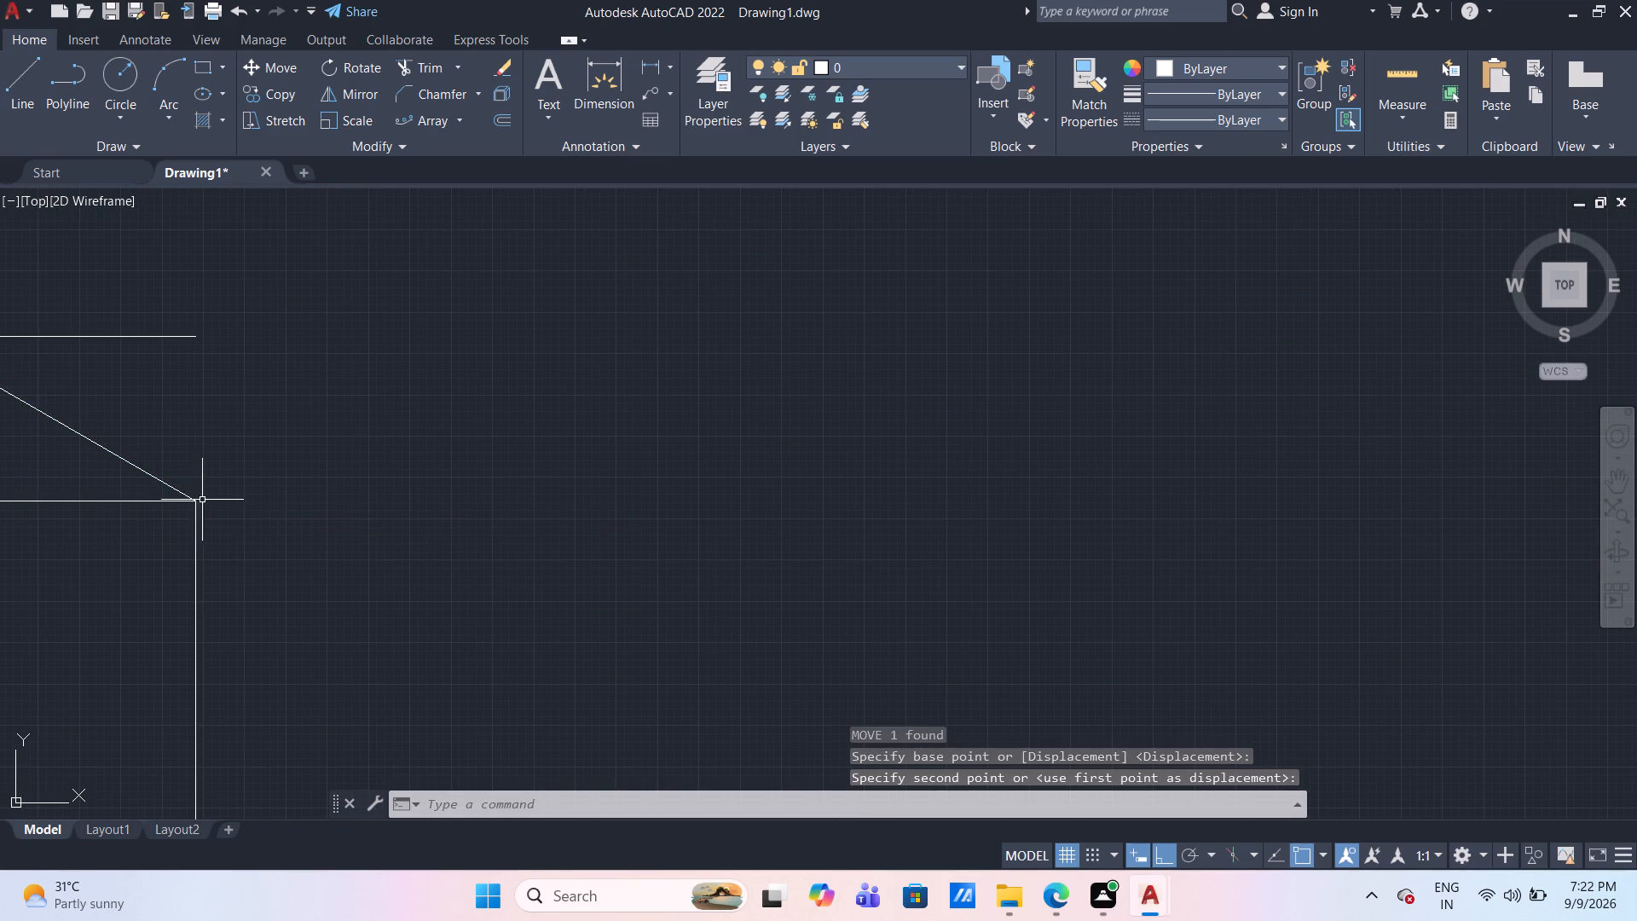
{"action": "key", "text": "Escape"}
Trim the offset line beyond the slope and the slope's upper end above the offset line, forming the cap beside the stairs.
{"action": "scroll", "coordinate": [302, 431], "scroll_direction": "down", "scroll_amount": 3}
{"action": "middle_click_drag", "start_coordinate": [298, 403], "coordinate": [367, 421]}
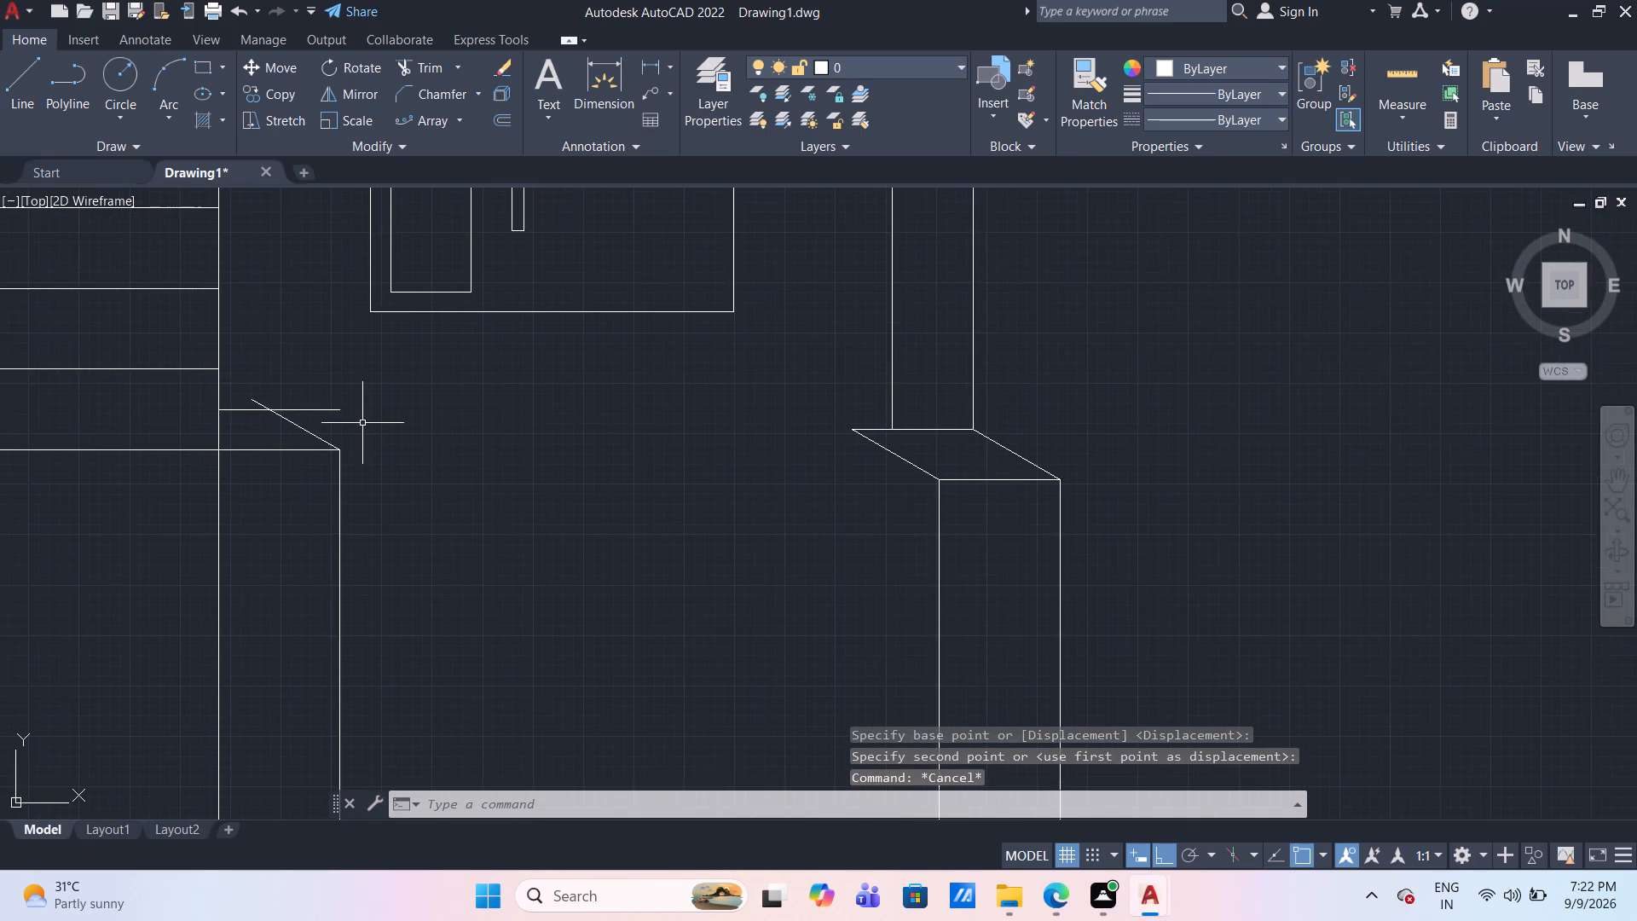
{"action": "scroll", "coordinate": [362, 424], "scroll_direction": "up", "scroll_amount": 1}
{"action": "middle_click_drag", "start_coordinate": [361, 425], "coordinate": [445, 486]}
{"action": "type", "text": "TR"}
{"action": "key", "text": "Return"}
{"action": "left_click", "coordinate": [372, 463]}
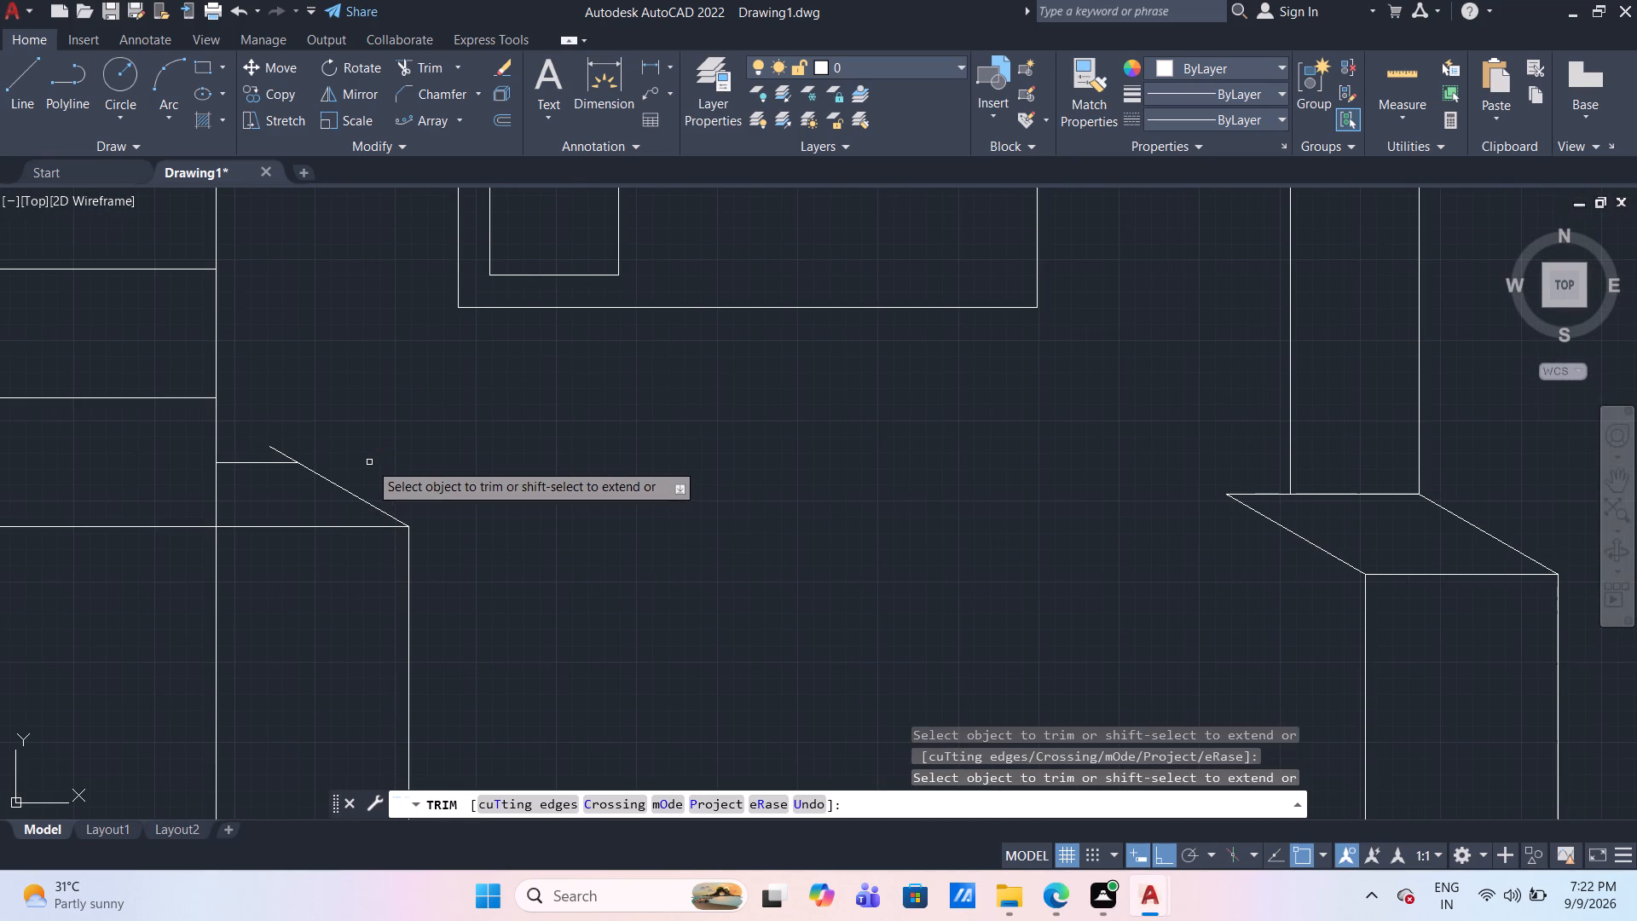
{"action": "left_click", "coordinate": [281, 455]}
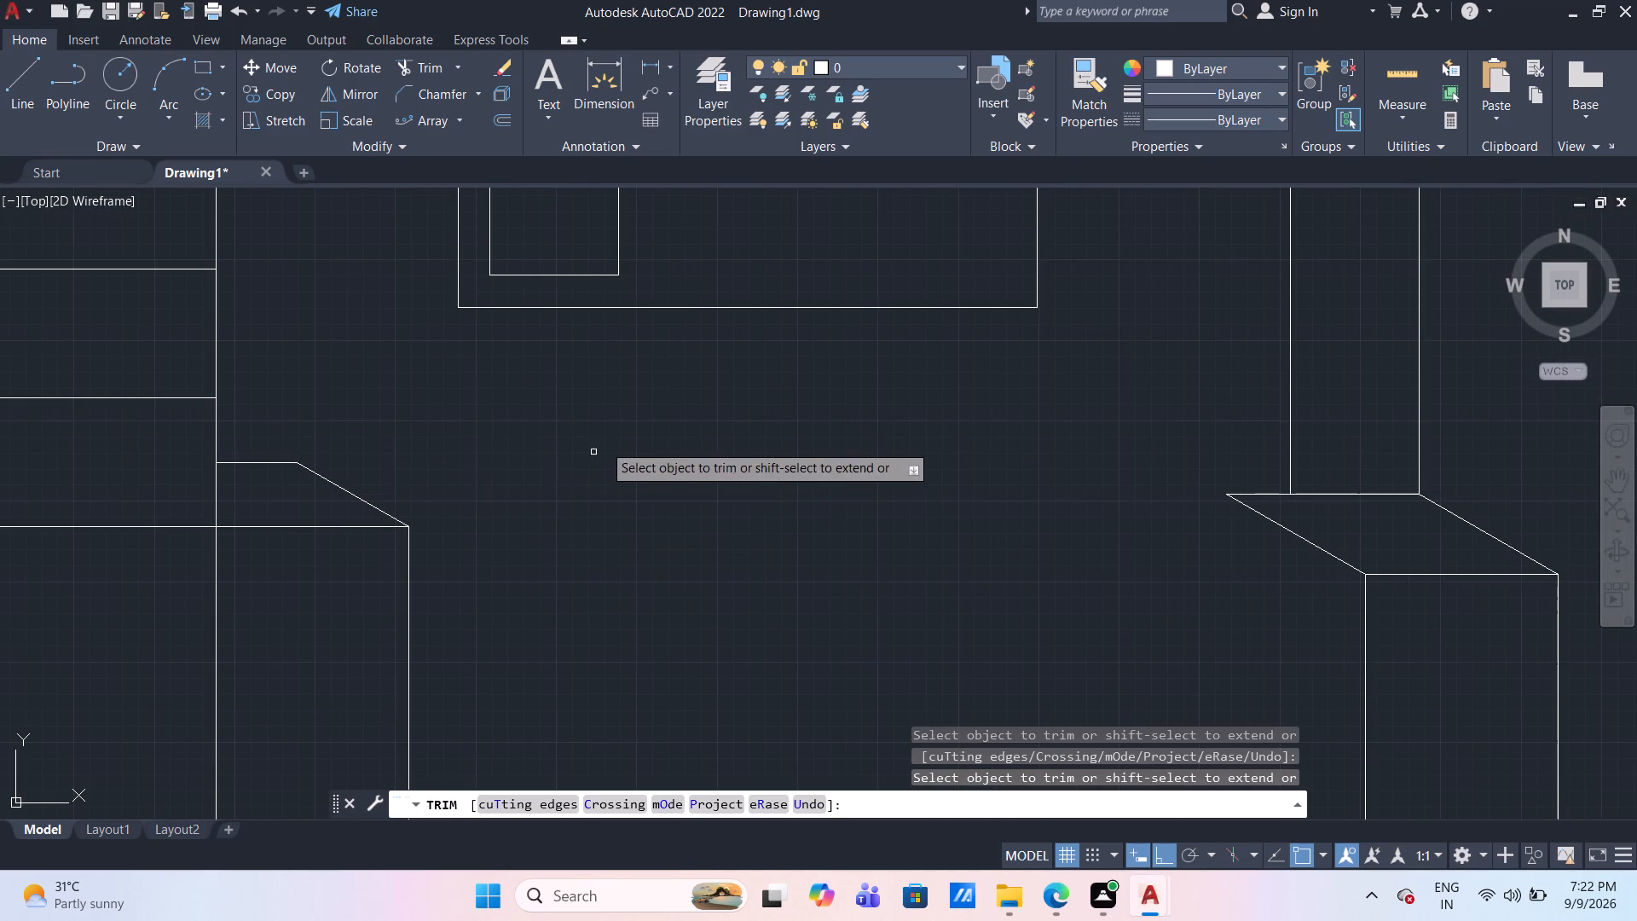
Draw a horizontal line about 290 long leftward from the other lower column's top-left corner, past the stairs' left edge.
{"action": "scroll", "coordinate": [599, 446], "scroll_direction": "down", "scroll_amount": 3}
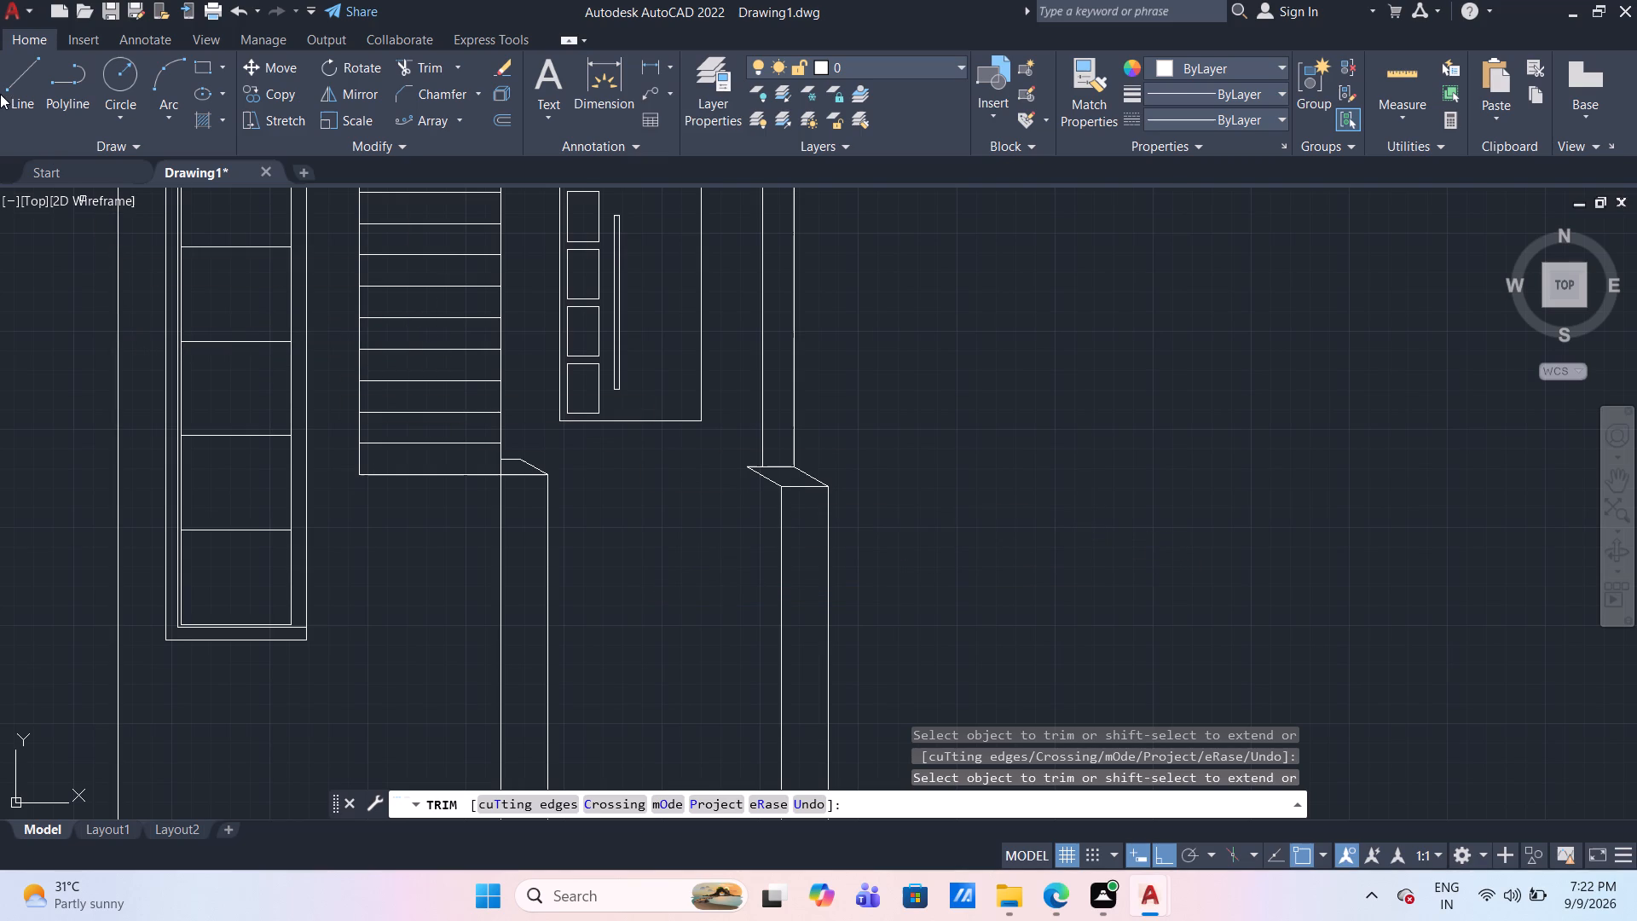
{"action": "left_click", "coordinate": [28, 78]}
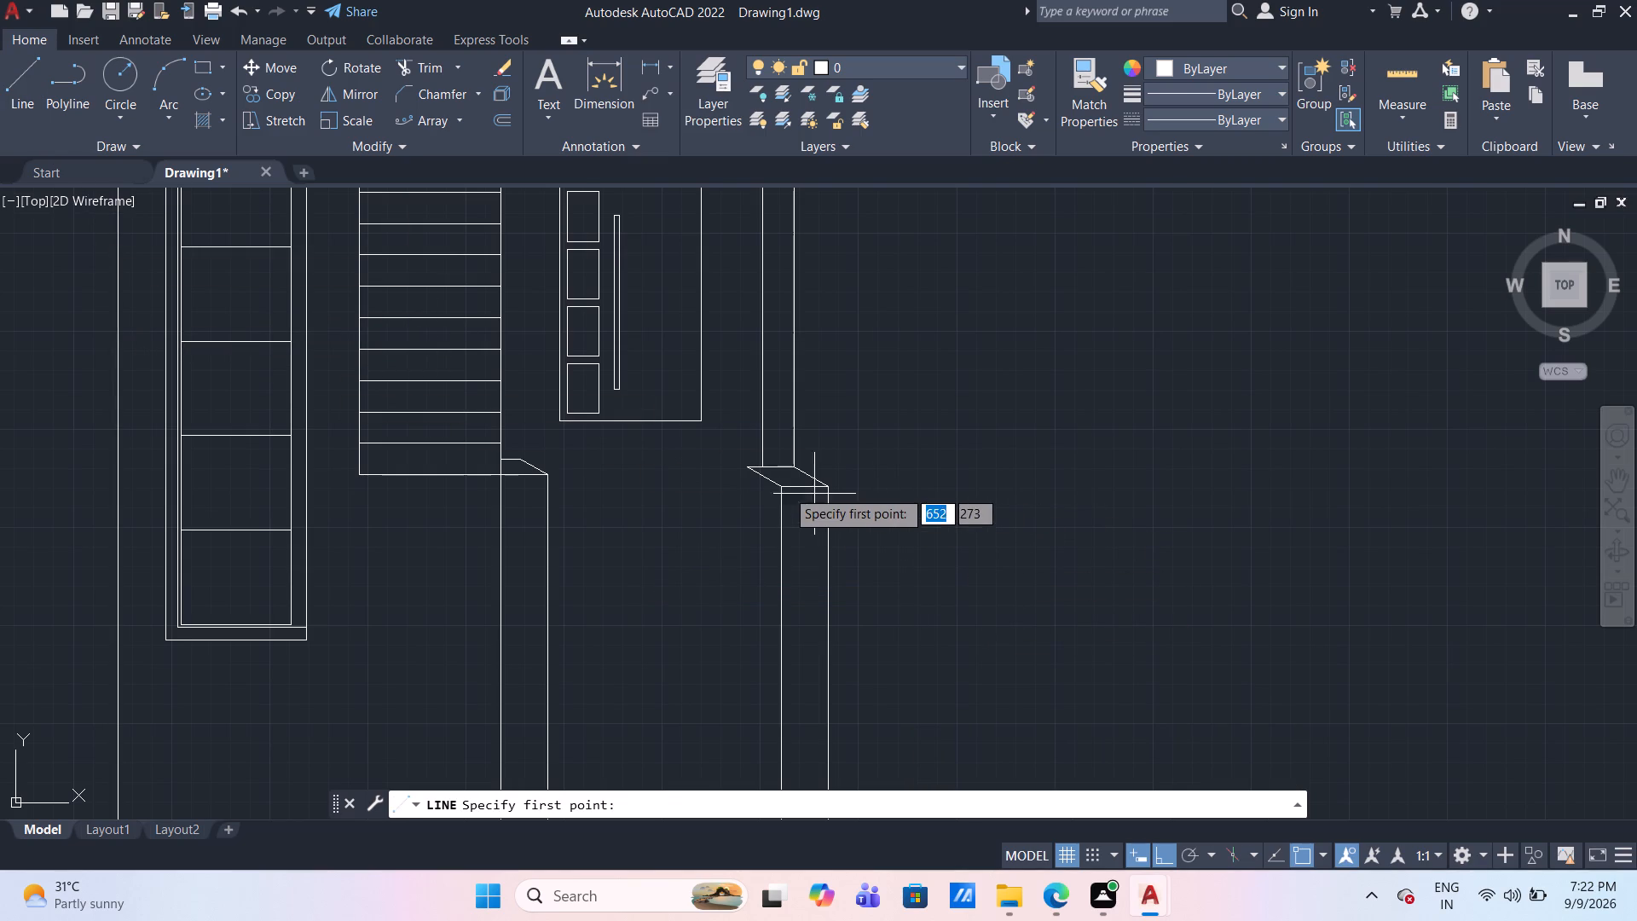
{"action": "left_click_drag", "start_coordinate": [780, 487], "coordinate": [772, 487]}
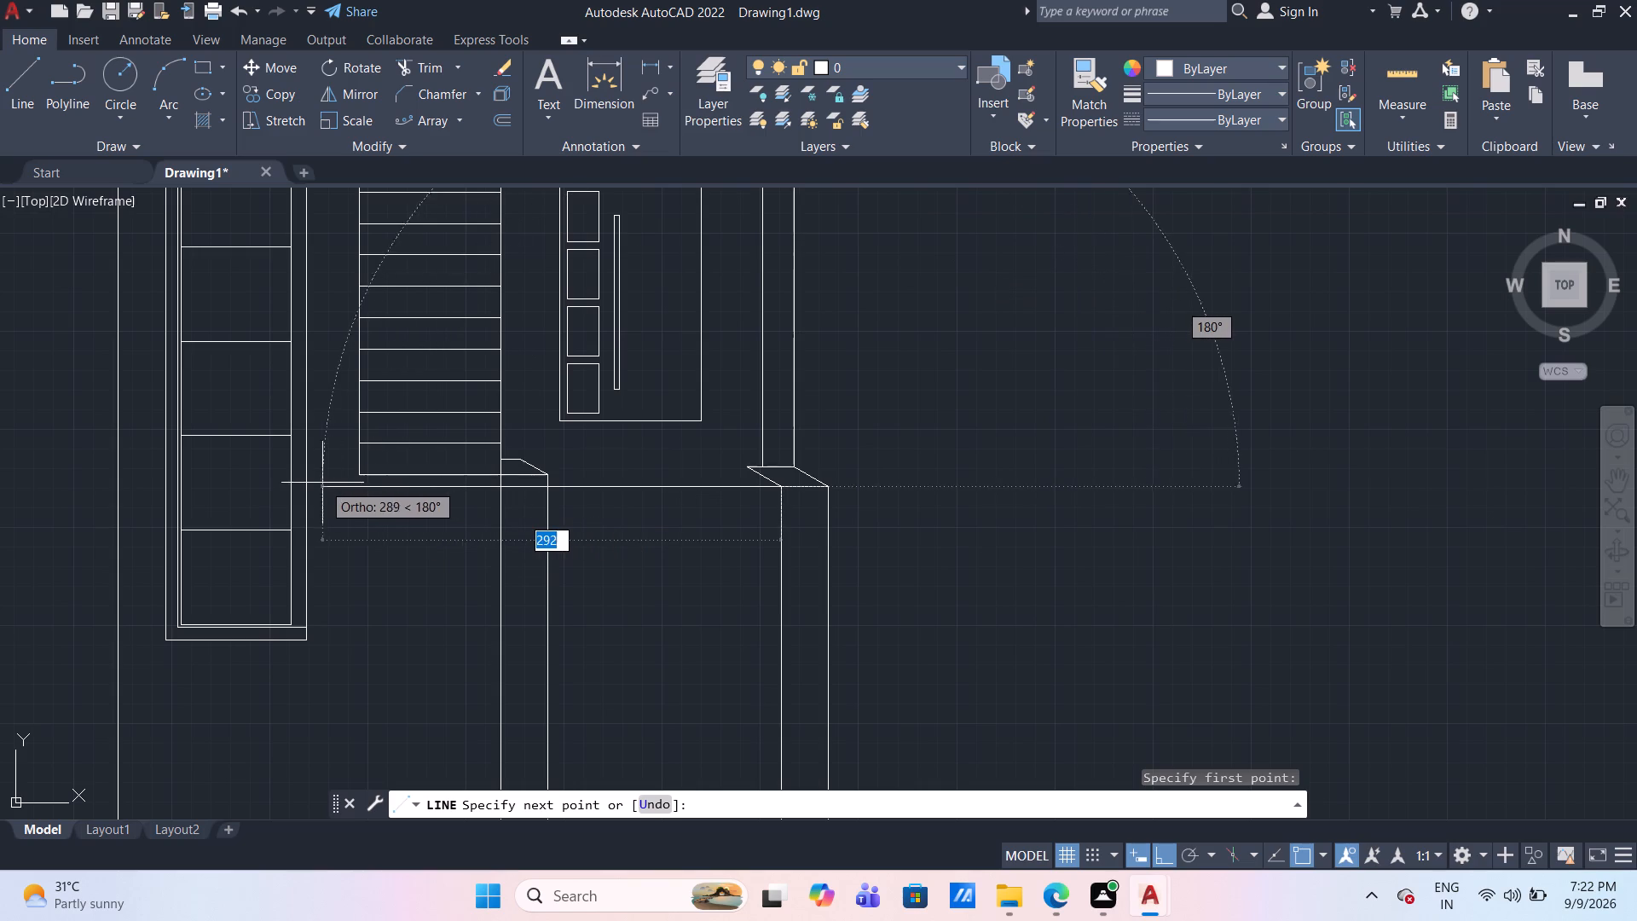
{"action": "left_click", "coordinate": [325, 482]}
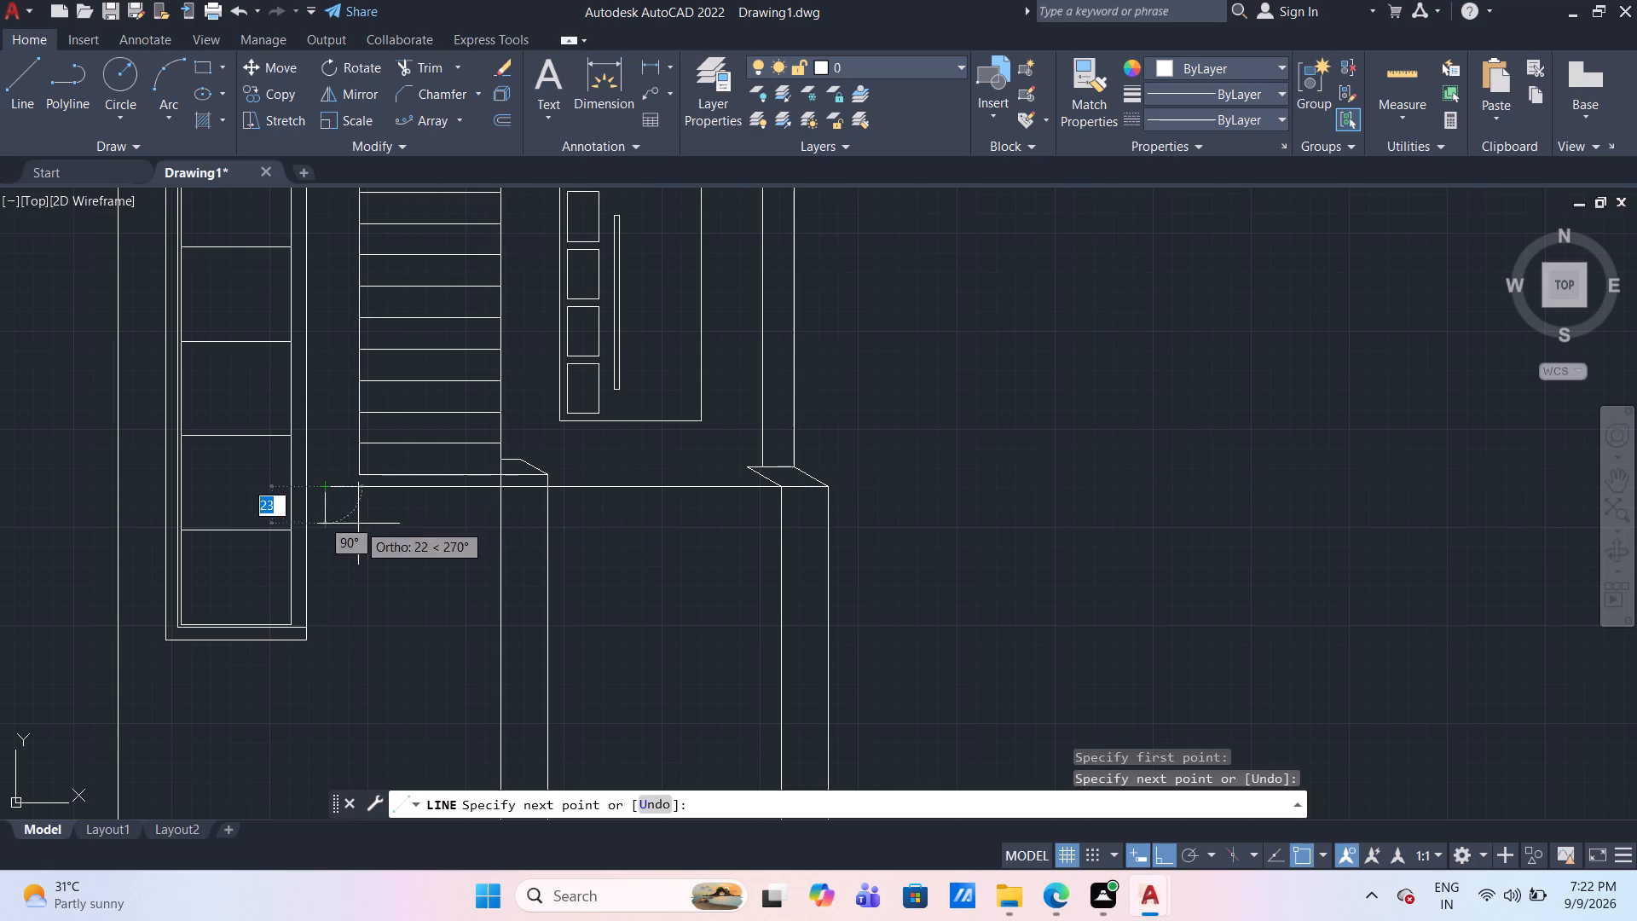
{"action": "key", "text": "Escape"}
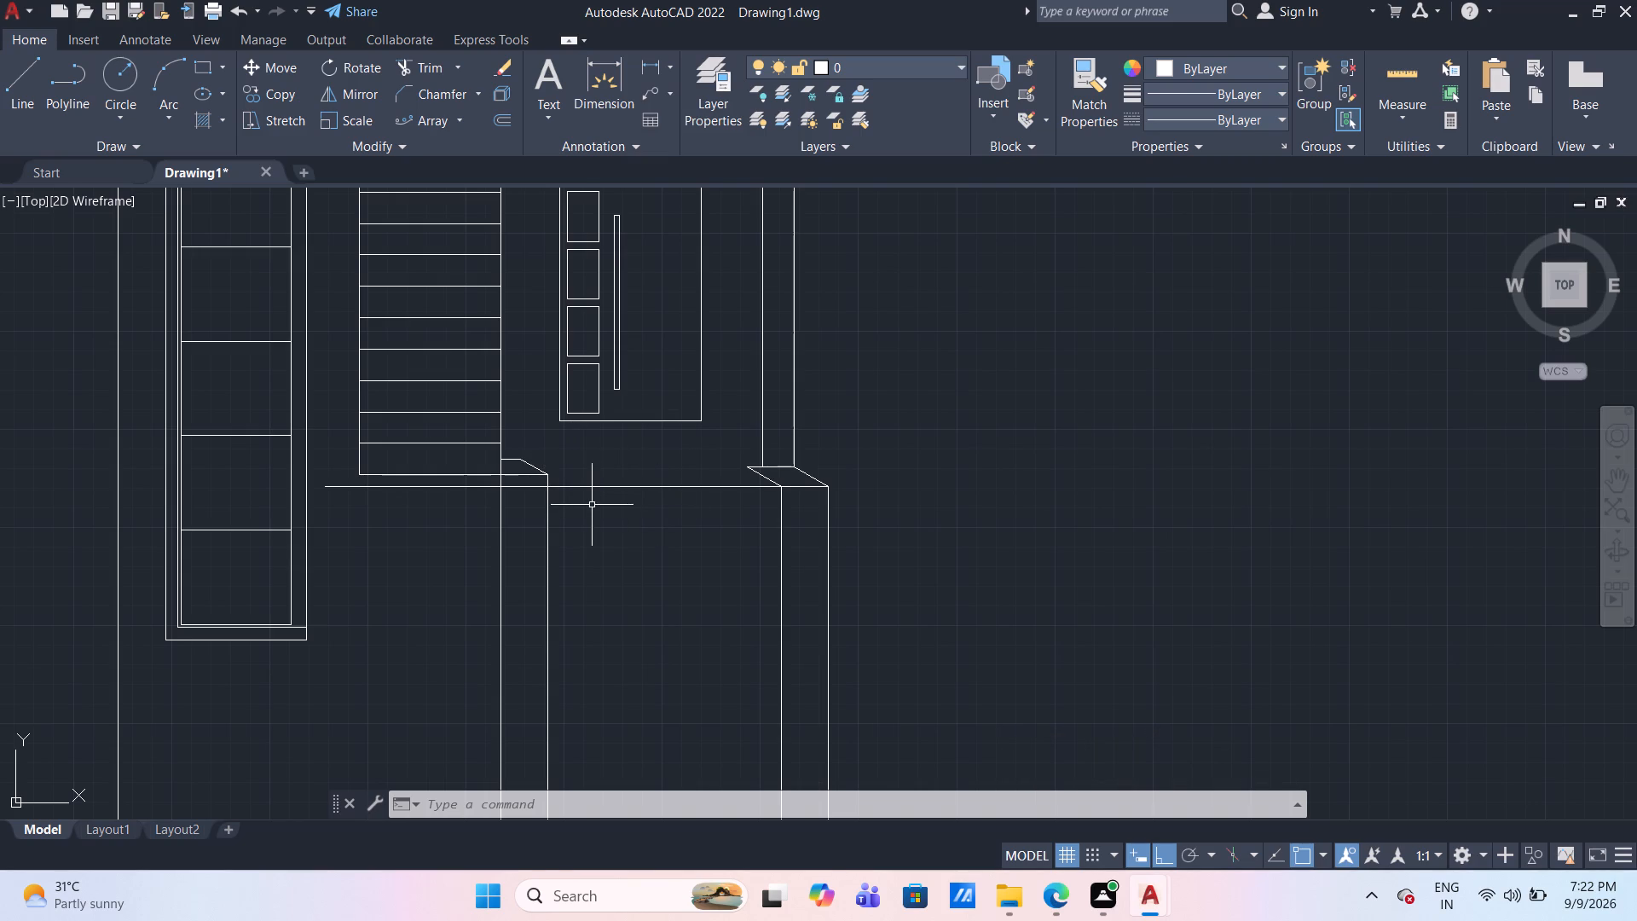
{"action": "key", "text": "Escape"}
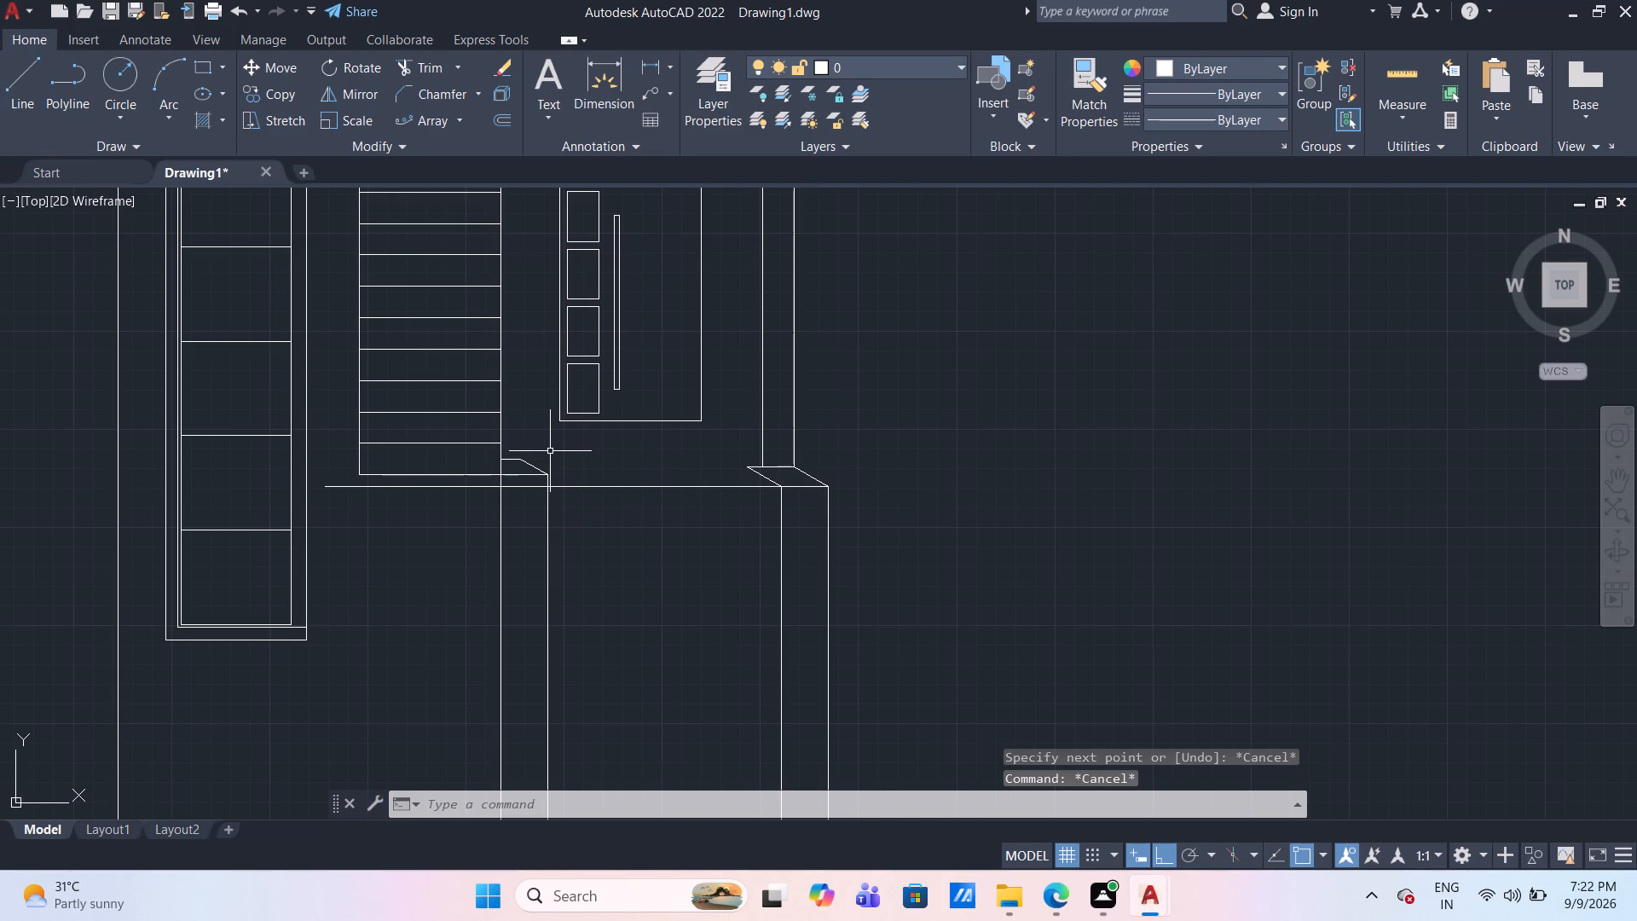
Draw a horizontal line from the door's bottom-right corner across and past the upper column's right edge.
{"action": "middle_click_drag", "start_coordinate": [588, 454], "coordinate": [548, 540]}
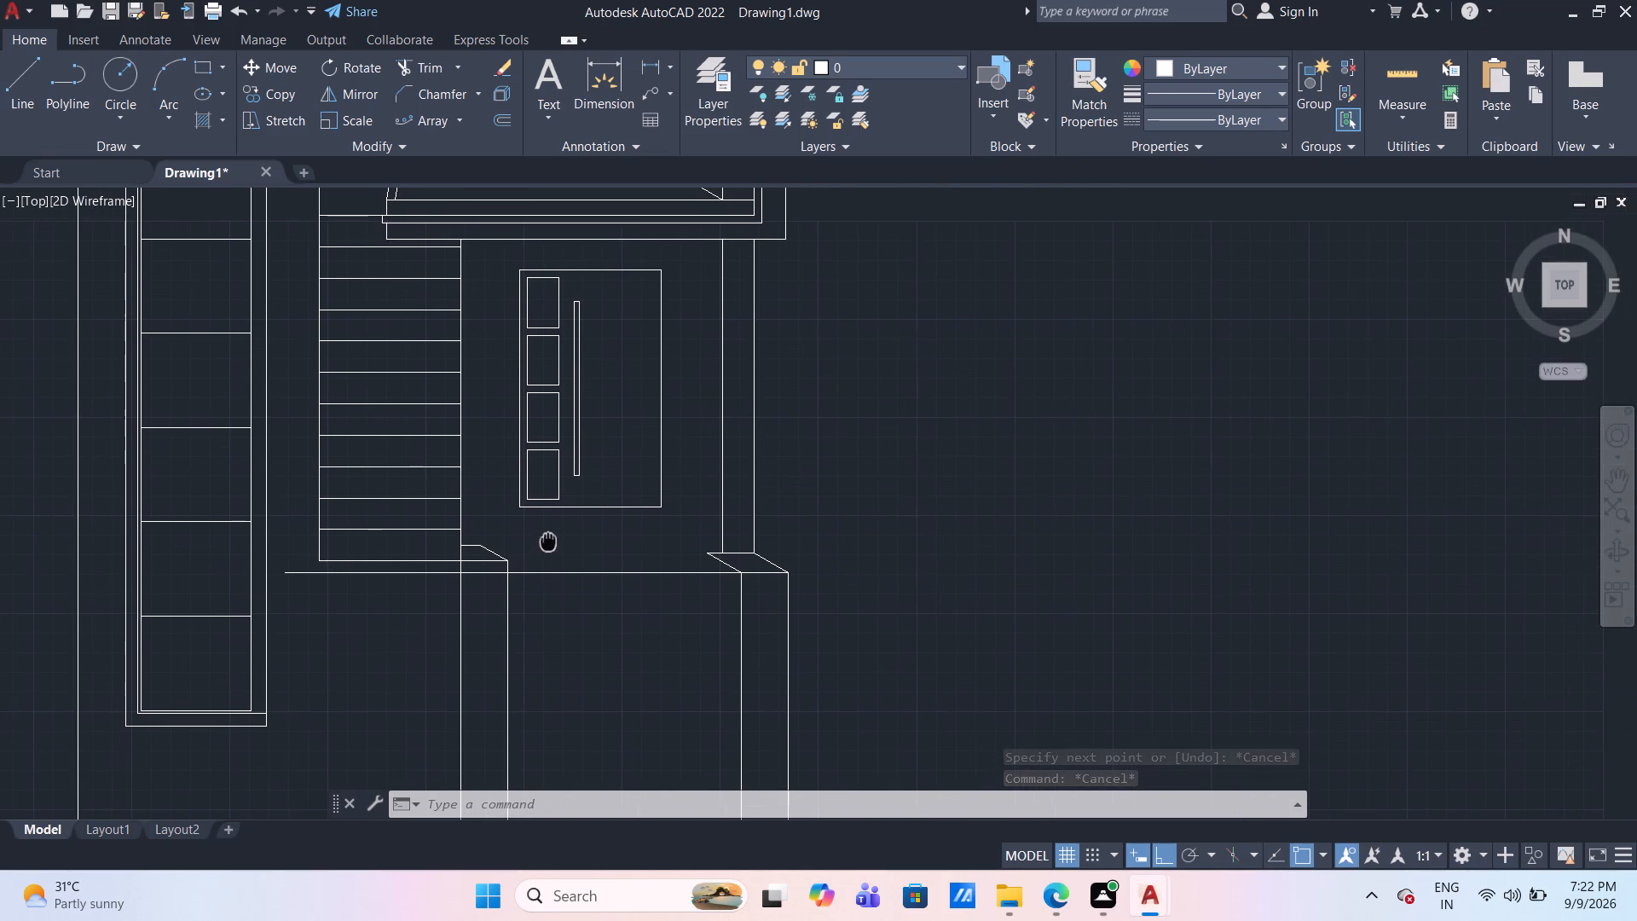
{"action": "middle_click_drag", "start_coordinate": [548, 540], "coordinate": [547, 540]}
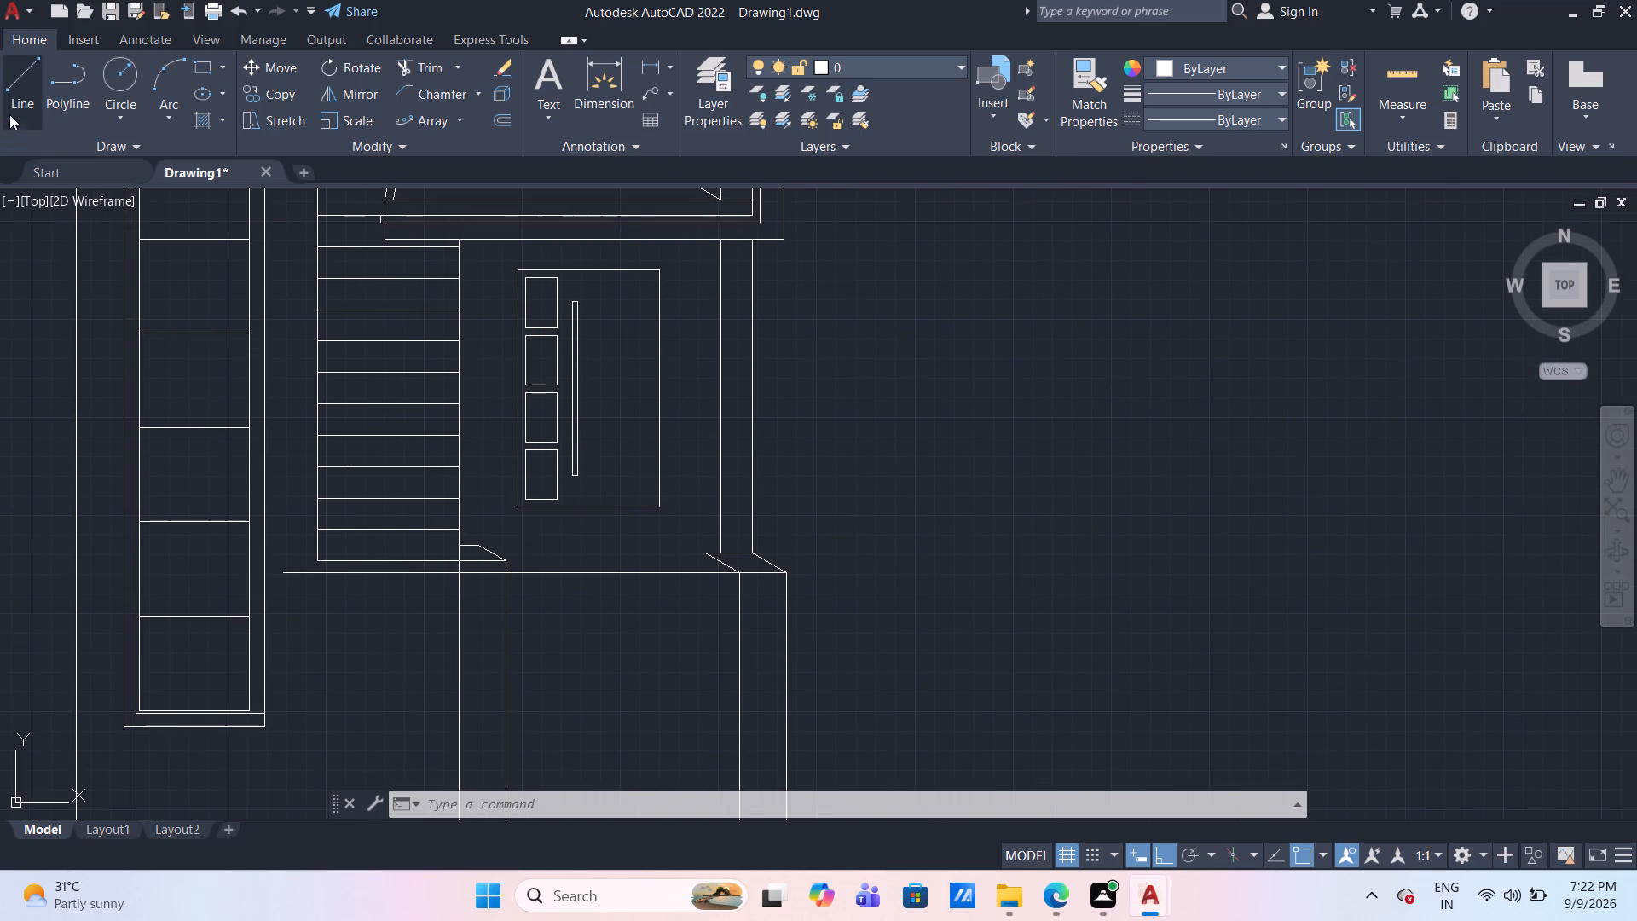
{"action": "left_click", "coordinate": [10, 86]}
{"action": "left_click", "coordinate": [659, 507]}
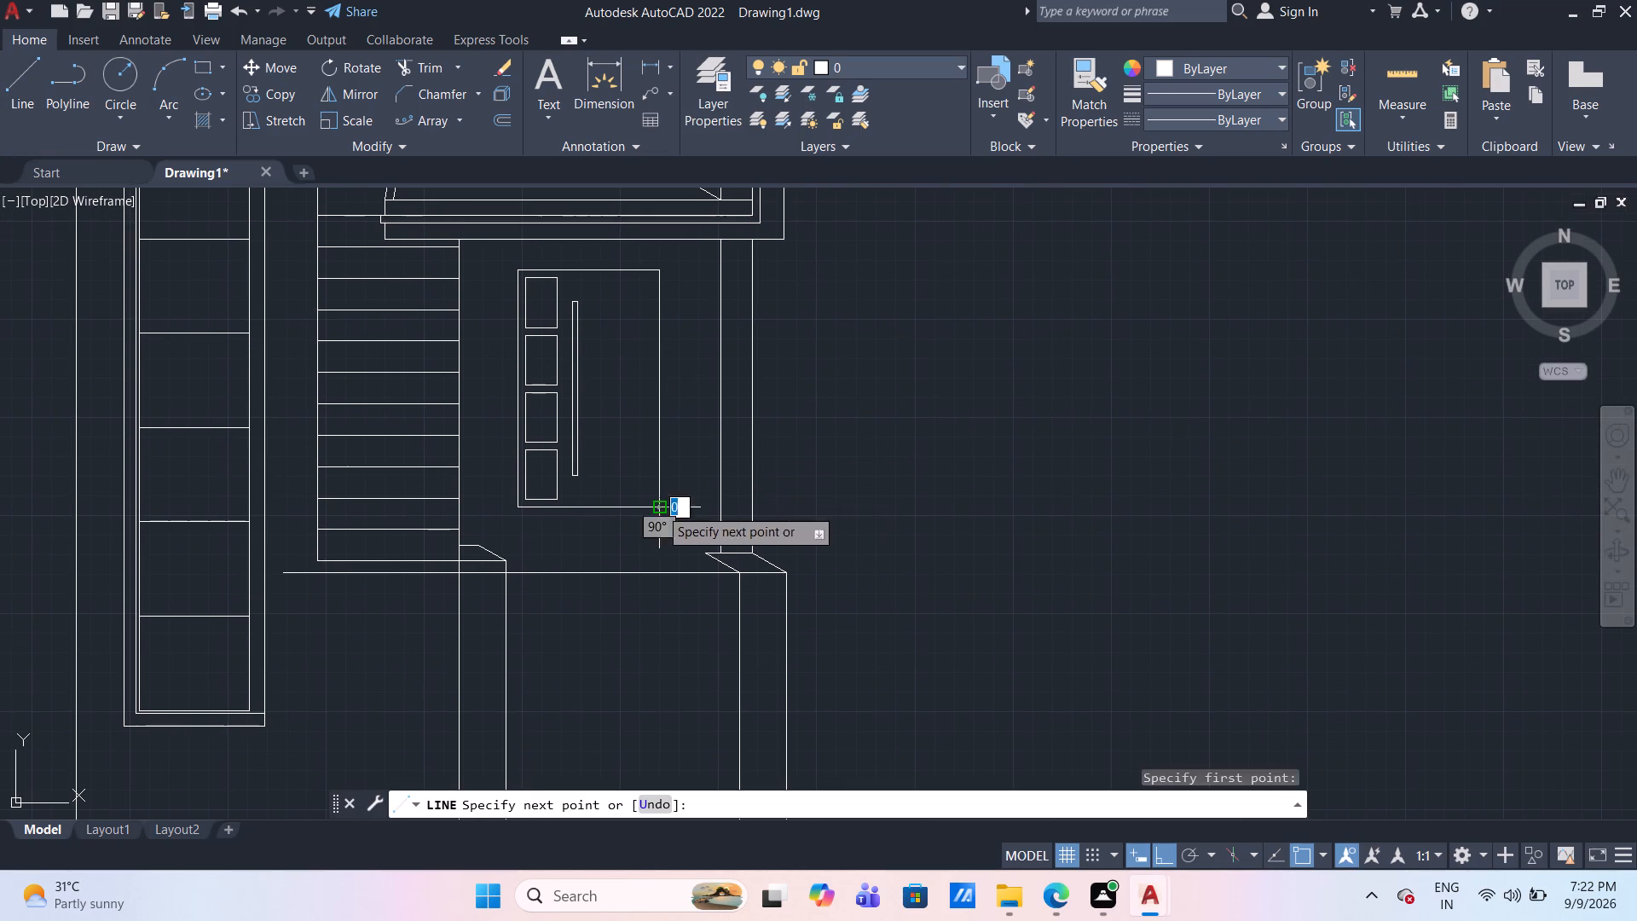
{"action": "left_click", "coordinate": [790, 495]}
{"action": "key", "text": "Escape"}
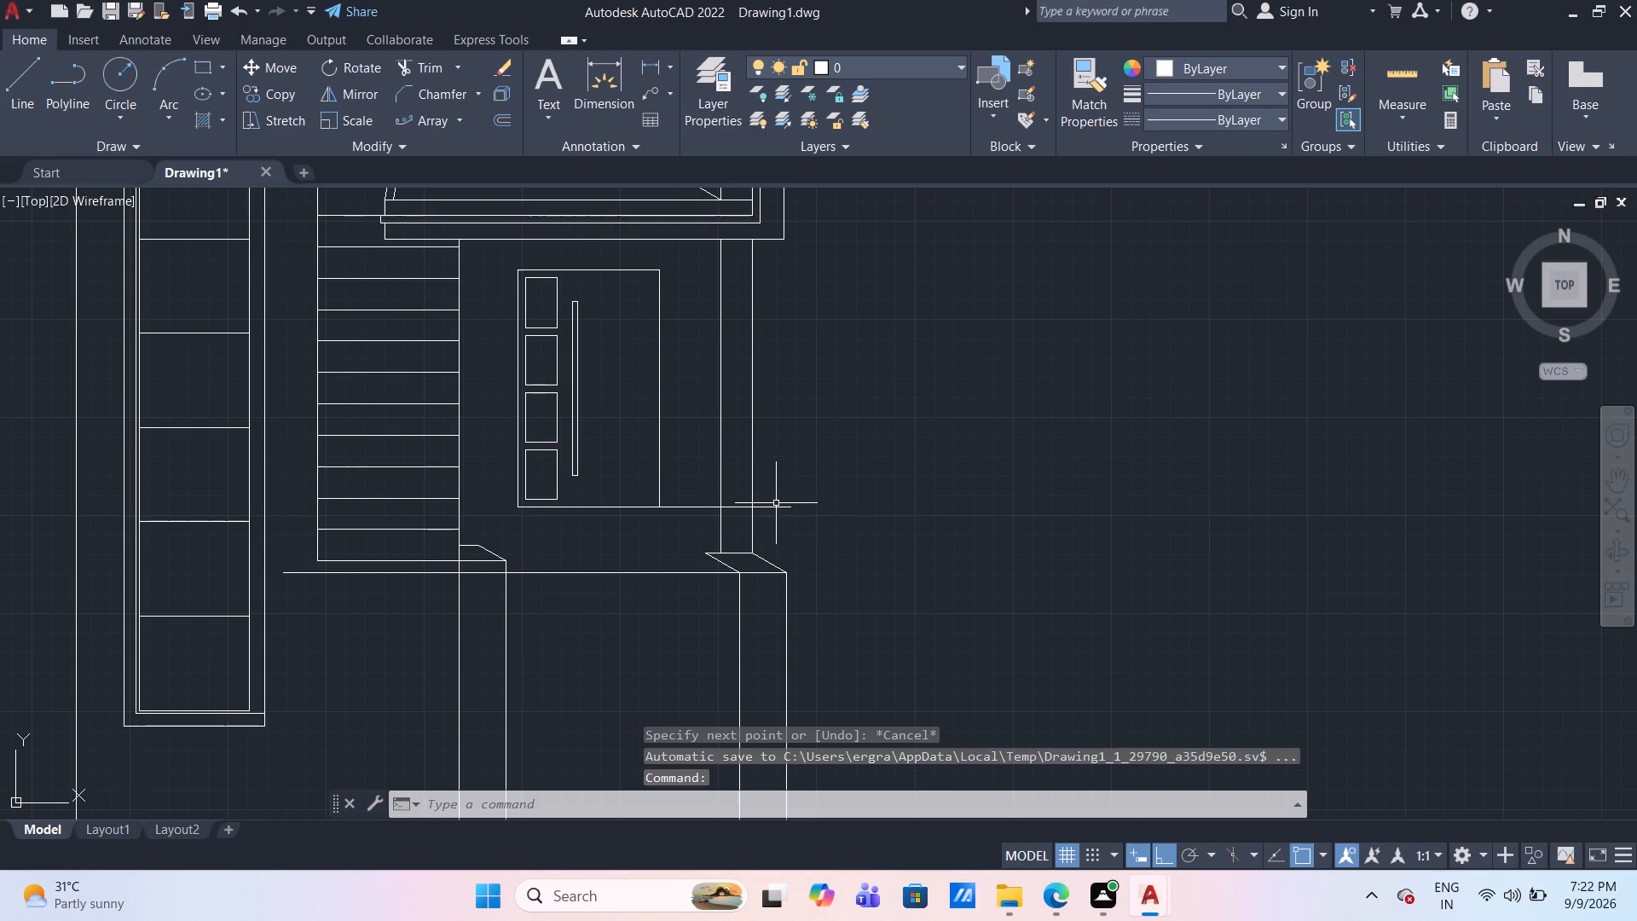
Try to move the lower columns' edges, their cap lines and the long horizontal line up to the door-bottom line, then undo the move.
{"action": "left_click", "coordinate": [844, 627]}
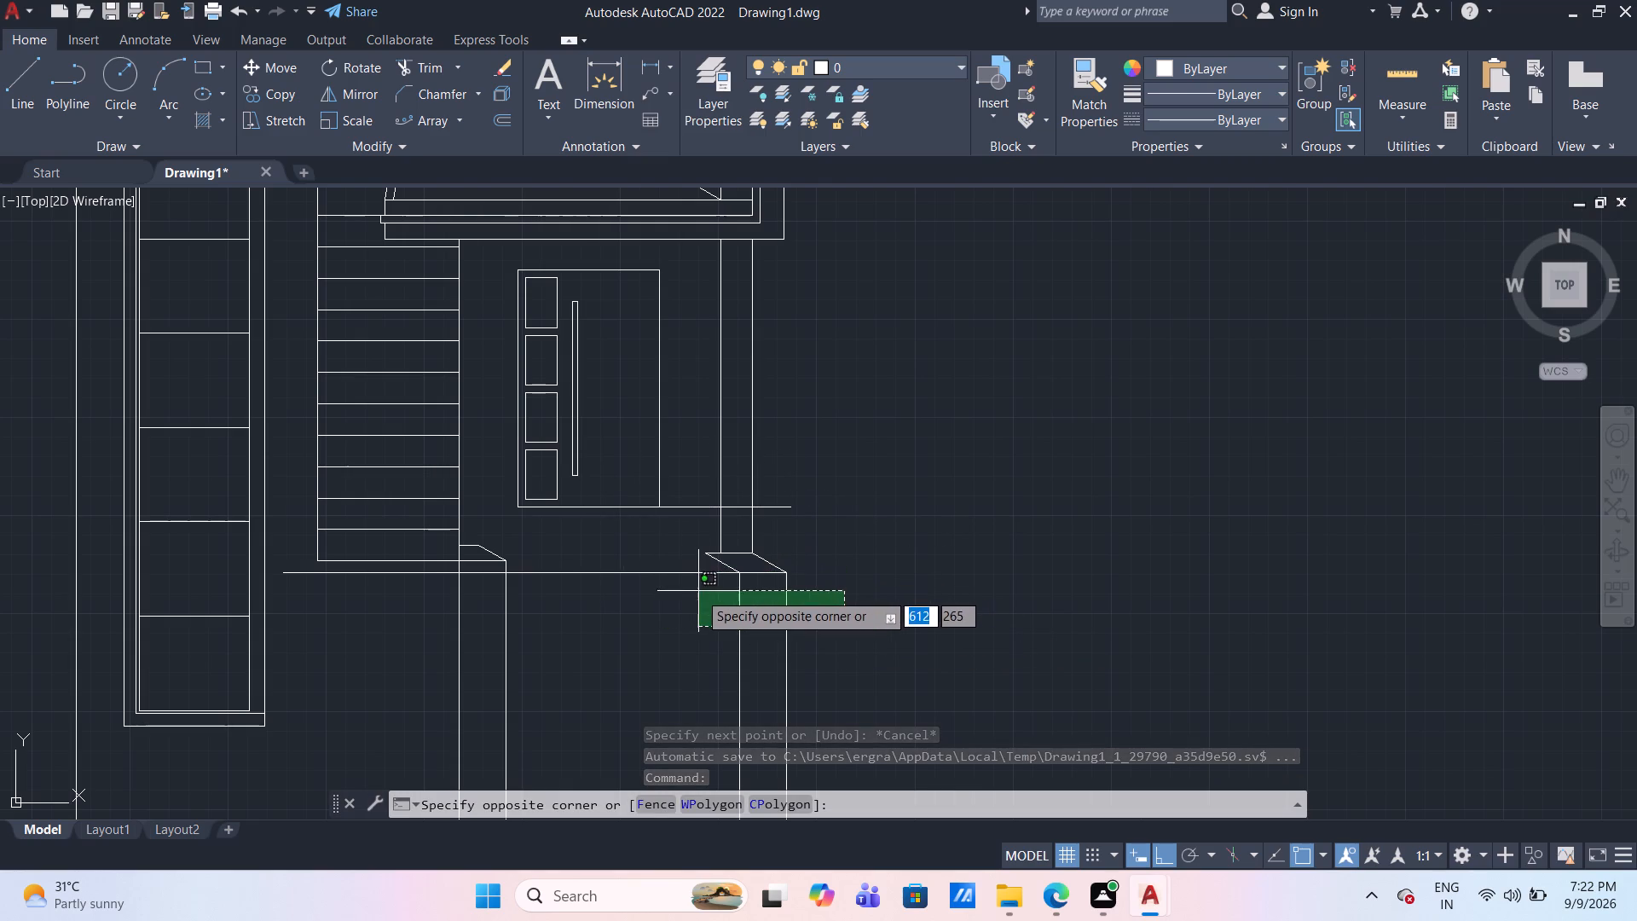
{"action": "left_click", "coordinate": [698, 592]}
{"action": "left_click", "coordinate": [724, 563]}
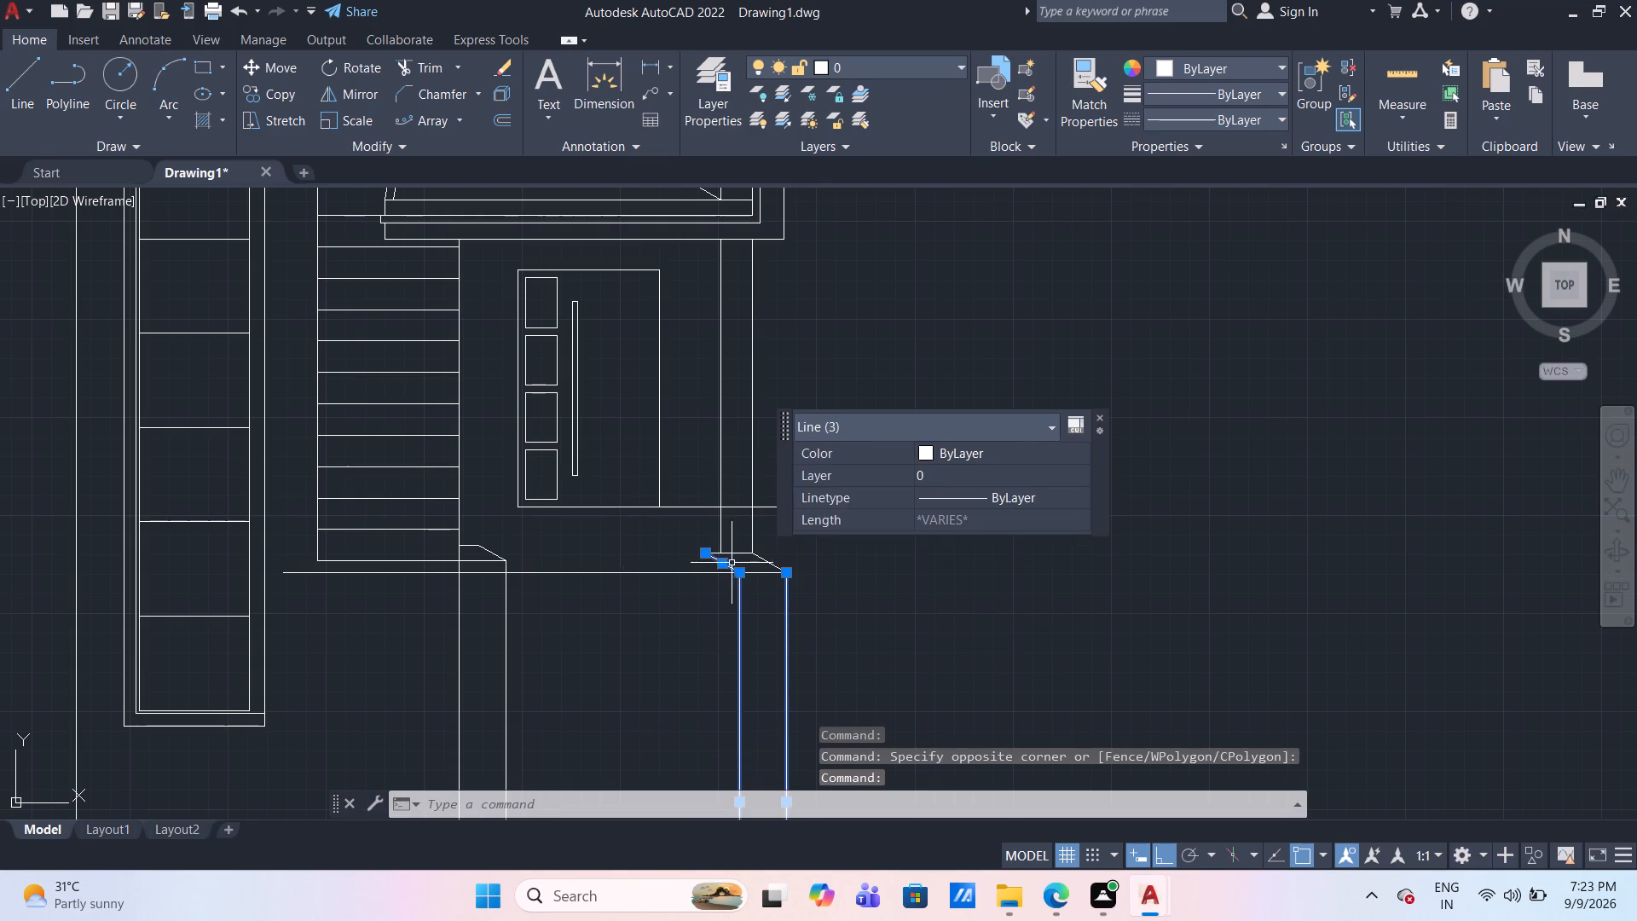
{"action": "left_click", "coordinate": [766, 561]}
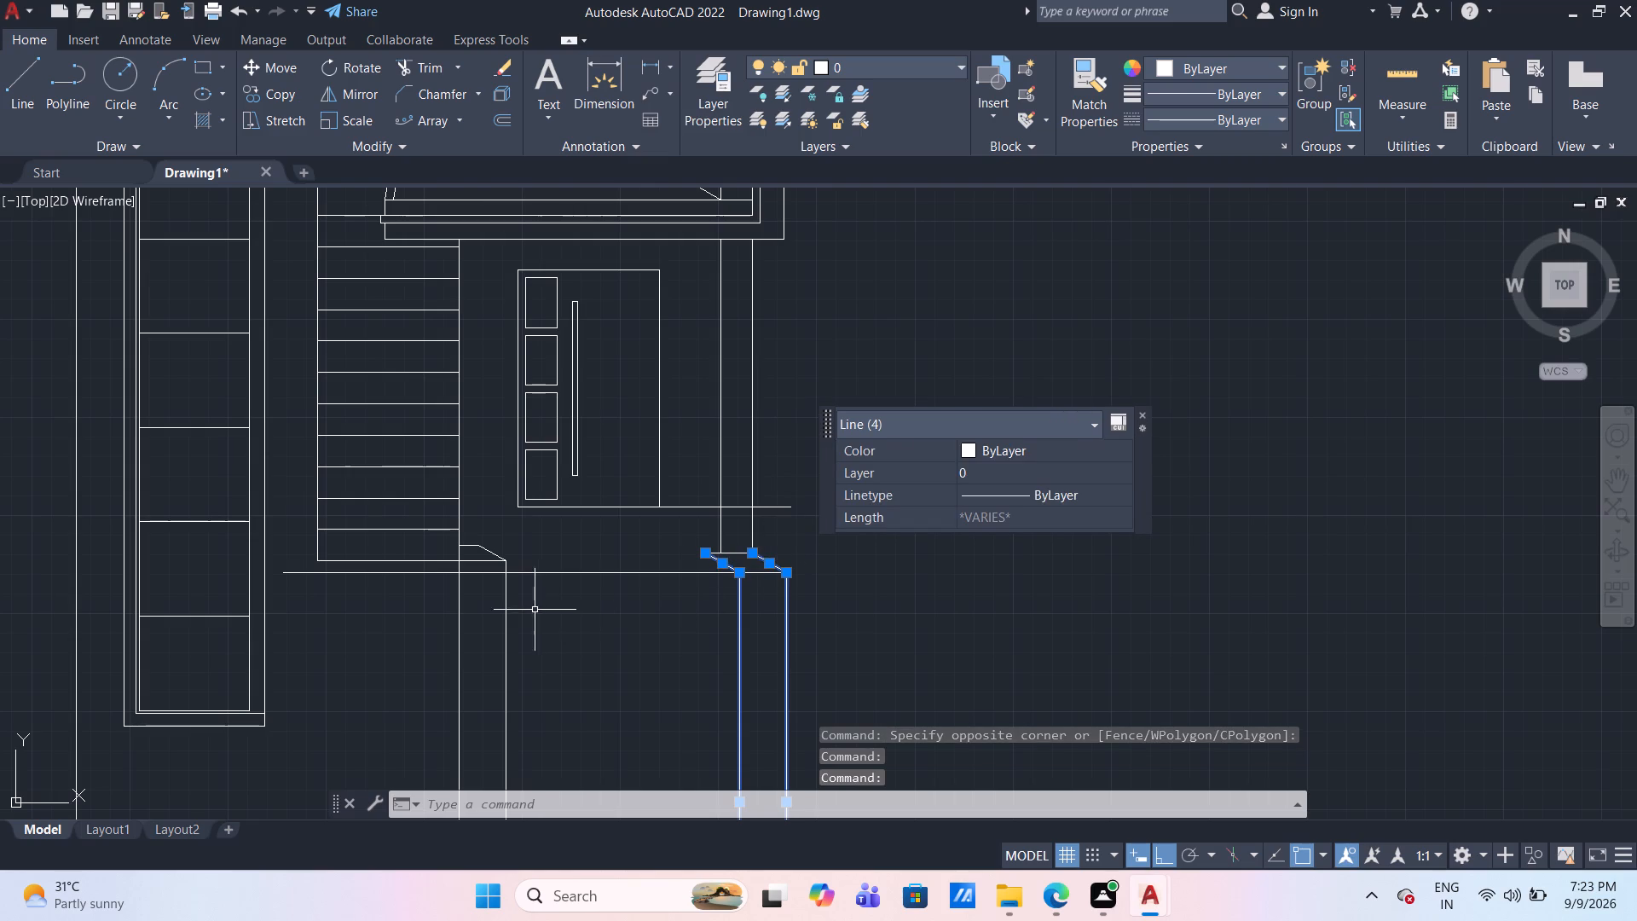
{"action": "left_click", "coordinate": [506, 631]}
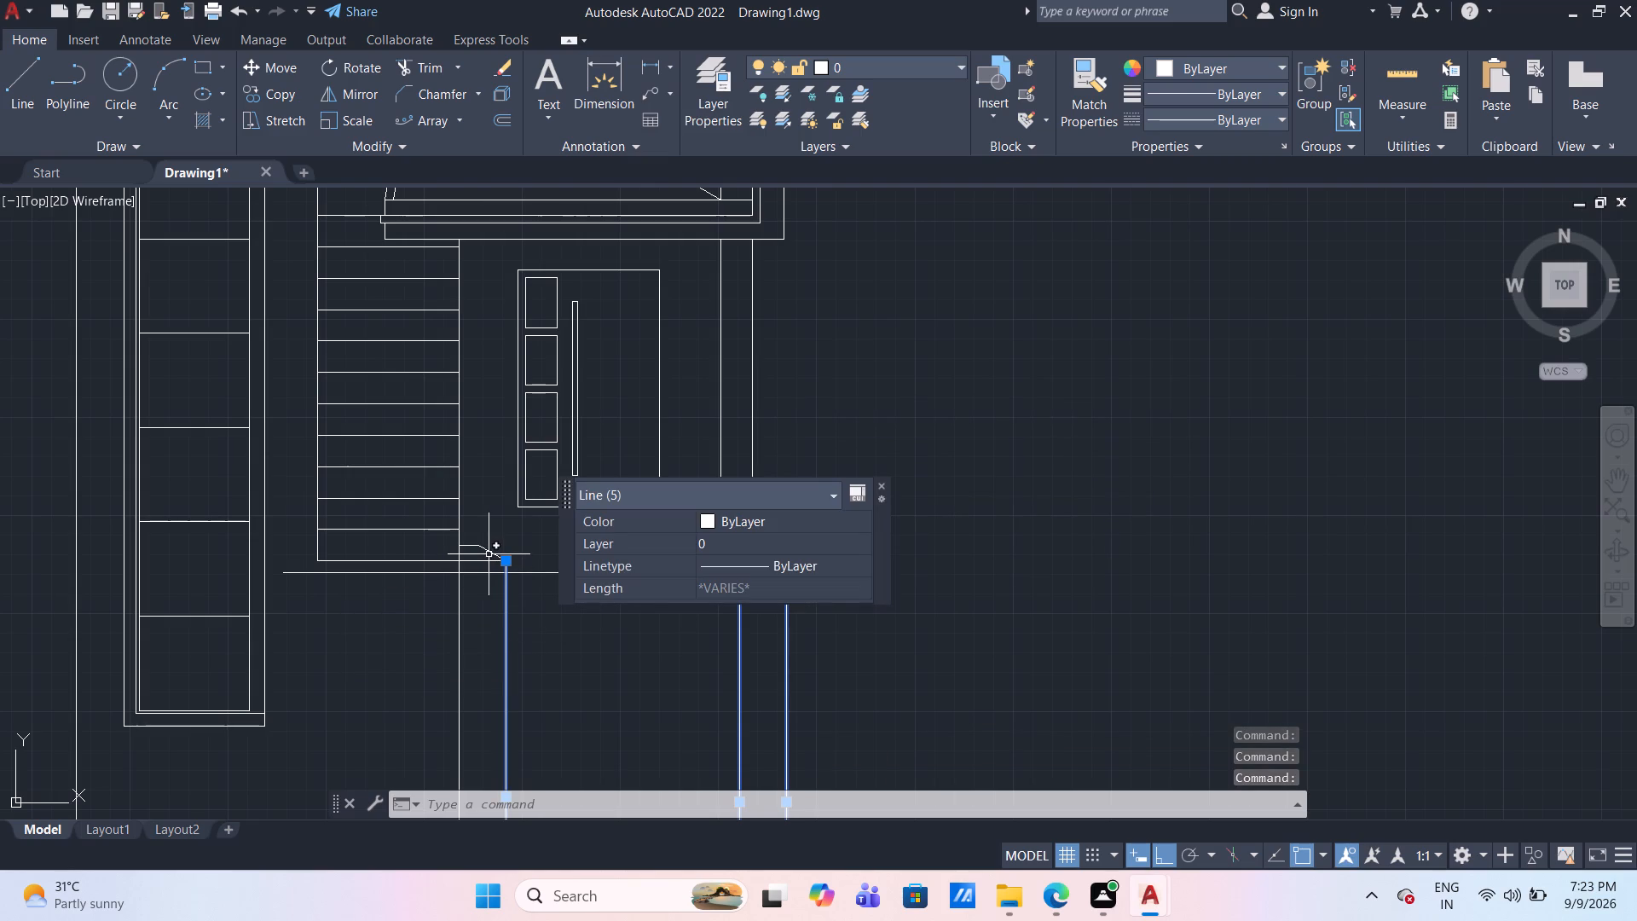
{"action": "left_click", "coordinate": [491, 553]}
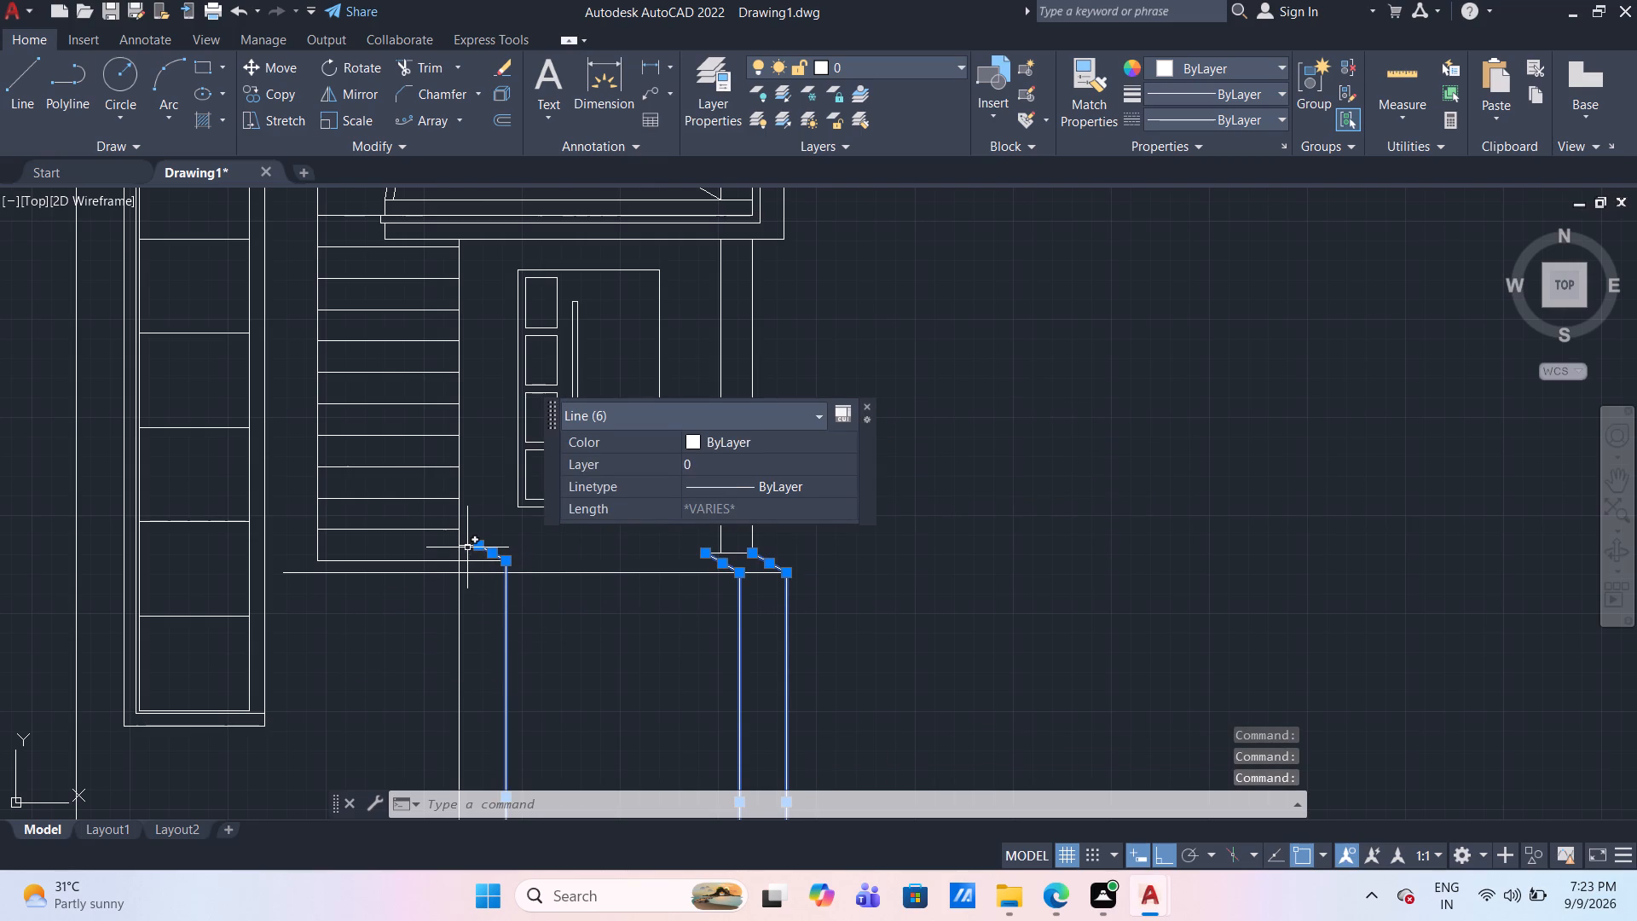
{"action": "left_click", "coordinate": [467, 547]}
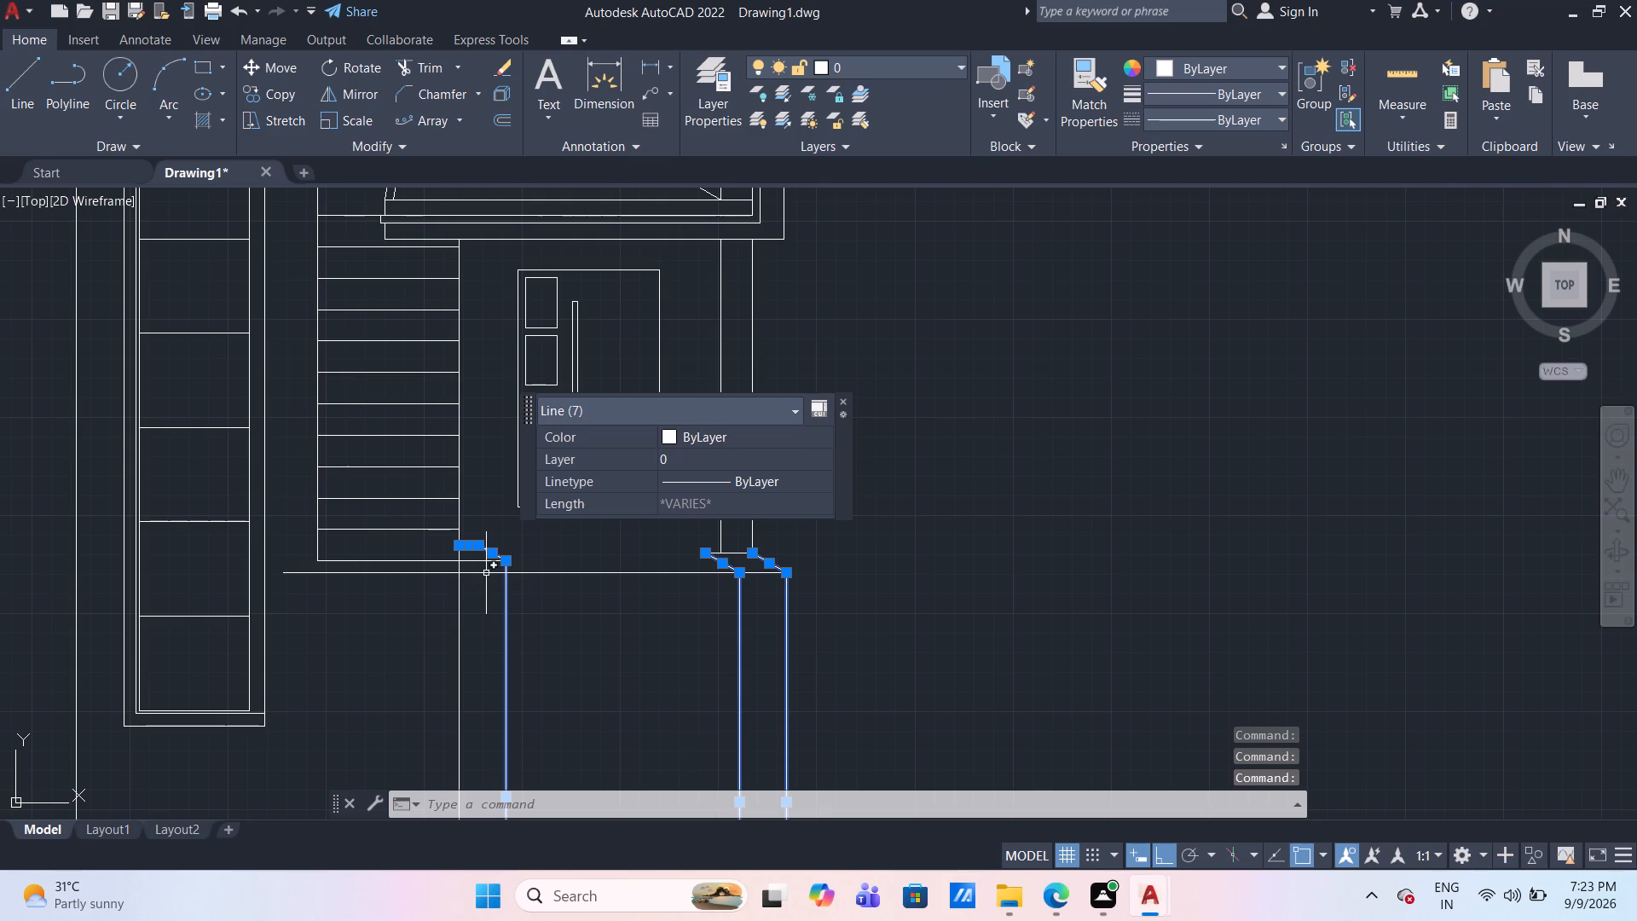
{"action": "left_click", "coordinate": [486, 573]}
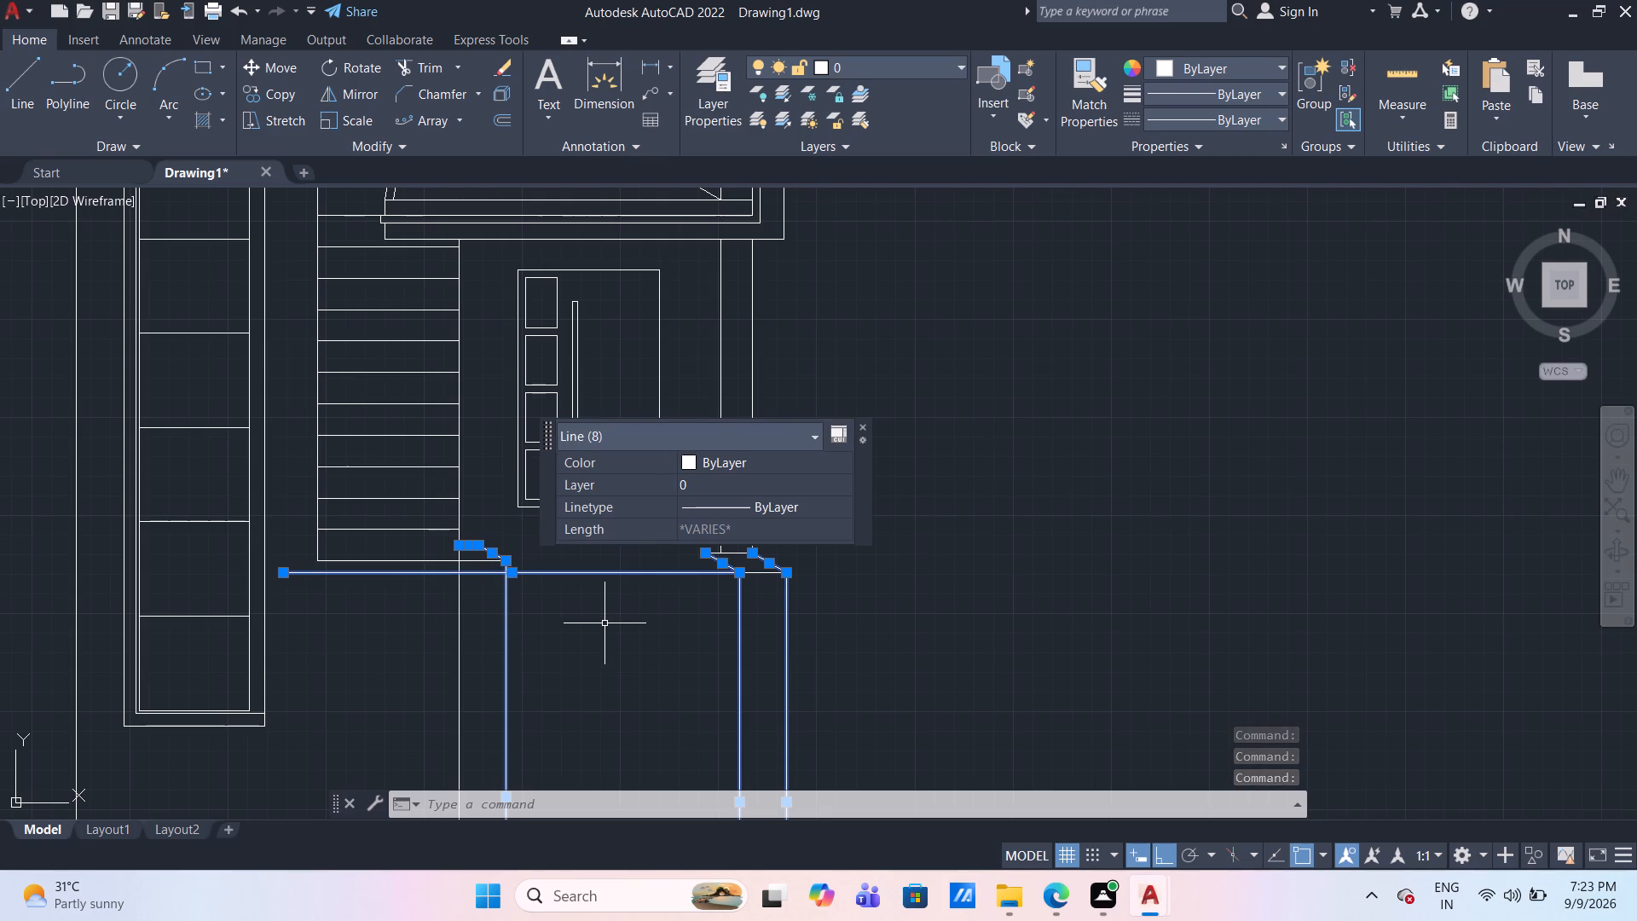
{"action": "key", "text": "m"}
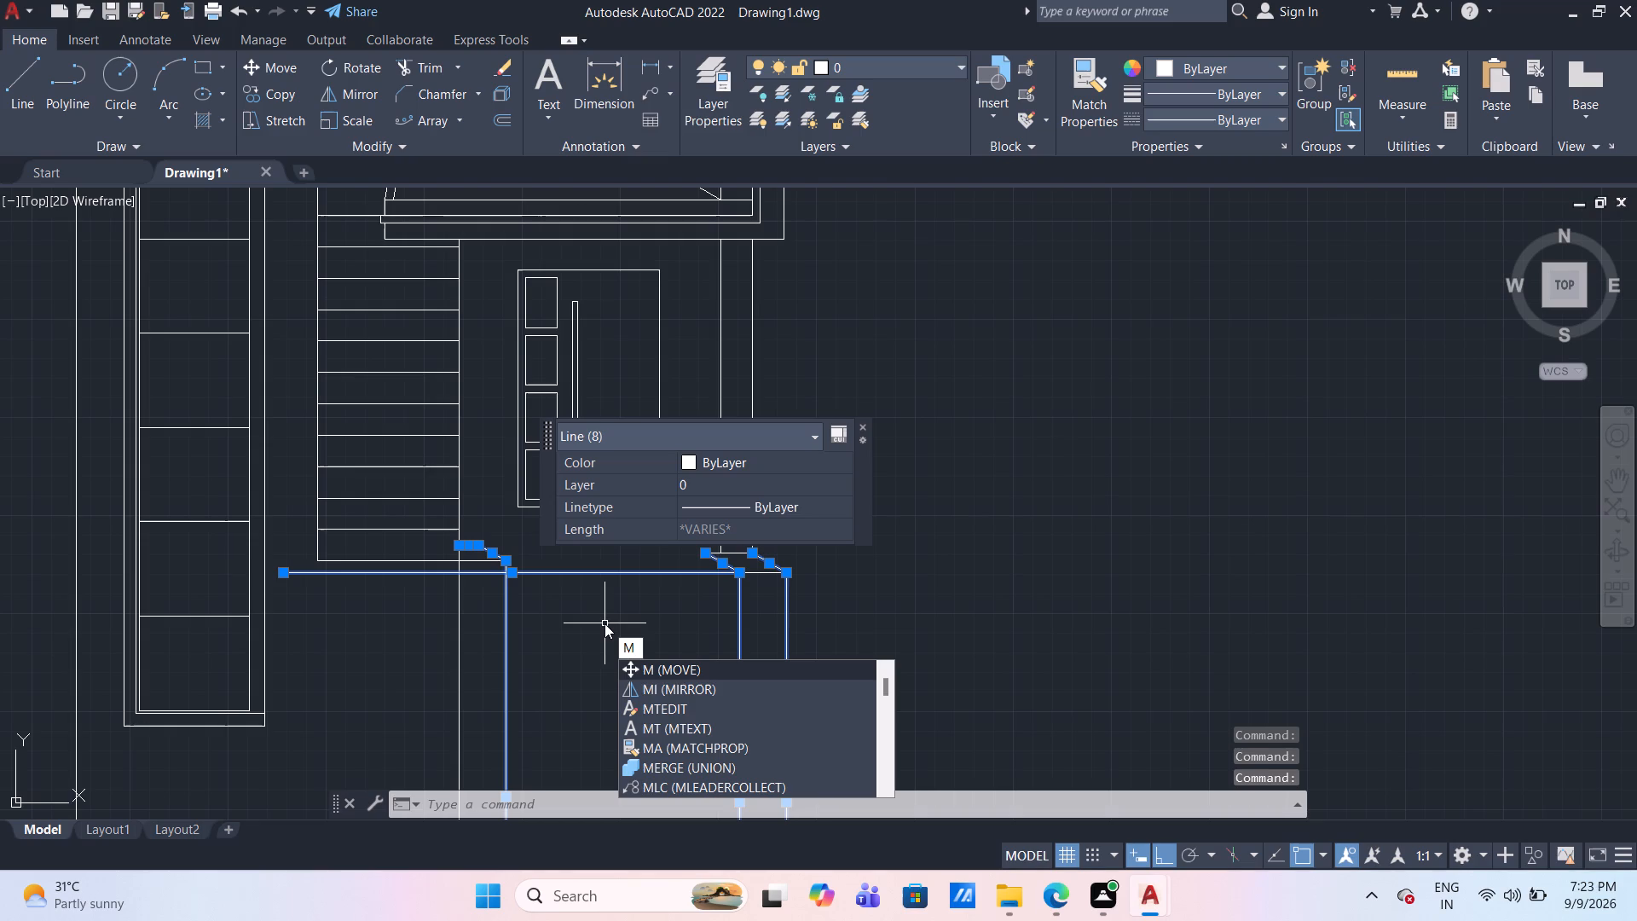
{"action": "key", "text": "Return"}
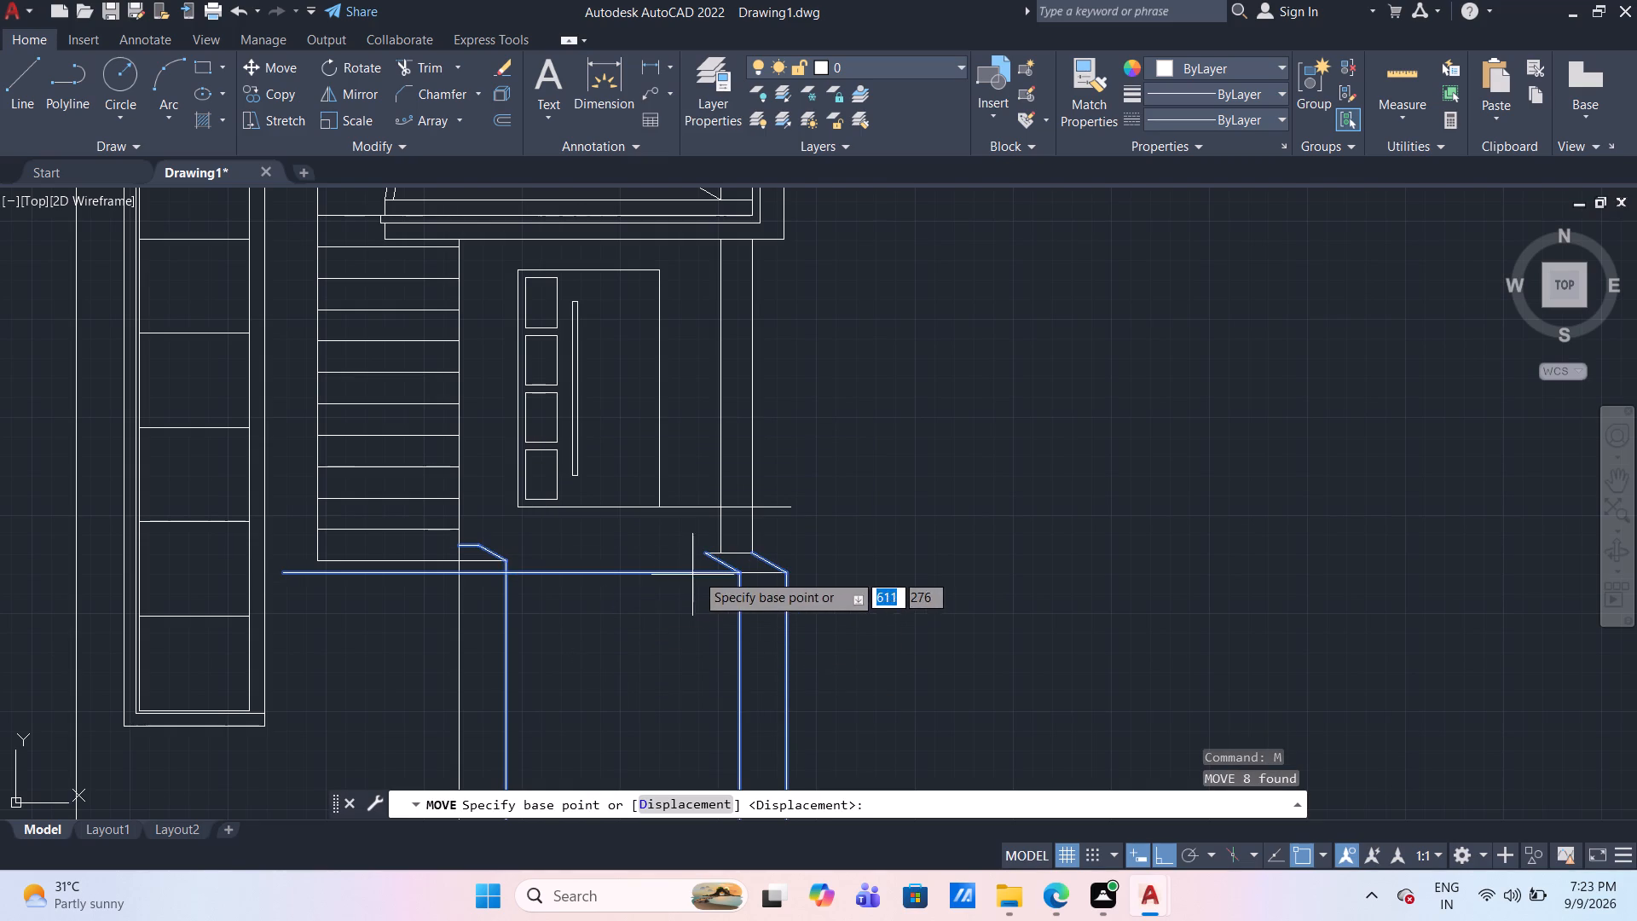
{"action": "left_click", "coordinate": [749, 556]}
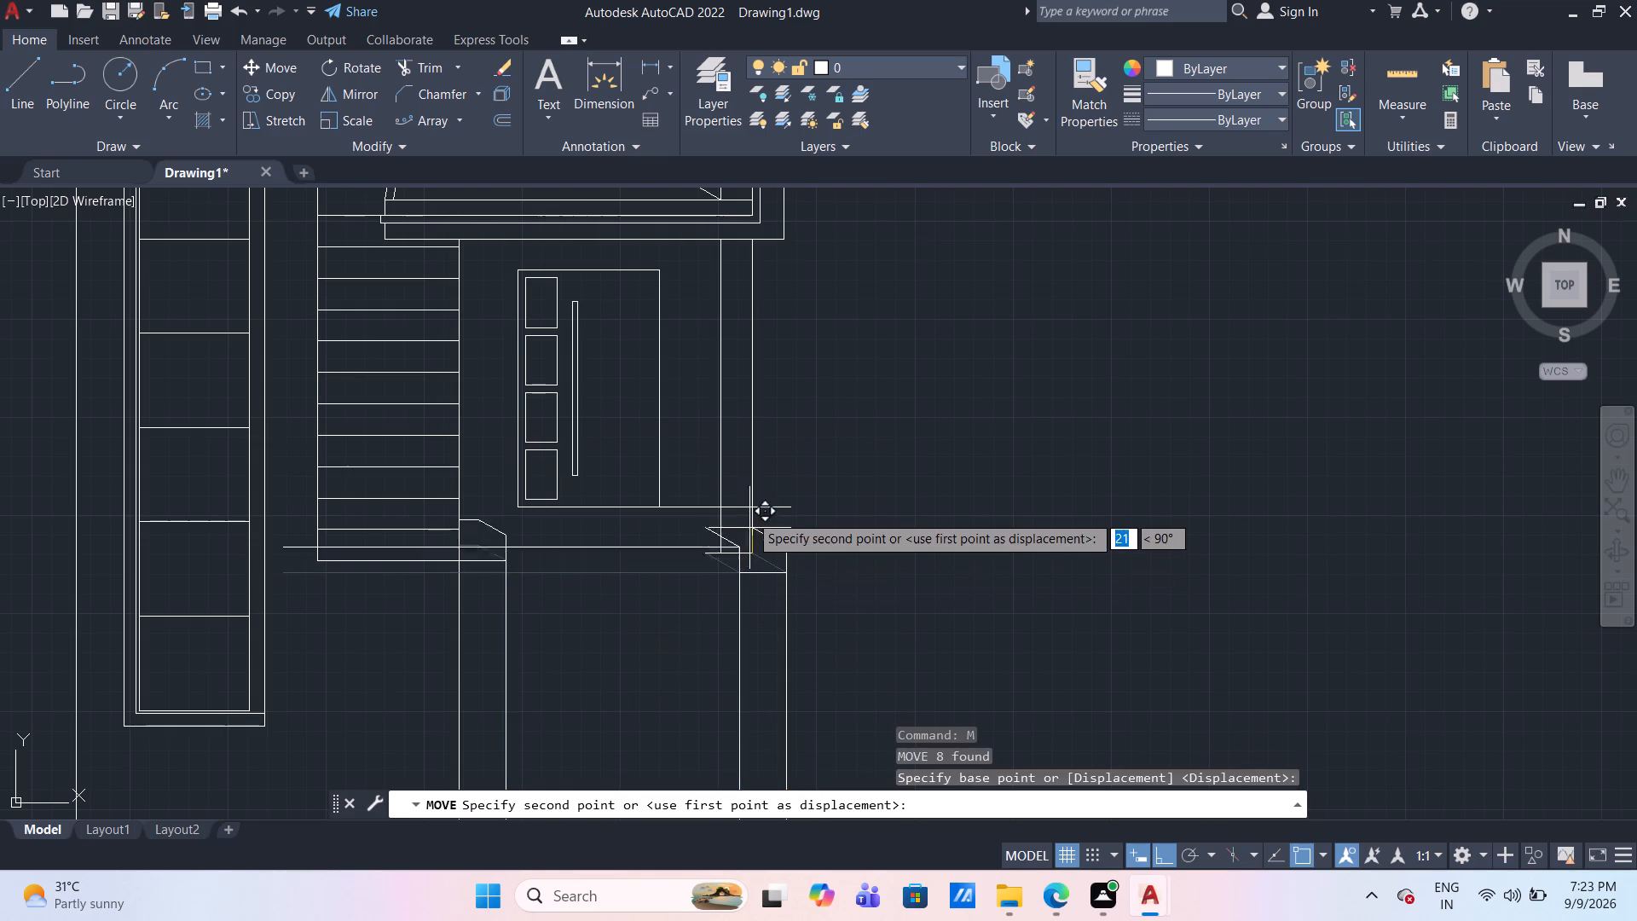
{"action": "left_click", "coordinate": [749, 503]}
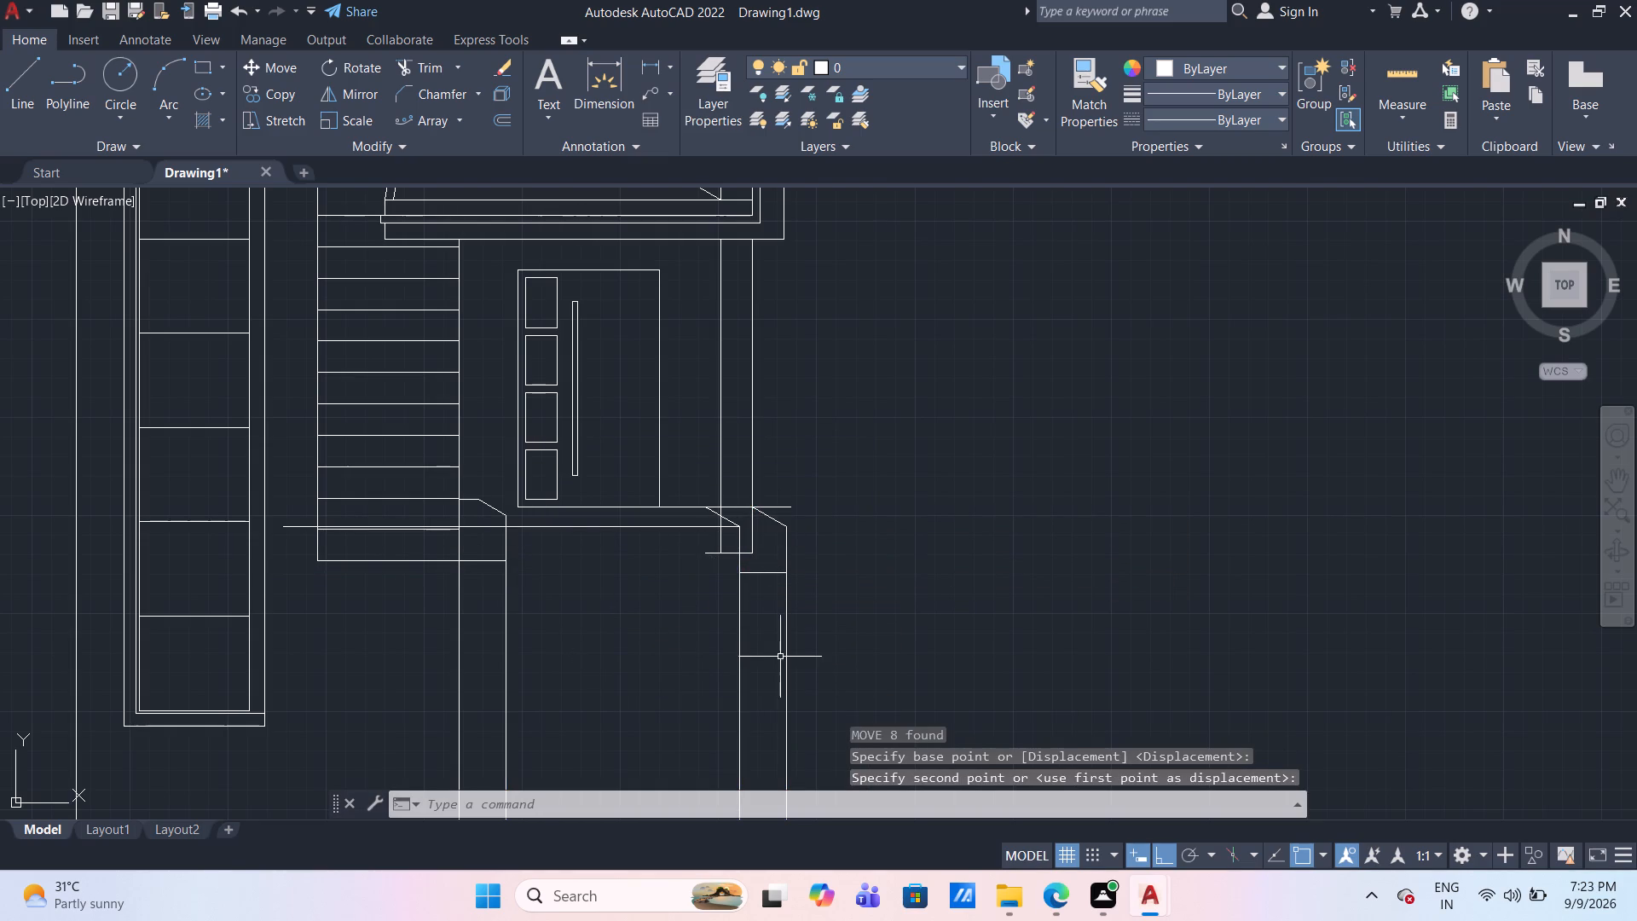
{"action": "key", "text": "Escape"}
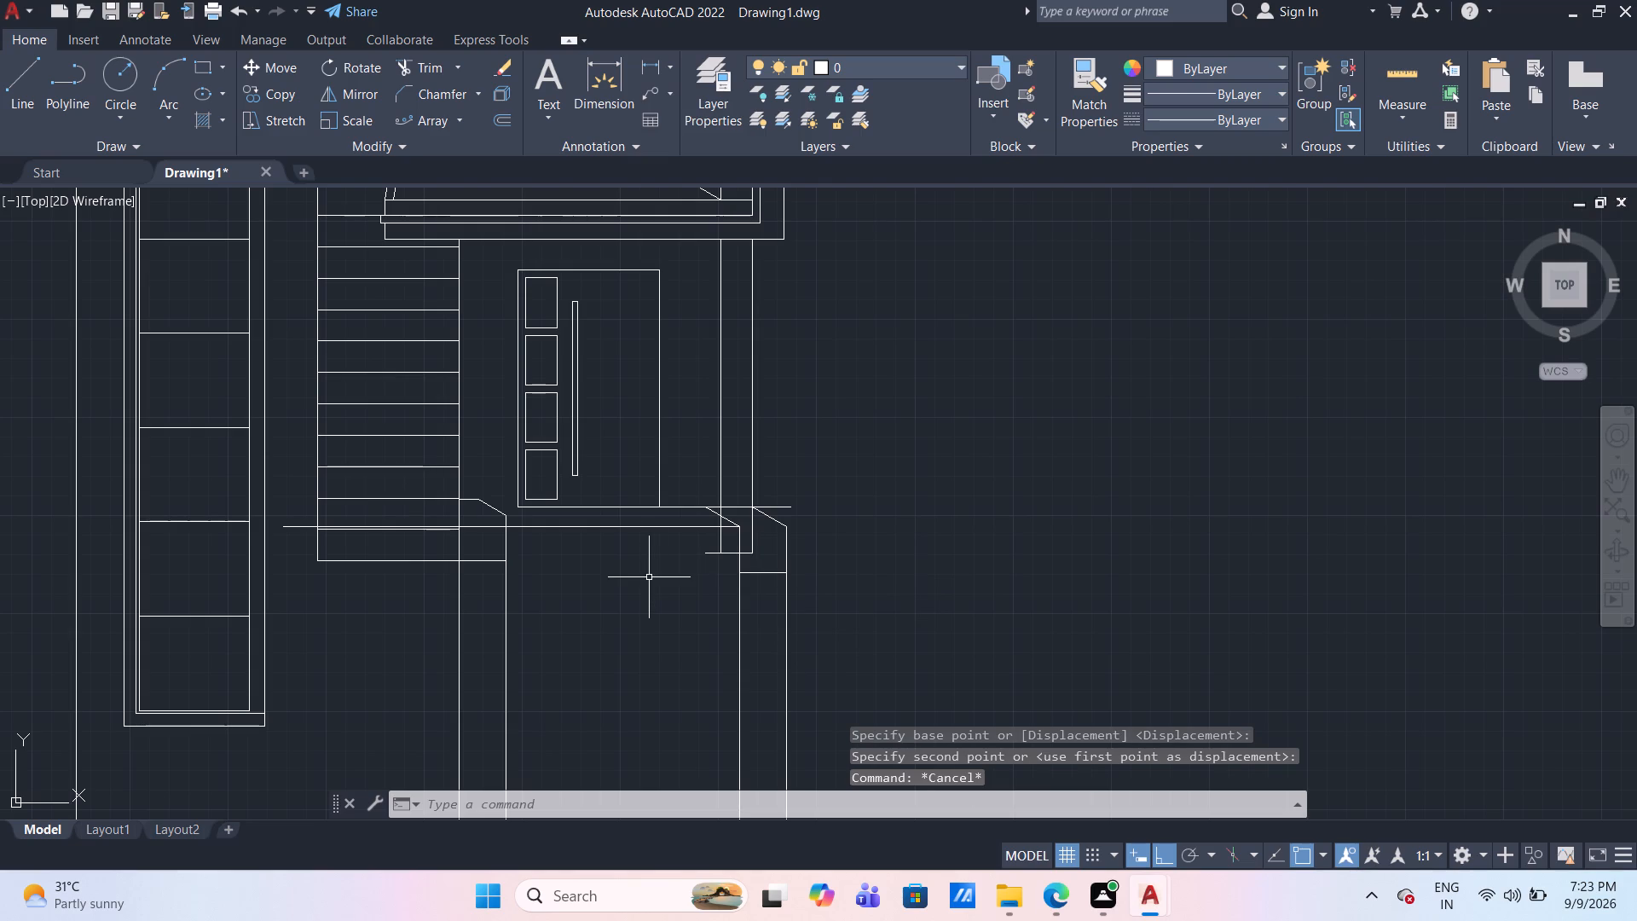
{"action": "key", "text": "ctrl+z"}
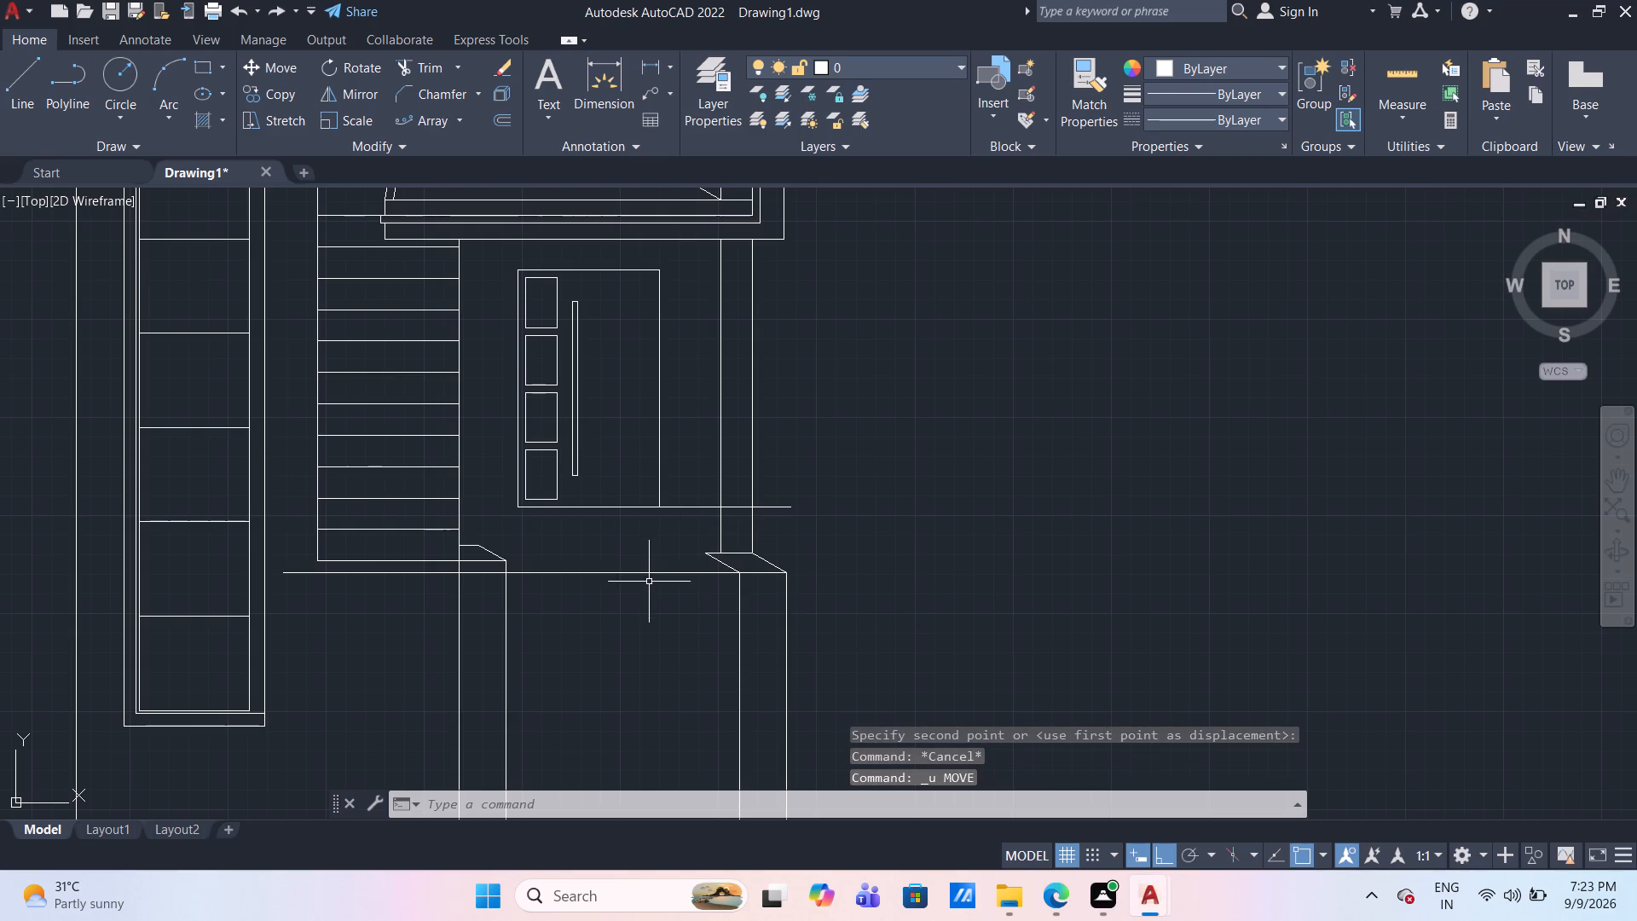
Move the right lower column's edges and cap plus the stairs-side column's cap and right edge vertically up to just below the door-bottom line.
{"action": "left_click", "coordinate": [838, 632]}
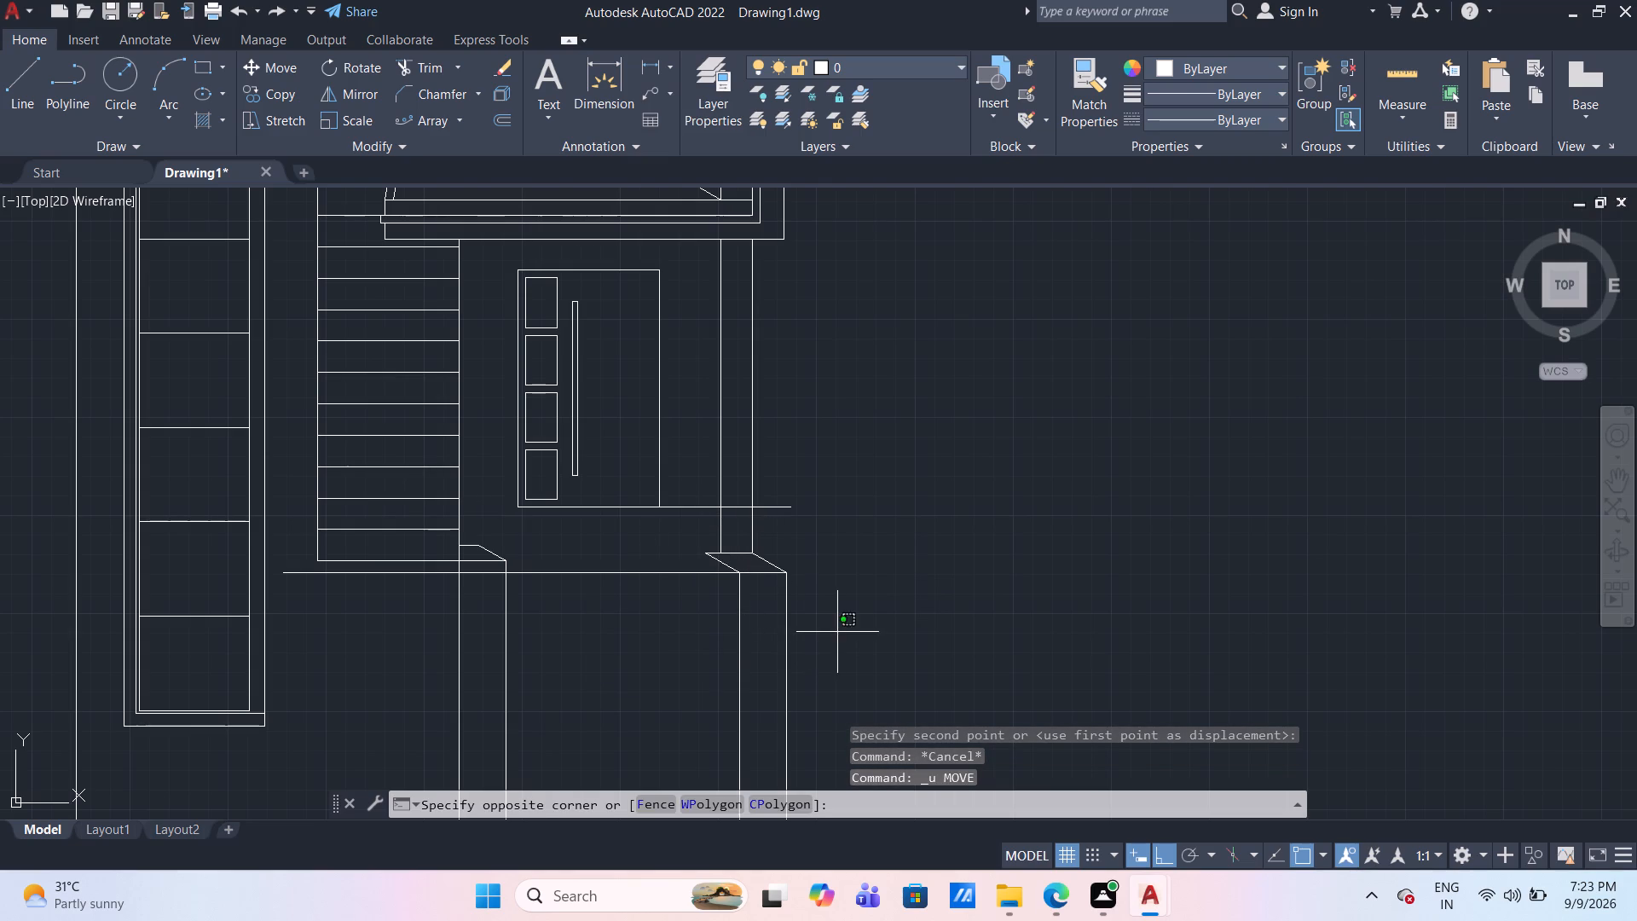
{"action": "left_click", "coordinate": [717, 595]}
{"action": "left_click", "coordinate": [719, 563]}
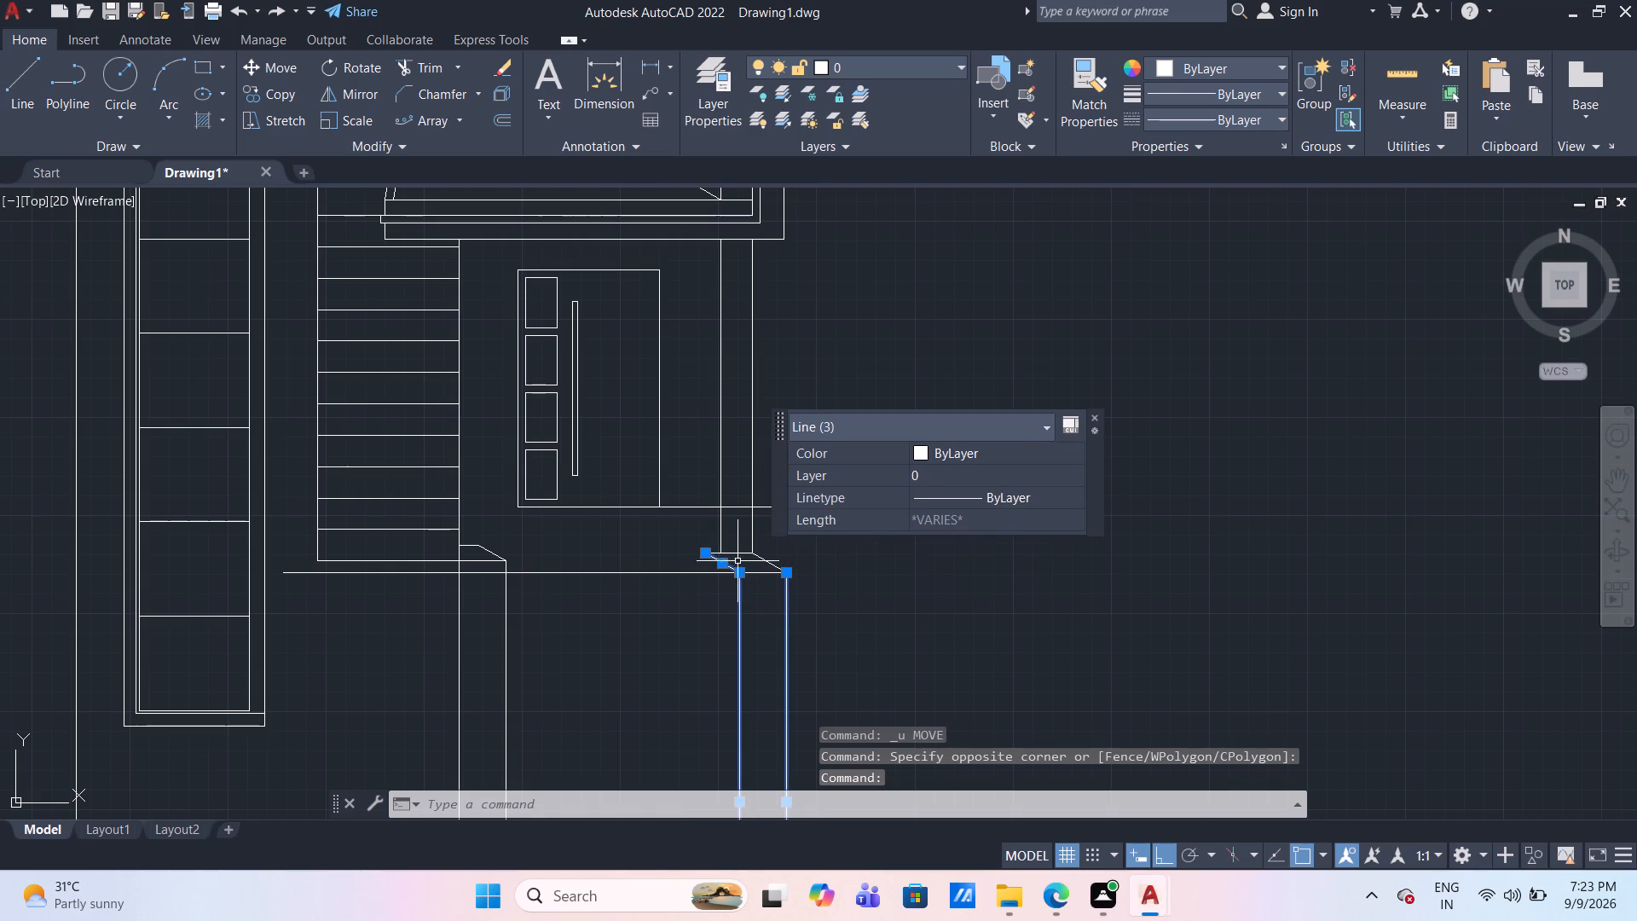
{"action": "left_click", "coordinate": [739, 553]}
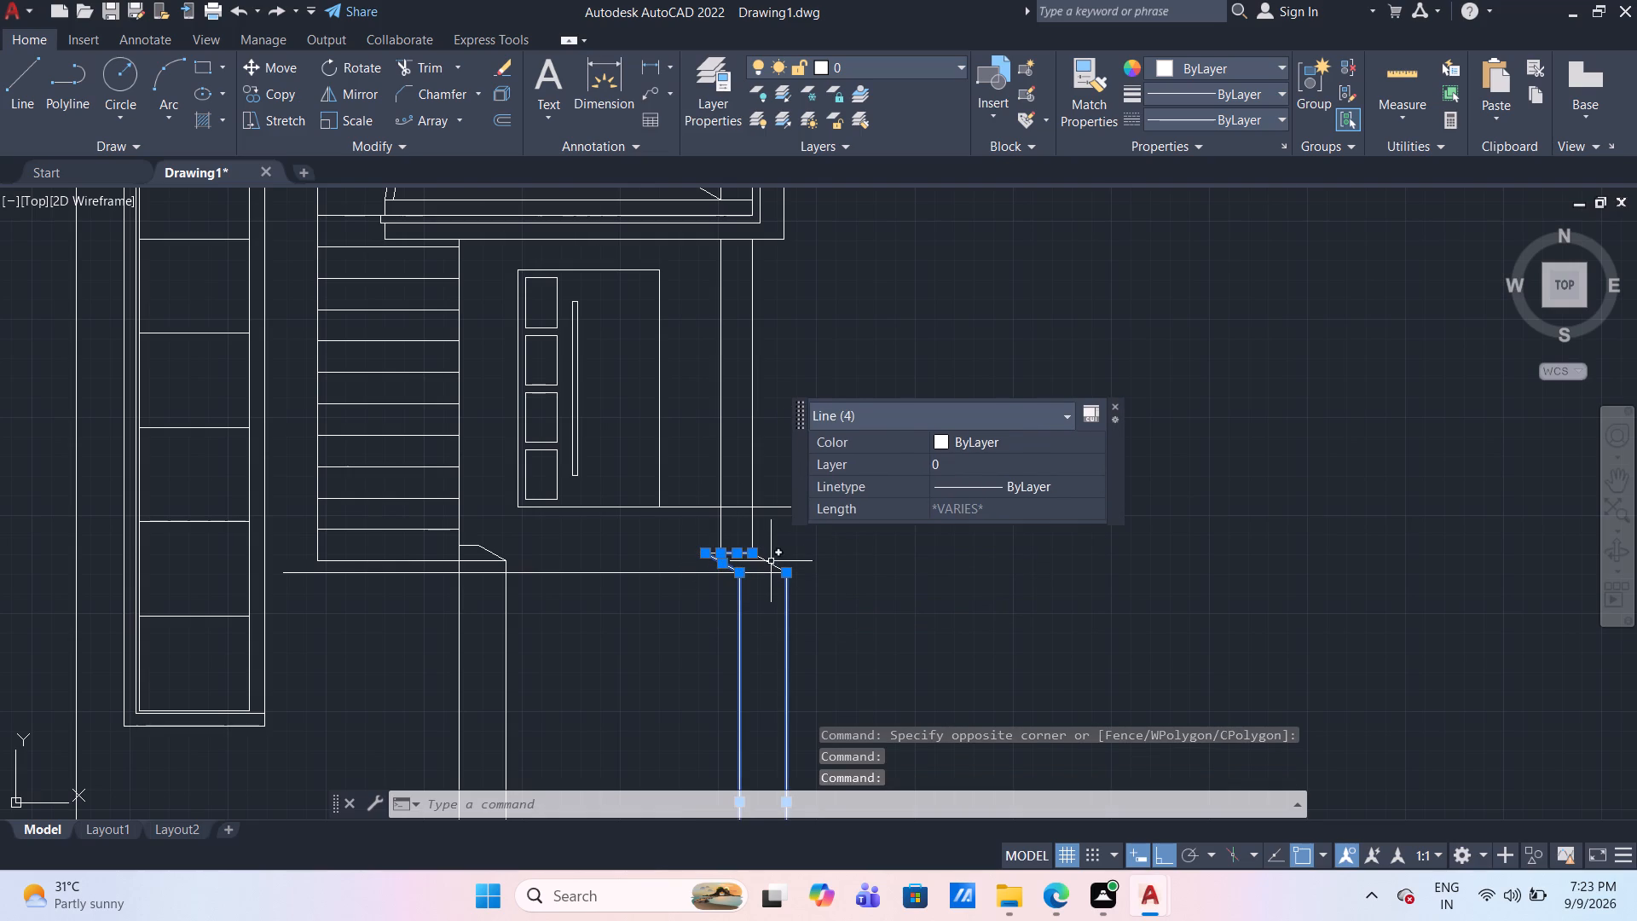
{"action": "left_click", "coordinate": [771, 561]}
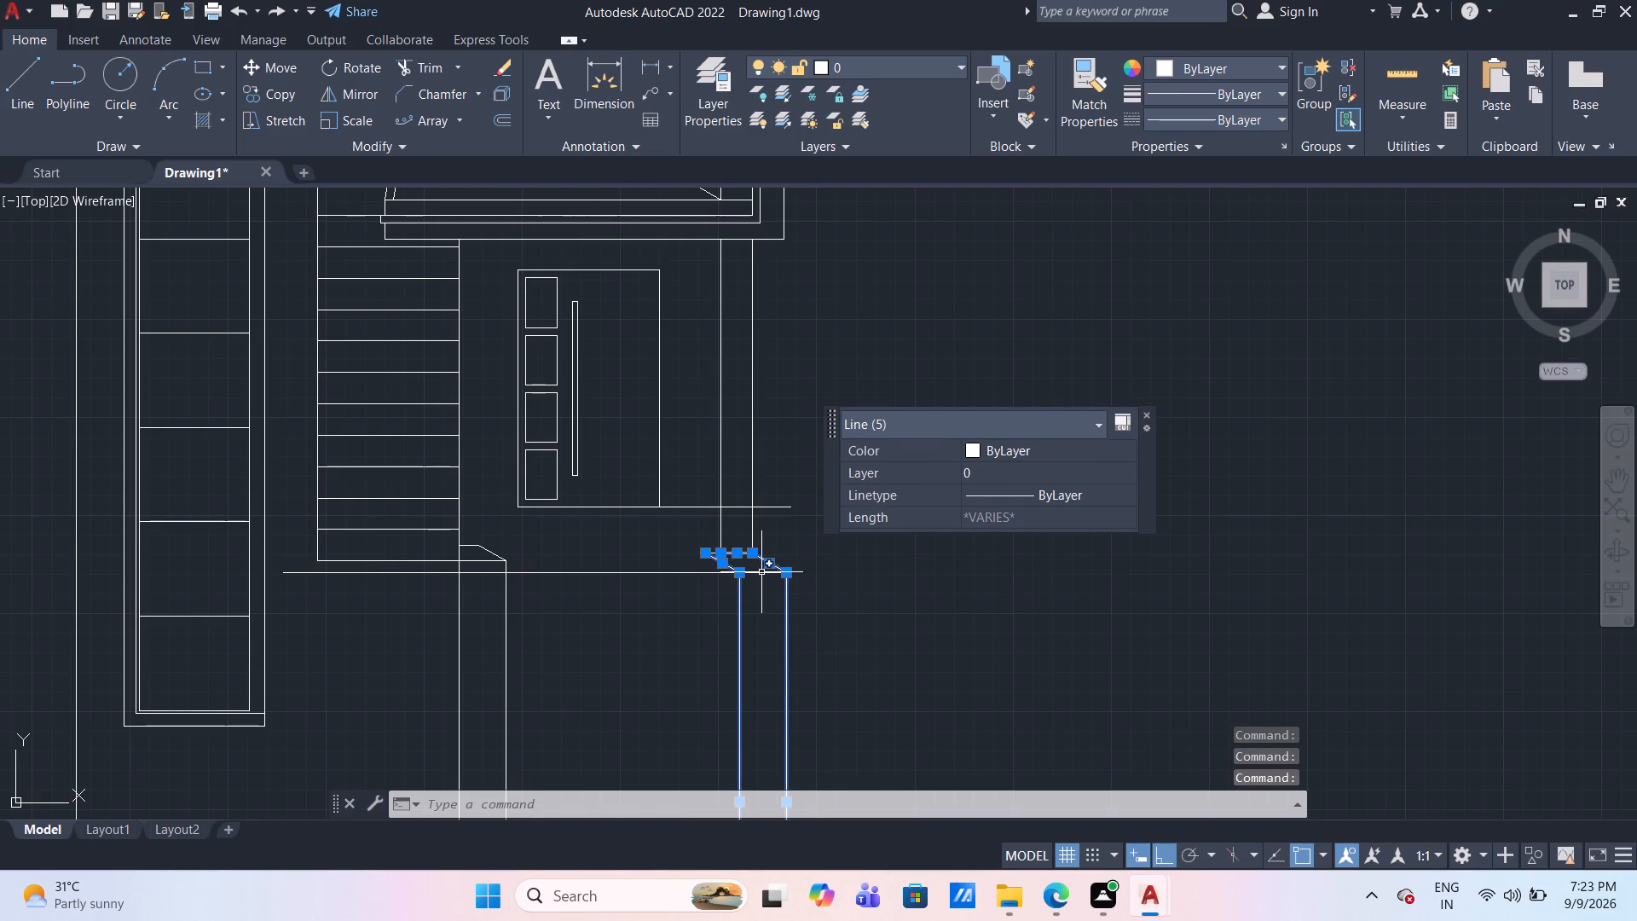
{"action": "left_click", "coordinate": [762, 573]}
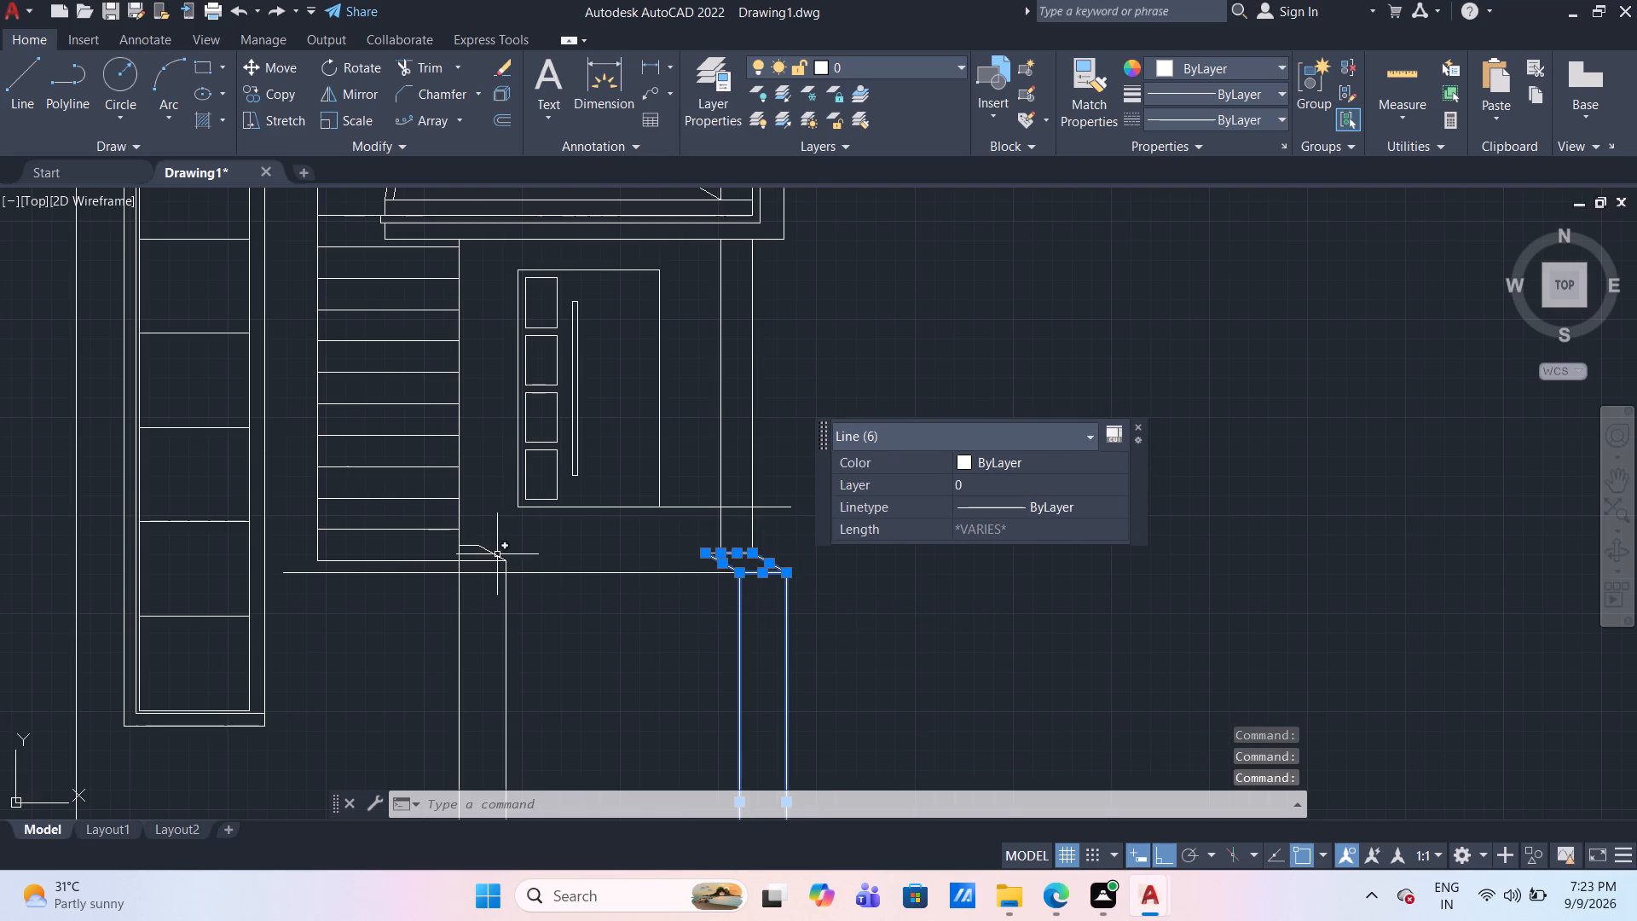
{"action": "left_click", "coordinate": [497, 554]}
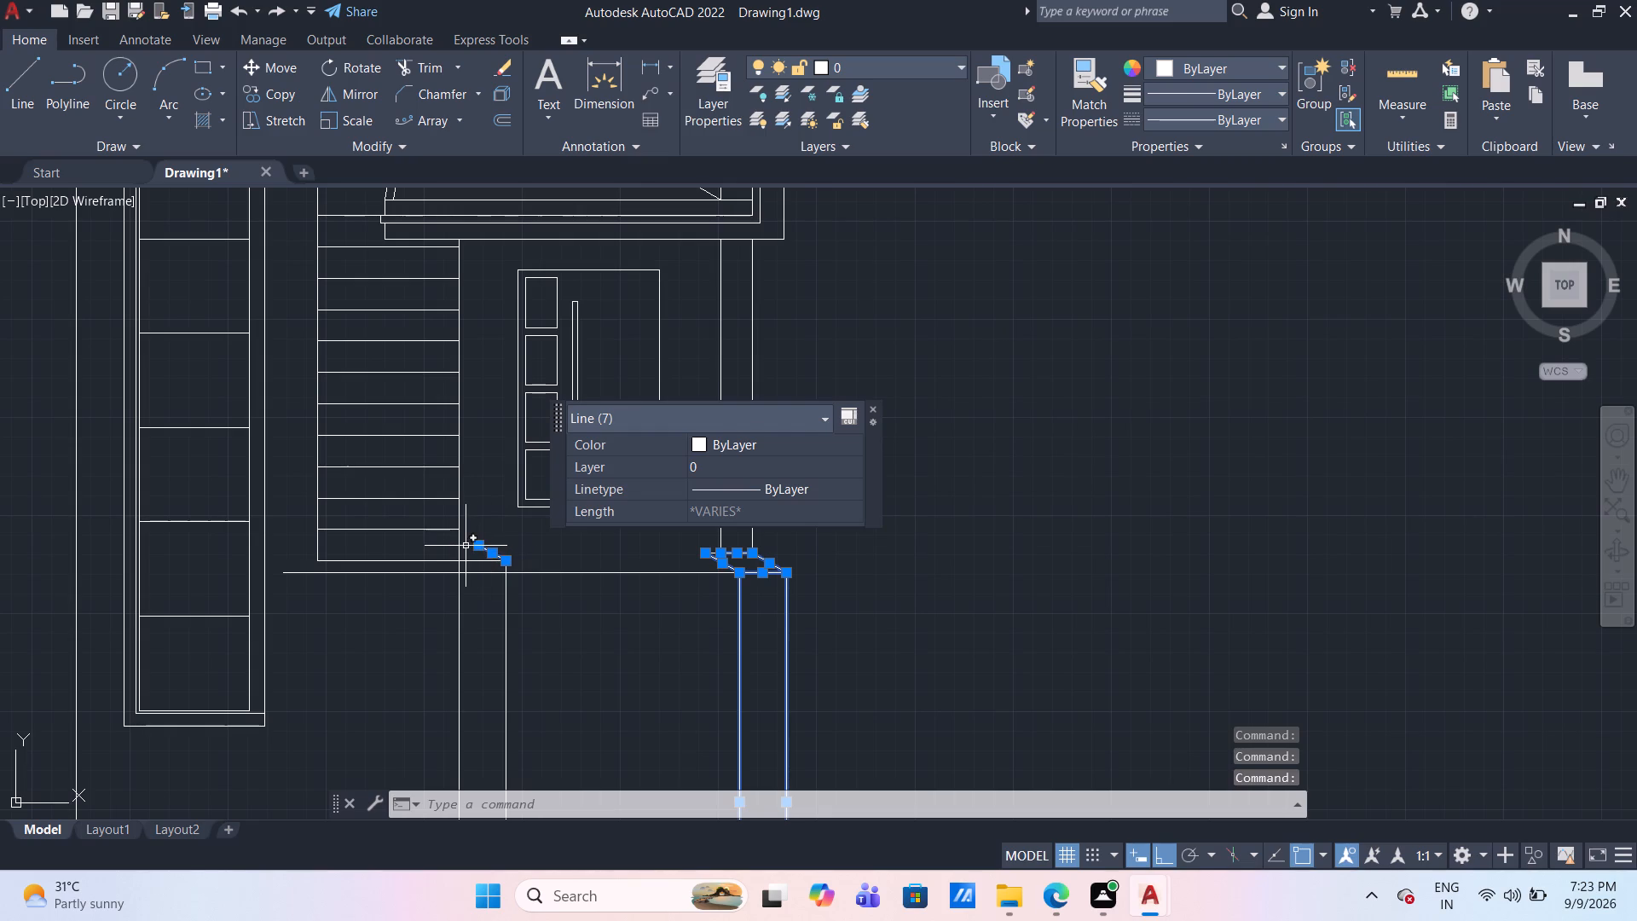
{"action": "left_click", "coordinate": [466, 546]}
{"action": "left_click", "coordinate": [477, 561]}
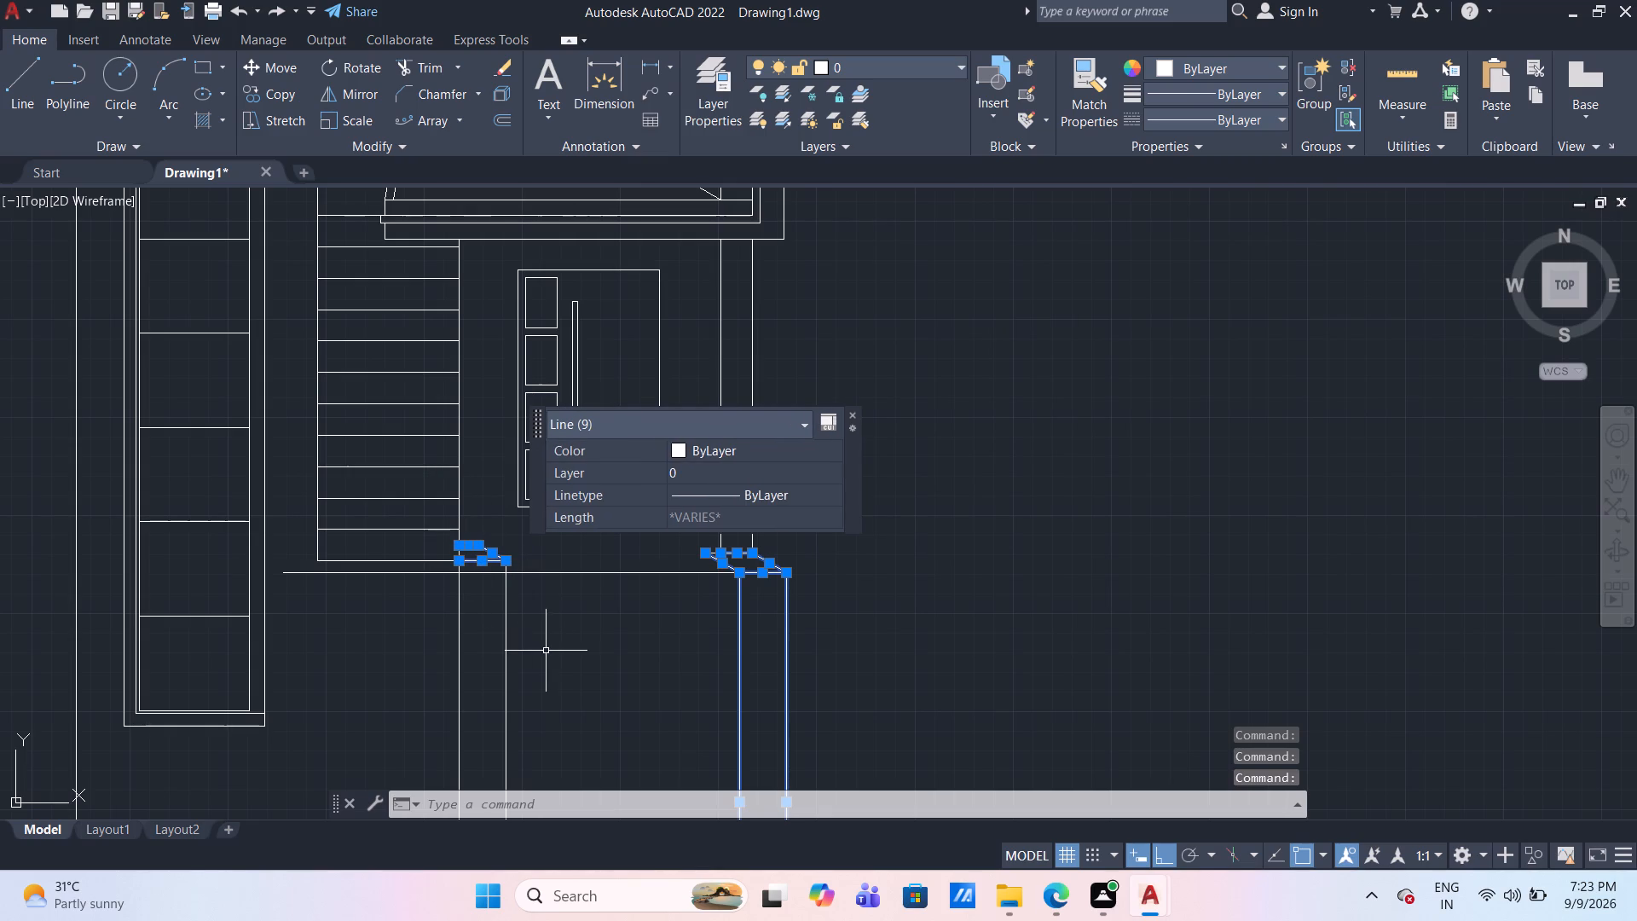
{"action": "left_click", "coordinate": [506, 634]}
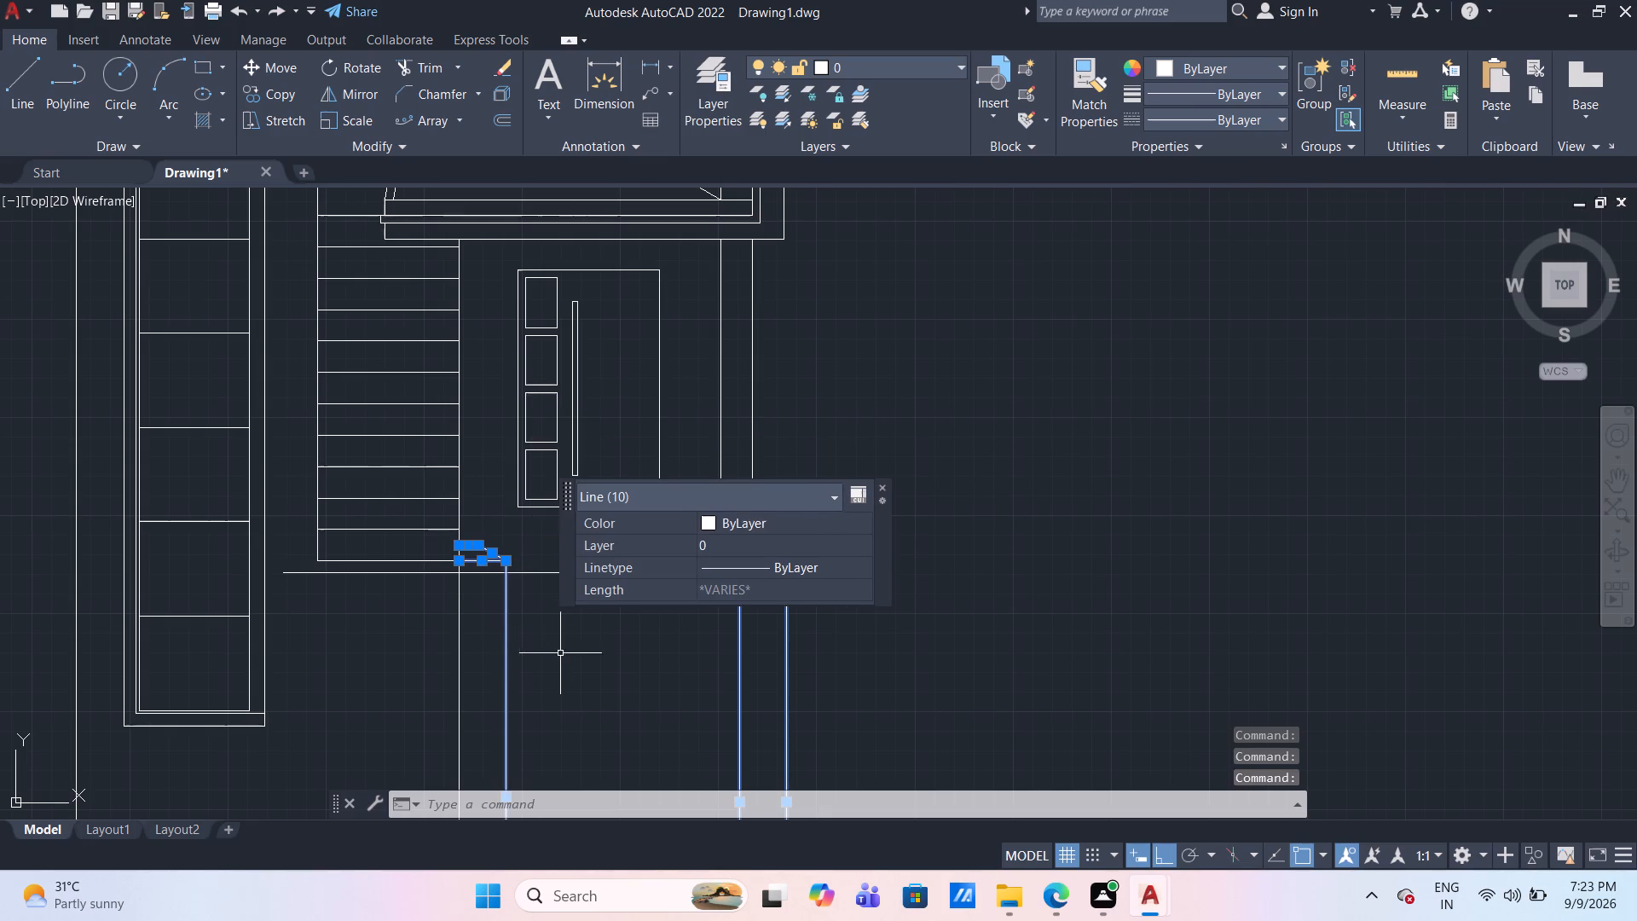
{"action": "key", "text": "m"}
{"action": "key", "text": "Return"}
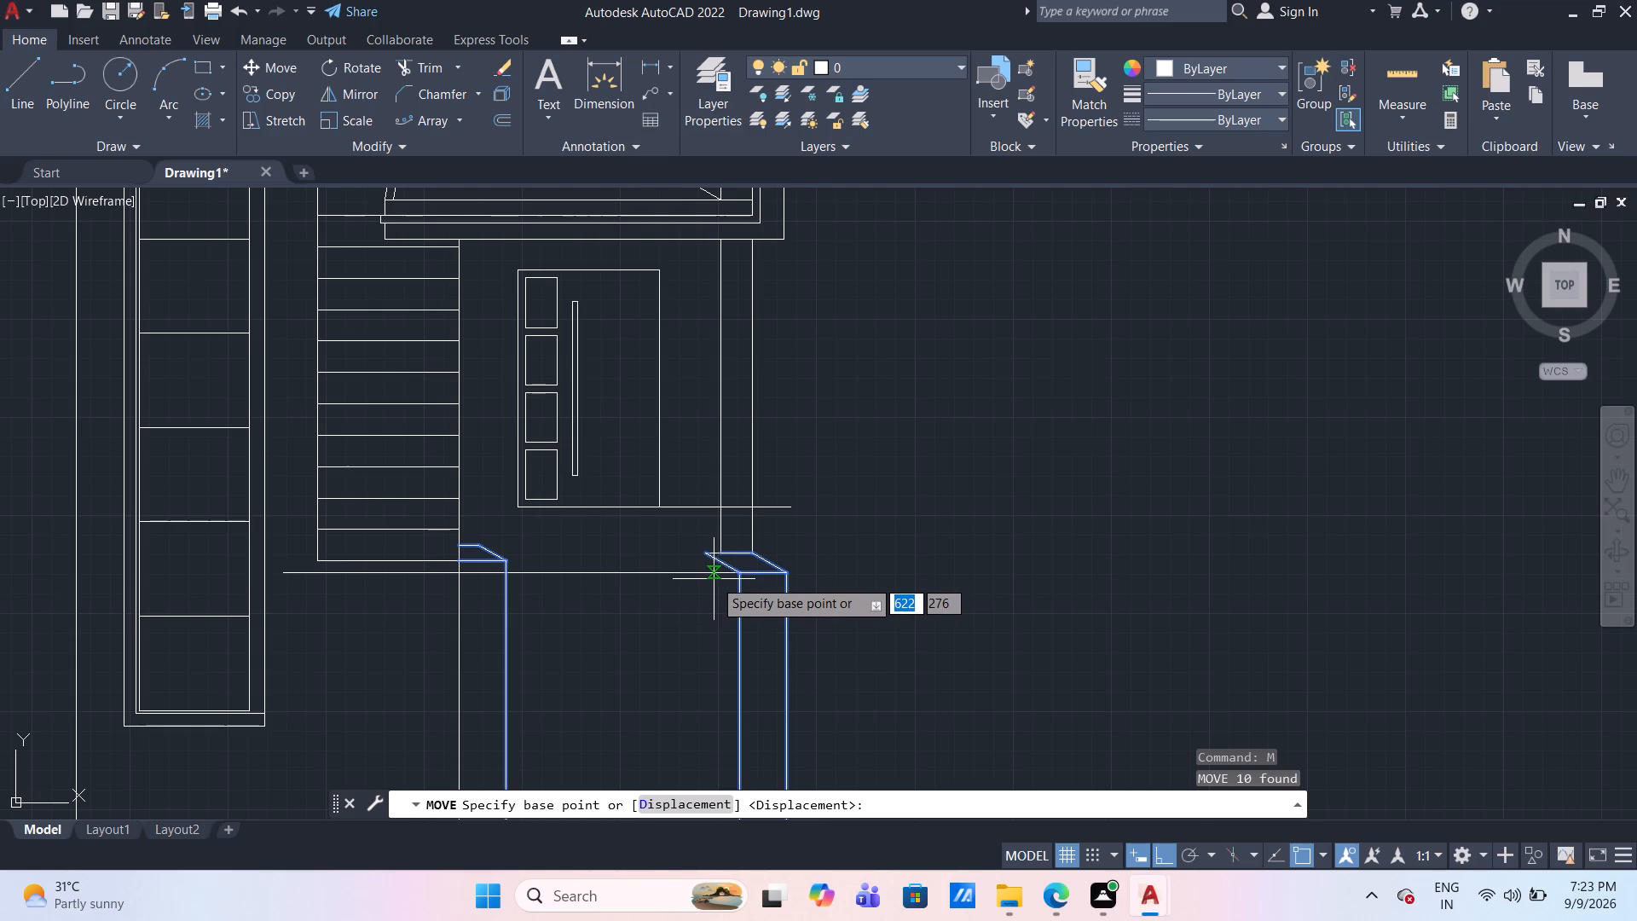
{"action": "scroll", "coordinate": [755, 548], "scroll_direction": "up", "scroll_amount": 1}
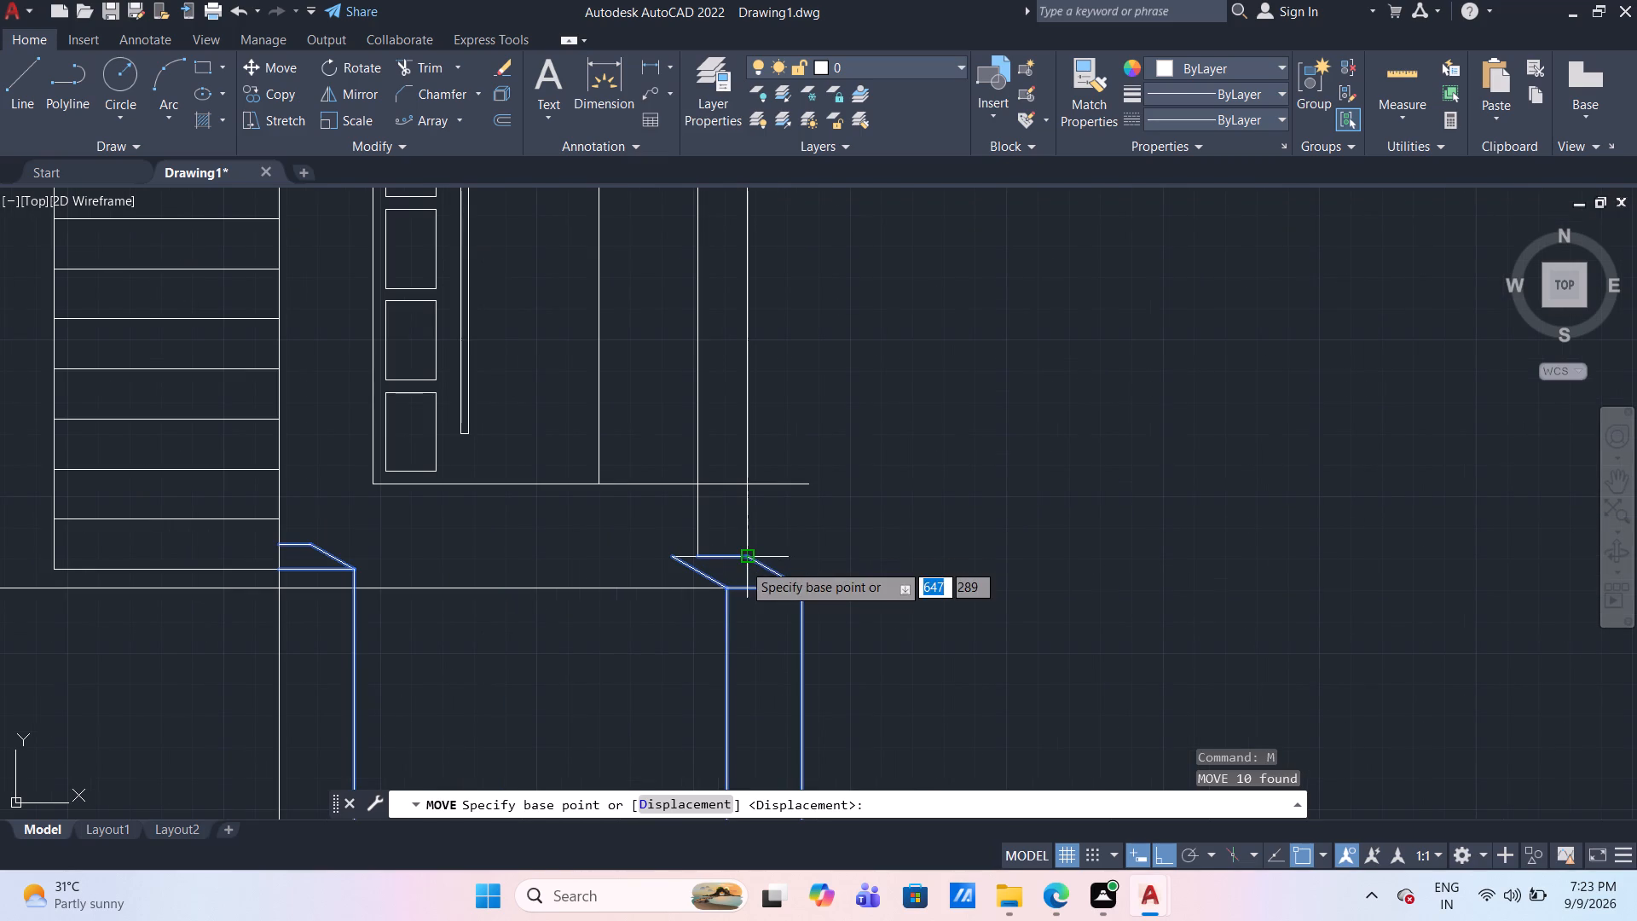
{"action": "left_click", "coordinate": [743, 563]}
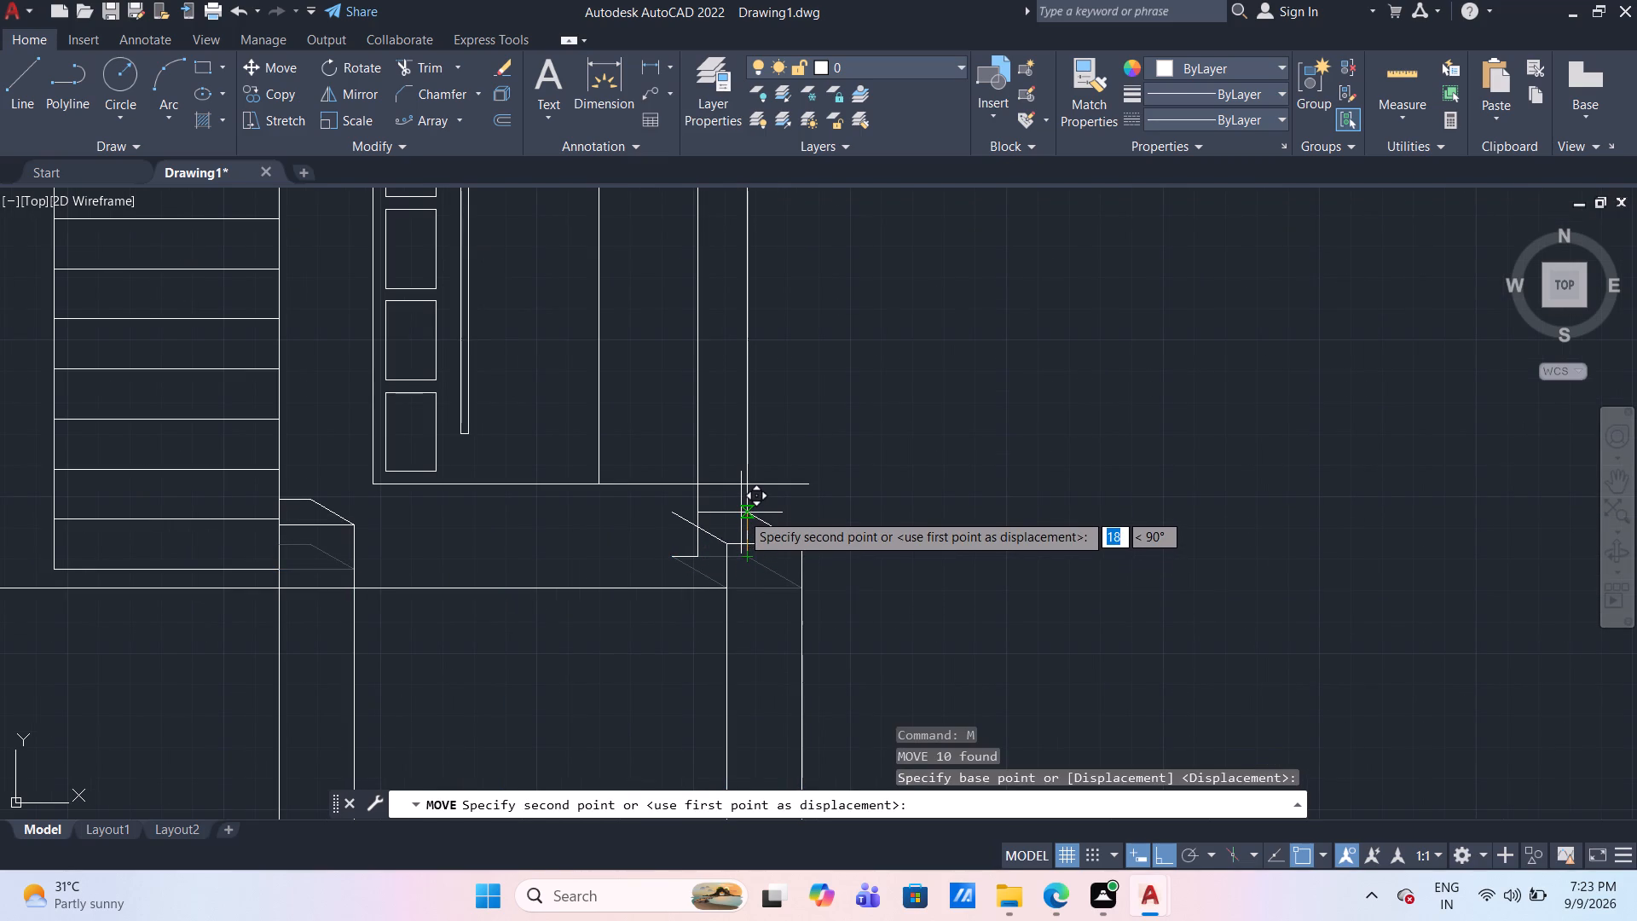
{"action": "scroll", "coordinate": [749, 513], "scroll_direction": "up", "scroll_amount": 1}
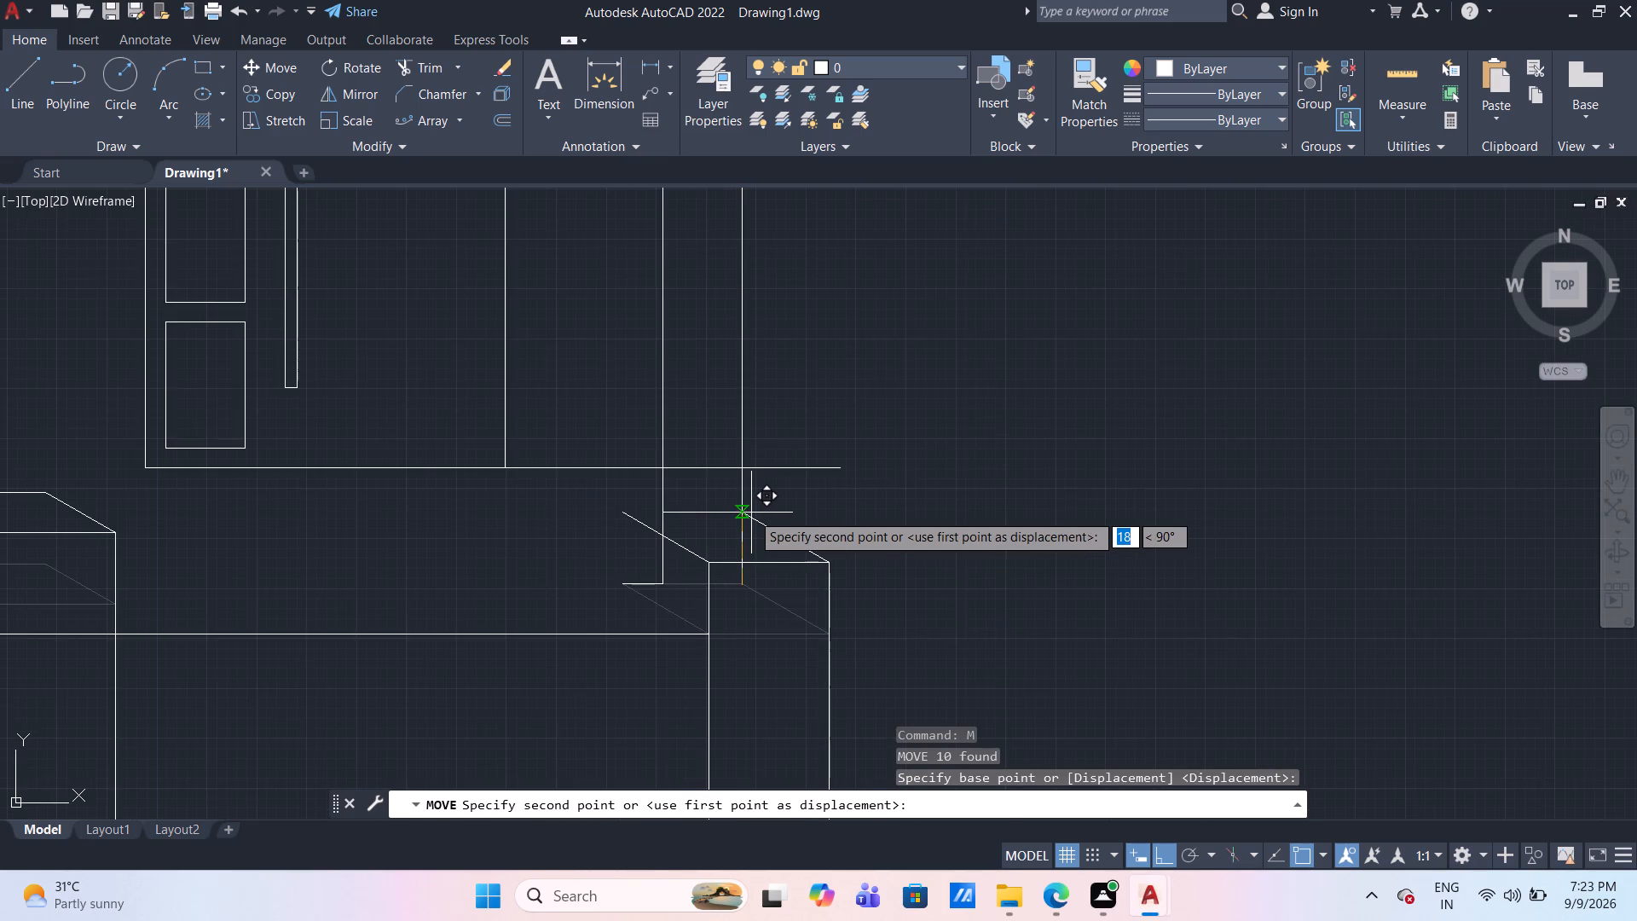
{"action": "scroll", "coordinate": [751, 513], "scroll_direction": "up", "scroll_amount": 1}
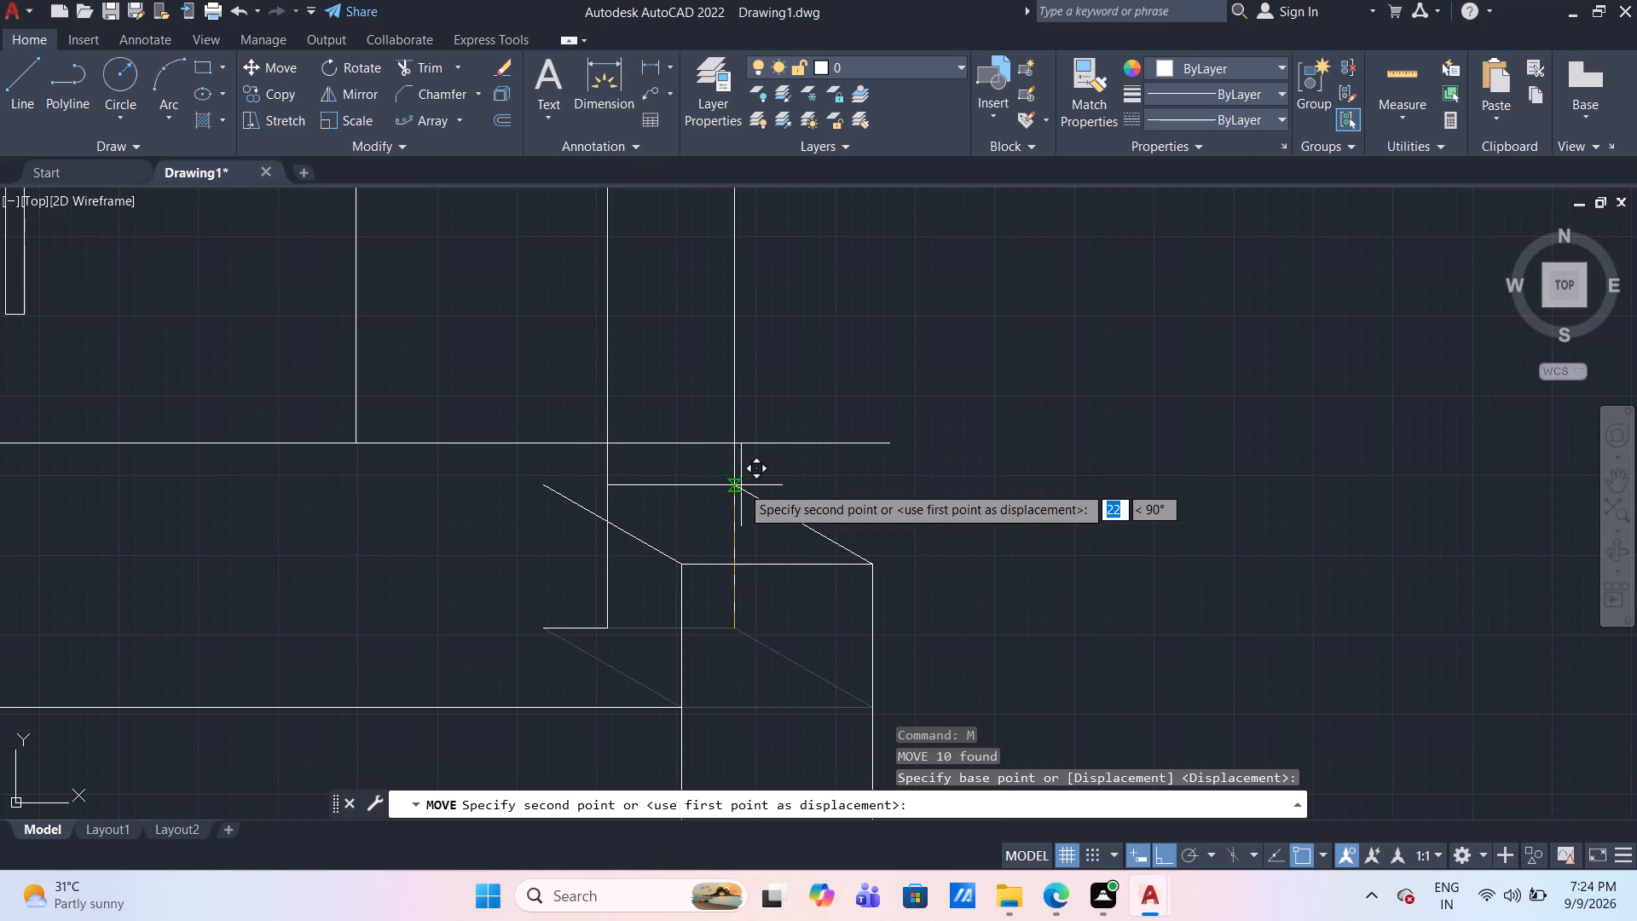
{"action": "left_click", "coordinate": [736, 475]}
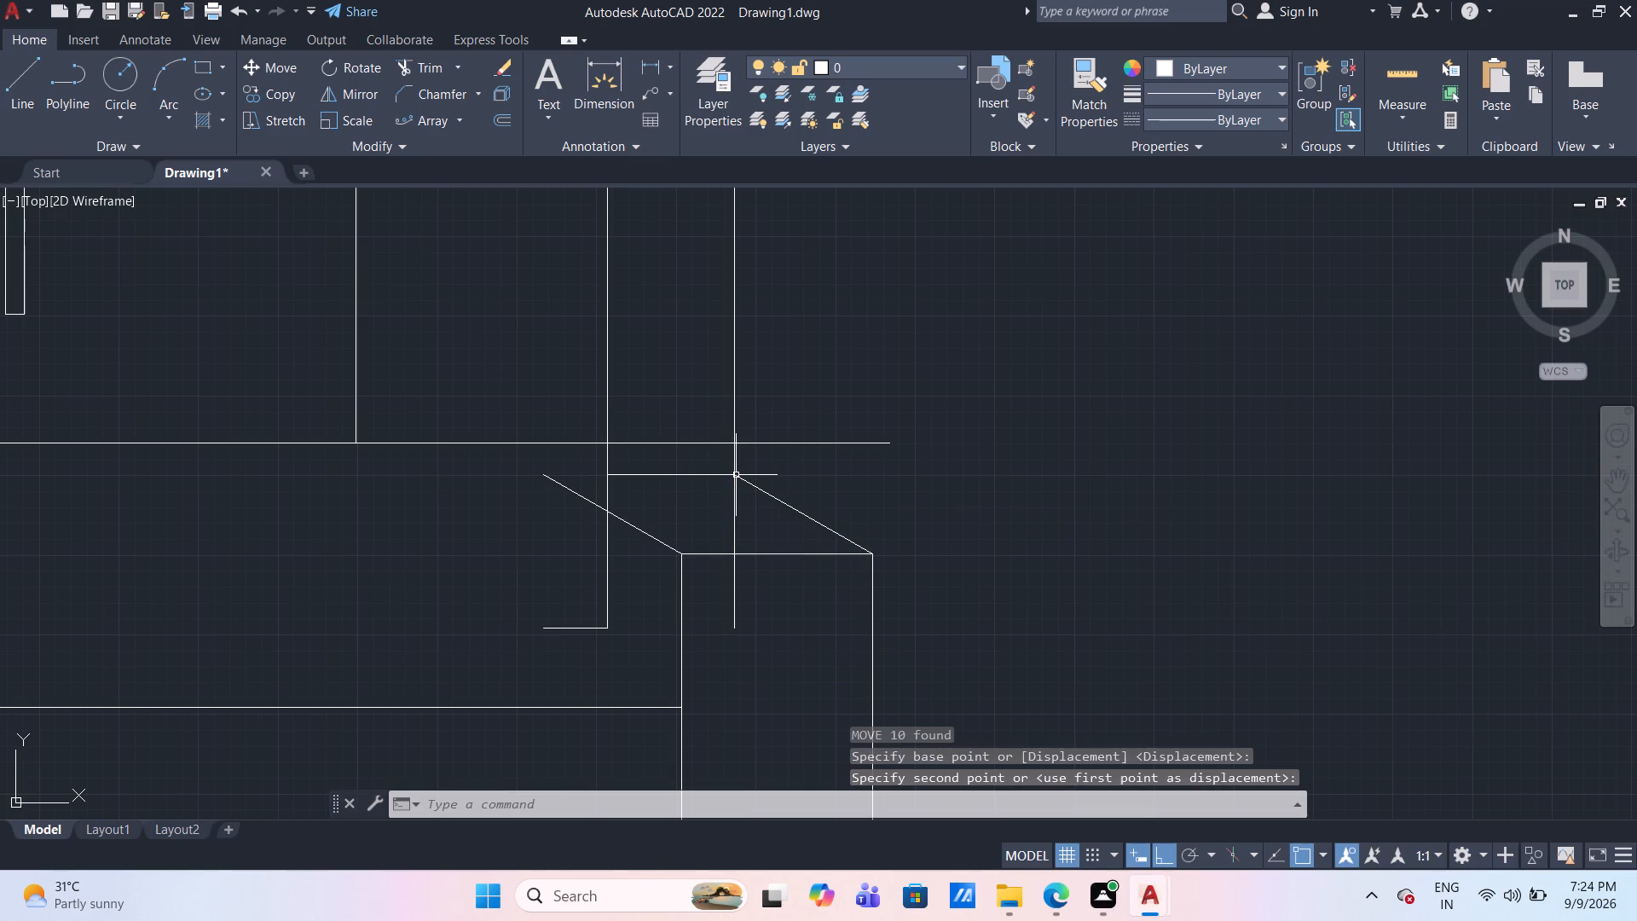
Delete the guide line extending from the door's bottom and the short horizontal stub at the upper column's lower-left end.
{"action": "scroll", "coordinate": [827, 542], "scroll_direction": "down", "scroll_amount": 2}
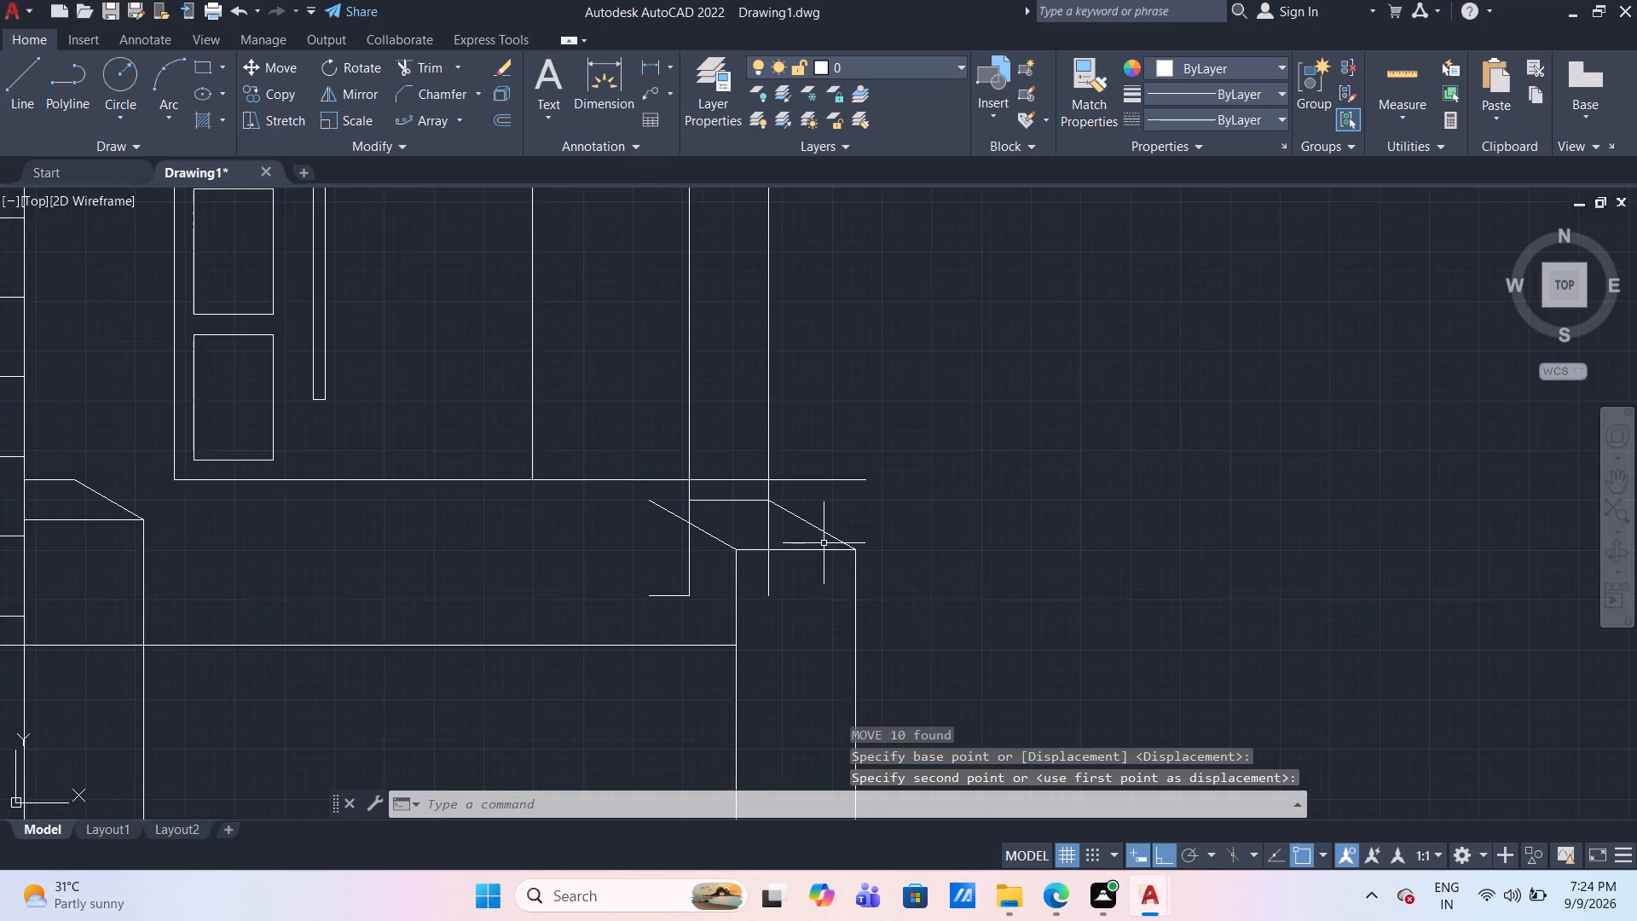
{"action": "scroll", "coordinate": [716, 571], "scroll_direction": "down", "scroll_amount": 1}
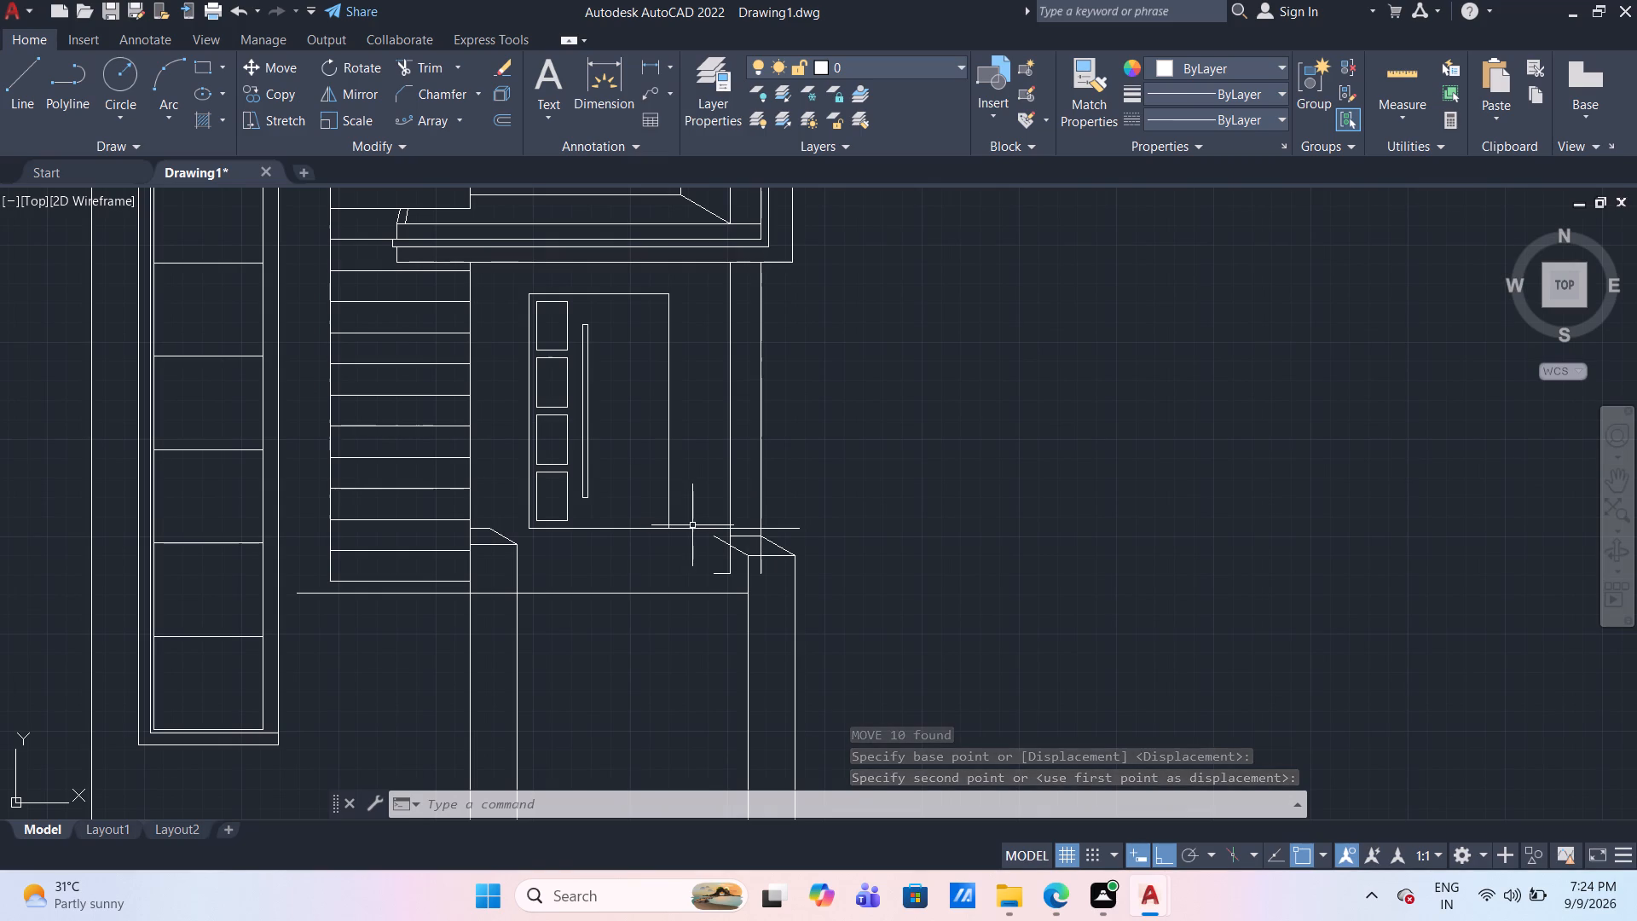
{"action": "left_click", "coordinate": [692, 528]}
{"action": "key", "text": "Delete"}
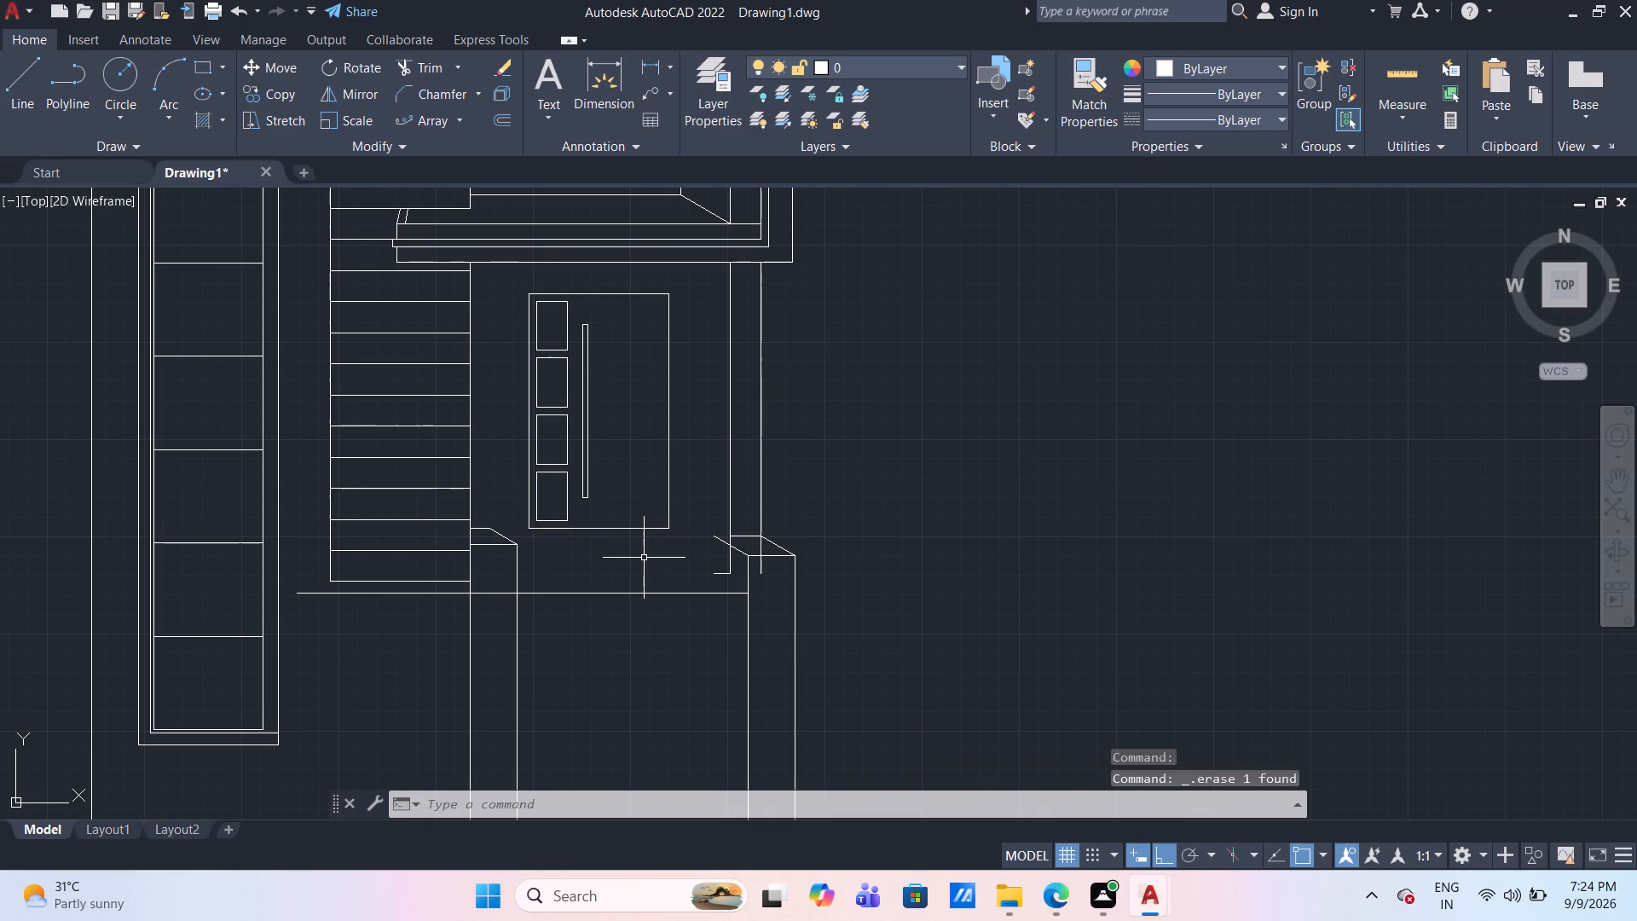
{"action": "scroll", "coordinate": [667, 570], "scroll_direction": "up", "scroll_amount": 1}
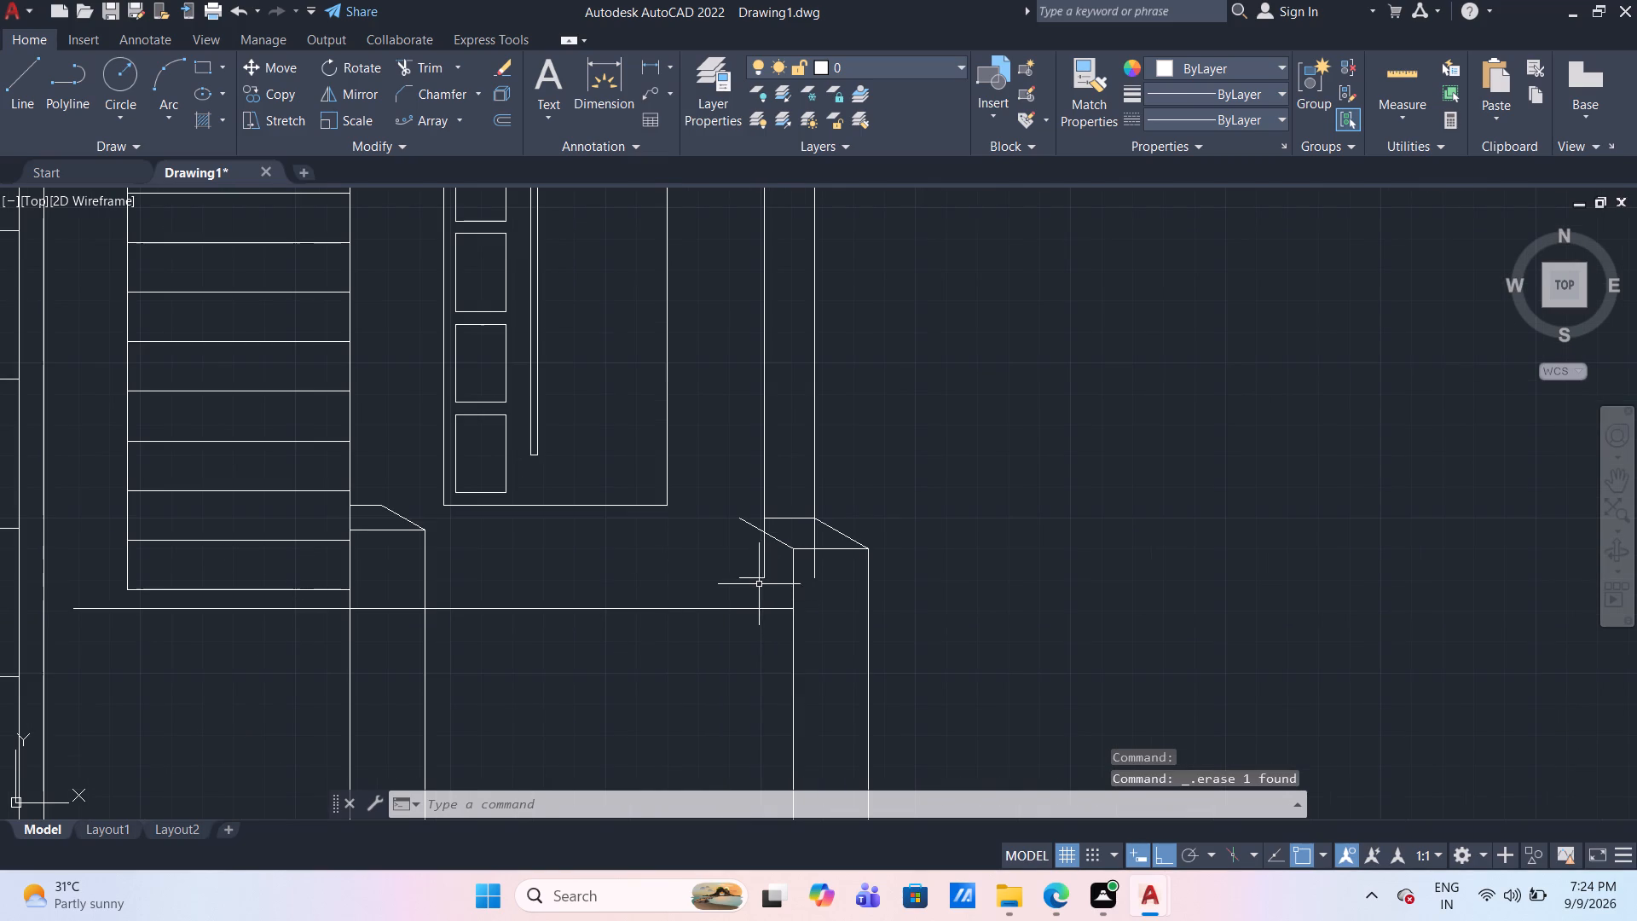
{"action": "left_click", "coordinate": [752, 578]}
{"action": "key", "text": "Delete"}
Extend the right lower column's cap top line left to the upper end of its sloping edge.
{"action": "type", "text": "EX"}
{"action": "key", "text": "Return"}
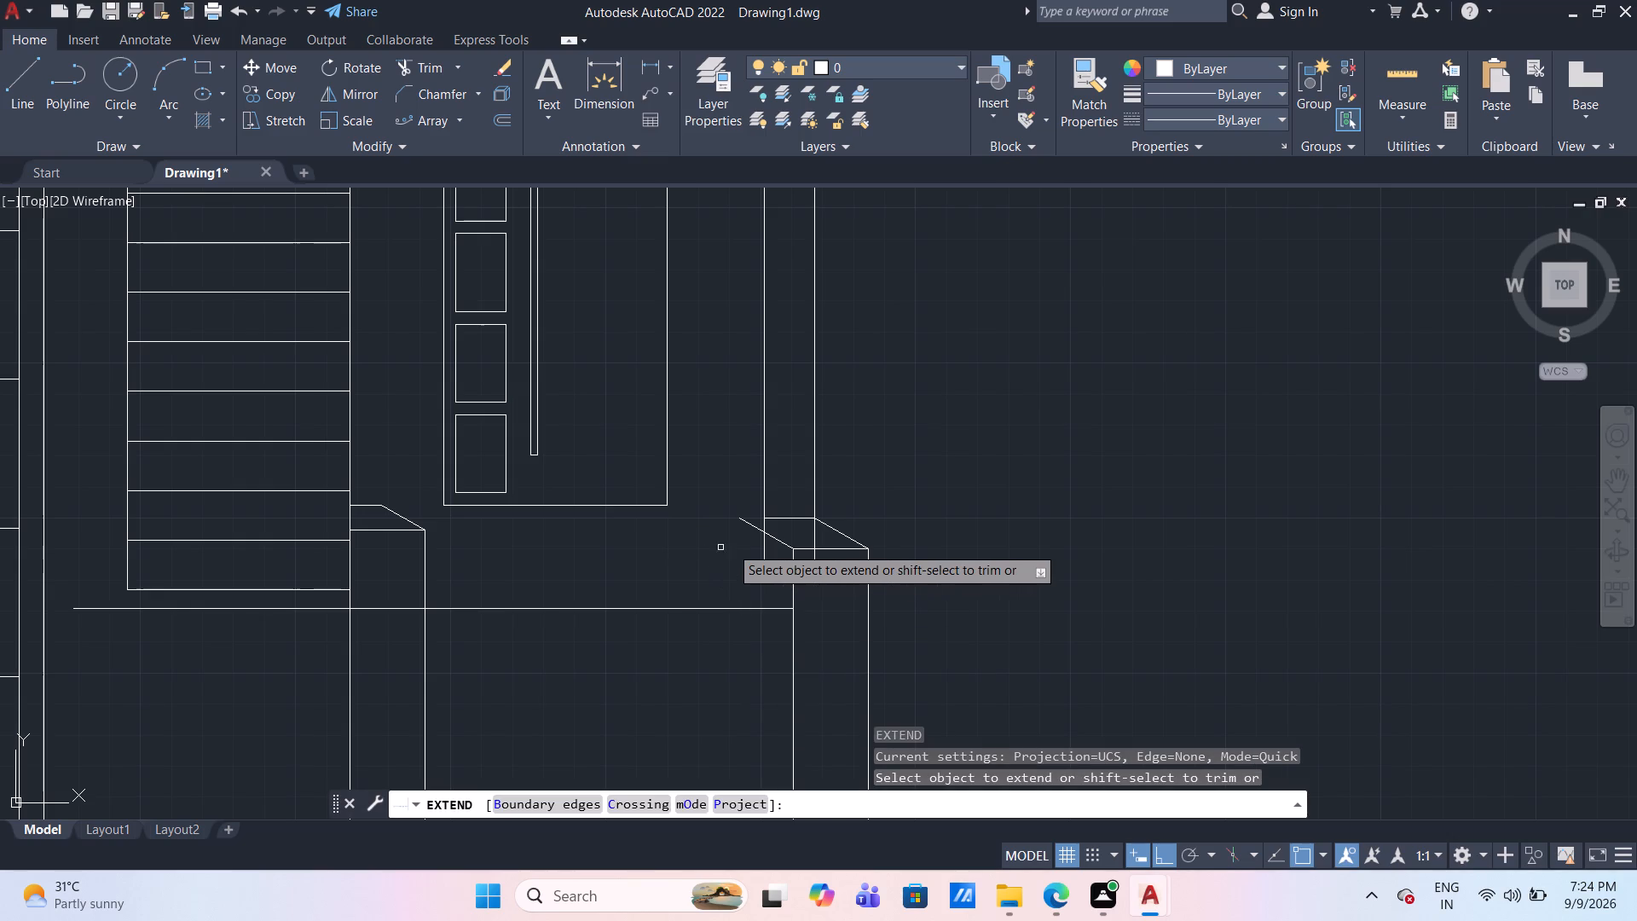
{"action": "left_click", "coordinate": [789, 518]}
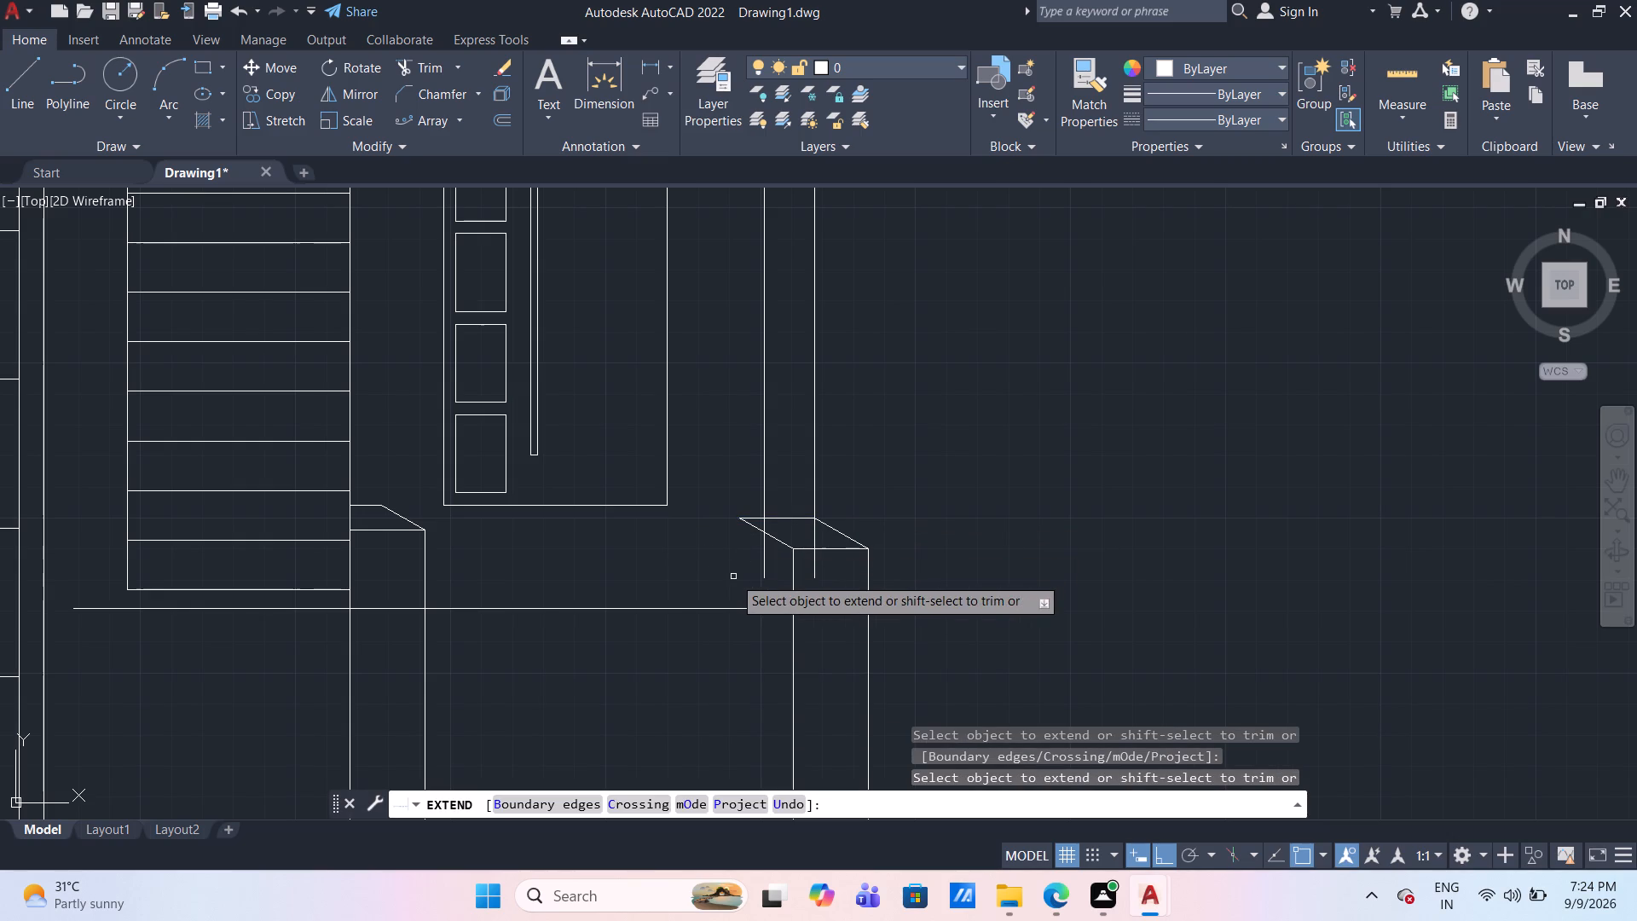
{"action": "key", "text": "Escape"}
Trim both upper column edges back to the cap's top line and trim away the old long horizontal line.
{"action": "type", "text": "TR"}
{"action": "key", "text": "Return"}
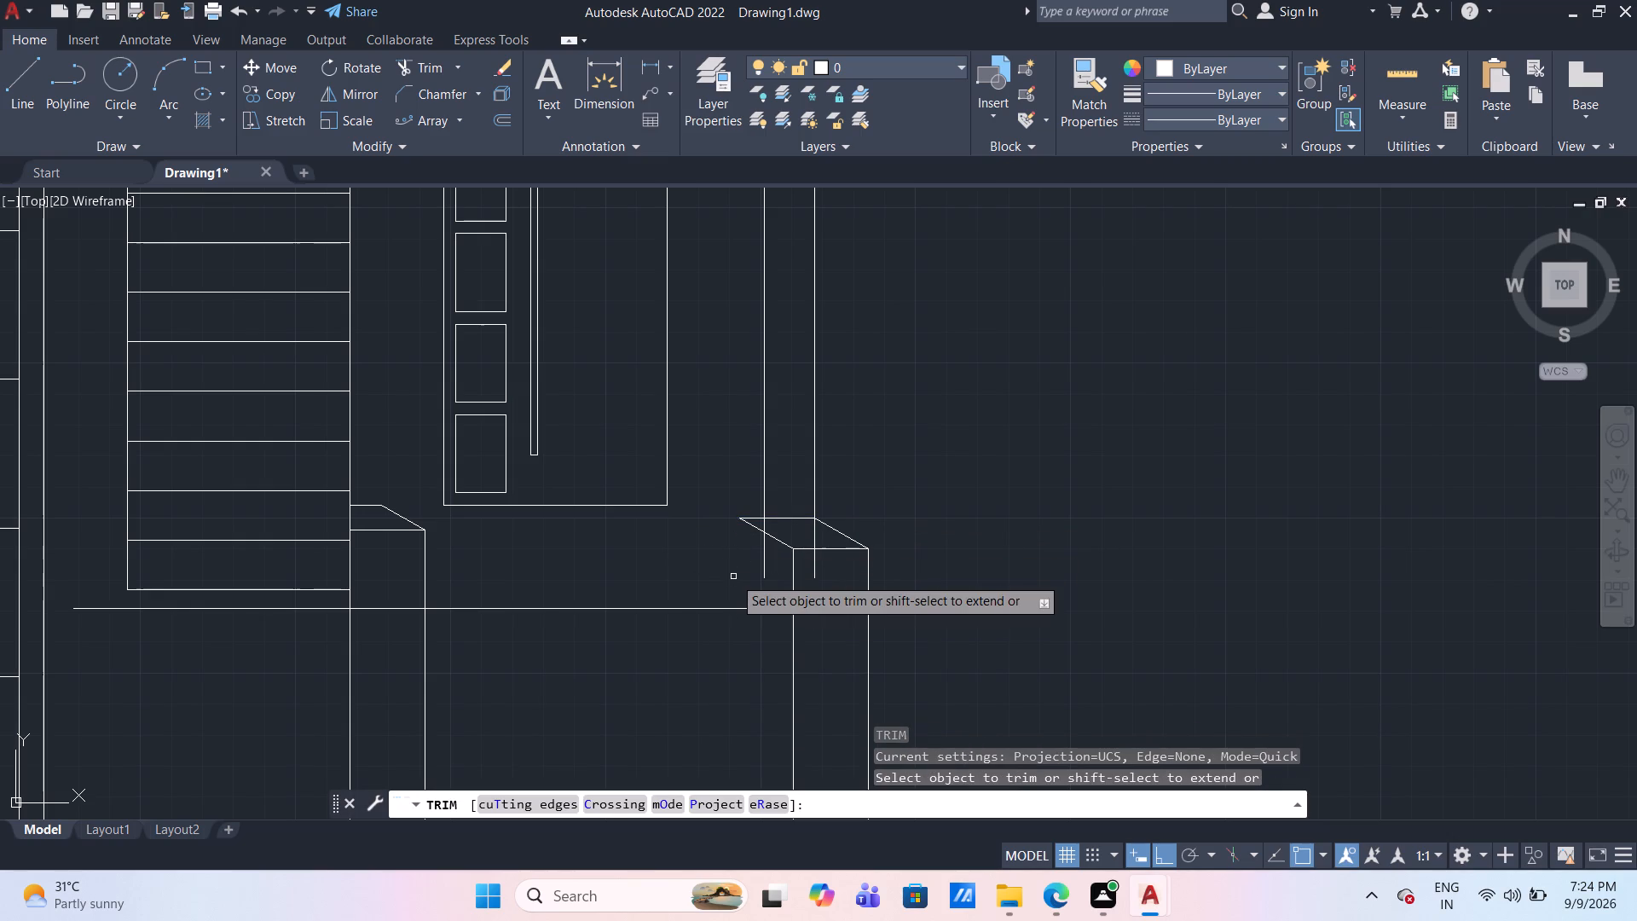
{"action": "left_click", "coordinate": [765, 528]}
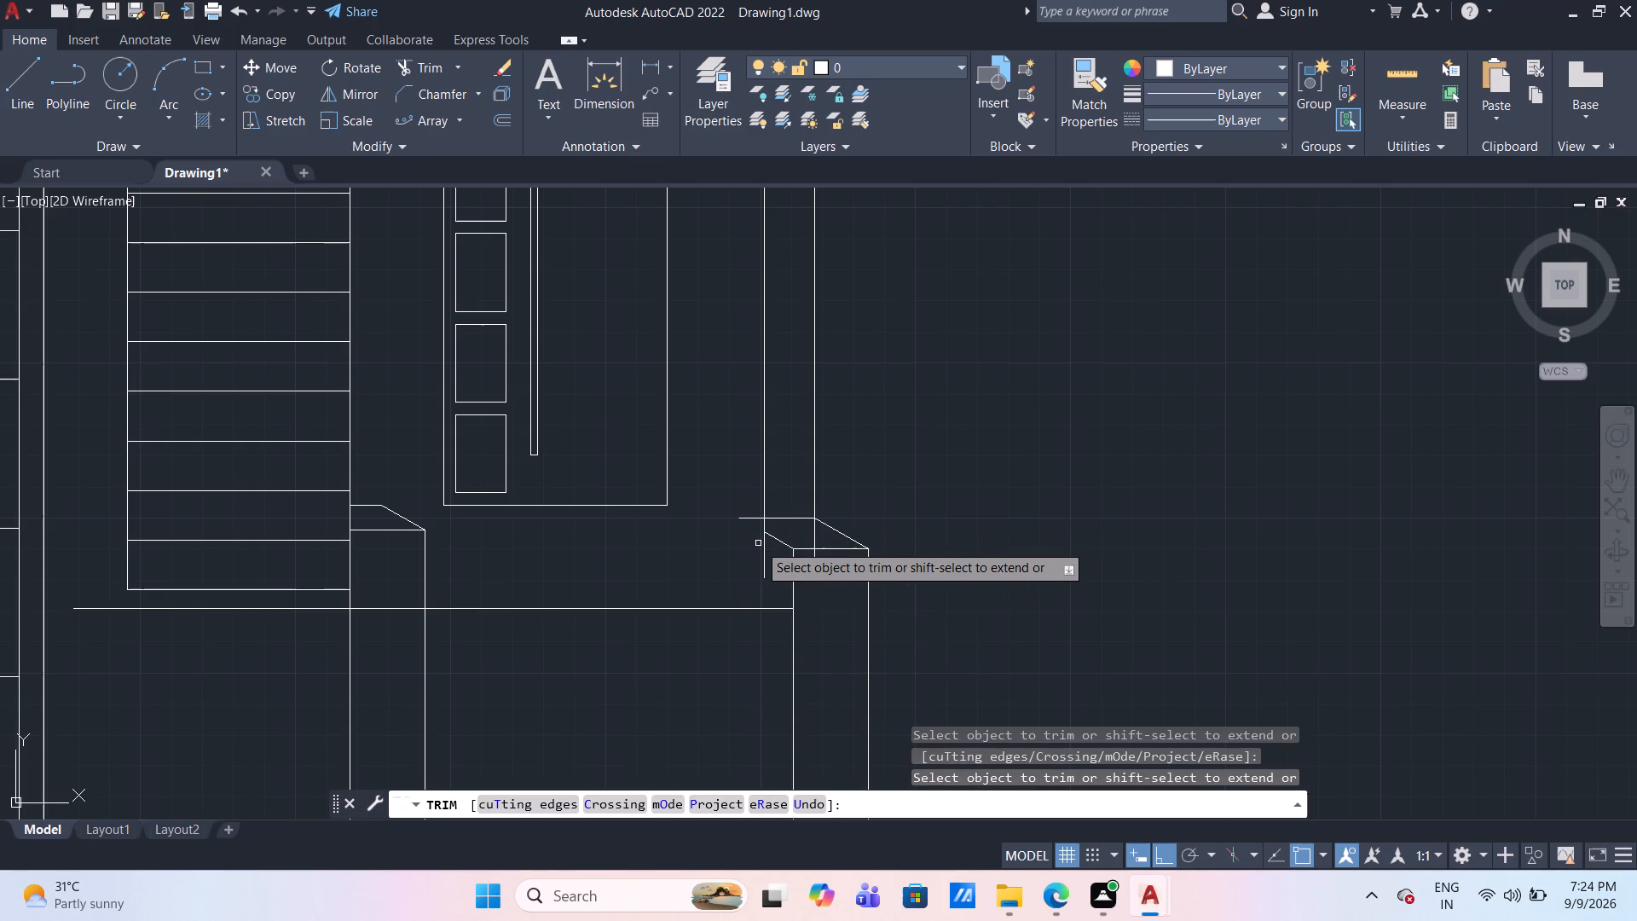
{"action": "key", "text": "ctrl+z"}
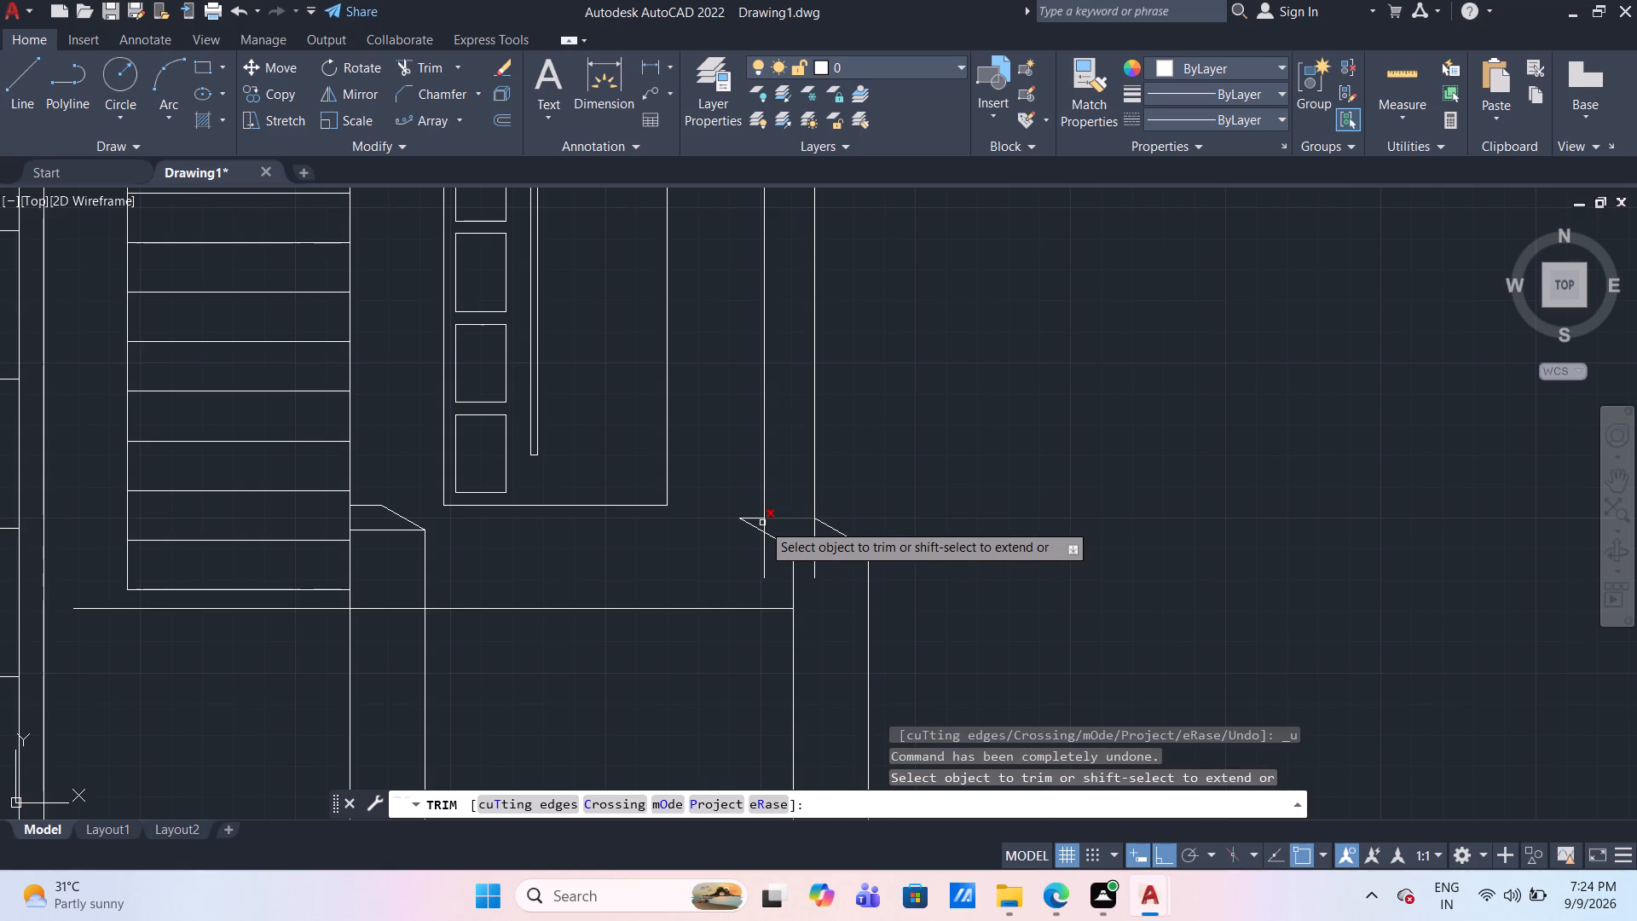
{"action": "left_click", "coordinate": [766, 526]}
{"action": "left_click", "coordinate": [764, 559]}
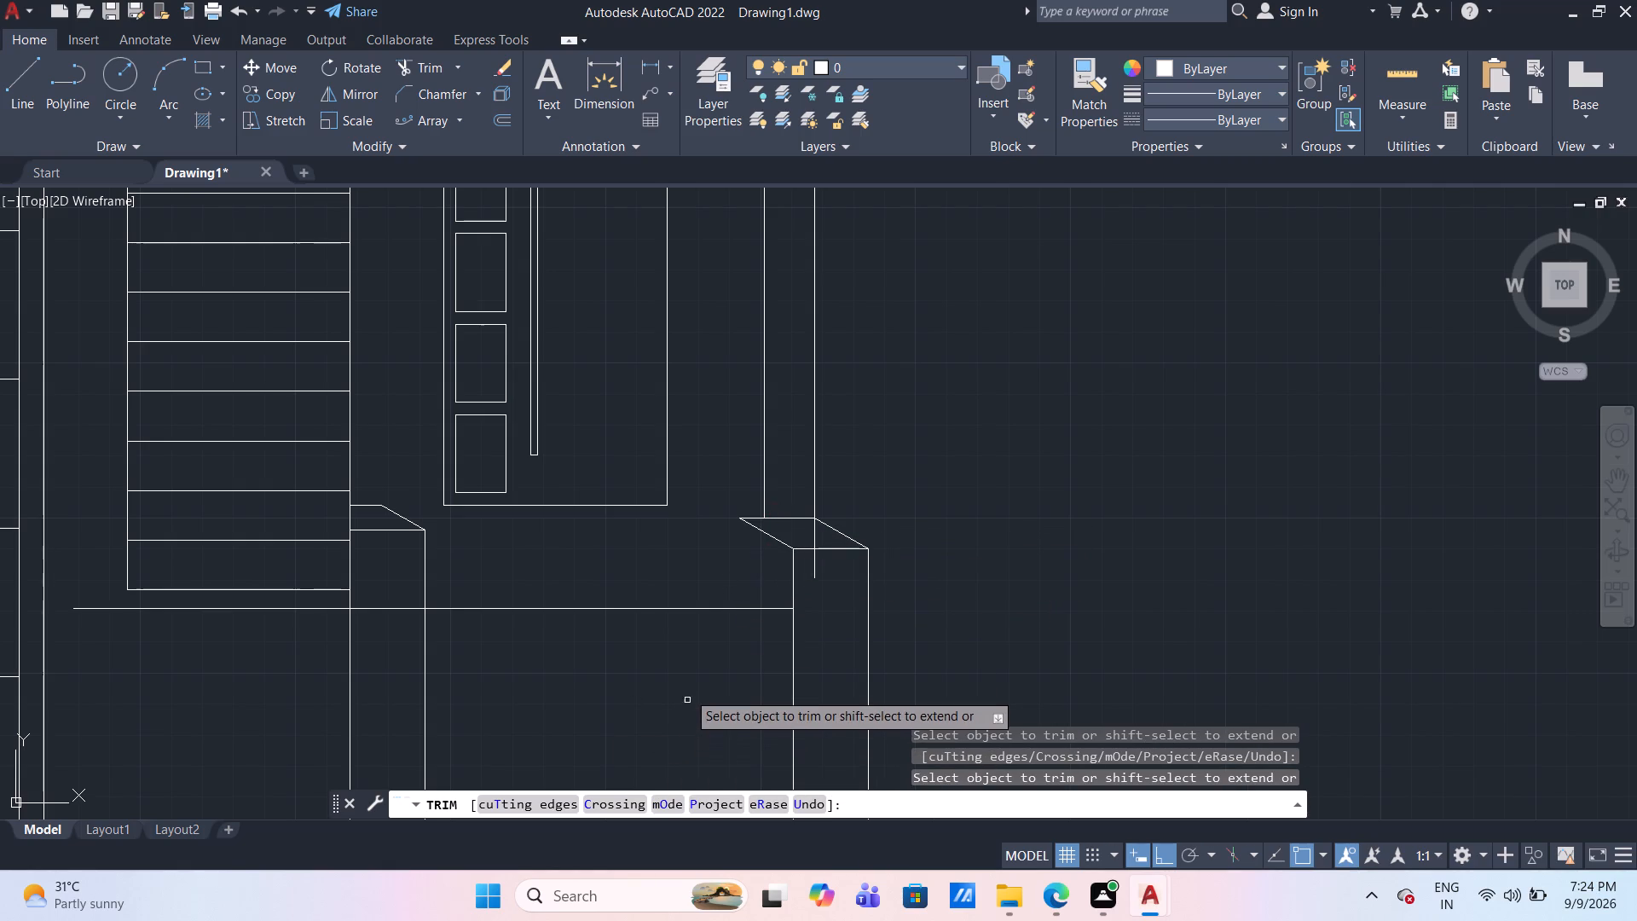
{"action": "left_click_drag", "start_coordinate": [687, 673], "coordinate": [680, 660]}
{"action": "left_click", "coordinate": [503, 559]}
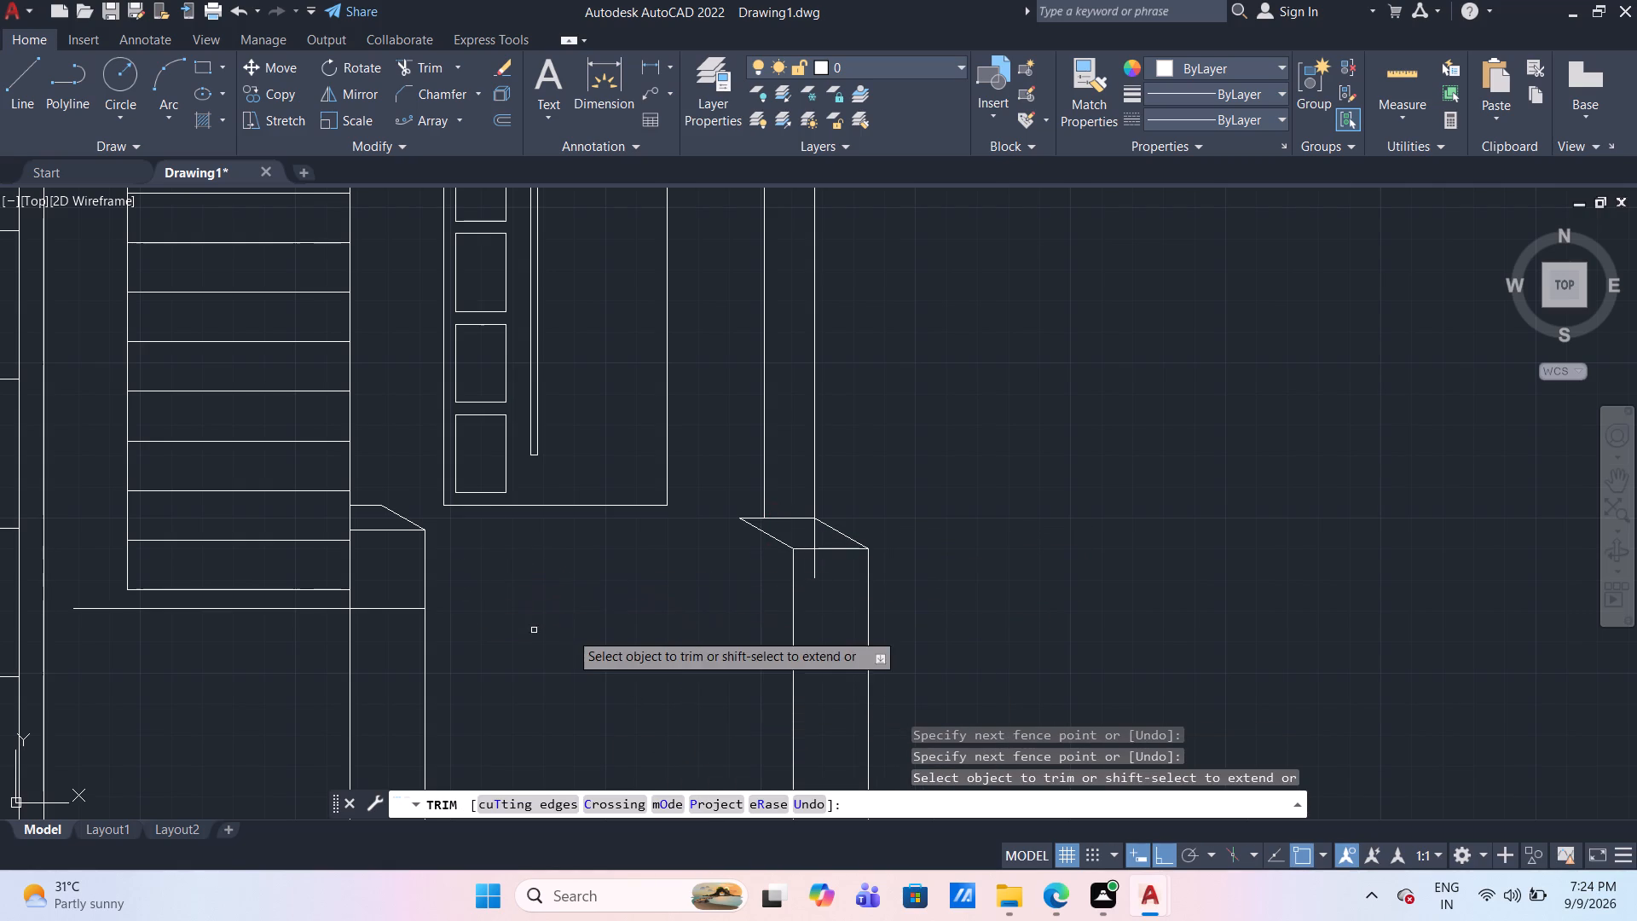
{"action": "left_click", "coordinate": [401, 609]}
{"action": "left_click", "coordinate": [291, 610]}
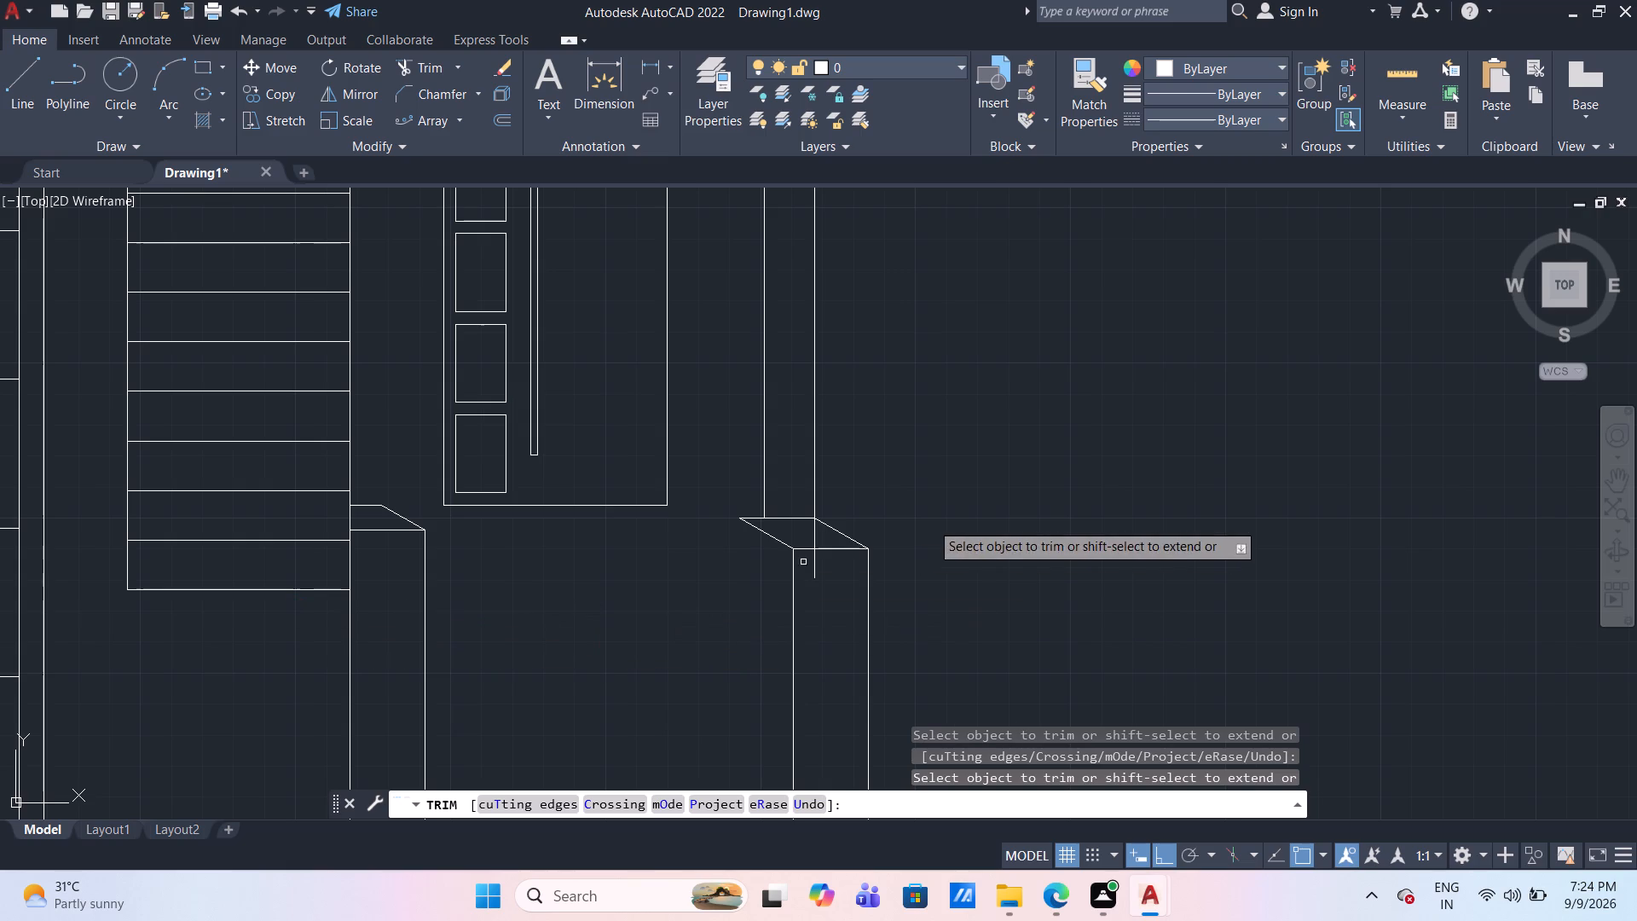
{"action": "left_click", "coordinate": [813, 537]}
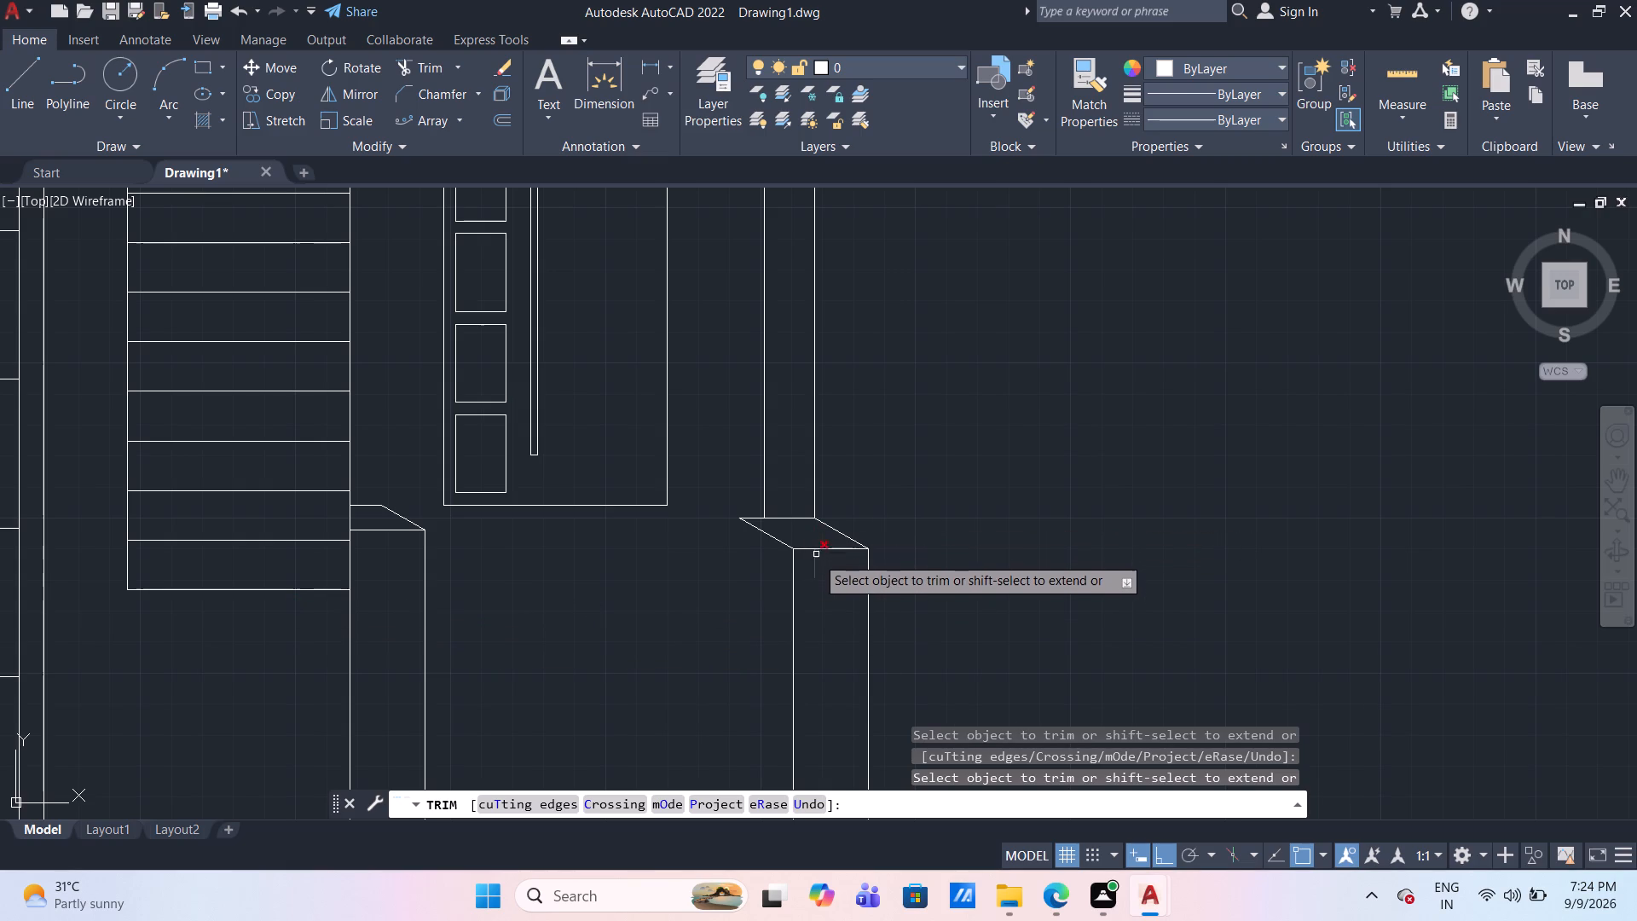
{"action": "left_click", "coordinate": [816, 568]}
Draw a horizontal line from the right lower column's top-left corner leftward past the stairs' right edge.
{"action": "scroll", "coordinate": [958, 538], "scroll_direction": "down", "scroll_amount": 1}
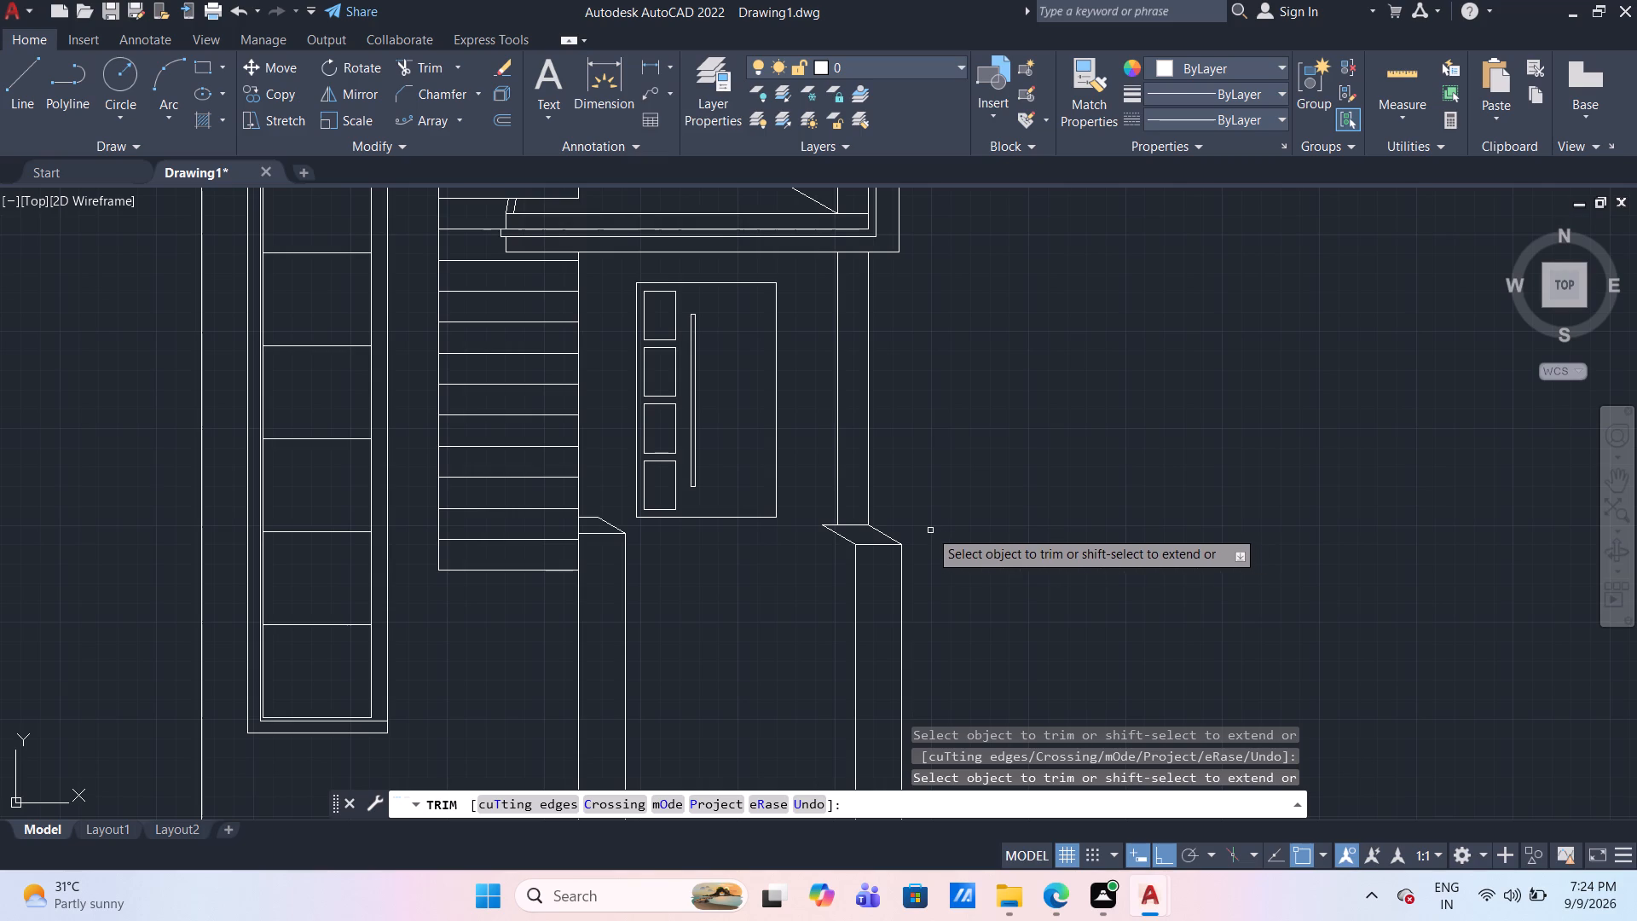
{"action": "middle_click_drag", "start_coordinate": [727, 559], "coordinate": [709, 603]}
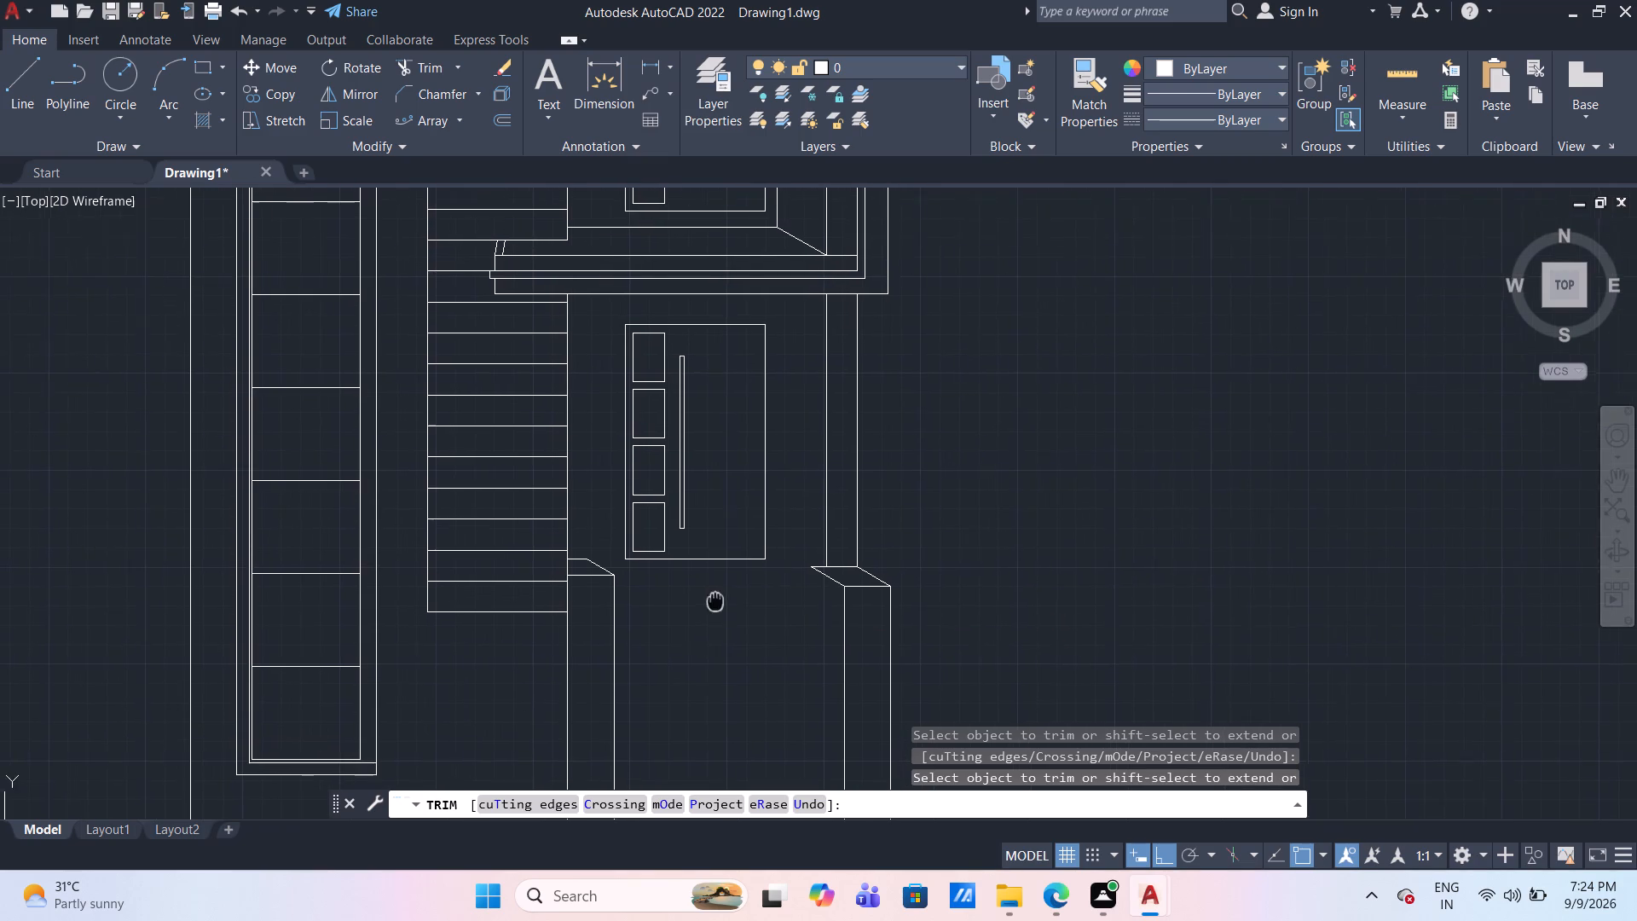
{"action": "middle_click_drag", "start_coordinate": [709, 603], "coordinate": [707, 604]}
{"action": "left_click", "coordinate": [14, 96]}
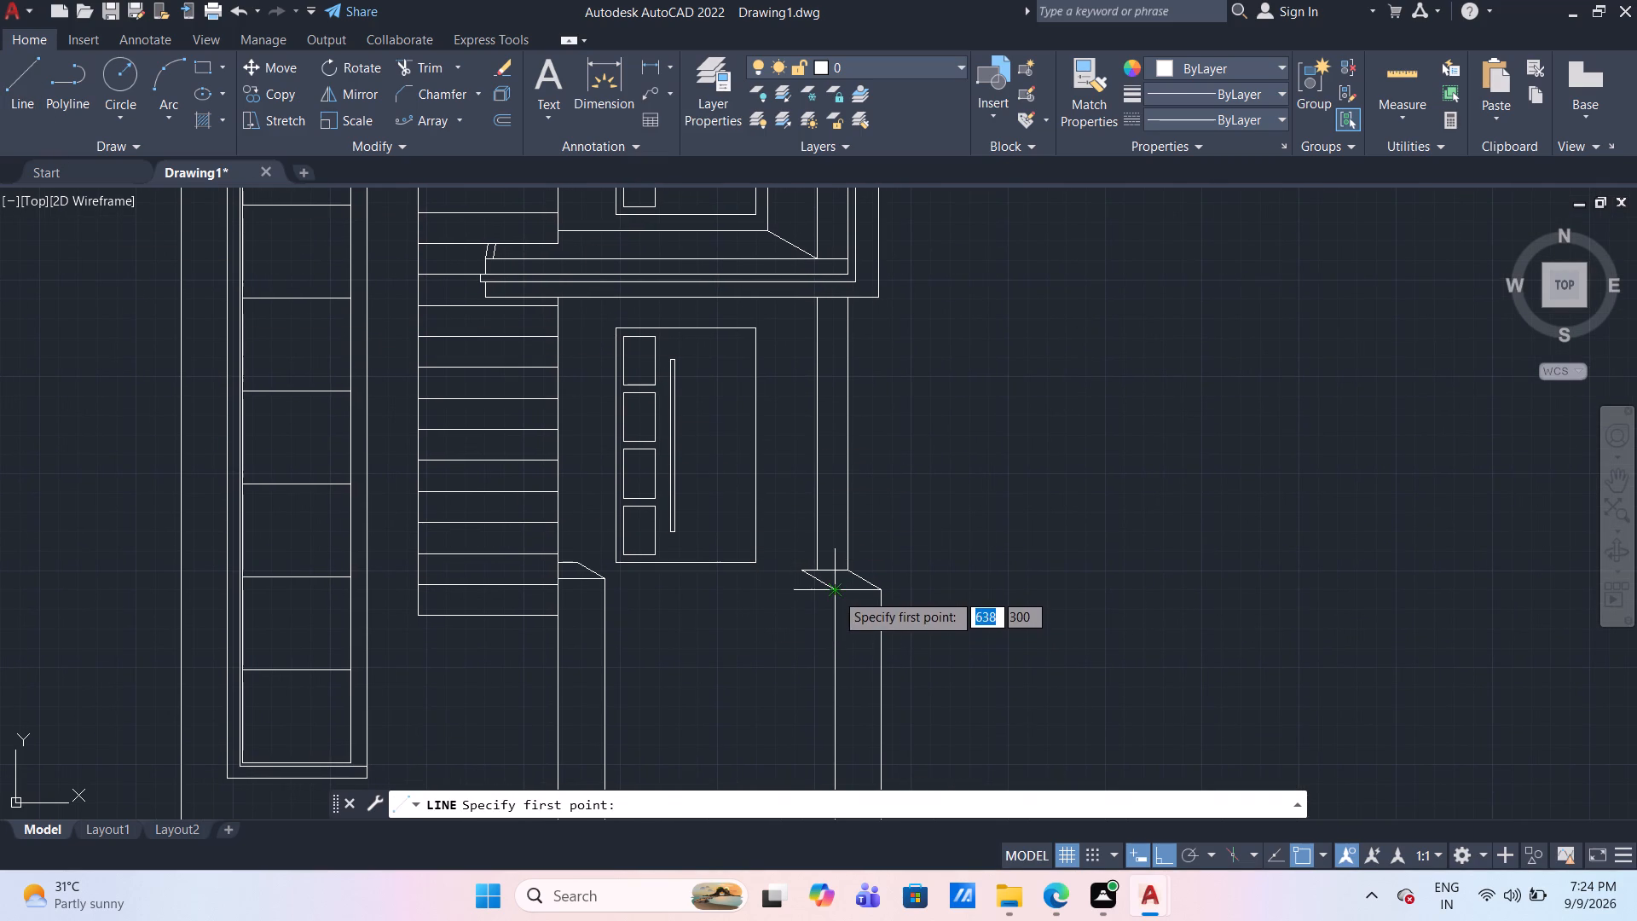
{"action": "left_click_drag", "start_coordinate": [836, 593], "coordinate": [828, 591]}
{"action": "scroll", "coordinate": [550, 594], "scroll_direction": "up", "scroll_amount": 2}
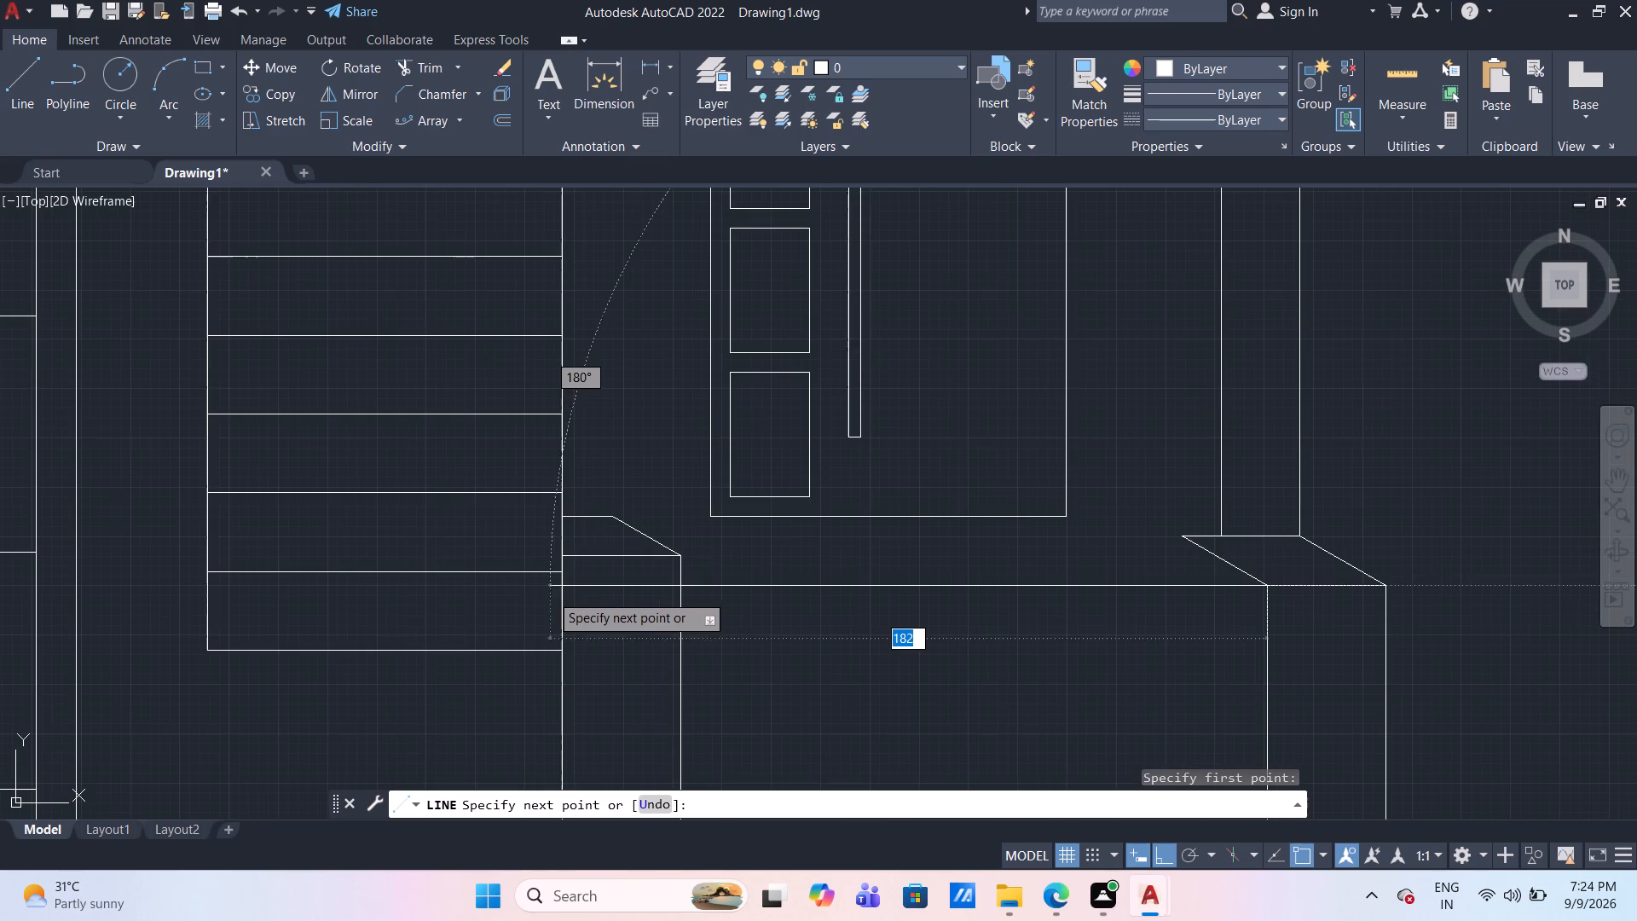
{"action": "left_click", "coordinate": [488, 590]}
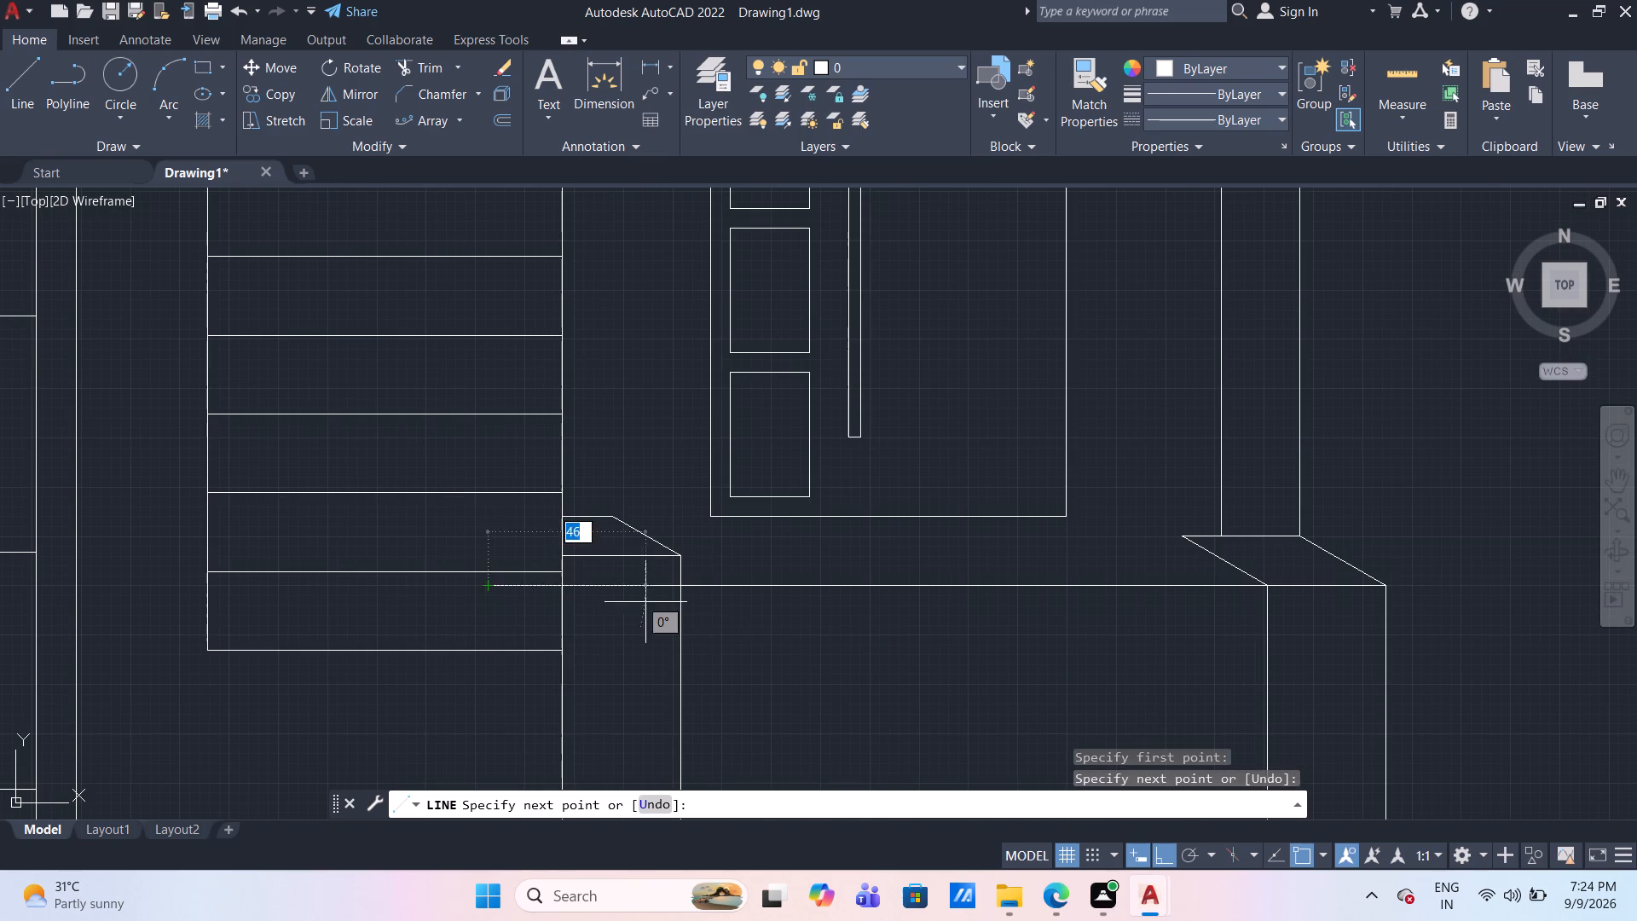
{"action": "key", "text": "Escape"}
{"action": "key", "text": "Escape"}
Move the left lower column's cap and outer edge down so the cap's lower outer corner meets the horizontal guide line.
{"action": "left_click", "coordinate": [704, 569]}
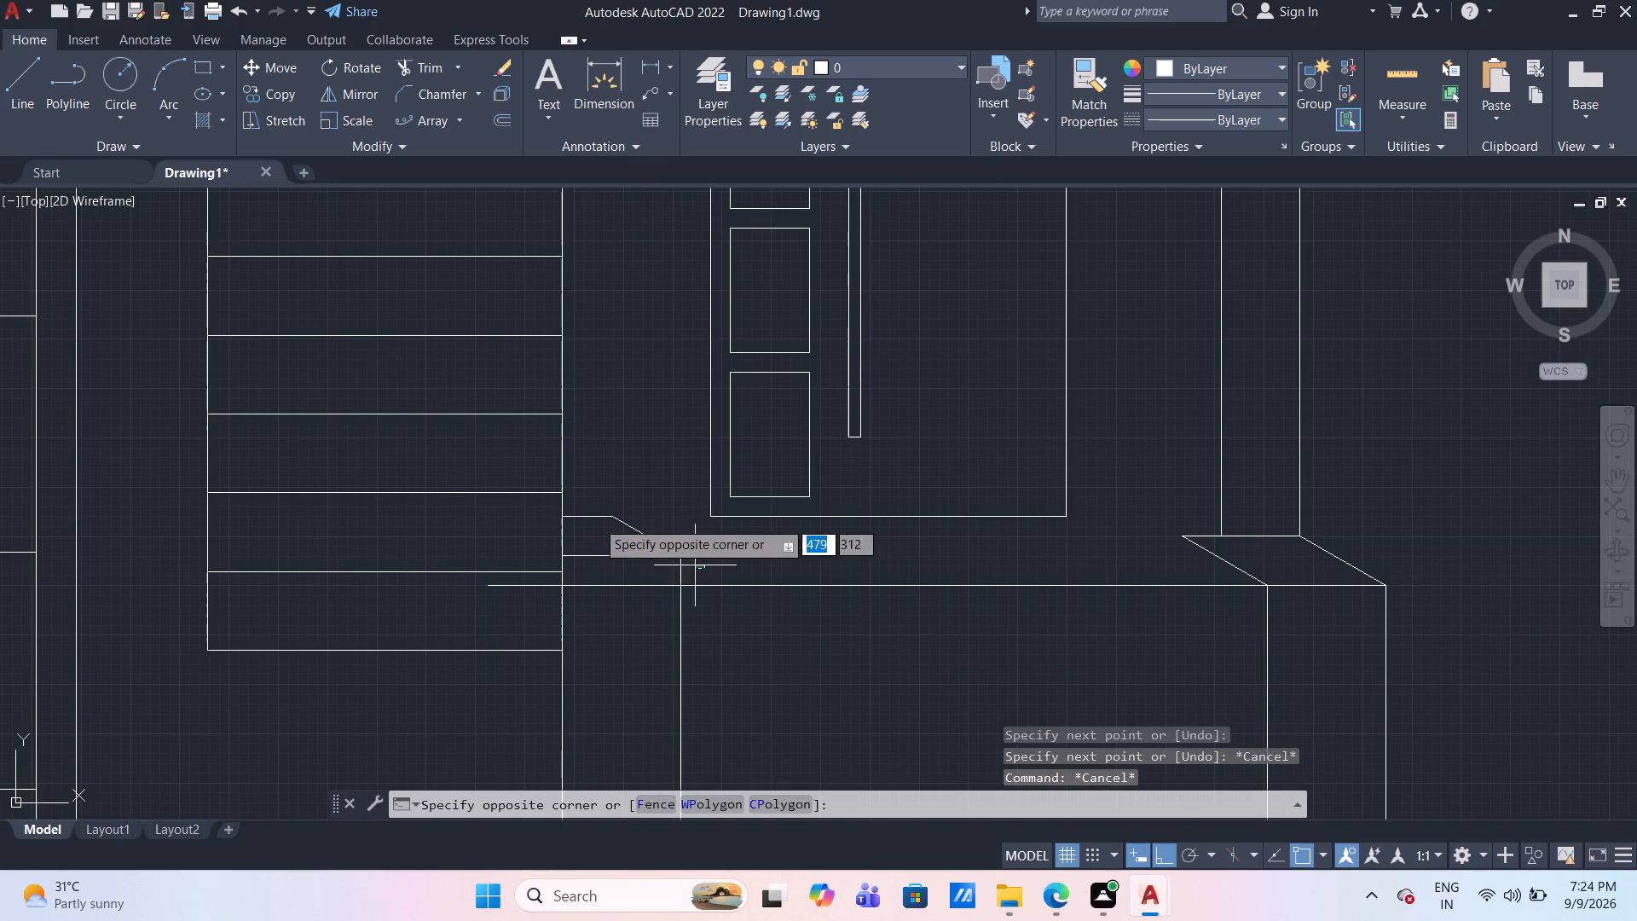
{"action": "left_click", "coordinate": [589, 513]}
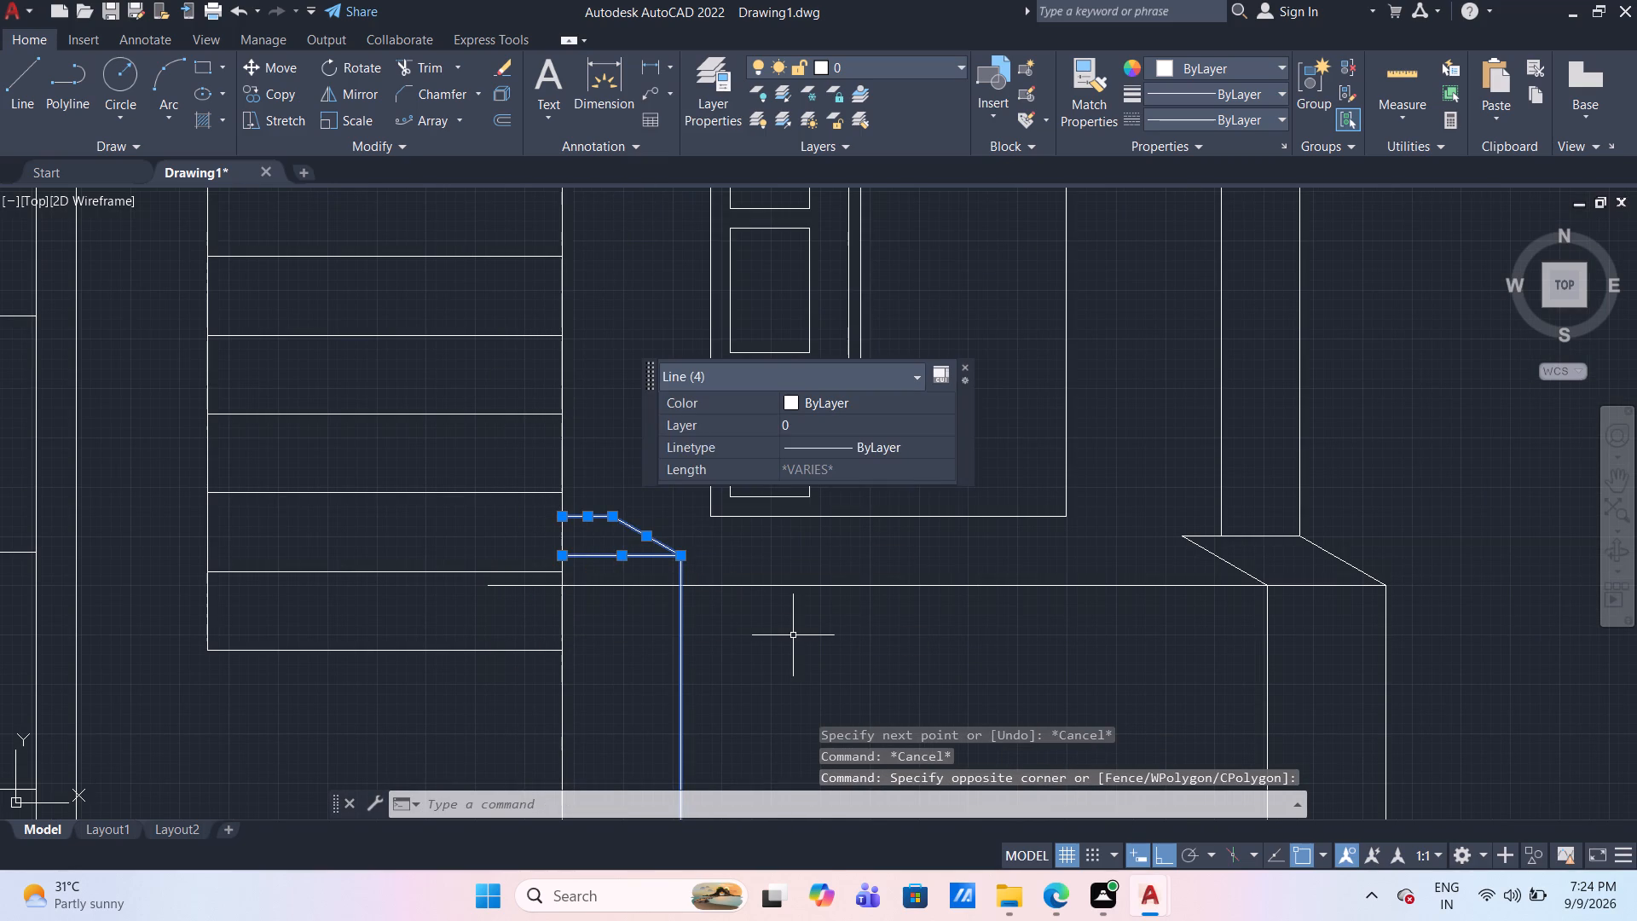
{"action": "key", "text": "m"}
{"action": "key", "text": "Return"}
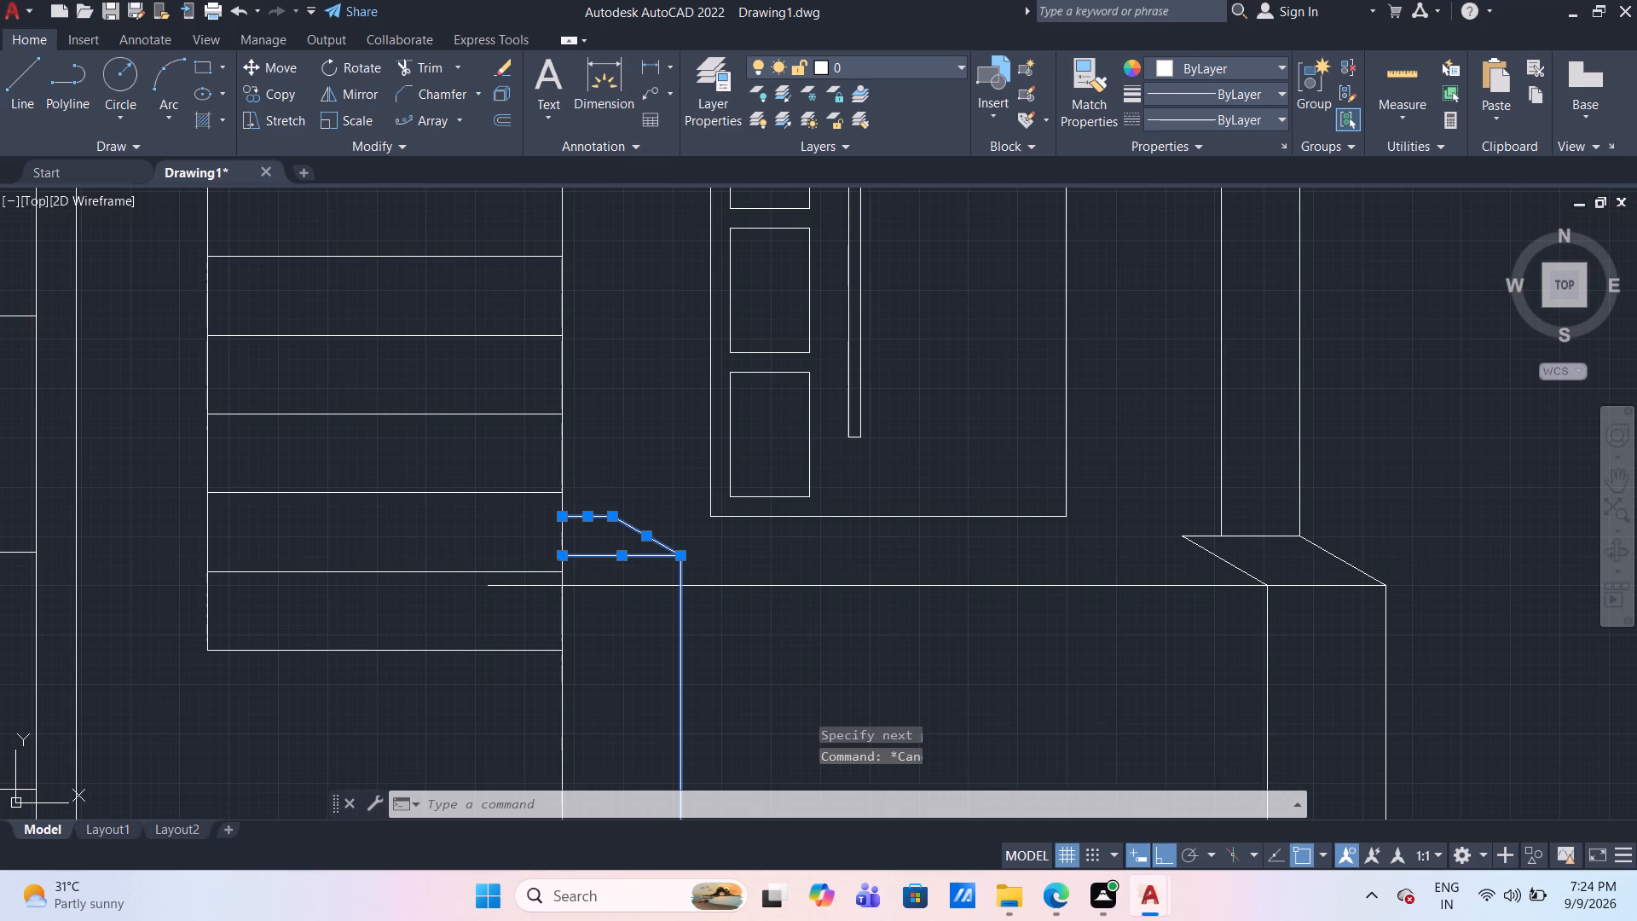
{"action": "left_click", "coordinate": [684, 559]}
{"action": "left_click", "coordinate": [683, 588]}
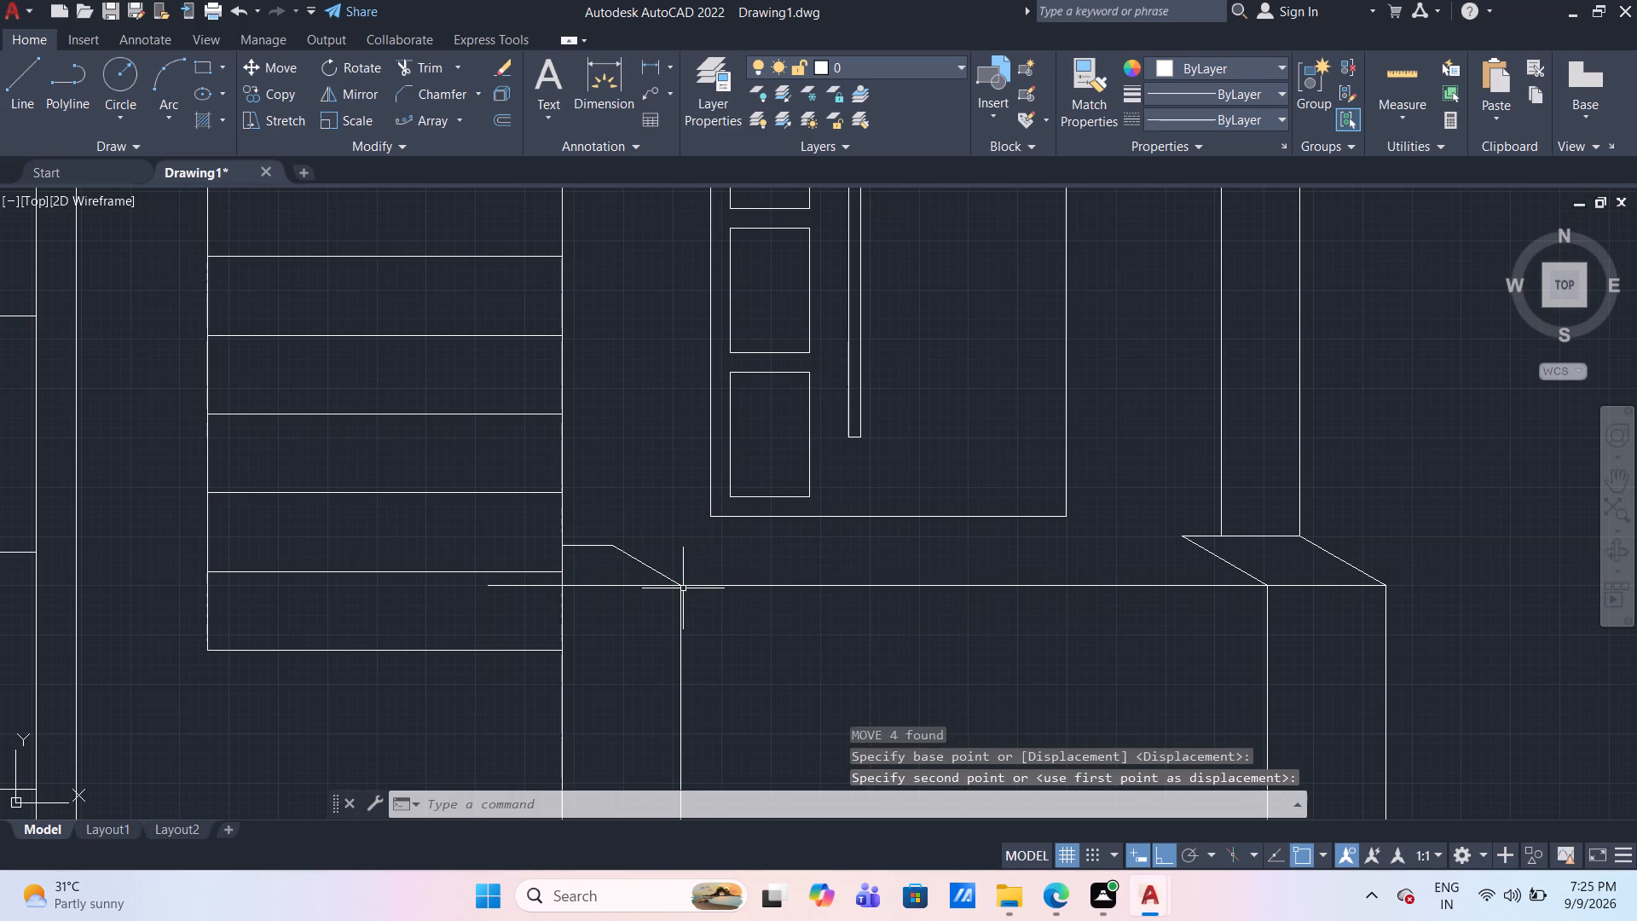
{"action": "key", "text": "Escape"}
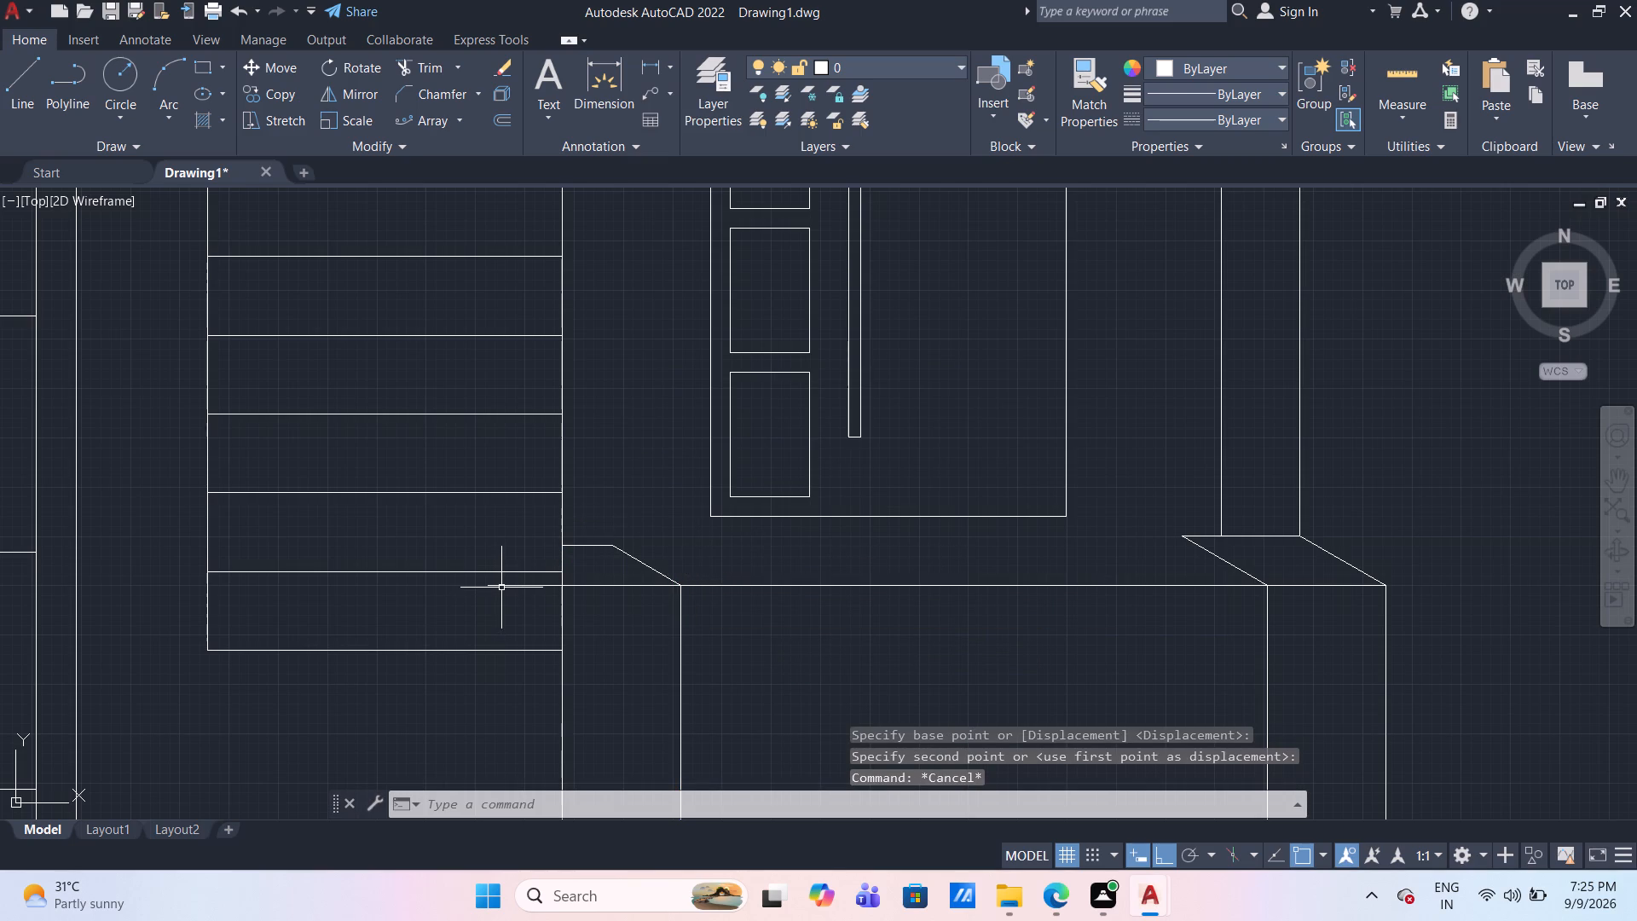
Delete the long horizontal guide line running between the two lower columns.
{"action": "left_click", "coordinate": [501, 587]}
{"action": "key", "text": "Delete"}
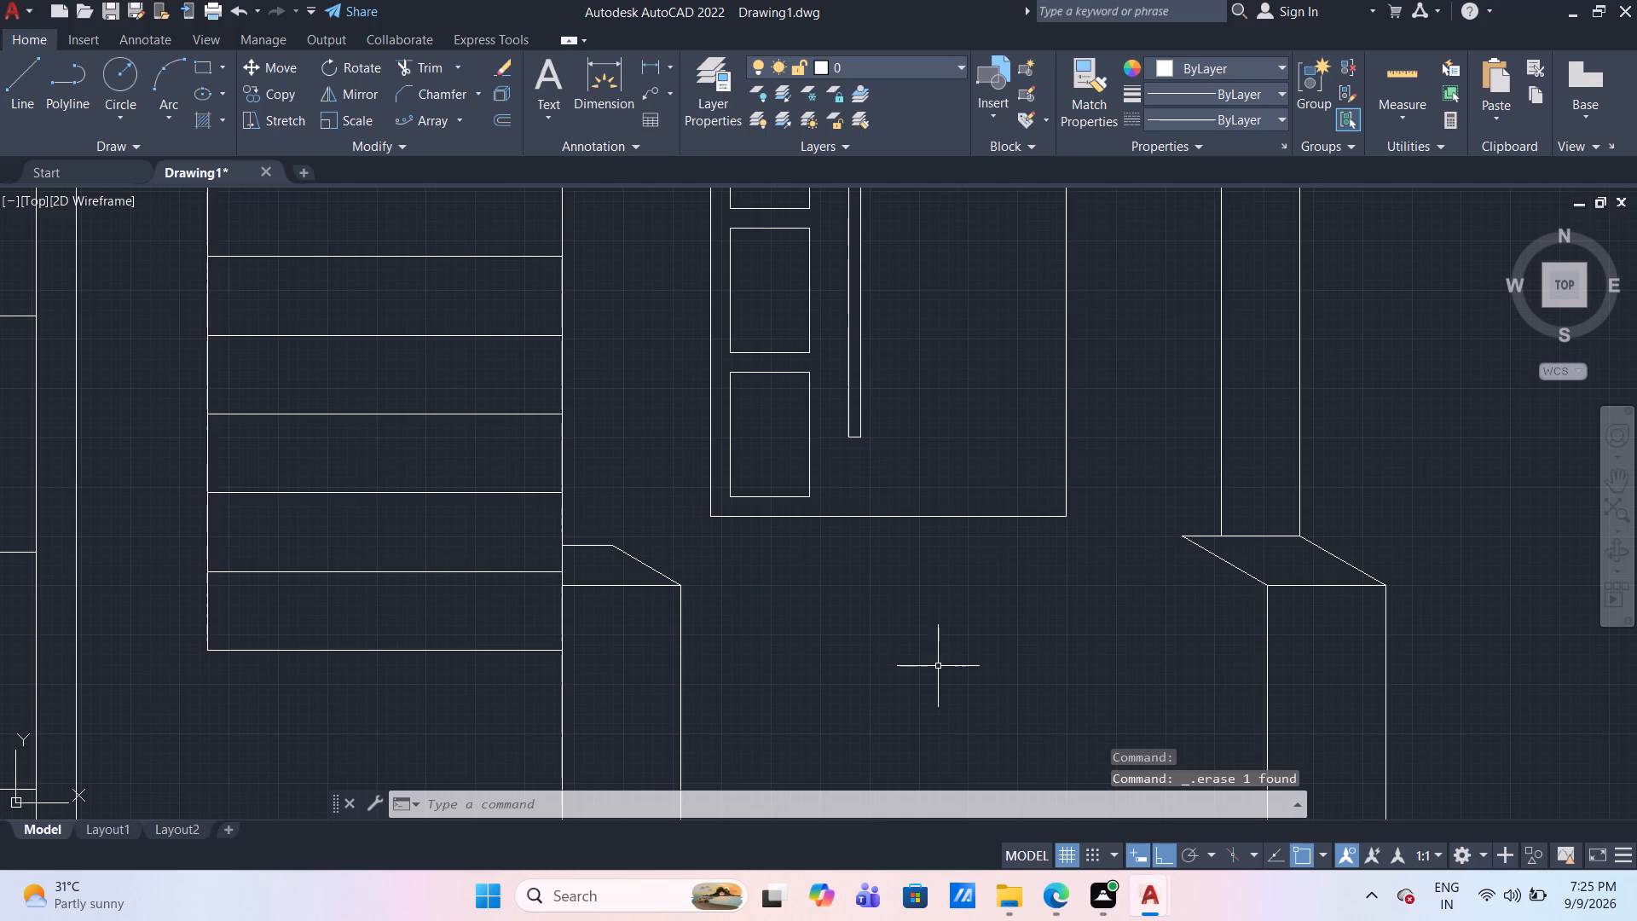
Draw a horizontal line from the midpoint of the left cap's sloping edge to just past the right cap's inner sloping edge.
{"action": "scroll", "coordinate": [938, 666], "scroll_direction": "down", "scroll_amount": 1}
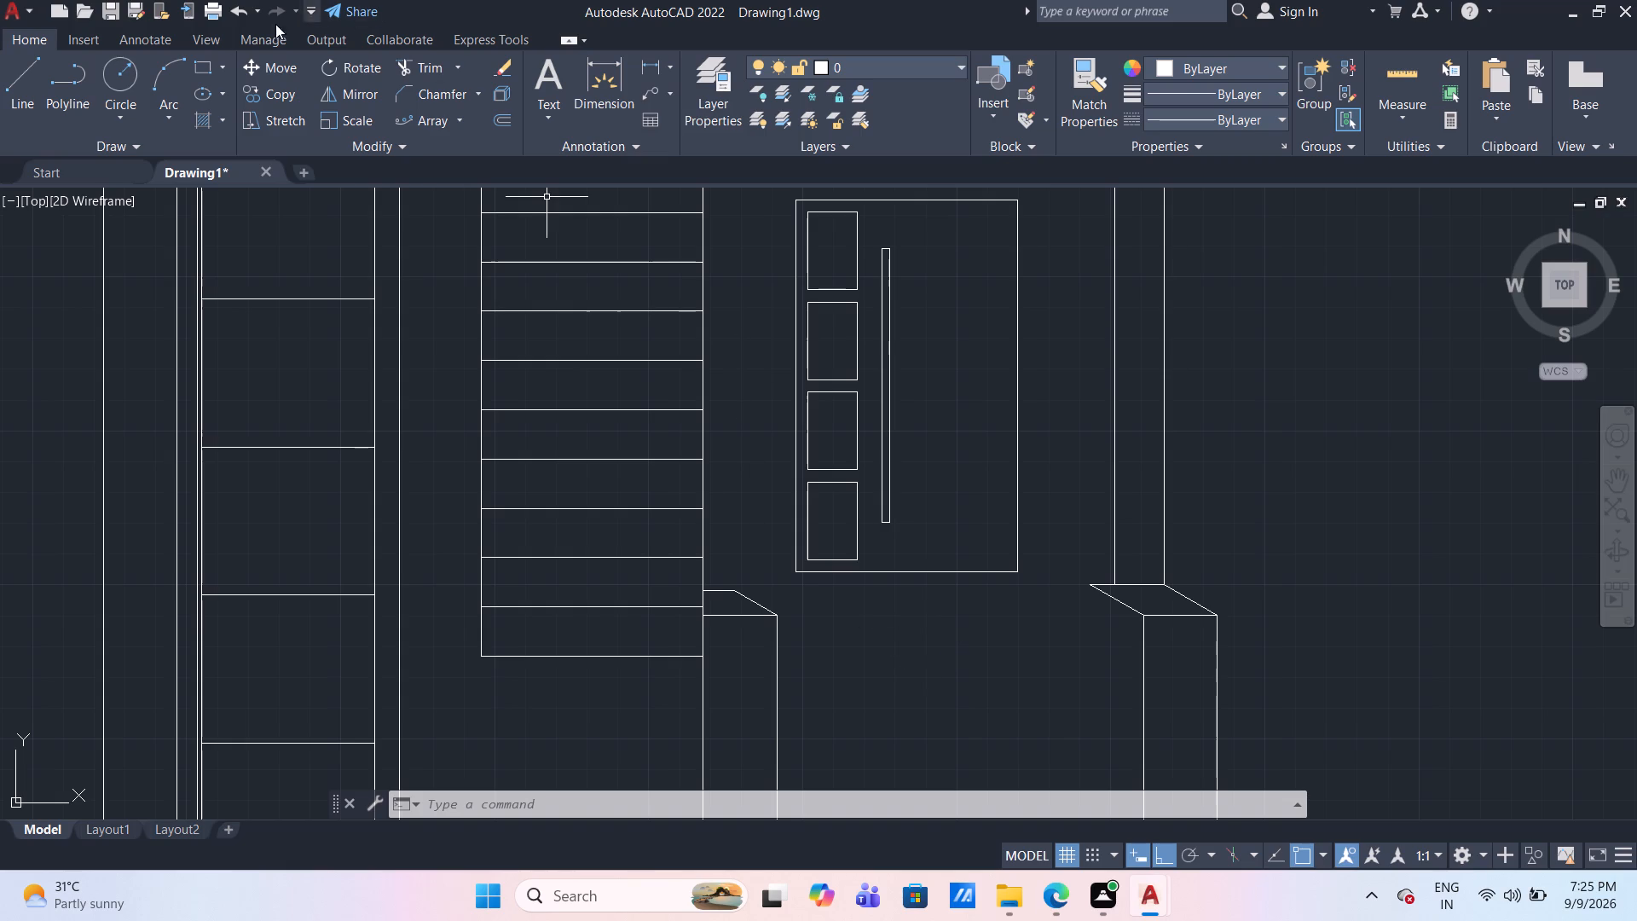
{"action": "left_click", "coordinate": [21, 81]}
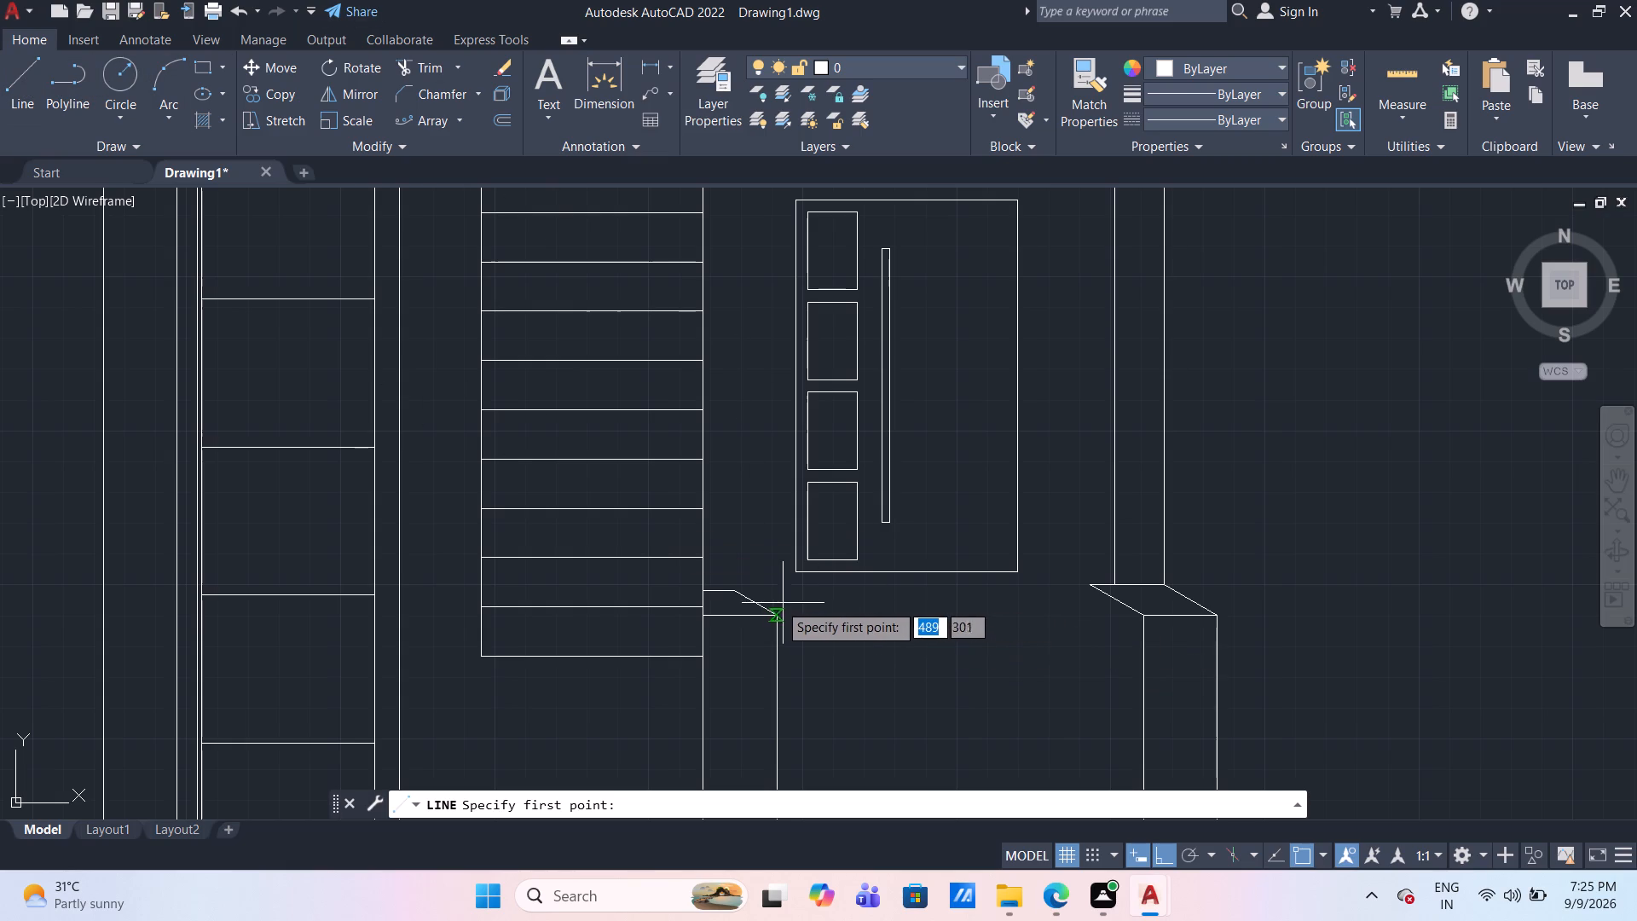
{"action": "left_click", "coordinate": [756, 602]}
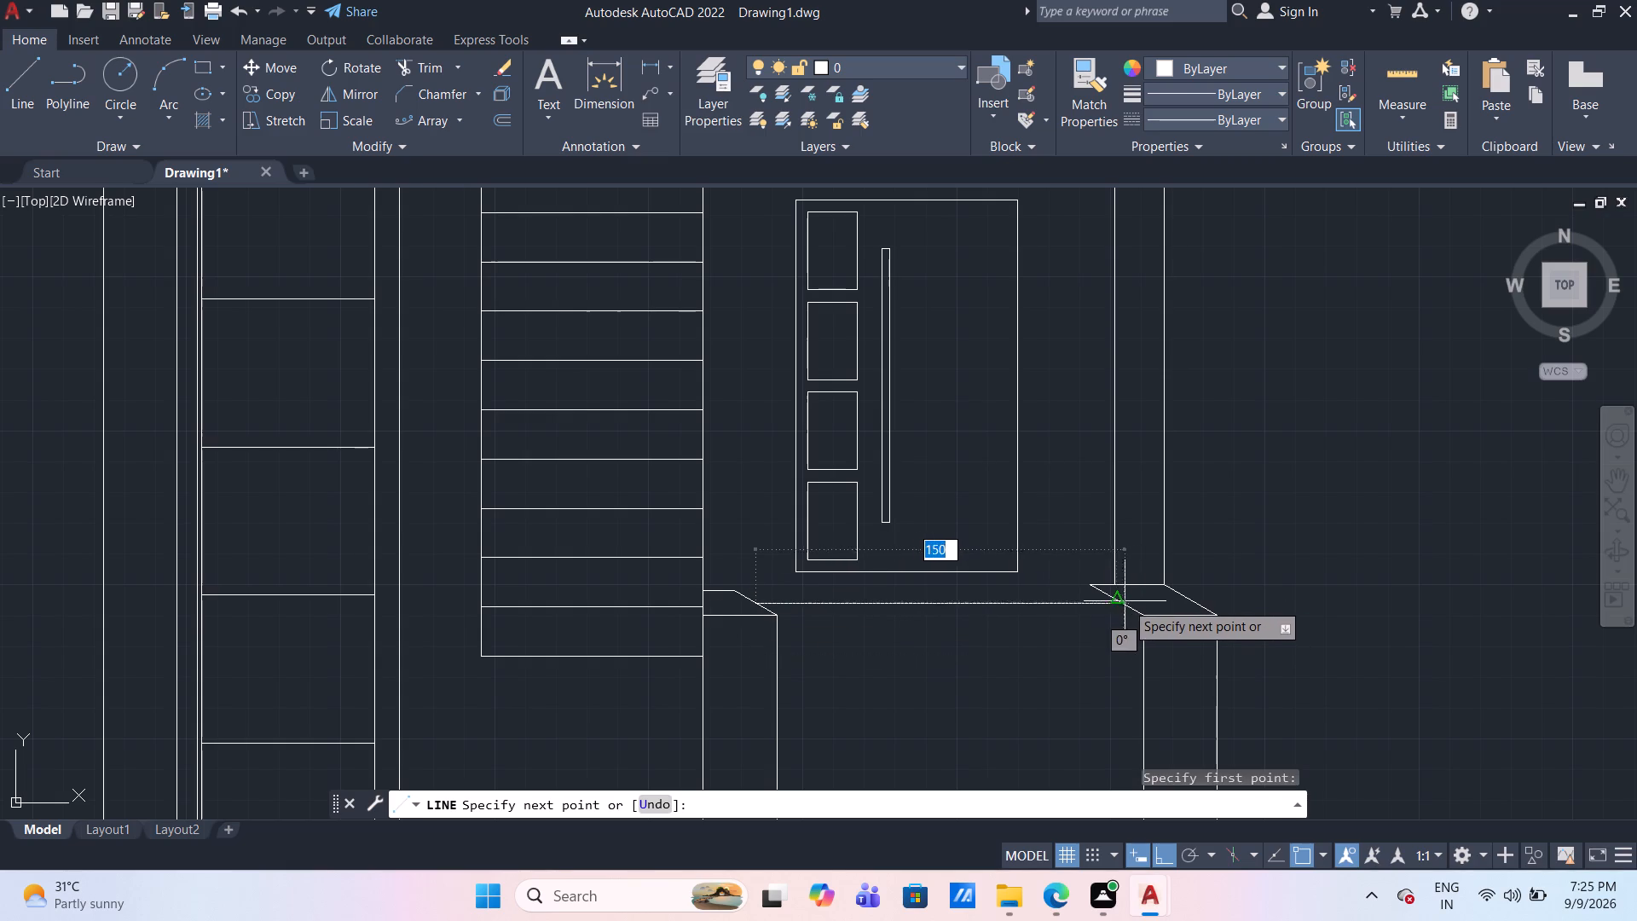
{"action": "scroll", "coordinate": [1125, 602], "scroll_direction": "up", "scroll_amount": 2}
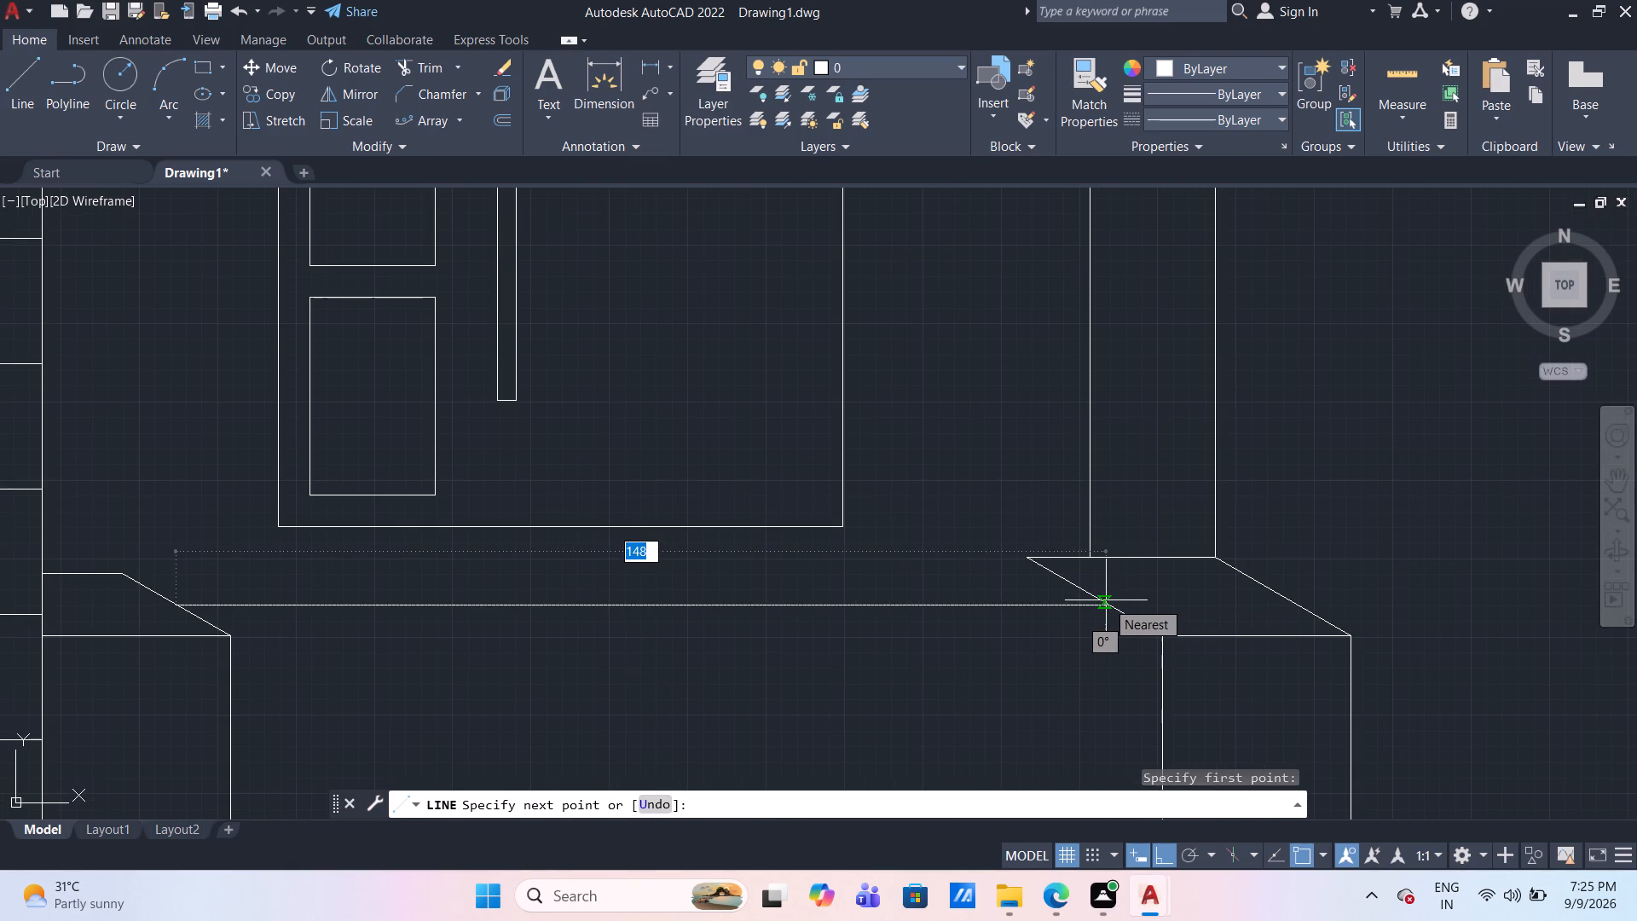
{"action": "left_click", "coordinate": [1106, 599]}
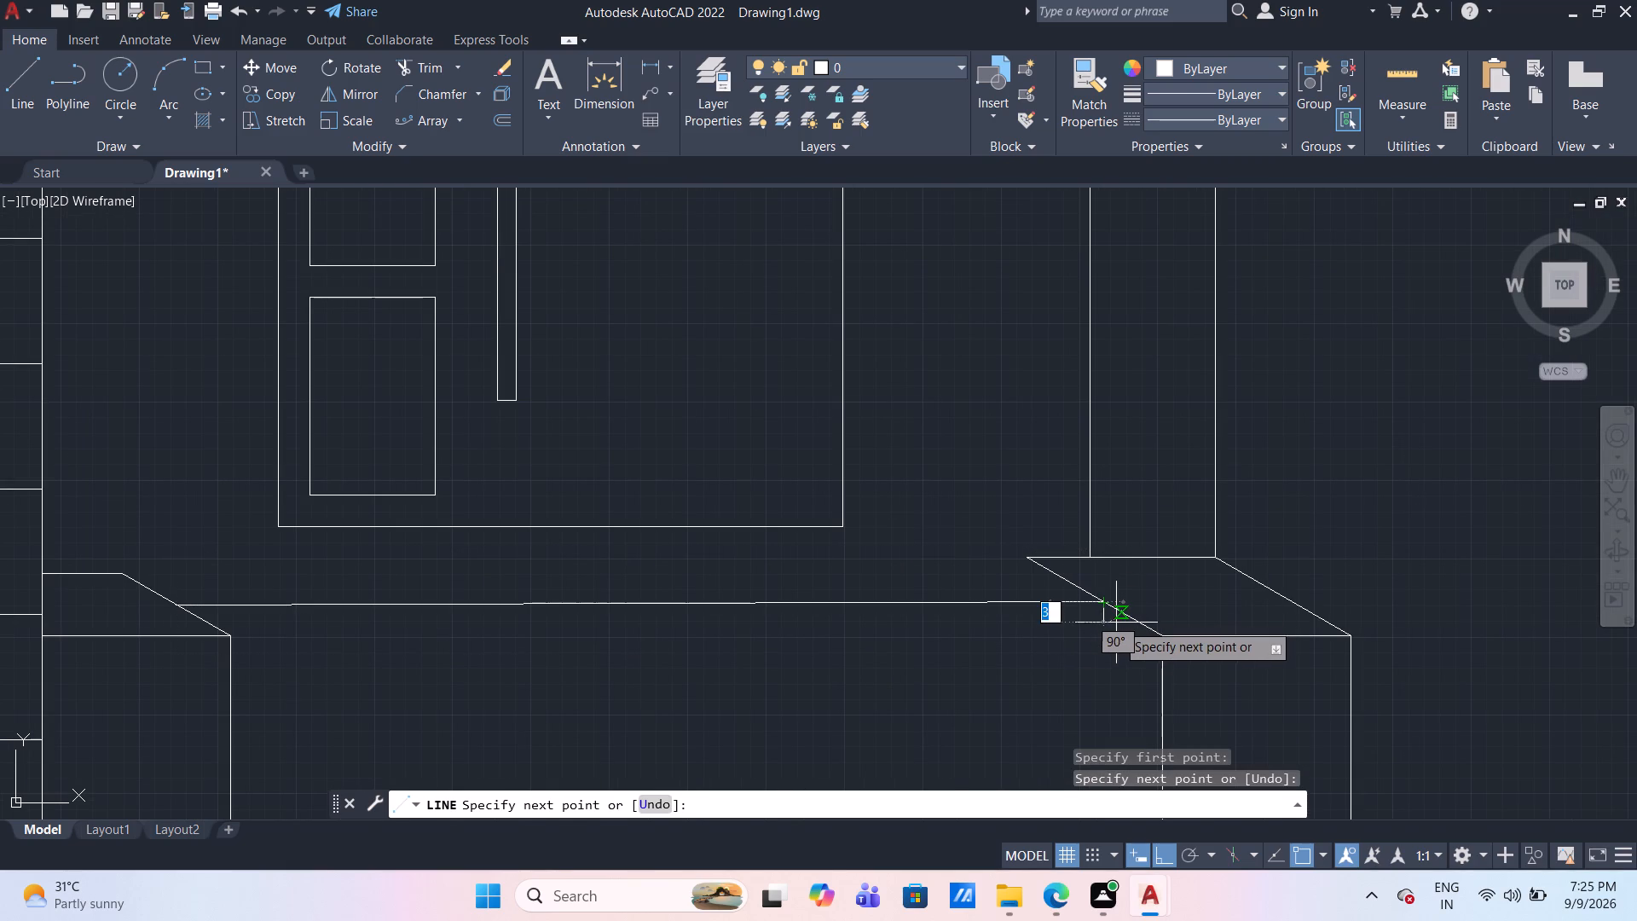
{"action": "key", "text": "ctrl+z"}
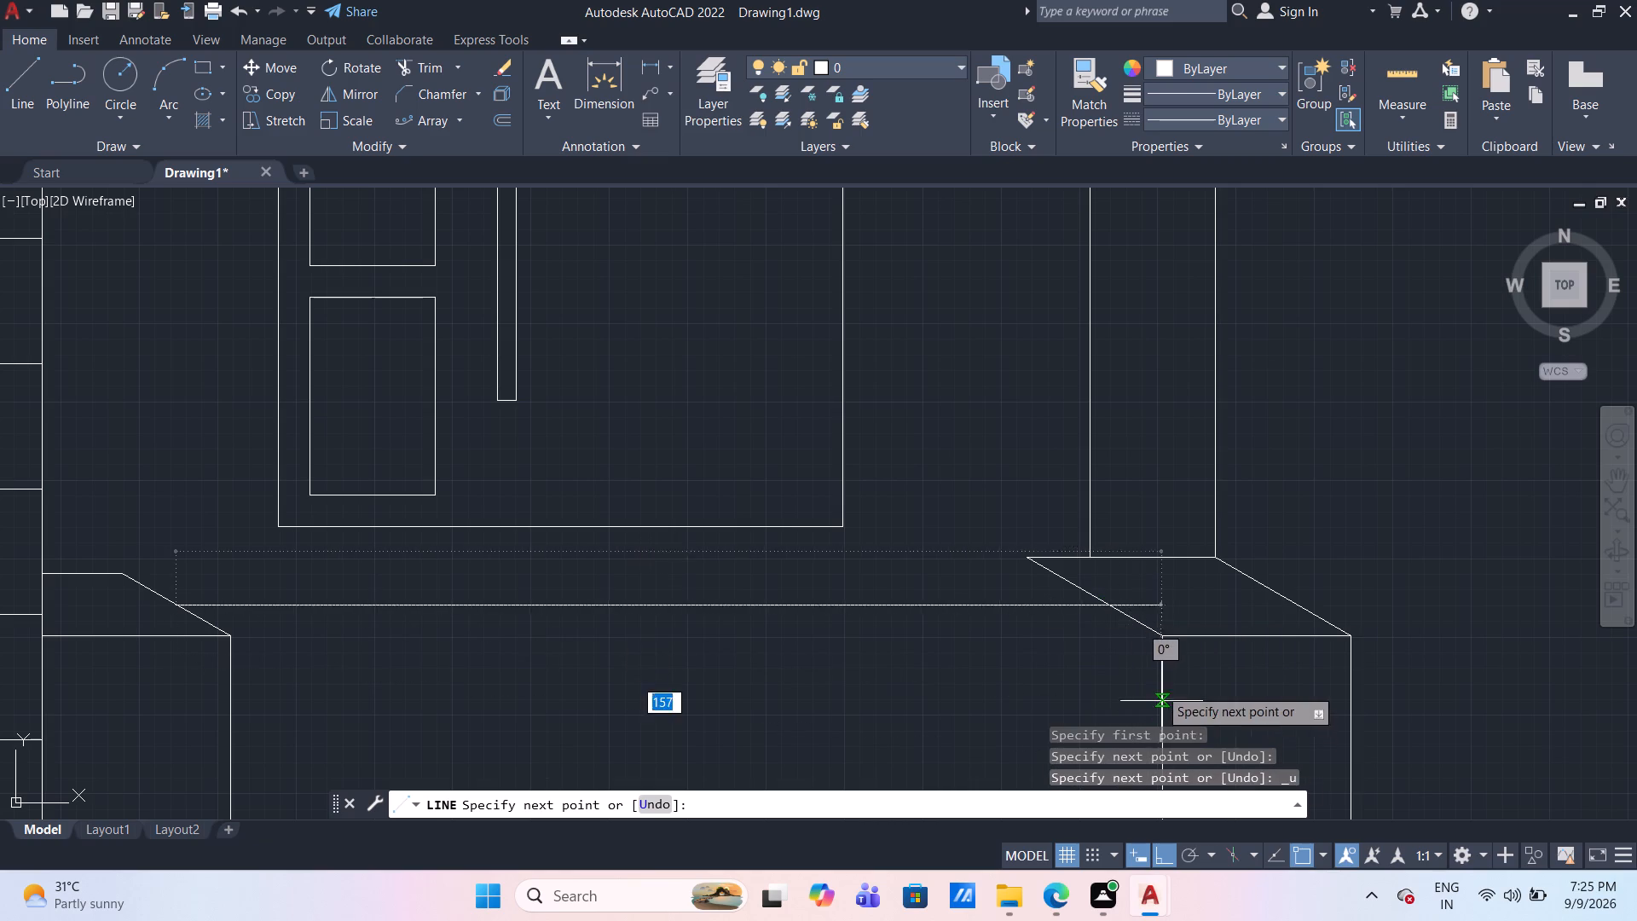
{"action": "scroll", "coordinate": [1108, 601], "scroll_direction": "up", "scroll_amount": 3}
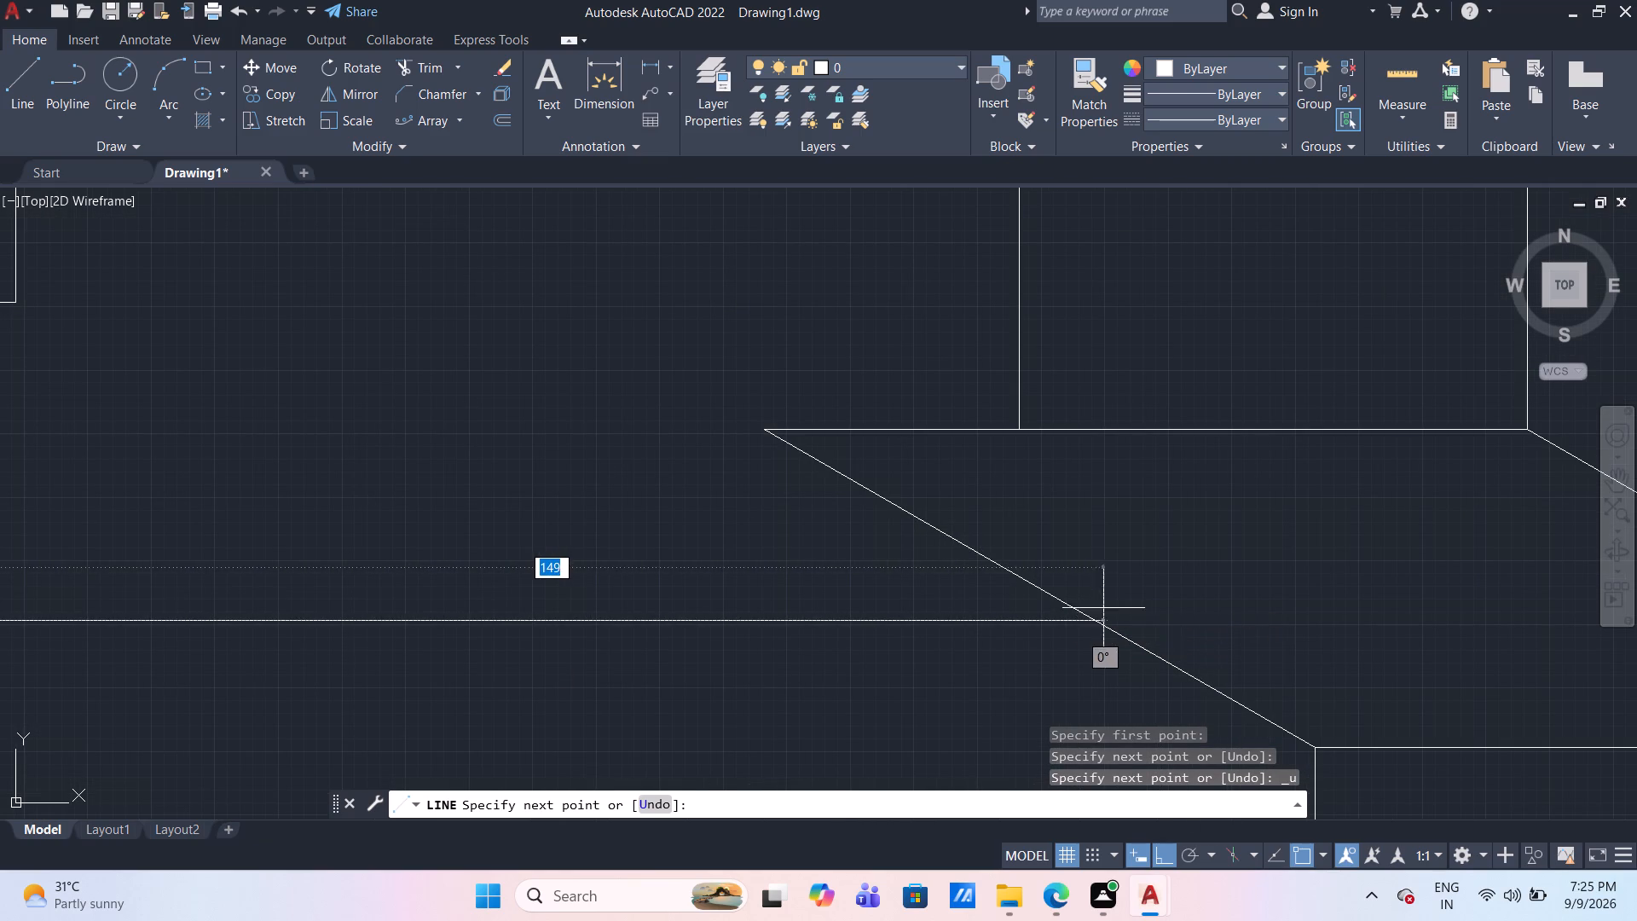
{"action": "left_click", "coordinate": [1273, 580]}
{"action": "key", "text": "Escape"}
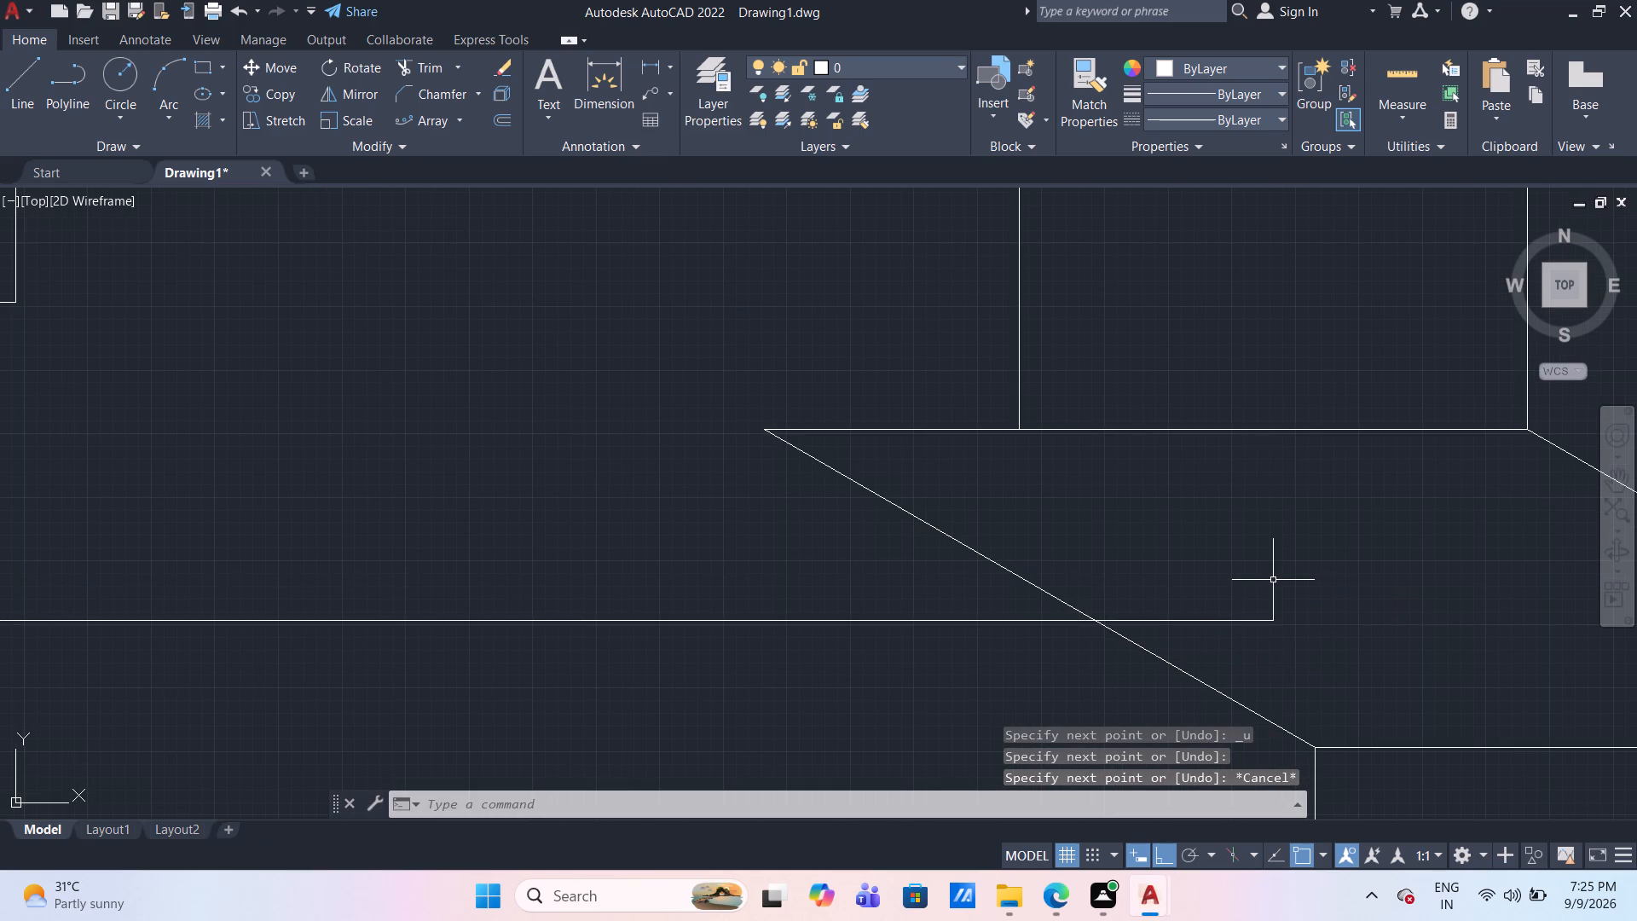
Trim the horizontal line's overshoot back to the right cap's inner sloping edge.
{"action": "type", "text": "TR"}
{"action": "key", "text": "Return"}
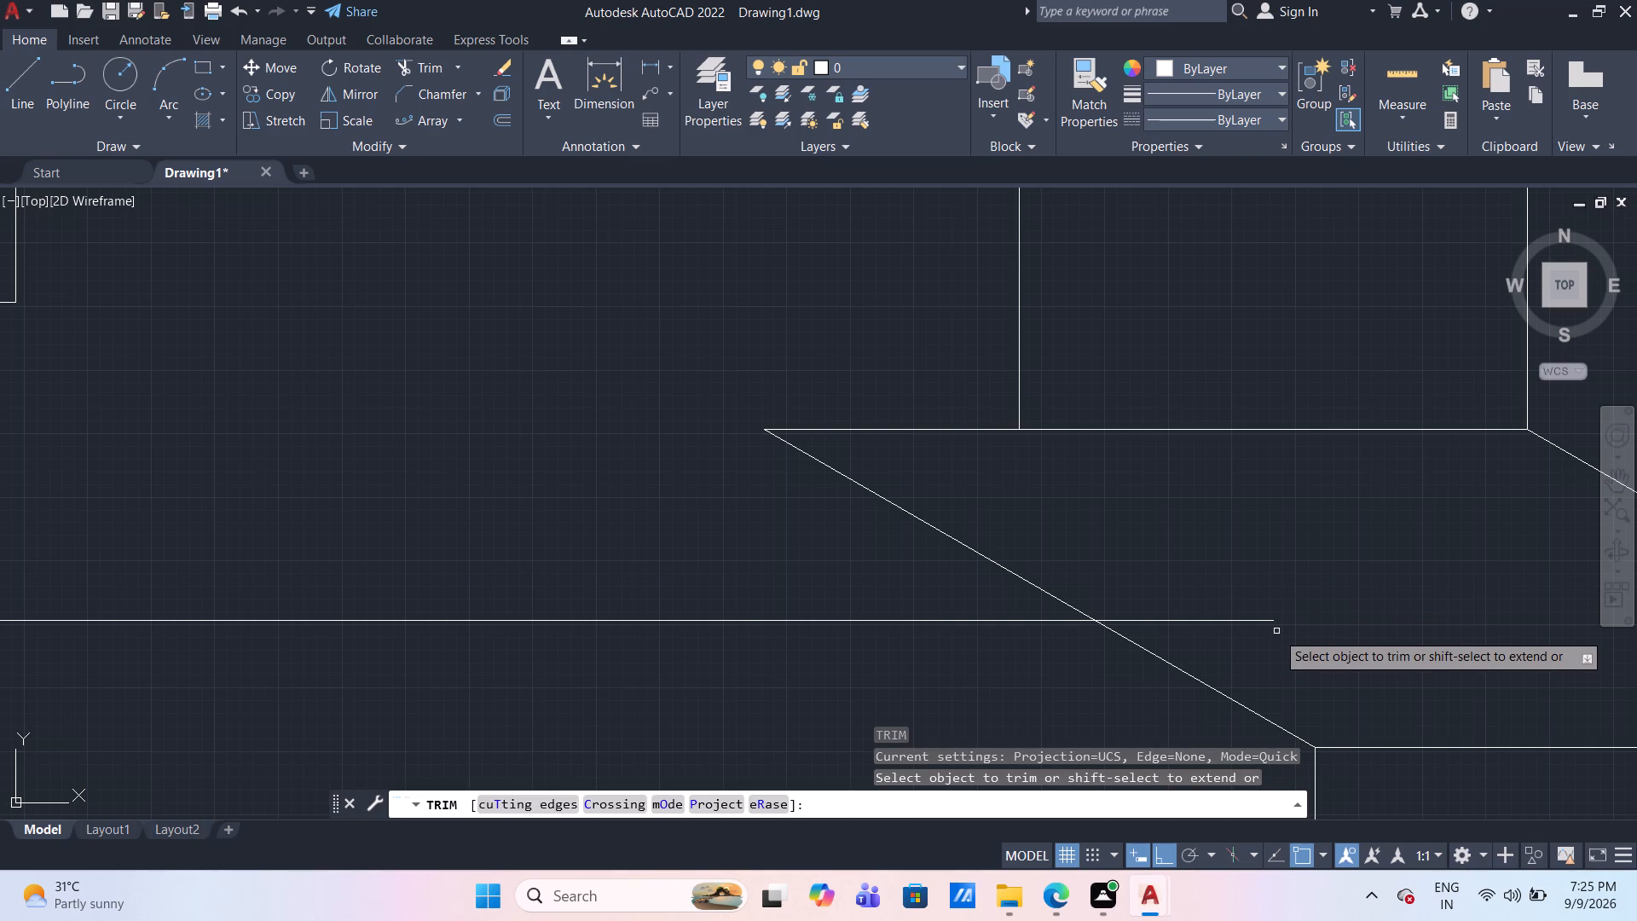
{"action": "left_click", "coordinate": [1275, 633]}
{"action": "left_click", "coordinate": [1172, 596]}
{"action": "scroll", "coordinate": [1172, 596], "scroll_direction": "down", "scroll_amount": 3}
{"action": "scroll", "coordinate": [953, 647], "scroll_direction": "down", "scroll_amount": 1}
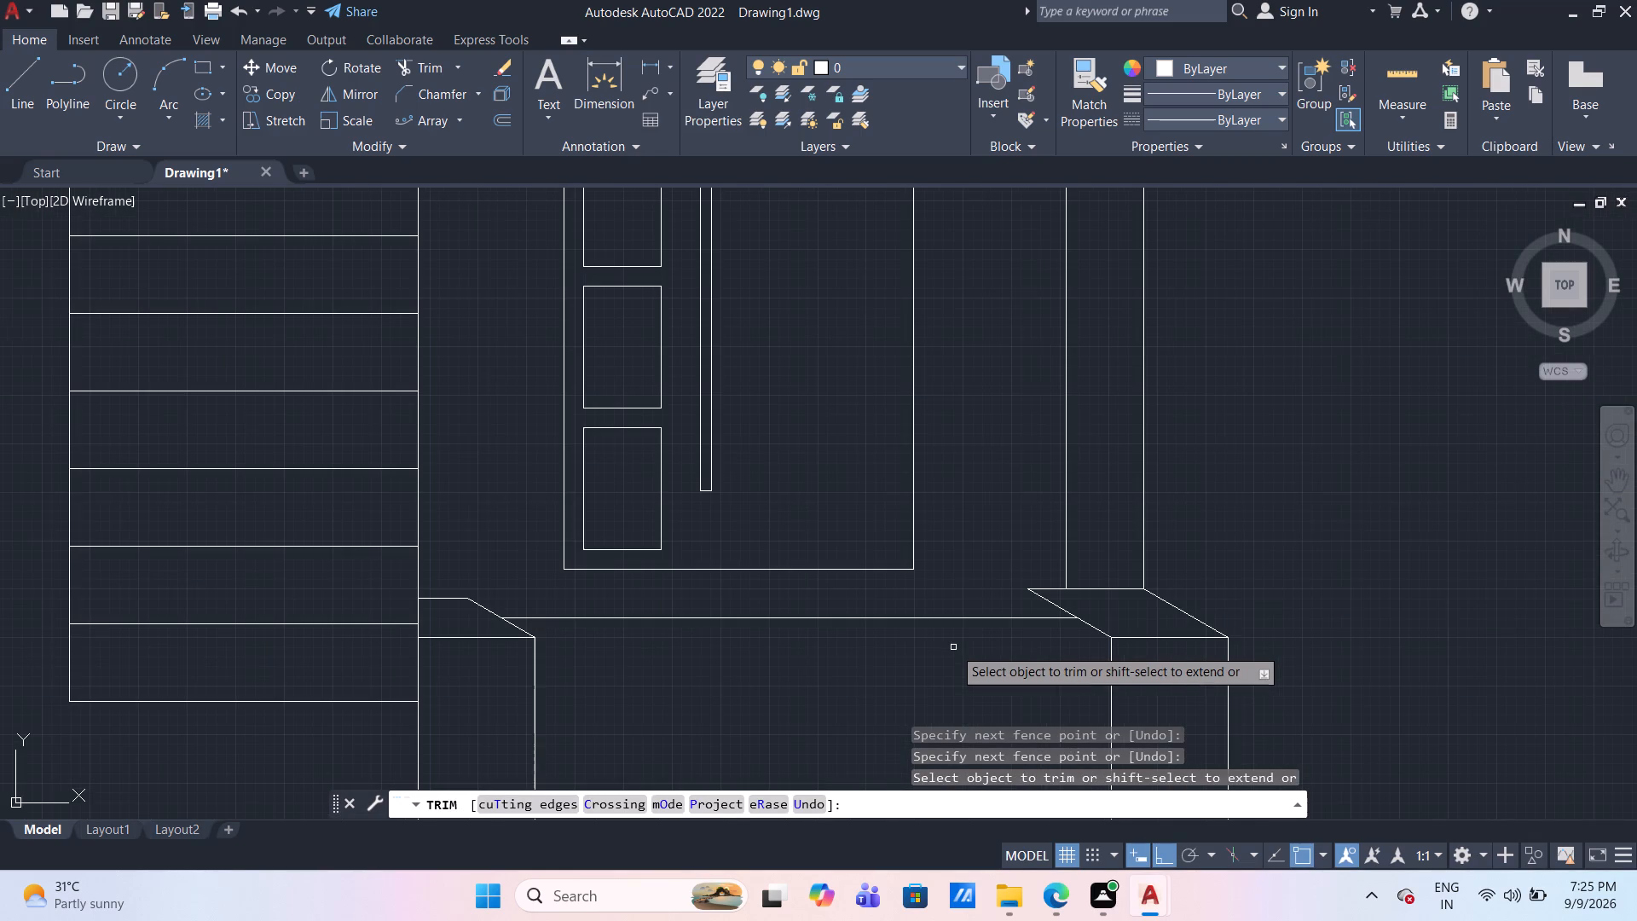
{"action": "key", "text": "Escape"}
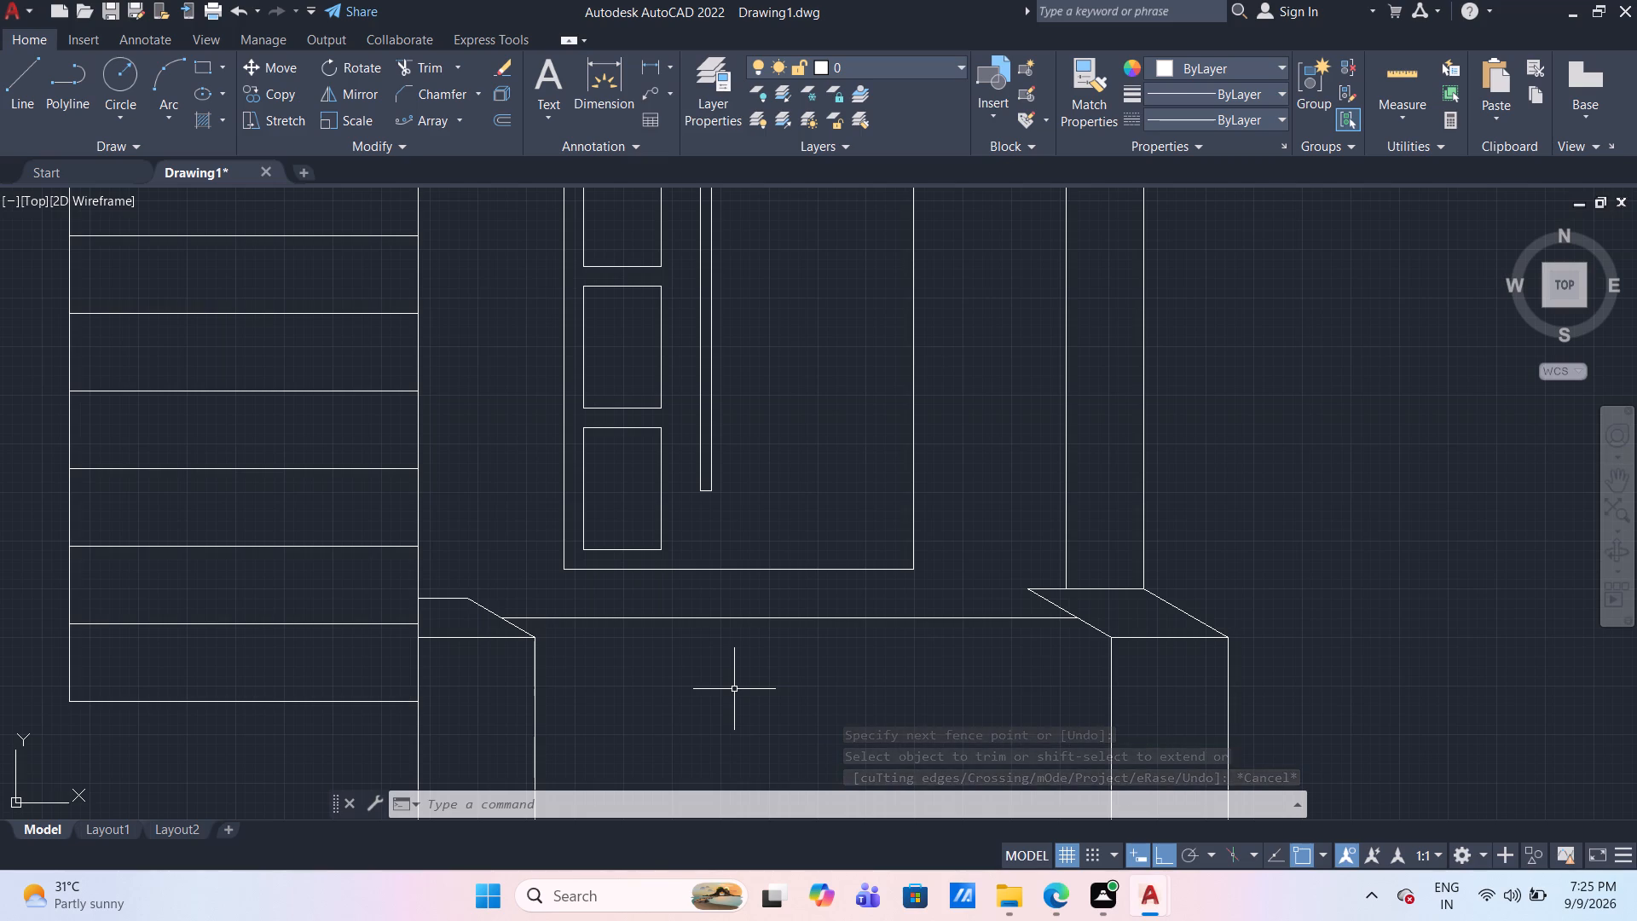
Draw a horizontal line from about 4 units below the door handle's lower-left corner across to the door's right edge.
{"action": "middle_click_drag", "start_coordinate": [734, 689], "coordinate": [642, 484]}
{"action": "scroll", "coordinate": [642, 484], "scroll_direction": "down", "scroll_amount": 1}
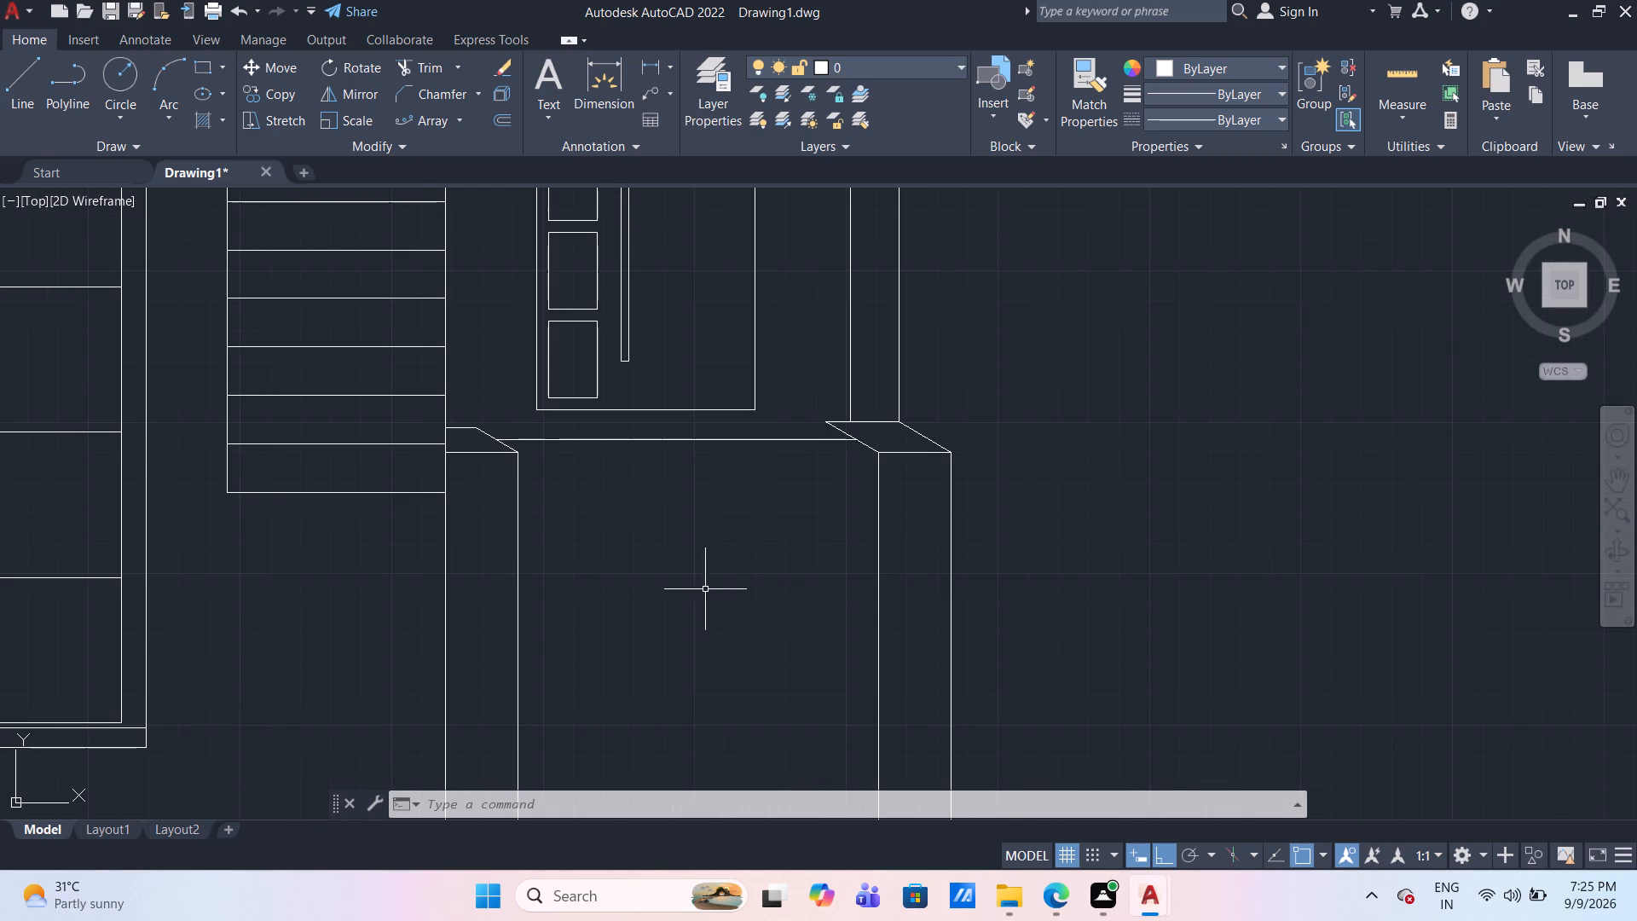
{"action": "middle_click_drag", "start_coordinate": [715, 595], "coordinate": [685, 495]}
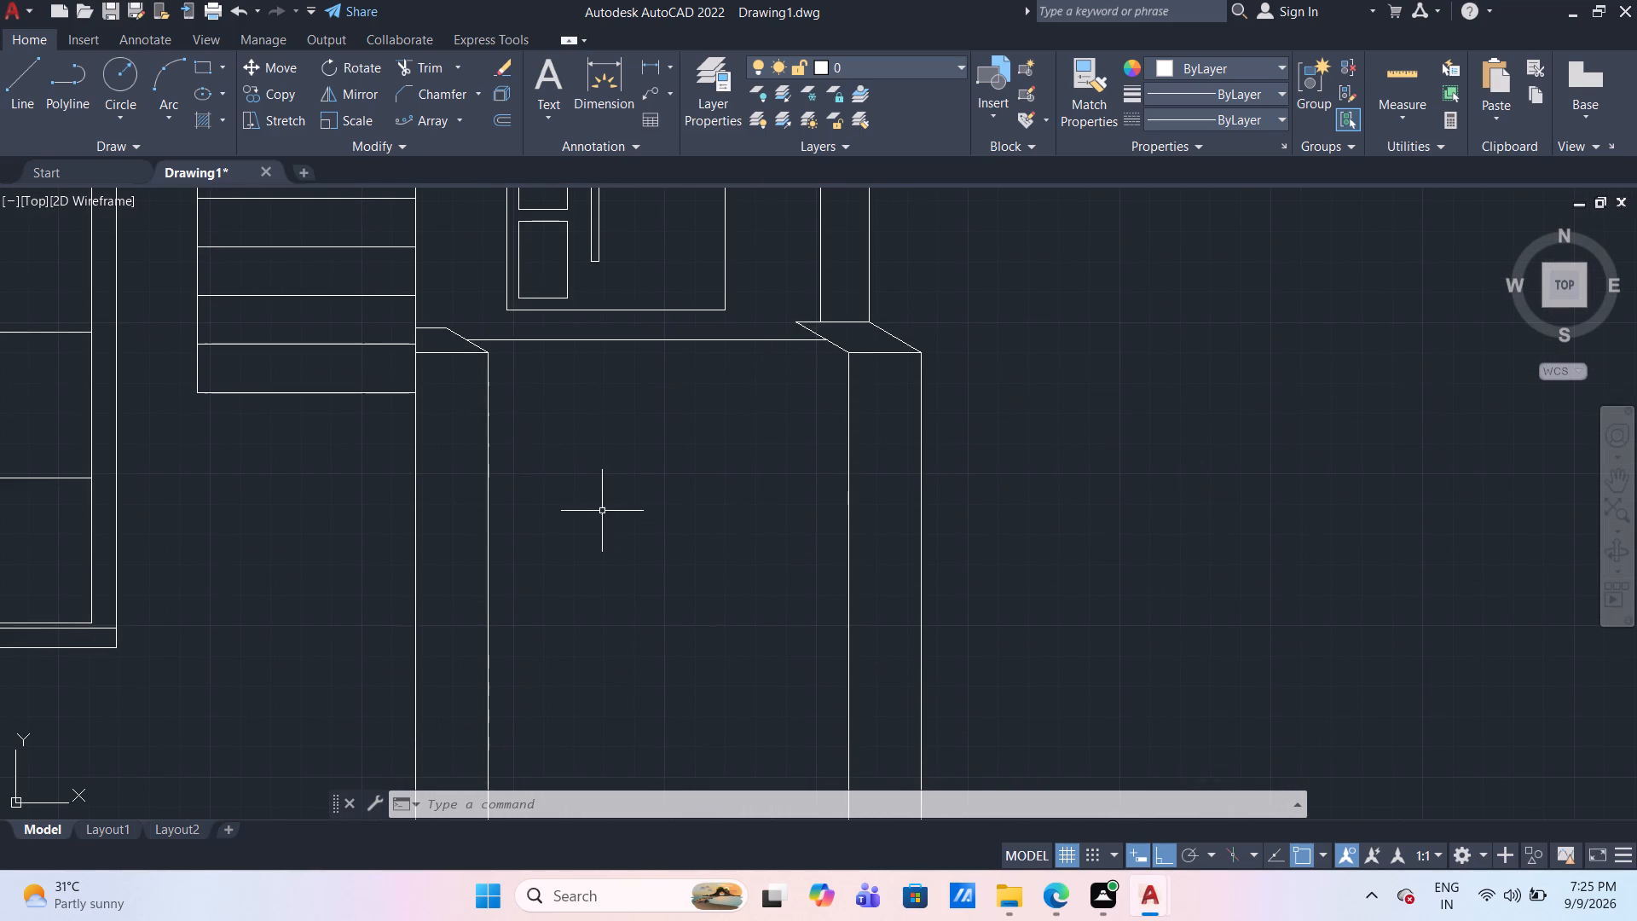
{"action": "middle_click_drag", "start_coordinate": [628, 463], "coordinate": [632, 577]}
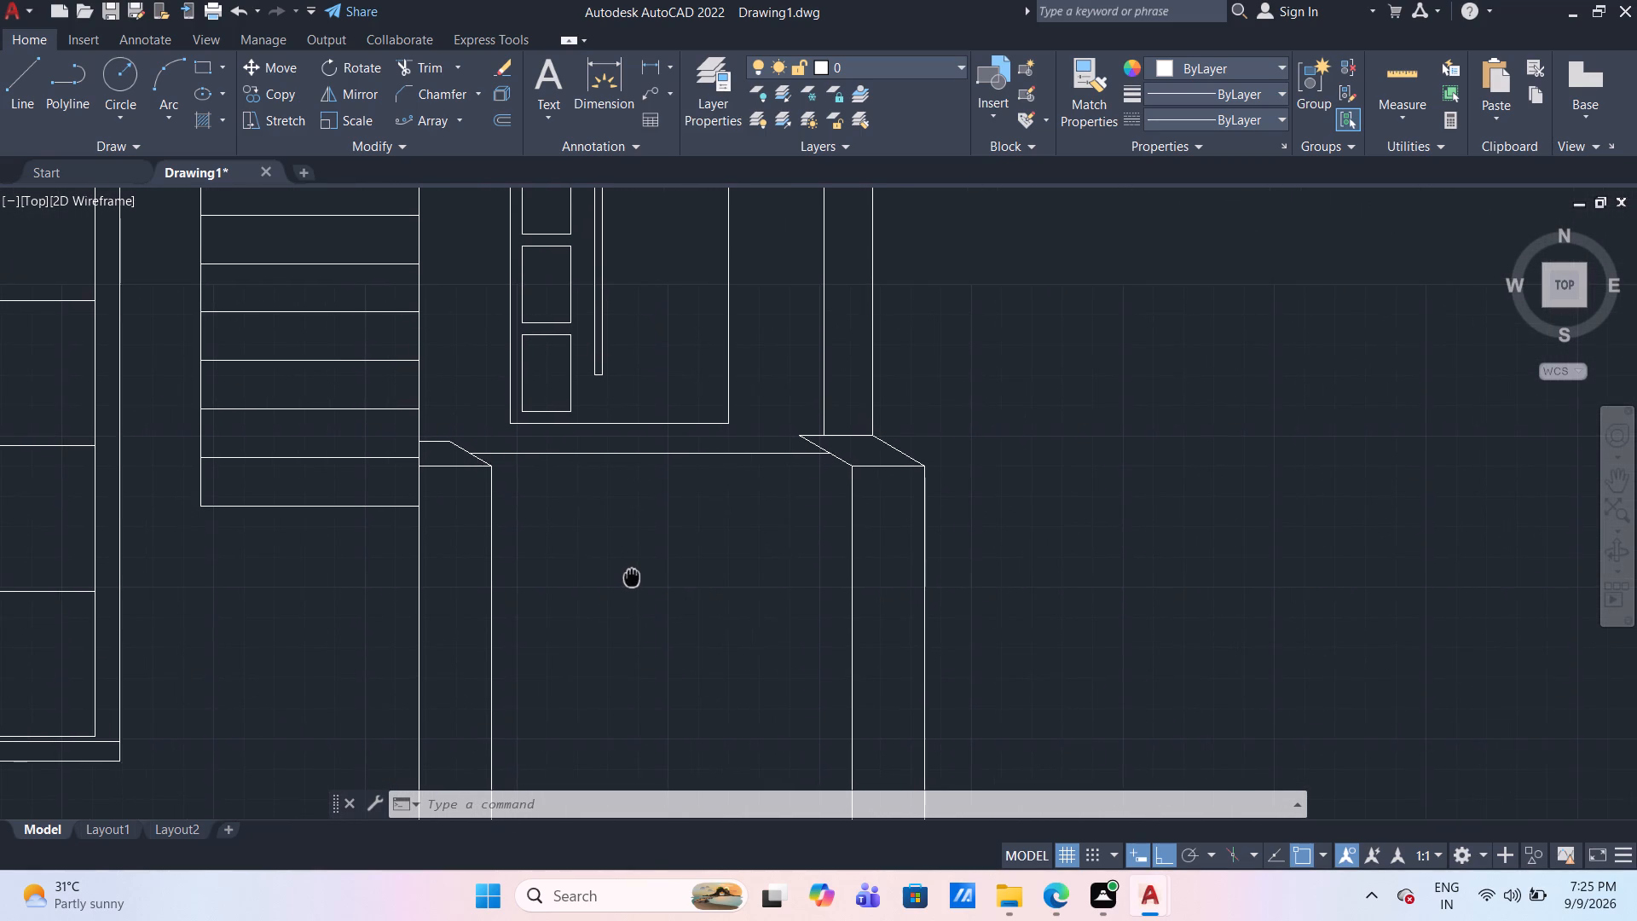
{"action": "middle_click_drag", "start_coordinate": [632, 577], "coordinate": [632, 592]}
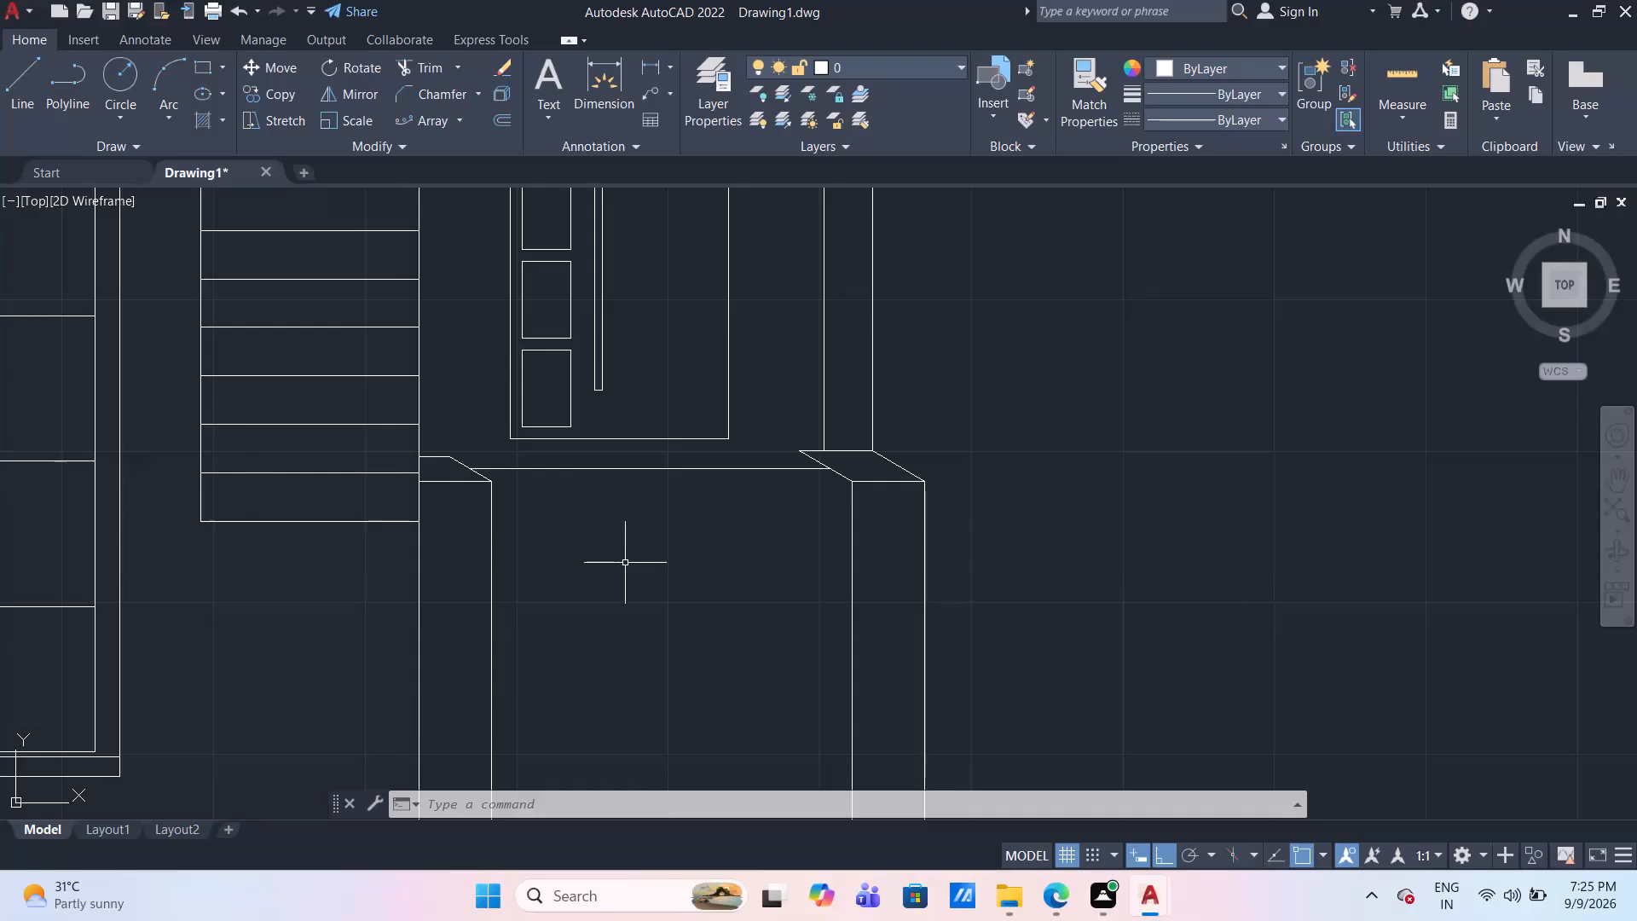
{"action": "middle_click_drag", "start_coordinate": [652, 416], "coordinate": [652, 468]}
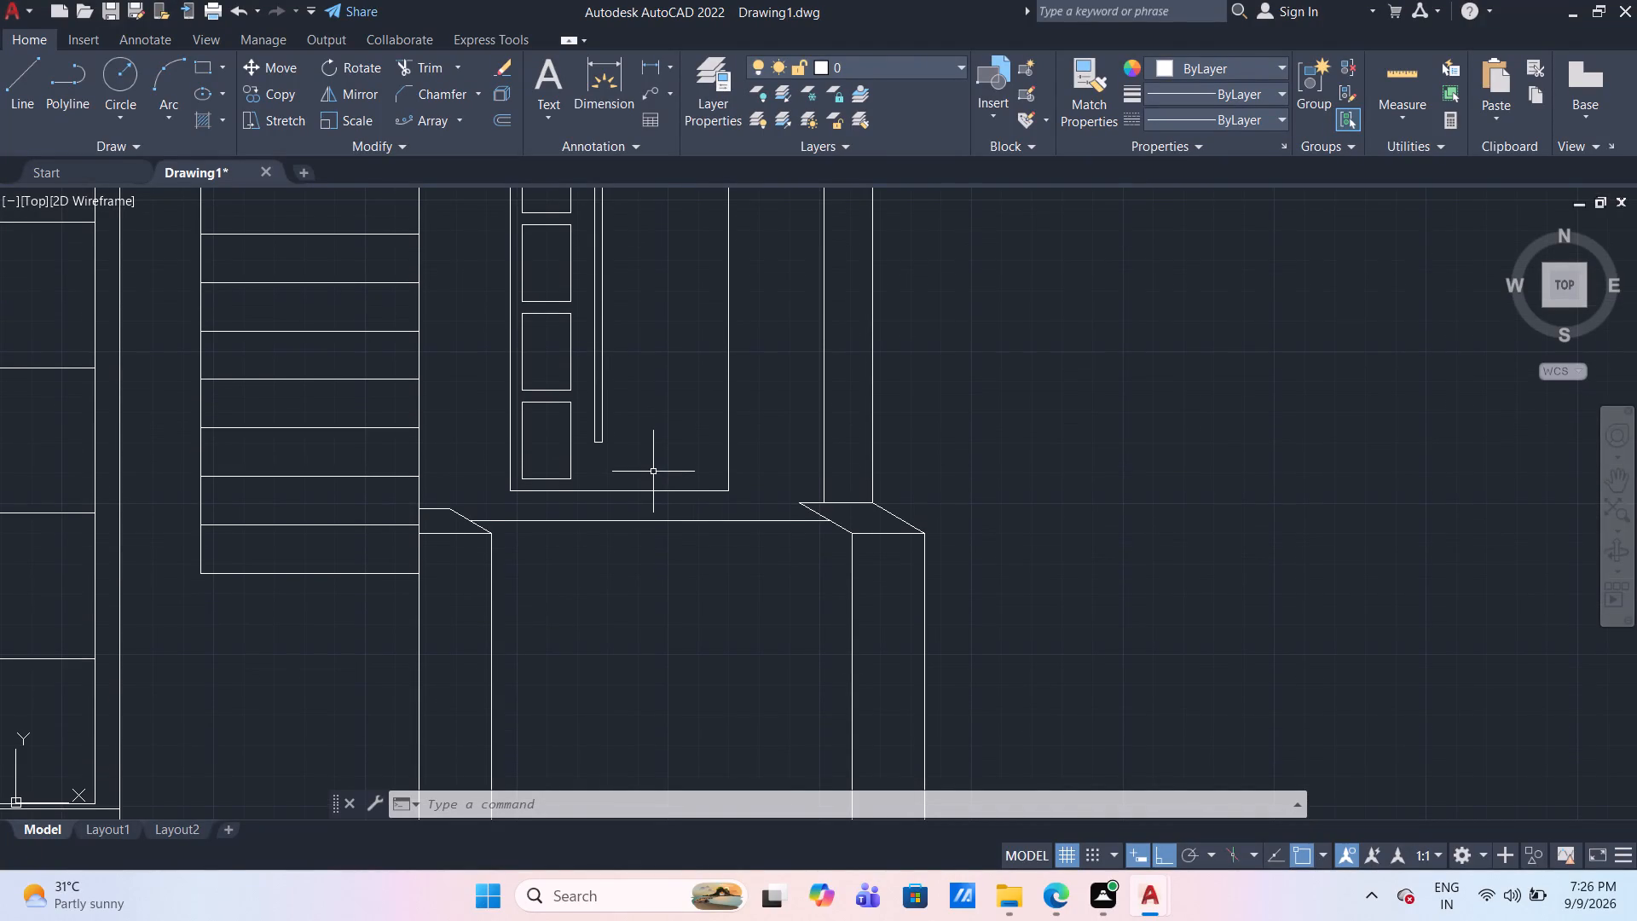
{"action": "left_click", "coordinate": [20, 84]}
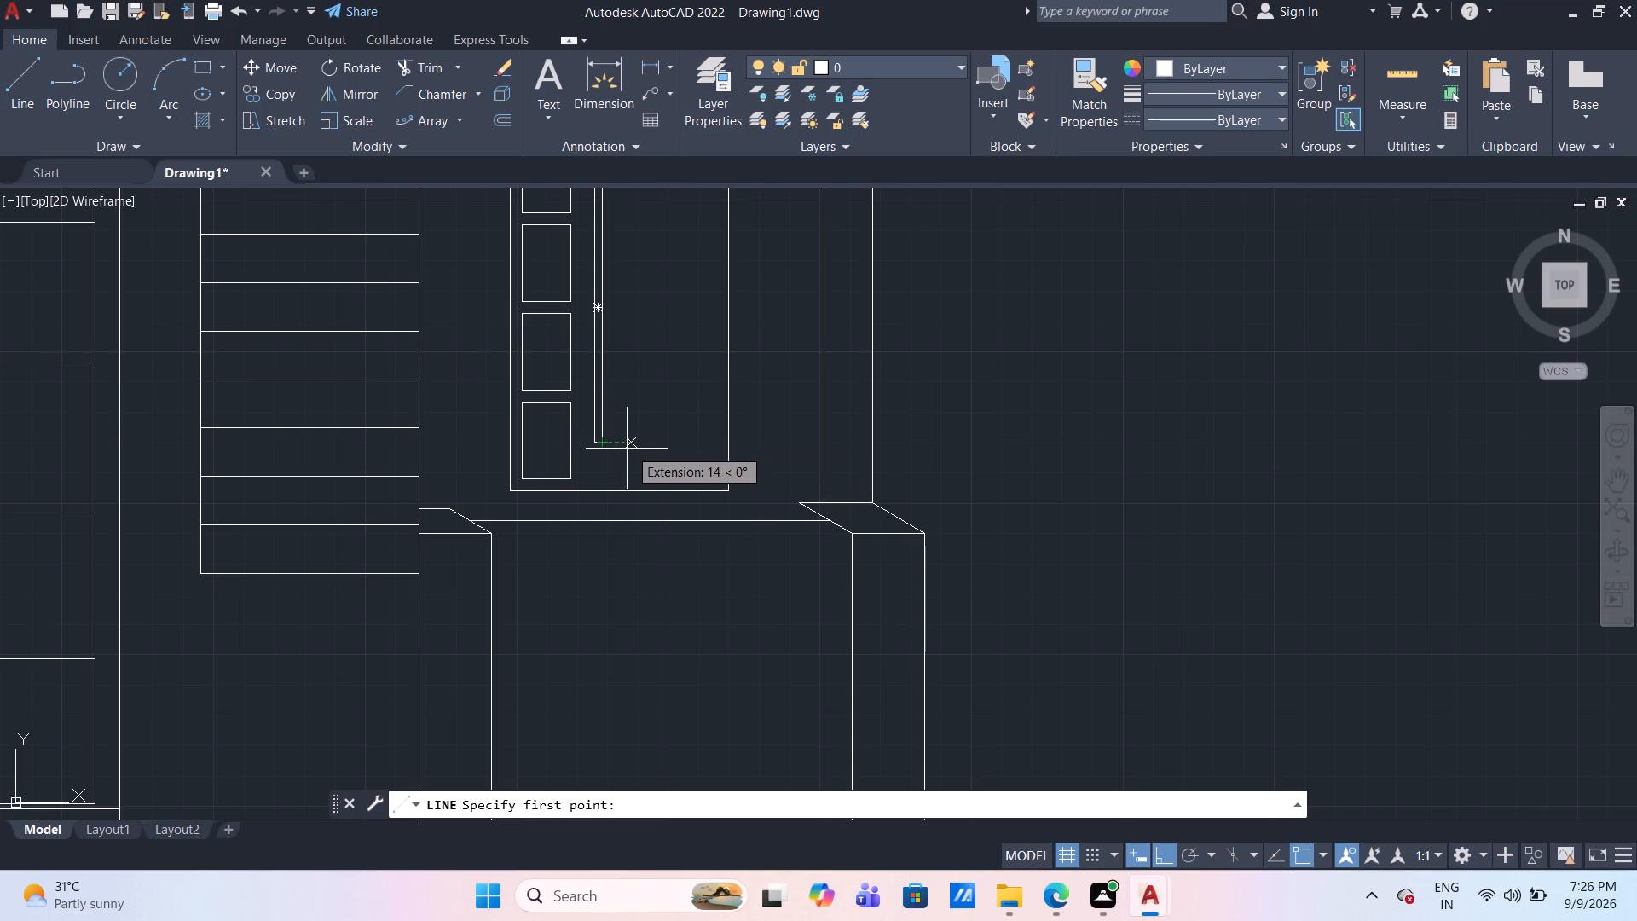
{"action": "scroll", "coordinate": [608, 464], "scroll_direction": "up", "scroll_amount": 2}
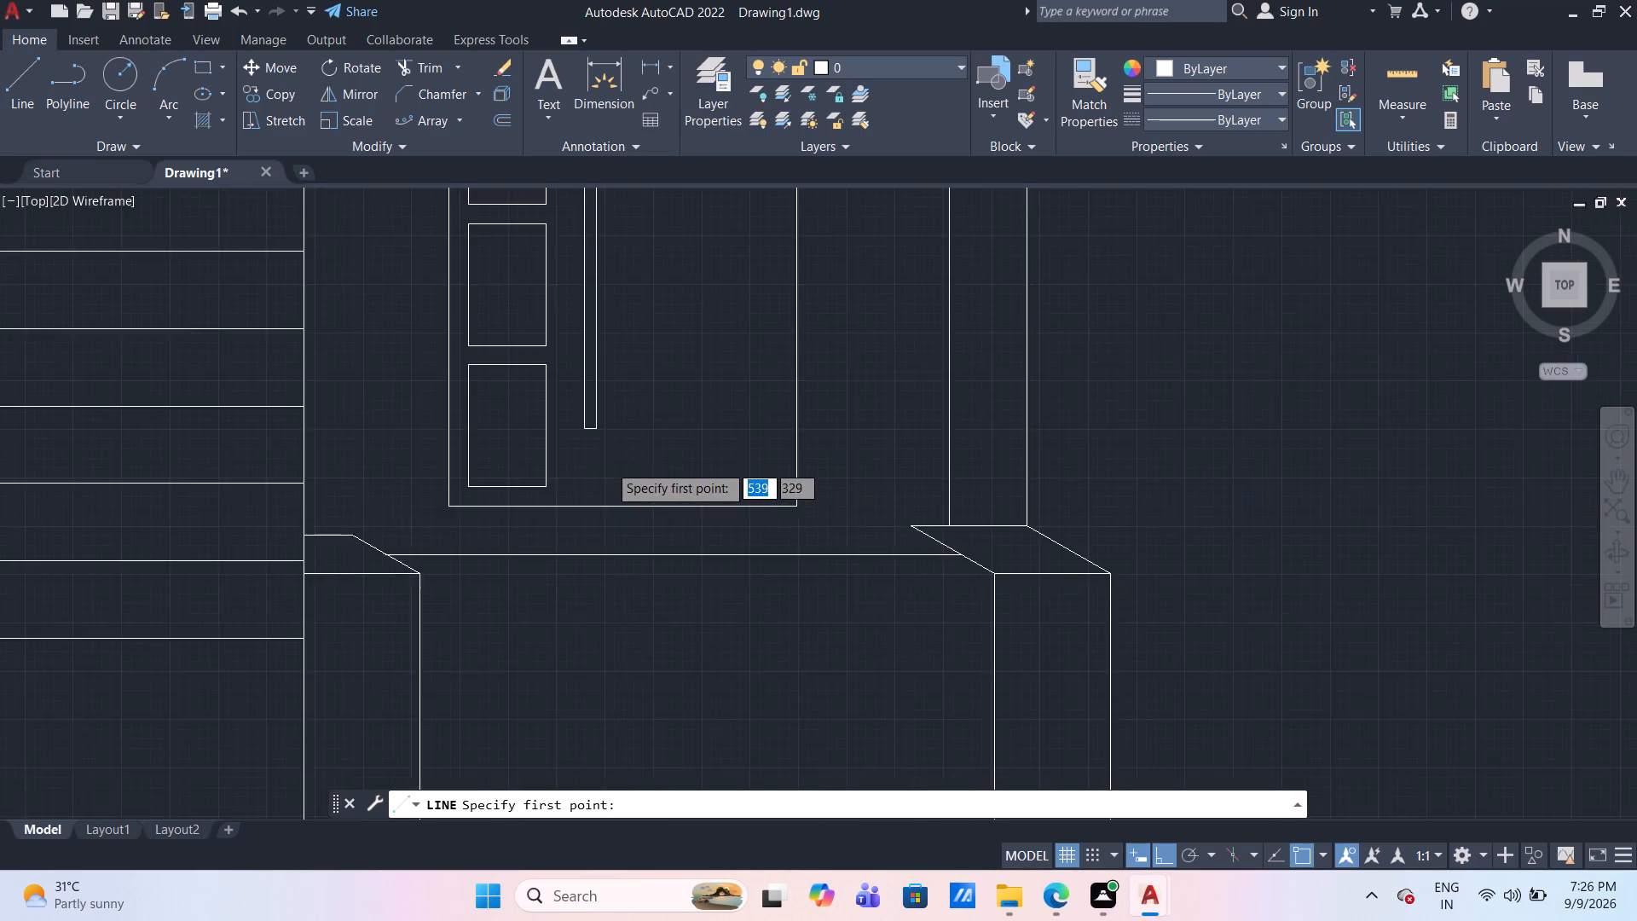
{"action": "left_click", "coordinate": [566, 436]}
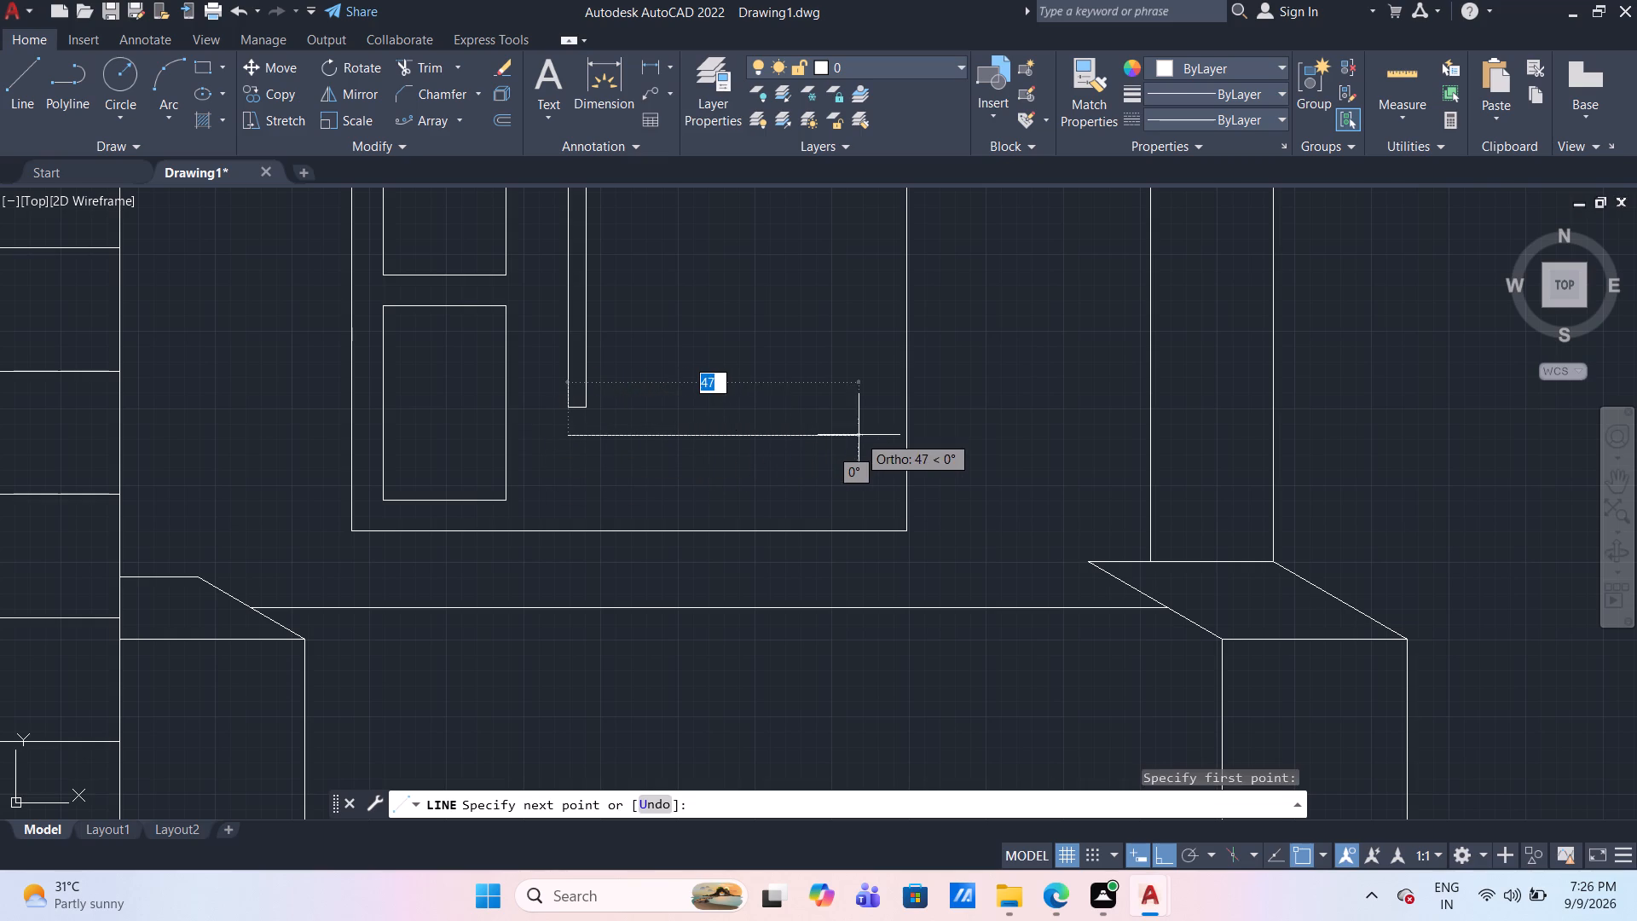
{"action": "left_click", "coordinate": [906, 439]}
{"action": "key", "text": "Escape"}
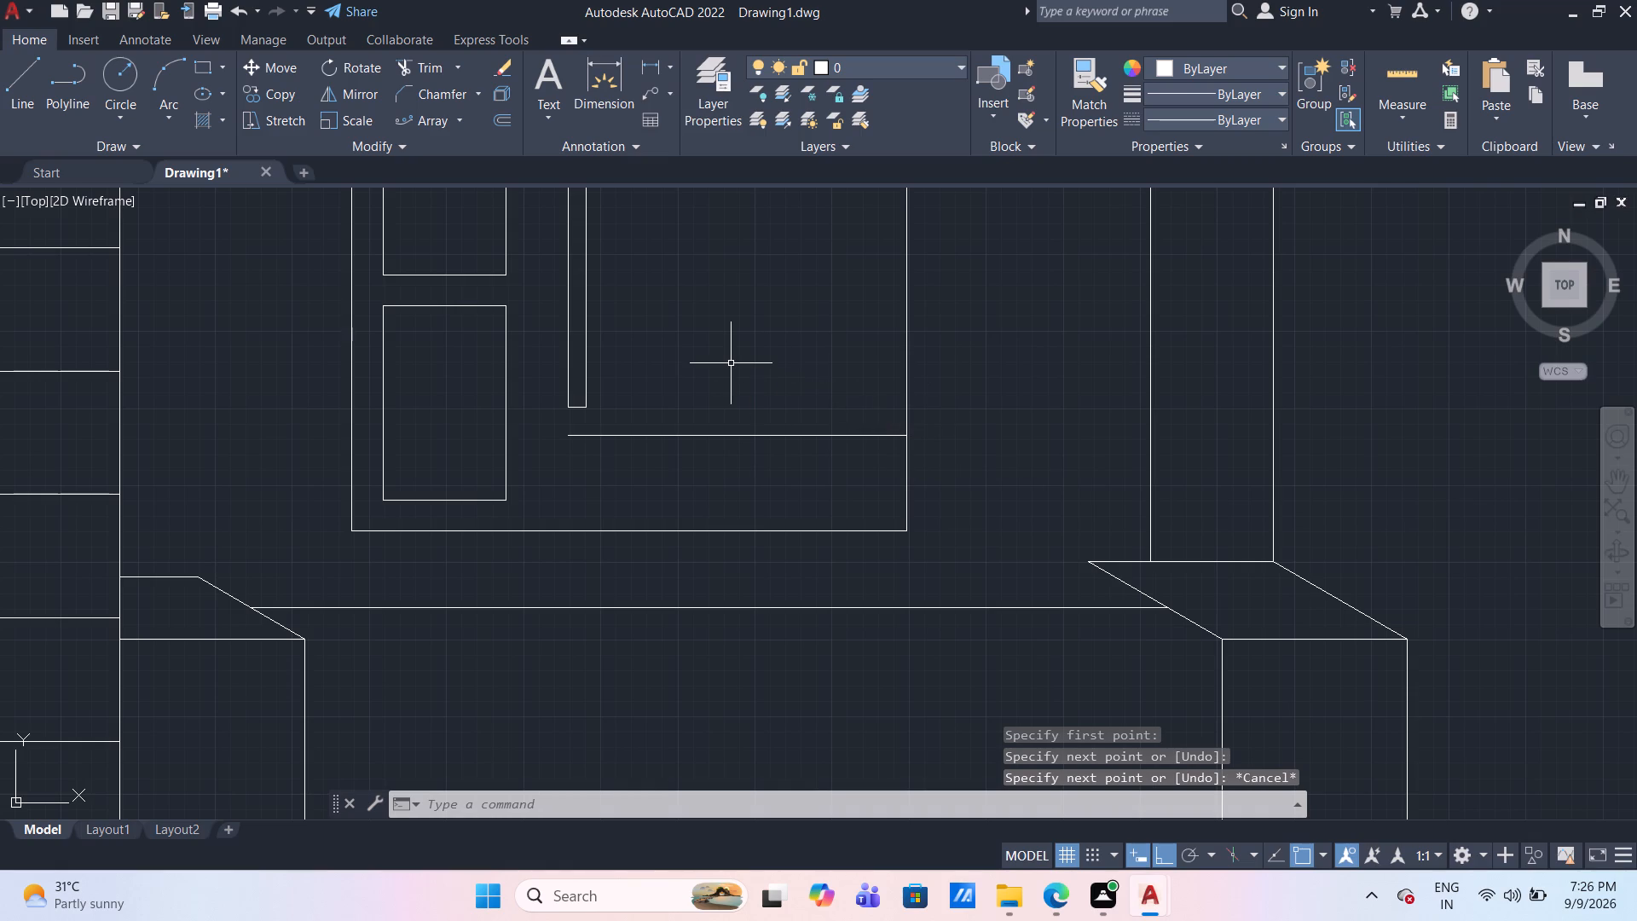
Outline a strip across the door's lower part: 2 right, 5 down, left to the door's edge plus 2 beyond, 4 up, back to its right end.
{"action": "key", "text": "l"}
{"action": "key", "text": "Return"}
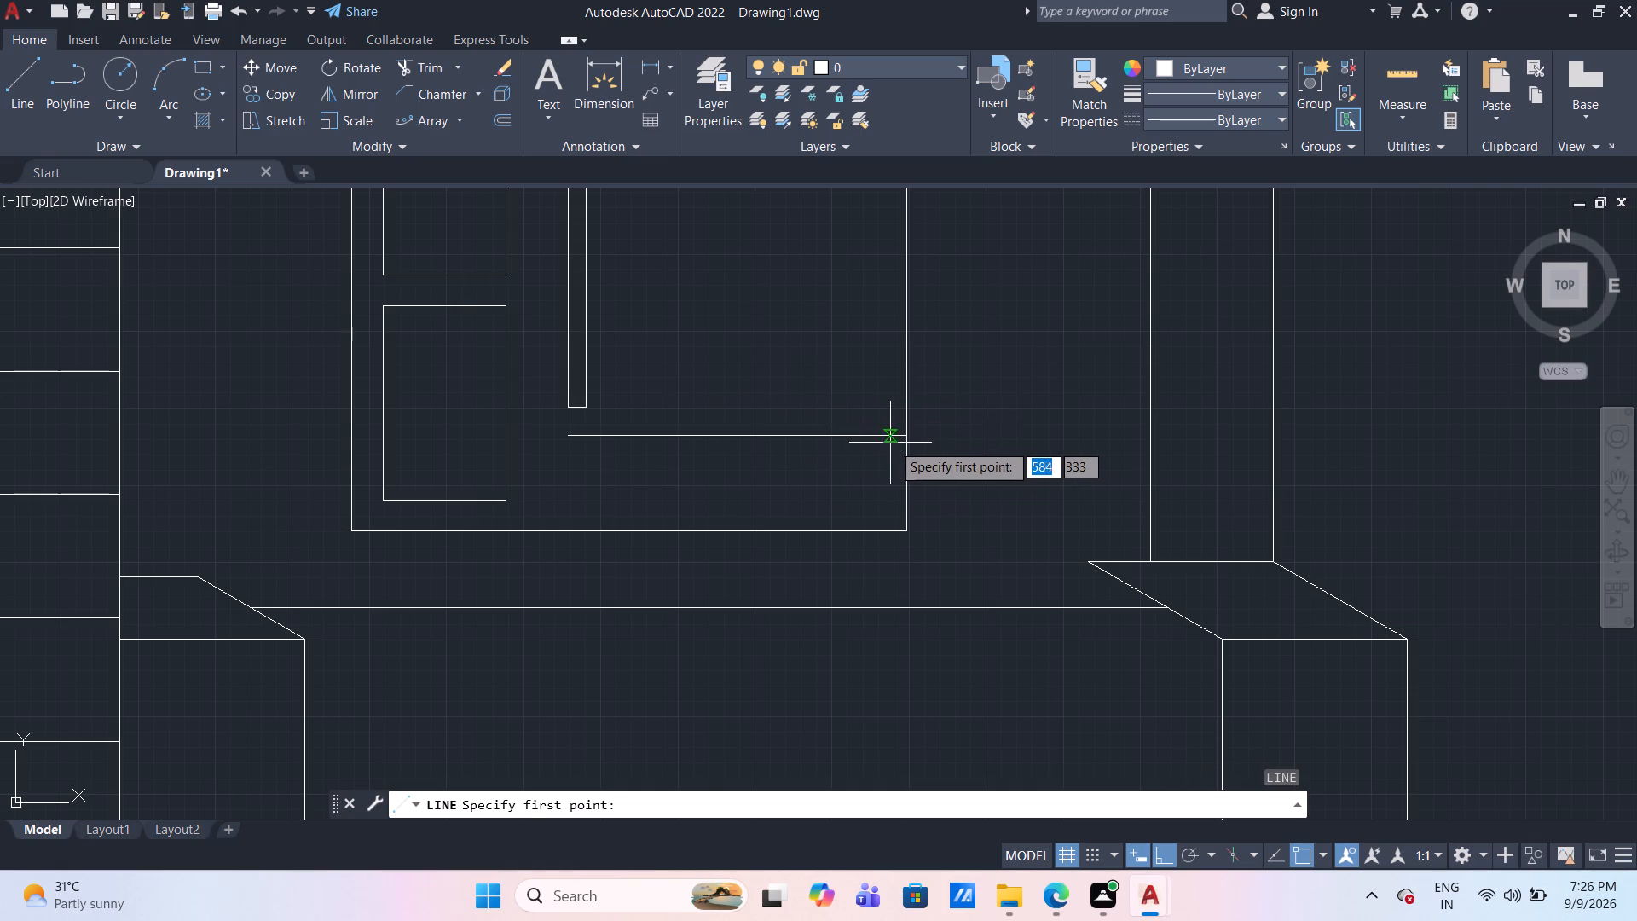
{"action": "left_click", "coordinate": [908, 436]}
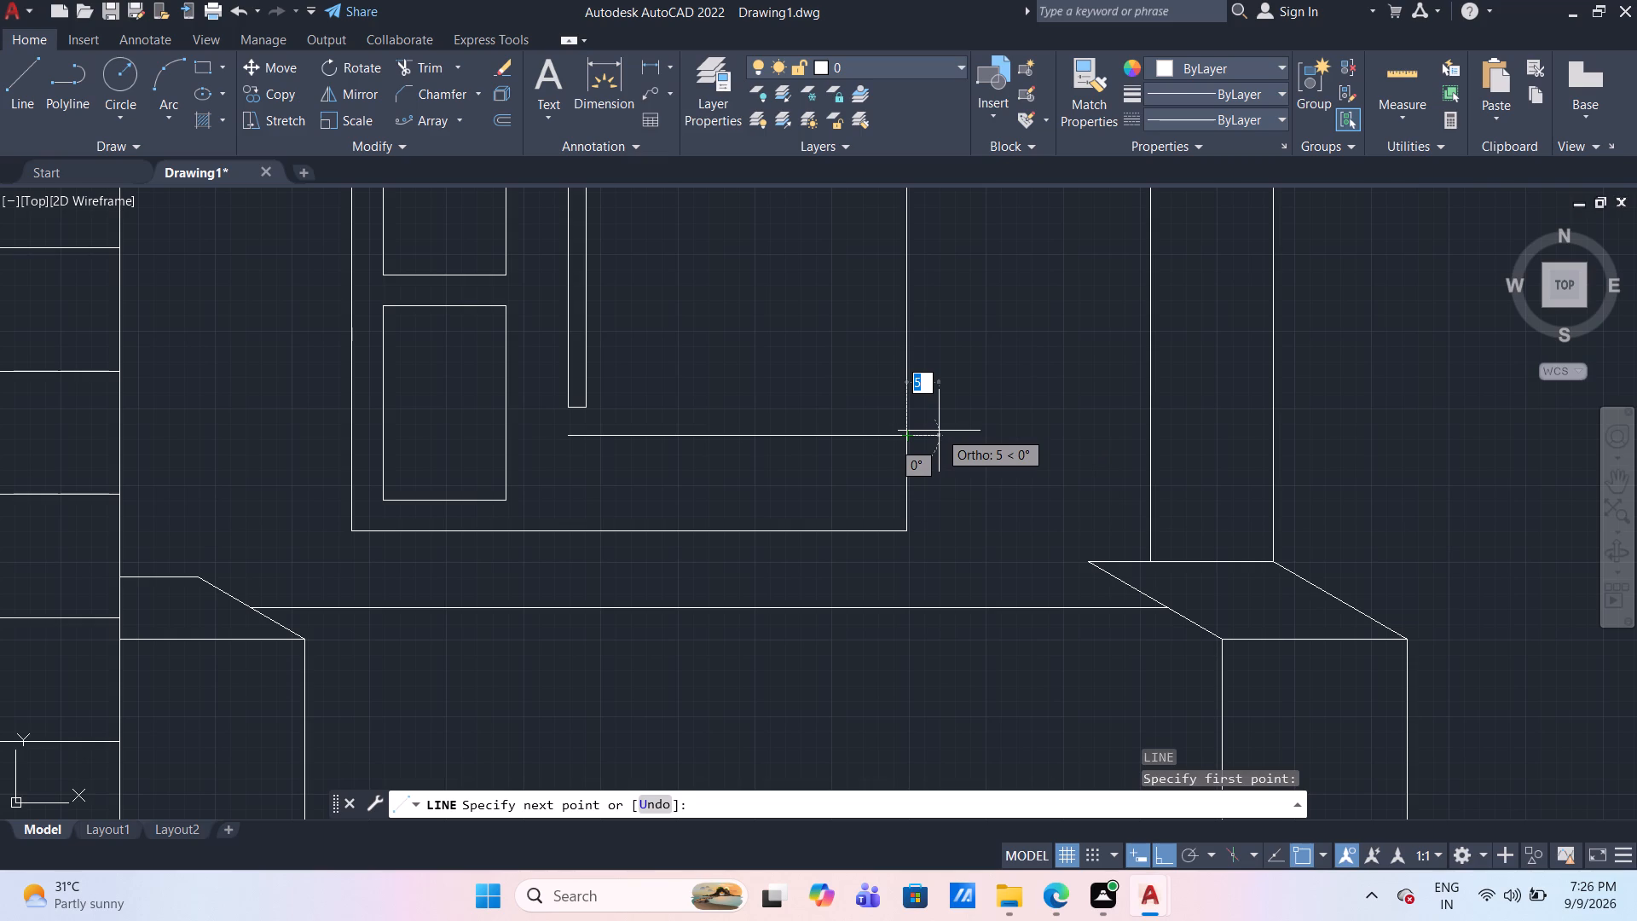
{"action": "key", "text": "2"}
{"action": "key", "text": "Return"}
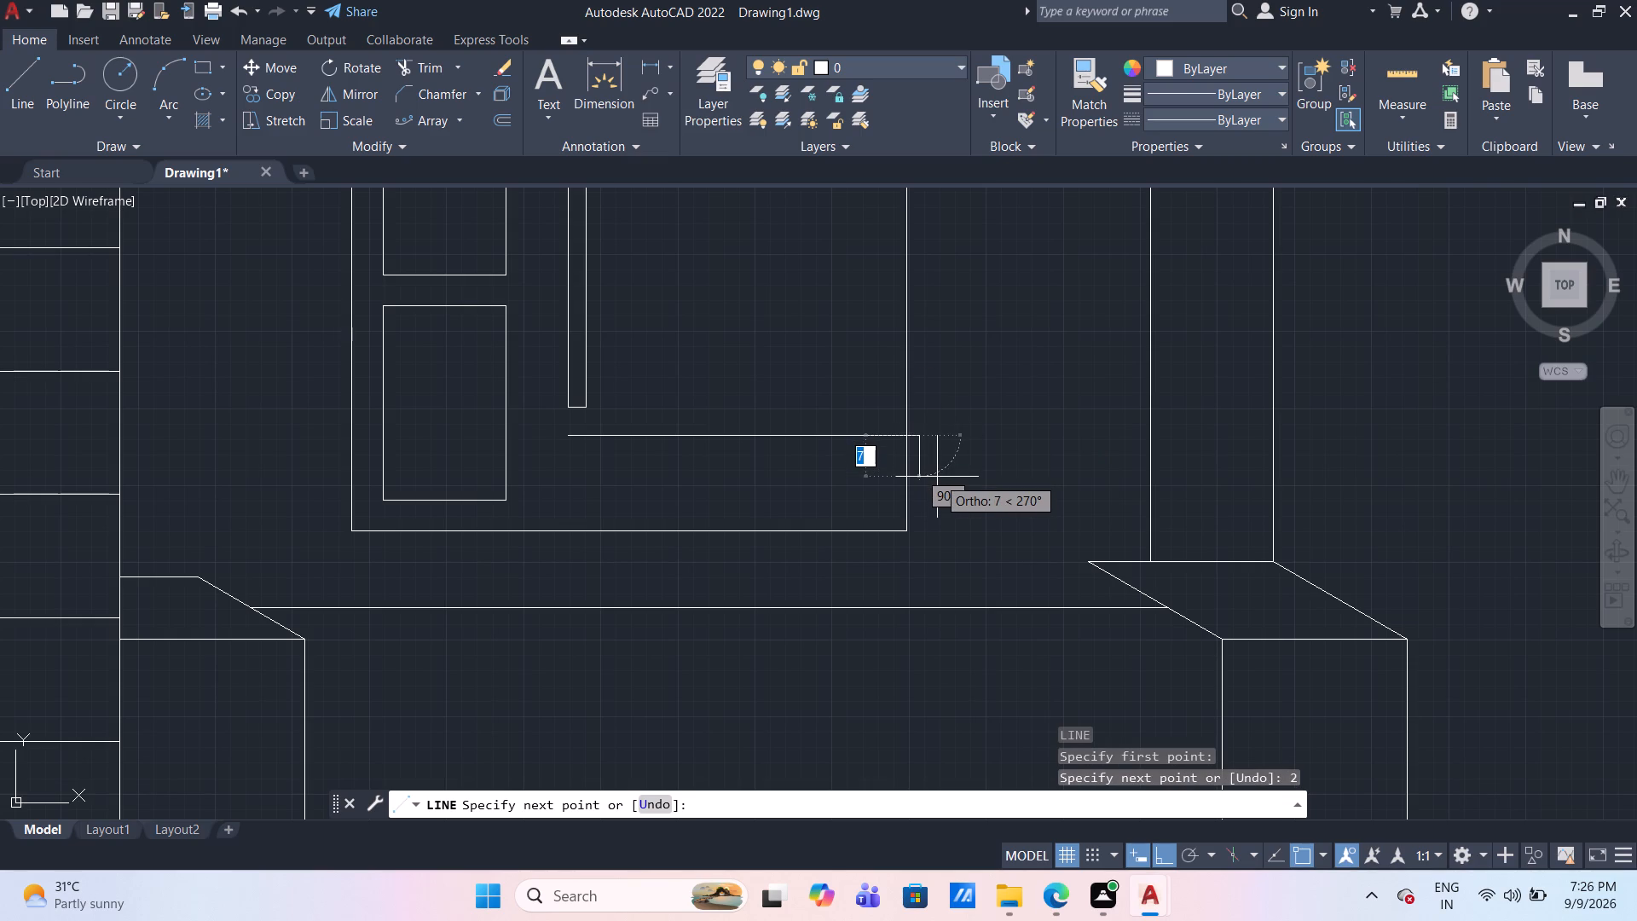
{"action": "key", "text": "5"}
{"action": "key", "text": "Return"}
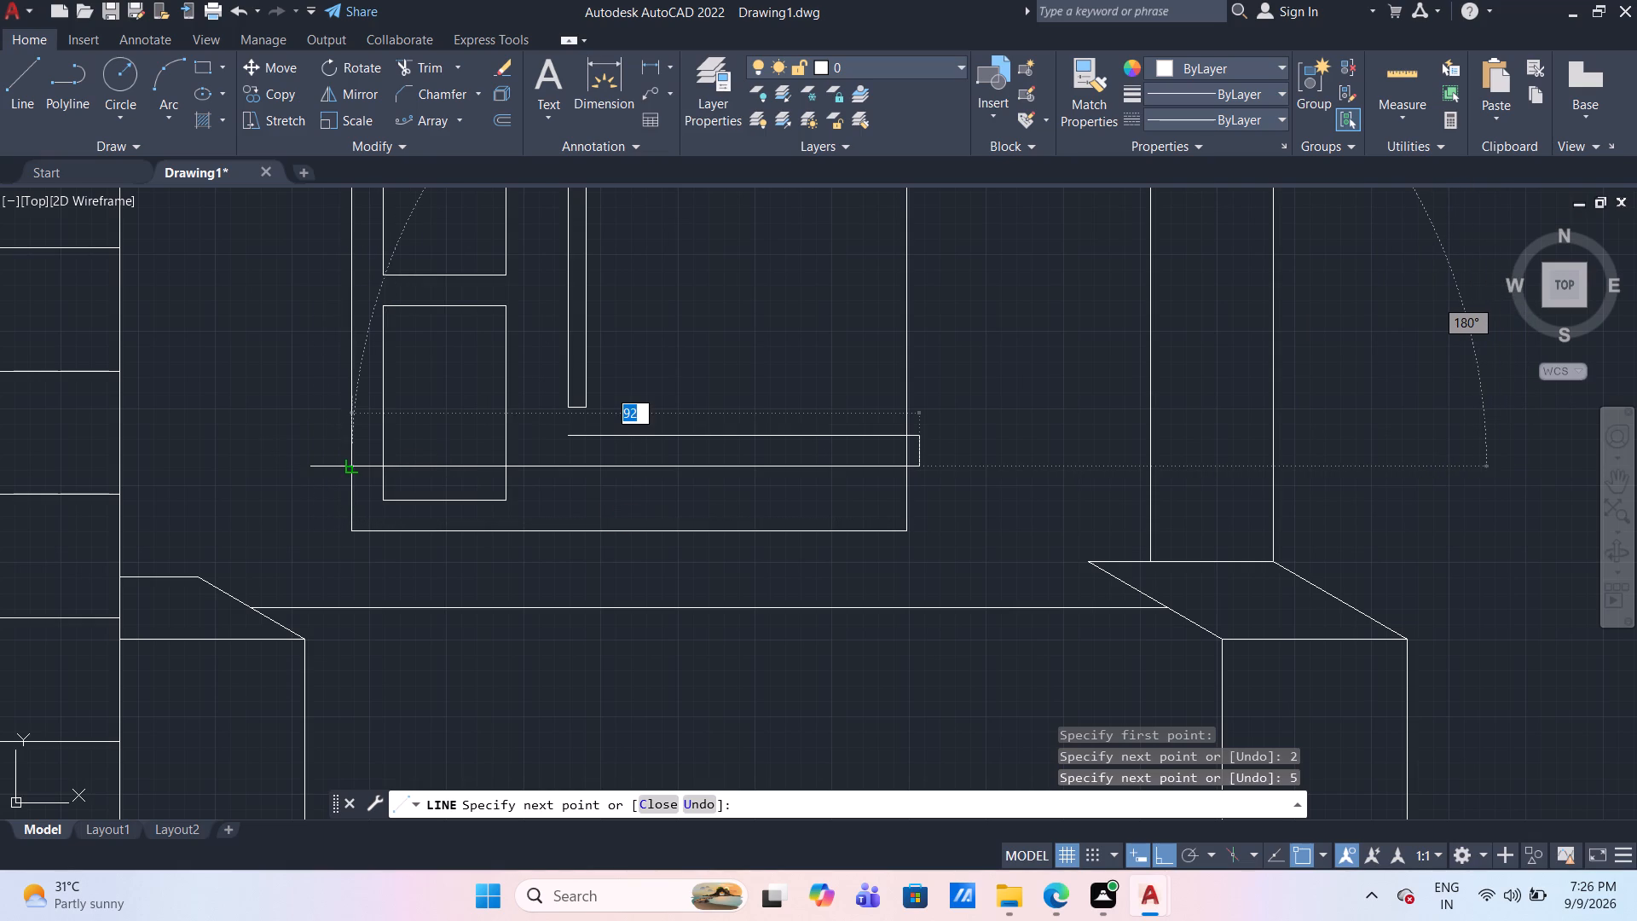
{"action": "left_click", "coordinate": [352, 468]}
{"action": "key", "text": "2"}
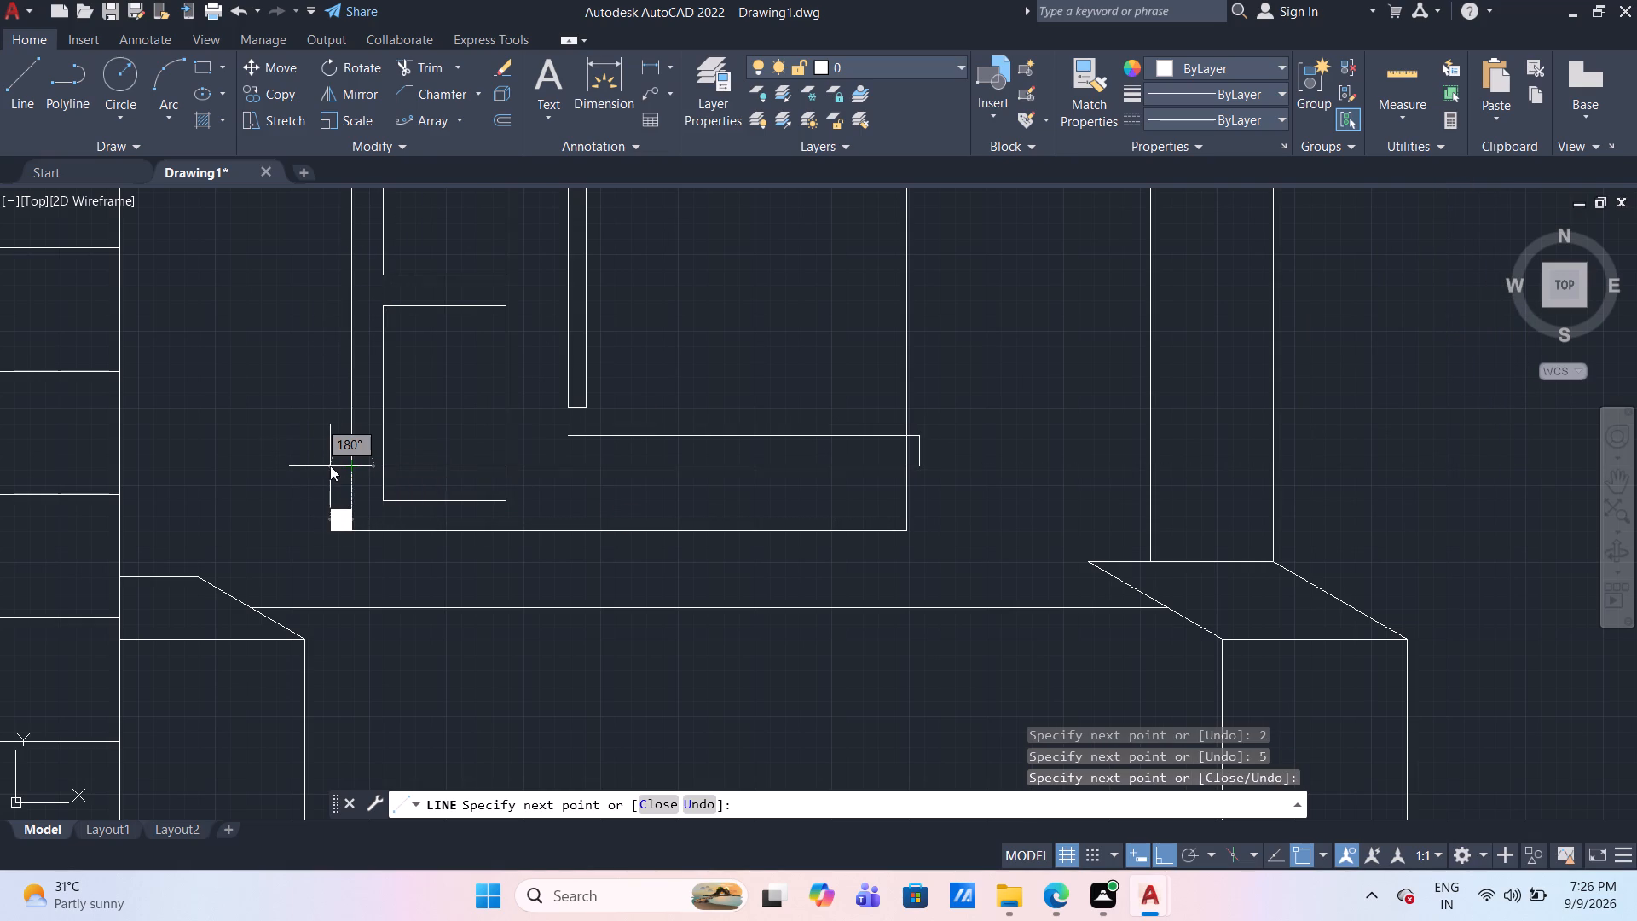
{"action": "key", "text": "Return"}
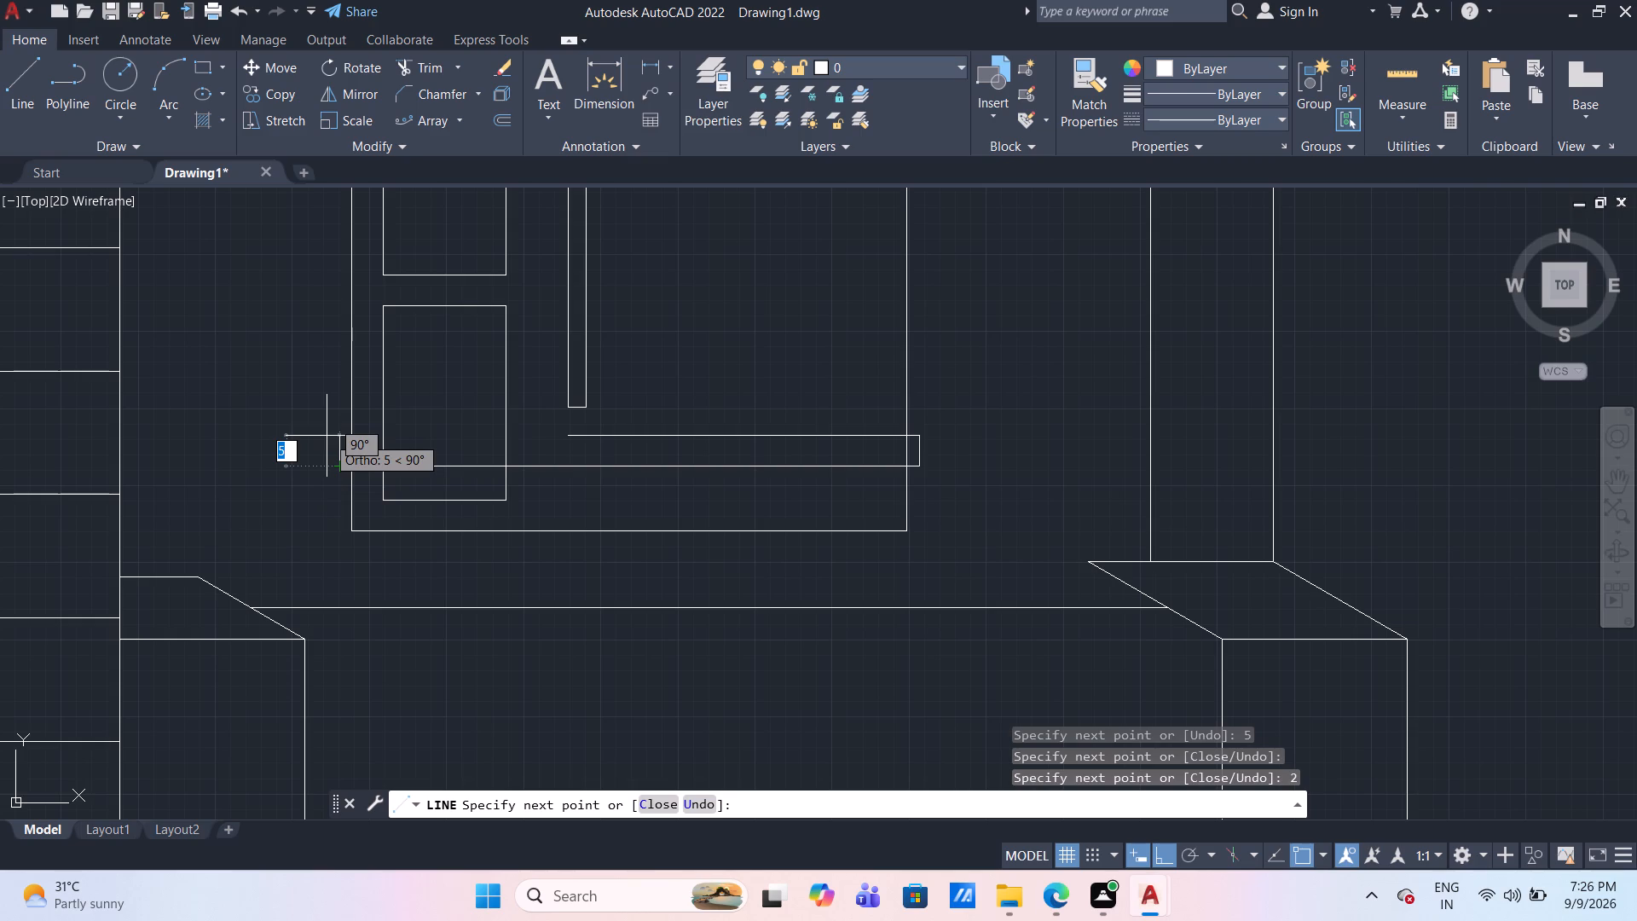
{"action": "key", "text": "4"}
{"action": "key", "text": "Return"}
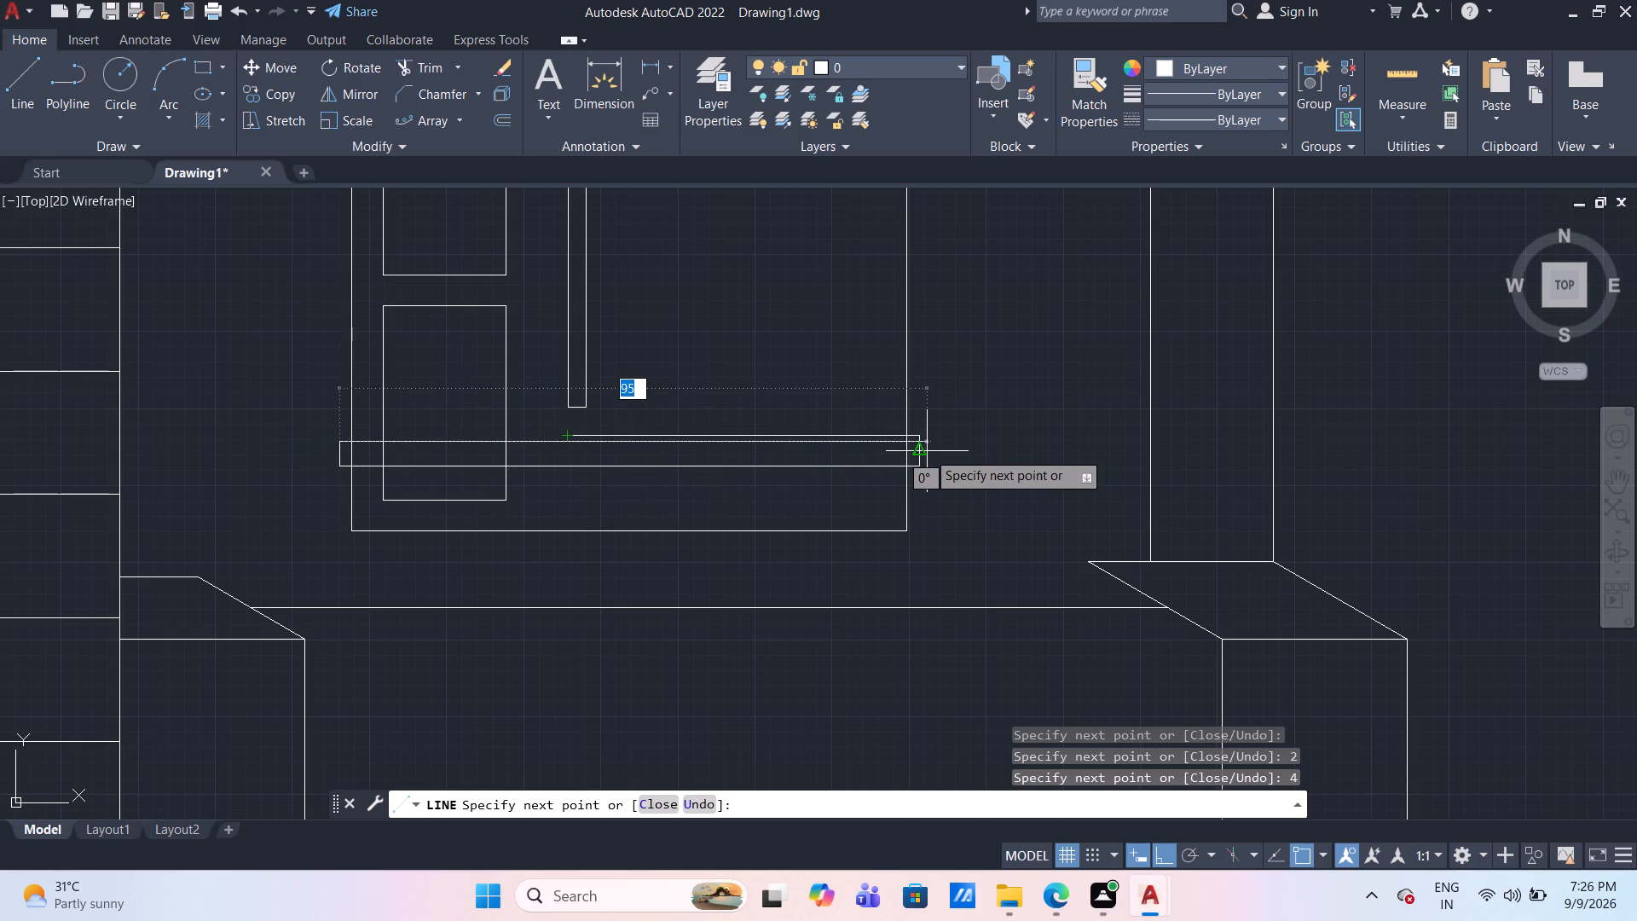
{"action": "scroll", "coordinate": [927, 445], "scroll_direction": "up", "scroll_amount": 3}
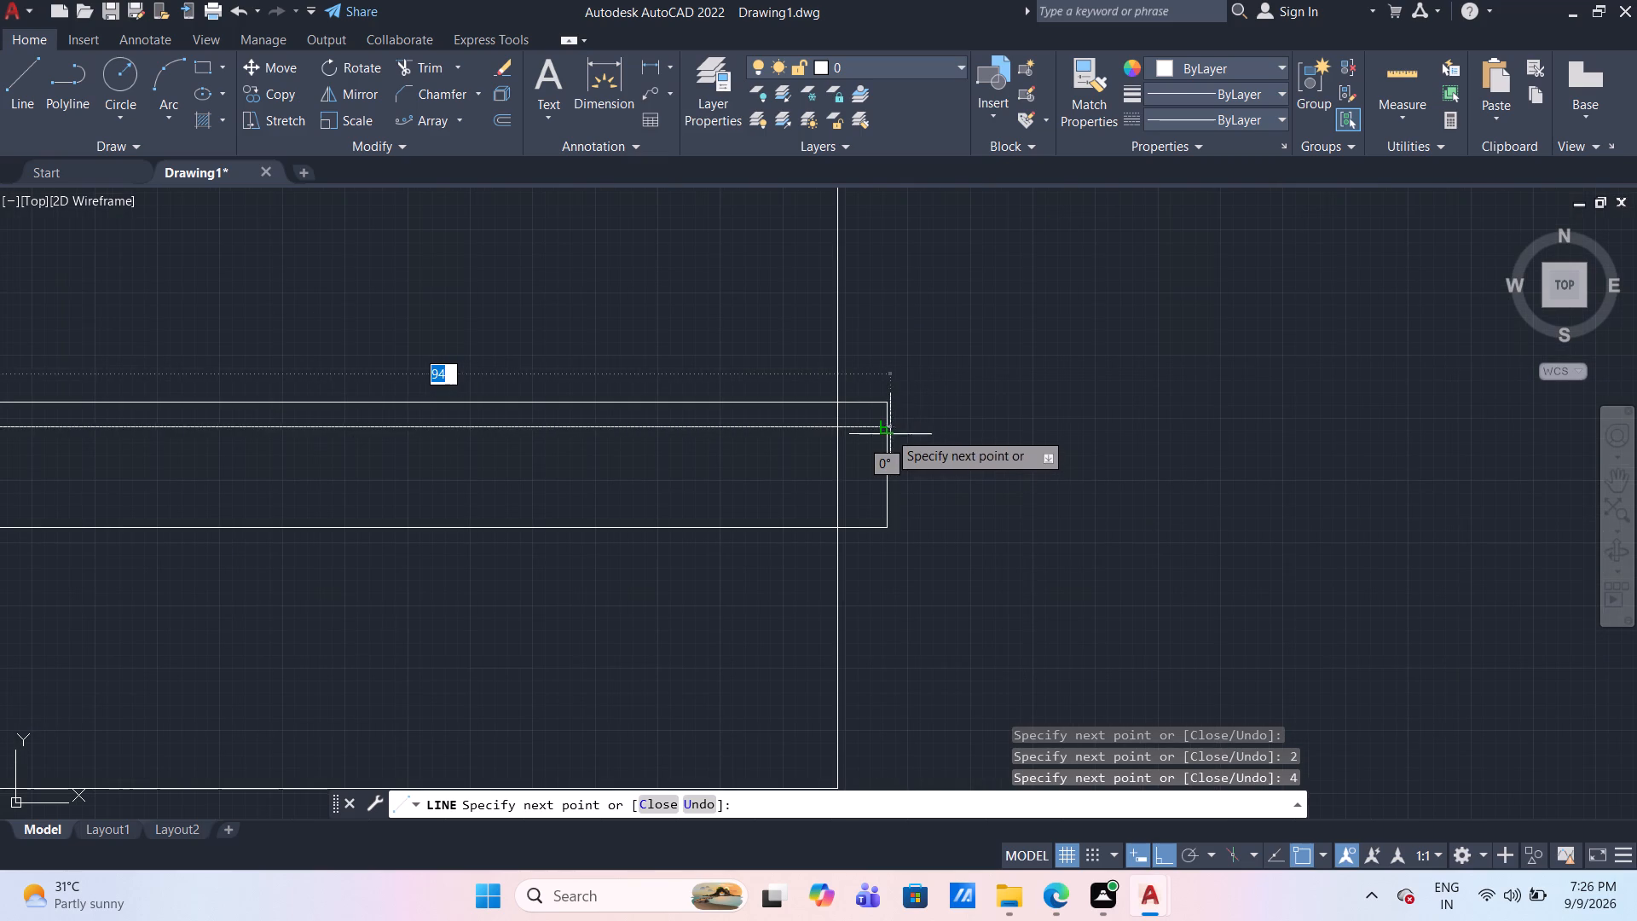
{"action": "left_click", "coordinate": [887, 429]}
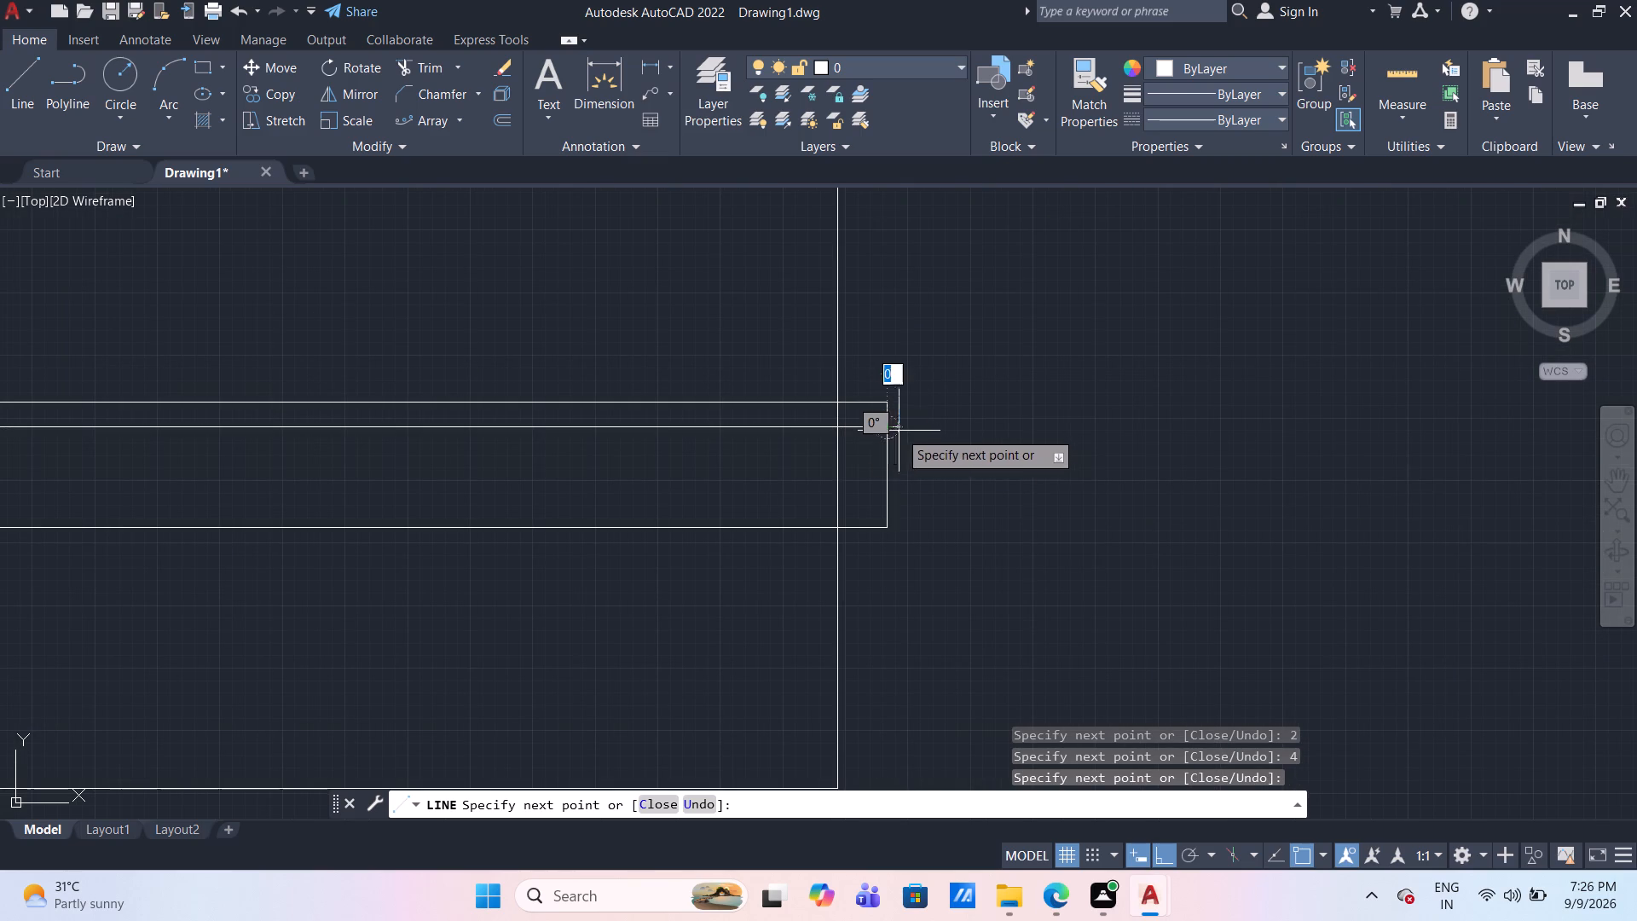
Delete the strip's two closely spaced upper horizontal lines across the door's lower part.
{"action": "key", "text": "Escape"}
{"action": "scroll", "coordinate": [630, 379], "scroll_direction": "down", "scroll_amount": 2}
{"action": "scroll", "coordinate": [398, 379], "scroll_direction": "down", "scroll_amount": 1}
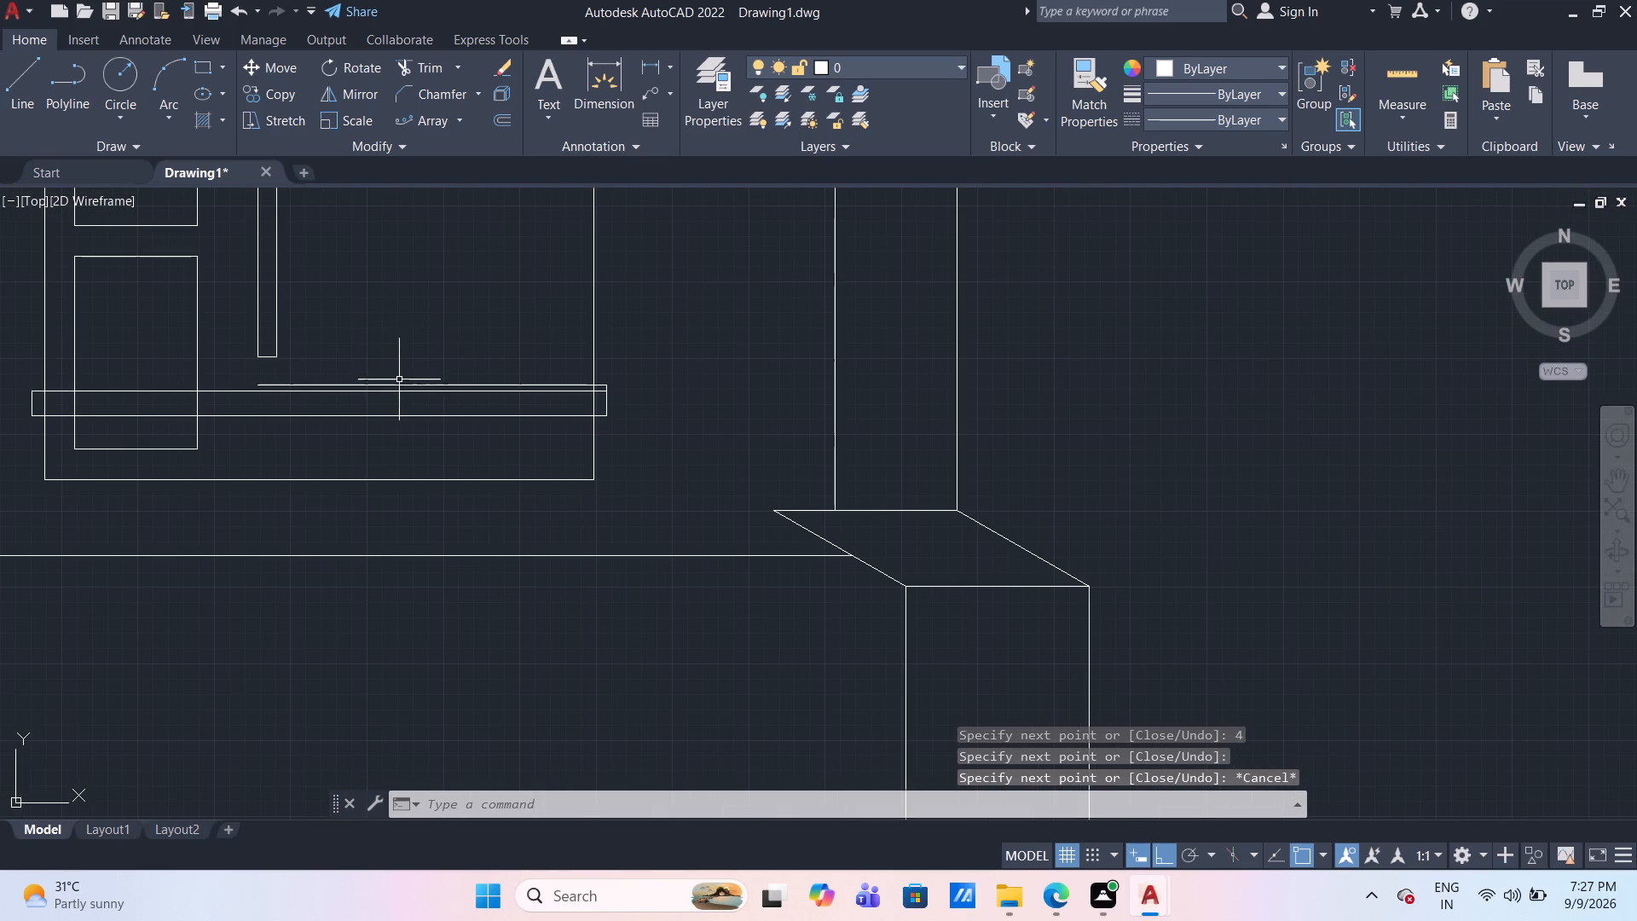
{"action": "scroll", "coordinate": [402, 386], "scroll_direction": "down", "scroll_amount": 3}
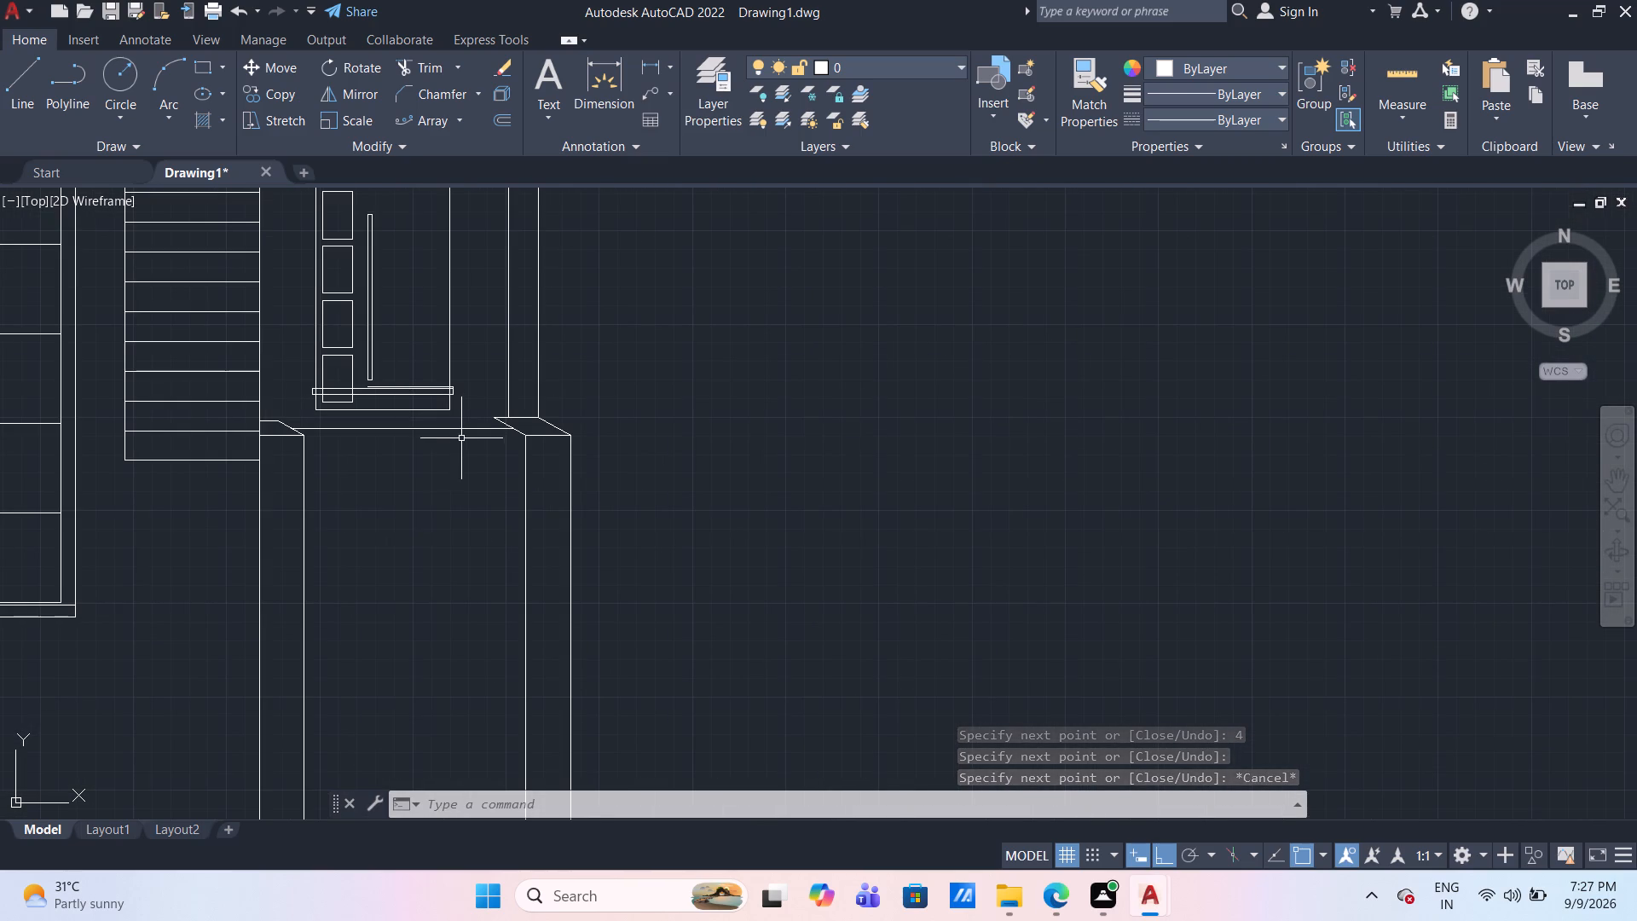
{"action": "scroll", "coordinate": [350, 378], "scroll_direction": "up", "scroll_amount": 3}
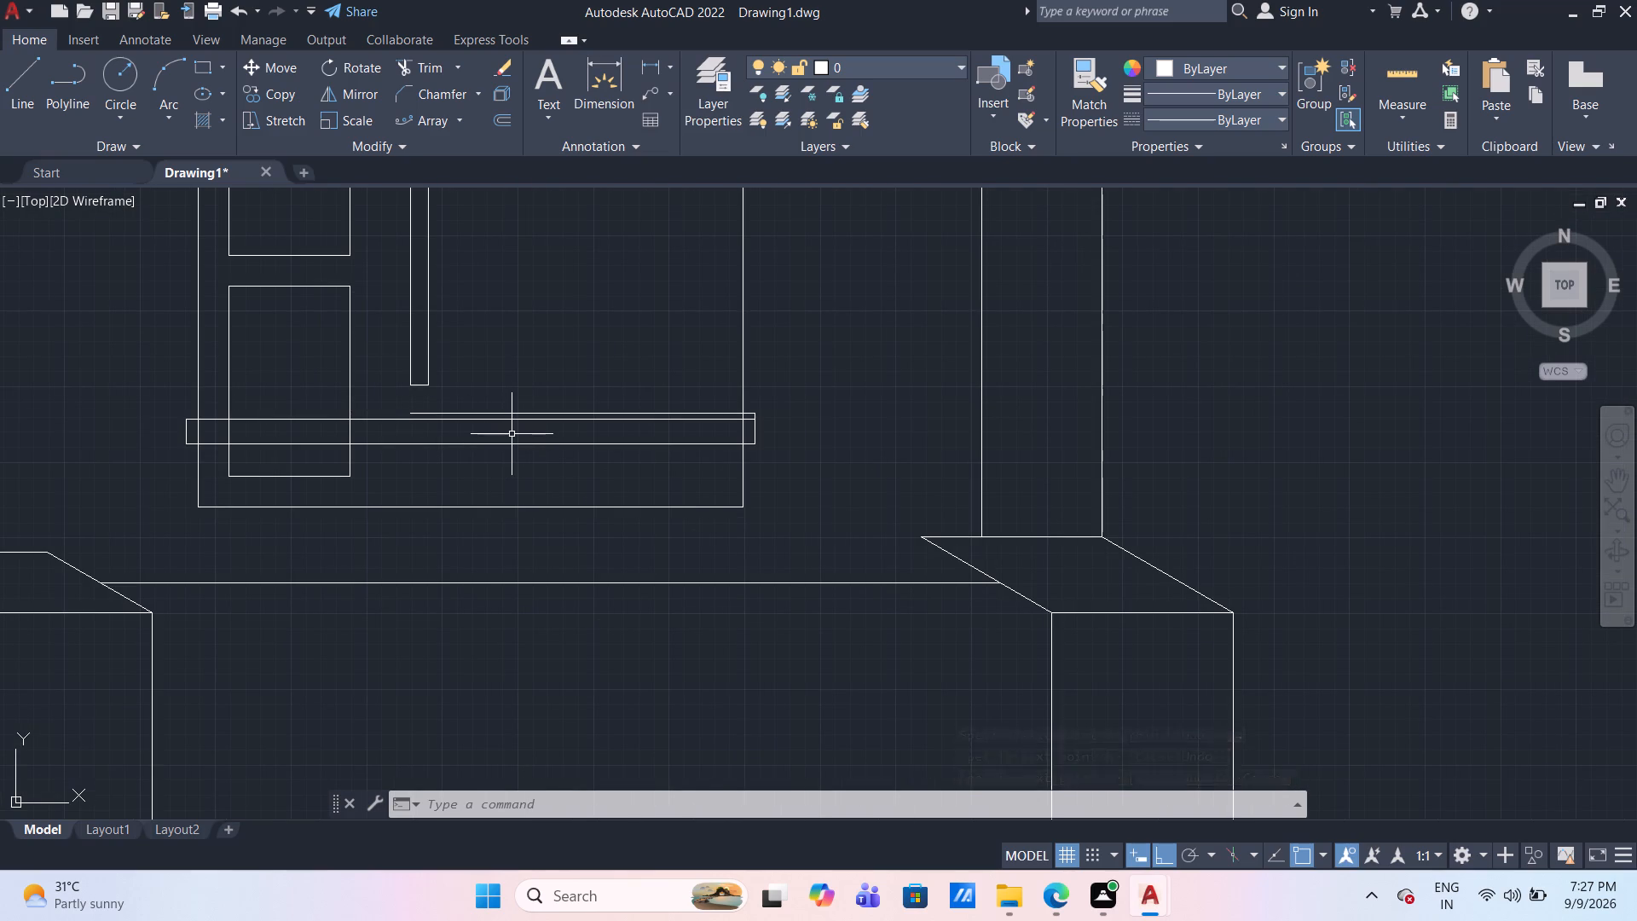
{"action": "left_click", "coordinate": [512, 431]}
{"action": "left_click", "coordinate": [503, 407]}
{"action": "key", "text": "Delete"}
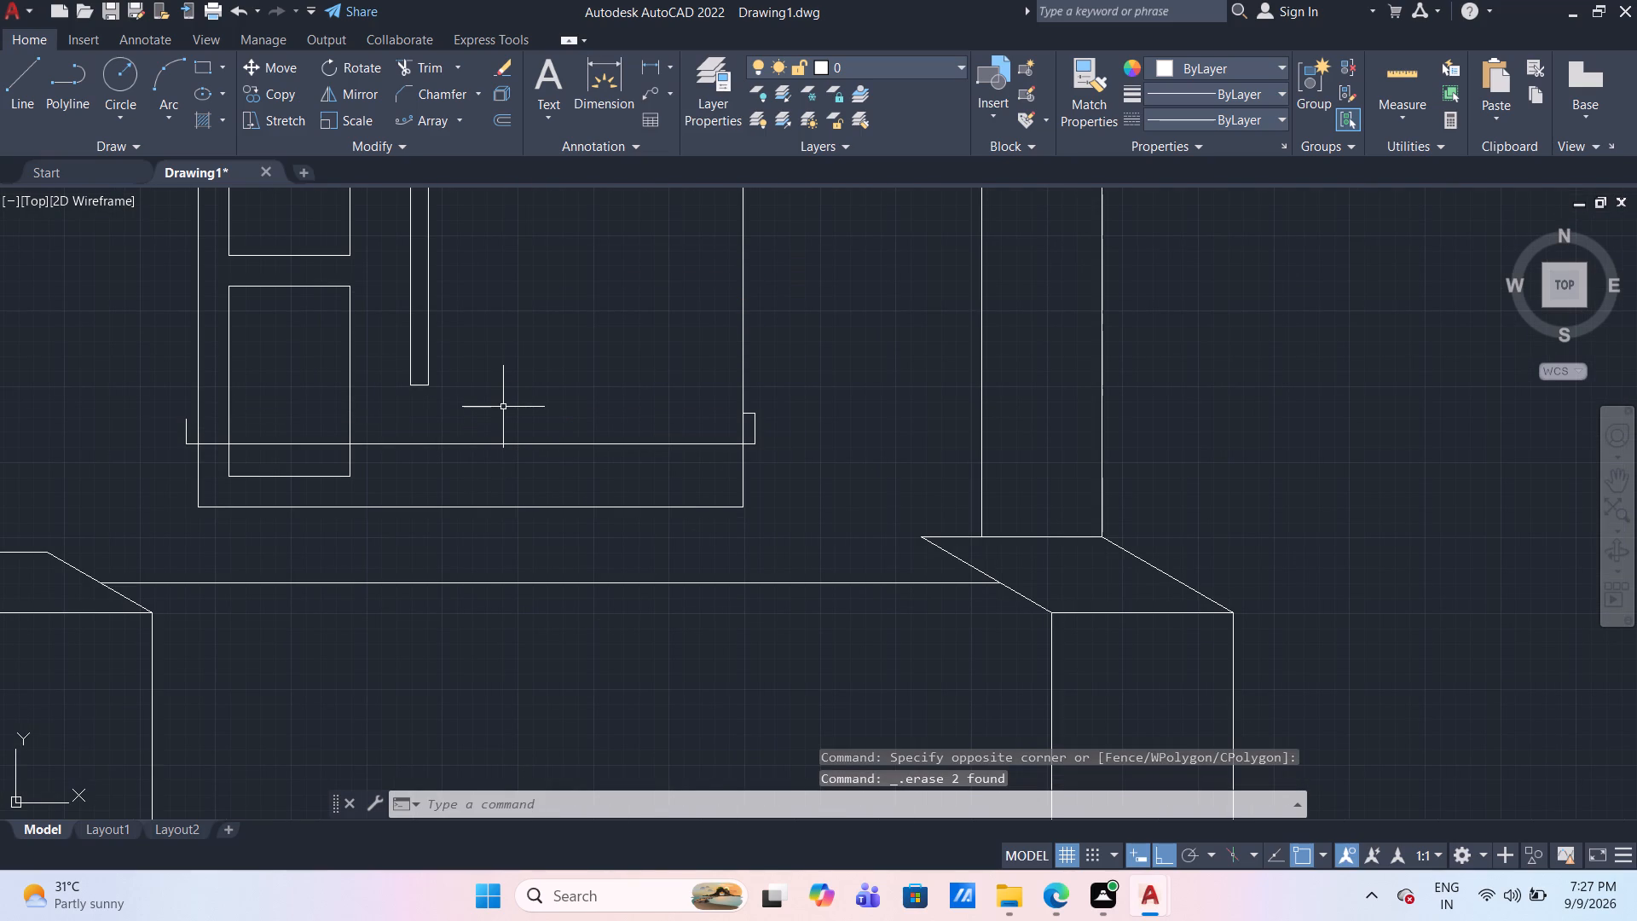
Offset the strip's bottom line upward by 4 to form a new top line.
{"action": "key", "text": "o"}
{"action": "key", "text": "Return"}
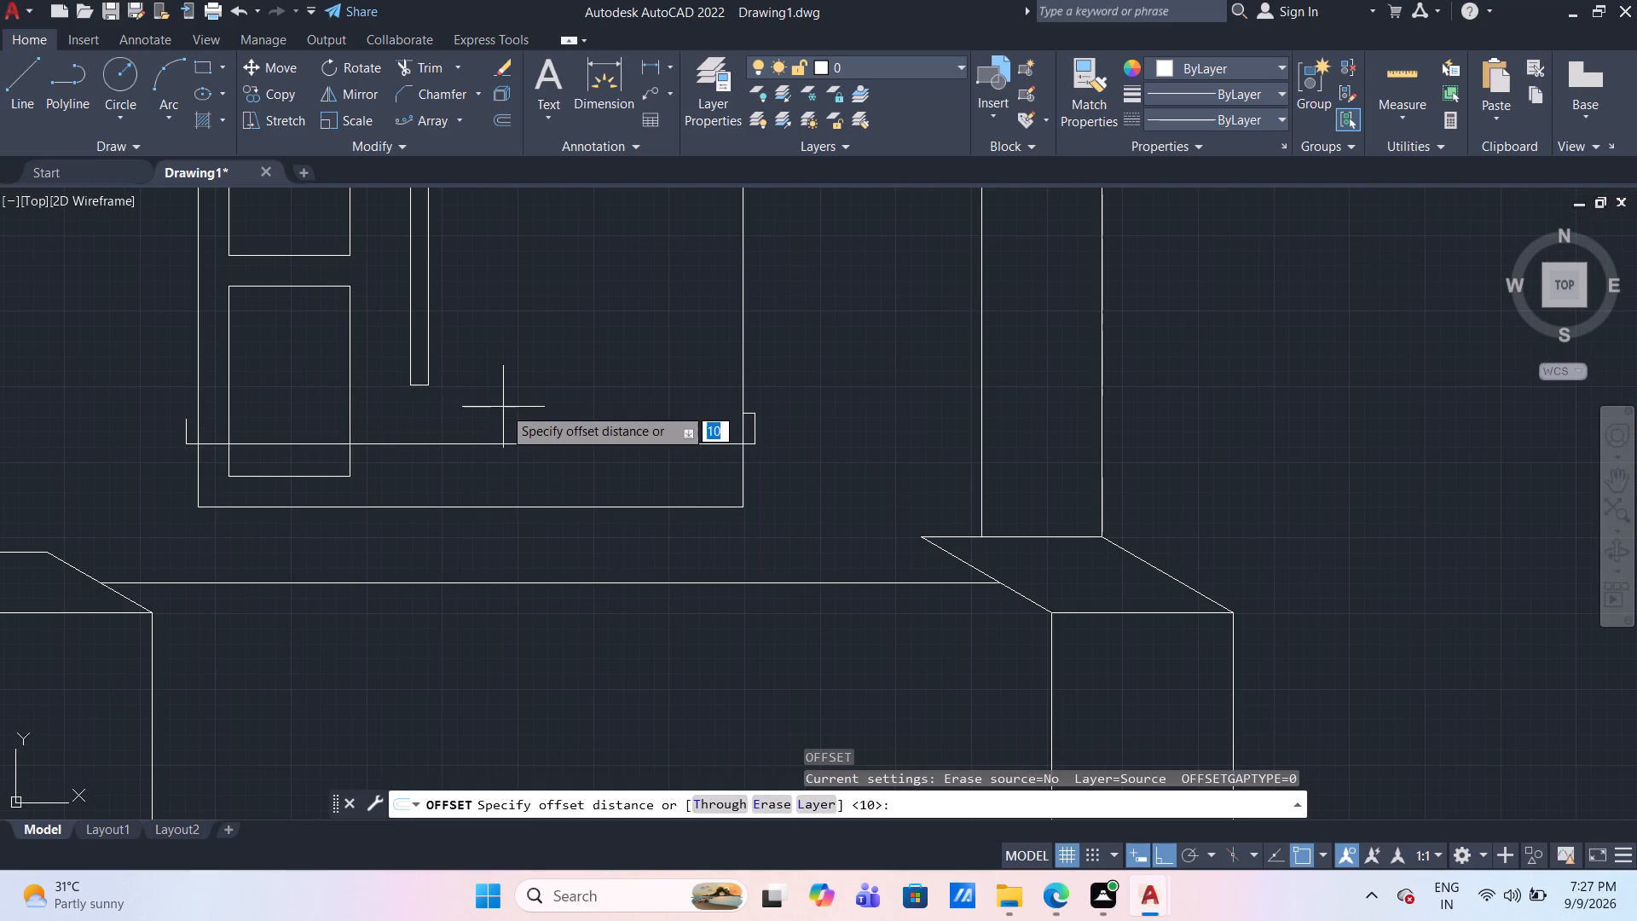
{"action": "key", "text": "4"}
{"action": "key", "text": "Return"}
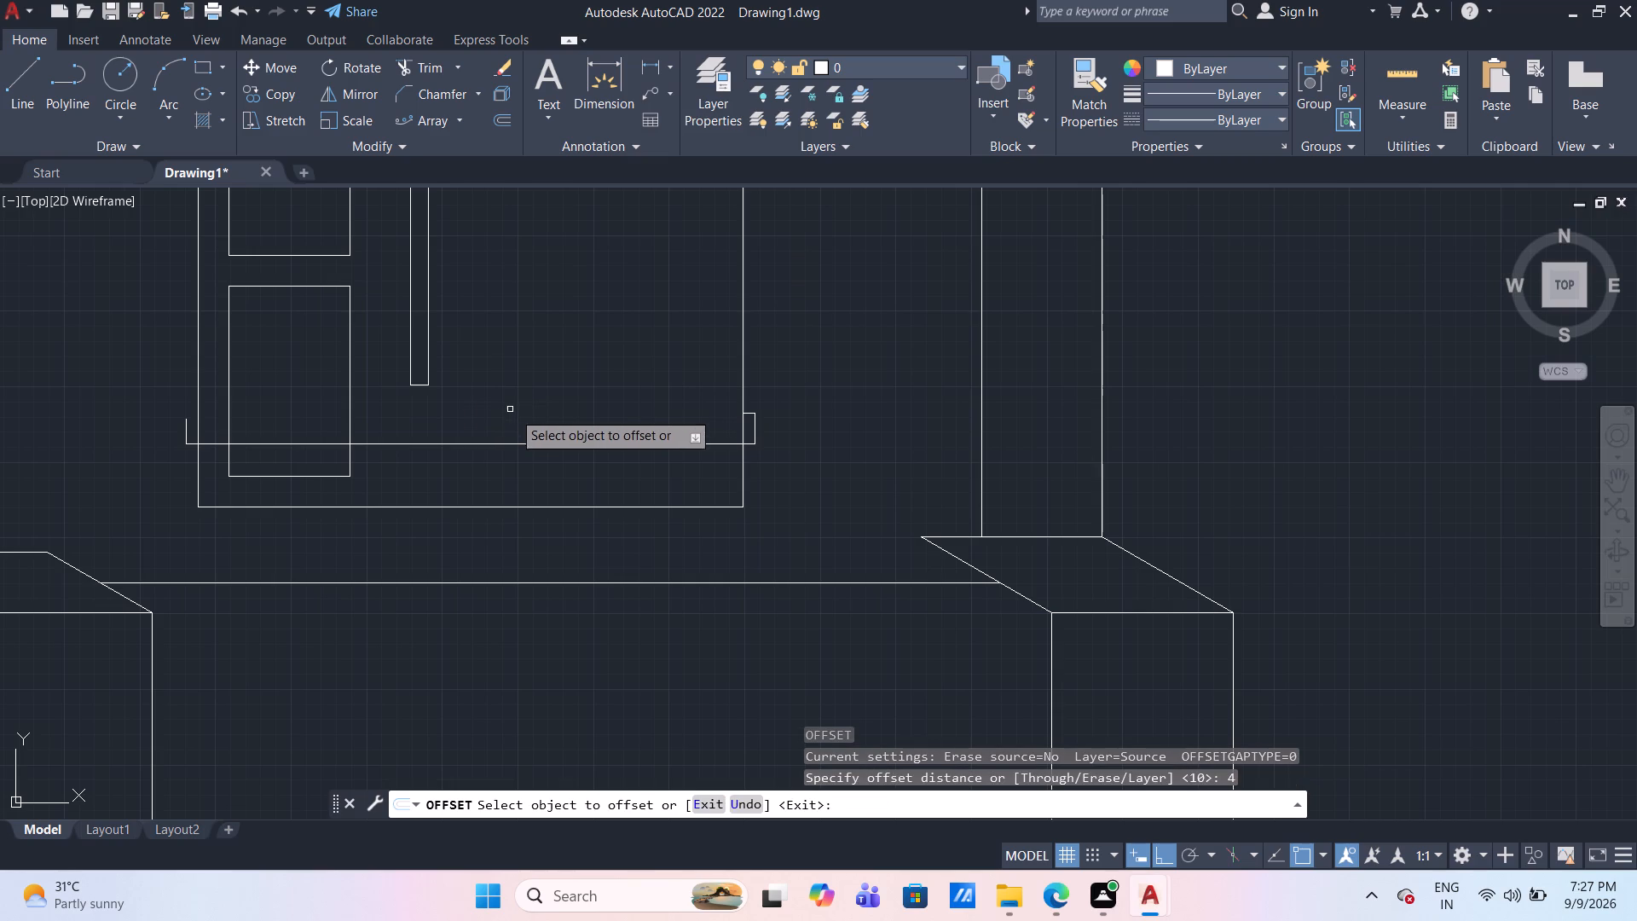
{"action": "left_click", "coordinate": [530, 443]}
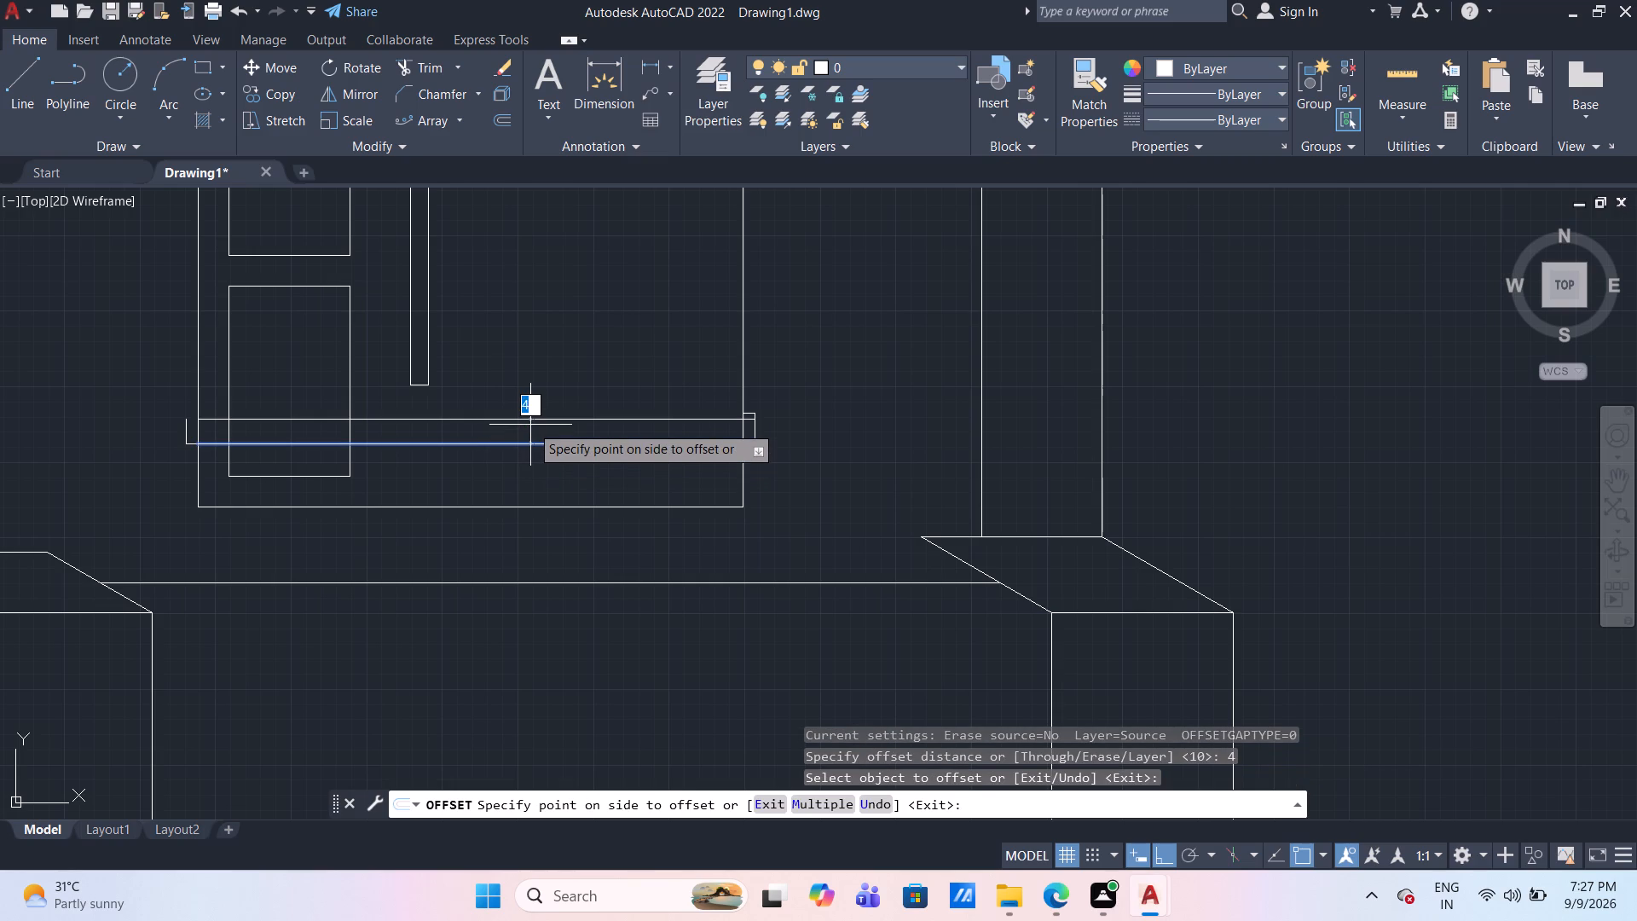
{"action": "left_click", "coordinate": [530, 425]}
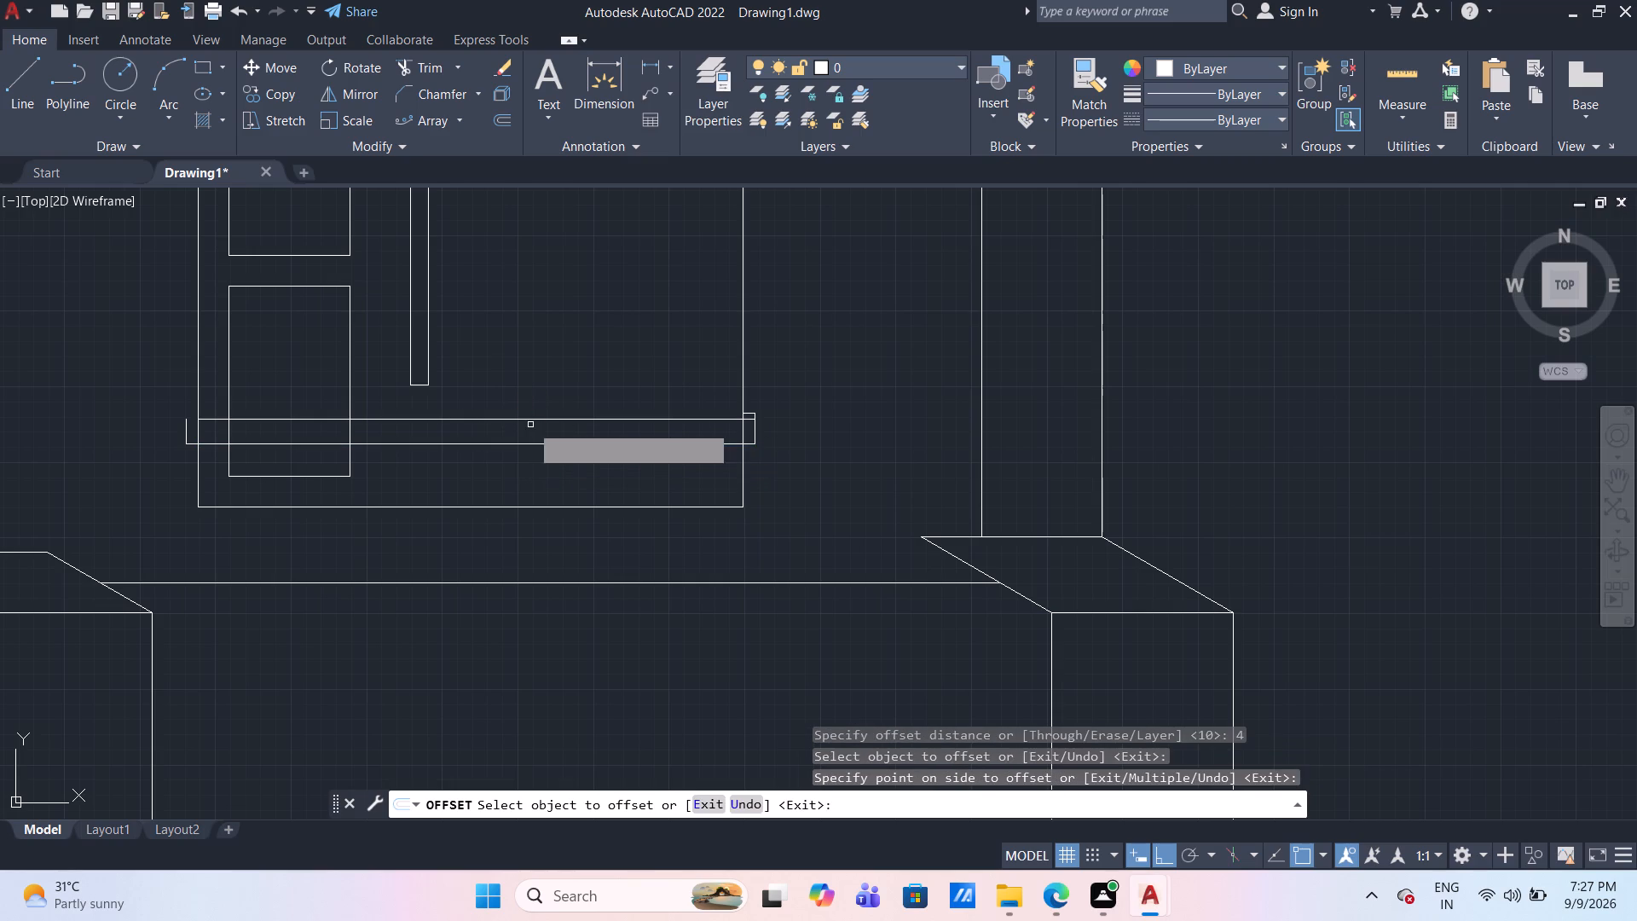
Extend the strip's new top line left to the short vertical line at the strip's left end.
{"action": "scroll", "coordinate": [552, 485], "scroll_direction": "down", "scroll_amount": 3}
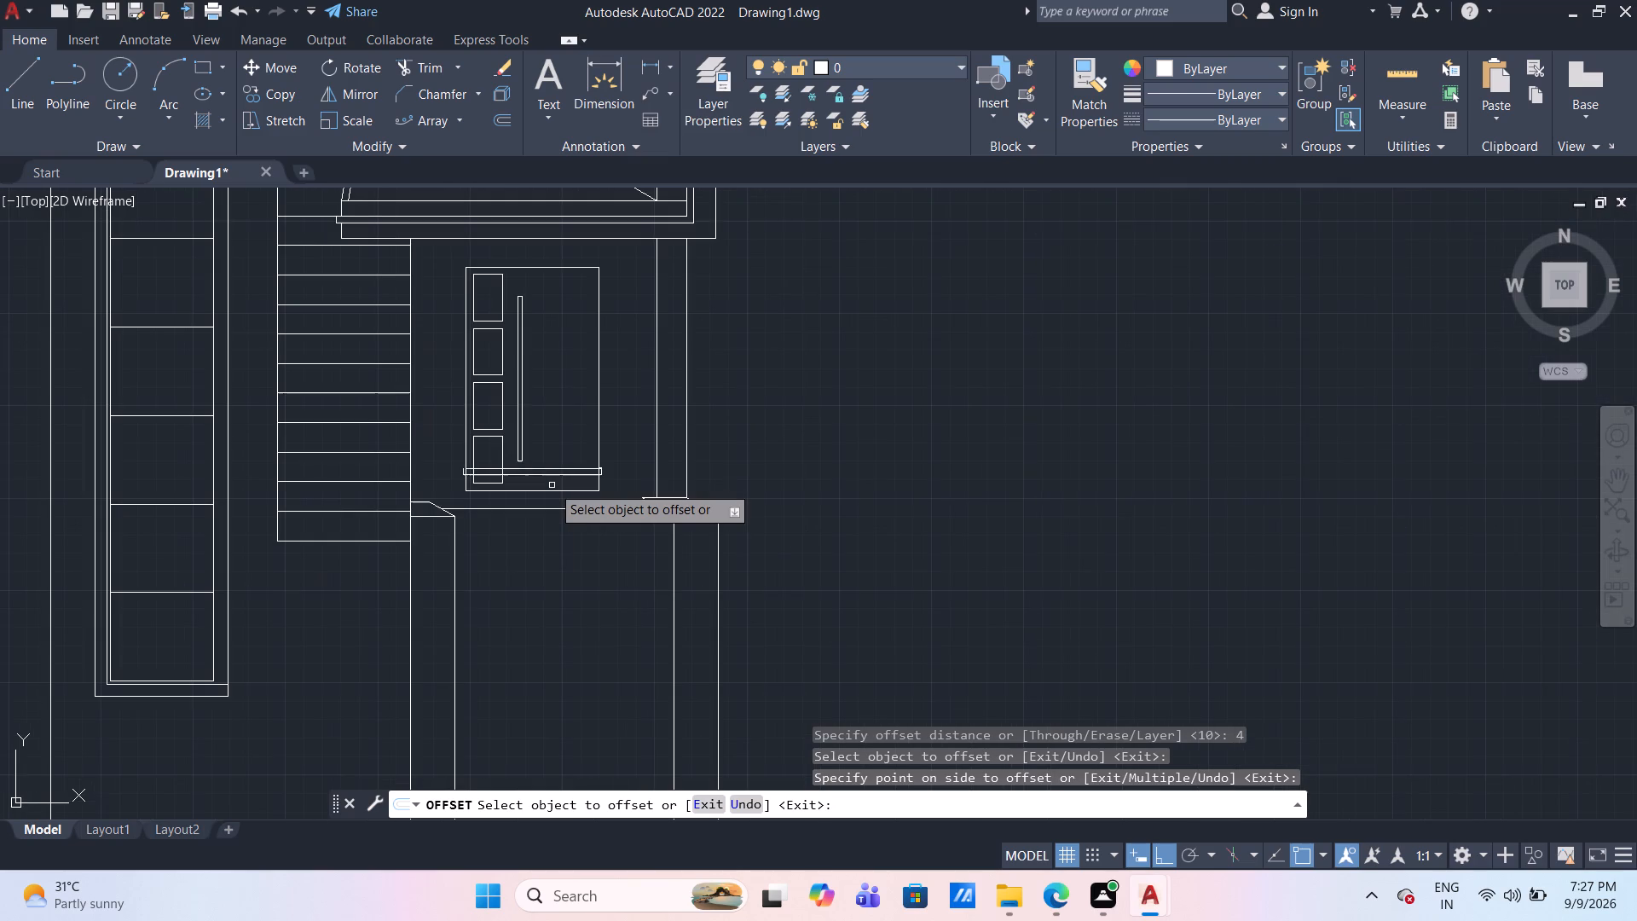
{"action": "scroll", "coordinate": [552, 485], "scroll_direction": "down", "scroll_amount": 1}
{"action": "scroll", "coordinate": [500, 466], "scroll_direction": "up", "scroll_amount": 3}
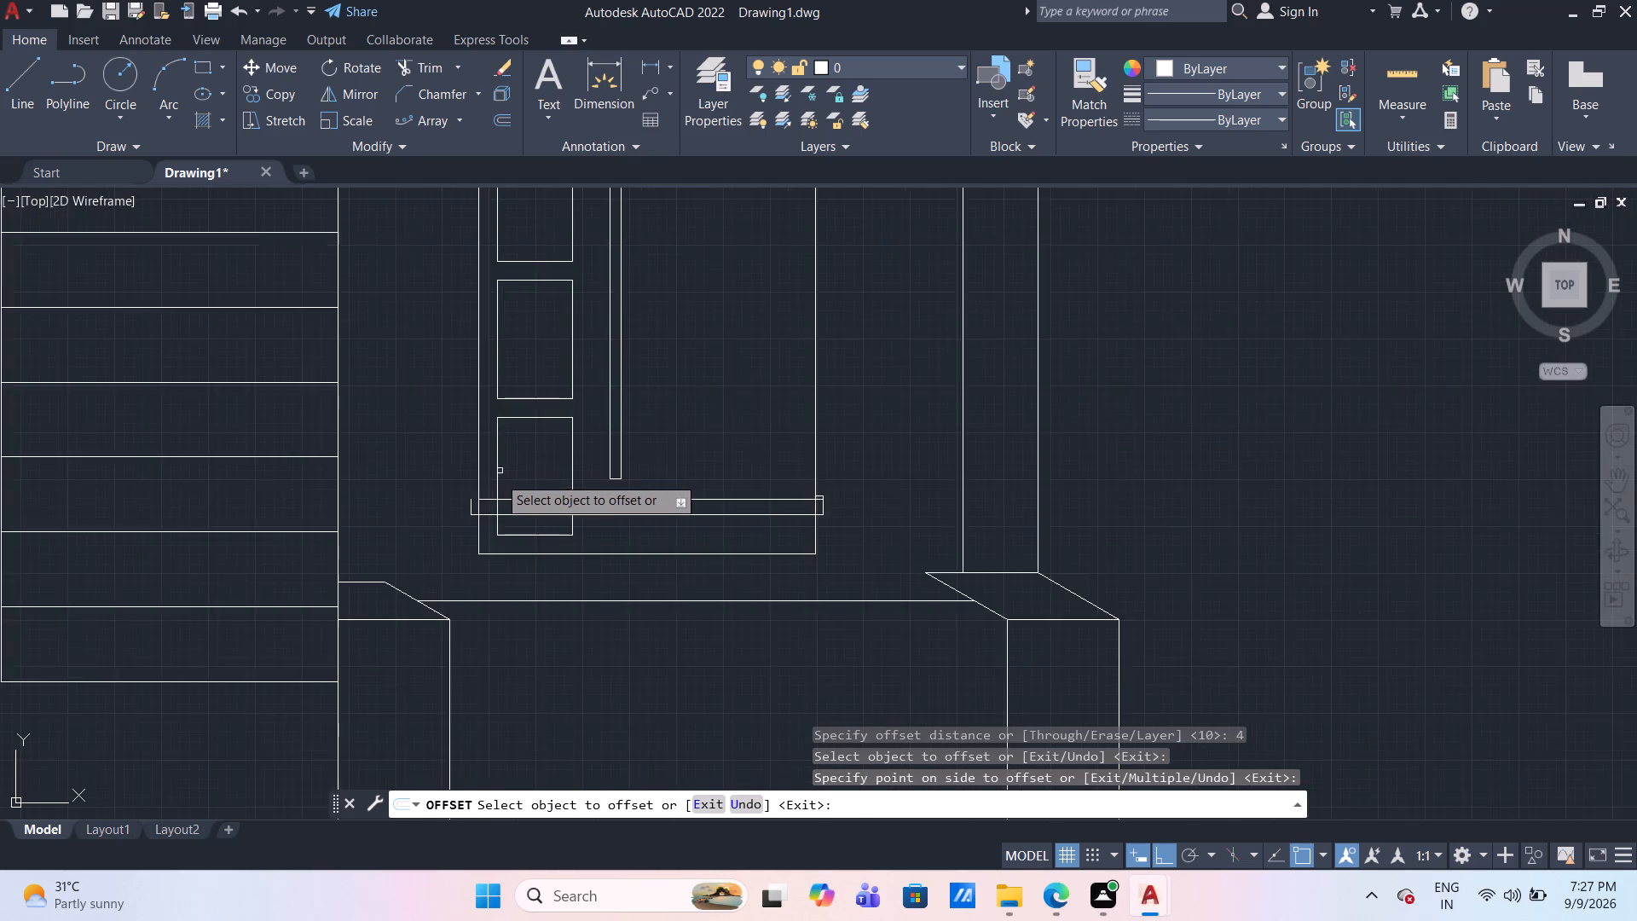
{"action": "scroll", "coordinate": [498, 476], "scroll_direction": "up", "scroll_amount": 2}
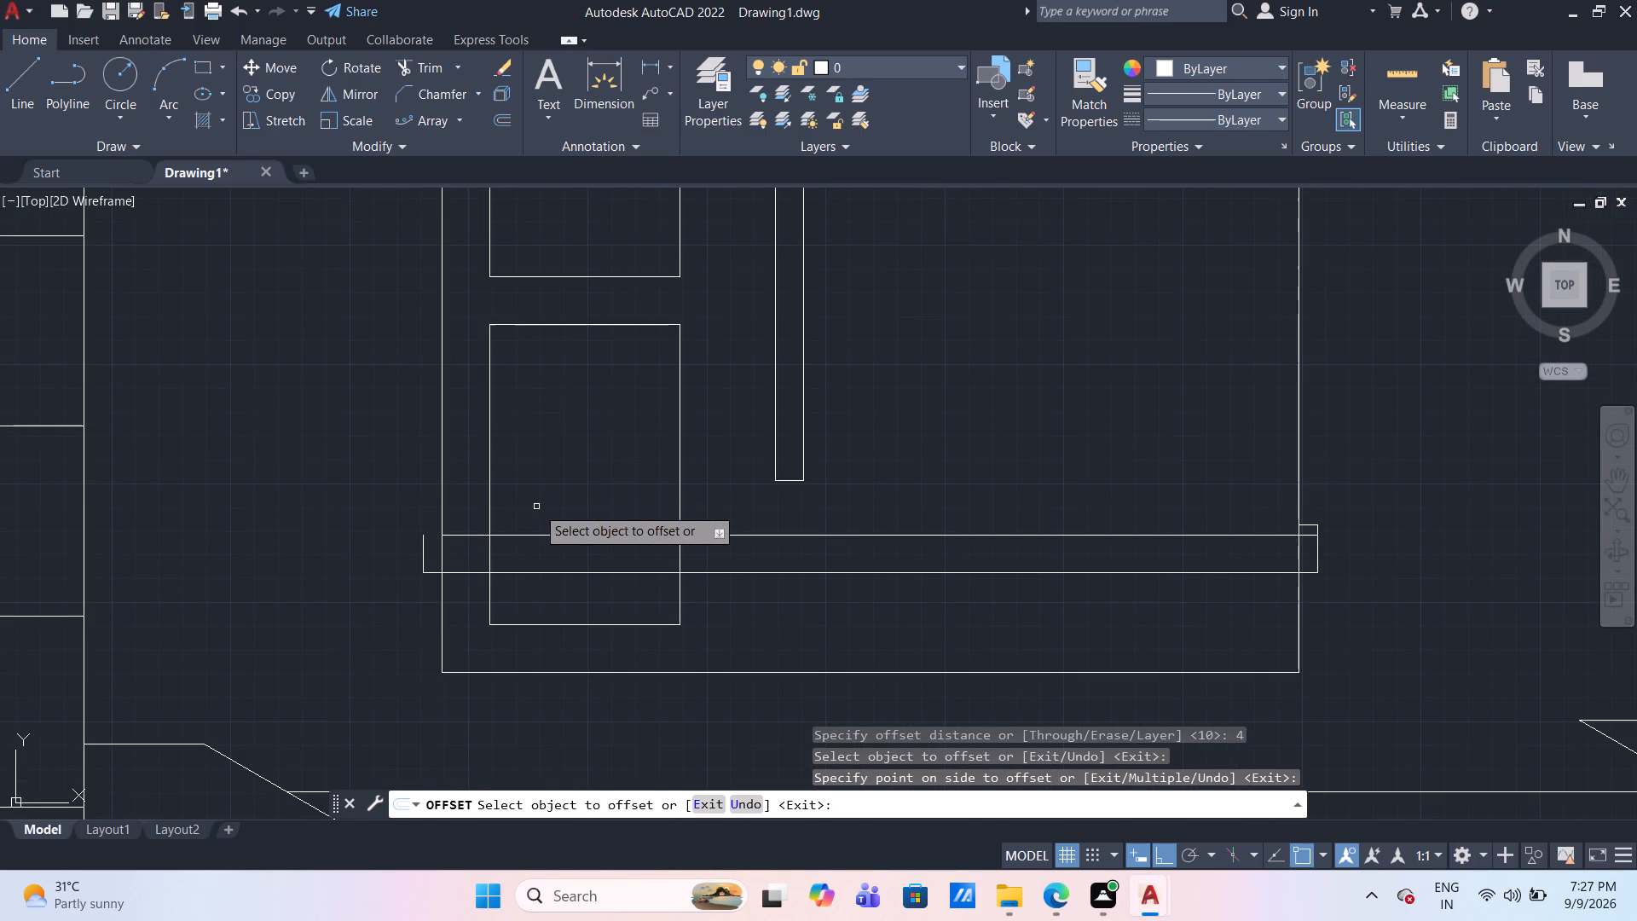
{"action": "type", "text": "EX"}
{"action": "key", "text": "Return"}
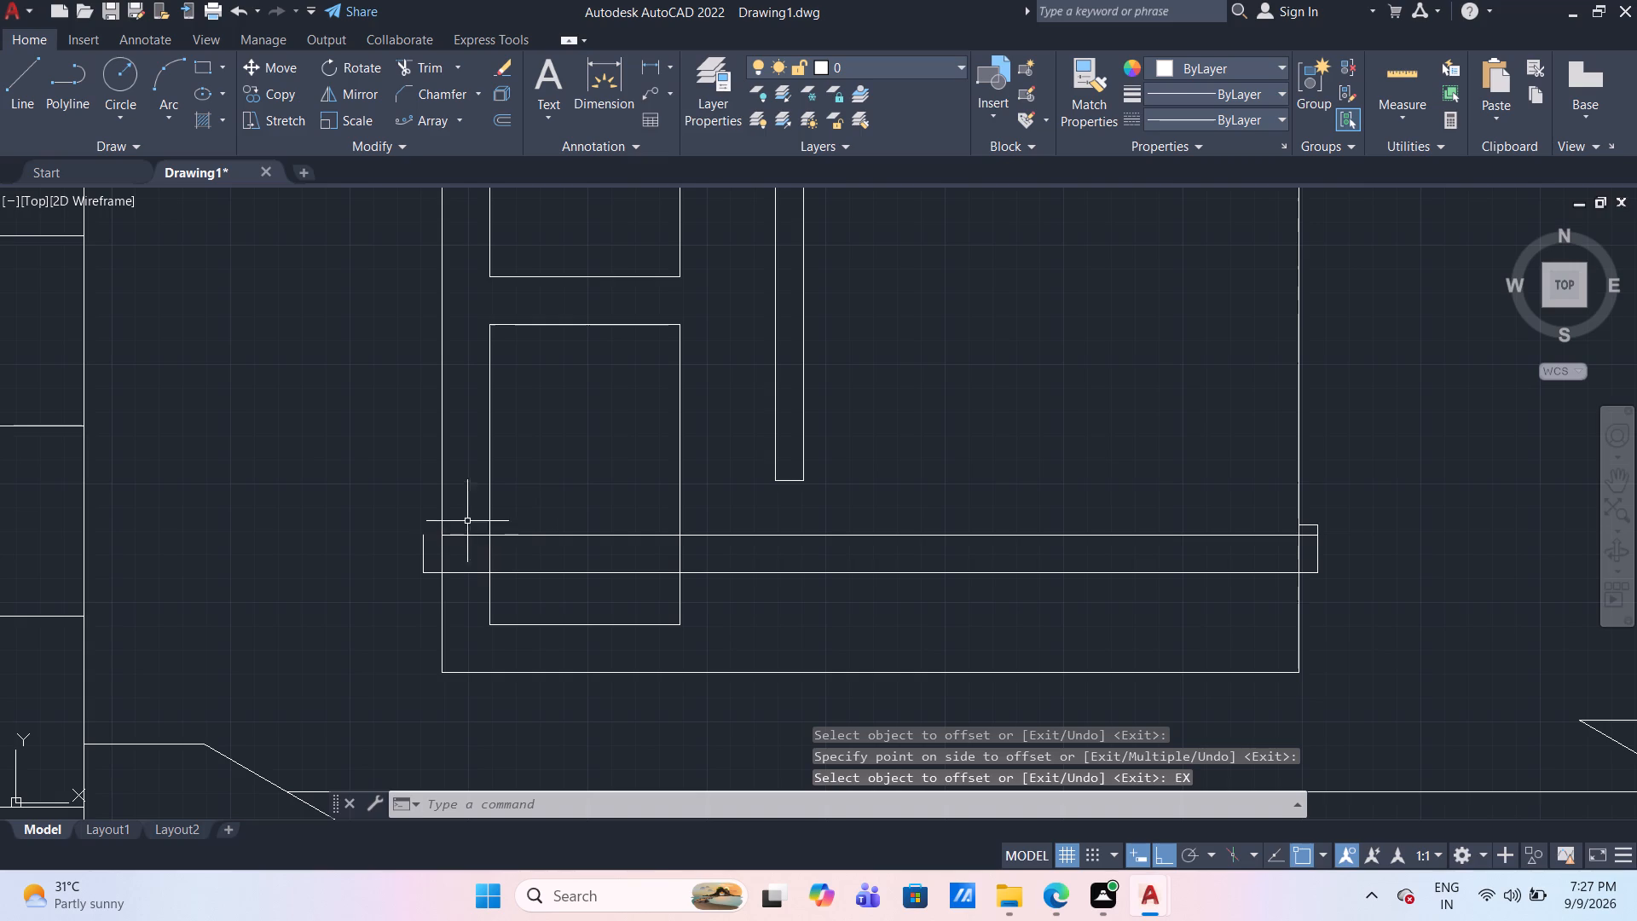
{"action": "type", "text": "EX"}
{"action": "key", "text": "Return"}
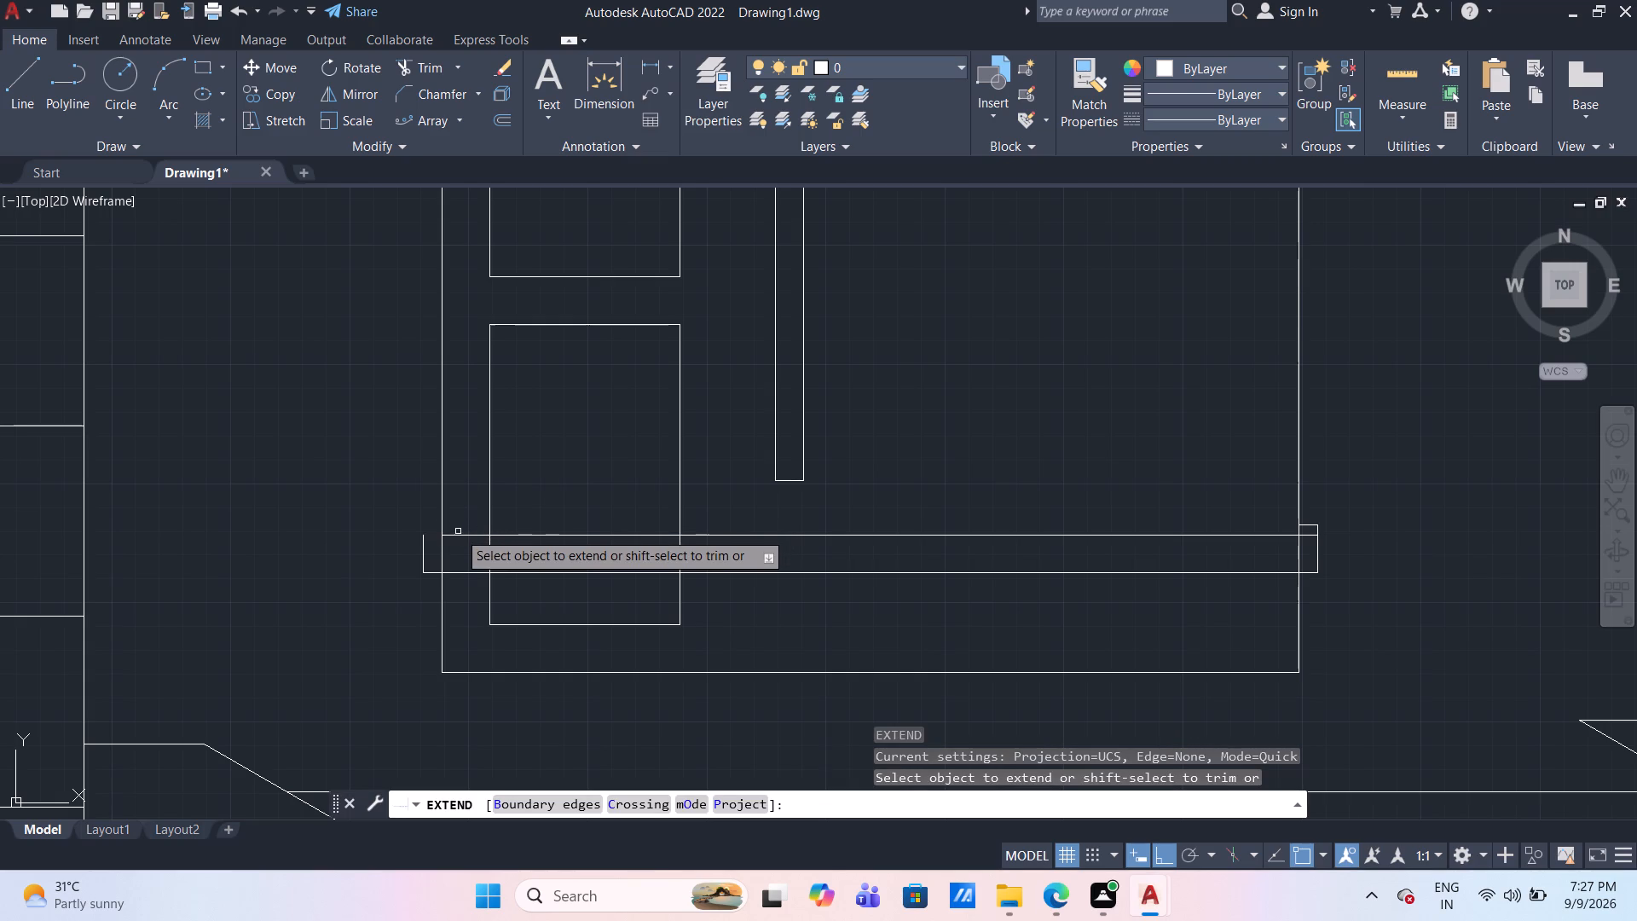
{"action": "left_click", "coordinate": [458, 536]}
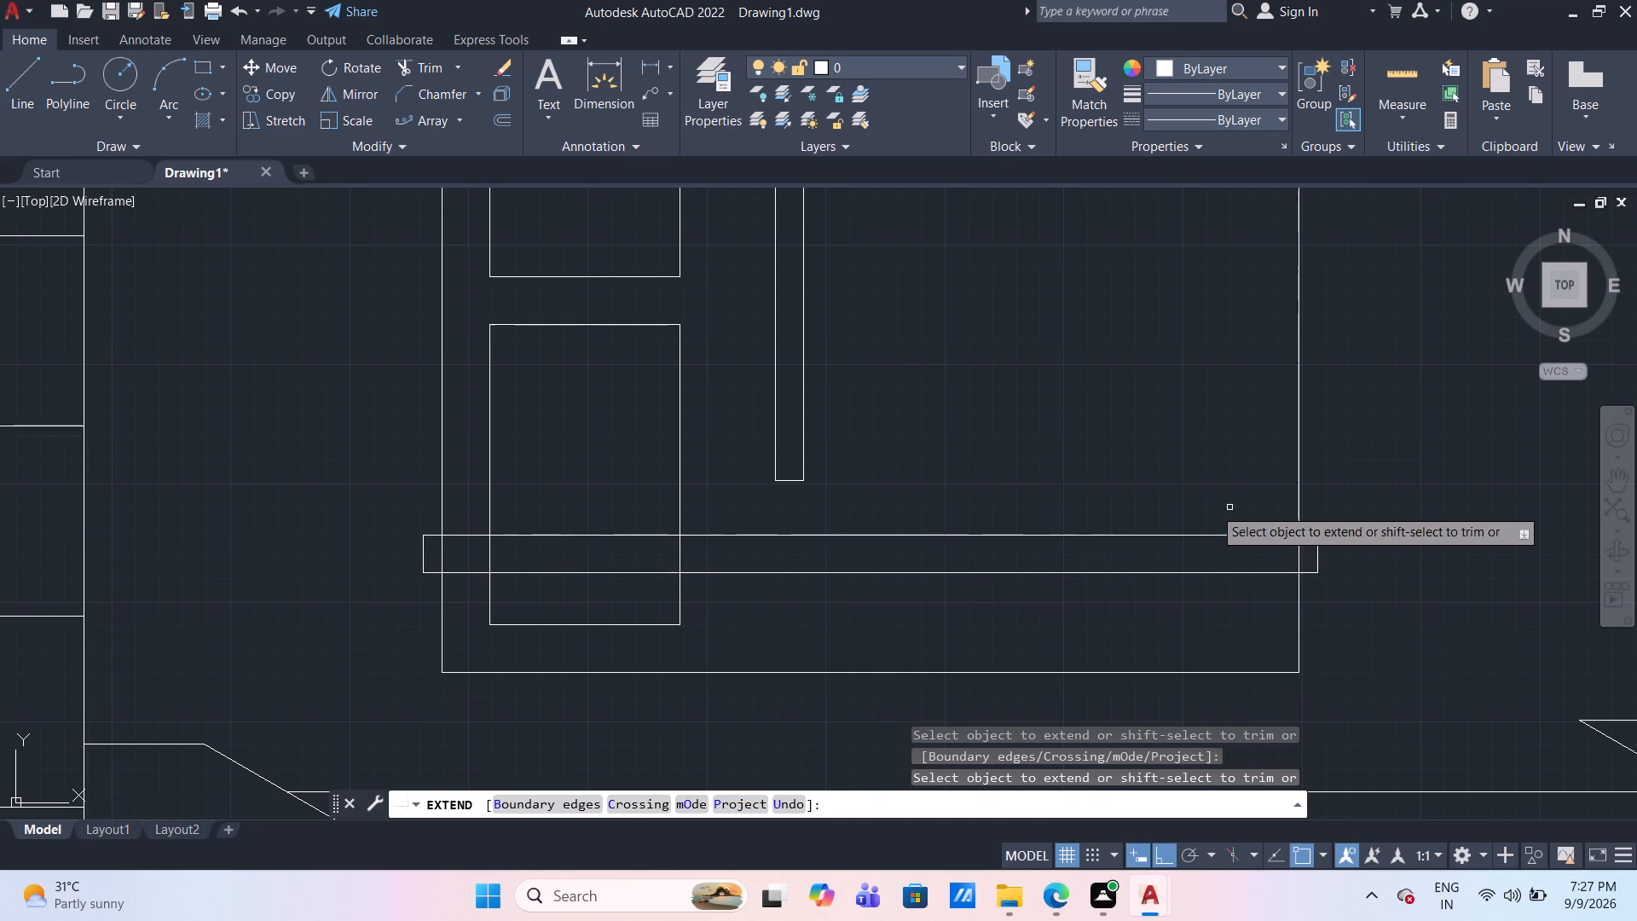
{"action": "key", "text": "Escape"}
Delete the strip's right vertical end line and the short horizontal stub at its top.
{"action": "scroll", "coordinate": [1378, 523], "scroll_direction": "up", "scroll_amount": 2}
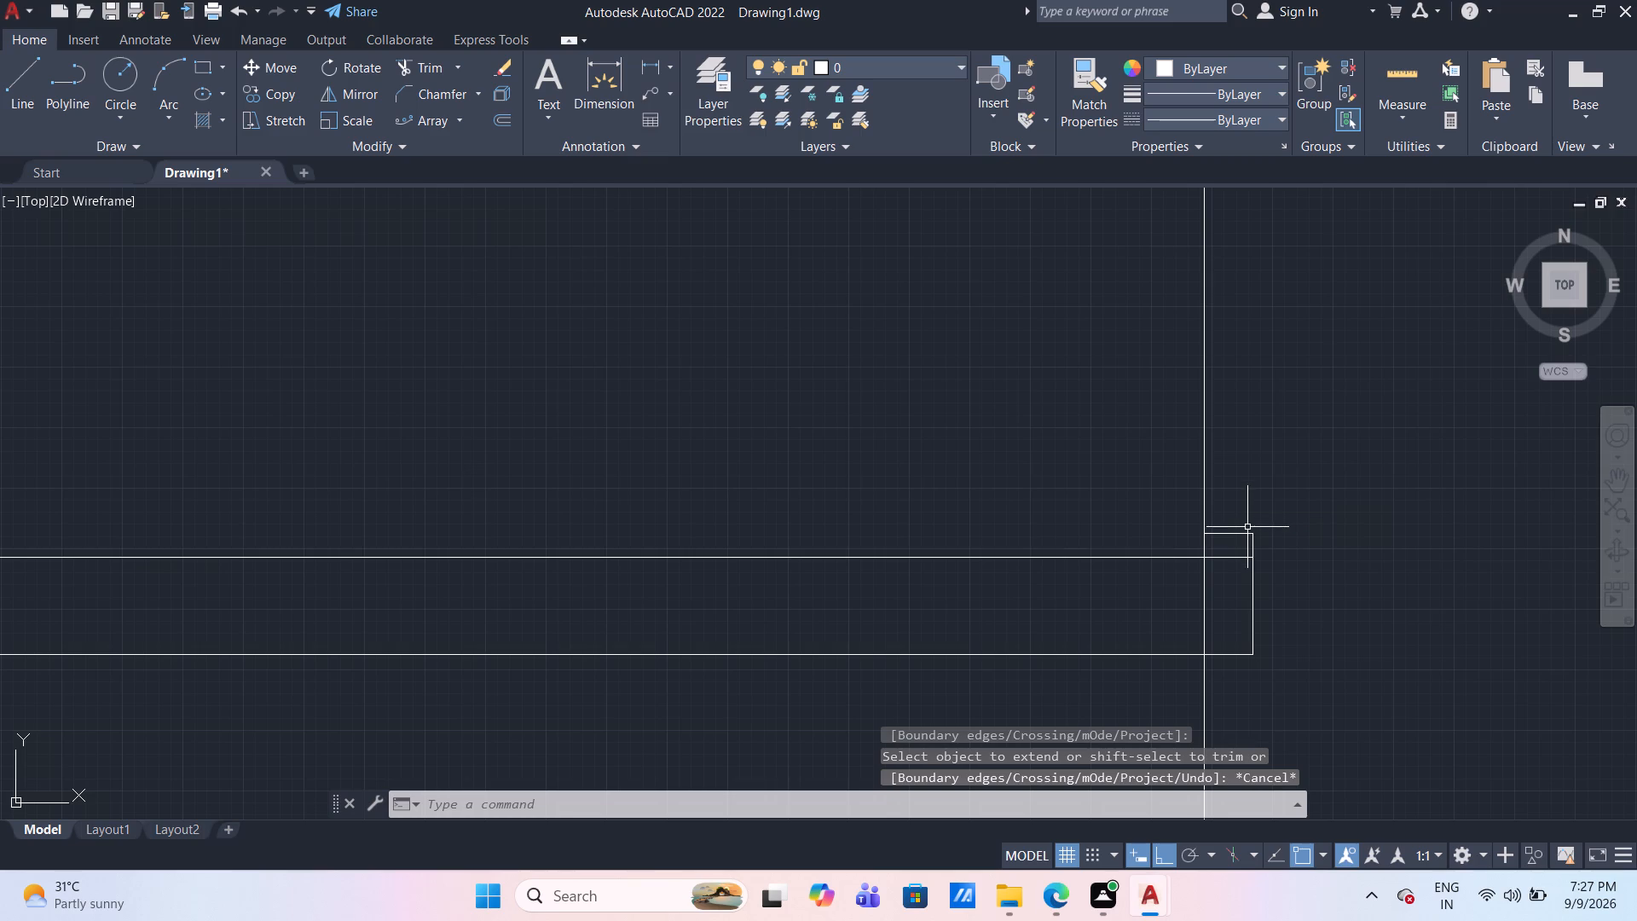
{"action": "left_click", "coordinate": [1251, 531]}
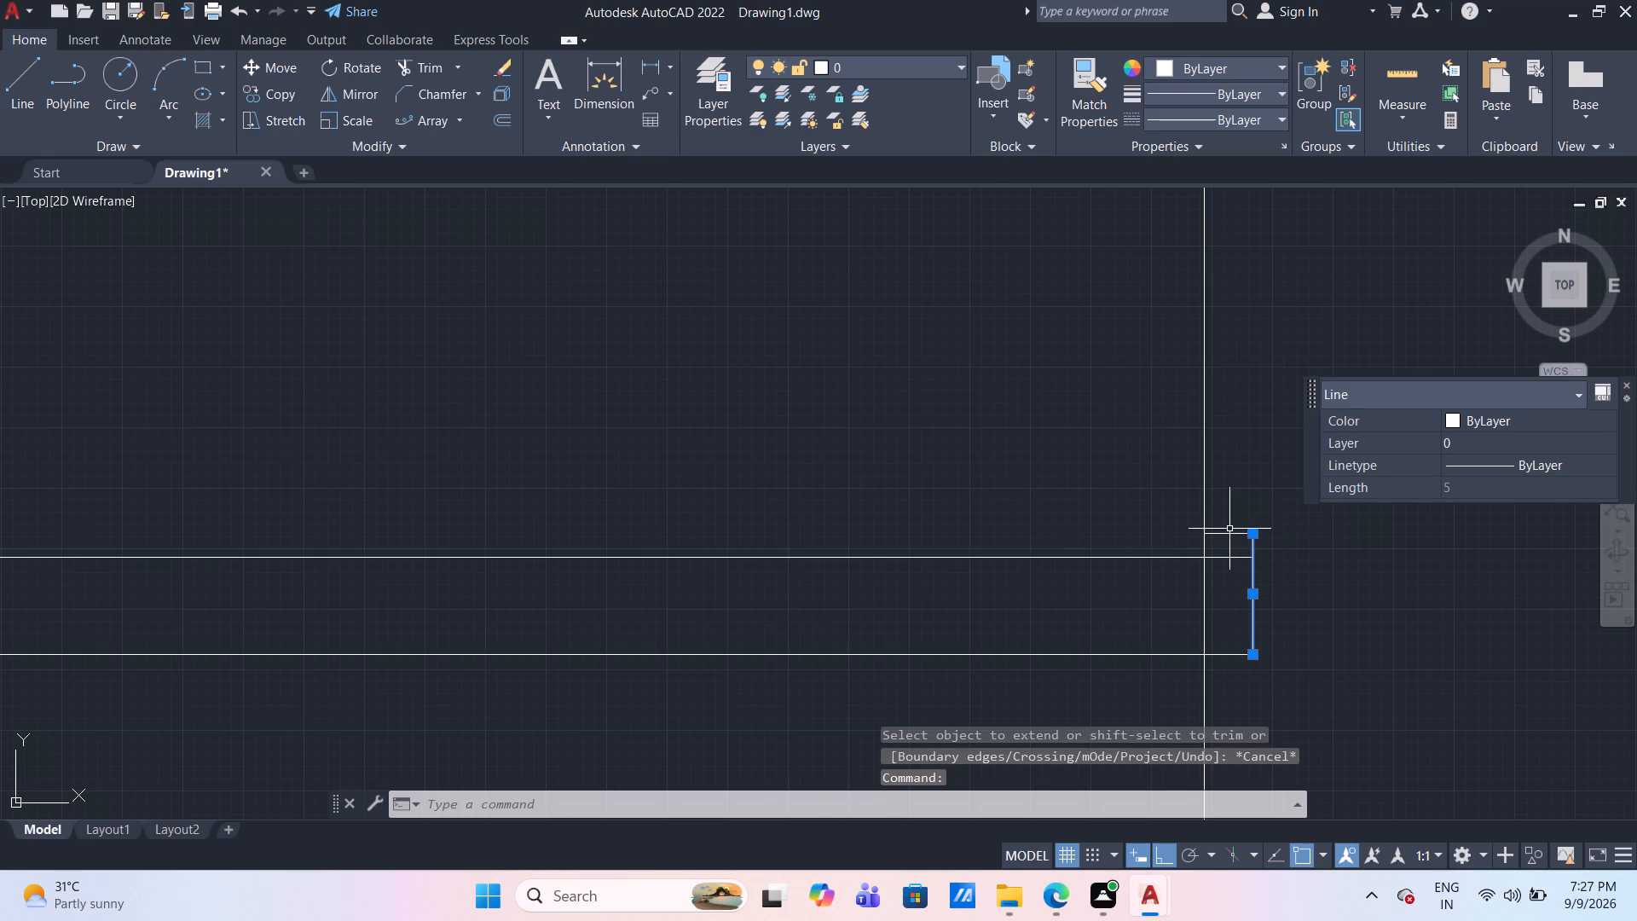
{"action": "left_click", "coordinate": [1229, 529]}
{"action": "left_click", "coordinate": [1234, 532]}
{"action": "left_click", "coordinate": [1235, 534]}
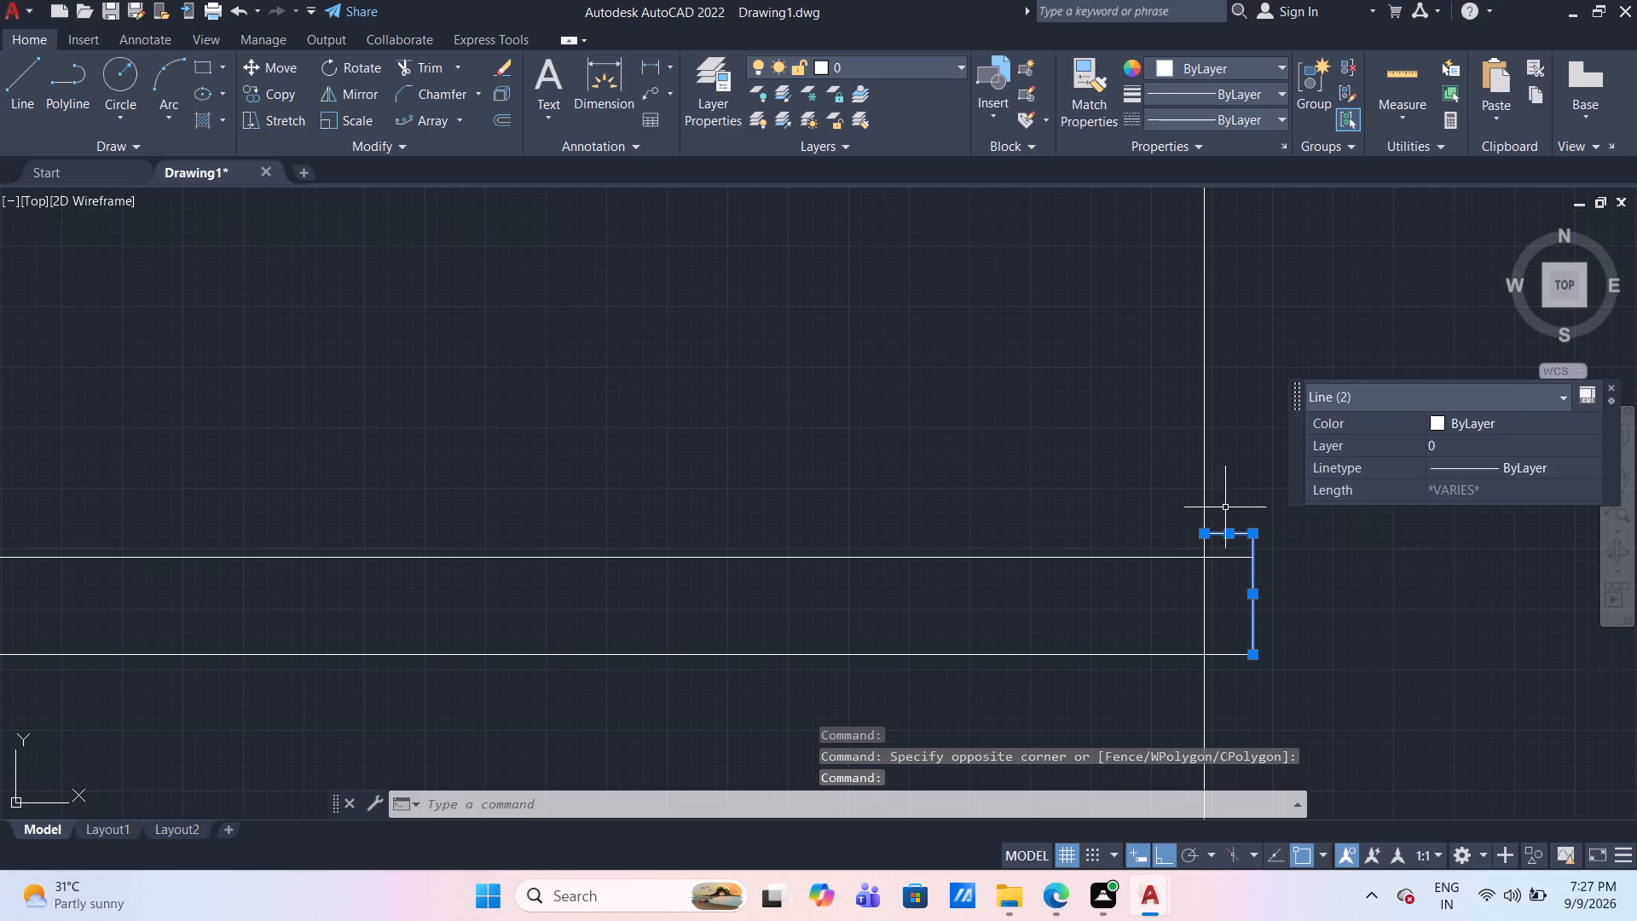
{"action": "key", "text": "Delete"}
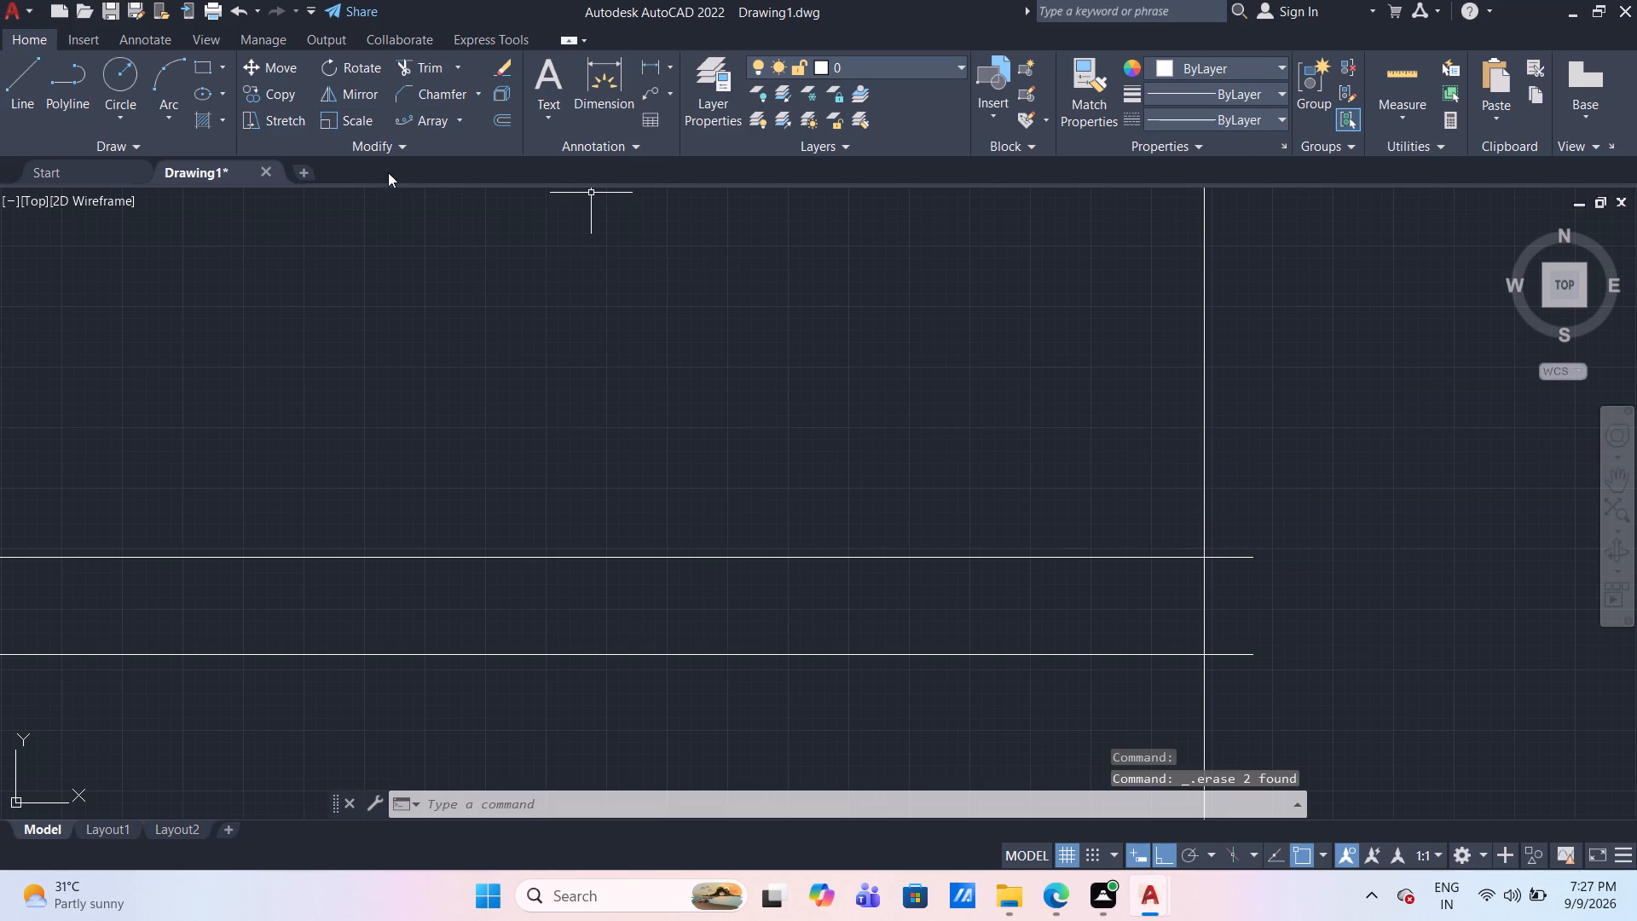
Draw a vertical line closing the strip's right end, from its top line down to its bottom line.
{"action": "left_click", "coordinate": [23, 72]}
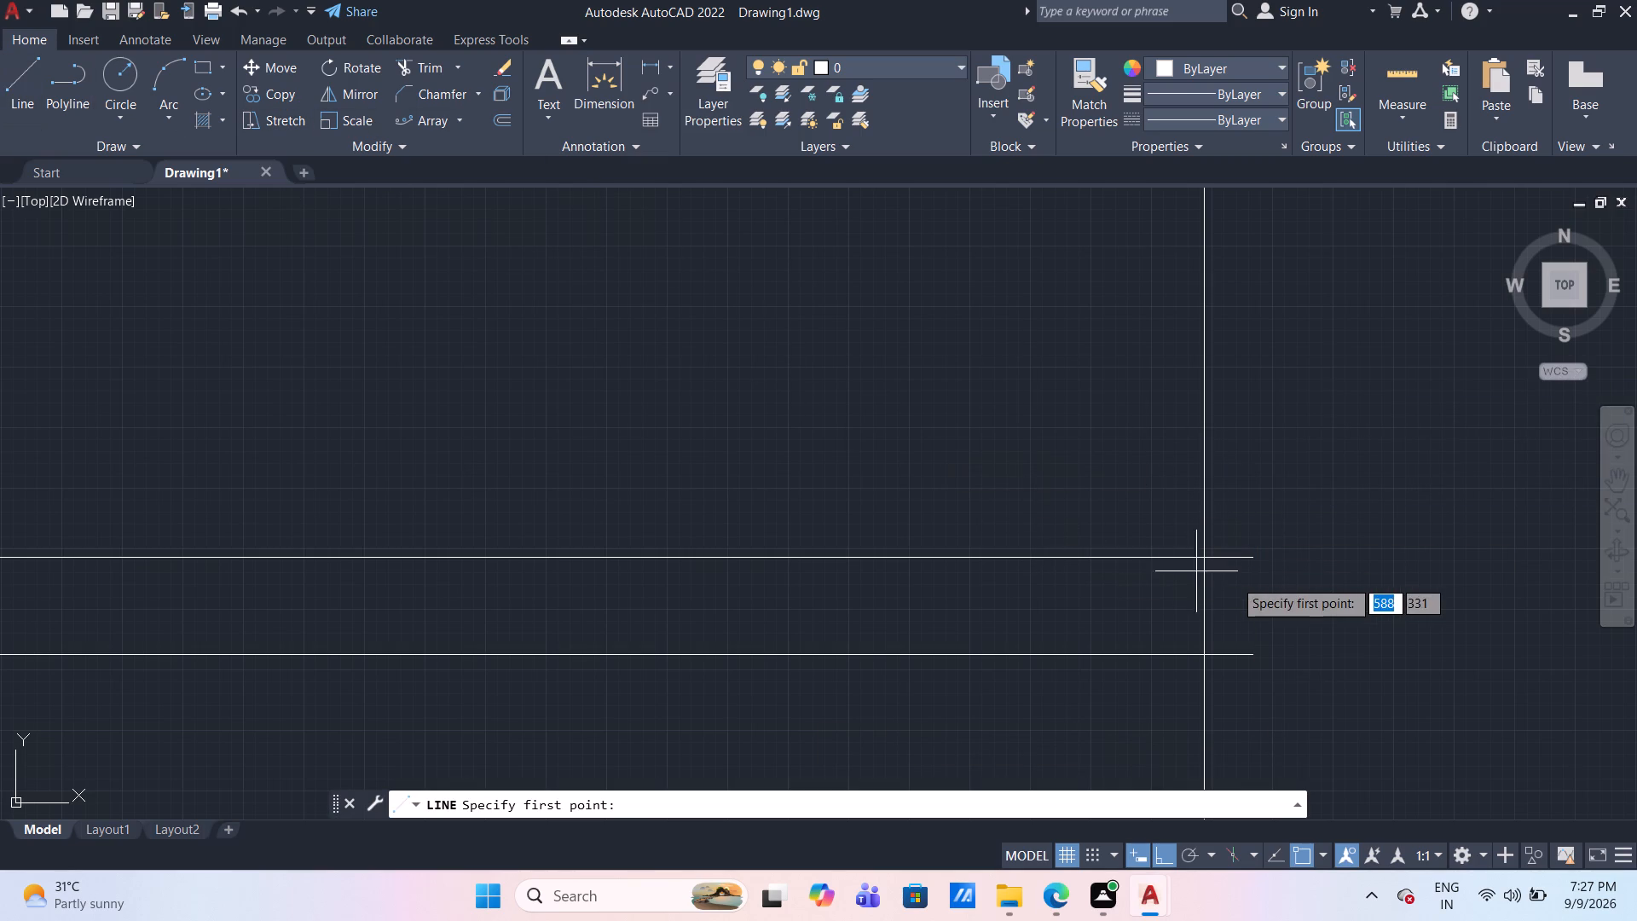
{"action": "left_click", "coordinate": [1252, 557]}
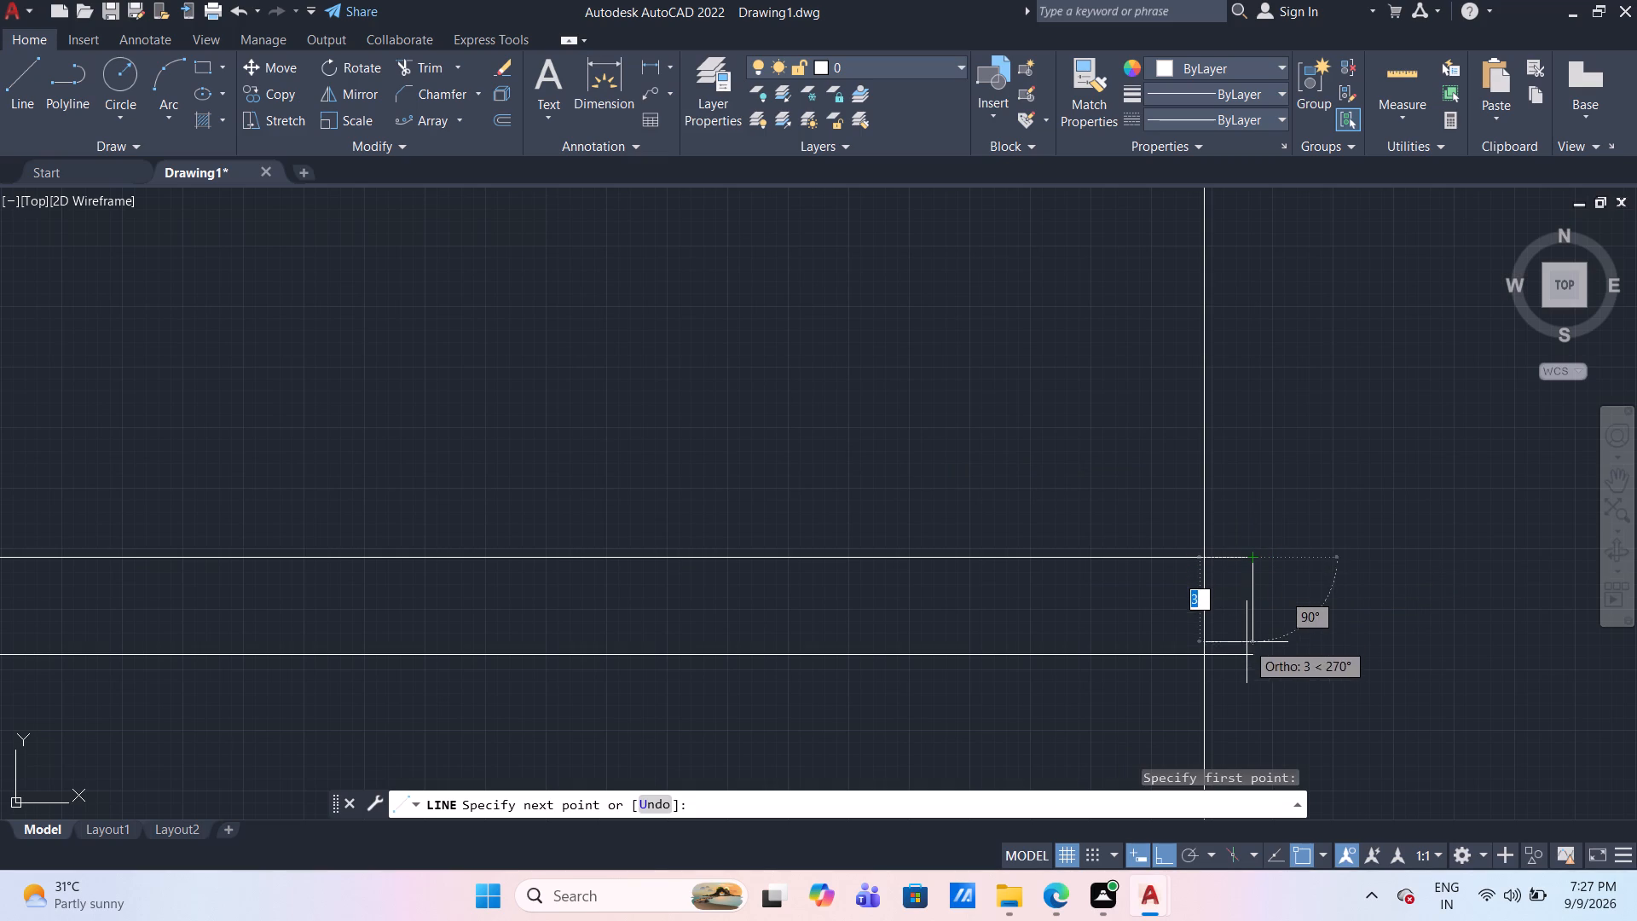
{"action": "left_click", "coordinate": [1250, 649]}
{"action": "key", "text": "Escape"}
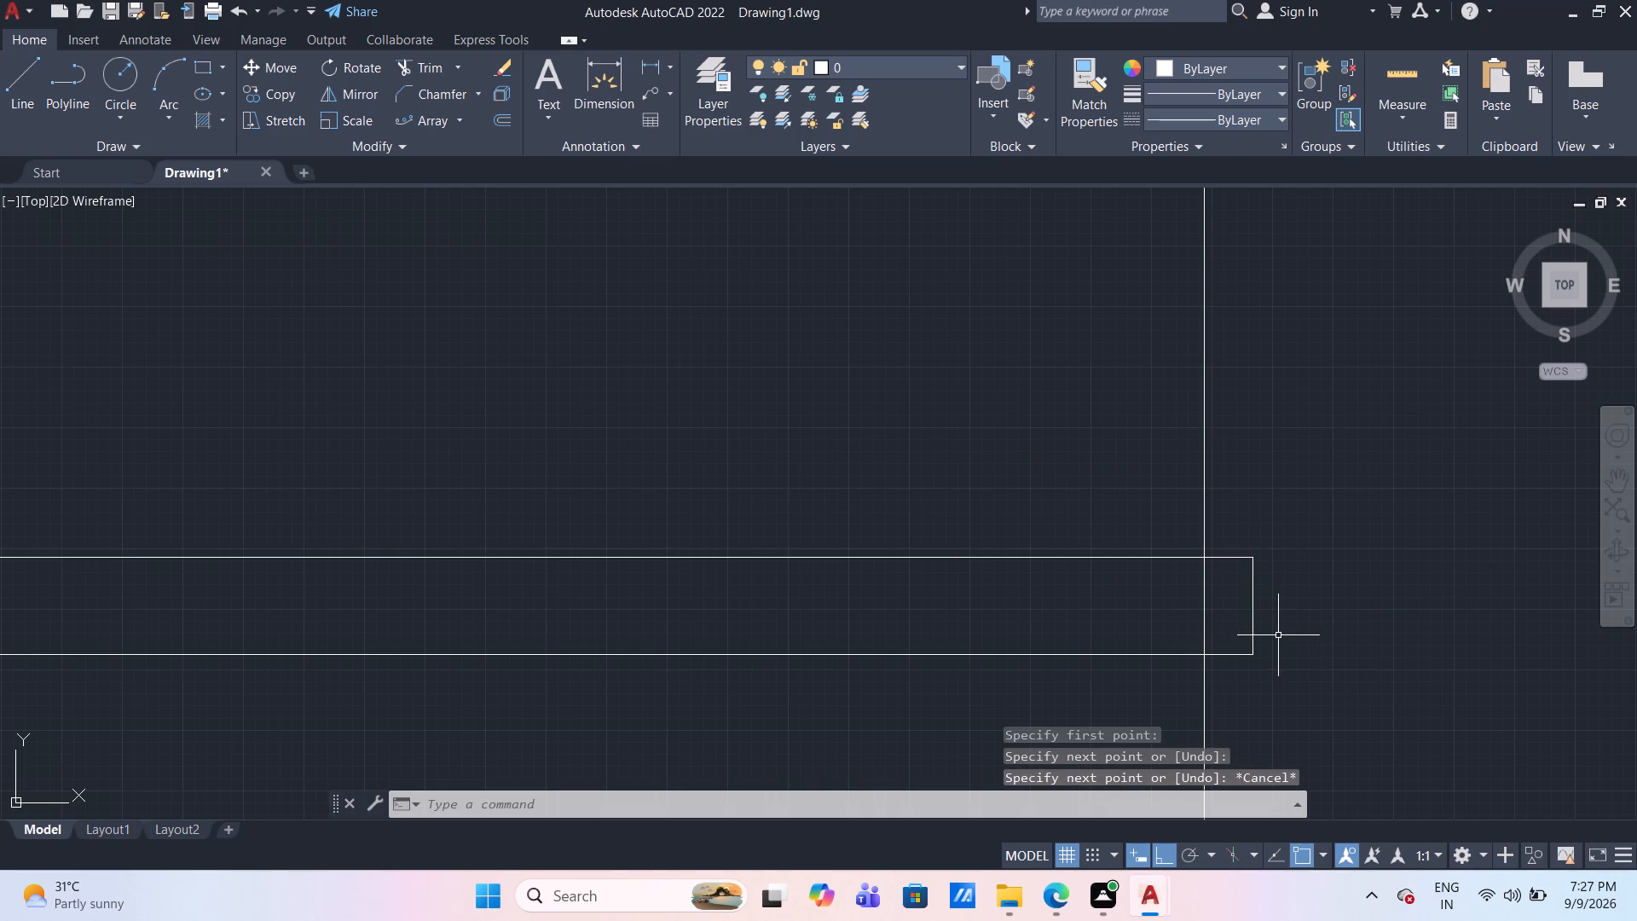
Offset the strip's bottom line downward by 10, toward the door's bottom edge.
{"action": "scroll", "coordinate": [1279, 627], "scroll_direction": "down", "scroll_amount": 3}
{"action": "scroll", "coordinate": [996, 654], "scroll_direction": "down", "scroll_amount": 3}
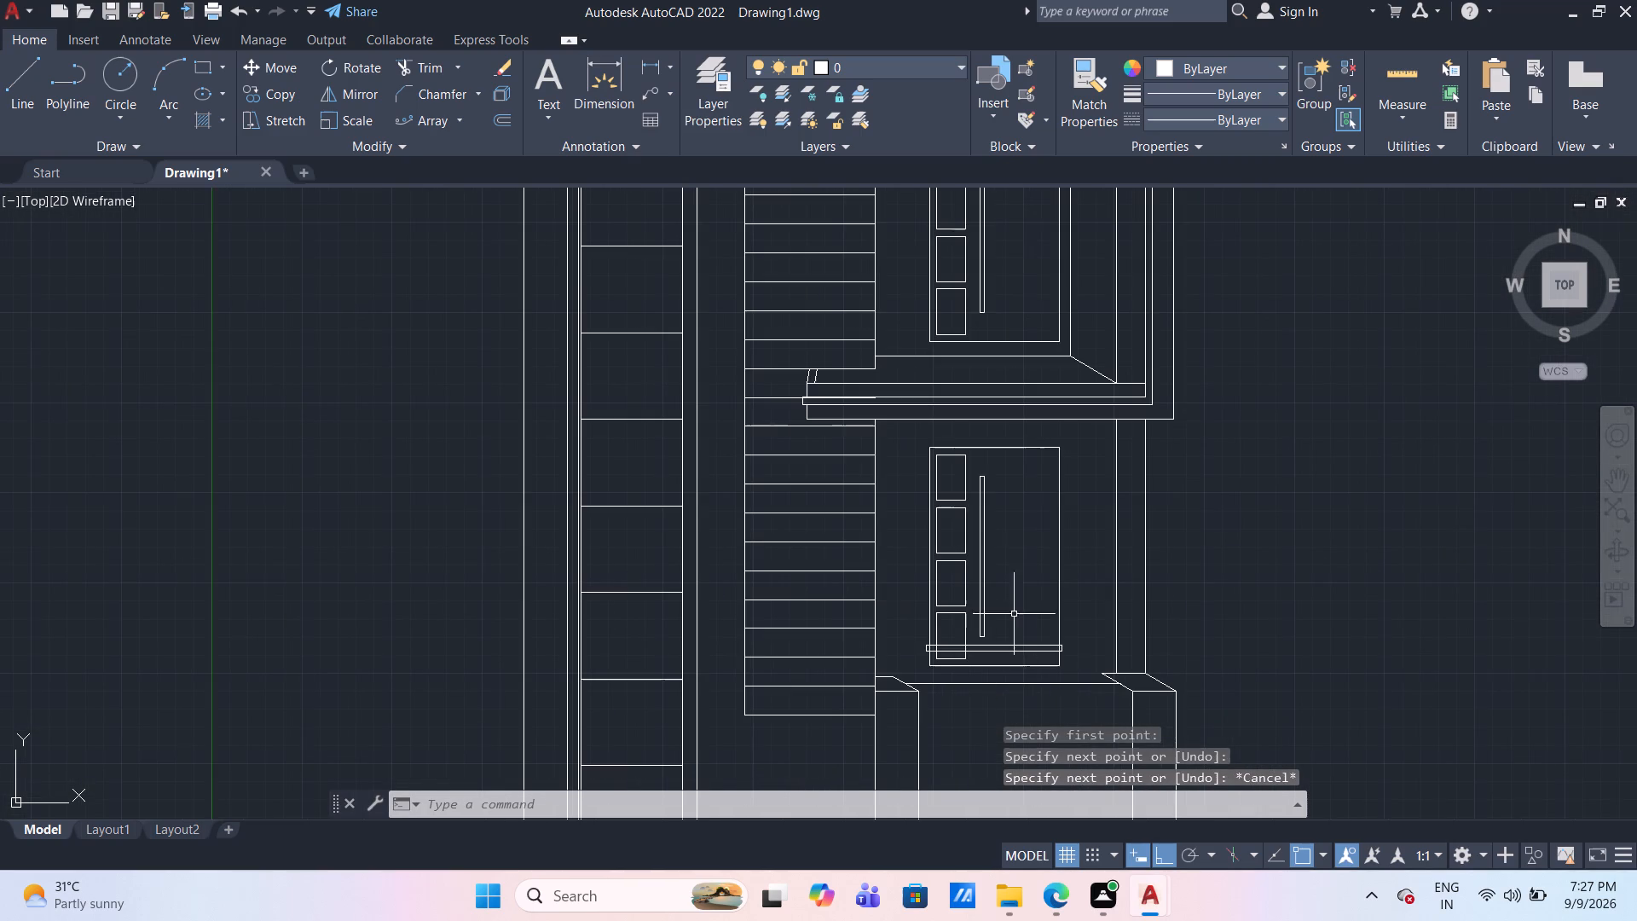
{"action": "scroll", "coordinate": [1021, 588], "scroll_direction": "up", "scroll_amount": 1}
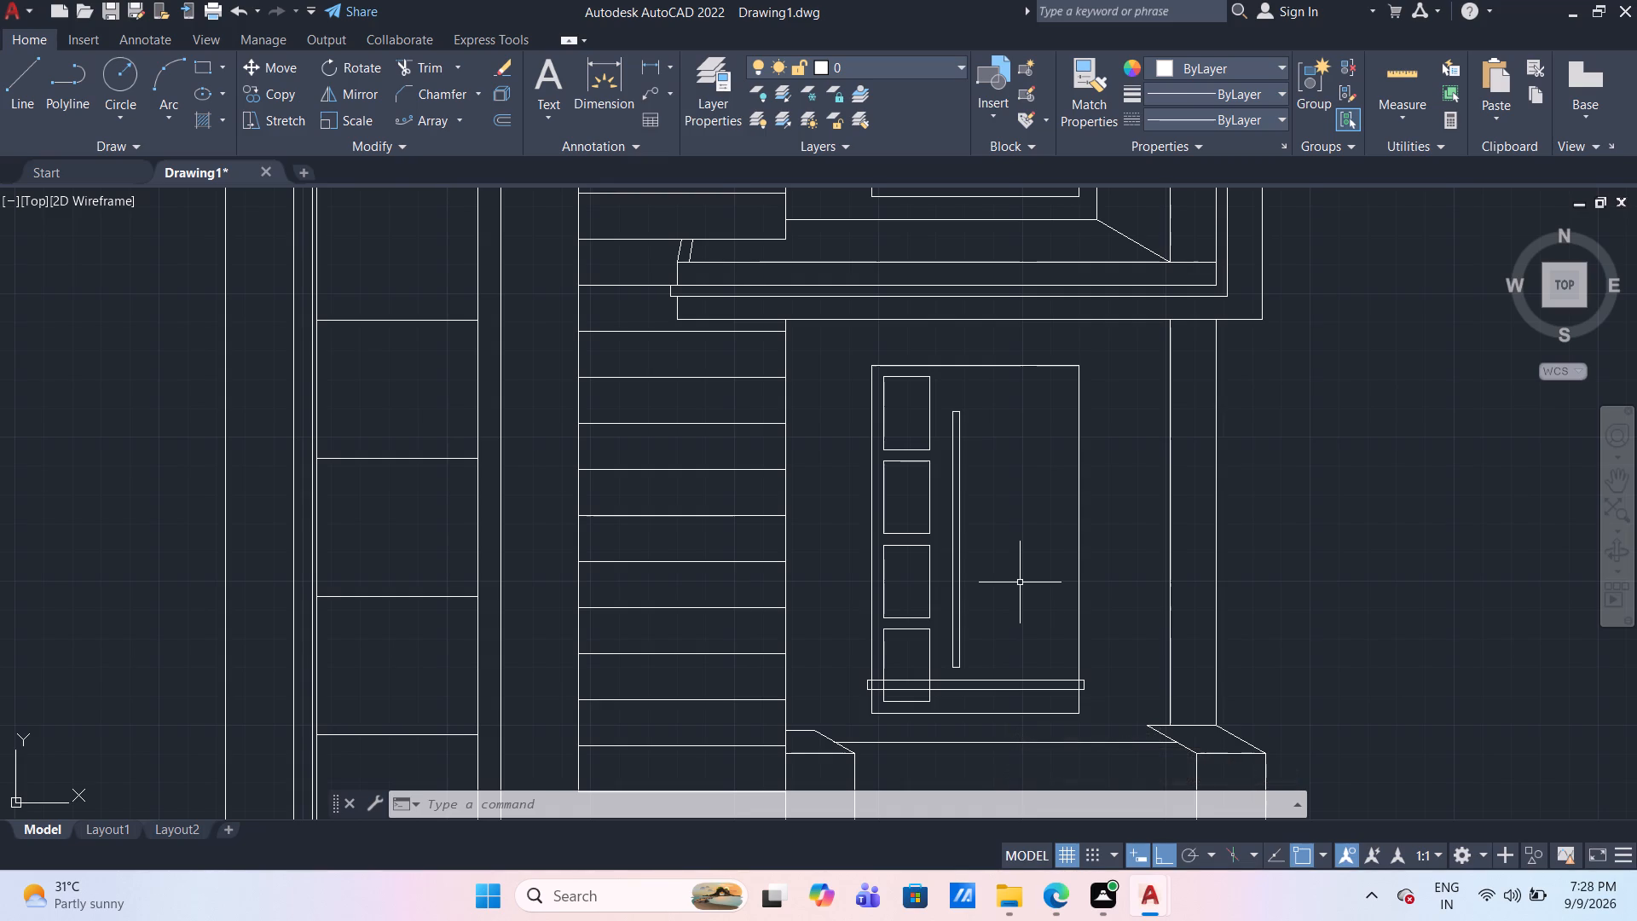
{"action": "scroll", "coordinate": [1000, 634], "scroll_direction": "down", "scroll_amount": 1}
{"action": "middle_click_drag", "start_coordinate": [995, 671], "coordinate": [993, 669]}
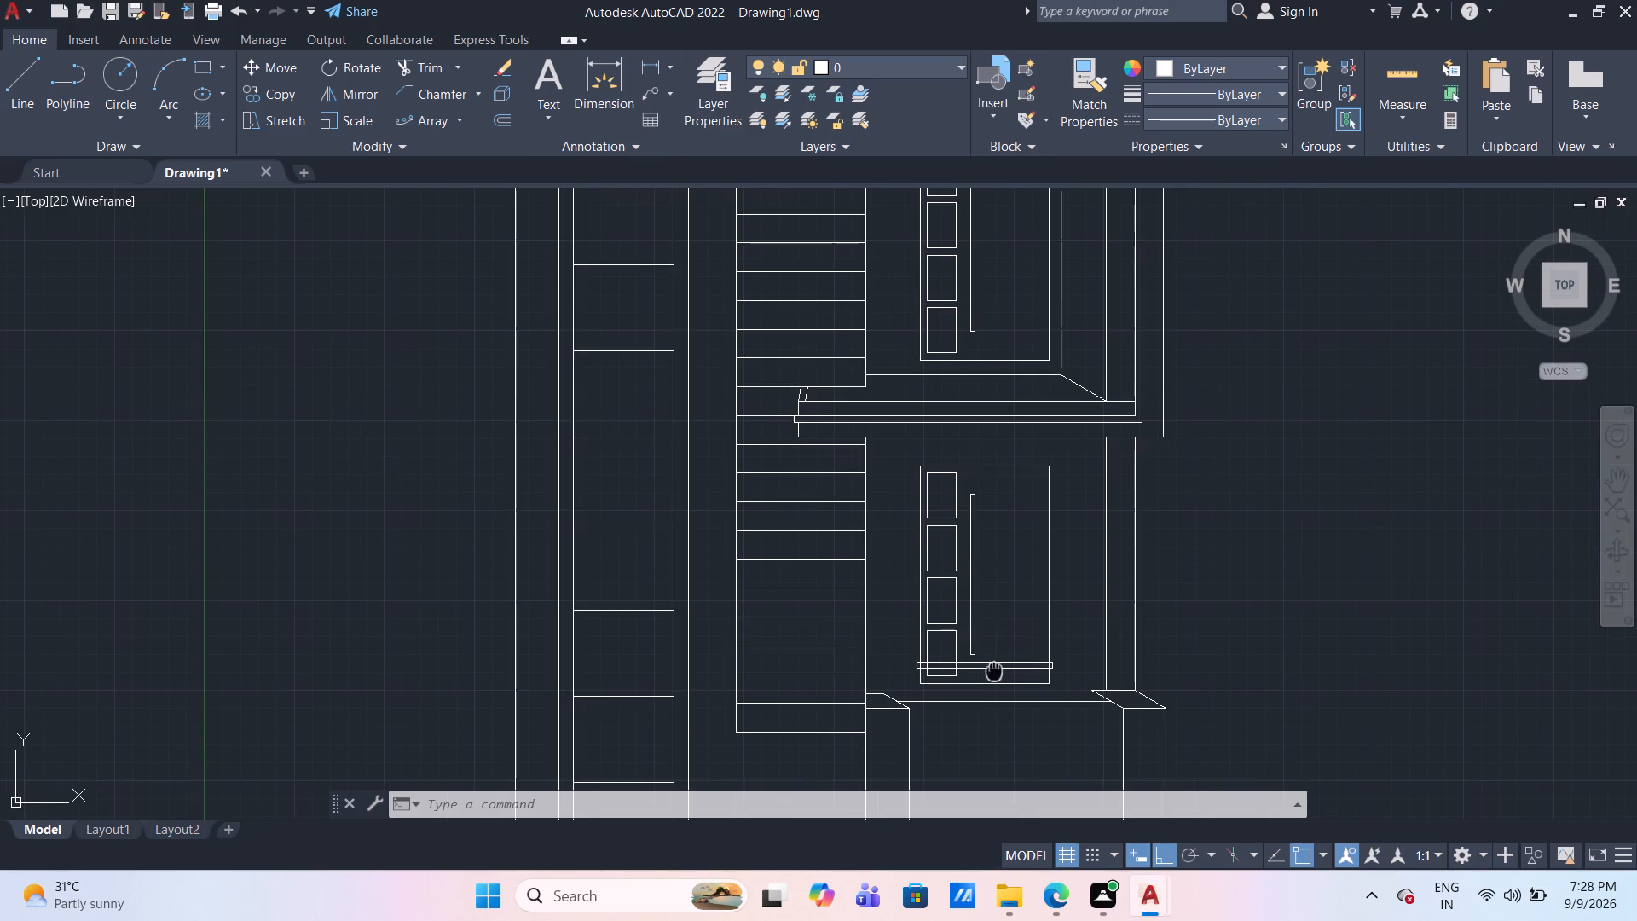
{"action": "middle_click_drag", "start_coordinate": [993, 669], "coordinate": [909, 531]}
{"action": "scroll", "coordinate": [904, 530], "scroll_direction": "up", "scroll_amount": 4}
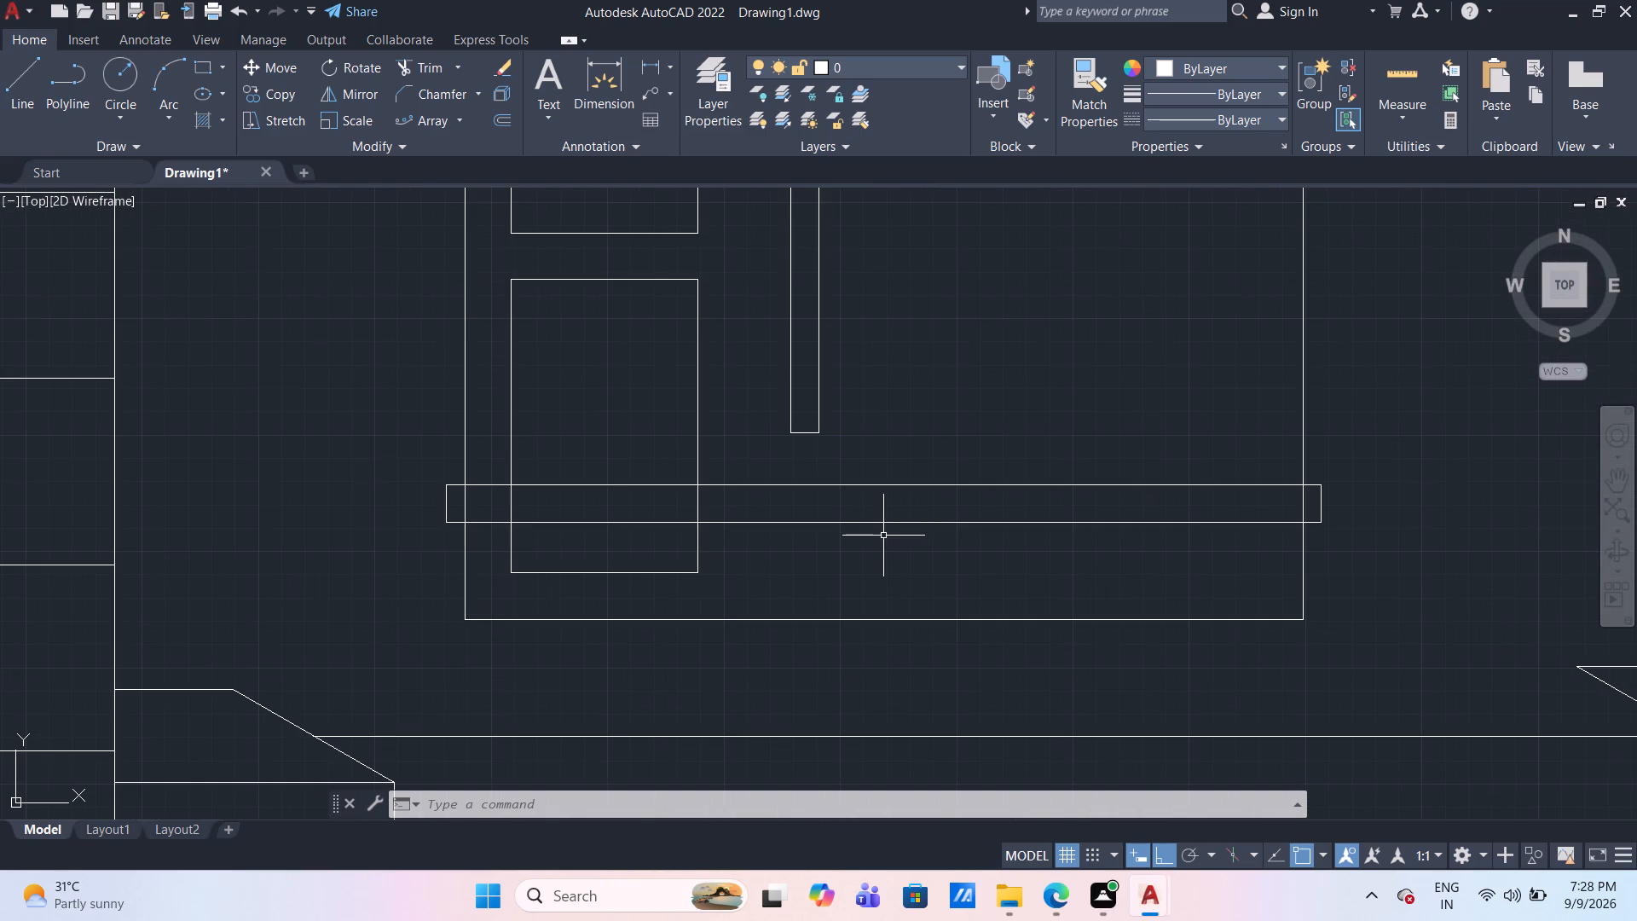
{"action": "key", "text": "o"}
{"action": "key", "text": "Return"}
{"action": "type", "text": "10"}
{"action": "key", "text": "Return"}
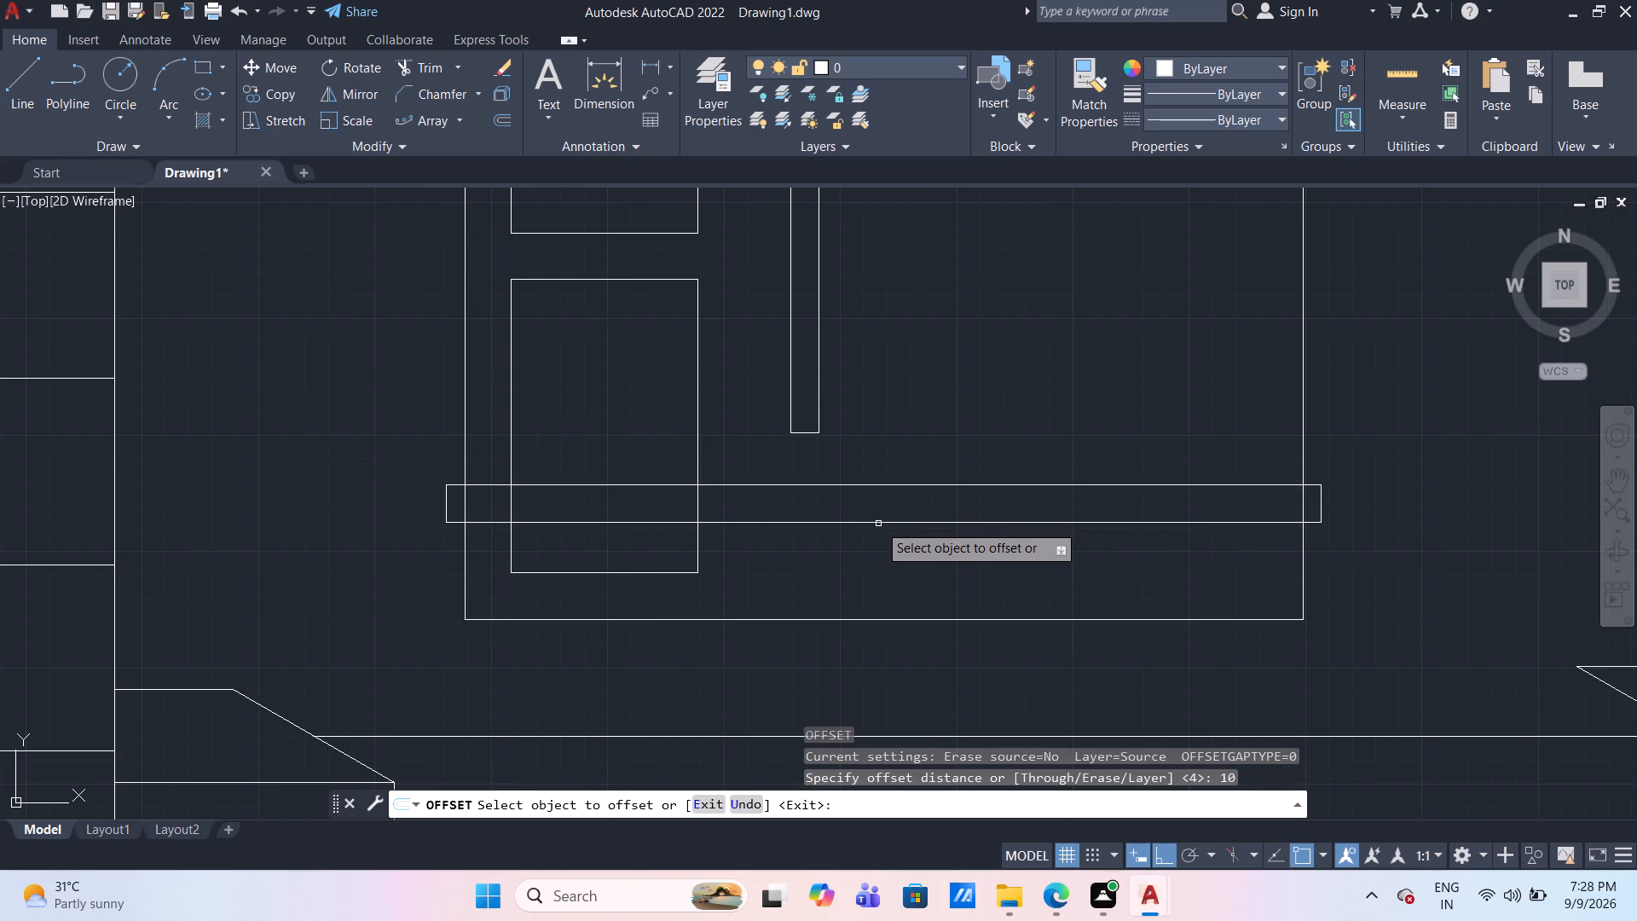
{"action": "left_click", "coordinate": [878, 524]}
{"action": "left_click", "coordinate": [883, 549]}
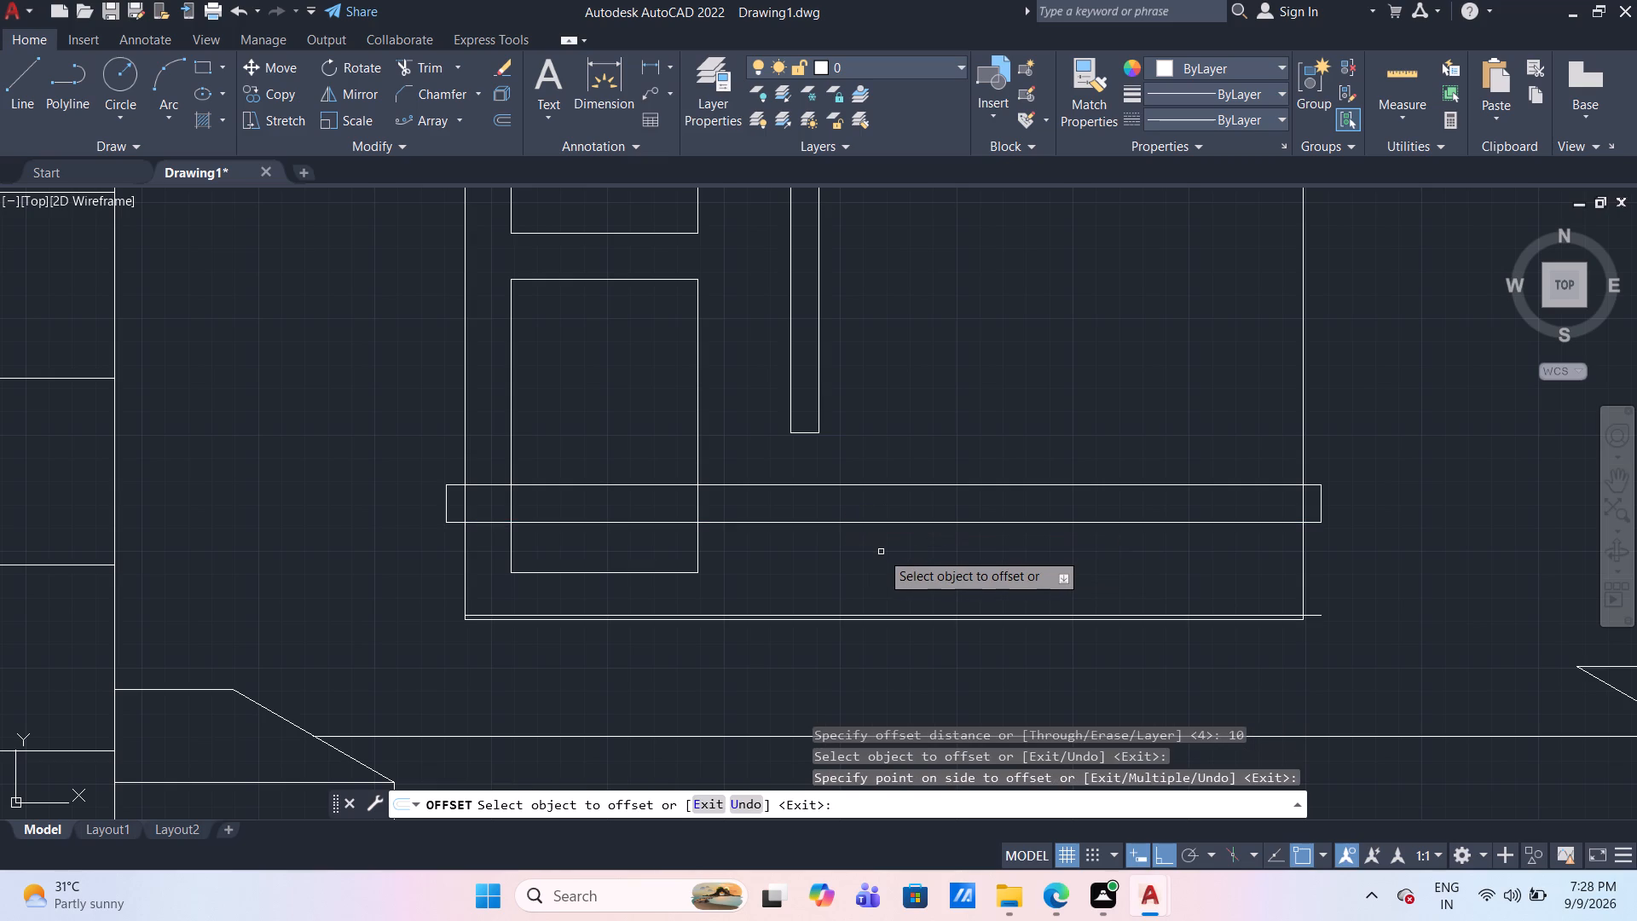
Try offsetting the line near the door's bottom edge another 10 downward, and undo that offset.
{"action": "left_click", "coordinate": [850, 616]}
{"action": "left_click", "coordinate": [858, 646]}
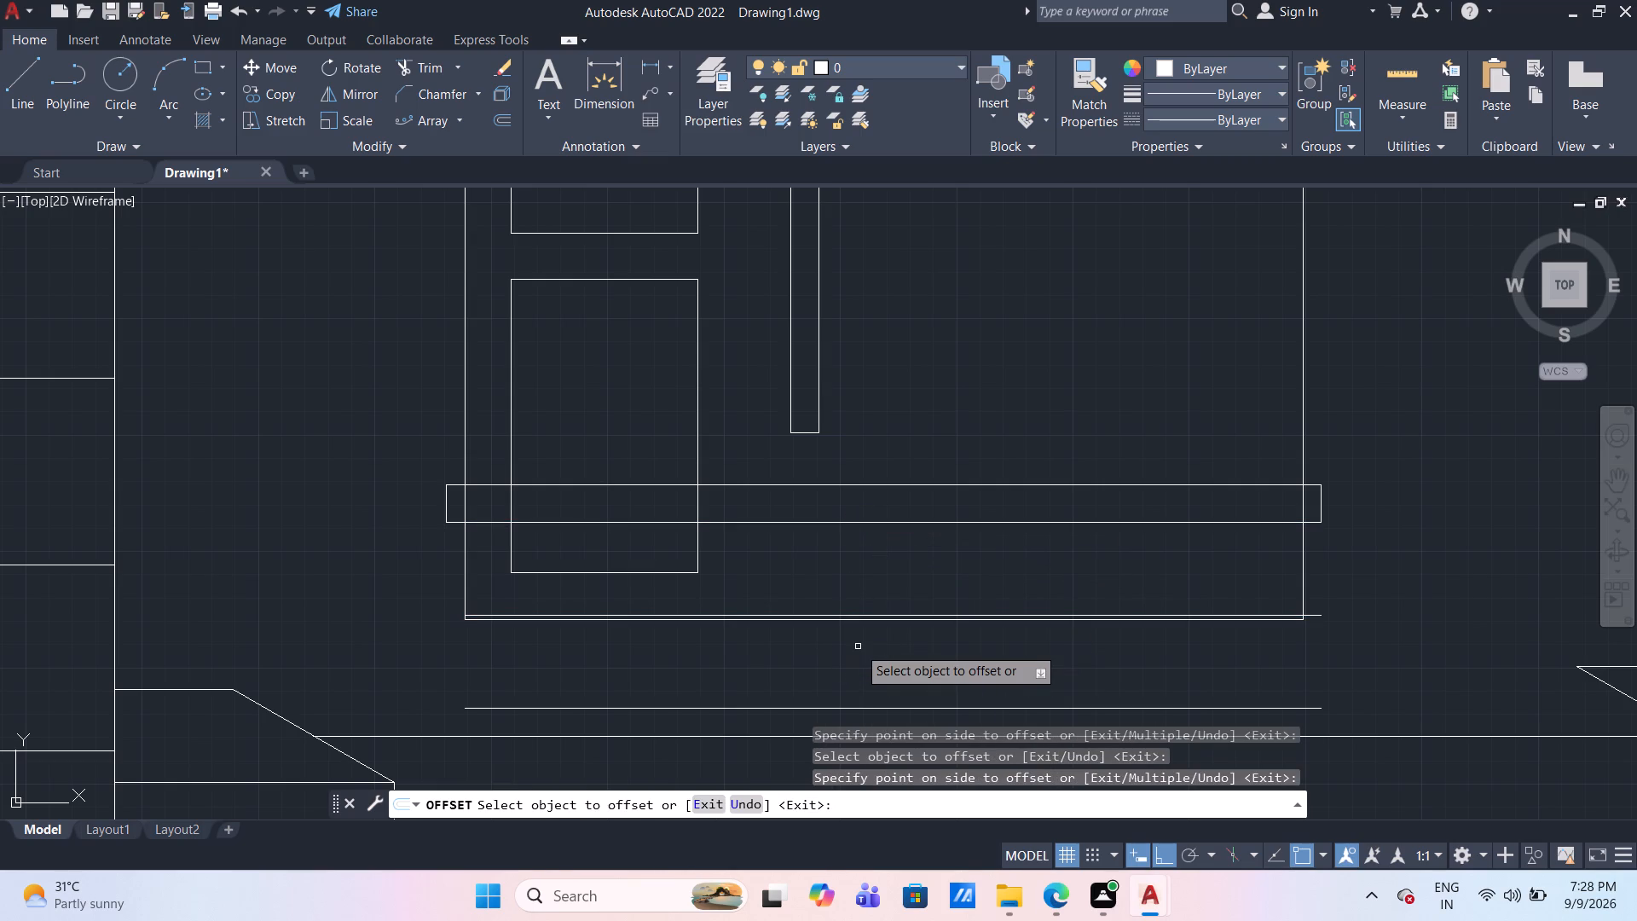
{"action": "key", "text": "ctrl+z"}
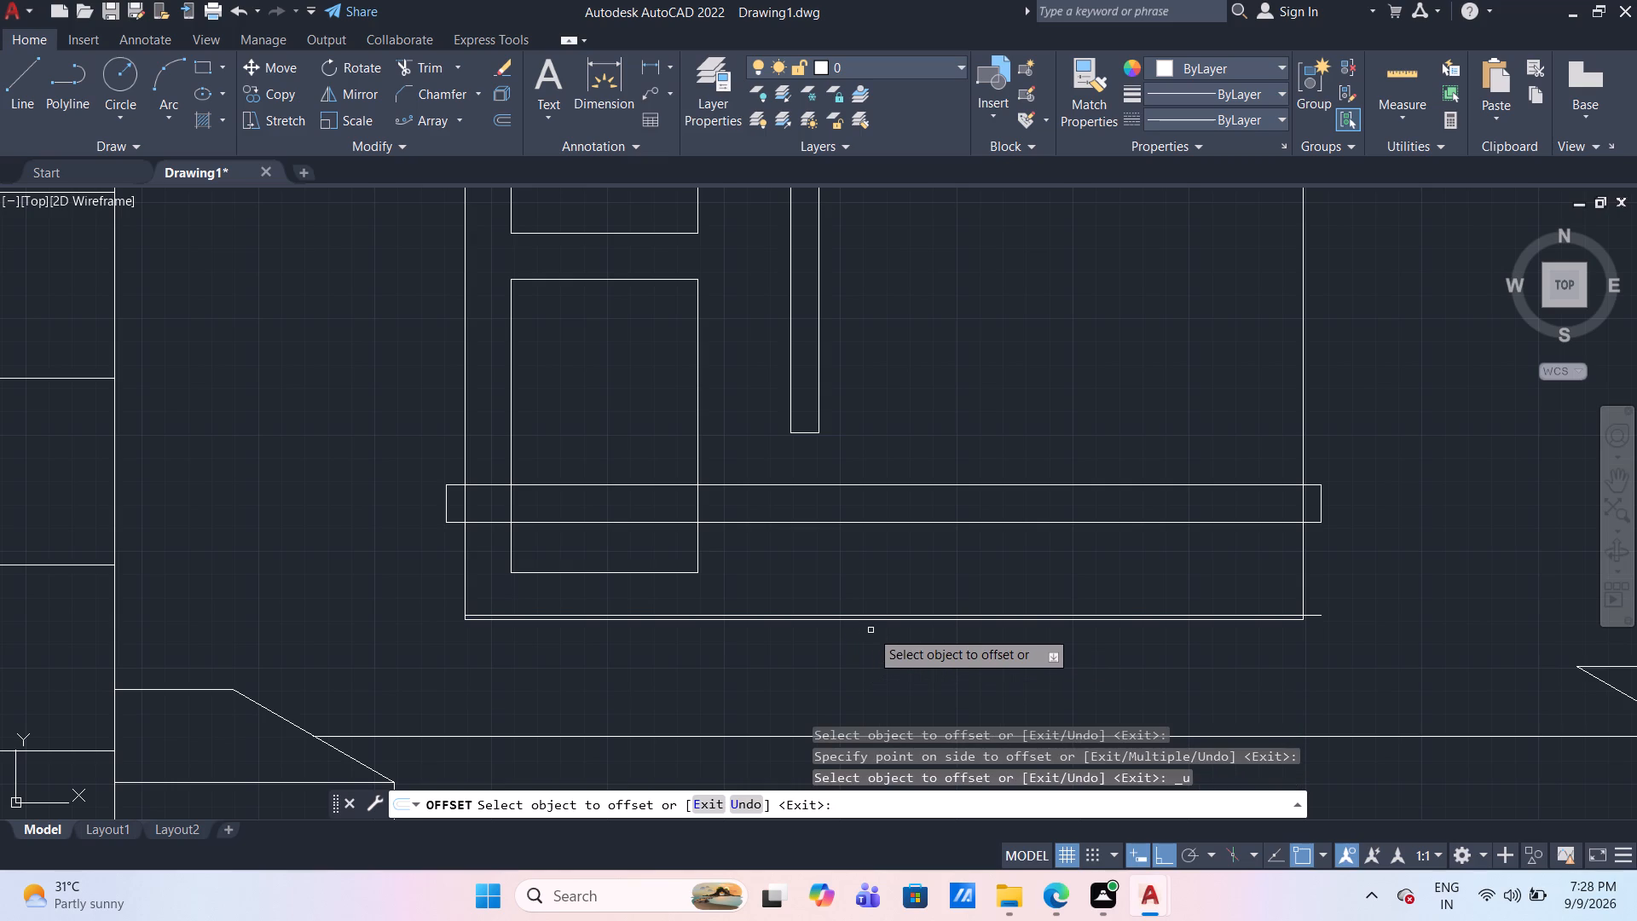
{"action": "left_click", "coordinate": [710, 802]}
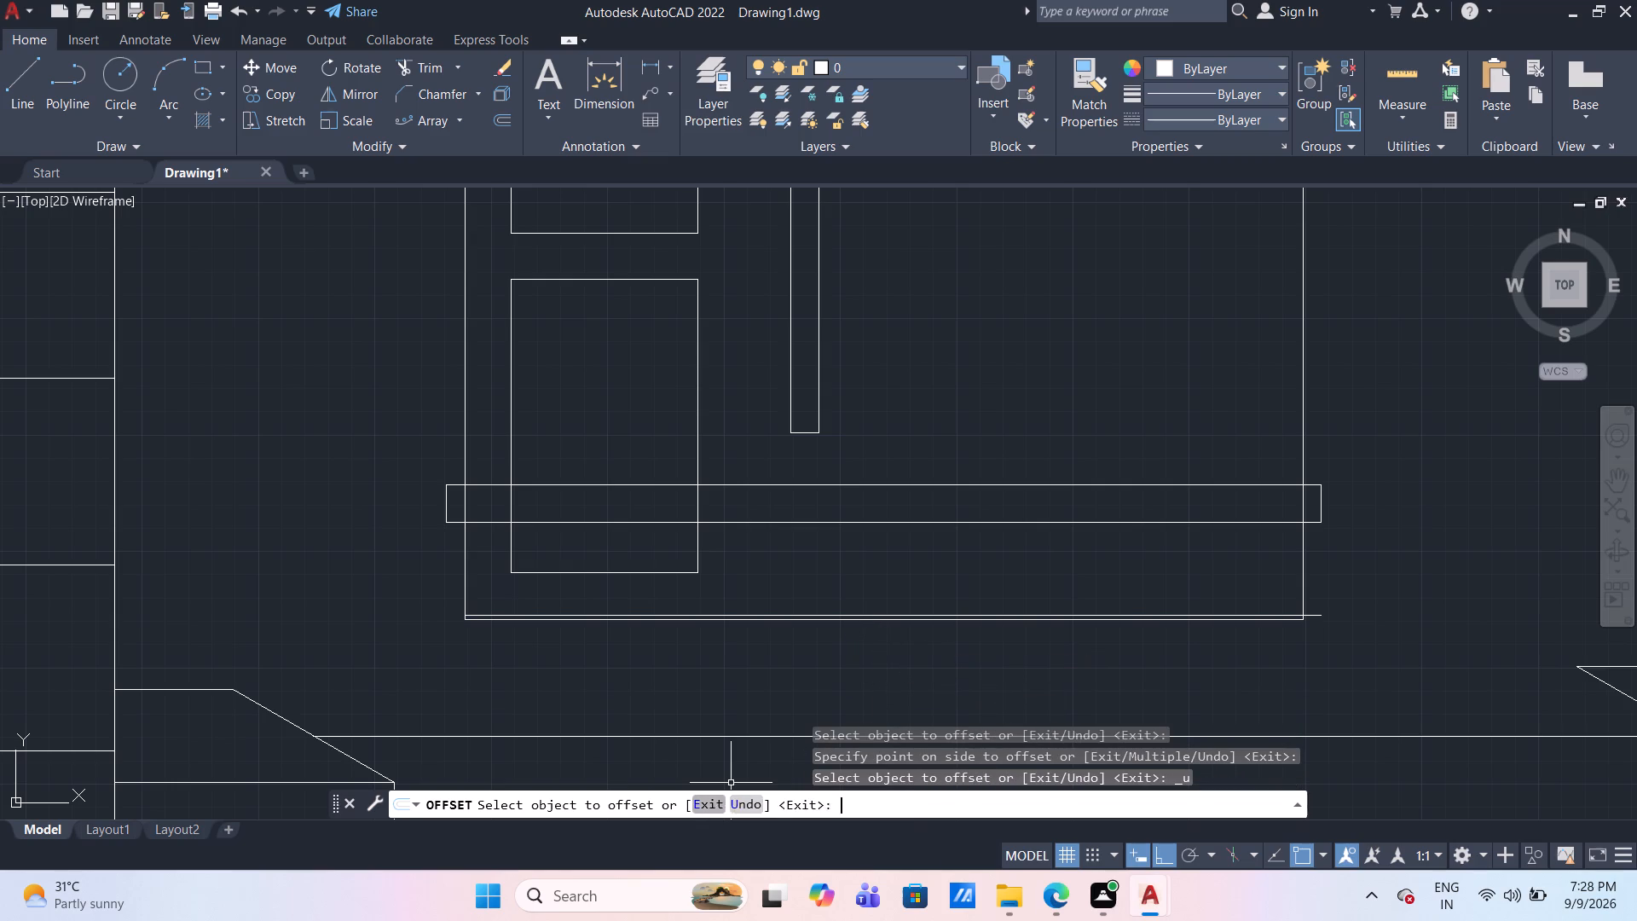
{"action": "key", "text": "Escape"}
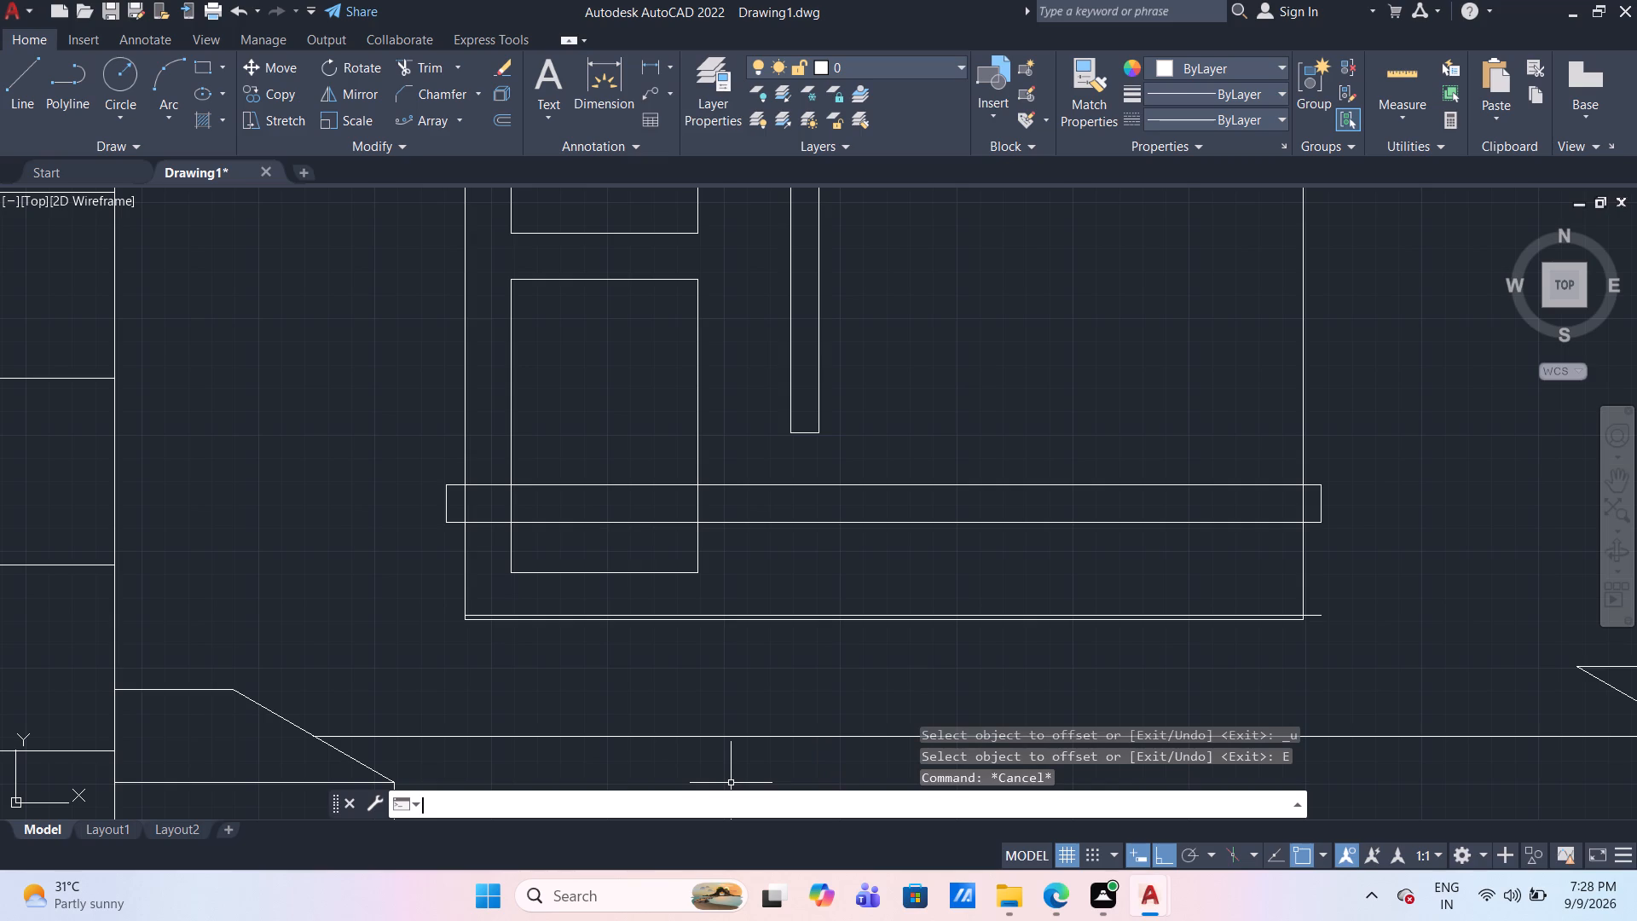
Offset the line just above the door's bottom edge downward by 4 with the Through option.
{"action": "key", "text": "o"}
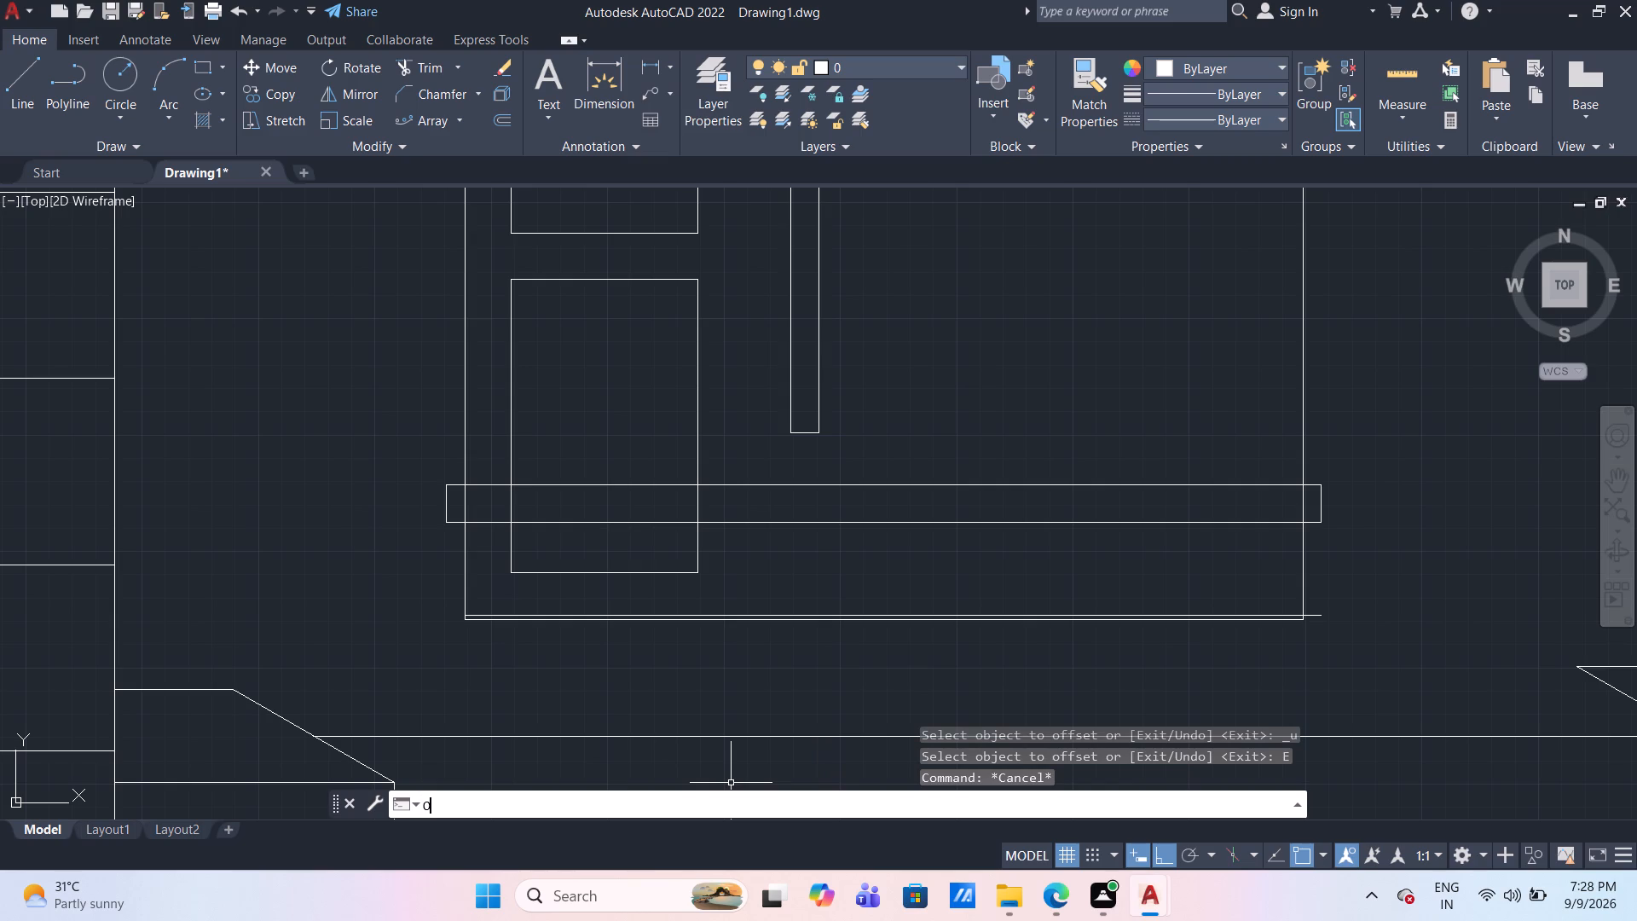
{"action": "key", "text": "Return"}
{"action": "left_click", "coordinate": [701, 802]}
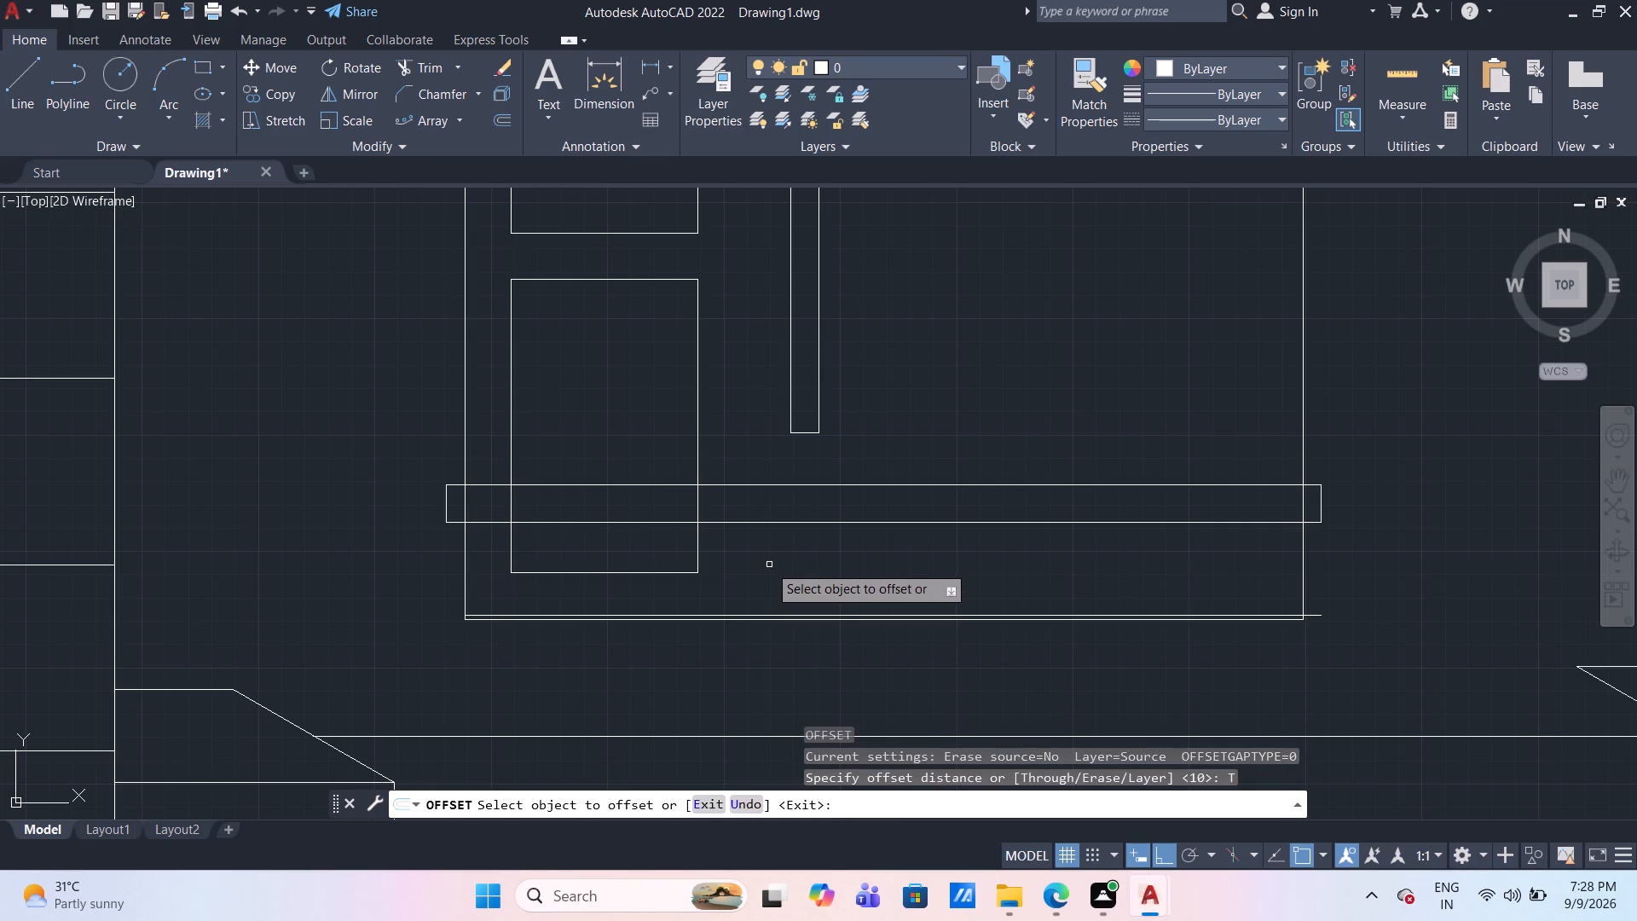
{"action": "left_click", "coordinate": [763, 616]}
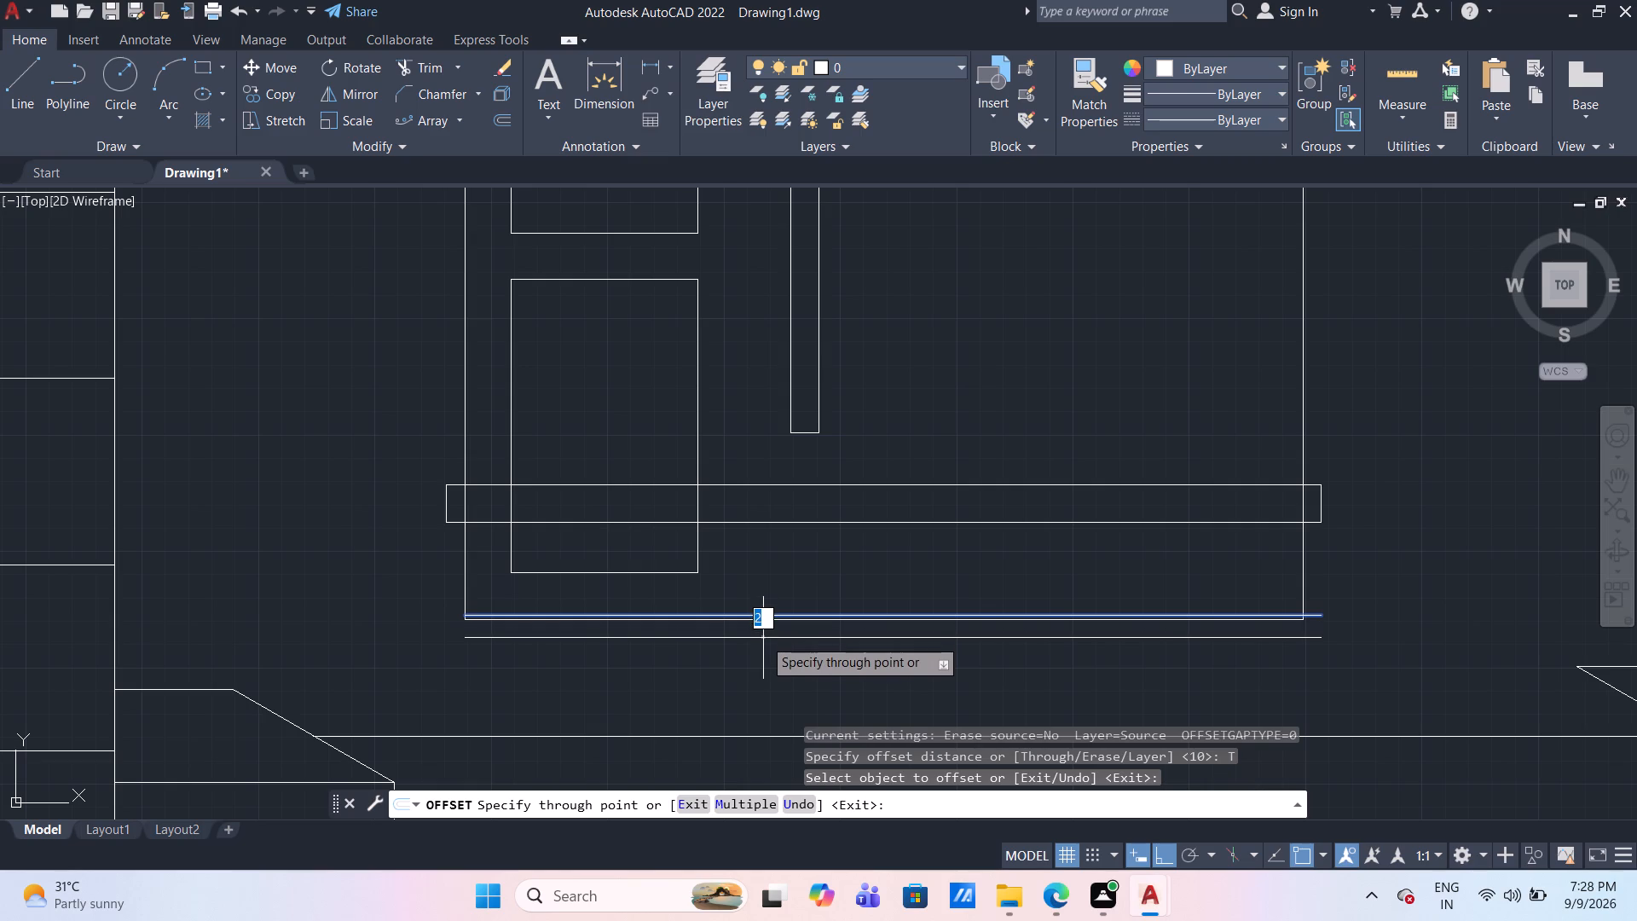
{"action": "key", "text": "4"}
{"action": "key", "text": "Return"}
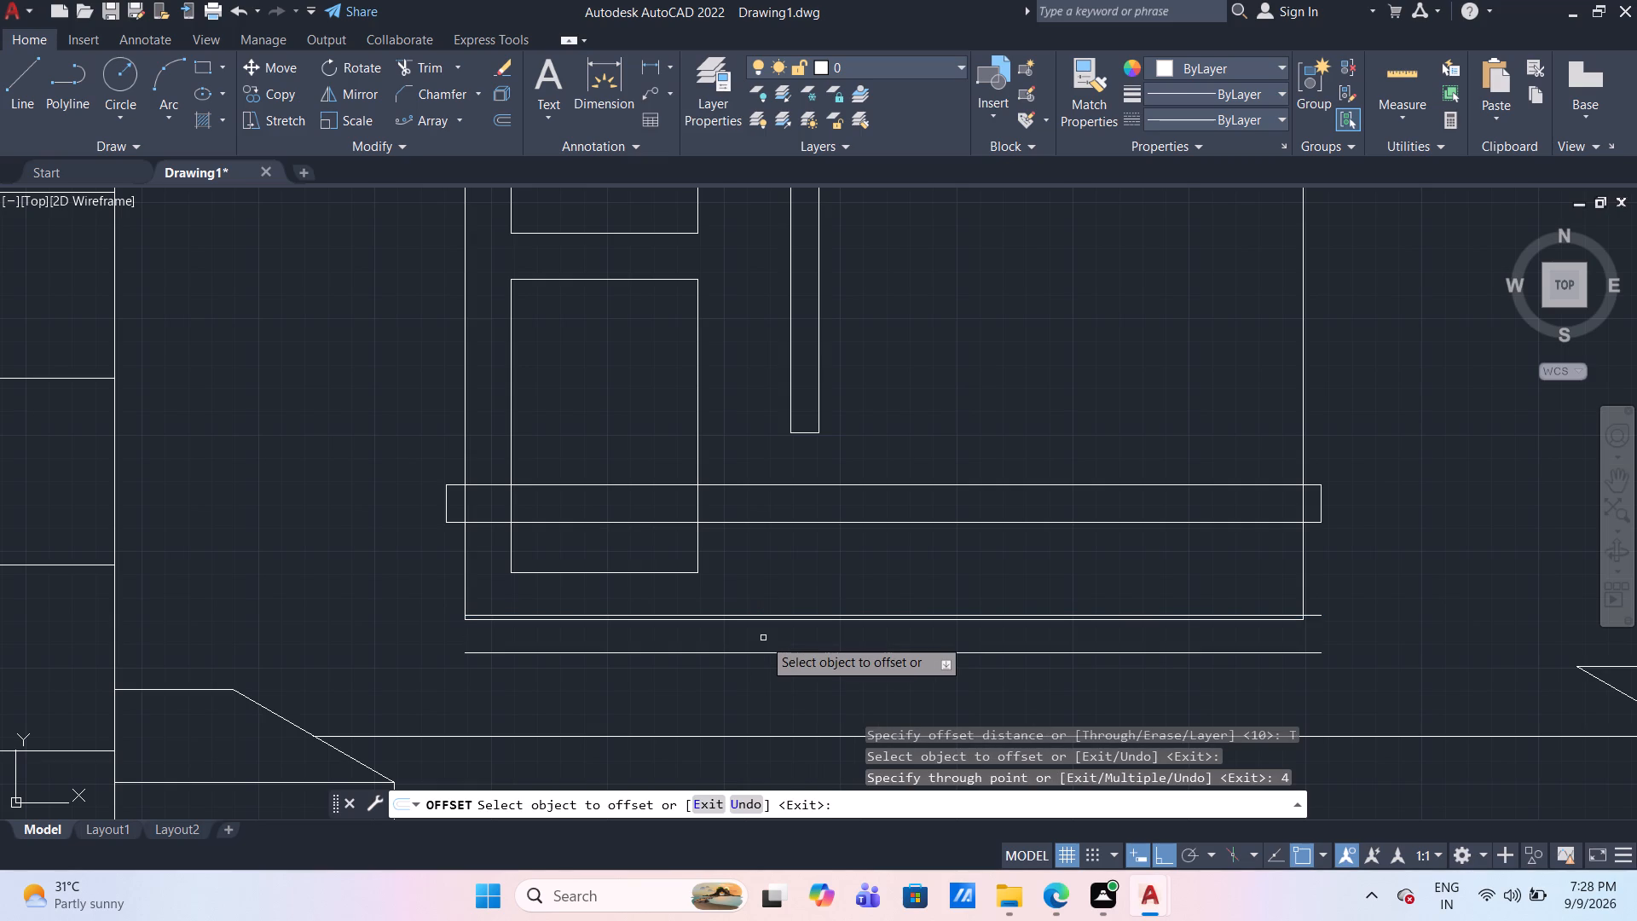
{"action": "key", "text": "Escape"}
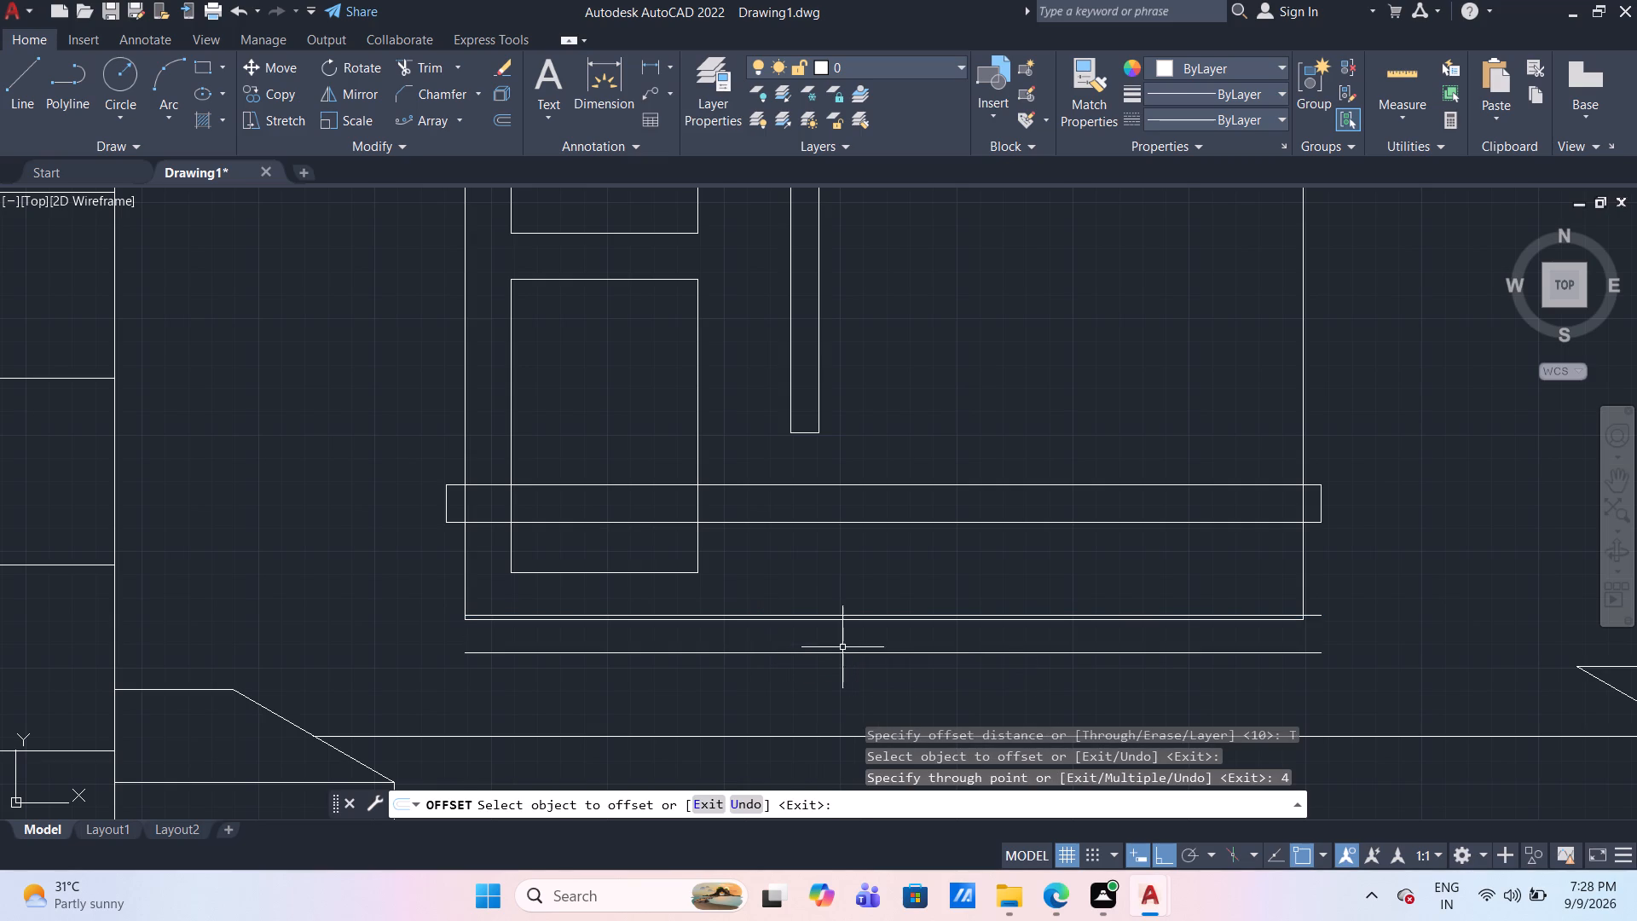
Draw a vertical line closing the lower strip's right end, from its top line down to its bottom line.
{"action": "left_click", "coordinate": [25, 73]}
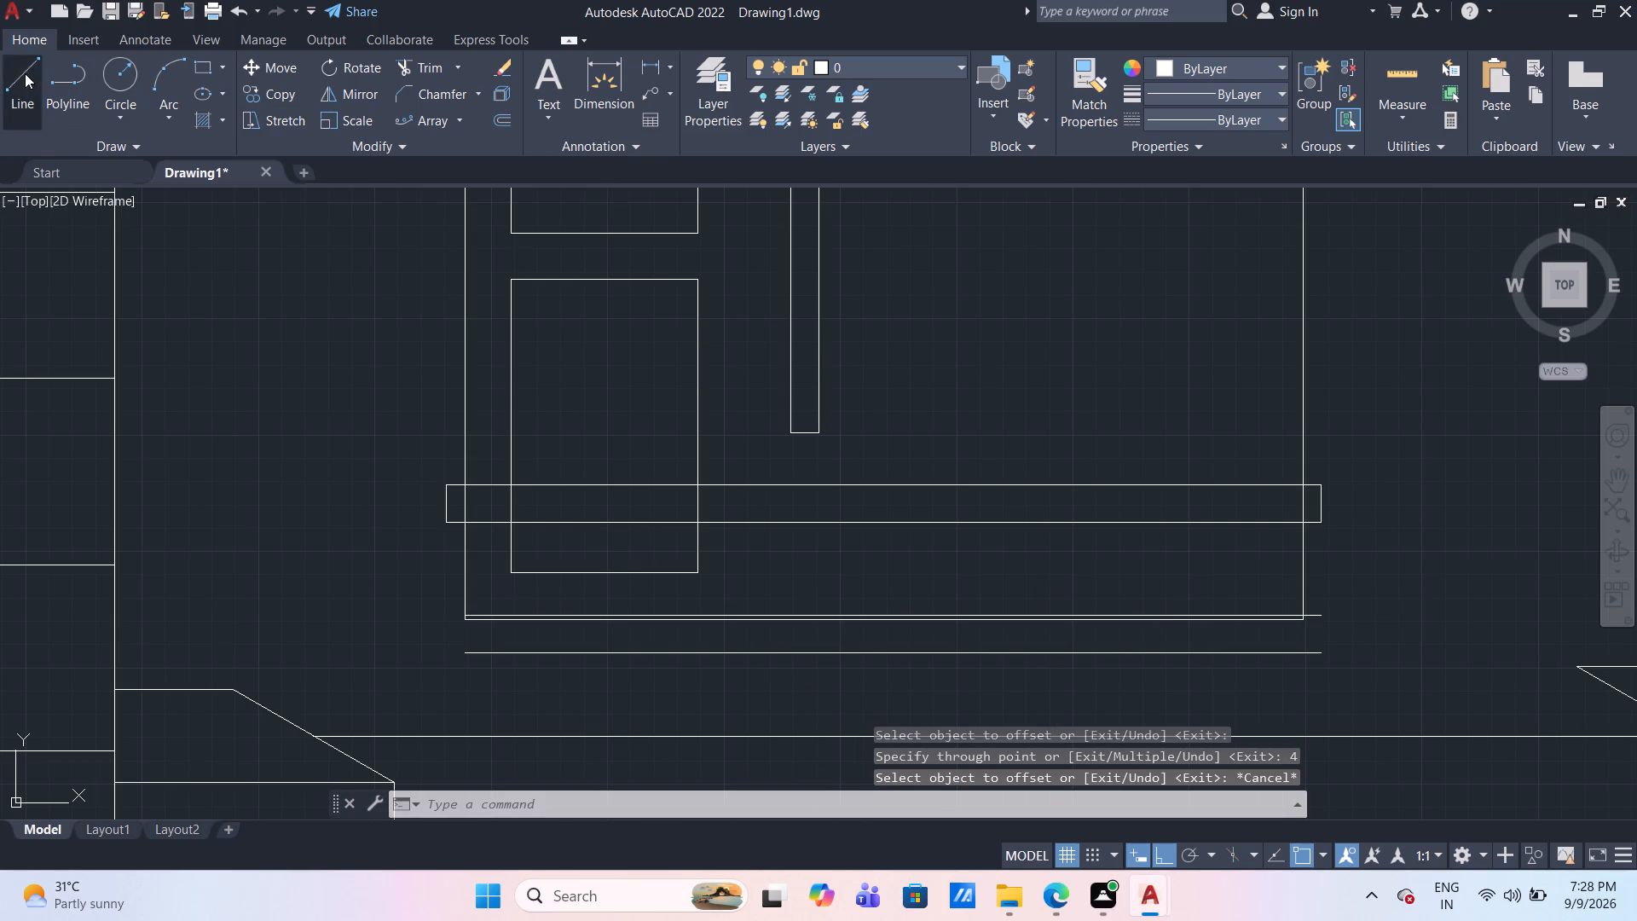
{"action": "left_click", "coordinate": [1326, 617]}
{"action": "left_click", "coordinate": [1323, 652]}
{"action": "key", "text": "Escape"}
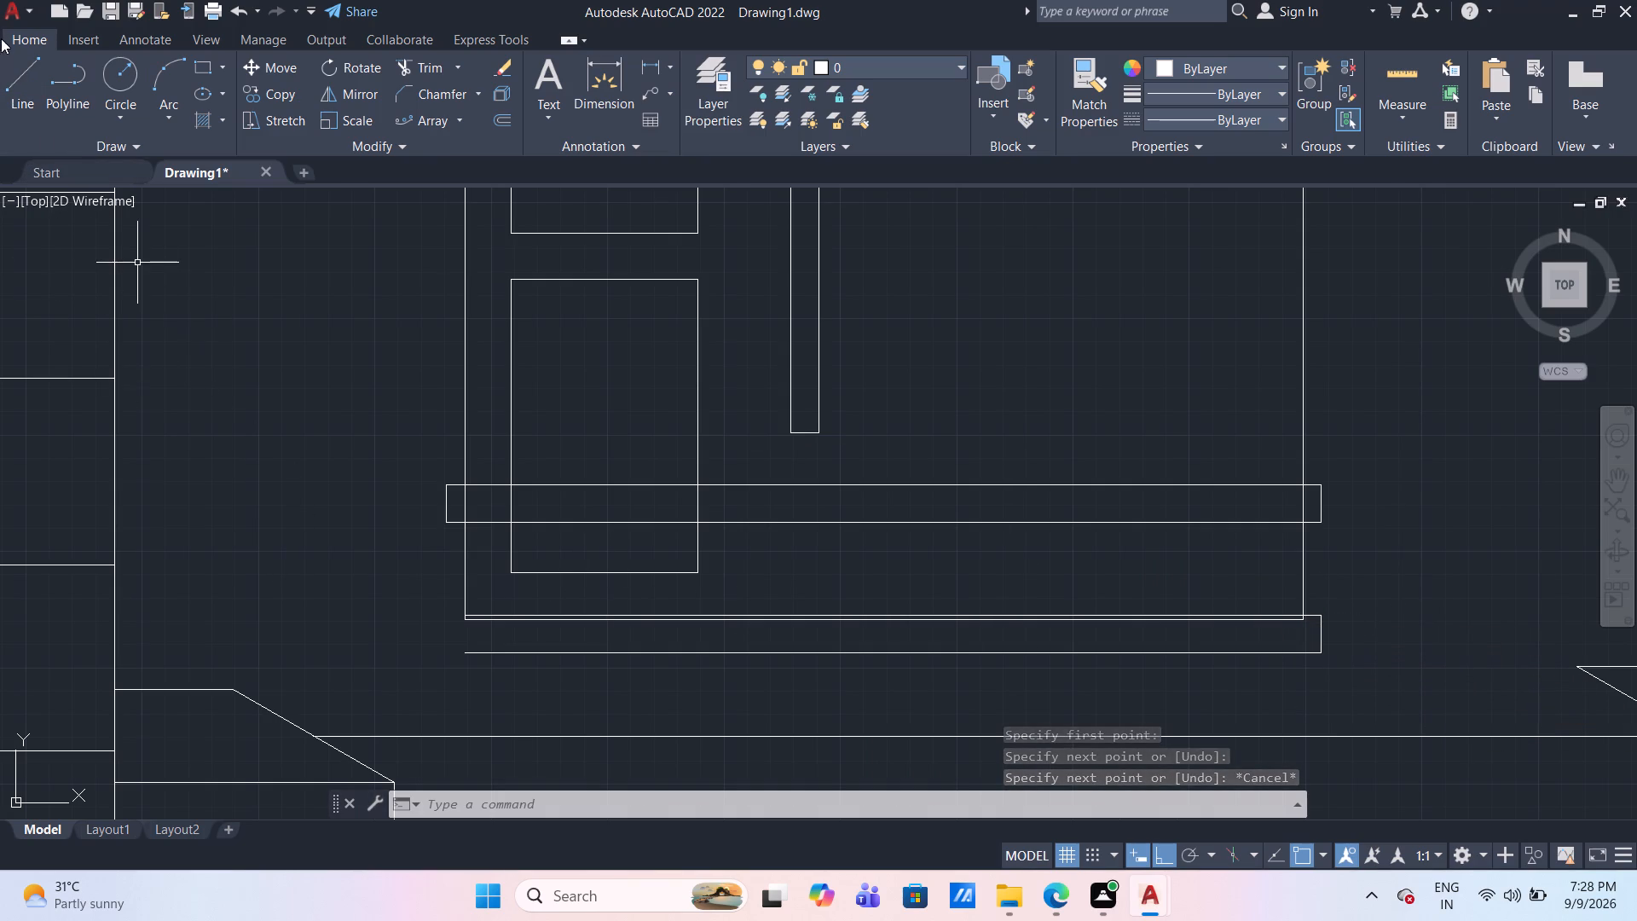
Close the lower strip's left end with lines running 2 left from its bottom line, 4 up, and back to its top line.
{"action": "left_click", "coordinate": [31, 102]}
{"action": "left_click", "coordinate": [466, 656]}
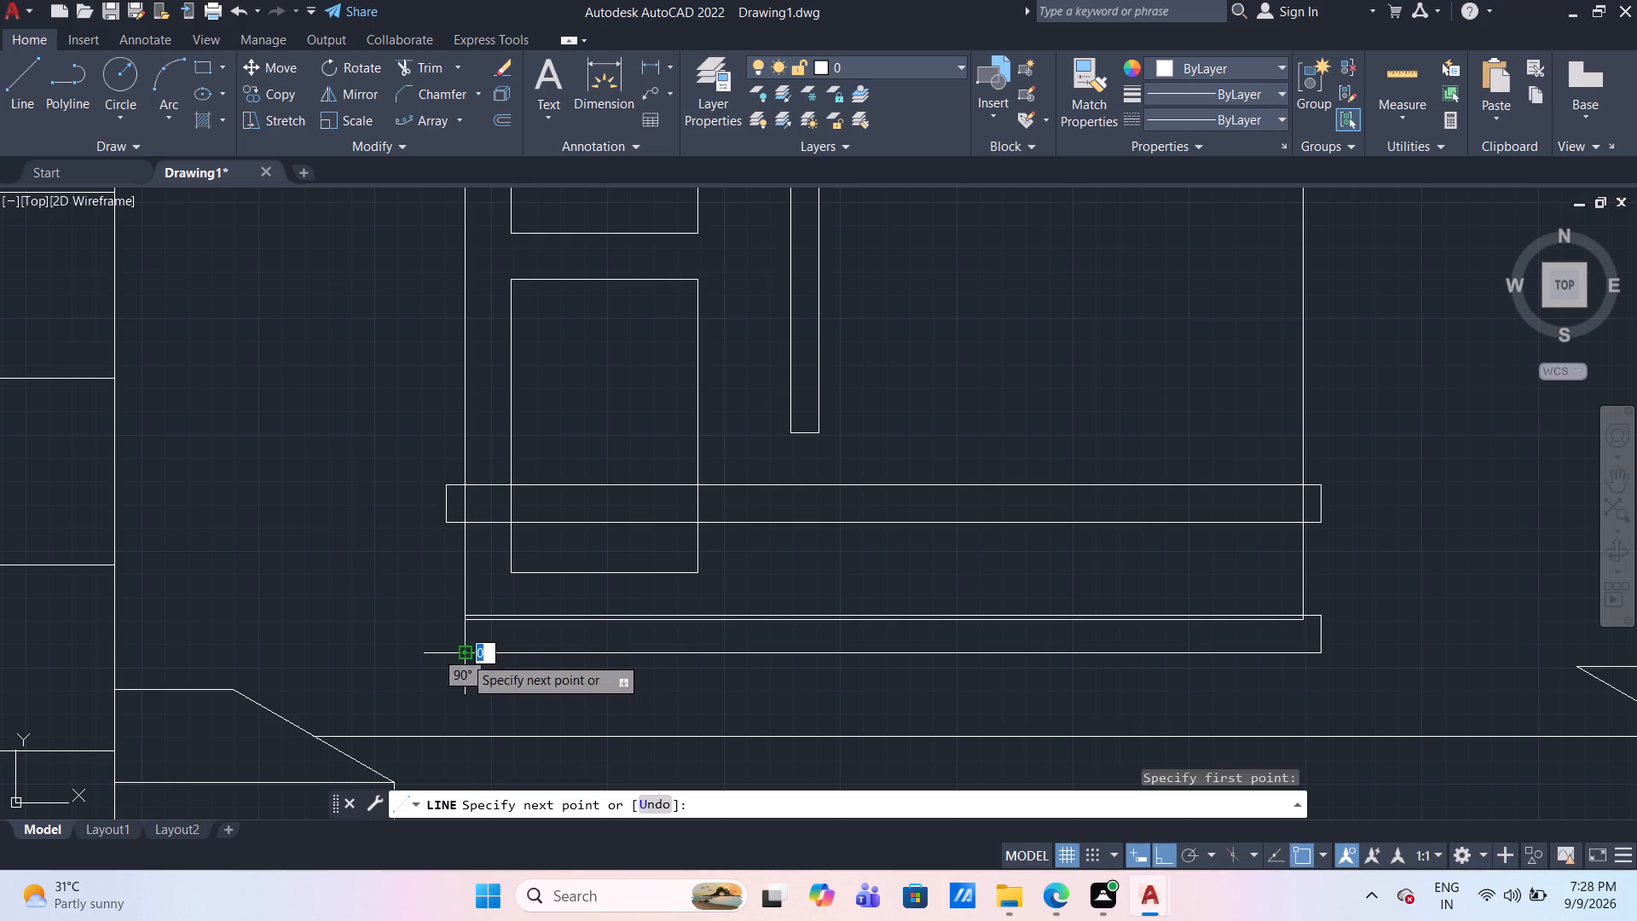
{"action": "key", "text": "2"}
{"action": "key", "text": "Return"}
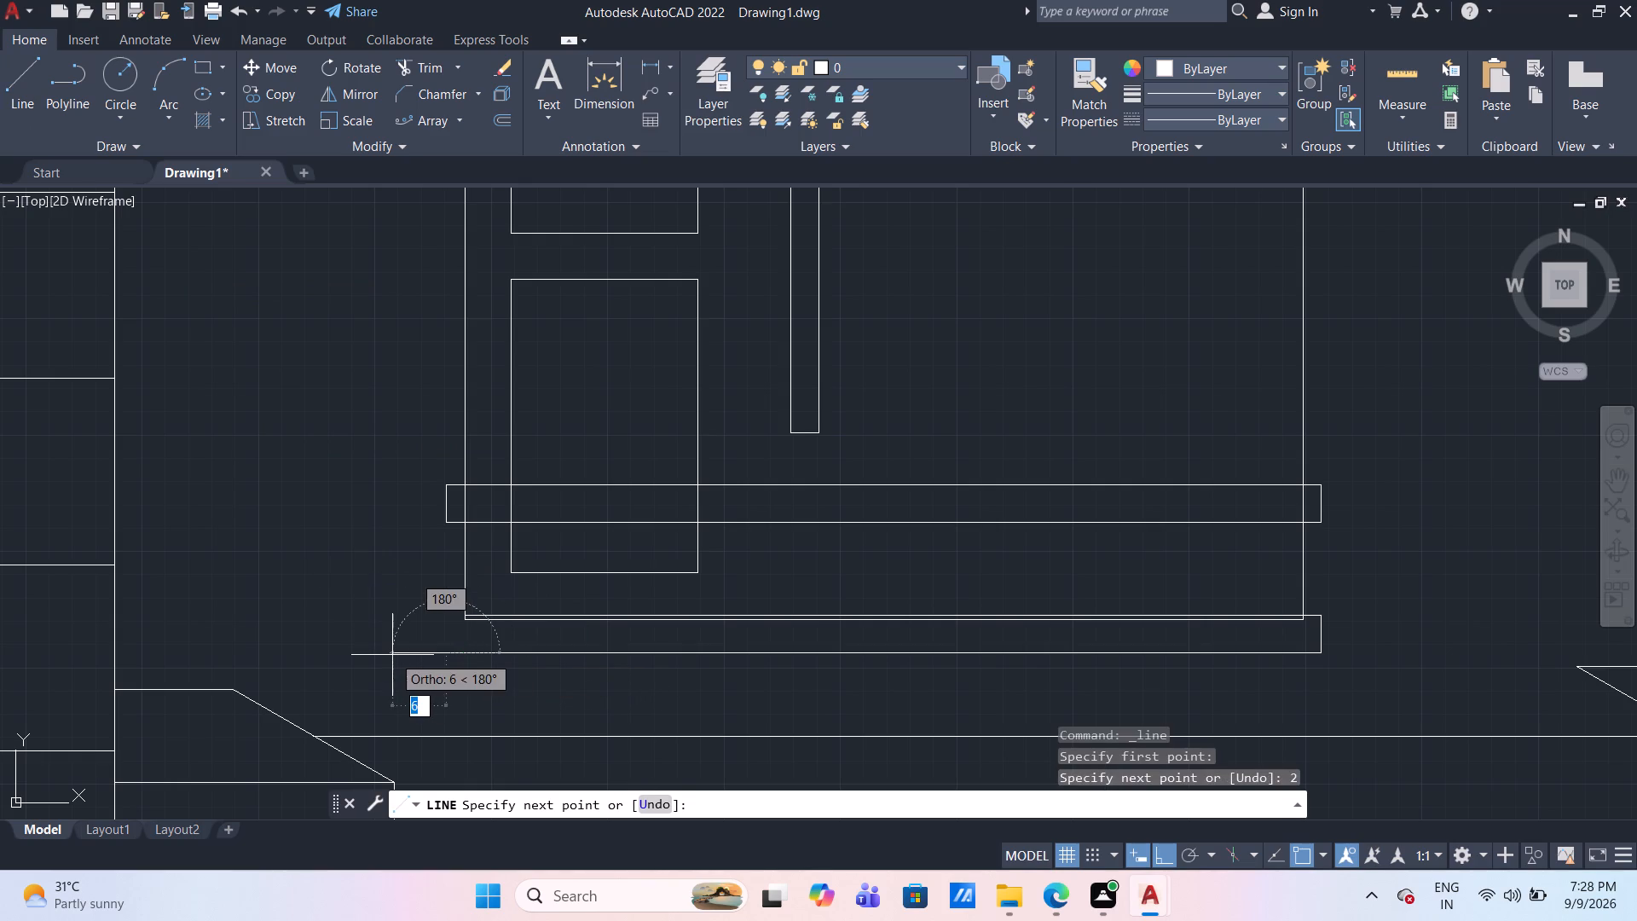
{"action": "key", "text": "4"}
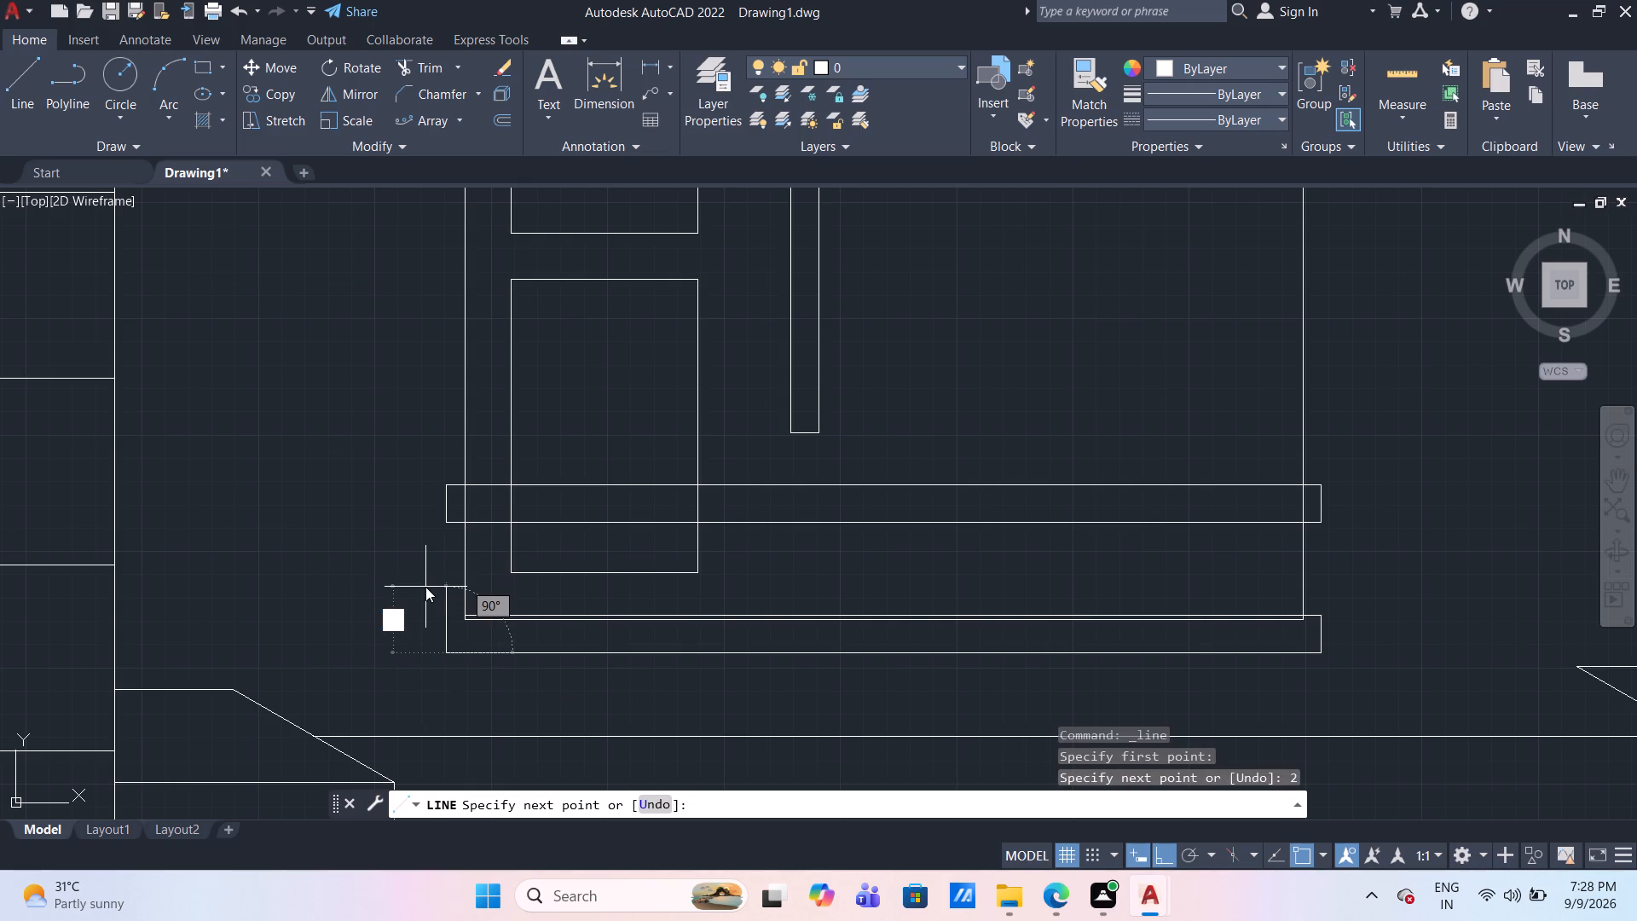
{"action": "key", "text": "Return"}
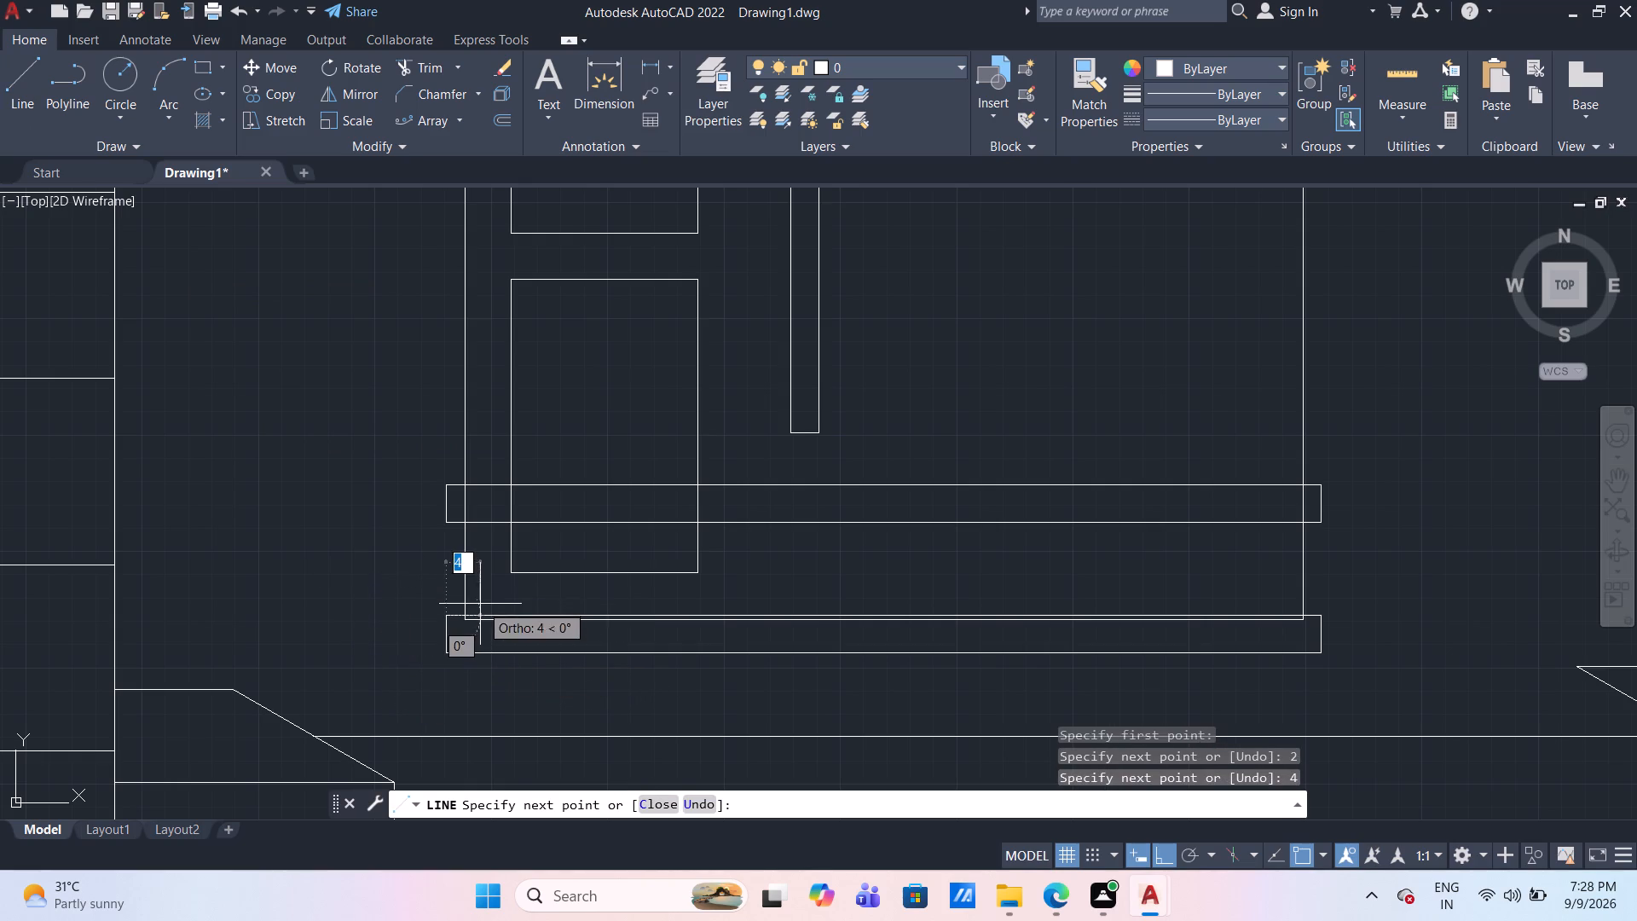
{"action": "left_click", "coordinate": [465, 614]}
{"action": "key", "text": "Escape"}
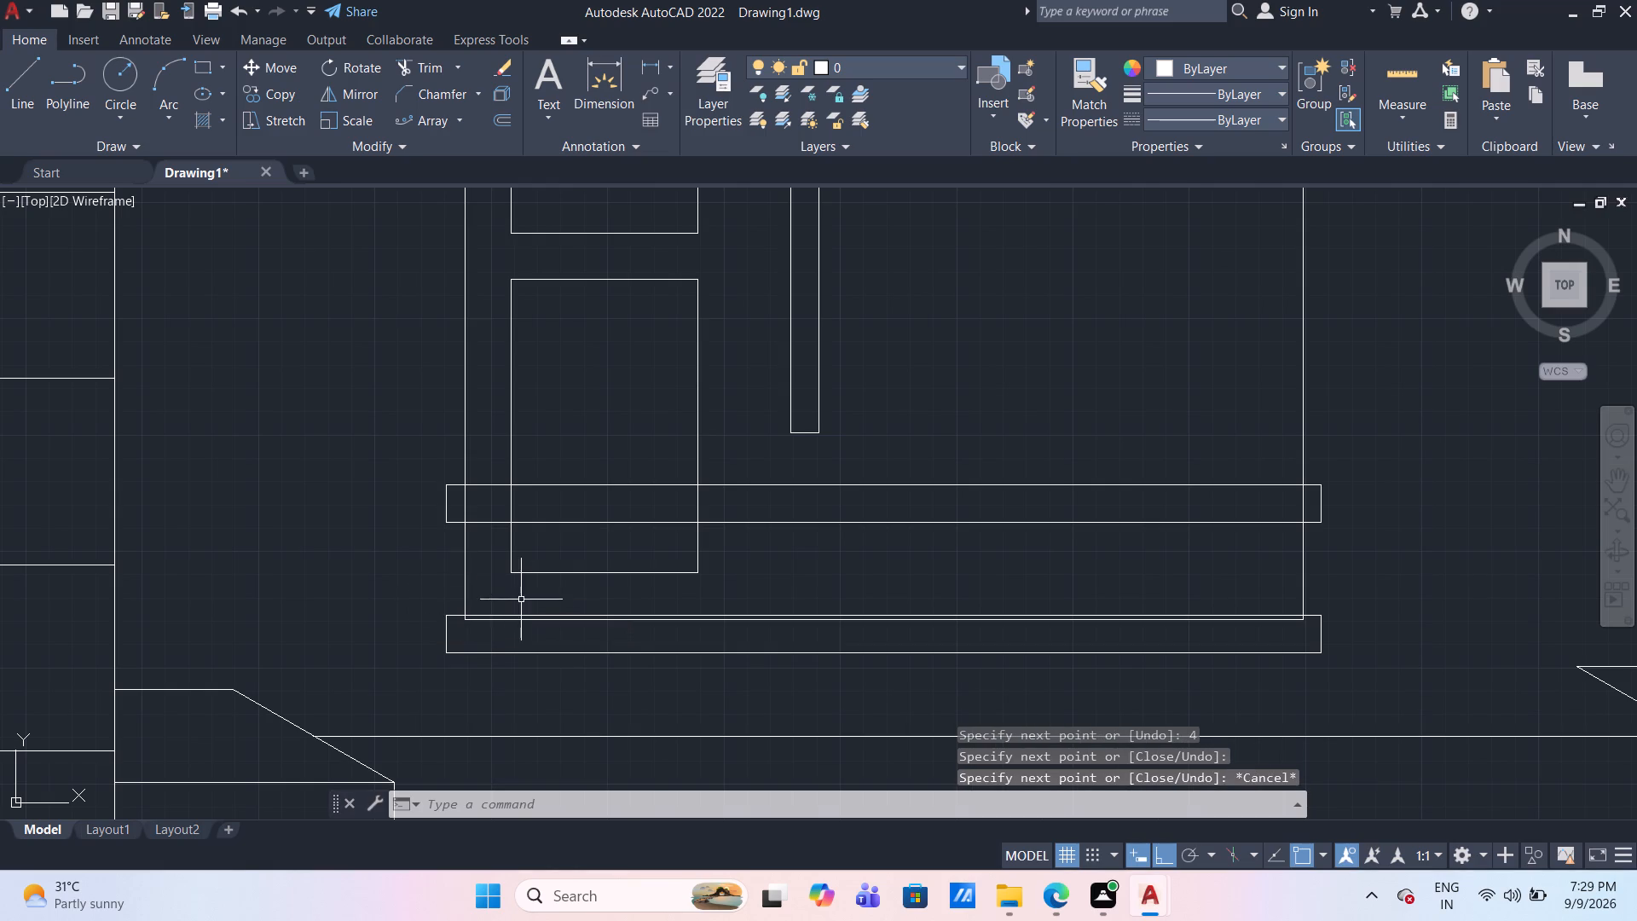
Delete the door's original bottom edge line inside the lower strip.
{"action": "scroll", "coordinate": [873, 645], "scroll_direction": "up", "scroll_amount": 1}
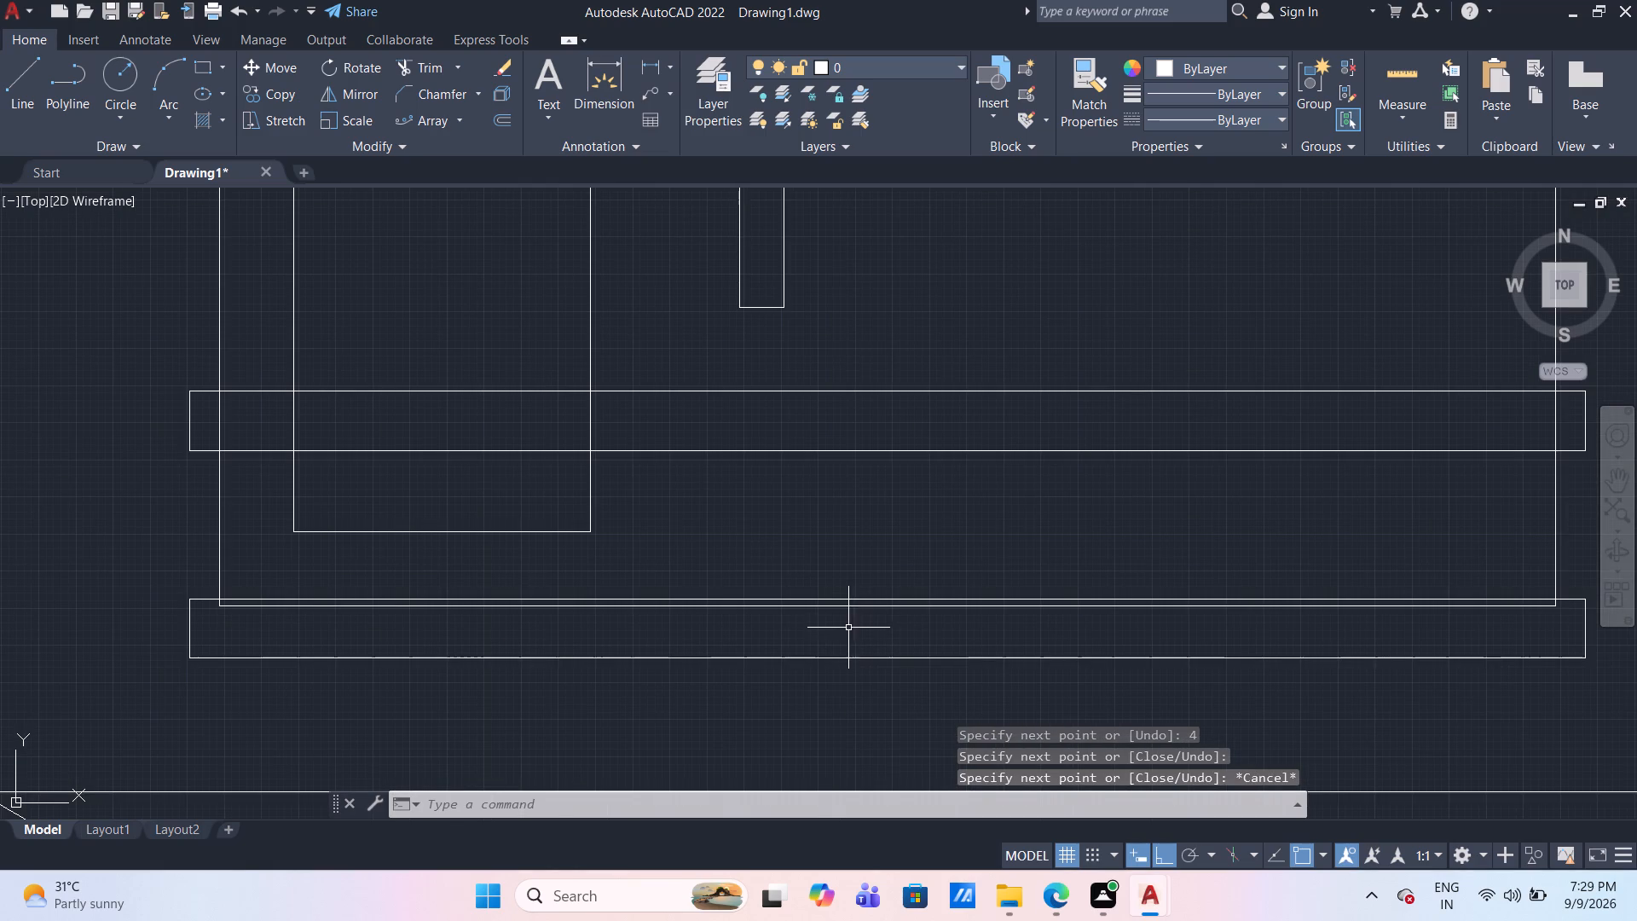
{"action": "left_click", "coordinate": [842, 608]}
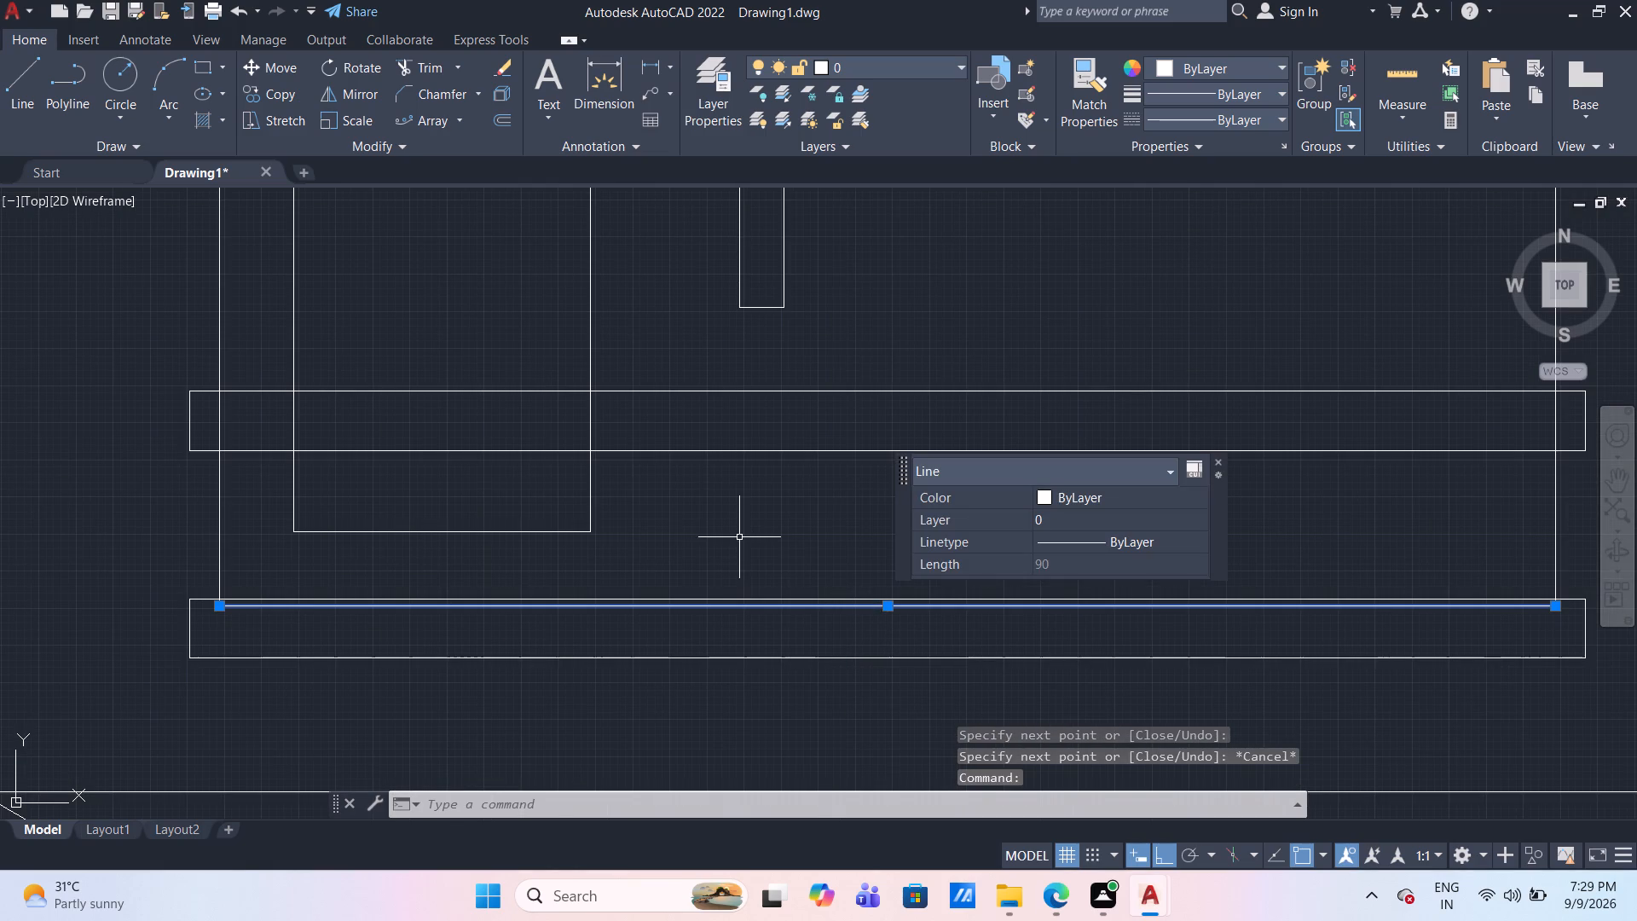
{"action": "key", "text": "Delete"}
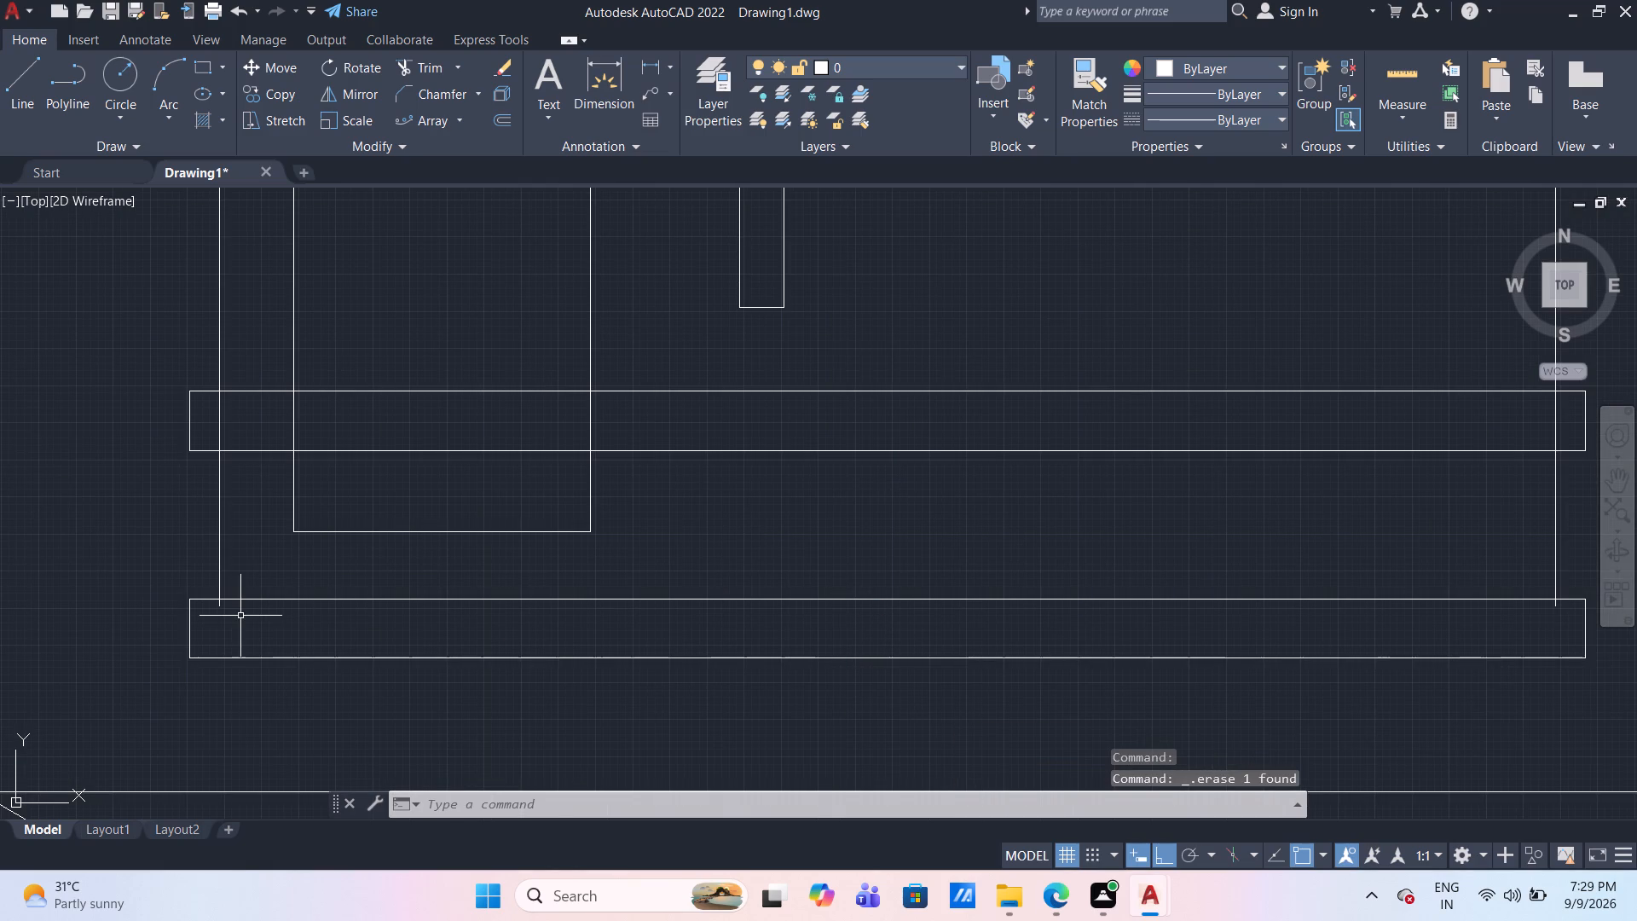
Trim the door's side lines where they cross both strips, and the lowest panel's side lines within the upper strip.
{"action": "type", "text": "TR"}
{"action": "key", "text": "Return"}
{"action": "left_click", "coordinate": [217, 604]}
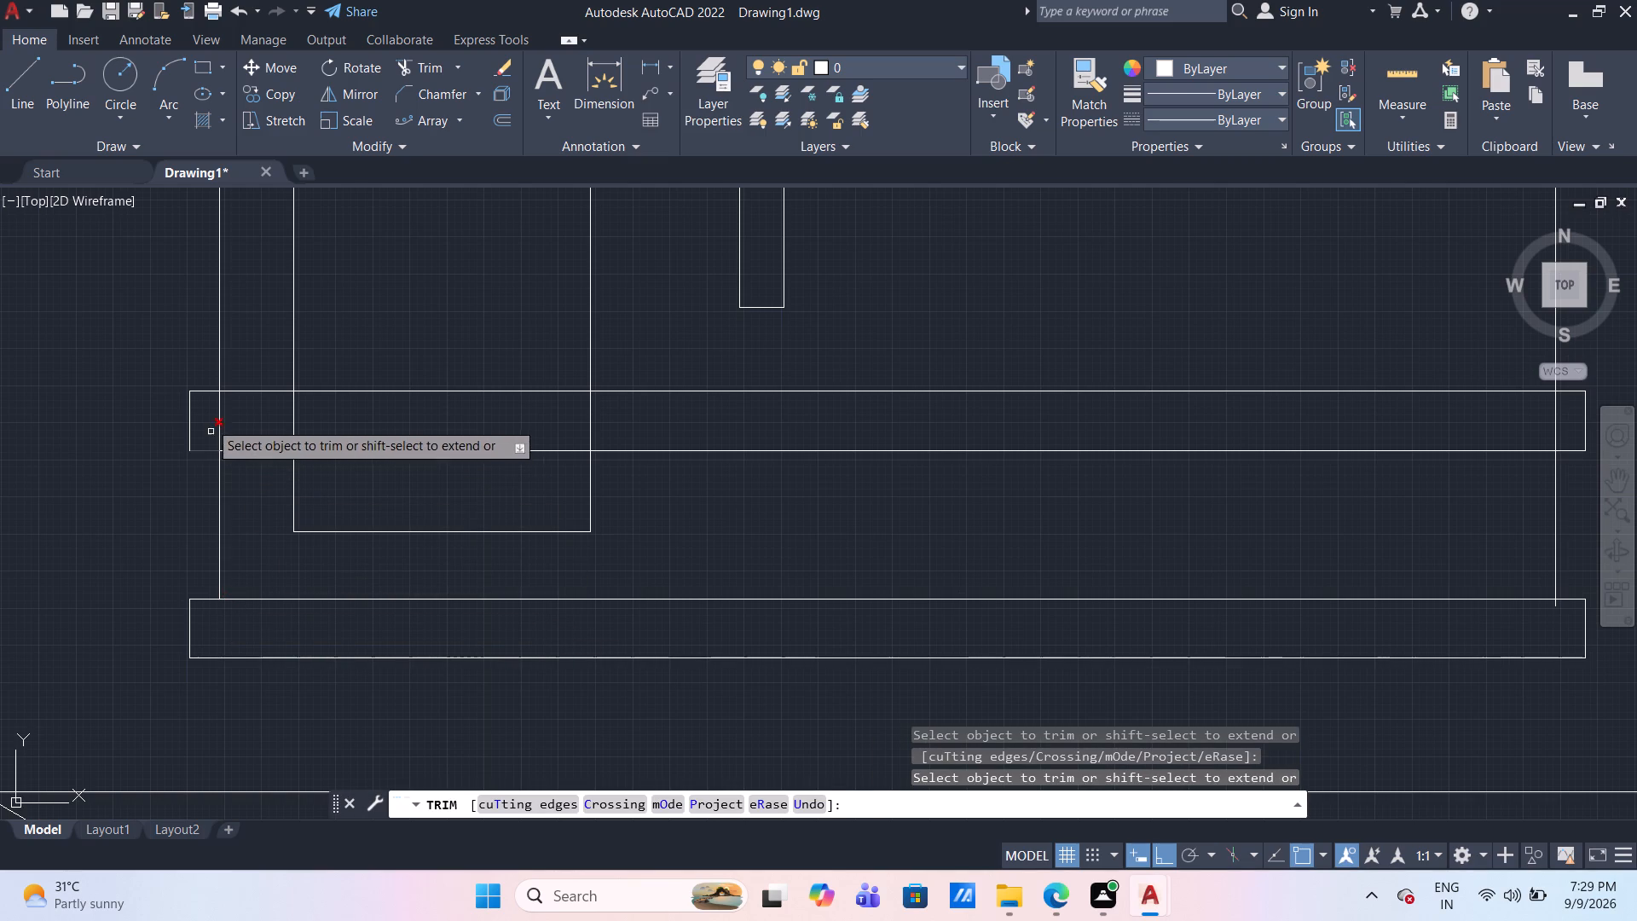
{"action": "left_click", "coordinate": [203, 408]}
{"action": "left_click", "coordinate": [319, 419]}
{"action": "left_click_drag", "start_coordinate": [542, 416], "coordinate": [564, 416]}
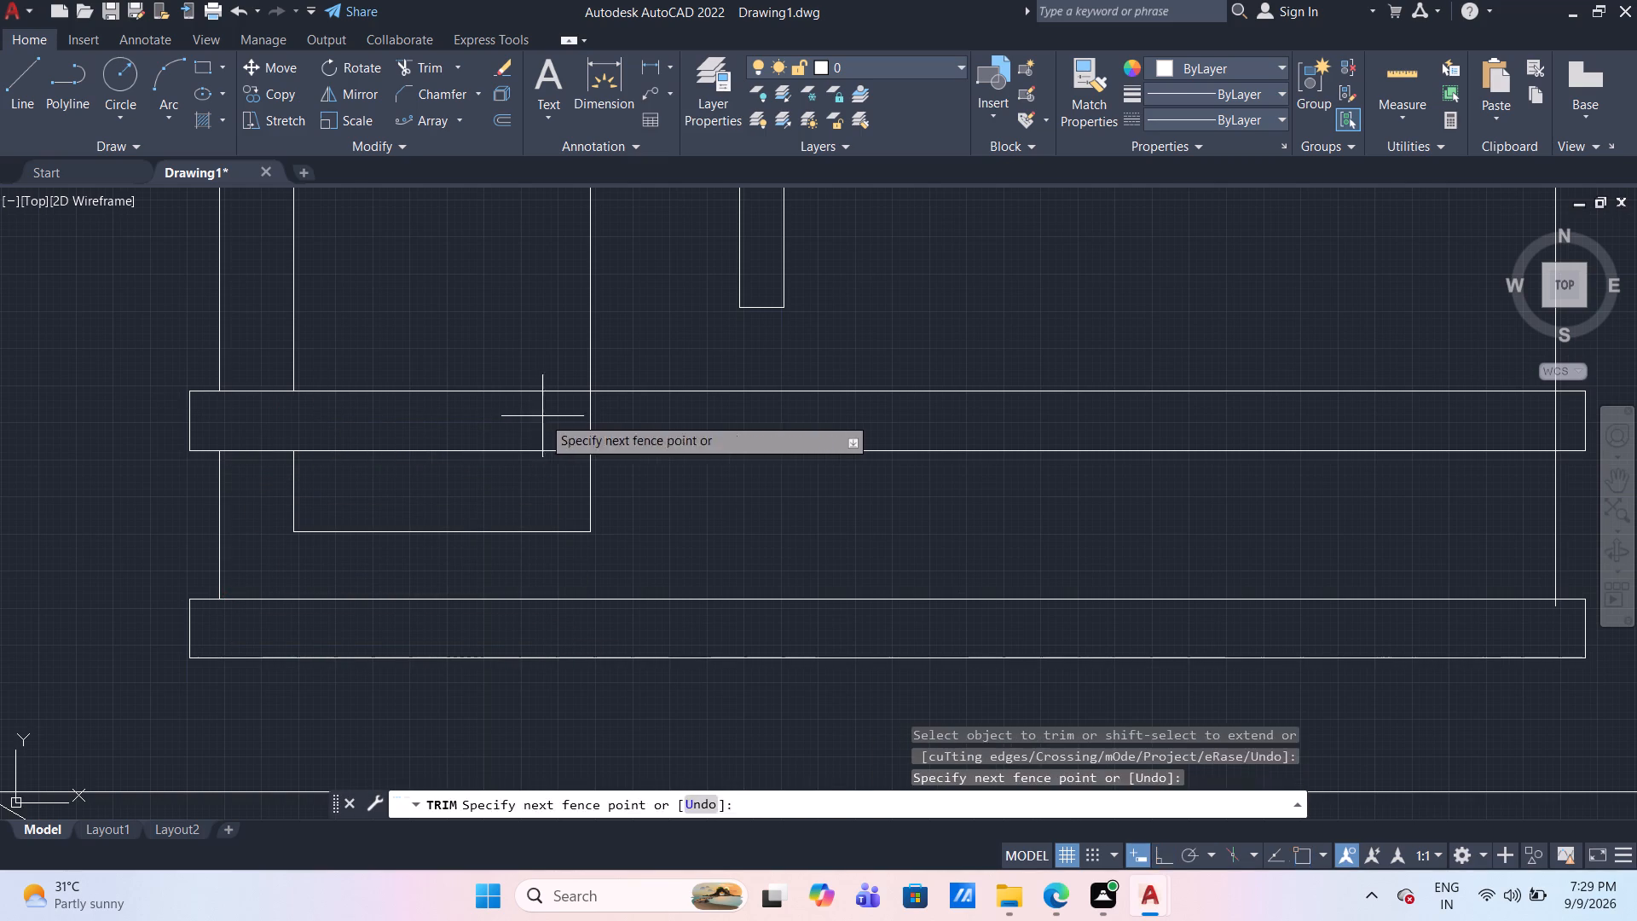
{"action": "left_click_drag", "start_coordinate": [564, 416], "coordinate": [645, 416]}
{"action": "left_click", "coordinate": [712, 416]}
{"action": "scroll", "coordinate": [724, 425], "scroll_direction": "down", "scroll_amount": 2}
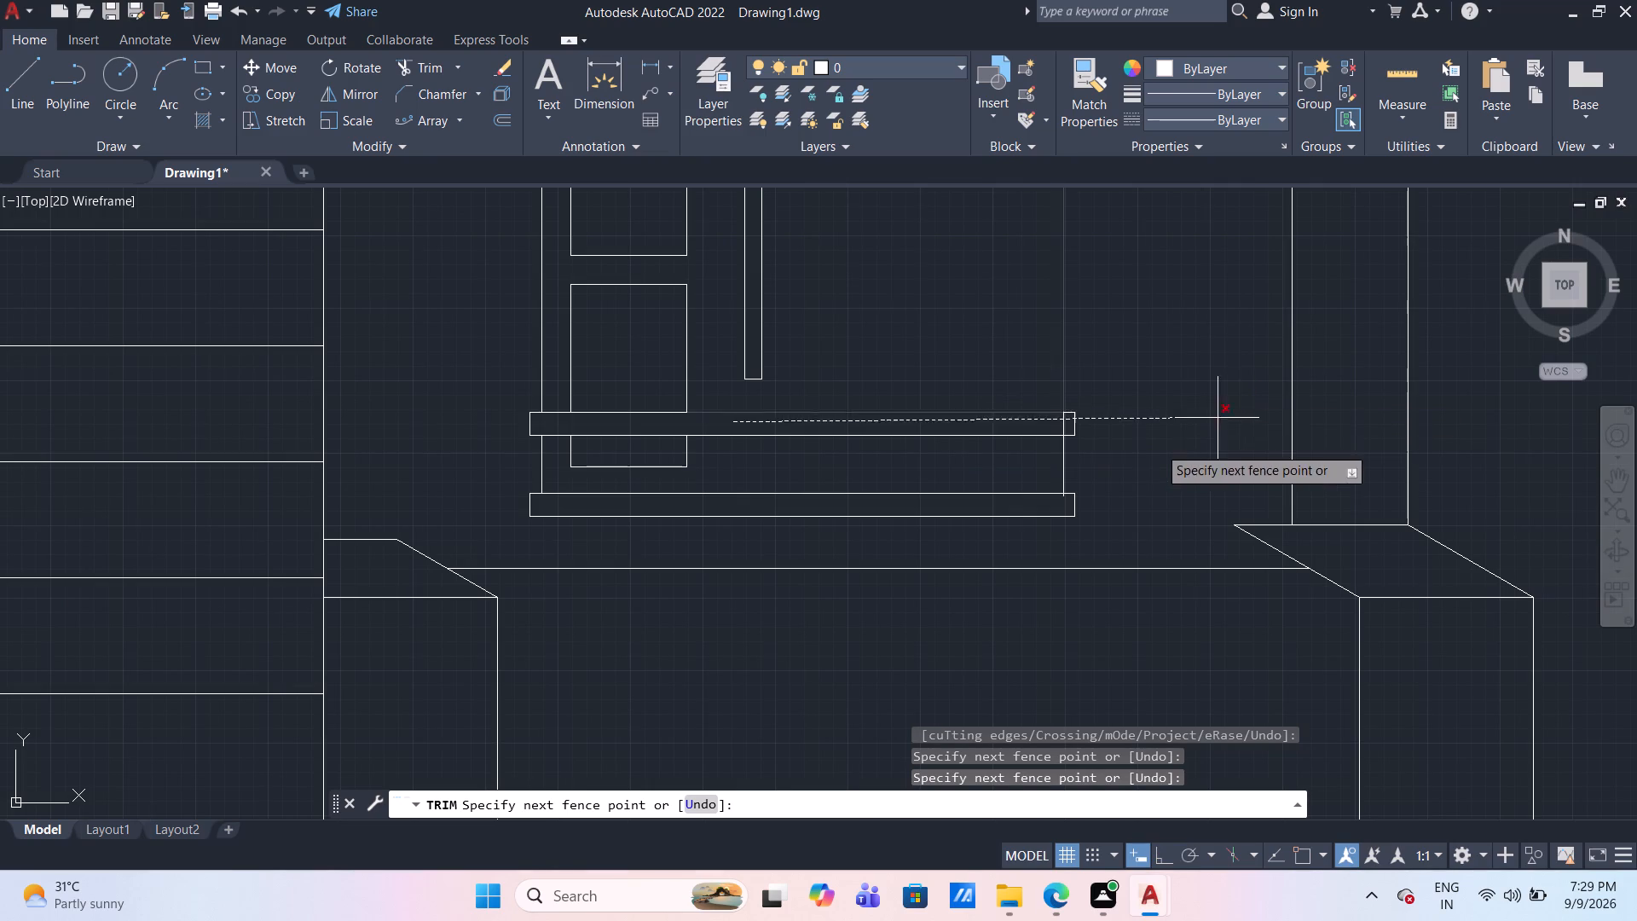
{"action": "scroll", "coordinate": [1067, 426], "scroll_direction": "up", "scroll_amount": 1}
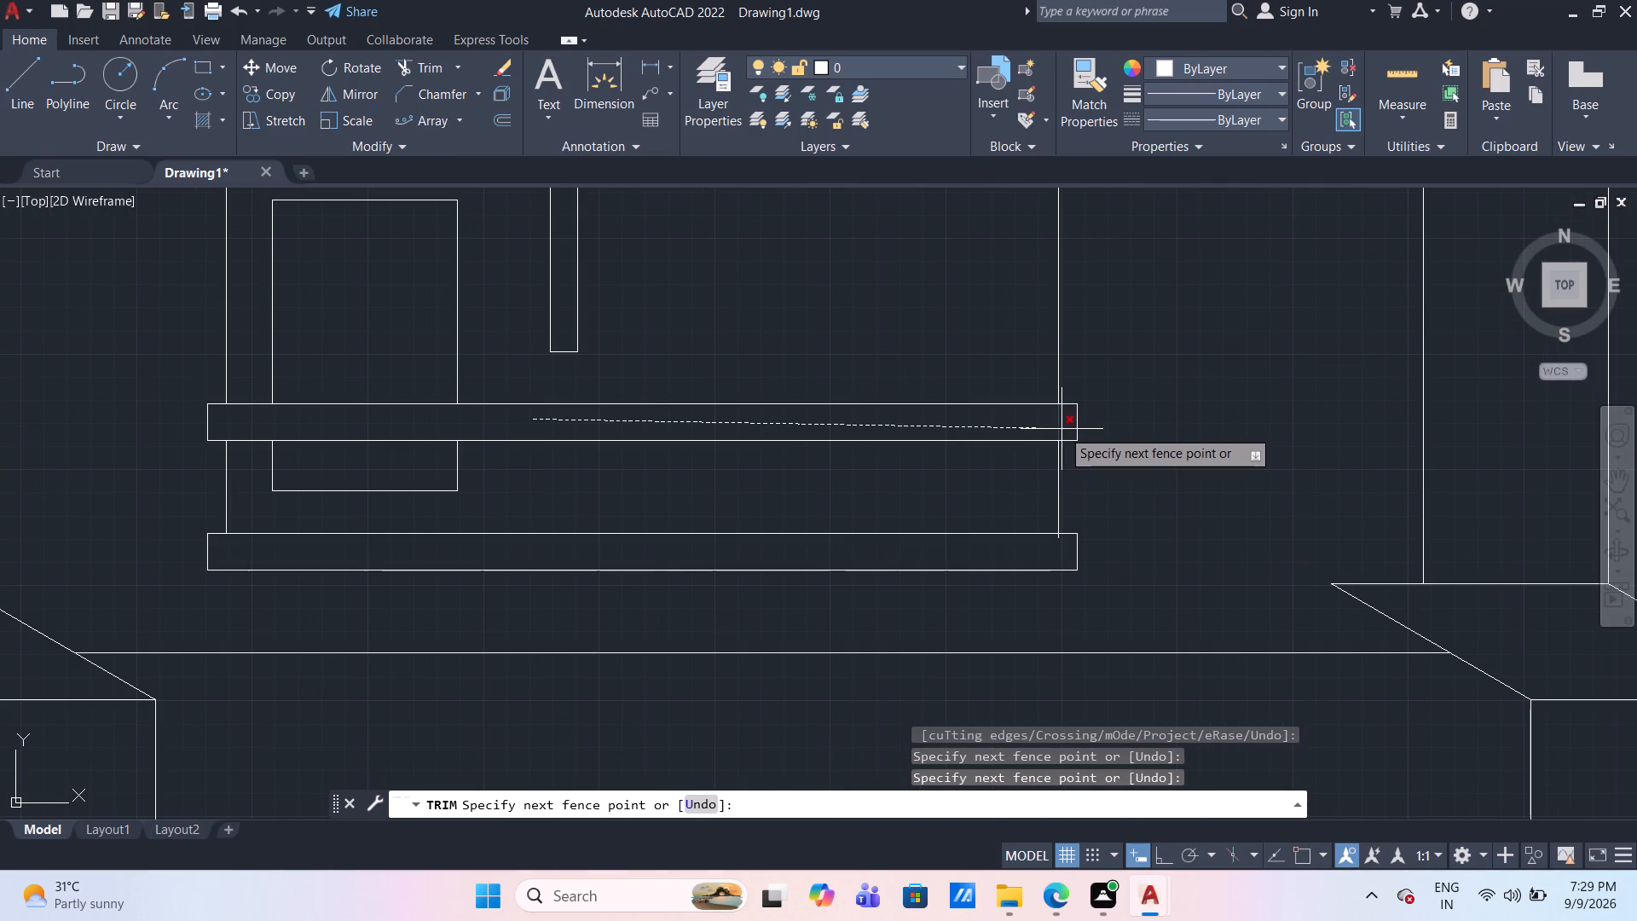
{"action": "left_click", "coordinate": [1061, 429]}
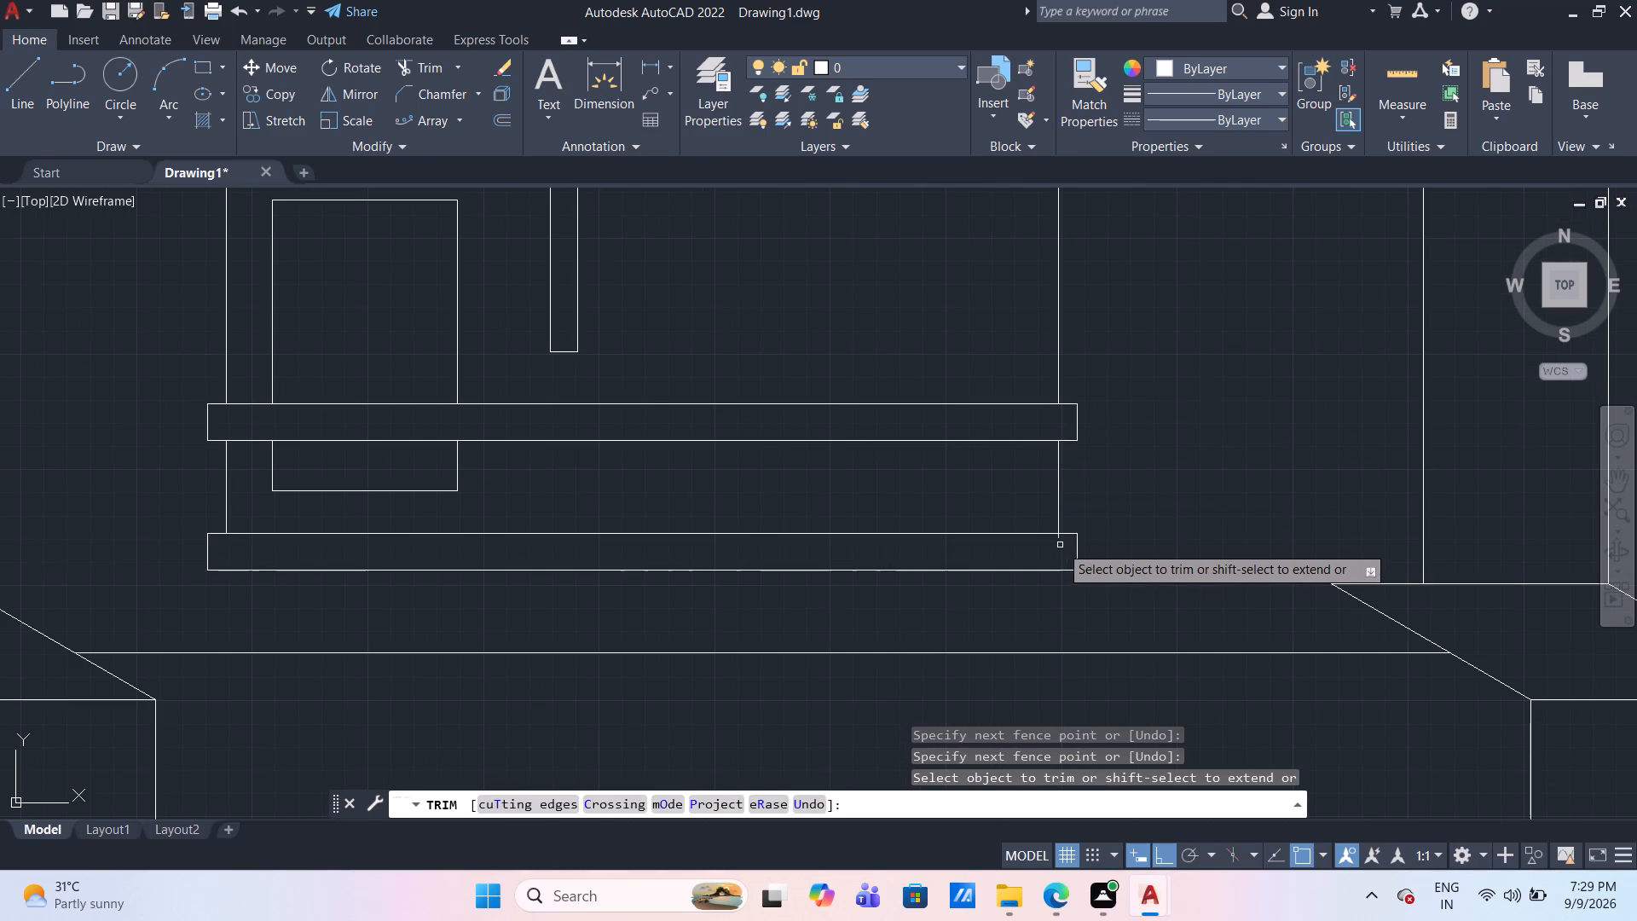
{"action": "left_click", "coordinate": [1058, 541]}
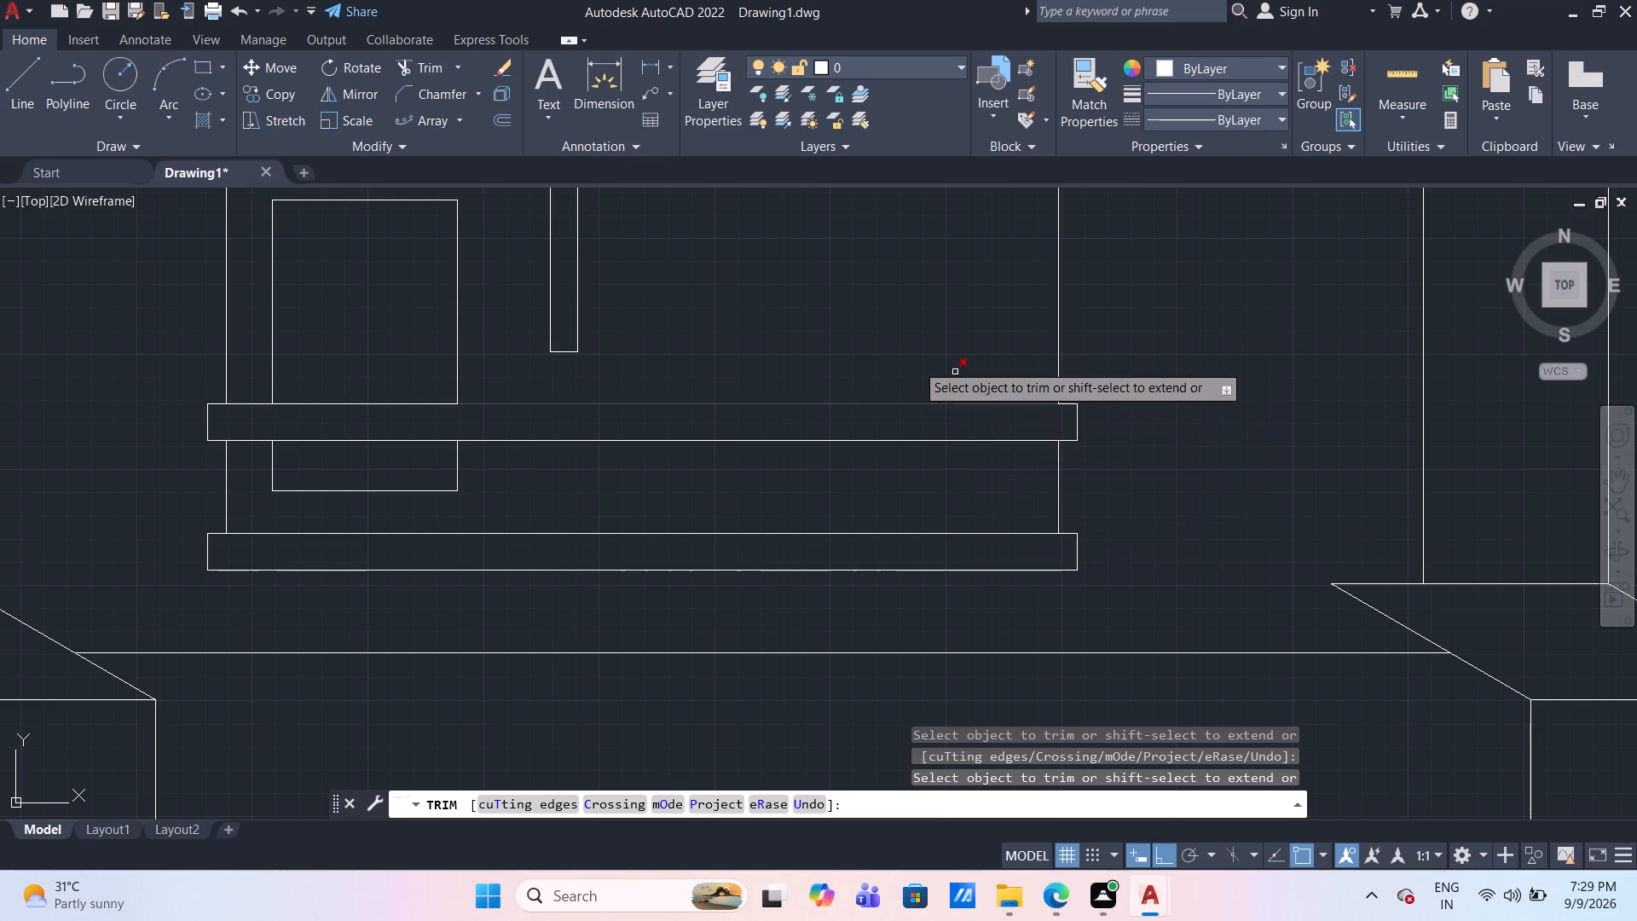
{"action": "scroll", "coordinate": [914, 363], "scroll_direction": "down", "scroll_amount": 3}
{"action": "scroll", "coordinate": [922, 285], "scroll_direction": "down", "scroll_amount": 3}
{"action": "middle_click_drag", "start_coordinate": [1078, 292], "coordinate": [1070, 348]}
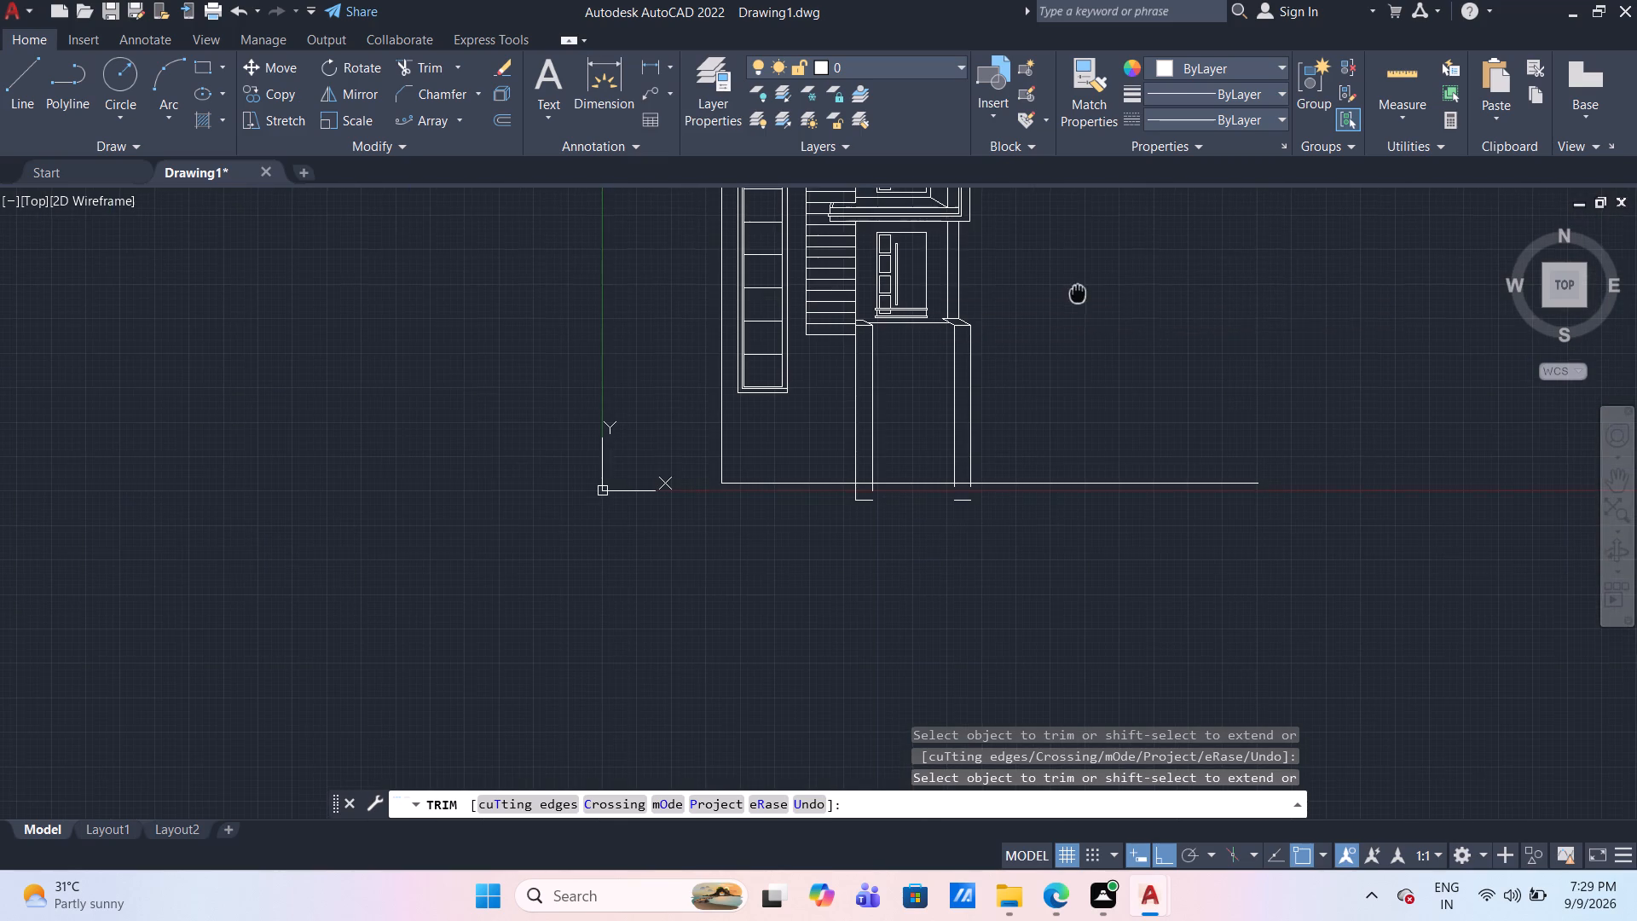
{"action": "middle_click_drag", "start_coordinate": [1070, 348], "coordinate": [1070, 582]}
{"action": "scroll", "coordinate": [1070, 576], "scroll_direction": "down", "scroll_amount": 1}
{"action": "scroll", "coordinate": [1066, 571], "scroll_direction": "up", "scroll_amount": 1}
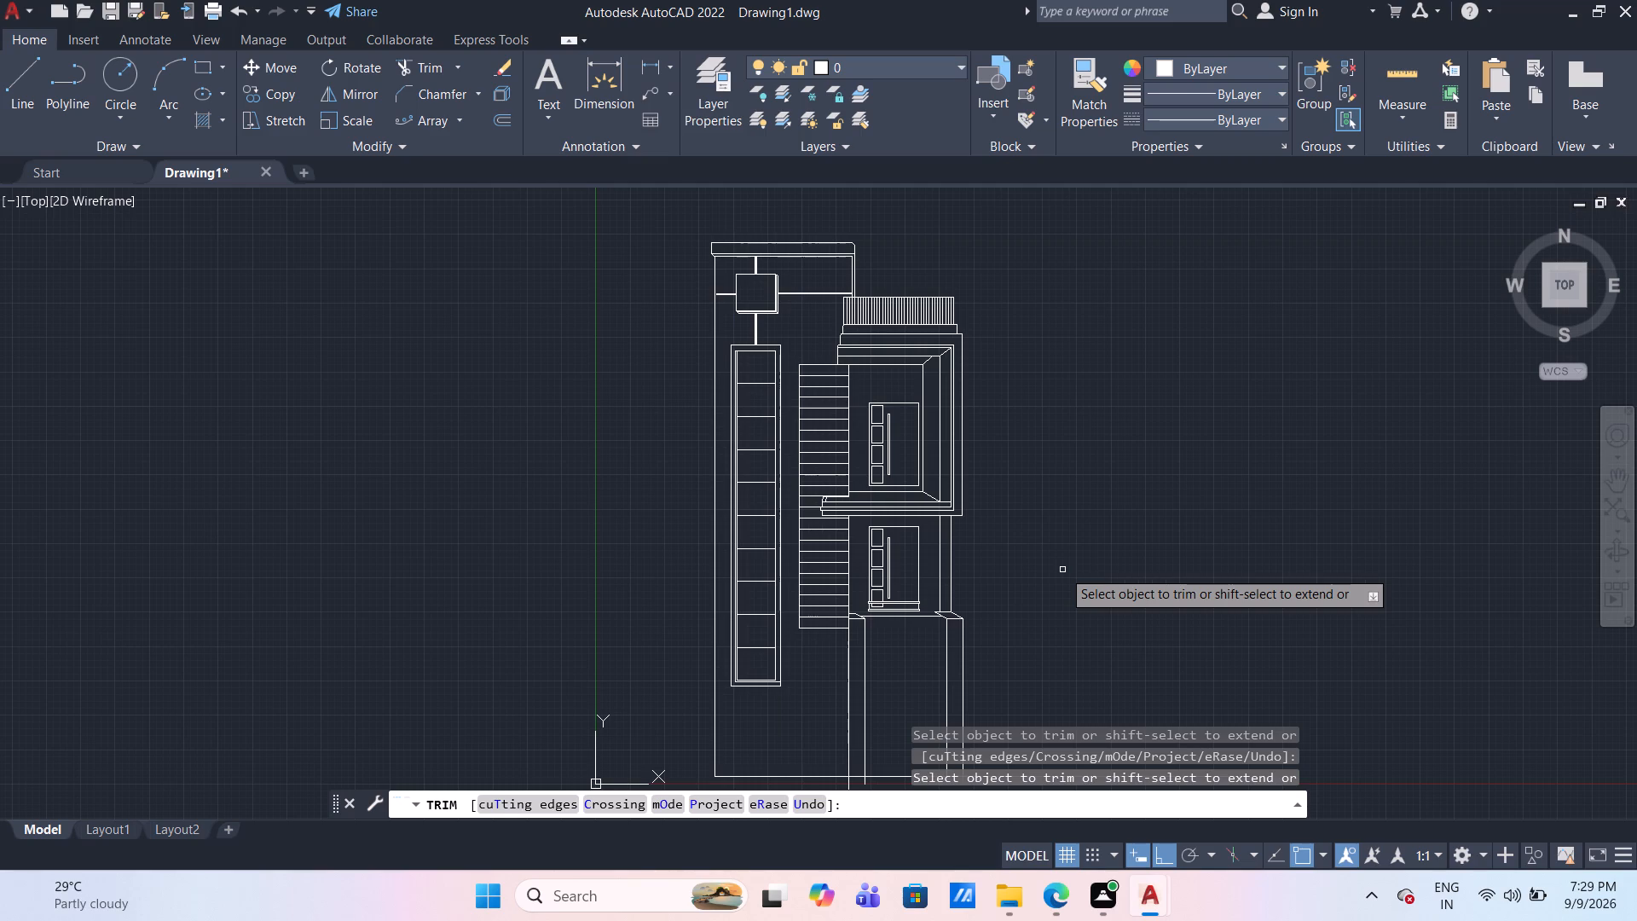
{"action": "key", "text": "Escape"}
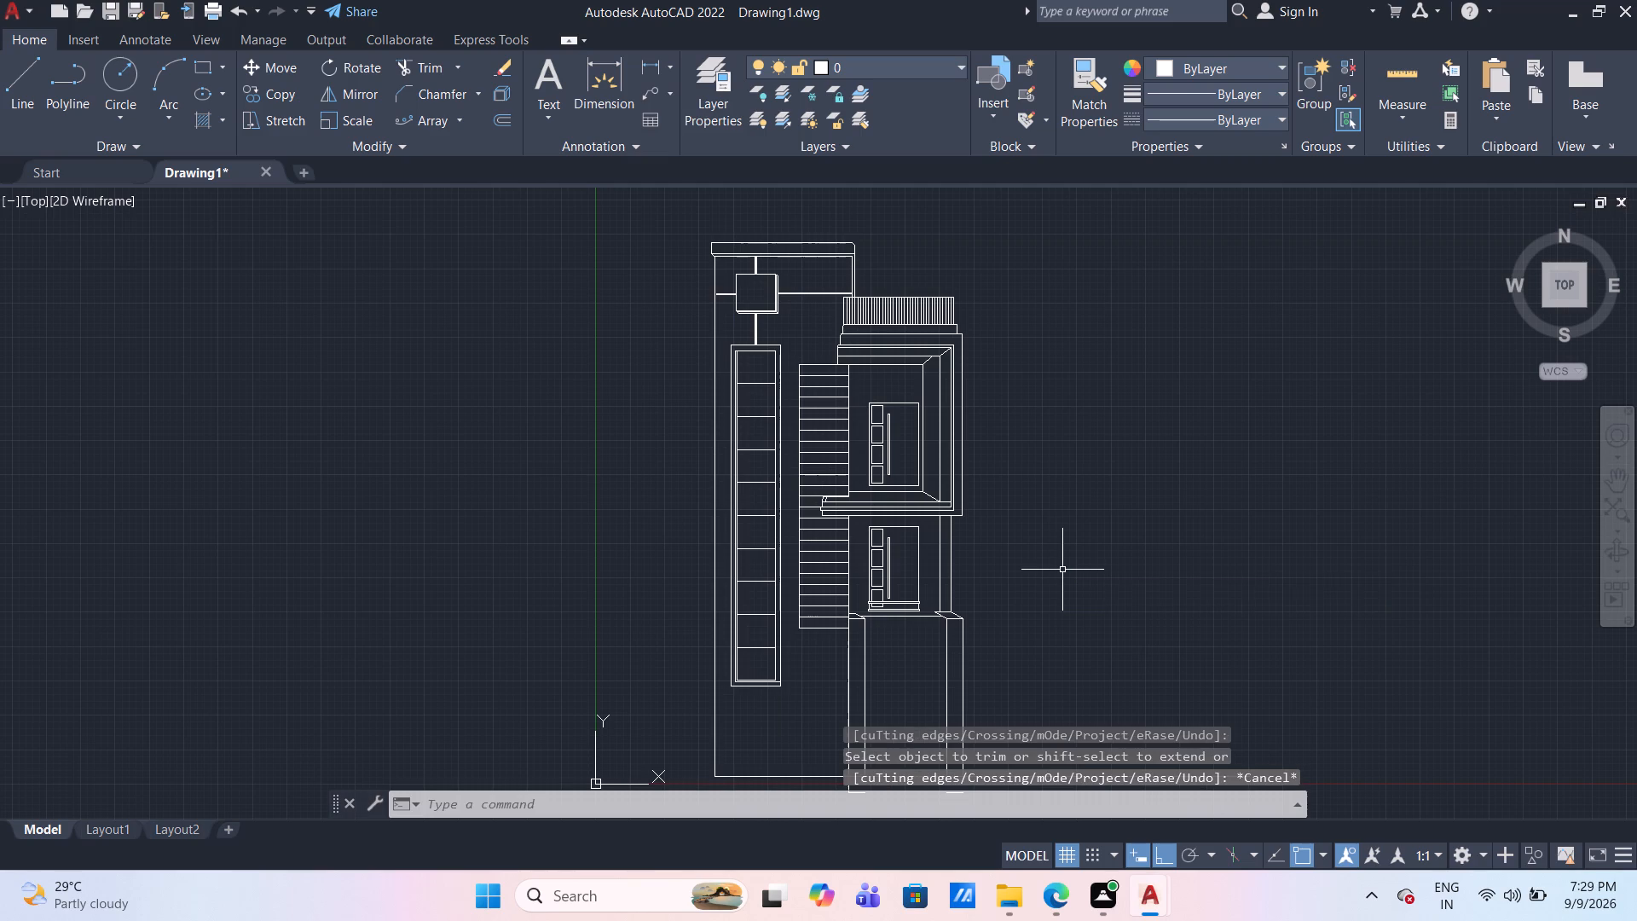
Draw a vertical line near the door's middle, from the upper strip's bottom line to the lower strip's top line.
{"action": "scroll", "coordinate": [870, 678], "scroll_direction": "up", "scroll_amount": 2}
{"action": "middle_click_drag", "start_coordinate": [907, 658], "coordinate": [552, 661]}
{"action": "scroll", "coordinate": [552, 665], "scroll_direction": "down", "scroll_amount": 1}
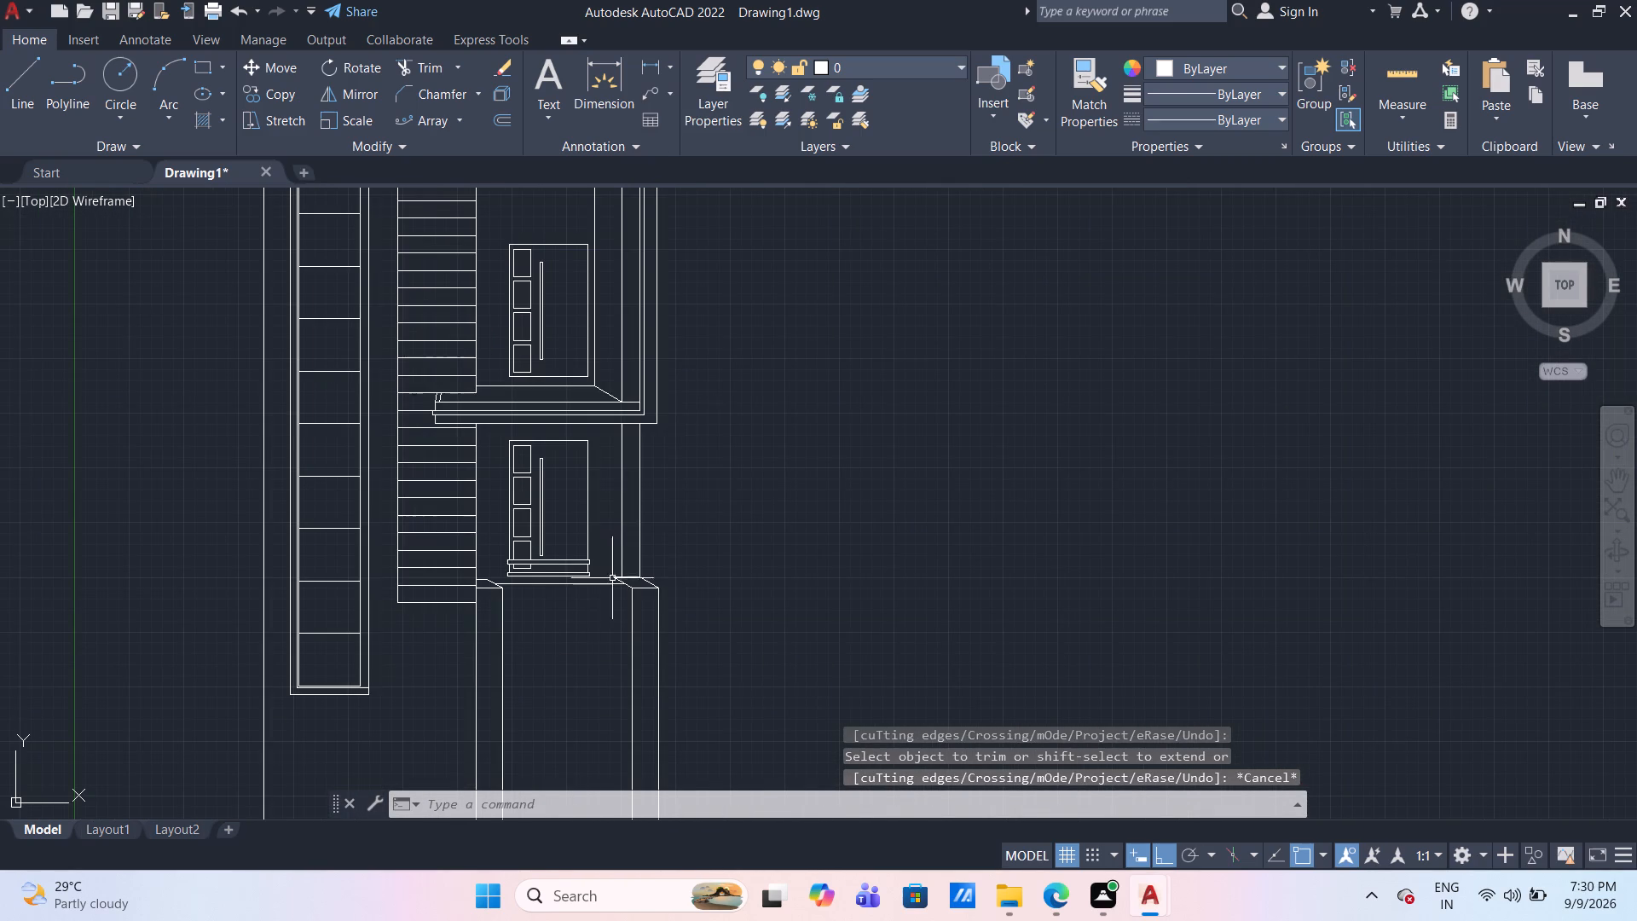
{"action": "scroll", "coordinate": [566, 587], "scroll_direction": "up", "scroll_amount": 4}
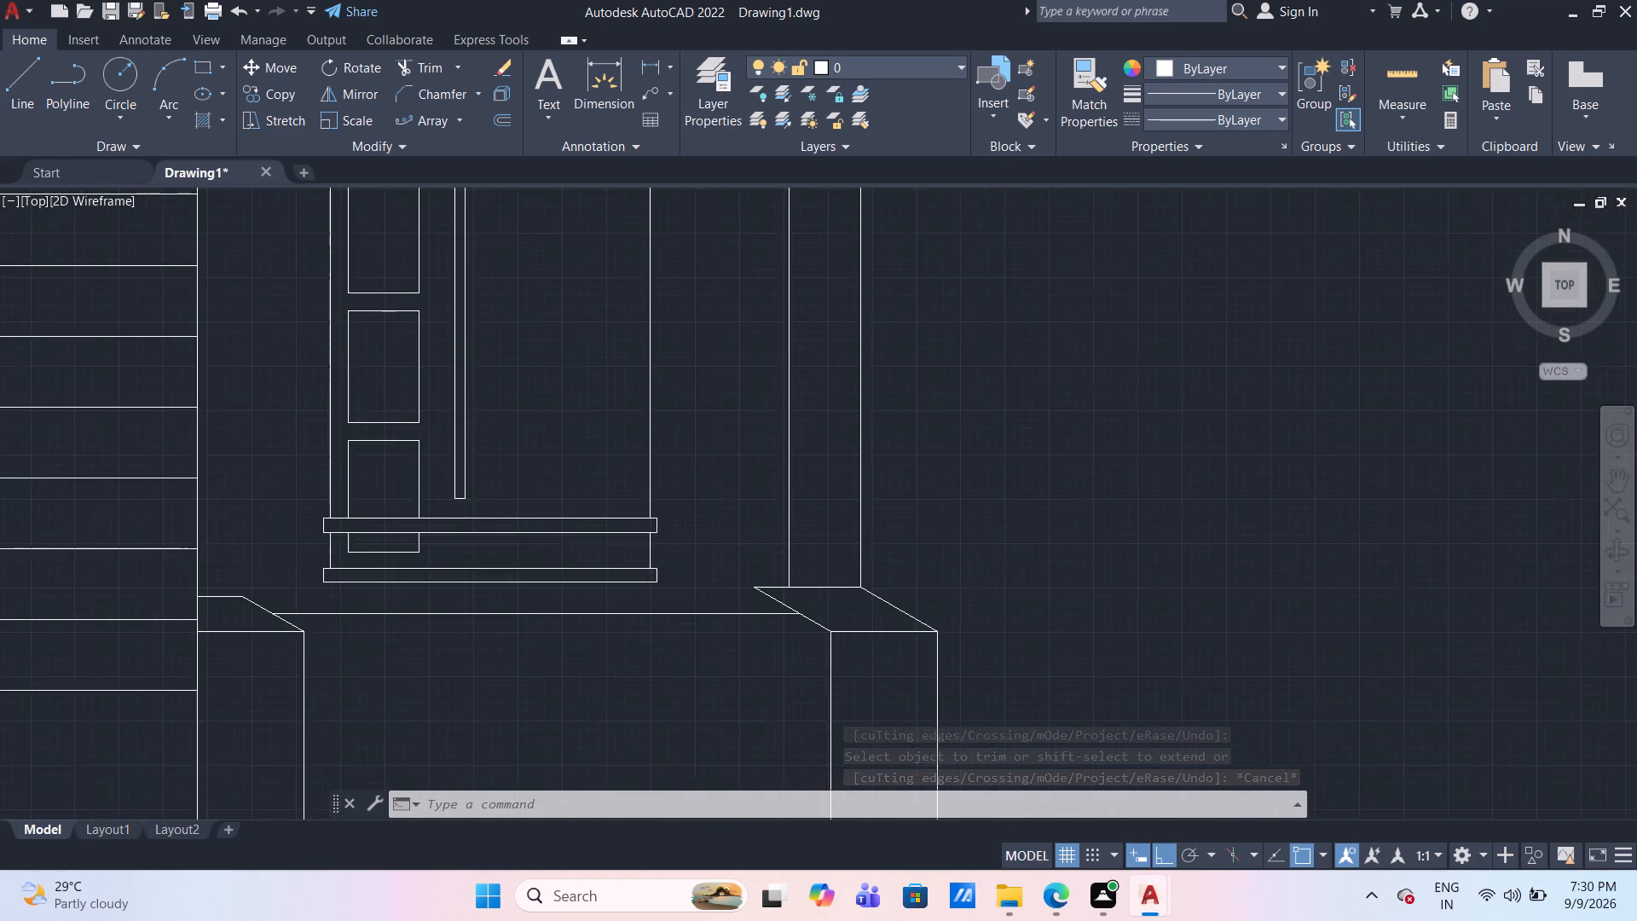
{"action": "middle_click_drag", "start_coordinate": [562, 549], "coordinate": [590, 548]}
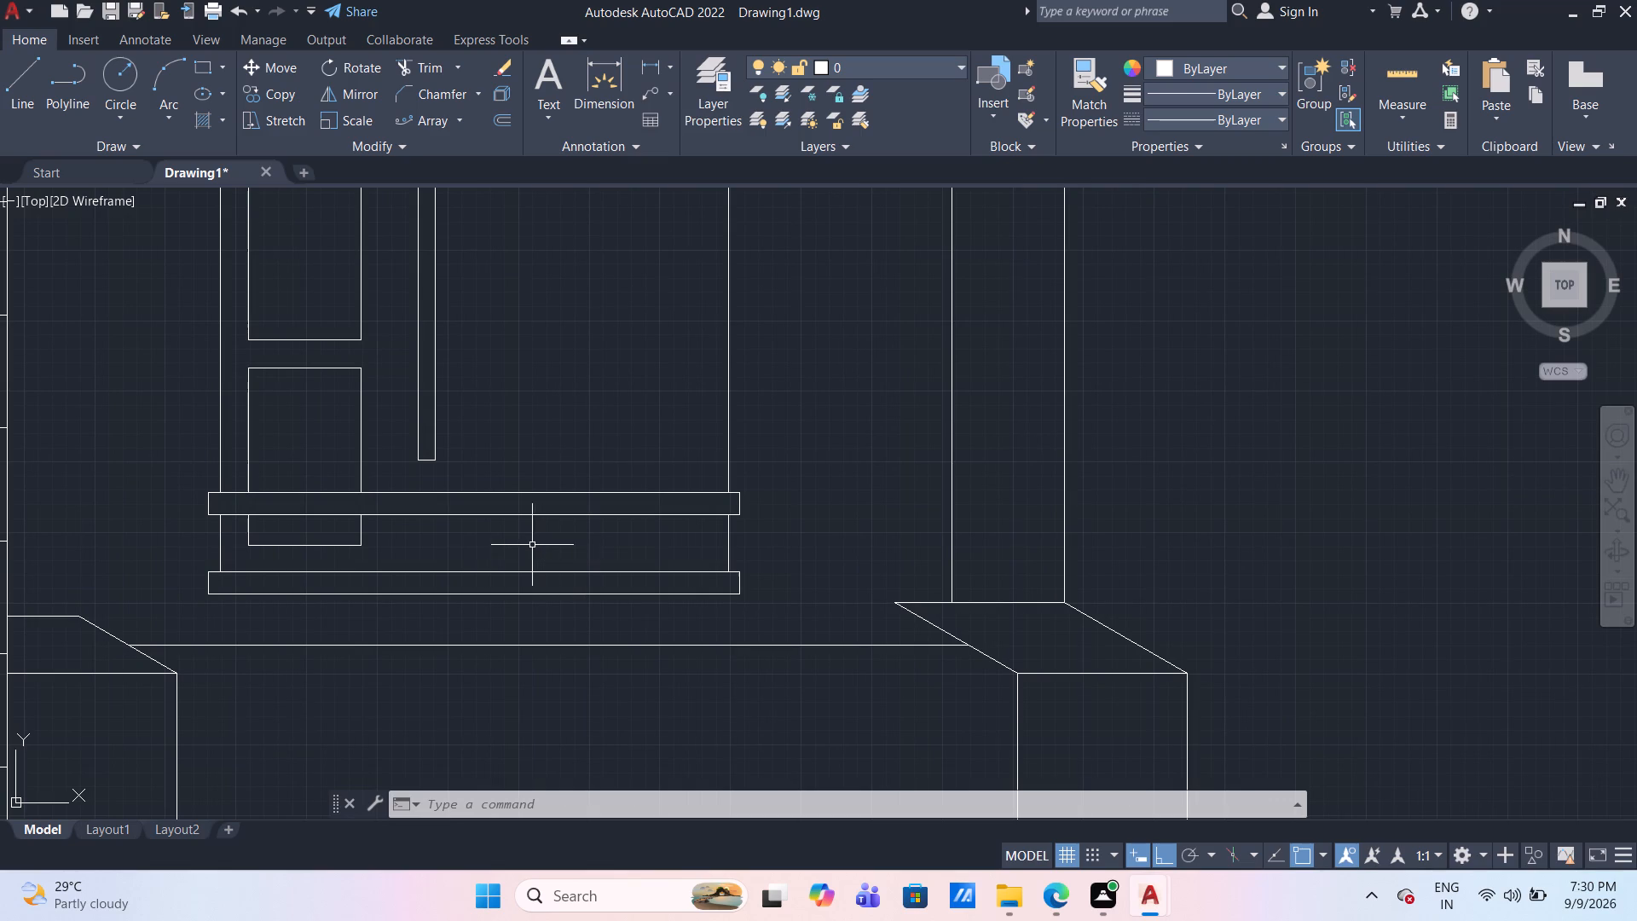
{"action": "left_click", "coordinate": [16, 79]}
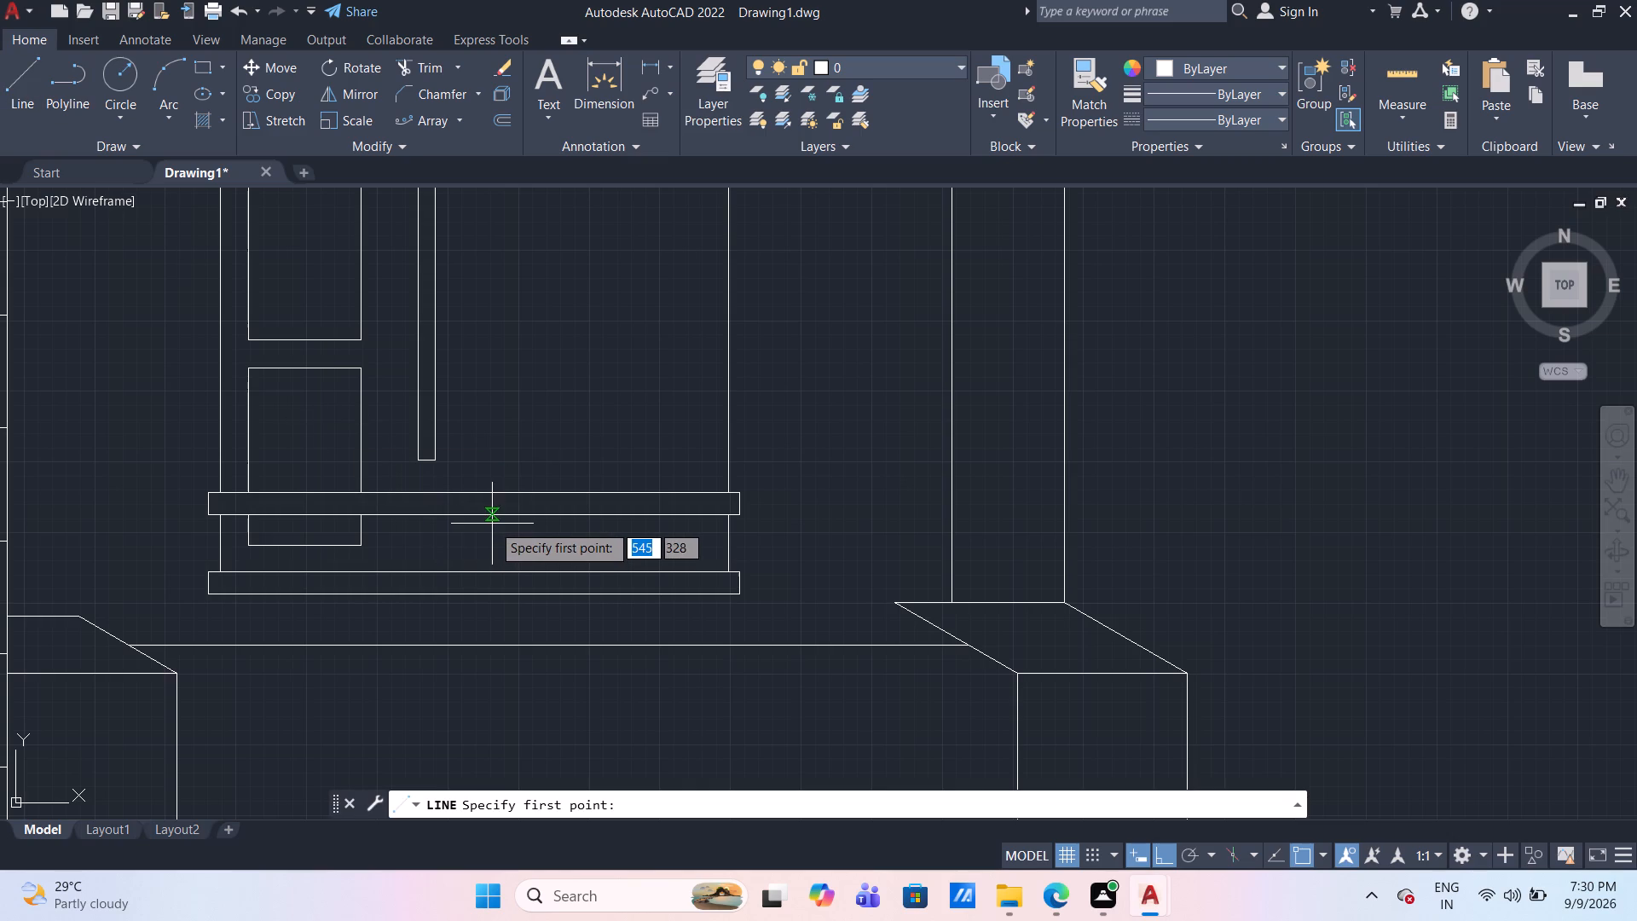
{"action": "left_click", "coordinate": [480, 514]}
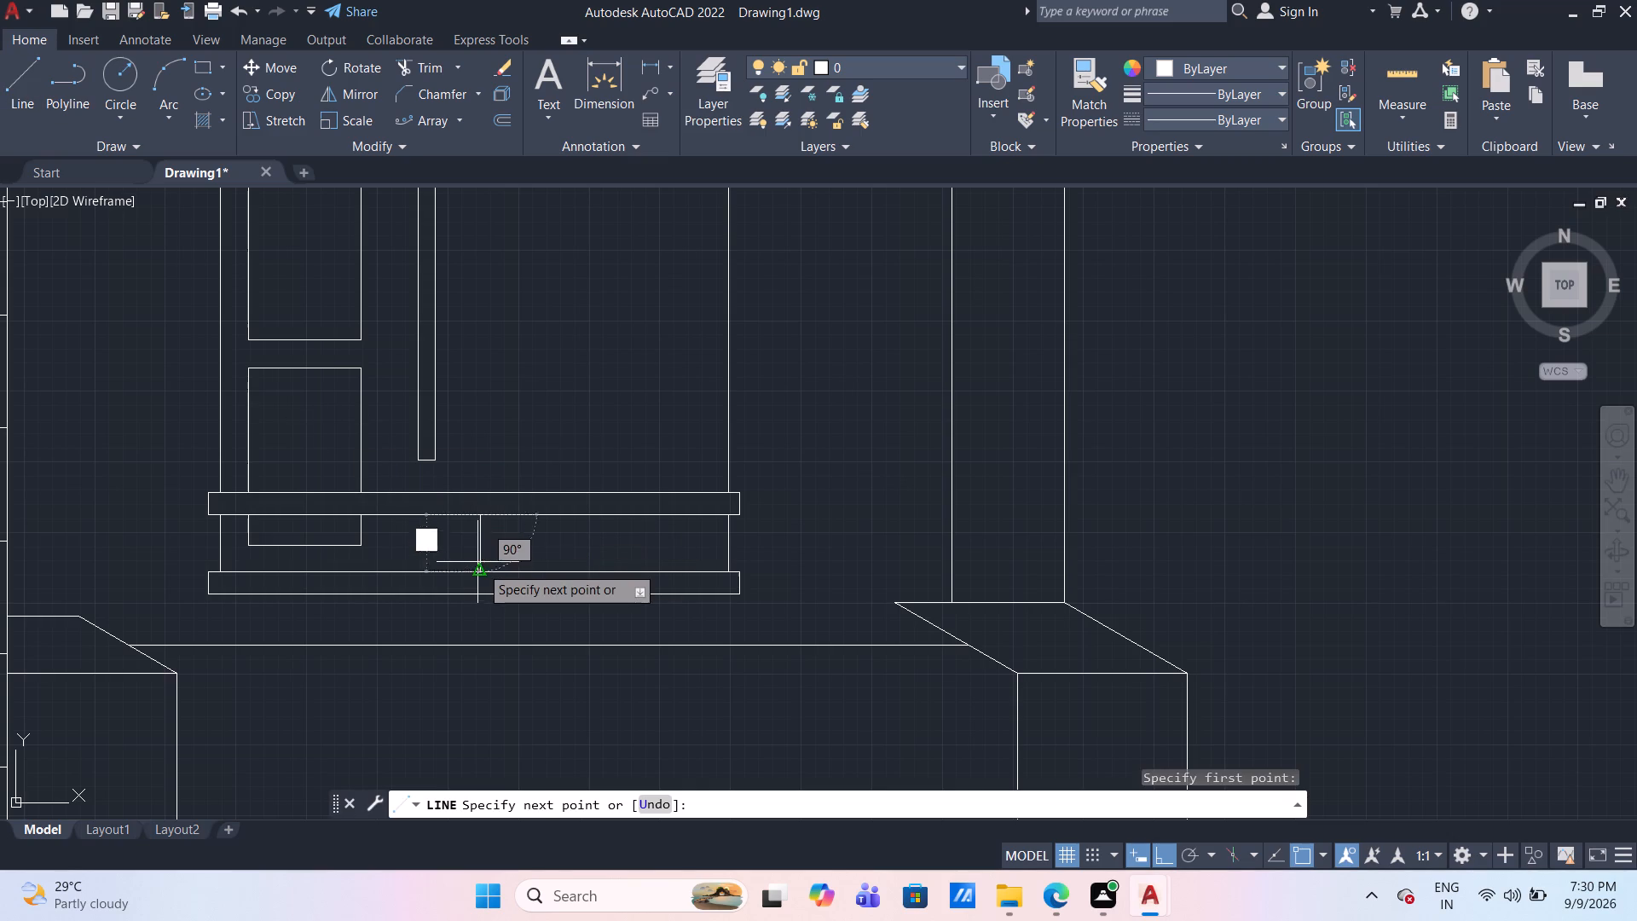
{"action": "left_click", "coordinate": [480, 565]}
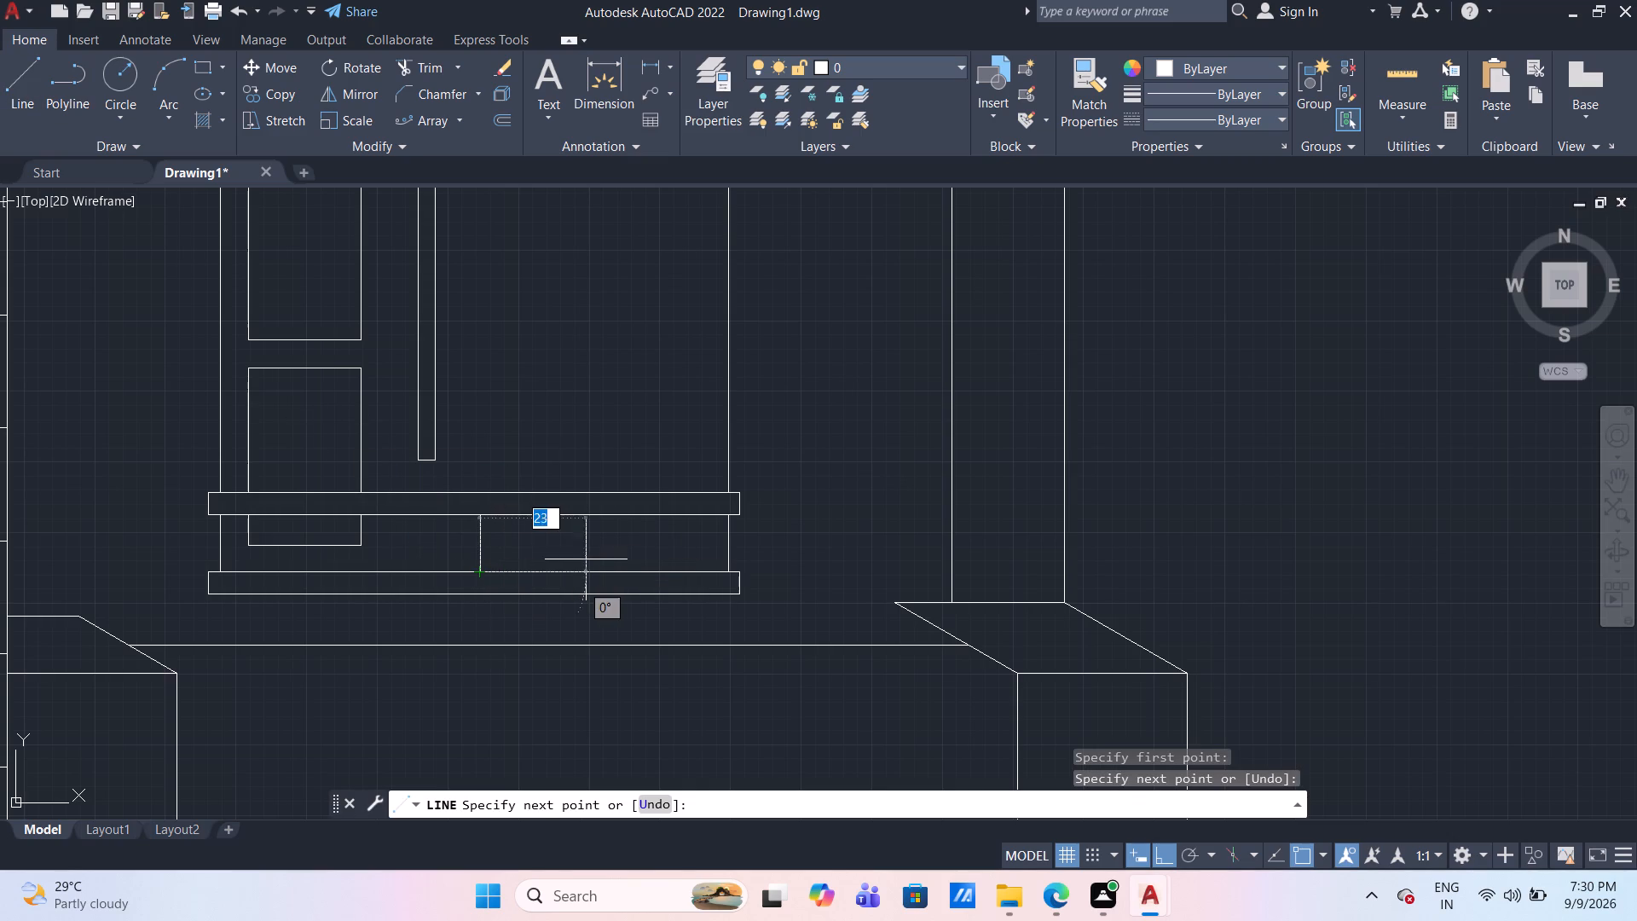
{"action": "key", "text": "Escape"}
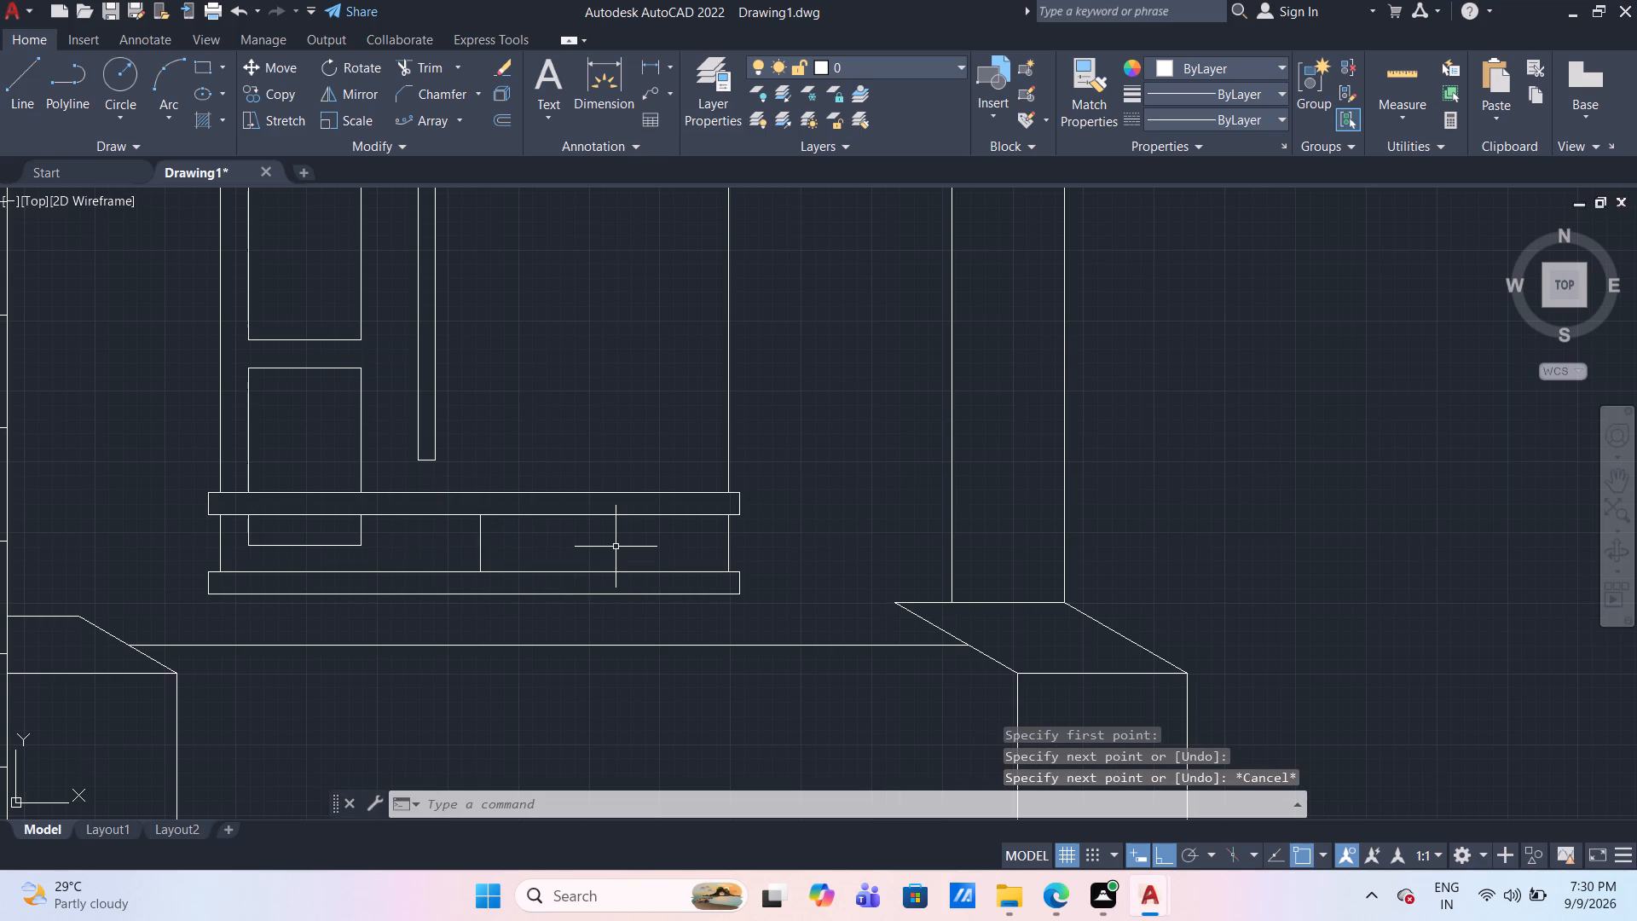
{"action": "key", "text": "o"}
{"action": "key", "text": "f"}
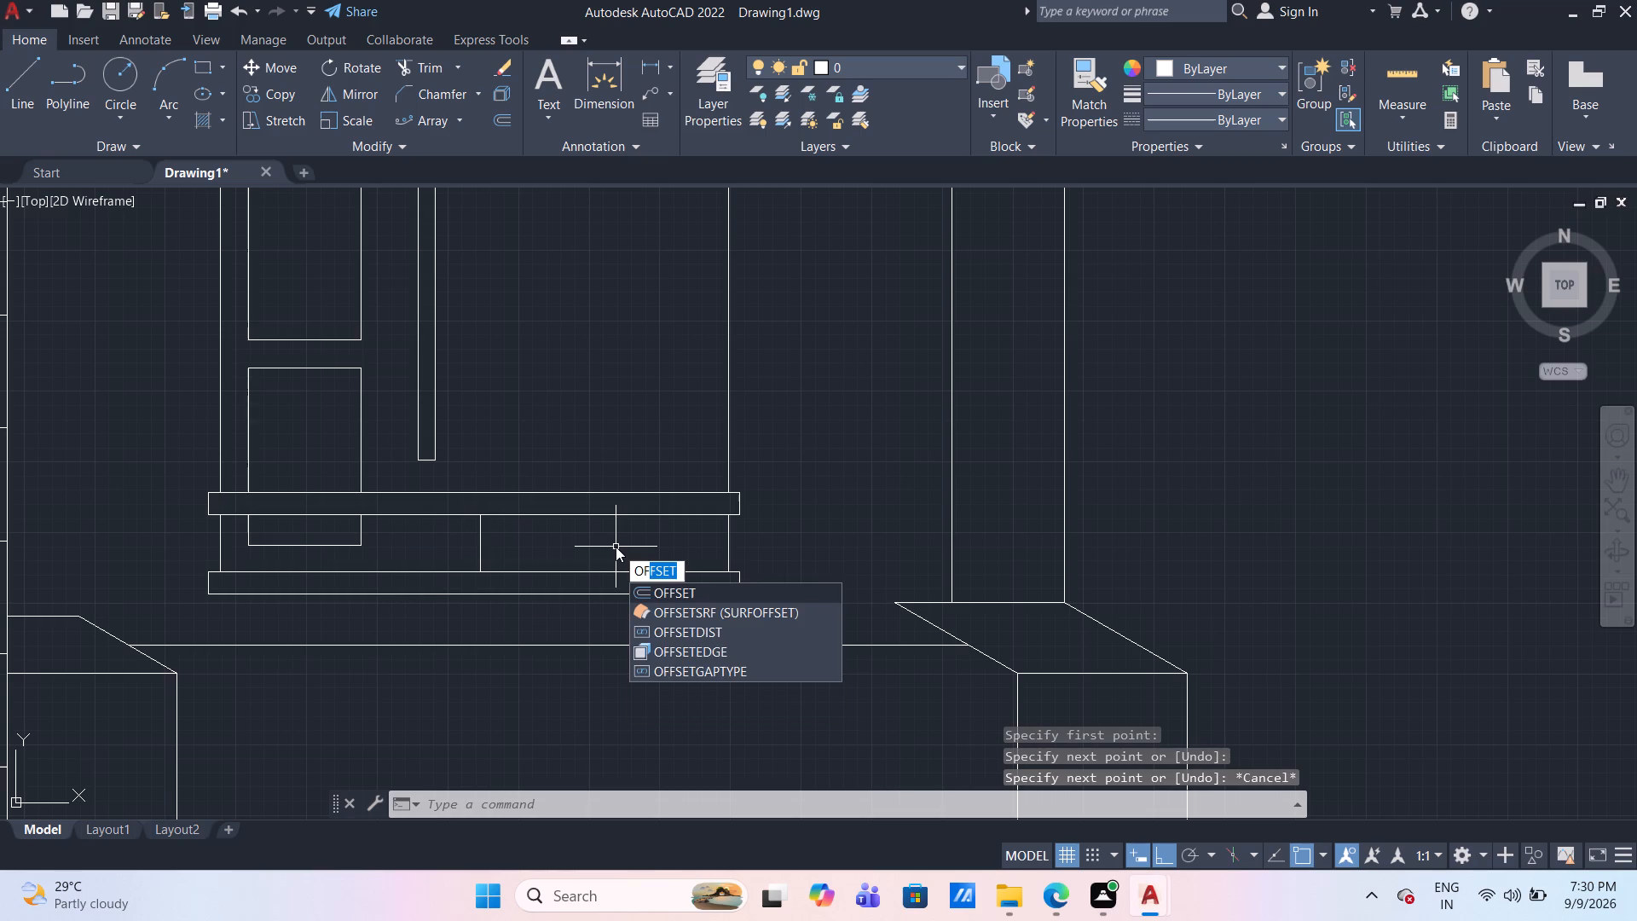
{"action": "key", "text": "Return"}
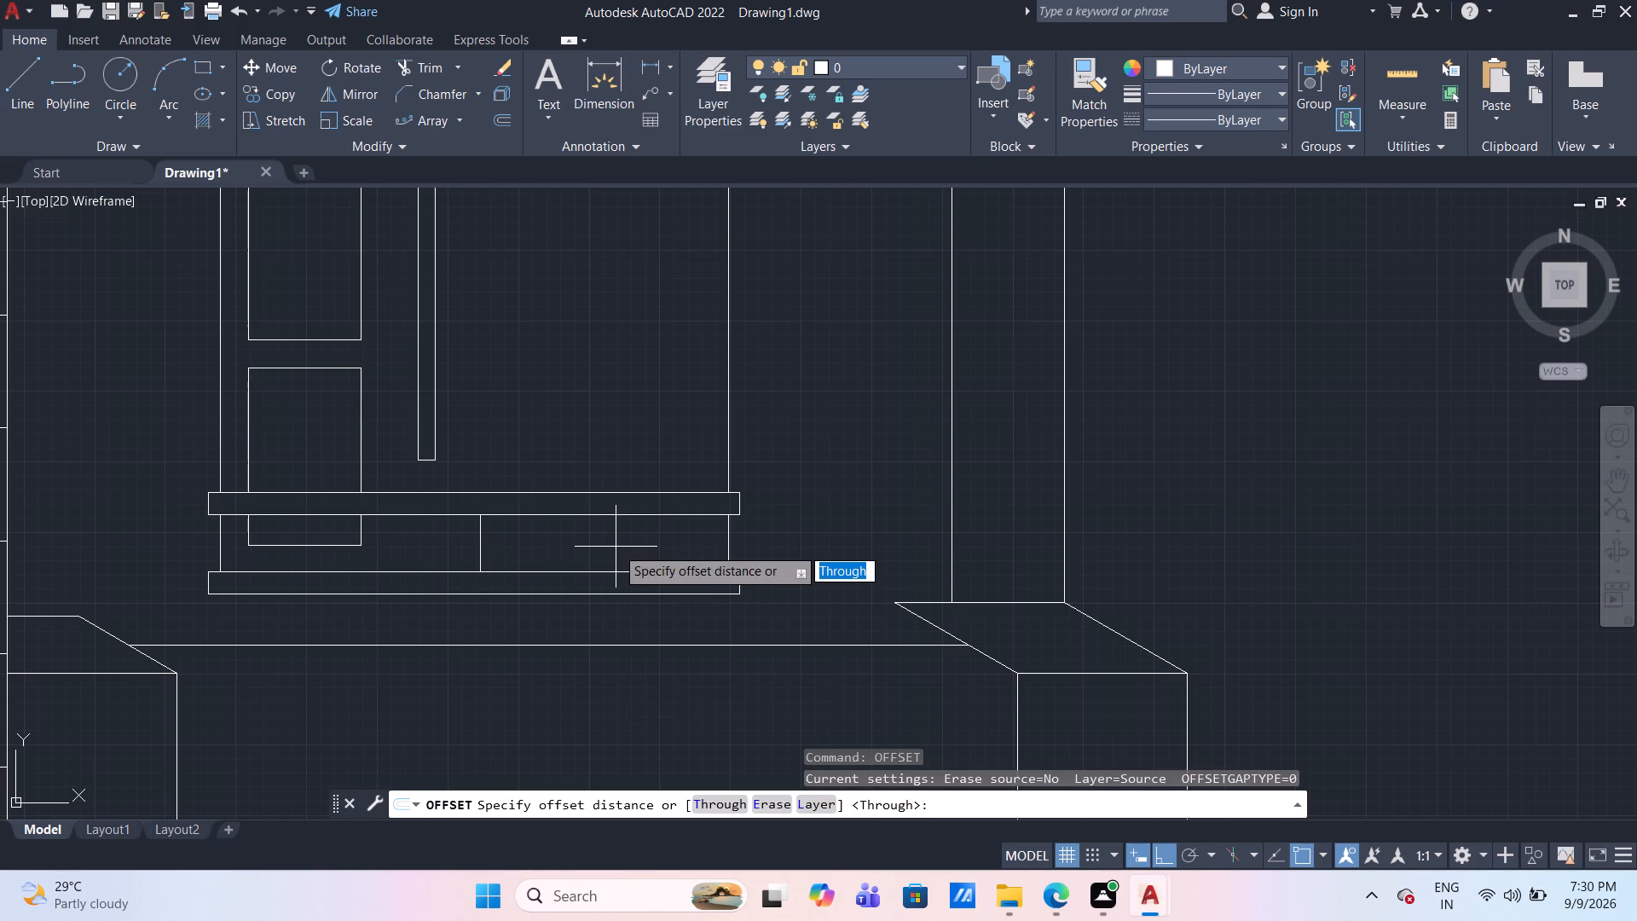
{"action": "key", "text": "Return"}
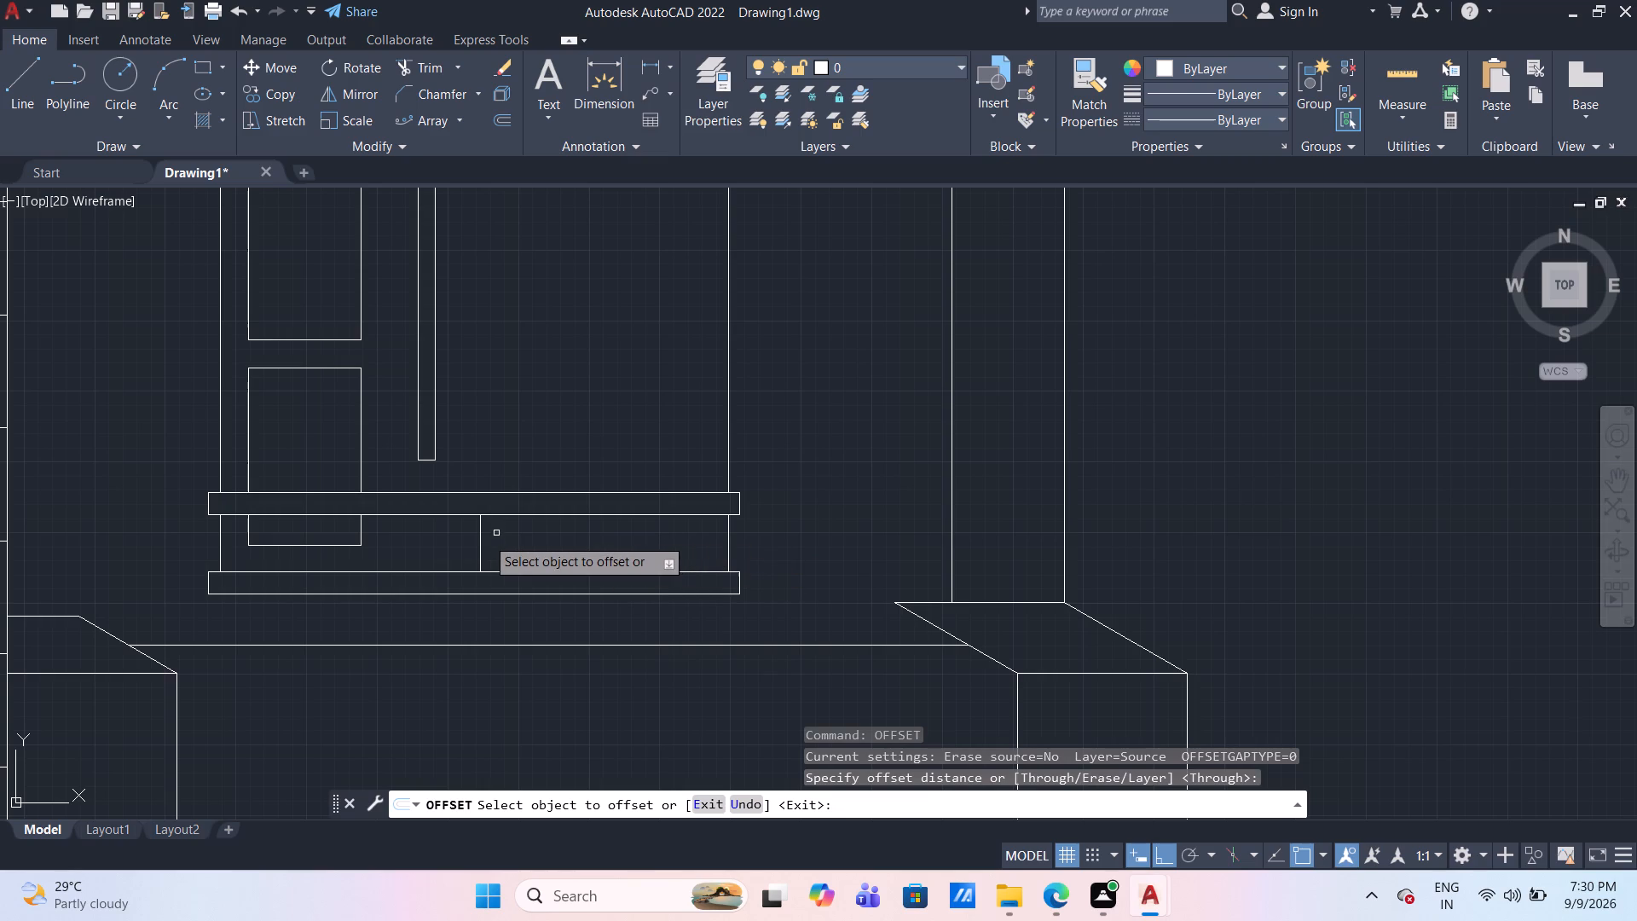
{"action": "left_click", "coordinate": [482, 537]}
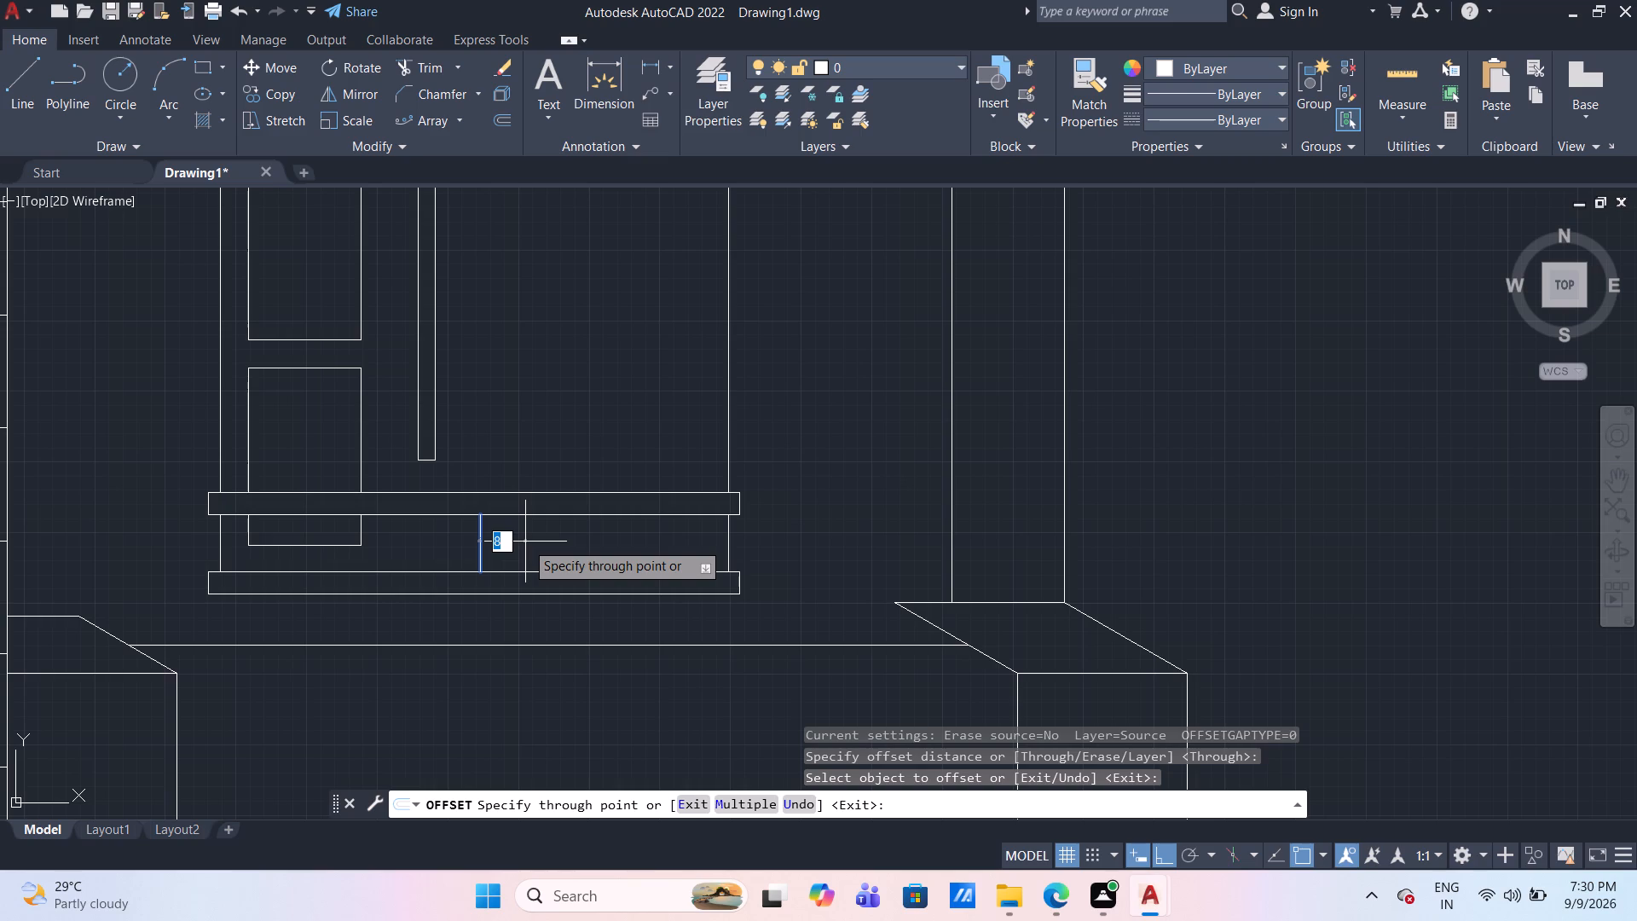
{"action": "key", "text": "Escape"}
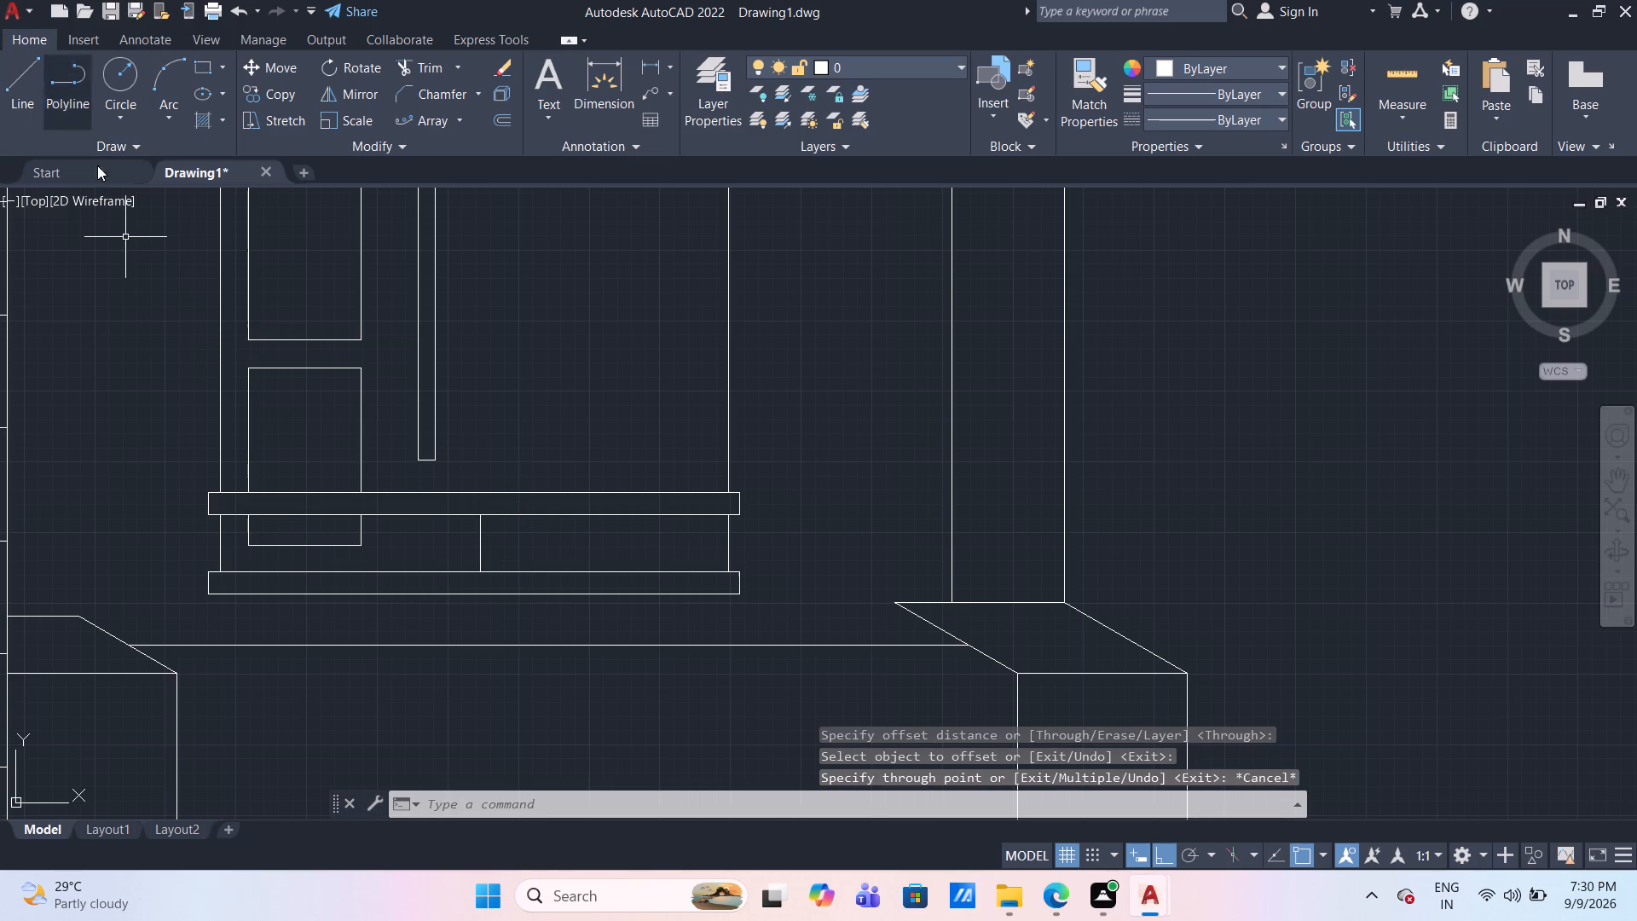
Extend the vertical line near the door's middle up to the upper strip's top line and down to the lower strip's bottom line.
{"action": "type", "text": "EX"}
{"action": "key", "text": "Return"}
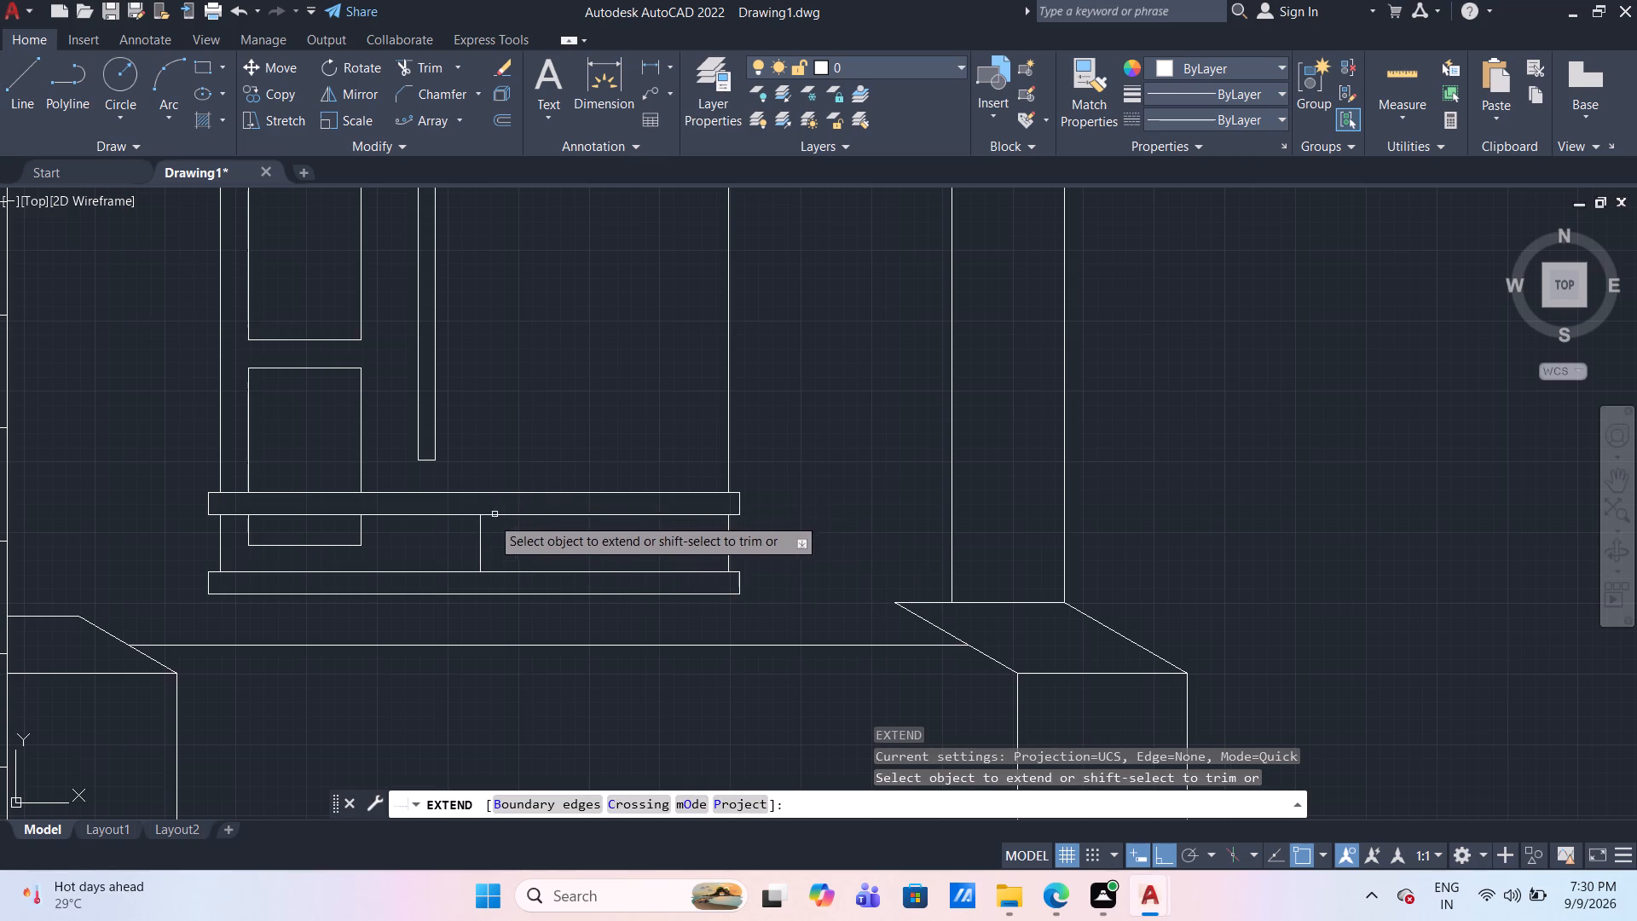
{"action": "left_click", "coordinate": [481, 526]}
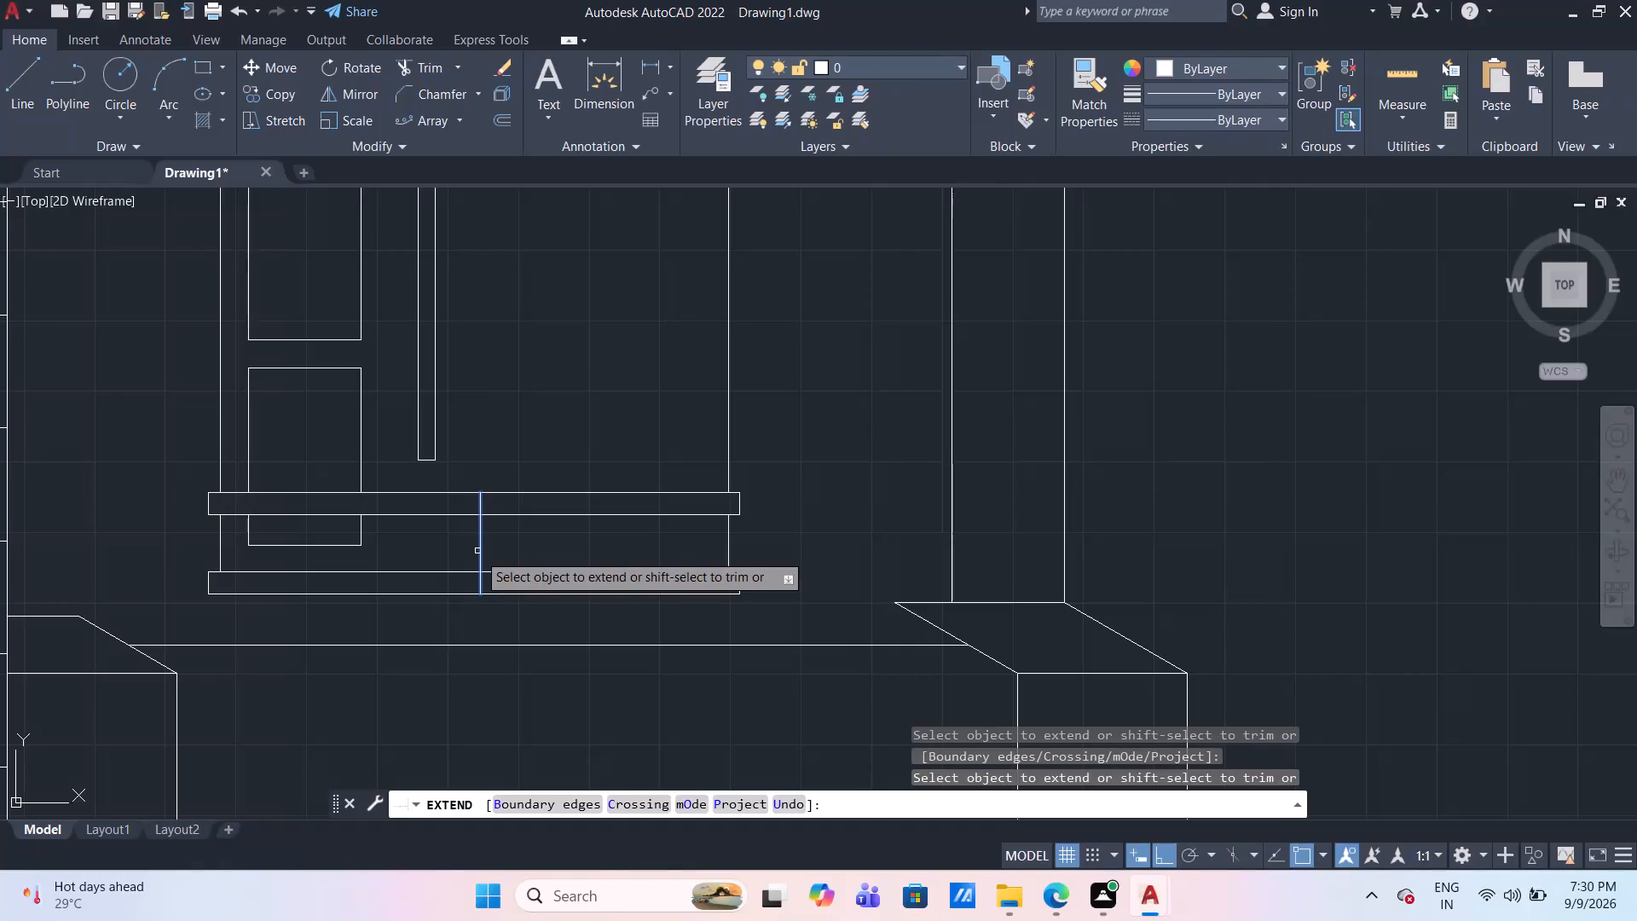
{"action": "left_click", "coordinate": [477, 553]}
{"action": "key", "text": "Escape"}
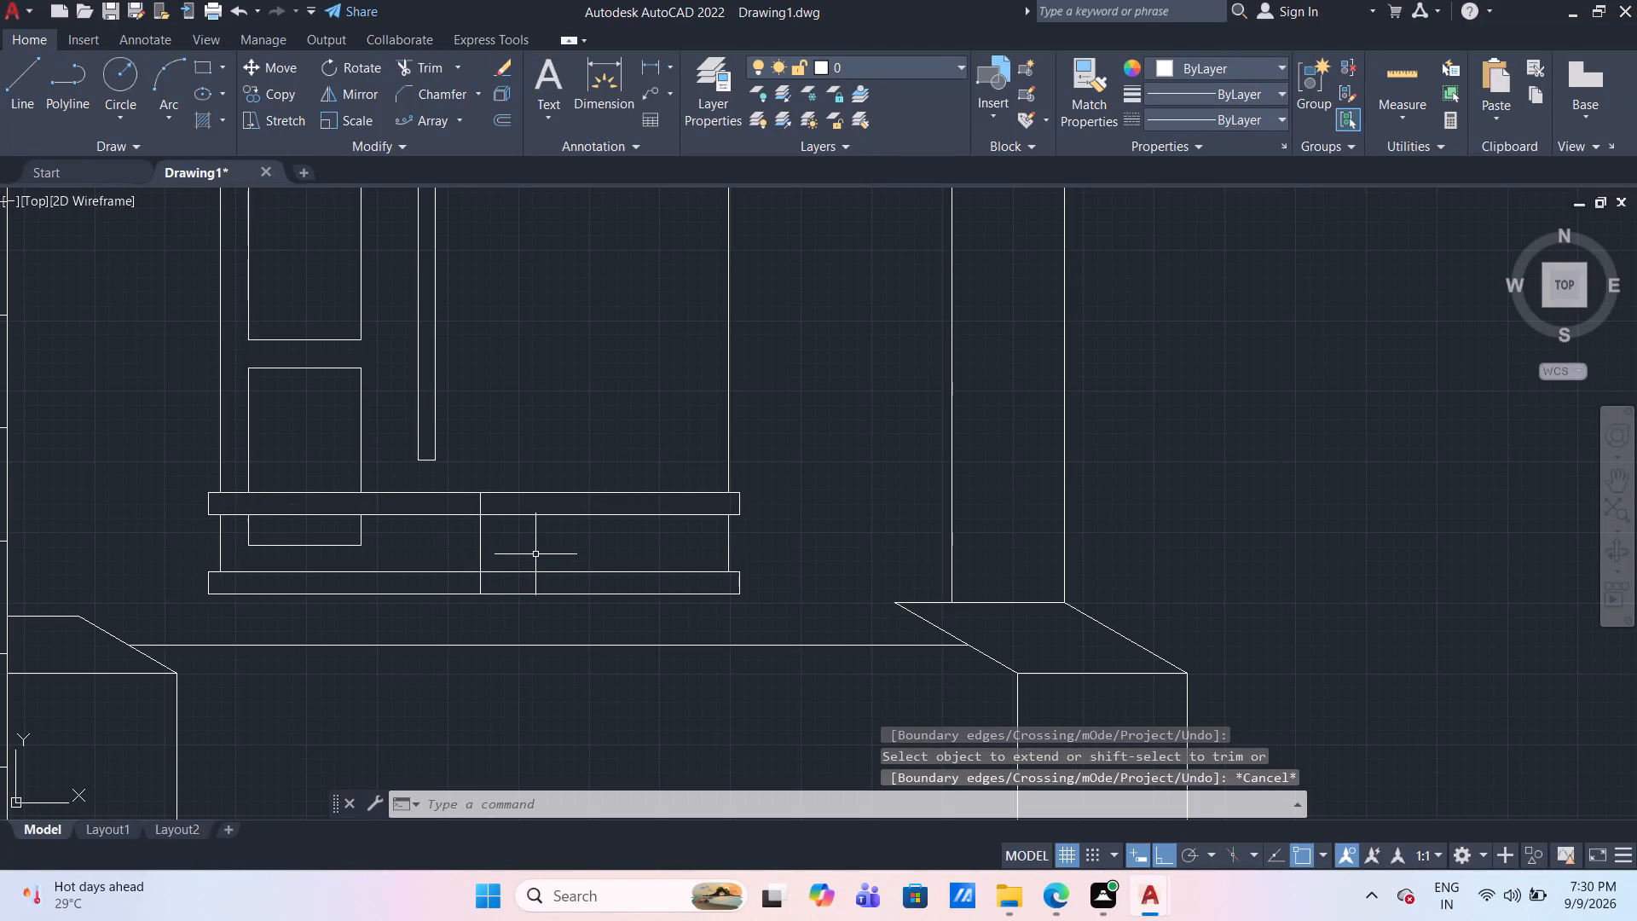
Offset the middle vertical line by 1 to both its right and left sides.
{"action": "key", "text": "o"}
{"action": "key", "text": "Return"}
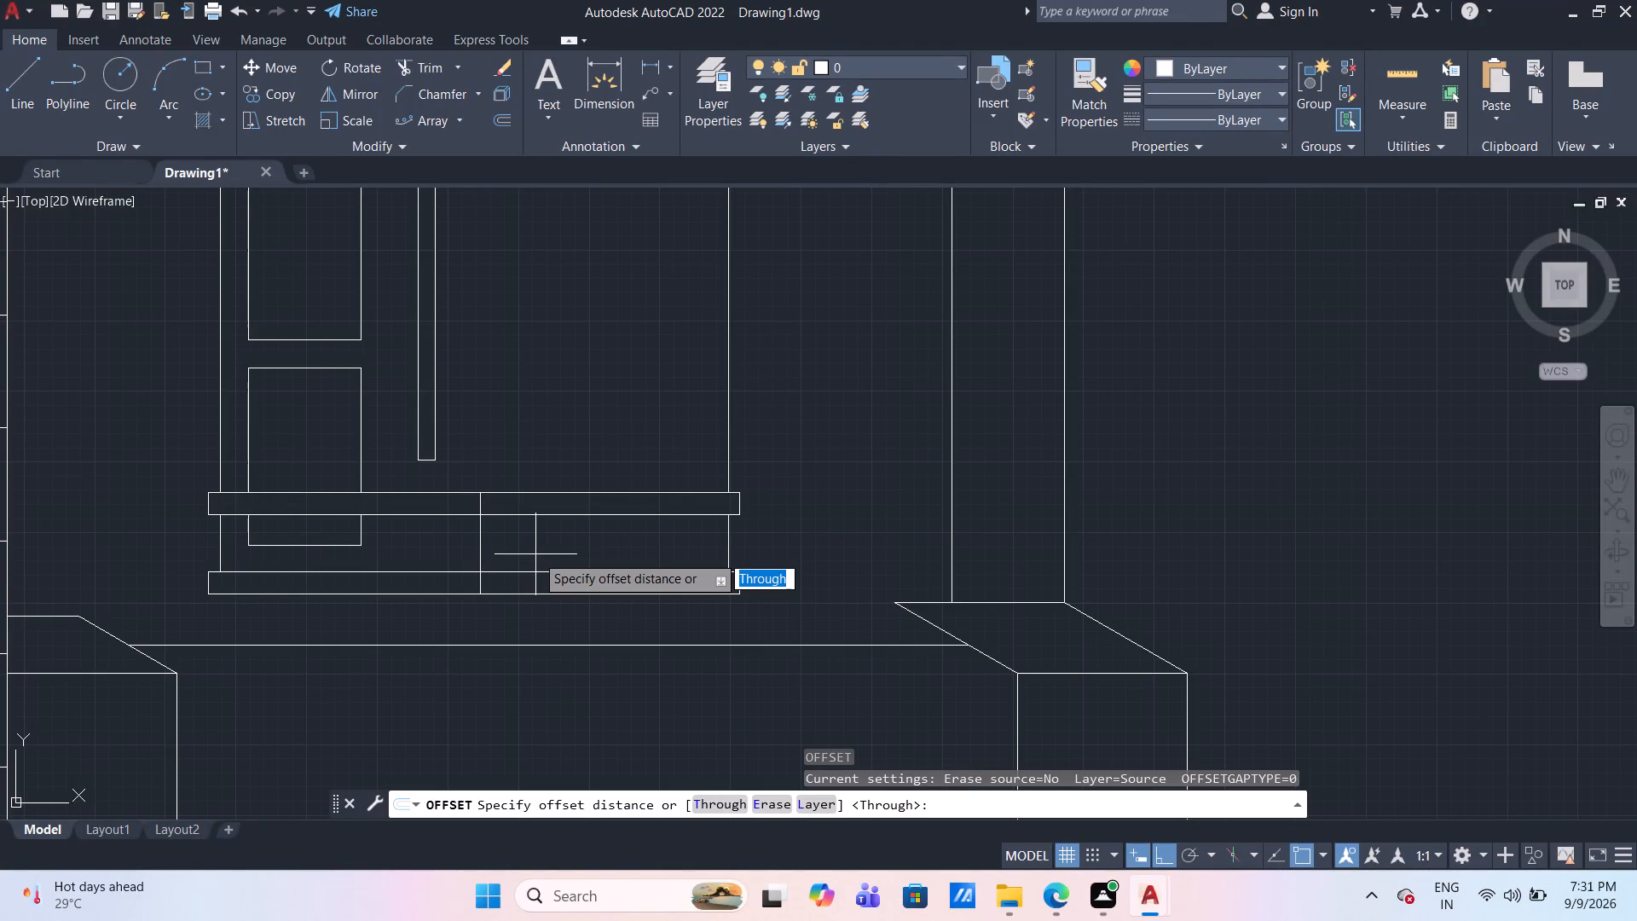
{"action": "key", "text": "1"}
{"action": "key", "text": "Return"}
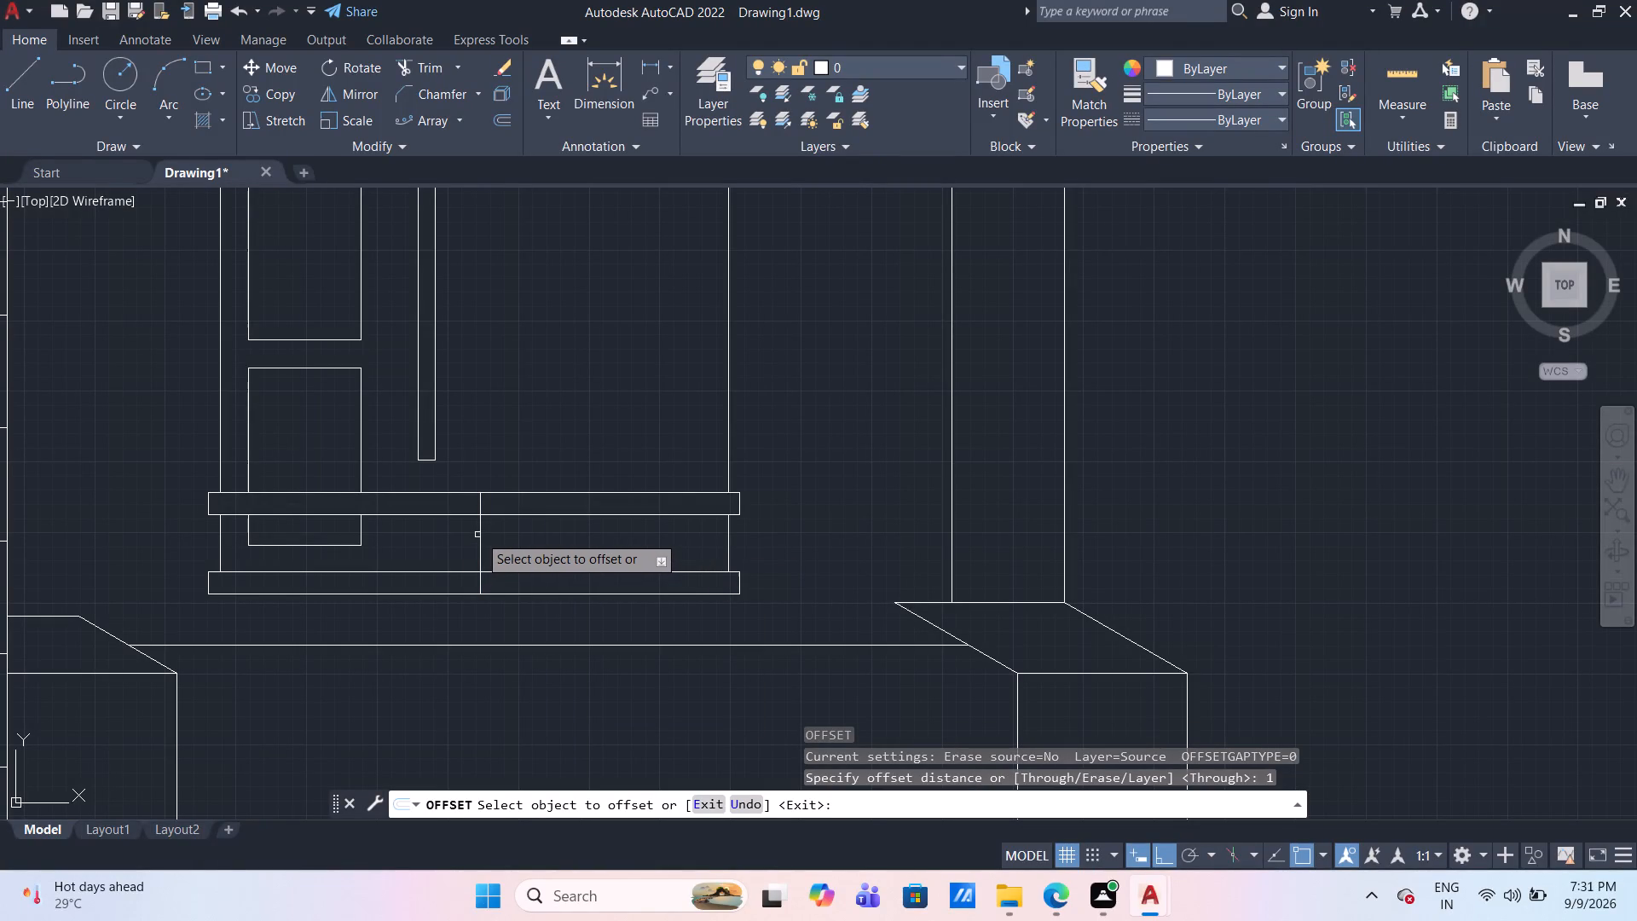
{"action": "left_click", "coordinate": [480, 535]}
{"action": "left_click", "coordinate": [517, 551]}
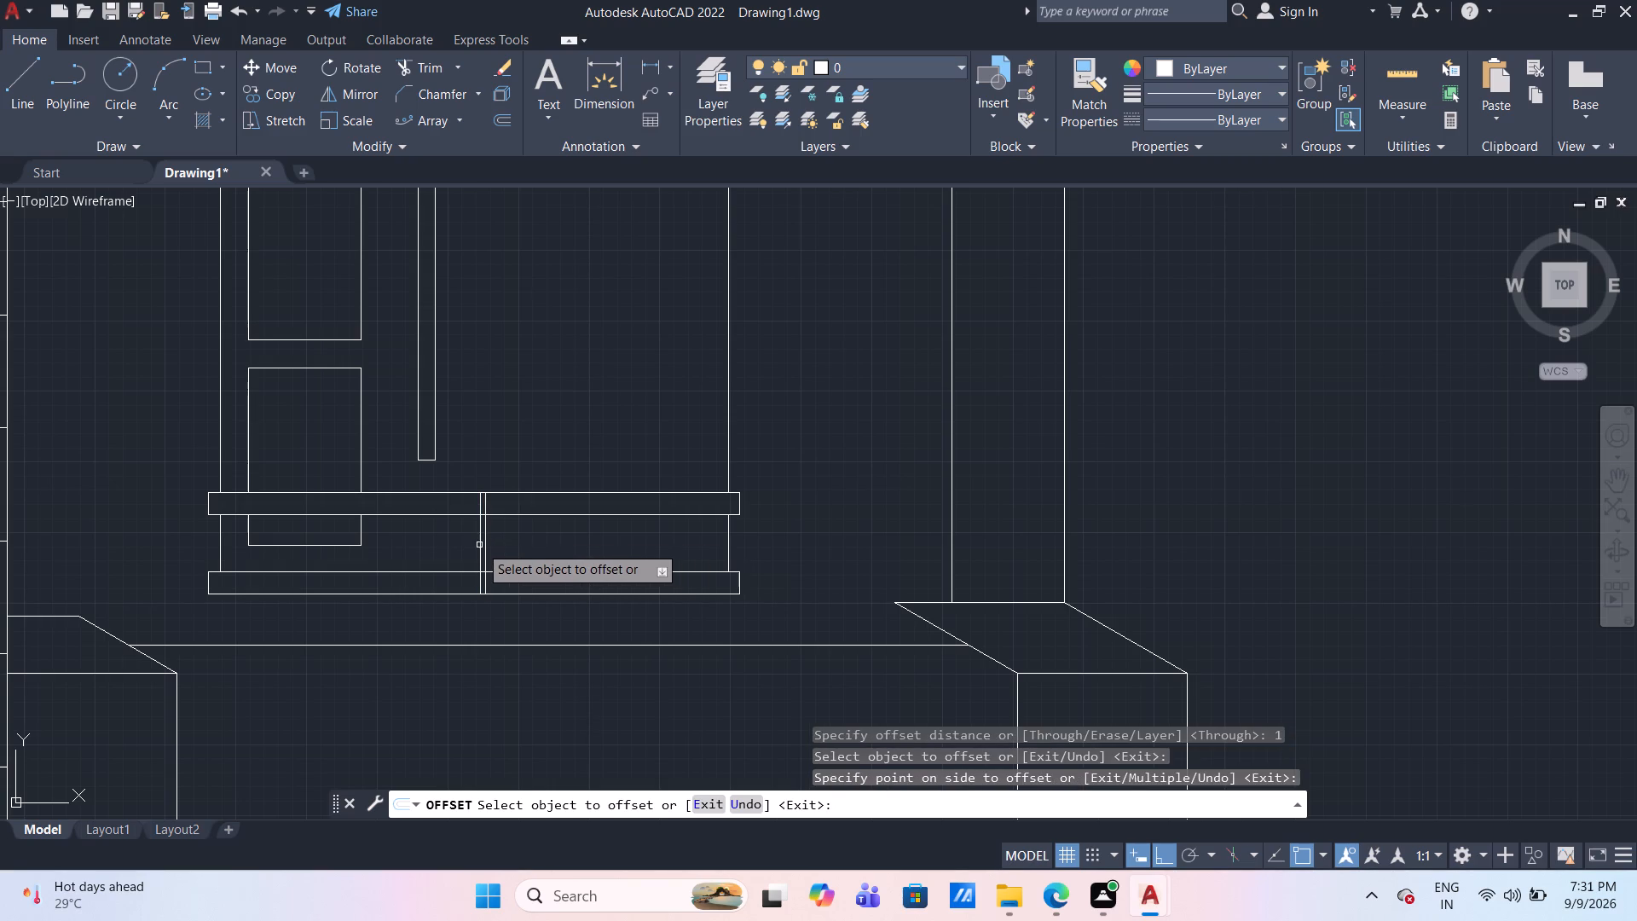
{"action": "left_click_drag", "start_coordinate": [479, 545], "coordinate": [464, 542]}
{"action": "left_click", "coordinate": [450, 541]}
{"action": "key", "text": "Escape"}
Trim the upper strip's lines between the two offset lines, and the middle line down to the lower strip.
{"action": "scroll", "coordinate": [467, 510], "scroll_direction": "up", "scroll_amount": 3}
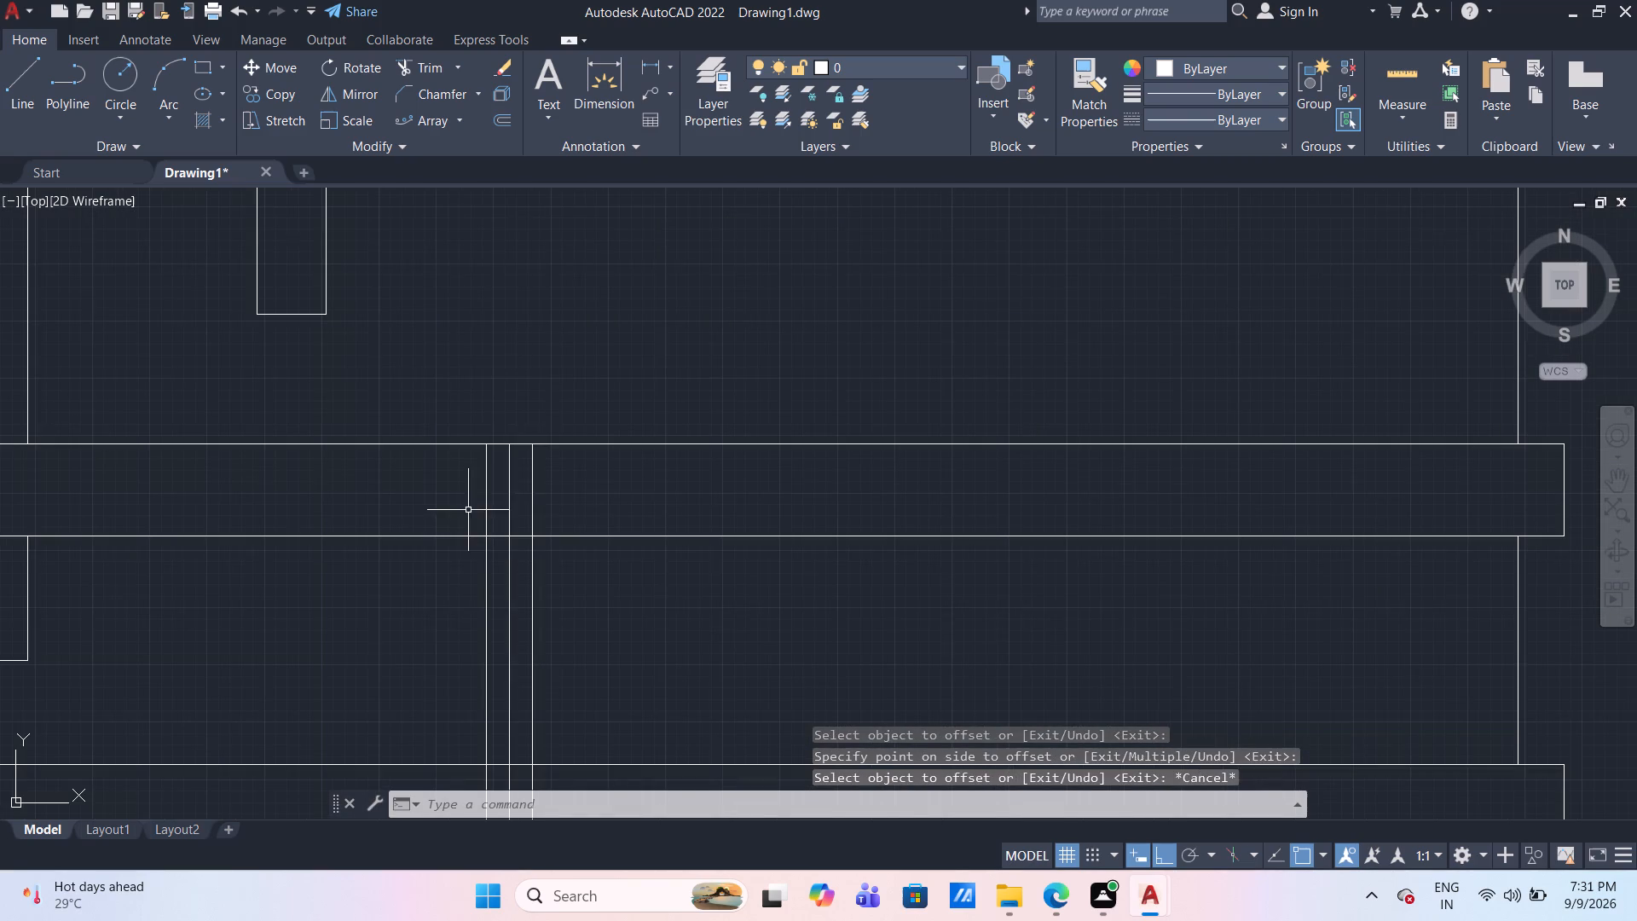
{"action": "type", "text": "TR"}
{"action": "key", "text": "Return"}
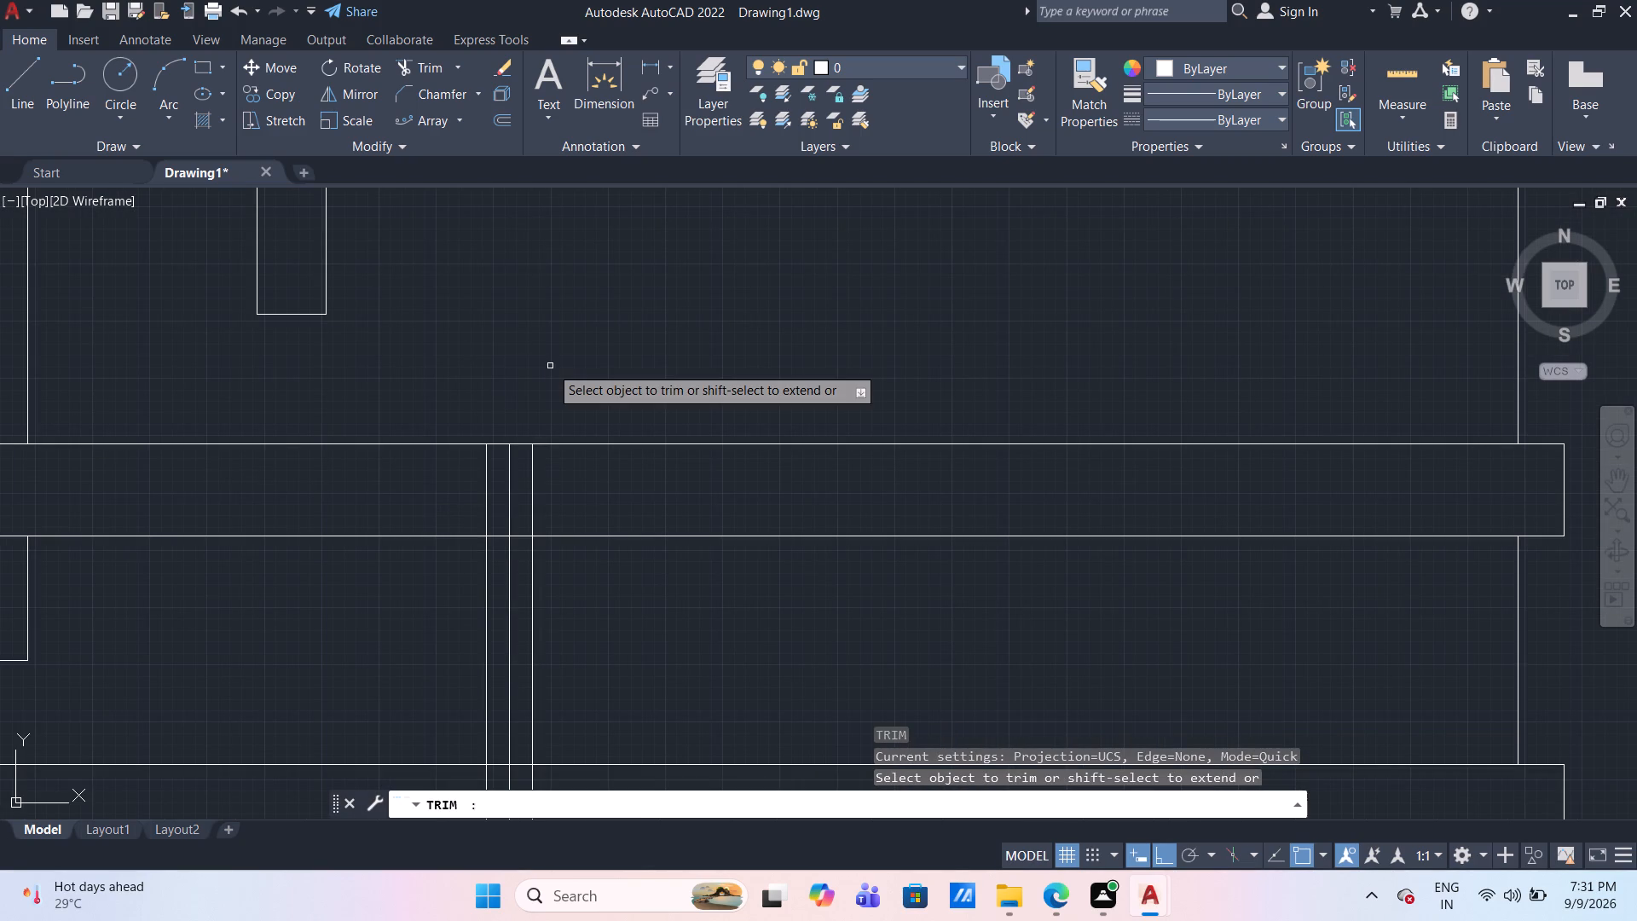
{"action": "left_click", "coordinate": [550, 366]}
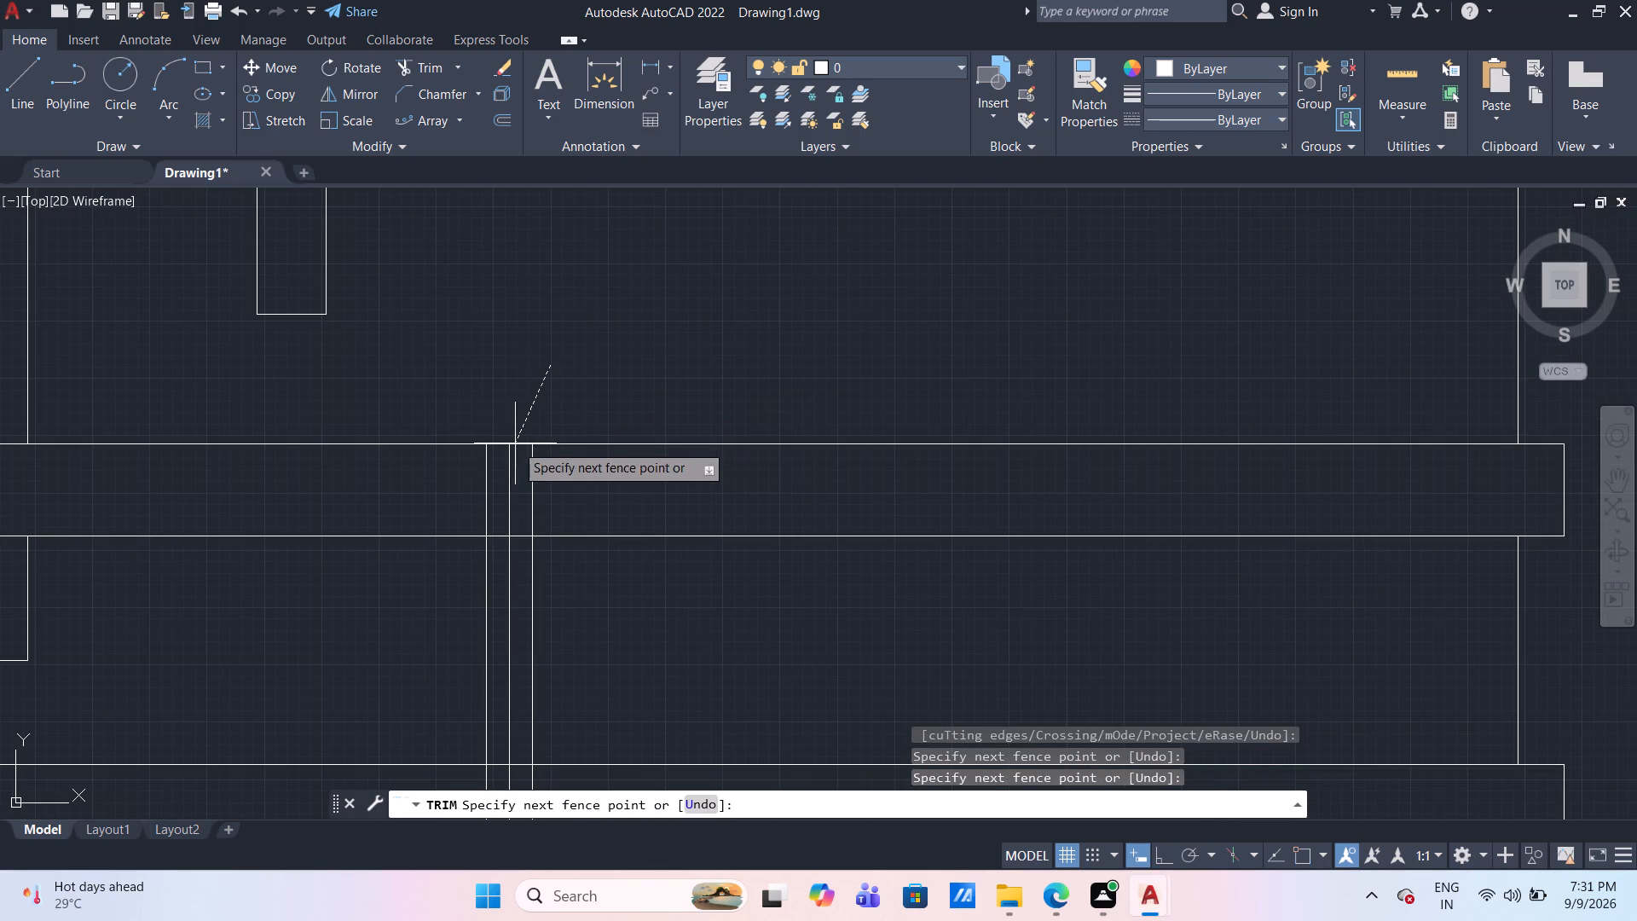
{"action": "left_click", "coordinate": [502, 475]}
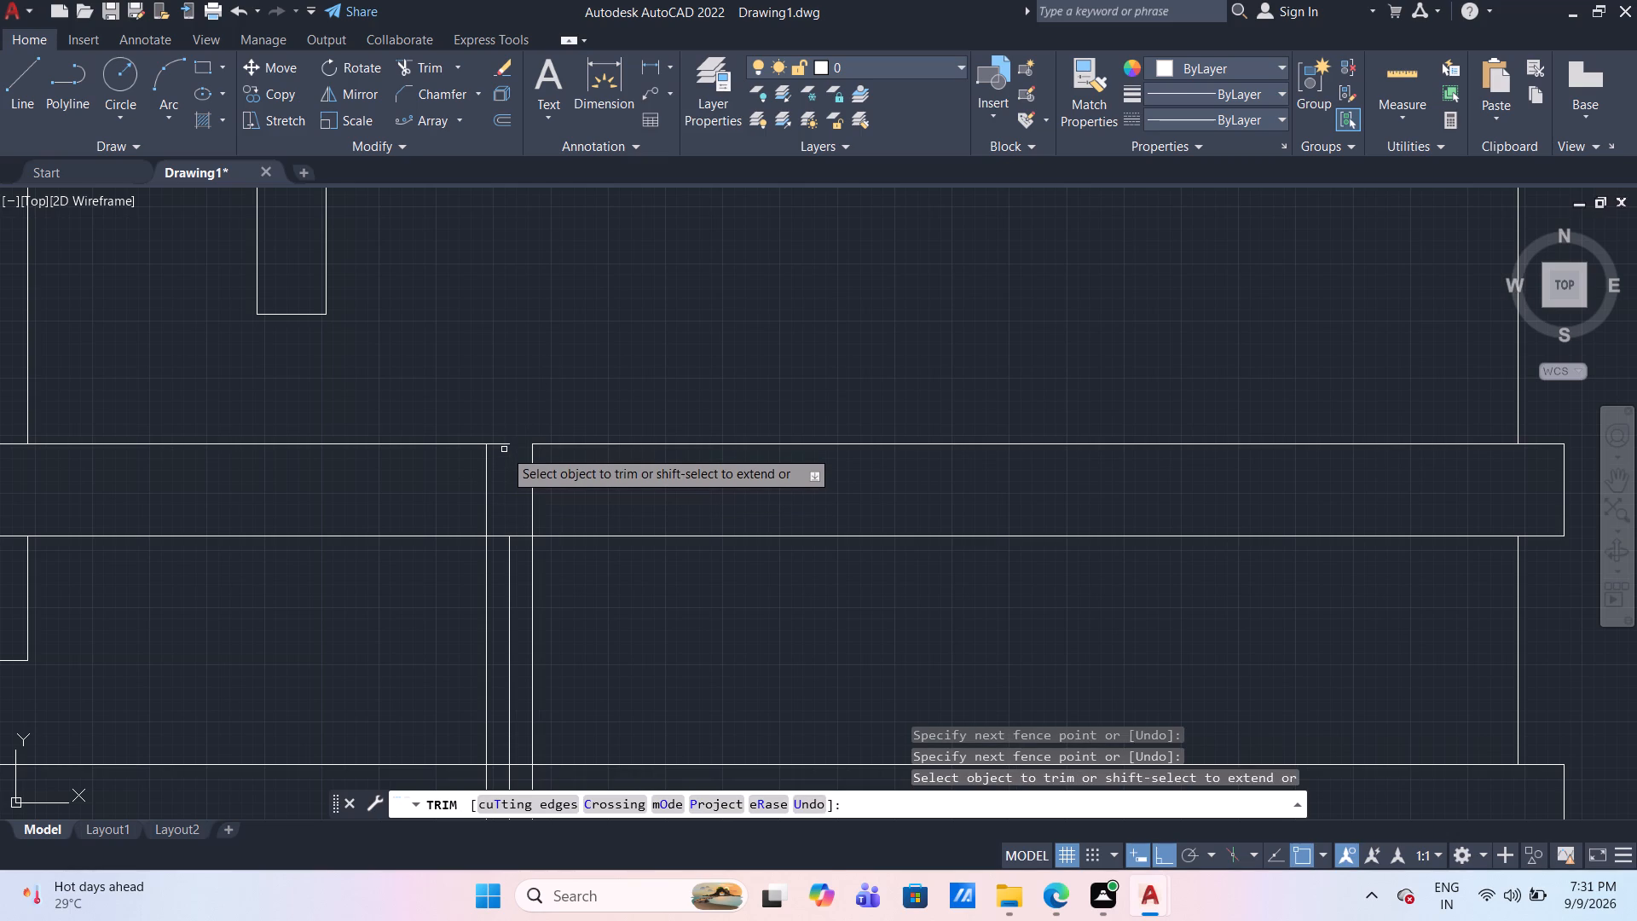
{"action": "left_click", "coordinate": [502, 444]}
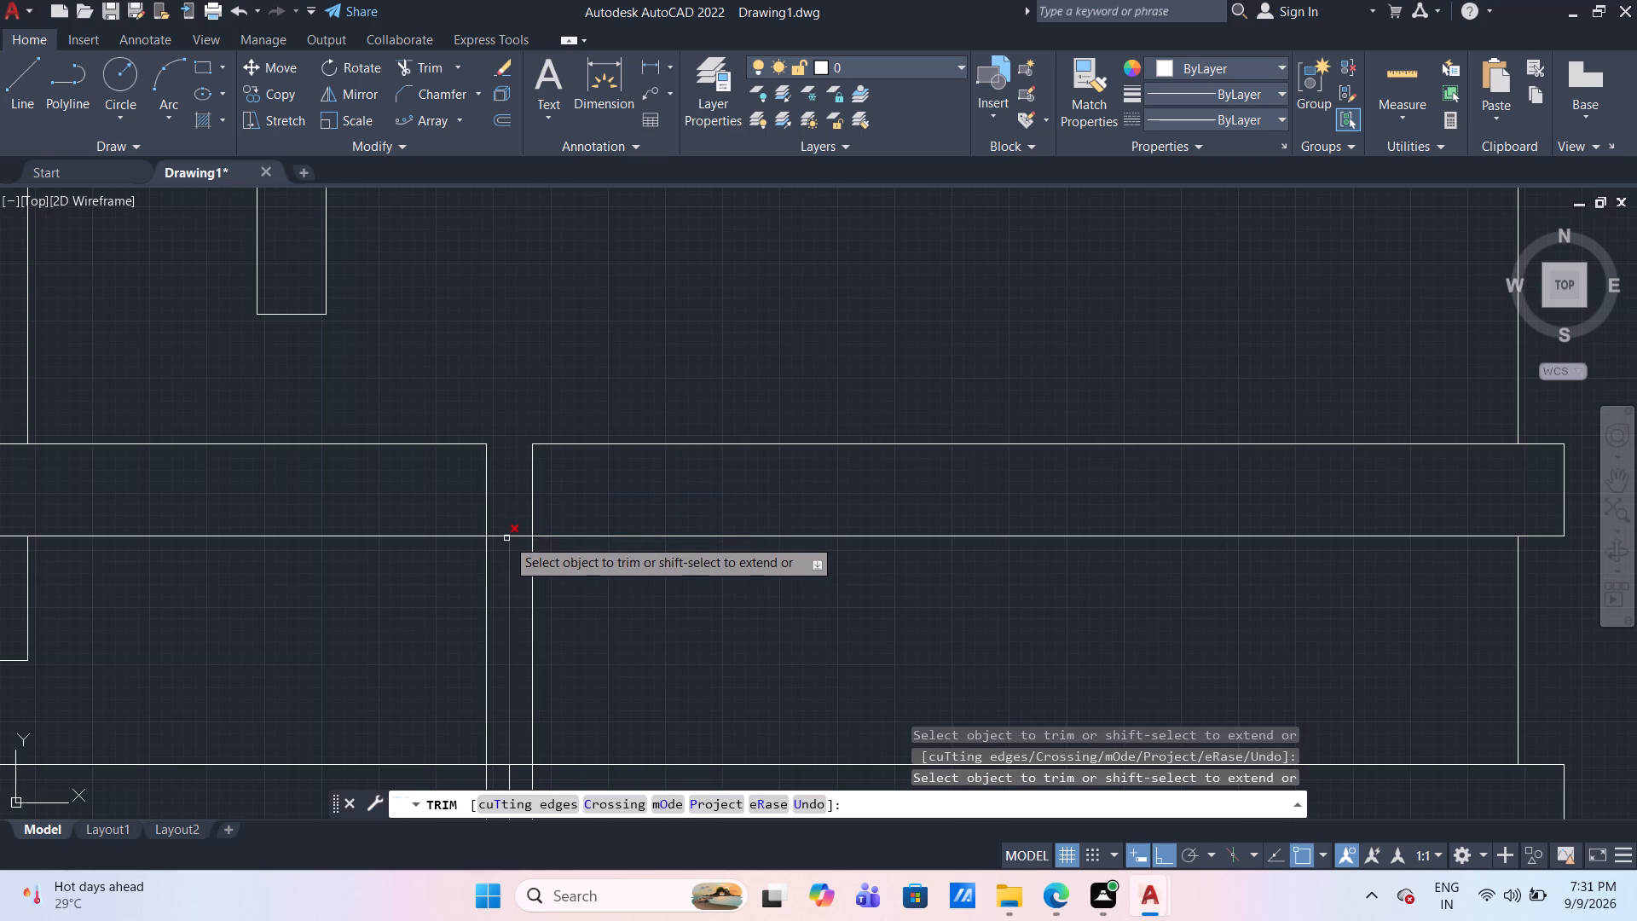
{"action": "left_click", "coordinate": [506, 538]}
{"action": "left_click", "coordinate": [510, 538]}
Trim the rest of the middle line and the lower strip's top and bottom lines between the two offset lines.
{"action": "scroll", "coordinate": [509, 545], "scroll_direction": "down", "scroll_amount": 2}
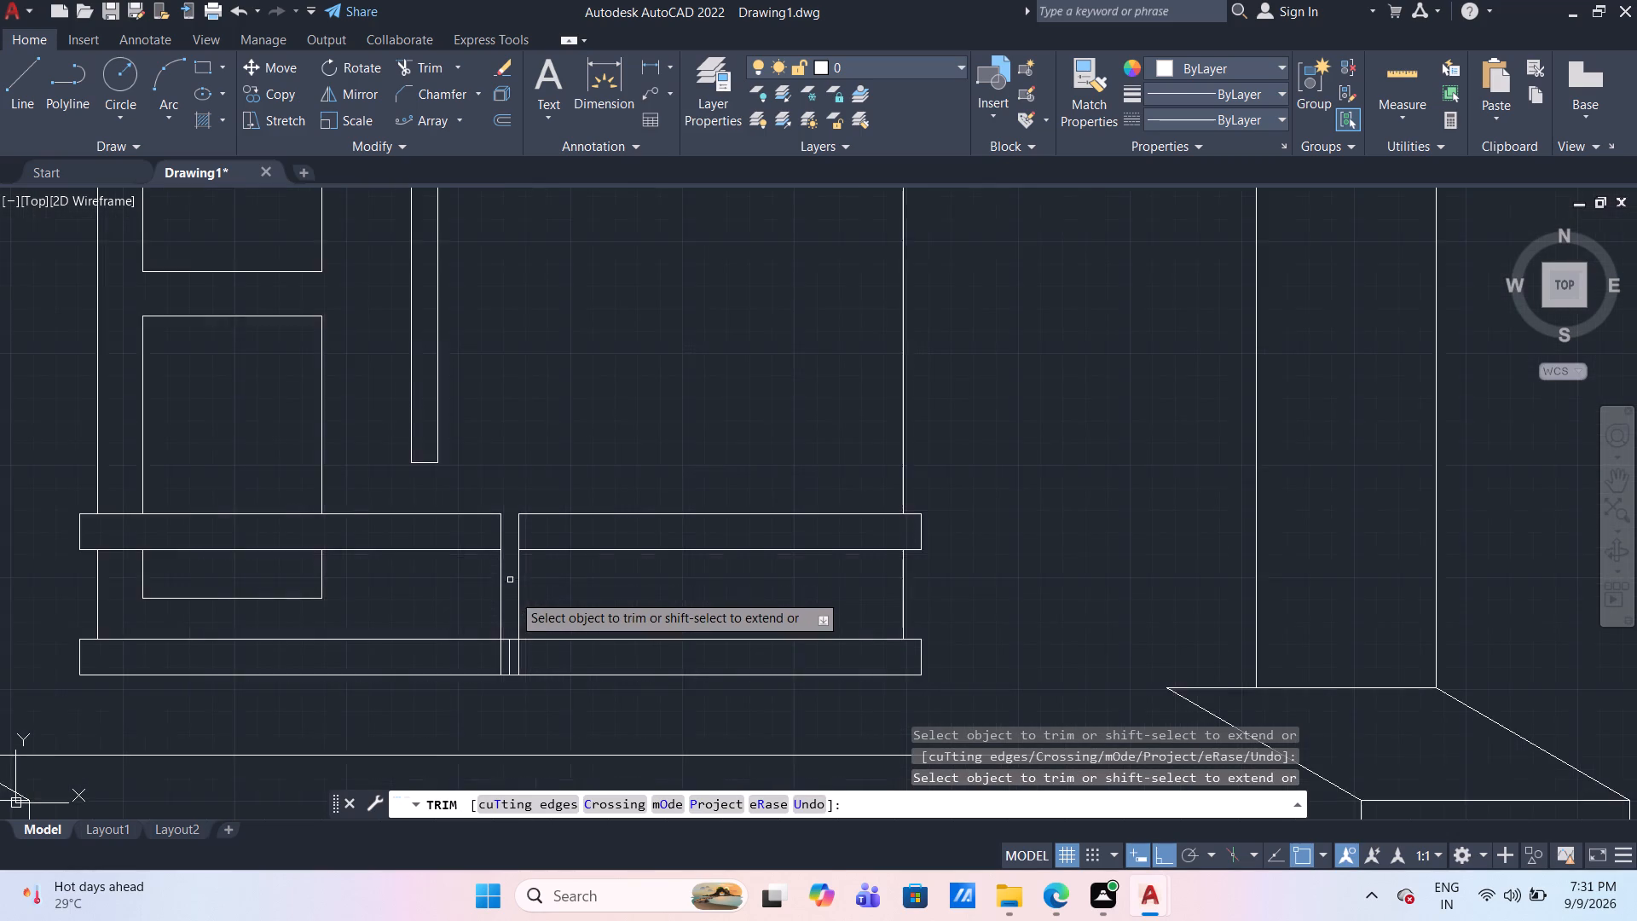
{"action": "scroll", "coordinate": [513, 594], "scroll_direction": "down", "scroll_amount": 1}
{"action": "scroll", "coordinate": [512, 640], "scroll_direction": "up", "scroll_amount": 2}
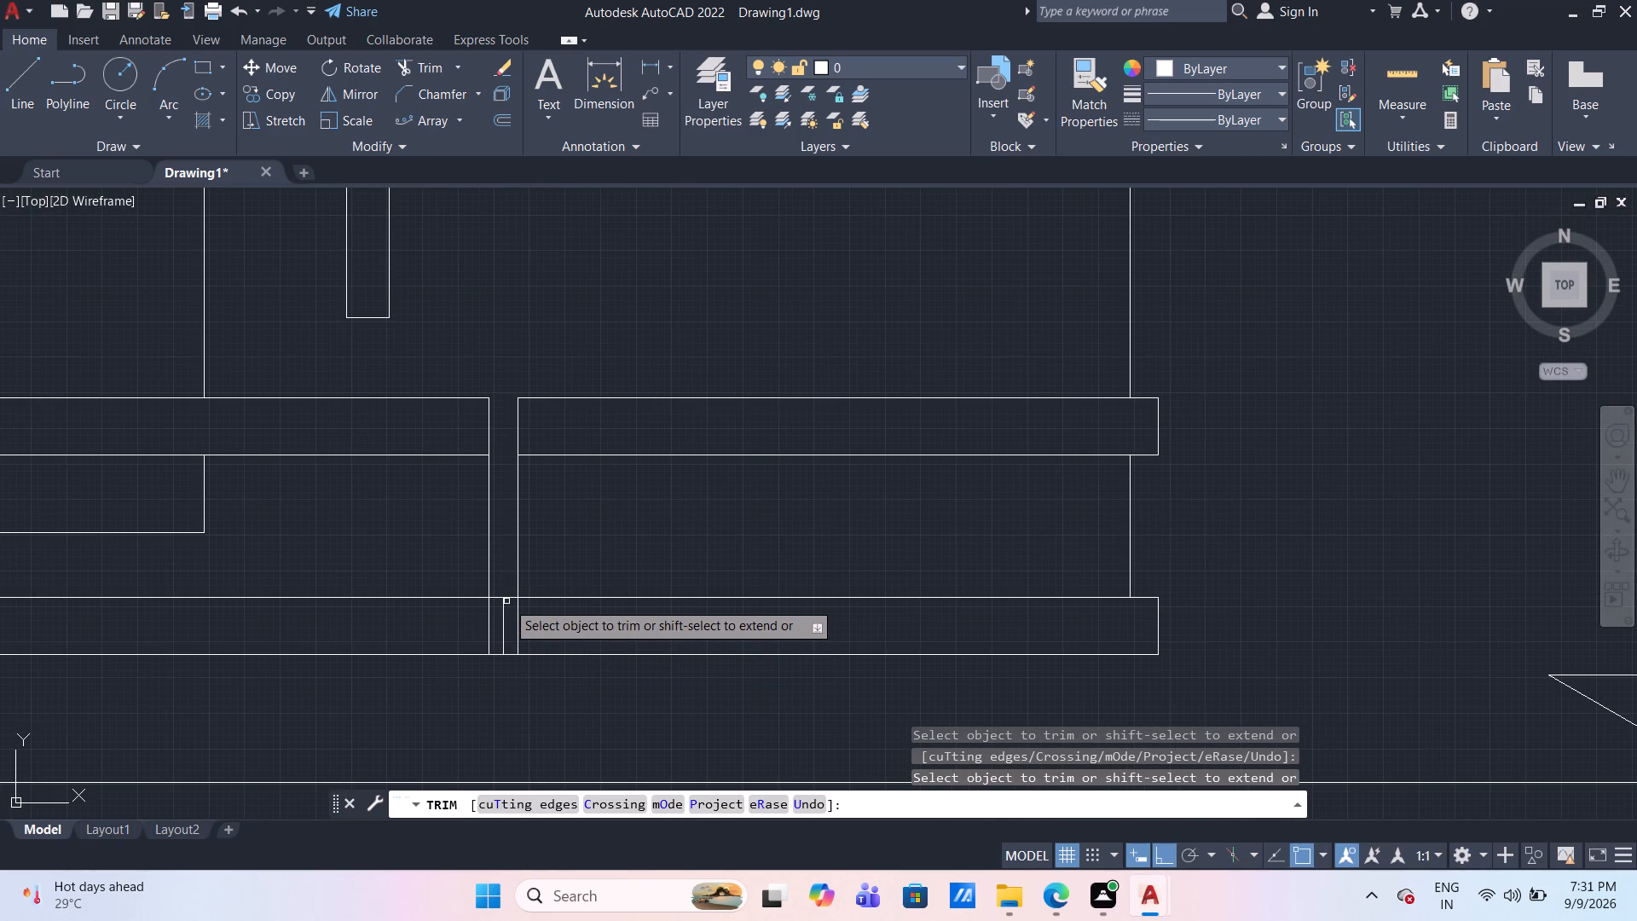
{"action": "left_click", "coordinate": [503, 600]}
{"action": "left_click", "coordinate": [501, 596]}
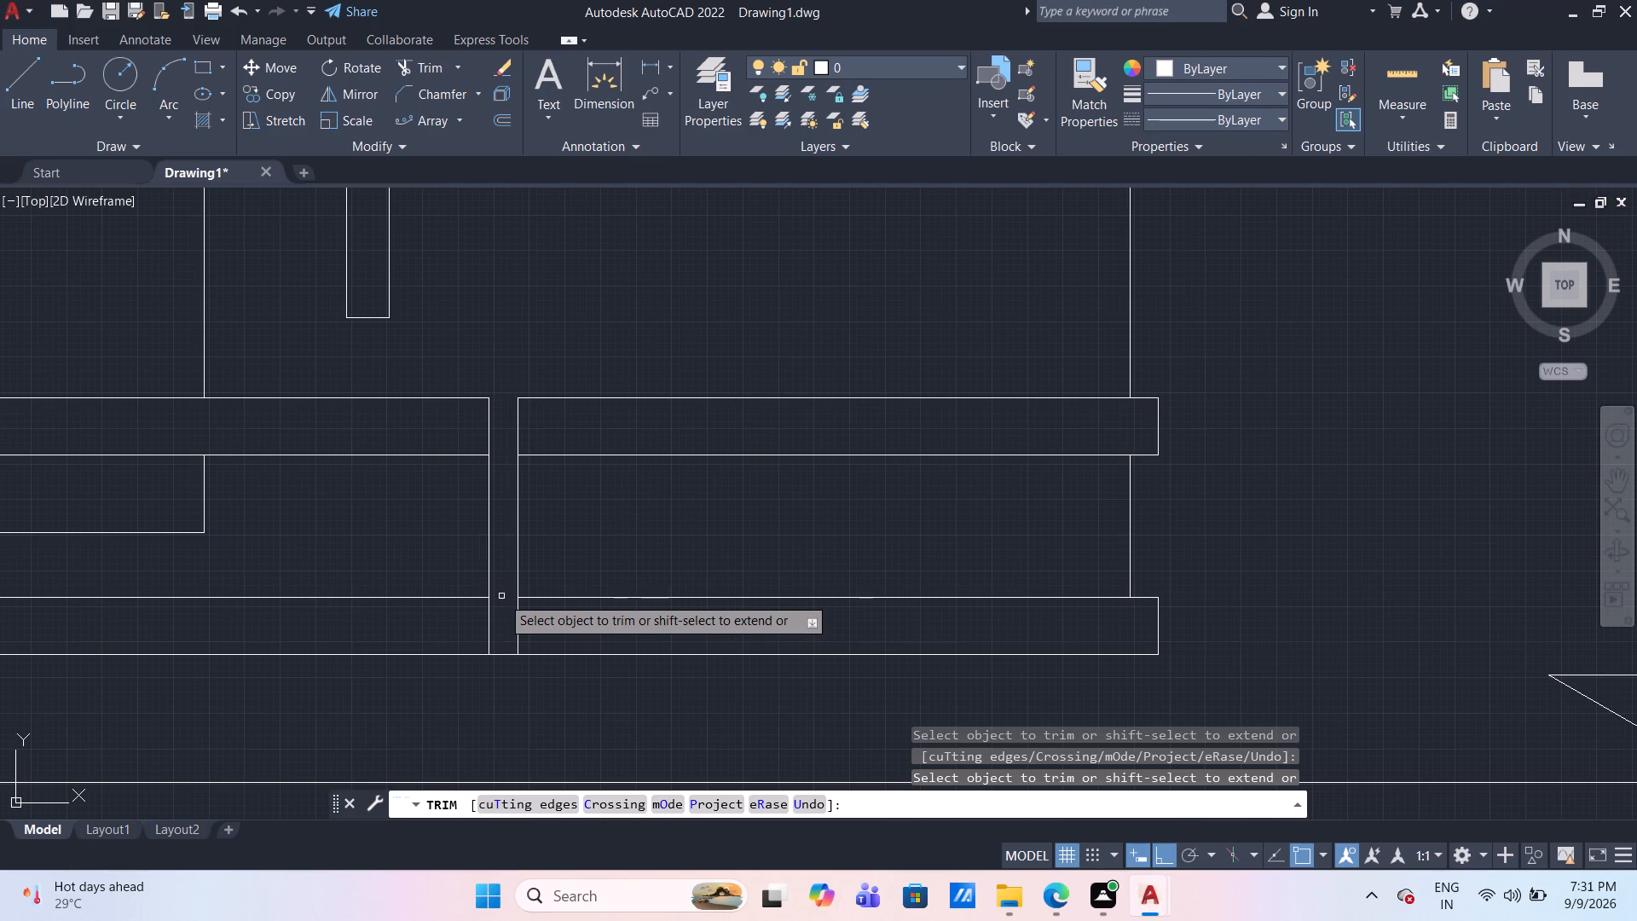
{"action": "left_click", "coordinate": [506, 654]}
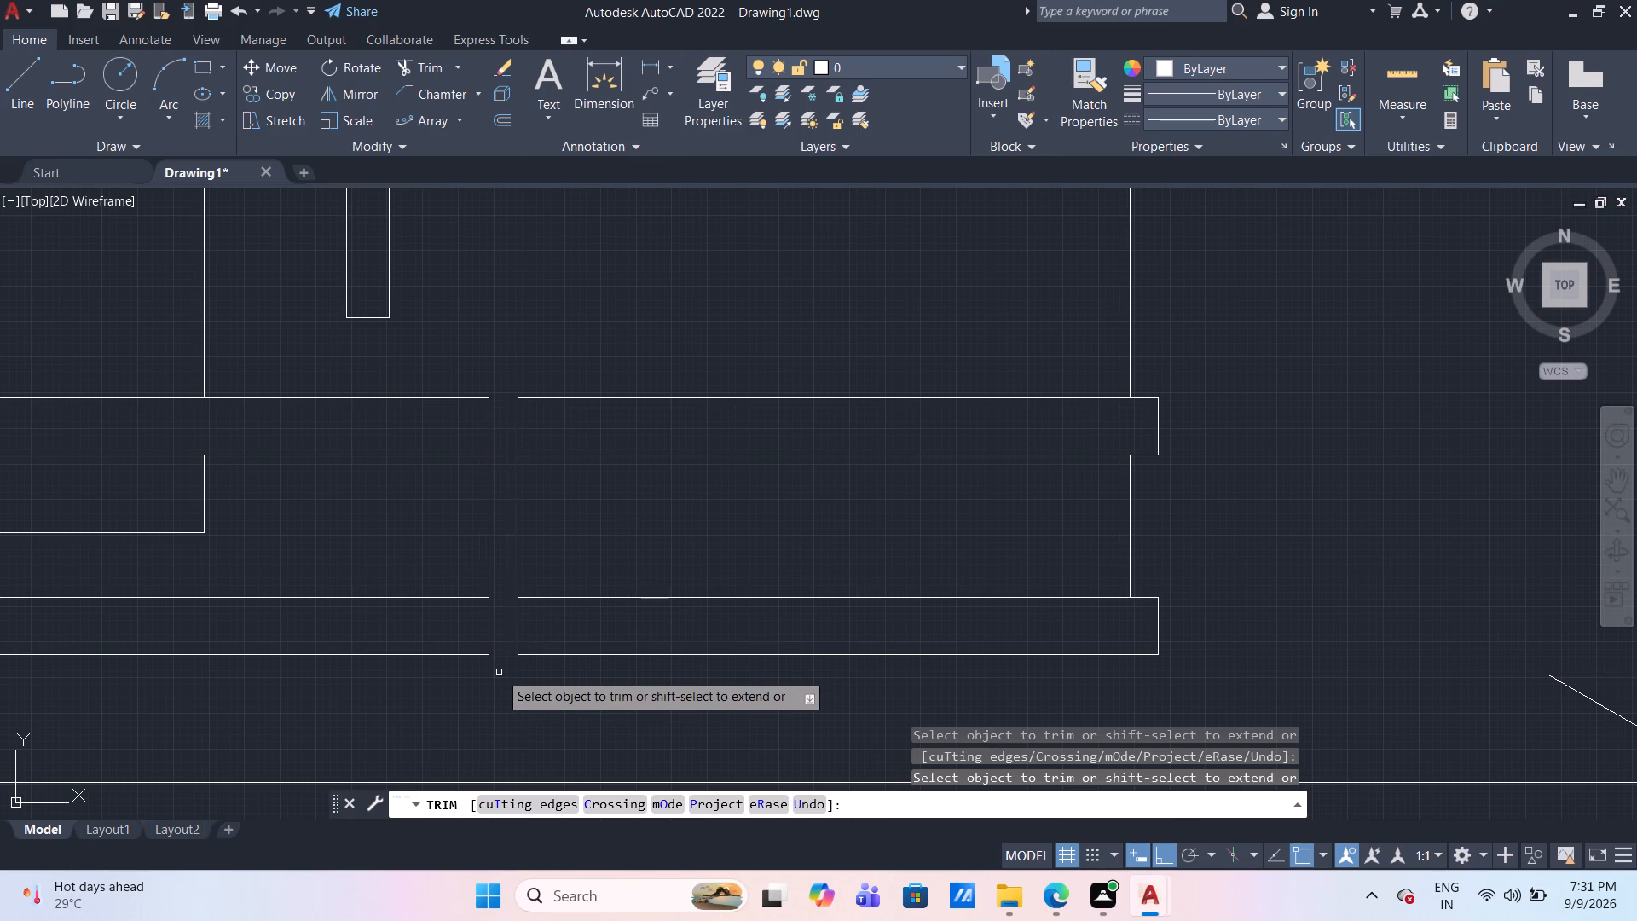
{"action": "scroll", "coordinate": [505, 680], "scroll_direction": "down", "scroll_amount": 2}
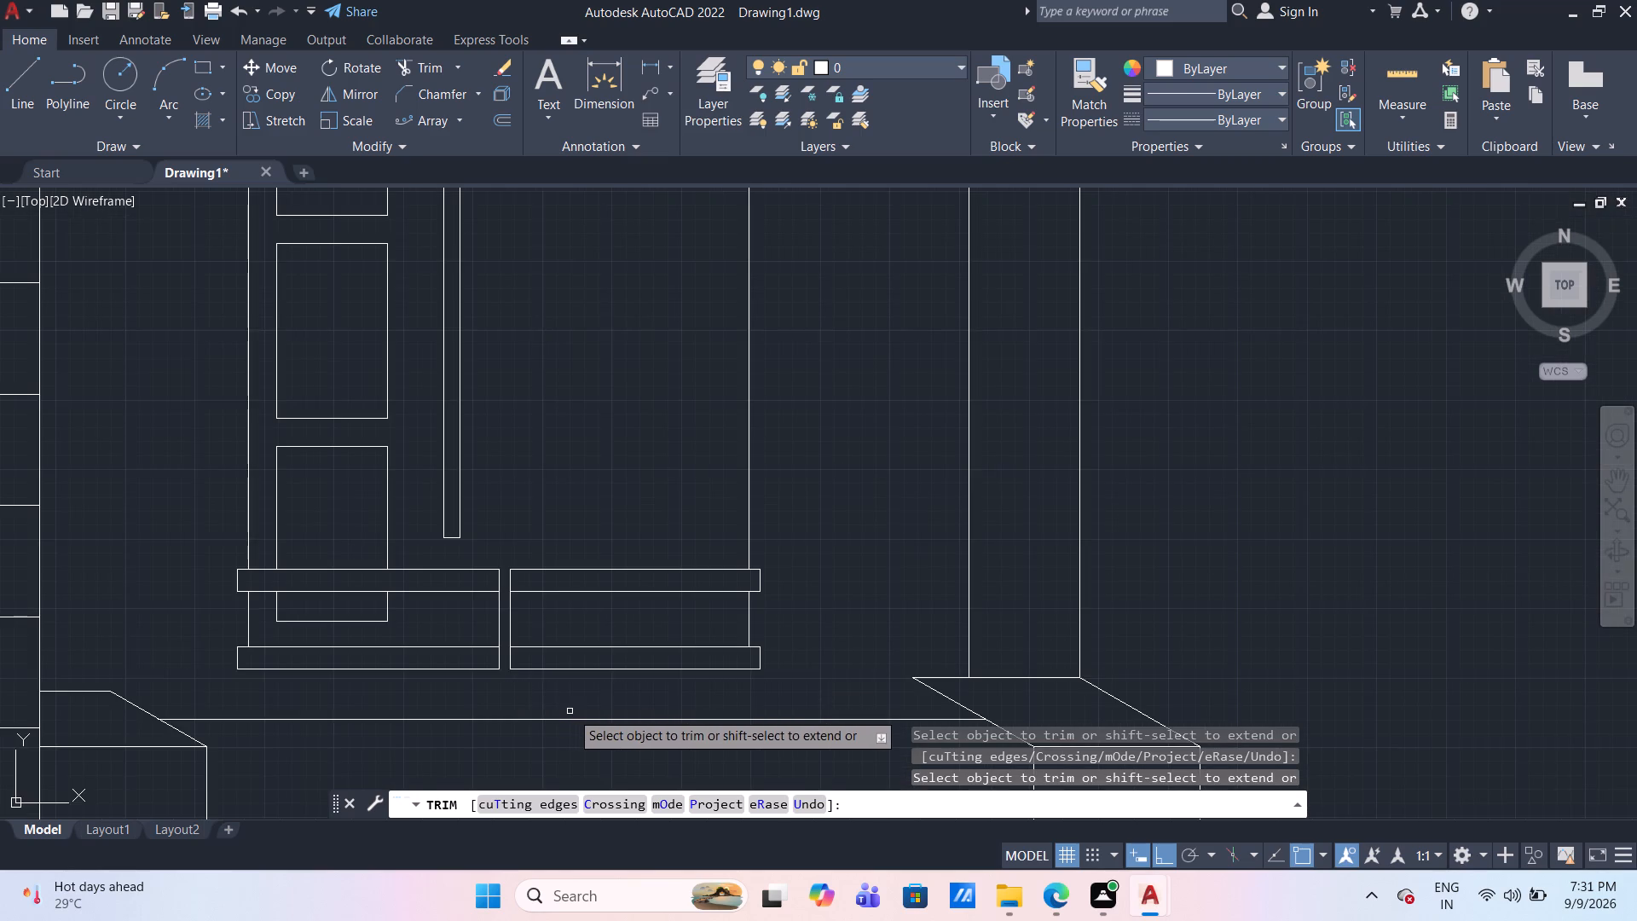
{"action": "scroll", "coordinate": [570, 711], "scroll_direction": "down", "scroll_amount": 2}
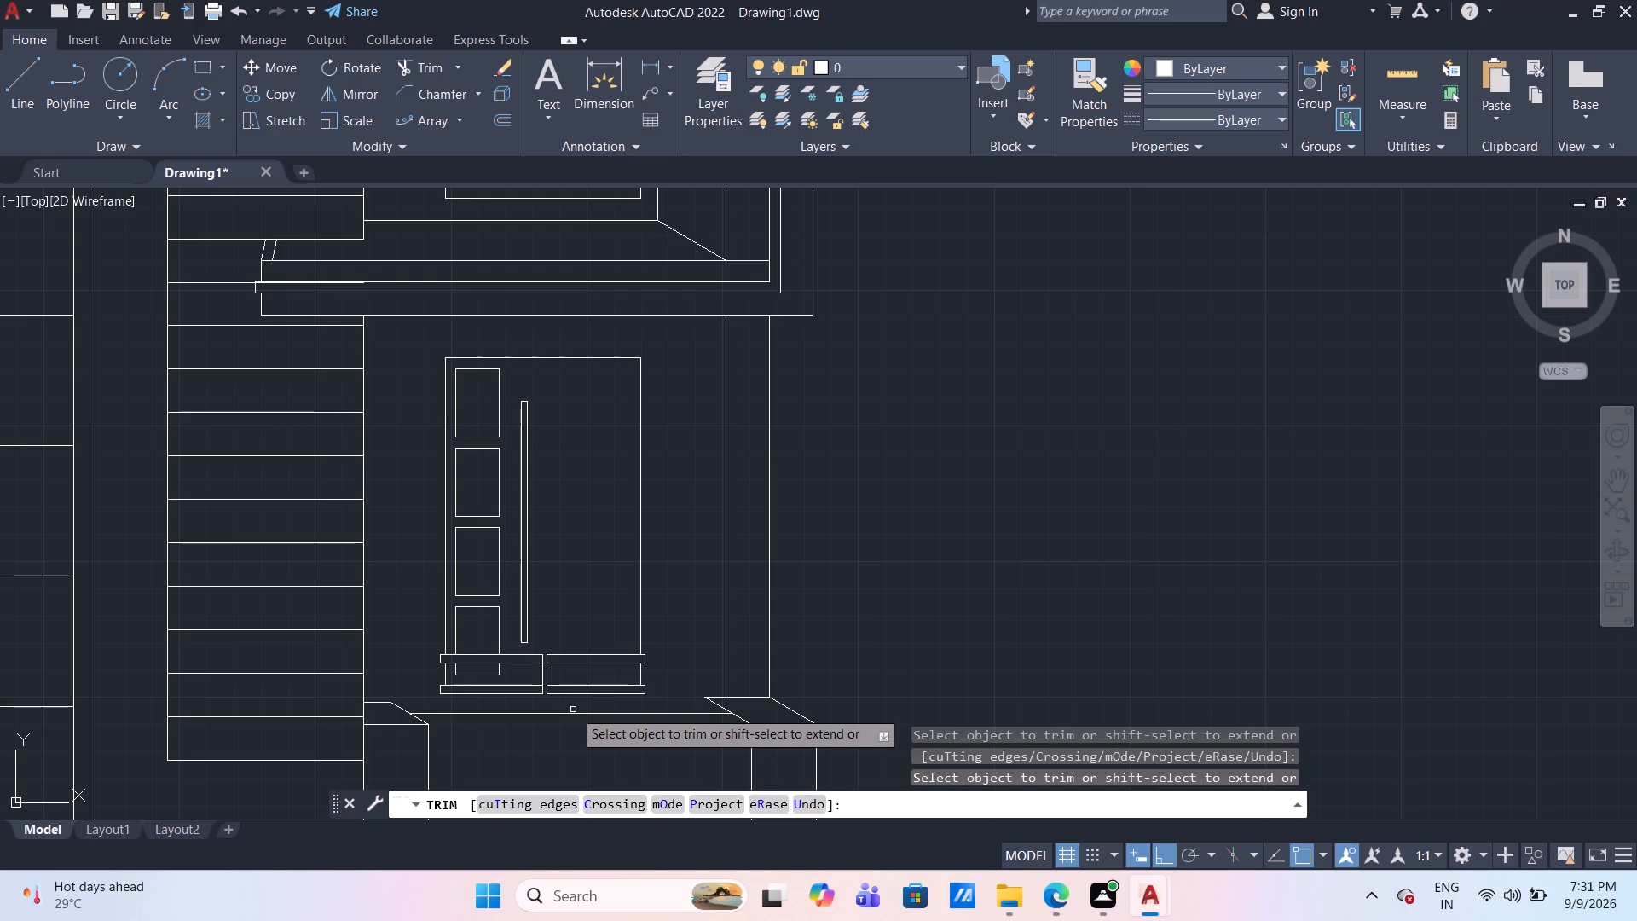
{"action": "key", "text": "Escape"}
Using Offset's Through option, offset the central gap's right line 2 to the right, and that new line another 5 right.
{"action": "scroll", "coordinate": [618, 652], "scroll_direction": "up", "scroll_amount": 2}
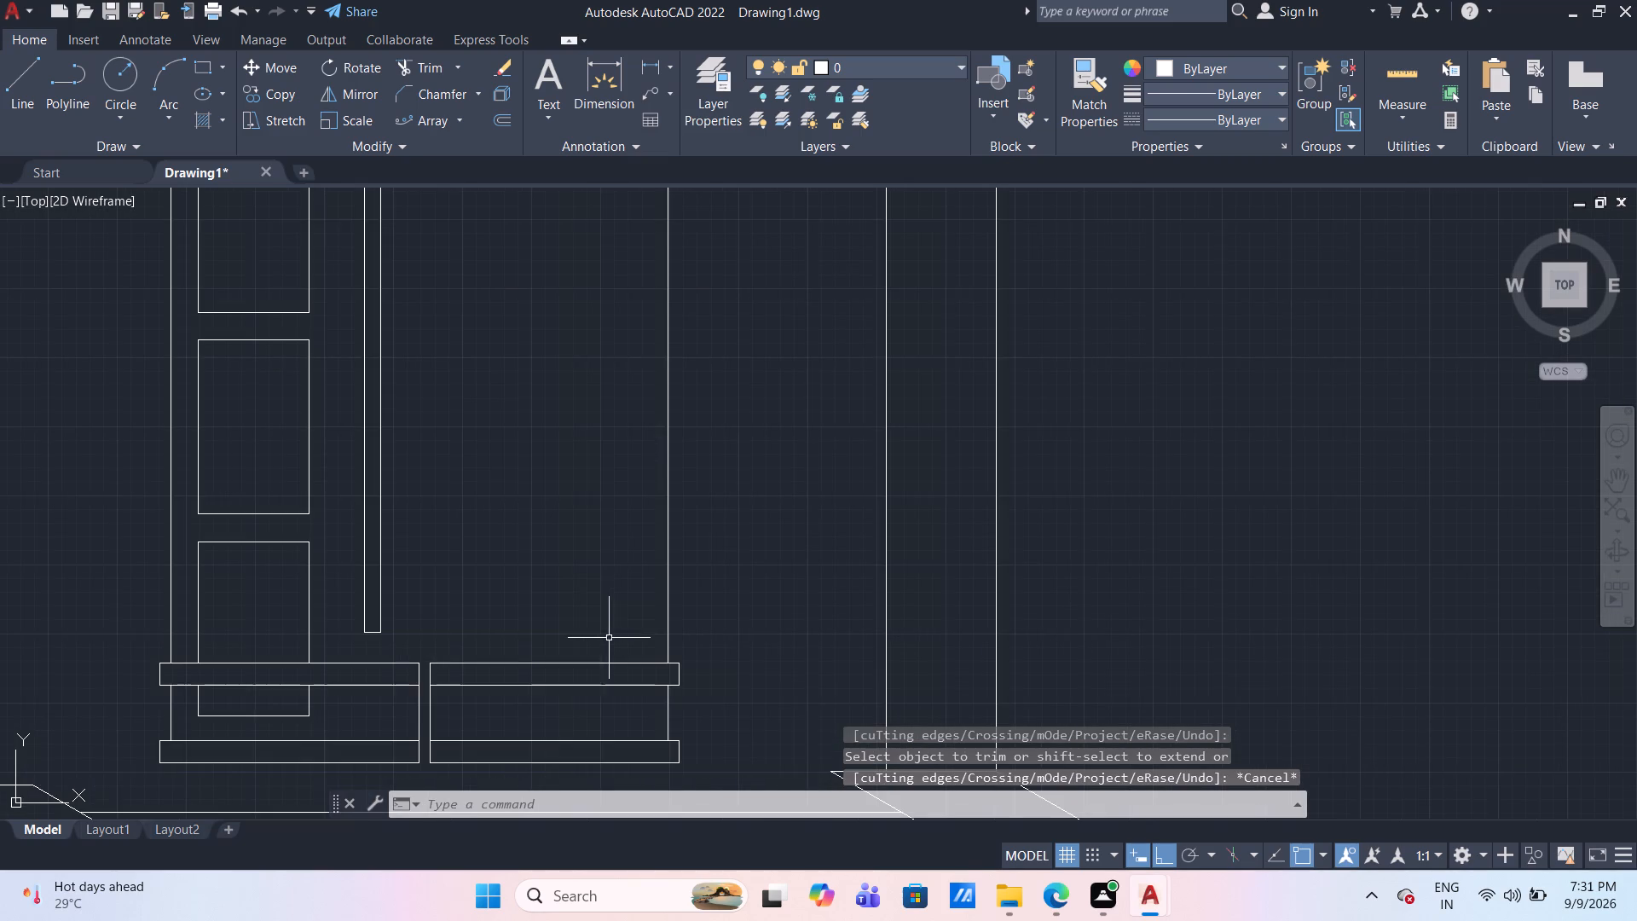
{"action": "middle_click_drag", "start_coordinate": [578, 566], "coordinate": [565, 420]}
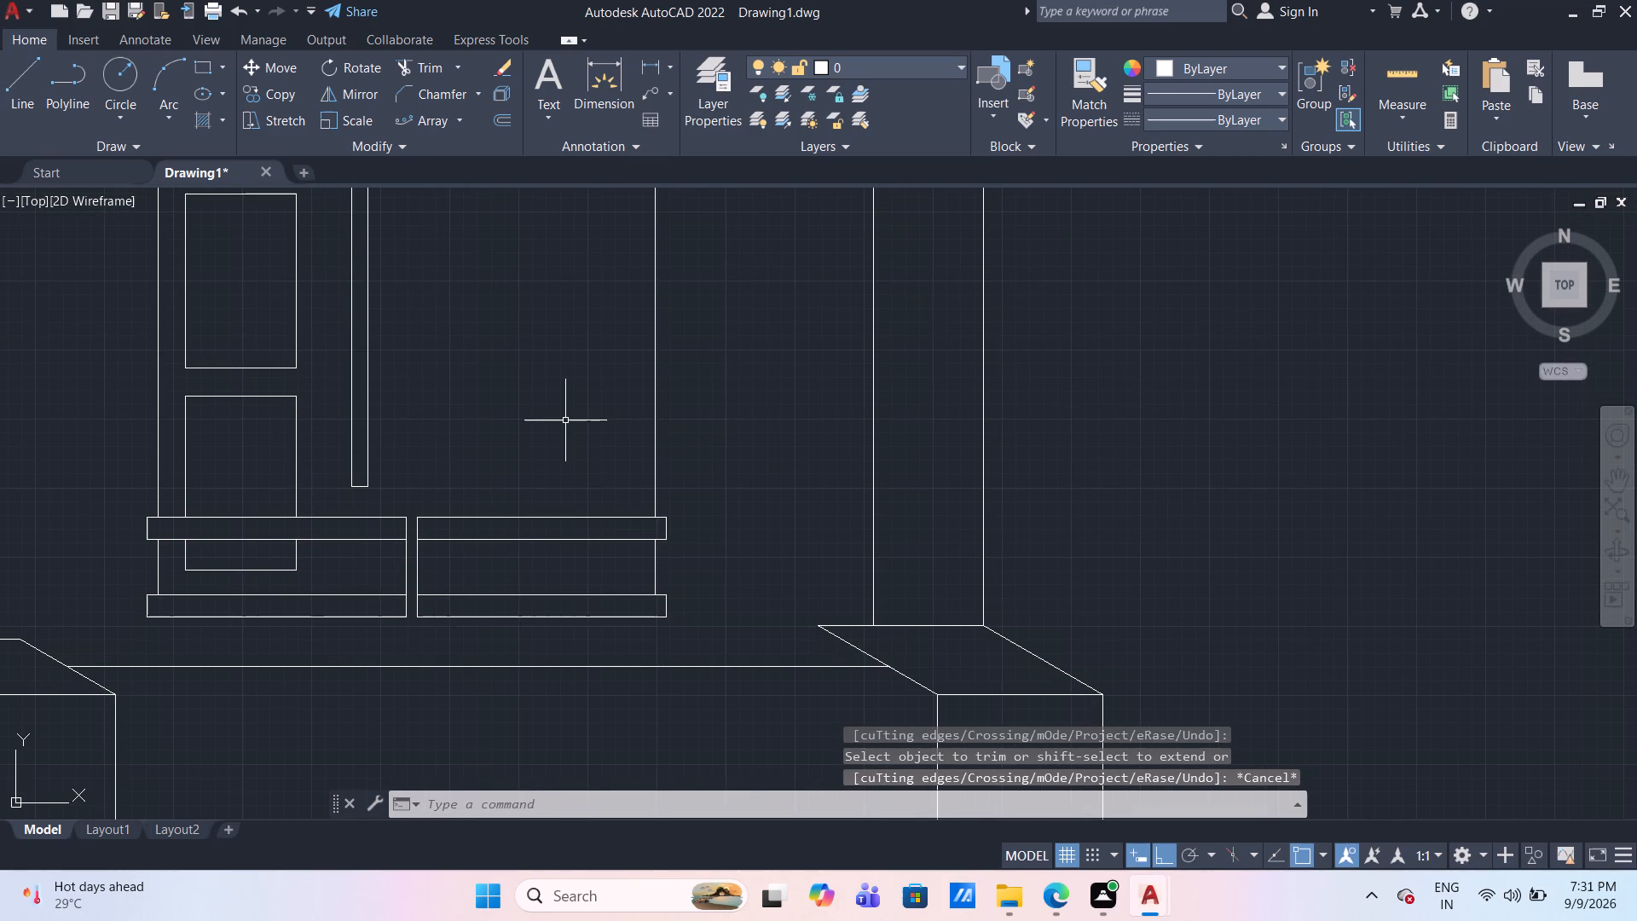
{"action": "key", "text": "o"}
{"action": "key", "text": "Return"}
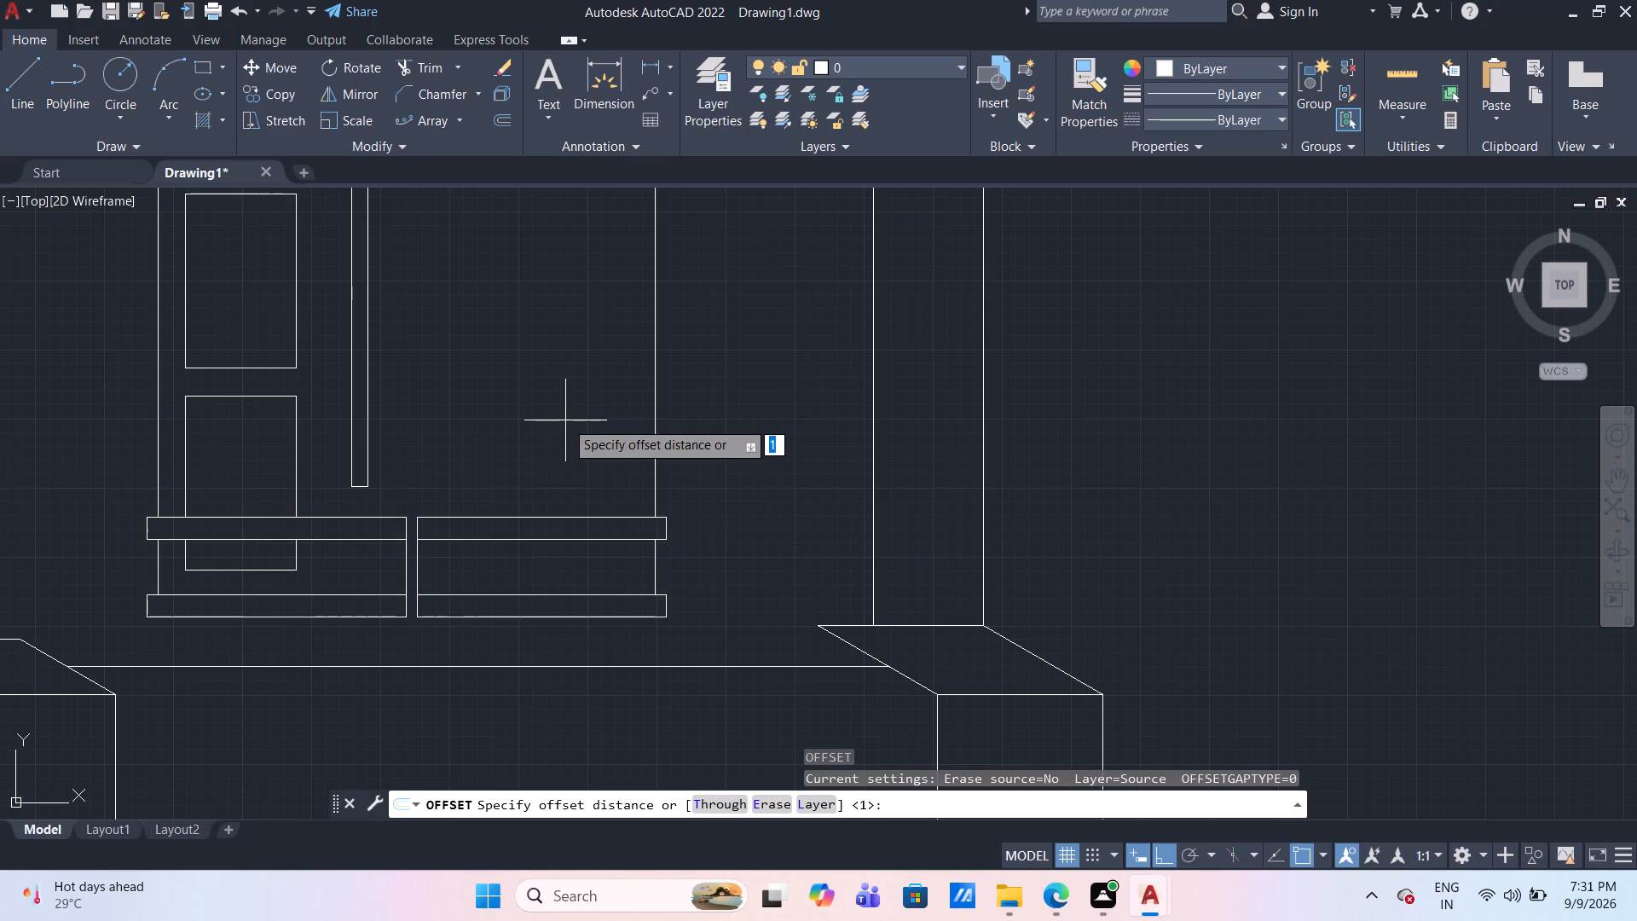
{"action": "left_click", "coordinate": [725, 807]}
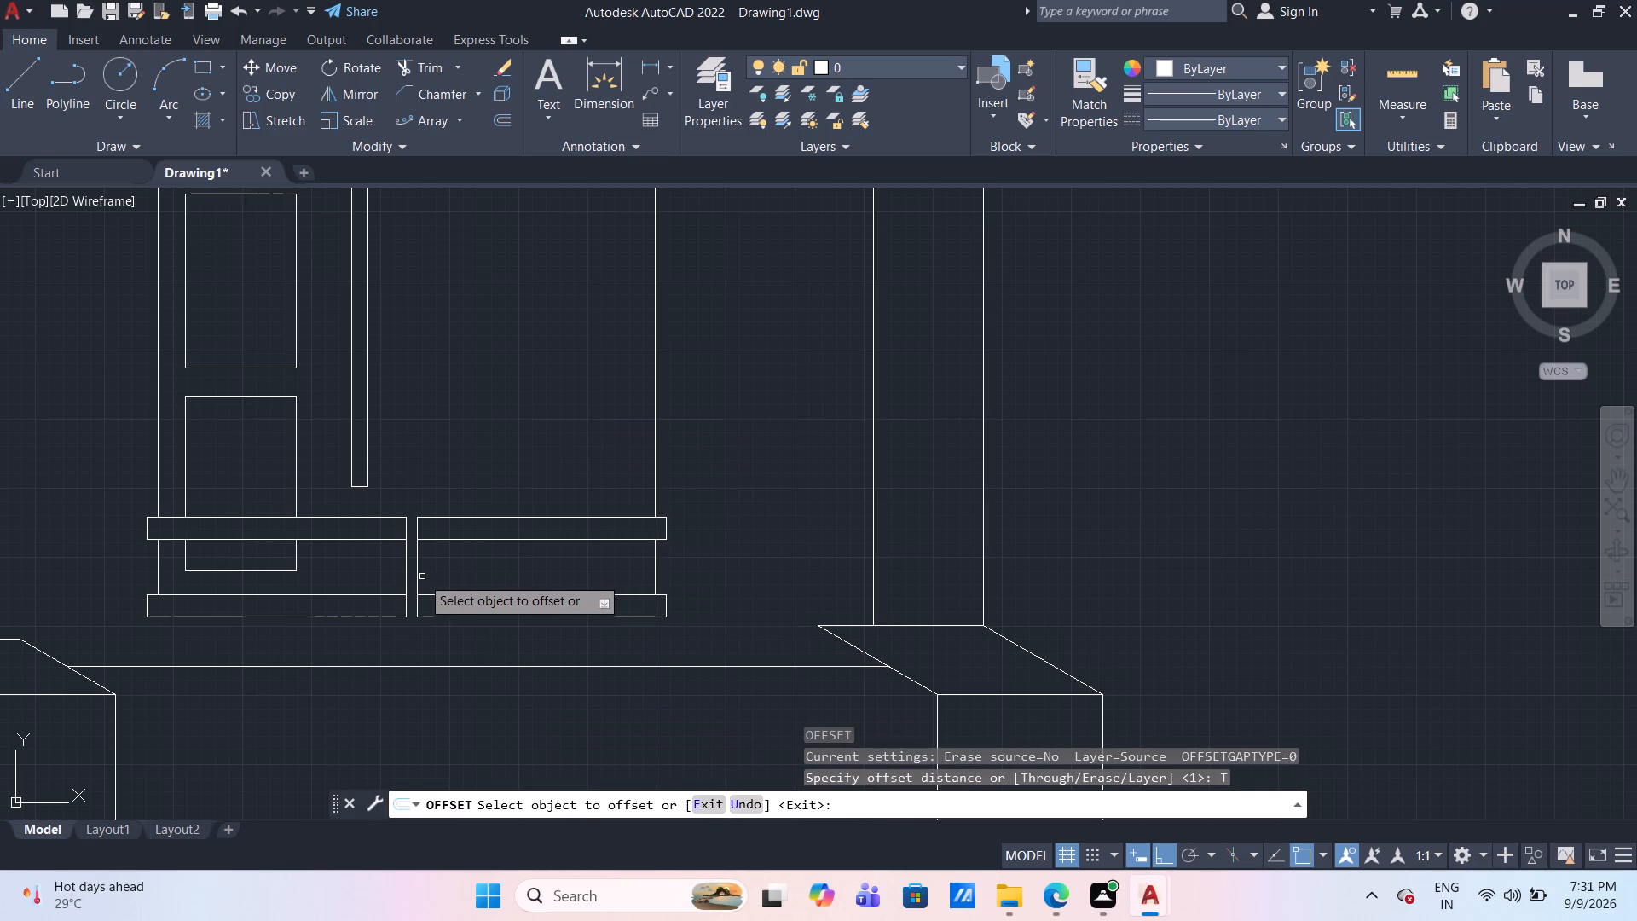
{"action": "left_click", "coordinate": [419, 576]}
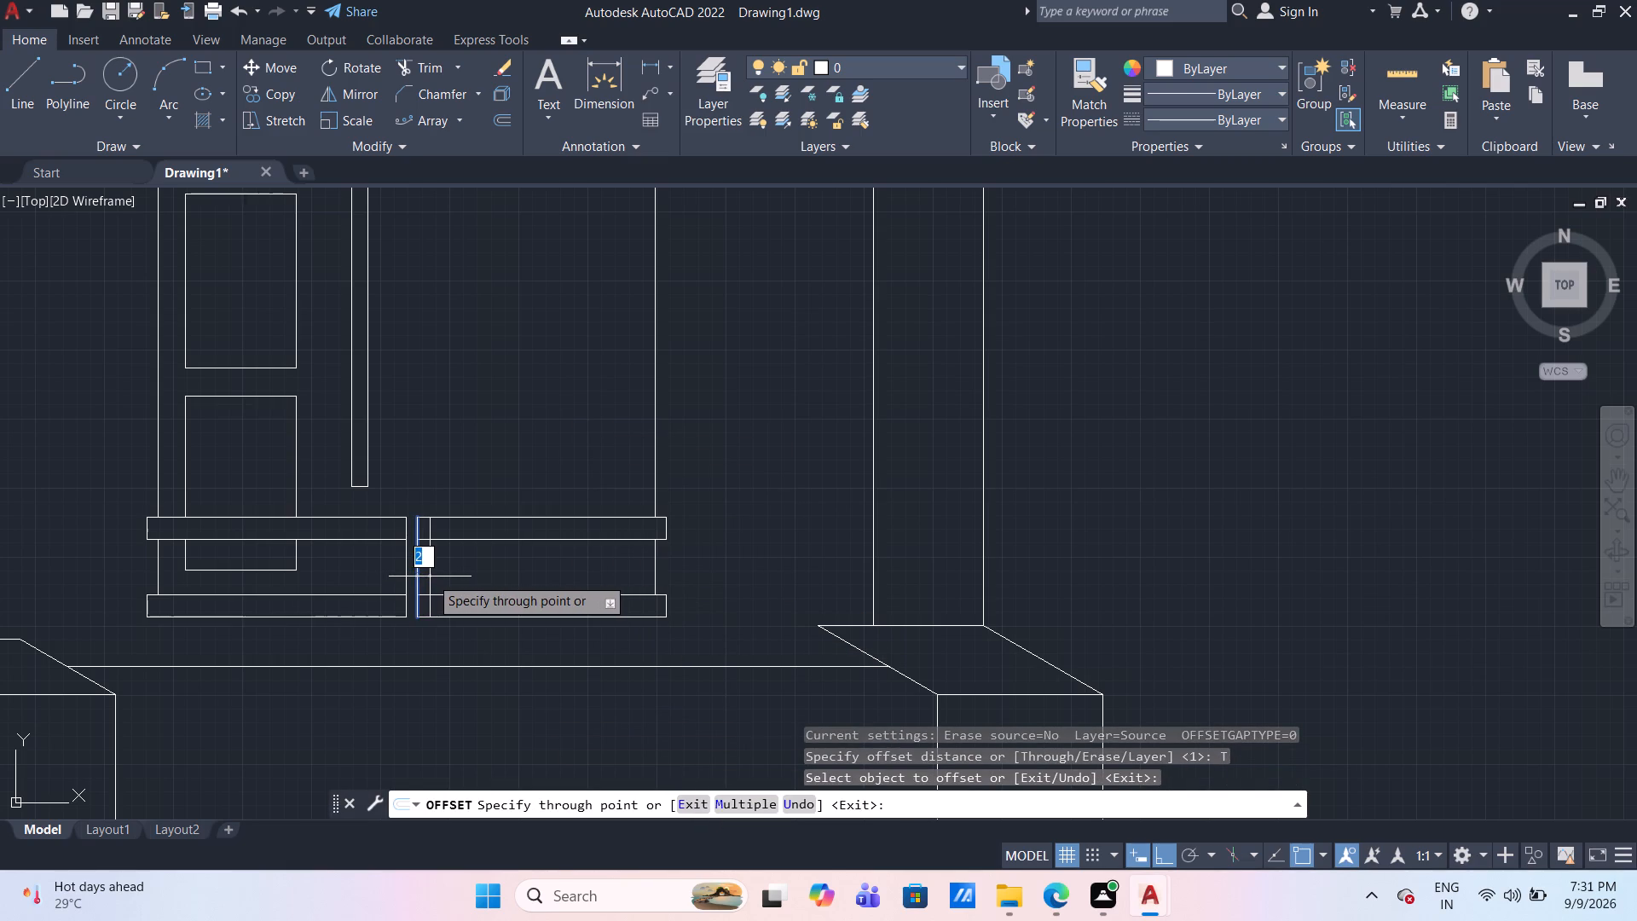
{"action": "key", "text": "2"}
{"action": "key", "text": "Return"}
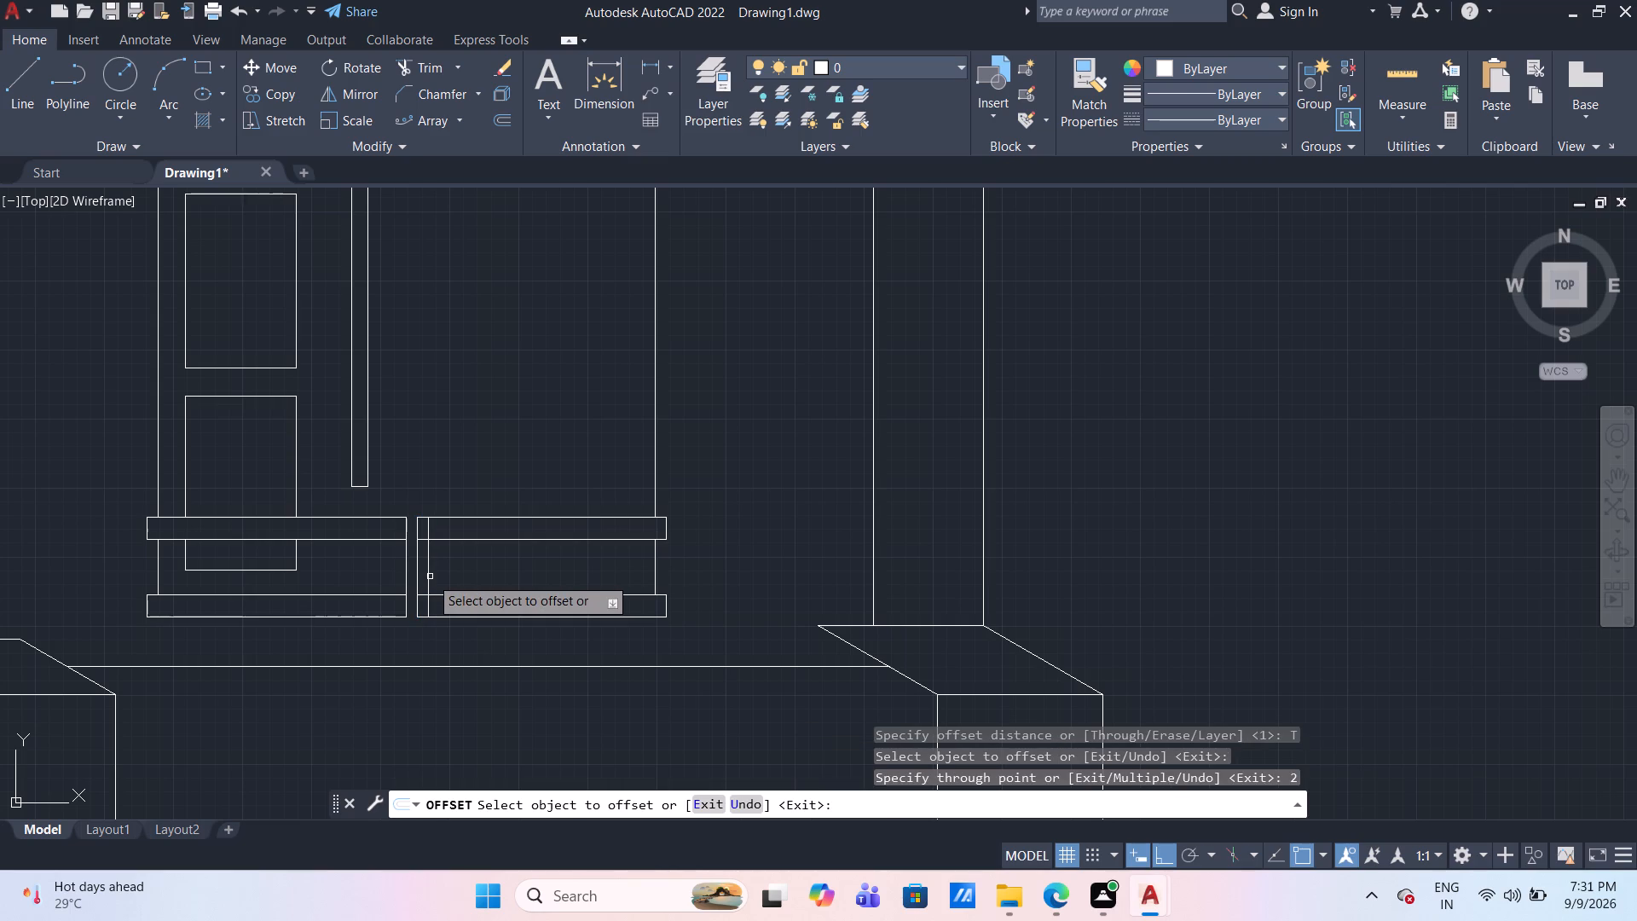
{"action": "left_click", "coordinate": [430, 576]}
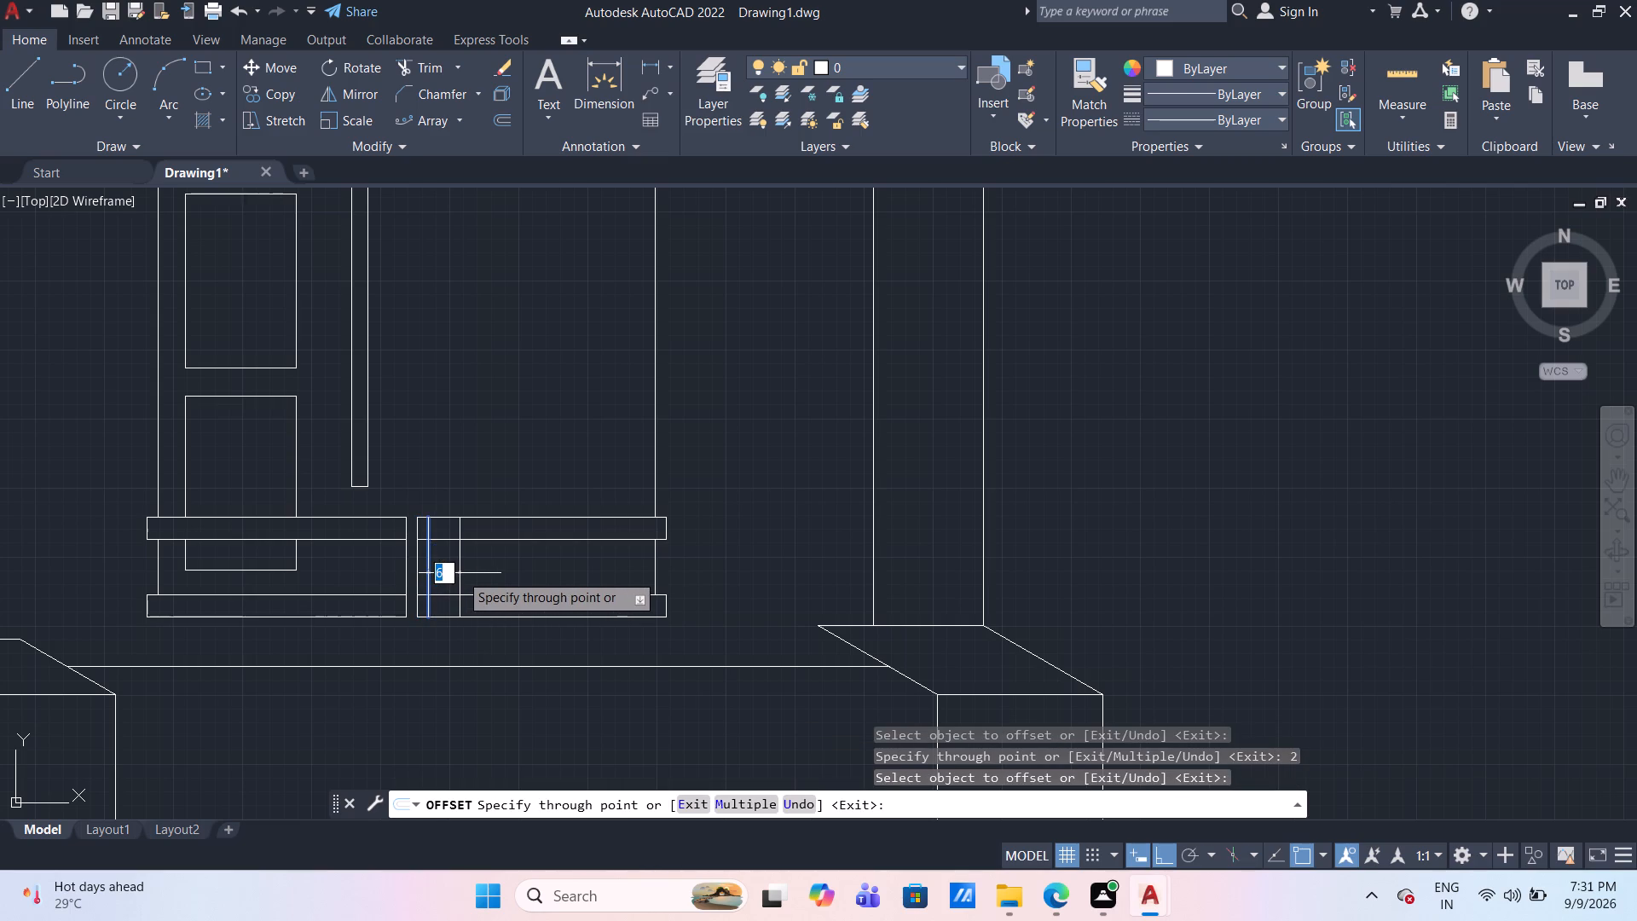
{"action": "key", "text": "5"}
{"action": "key", "text": "Return"}
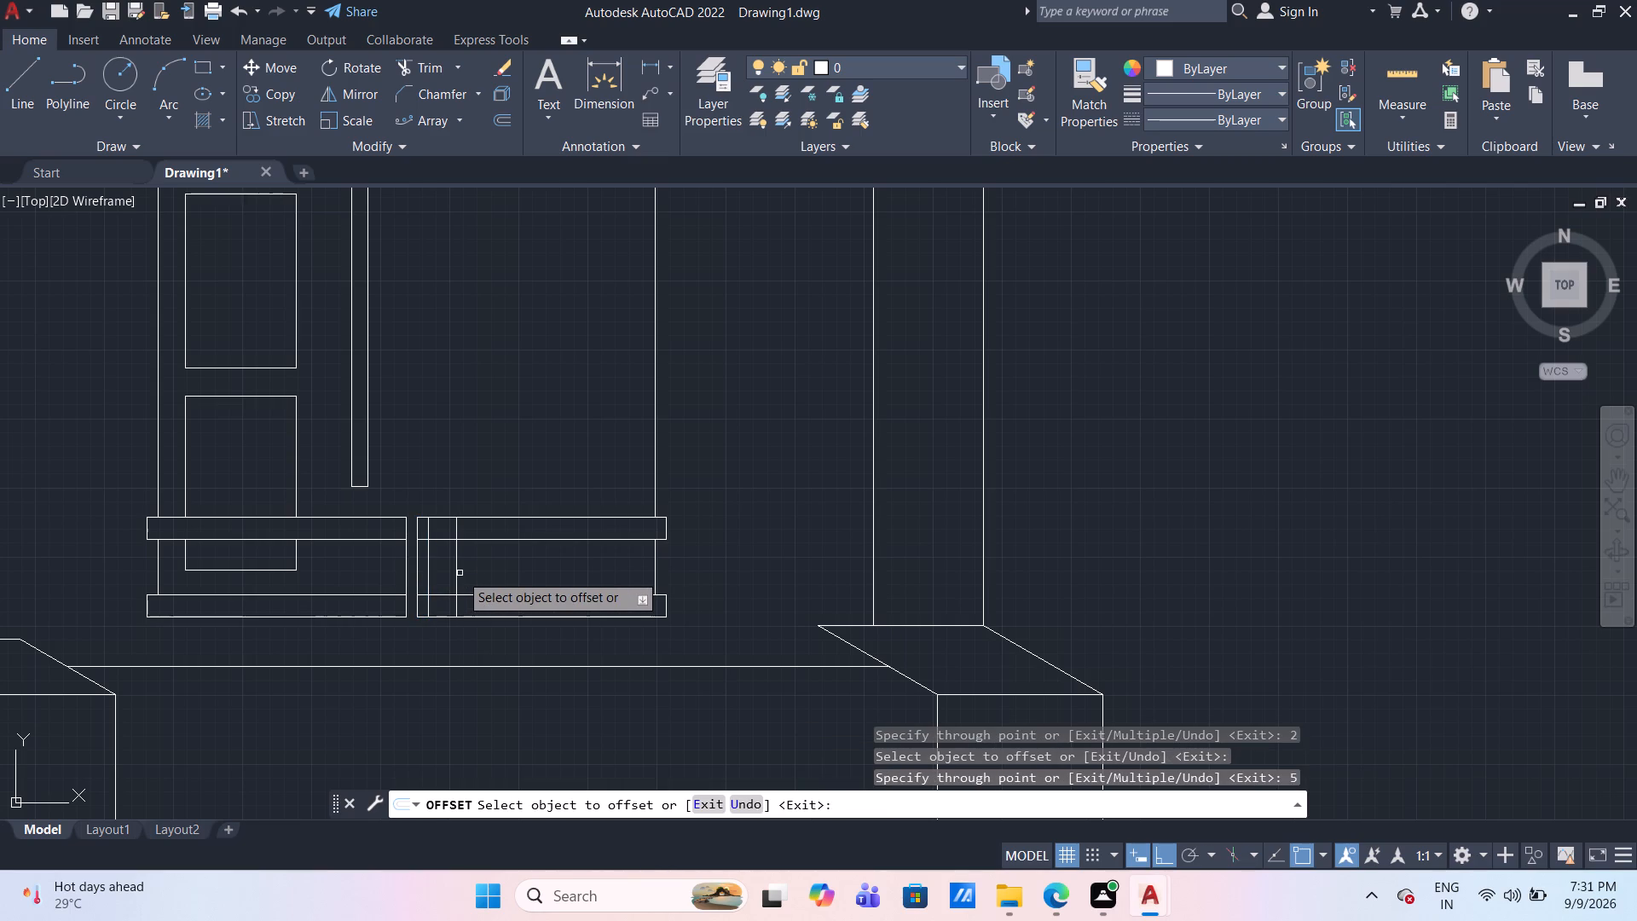
Offset the newest vertical line 2 to the right, and the resulting line another 5 right.
{"action": "left_click", "coordinate": [456, 573]}
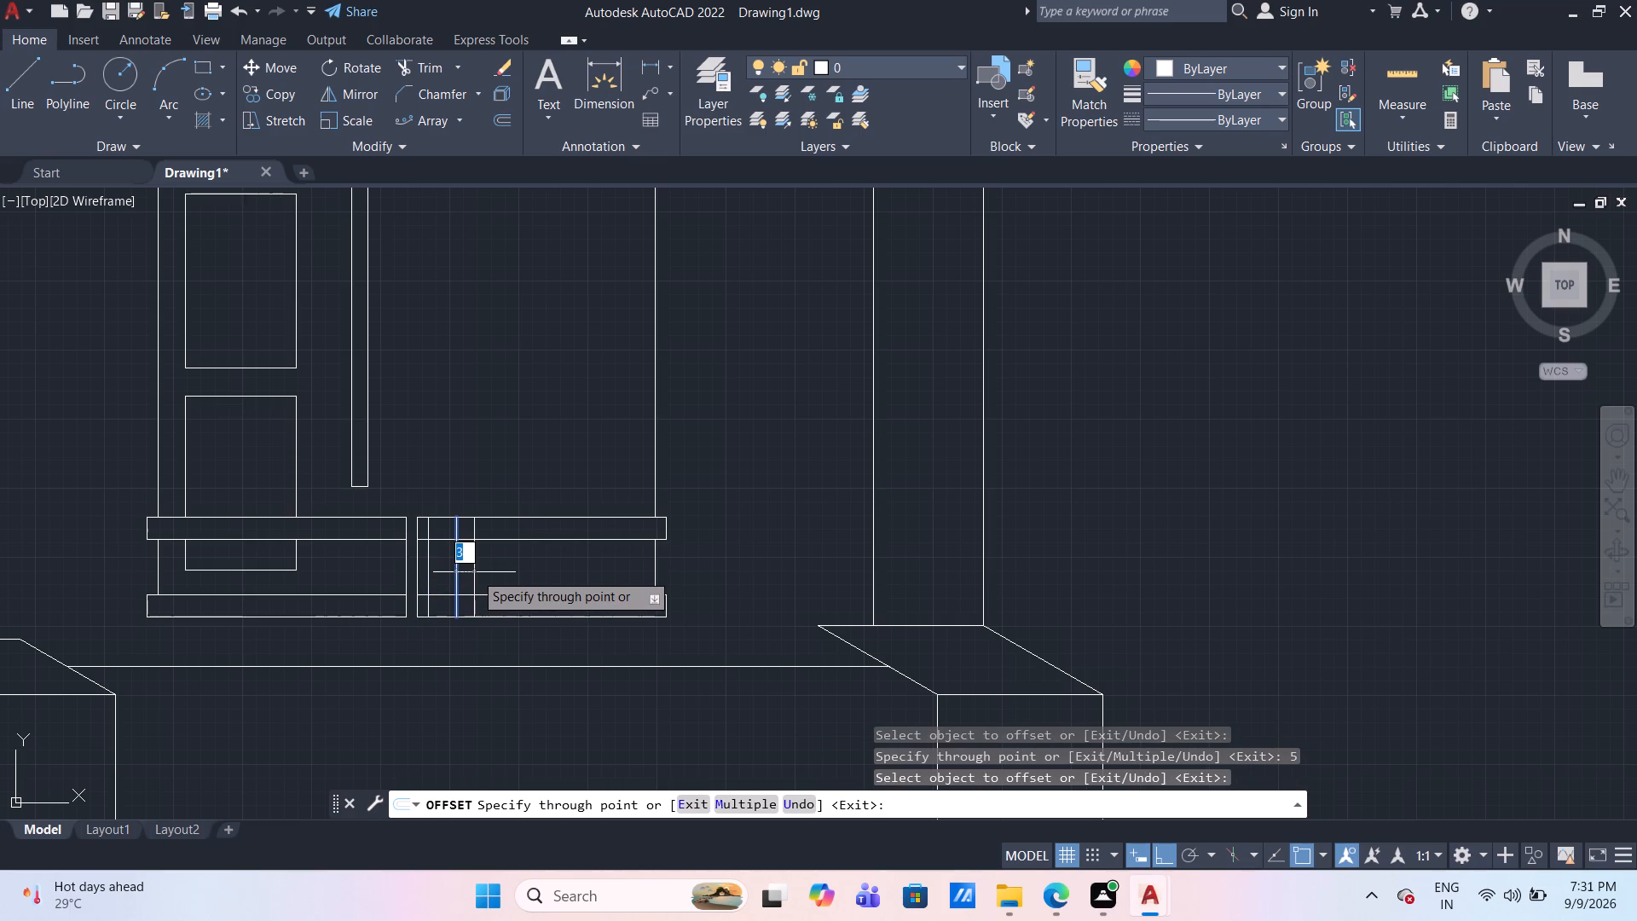
{"action": "key", "text": "2"}
{"action": "key", "text": "Return"}
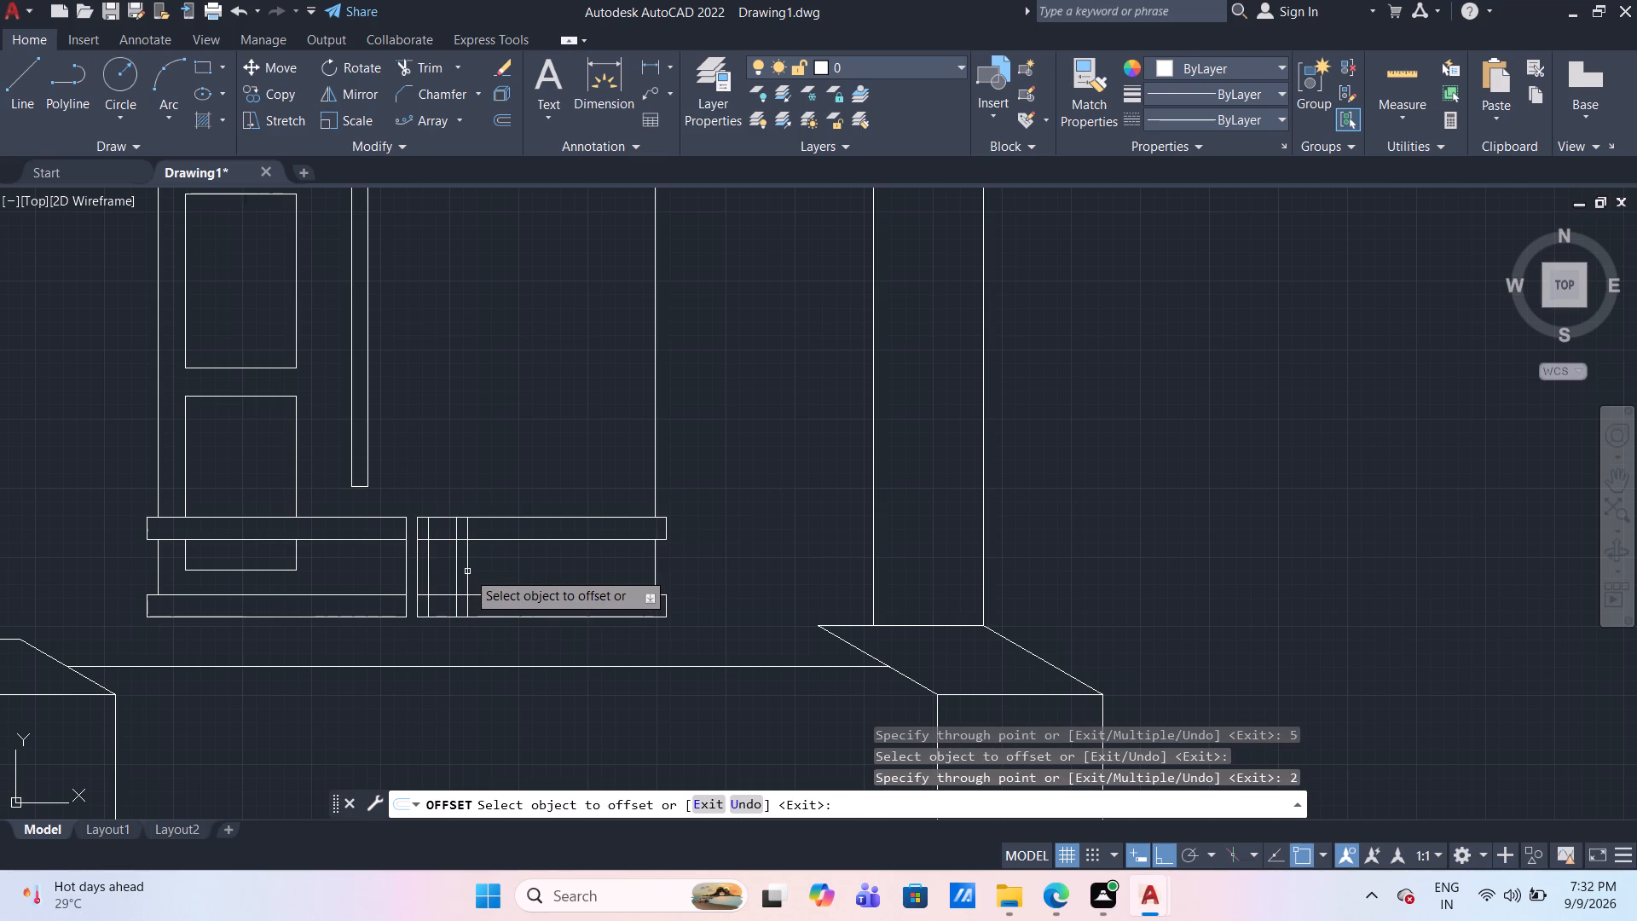
{"action": "left_click", "coordinate": [467, 571]}
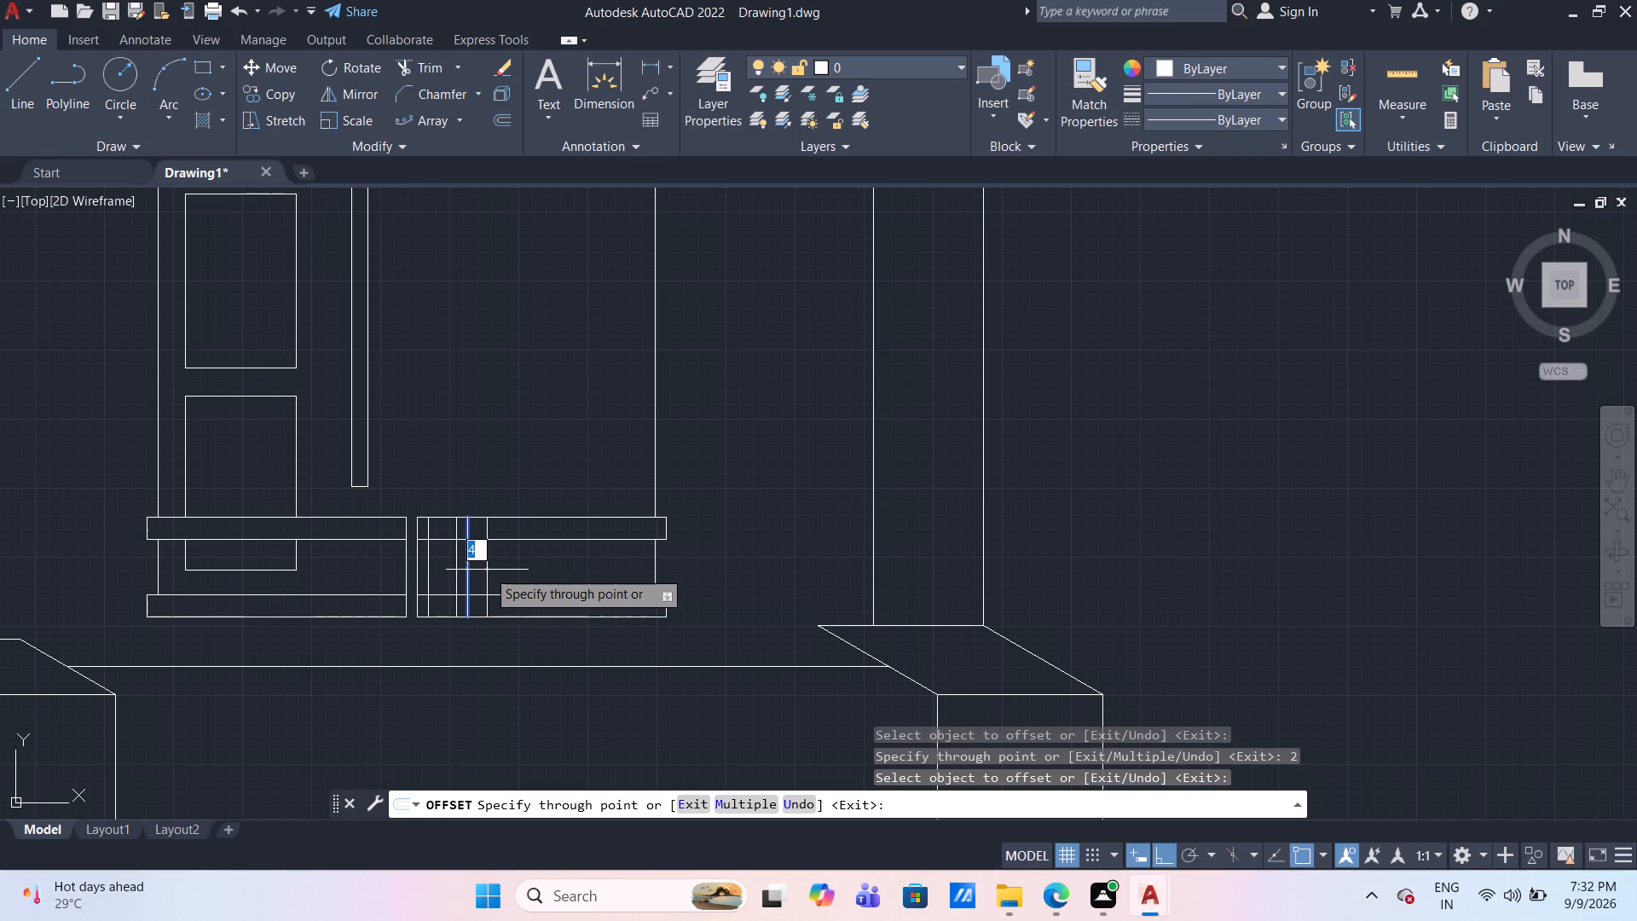
{"action": "key", "text": "5"}
{"action": "key", "text": "Return"}
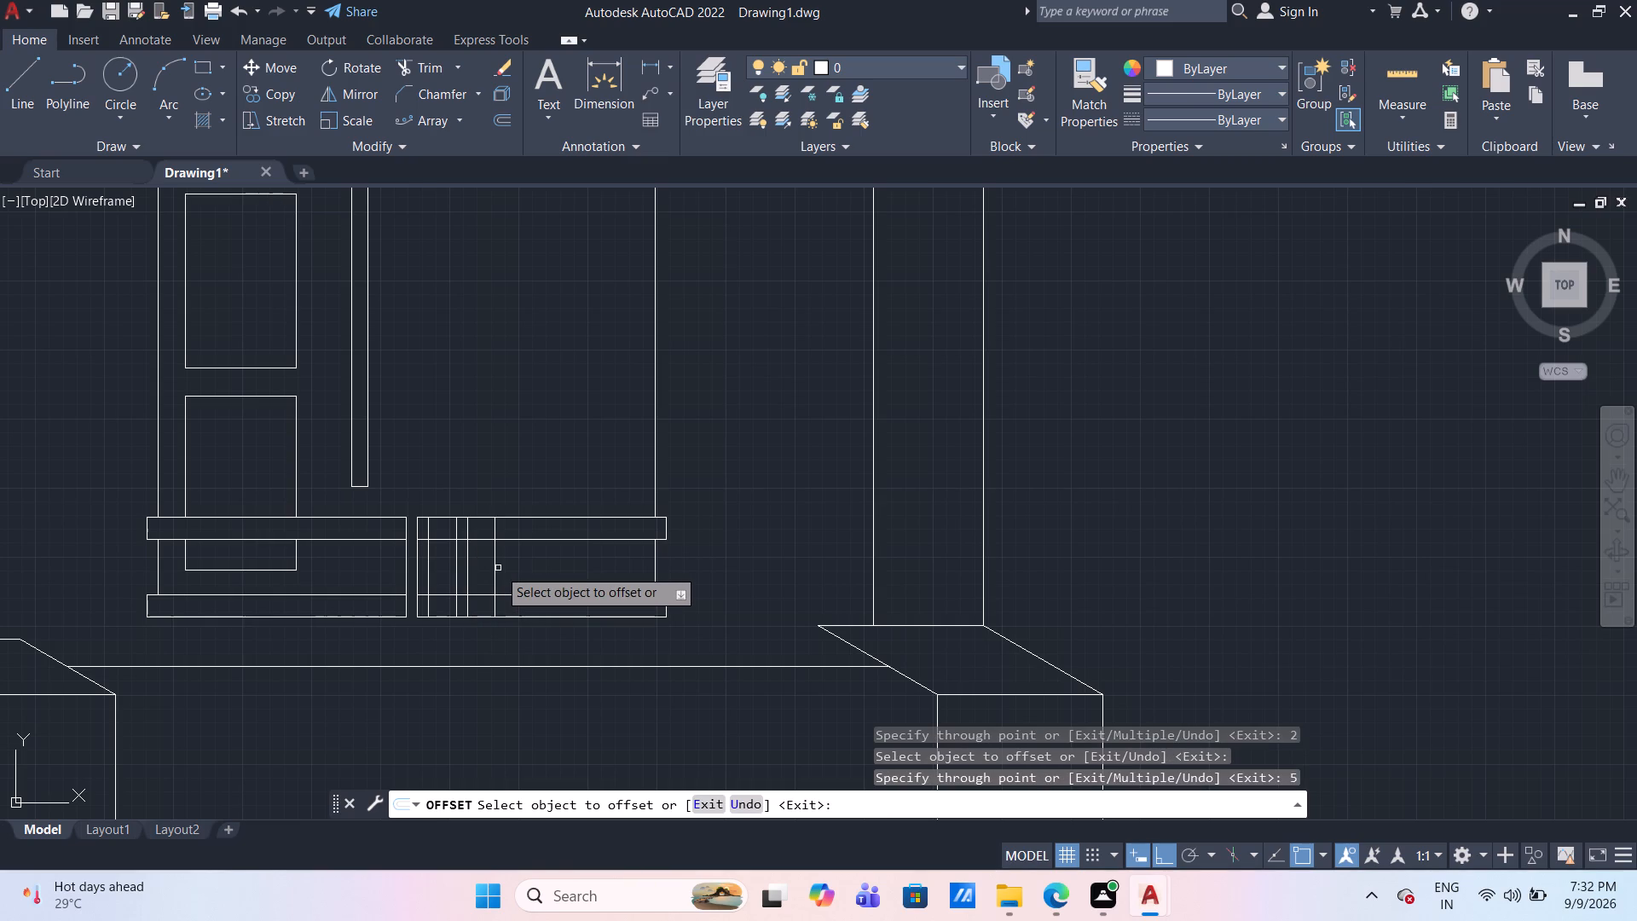
Offset the newest vertical line in the right railing leg 2 to the right.
{"action": "left_click", "coordinate": [494, 567]}
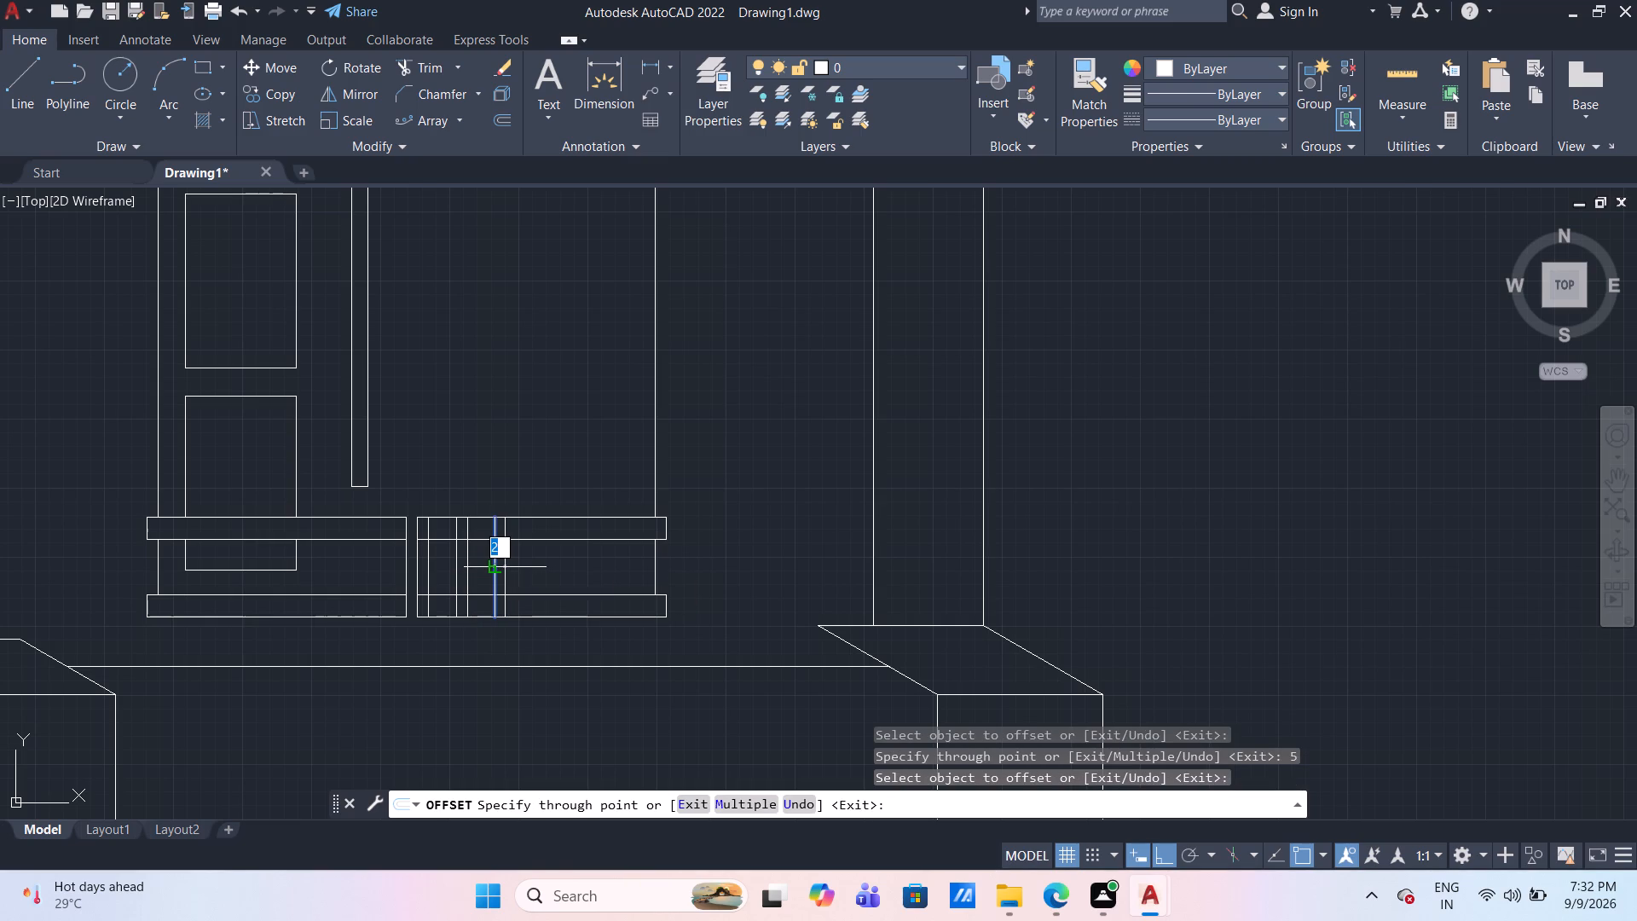
{"action": "key", "text": "2"}
{"action": "key", "text": "Return"}
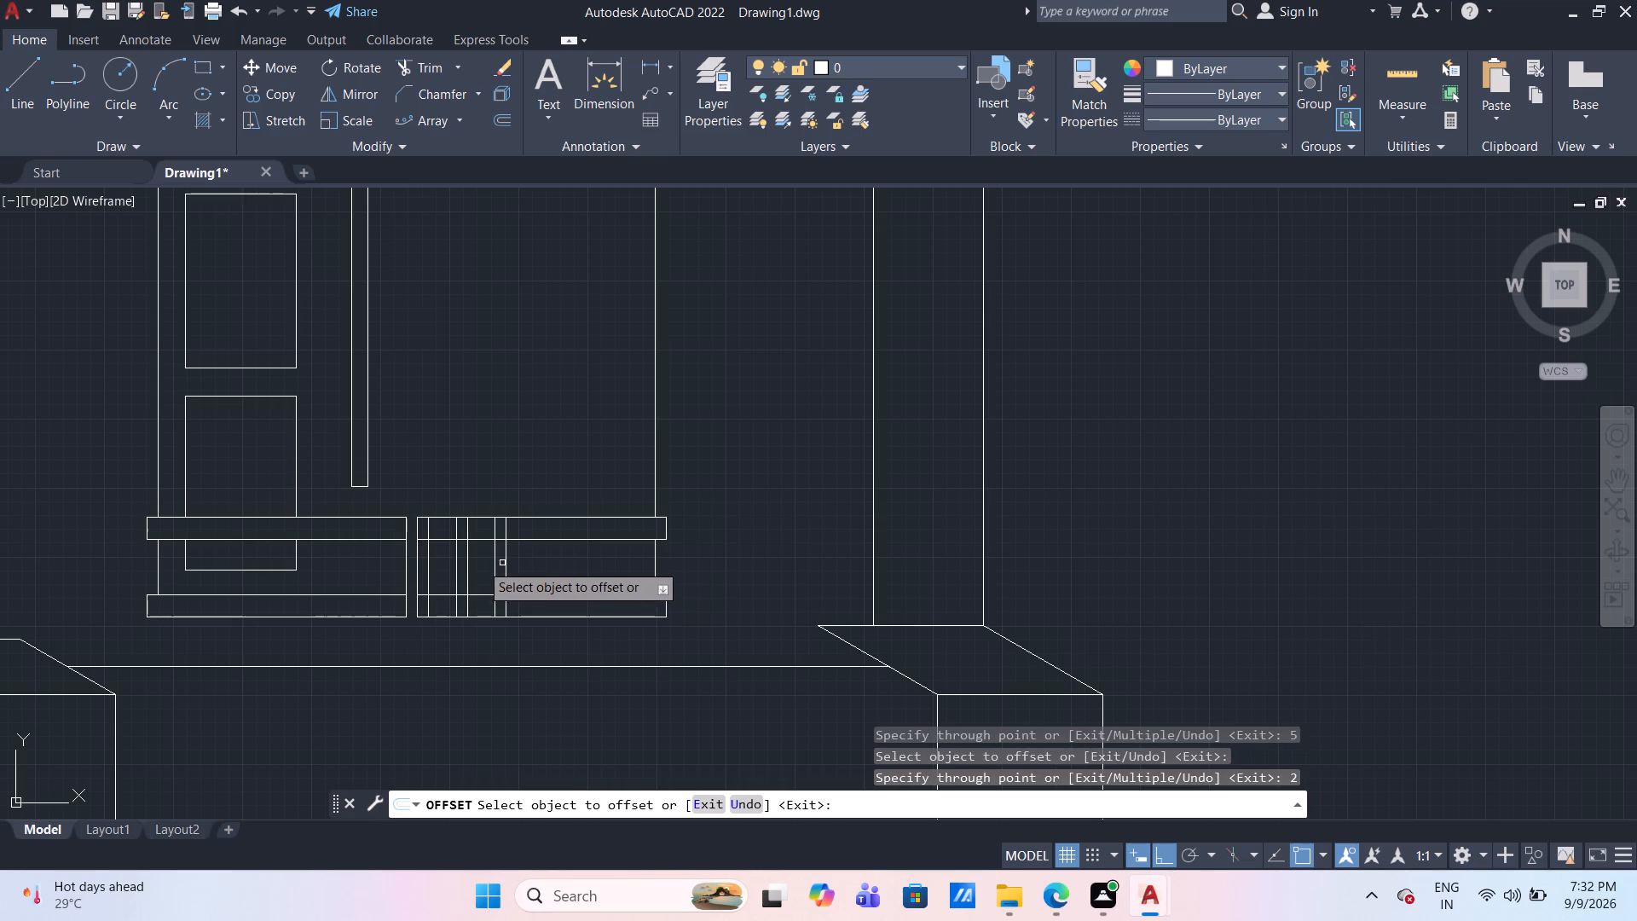
Offset the central gap's left line 2 to the left, and the resulting line another 5 left.
{"action": "left_click", "coordinate": [404, 564]}
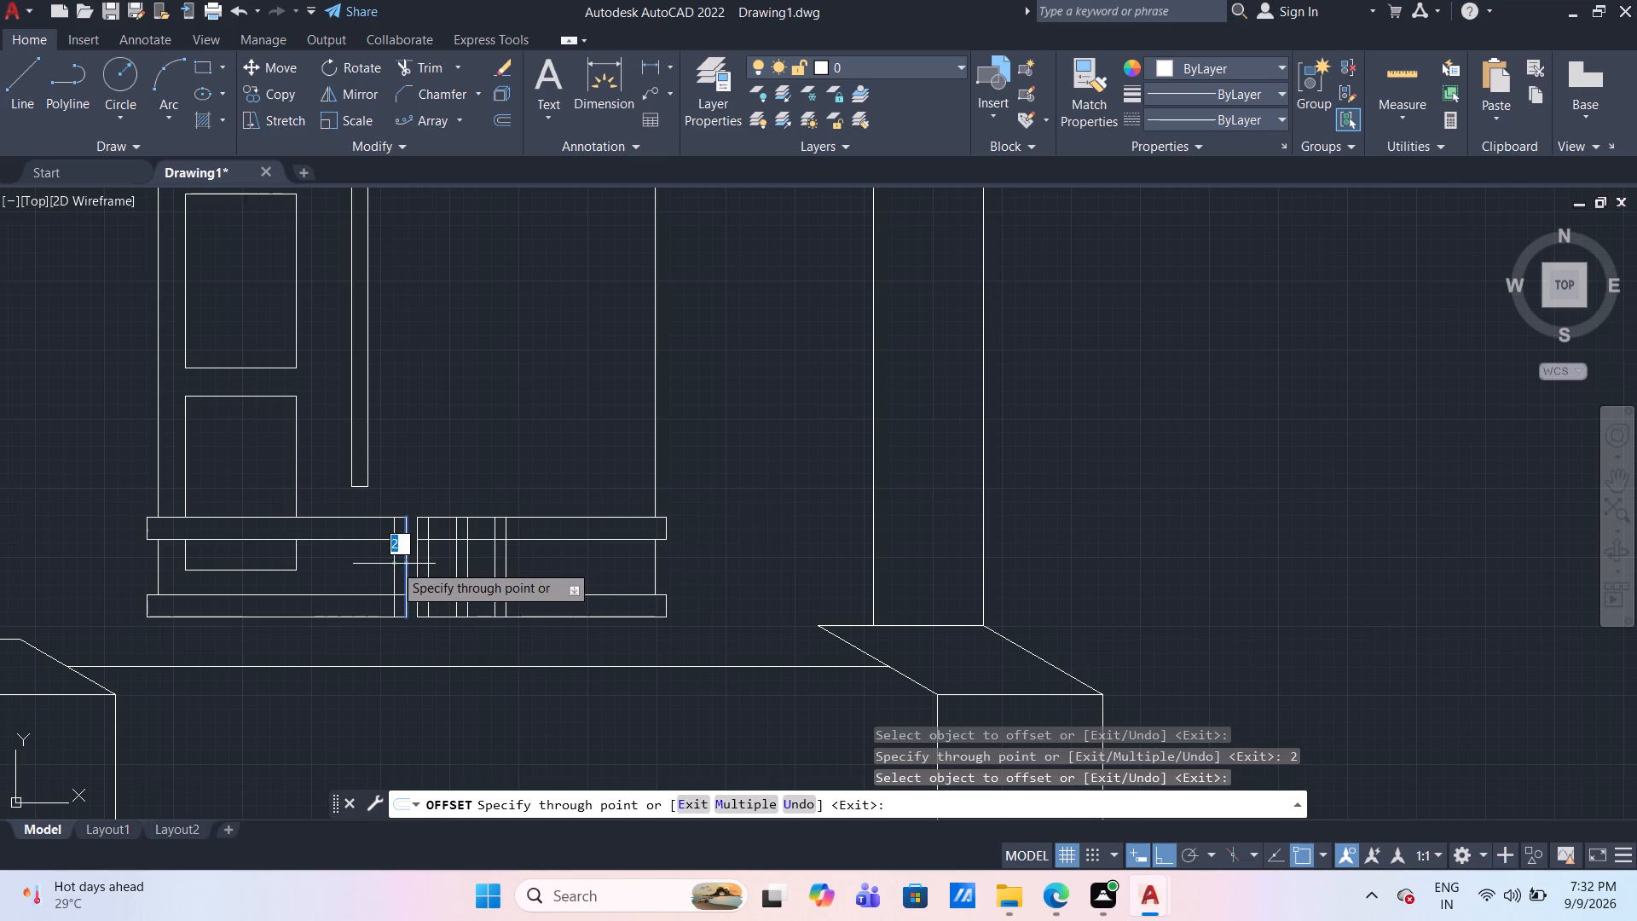
{"action": "key", "text": "2"}
{"action": "key", "text": "Return"}
{"action": "left_click", "coordinate": [394, 564]}
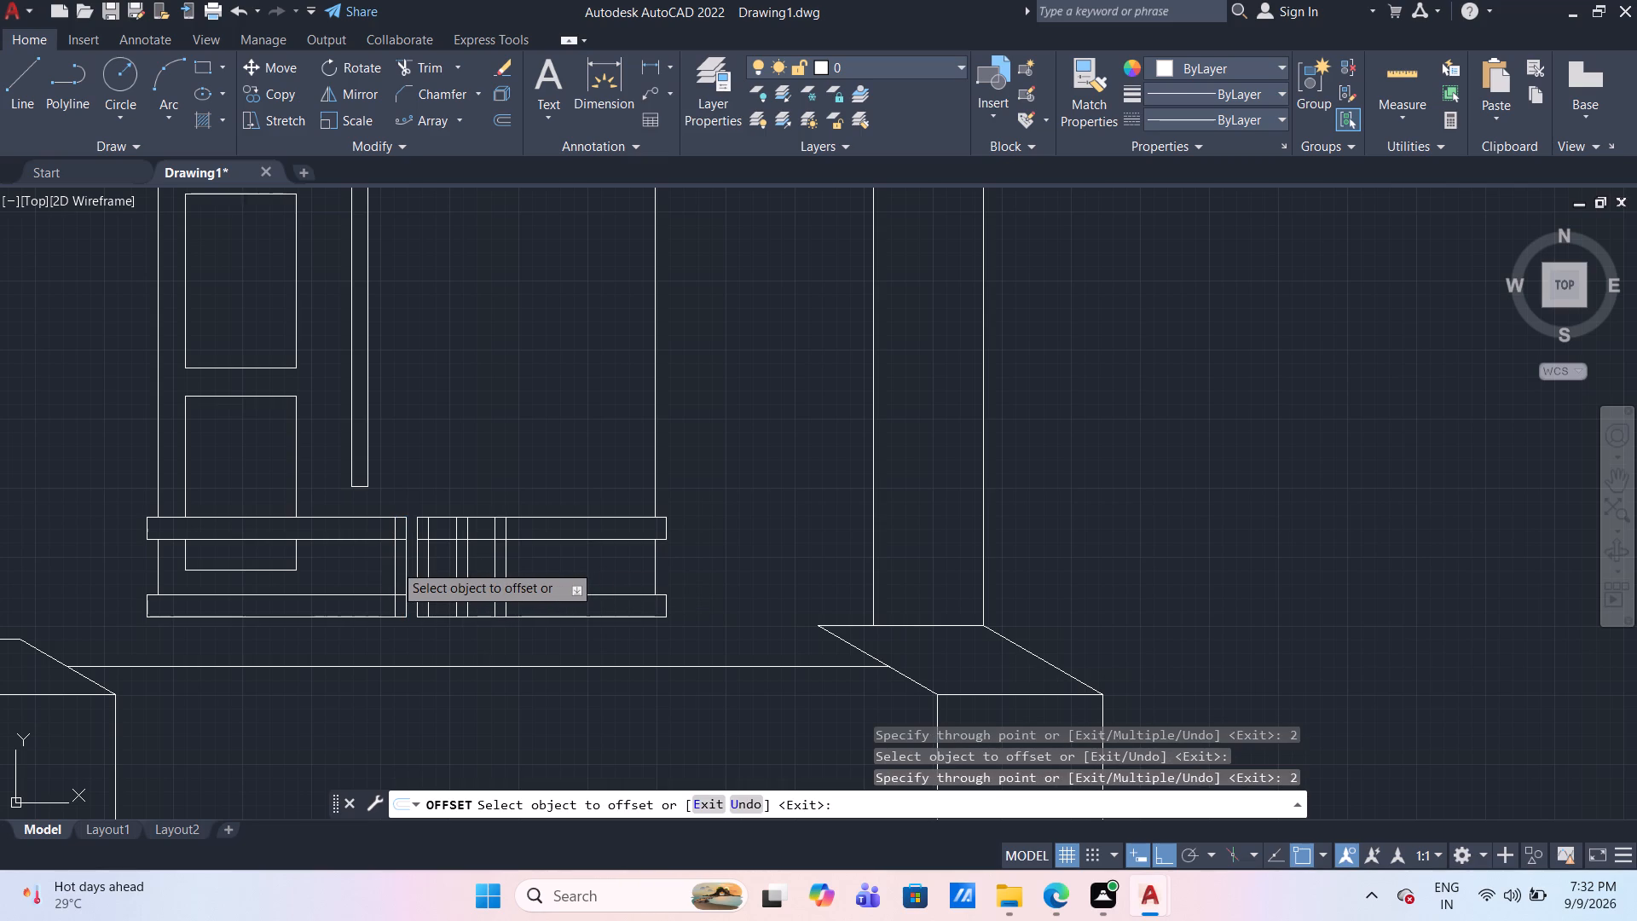
{"action": "key", "text": "5"}
{"action": "key", "text": "Return"}
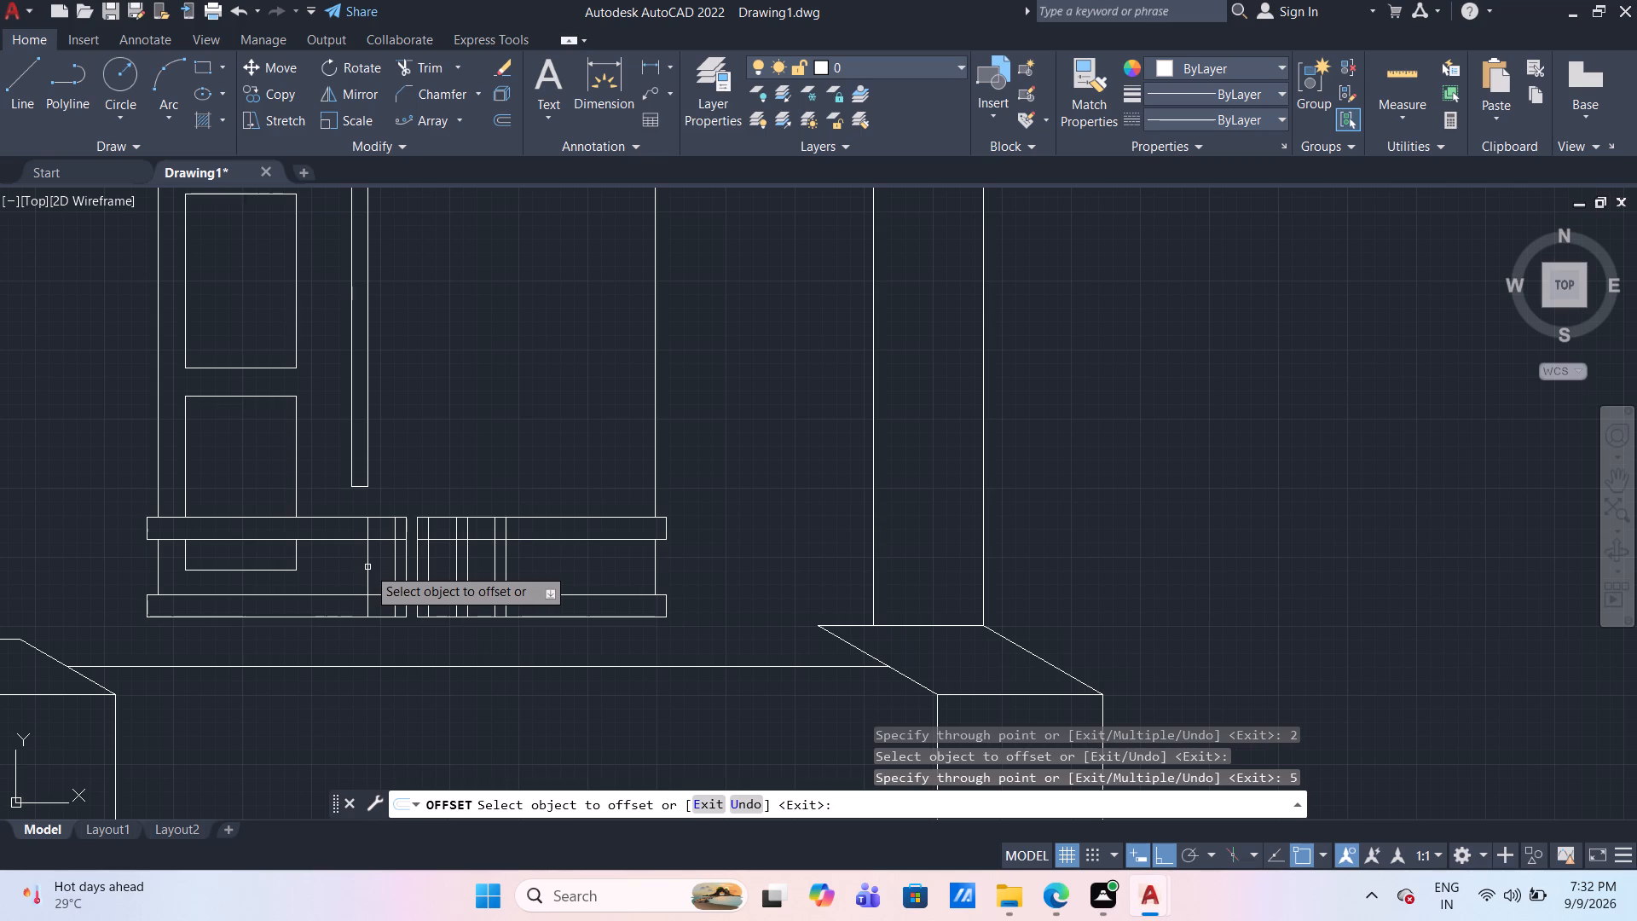
Continue the left leg's bars by successively offsetting the newest vertical line 2, 5 and 2 to the left.
{"action": "left_click", "coordinate": [367, 567]}
{"action": "key", "text": "2"}
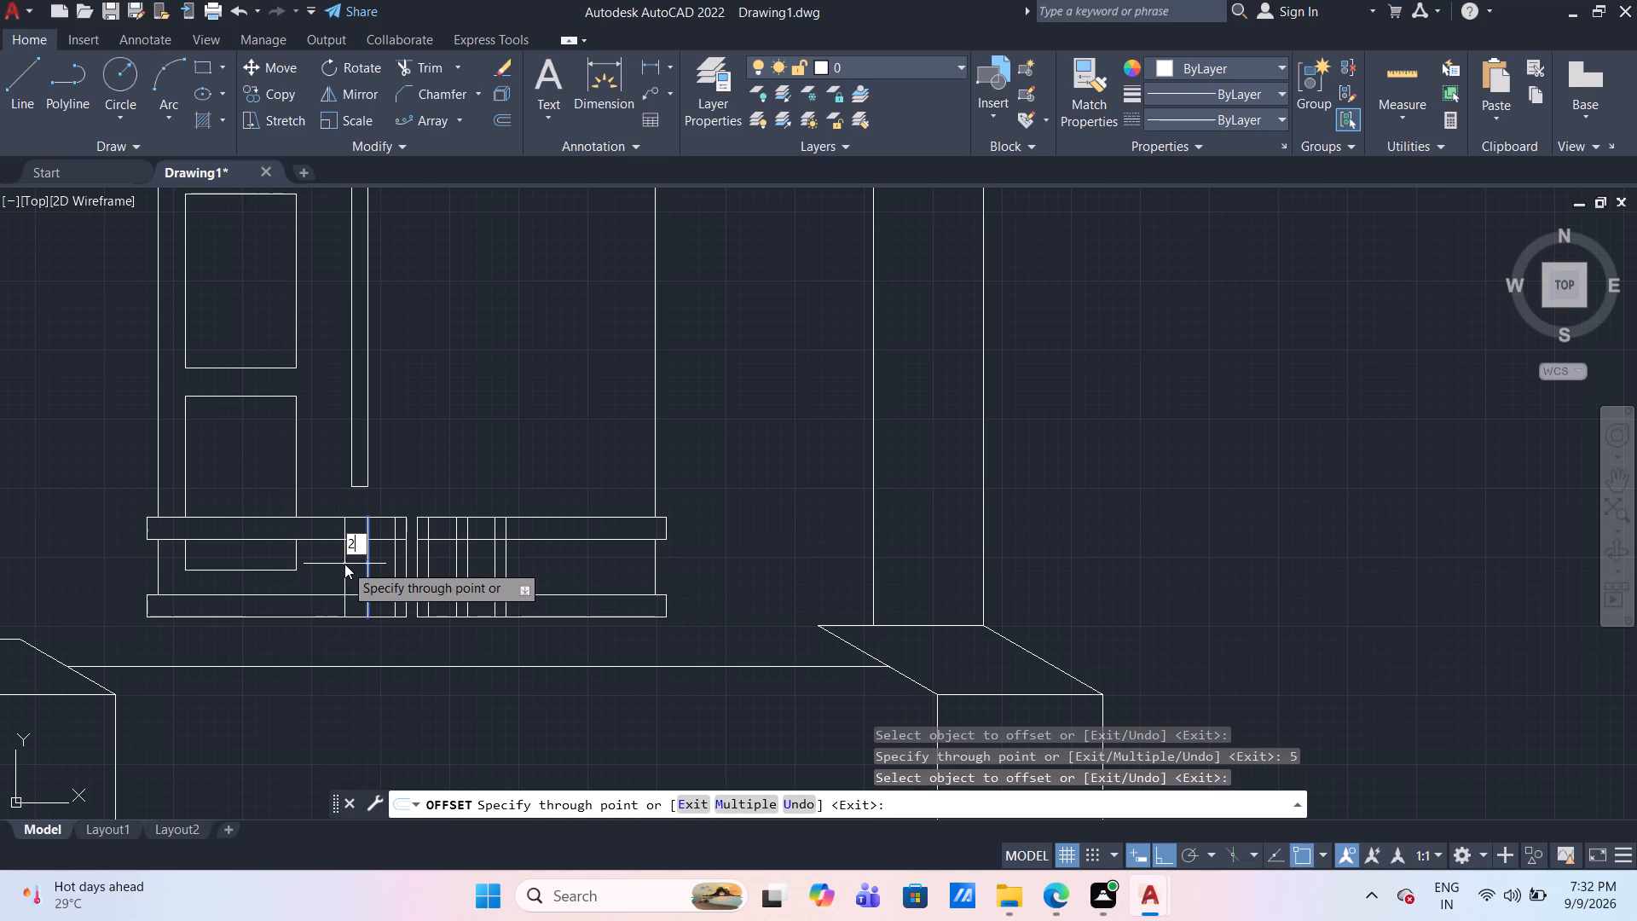
{"action": "key", "text": "Return"}
{"action": "left_click", "coordinate": [358, 564]}
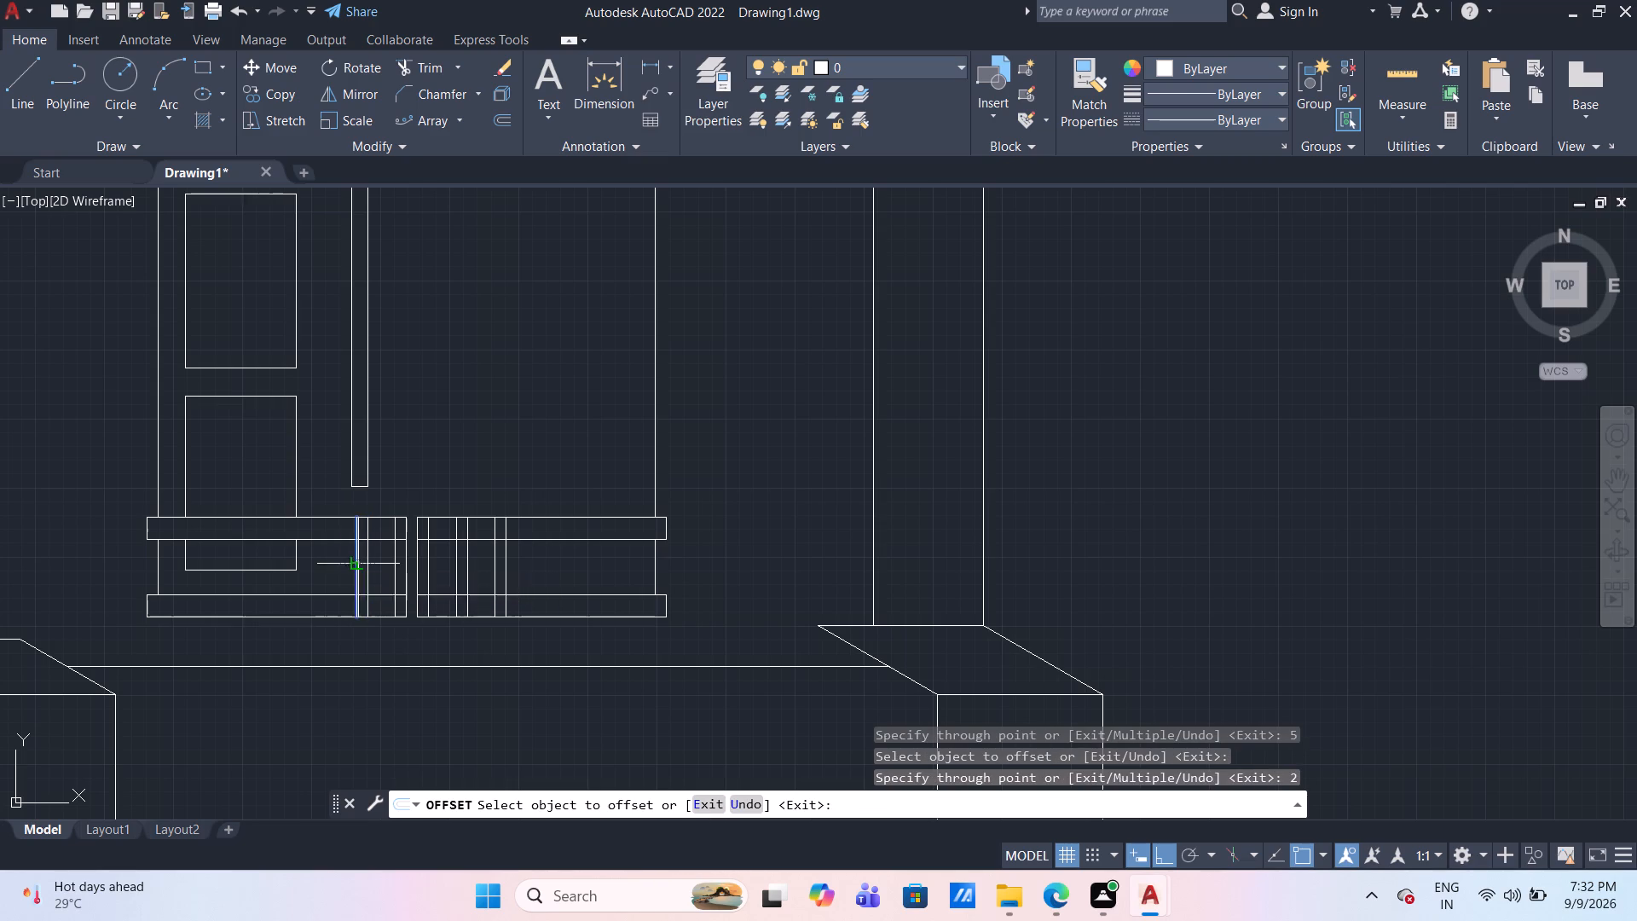
{"action": "key", "text": "5"}
{"action": "key", "text": "Return"}
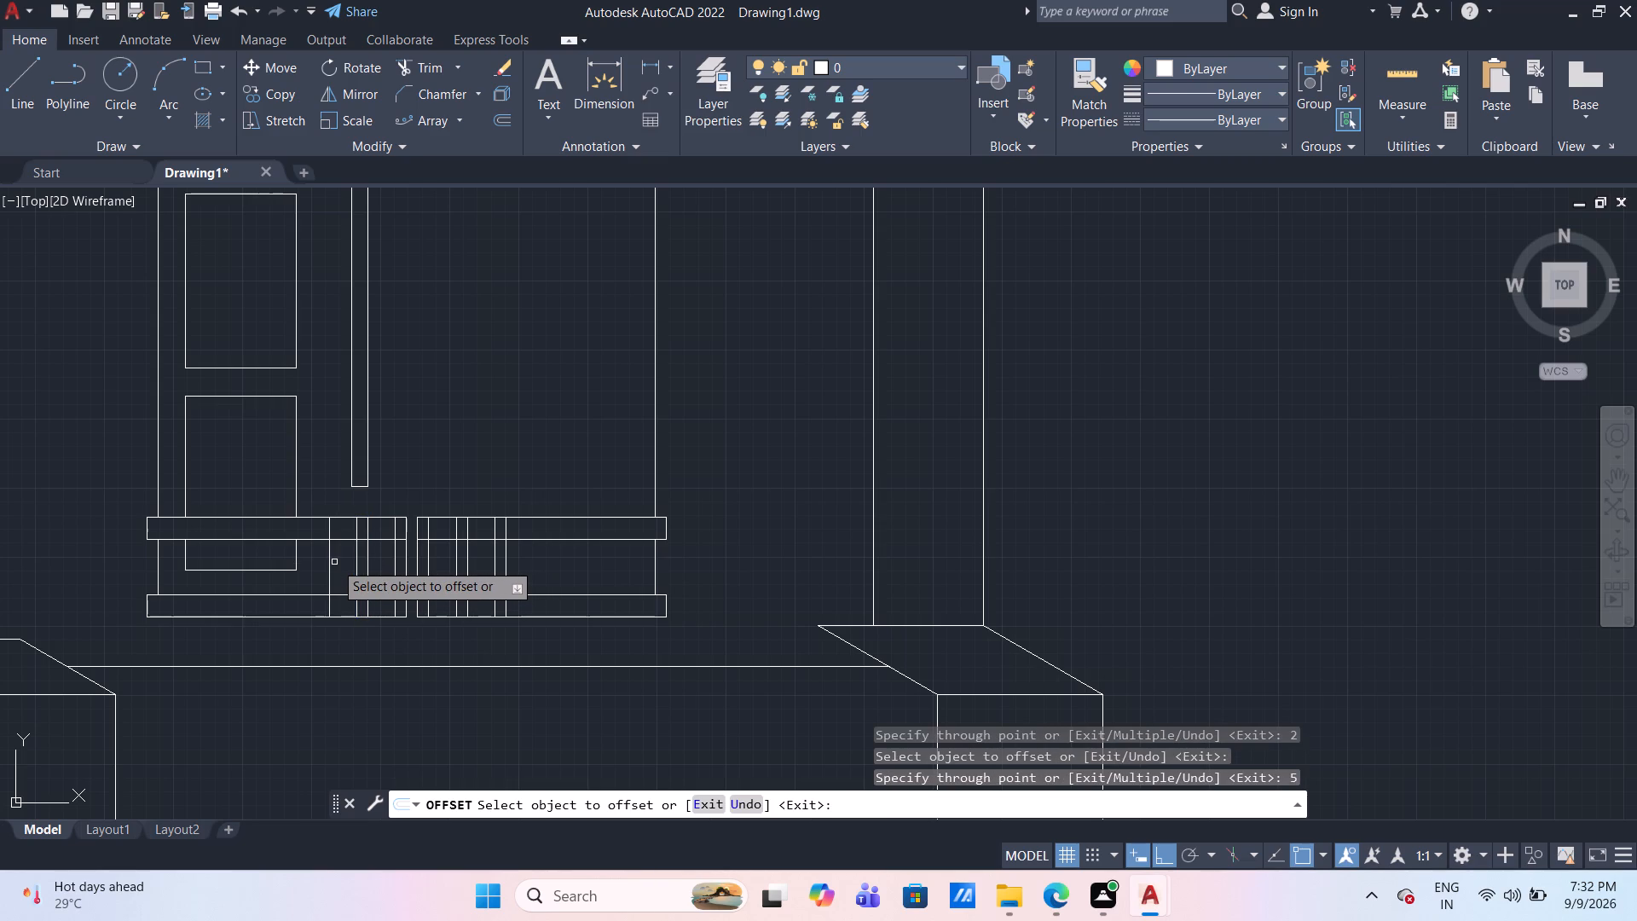
{"action": "left_click", "coordinate": [331, 563]}
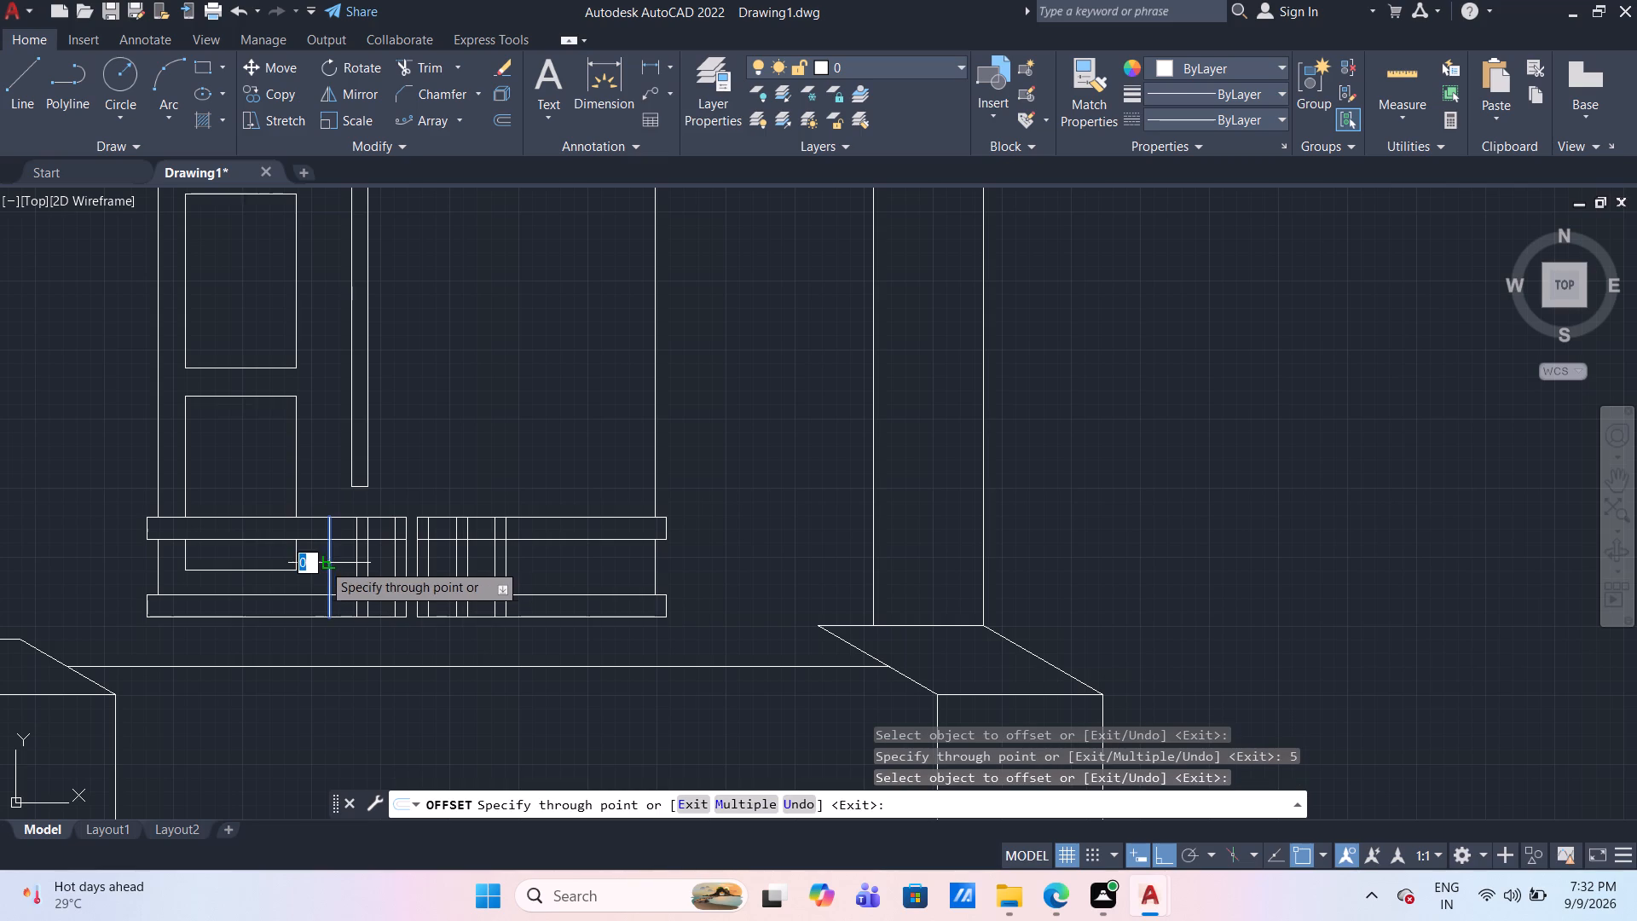
{"action": "key", "text": "2"}
{"action": "key", "text": "Return"}
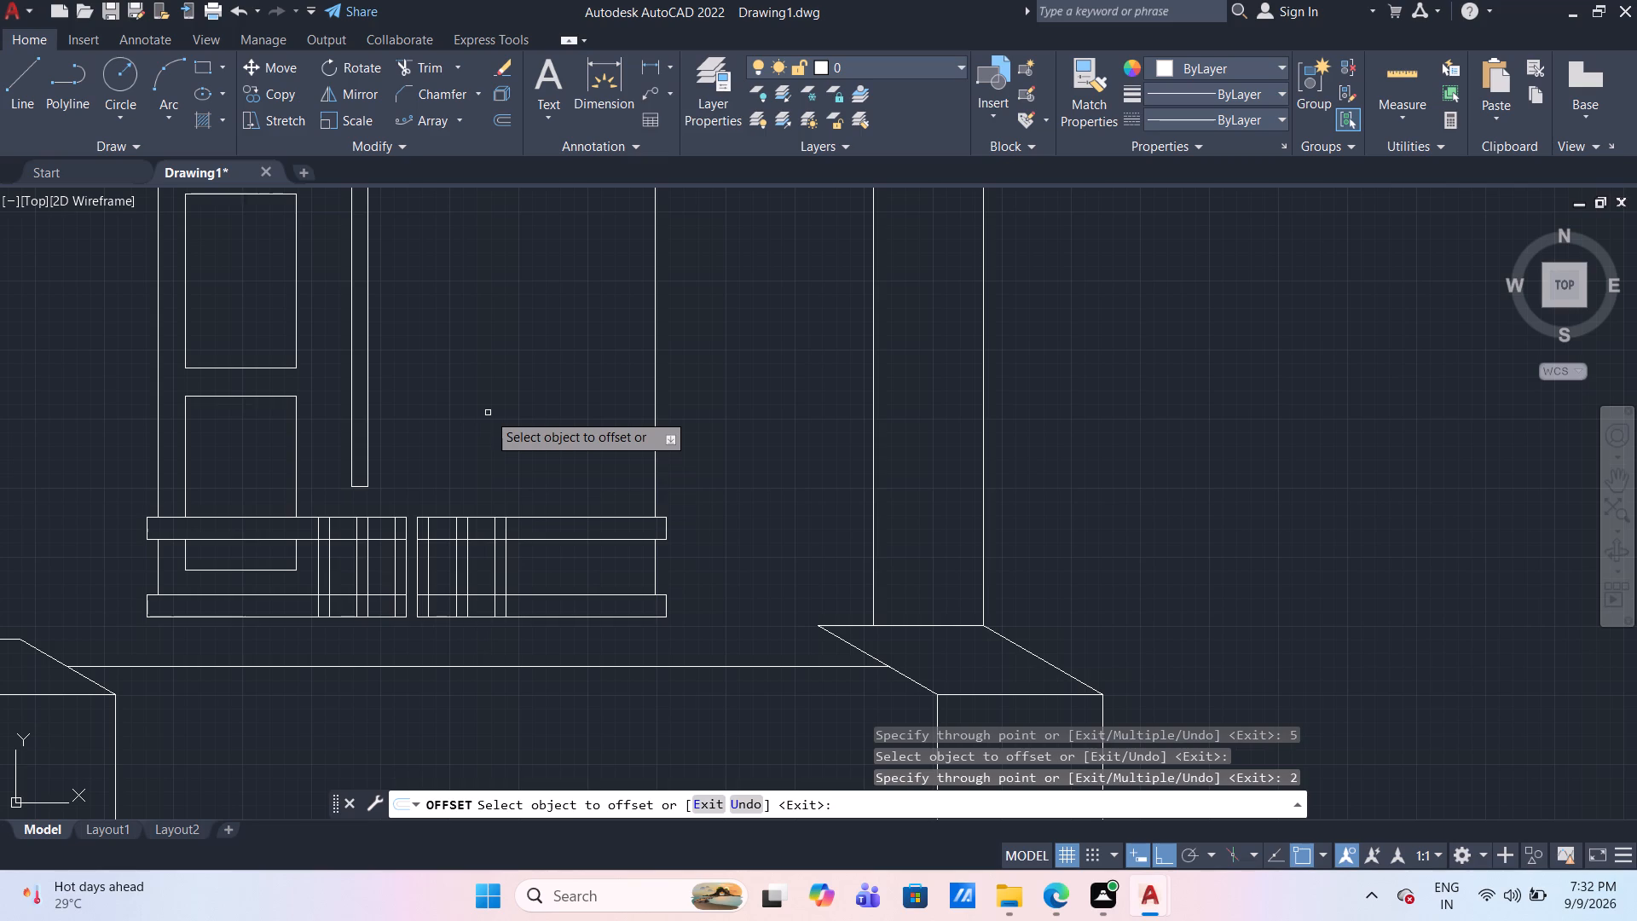
{"action": "key", "text": "Escape"}
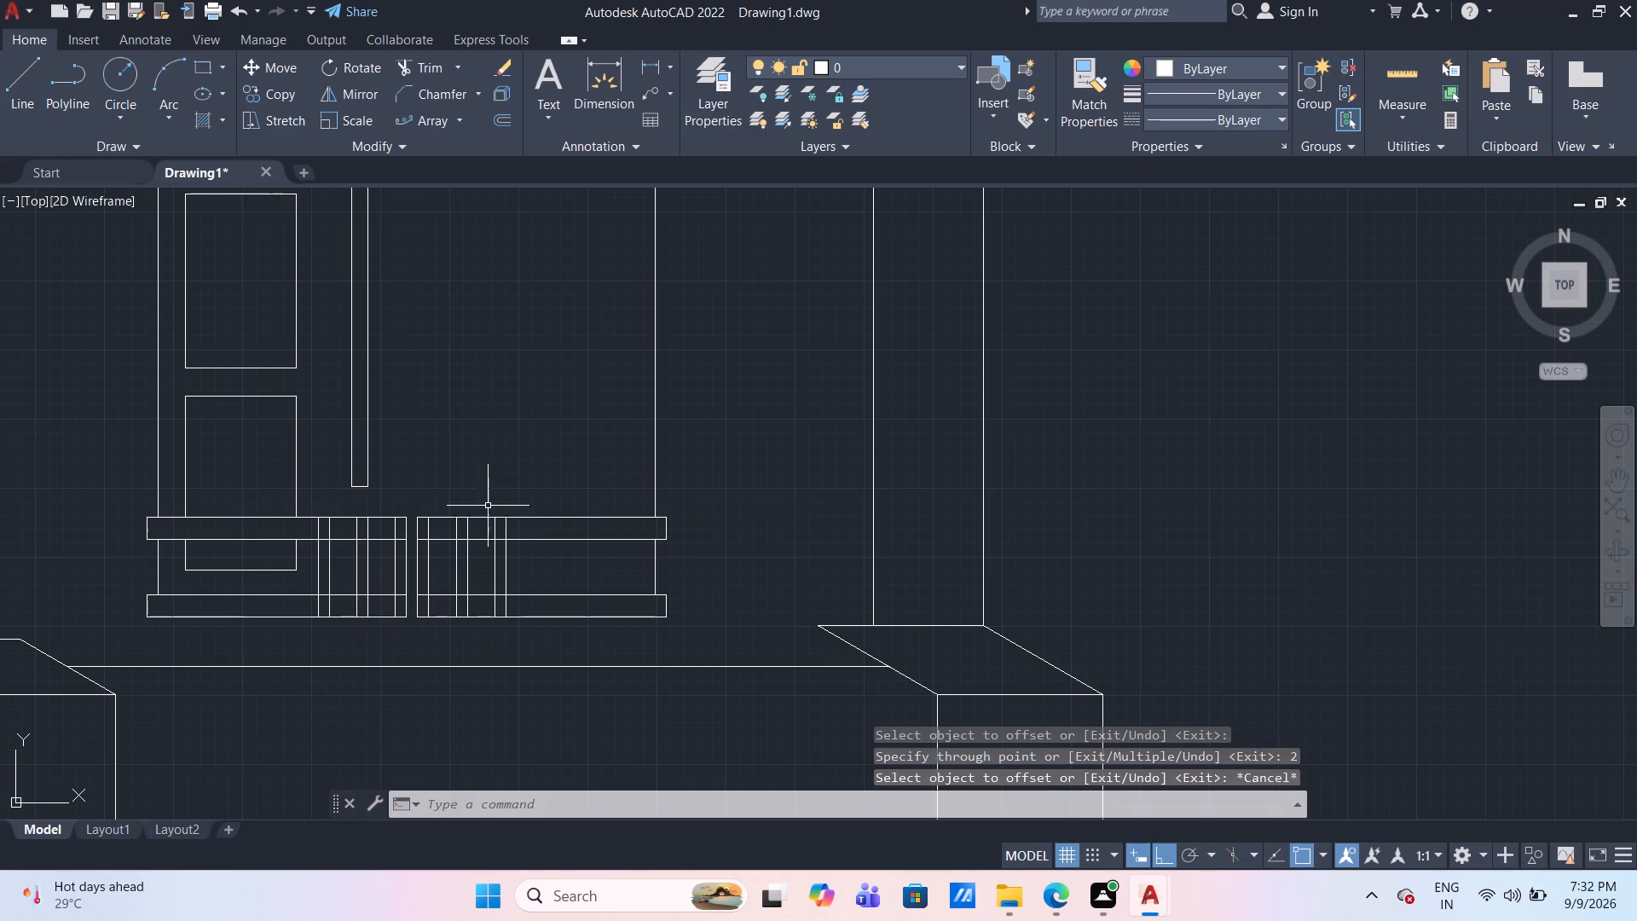
Draw a 30-long horizontal line rightward from the right leg's inner edge, midway between the two strips.
{"action": "scroll", "coordinate": [425, 574], "scroll_direction": "up", "scroll_amount": 2}
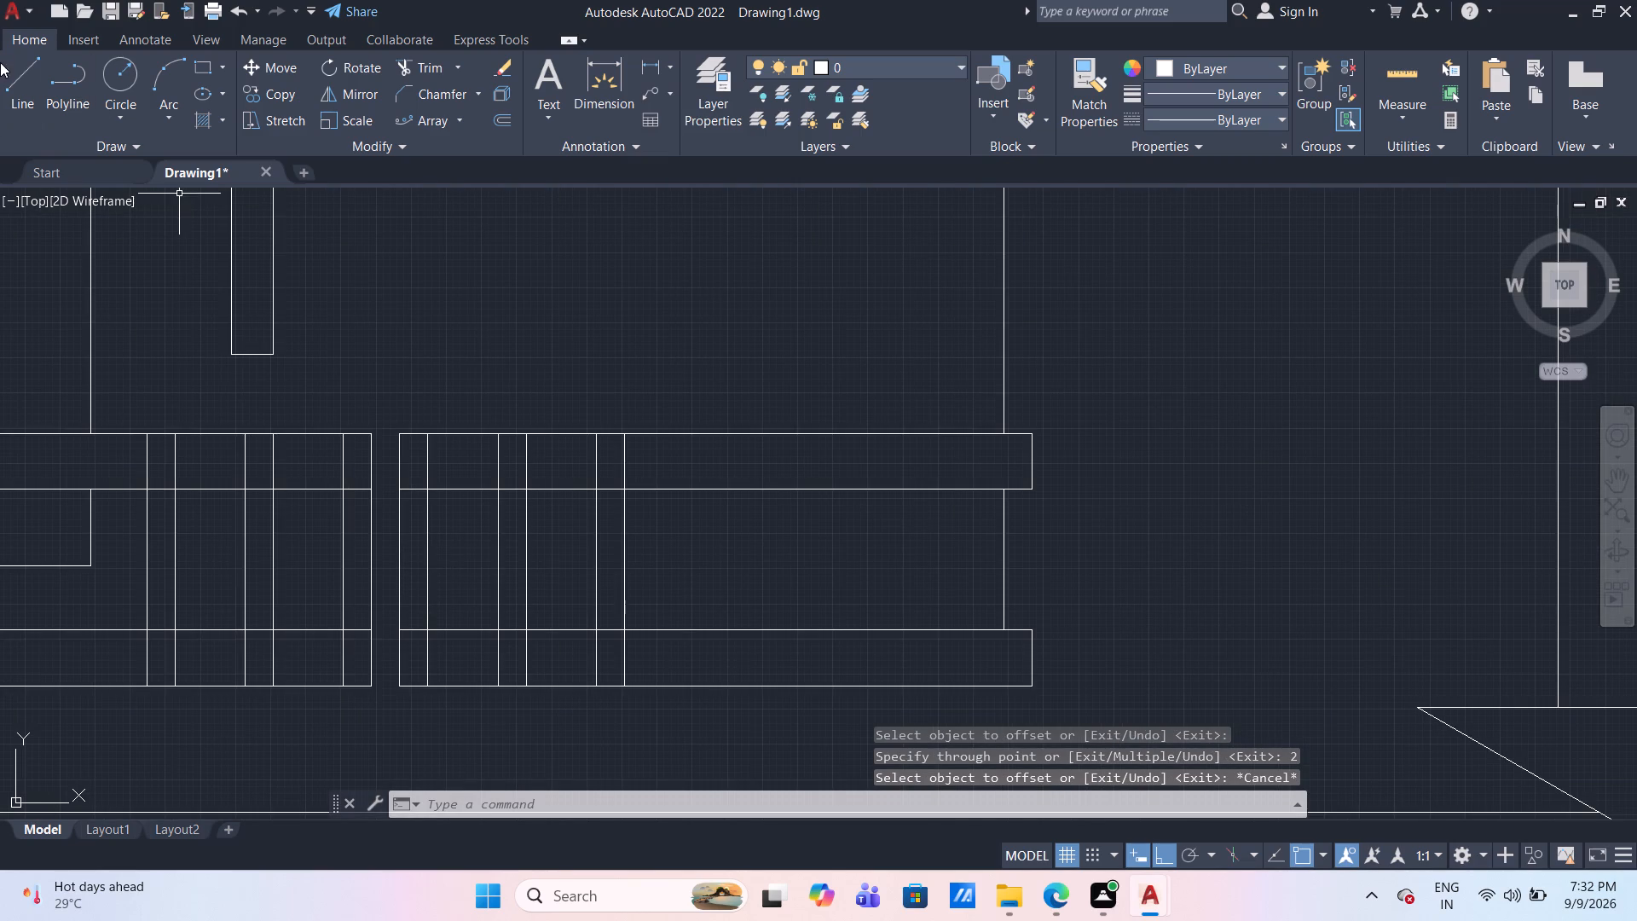
{"action": "left_click", "coordinate": [17, 85]}
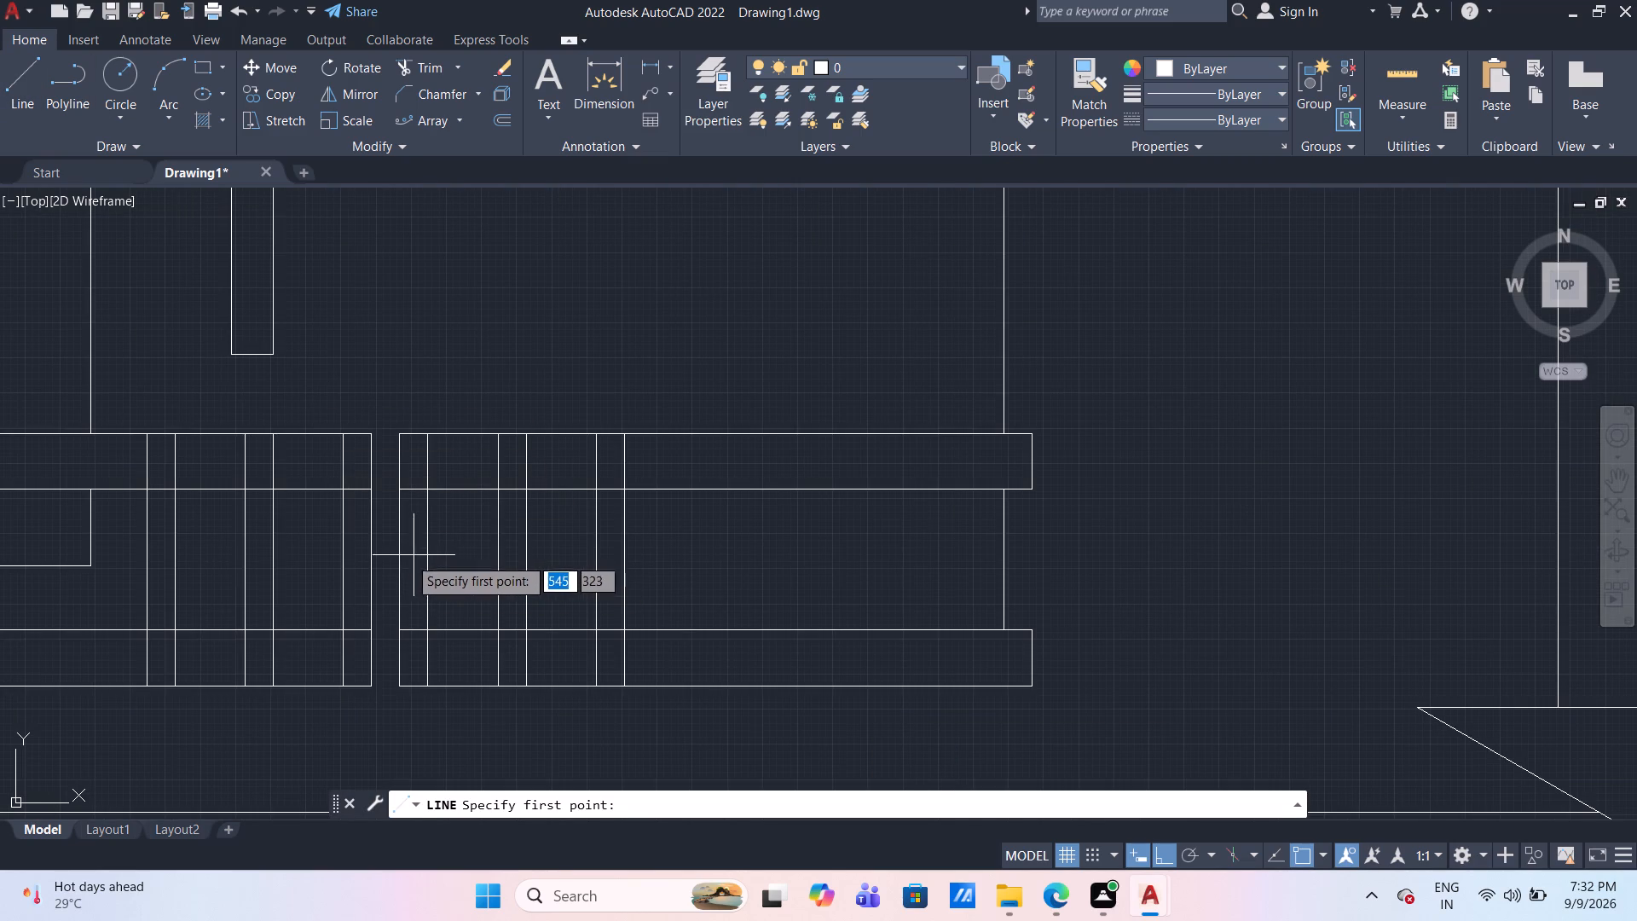
{"action": "left_click", "coordinate": [400, 556]}
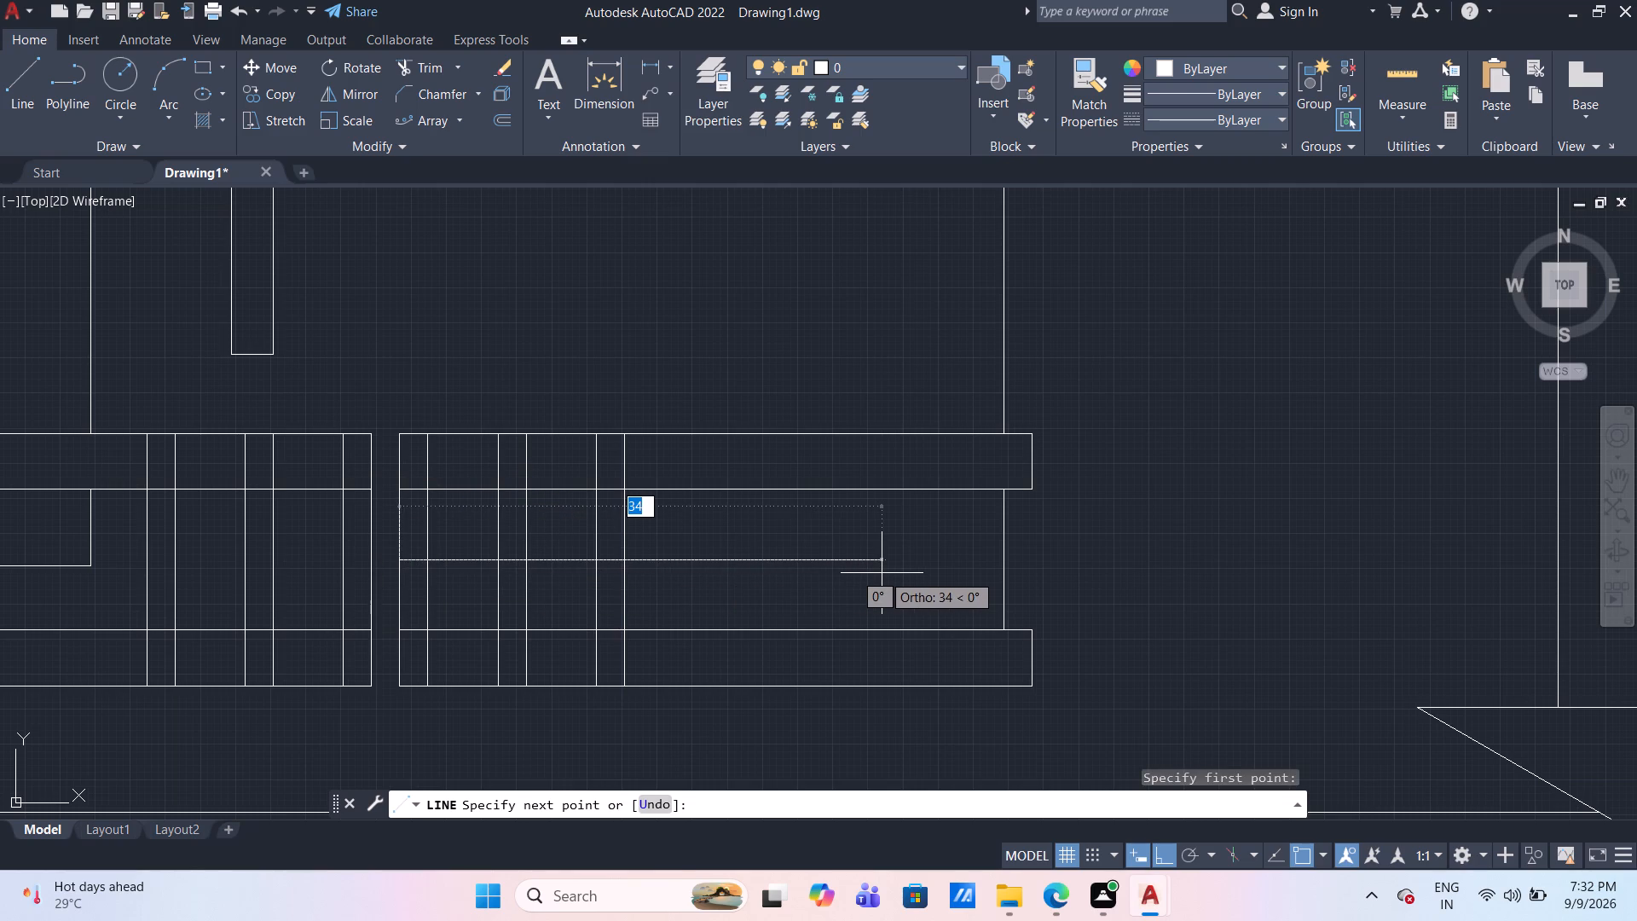
{"action": "type", "text": "30"}
{"action": "key", "text": "Return"}
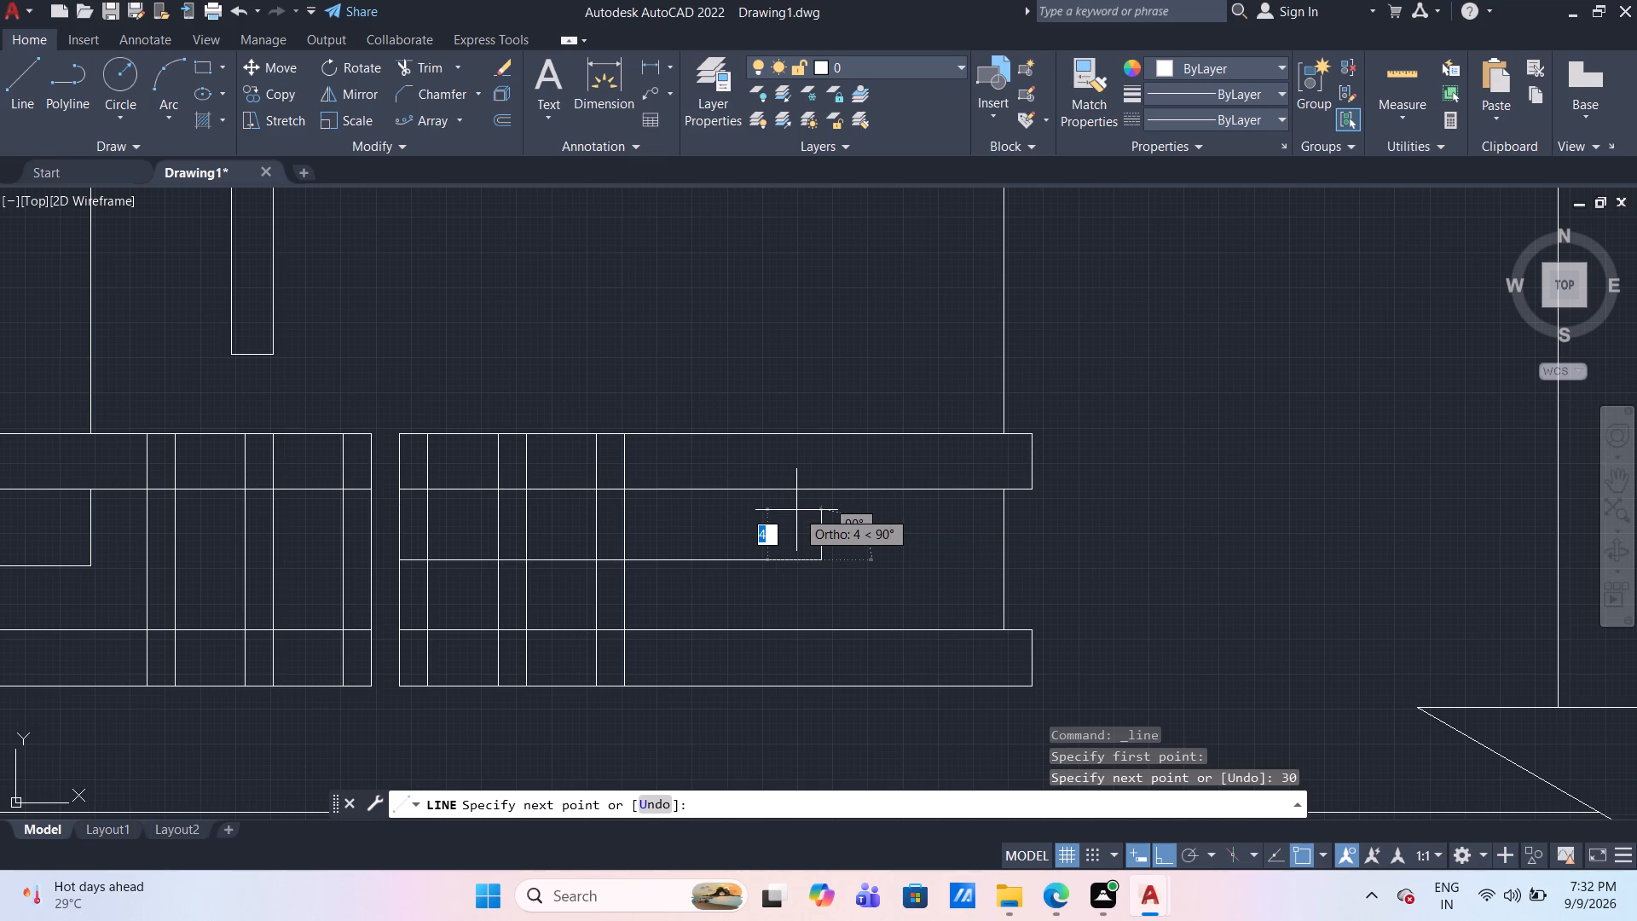
{"action": "key", "text": "Escape"}
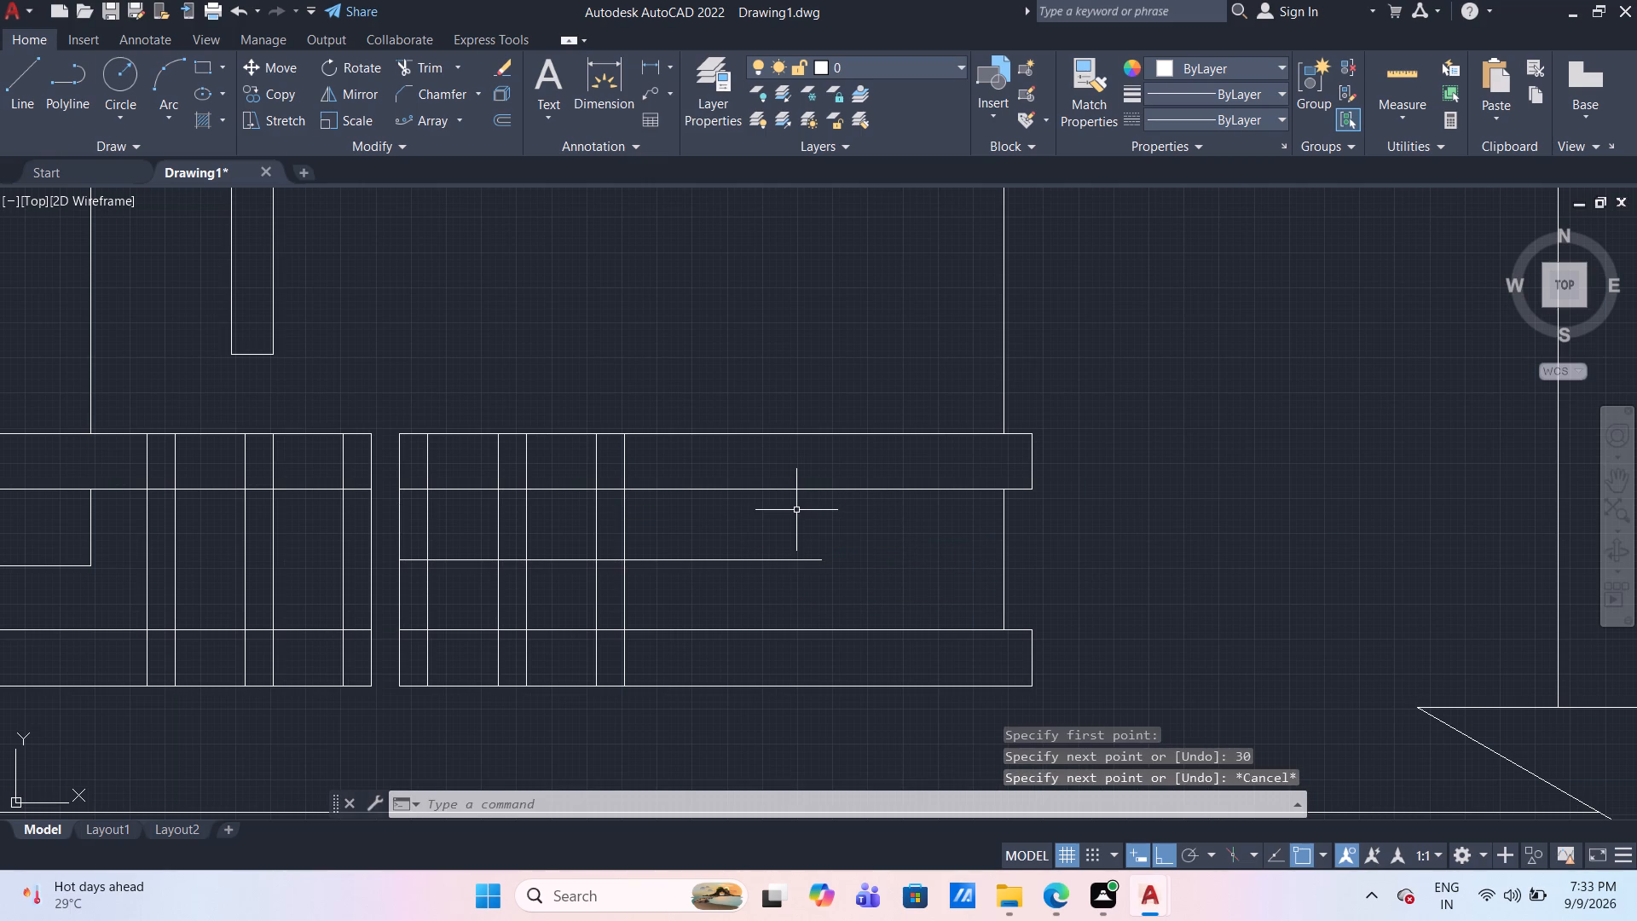
Using Offset's Through option, offset the 30-long horizontal line 1 upward and 1 downward.
{"action": "key", "text": "o"}
{"action": "key", "text": "Return"}
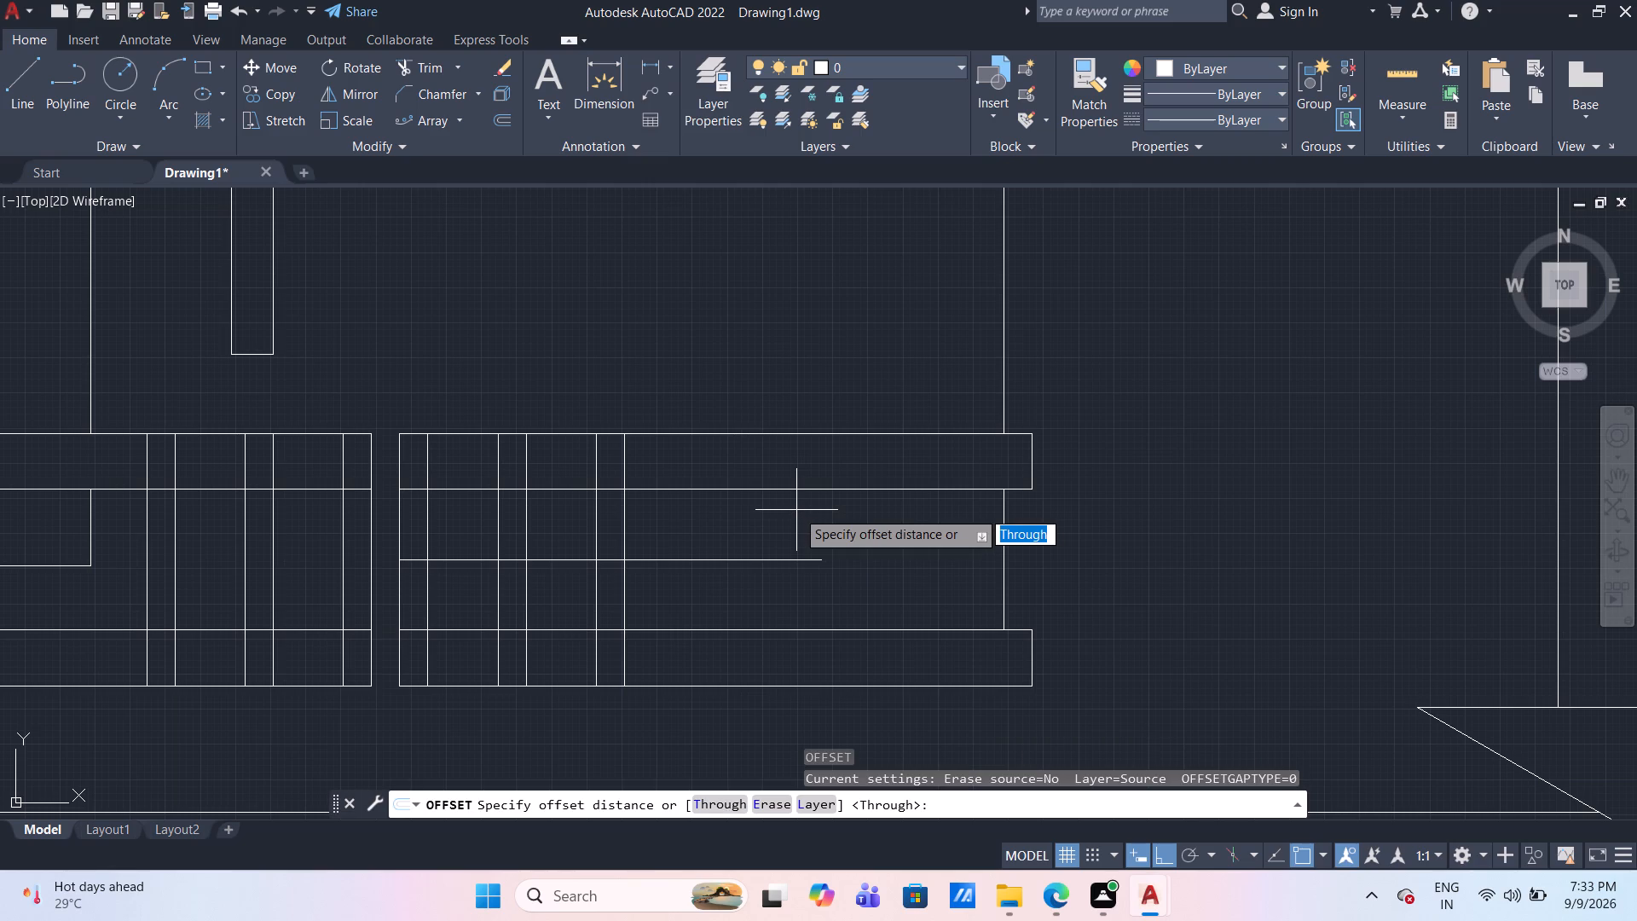
{"action": "key", "text": "Return"}
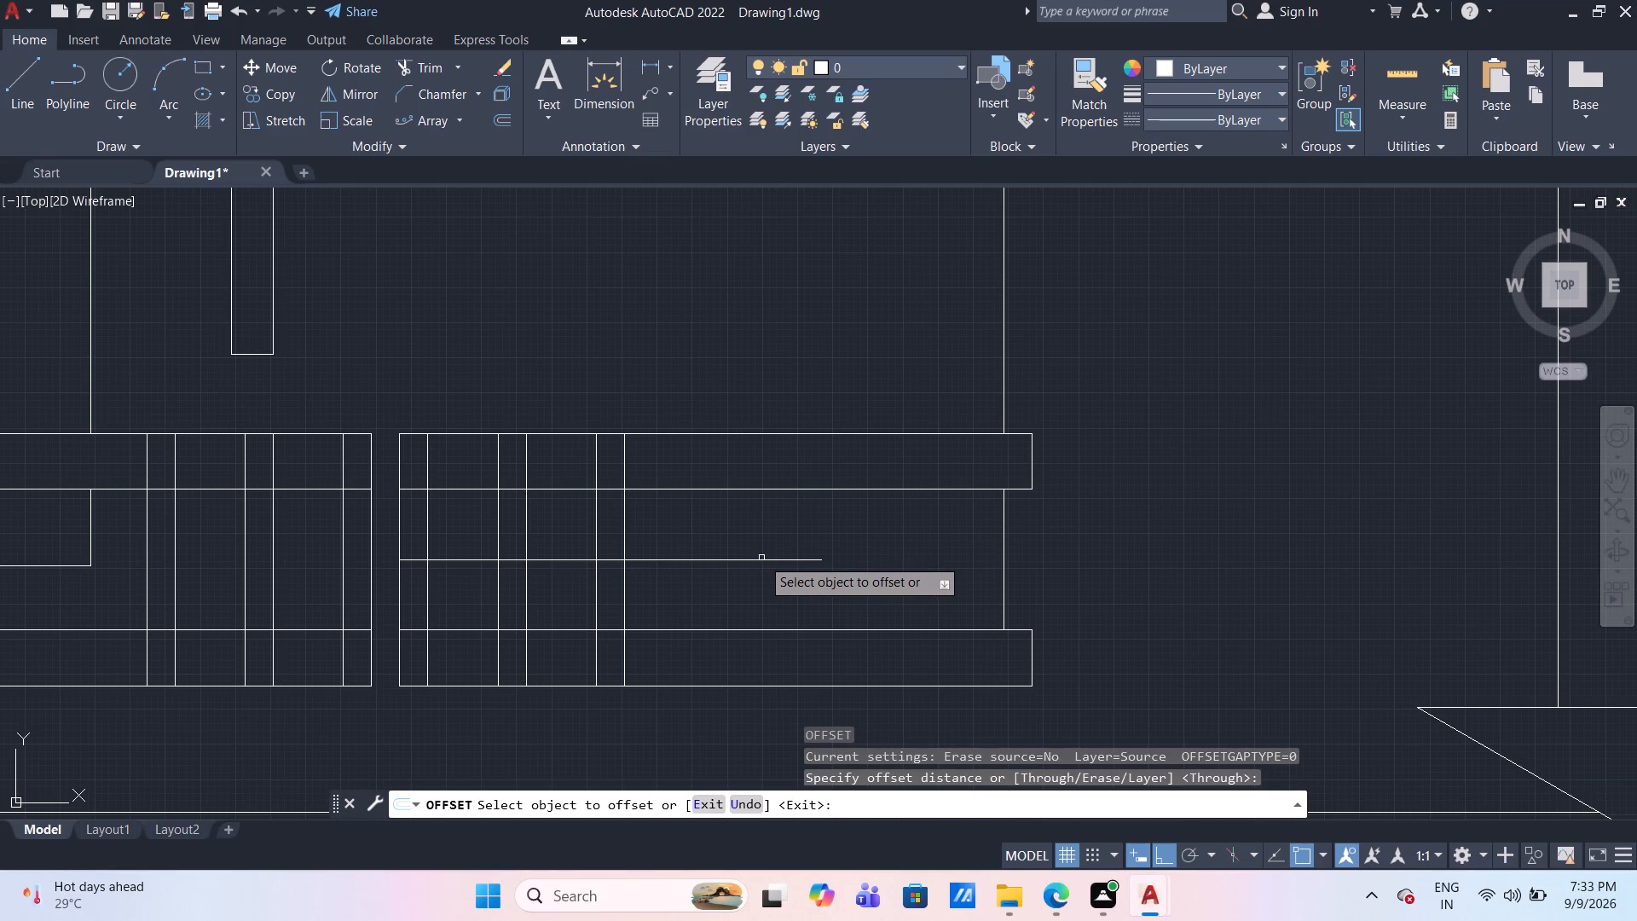
{"action": "left_click", "coordinate": [764, 561]}
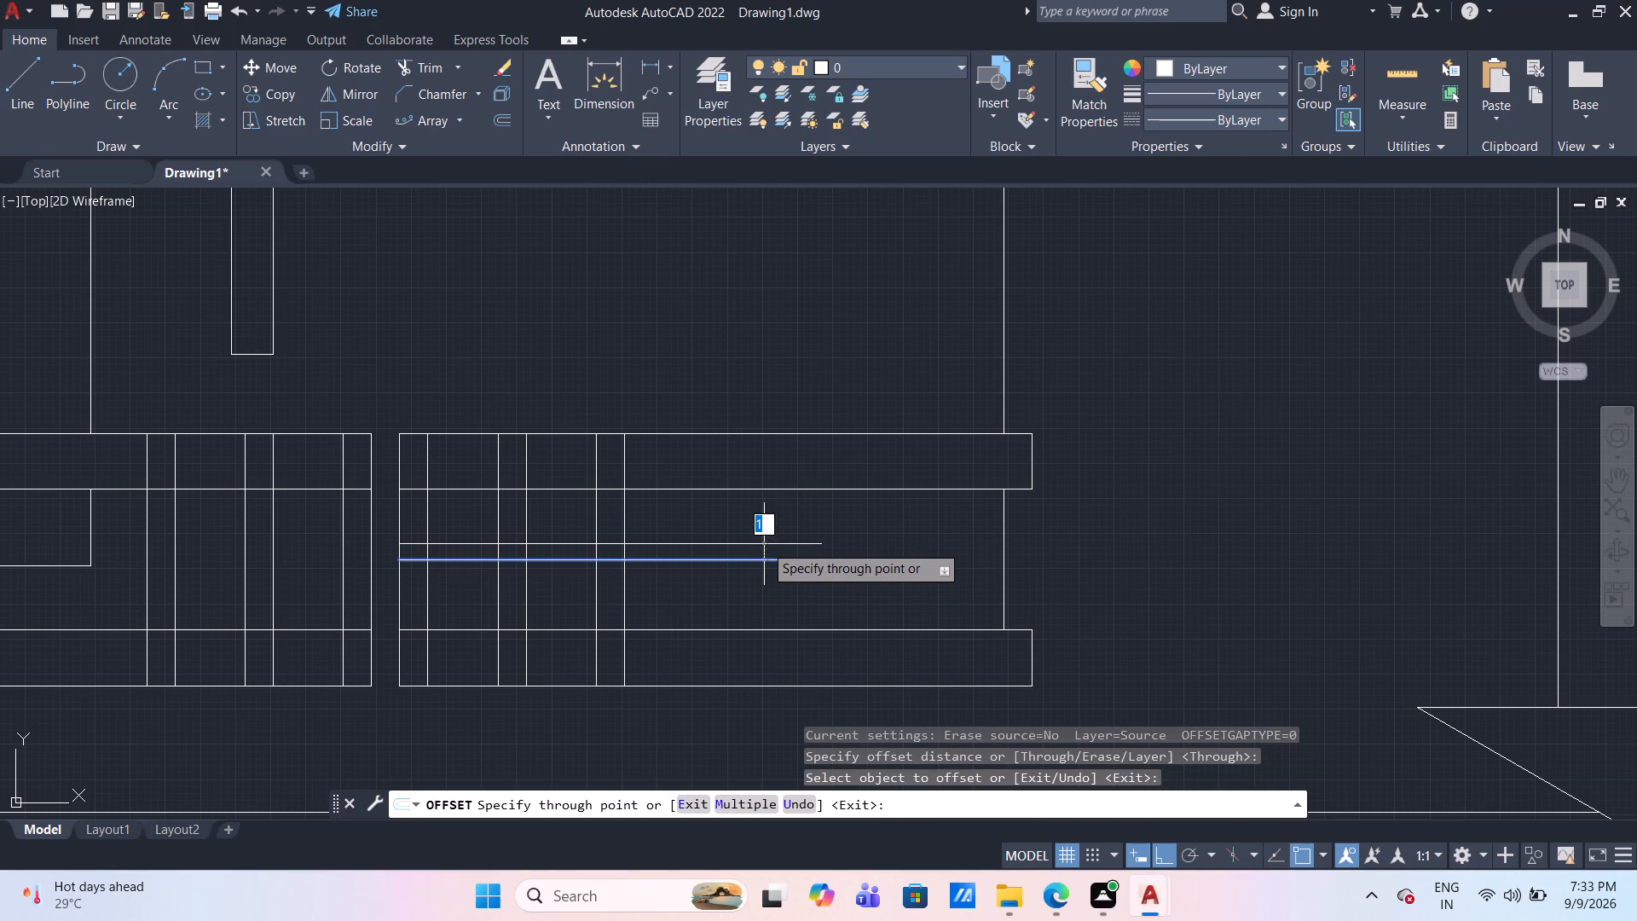
{"action": "key", "text": "1"}
{"action": "key", "text": "Return"}
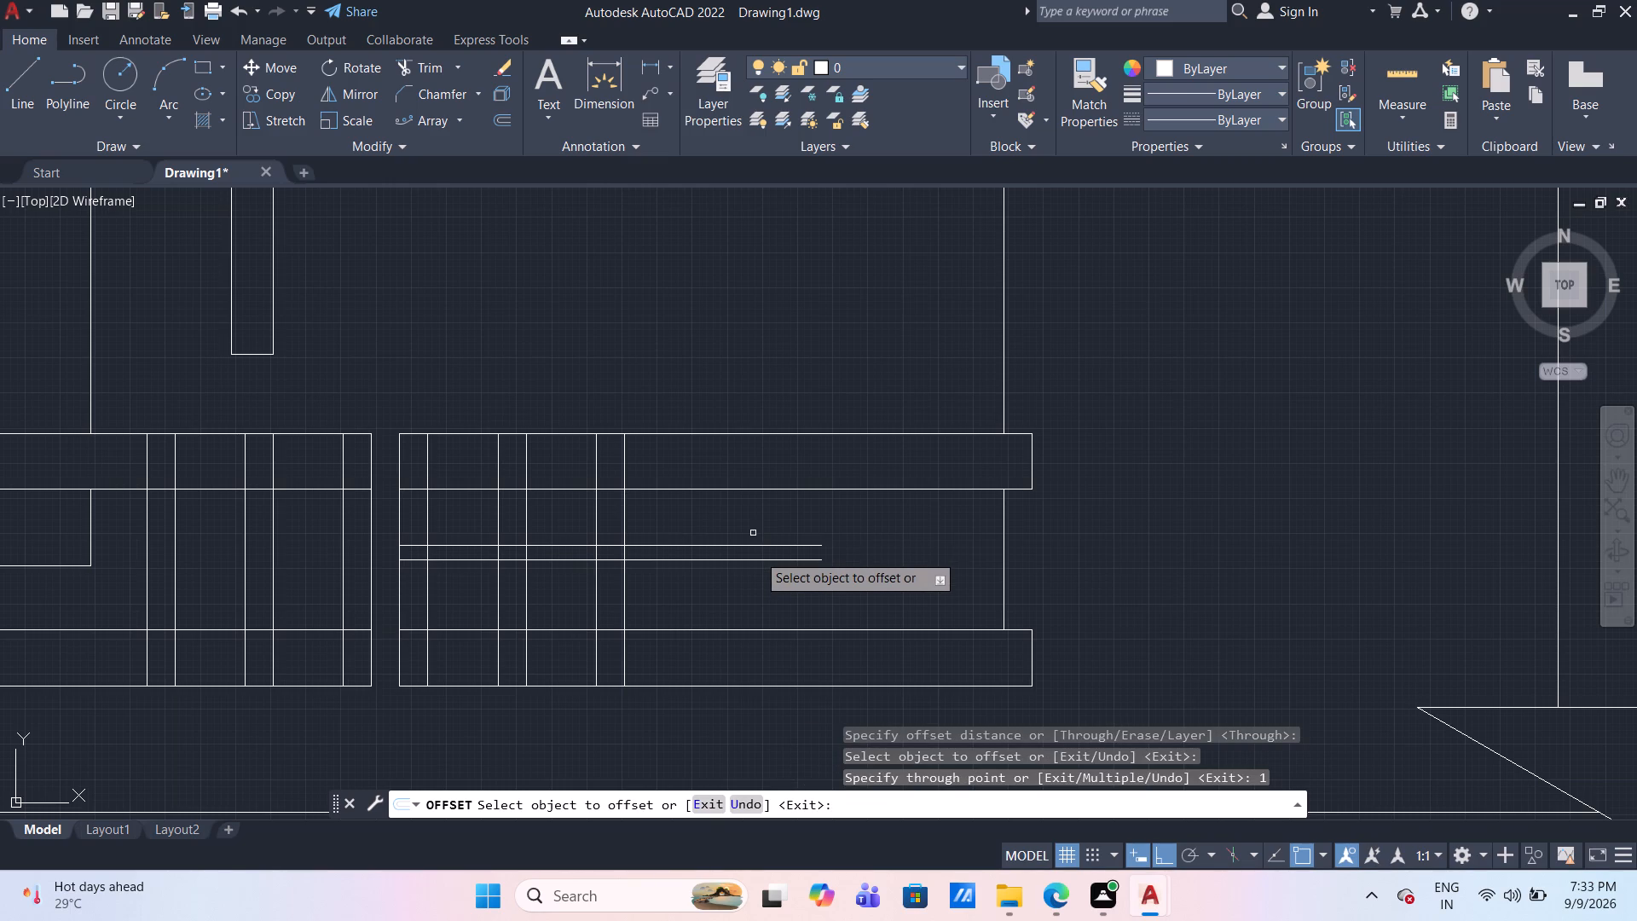
{"action": "left_click", "coordinate": [757, 560]}
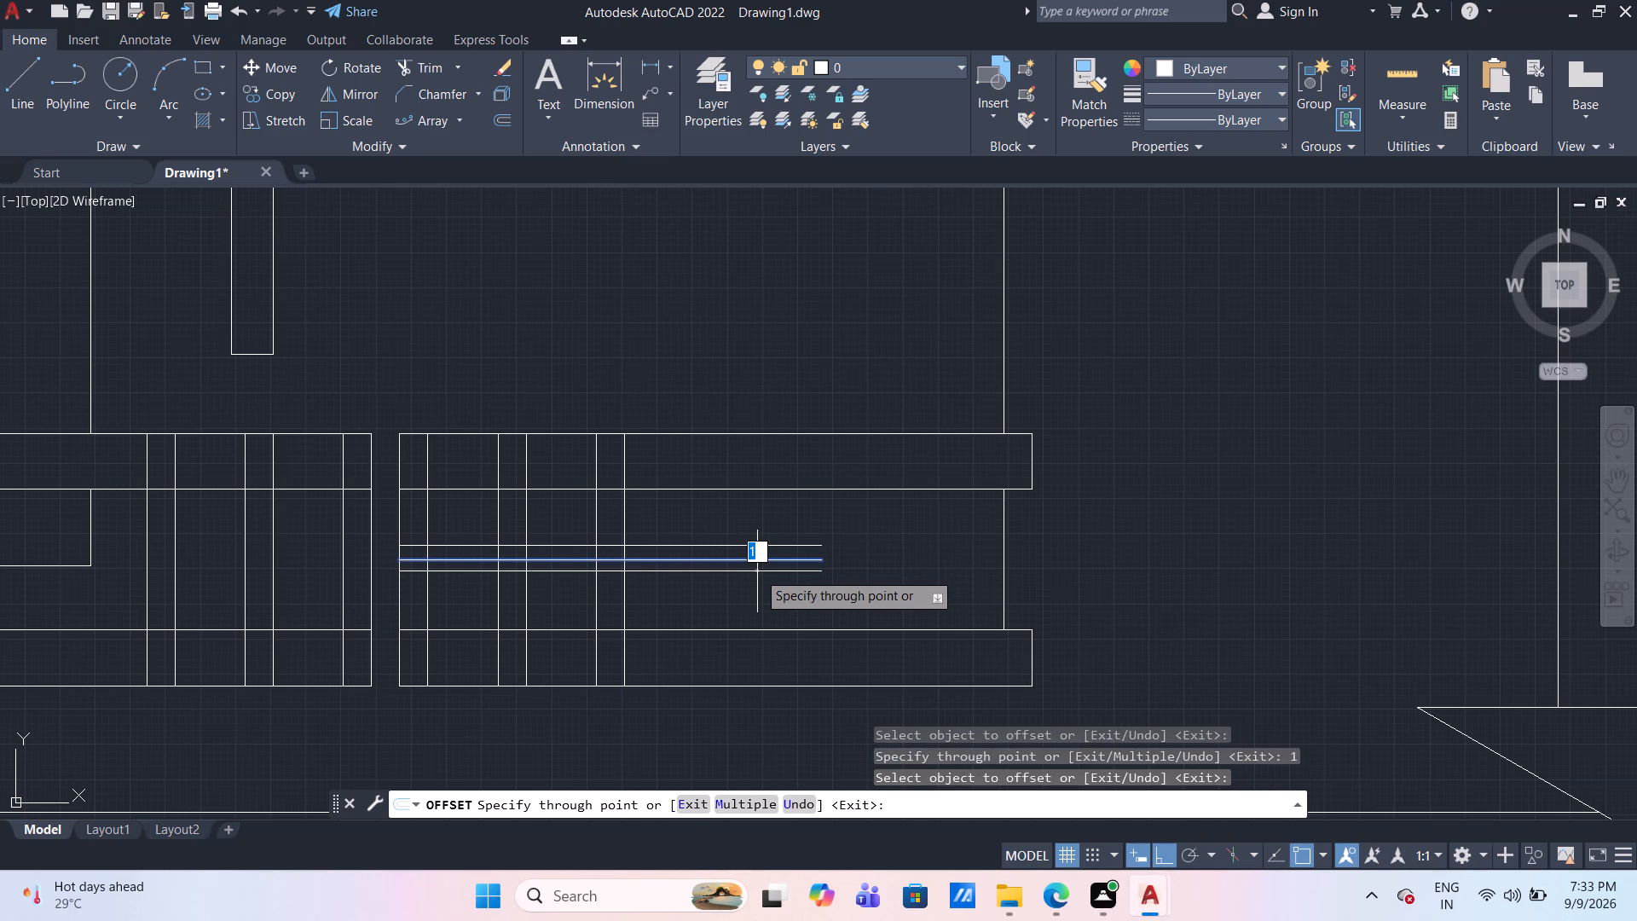
{"action": "key", "text": "1"}
{"action": "key", "text": "Return"}
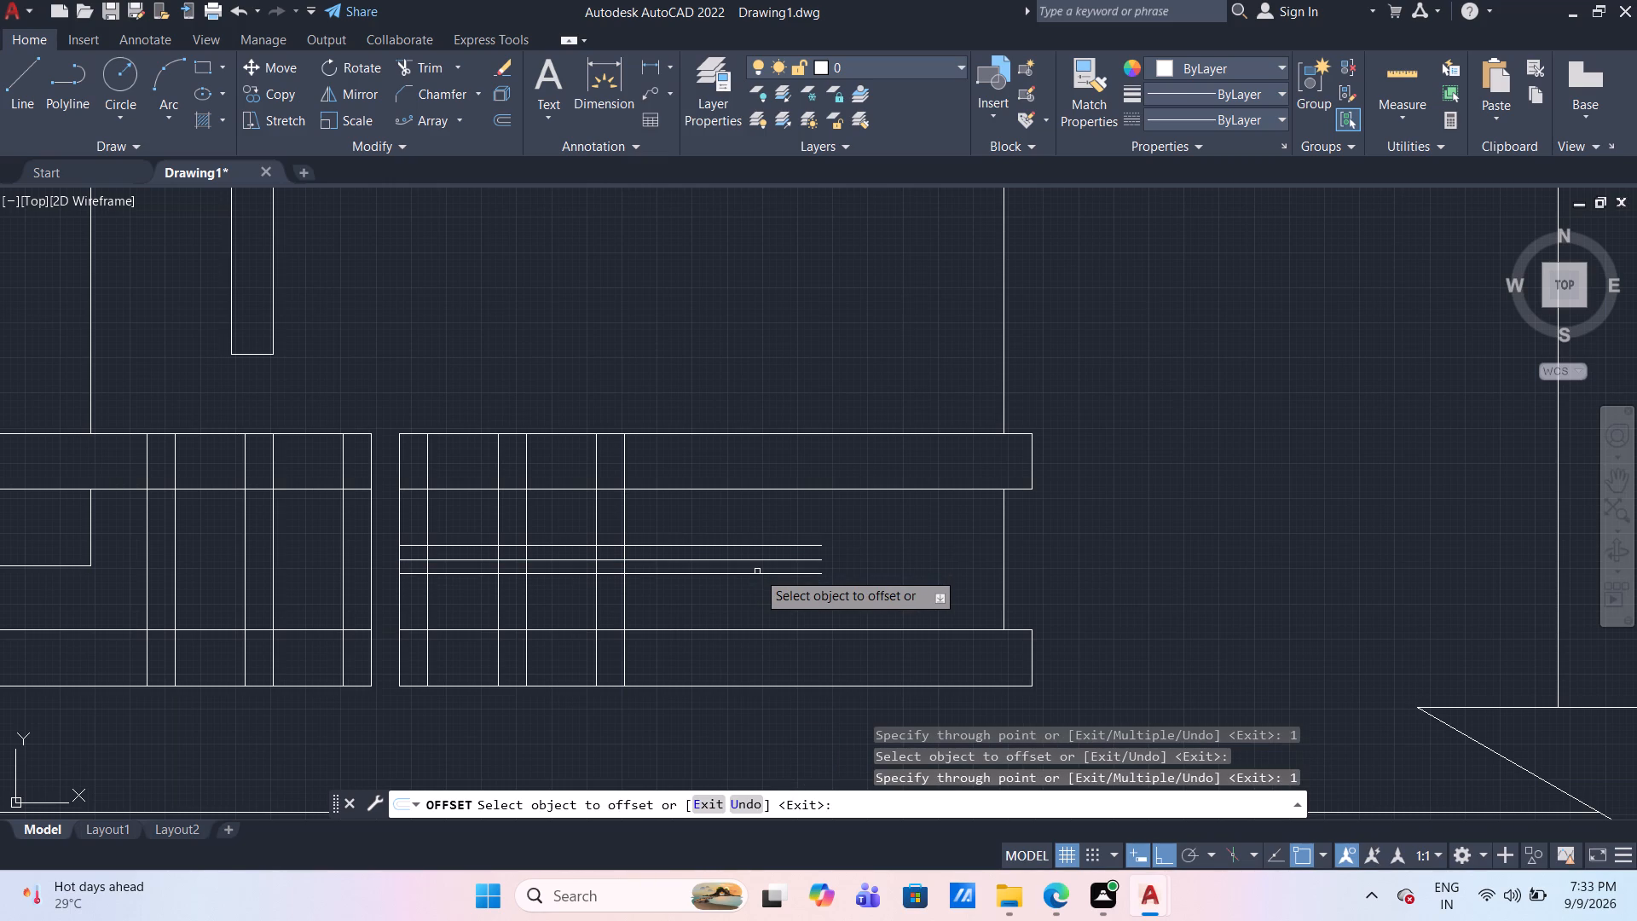
{"action": "key", "text": "Escape"}
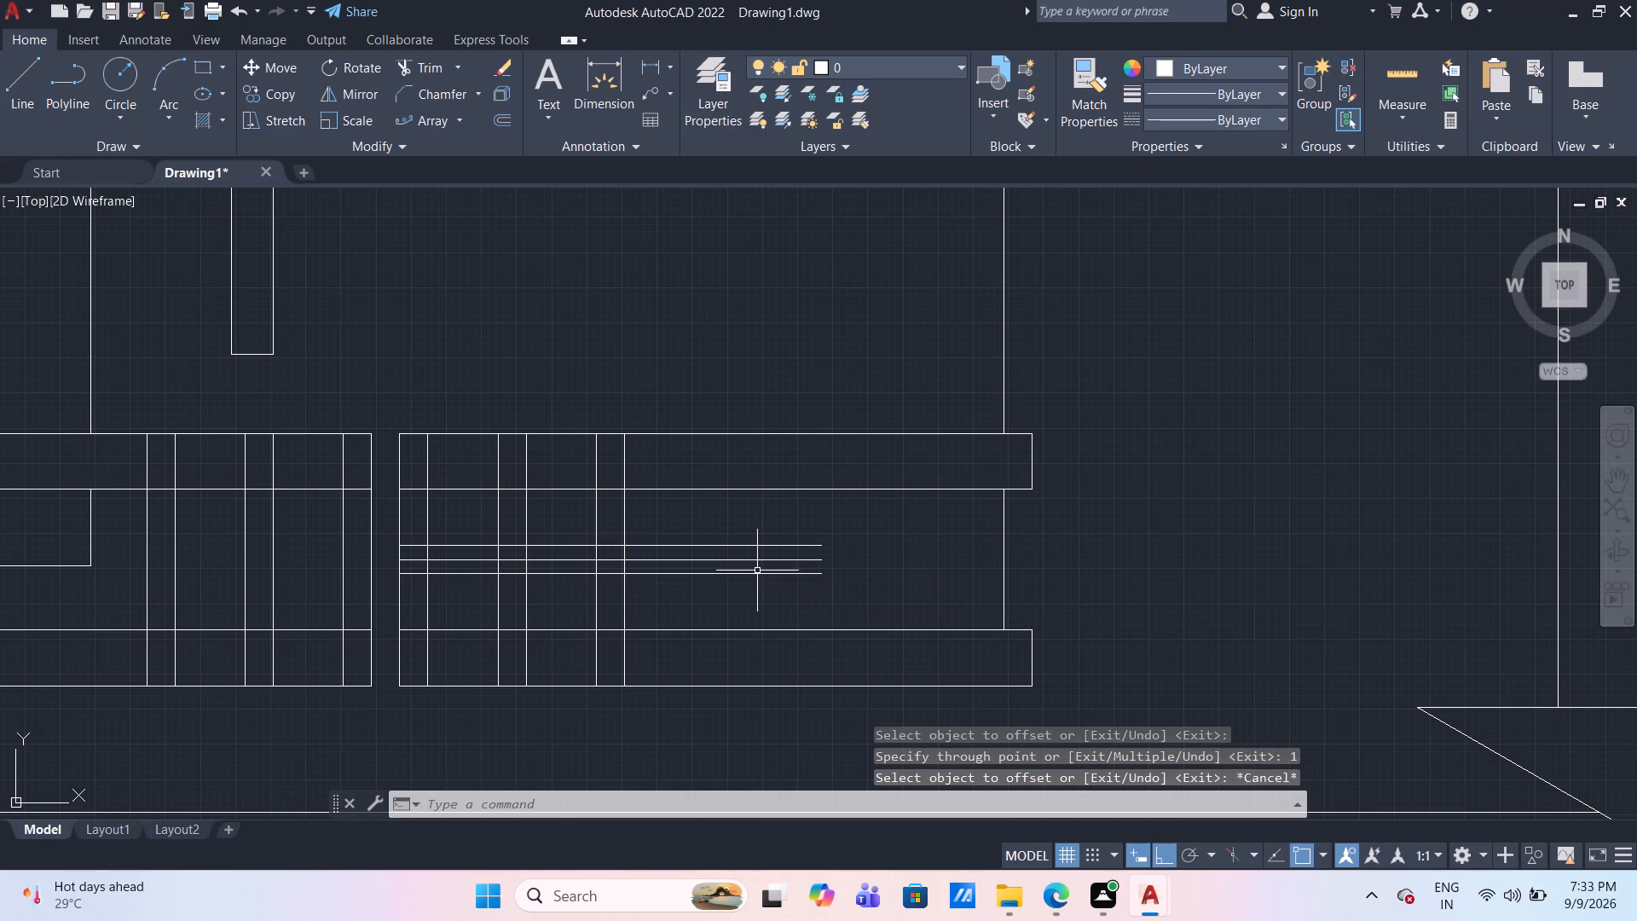
Delete the original middle line between the two offset horizontal lines.
{"action": "left_click", "coordinate": [755, 559]}
{"action": "key", "text": "Delete"}
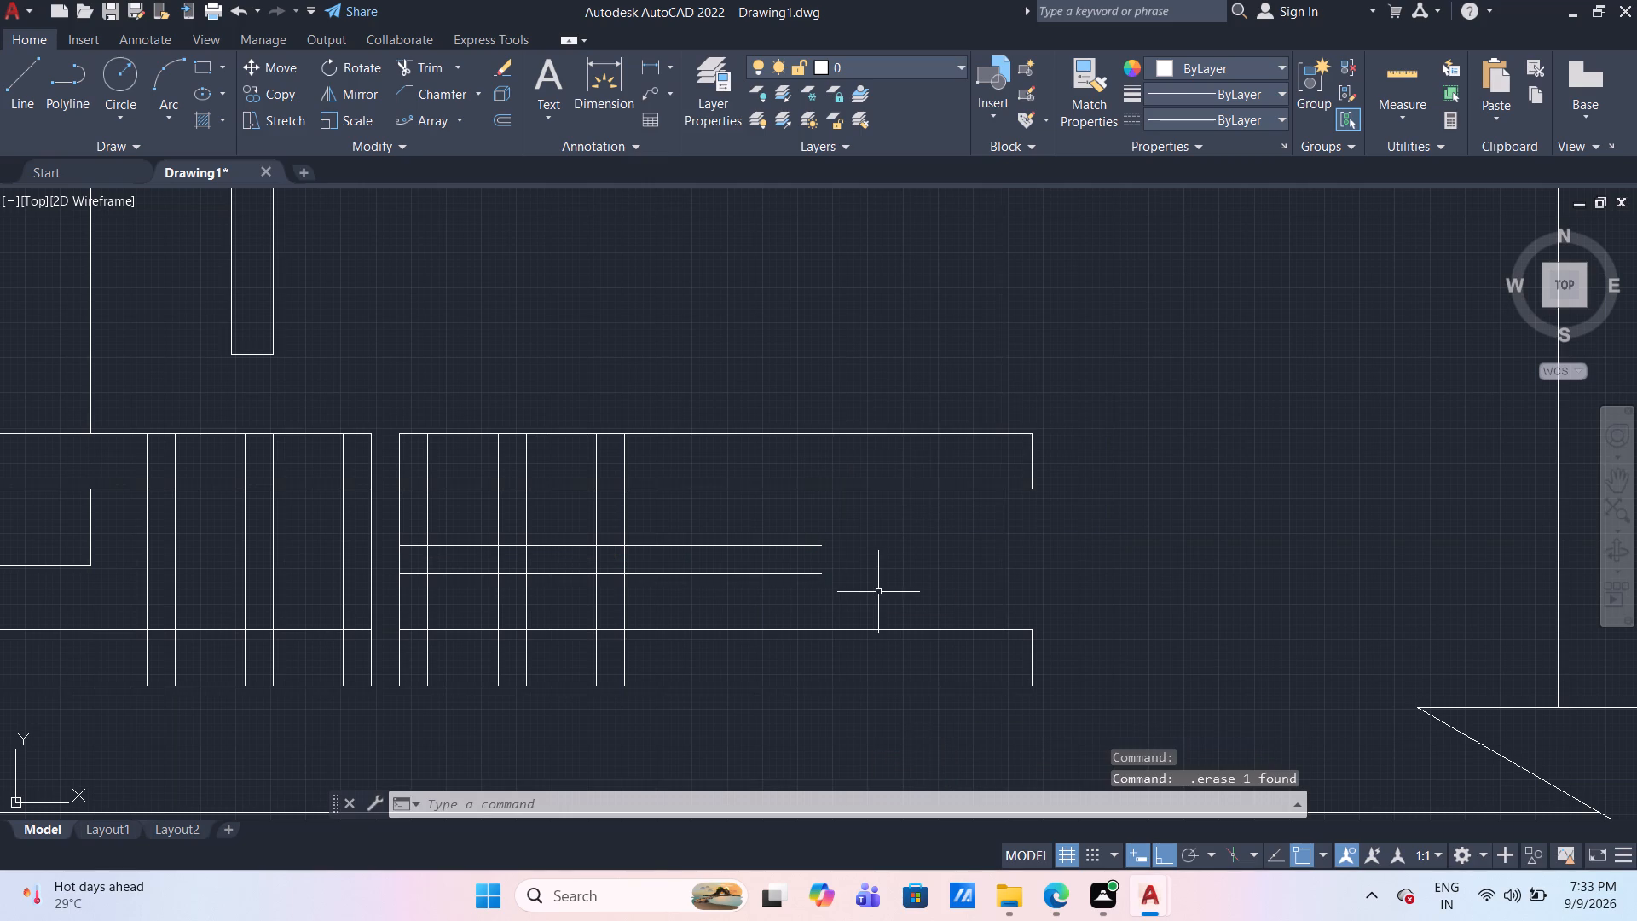
Draw a 30-long horizontal line leftward from the left leg's inner edge, level with the right leg's upper horizontal line.
{"action": "scroll", "coordinate": [772, 589], "scroll_direction": "down", "scroll_amount": 2}
{"action": "scroll", "coordinate": [633, 594], "scroll_direction": "down", "scroll_amount": 1}
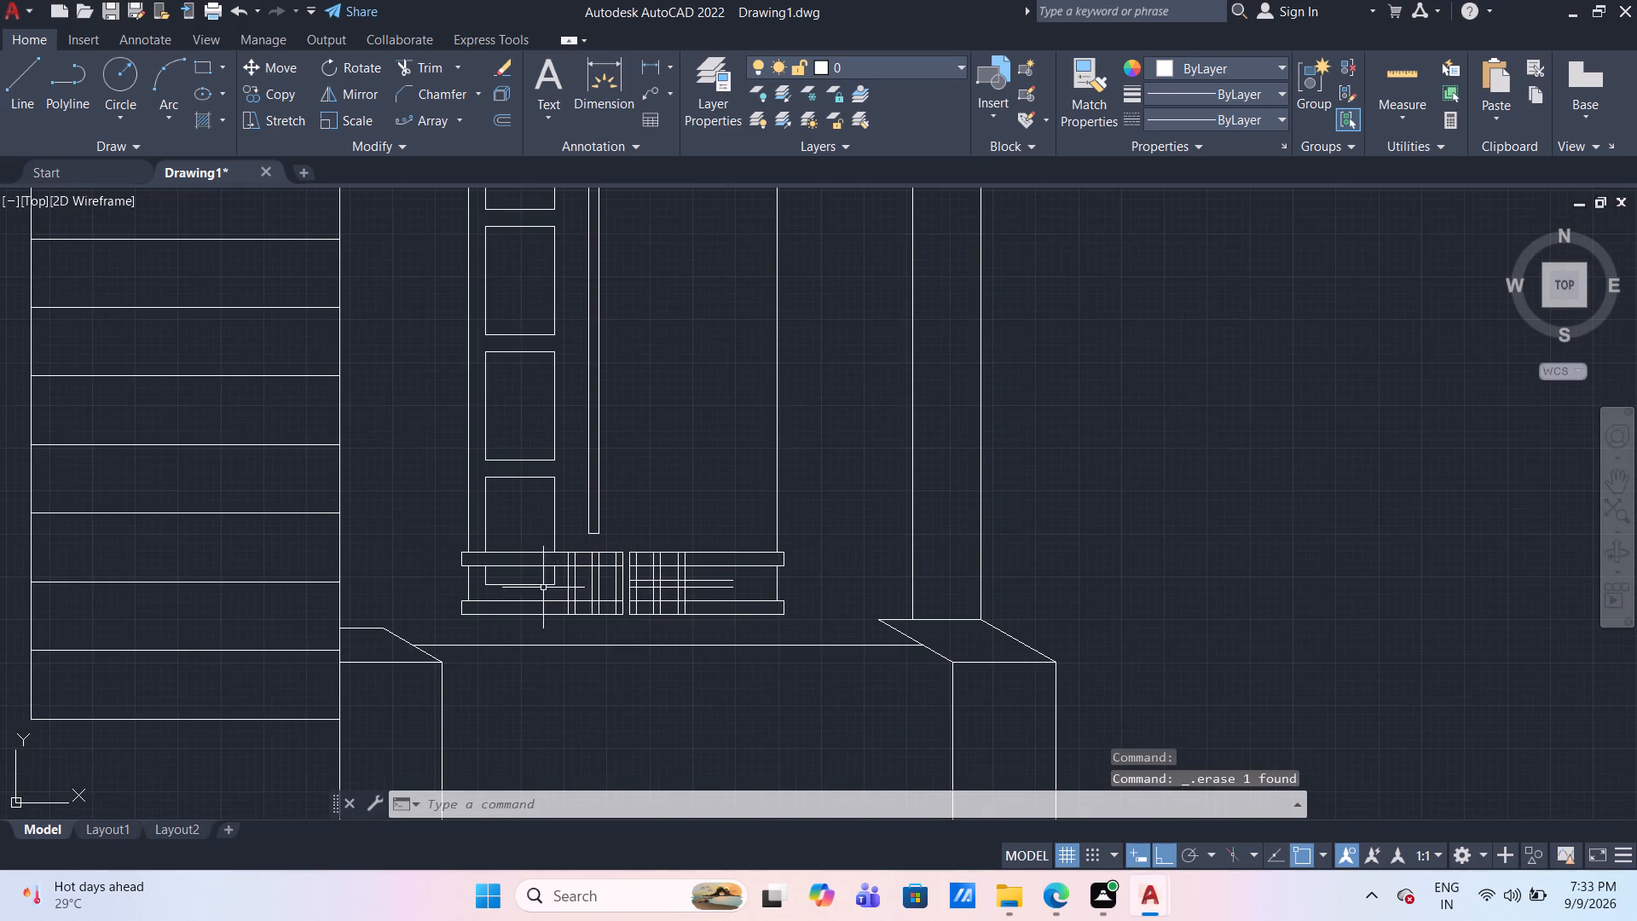
{"action": "scroll", "coordinate": [535, 586], "scroll_direction": "up", "scroll_amount": 3}
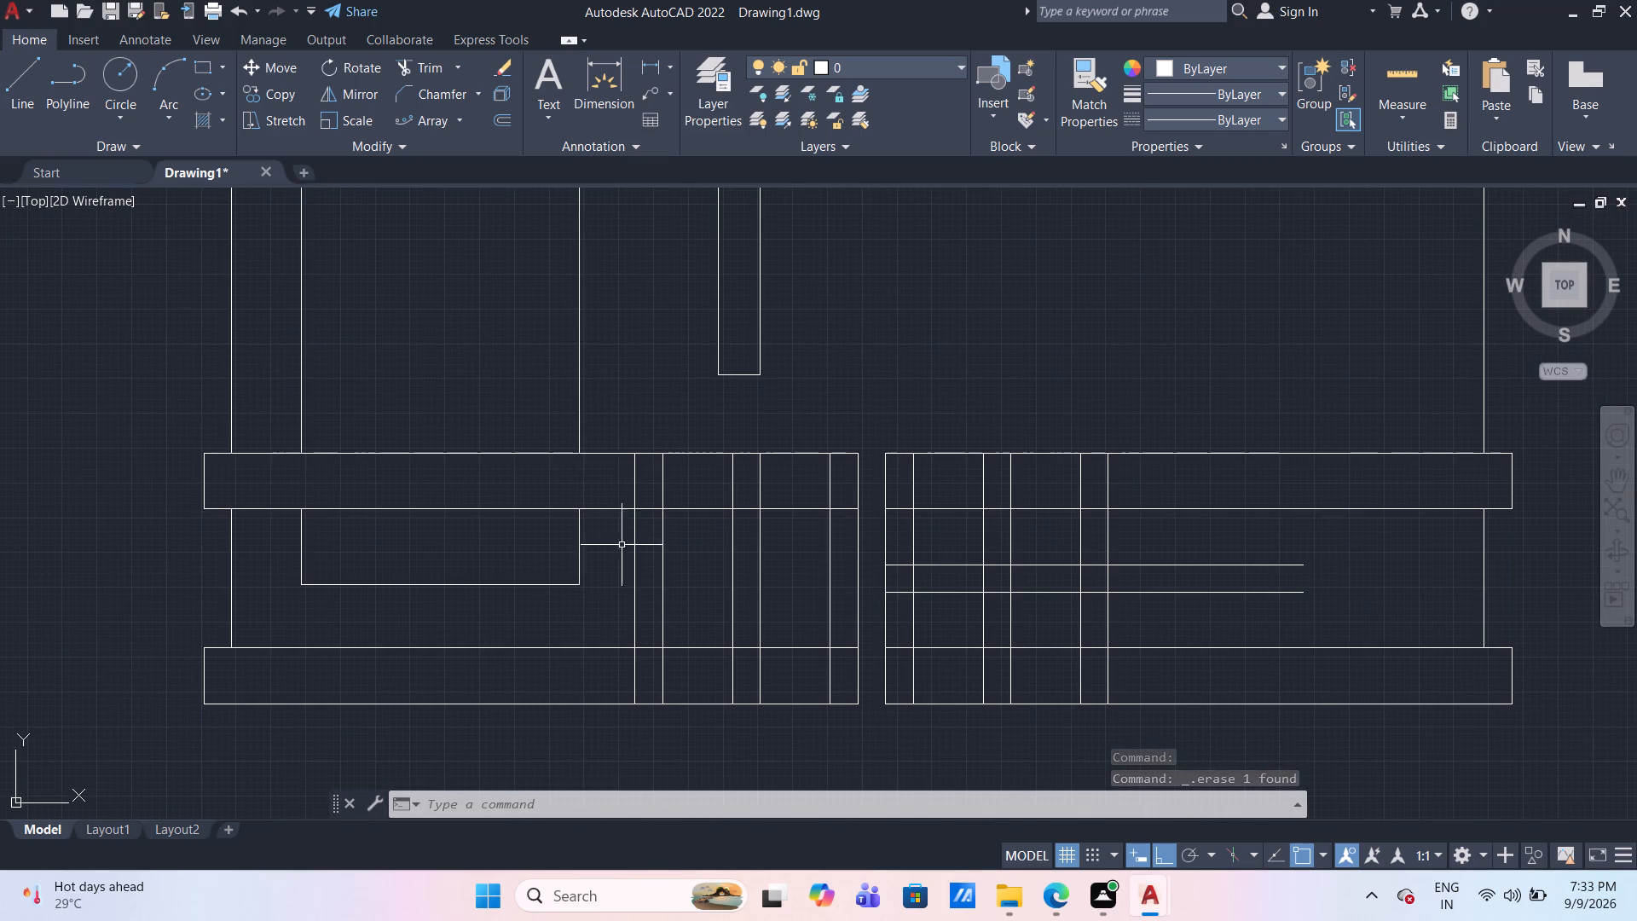
{"action": "left_click", "coordinate": [15, 74]}
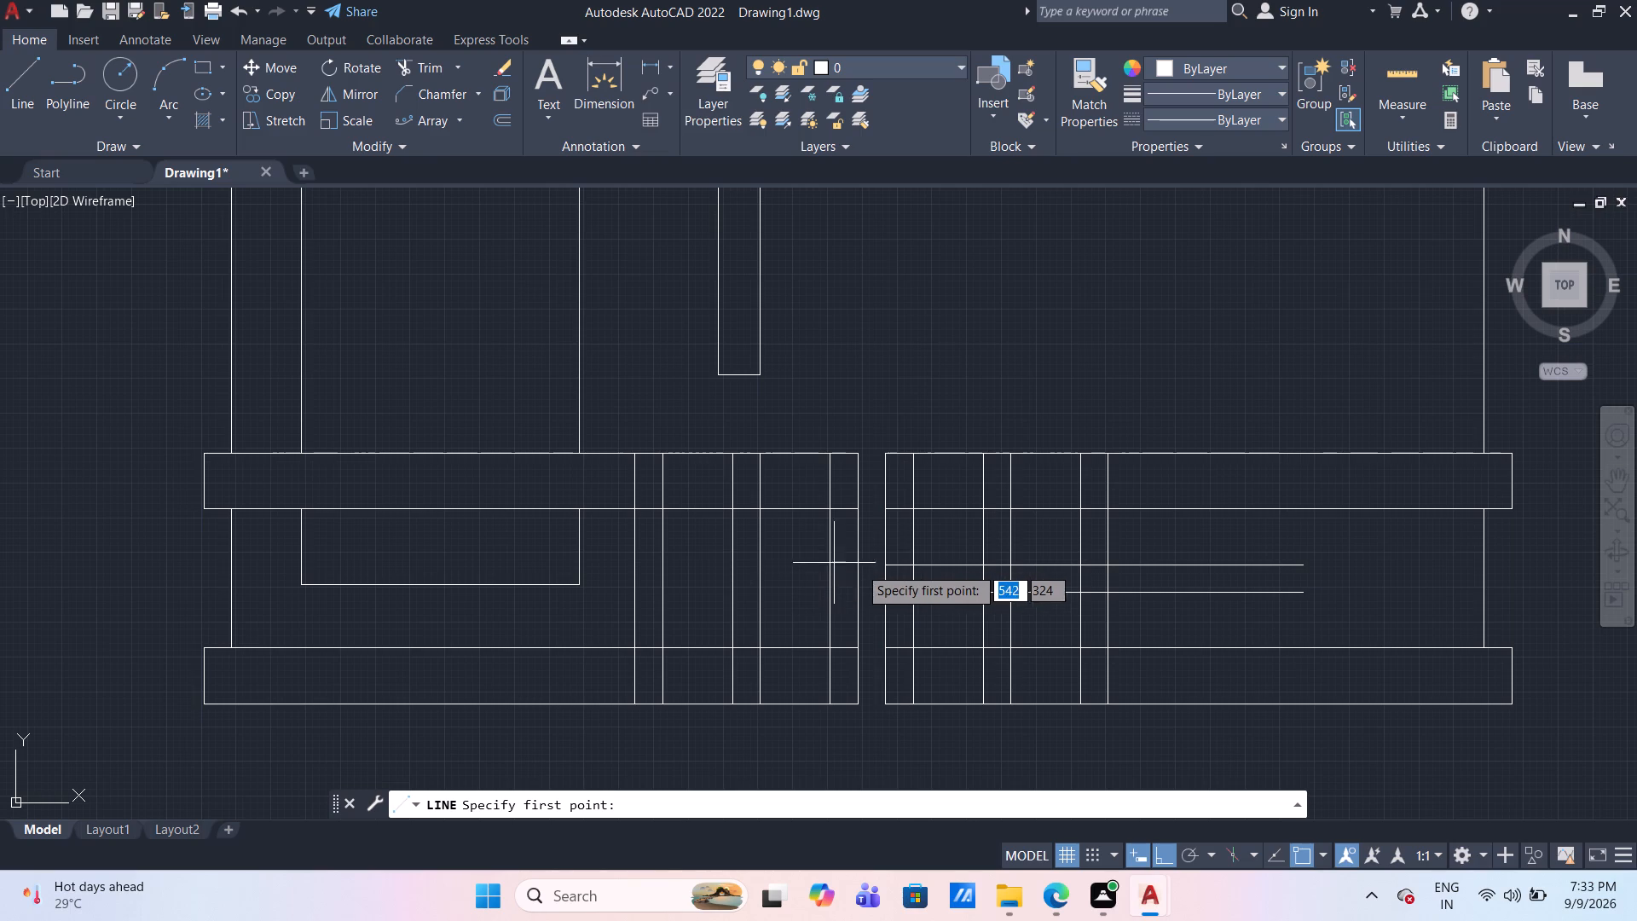
{"action": "left_click", "coordinate": [860, 566]}
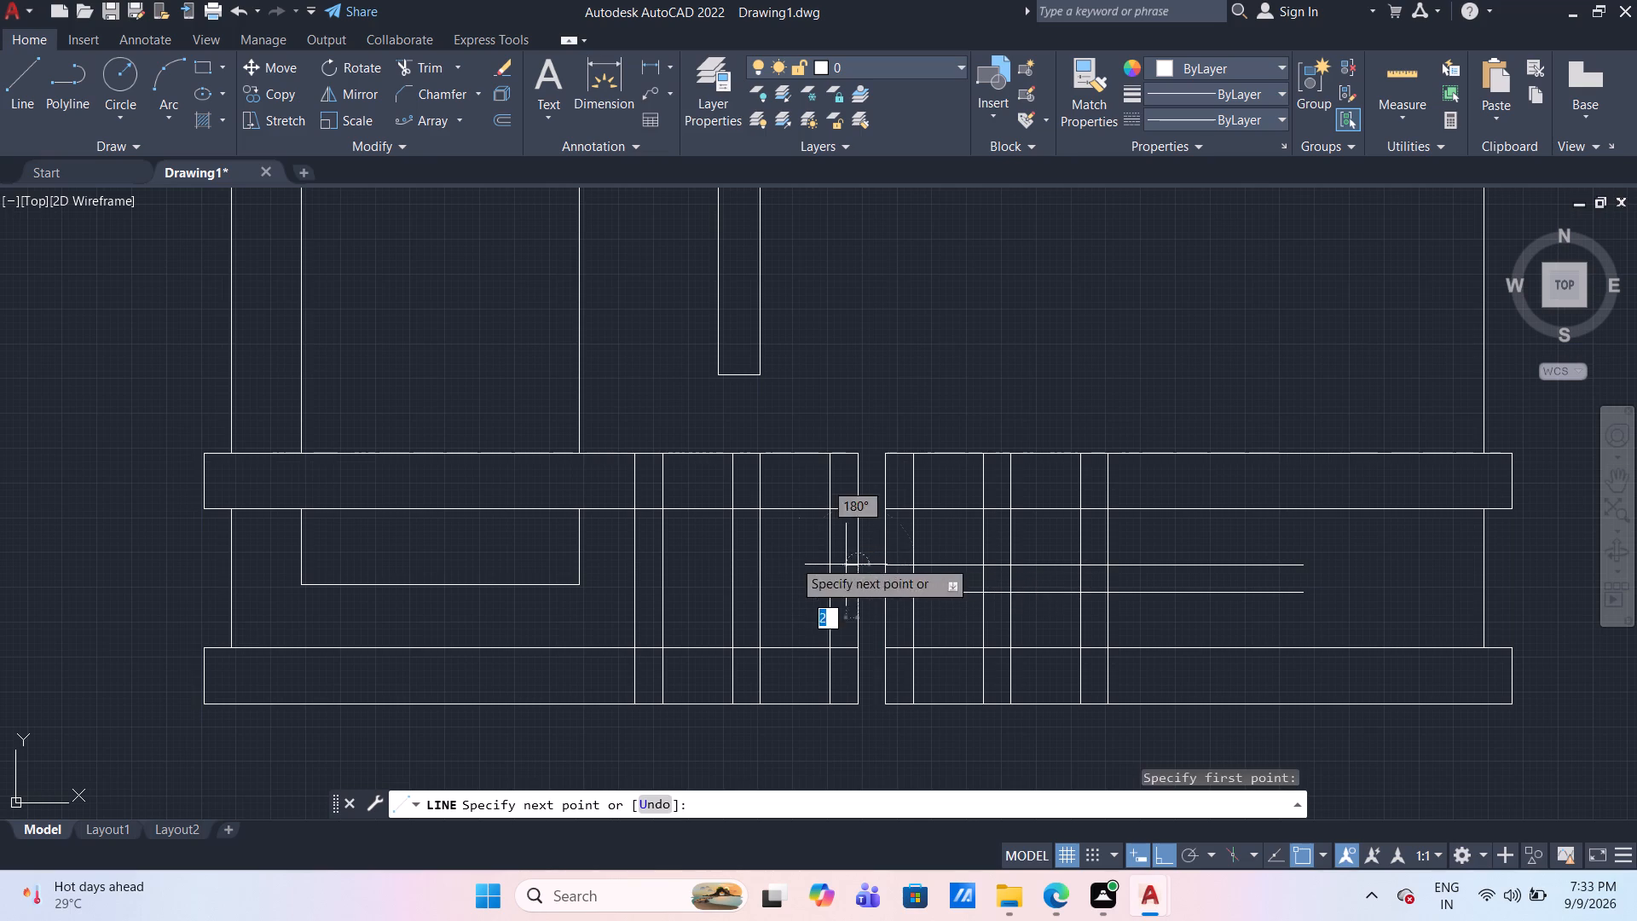
{"action": "type", "text": "30"}
{"action": "key", "text": "Return"}
{"action": "key", "text": "Escape"}
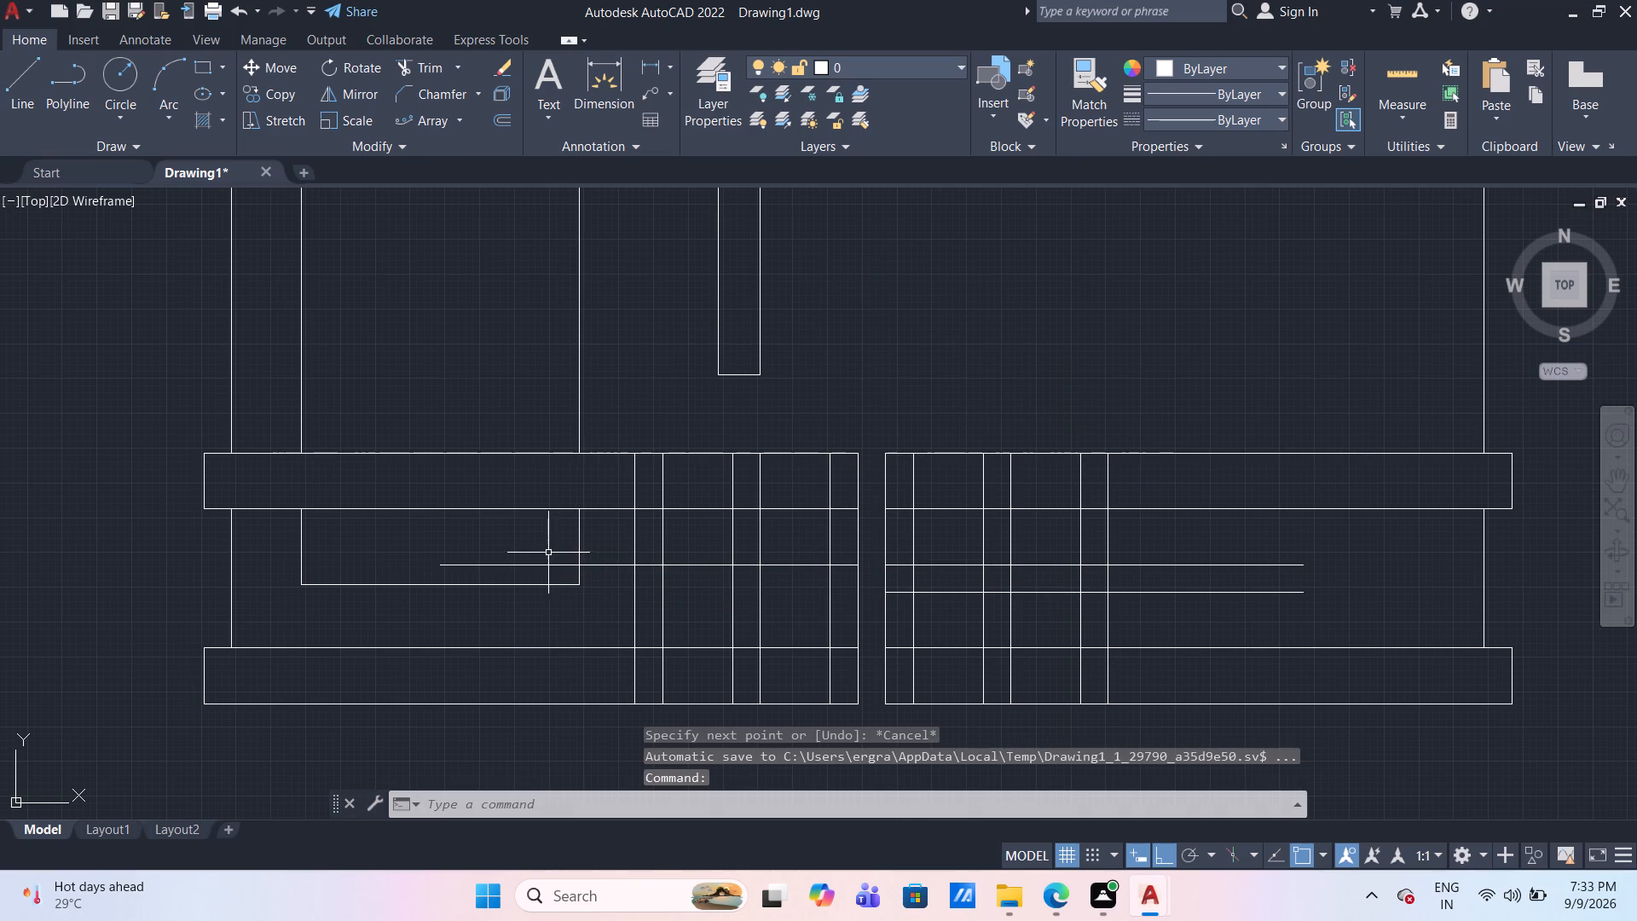
Start Offset for the left leg's new horizontal line.
{"action": "key", "text": "o"}
{"action": "key", "text": "f"}
{"action": "key", "text": "Return"}
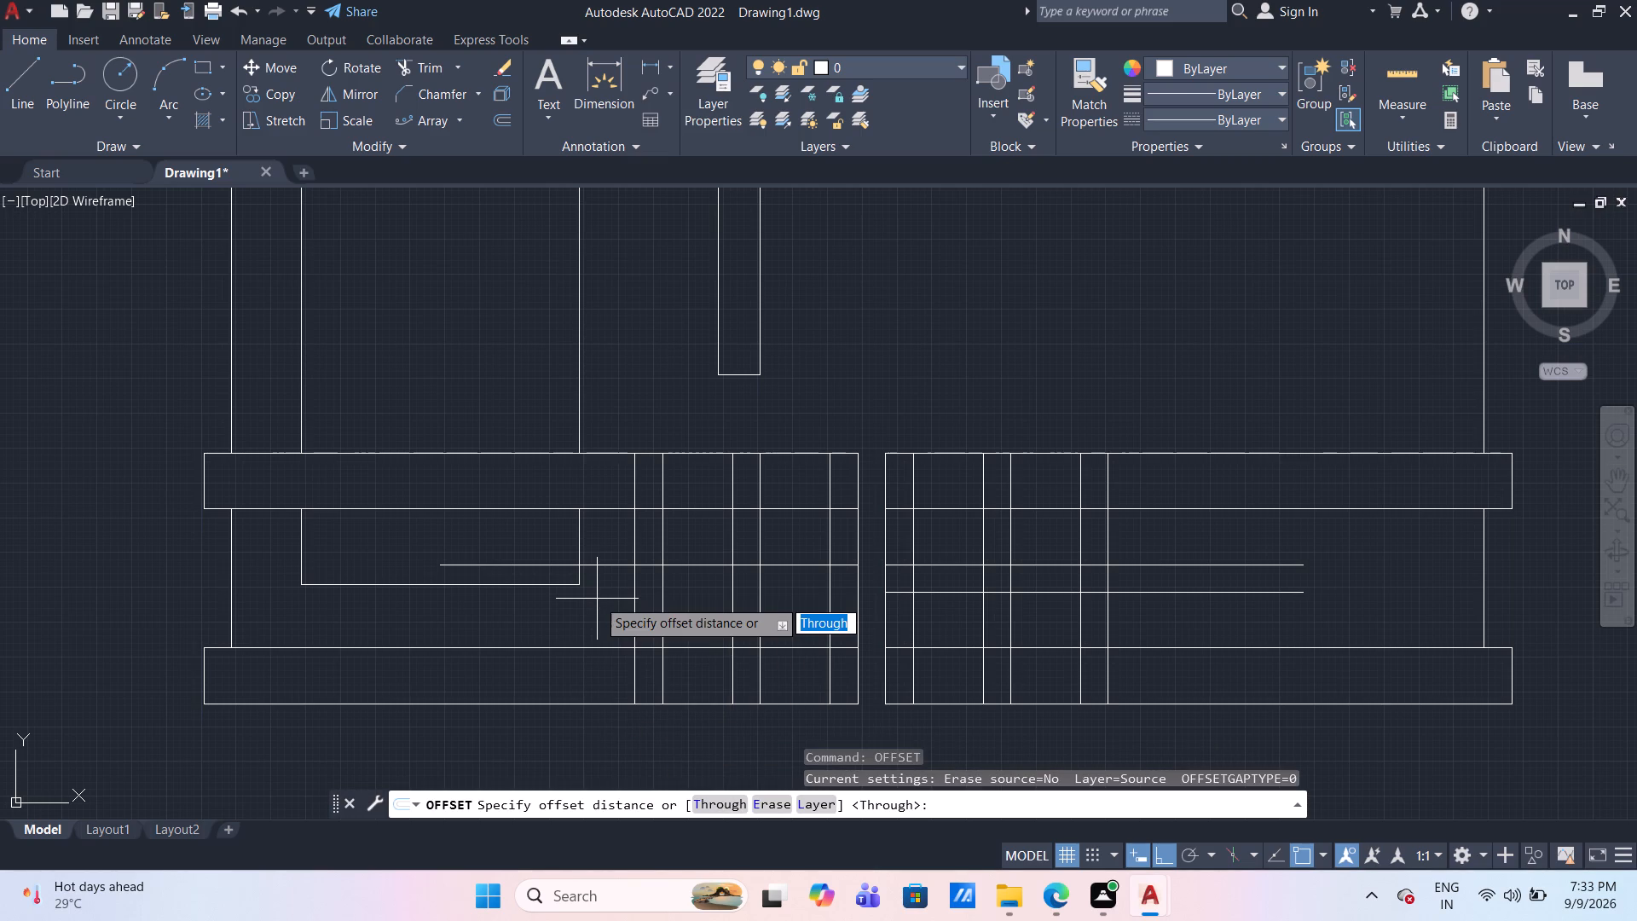
{"action": "scroll", "coordinate": [598, 600], "scroll_direction": "down", "scroll_amount": 2}
{"action": "scroll", "coordinate": [707, 530], "scroll_direction": "down", "scroll_amount": 5}
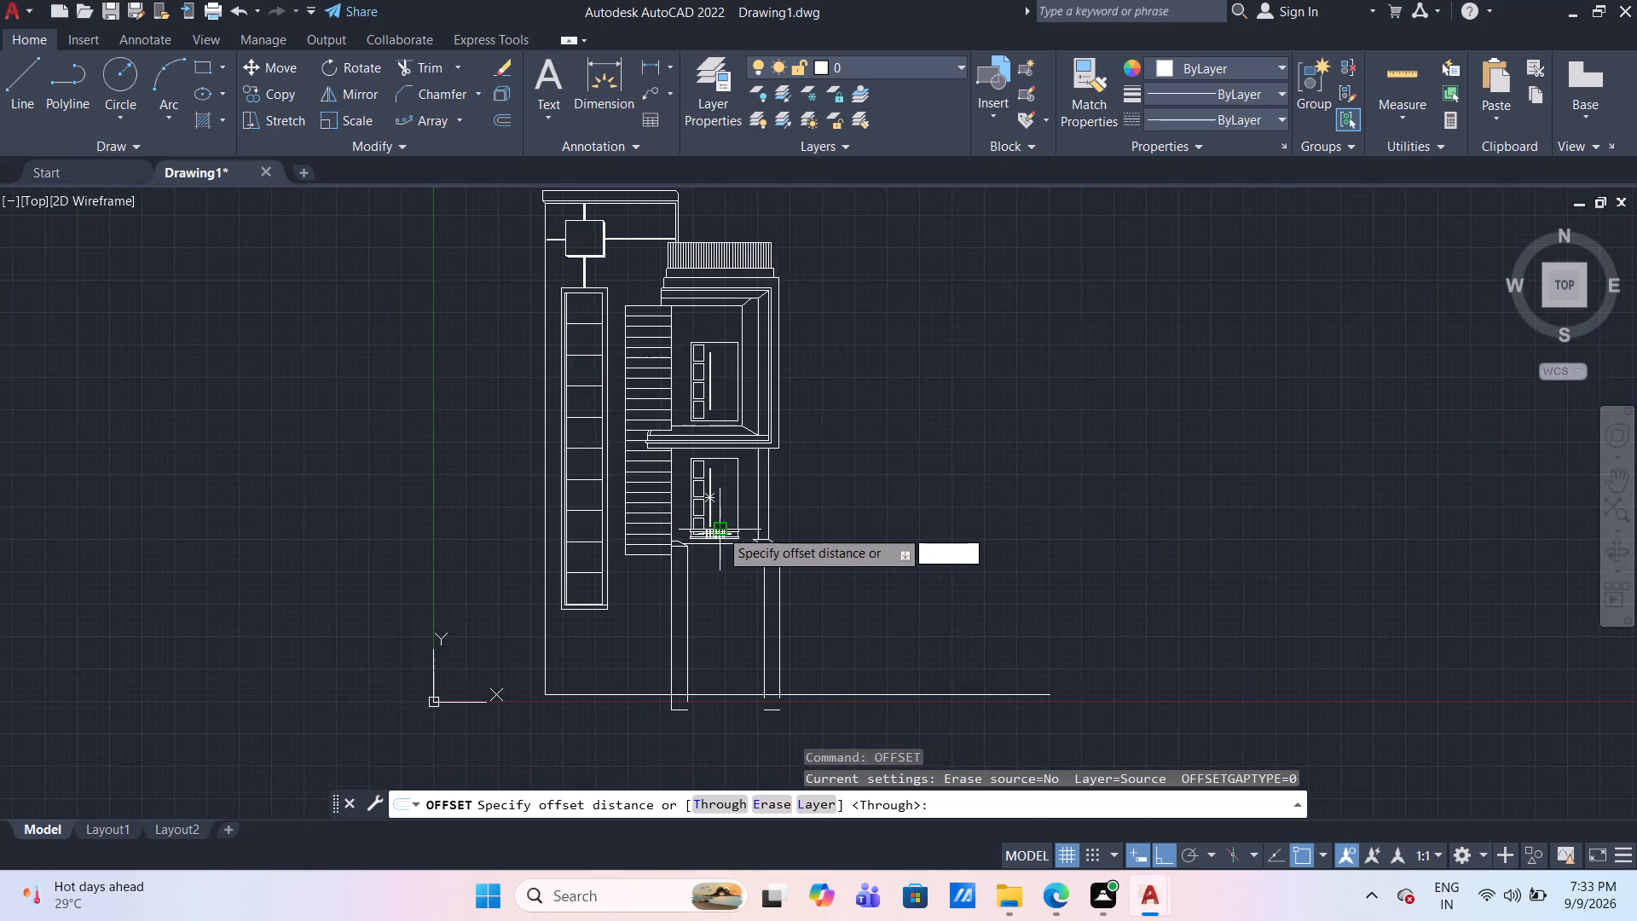
{"action": "scroll", "coordinate": [720, 529], "scroll_direction": "down", "scroll_amount": 1}
{"action": "scroll", "coordinate": [720, 529], "scroll_direction": "up", "scroll_amount": 1}
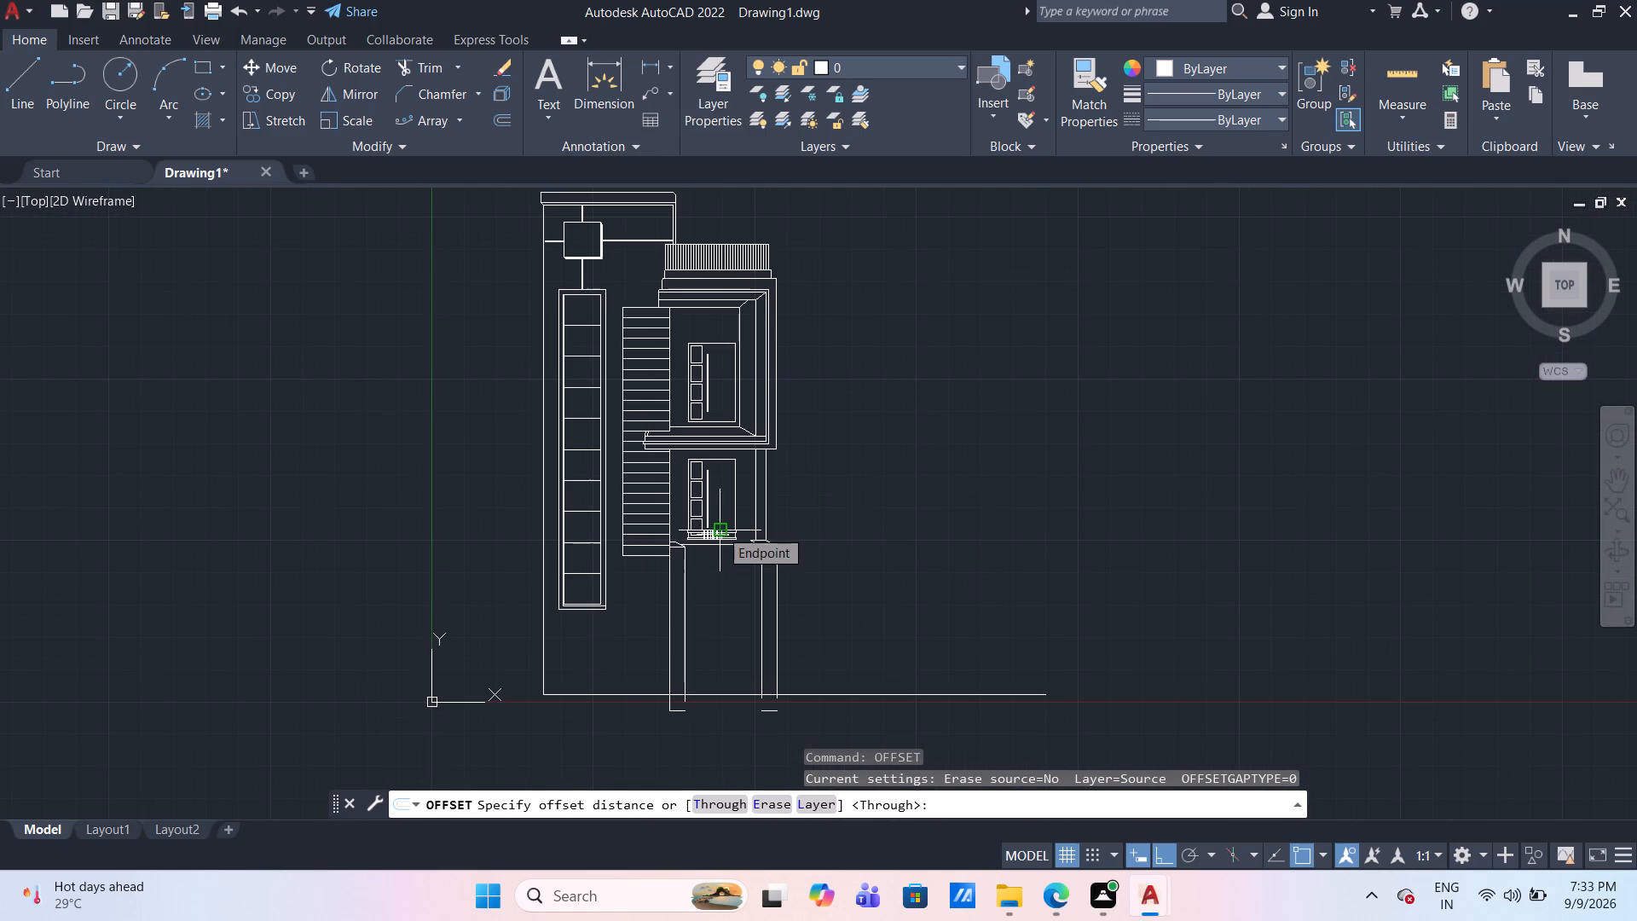
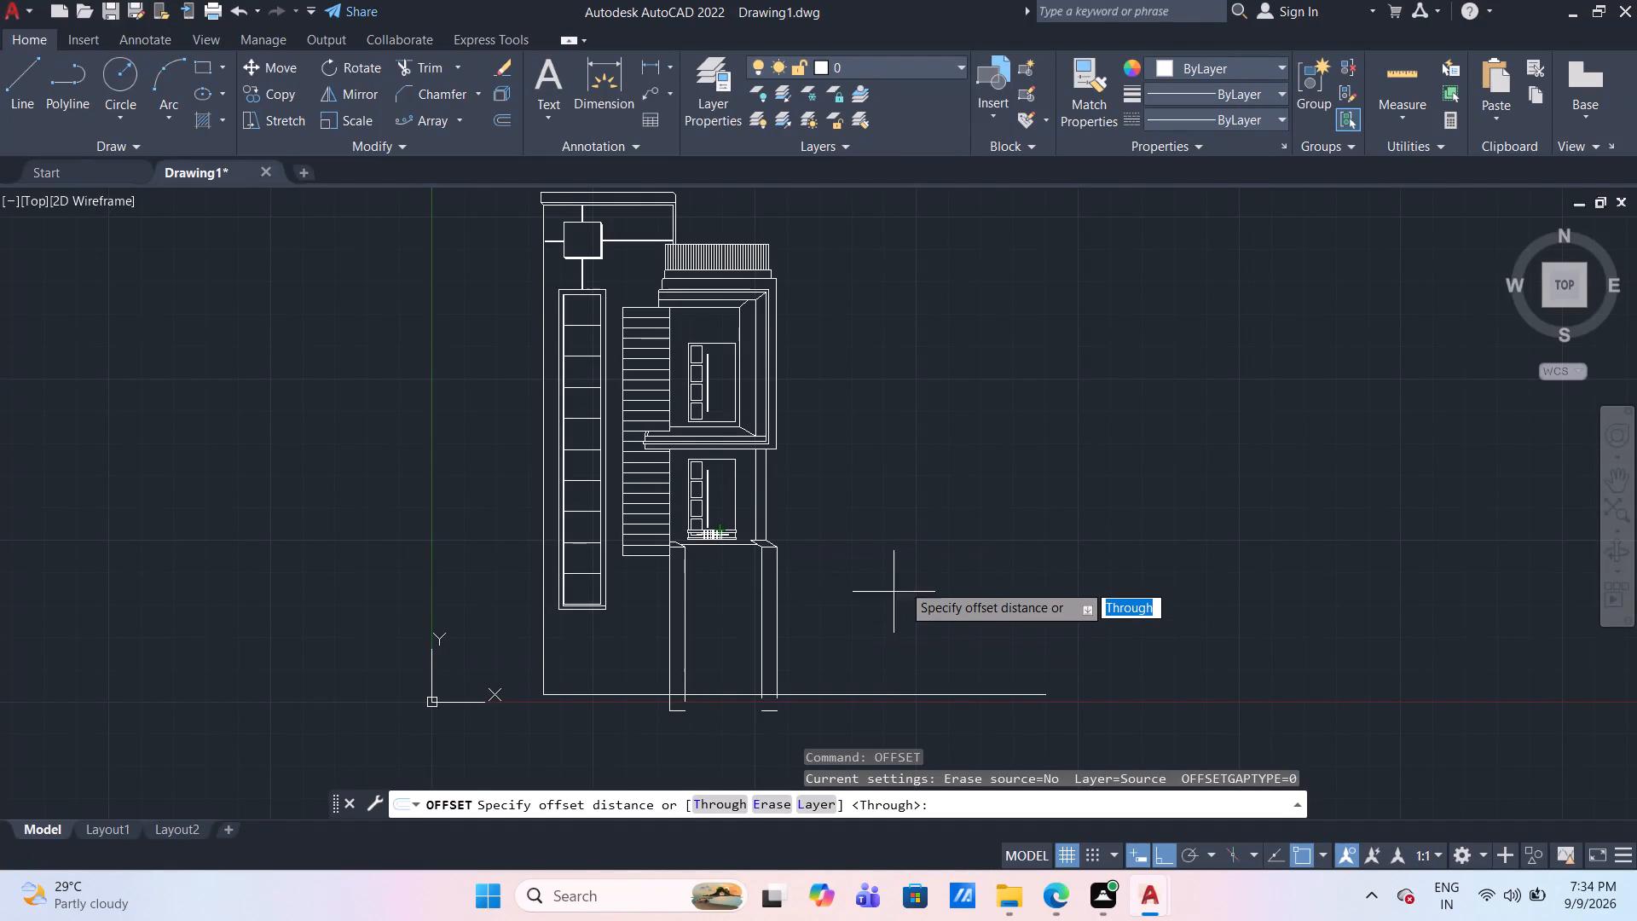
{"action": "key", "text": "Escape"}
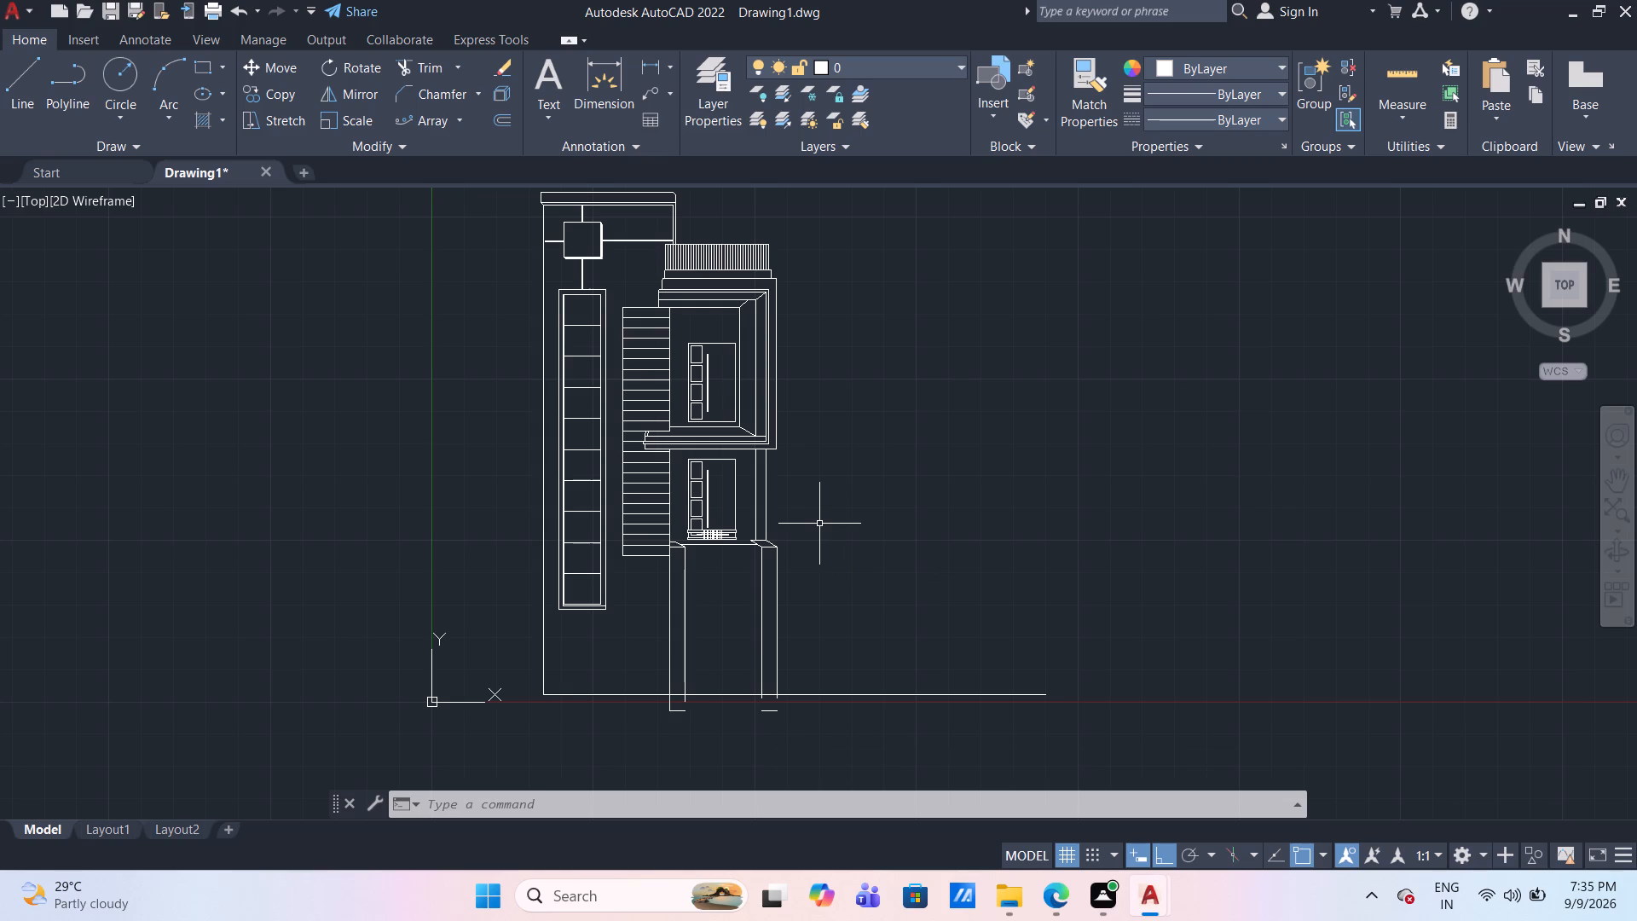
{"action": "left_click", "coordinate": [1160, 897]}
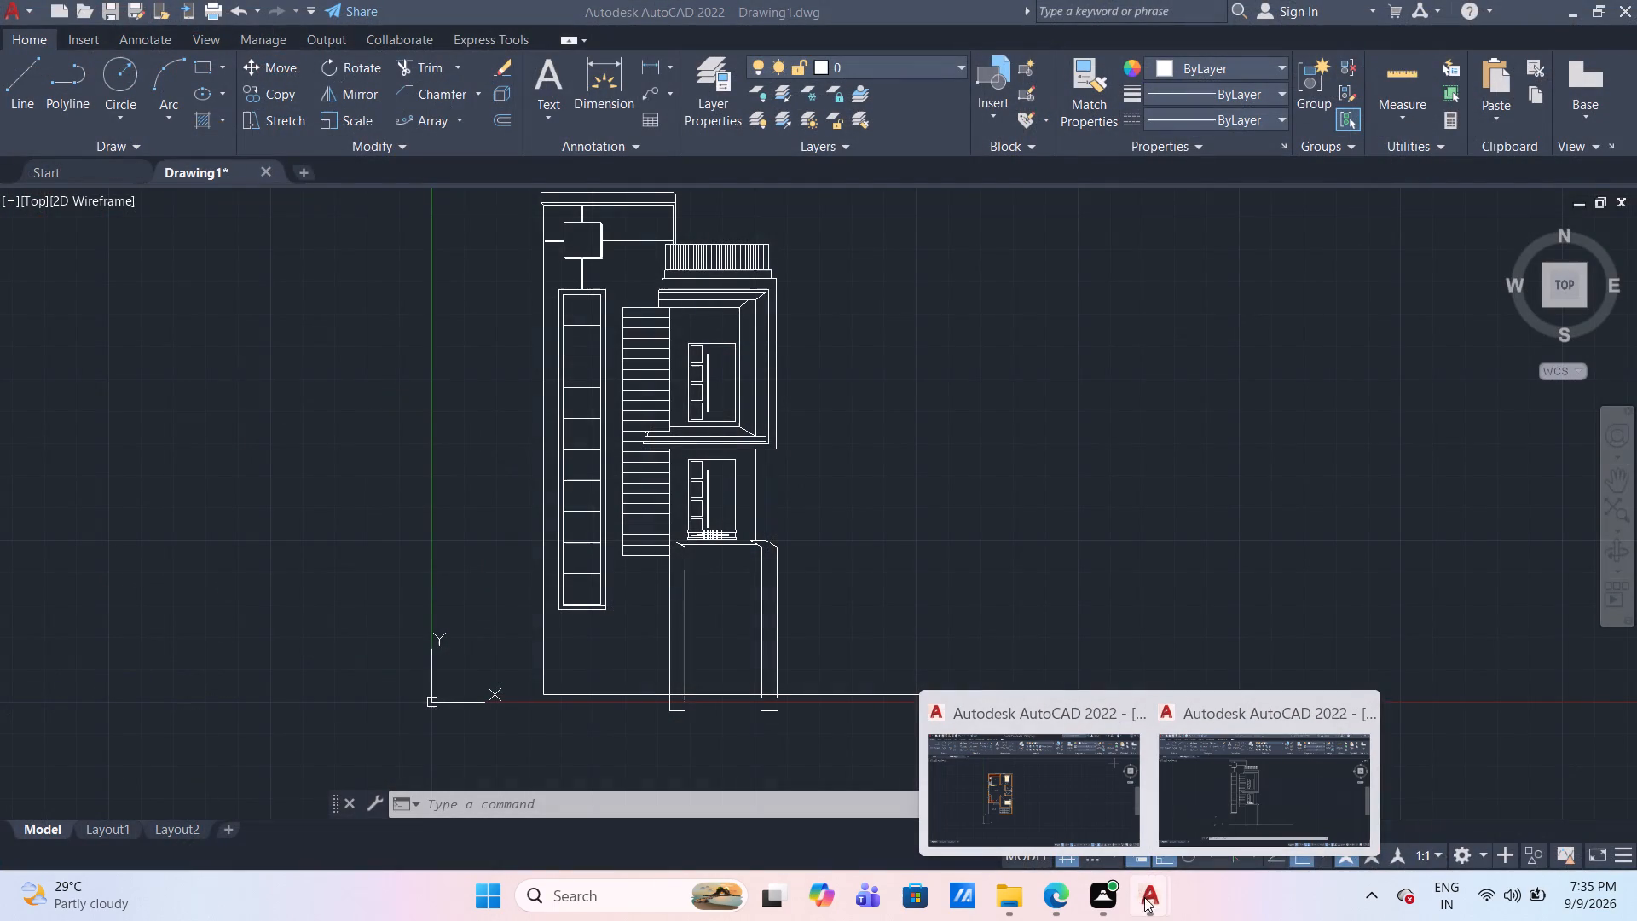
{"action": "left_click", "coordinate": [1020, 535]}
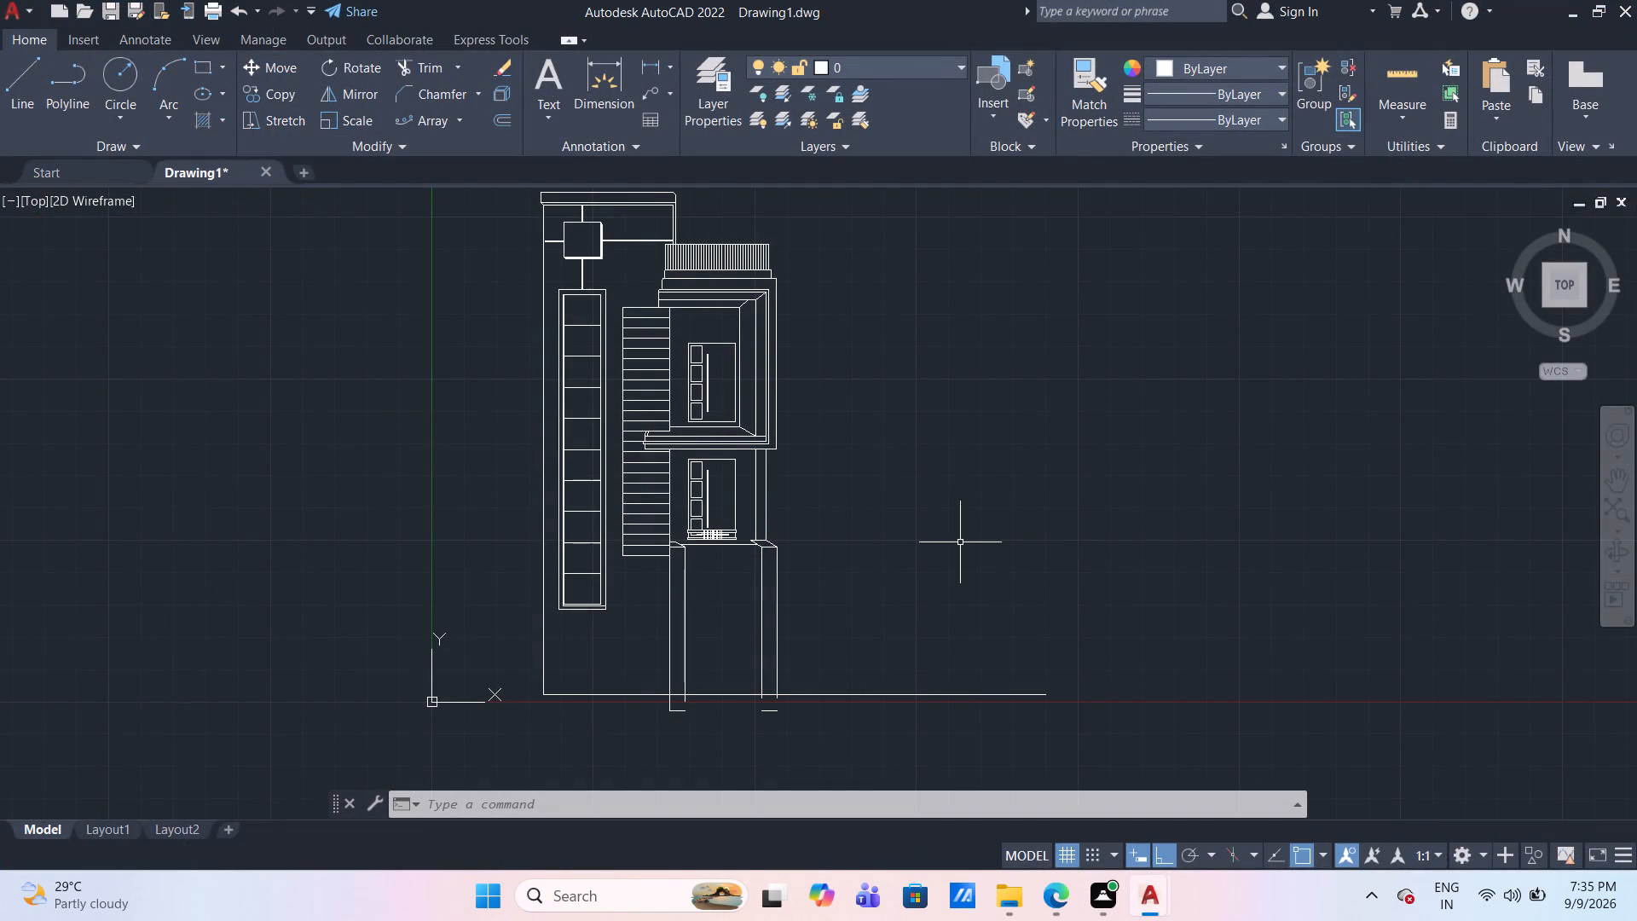
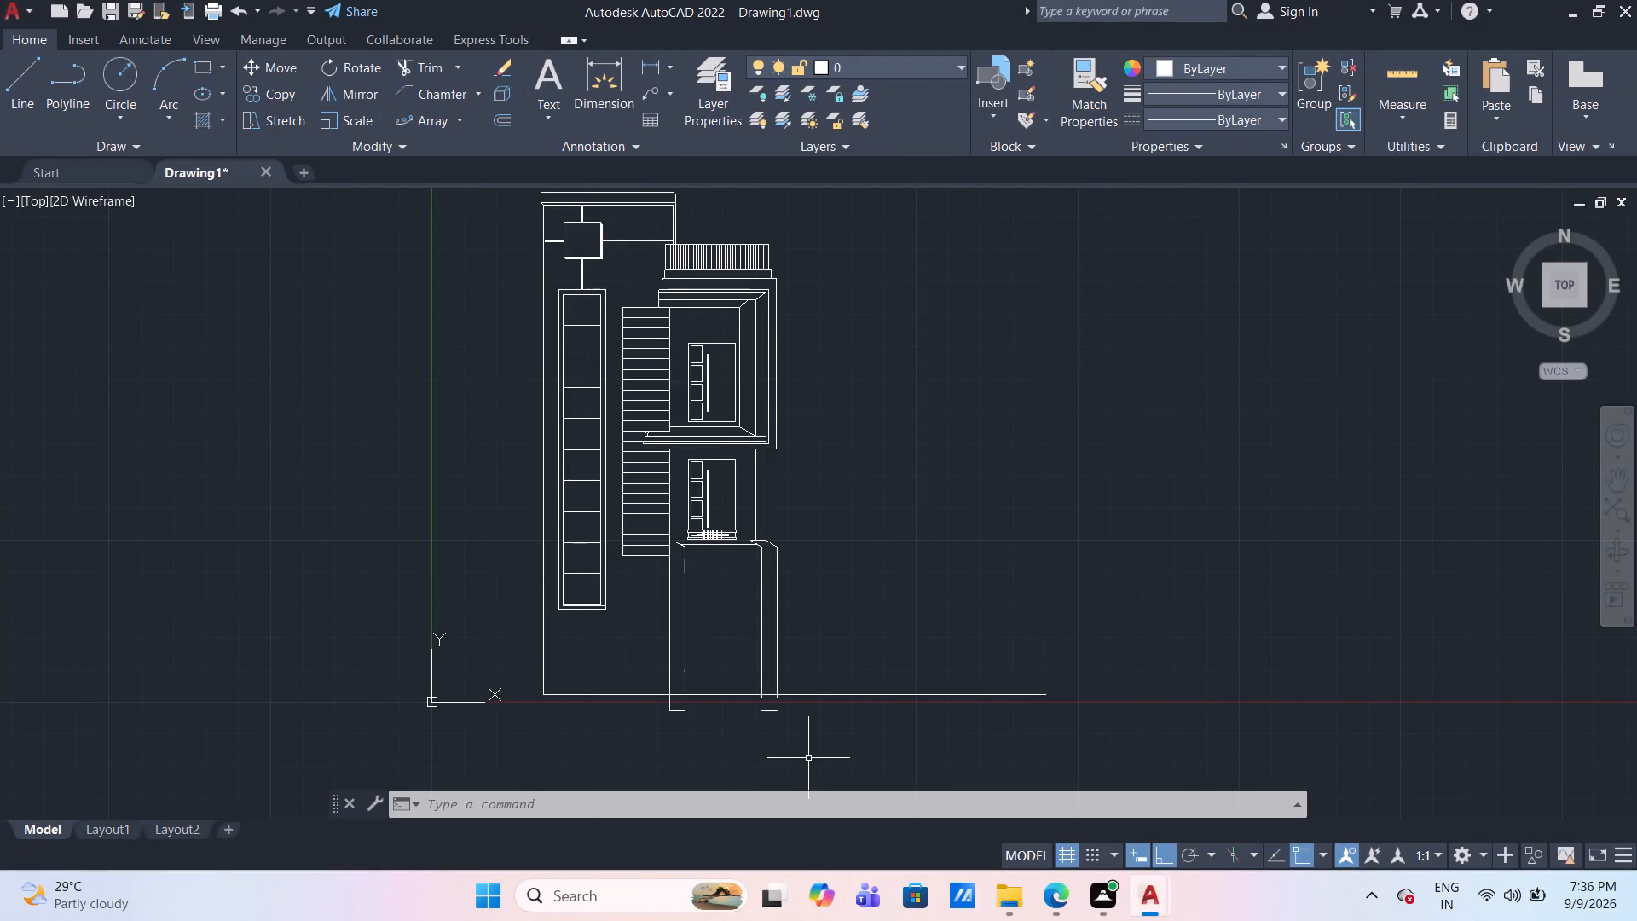
Offset the left railing leg's single middle rail line downward by 2.
{"action": "scroll", "coordinate": [802, 749], "scroll_direction": "up", "scroll_amount": 3}
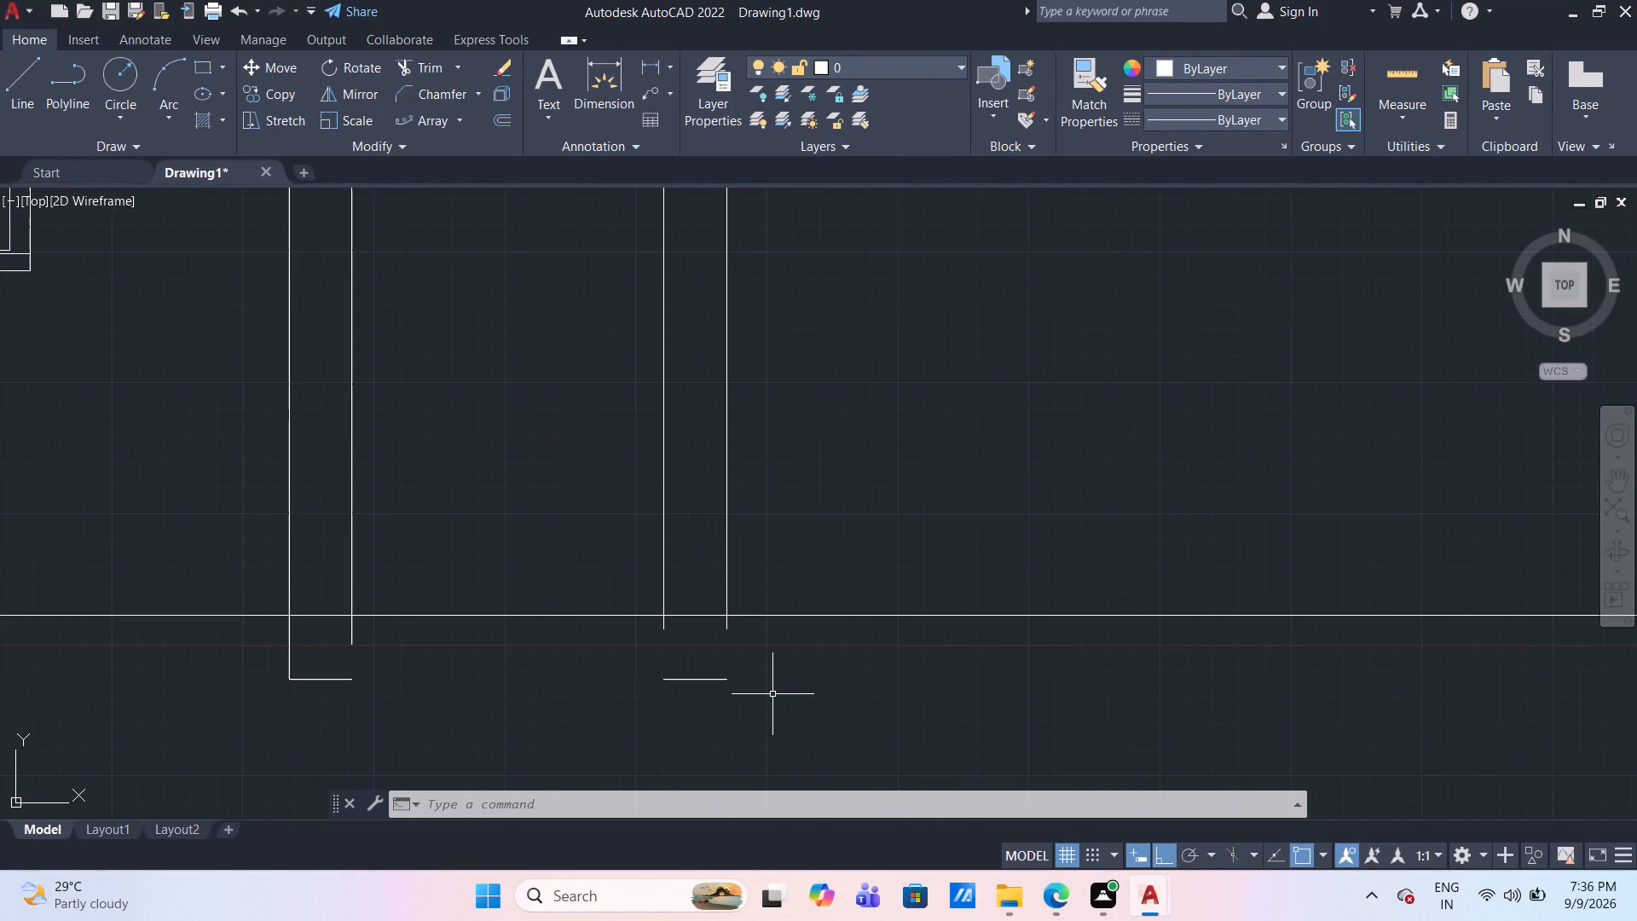
{"action": "scroll", "coordinate": [772, 694], "scroll_direction": "down", "scroll_amount": 2}
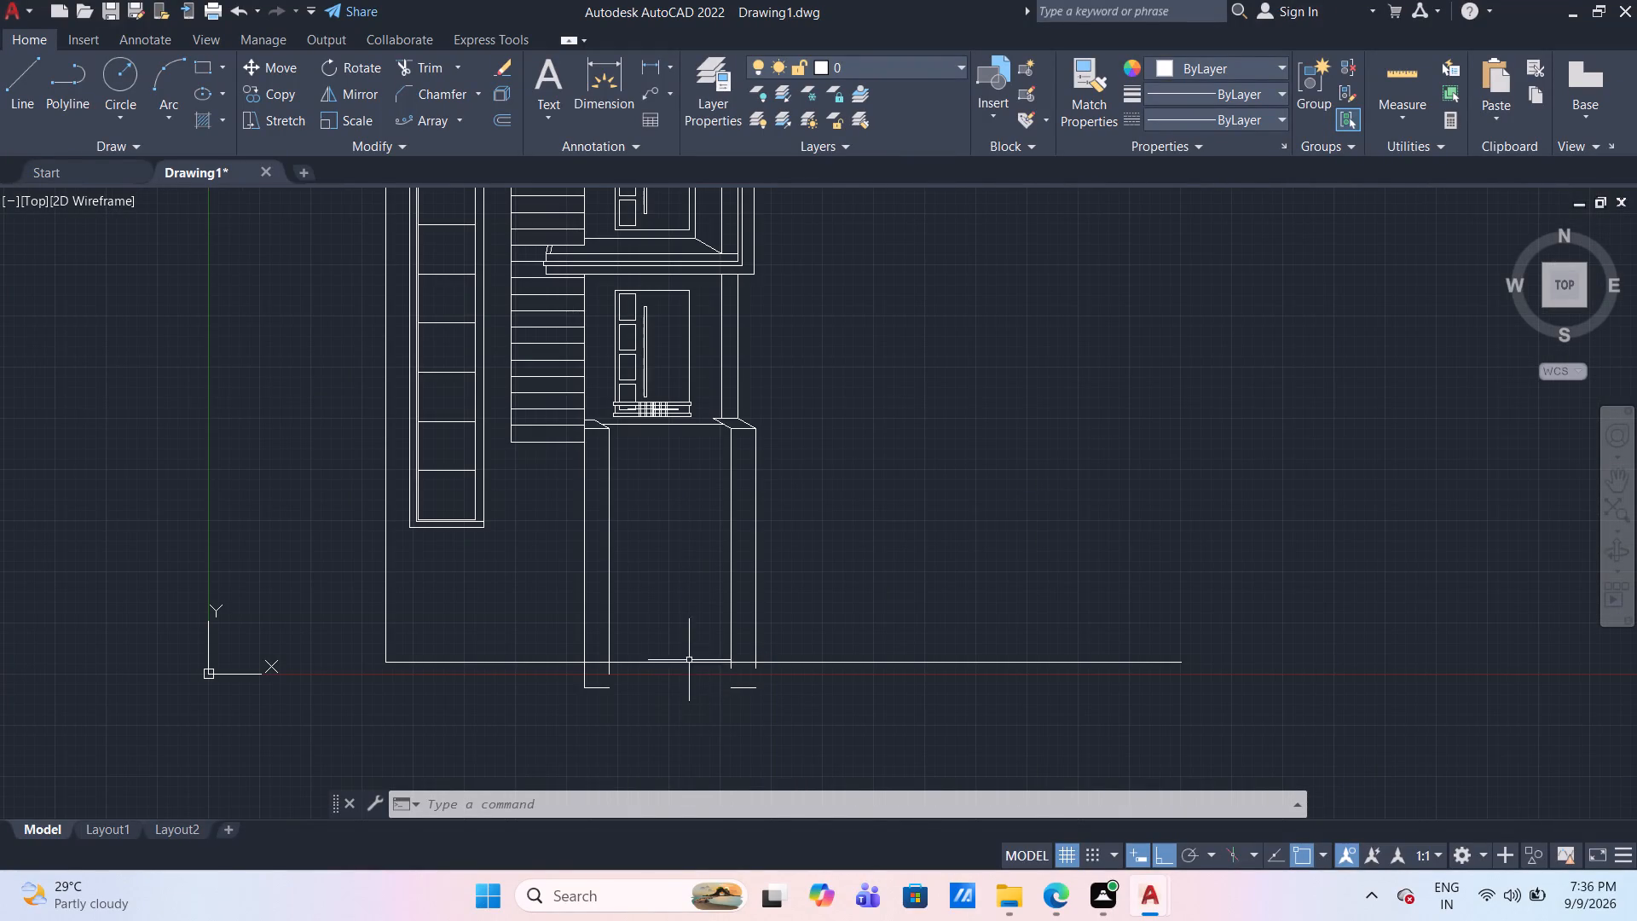
{"action": "scroll", "coordinate": [681, 615], "scroll_direction": "up", "scroll_amount": 1}
{"action": "middle_click_drag", "start_coordinate": [677, 566], "coordinate": [701, 647]}
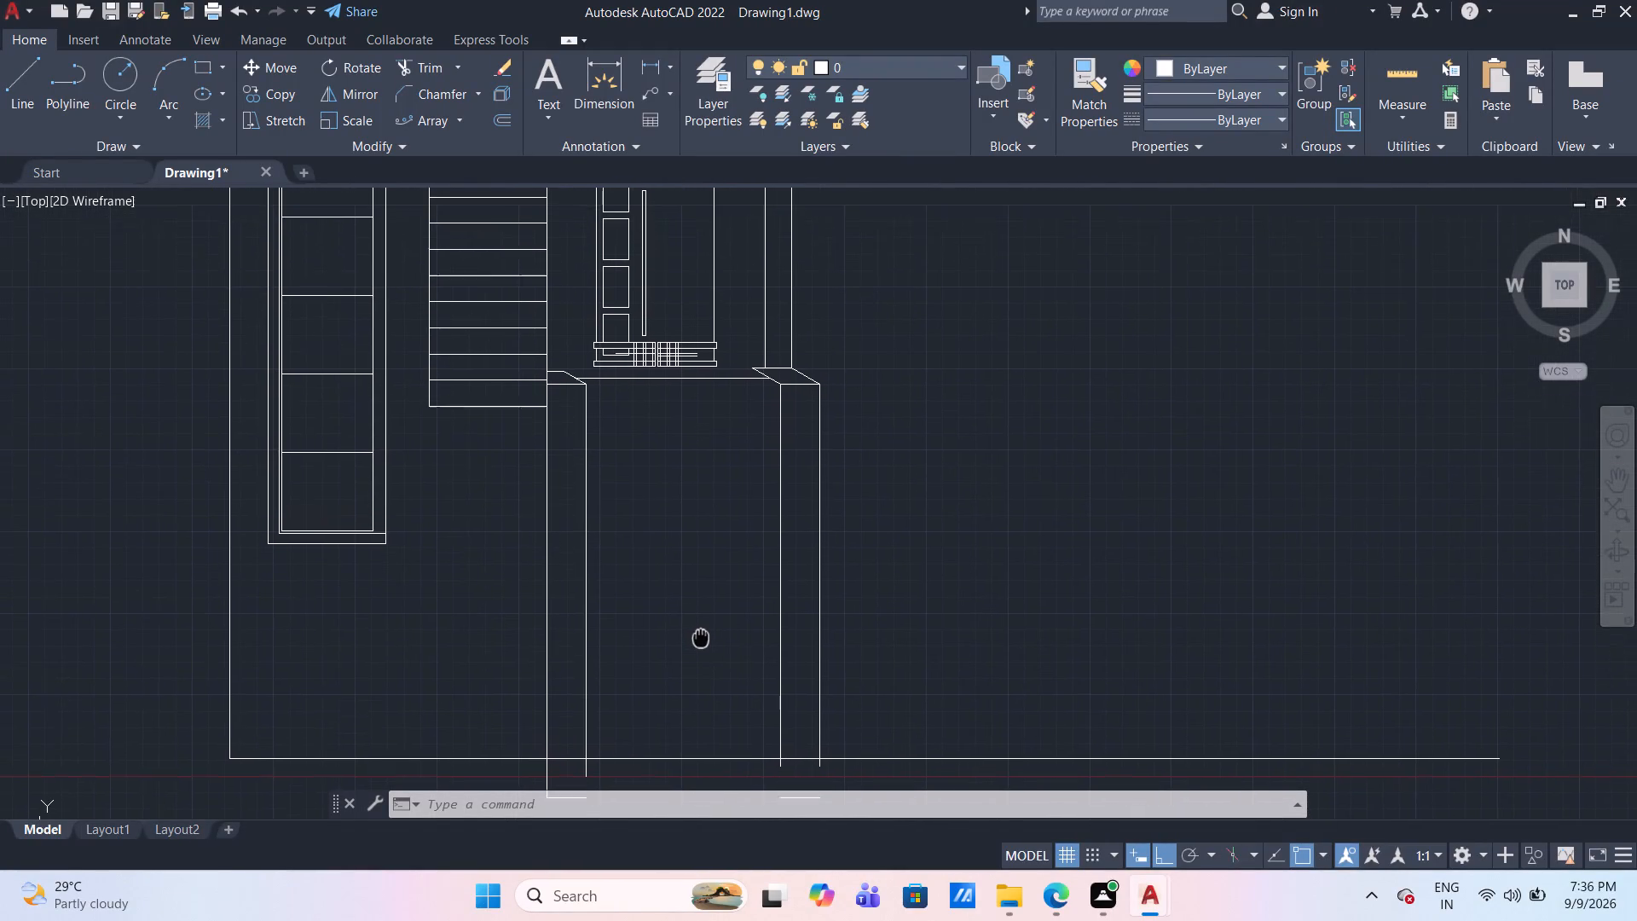
{"action": "middle_click_drag", "start_coordinate": [701, 647], "coordinate": [697, 596]}
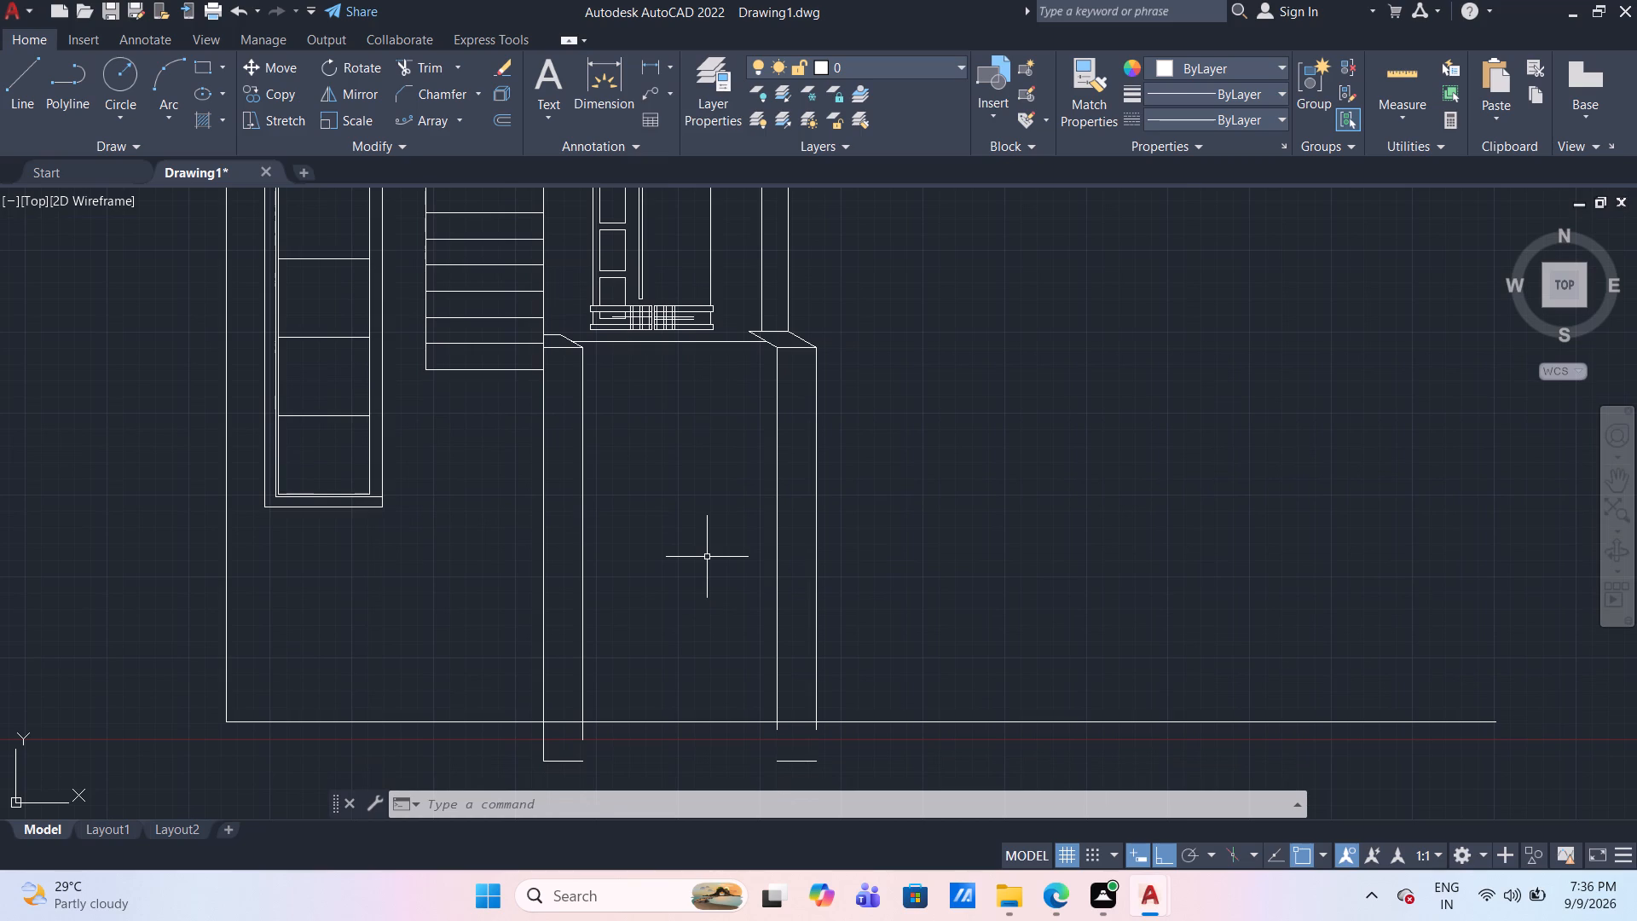
{"action": "scroll", "coordinate": [637, 307], "scroll_direction": "up", "scroll_amount": 3}
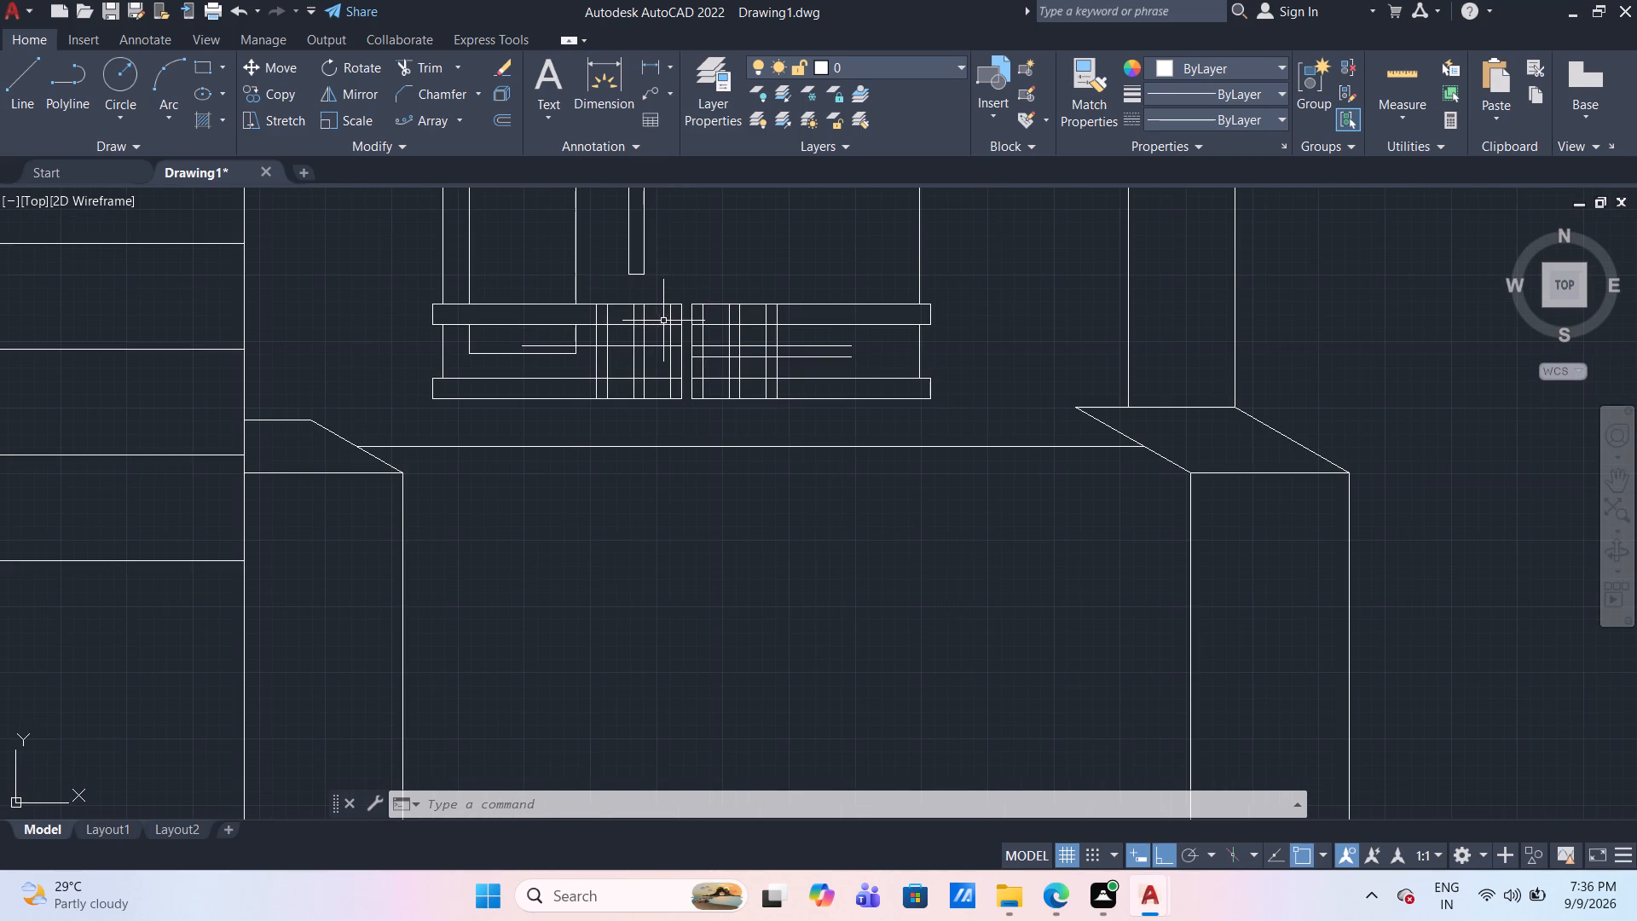
{"action": "scroll", "coordinate": [662, 332], "scroll_direction": "up", "scroll_amount": 2}
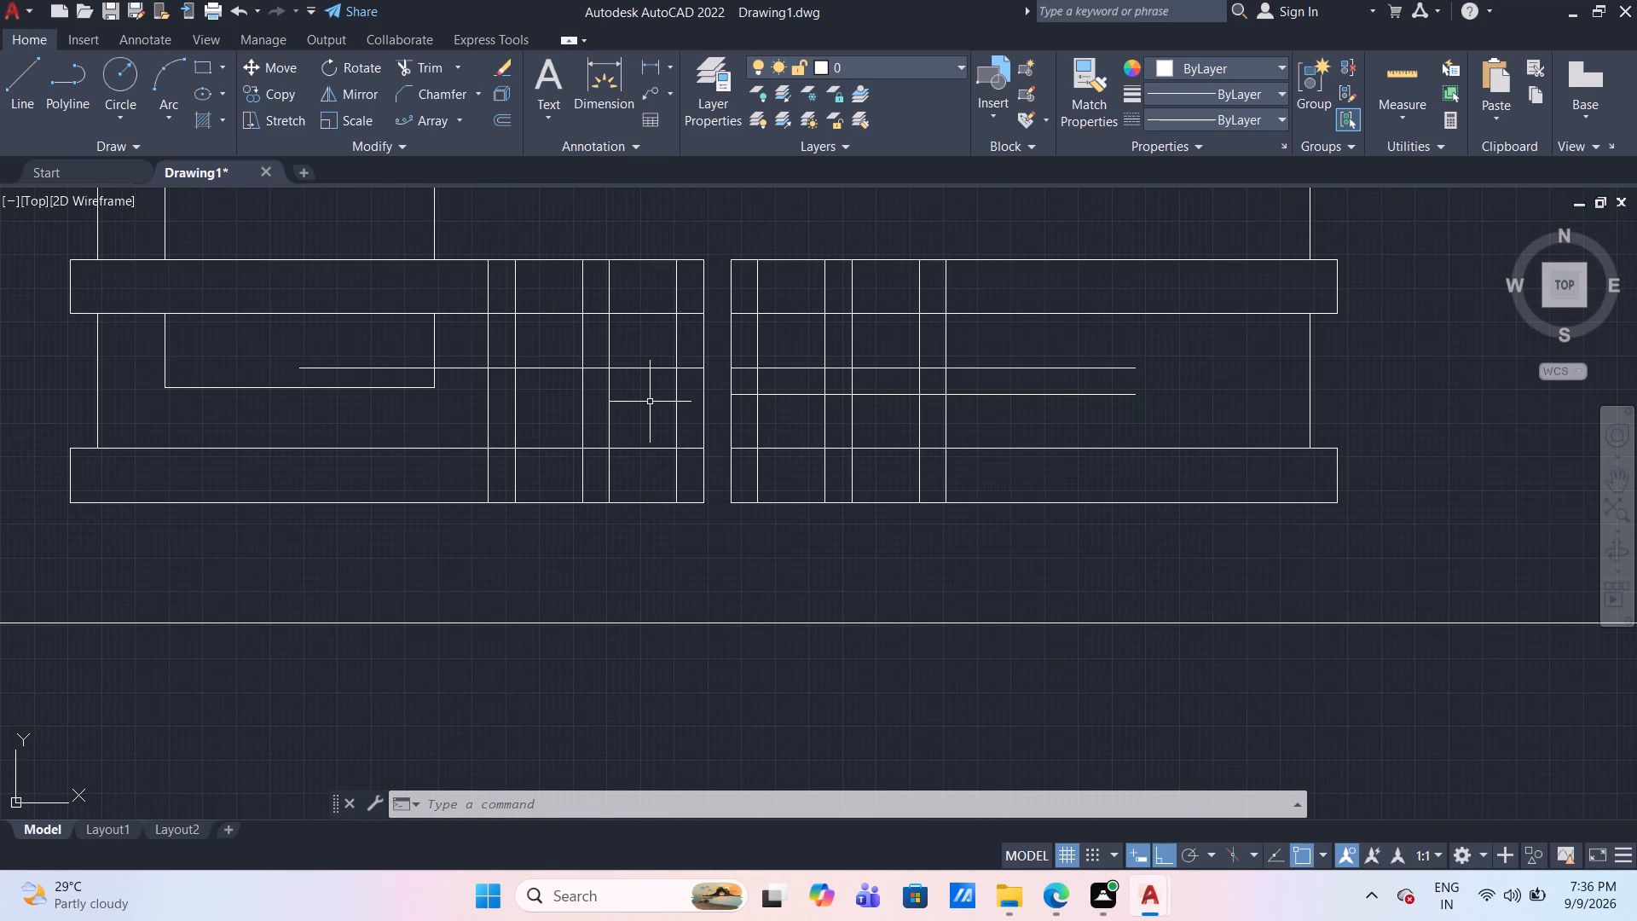
{"action": "key", "text": "o"}
{"action": "key", "text": "Return"}
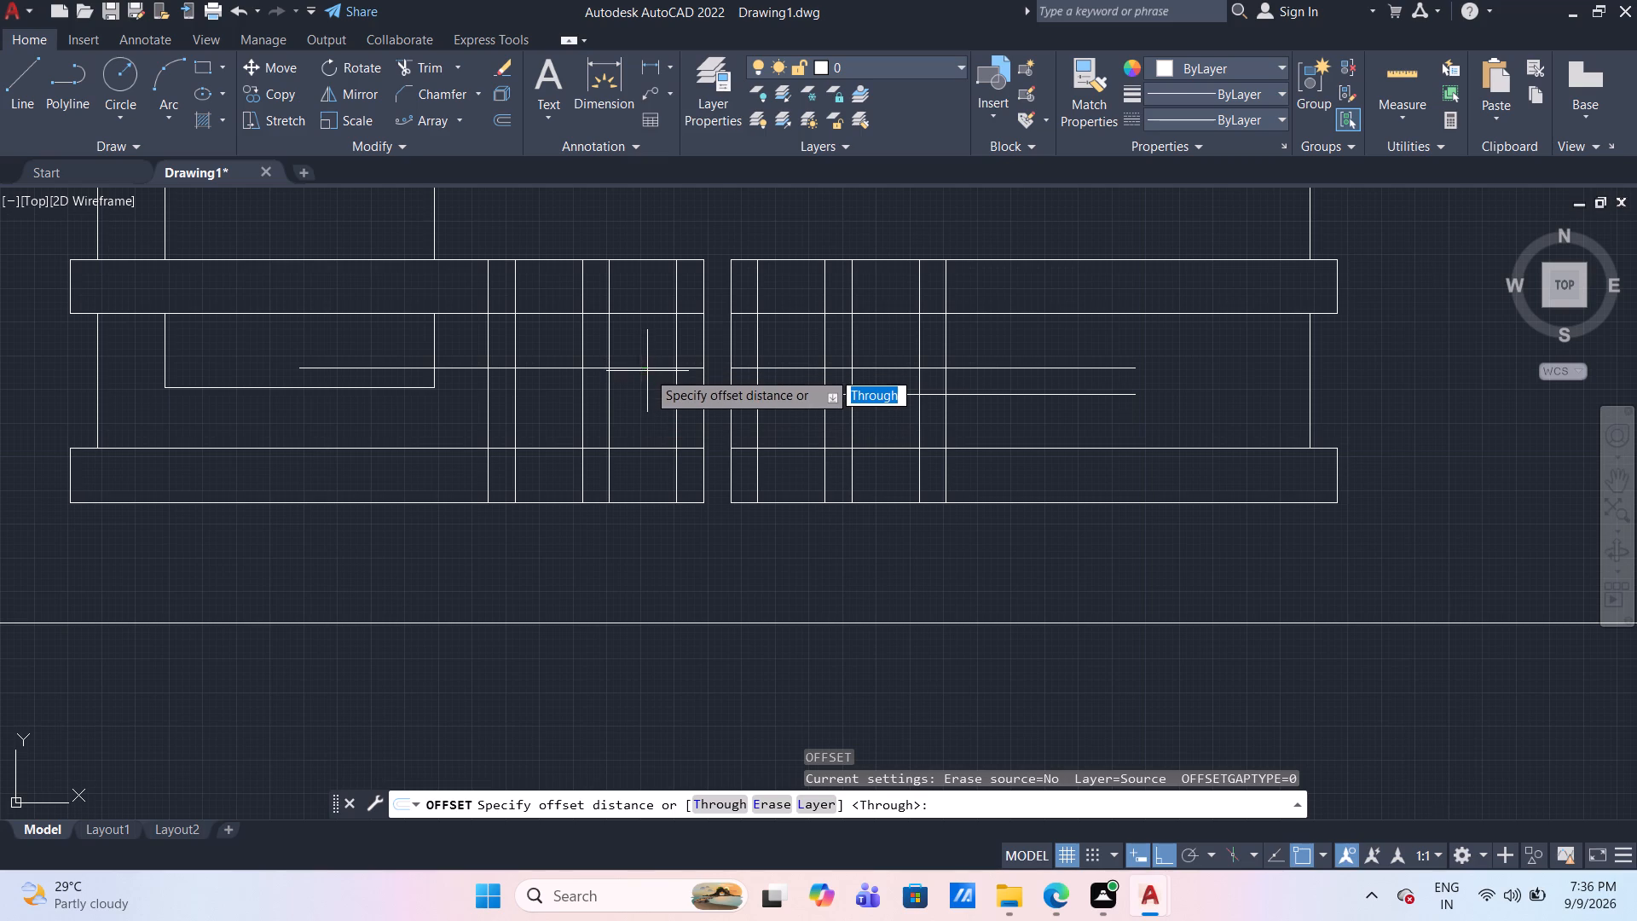
{"action": "left_click", "coordinate": [647, 371]}
{"action": "key", "text": "2"}
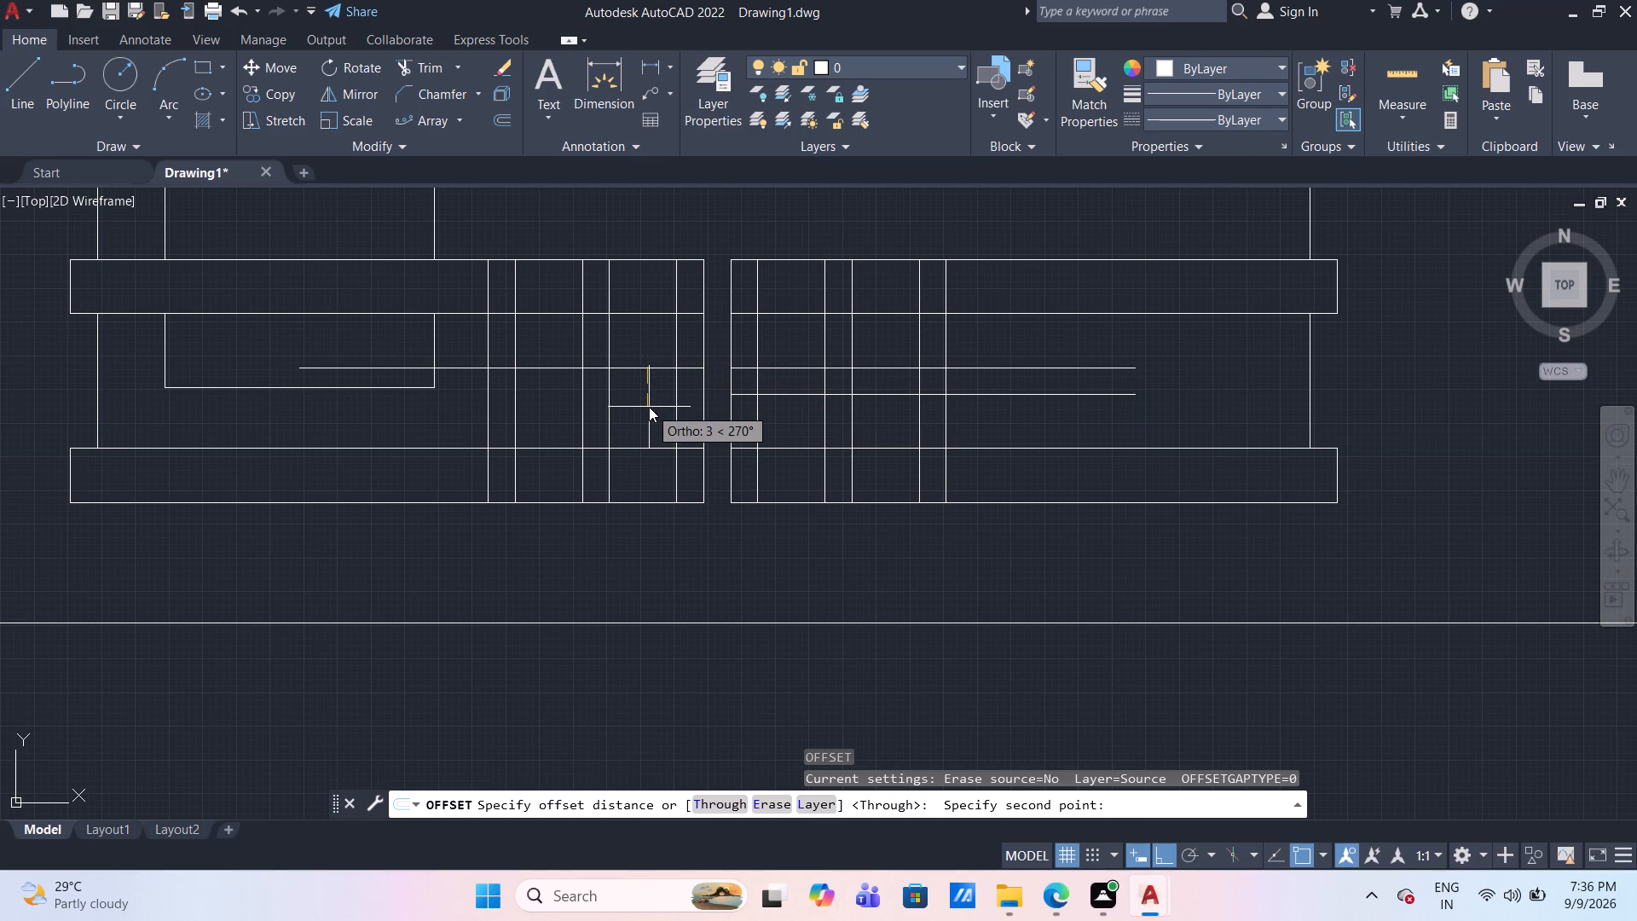
{"action": "key", "text": "Return"}
{"action": "left_click", "coordinate": [641, 368]}
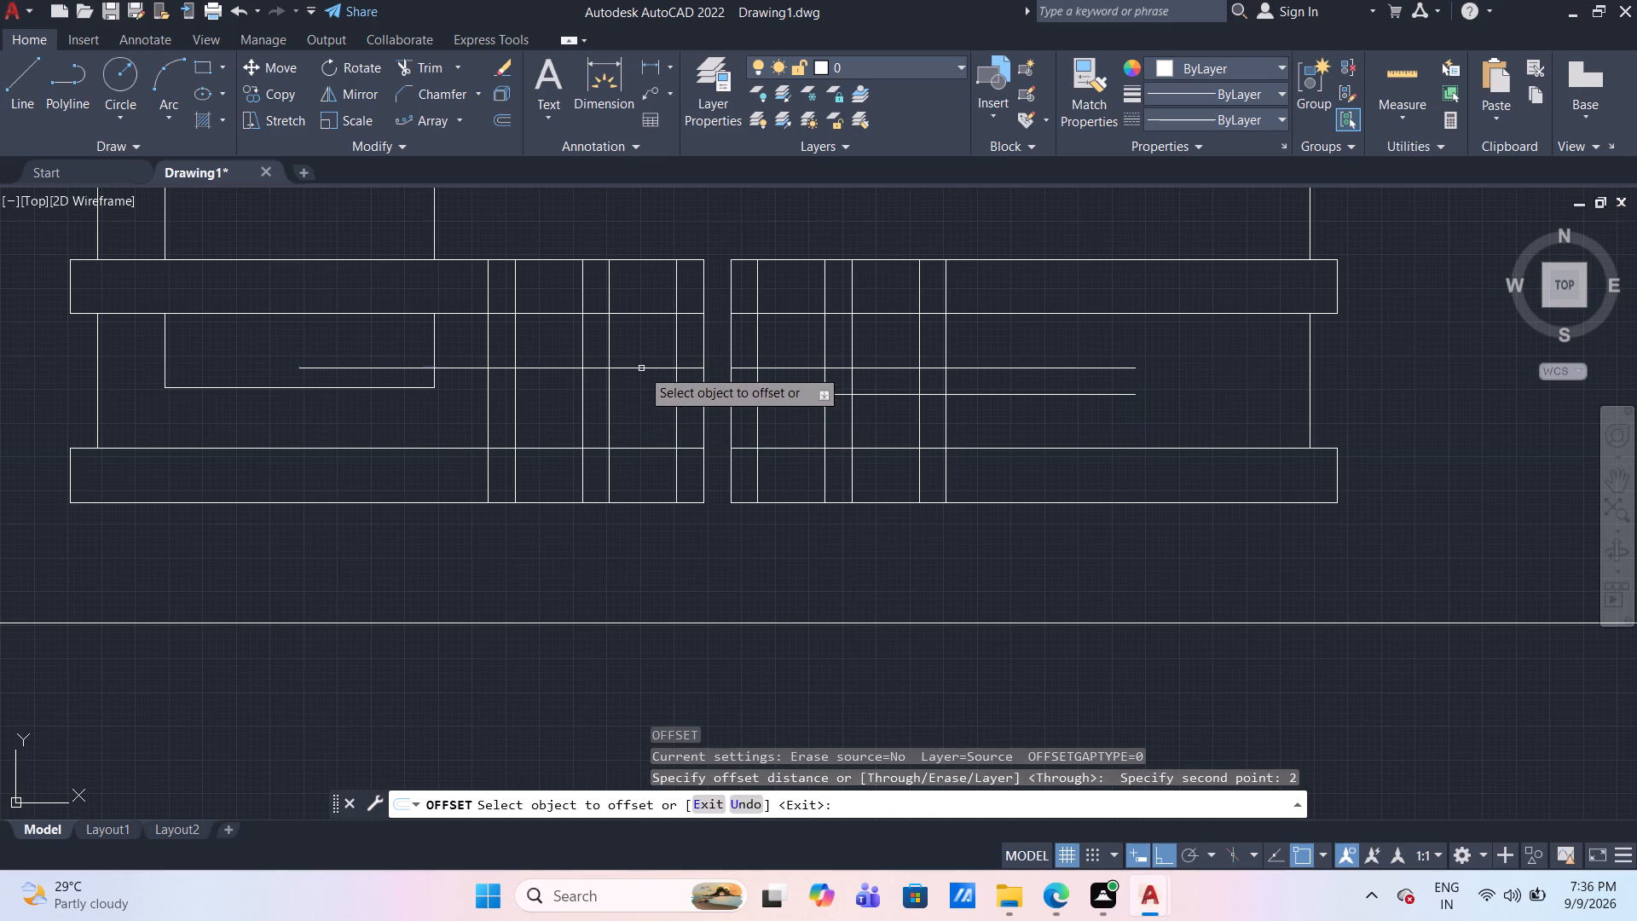
{"action": "left_click", "coordinate": [643, 385]}
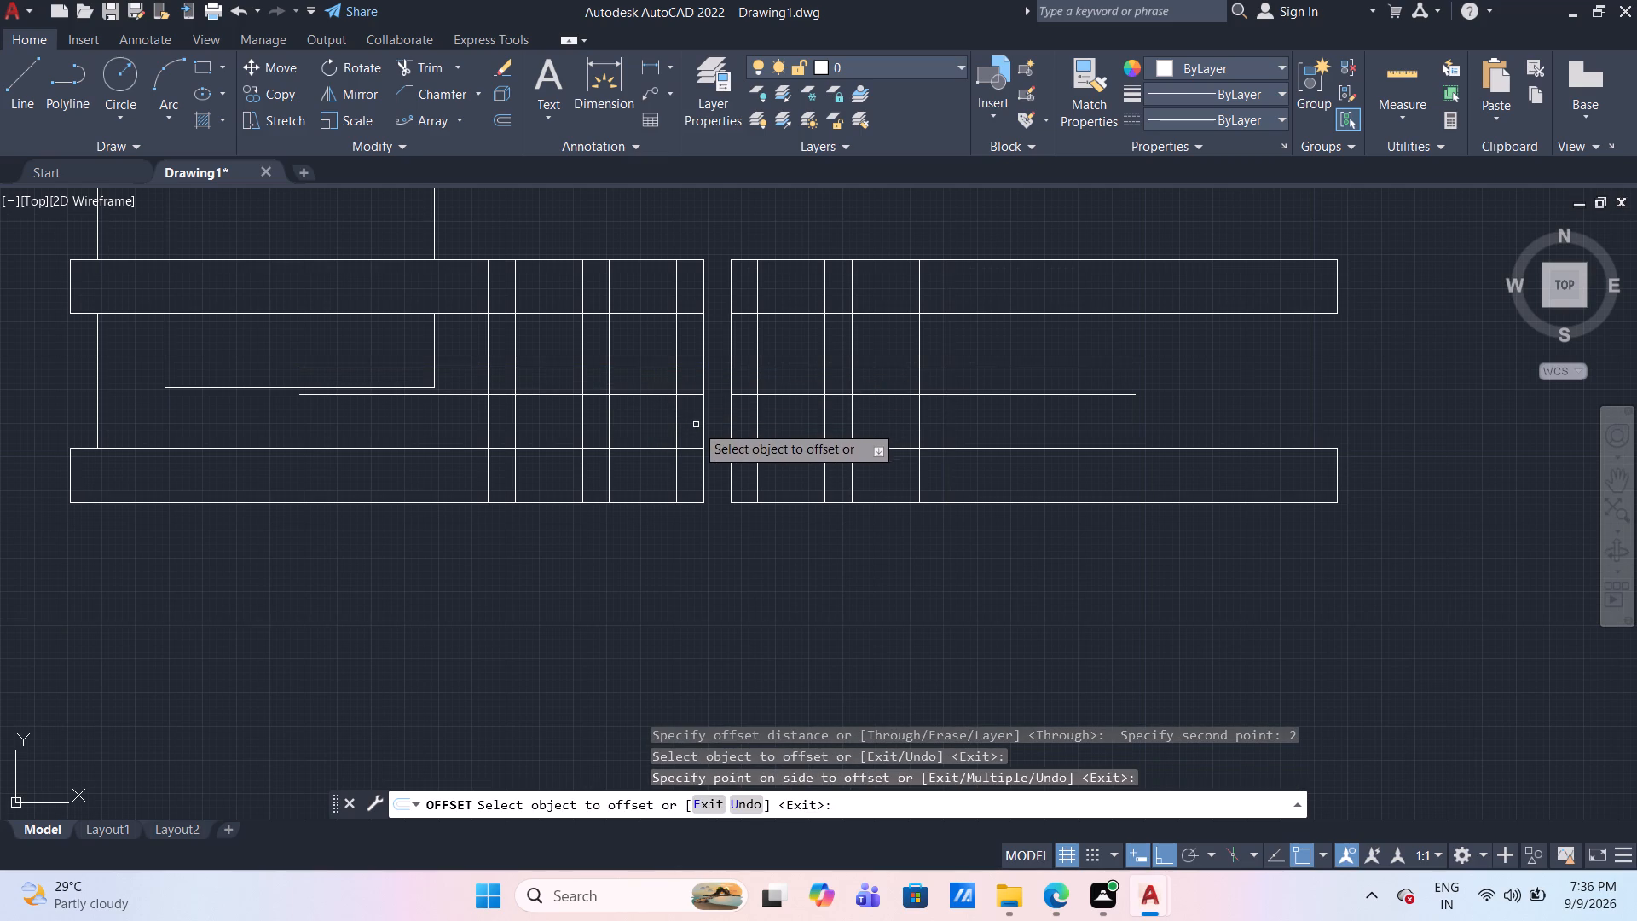
{"action": "key", "text": "Escape"}
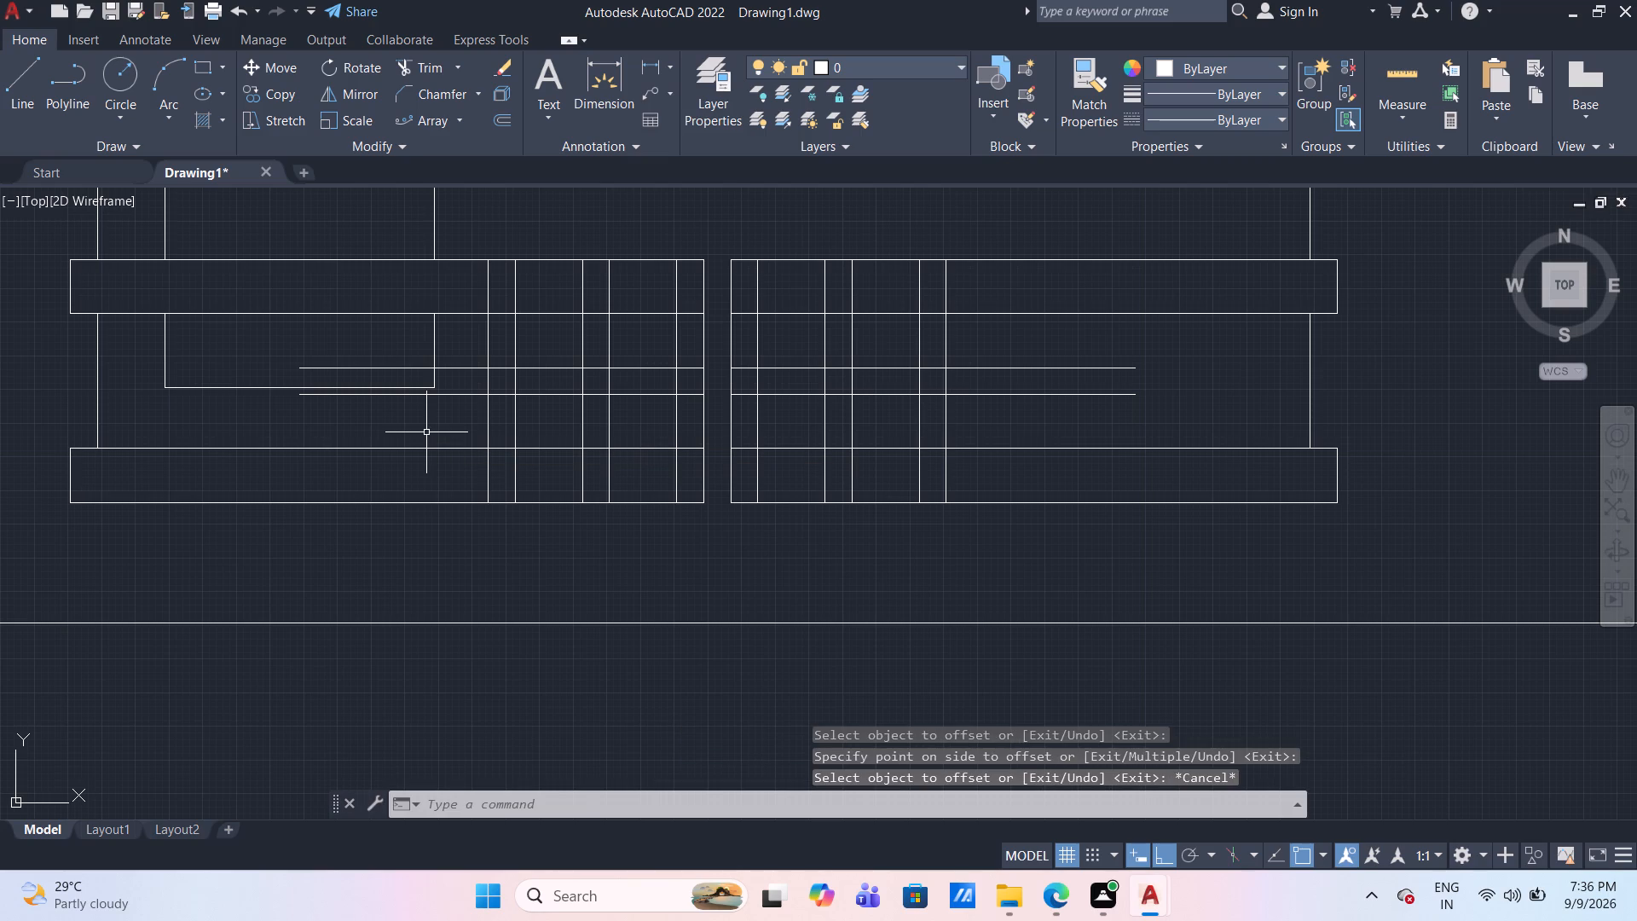
Close the outer ends of the middle rail on both railing legs with short vertical lines.
{"action": "key", "text": "l"}
{"action": "key", "text": "Return"}
{"action": "left_click", "coordinate": [1139, 368]}
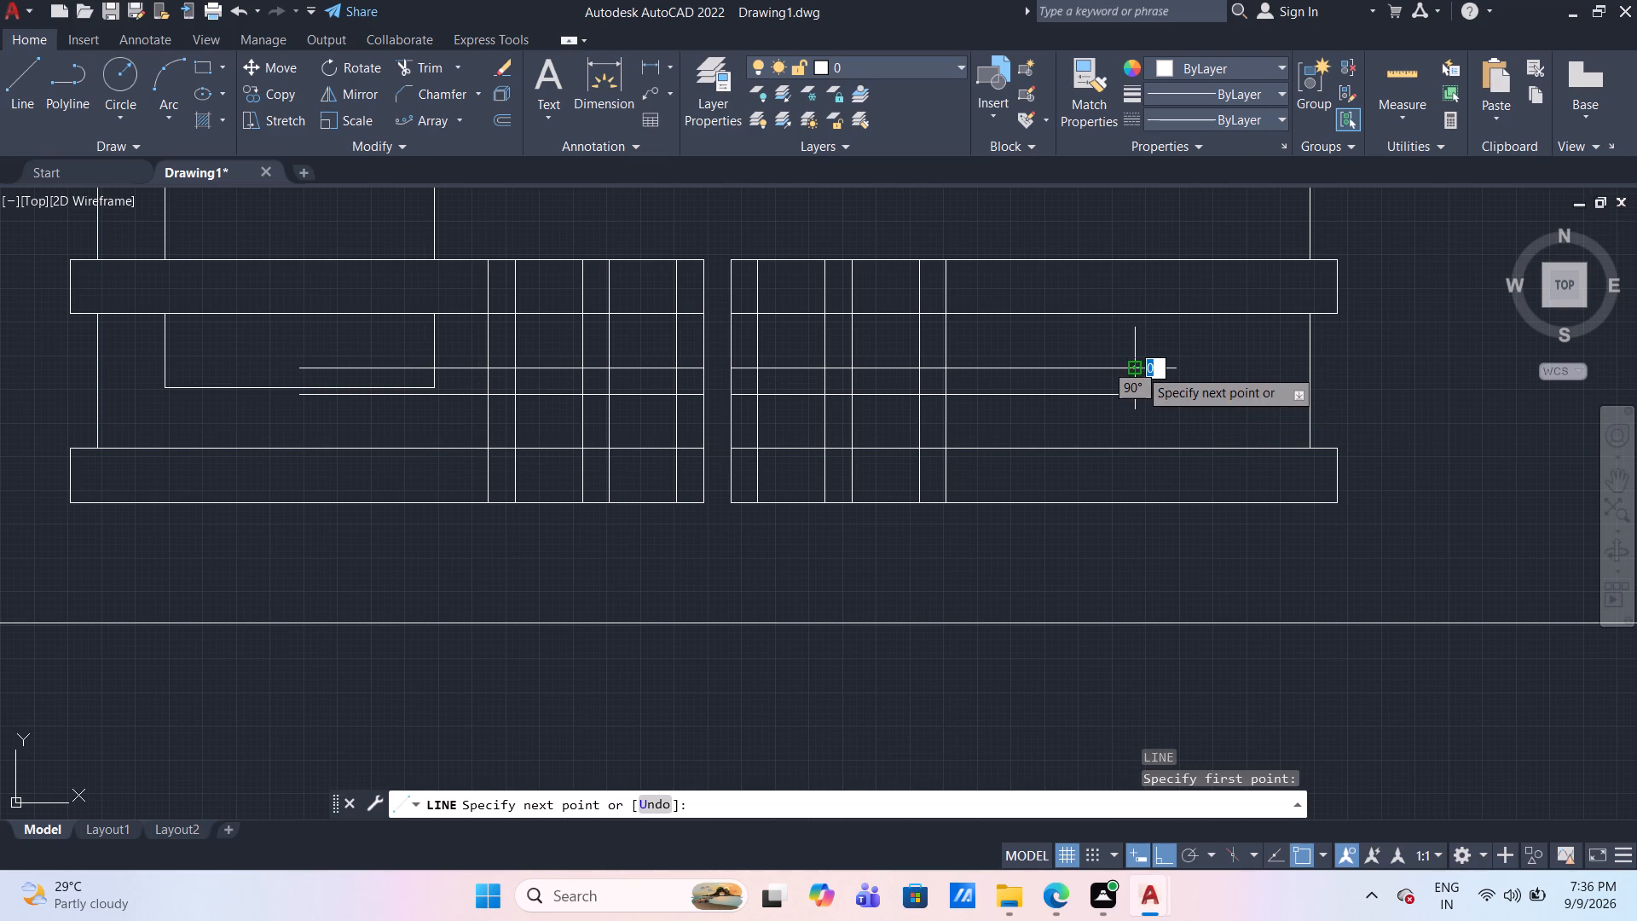
{"action": "left_click", "coordinate": [1137, 398]}
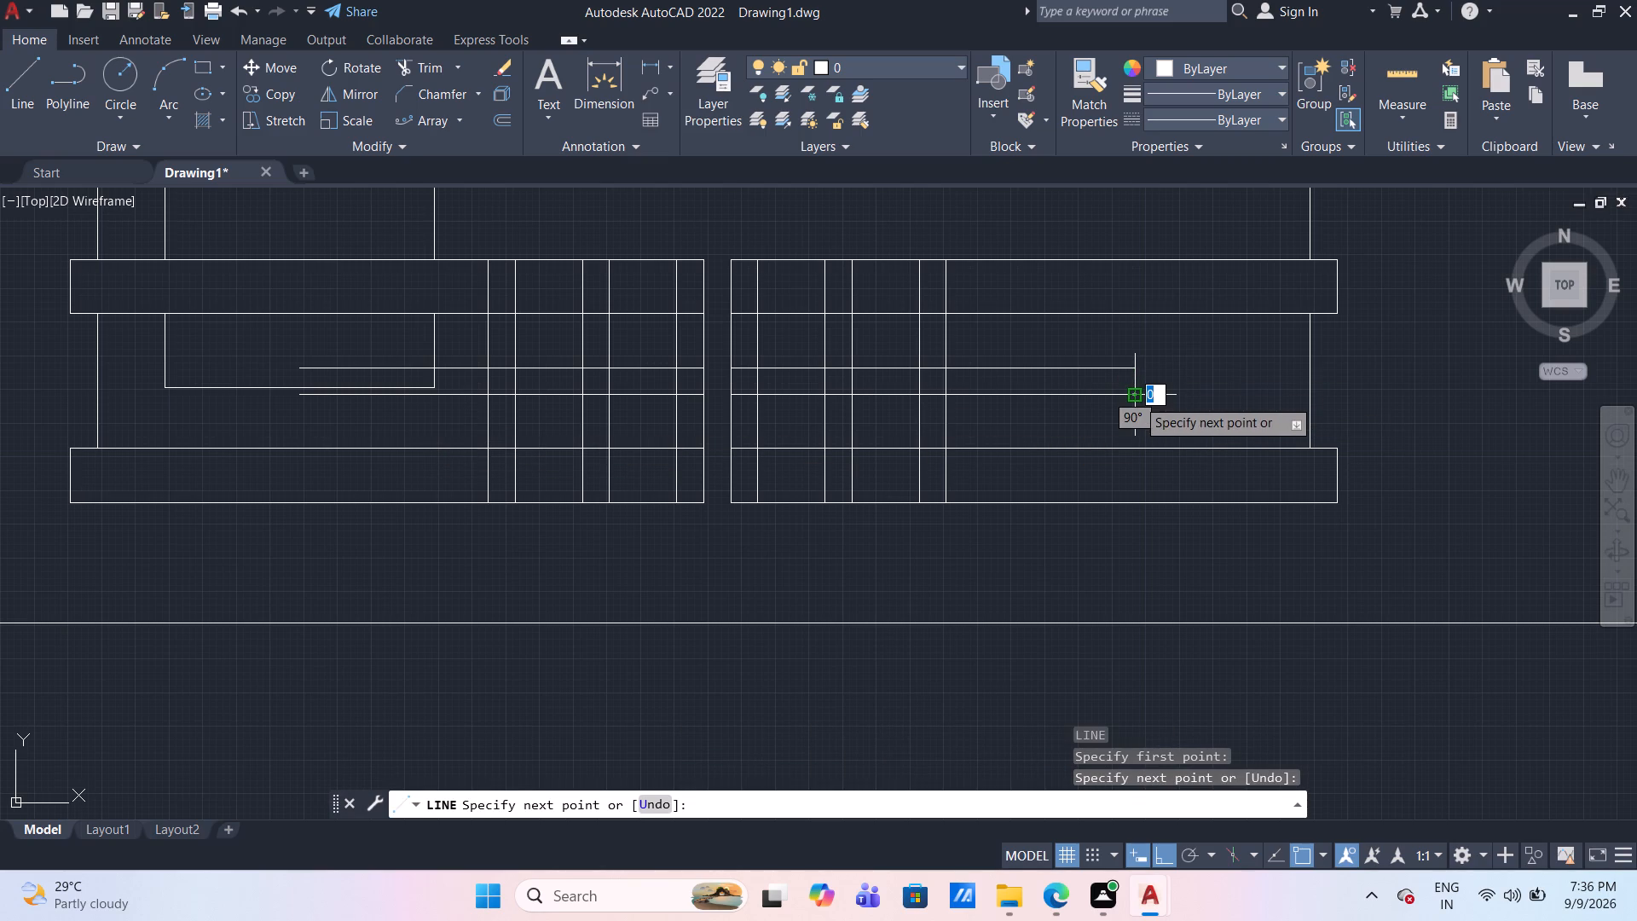
{"action": "key", "text": "Escape"}
{"action": "left_click", "coordinate": [26, 70]}
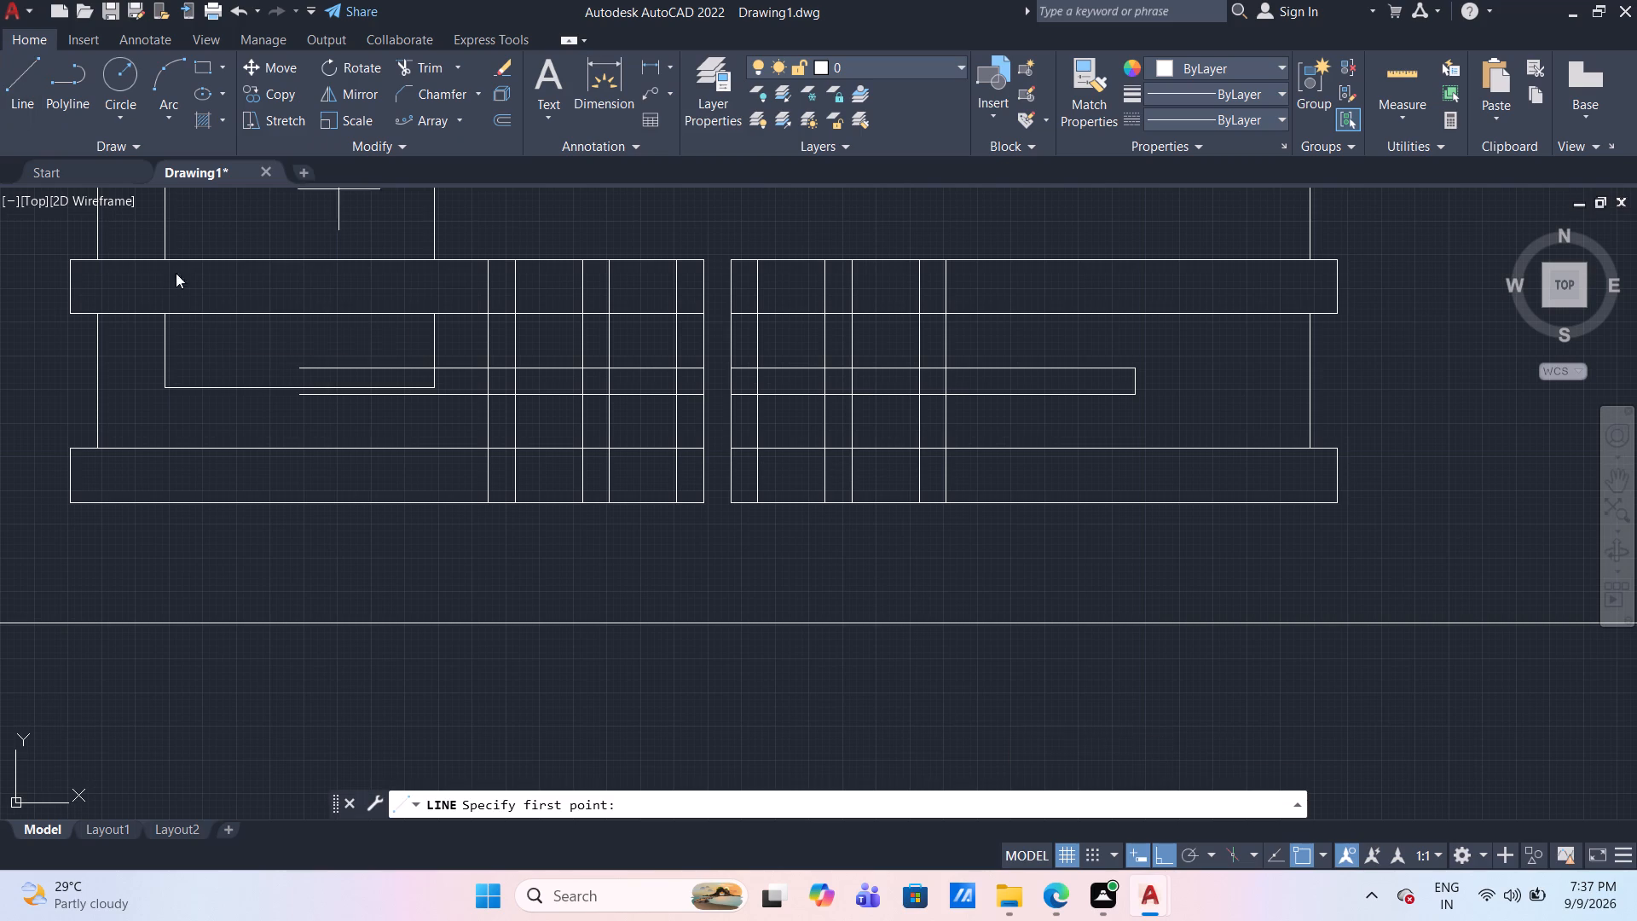
{"action": "left_click", "coordinate": [298, 368]}
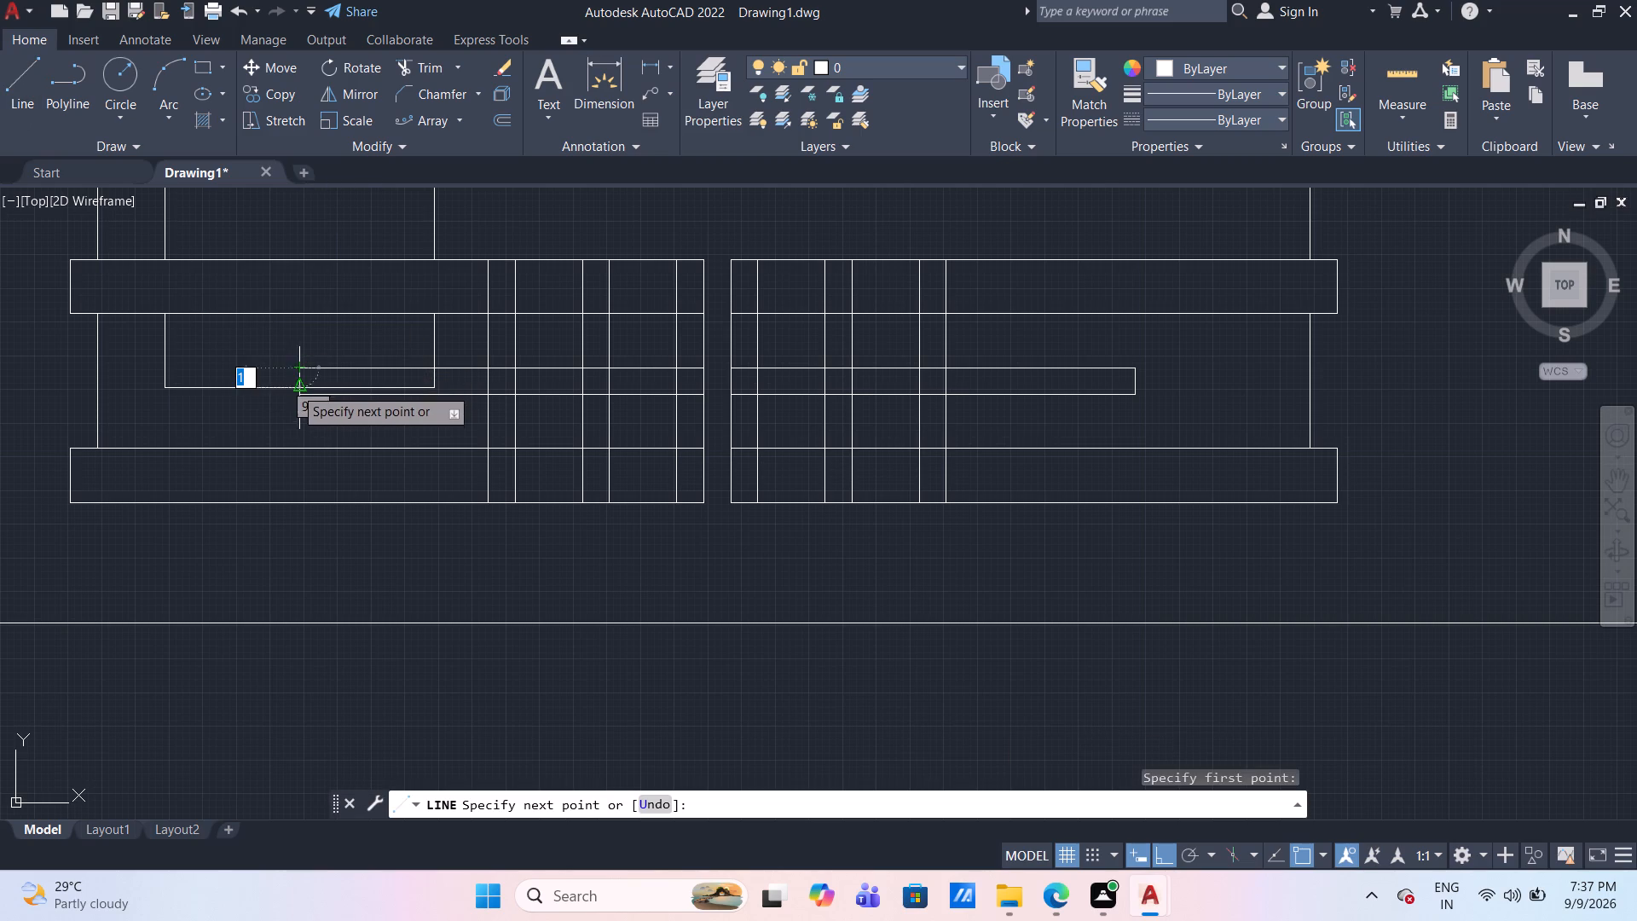
{"action": "left_click", "coordinate": [294, 401]}
{"action": "key", "text": "Escape"}
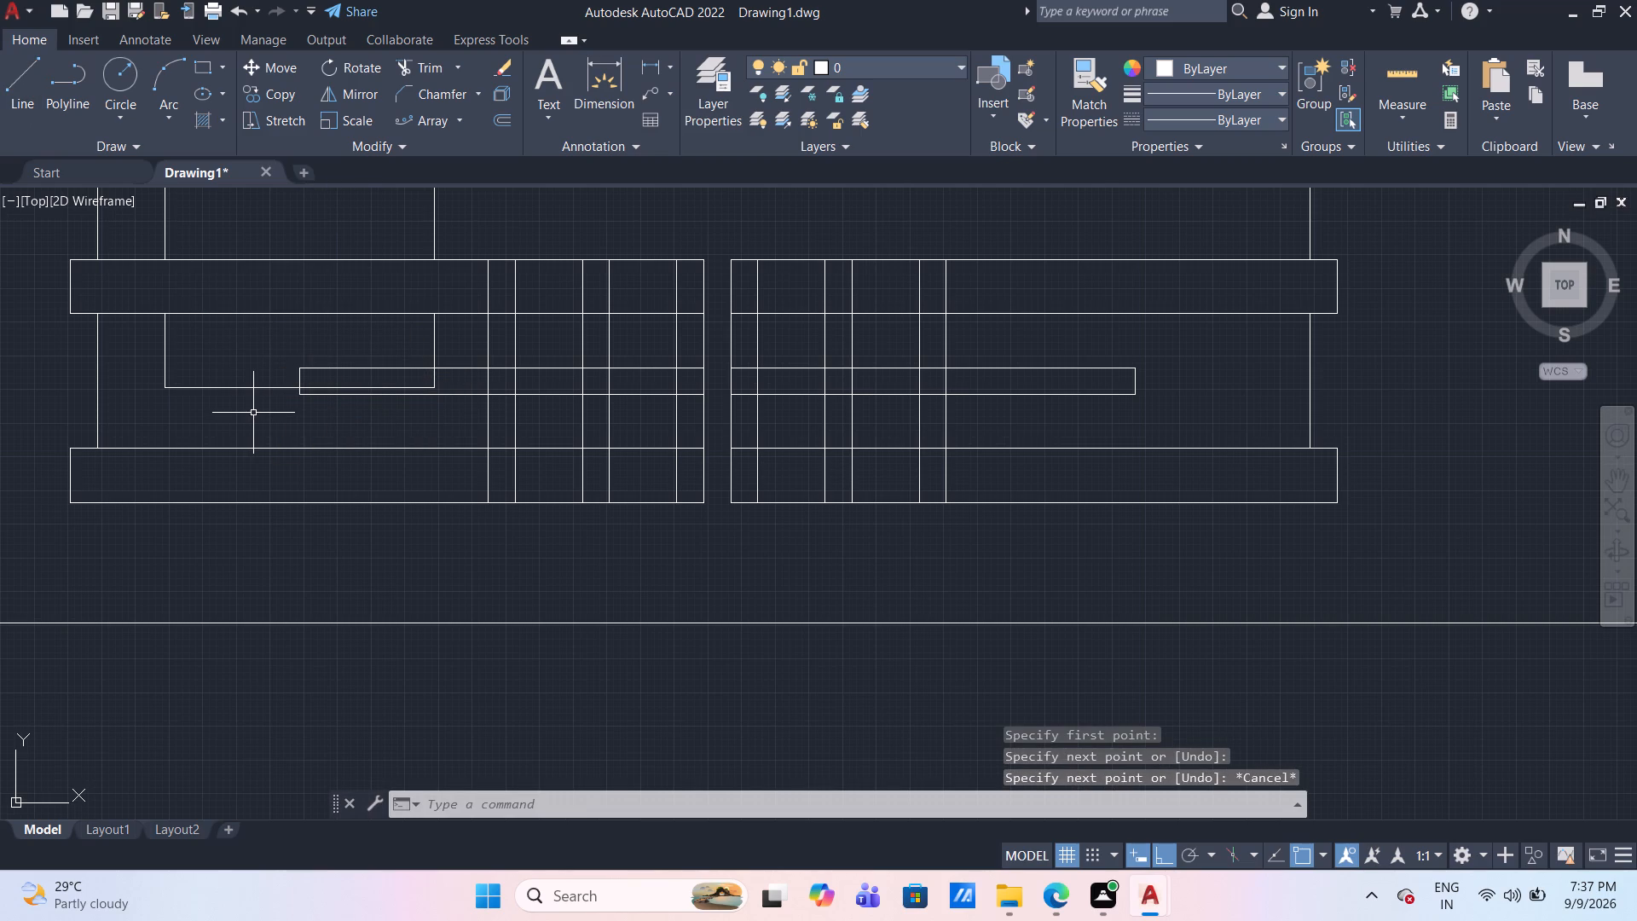
Trim the door panel and vertical bar lines running through the middle rail on both railing legs.
{"action": "type", "text": "TR"}
{"action": "key", "text": "Return"}
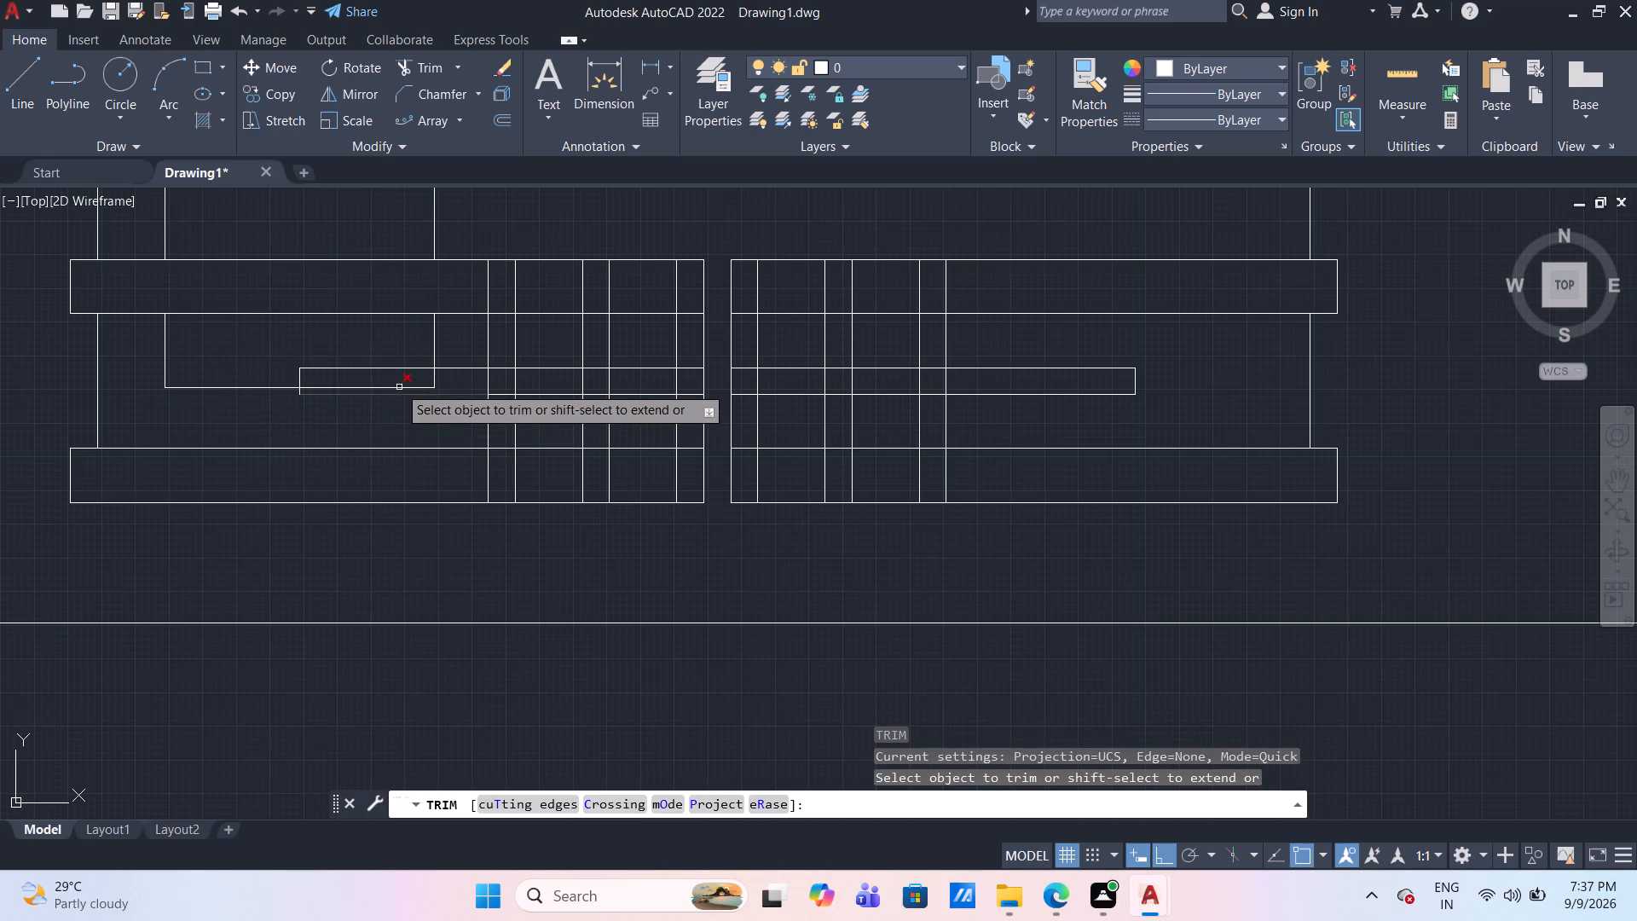
{"action": "left_click", "coordinate": [394, 385]}
{"action": "left_click", "coordinate": [429, 380]}
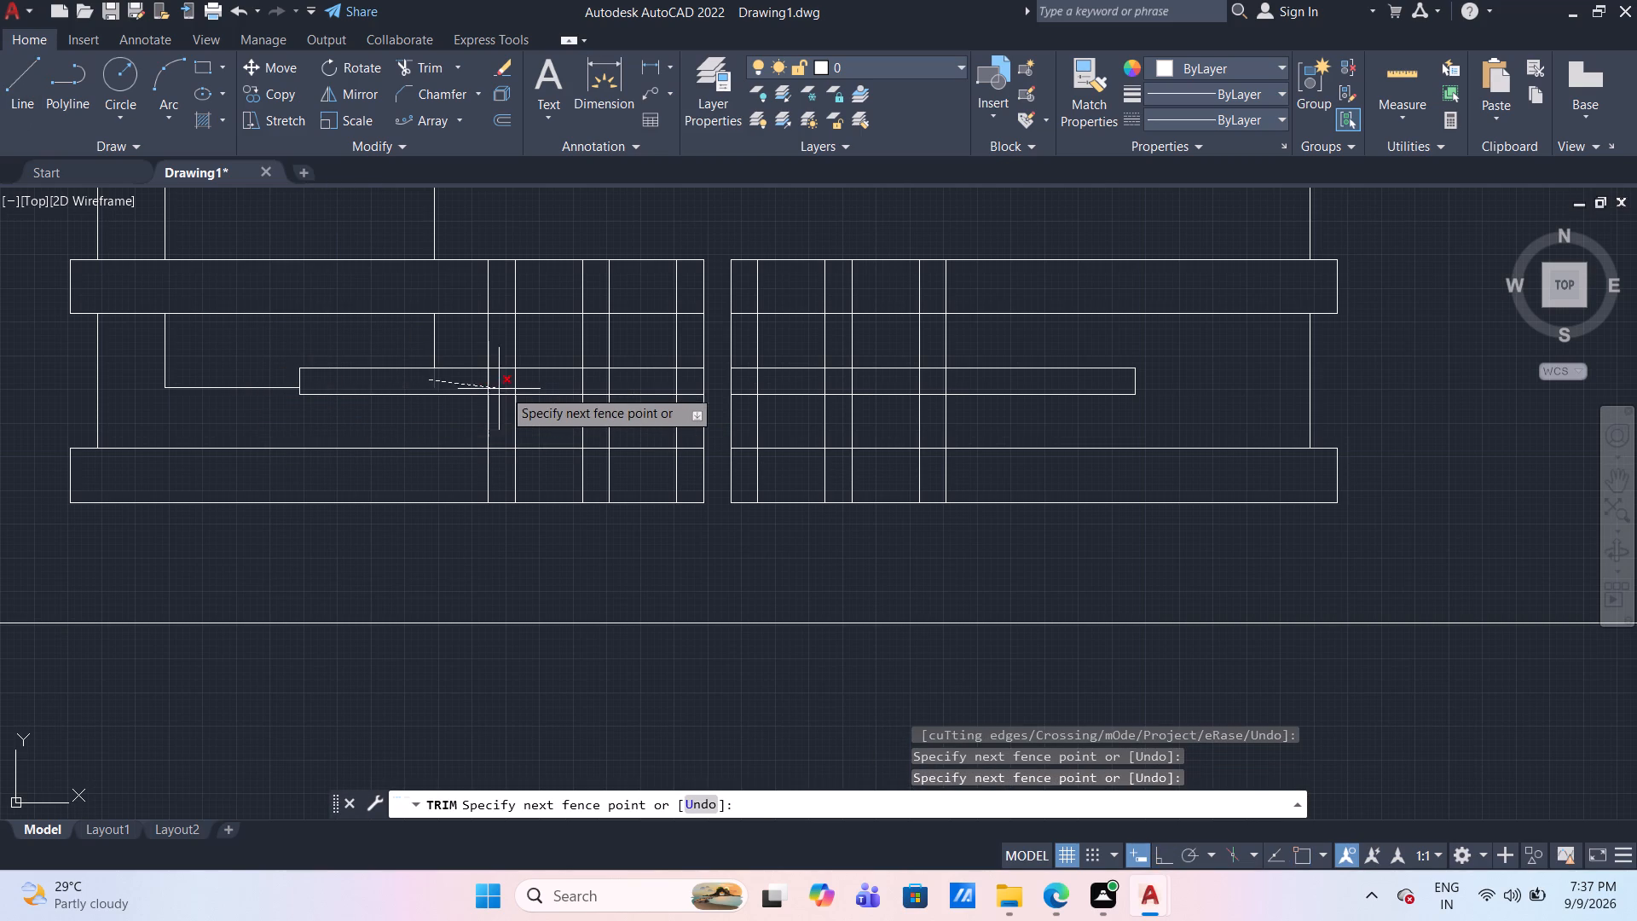
{"action": "left_click", "coordinate": [684, 383]}
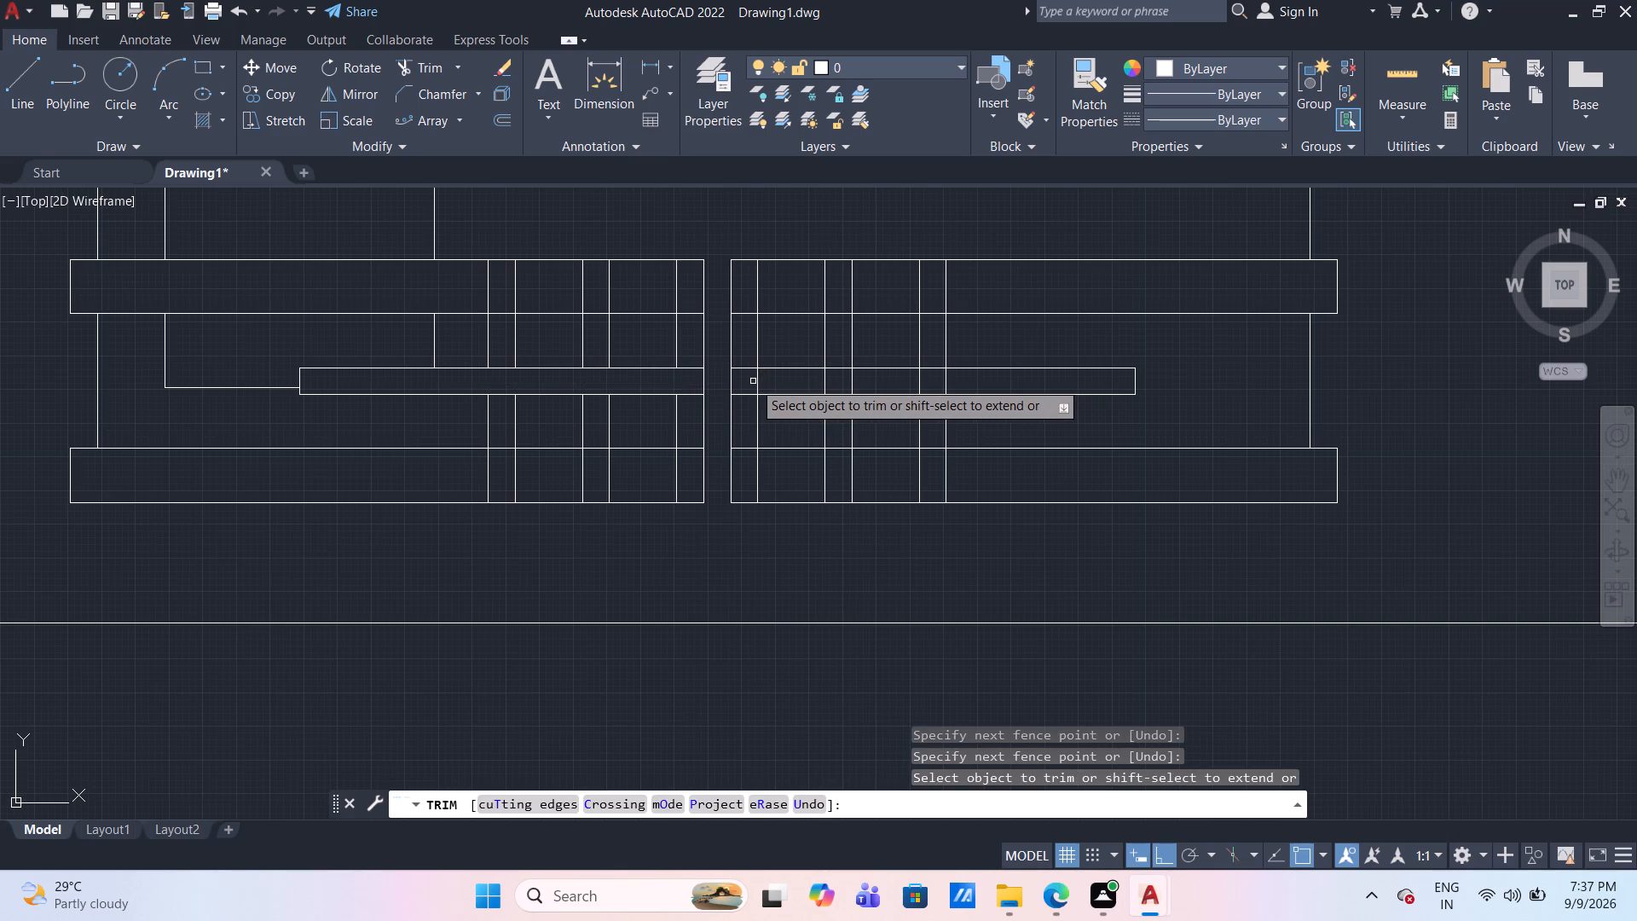
{"action": "left_click", "coordinate": [753, 381]}
{"action": "left_click", "coordinate": [959, 383]}
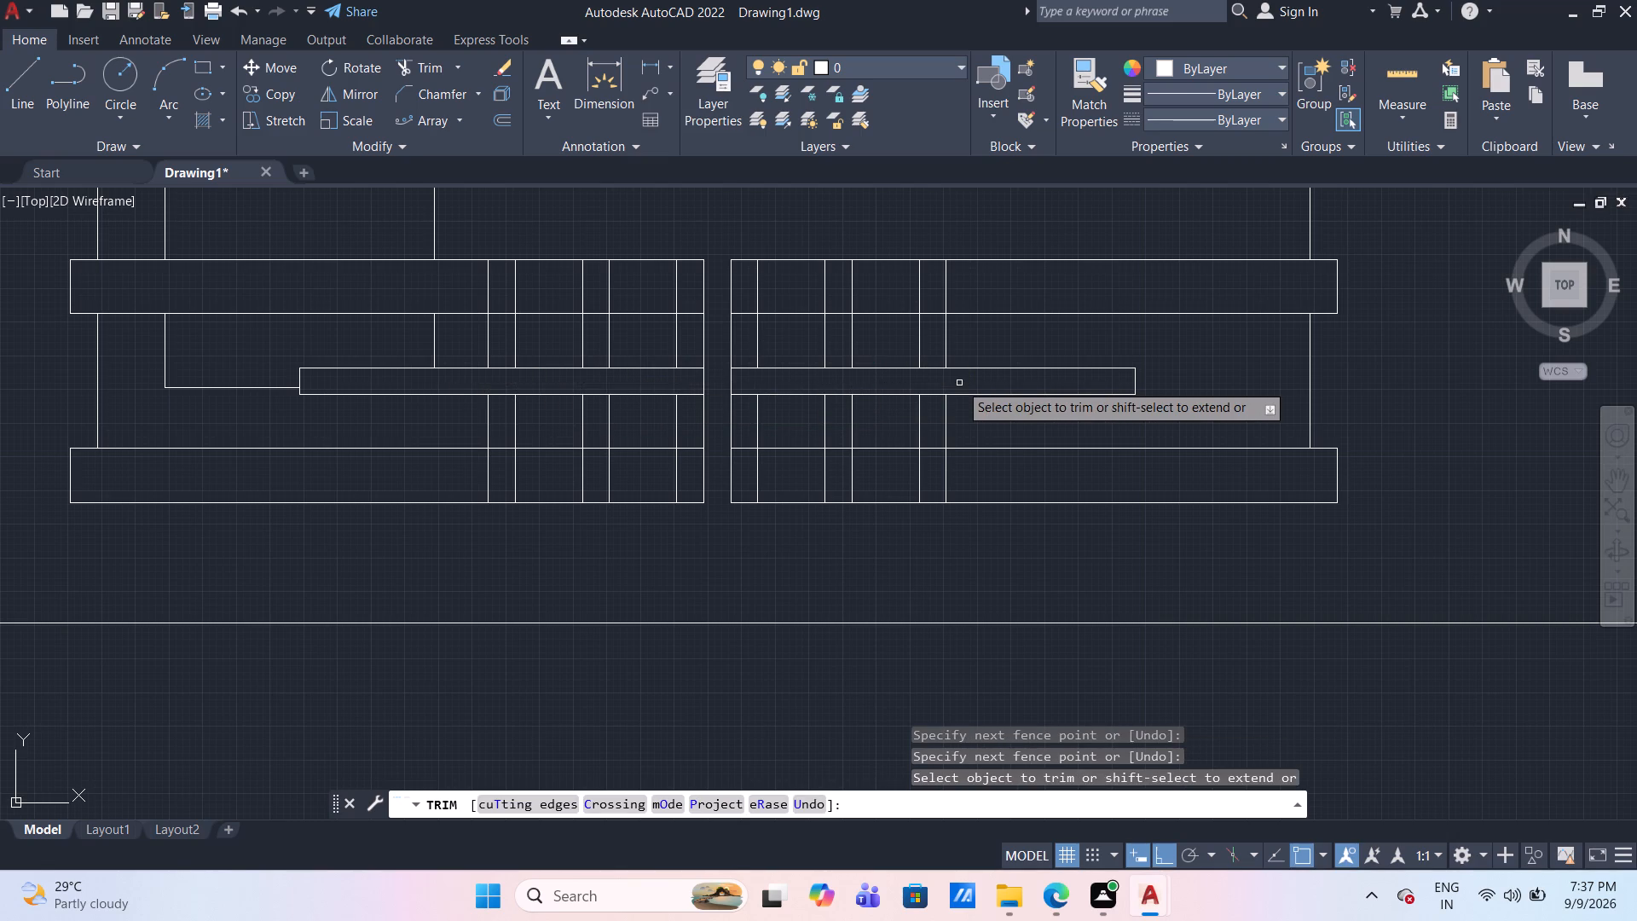
Trim the strip and middle rail lines crossing inside the right railing leg's three vertical bars.
{"action": "left_click", "coordinate": [928, 300]}
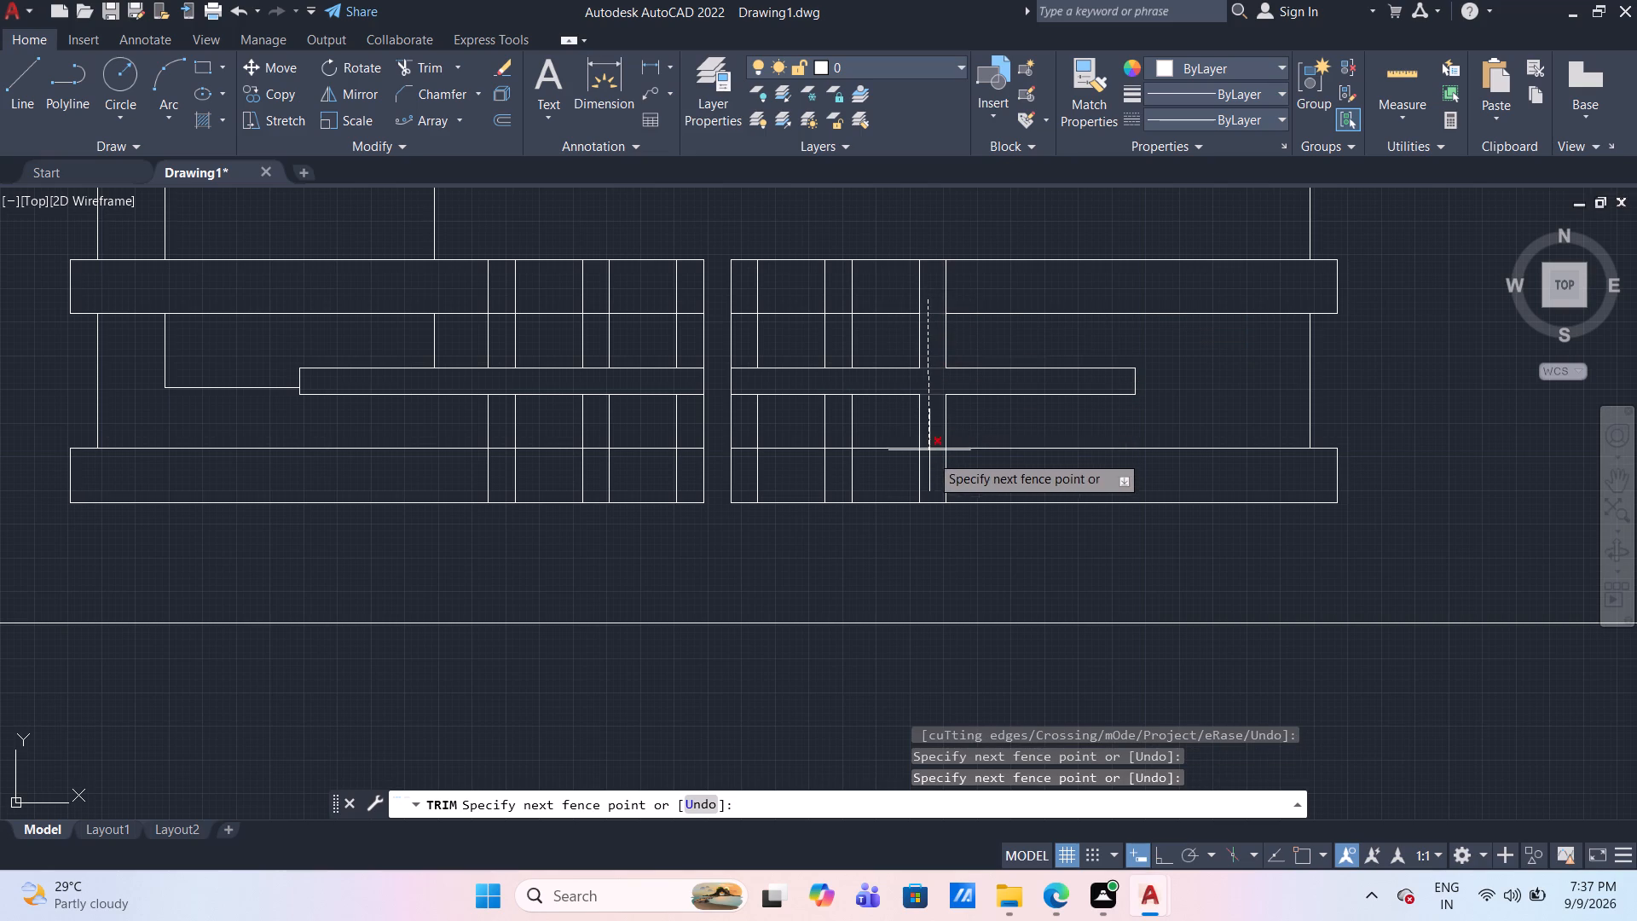
{"action": "left_click", "coordinate": [931, 460]}
{"action": "left_click", "coordinate": [836, 306]}
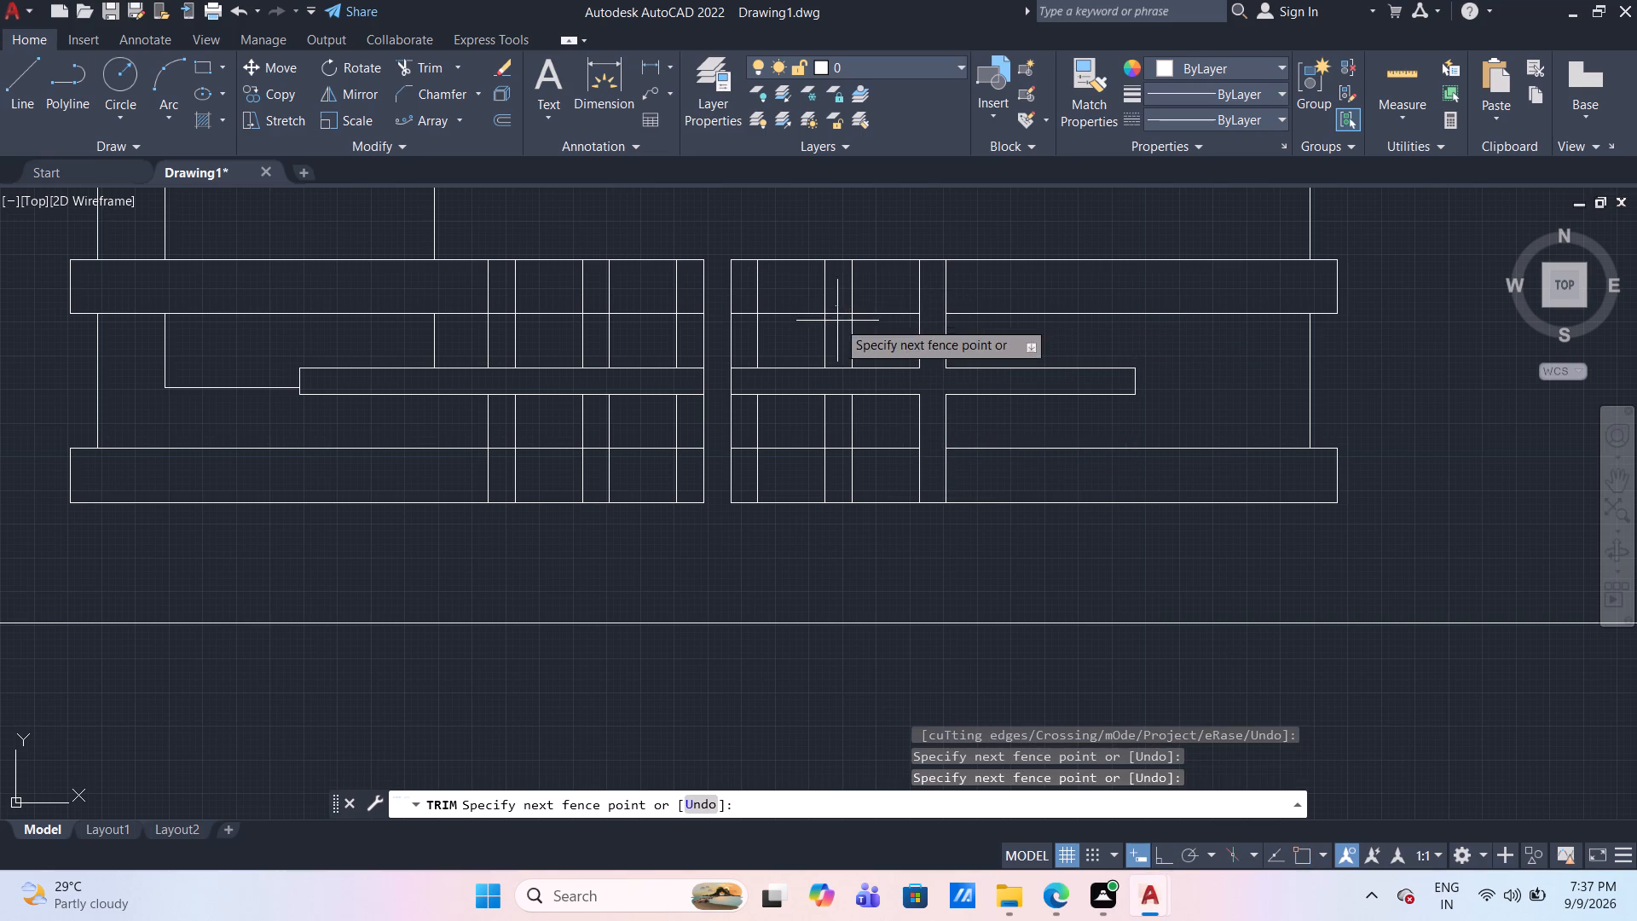
{"action": "left_click", "coordinate": [836, 457]}
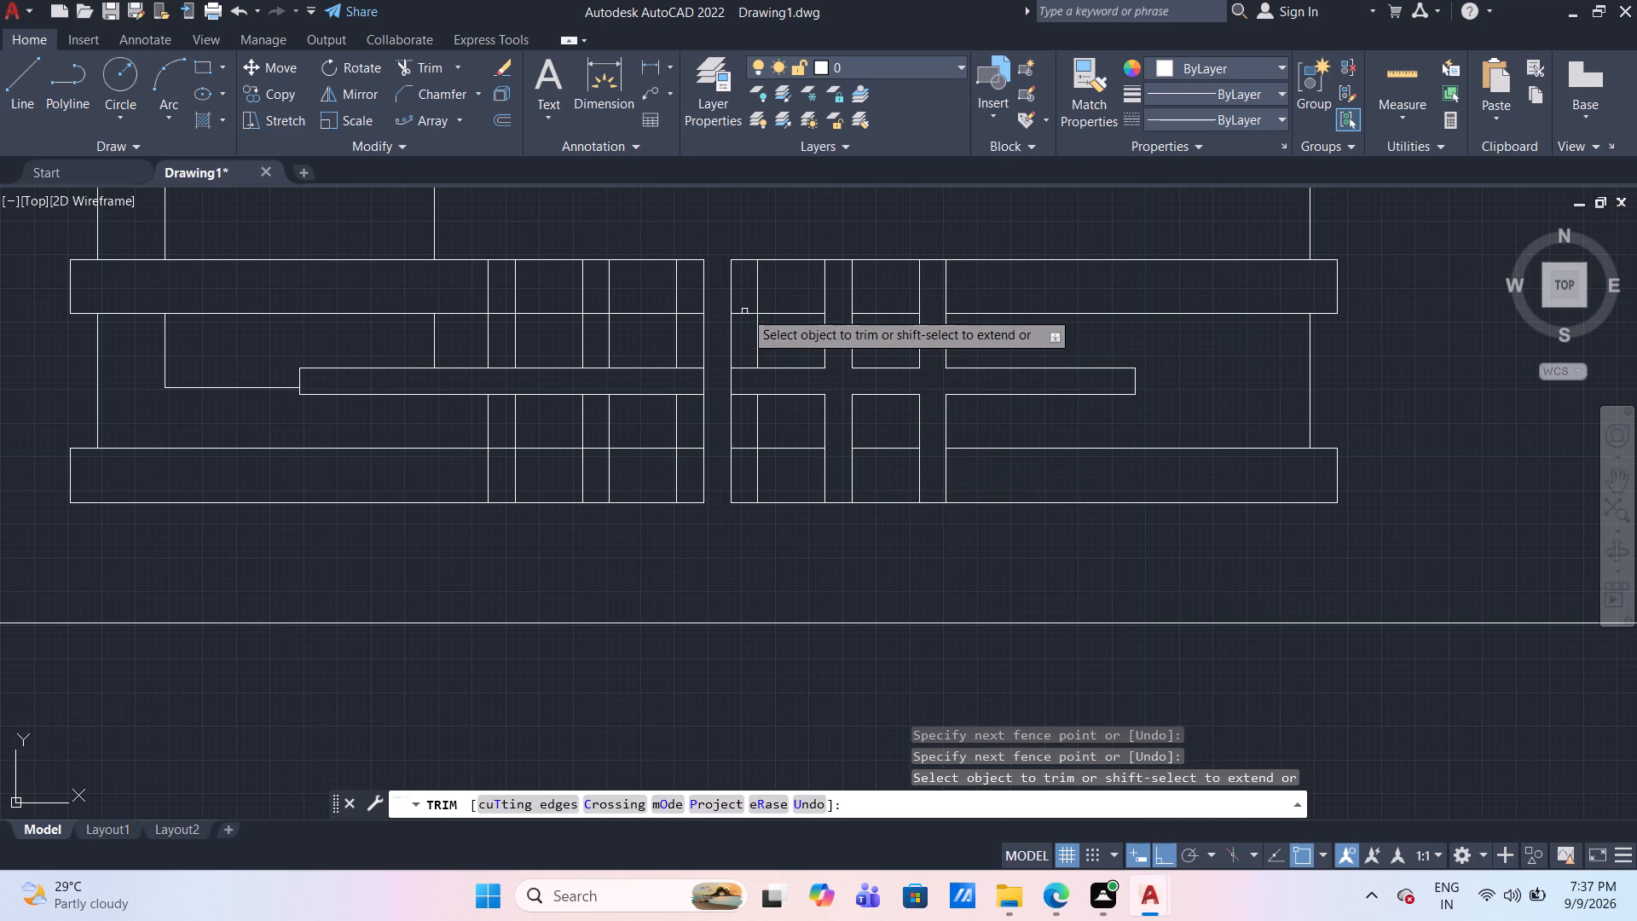
{"action": "left_click", "coordinate": [744, 304]}
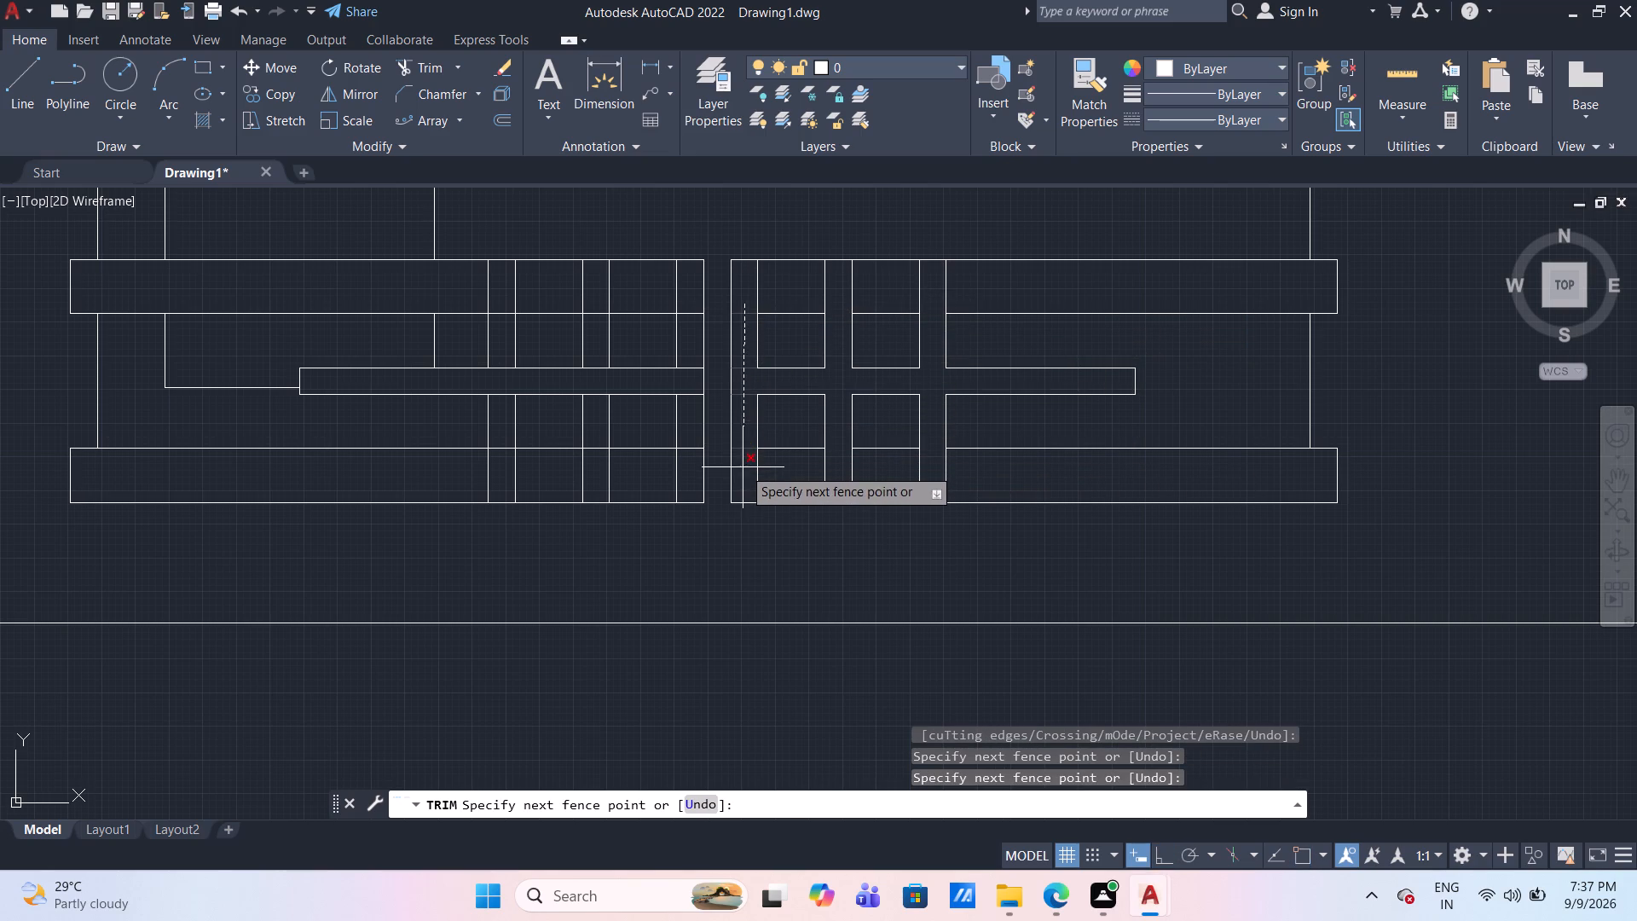
{"action": "left_click", "coordinate": [743, 467]}
Trim the vertical bar lines running through the right railing leg's upper and lower horizontal strips.
{"action": "scroll", "coordinate": [1038, 416], "scroll_direction": "down", "scroll_amount": 1}
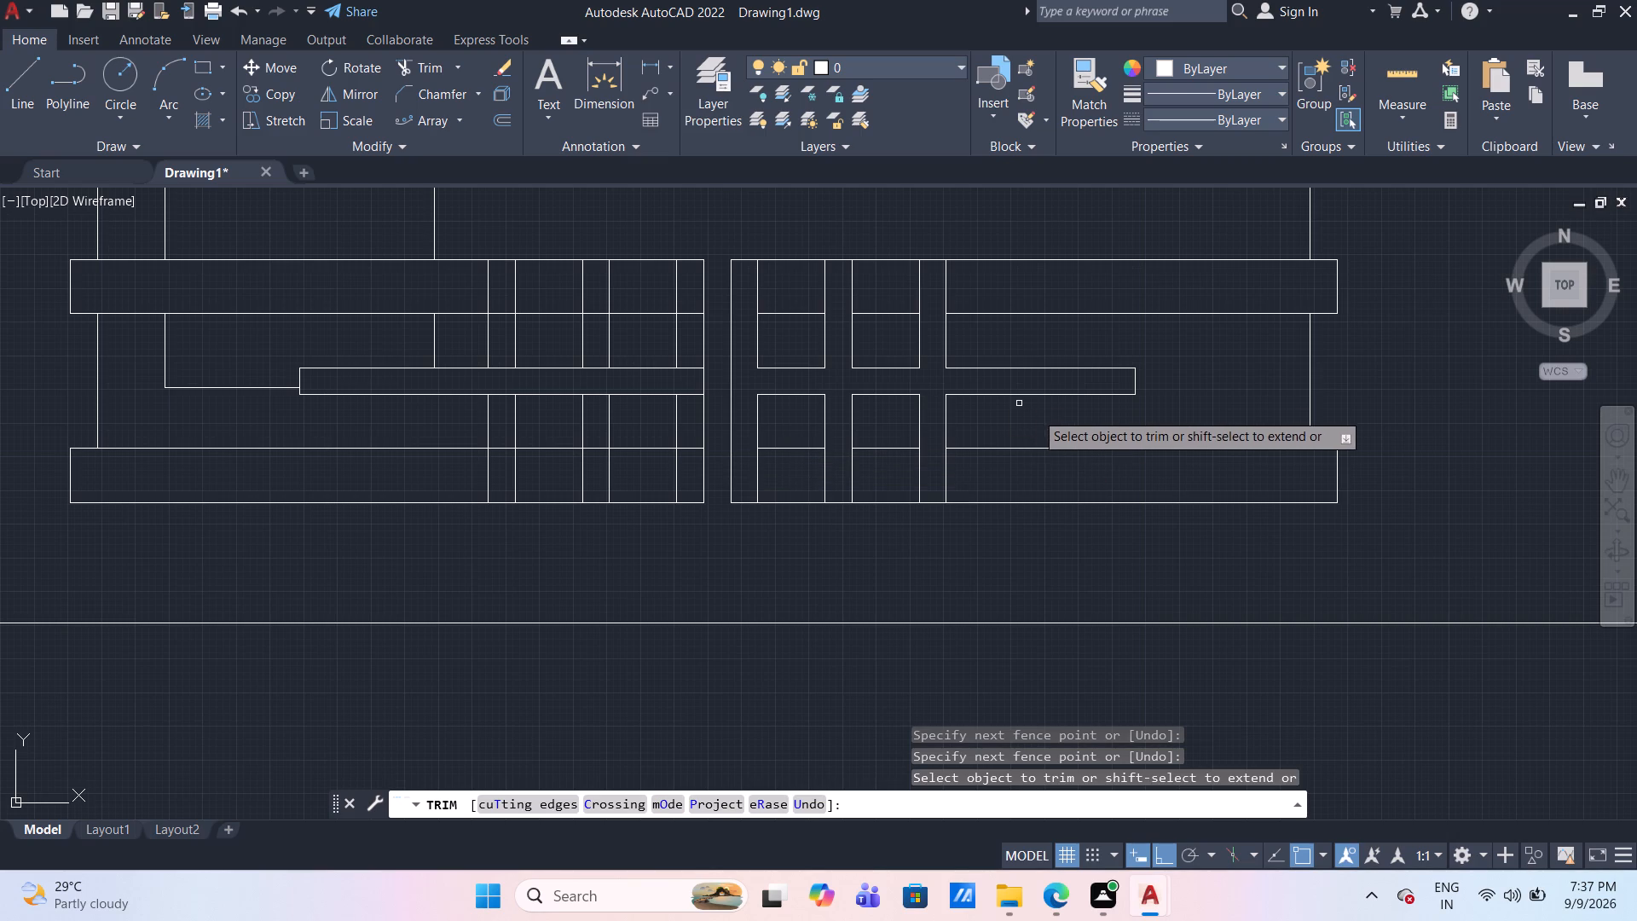
{"action": "scroll", "coordinate": [1038, 416], "scroll_direction": "down", "scroll_amount": 1}
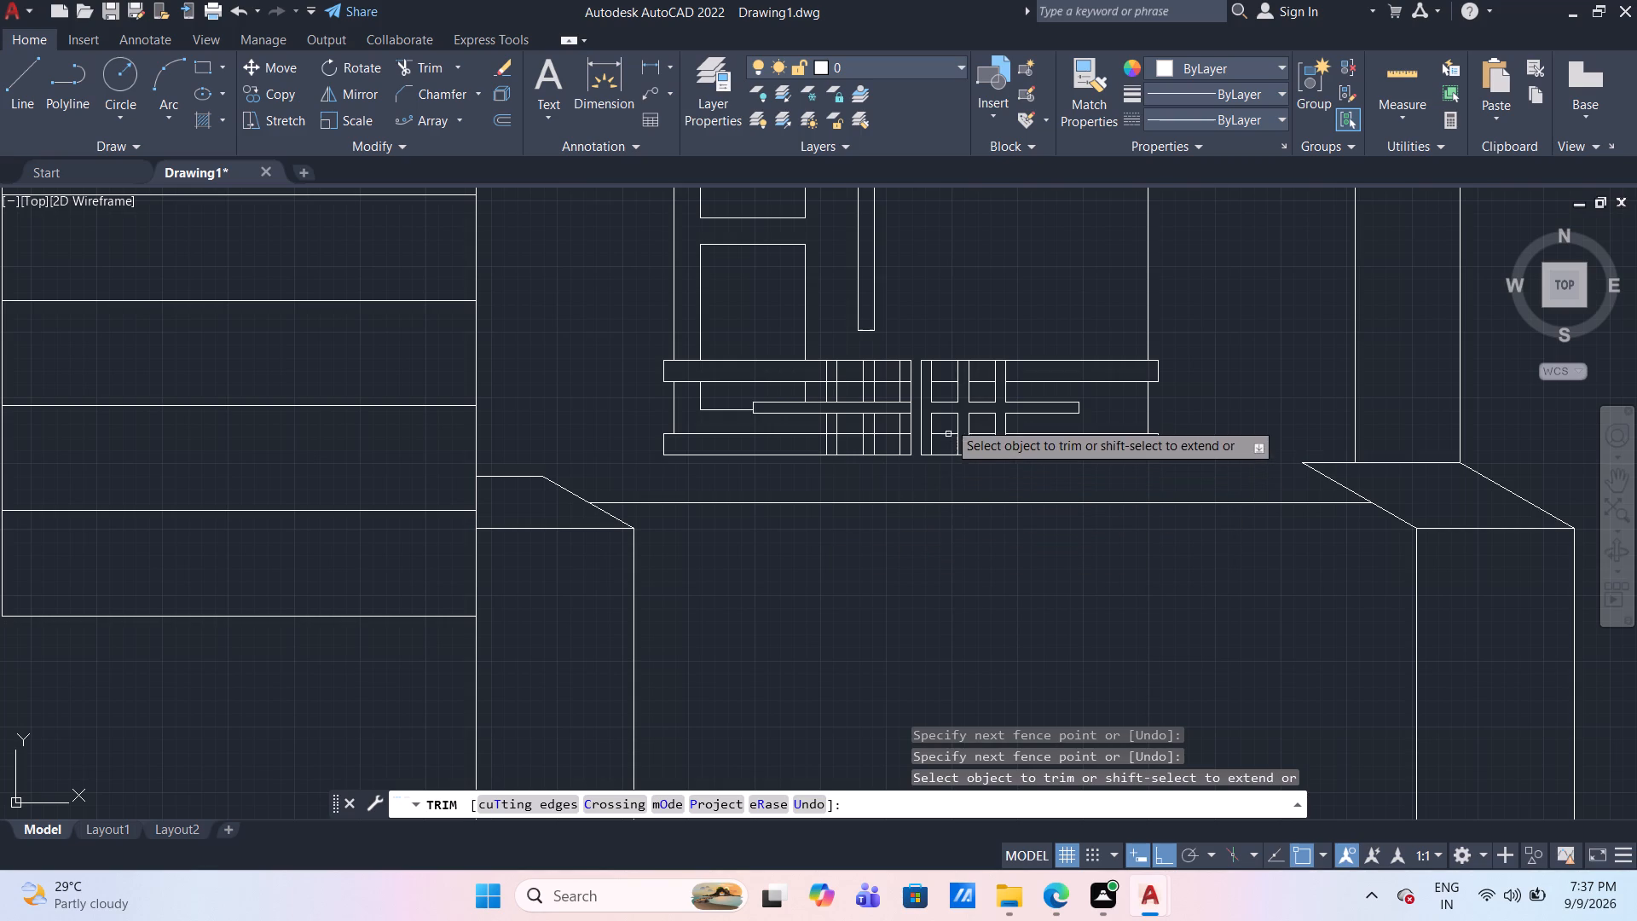
{"action": "left_click", "coordinate": [930, 373]}
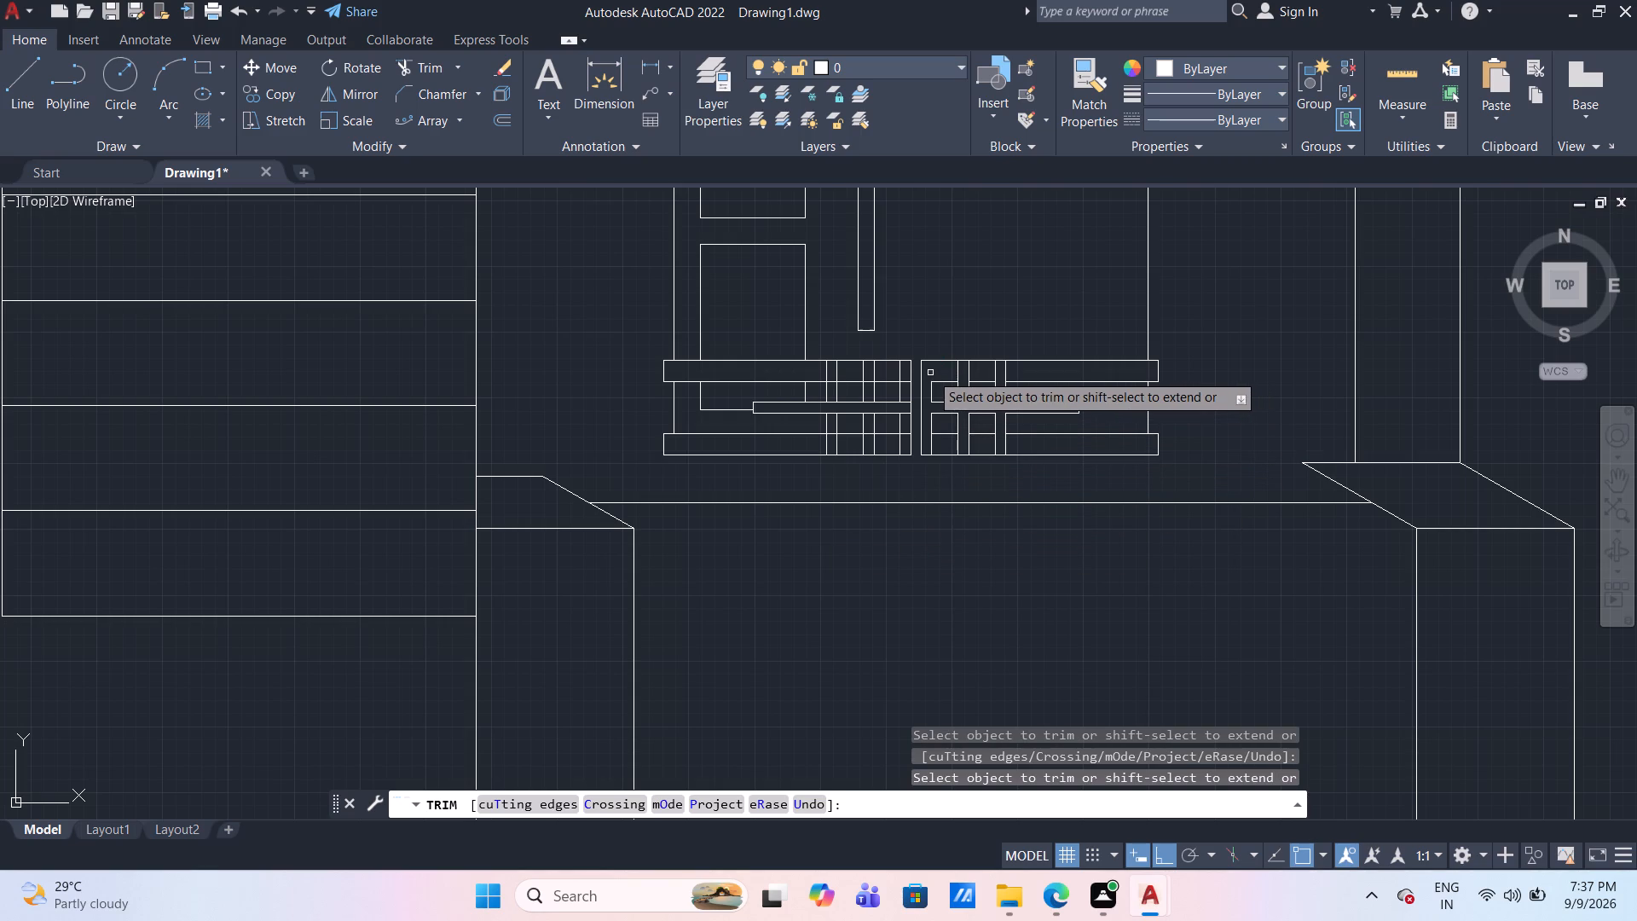
{"action": "left_click", "coordinate": [938, 374]}
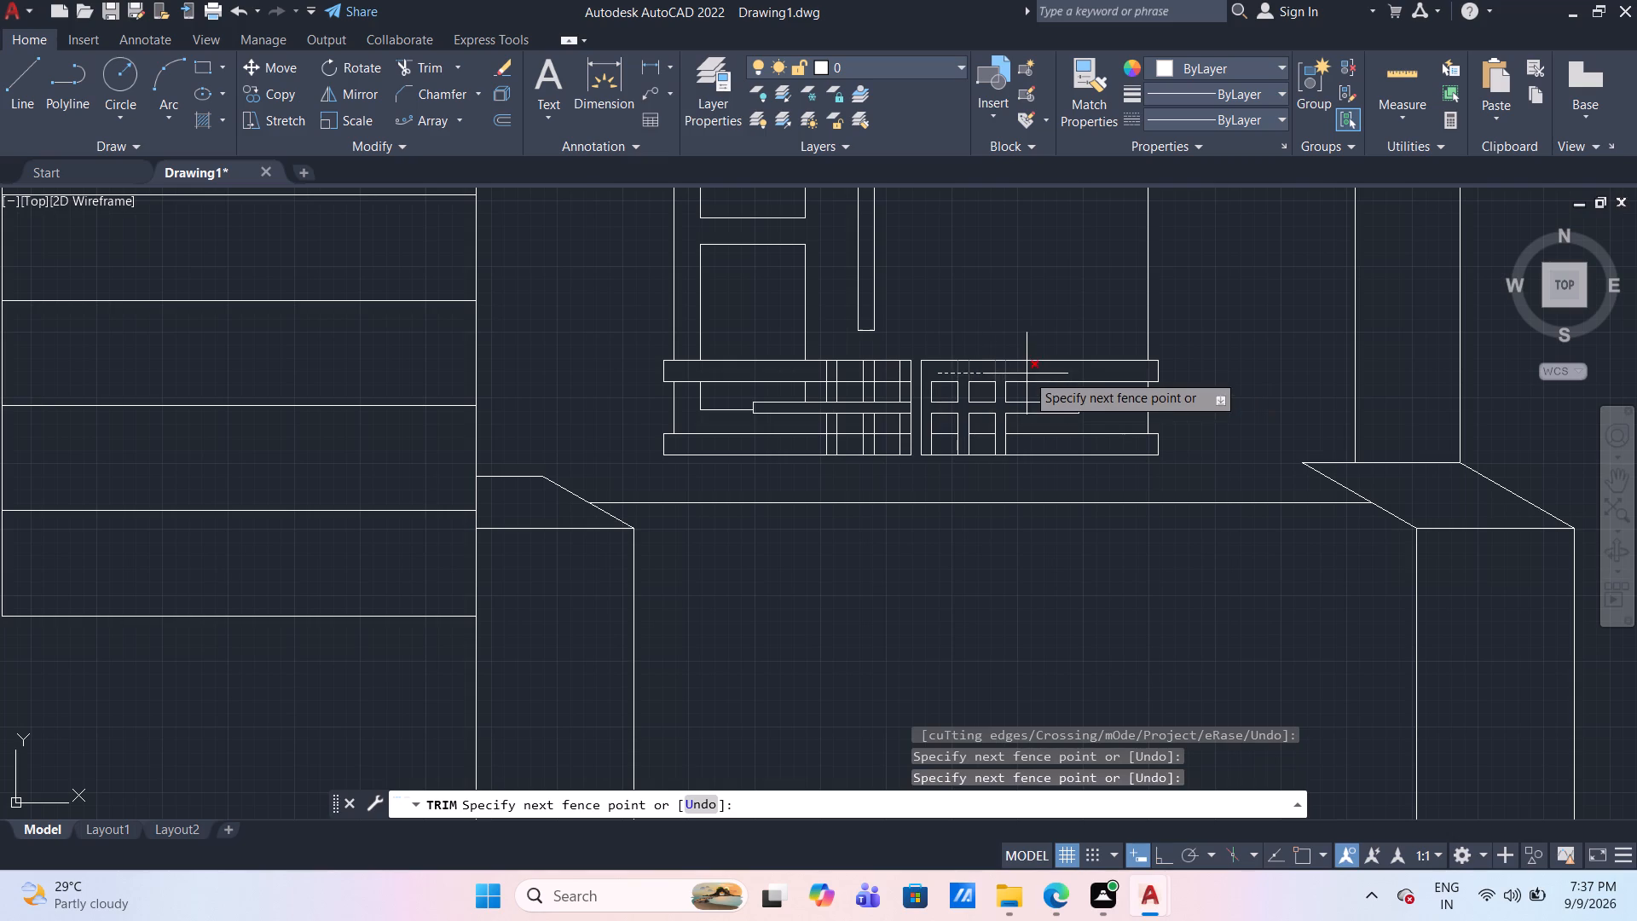
{"action": "left_click", "coordinate": [1027, 374]}
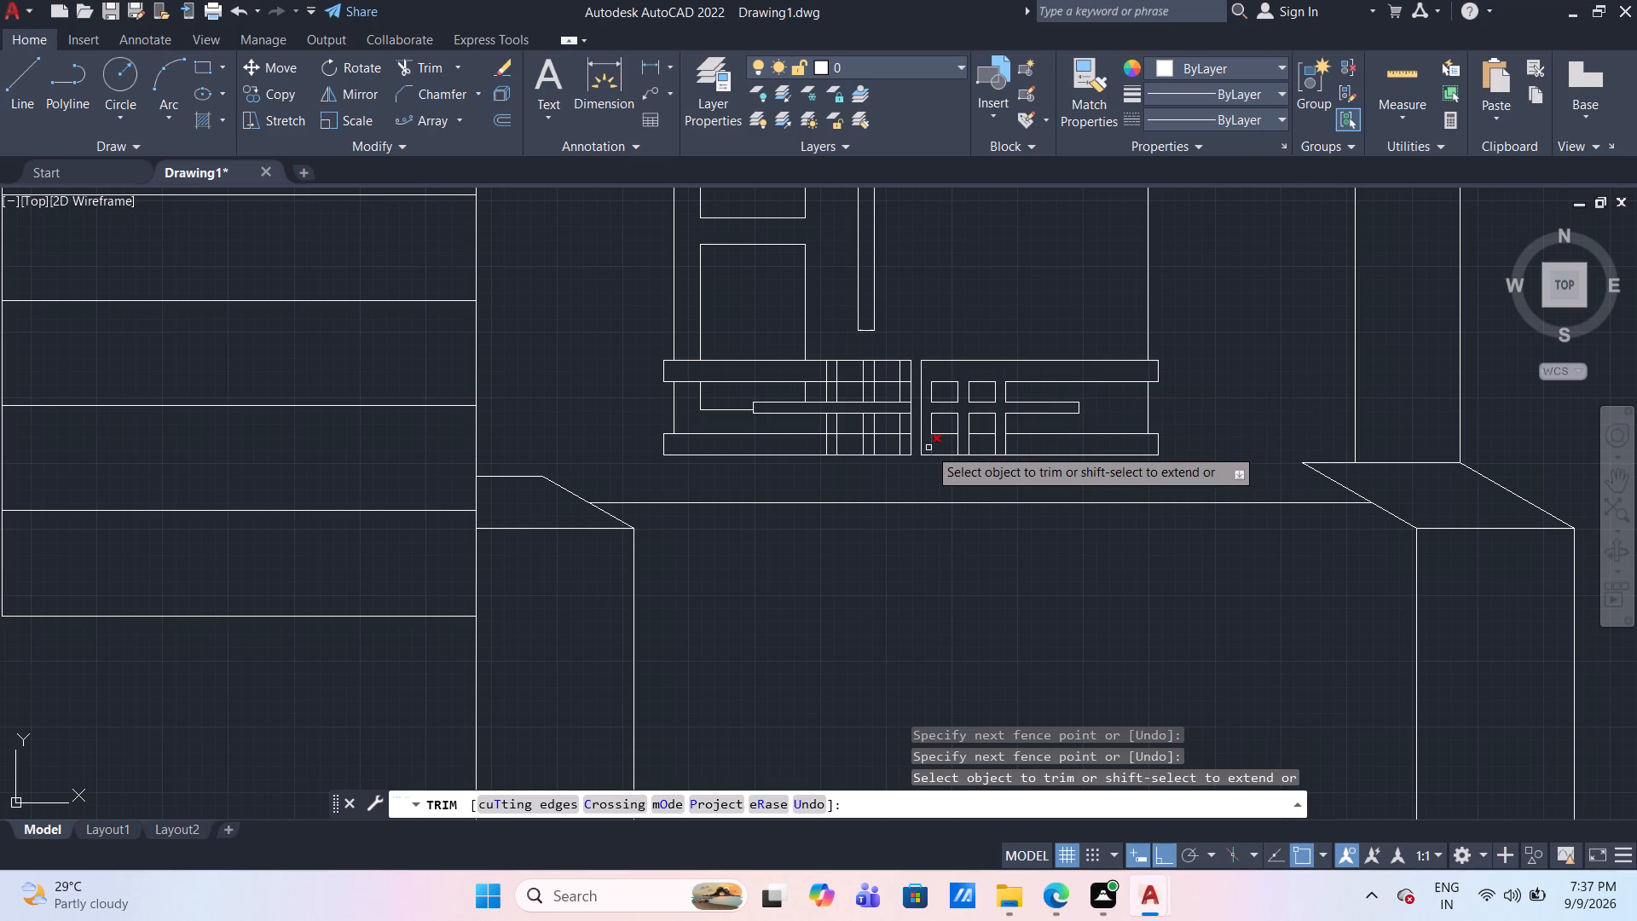
{"action": "left_click", "coordinate": [928, 448]}
{"action": "left_click", "coordinate": [928, 448]}
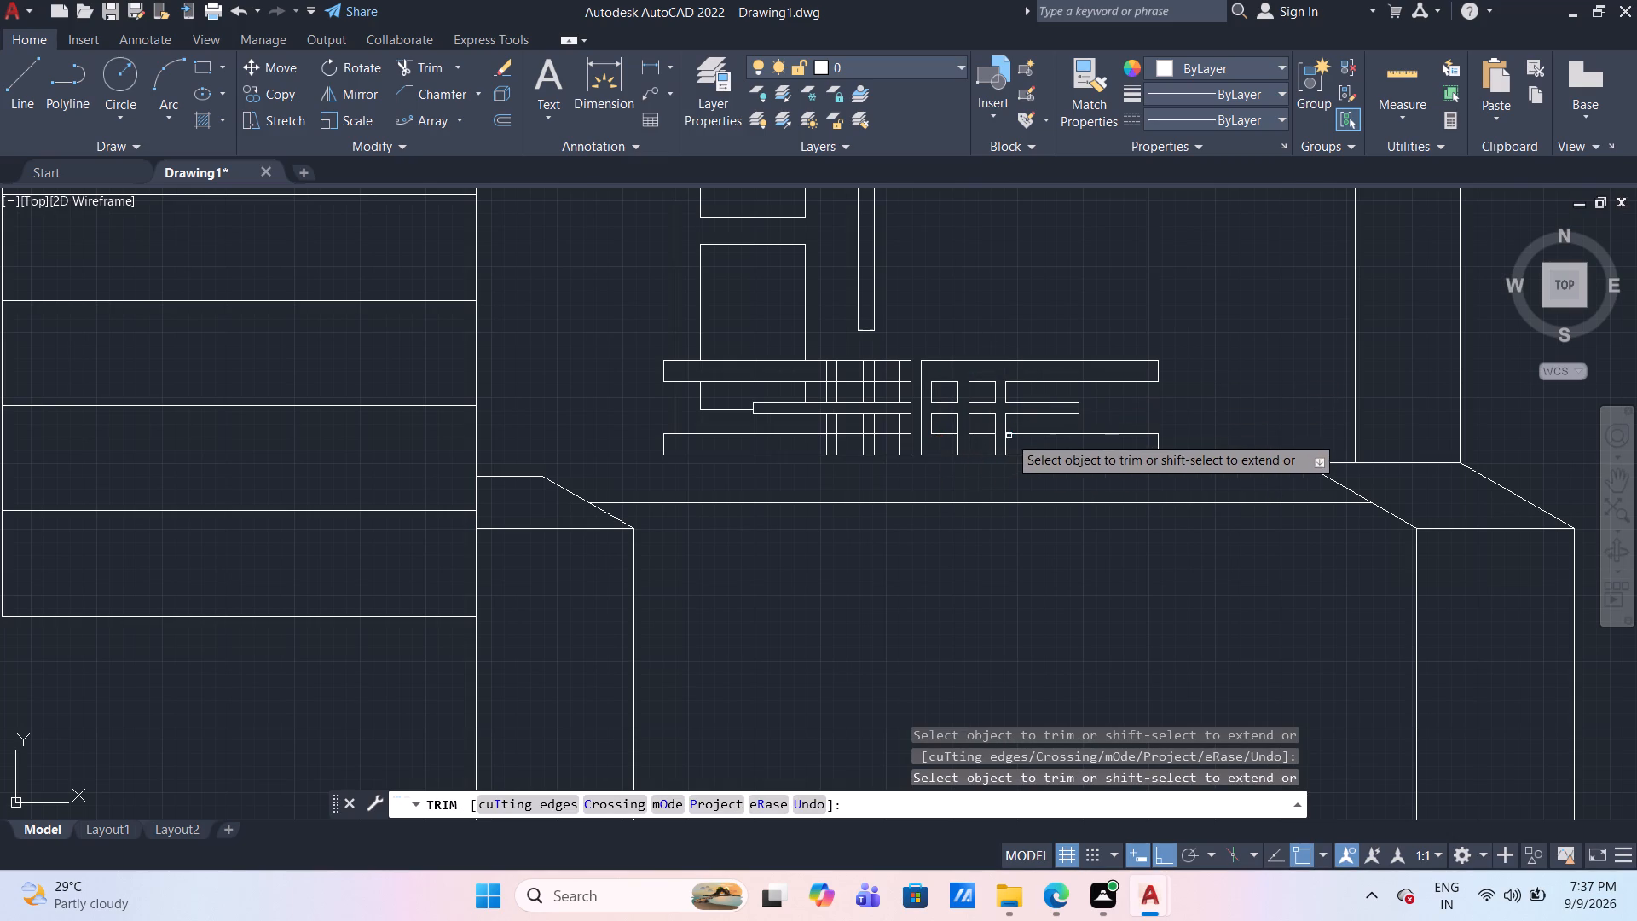
{"action": "left_click", "coordinate": [940, 443]}
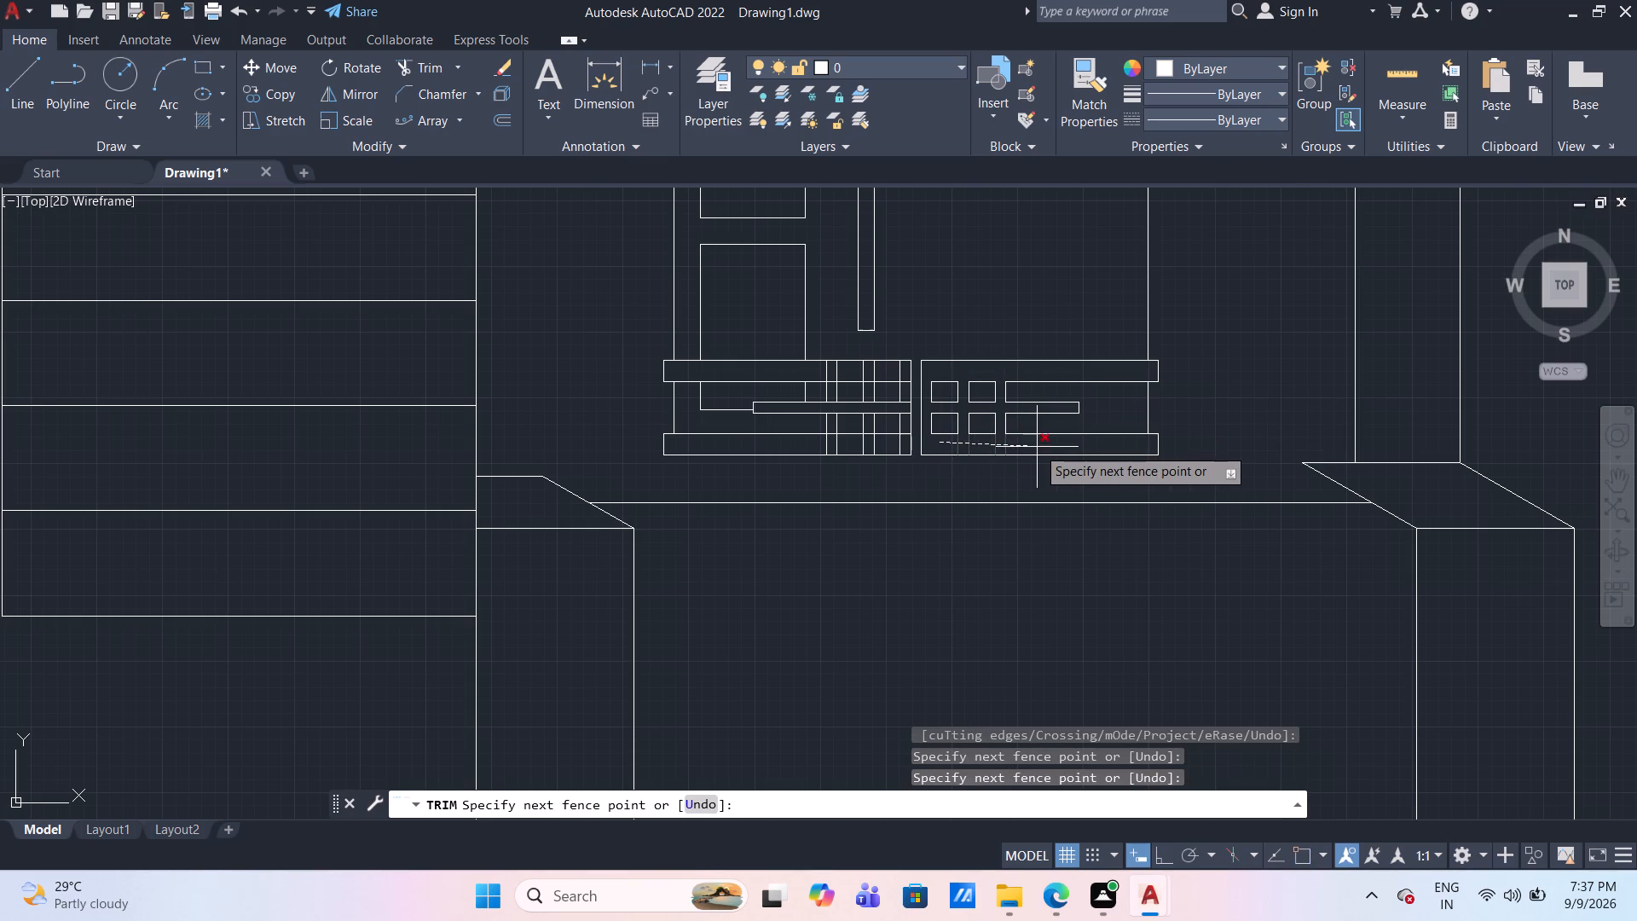
{"action": "left_click", "coordinate": [1037, 447]}
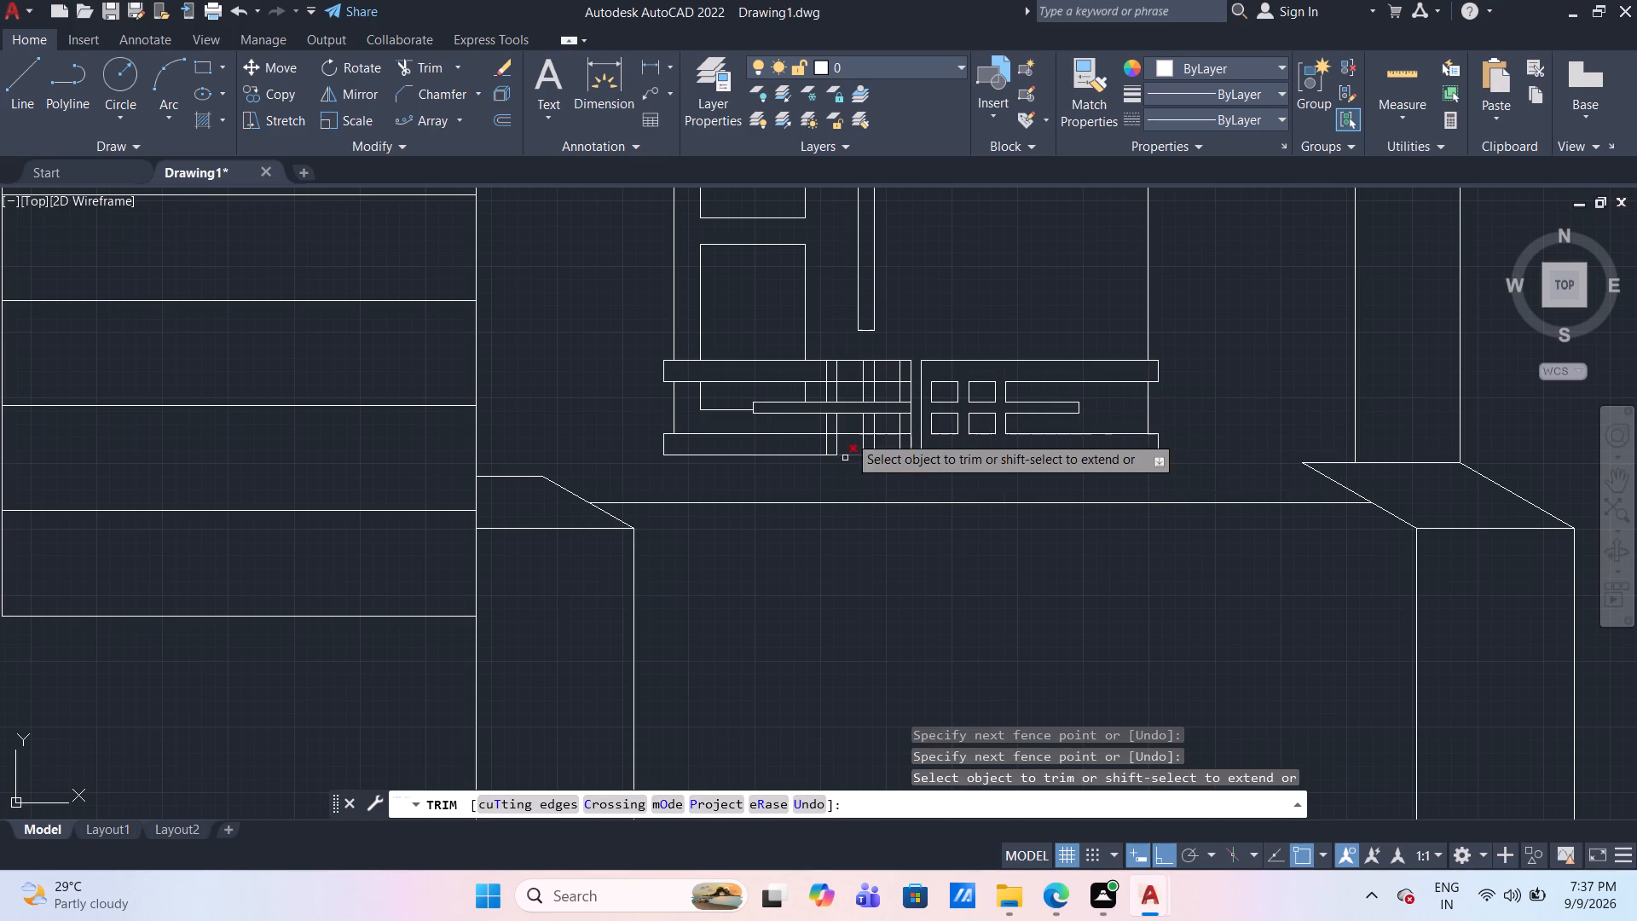
Trim the vertical bar lines running through the left railing leg's upper and lower horizontal strips.
{"action": "scroll", "coordinate": [855, 411], "scroll_direction": "up", "scroll_amount": 2}
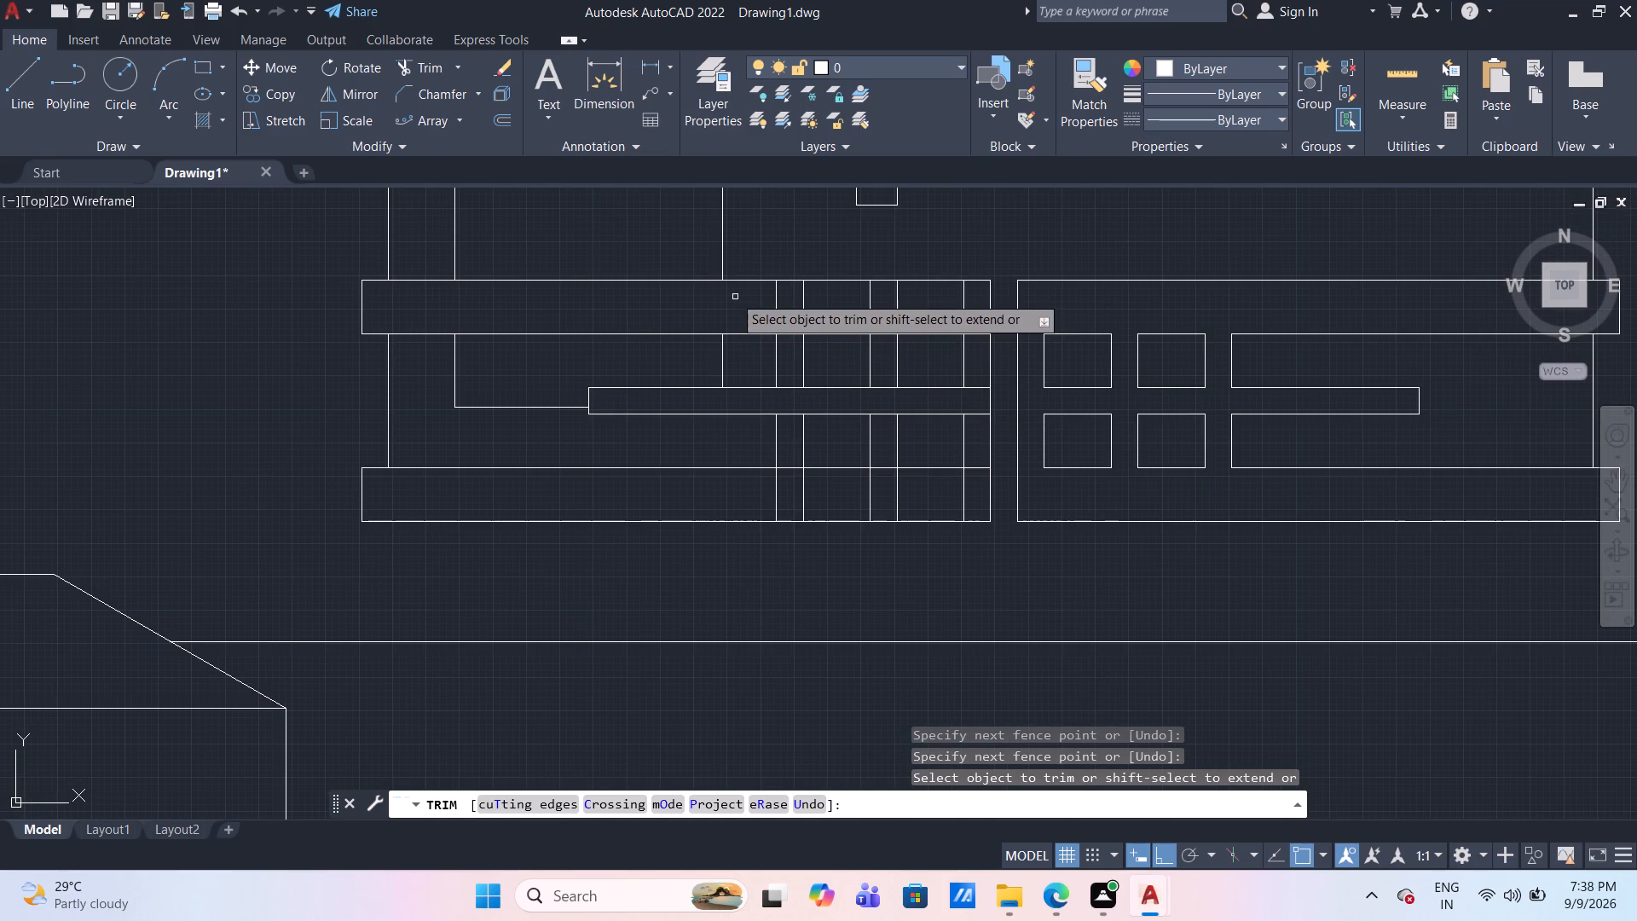
{"action": "left_click_drag", "start_coordinate": [733, 295], "coordinate": [766, 295]}
{"action": "left_click", "coordinate": [969, 307]}
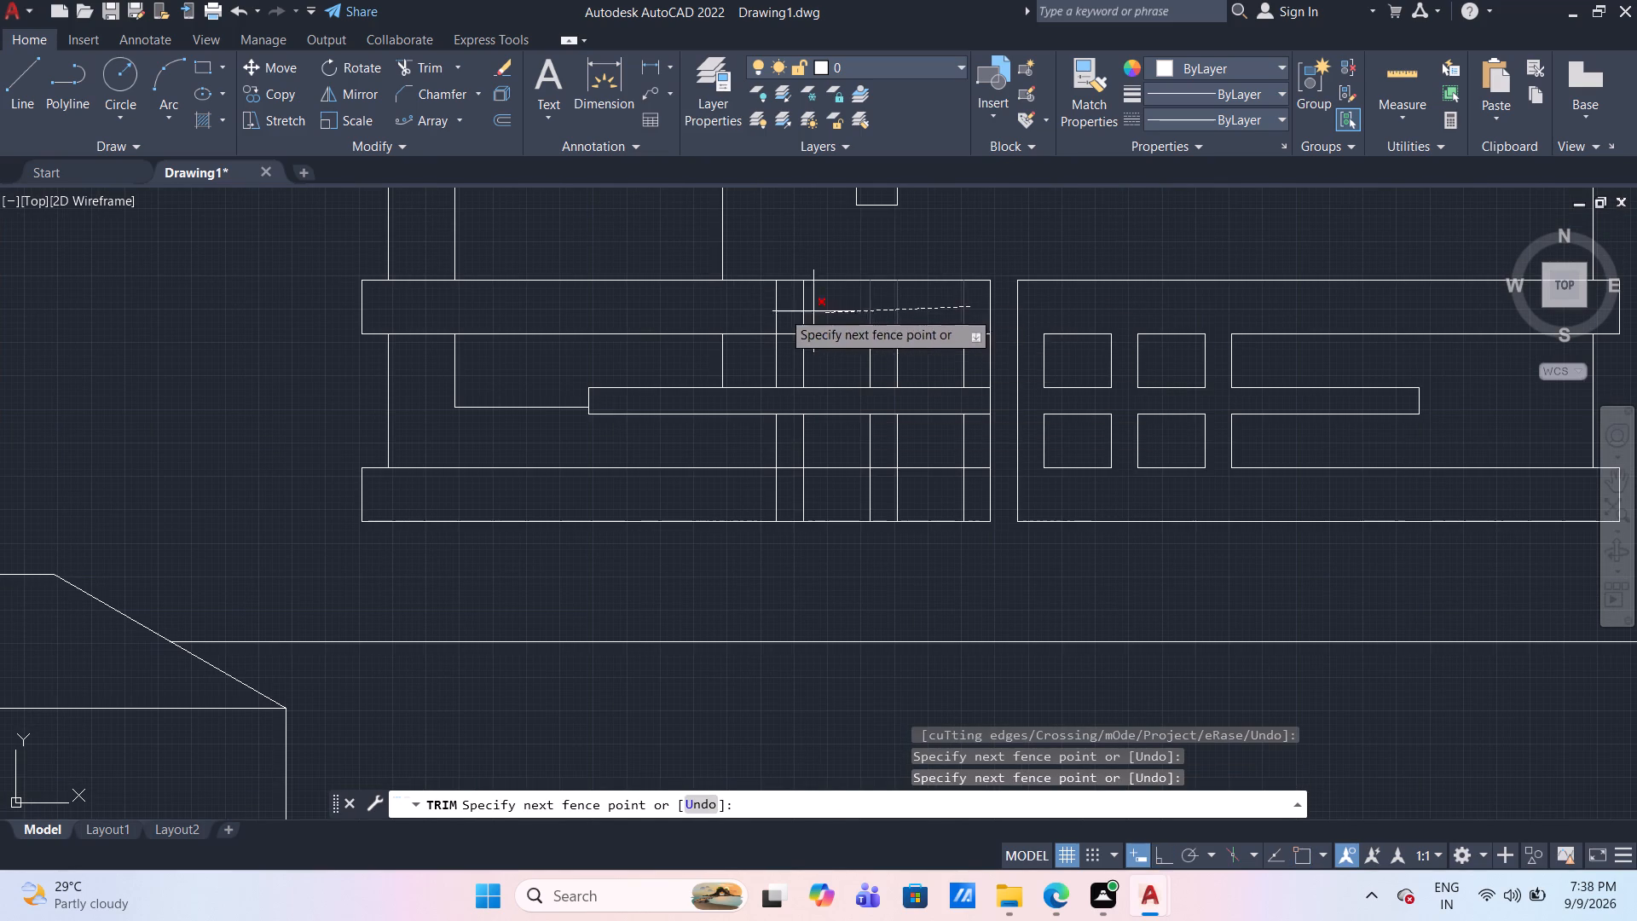
{"action": "left_click", "coordinate": [747, 304]}
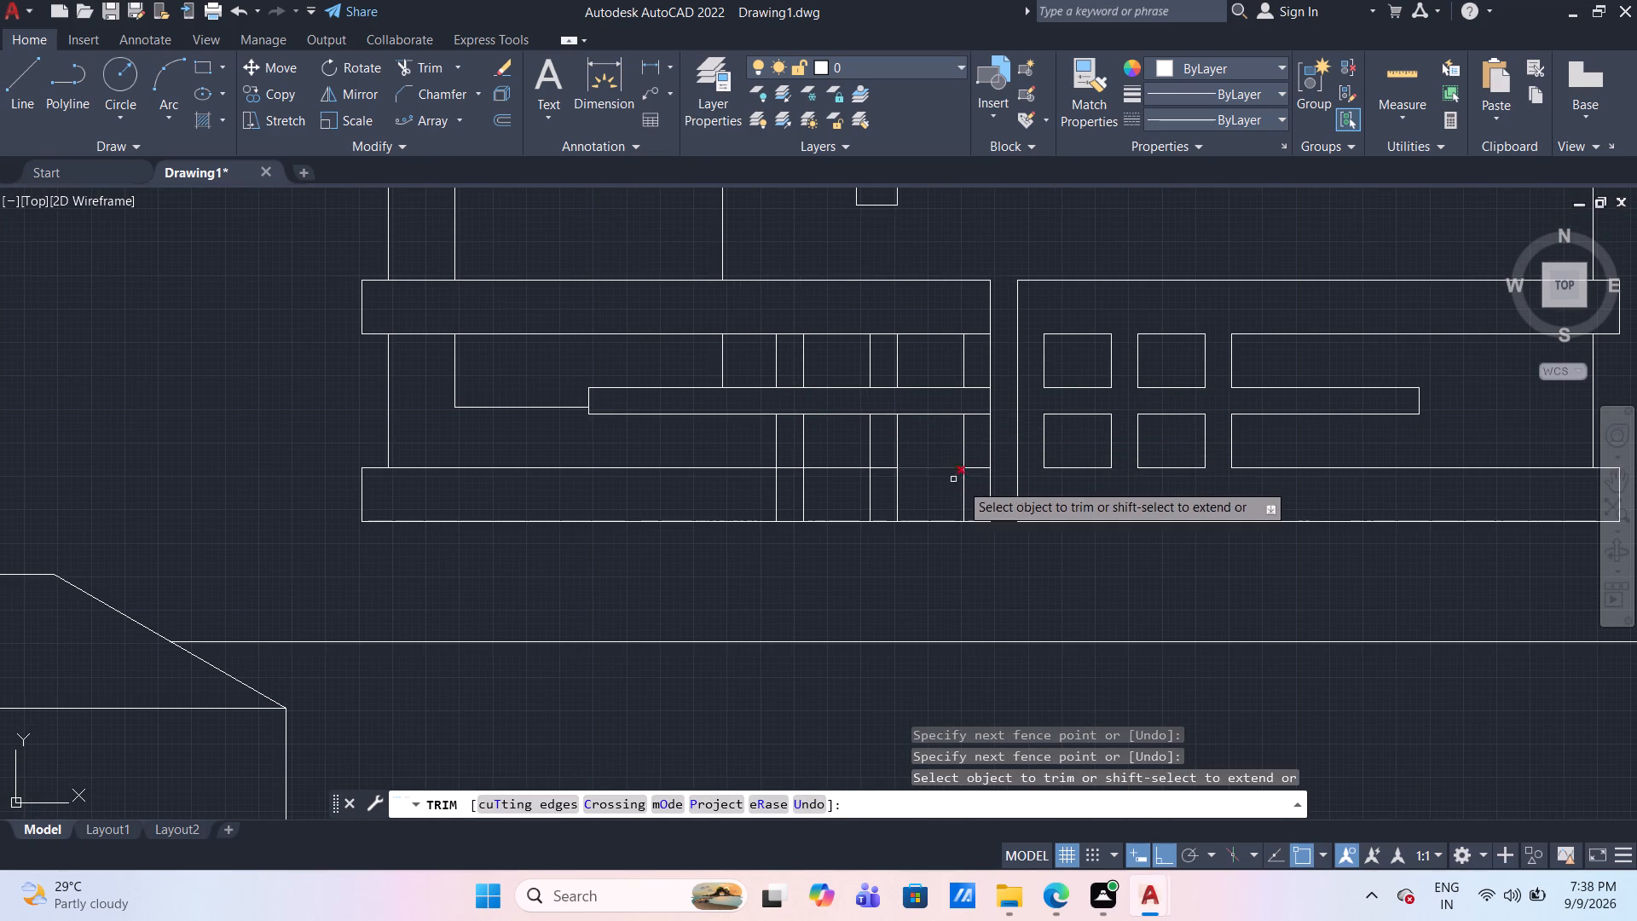
{"action": "left_click", "coordinate": [974, 501]}
{"action": "left_click", "coordinate": [764, 494]}
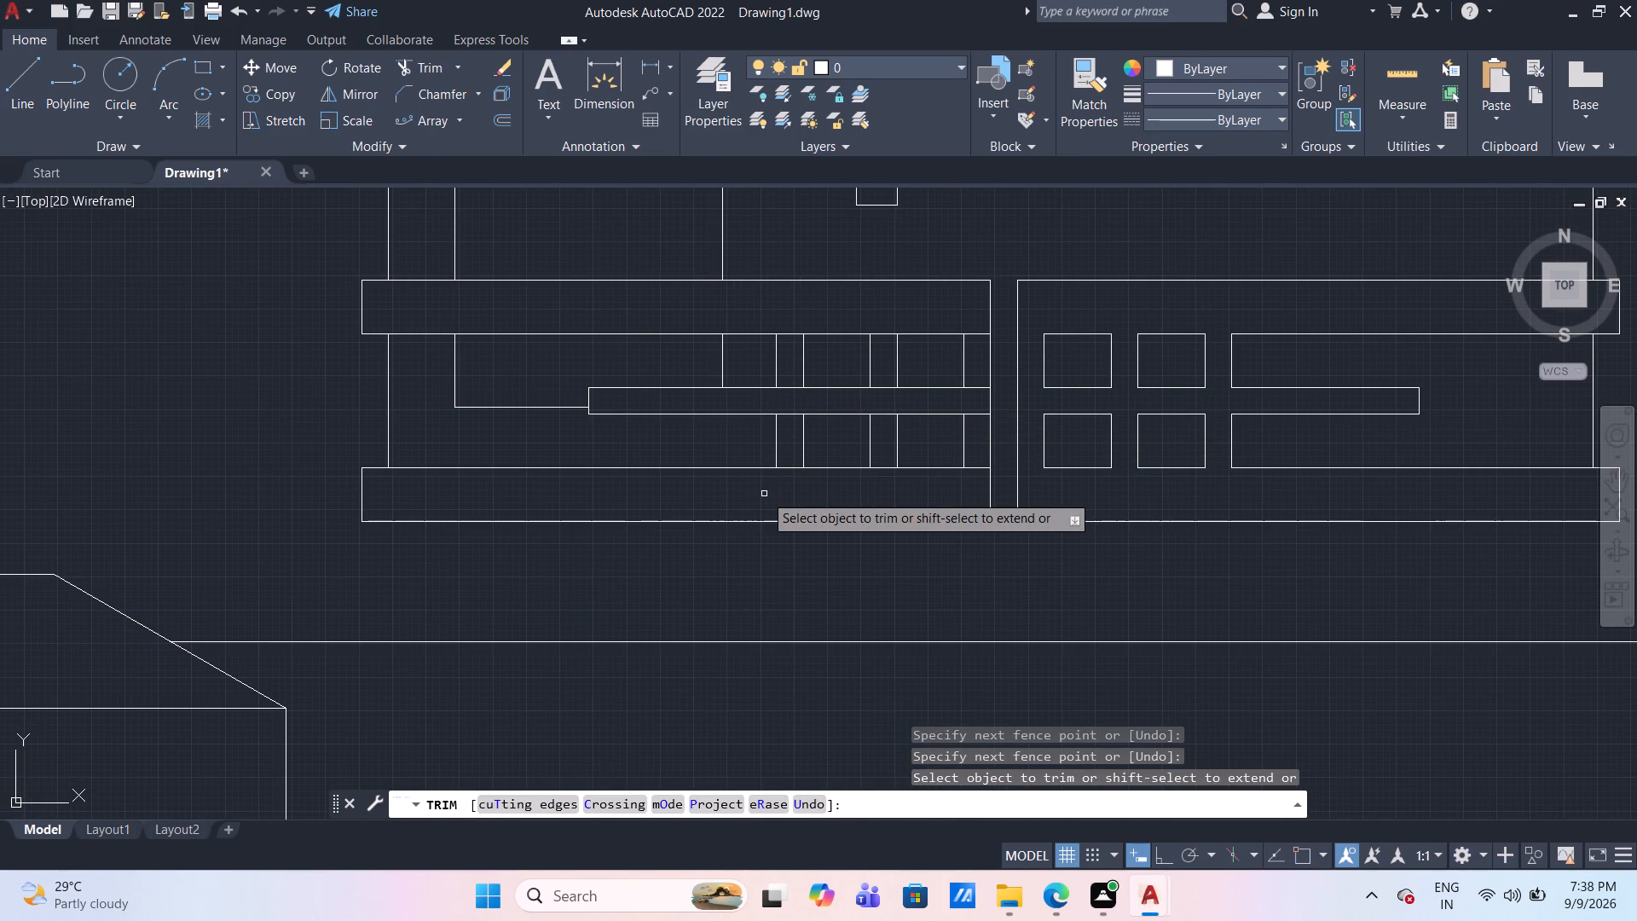
Trim the strip and middle rail lines crossing inside the left railing leg's three vertical bars.
{"action": "left_click", "coordinate": [976, 320]}
{"action": "left_click", "coordinate": [975, 481]}
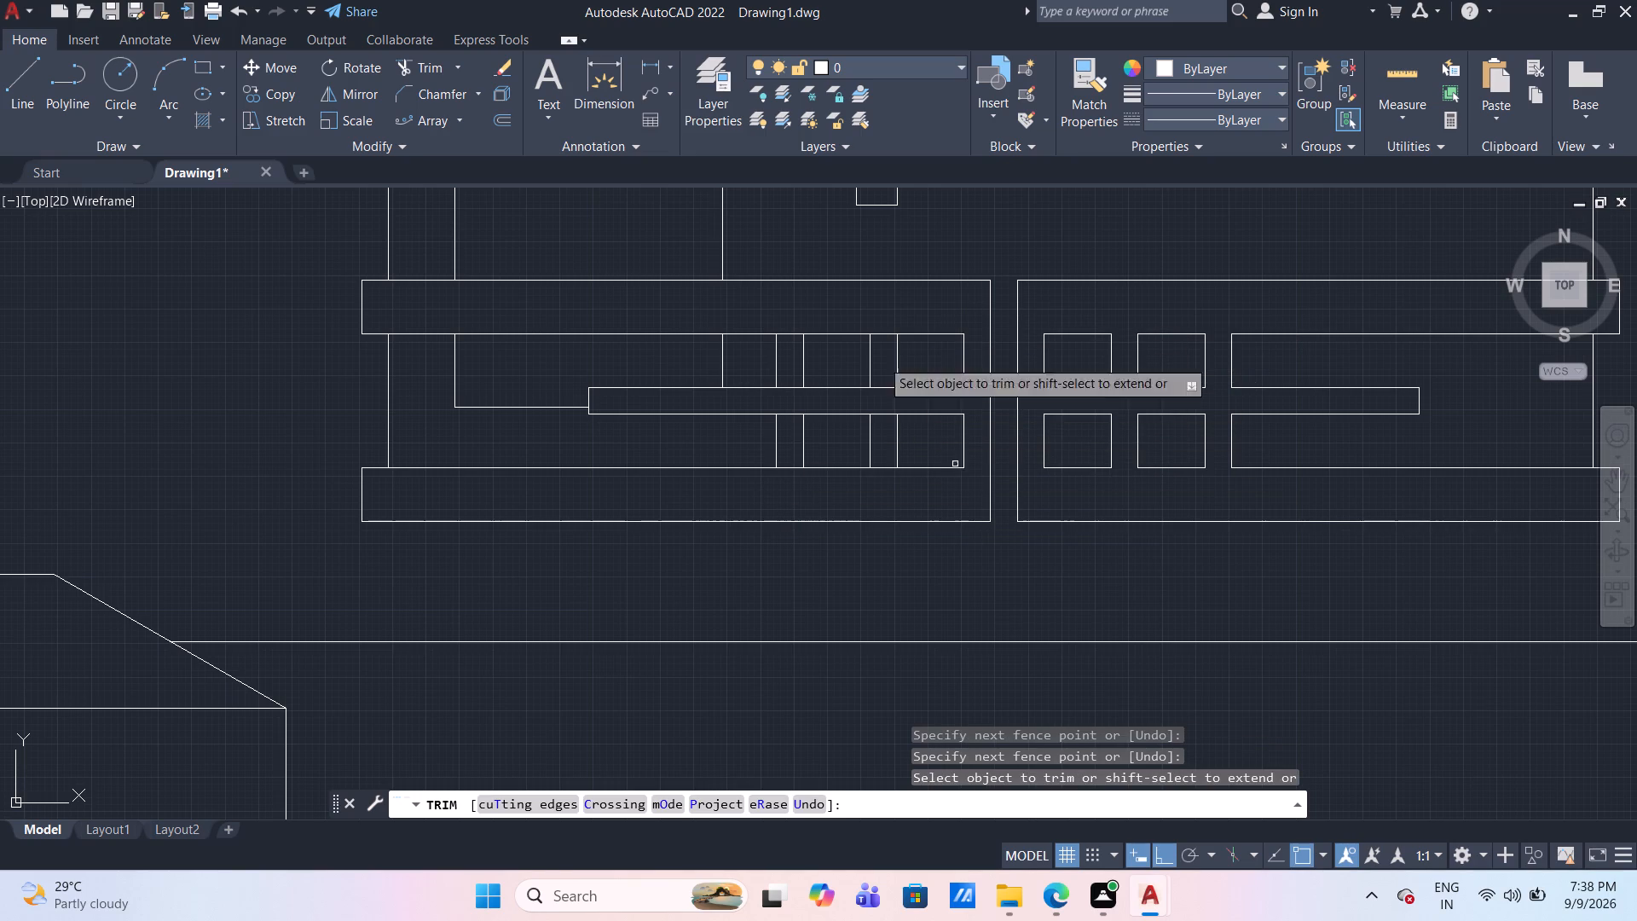
{"action": "left_click", "coordinate": [878, 323]}
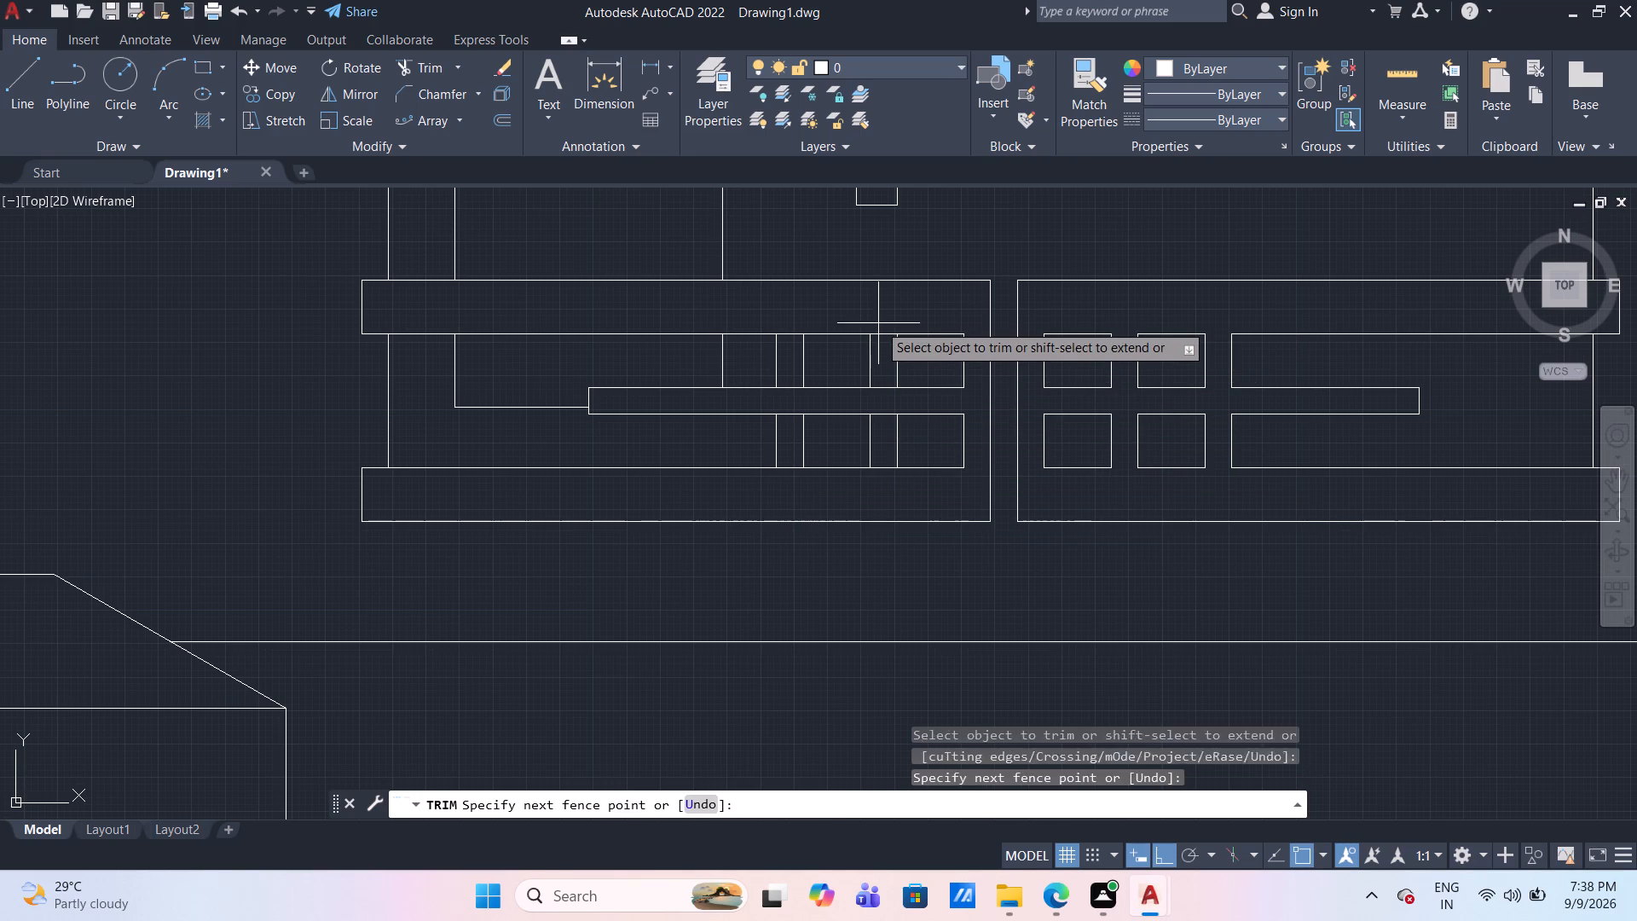
{"action": "left_click", "coordinate": [888, 484]}
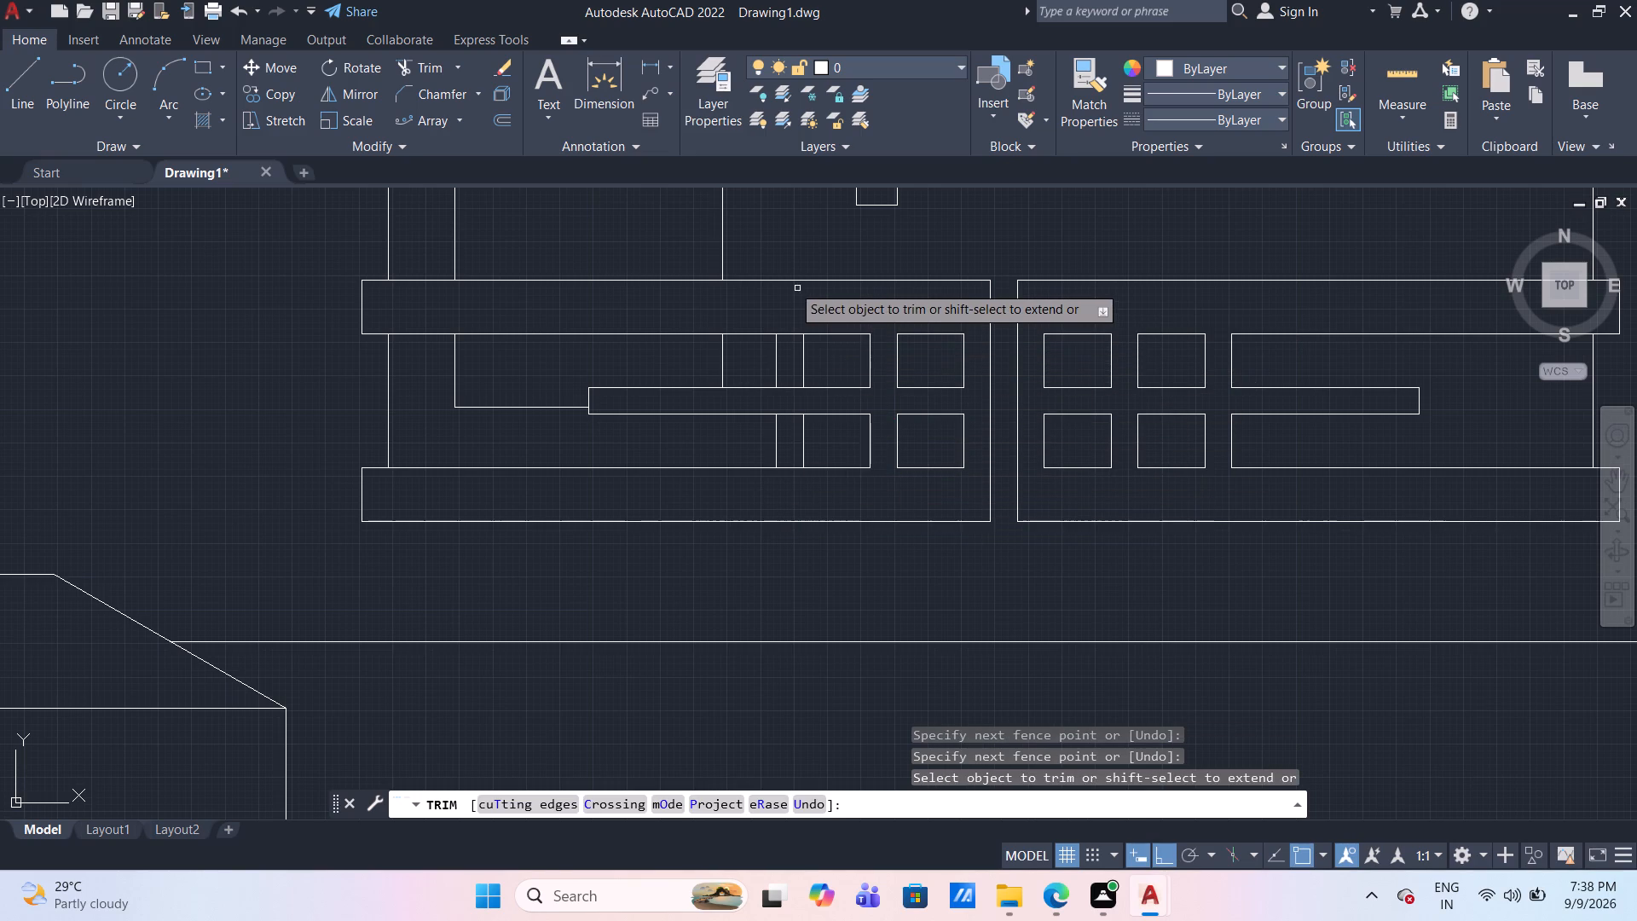
{"action": "left_click", "coordinate": [789, 315]}
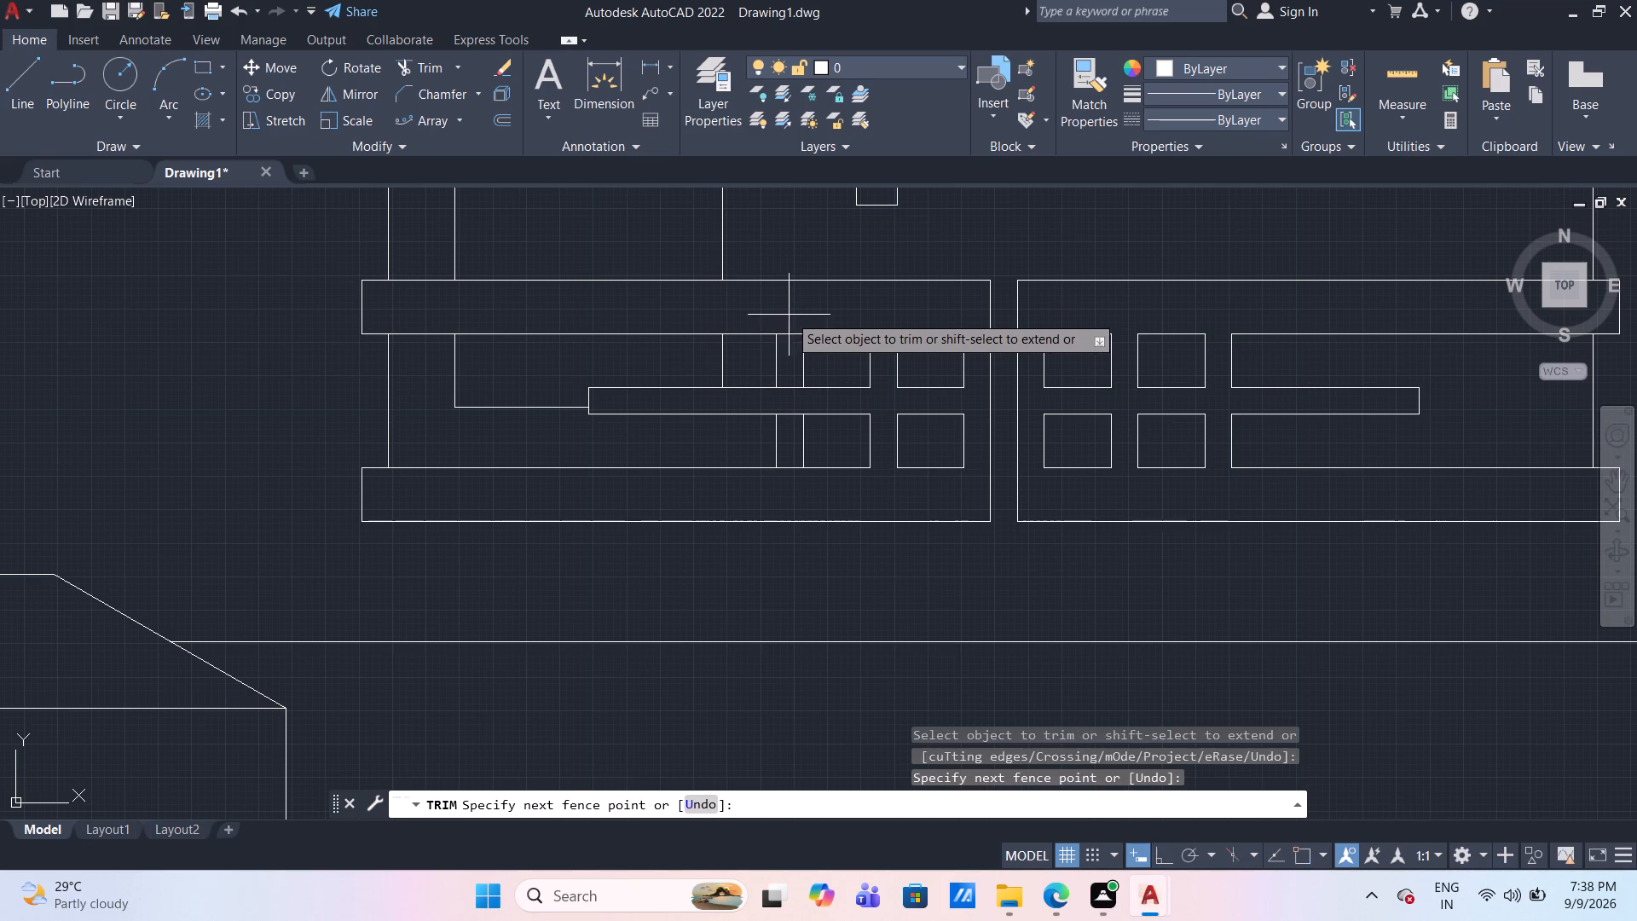
{"action": "left_click", "coordinate": [791, 487]}
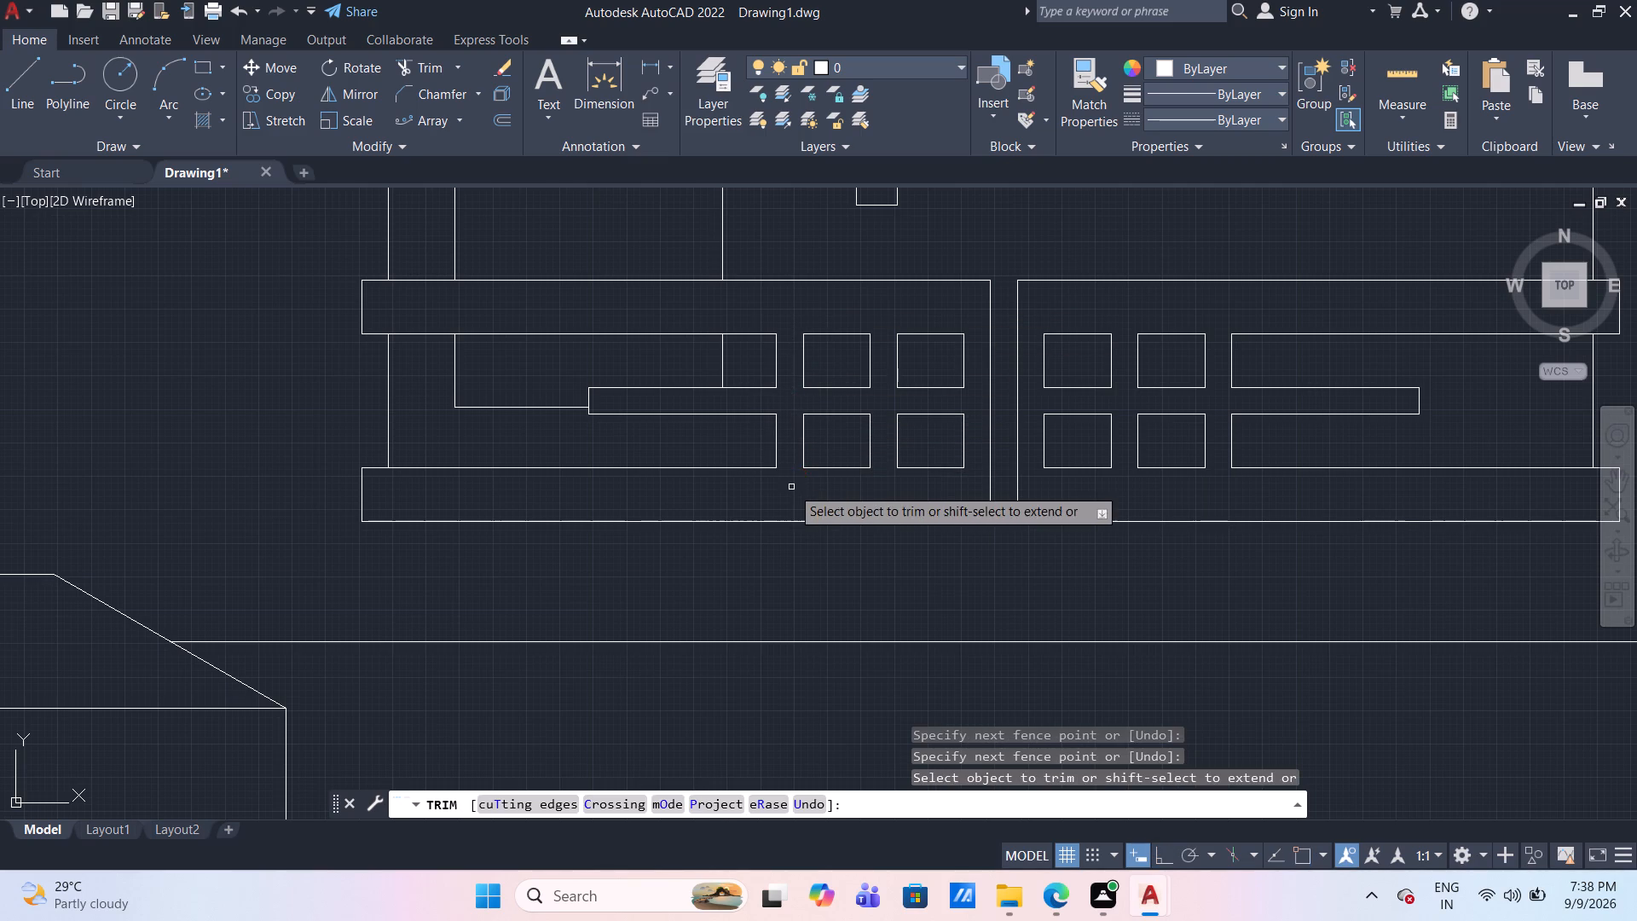
{"action": "scroll", "coordinate": [788, 348], "scroll_direction": "down", "scroll_amount": 2}
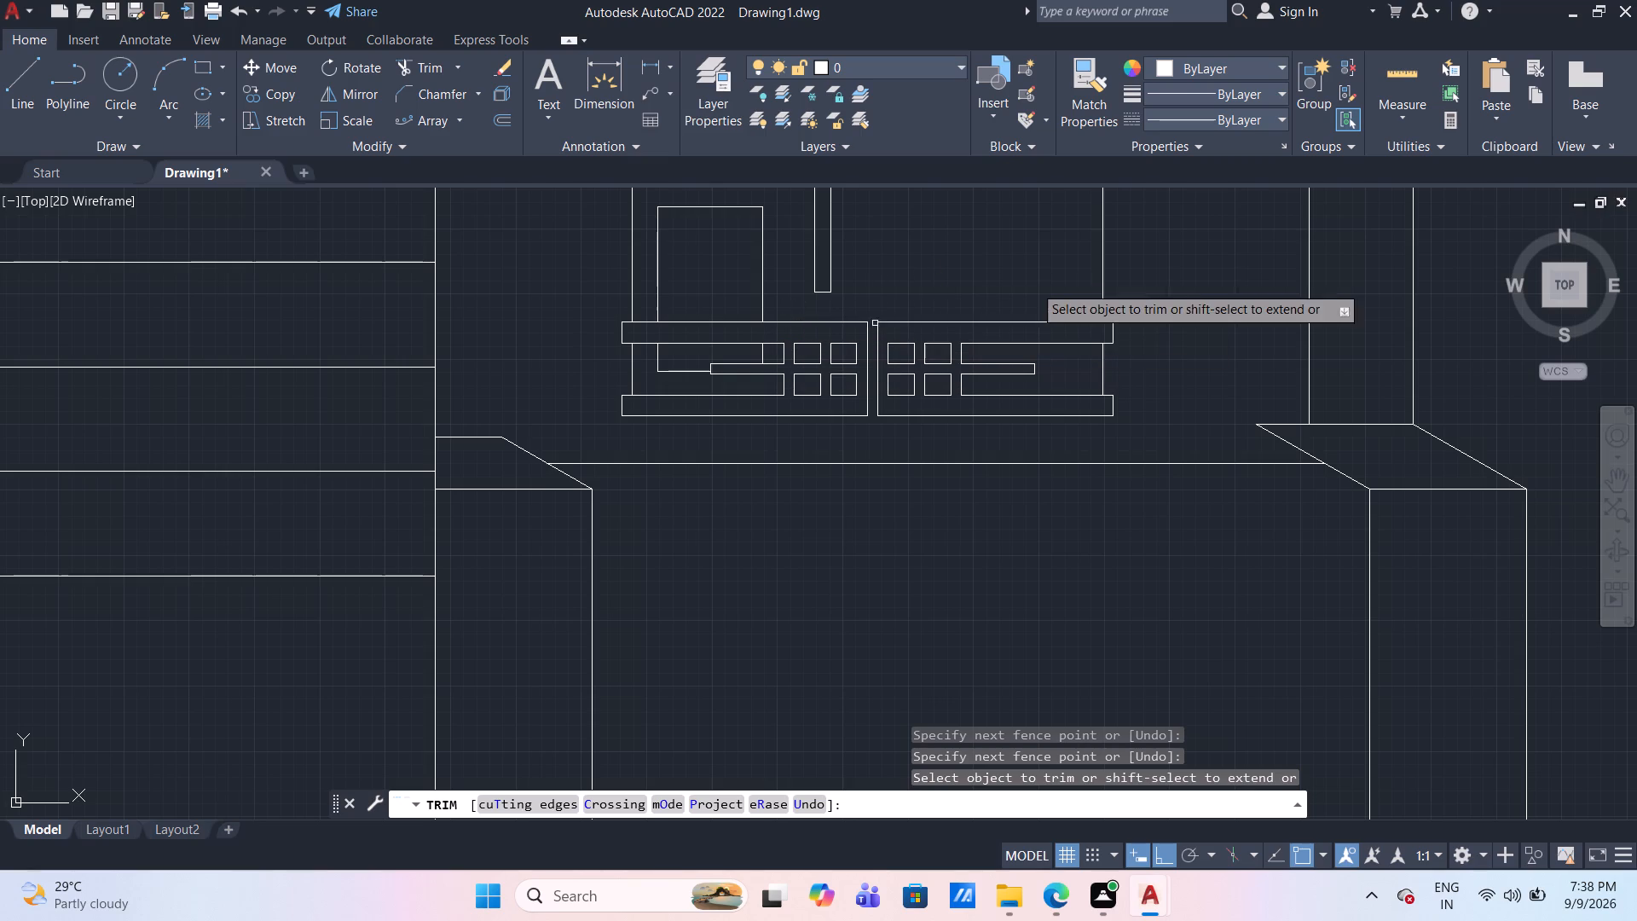
{"action": "key", "text": "Escape"}
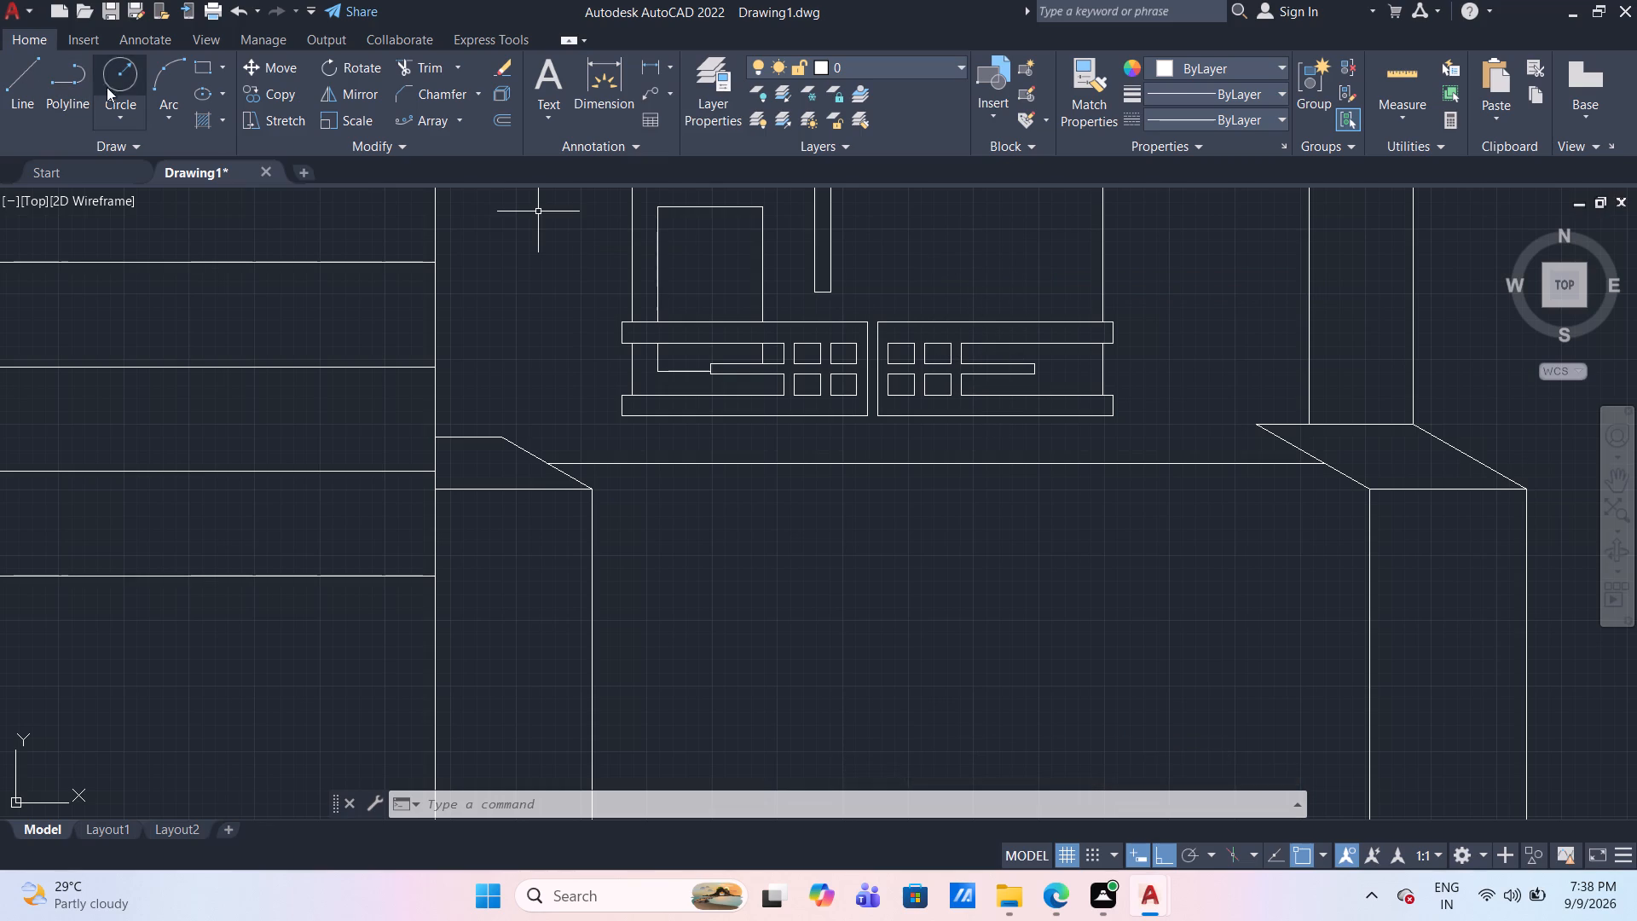
Fill both railing legs at the lower door's base with a SOLID hatch.
{"action": "left_click", "coordinate": [216, 124]}
{"action": "left_click", "coordinate": [207, 124]}
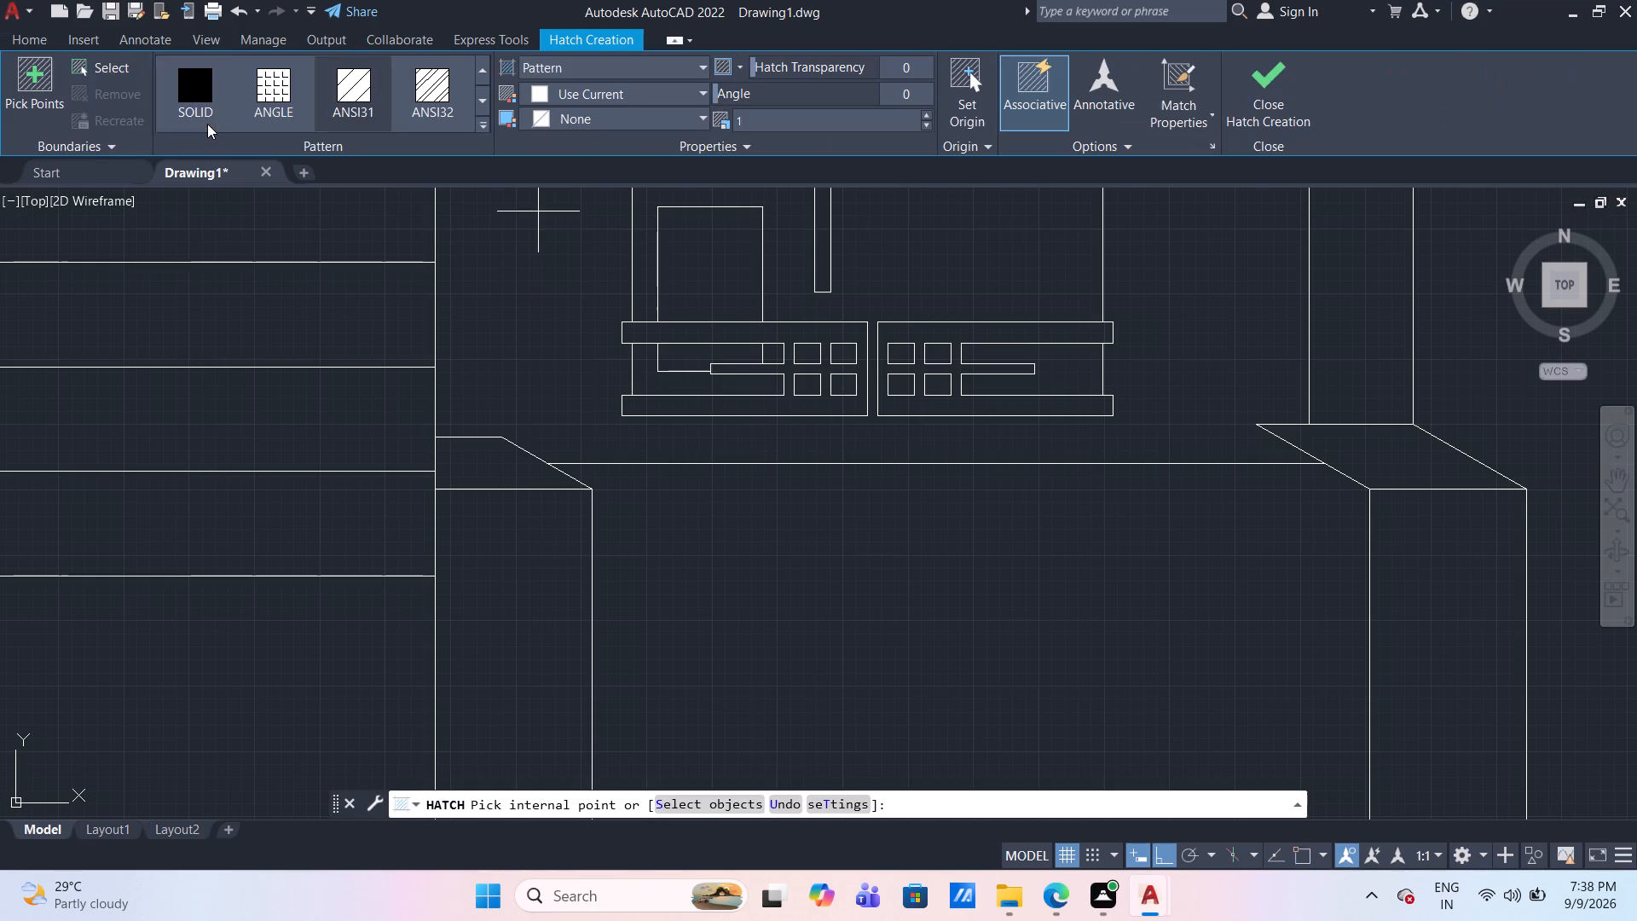
{"action": "left_click", "coordinate": [186, 92]}
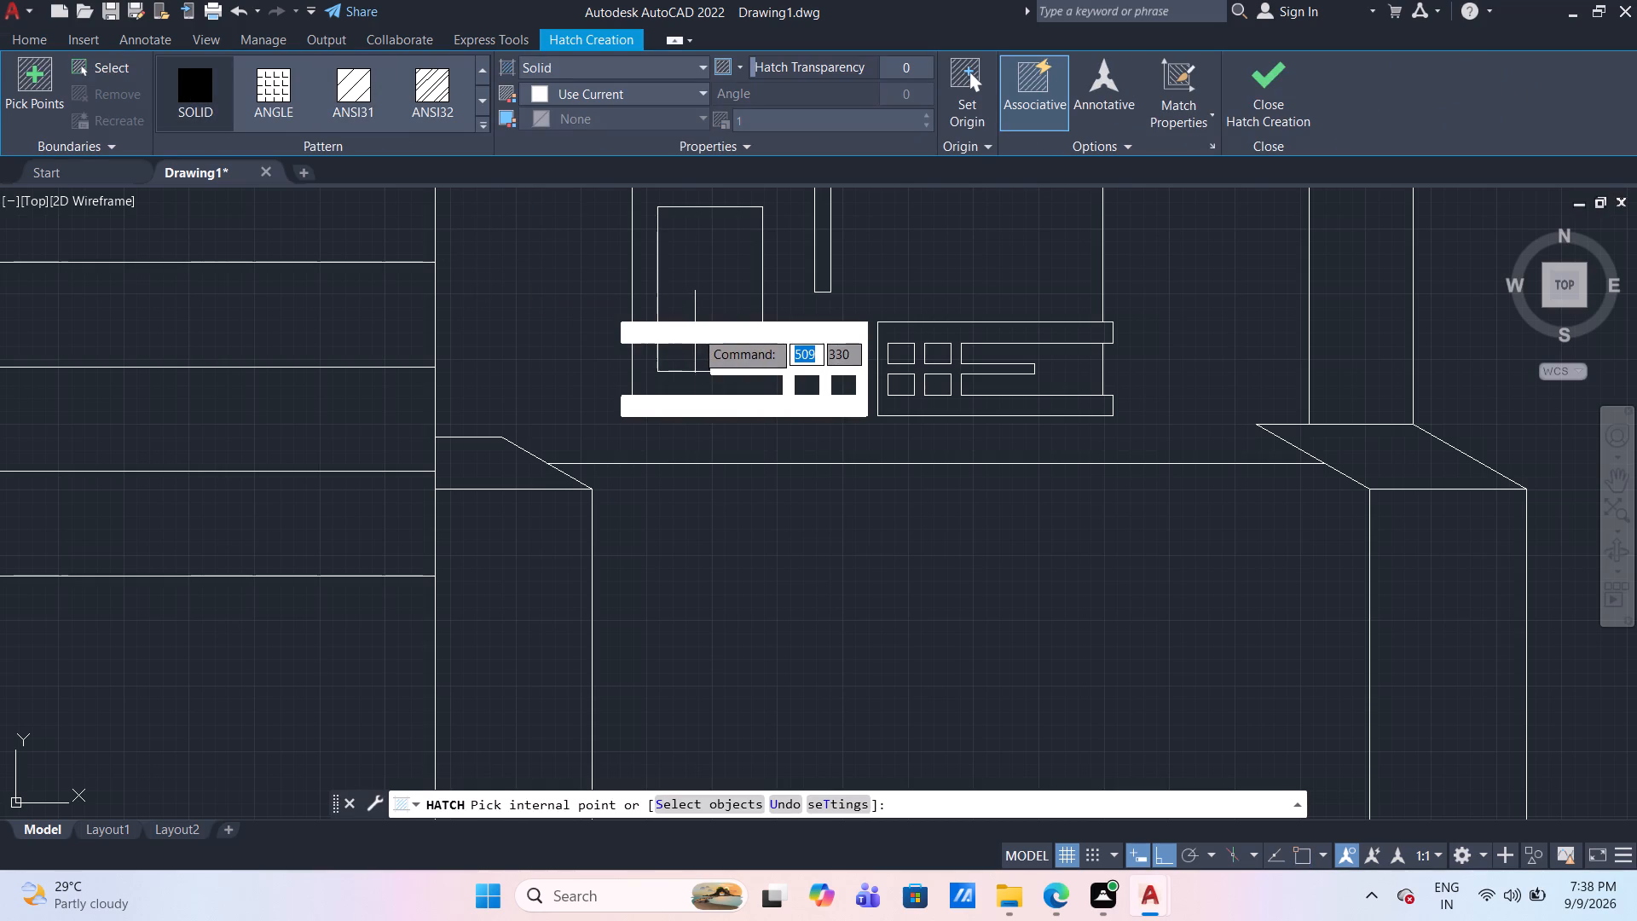
{"action": "left_click", "coordinate": [695, 330]}
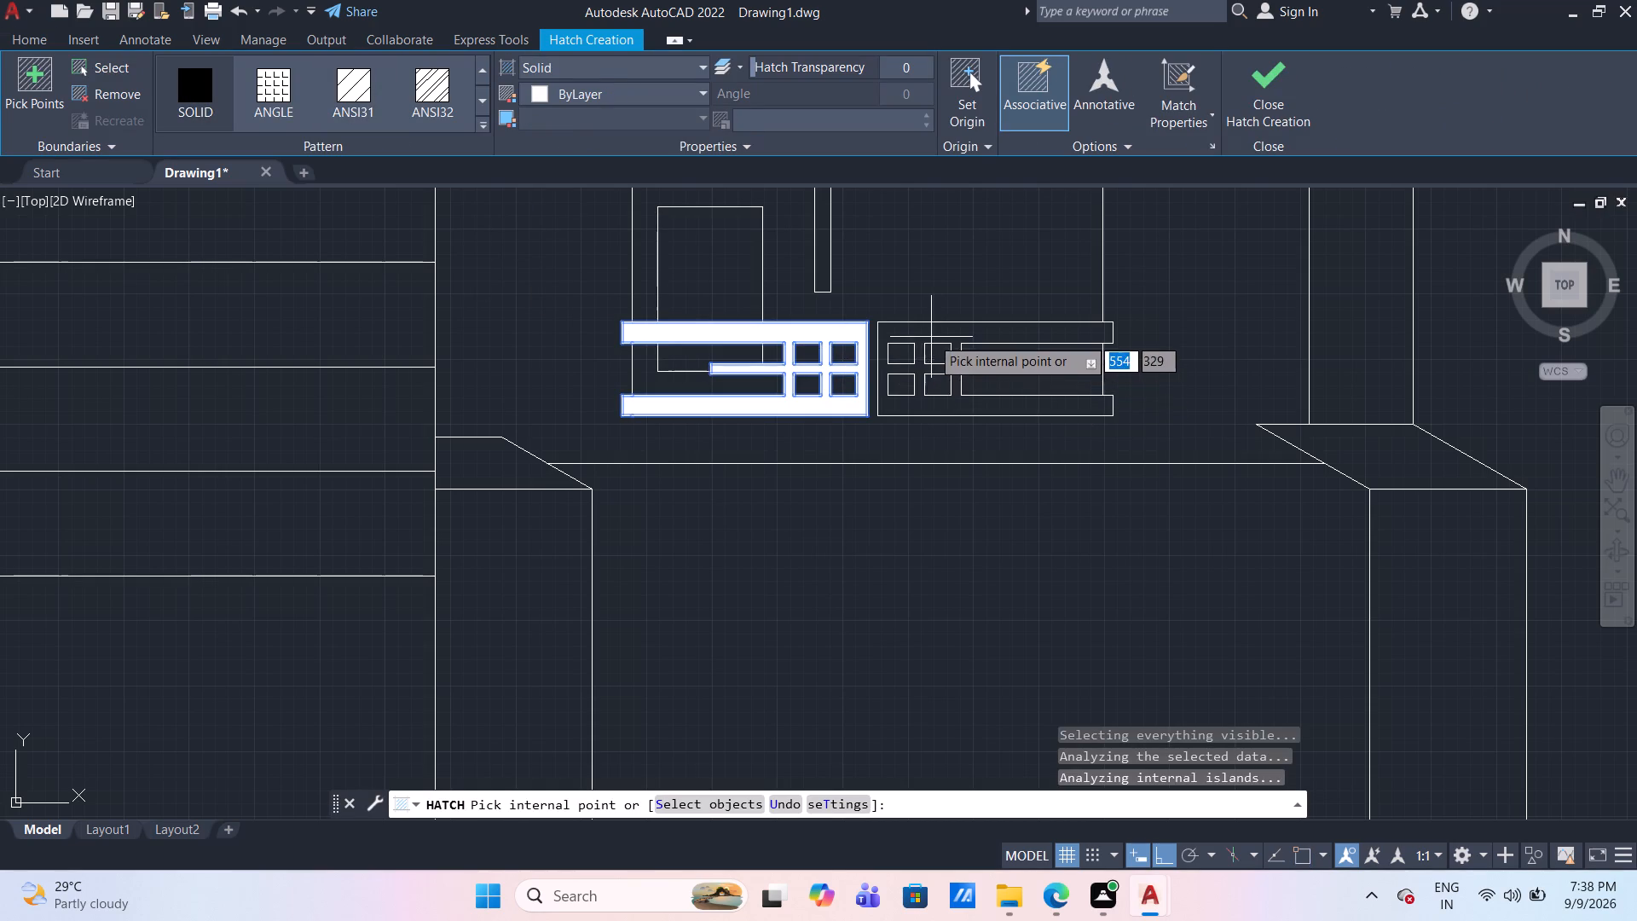
{"action": "left_click", "coordinate": [924, 332]}
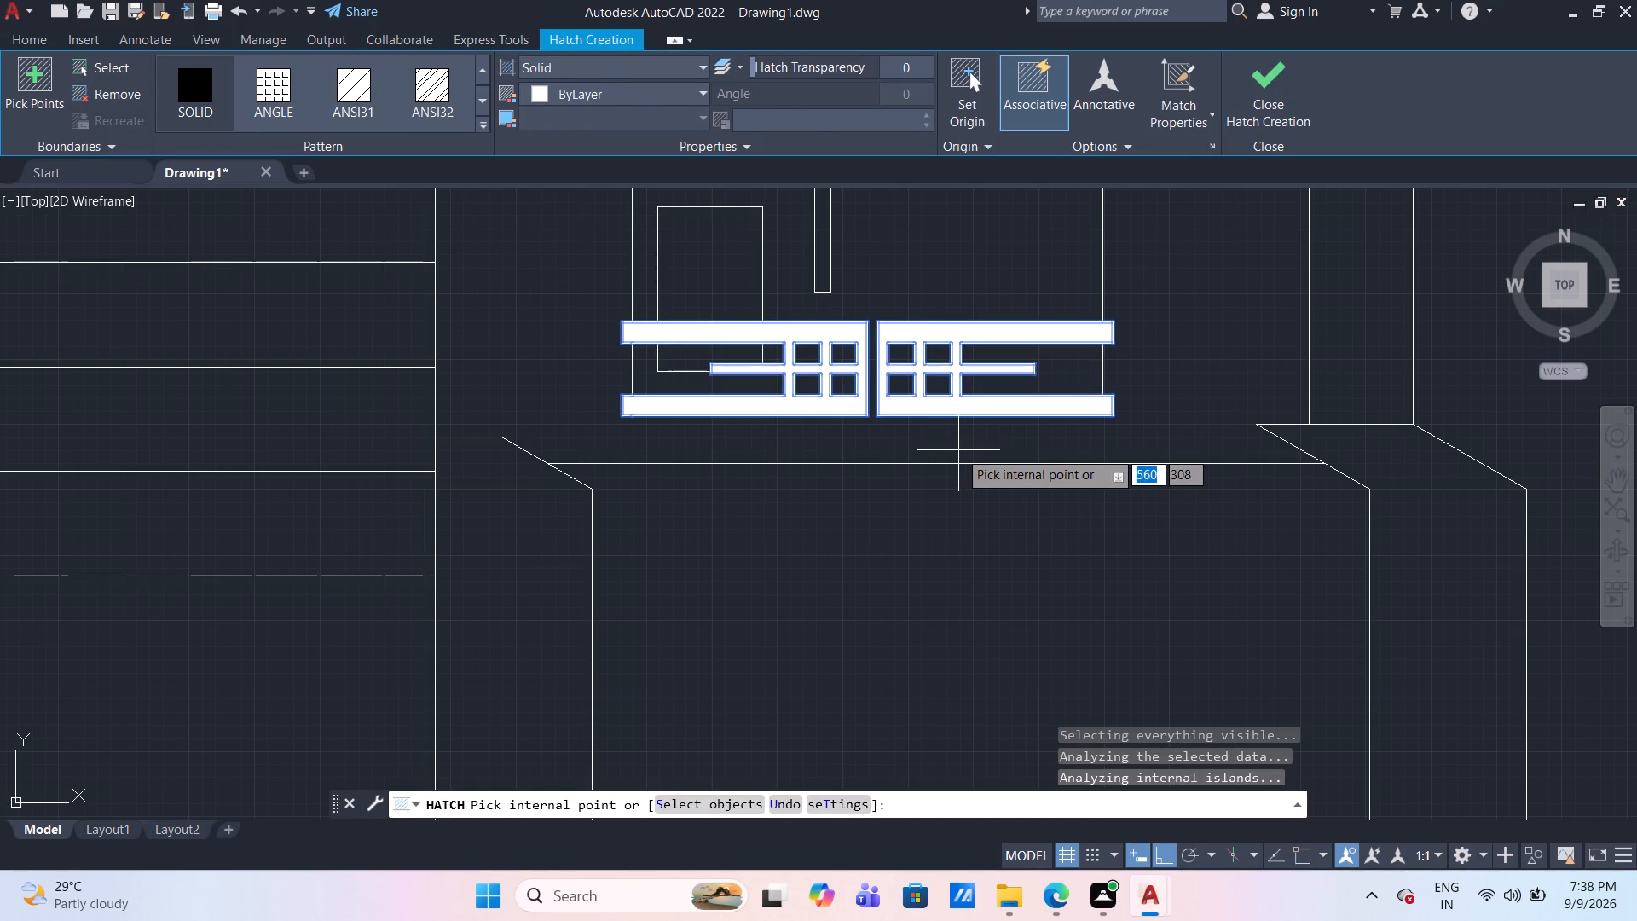
{"action": "key", "text": "Escape"}
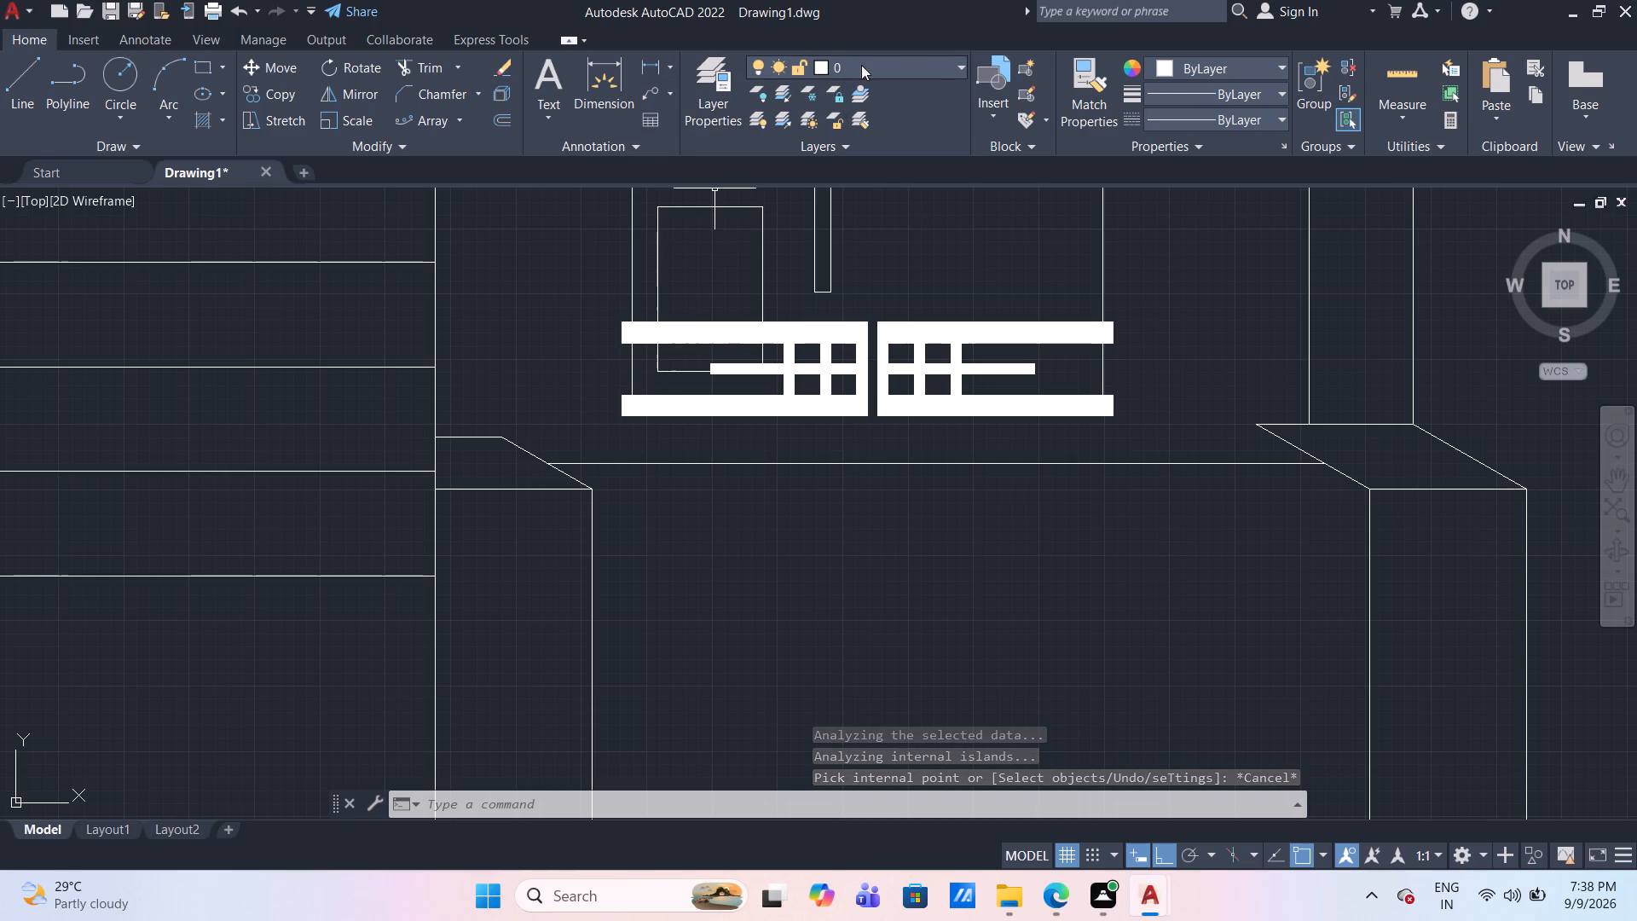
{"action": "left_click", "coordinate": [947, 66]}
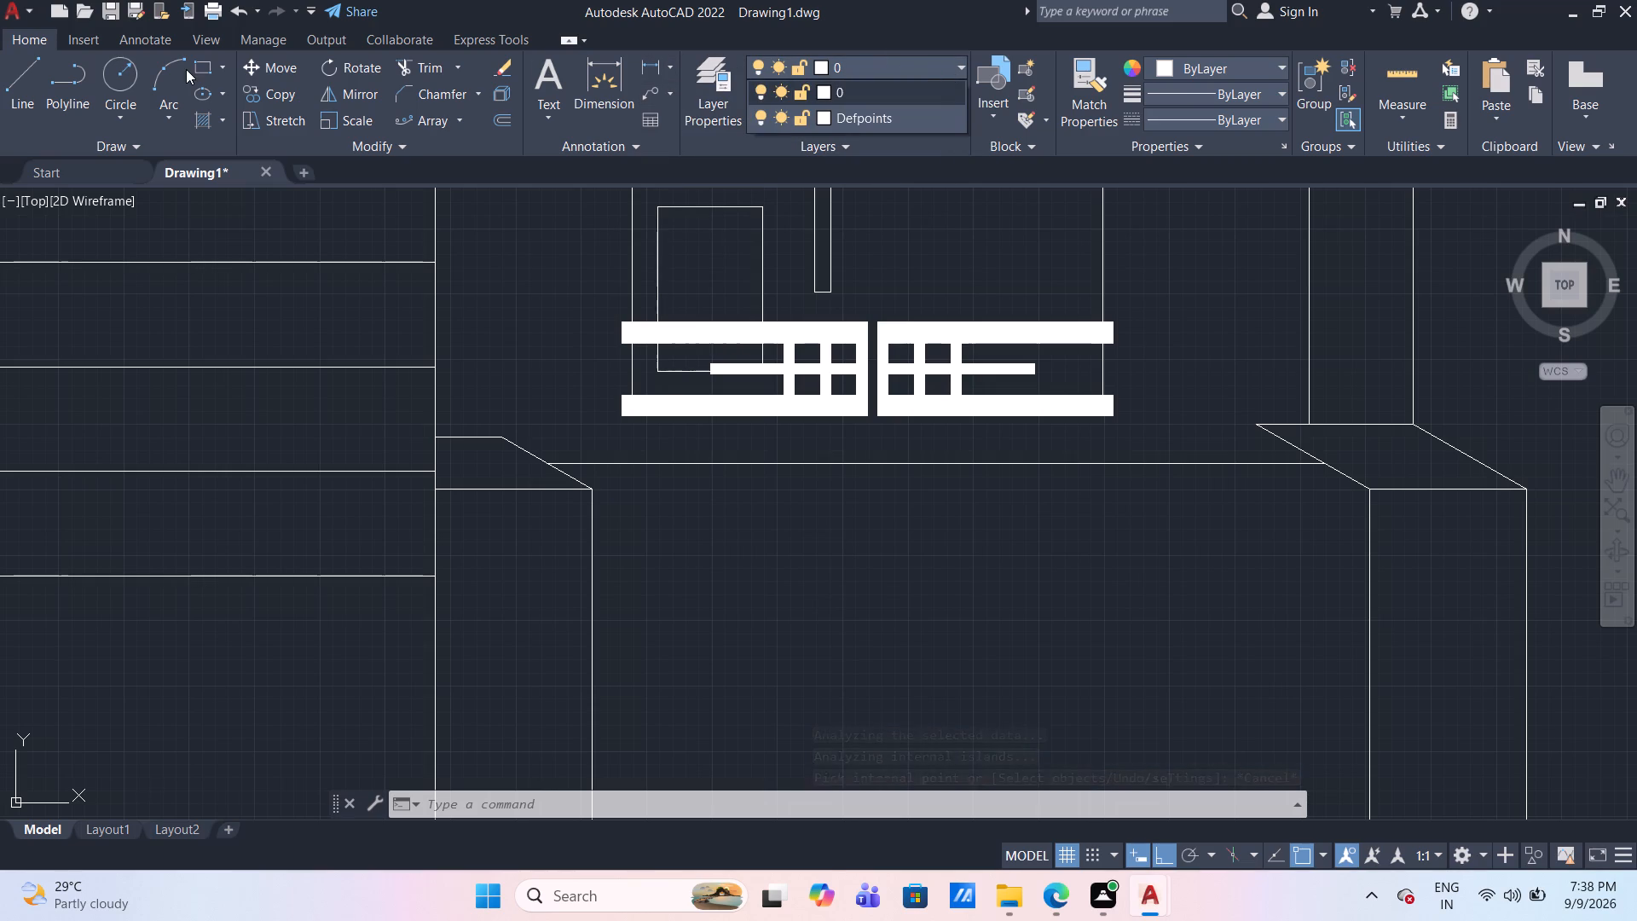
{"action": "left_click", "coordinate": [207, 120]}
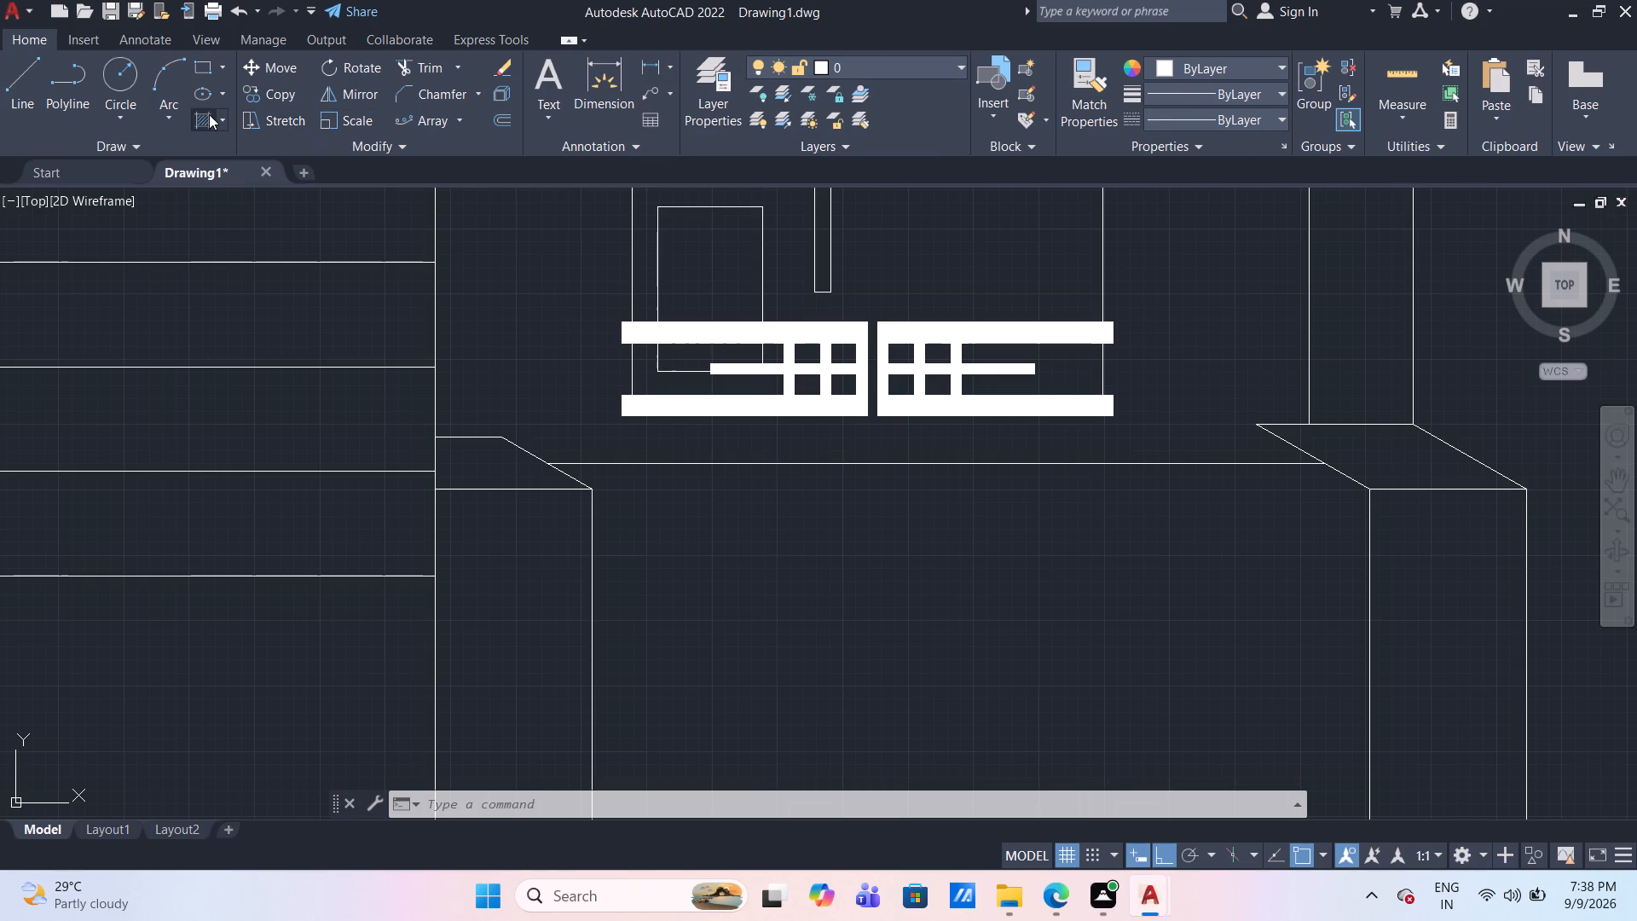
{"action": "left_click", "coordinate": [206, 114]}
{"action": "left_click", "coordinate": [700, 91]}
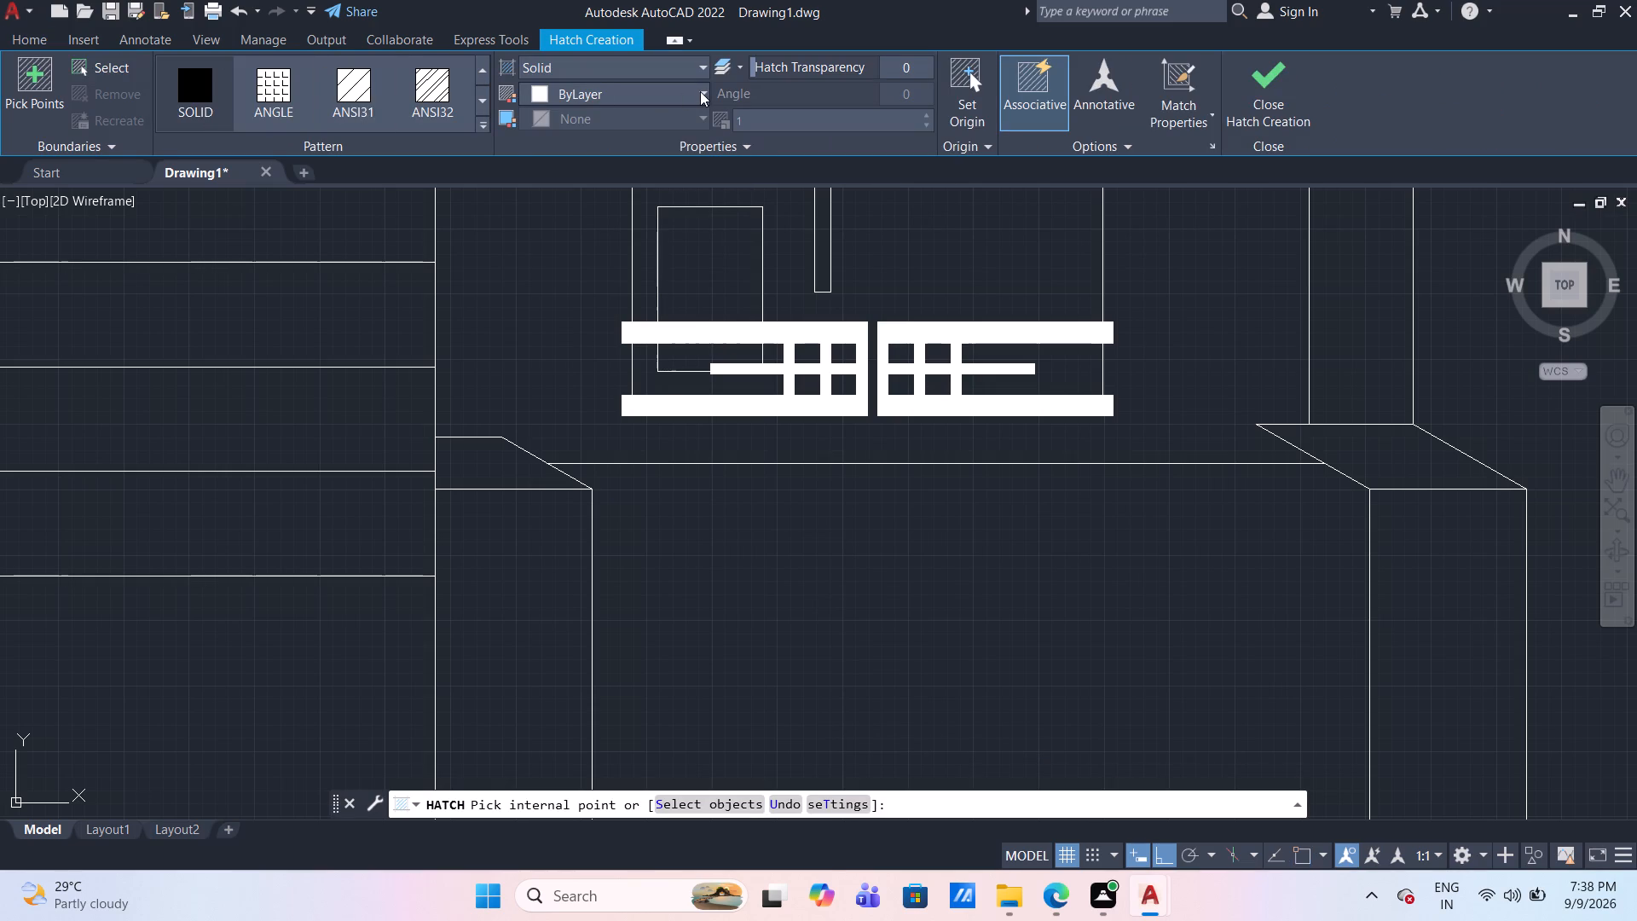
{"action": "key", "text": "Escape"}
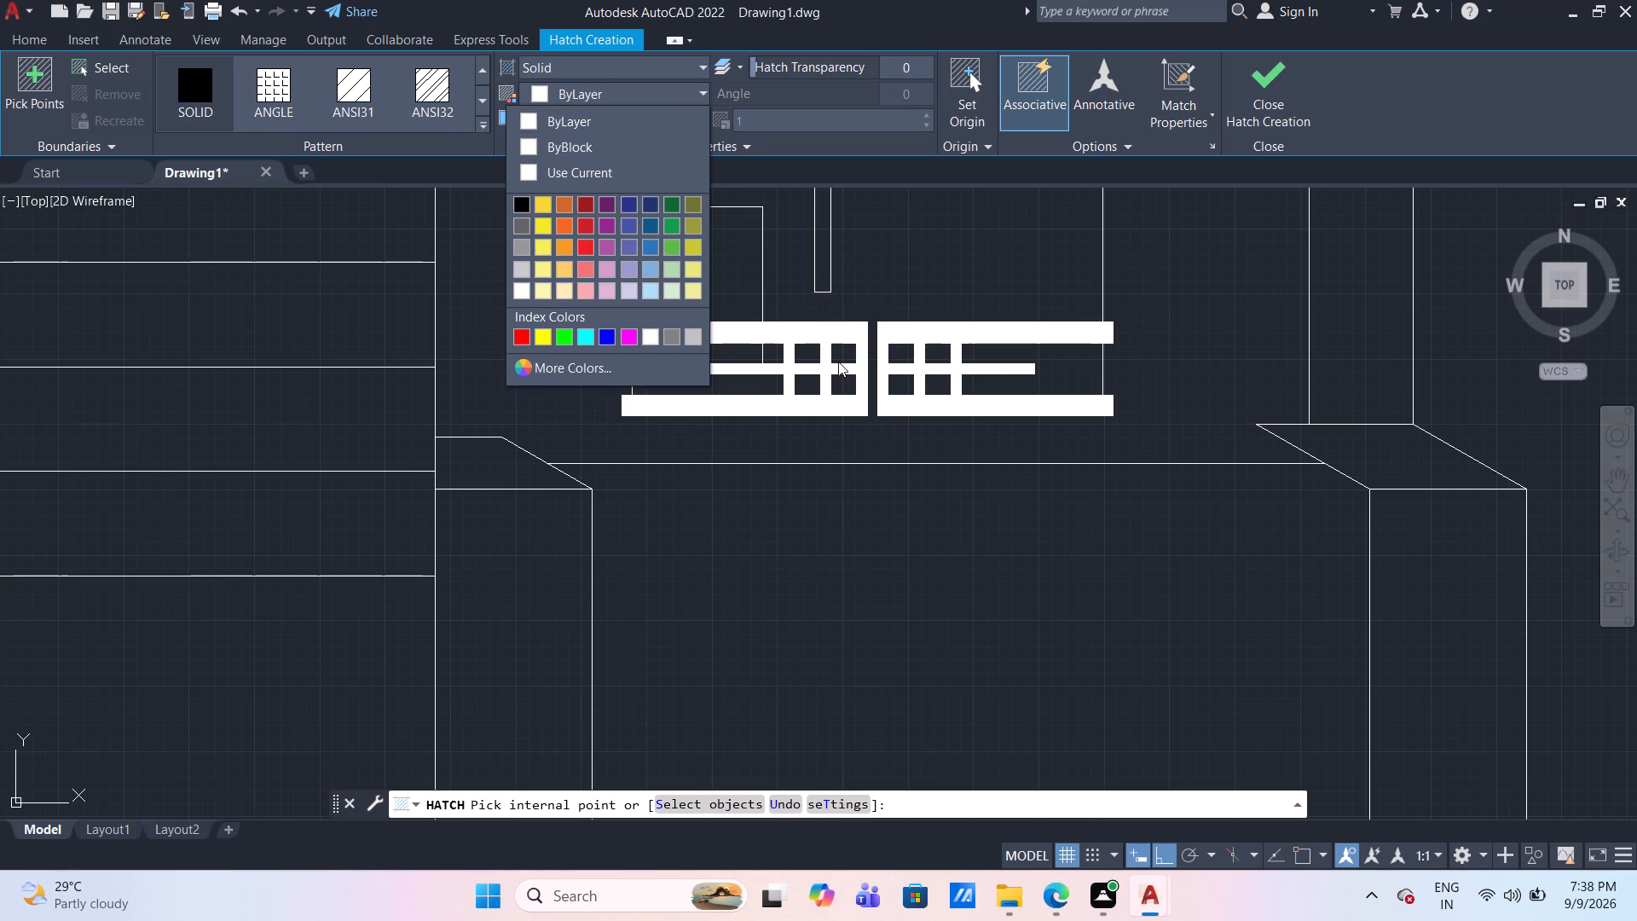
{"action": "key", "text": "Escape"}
Change the colour of the railing's solid hatch to pale yellow.
{"action": "left_click", "coordinate": [852, 336]}
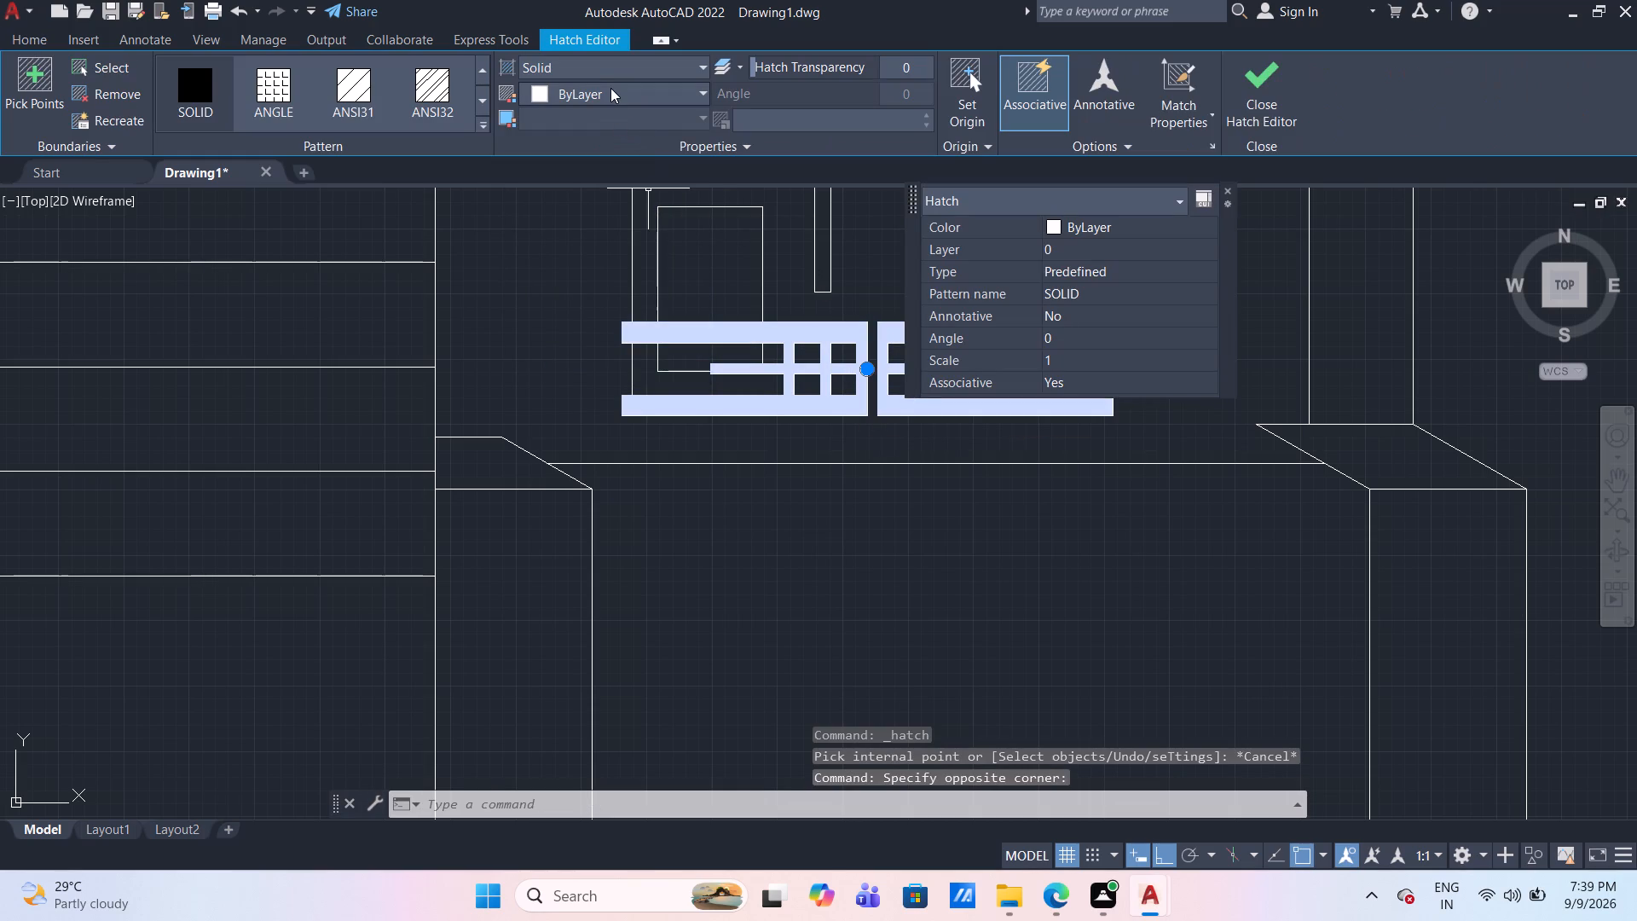
{"action": "left_click", "coordinate": [616, 92]}
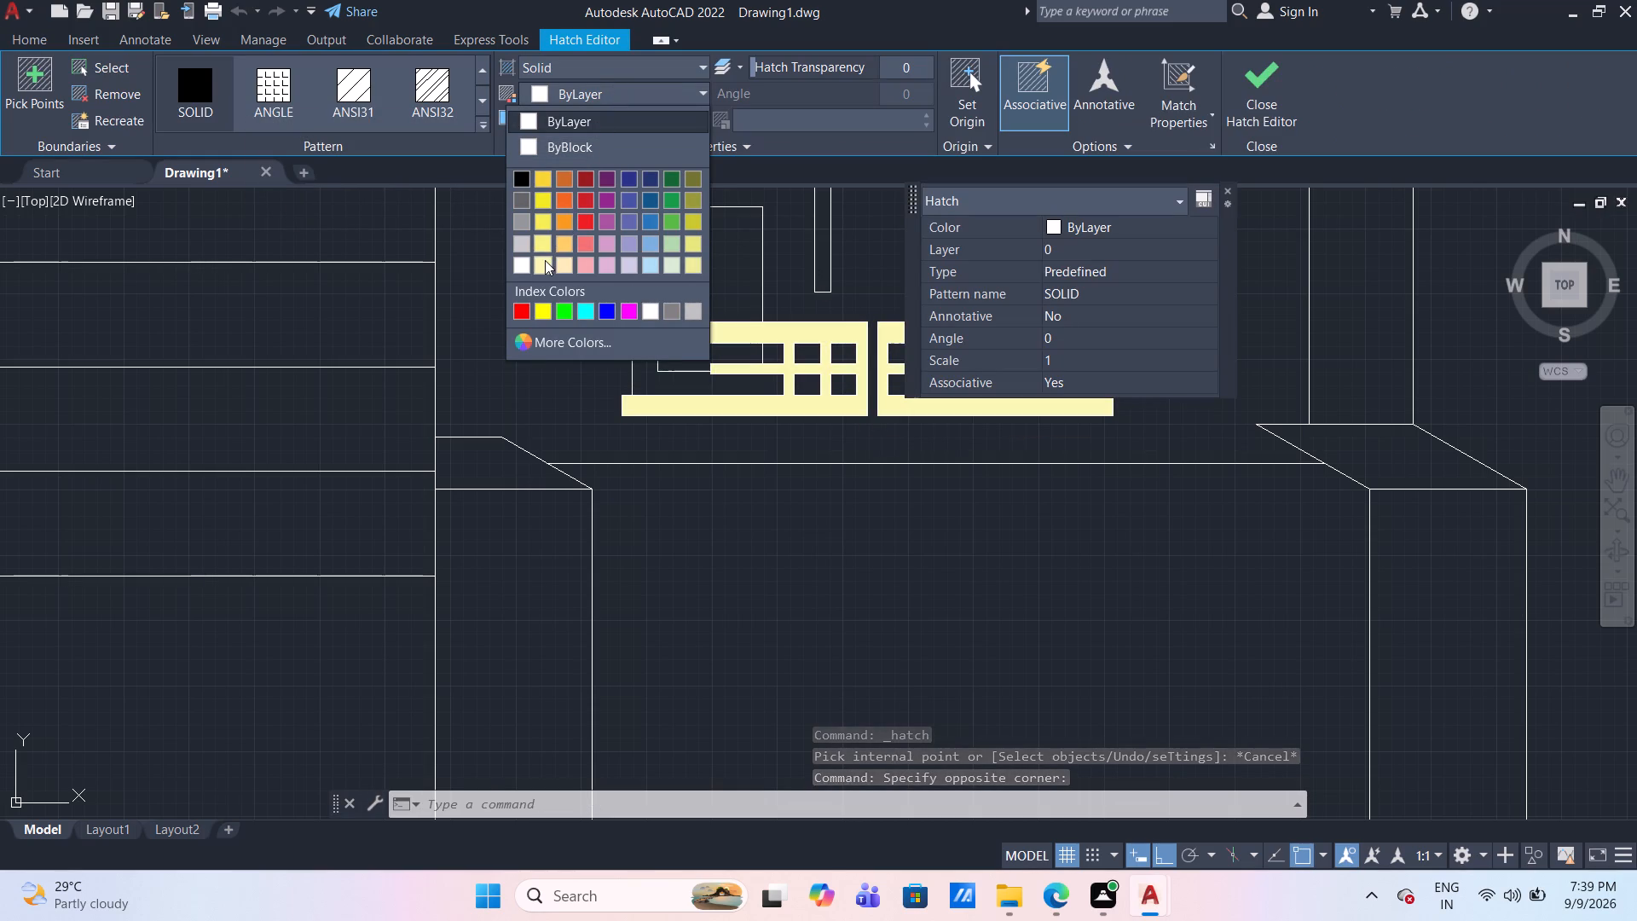
{"action": "left_click", "coordinate": [545, 260]}
{"action": "key", "text": "Escape"}
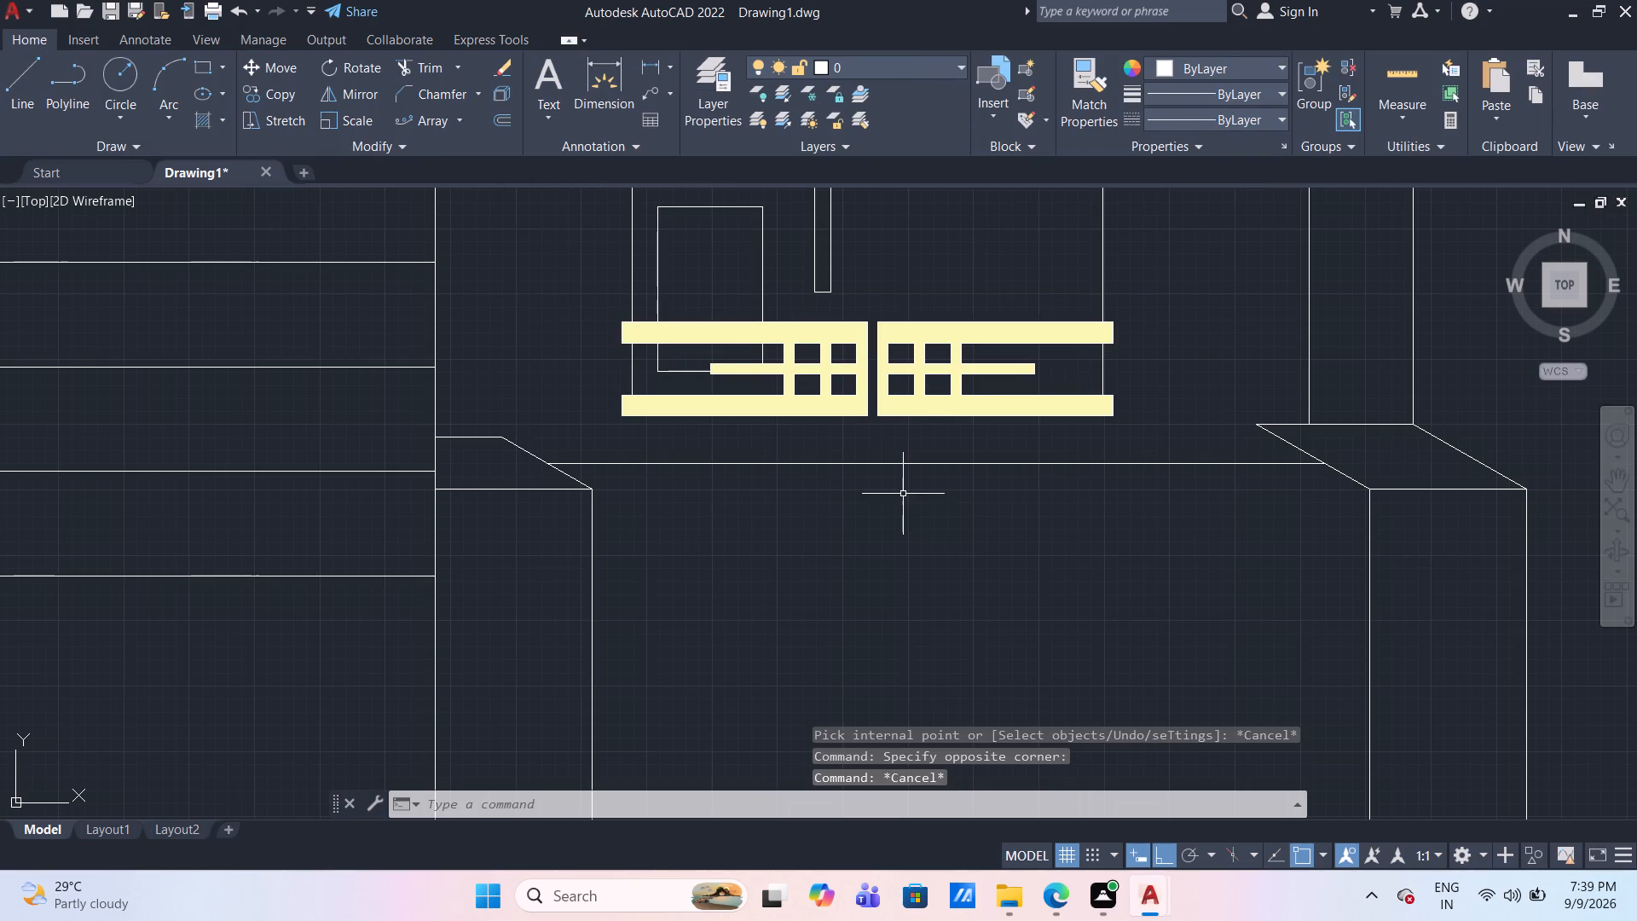
Examine the filled railing against the lower door and the surrounding elevation.
{"action": "scroll", "coordinate": [905, 495], "scroll_direction": "down", "scroll_amount": 3}
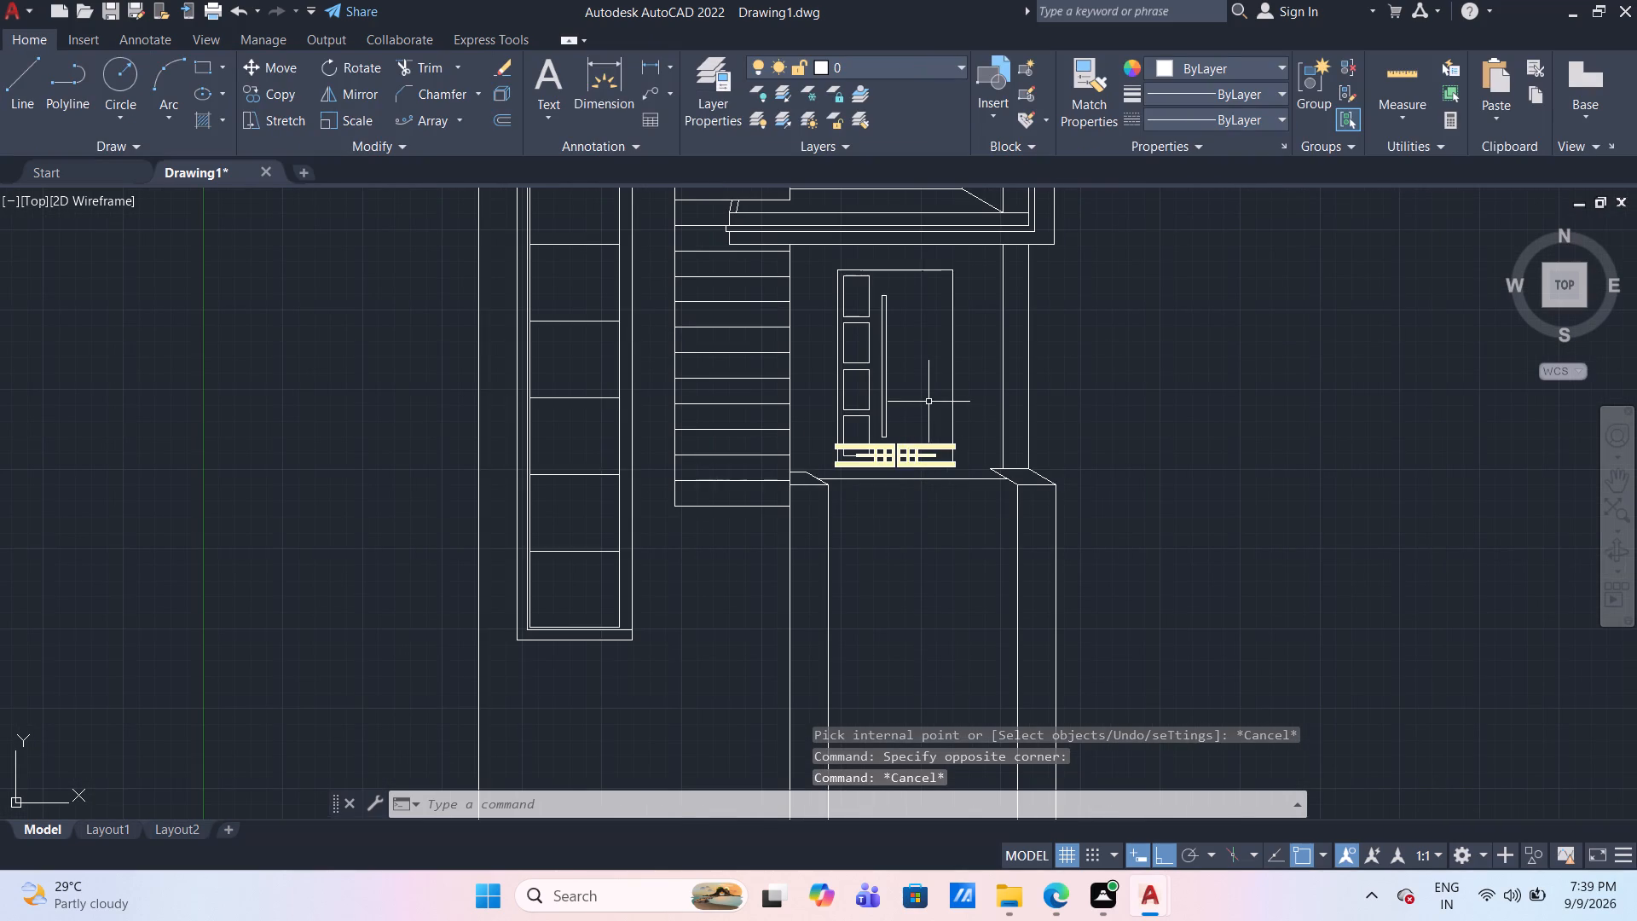
{"action": "scroll", "coordinate": [903, 449], "scroll_direction": "up", "scroll_amount": 2}
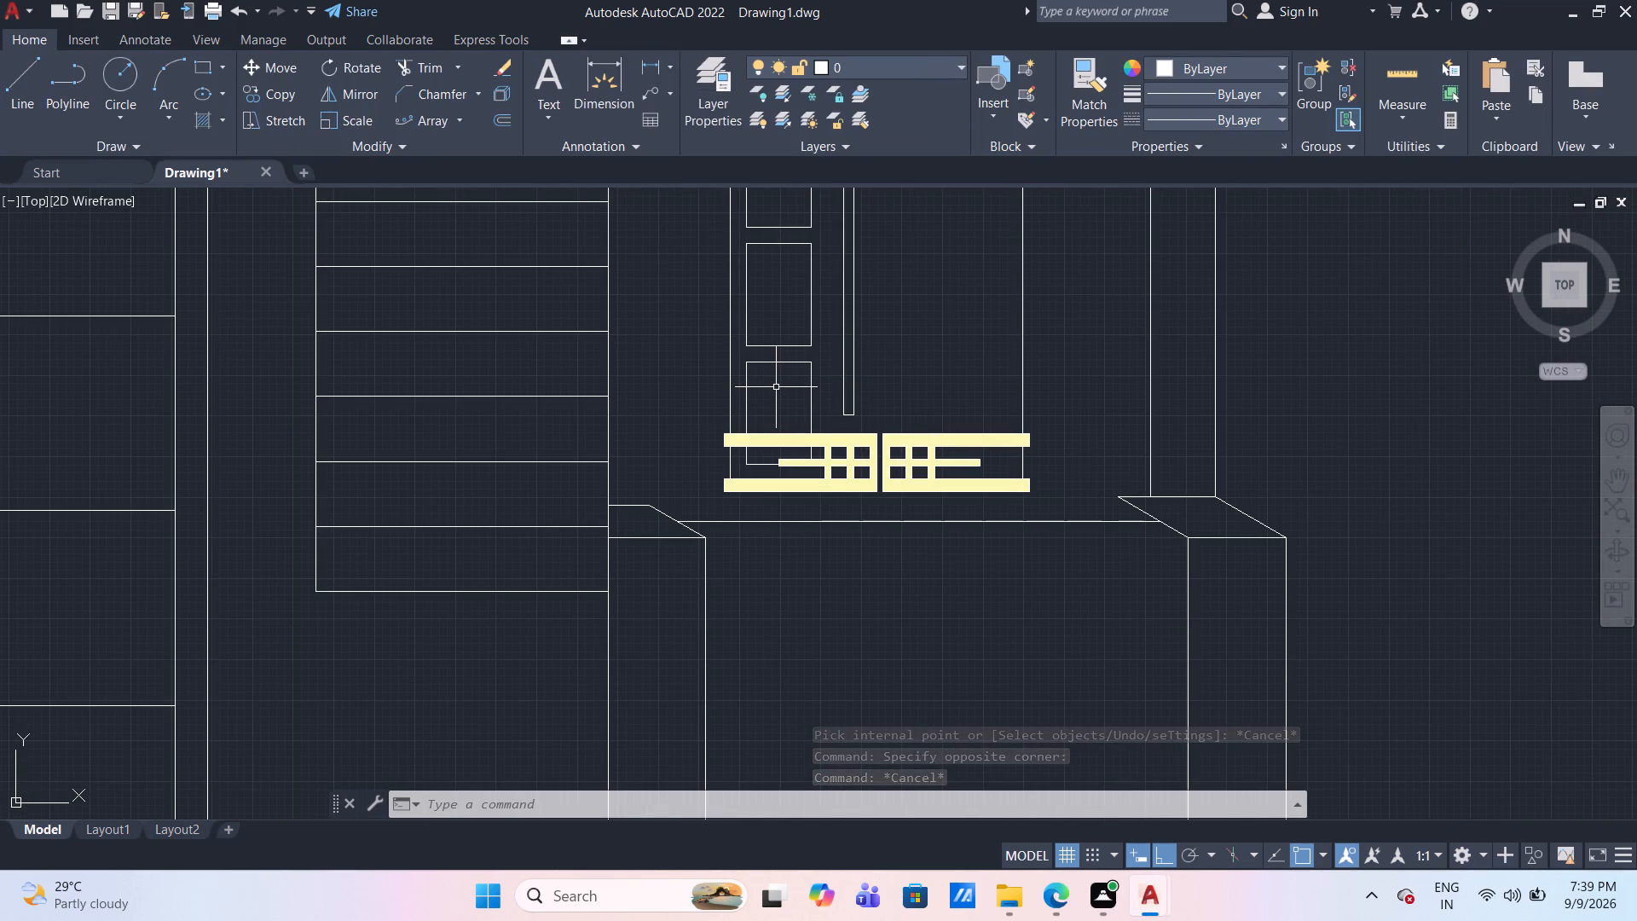
{"action": "scroll", "coordinate": [776, 387], "scroll_direction": "down", "scroll_amount": 1}
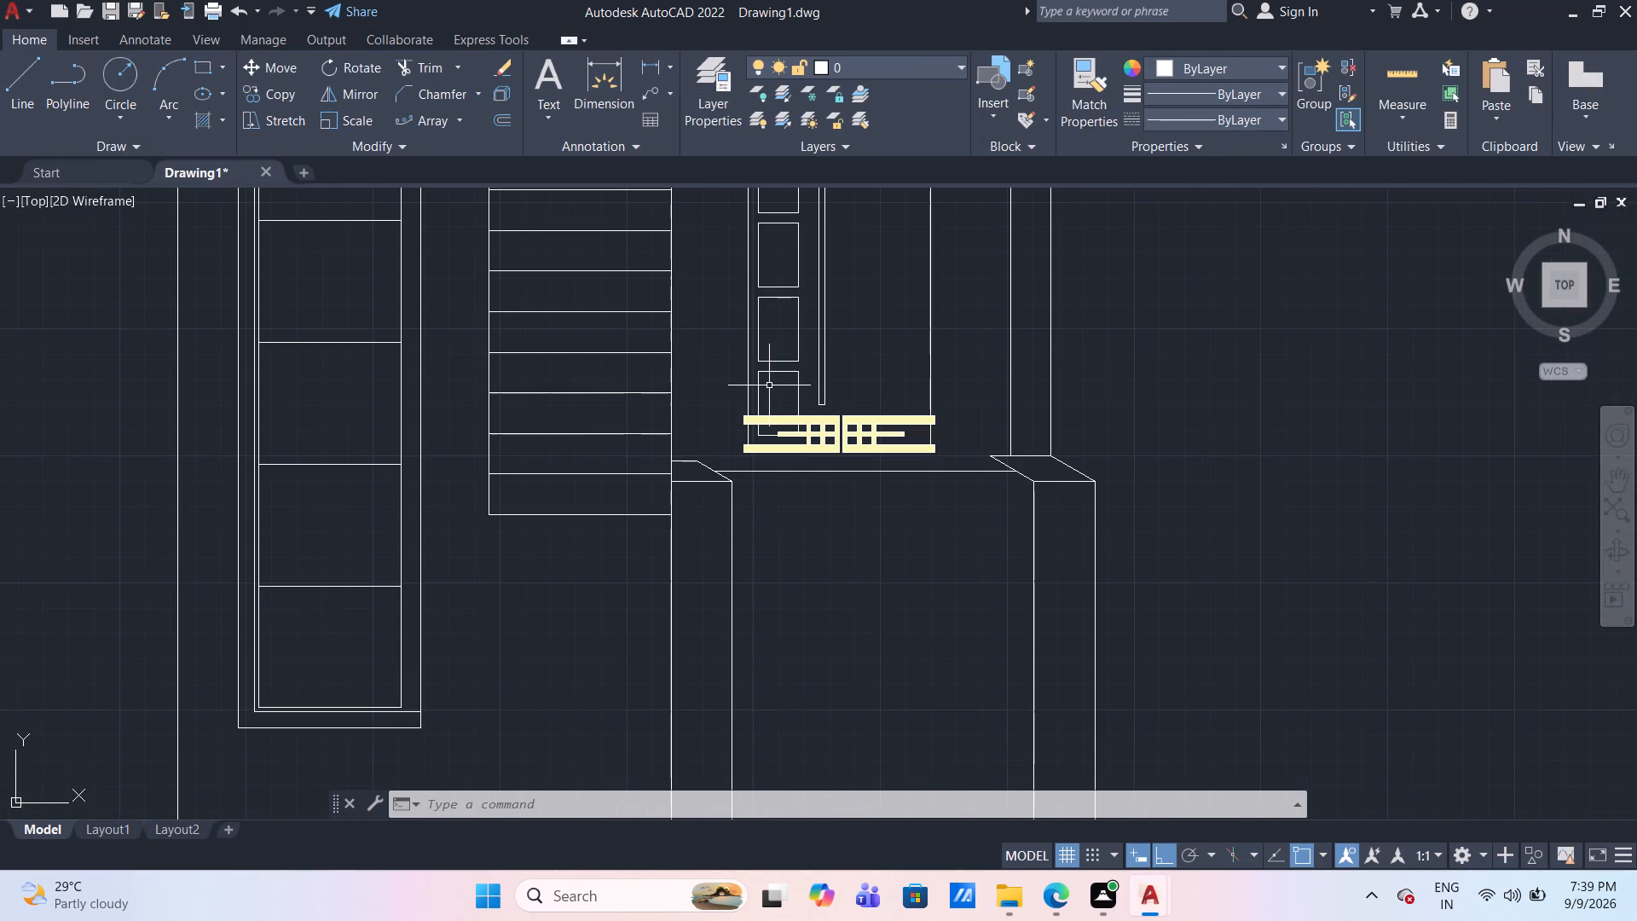
{"action": "scroll", "coordinate": [769, 385], "scroll_direction": "down", "scroll_amount": 1}
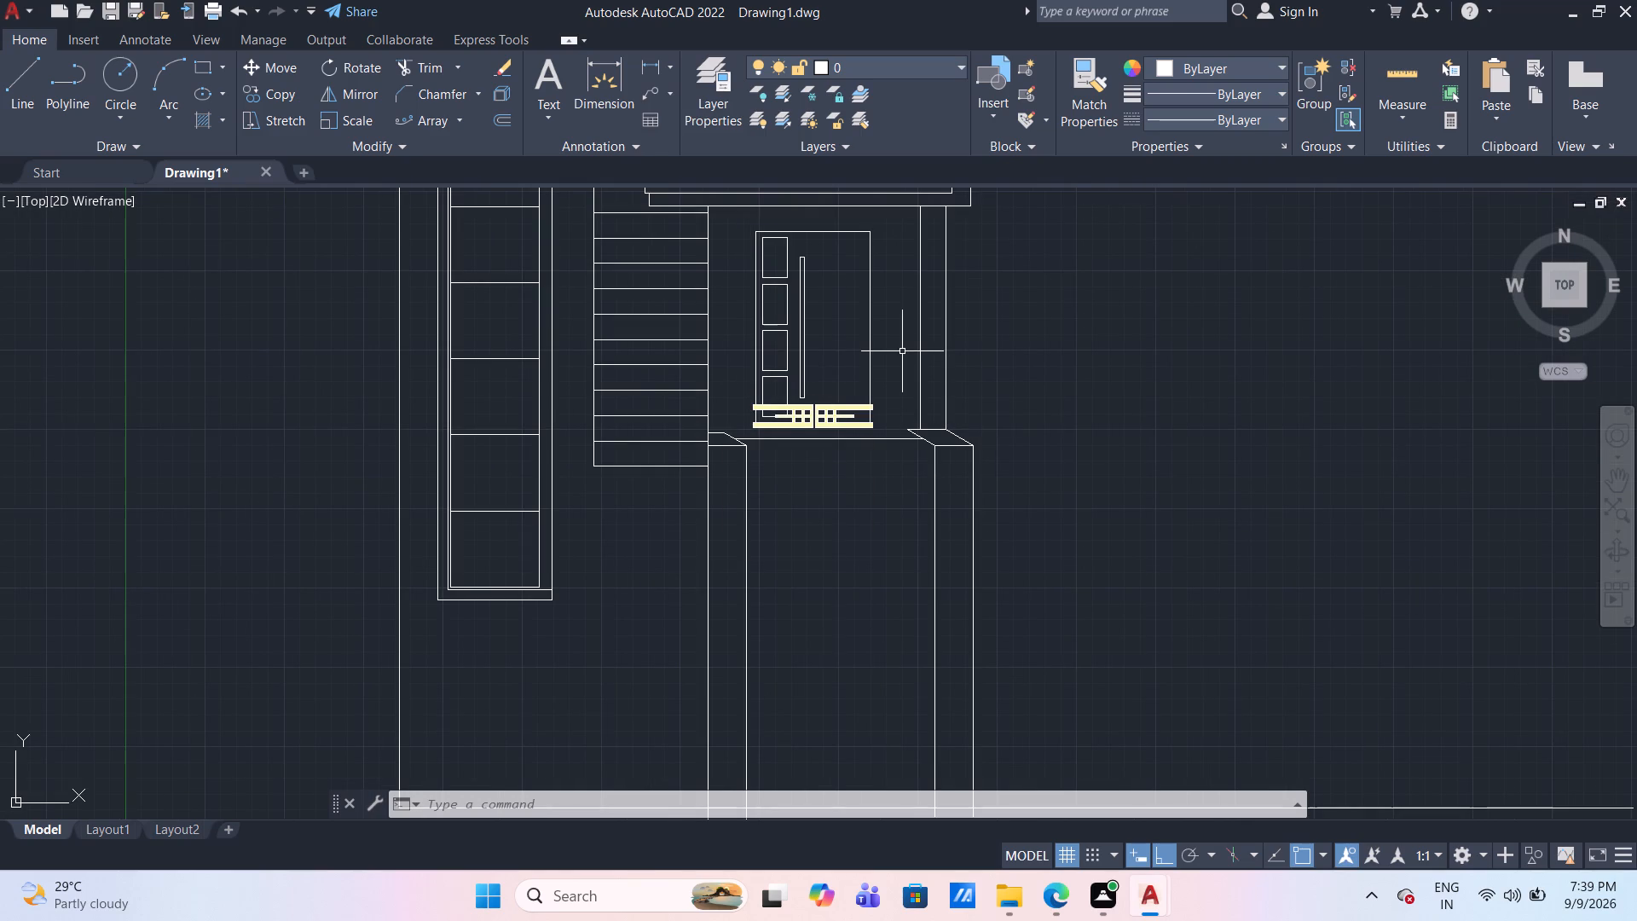
{"action": "scroll", "coordinate": [902, 351], "scroll_direction": "down", "scroll_amount": 1}
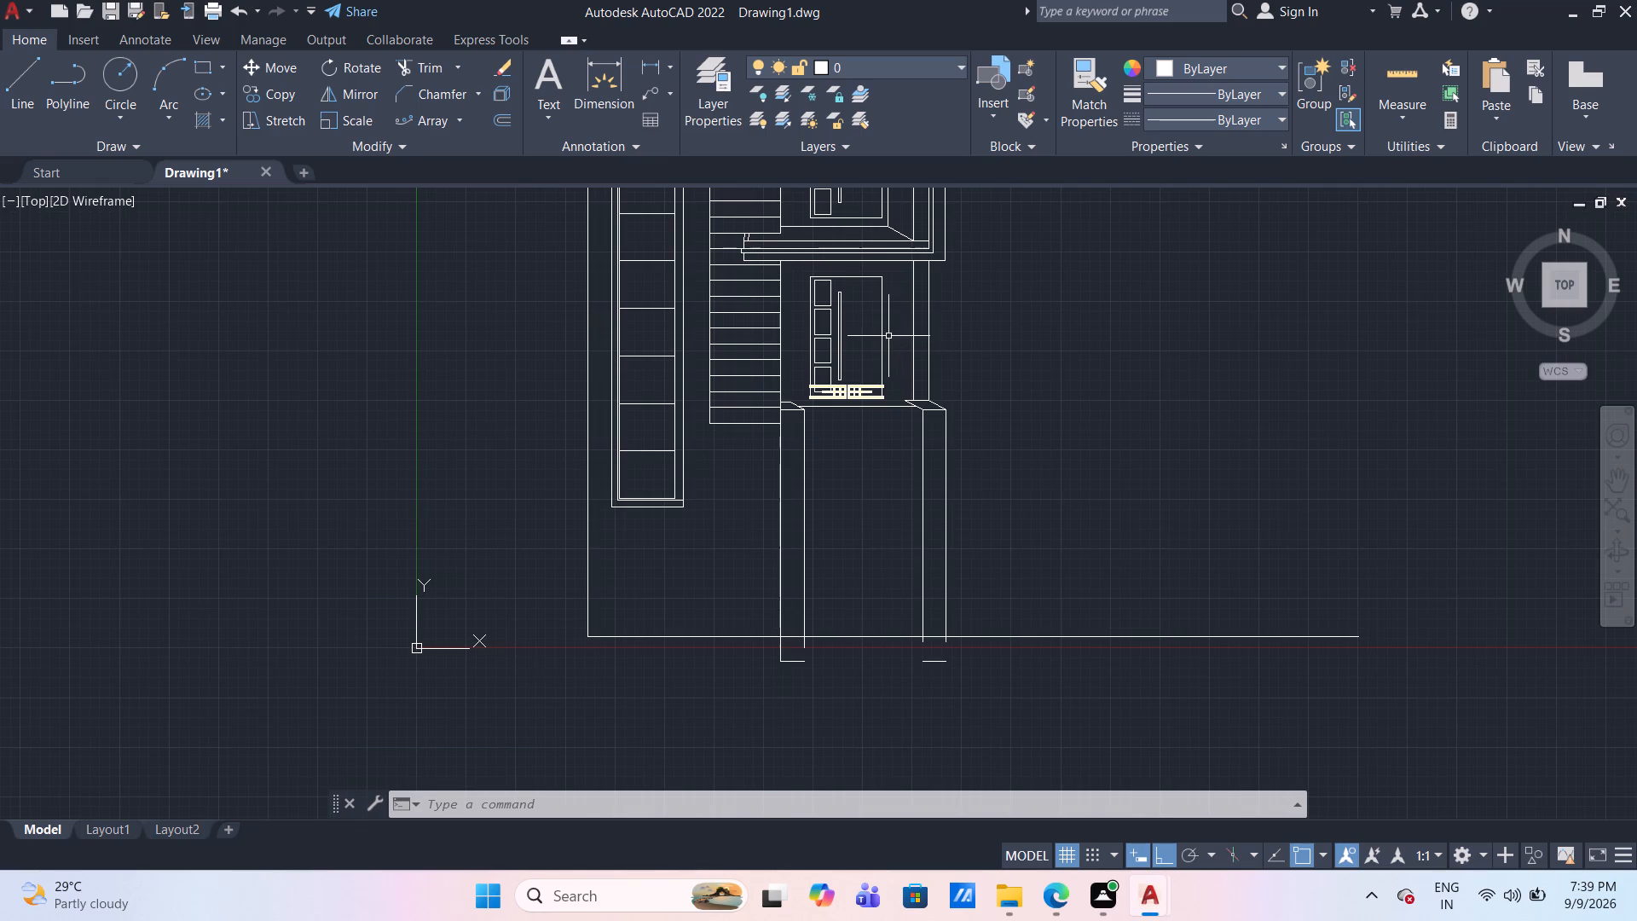
{"action": "scroll", "coordinate": [838, 408], "scroll_direction": "up", "scroll_amount": 2}
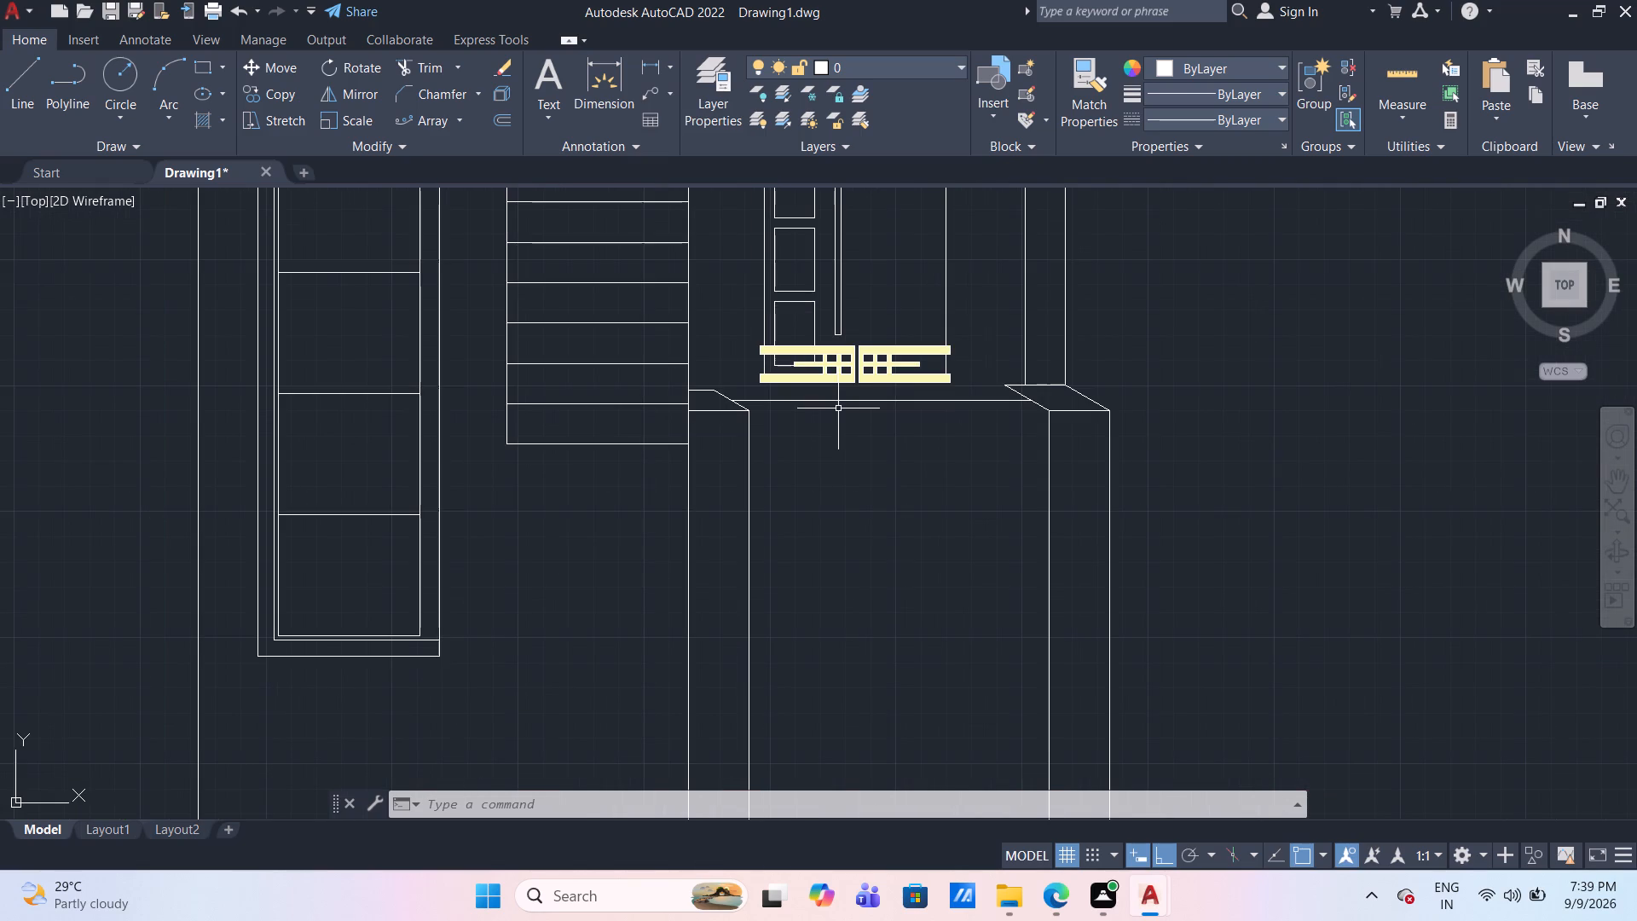
{"action": "scroll", "coordinate": [838, 391], "scroll_direction": "up", "scroll_amount": 2}
{"action": "middle_click_drag", "start_coordinate": [838, 391], "coordinate": [830, 477]}
{"action": "scroll", "coordinate": [826, 475], "scroll_direction": "down", "scroll_amount": 3}
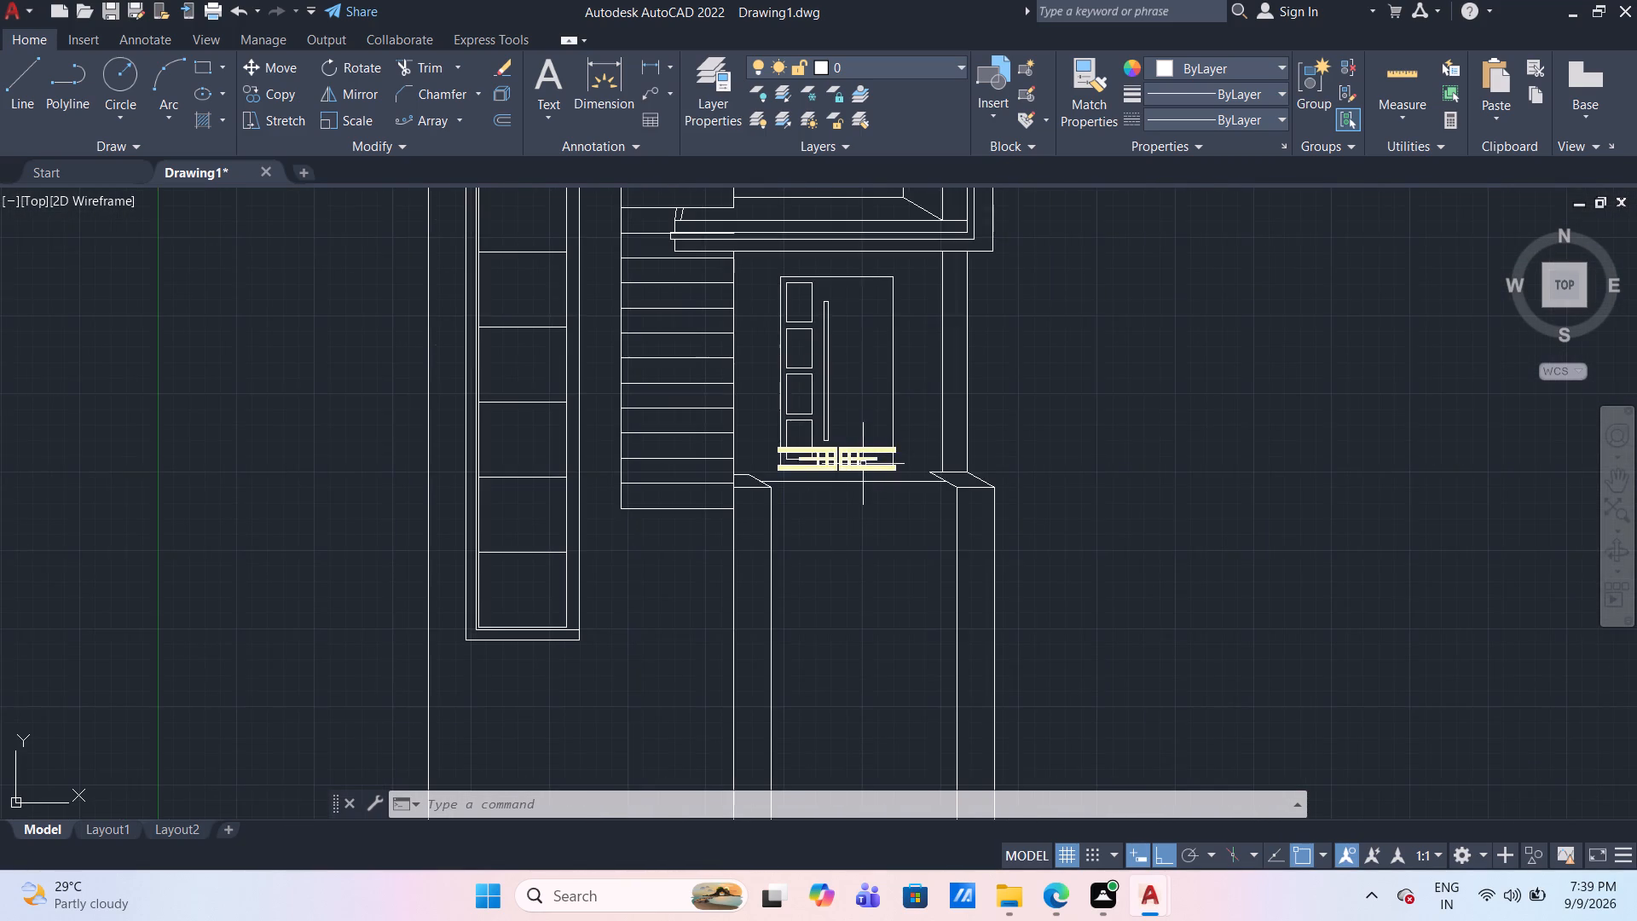
Move the lower door together with its railing straight down so the railing's base rests on the horizontal line between the columns.
{"action": "scroll", "coordinate": [871, 466], "scroll_direction": "up", "scroll_amount": 2}
{"action": "left_click_drag", "start_coordinate": [960, 483], "coordinate": [912, 466]}
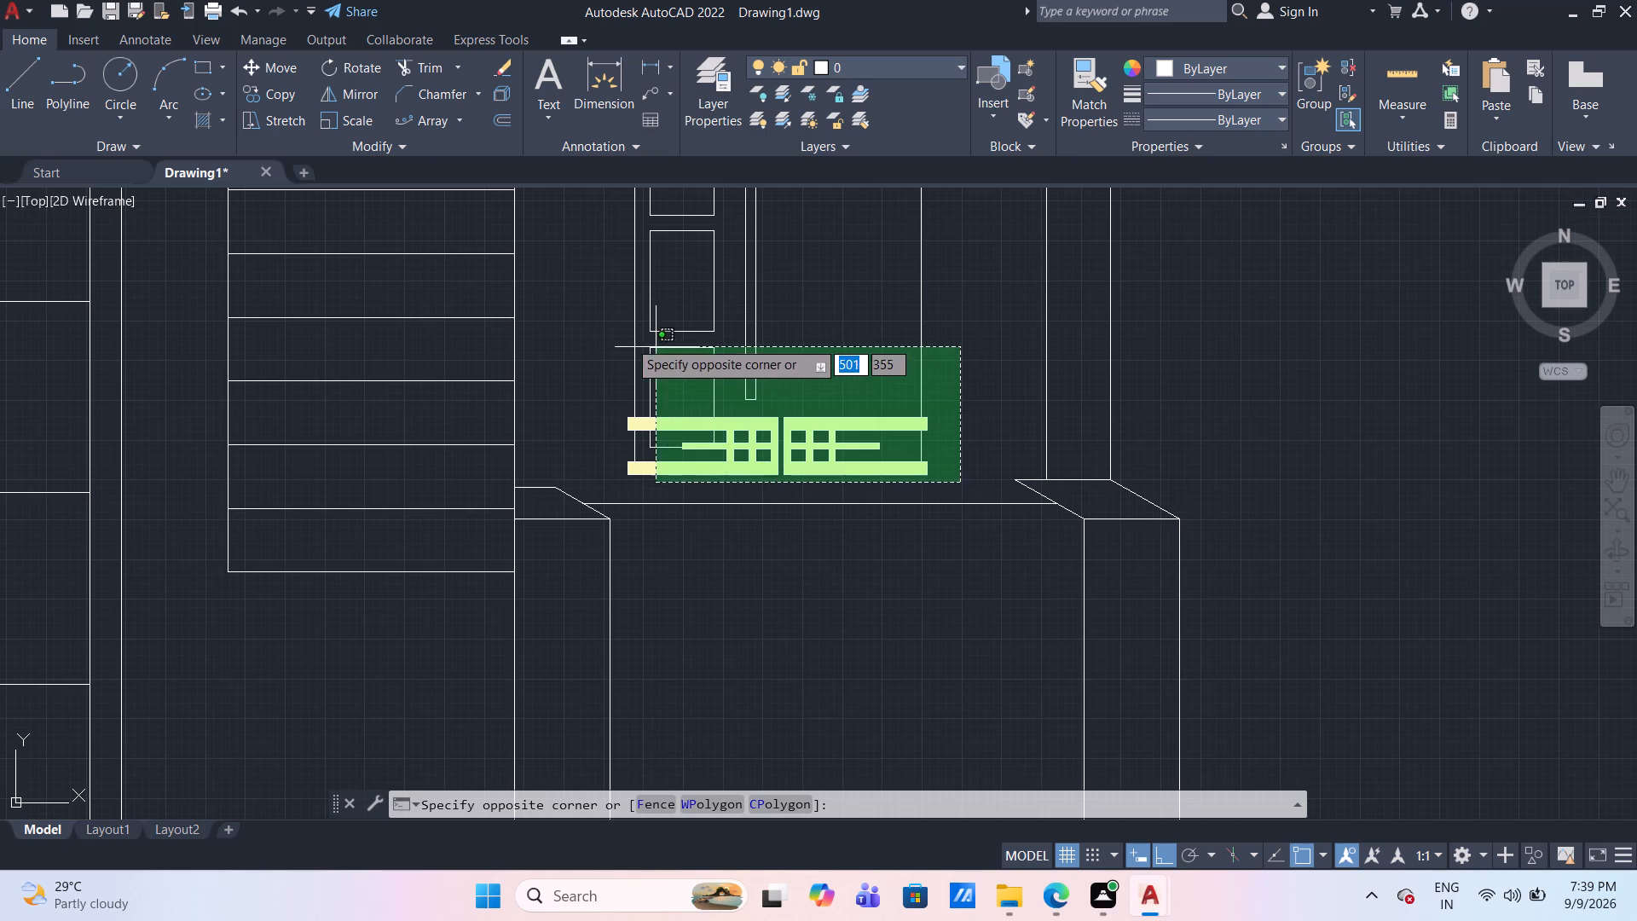
{"action": "scroll", "coordinate": [614, 311], "scroll_direction": "down", "scroll_amount": 2}
{"action": "middle_click_drag", "start_coordinate": [614, 311], "coordinate": [587, 431]}
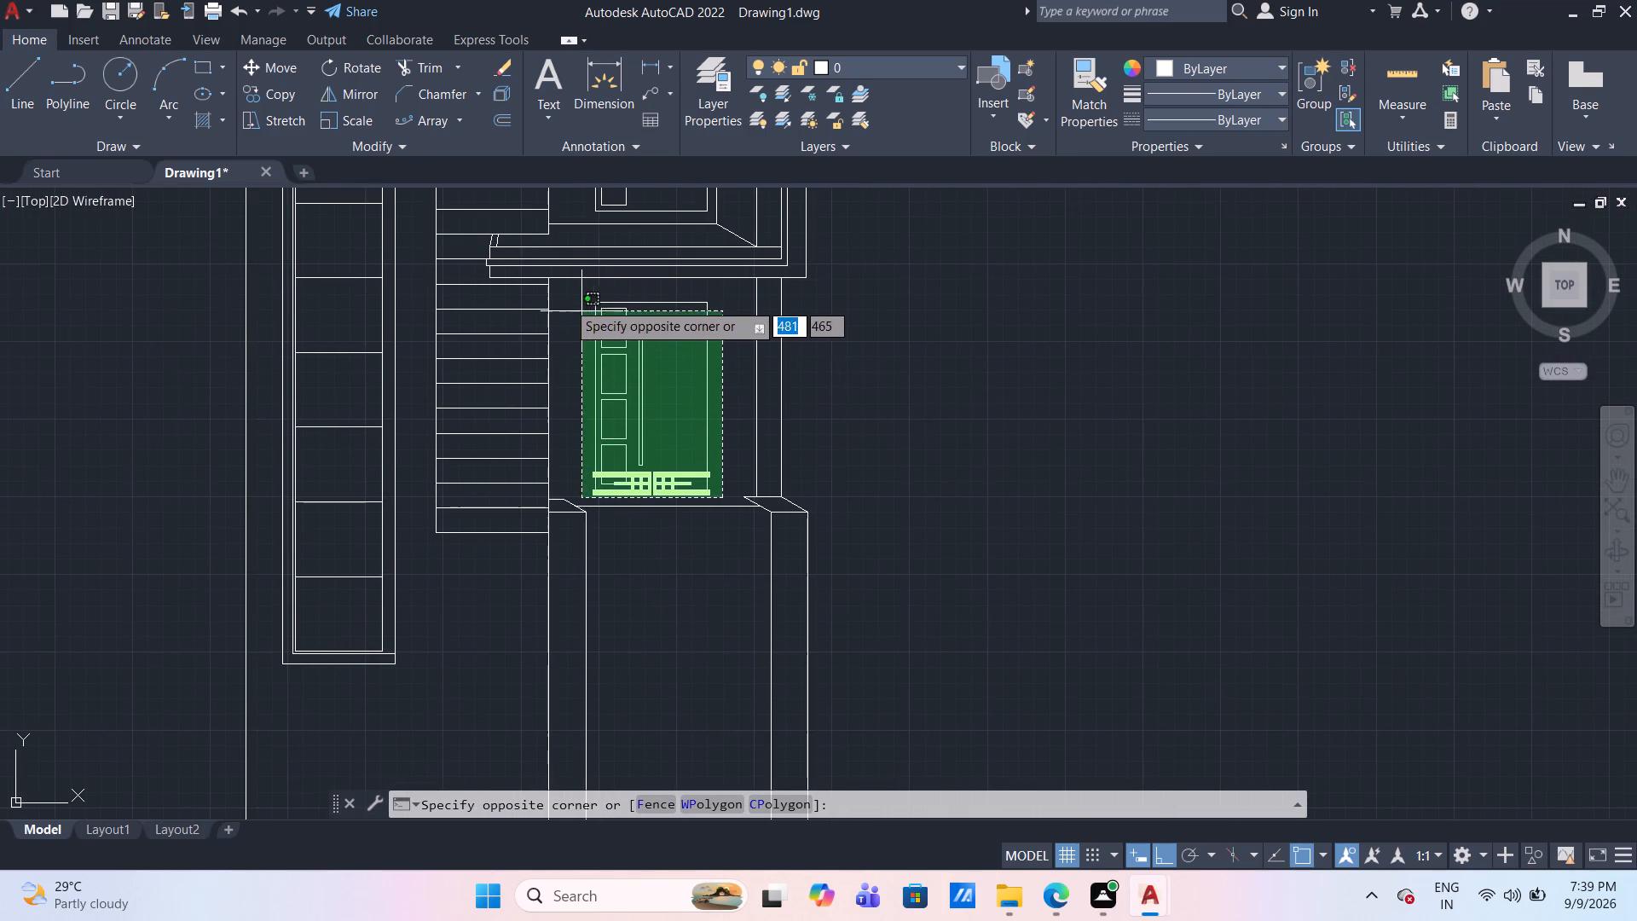
{"action": "left_click", "coordinate": [571, 293]}
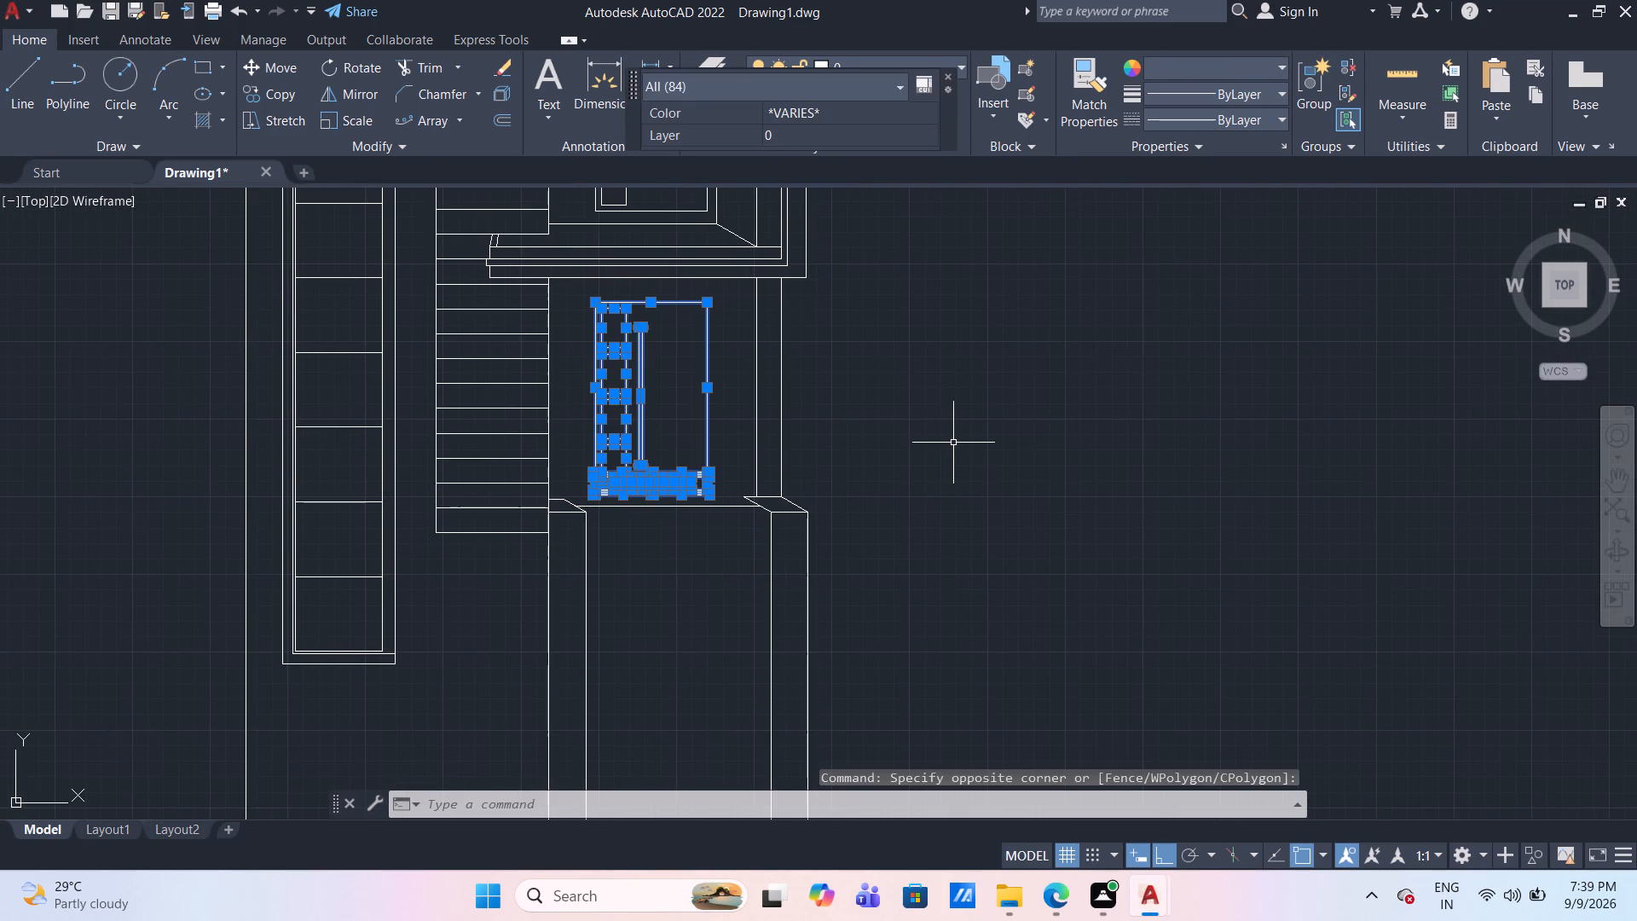
{"action": "key", "text": "m"}
{"action": "key", "text": "Return"}
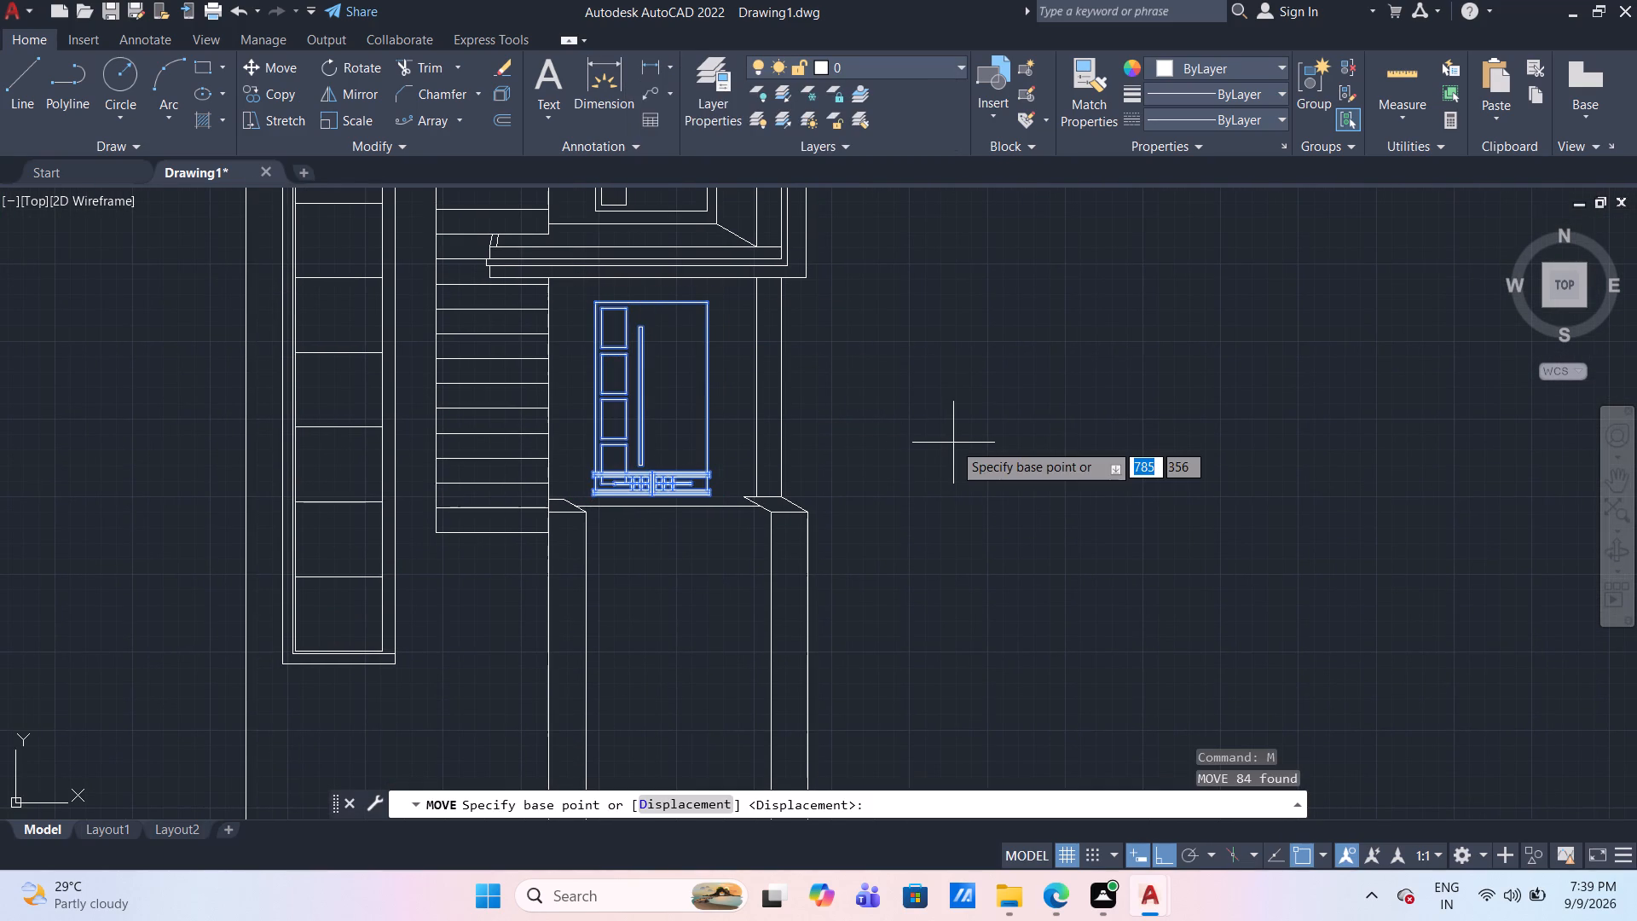
{"action": "scroll", "coordinate": [760, 495], "scroll_direction": "up", "scroll_amount": 3}
{"action": "middle_click_drag", "start_coordinate": [739, 483], "coordinate": [744, 482]}
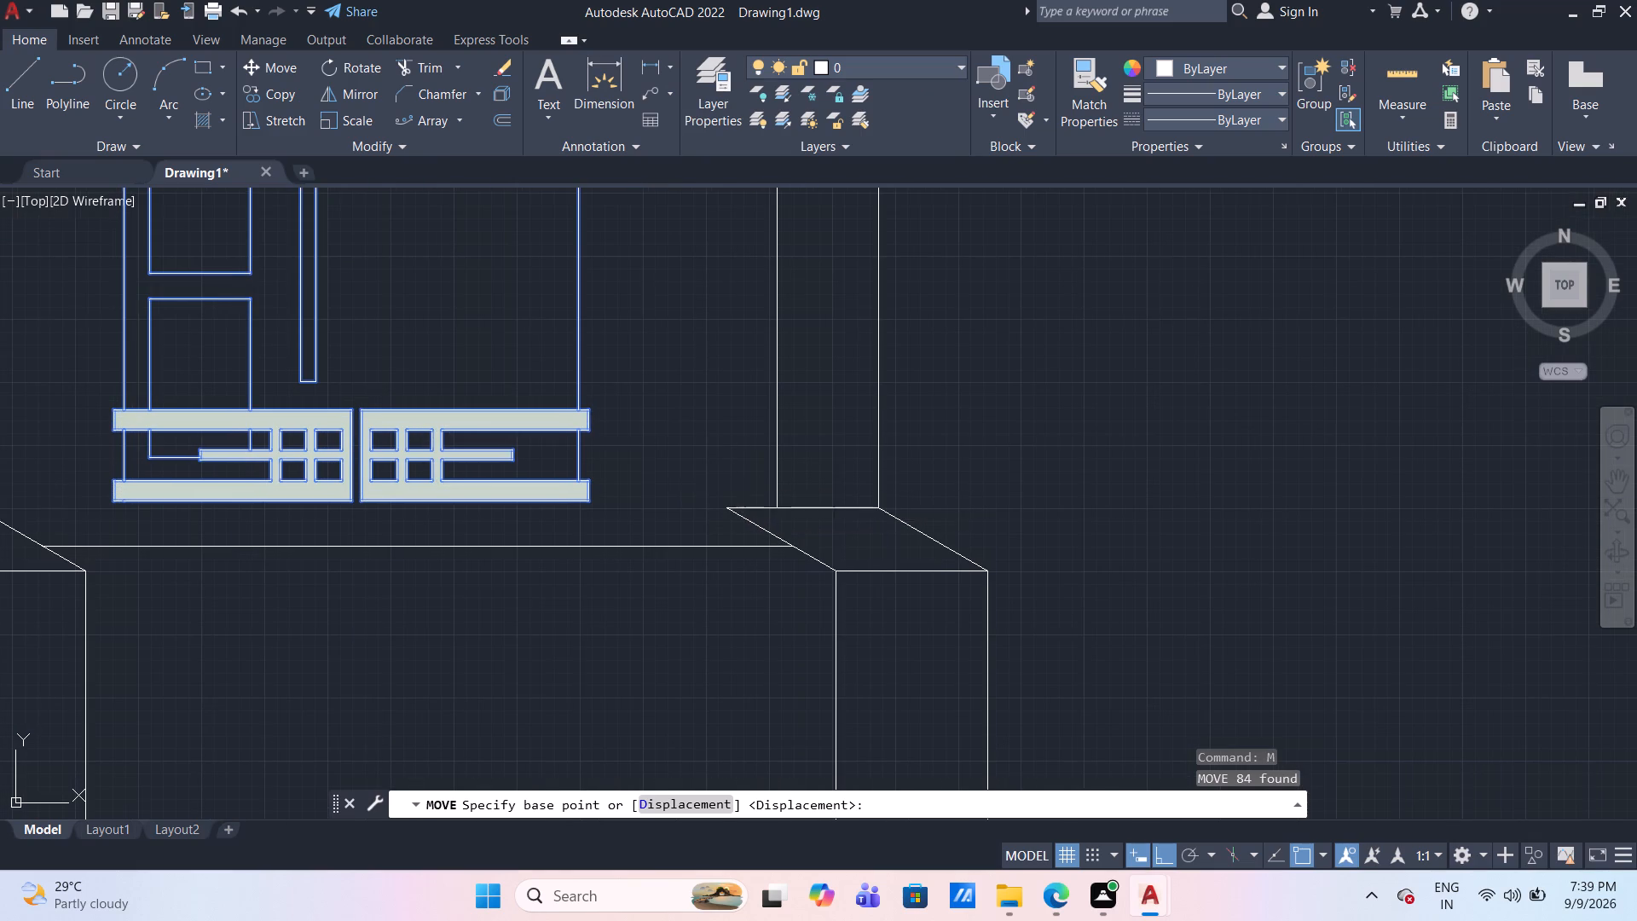
{"action": "middle_click_drag", "start_coordinate": [744, 482], "coordinate": [842, 485]}
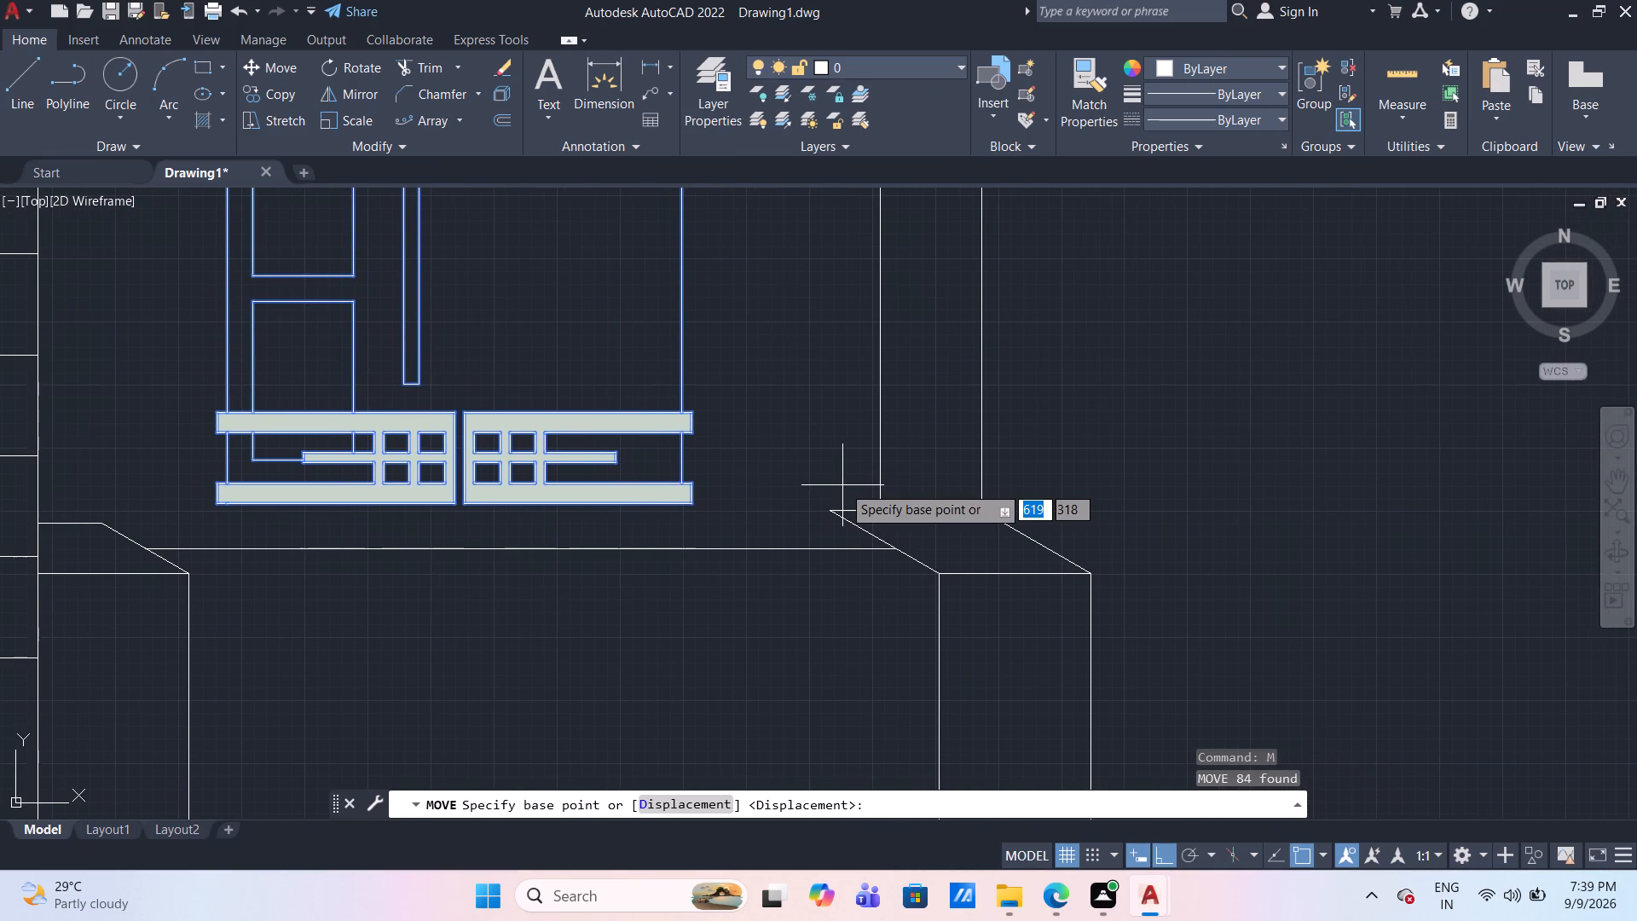
{"action": "left_click", "coordinate": [690, 507]}
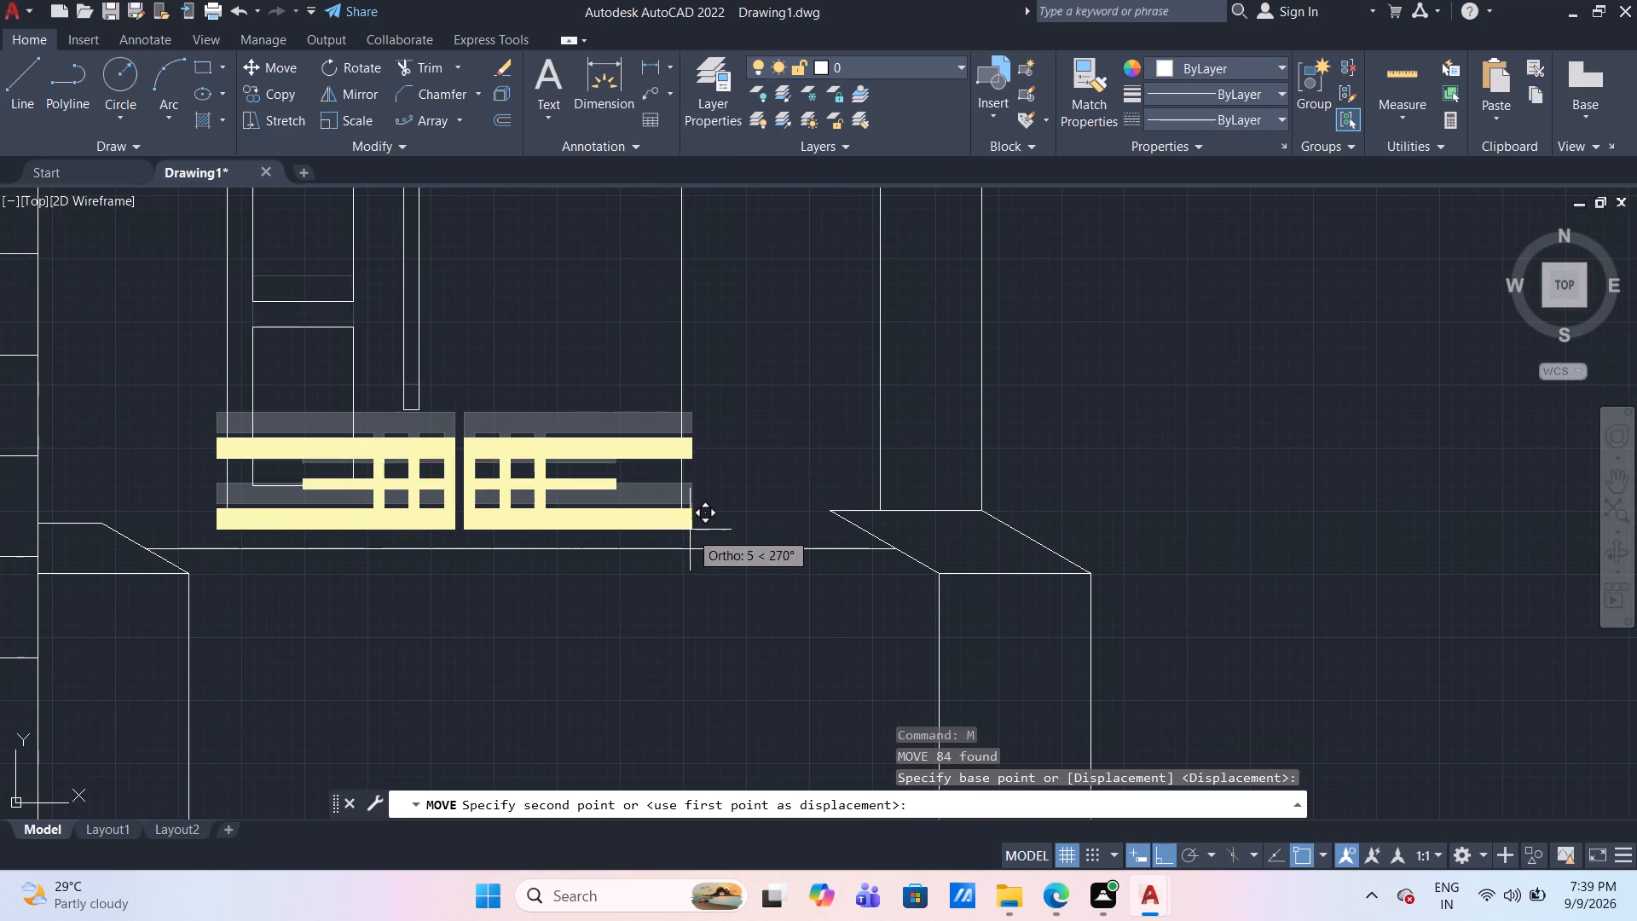
{"action": "left_click", "coordinate": [691, 545]}
{"action": "scroll", "coordinate": [719, 441], "scroll_direction": "down", "scroll_amount": 1}
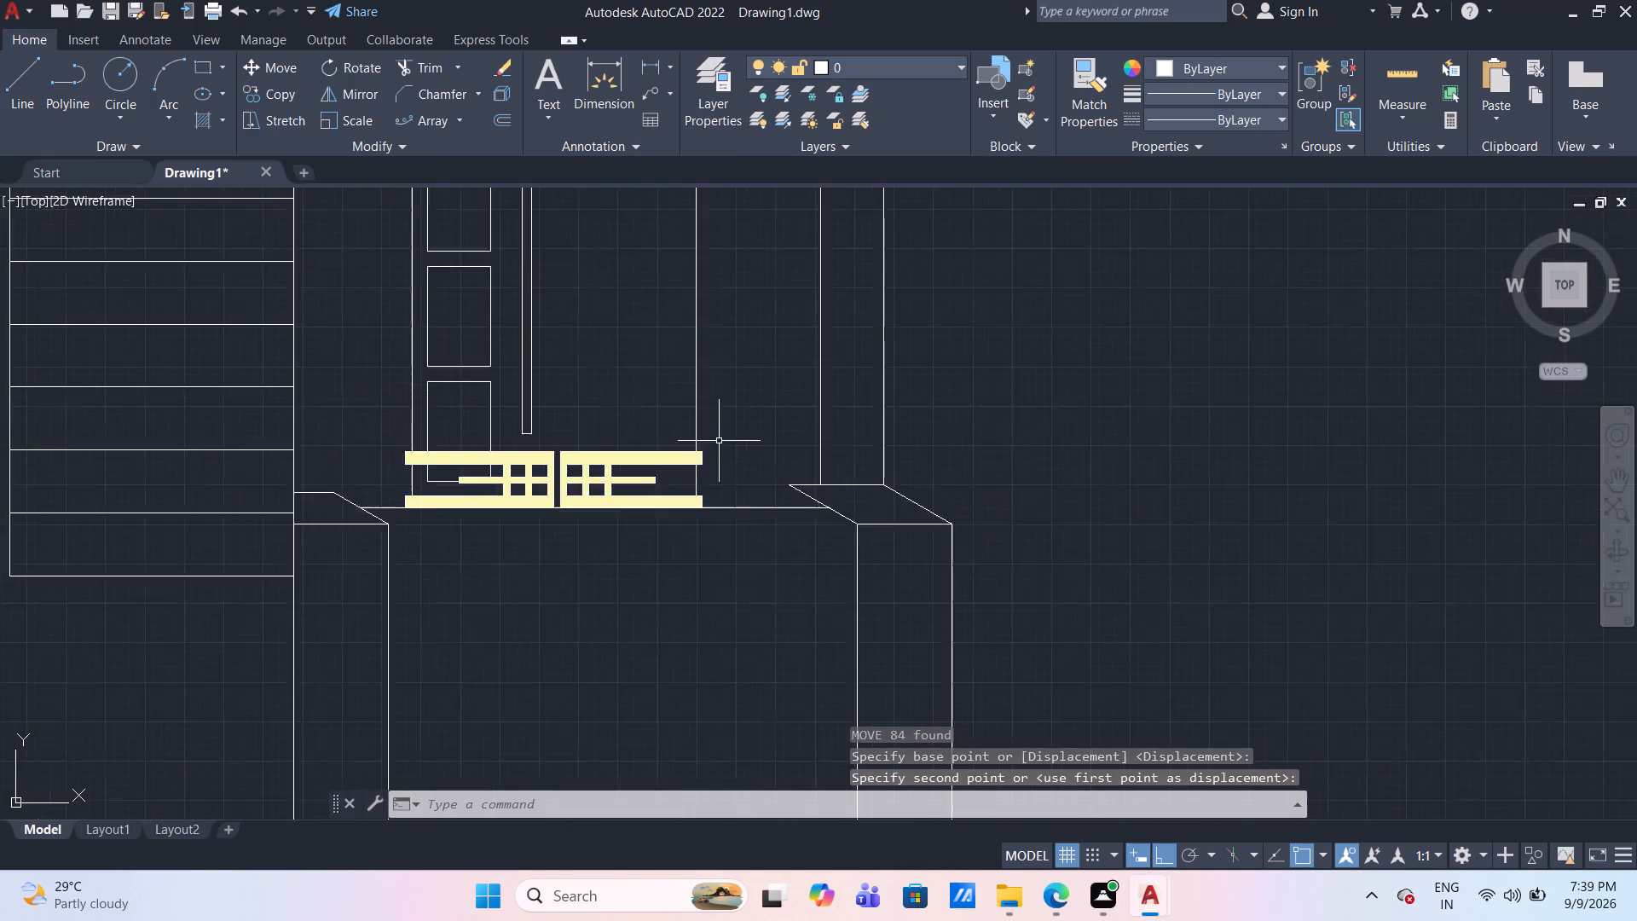
Draw a horizontal line about 149 units long joining the inner top front corners of the two lower columns.
{"action": "scroll", "coordinate": [719, 441], "scroll_direction": "down", "scroll_amount": 2}
{"action": "scroll", "coordinate": [593, 496], "scroll_direction": "up", "scroll_amount": 2}
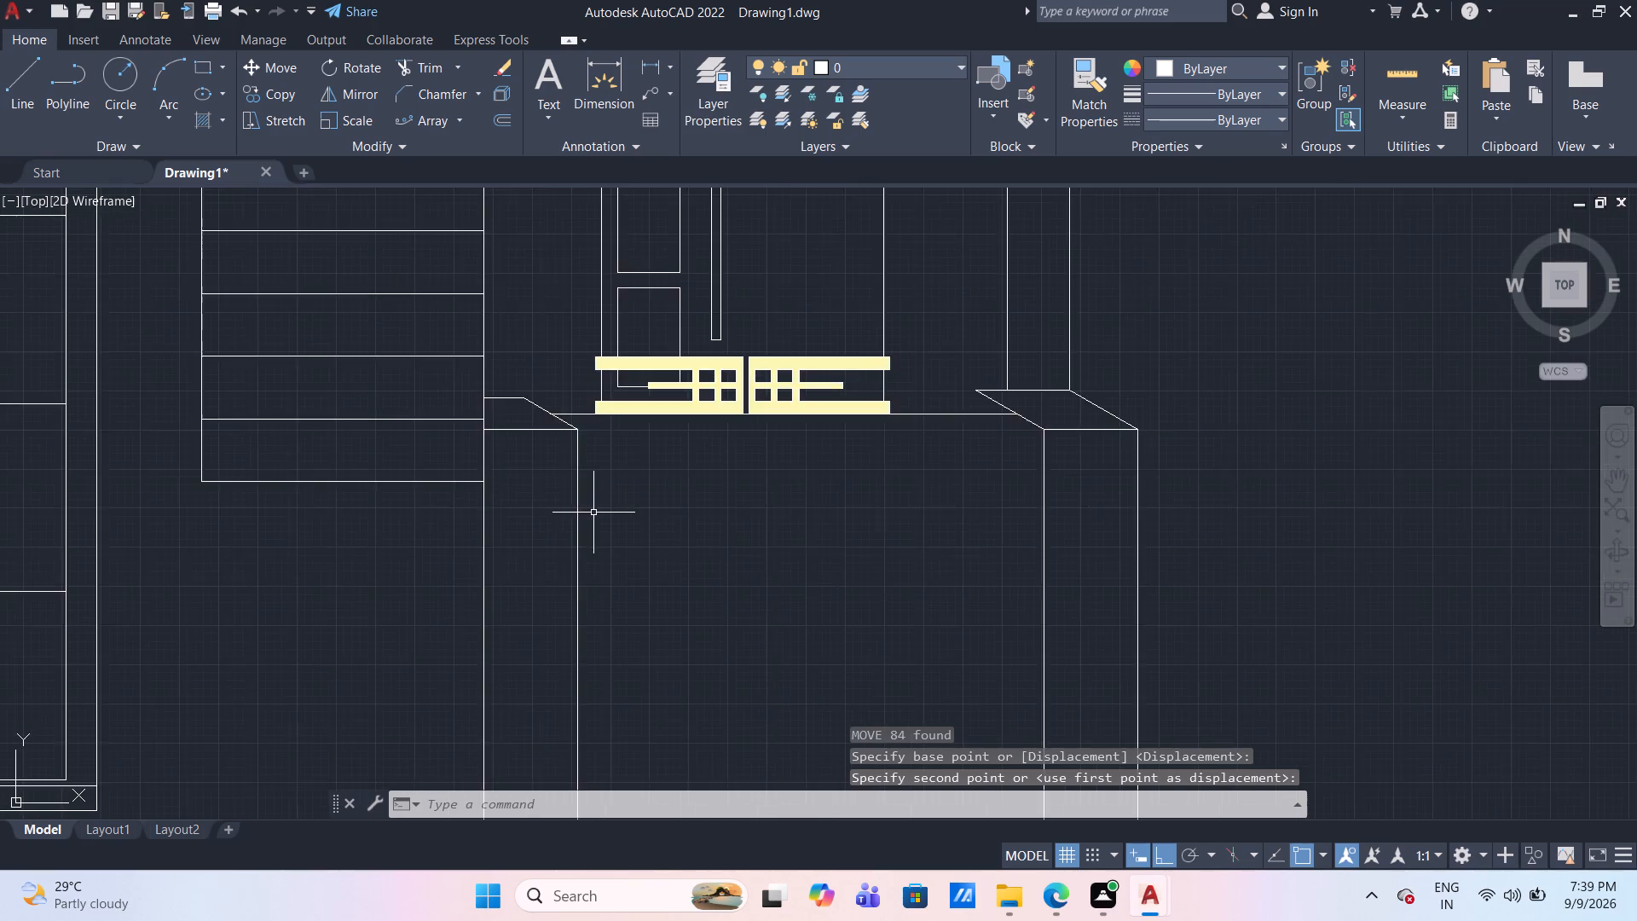
{"action": "scroll", "coordinate": [595, 513], "scroll_direction": "up", "scroll_amount": 1}
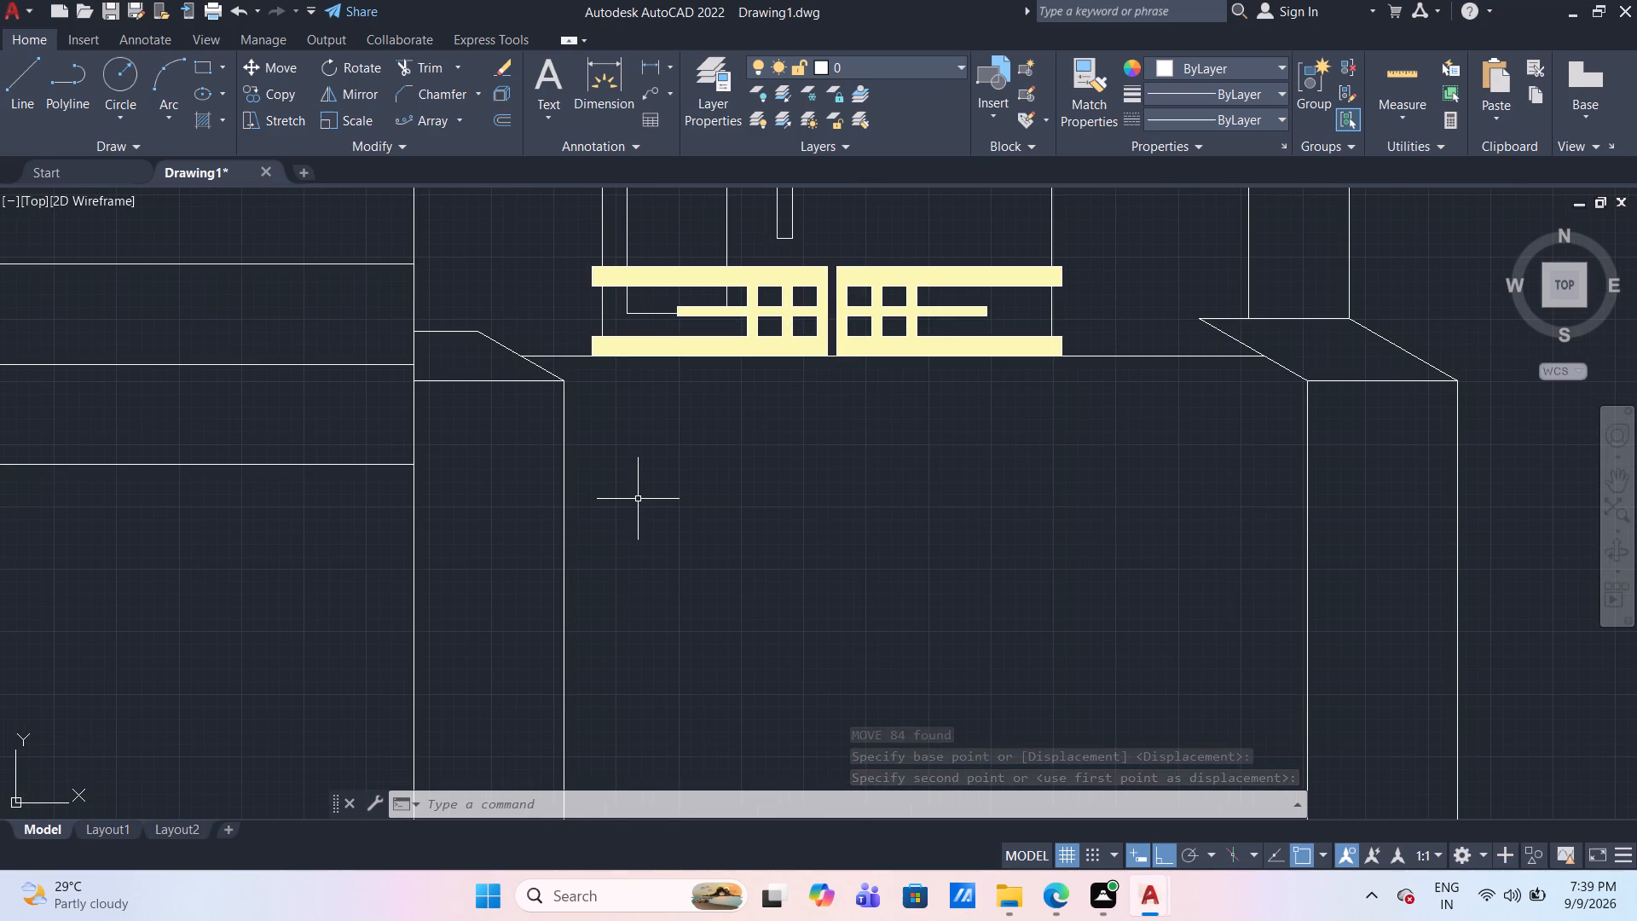
{"action": "left_click", "coordinate": [0, 76]}
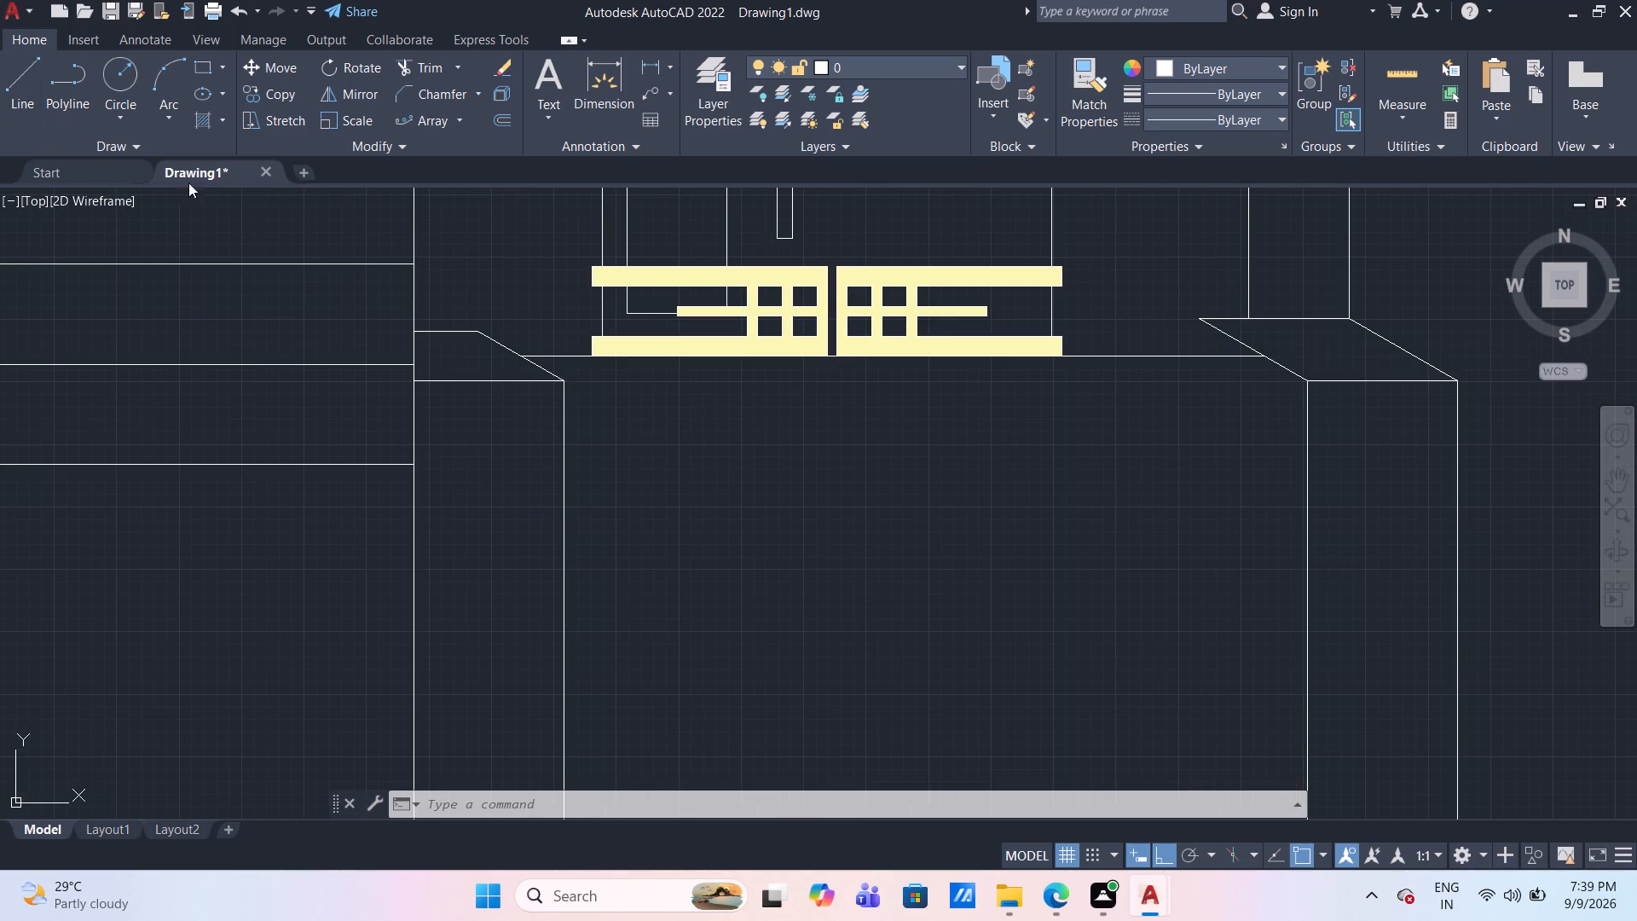
{"action": "left_click", "coordinate": [11, 81]}
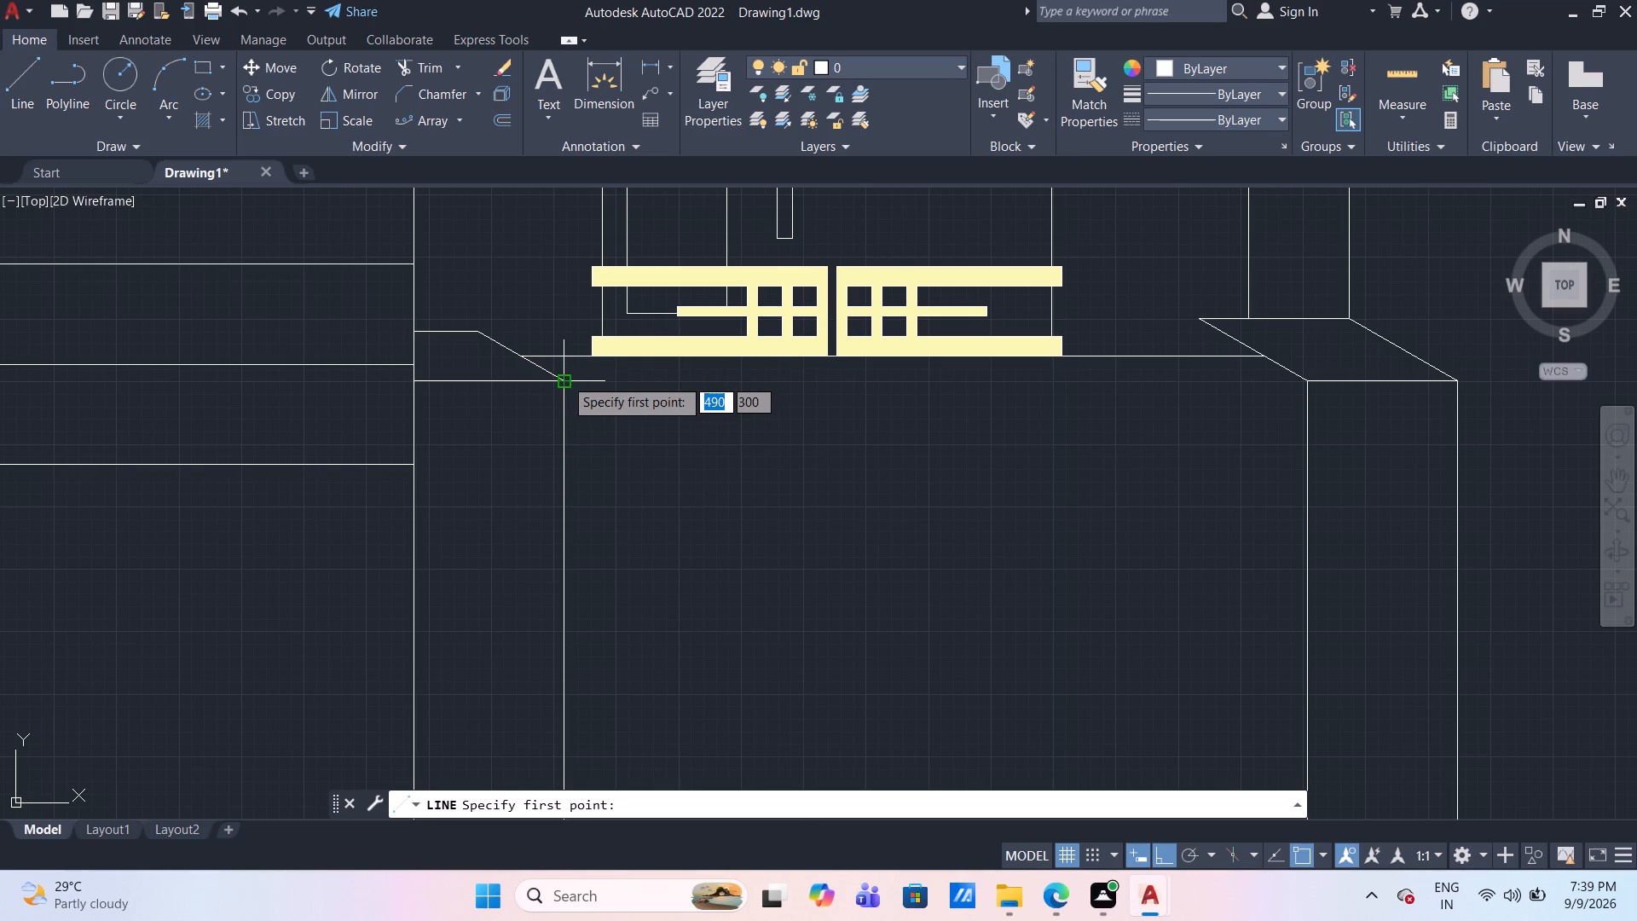
{"action": "left_click", "coordinate": [564, 378]}
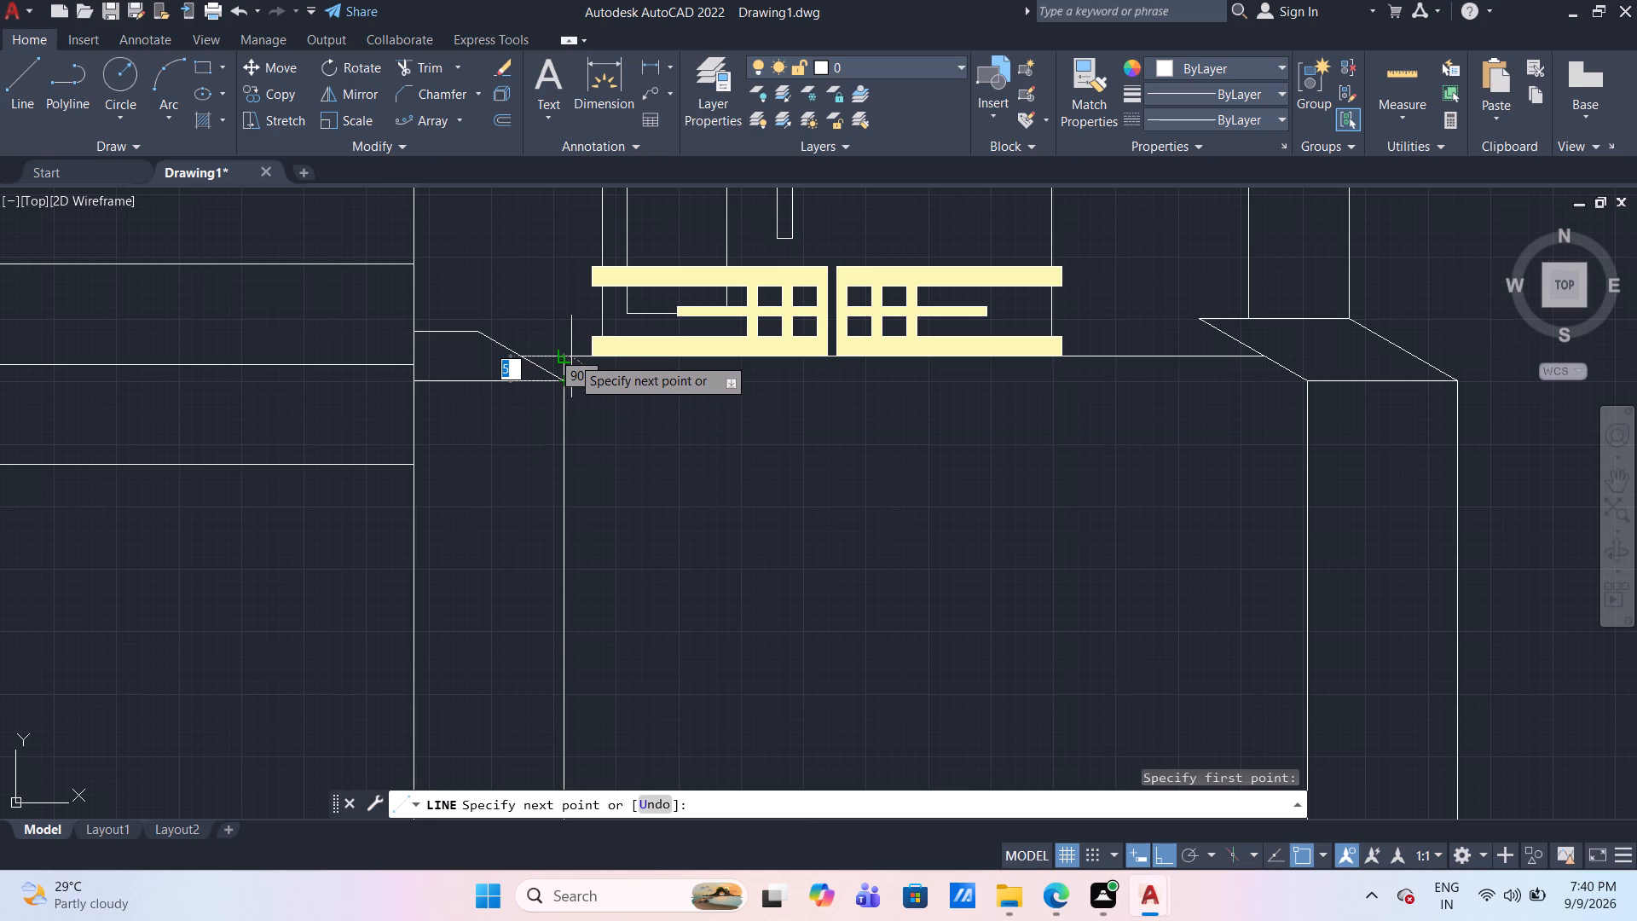
{"action": "left_click", "coordinate": [1313, 383]}
{"action": "key", "text": "Escape"}
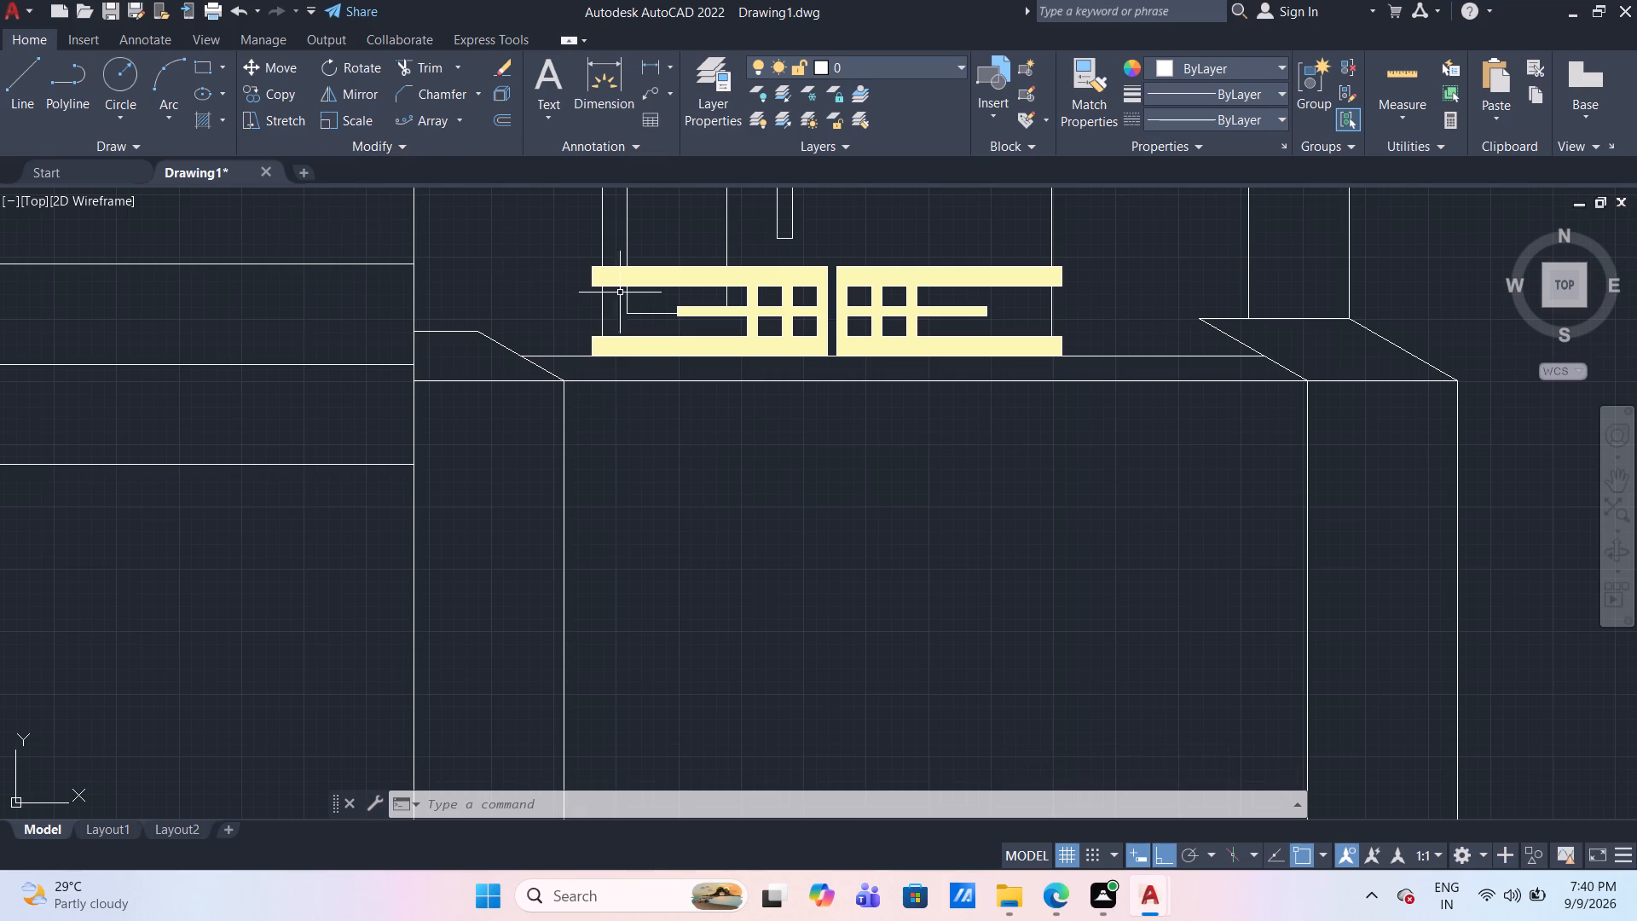
Draw a small three-sided outline about 2 units wide directly below the gap between the two railing legs.
{"action": "left_click", "coordinate": [22, 74]}
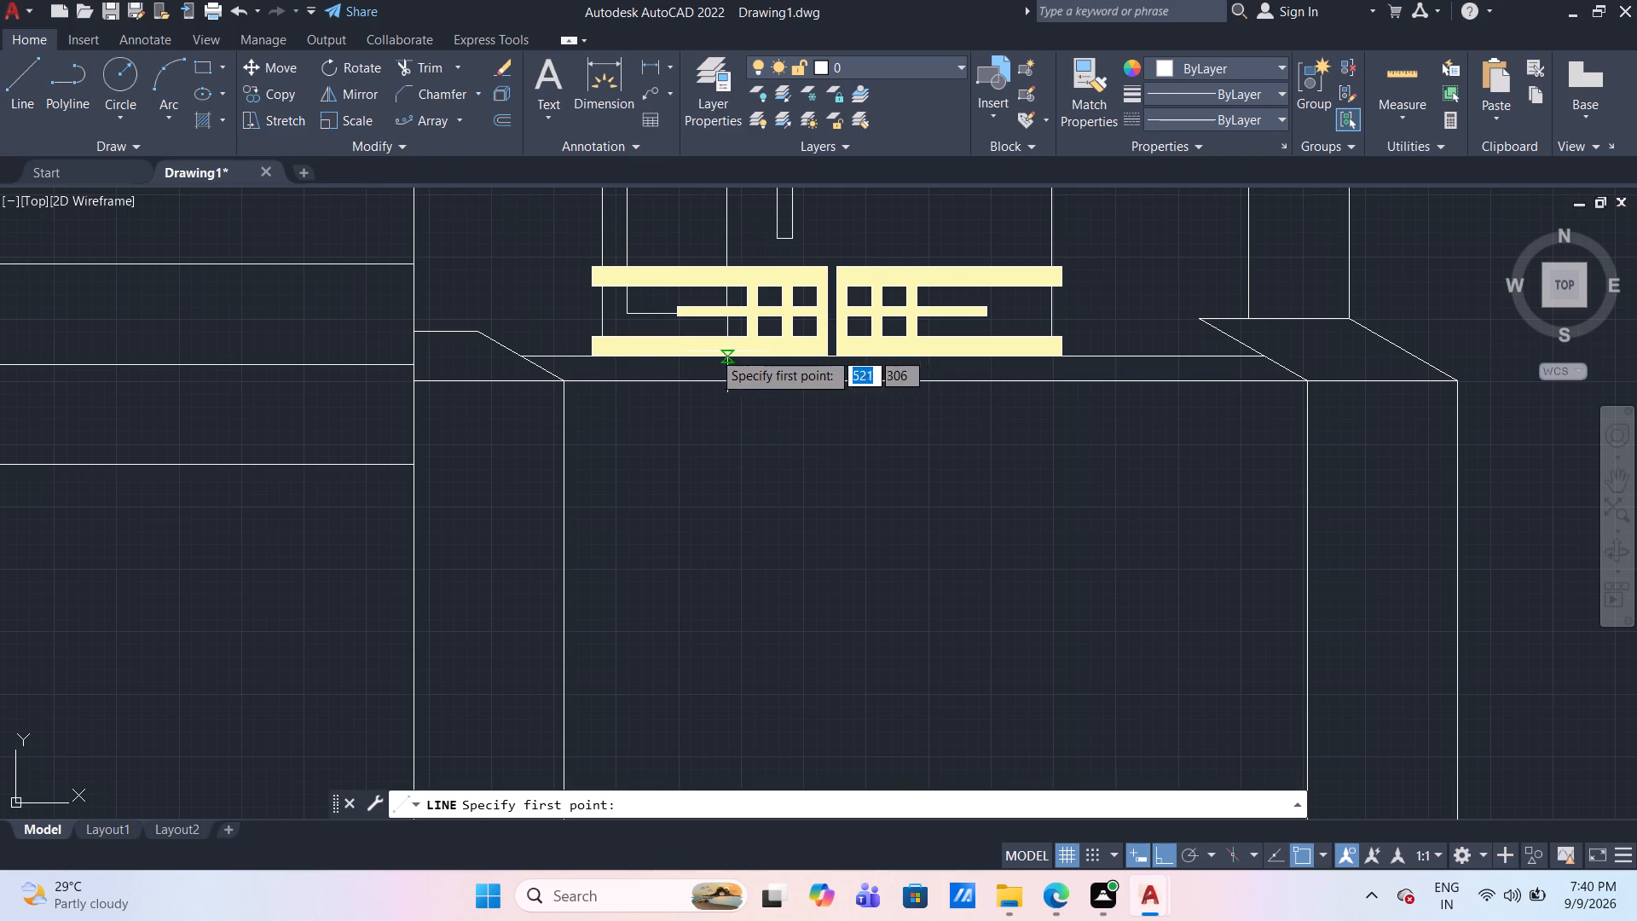
{"action": "scroll", "coordinate": [730, 340], "scroll_direction": "up", "scroll_amount": 2}
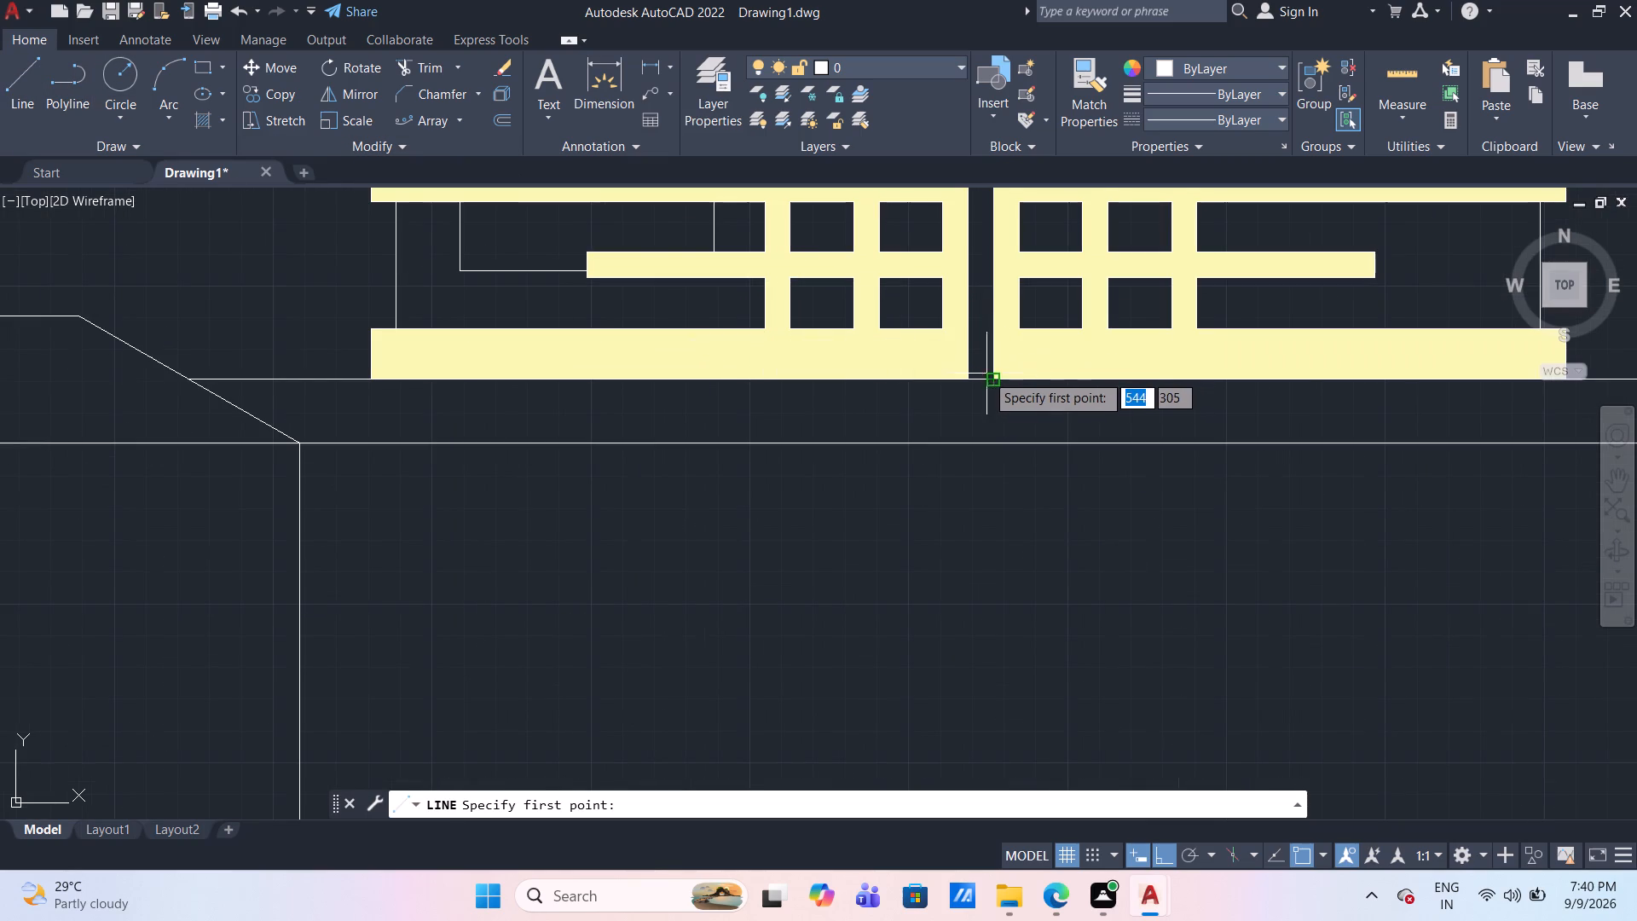
{"action": "scroll", "coordinate": [976, 372], "scroll_direction": "up", "scroll_amount": 3}
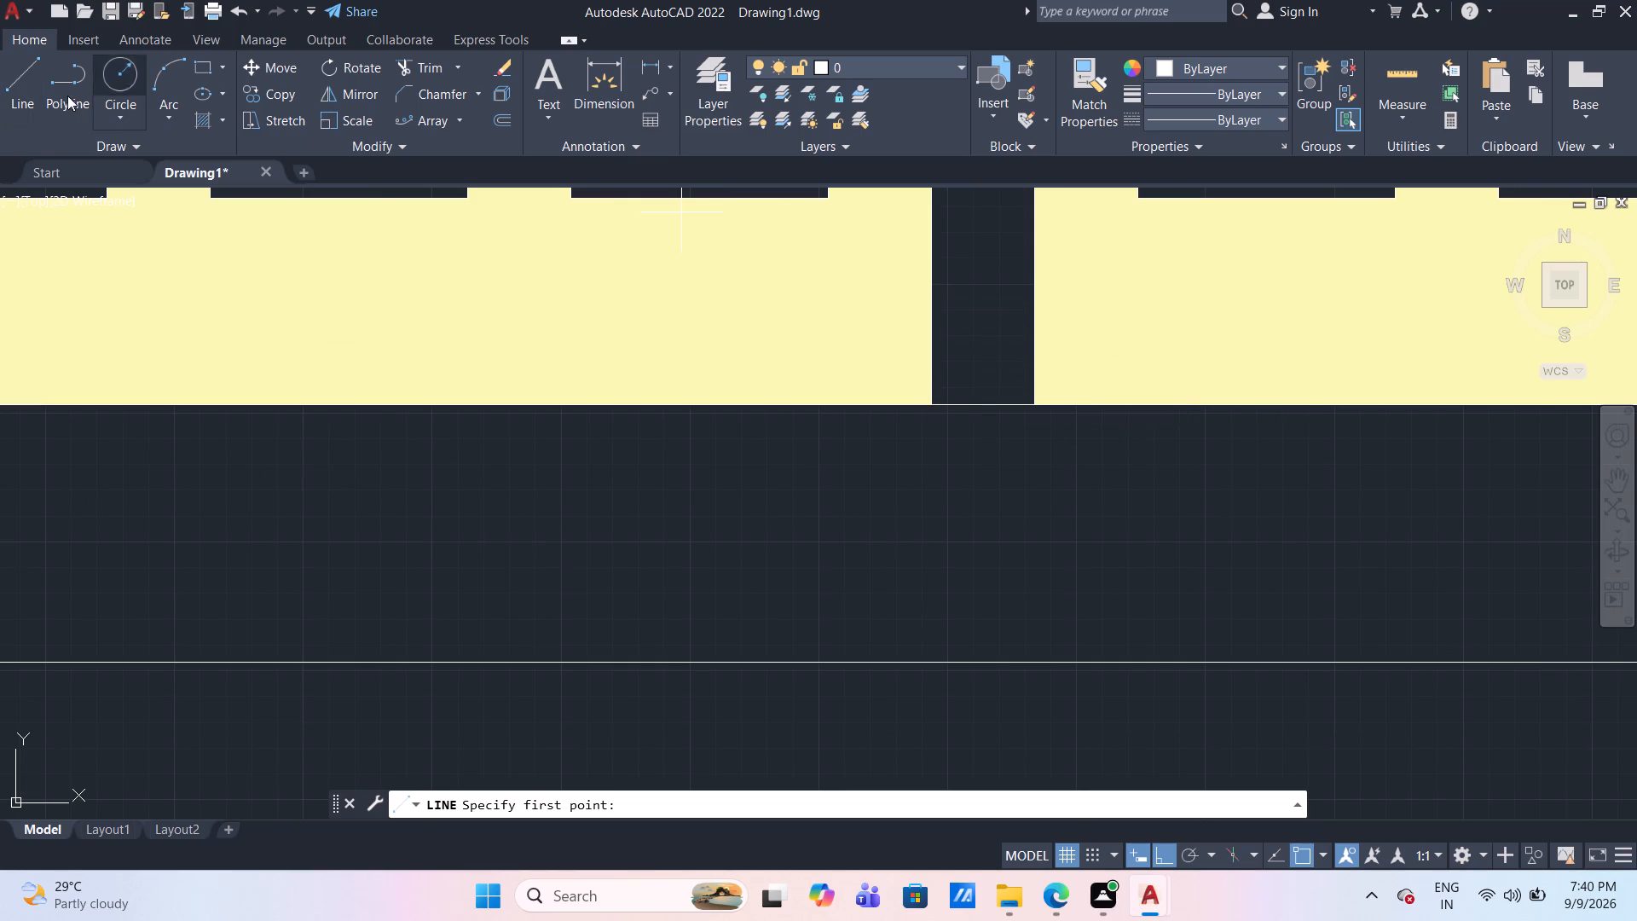
{"action": "left_click", "coordinate": [17, 80]}
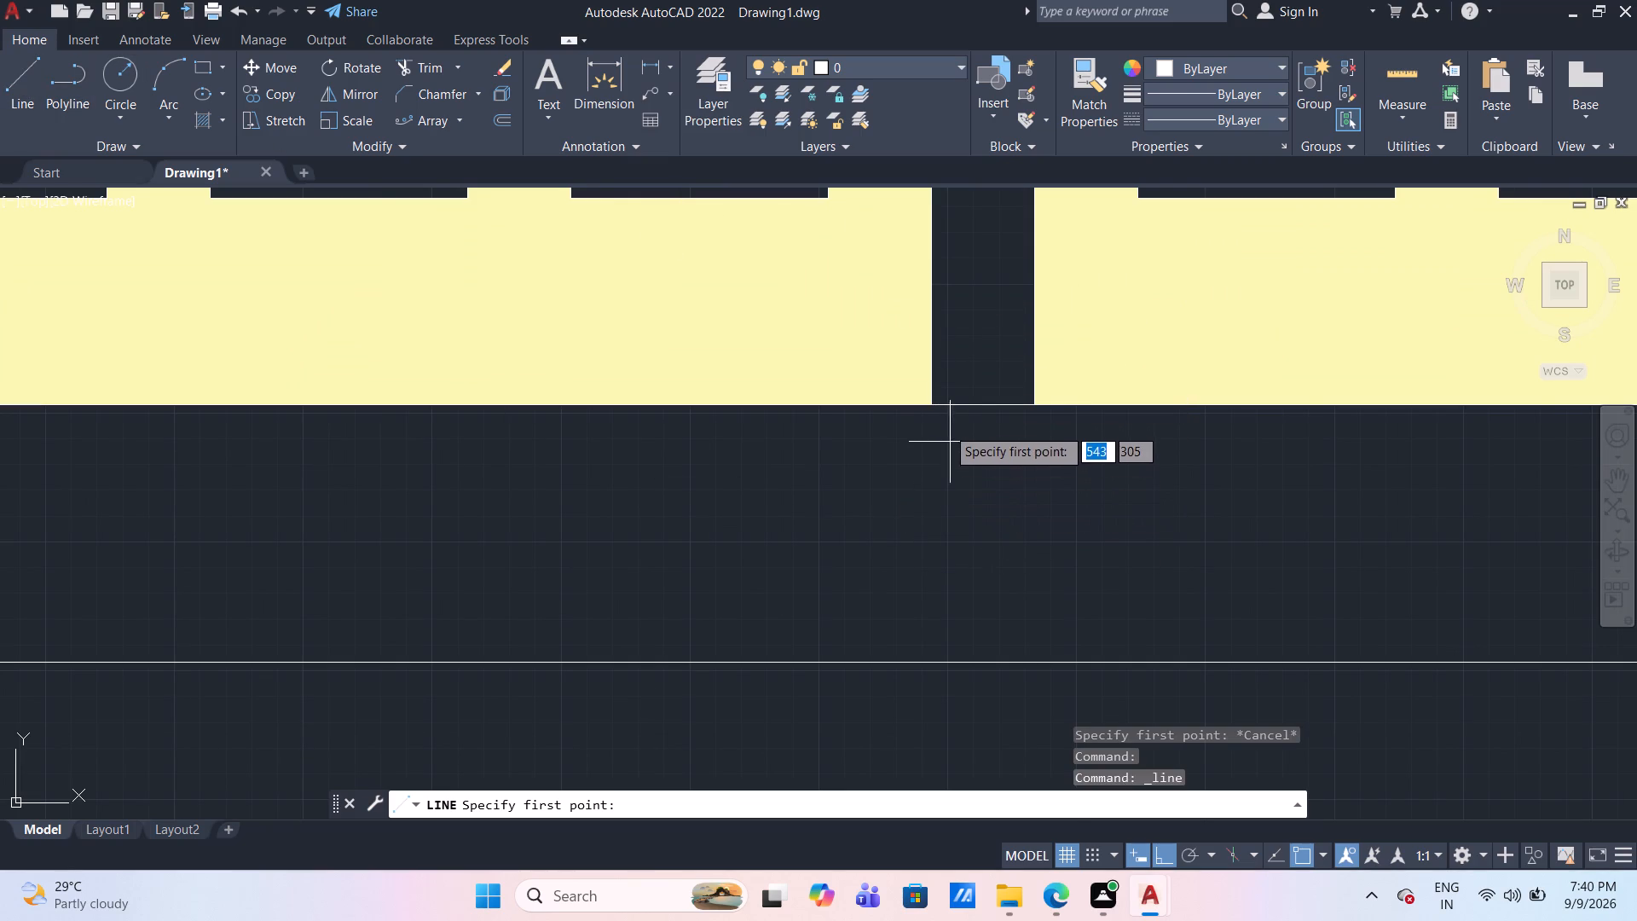
{"action": "left_click", "coordinate": [935, 406]}
{"action": "left_click", "coordinate": [934, 484]}
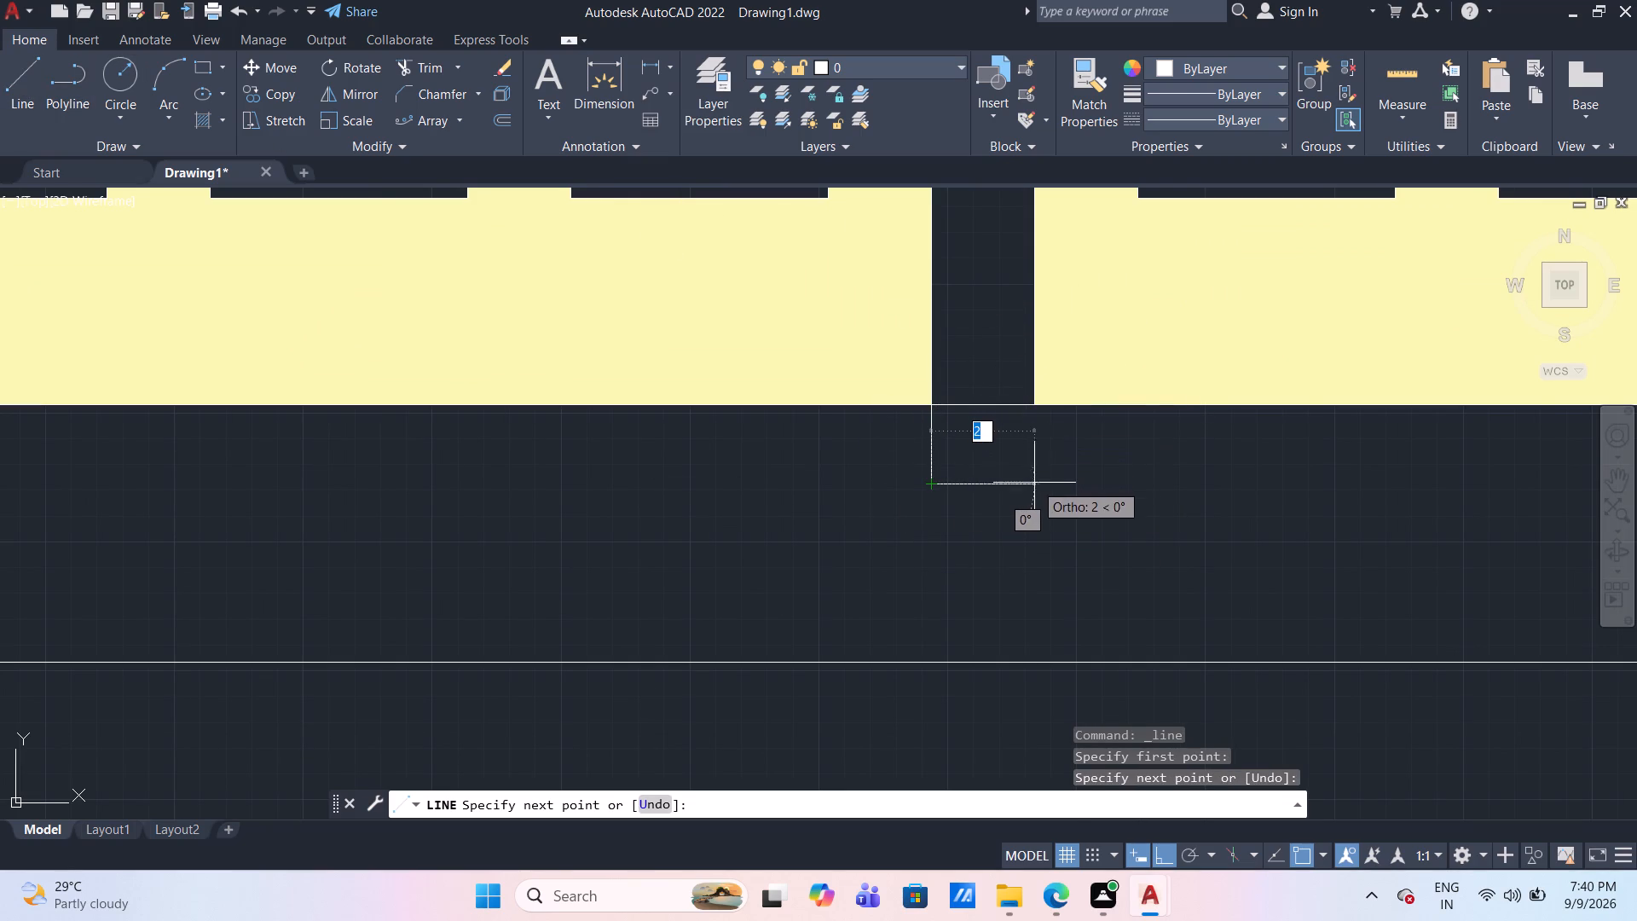
{"action": "left_click", "coordinate": [1034, 489]}
{"action": "left_click", "coordinate": [1037, 410]}
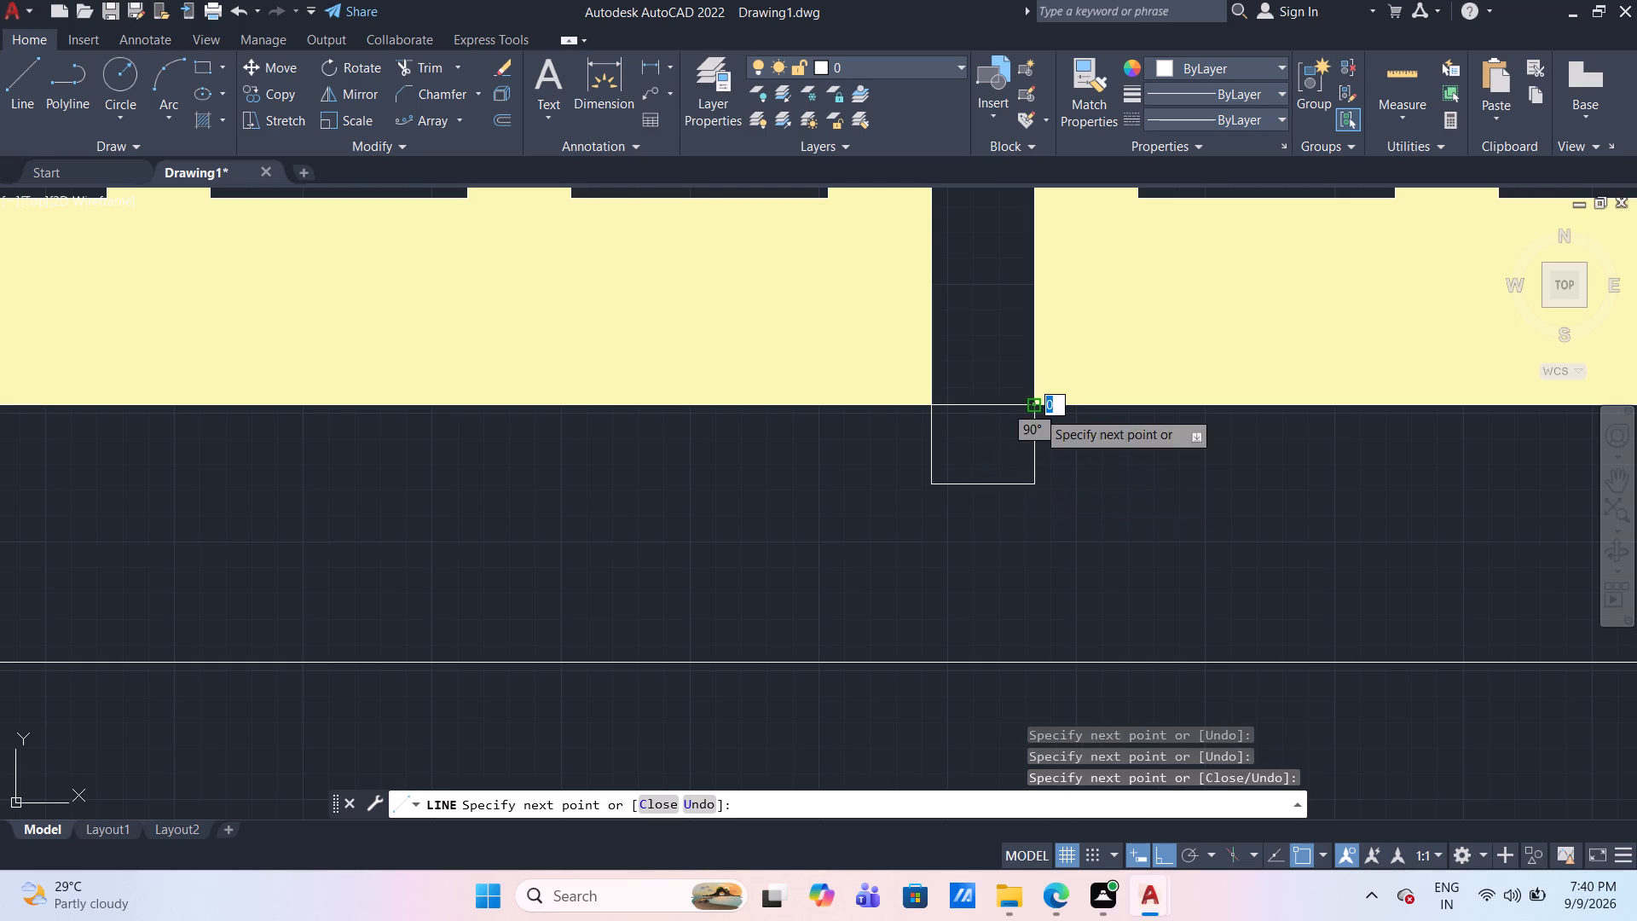
{"action": "key", "text": "Escape"}
{"action": "key", "text": "Escape"}
Draw a vertical line from the small outline's lower left corner down past the ground line, to about the columns' bottom ends.
{"action": "scroll", "coordinate": [1037, 437], "scroll_direction": "down", "scroll_amount": 2}
{"action": "scroll", "coordinate": [1029, 542], "scroll_direction": "down", "scroll_amount": 3}
{"action": "middle_click_drag", "start_coordinate": [1027, 539], "coordinate": [1021, 535]}
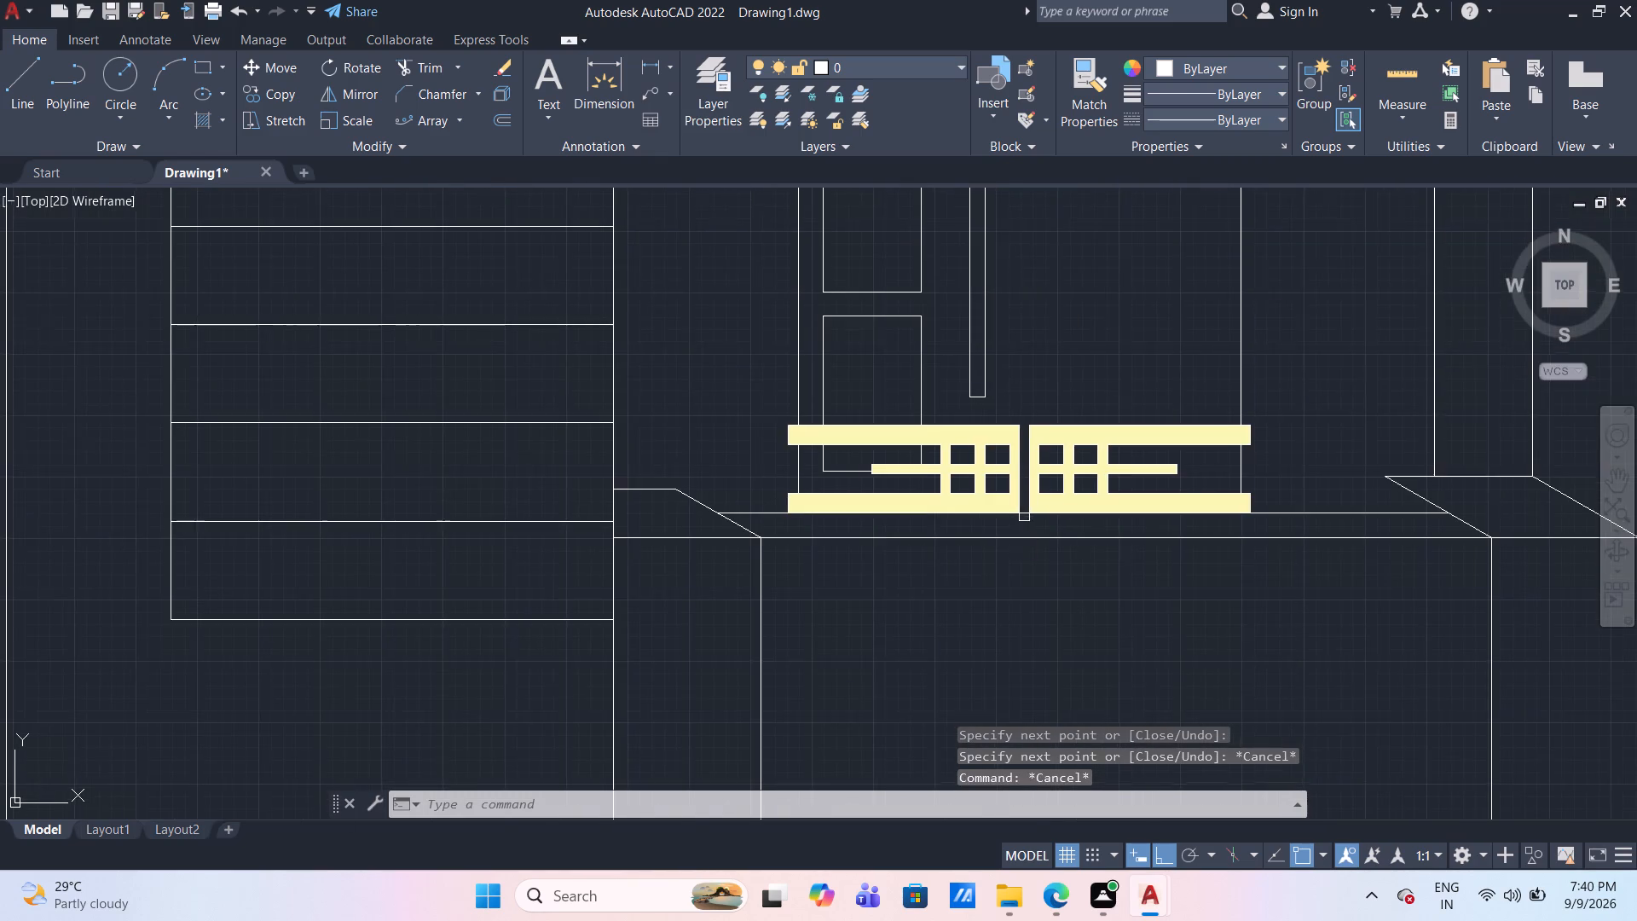
{"action": "middle_click_drag", "start_coordinate": [1021, 535], "coordinate": [770, 372]}
{"action": "scroll", "coordinate": [732, 356], "scroll_direction": "up", "scroll_amount": 2}
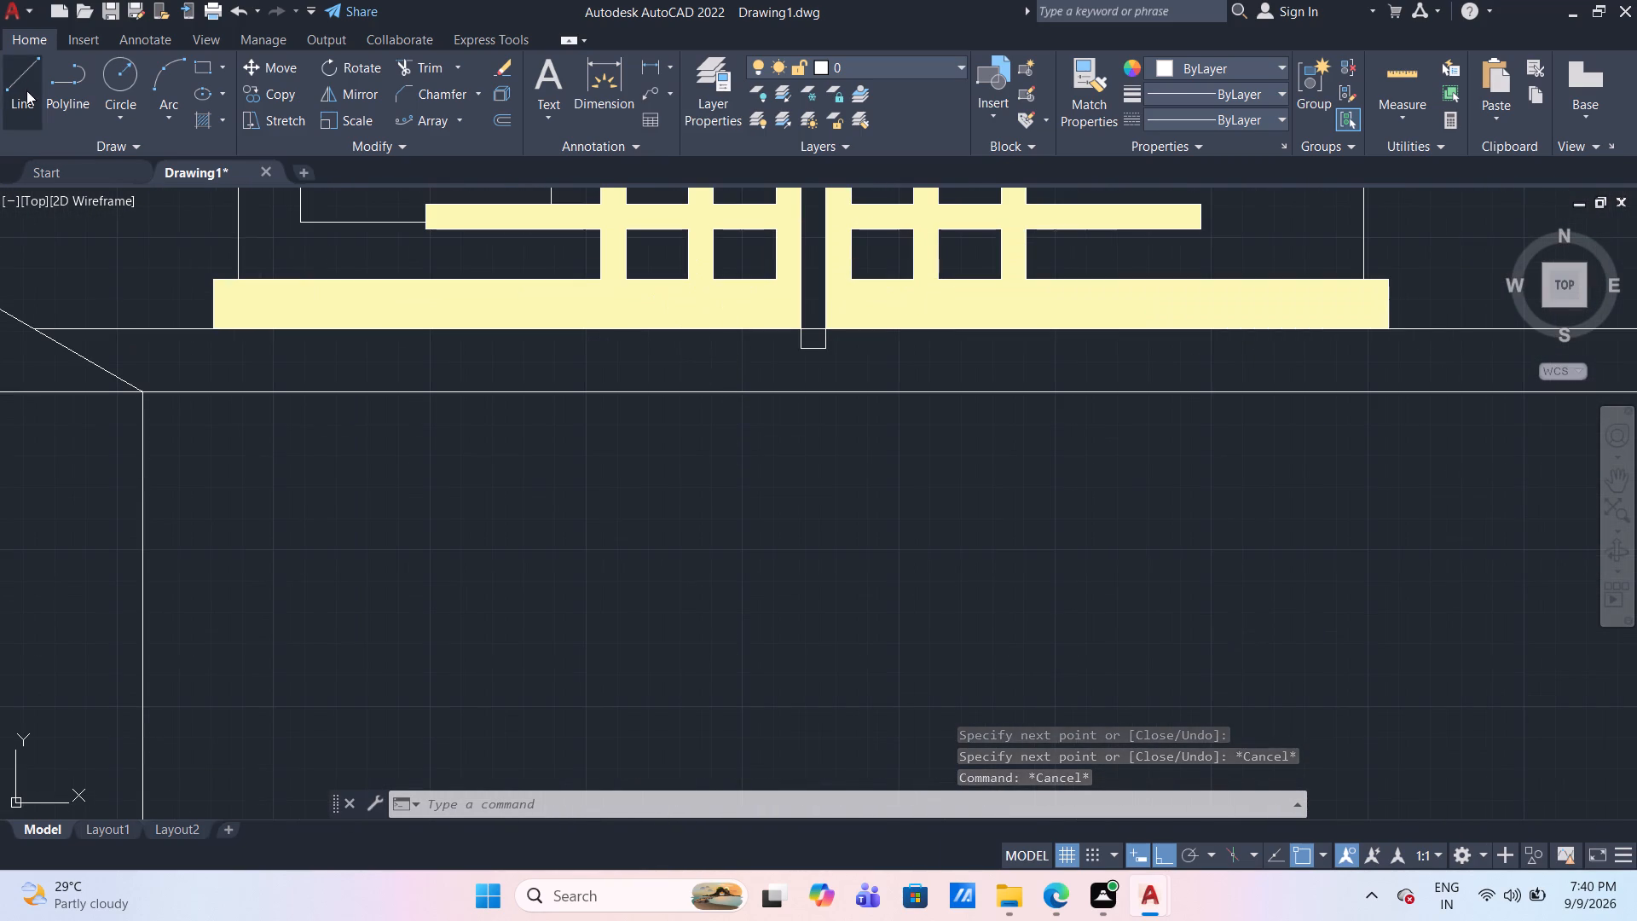
{"action": "left_click", "coordinate": [21, 78]}
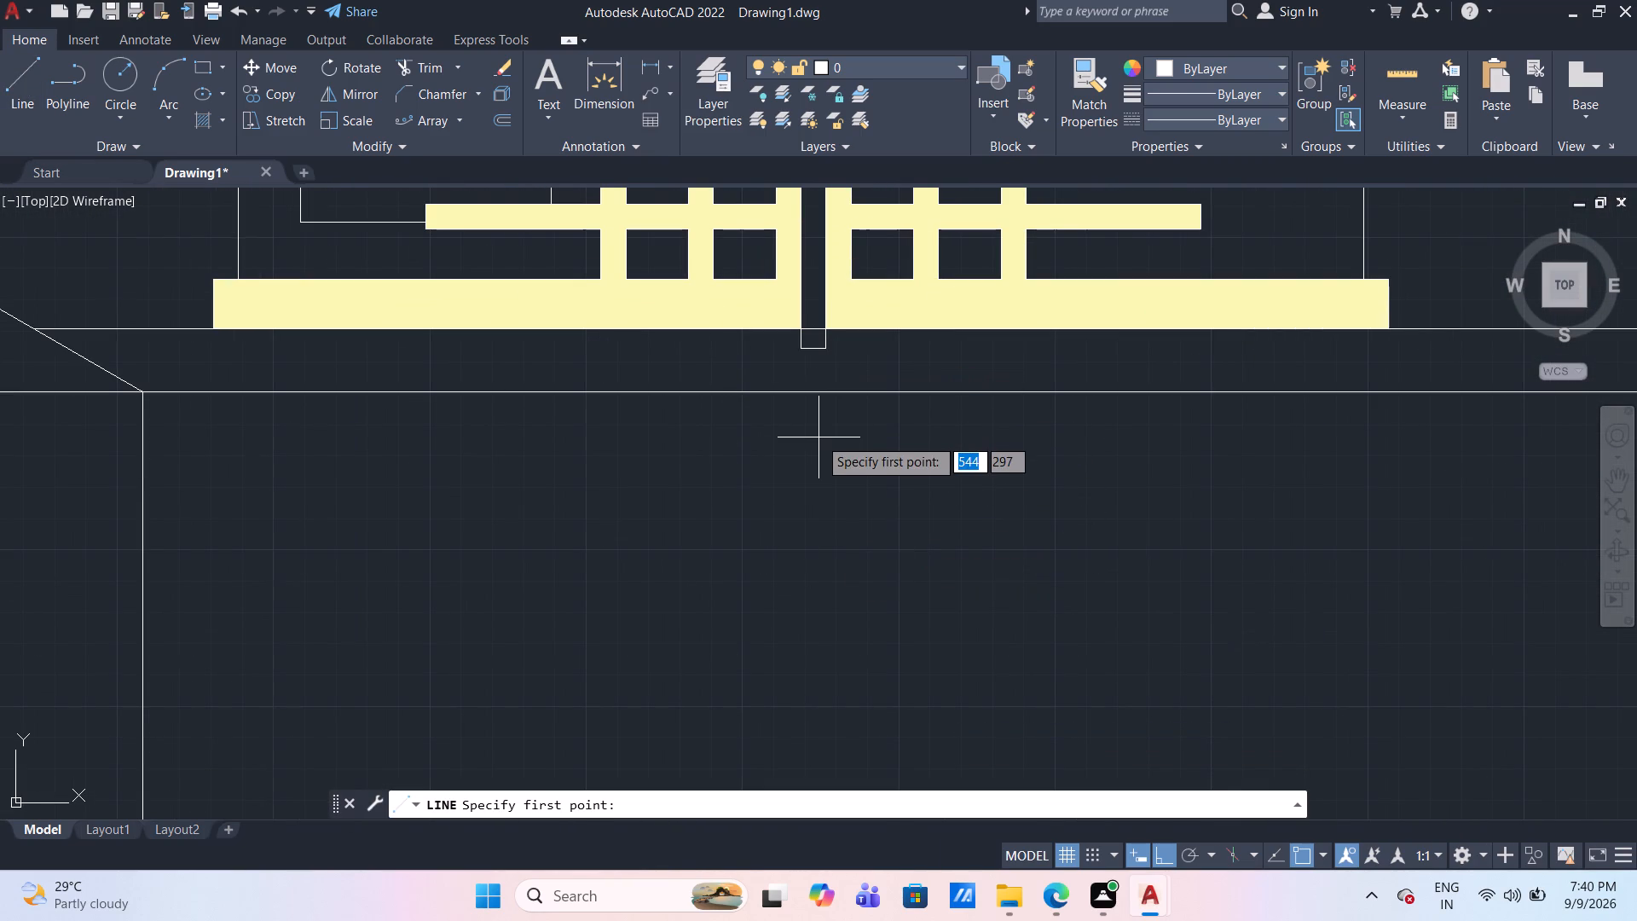
{"action": "scroll", "coordinate": [818, 437], "scroll_direction": "down", "scroll_amount": 1}
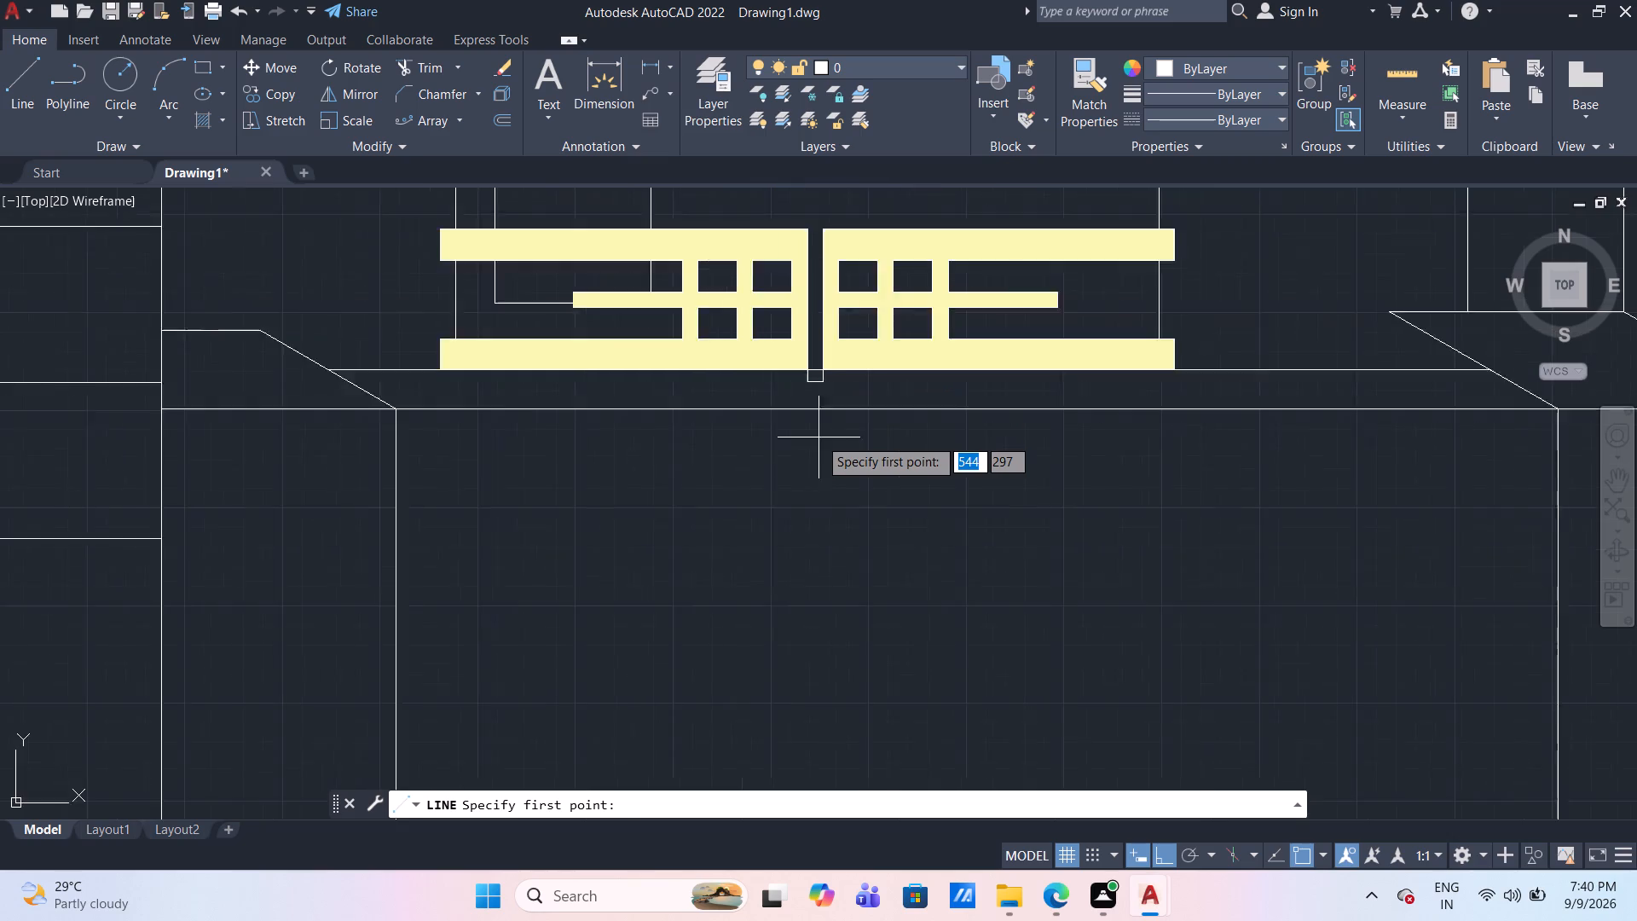
{"action": "scroll", "coordinate": [818, 437], "scroll_direction": "down", "scroll_amount": 1}
{"action": "middle_click_drag", "start_coordinate": [818, 437], "coordinate": [801, 289]}
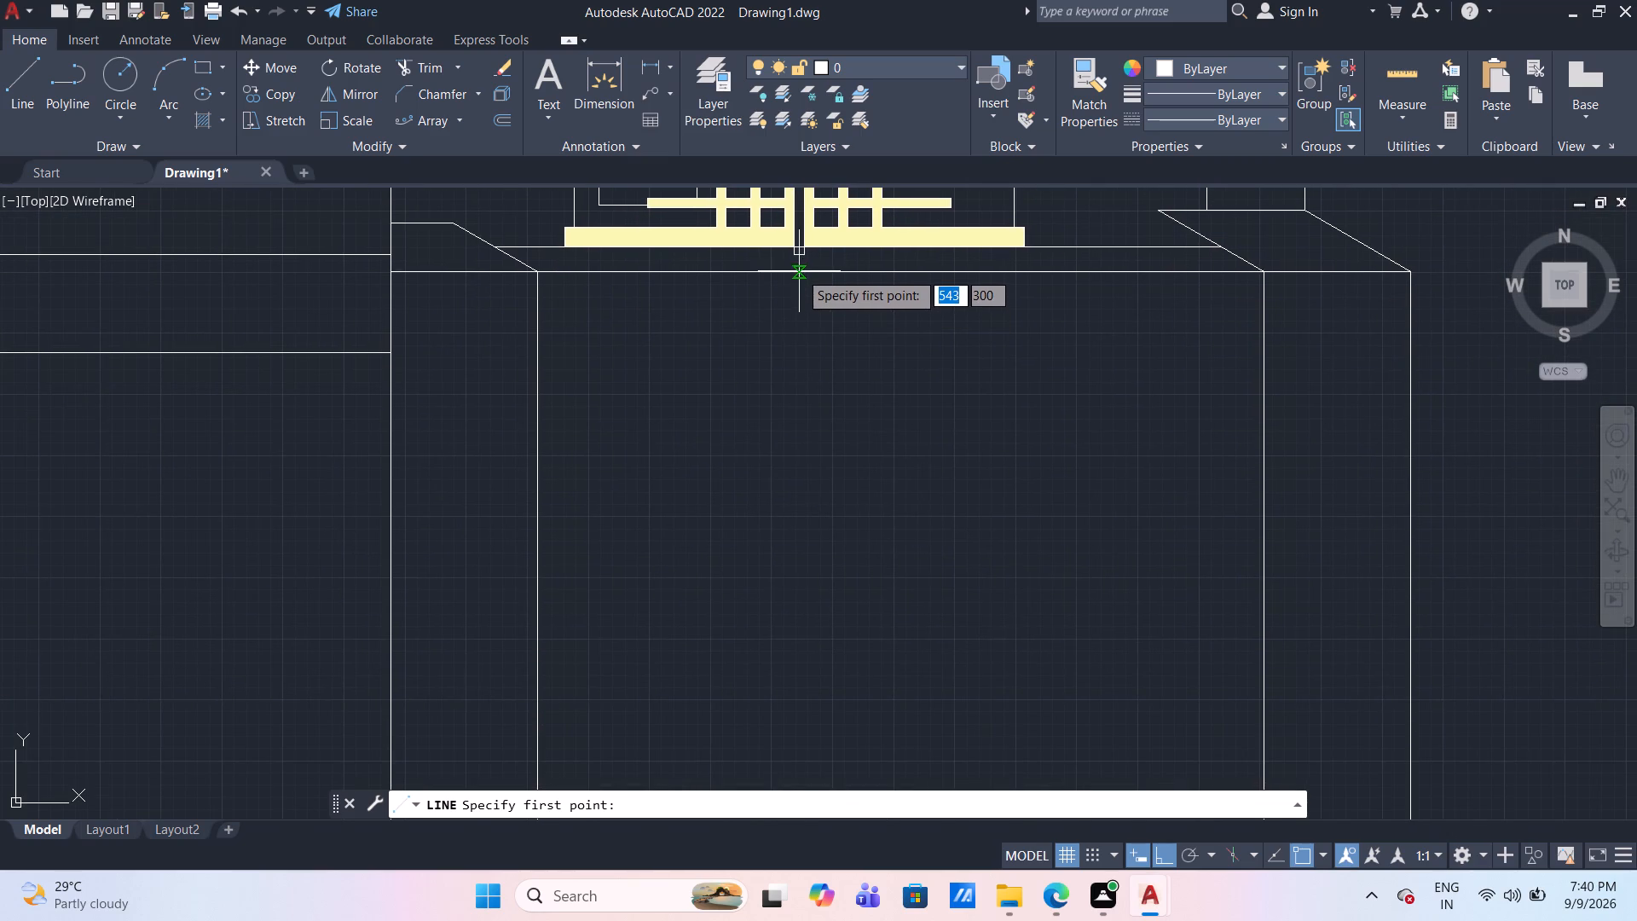
{"action": "scroll", "coordinate": [799, 271], "scroll_direction": "up", "scroll_amount": 1}
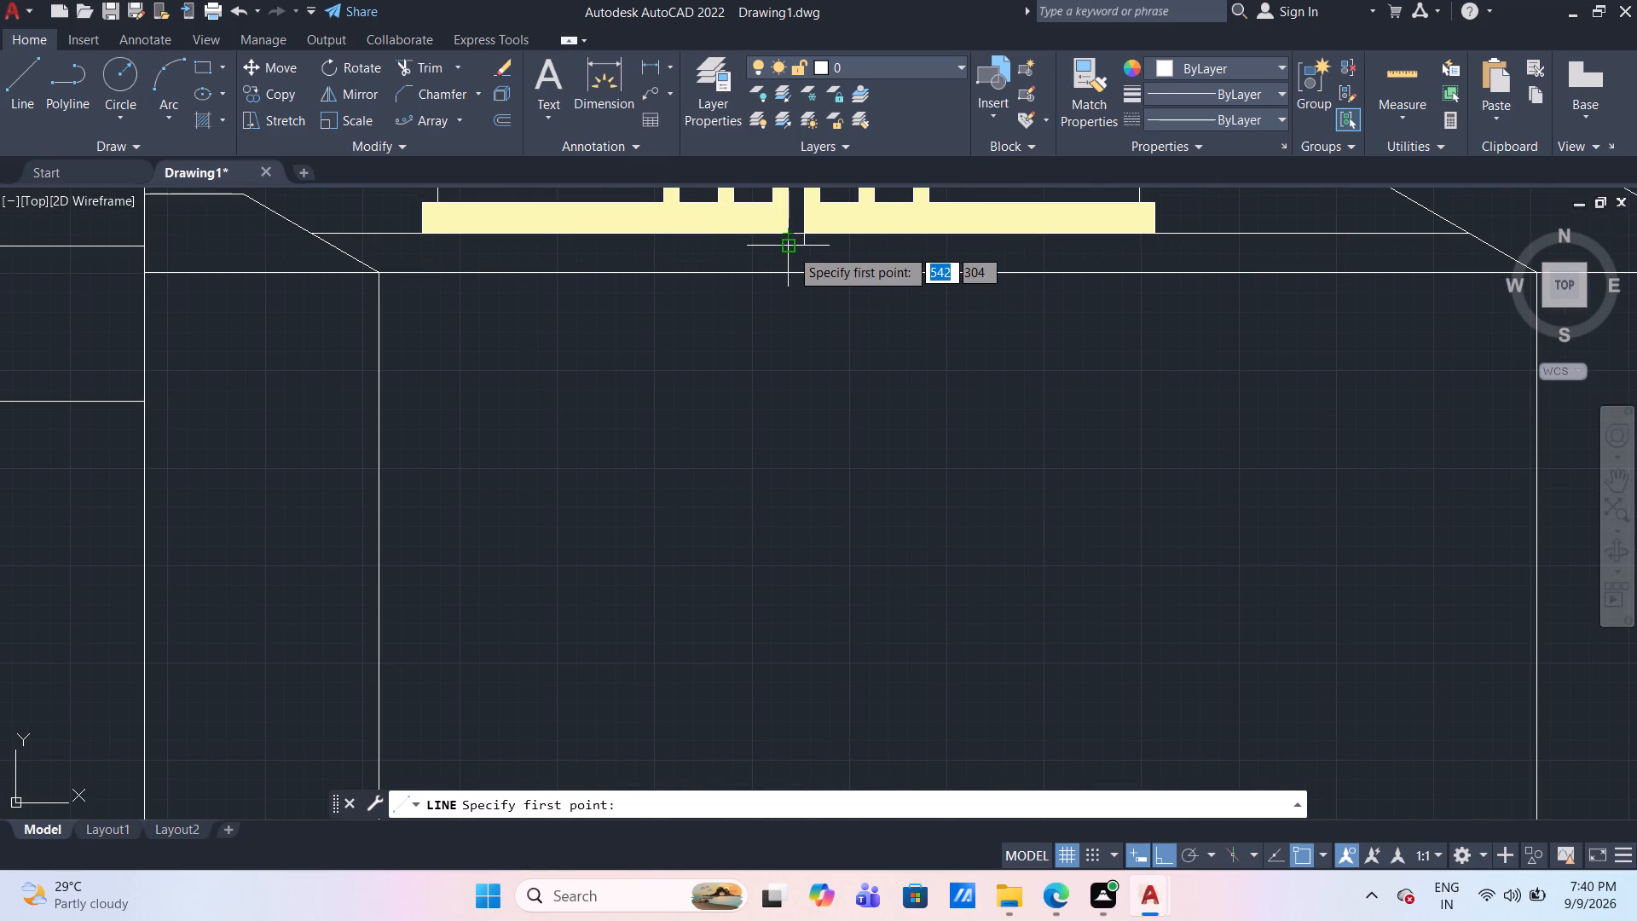
{"action": "left_click_drag", "start_coordinate": [790, 248], "coordinate": [797, 287]}
{"action": "scroll", "coordinate": [831, 780], "scroll_direction": "down", "scroll_amount": 1}
{"action": "middle_click_drag", "start_coordinate": [831, 780], "coordinate": [801, 492]}
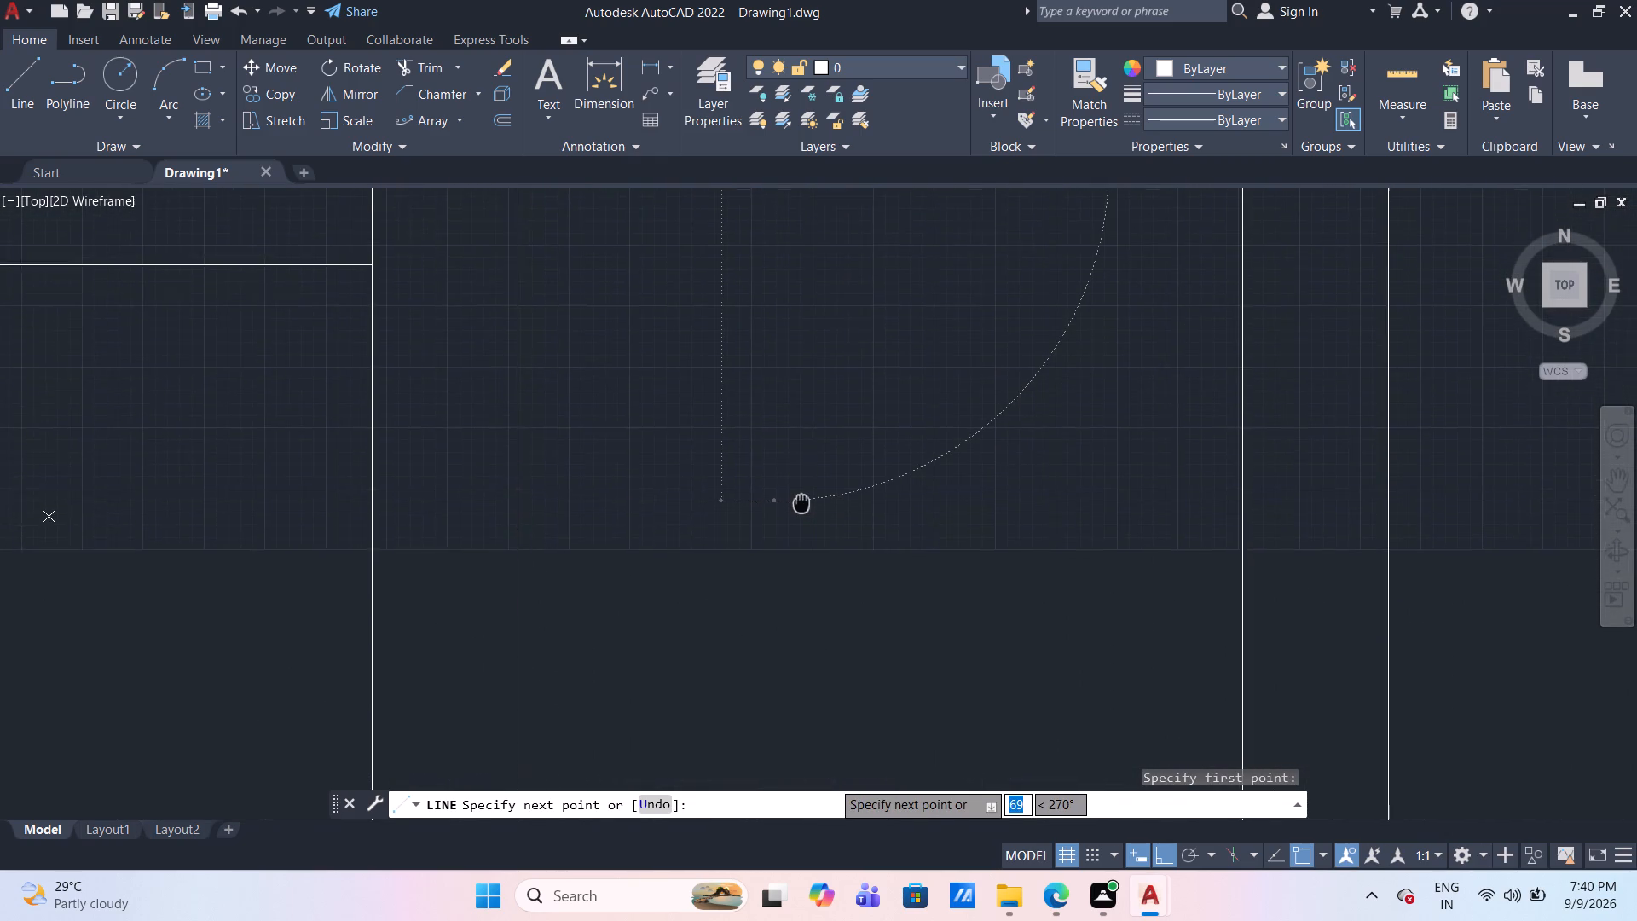
{"action": "middle_click_drag", "start_coordinate": [801, 492], "coordinate": [795, 456]}
{"action": "scroll", "coordinate": [796, 469], "scroll_direction": "down", "scroll_amount": 3}
{"action": "scroll", "coordinate": [775, 675], "scroll_direction": "down", "scroll_amount": 1}
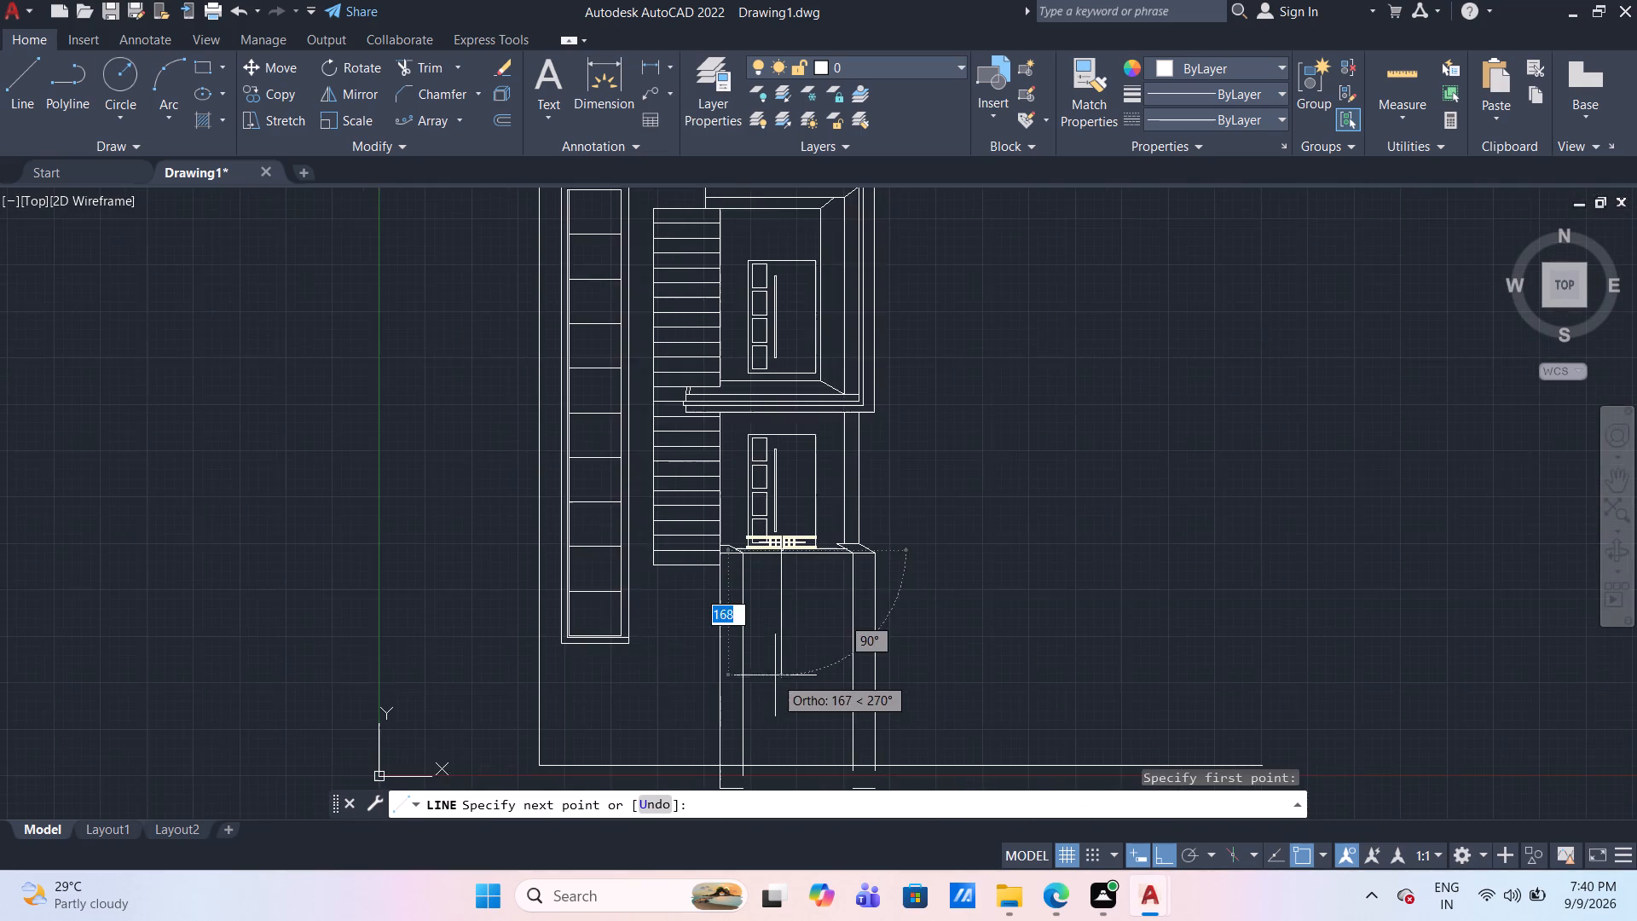
{"action": "scroll", "coordinate": [775, 686], "scroll_direction": "down", "scroll_amount": 1}
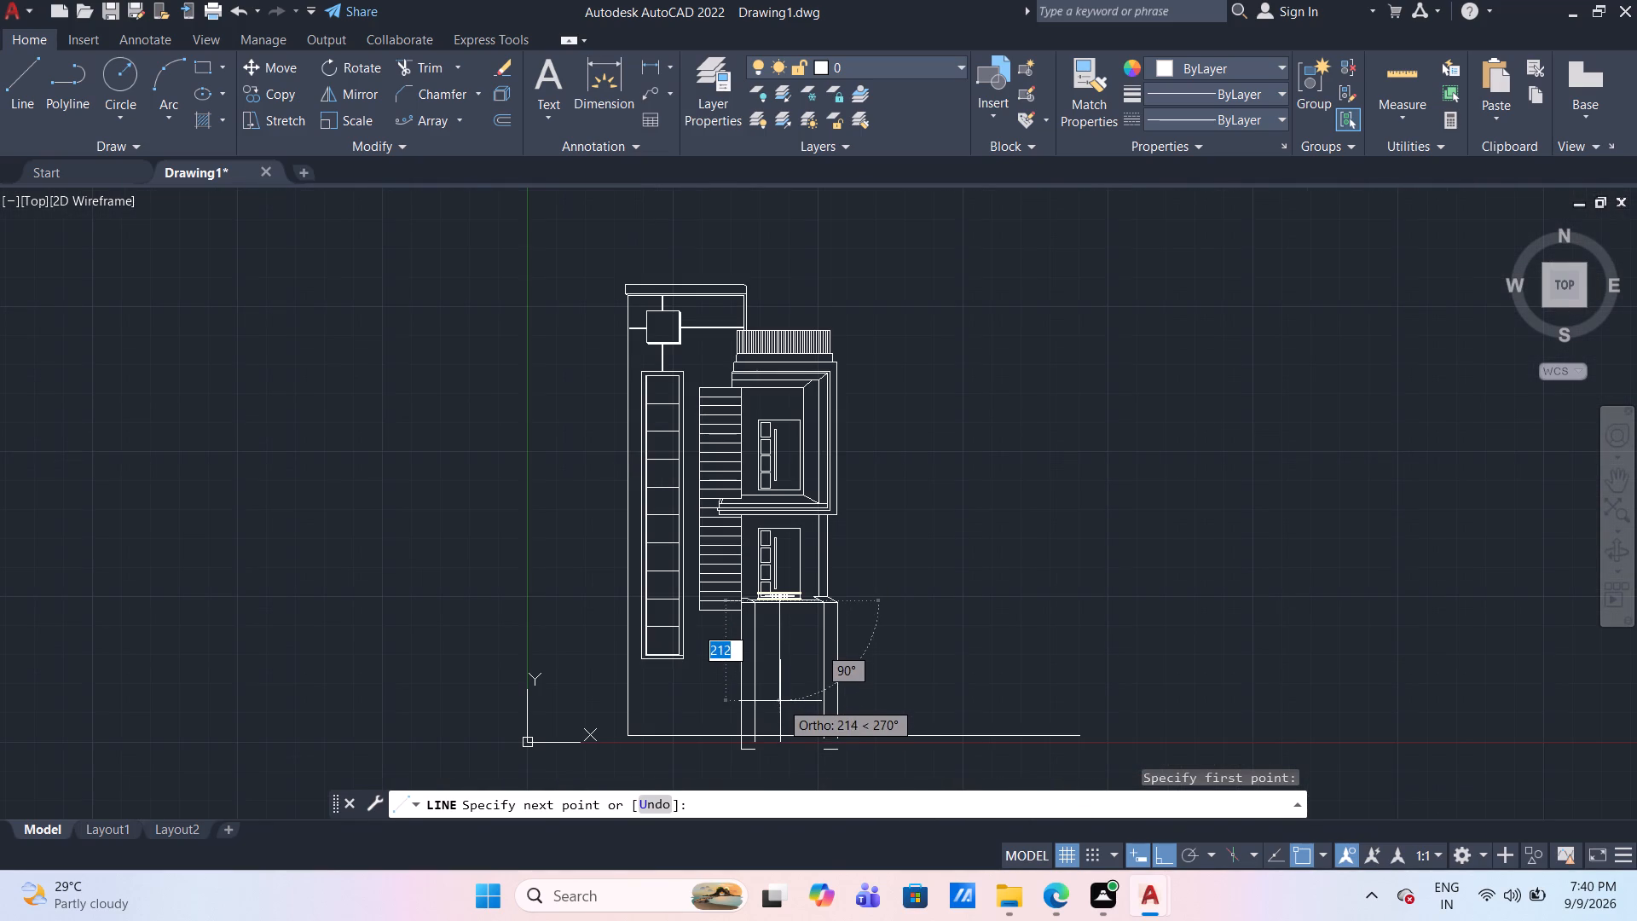
{"action": "scroll", "coordinate": [780, 700], "scroll_direction": "up", "scroll_amount": 3}
{"action": "middle_click_drag", "start_coordinate": [780, 700], "coordinate": [777, 460]}
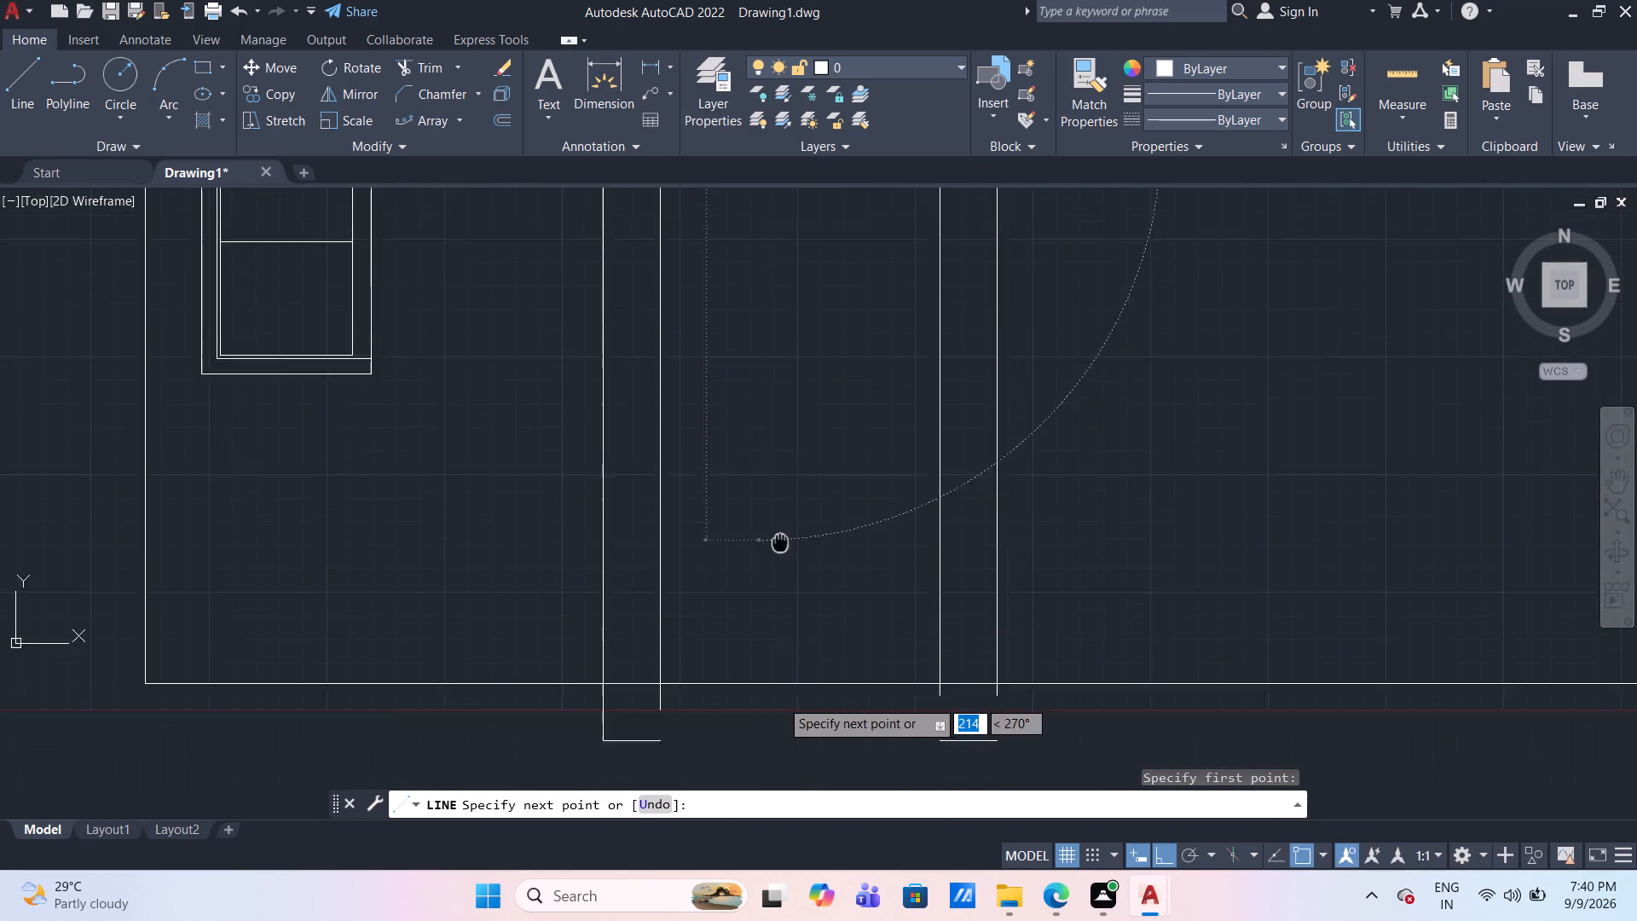
{"action": "middle_click_drag", "start_coordinate": [777, 460], "coordinate": [777, 459]}
{"action": "left_click", "coordinate": [762, 656]}
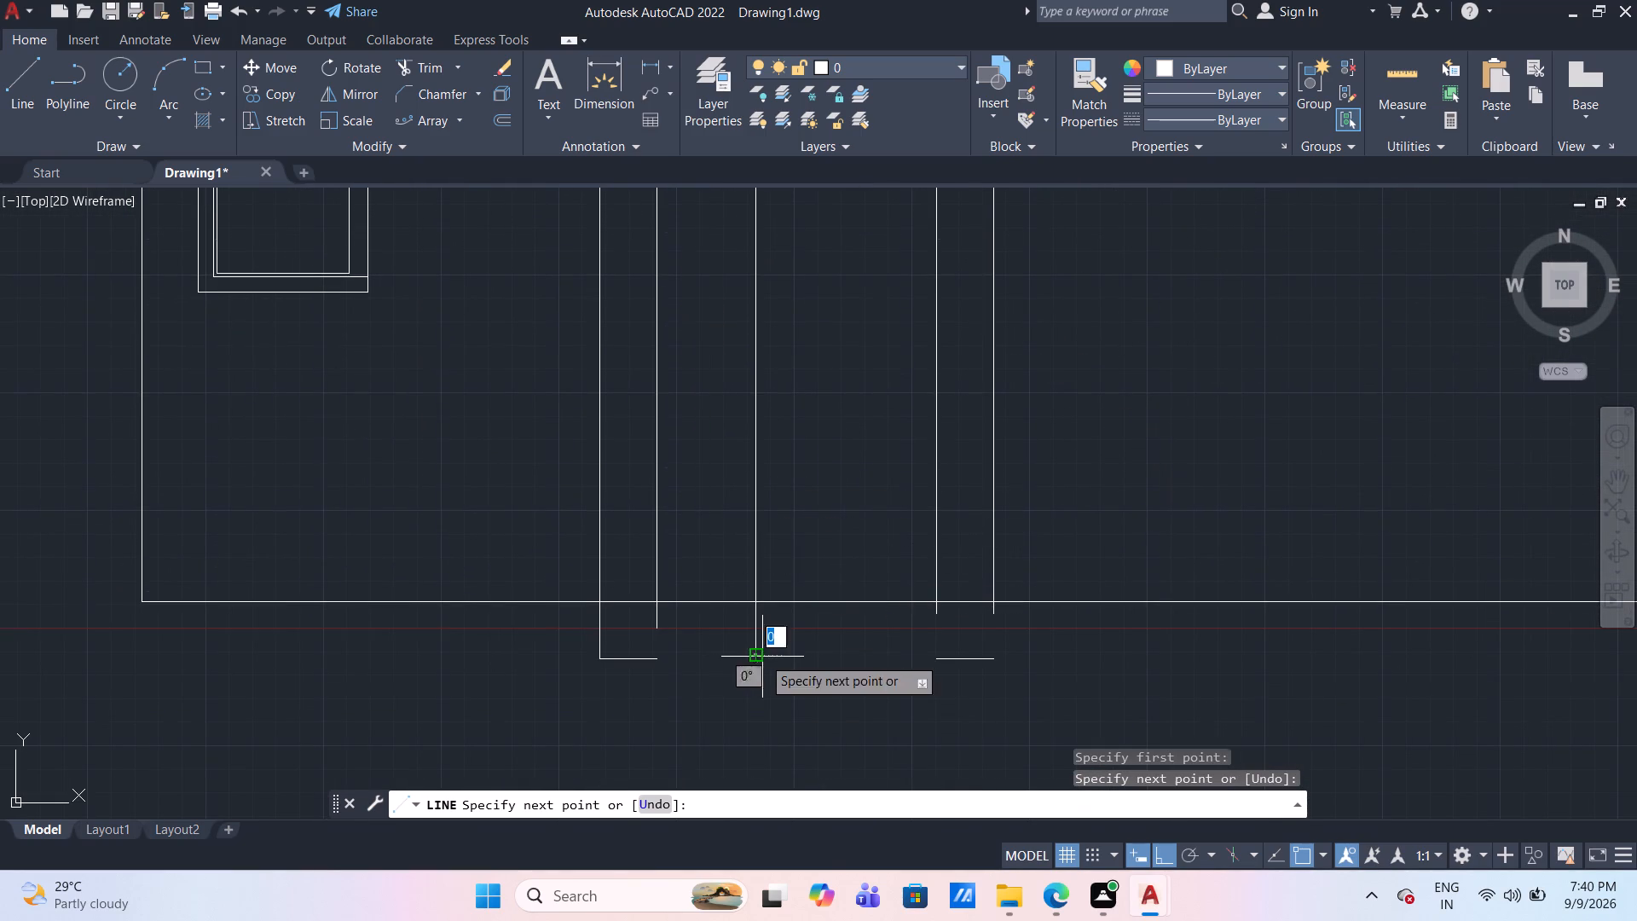
{"action": "key", "text": "Escape"}
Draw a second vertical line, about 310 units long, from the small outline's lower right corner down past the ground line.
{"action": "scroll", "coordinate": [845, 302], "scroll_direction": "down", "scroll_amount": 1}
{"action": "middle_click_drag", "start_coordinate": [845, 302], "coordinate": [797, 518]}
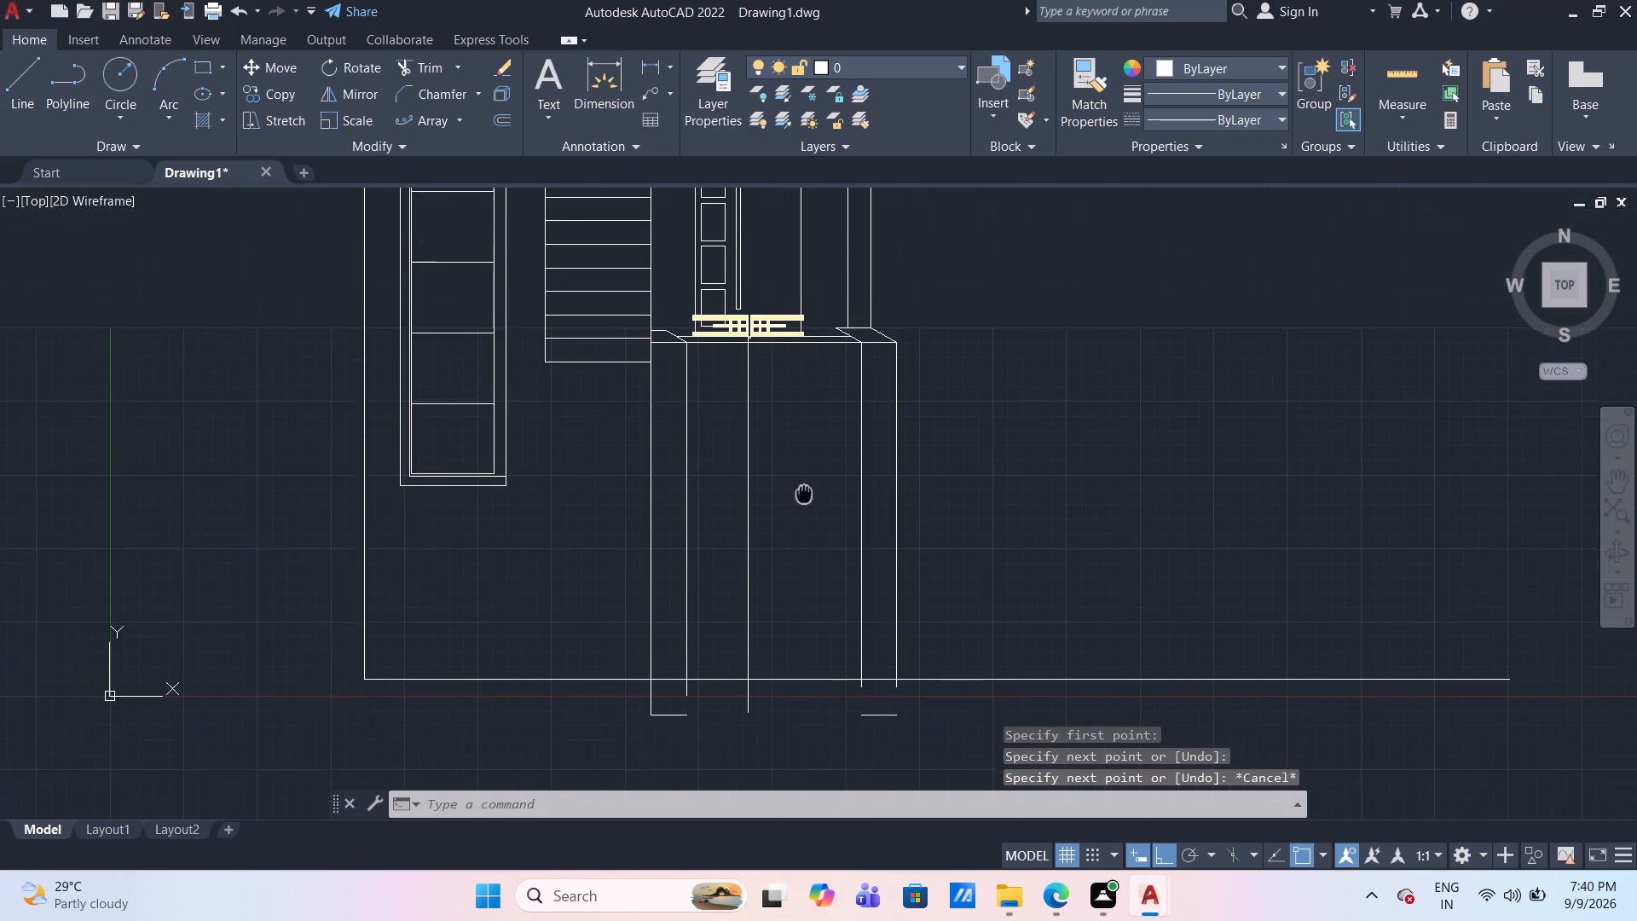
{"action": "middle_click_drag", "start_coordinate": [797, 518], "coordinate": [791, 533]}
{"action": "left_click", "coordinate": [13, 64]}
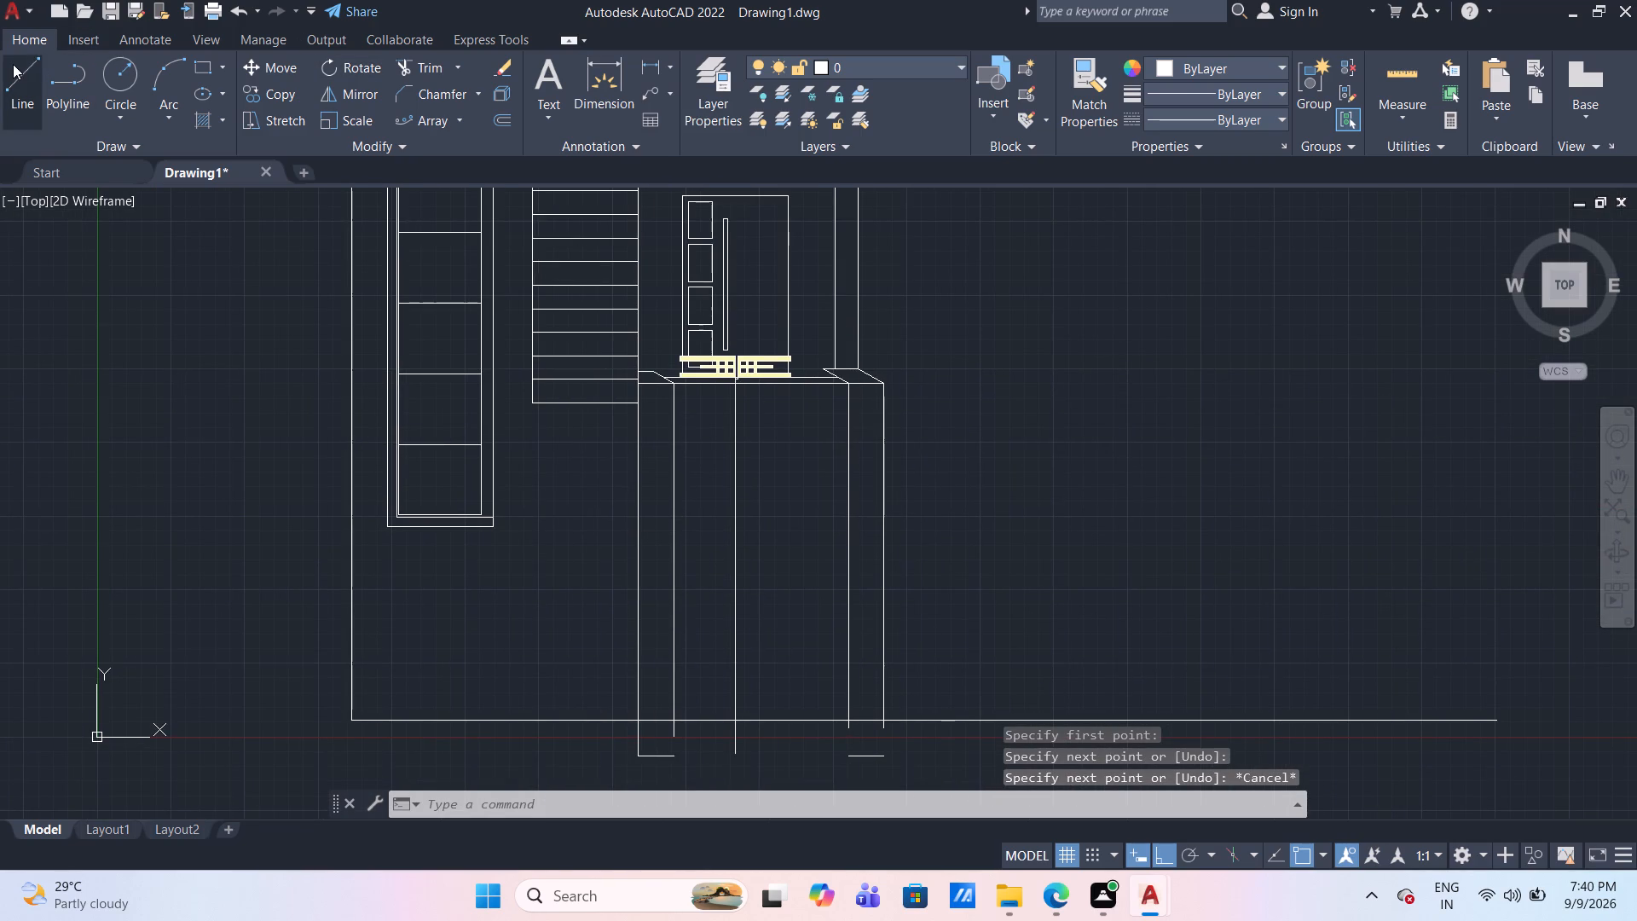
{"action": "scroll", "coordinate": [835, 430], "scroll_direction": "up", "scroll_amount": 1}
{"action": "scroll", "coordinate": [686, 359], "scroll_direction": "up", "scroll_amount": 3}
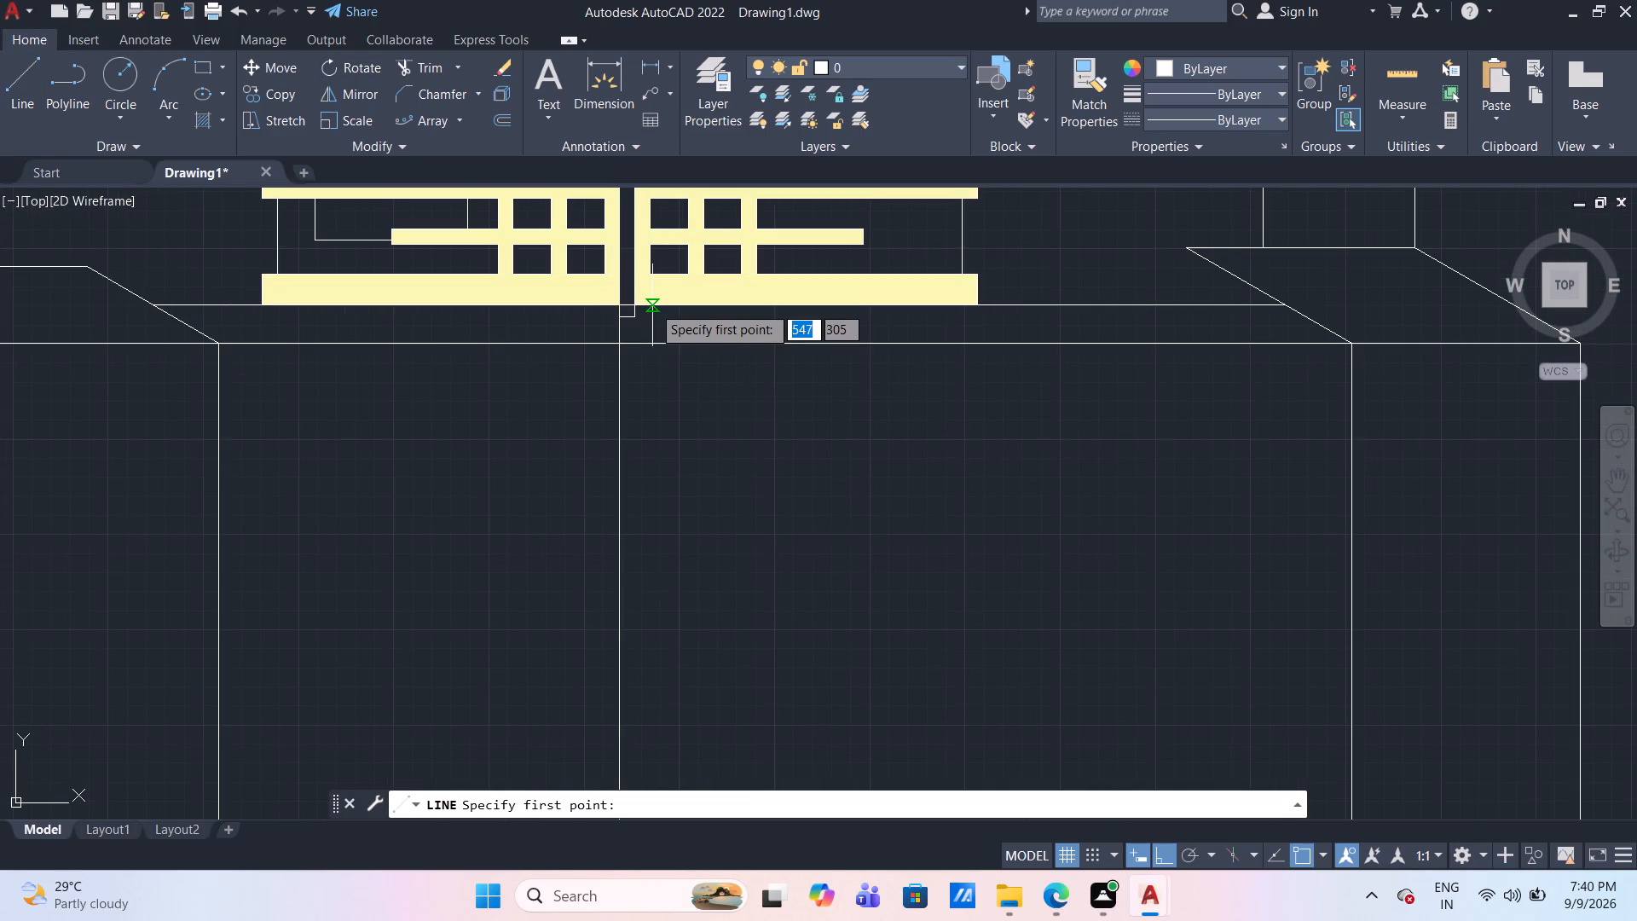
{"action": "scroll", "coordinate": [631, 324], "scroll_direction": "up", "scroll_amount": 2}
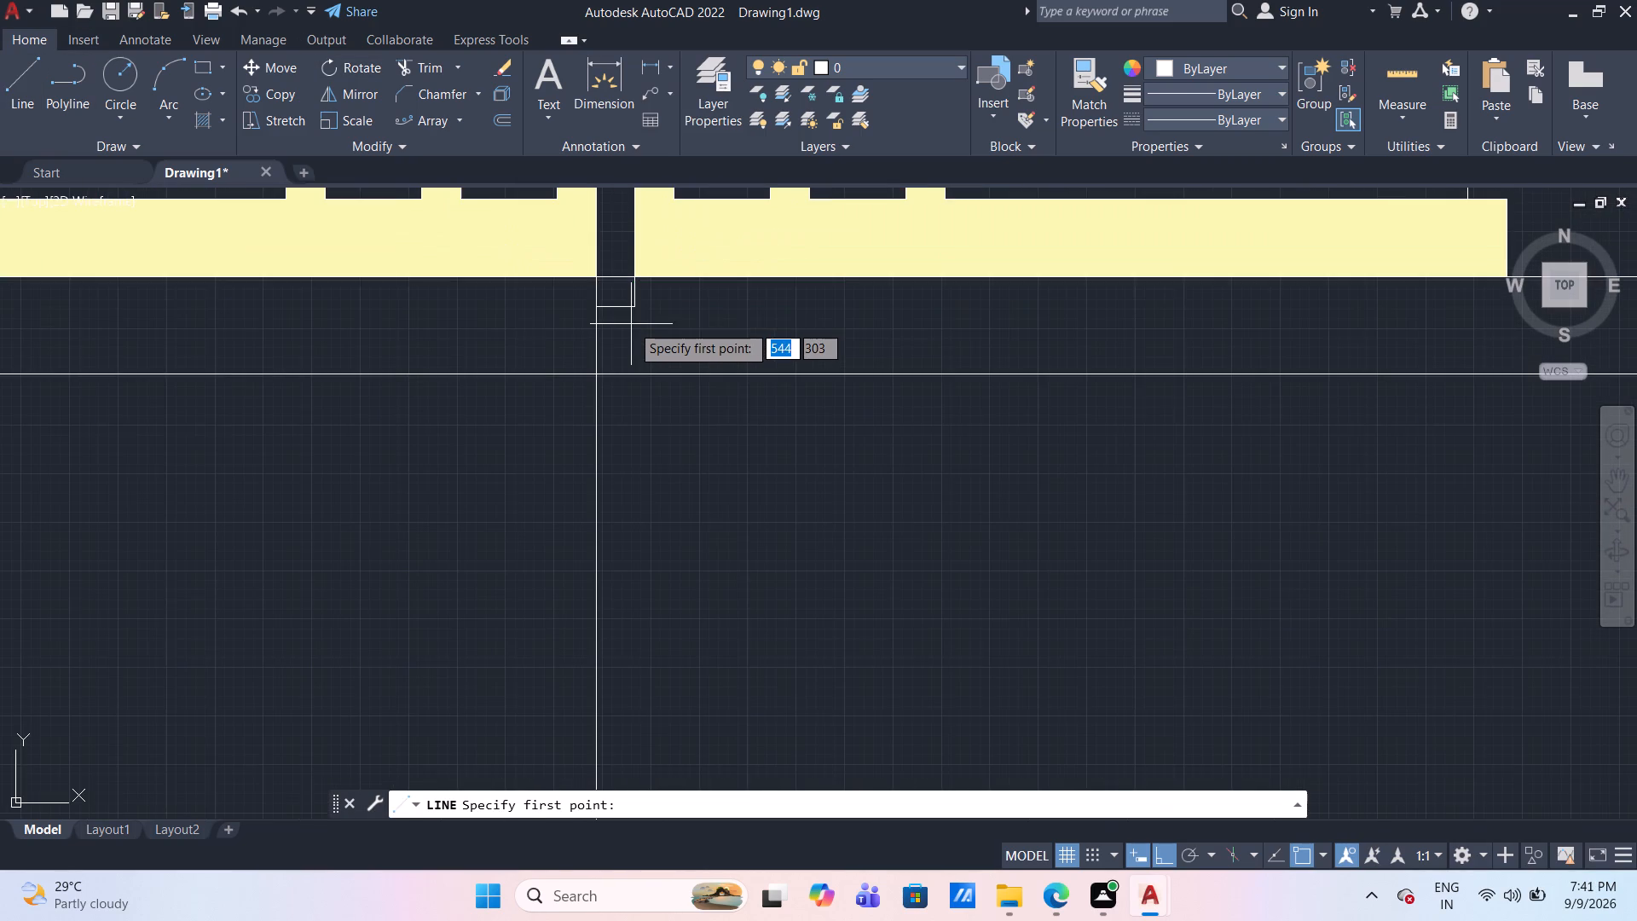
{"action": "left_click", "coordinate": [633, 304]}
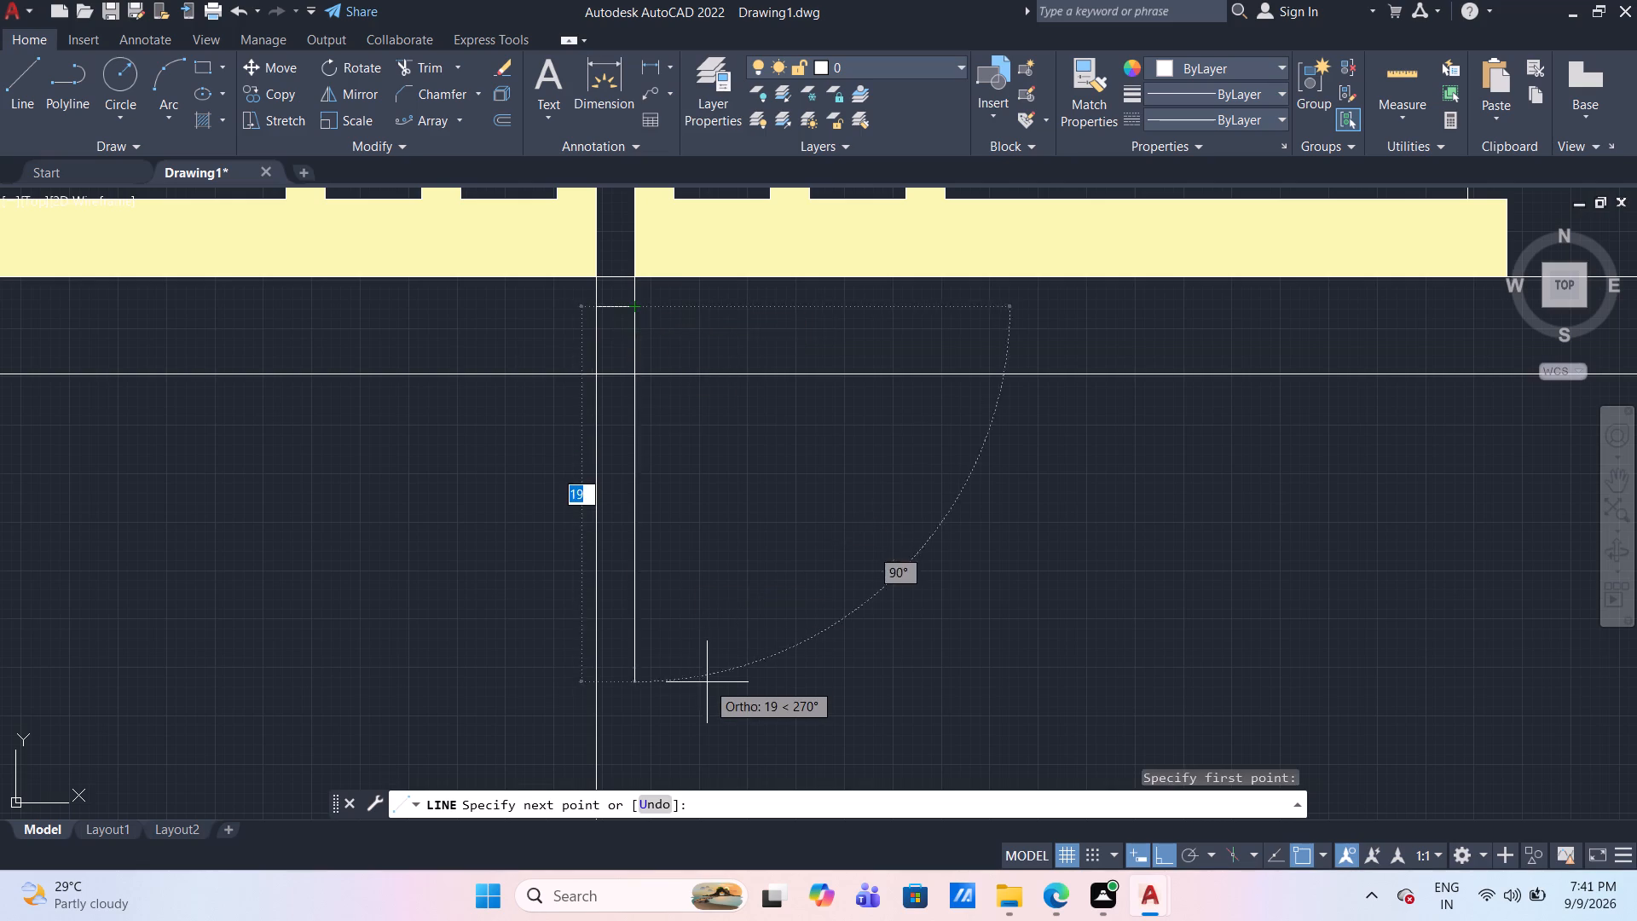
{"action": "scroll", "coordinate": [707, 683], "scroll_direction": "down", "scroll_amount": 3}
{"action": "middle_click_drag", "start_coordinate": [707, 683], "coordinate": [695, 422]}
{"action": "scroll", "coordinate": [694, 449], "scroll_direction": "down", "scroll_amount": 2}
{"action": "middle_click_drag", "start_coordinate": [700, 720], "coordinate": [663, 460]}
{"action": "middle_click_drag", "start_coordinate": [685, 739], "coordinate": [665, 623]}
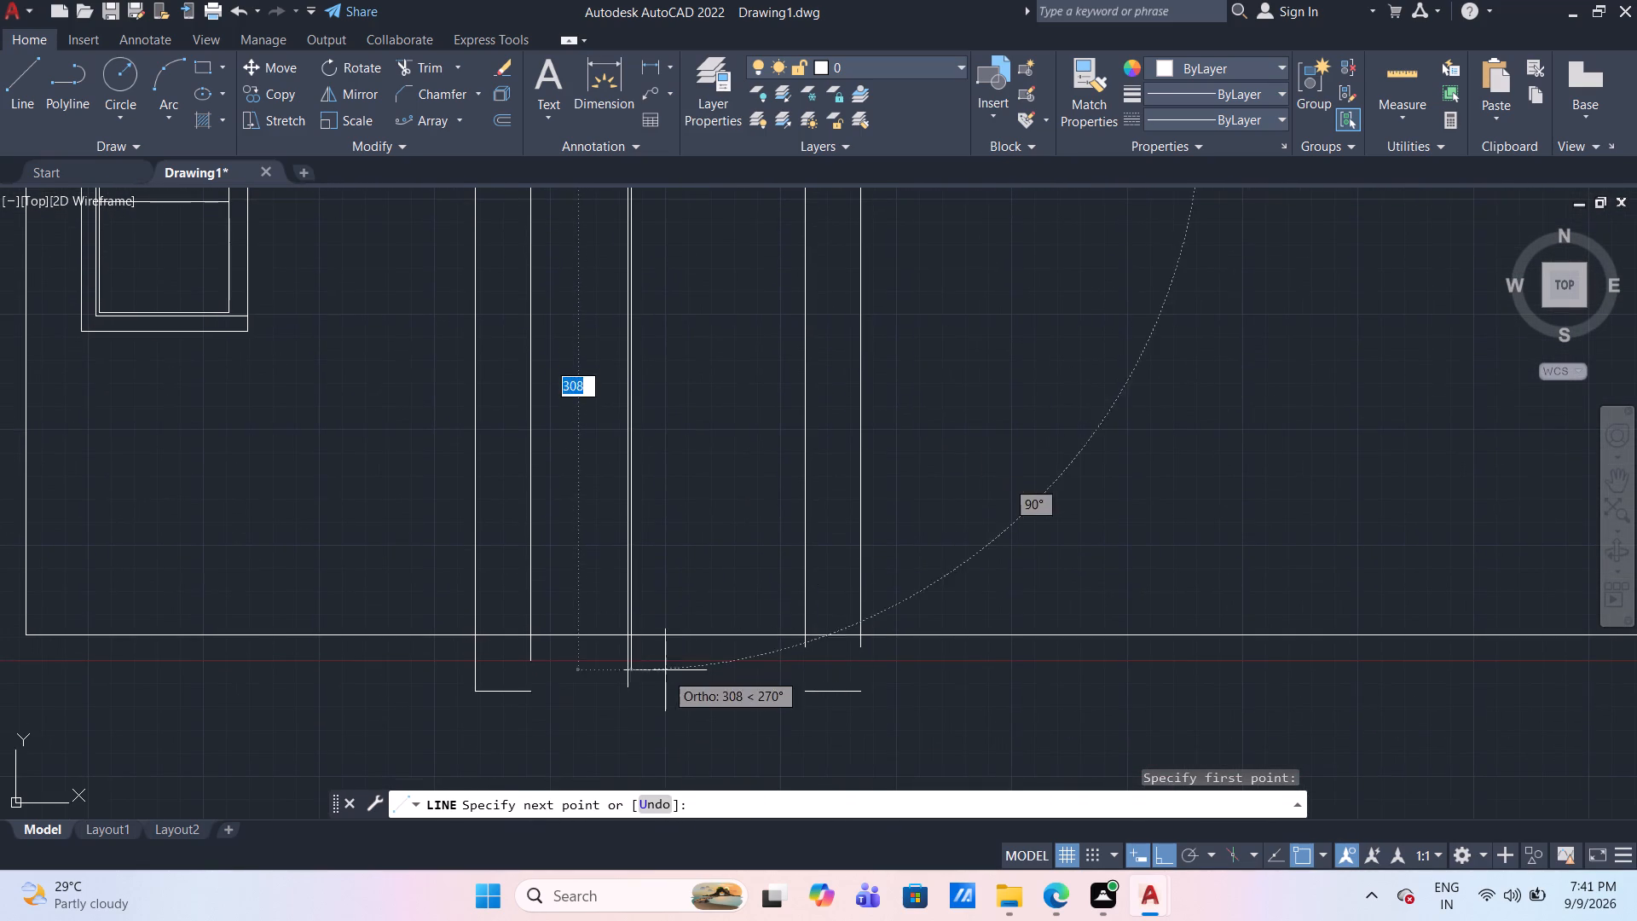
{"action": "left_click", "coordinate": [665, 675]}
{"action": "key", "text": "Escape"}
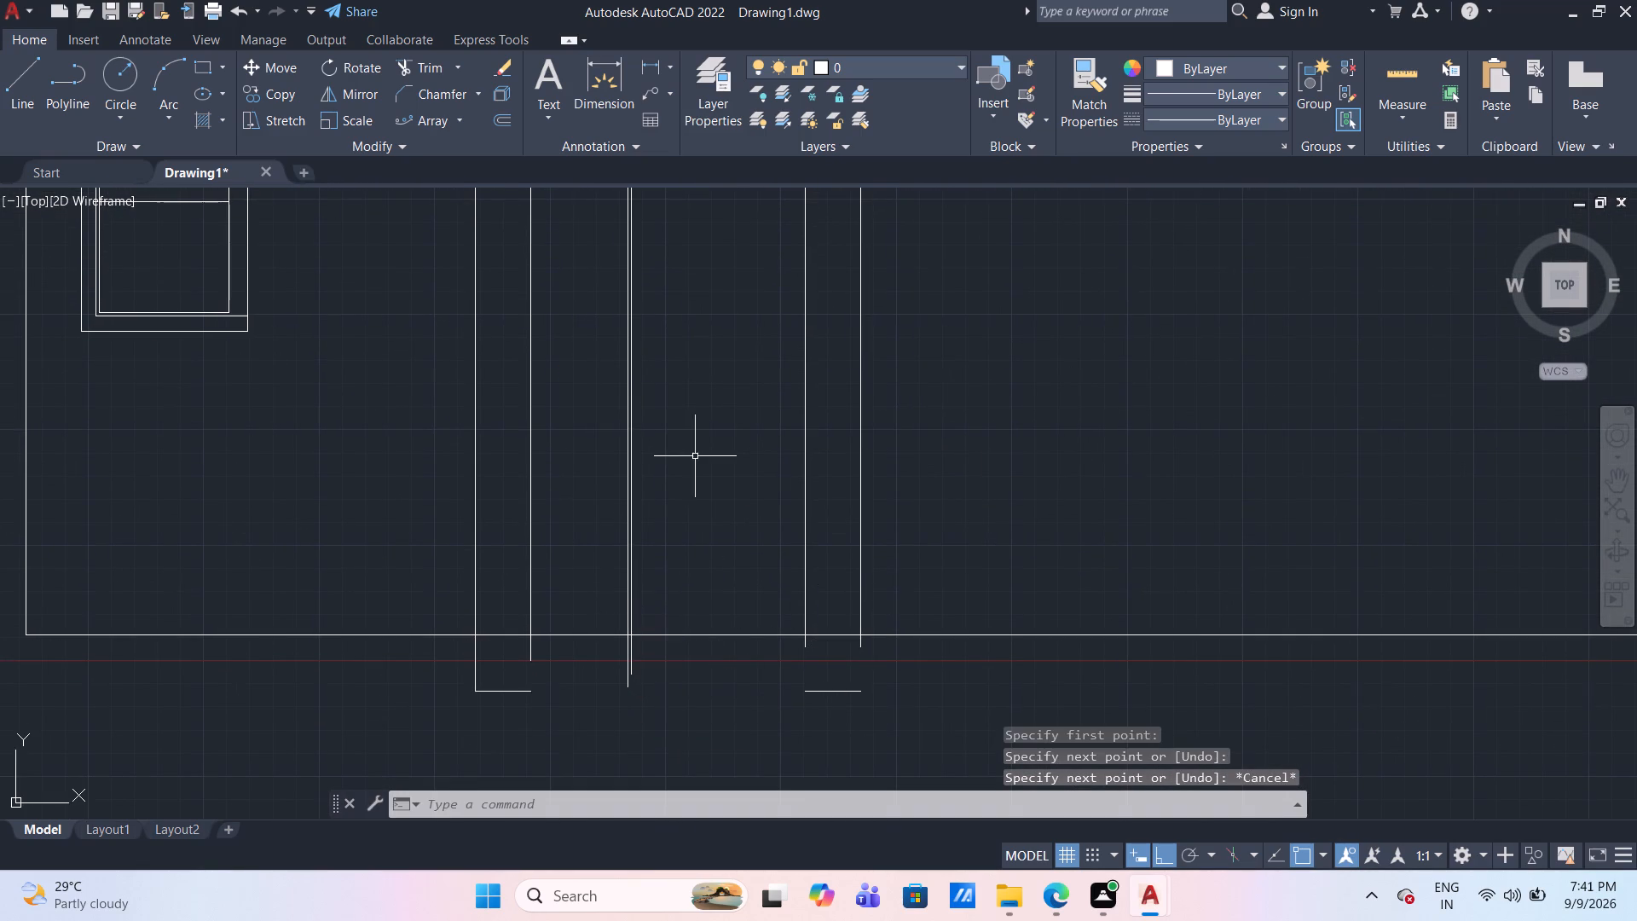
Delete the two long vertical lines running down from the small outline below the railing.
{"action": "scroll", "coordinate": [695, 456], "scroll_direction": "down", "scroll_amount": 2}
{"action": "scroll", "coordinate": [715, 397], "scroll_direction": "up", "scroll_amount": 1}
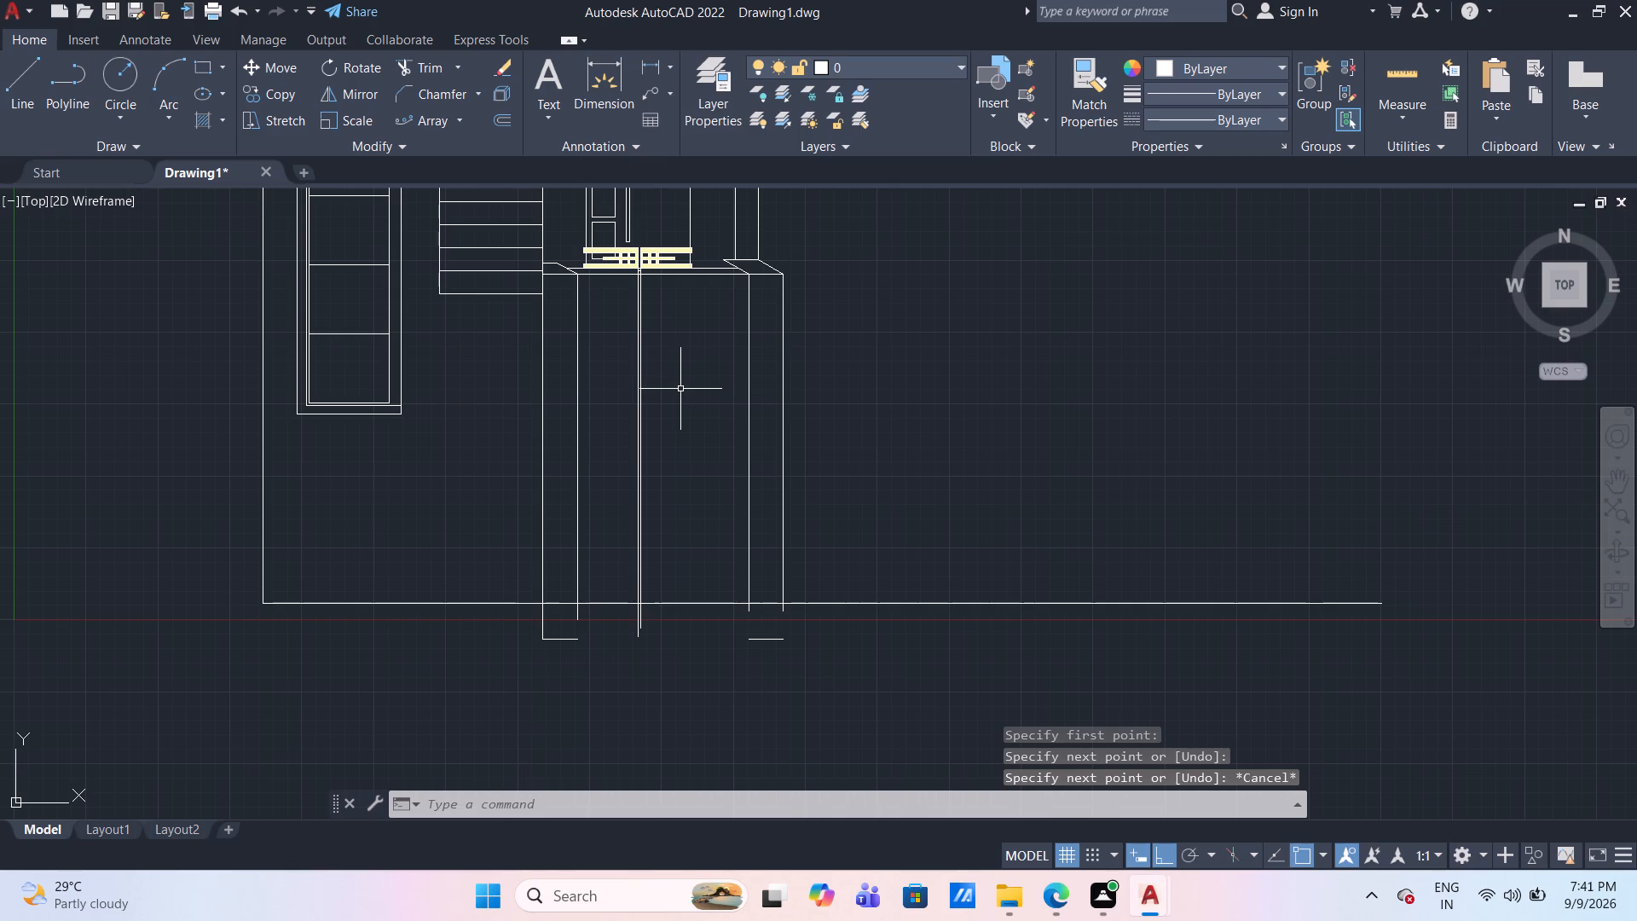
{"action": "scroll", "coordinate": [673, 337], "scroll_direction": "up", "scroll_amount": 1}
{"action": "middle_click_drag", "start_coordinate": [673, 337], "coordinate": [784, 539]}
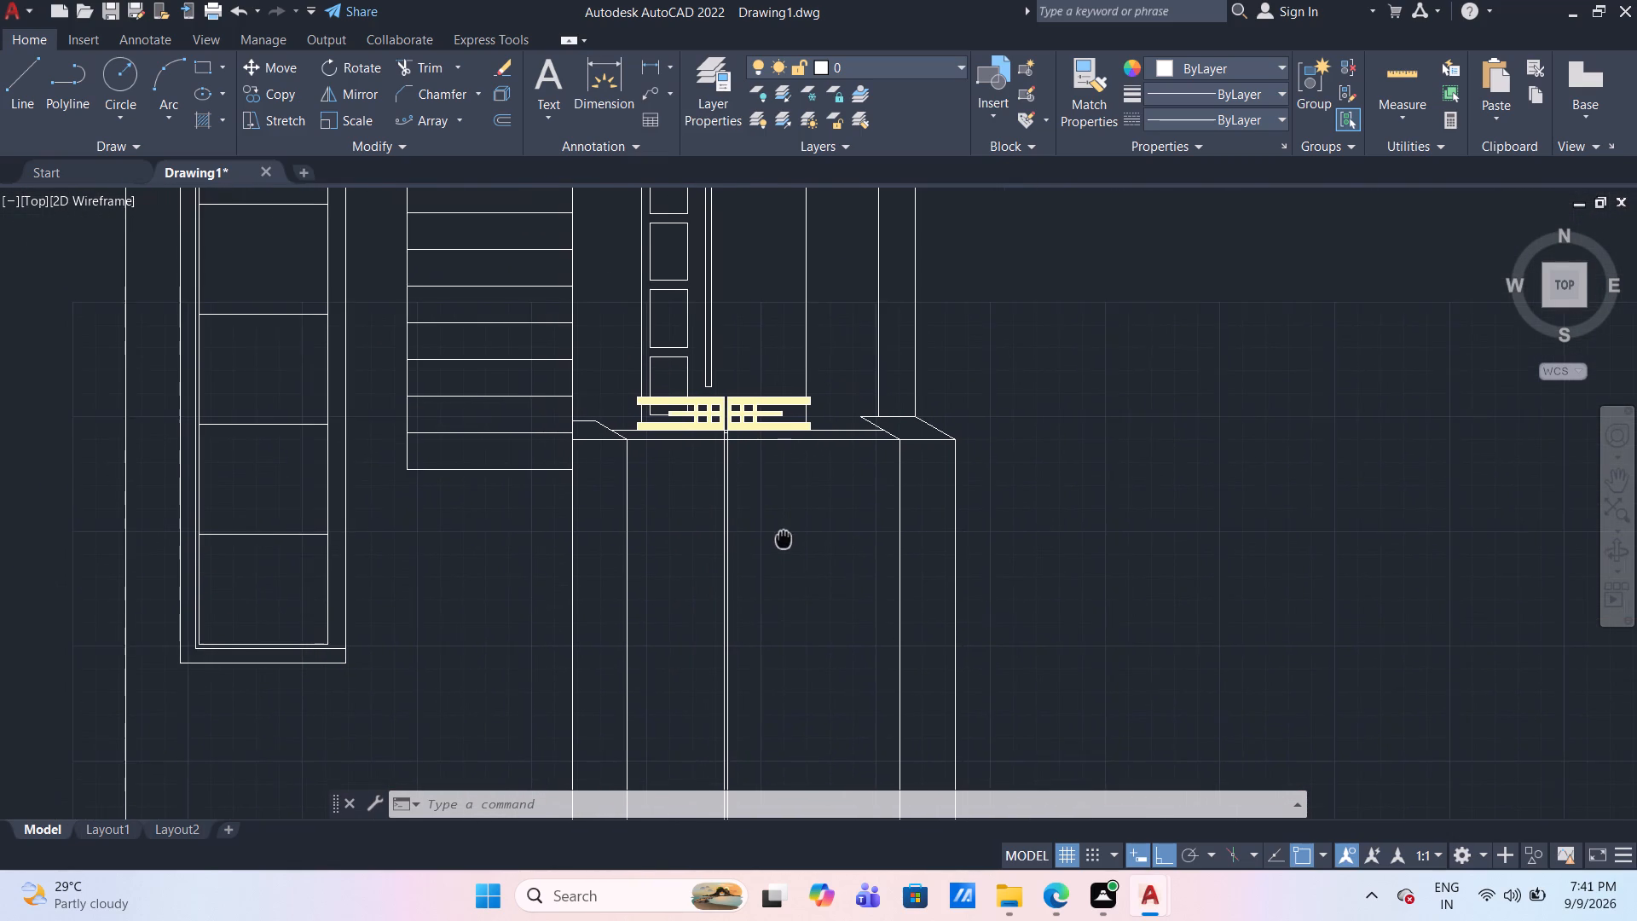
{"action": "middle_click_drag", "start_coordinate": [784, 539], "coordinate": [791, 550]}
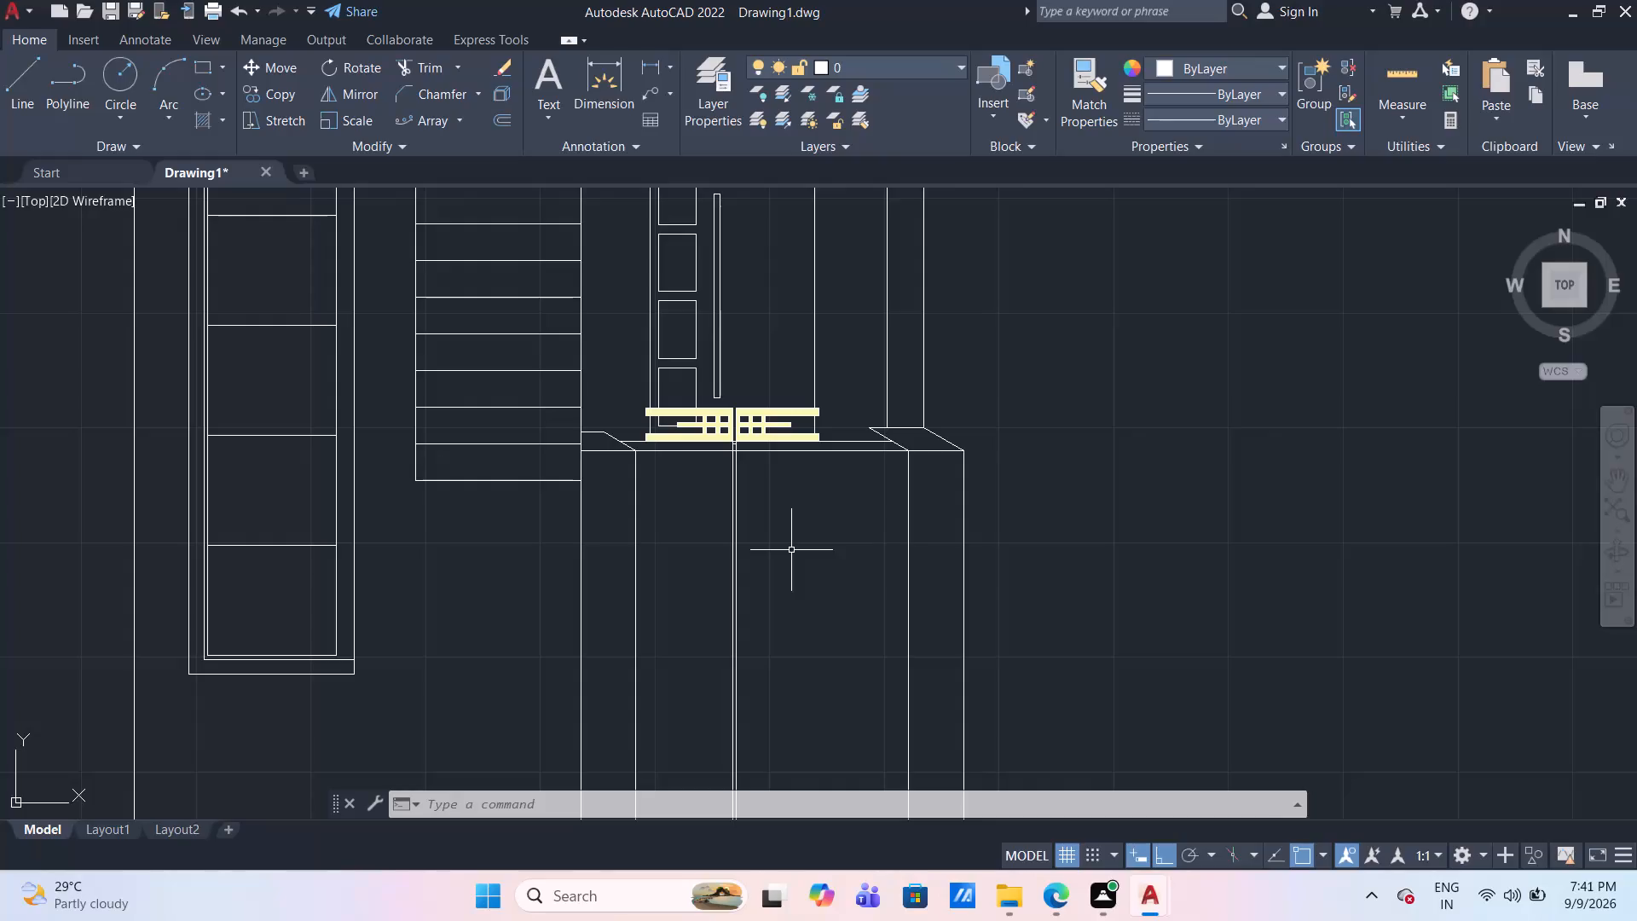
{"action": "left_click_drag", "start_coordinate": [802, 593], "coordinate": [795, 591]}
{"action": "left_click", "coordinate": [688, 566]}
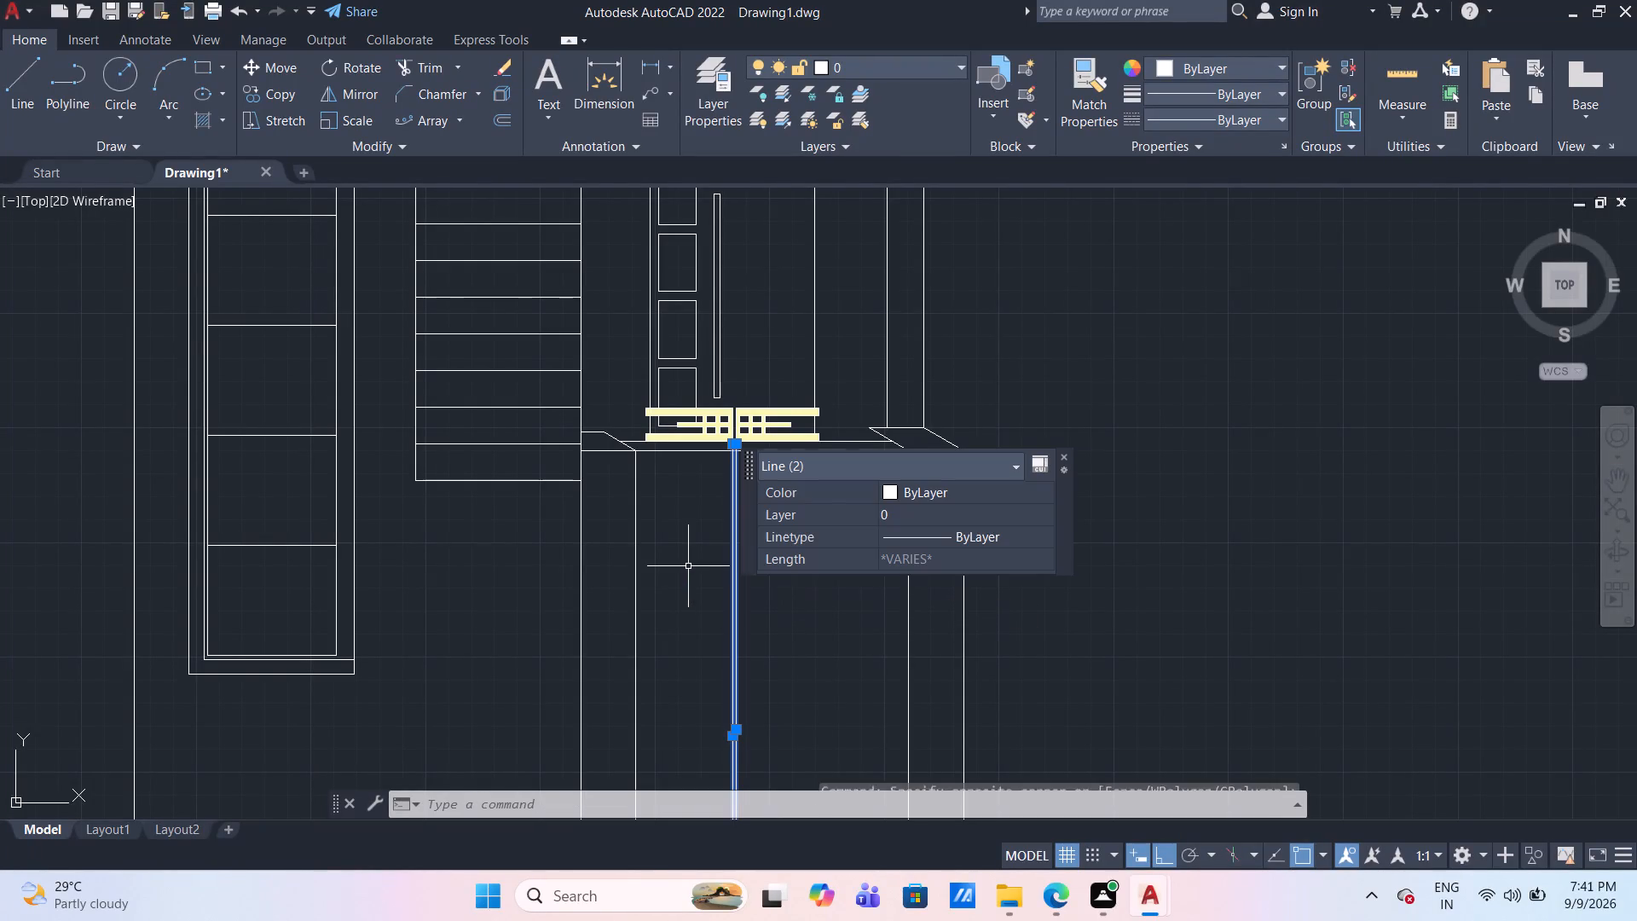
{"action": "key", "text": "Delete"}
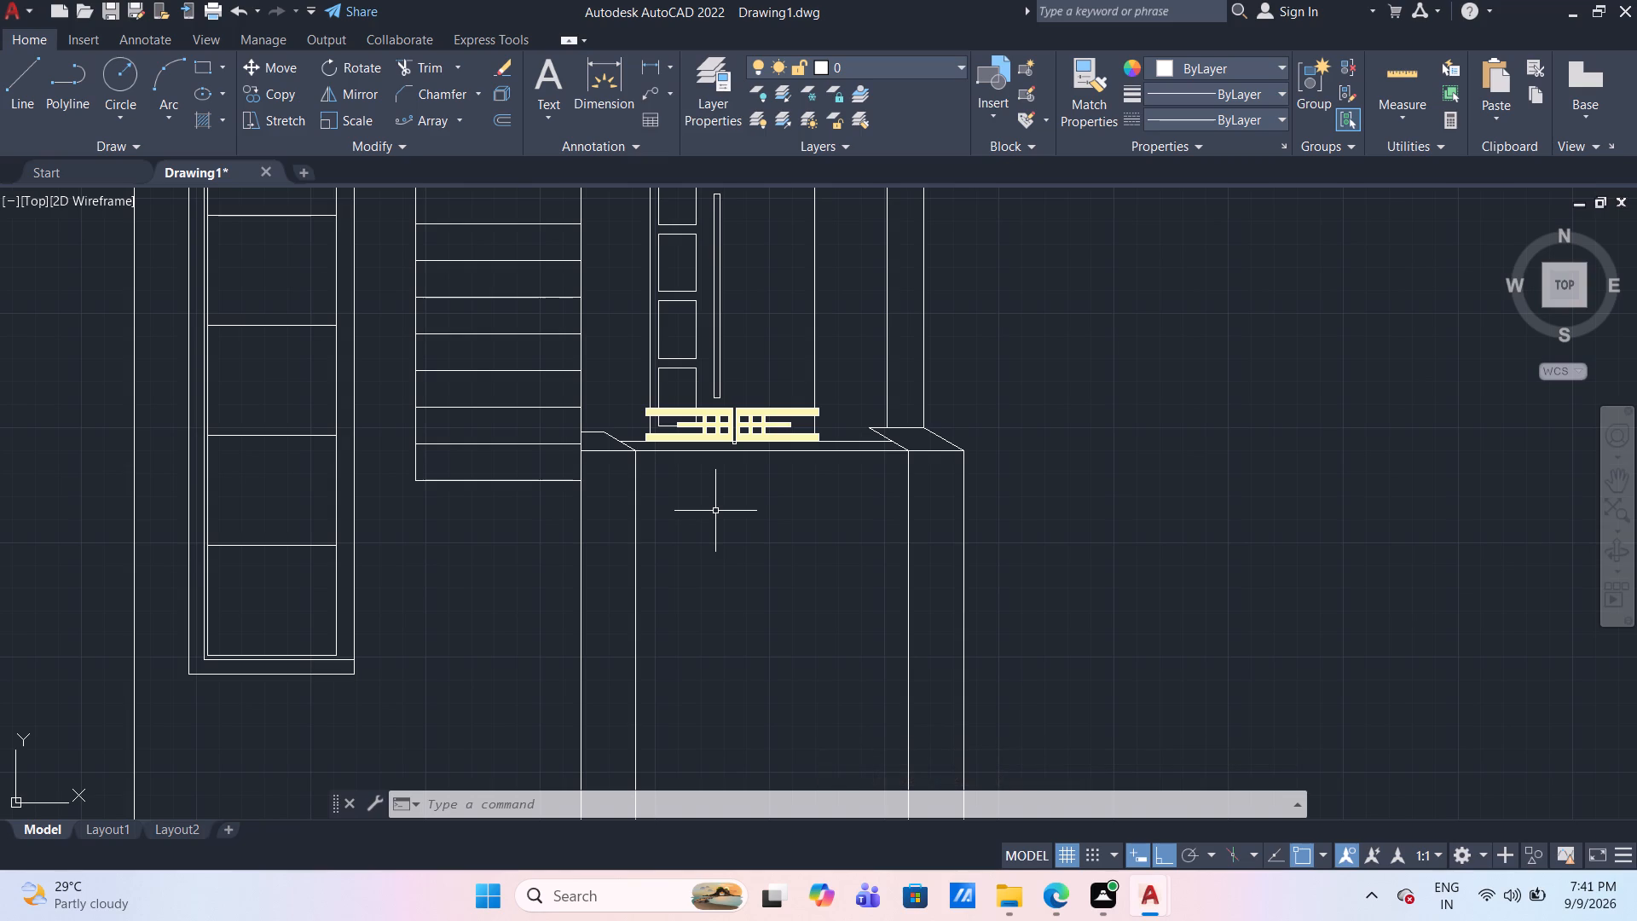
Examine the lower door, railing and columns in relation to the whole elevation.
{"action": "scroll", "coordinate": [703, 470], "scroll_direction": "down", "scroll_amount": 3}
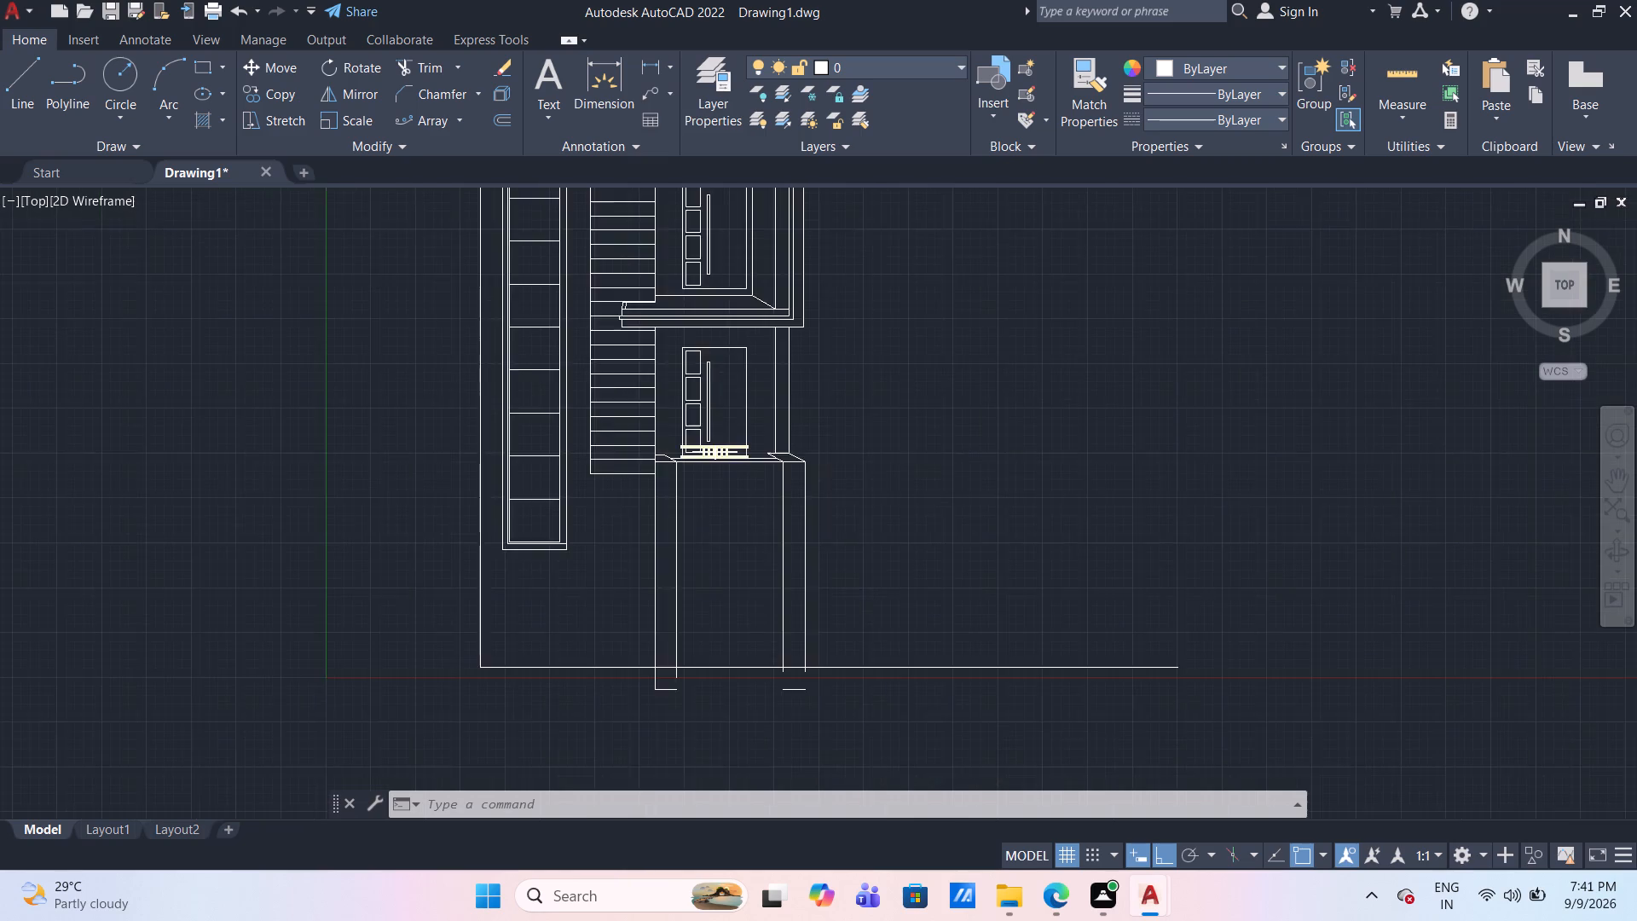
{"action": "scroll", "coordinate": [682, 312], "scroll_direction": "up", "scroll_amount": 2}
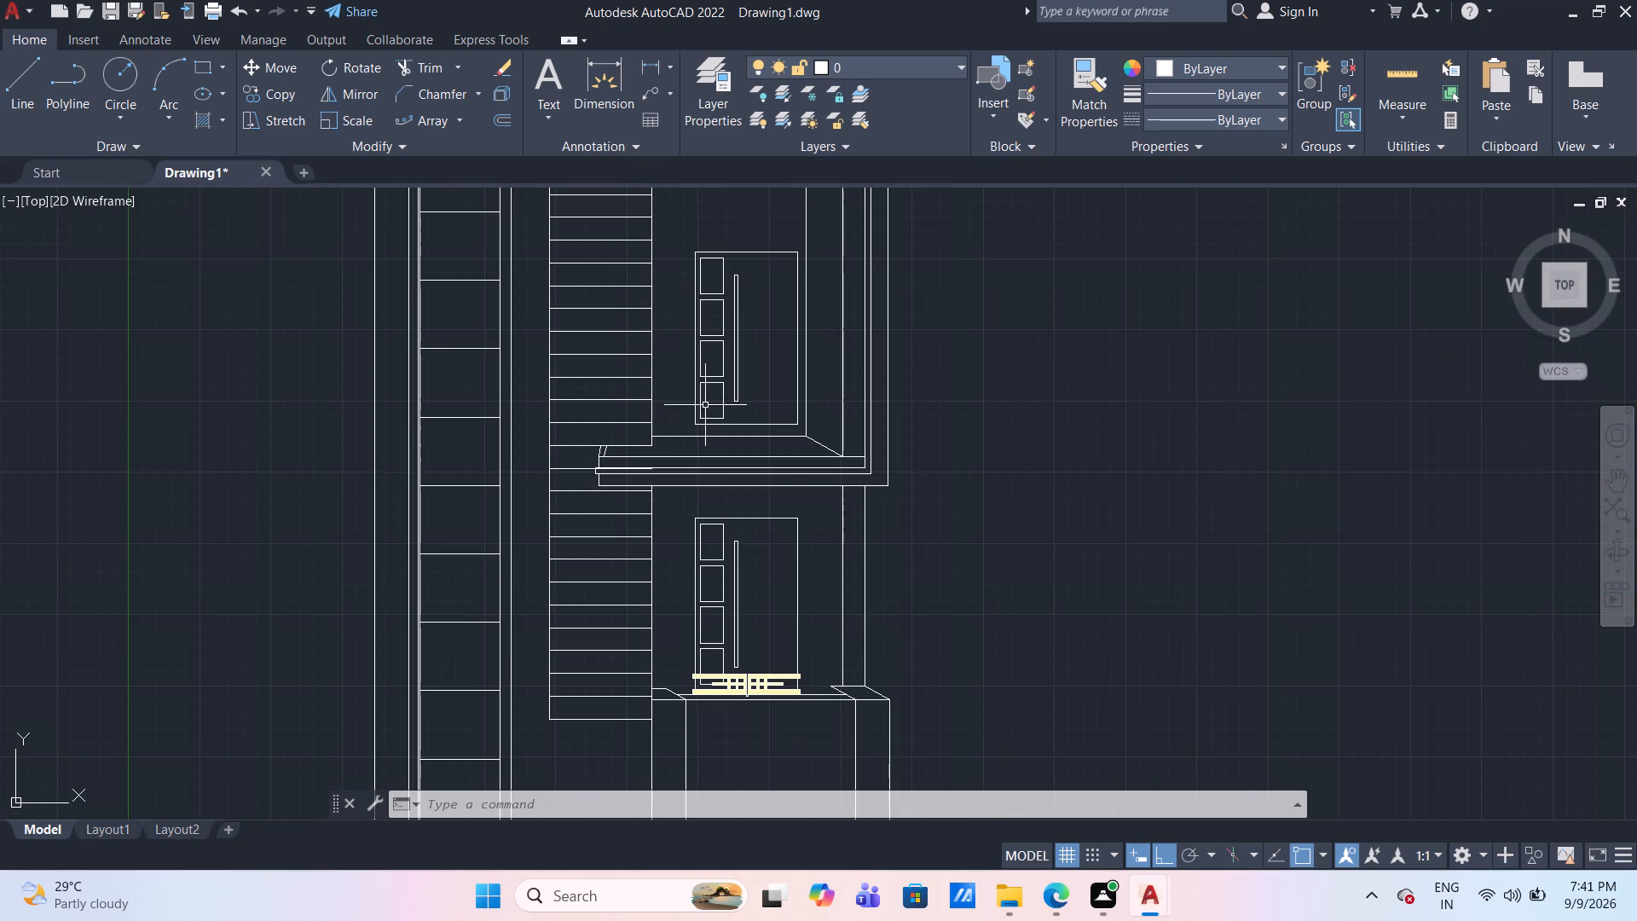
{"action": "middle_click_drag", "start_coordinate": [841, 571], "coordinate": [797, 455]}
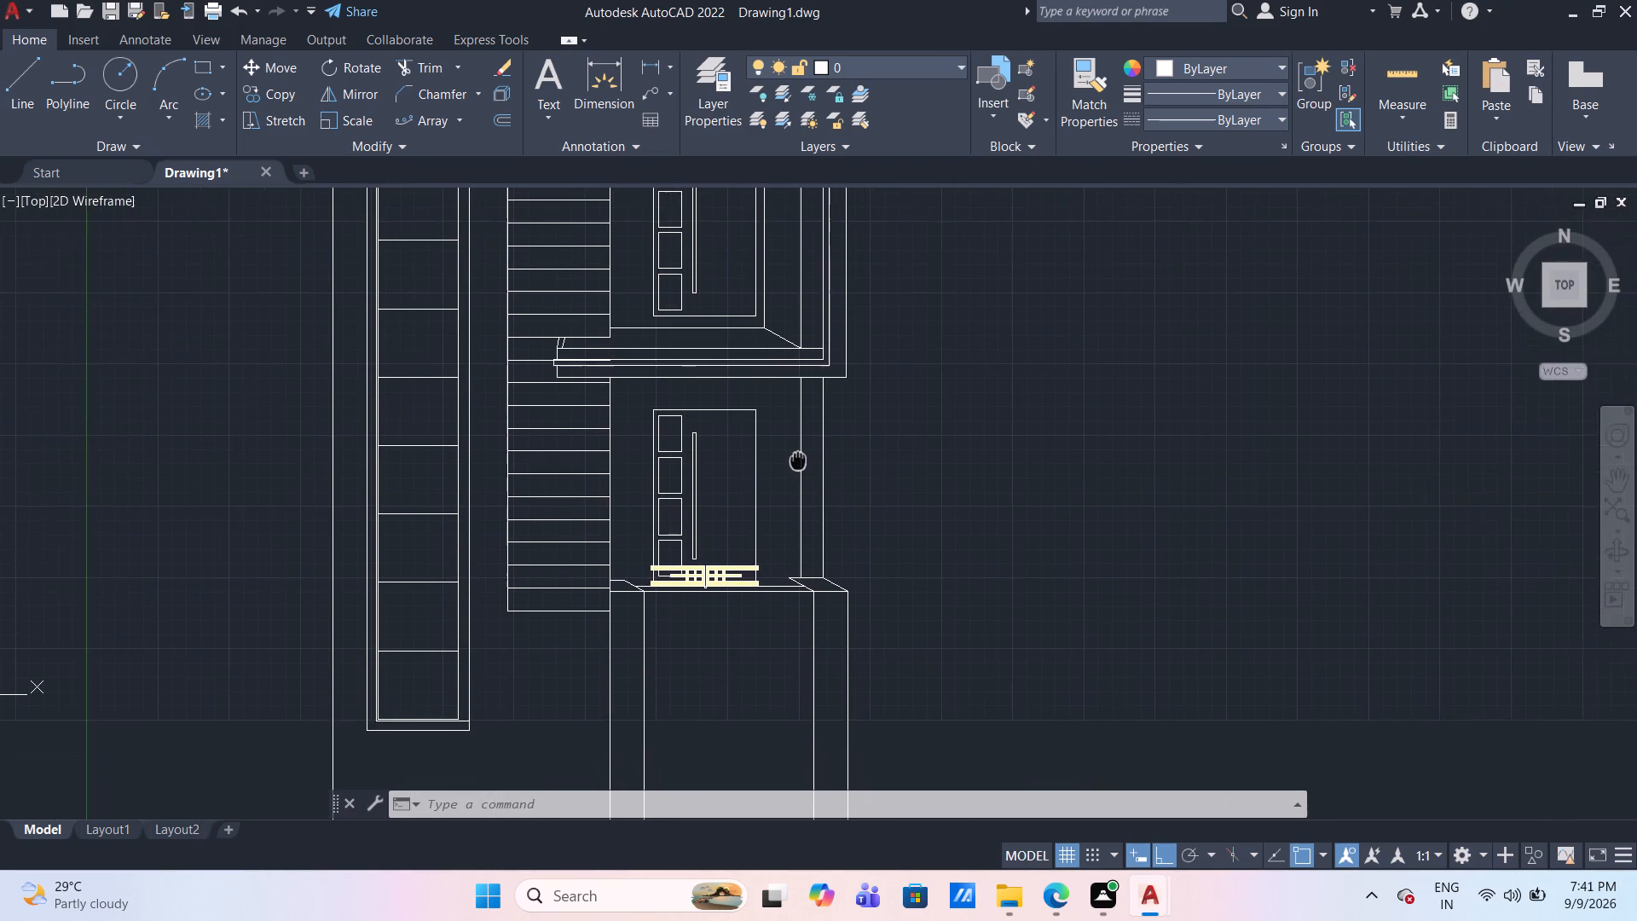
{"action": "middle_click_drag", "start_coordinate": [797, 455], "coordinate": [794, 449]}
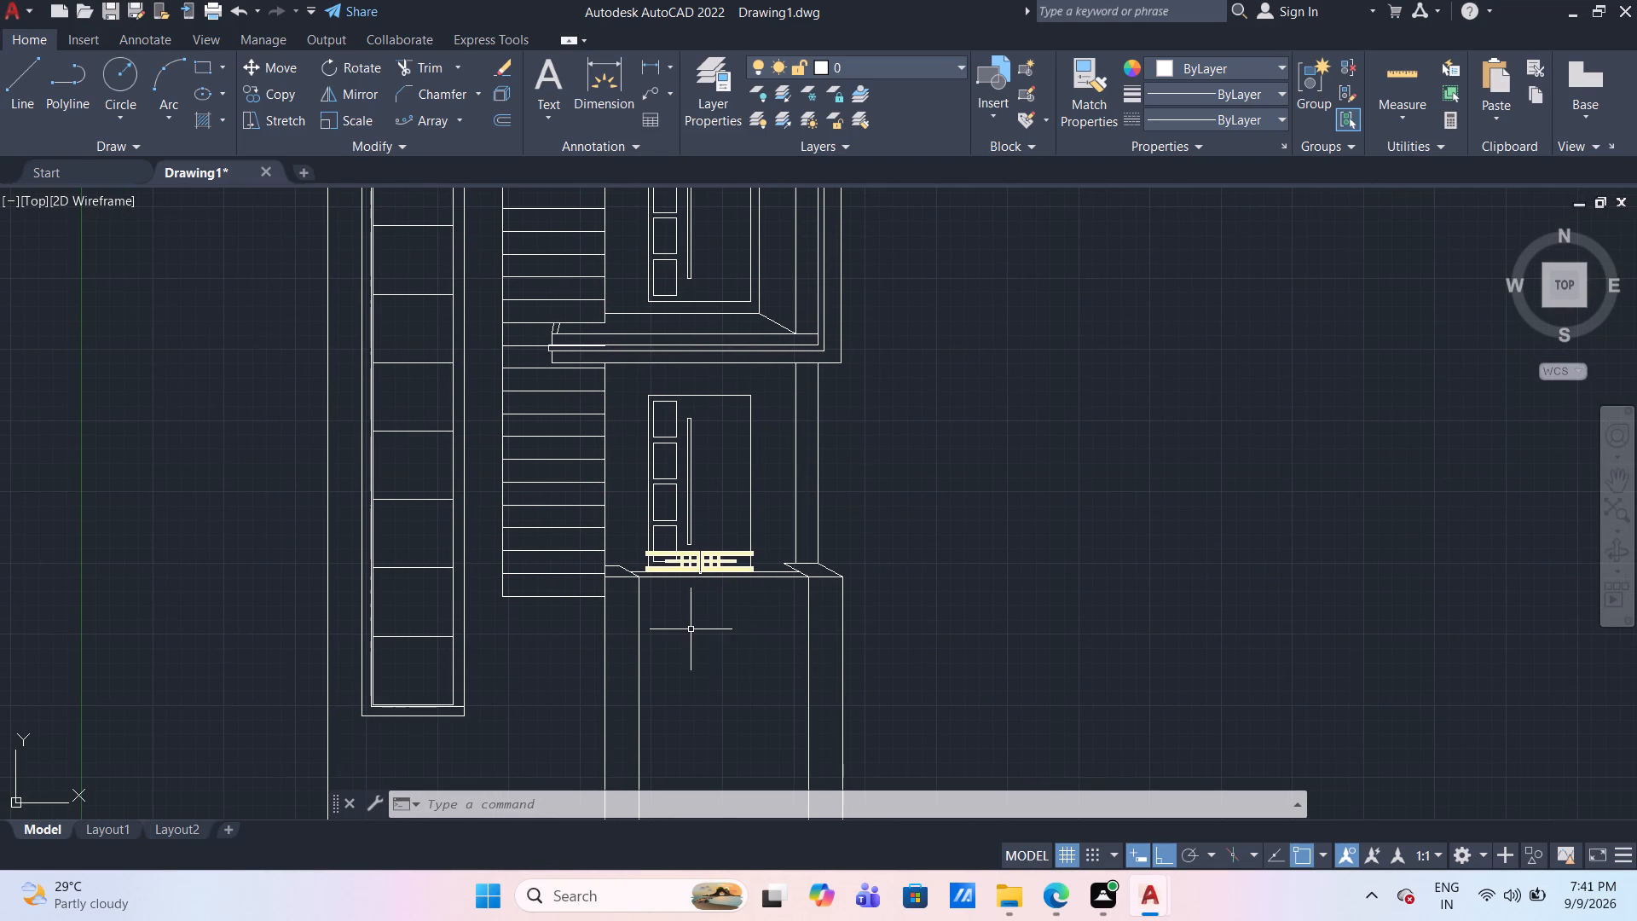
{"action": "scroll", "coordinate": [686, 628], "scroll_direction": "up", "scroll_amount": 1}
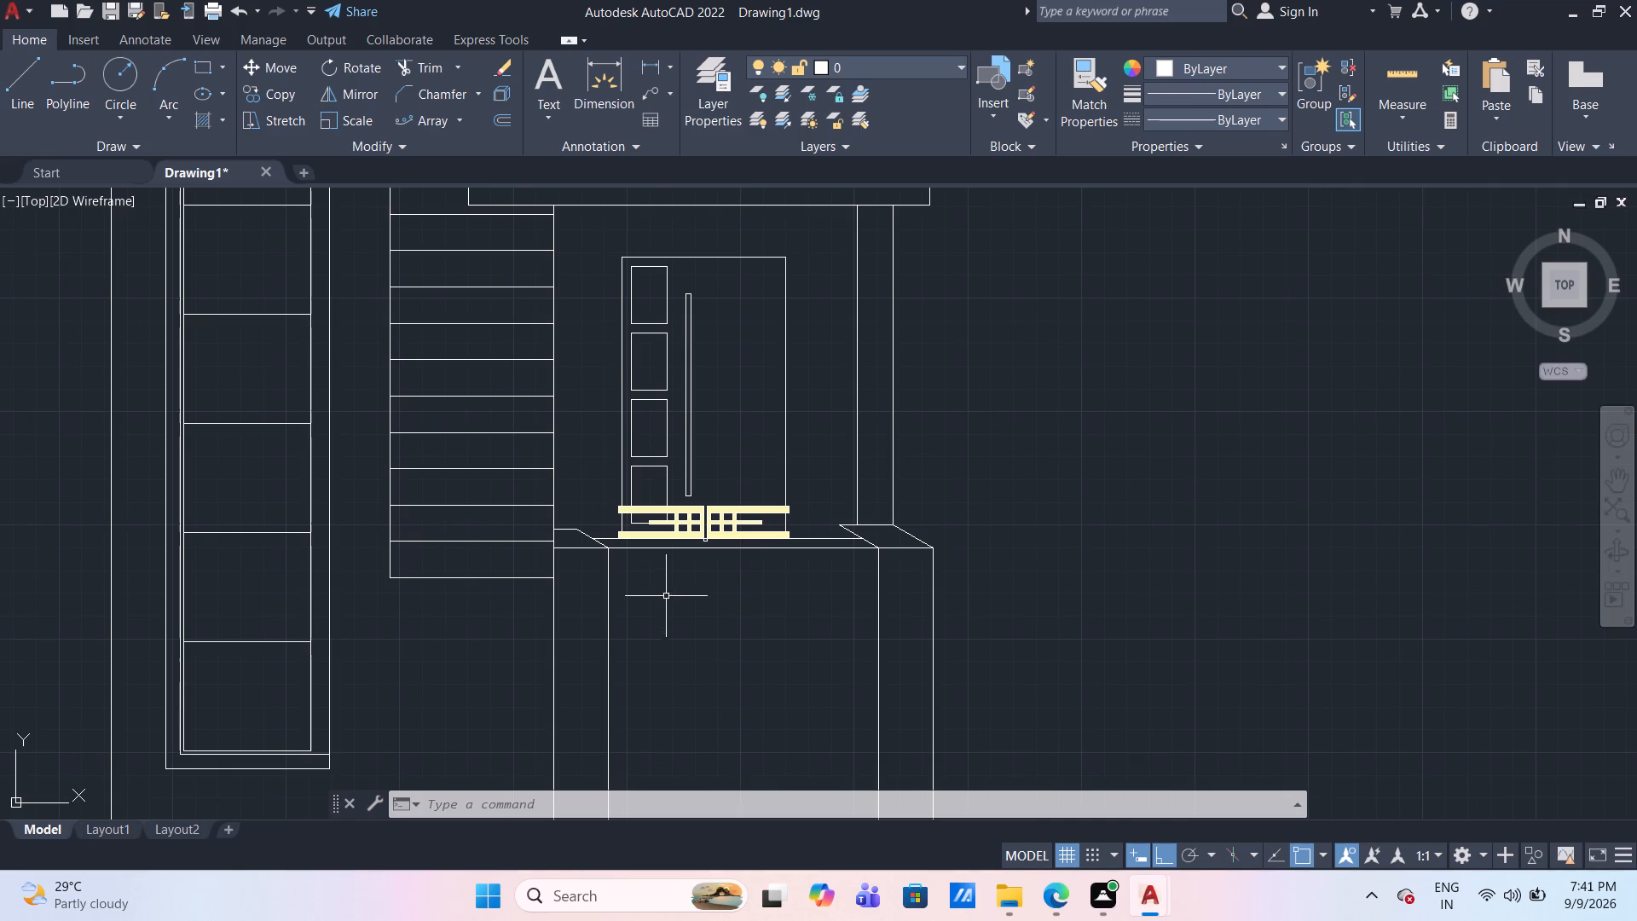
{"action": "scroll", "coordinate": [715, 600], "scroll_direction": "down", "scroll_amount": 2}
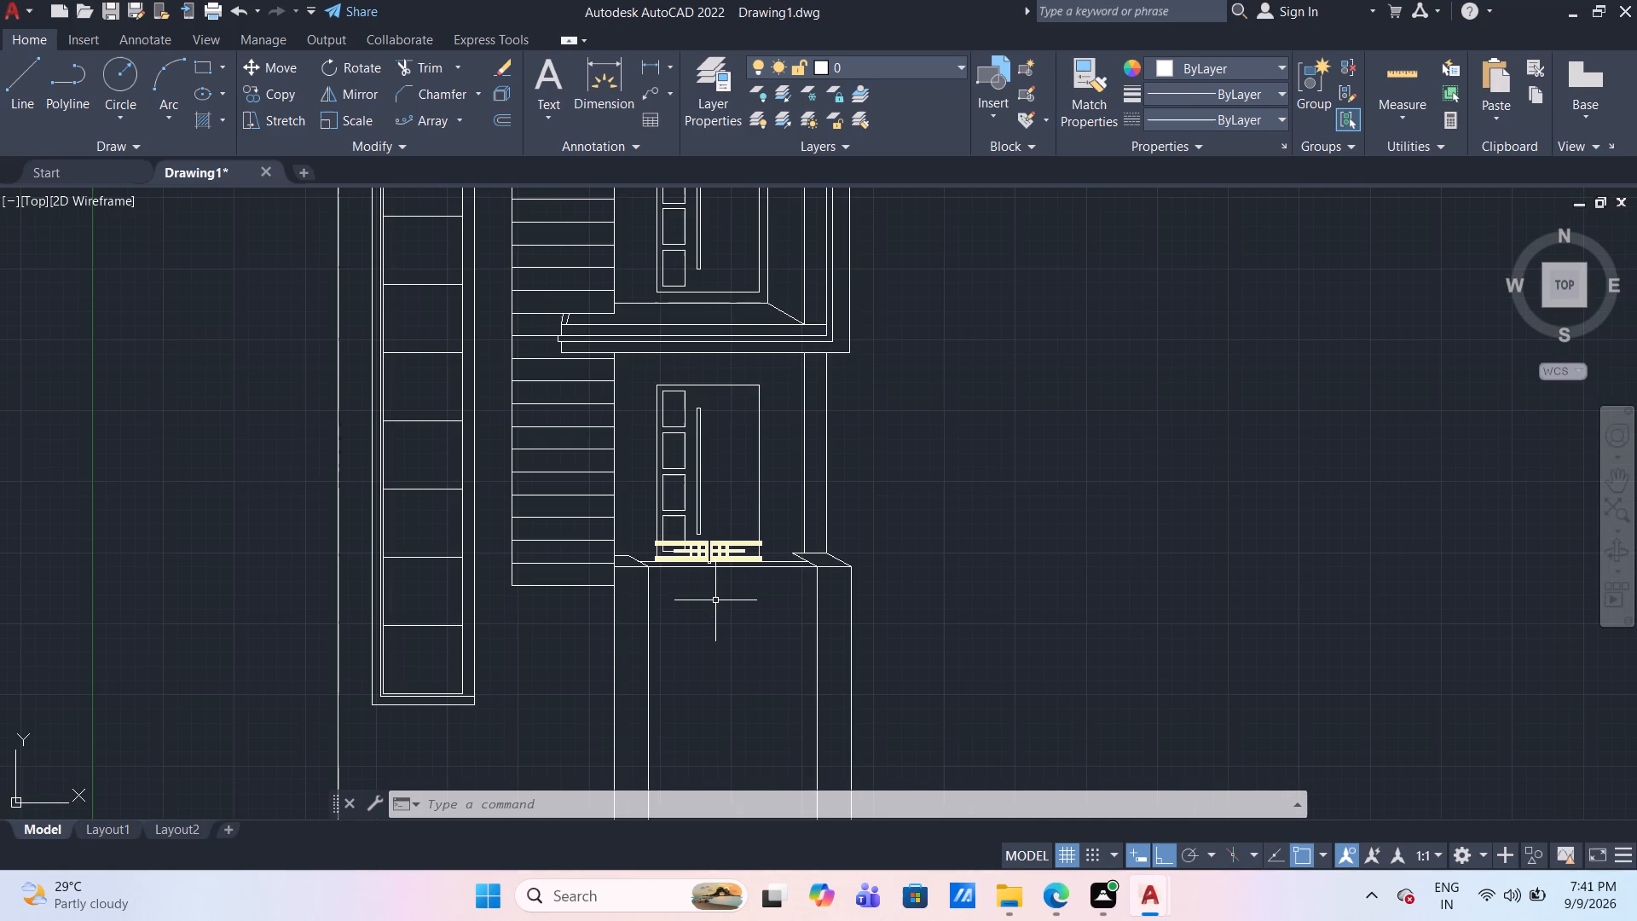
{"action": "middle_click_drag", "start_coordinate": [750, 604], "coordinate": [689, 528]}
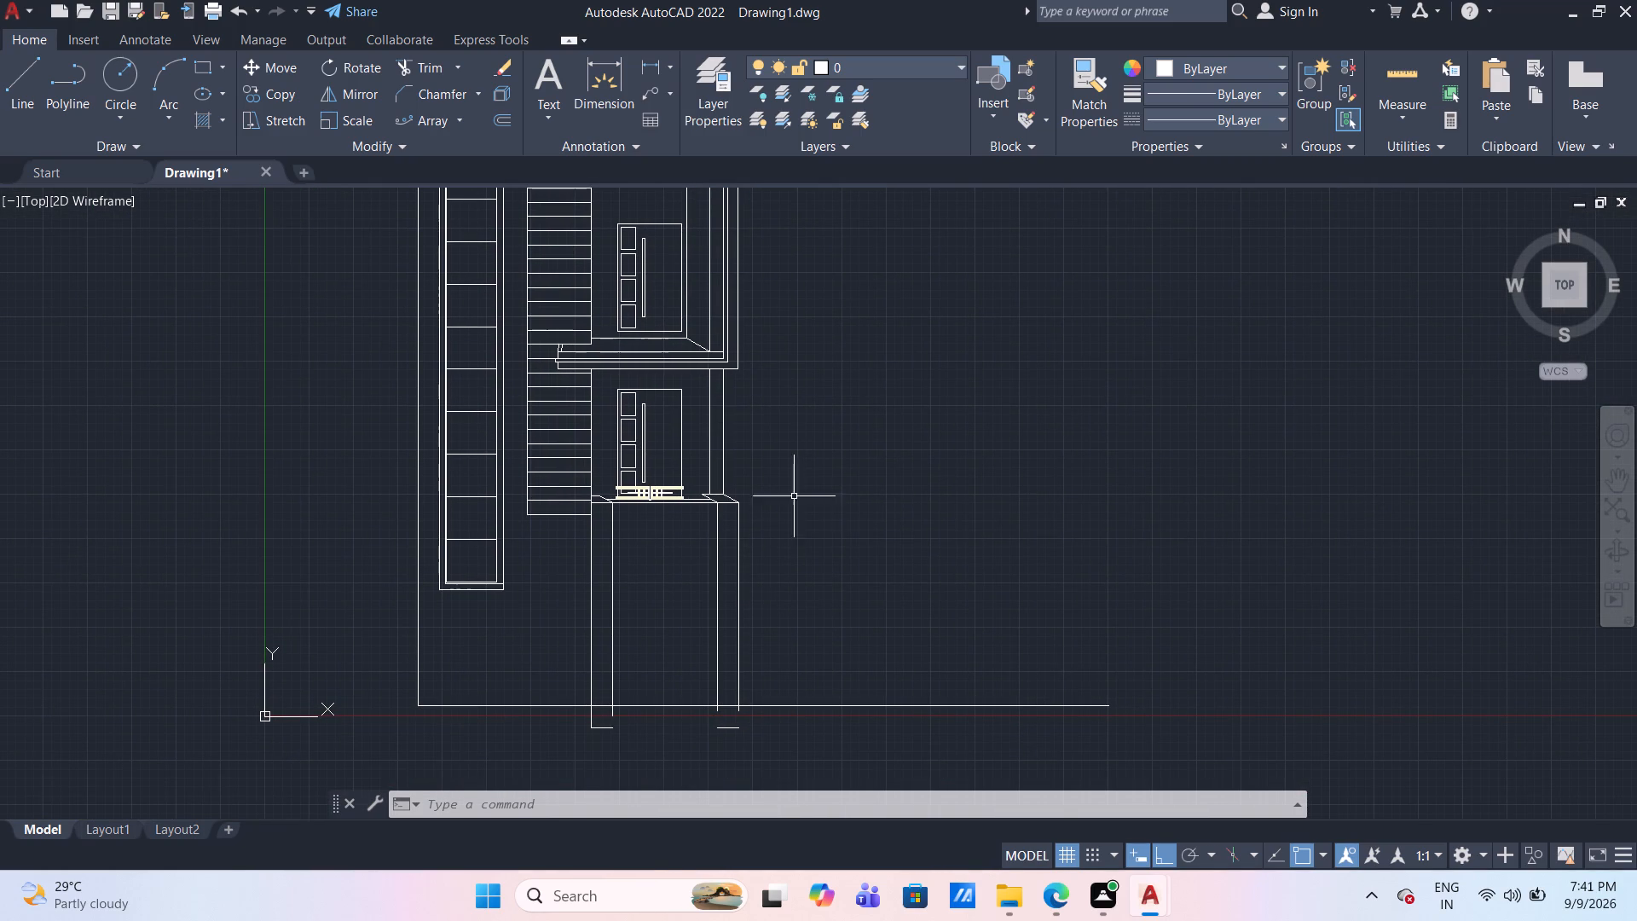
{"action": "middle_click_drag", "start_coordinate": [796, 450], "coordinate": [784, 518]}
{"action": "scroll", "coordinate": [787, 502], "scroll_direction": "down", "scroll_amount": 1}
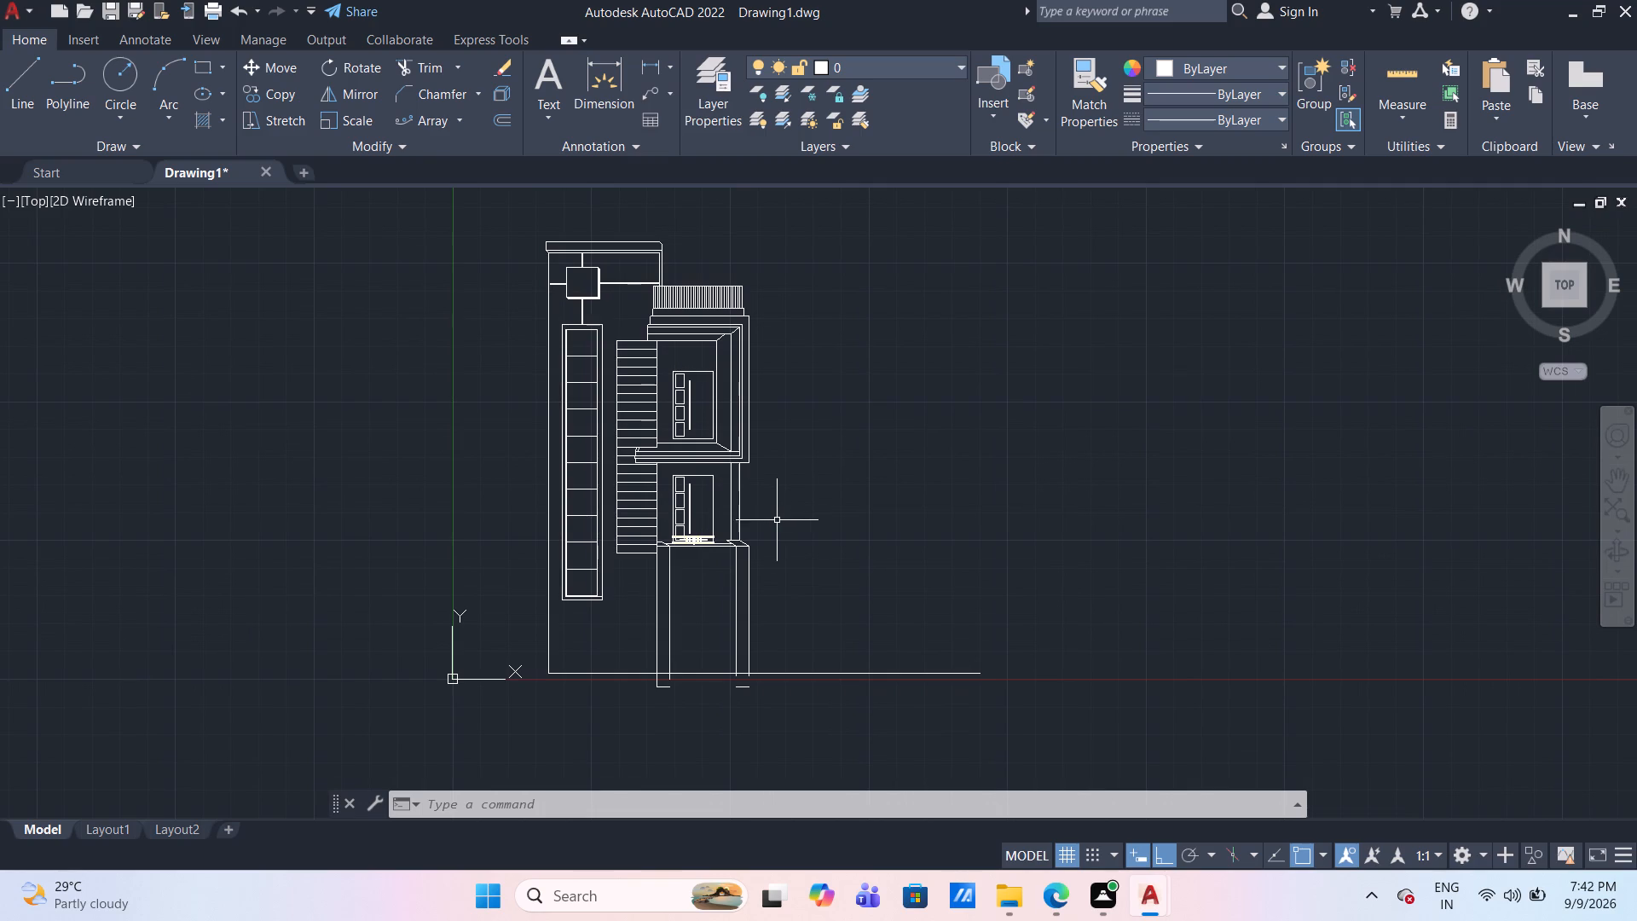
{"action": "scroll", "coordinate": [807, 477], "scroll_direction": "up", "scroll_amount": 1}
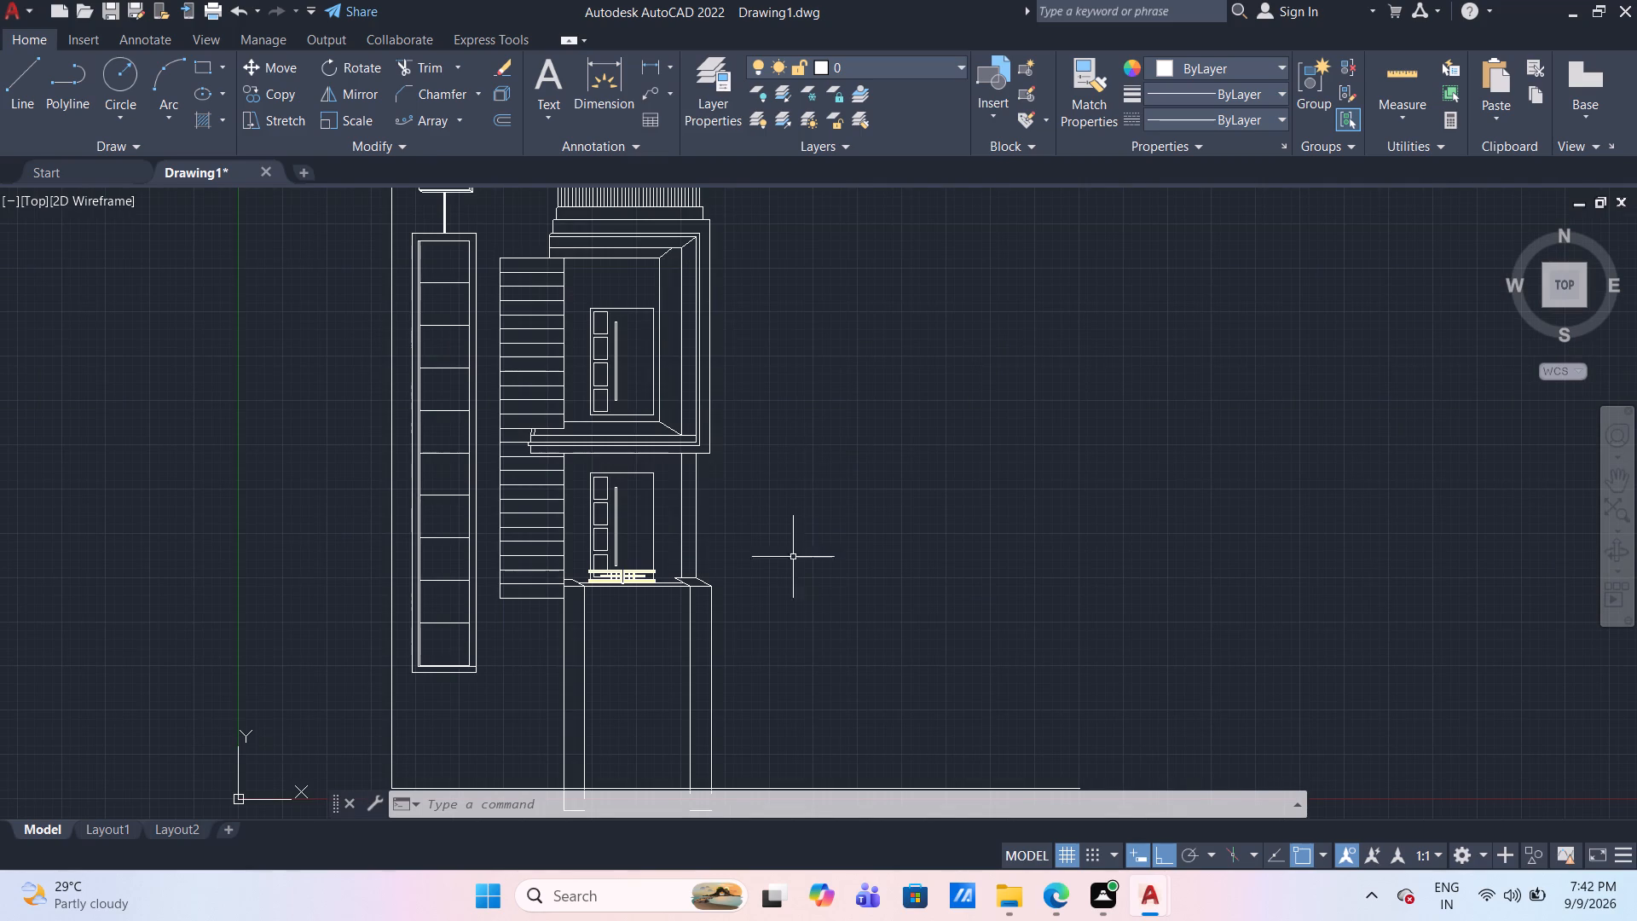
{"action": "scroll", "coordinate": [768, 580], "scroll_direction": "down", "scroll_amount": 2}
{"action": "middle_click_drag", "start_coordinate": [745, 571], "coordinate": [599, 412]}
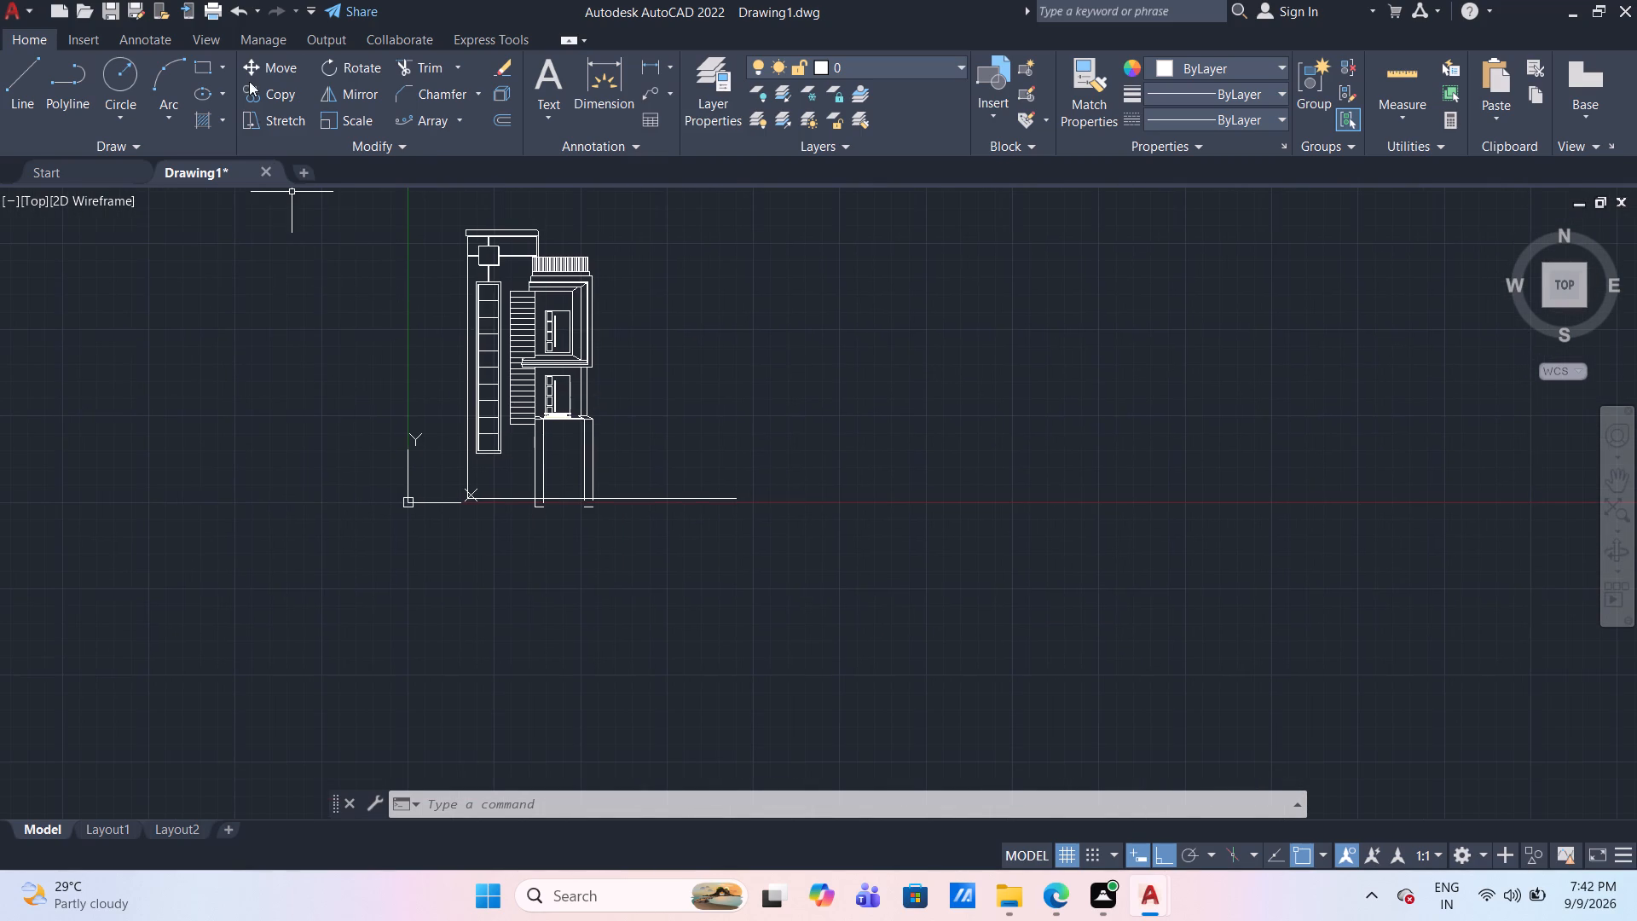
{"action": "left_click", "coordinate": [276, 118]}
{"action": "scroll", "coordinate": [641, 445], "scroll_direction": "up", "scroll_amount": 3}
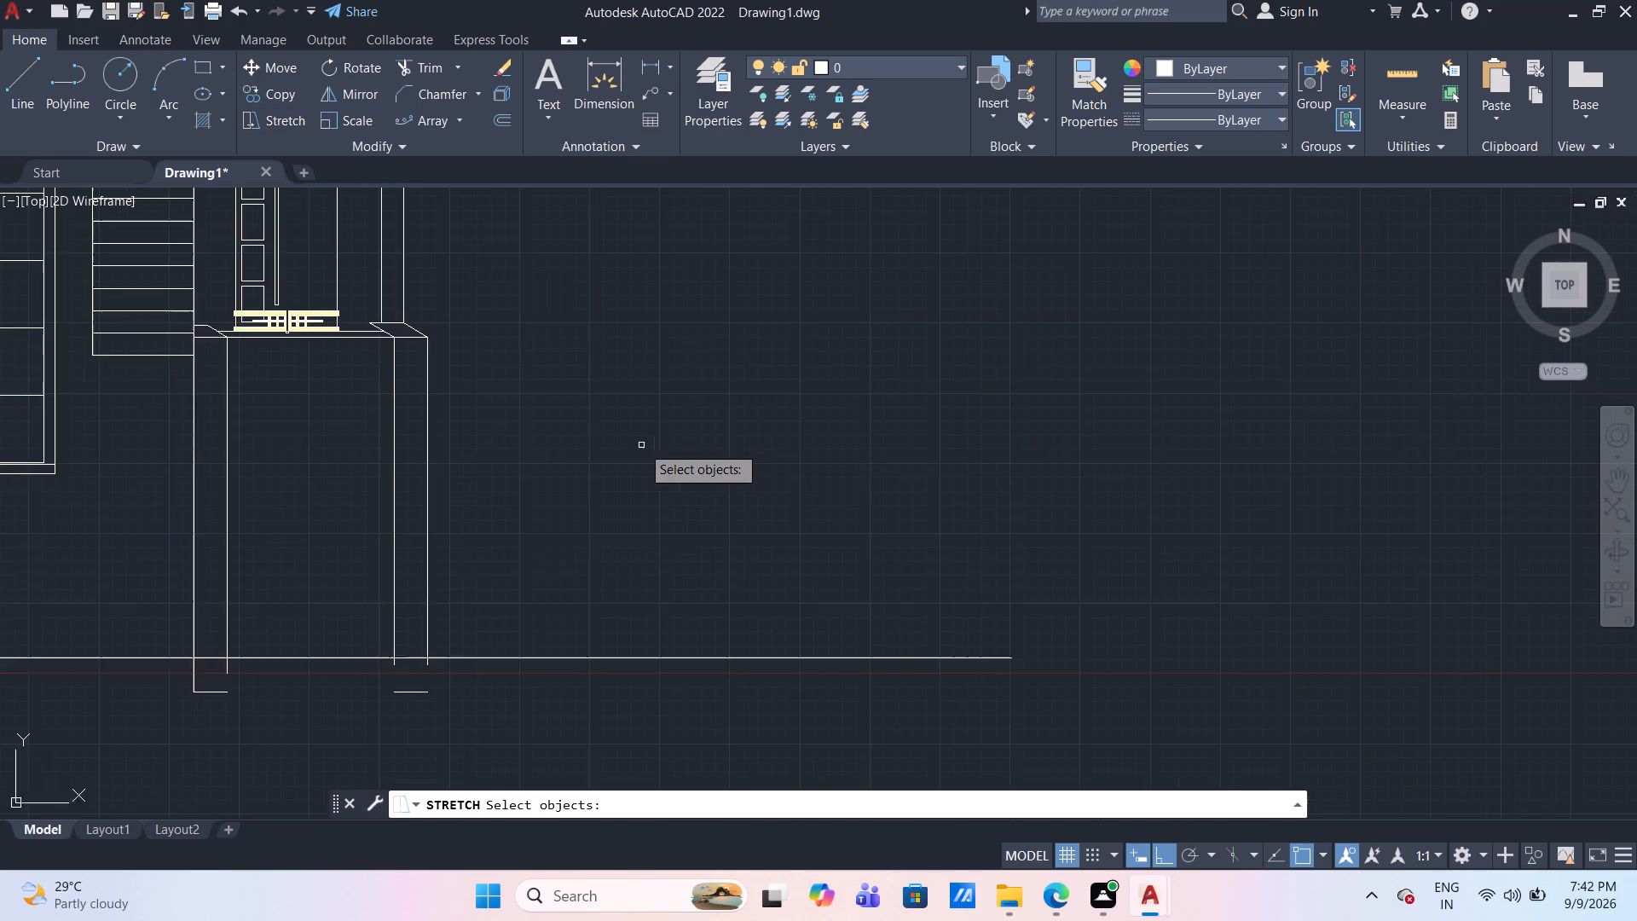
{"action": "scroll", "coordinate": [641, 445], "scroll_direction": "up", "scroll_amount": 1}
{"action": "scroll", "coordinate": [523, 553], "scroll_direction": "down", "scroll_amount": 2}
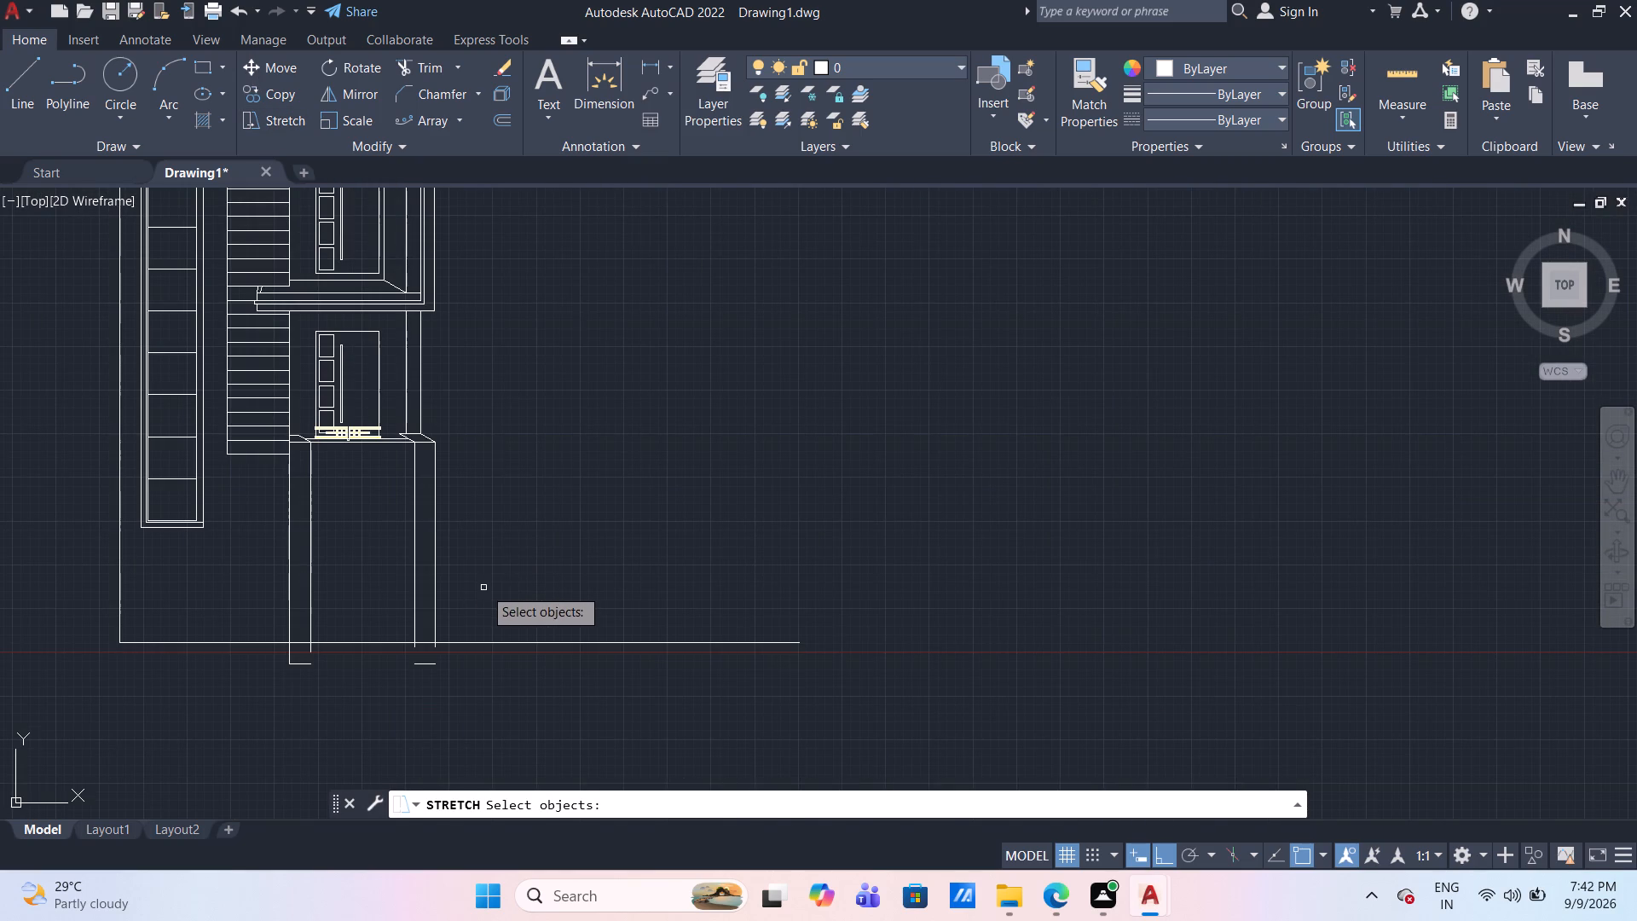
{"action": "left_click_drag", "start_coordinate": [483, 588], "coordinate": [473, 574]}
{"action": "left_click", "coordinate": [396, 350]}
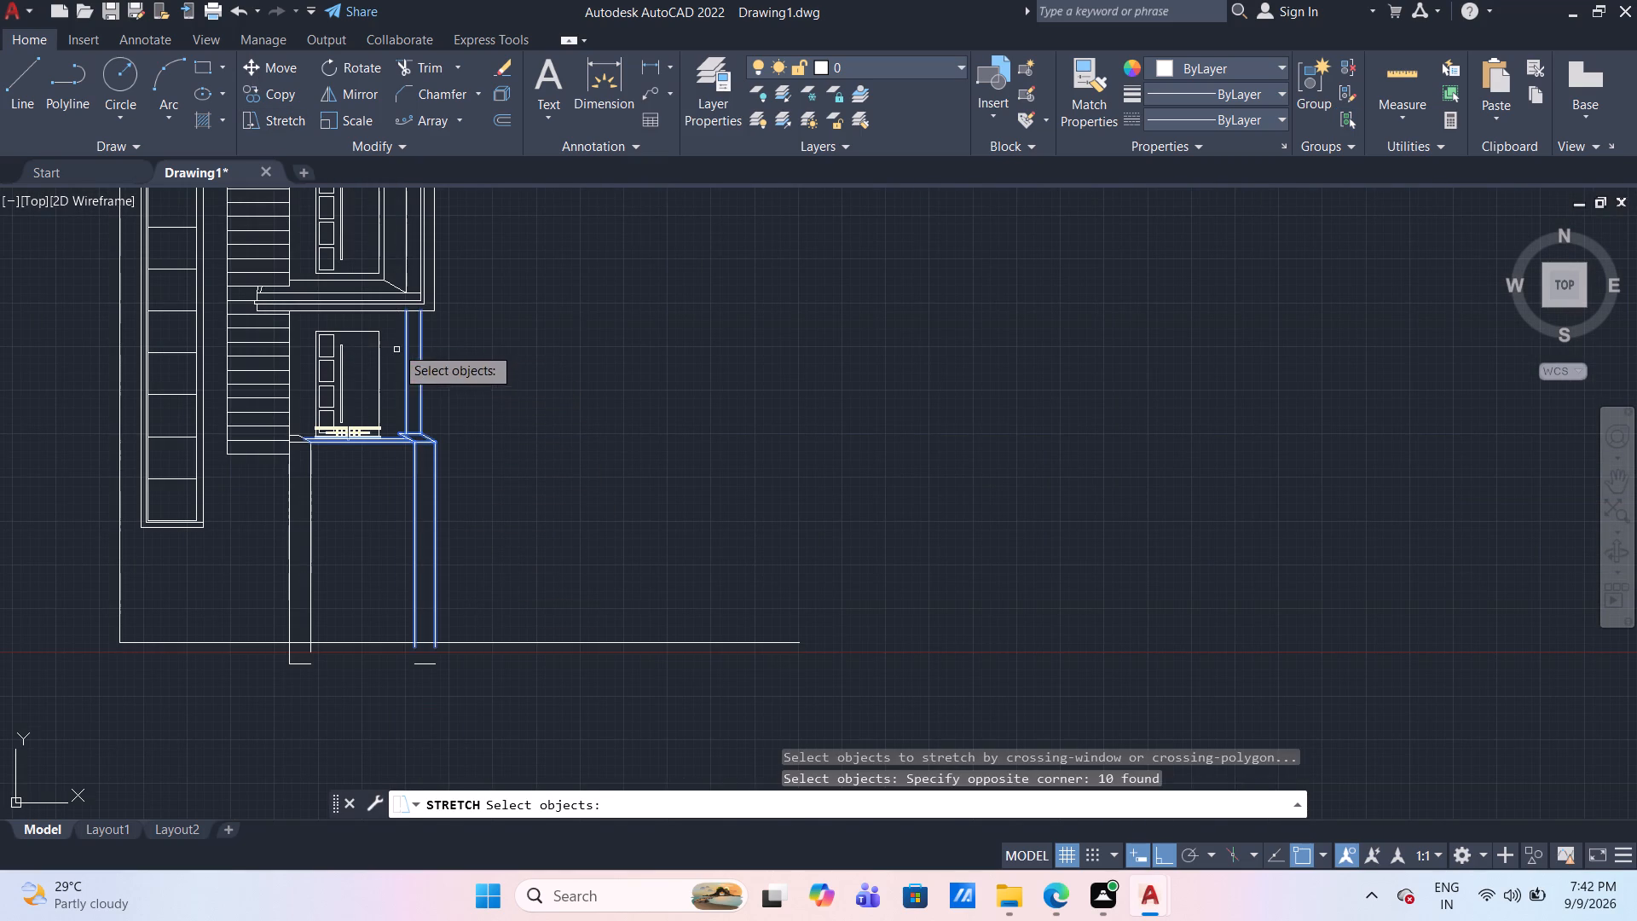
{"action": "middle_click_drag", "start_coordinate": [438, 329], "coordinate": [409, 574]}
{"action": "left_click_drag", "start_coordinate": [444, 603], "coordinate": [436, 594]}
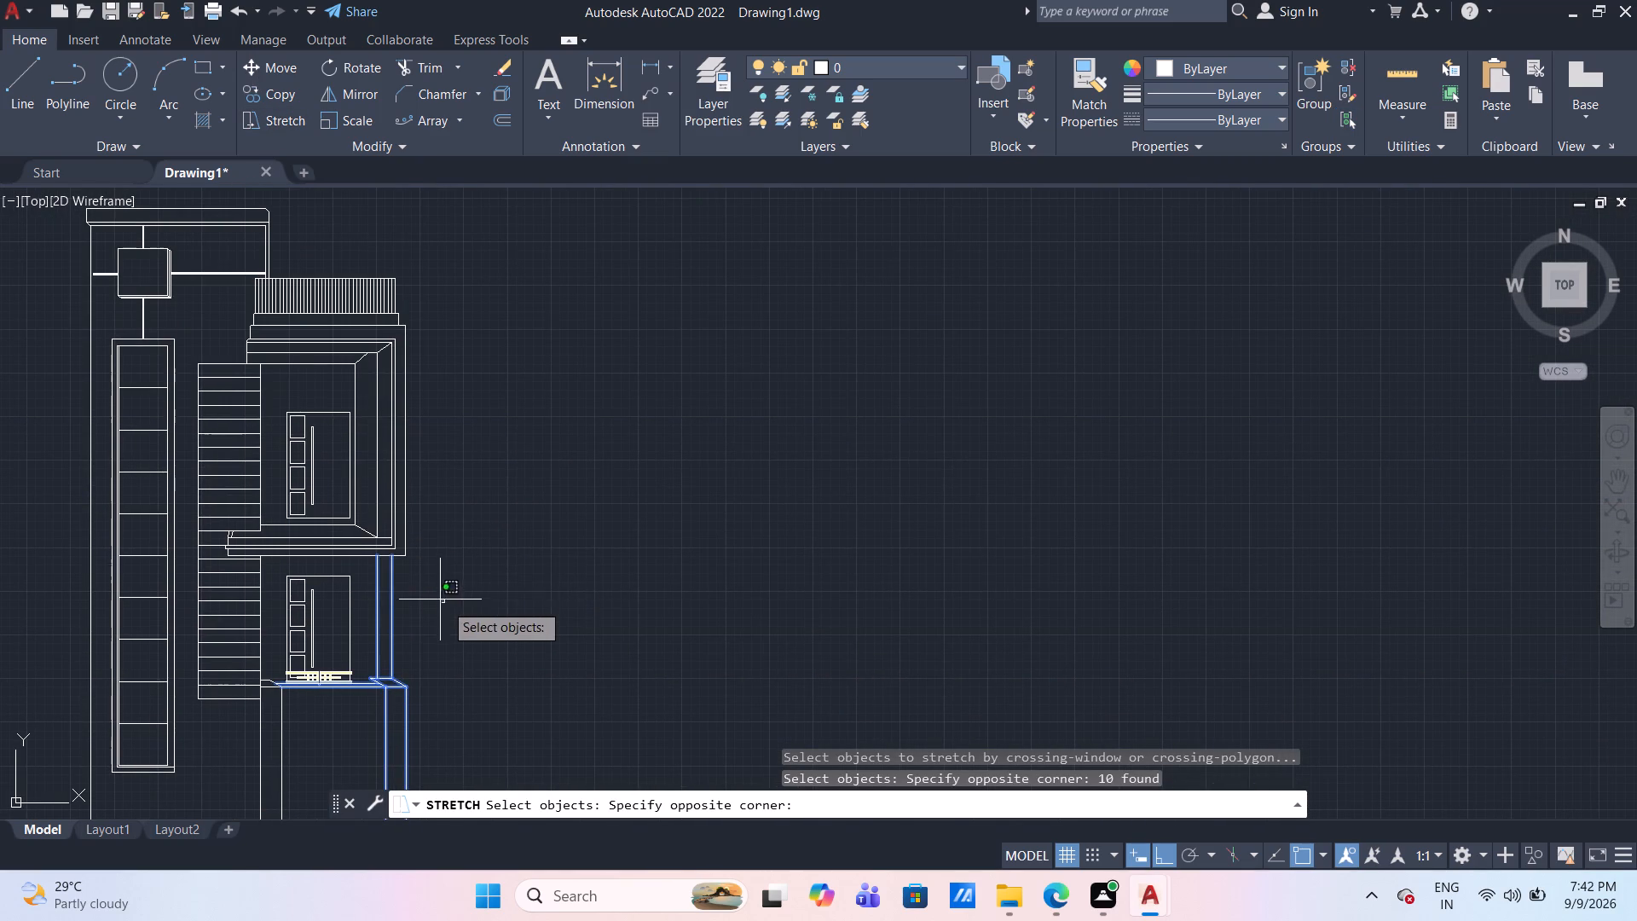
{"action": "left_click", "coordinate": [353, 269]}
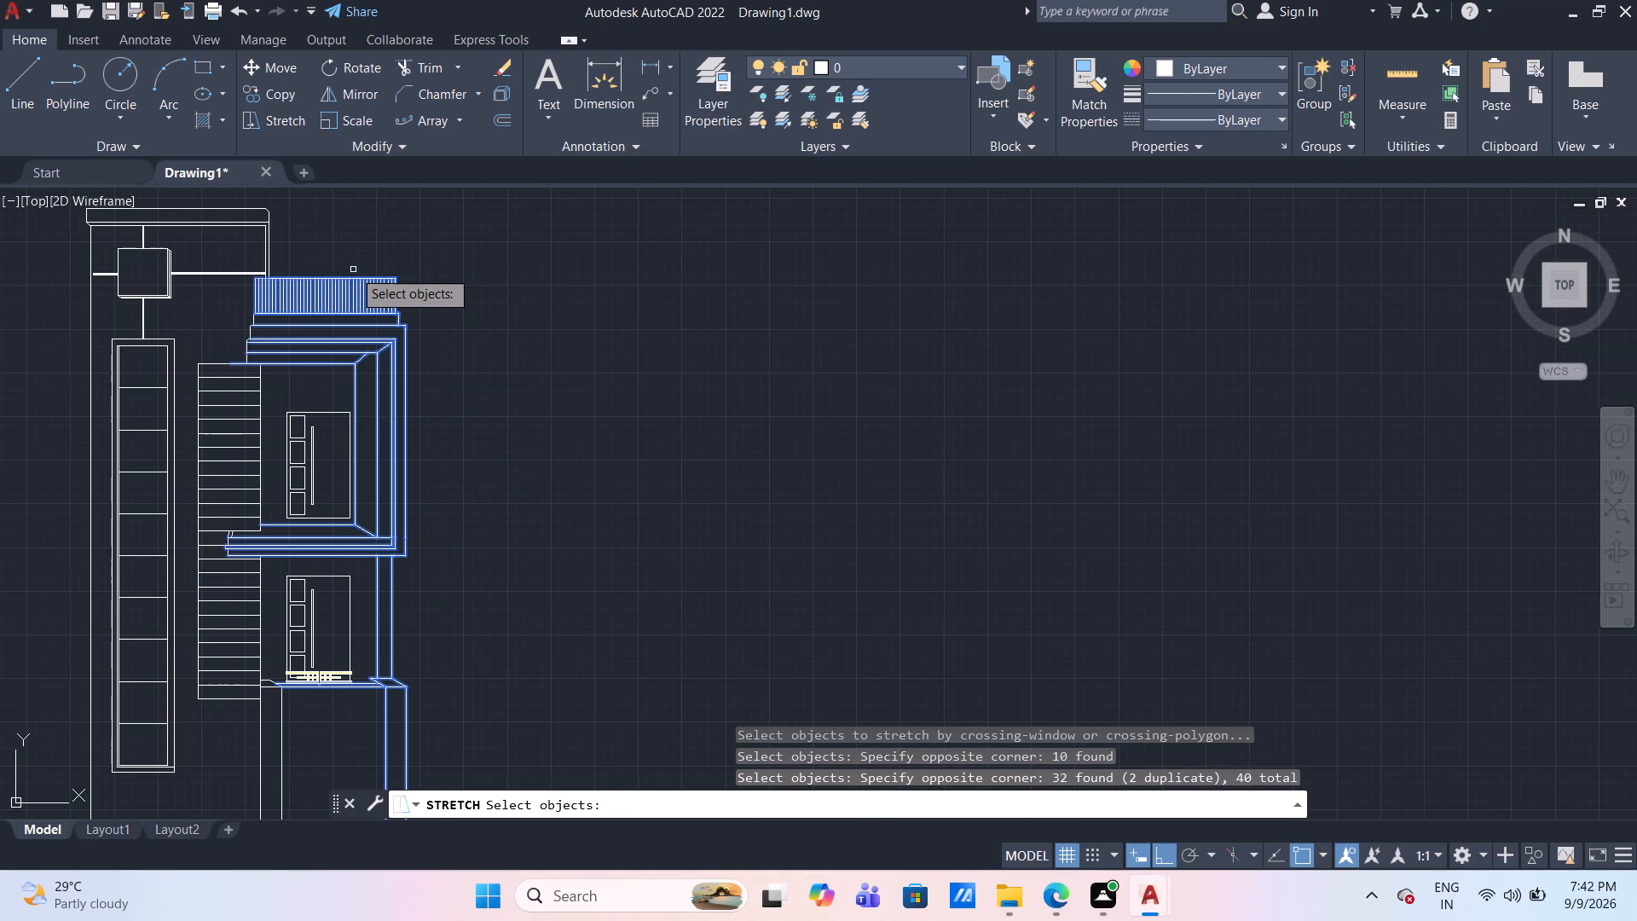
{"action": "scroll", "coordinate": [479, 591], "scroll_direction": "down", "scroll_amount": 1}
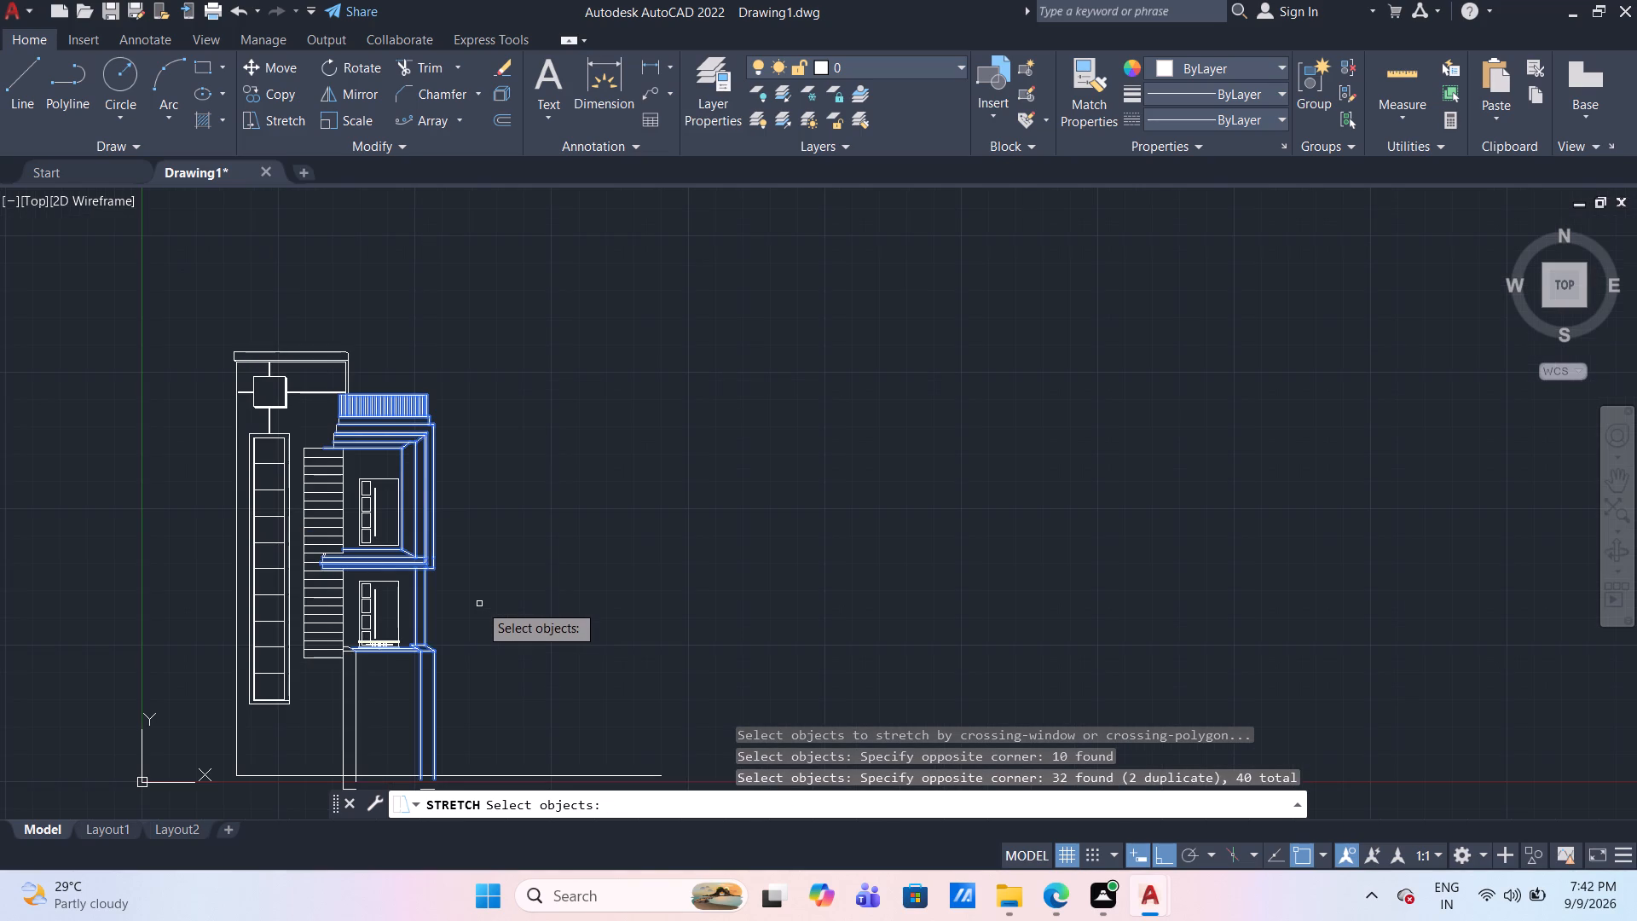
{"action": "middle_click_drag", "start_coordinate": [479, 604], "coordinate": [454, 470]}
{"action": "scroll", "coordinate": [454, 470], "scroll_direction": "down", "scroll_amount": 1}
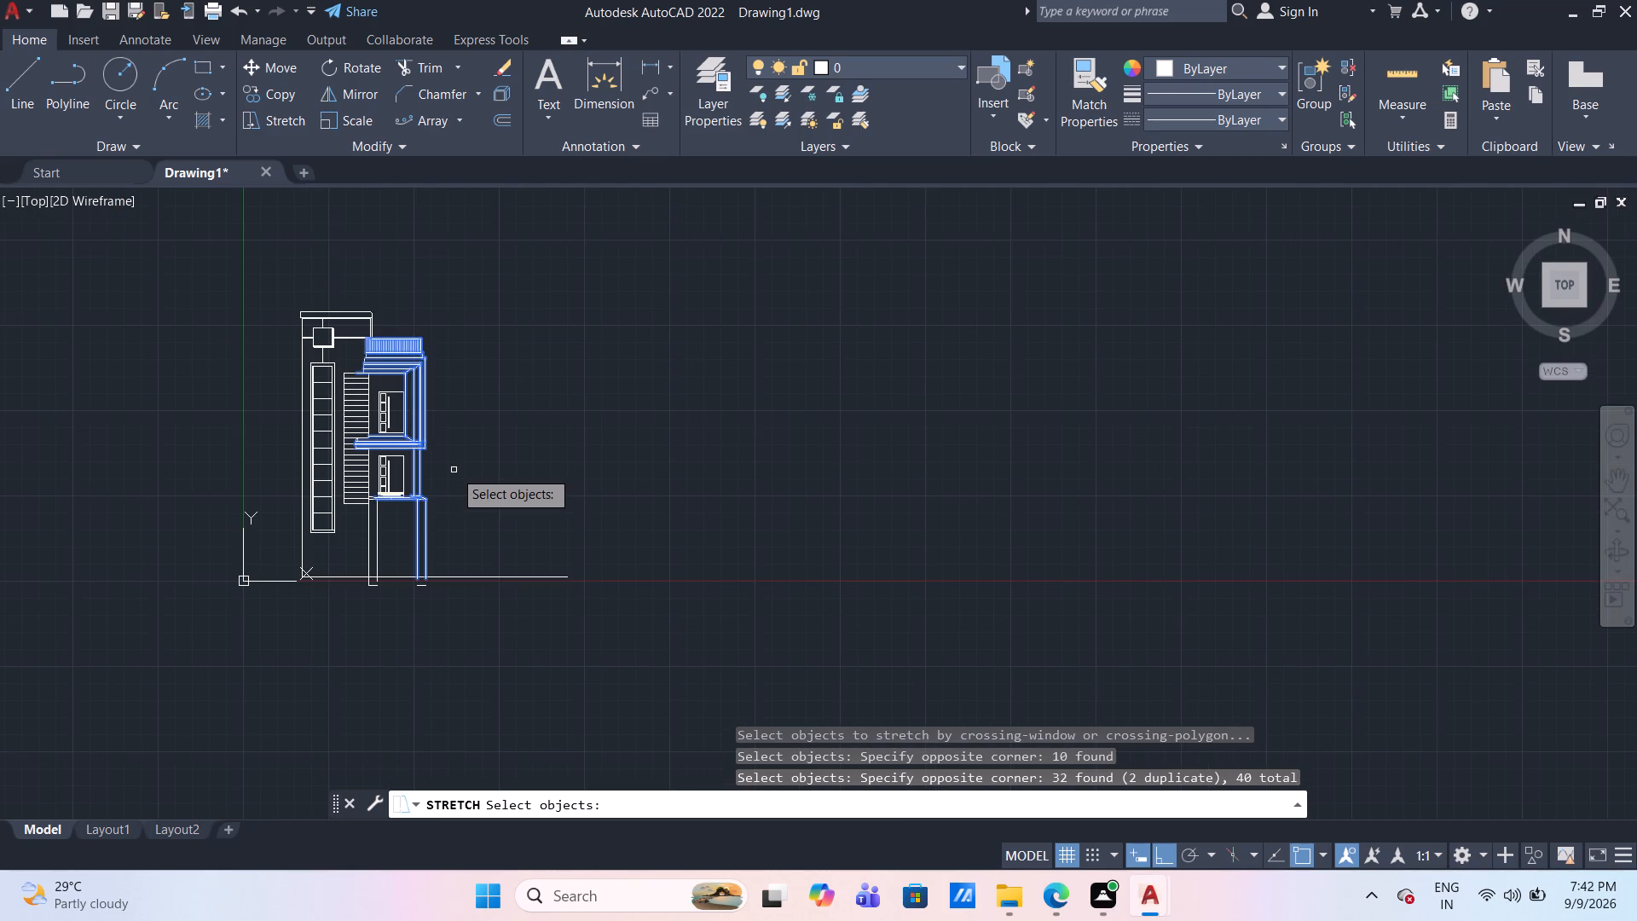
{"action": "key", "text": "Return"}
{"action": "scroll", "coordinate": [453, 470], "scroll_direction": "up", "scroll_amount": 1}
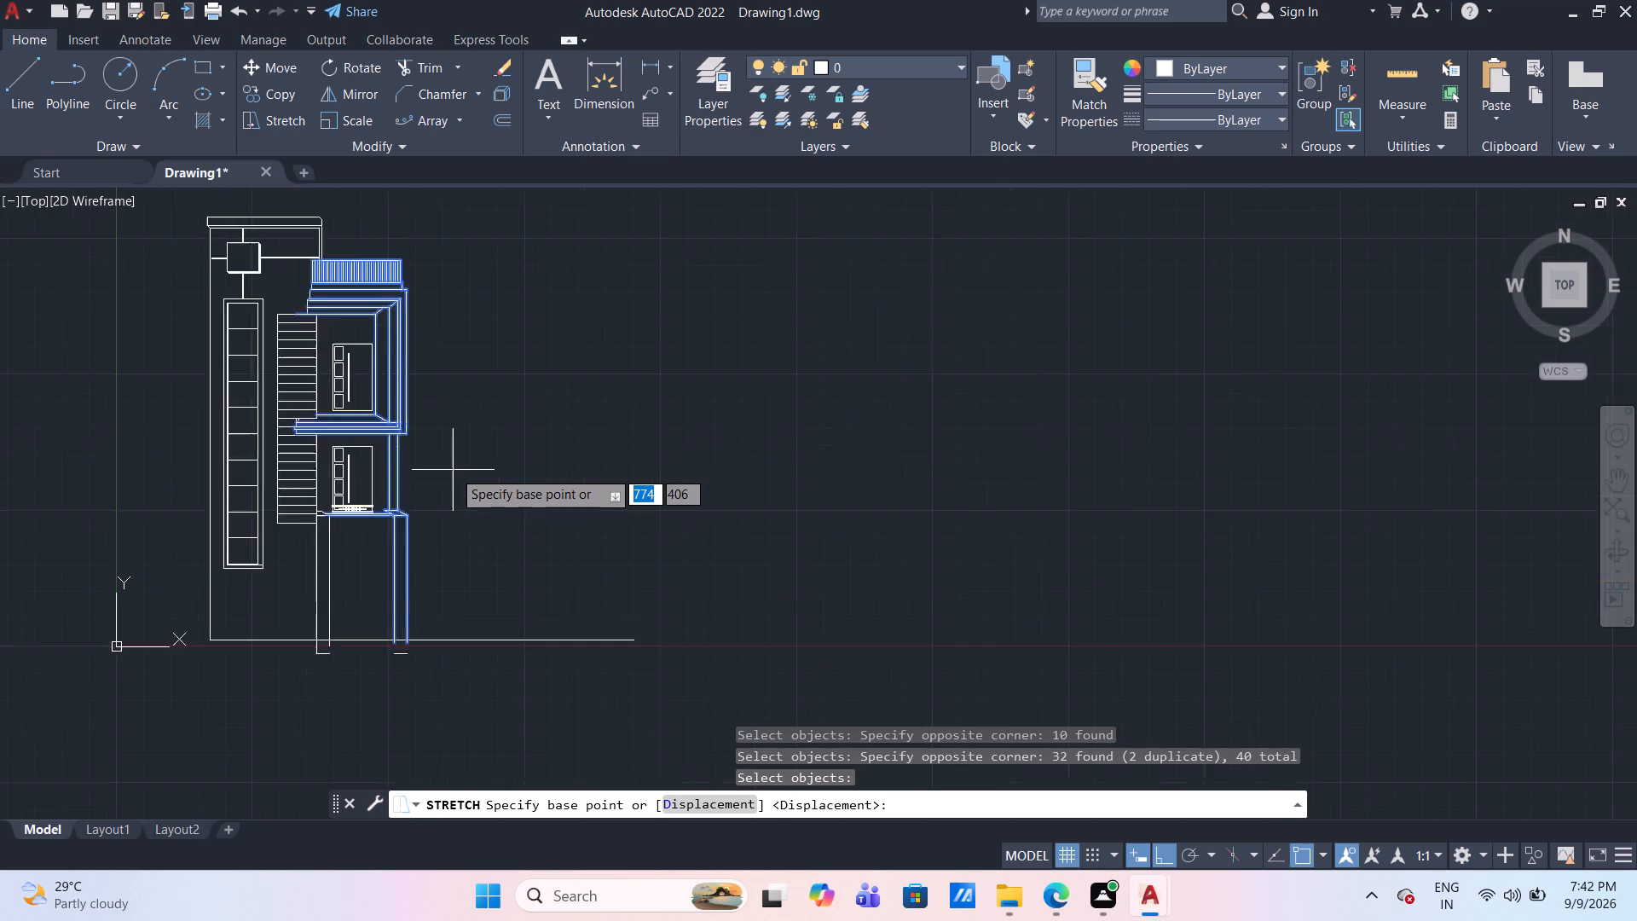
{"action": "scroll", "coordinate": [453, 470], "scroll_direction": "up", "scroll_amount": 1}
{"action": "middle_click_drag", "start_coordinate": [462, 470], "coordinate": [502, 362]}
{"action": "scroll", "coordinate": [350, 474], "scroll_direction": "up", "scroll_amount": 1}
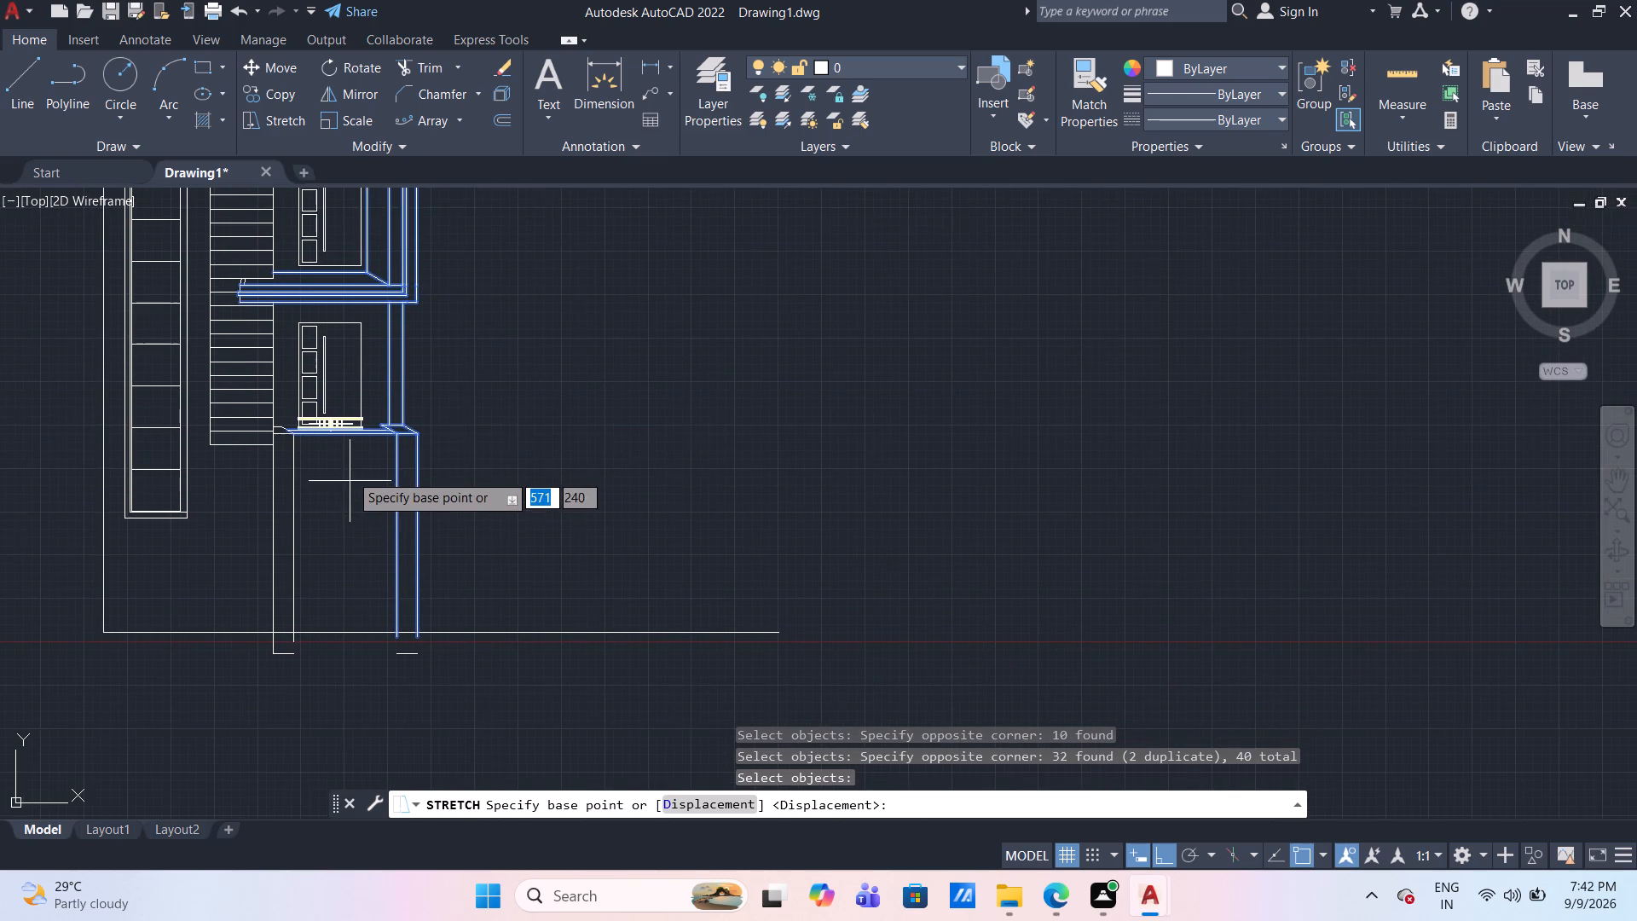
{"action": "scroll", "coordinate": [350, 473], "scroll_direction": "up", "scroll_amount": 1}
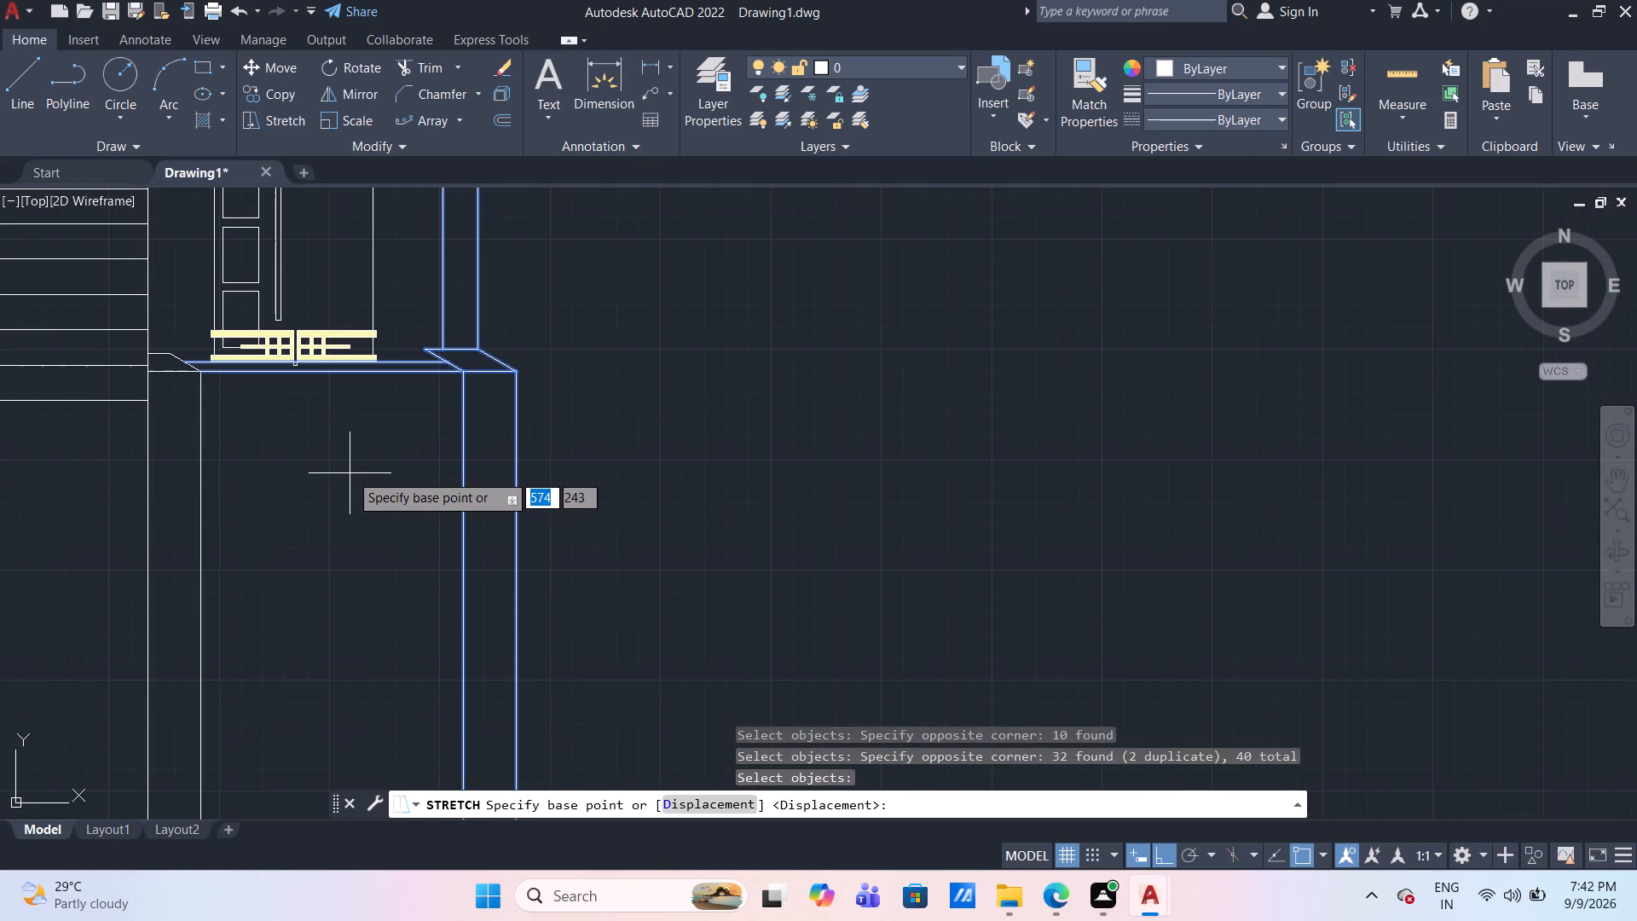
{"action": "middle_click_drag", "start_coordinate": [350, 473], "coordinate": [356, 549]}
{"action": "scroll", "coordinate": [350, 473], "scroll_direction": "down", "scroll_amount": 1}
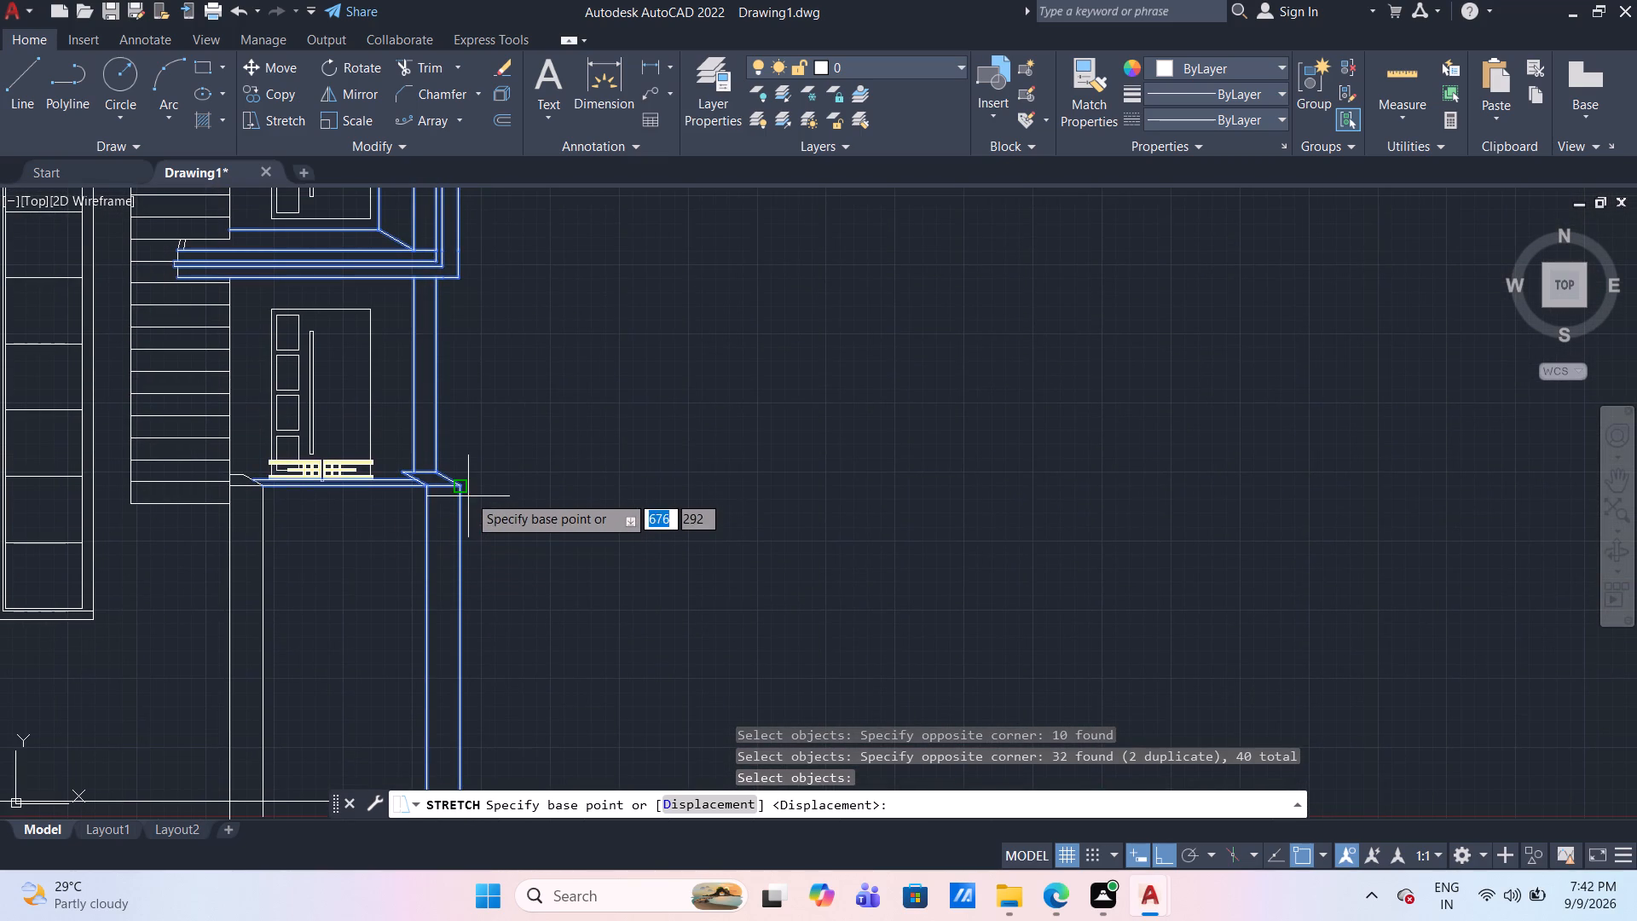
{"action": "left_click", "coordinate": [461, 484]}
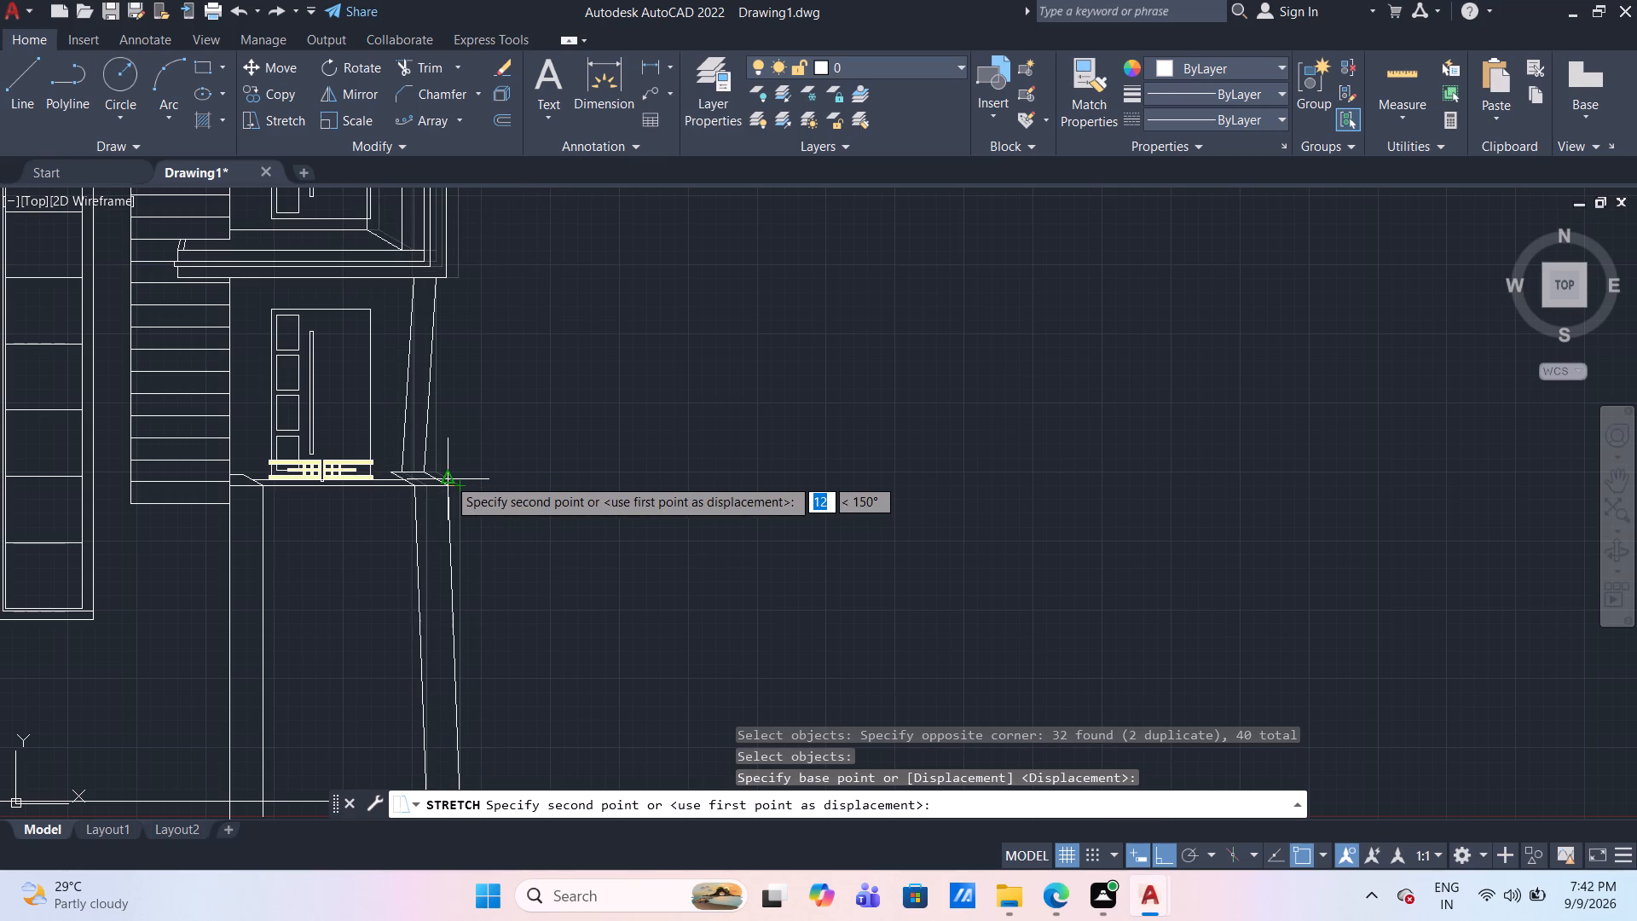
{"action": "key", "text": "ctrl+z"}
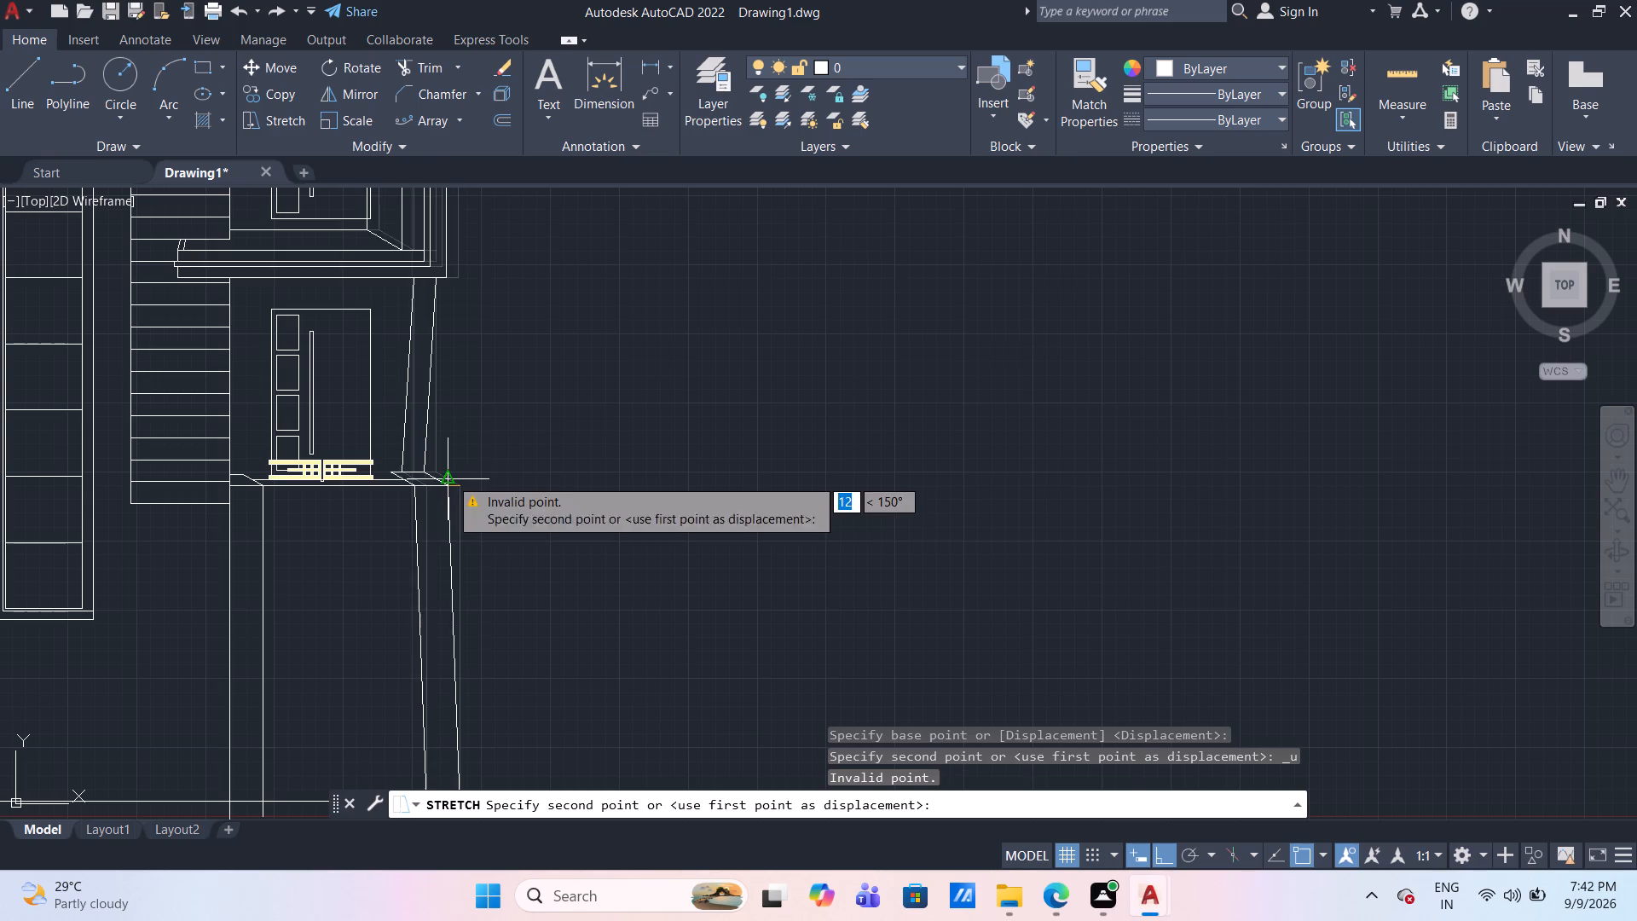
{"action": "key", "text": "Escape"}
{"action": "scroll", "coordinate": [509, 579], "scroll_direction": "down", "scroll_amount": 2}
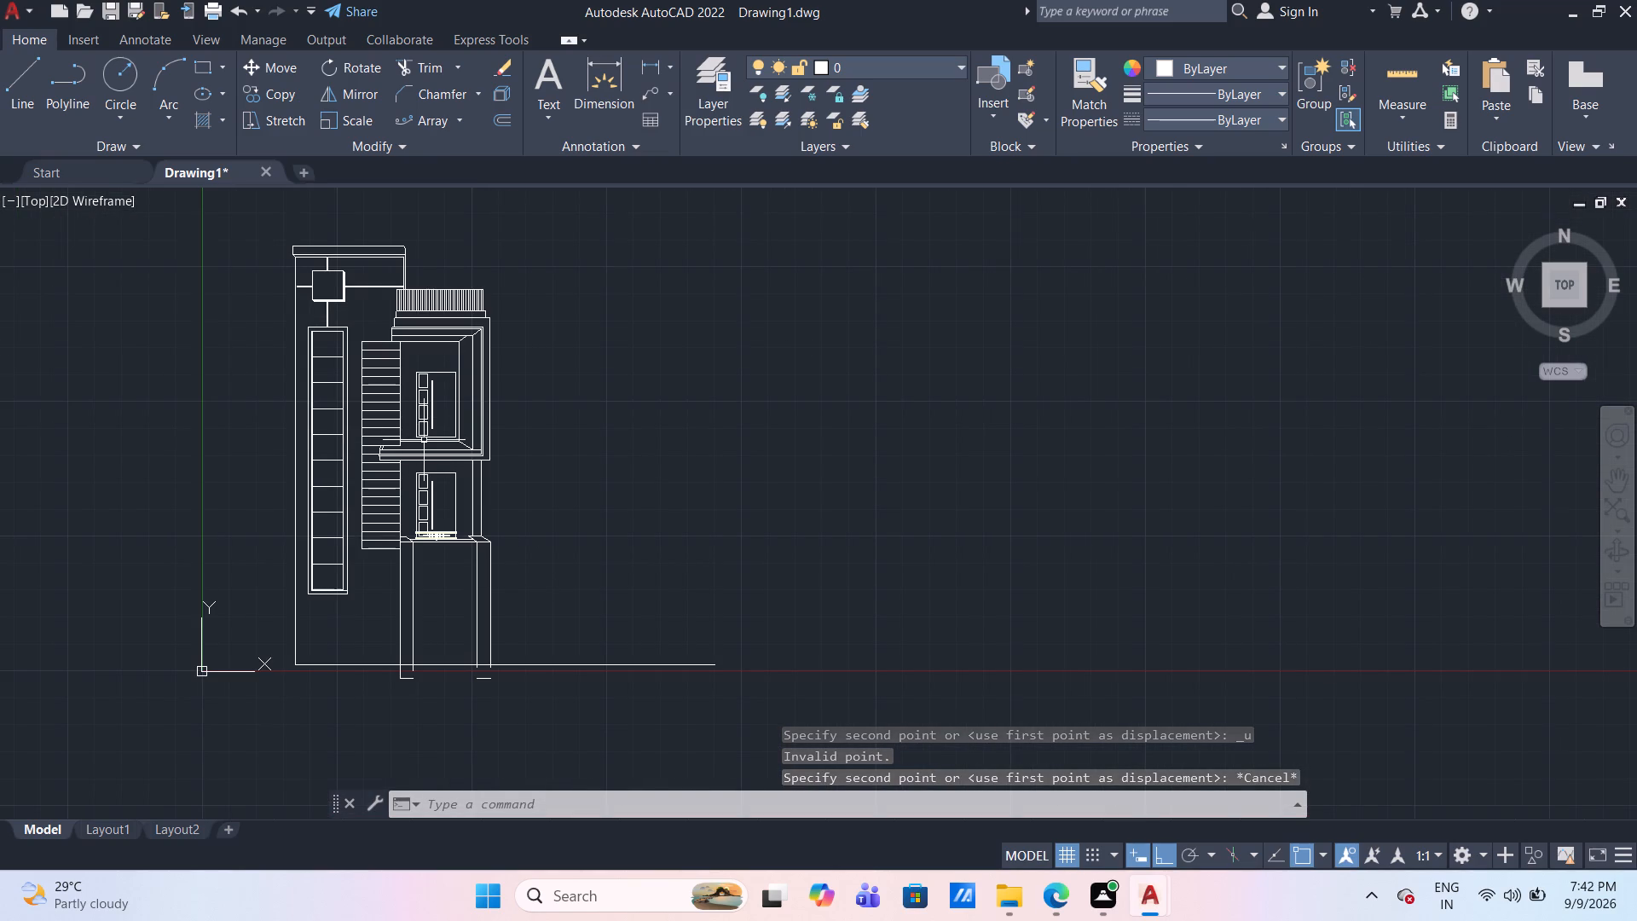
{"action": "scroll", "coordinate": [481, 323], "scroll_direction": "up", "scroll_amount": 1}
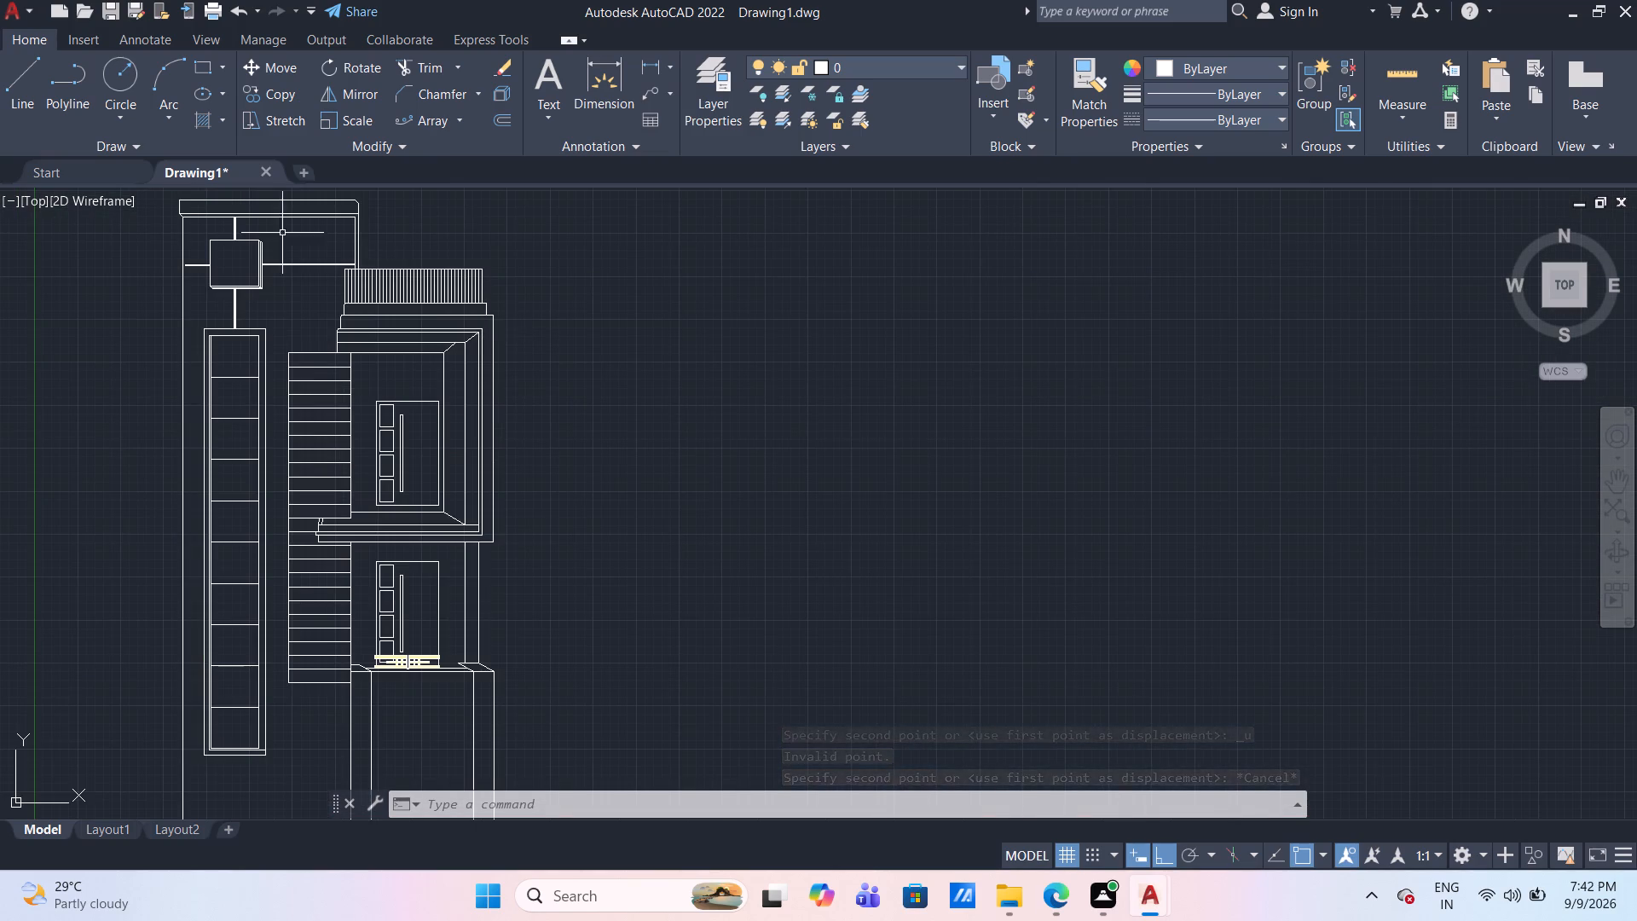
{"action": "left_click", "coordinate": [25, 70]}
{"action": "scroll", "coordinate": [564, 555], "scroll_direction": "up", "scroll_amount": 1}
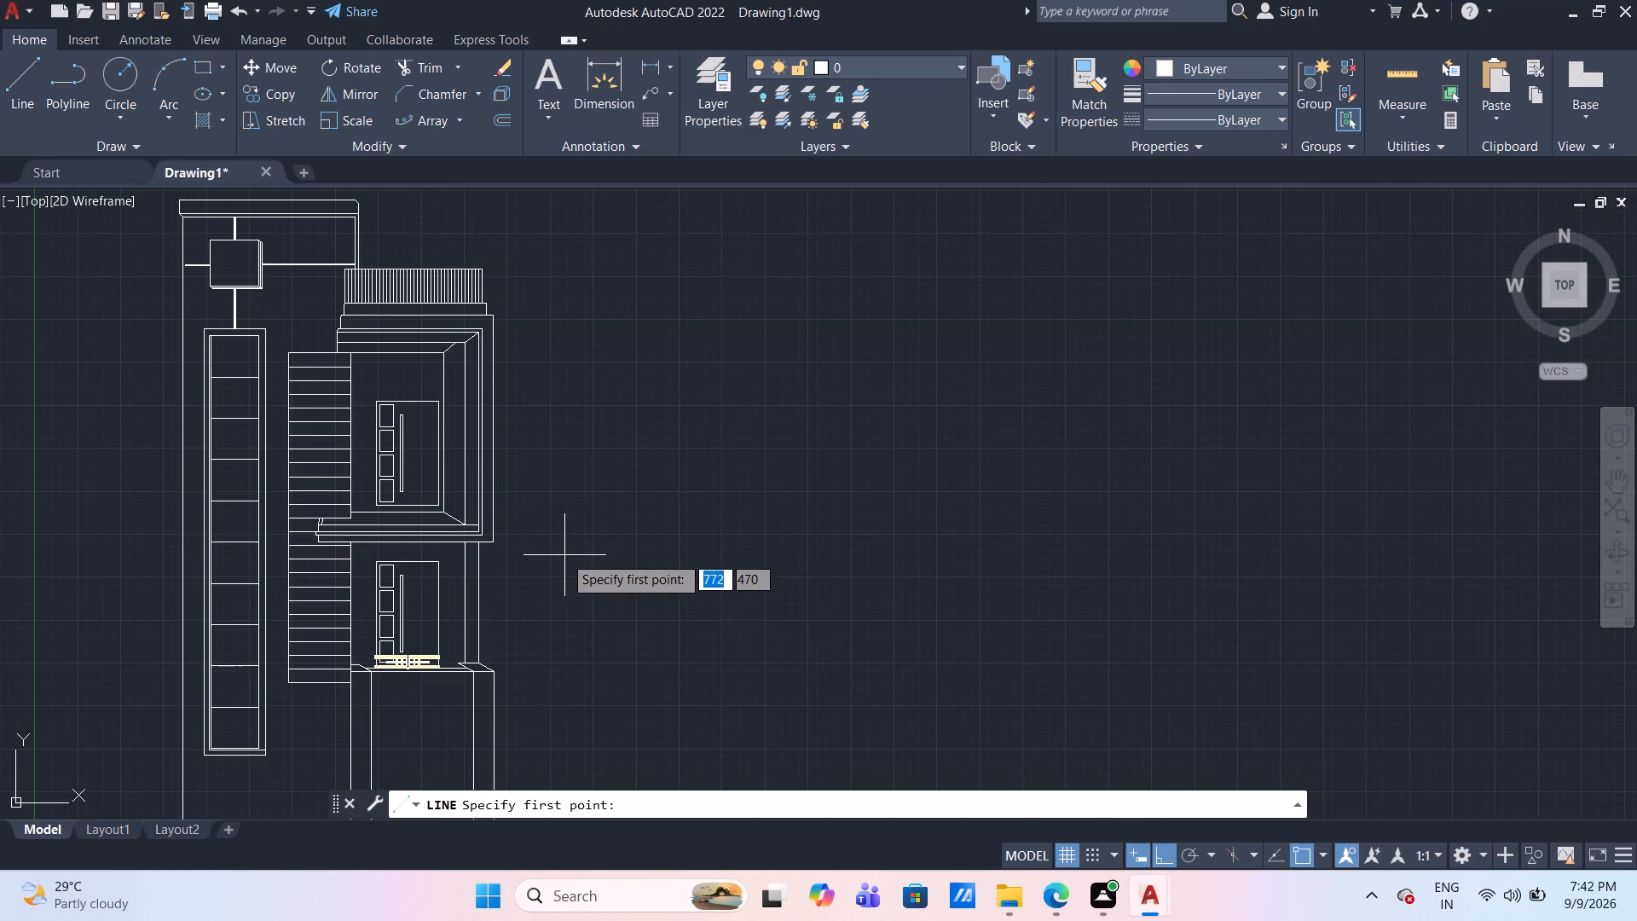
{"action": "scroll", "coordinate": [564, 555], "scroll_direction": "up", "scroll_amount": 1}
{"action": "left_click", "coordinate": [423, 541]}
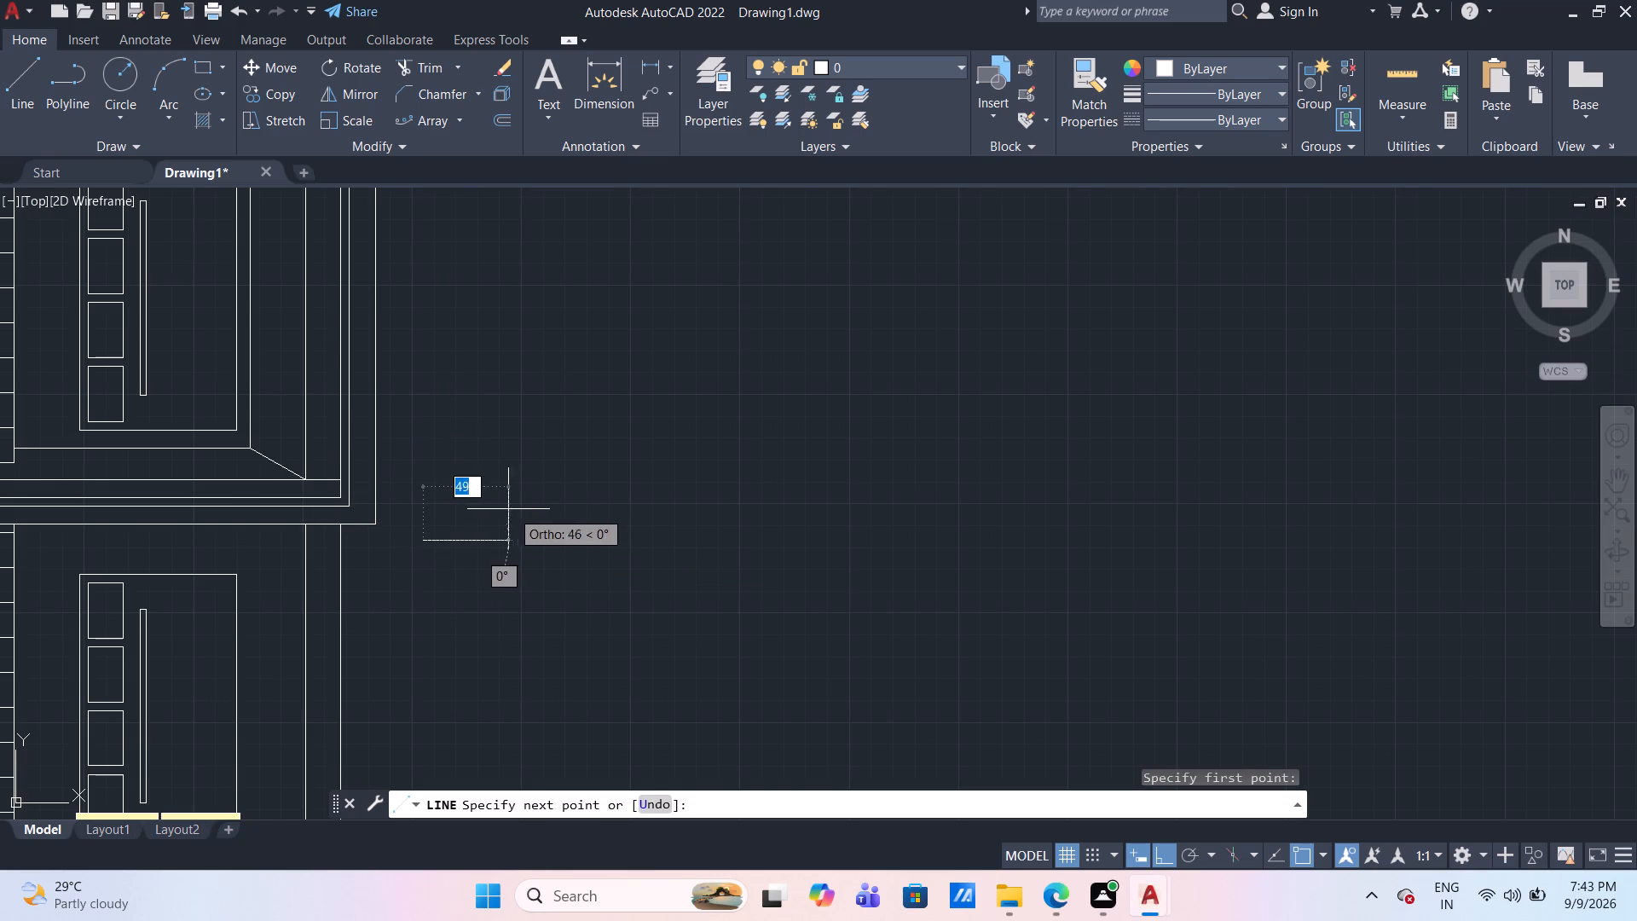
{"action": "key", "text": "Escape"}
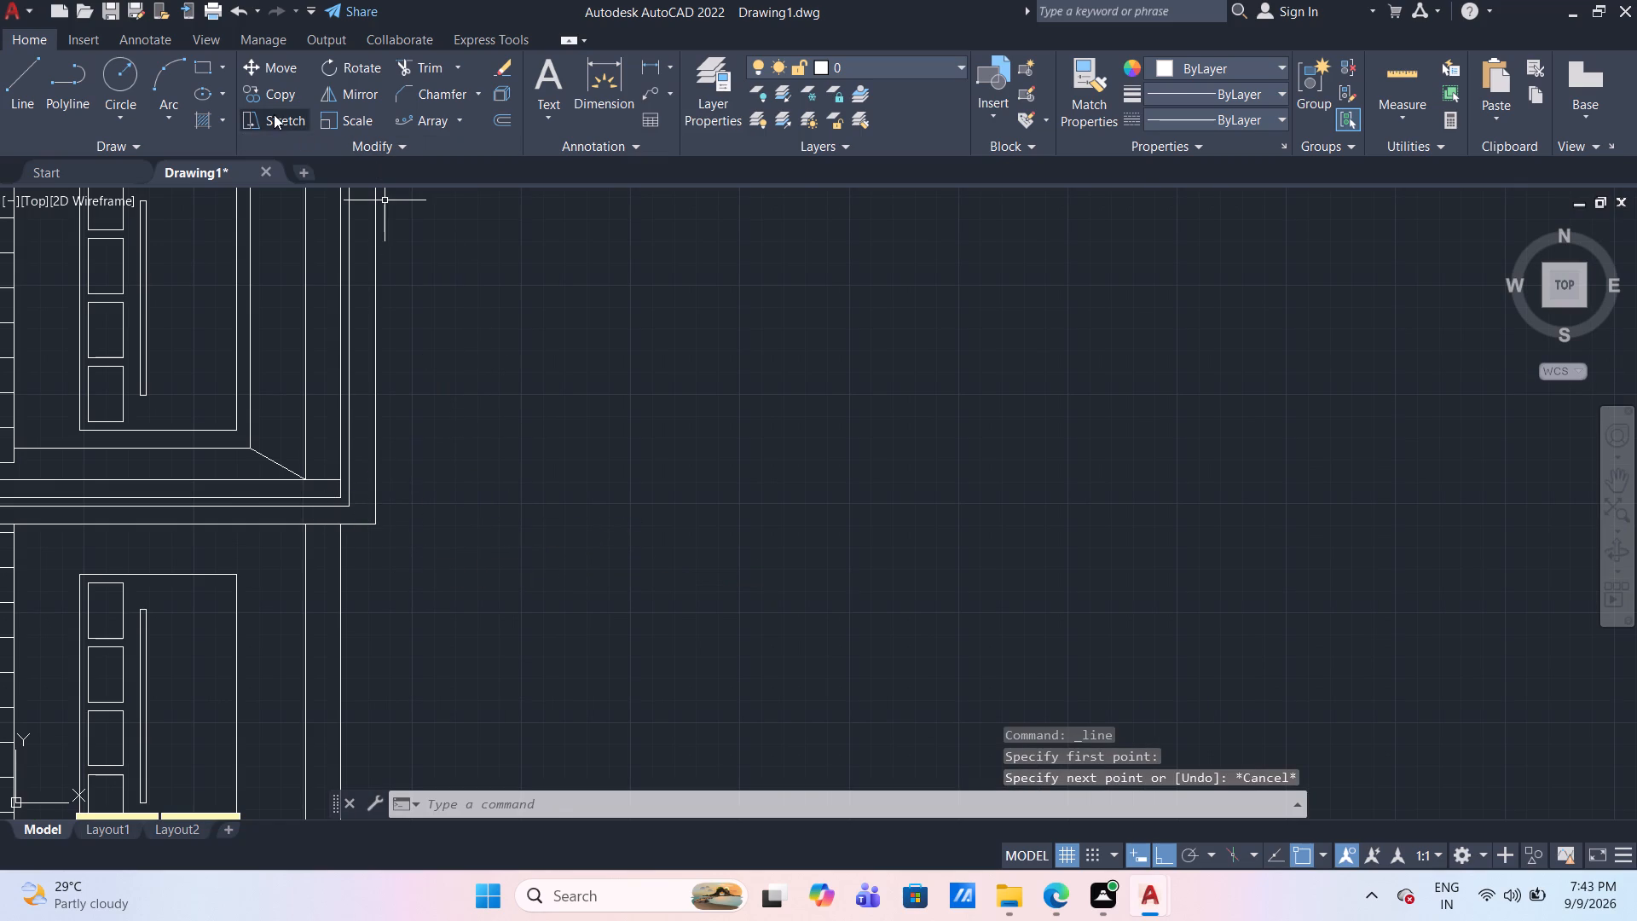
Stretch the right side of the upper storey, including the roof railing and frame, horizontally outward by just under 60 units.
{"action": "left_click", "coordinate": [274, 114]}
{"action": "scroll", "coordinate": [452, 414], "scroll_direction": "down", "scroll_amount": 2}
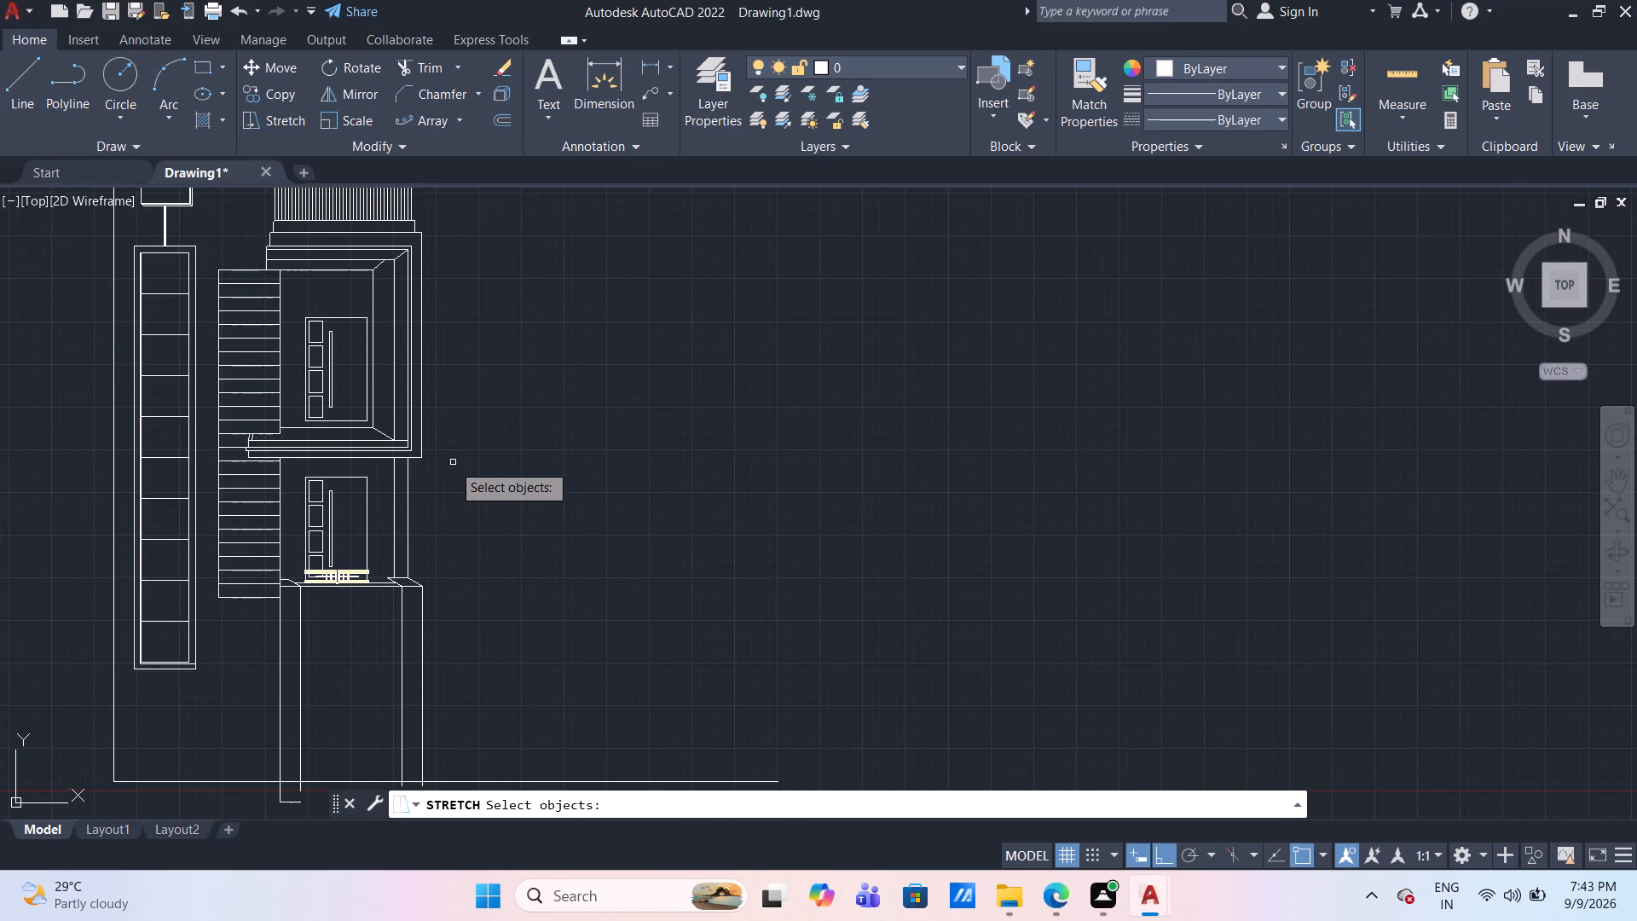
{"action": "left_click", "coordinate": [452, 463]}
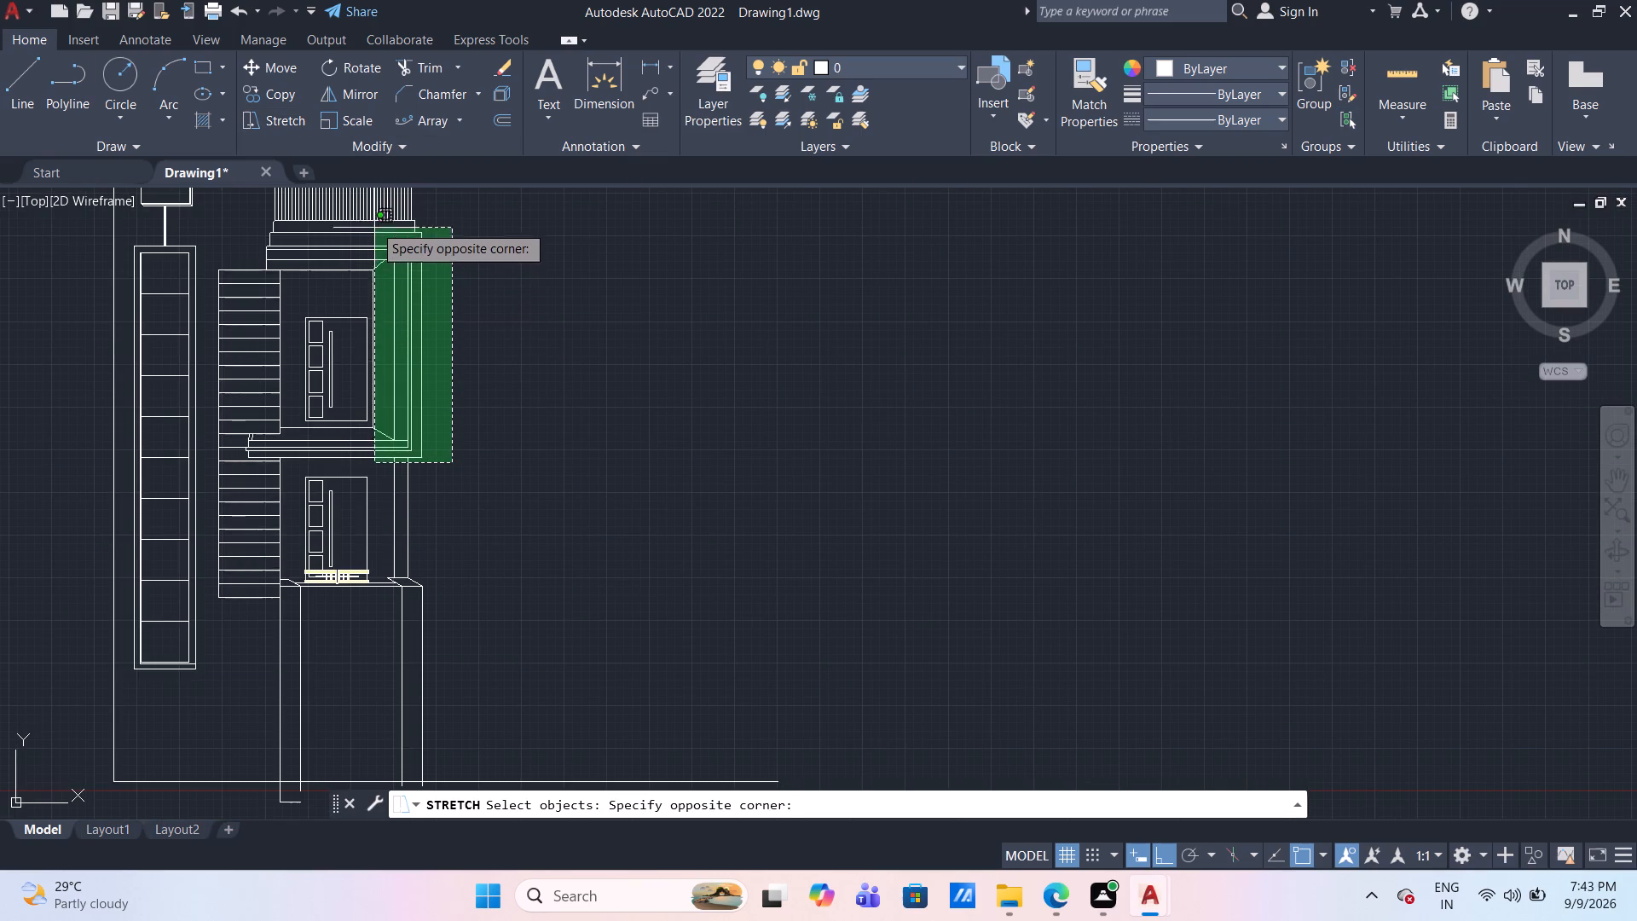
{"action": "left_click", "coordinate": [360, 161]}
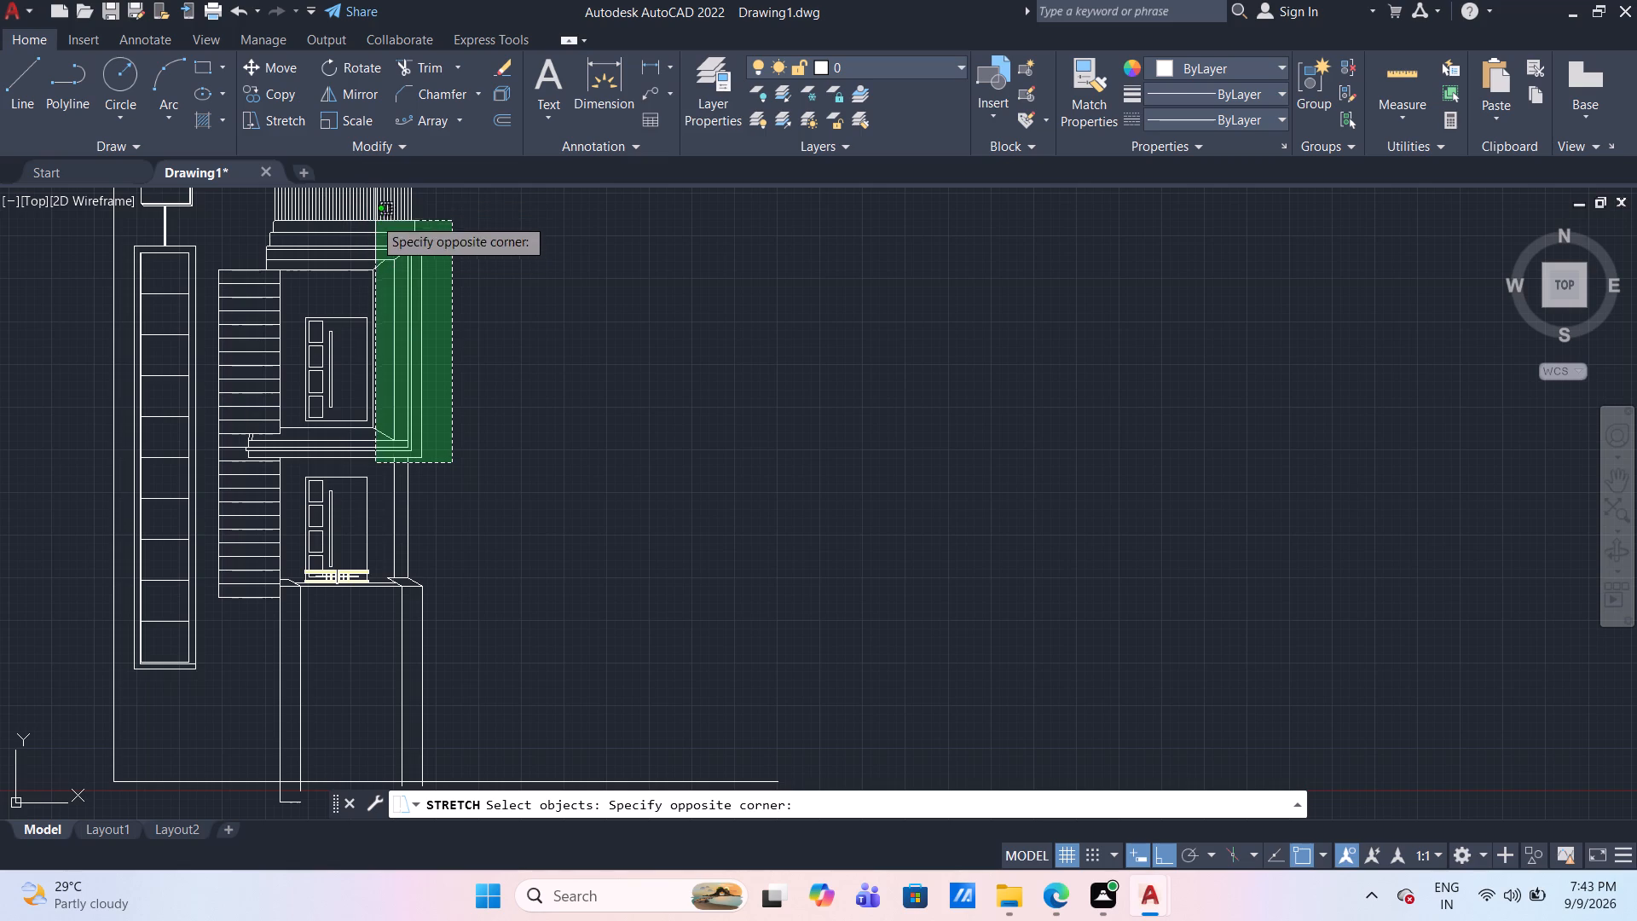
{"action": "middle_click_drag", "start_coordinate": [373, 217], "coordinate": [356, 325]}
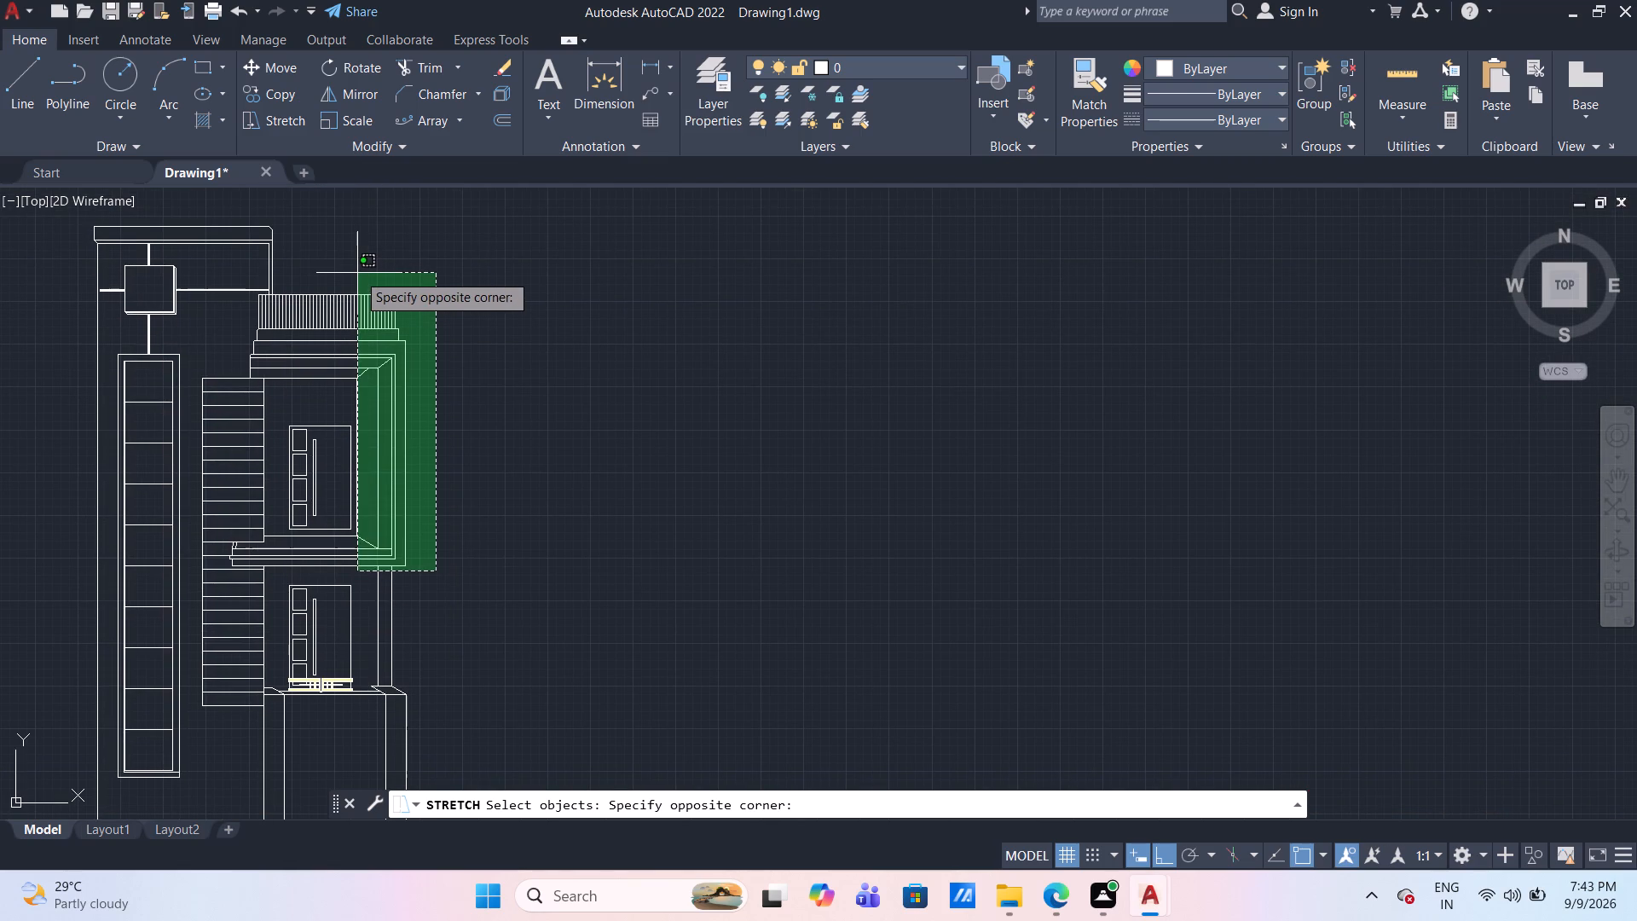
{"action": "left_click", "coordinate": [355, 271]}
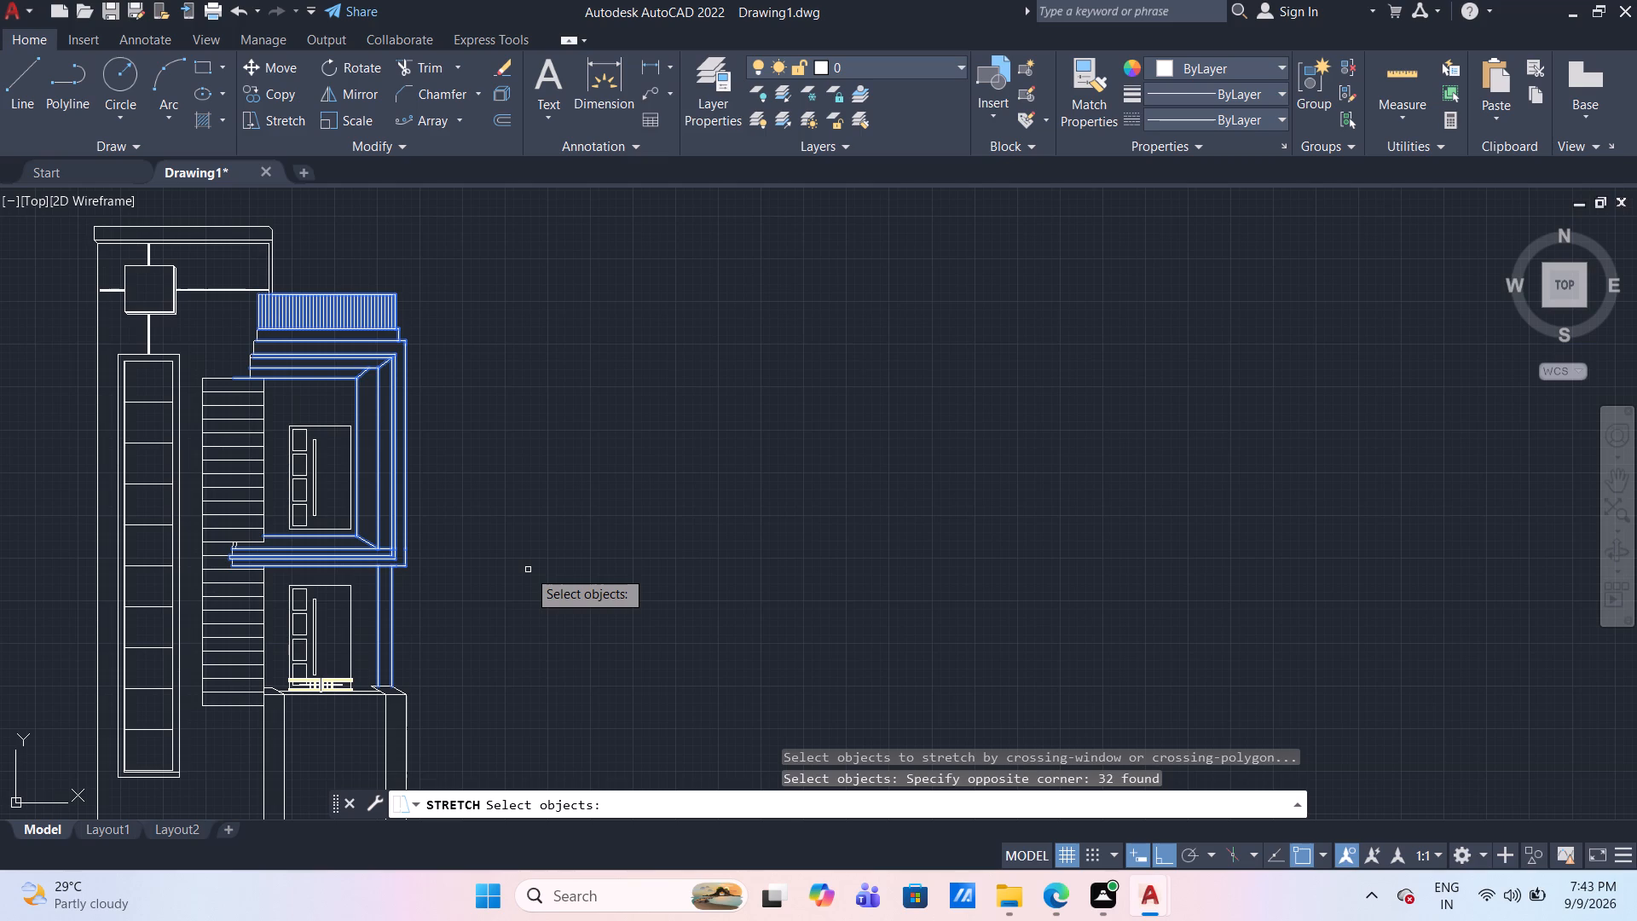
{"action": "key", "text": "Return"}
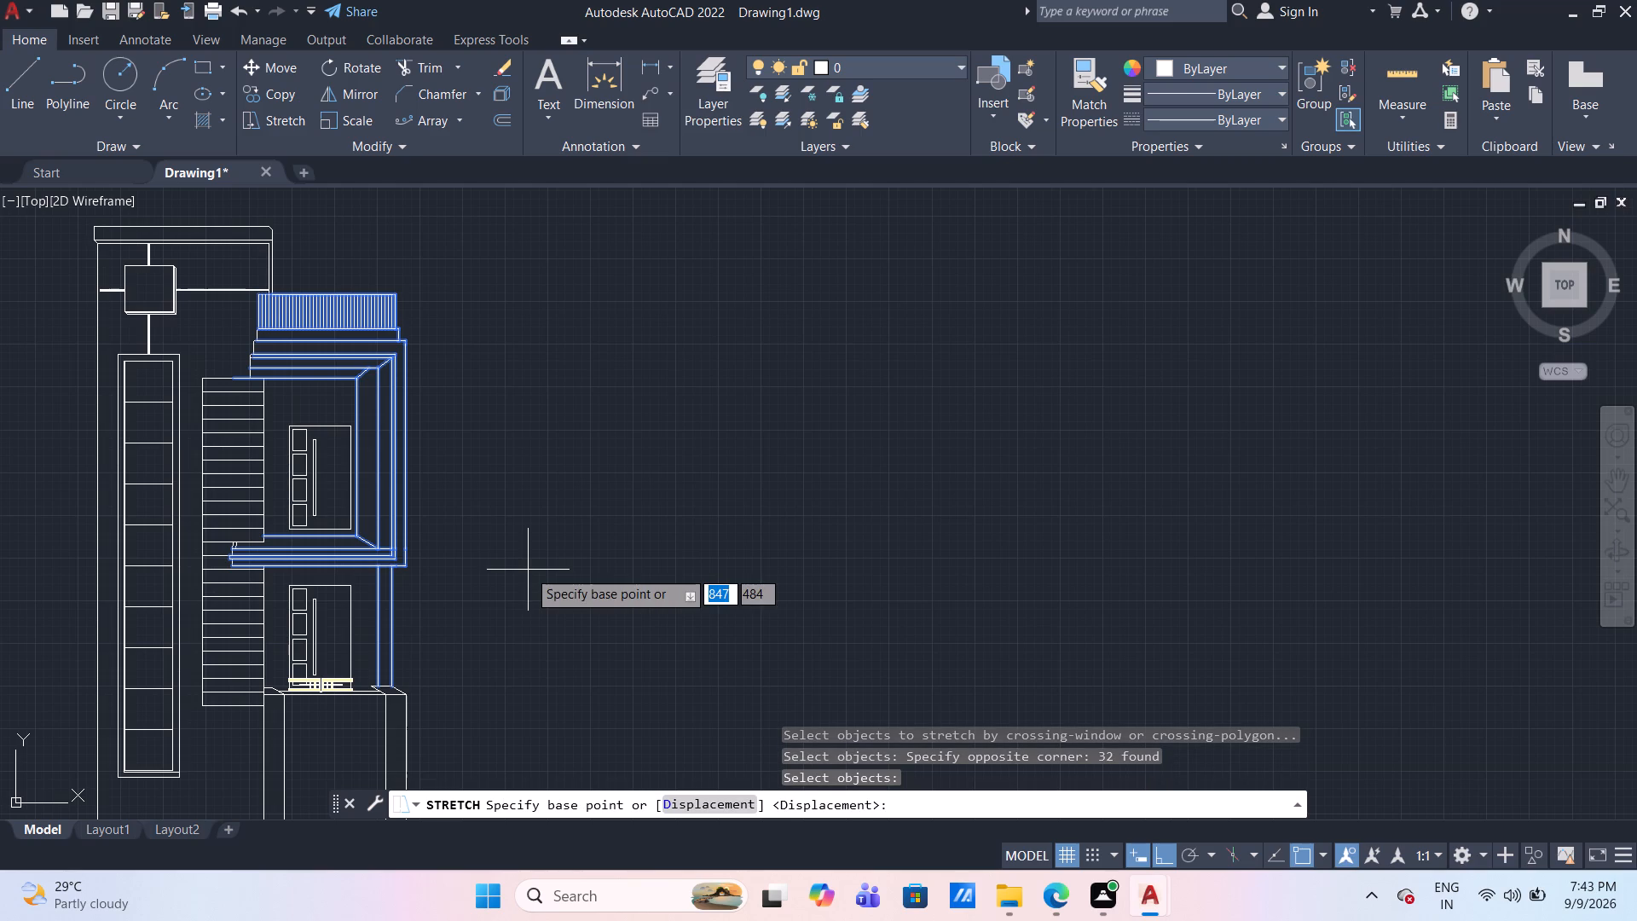
{"action": "left_click", "coordinate": [397, 567]}
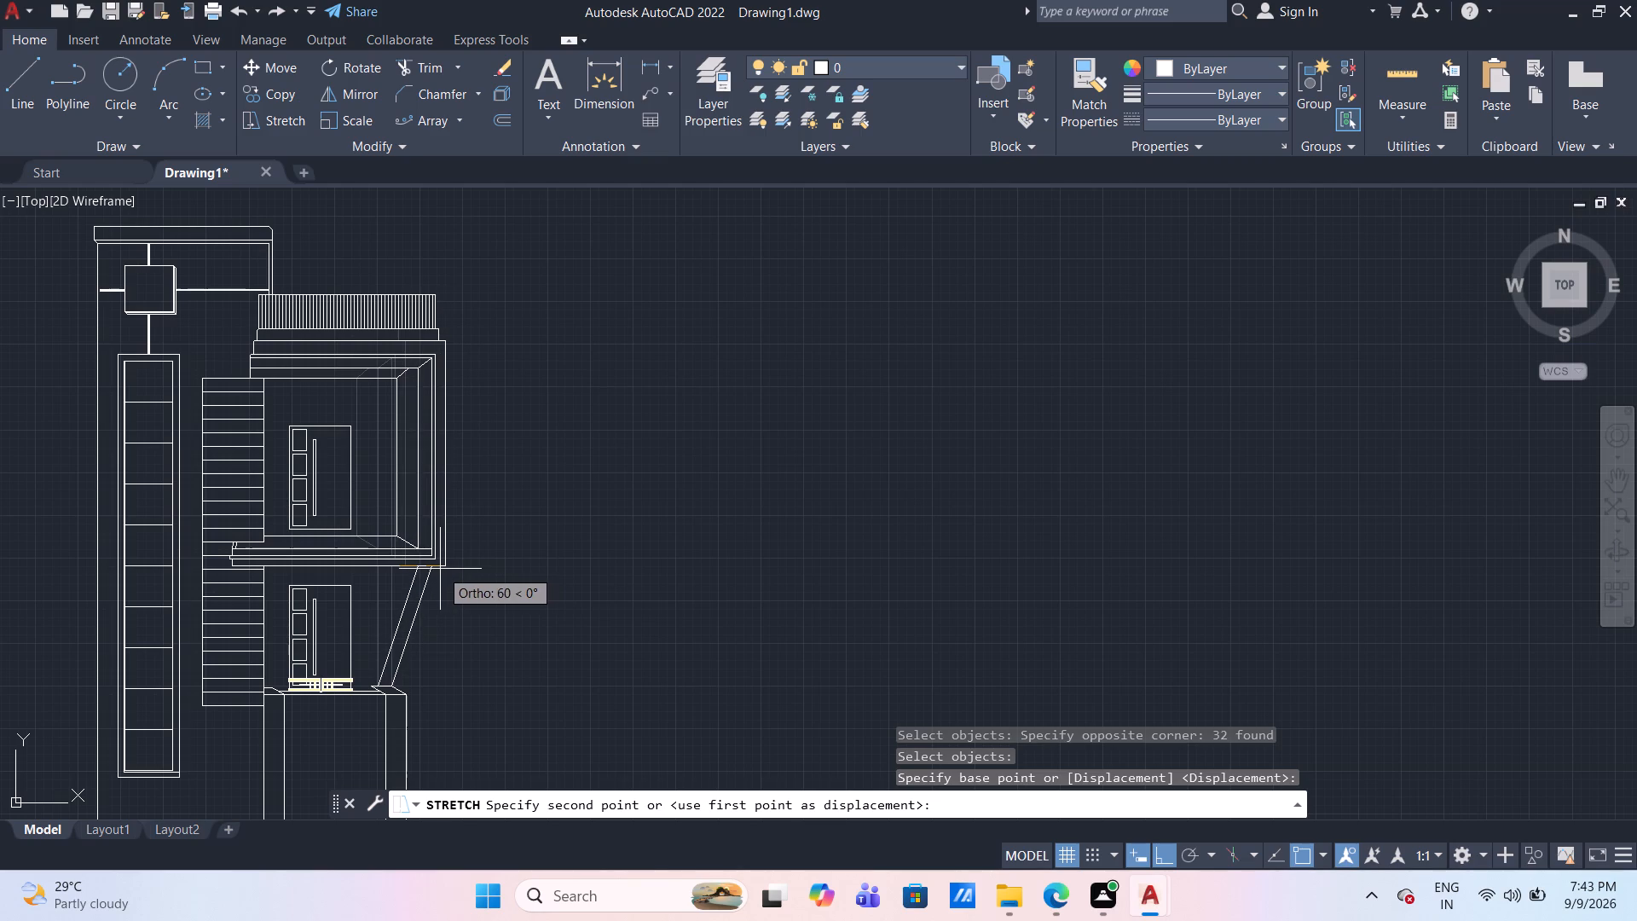
{"action": "left_click", "coordinate": [437, 569]}
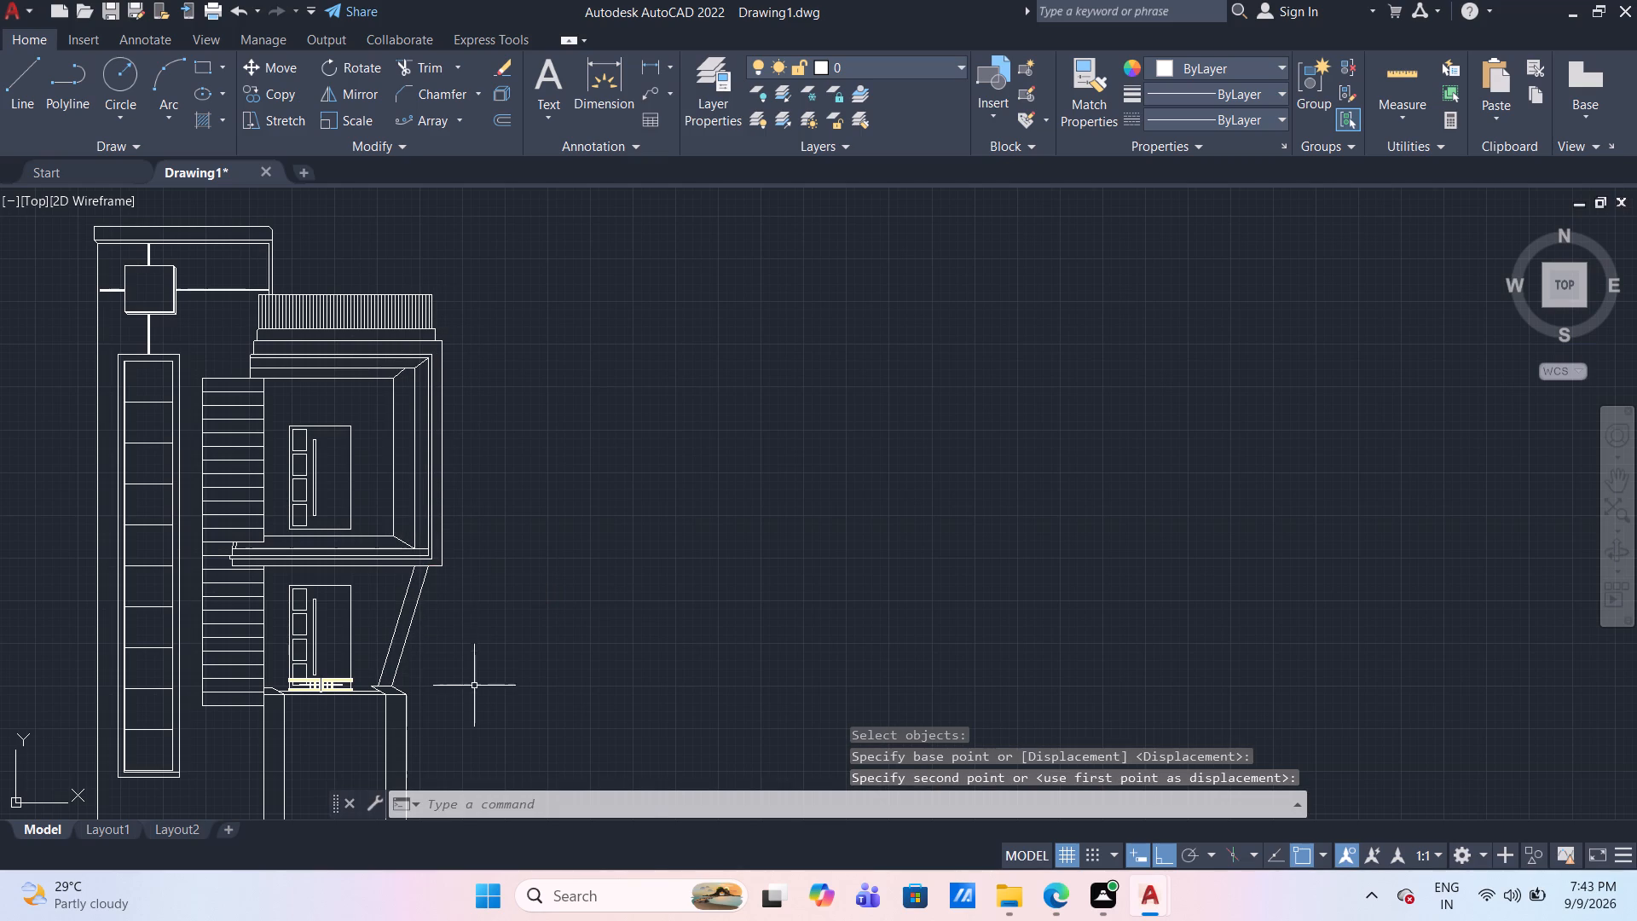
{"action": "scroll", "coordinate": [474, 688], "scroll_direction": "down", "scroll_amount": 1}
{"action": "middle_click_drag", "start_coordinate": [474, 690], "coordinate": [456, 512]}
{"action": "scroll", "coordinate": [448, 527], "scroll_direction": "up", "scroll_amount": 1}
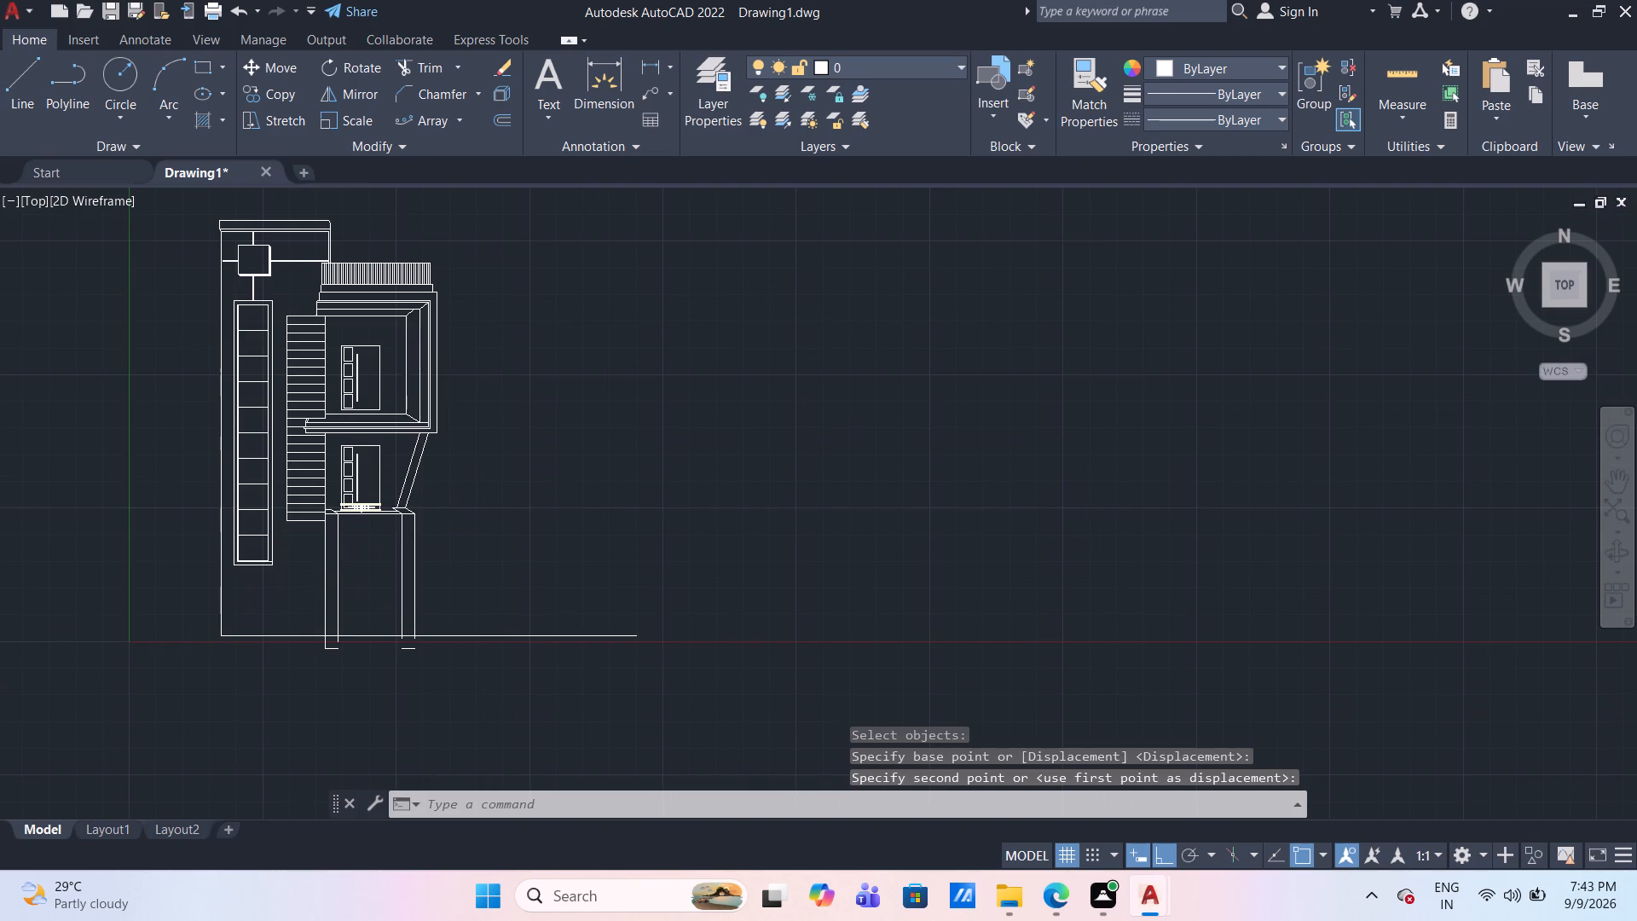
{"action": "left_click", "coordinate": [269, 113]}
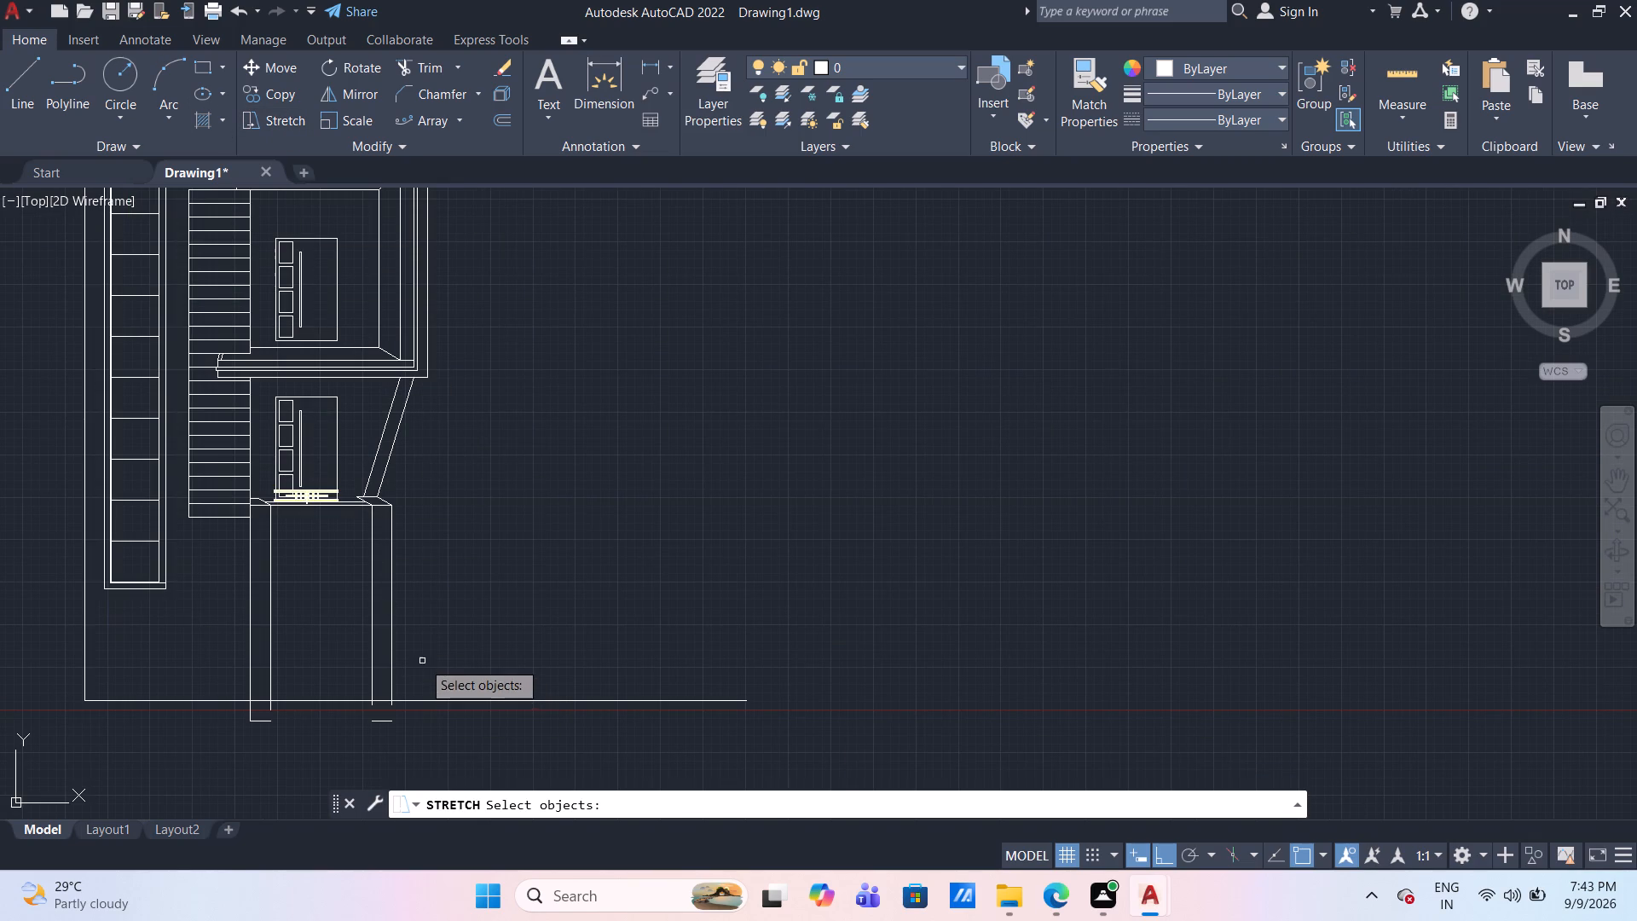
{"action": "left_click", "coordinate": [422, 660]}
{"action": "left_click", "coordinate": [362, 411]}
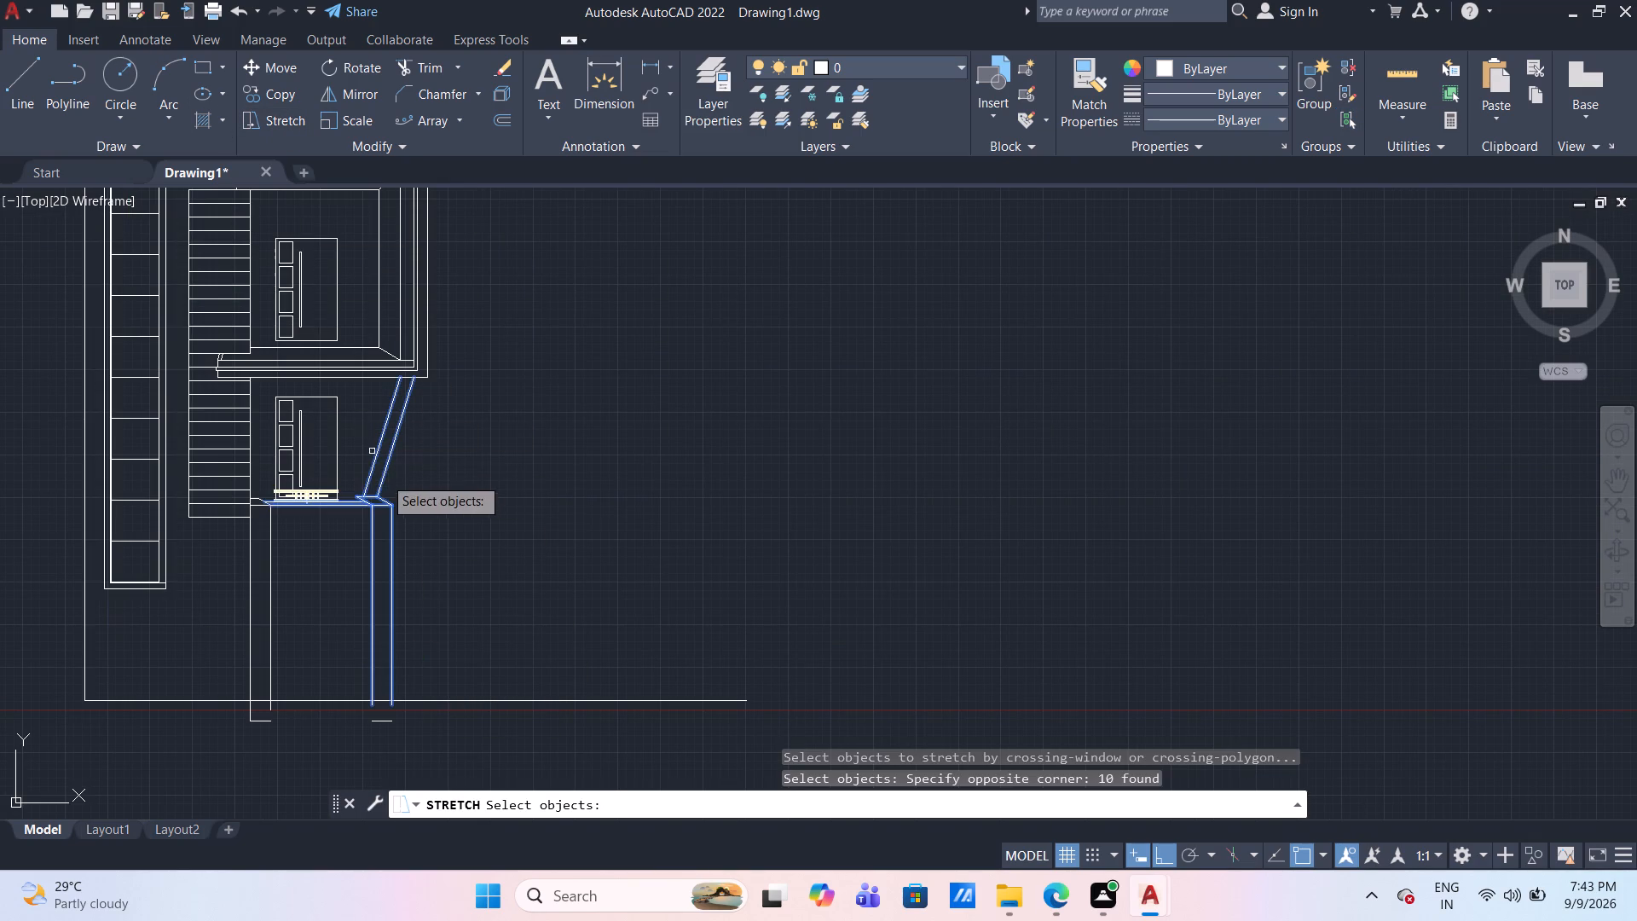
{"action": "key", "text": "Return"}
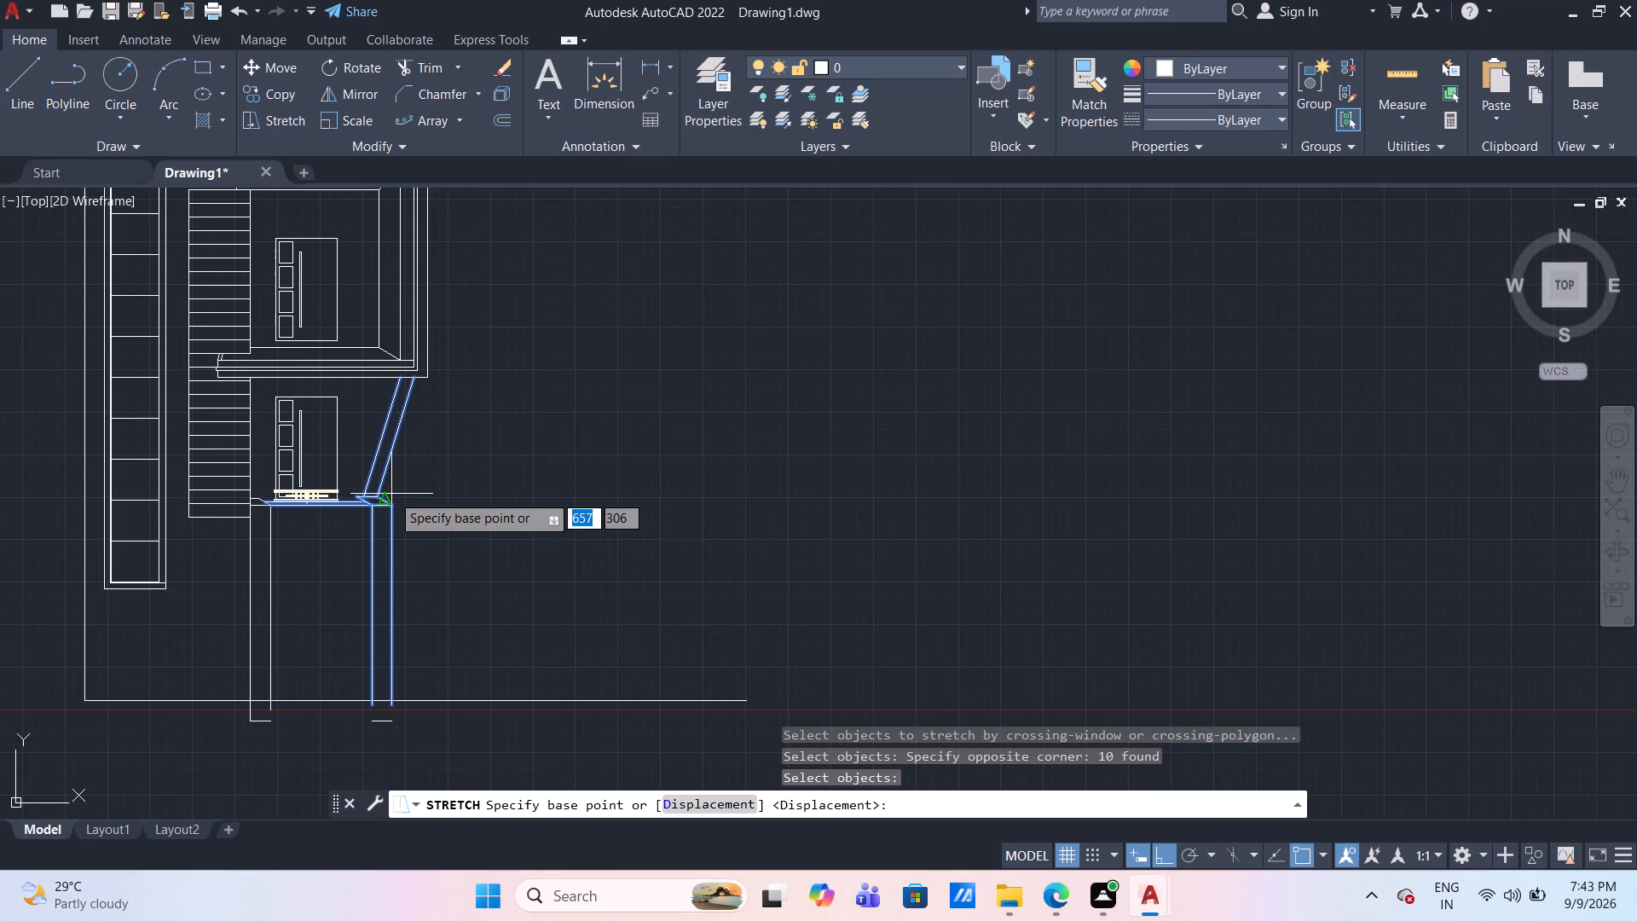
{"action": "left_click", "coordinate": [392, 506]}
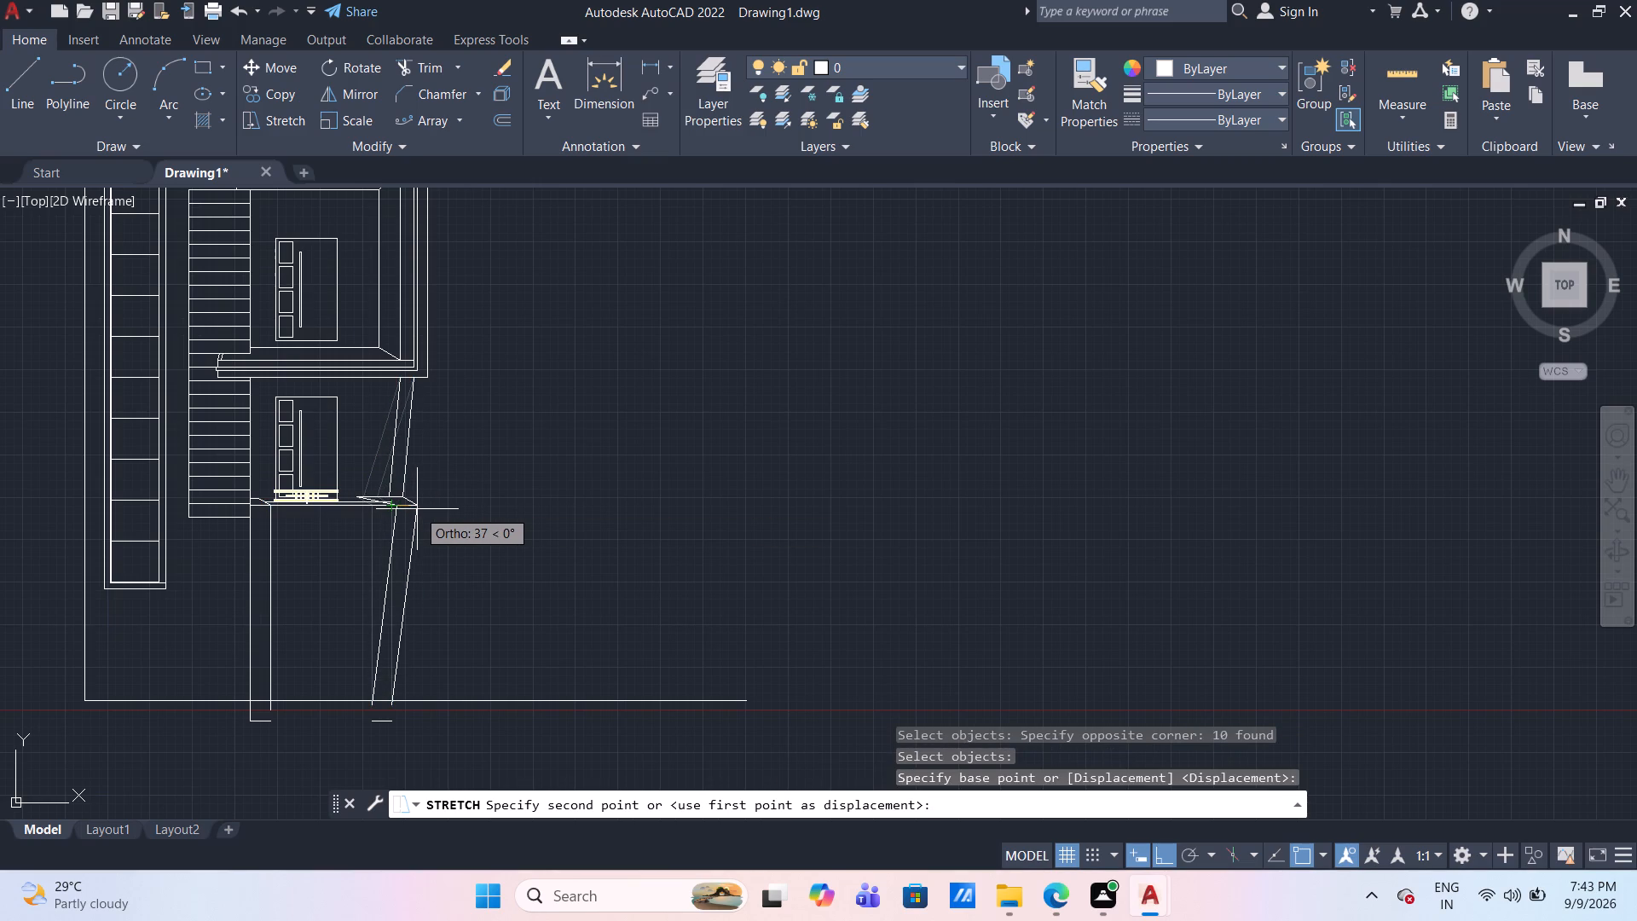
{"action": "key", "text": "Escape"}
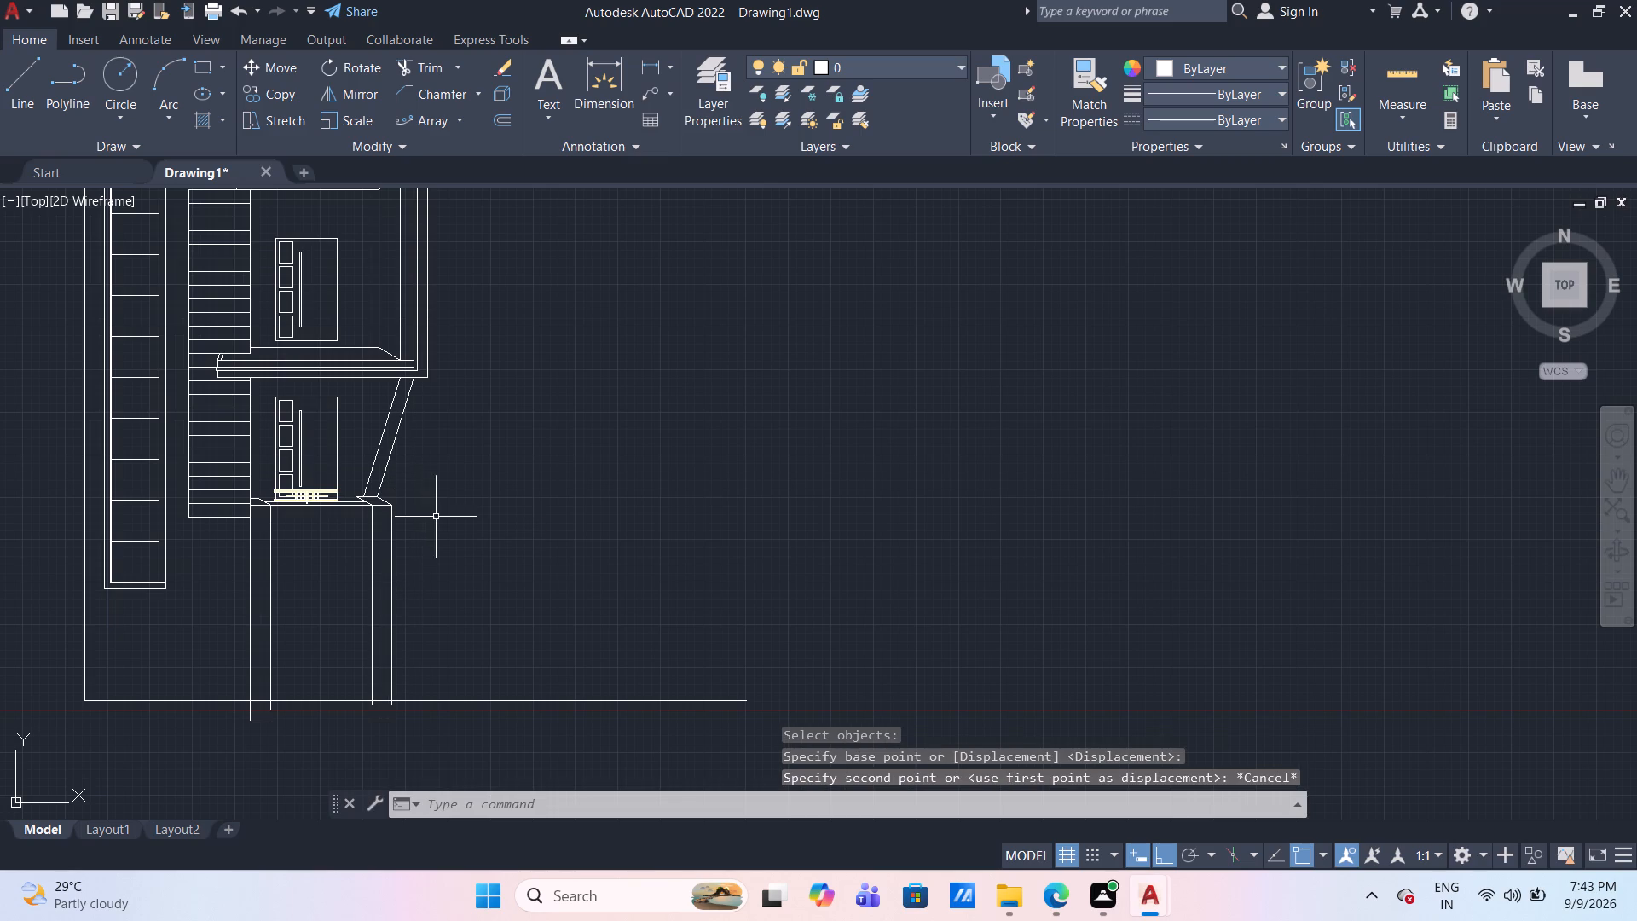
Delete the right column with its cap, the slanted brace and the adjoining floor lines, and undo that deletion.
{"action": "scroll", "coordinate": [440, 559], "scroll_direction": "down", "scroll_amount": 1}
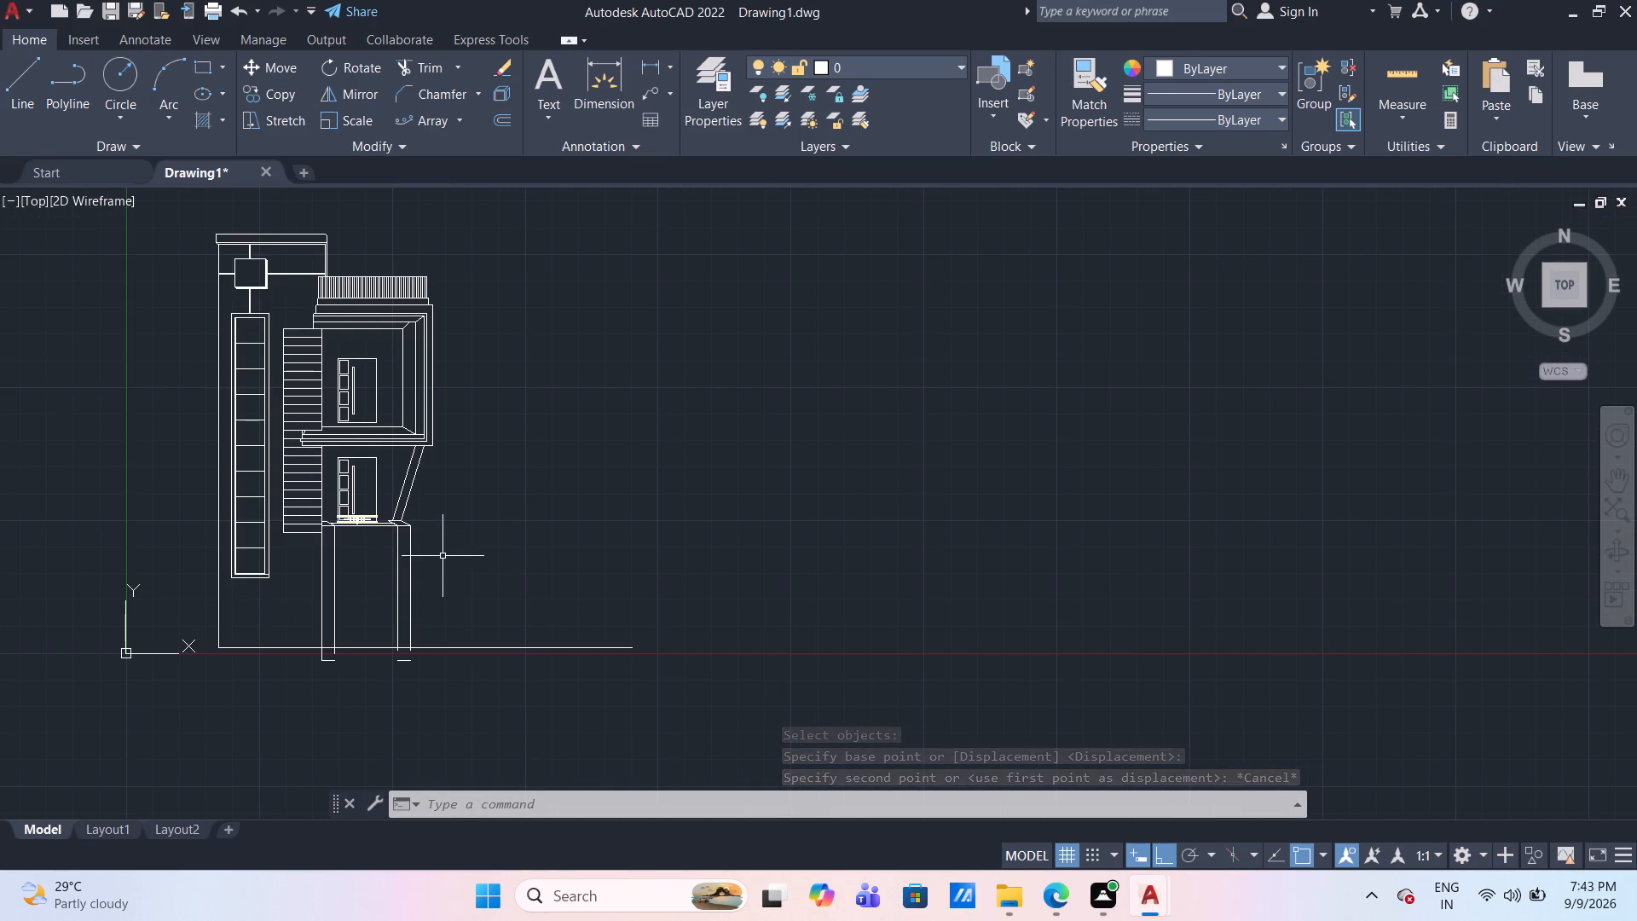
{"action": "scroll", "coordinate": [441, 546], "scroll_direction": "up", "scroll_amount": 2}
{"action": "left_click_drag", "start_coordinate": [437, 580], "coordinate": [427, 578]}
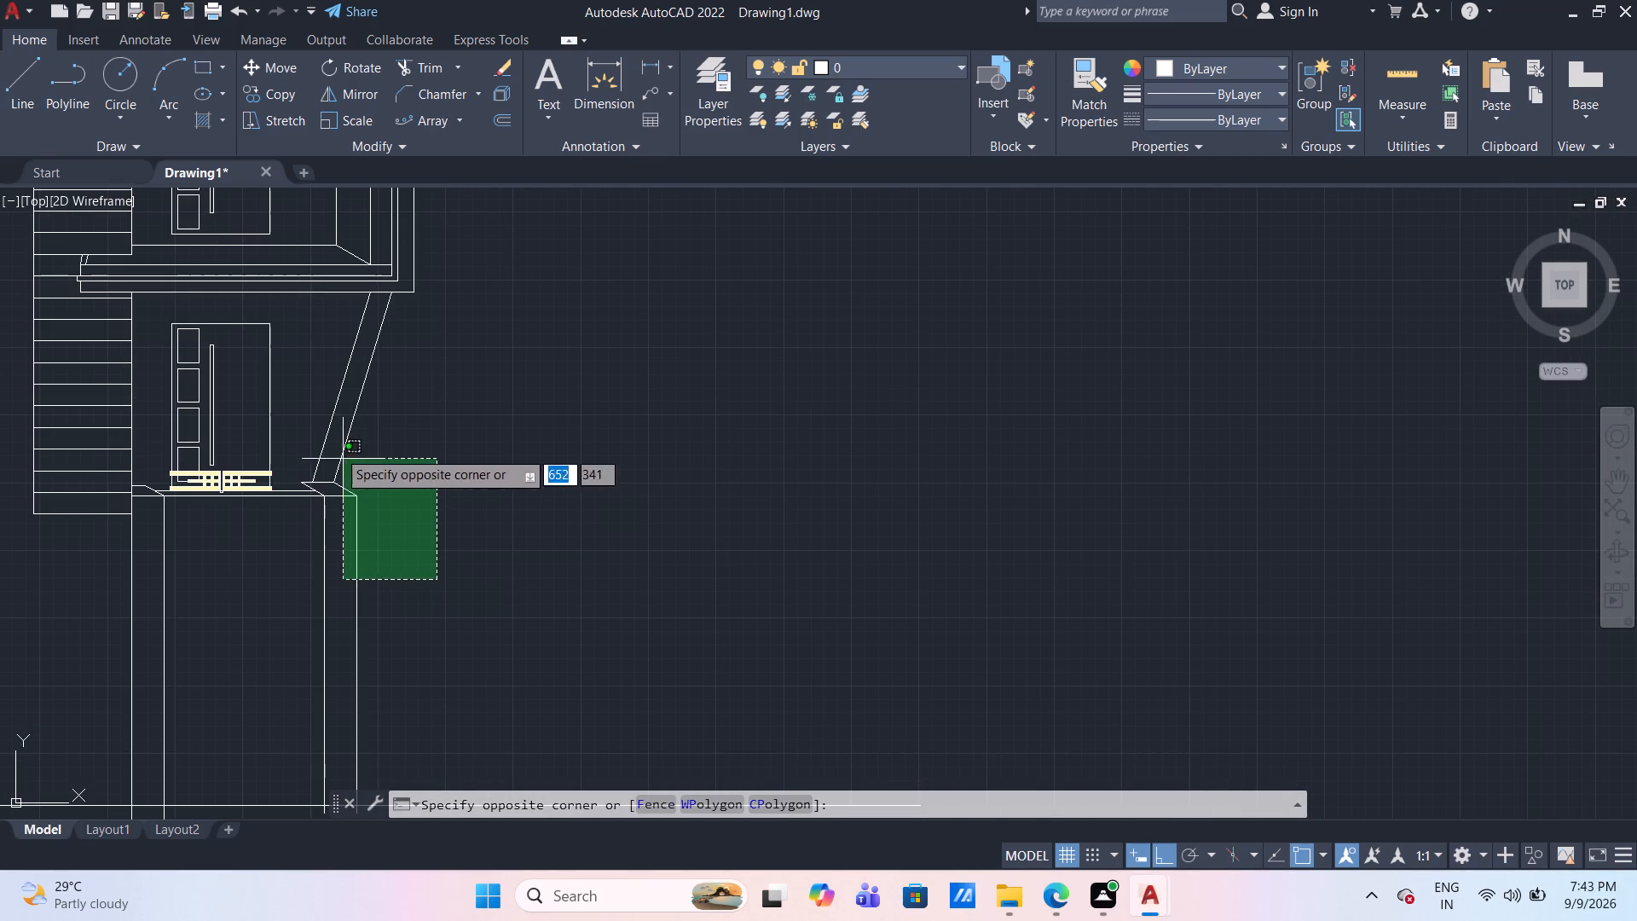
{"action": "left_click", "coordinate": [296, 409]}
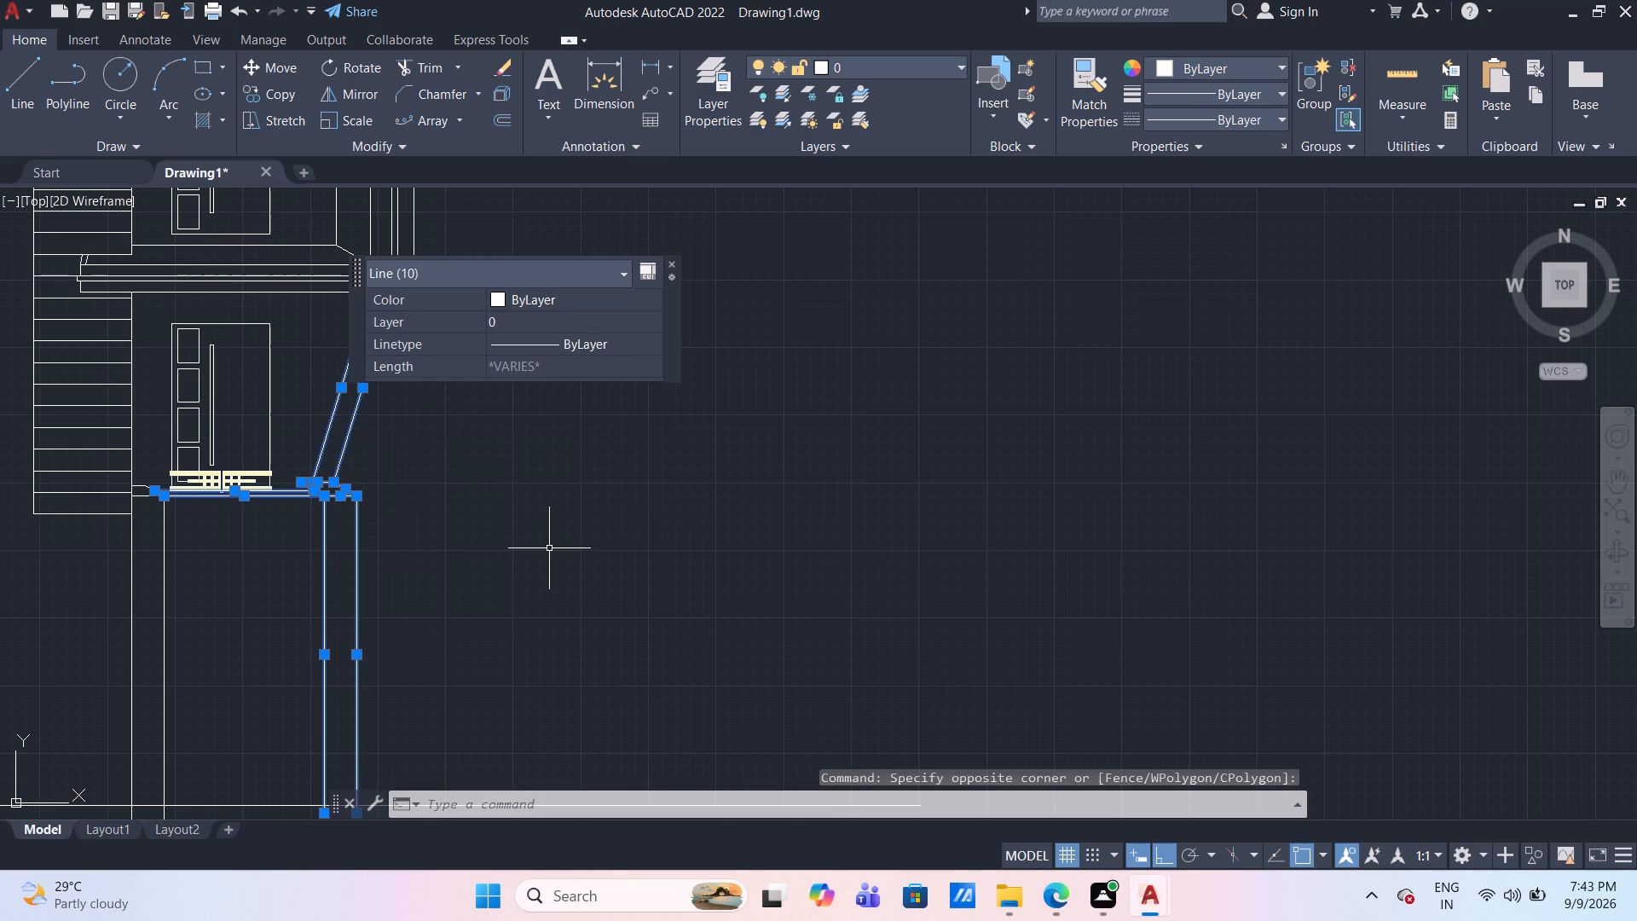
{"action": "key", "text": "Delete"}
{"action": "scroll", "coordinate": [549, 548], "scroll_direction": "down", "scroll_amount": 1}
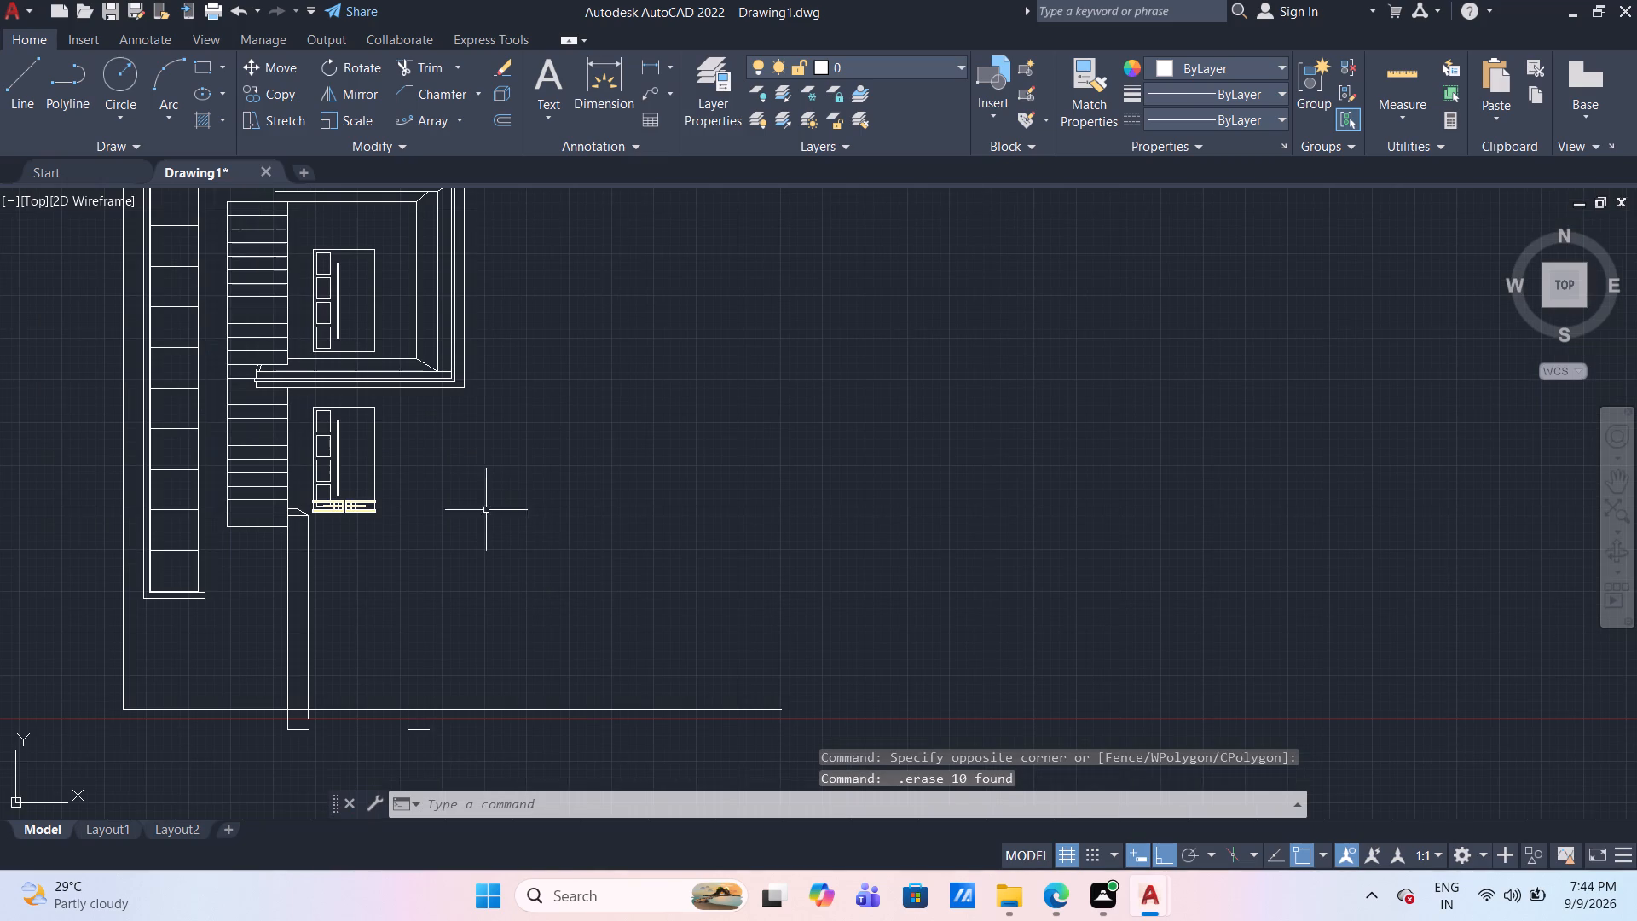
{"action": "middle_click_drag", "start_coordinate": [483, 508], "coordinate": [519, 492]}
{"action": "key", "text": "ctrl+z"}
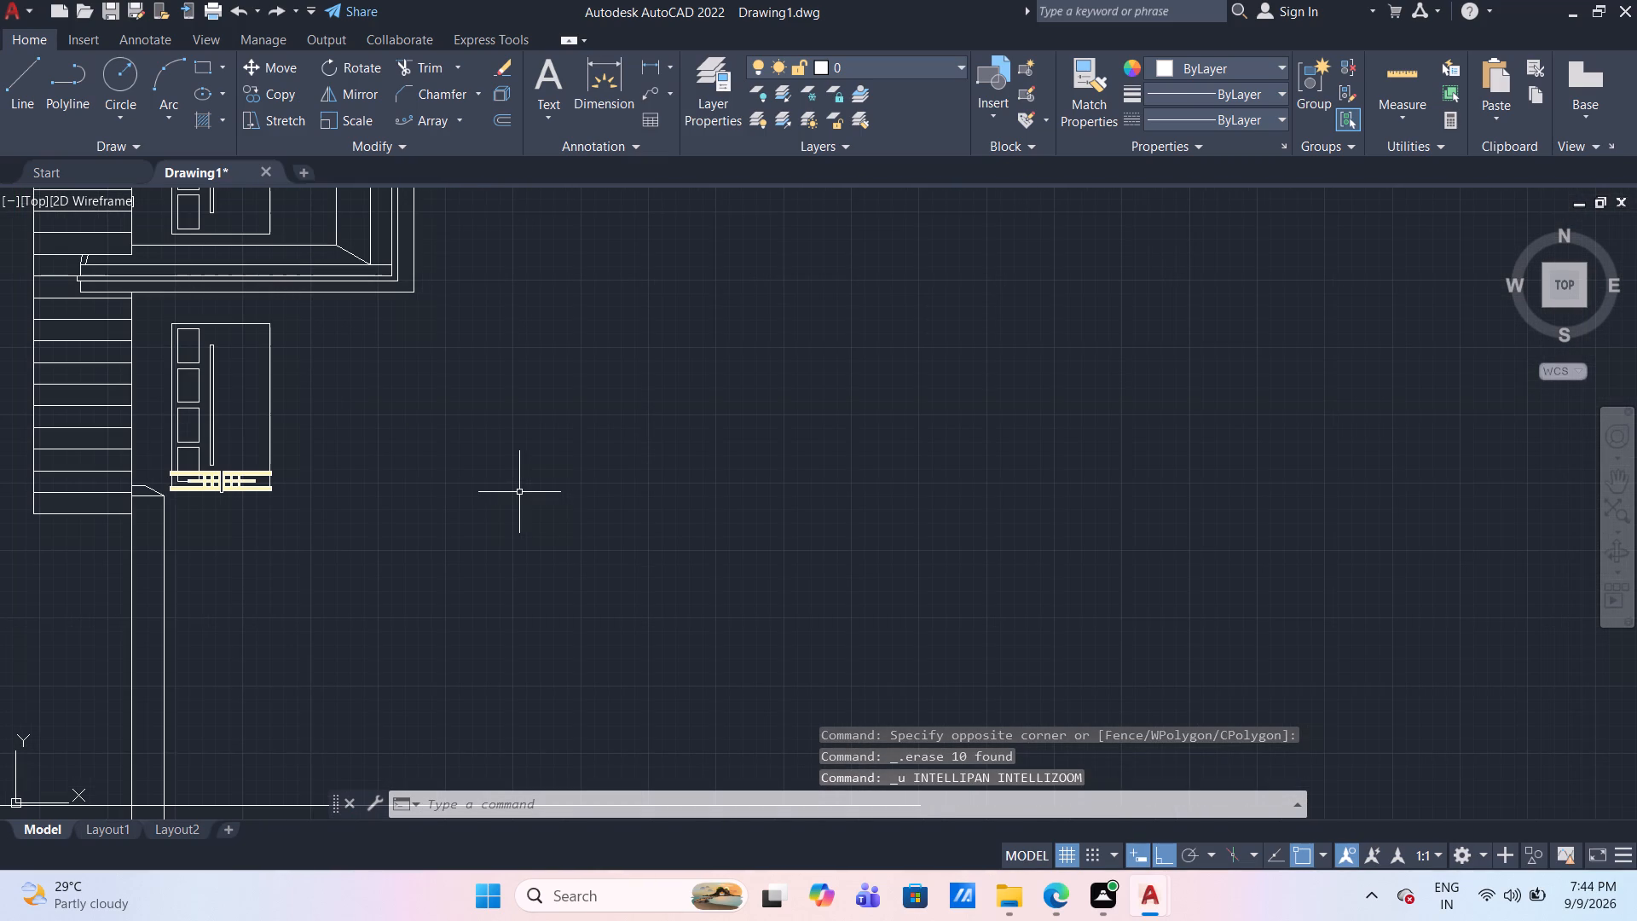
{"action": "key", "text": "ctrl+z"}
Draw a vertical line about 516 units long from the upper storey frame's inner lower right corner down past the ground line.
{"action": "scroll", "coordinate": [503, 495], "scroll_direction": "down", "scroll_amount": 1}
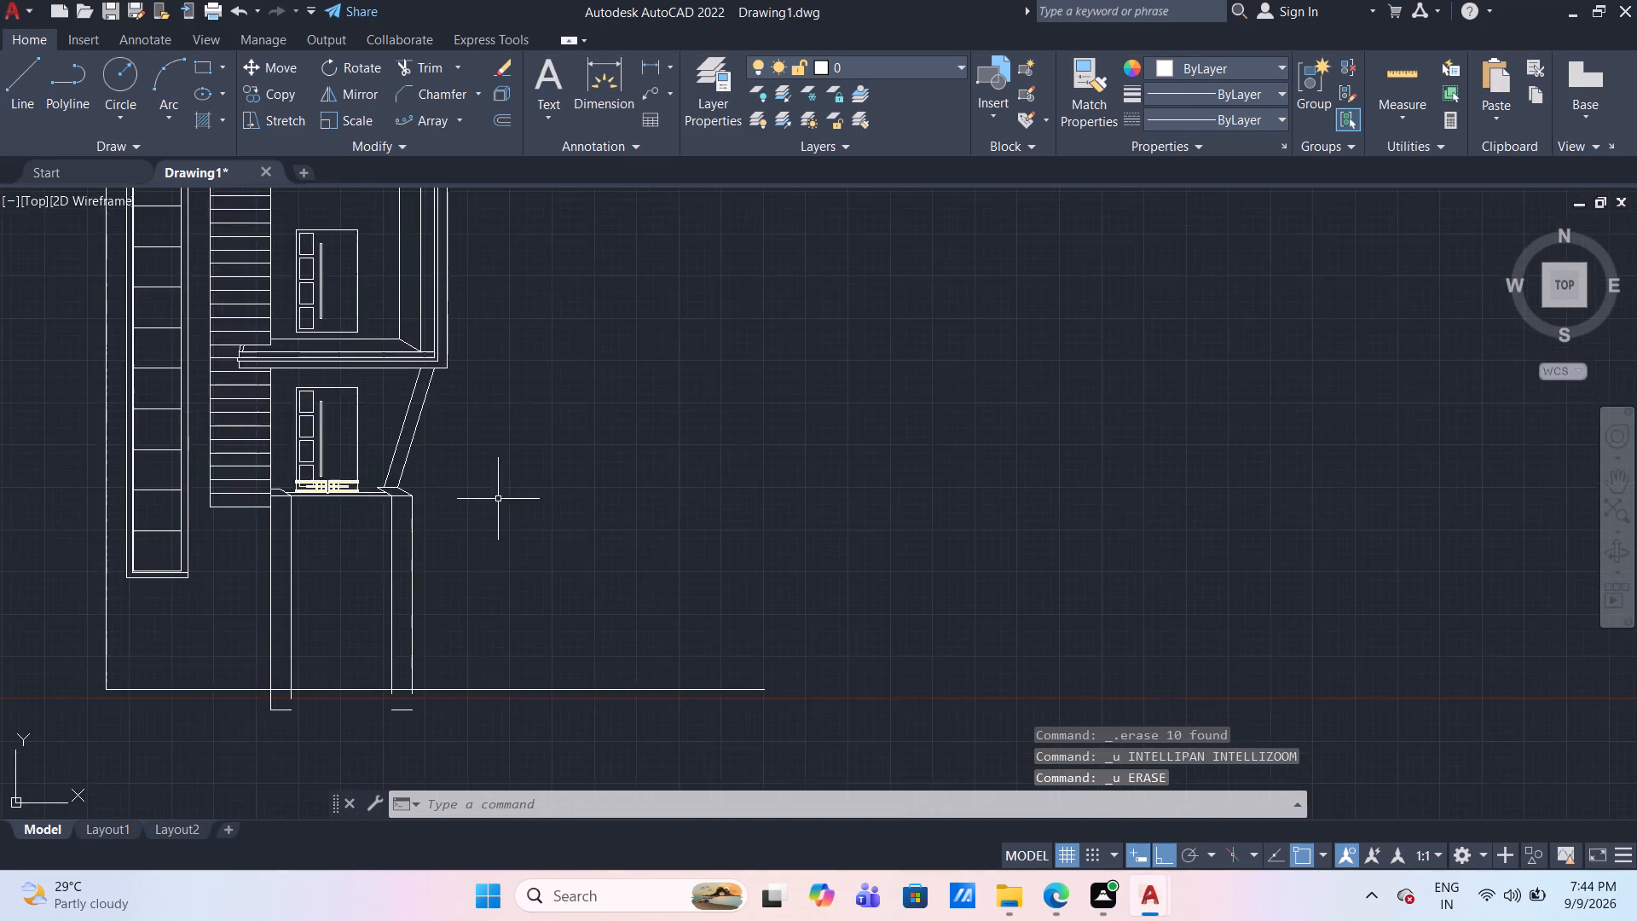
{"action": "scroll", "coordinate": [496, 501], "scroll_direction": "down", "scroll_amount": 1}
{"action": "middle_click", "coordinate": [503, 501]}
{"action": "scroll", "coordinate": [481, 533], "scroll_direction": "up", "scroll_amount": 2}
{"action": "middle_click_drag", "start_coordinate": [481, 534], "coordinate": [496, 533]}
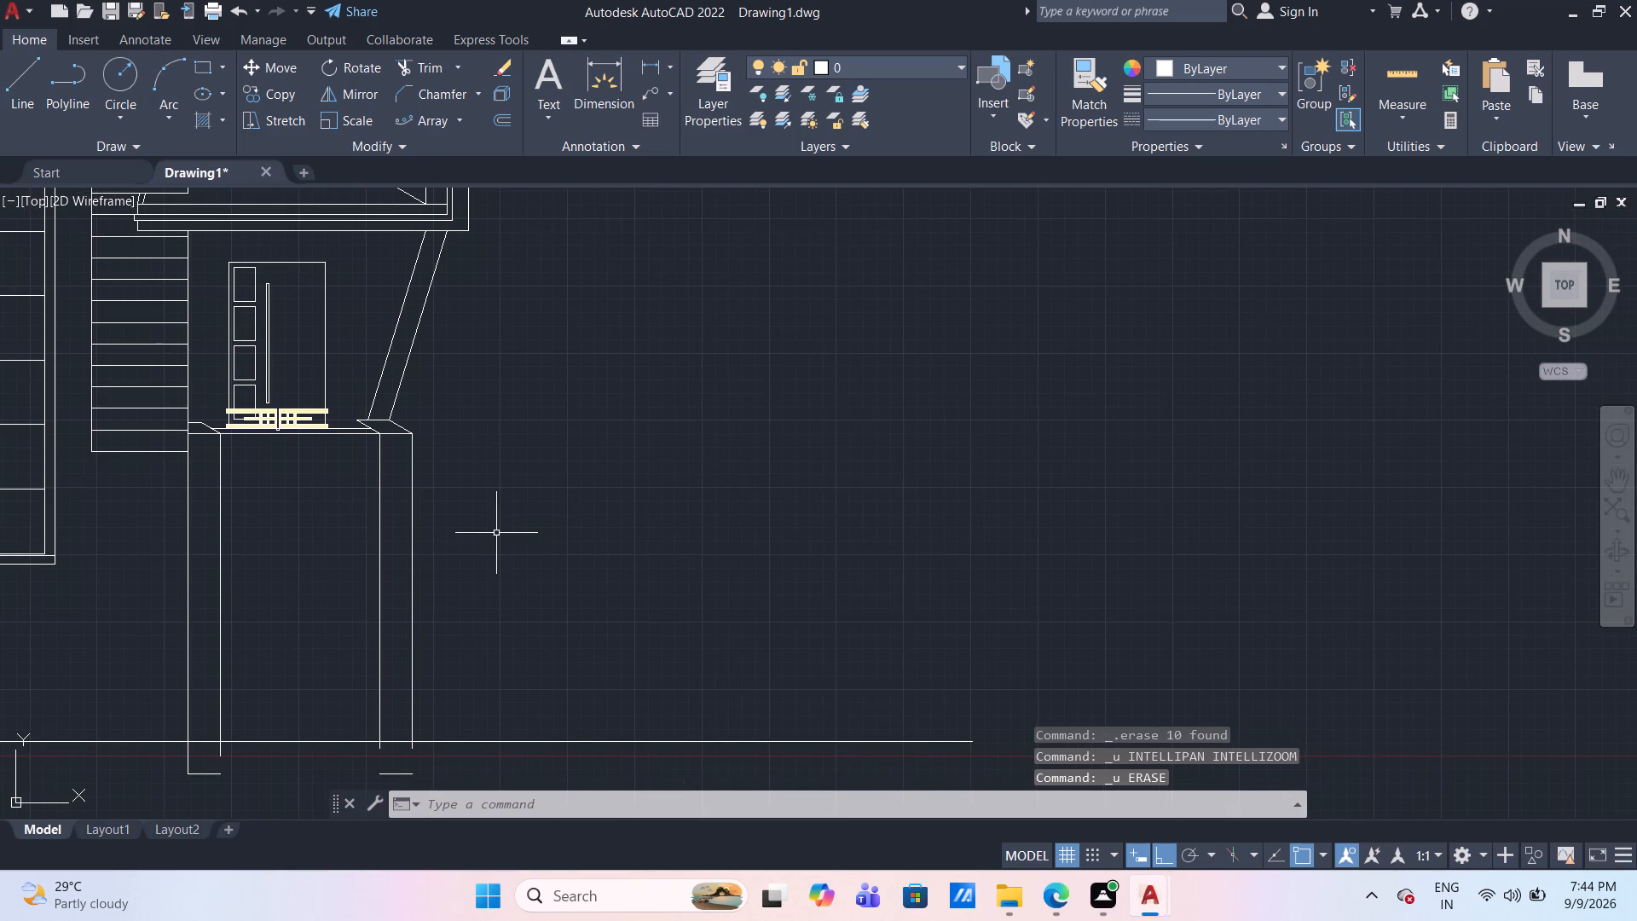
{"action": "middle_click_drag", "start_coordinate": [510, 451], "coordinate": [483, 511]}
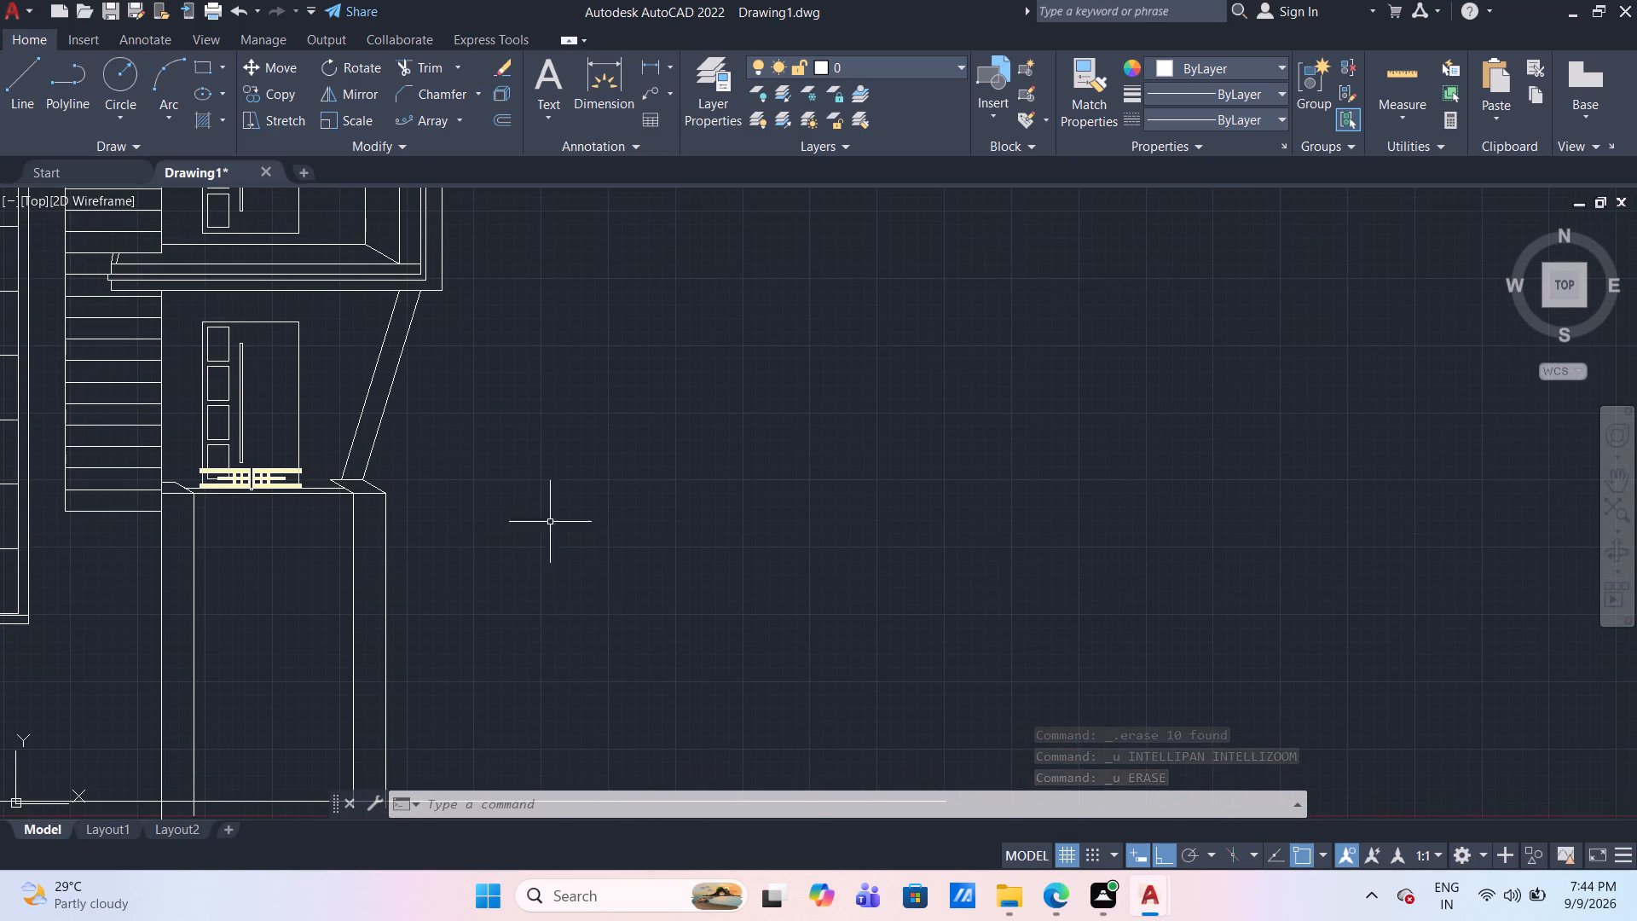
{"action": "left_click", "coordinate": [9, 88]}
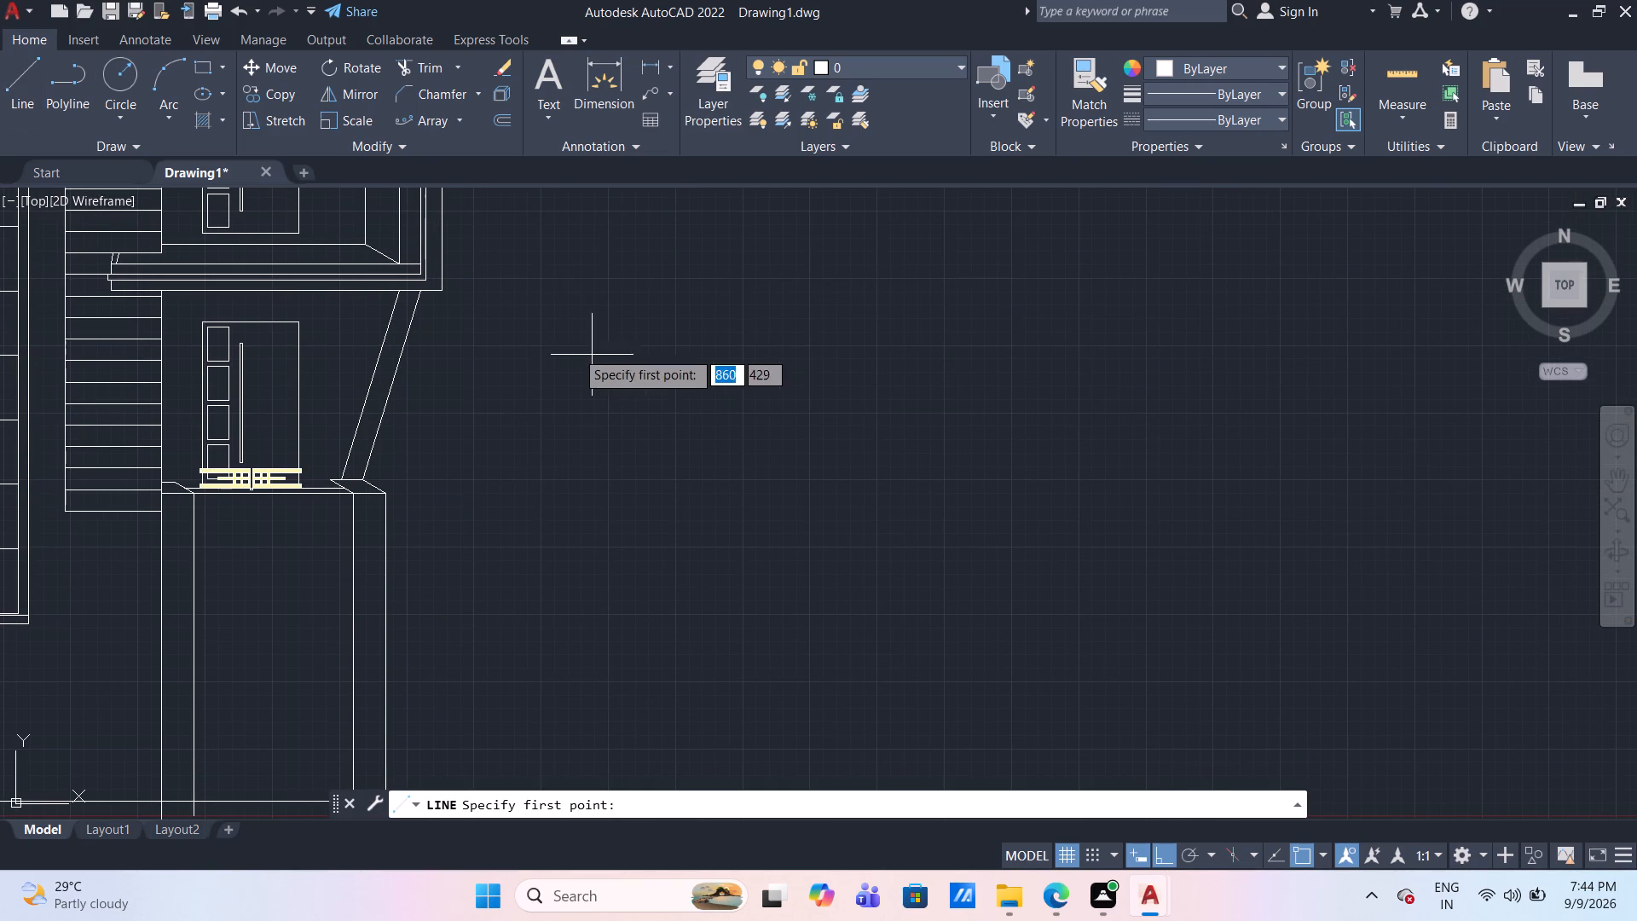
{"action": "scroll", "coordinate": [482, 342], "scroll_direction": "up", "scroll_amount": 1}
{"action": "scroll", "coordinate": [374, 244], "scroll_direction": "up", "scroll_amount": 1}
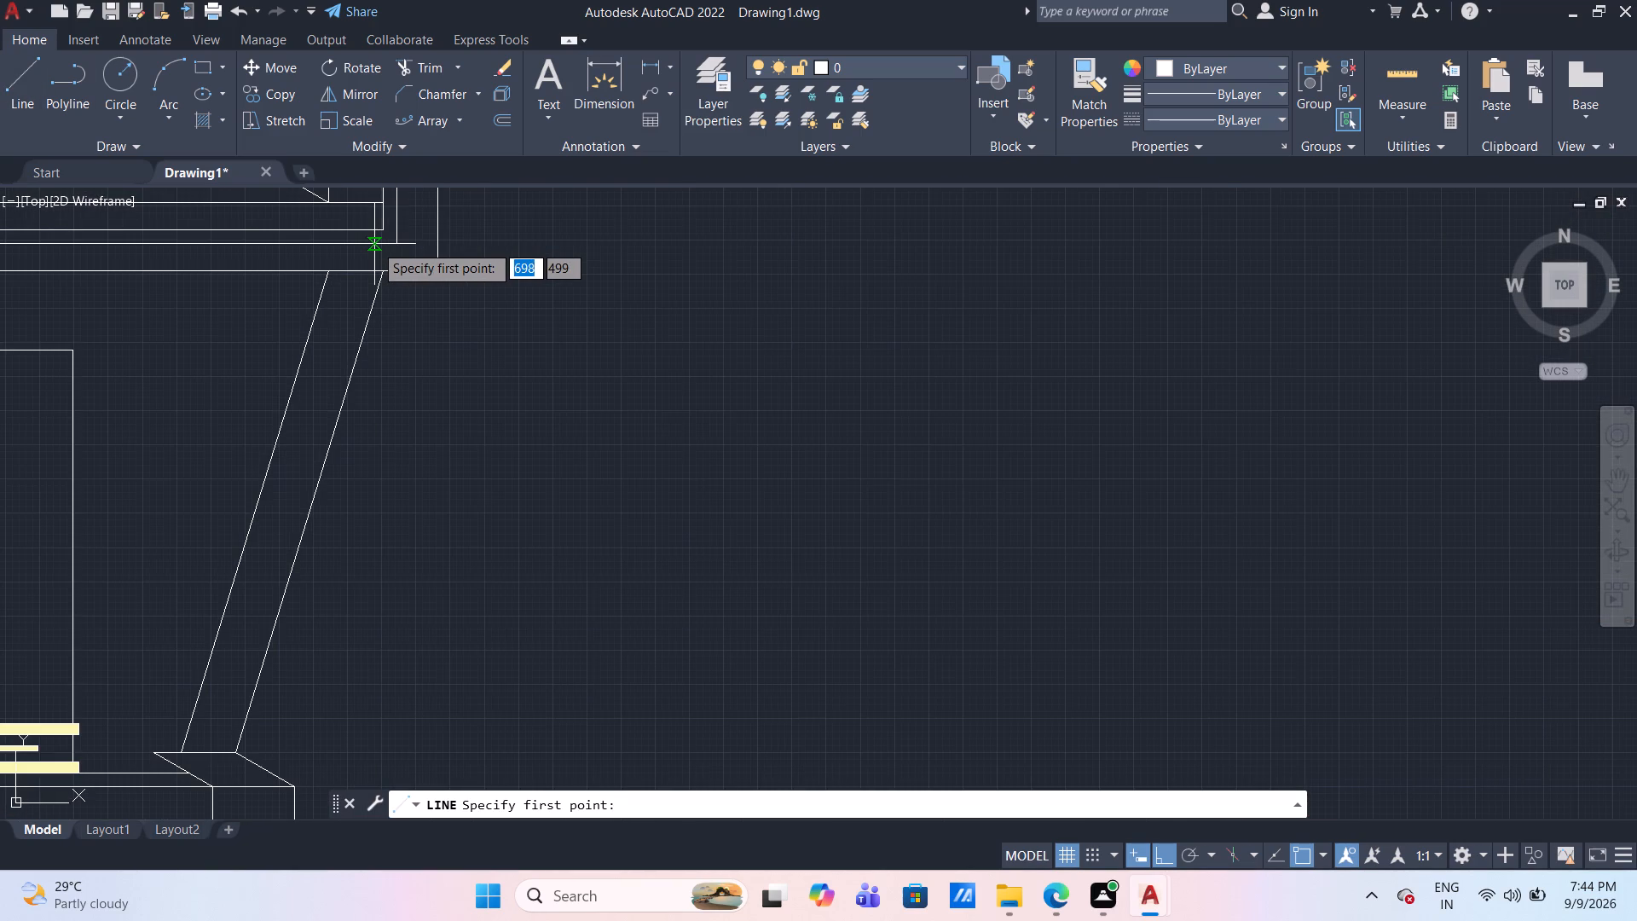
{"action": "scroll", "coordinate": [375, 243], "scroll_direction": "down", "scroll_amount": 3}
{"action": "middle_click_drag", "start_coordinate": [368, 311], "coordinate": [396, 354]}
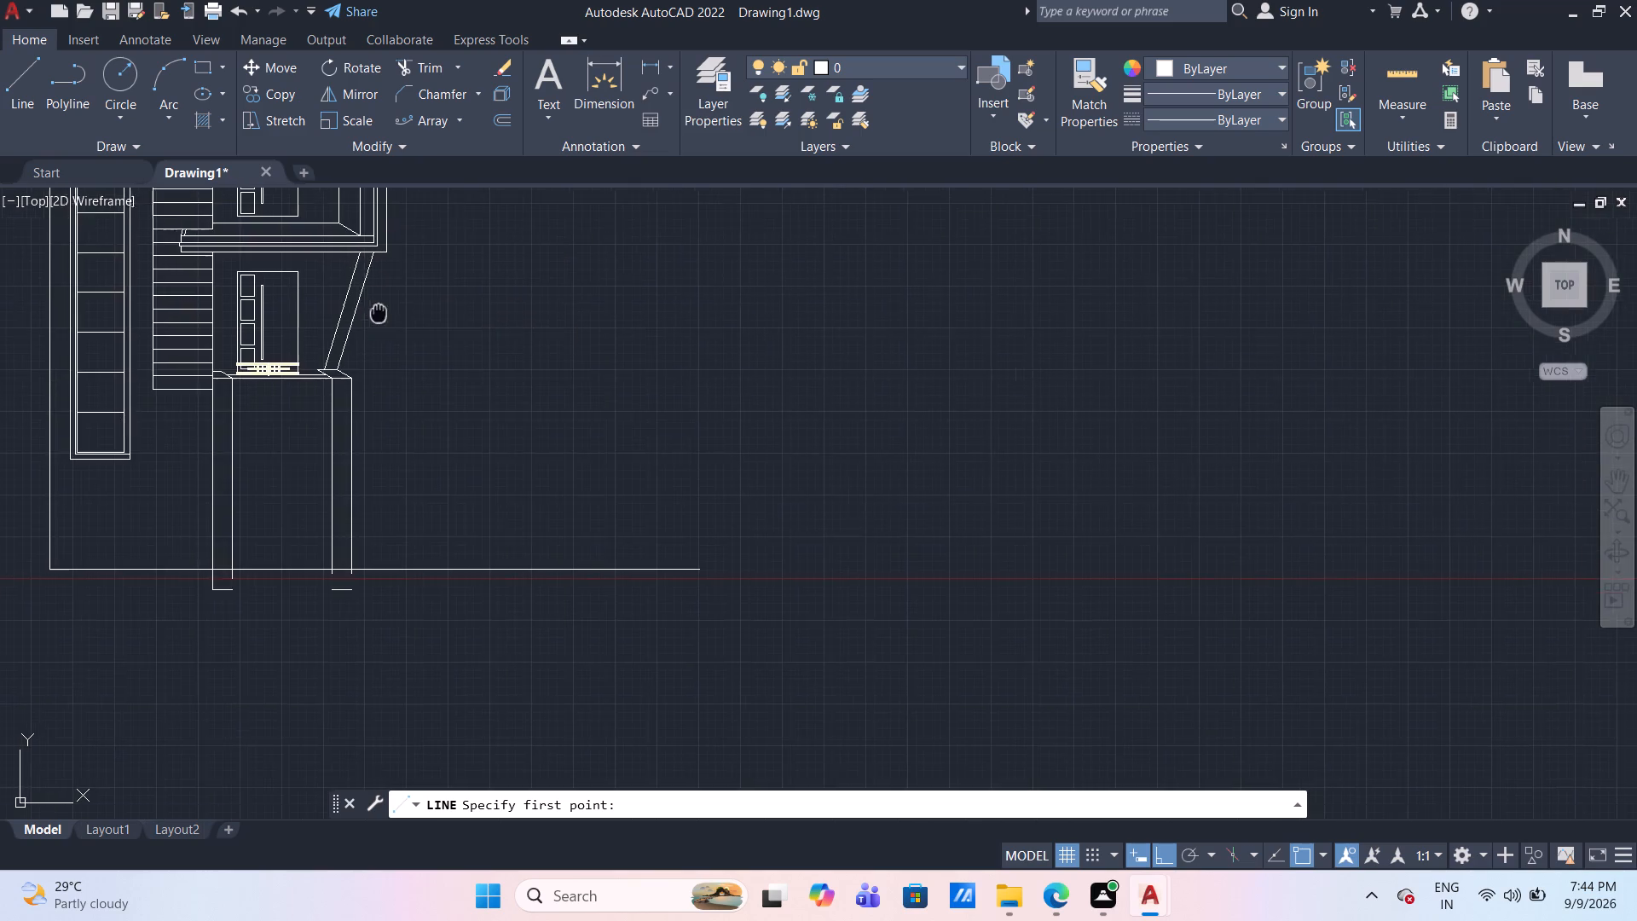
{"action": "middle_click_drag", "start_coordinate": [396, 354], "coordinate": [443, 482]}
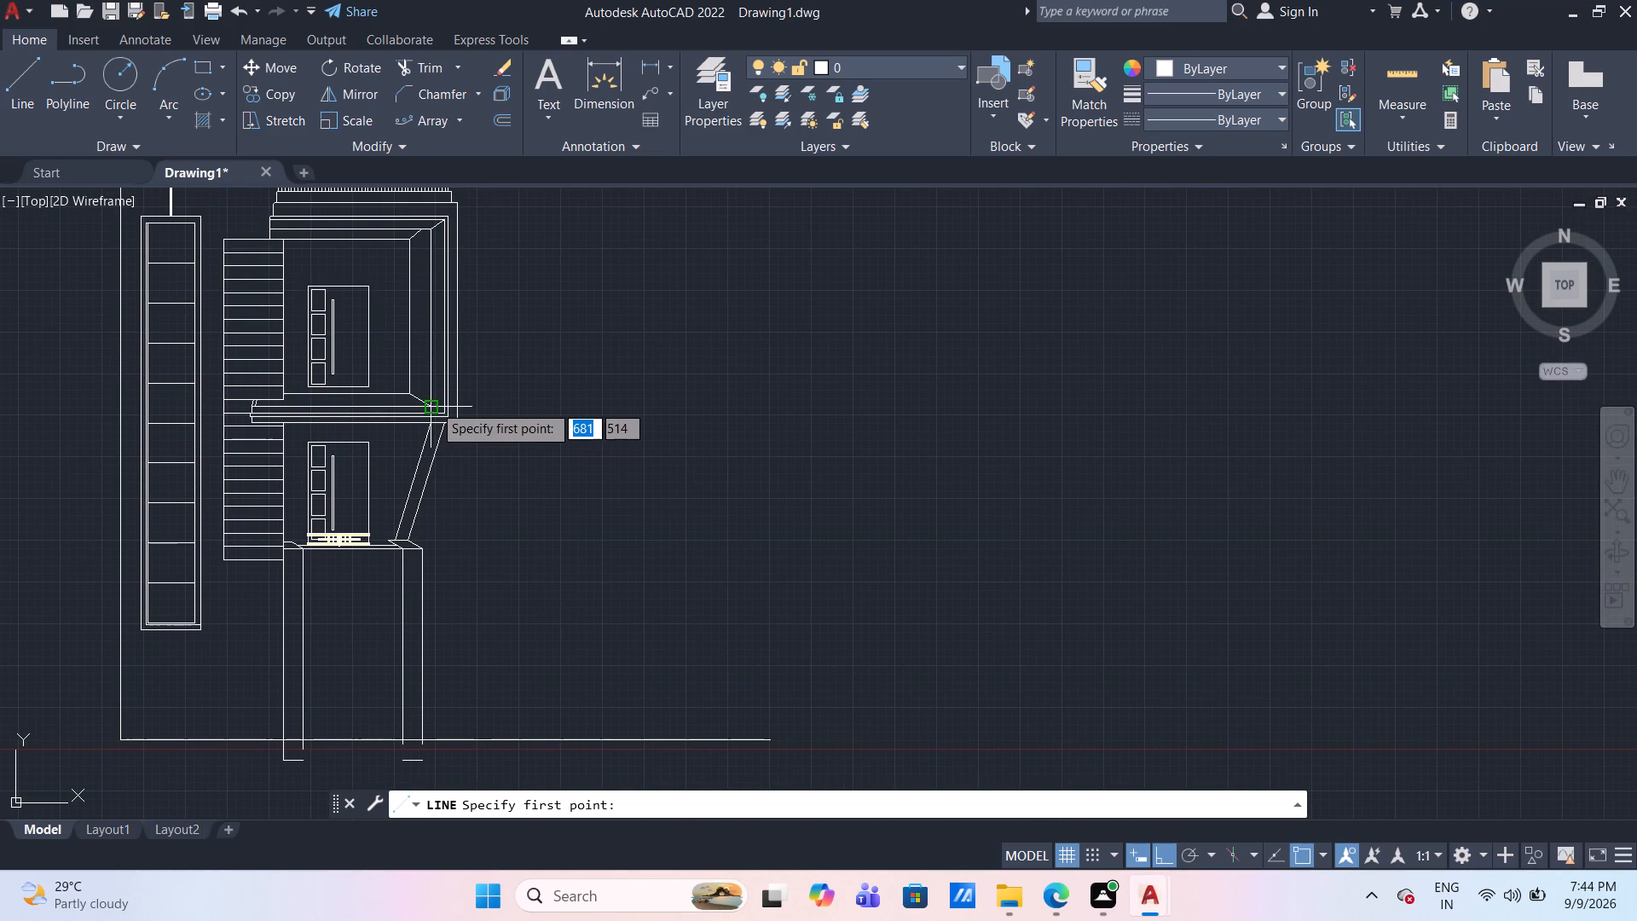
{"action": "scroll", "coordinate": [433, 404], "scroll_direction": "up", "scroll_amount": 1}
{"action": "left_click", "coordinate": [425, 404]}
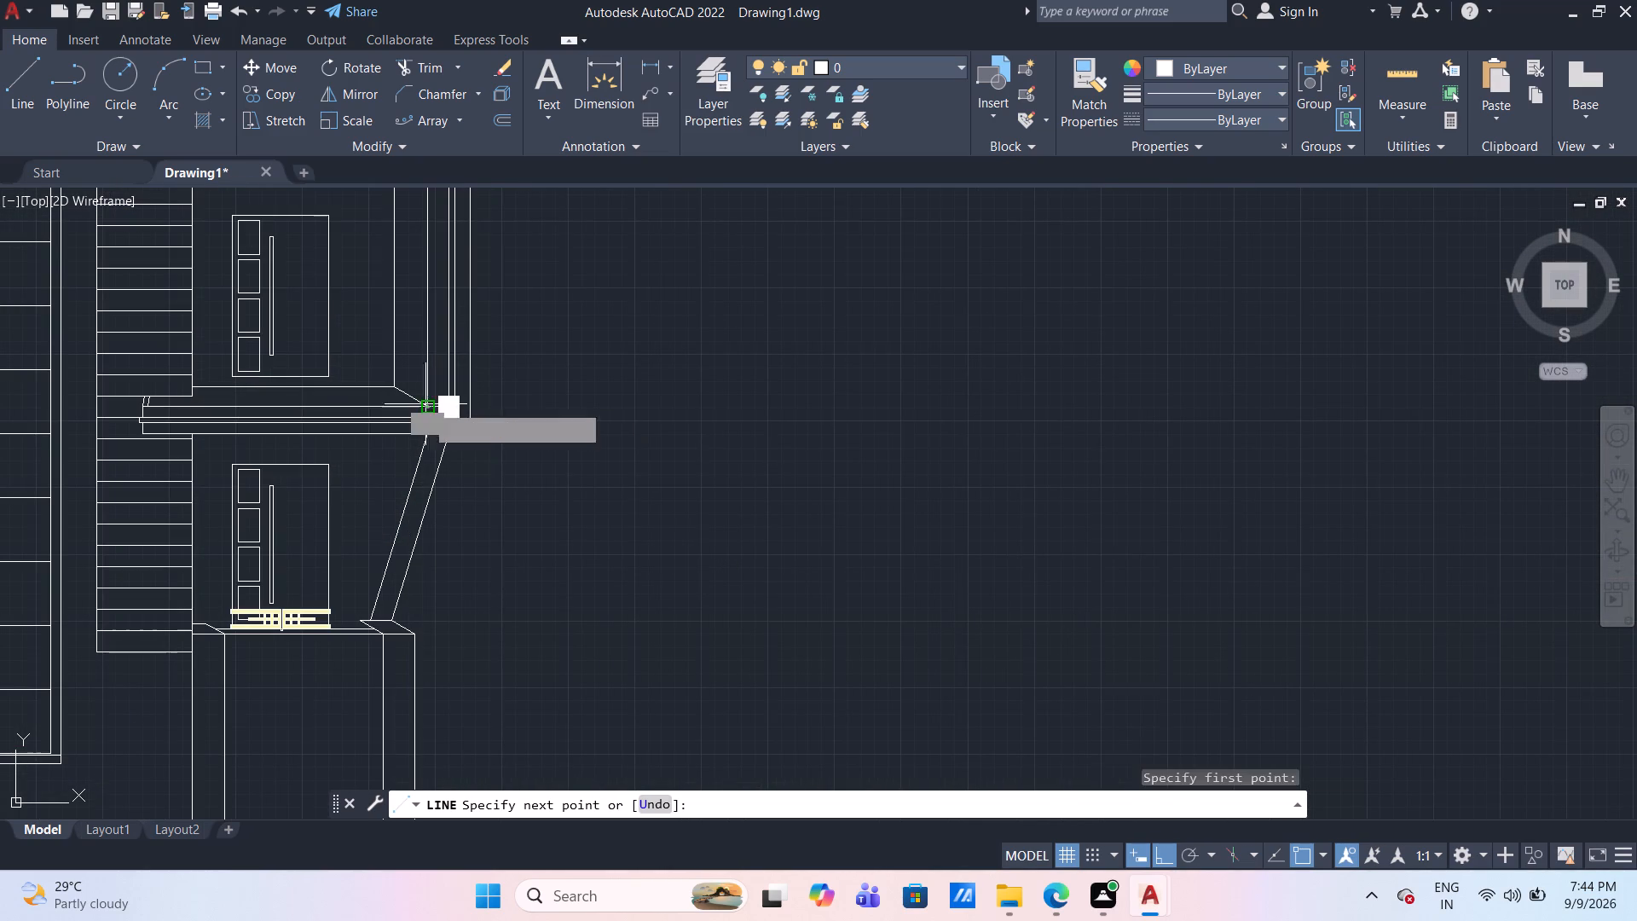
{"action": "middle_click_drag", "start_coordinate": [423, 719], "coordinate": [424, 510]}
{"action": "scroll", "coordinate": [433, 541], "scroll_direction": "down", "scroll_amount": 1}
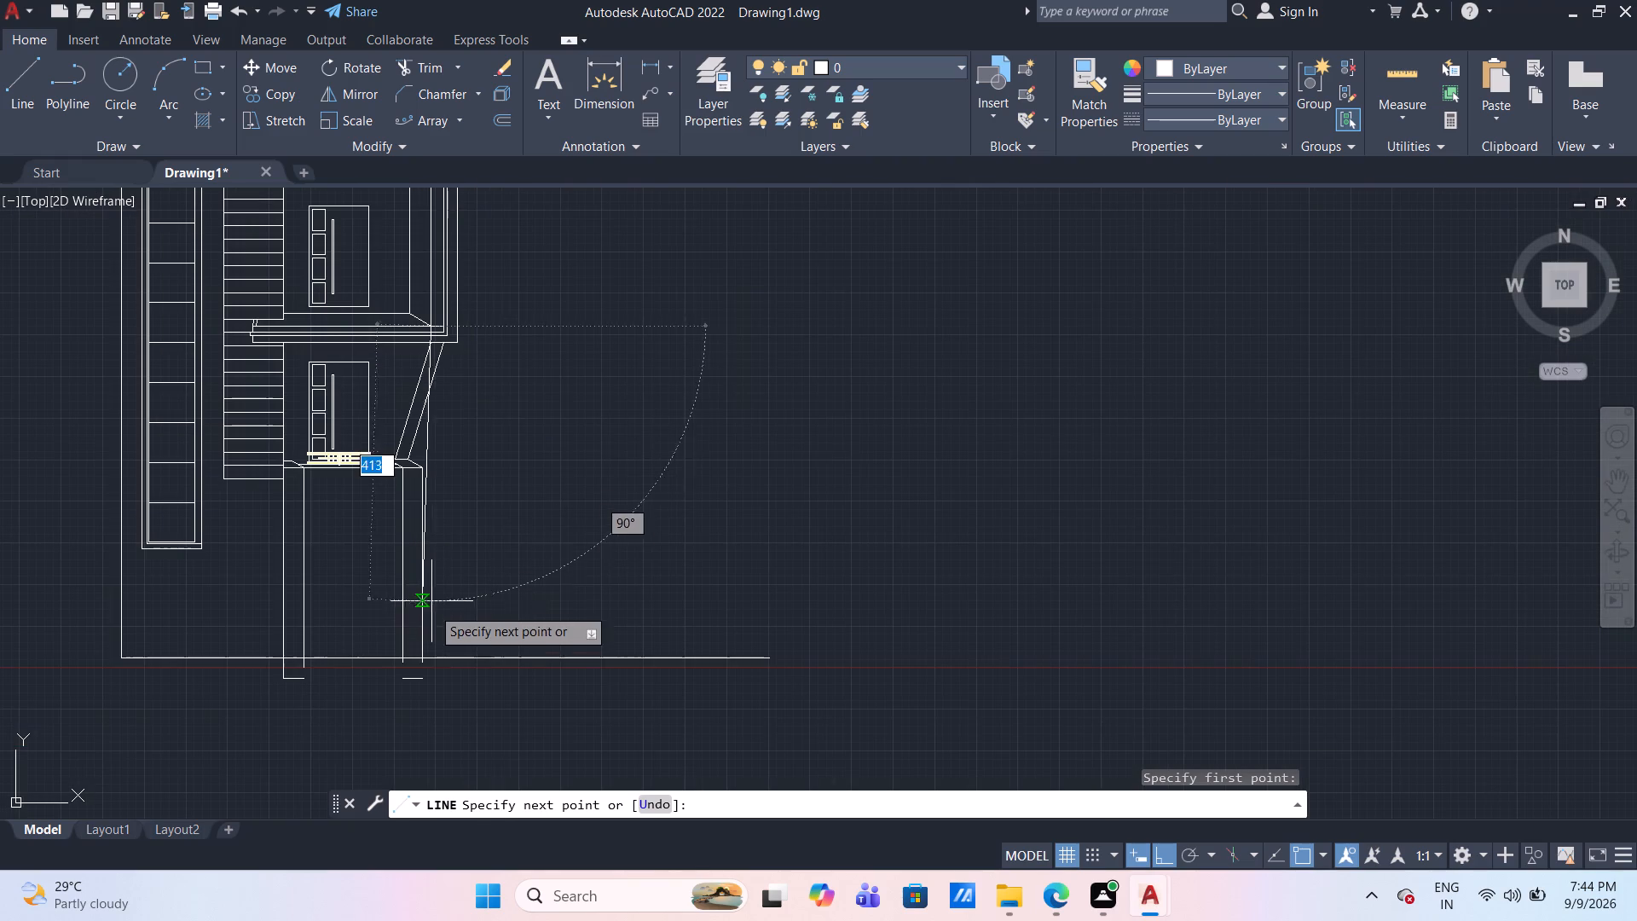
{"action": "scroll", "coordinate": [438, 635], "scroll_direction": "up", "scroll_amount": 2}
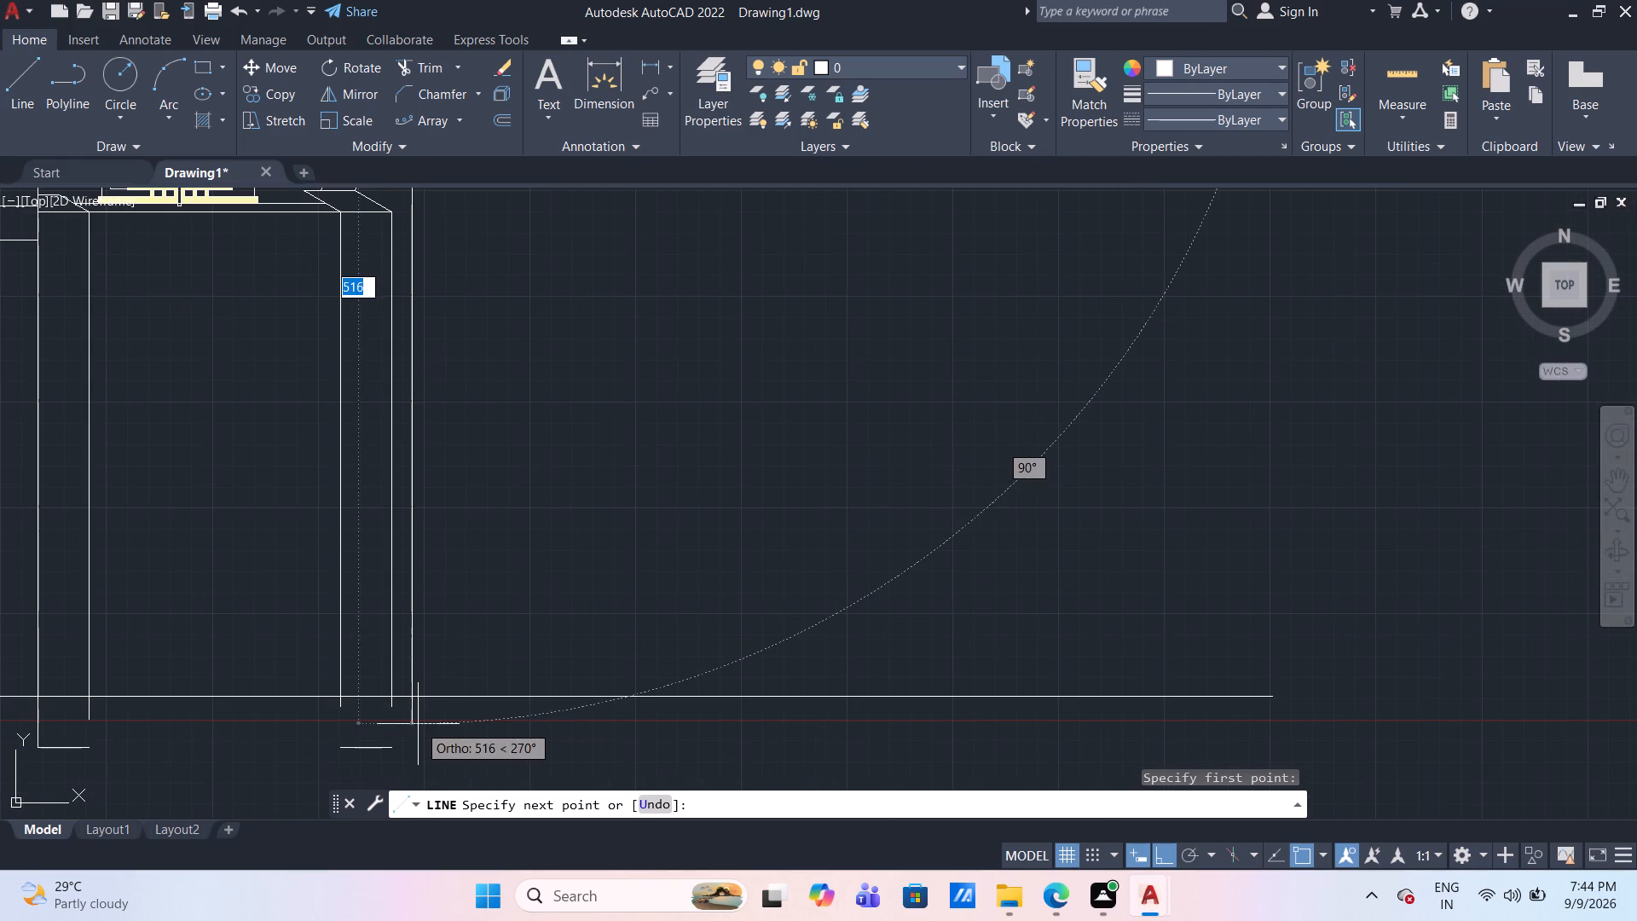
{"action": "left_click", "coordinate": [418, 724]}
{"action": "key", "text": "Escape"}
Move the right column and its slanted cap horizontally outward so the cap's outer corner meets the new vertical line.
{"action": "scroll", "coordinate": [490, 660], "scroll_direction": "down", "scroll_amount": 3}
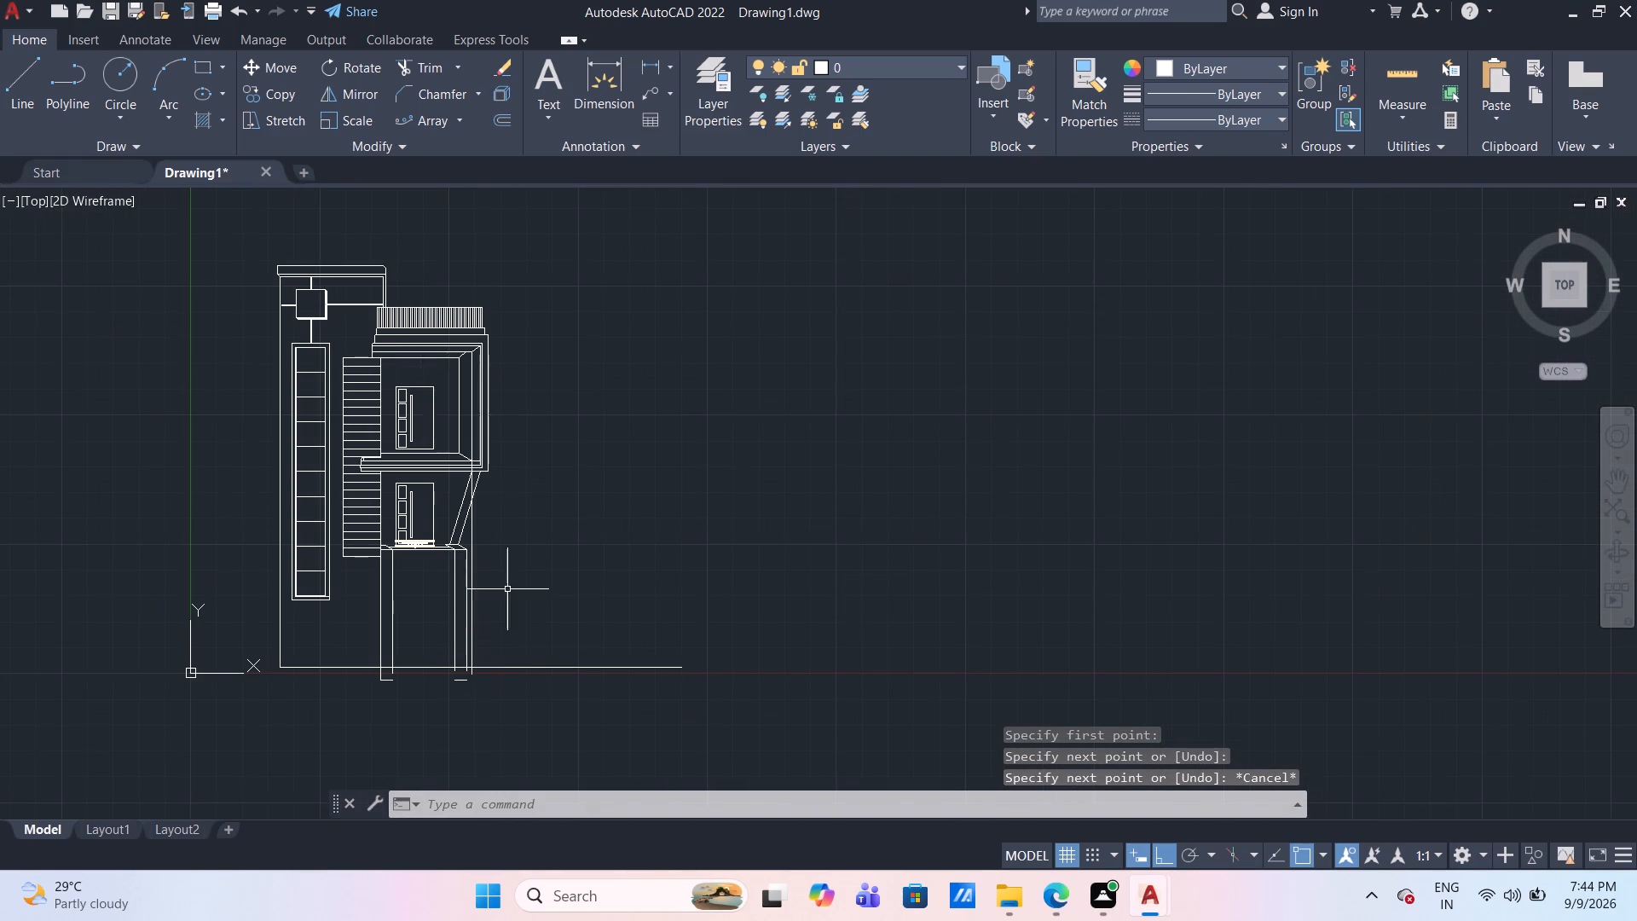
{"action": "scroll", "coordinate": [445, 564], "scroll_direction": "up", "scroll_amount": 2}
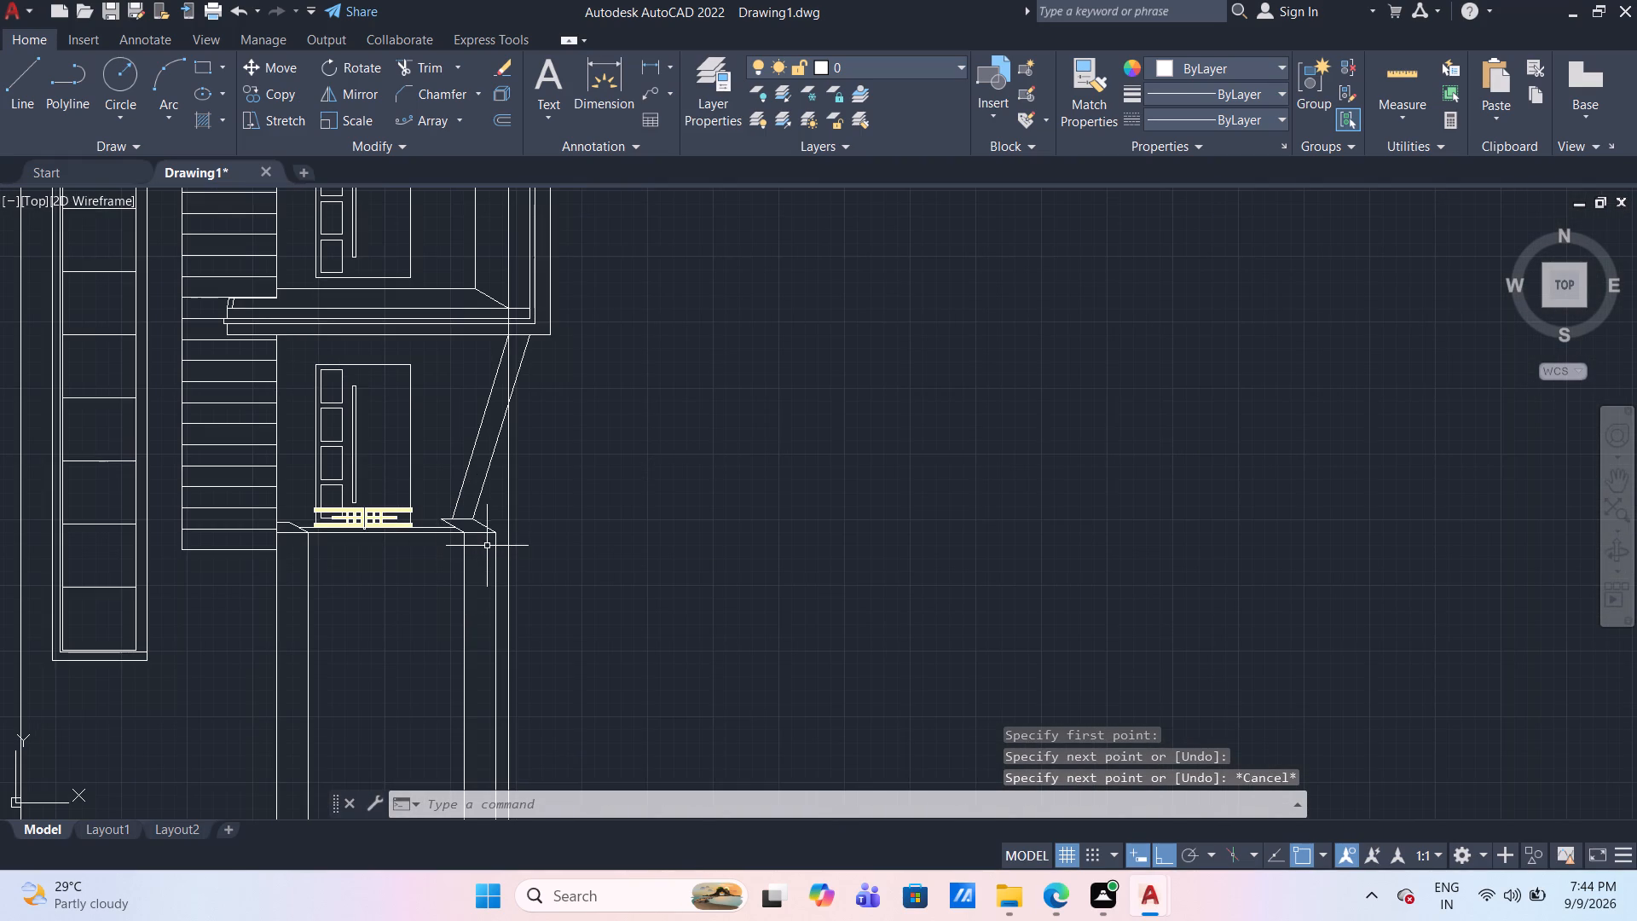
{"action": "left_click_drag", "start_coordinate": [499, 546], "coordinate": [490, 547]}
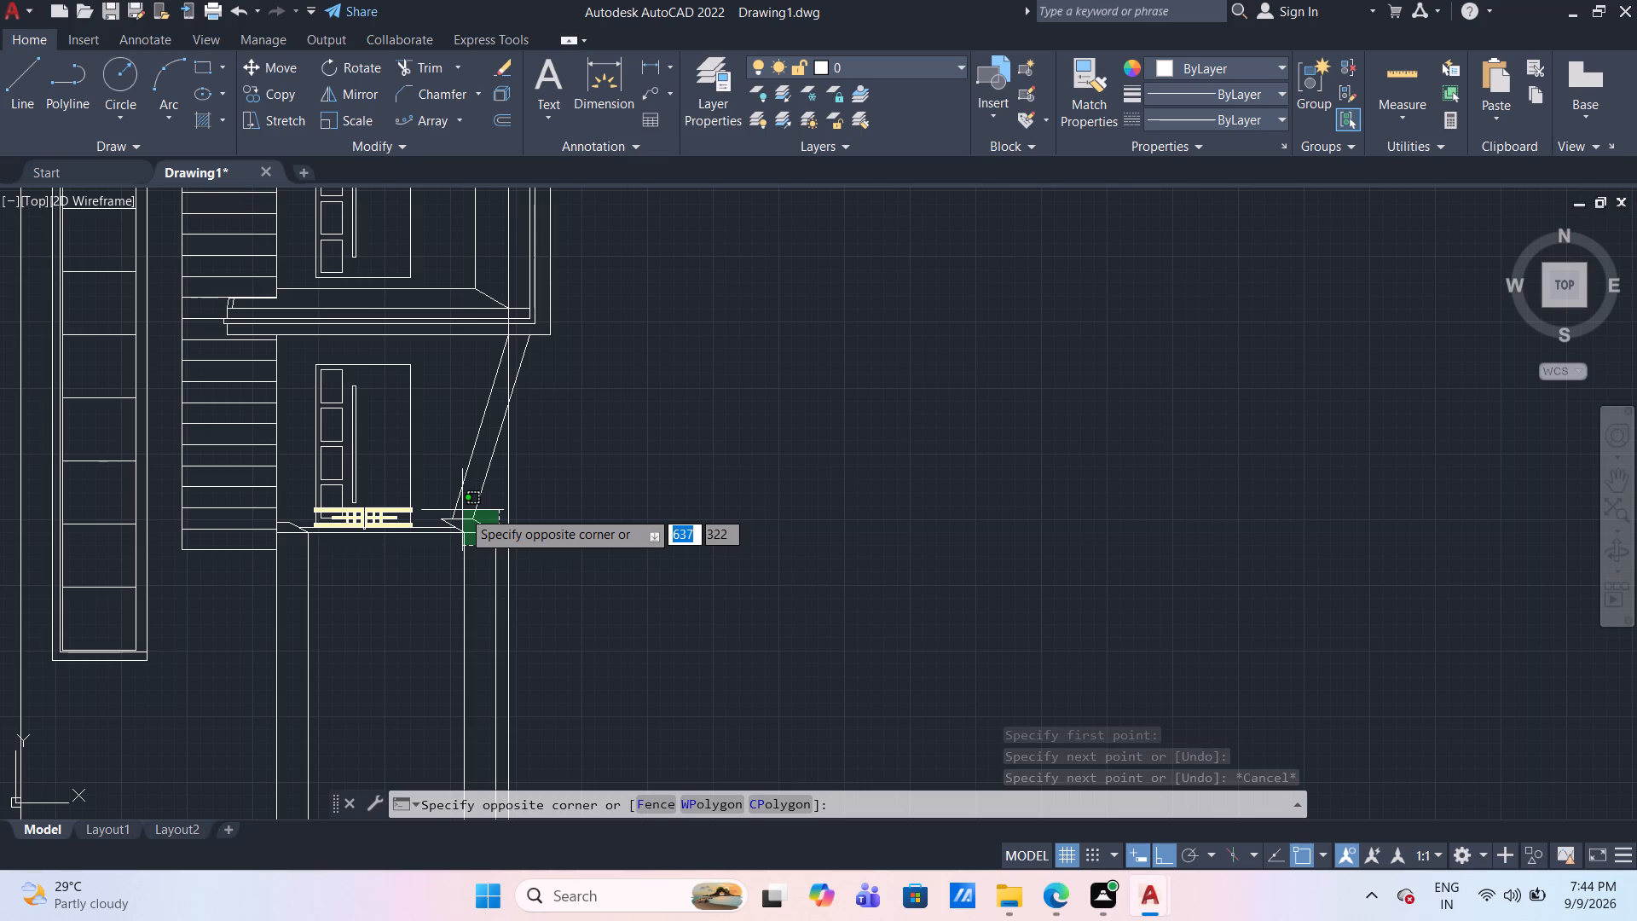
{"action": "left_click", "coordinate": [465, 528]}
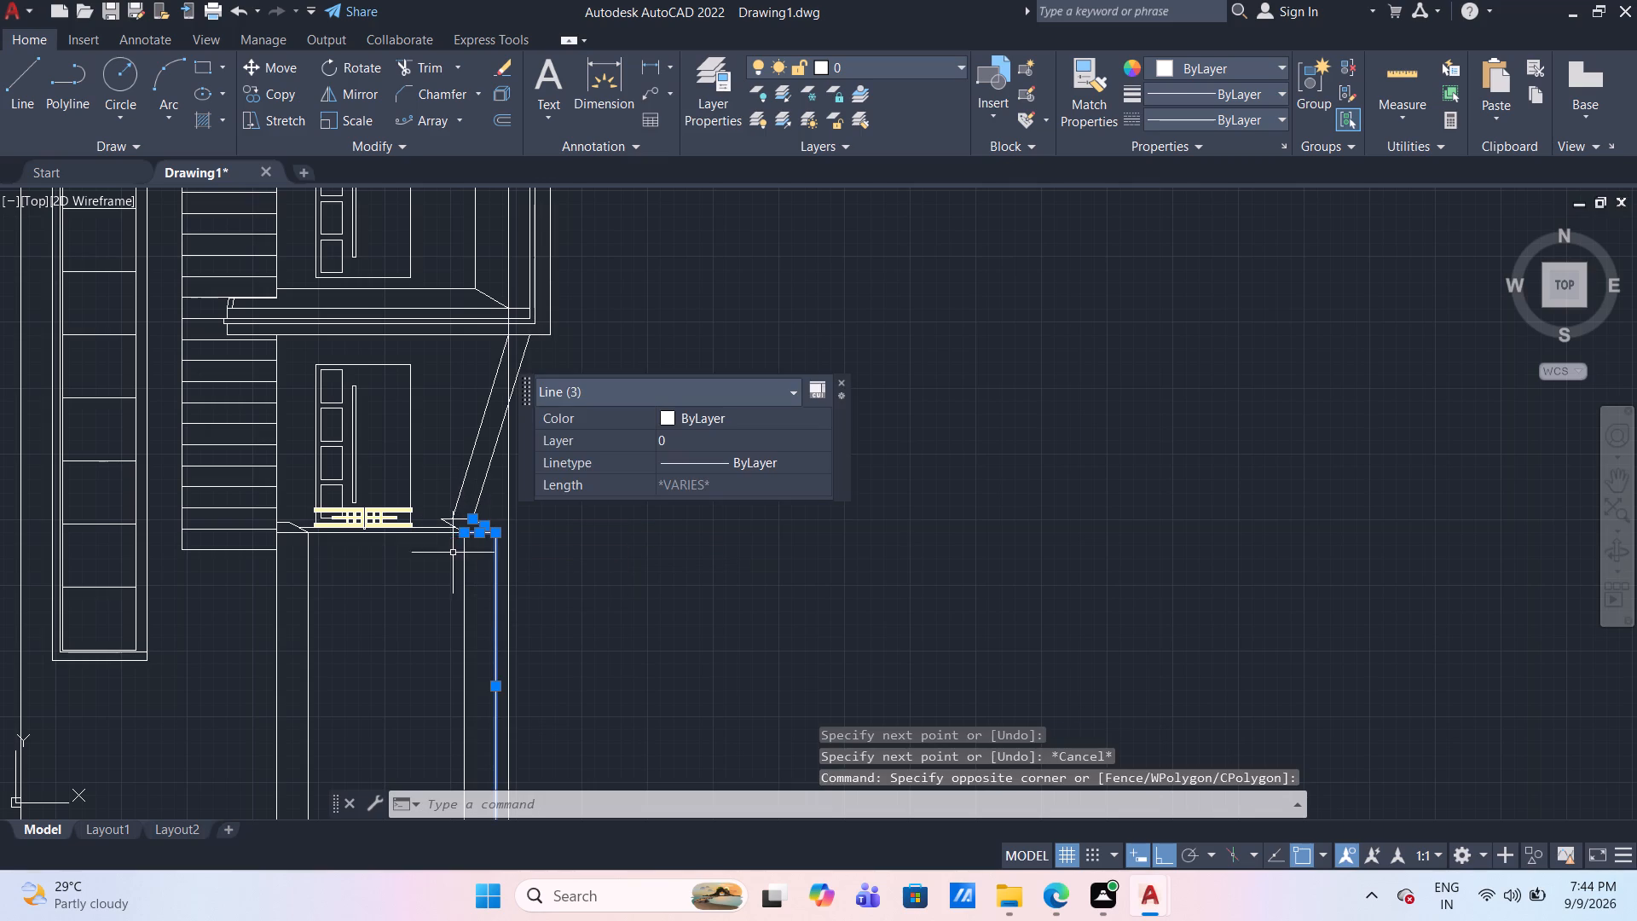
{"action": "left_click", "coordinate": [471, 582]}
{"action": "left_click", "coordinate": [444, 574]}
{"action": "scroll", "coordinate": [447, 547], "scroll_direction": "up", "scroll_amount": 2}
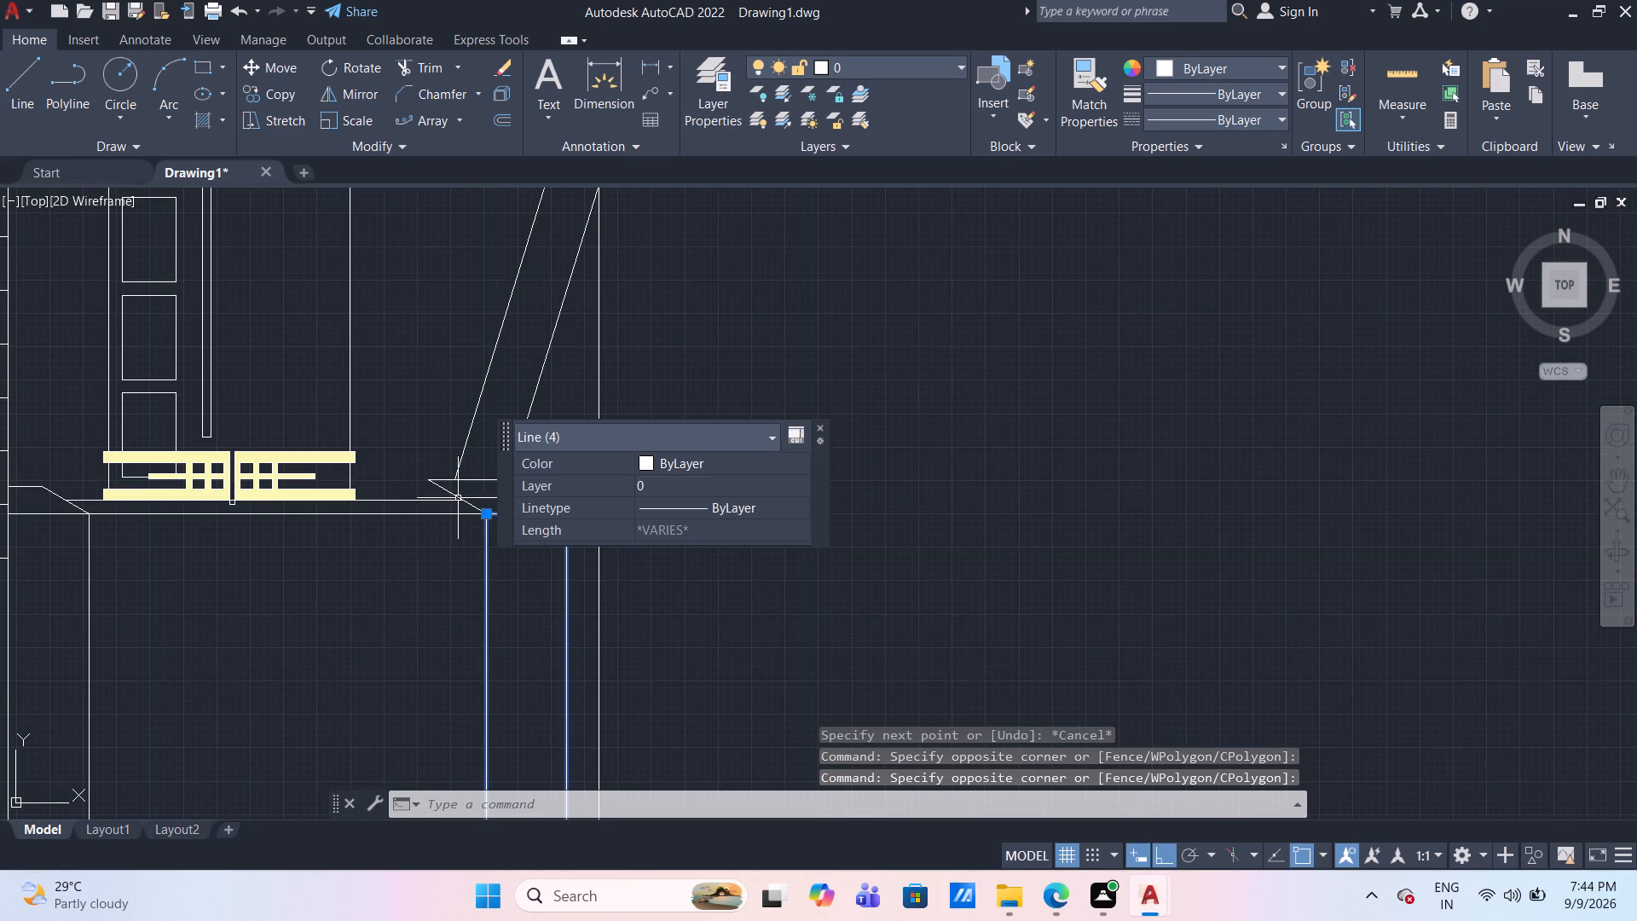
{"action": "left_click", "coordinate": [471, 481]}
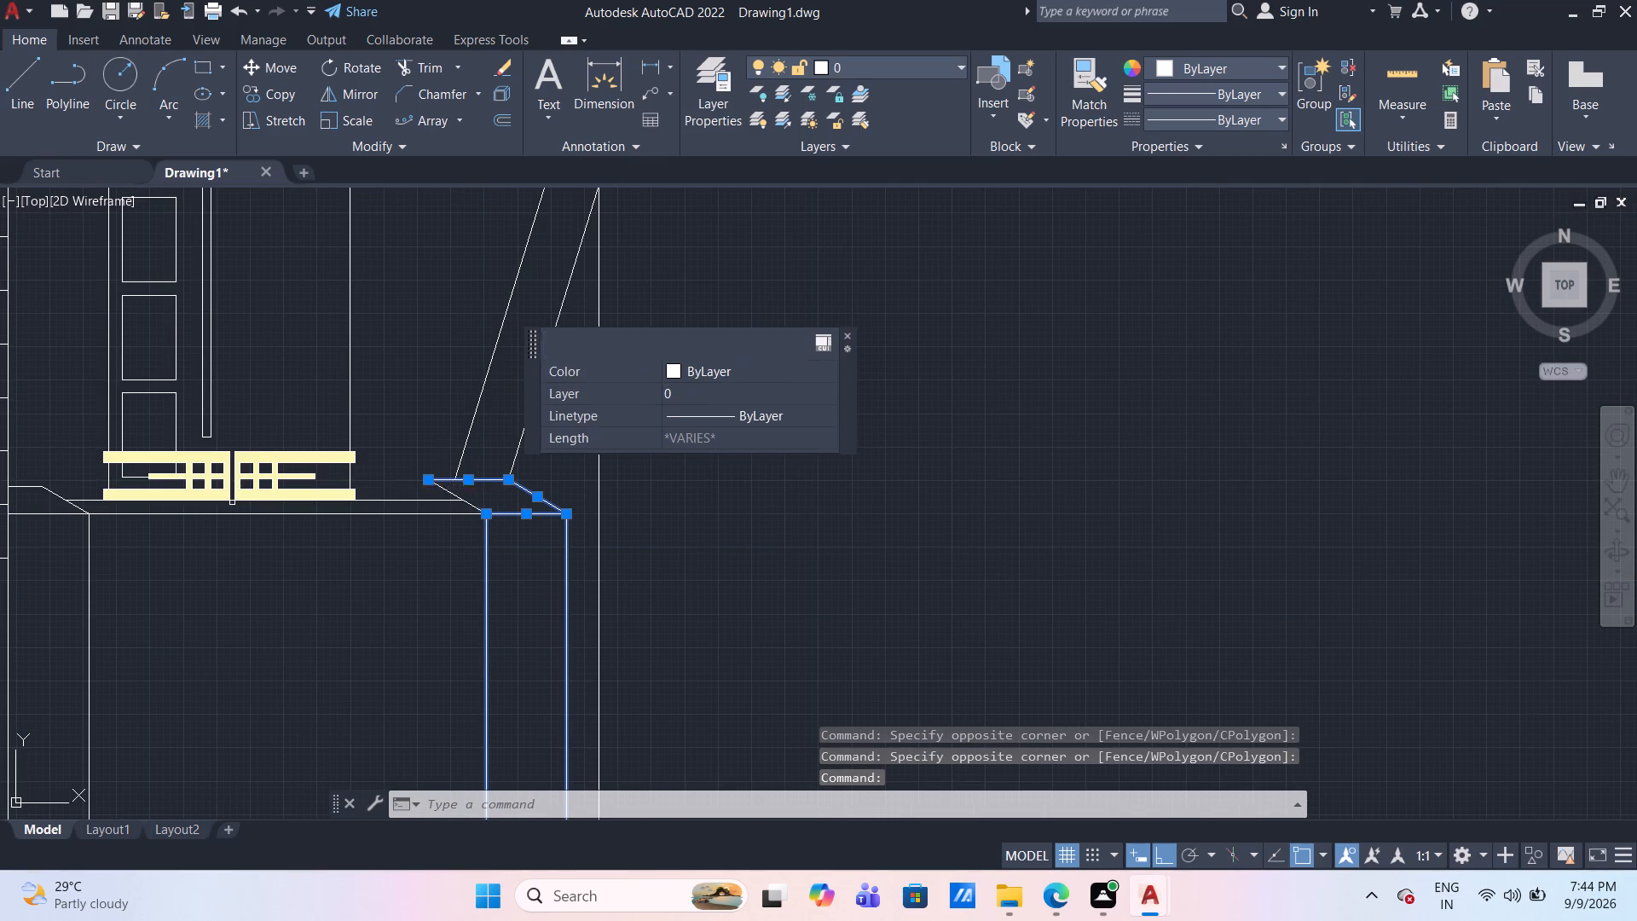
{"action": "left_click", "coordinate": [445, 491]}
{"action": "key", "text": "m"}
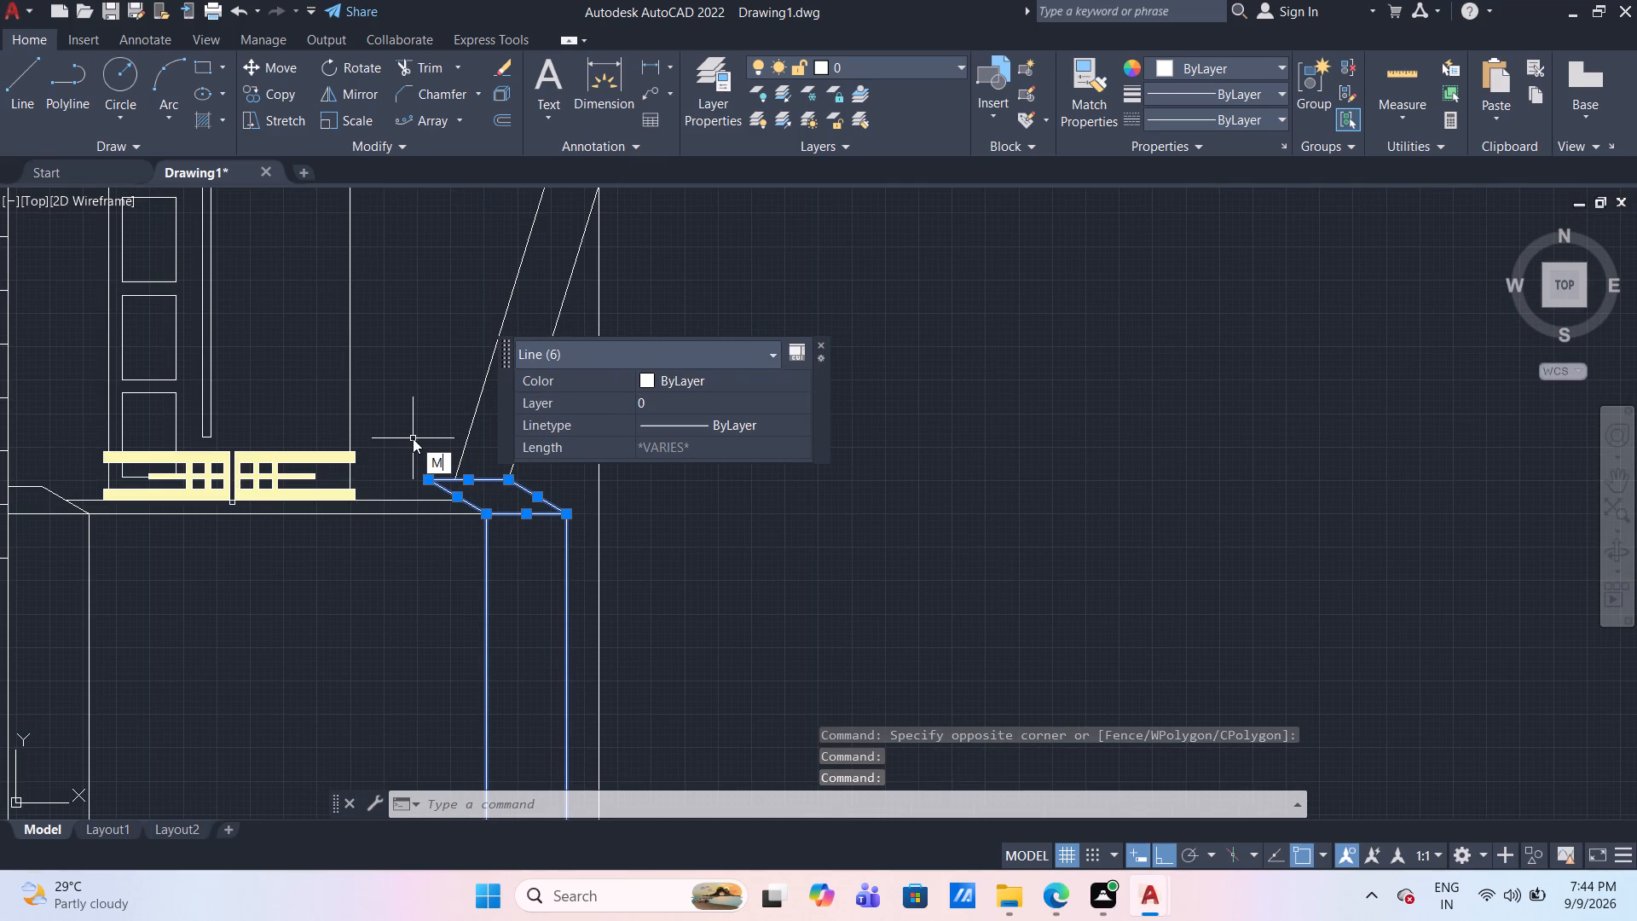
{"action": "key", "text": "Return"}
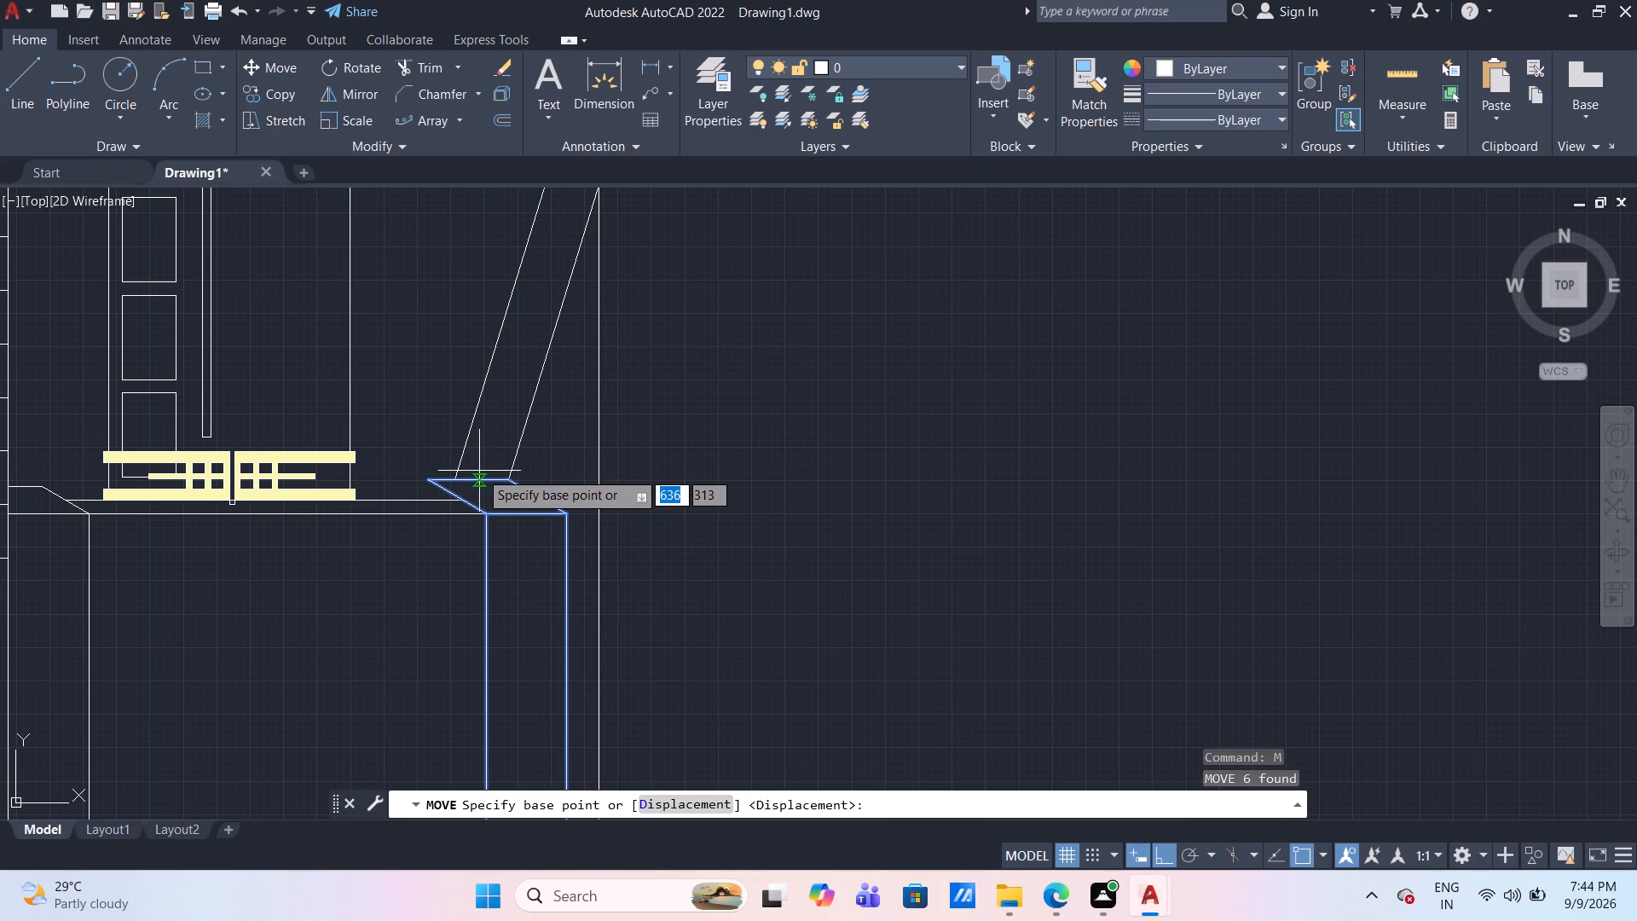
{"action": "left_click", "coordinate": [565, 514]}
{"action": "left_click", "coordinate": [598, 516]}
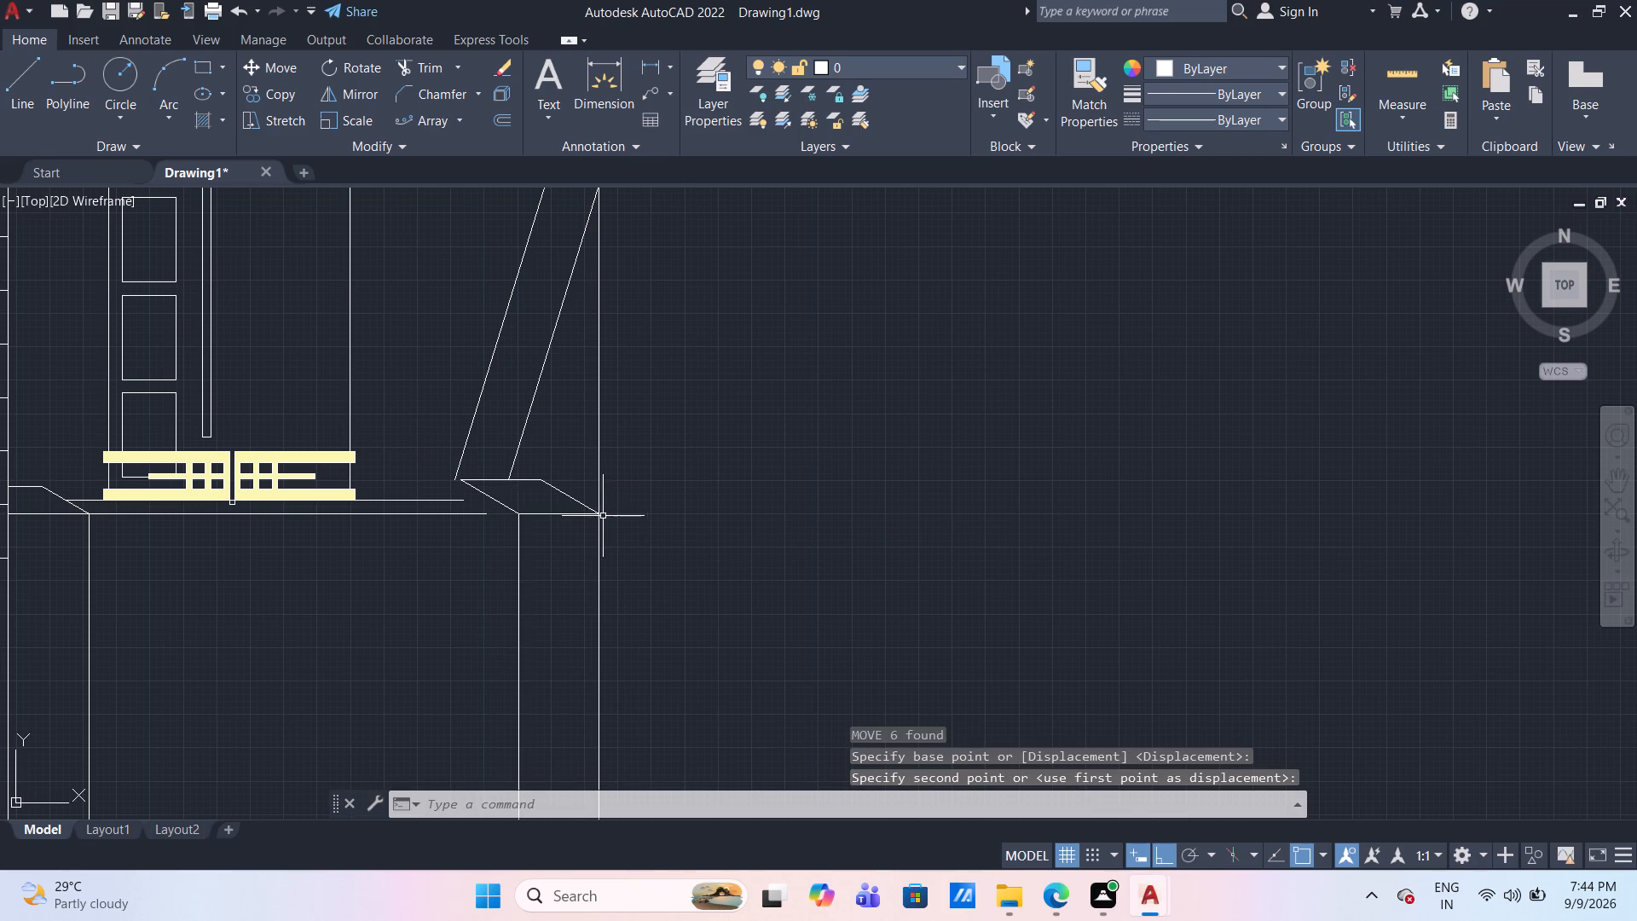
{"action": "key", "text": "Escape"}
Stretch the lower ends of both slanted brace lines to the two upper corners of the moved column cap.
{"action": "scroll", "coordinate": [691, 505], "scroll_direction": "down", "scroll_amount": 2}
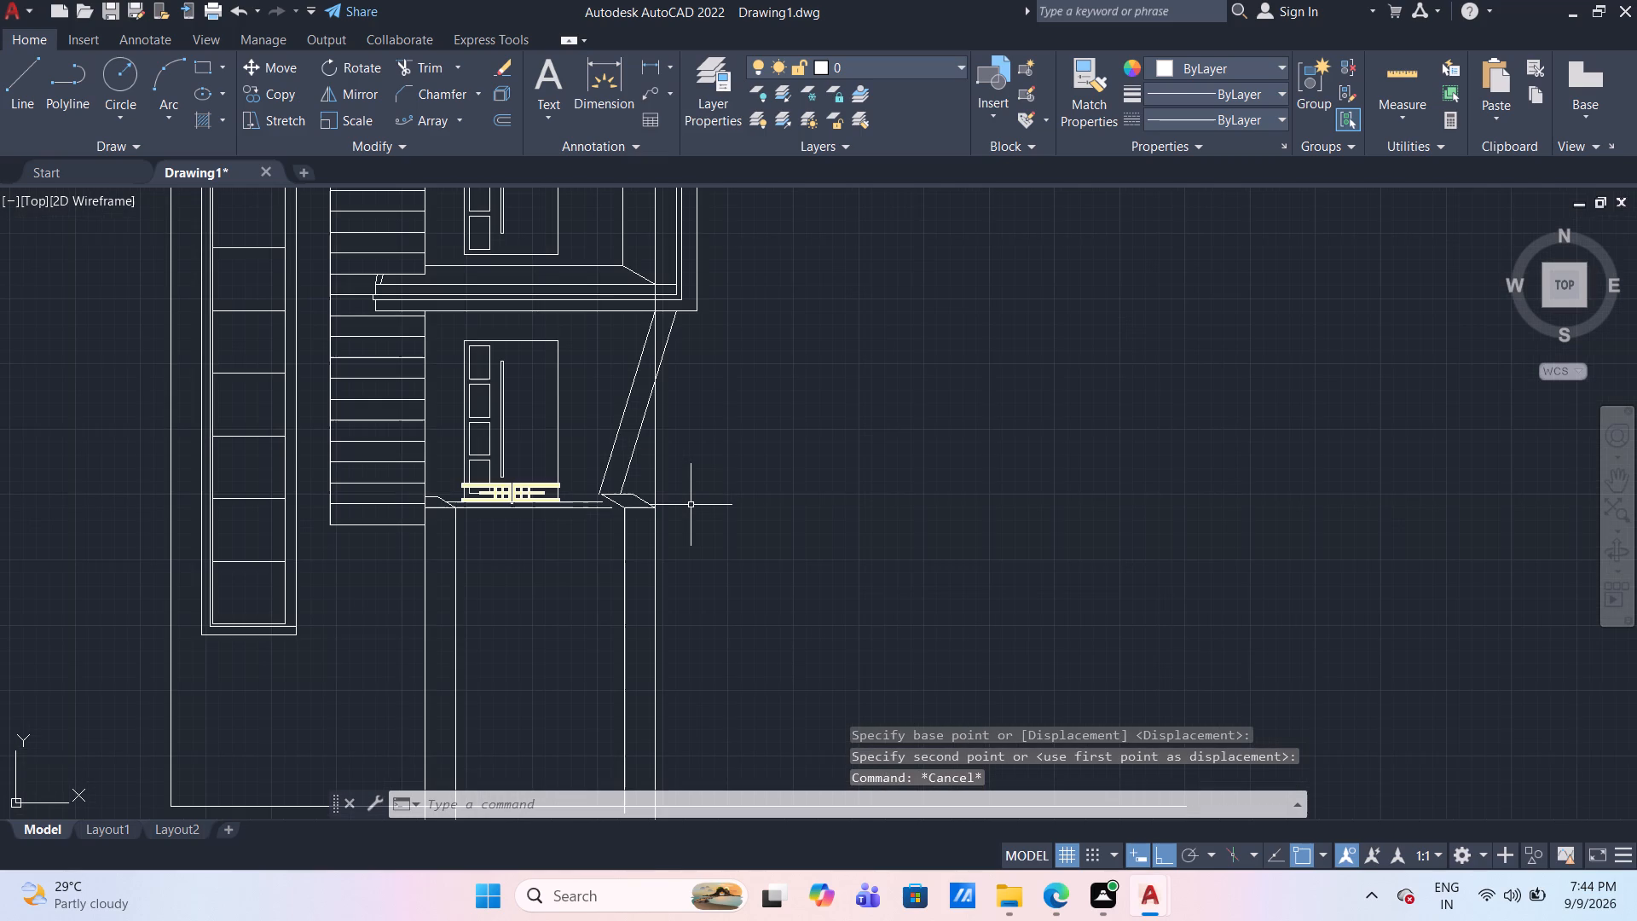
{"action": "scroll", "coordinate": [693, 494], "scroll_direction": "down", "scroll_amount": 1}
{"action": "scroll", "coordinate": [669, 460], "scroll_direction": "up", "scroll_amount": 1}
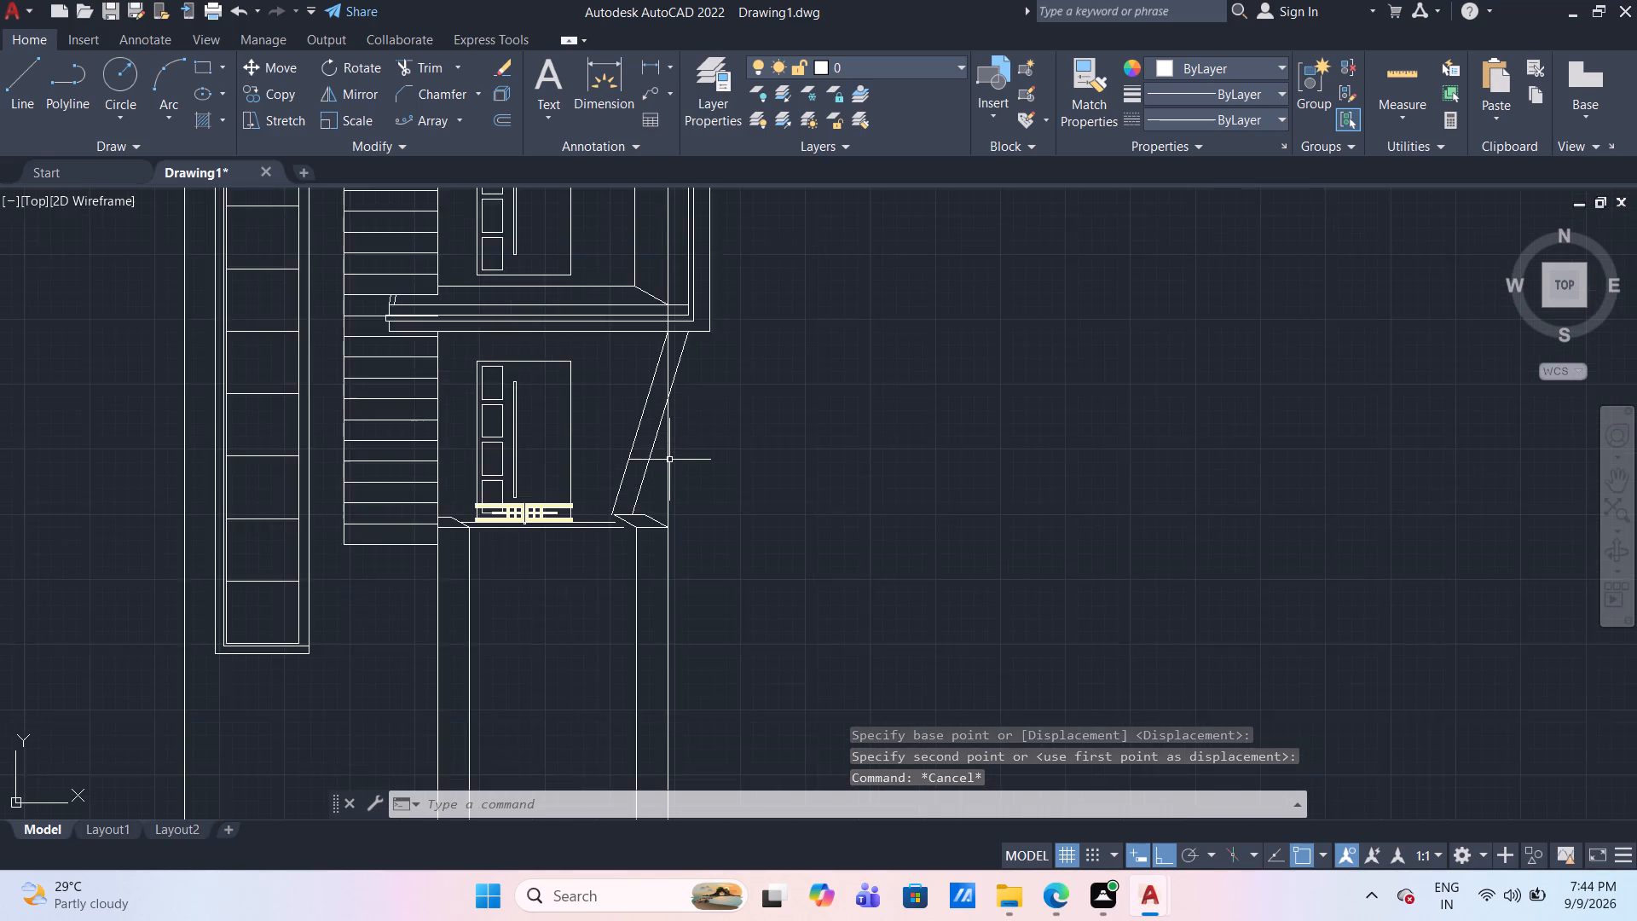
{"action": "scroll", "coordinate": [669, 460], "scroll_direction": "up", "scroll_amount": 1}
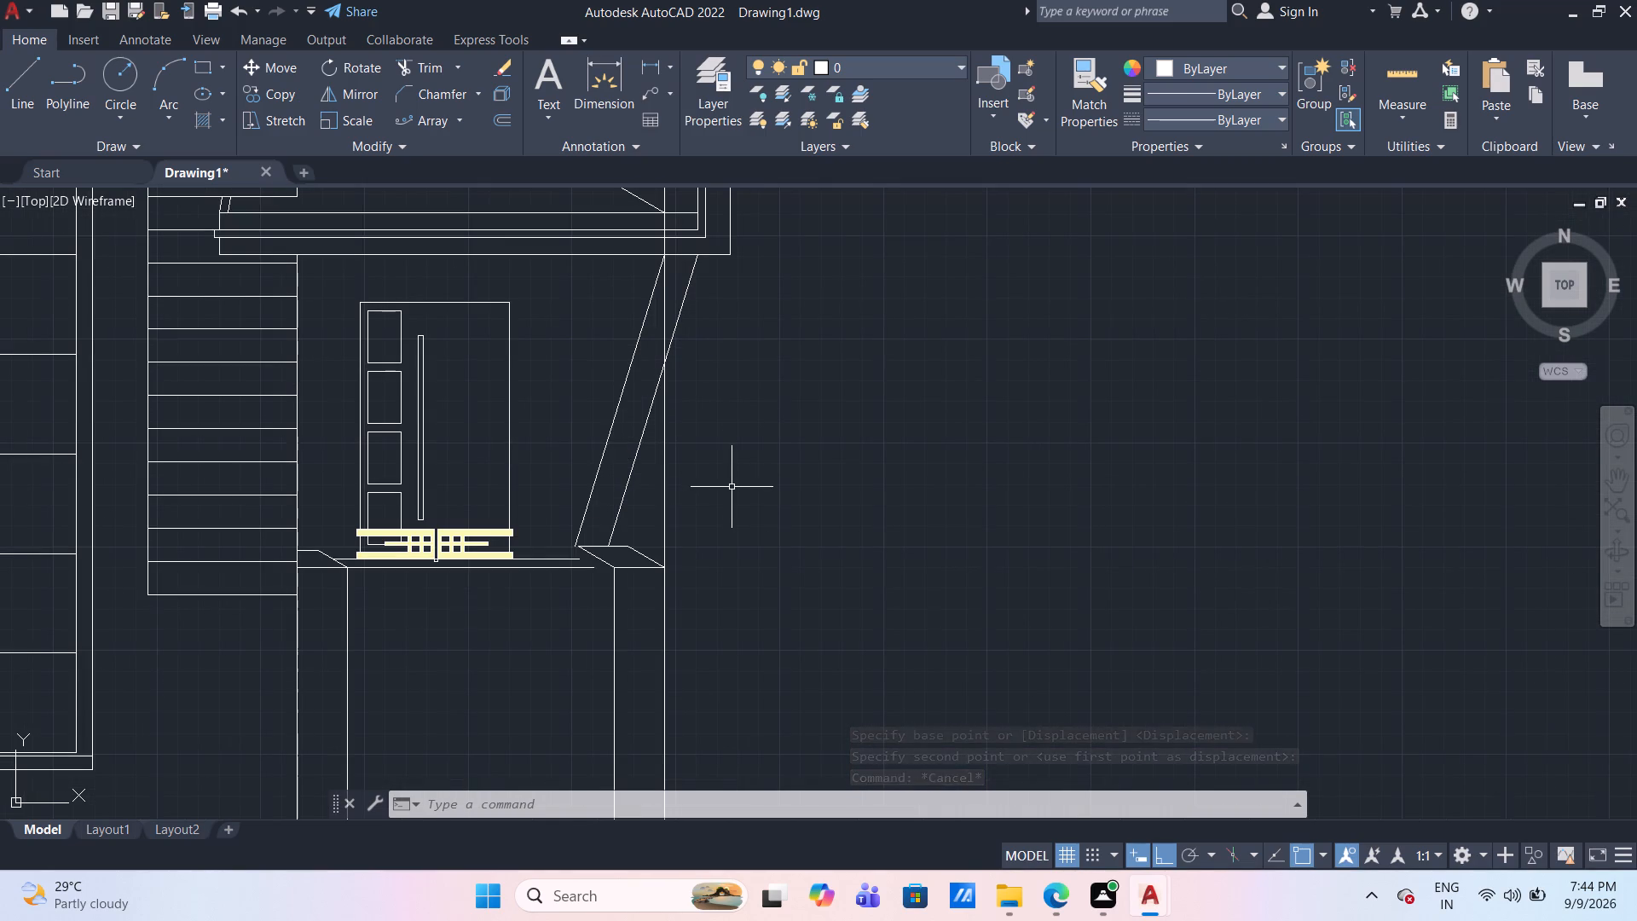
{"action": "scroll", "coordinate": [618, 483], "scroll_direction": "up", "scroll_amount": 2}
{"action": "left_click", "coordinate": [626, 495]}
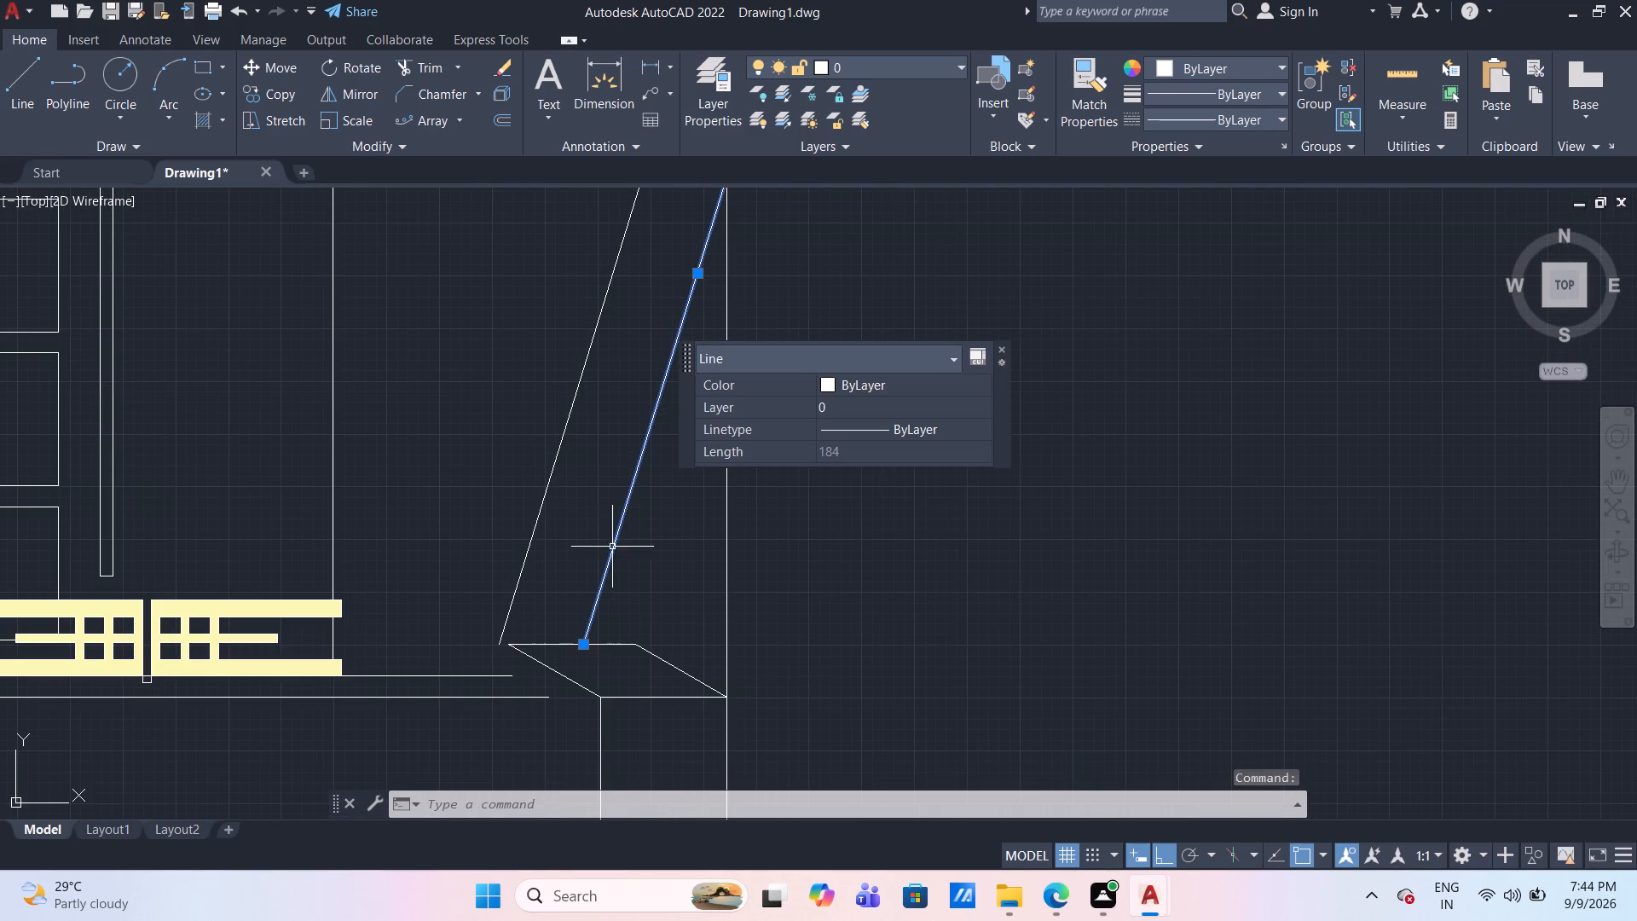
{"action": "left_click", "coordinate": [587, 650]}
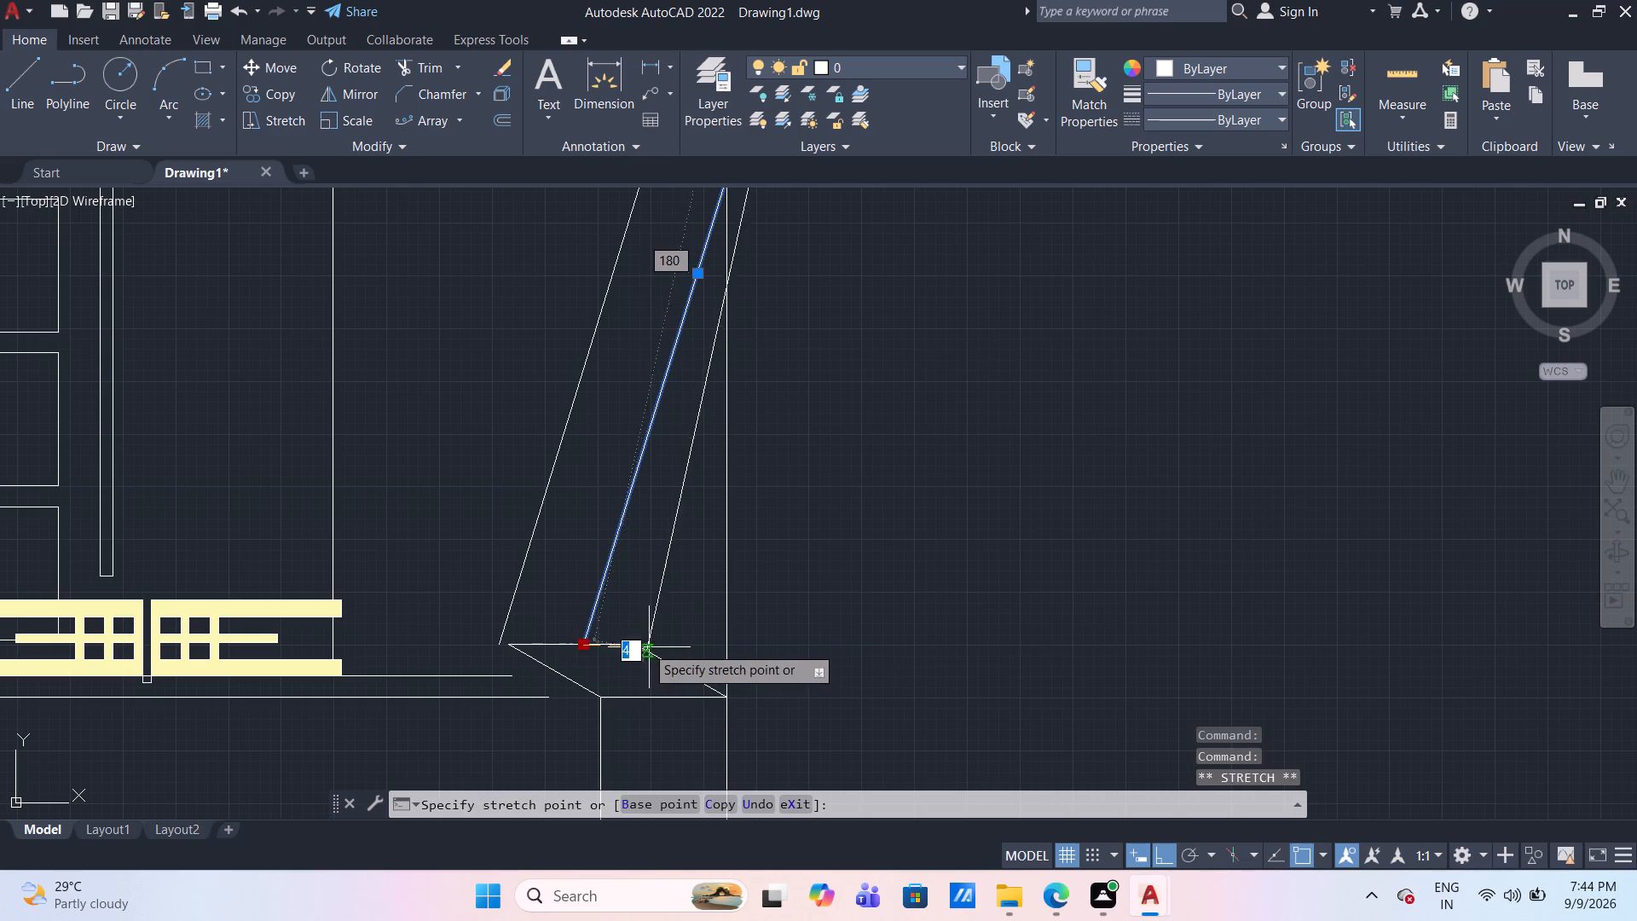
{"action": "left_click", "coordinate": [638, 645]}
{"action": "scroll", "coordinate": [703, 386], "scroll_direction": "down", "scroll_amount": 1}
{"action": "scroll", "coordinate": [736, 310], "scroll_direction": "down", "scroll_amount": 1}
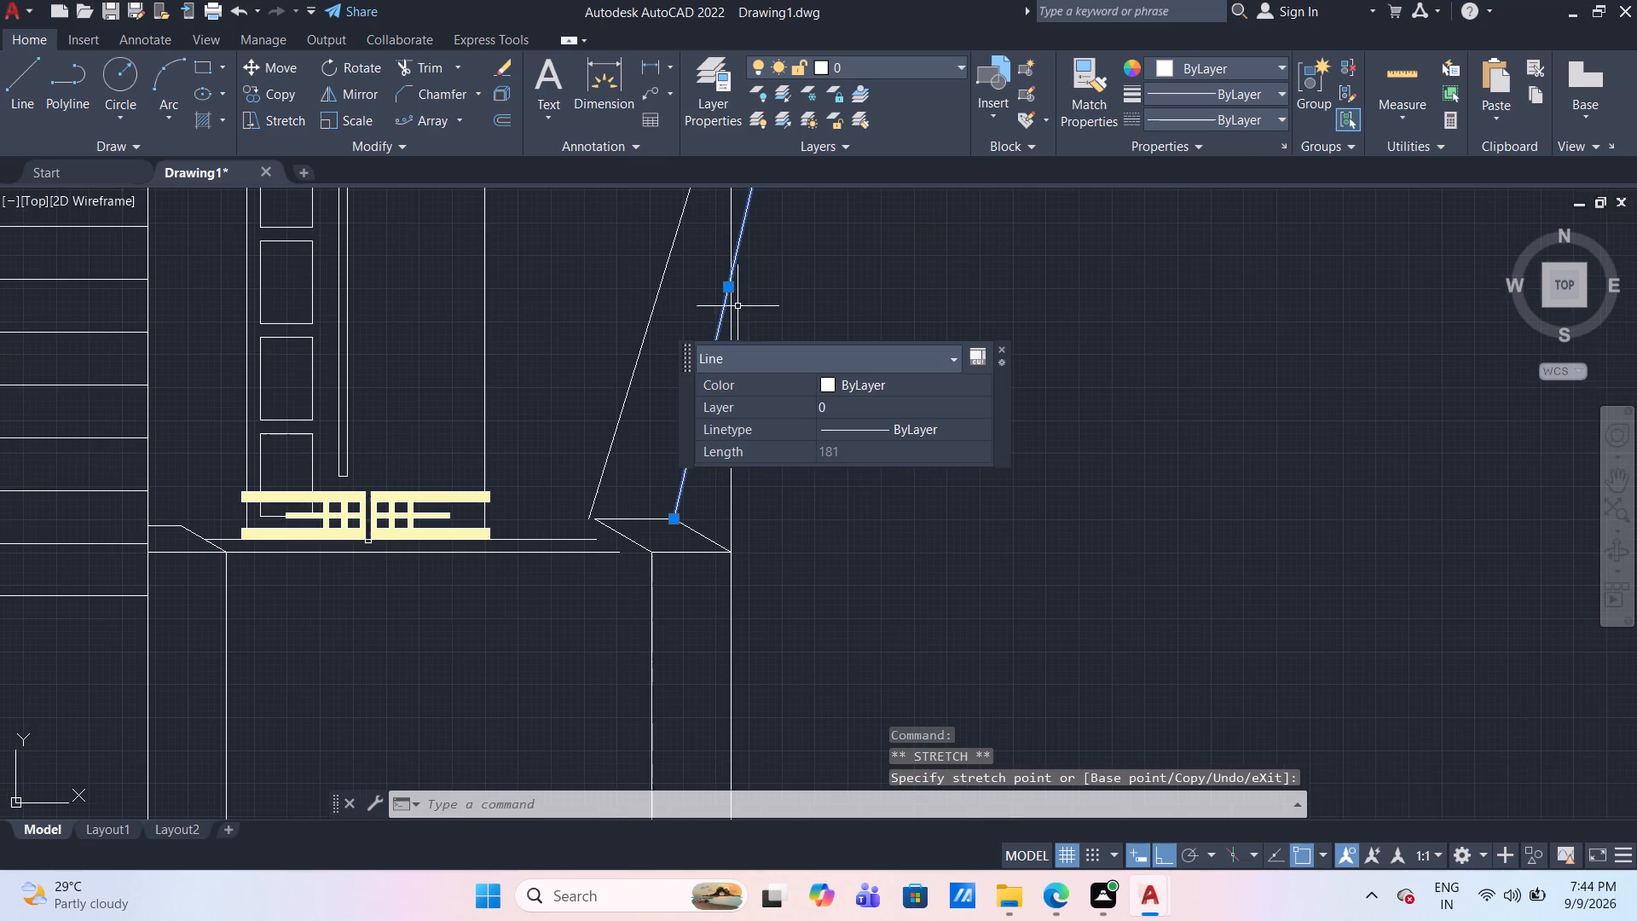
{"action": "scroll", "coordinate": [539, 532], "scroll_direction": "up", "scroll_amount": 1}
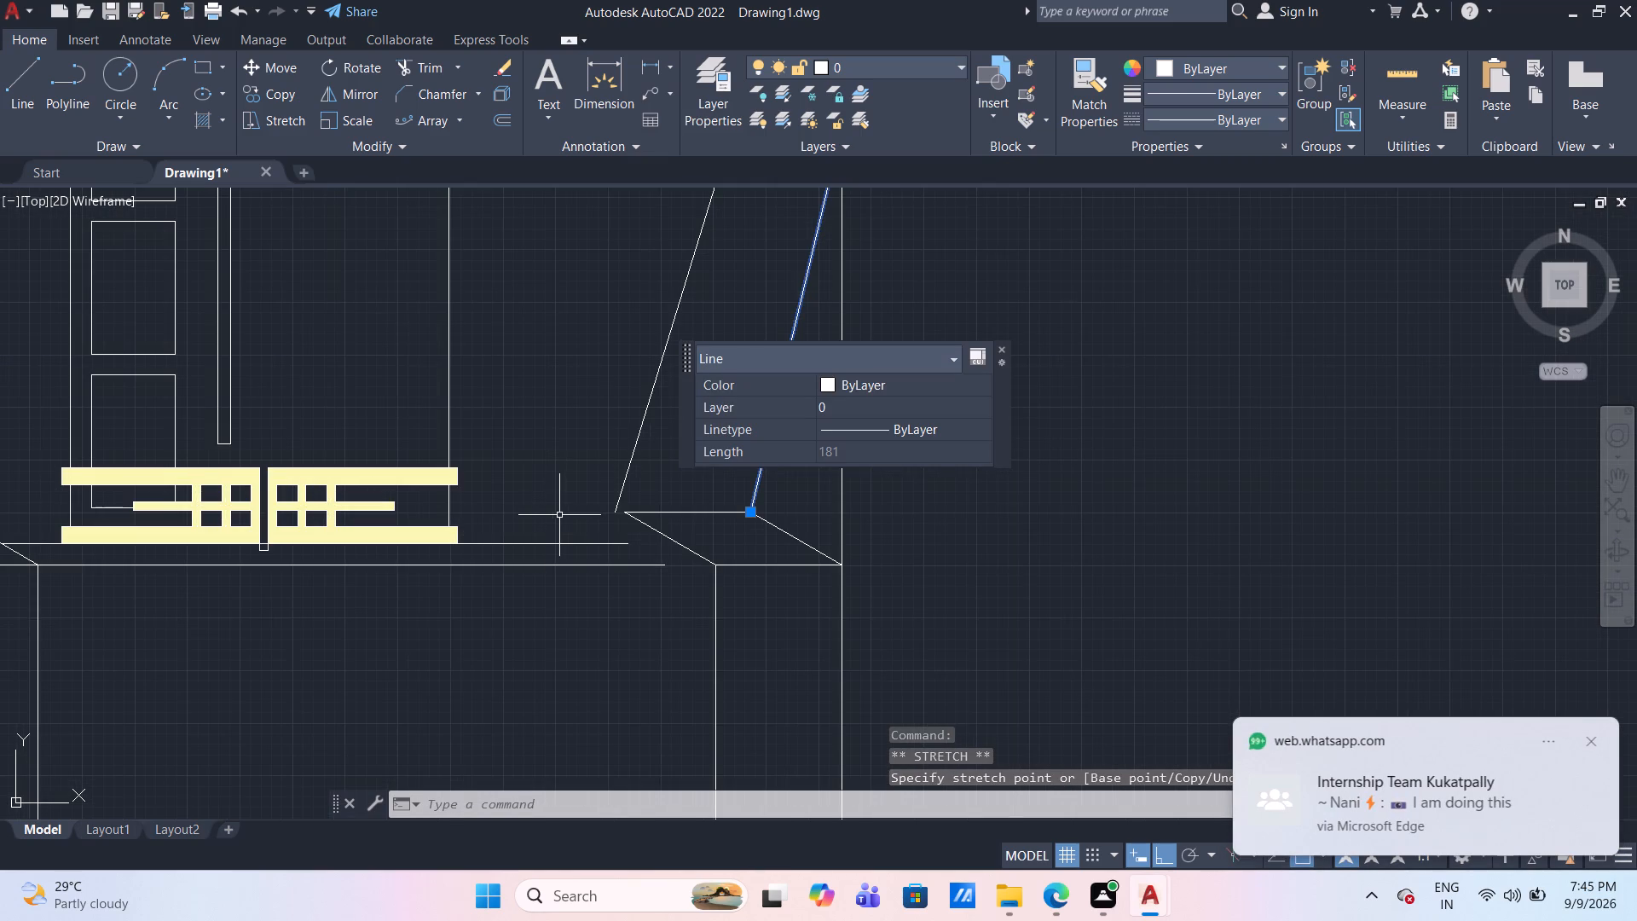
{"action": "left_click", "coordinate": [616, 511]}
{"action": "left_click", "coordinate": [616, 510]}
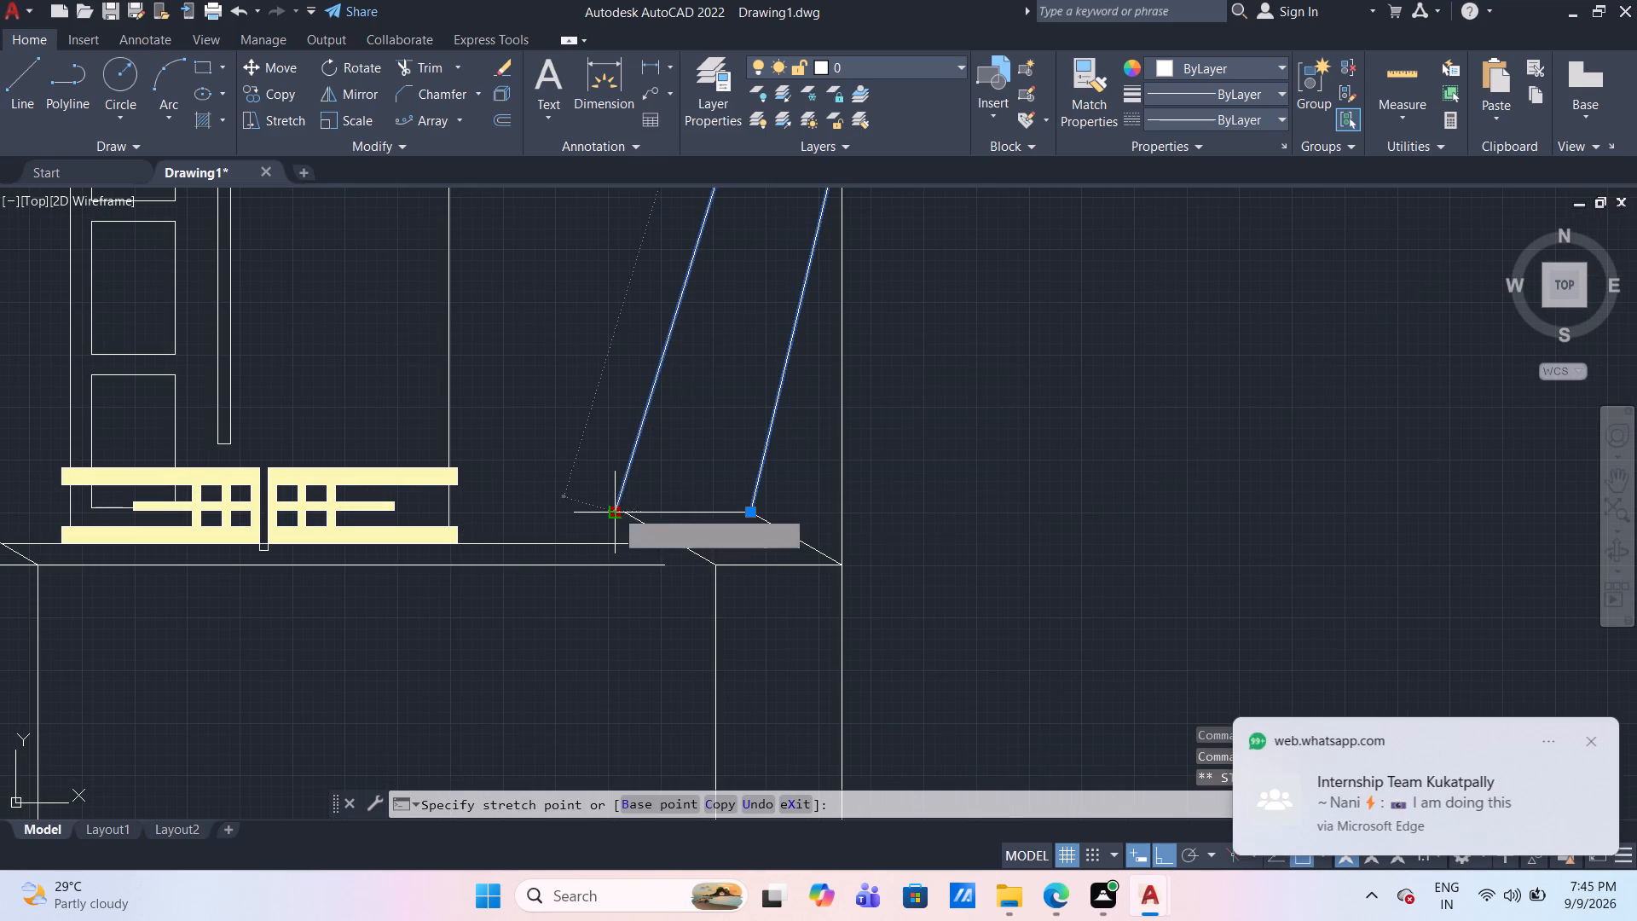
{"action": "left_click", "coordinate": [629, 511]}
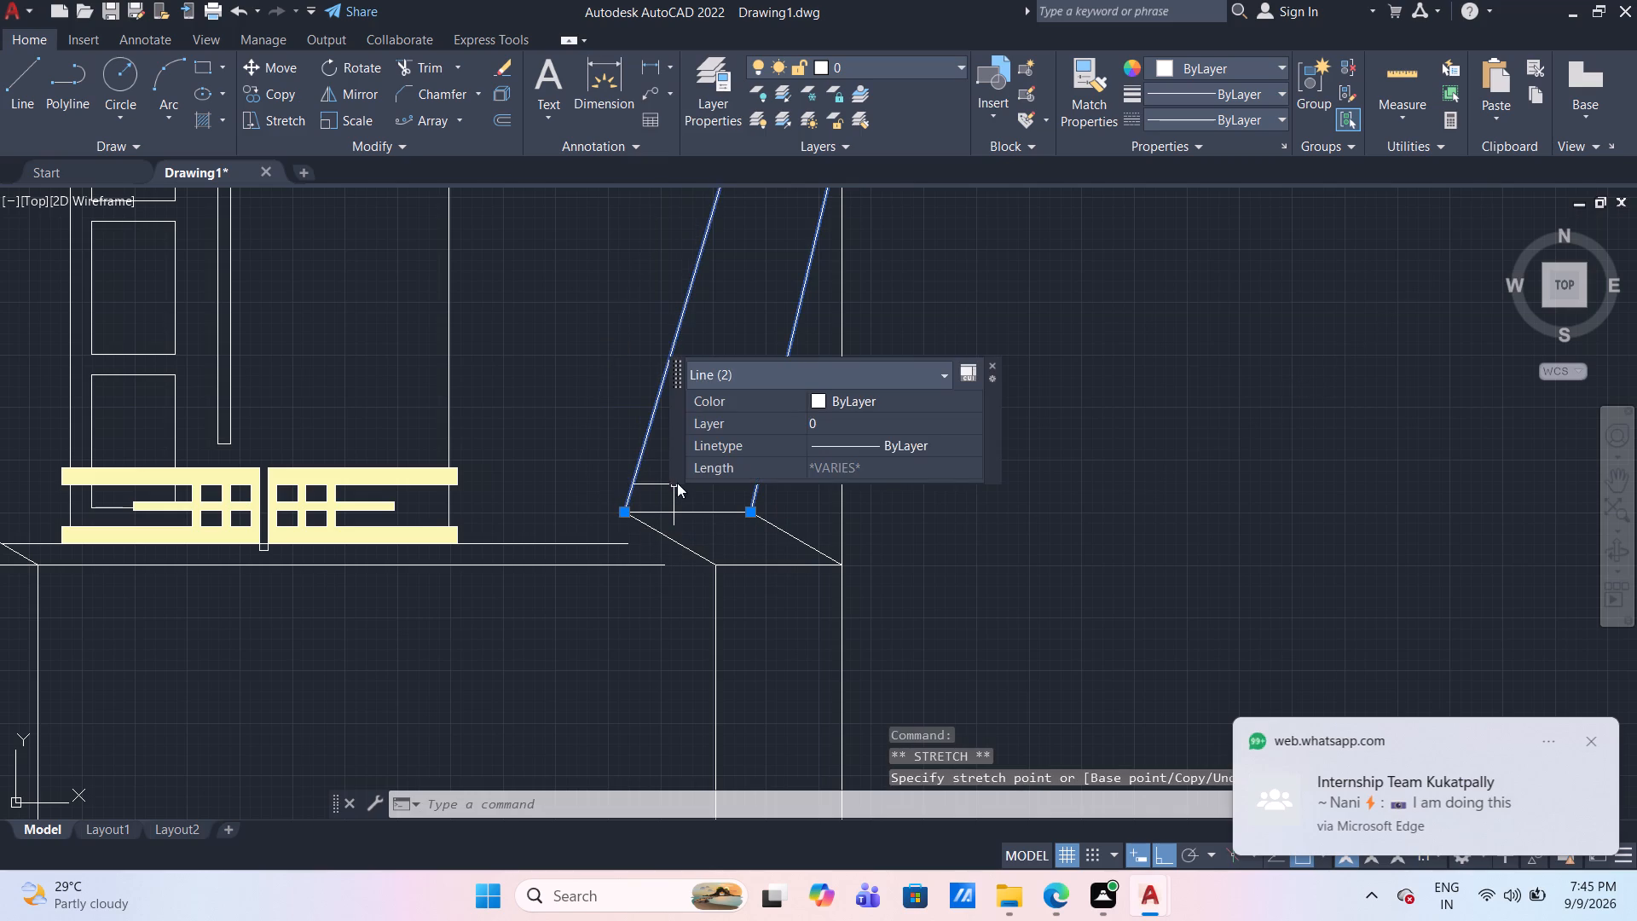
{"action": "middle_click_drag", "start_coordinate": [633, 320], "coordinate": [488, 687]}
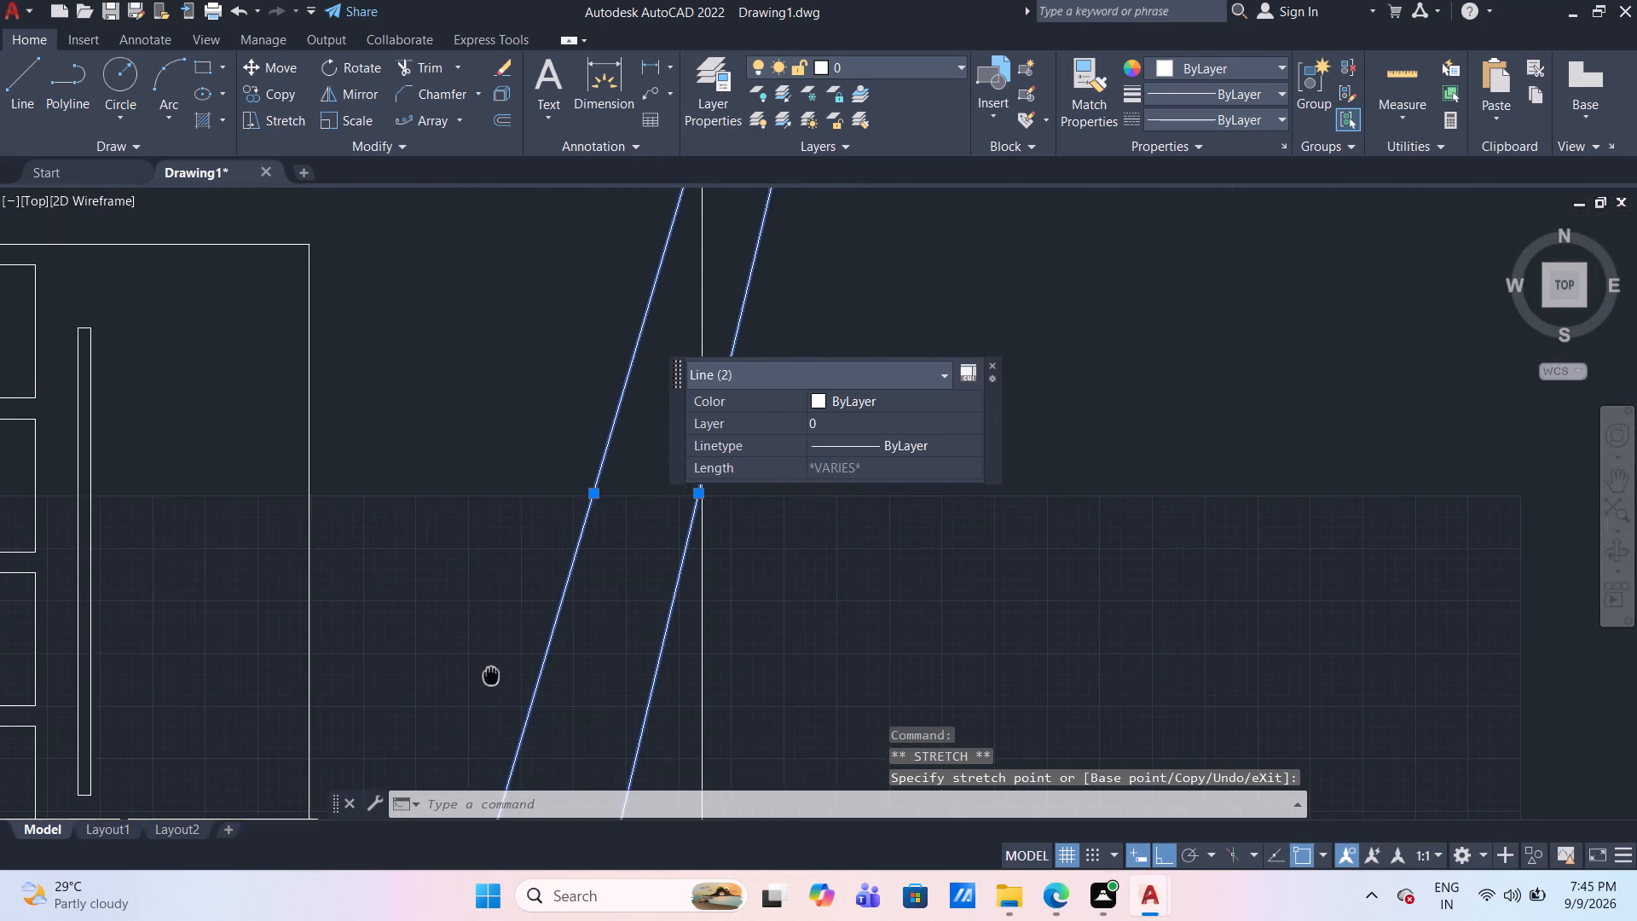
{"action": "middle_click_drag", "start_coordinate": [488, 687], "coordinate": [456, 829]}
{"action": "scroll", "coordinate": [581, 466], "scroll_direction": "down", "scroll_amount": 1}
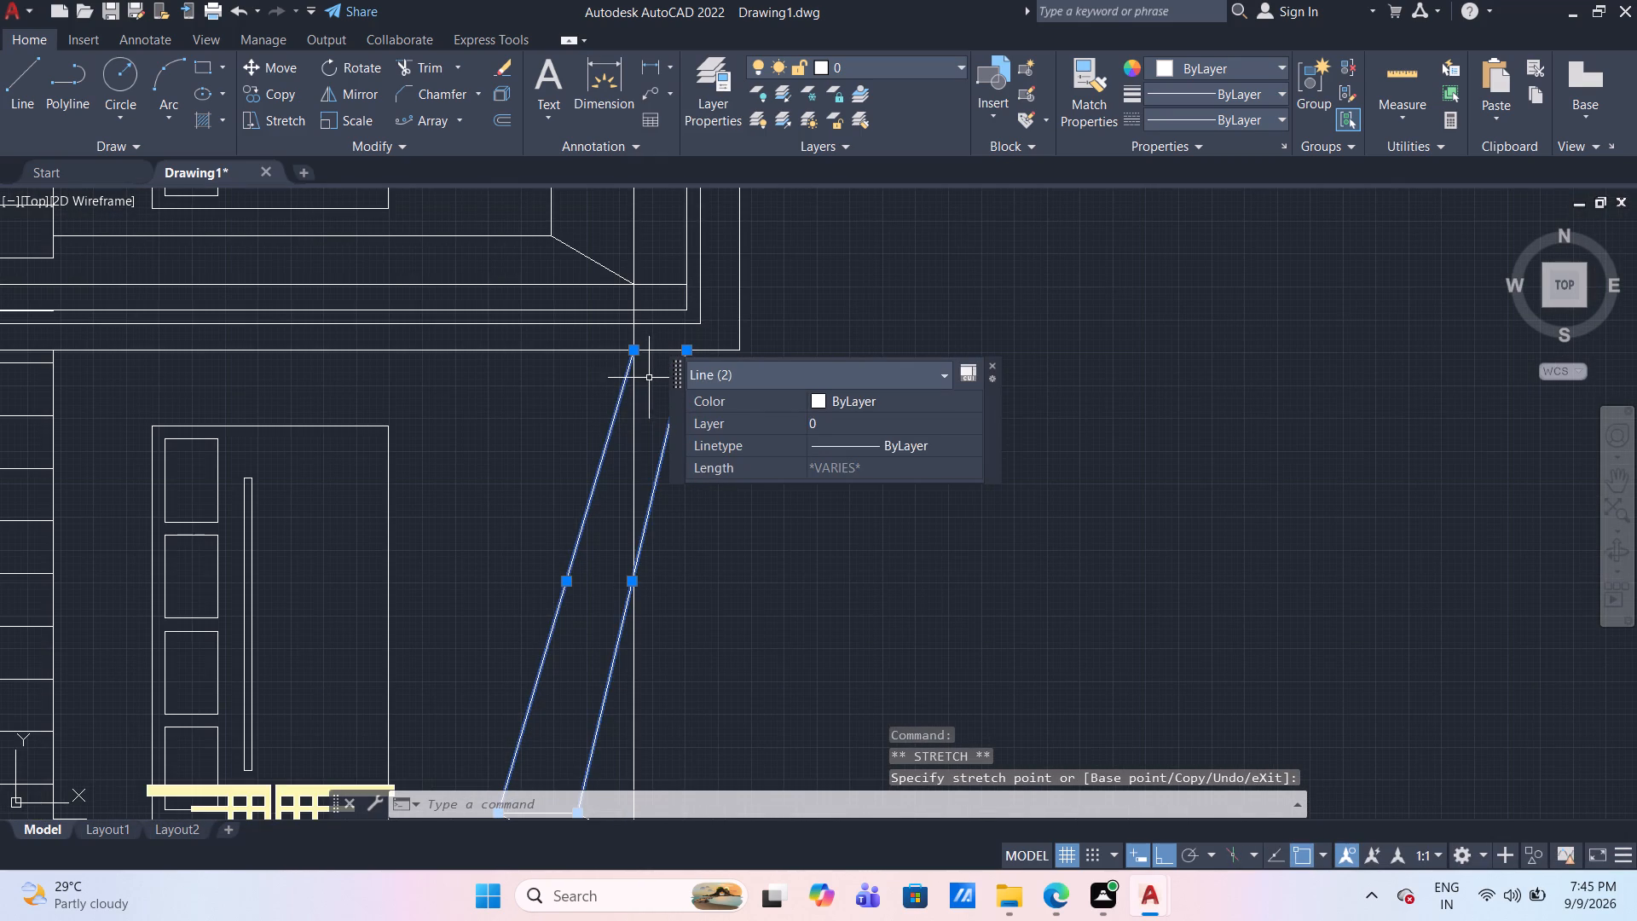
Delete the inner of the two slanted brace lines between the right column cap and the upper storey.
{"action": "middle_click_drag", "start_coordinate": [613, 458], "coordinate": [506, 507]}
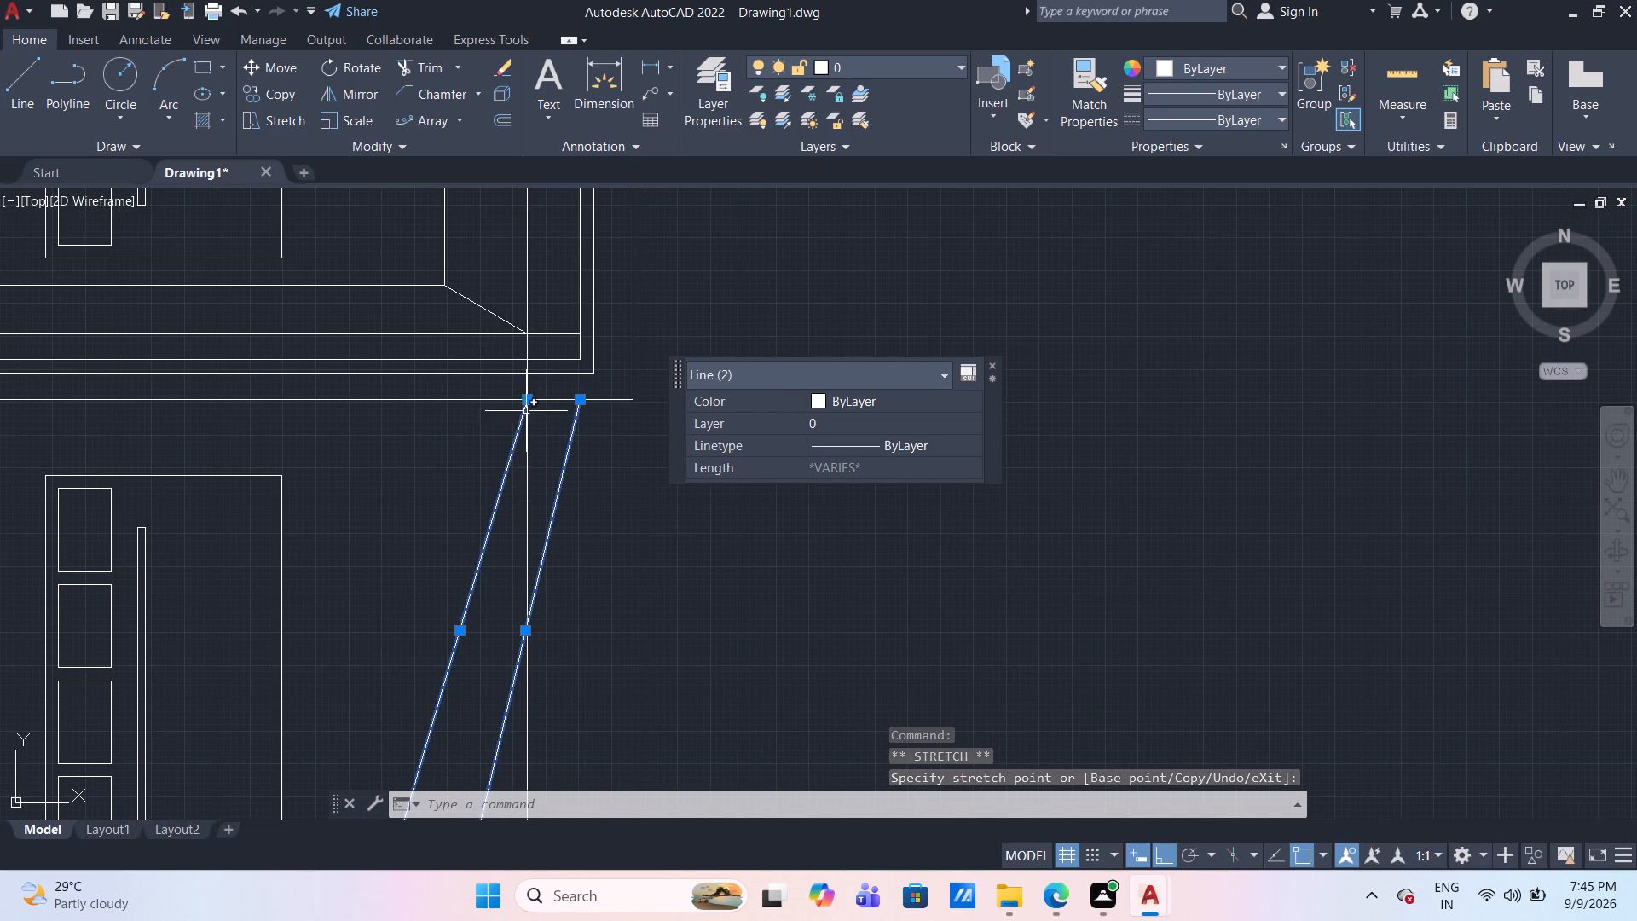
{"action": "key", "text": "Escape"}
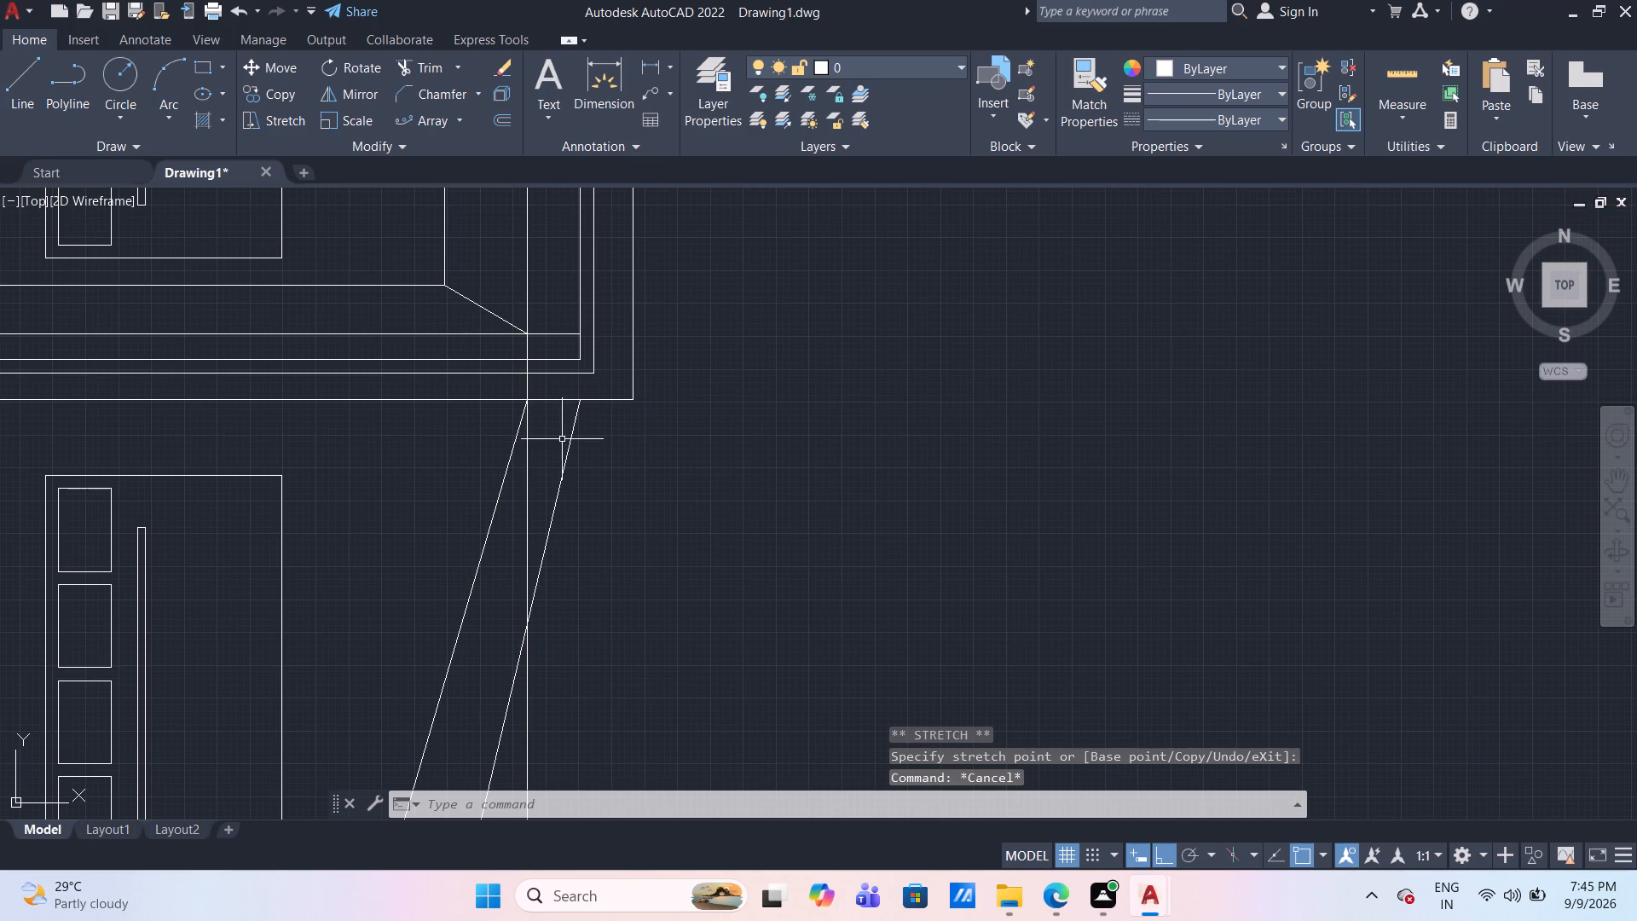
{"action": "left_click", "coordinate": [506, 473]}
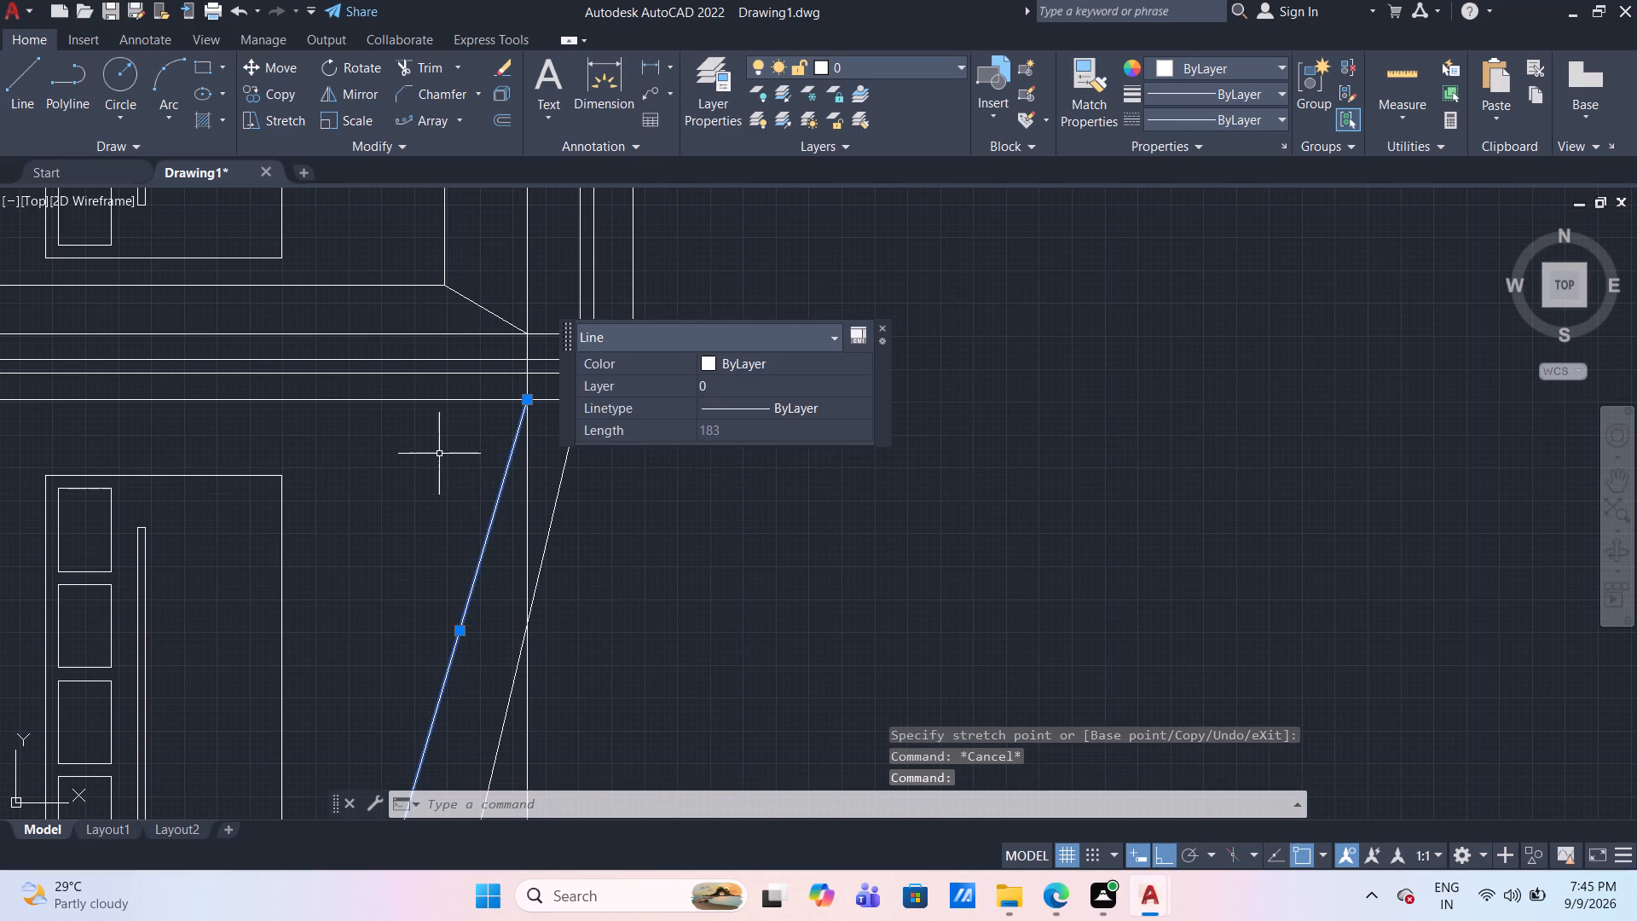
{"action": "key", "text": "Delete"}
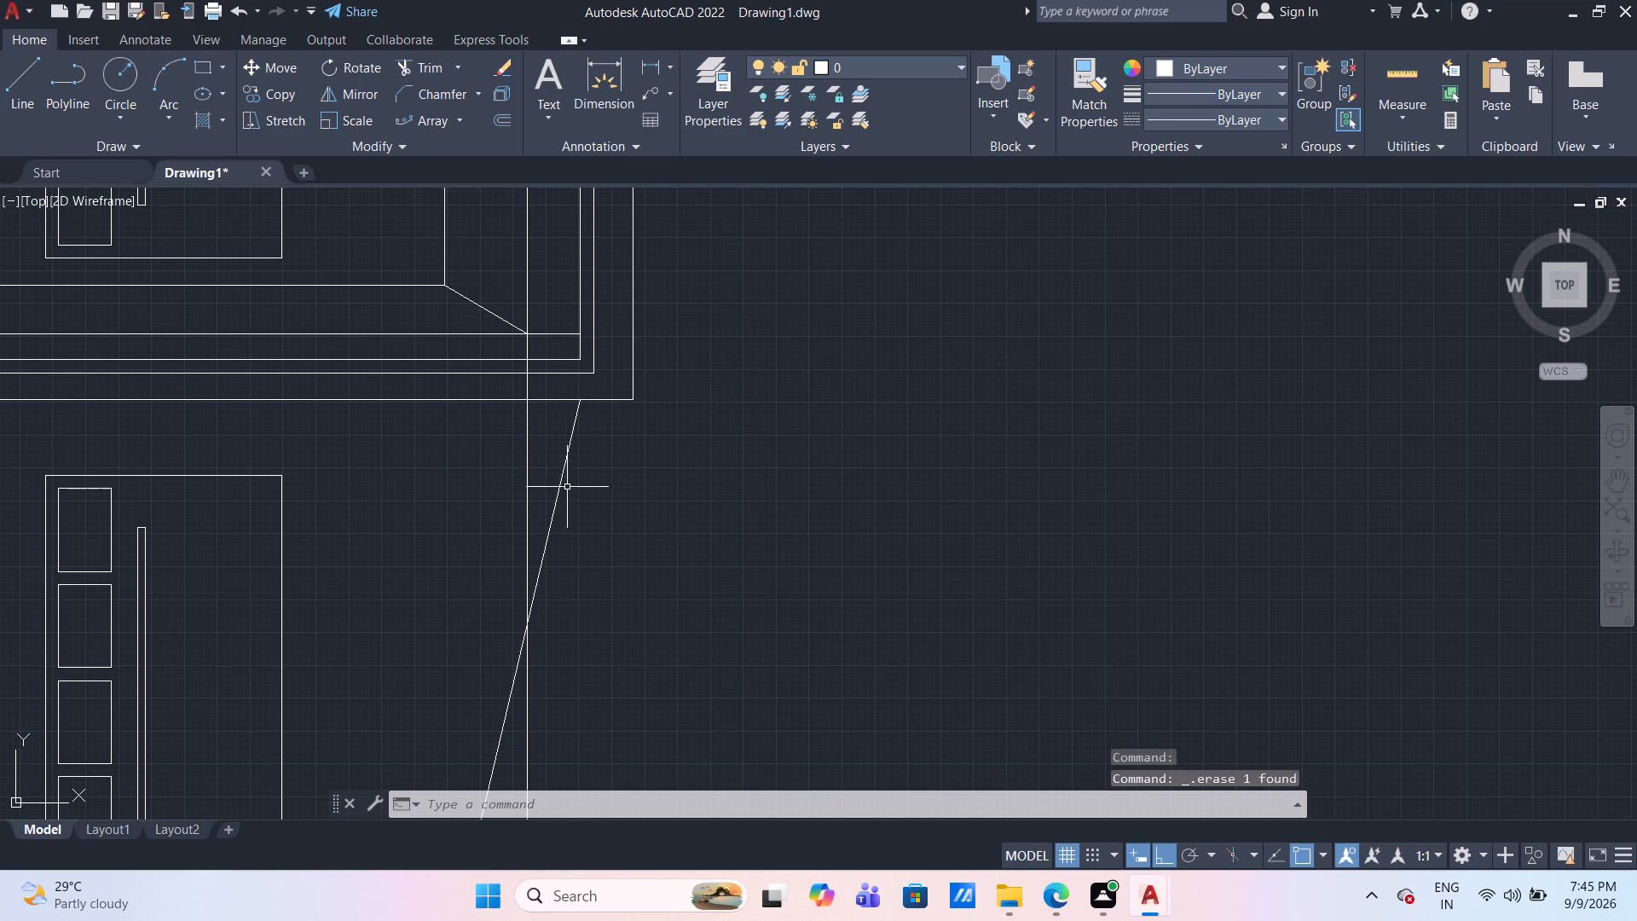
Stretch the remaining brace line's upper end horizontally inward along the storey's underside to make it vertical, about 176 units long.
{"action": "left_click", "coordinate": [559, 483]}
{"action": "left_click", "coordinate": [583, 399]}
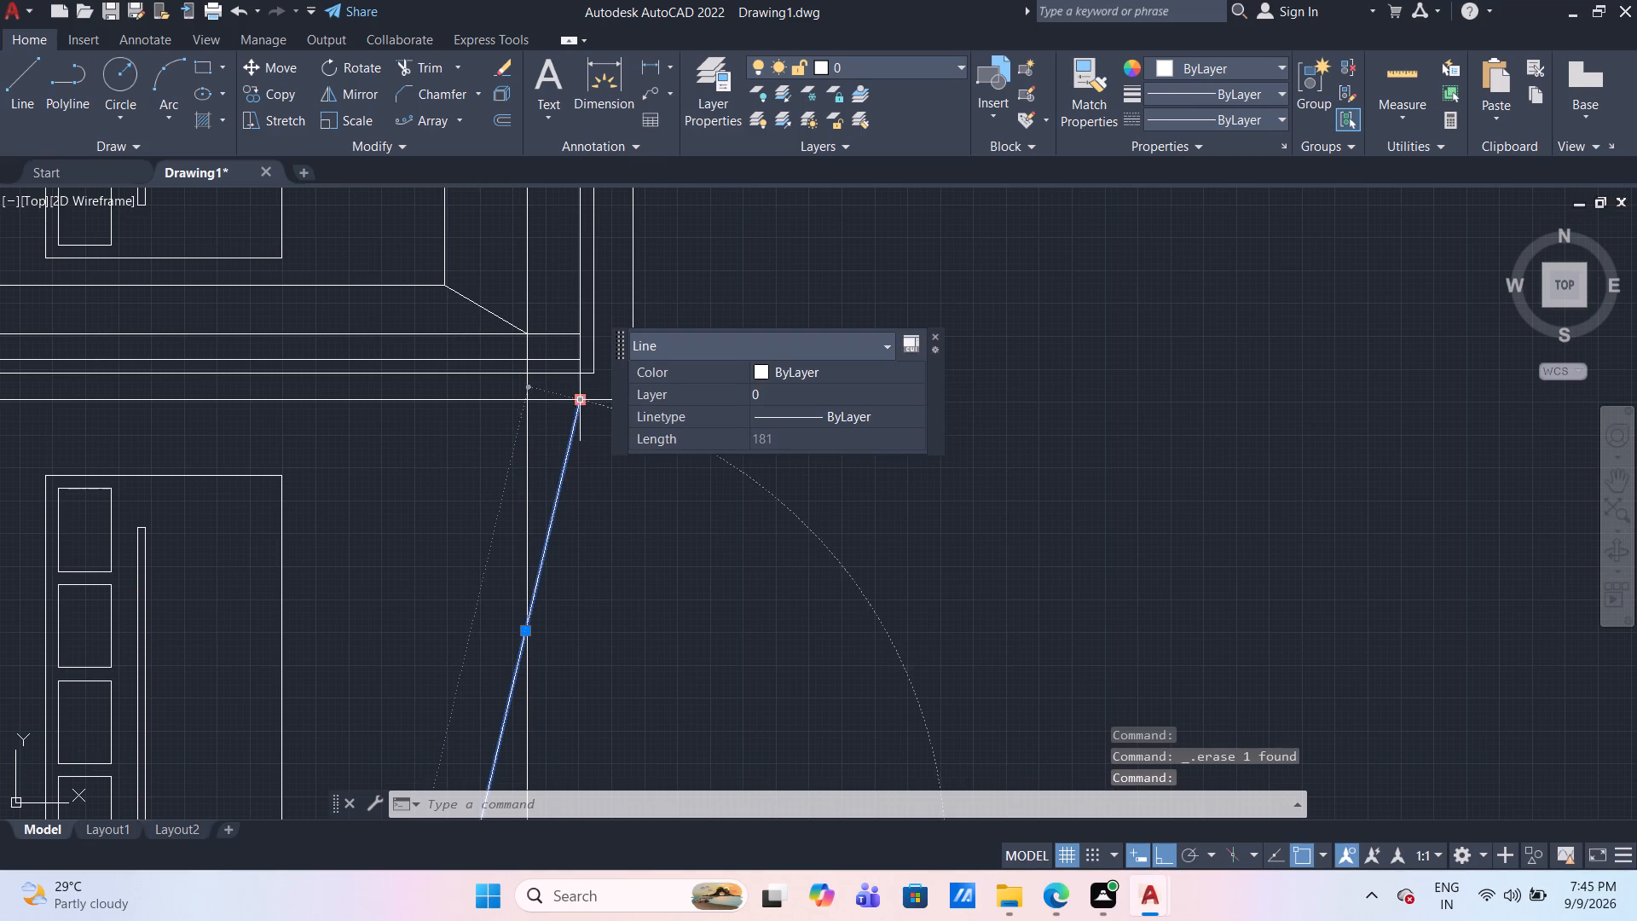
{"action": "scroll", "coordinate": [523, 384], "scroll_direction": "down", "scroll_amount": 2}
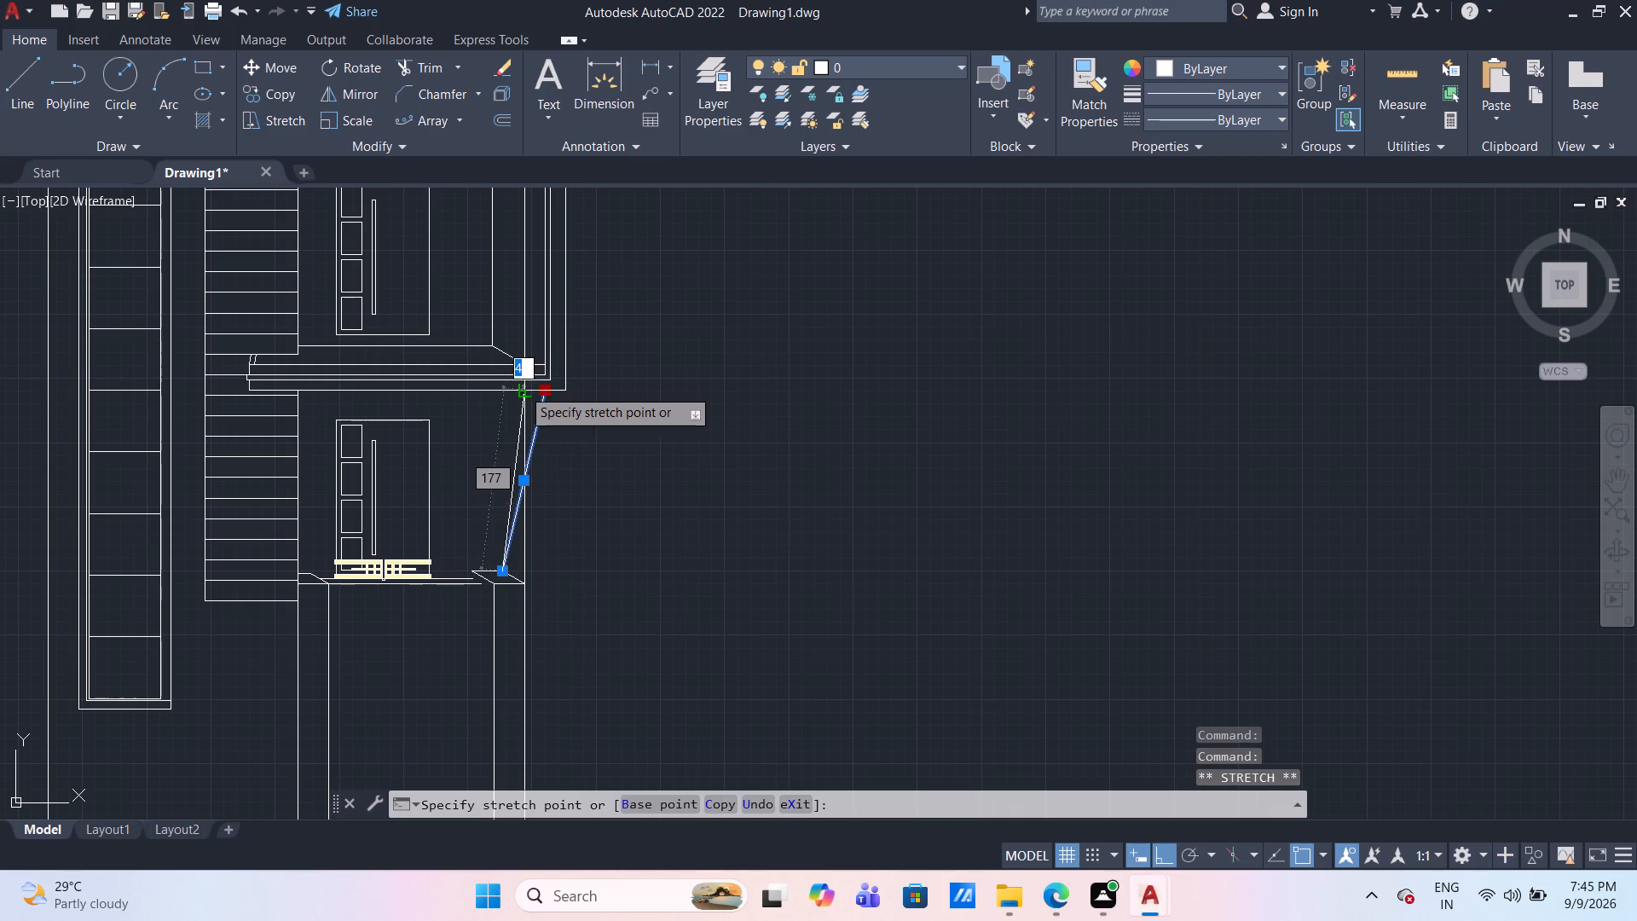
{"action": "scroll", "coordinate": [517, 422], "scroll_direction": "up", "scroll_amount": 1}
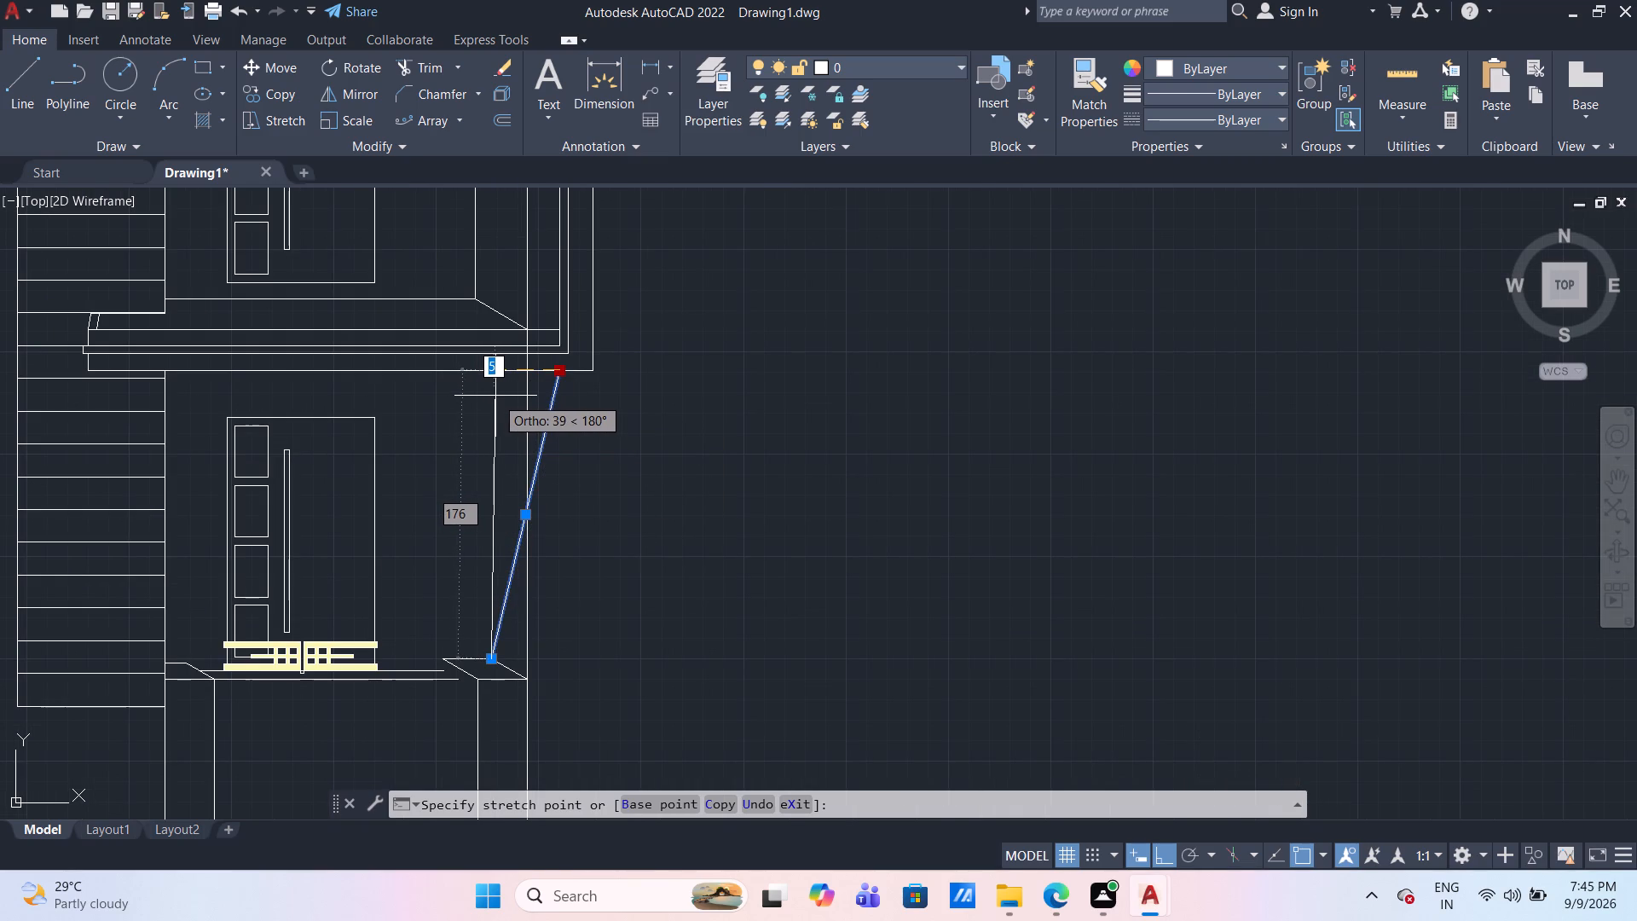
{"action": "left_click", "coordinate": [491, 391]}
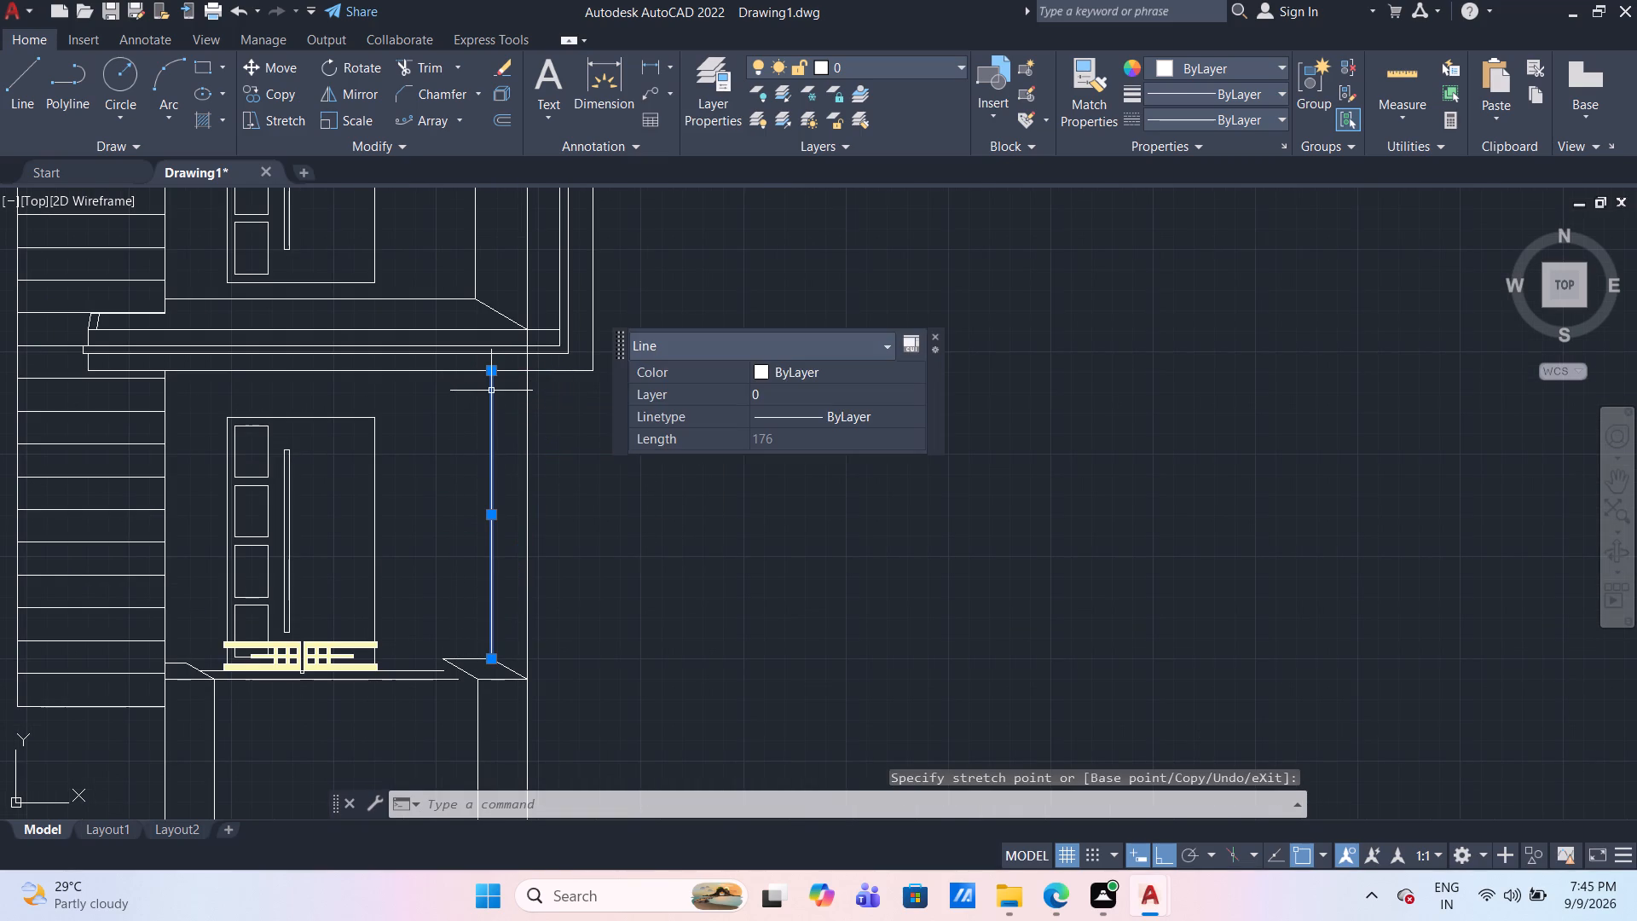
{"action": "key", "text": "Escape"}
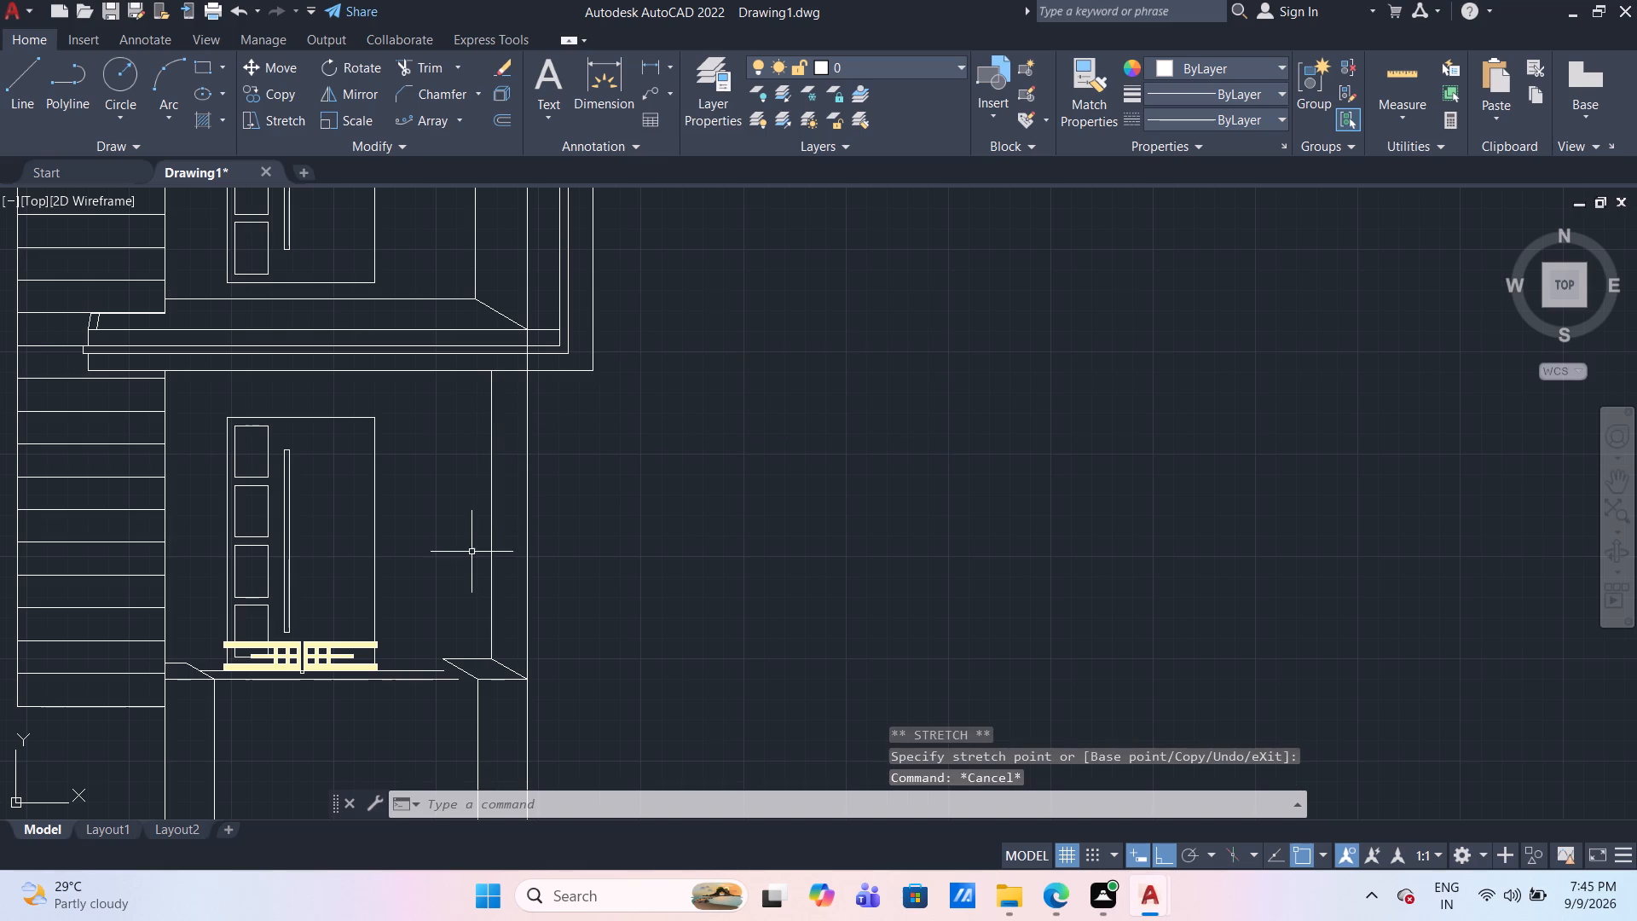
Draw a vertical line from the right column cap's upper inner corner up to the underside of the upper storey.
{"action": "left_click", "coordinate": [23, 78]}
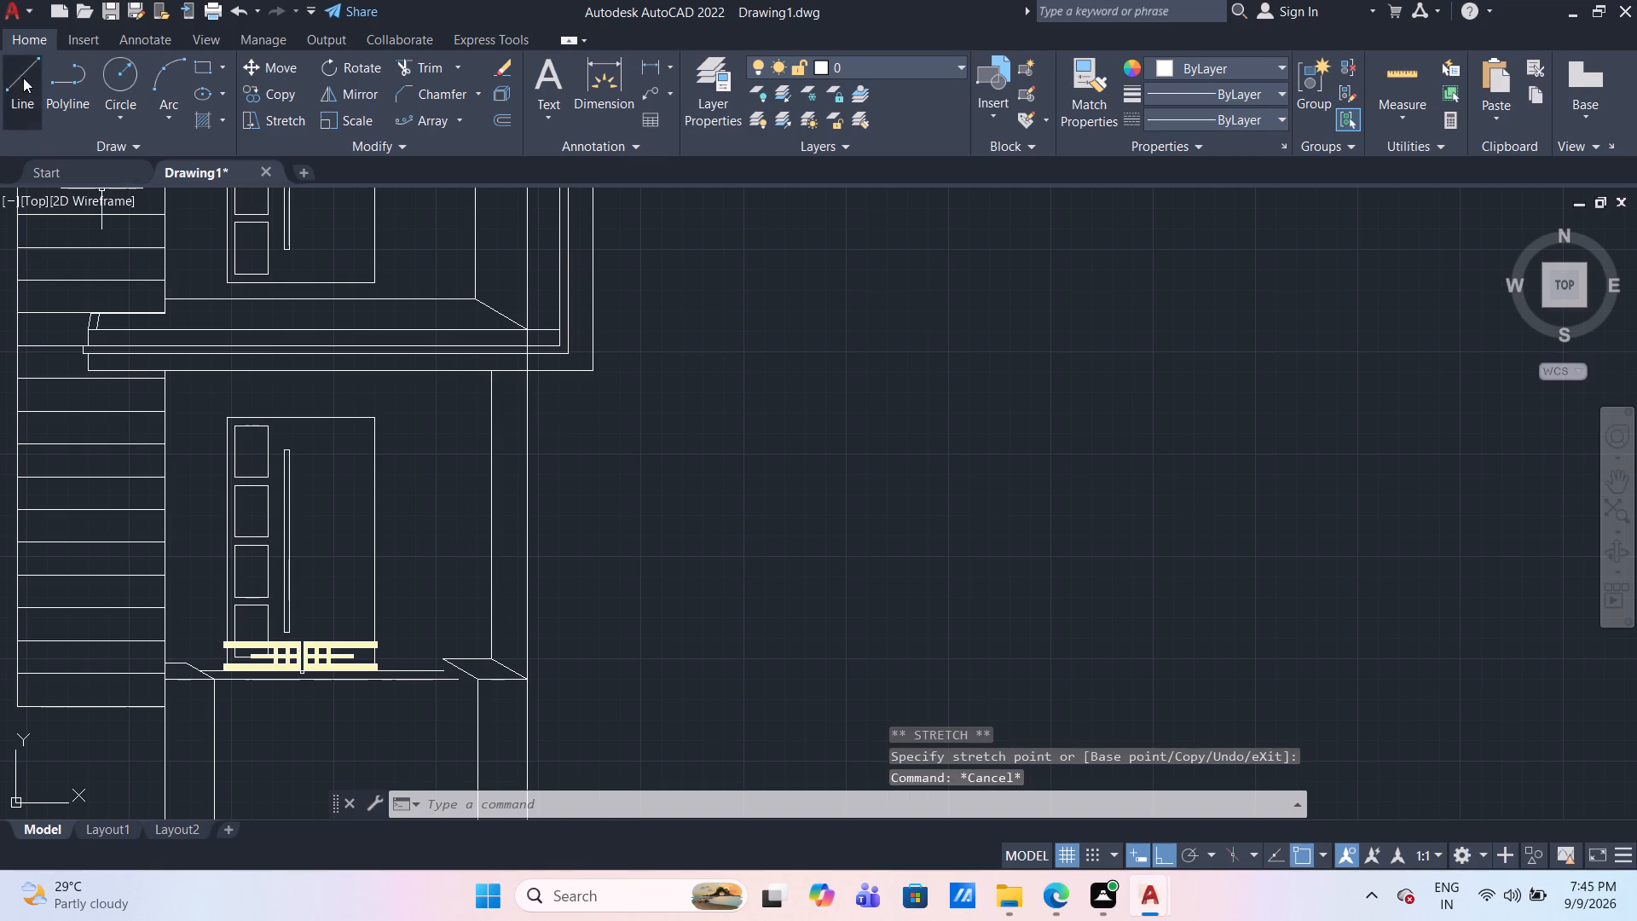
{"action": "left_click_drag", "start_coordinate": [443, 663], "coordinate": [443, 655]}
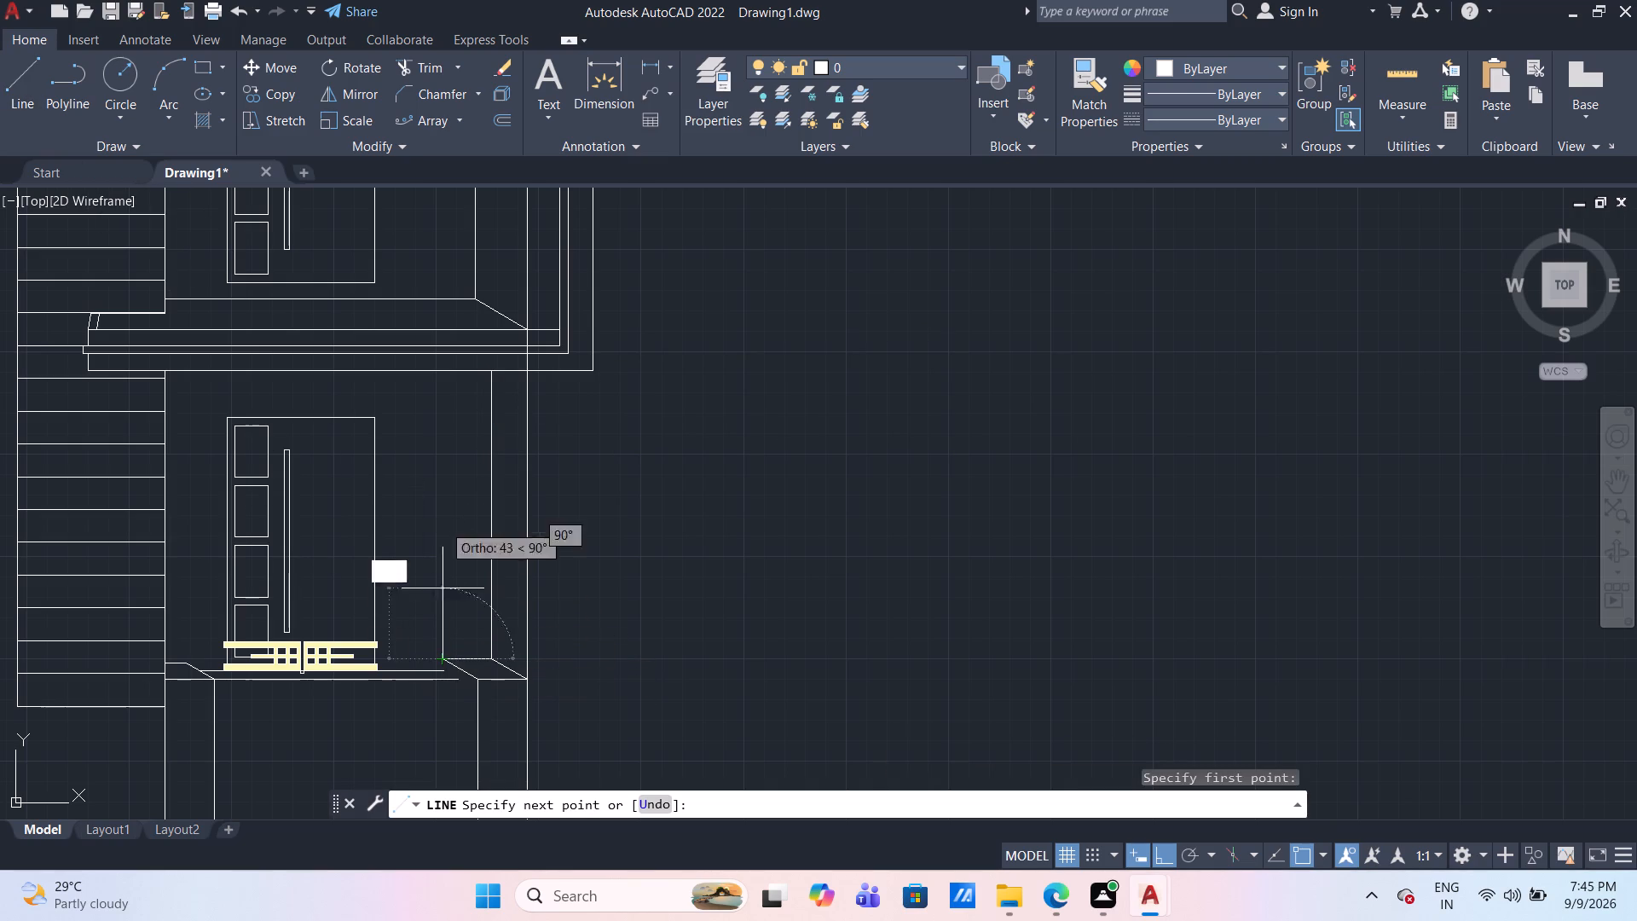
{"action": "left_click", "coordinate": [444, 374]}
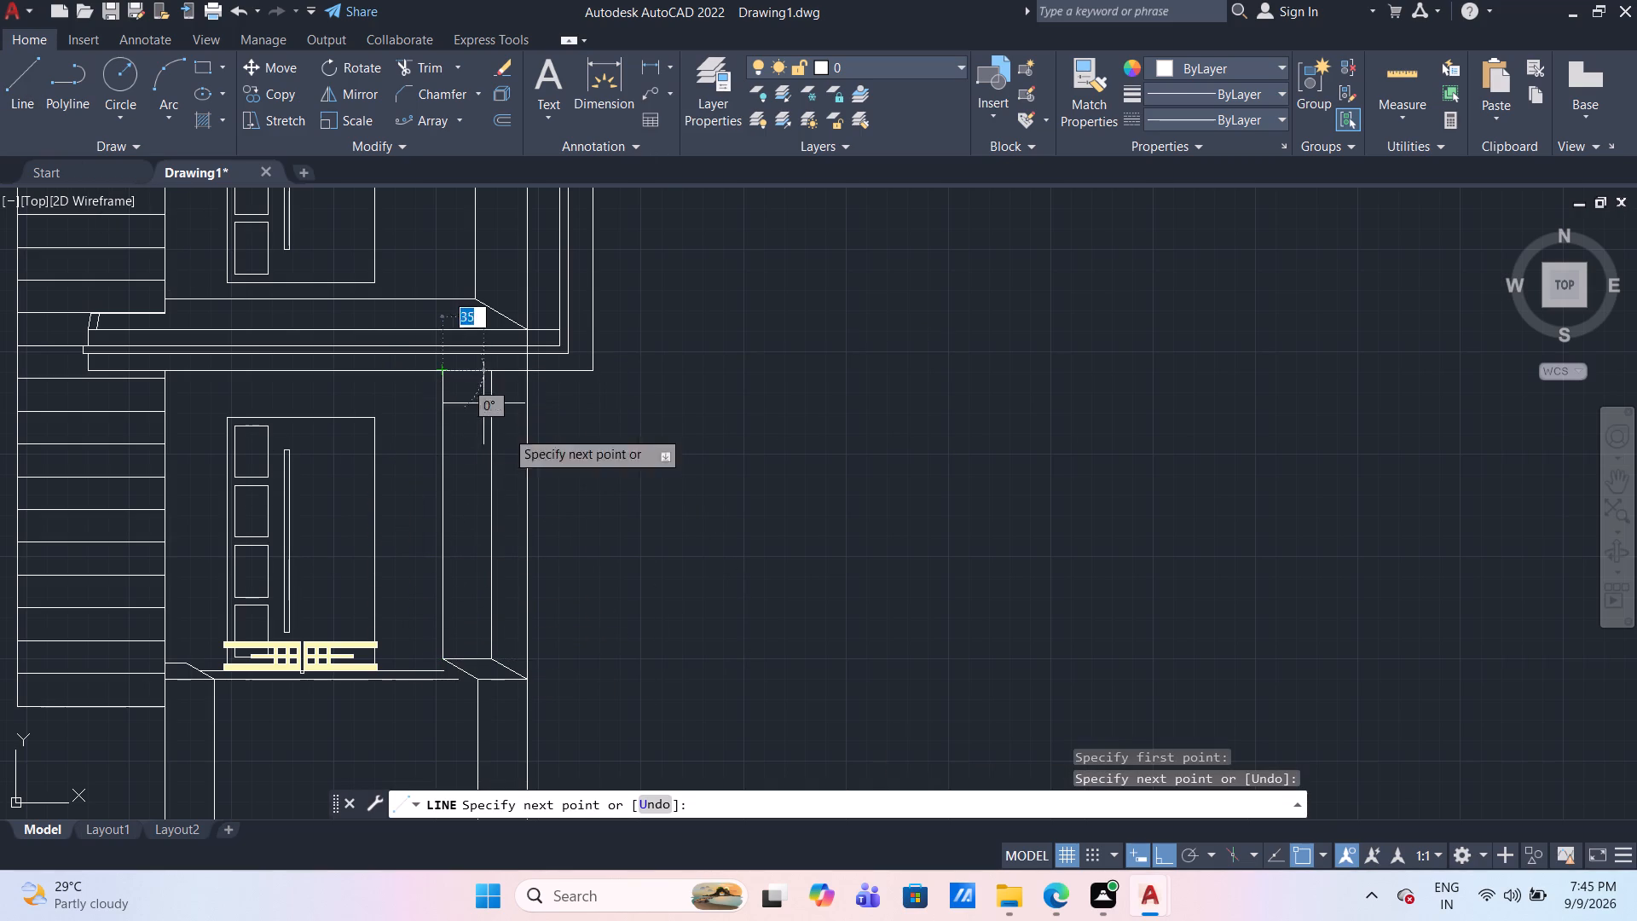
{"action": "key", "text": "Escape"}
Extend the two horizontal floor lines below the lower door to meet the slanted edge of the right column cap.
{"action": "scroll", "coordinate": [576, 633], "scroll_direction": "down", "scroll_amount": 1}
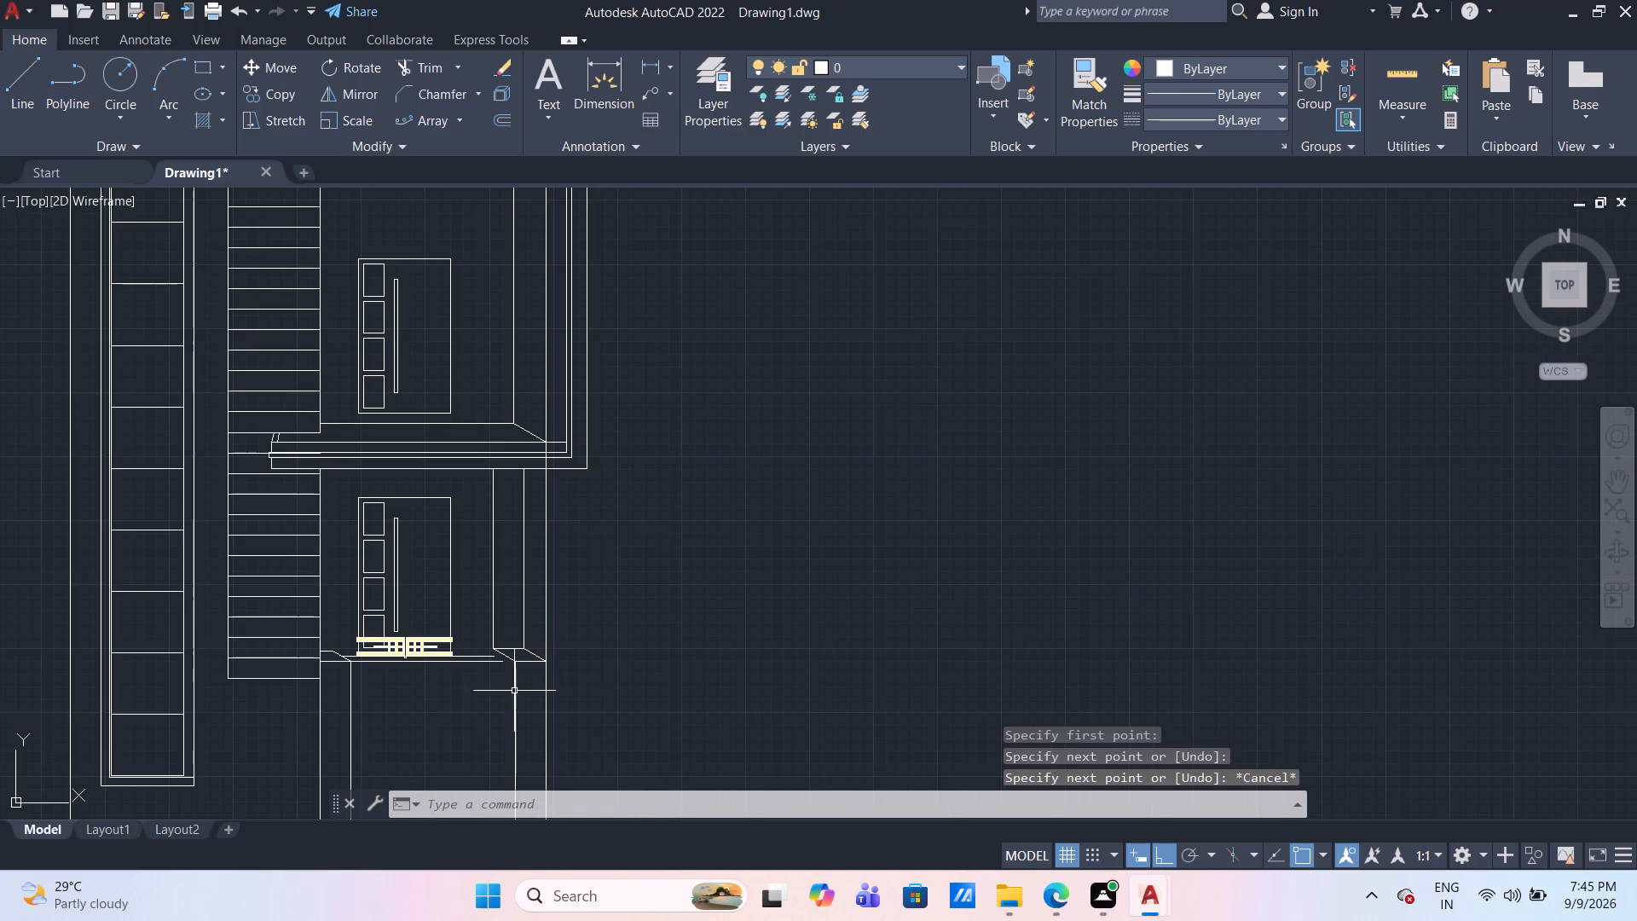
{"action": "scroll", "coordinate": [451, 670], "scroll_direction": "up", "scroll_amount": 2}
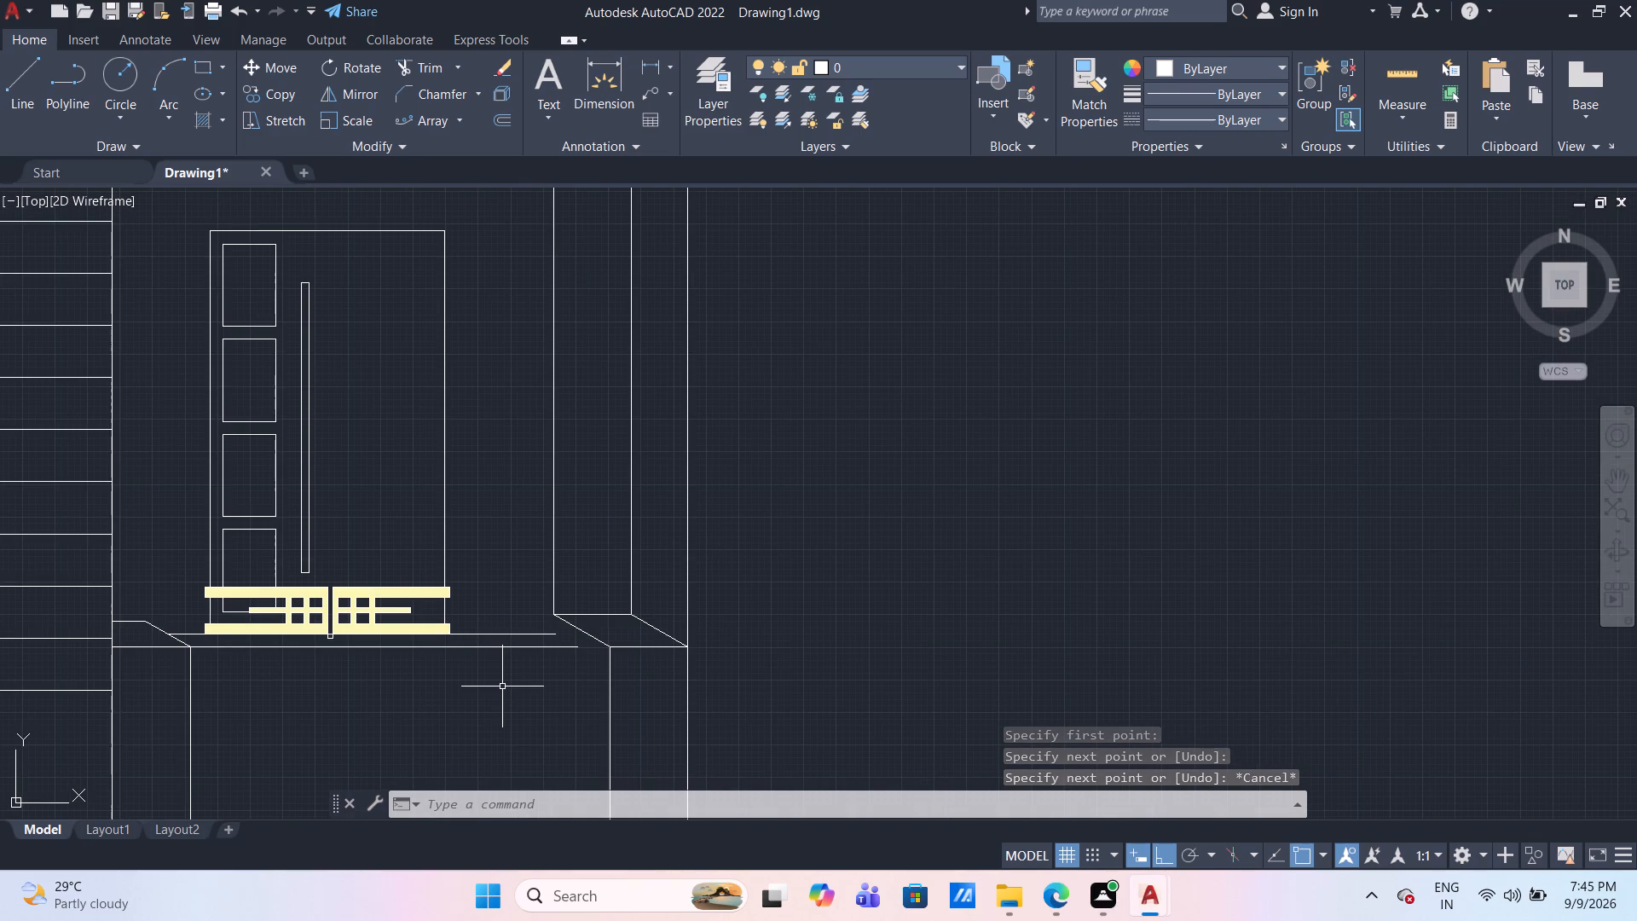
{"action": "key", "text": "e"}
{"action": "key", "text": "x"}
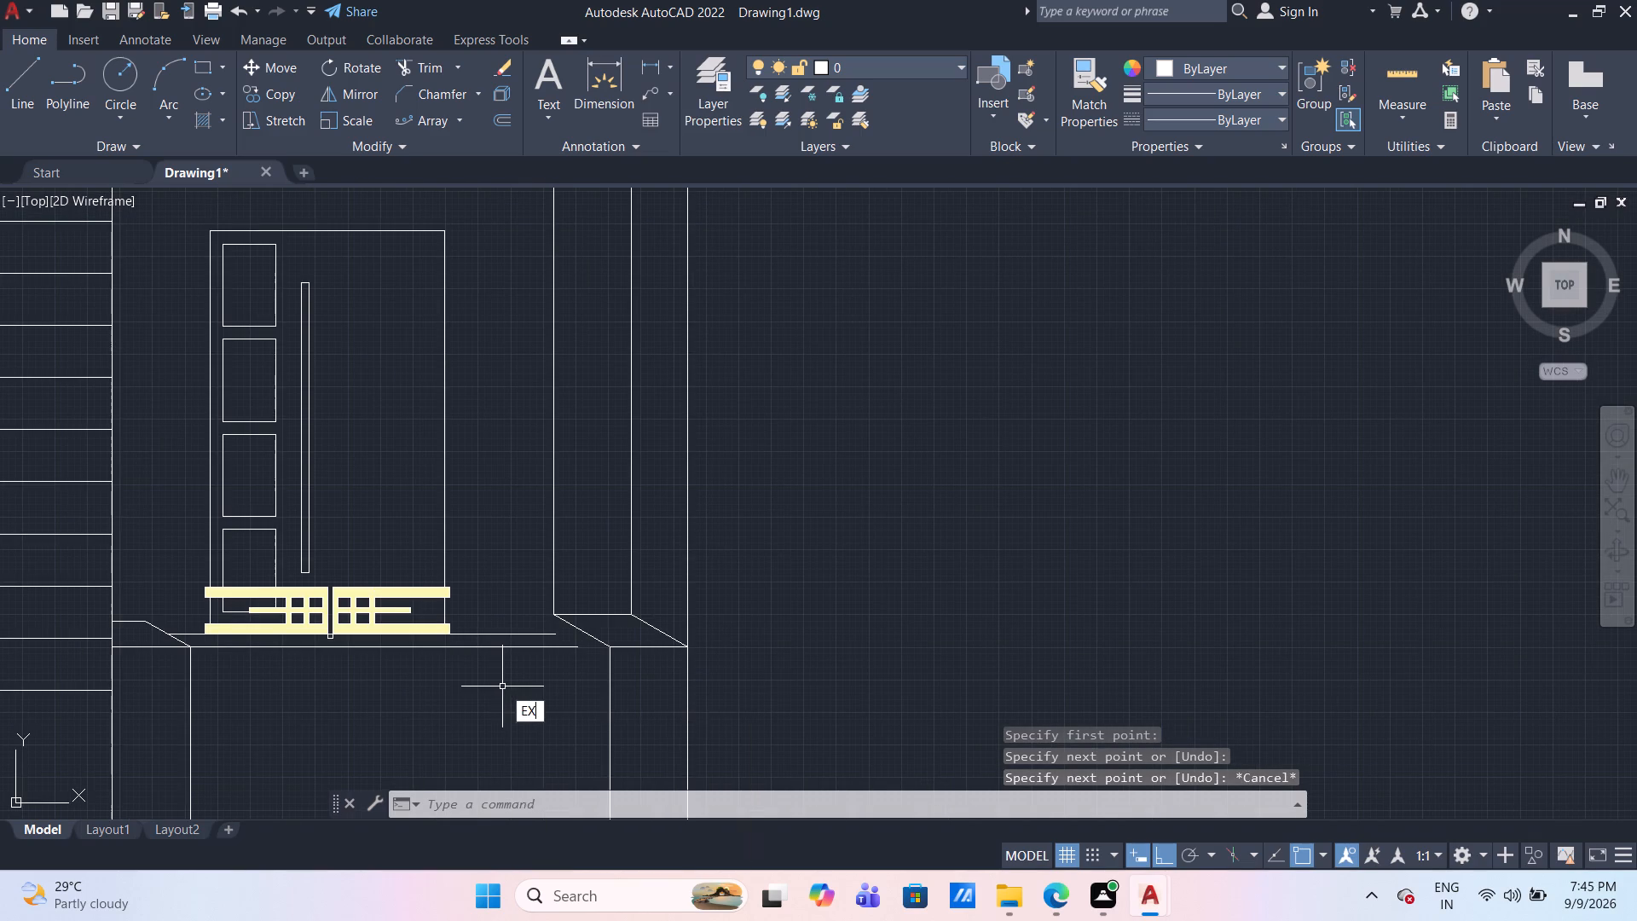
{"action": "key", "text": "Return"}
{"action": "left_click", "coordinate": [502, 686]}
{"action": "left_click", "coordinate": [487, 611]}
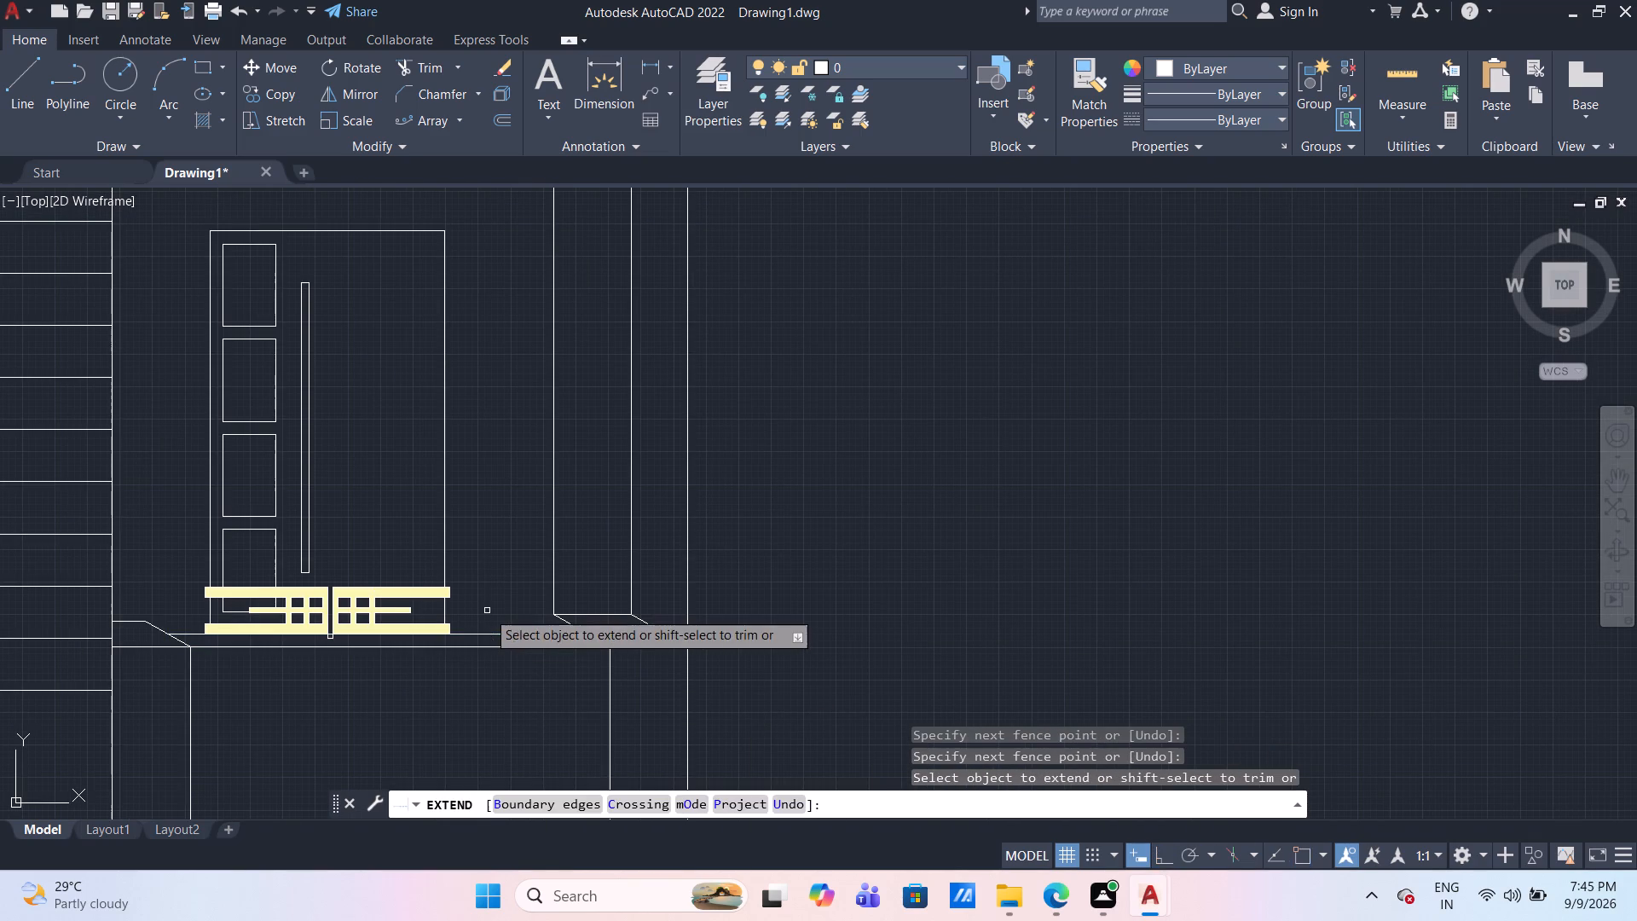
{"action": "scroll", "coordinate": [550, 686], "scroll_direction": "down", "scroll_amount": 2}
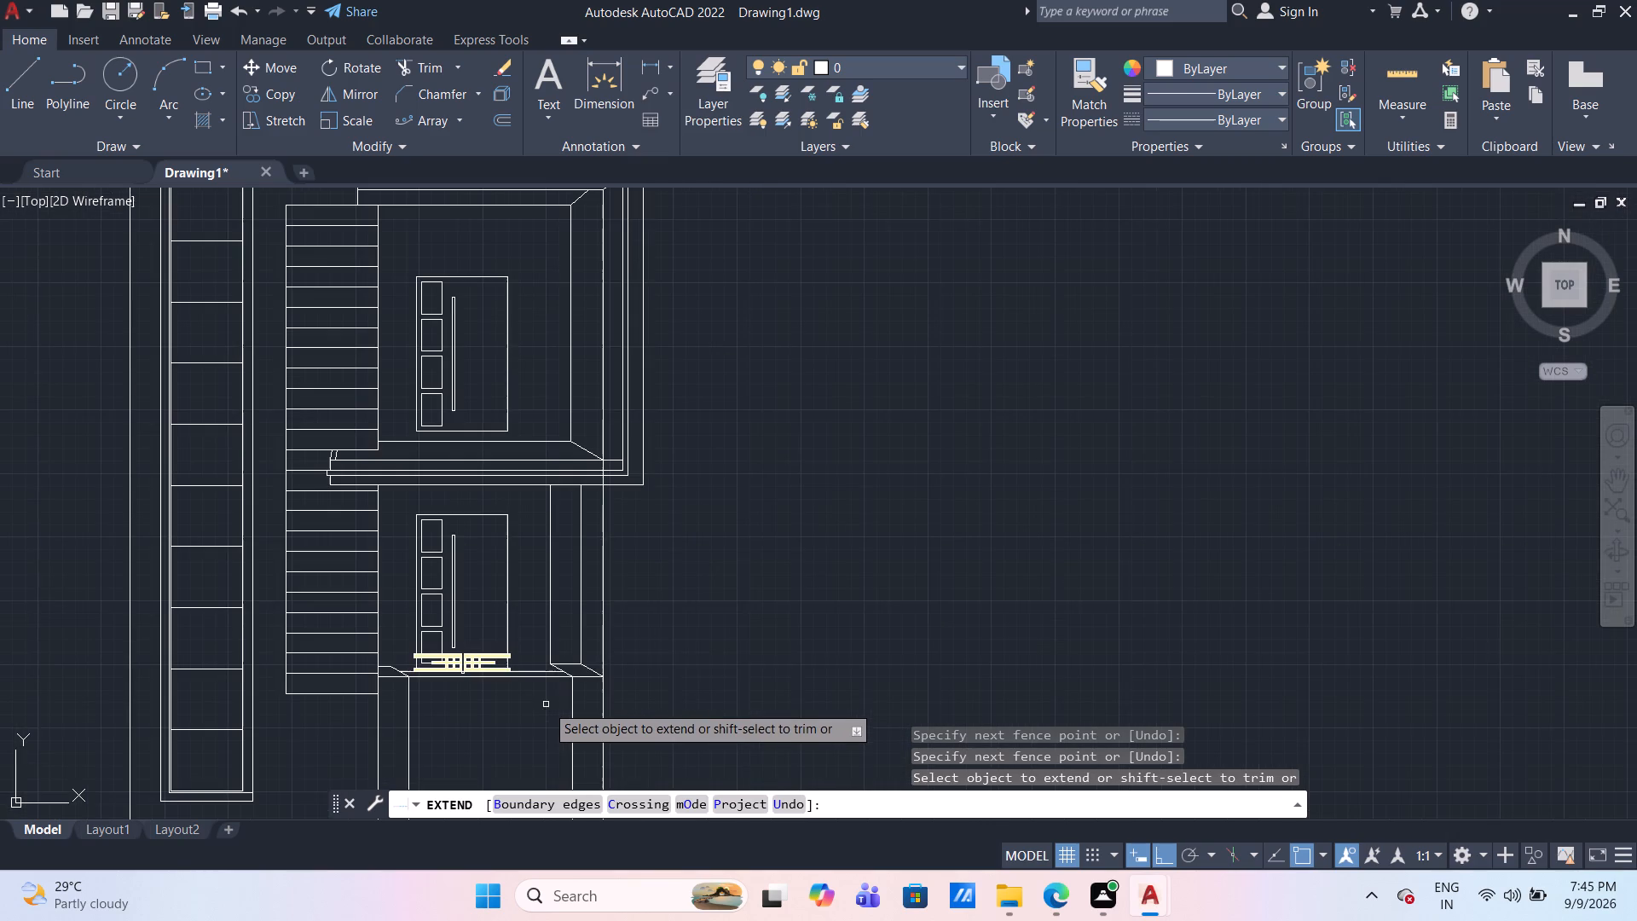
{"action": "key", "text": "Escape"}
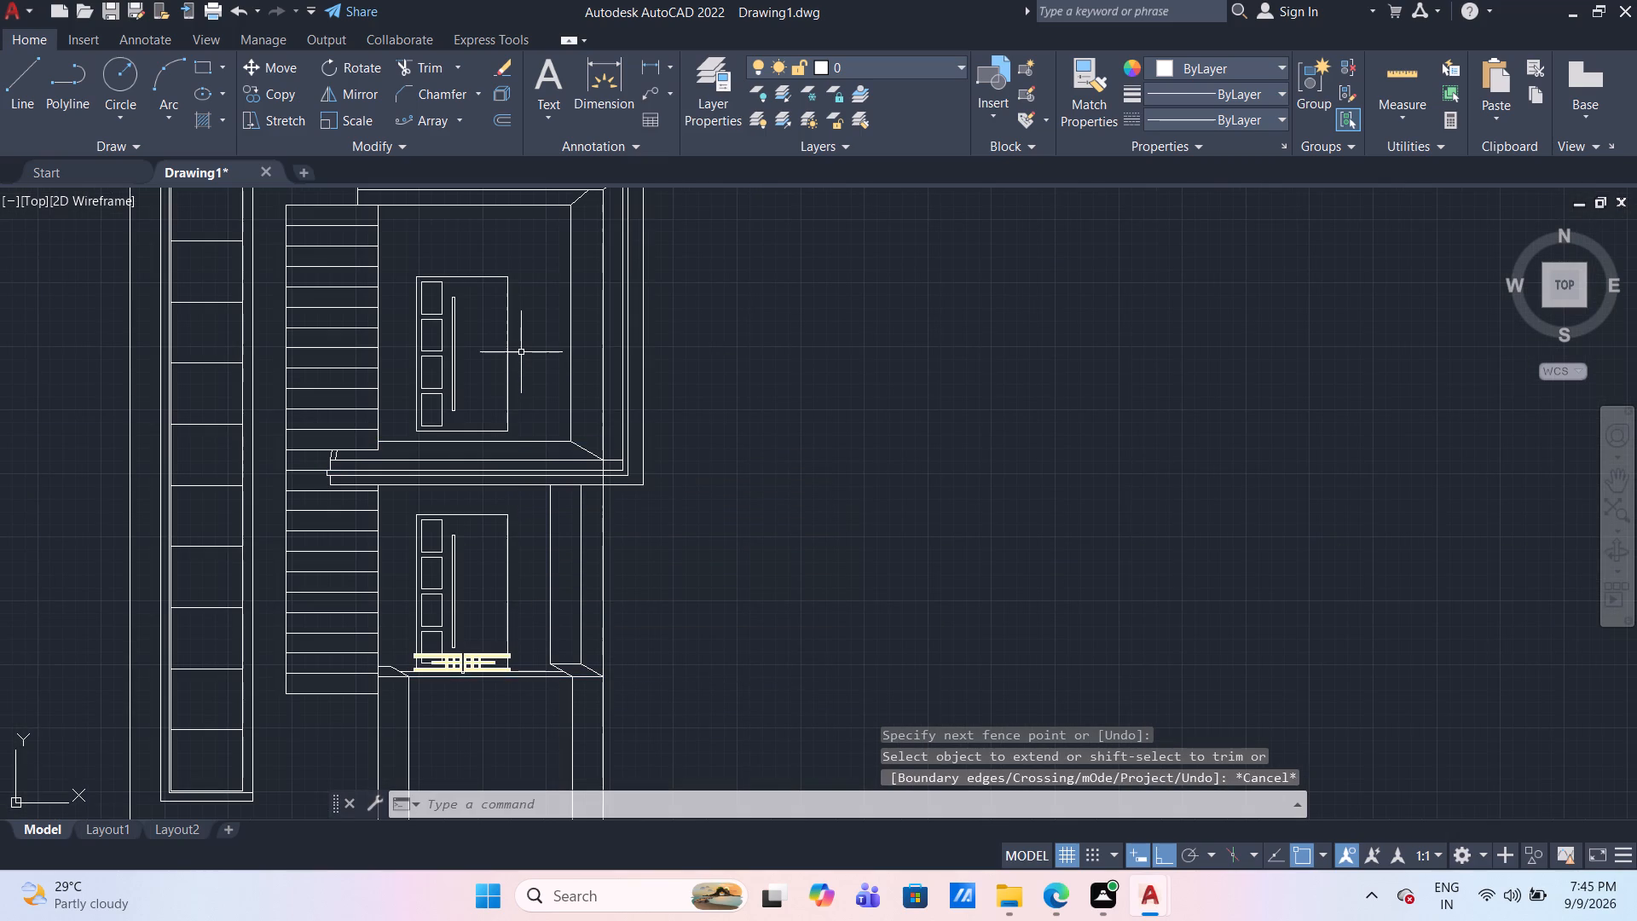
Draw a short vertical line downward from the midpoint of the lower floor line between the two columns.
{"action": "scroll", "coordinate": [510, 646], "scroll_direction": "up", "scroll_amount": 2}
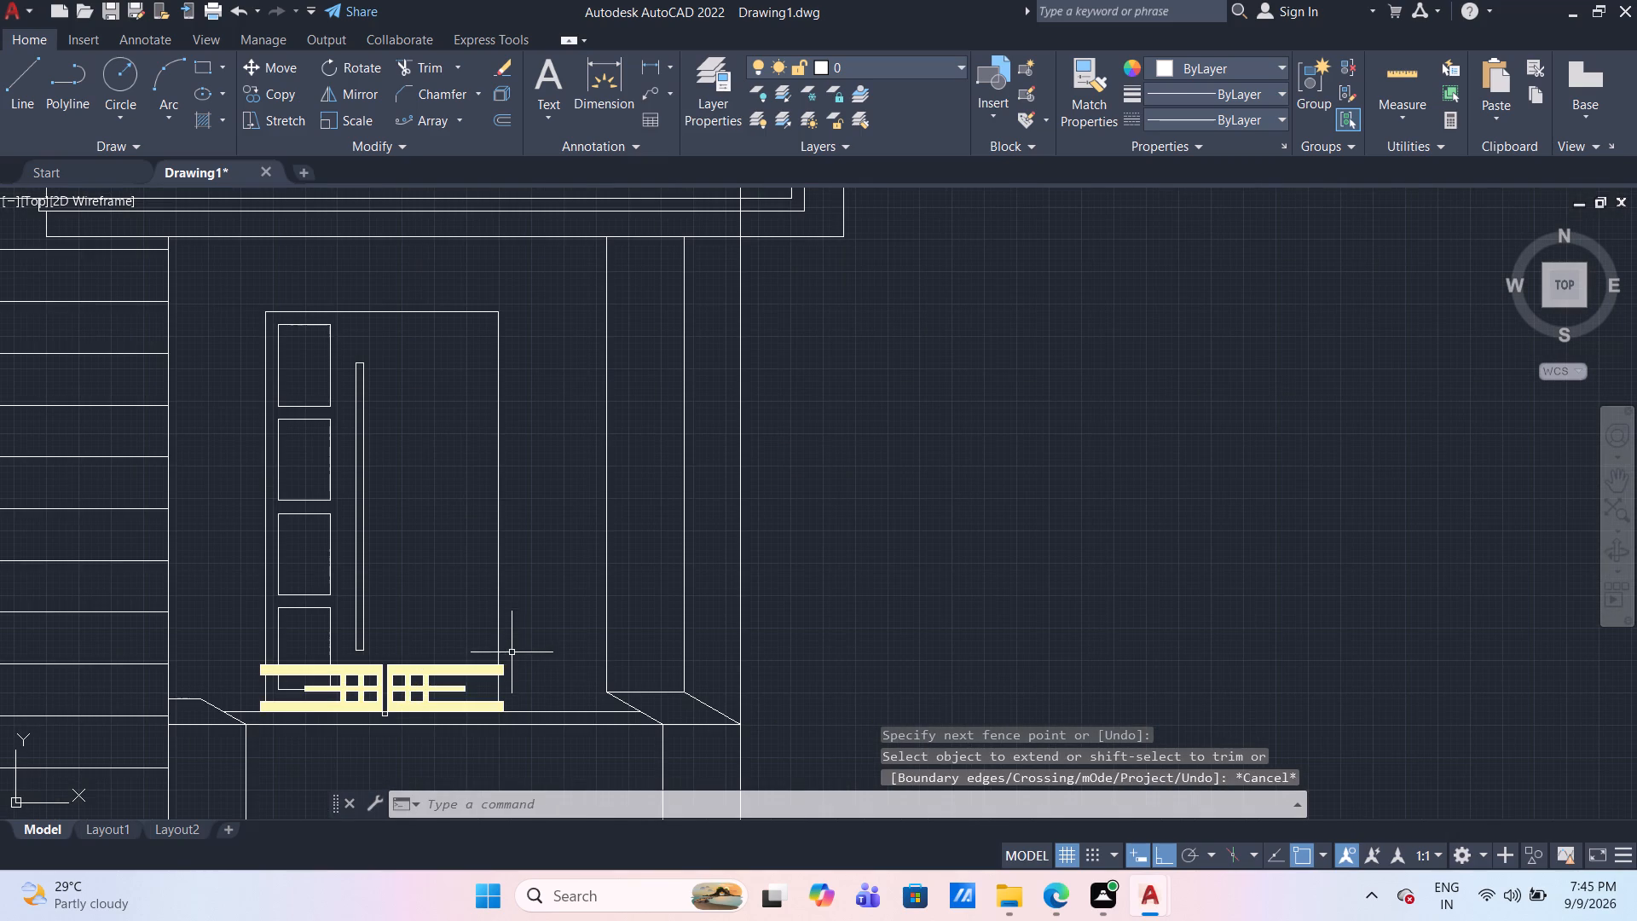
{"action": "middle_click_drag", "start_coordinate": [511, 741], "coordinate": [563, 573]}
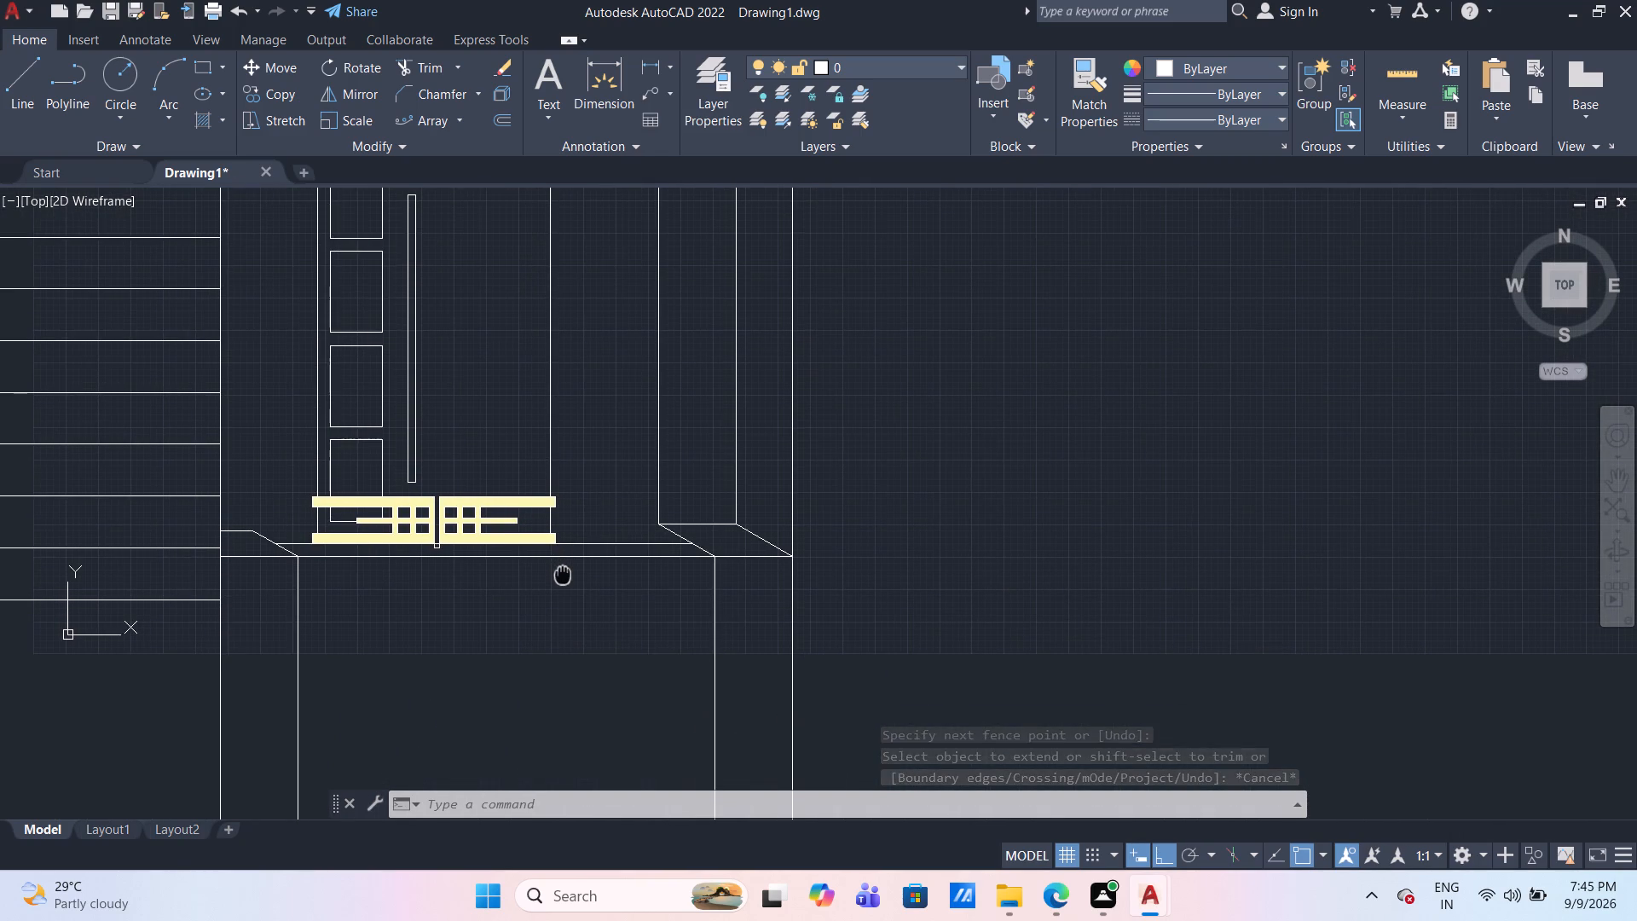
{"action": "middle_click_drag", "start_coordinate": [563, 573], "coordinate": [563, 604]}
{"action": "scroll", "coordinate": [563, 604], "scroll_direction": "down", "scroll_amount": 1}
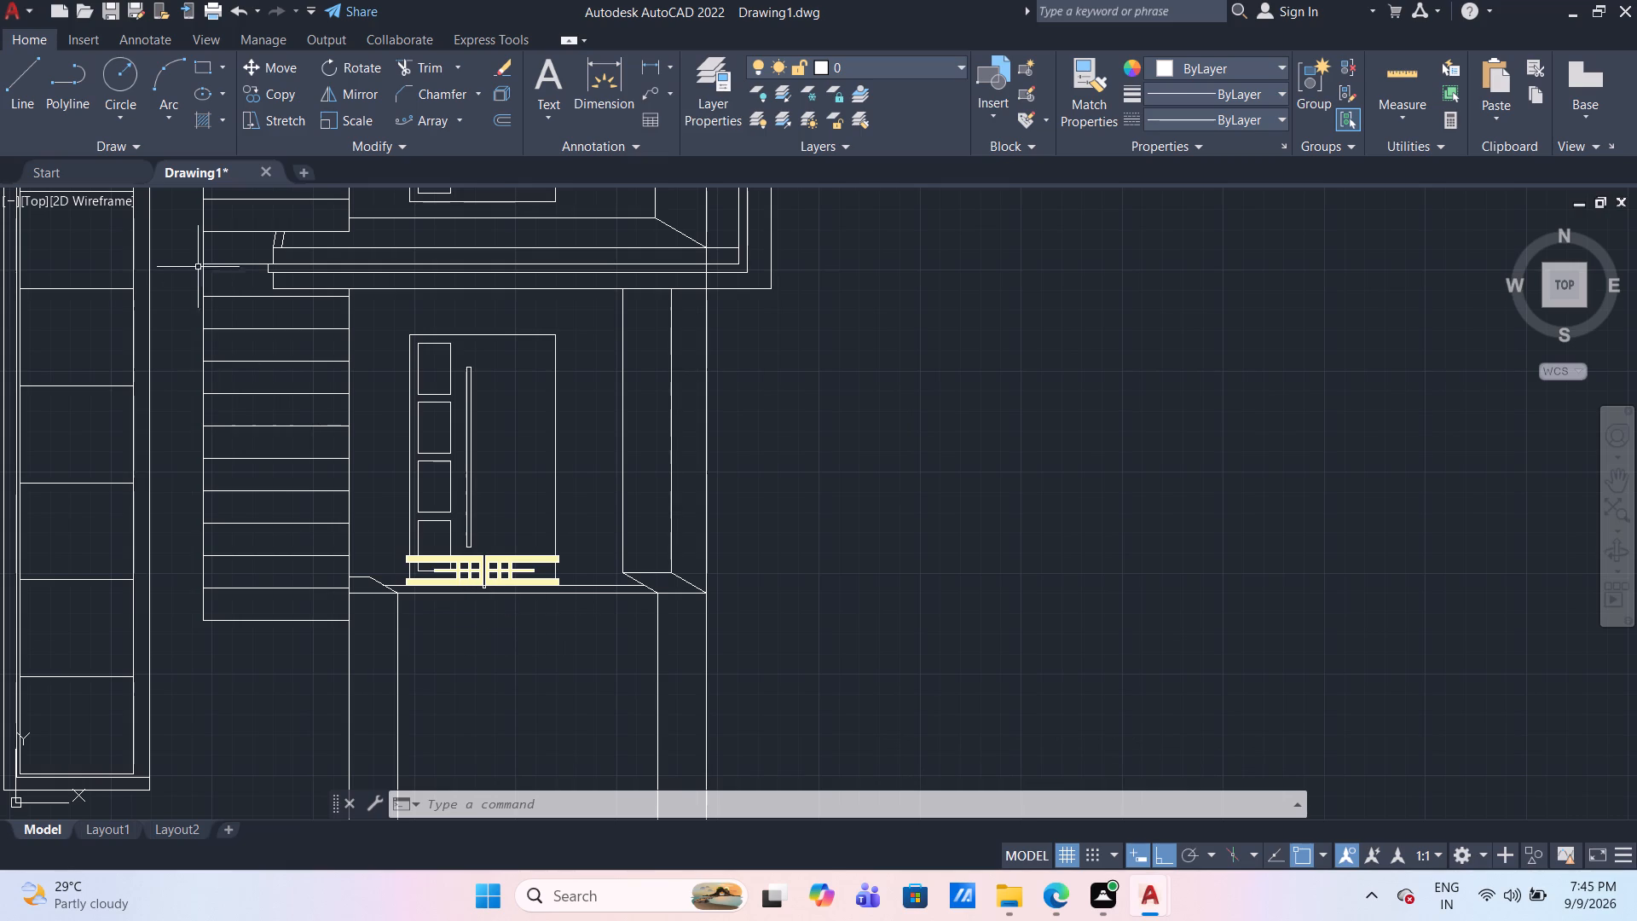
{"action": "left_click", "coordinate": [37, 80]}
{"action": "scroll", "coordinate": [385, 633], "scroll_direction": "up", "scroll_amount": 1}
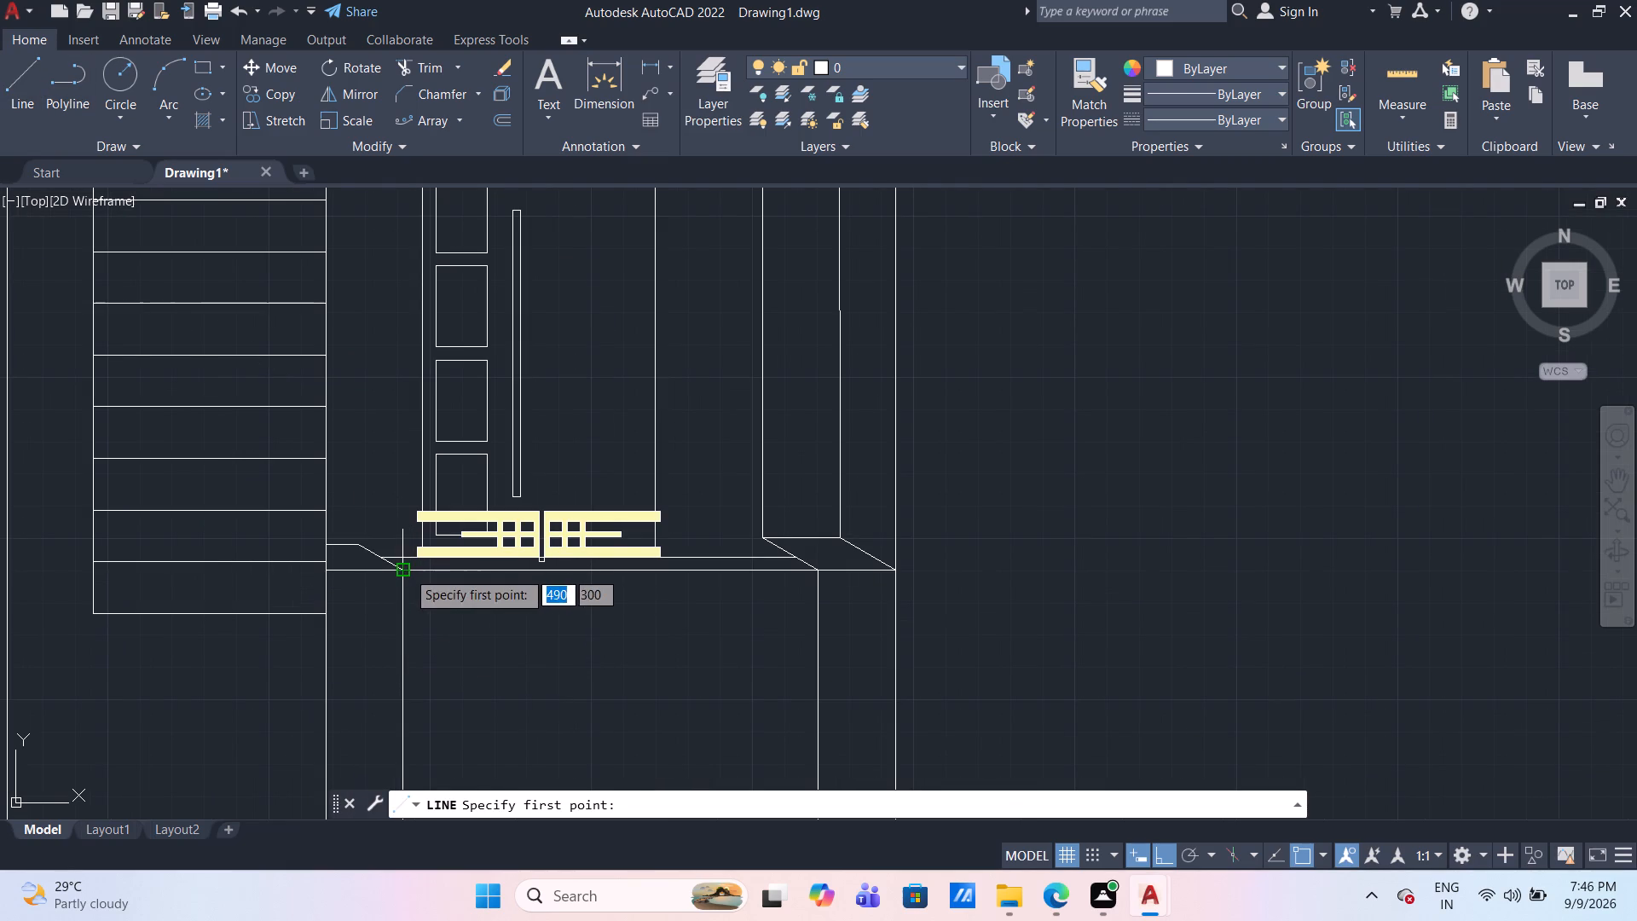
{"action": "left_click", "coordinate": [606, 571]}
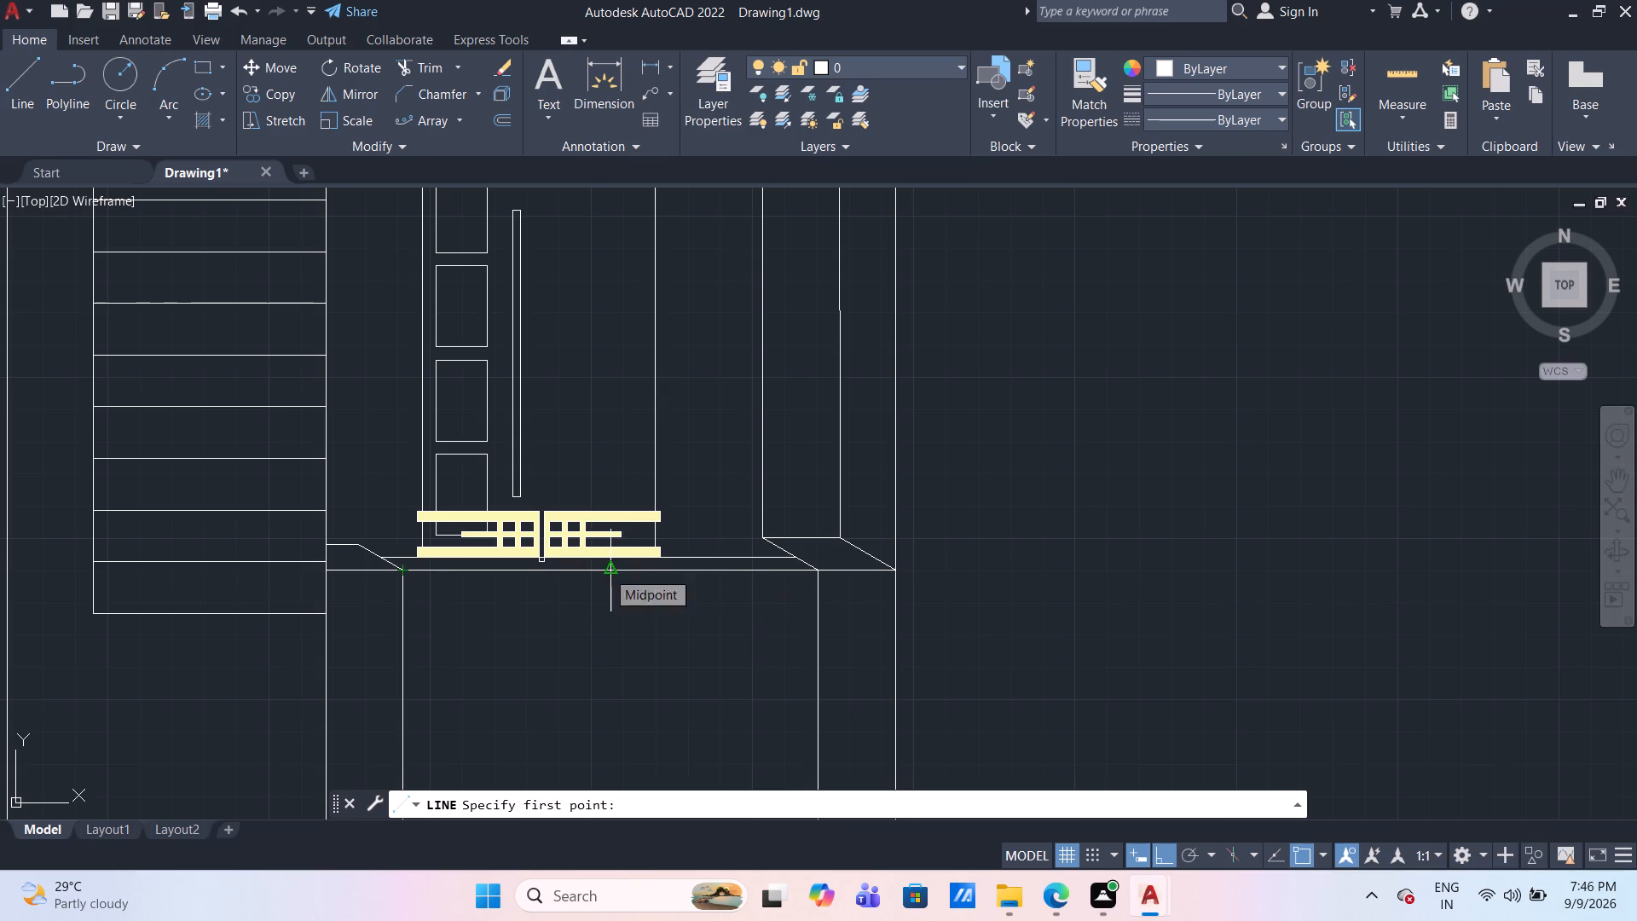
{"action": "left_click", "coordinate": [619, 689]}
{"action": "key", "text": "Escape"}
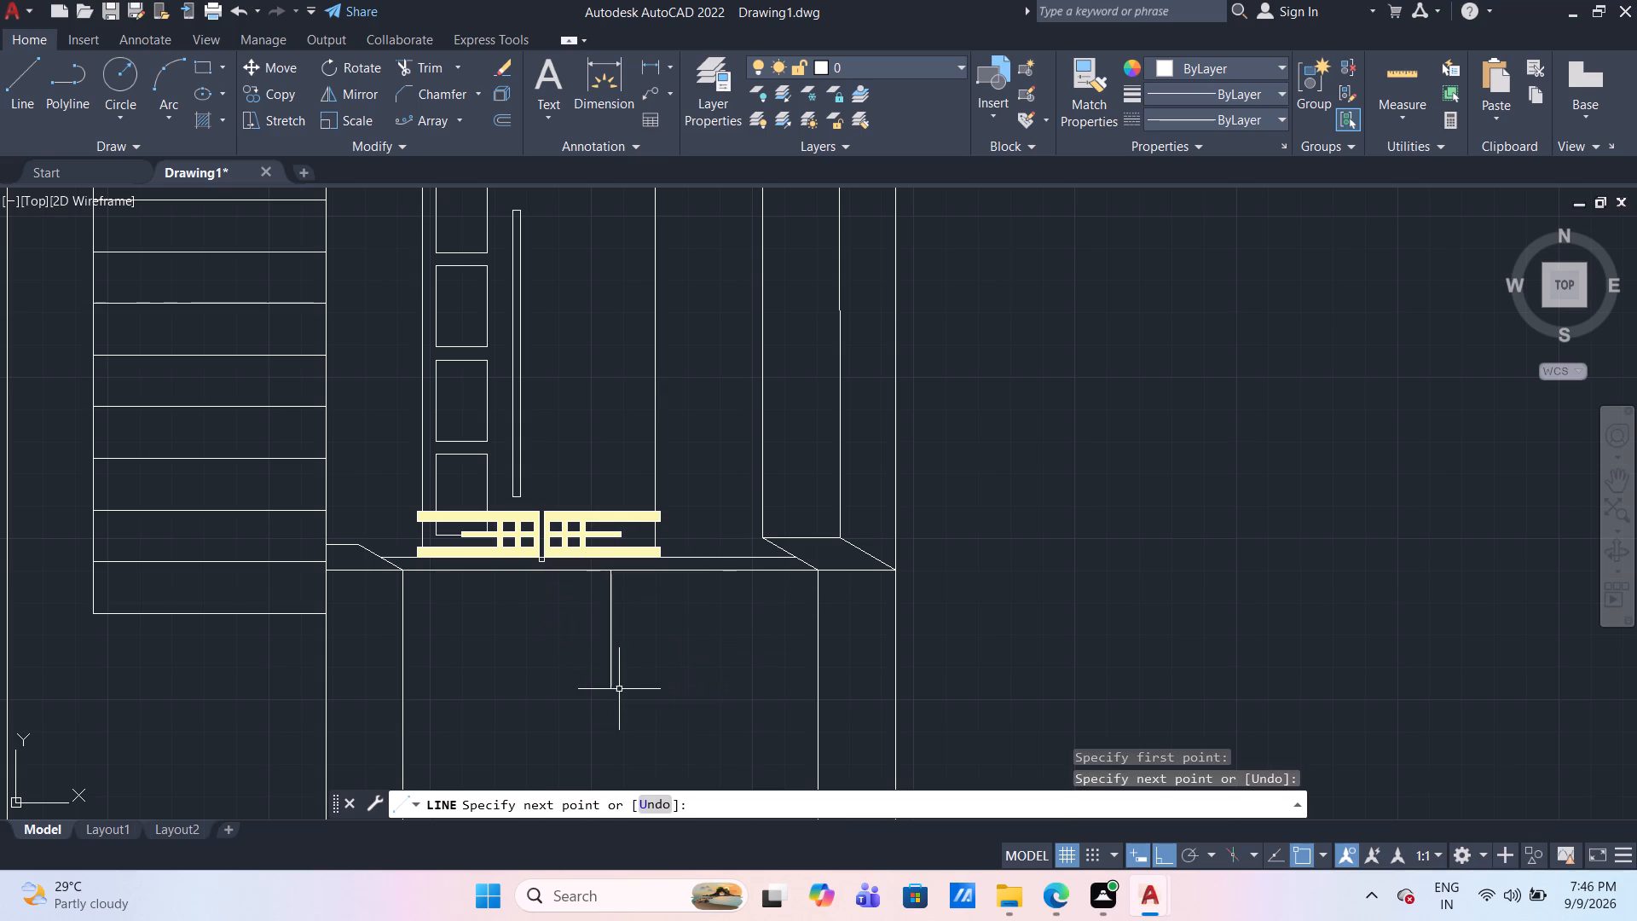
Dimension the horizontal distances from the short midpoint line to the left column and to the right column.
{"action": "left_click", "coordinate": [603, 75]}
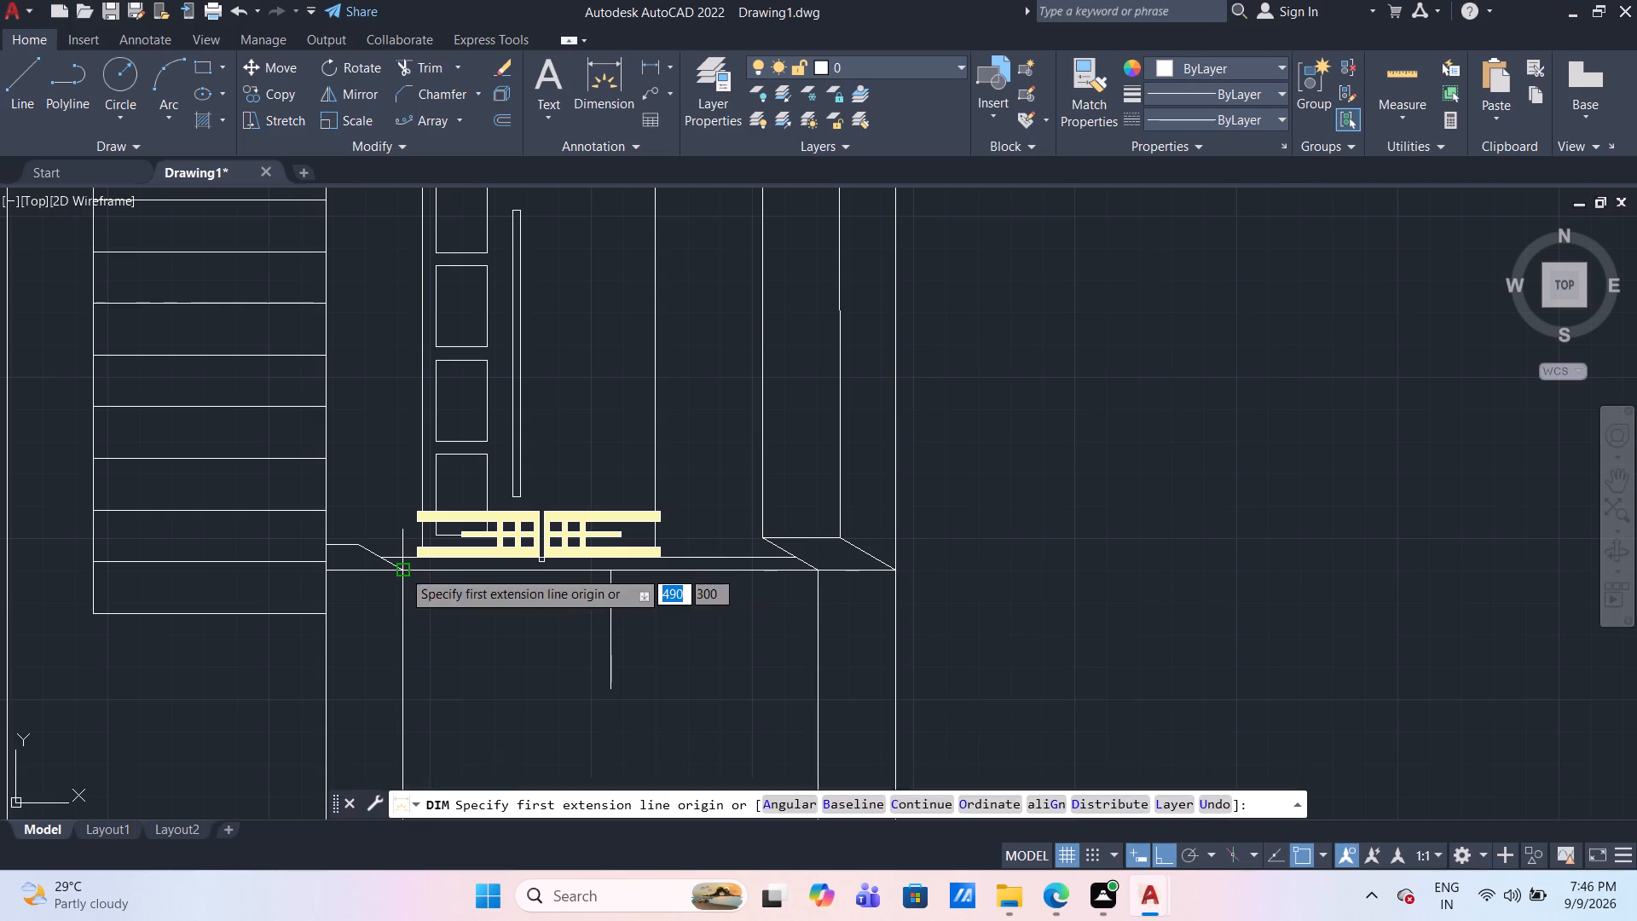
{"action": "left_click_drag", "start_coordinate": [402, 570], "coordinate": [414, 573]}
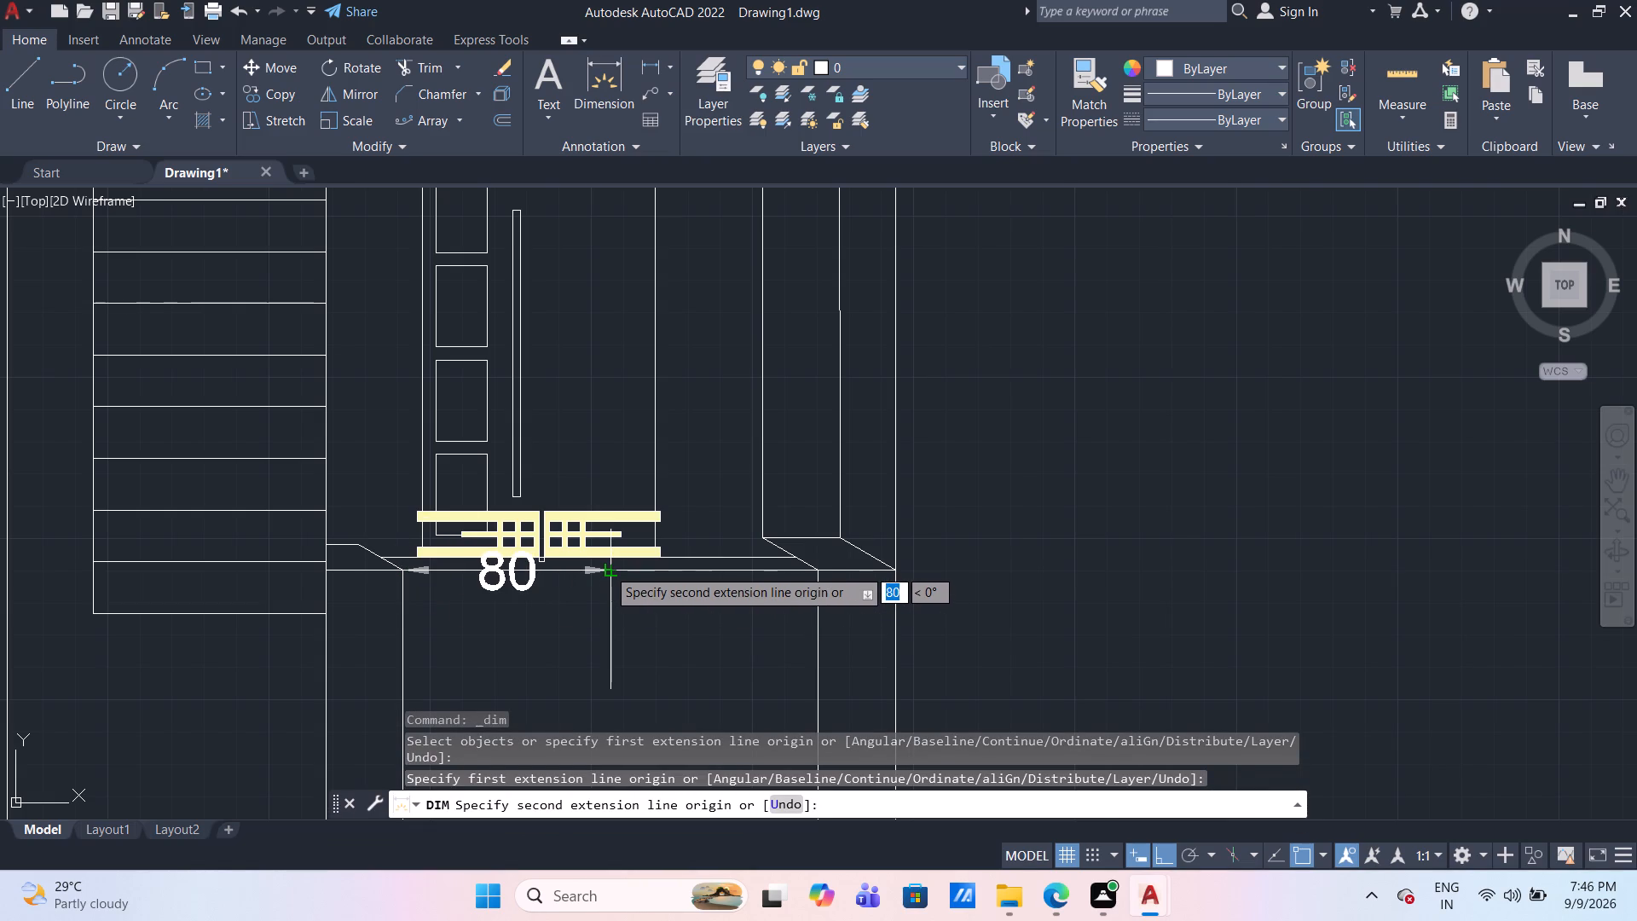
{"action": "left_click", "coordinate": [609, 569]}
{"action": "left_click", "coordinate": [593, 620]}
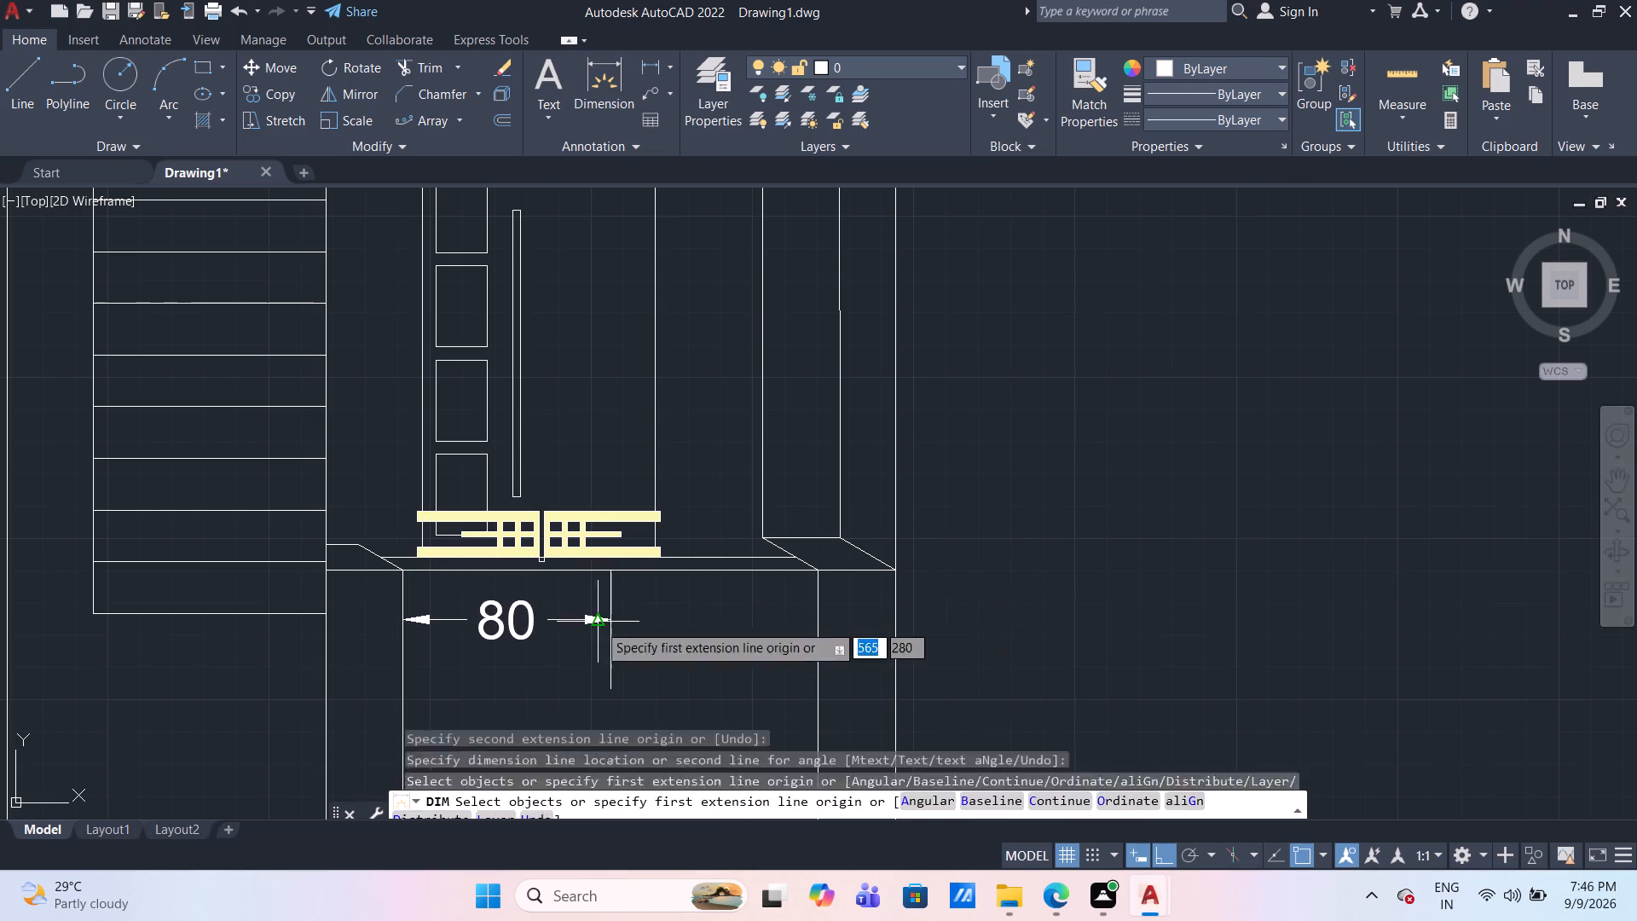
{"action": "left_click", "coordinate": [614, 625]}
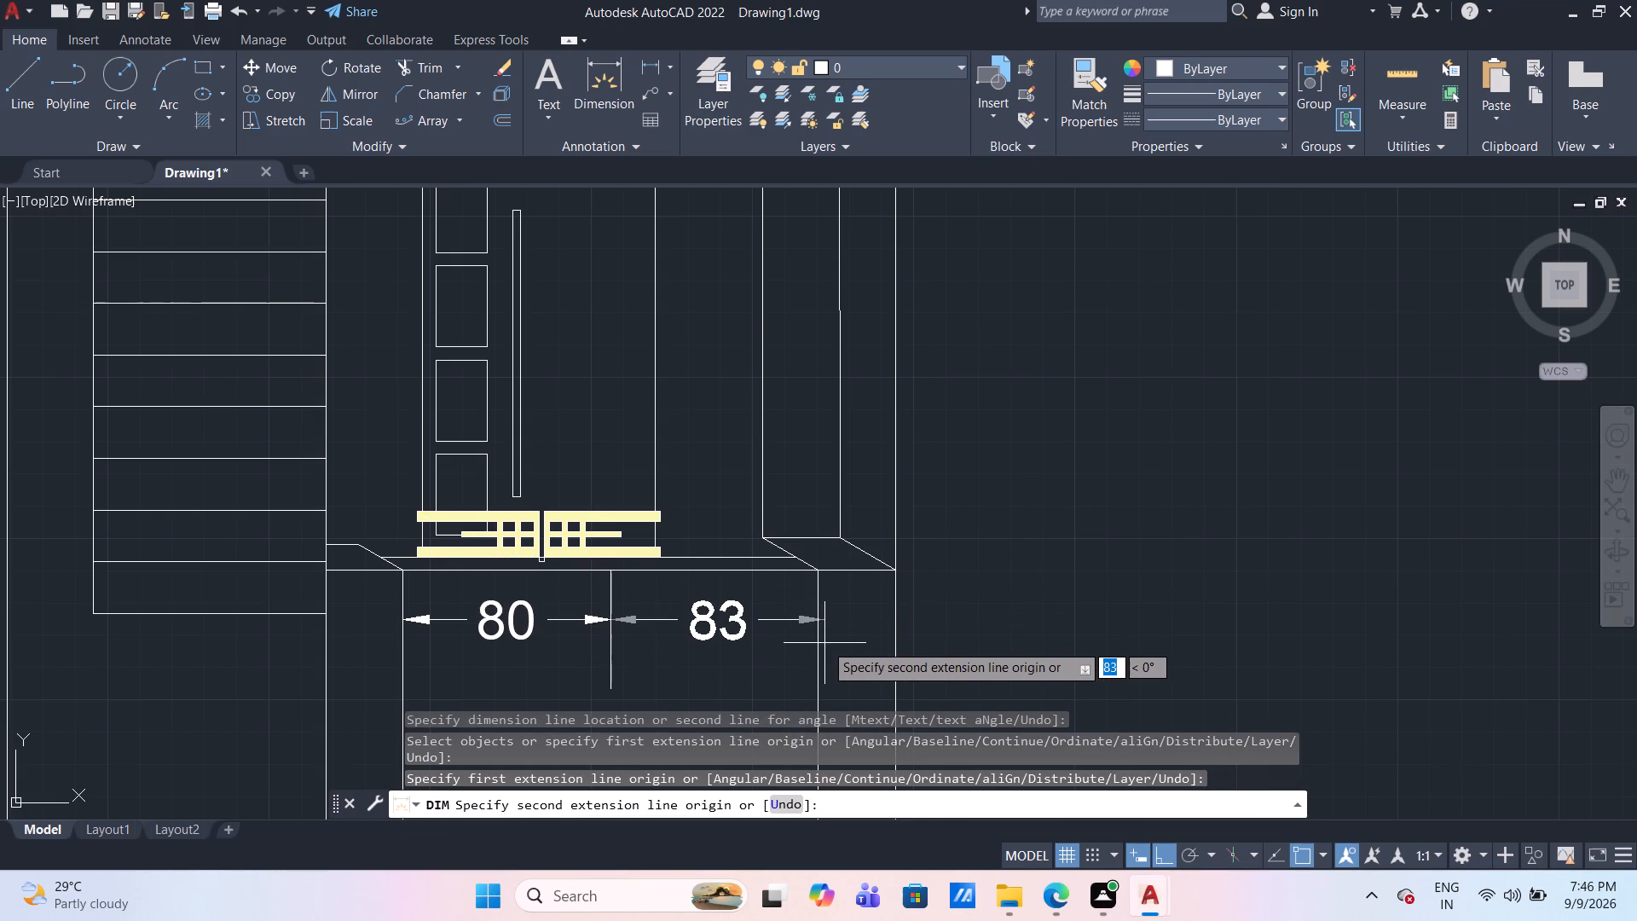
{"action": "left_click", "coordinate": [818, 622]}
{"action": "left_click", "coordinate": [815, 634]}
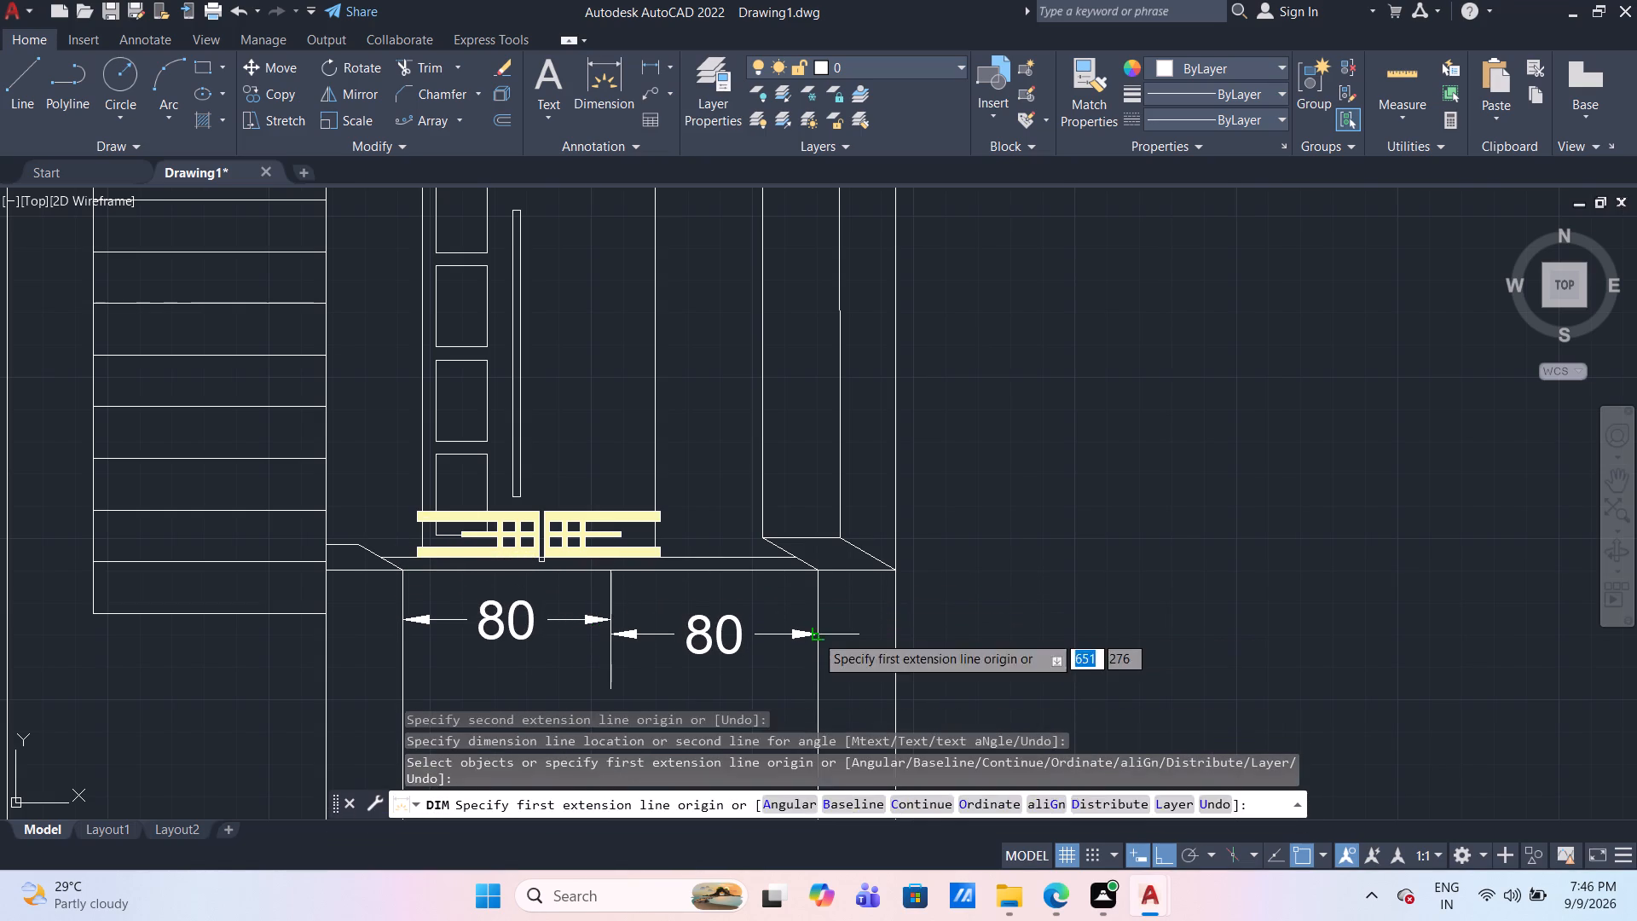
{"action": "key", "text": "Escape"}
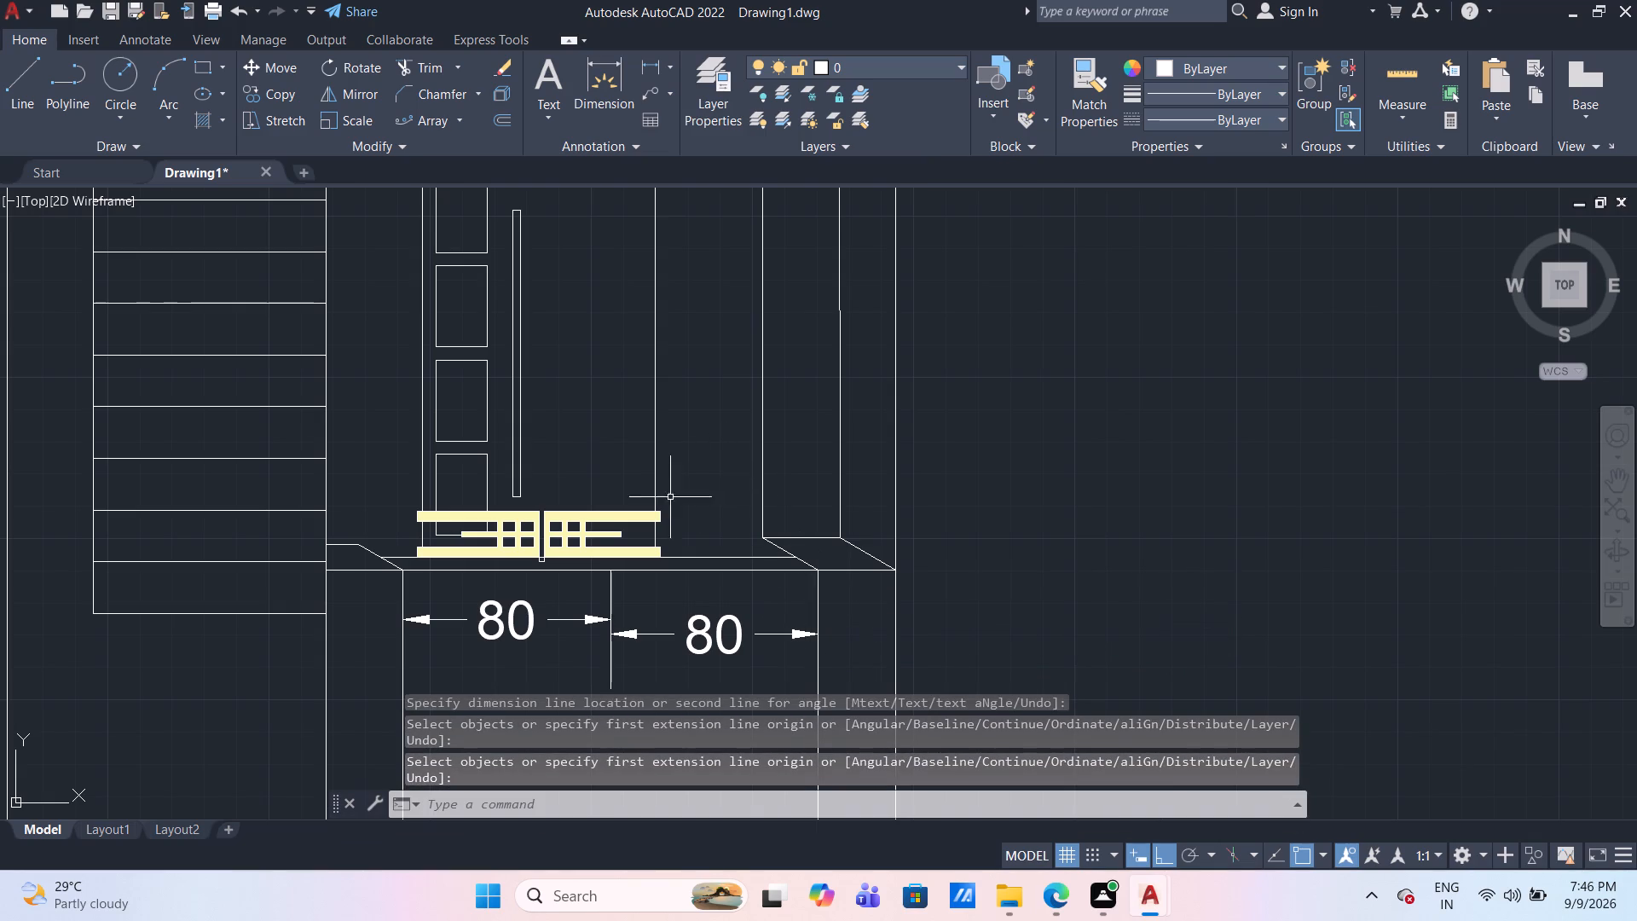
Draw a vertical centre line from the floor line's midpoint up through both storeys to just above the upper door.
{"action": "scroll", "coordinate": [676, 503], "scroll_direction": "up", "scroll_amount": 1}
{"action": "scroll", "coordinate": [678, 510], "scroll_direction": "down", "scroll_amount": 2}
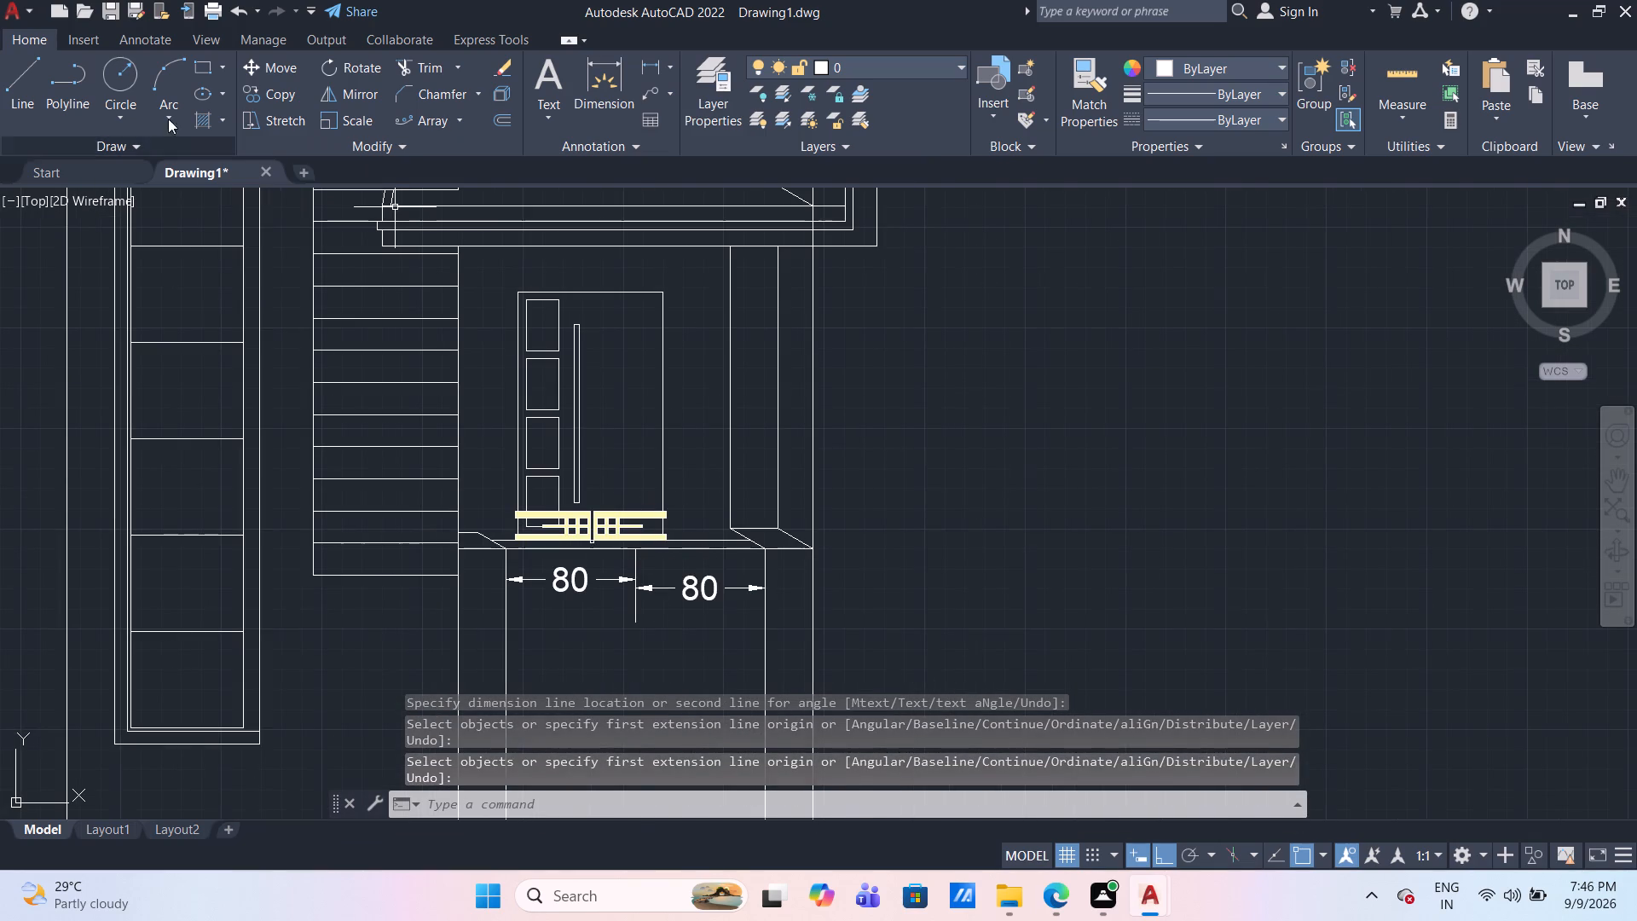
{"action": "left_click", "coordinate": [30, 78]}
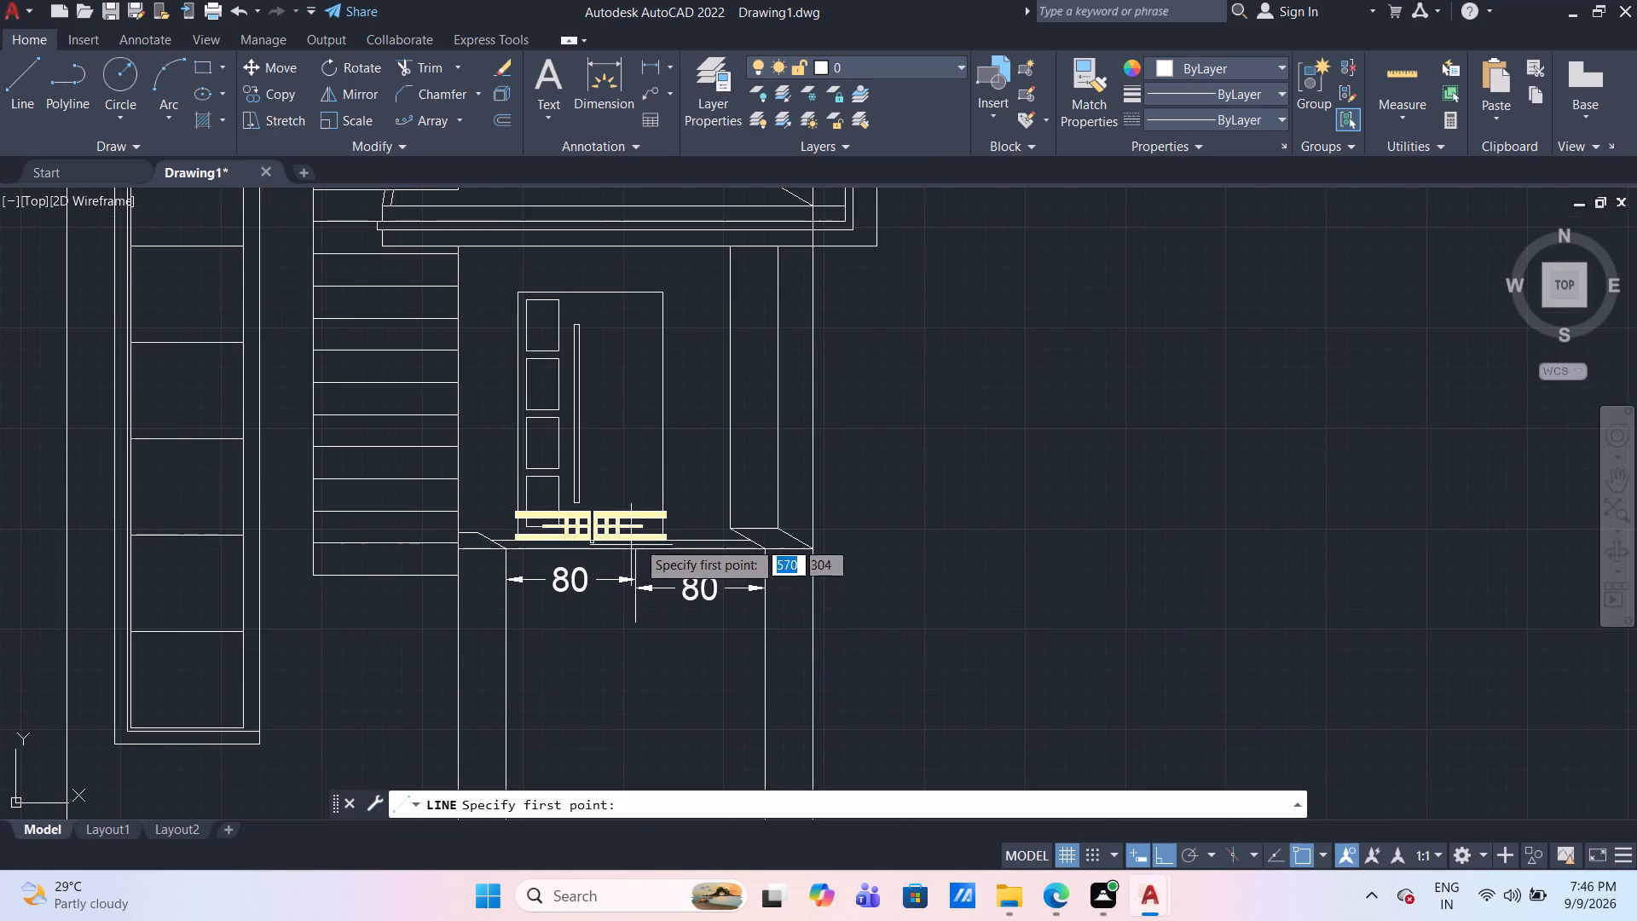
{"action": "left_click", "coordinate": [638, 551]}
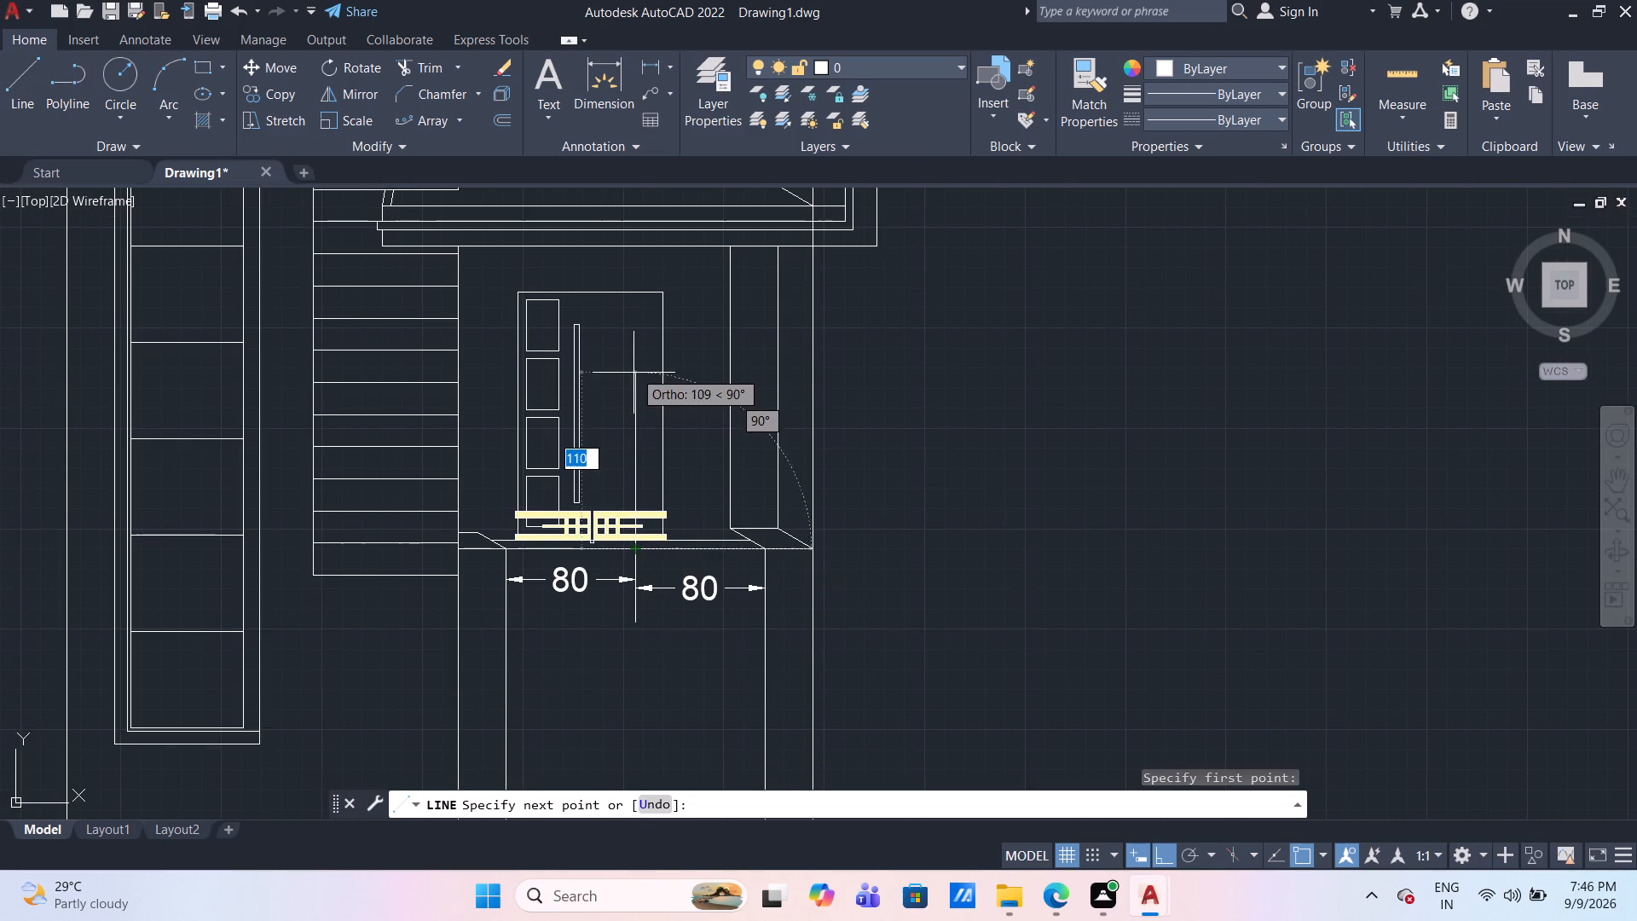
{"action": "middle_click_drag", "start_coordinate": [633, 361], "coordinate": [612, 721]}
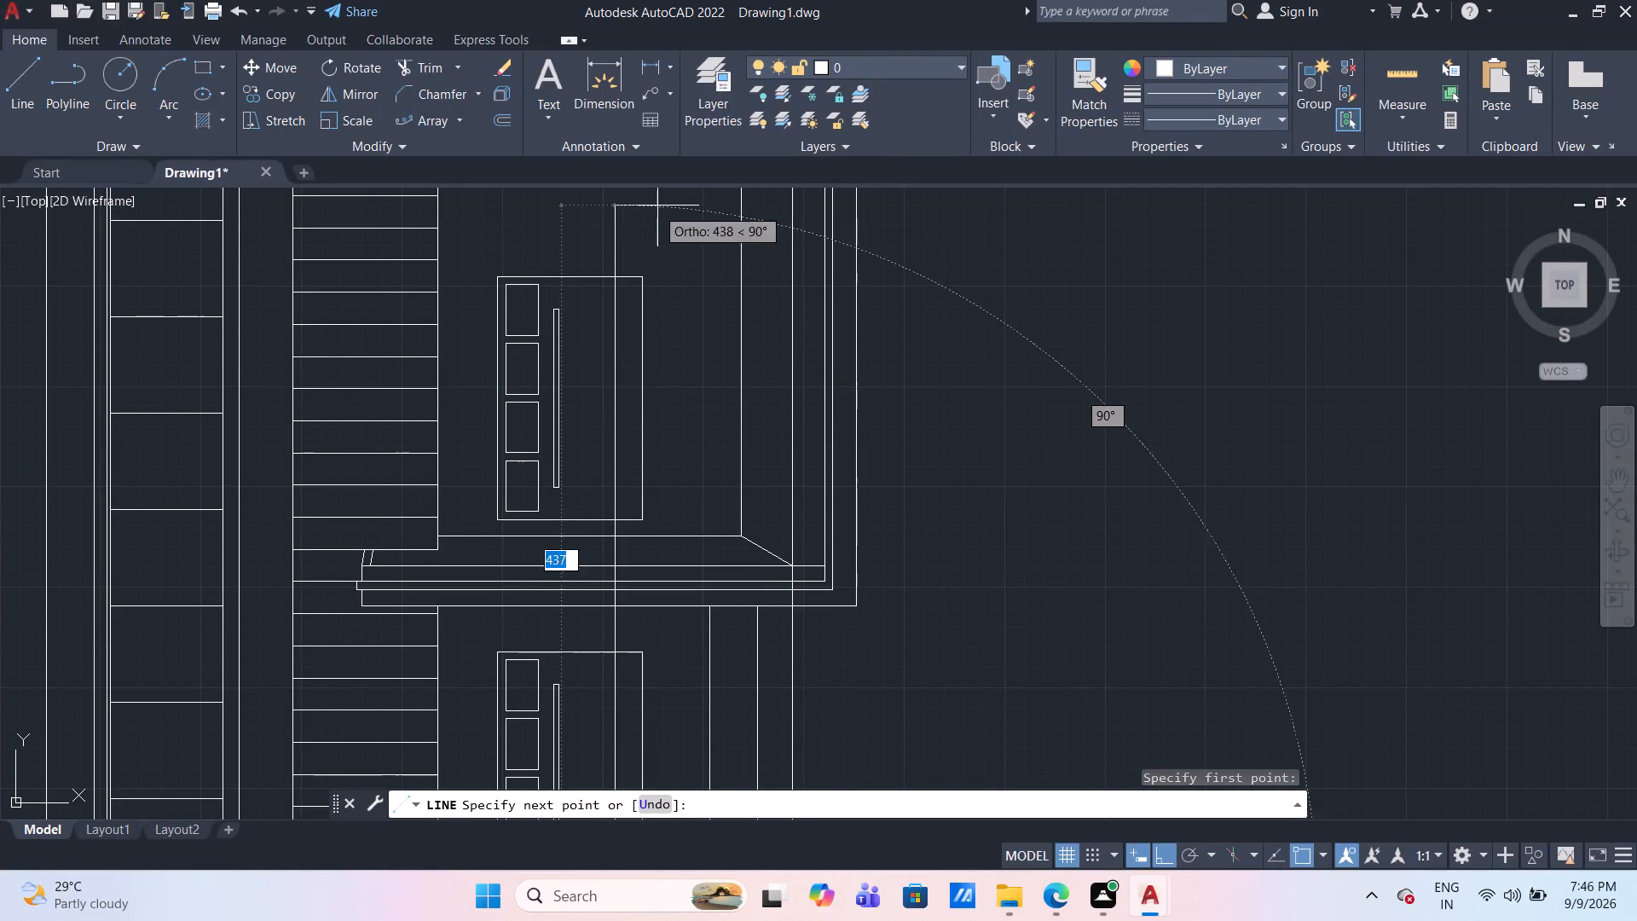
{"action": "left_click", "coordinate": [627, 229]}
{"action": "key", "text": "Escape"}
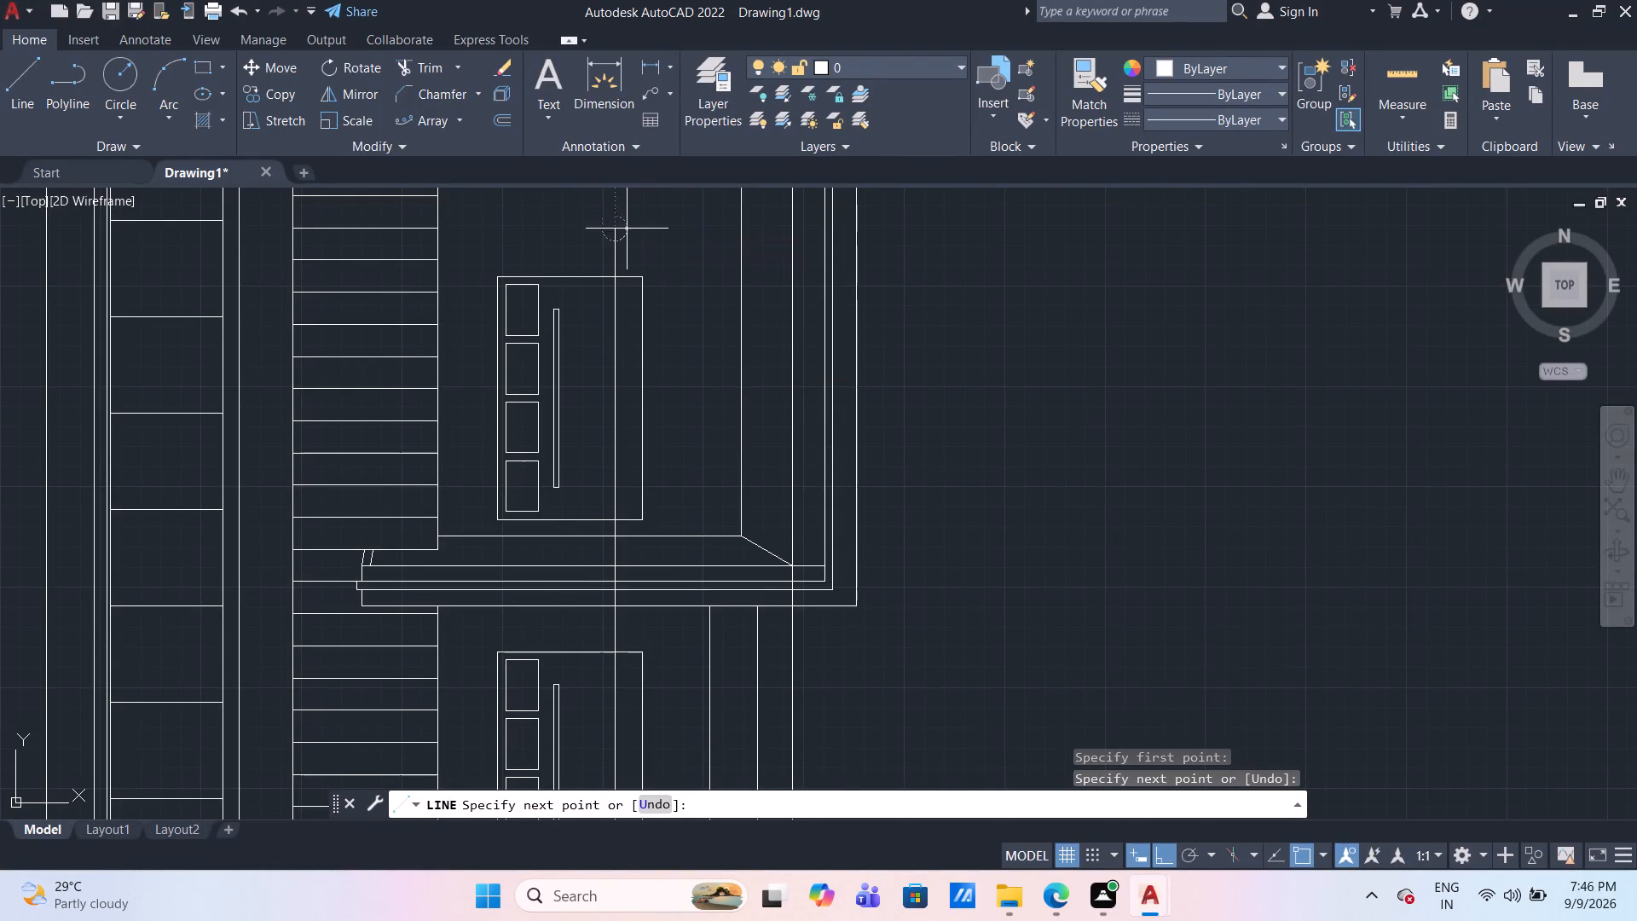
Move both storeys' doors, with the hatched railing and floor line at the lower door, from the upper door's top midpoint onto the vertical centre line.
{"action": "left_click", "coordinate": [564, 526]}
{"action": "left_click", "coordinate": [490, 247]}
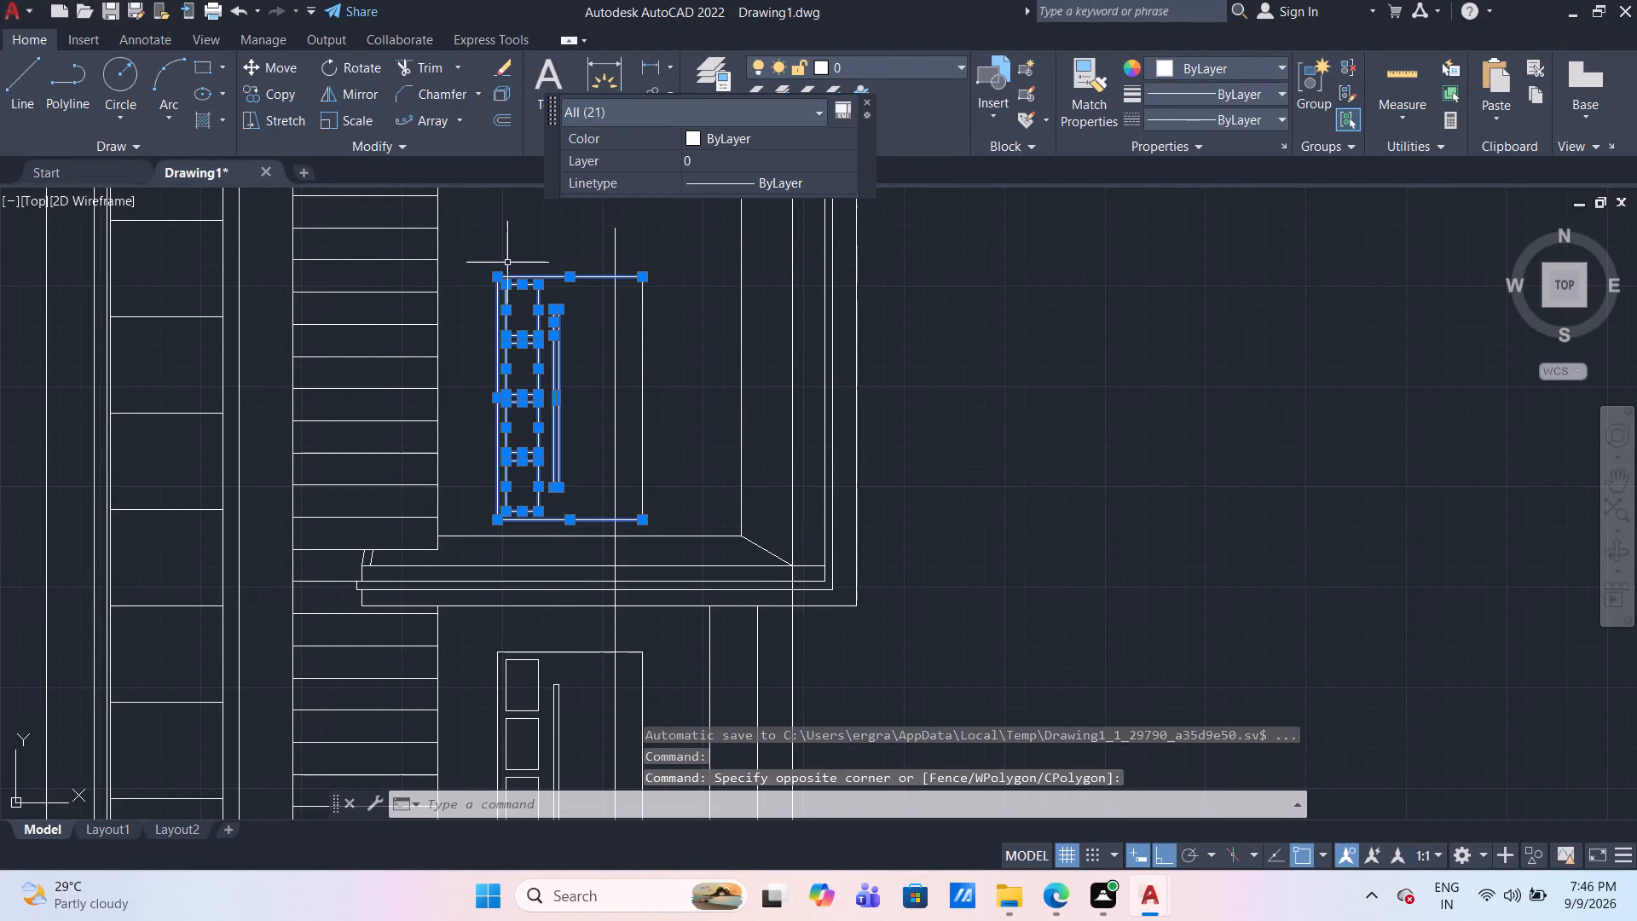
{"action": "left_click_drag", "start_coordinate": [680, 397], "coordinate": [670, 392]}
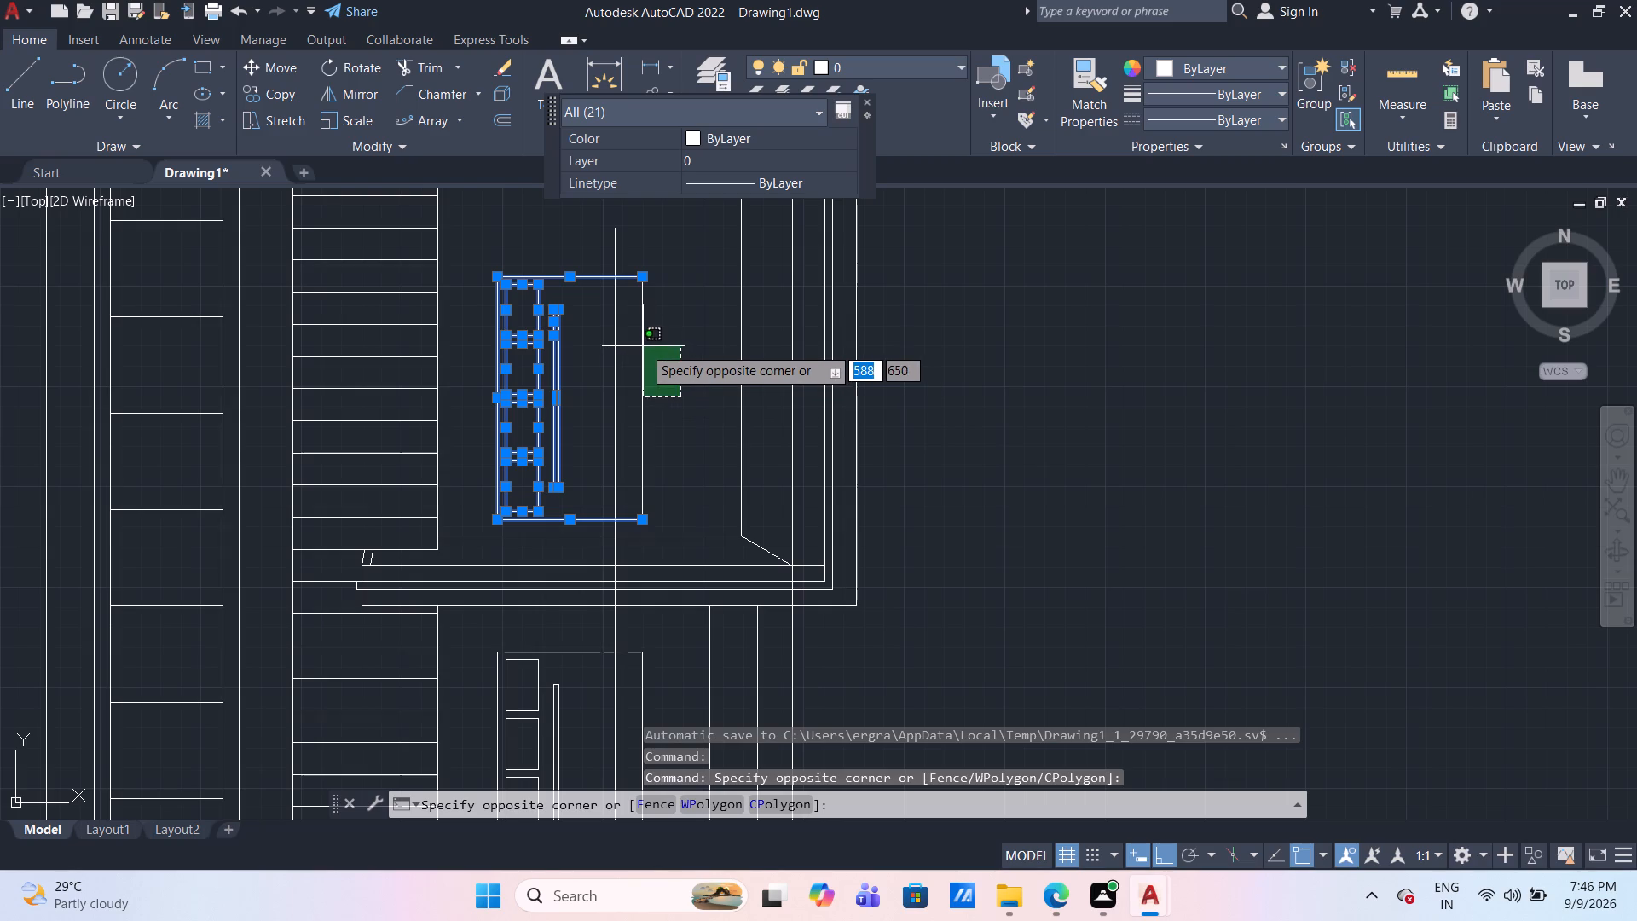
{"action": "left_click", "coordinate": [638, 344]}
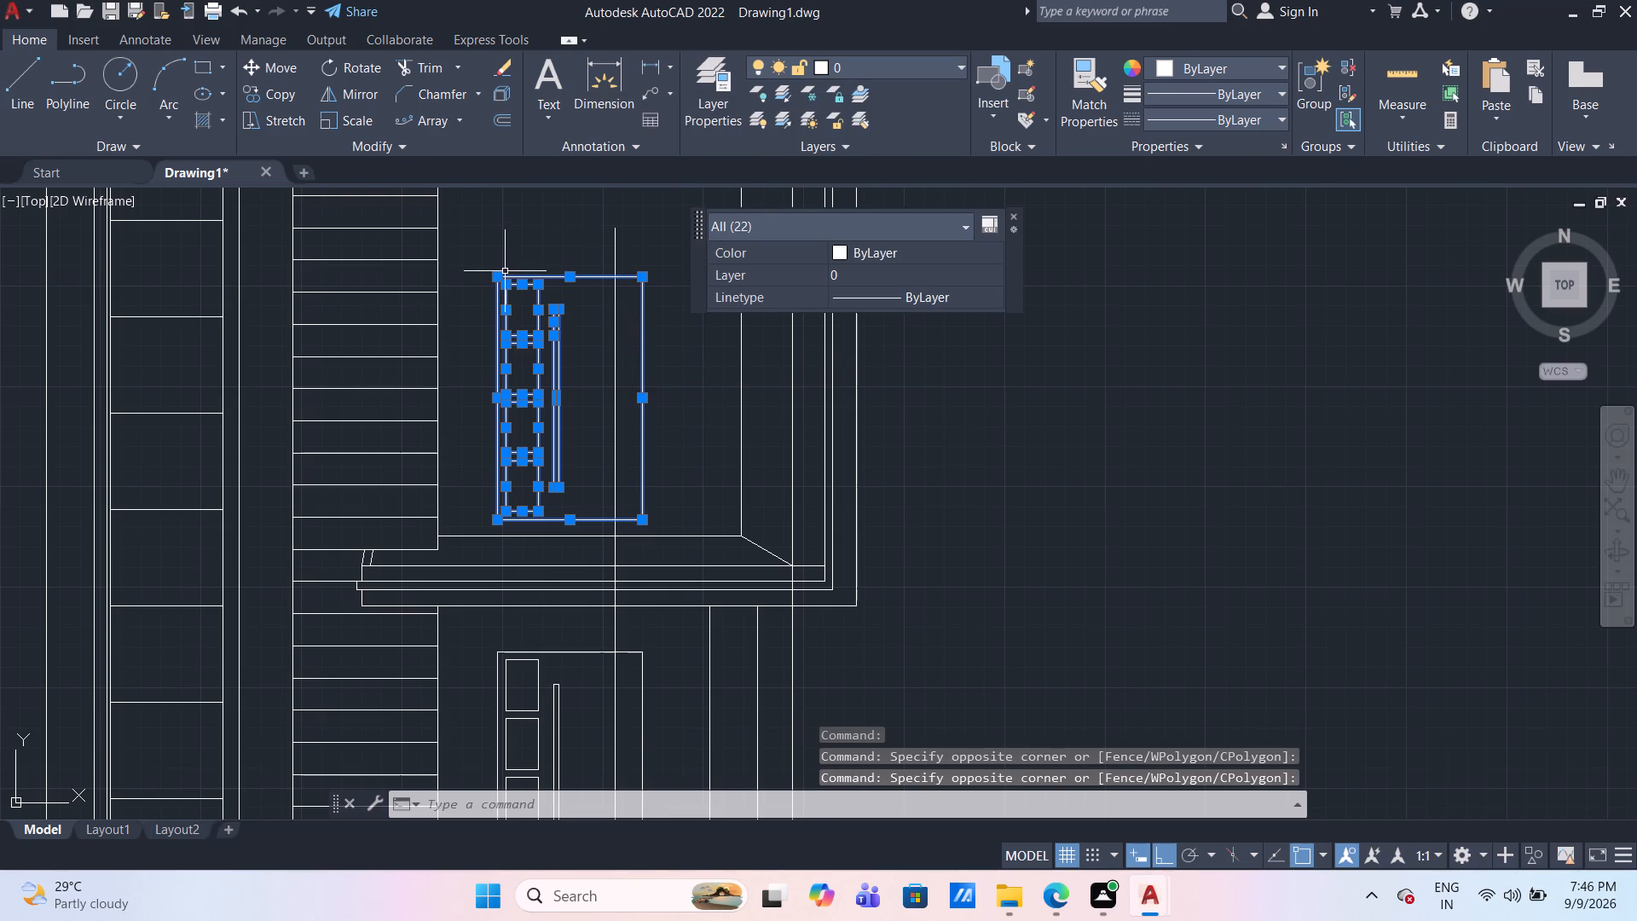
{"action": "scroll", "coordinate": [610, 504], "scroll_direction": "down", "scroll_amount": 1}
{"action": "middle_click_drag", "start_coordinate": [631, 670], "coordinate": [617, 429]}
{"action": "scroll", "coordinate": [543, 504], "scroll_direction": "up", "scroll_amount": 4}
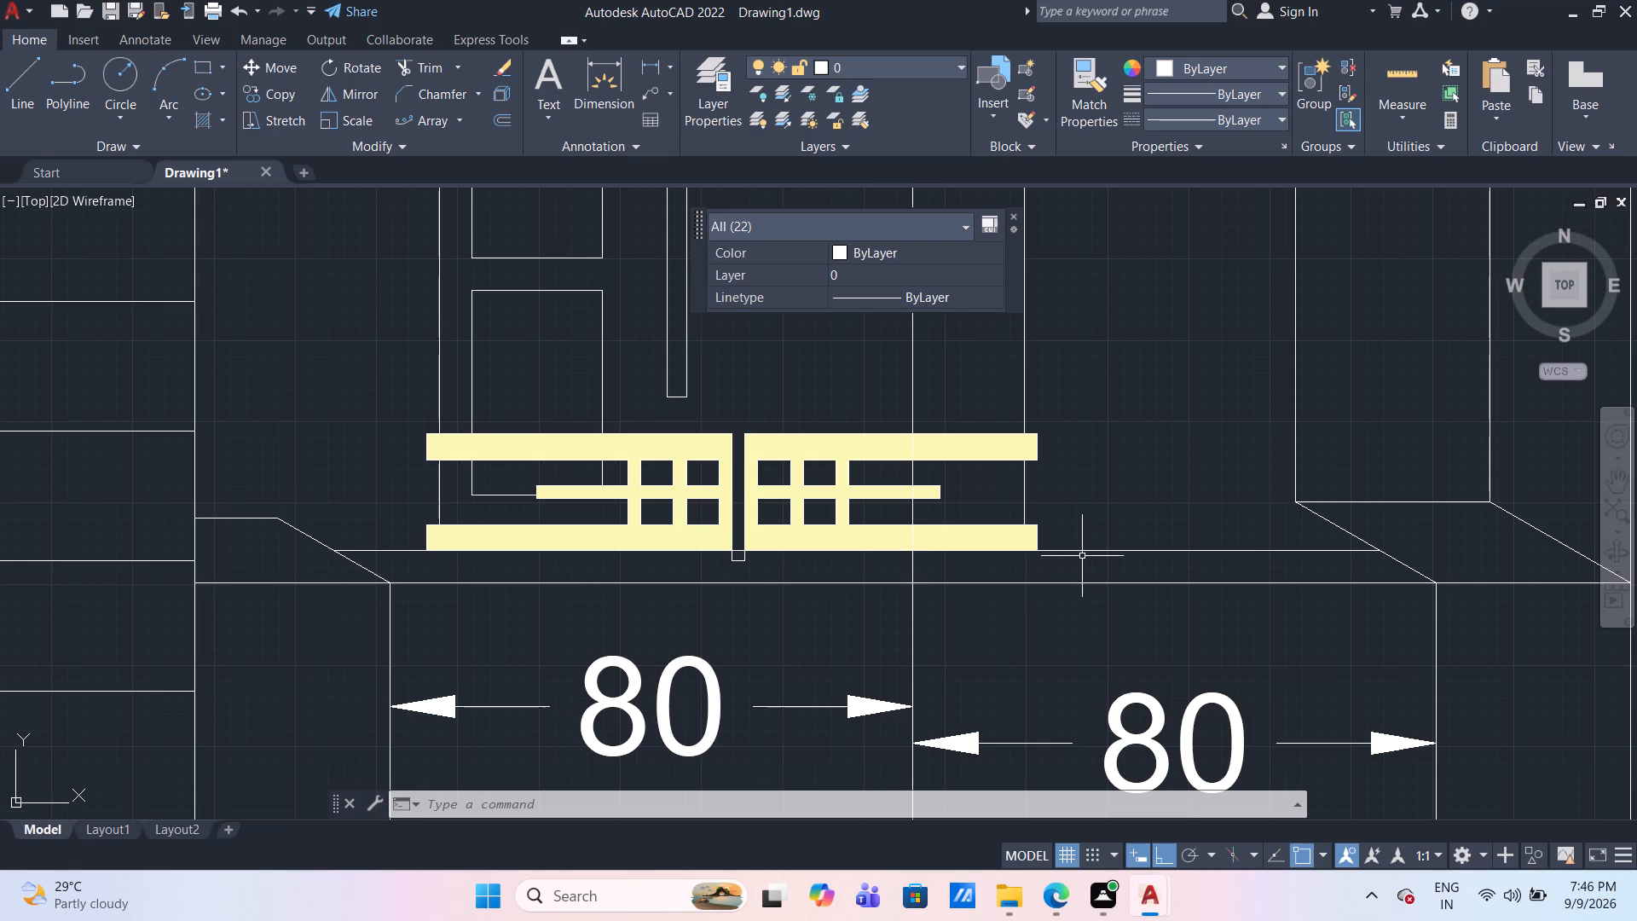
{"action": "left_click", "coordinate": [1059, 559]}
{"action": "left_click", "coordinate": [949, 378]}
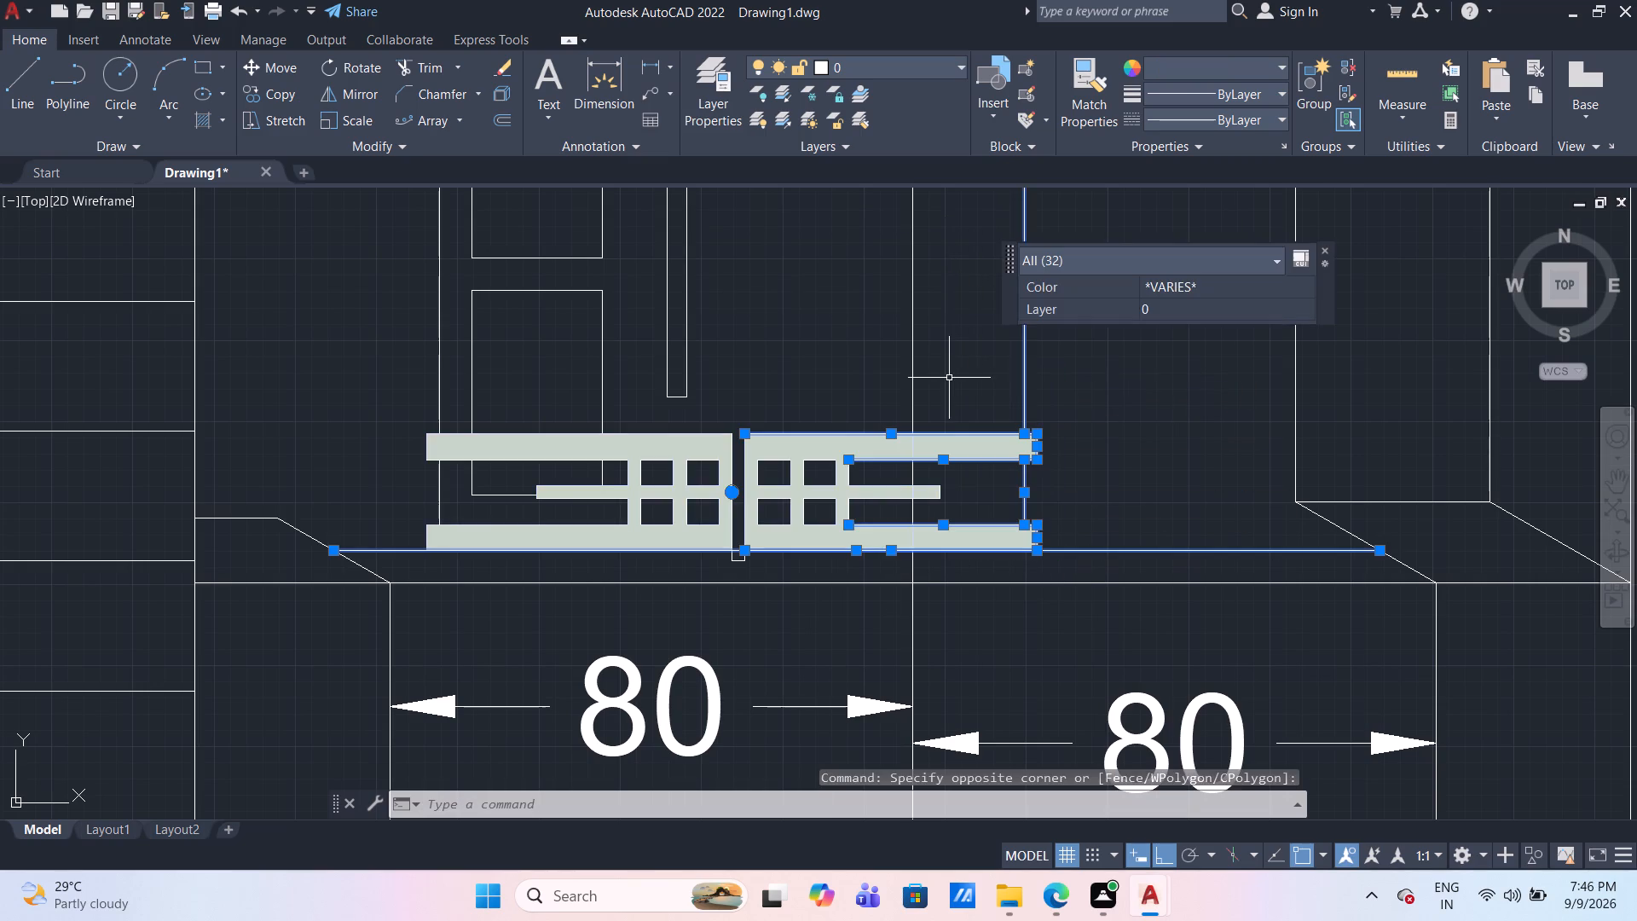
{"action": "scroll", "coordinate": [921, 377], "scroll_direction": "down", "scroll_amount": 2}
{"action": "middle_click_drag", "start_coordinate": [846, 367], "coordinate": [778, 501]}
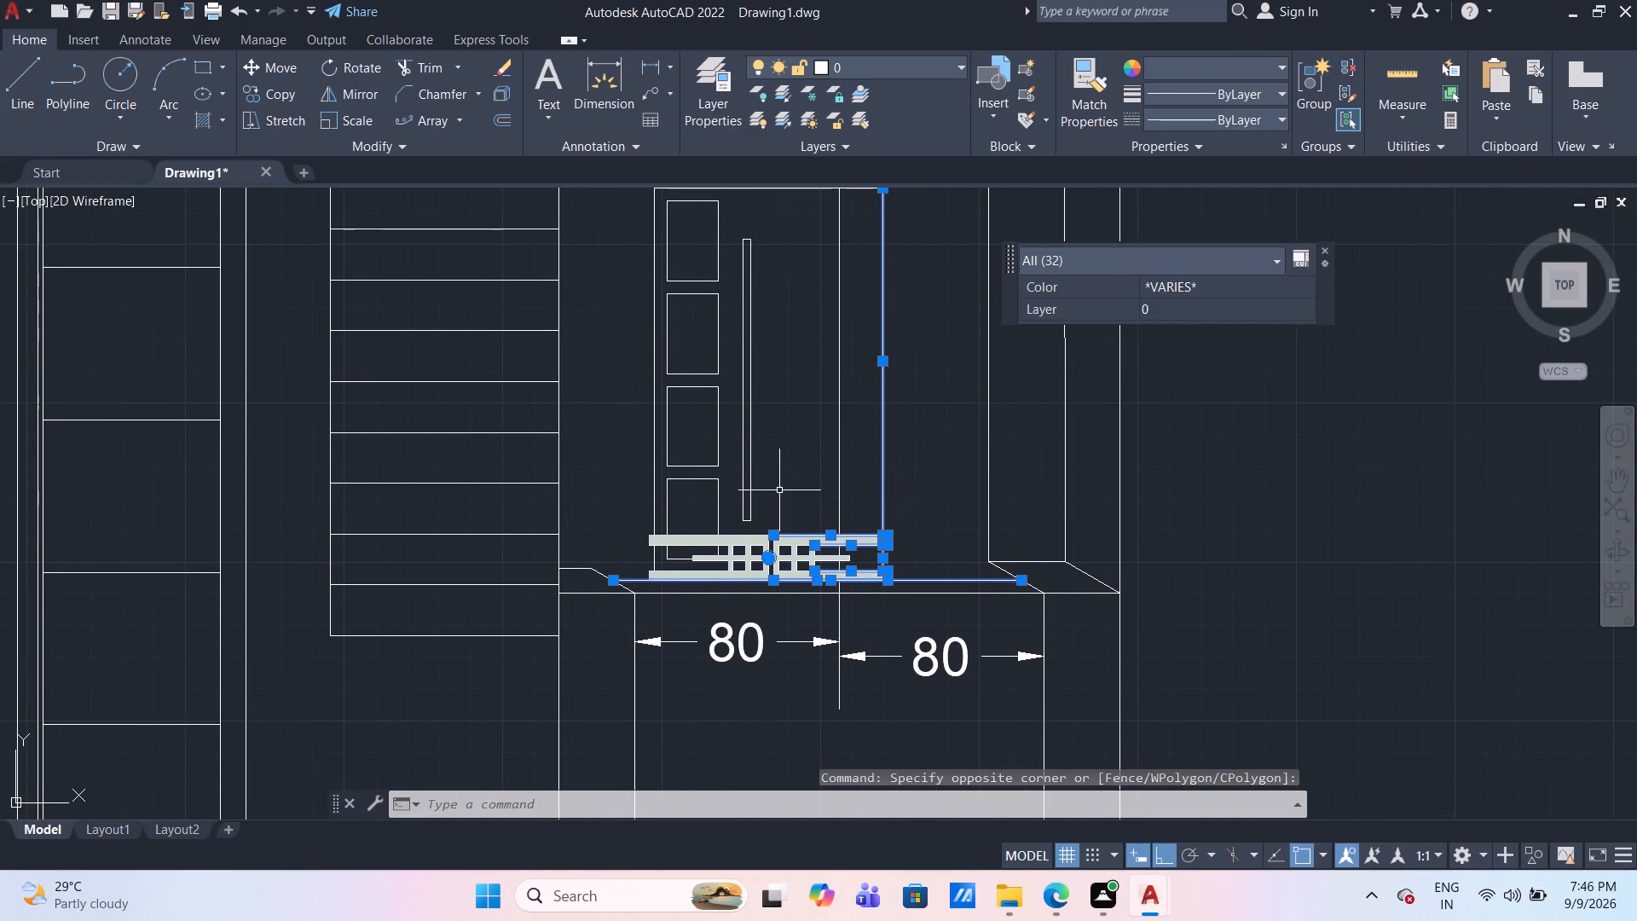
{"action": "left_click_drag", "start_coordinate": [779, 487], "coordinate": [767, 476]}
{"action": "left_click", "coordinate": [614, 327]}
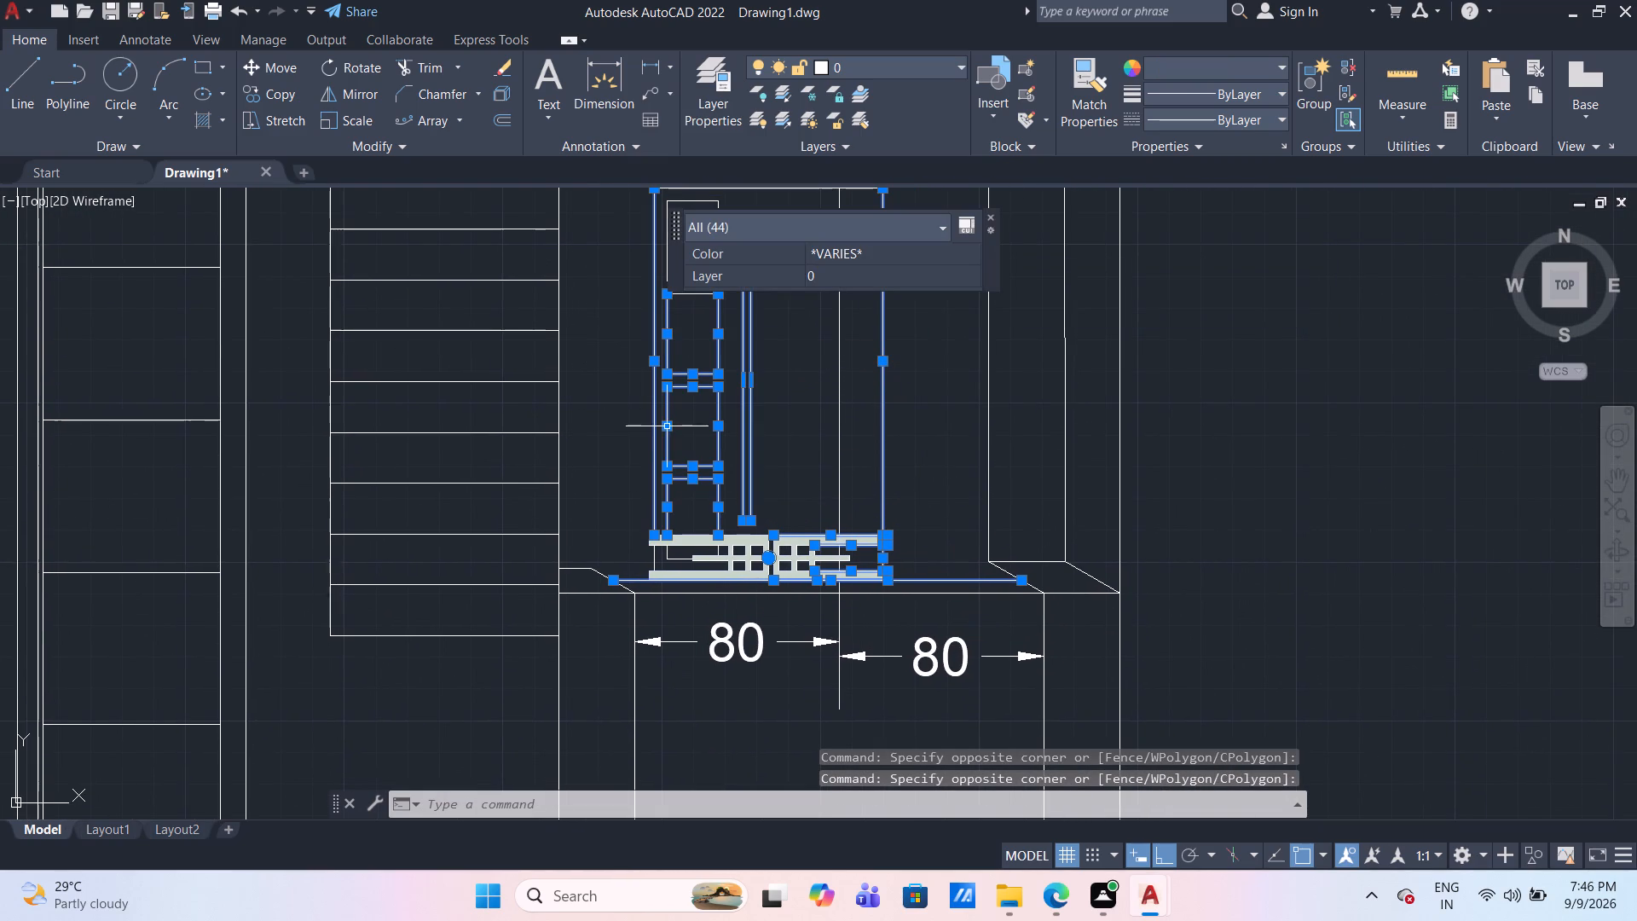
{"action": "scroll", "coordinate": [702, 581], "scroll_direction": "up", "scroll_amount": 1}
{"action": "left_click", "coordinate": [720, 594]}
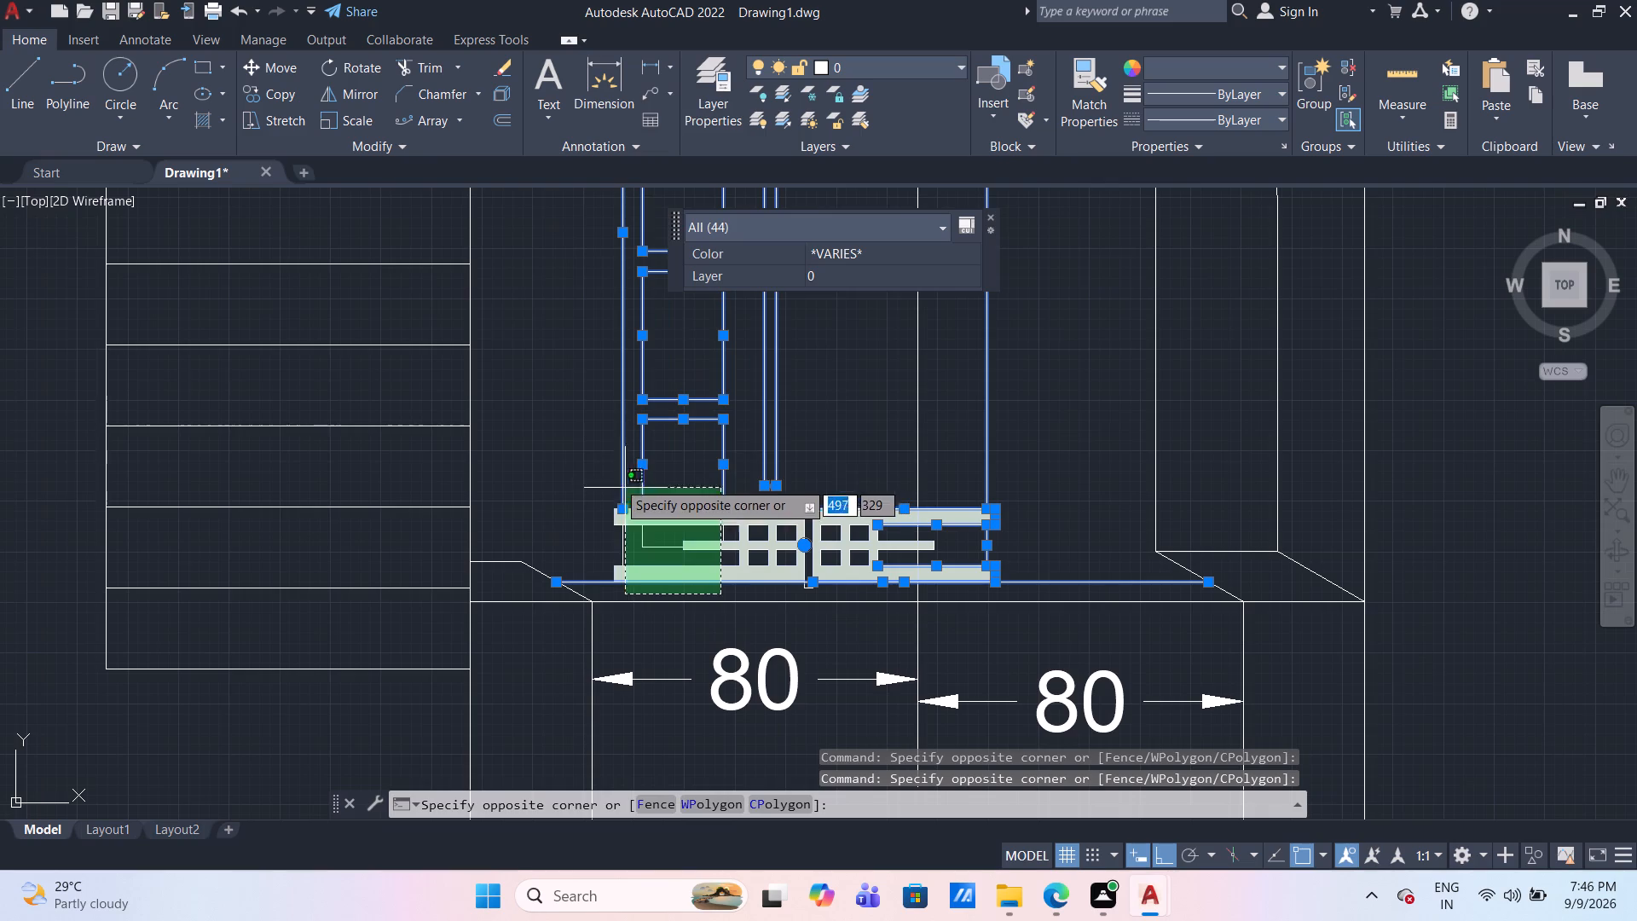
{"action": "left_click", "coordinate": [592, 449]}
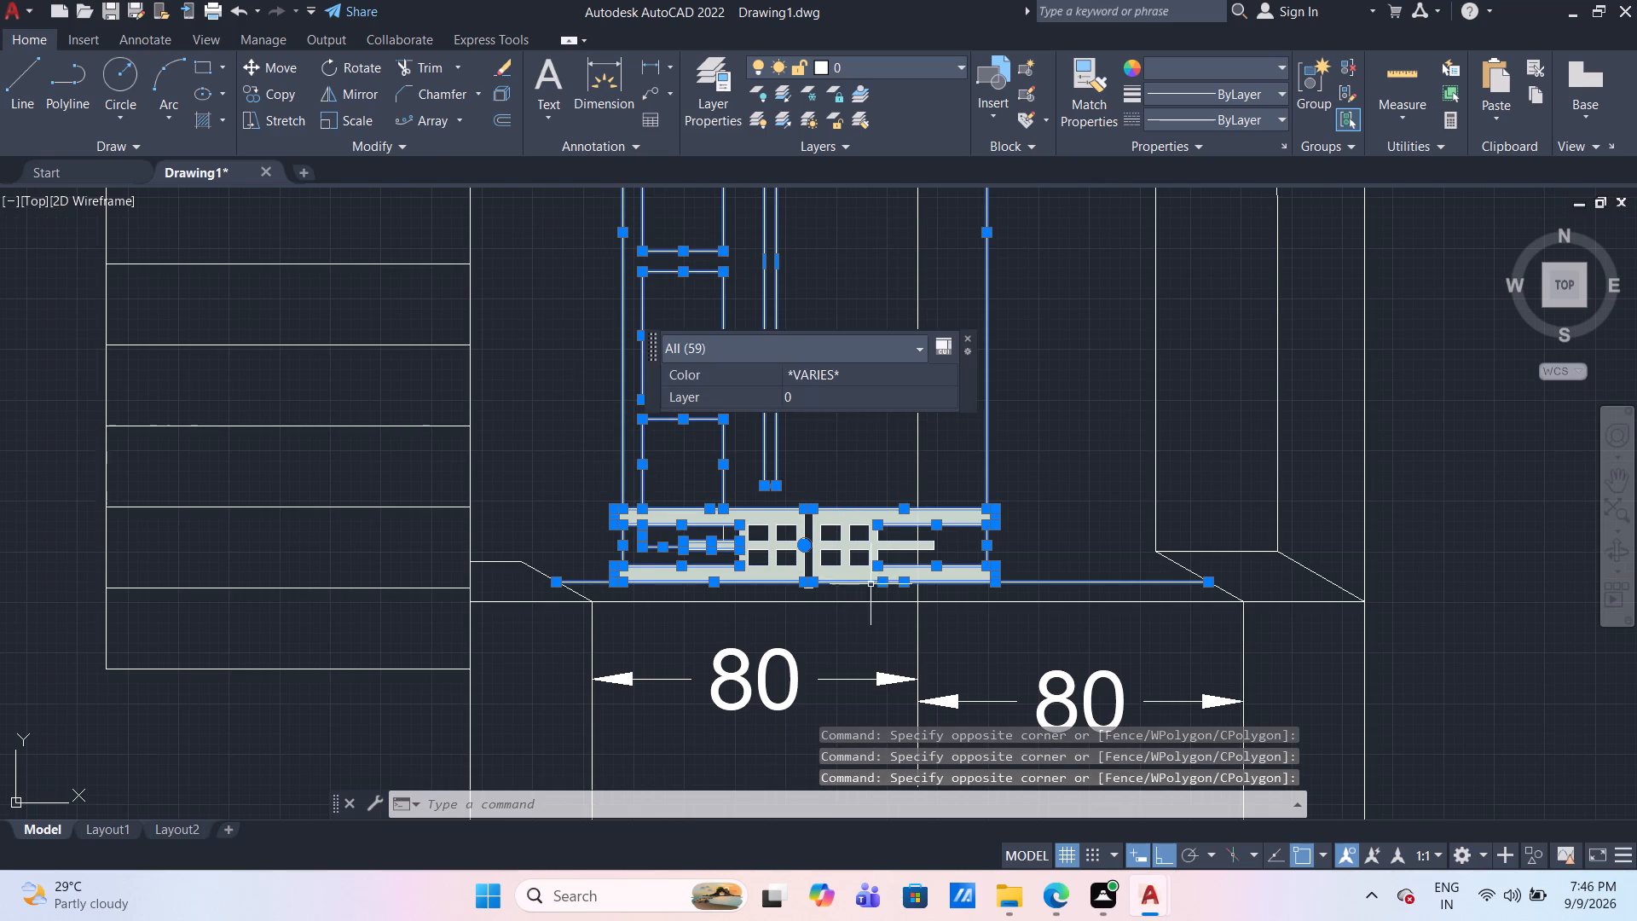
{"action": "left_click_drag", "start_coordinate": [892, 597], "coordinate": [883, 591]}
{"action": "left_click", "coordinate": [720, 465]}
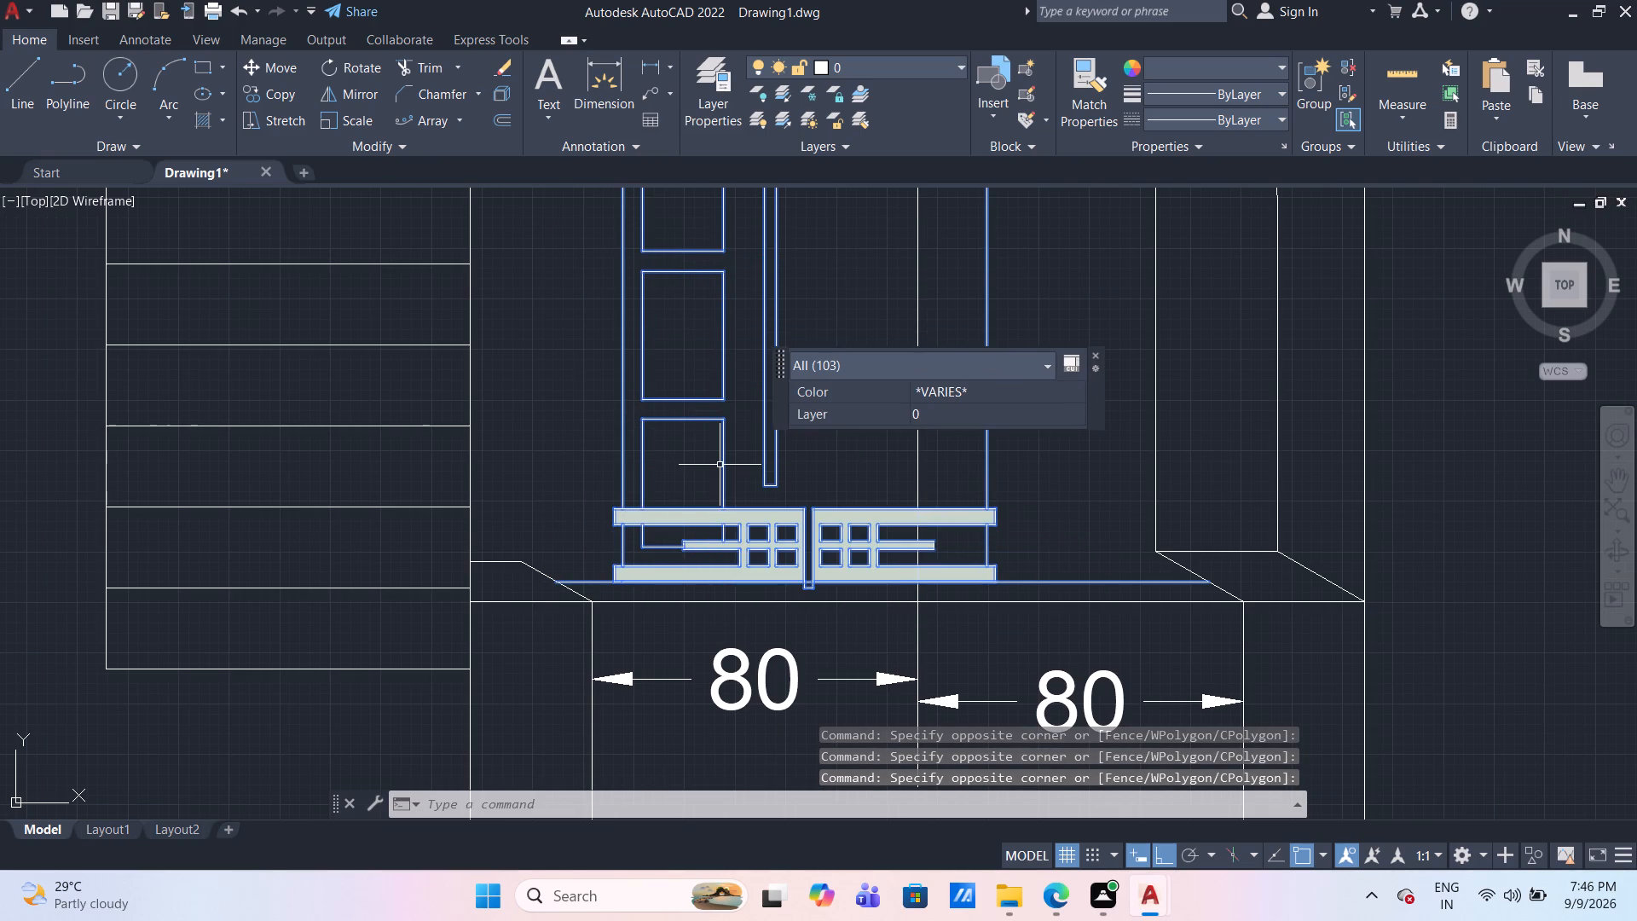
{"action": "scroll", "coordinate": [642, 438], "scroll_direction": "down", "scroll_amount": 2}
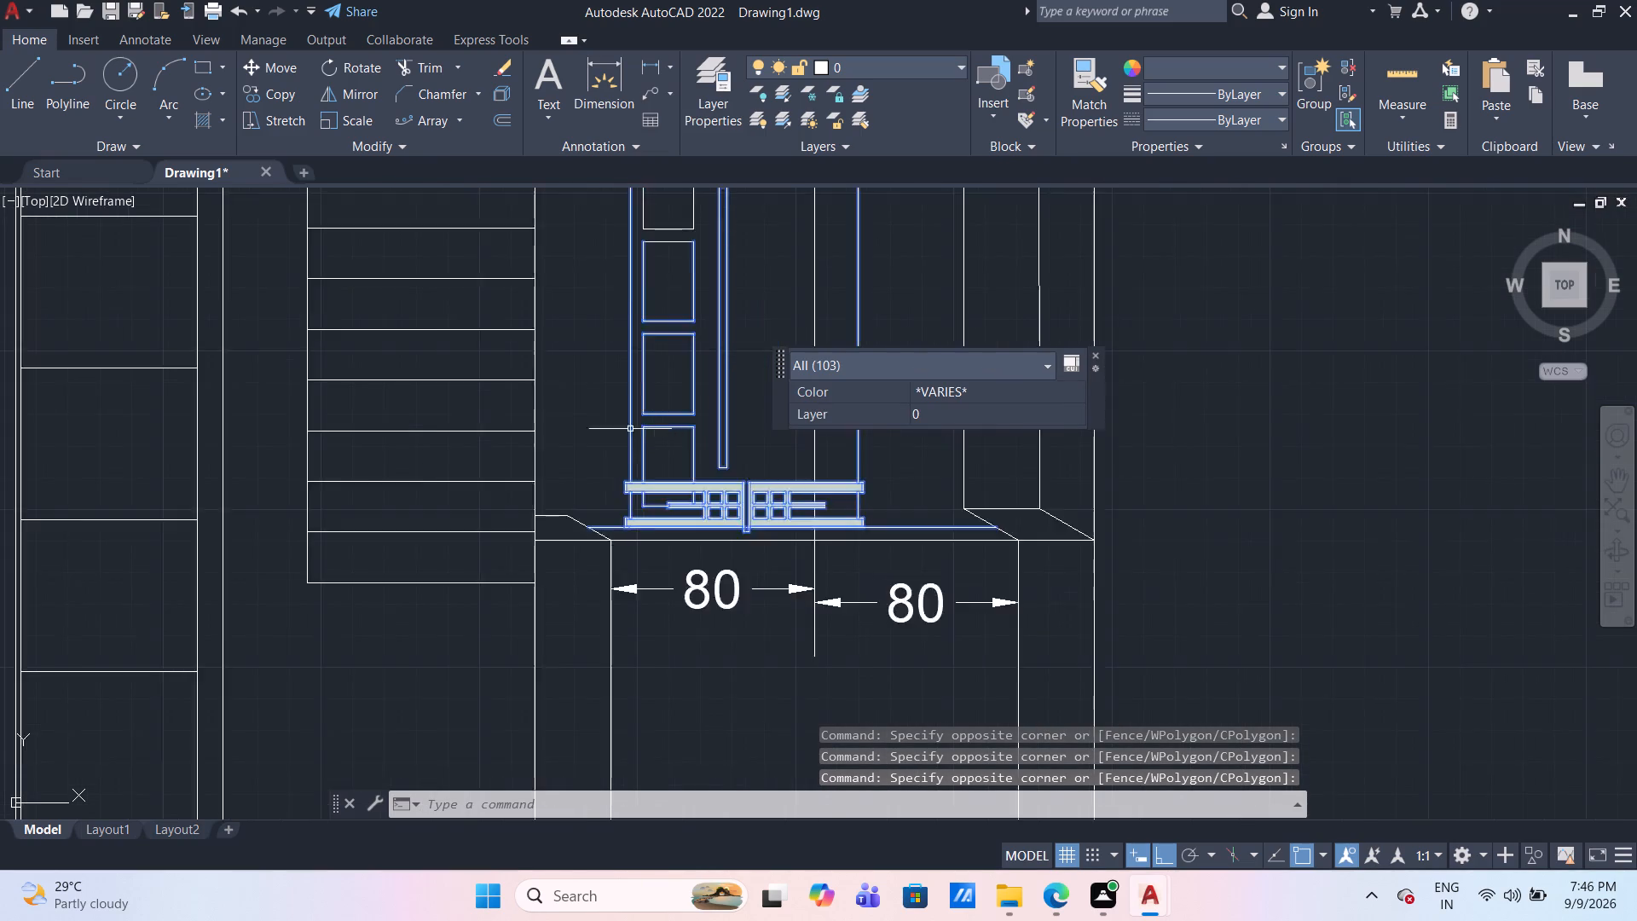
{"action": "middle_click_drag", "start_coordinate": [616, 348], "coordinate": [587, 492]}
{"action": "scroll", "coordinate": [652, 444], "scroll_direction": "up", "scroll_amount": 1}
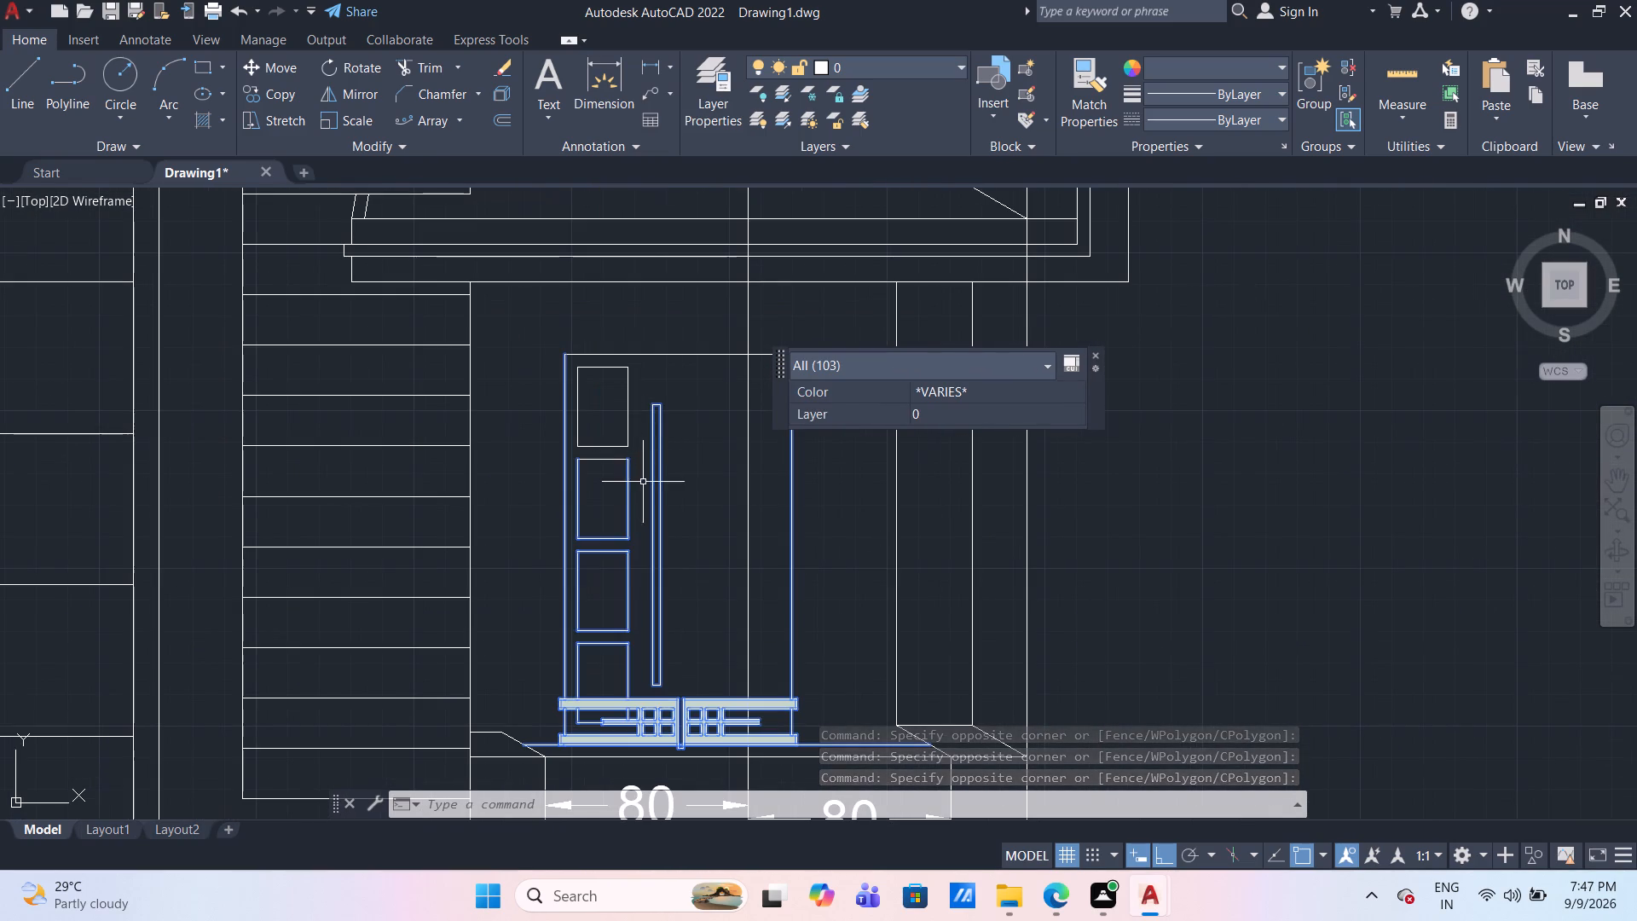
{"action": "left_click_drag", "start_coordinate": [646, 490], "coordinate": [637, 466]}
{"action": "left_click", "coordinate": [594, 334]}
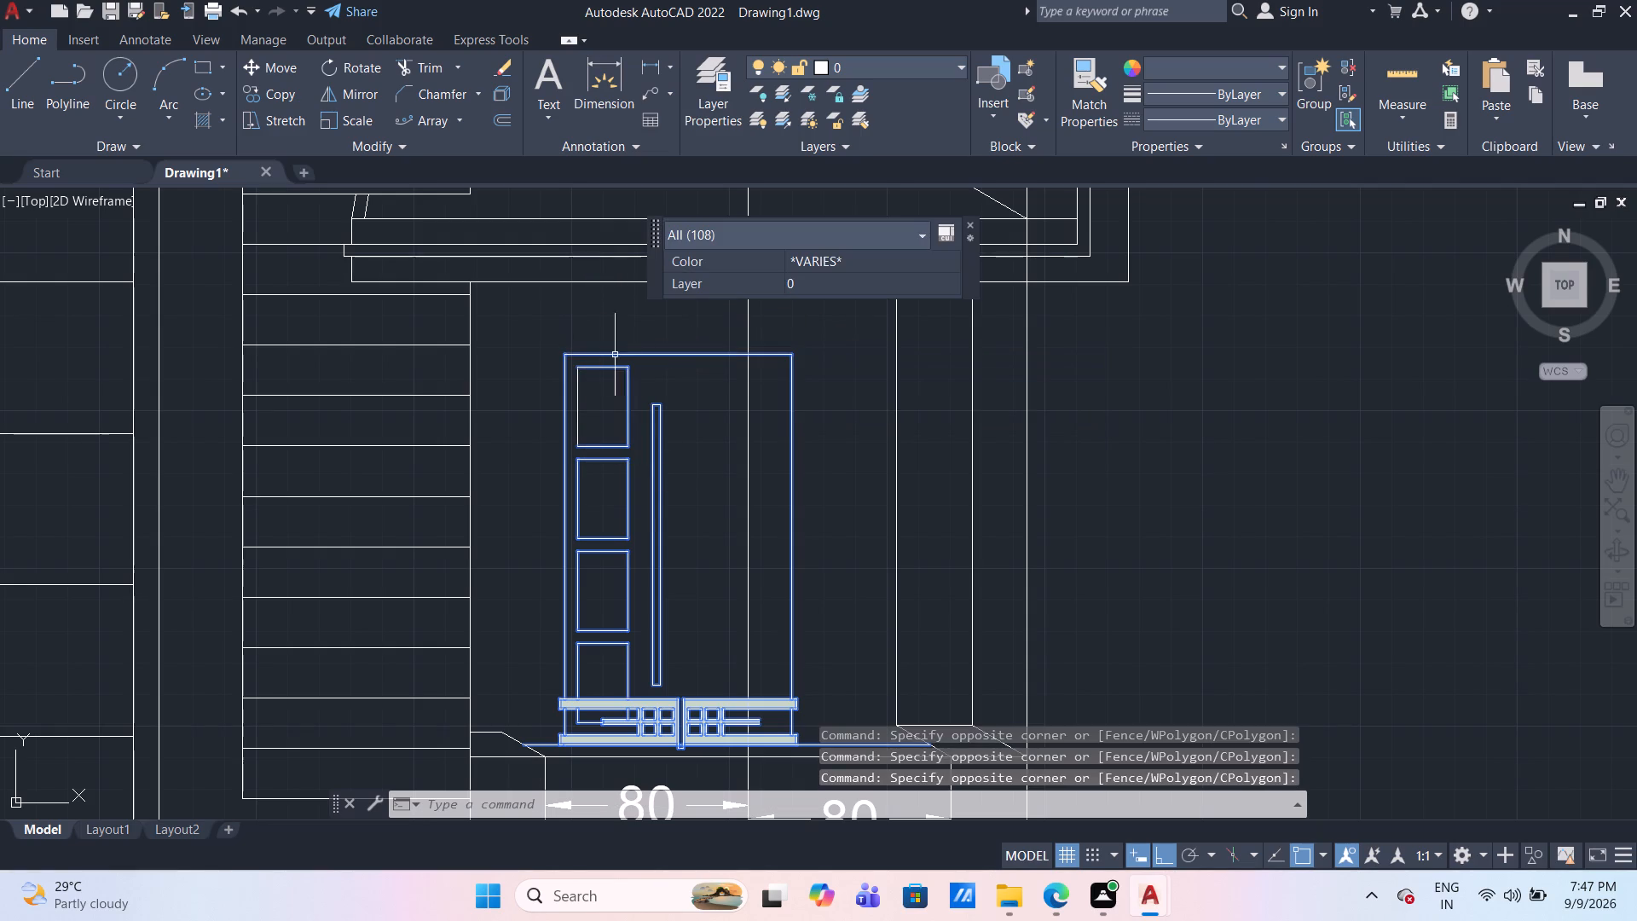
{"action": "left_click", "coordinate": [599, 400]}
{"action": "left_click", "coordinate": [574, 393]}
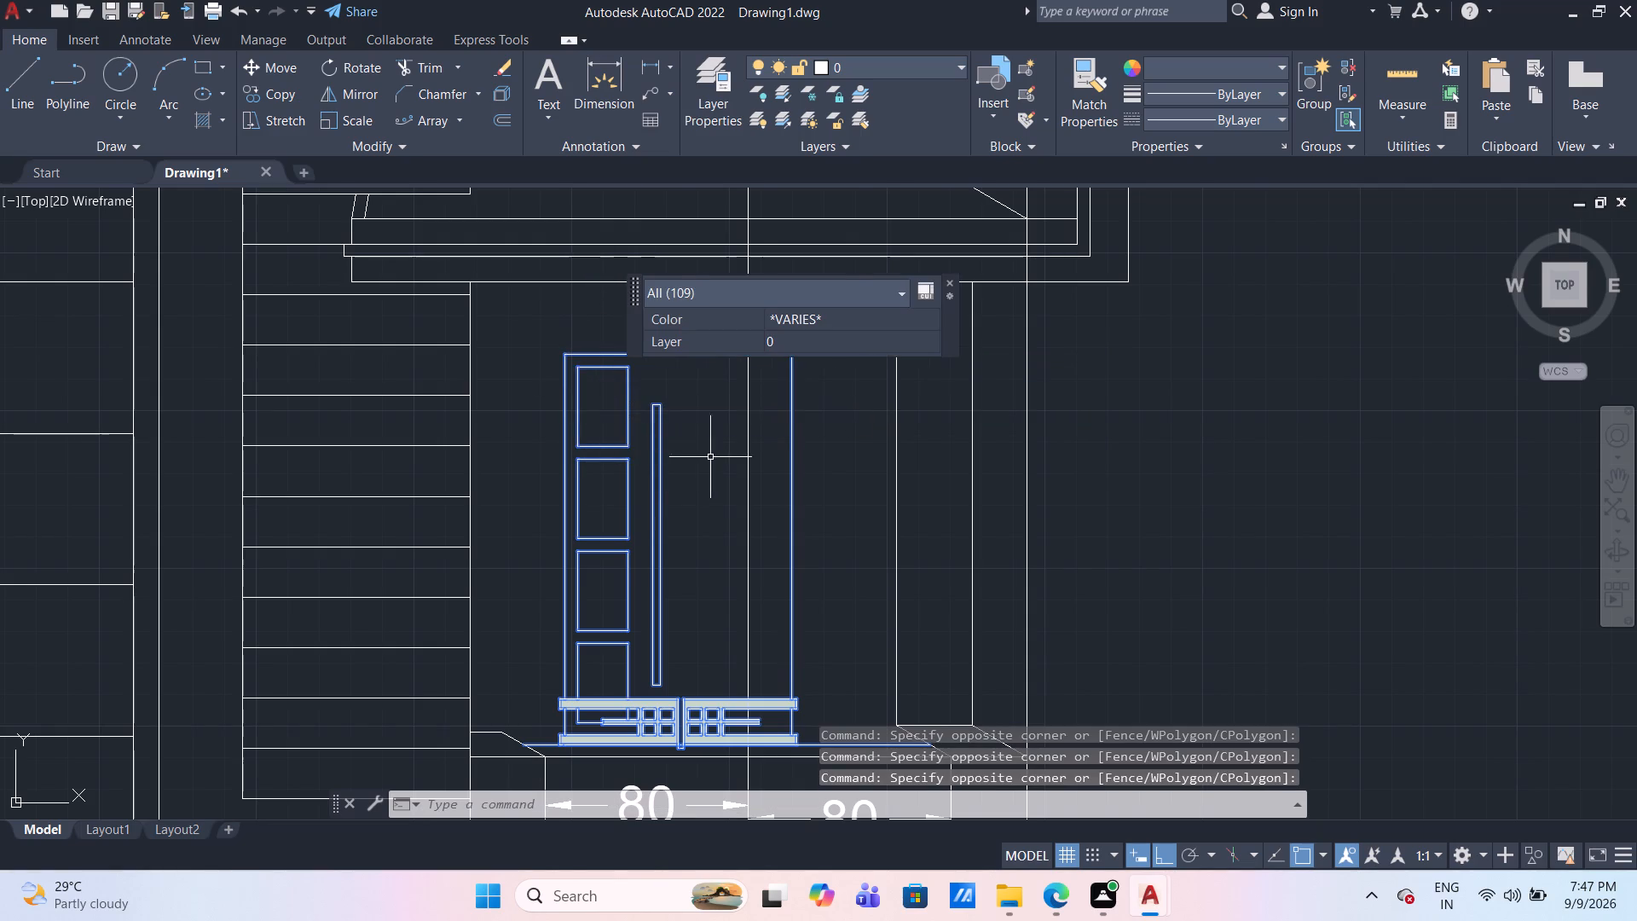
{"action": "scroll", "coordinate": [710, 457], "scroll_direction": "down", "scroll_amount": 2}
{"action": "scroll", "coordinate": [731, 420], "scroll_direction": "up", "scroll_amount": 1}
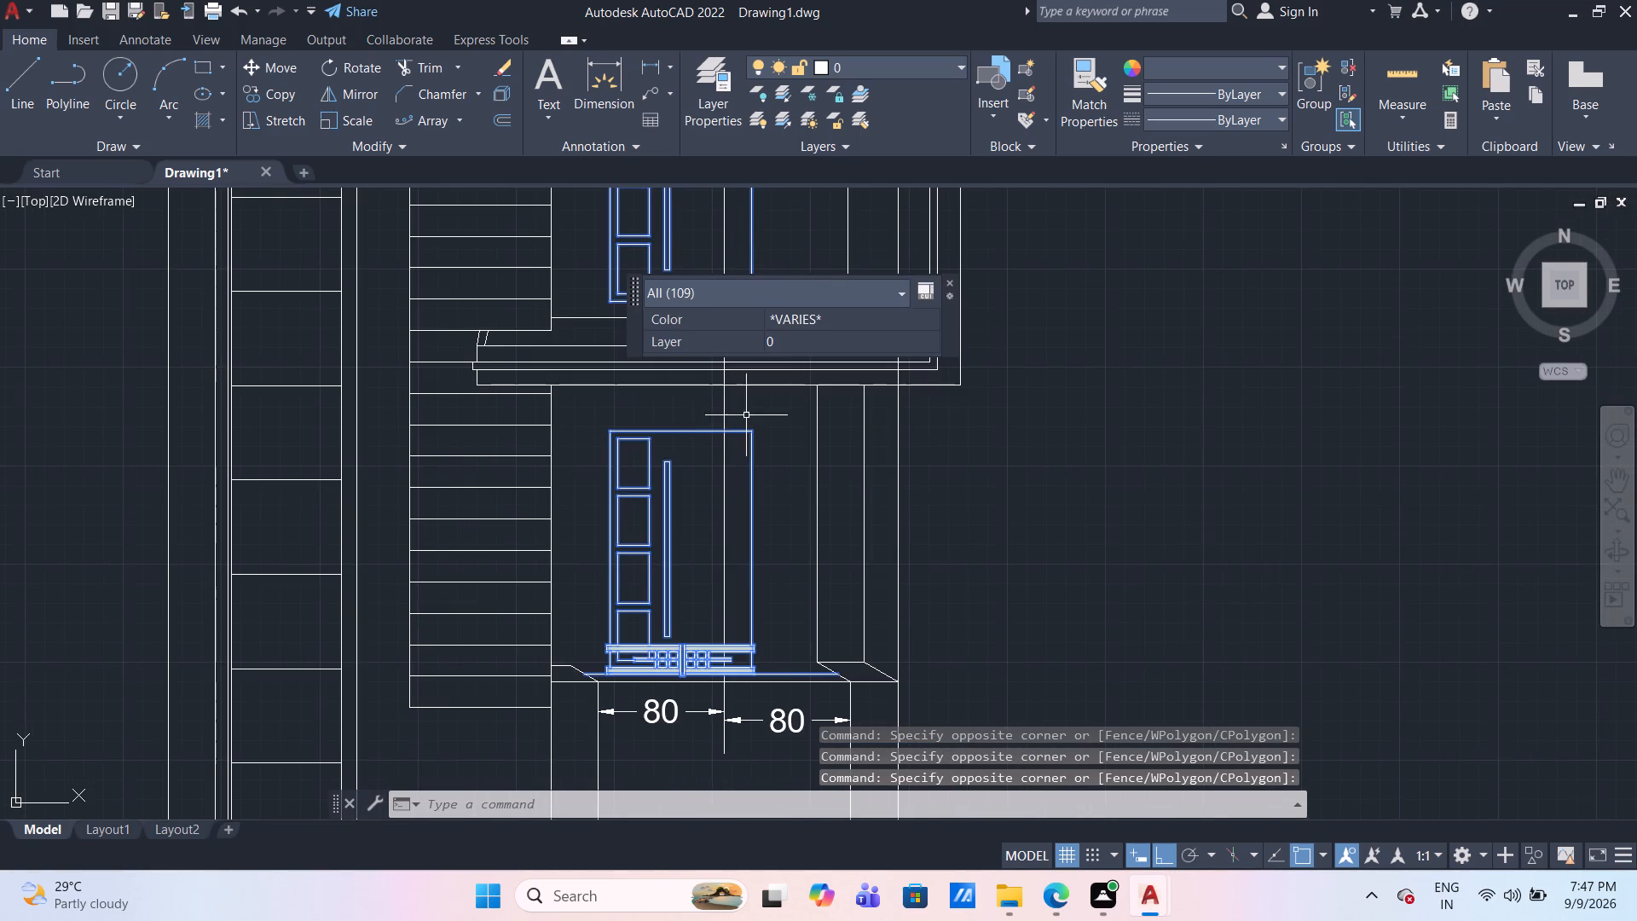
{"action": "middle_click_drag", "start_coordinate": [746, 415], "coordinate": [681, 659]}
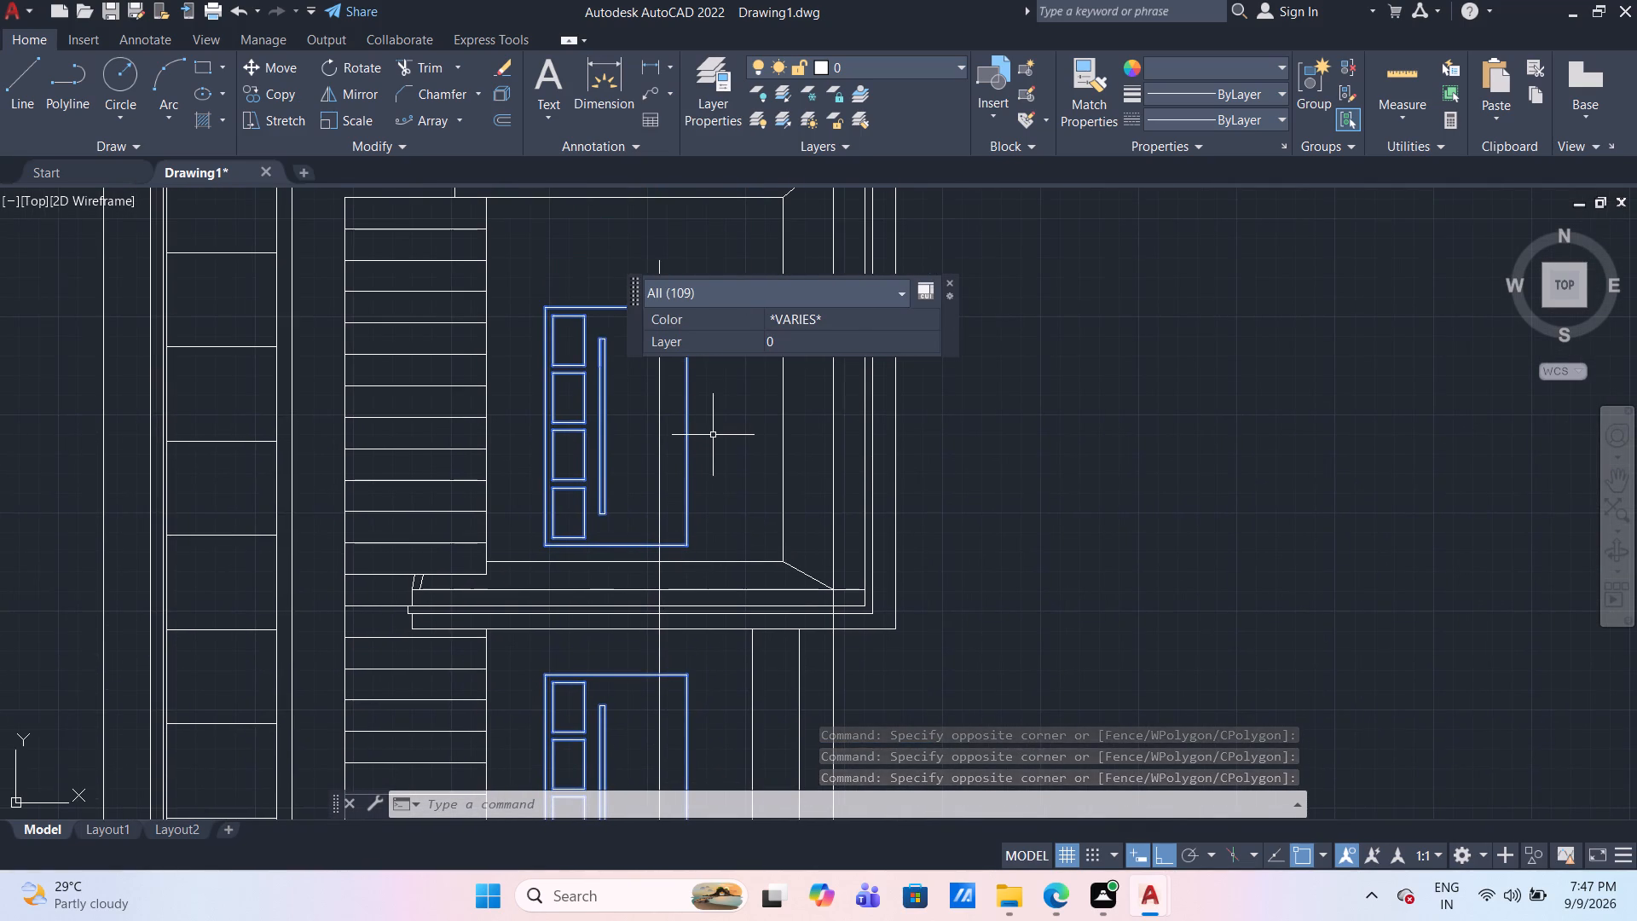
{"action": "key", "text": "m"}
{"action": "key", "text": "Return"}
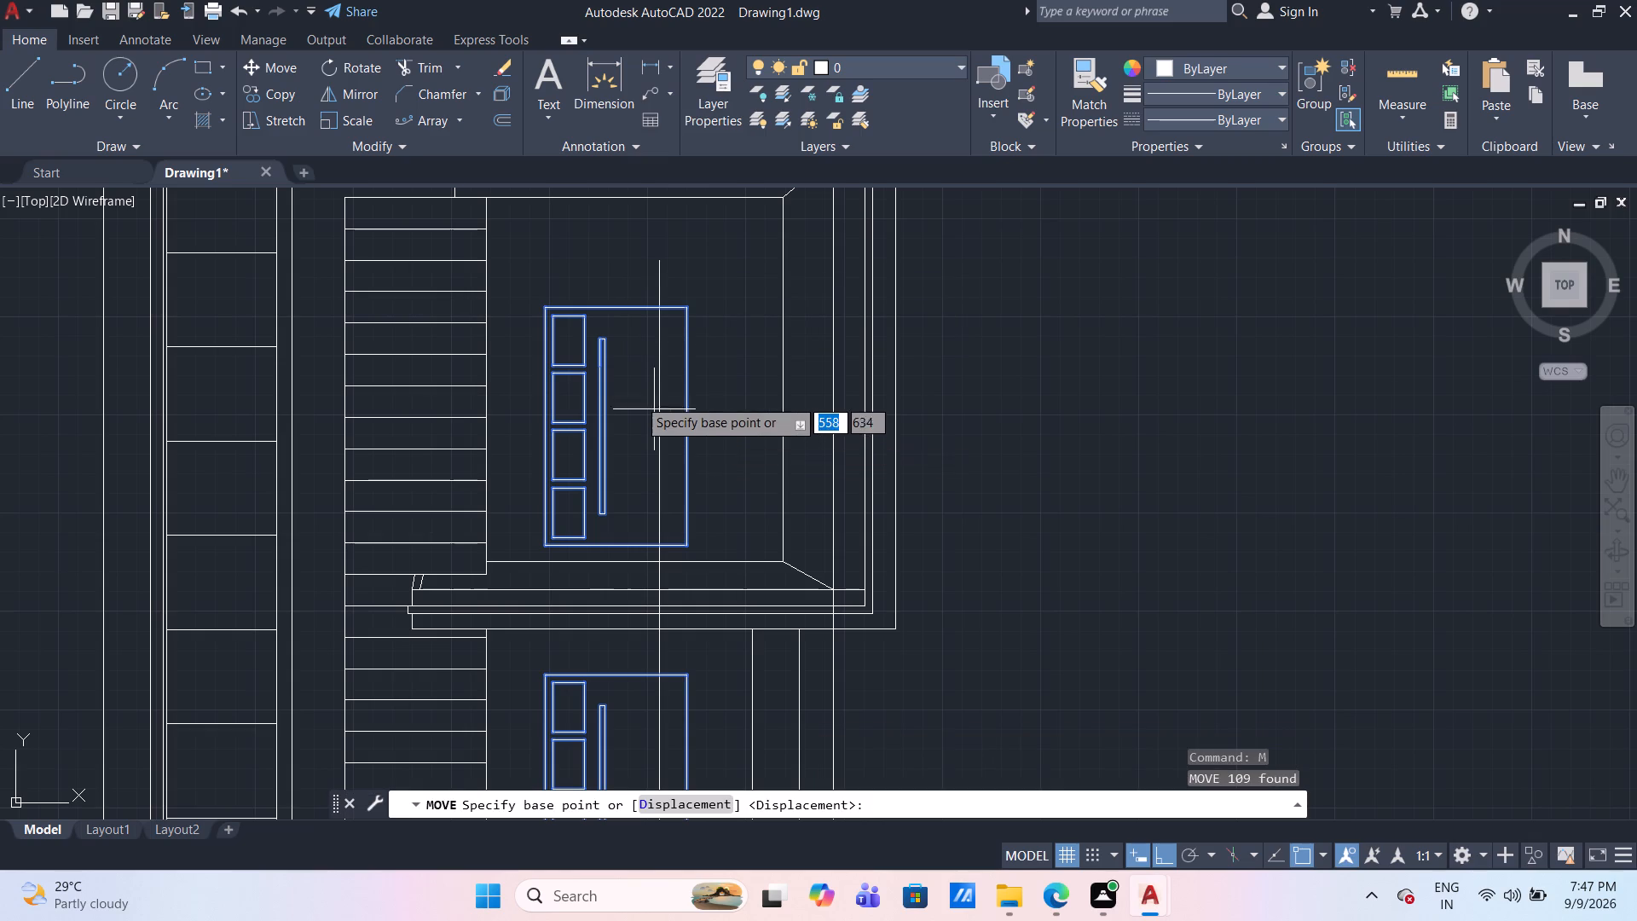
{"action": "left_click", "coordinate": [614, 307]}
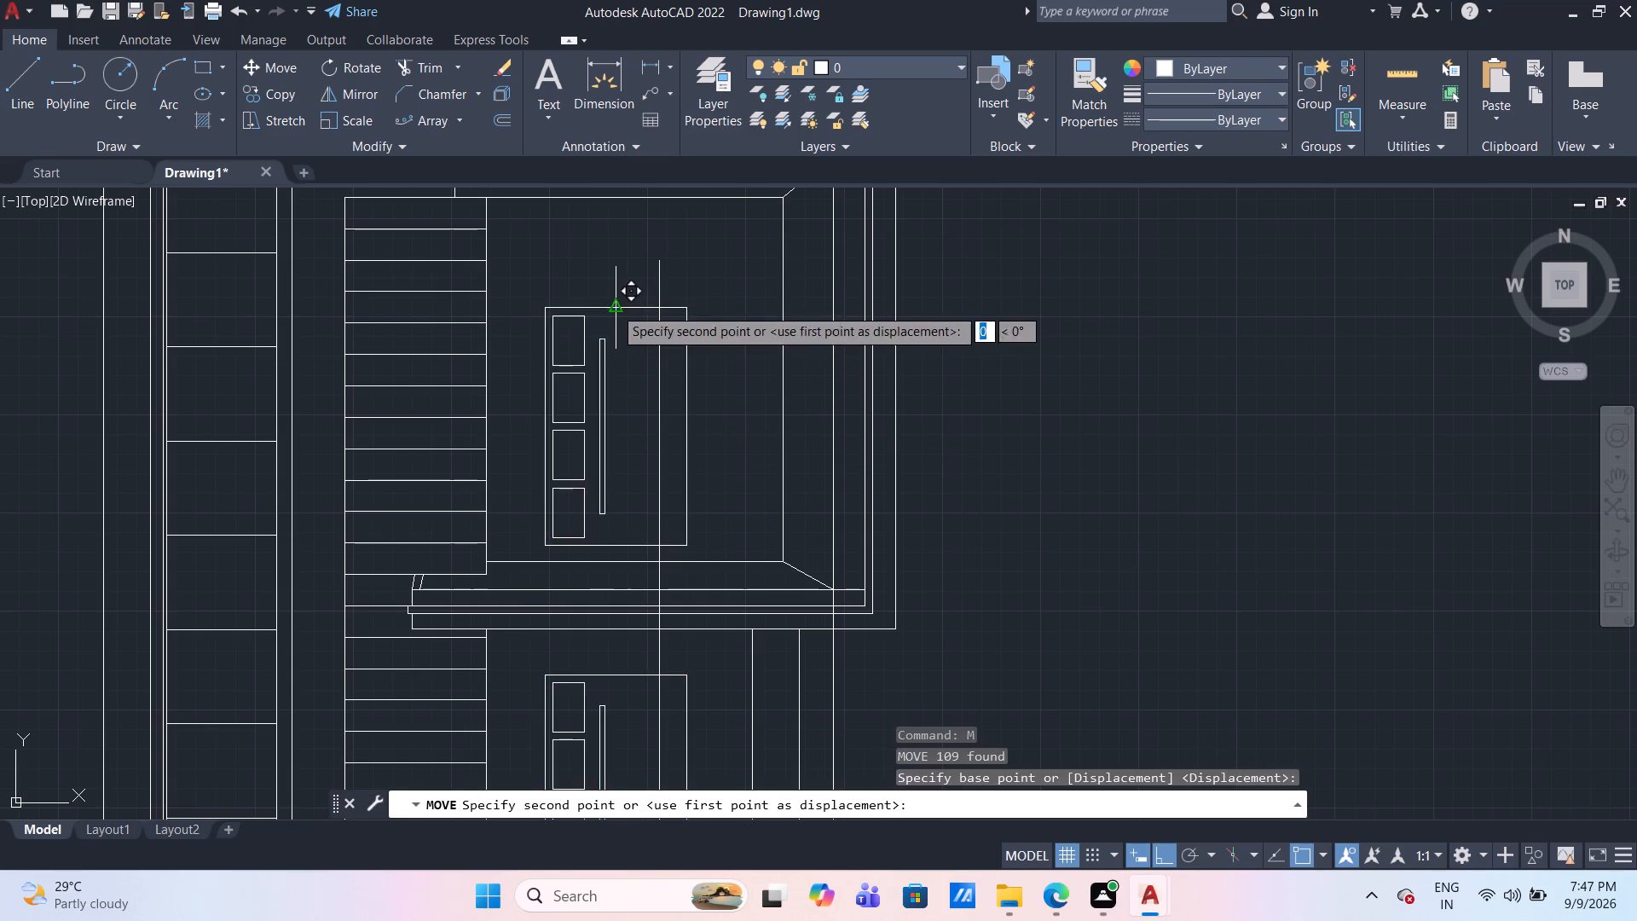
{"action": "left_click", "coordinate": [654, 309]}
Examine how the lower door and its hatched railing line up with the centre line between the columns.
{"action": "scroll", "coordinate": [689, 442], "scroll_direction": "down", "scroll_amount": 2}
{"action": "scroll", "coordinate": [669, 712], "scroll_direction": "up", "scroll_amount": 2}
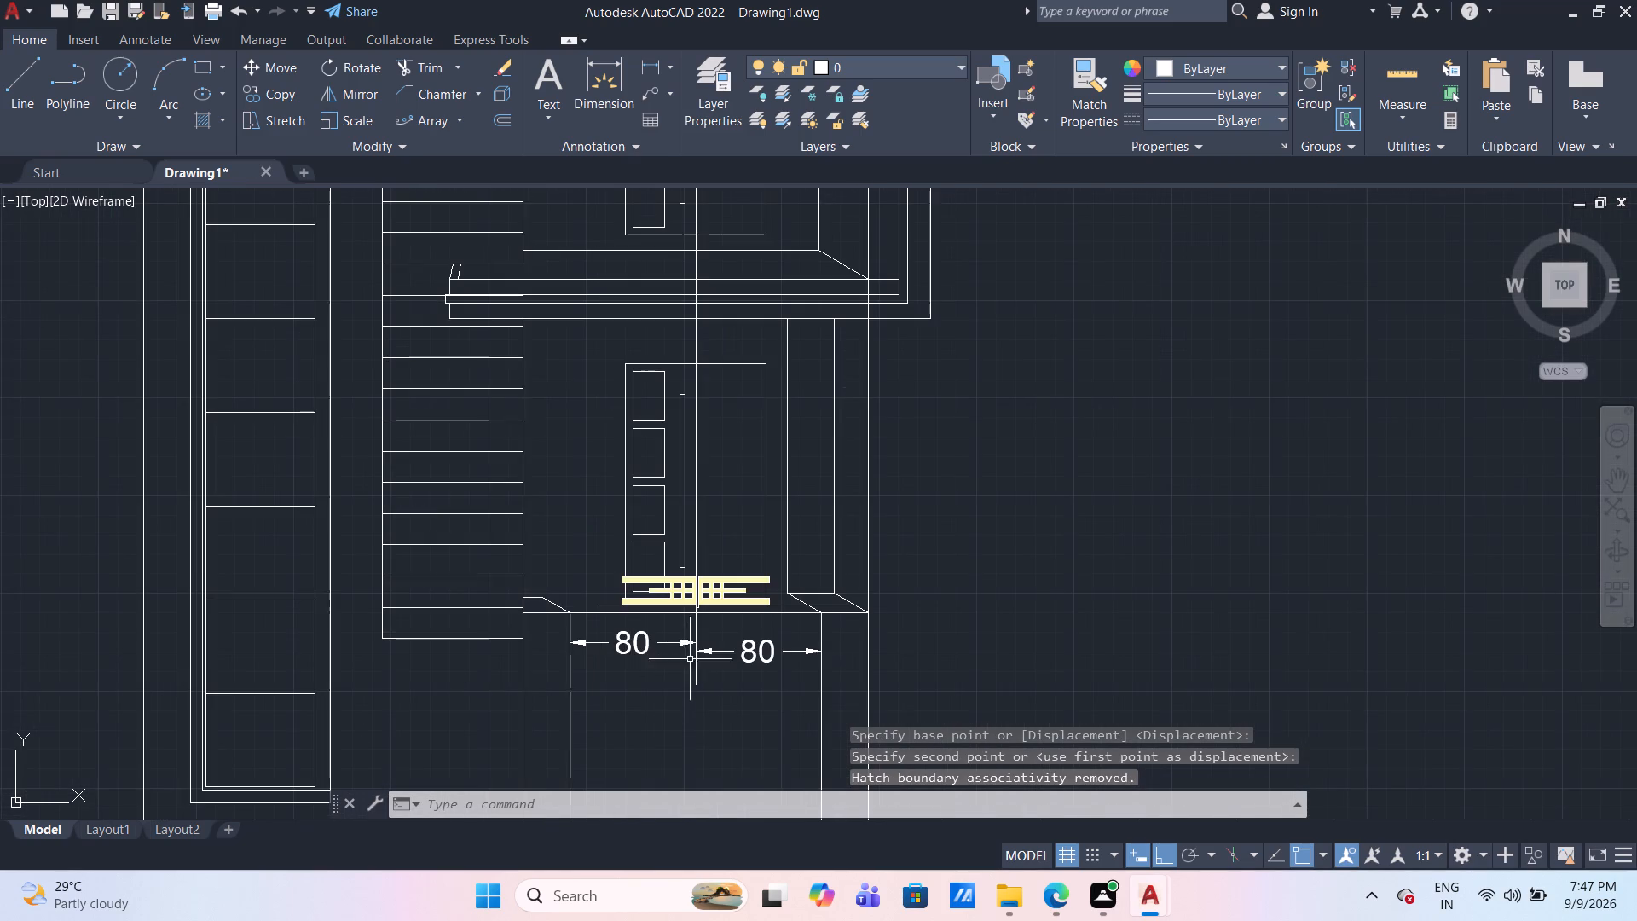
{"action": "scroll", "coordinate": [692, 640], "scroll_direction": "up", "scroll_amount": 2}
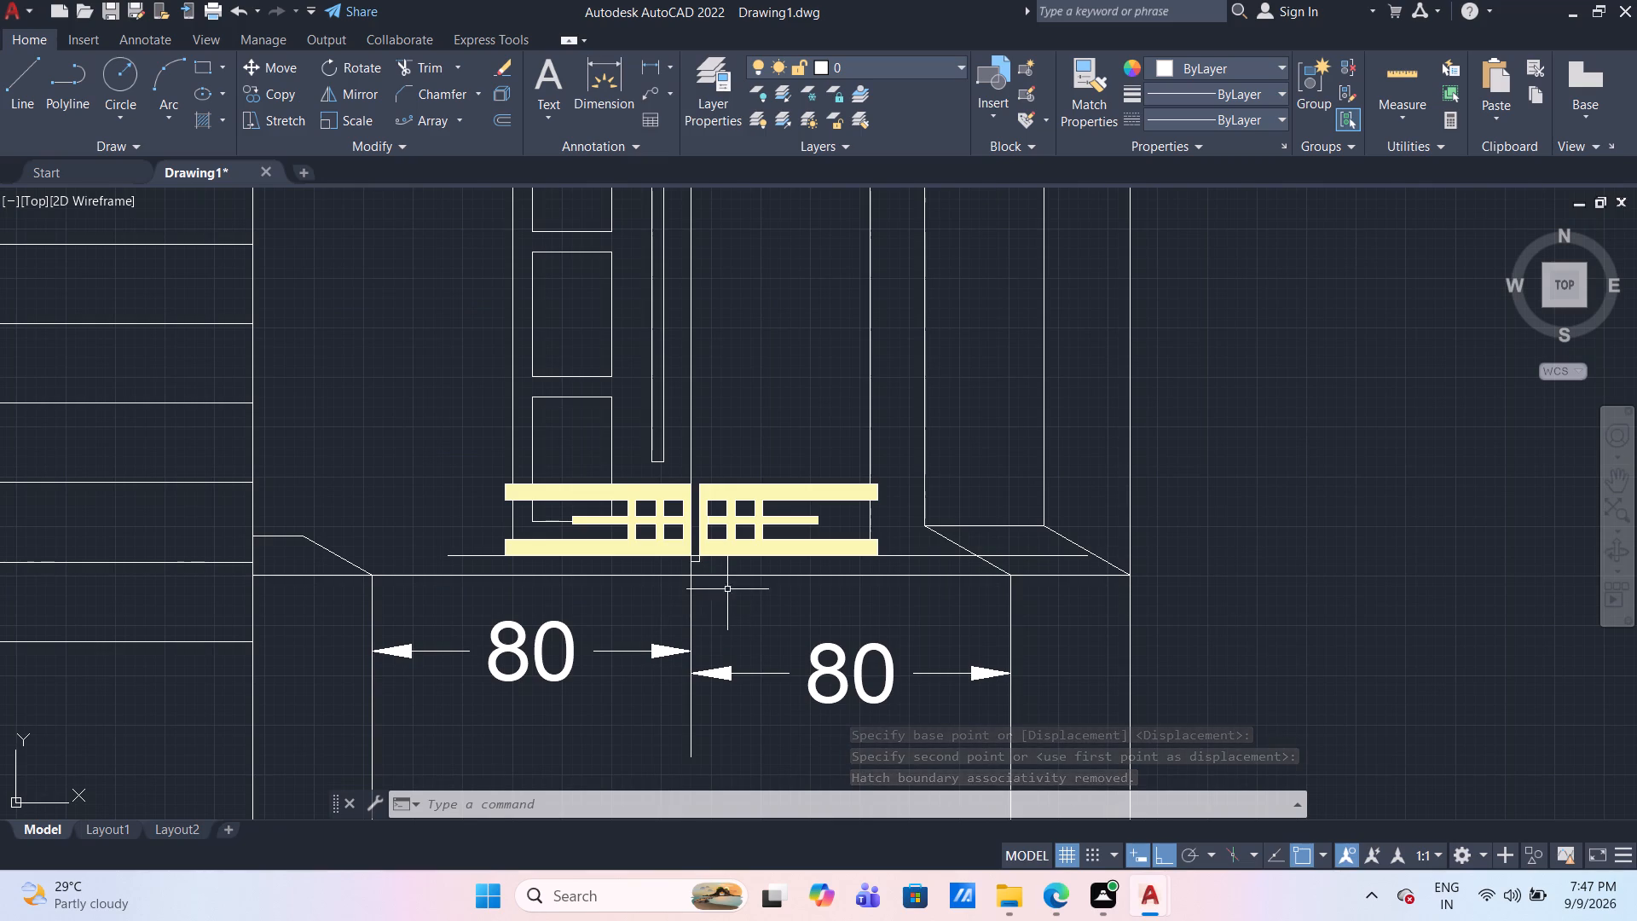
{"action": "scroll", "coordinate": [702, 587], "scroll_direction": "up", "scroll_amount": 2}
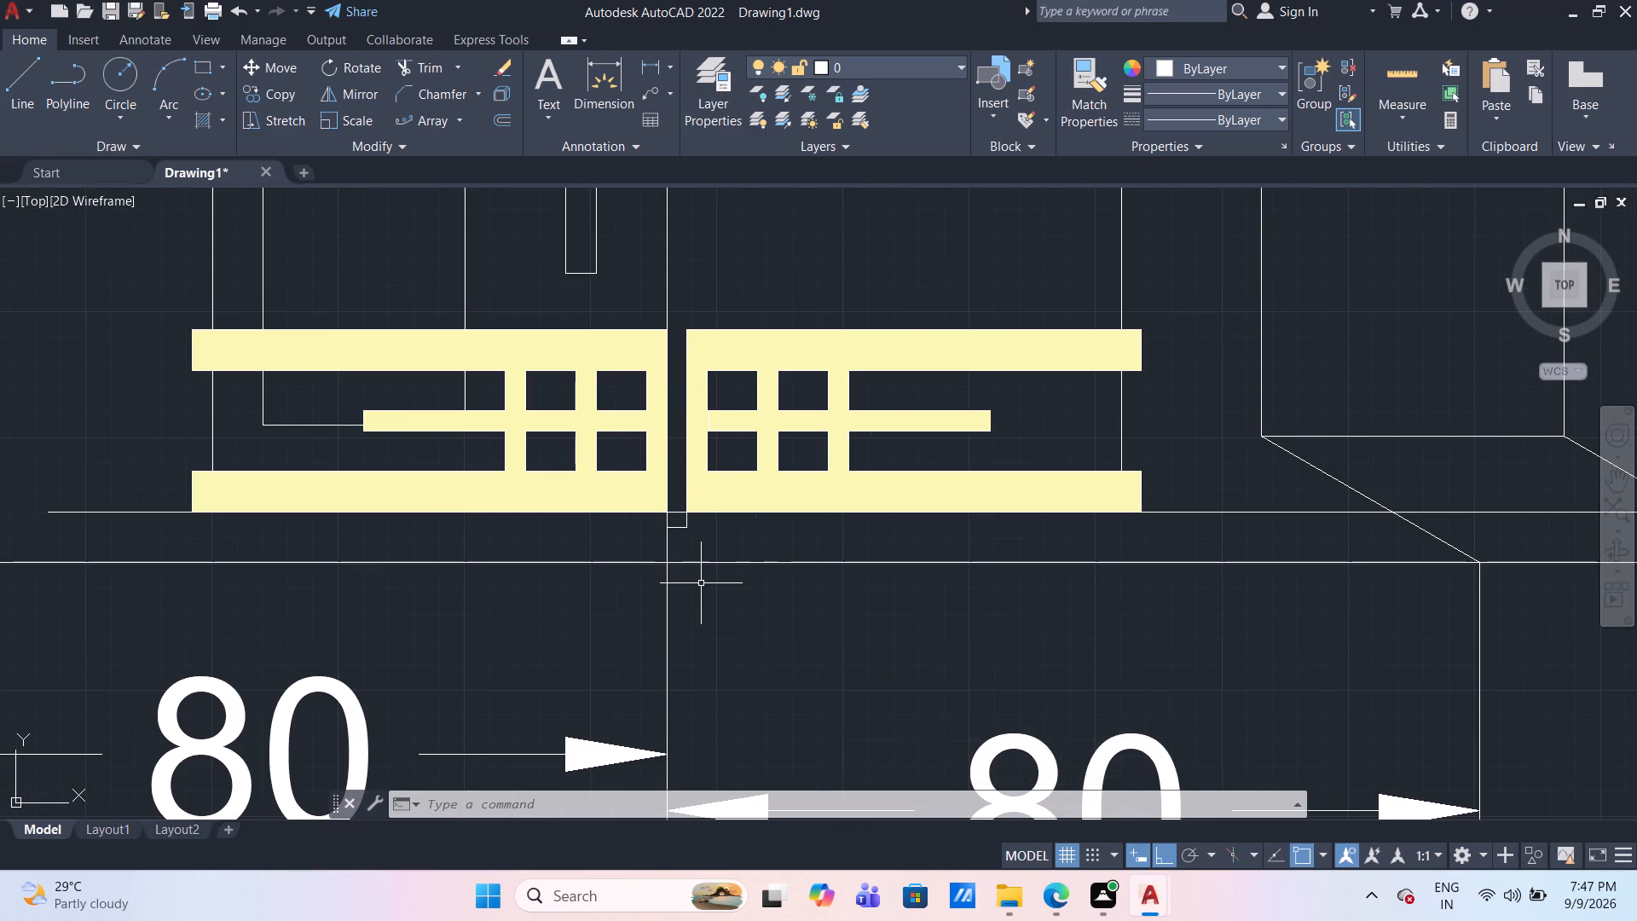
{"action": "scroll", "coordinate": [694, 573], "scroll_direction": "down", "scroll_amount": 2}
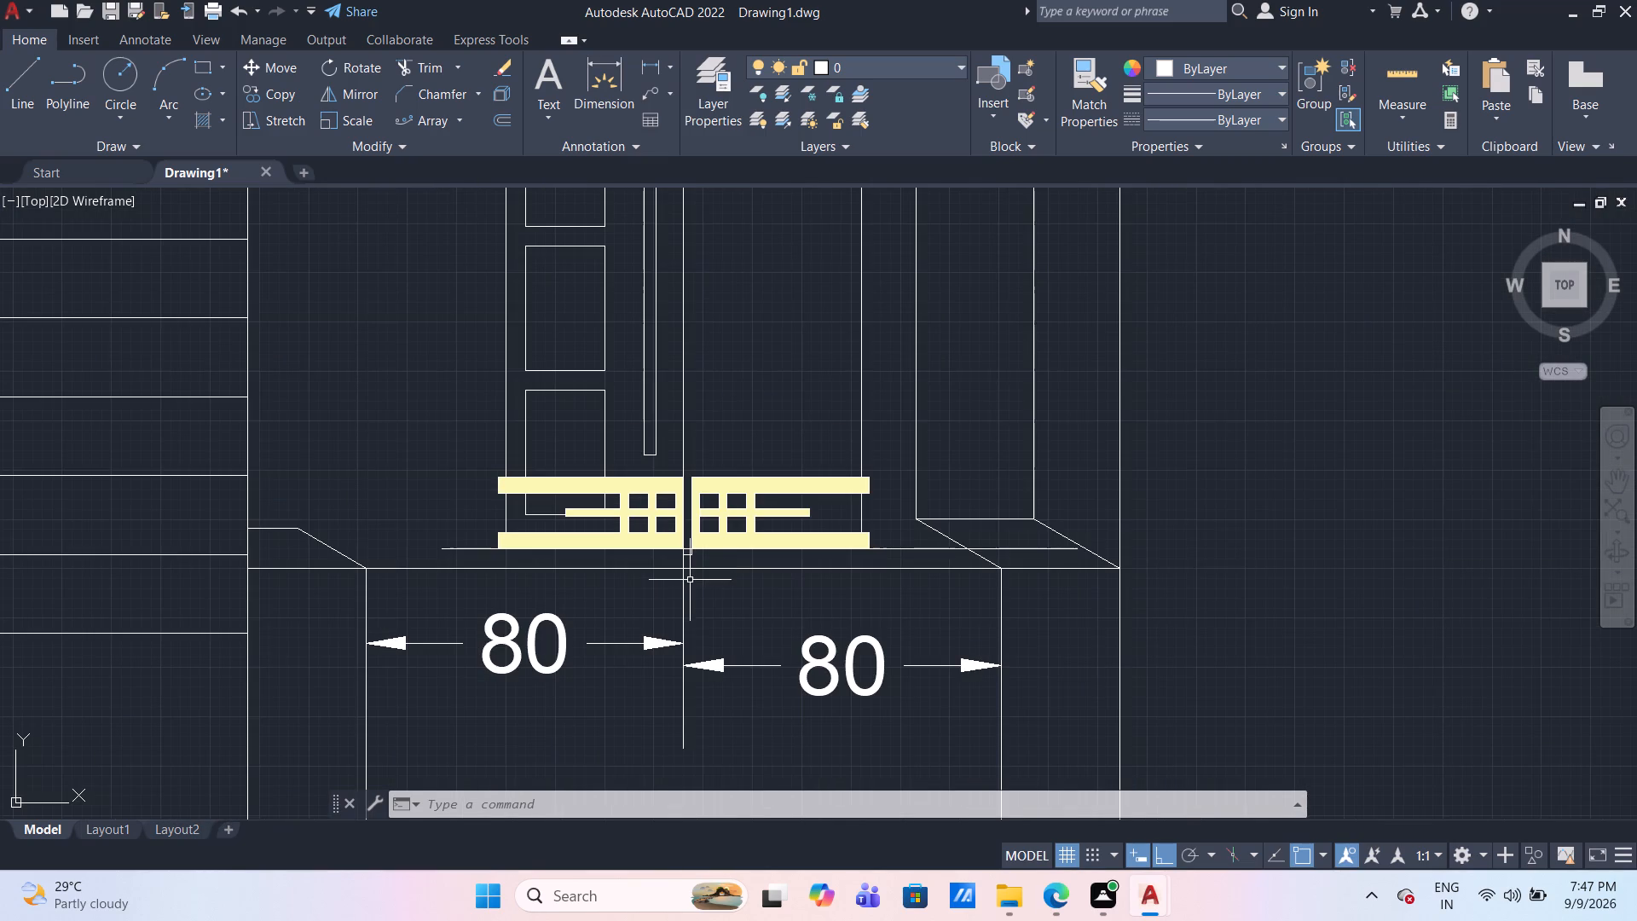
{"action": "scroll", "coordinate": [695, 601], "scroll_direction": "up", "scroll_amount": 1}
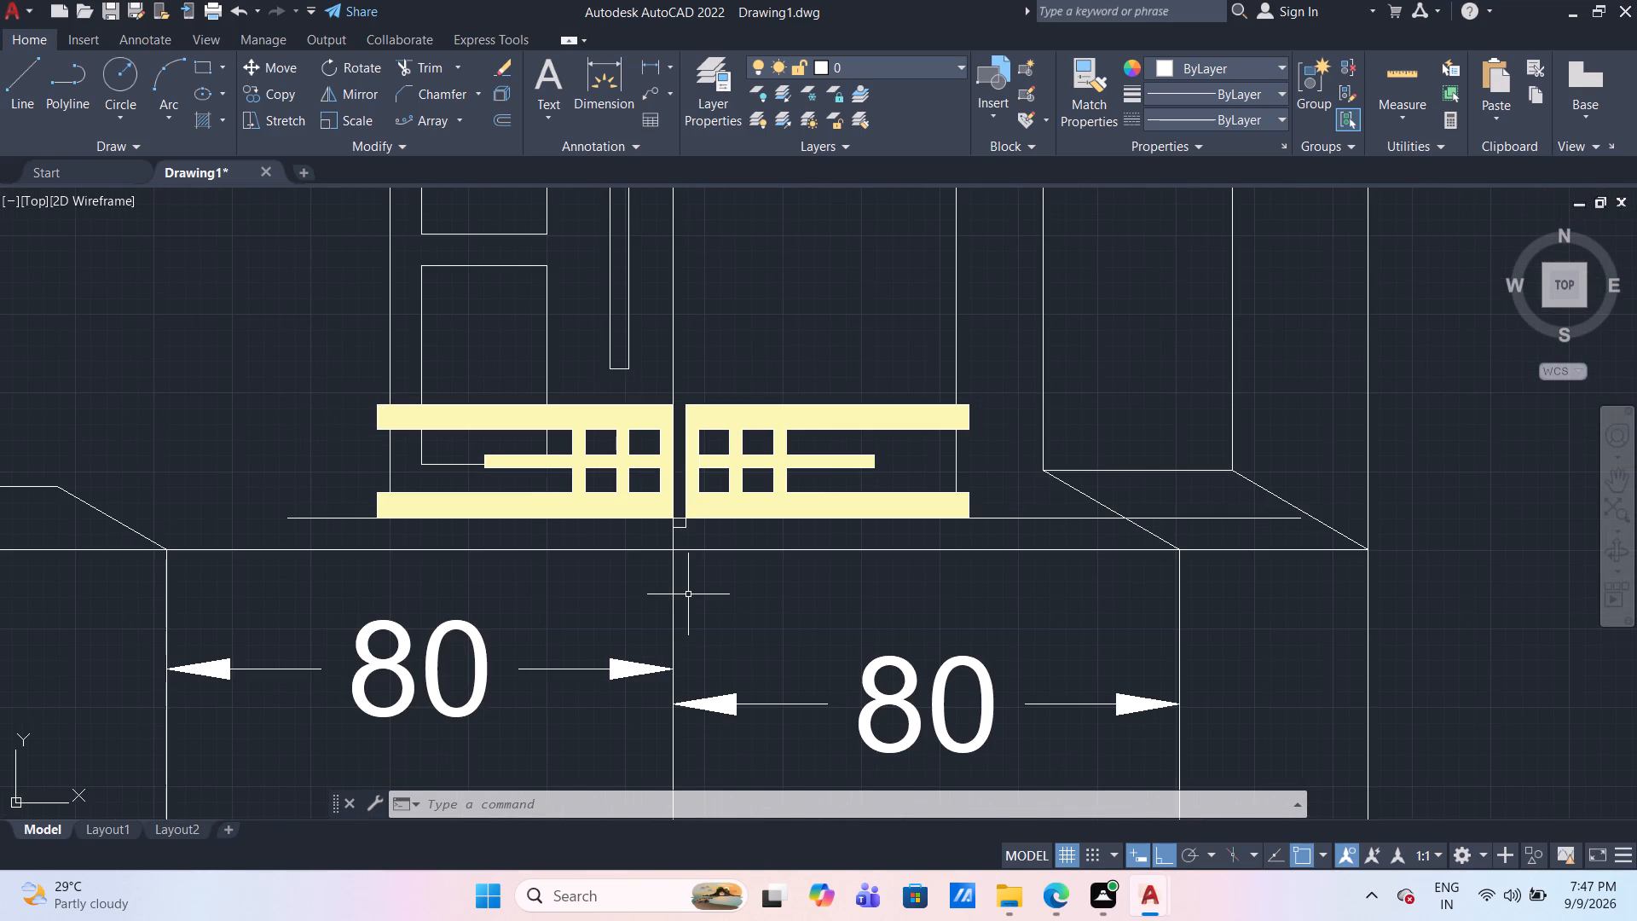
{"action": "scroll", "coordinate": [685, 590], "scroll_direction": "down", "scroll_amount": 1}
Erase the two 80 dimensions and the short vertical midpoint line below the floor line.
{"action": "middle_click_drag", "start_coordinate": [683, 590], "coordinate": [681, 590]}
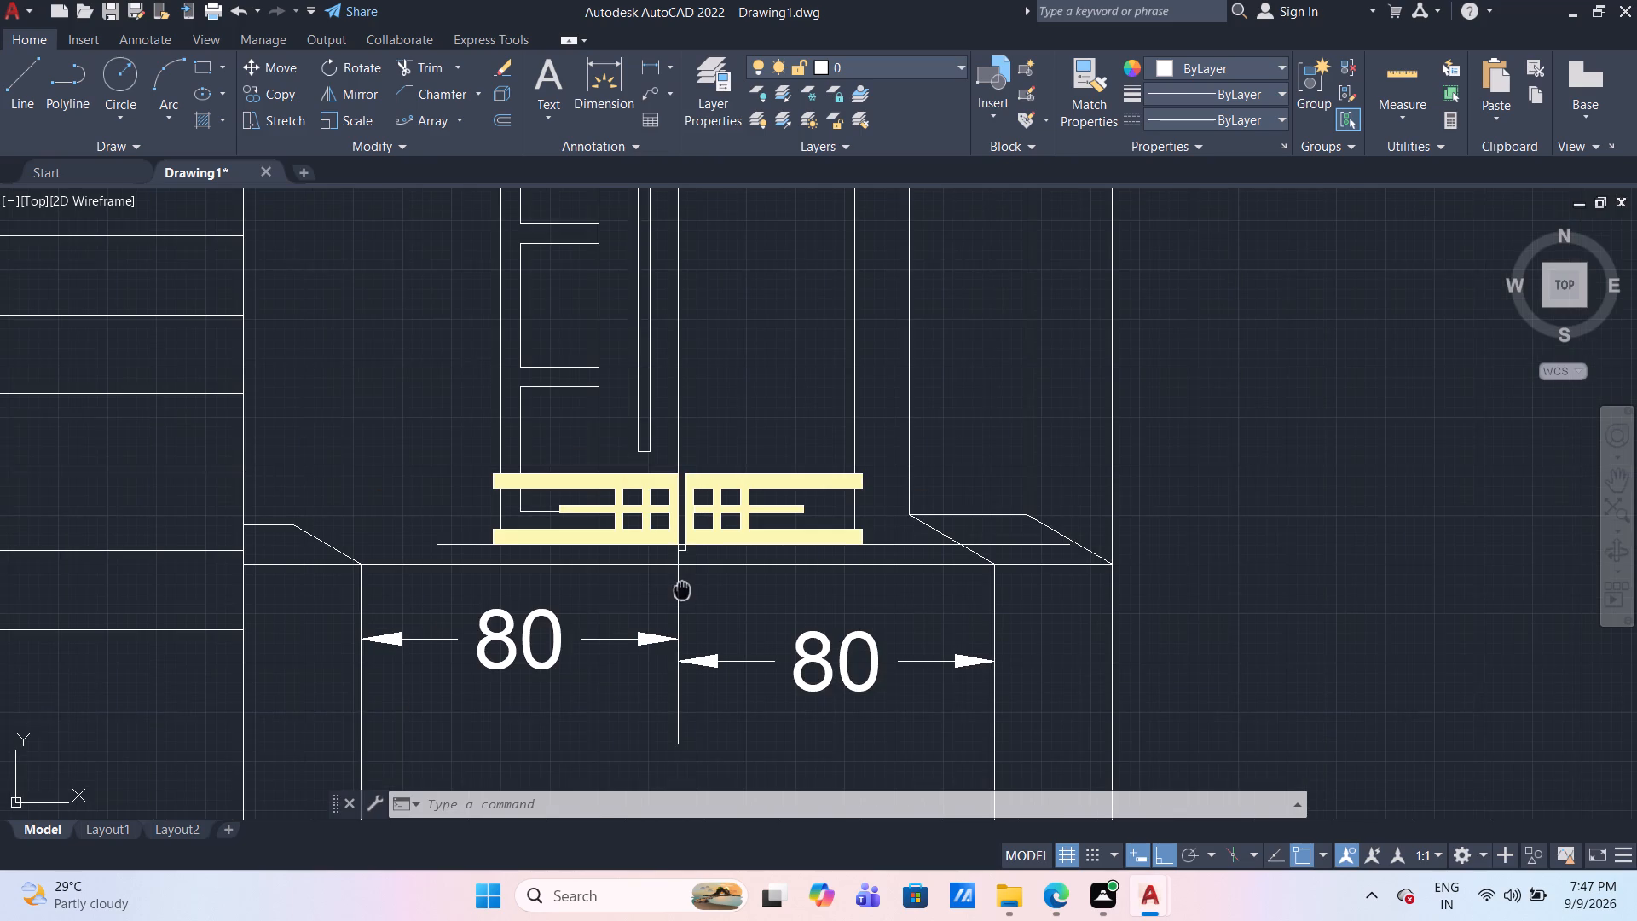
{"action": "middle_click_drag", "start_coordinate": [681, 590], "coordinate": [607, 400]}
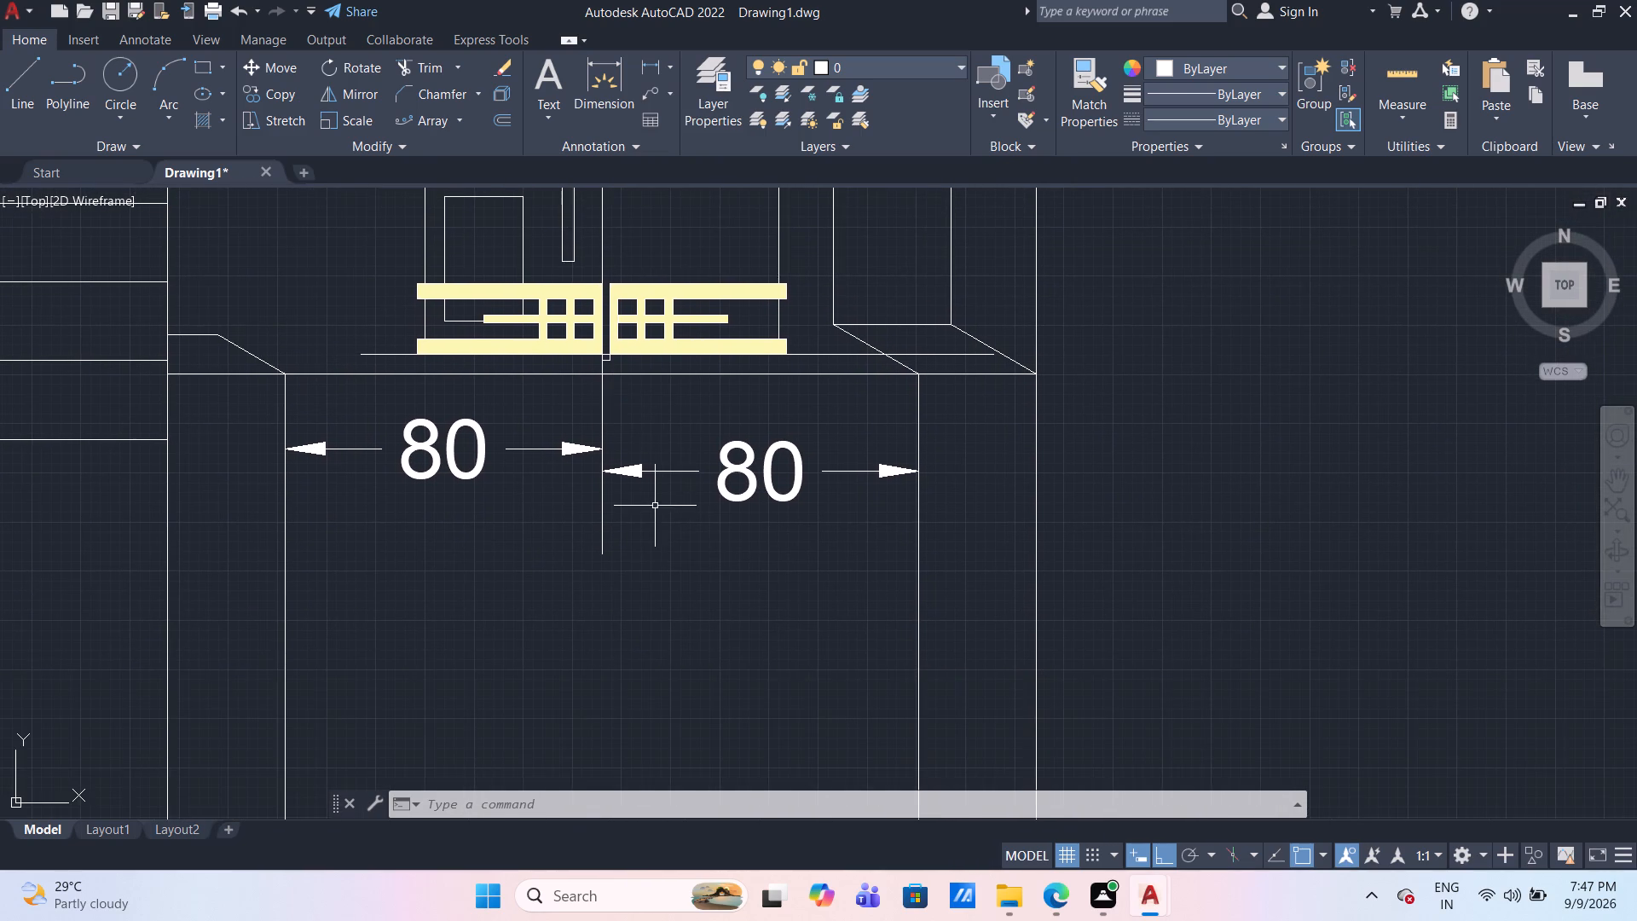
{"action": "left_click_drag", "start_coordinate": [666, 555], "coordinate": [653, 538]}
{"action": "left_click", "coordinate": [559, 411]}
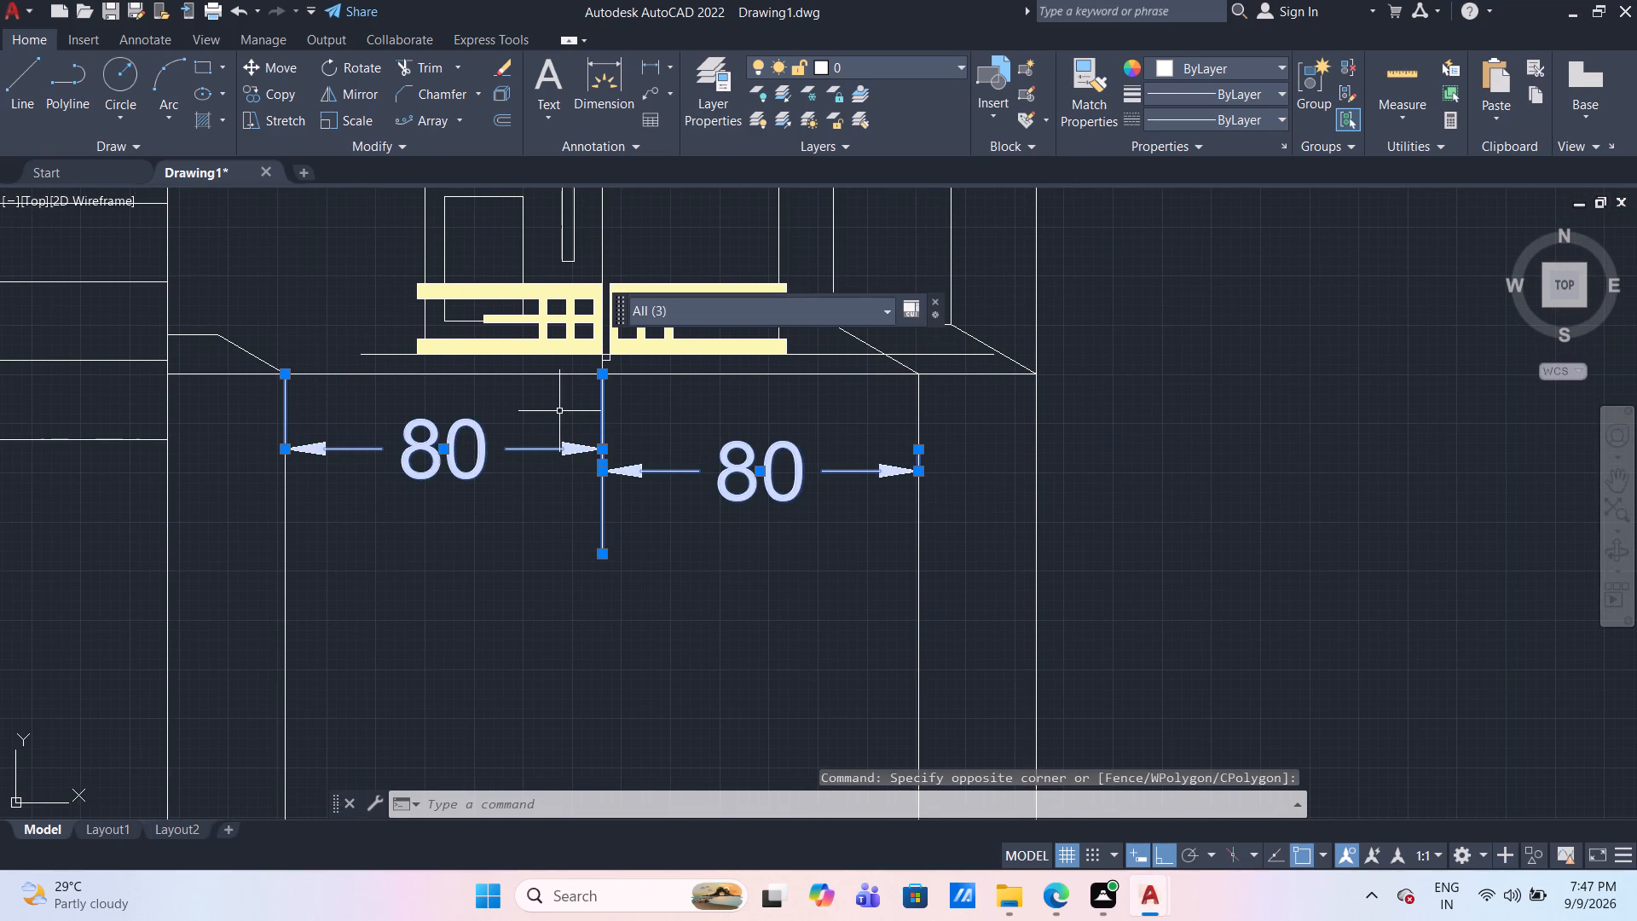
{"action": "key", "text": "Delete"}
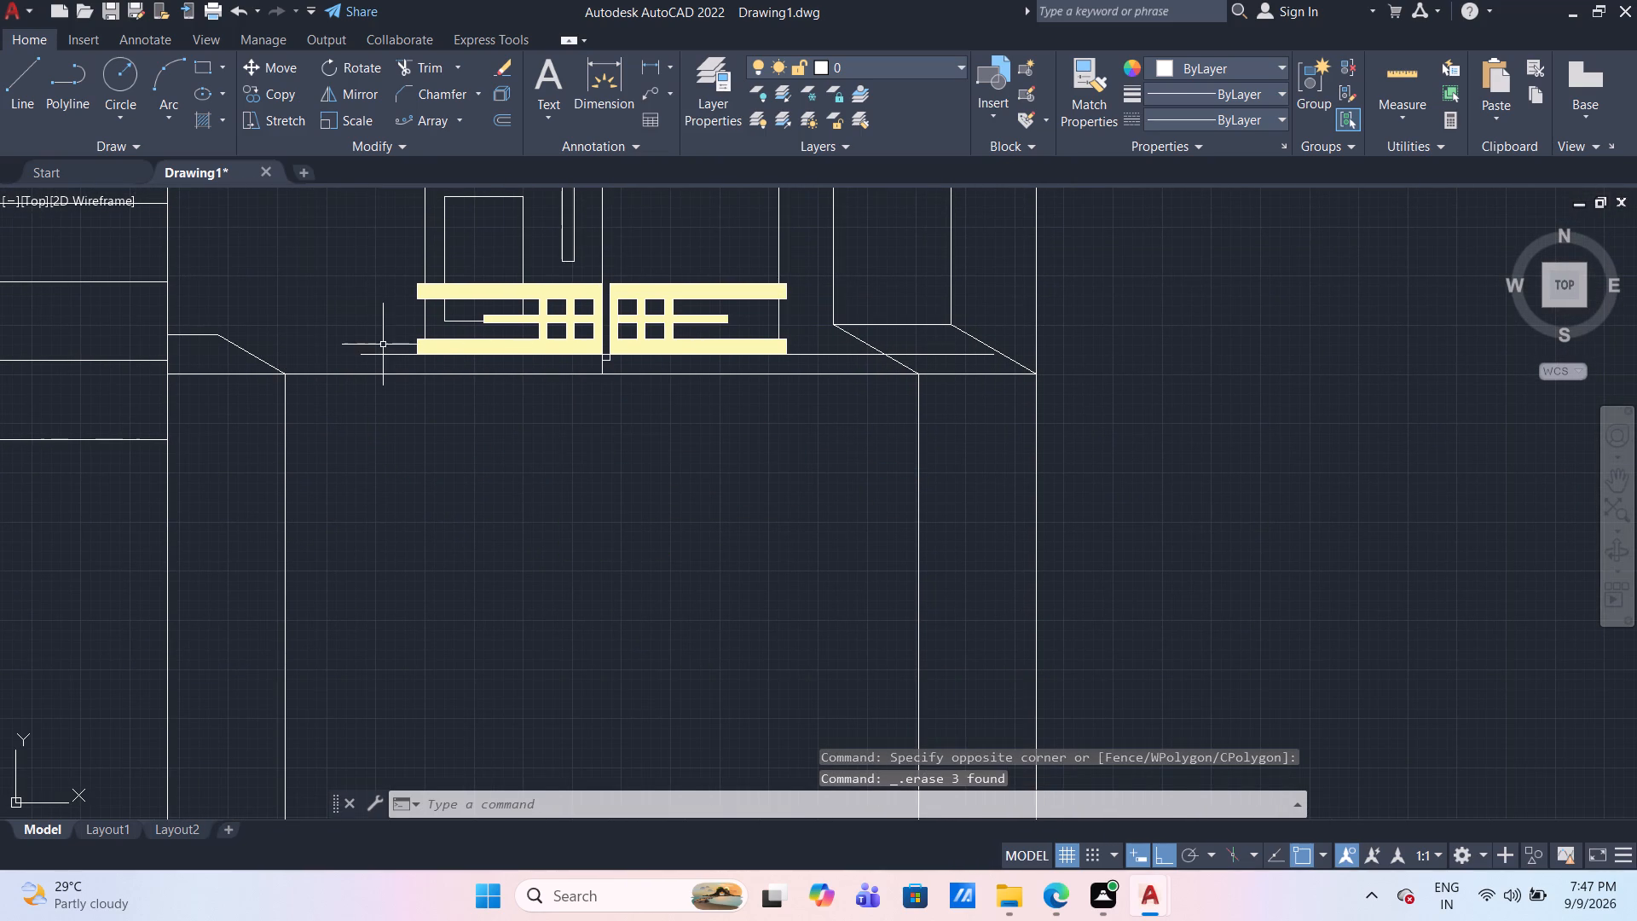
Erase the shifted upper horizontal floor line directly beneath the hatched railing.
{"action": "left_click", "coordinate": [387, 353]}
{"action": "key", "text": "Delete"}
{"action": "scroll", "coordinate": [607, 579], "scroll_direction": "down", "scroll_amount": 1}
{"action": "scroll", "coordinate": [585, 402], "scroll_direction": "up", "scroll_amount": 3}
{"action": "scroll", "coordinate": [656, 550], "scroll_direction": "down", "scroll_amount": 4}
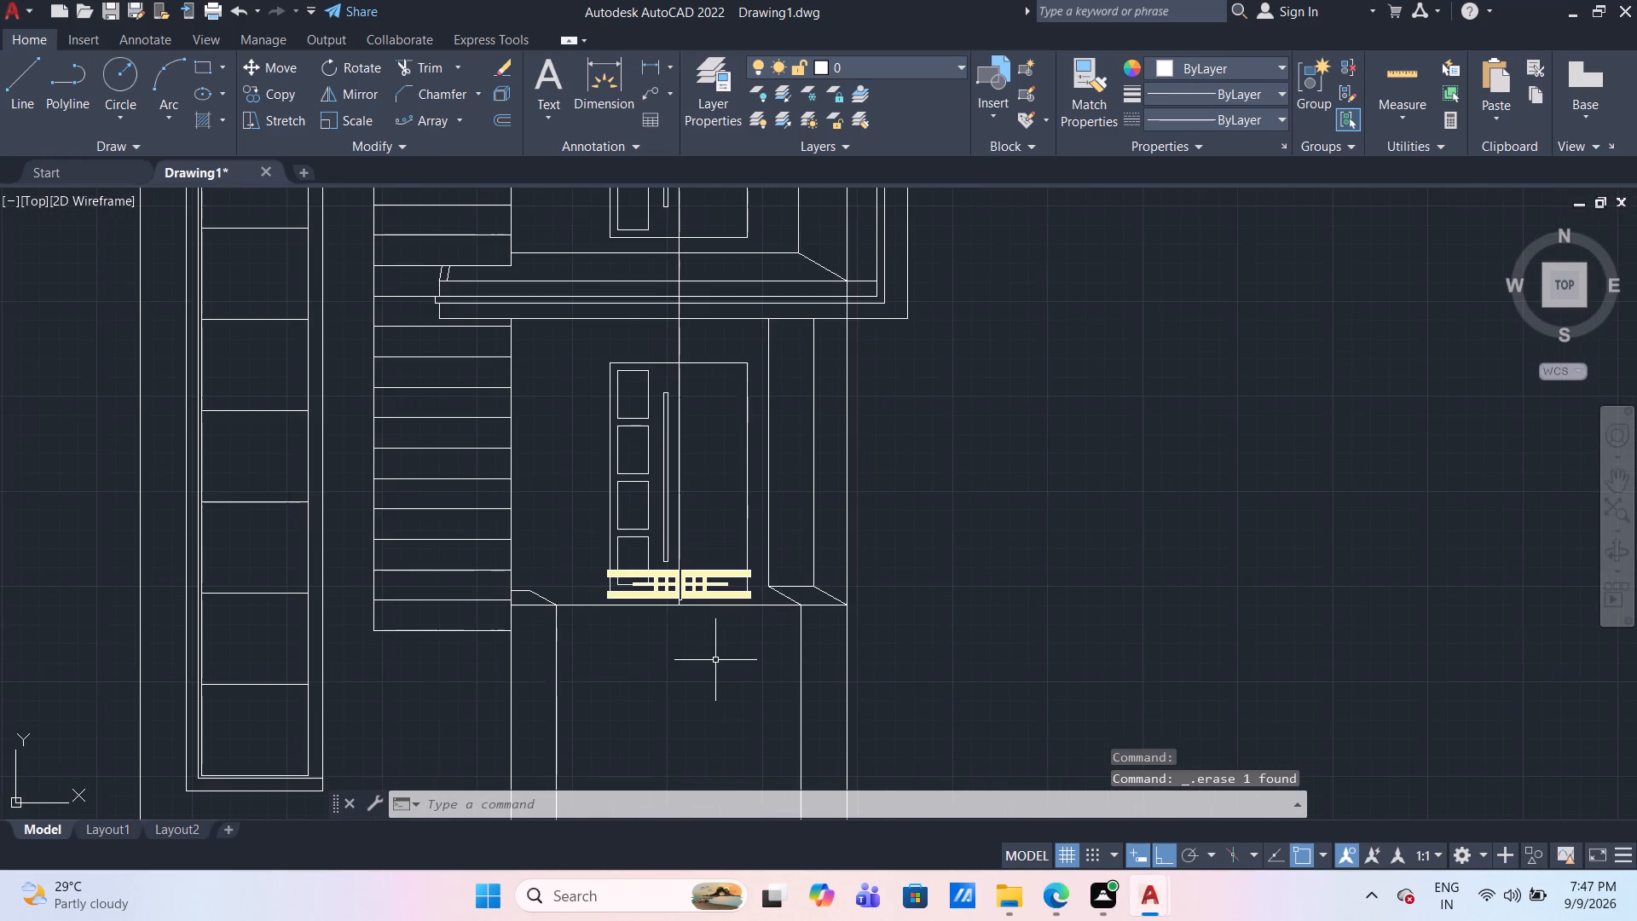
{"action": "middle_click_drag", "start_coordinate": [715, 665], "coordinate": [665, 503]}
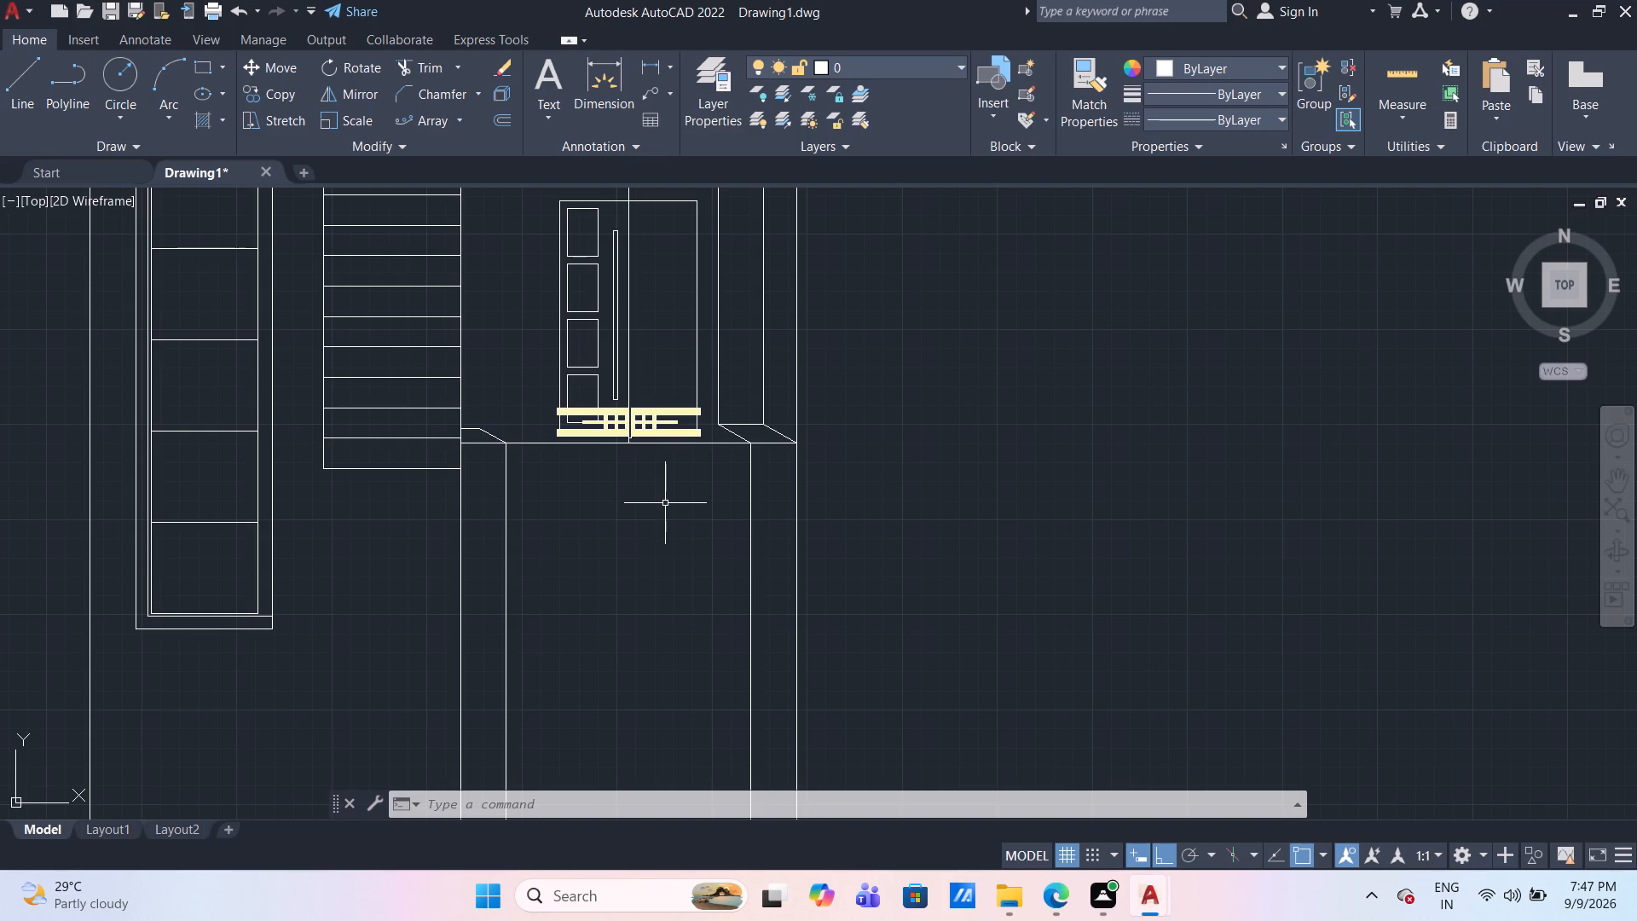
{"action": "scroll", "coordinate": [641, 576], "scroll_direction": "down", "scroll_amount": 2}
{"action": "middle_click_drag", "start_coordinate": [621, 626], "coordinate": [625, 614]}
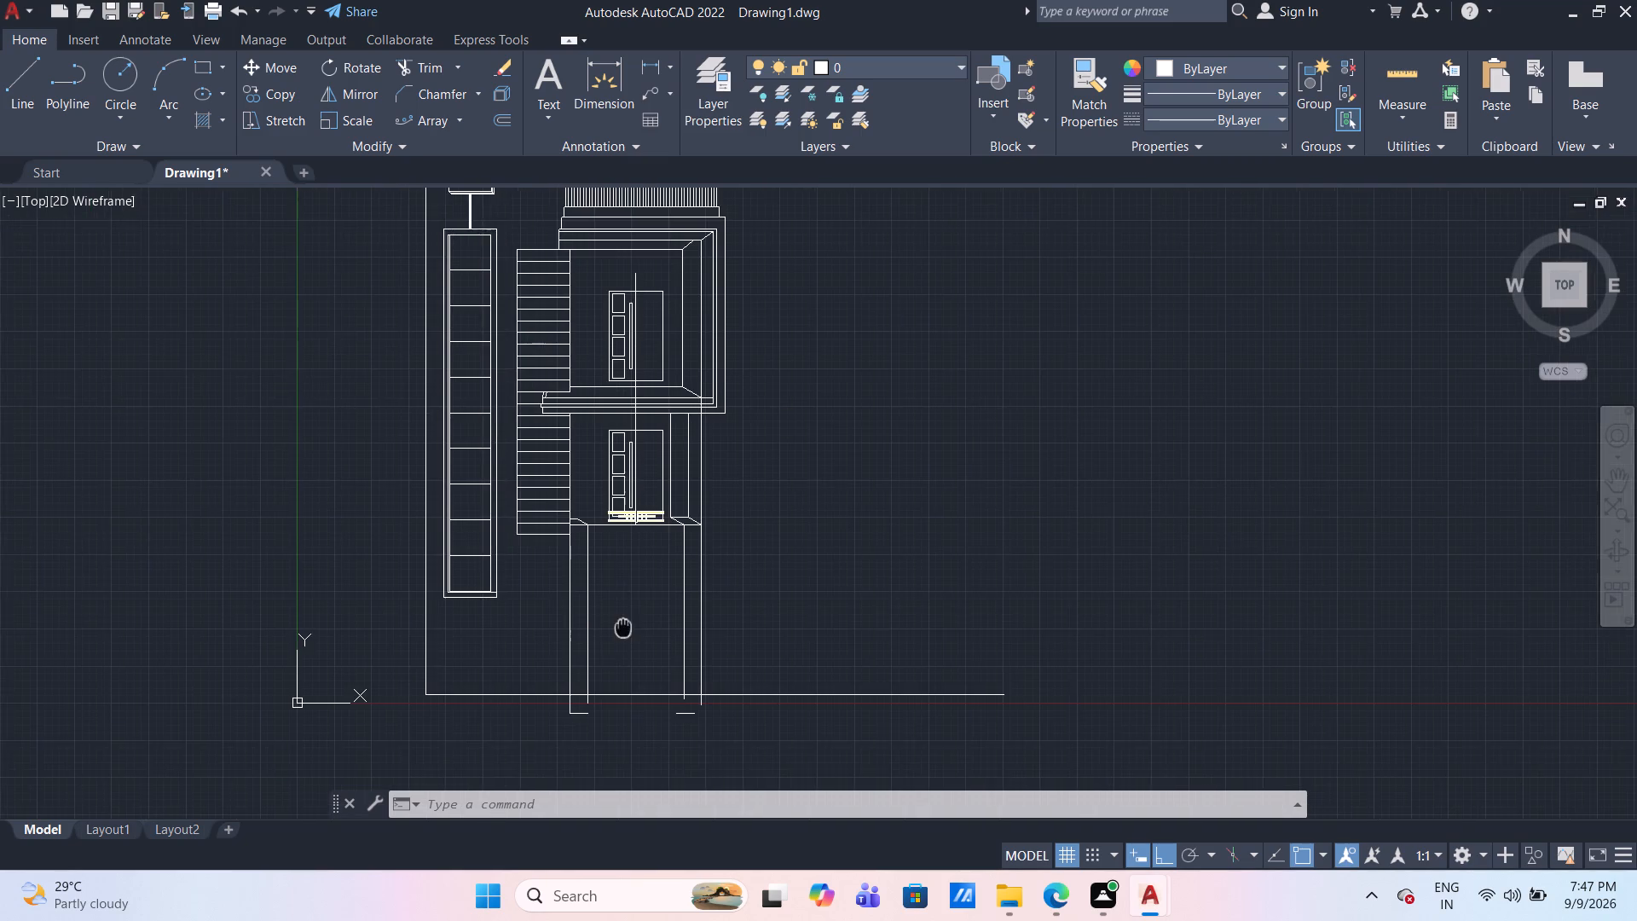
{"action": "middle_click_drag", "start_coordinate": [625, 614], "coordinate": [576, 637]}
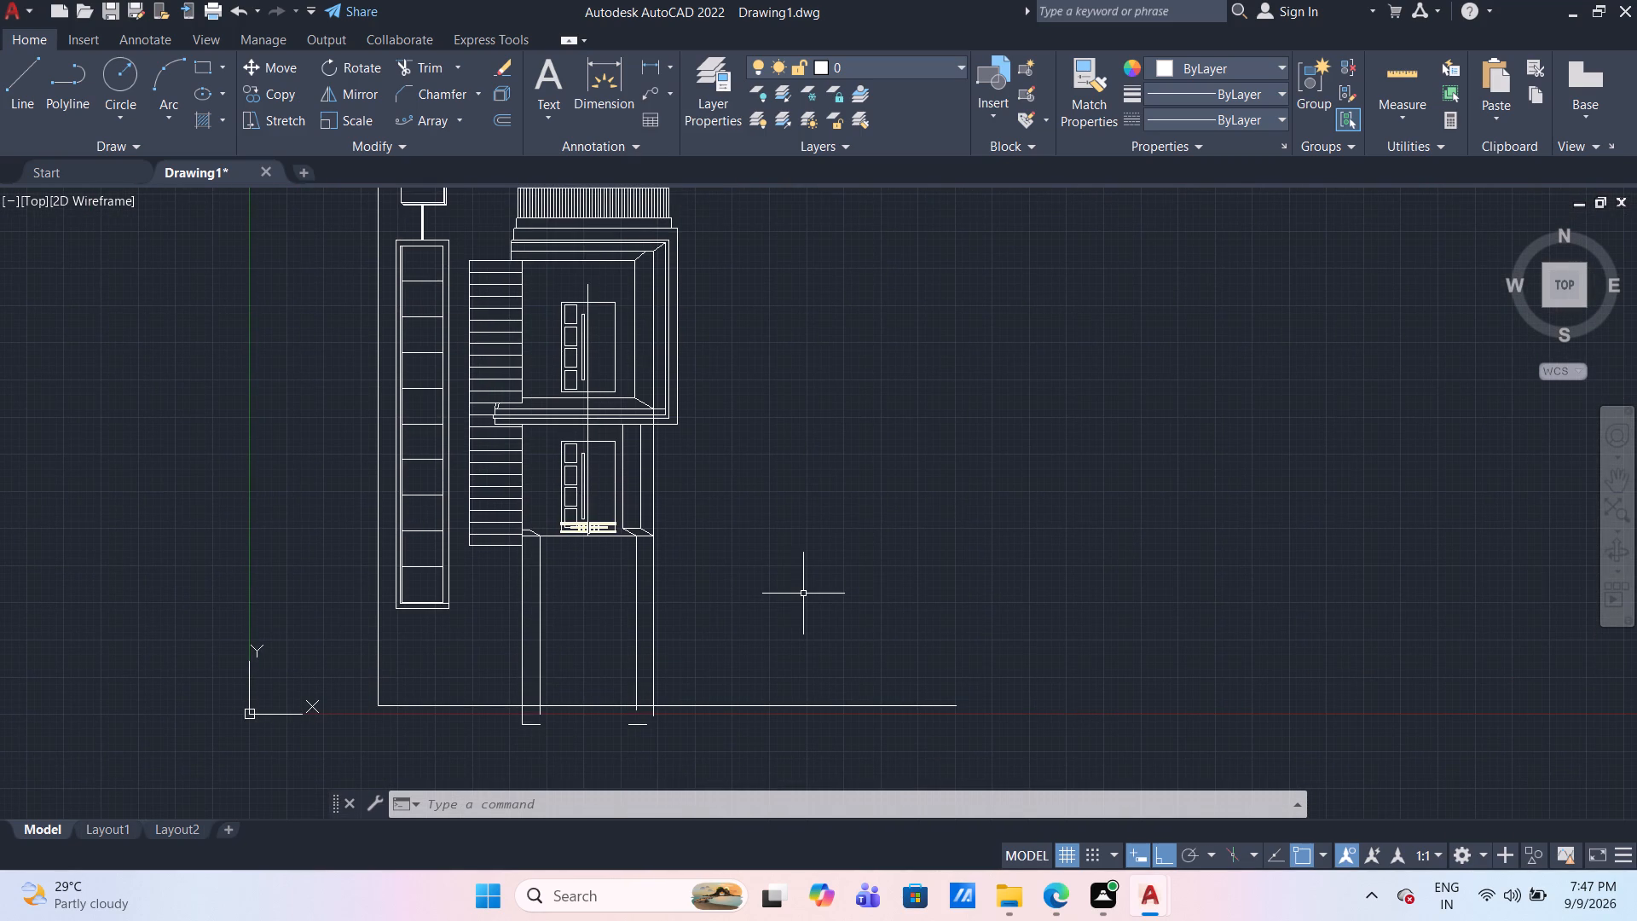
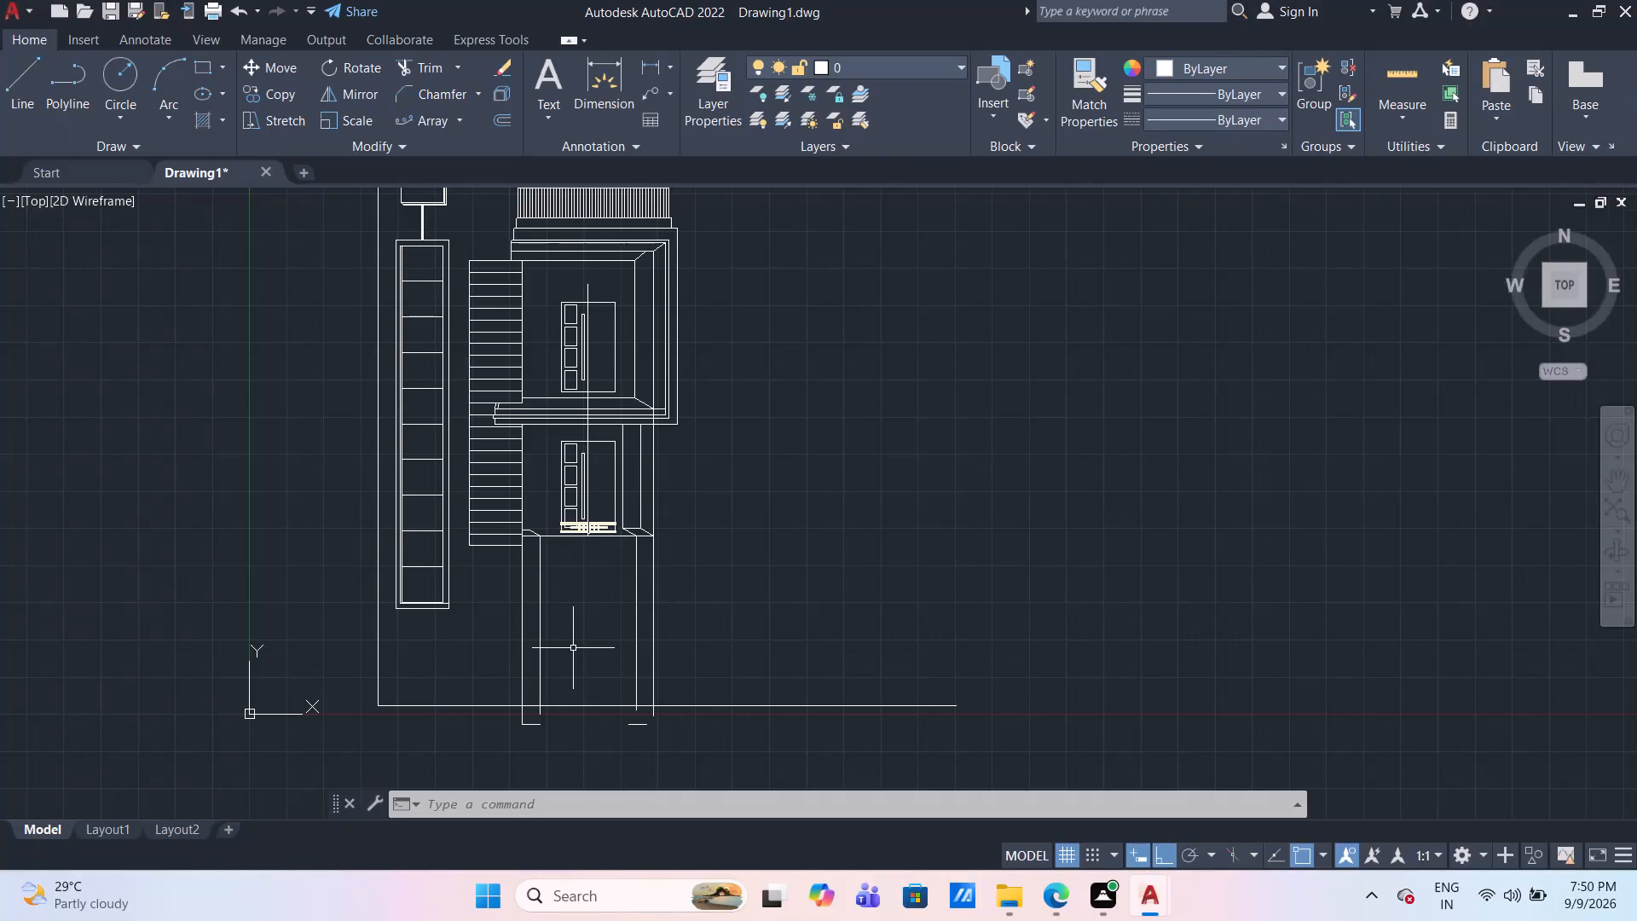
Draw a rectangle about 141 wide and 268 high as the outer frame inside the ground-floor opening between the two columns.
{"action": "scroll", "coordinate": [574, 620], "scroll_direction": "up", "scroll_amount": 1}
{"action": "middle_click_drag", "start_coordinate": [575, 618], "coordinate": [535, 574]}
{"action": "scroll", "coordinate": [535, 574], "scroll_direction": "up", "scroll_amount": 1}
{"action": "middle_click_drag", "start_coordinate": [535, 574], "coordinate": [531, 548]}
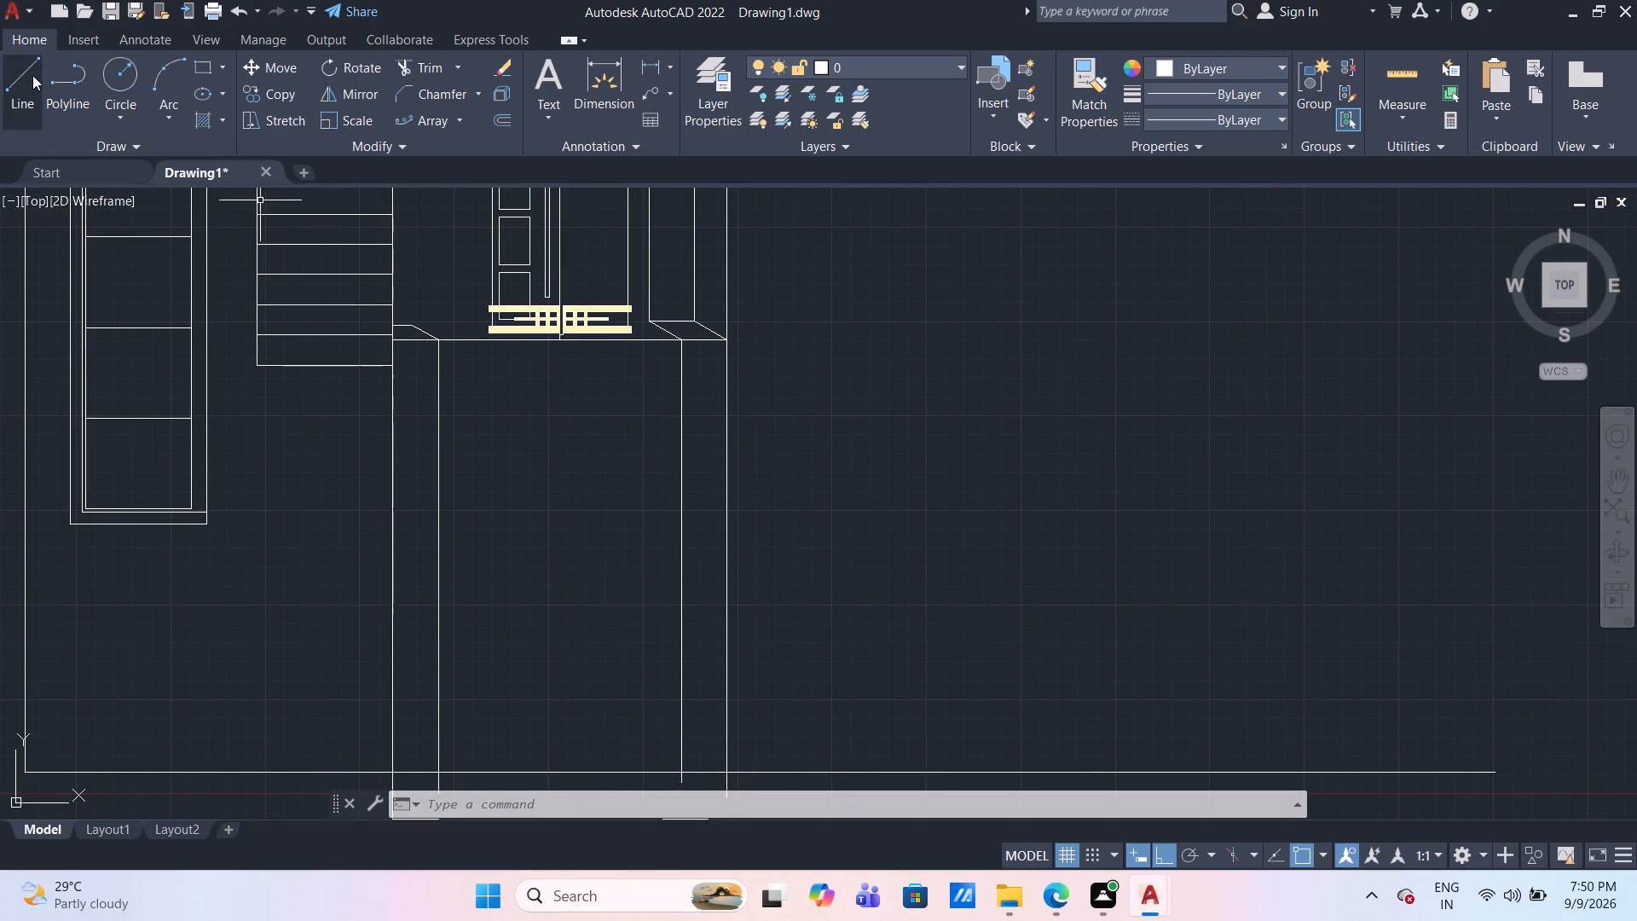
{"action": "left_click", "coordinate": [201, 64]}
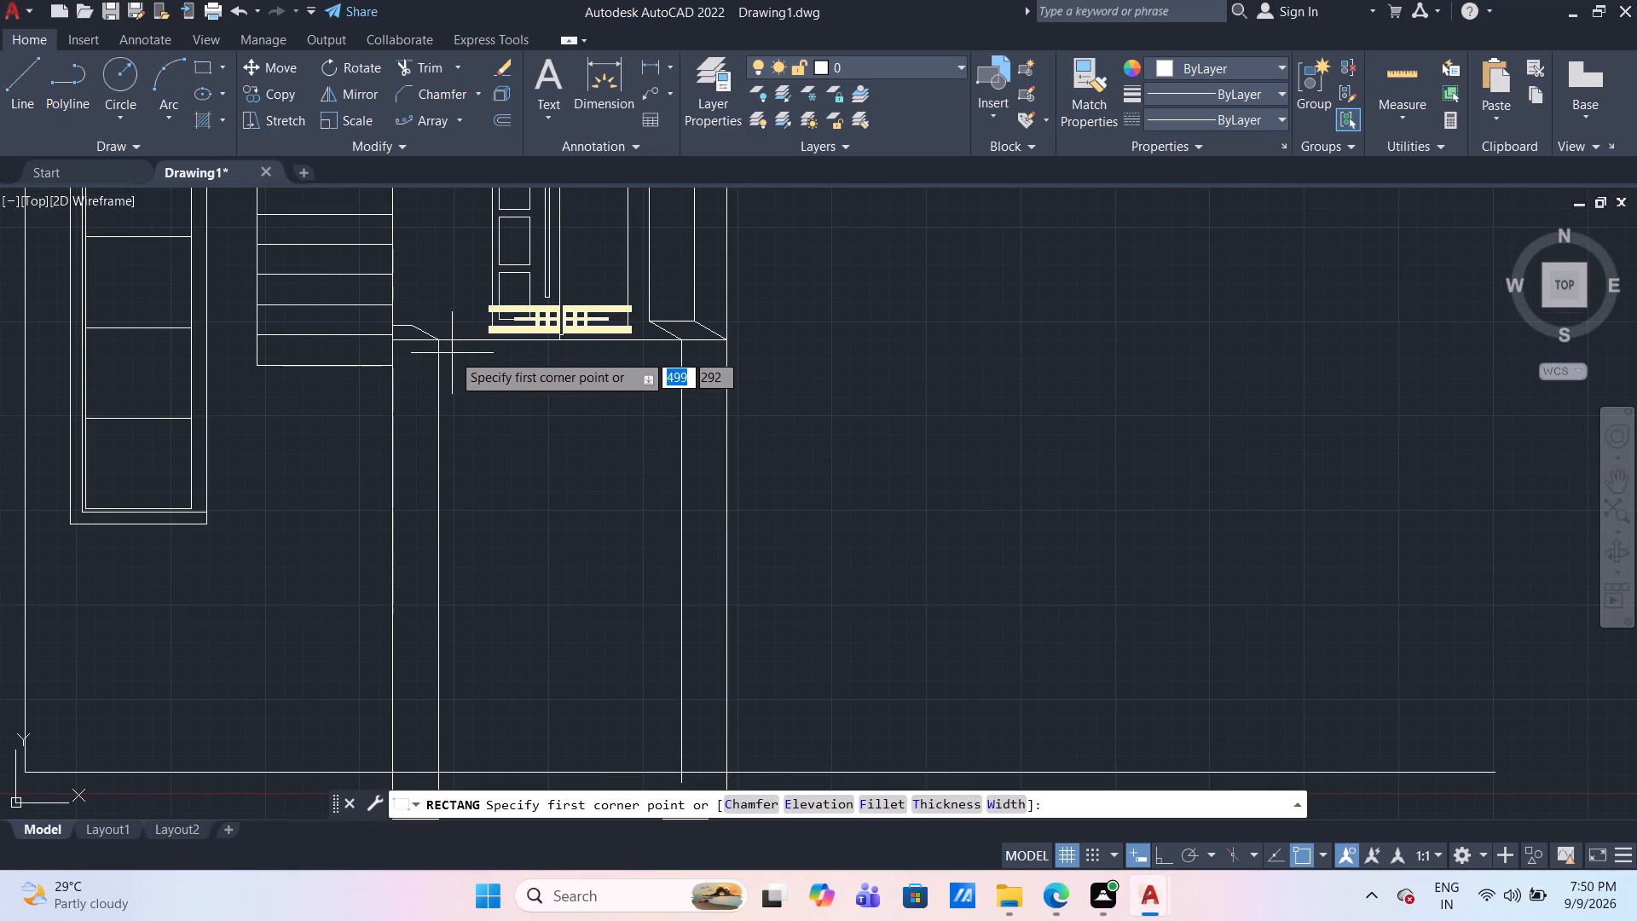
{"action": "left_click", "coordinate": [452, 353]}
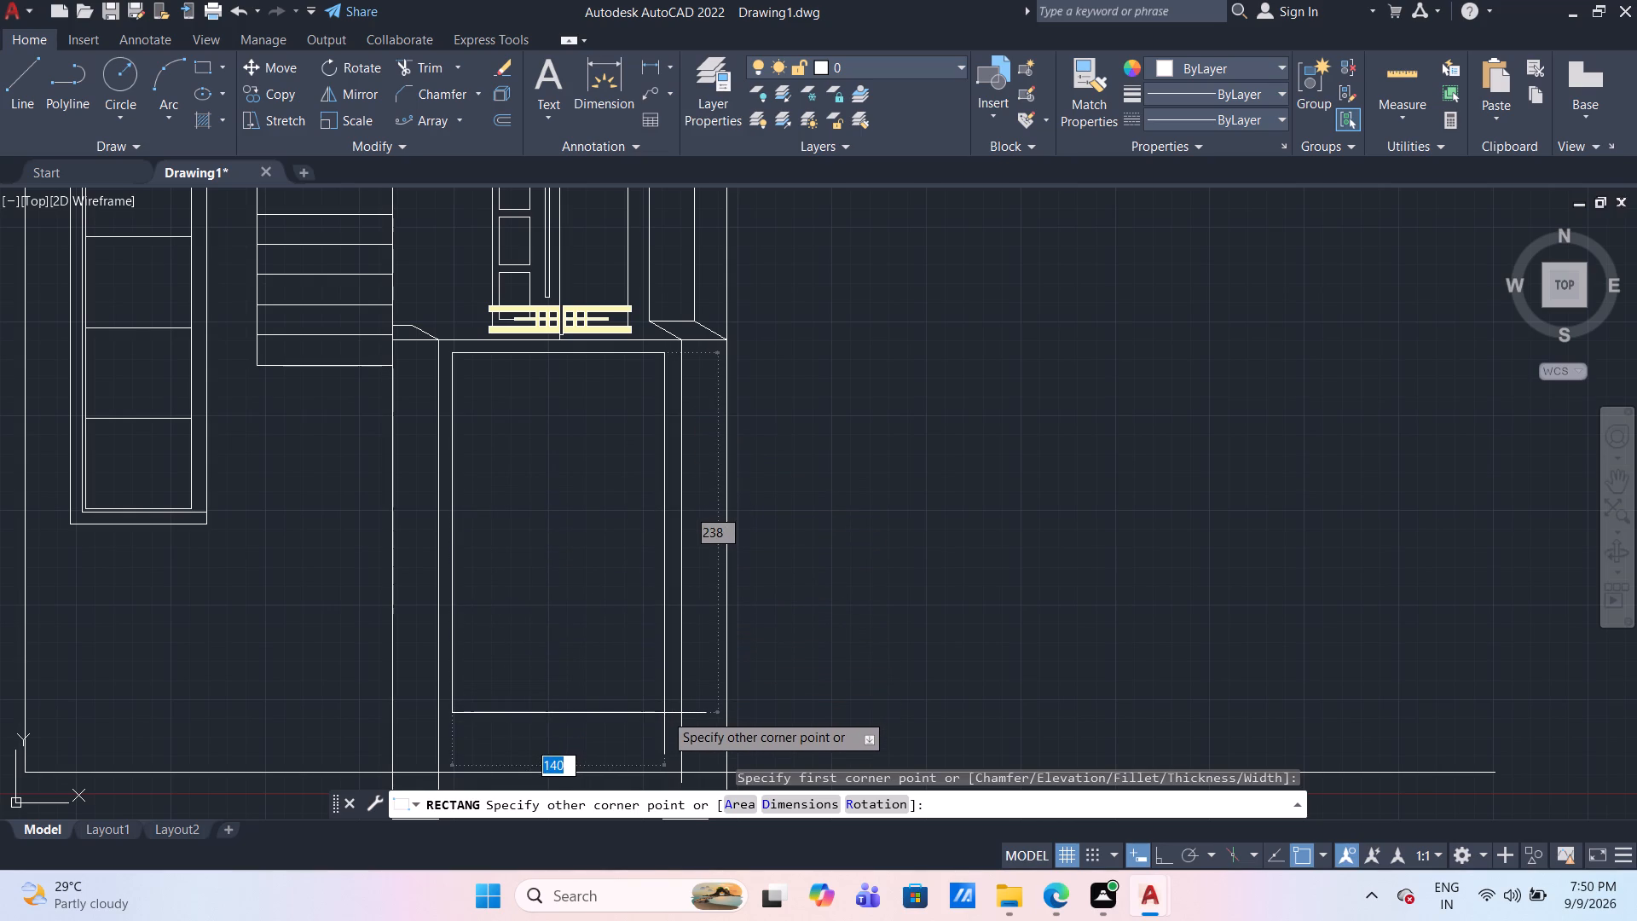
{"action": "left_click", "coordinate": [665, 759]}
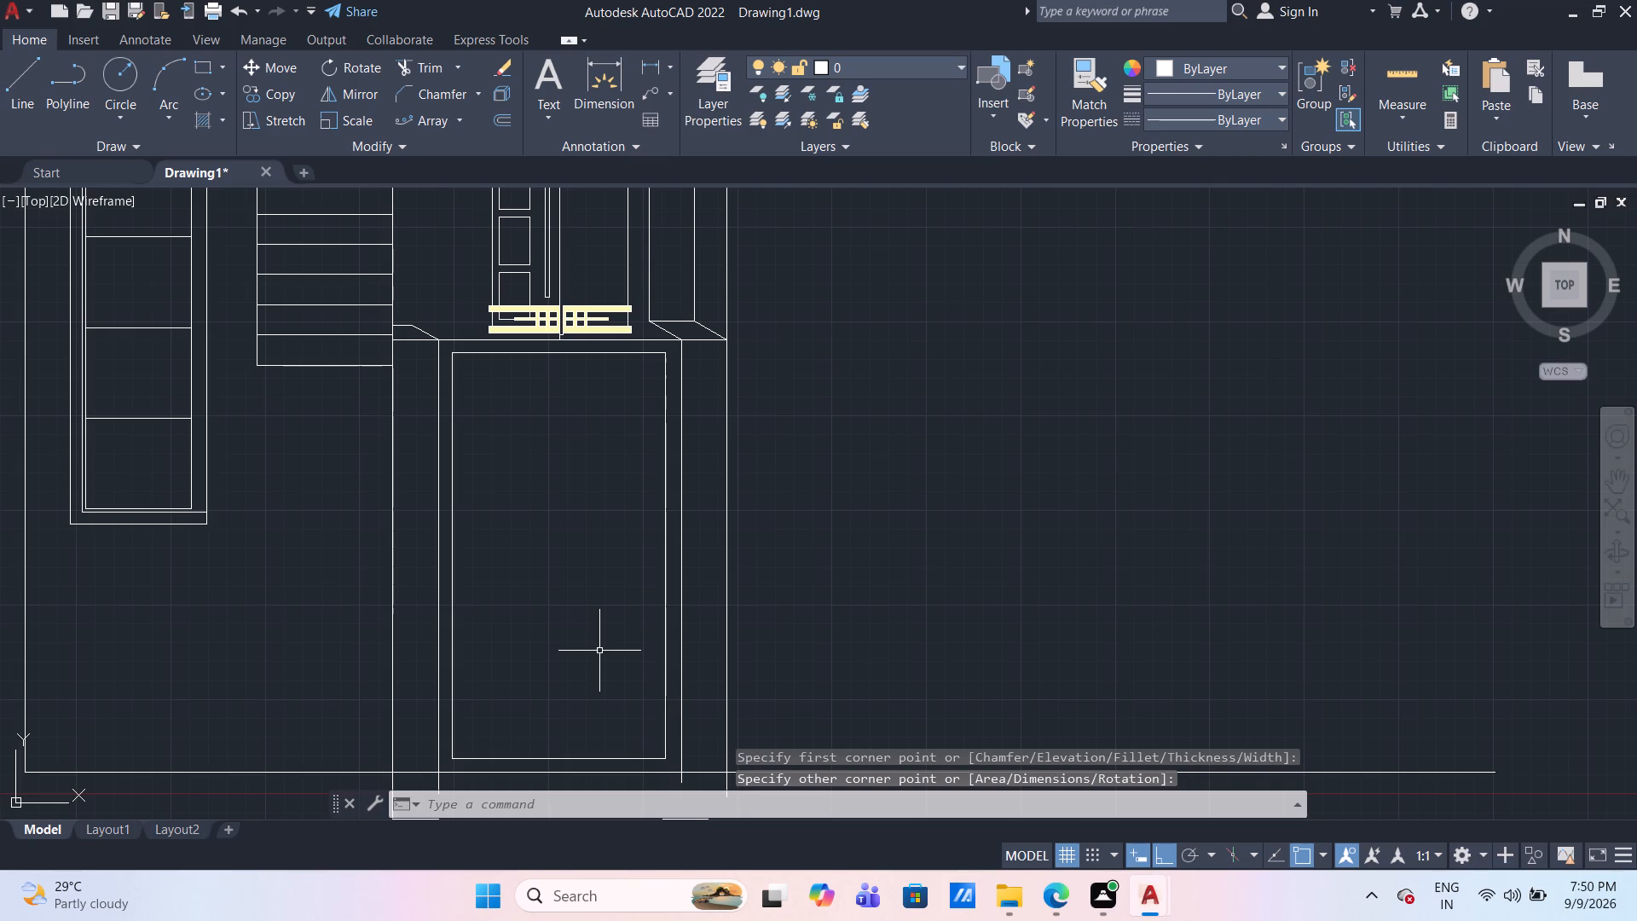
{"action": "key", "text": "Escape"}
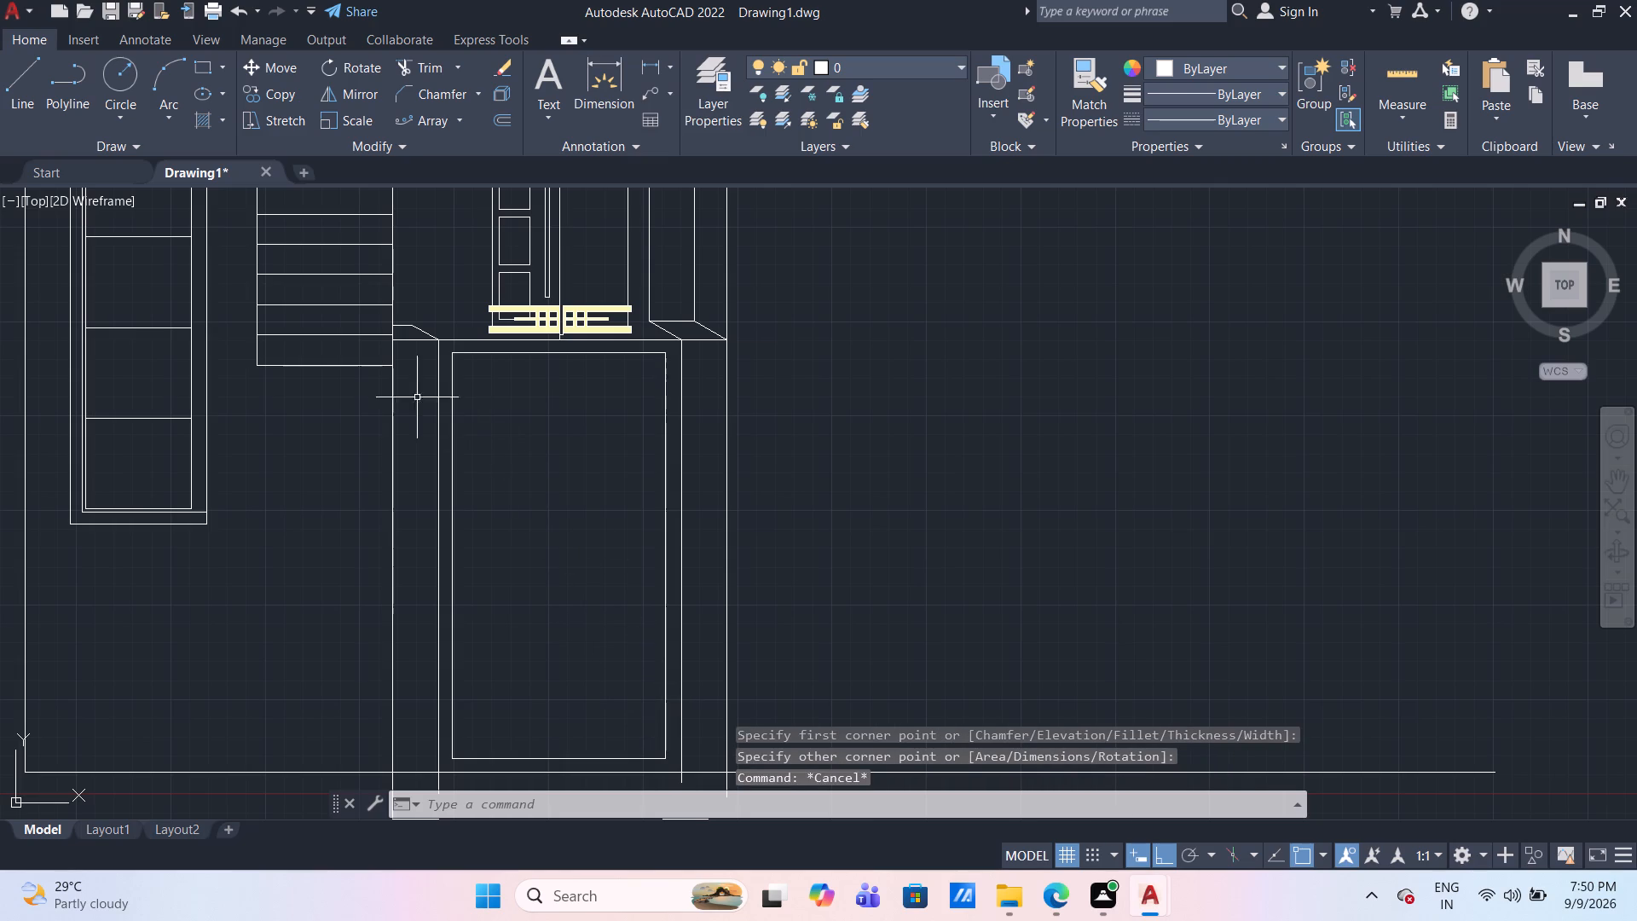
Draw a 30 by 262 rectangle just inside the upper-left corner of the ground-floor frame as a side panel.
{"action": "left_click", "coordinate": [207, 67]}
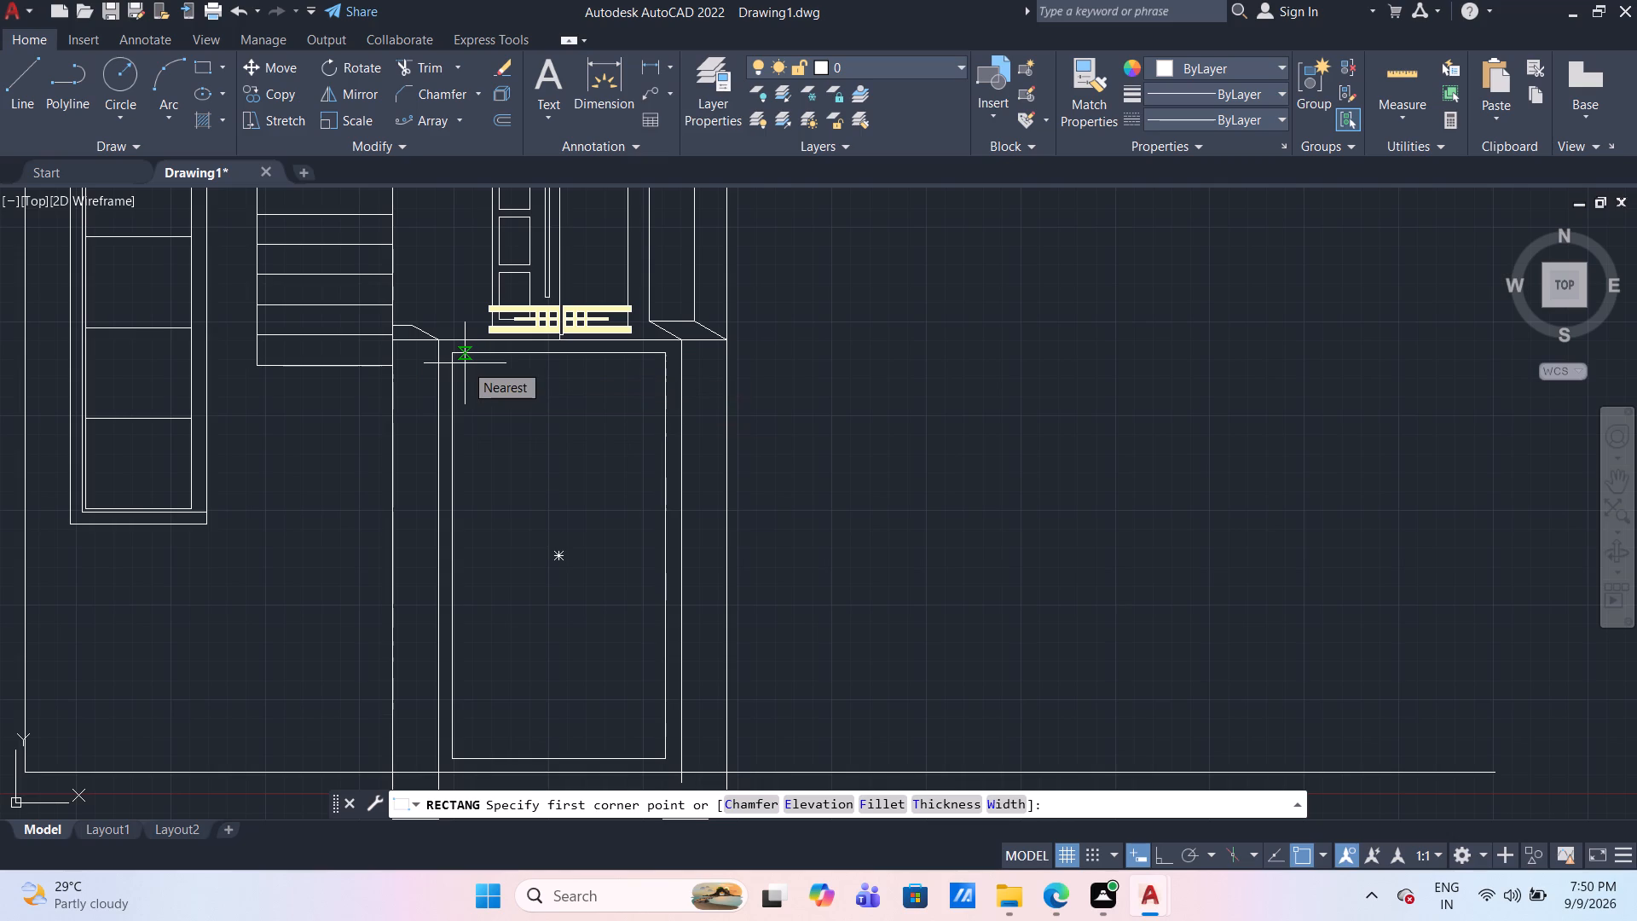
{"action": "scroll", "coordinate": [454, 362], "scroll_direction": "up", "scroll_amount": 2}
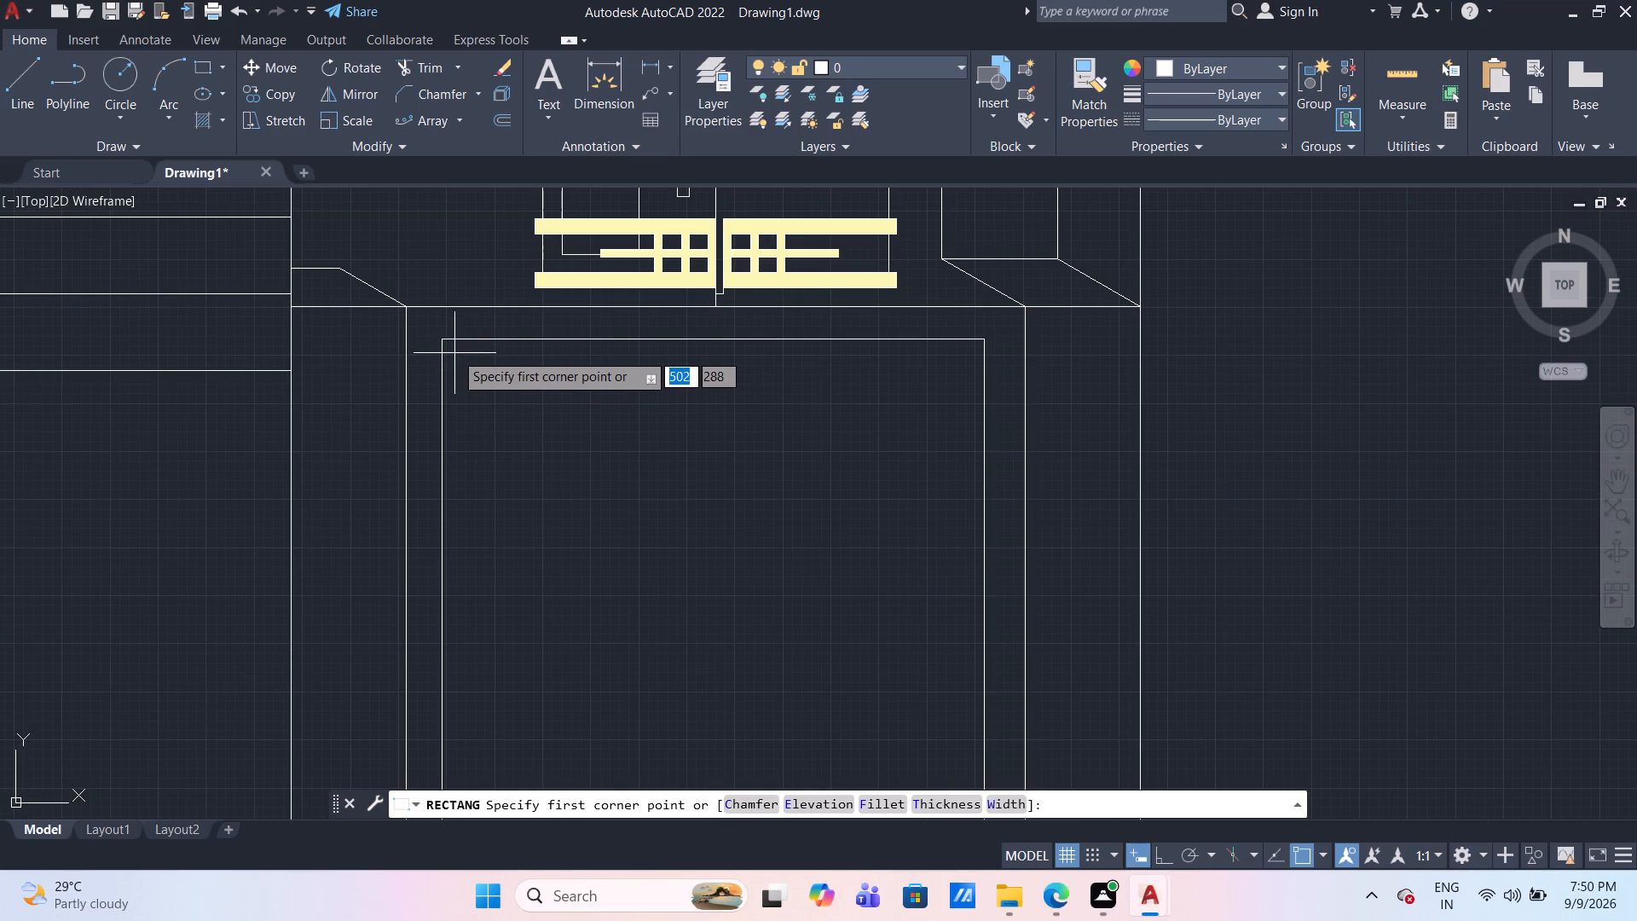
{"action": "scroll", "coordinate": [453, 350], "scroll_direction": "up", "scroll_amount": 2}
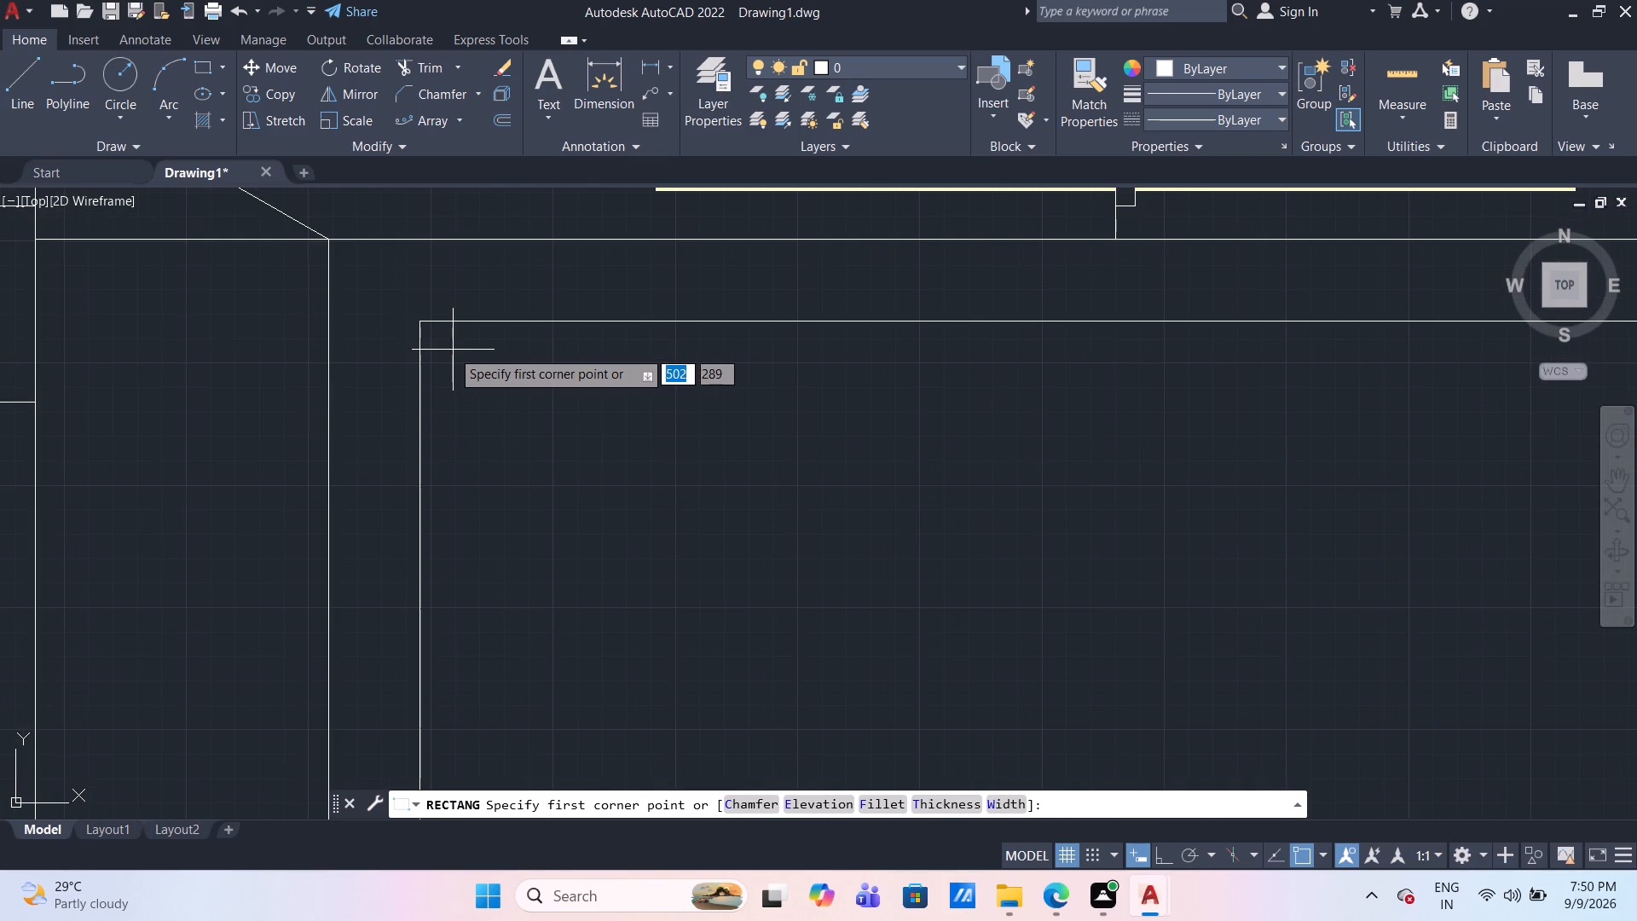
{"action": "left_click", "coordinate": [440, 344]}
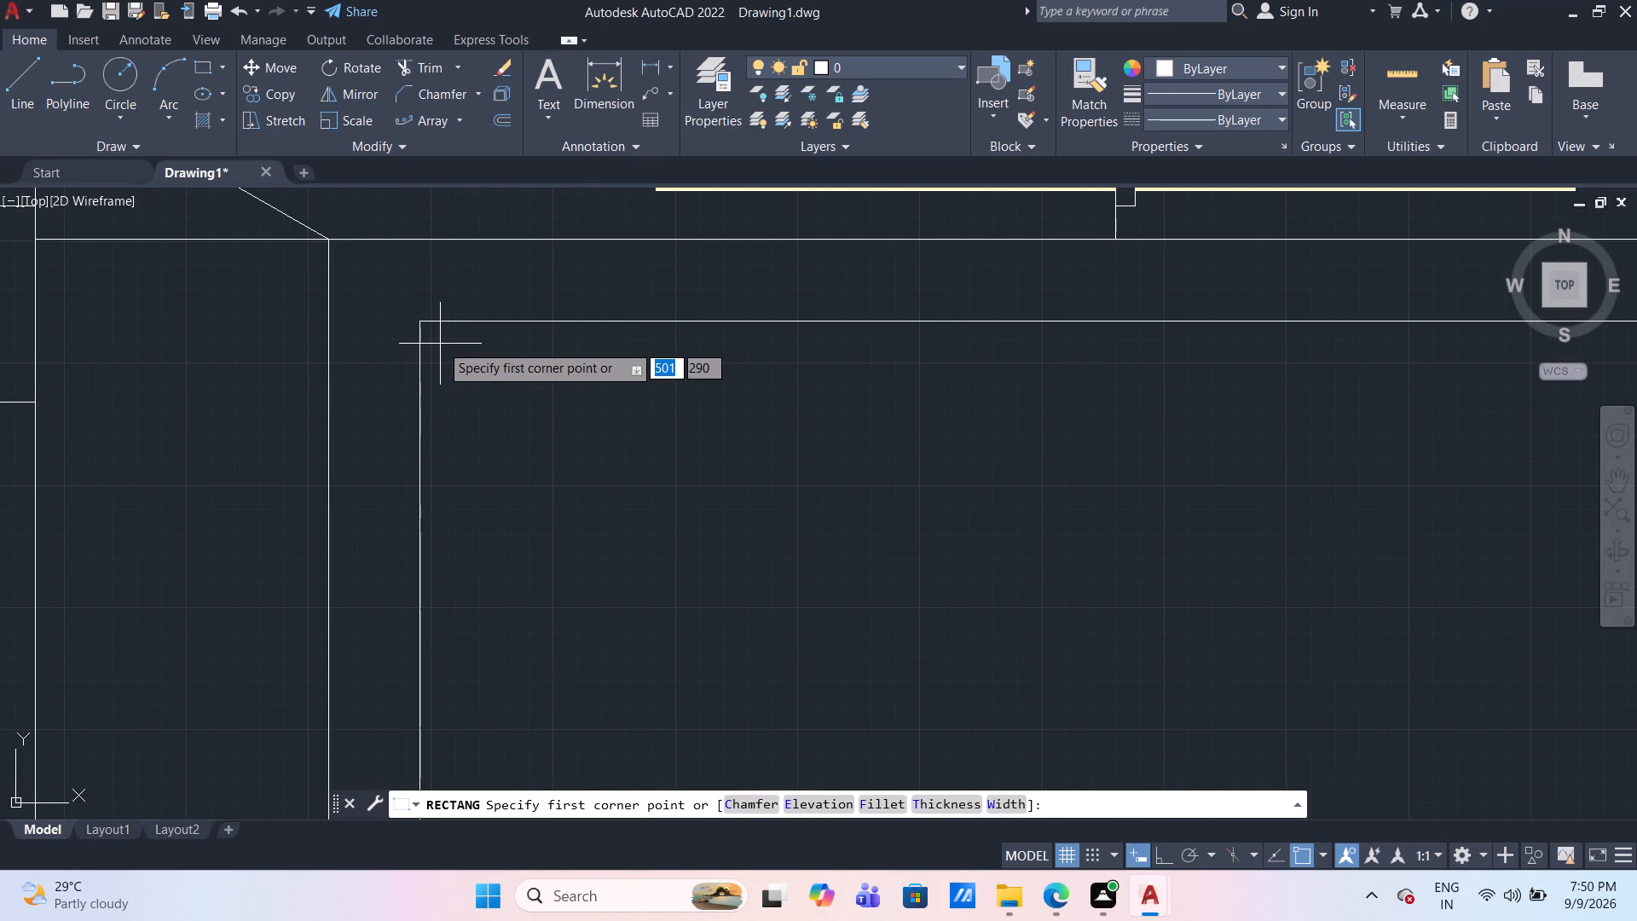
{"action": "scroll", "coordinate": [709, 651], "scroll_direction": "down", "scroll_amount": 2}
{"action": "middle_click_drag", "start_coordinate": [711, 657], "coordinate": [662, 501]}
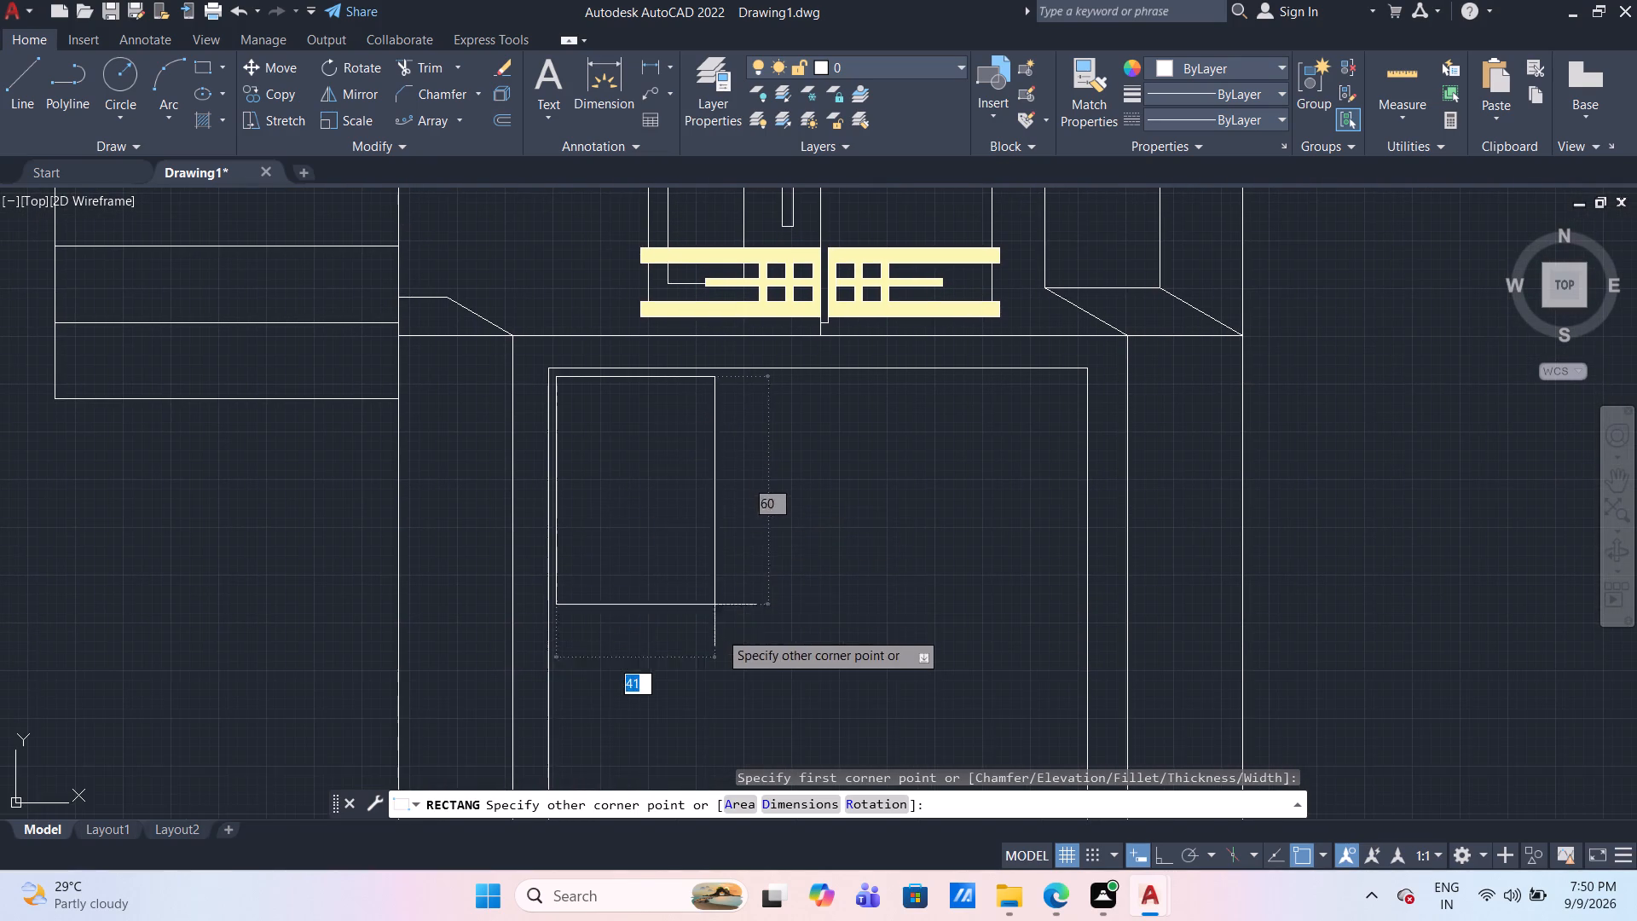
{"action": "middle_click_drag", "start_coordinate": [723, 658], "coordinate": [685, 460]}
{"action": "scroll", "coordinate": [703, 657], "scroll_direction": "down", "scroll_amount": 2}
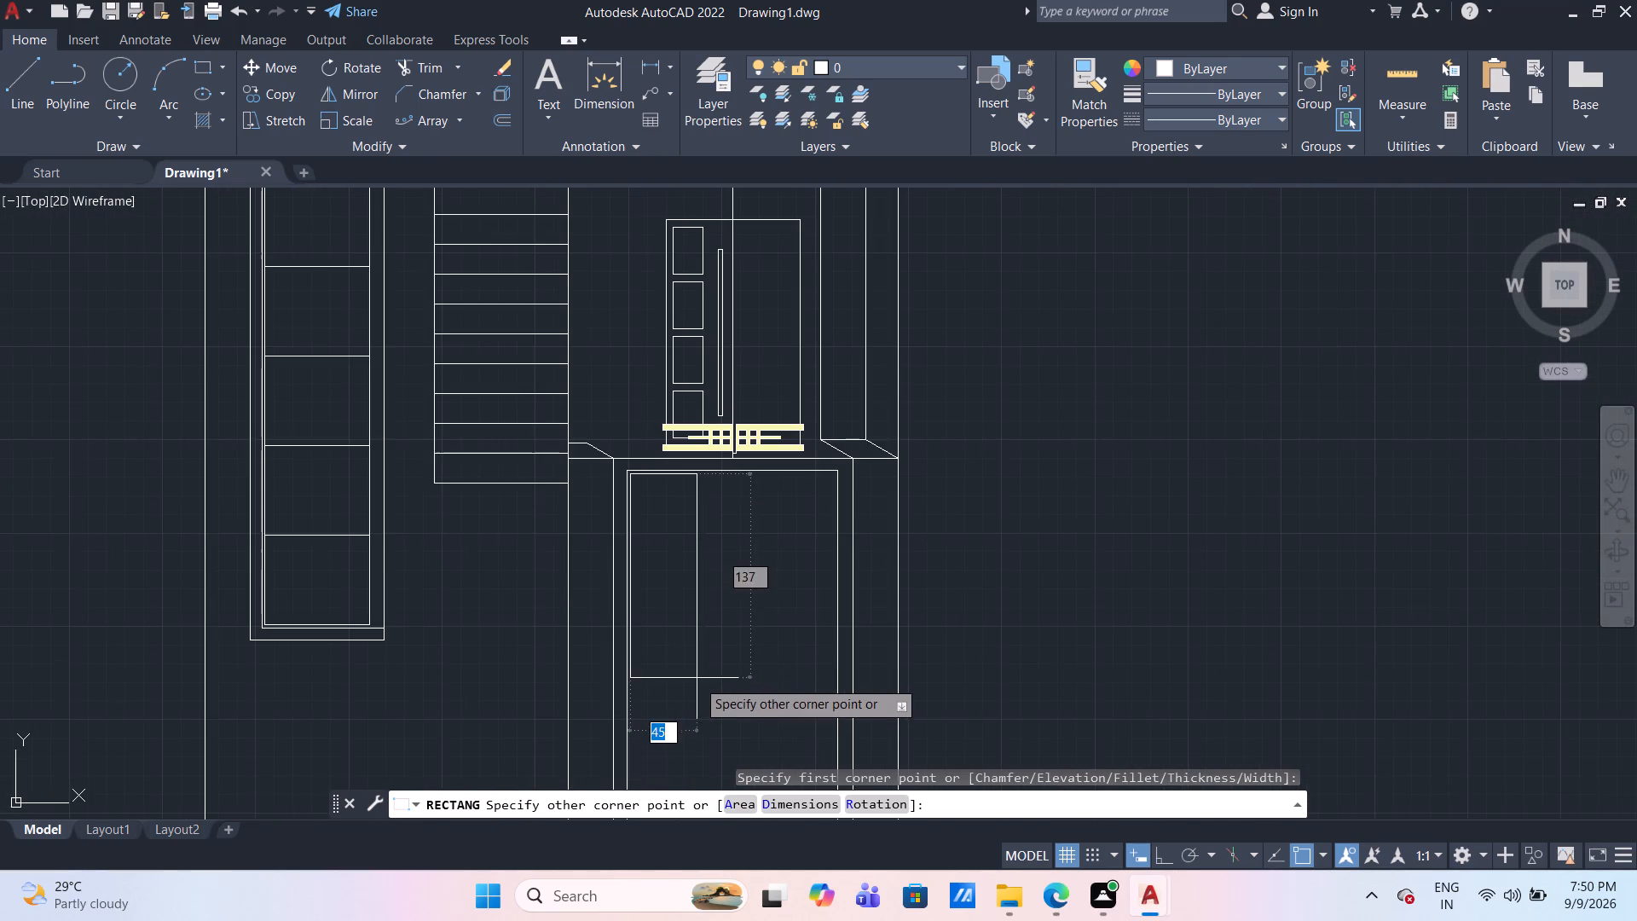
{"action": "middle_click_drag", "start_coordinate": [700, 703], "coordinate": [633, 533]}
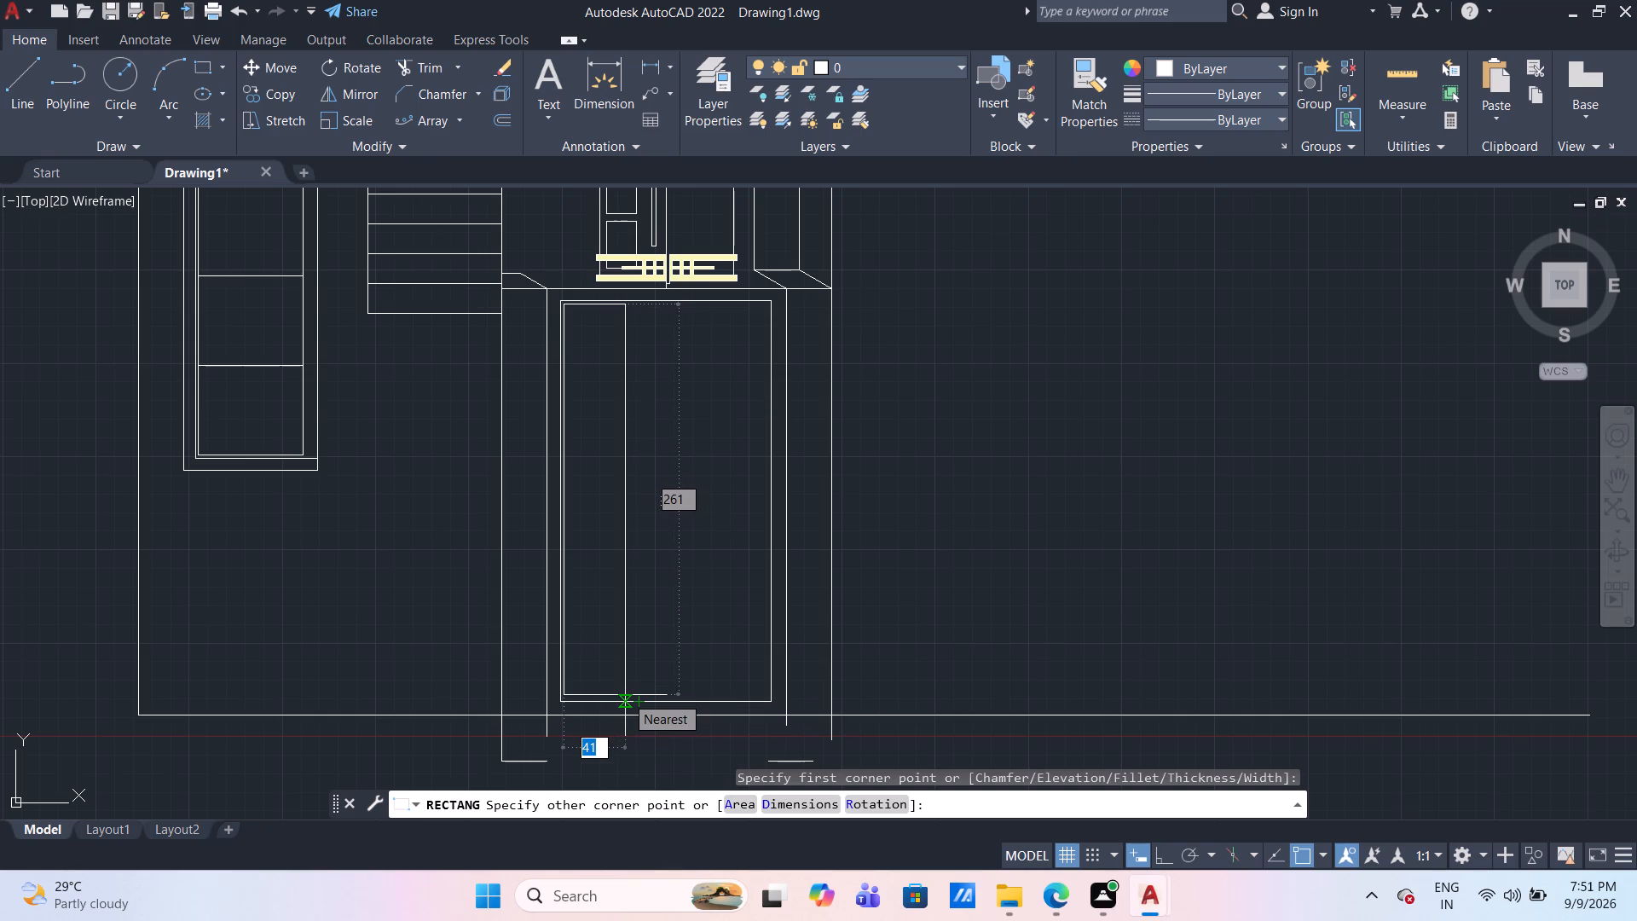
{"action": "type", "text": "30"}
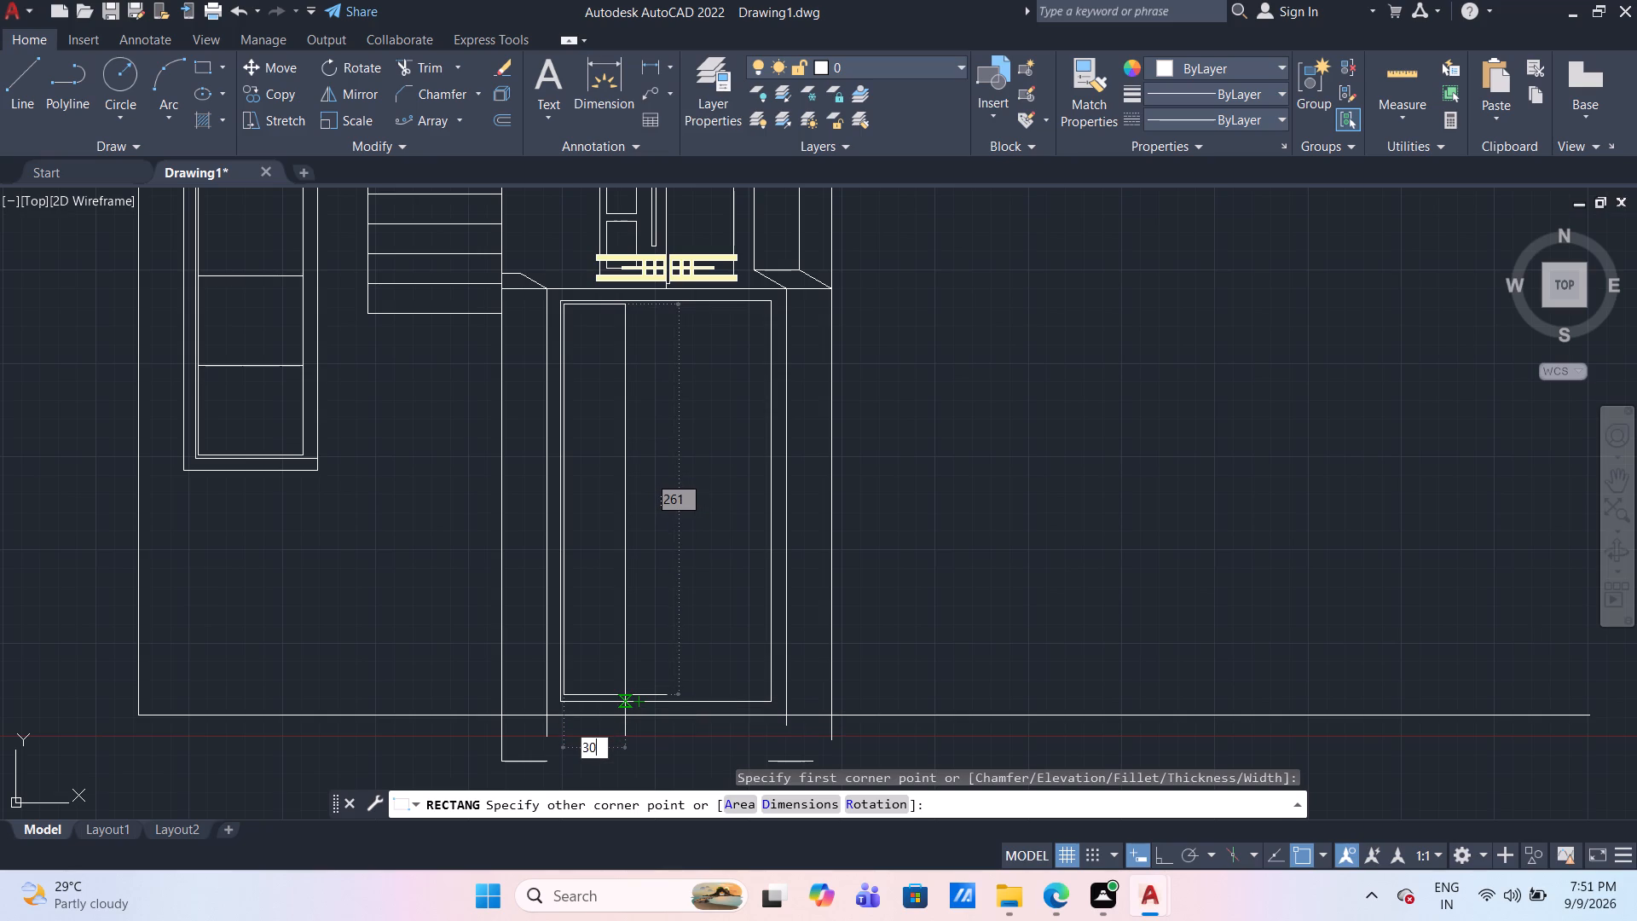
{"action": "key", "text": "Tab"}
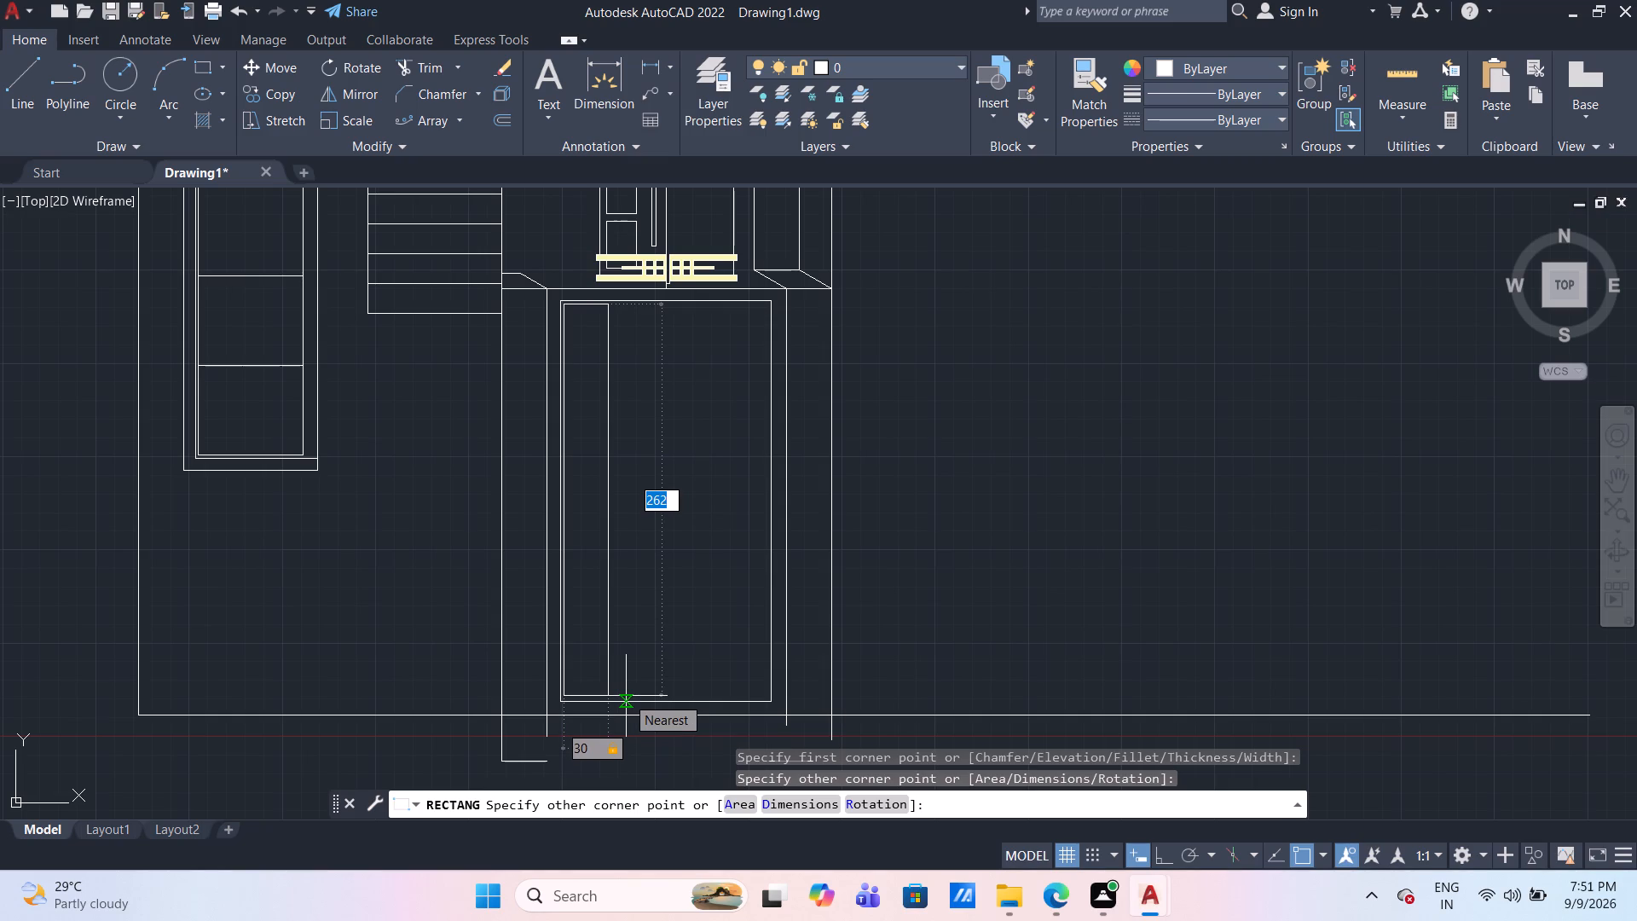
{"action": "type", "text": "26"}
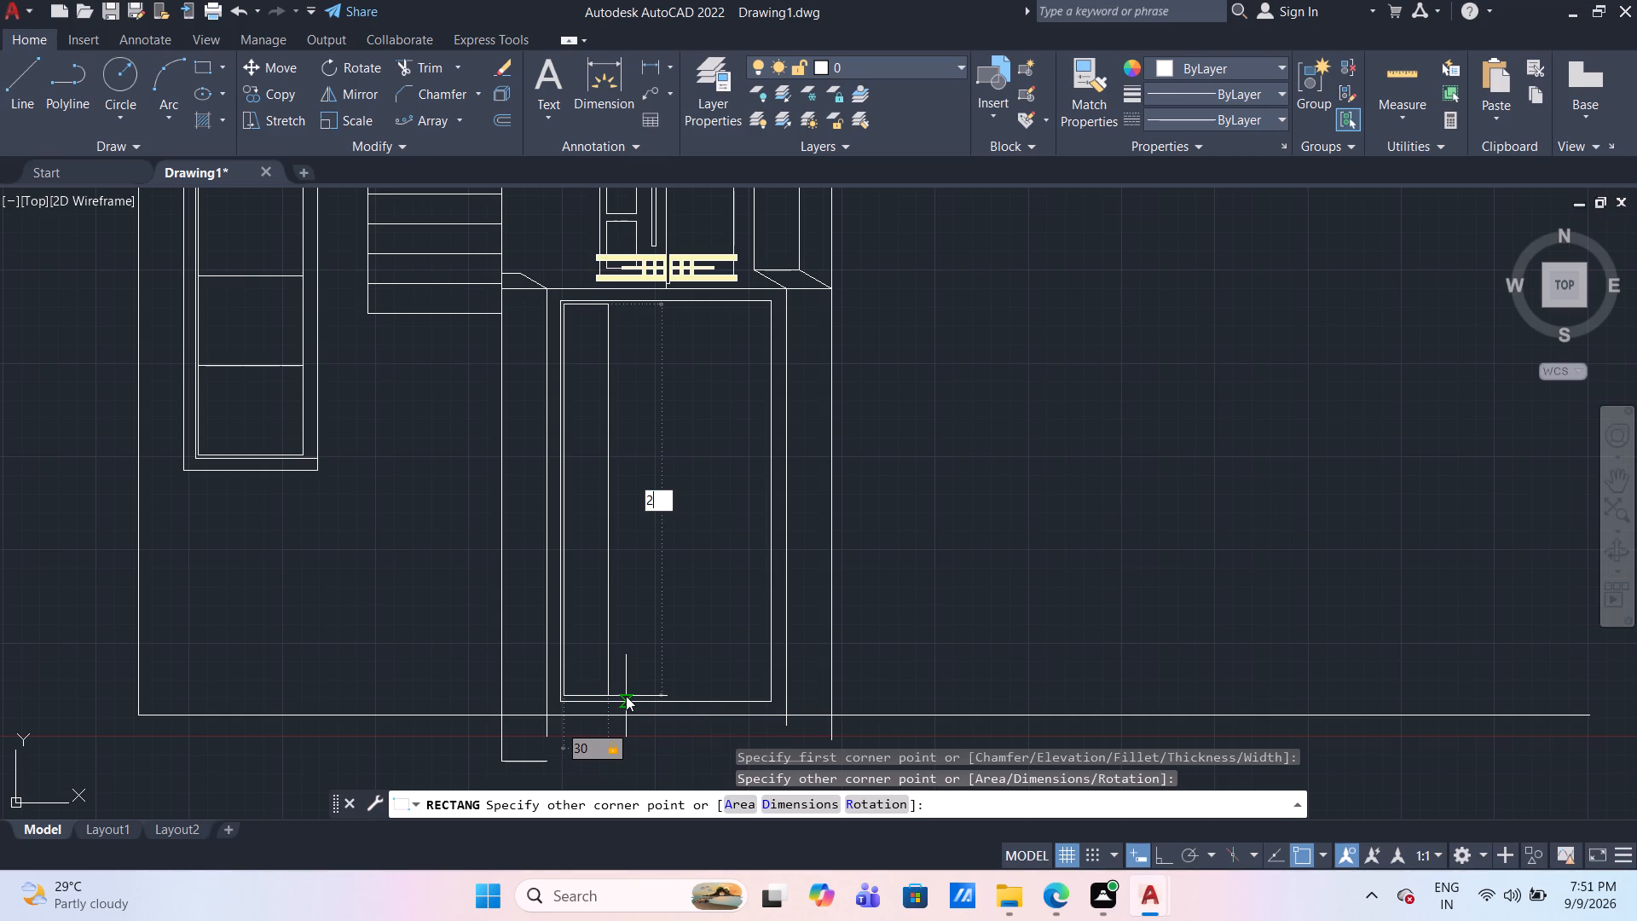
{"action": "key", "text": "2"}
{"action": "key", "text": "Return"}
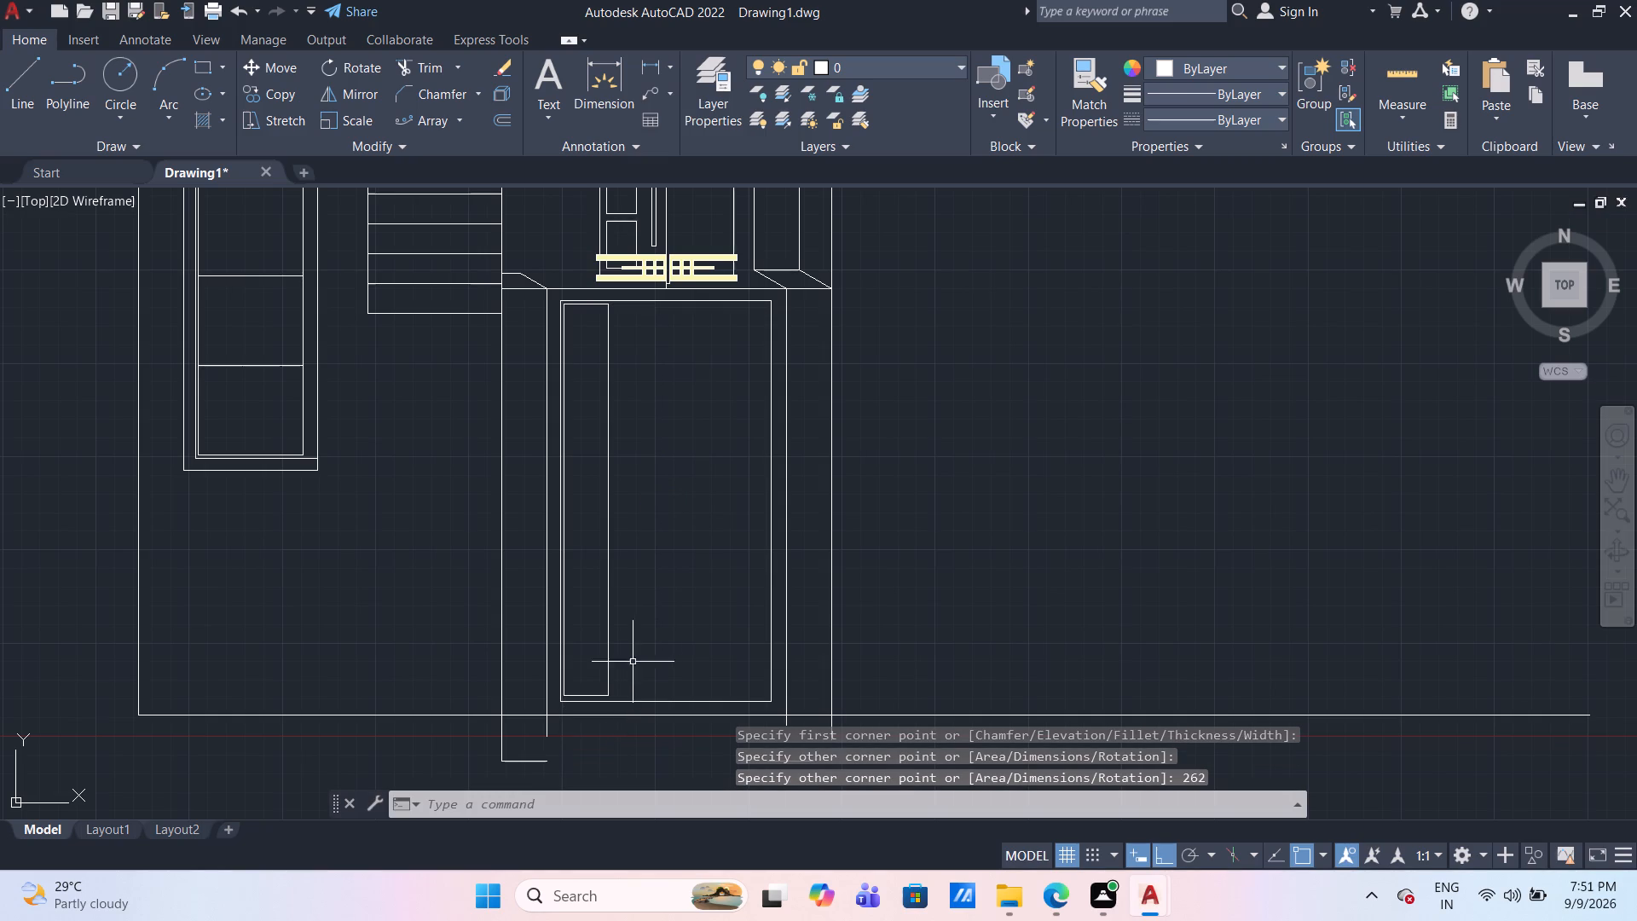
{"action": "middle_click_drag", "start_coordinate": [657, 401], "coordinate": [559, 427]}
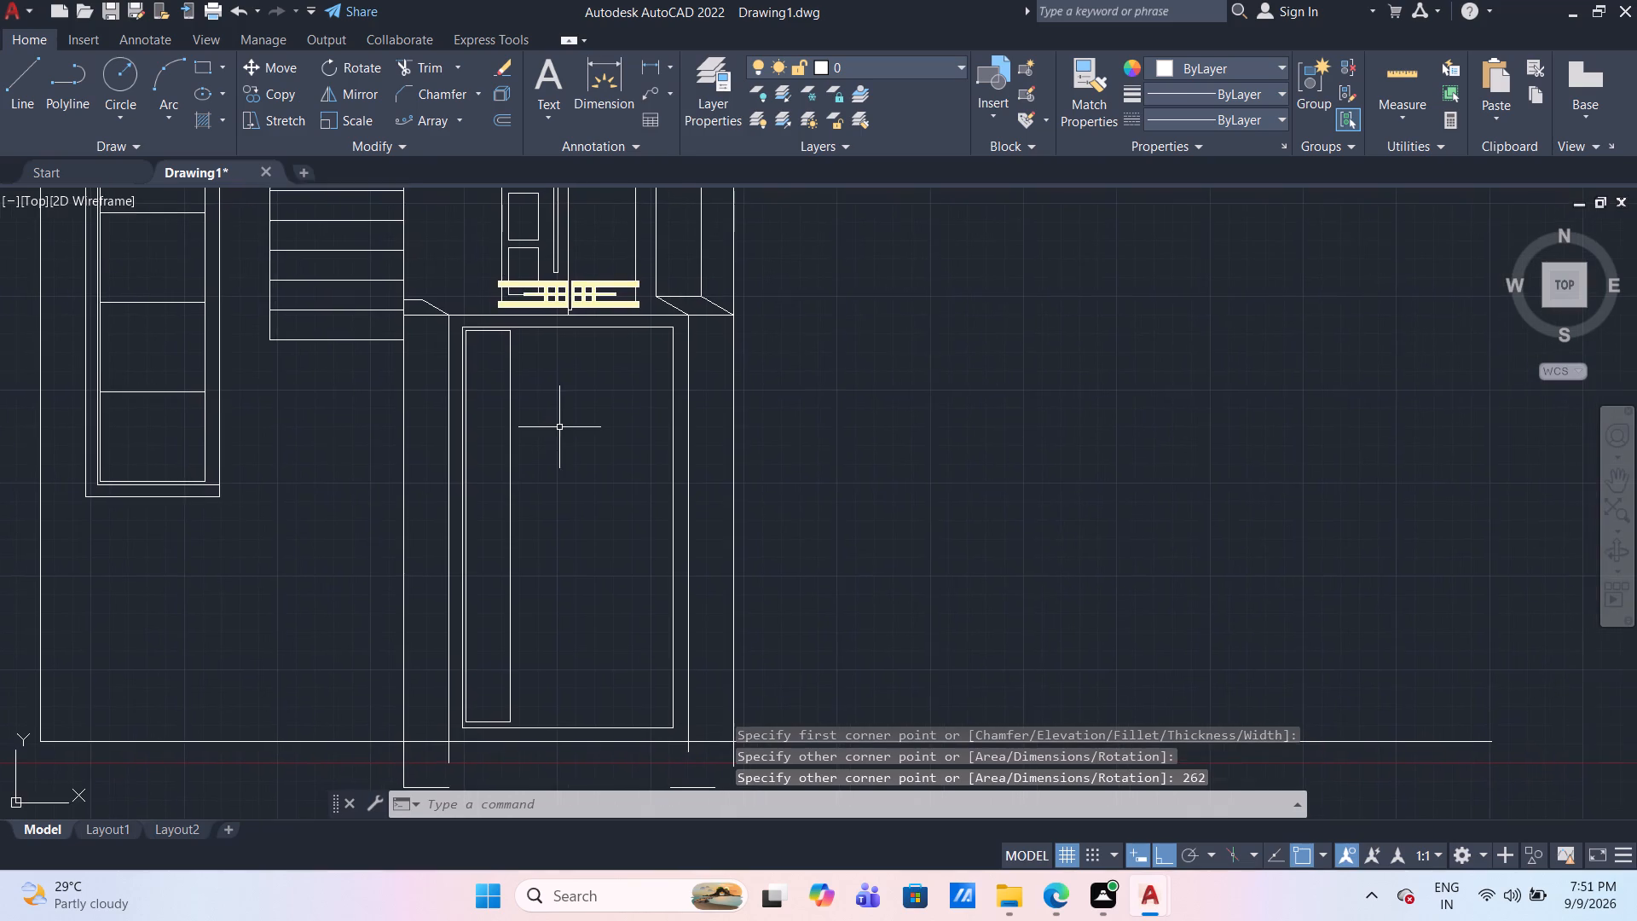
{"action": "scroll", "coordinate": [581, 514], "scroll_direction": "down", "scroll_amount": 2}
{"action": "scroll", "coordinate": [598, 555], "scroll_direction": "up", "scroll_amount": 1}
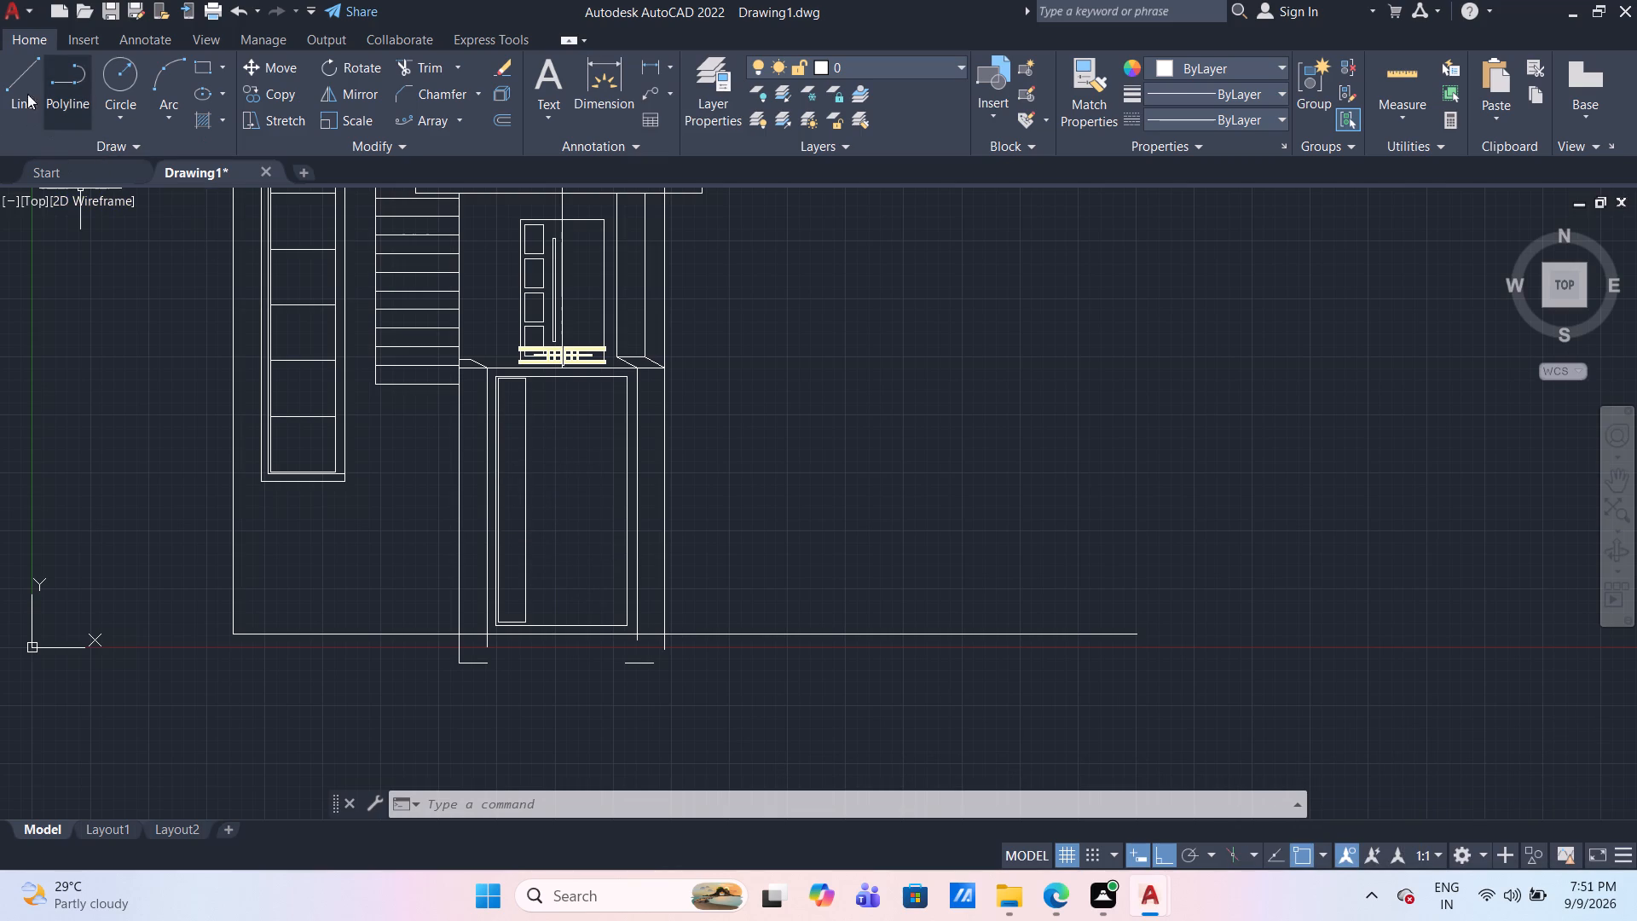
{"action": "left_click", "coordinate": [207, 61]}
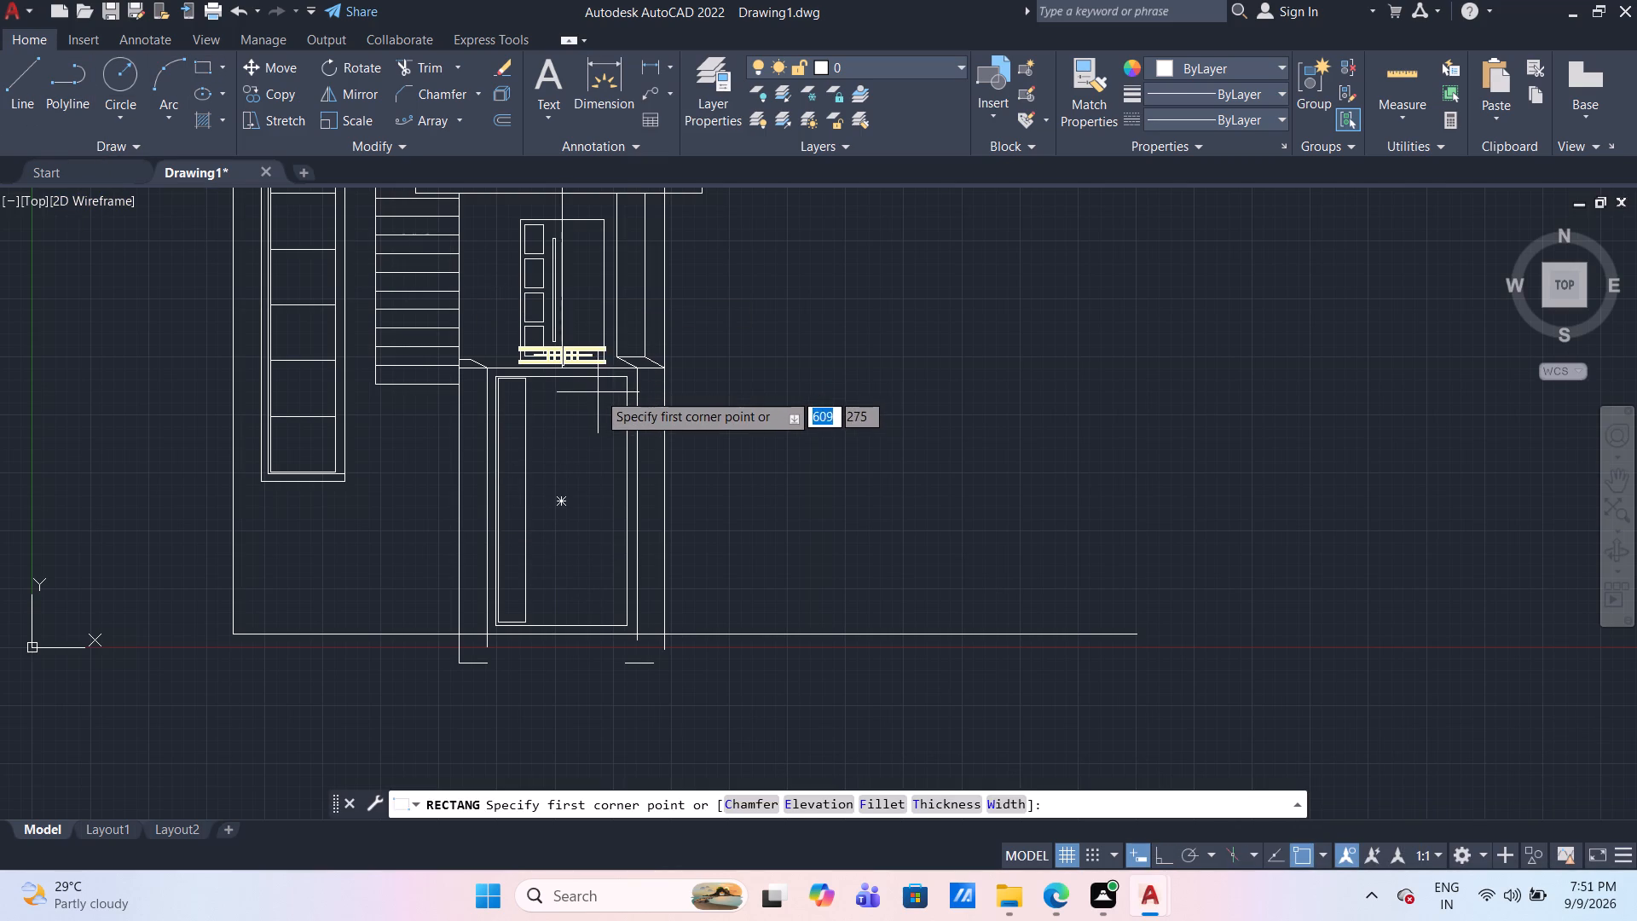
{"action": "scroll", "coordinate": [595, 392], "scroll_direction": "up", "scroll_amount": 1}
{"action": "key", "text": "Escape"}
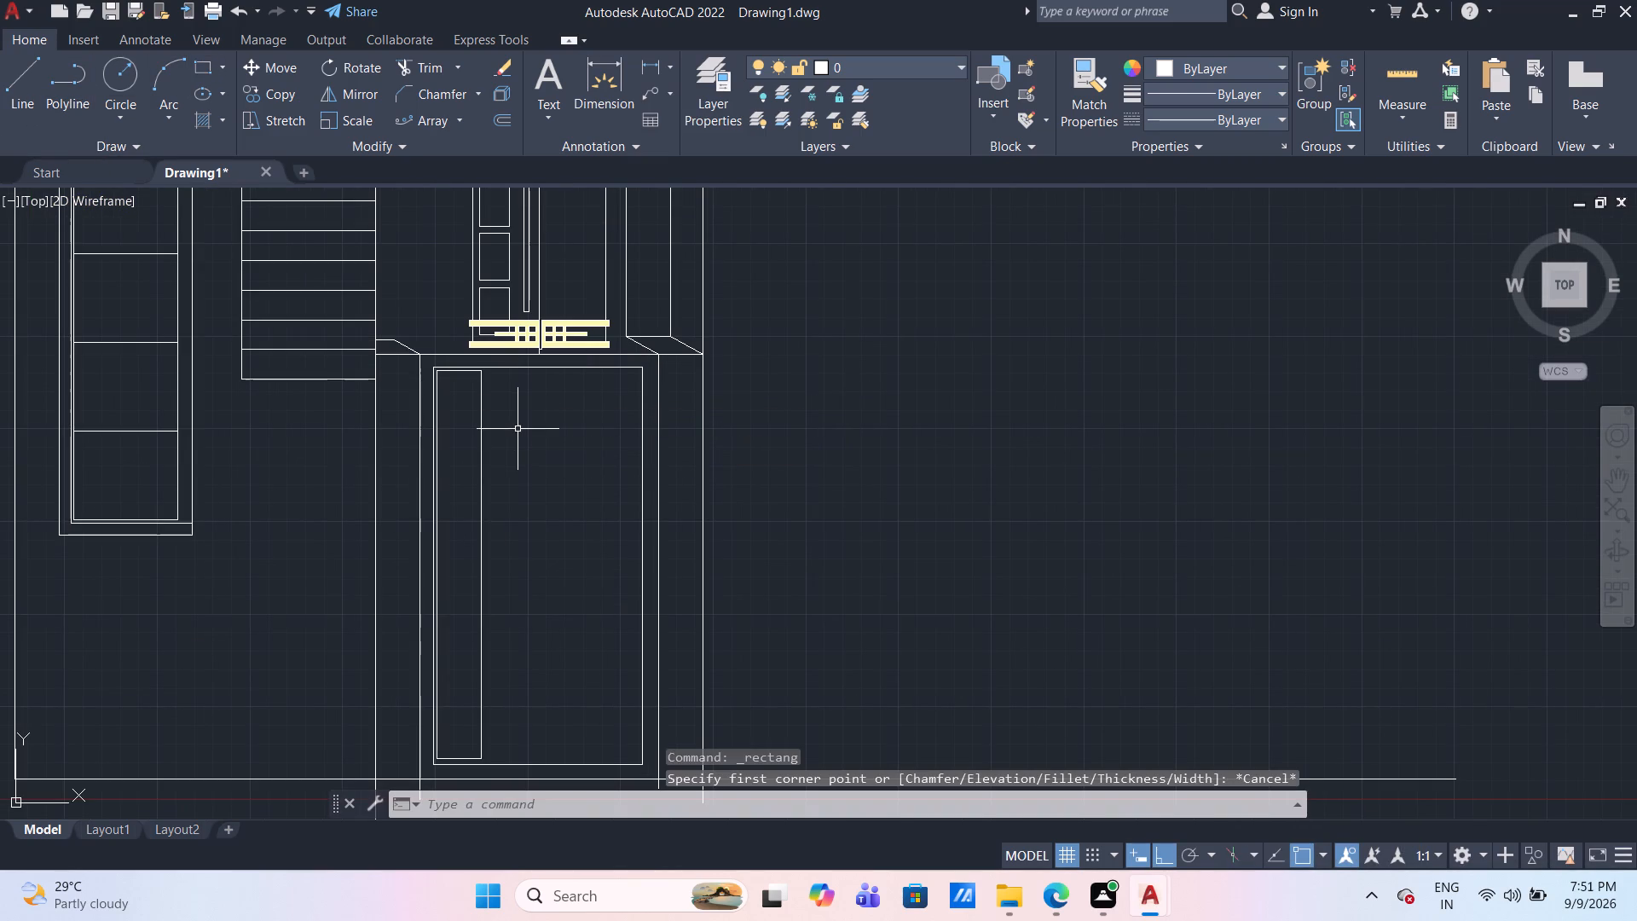
Copy the narrow side panel horizontally about 107 units to the right, just inside the frame's right edge.
{"action": "left_click", "coordinate": [483, 408]}
{"action": "type", "text": "CO"}
{"action": "key", "text": "Return"}
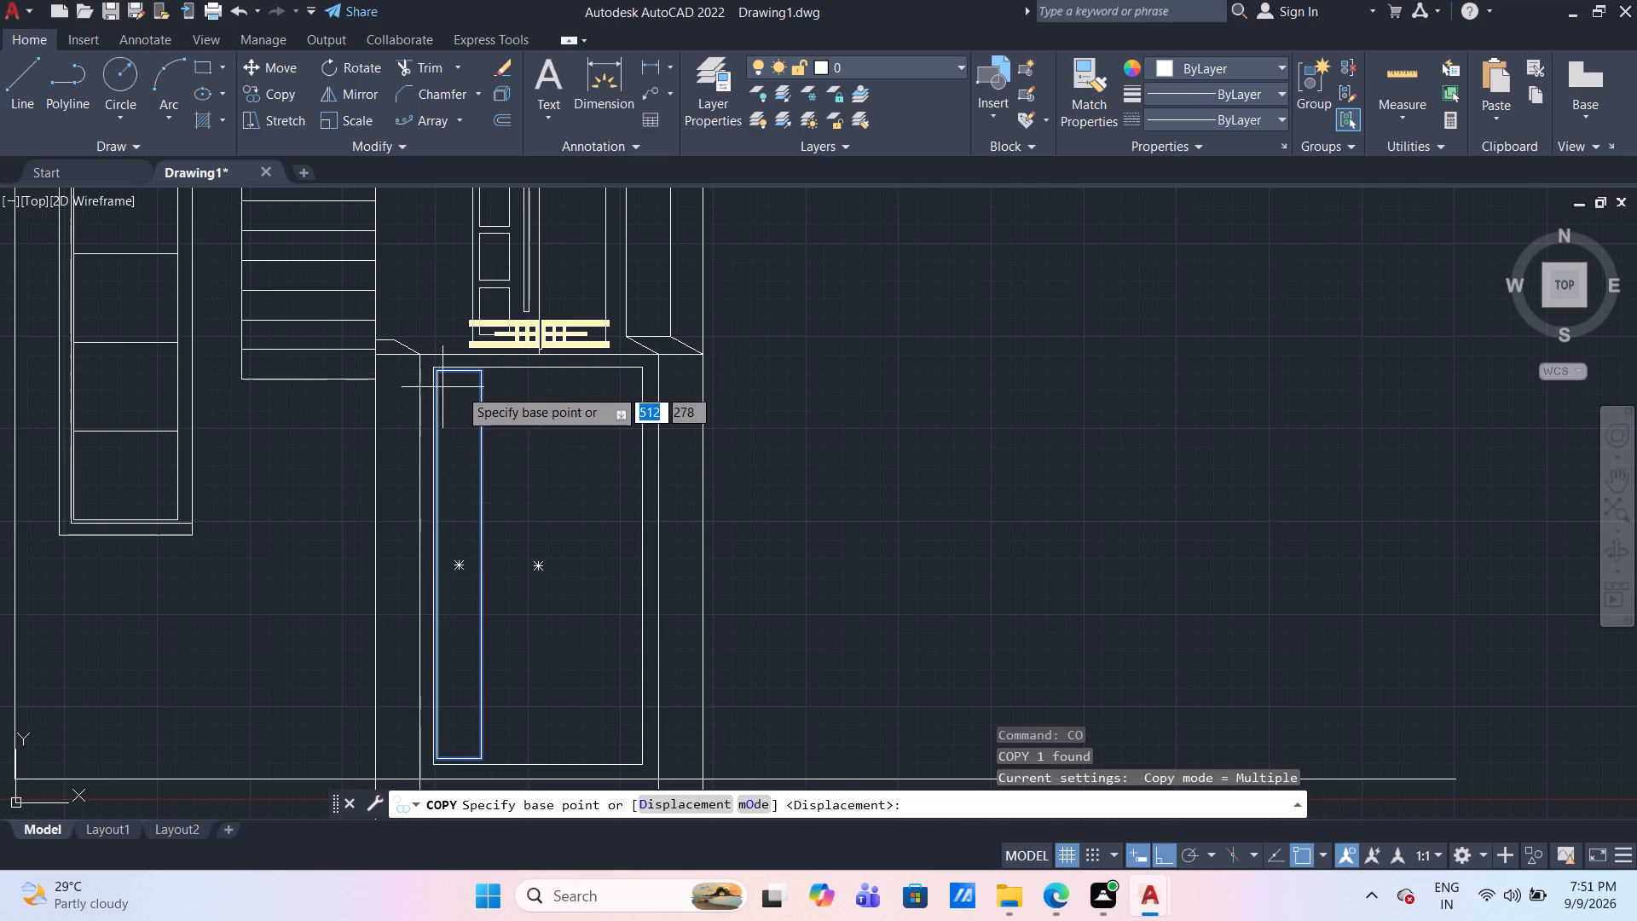
{"action": "left_click", "coordinate": [482, 374]}
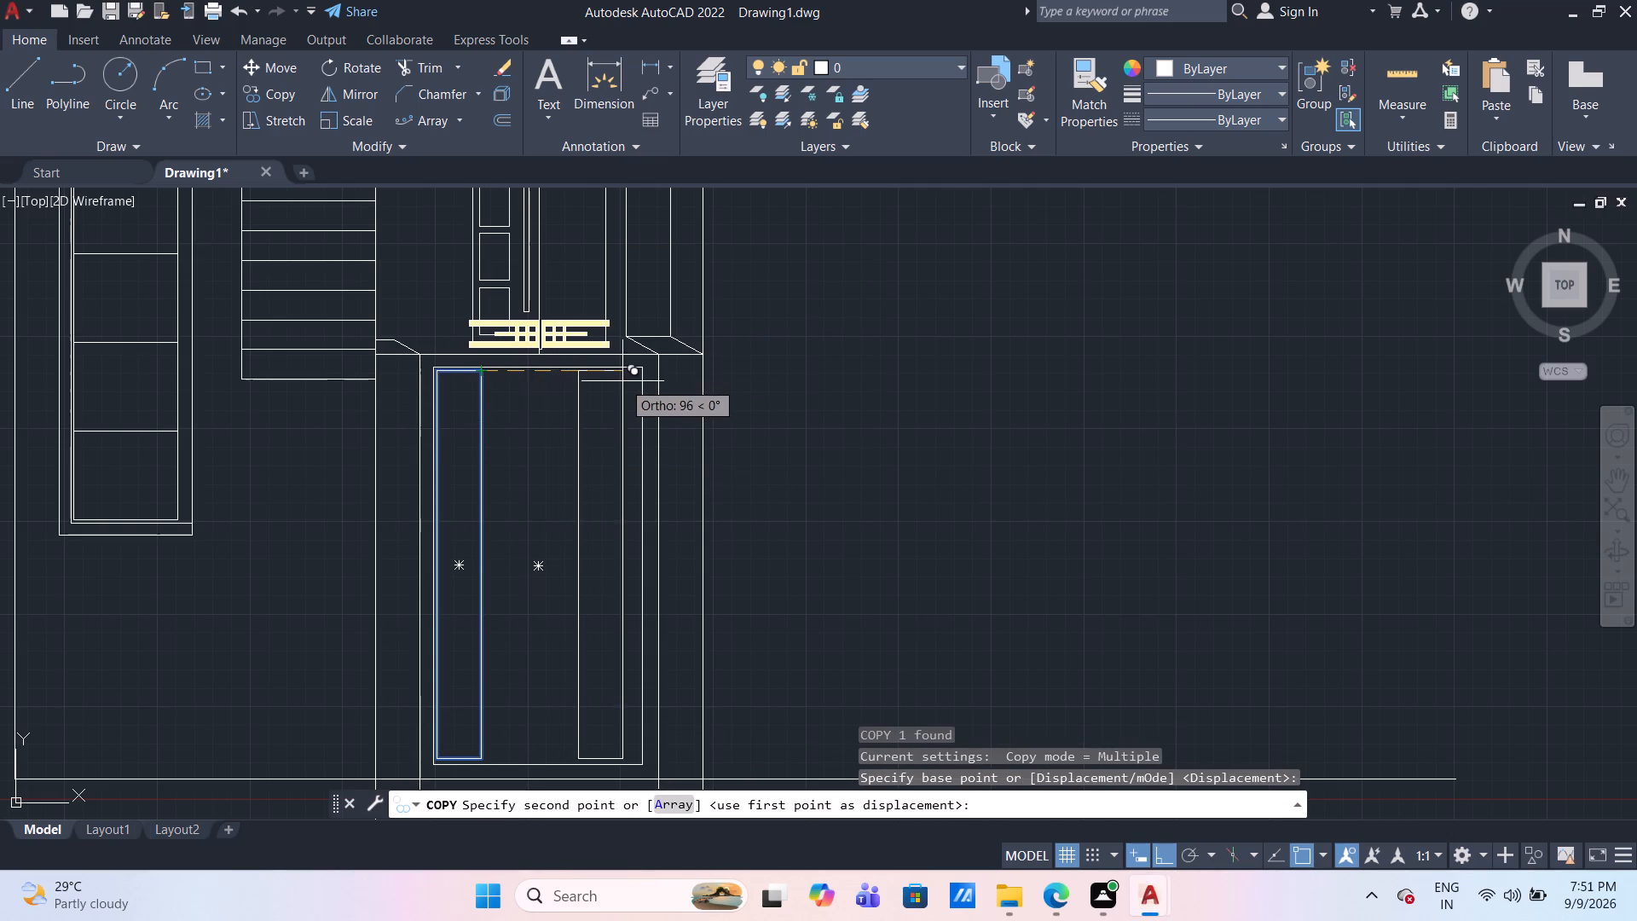
{"action": "scroll", "coordinate": [632, 381], "scroll_direction": "up", "scroll_amount": 3}
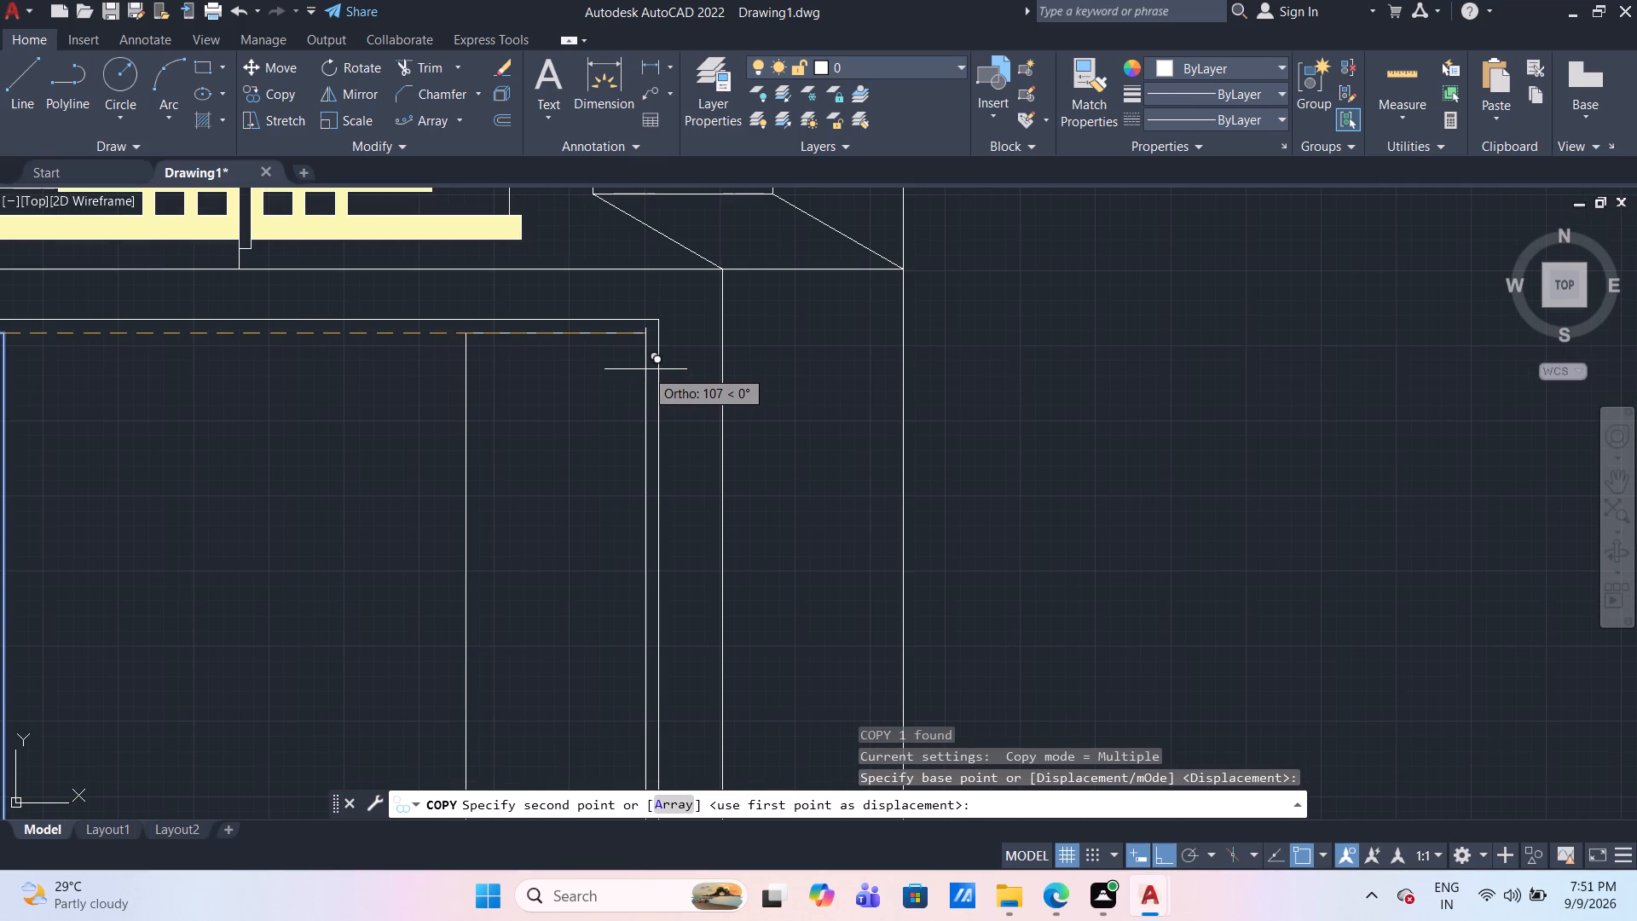
{"action": "left_click", "coordinate": [645, 369]}
{"action": "scroll", "coordinate": [645, 369], "scroll_direction": "down", "scroll_amount": 2}
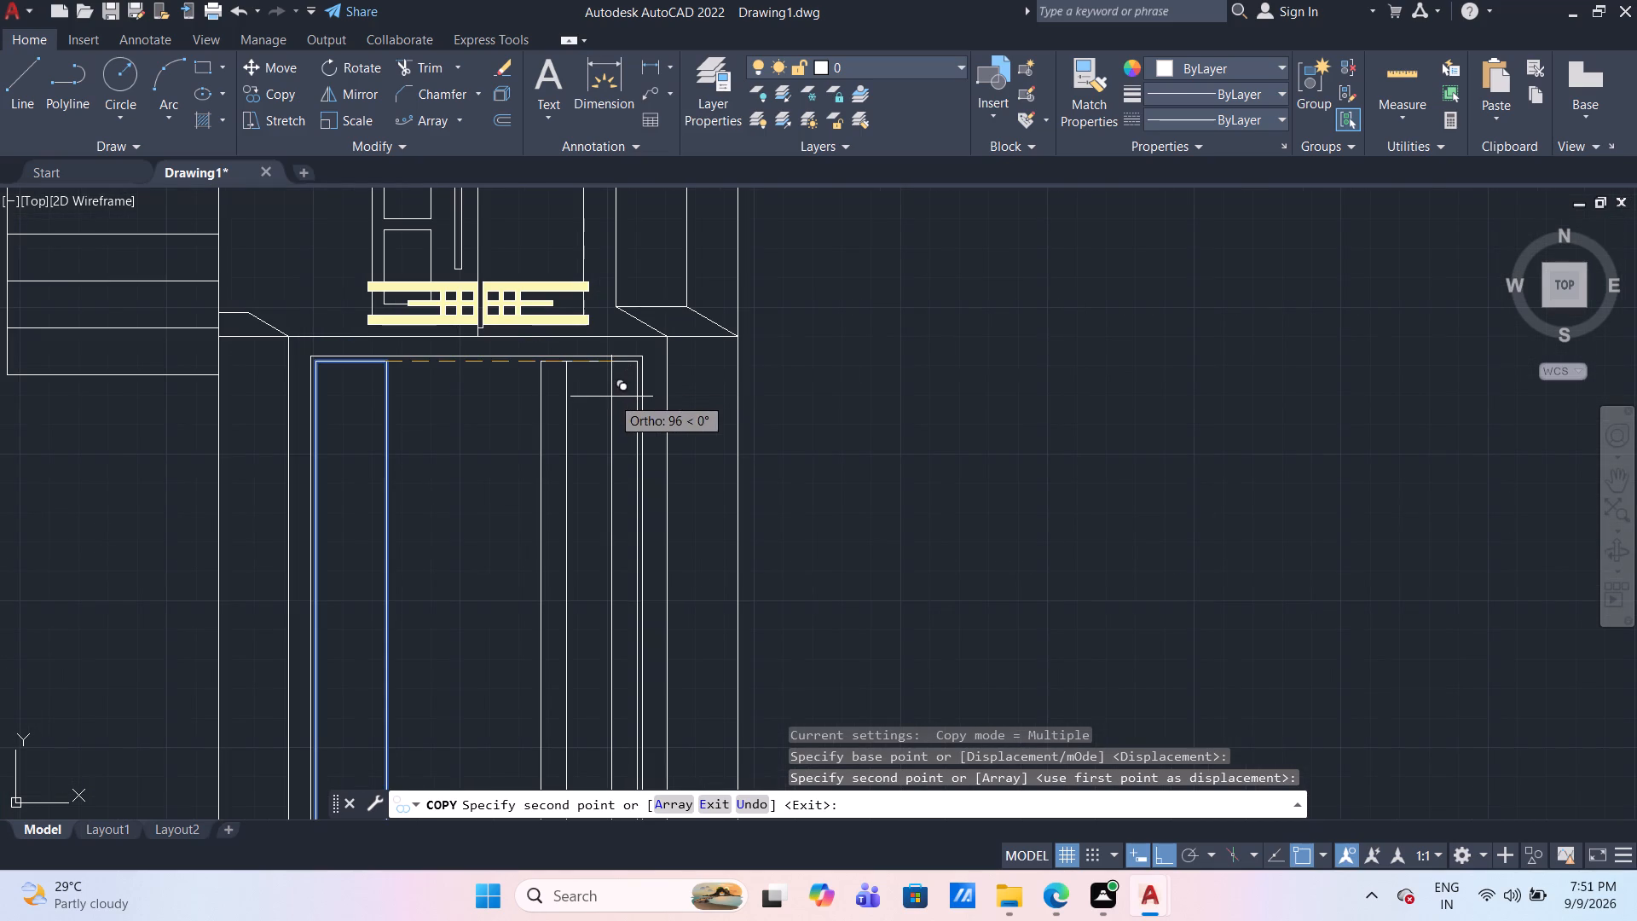
{"action": "key", "text": "Escape"}
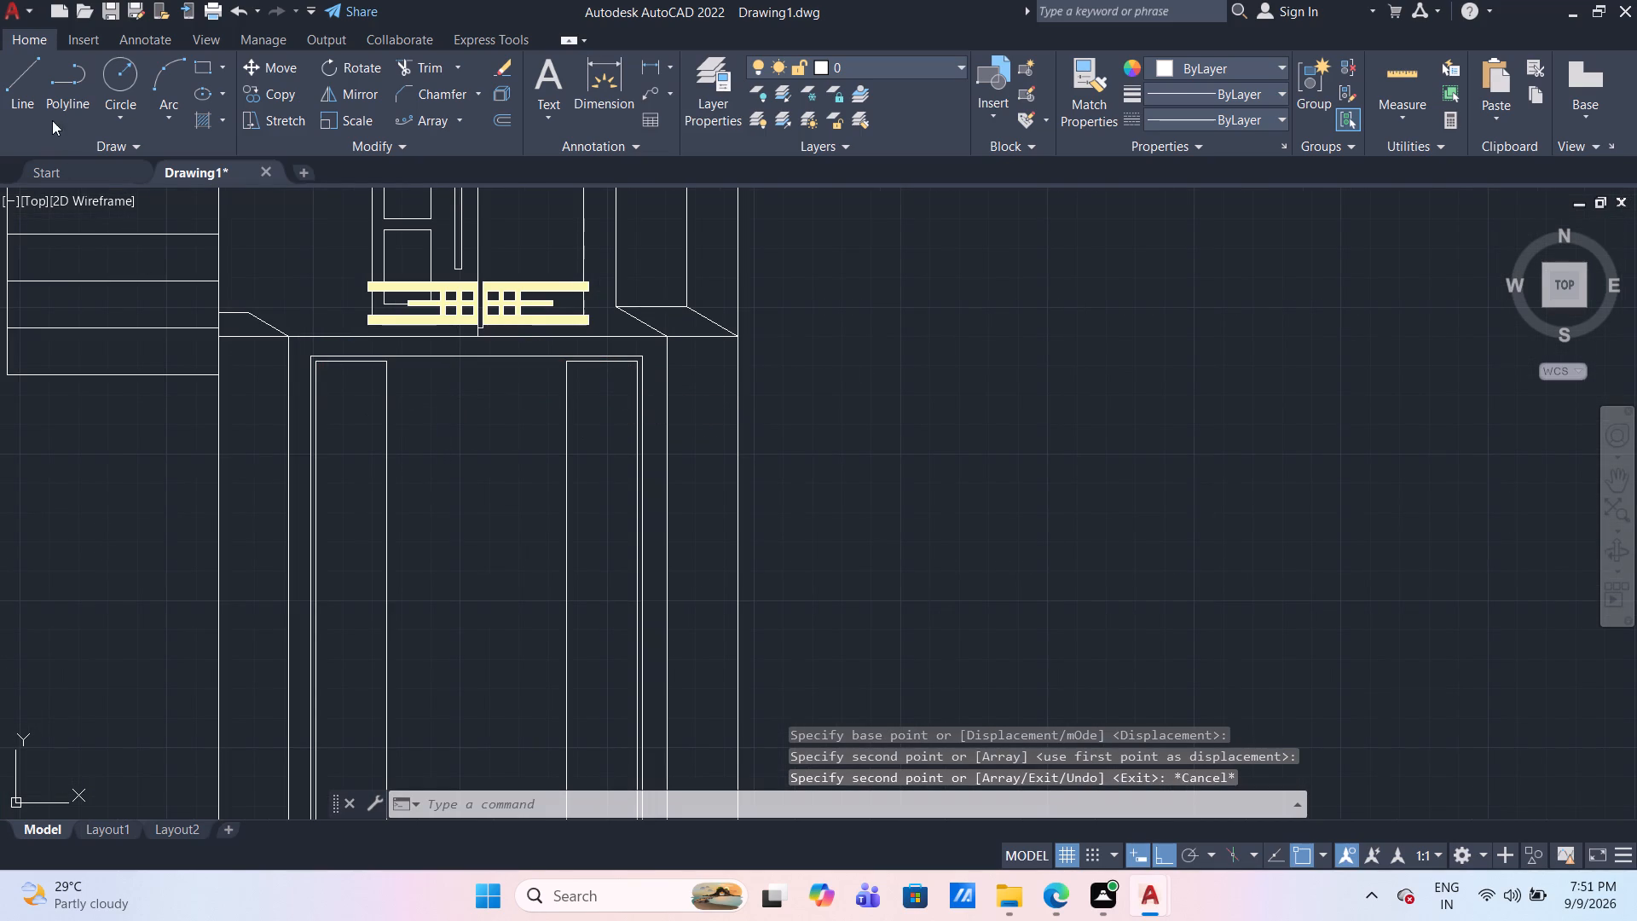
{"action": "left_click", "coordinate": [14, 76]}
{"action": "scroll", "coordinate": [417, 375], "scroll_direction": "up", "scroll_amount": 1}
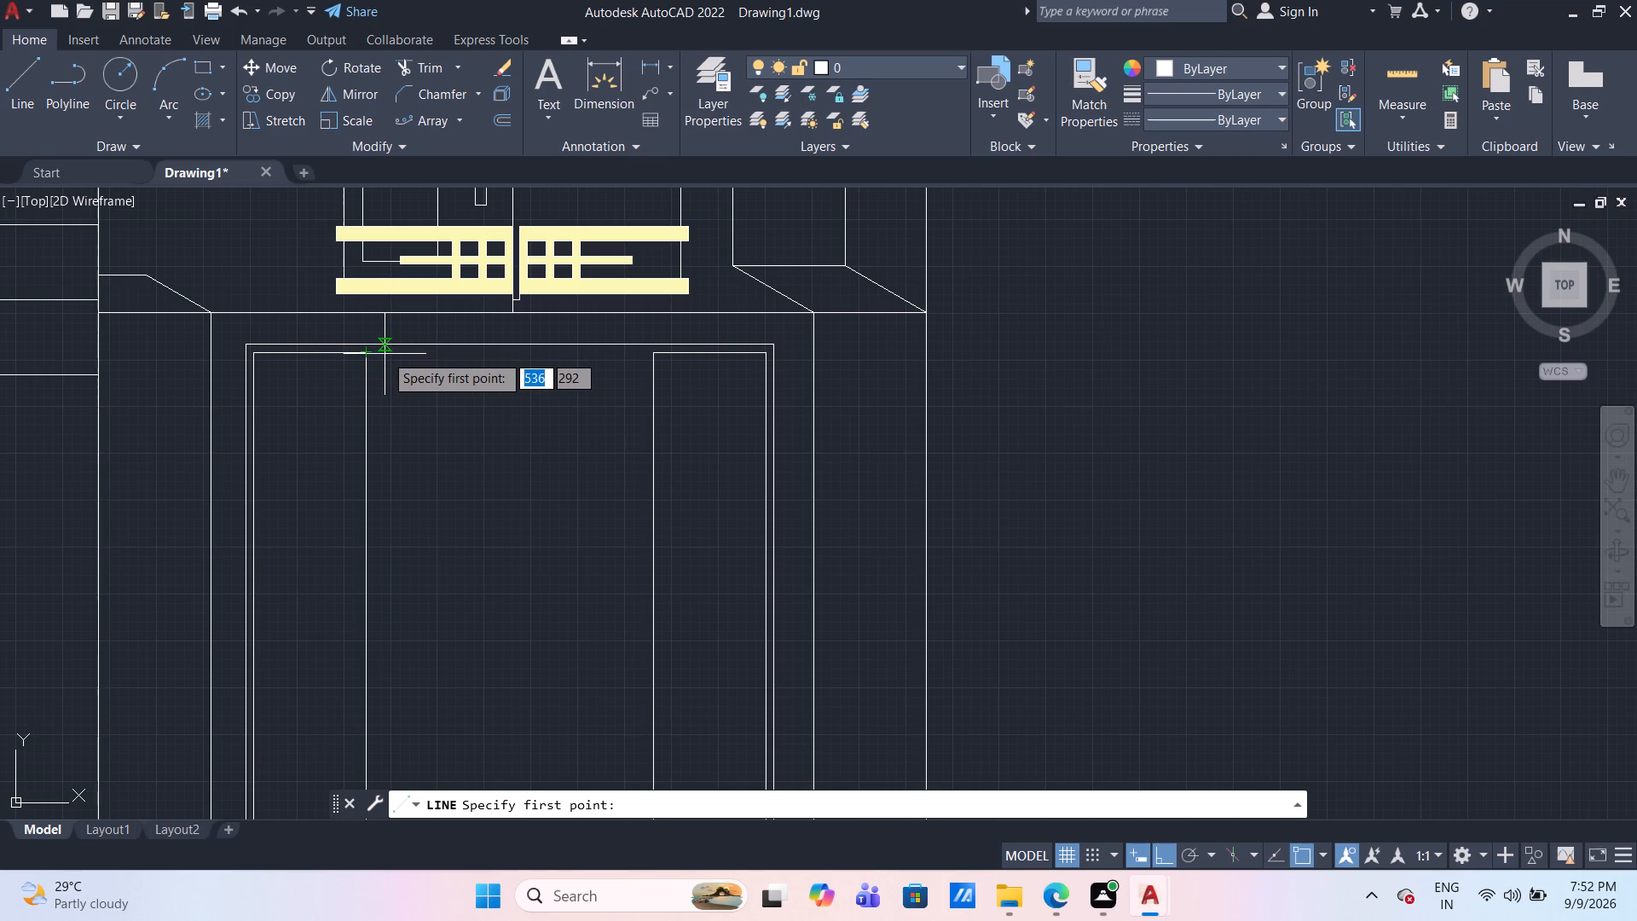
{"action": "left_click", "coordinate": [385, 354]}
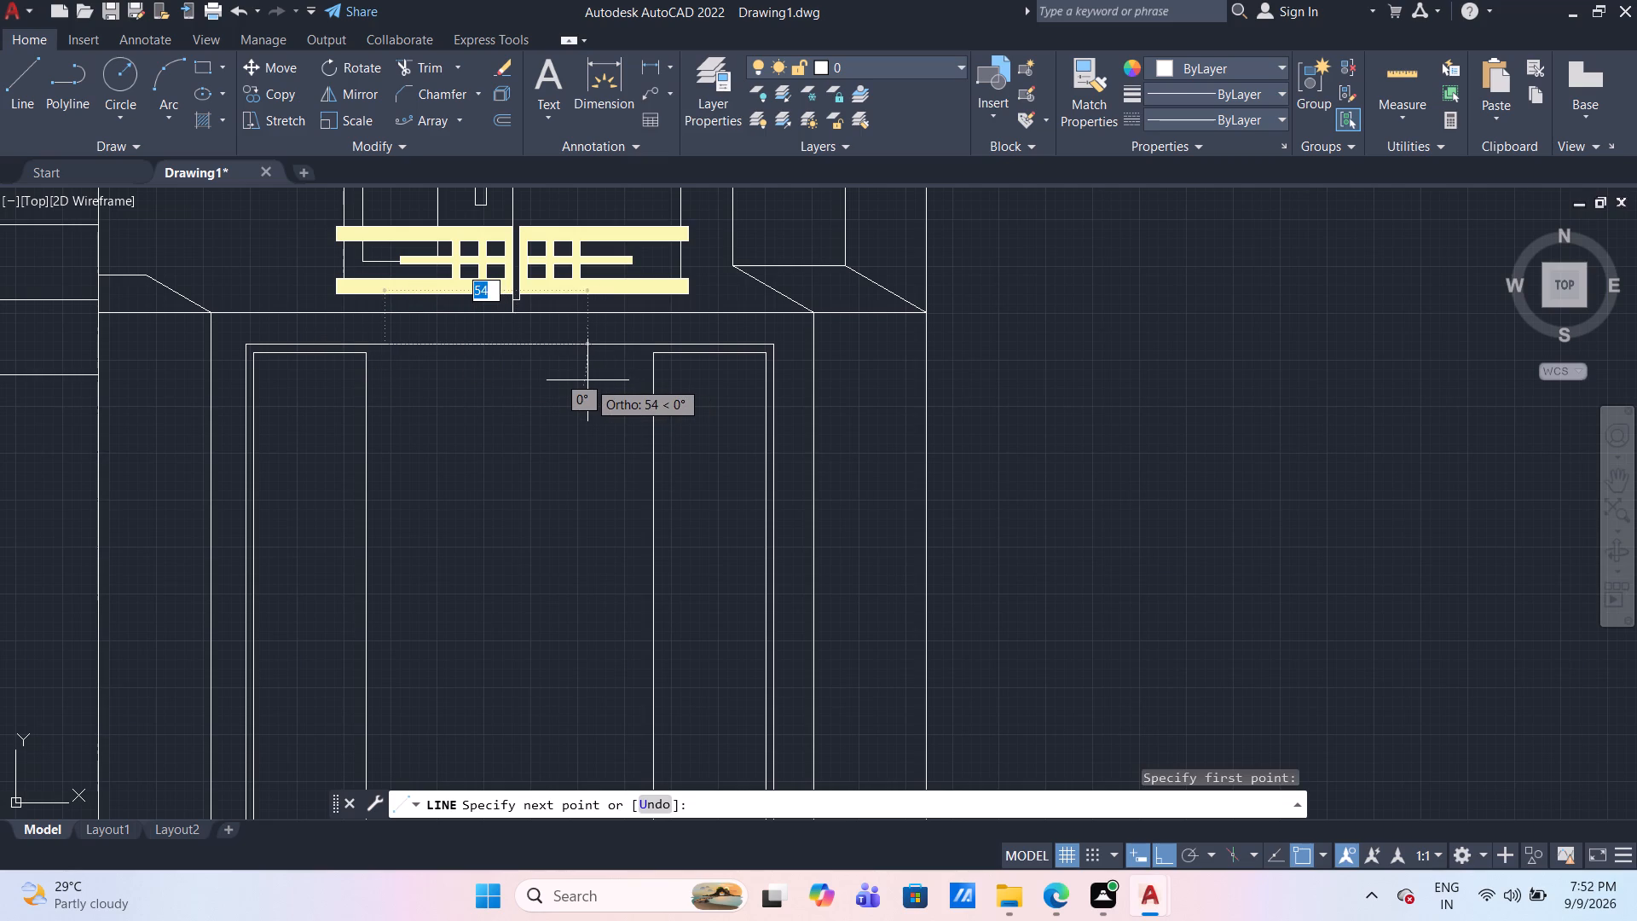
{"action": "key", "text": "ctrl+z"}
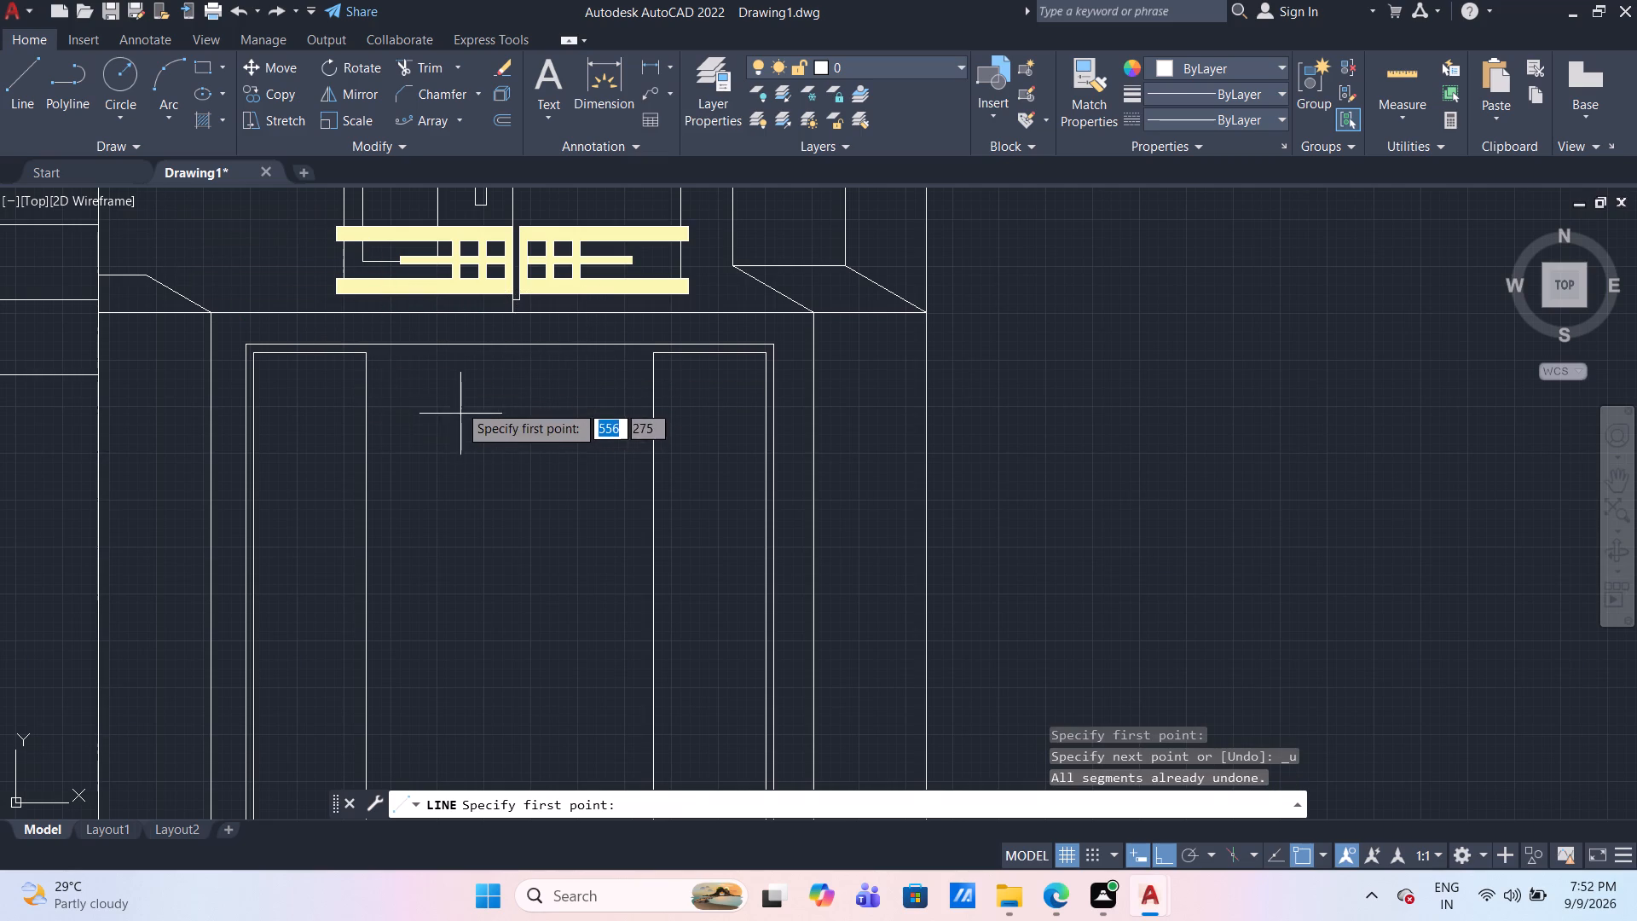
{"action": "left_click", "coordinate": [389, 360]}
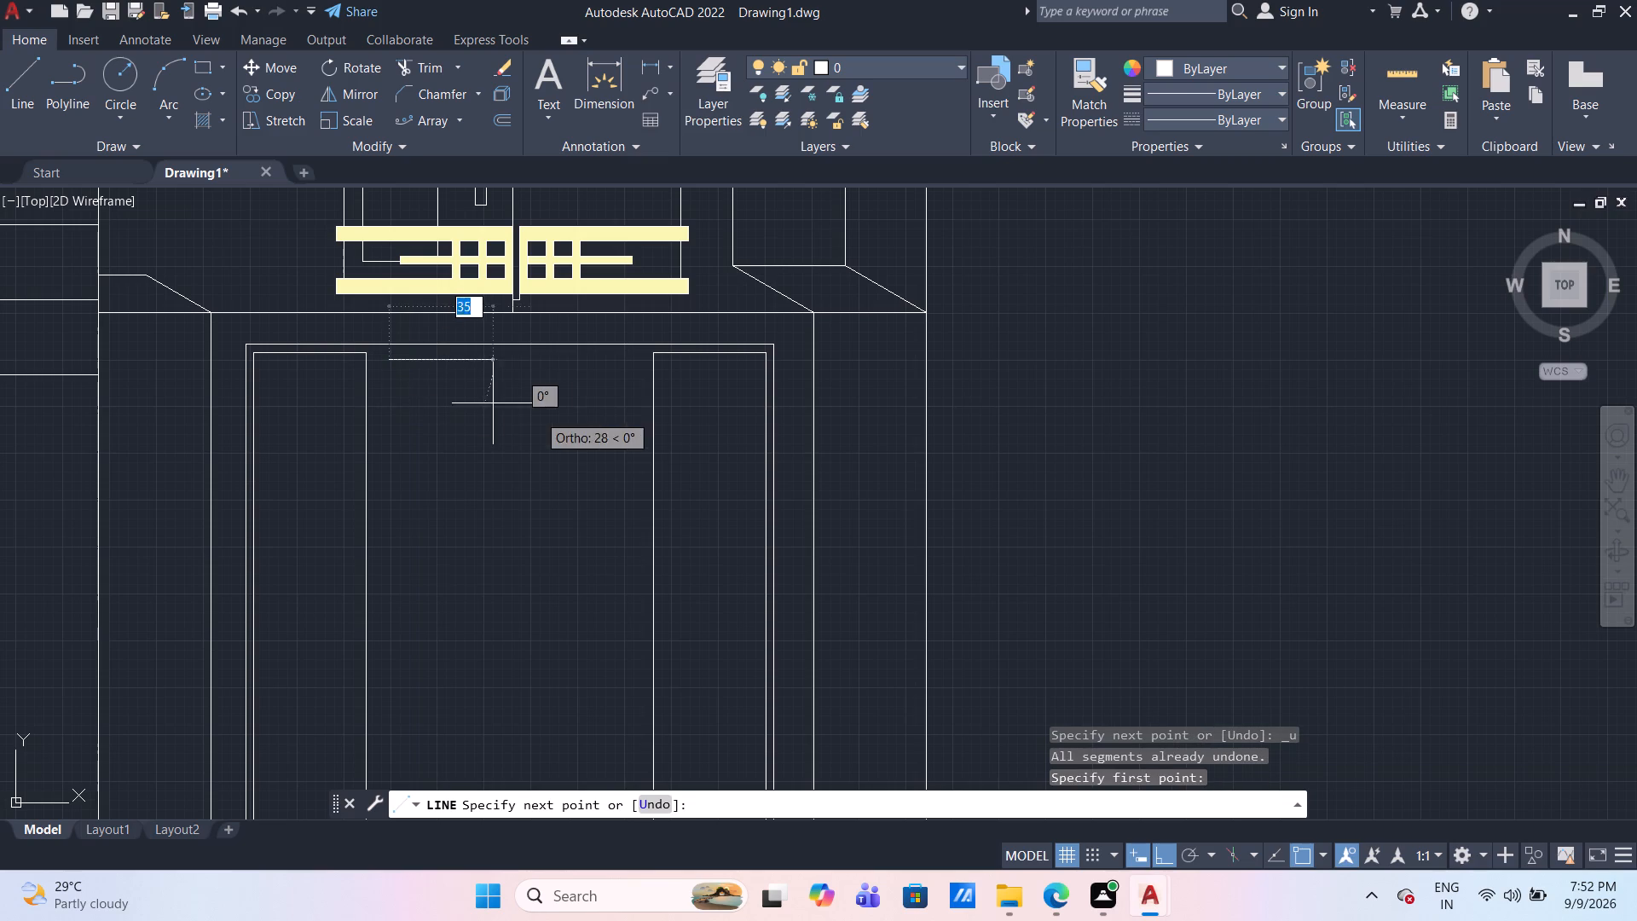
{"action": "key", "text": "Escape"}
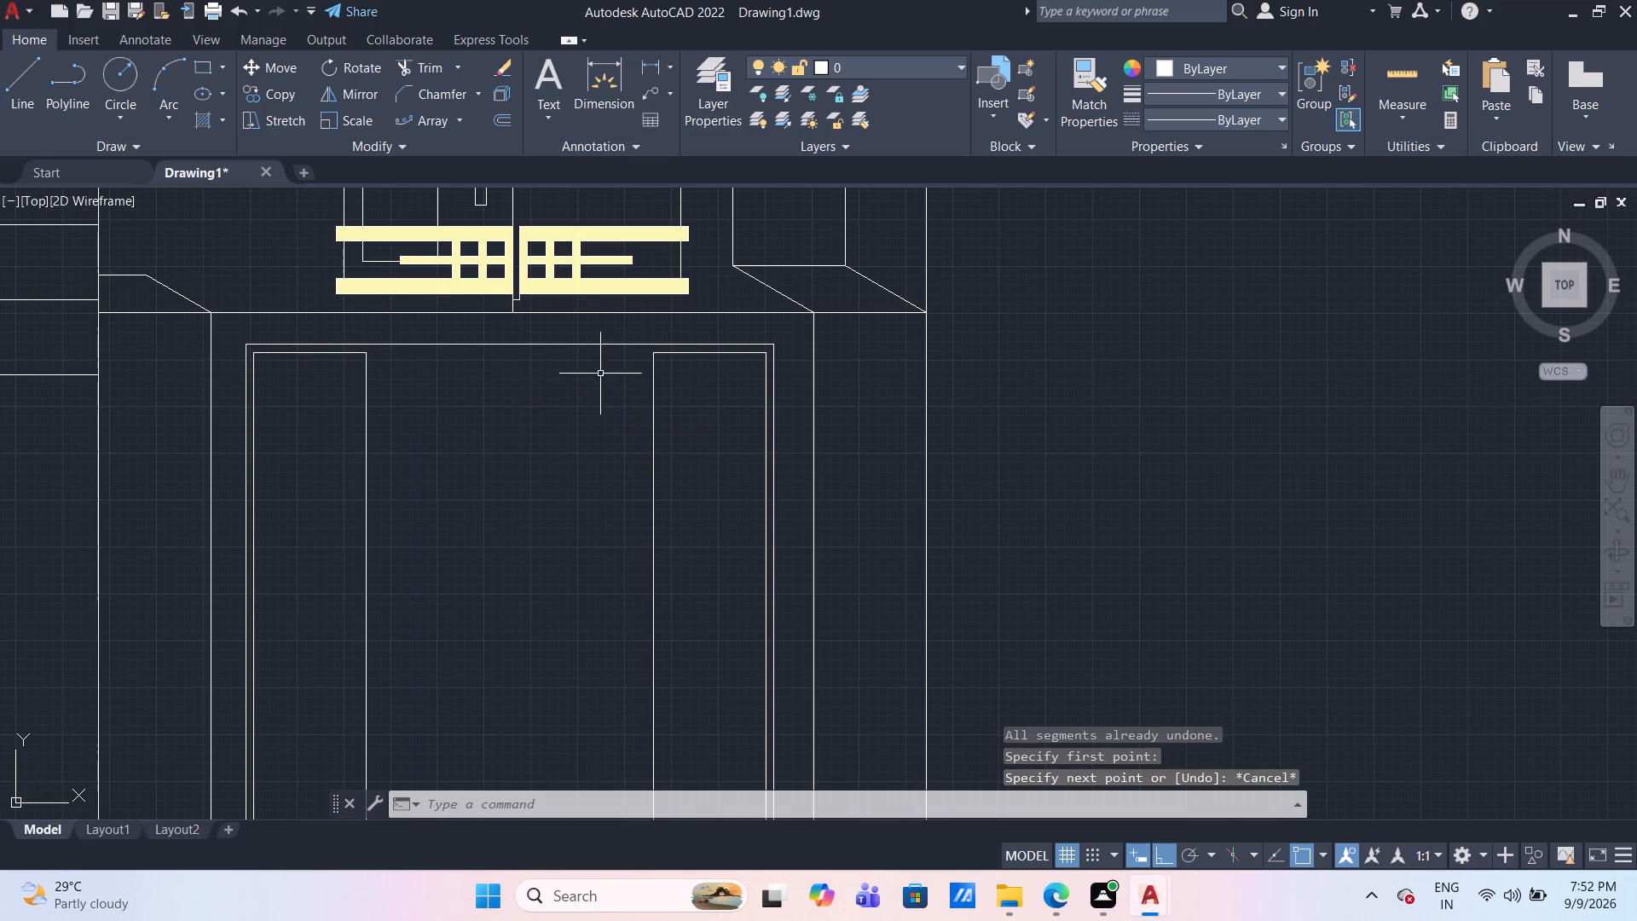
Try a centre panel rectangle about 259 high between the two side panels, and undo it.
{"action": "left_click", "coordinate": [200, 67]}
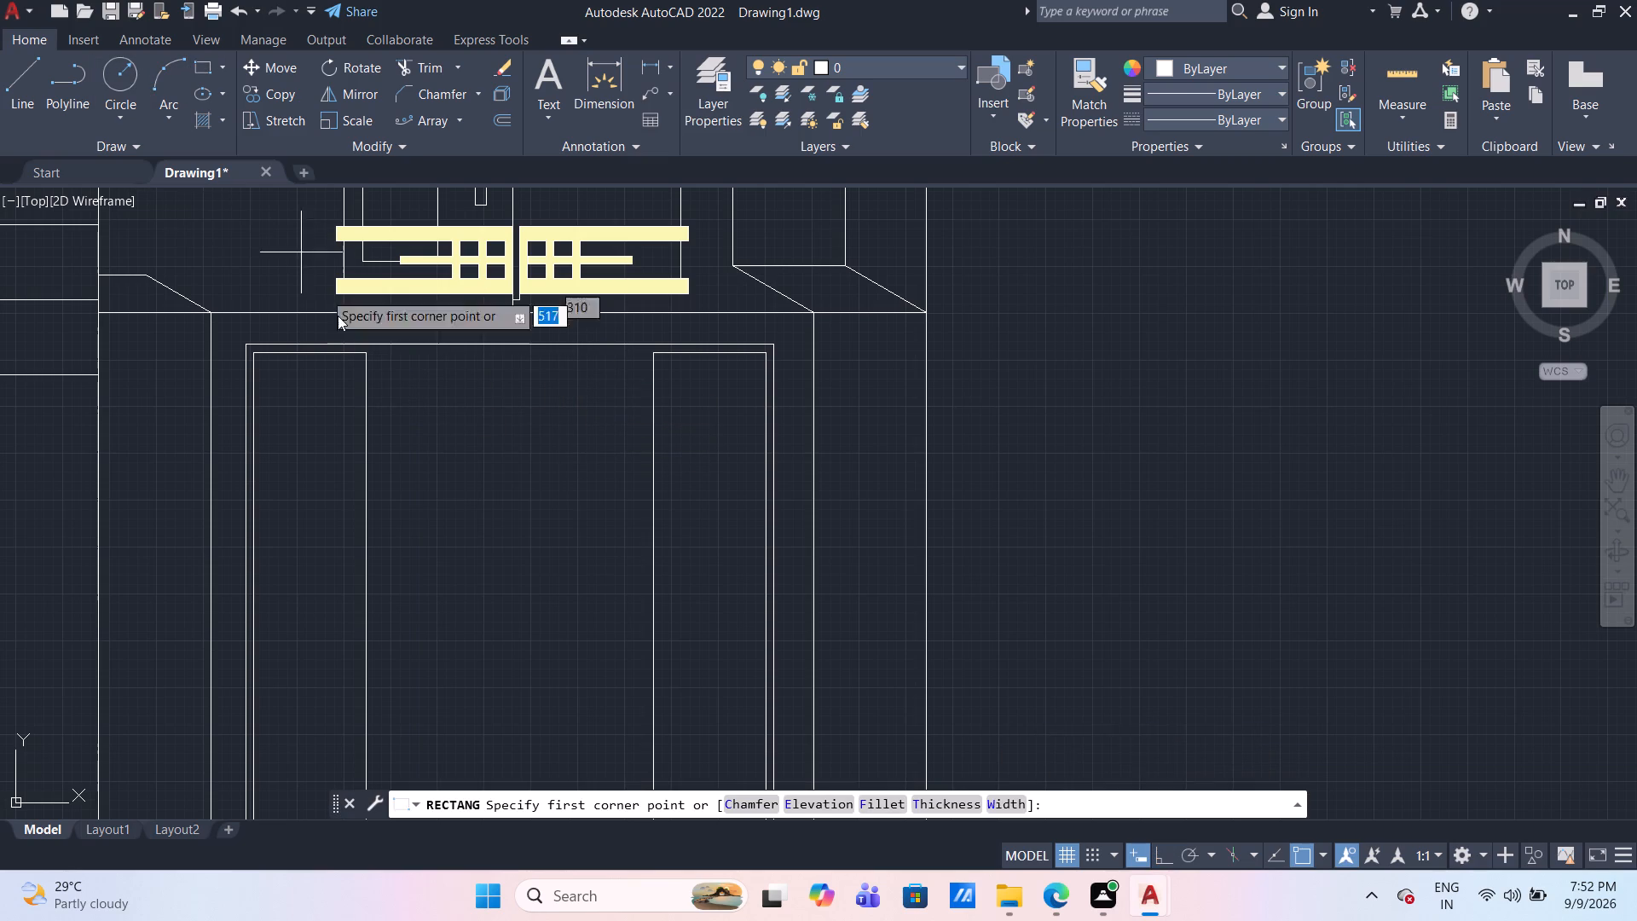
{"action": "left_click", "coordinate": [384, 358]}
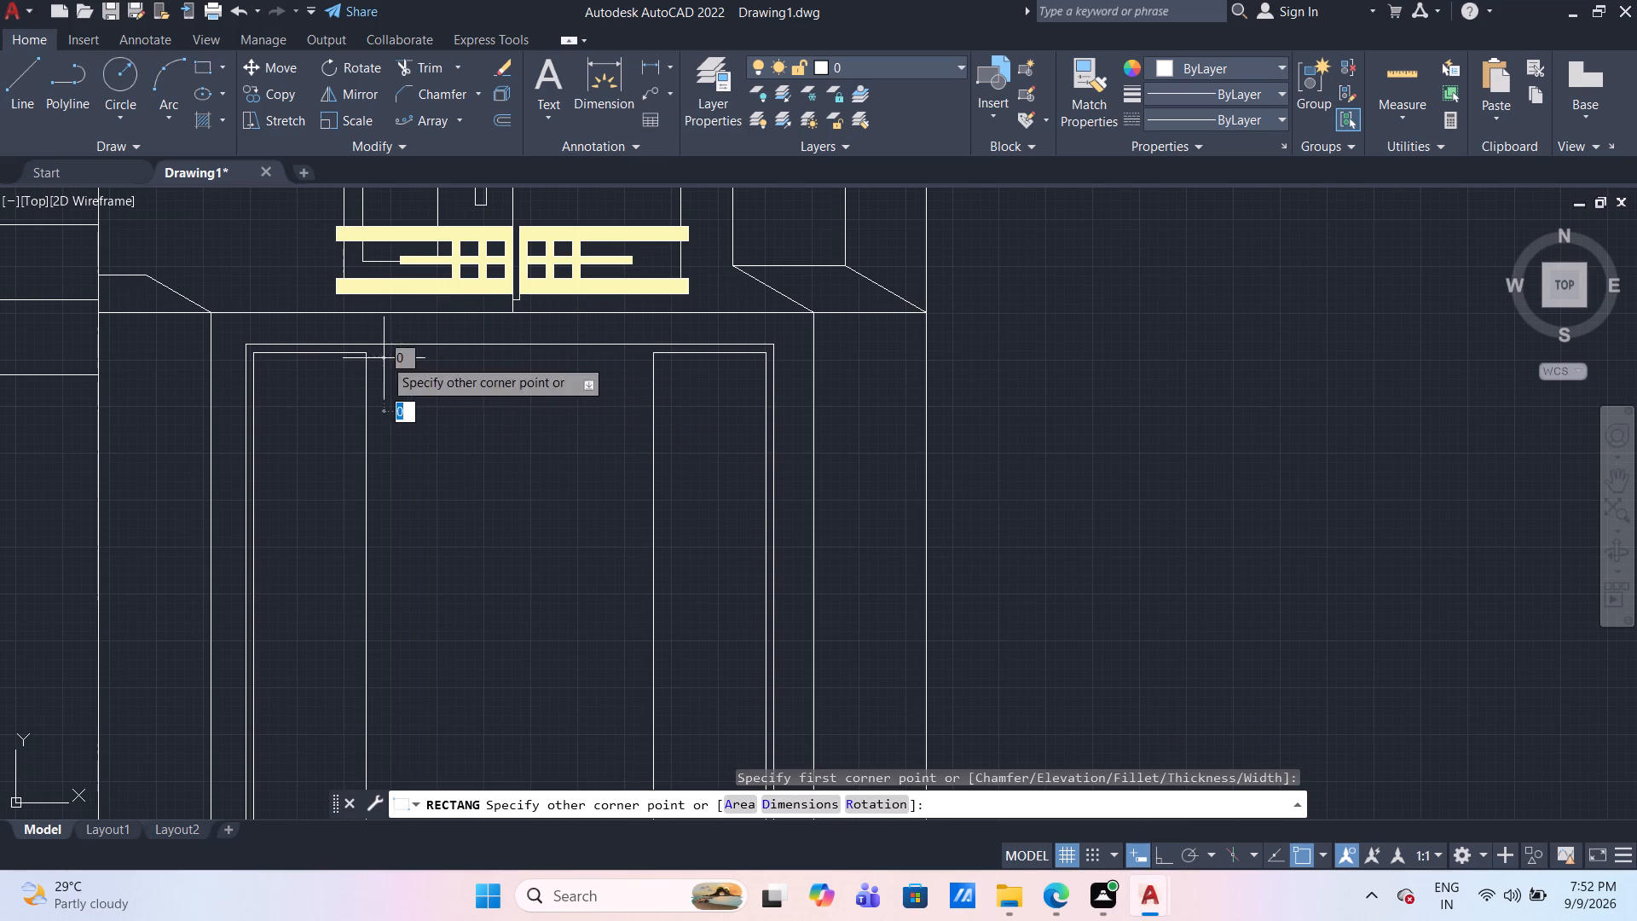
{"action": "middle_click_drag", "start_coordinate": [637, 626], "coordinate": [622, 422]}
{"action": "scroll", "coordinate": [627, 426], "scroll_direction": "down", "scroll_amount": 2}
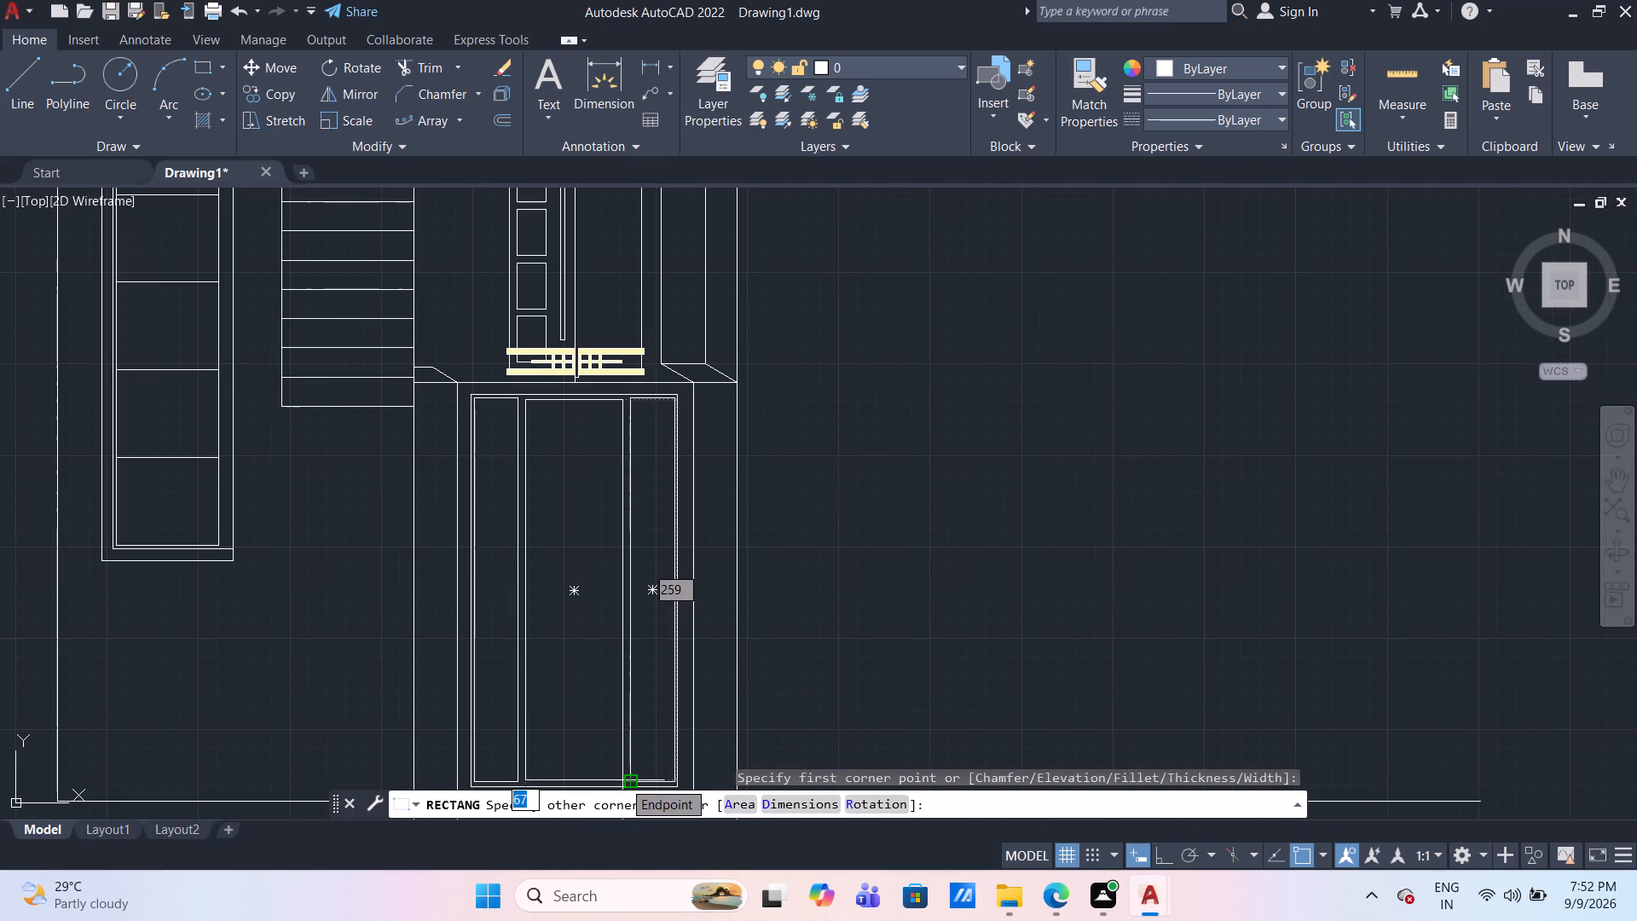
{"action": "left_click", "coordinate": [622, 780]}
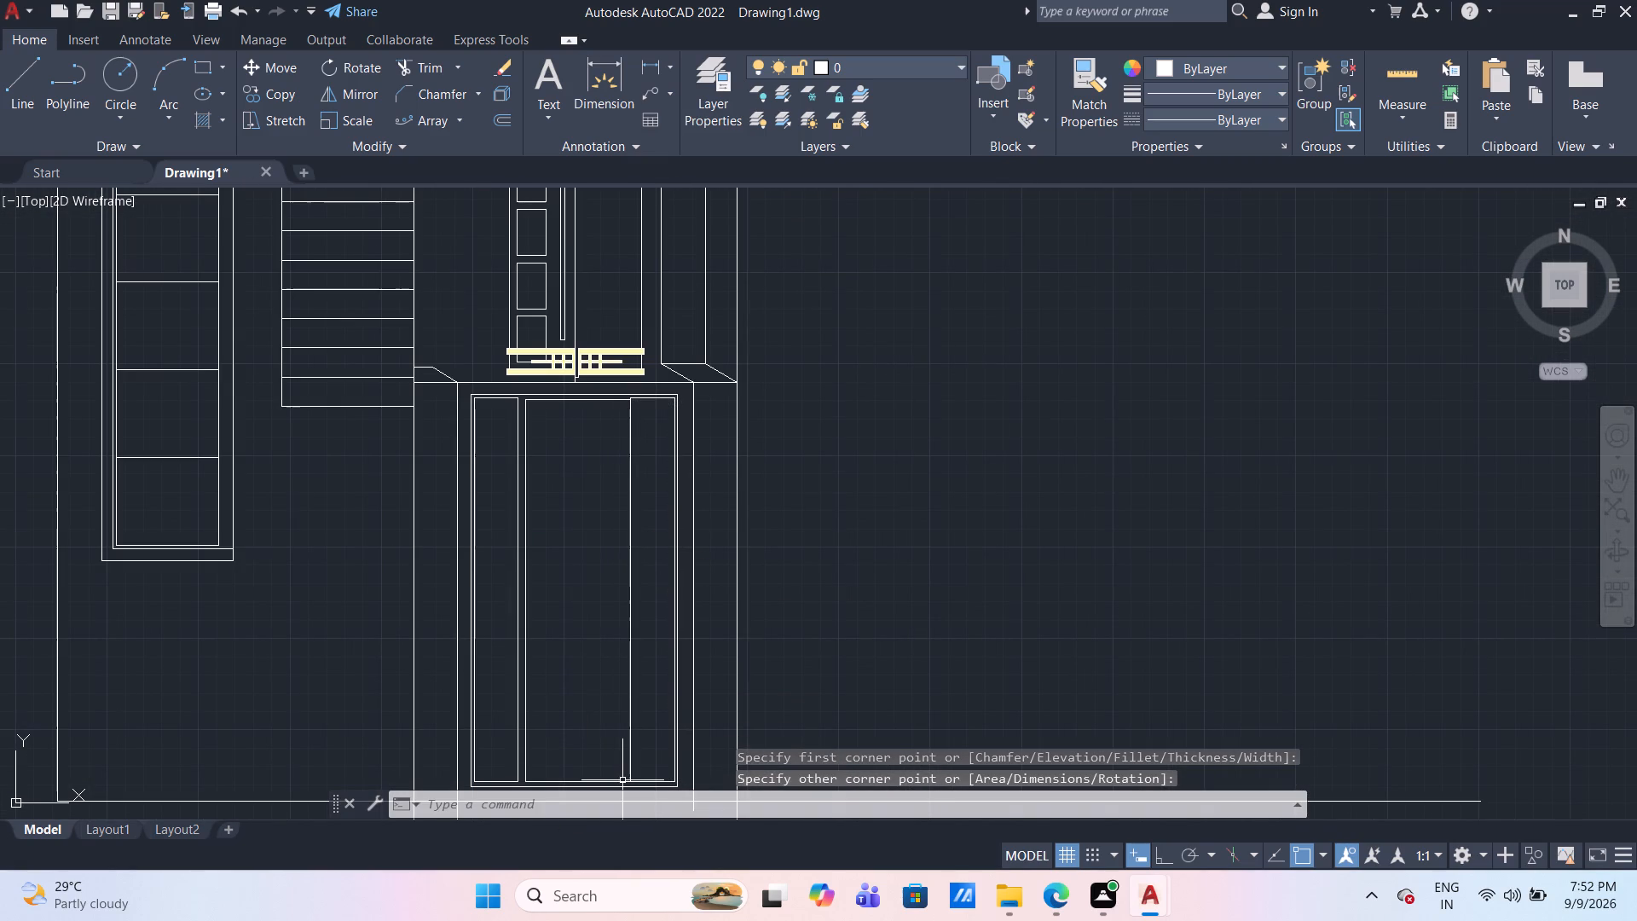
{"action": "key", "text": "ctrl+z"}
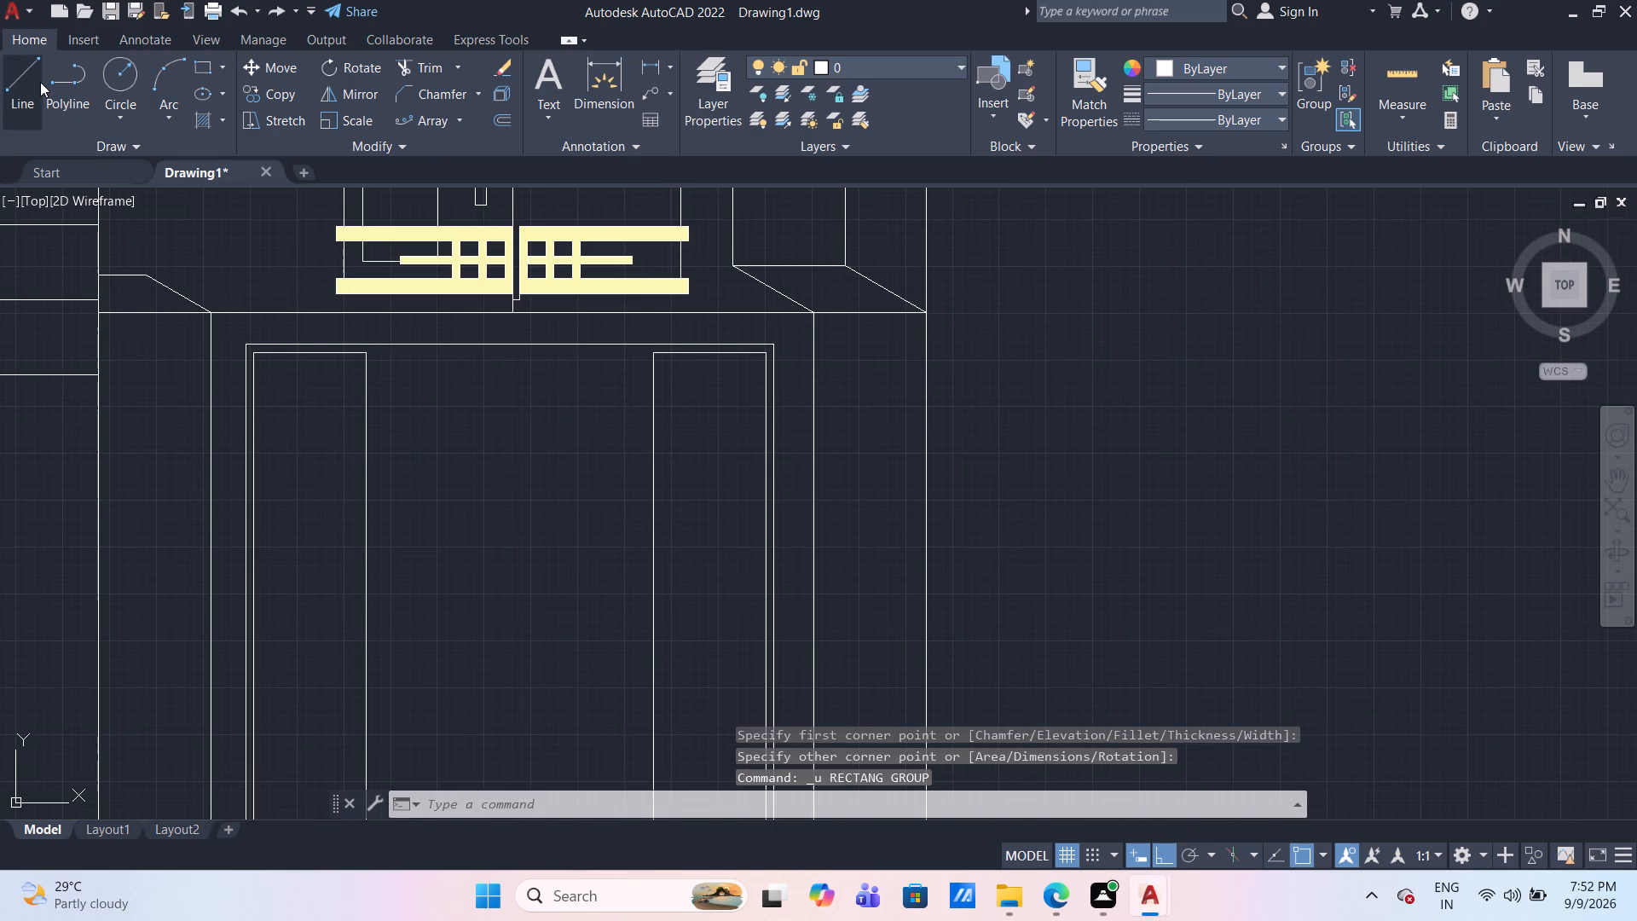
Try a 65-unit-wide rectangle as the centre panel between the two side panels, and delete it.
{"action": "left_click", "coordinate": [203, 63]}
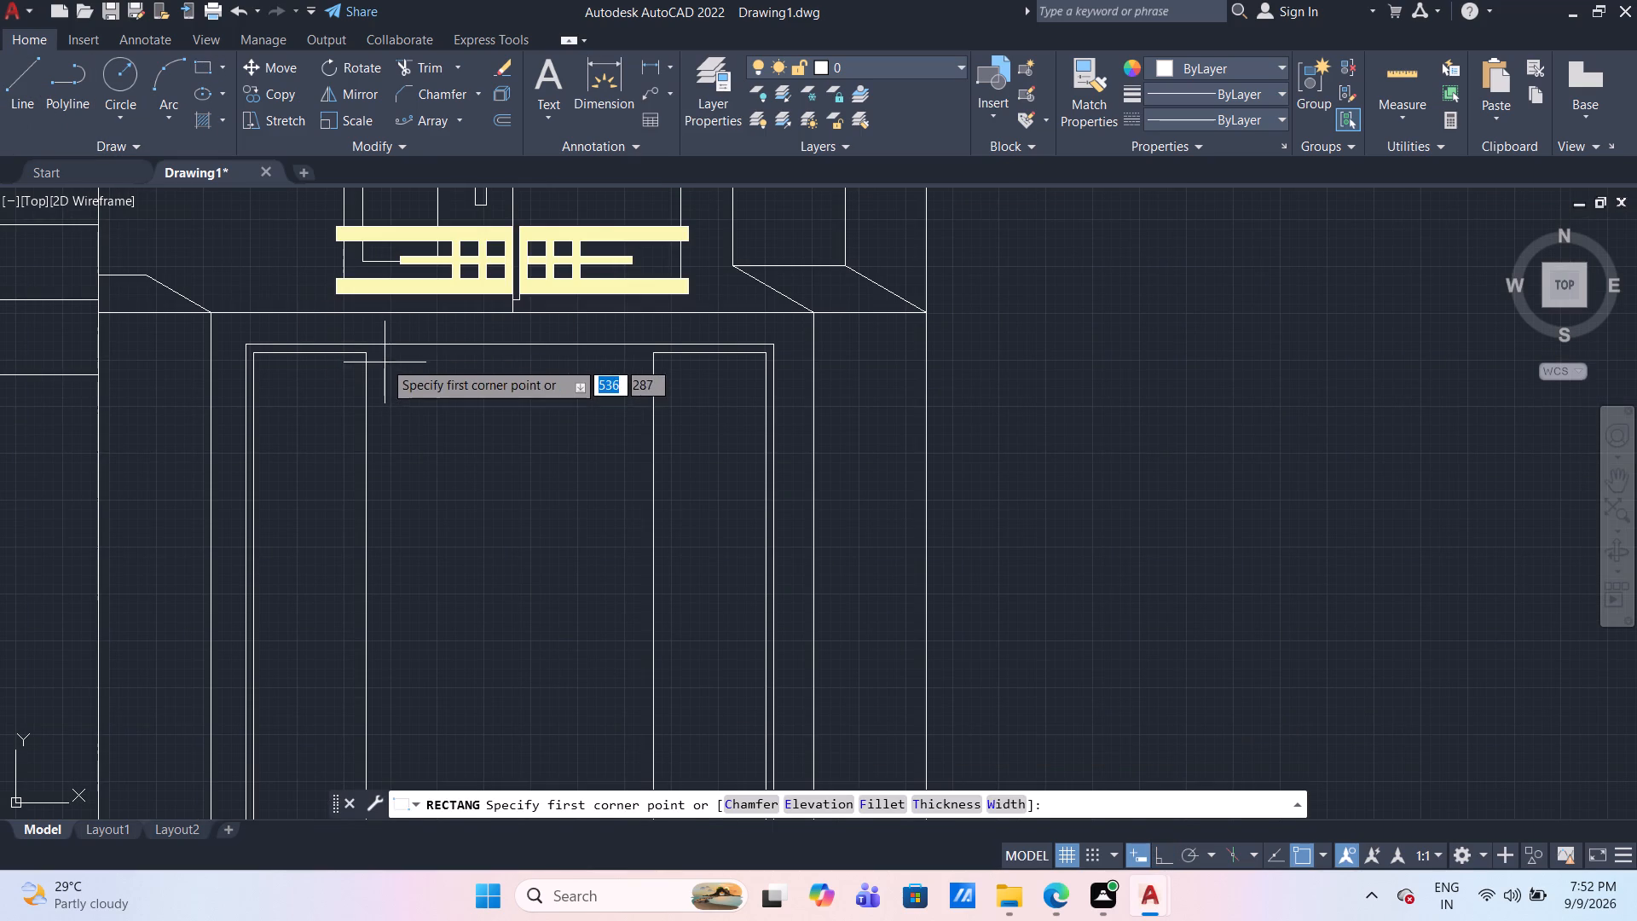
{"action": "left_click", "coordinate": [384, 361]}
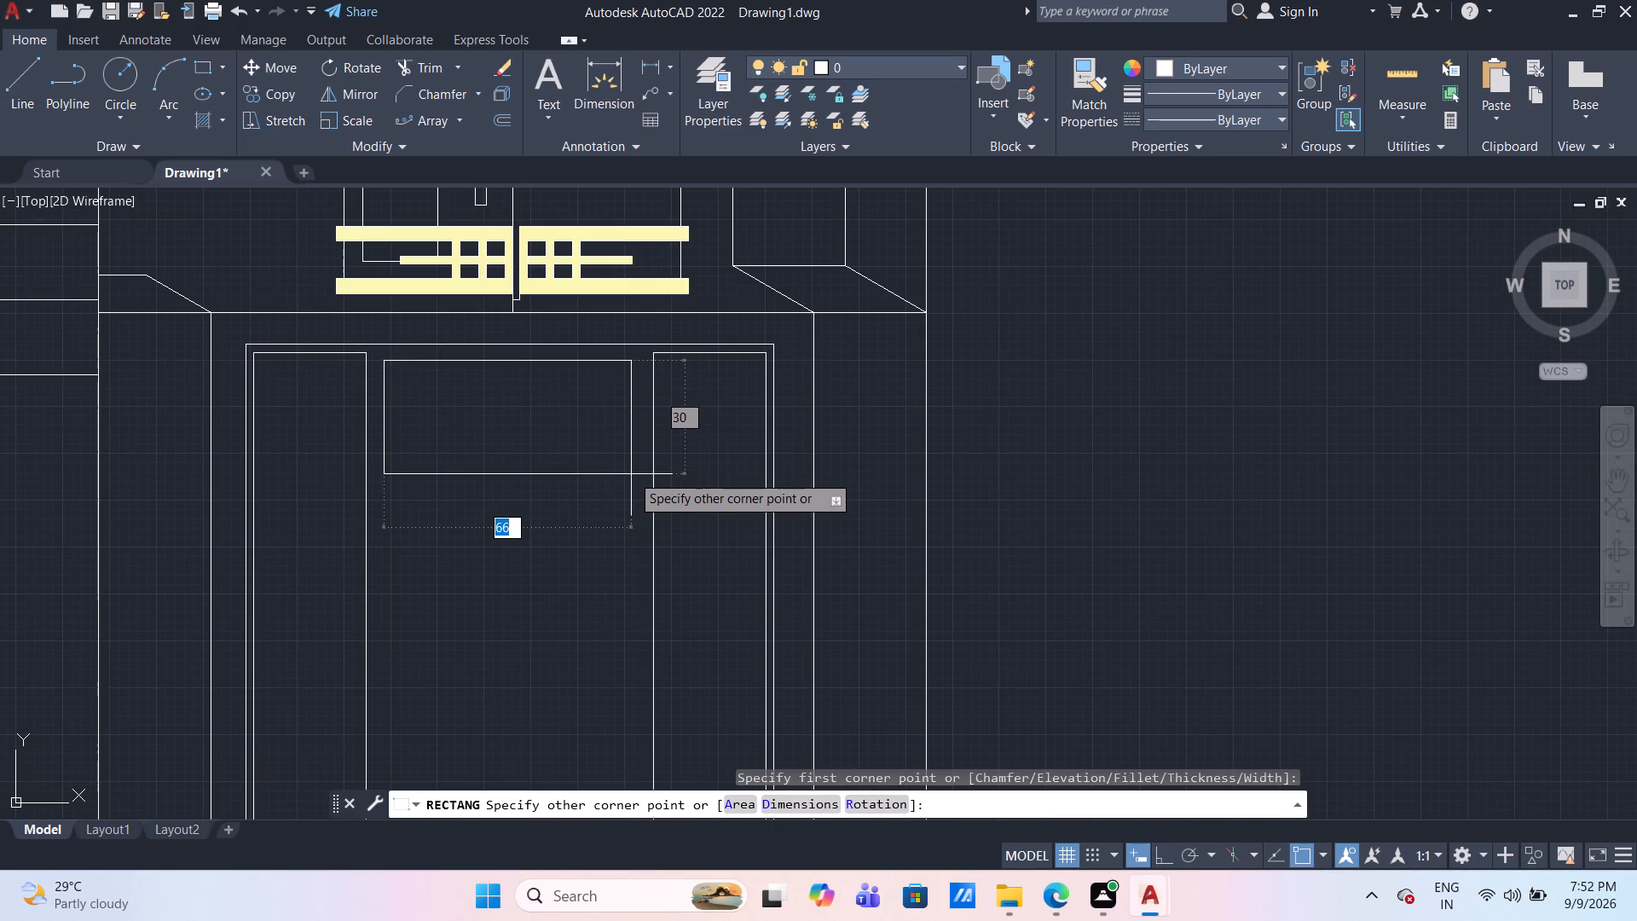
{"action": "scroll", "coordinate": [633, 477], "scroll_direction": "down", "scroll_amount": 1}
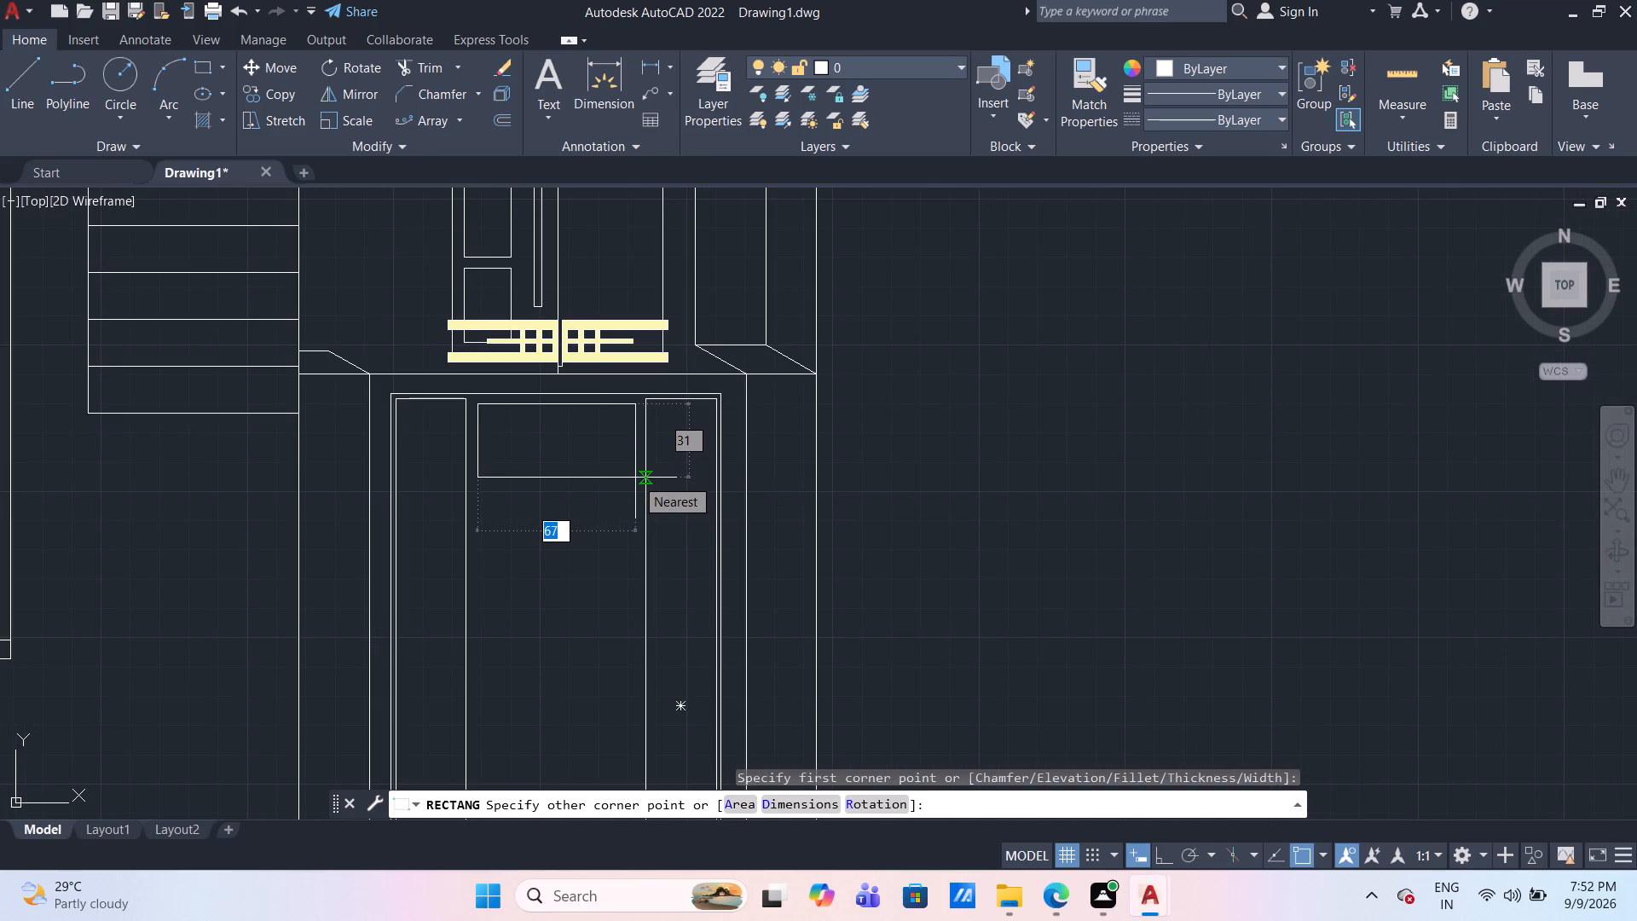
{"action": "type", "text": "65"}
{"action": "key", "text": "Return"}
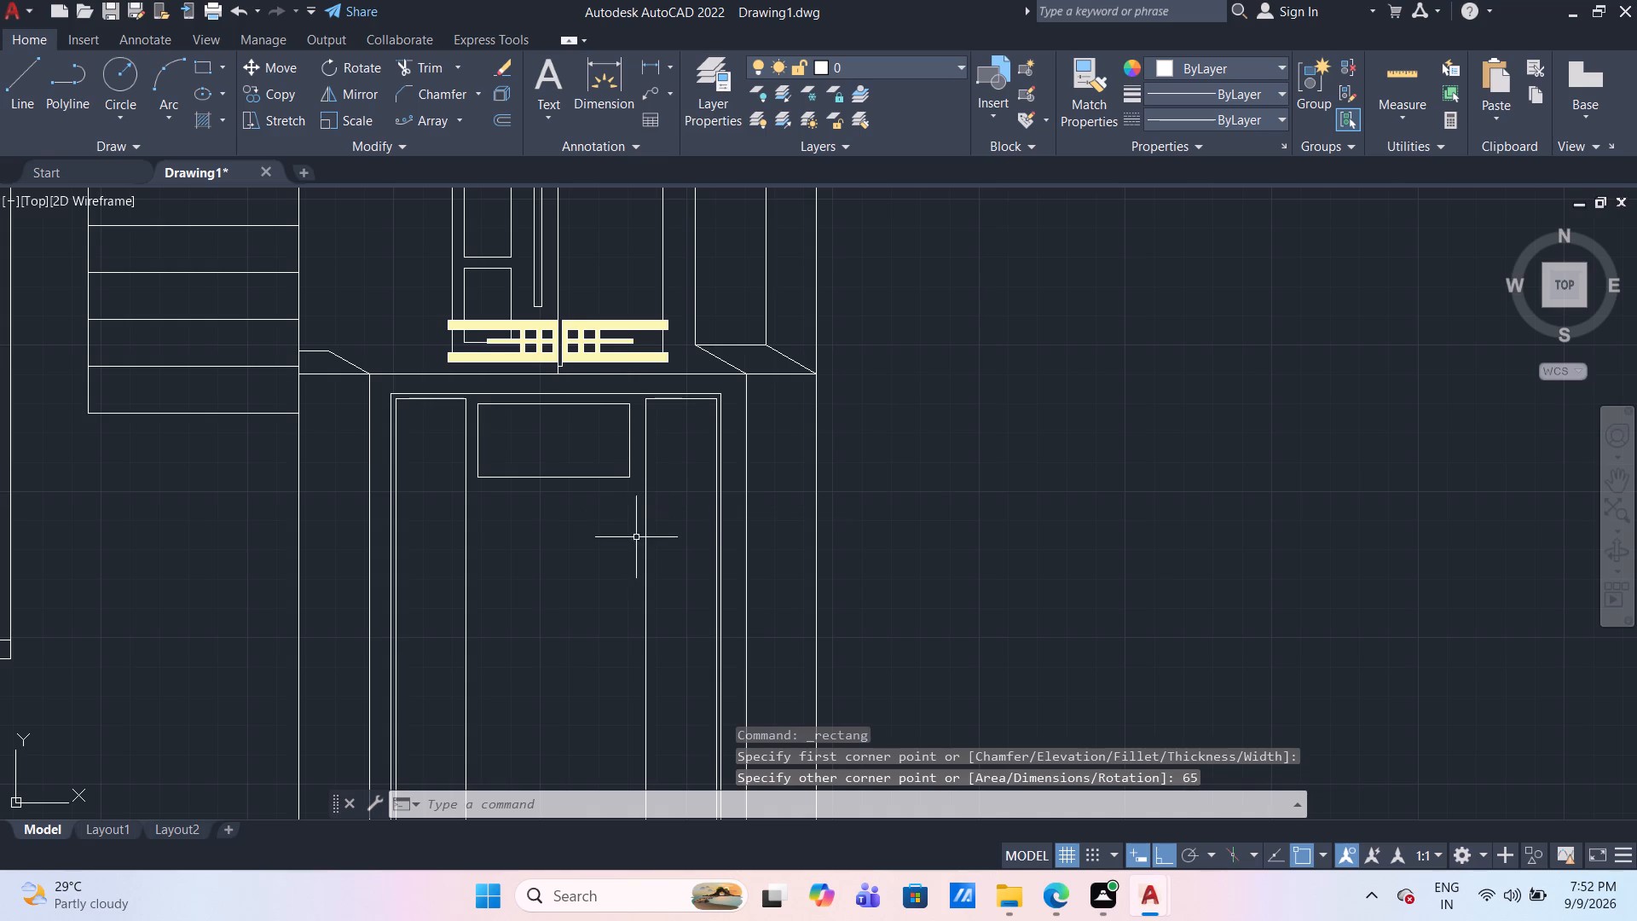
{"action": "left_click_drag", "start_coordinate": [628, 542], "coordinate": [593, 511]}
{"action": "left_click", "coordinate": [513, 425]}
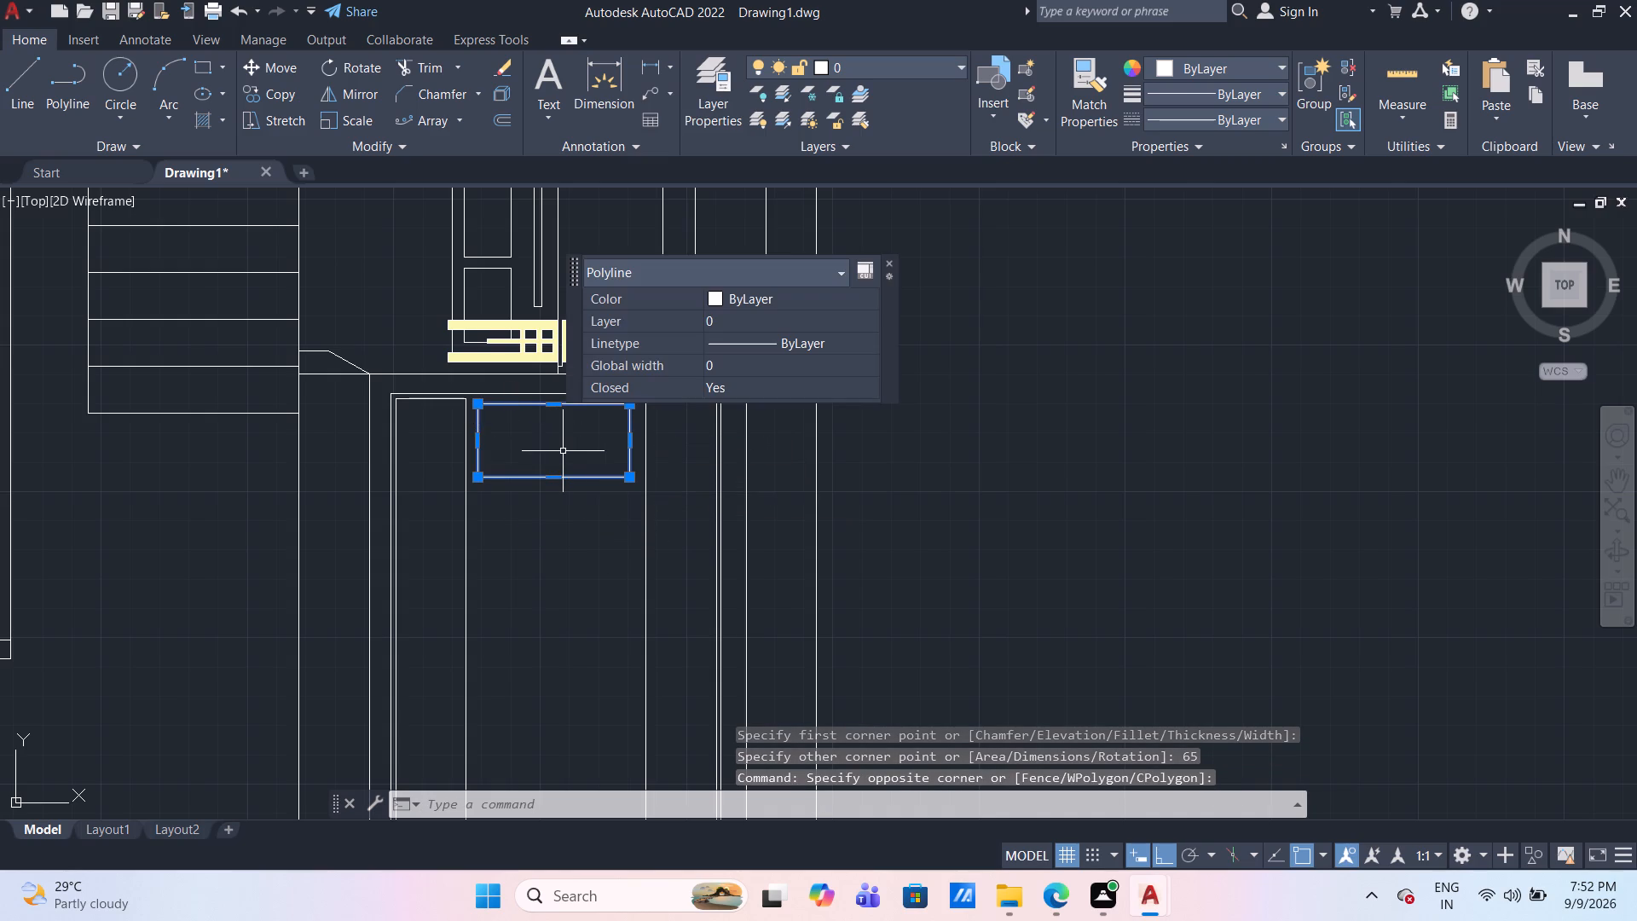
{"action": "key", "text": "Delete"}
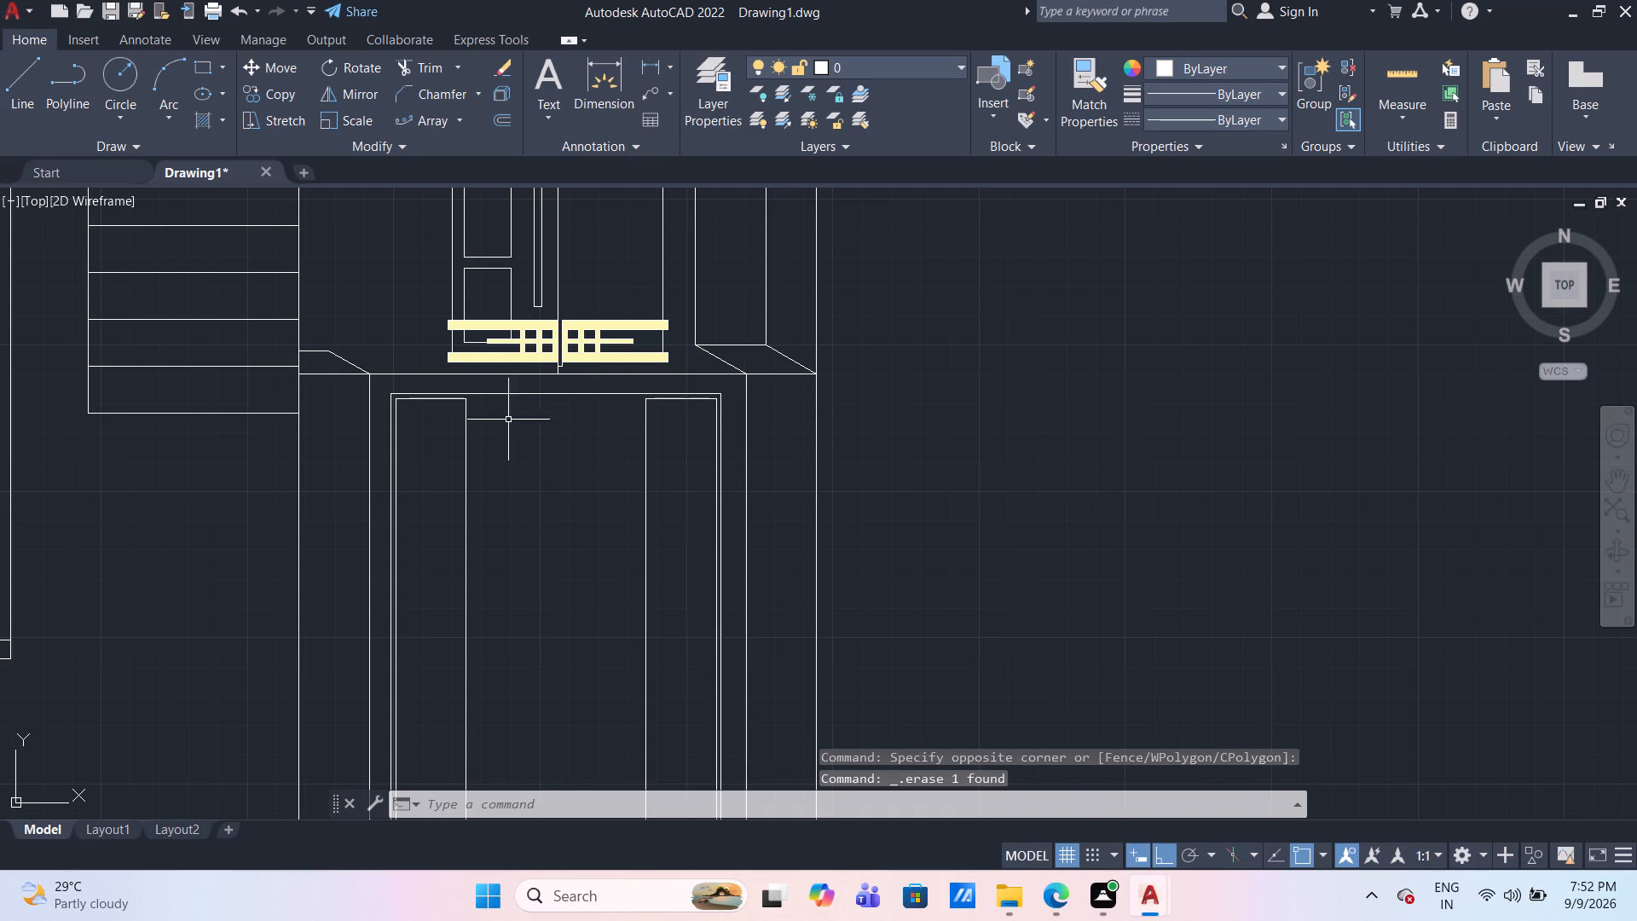
Draw a rectangle about 65 wide and 256 high as the centre panel between the two side panels of the ground-floor frame.
{"action": "left_click", "coordinate": [23, 88]}
{"action": "left_click", "coordinate": [191, 68]}
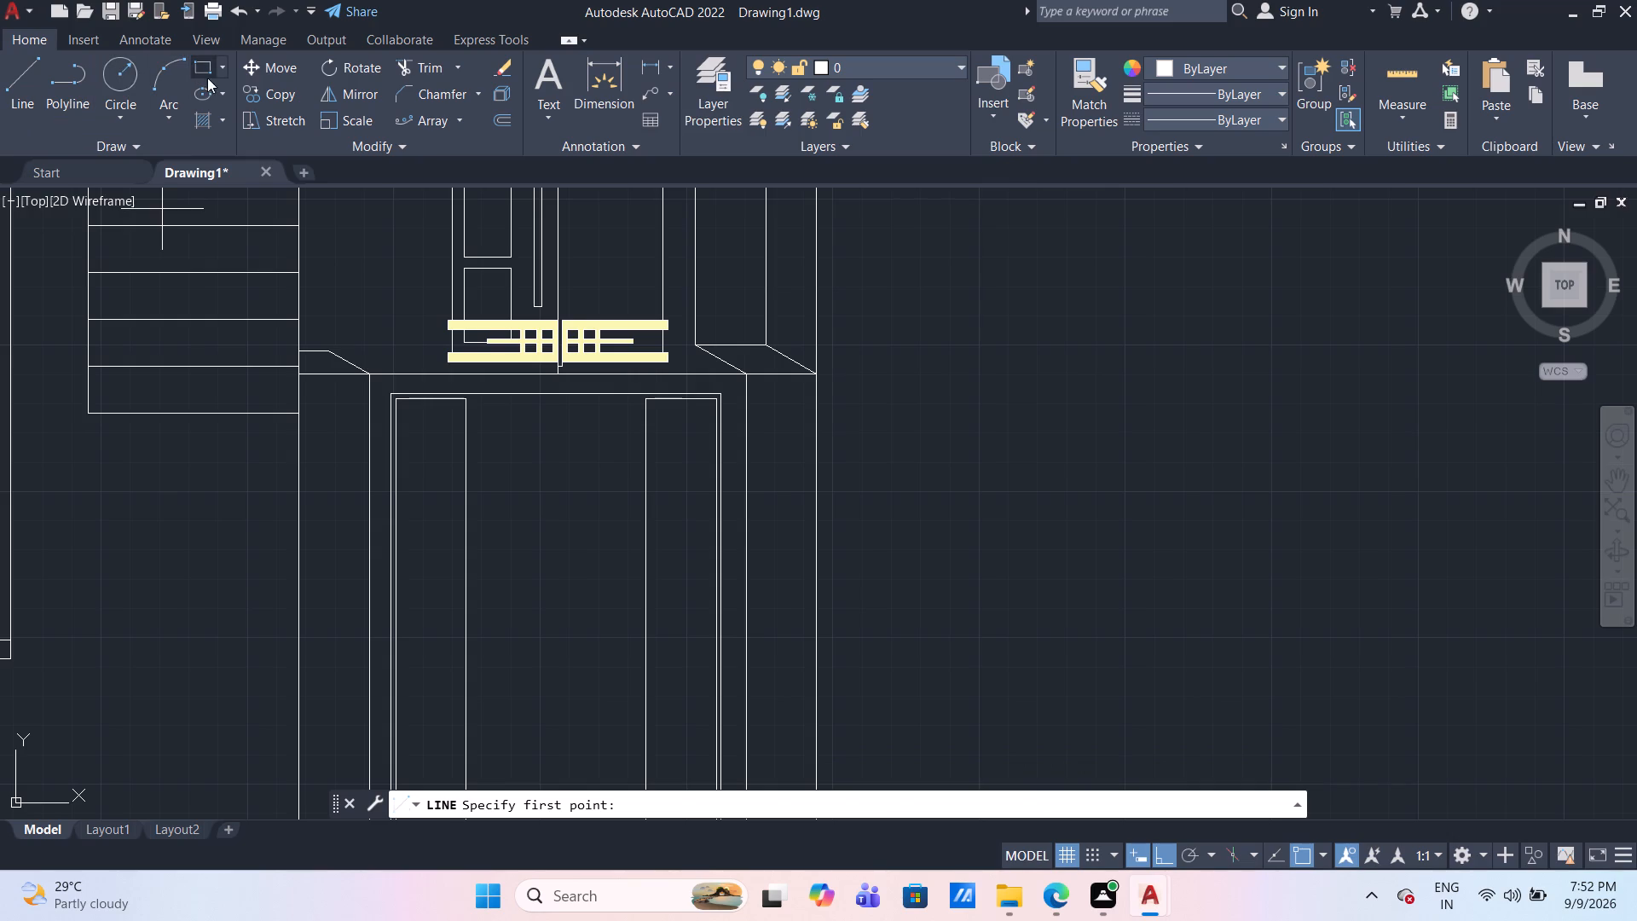
{"action": "left_click", "coordinate": [480, 408]}
{"action": "middle_click_drag", "start_coordinate": [629, 611], "coordinate": [610, 417]}
{"action": "scroll", "coordinate": [603, 663], "scroll_direction": "down", "scroll_amount": 1}
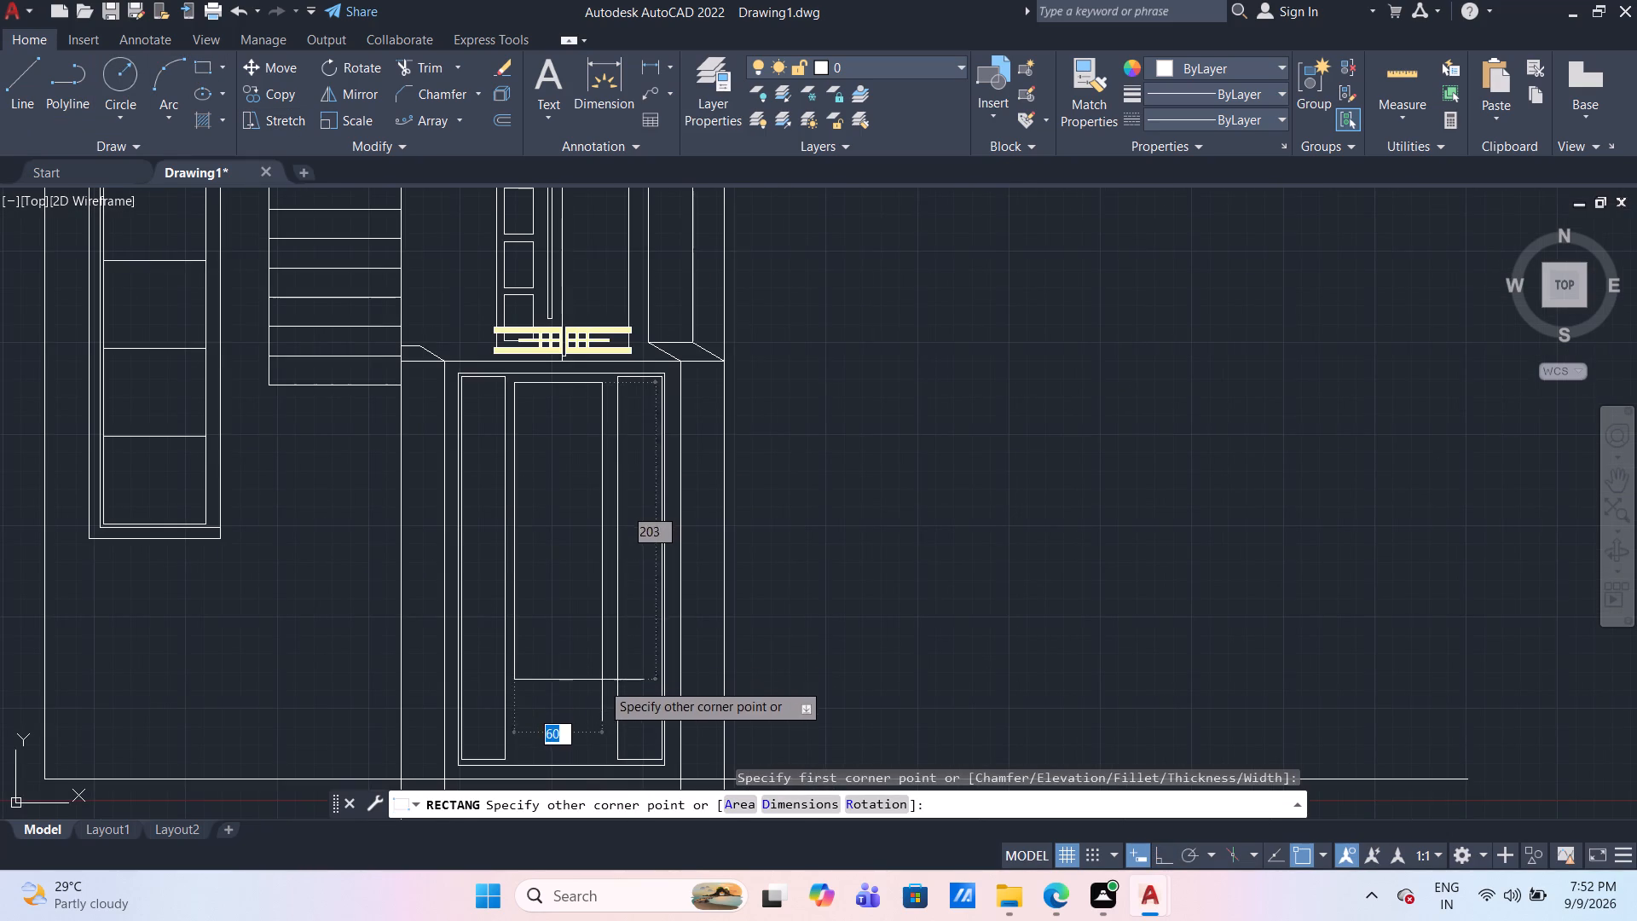
{"action": "scroll", "coordinate": [599, 725], "scroll_direction": "down", "scroll_amount": 1}
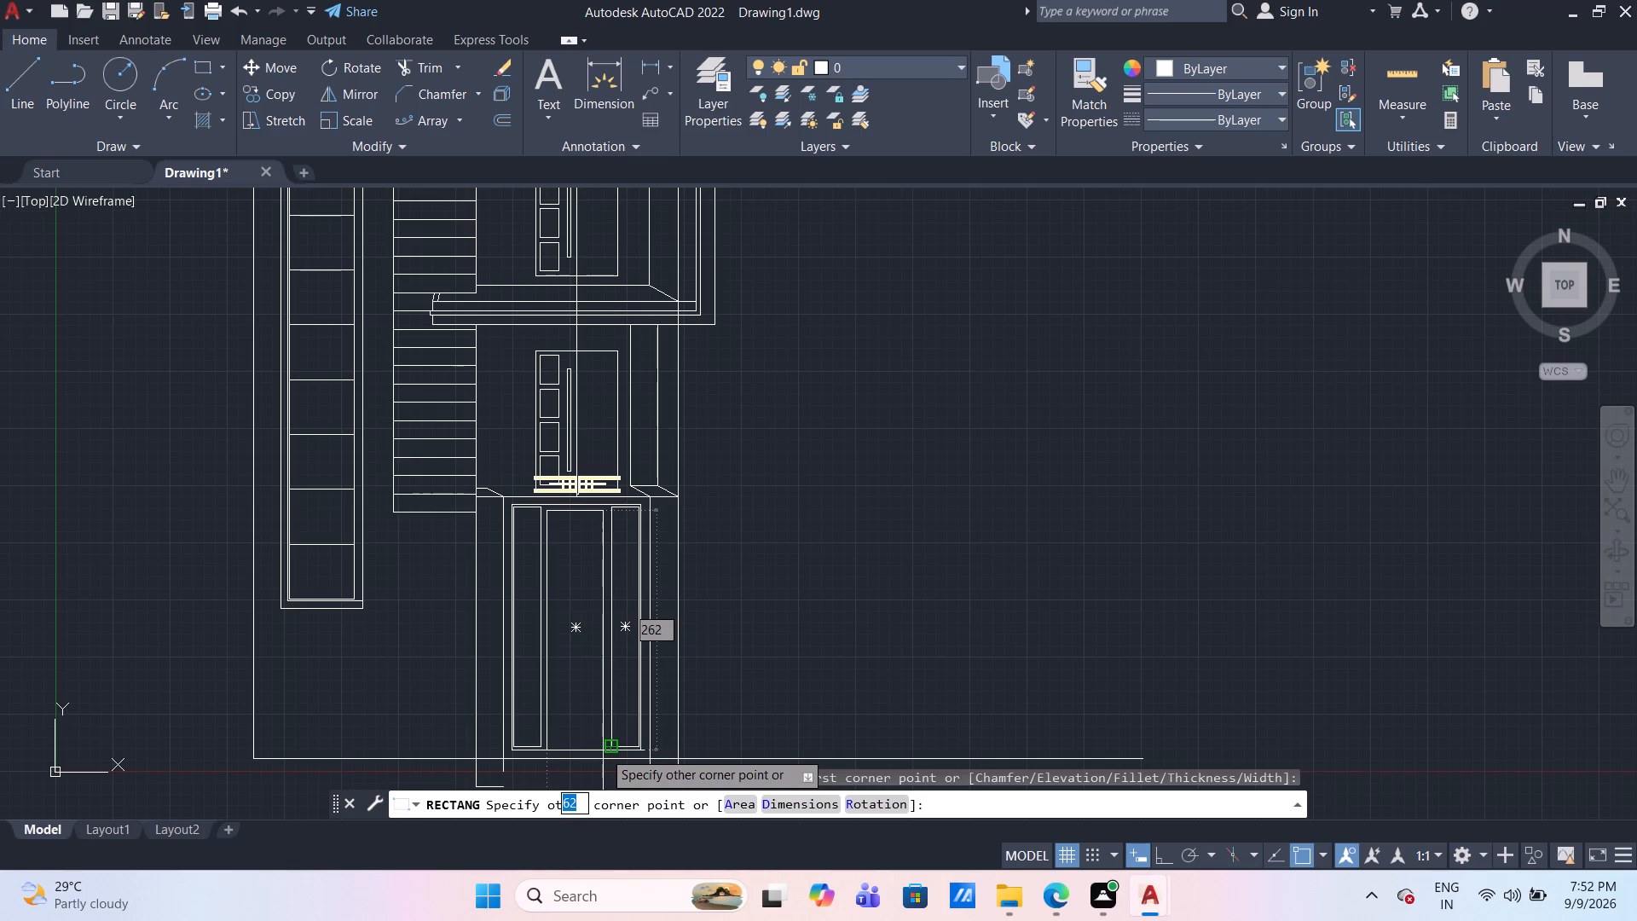
{"action": "scroll", "coordinate": [603, 750], "scroll_direction": "up", "scroll_amount": 1}
{"action": "middle_click_drag", "start_coordinate": [603, 750], "coordinate": [483, 457]}
{"action": "scroll", "coordinate": [476, 442], "scroll_direction": "up", "scroll_amount": 3}
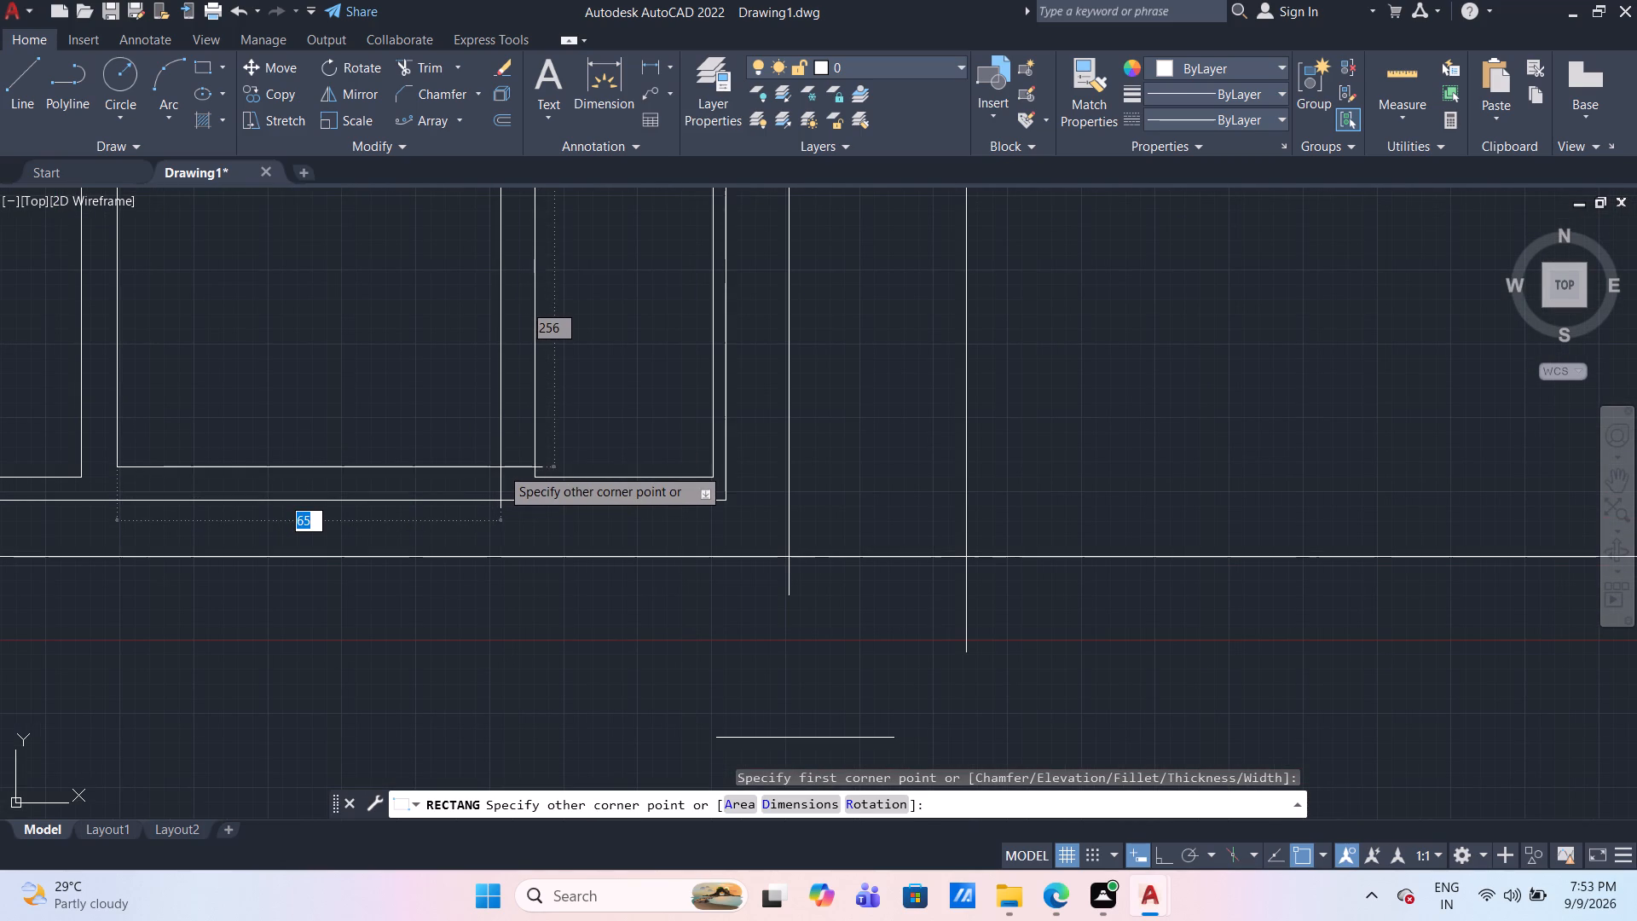
{"action": "left_click", "coordinate": [500, 467]}
Offset the centre panel inward by 5 six times in succession, making nested rectangles down to a narrow central strip.
{"action": "scroll", "coordinate": [426, 407], "scroll_direction": "down", "scroll_amount": 4}
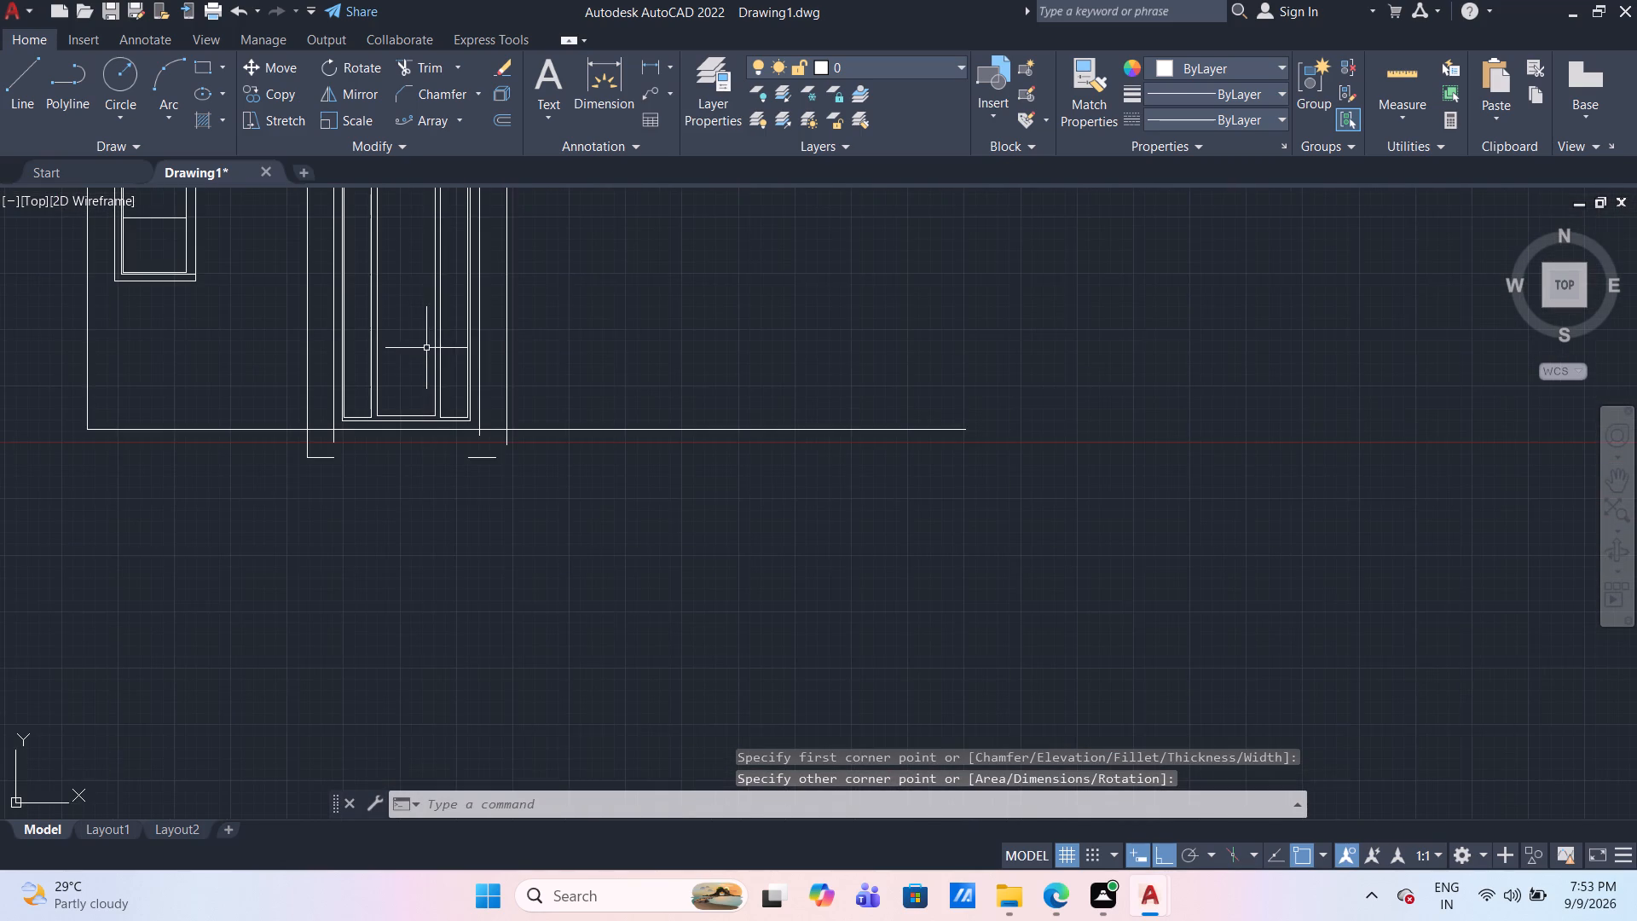
{"action": "middle_click_drag", "start_coordinate": [419, 325], "coordinate": [523, 509]}
{"action": "scroll", "coordinate": [419, 325], "scroll_direction": "down", "scroll_amount": 1}
{"action": "scroll", "coordinate": [485, 469], "scroll_direction": "up", "scroll_amount": 2}
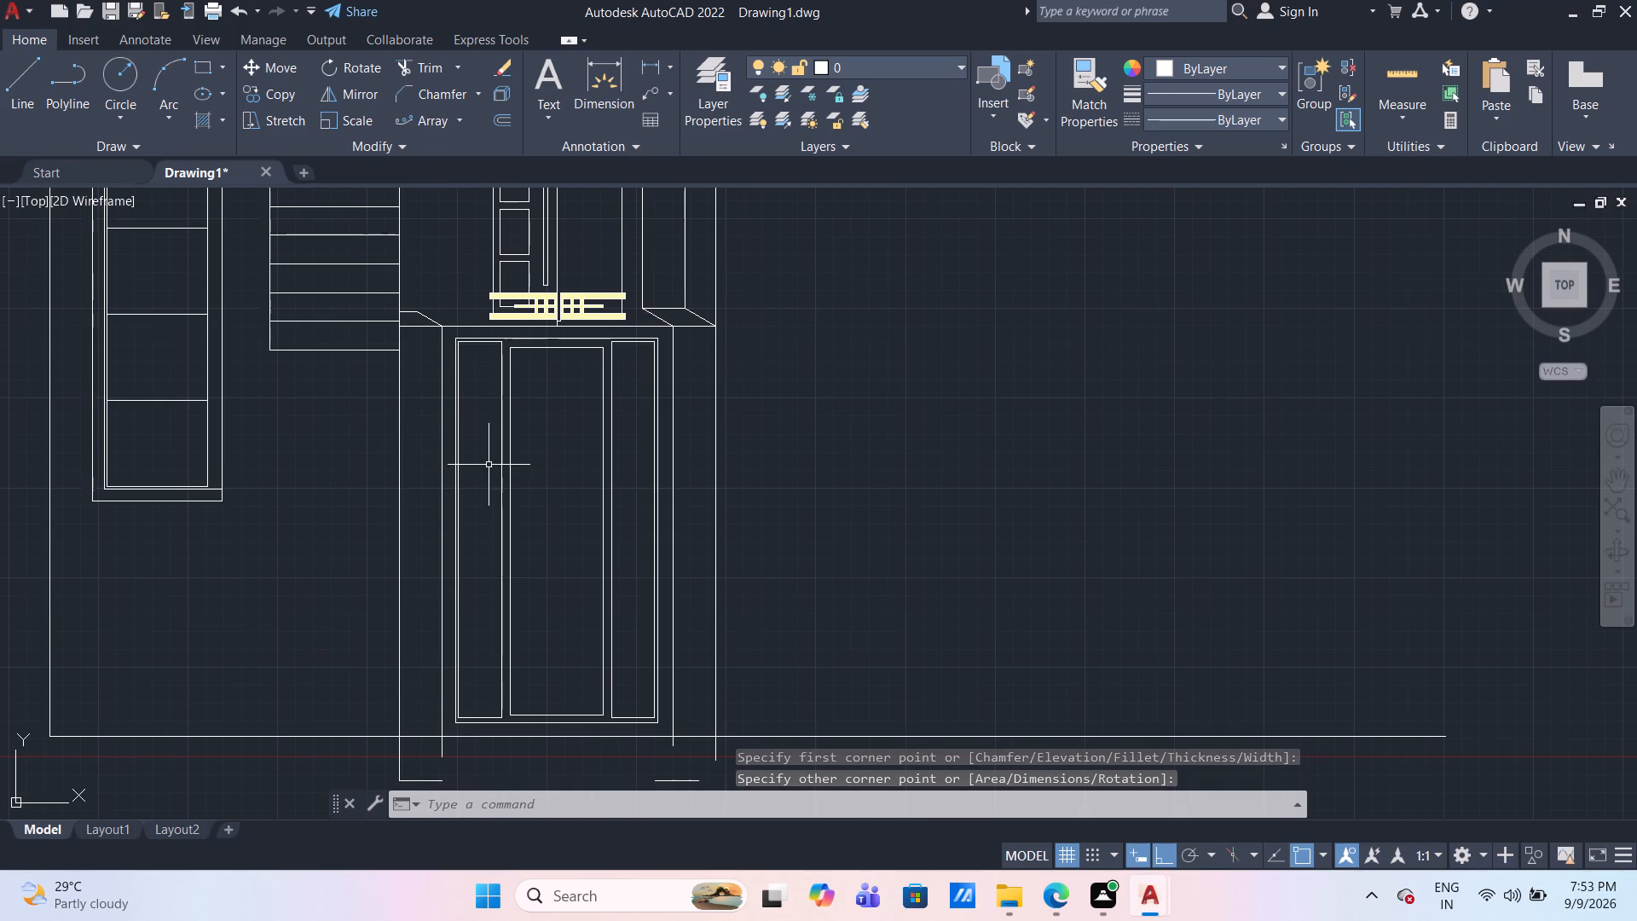
{"action": "scroll", "coordinate": [542, 446], "scroll_direction": "up", "scroll_amount": 1}
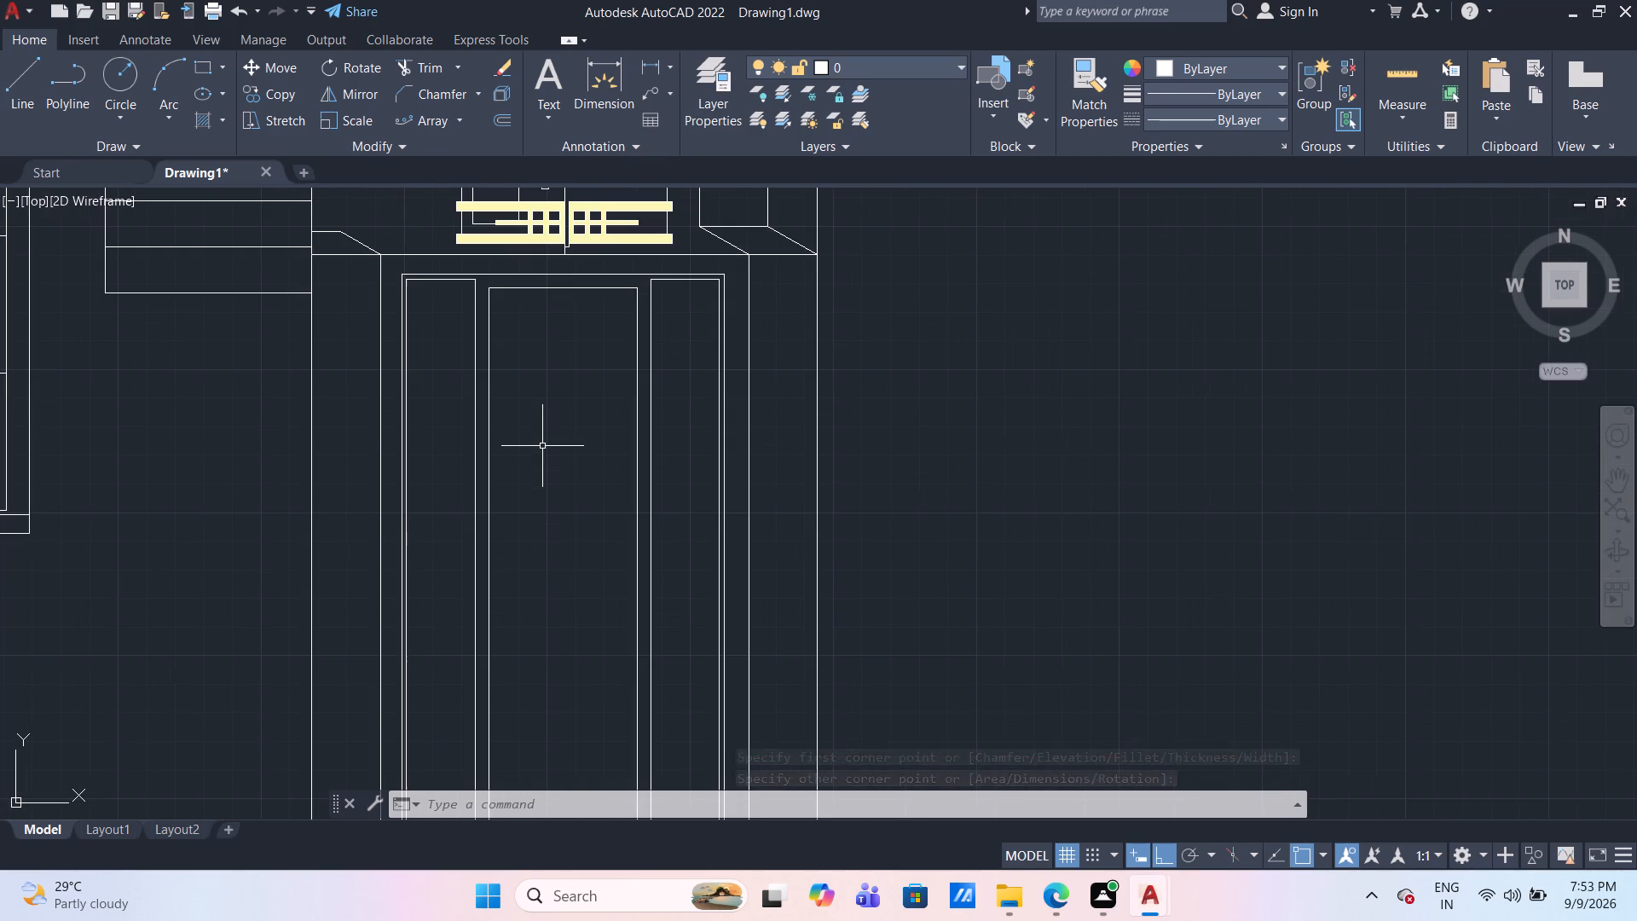
{"action": "key", "text": "o"}
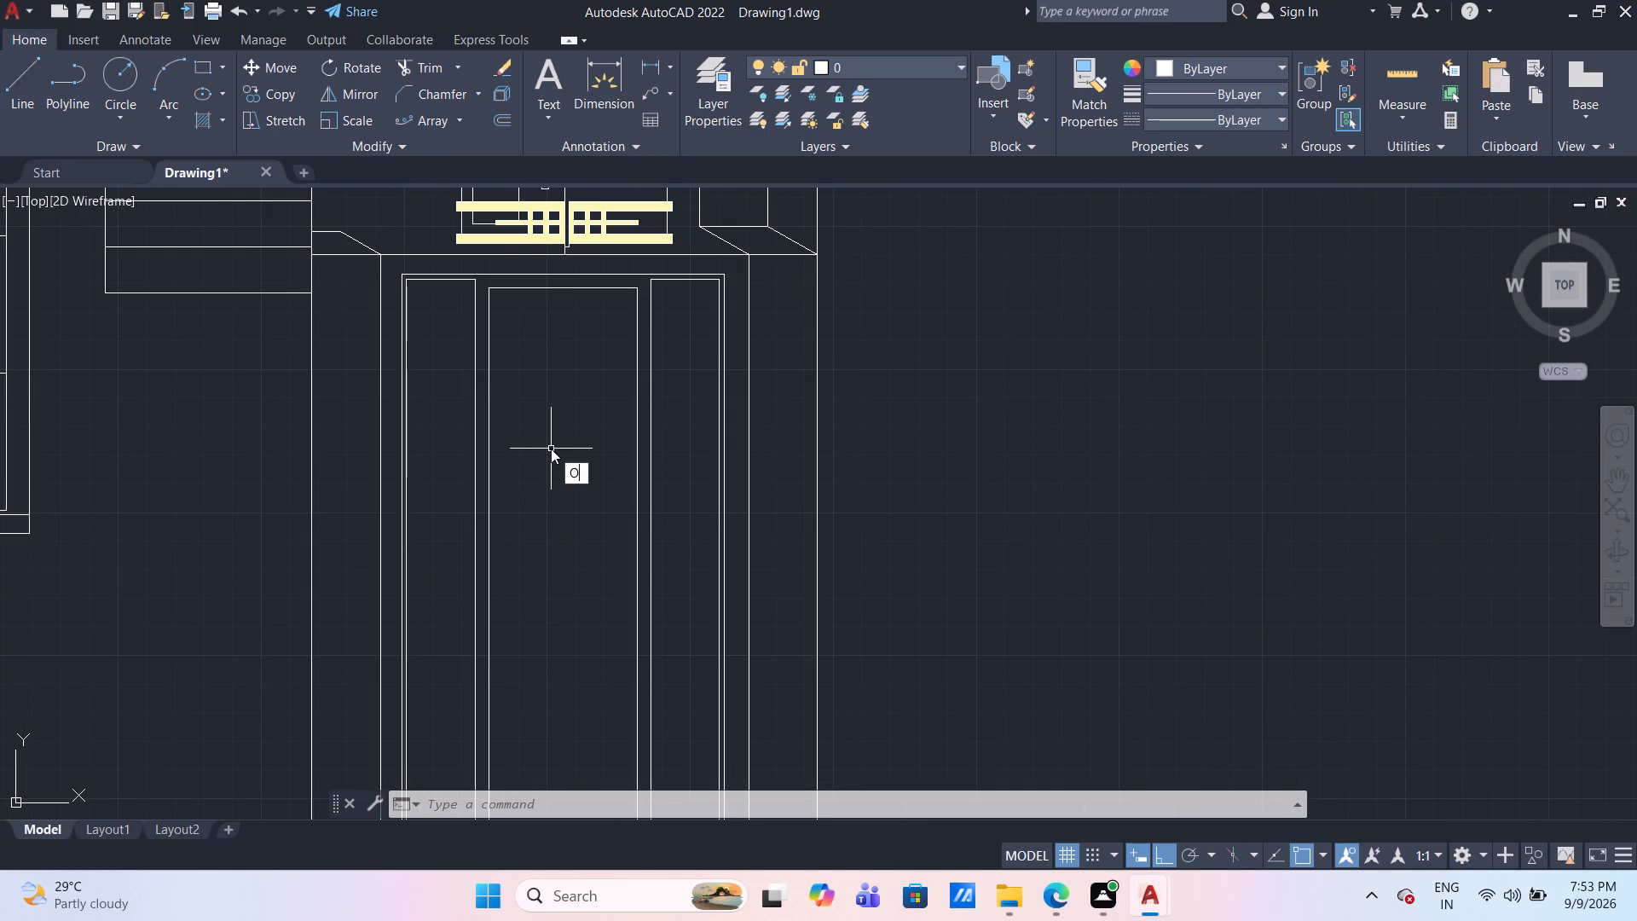
{"action": "key", "text": "f"}
{"action": "key", "text": "Return"}
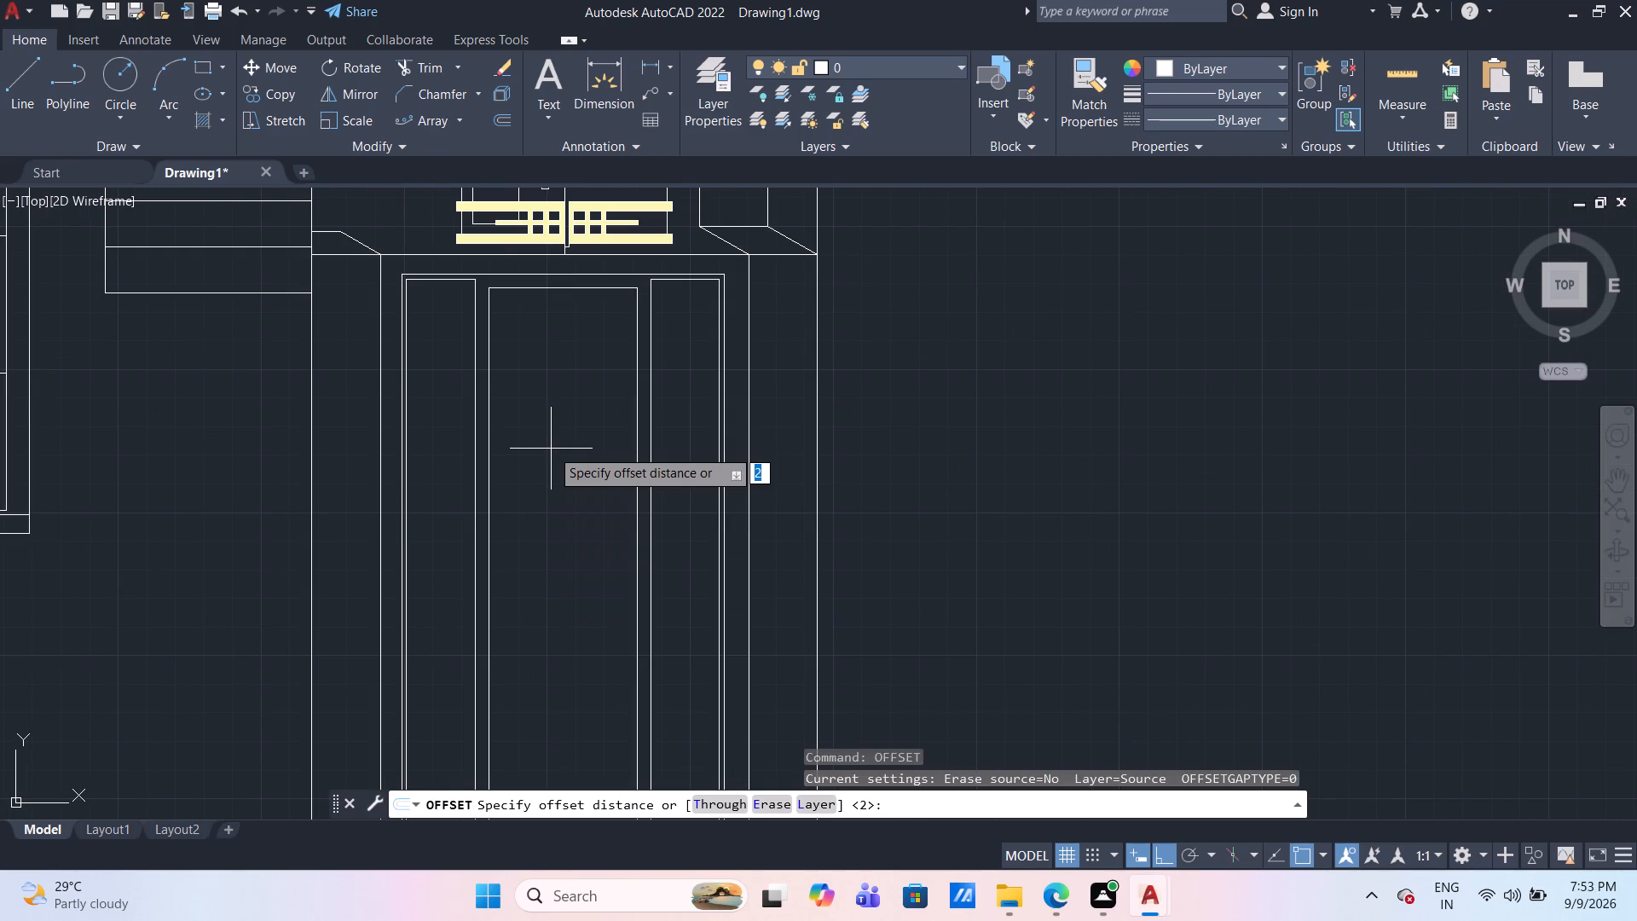
{"action": "key", "text": "5"}
{"action": "key", "text": "Return"}
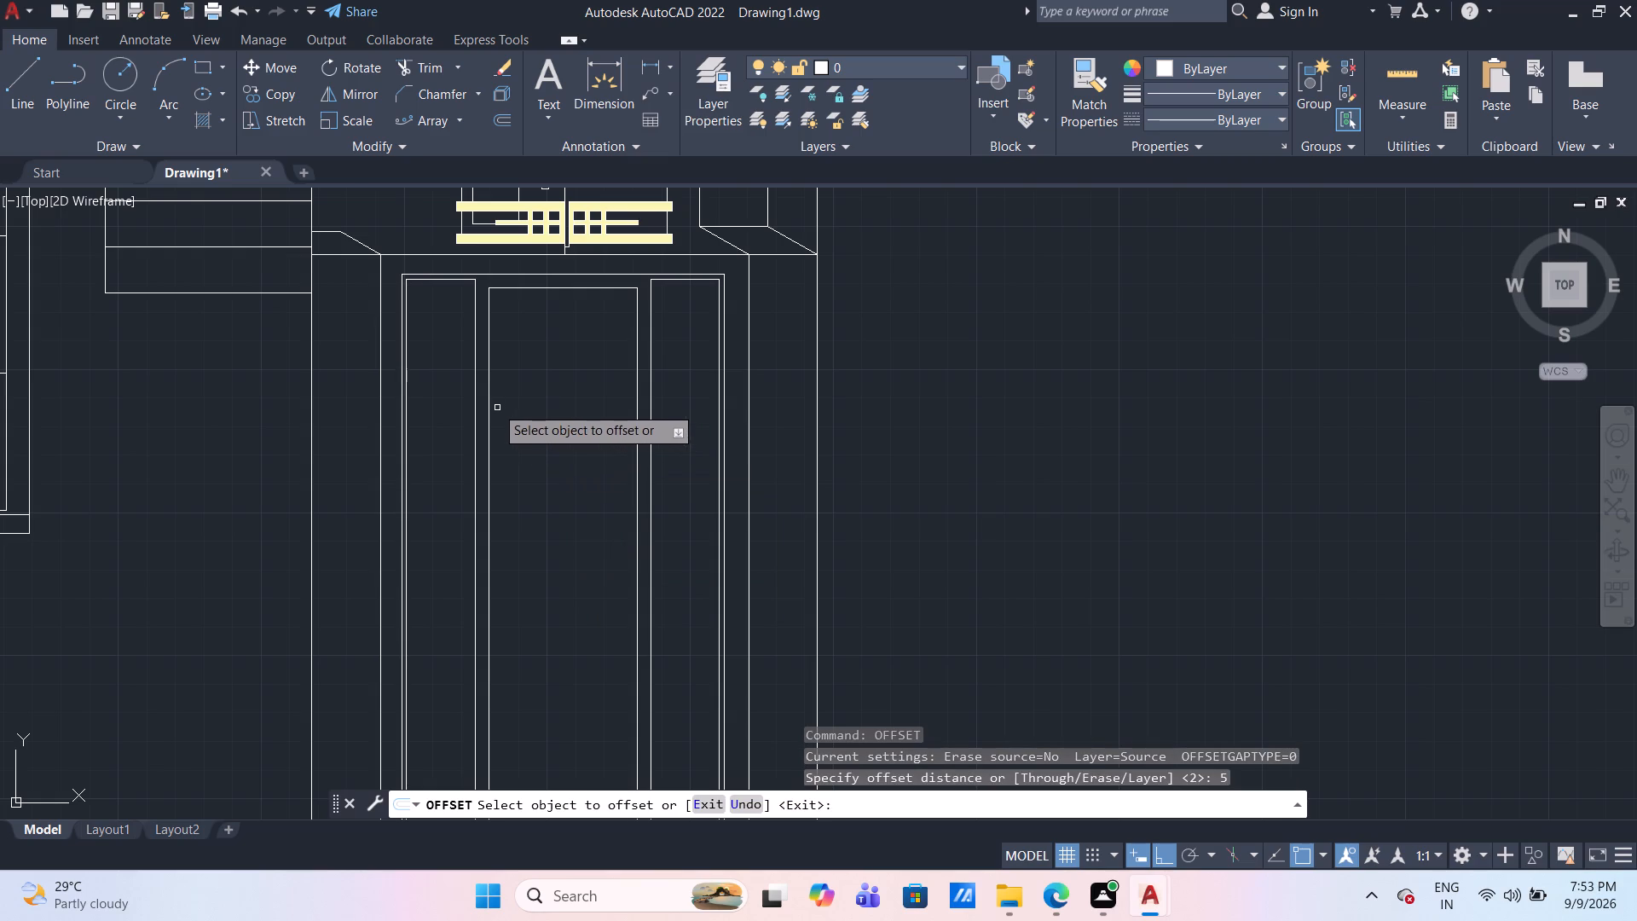
{"action": "left_click", "coordinate": [489, 403]}
{"action": "left_click", "coordinate": [514, 412]}
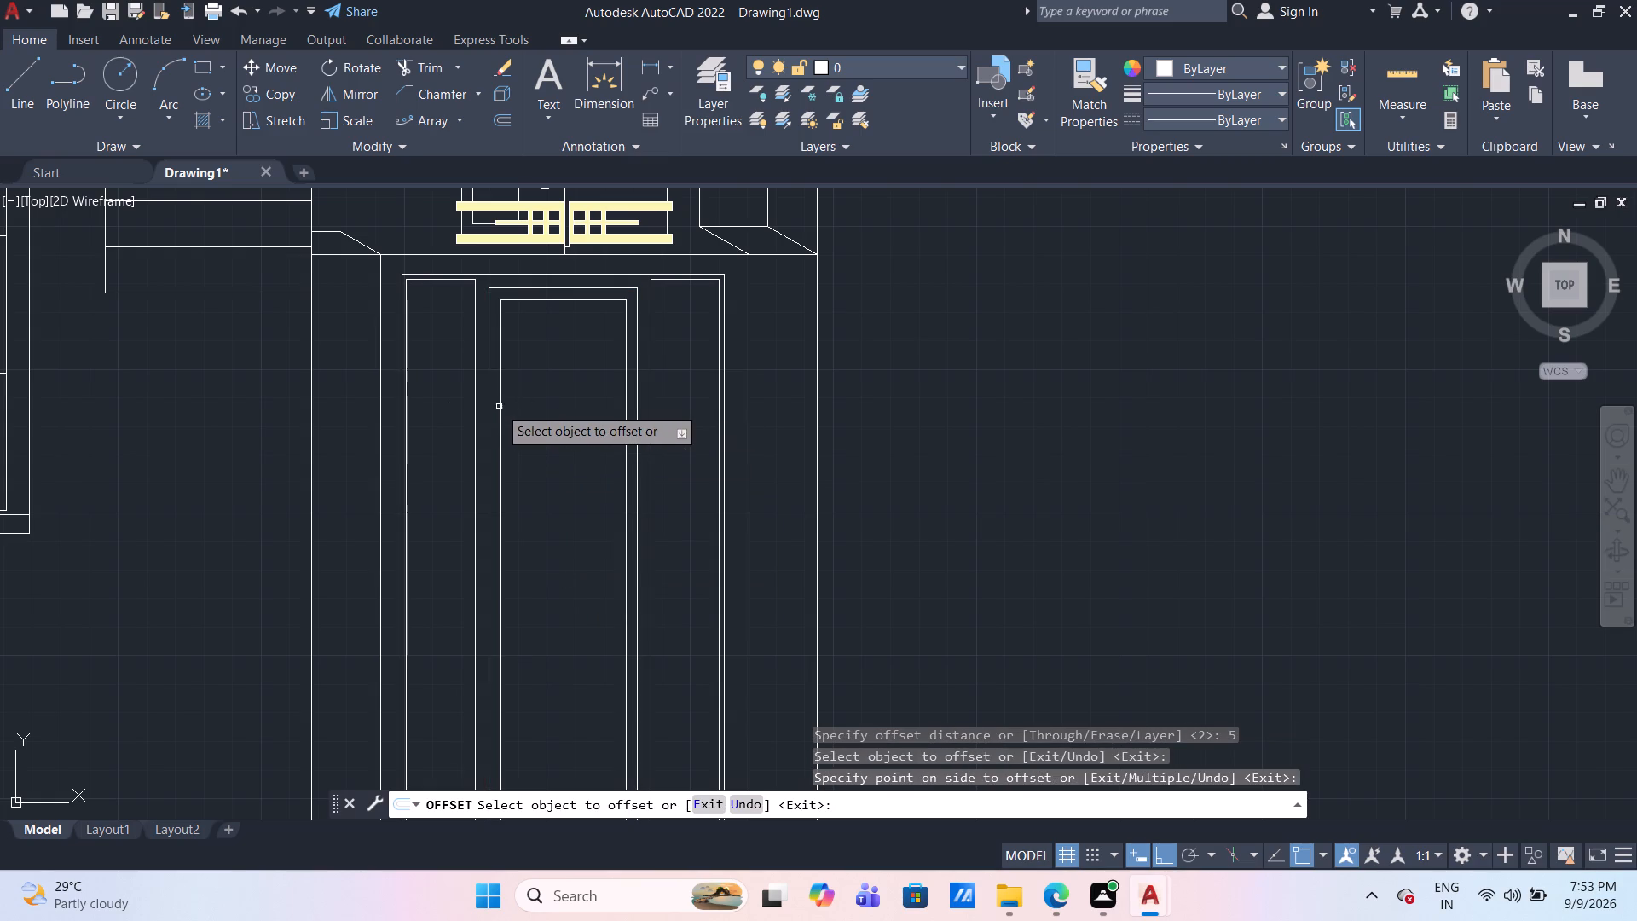
{"action": "left_click", "coordinate": [499, 407]}
{"action": "left_click", "coordinate": [531, 420]}
{"action": "left_click_drag", "start_coordinate": [512, 411], "coordinate": [519, 414]}
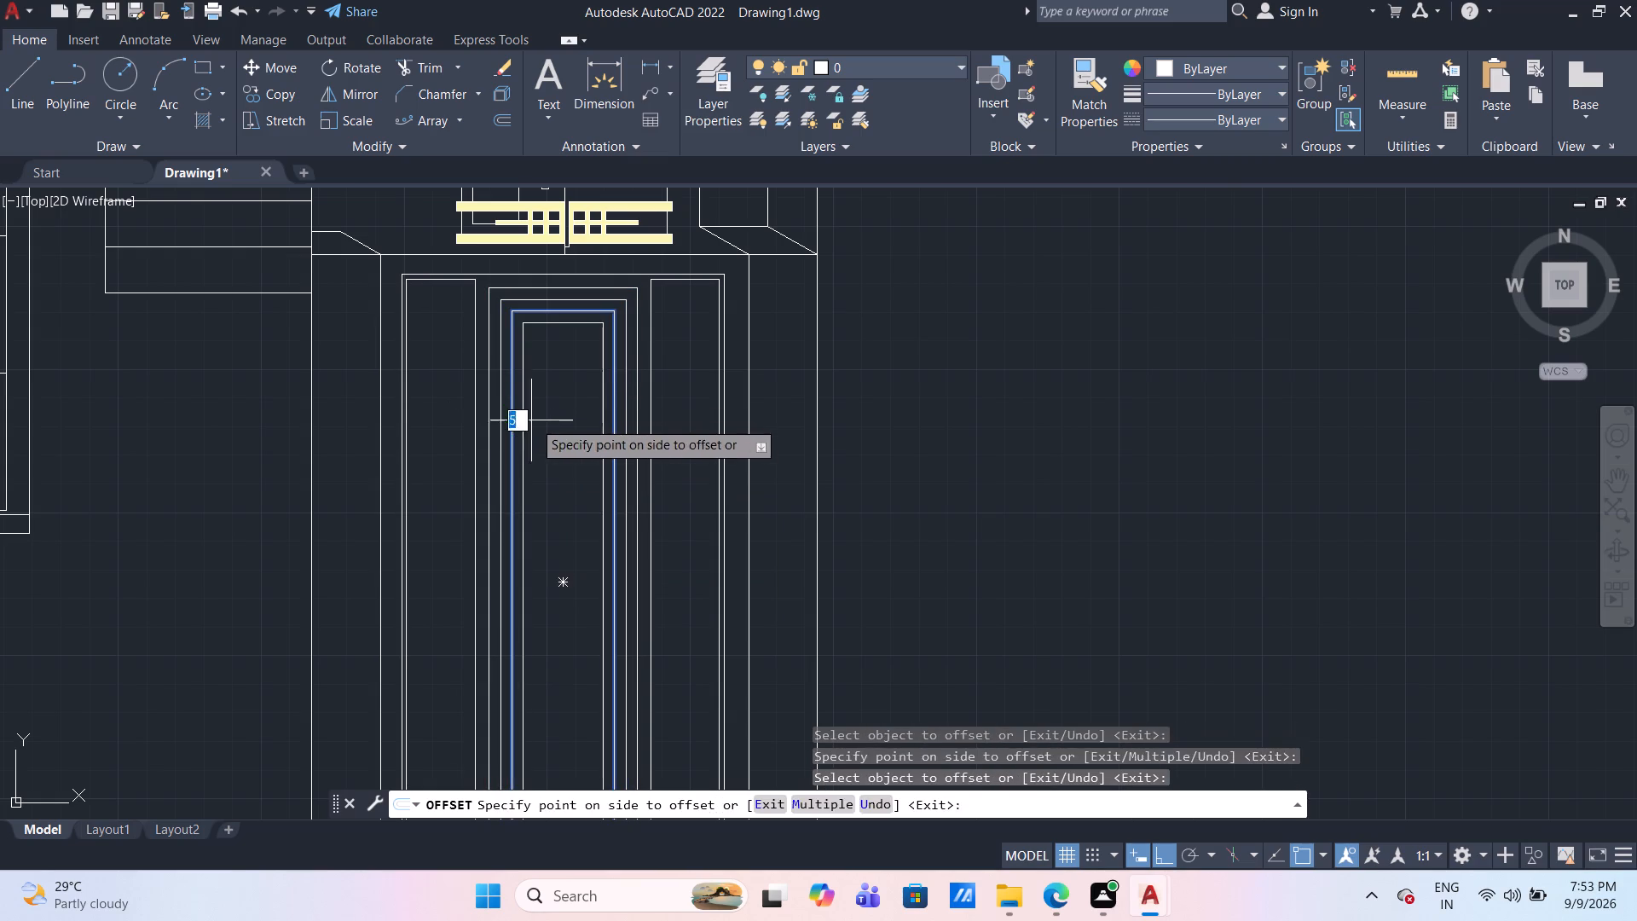
{"action": "left_click", "coordinate": [533, 420]}
{"action": "left_click_drag", "start_coordinate": [521, 417], "coordinate": [539, 426]}
{"action": "left_click", "coordinate": [544, 431]}
{"action": "left_click", "coordinate": [534, 426]}
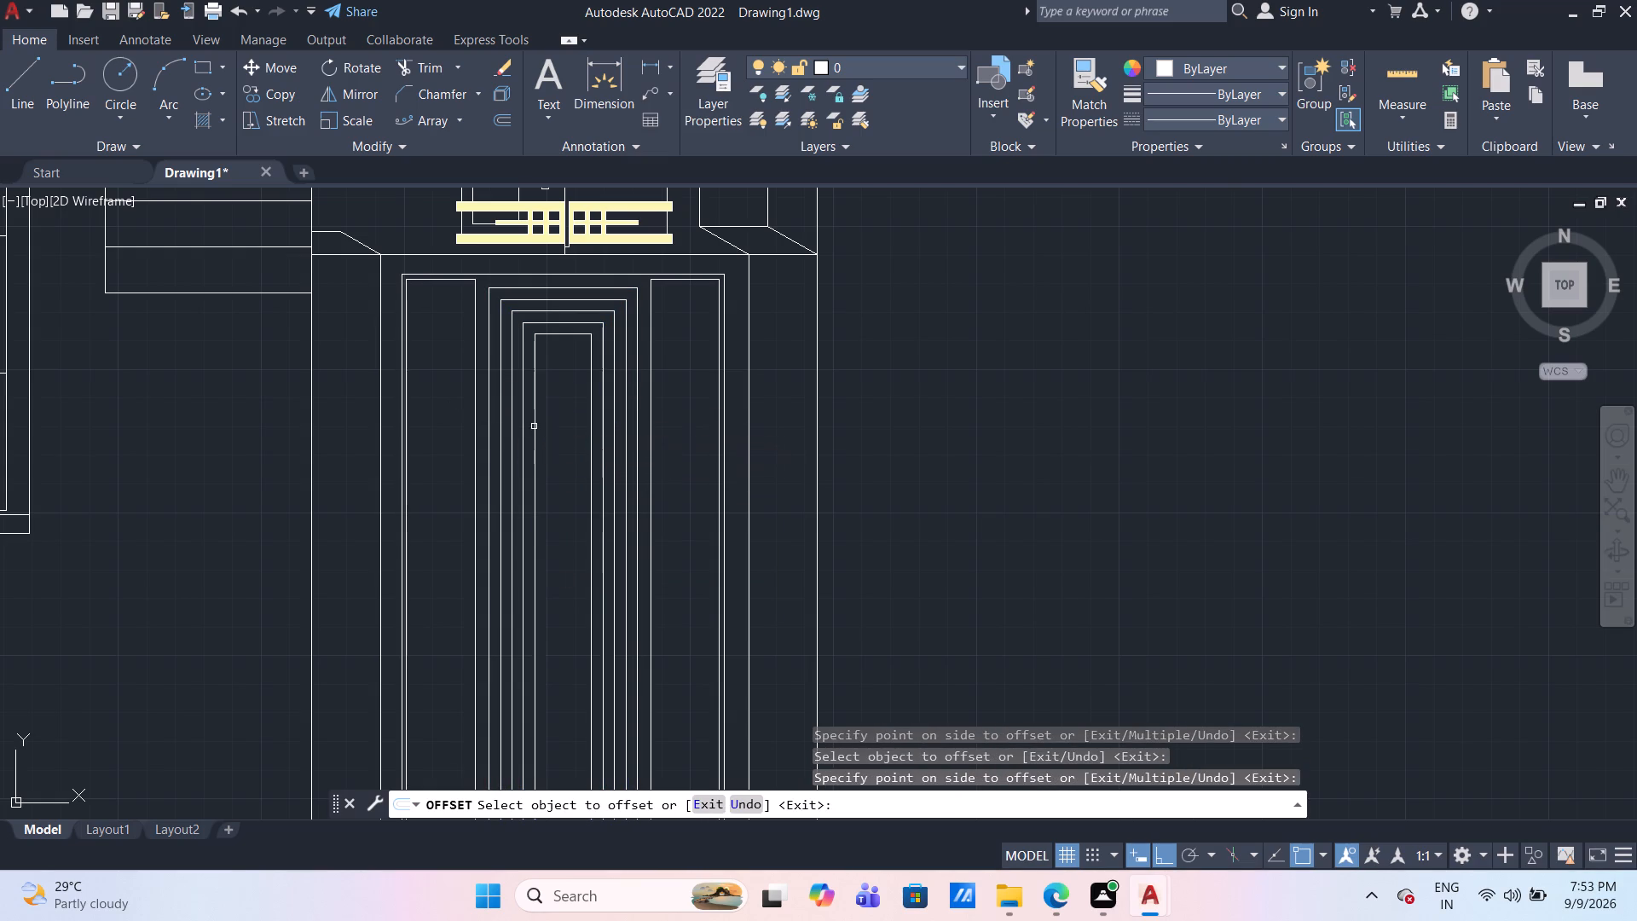
{"action": "left_click", "coordinate": [545, 431]}
{"action": "left_click_drag", "start_coordinate": [545, 431], "coordinate": [554, 436]}
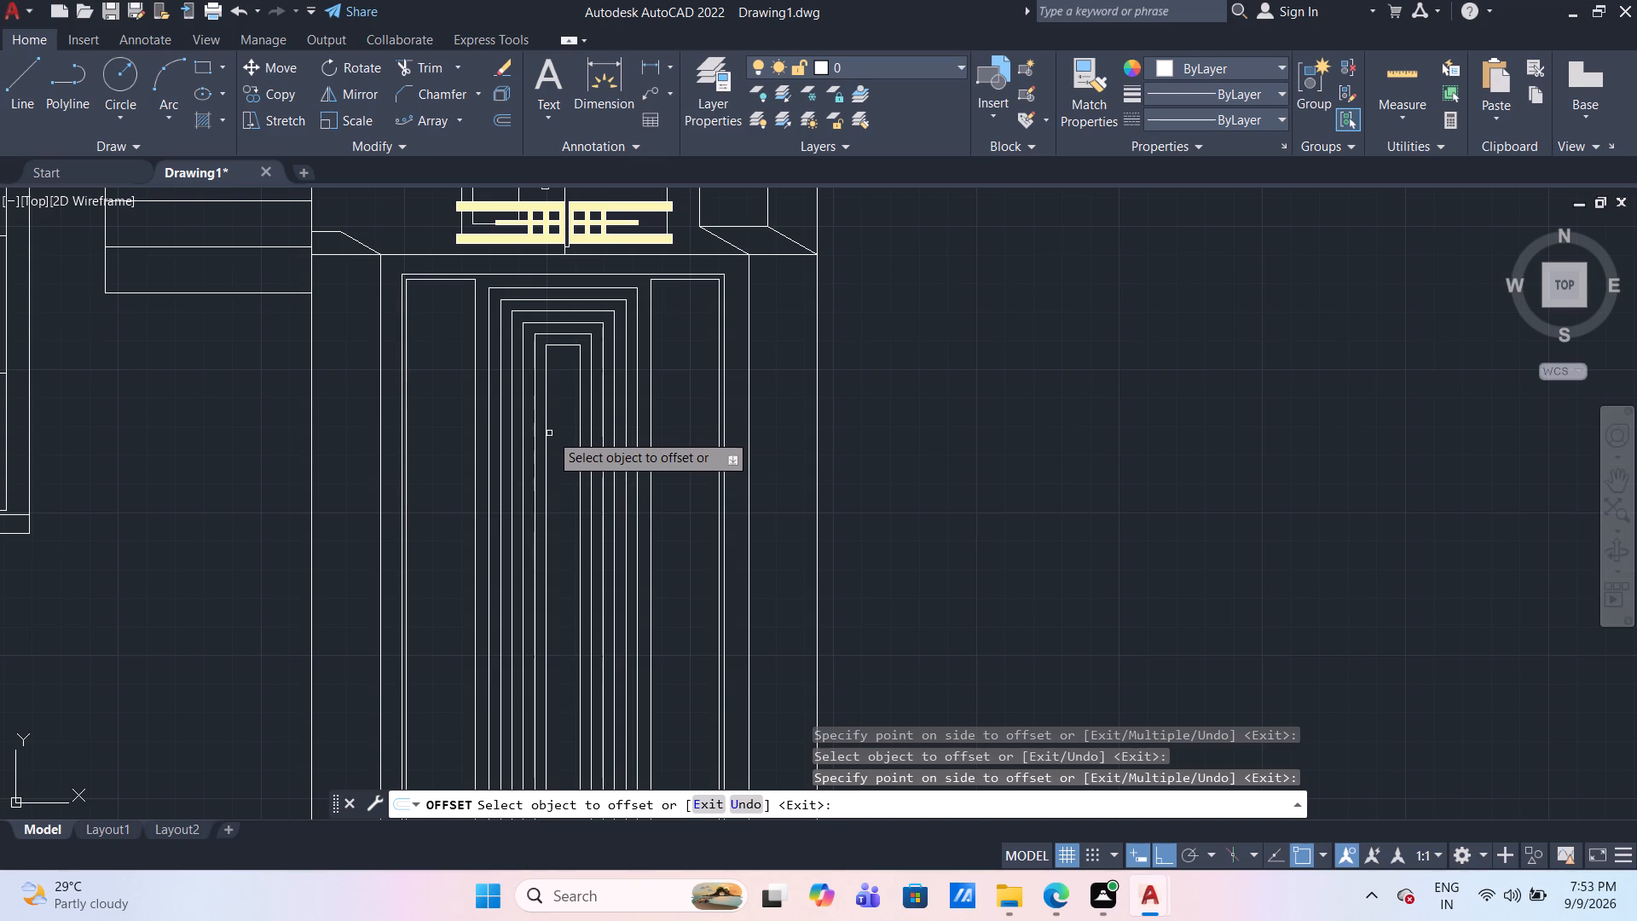
{"action": "left_click", "coordinate": [550, 433]}
{"action": "left_click", "coordinate": [545, 432]}
{"action": "left_click", "coordinate": [553, 434]}
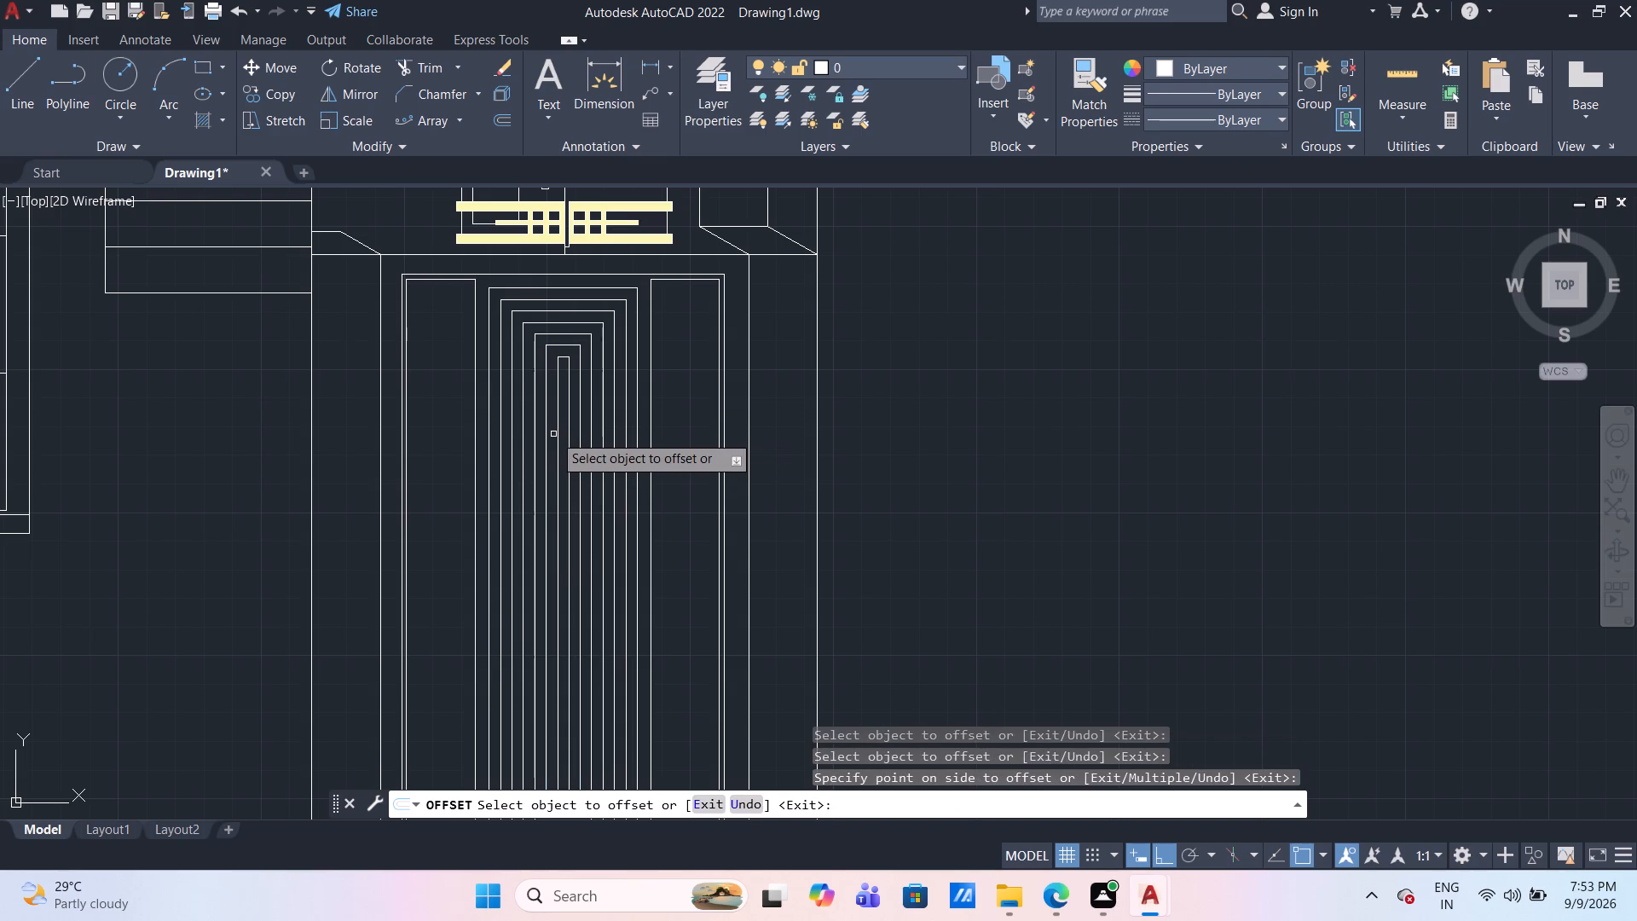
{"action": "key", "text": "Escape"}
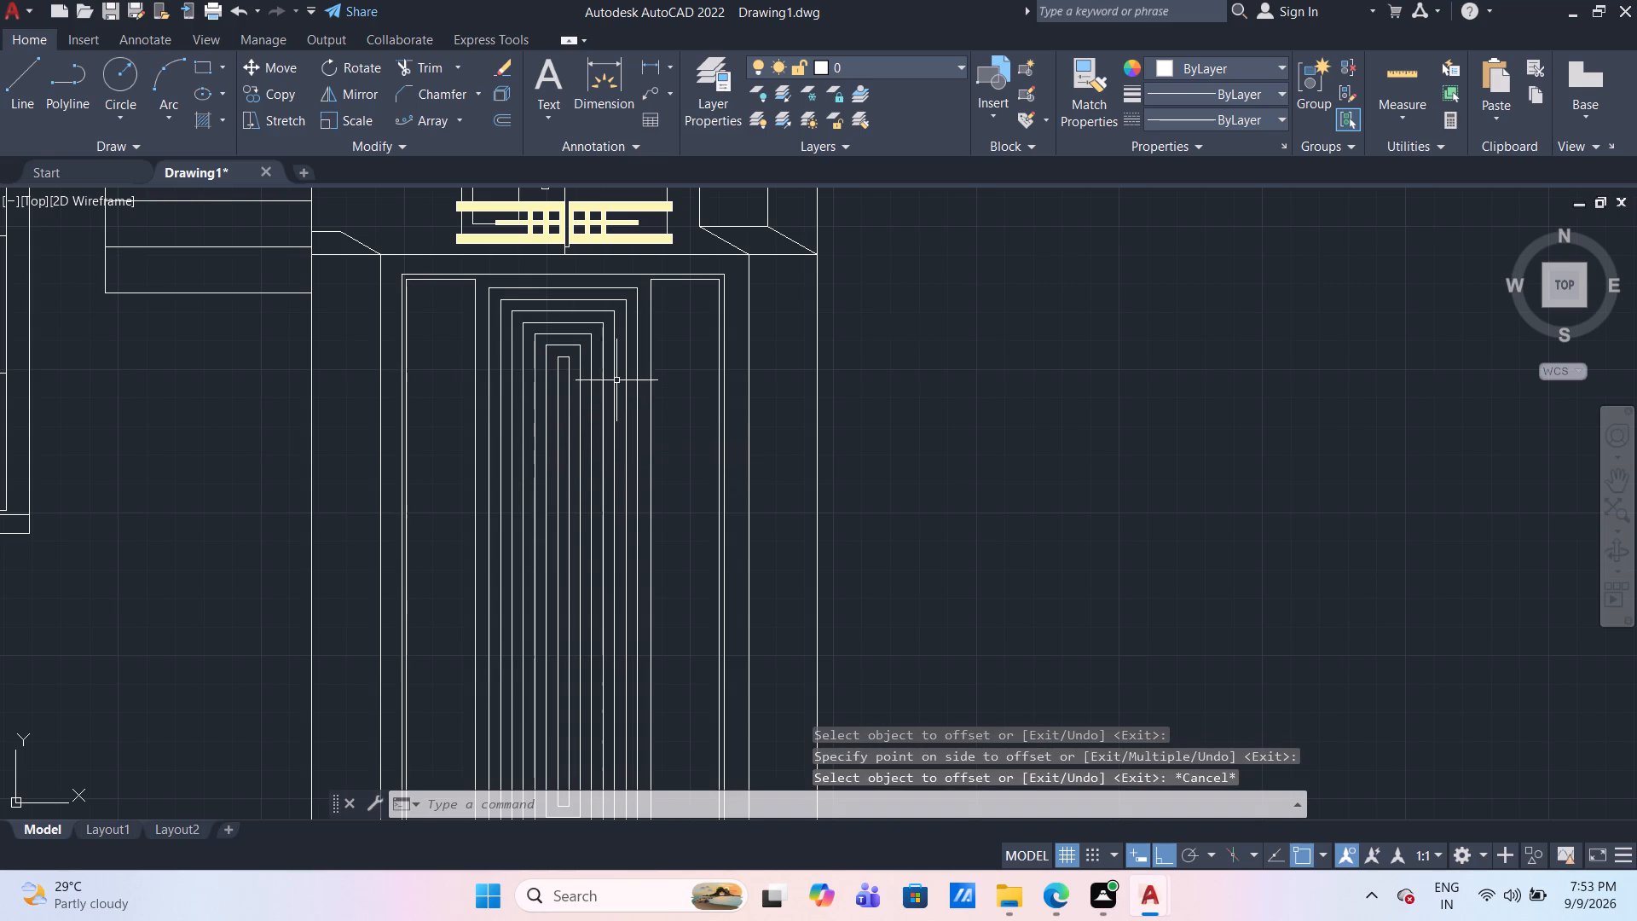
Explode the centre panel rectangle and the six rectangles nested inside it into separate lines.
{"action": "left_click", "coordinate": [483, 281]}
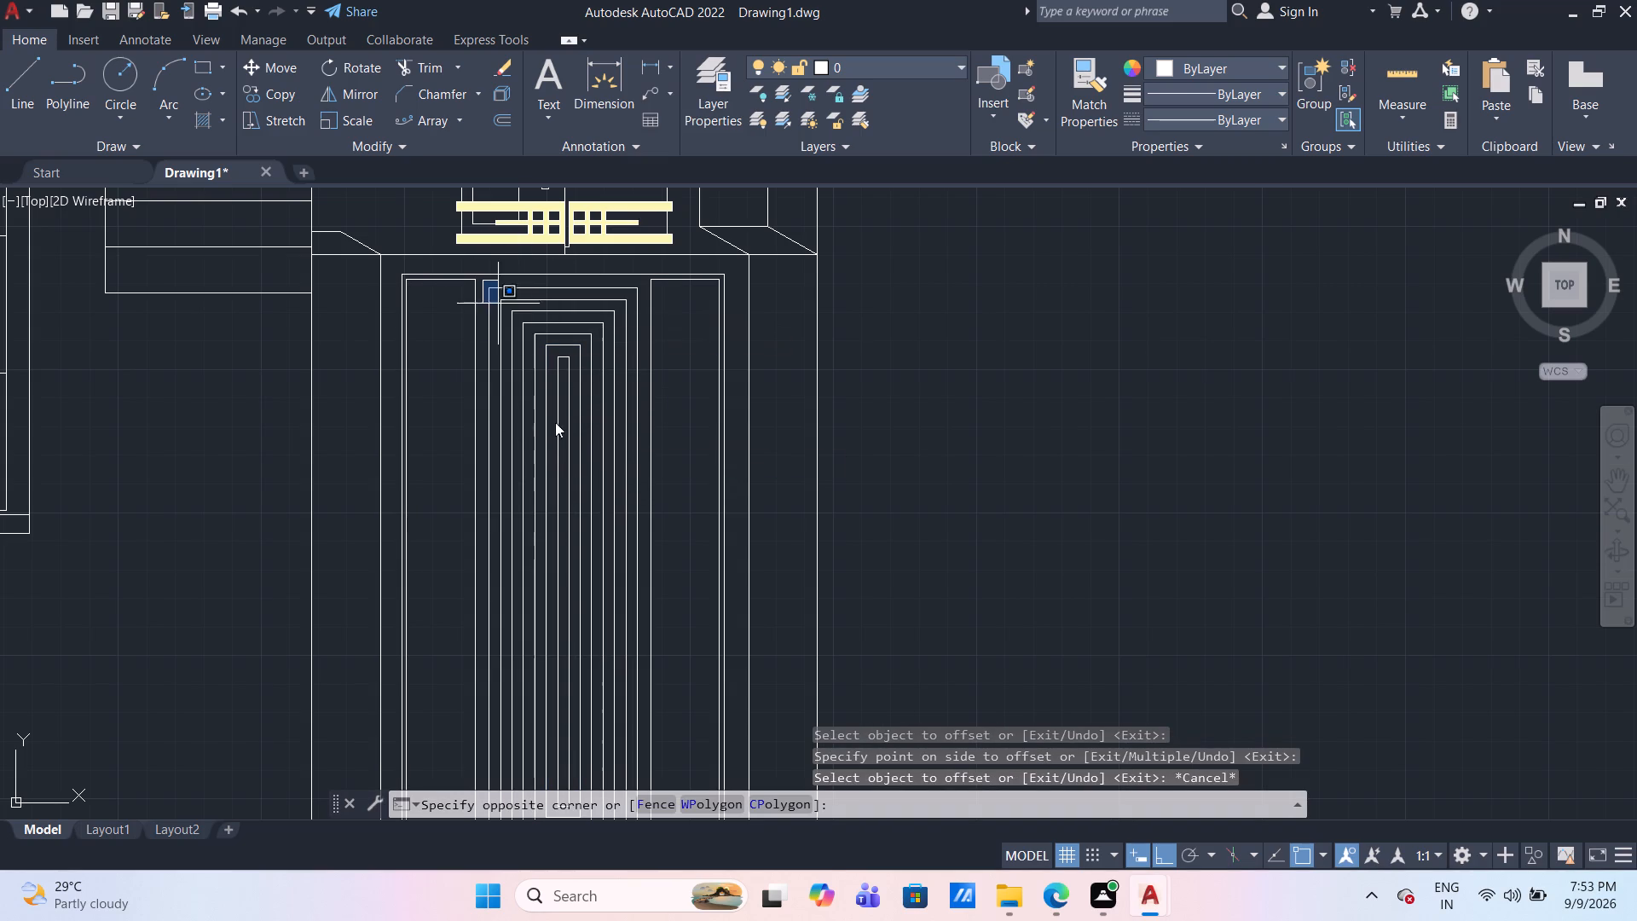
{"action": "middle_click_drag", "start_coordinate": [657, 756], "coordinate": [605, 433]}
{"action": "scroll", "coordinate": [587, 525], "scroll_direction": "down", "scroll_amount": 1}
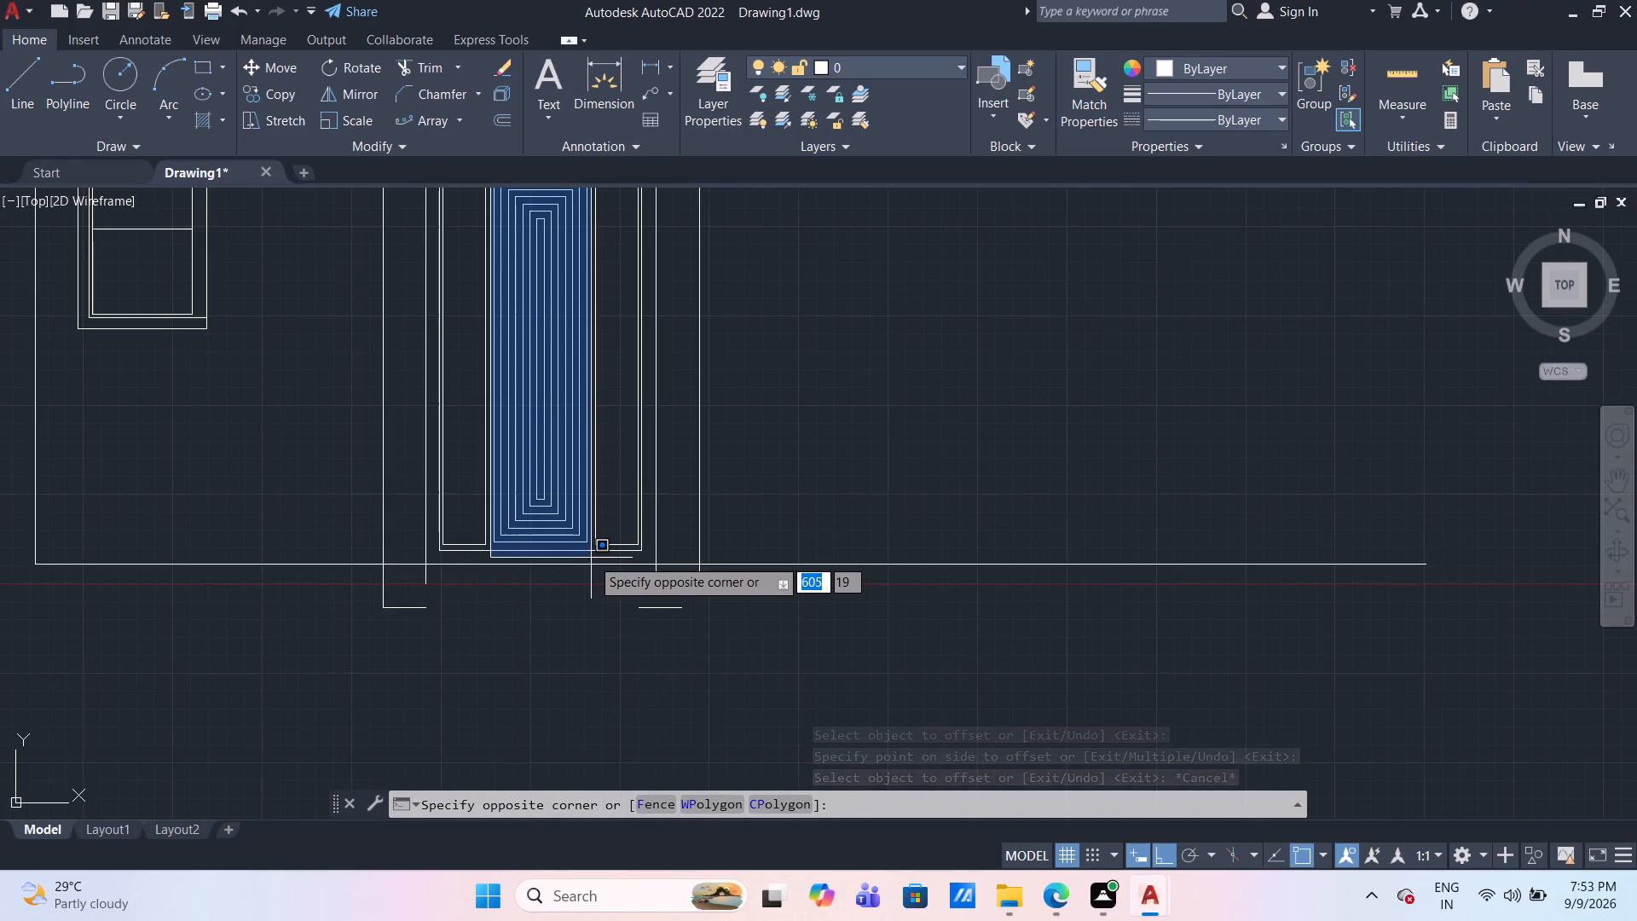
{"action": "scroll", "coordinate": [593, 552], "scroll_direction": "up", "scroll_amount": 2}
{"action": "left_click", "coordinate": [577, 545]}
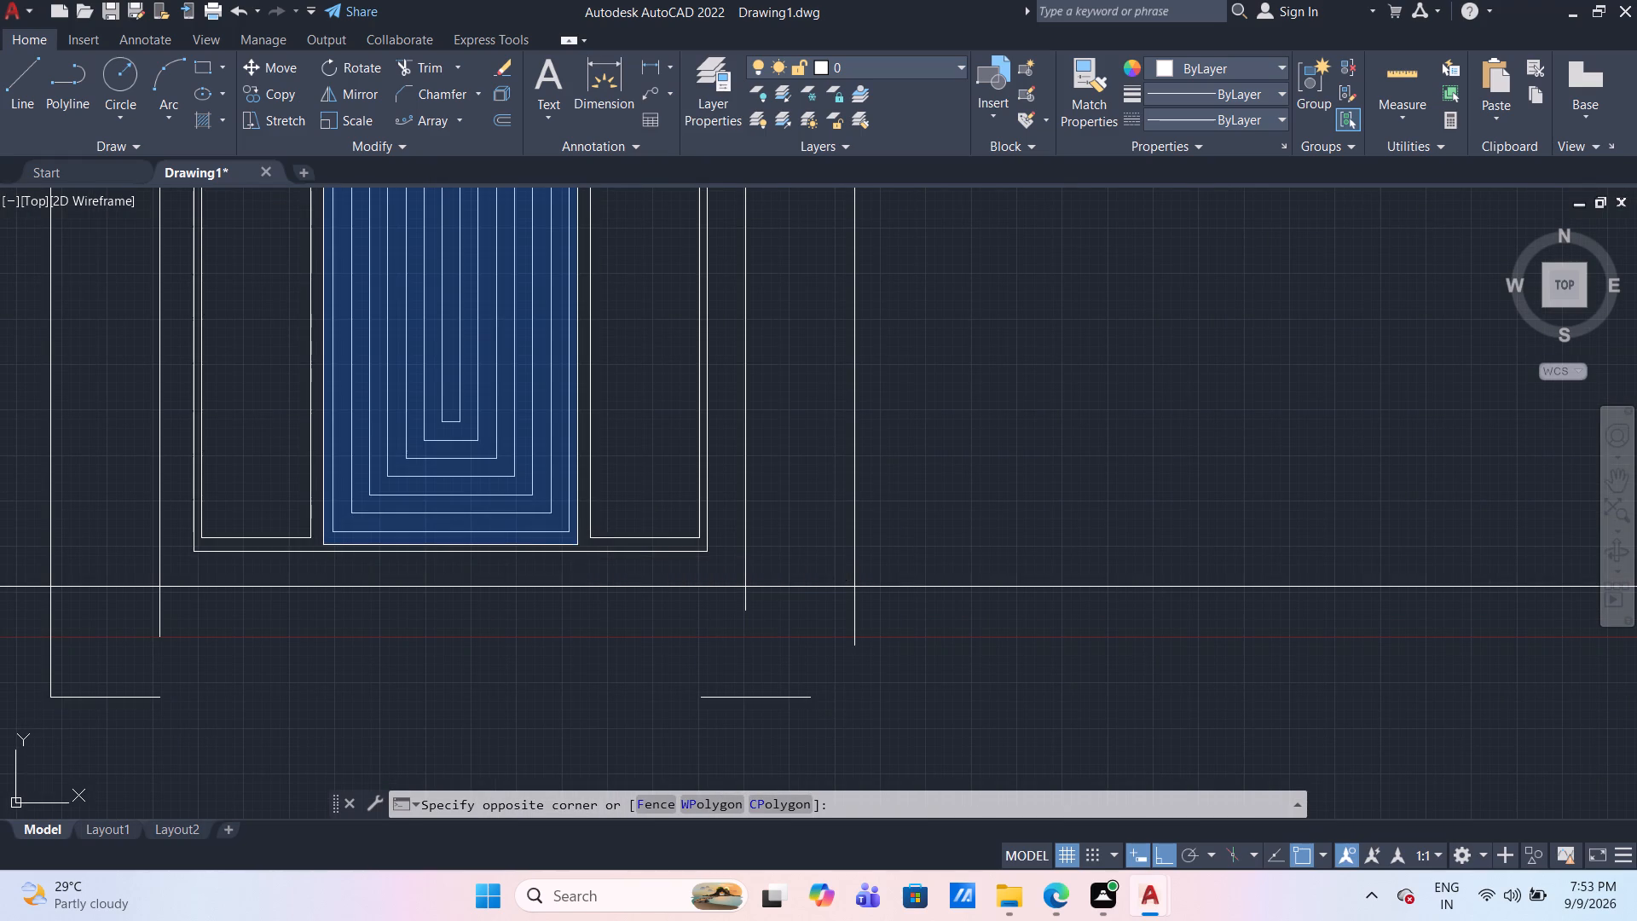
{"action": "left_click", "coordinate": [500, 93]}
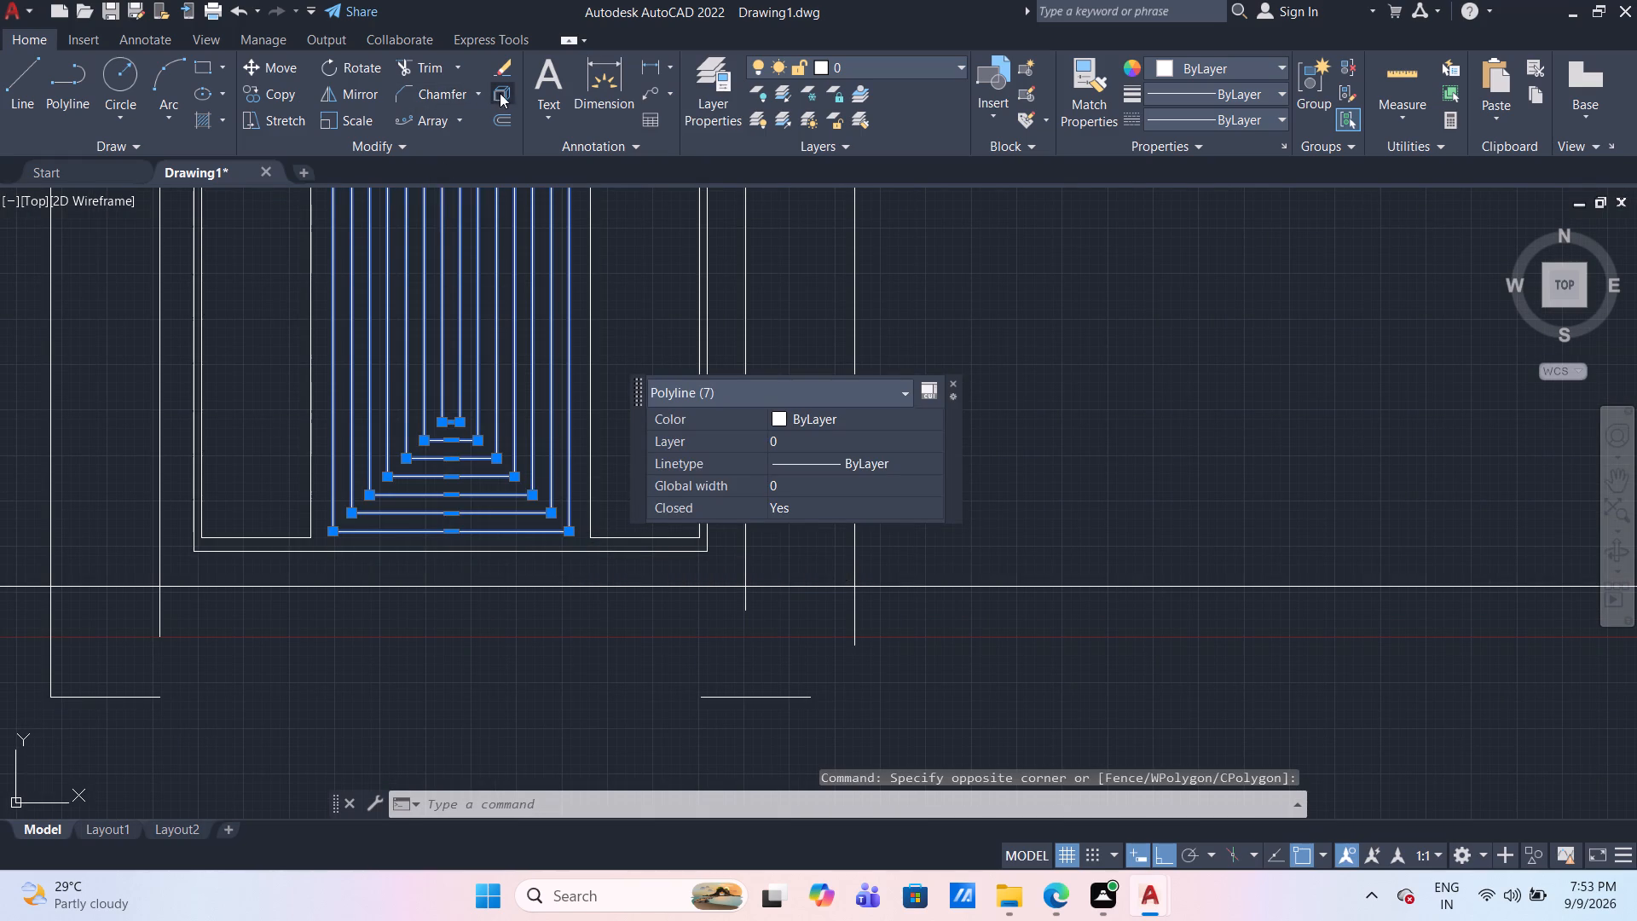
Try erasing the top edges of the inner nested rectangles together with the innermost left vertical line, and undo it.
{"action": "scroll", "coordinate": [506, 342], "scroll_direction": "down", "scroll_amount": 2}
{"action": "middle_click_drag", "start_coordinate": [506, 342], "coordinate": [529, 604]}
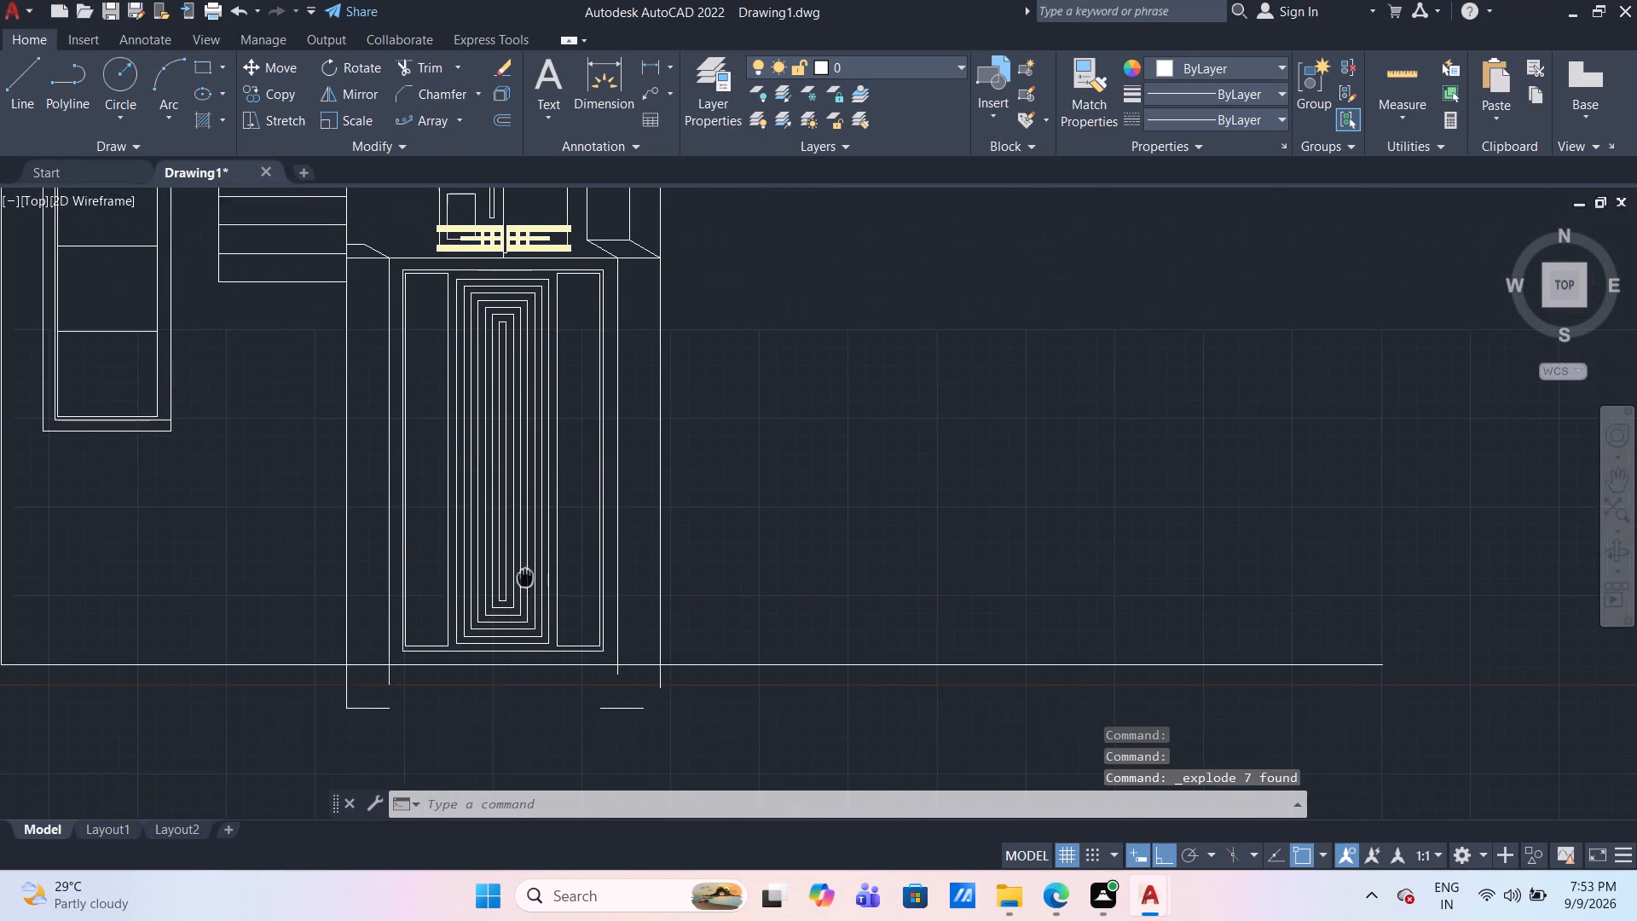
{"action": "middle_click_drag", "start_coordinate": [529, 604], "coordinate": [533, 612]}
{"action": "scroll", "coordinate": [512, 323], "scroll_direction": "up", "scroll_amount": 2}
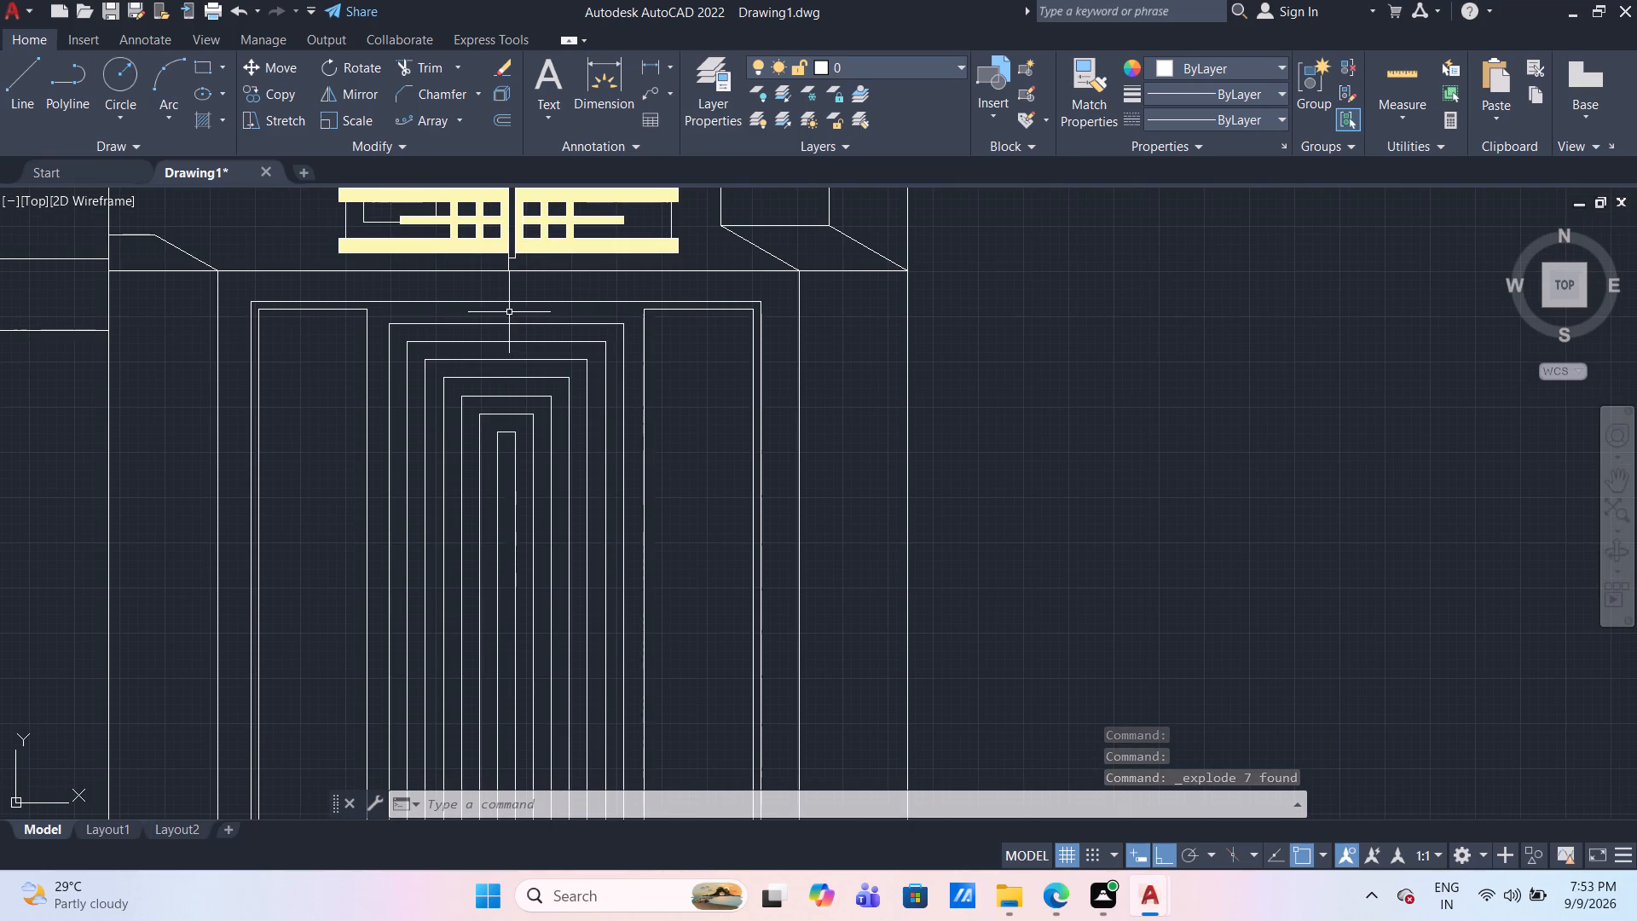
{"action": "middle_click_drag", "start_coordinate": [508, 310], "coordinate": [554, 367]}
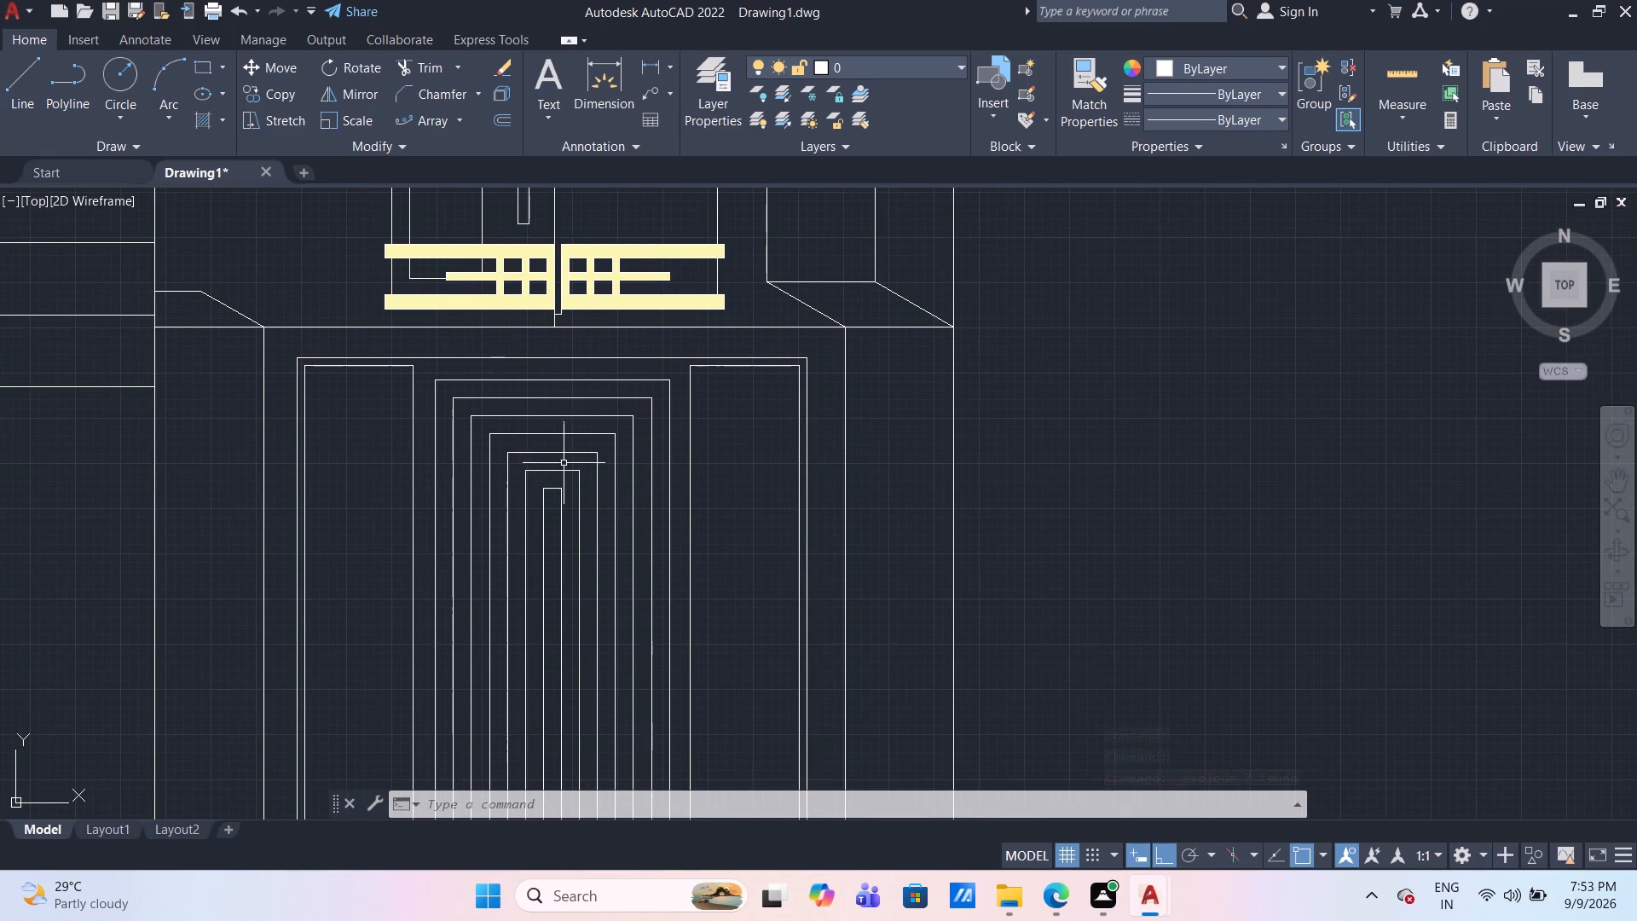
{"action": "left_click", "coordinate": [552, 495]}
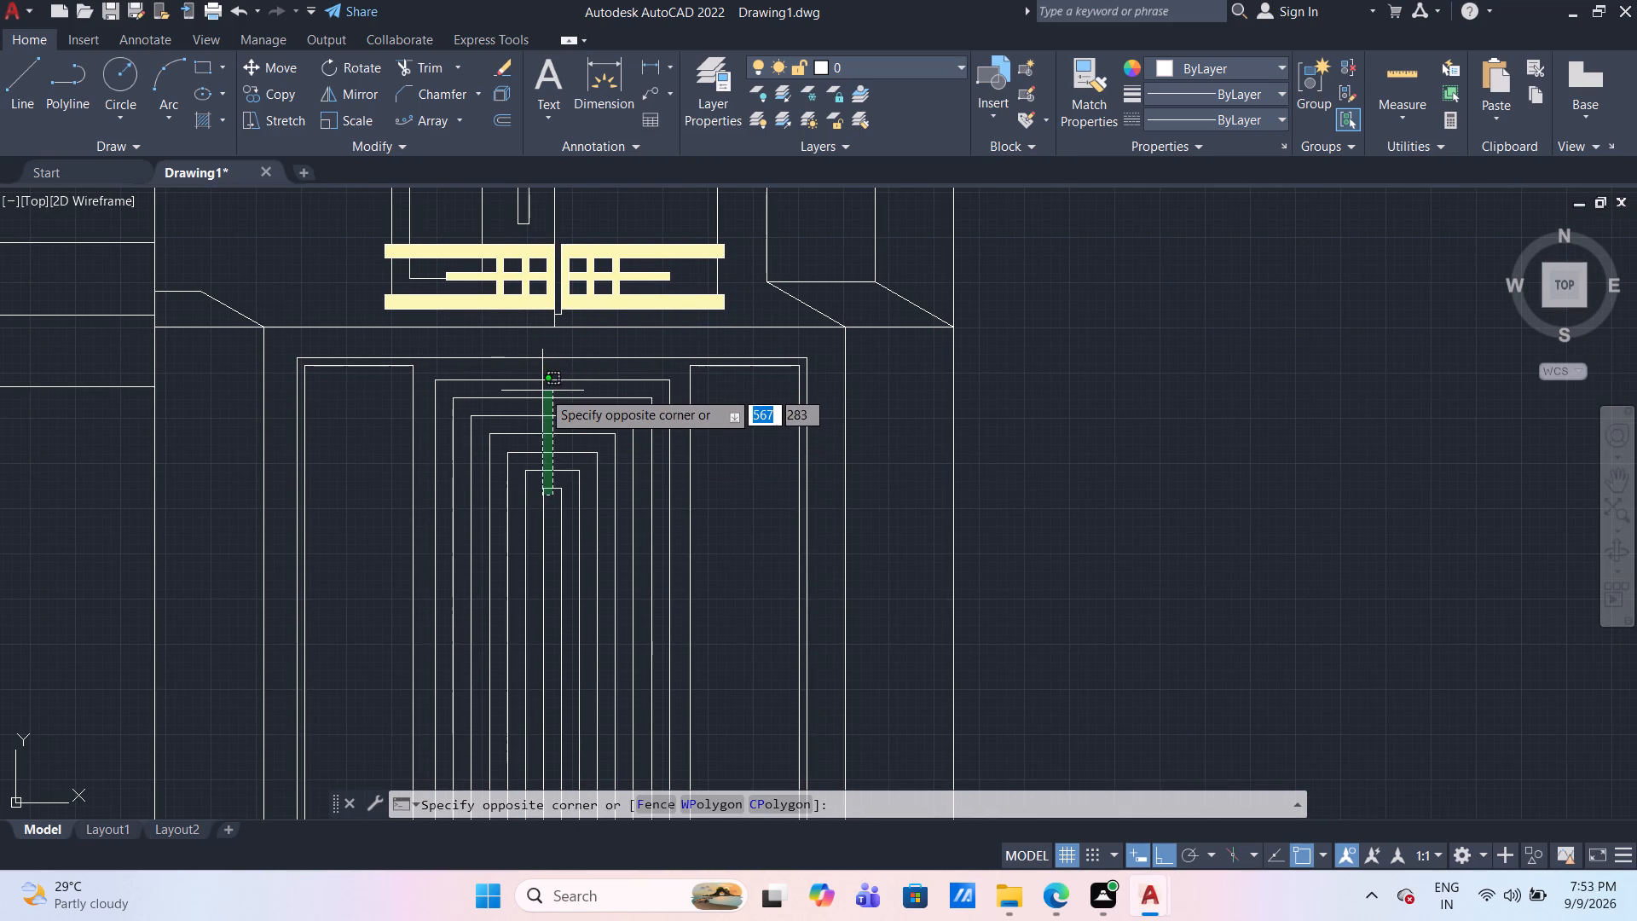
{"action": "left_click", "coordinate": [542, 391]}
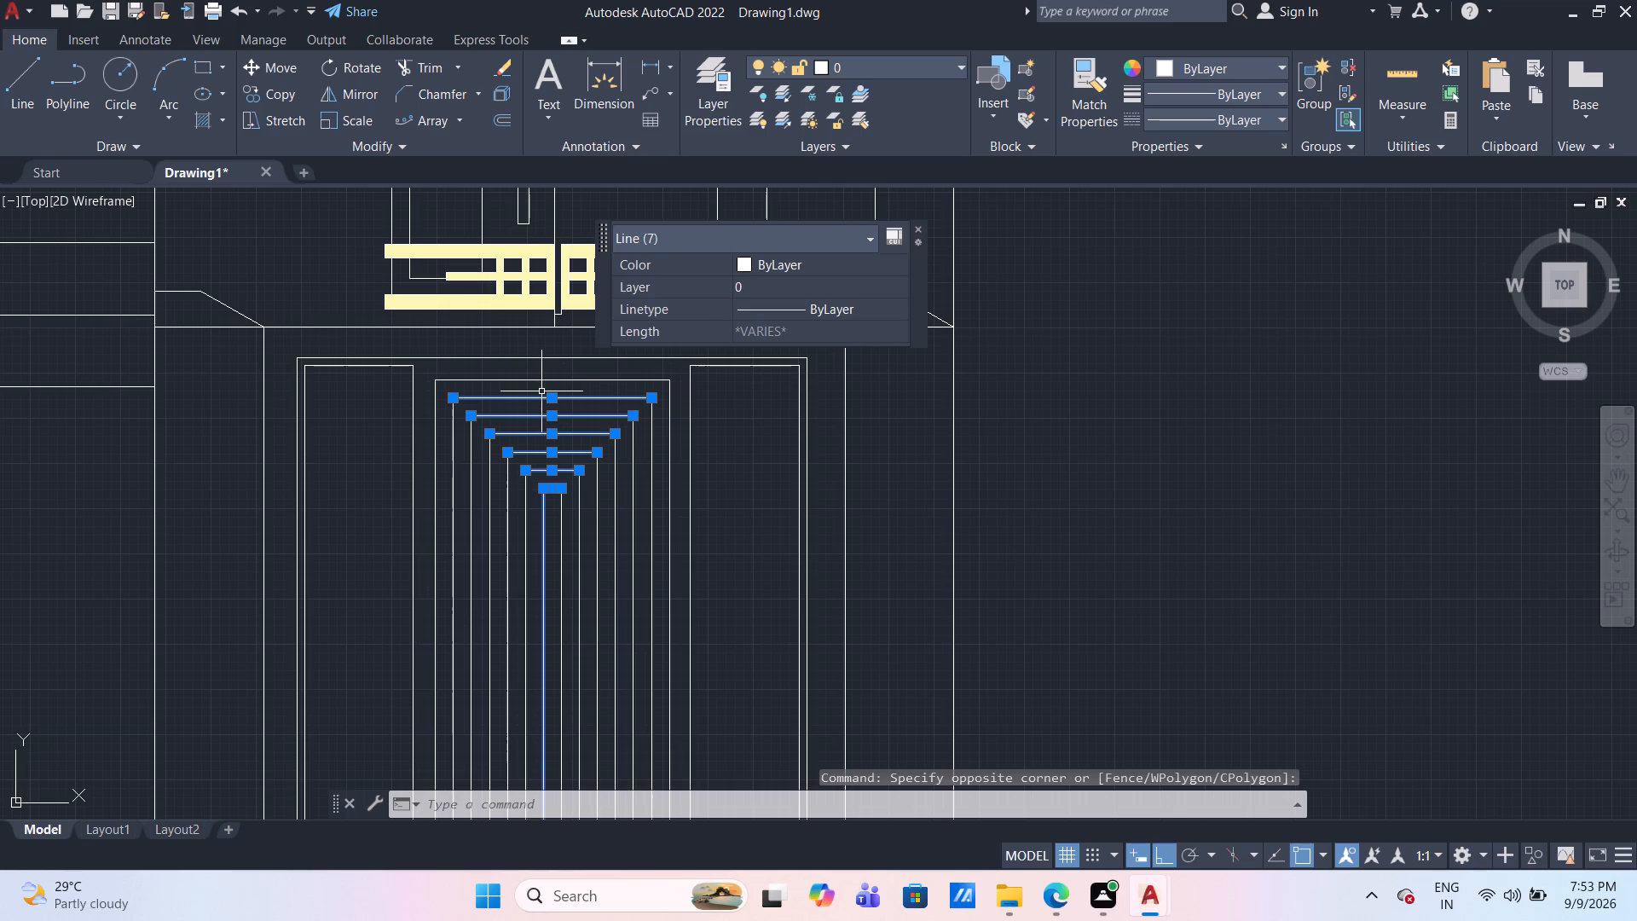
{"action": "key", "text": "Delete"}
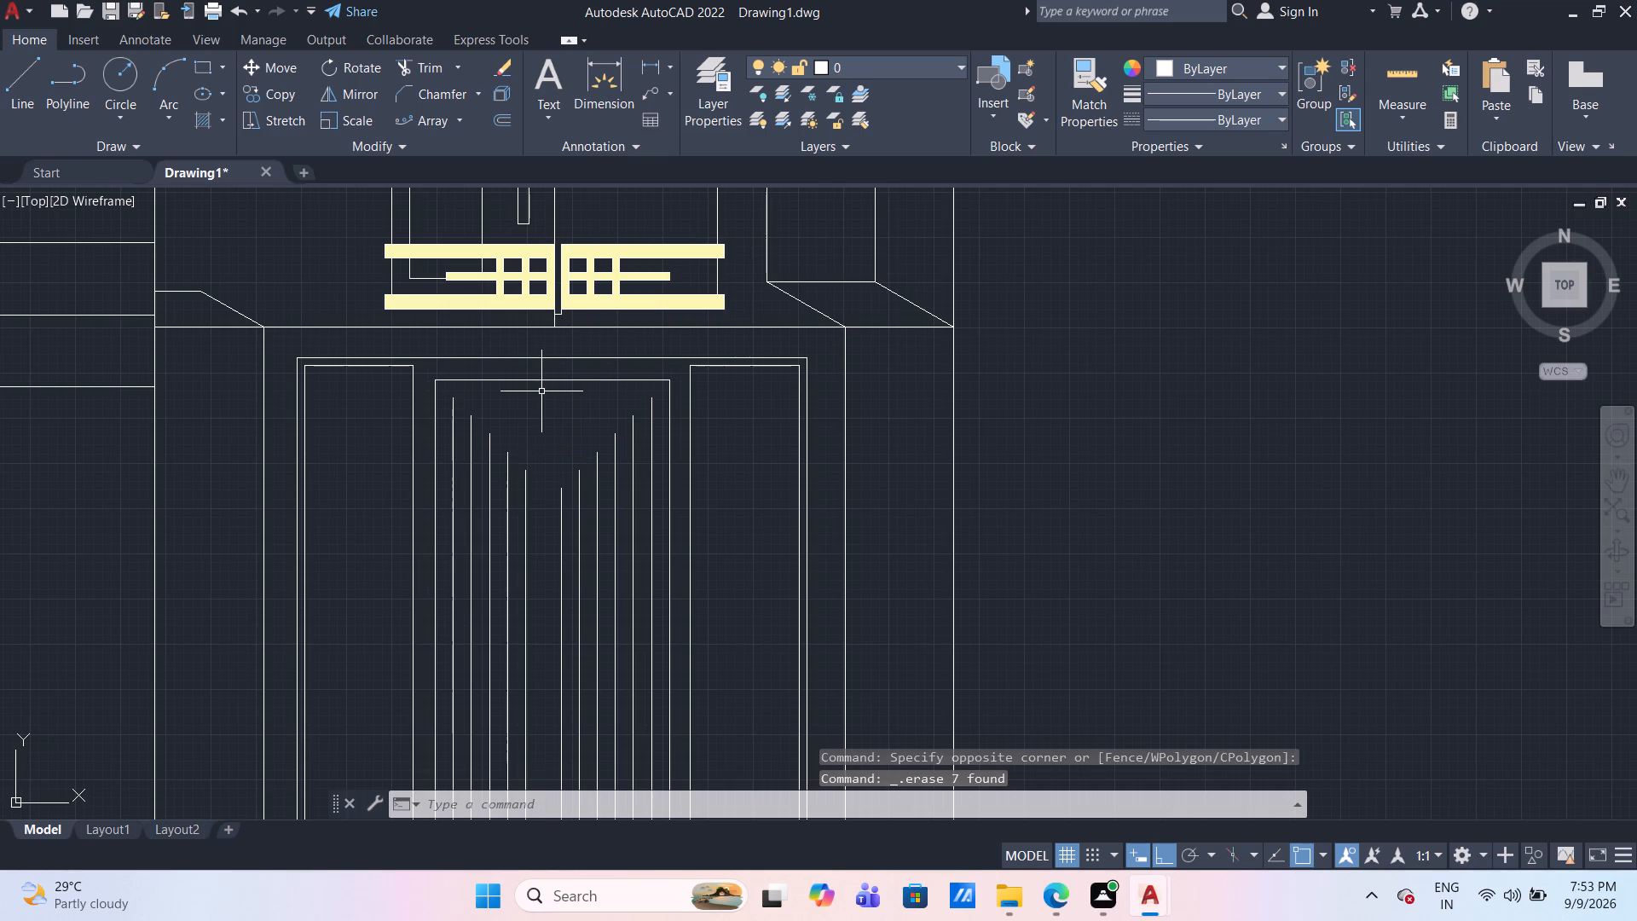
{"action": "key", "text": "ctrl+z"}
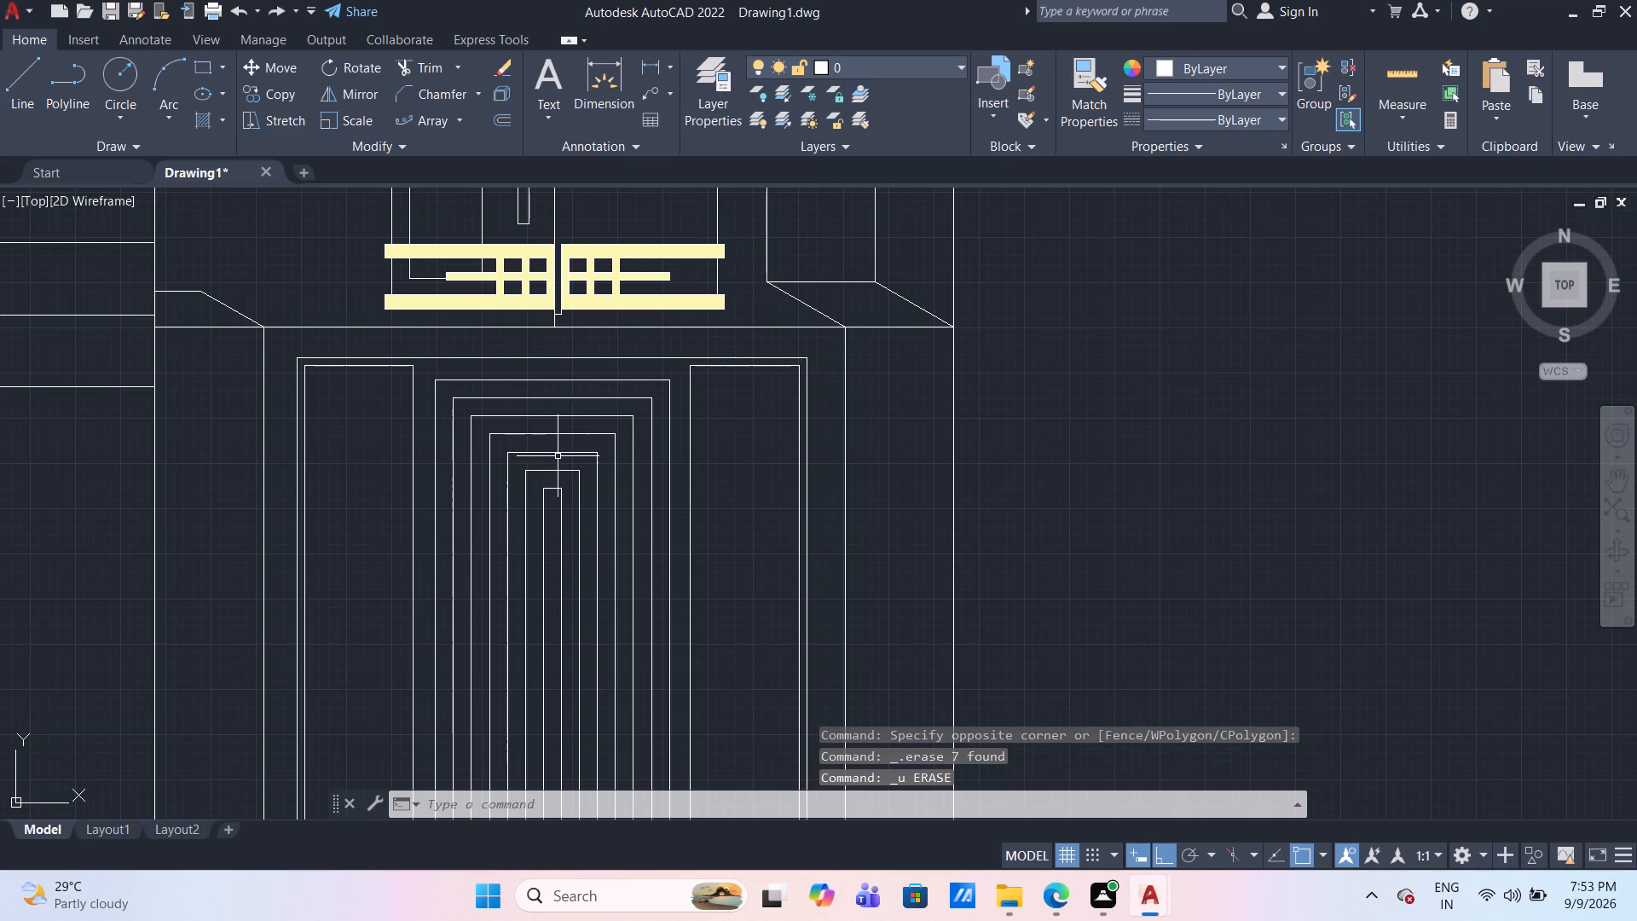
Erase the seven top edges of the centre panel and its nested rectangles, keeping all the vertical lines.
{"action": "left_click", "coordinate": [557, 499]}
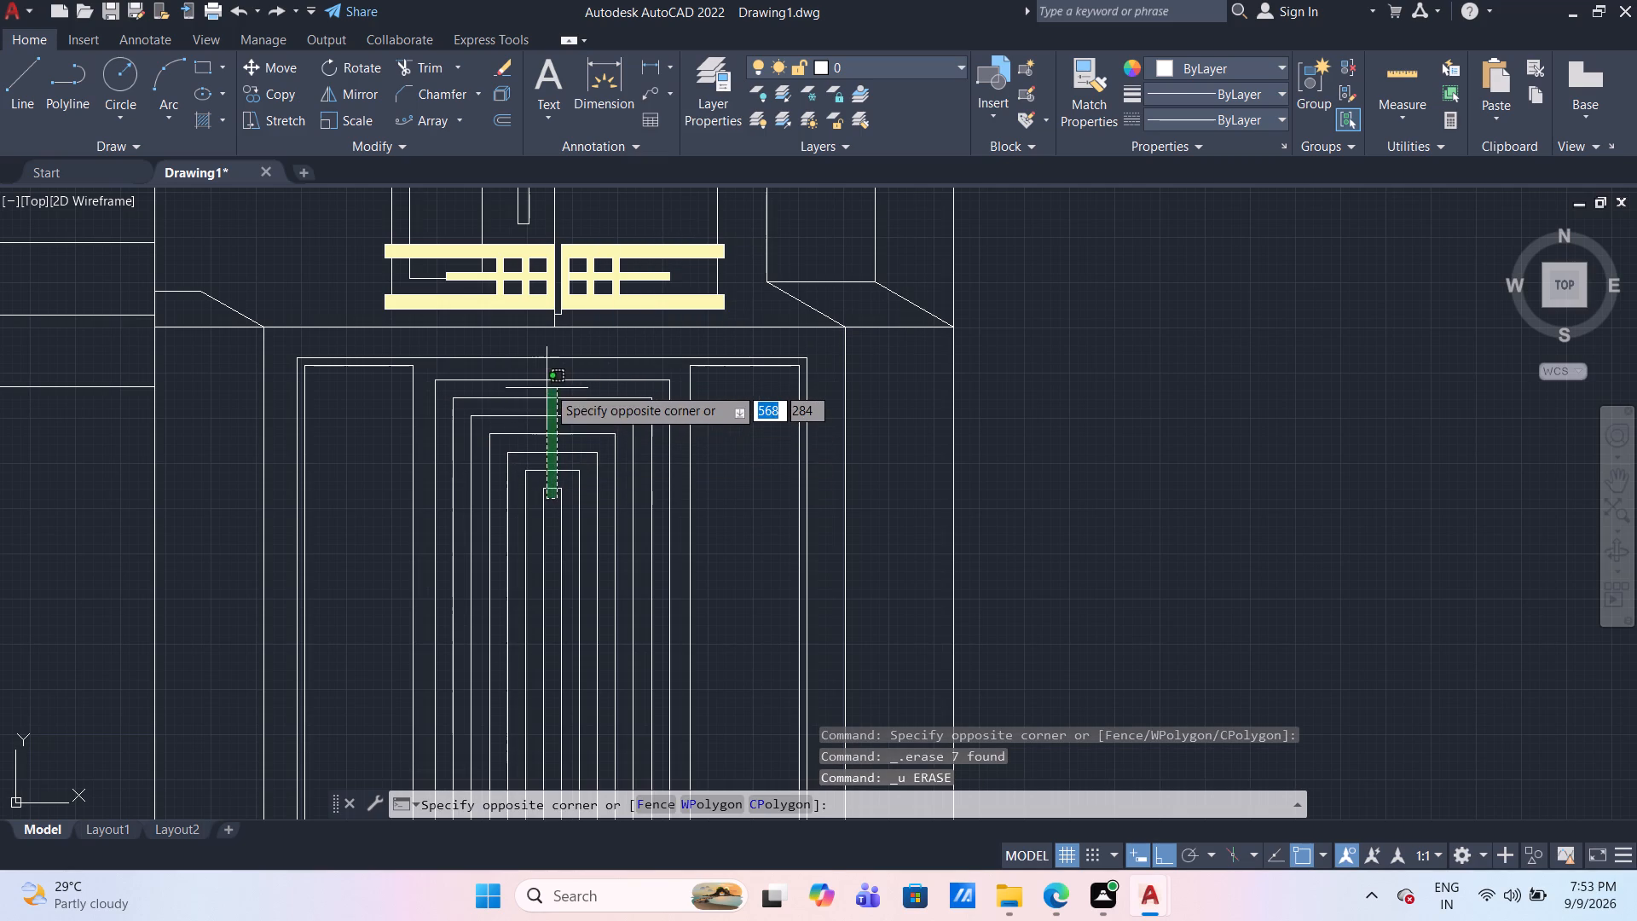
{"action": "left_click", "coordinate": [549, 376]}
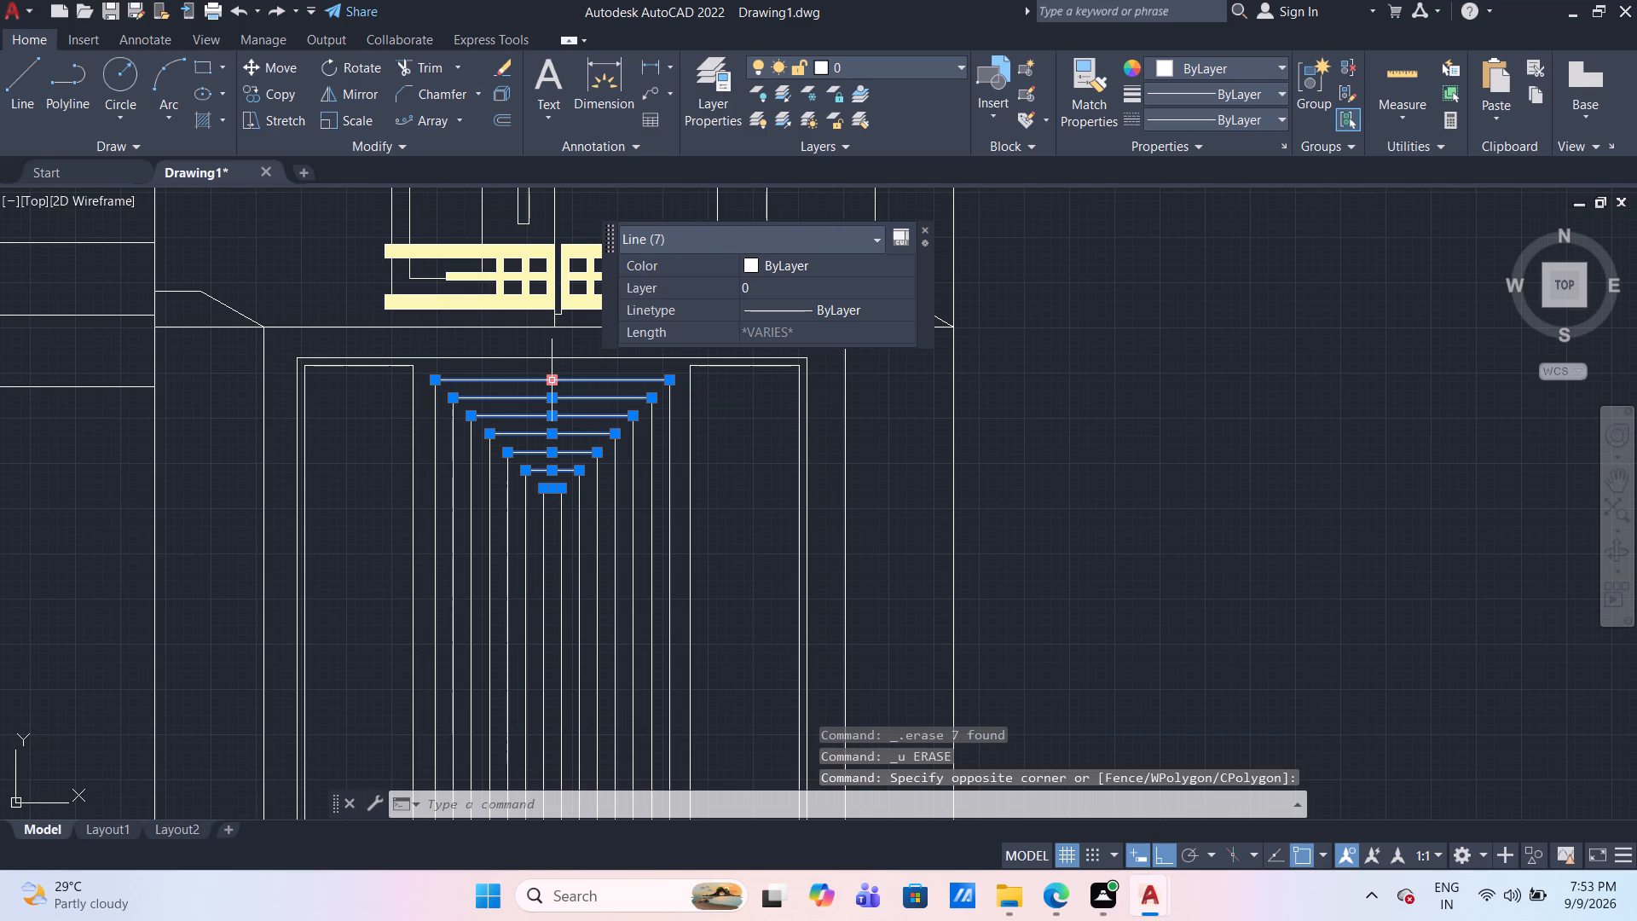
{"action": "key", "text": "Delete"}
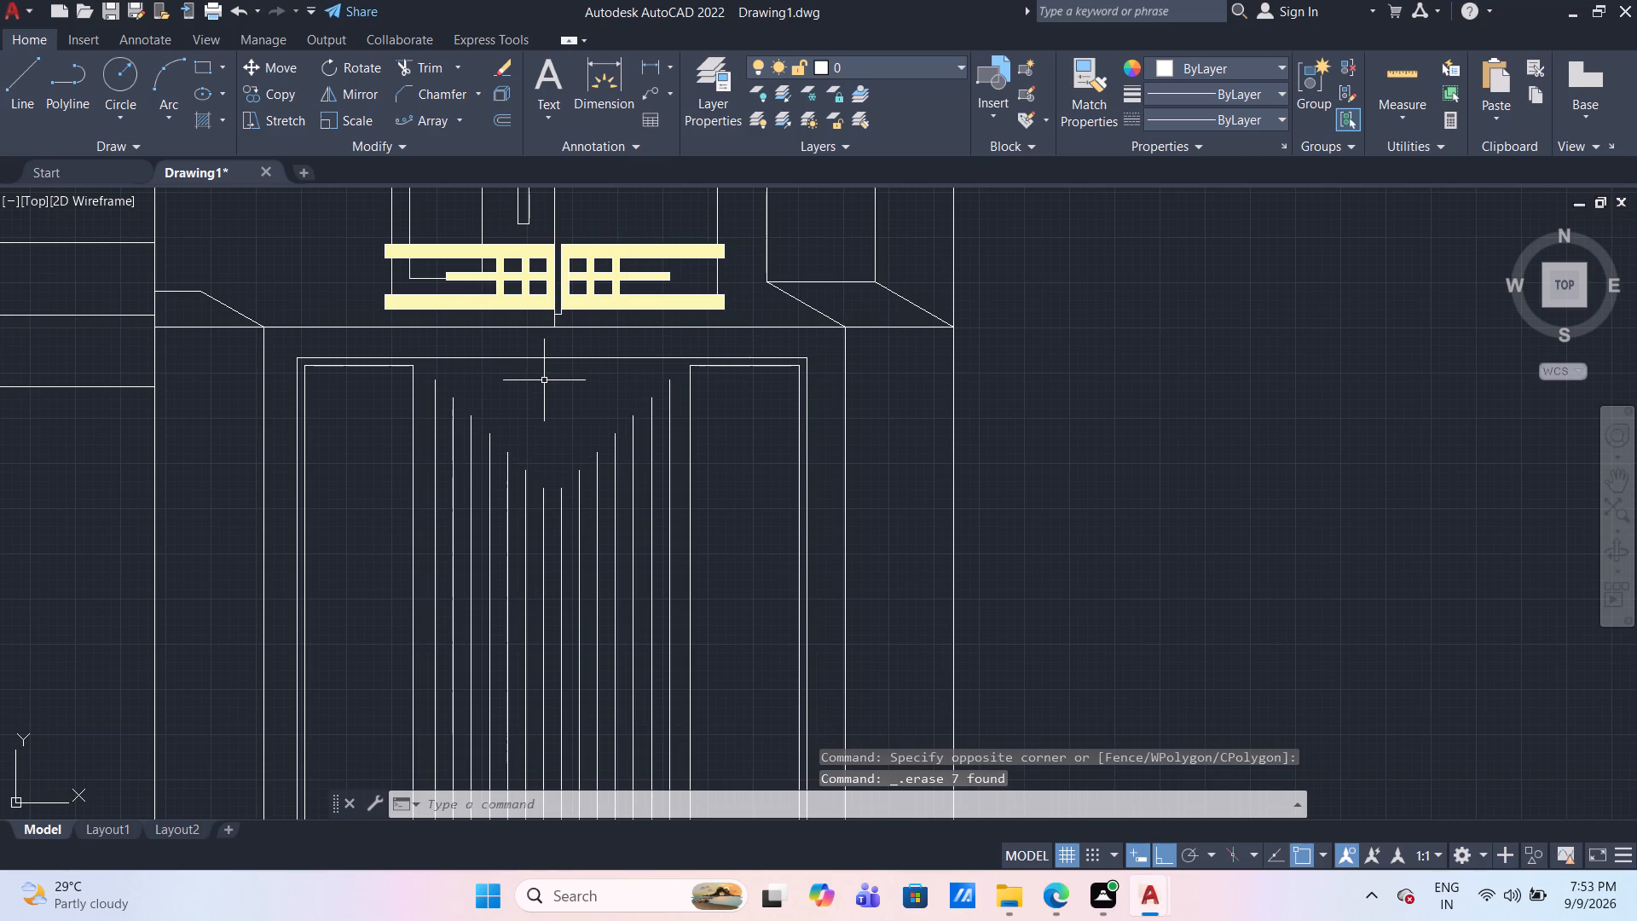
Extend all the vertical lines of the centre panel up to the top edge of the door frame.
{"action": "type", "text": "EX"}
{"action": "key", "text": "Return"}
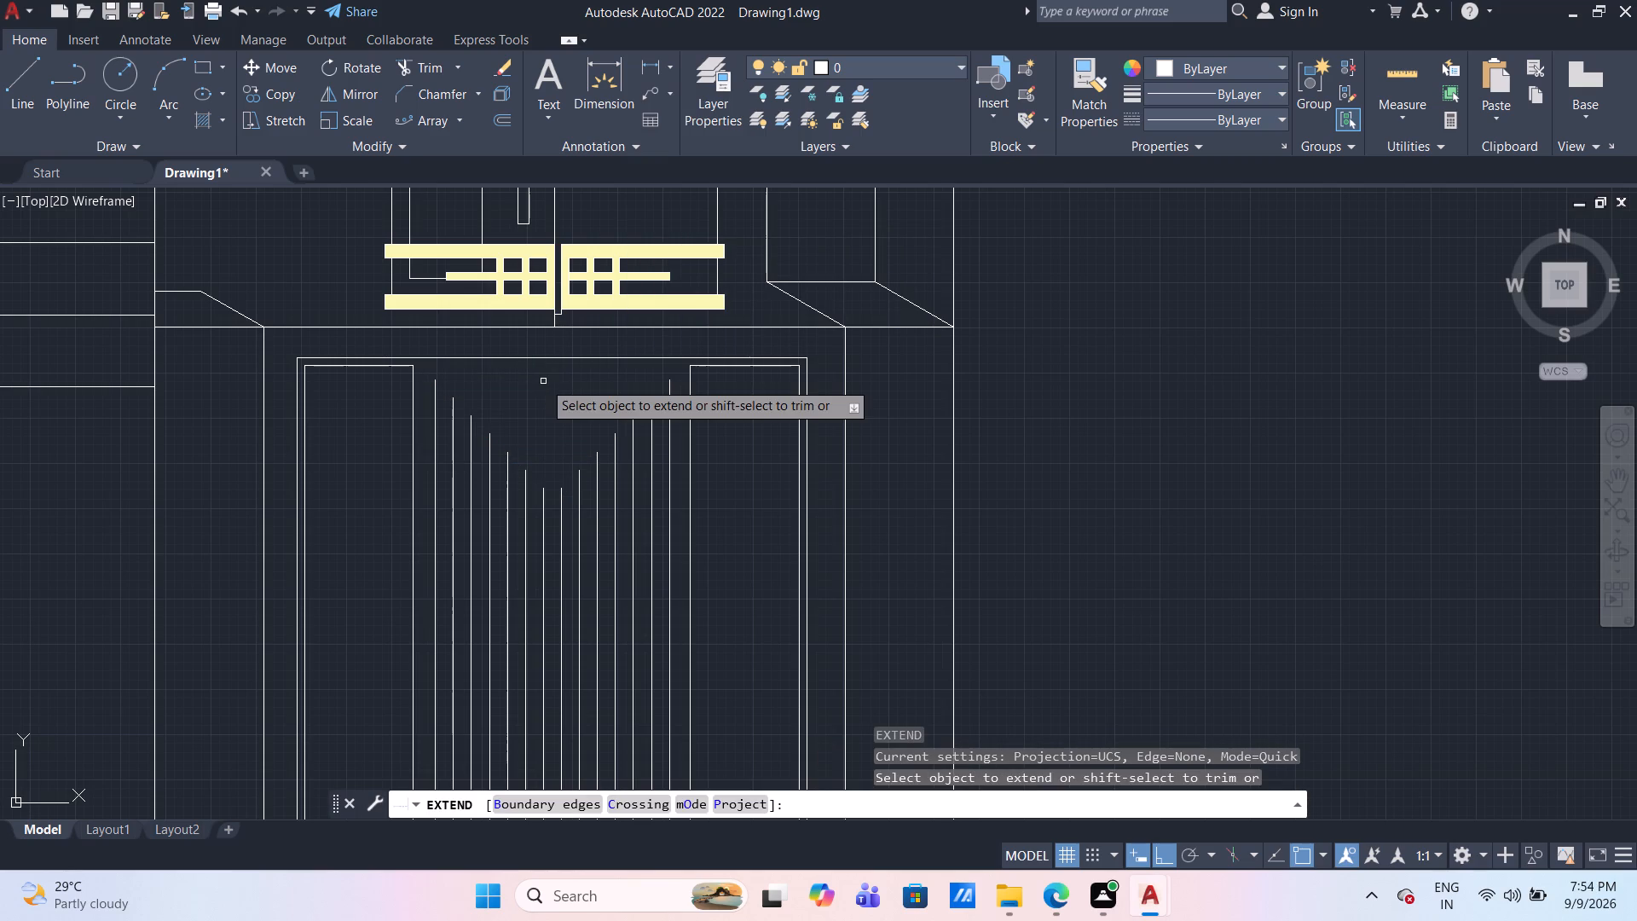
{"action": "left_click", "coordinate": [680, 517]}
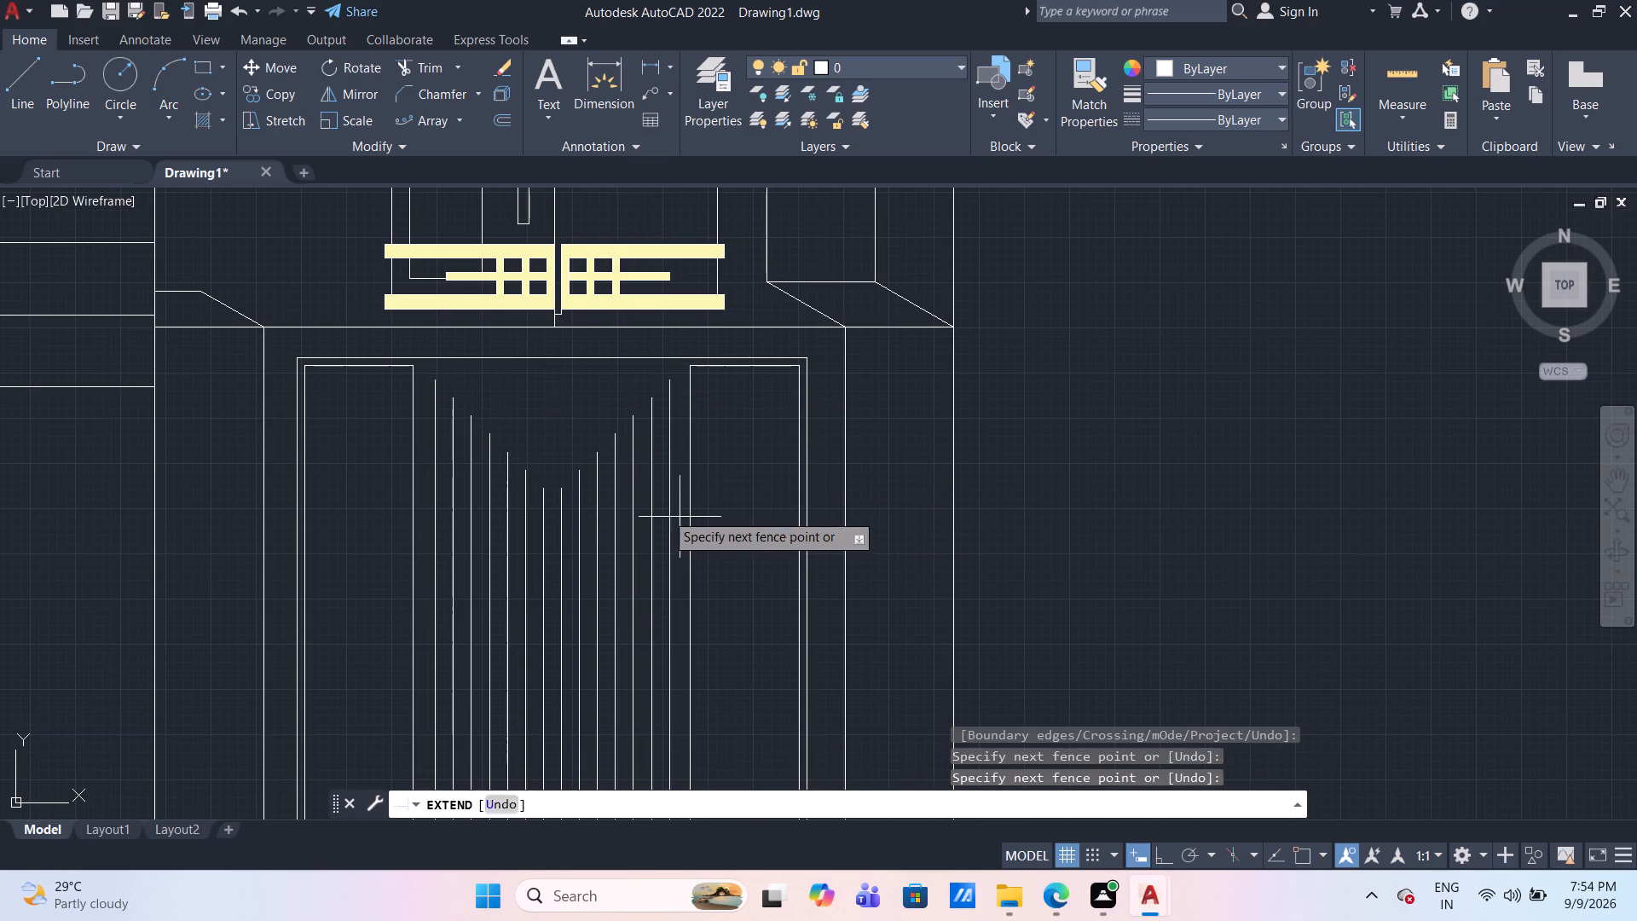
{"action": "left_click", "coordinate": [426, 489]}
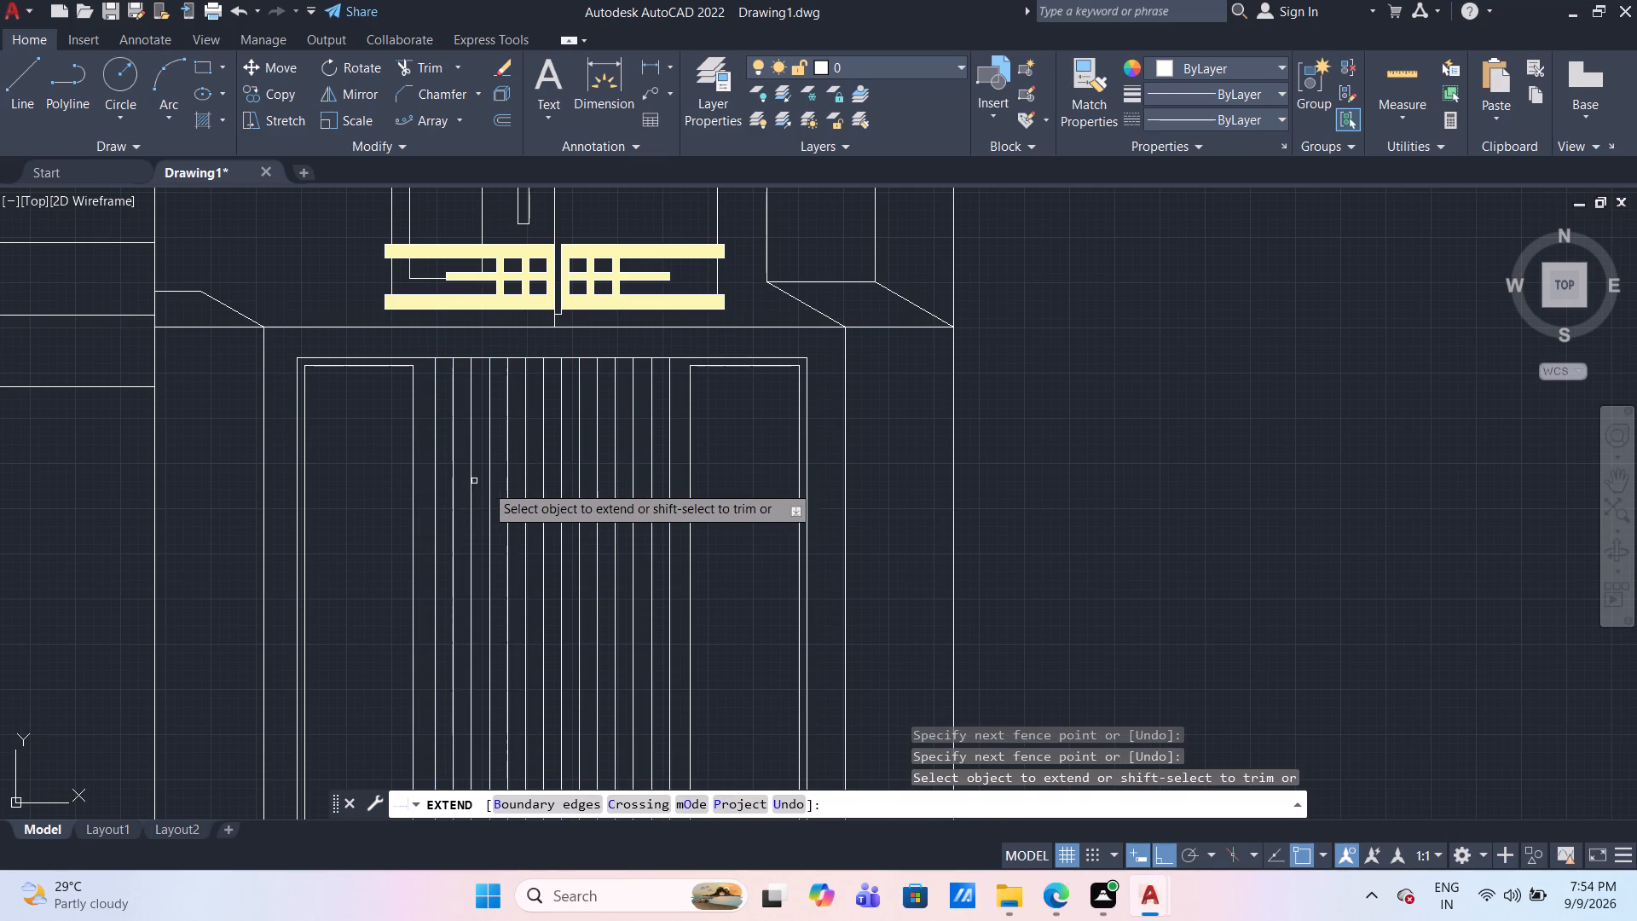
{"action": "key", "text": "Escape"}
Draw a horizontal line 221 long across the lower part of the door, between the outer vertical lines of the surround.
{"action": "scroll", "coordinate": [680, 557], "scroll_direction": "down", "scroll_amount": 1}
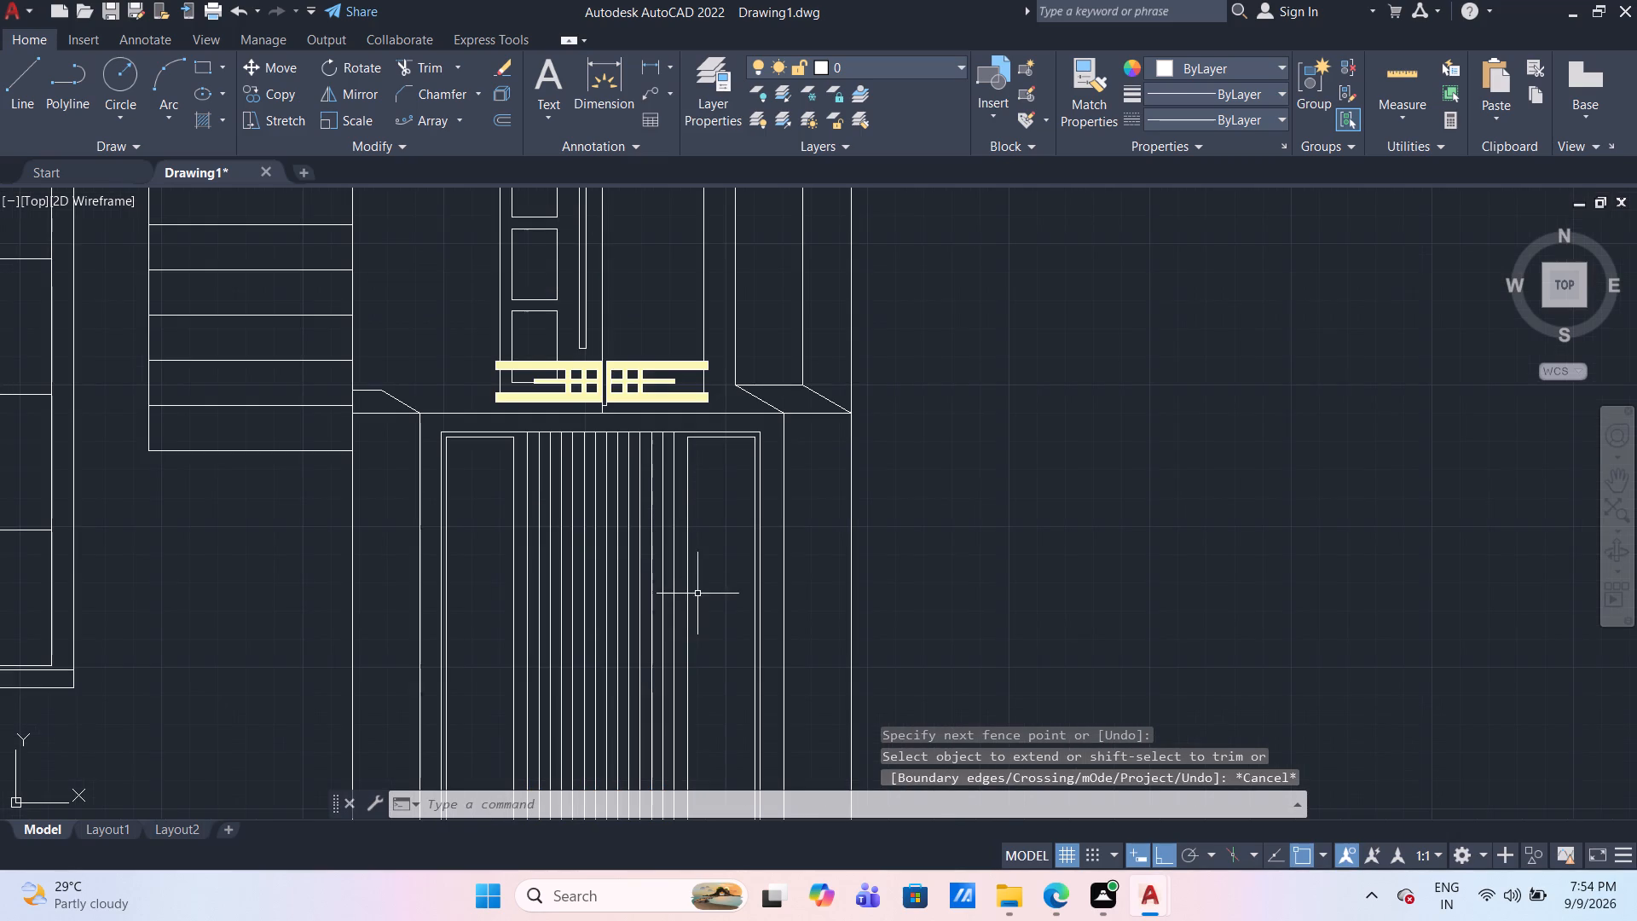
{"action": "middle_click_drag", "start_coordinate": [697, 594], "coordinate": [594, 426]}
{"action": "scroll", "coordinate": [594, 426], "scroll_direction": "down", "scroll_amount": 2}
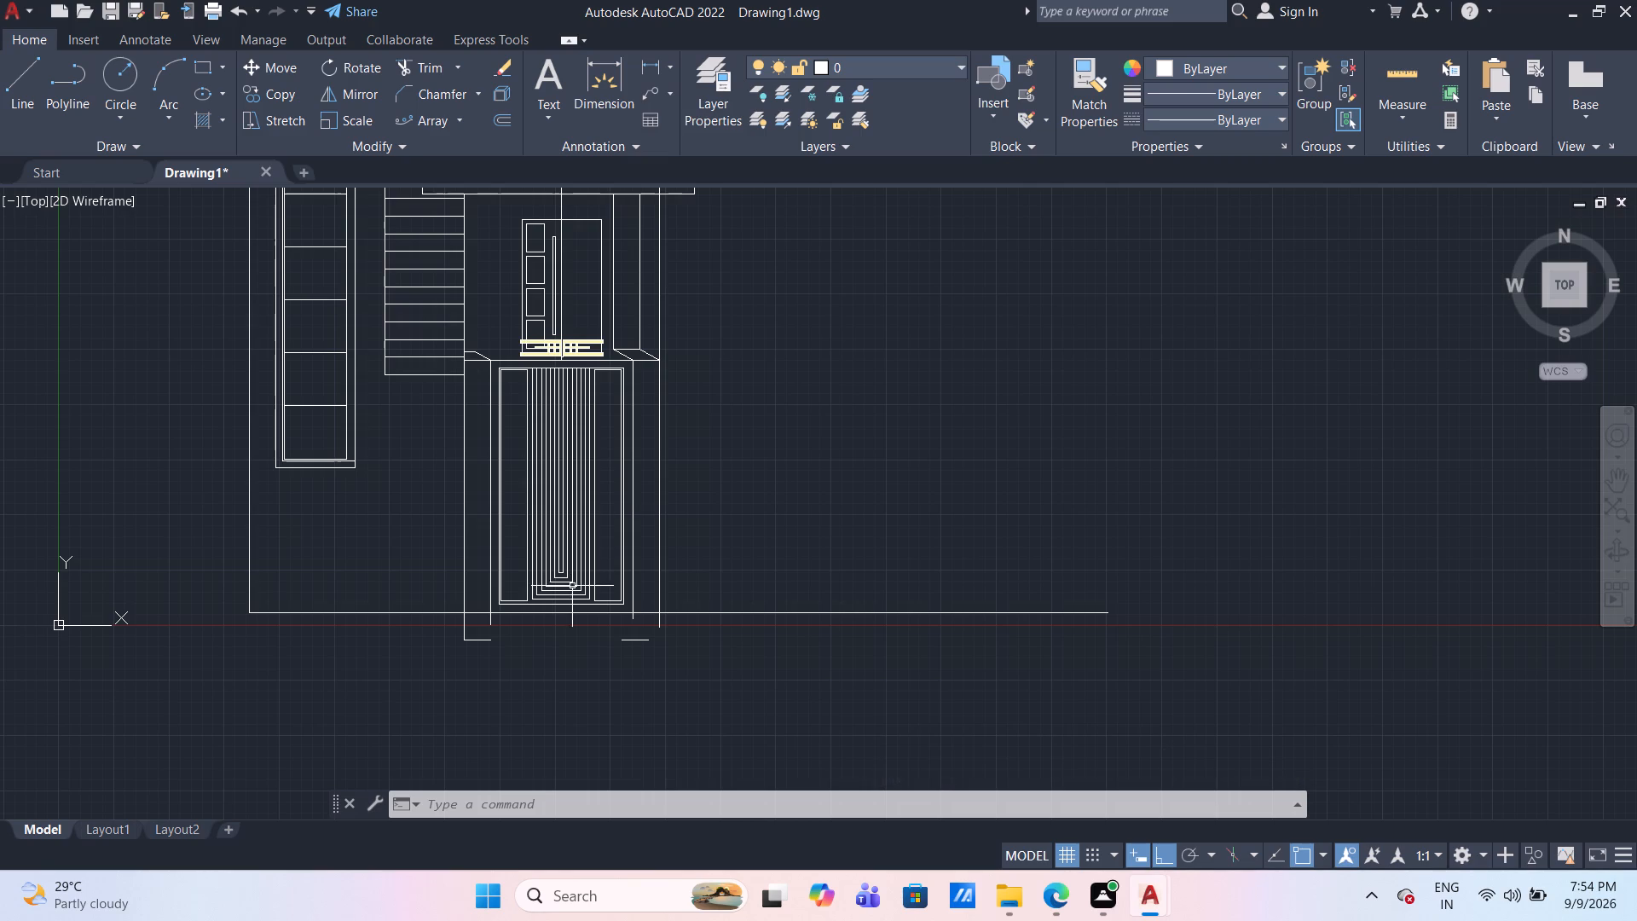
{"action": "middle_click_drag", "start_coordinate": [569, 596], "coordinate": [511, 482]}
{"action": "scroll", "coordinate": [364, 383], "scroll_direction": "up", "scroll_amount": 1}
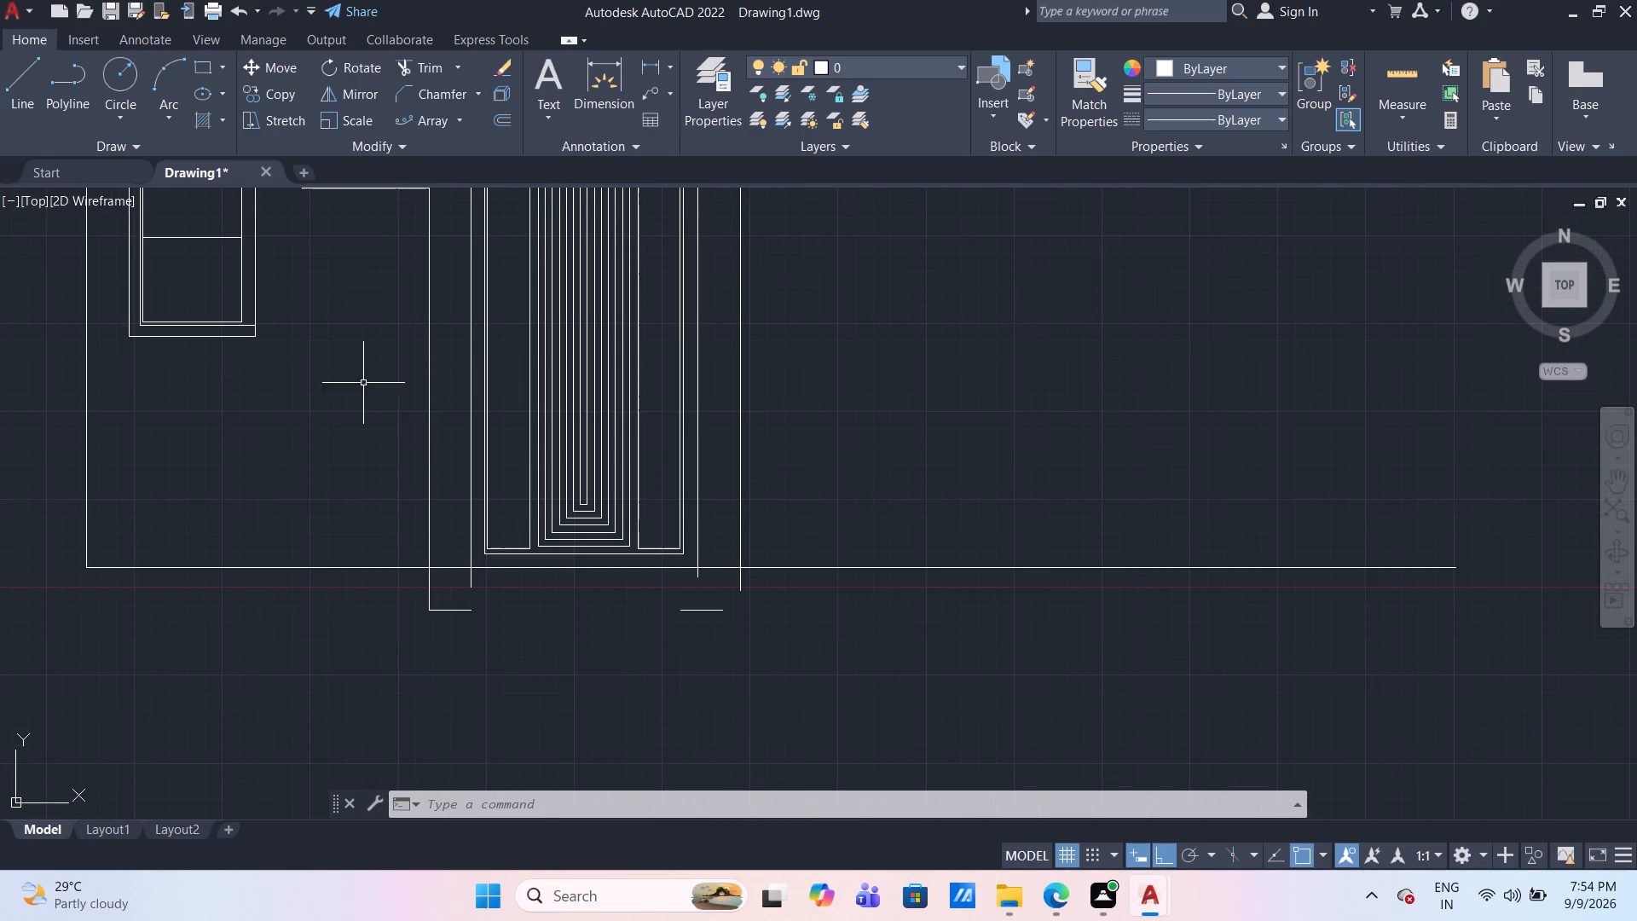
{"action": "scroll", "coordinate": [363, 388], "scroll_direction": "down", "scroll_amount": 1}
{"action": "middle_click_drag", "start_coordinate": [363, 397], "coordinate": [338, 414]}
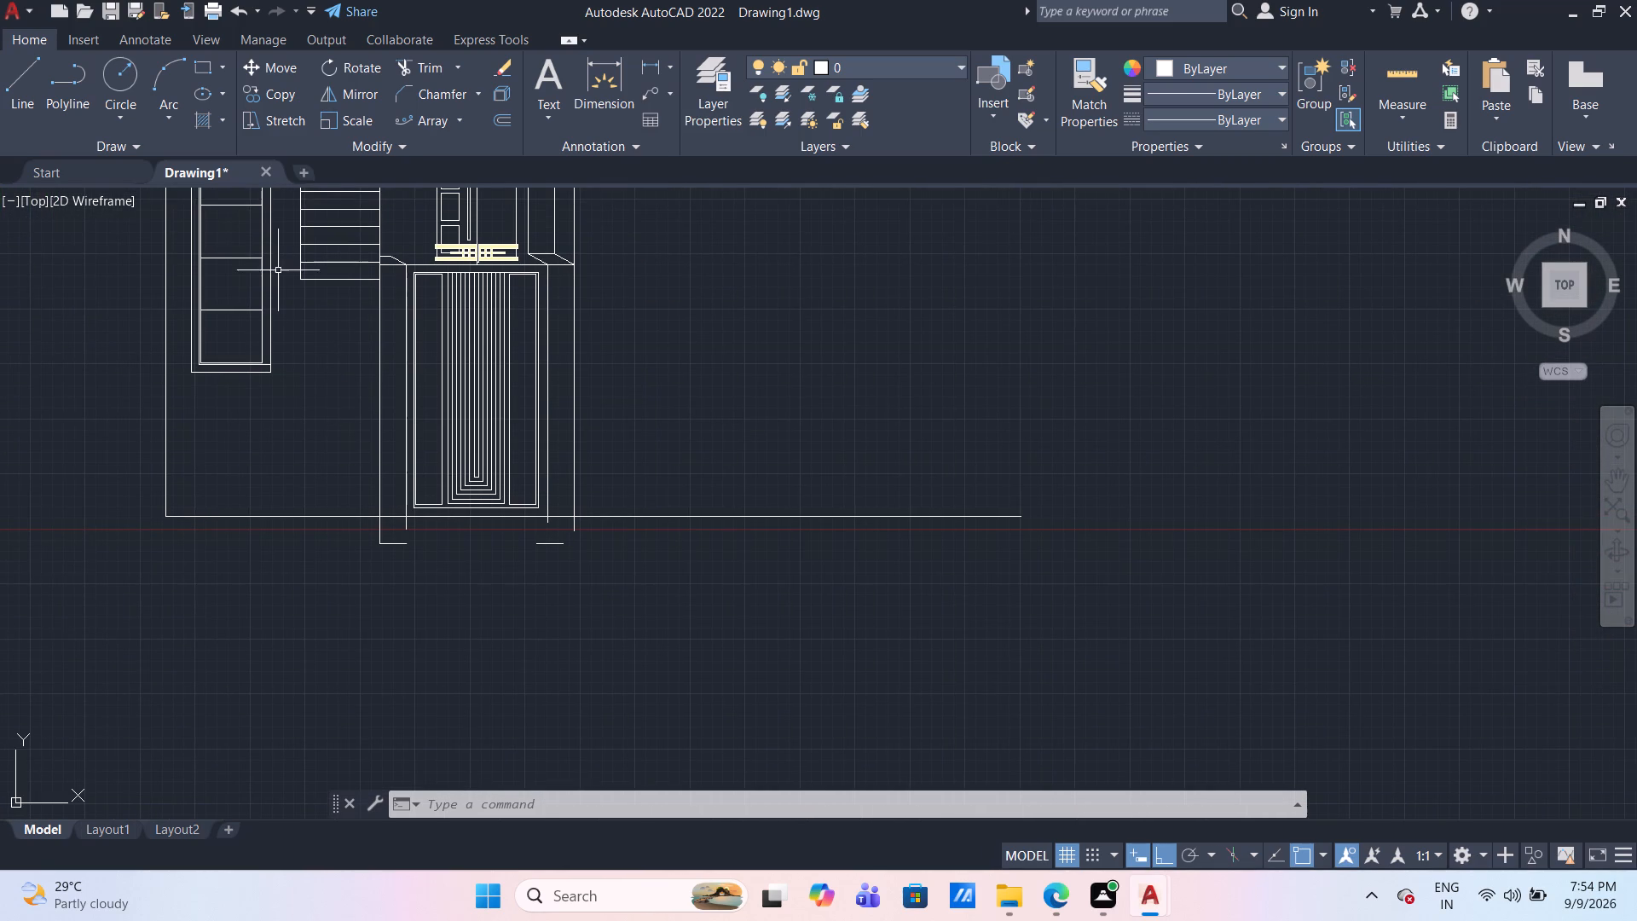
{"action": "left_click", "coordinate": [24, 100]}
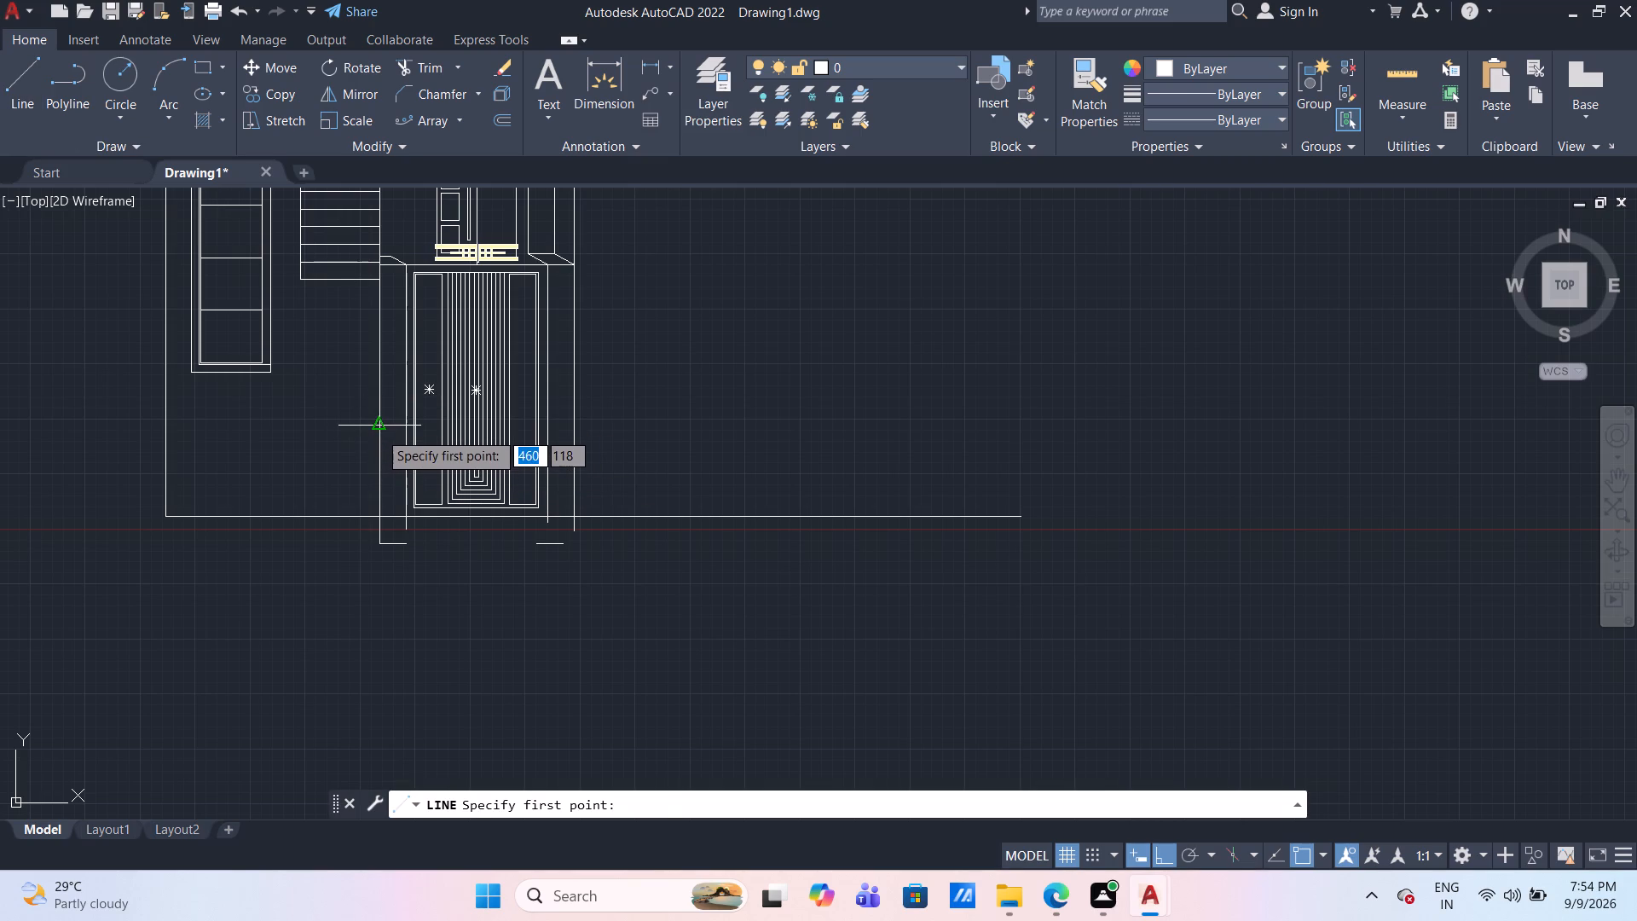
{"action": "left_click_drag", "start_coordinate": [379, 432], "coordinate": [406, 440]}
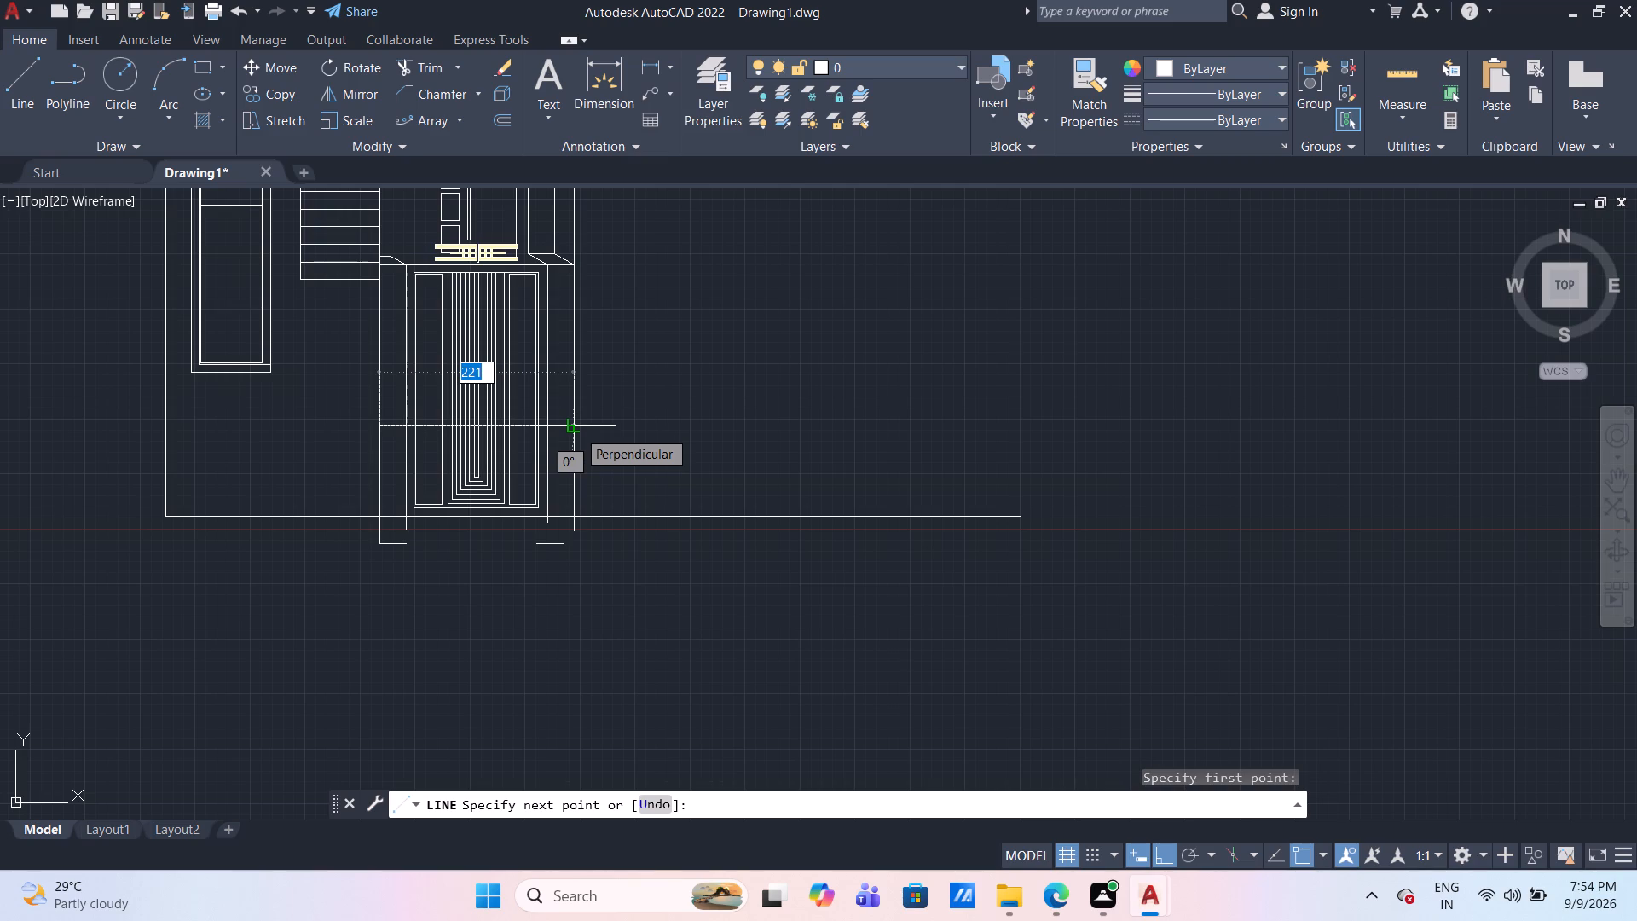
{"action": "left_click", "coordinate": [577, 430]}
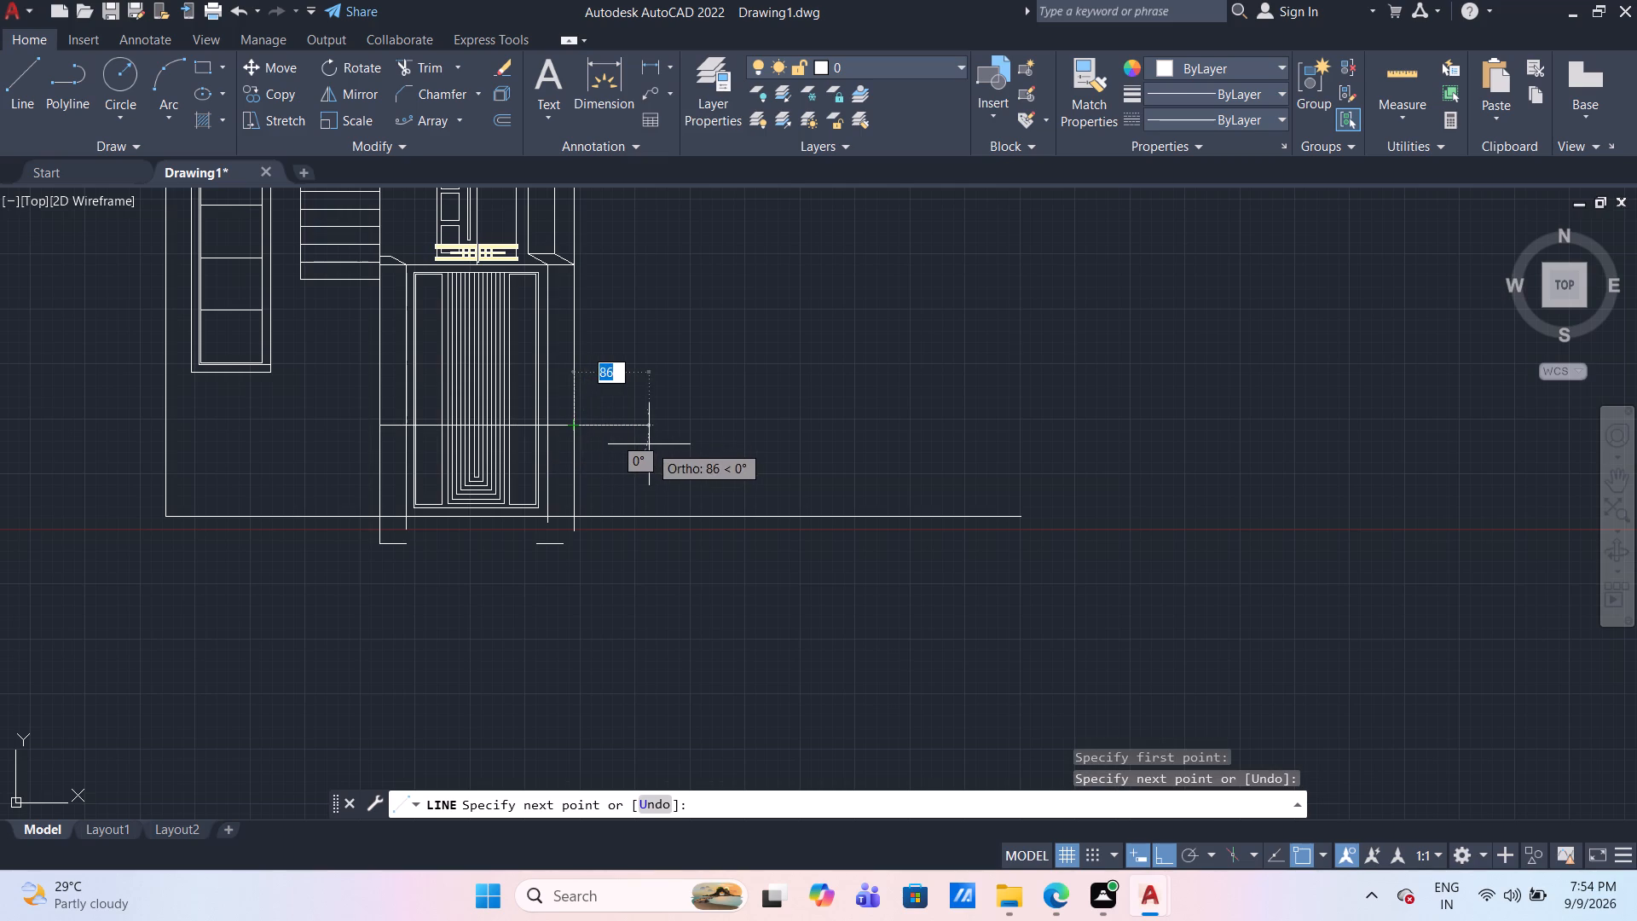
{"action": "key", "text": "Escape"}
Offset the horizontal line across the door downward by 20 and erase the original line.
{"action": "key", "text": "o"}
{"action": "key", "text": "Return"}
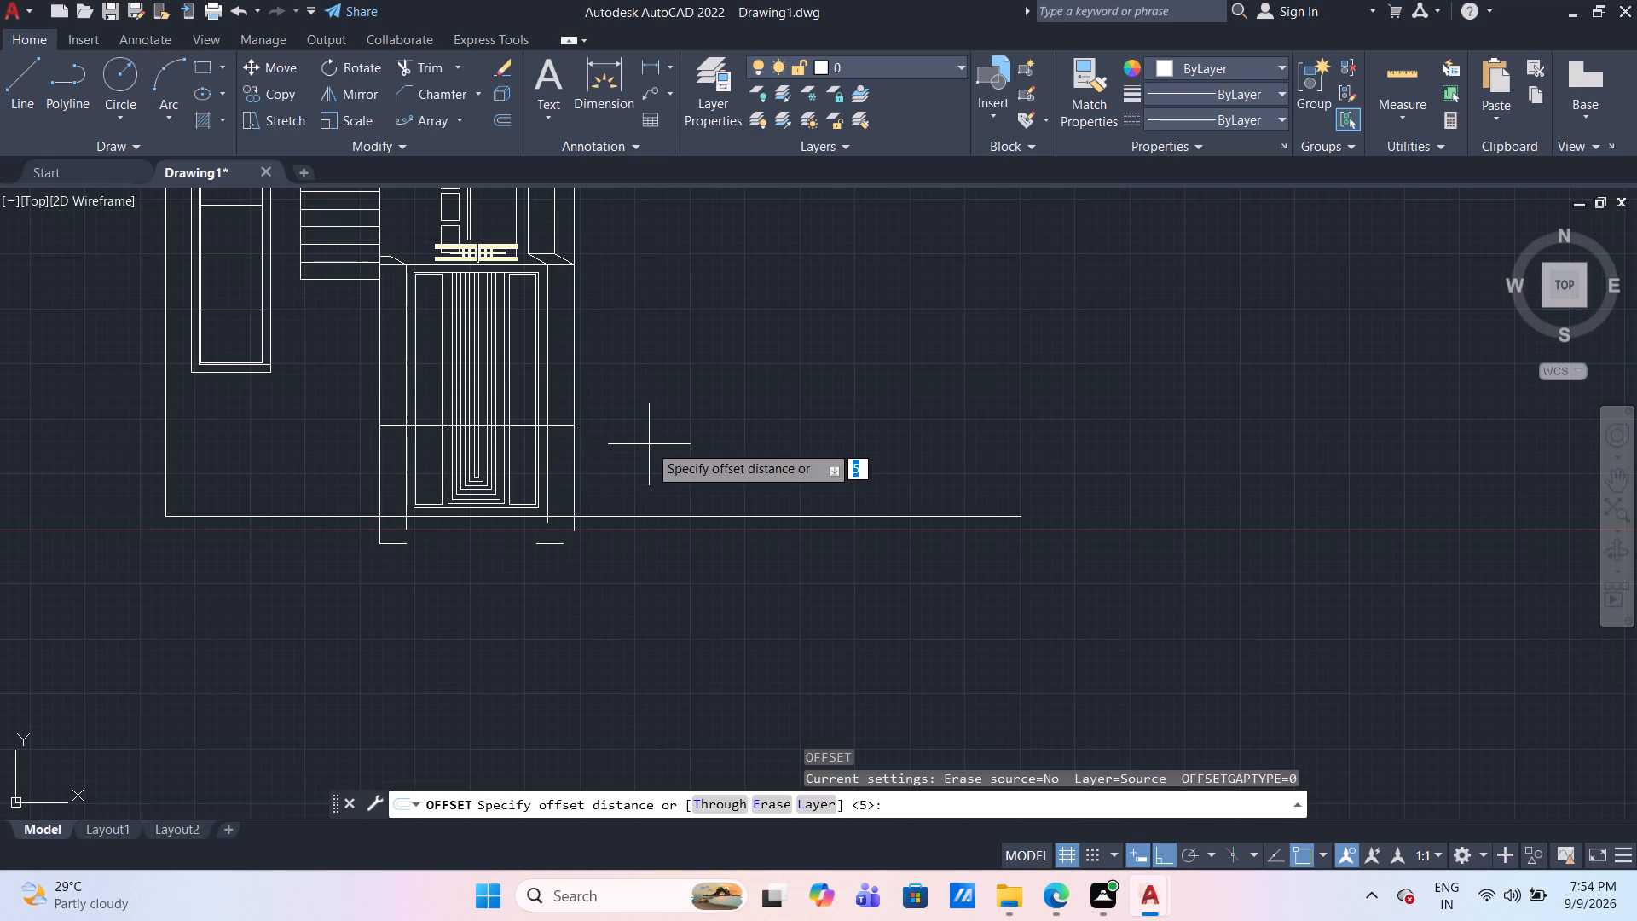
{"action": "type", "text": "20"}
{"action": "key", "text": "Return"}
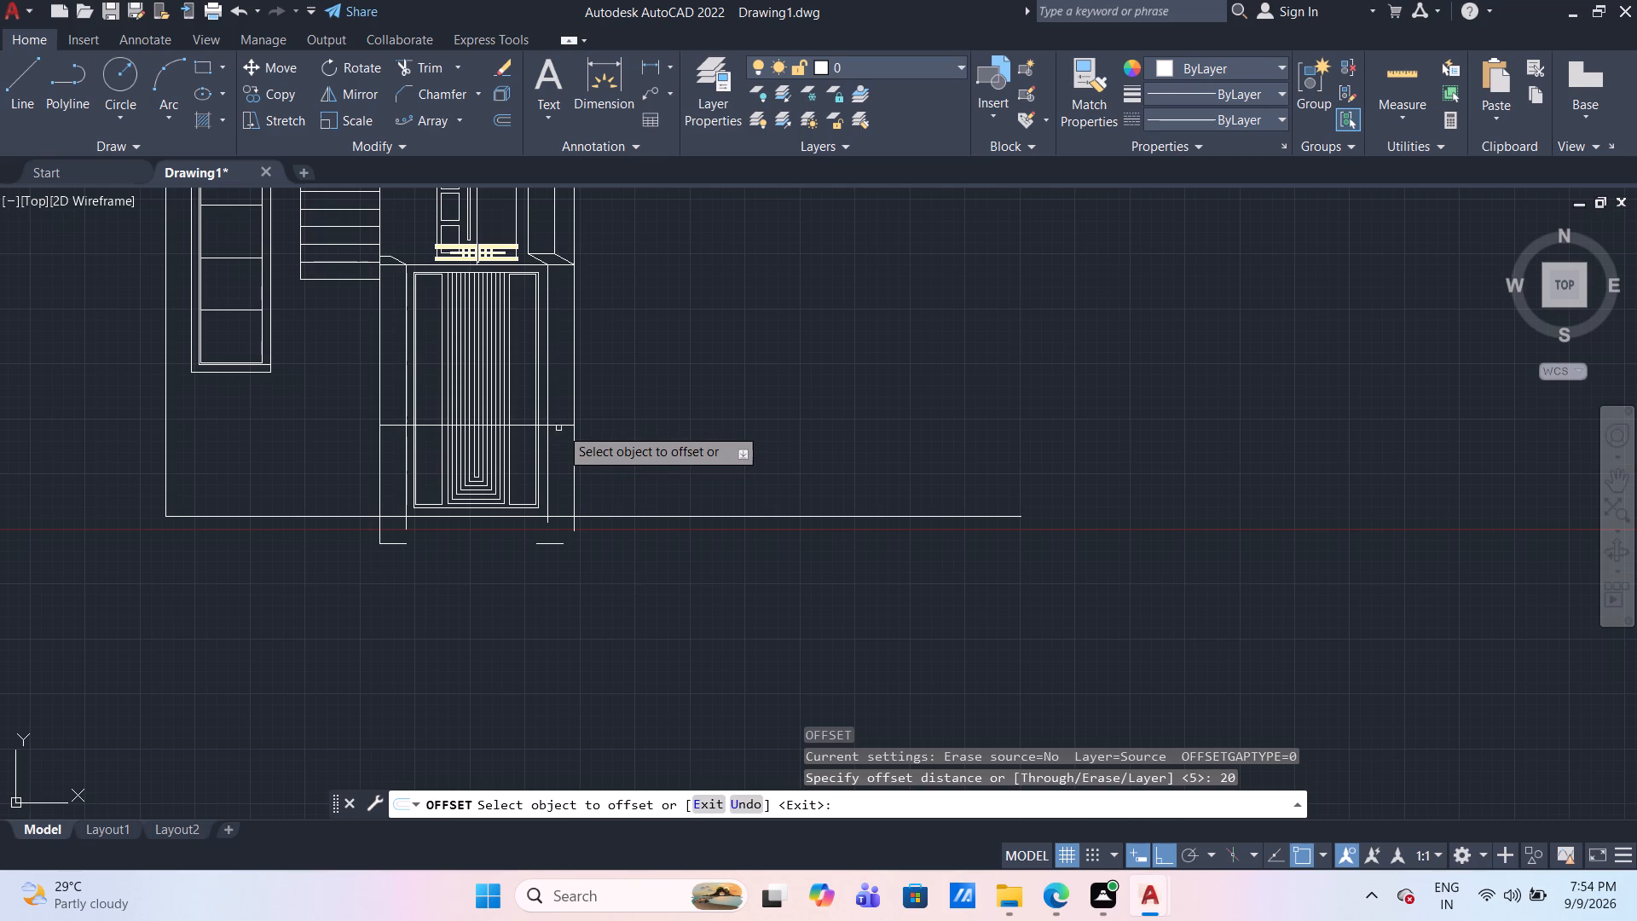
{"action": "left_click", "coordinate": [562, 425]}
{"action": "left_click", "coordinate": [558, 468]}
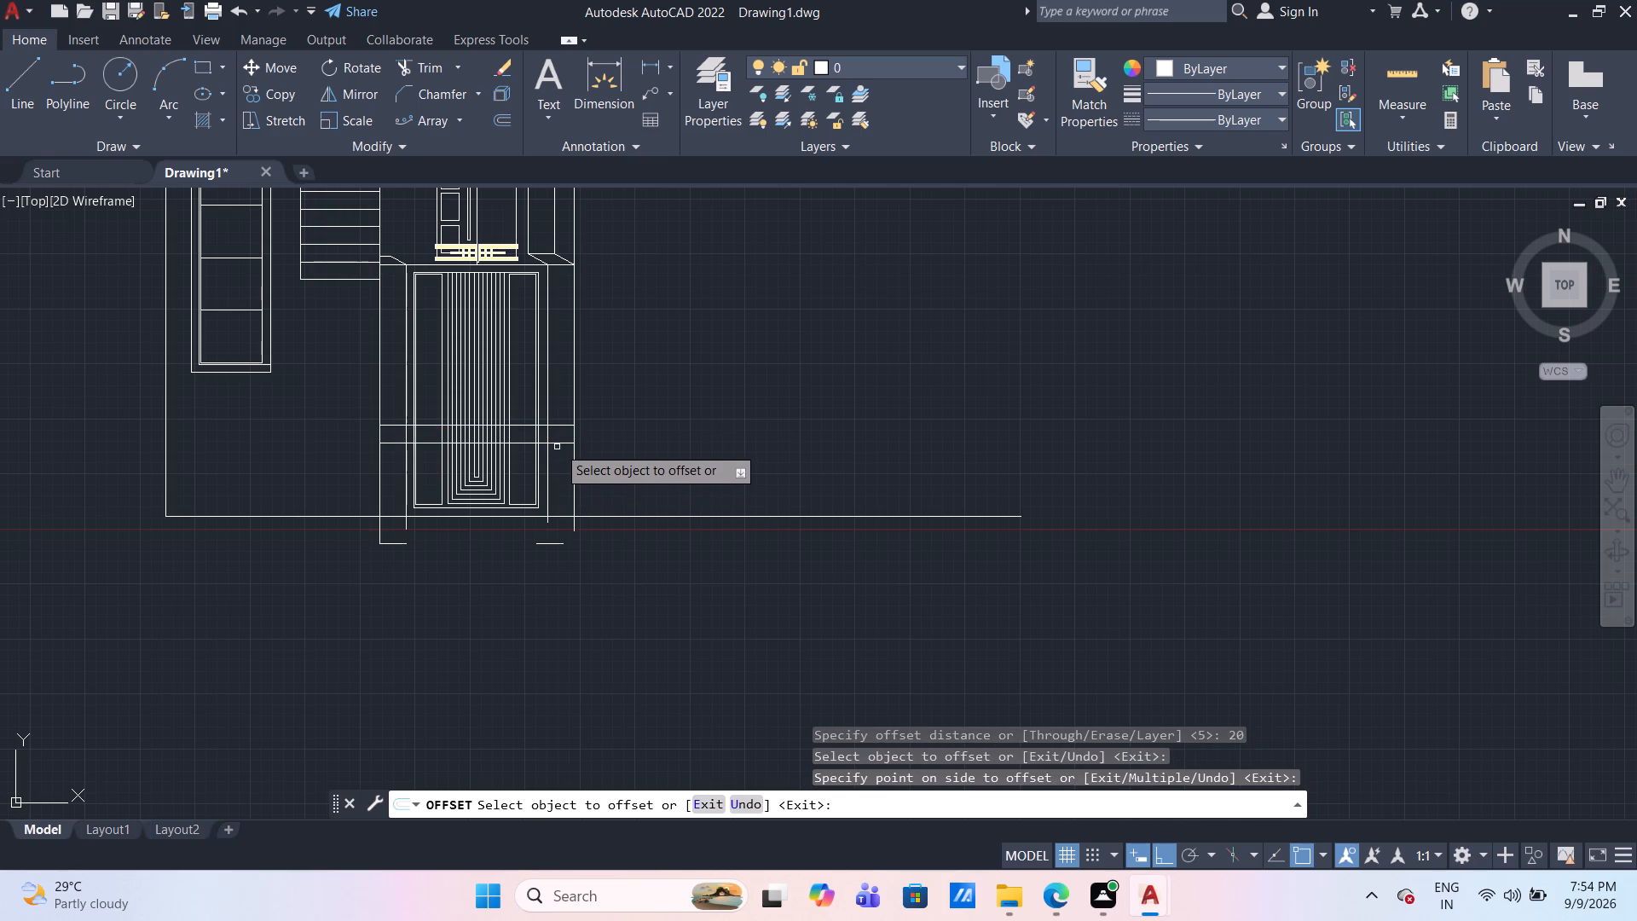
{"action": "key", "text": "Escape"}
{"action": "left_click", "coordinate": [561, 426]}
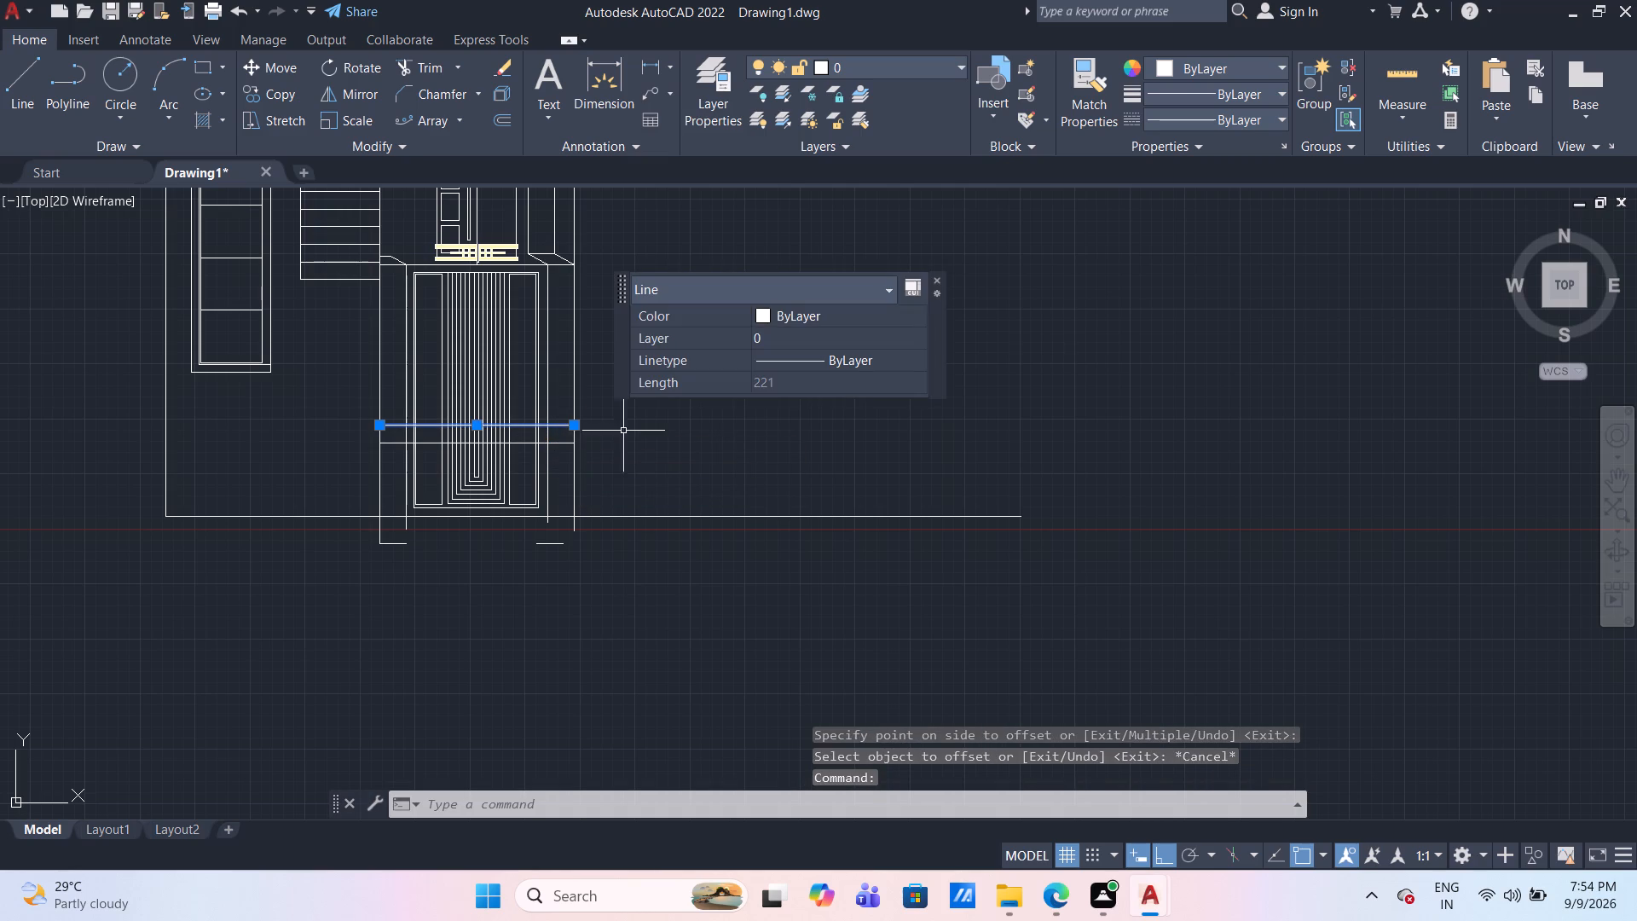
{"action": "key", "text": "Delete"}
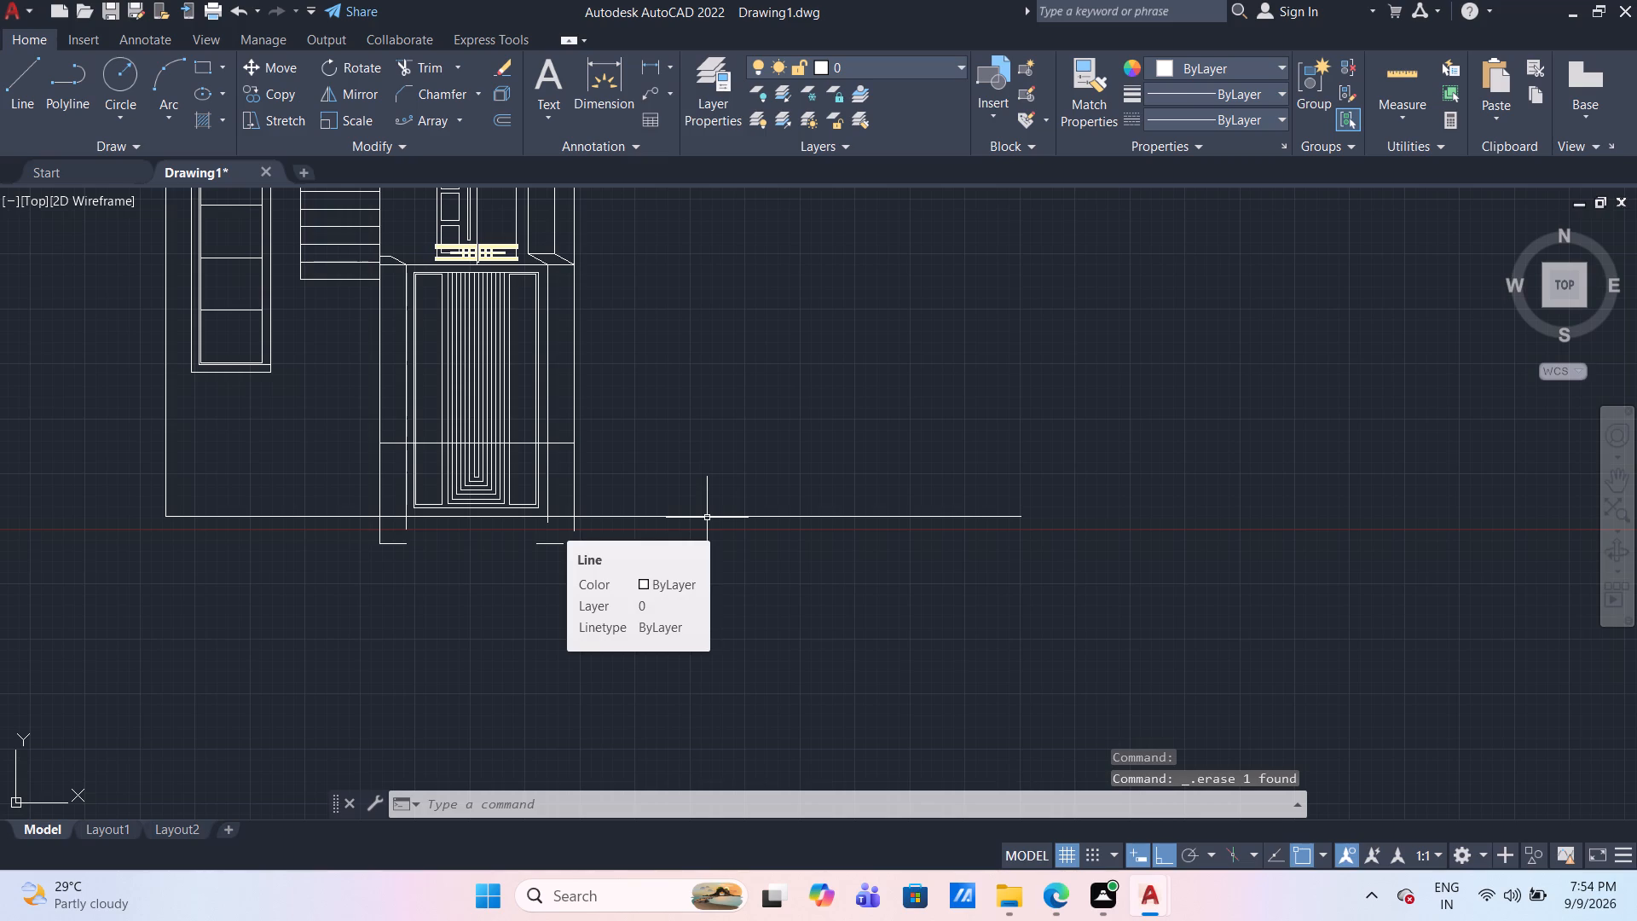
Trim the vertical lines of the door surround, frame and panels below the offset horizontal line with a fence.
{"action": "type", "text": "TR"}
{"action": "key", "text": "Return"}
{"action": "left_click", "coordinate": [682, 474]}
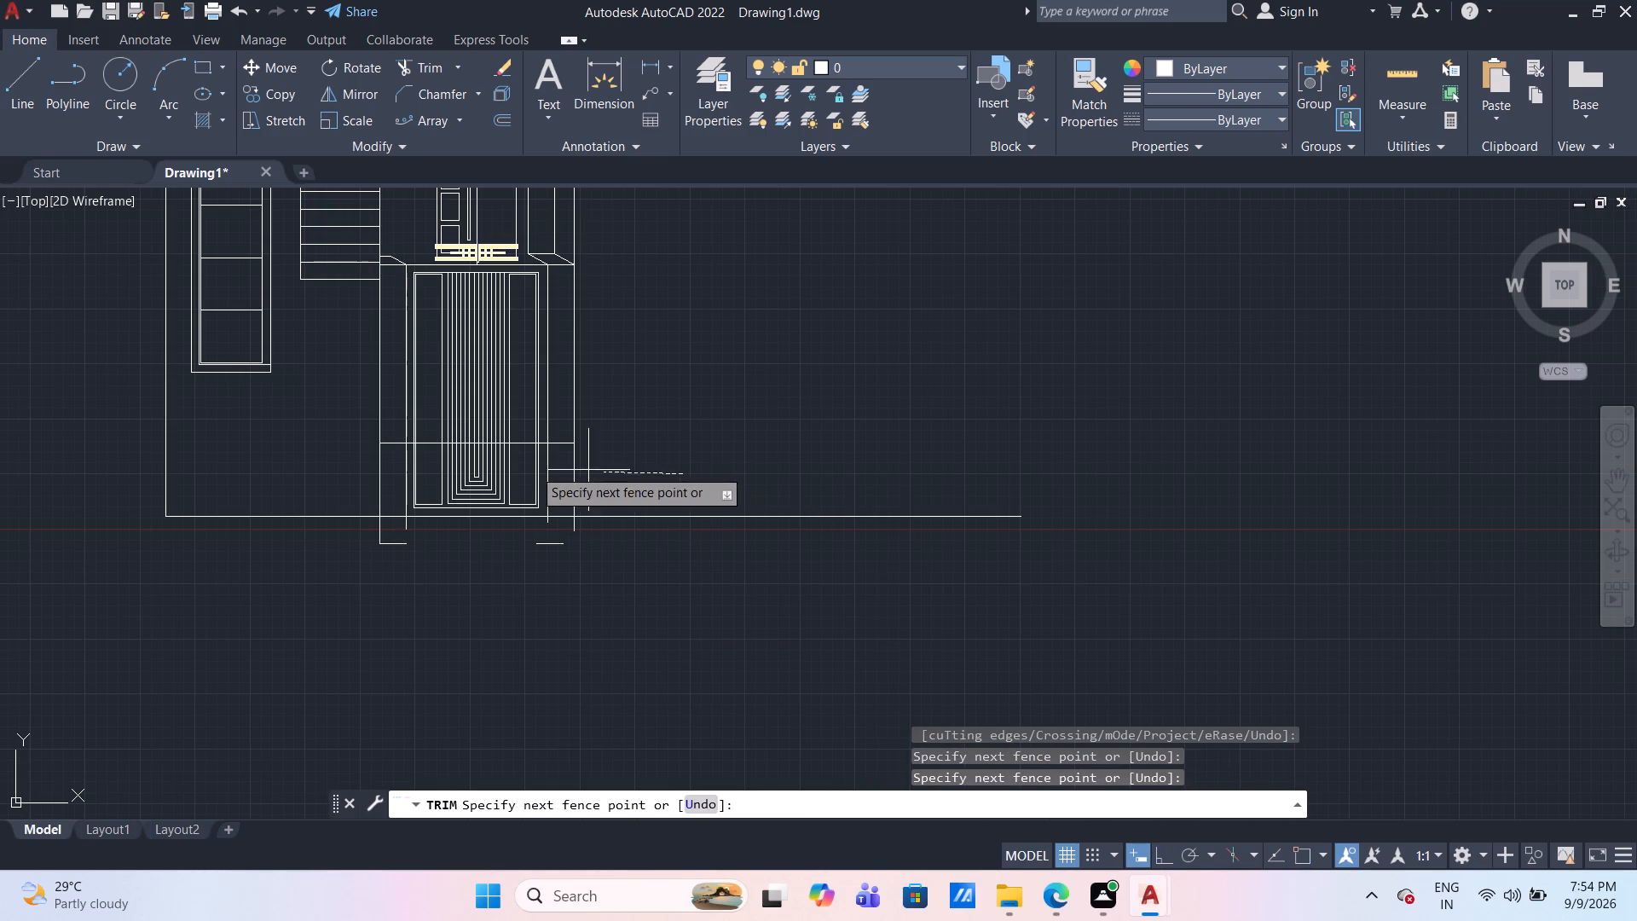
{"action": "left_click", "coordinate": [324, 468]}
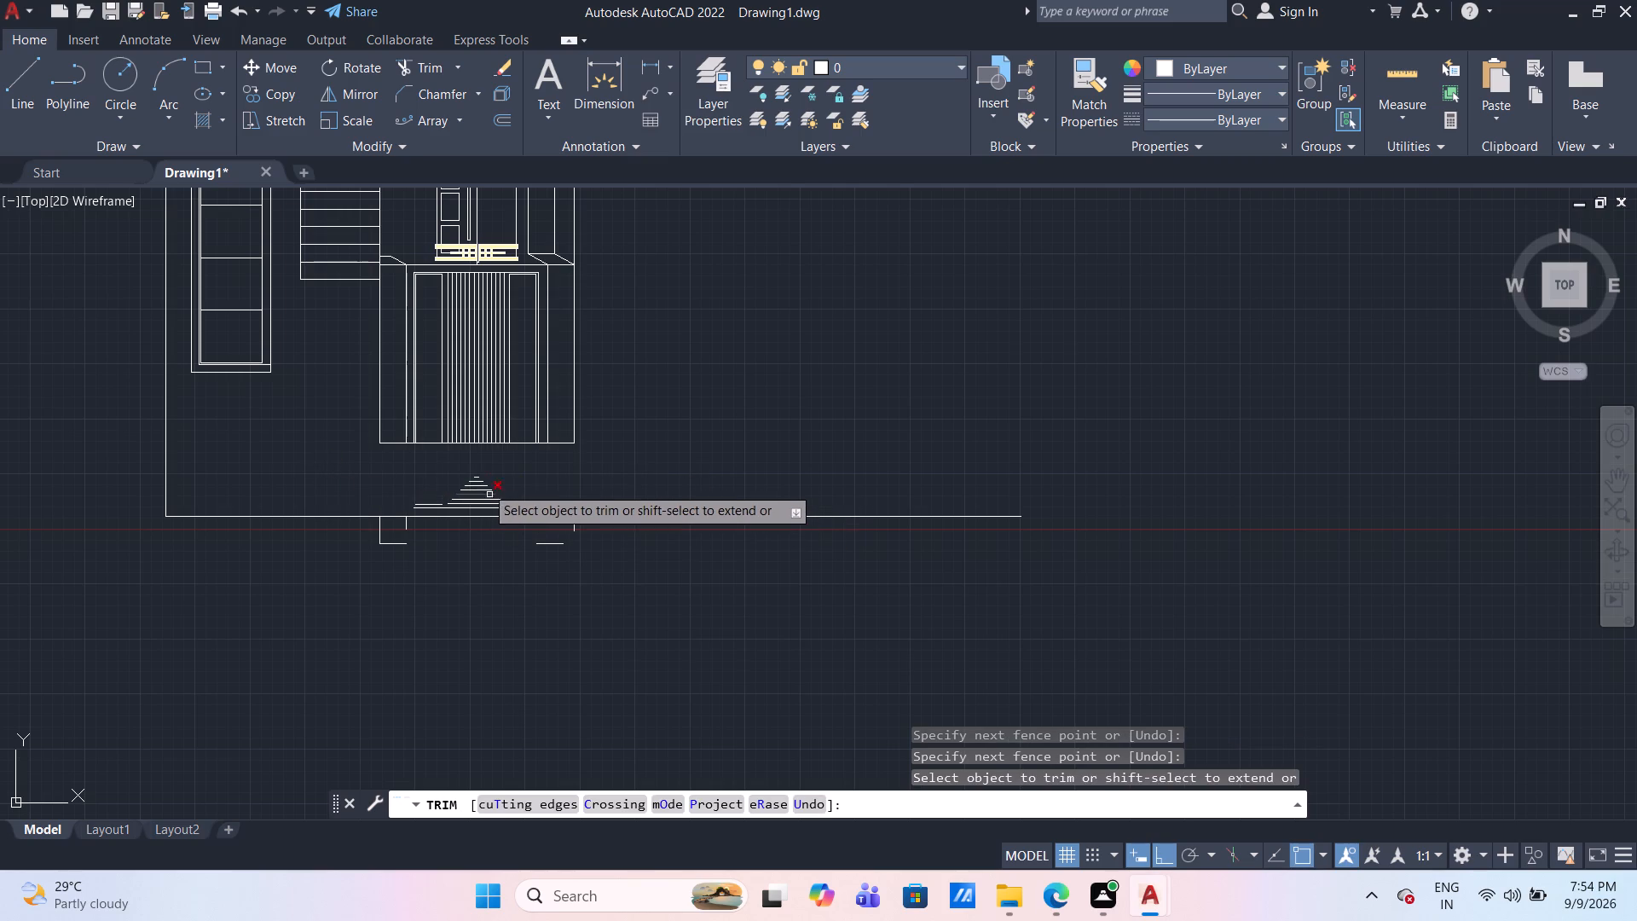
Trim away the leftover panel and frame bottom edges, the ground line below the door and the stubs under its right jamb.
{"action": "left_click", "coordinate": [478, 469]}
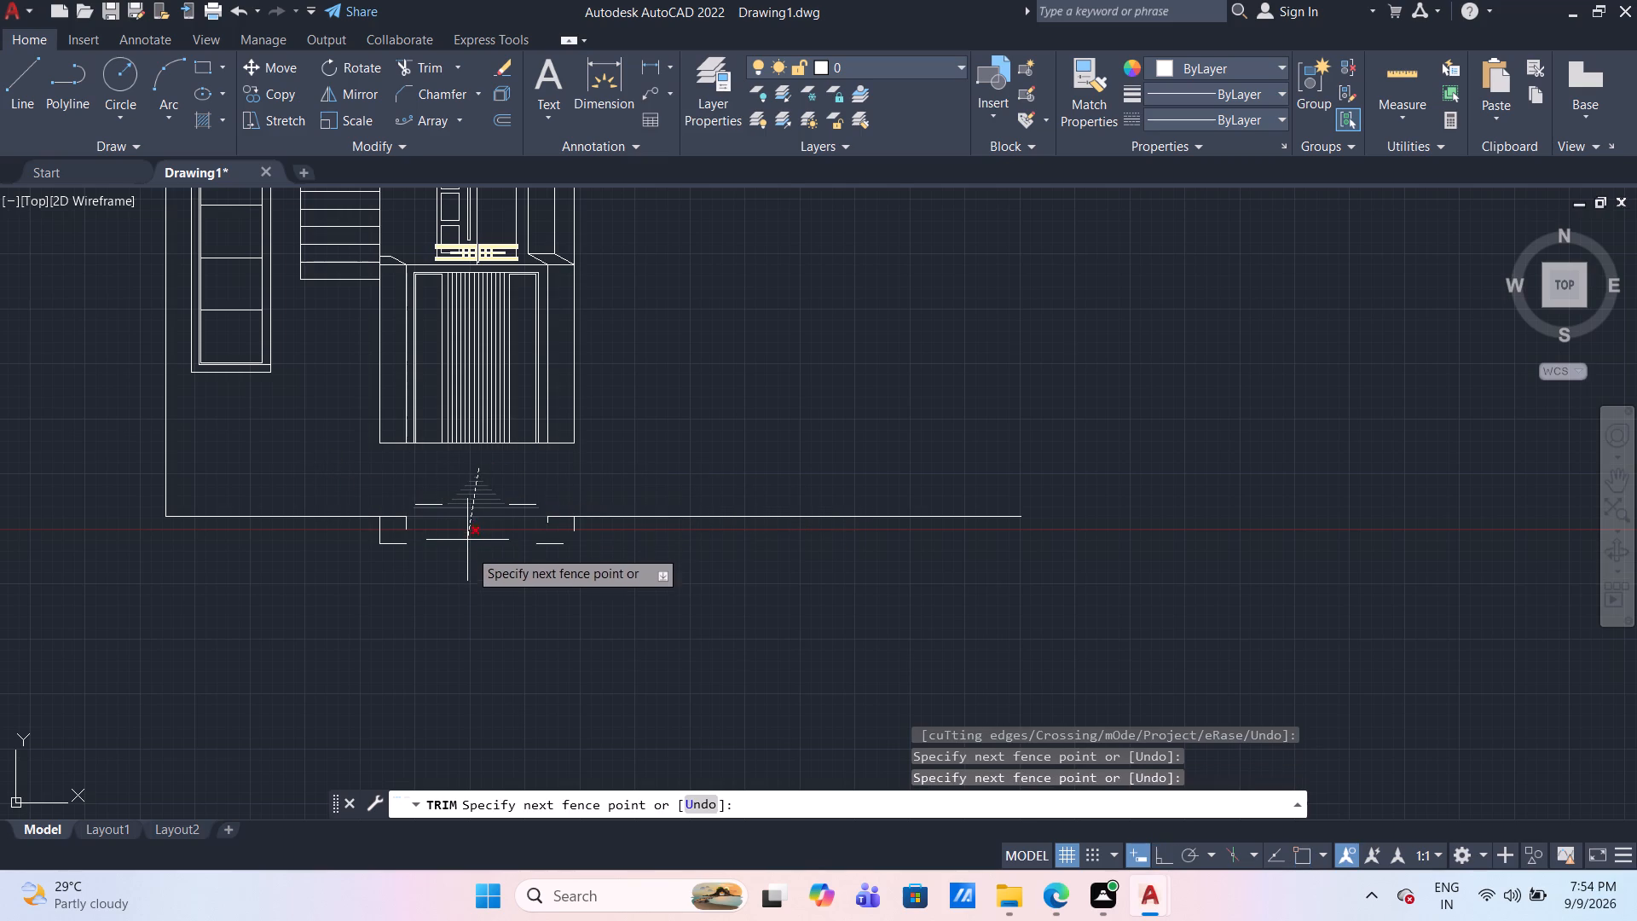
{"action": "left_click", "coordinate": [470, 553]}
{"action": "left_click_drag", "start_coordinate": [557, 565], "coordinate": [559, 543]}
{"action": "left_click_drag", "start_coordinate": [570, 504], "coordinate": [568, 518]}
{"action": "left_click", "coordinate": [561, 549]}
{"action": "left_click", "coordinate": [548, 519]}
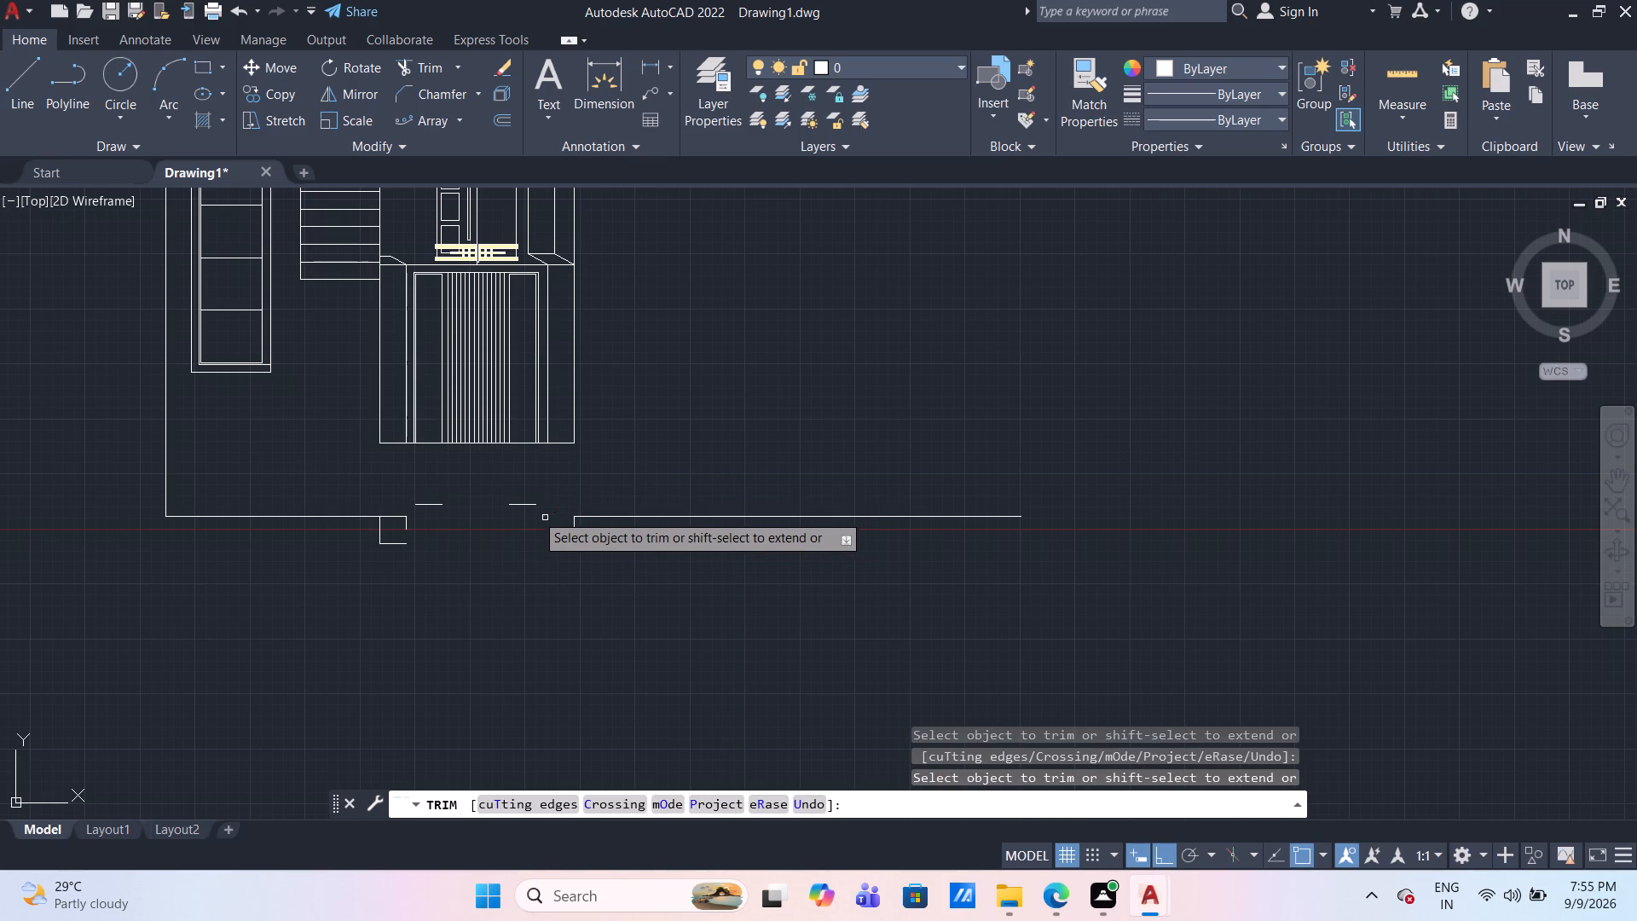
{"action": "left_click_drag", "start_coordinate": [526, 507], "coordinate": [515, 507]}
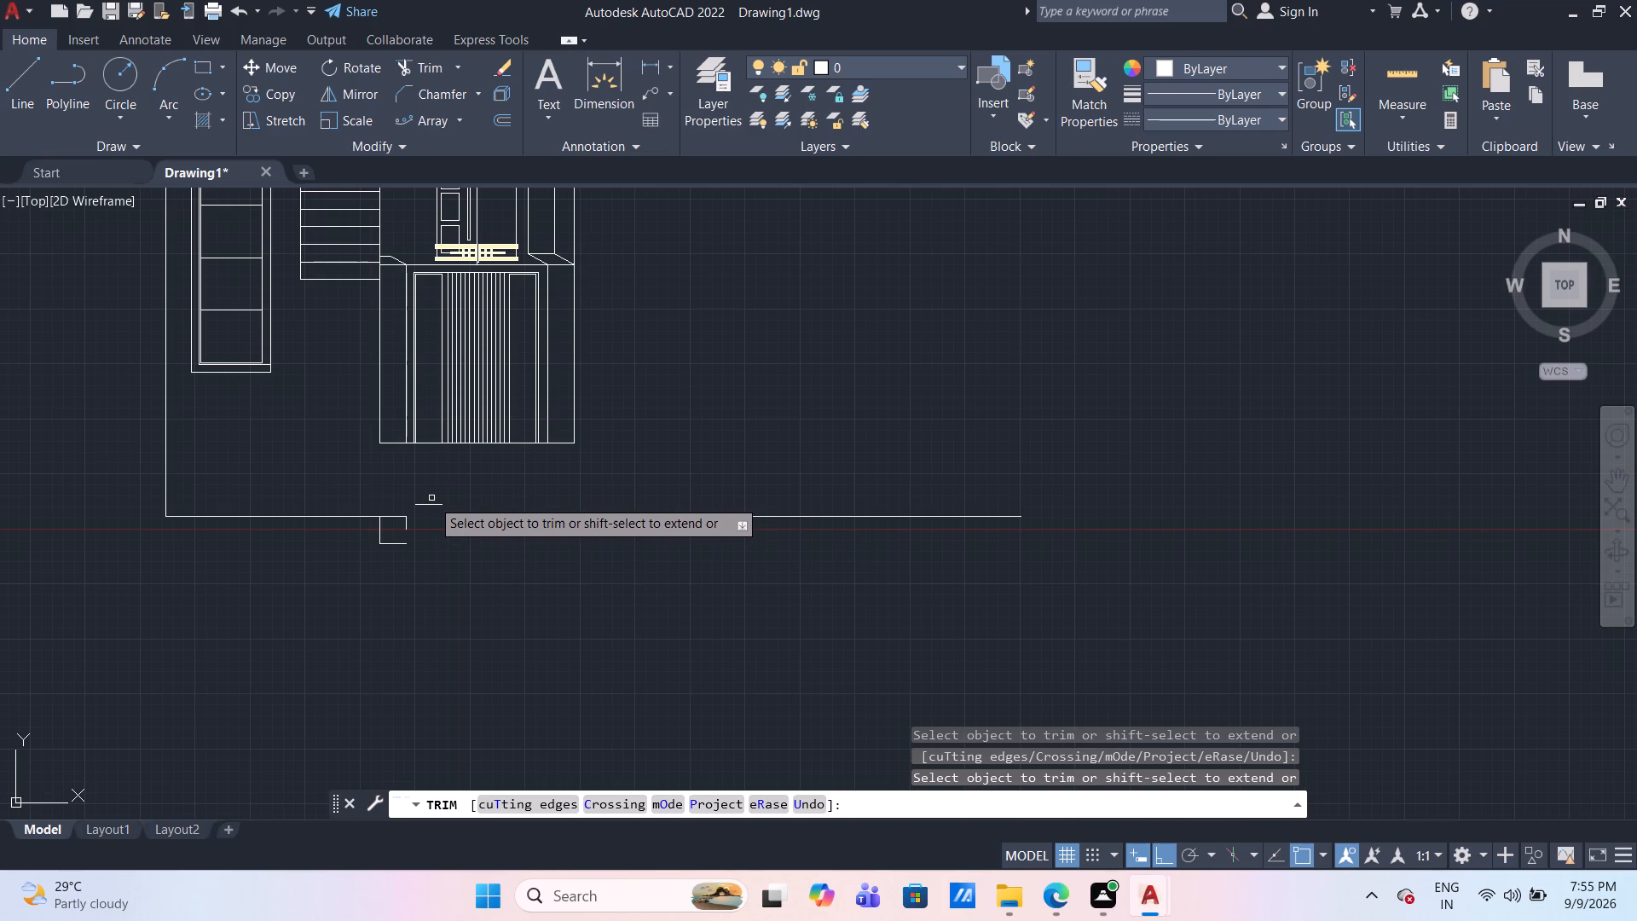
{"action": "left_click", "coordinate": [431, 500]}
{"action": "left_click_drag", "start_coordinate": [436, 506], "coordinate": [318, 571]}
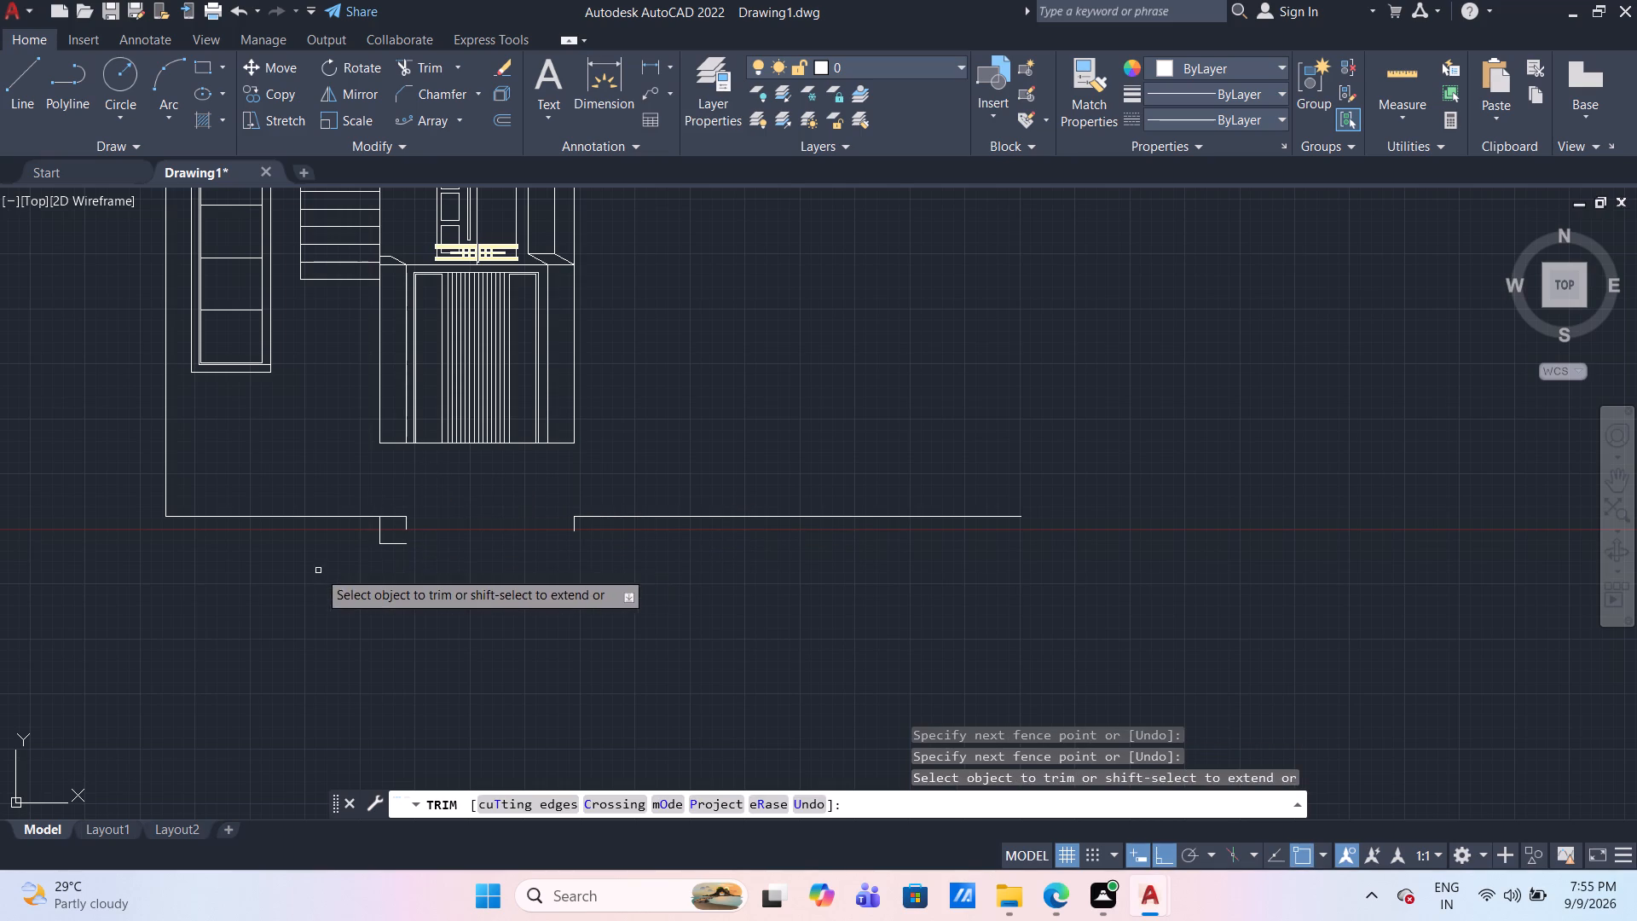
Trim away the remaining stubs below the door's outer edges and the ground line pieces on both sides.
{"action": "left_click_drag", "start_coordinate": [329, 562], "coordinate": [389, 528]}
{"action": "left_click_drag", "start_coordinate": [407, 524], "coordinate": [395, 533]}
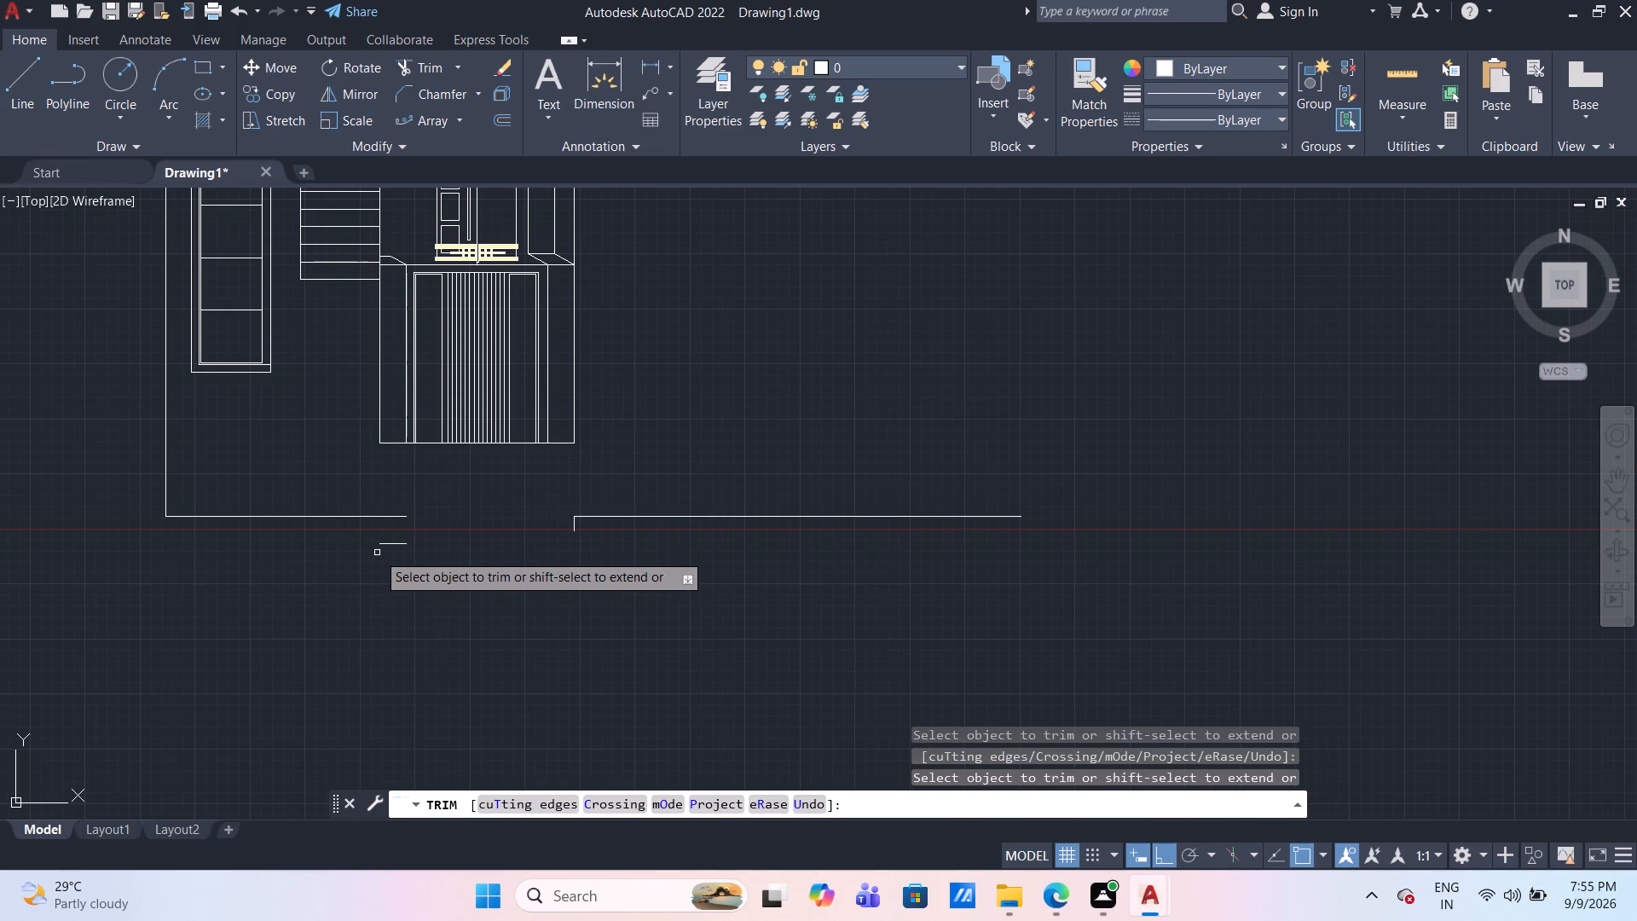
{"action": "left_click_drag", "start_coordinate": [386, 545], "coordinate": [437, 545]}
{"action": "left_click", "coordinate": [576, 526]}
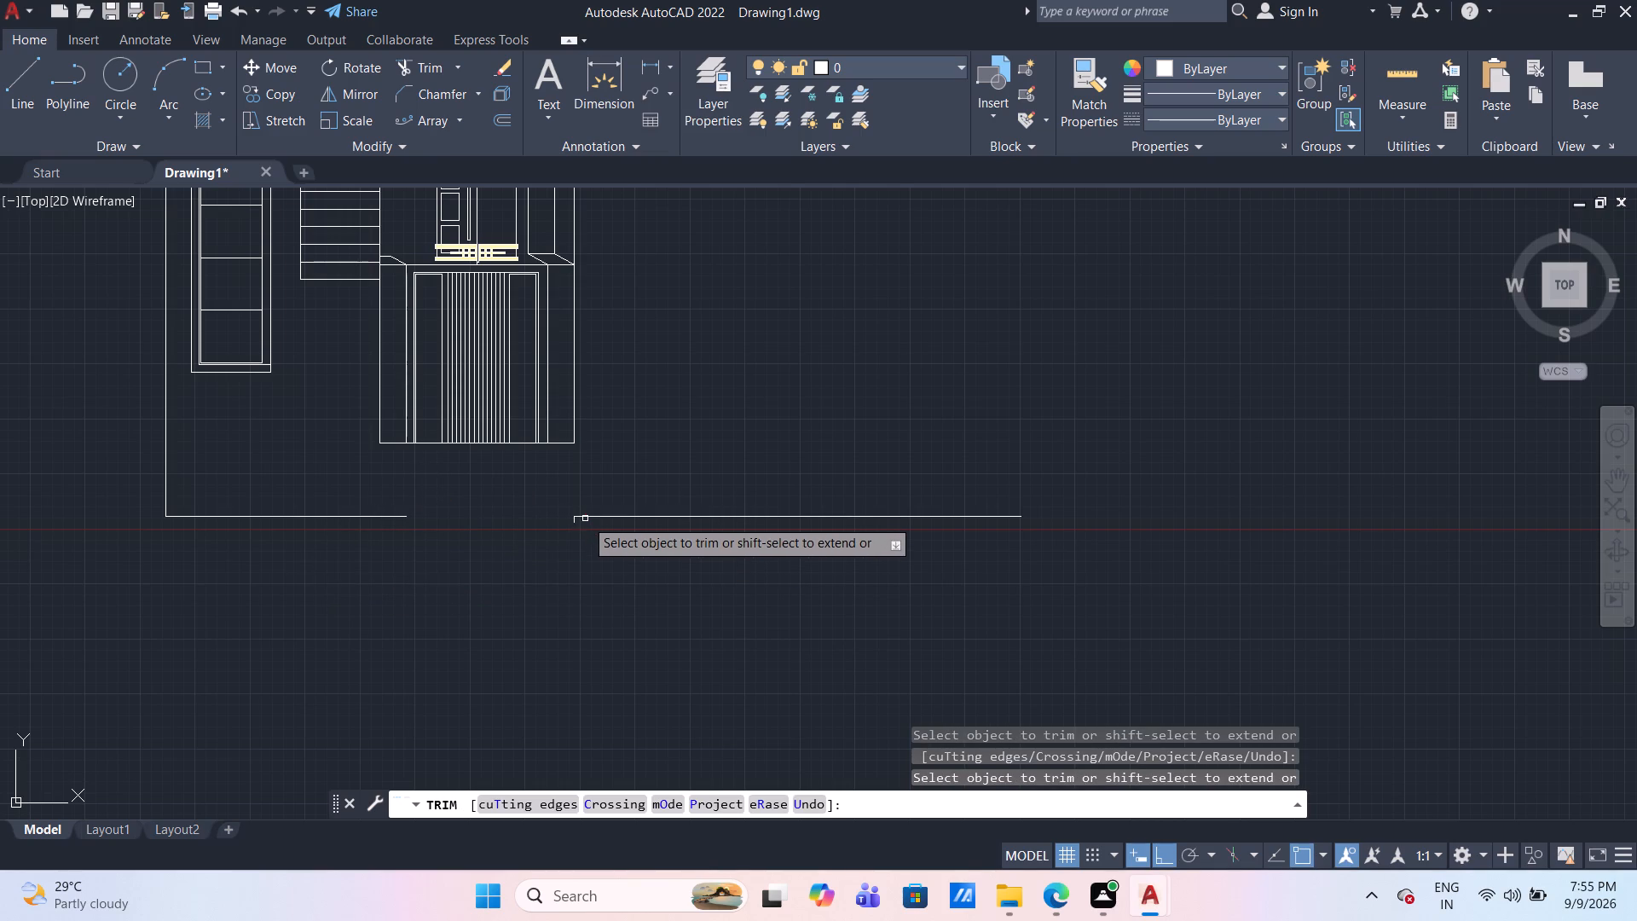
{"action": "left_click_drag", "start_coordinate": [585, 518], "coordinate": [576, 521]}
{"action": "left_click_drag", "start_coordinate": [576, 519], "coordinate": [551, 519]}
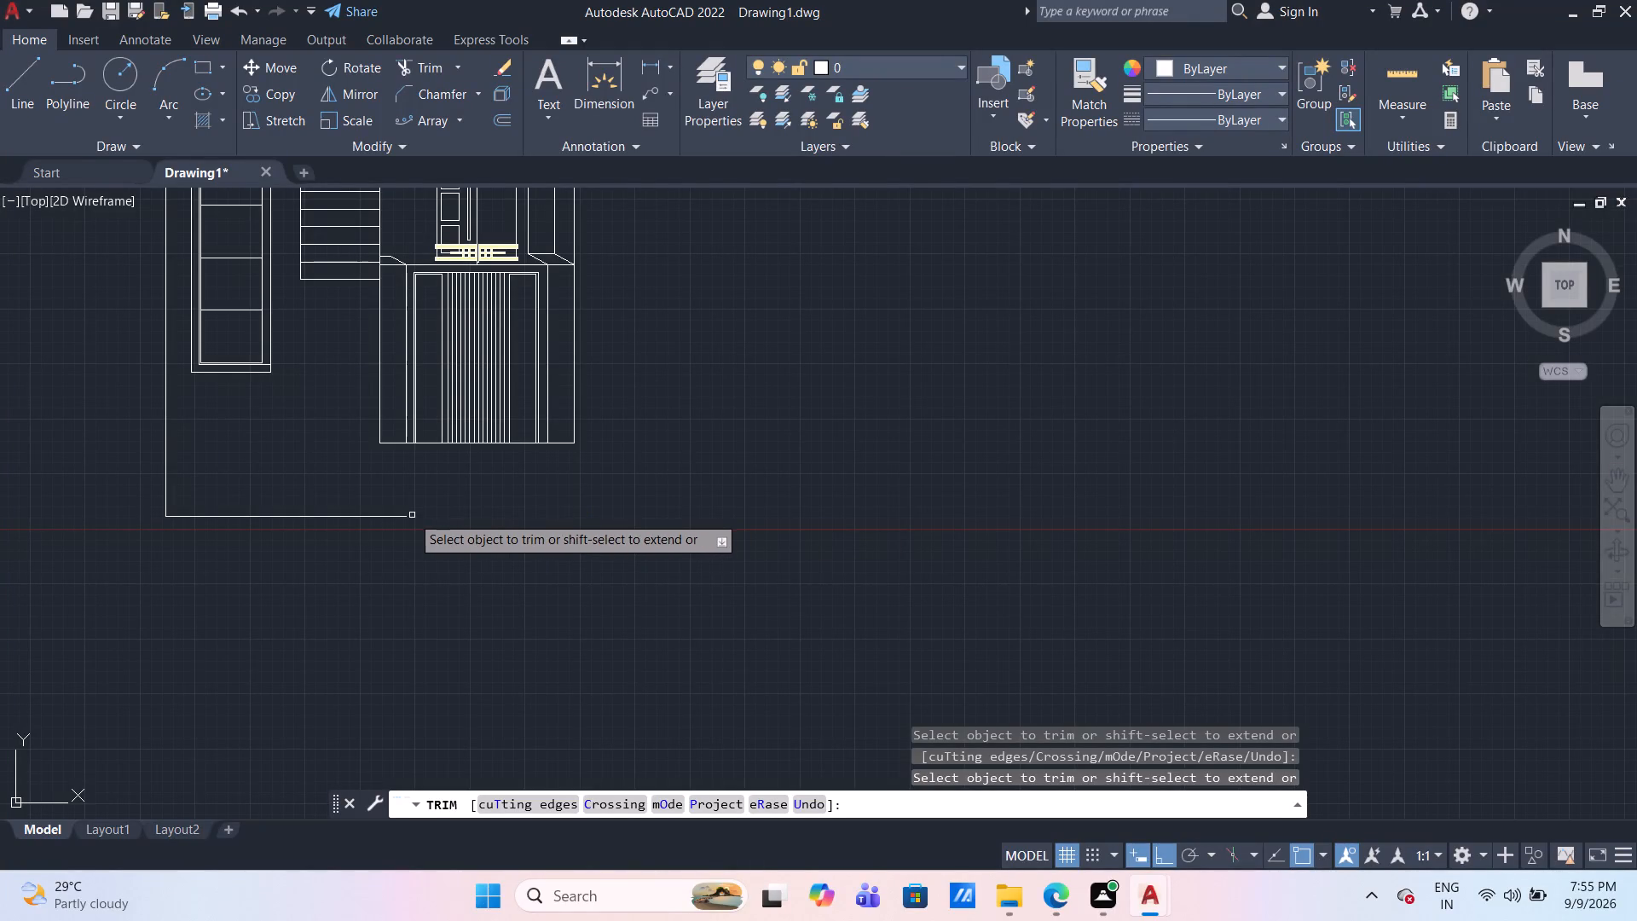
{"action": "left_click", "coordinate": [401, 518]}
{"action": "key", "text": "Escape"}
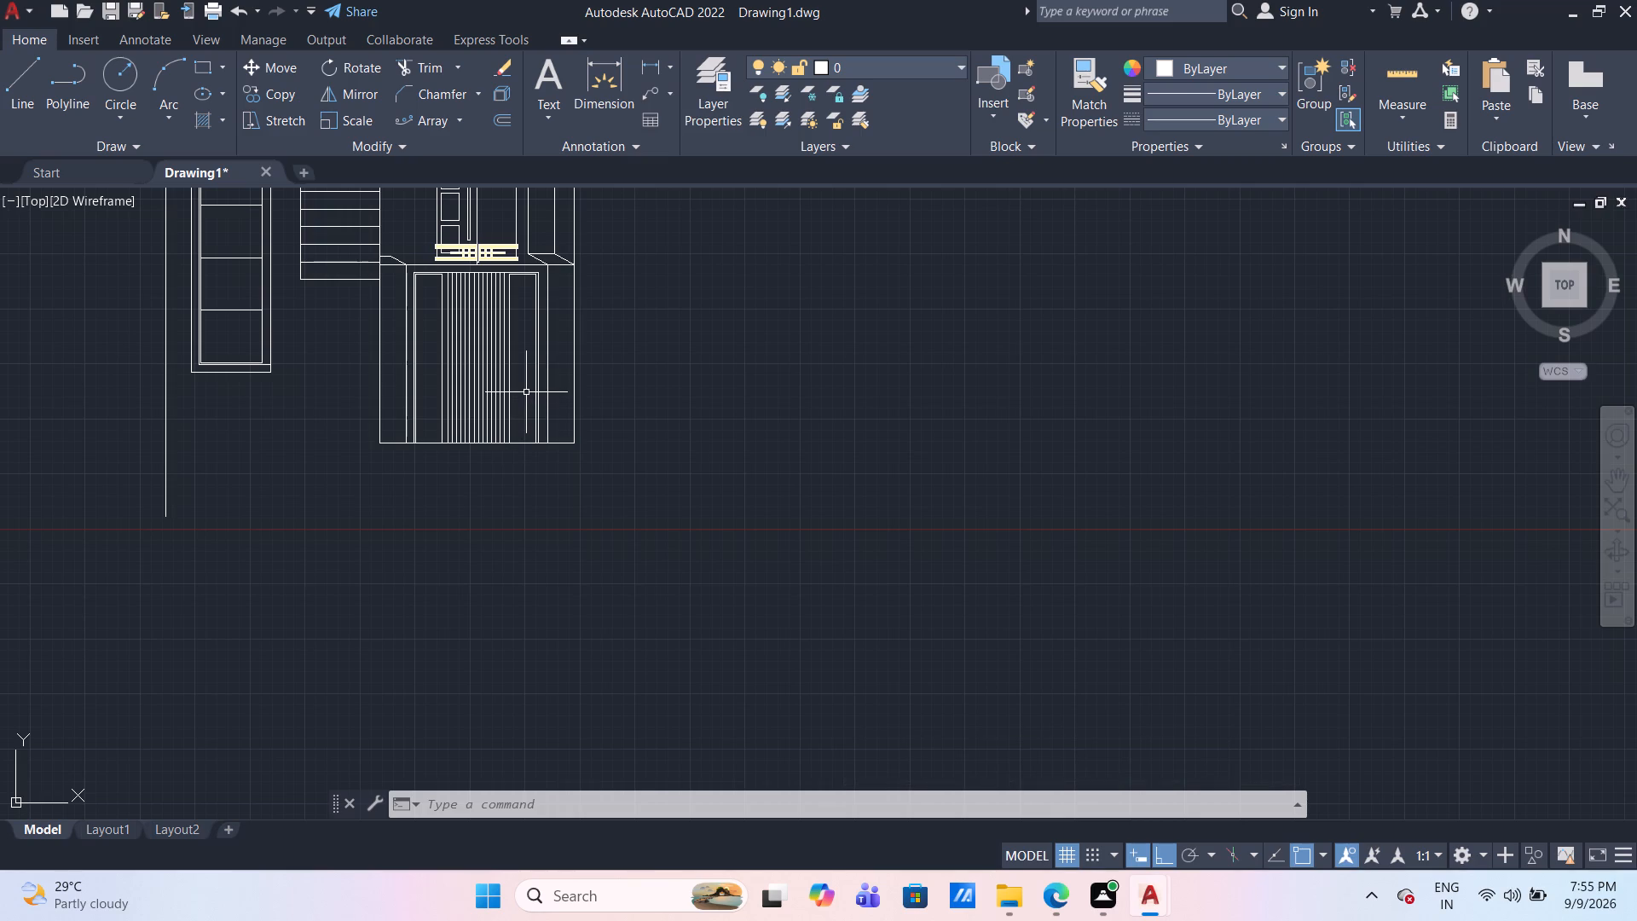
Move the five leftmost vertical lines of the door's centre panel about 31 units left, into the left side panel.
{"action": "middle_click_drag", "start_coordinate": [526, 392], "coordinate": [503, 459]}
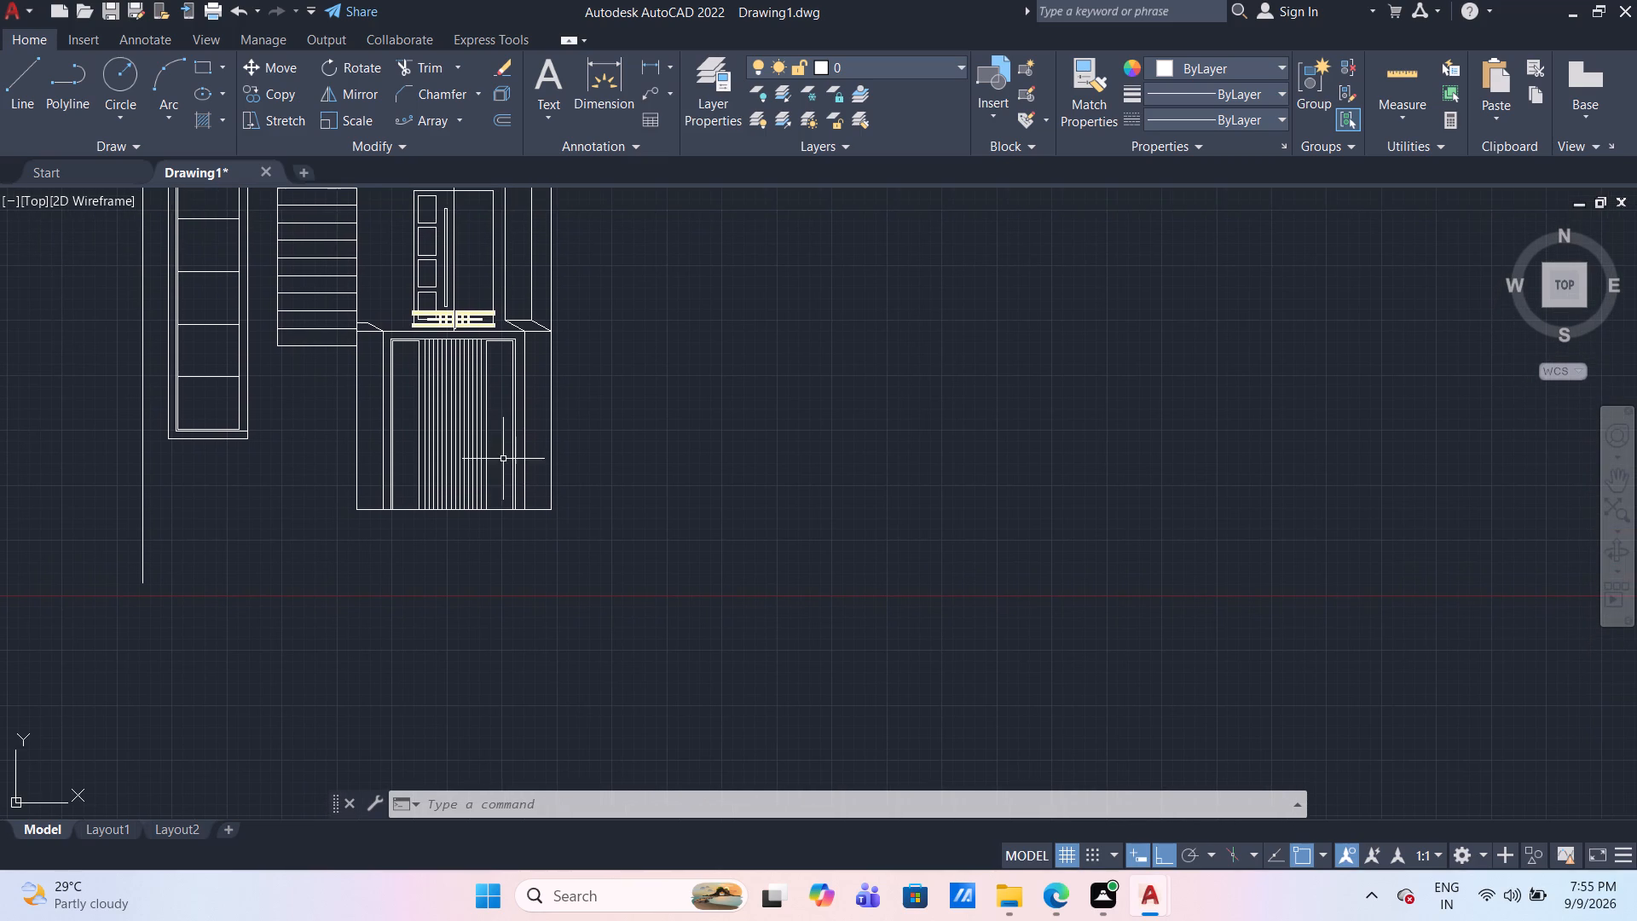
{"action": "scroll", "coordinate": [432, 411], "scroll_direction": "up", "scroll_amount": 2}
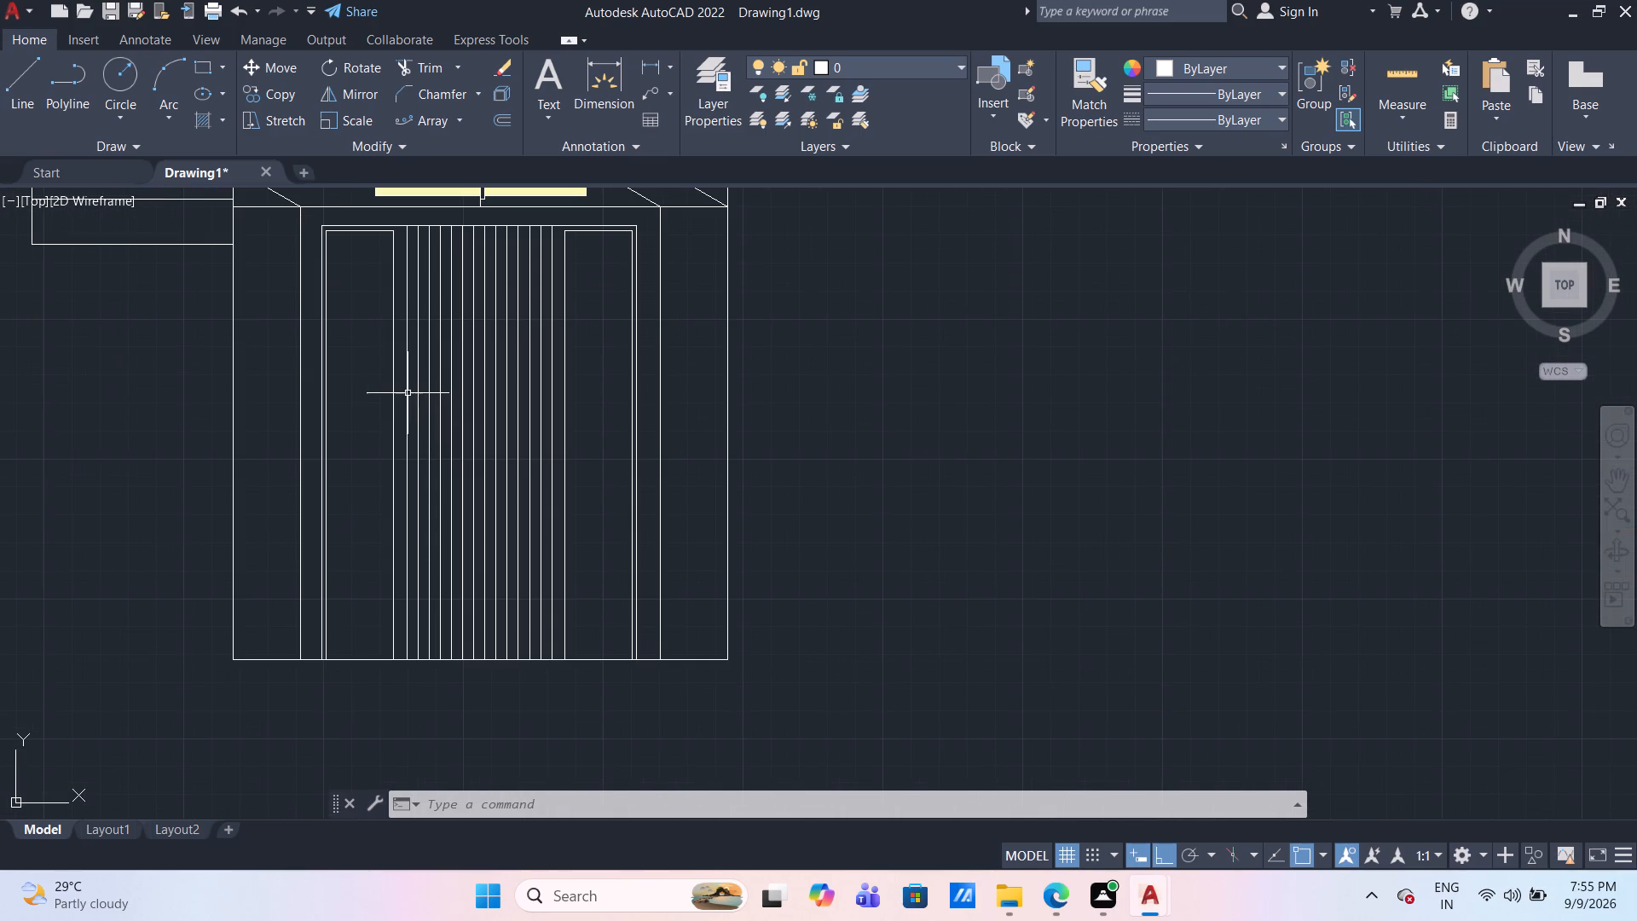
{"action": "left_click", "coordinate": [402, 392]}
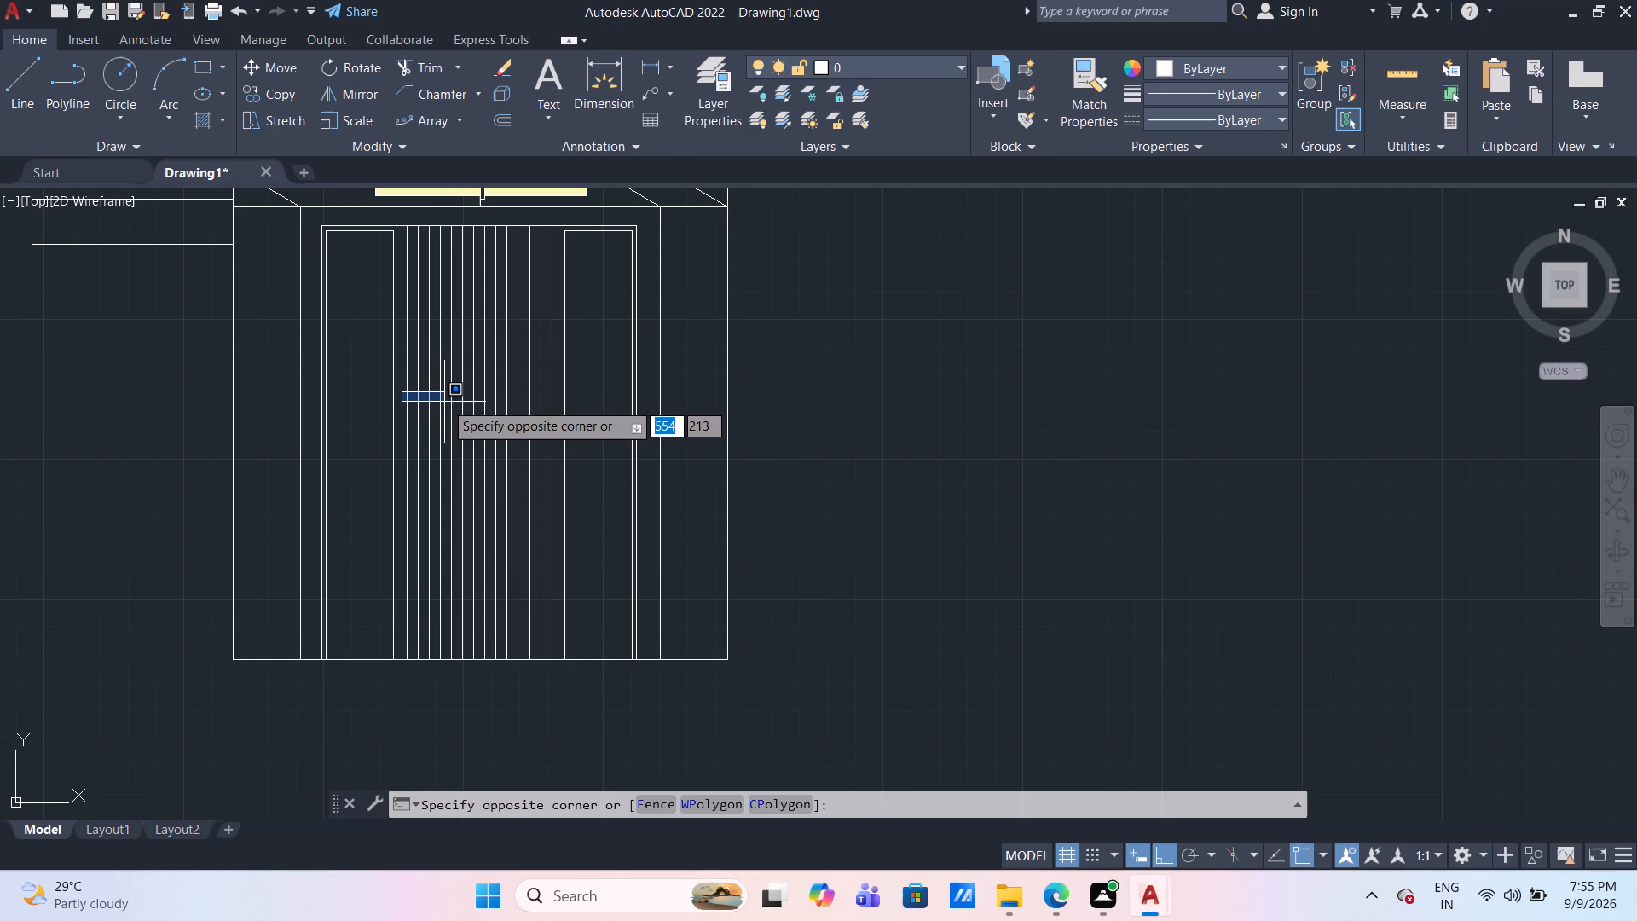
{"action": "left_click", "coordinate": [455, 403]}
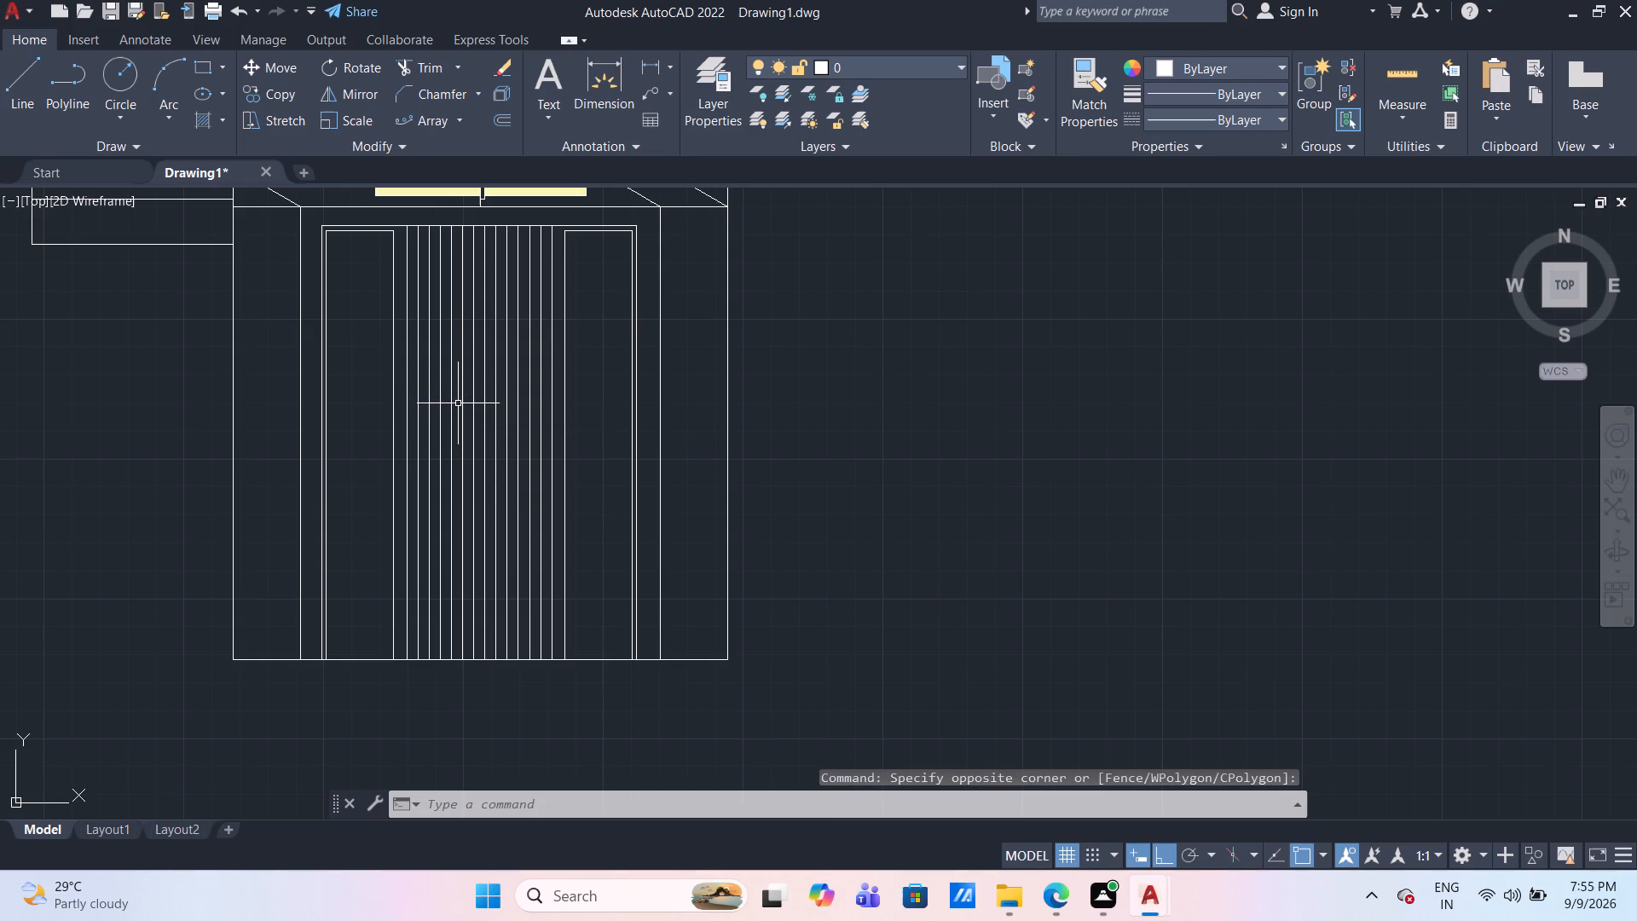
{"action": "left_click", "coordinate": [457, 406]}
{"action": "left_click", "coordinate": [402, 397]}
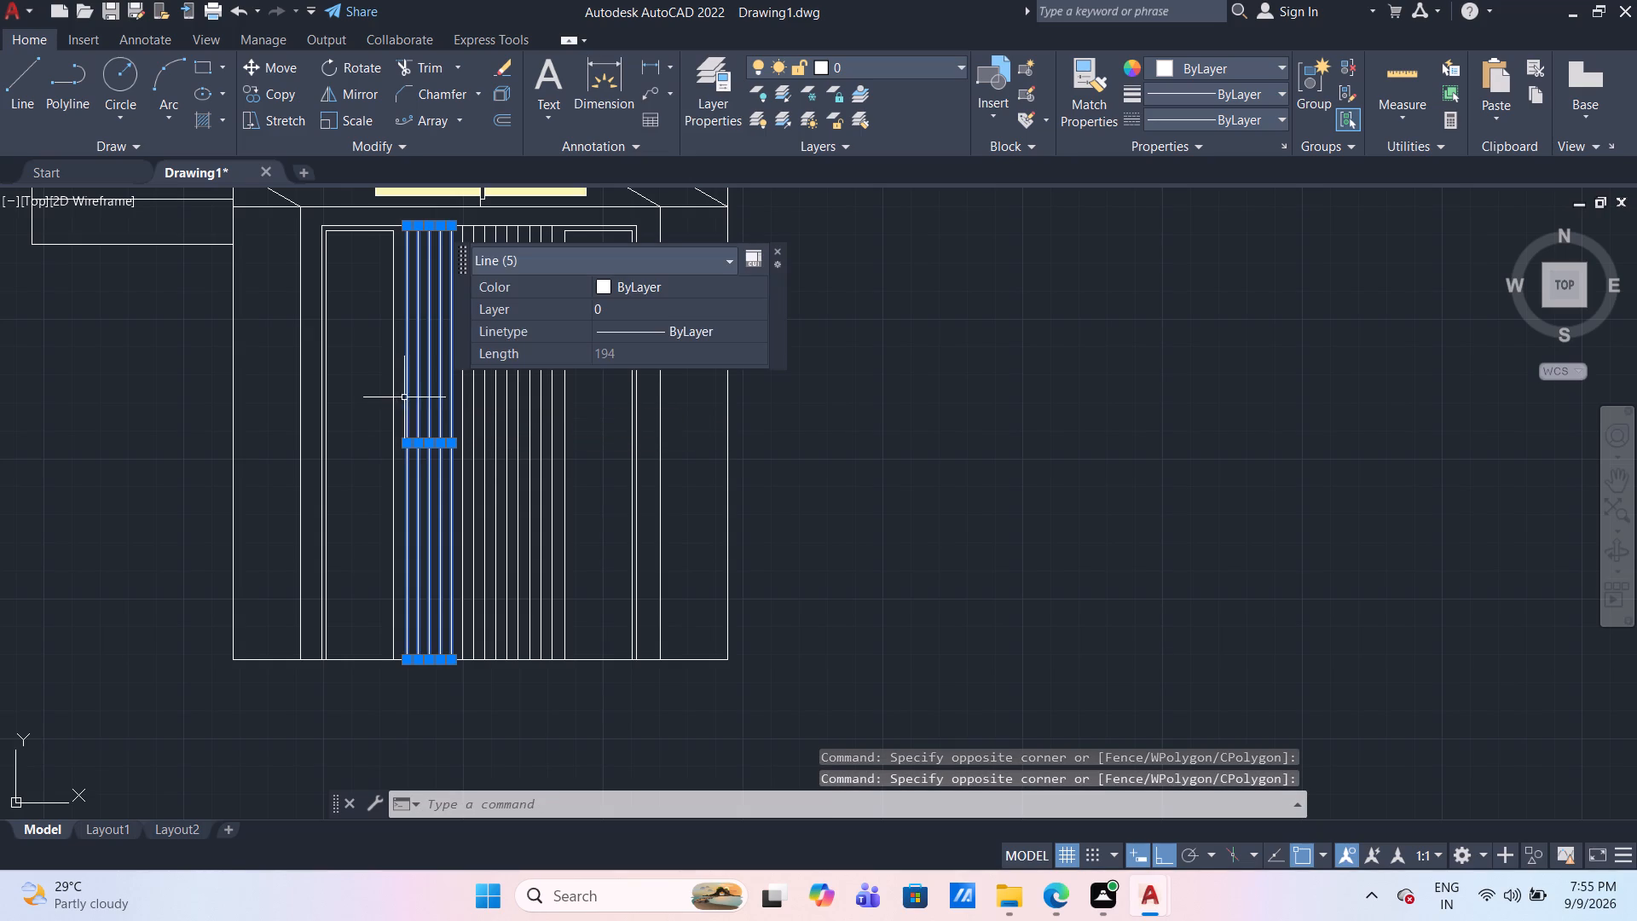
{"action": "key", "text": "m"}
{"action": "key", "text": "Return"}
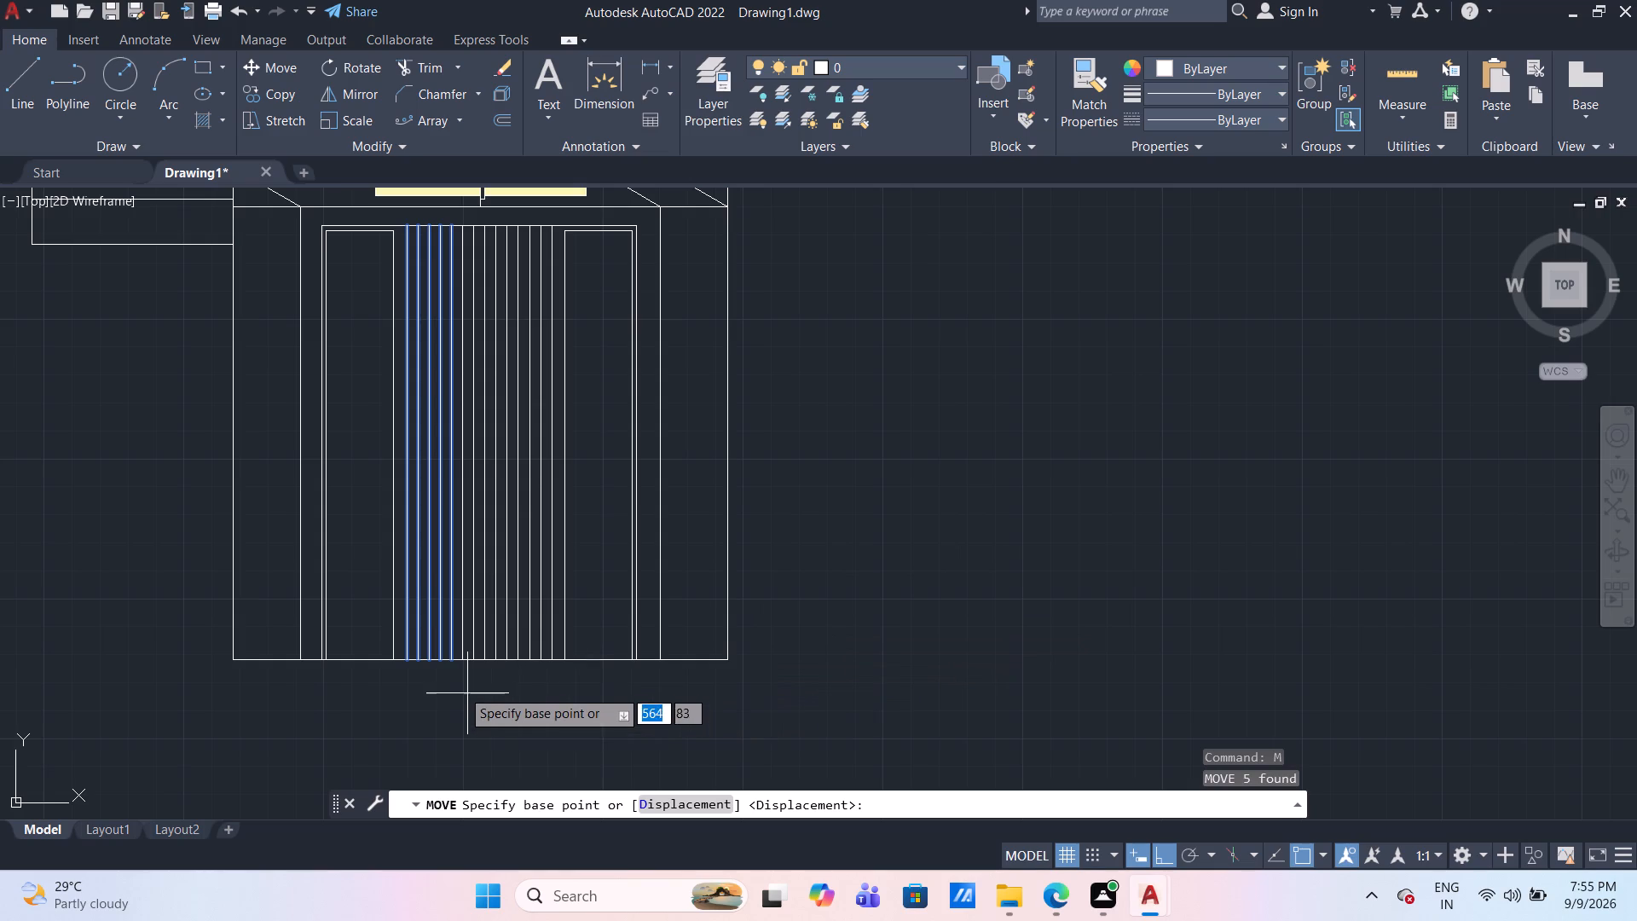
{"action": "left_click", "coordinate": [451, 663]}
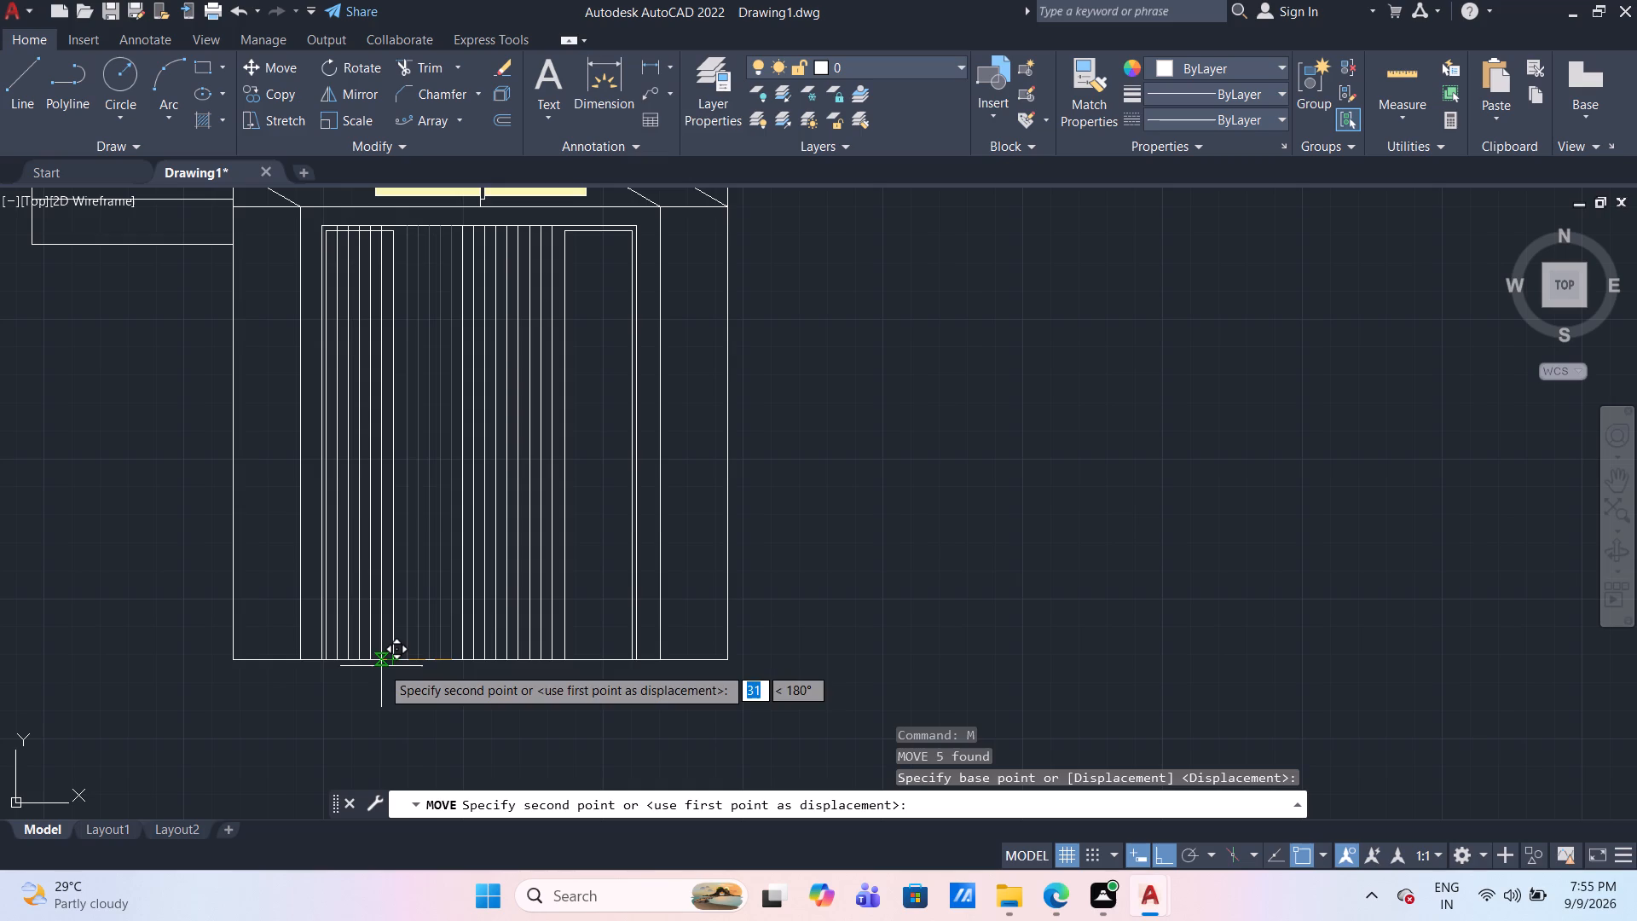
{"action": "left_click", "coordinate": [381, 666]}
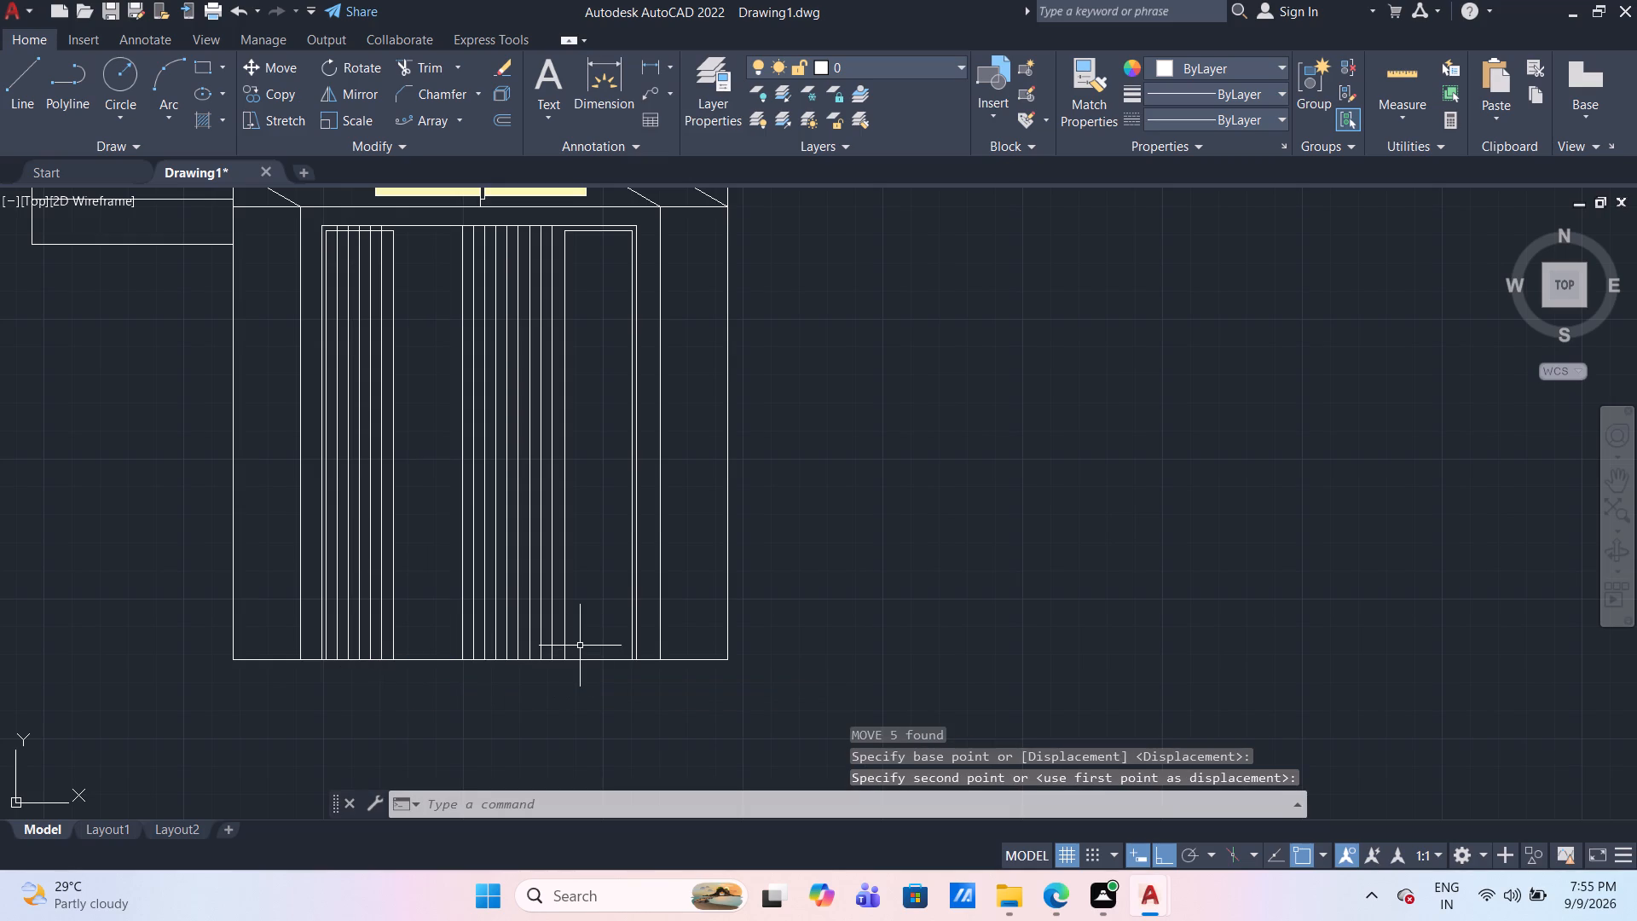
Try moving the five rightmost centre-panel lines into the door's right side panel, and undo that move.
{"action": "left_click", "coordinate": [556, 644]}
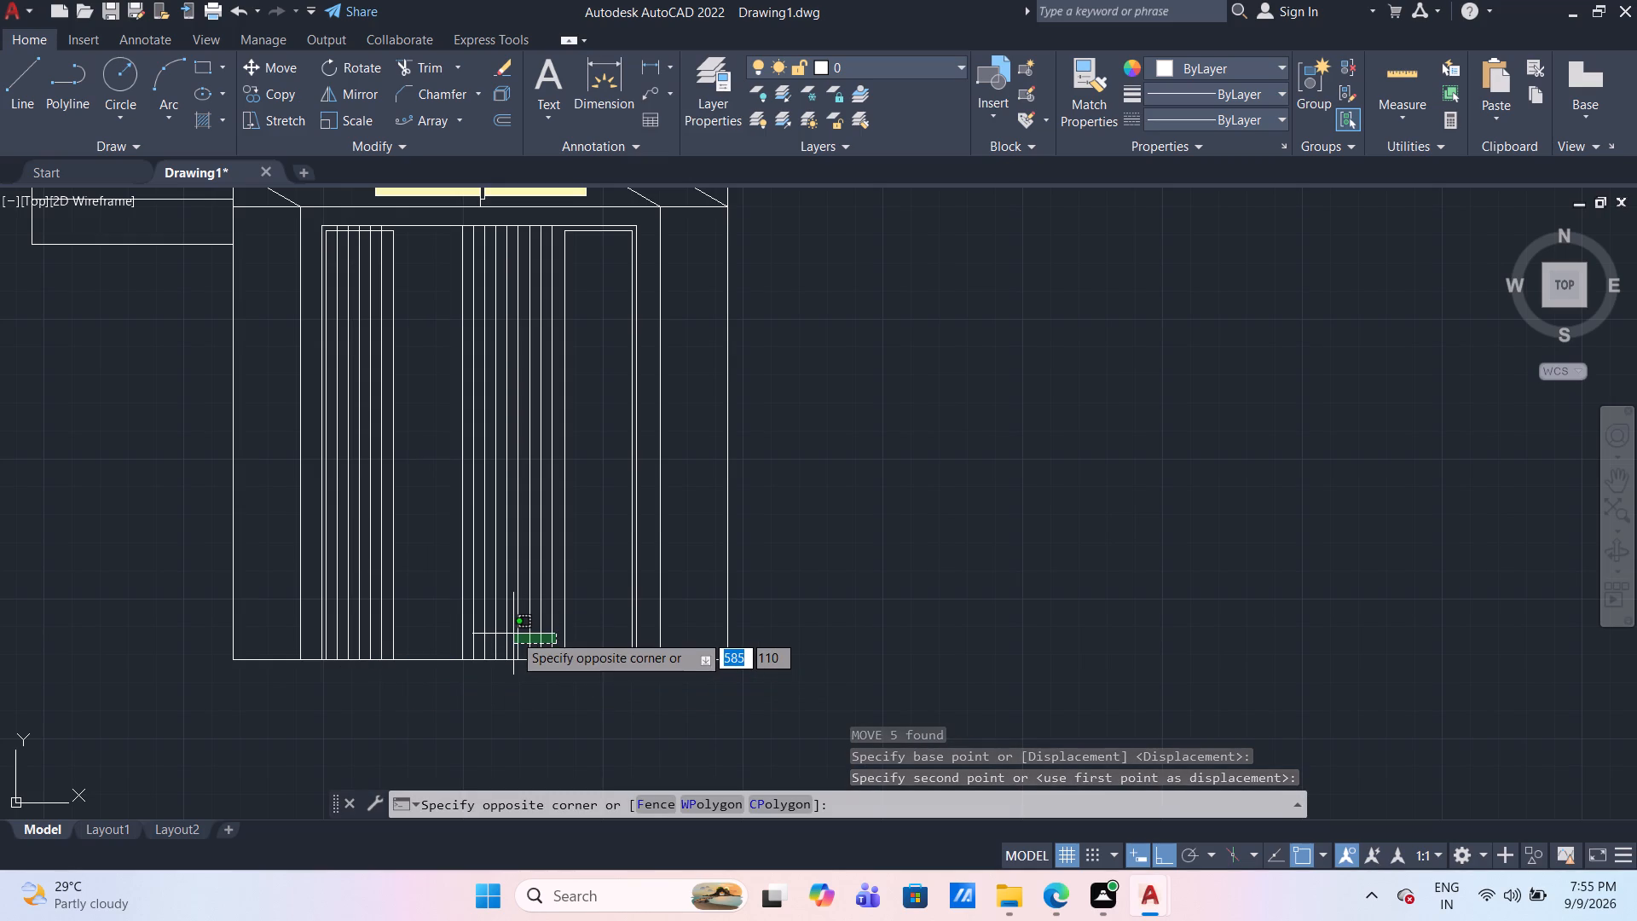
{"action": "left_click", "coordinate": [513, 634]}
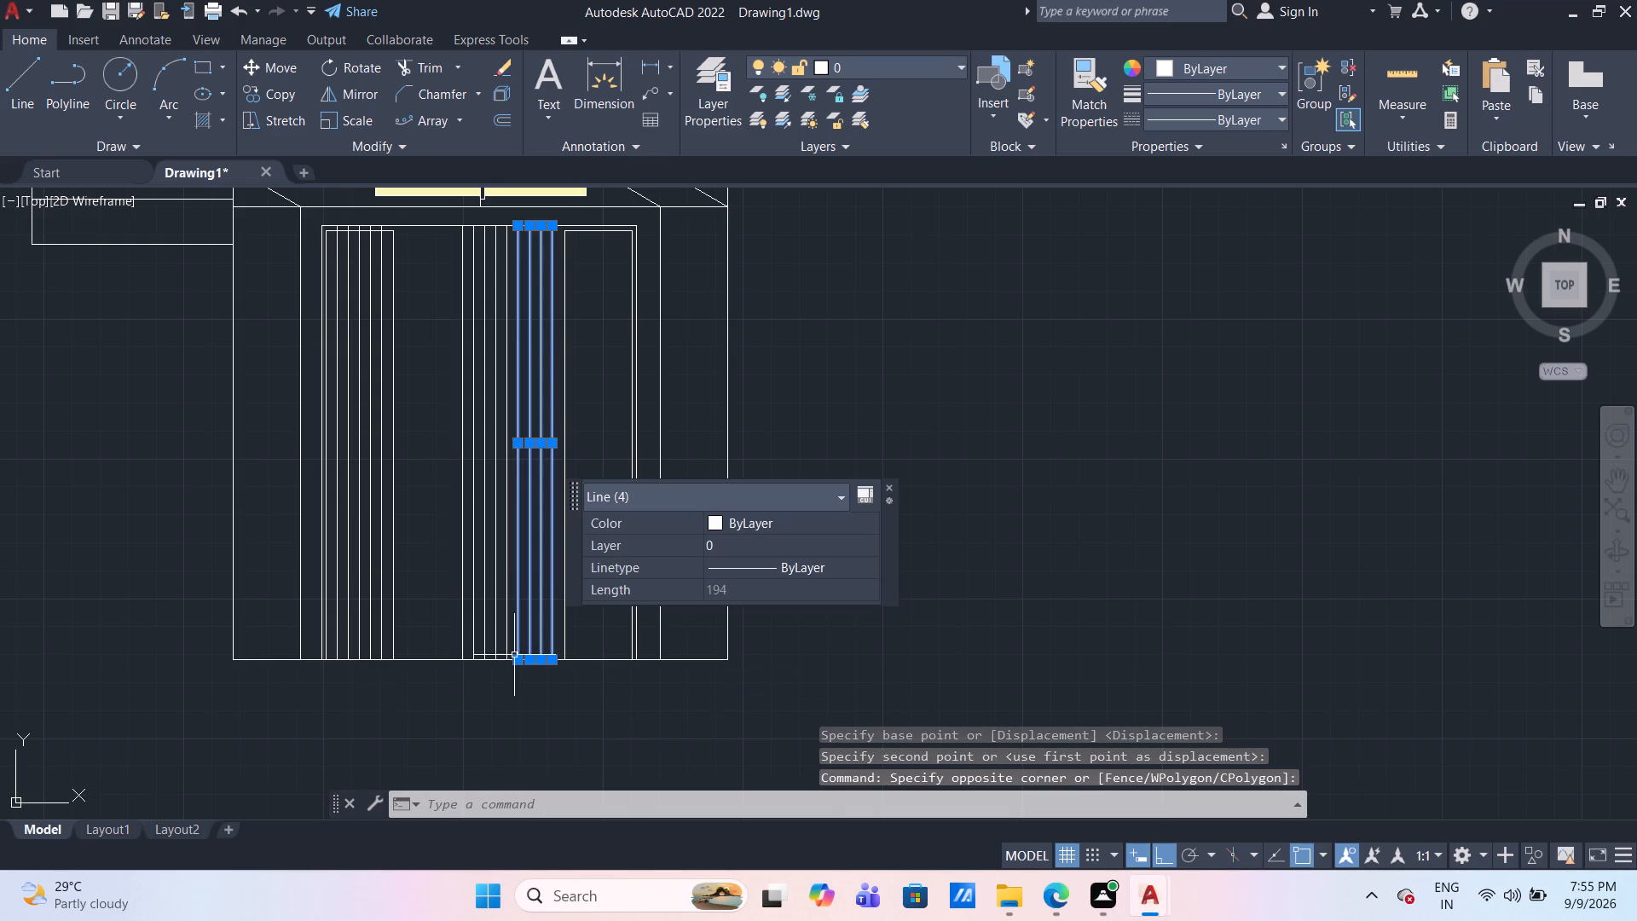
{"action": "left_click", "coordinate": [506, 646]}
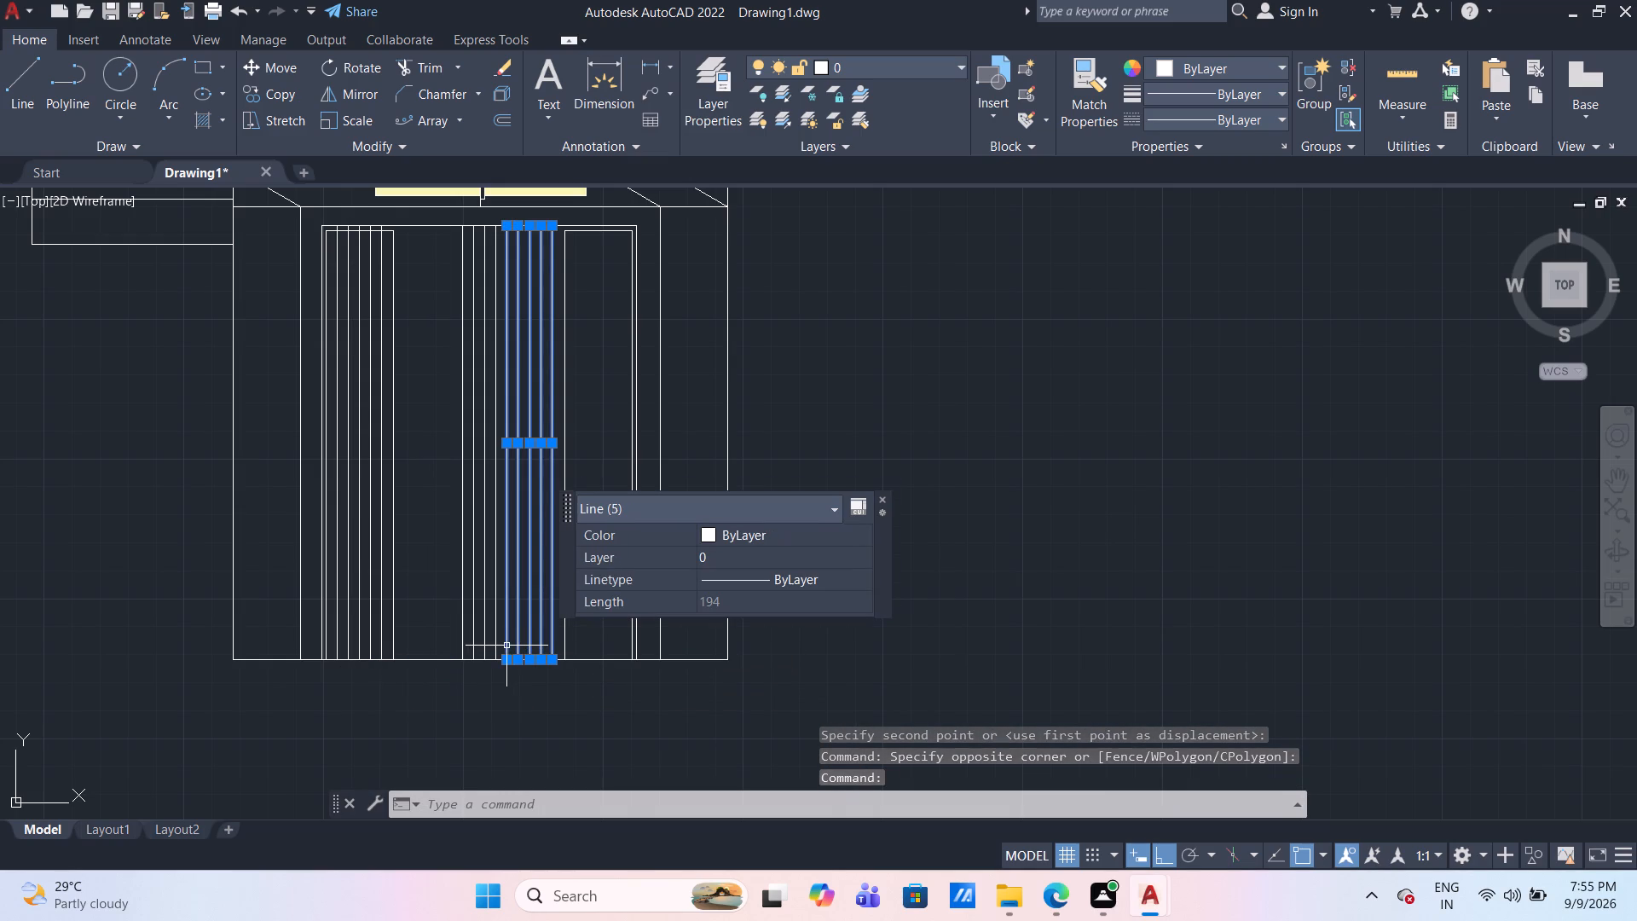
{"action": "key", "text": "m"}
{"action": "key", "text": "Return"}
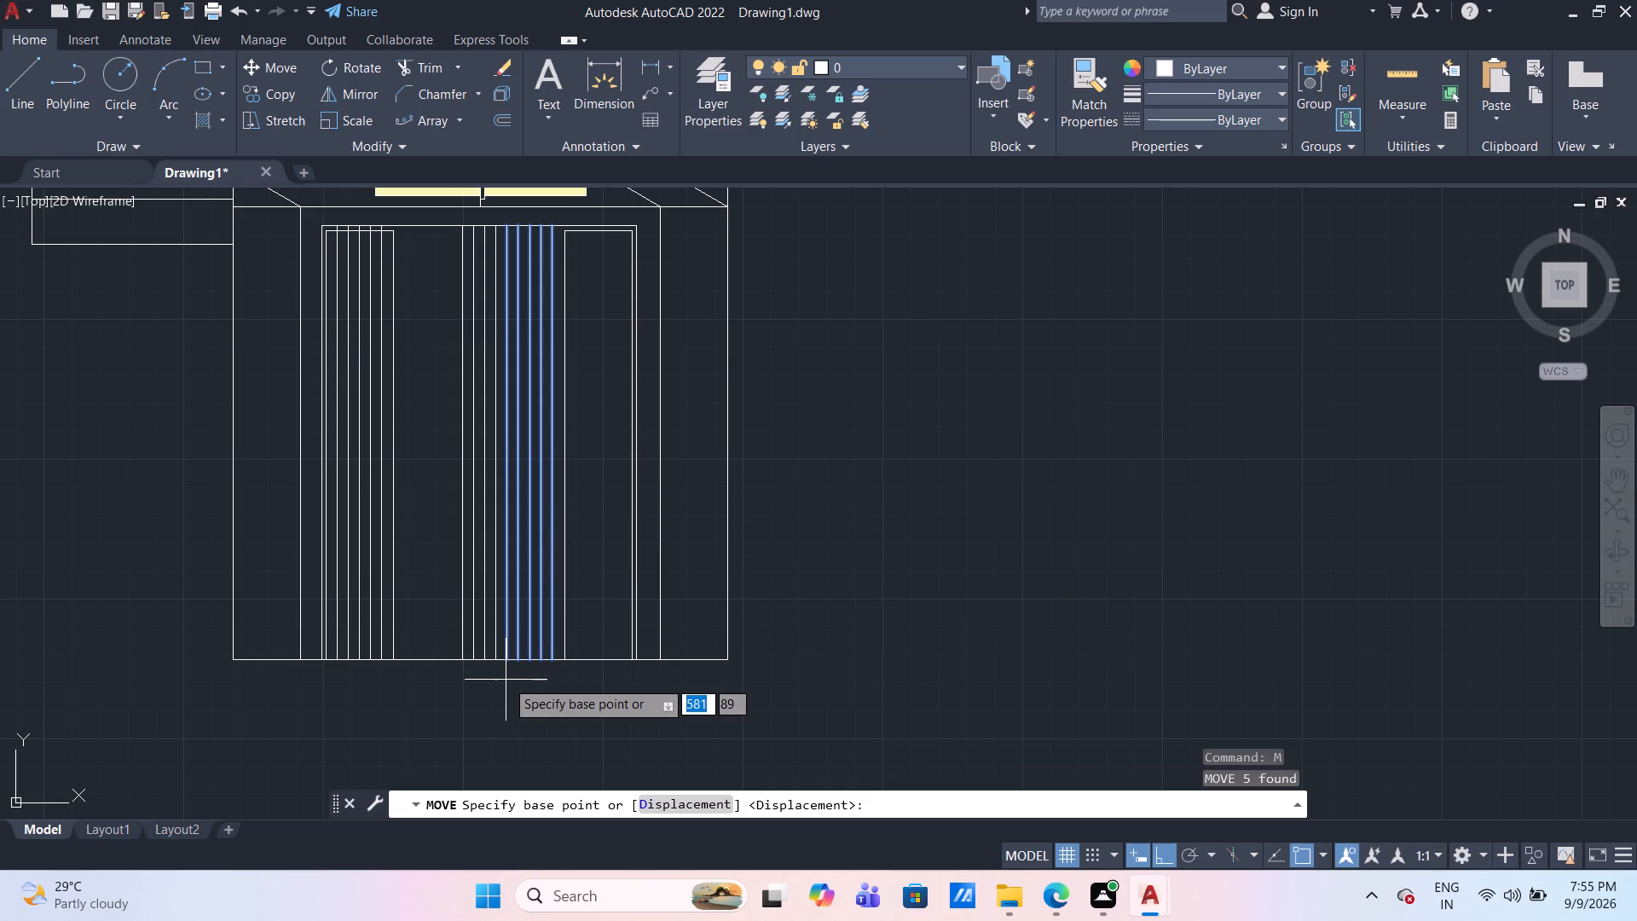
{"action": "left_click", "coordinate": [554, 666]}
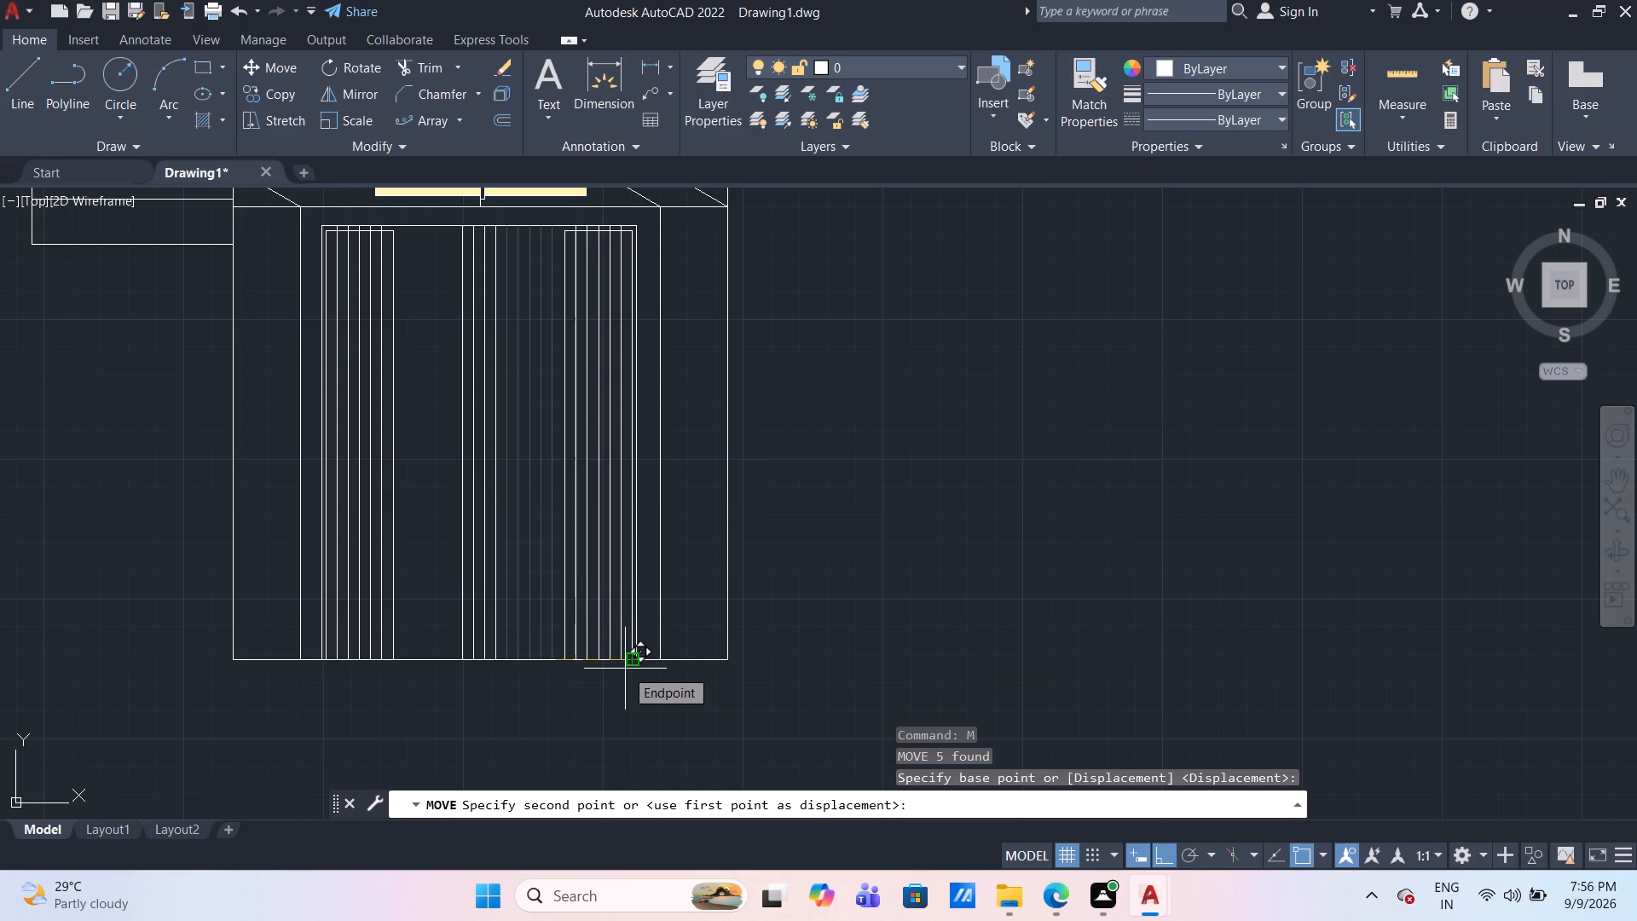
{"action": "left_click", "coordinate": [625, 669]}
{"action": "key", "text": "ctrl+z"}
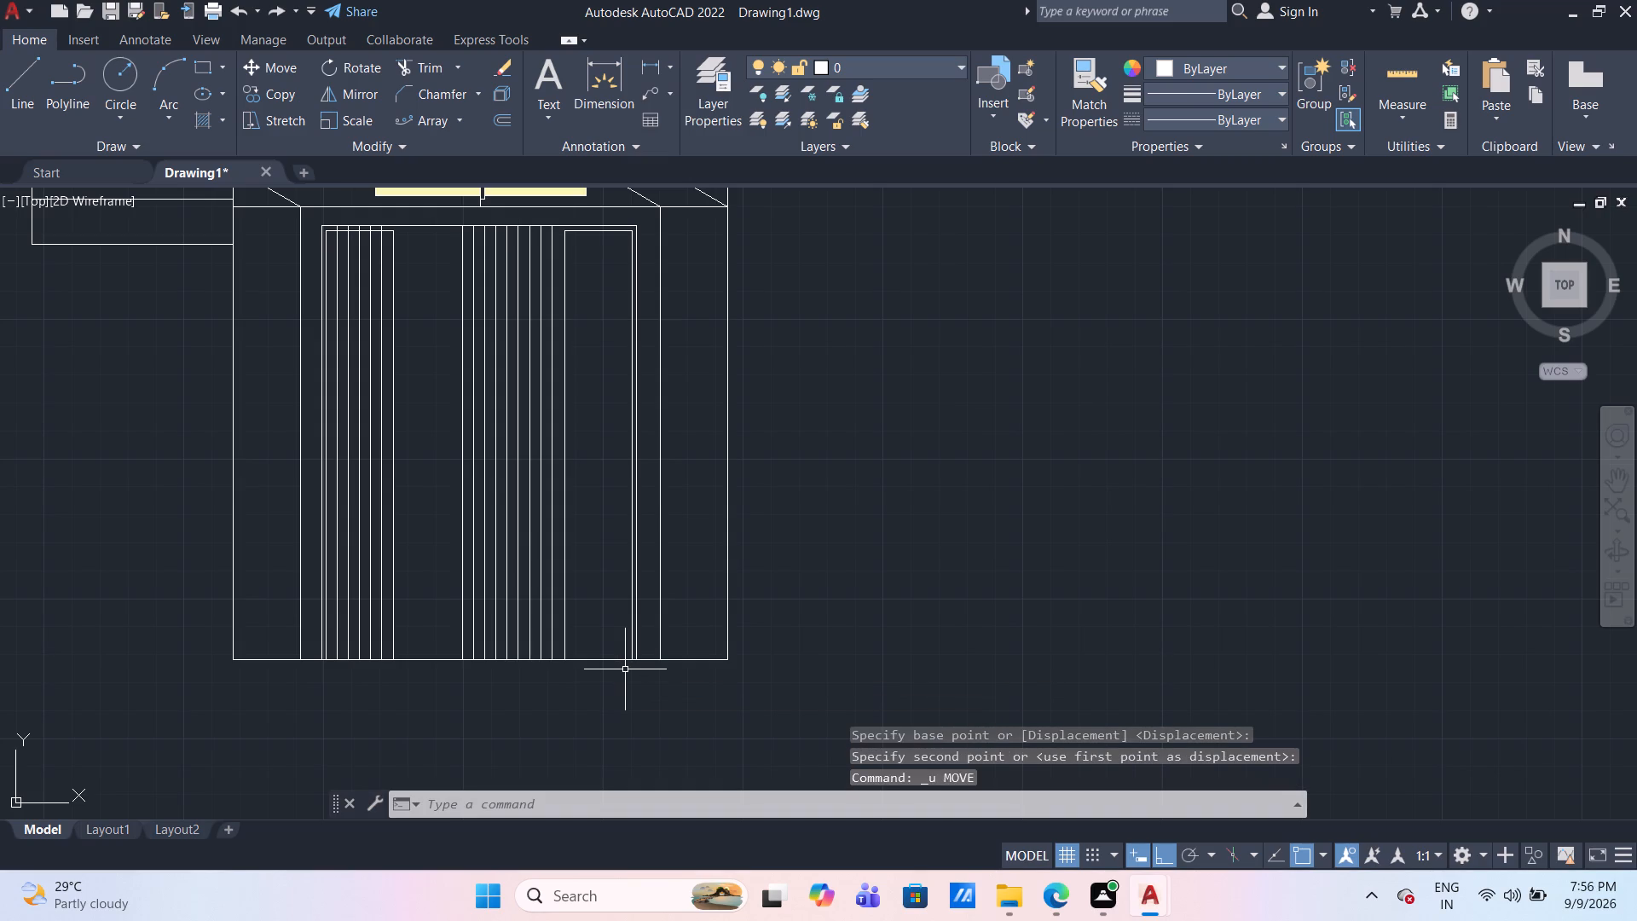
Move the six rightmost vertical lines of the centre panel about 34 units right, into the door's right side panel.
{"action": "left_click", "coordinate": [559, 634]}
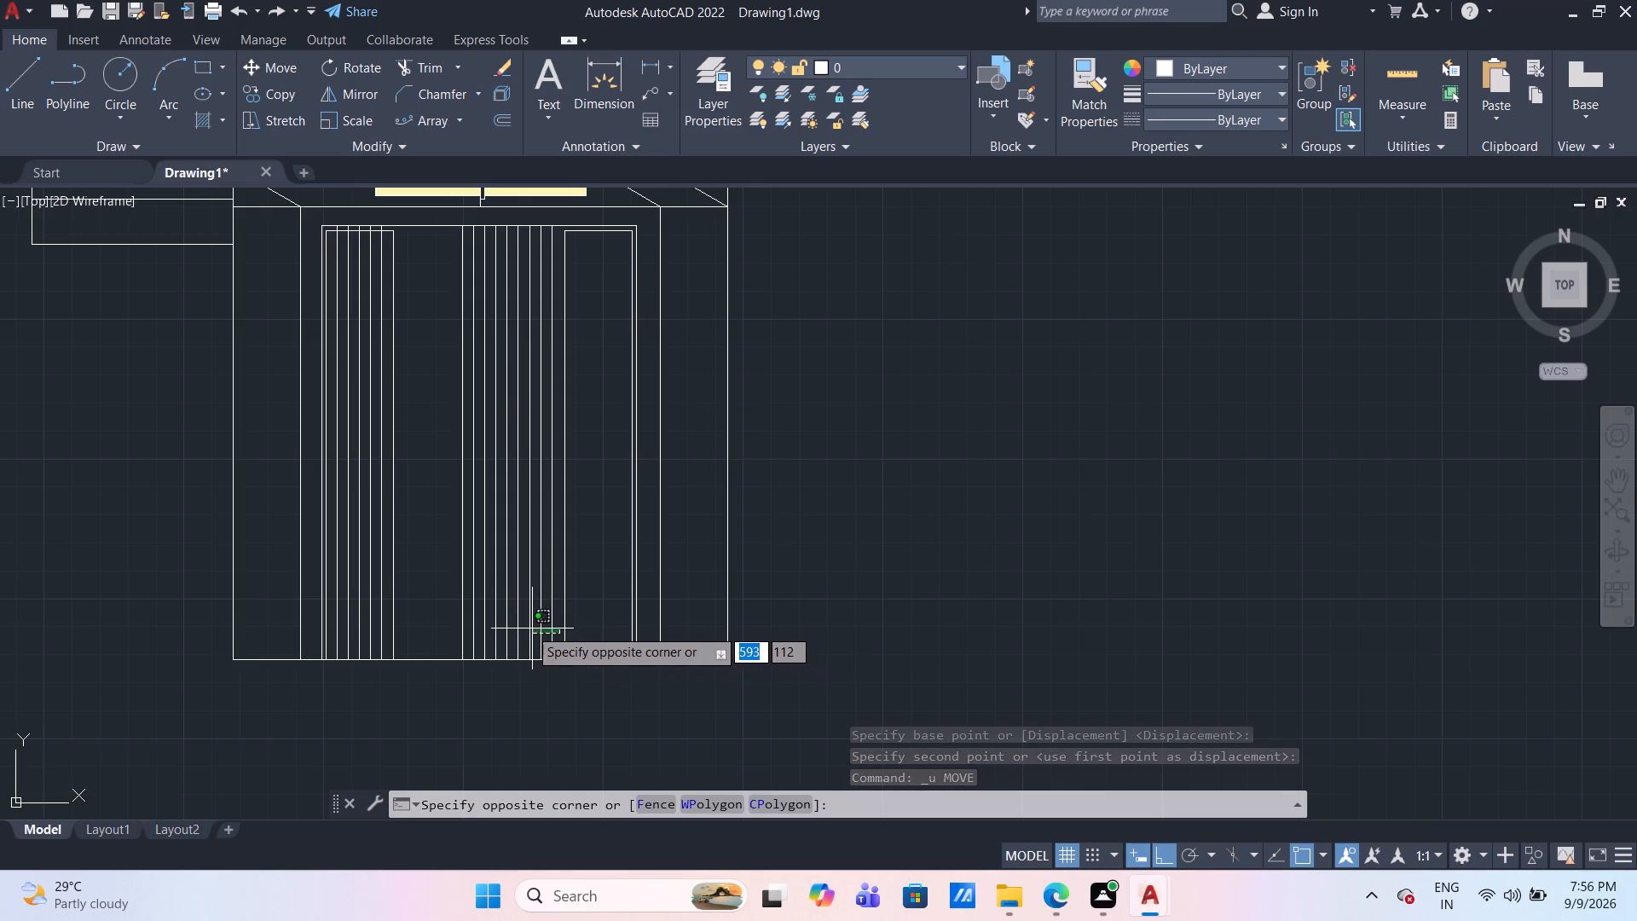
{"action": "left_click", "coordinate": [495, 622]}
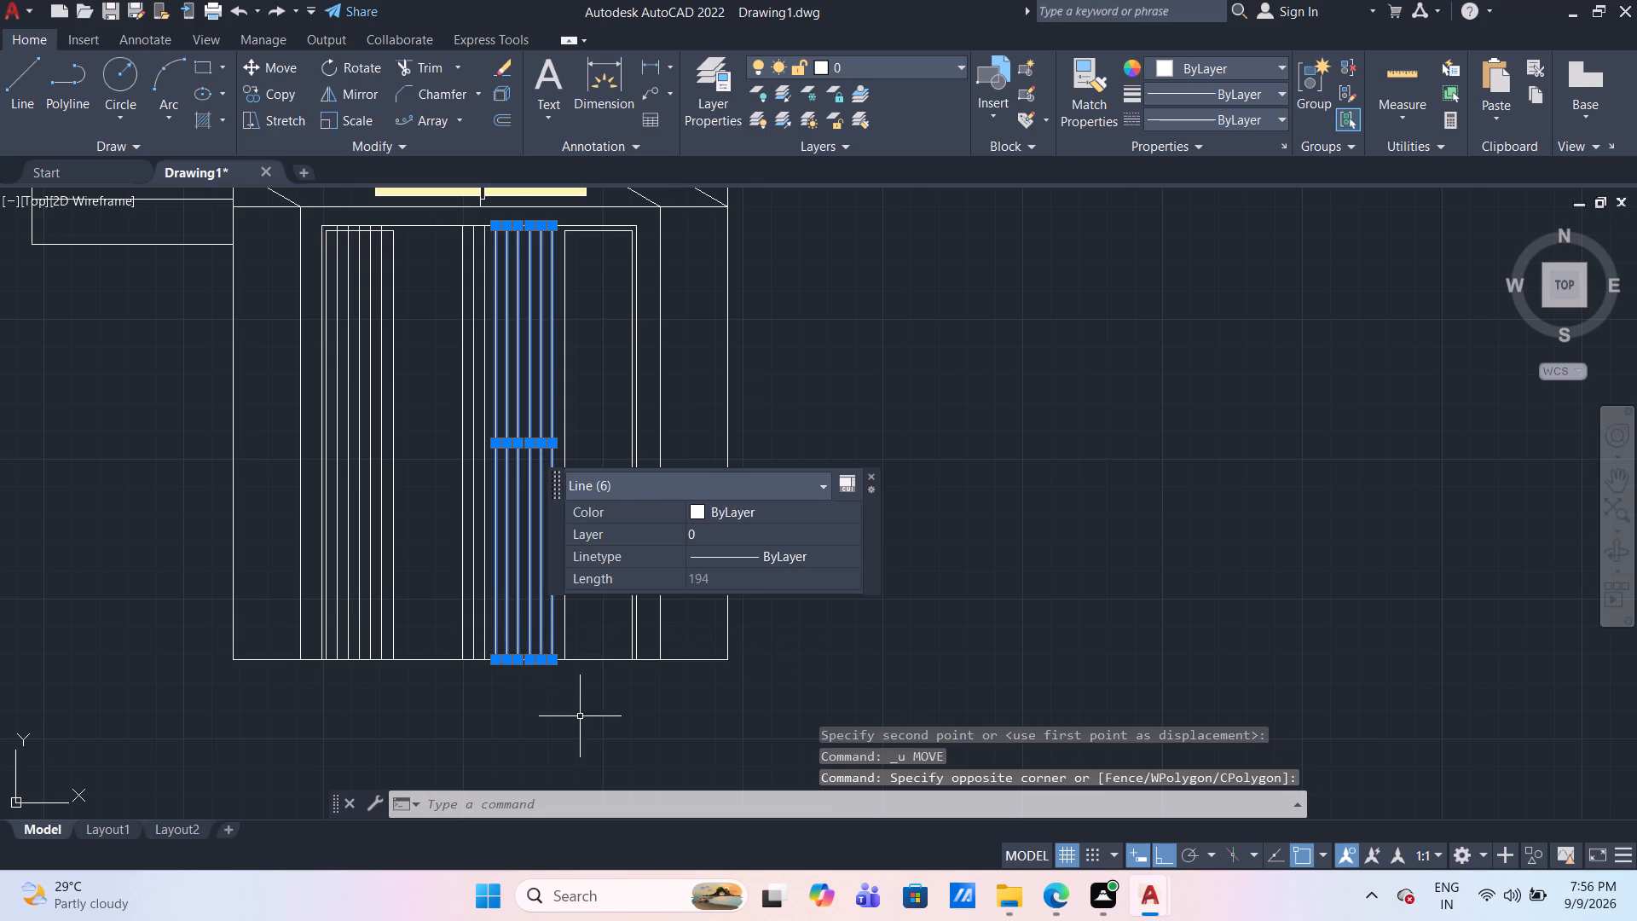
{"action": "key", "text": "m"}
{"action": "key", "text": "Return"}
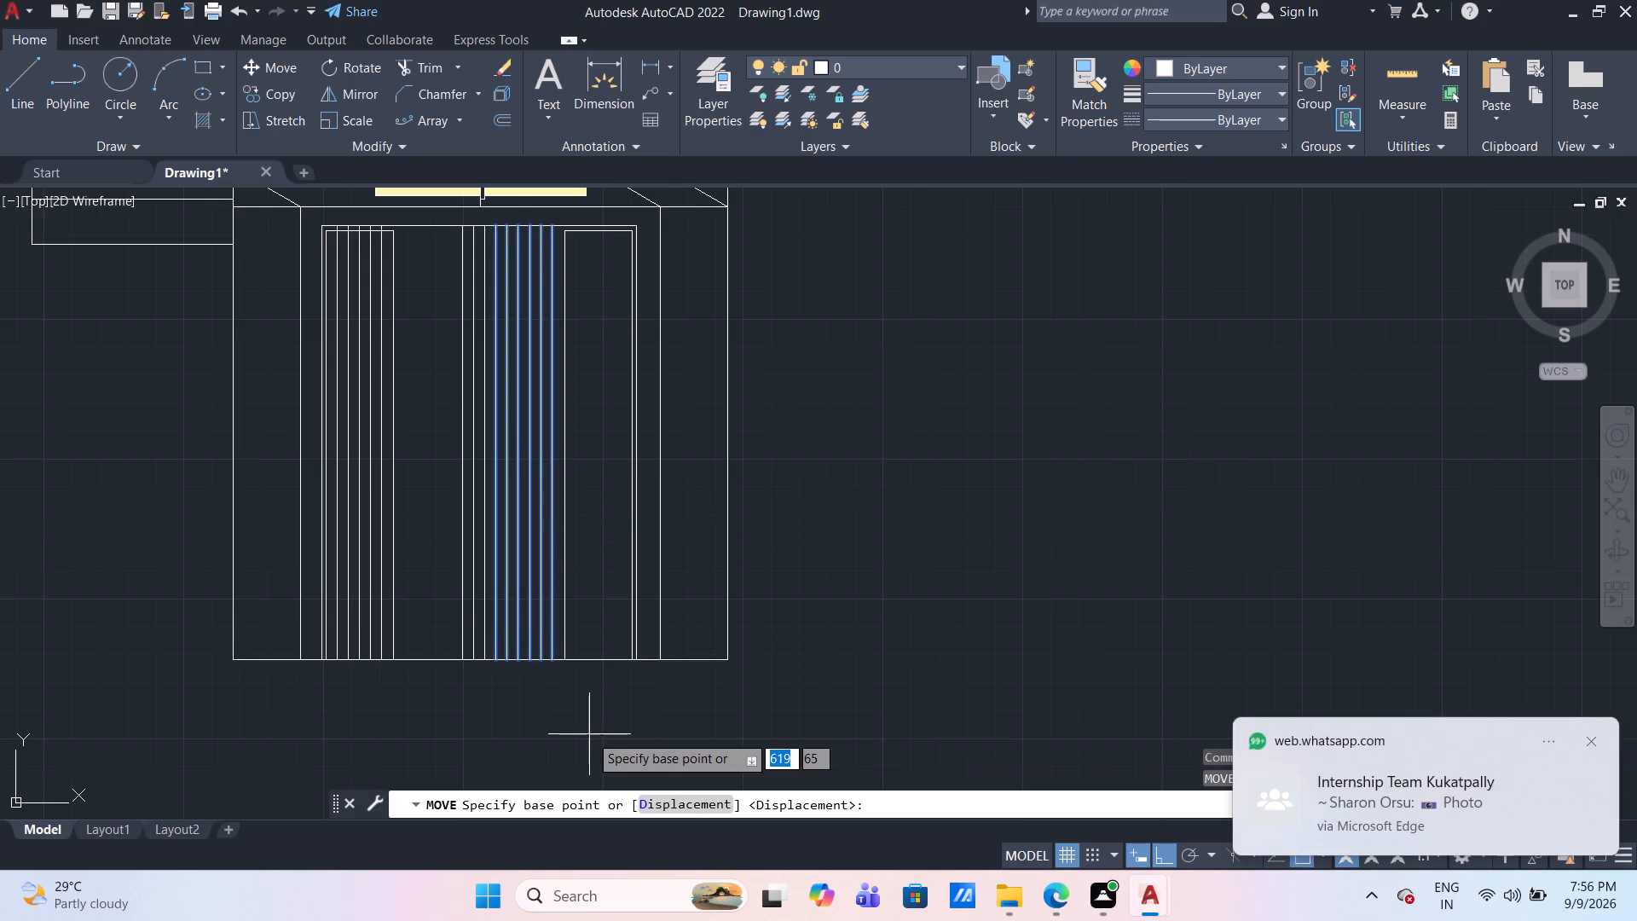
{"action": "left_click", "coordinate": [492, 658]}
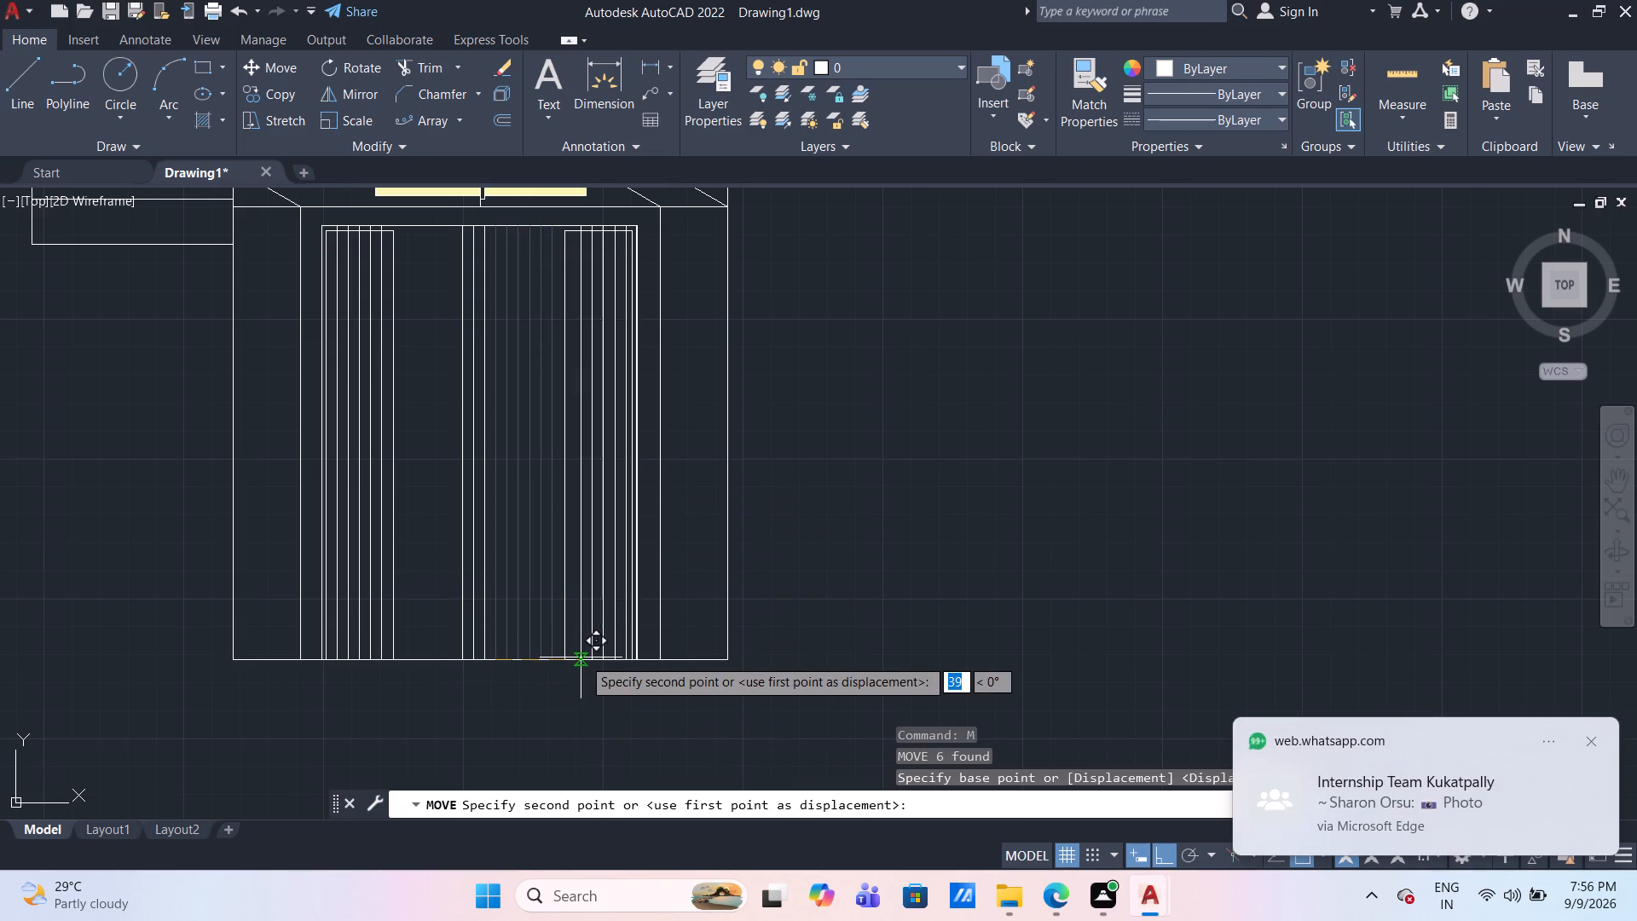
{"action": "scroll", "coordinate": [575, 657], "scroll_direction": "up", "scroll_amount": 2}
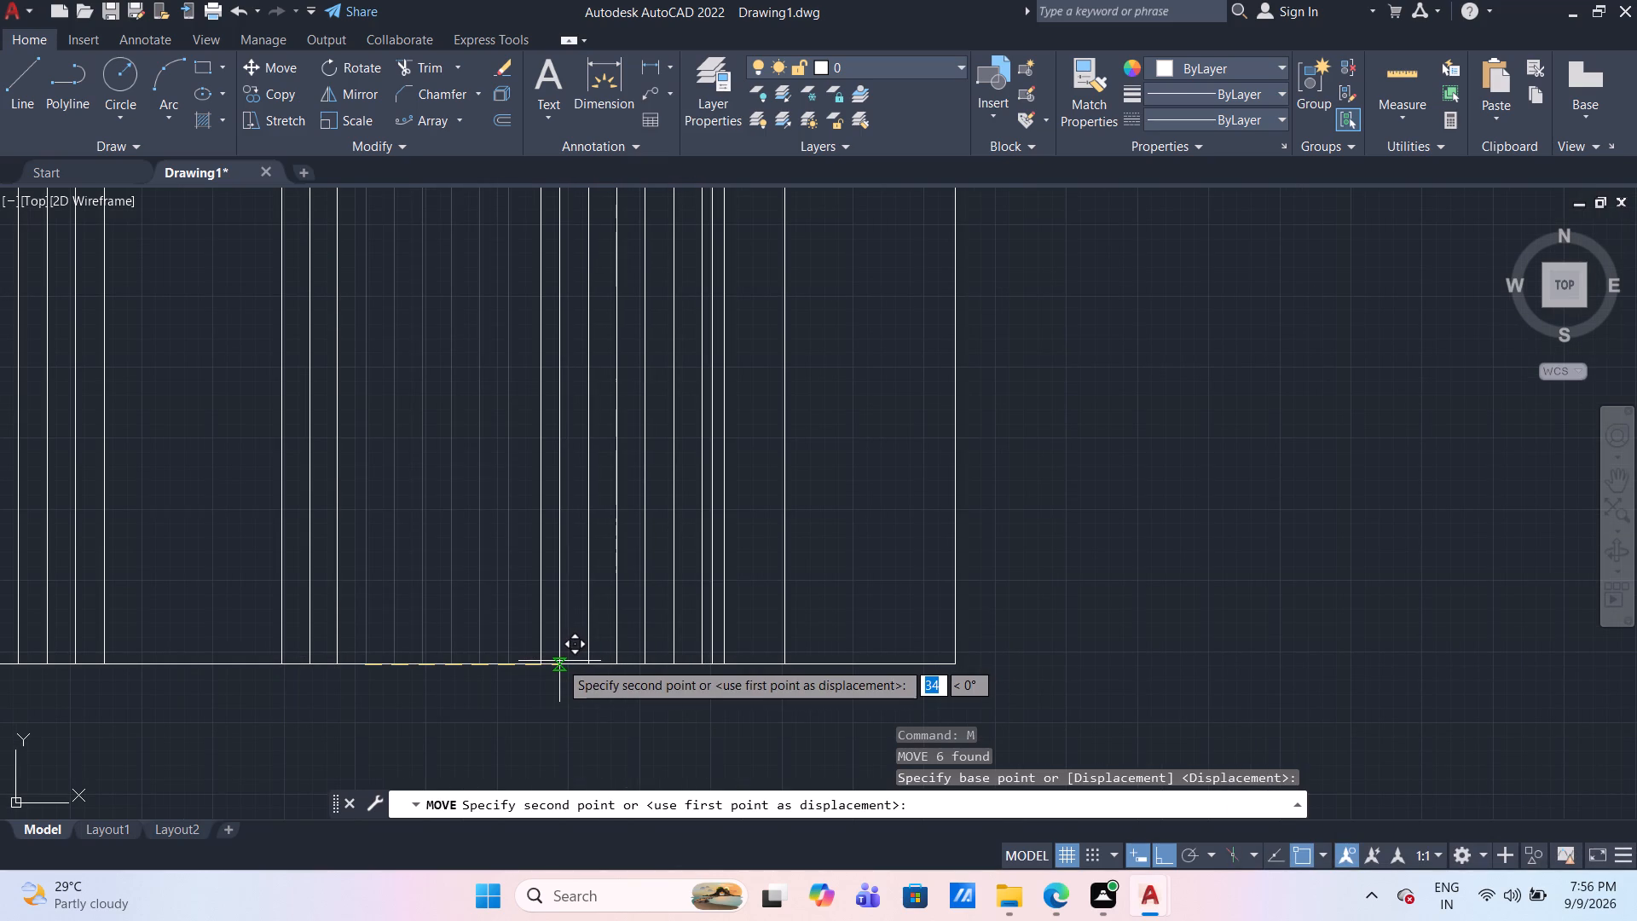
{"action": "left_click", "coordinate": [559, 661]}
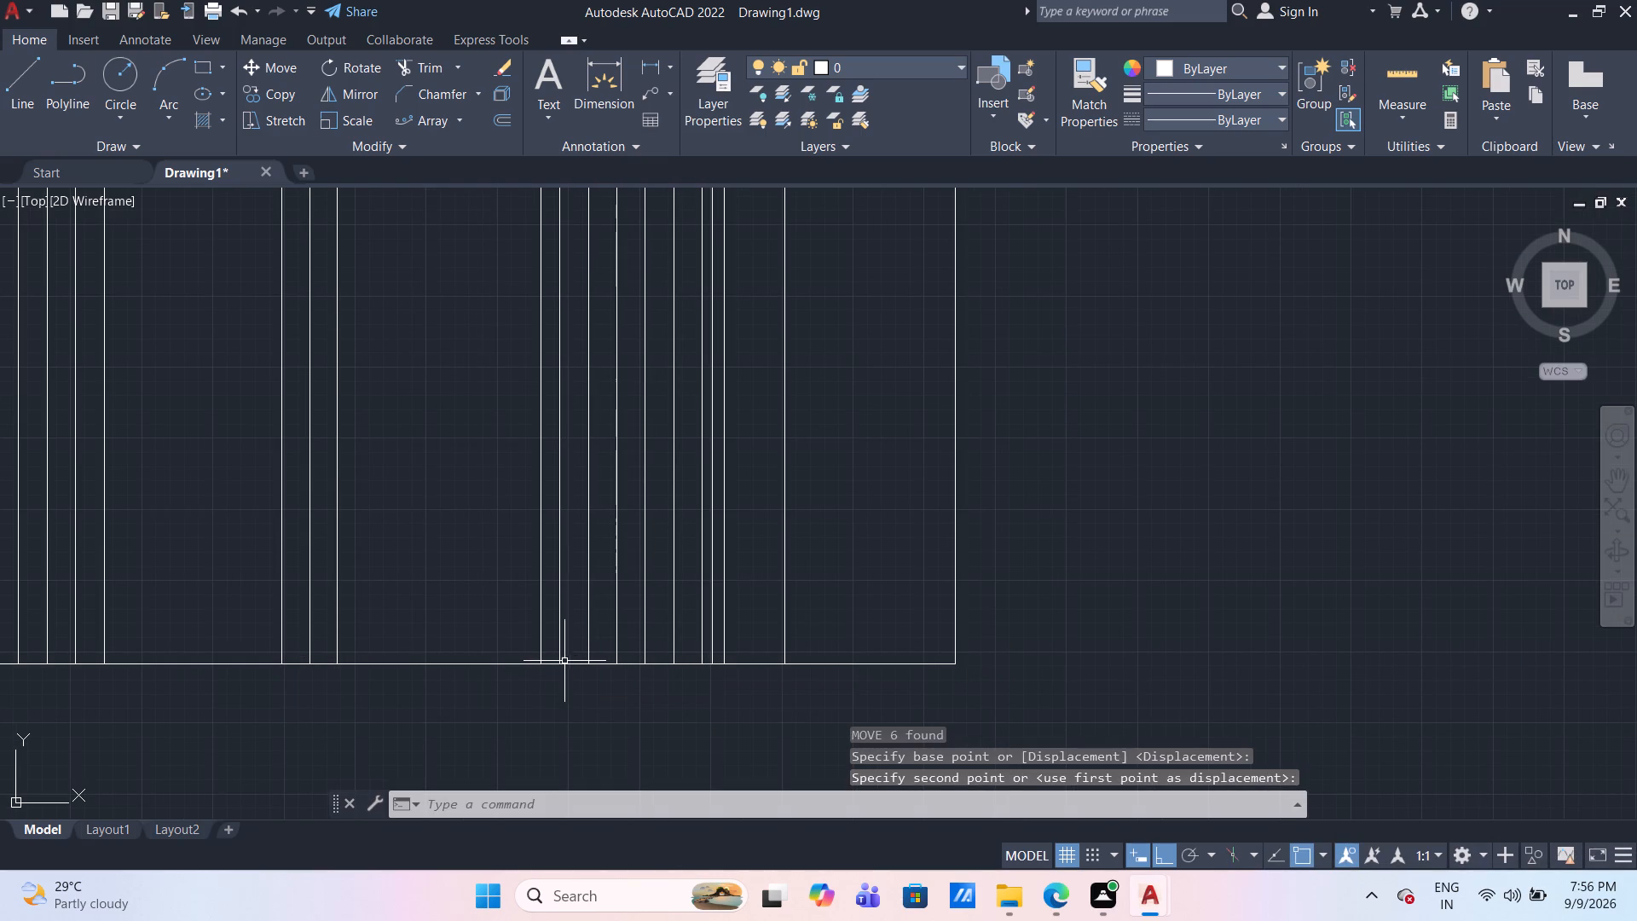
Erase the three vertical lines left in the middle of the door.
{"action": "scroll", "coordinate": [569, 661], "scroll_direction": "down", "scroll_amount": 3}
{"action": "scroll", "coordinate": [588, 458], "scroll_direction": "up", "scroll_amount": 2}
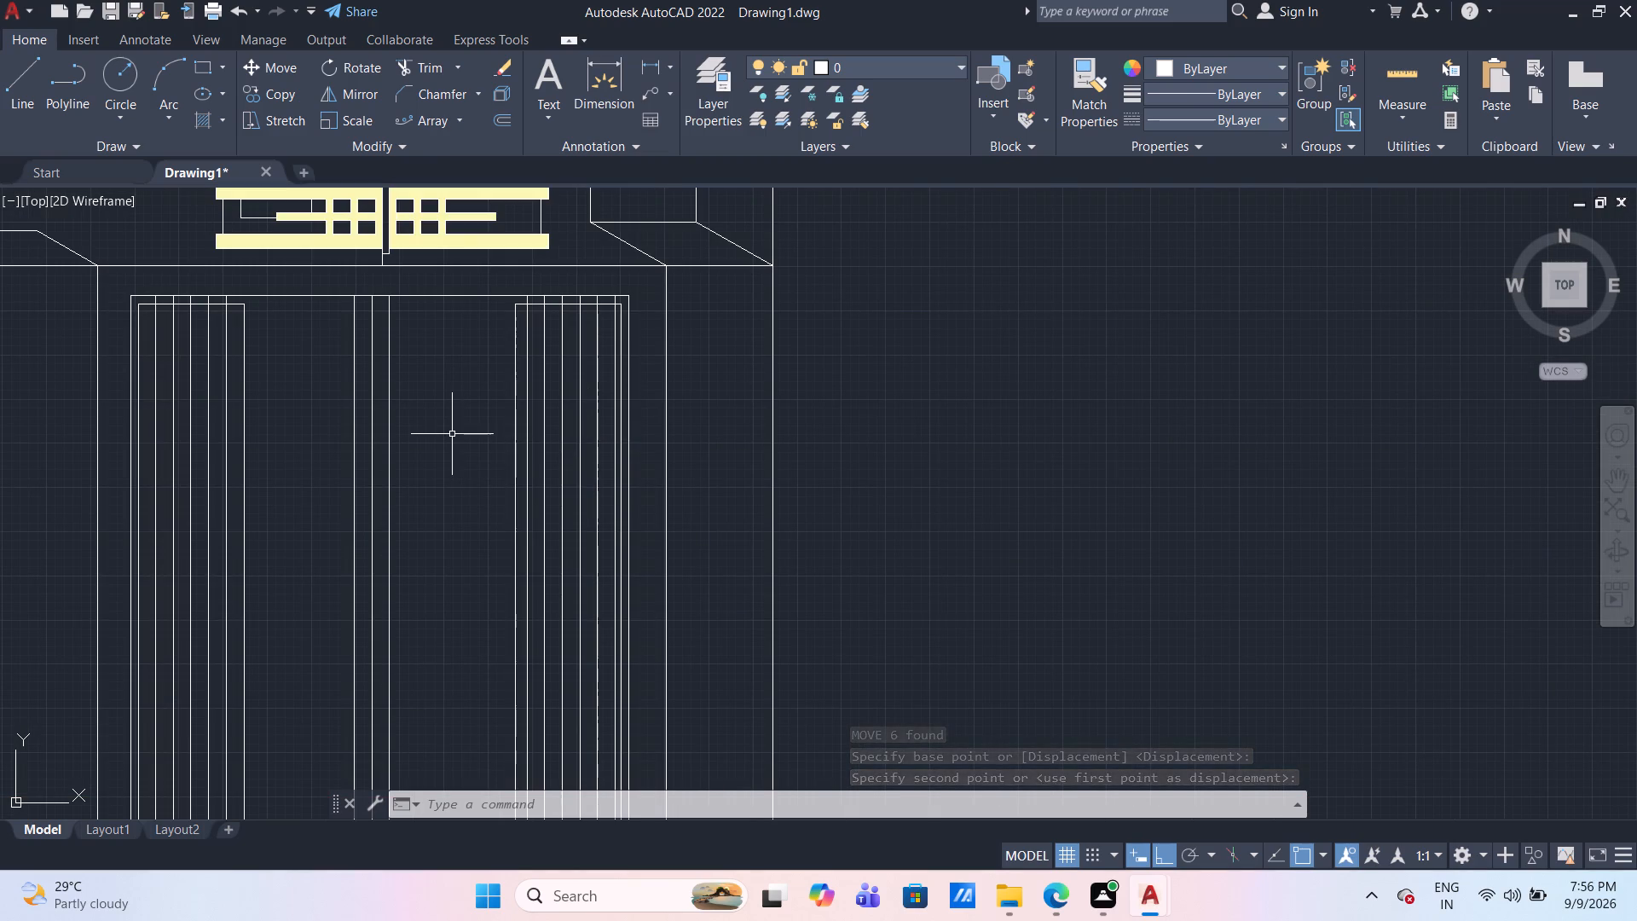
{"action": "left_click", "coordinate": [437, 450]}
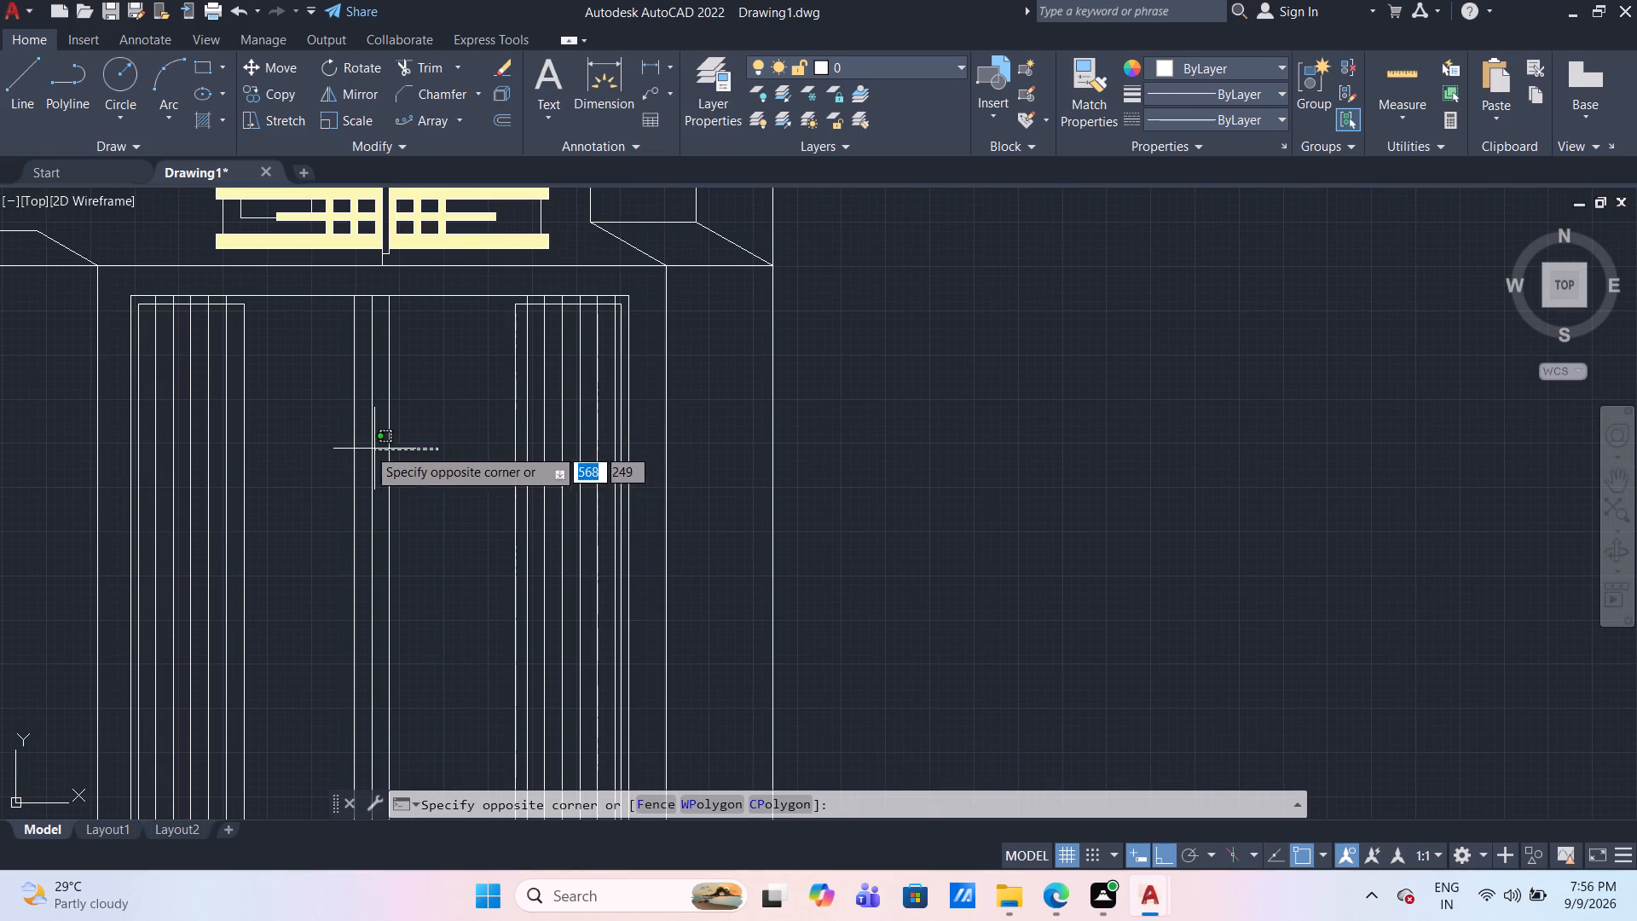
{"action": "left_click", "coordinate": [323, 437]}
{"action": "key", "text": "Delete"}
Draw a vertical line about 114 units long straight down from the lower-left corner of the door surround.
{"action": "scroll", "coordinate": [337, 444], "scroll_direction": "down", "scroll_amount": 1}
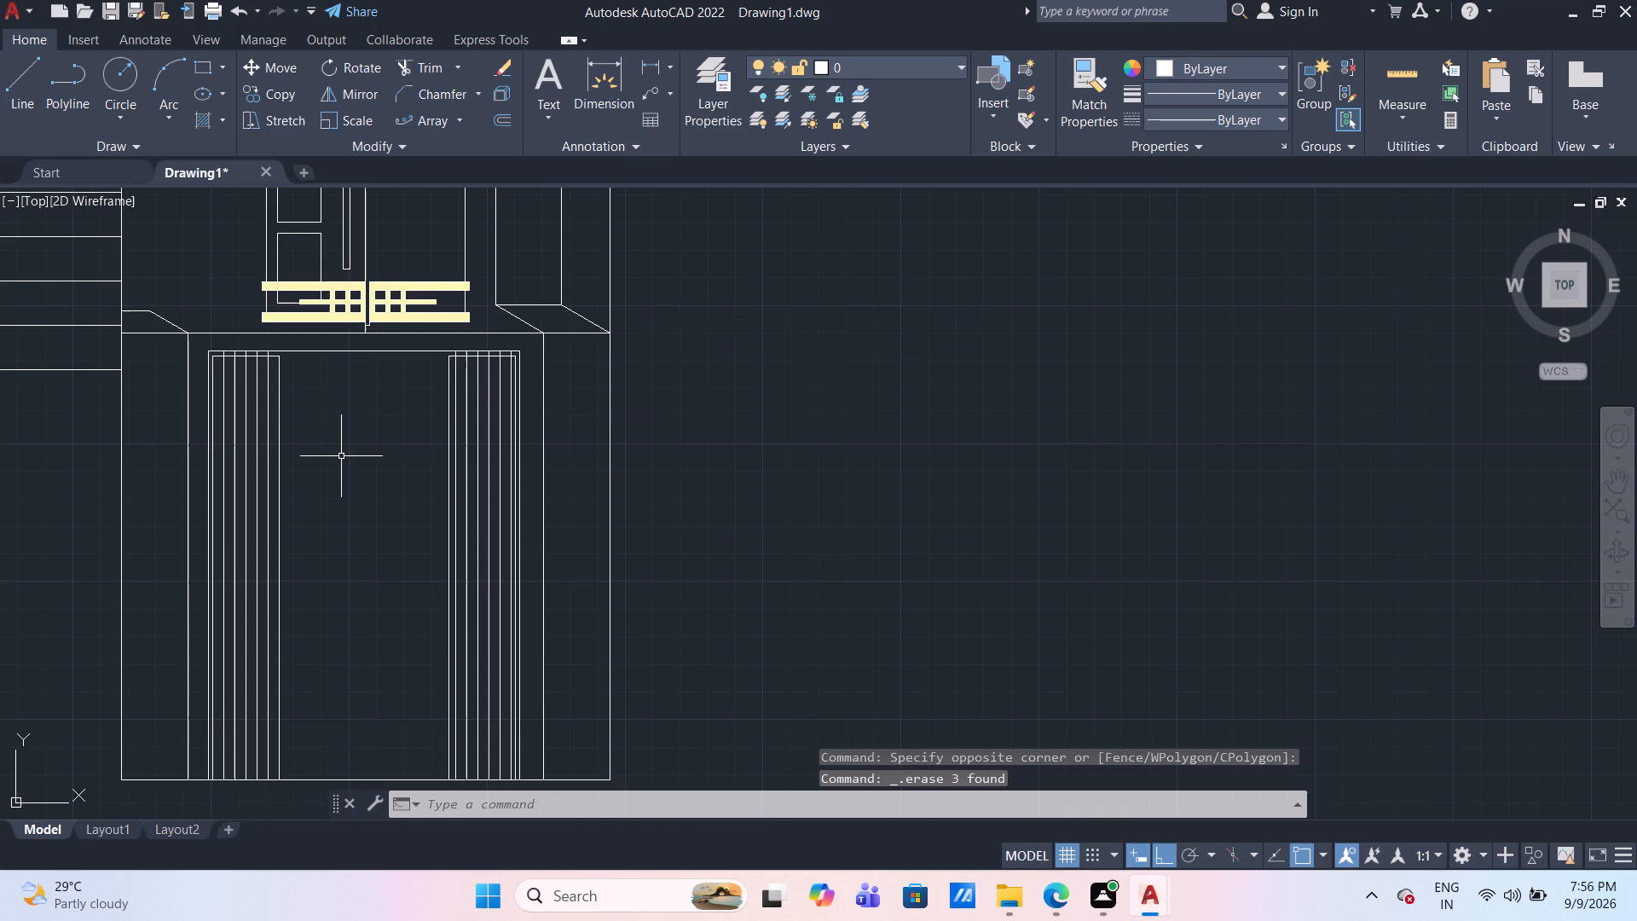
{"action": "scroll", "coordinate": [341, 456], "scroll_direction": "down", "scroll_amount": 1}
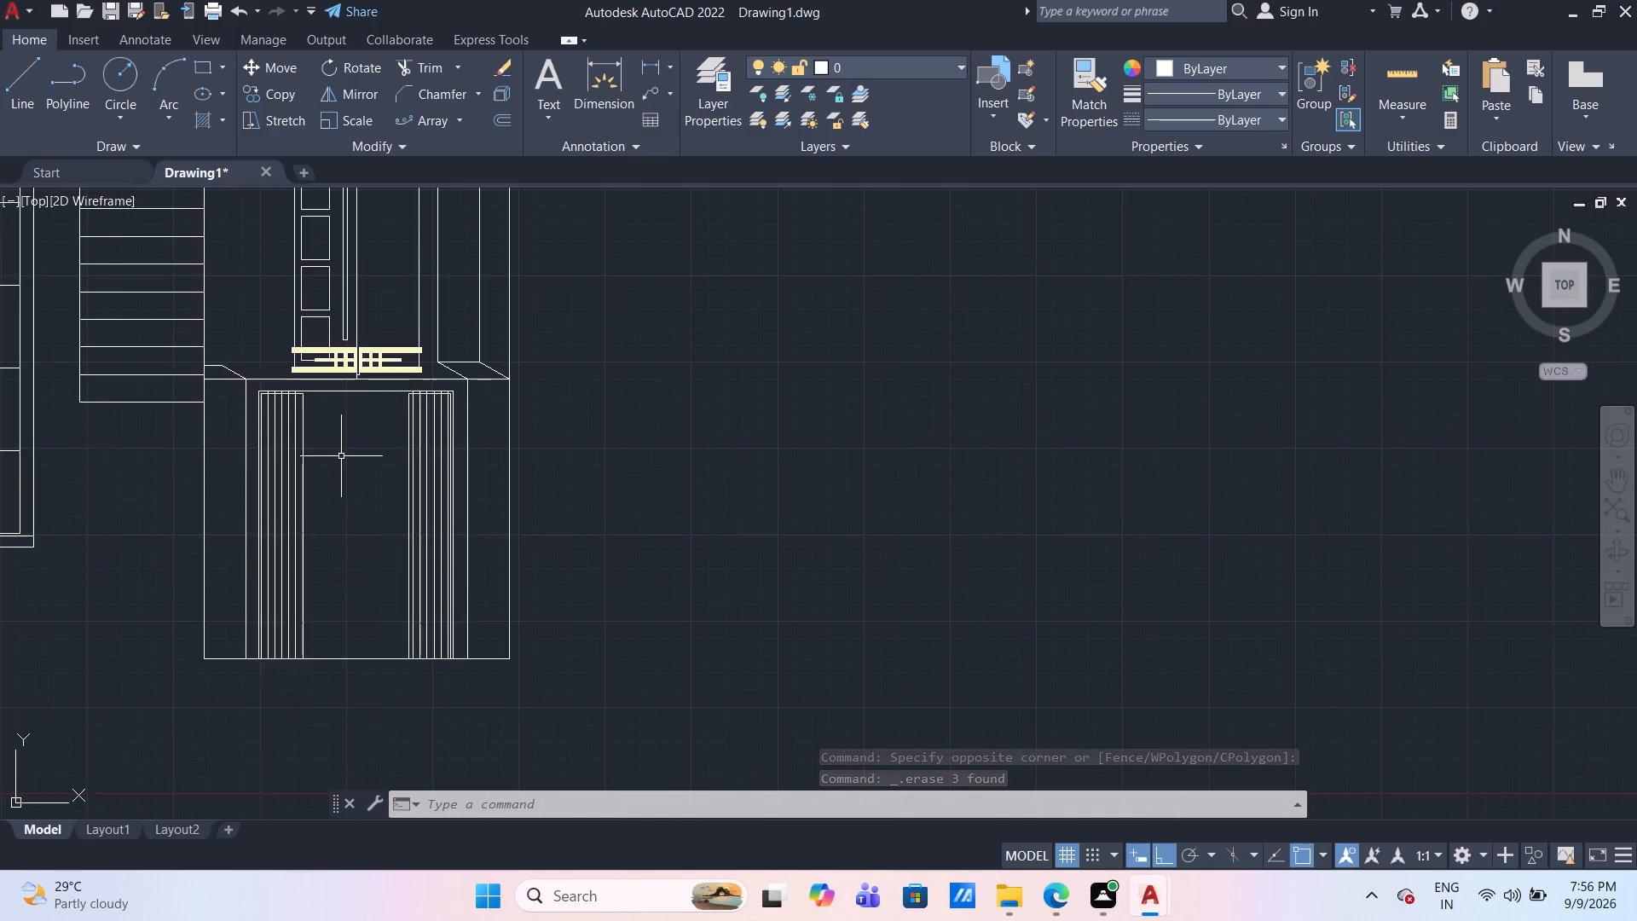
{"action": "scroll", "coordinate": [341, 456], "scroll_direction": "down", "scroll_amount": 1}
{"action": "middle_click_drag", "start_coordinate": [364, 513], "coordinate": [366, 417]}
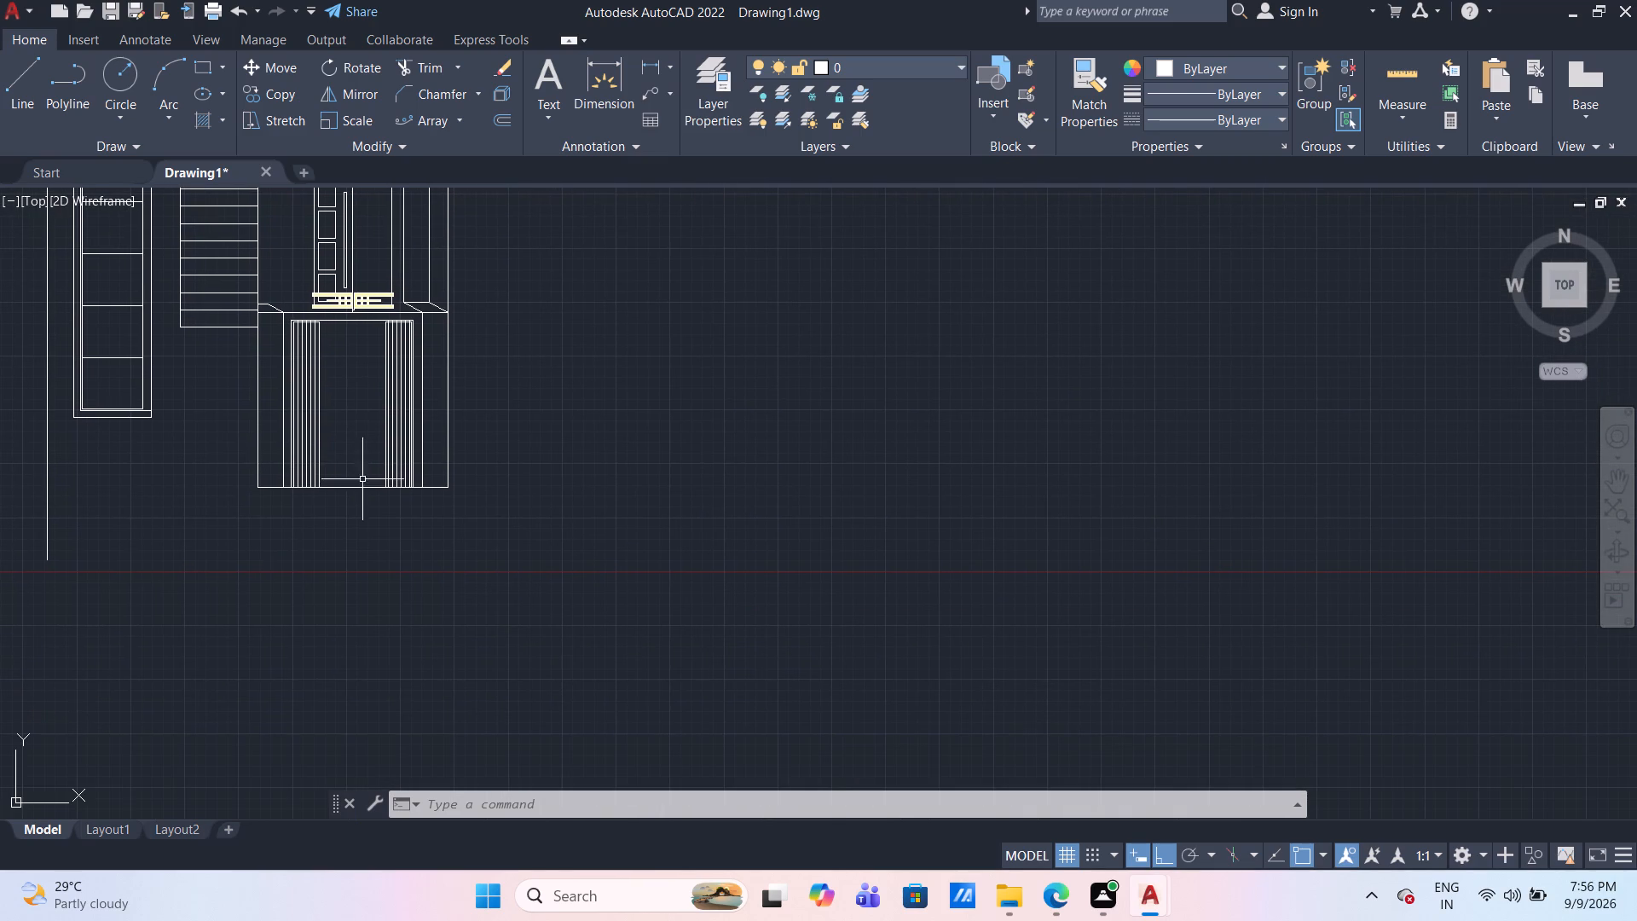
{"action": "left_click", "coordinate": [28, 71]}
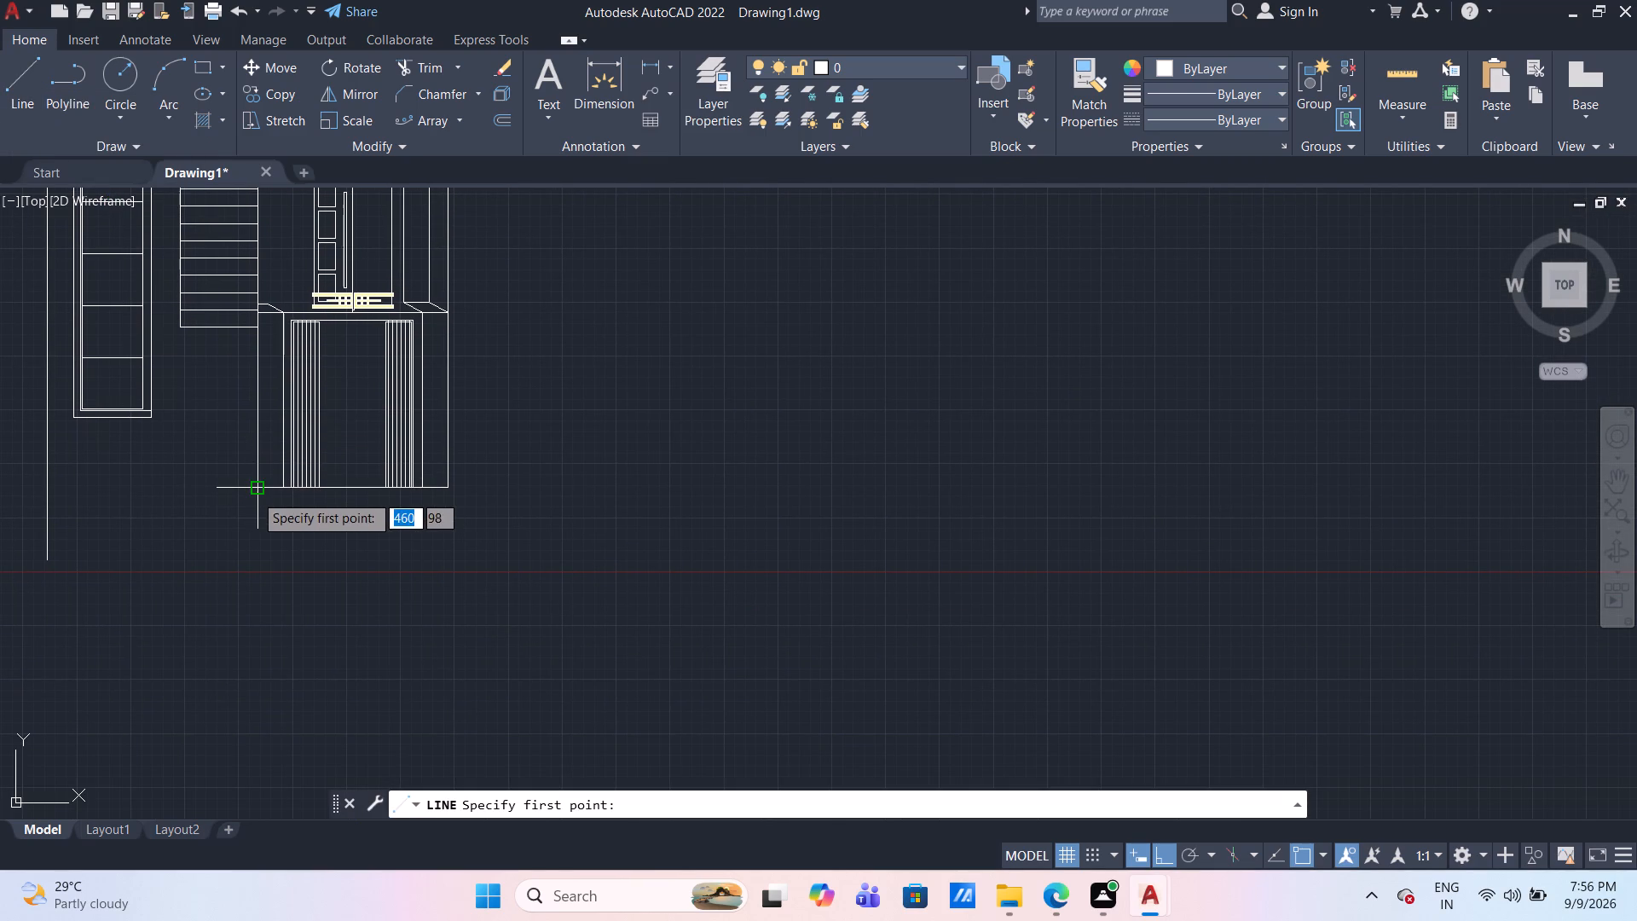
{"action": "left_click", "coordinate": [254, 494]}
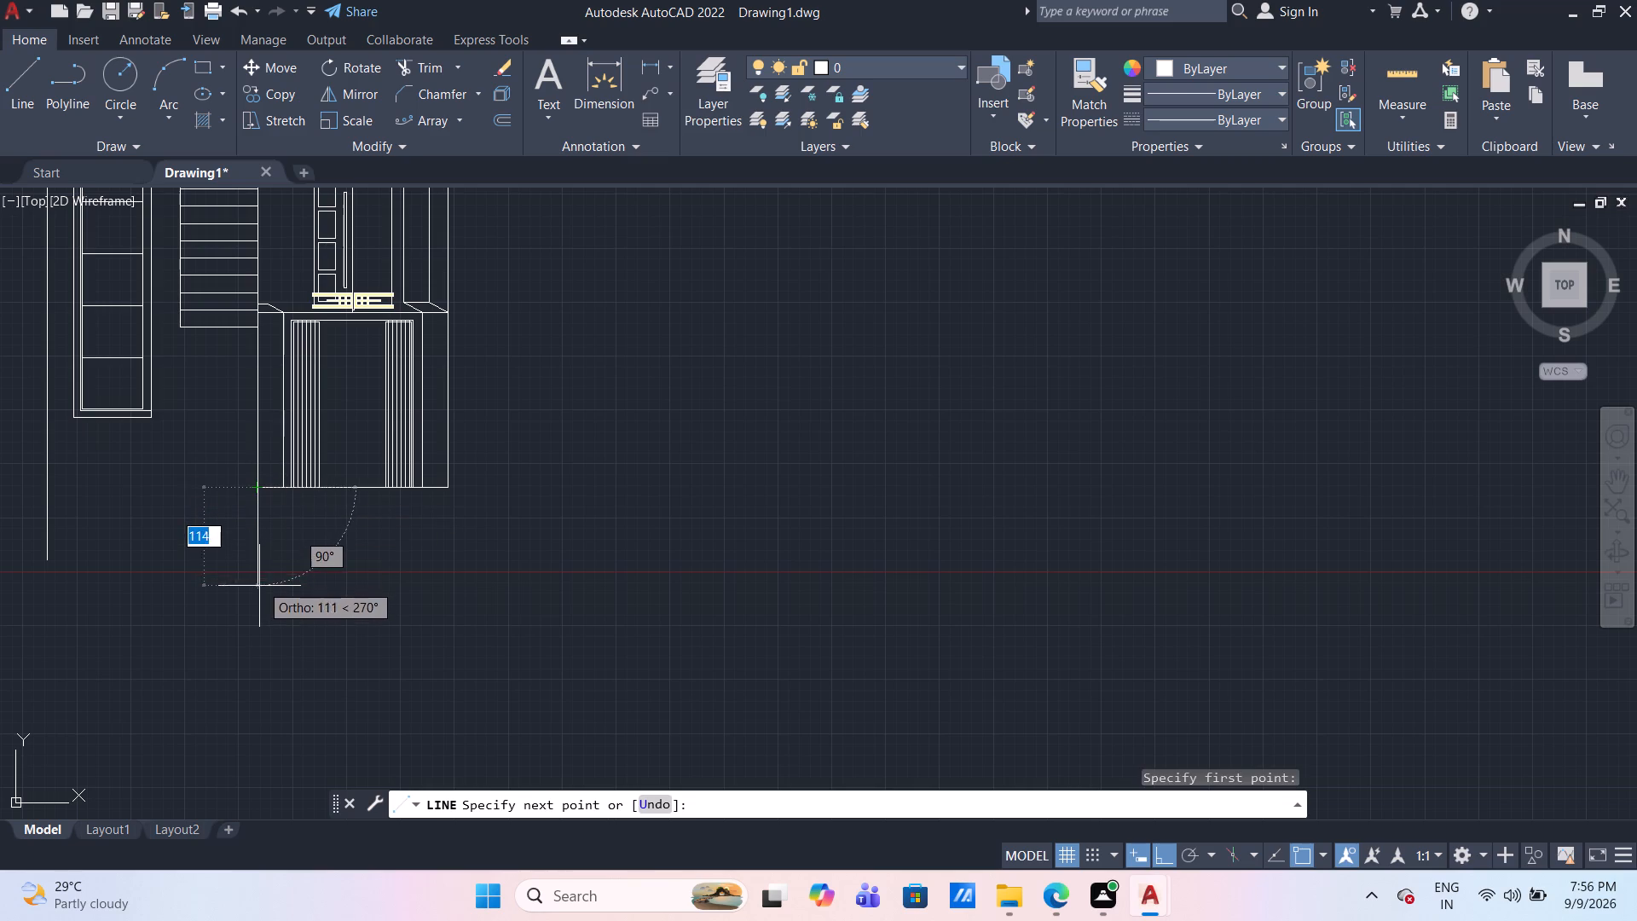
{"action": "left_click", "coordinate": [259, 586]}
{"action": "key", "text": "Escape"}
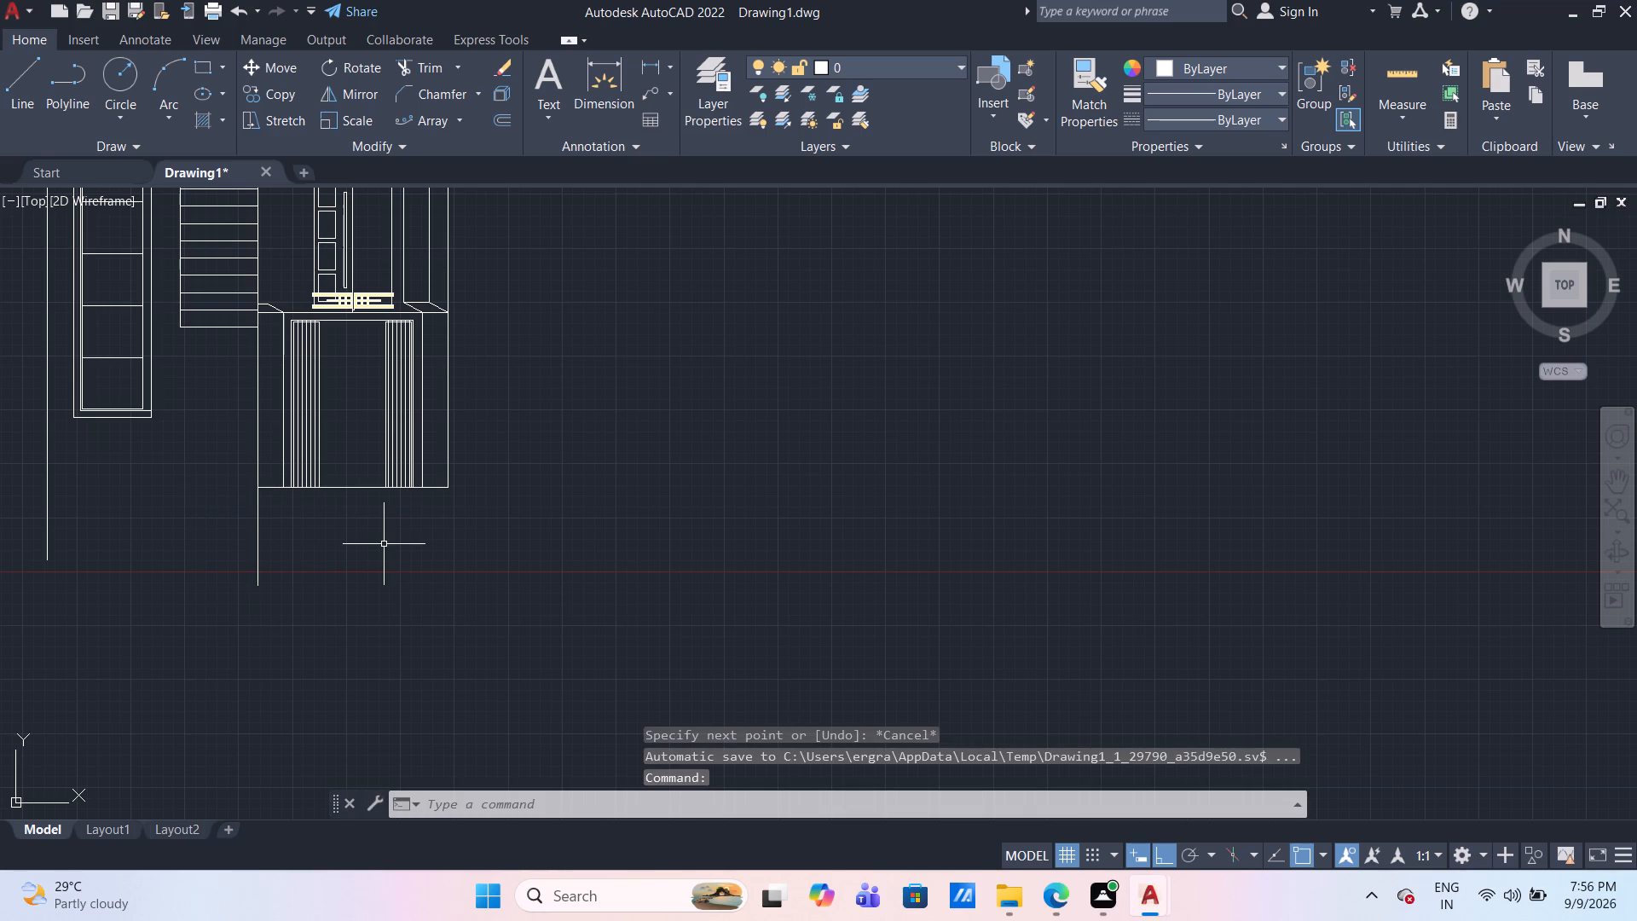
Offset the door surround's base line downward by 150.
{"action": "key", "text": "o"}
{"action": "key", "text": "Return"}
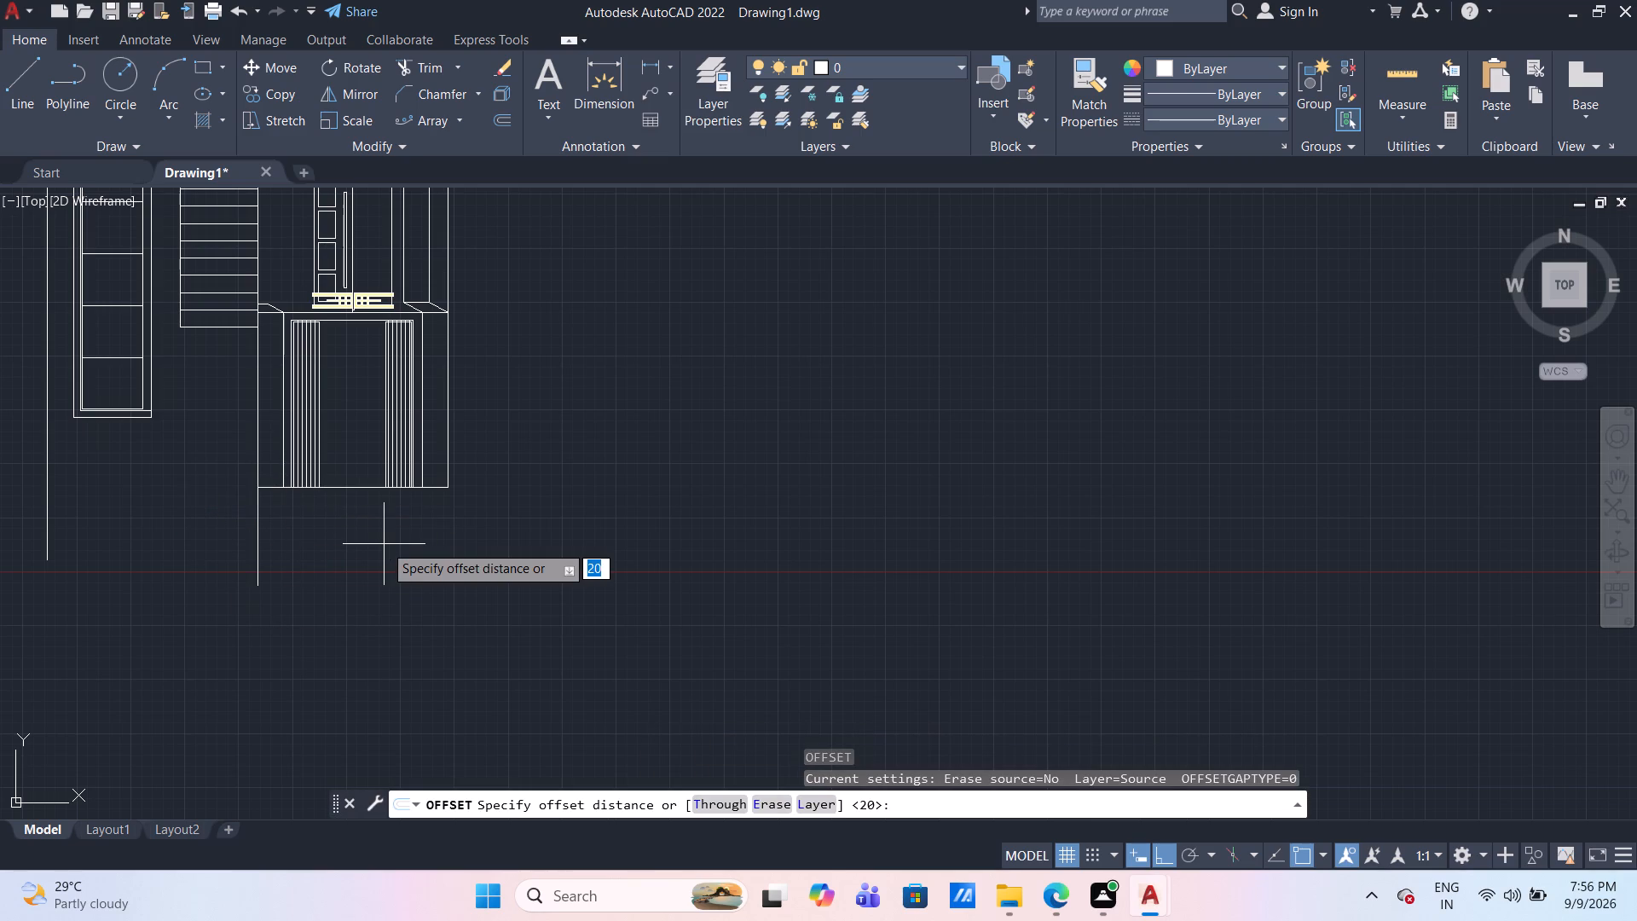
{"action": "type", "text": "150"}
{"action": "key", "text": "Return"}
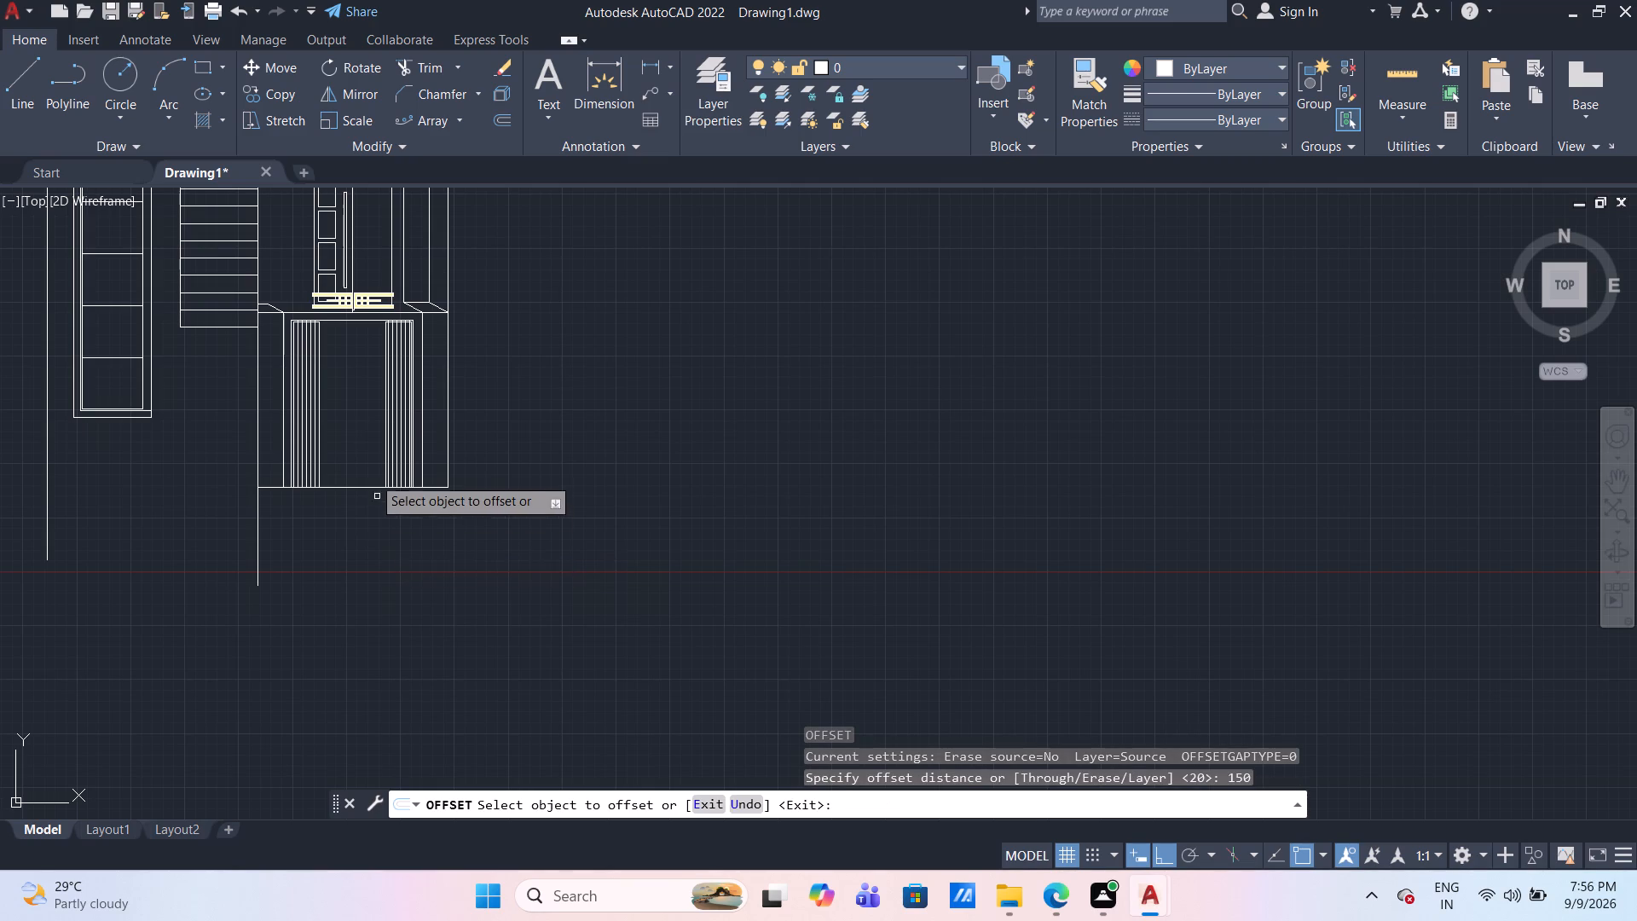
{"action": "left_click_drag", "start_coordinate": [365, 486], "coordinate": [364, 501]}
{"action": "left_click", "coordinate": [364, 543]}
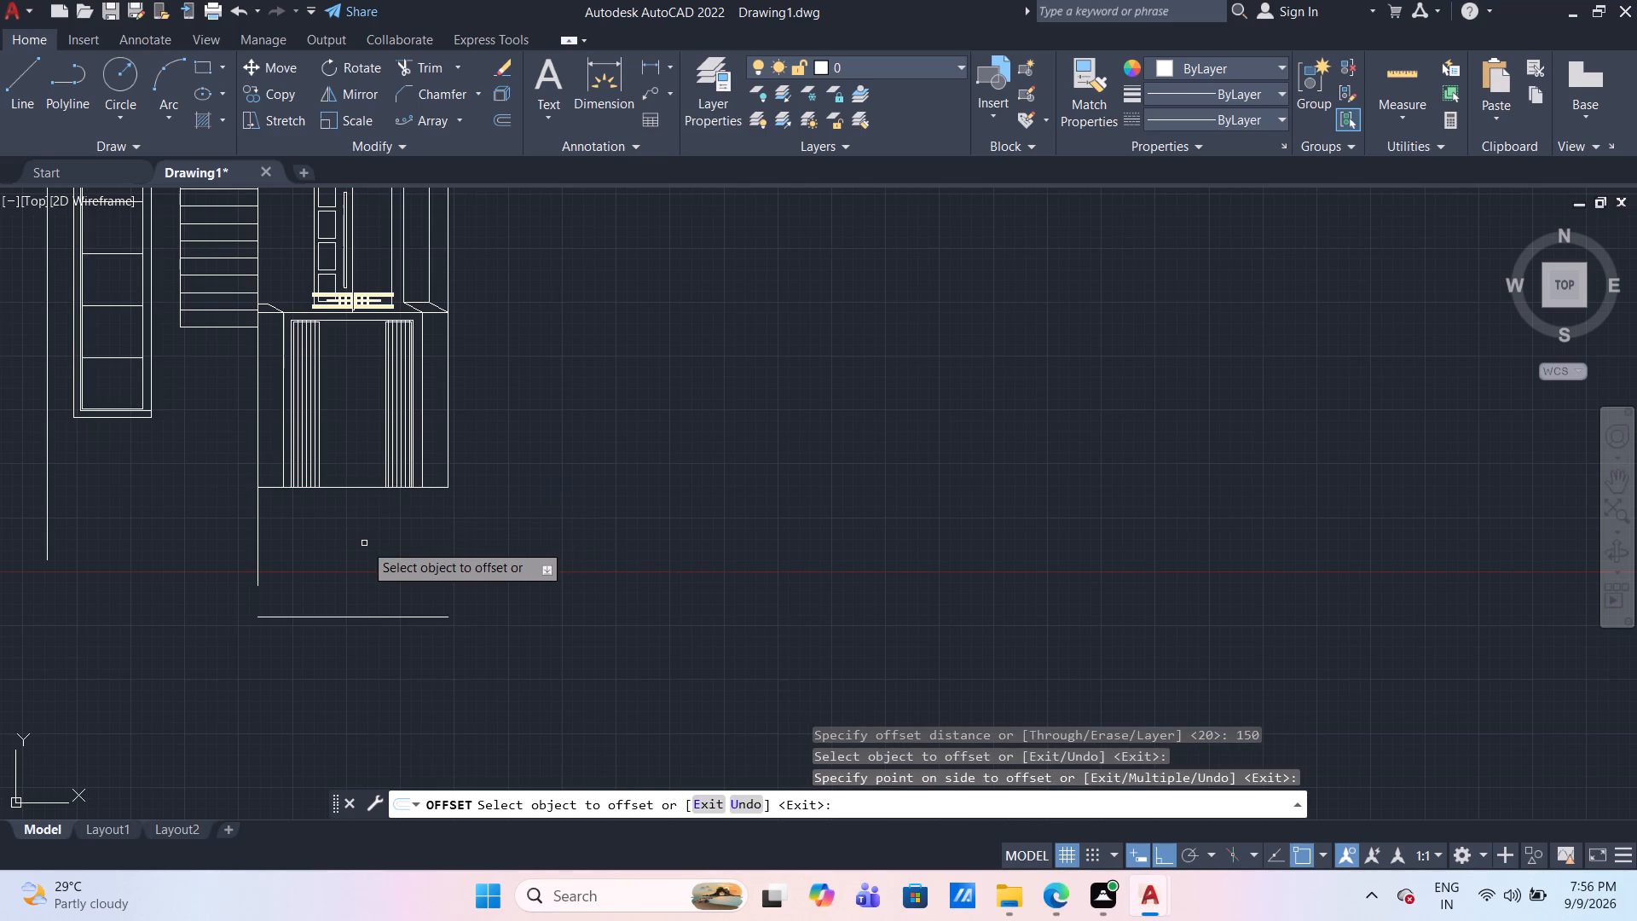
{"action": "scroll", "coordinate": [364, 543], "scroll_direction": "down", "scroll_amount": 1}
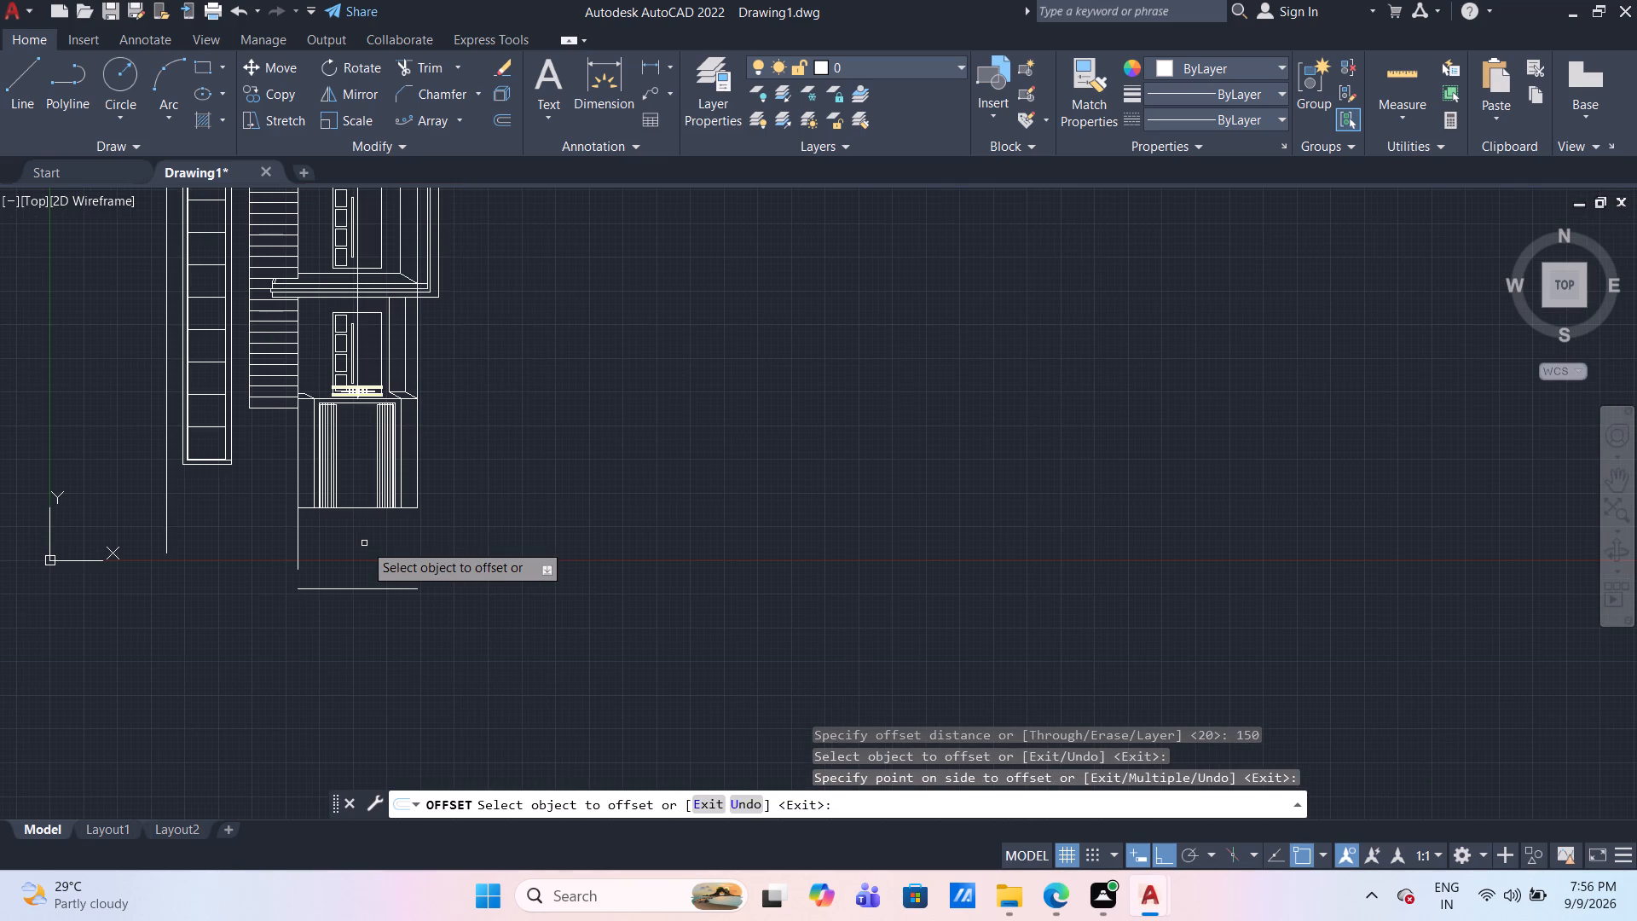
{"action": "key", "text": "Escape"}
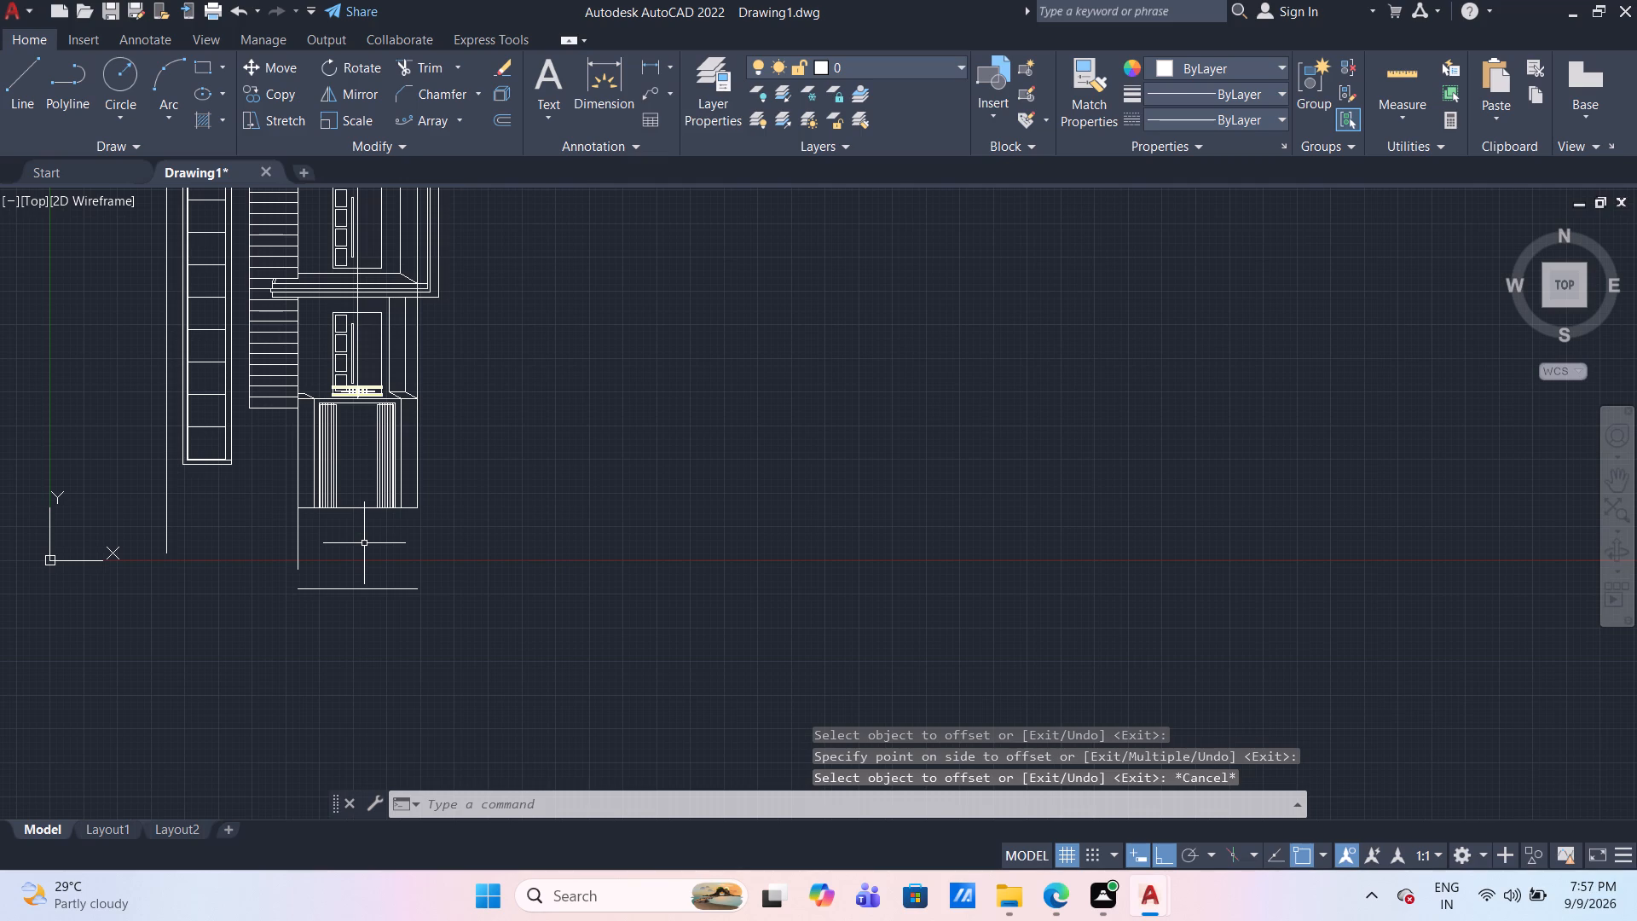
Offset the door surround's base line downward three times in succession at 15 spacing to form the step lines.
{"action": "key", "text": "o"}
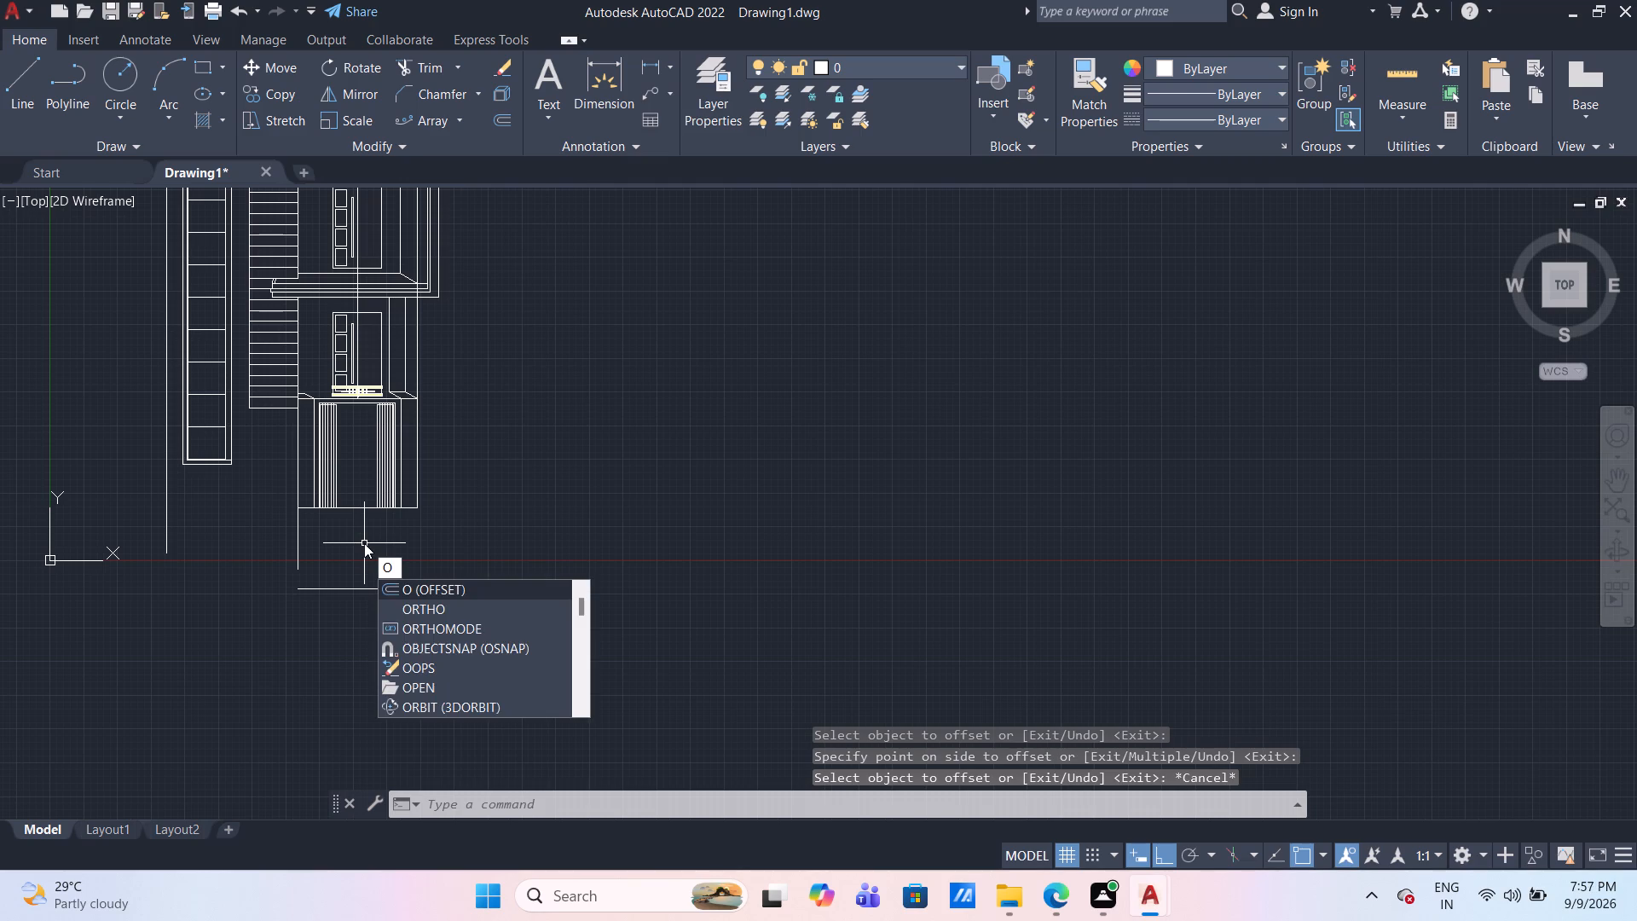
{"action": "key", "text": "Return"}
{"action": "type", "text": "15"}
{"action": "key", "text": "Return"}
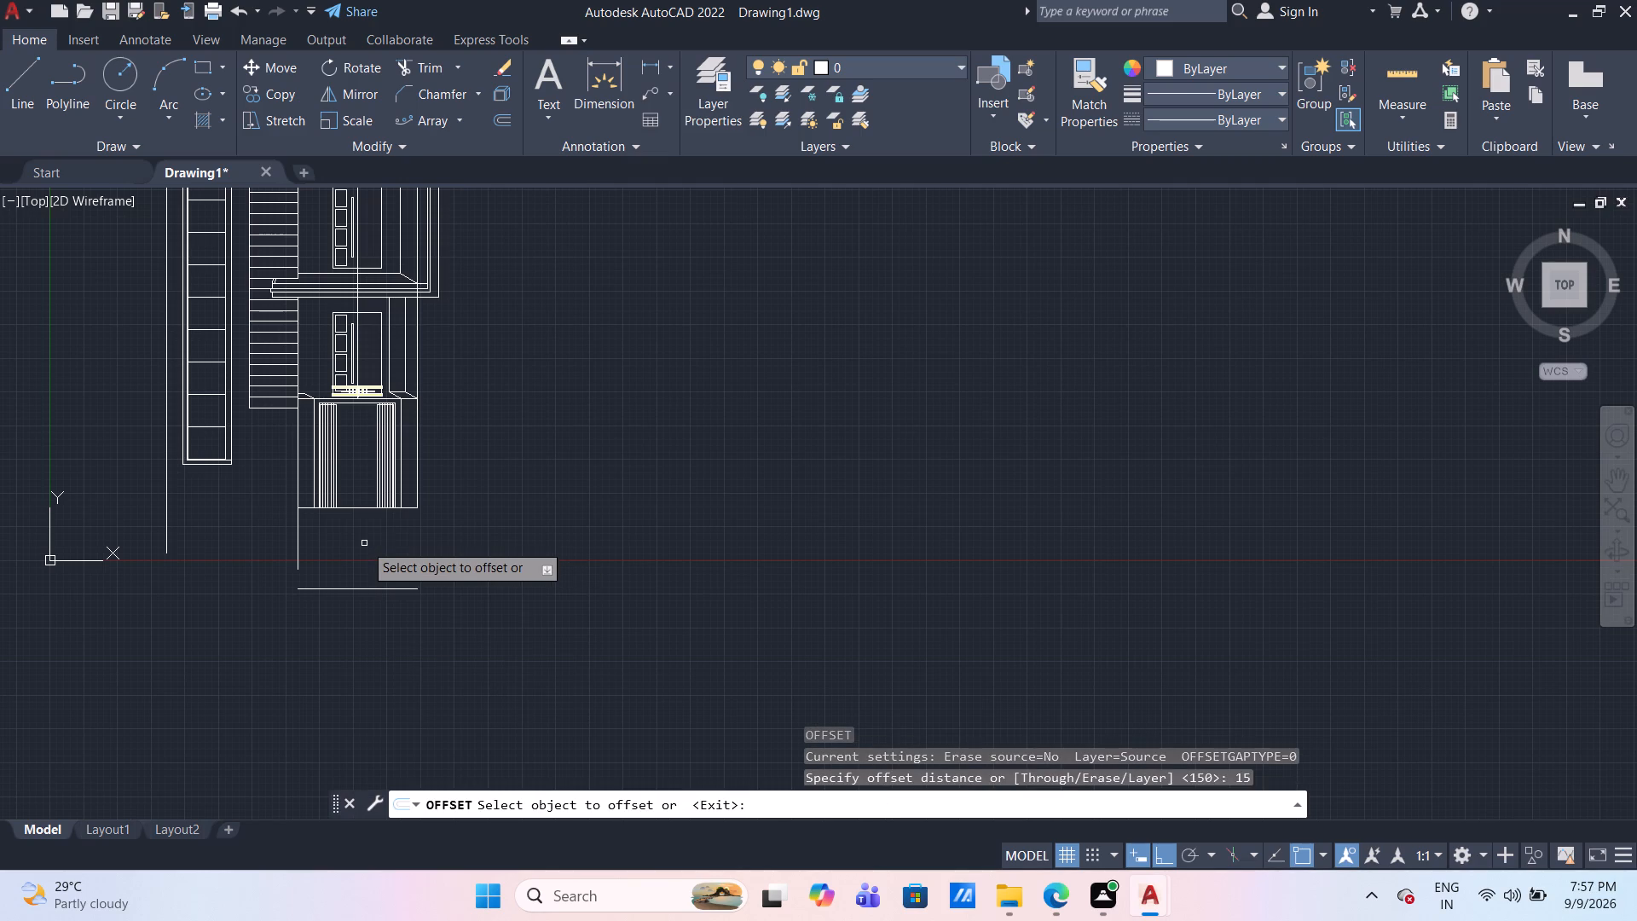
{"action": "left_click", "coordinate": [358, 509]}
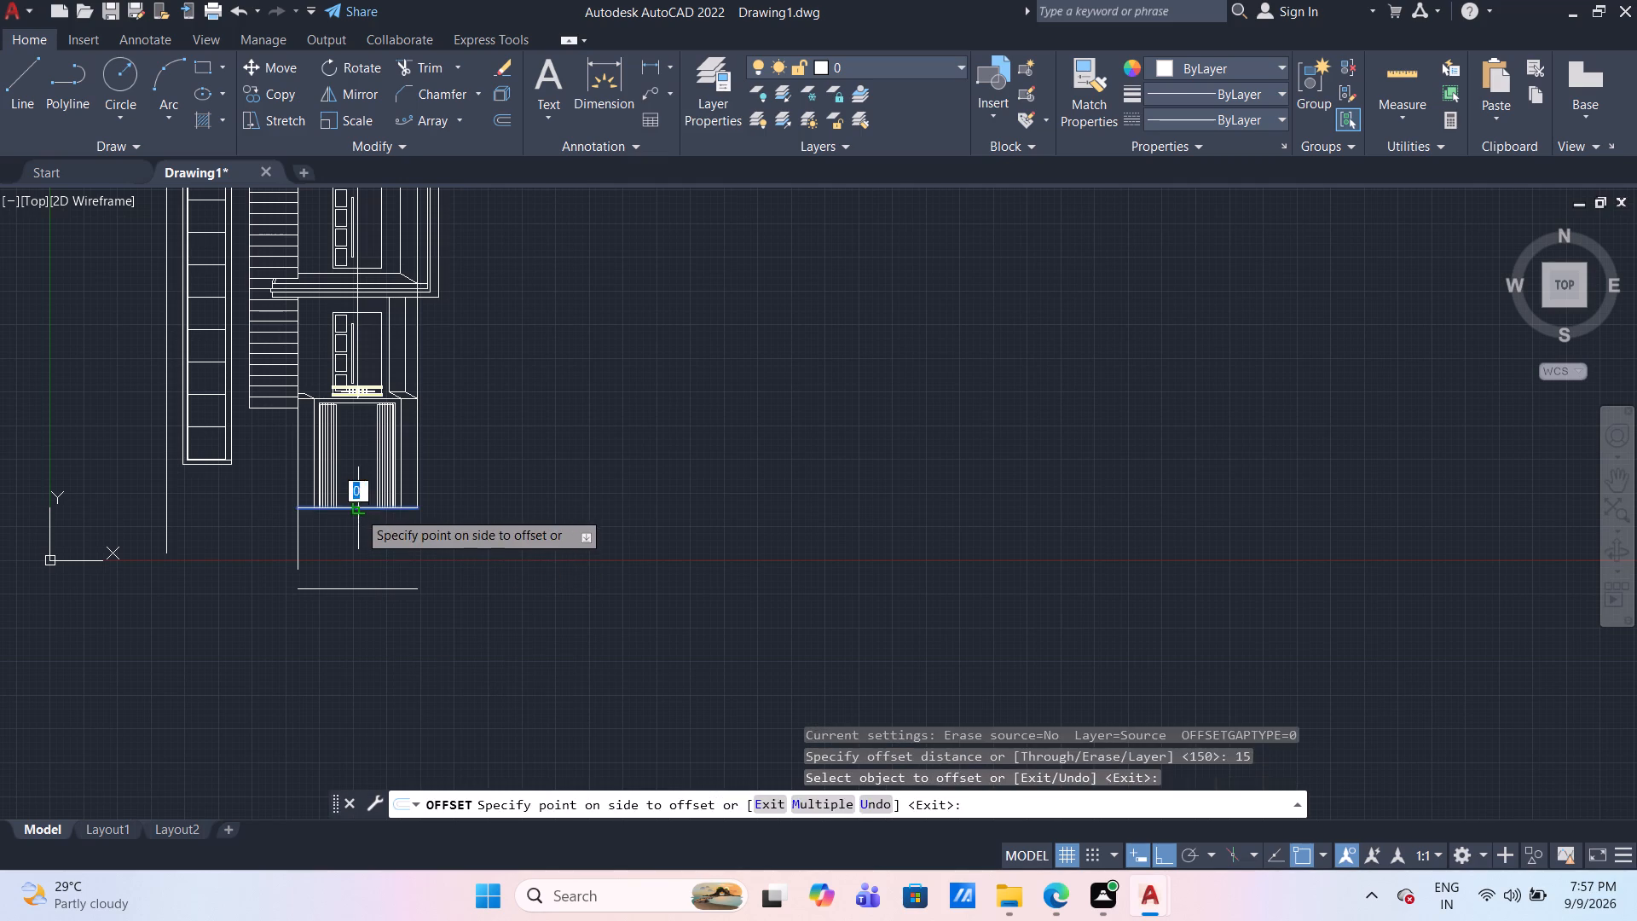
{"action": "left_click", "coordinate": [359, 538]}
{"action": "left_click_drag", "start_coordinate": [357, 517], "coordinate": [360, 538]}
{"action": "left_click", "coordinate": [361, 540]}
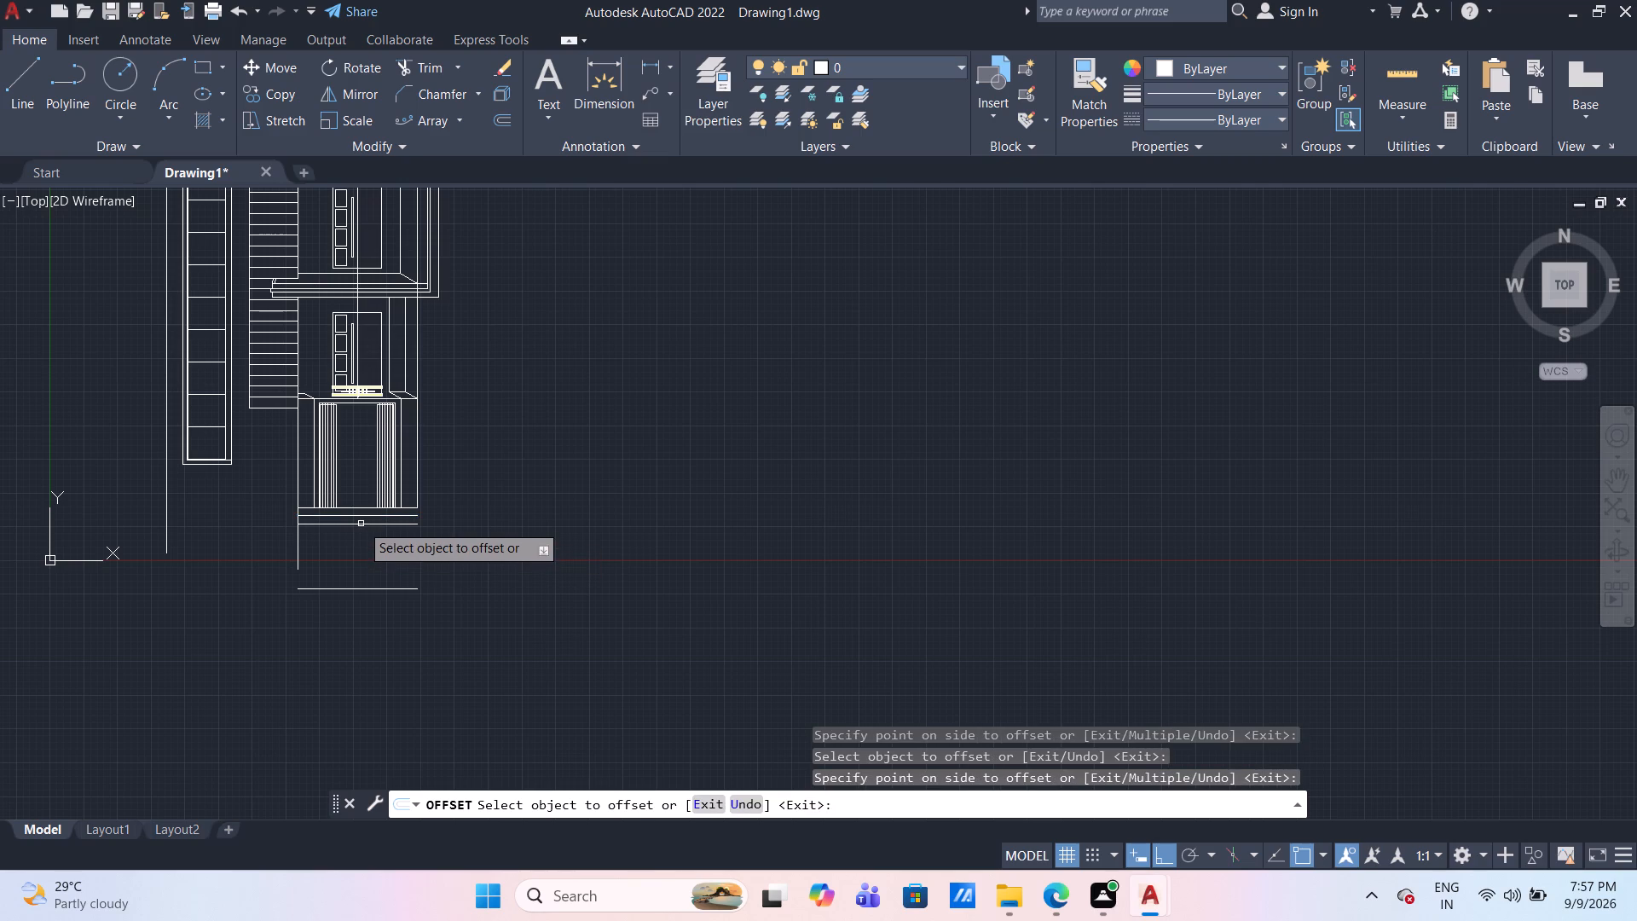
{"action": "left_click_drag", "start_coordinate": [361, 526], "coordinate": [362, 538]}
{"action": "left_click", "coordinate": [362, 545]}
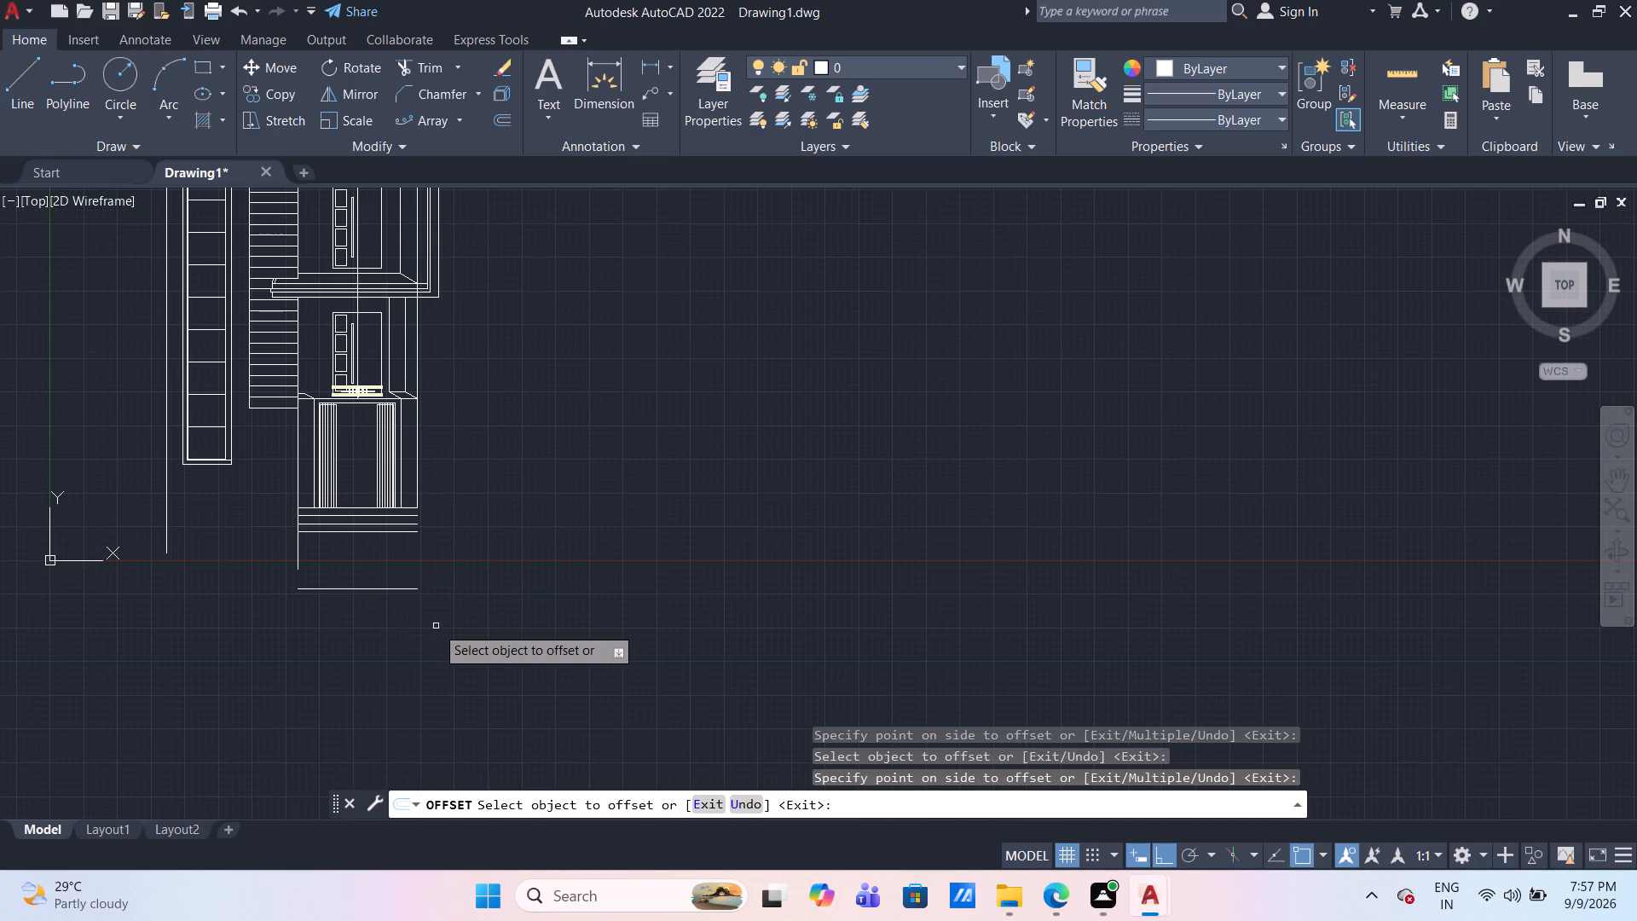
Start the steps' right profile at the surround's inner right line: slant about 17 to the first step line, continuing vertically to the second.
{"action": "scroll", "coordinate": [436, 626], "scroll_direction": "up", "scroll_amount": 1}
{"action": "scroll", "coordinate": [383, 522], "scroll_direction": "up", "scroll_amount": 1}
{"action": "middle_click_drag", "start_coordinate": [414, 492], "coordinate": [416, 492]}
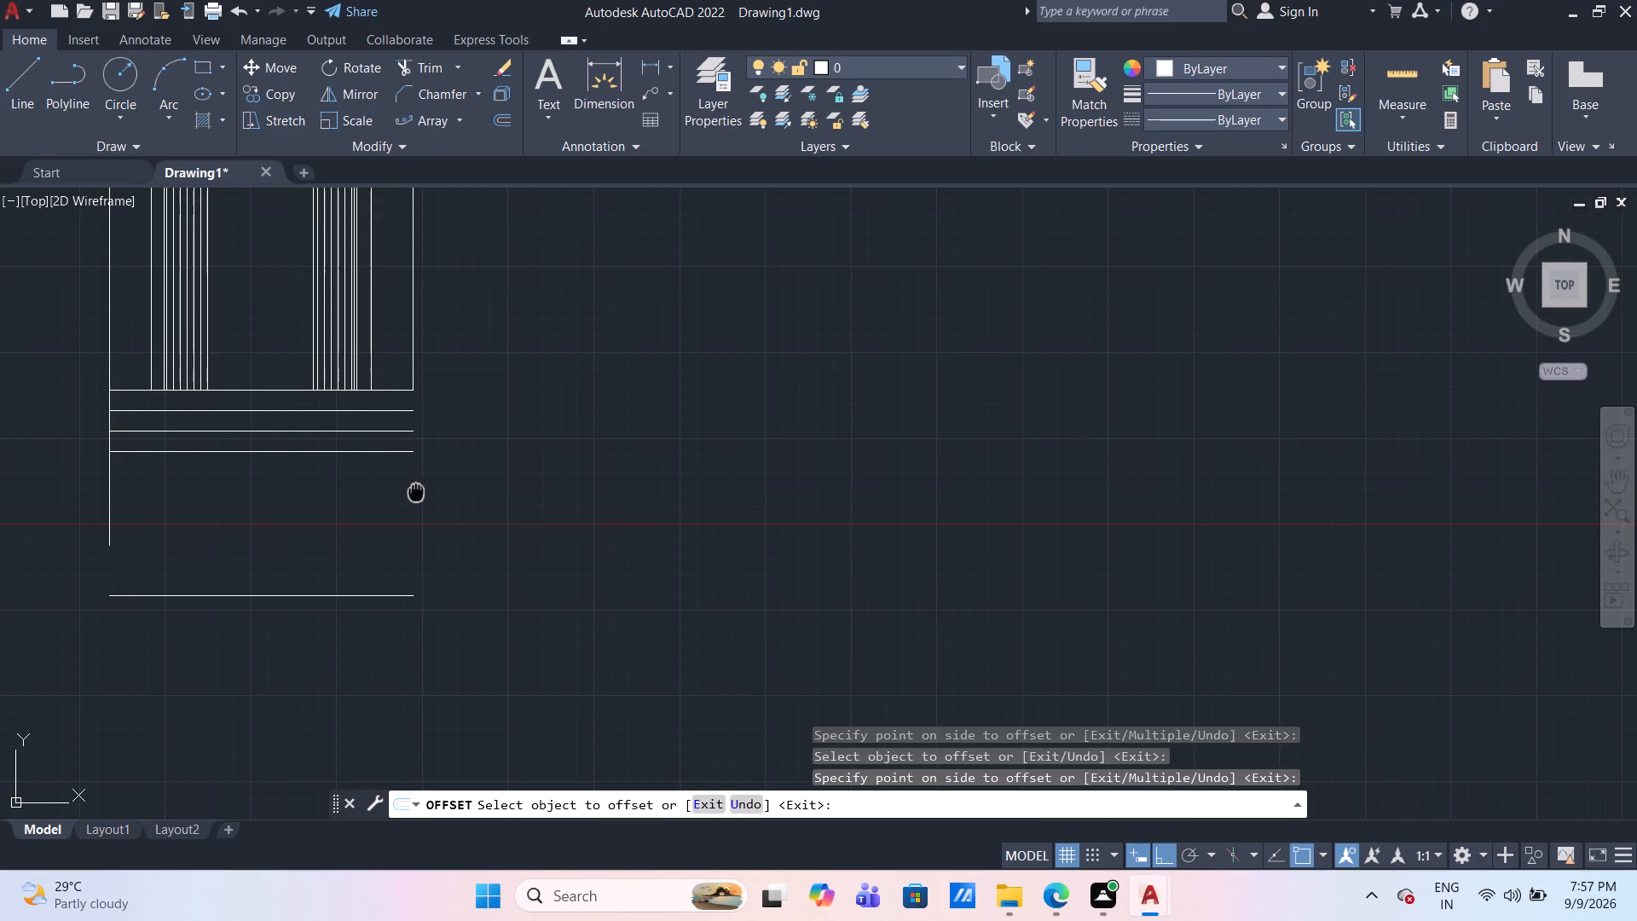
{"action": "middle_click_drag", "start_coordinate": [416, 492], "coordinate": [419, 530]}
{"action": "scroll", "coordinate": [413, 511], "scroll_direction": "up", "scroll_amount": 1}
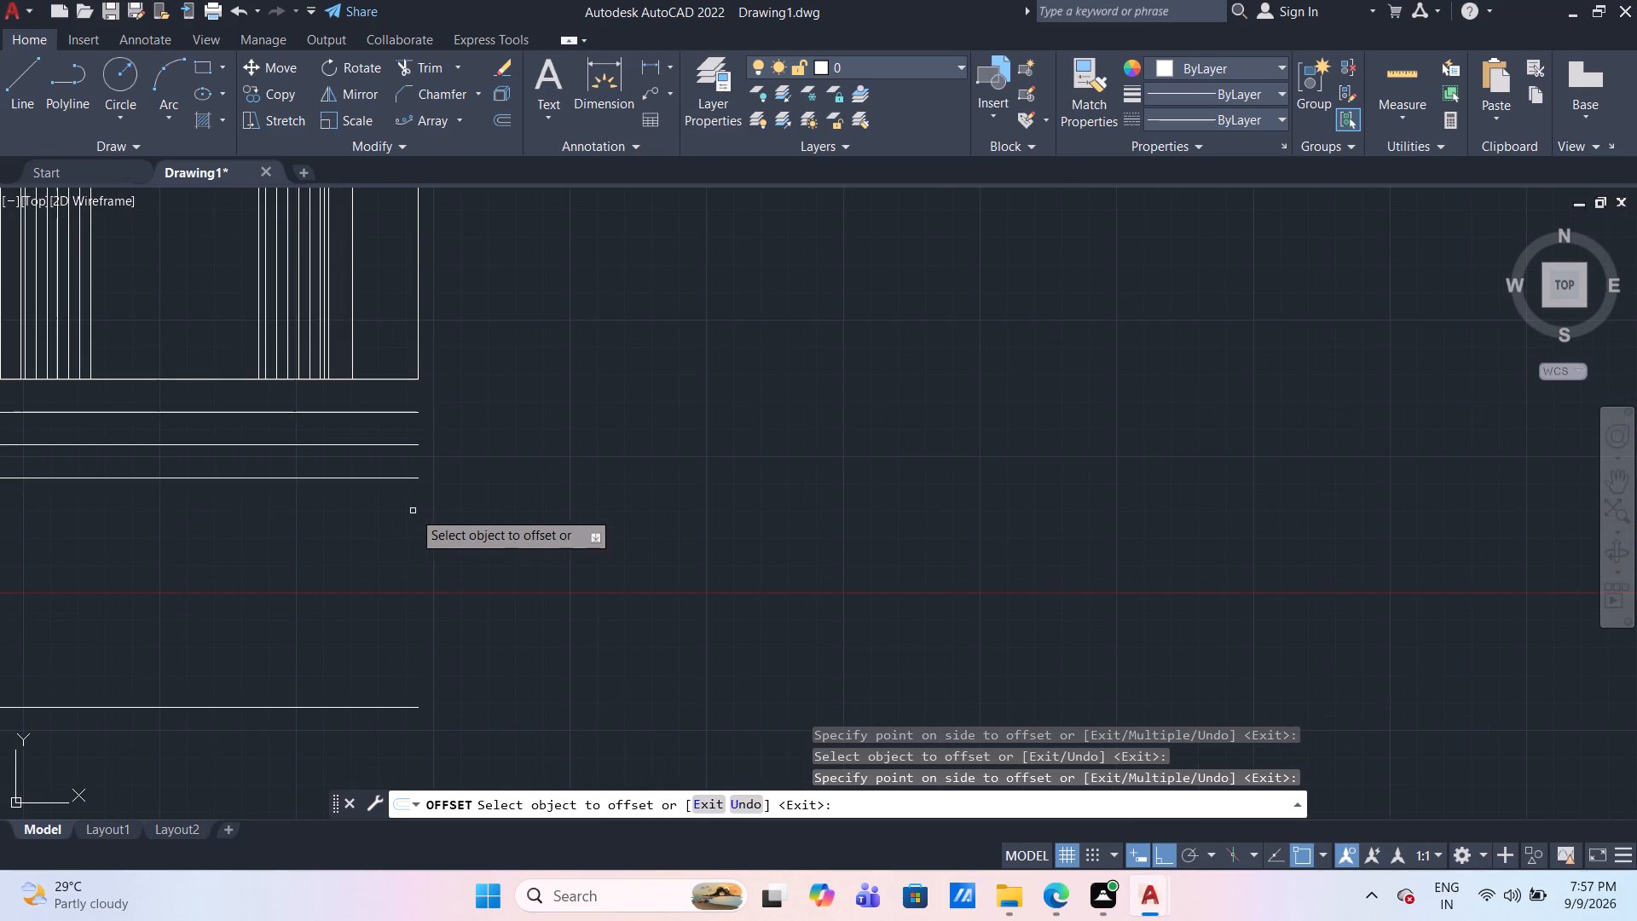
{"action": "middle_click", "coordinate": [413, 510]}
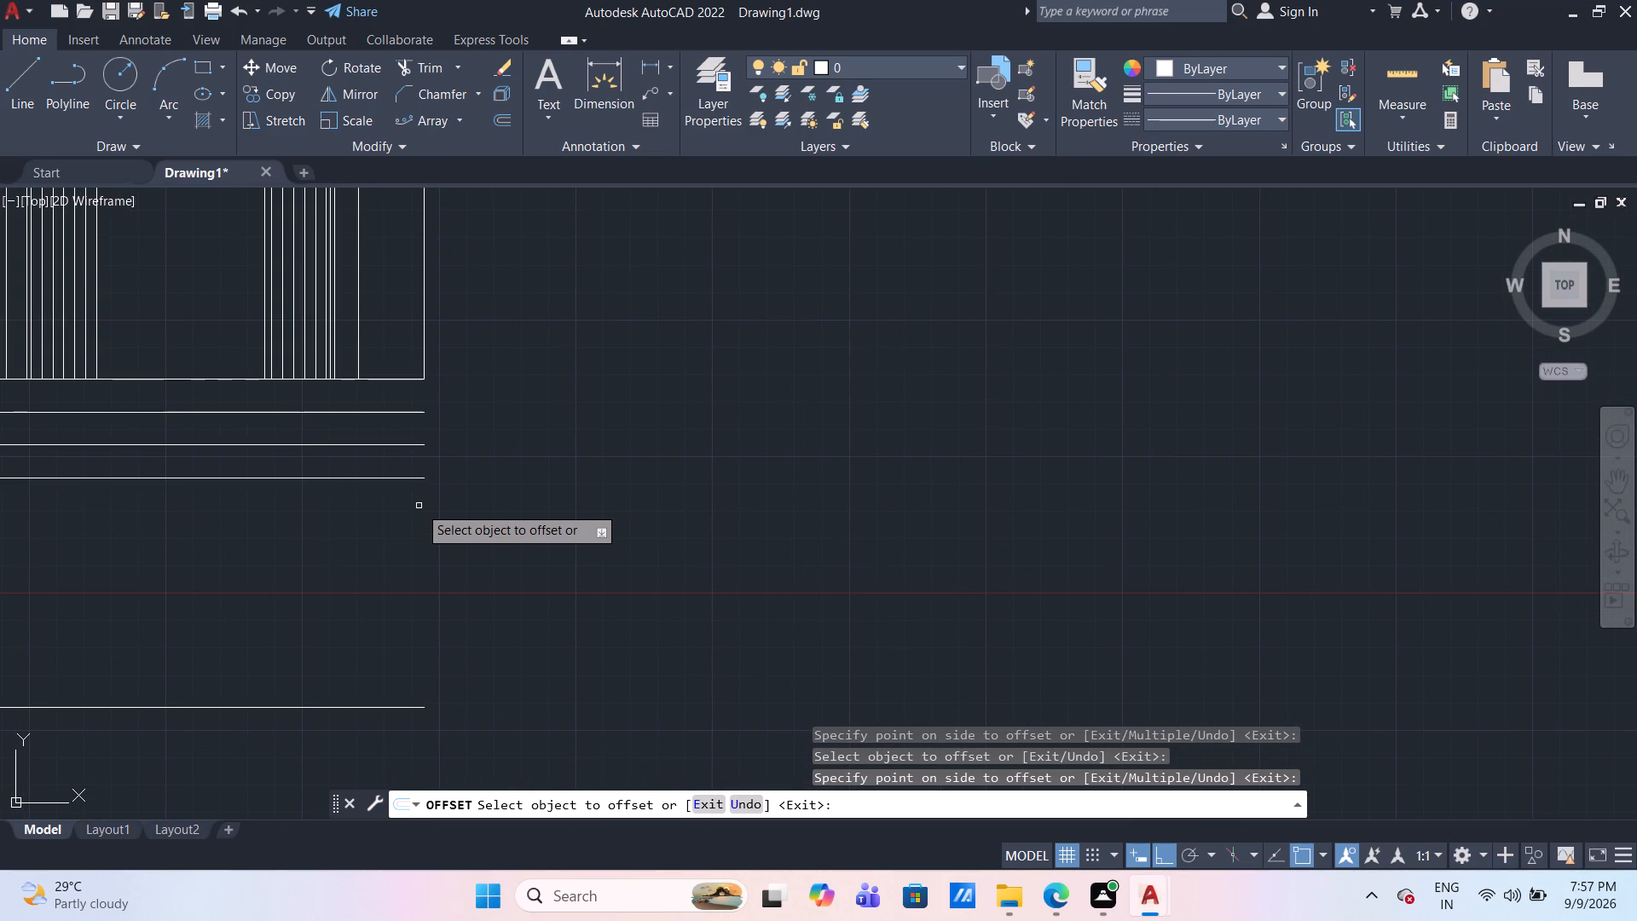
{"action": "left_click", "coordinate": [16, 76]}
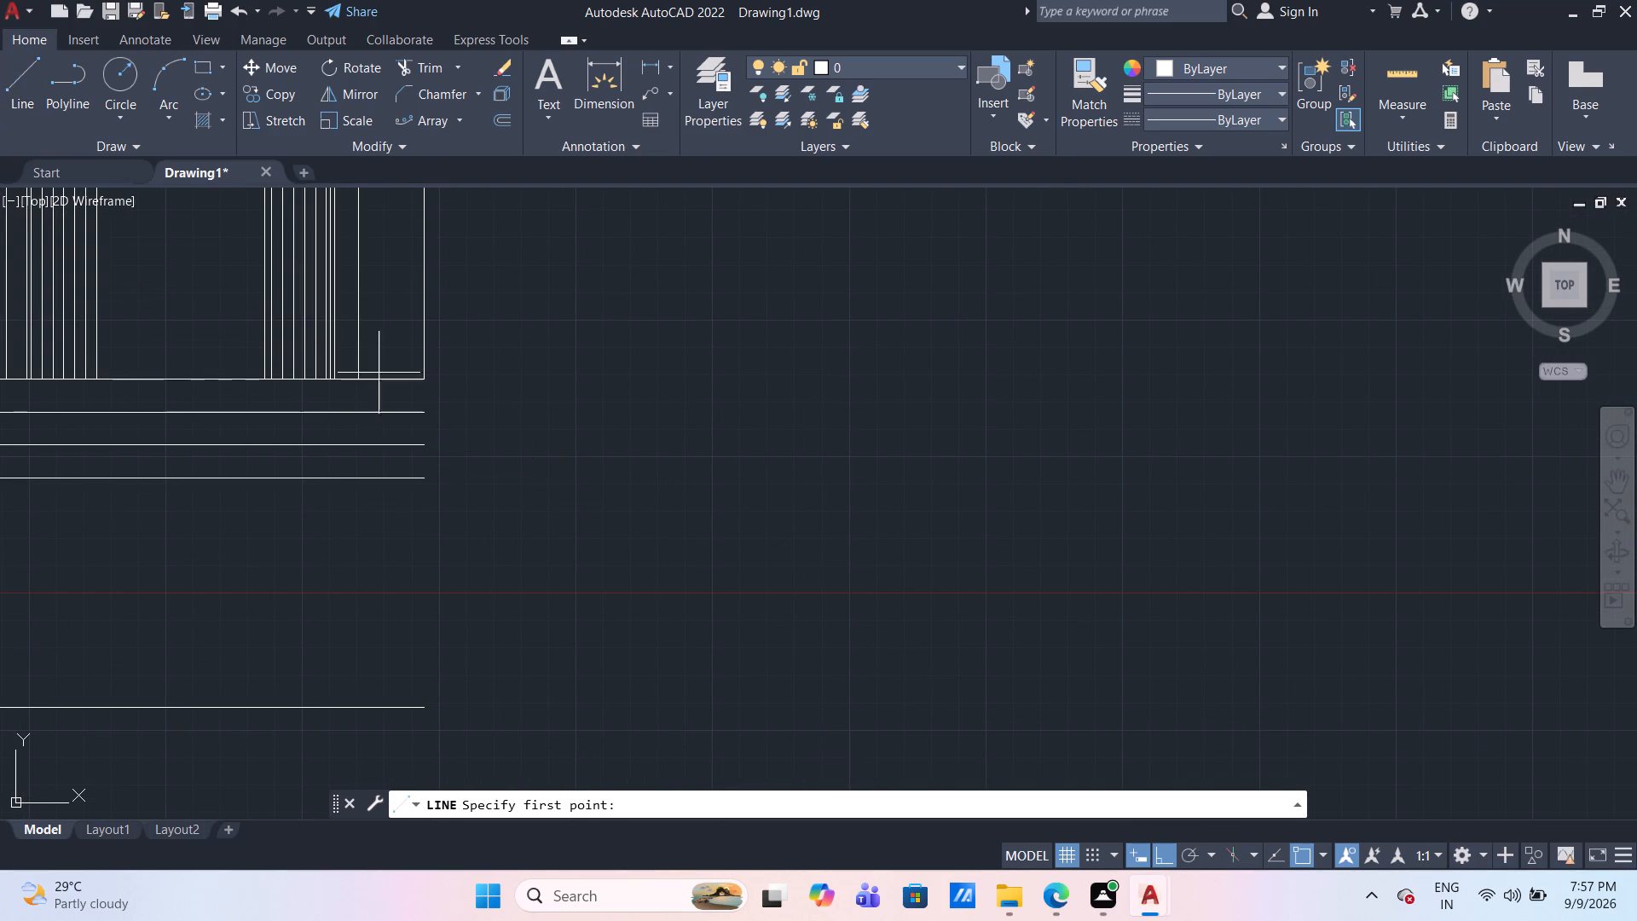
{"action": "left_click", "coordinate": [359, 379]}
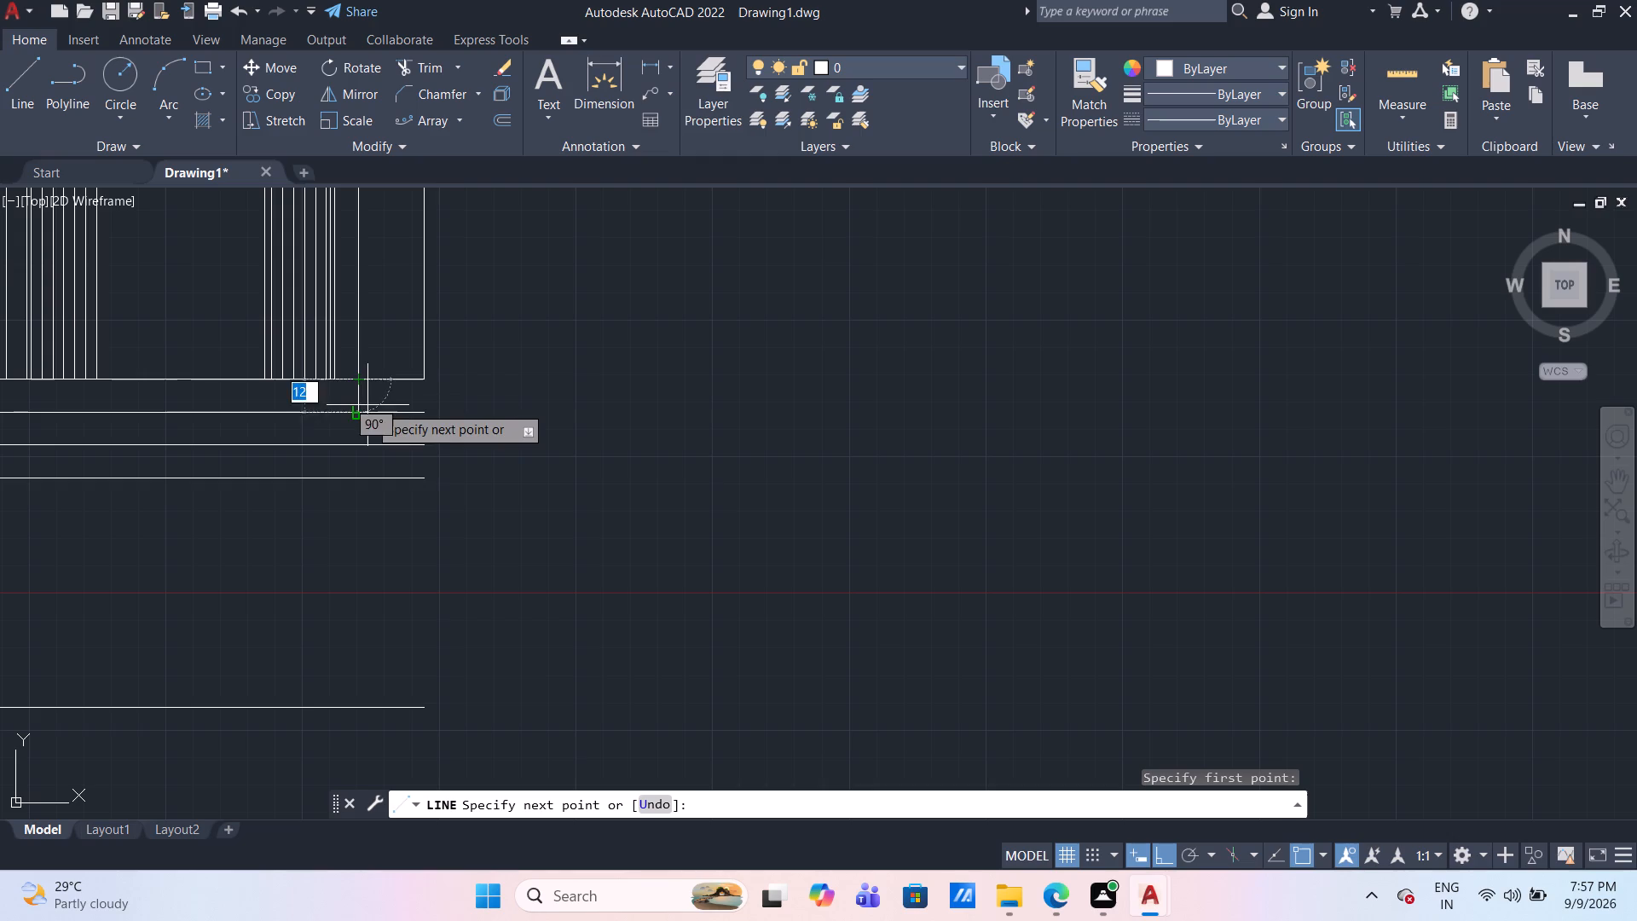
{"action": "left_click", "coordinate": [1170, 857]}
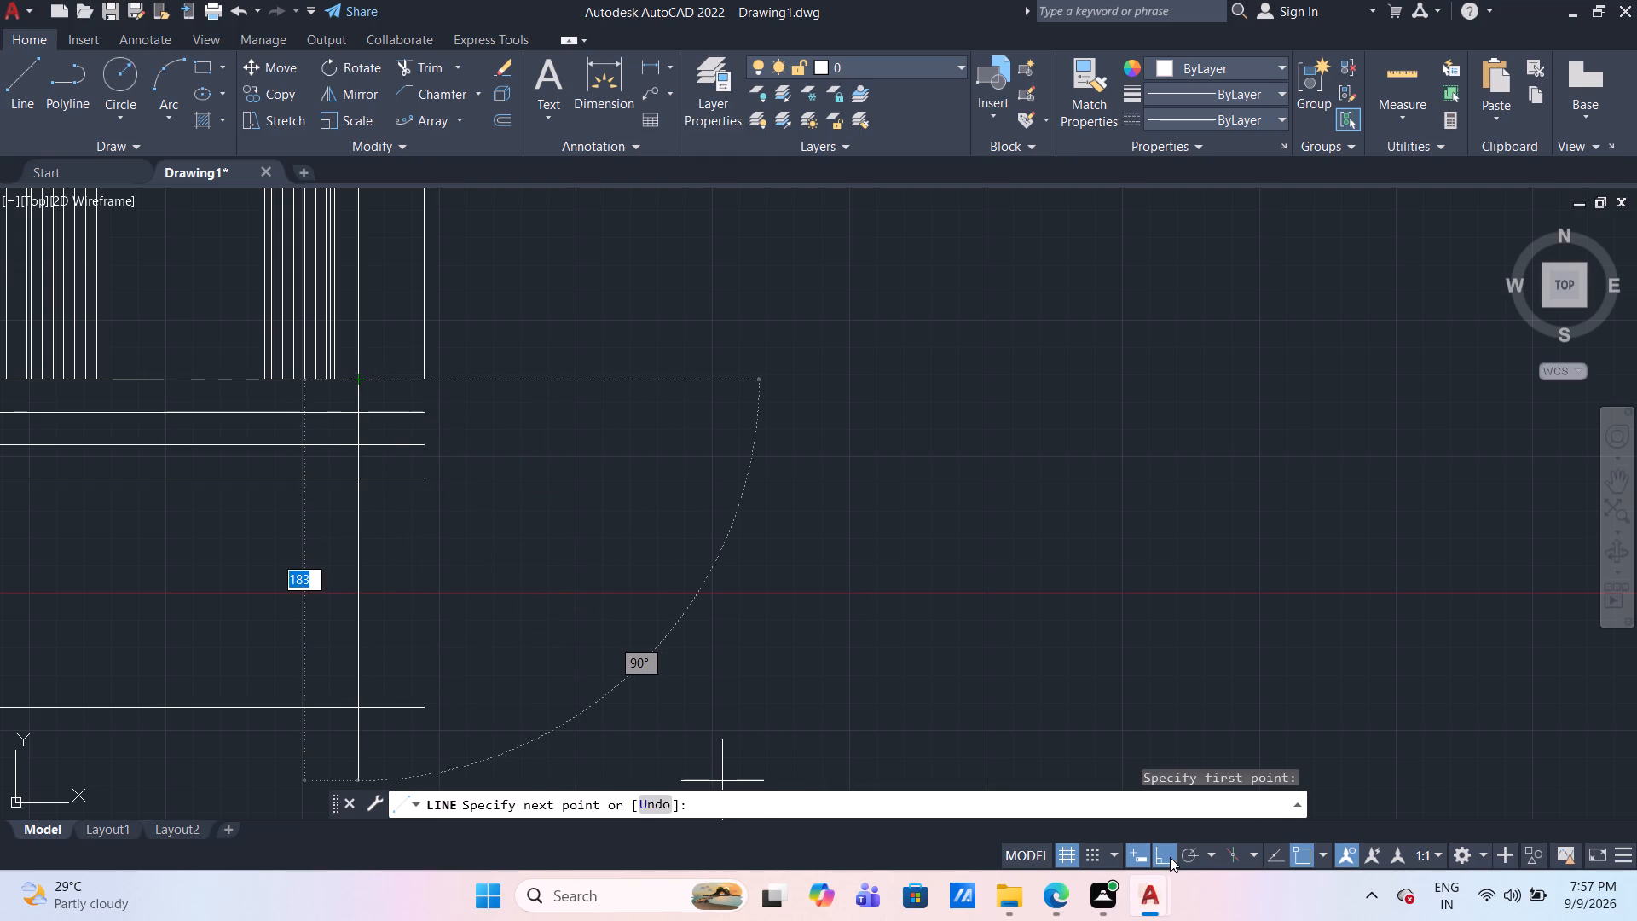
{"action": "left_click", "coordinate": [375, 414]}
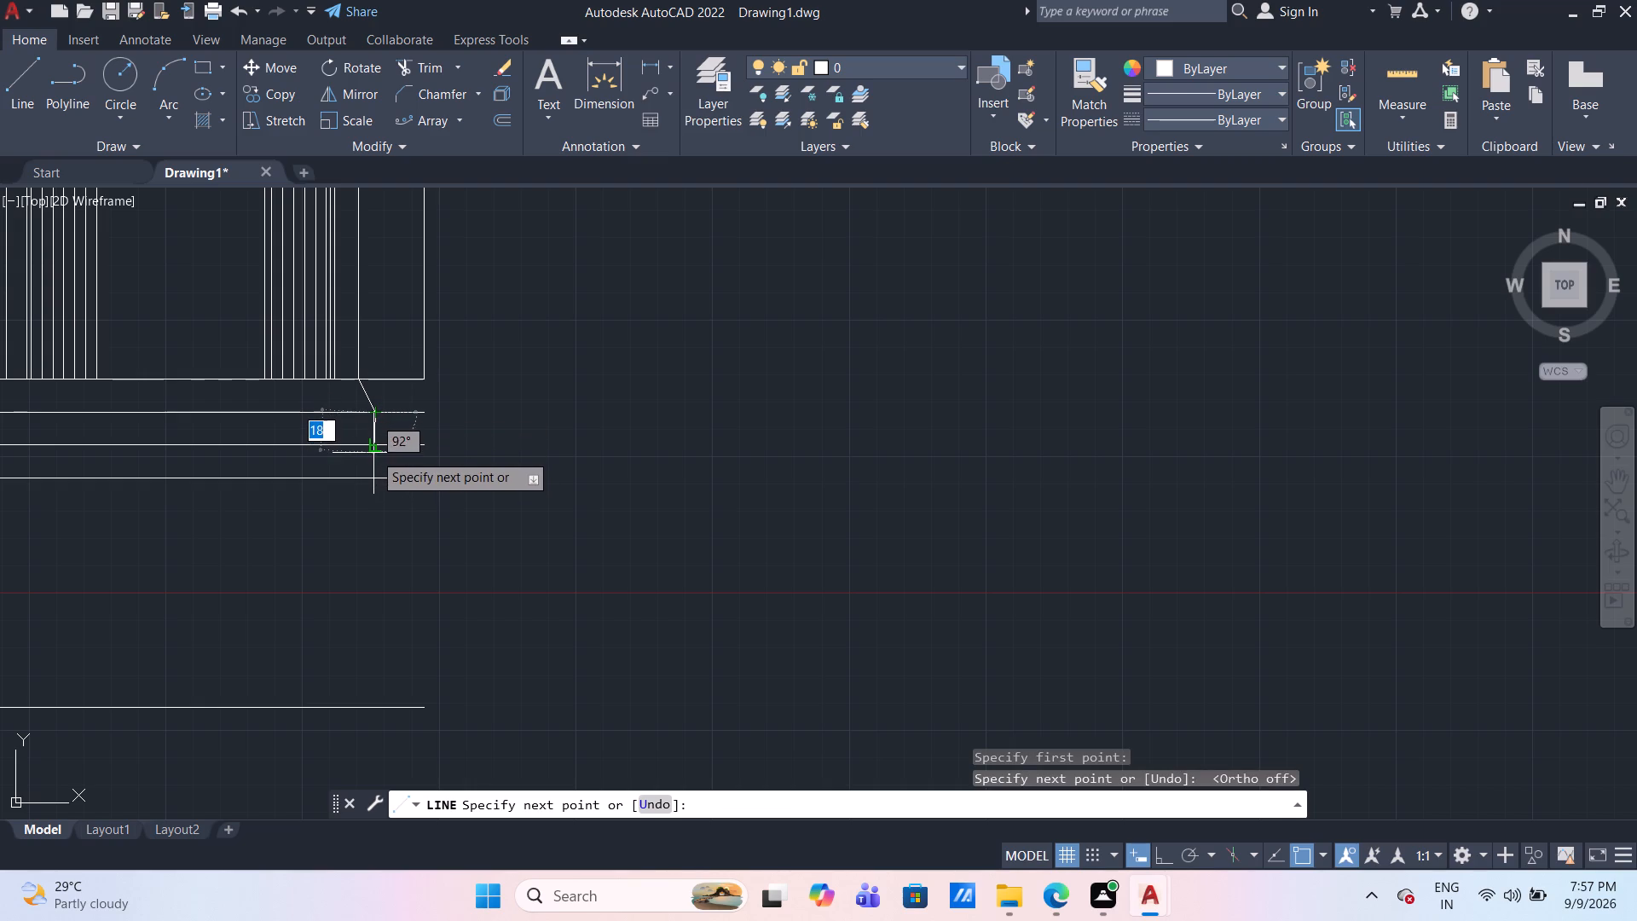
{"action": "left_click", "coordinate": [1166, 858]}
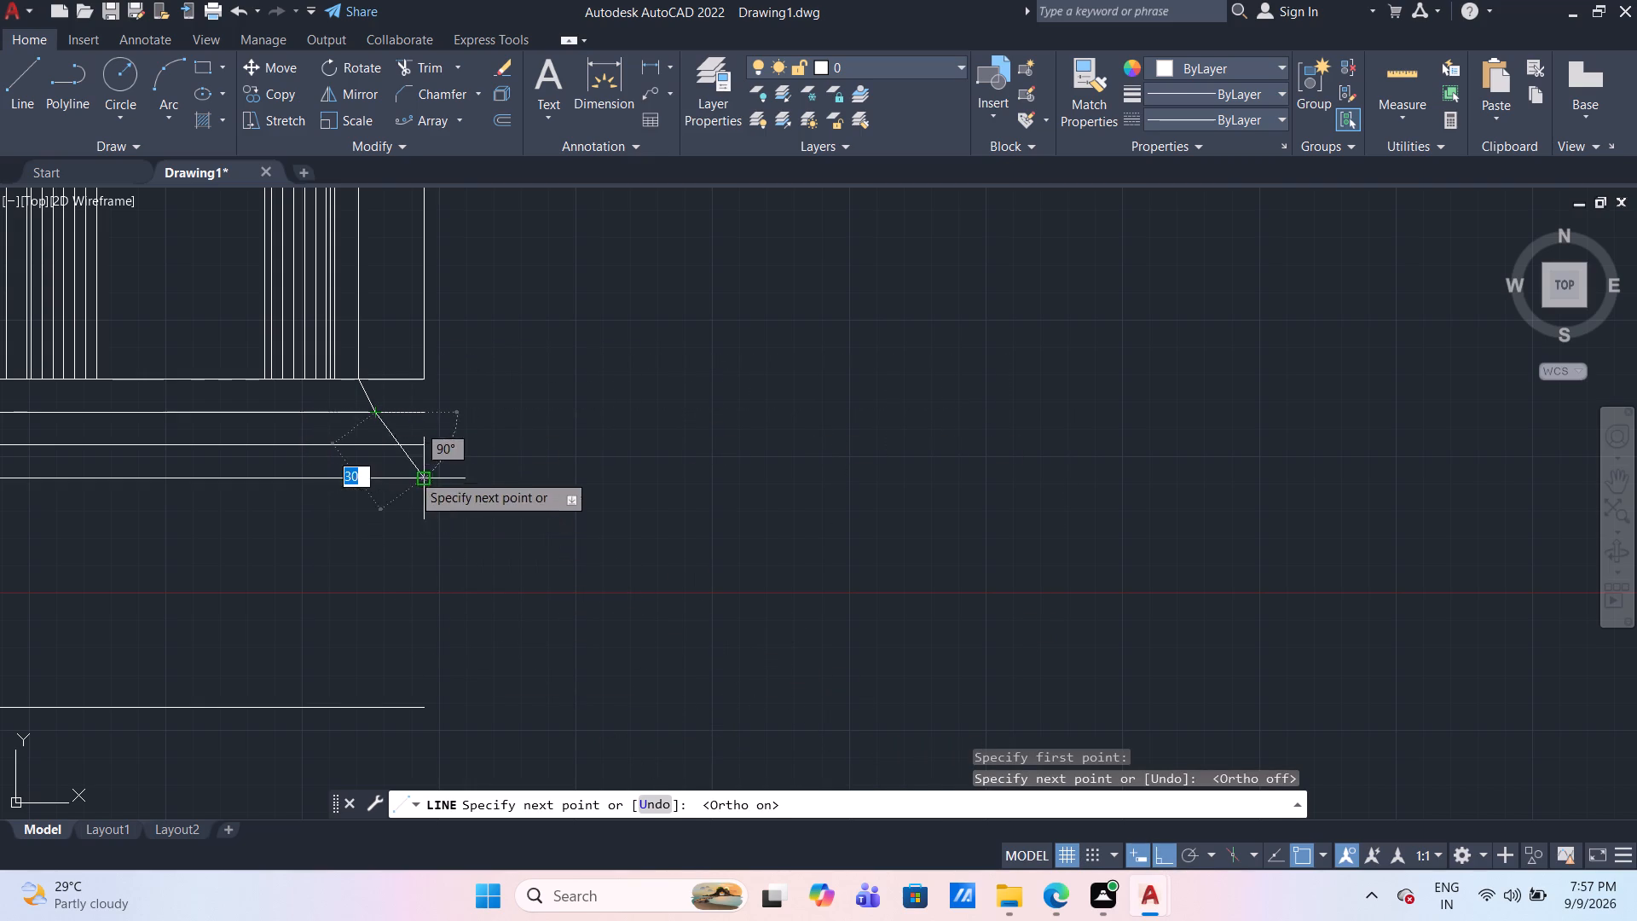
{"action": "left_click", "coordinate": [373, 440]}
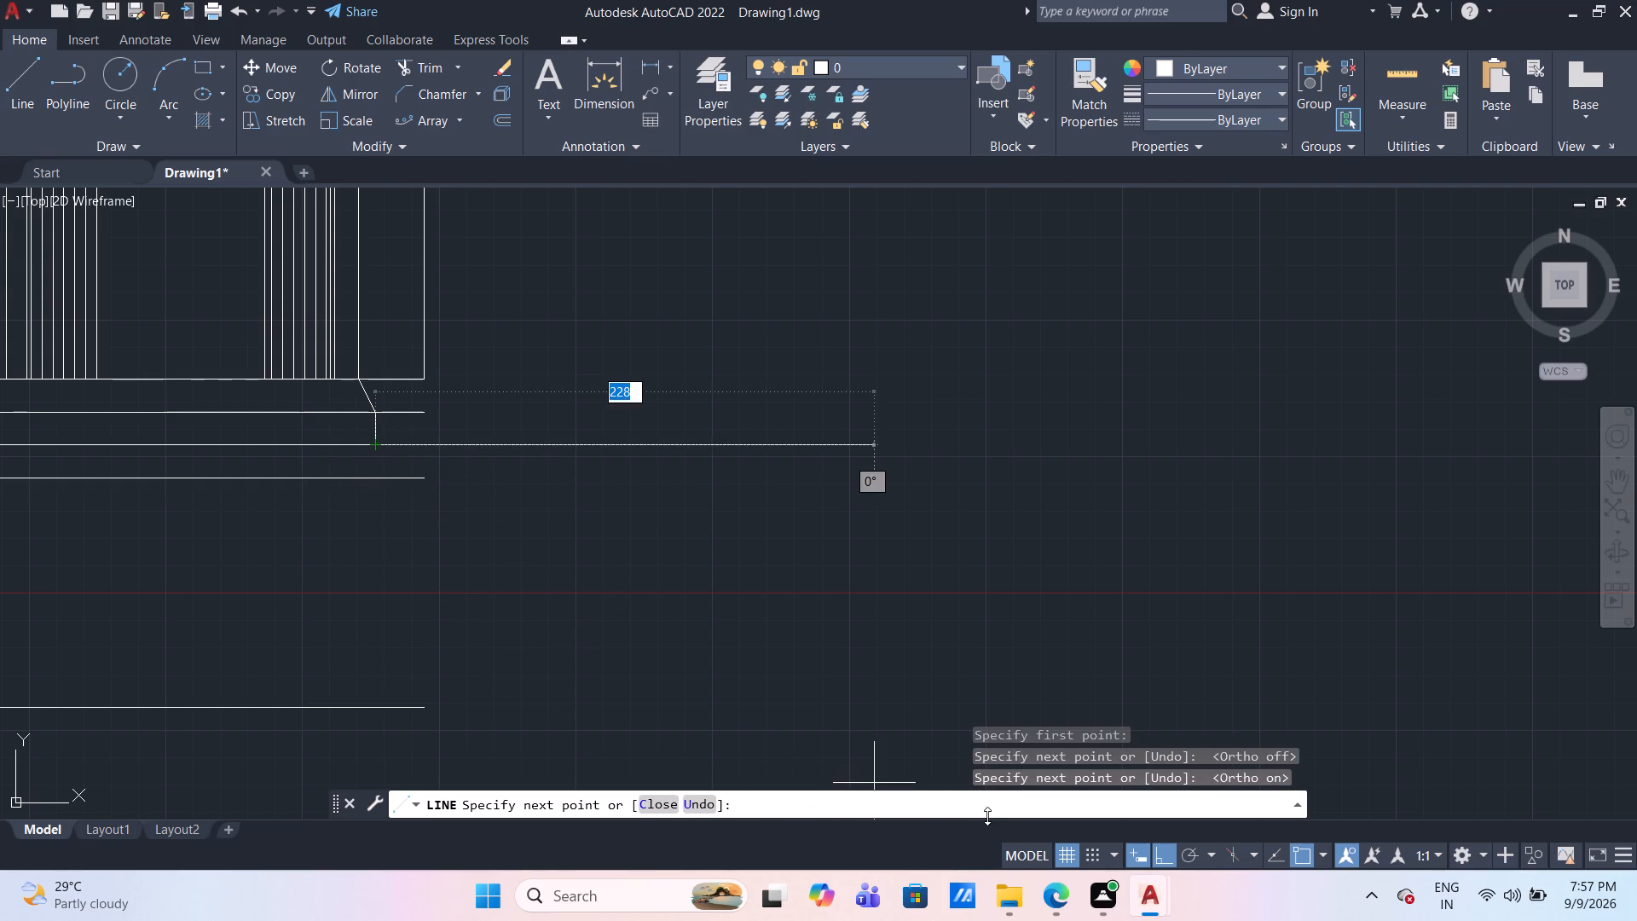
Continue the profile with a slanted segment about 18 long to the third step line and a vertical segment extending below it.
{"action": "left_click", "coordinate": [1162, 859]}
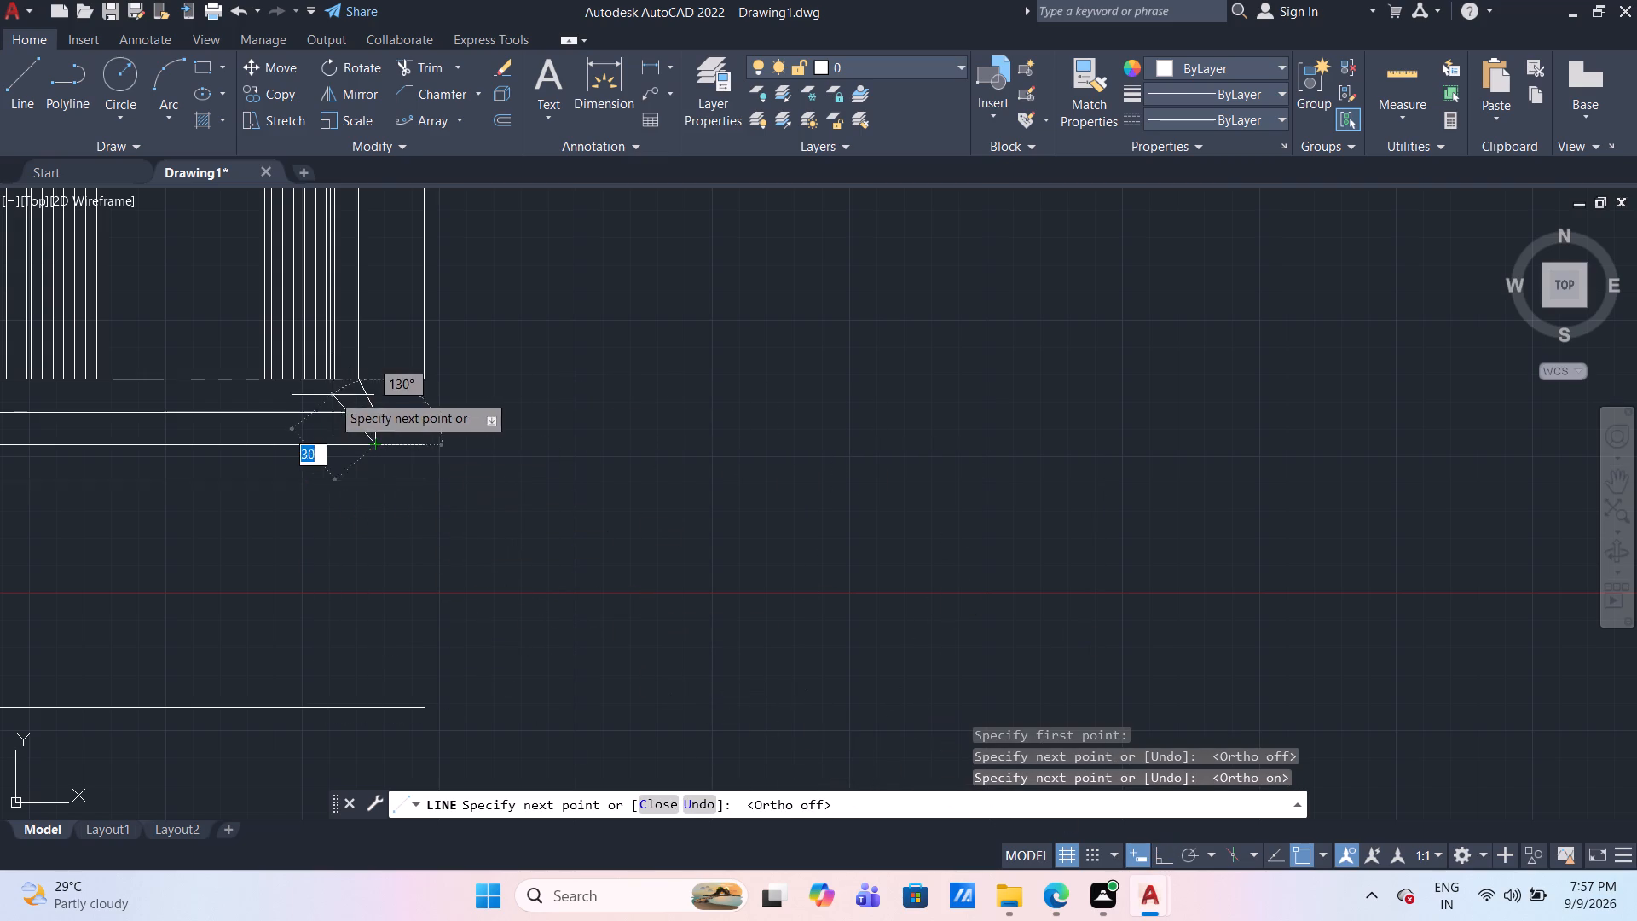
{"action": "left_click", "coordinate": [387, 484]}
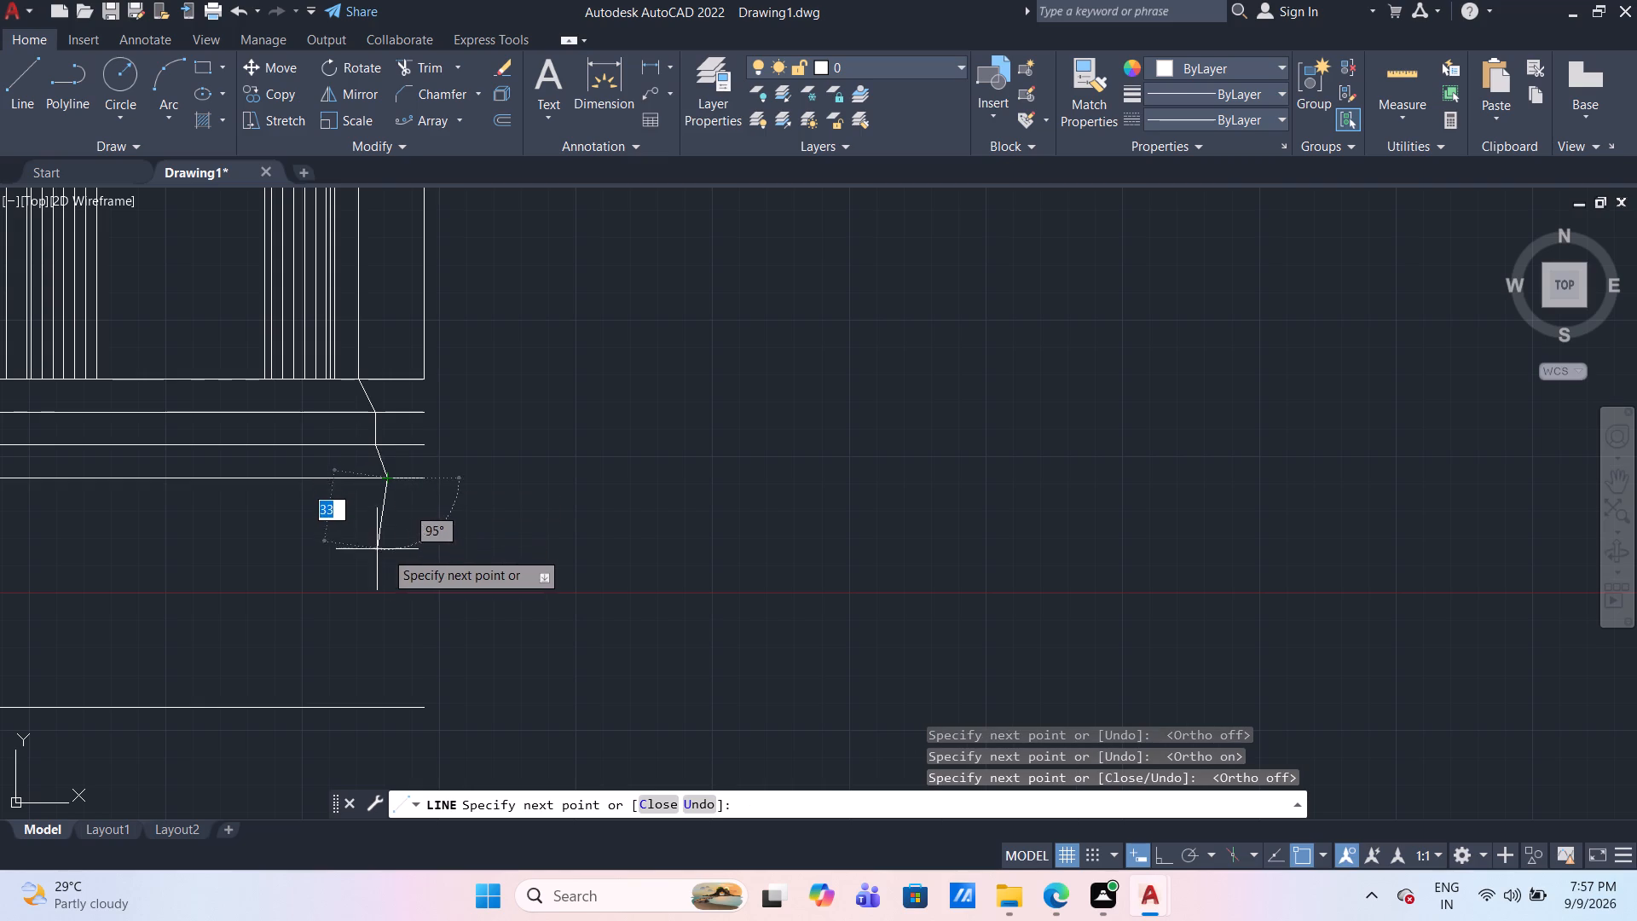
{"action": "left_click", "coordinate": [1161, 862]}
{"action": "left_click", "coordinate": [1161, 862]}
{"action": "left_click", "coordinate": [1161, 858]}
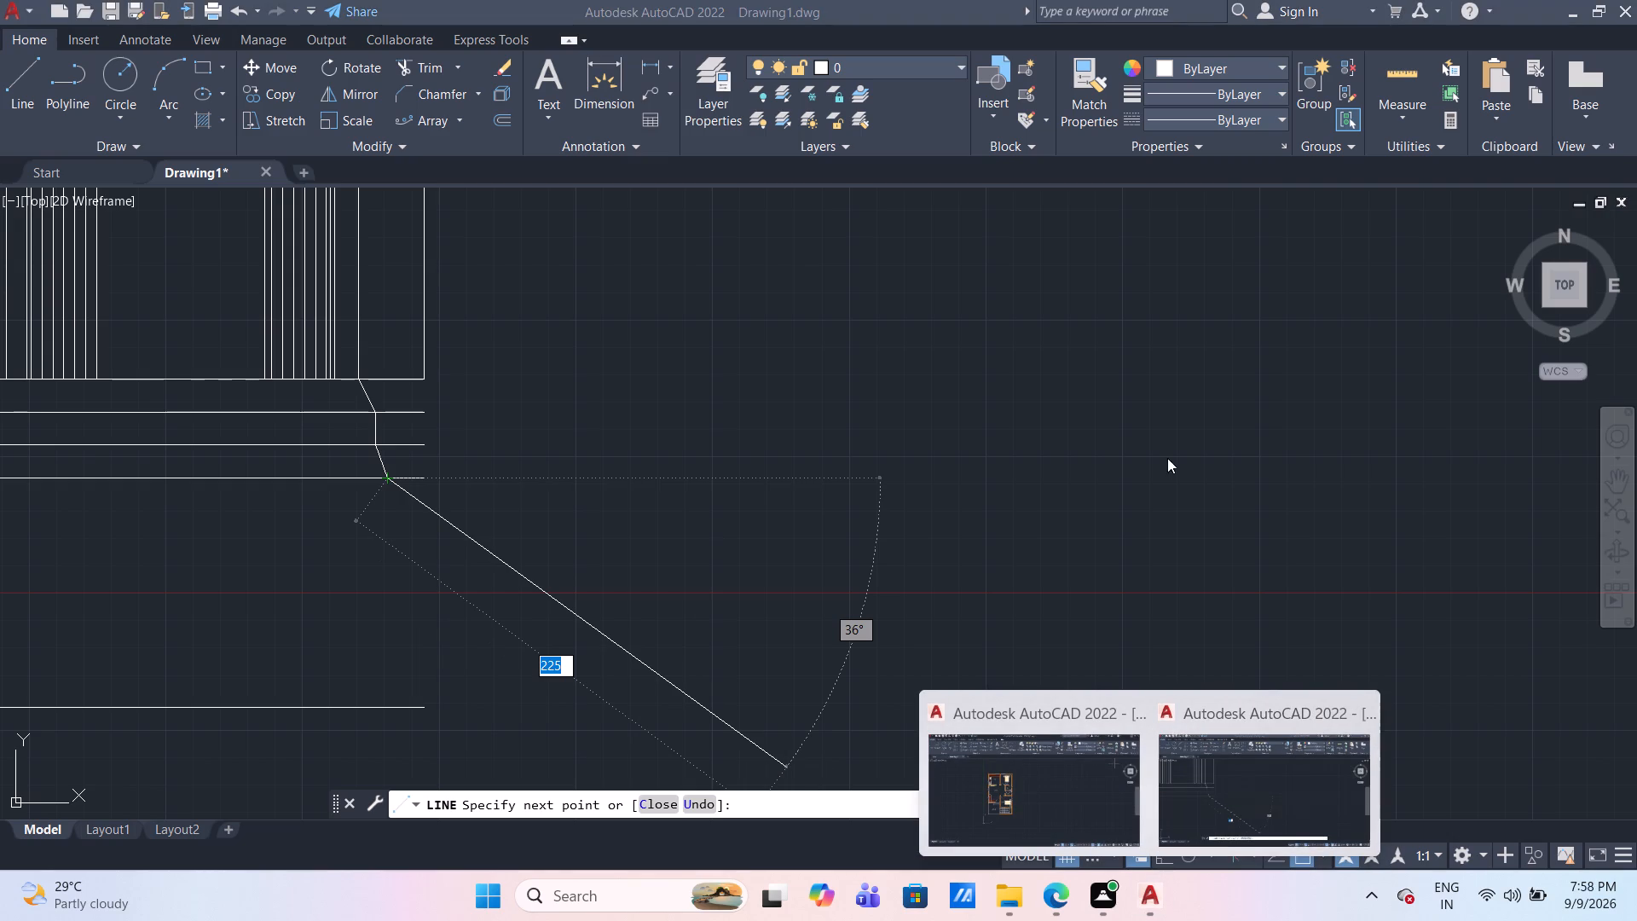
{"action": "left_click", "coordinate": [1105, 544]}
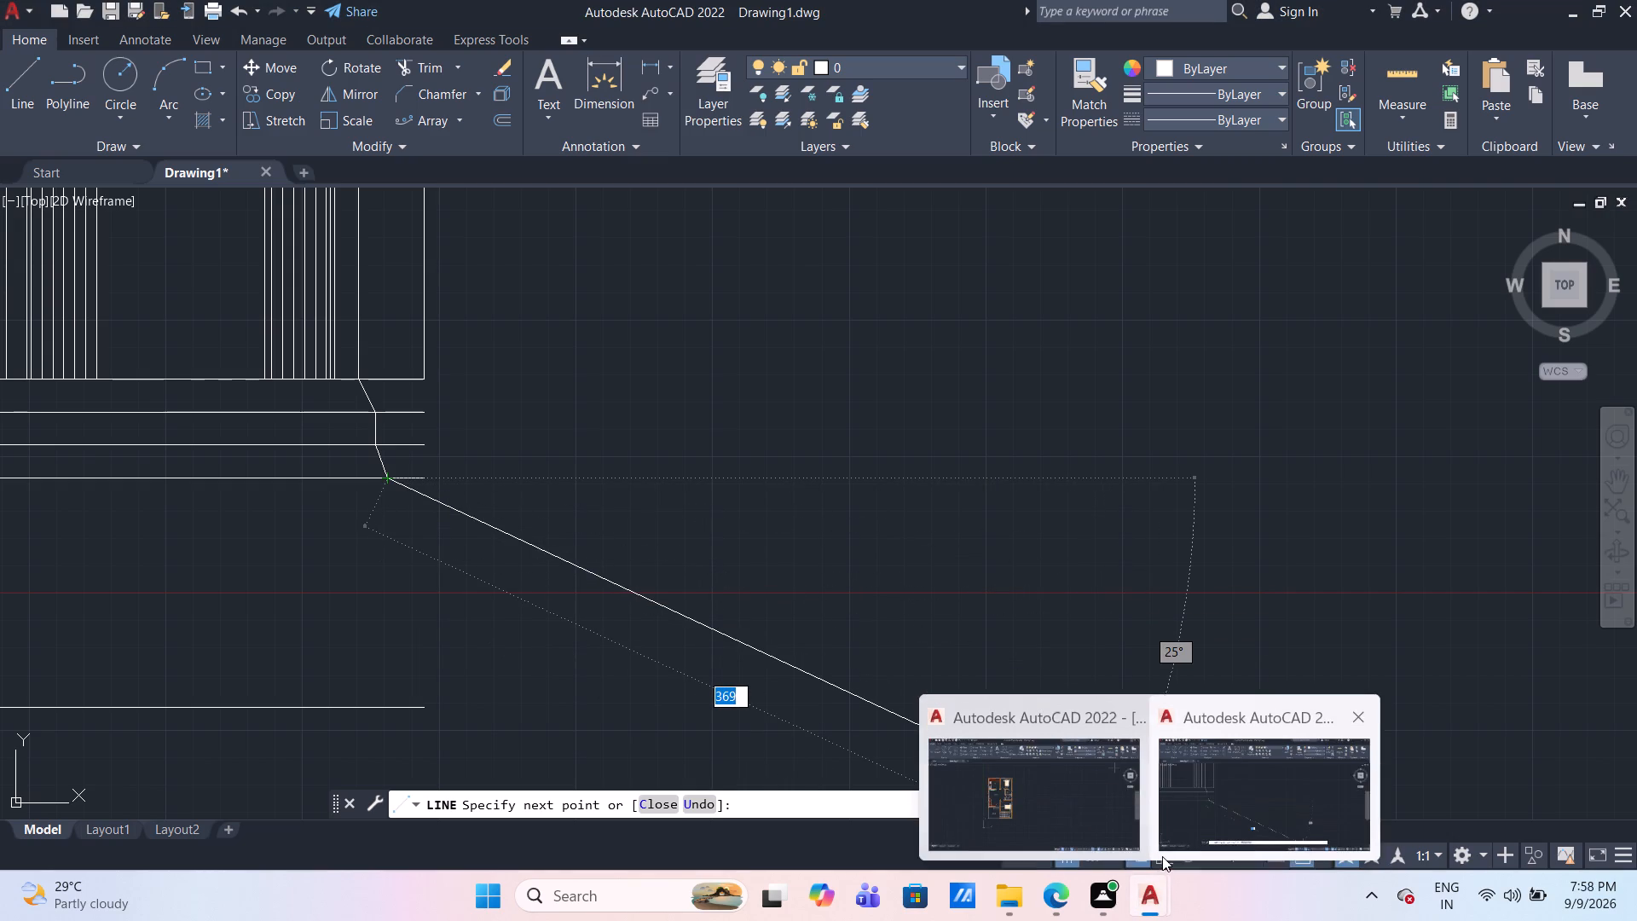
{"action": "left_click", "coordinate": [1162, 854]}
{"action": "left_click", "coordinate": [1161, 860]}
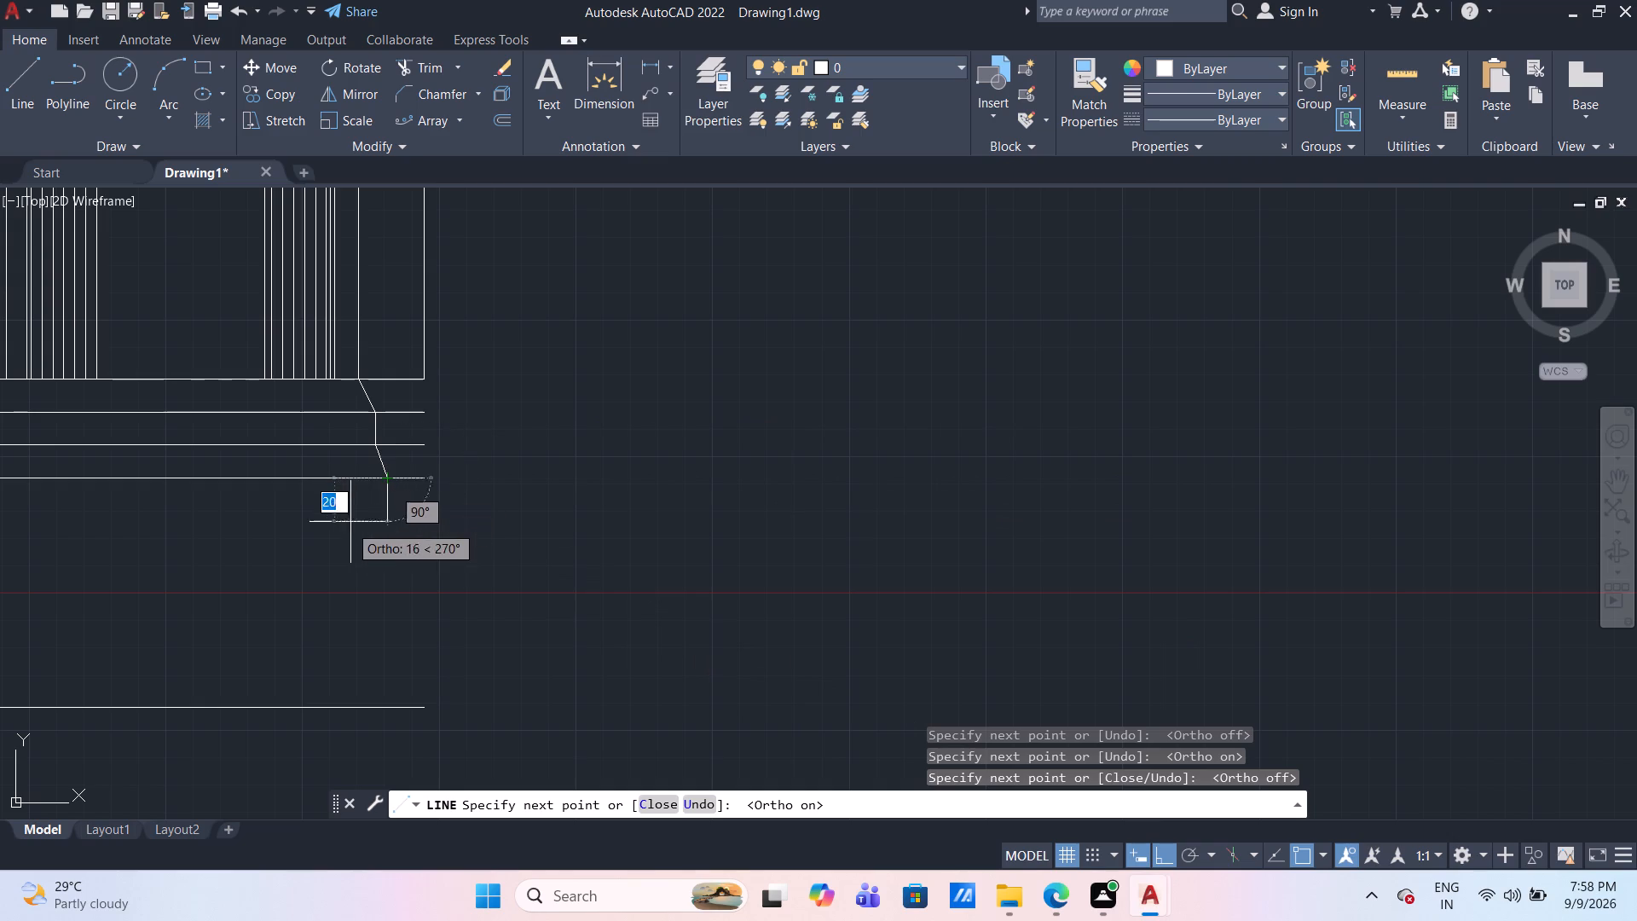
{"action": "left_click", "coordinate": [381, 542]}
{"action": "key", "text": "Escape"}
Offset the lowest step line downward by 15 to add a fourth step line.
{"action": "scroll", "coordinate": [309, 522], "scroll_direction": "down", "scroll_amount": 1}
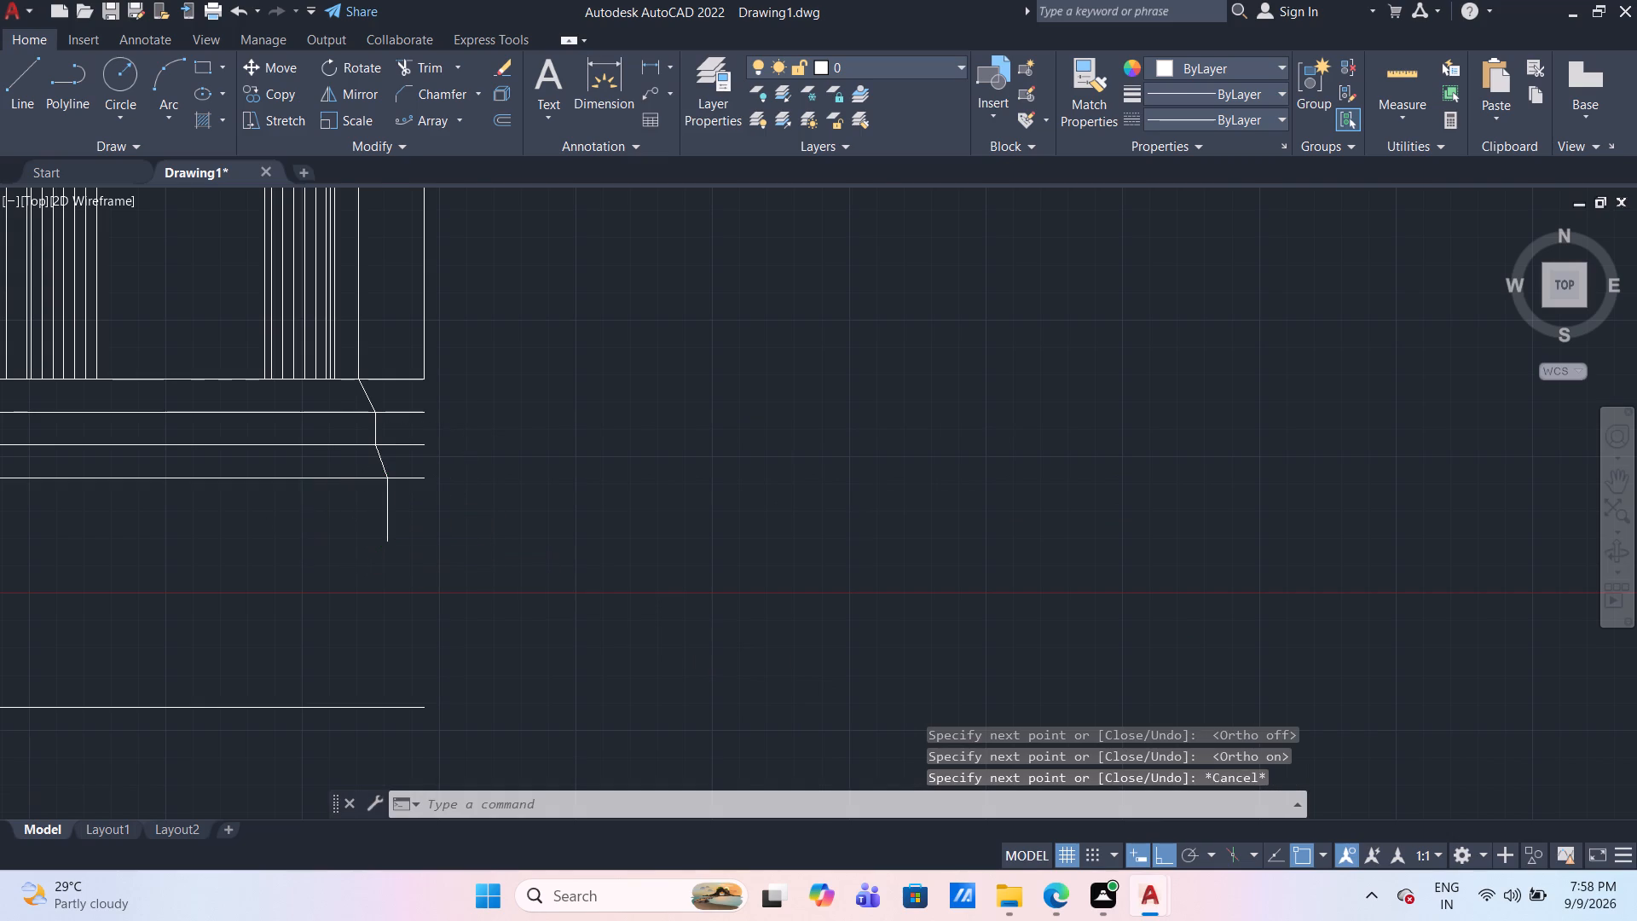
{"action": "key", "text": "o"}
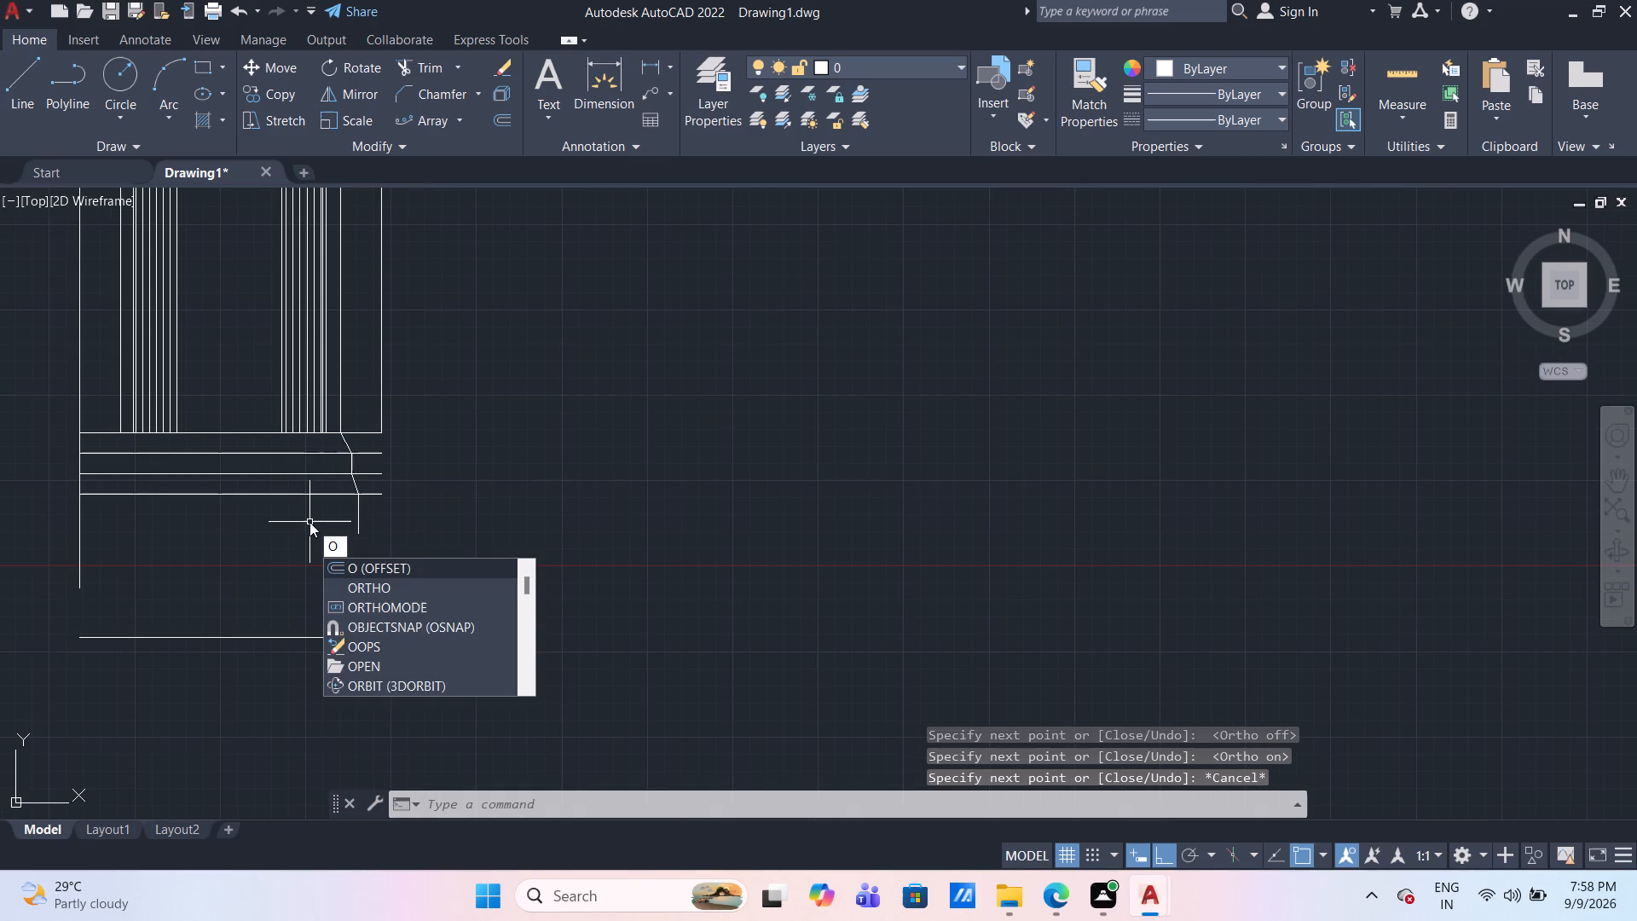
{"action": "key", "text": "Return"}
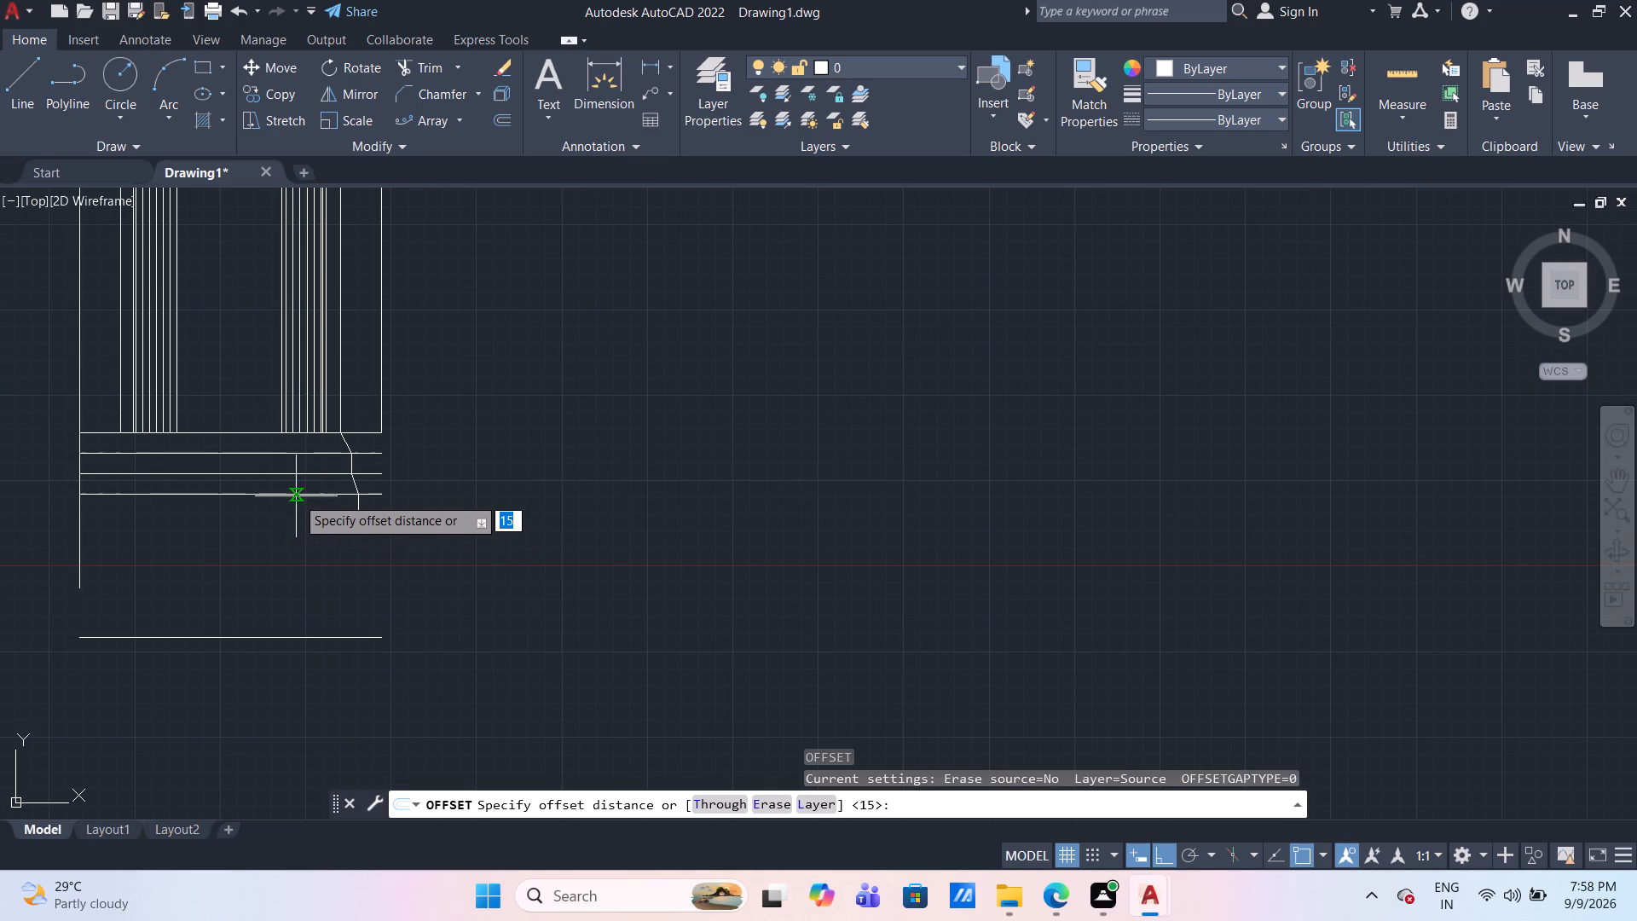
{"action": "left_click", "coordinate": [296, 496]}
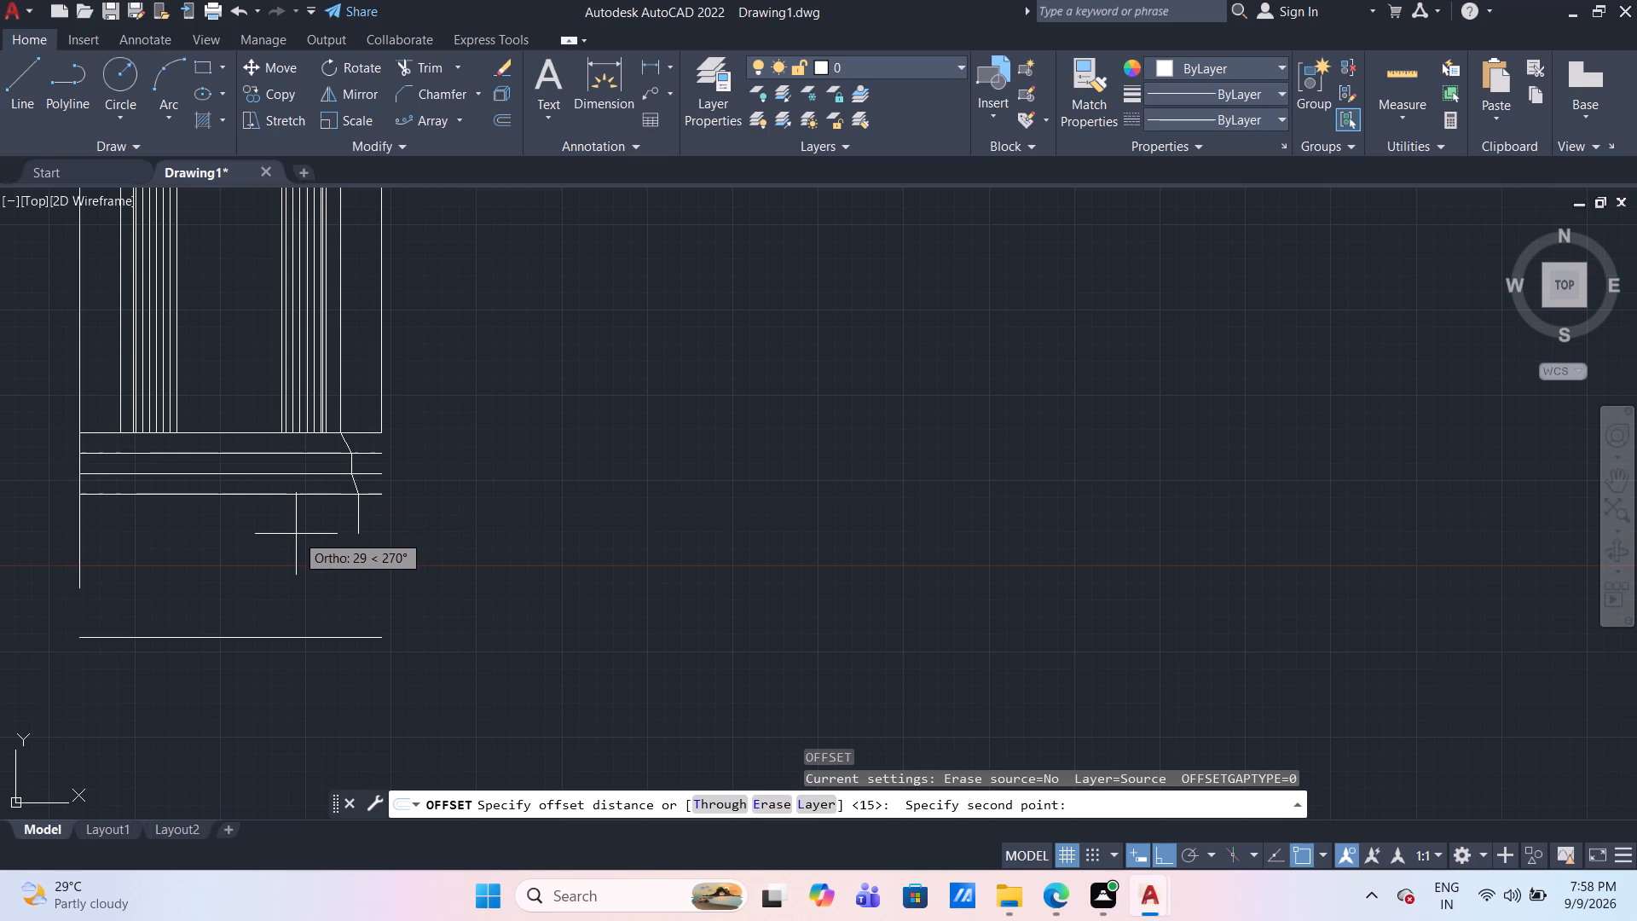
{"action": "key", "text": "Return"}
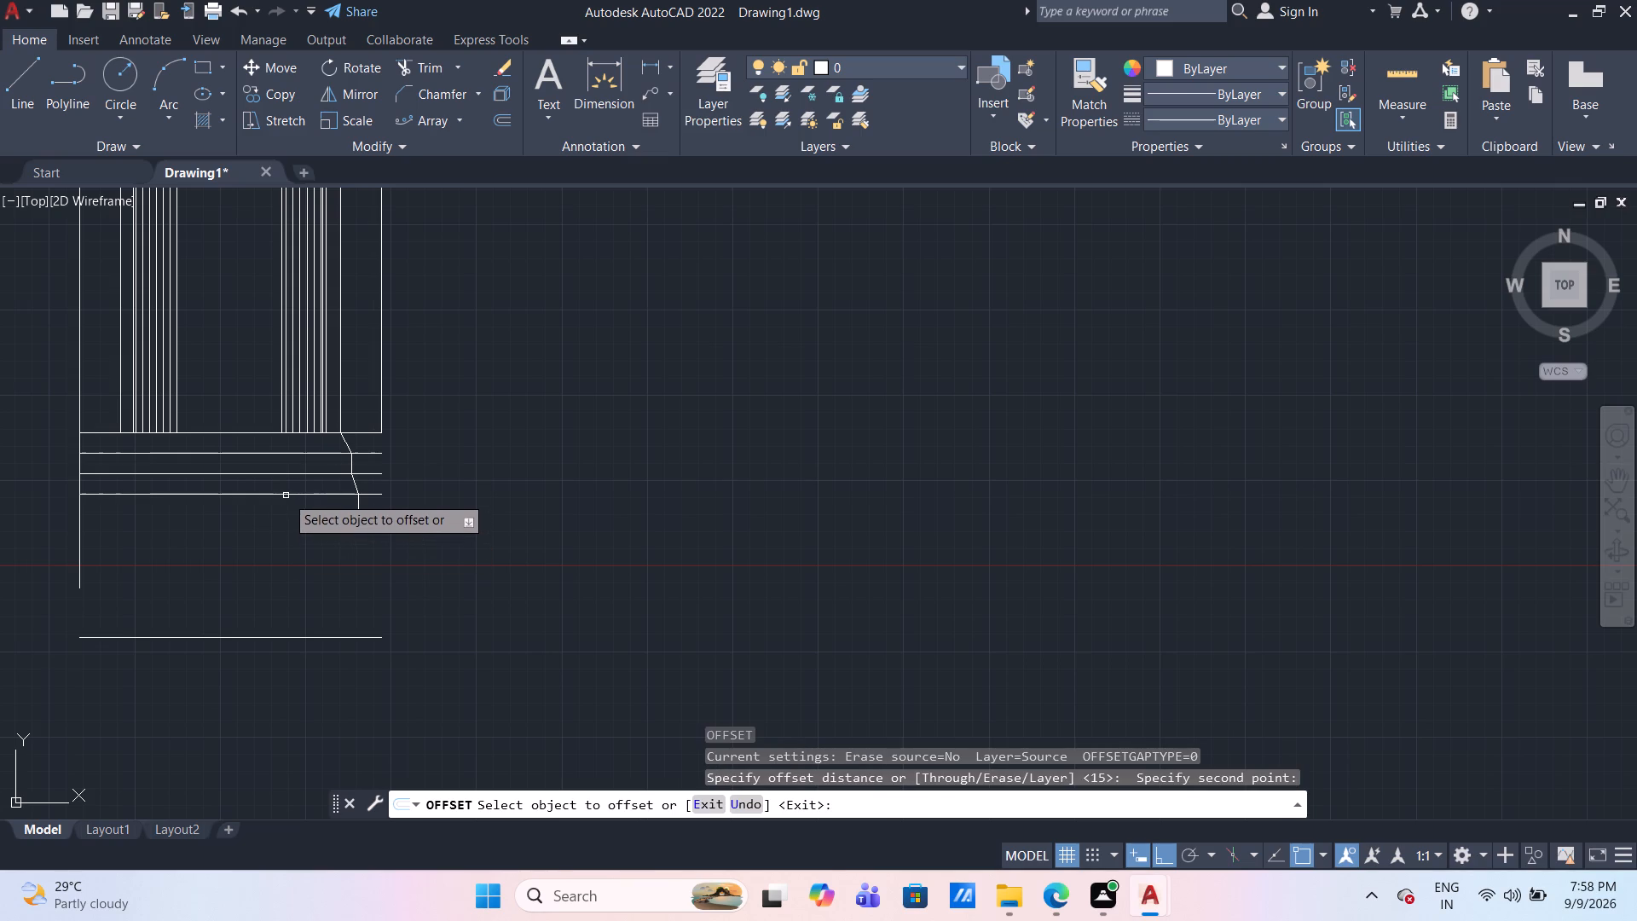
{"action": "left_click_drag", "start_coordinate": [286, 495], "coordinate": [285, 506]}
{"action": "left_click", "coordinate": [285, 525]}
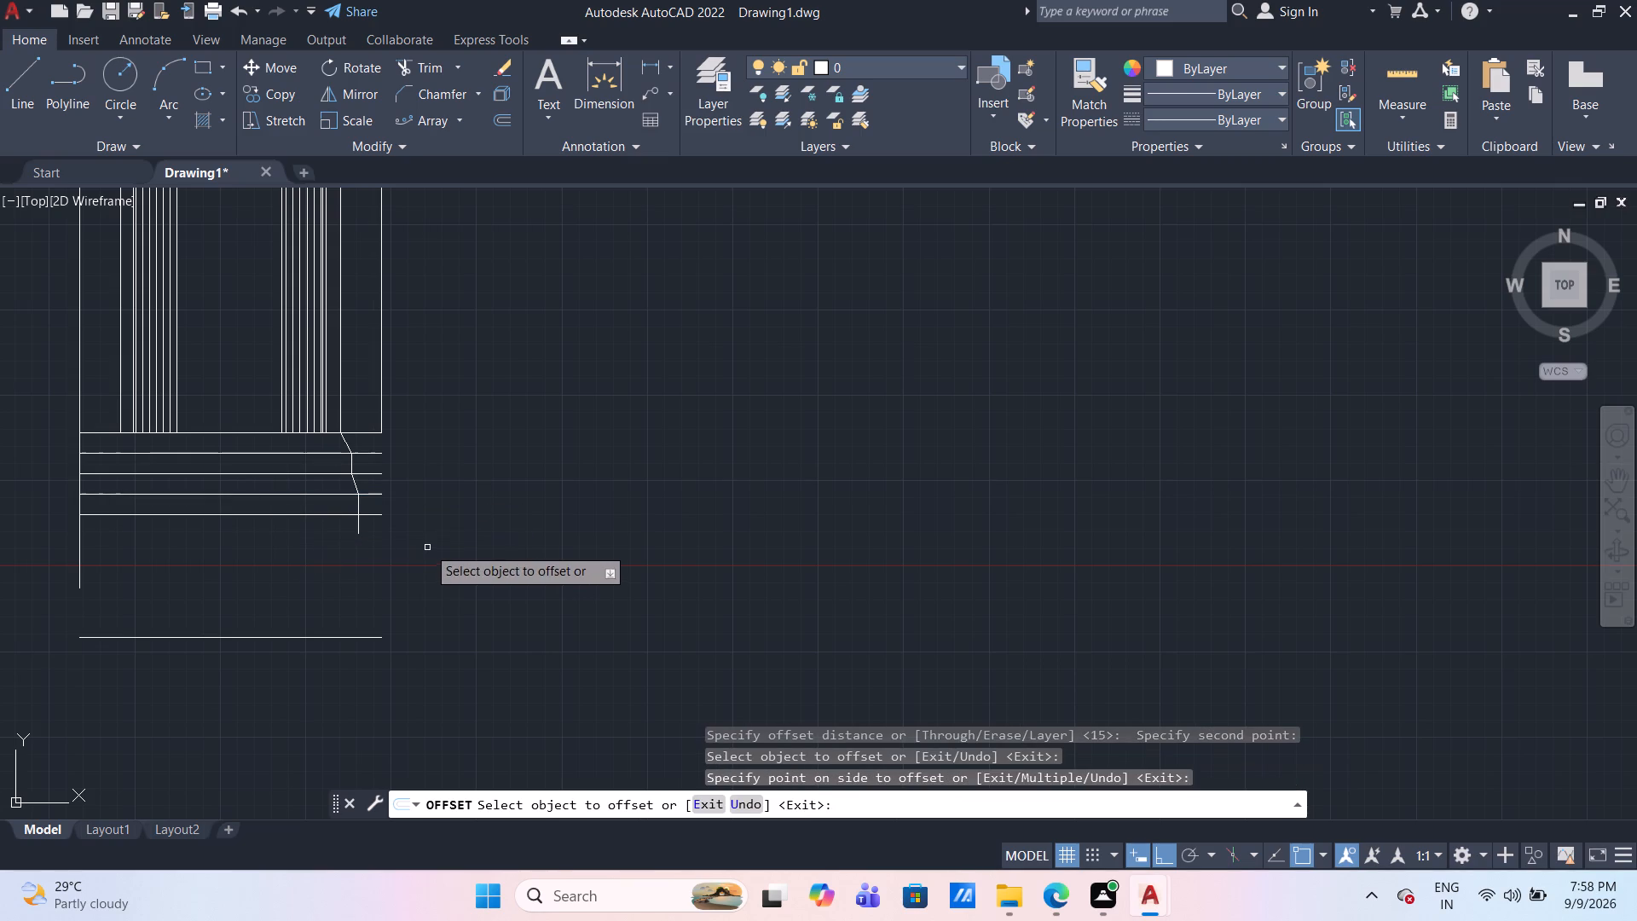
{"action": "key", "text": "Escape"}
Trim the step lines projecting right of the slanted profile and both side verticals extending below the lowest step line.
{"action": "type", "text": "TR"}
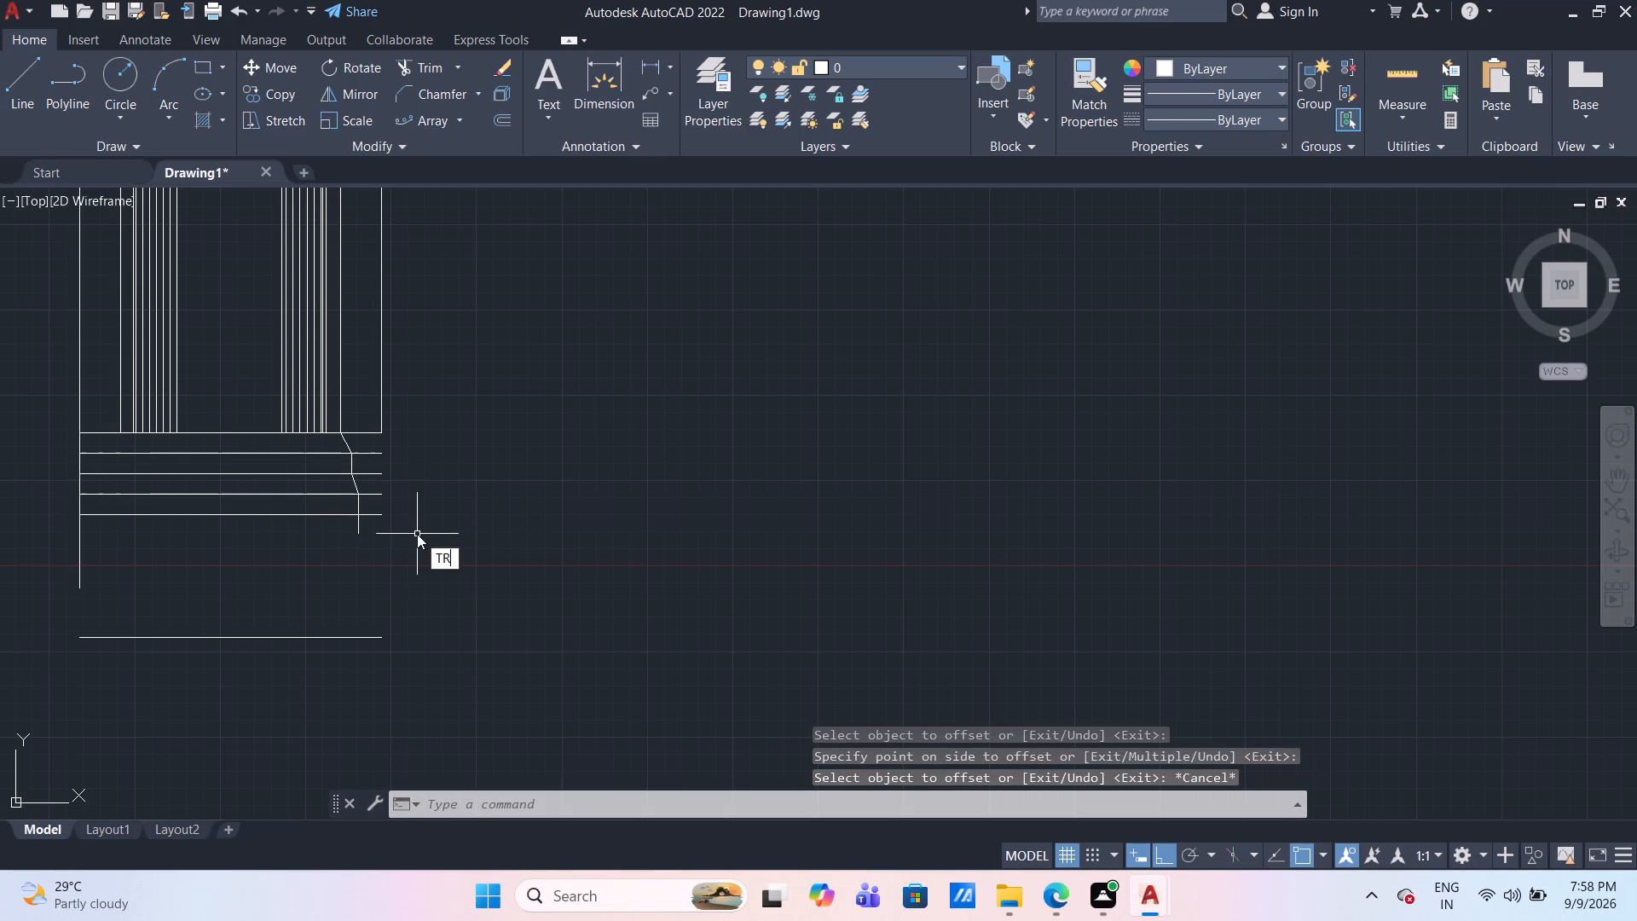
{"action": "key", "text": "Return"}
{"action": "left_click", "coordinate": [379, 544]}
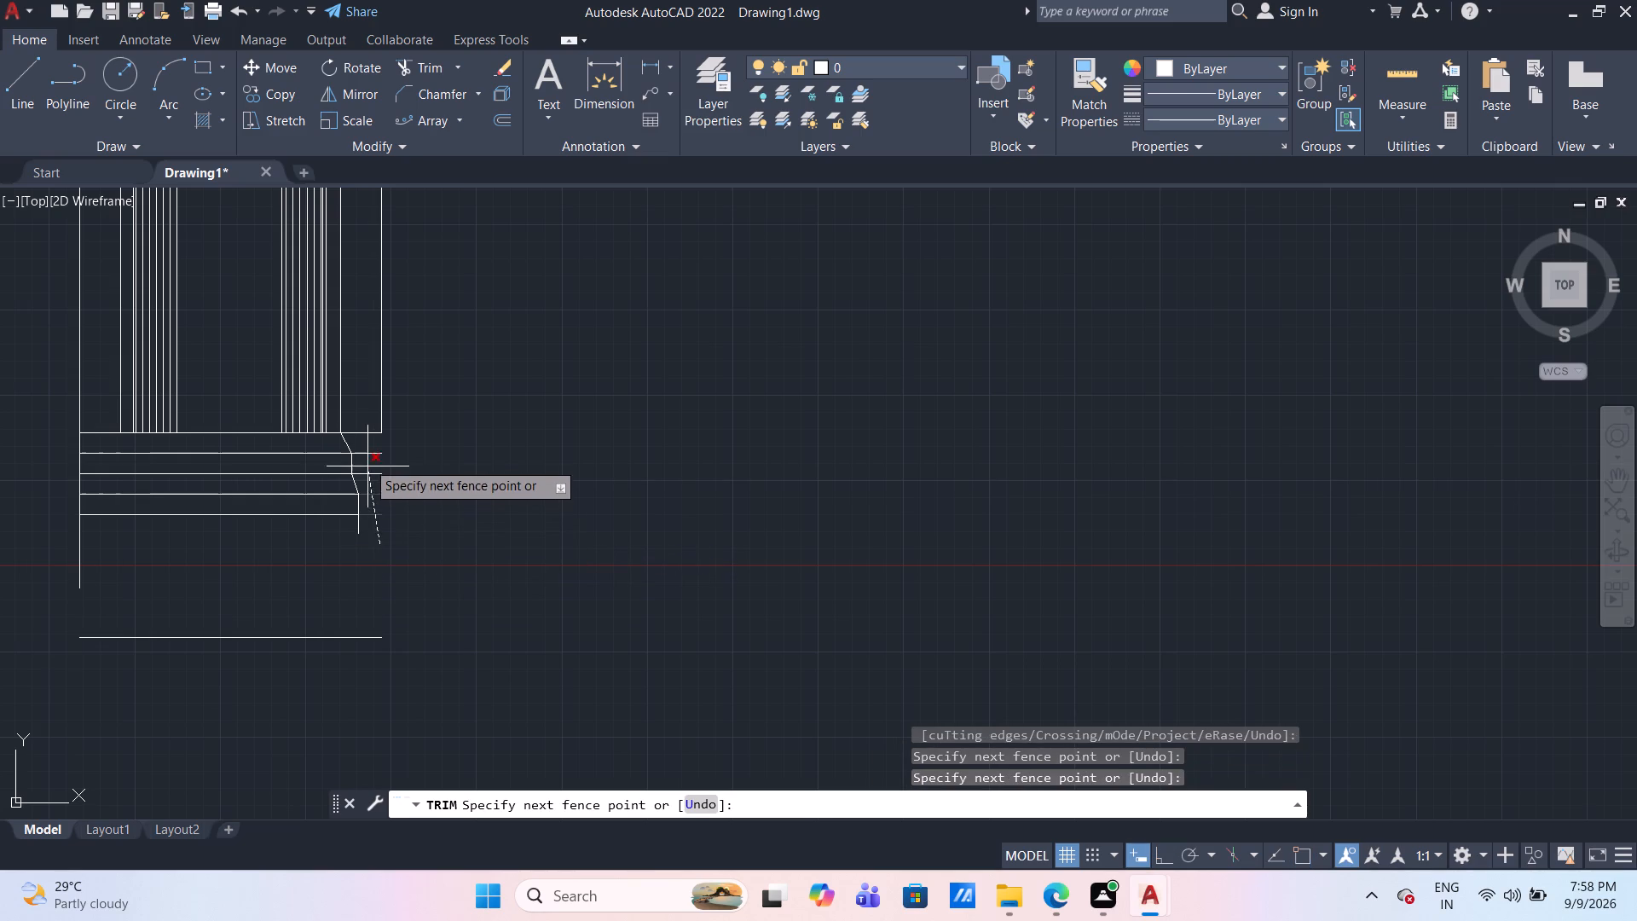
{"action": "left_click", "coordinate": [367, 444]}
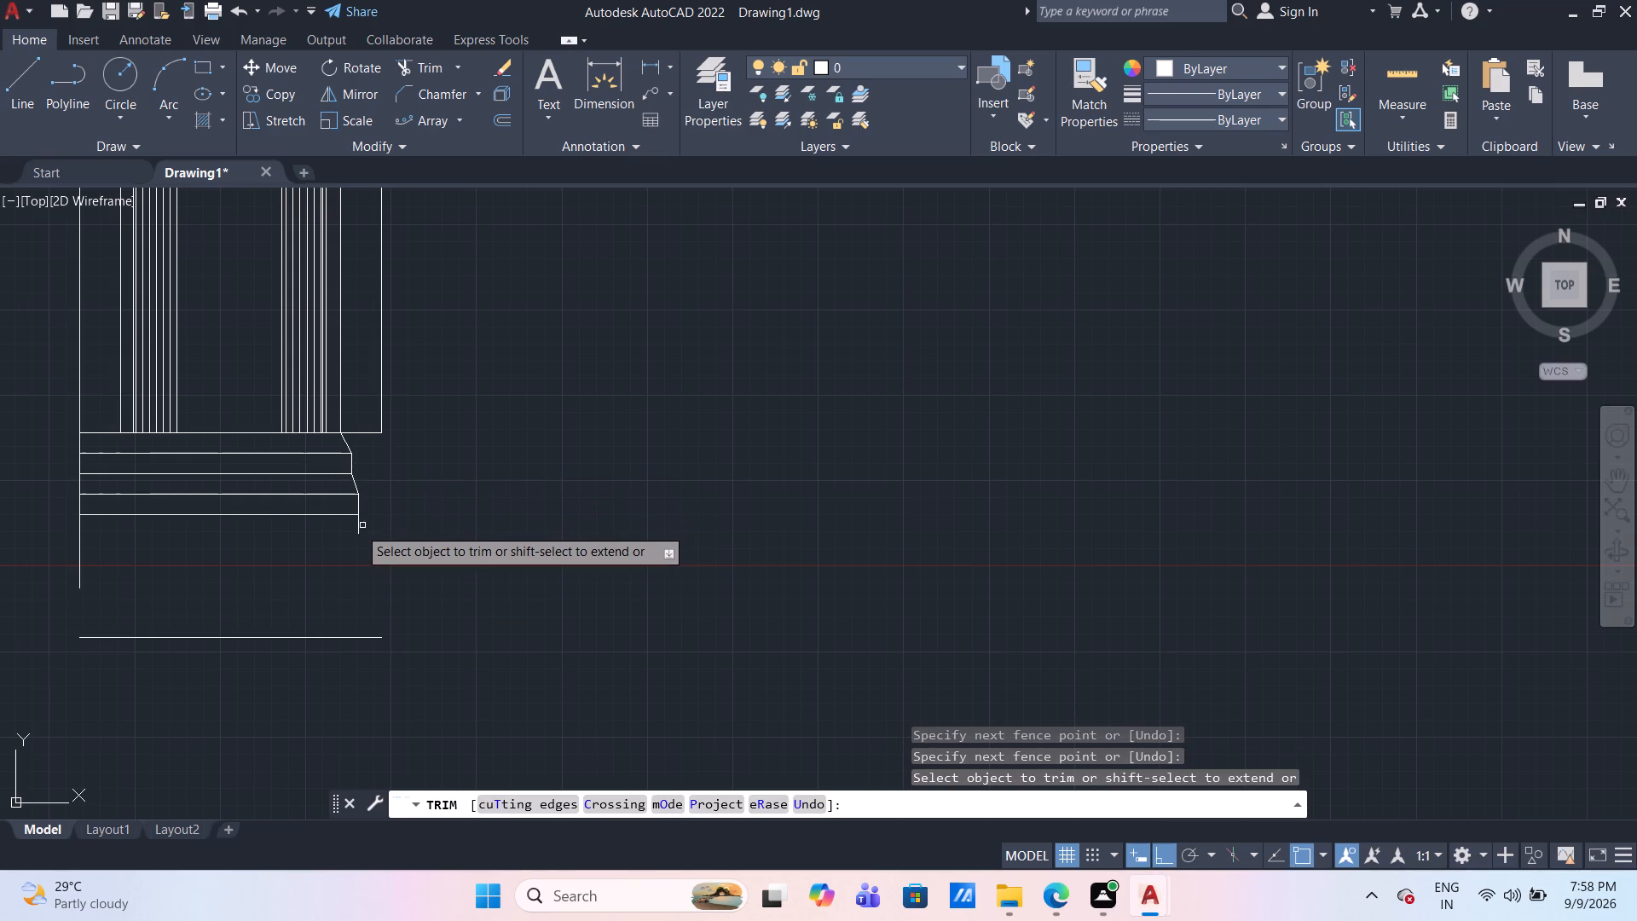
{"action": "left_click", "coordinate": [358, 527]}
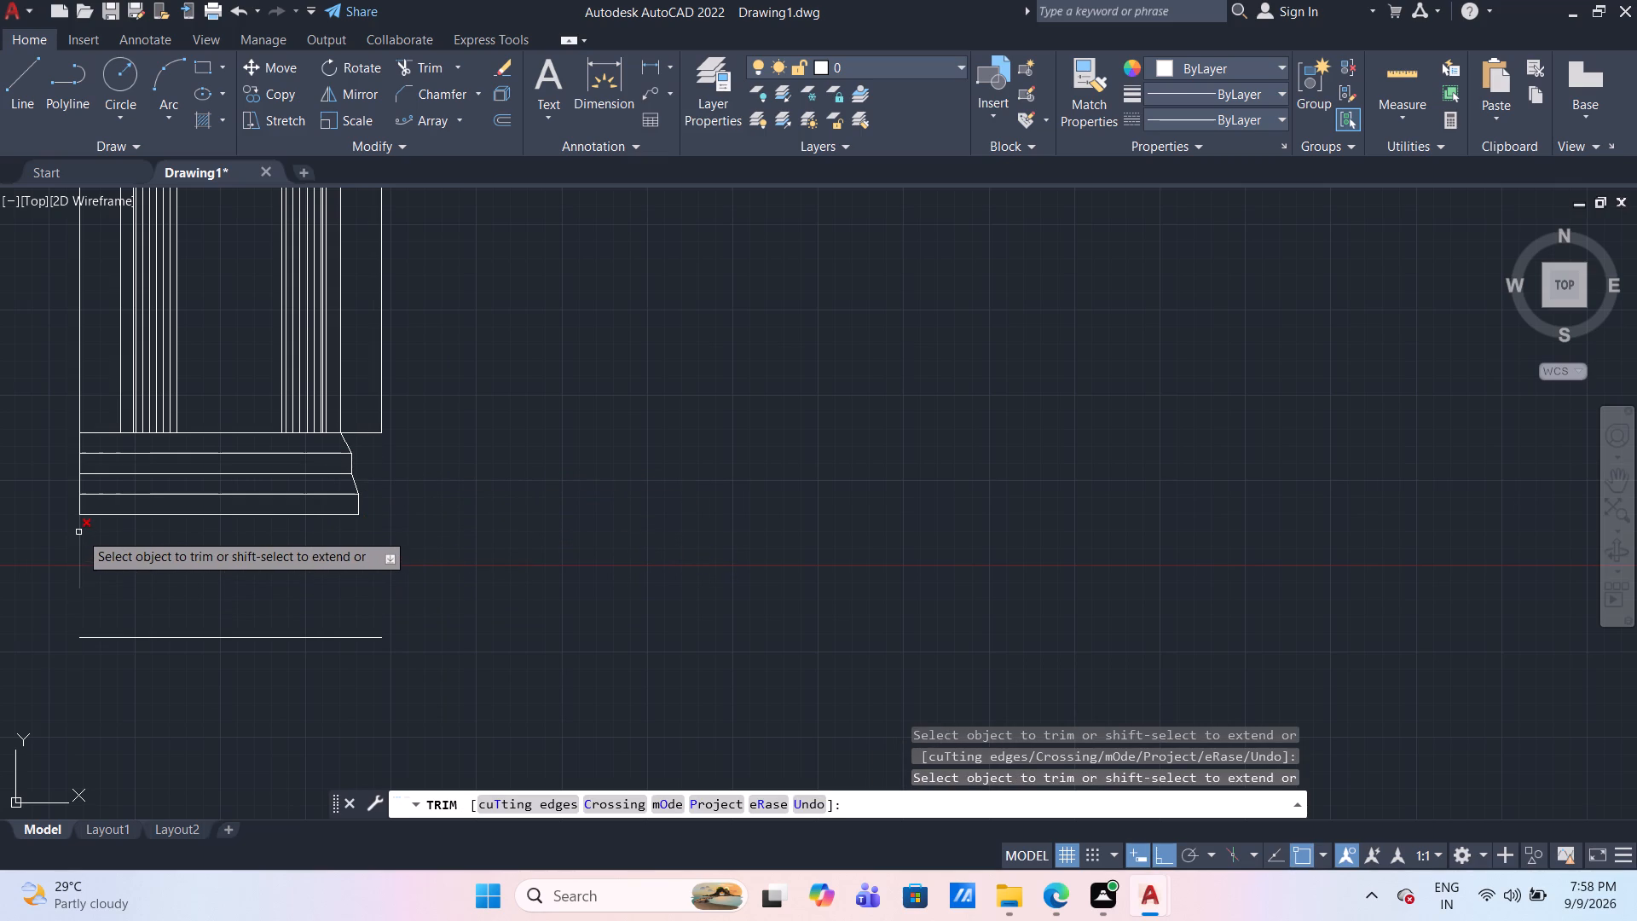
{"action": "left_click", "coordinate": [79, 532]}
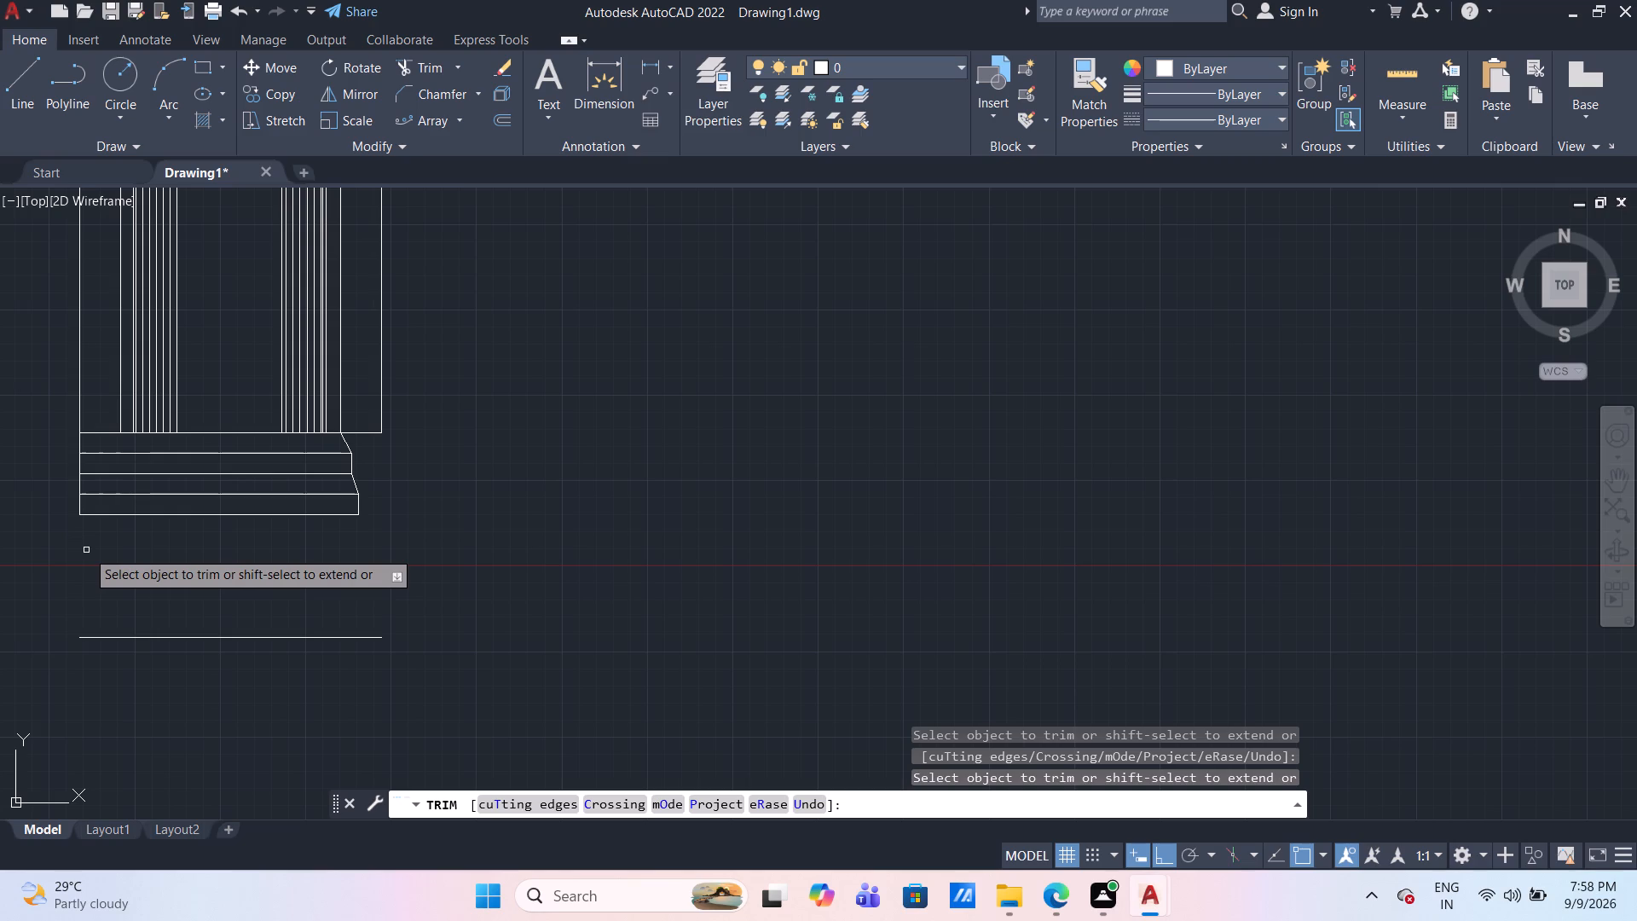
{"action": "scroll", "coordinate": [86, 550], "scroll_direction": "down", "scroll_amount": 1}
{"action": "middle_click_drag", "start_coordinate": [142, 550], "coordinate": [332, 511]}
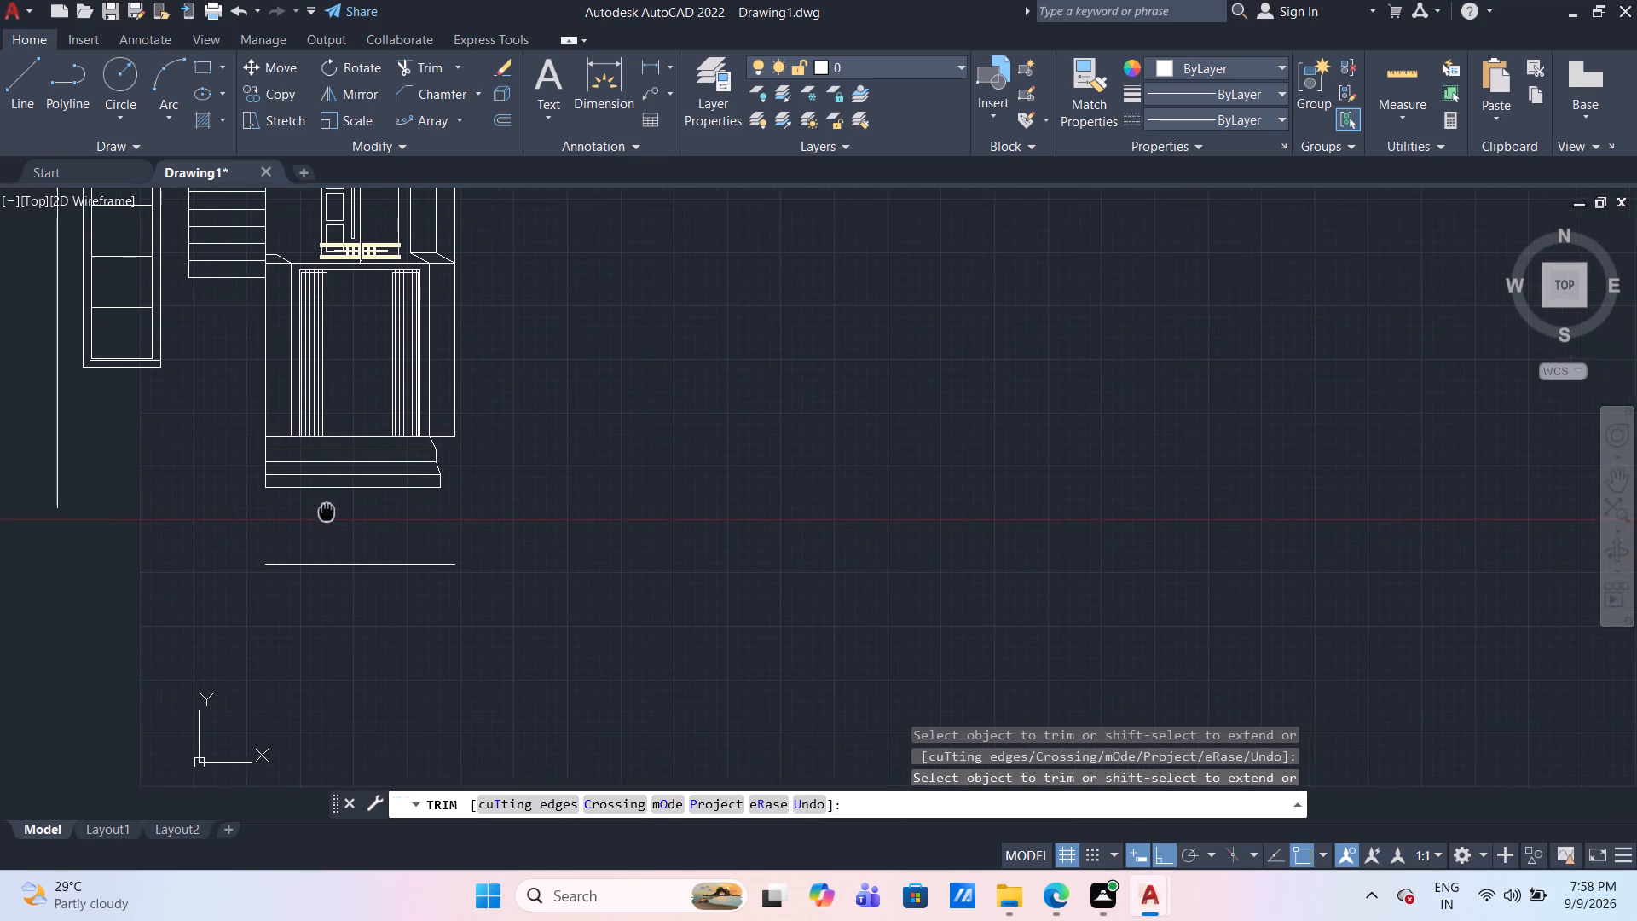
{"action": "middle_click_drag", "start_coordinate": [332, 511], "coordinate": [348, 514]}
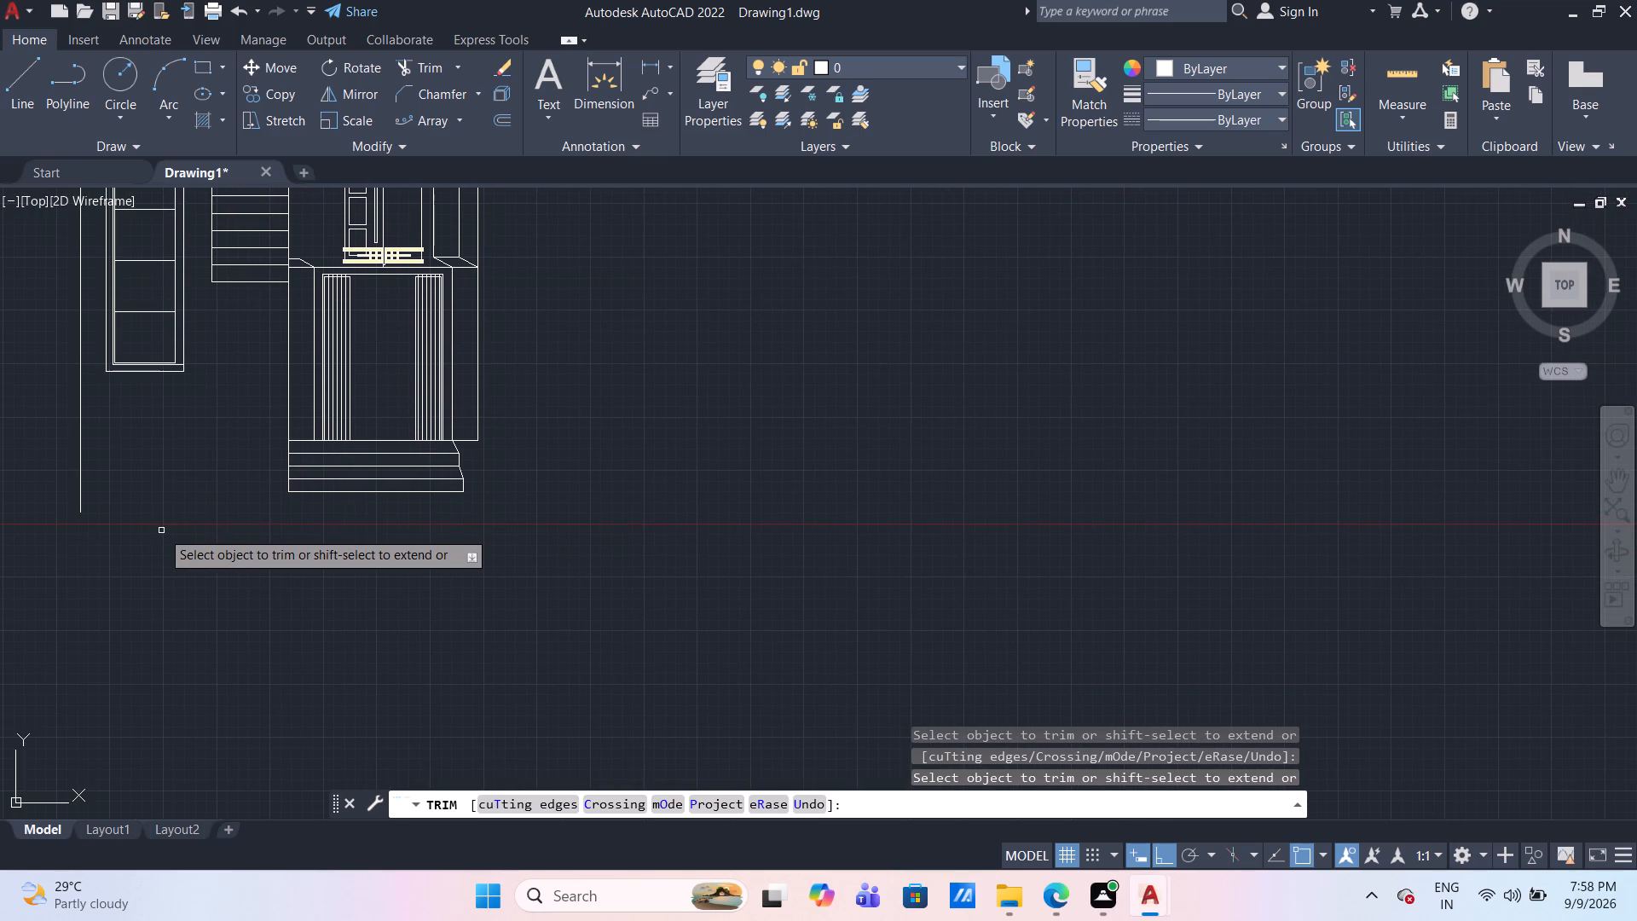
{"action": "key", "text": "Escape"}
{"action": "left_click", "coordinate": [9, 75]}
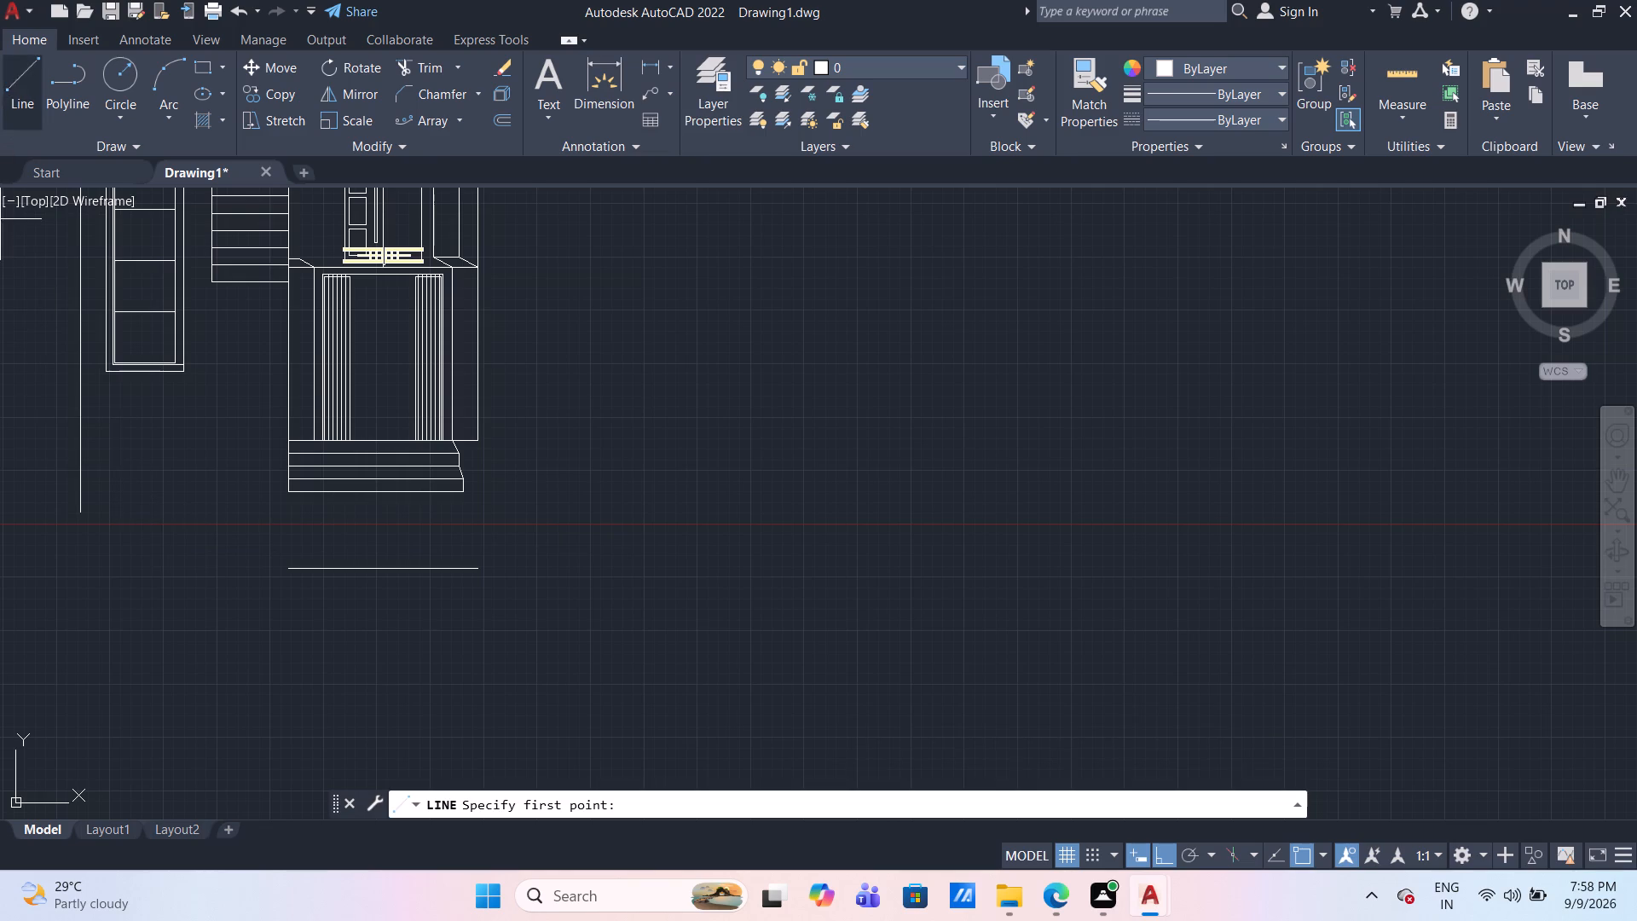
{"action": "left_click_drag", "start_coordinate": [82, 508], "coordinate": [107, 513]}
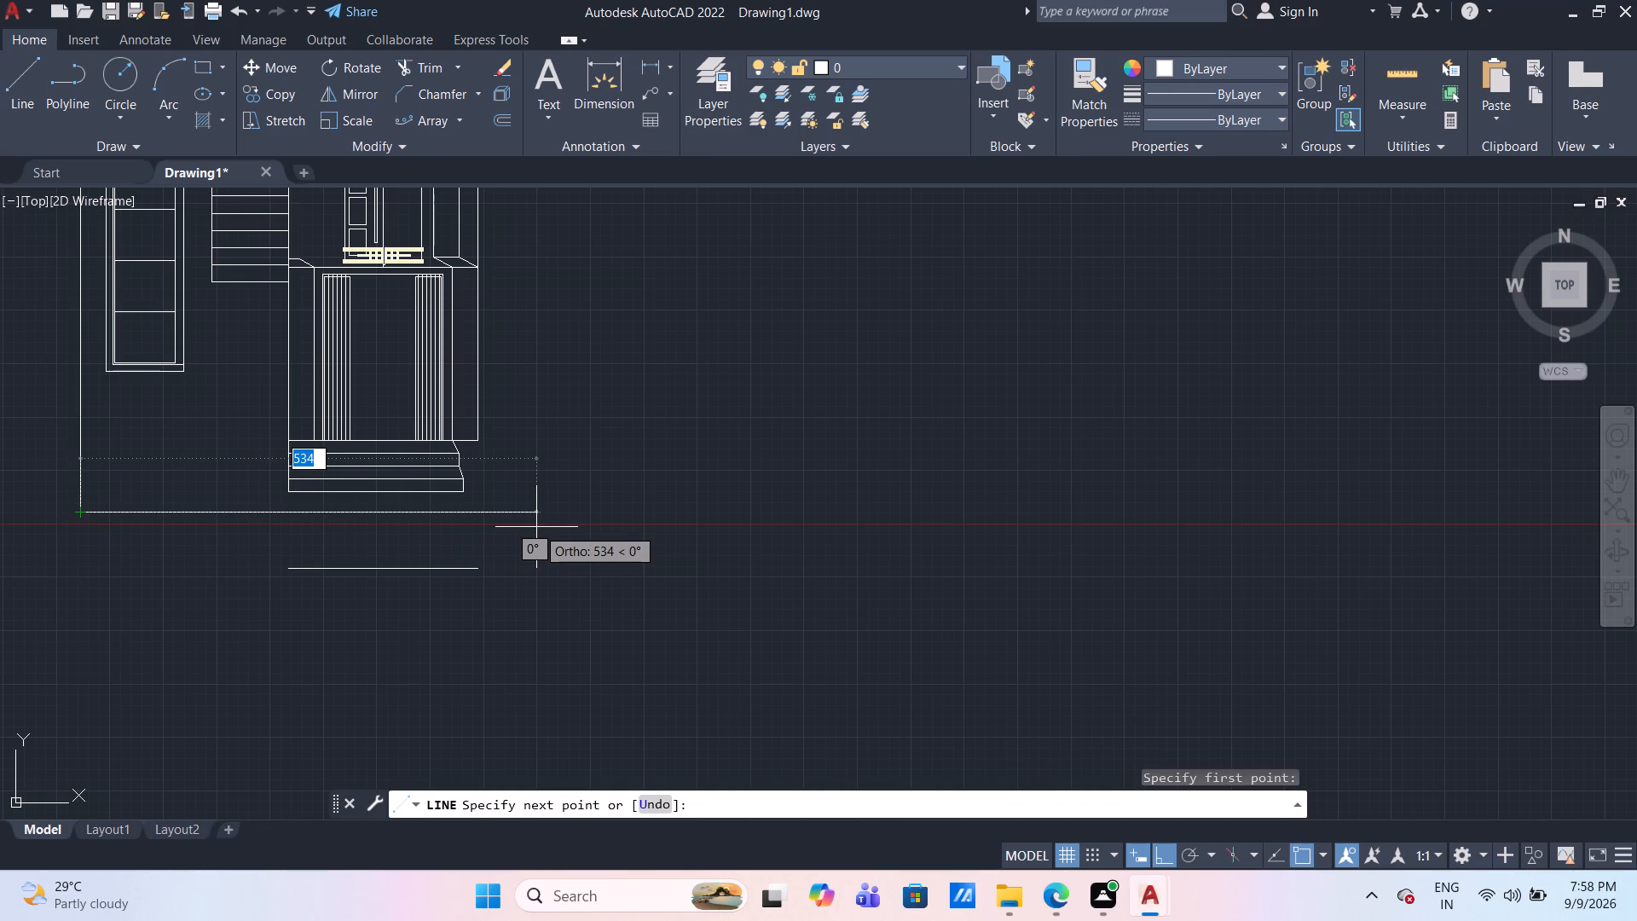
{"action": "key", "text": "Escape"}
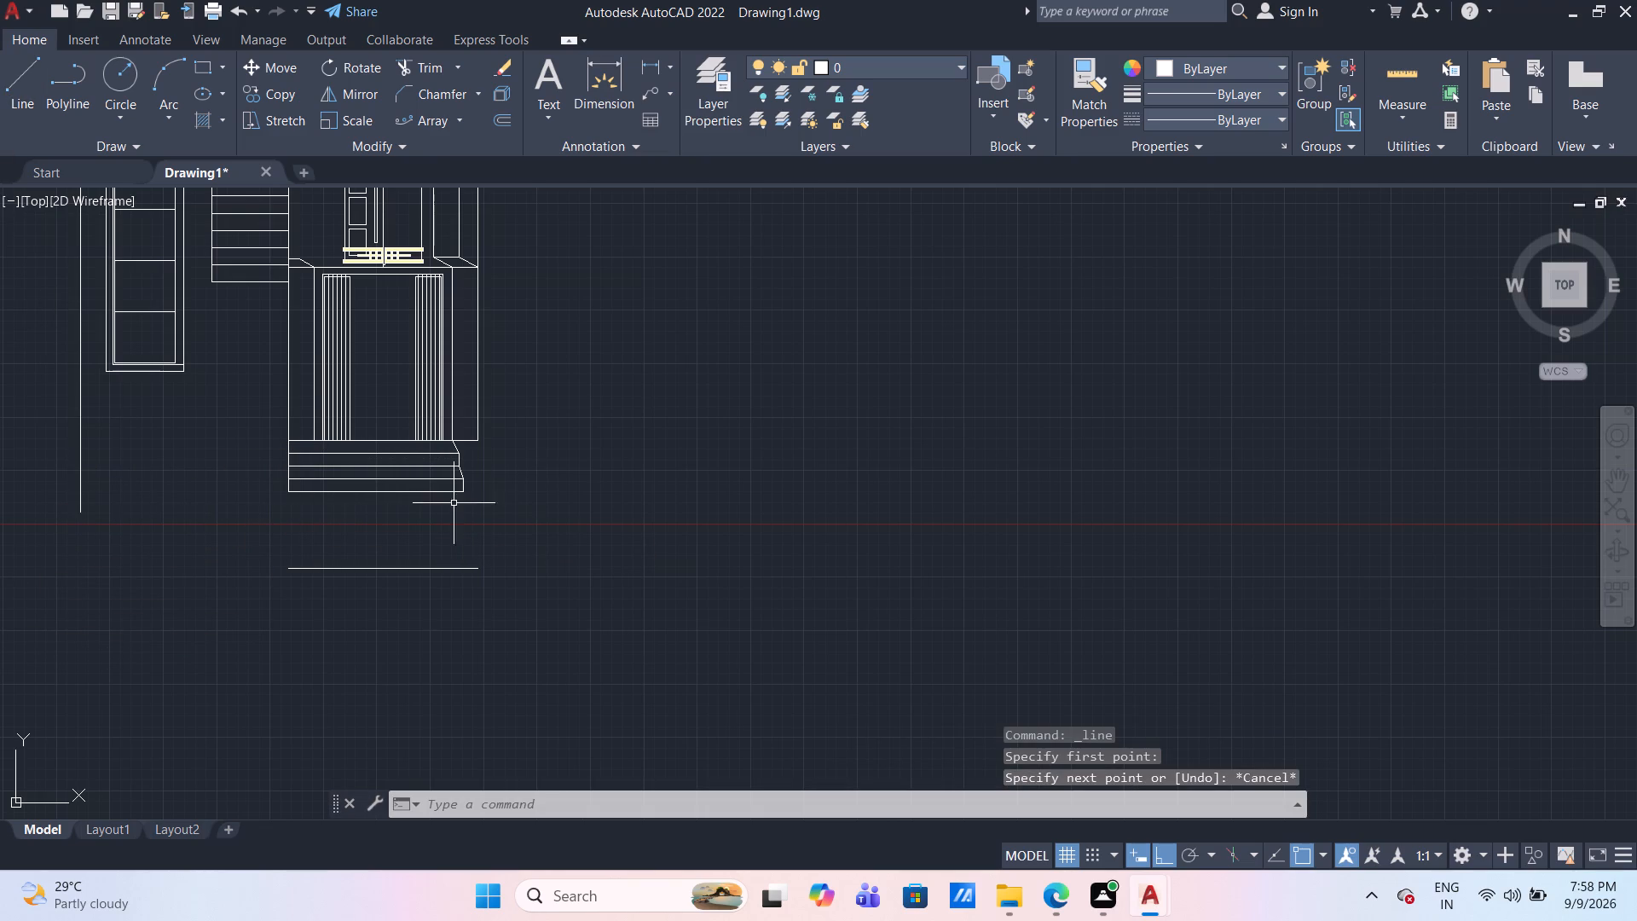
Draw a horizontal line from the steps' lower right slant to below the outer wall line, and join it vertically to the wall's lower end.
{"action": "scroll", "coordinate": [439, 478], "scroll_direction": "up", "scroll_amount": 2}
{"action": "scroll", "coordinate": [375, 453], "scroll_direction": "down", "scroll_amount": 1}
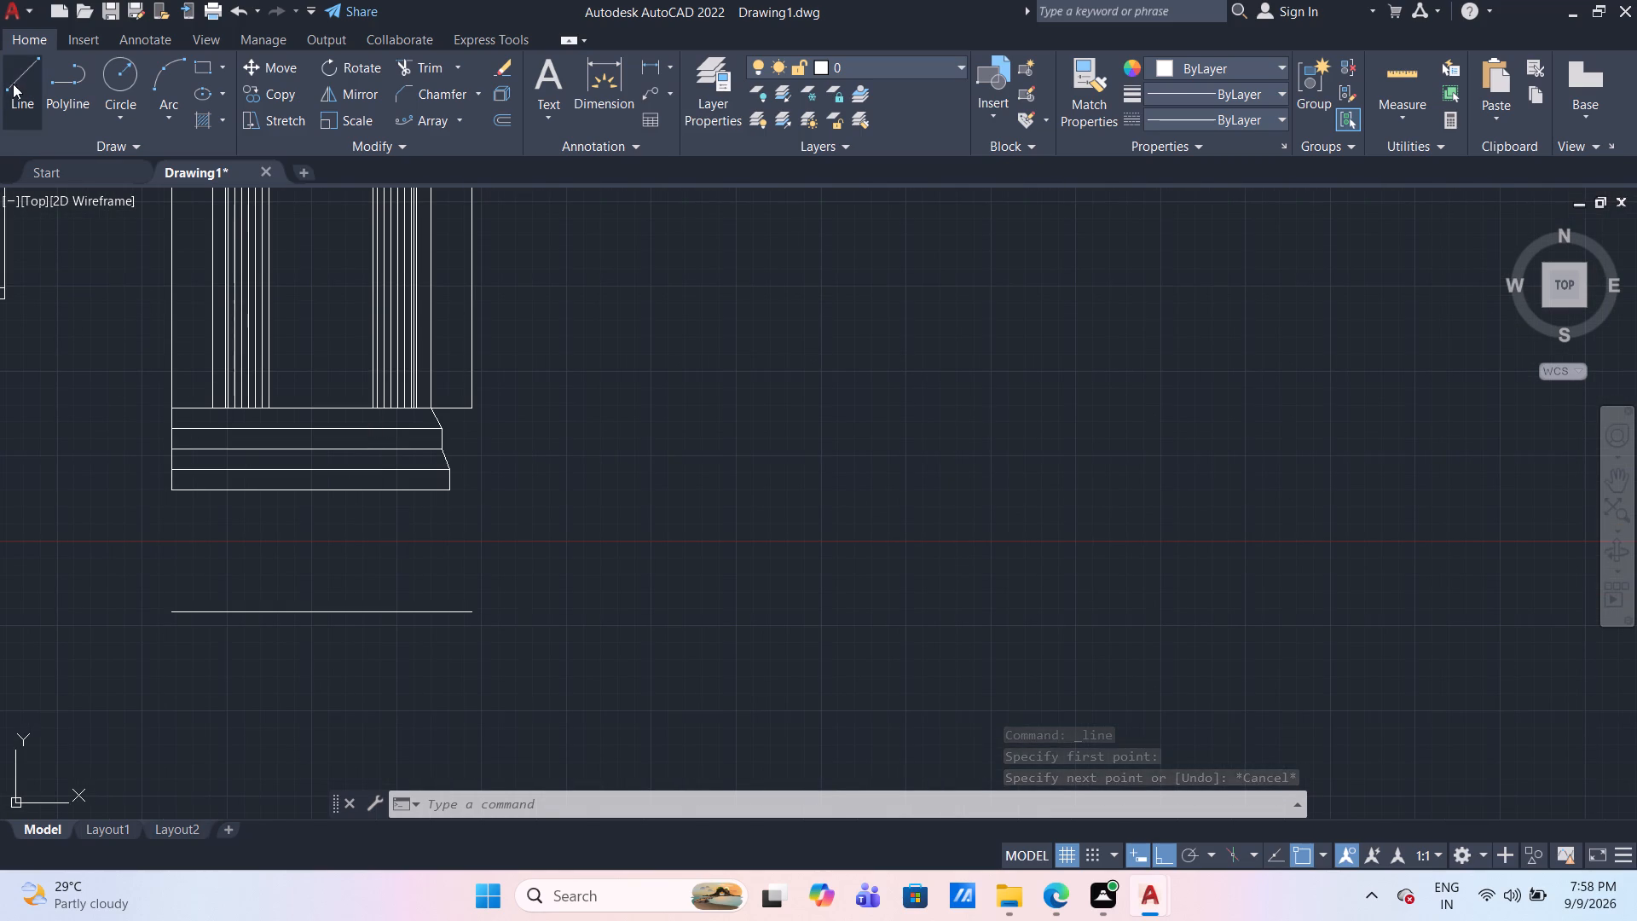
{"action": "left_click", "coordinate": [11, 76]}
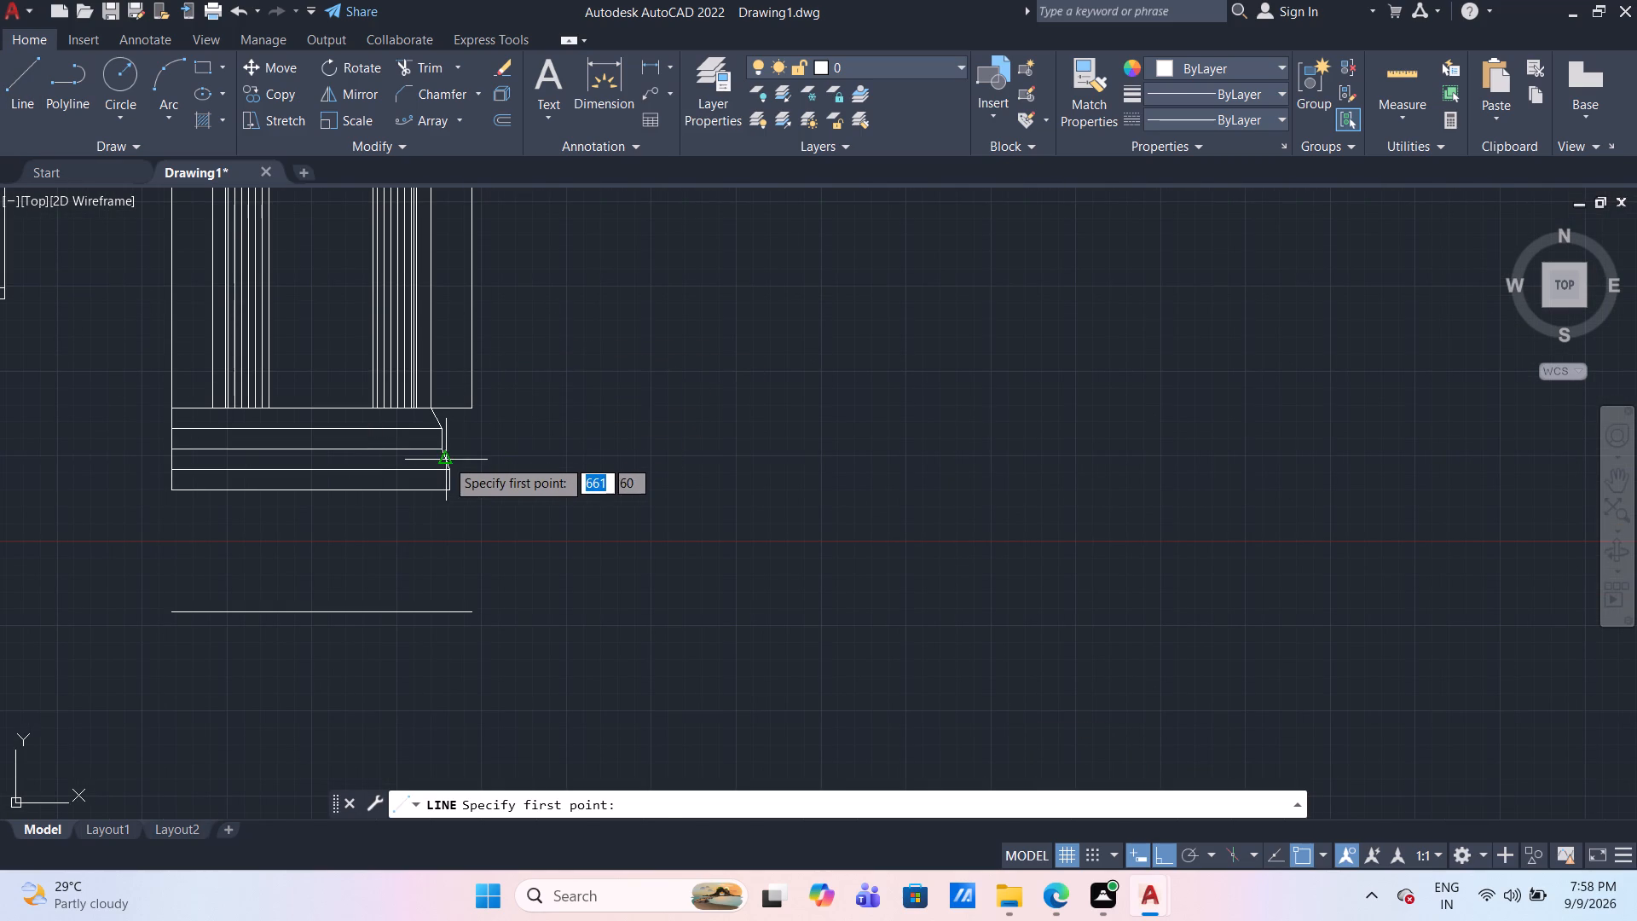
{"action": "left_click", "coordinate": [446, 459]}
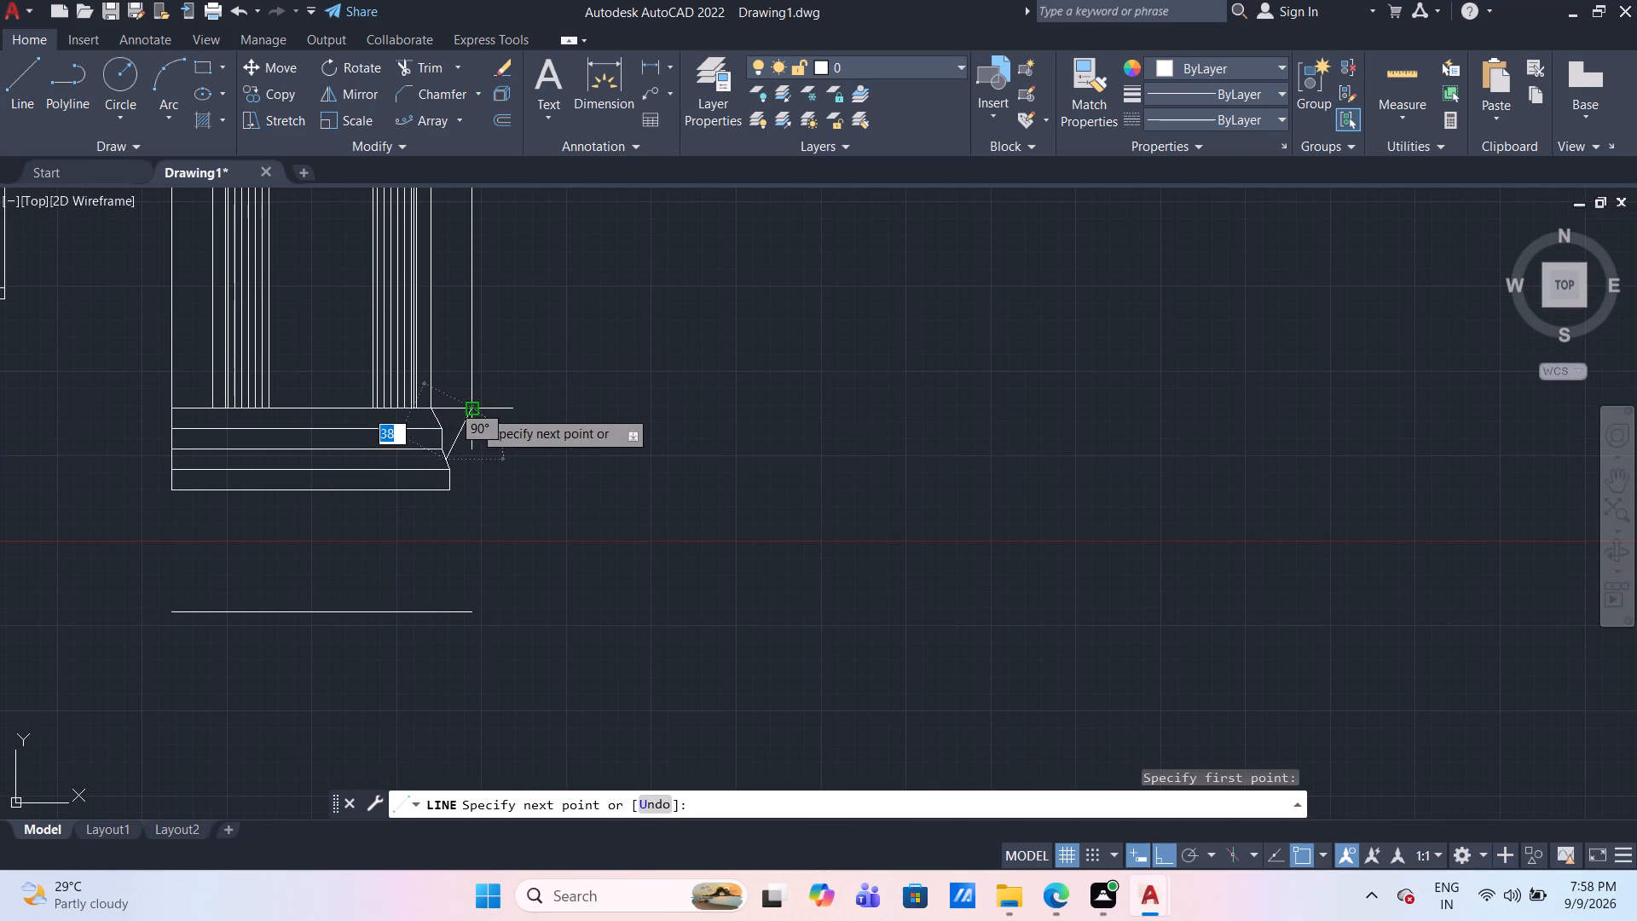
{"action": "left_click_drag", "start_coordinate": [471, 460], "coordinate": [471, 439]}
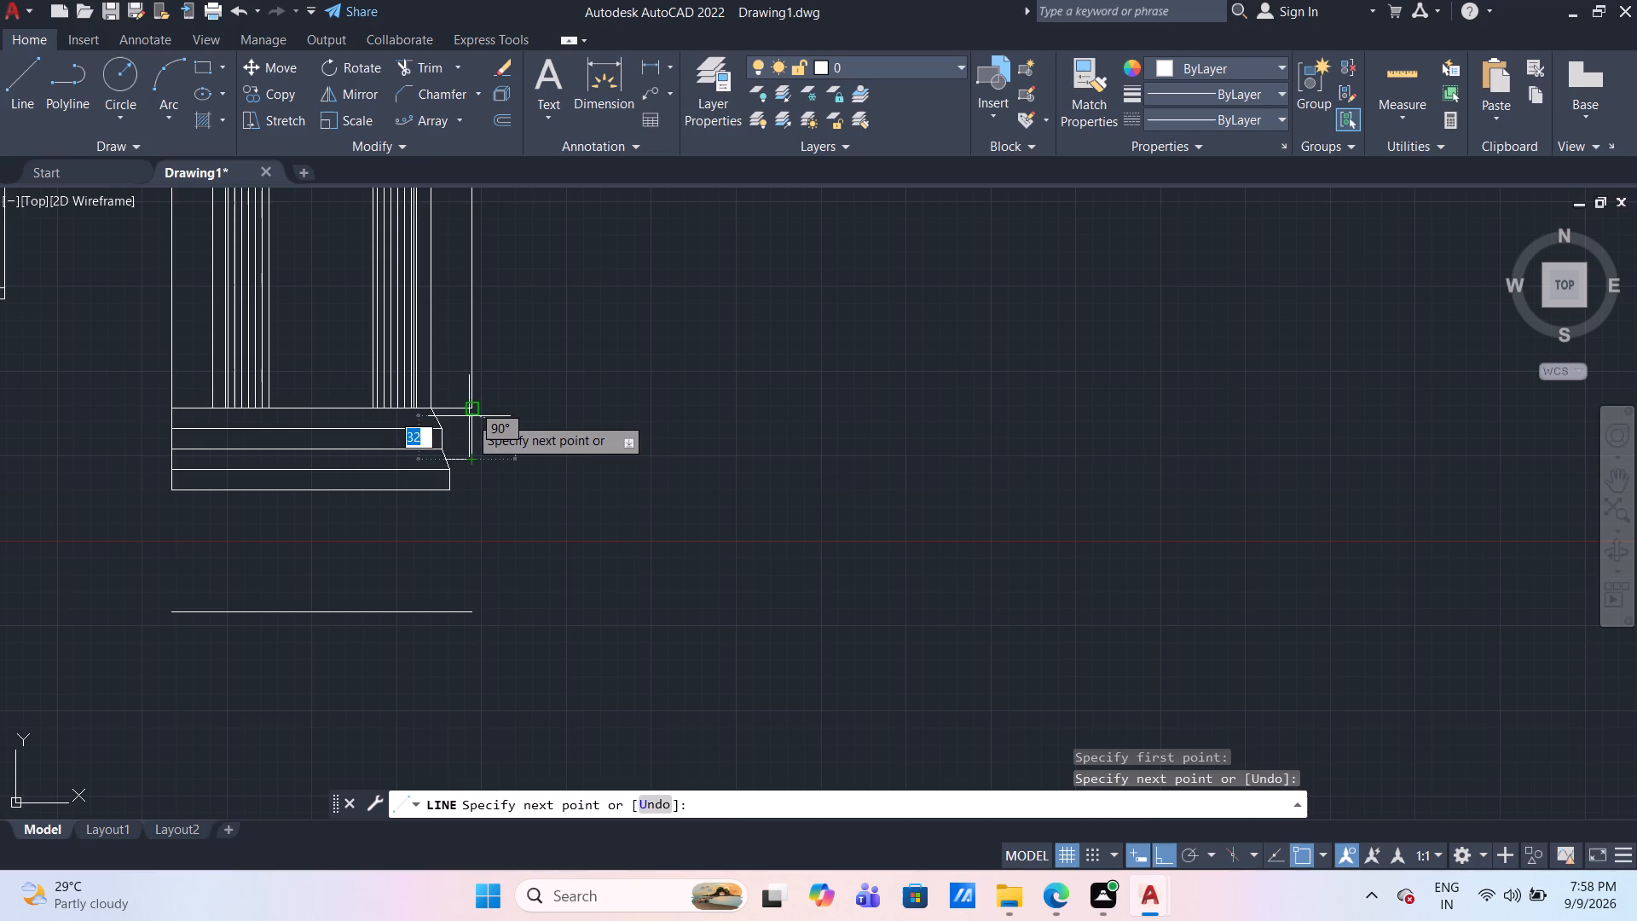
{"action": "left_click", "coordinate": [469, 407]}
{"action": "key", "text": "Escape"}
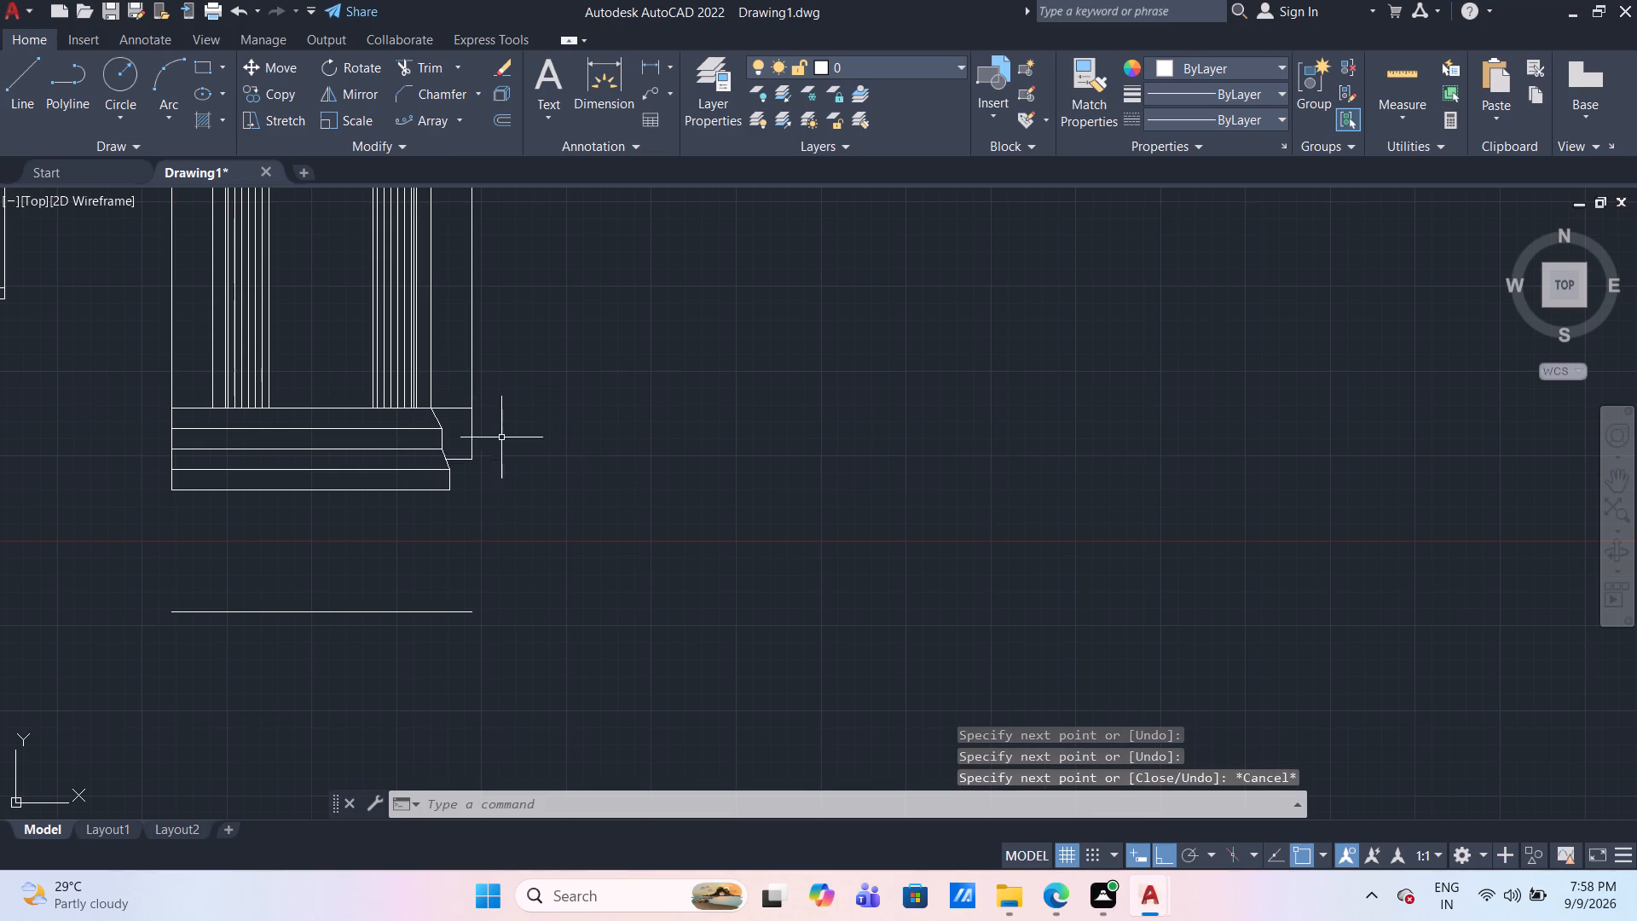
Draw a horizontal base line from the steps' lower right slant across to the building's far left wall line.
{"action": "middle_click_drag", "start_coordinate": [543, 466], "coordinate": [871, 485]}
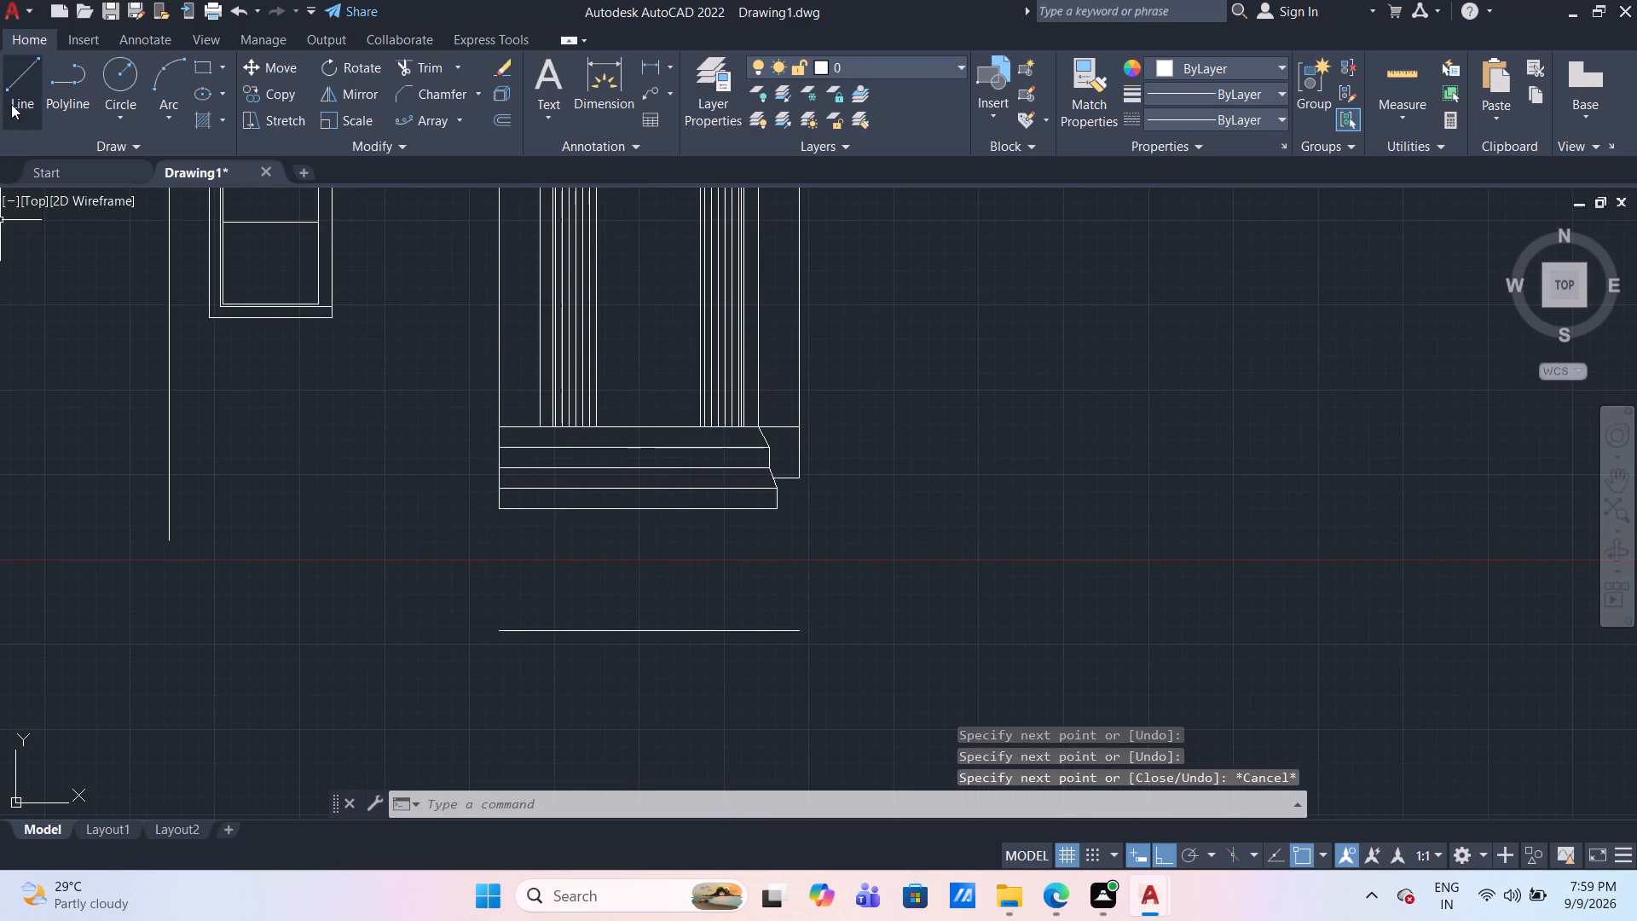
{"action": "left_click", "coordinate": [20, 71]}
{"action": "left_click", "coordinate": [769, 481]}
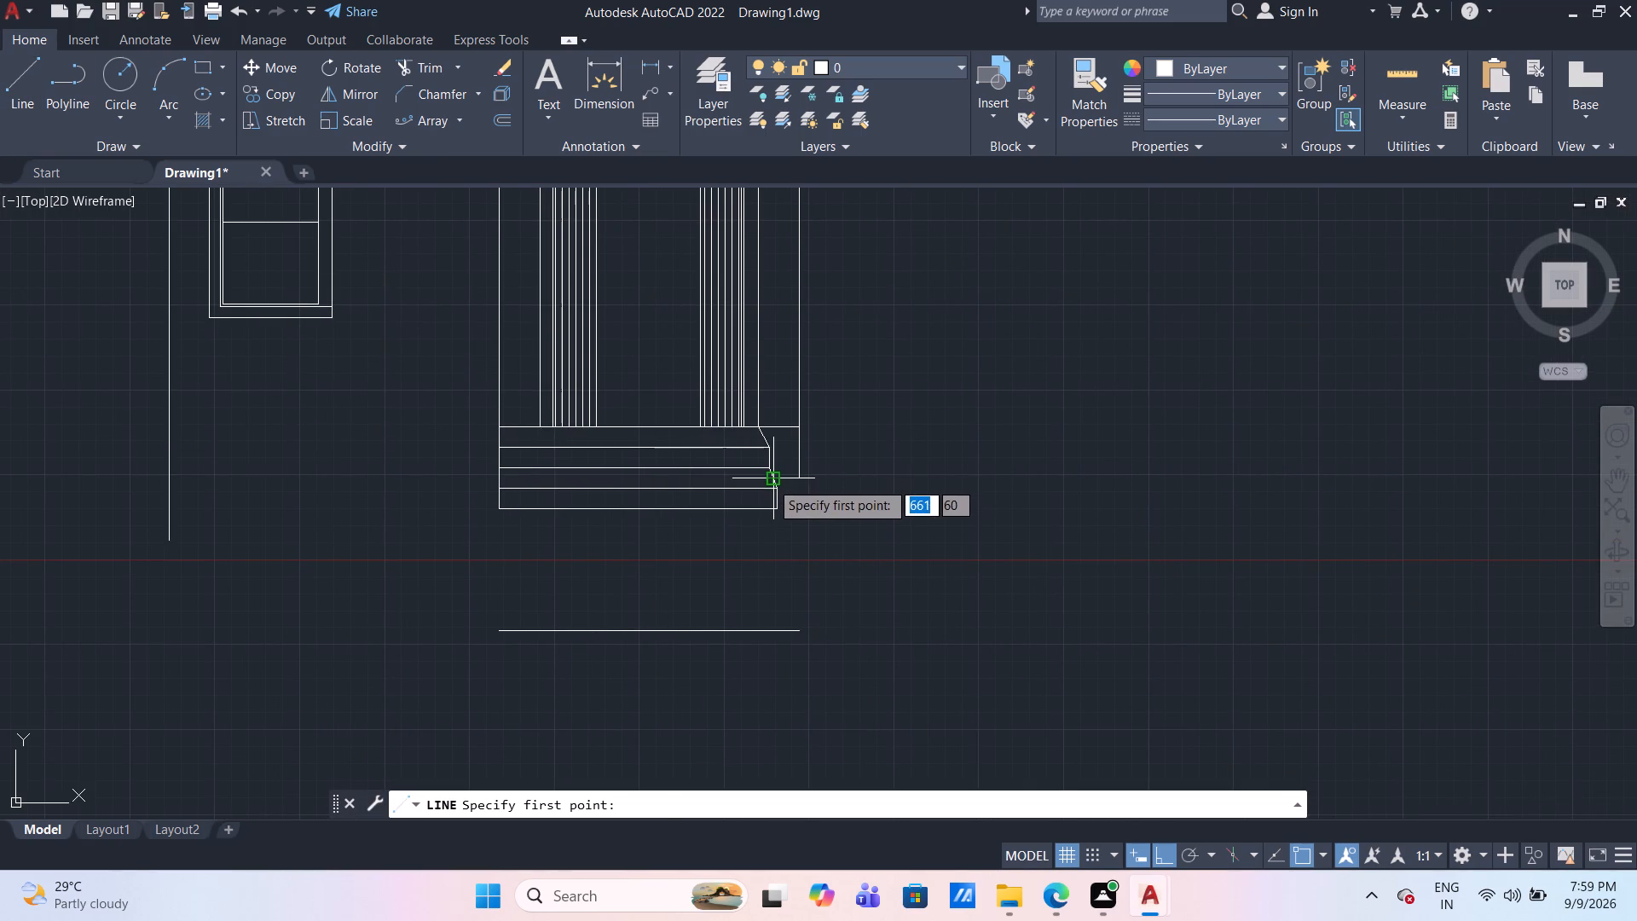
{"action": "left_click", "coordinate": [170, 478]}
{"action": "key", "text": "Escape"}
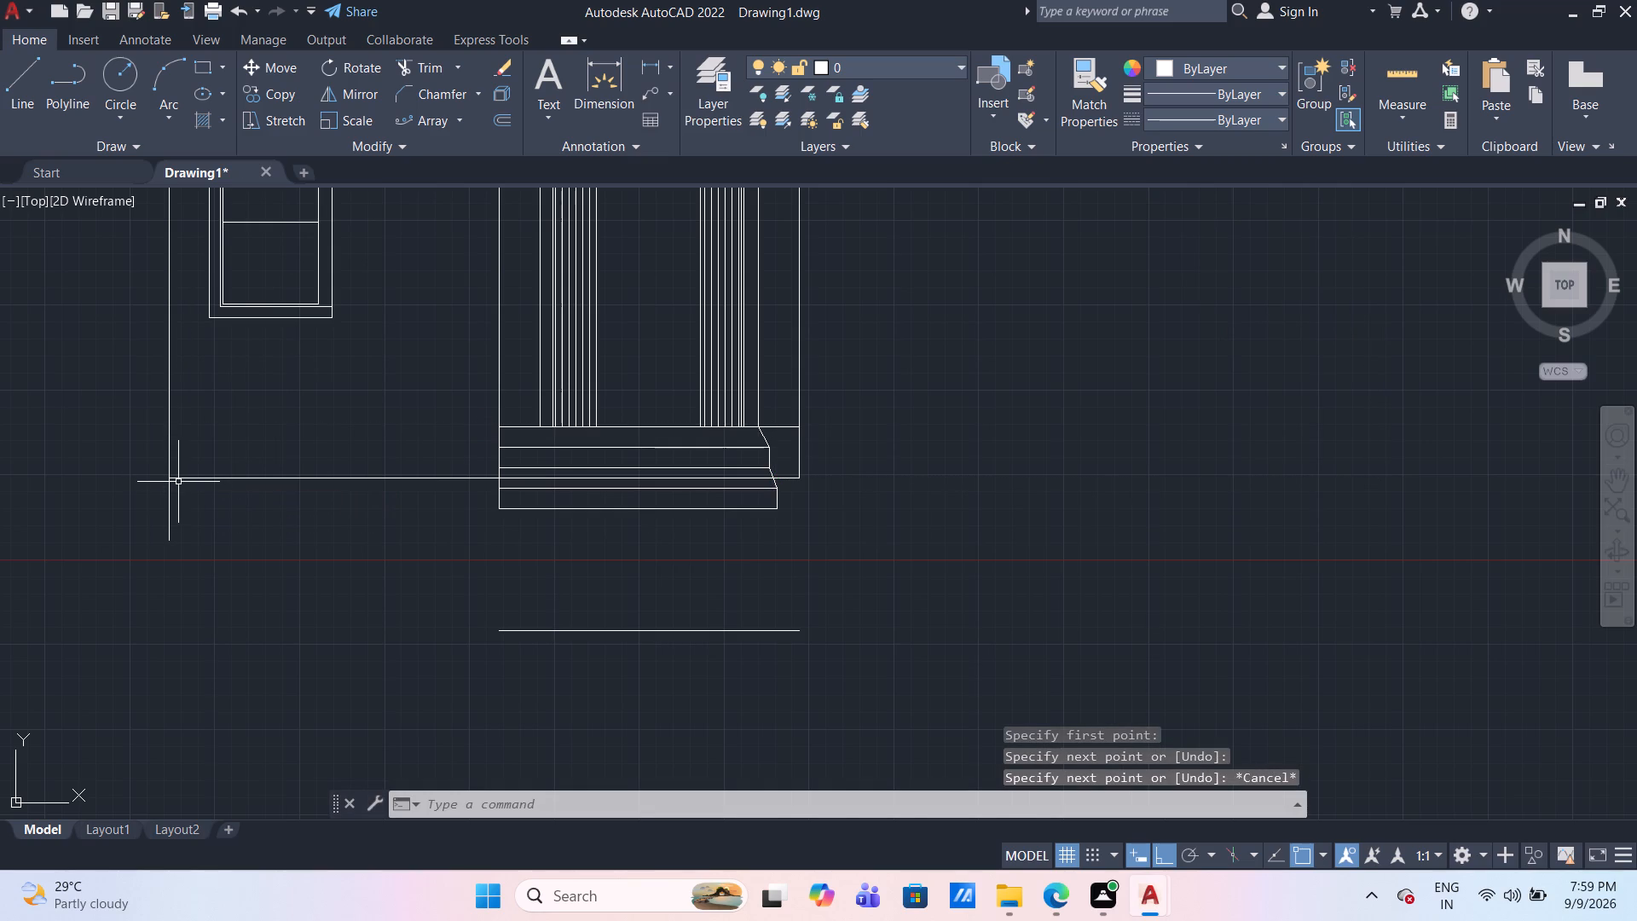
Trim the left wall line extending below the new base line and the base line's portion crossing the steps.
{"action": "key", "text": "r"}
{"action": "key", "text": "BackSpace"}
{"action": "type", "text": "TR"}
{"action": "key", "text": "Return"}
{"action": "left_click", "coordinate": [170, 529]}
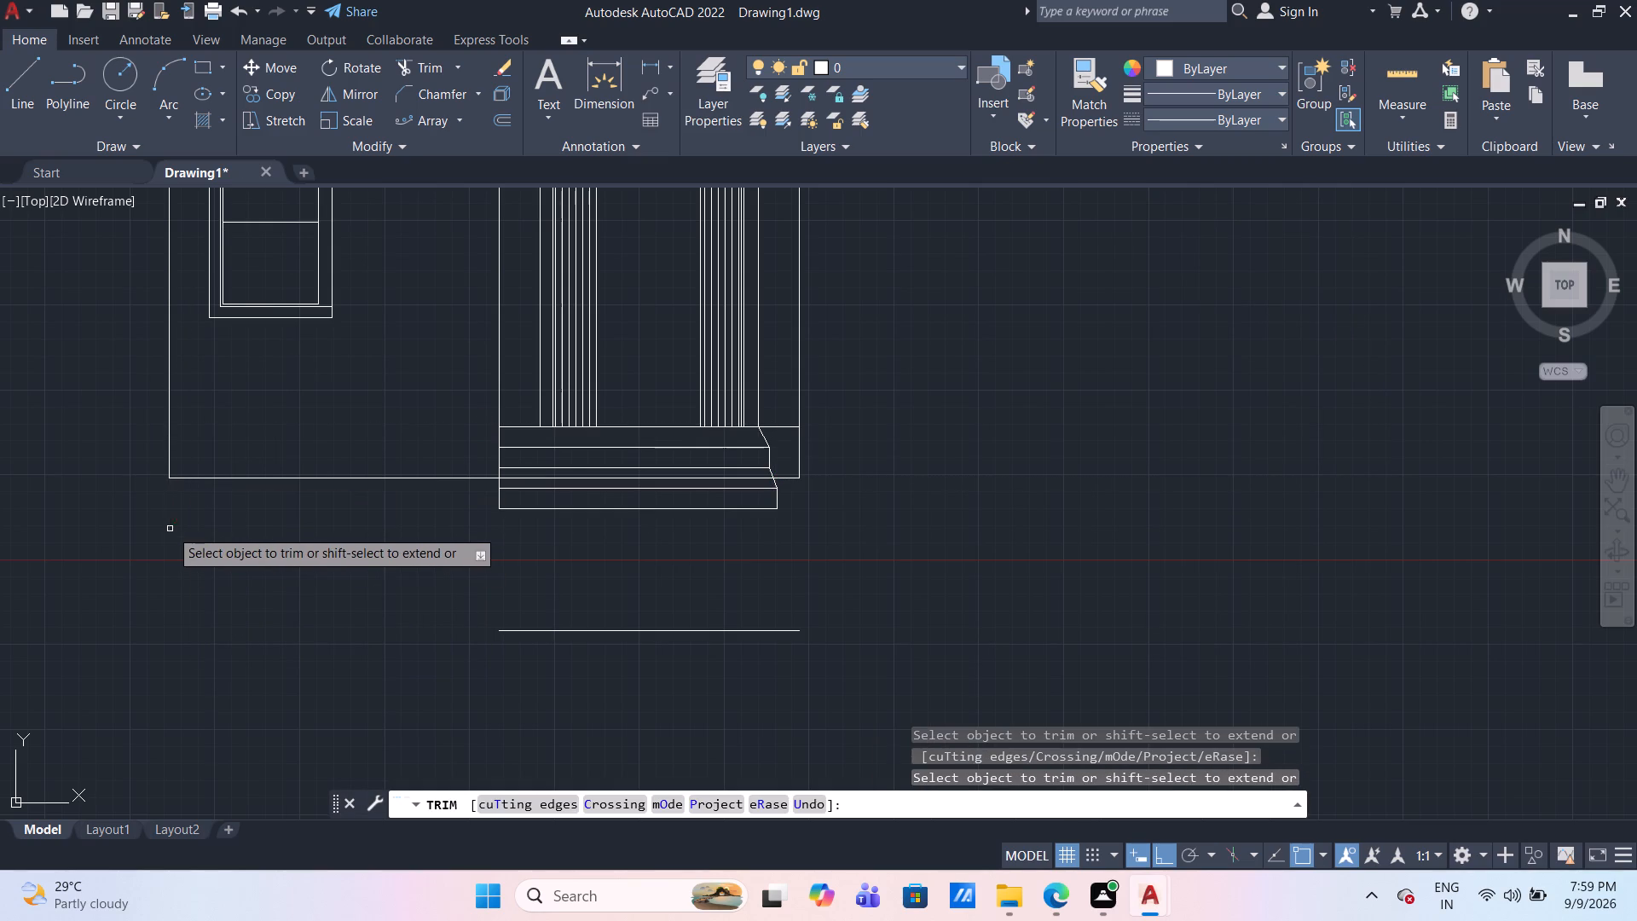
{"action": "left_click", "coordinate": [546, 477]}
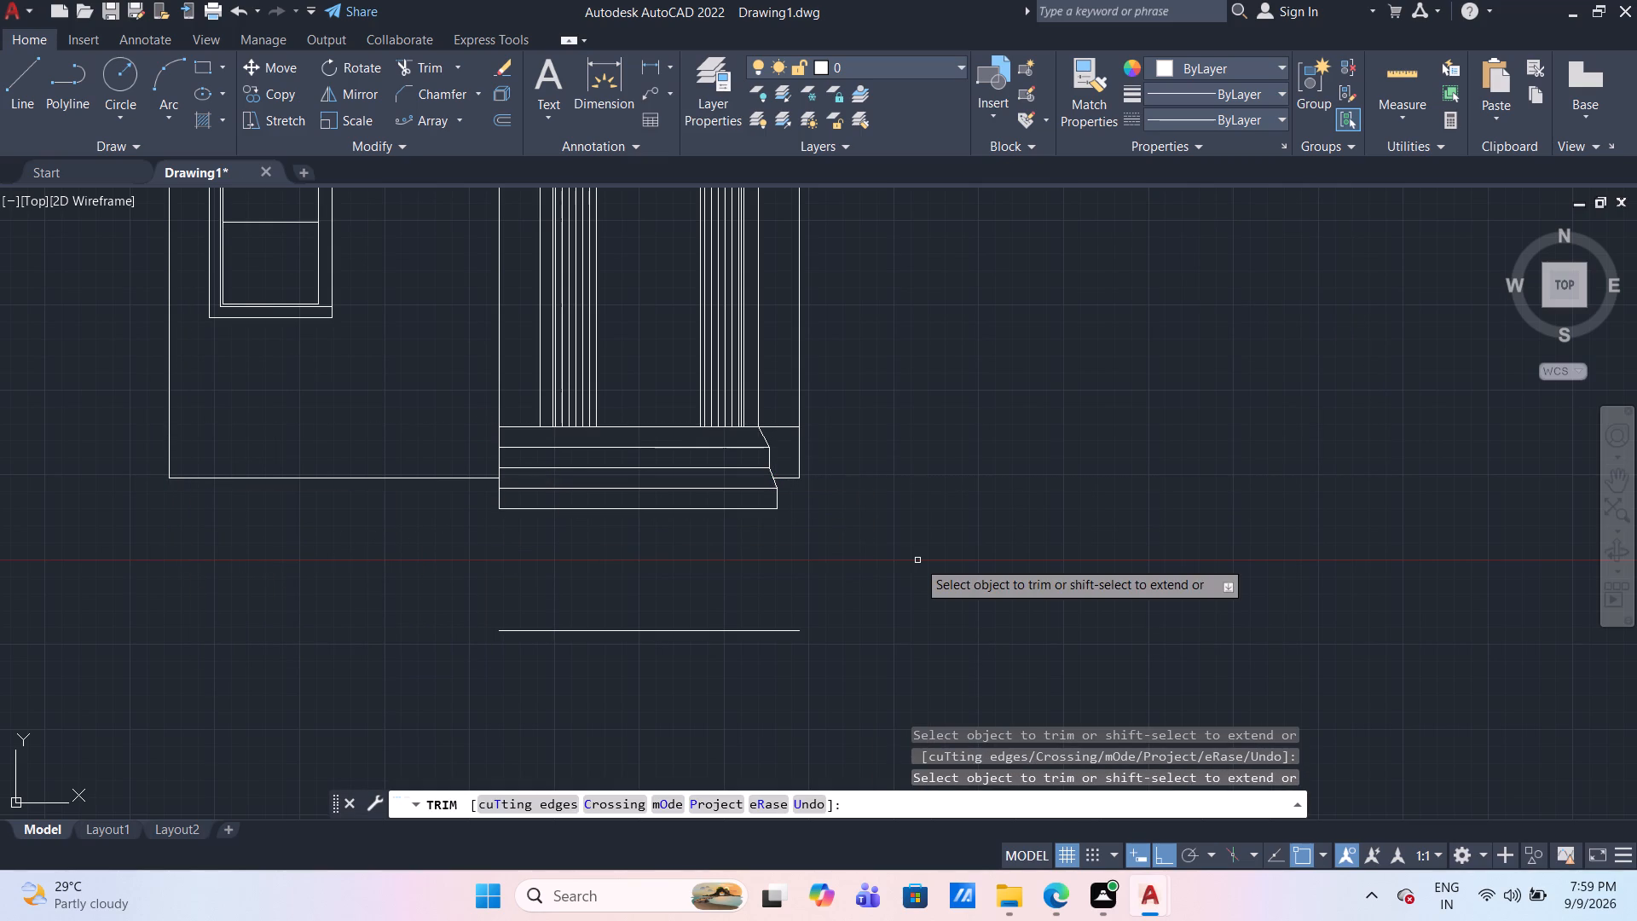
{"action": "key", "text": "Escape"}
Draw a rectangle about 65 by 178 inside the door opening, between the two vertically lined side panels.
{"action": "scroll", "coordinate": [917, 560], "scroll_direction": "down", "scroll_amount": 2}
{"action": "scroll", "coordinate": [904, 508], "scroll_direction": "up", "scroll_amount": 1}
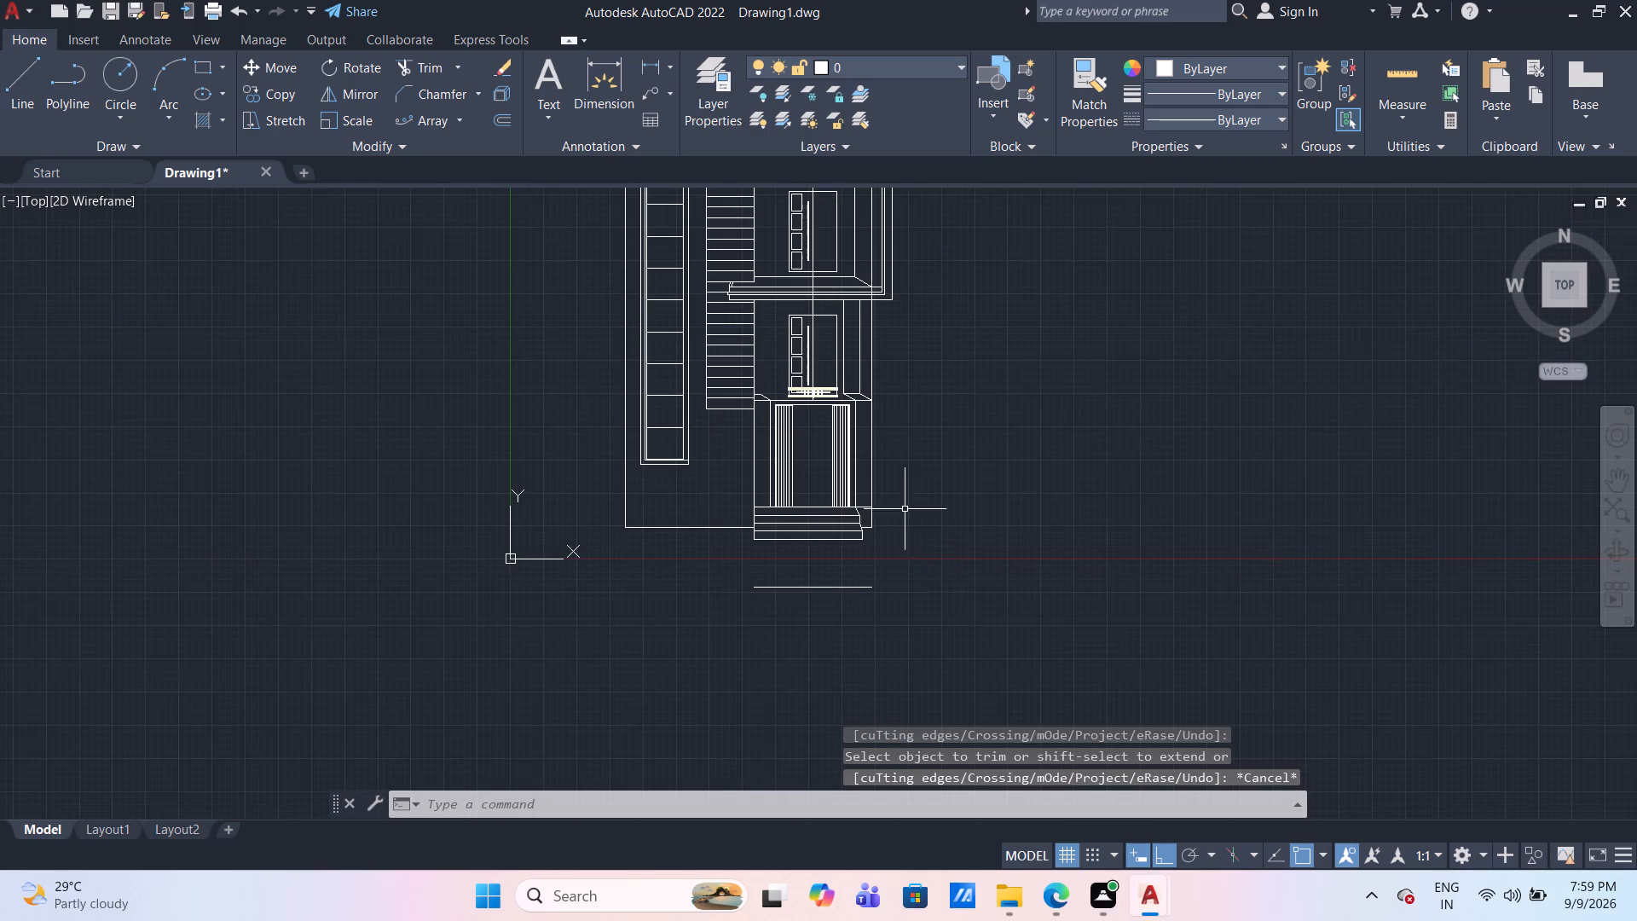
{"action": "scroll", "coordinate": [906, 498], "scroll_direction": "up", "scroll_amount": 1}
{"action": "middle_click_drag", "start_coordinate": [908, 498], "coordinate": [868, 644]}
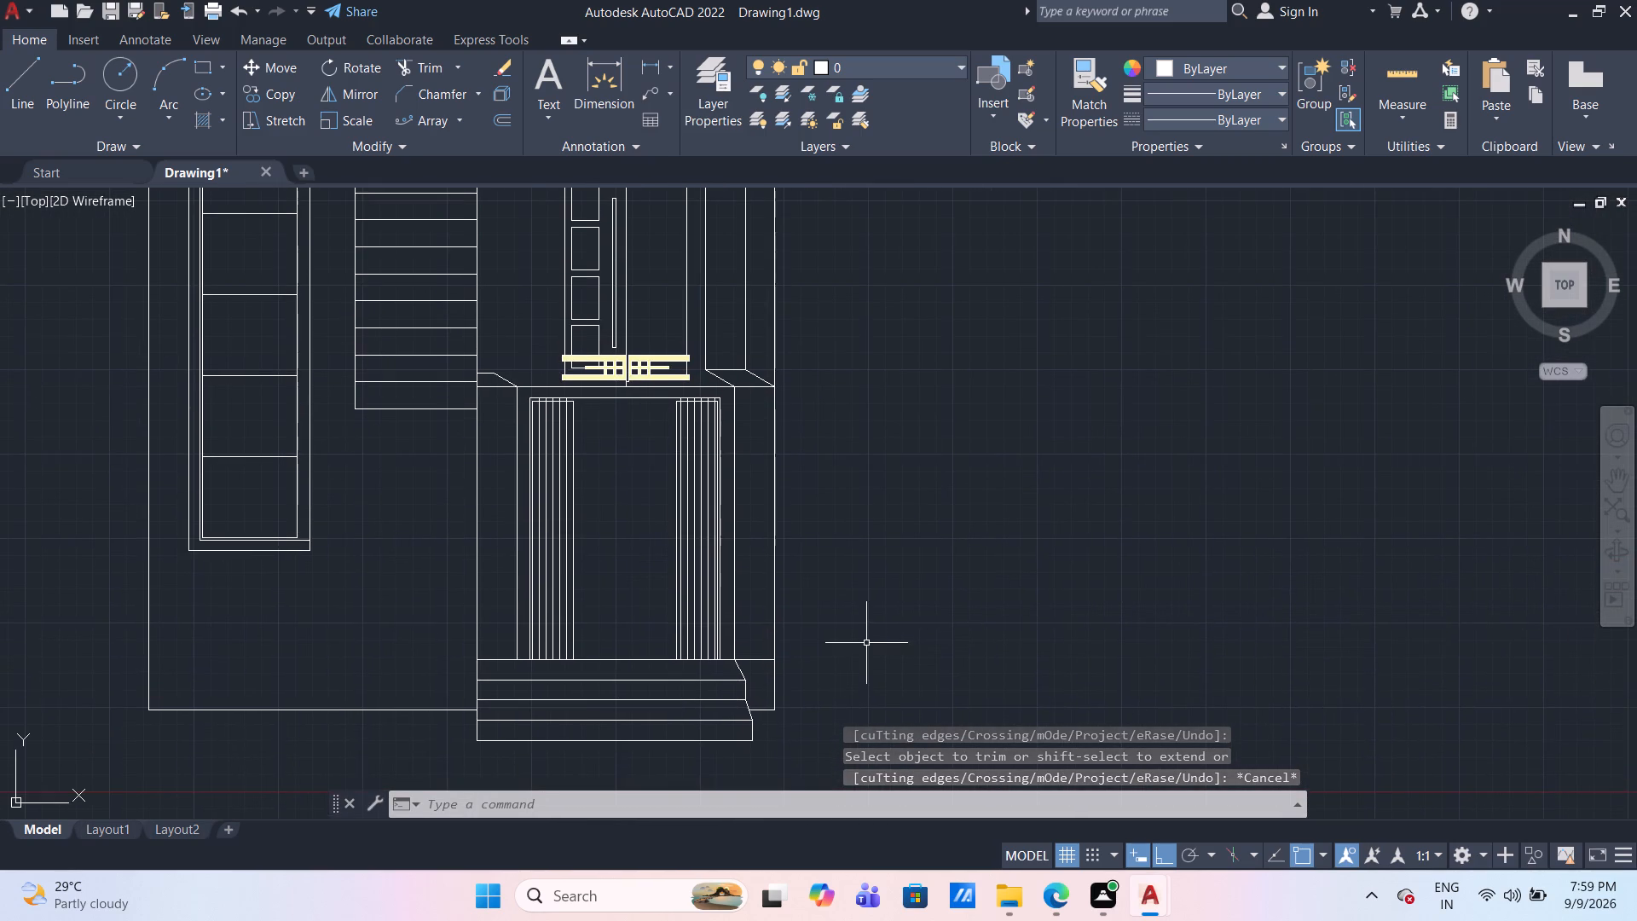
{"action": "left_click", "coordinate": [205, 65]}
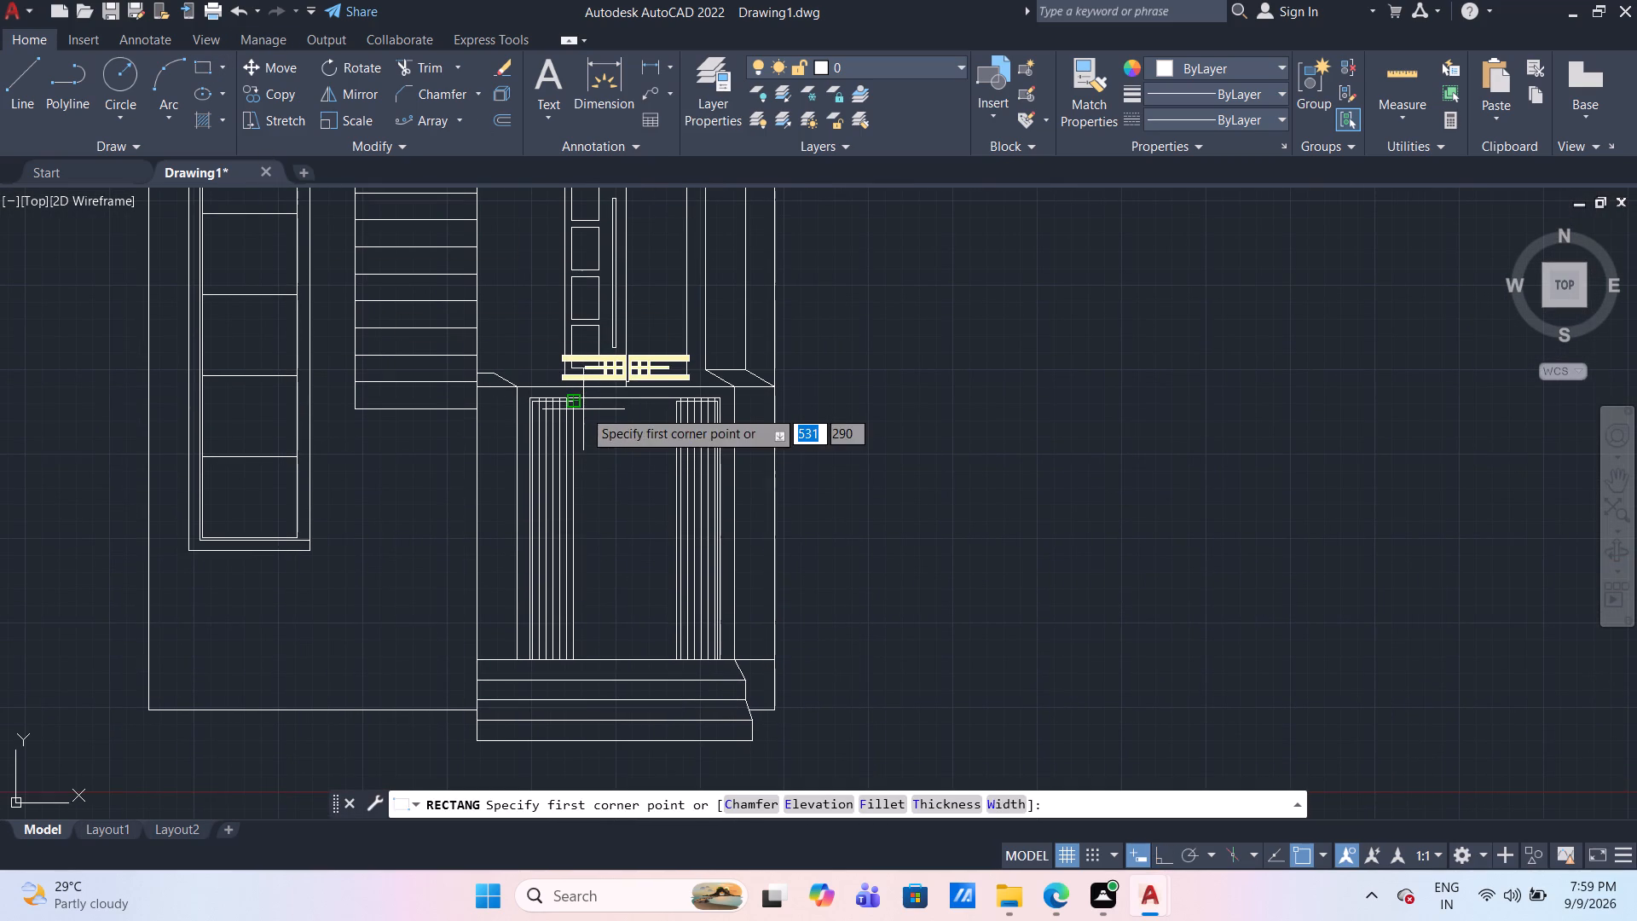
{"action": "scroll", "coordinate": [587, 409], "scroll_direction": "up", "scroll_amount": 1}
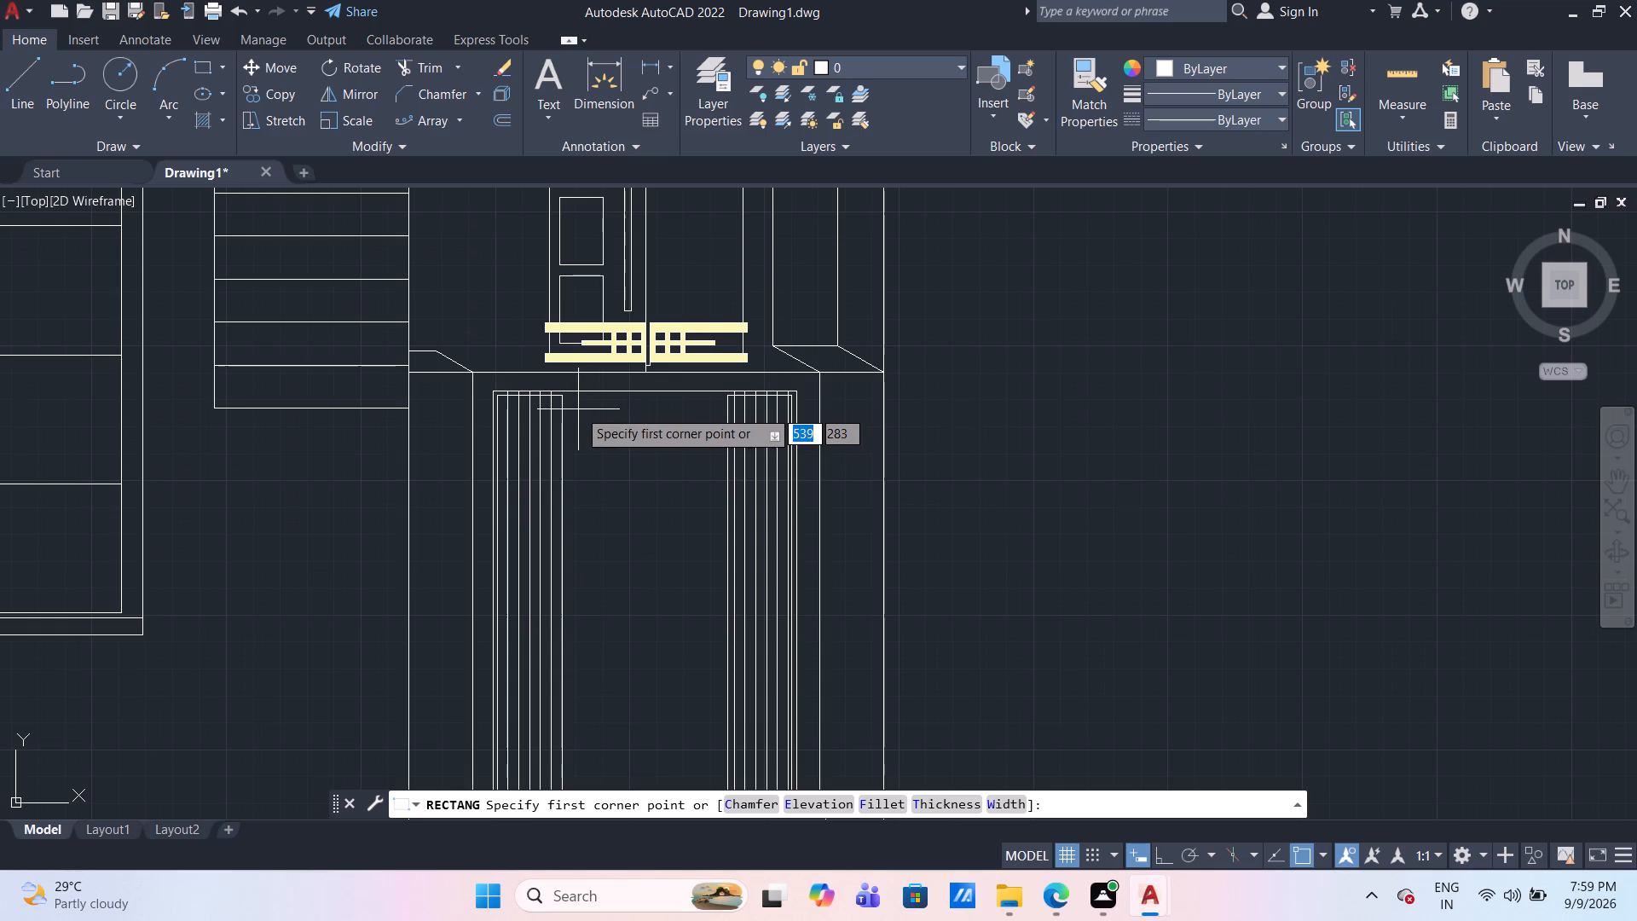
{"action": "left_click", "coordinate": [575, 409]}
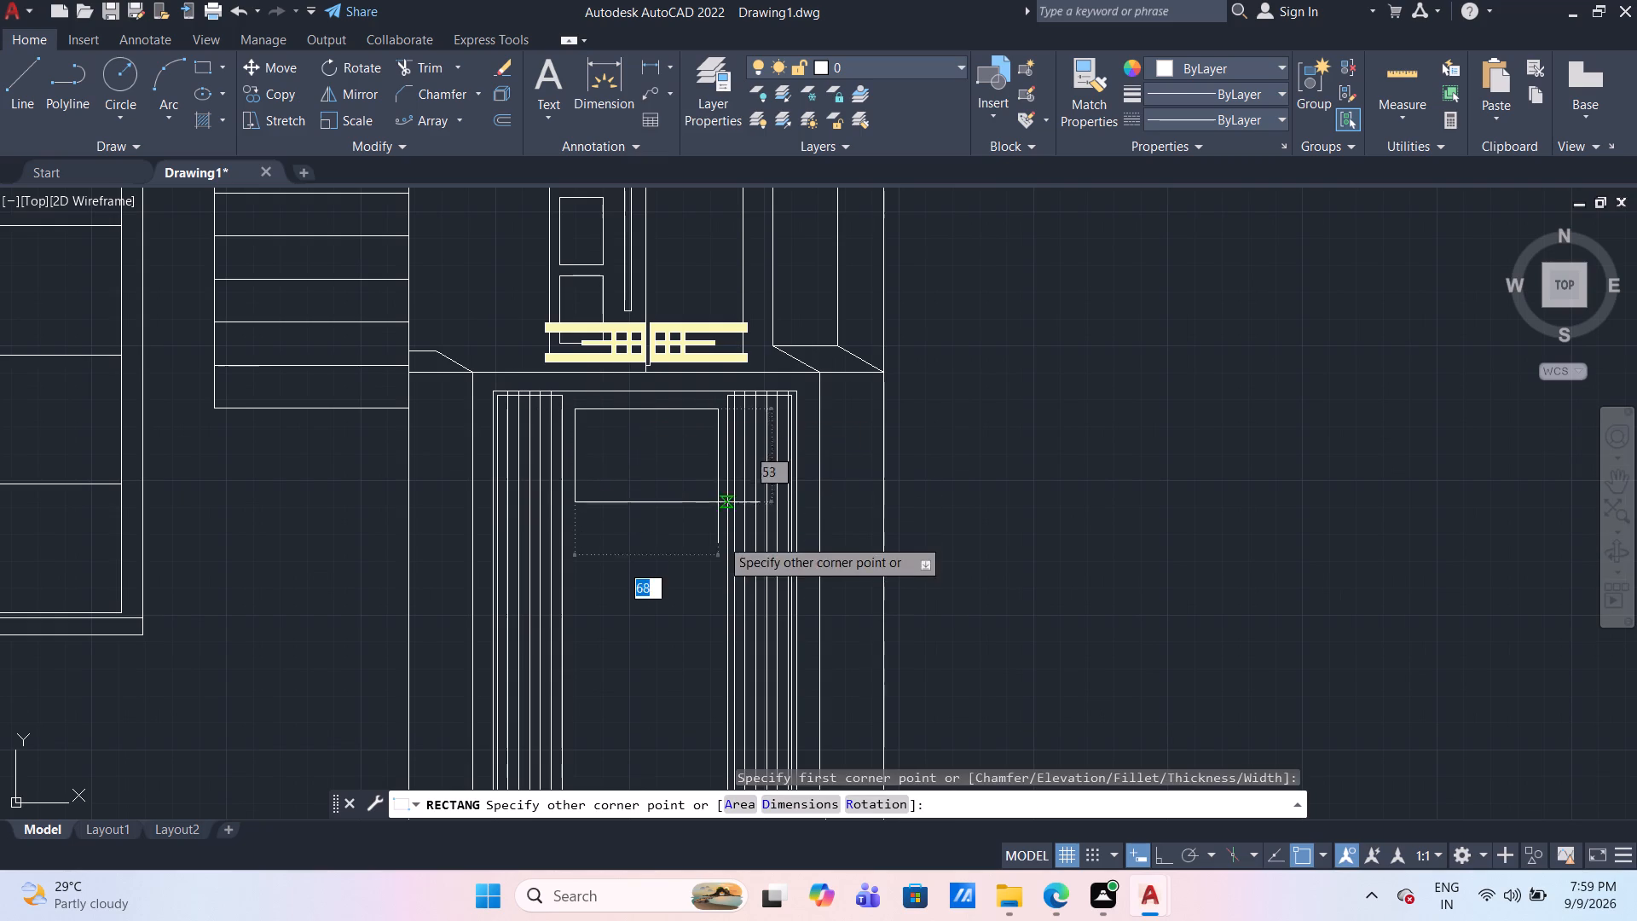
{"action": "middle_click_drag", "start_coordinate": [722, 686], "coordinate": [687, 527]}
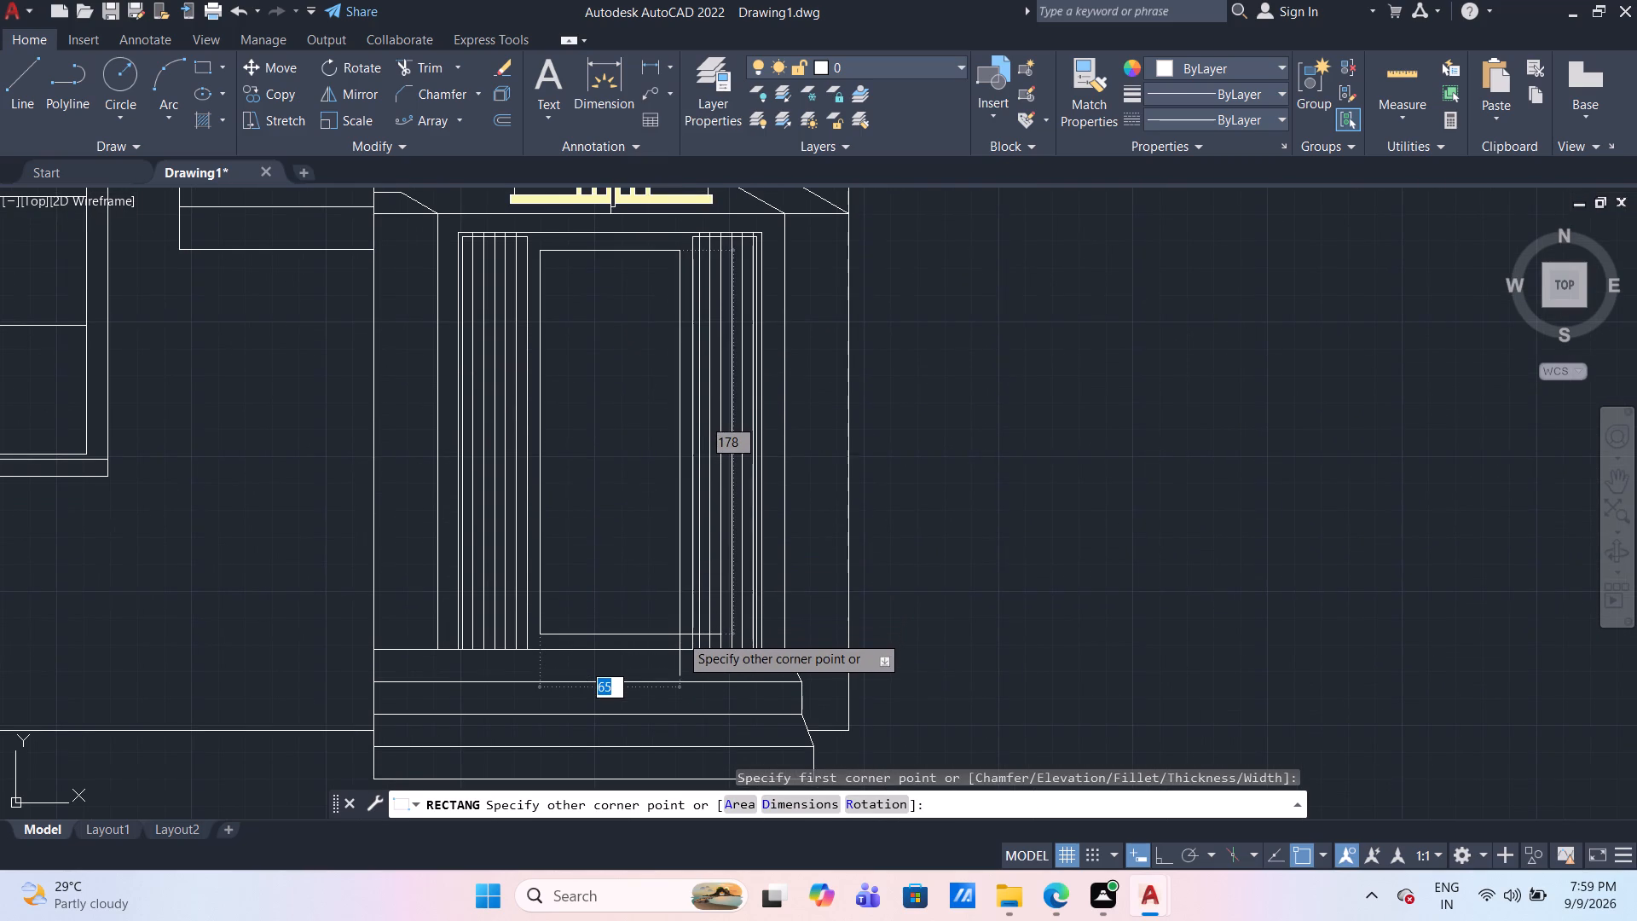
{"action": "left_click", "coordinate": [680, 634]}
Hatch the inside of the central door rectangle with the BOX pattern.
{"action": "scroll", "coordinate": [540, 432], "scroll_direction": "down", "scroll_amount": 2}
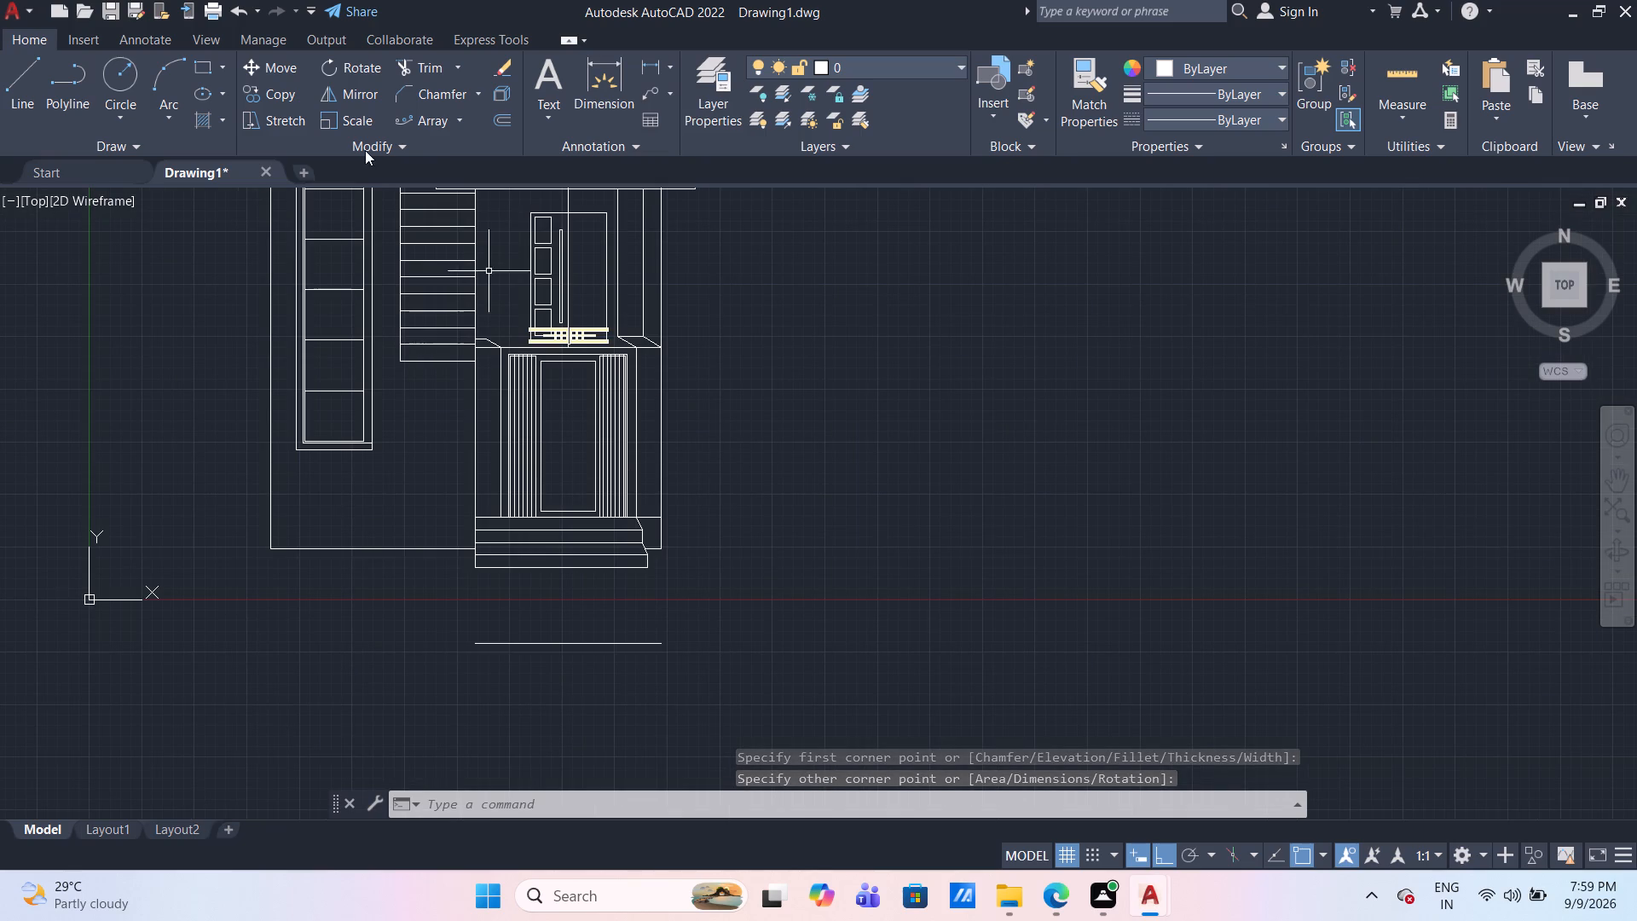
{"action": "left_click", "coordinate": [201, 125]}
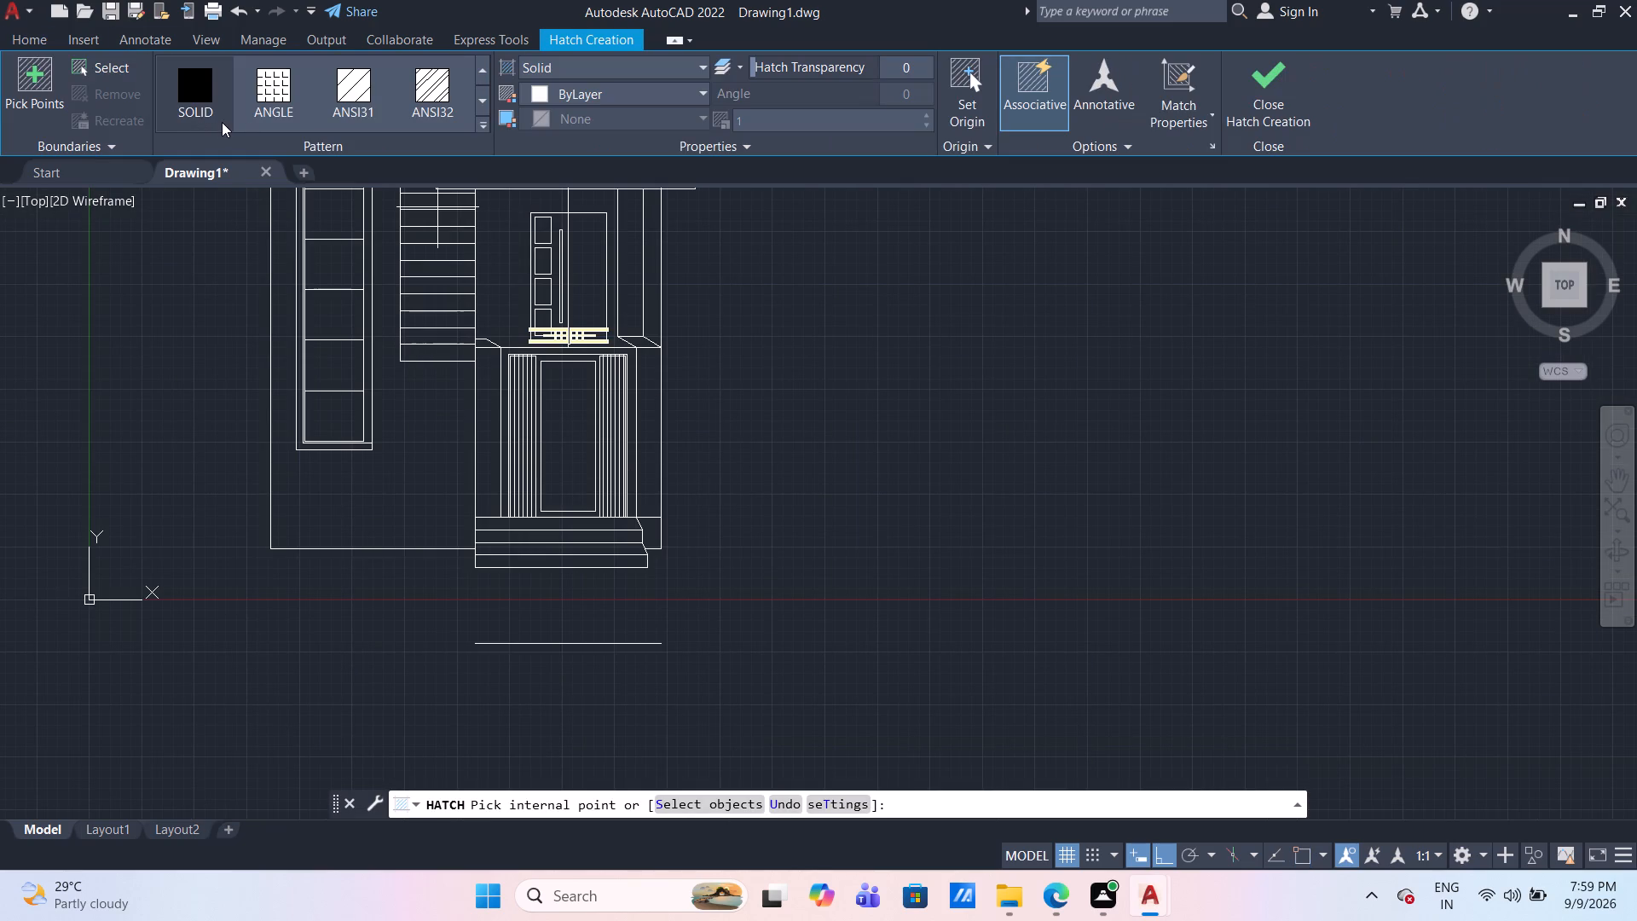
{"action": "left_click", "coordinate": [487, 101]}
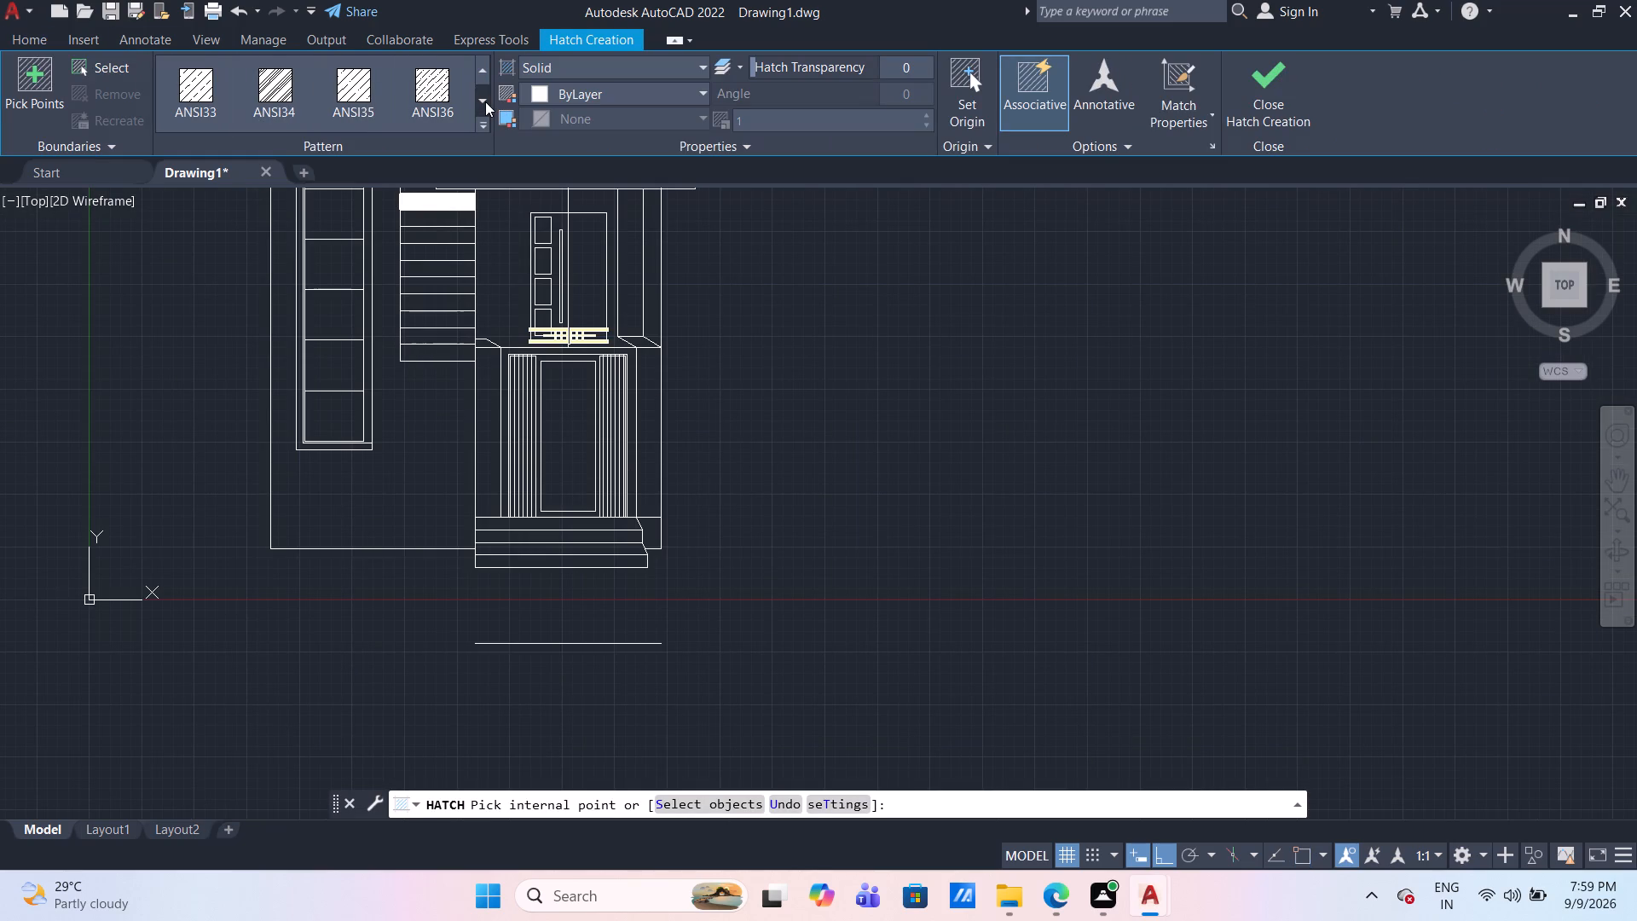
{"action": "left_click", "coordinate": [485, 101]}
{"action": "left_click", "coordinate": [485, 101]}
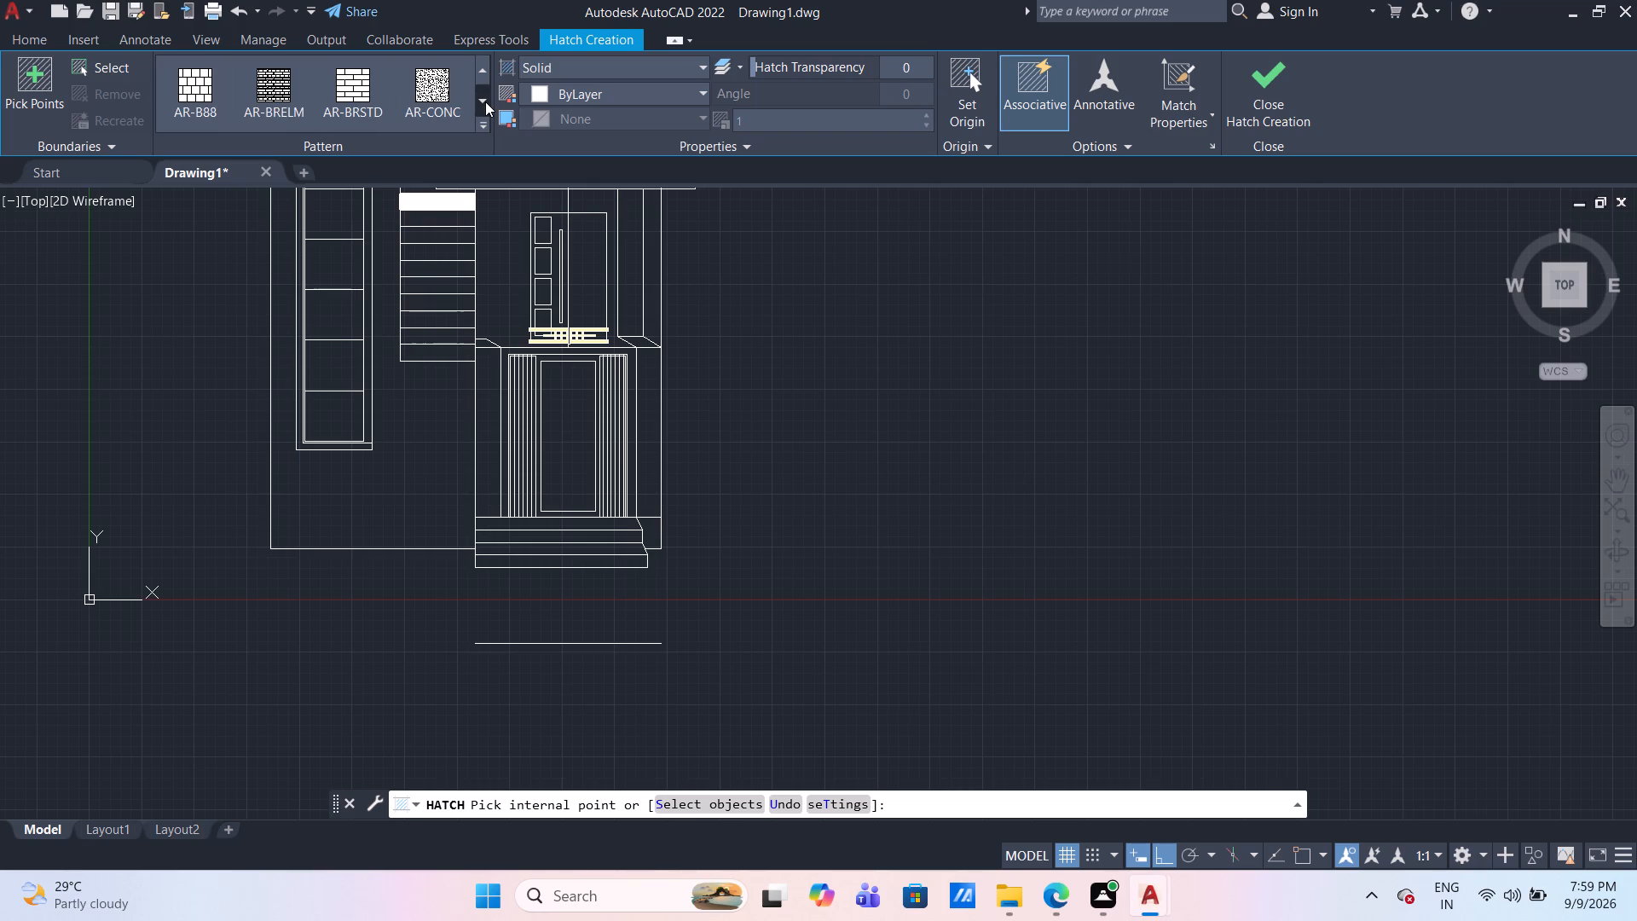
{"action": "left_click", "coordinate": [485, 101]}
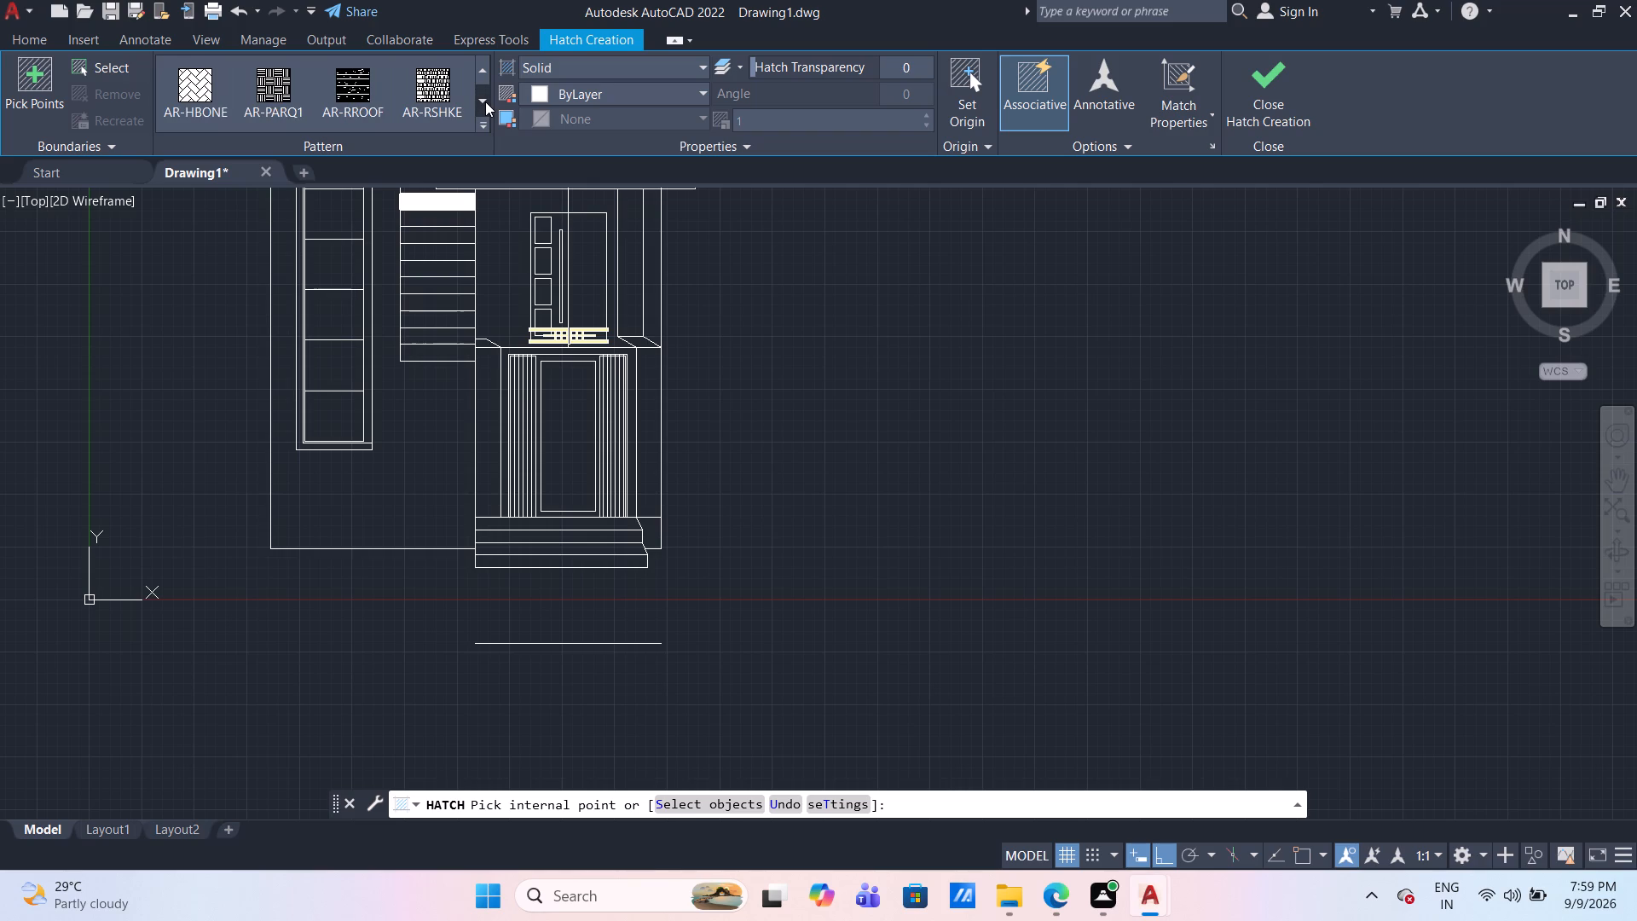
{"action": "left_click", "coordinate": [485, 101]}
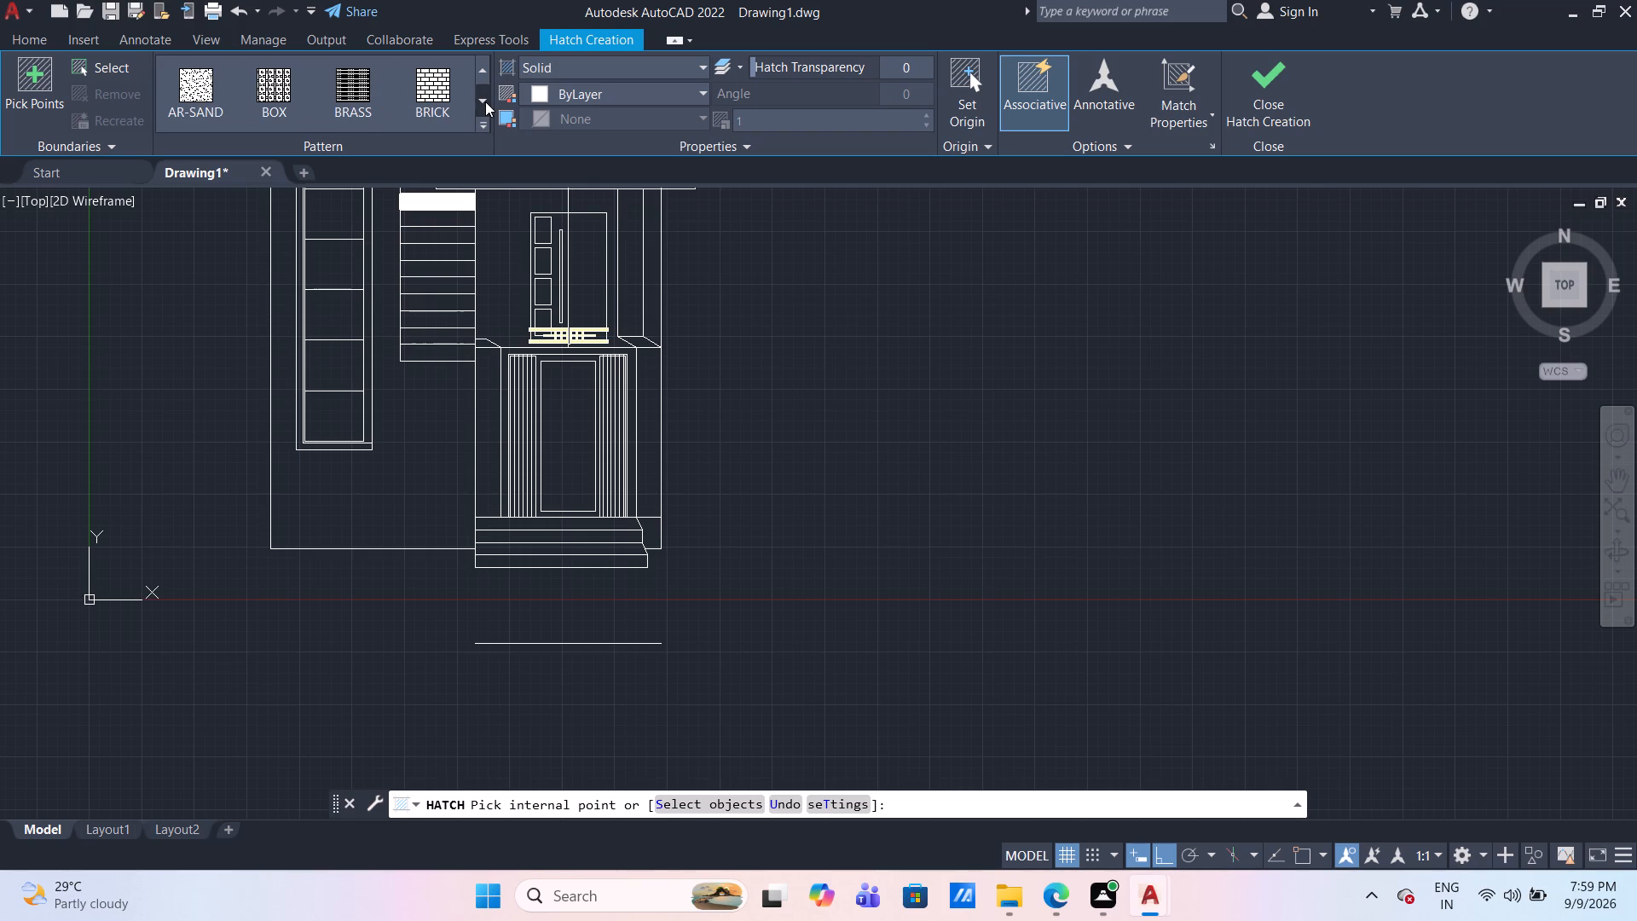
{"action": "left_click", "coordinate": [282, 78]}
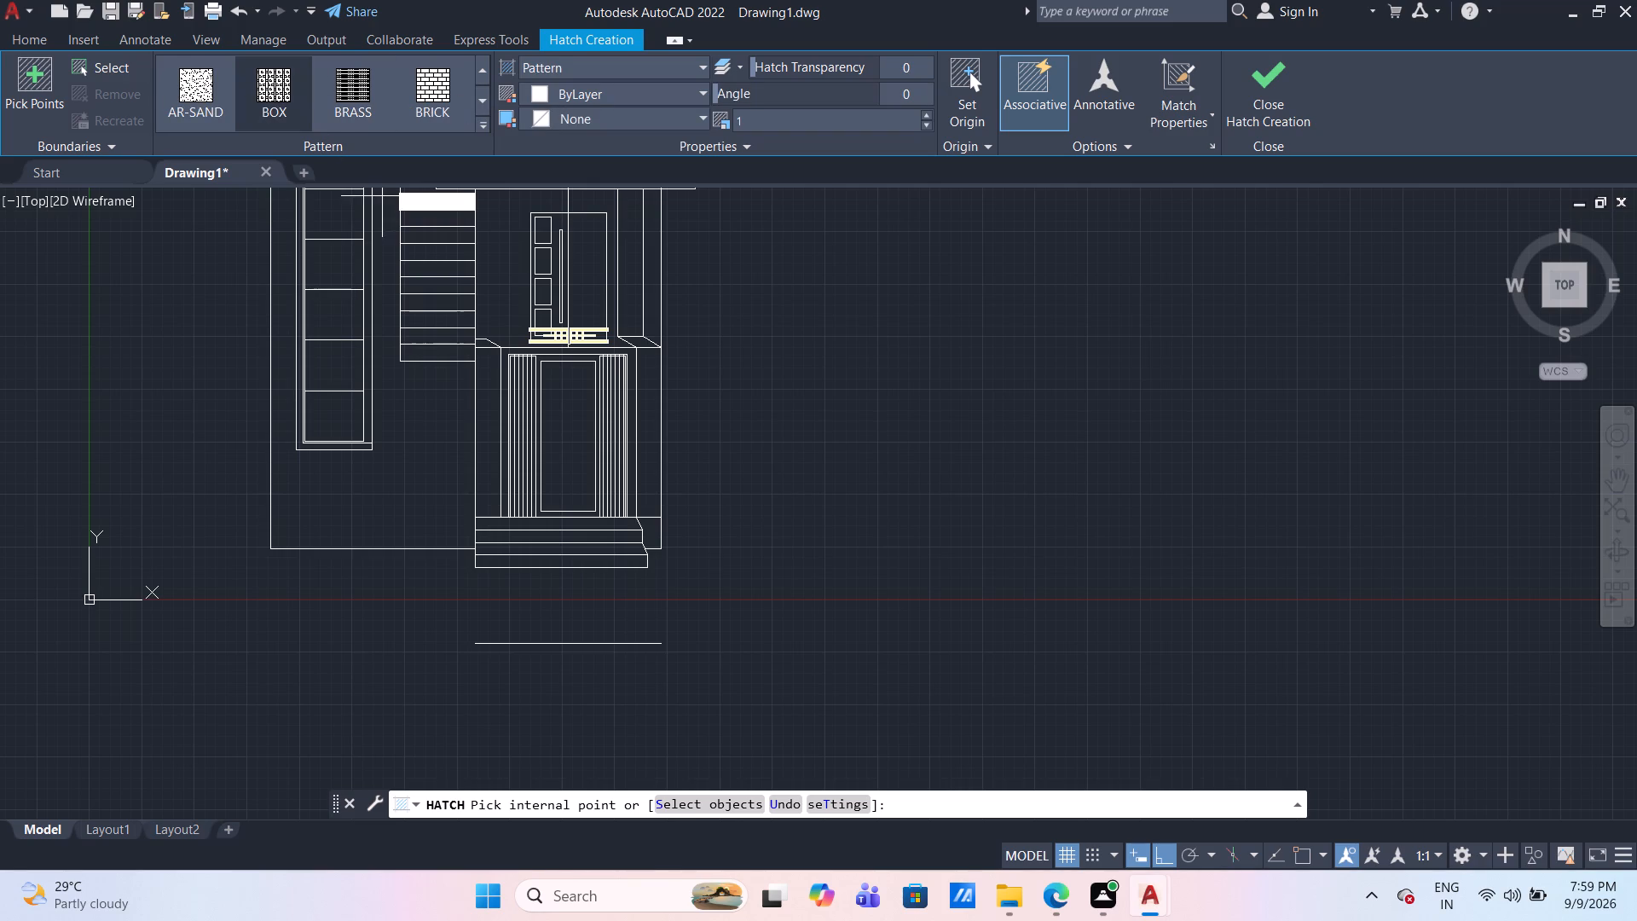
{"action": "left_click", "coordinate": [564, 402]}
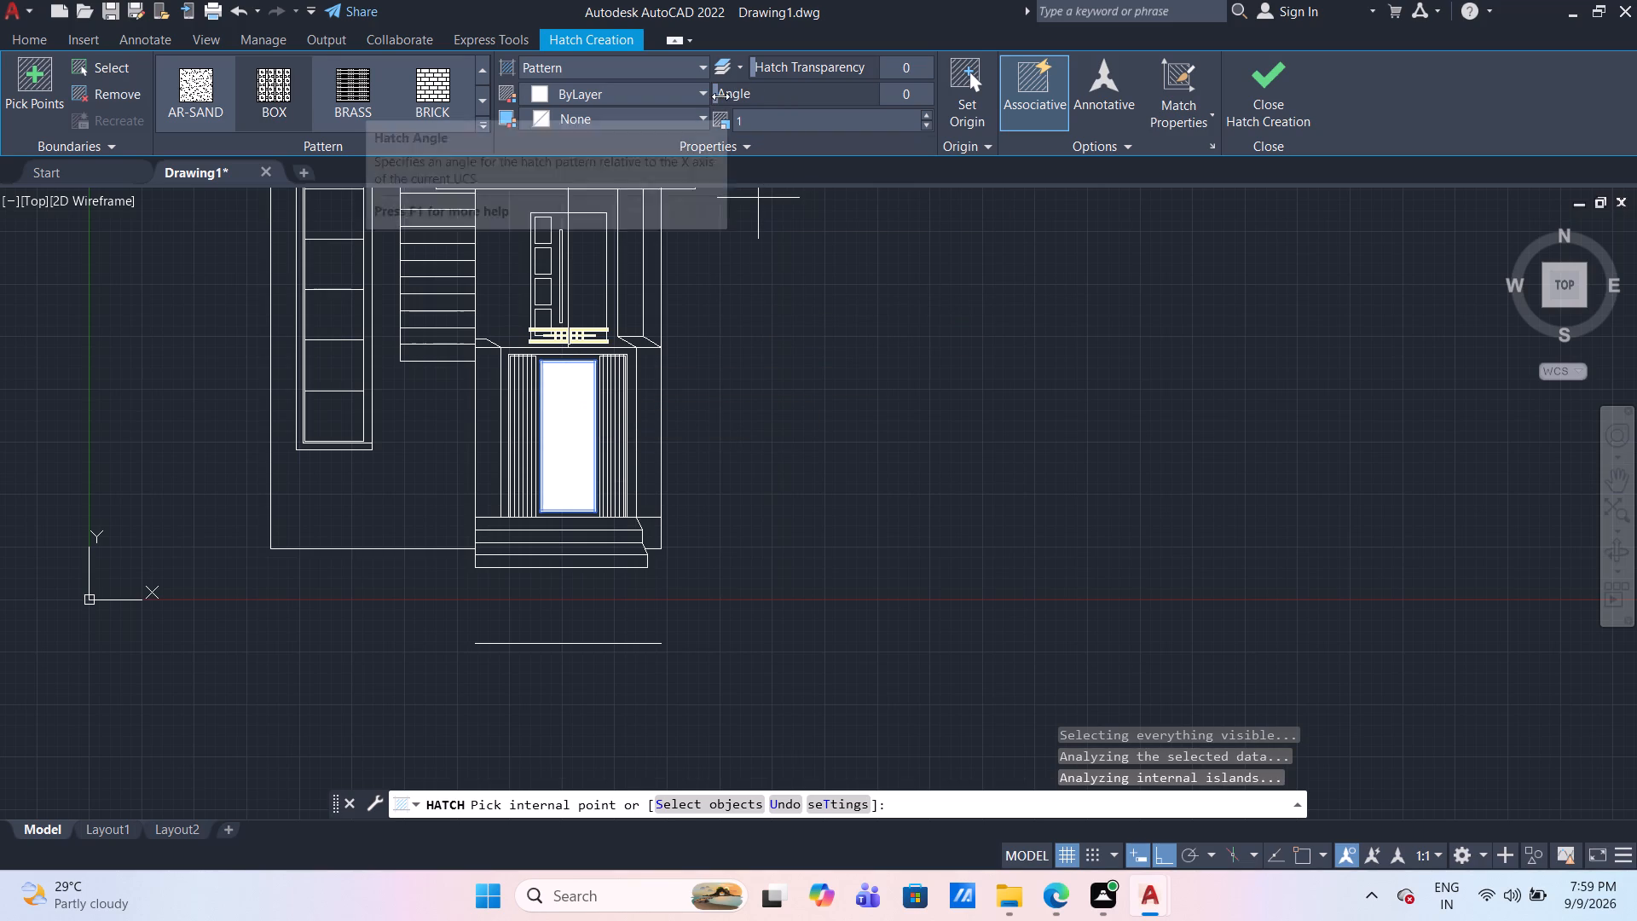
Set the door hatch angle to 93, browse other patterns and keep BOX as the pattern.
{"action": "left_click_drag", "start_coordinate": [720, 96], "coordinate": [787, 93]}
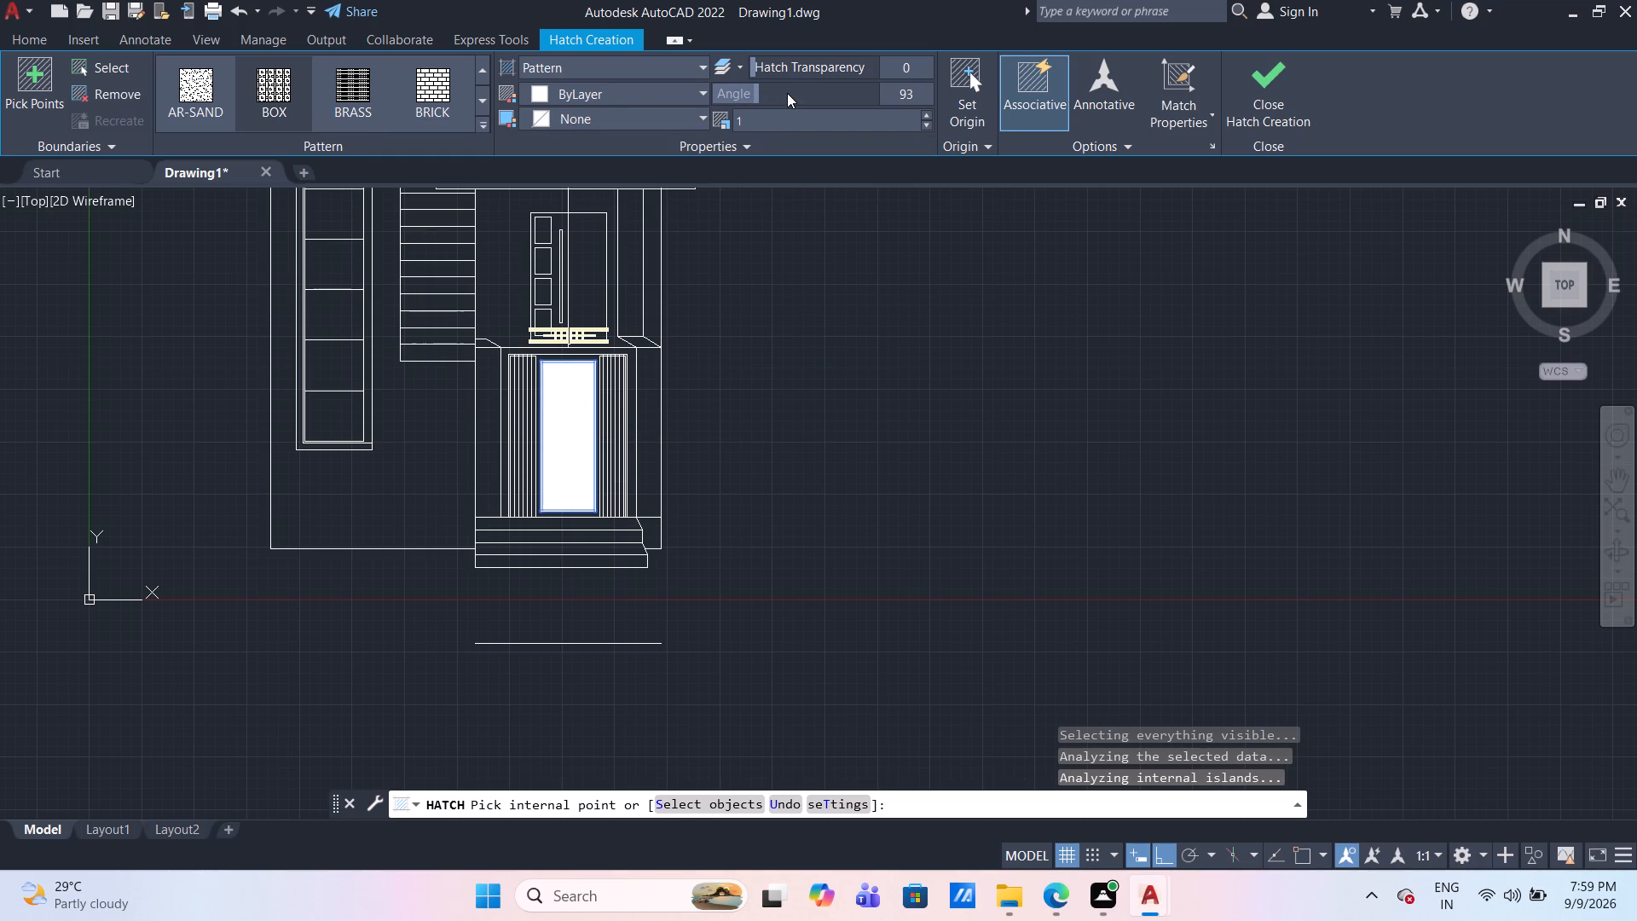
{"action": "left_click", "coordinate": [787, 93]}
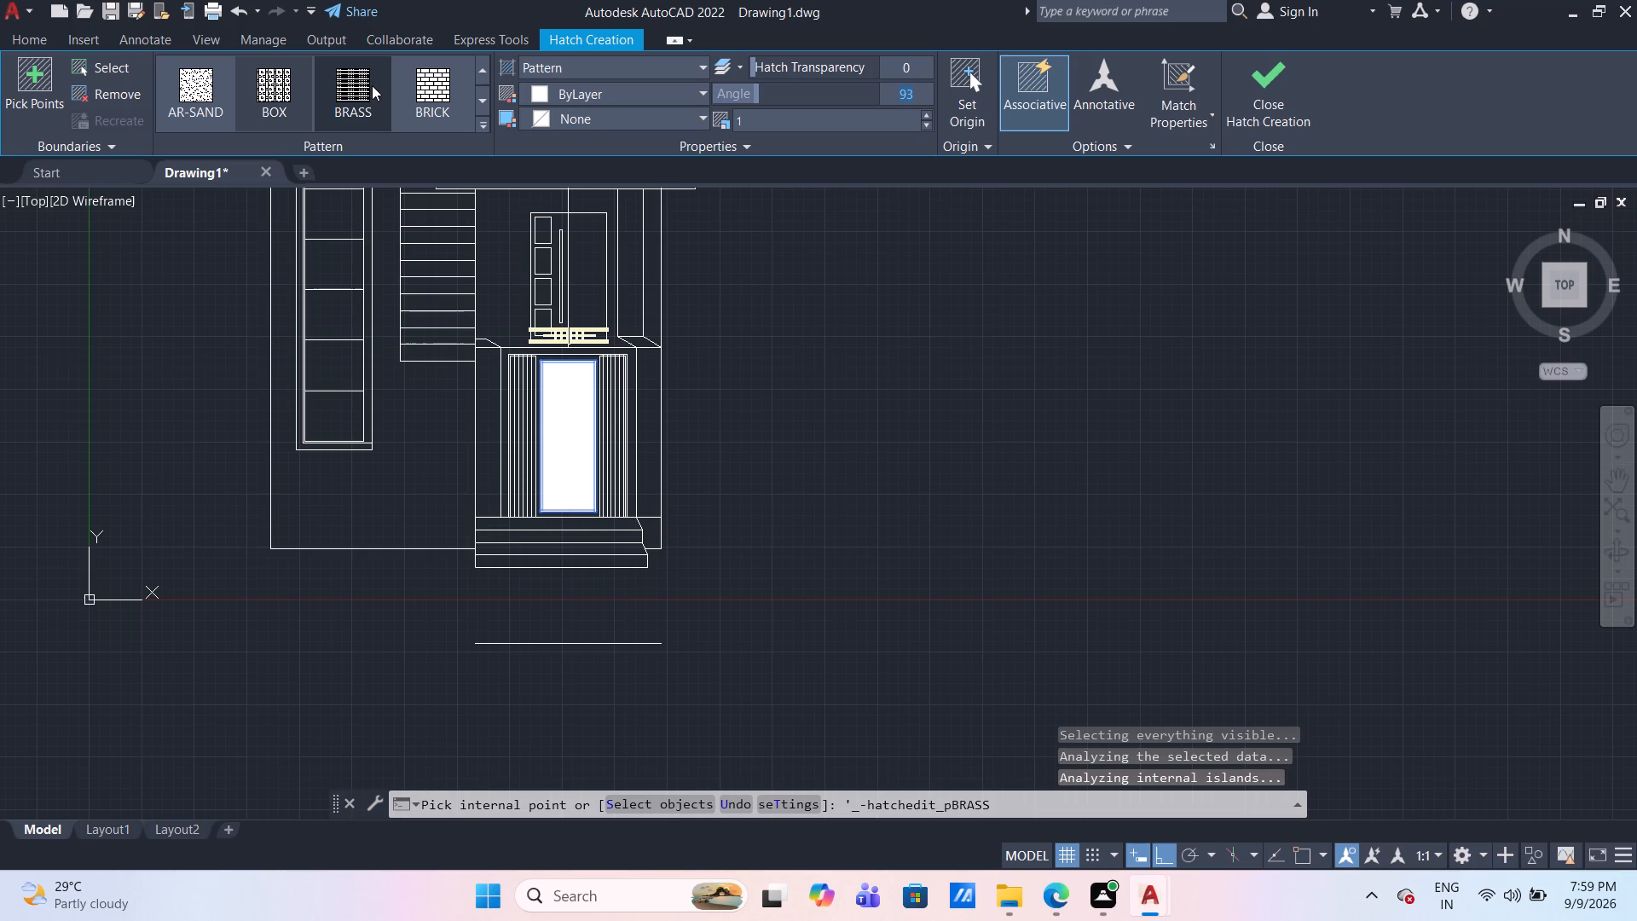
{"action": "left_click", "coordinate": [483, 103]}
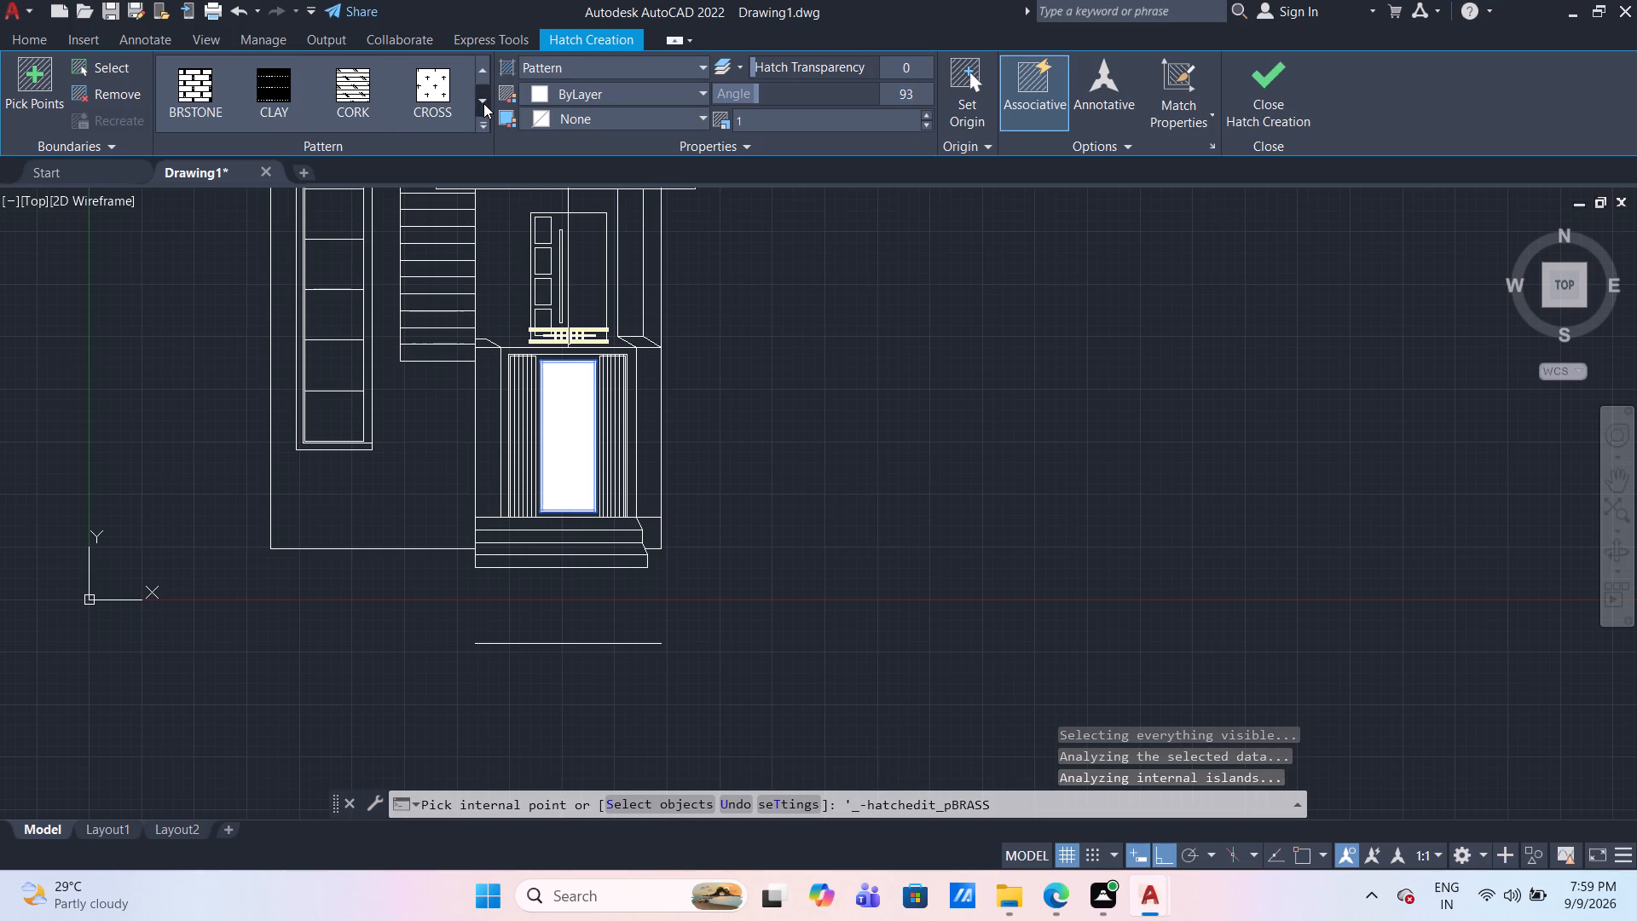
{"action": "left_click", "coordinate": [489, 62]}
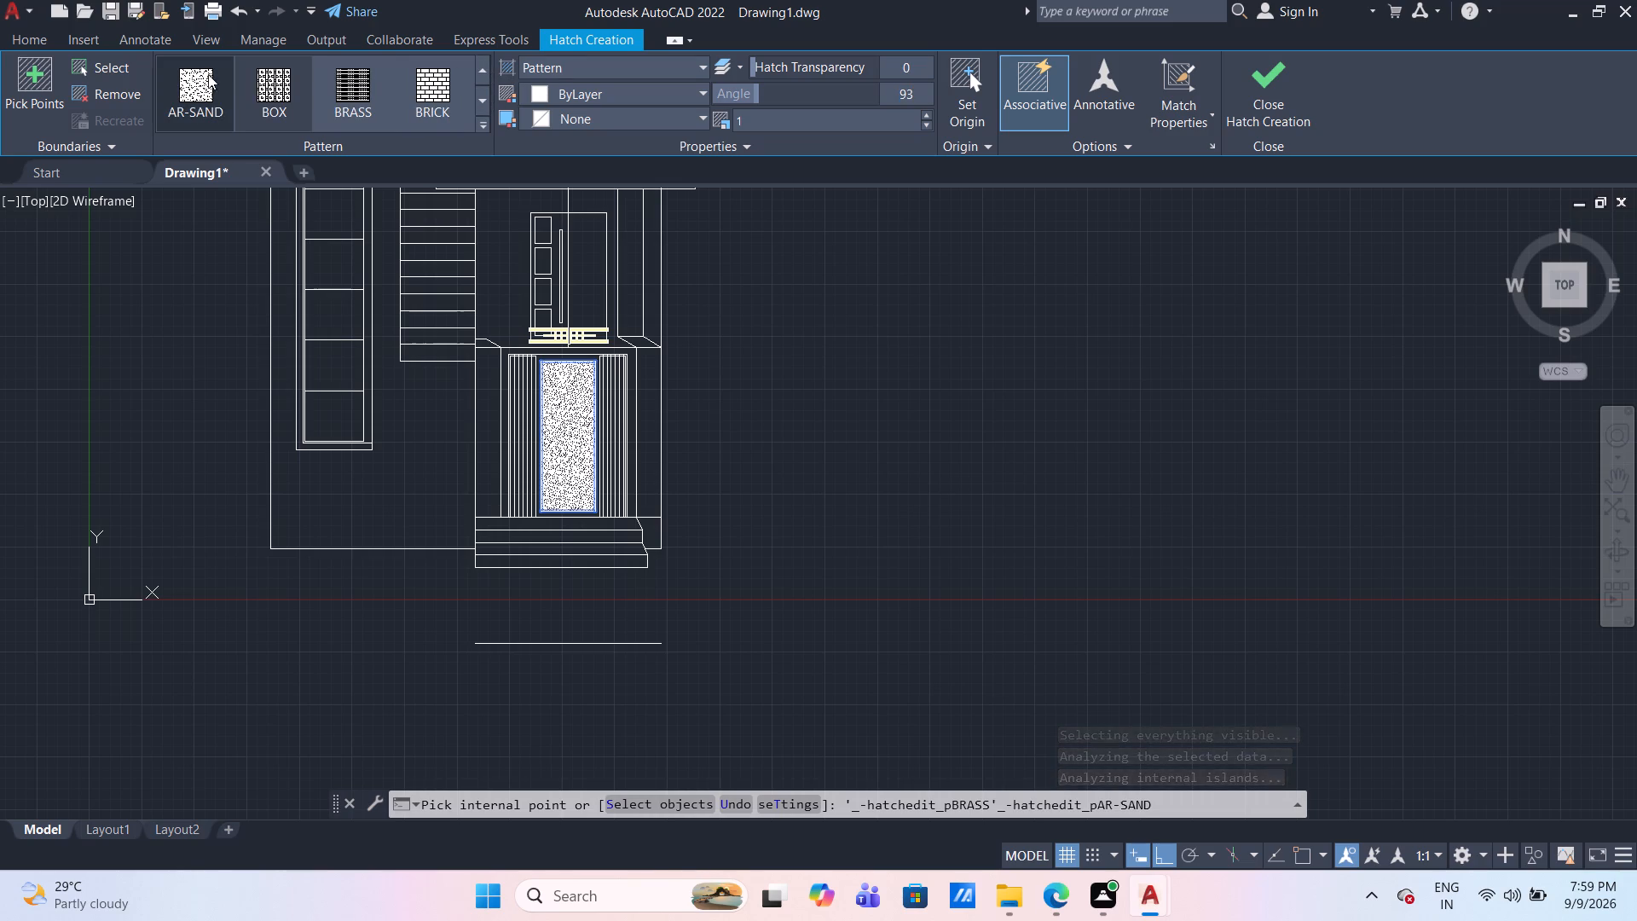
{"action": "left_click", "coordinate": [273, 90]}
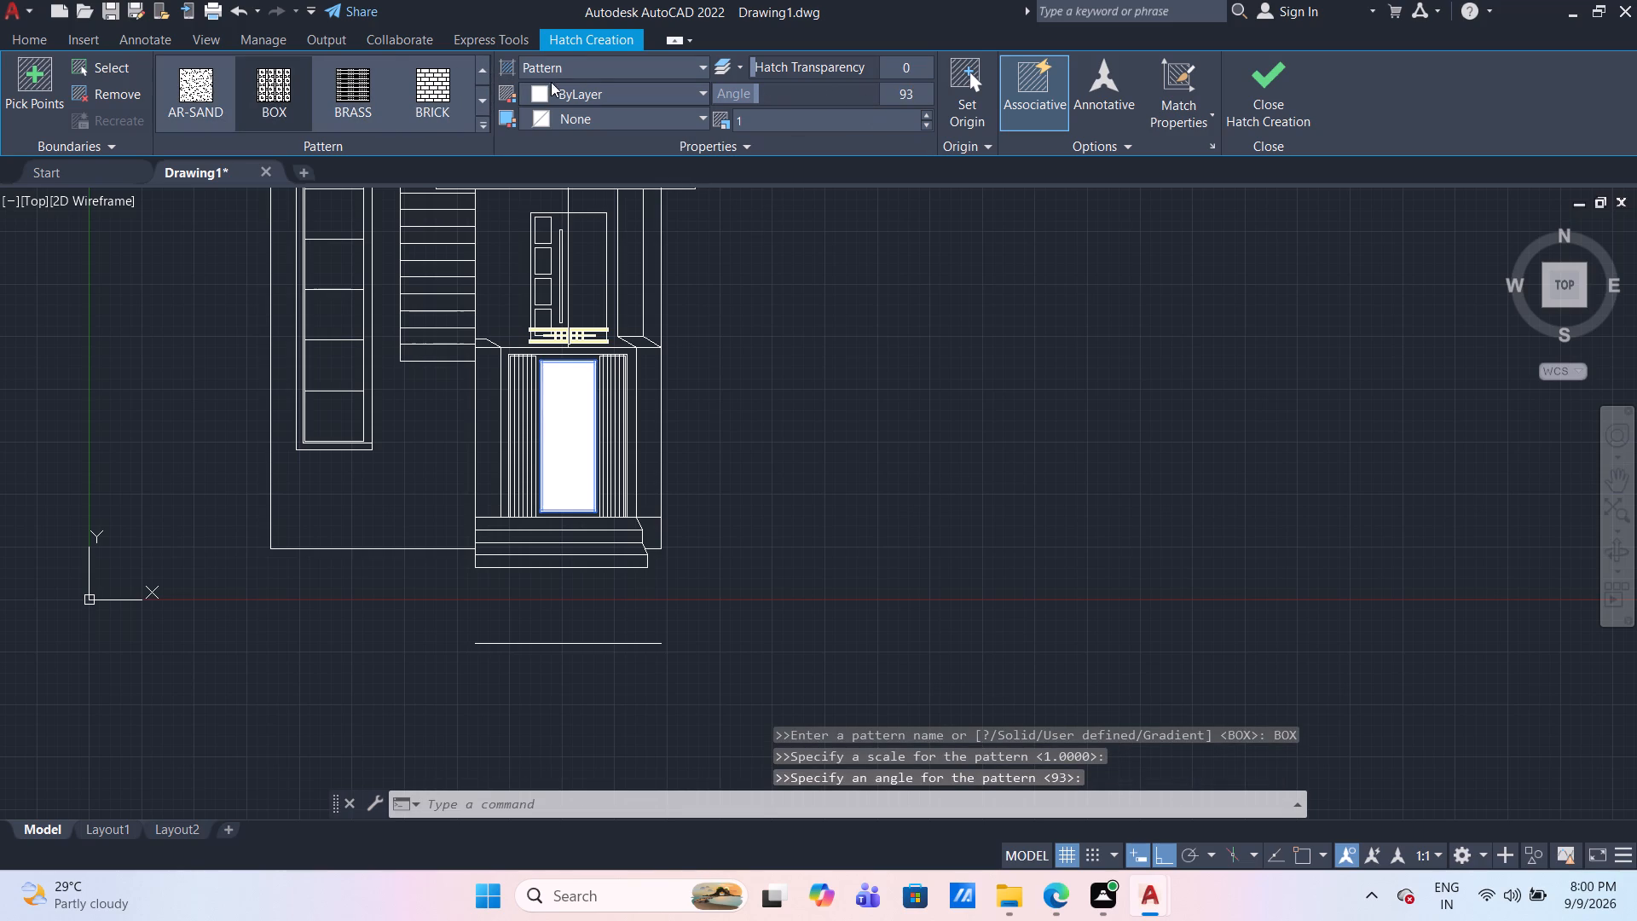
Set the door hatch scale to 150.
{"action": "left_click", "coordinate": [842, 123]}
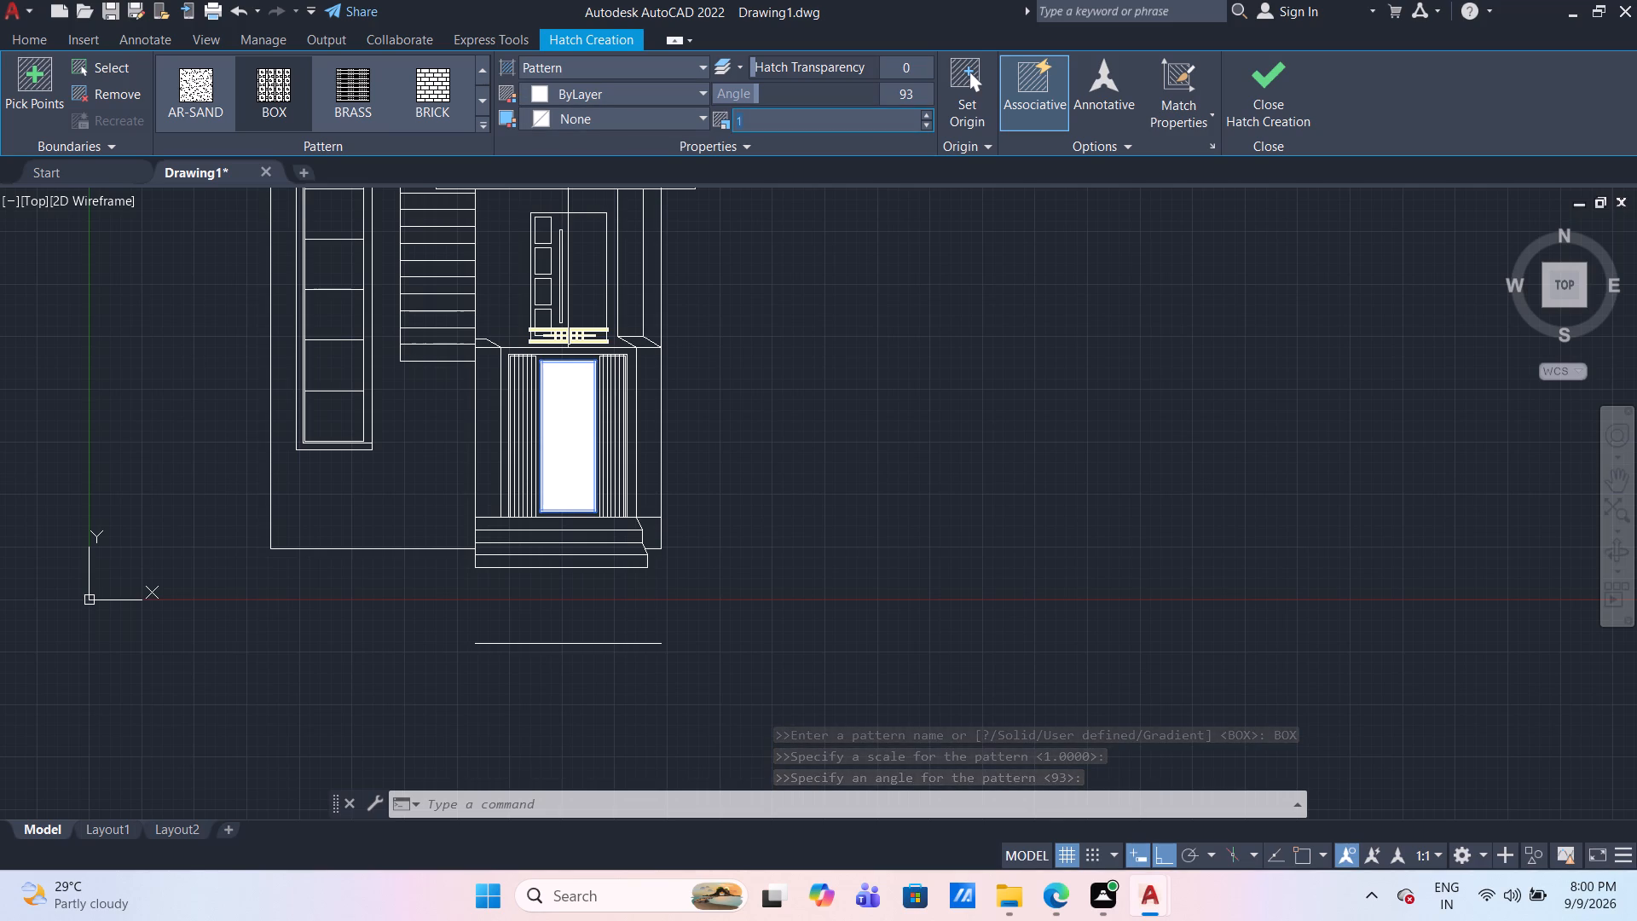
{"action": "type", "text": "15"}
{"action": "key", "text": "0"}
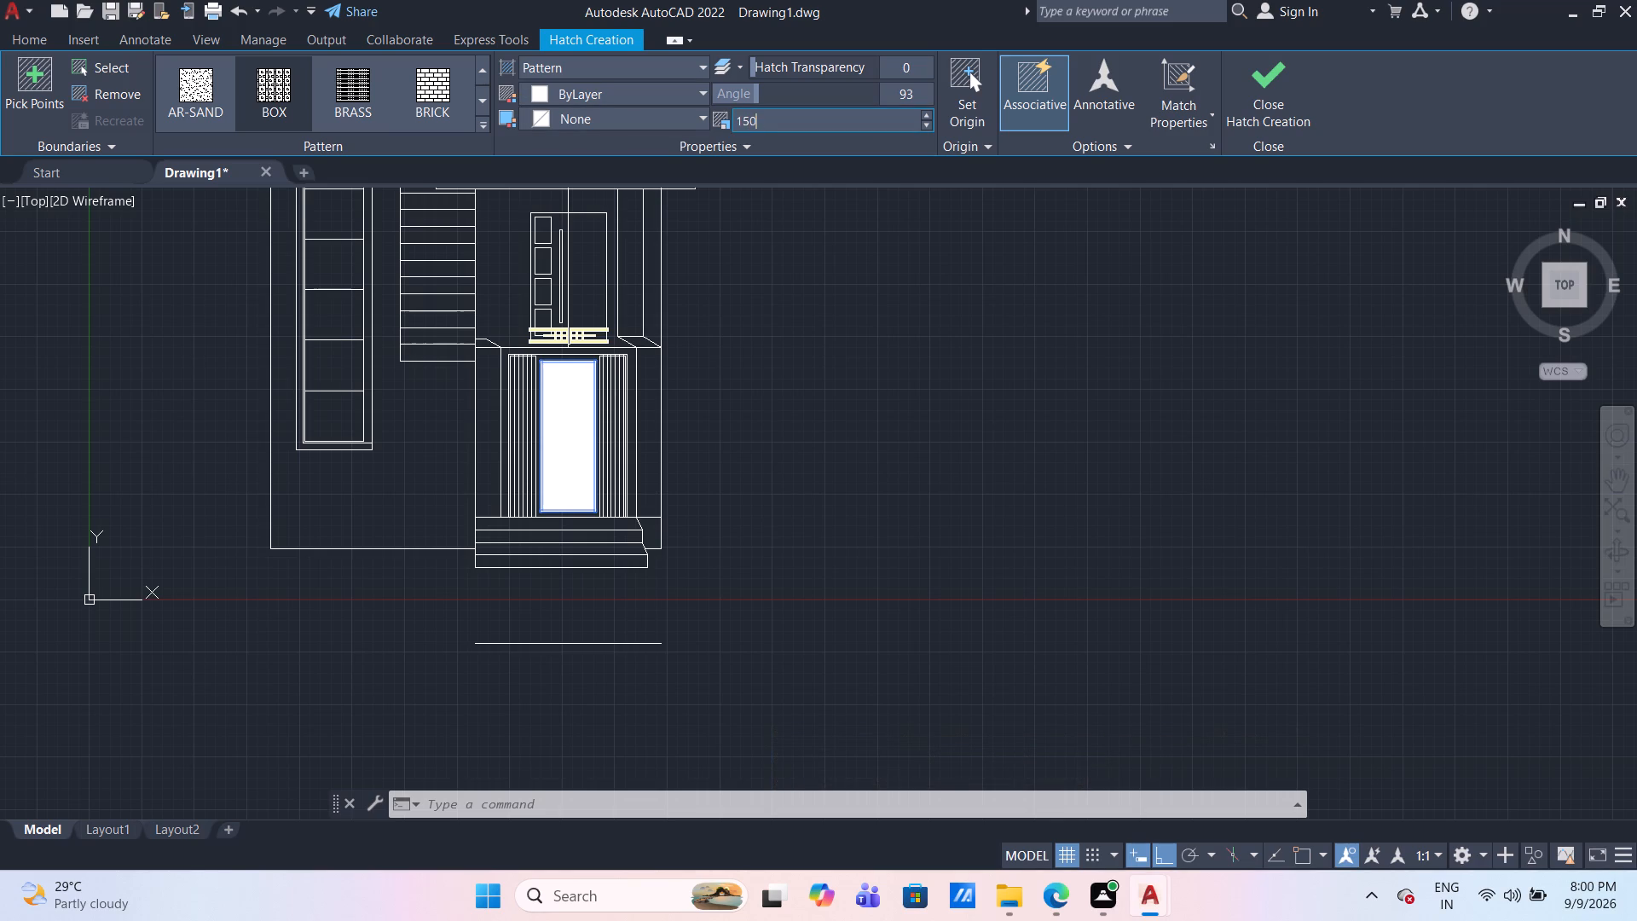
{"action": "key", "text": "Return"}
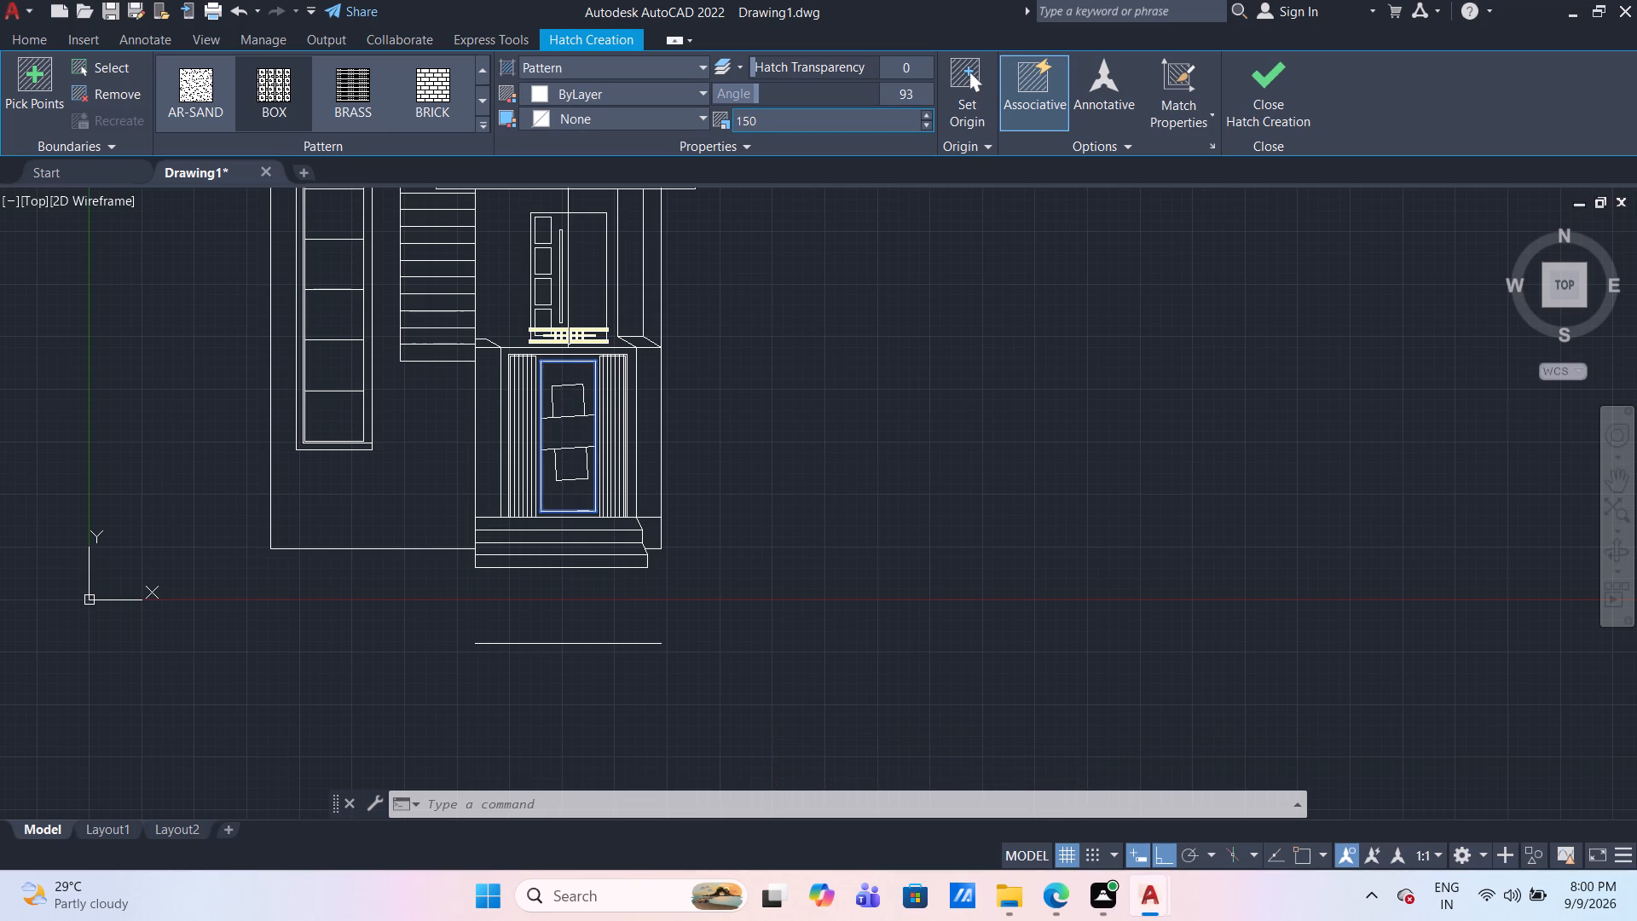
Set the door hatch scale to 15 and finish the hatch.
{"action": "left_click", "coordinate": [842, 125]}
{"action": "type", "text": "15"}
{"action": "key", "text": "Return"}
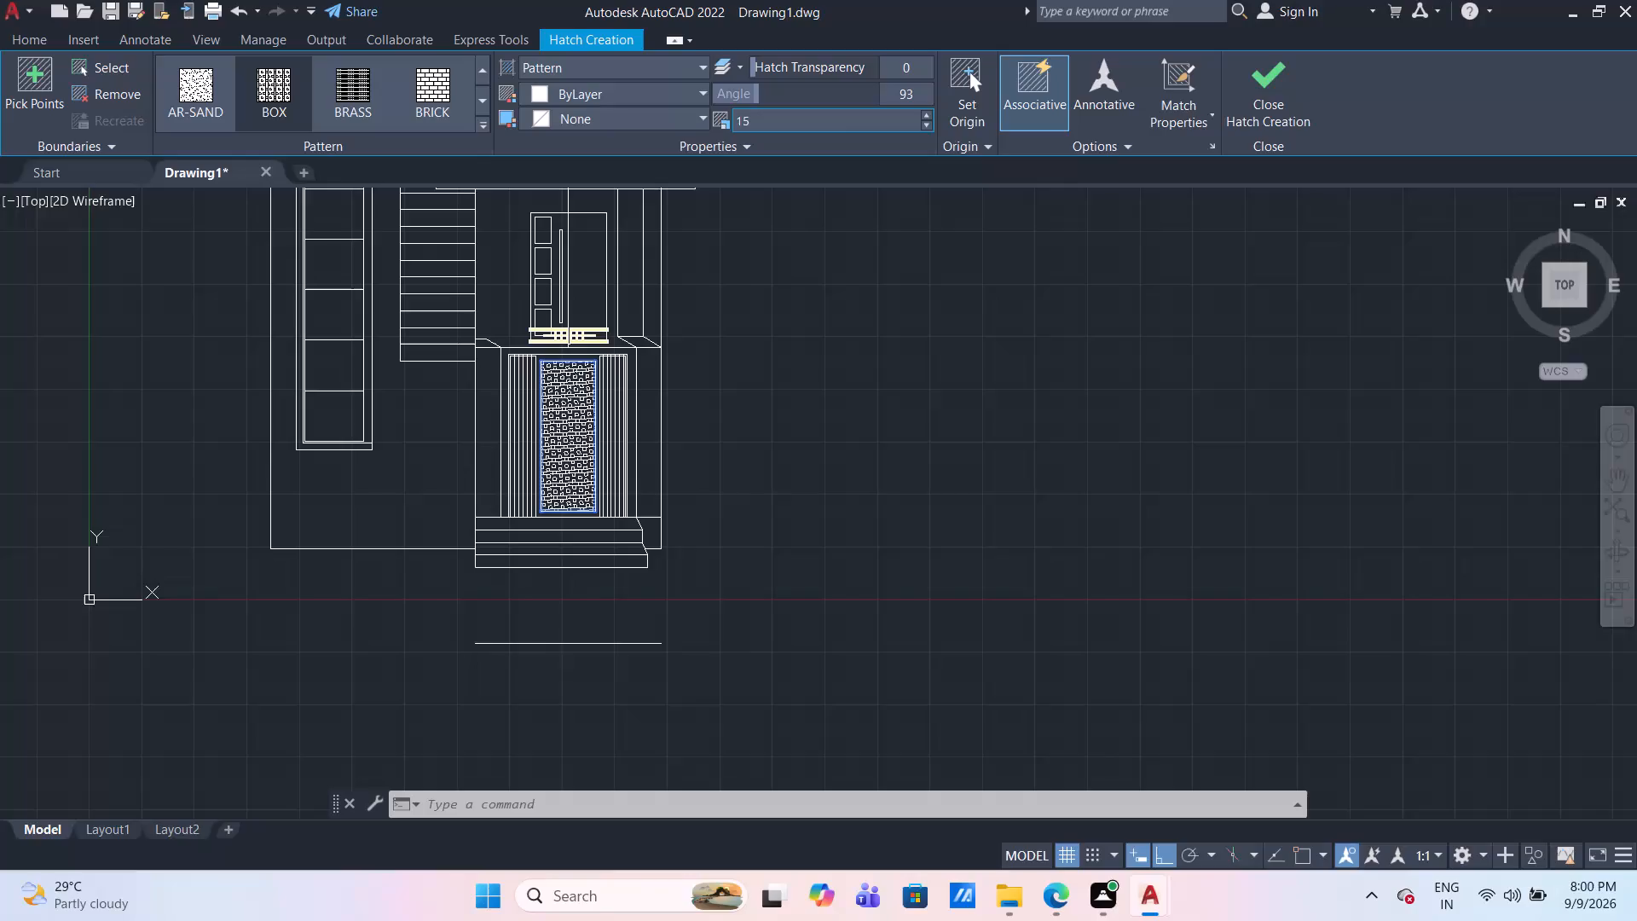
{"action": "key", "text": "Escape"}
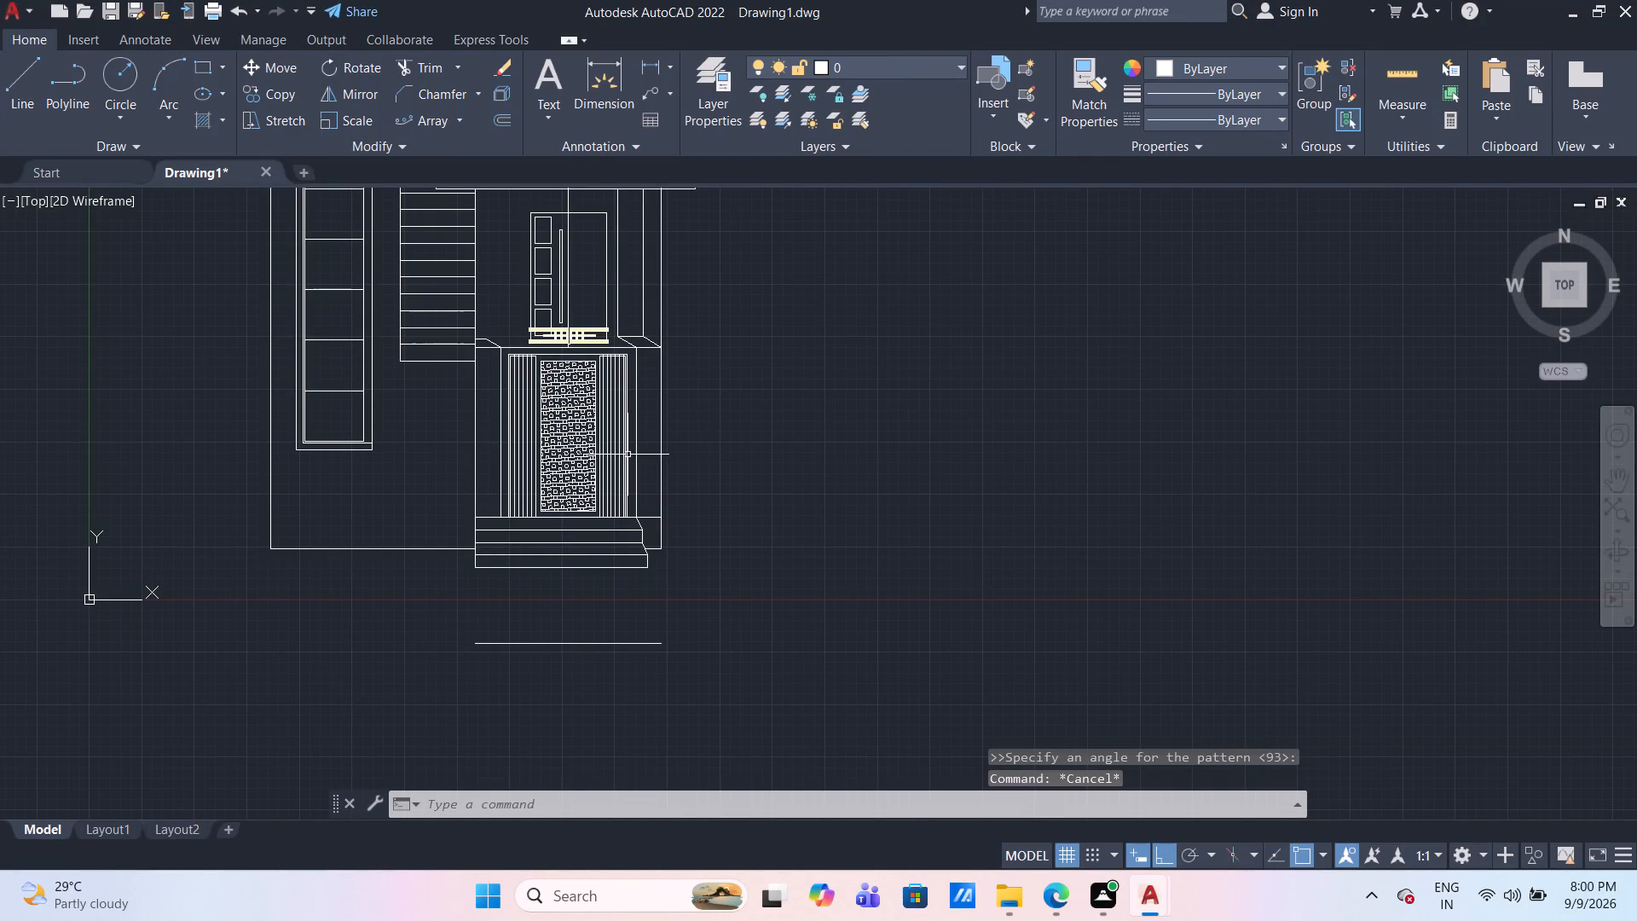
Delete the leftover horizontal line below the entrance steps.
{"action": "scroll", "coordinate": [623, 449], "scroll_direction": "down", "scroll_amount": 2}
{"action": "scroll", "coordinate": [626, 492], "scroll_direction": "up", "scroll_amount": 1}
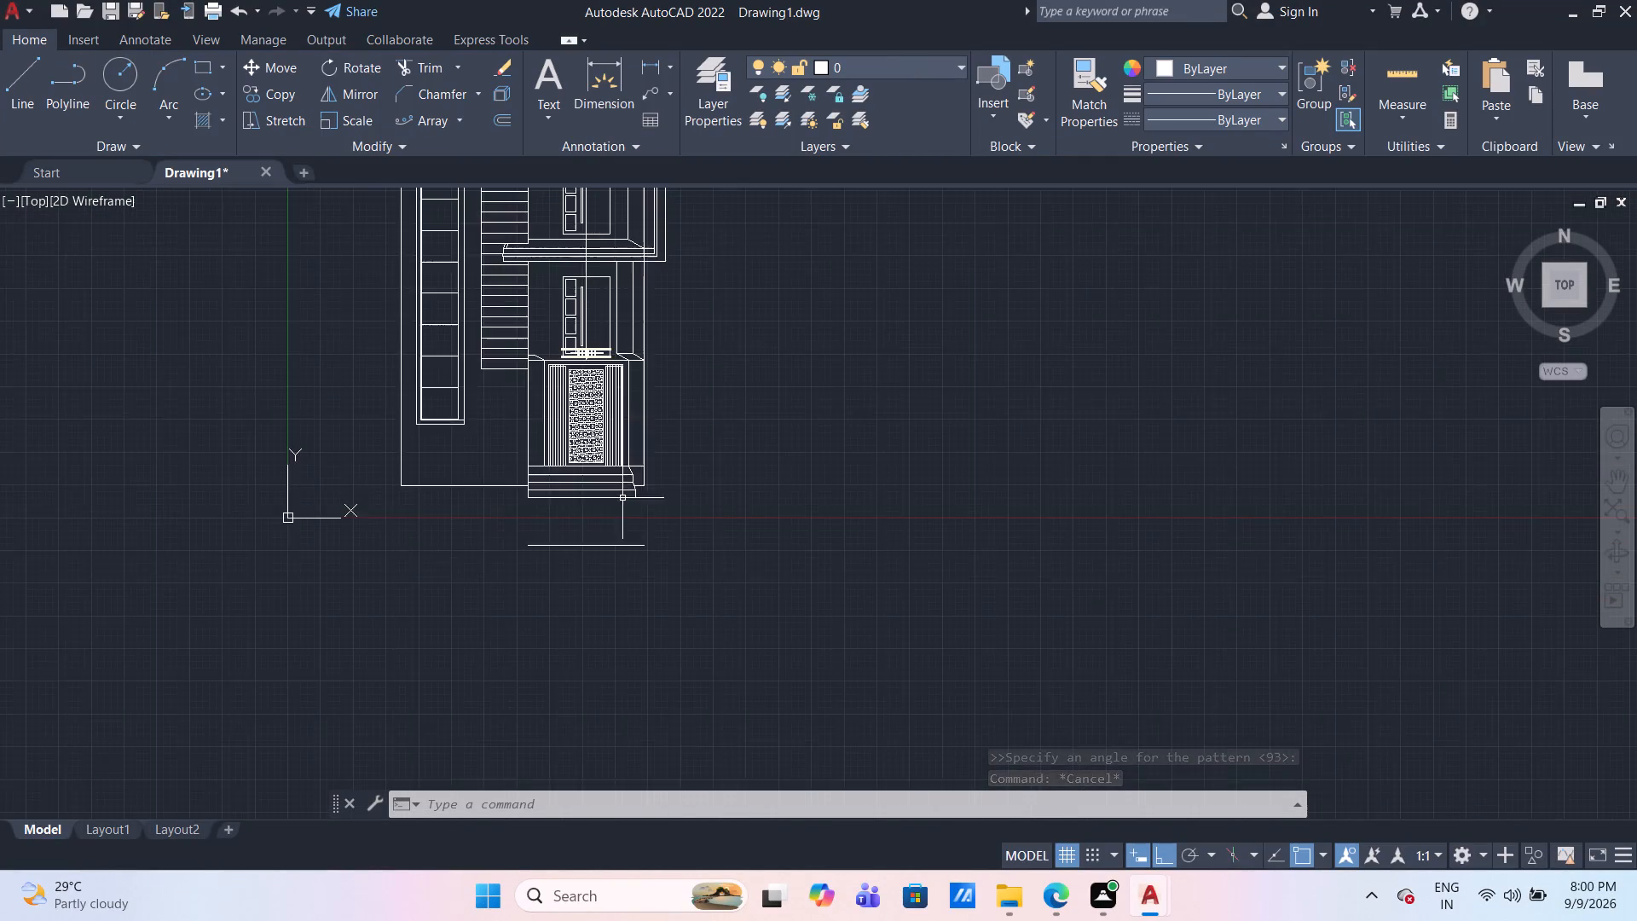
{"action": "scroll", "coordinate": [602, 534], "scroll_direction": "up", "scroll_amount": 1}
{"action": "left_click", "coordinate": [591, 553]}
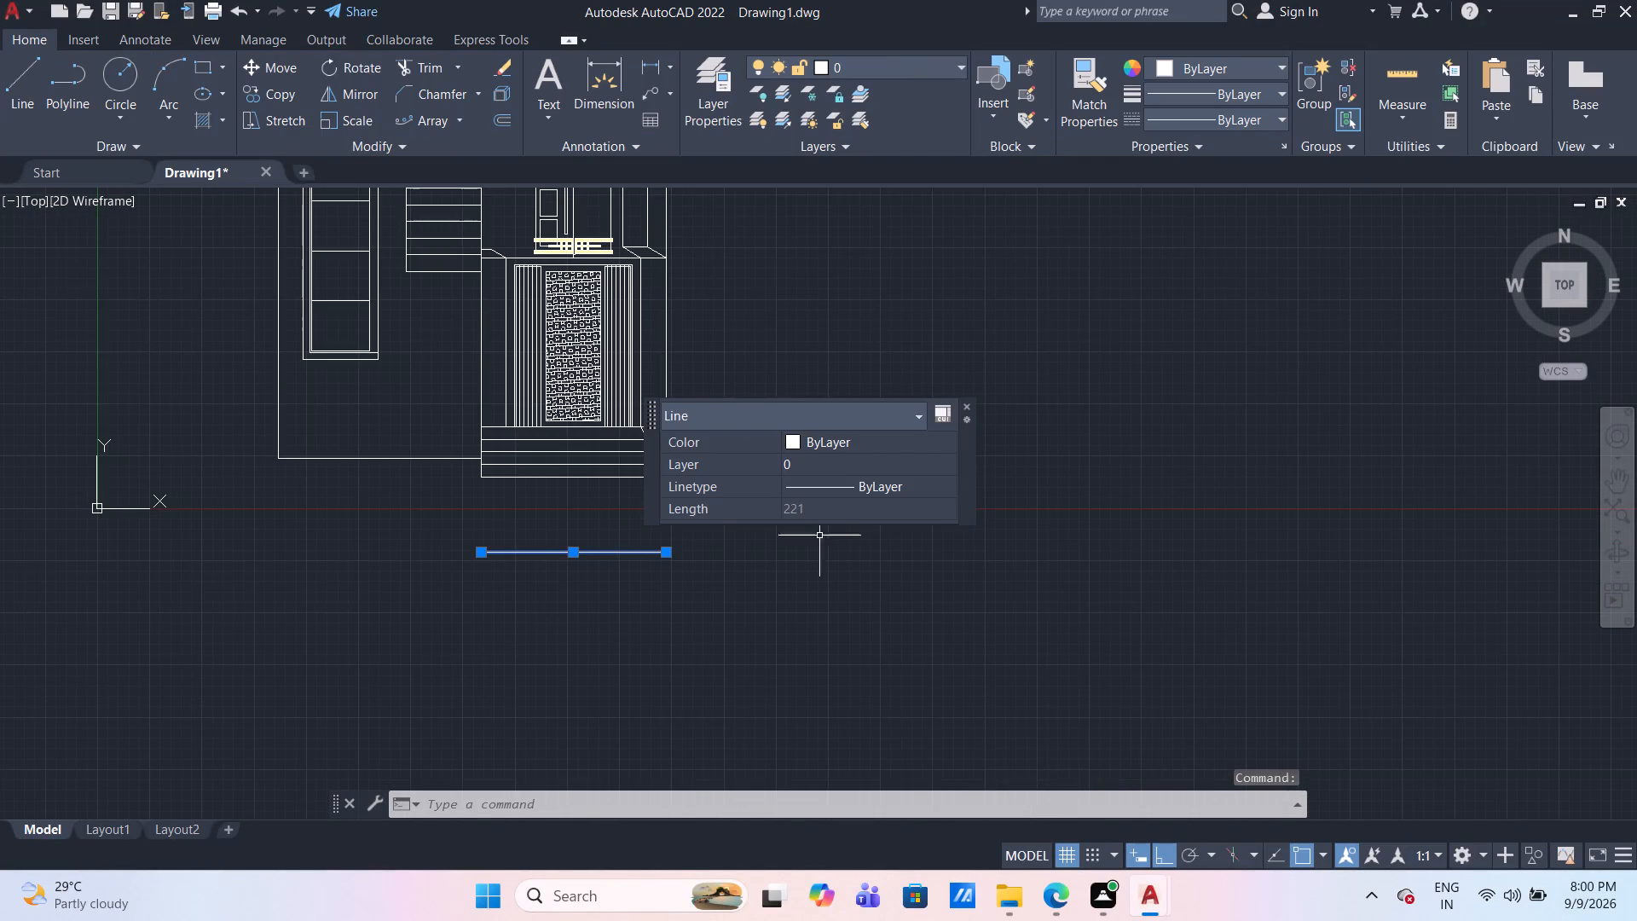
{"action": "key", "text": "Delete"}
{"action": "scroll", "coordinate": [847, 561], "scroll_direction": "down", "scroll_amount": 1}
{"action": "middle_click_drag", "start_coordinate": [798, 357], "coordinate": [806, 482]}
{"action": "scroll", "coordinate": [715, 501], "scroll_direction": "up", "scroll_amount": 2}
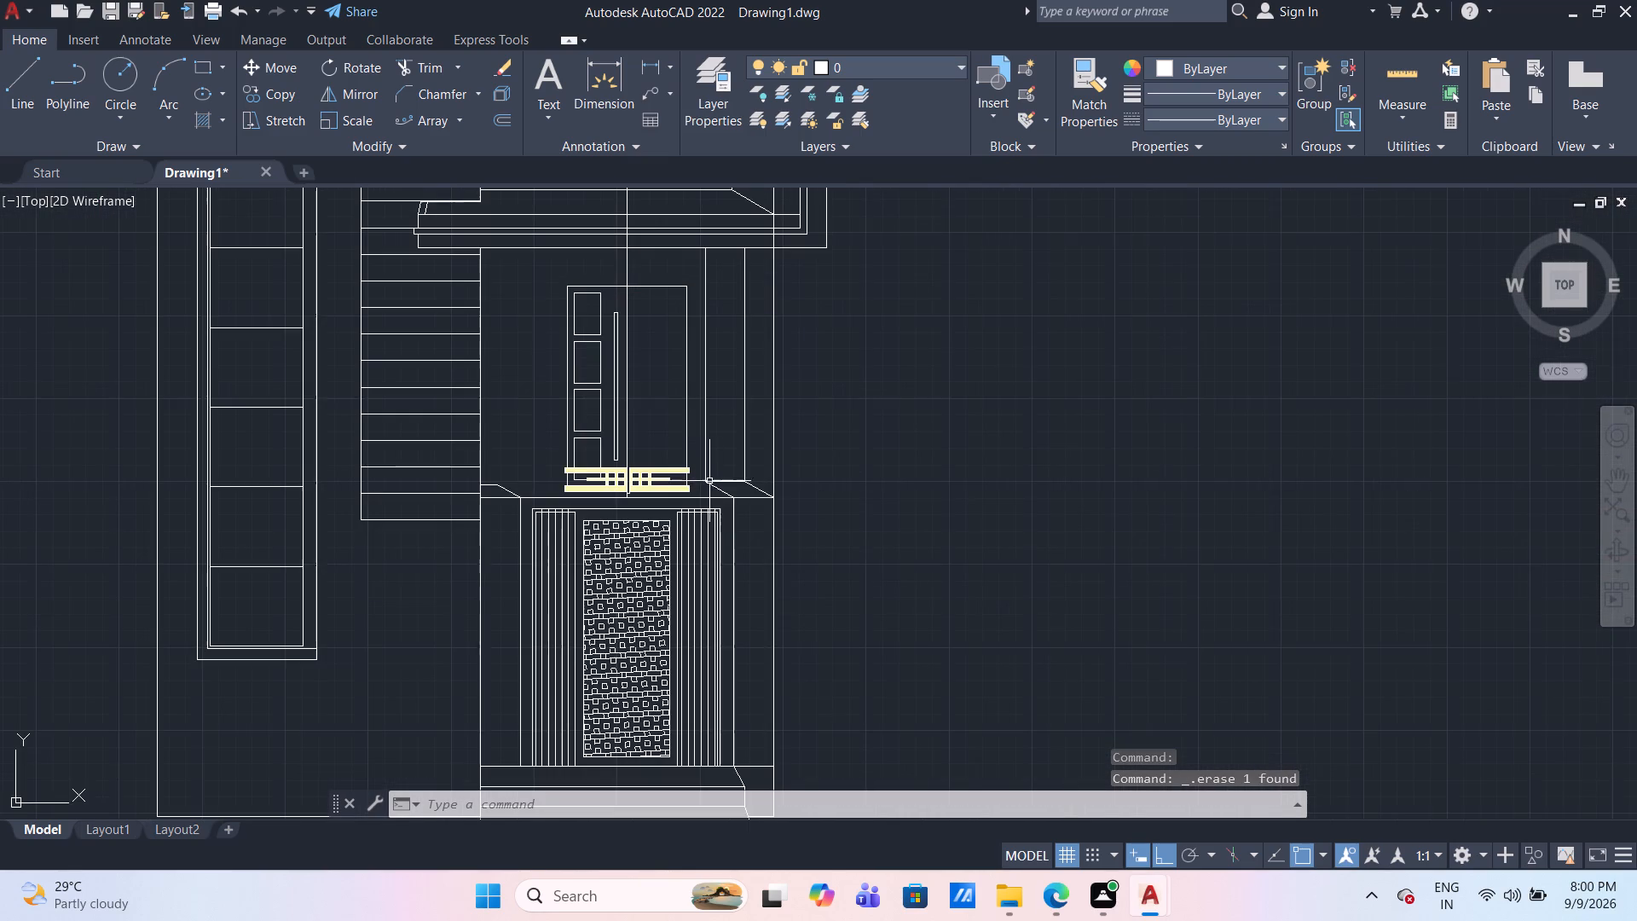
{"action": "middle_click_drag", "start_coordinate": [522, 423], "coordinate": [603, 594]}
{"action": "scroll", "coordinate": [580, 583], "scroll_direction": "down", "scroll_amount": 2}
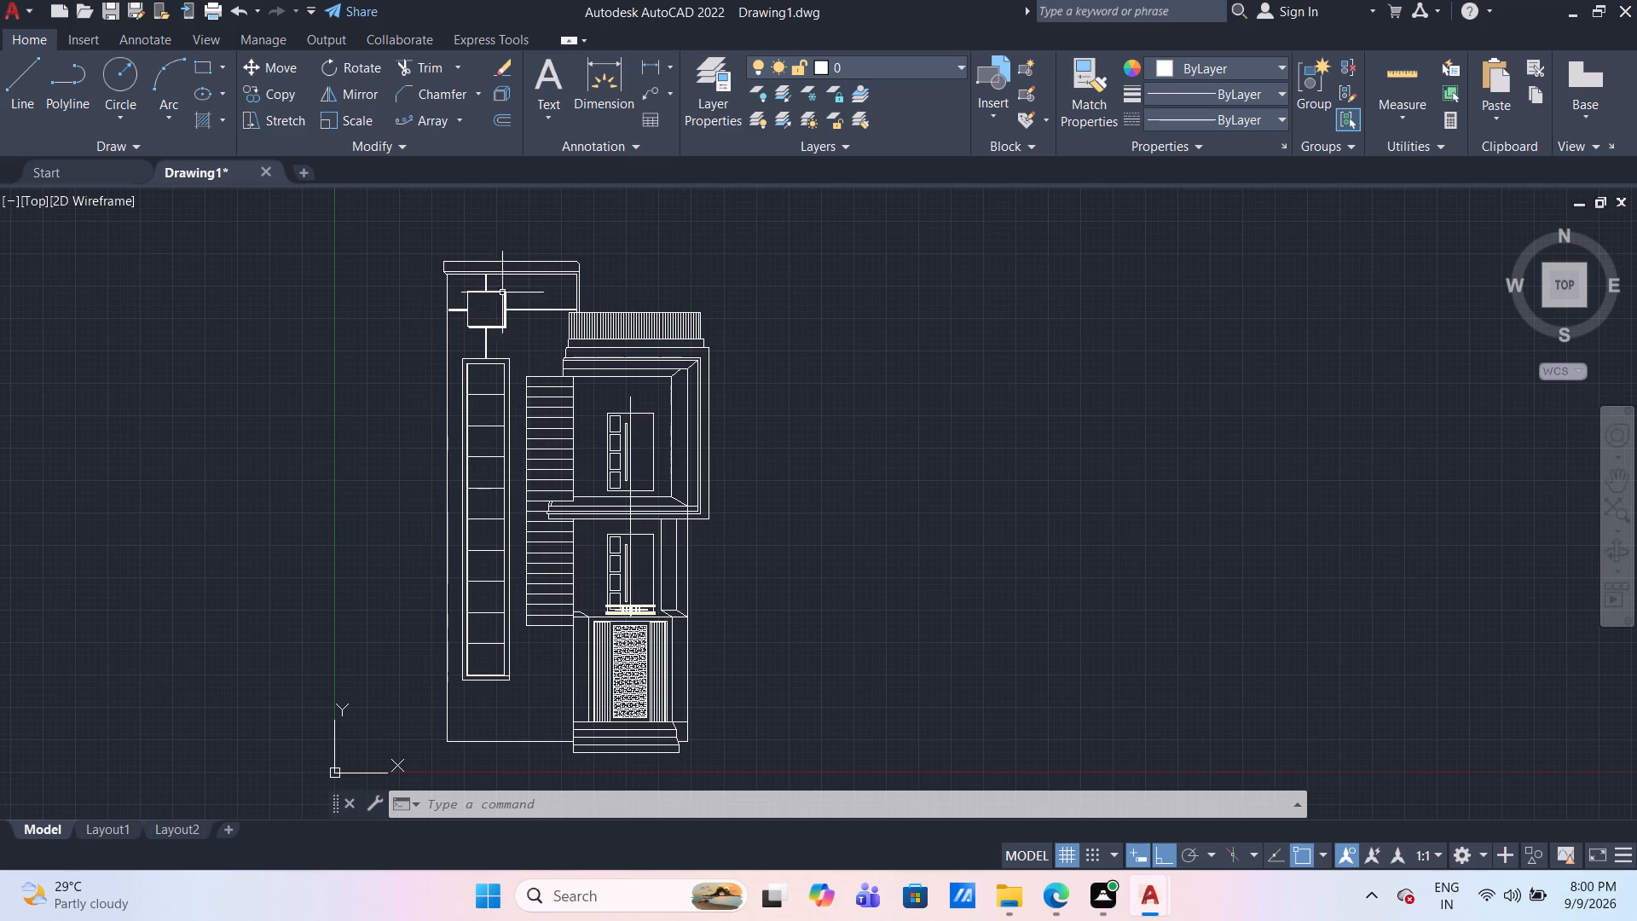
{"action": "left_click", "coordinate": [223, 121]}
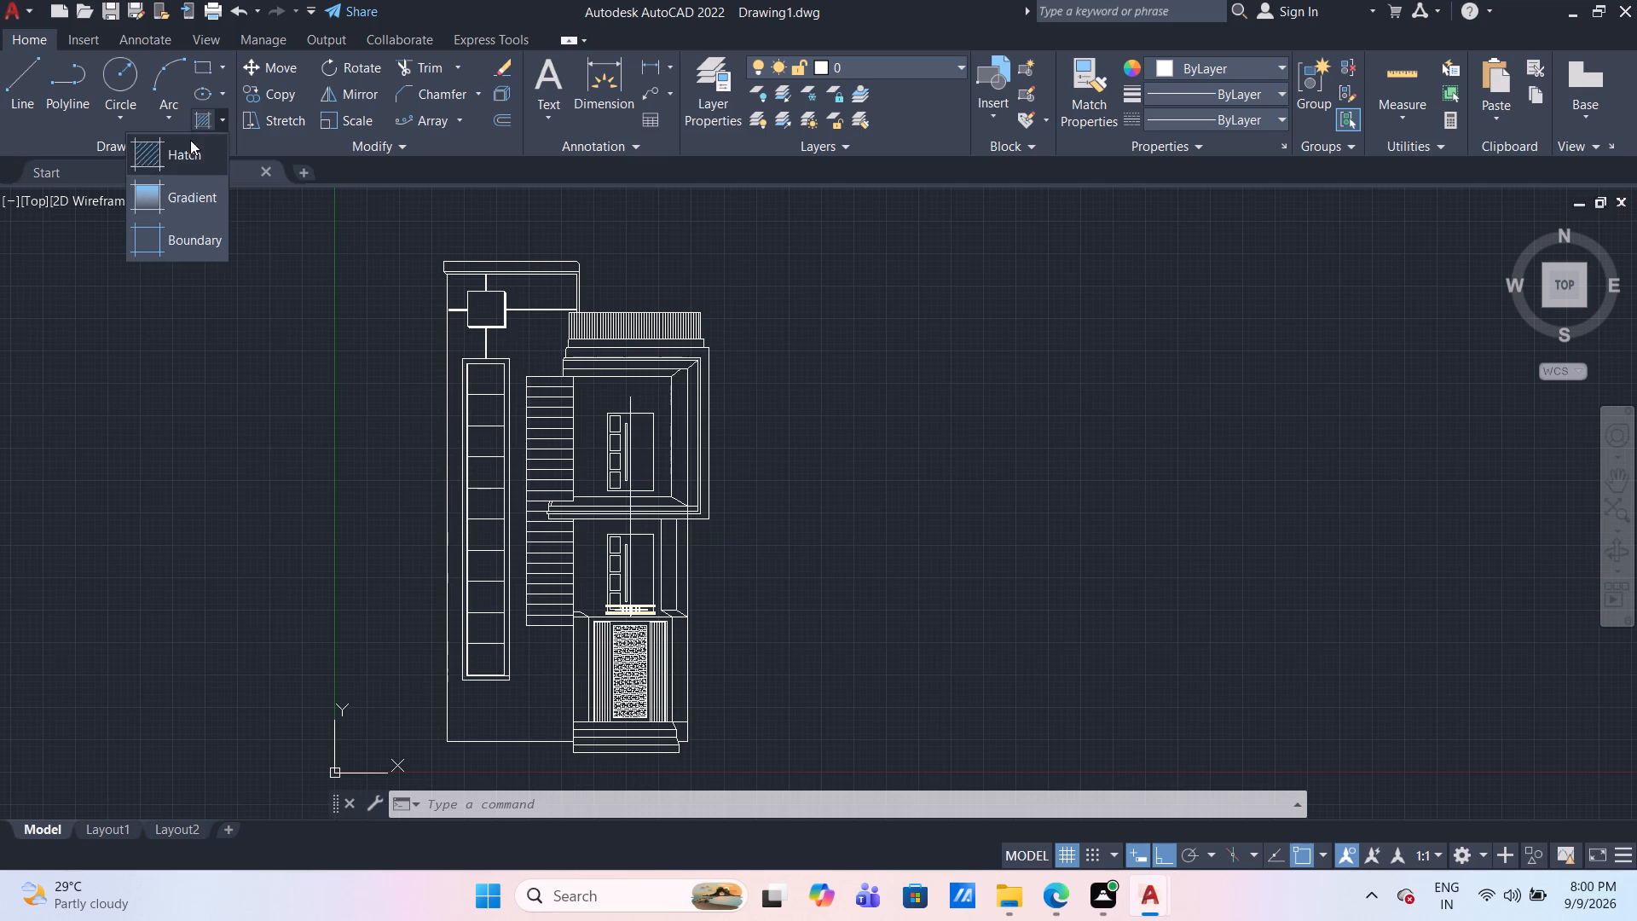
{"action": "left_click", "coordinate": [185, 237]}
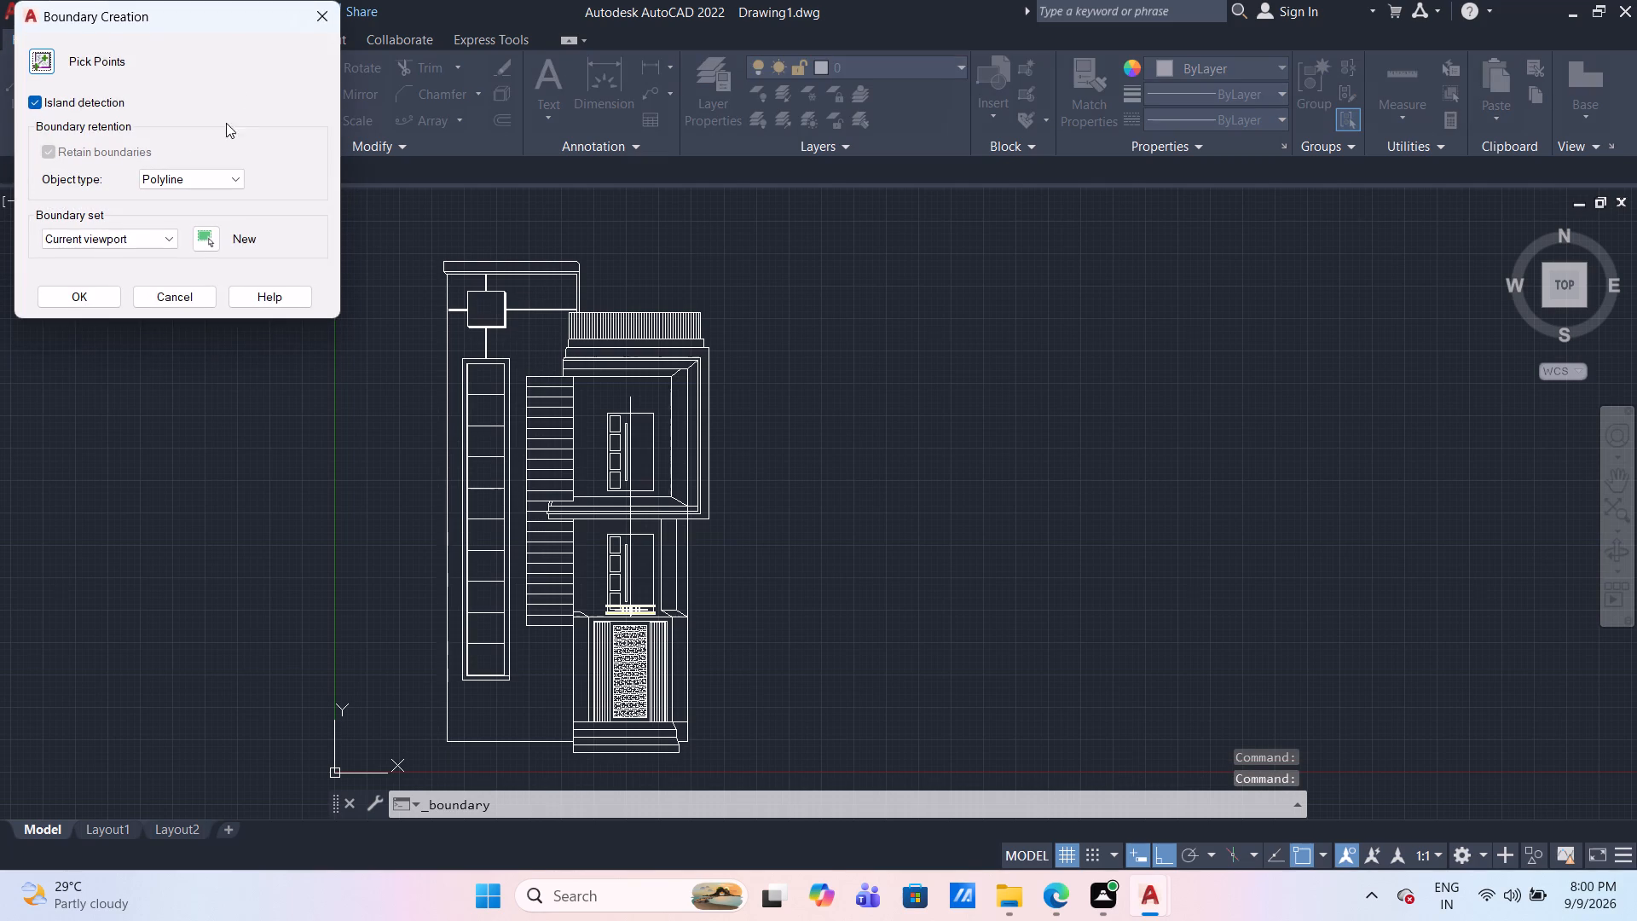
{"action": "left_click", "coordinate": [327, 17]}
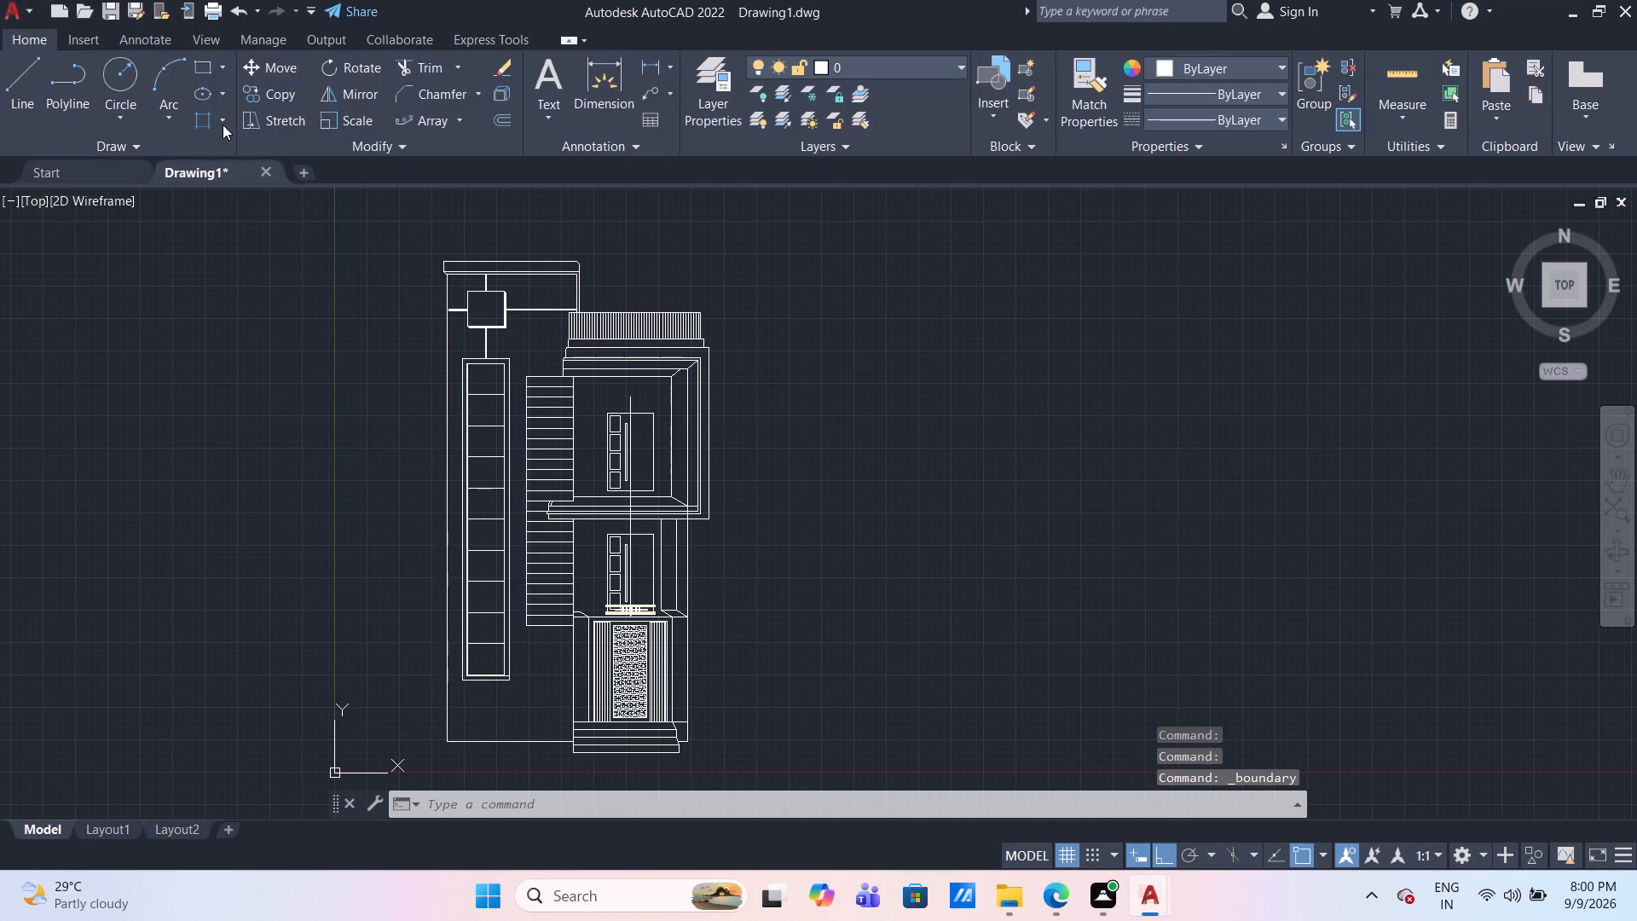
Hatch the upper-floor frame's inner right band and both top bands with the SOLID pattern in colour 122,175,223.
{"action": "left_click", "coordinate": [223, 125]}
{"action": "left_click", "coordinate": [197, 148]}
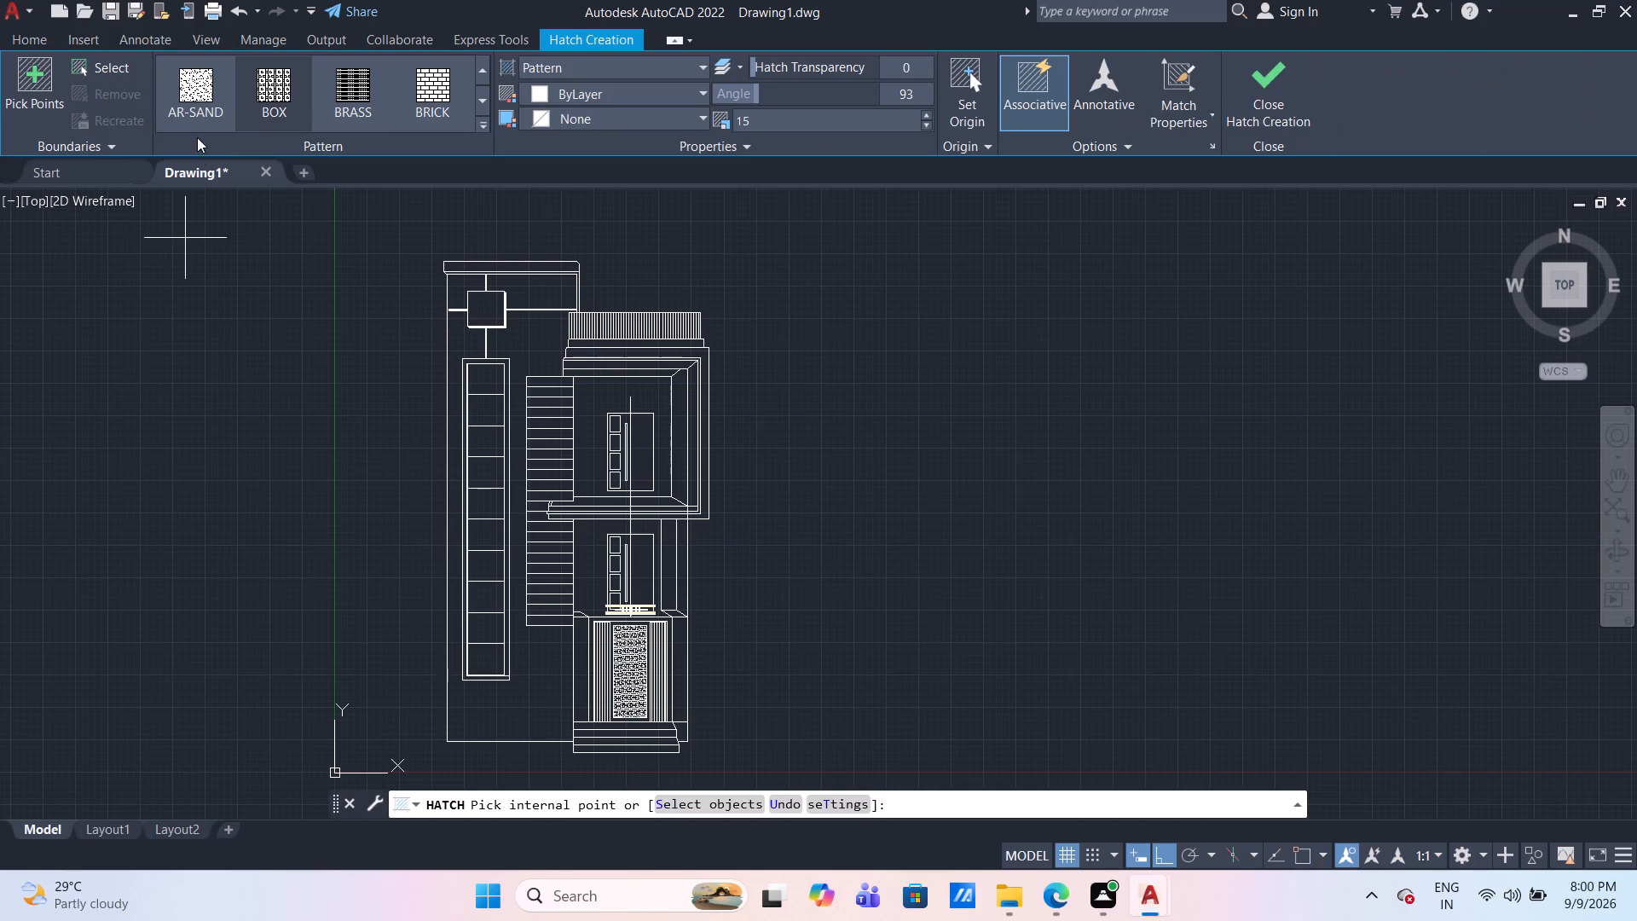
{"action": "double_click", "coordinate": [483, 65]}
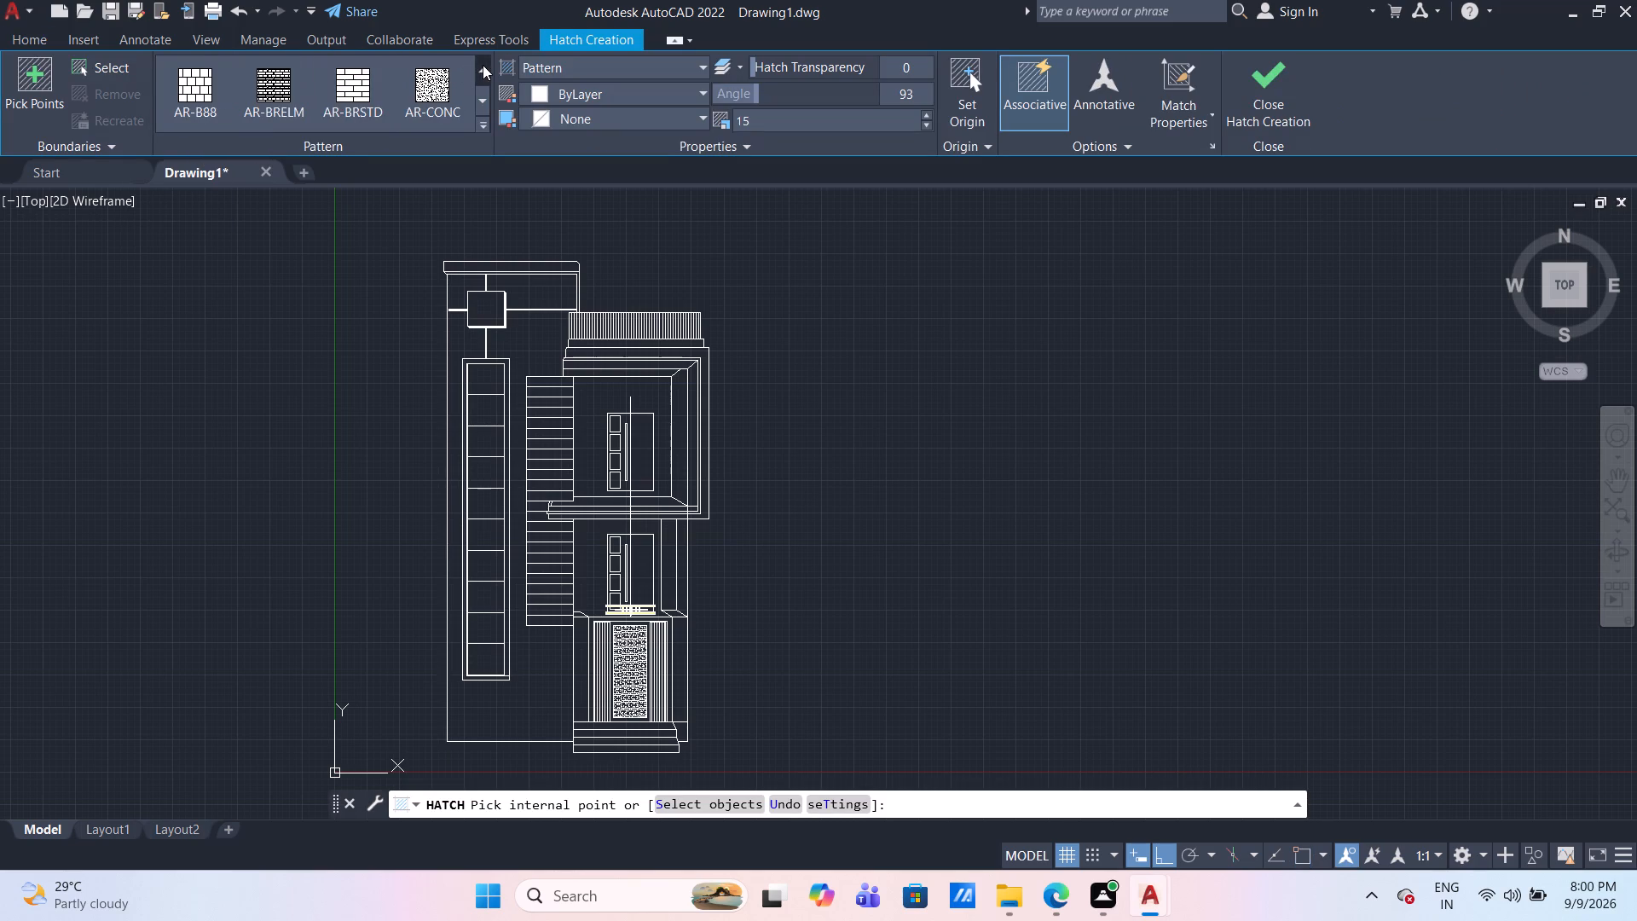
{"action": "triple_click", "coordinate": [483, 65]}
{"action": "left_click", "coordinate": [483, 65]}
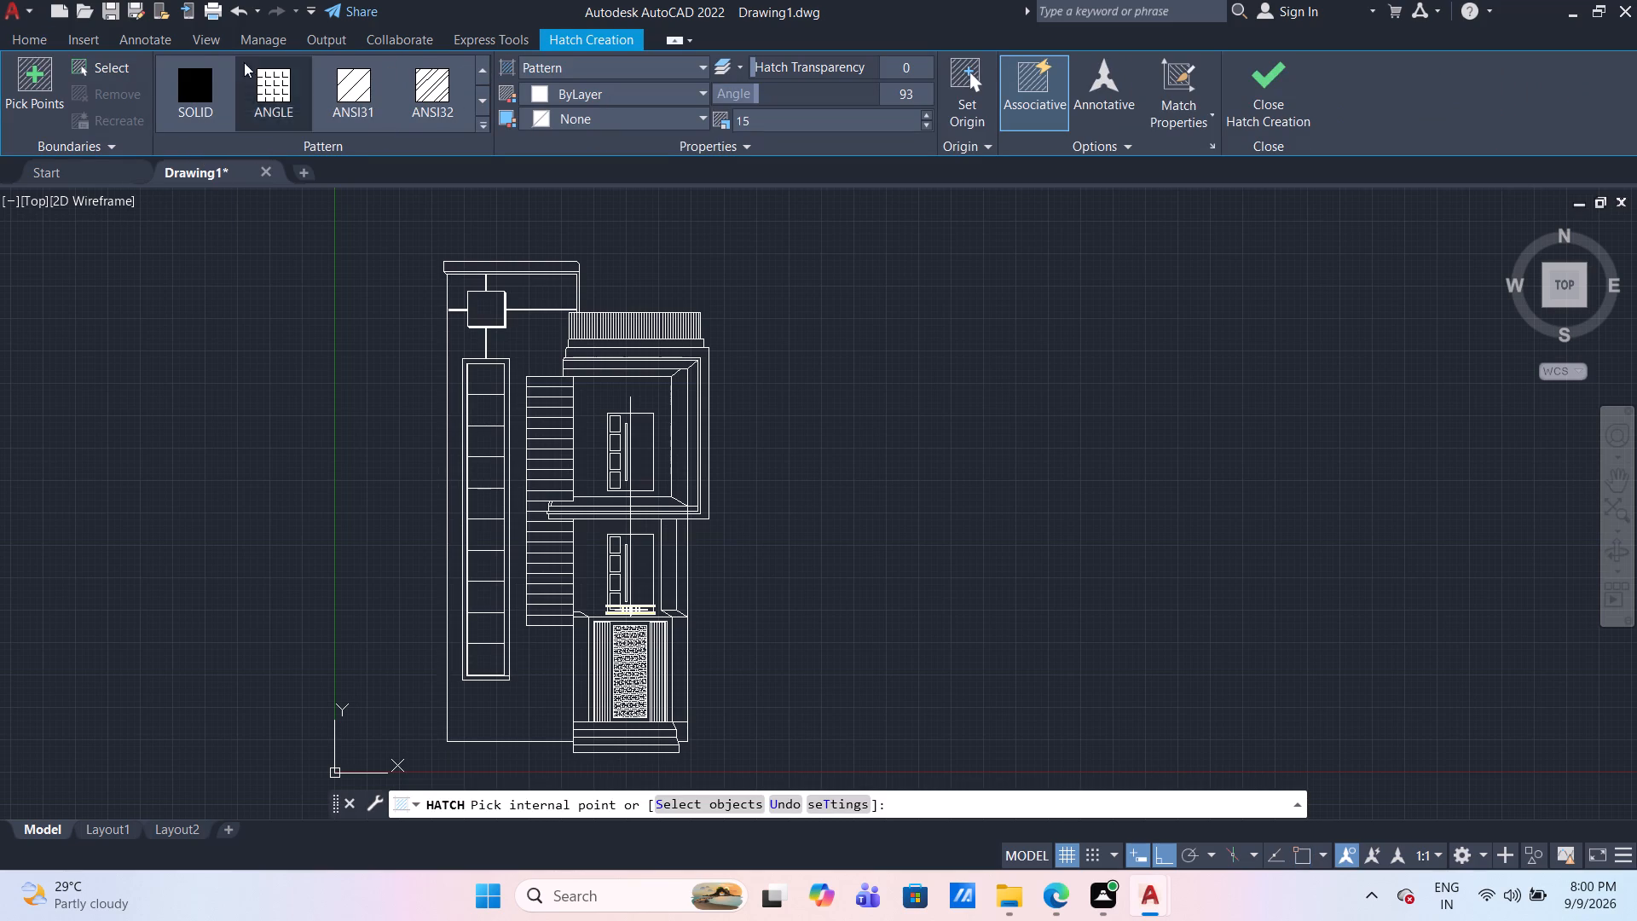
{"action": "left_click", "coordinate": [204, 84]}
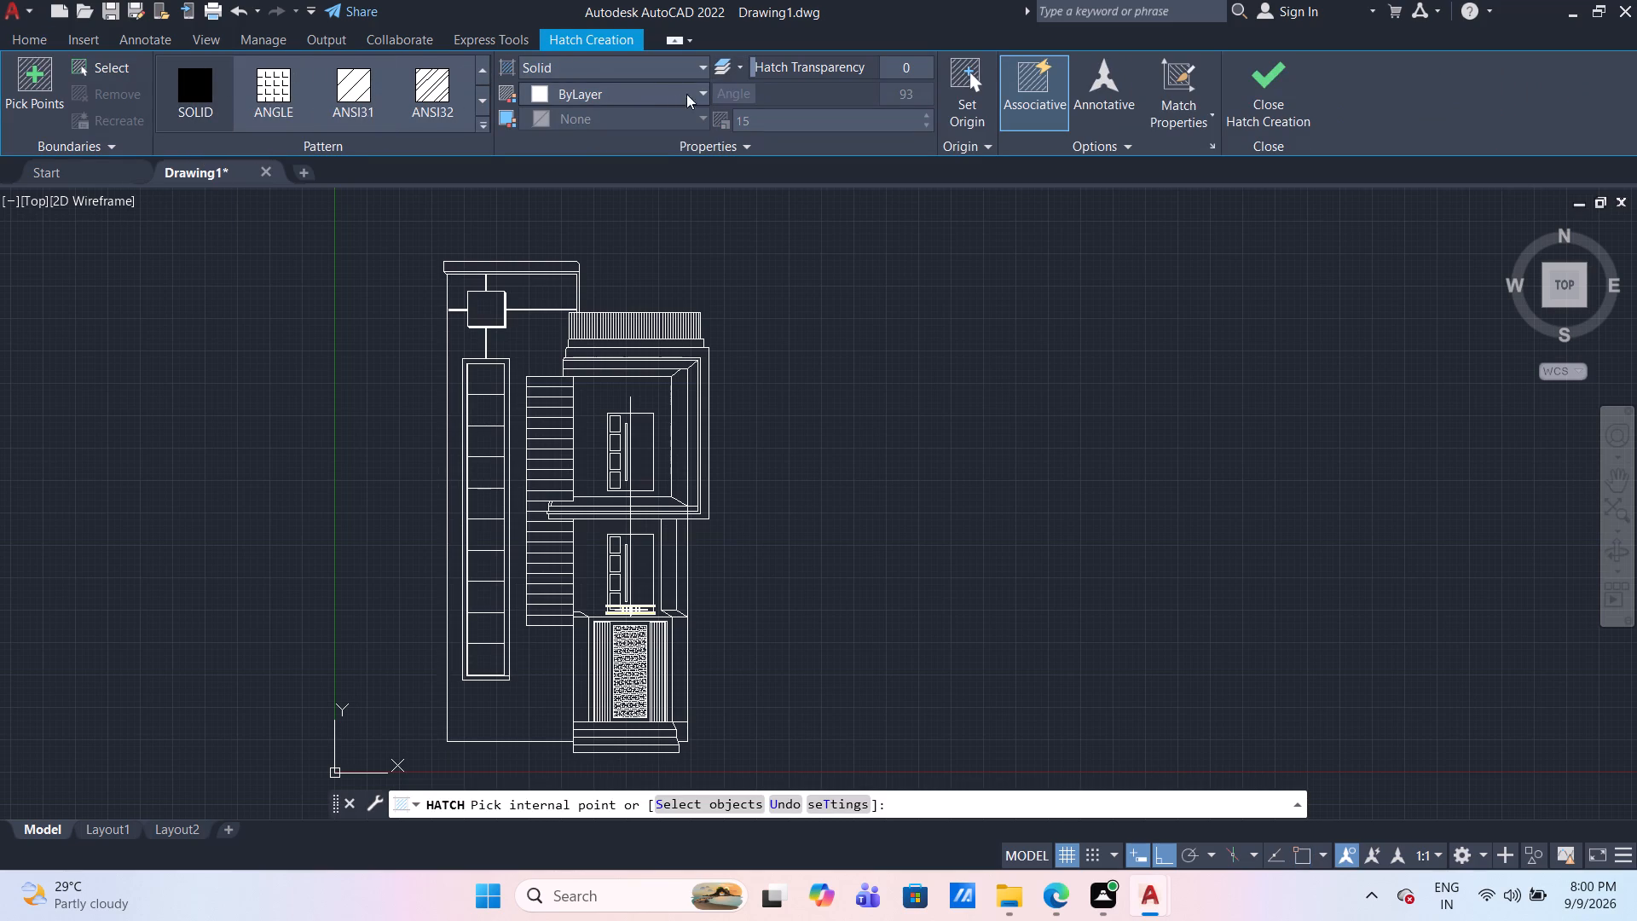
{"action": "left_click", "coordinate": [697, 90]}
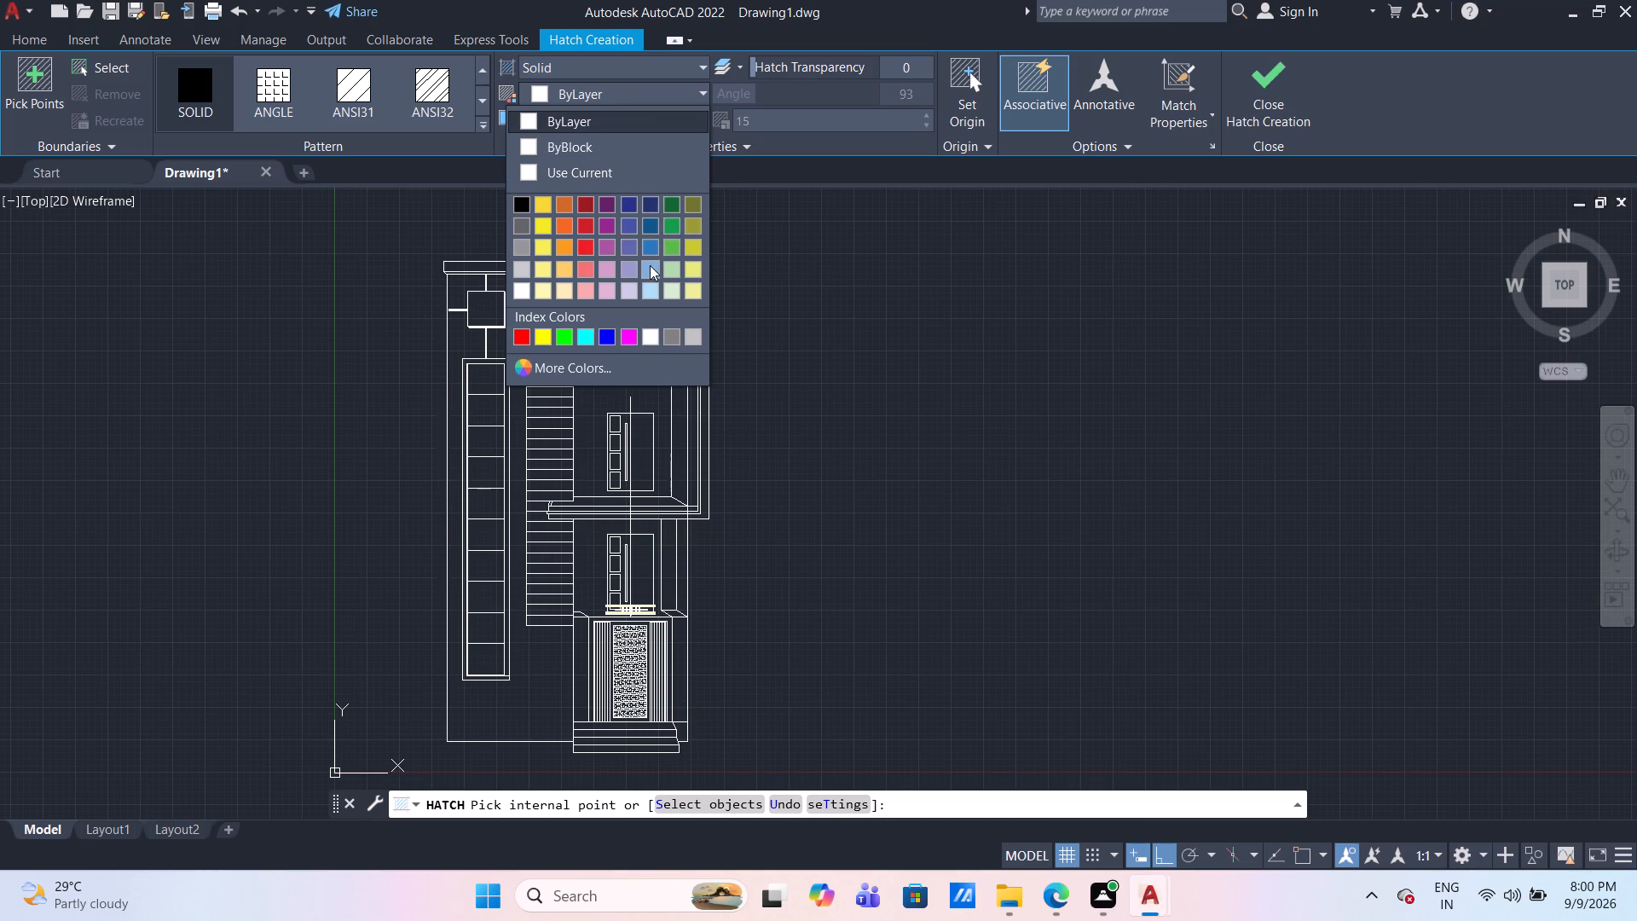
{"action": "left_click", "coordinate": [650, 265]}
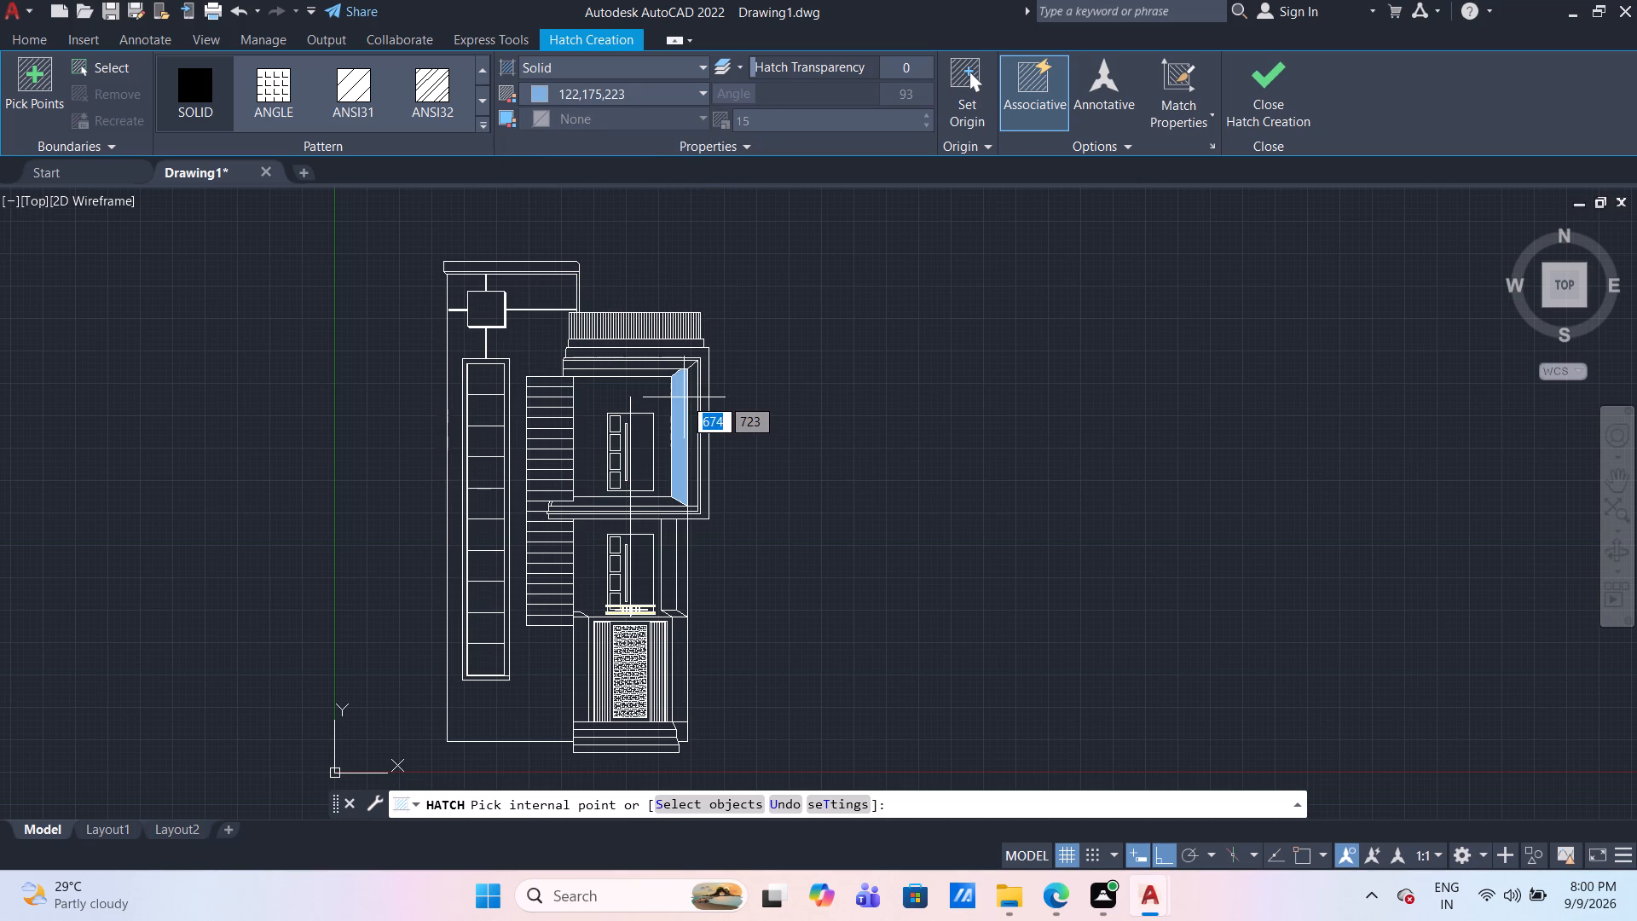
{"action": "left_click", "coordinate": [683, 397]}
{"action": "left_click", "coordinate": [649, 368]}
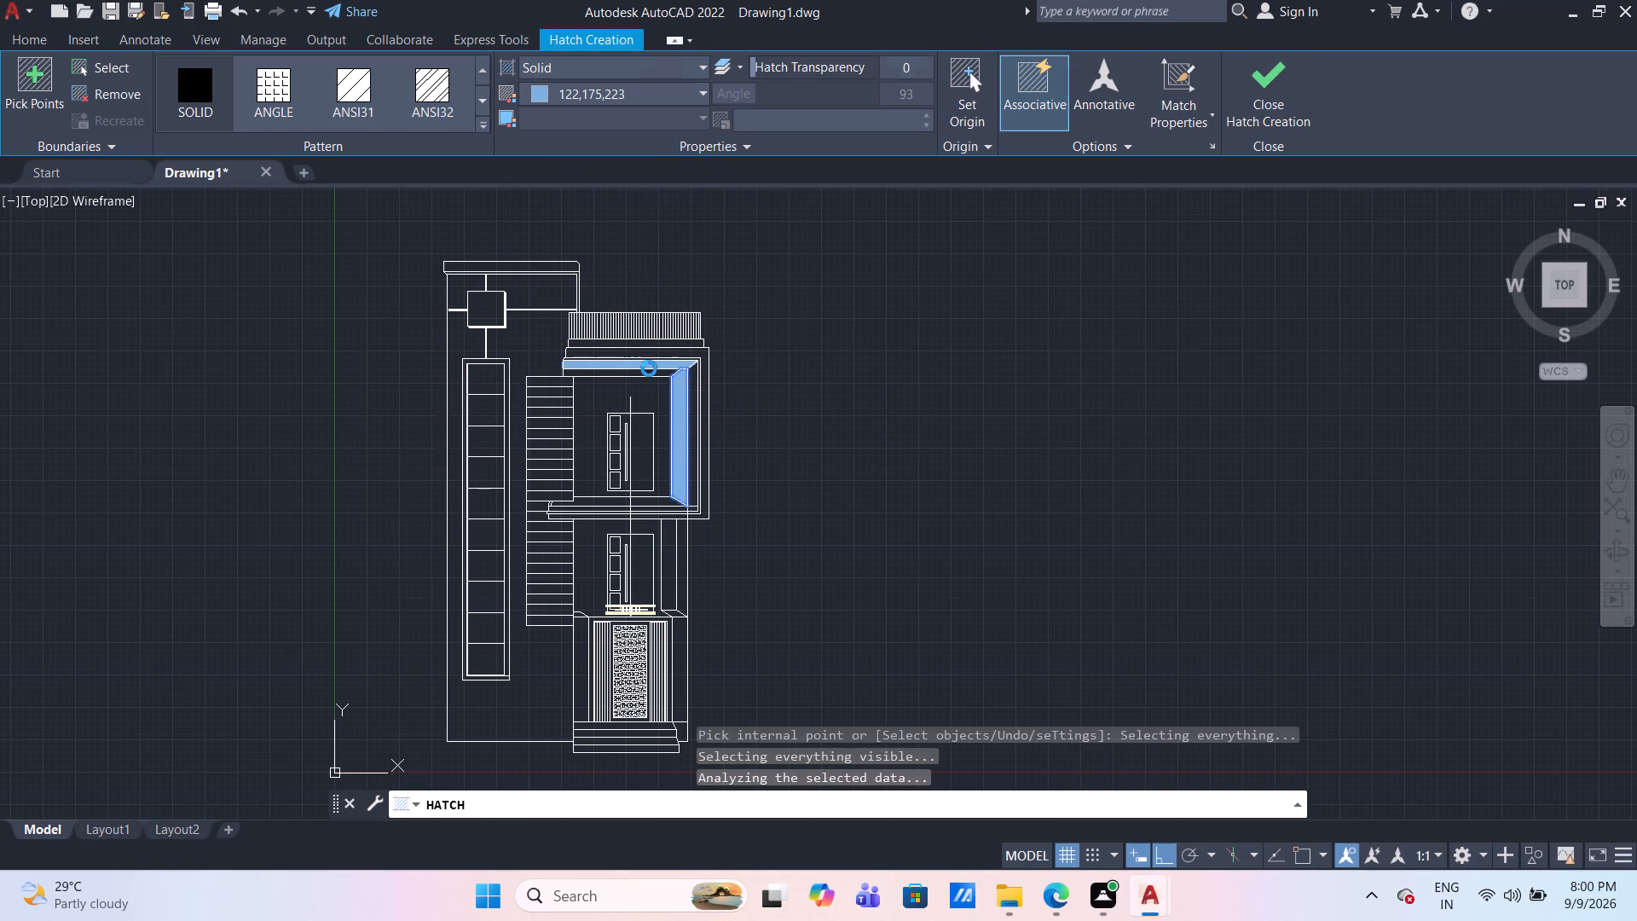
{"action": "left_click", "coordinate": [982, 340]}
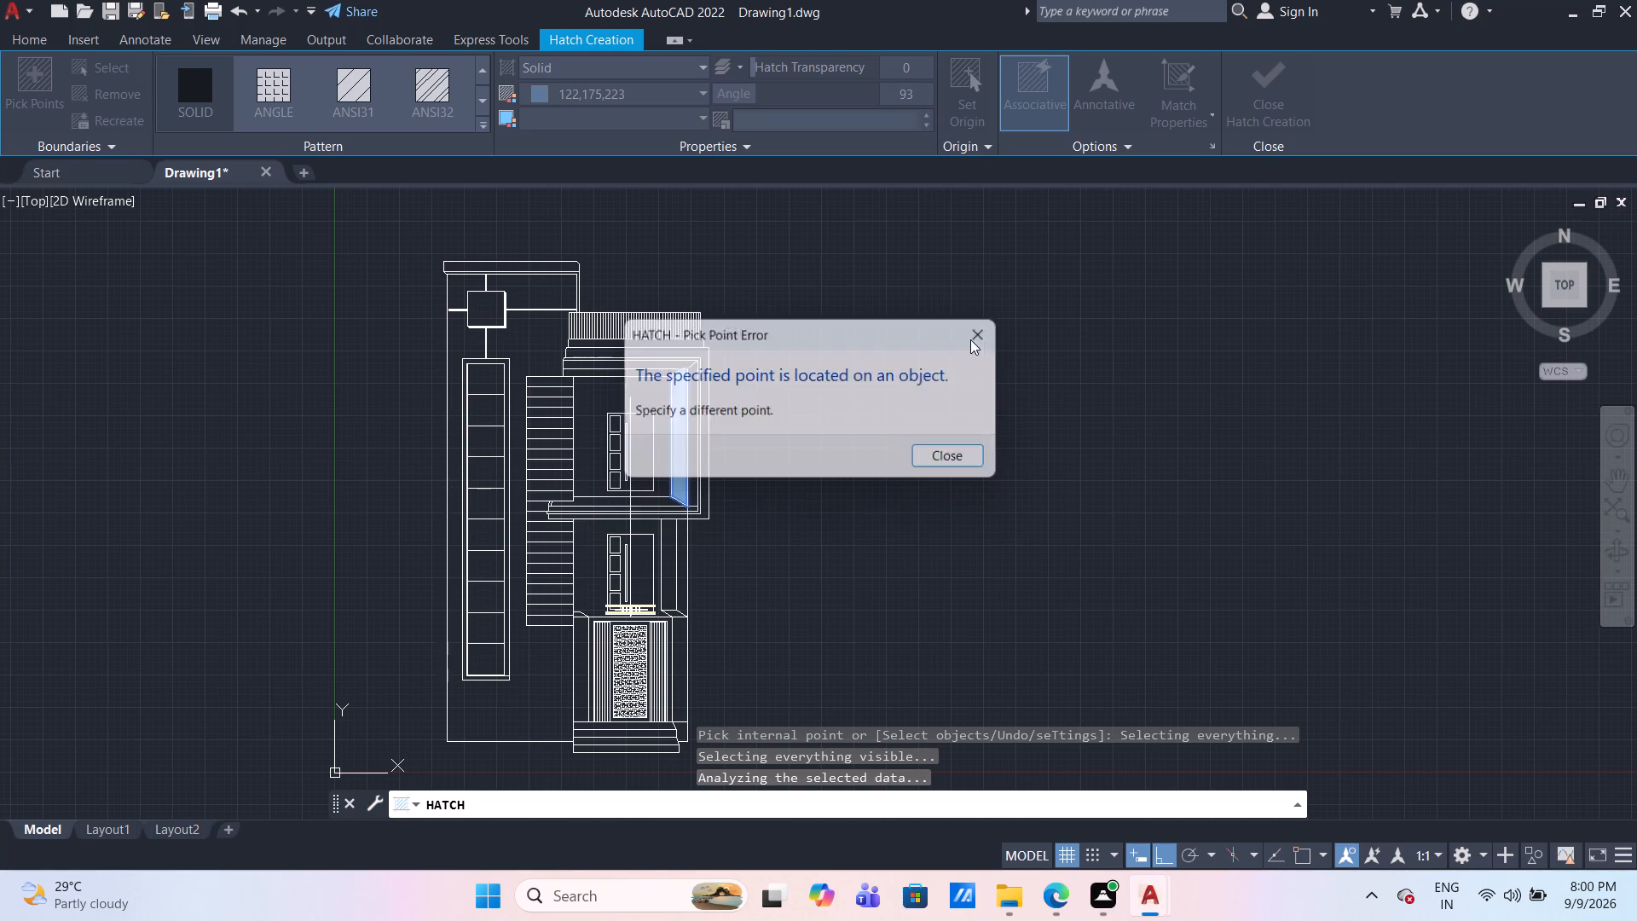
{"action": "scroll", "coordinate": [589, 356], "scroll_direction": "up", "scroll_amount": 2}
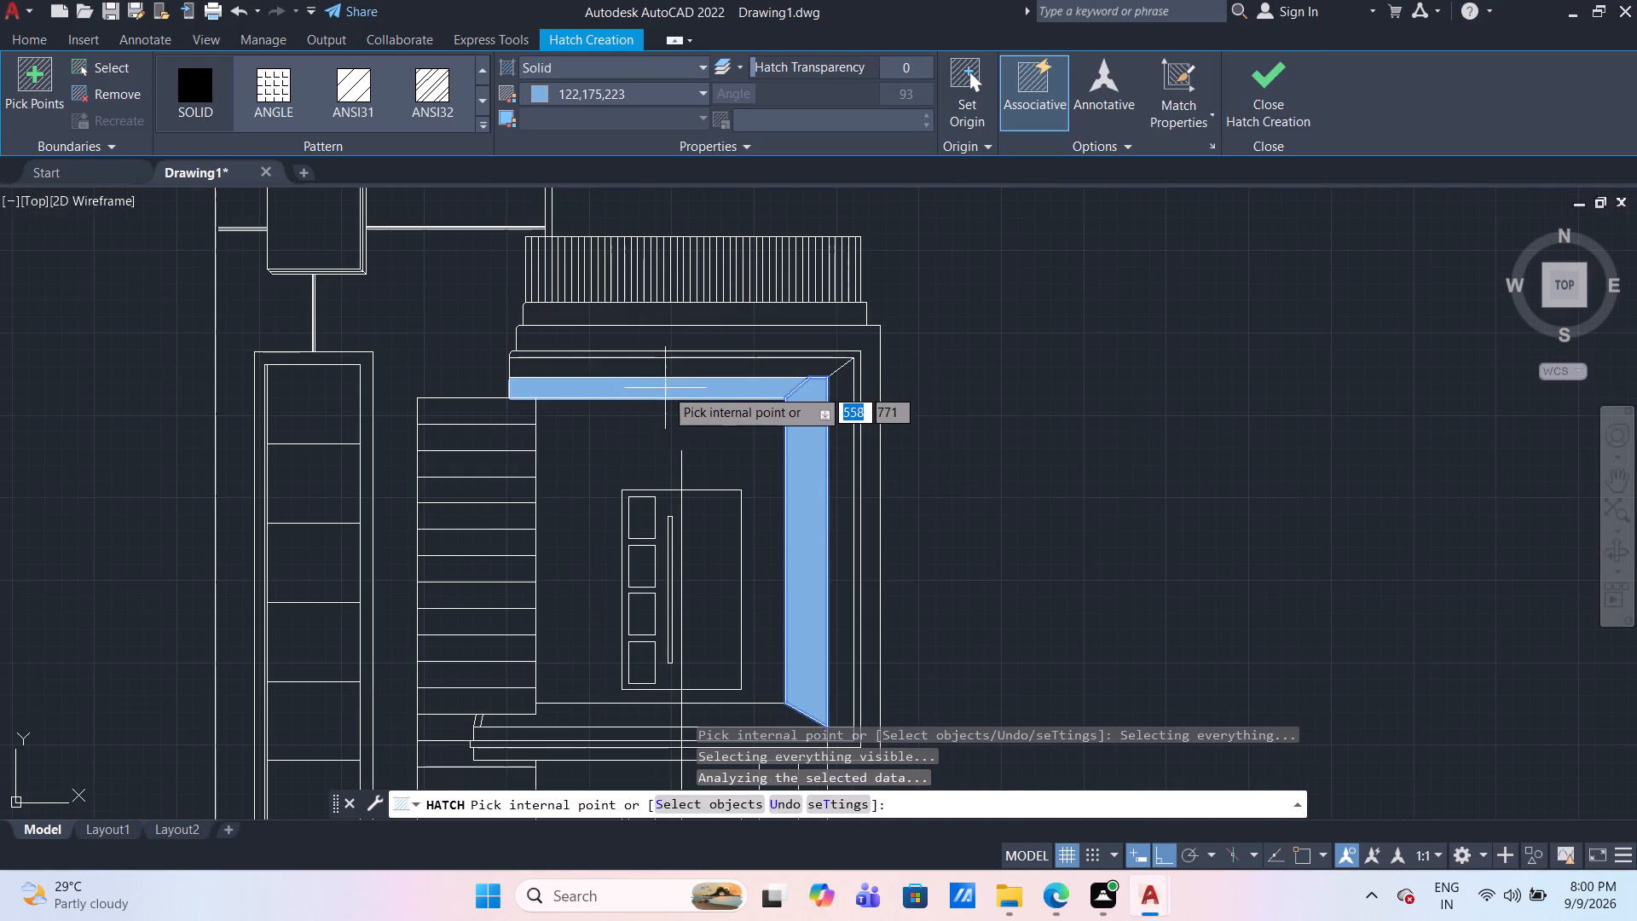
{"action": "left_click", "coordinate": [665, 388]}
{"action": "left_click", "coordinate": [668, 372]}
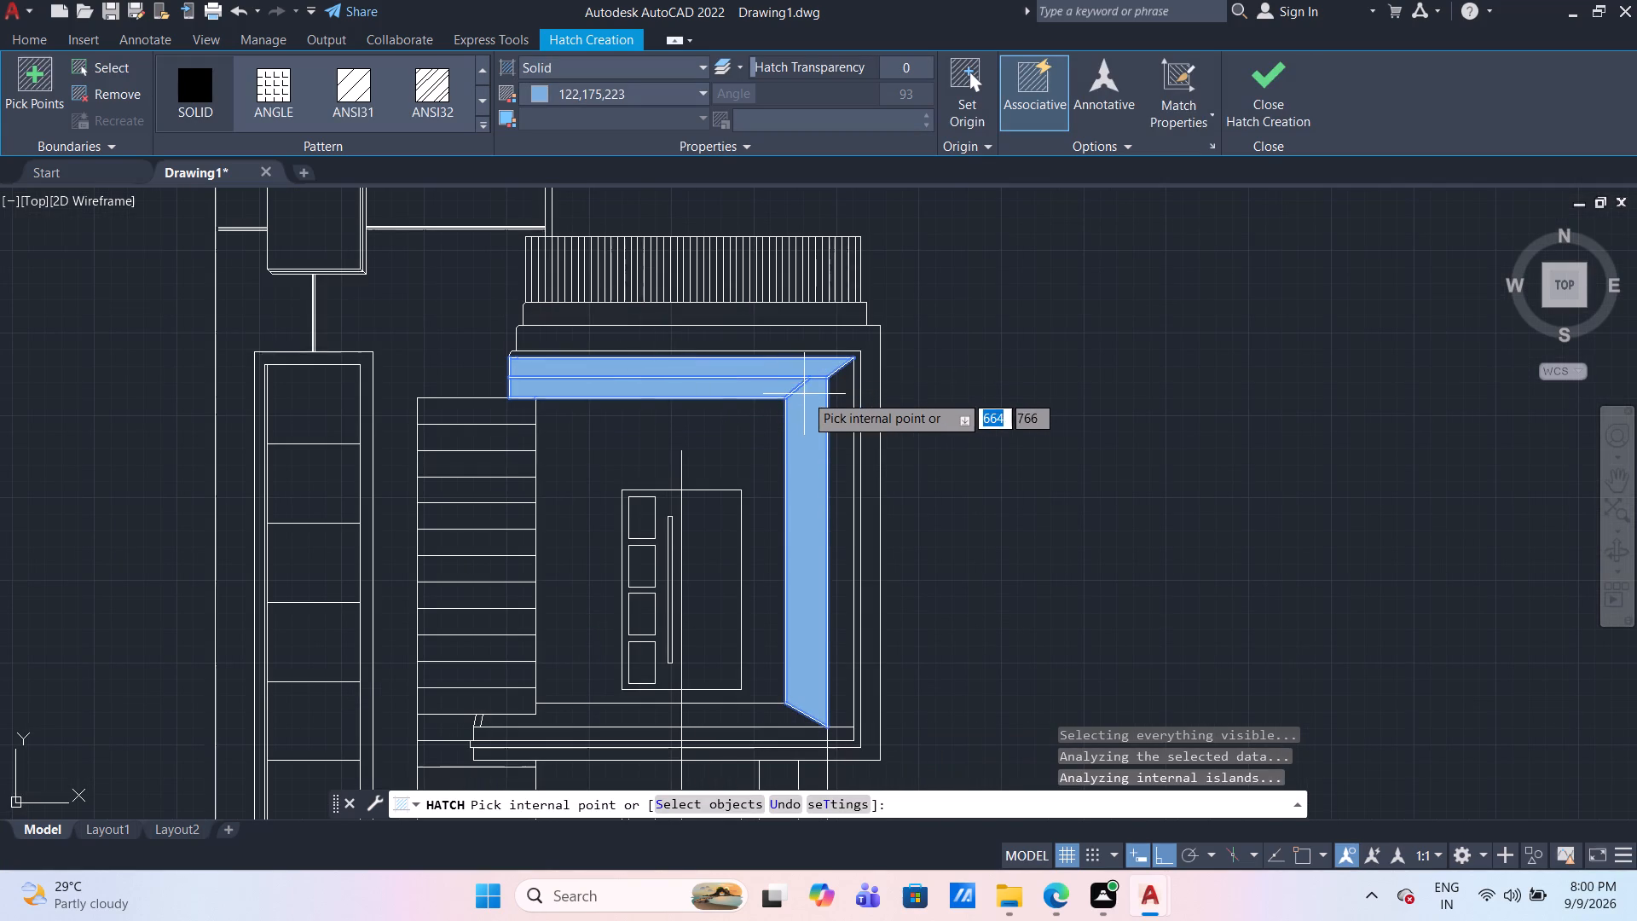
Add the frame's outer right band and both parts of its bottom band to the solid hatch, and finish it.
{"action": "left_click", "coordinate": [836, 428]}
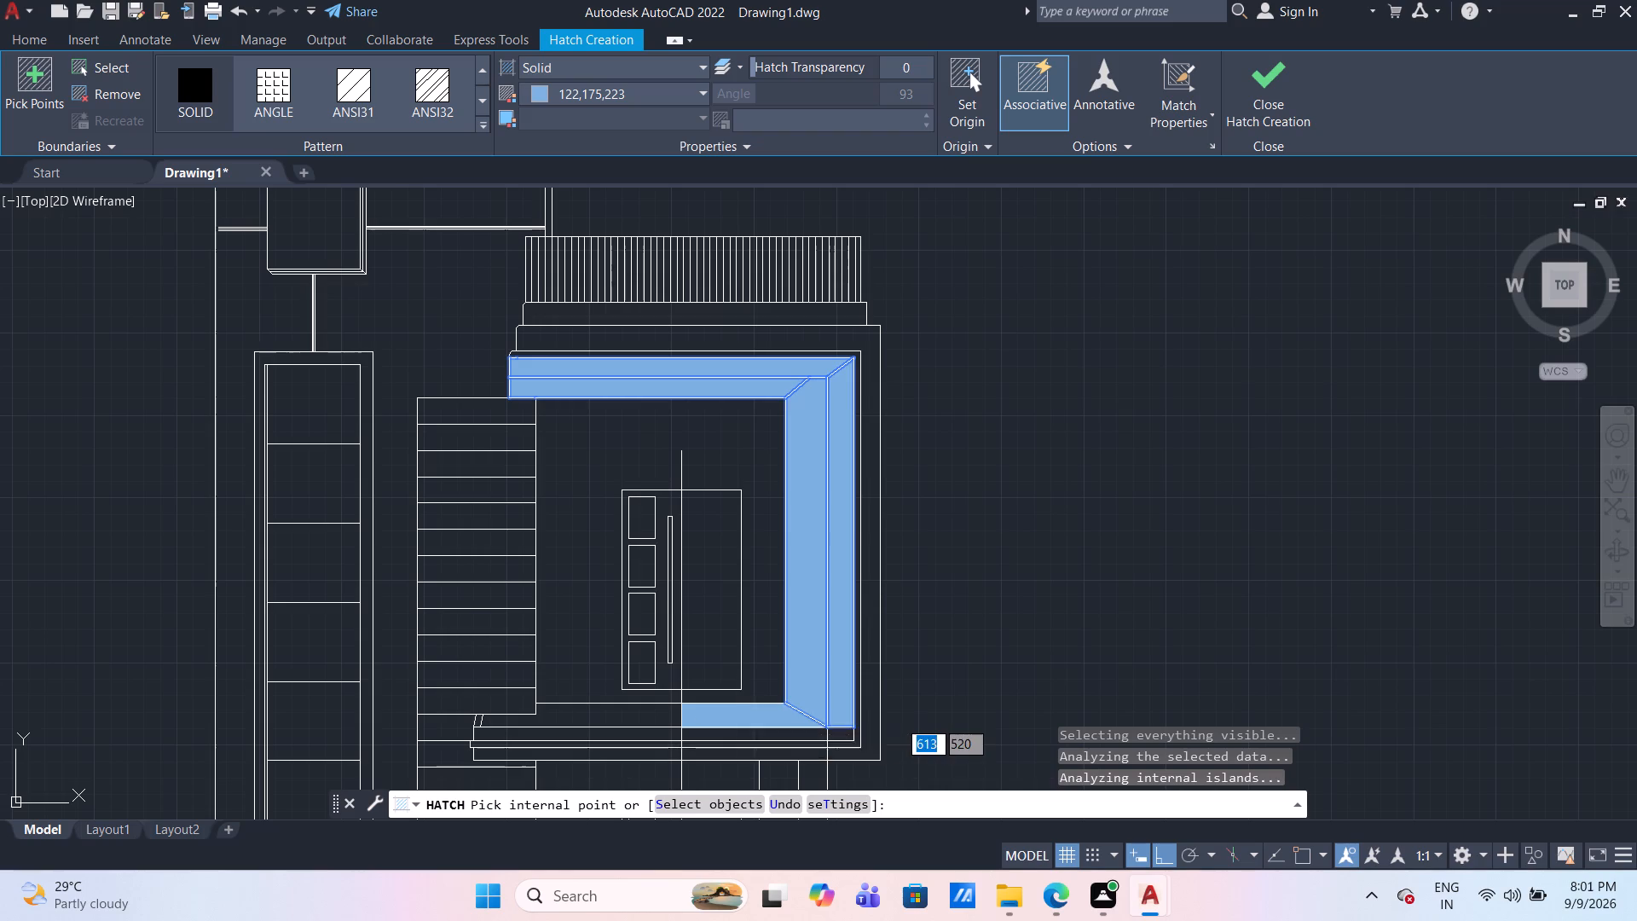
{"action": "left_click", "coordinate": [738, 720]}
{"action": "left_click", "coordinate": [635, 720]}
{"action": "scroll", "coordinate": [824, 652], "scroll_direction": "down", "scroll_amount": 2}
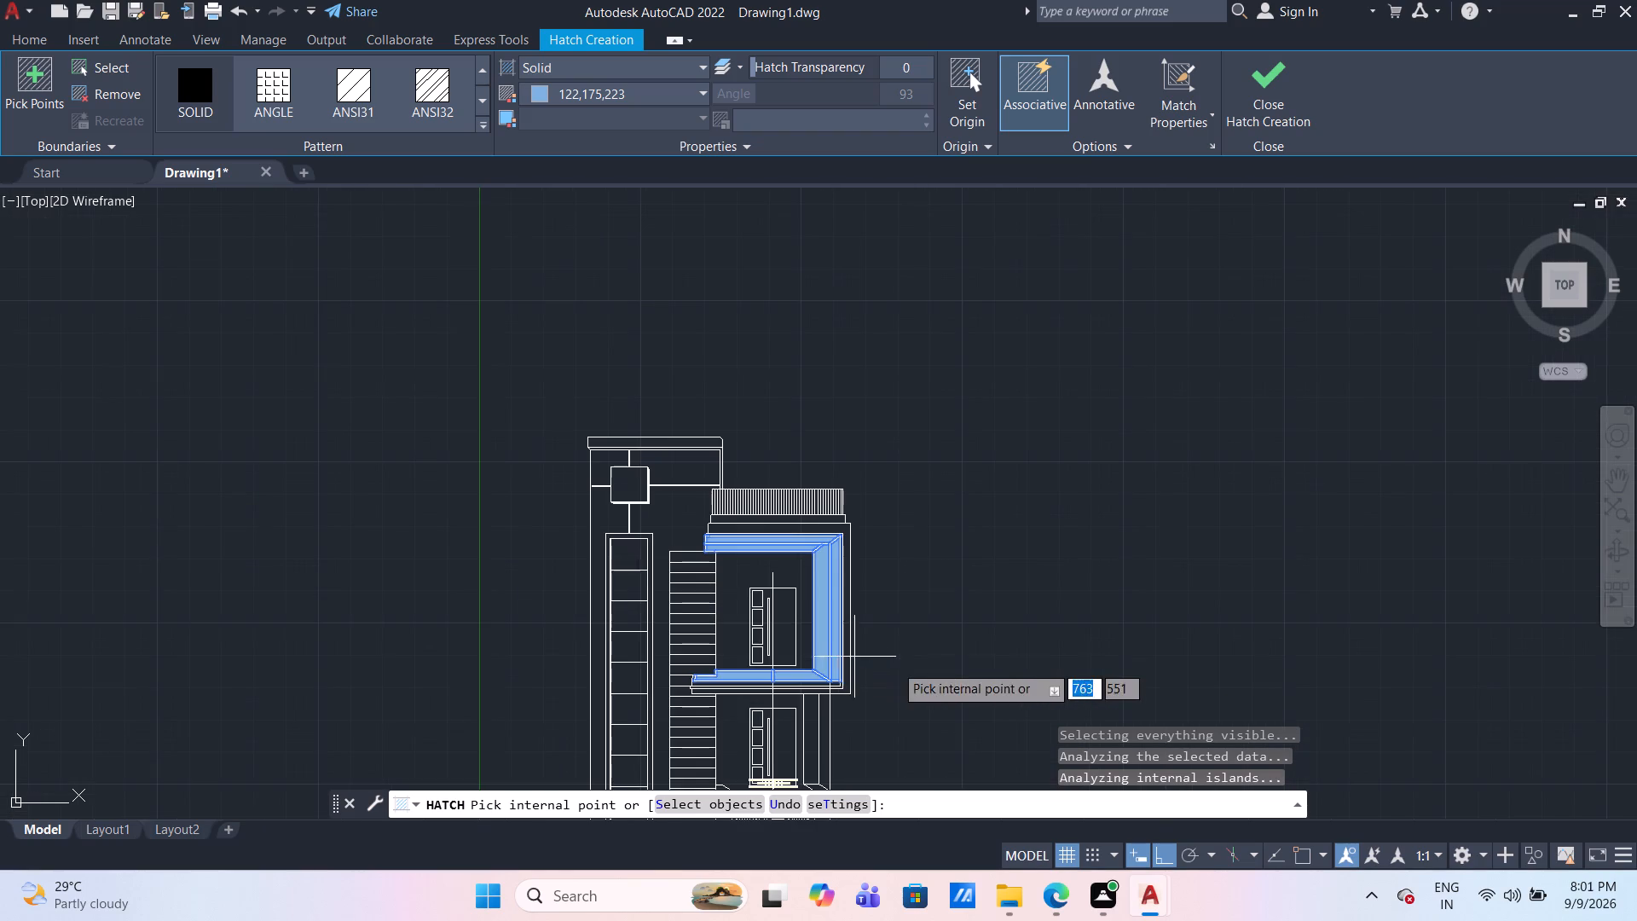
{"action": "middle_click_drag", "start_coordinate": [874, 629], "coordinate": [715, 382]}
{"action": "key", "text": "Escape"}
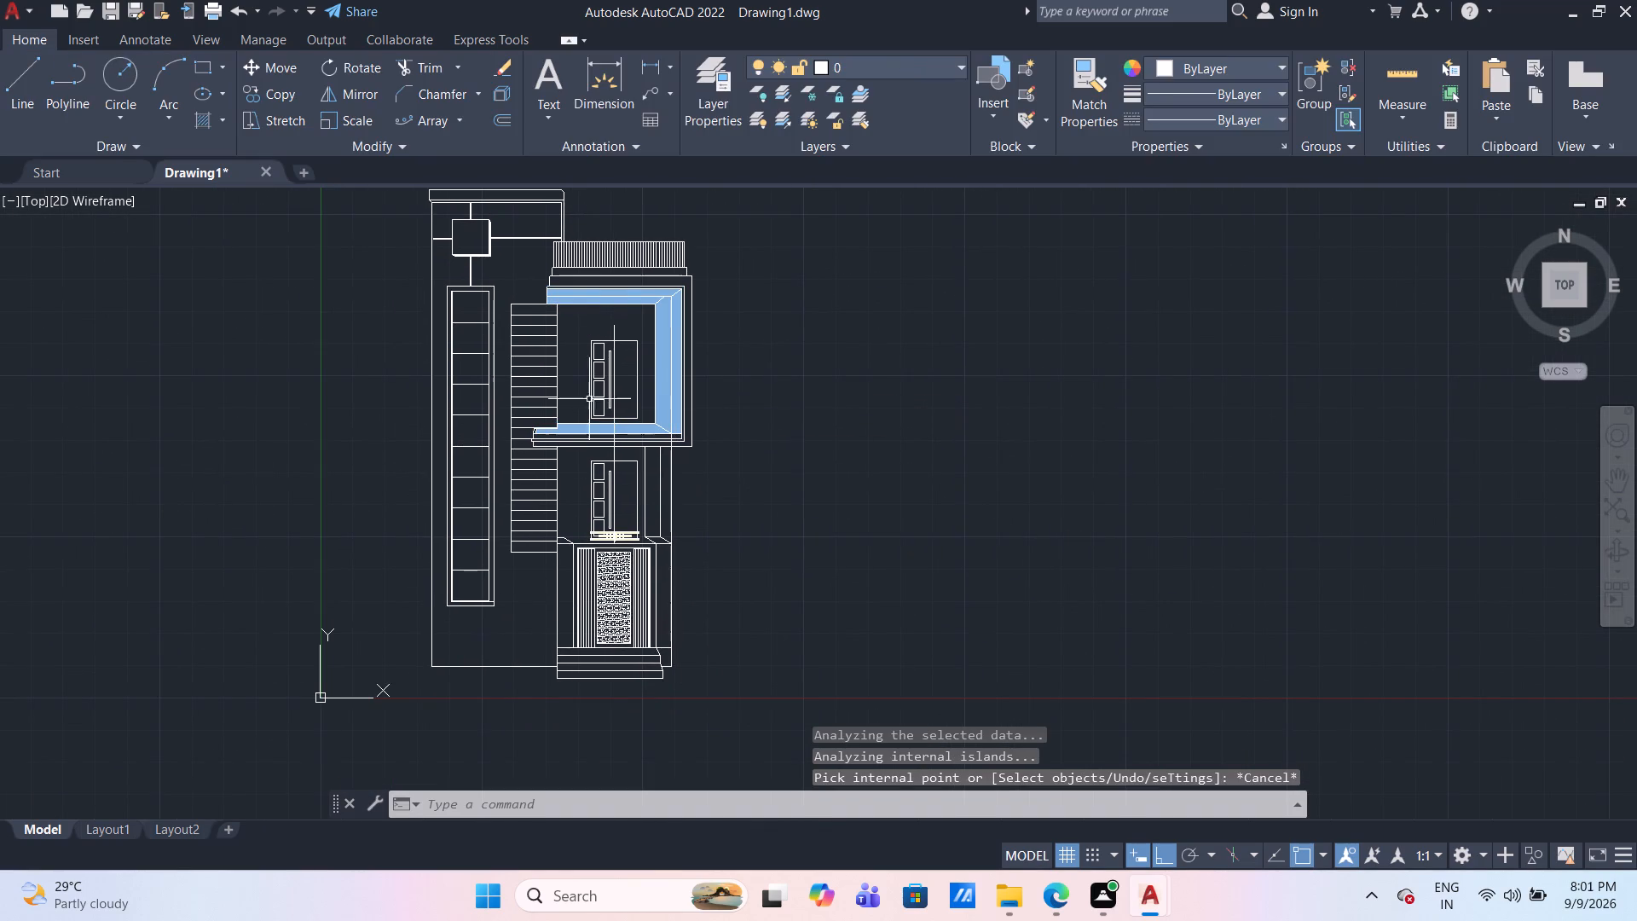
Delete the vertical construction line running through the two windows above the entrance.
{"action": "left_click", "coordinate": [616, 327]}
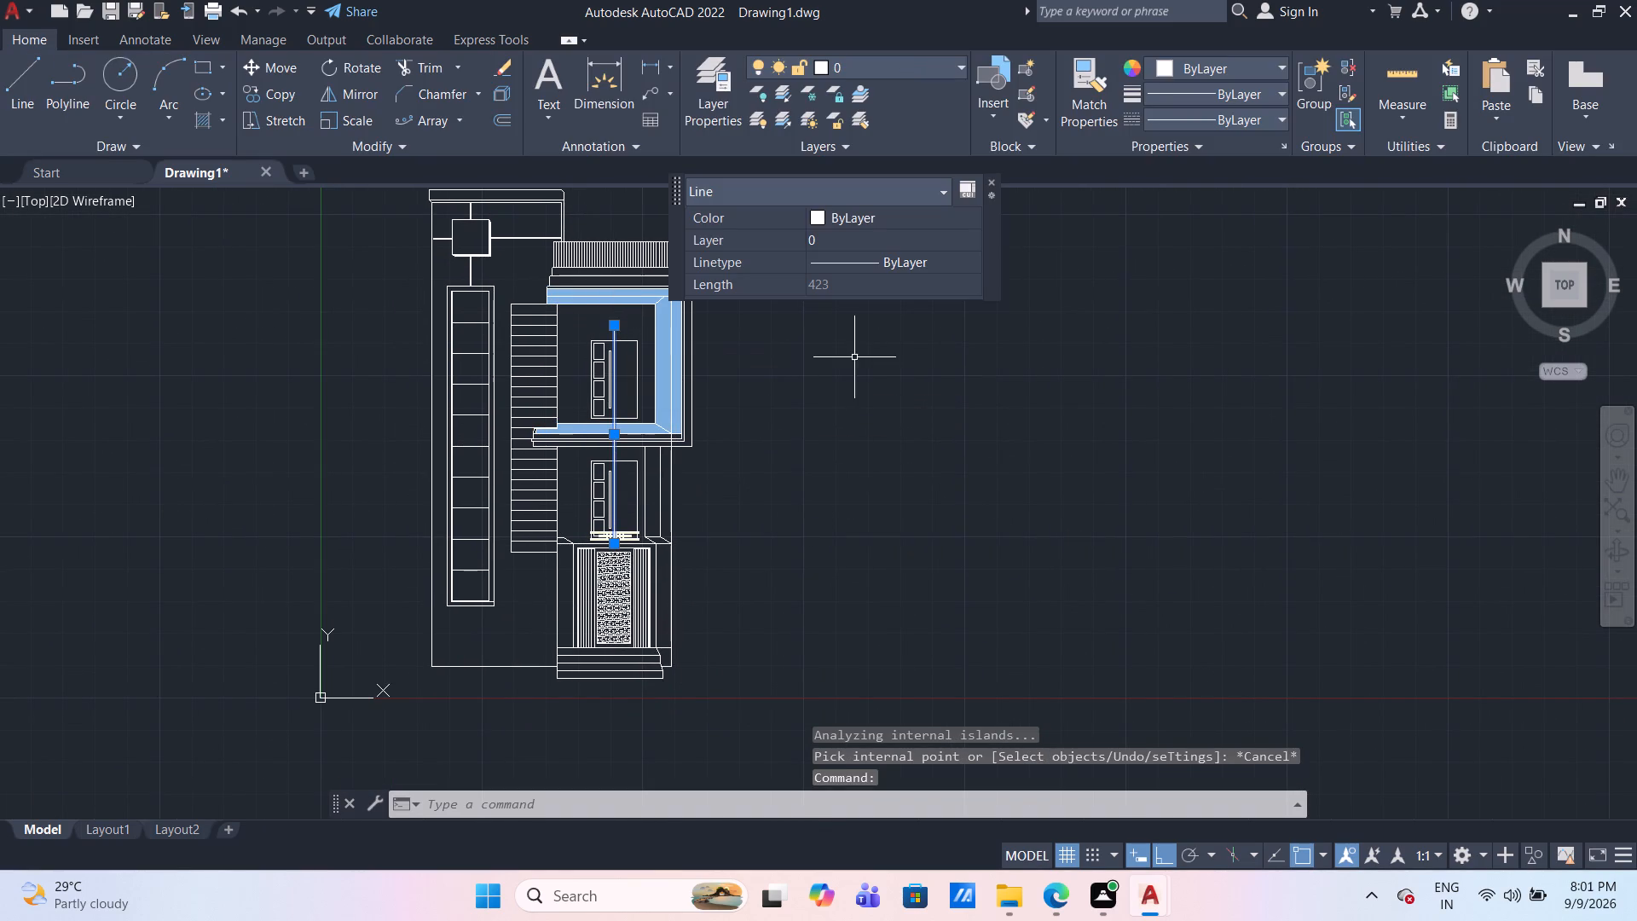
{"action": "key", "text": "Delete"}
Hatch the narrow vertical panel beside the lower window with the SOLID pattern in colour 122,175,223.
{"action": "scroll", "coordinate": [590, 519], "scroll_direction": "up", "scroll_amount": 1}
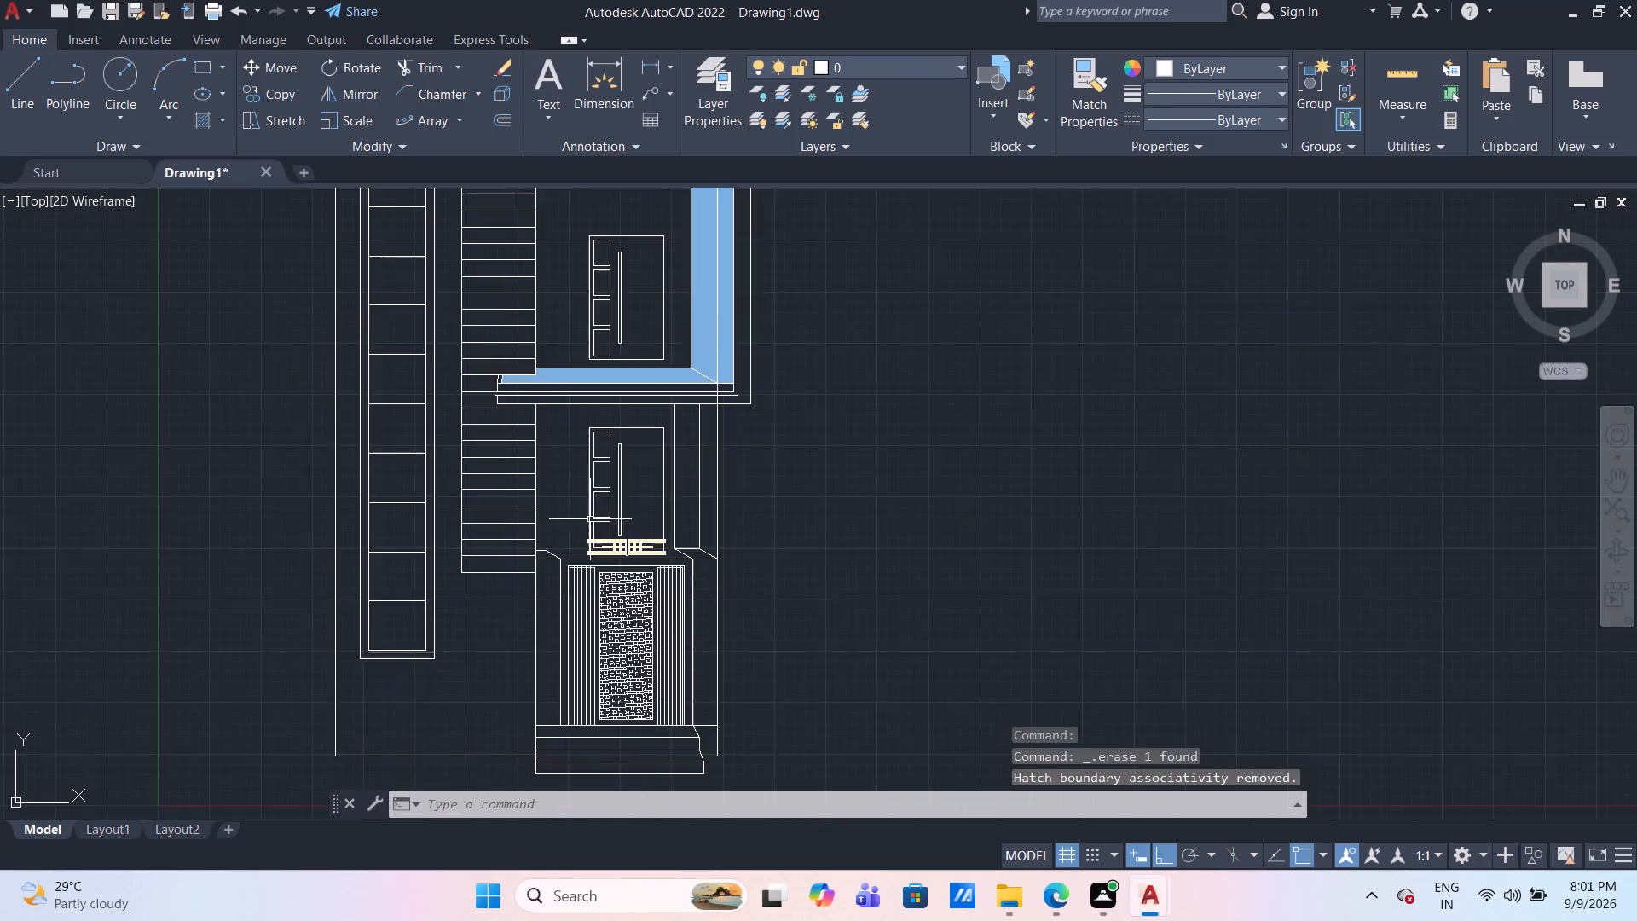
{"action": "scroll", "coordinate": [593, 513], "scroll_direction": "up", "scroll_amount": 1}
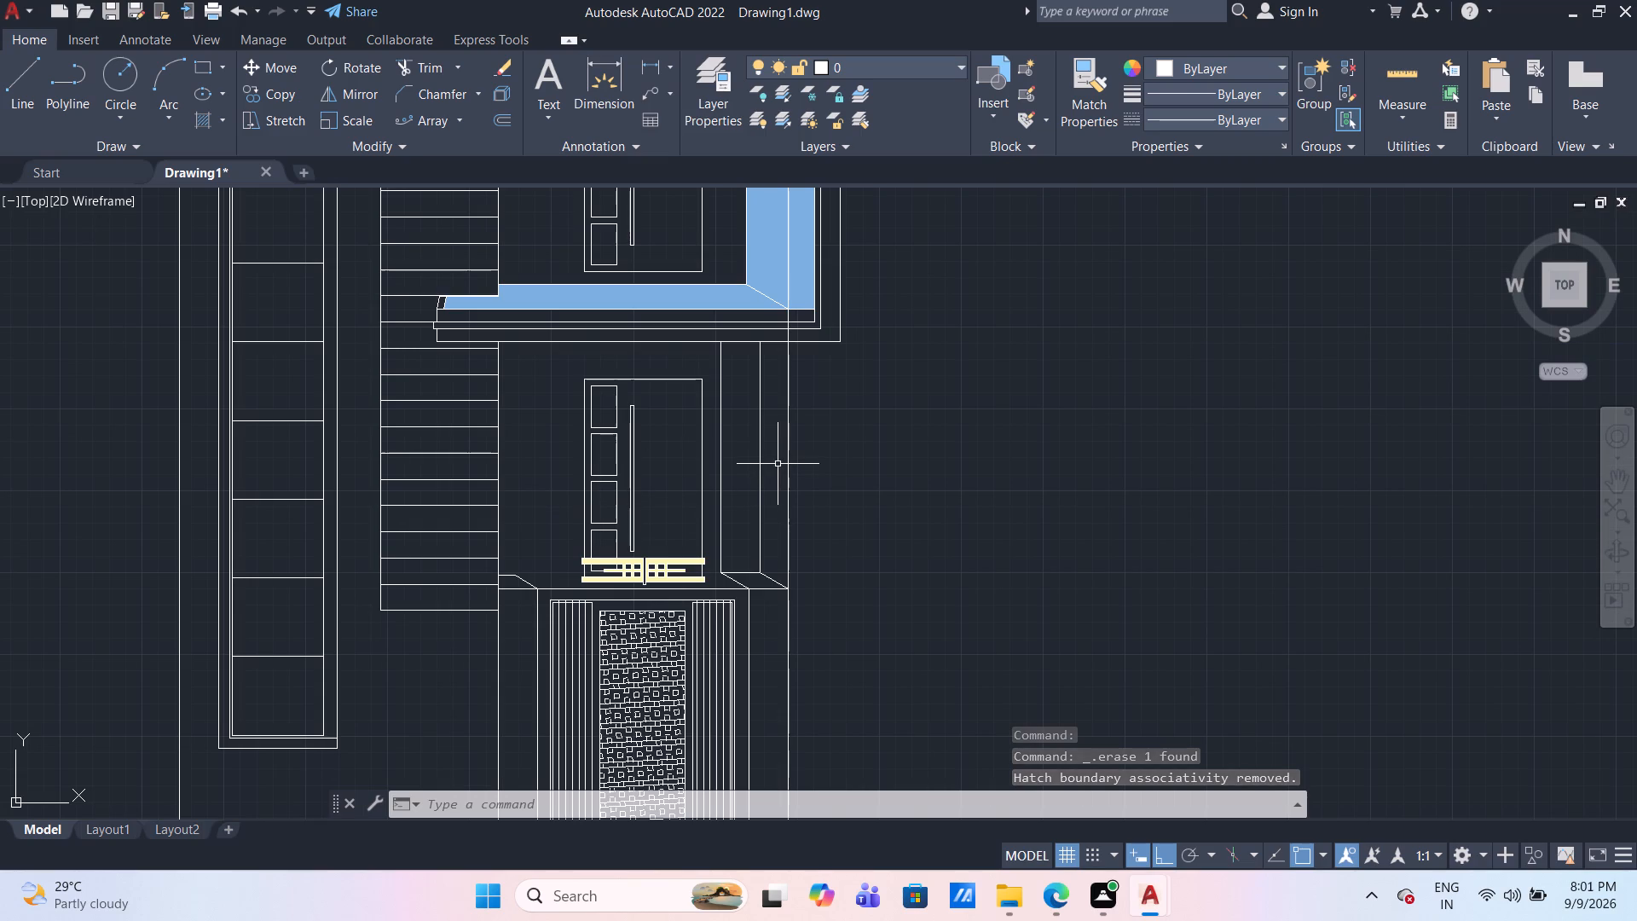
{"action": "middle_click_drag", "start_coordinate": [1067, 424], "coordinate": [884, 642]}
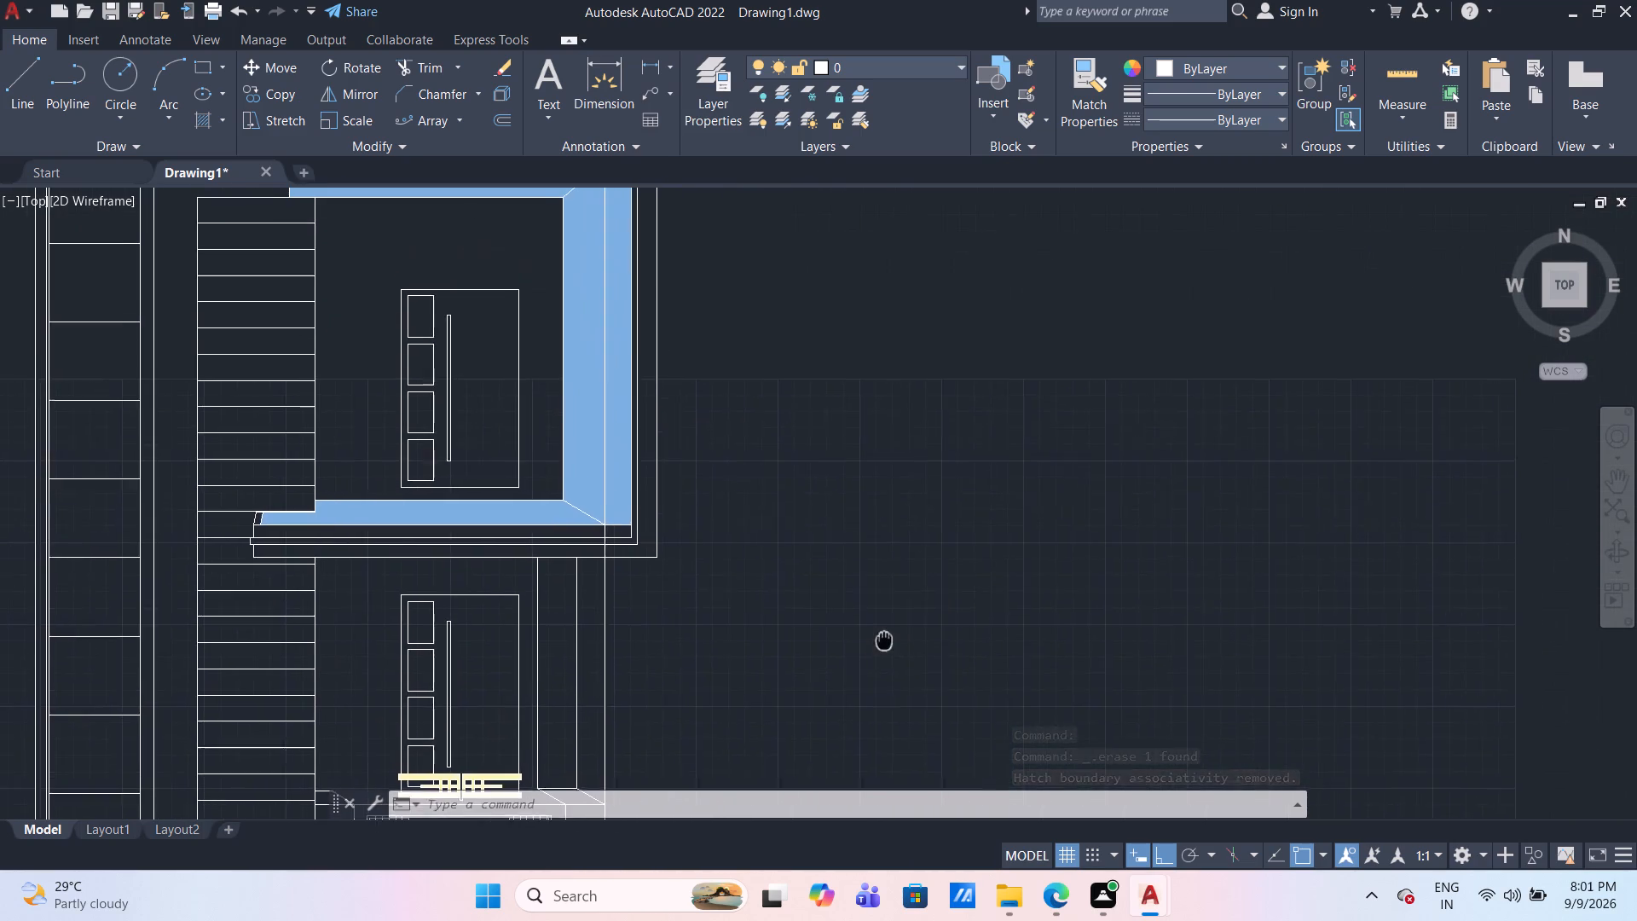
{"action": "middle_click_drag", "start_coordinate": [884, 642], "coordinate": [885, 642]}
{"action": "scroll", "coordinate": [886, 642], "scroll_direction": "down", "scroll_amount": 1}
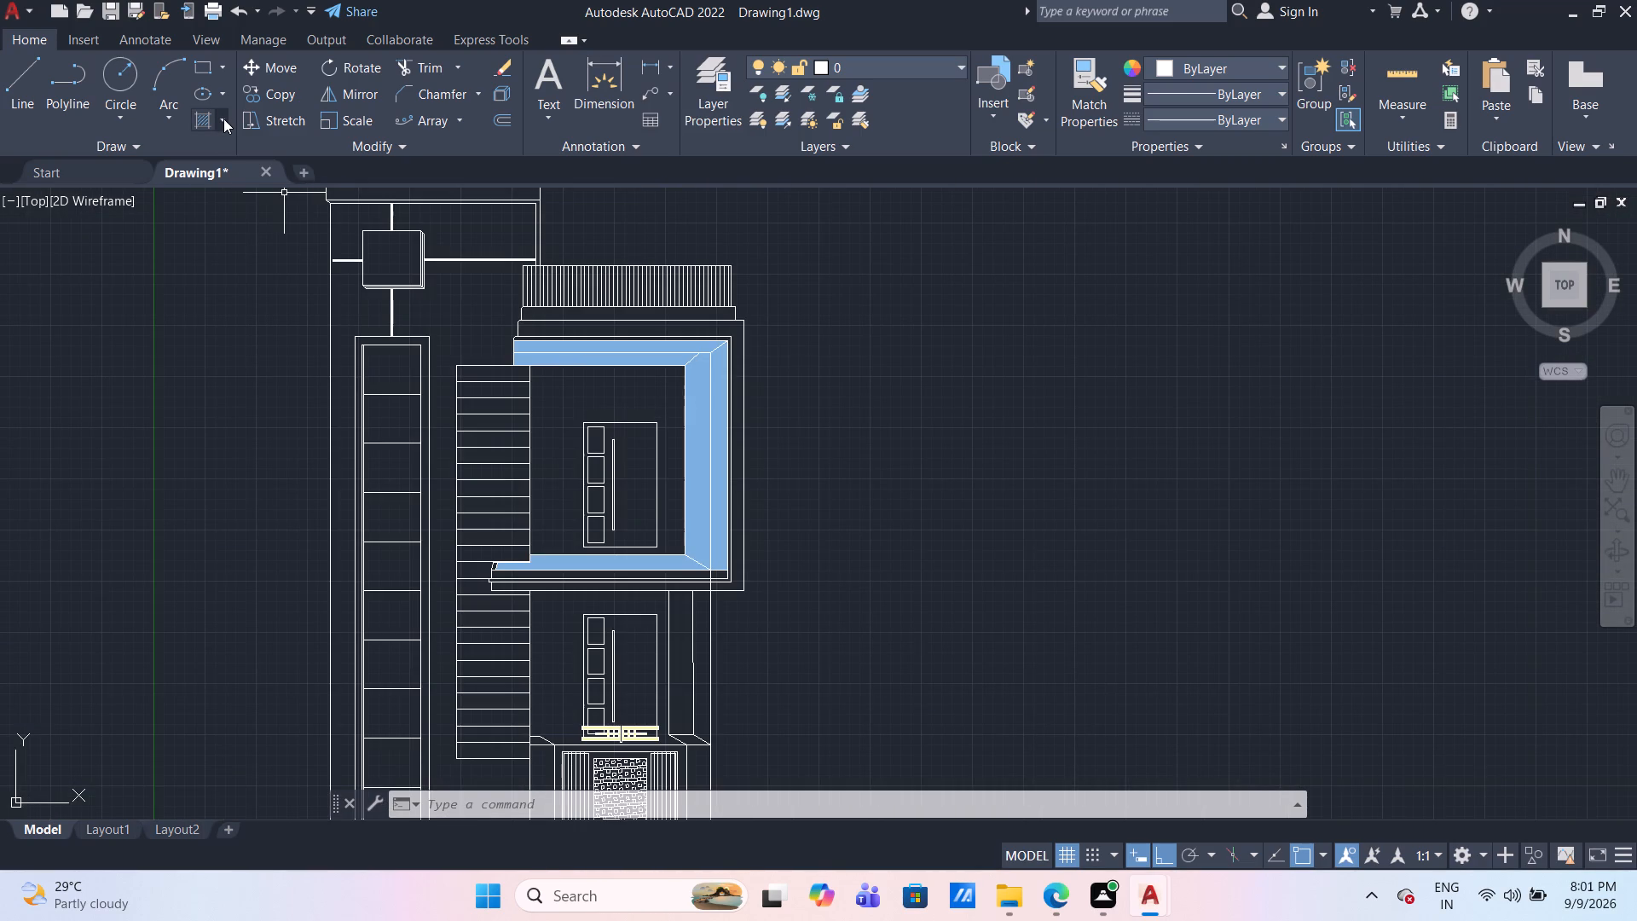
{"action": "left_click", "coordinate": [223, 119]}
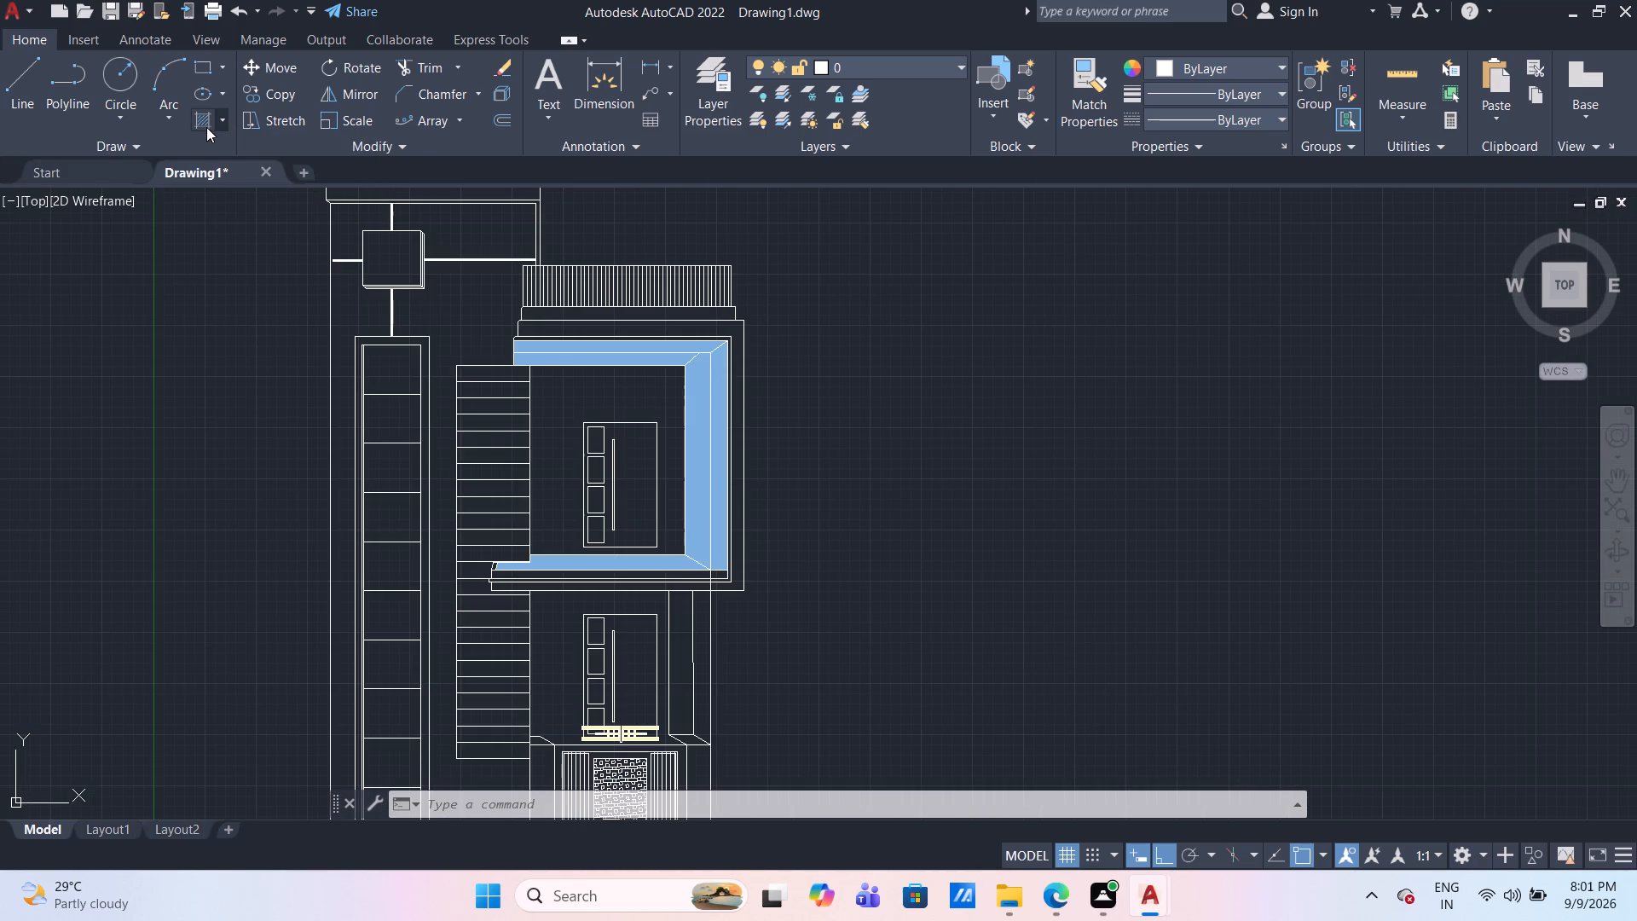
{"action": "left_click", "coordinate": [203, 119]}
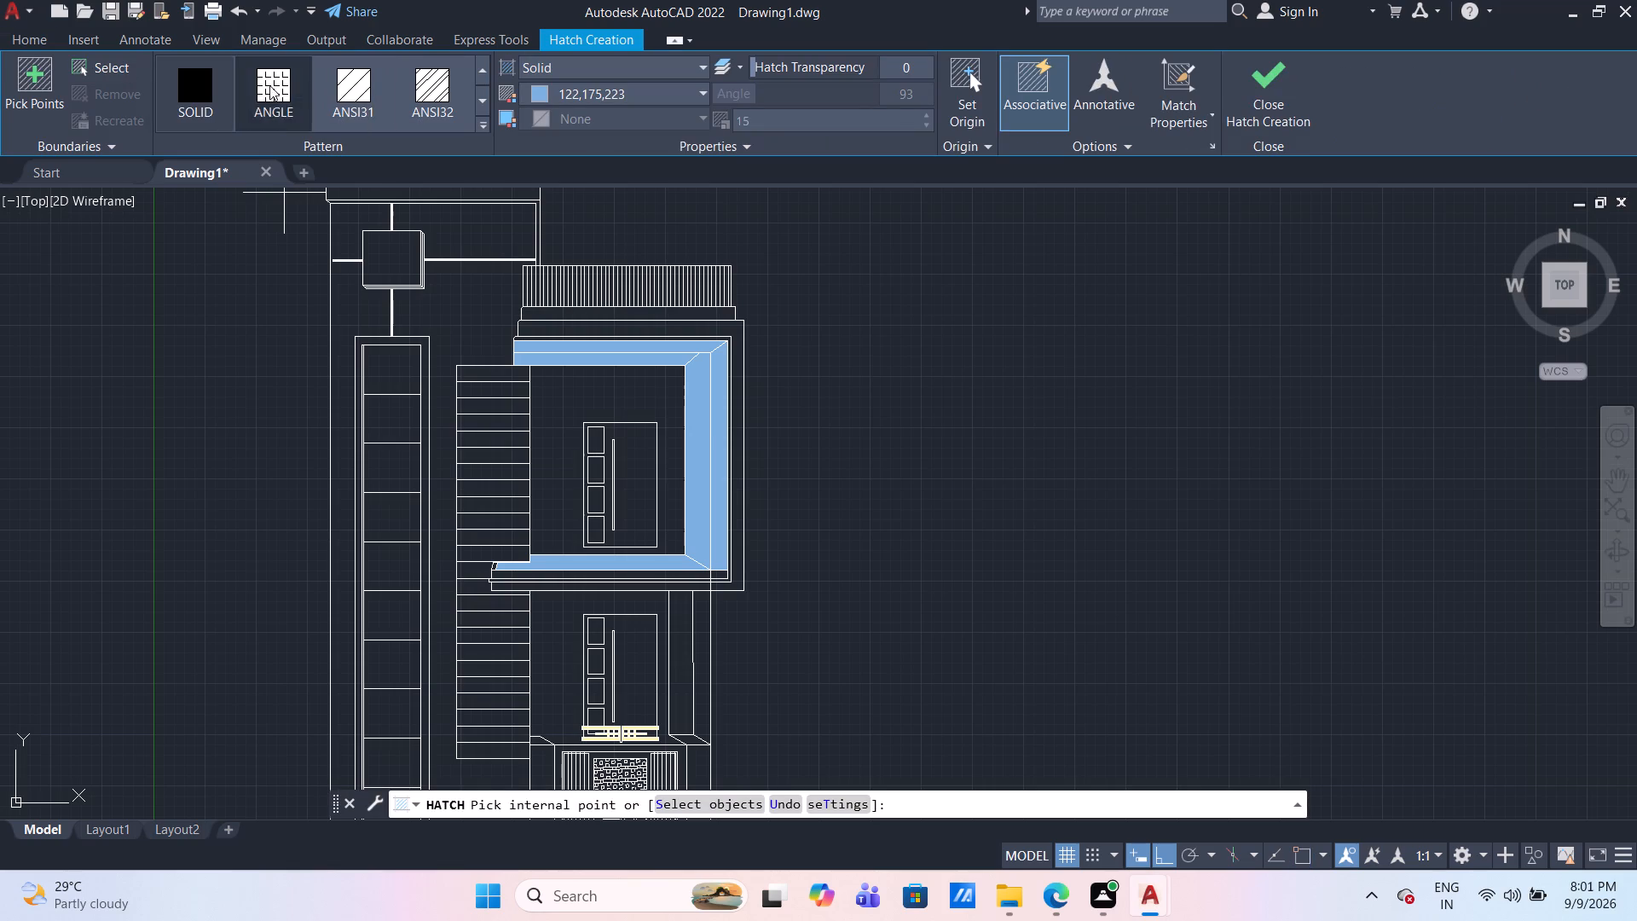
{"action": "left_click", "coordinate": [197, 81]}
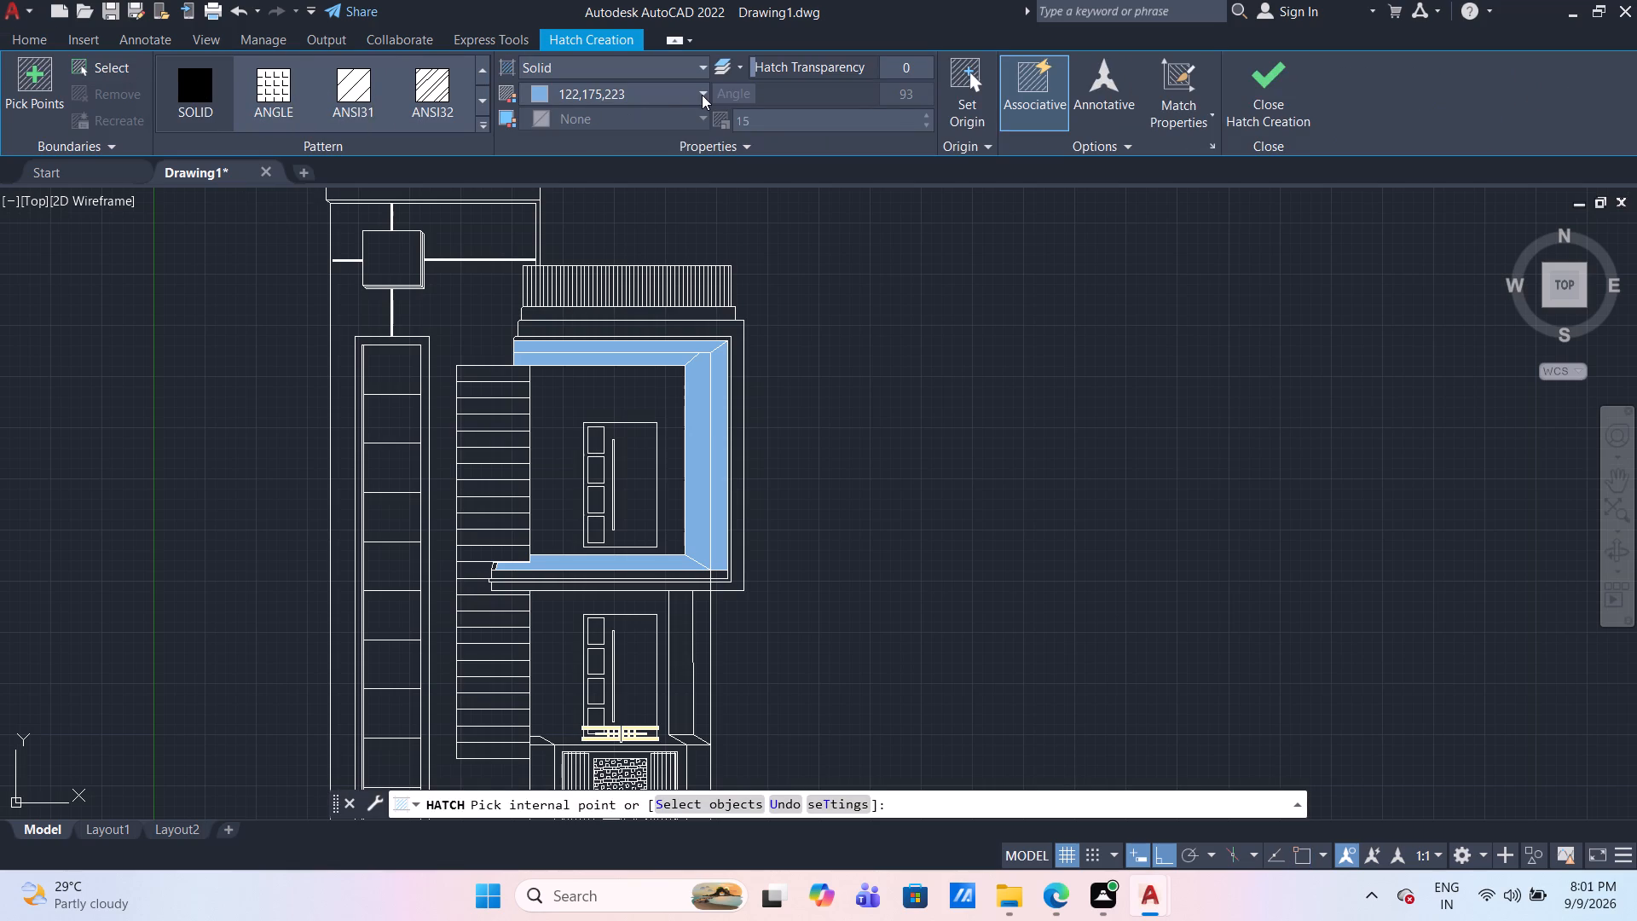
{"action": "left_click", "coordinate": [680, 90]}
{"action": "left_click", "coordinate": [680, 90]}
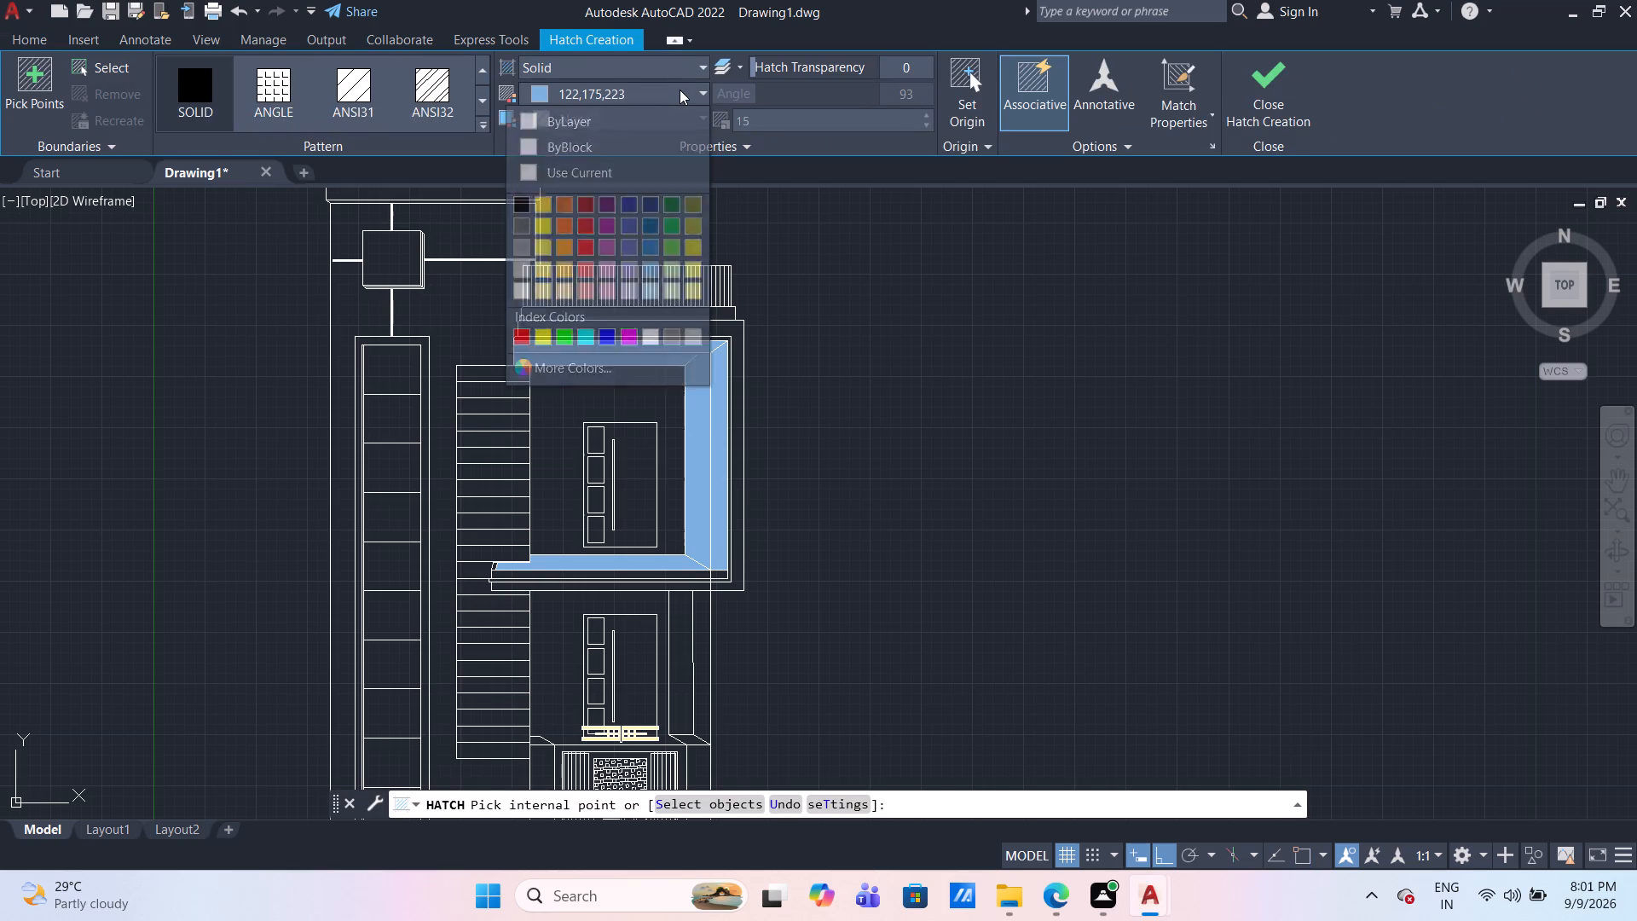
{"action": "middle_click_drag", "start_coordinate": [772, 606], "coordinate": [752, 468]}
{"action": "scroll", "coordinate": [772, 606], "scroll_direction": "down", "scroll_amount": 1}
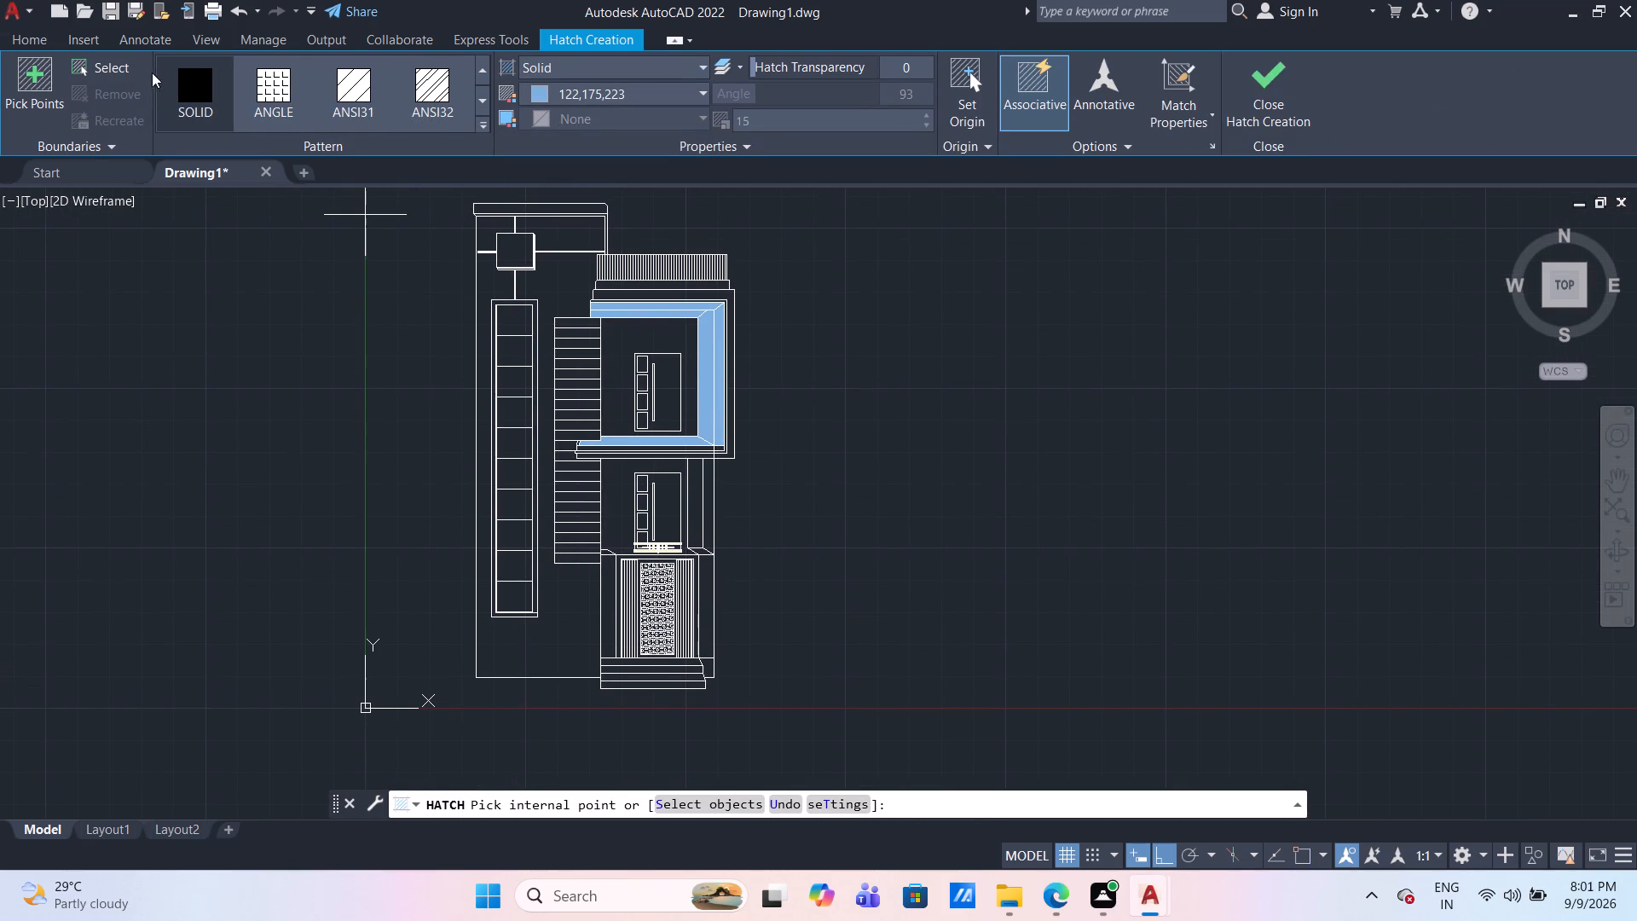
{"action": "left_click", "coordinate": [28, 78]}
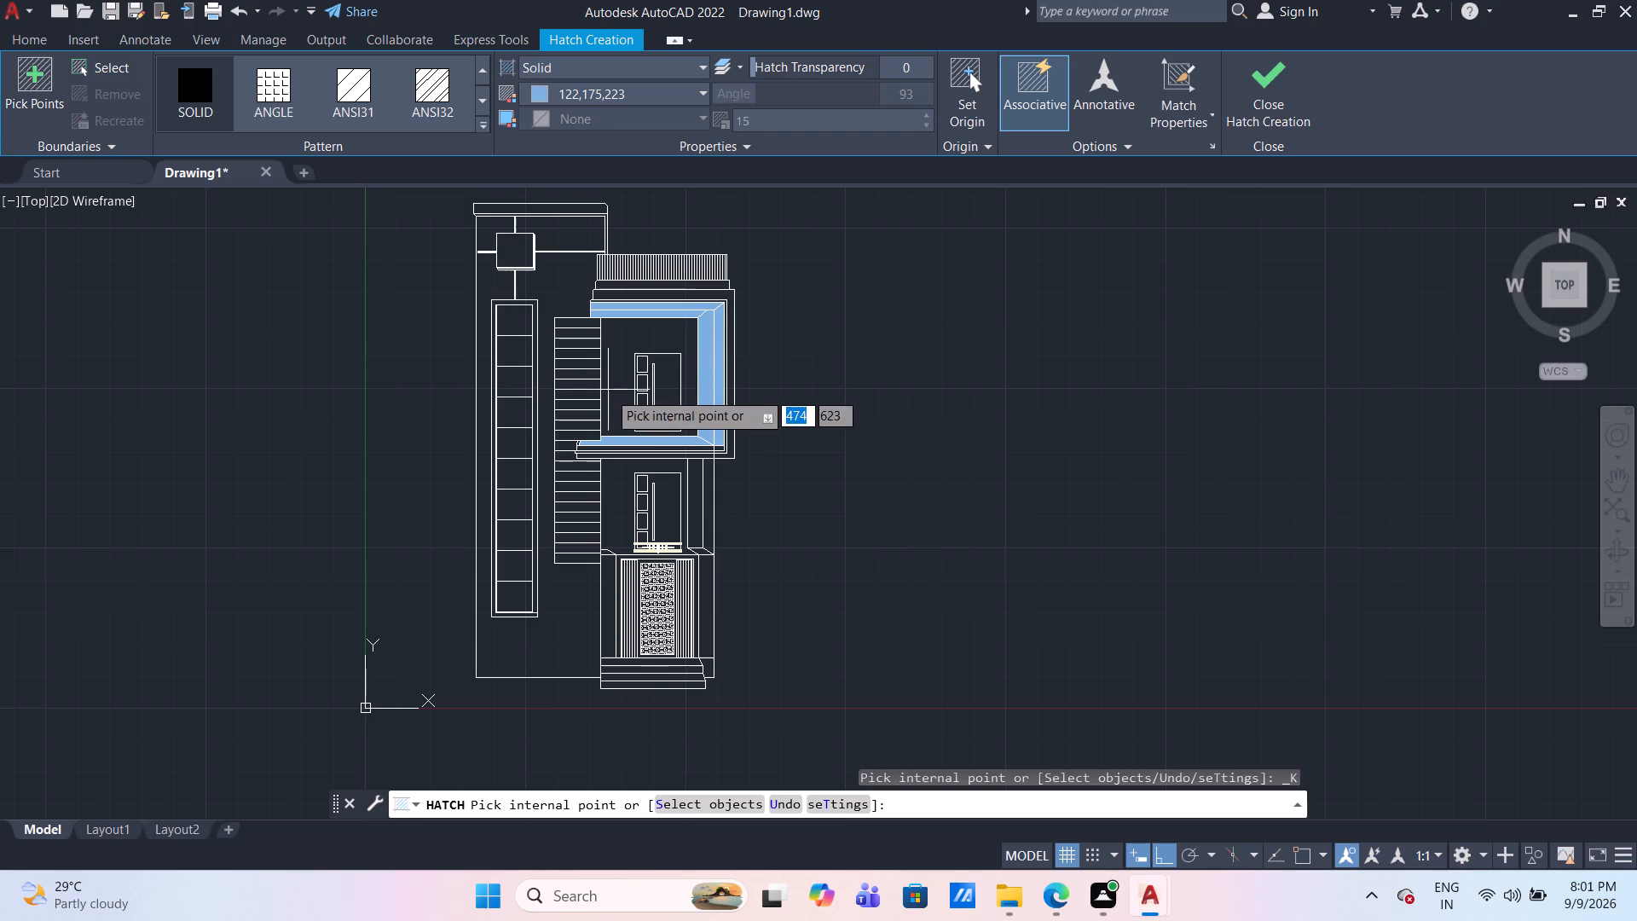
{"action": "left_click", "coordinate": [691, 496]}
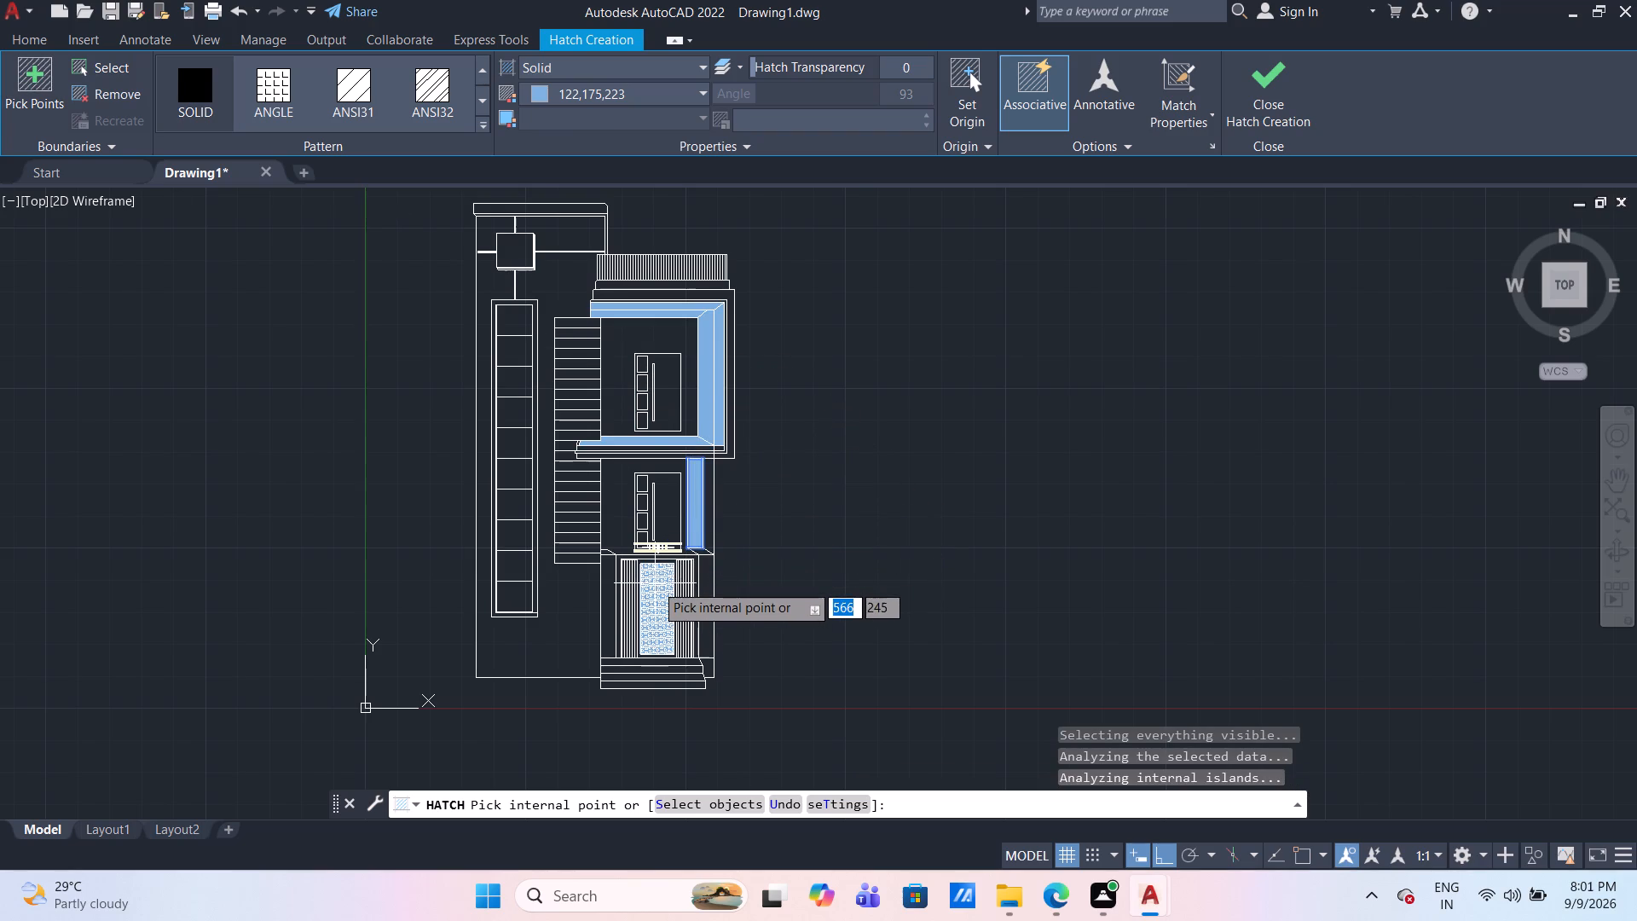
Add the top and third bands of the entrance steps to the light-blue solid hatch, and finish it.
{"action": "scroll", "coordinate": [651, 705], "scroll_direction": "up", "scroll_amount": 2}
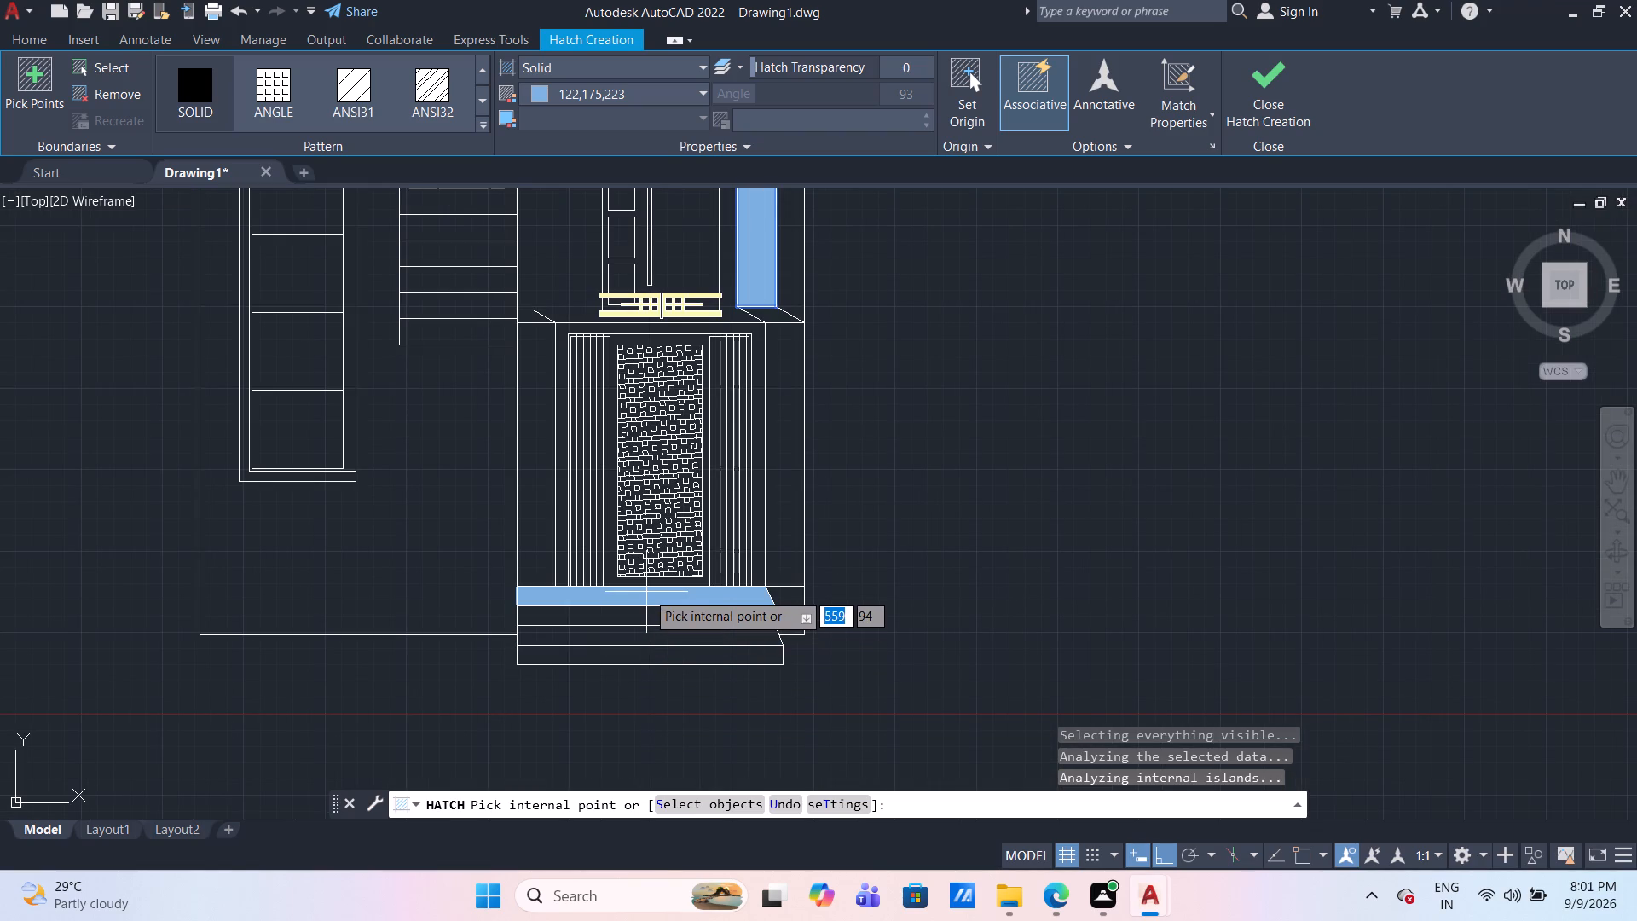
{"action": "left_click", "coordinate": [646, 592]}
{"action": "left_click", "coordinate": [640, 640]}
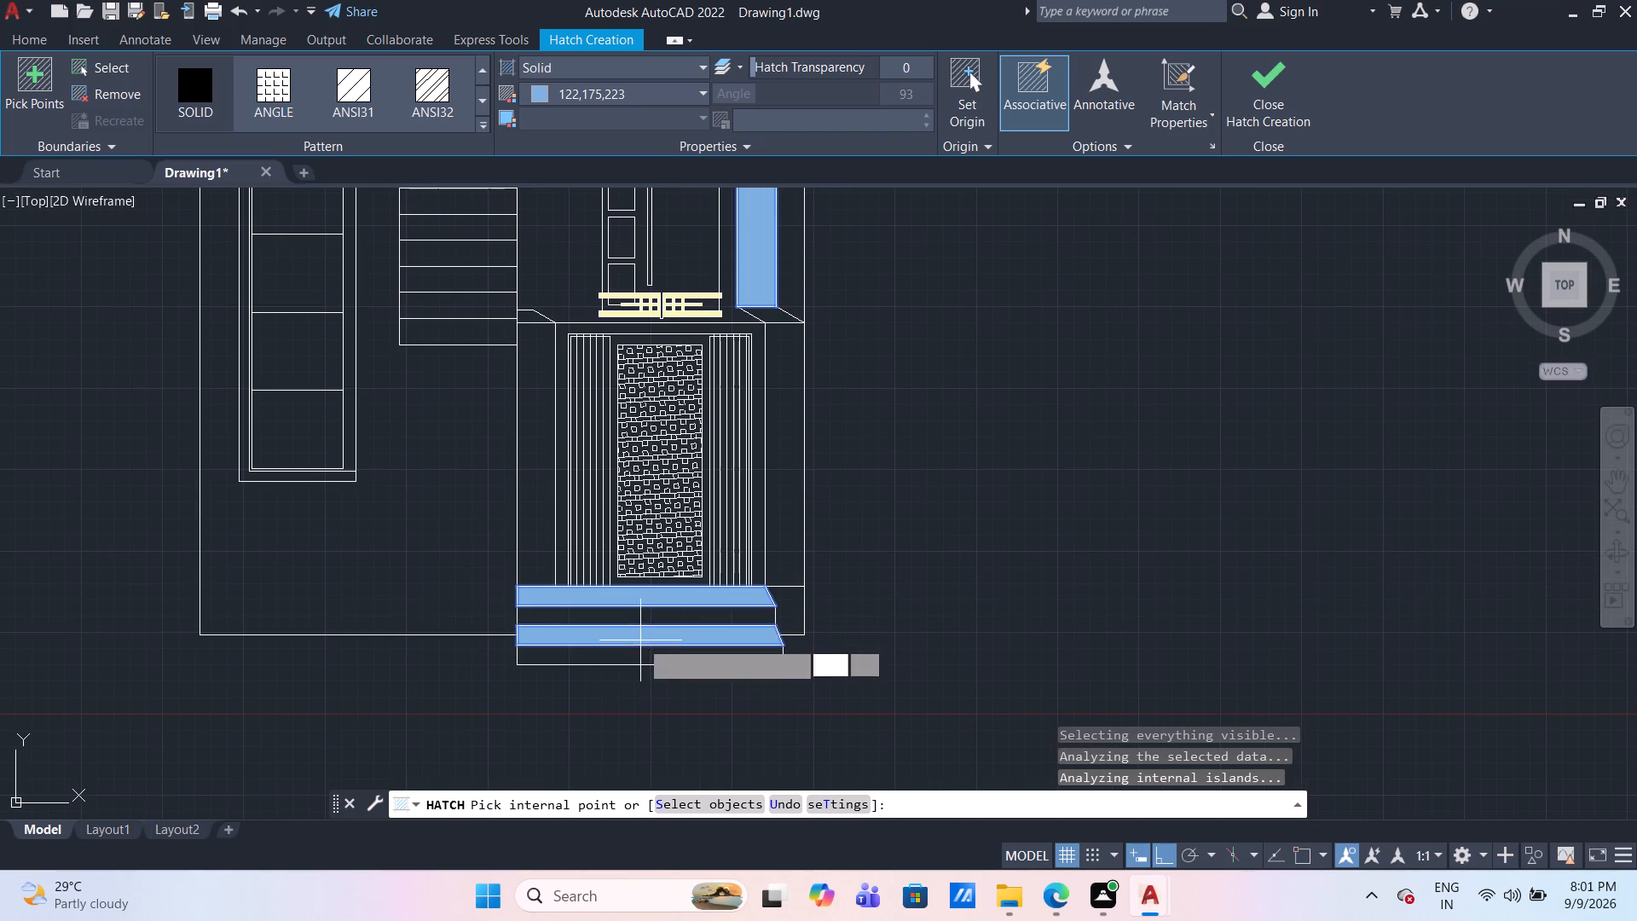
{"action": "scroll", "coordinate": [828, 477], "scroll_direction": "down", "scroll_amount": 2}
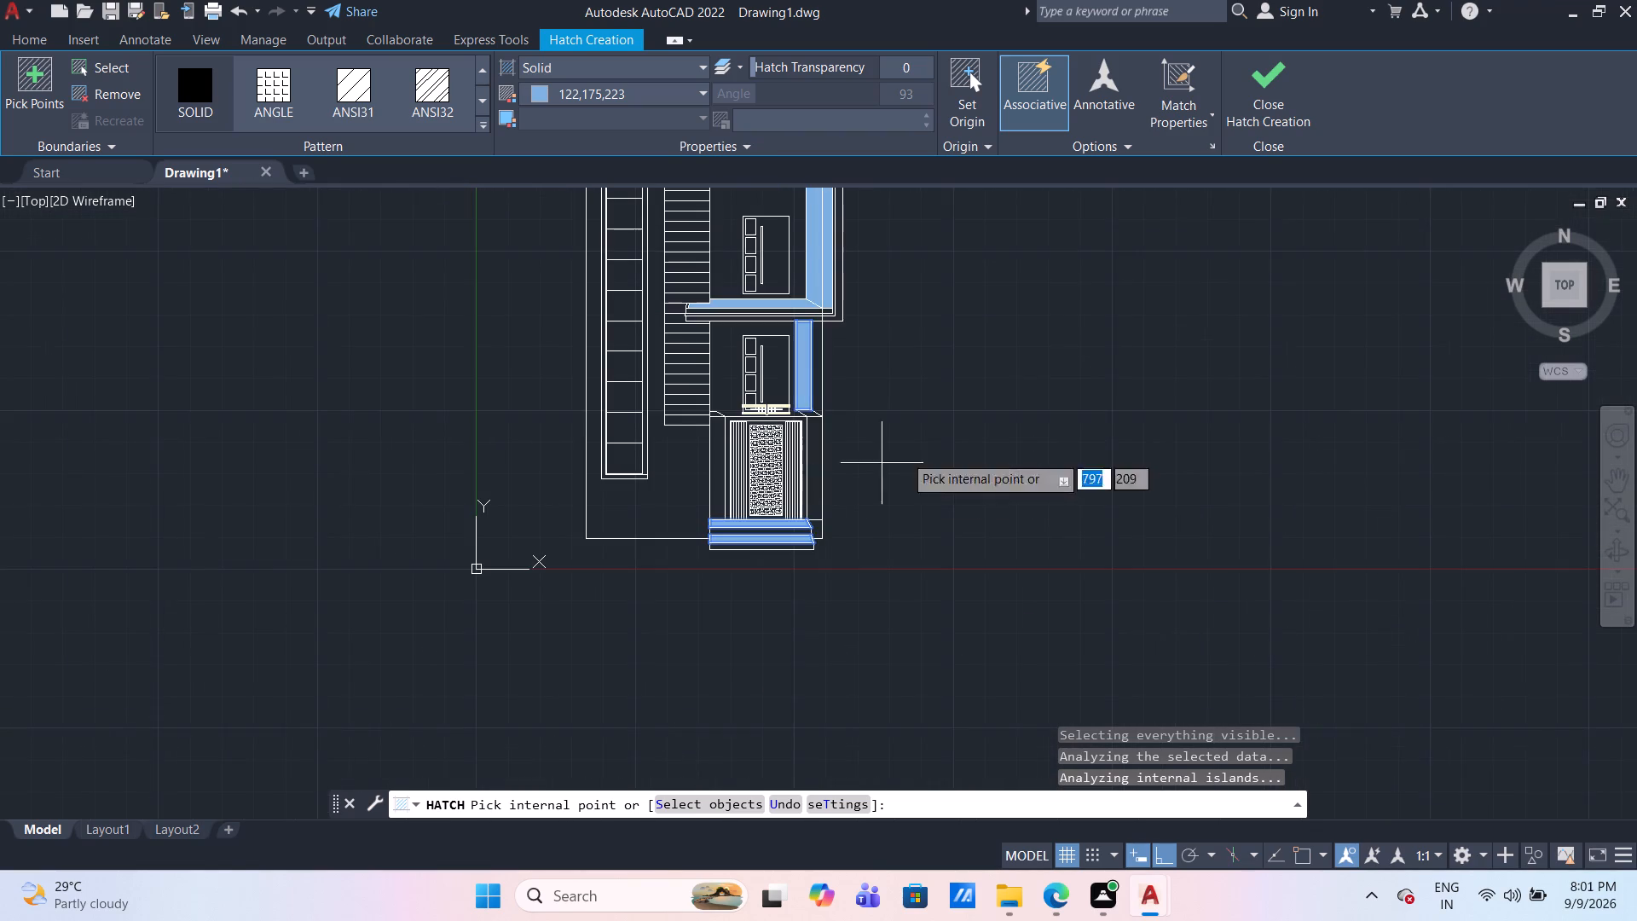
{"action": "middle_click_drag", "start_coordinate": [921, 368], "coordinate": [791, 532]}
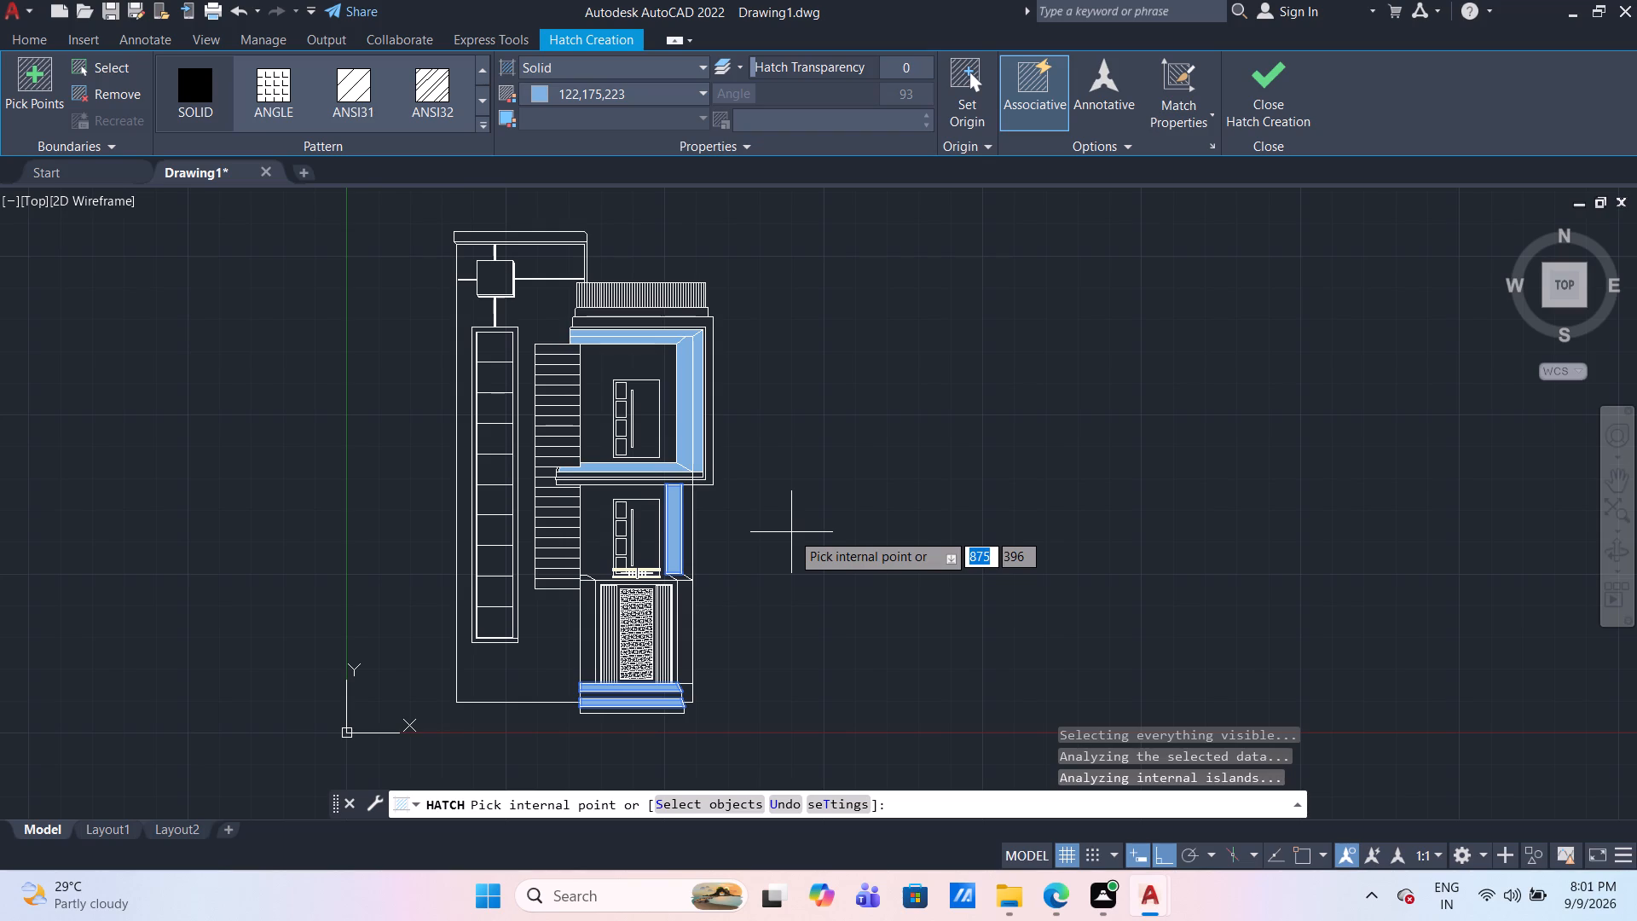
{"action": "key", "text": "Escape"}
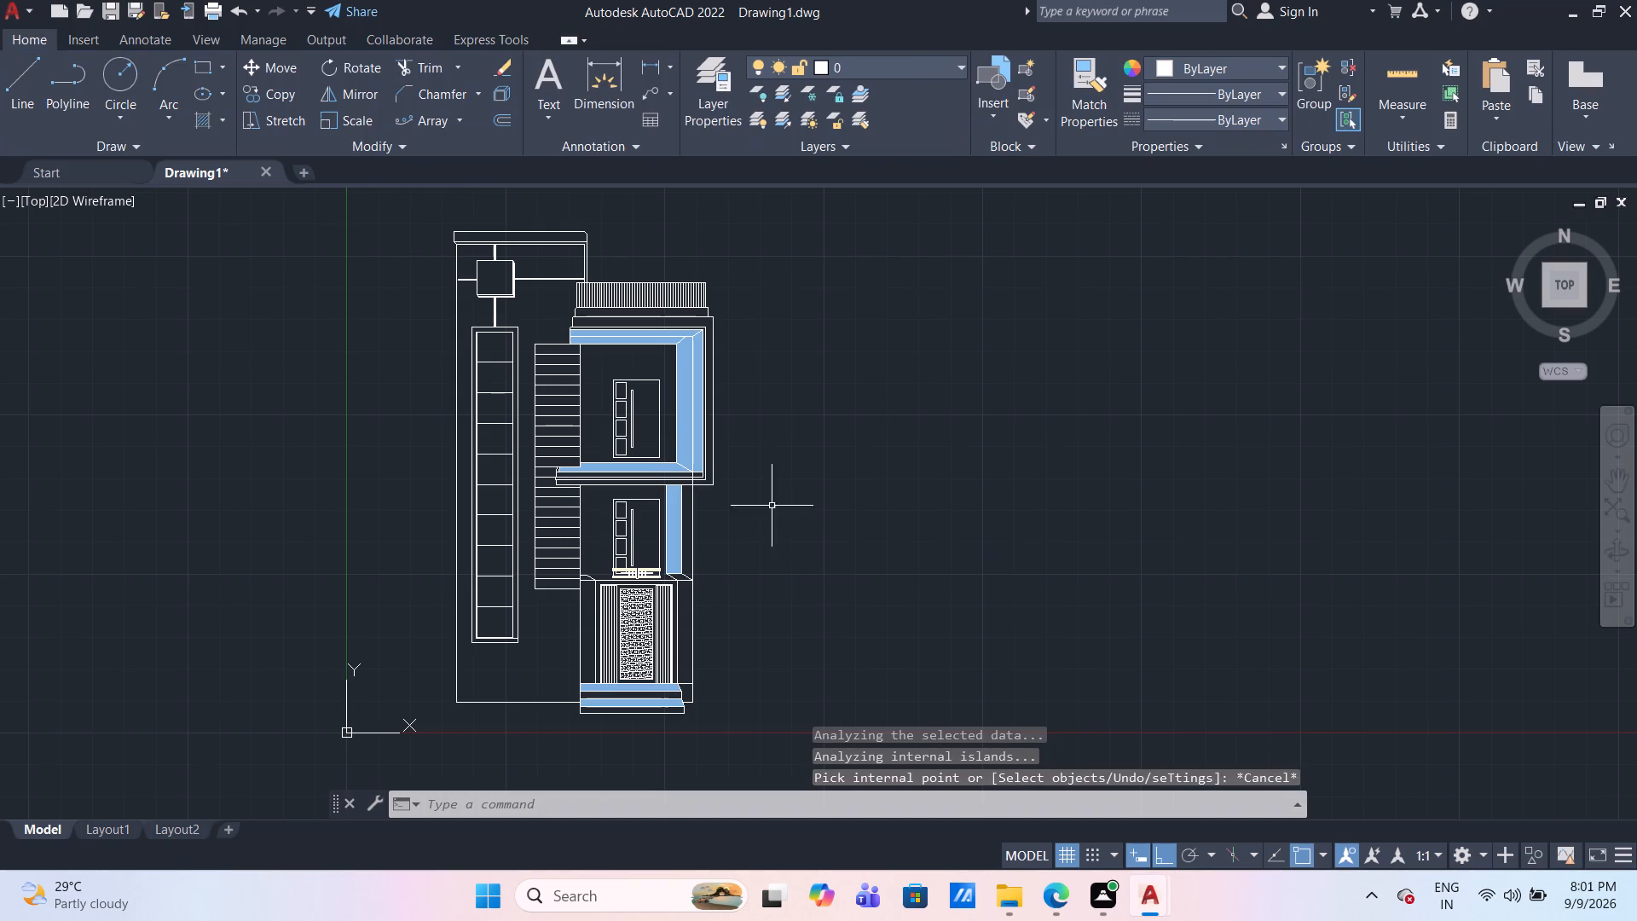
Hatch the tall tower wall and its upper strip beside the square opening with the SOLID pattern in index colour 131.
{"action": "left_click", "coordinate": [211, 122]}
{"action": "left_click", "coordinate": [672, 96]}
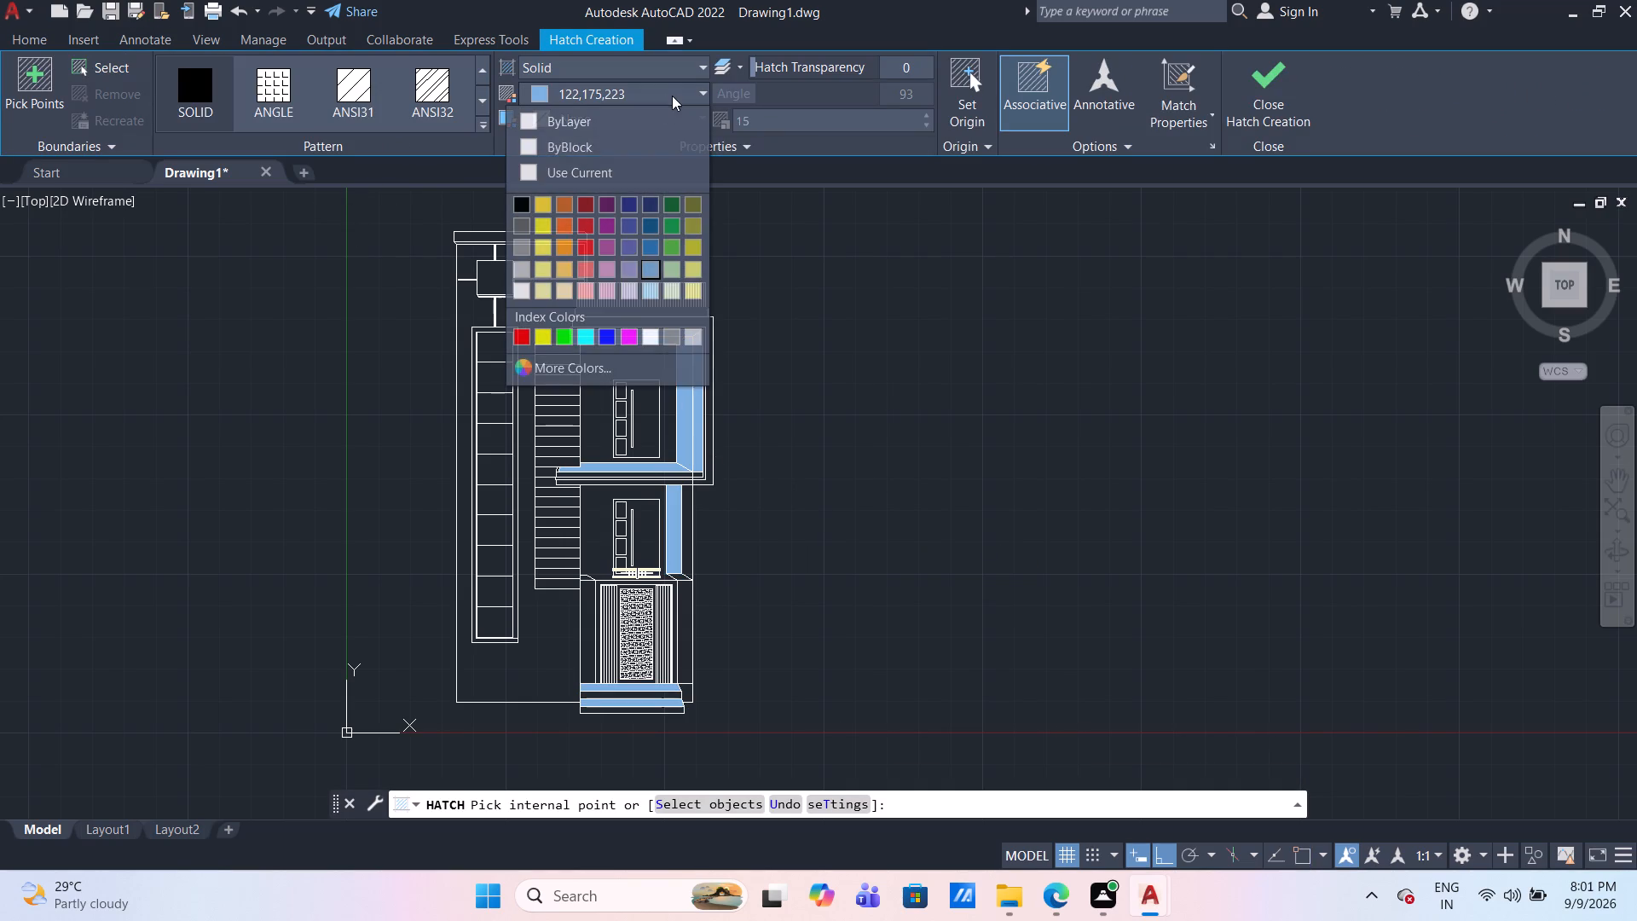
{"action": "left_click", "coordinate": [586, 334]}
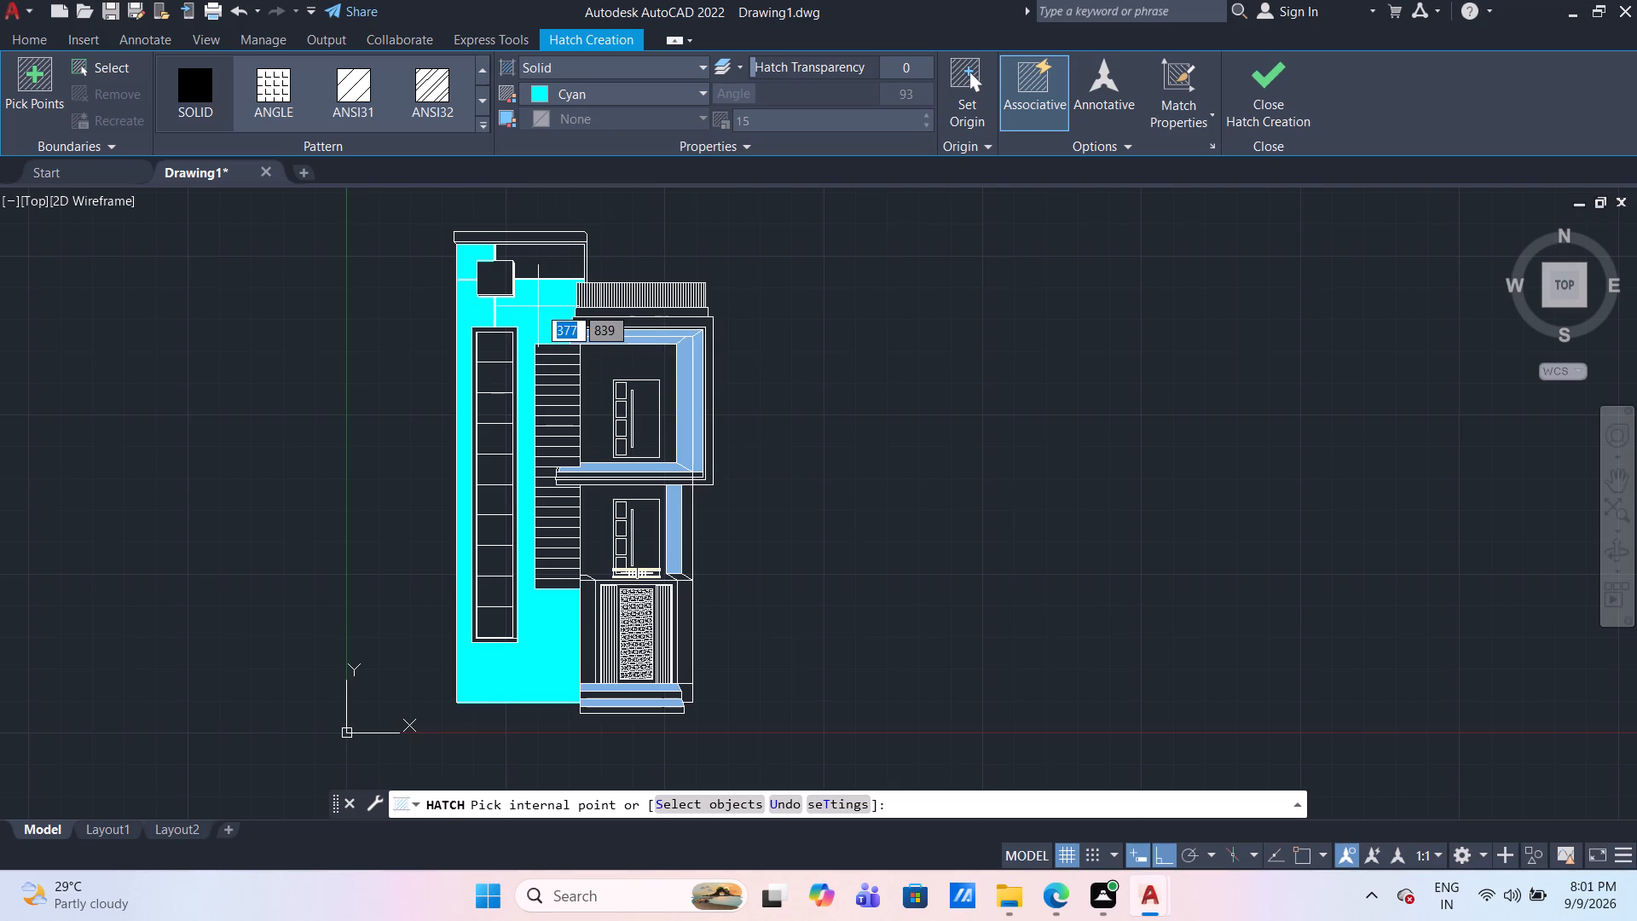
{"action": "left_click", "coordinate": [680, 93]}
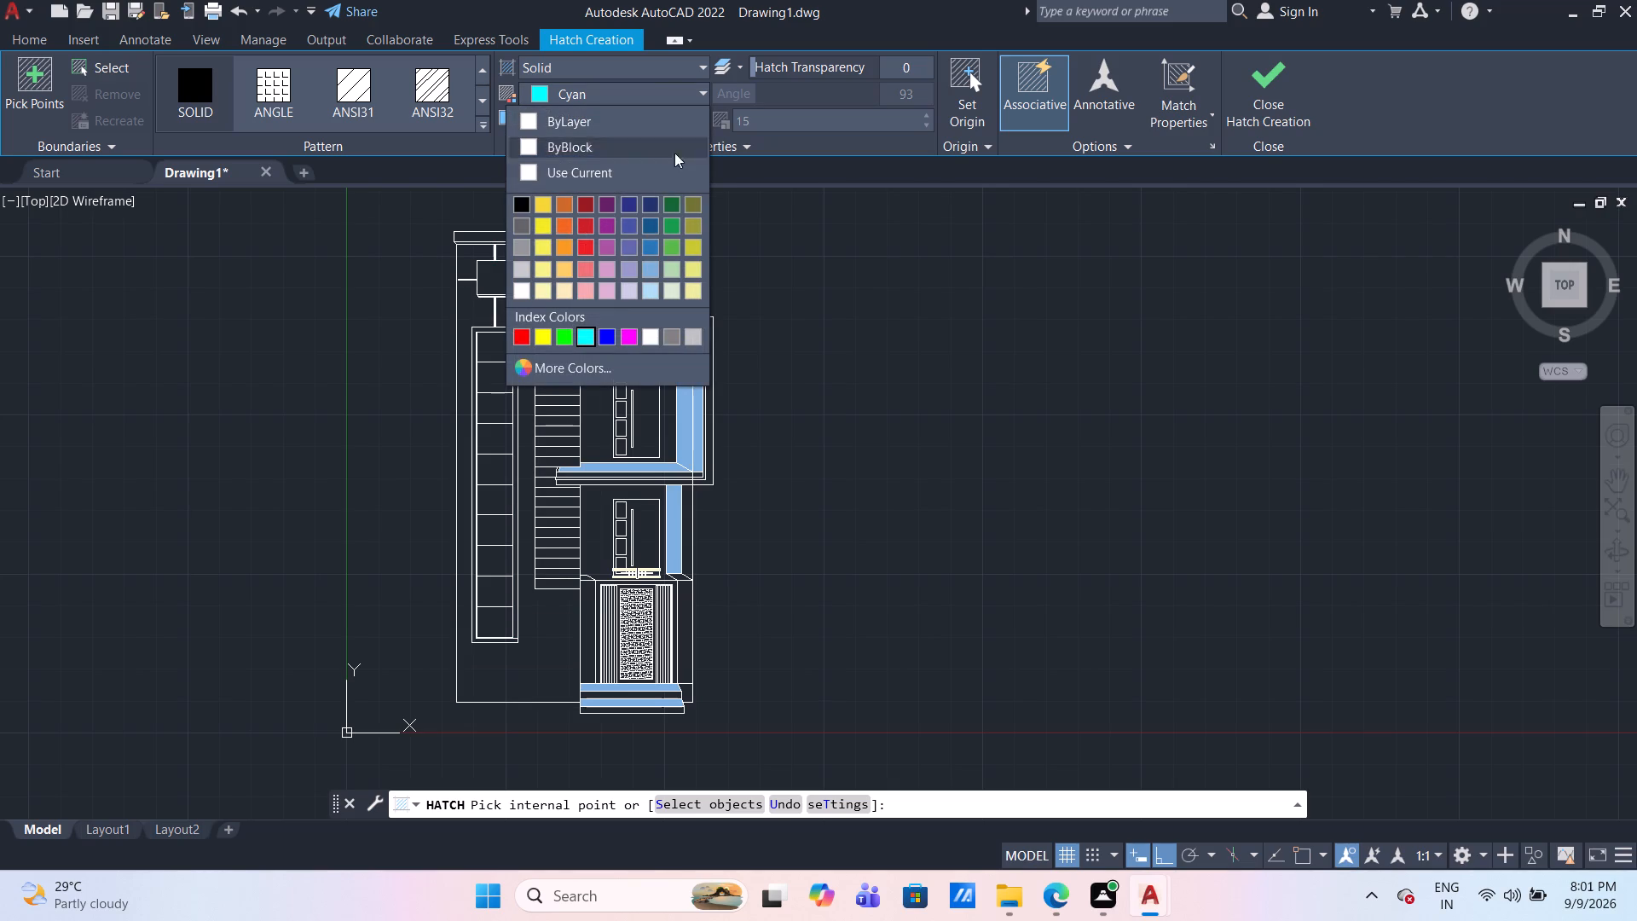
{"action": "left_click", "coordinate": [581, 366]}
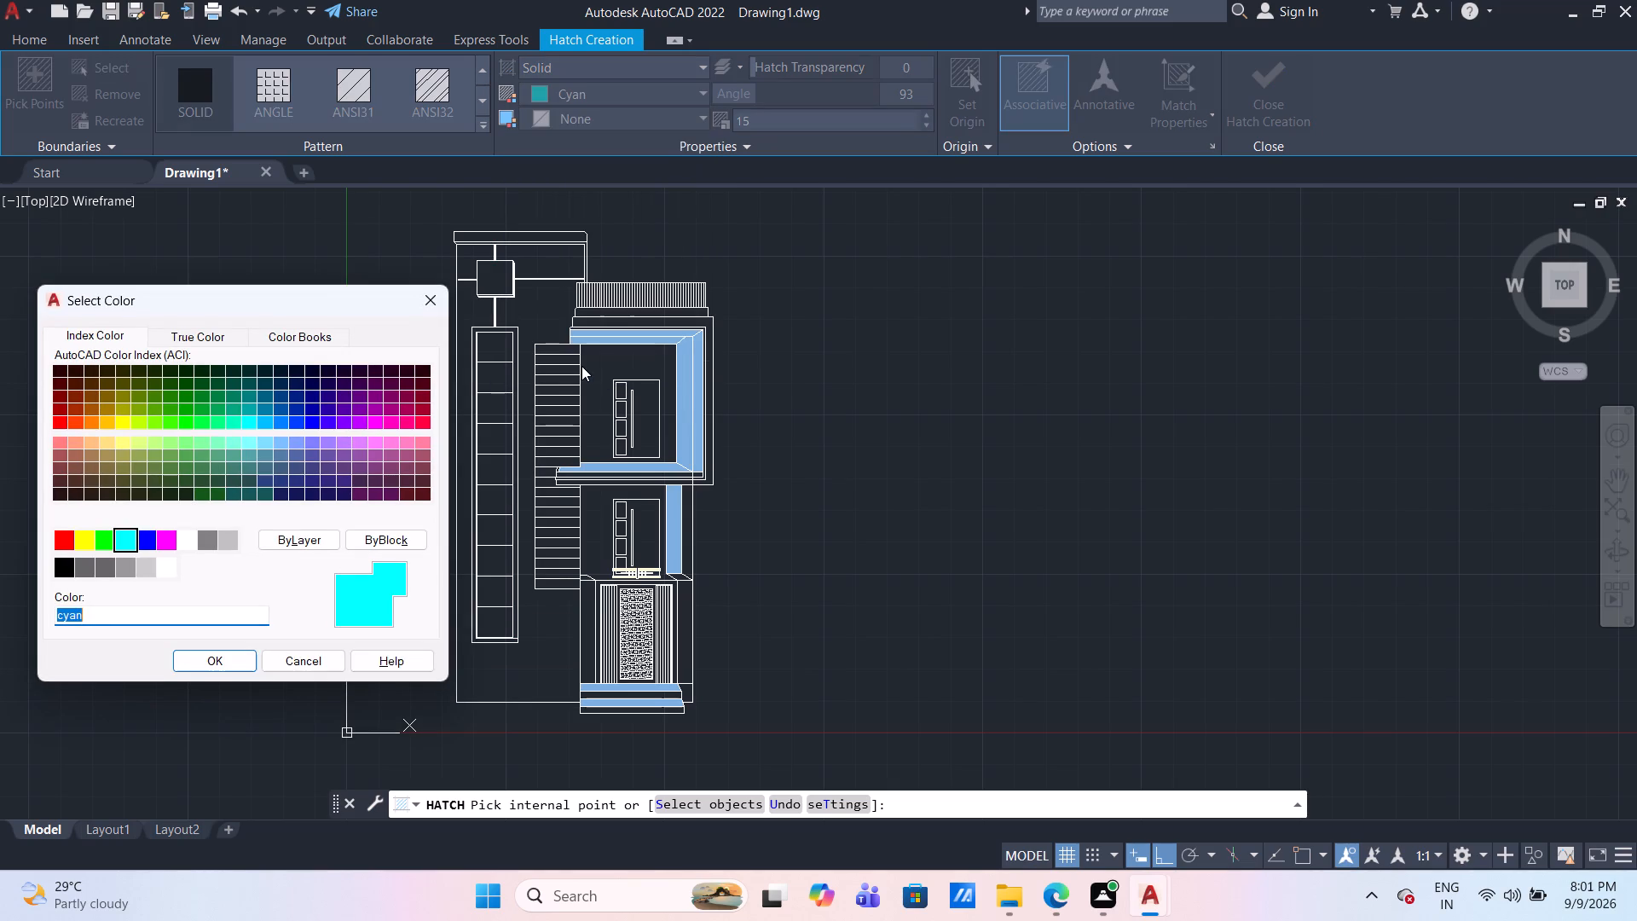
{"action": "left_click", "coordinate": [248, 443]}
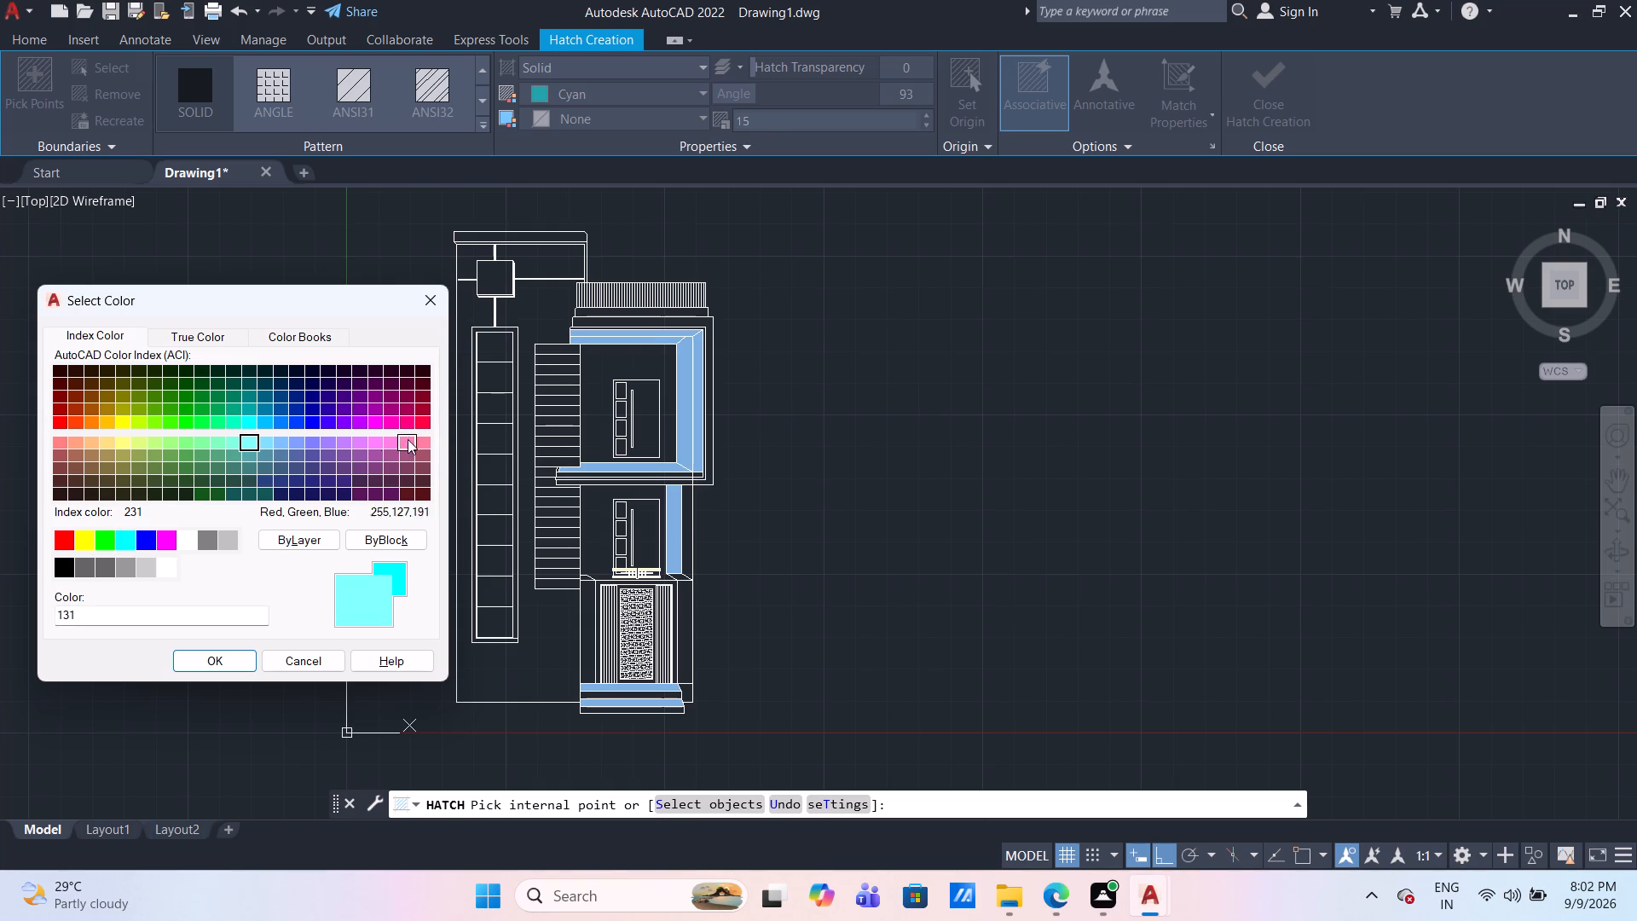
{"action": "left_click", "coordinate": [207, 663]}
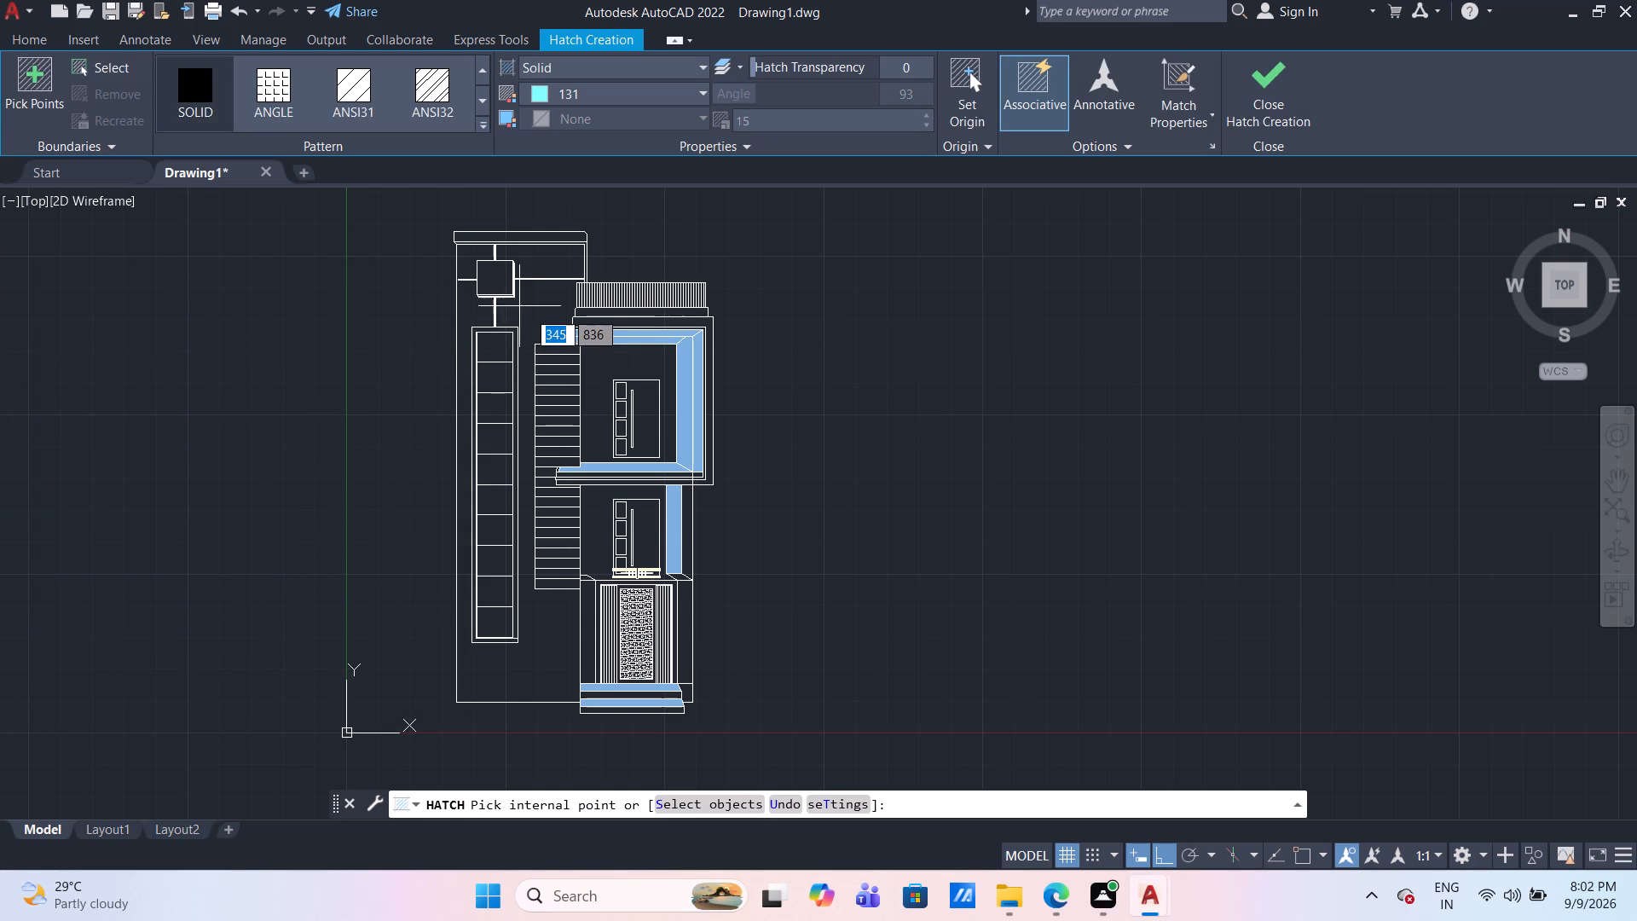
{"action": "left_click", "coordinate": [530, 312]}
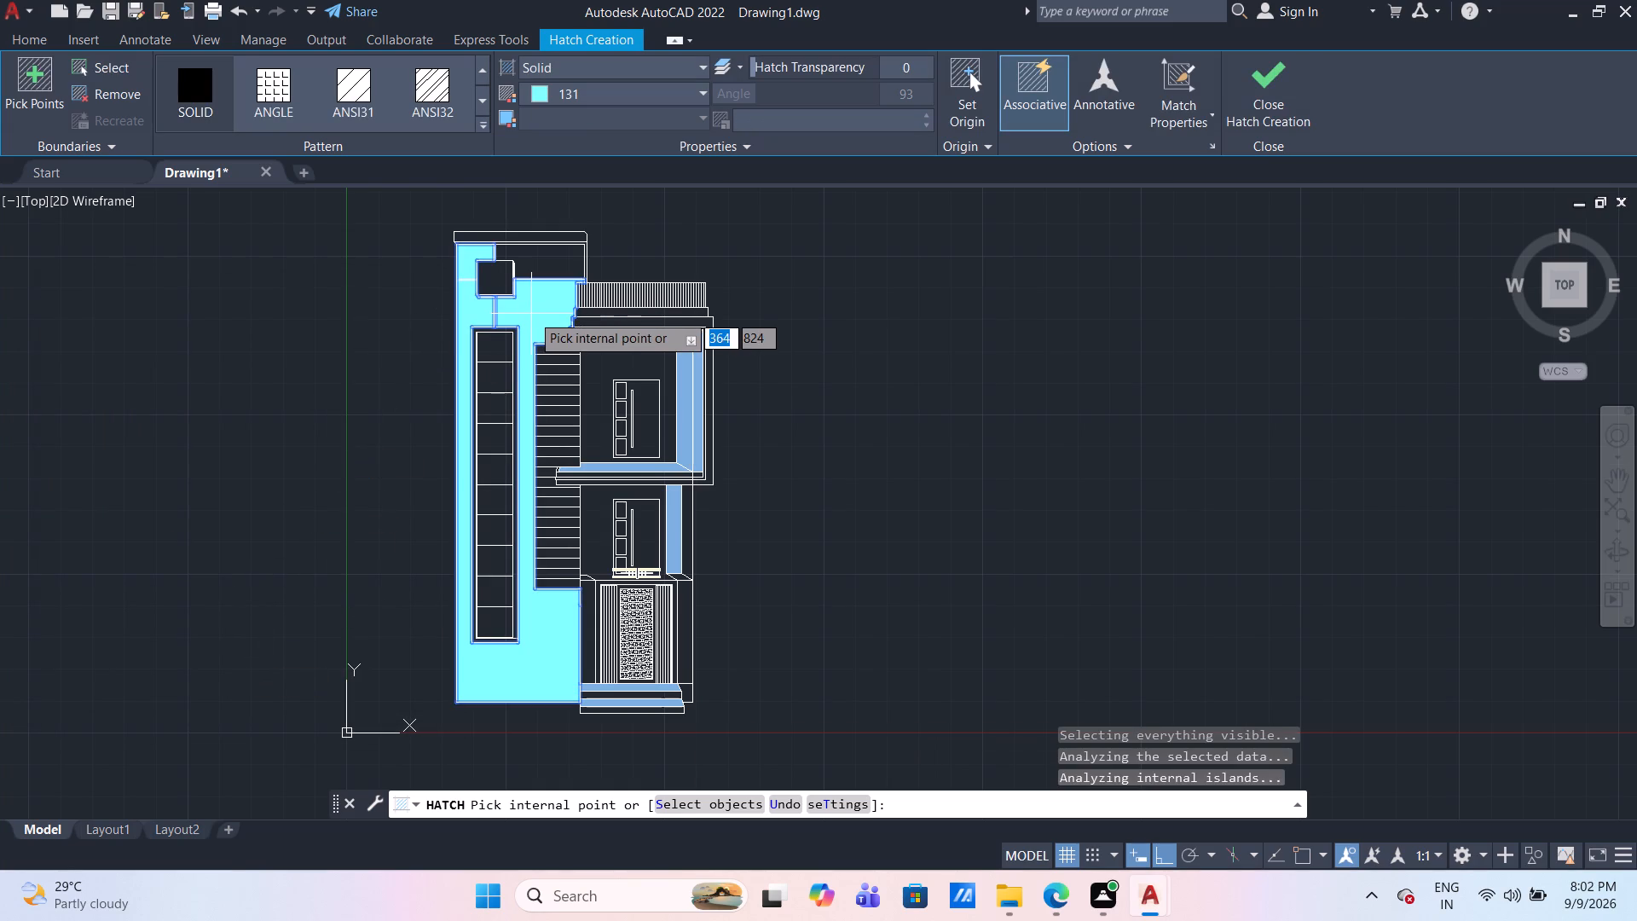
{"action": "left_click", "coordinate": [535, 247]}
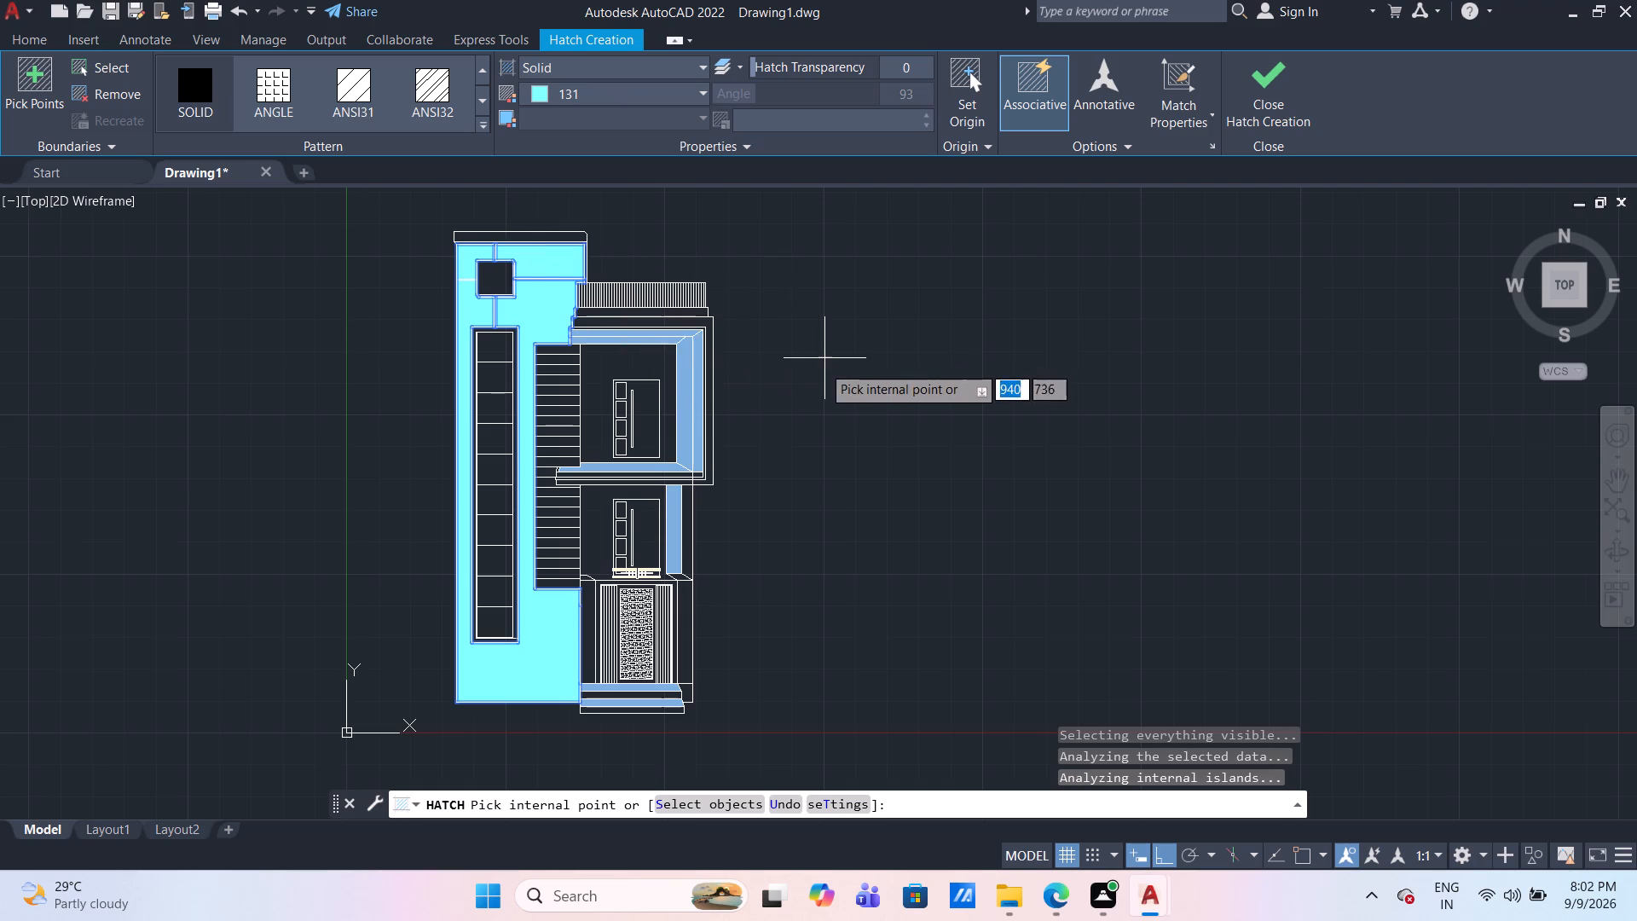
Add the upper-floor frame's outermost border and its lower edge strip to the colour 131 solid hatch, and finish it.
{"action": "scroll", "coordinate": [730, 365], "scroll_direction": "up", "scroll_amount": 2}
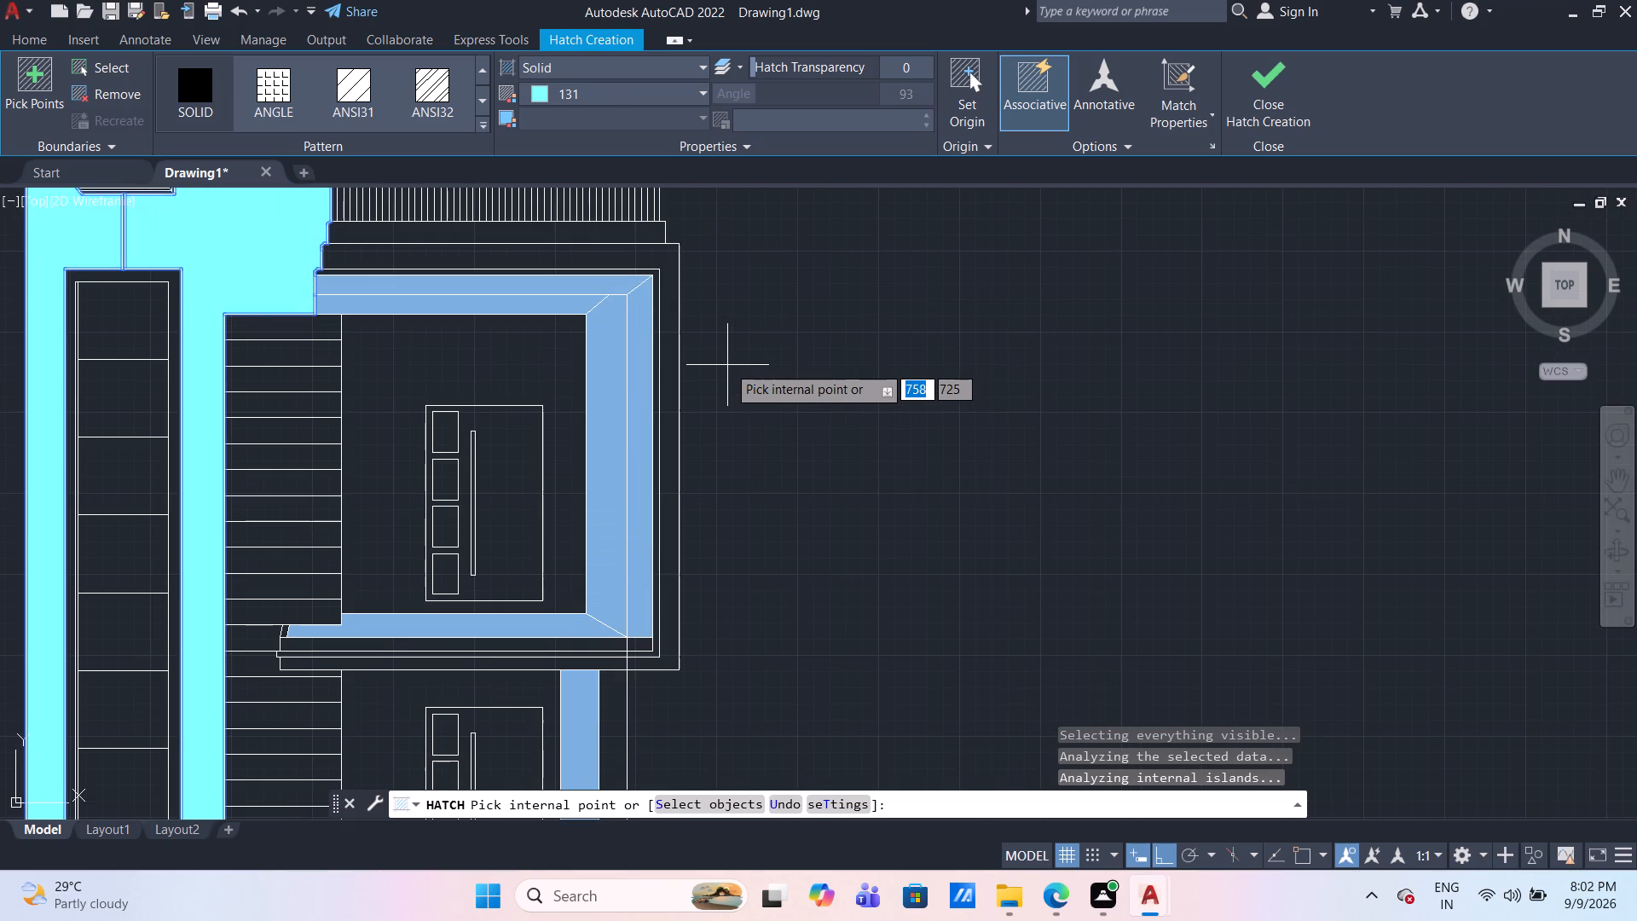
{"action": "left_click", "coordinate": [658, 252]}
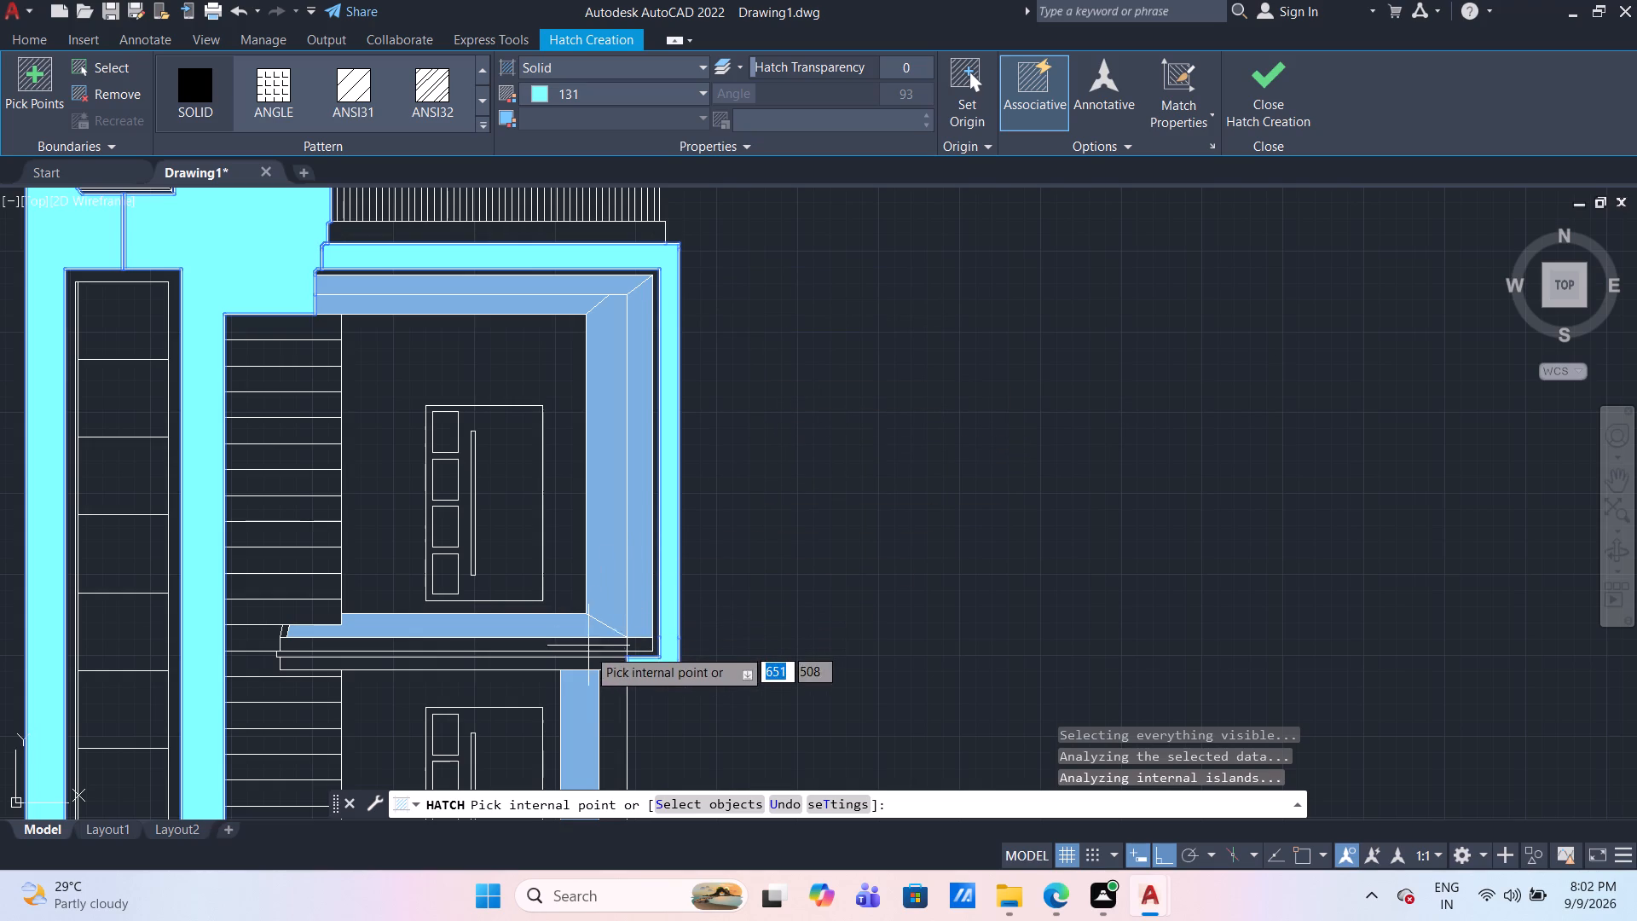
{"action": "left_click", "coordinate": [587, 665]}
{"action": "key", "text": "Escape"}
Hatch the main bodies of the lower and upper windows above the entrance with the SOLID pattern in index colour 45.
{"action": "scroll", "coordinate": [857, 616], "scroll_direction": "down", "scroll_amount": 3}
{"action": "middle_click_drag", "start_coordinate": [842, 609], "coordinate": [677, 440]}
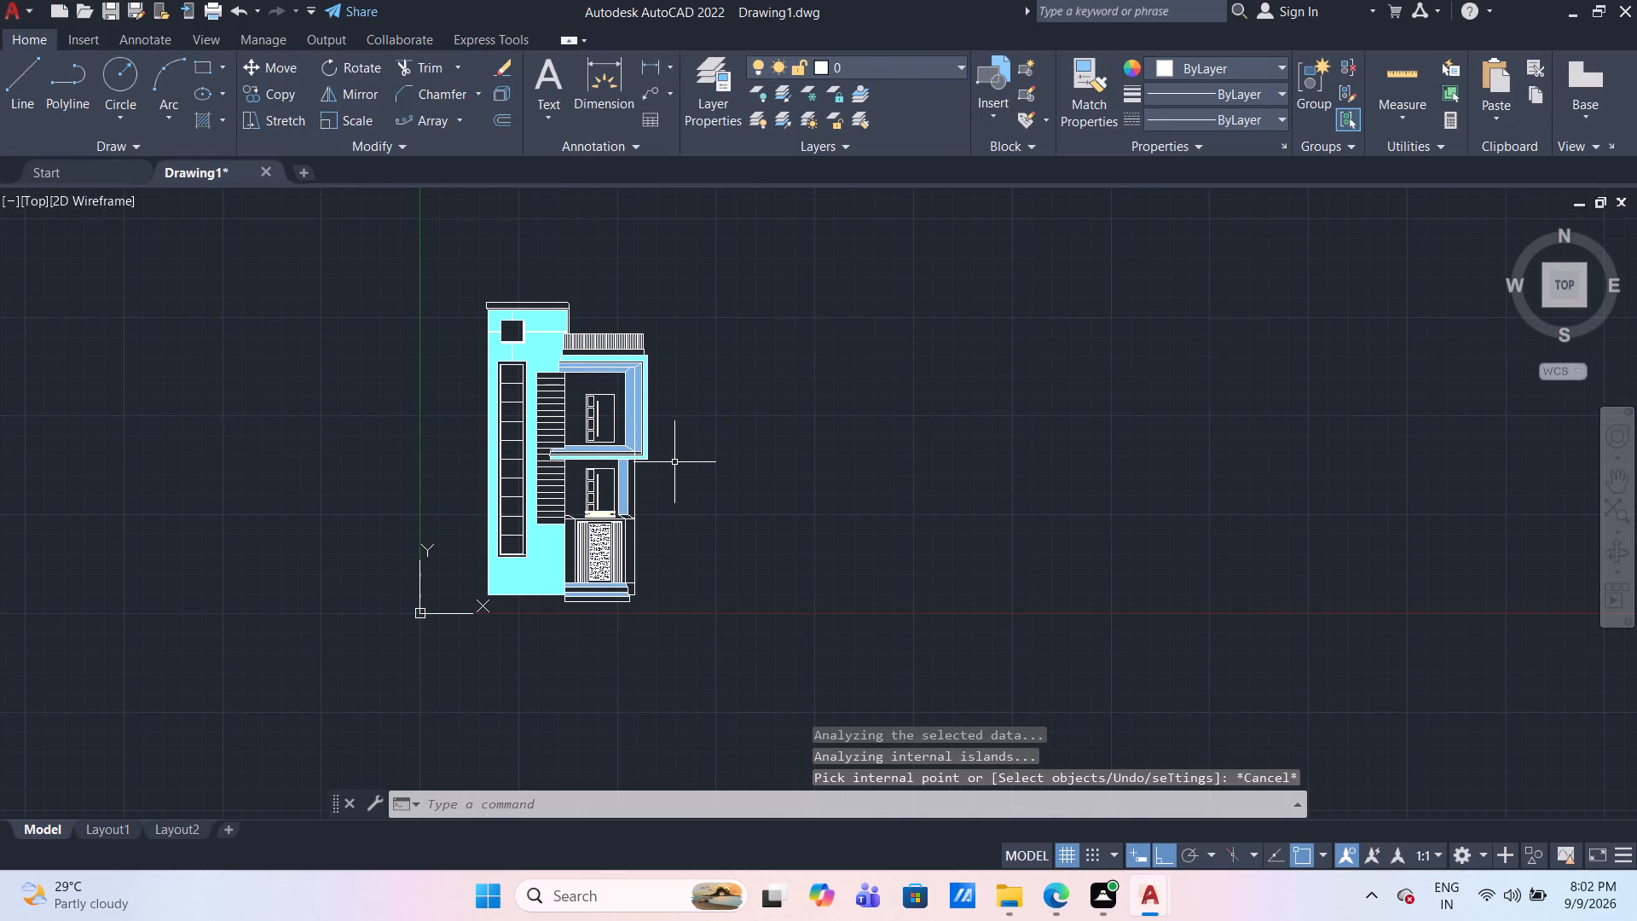
{"action": "scroll", "coordinate": [680, 473], "scroll_direction": "up", "scroll_amount": 1}
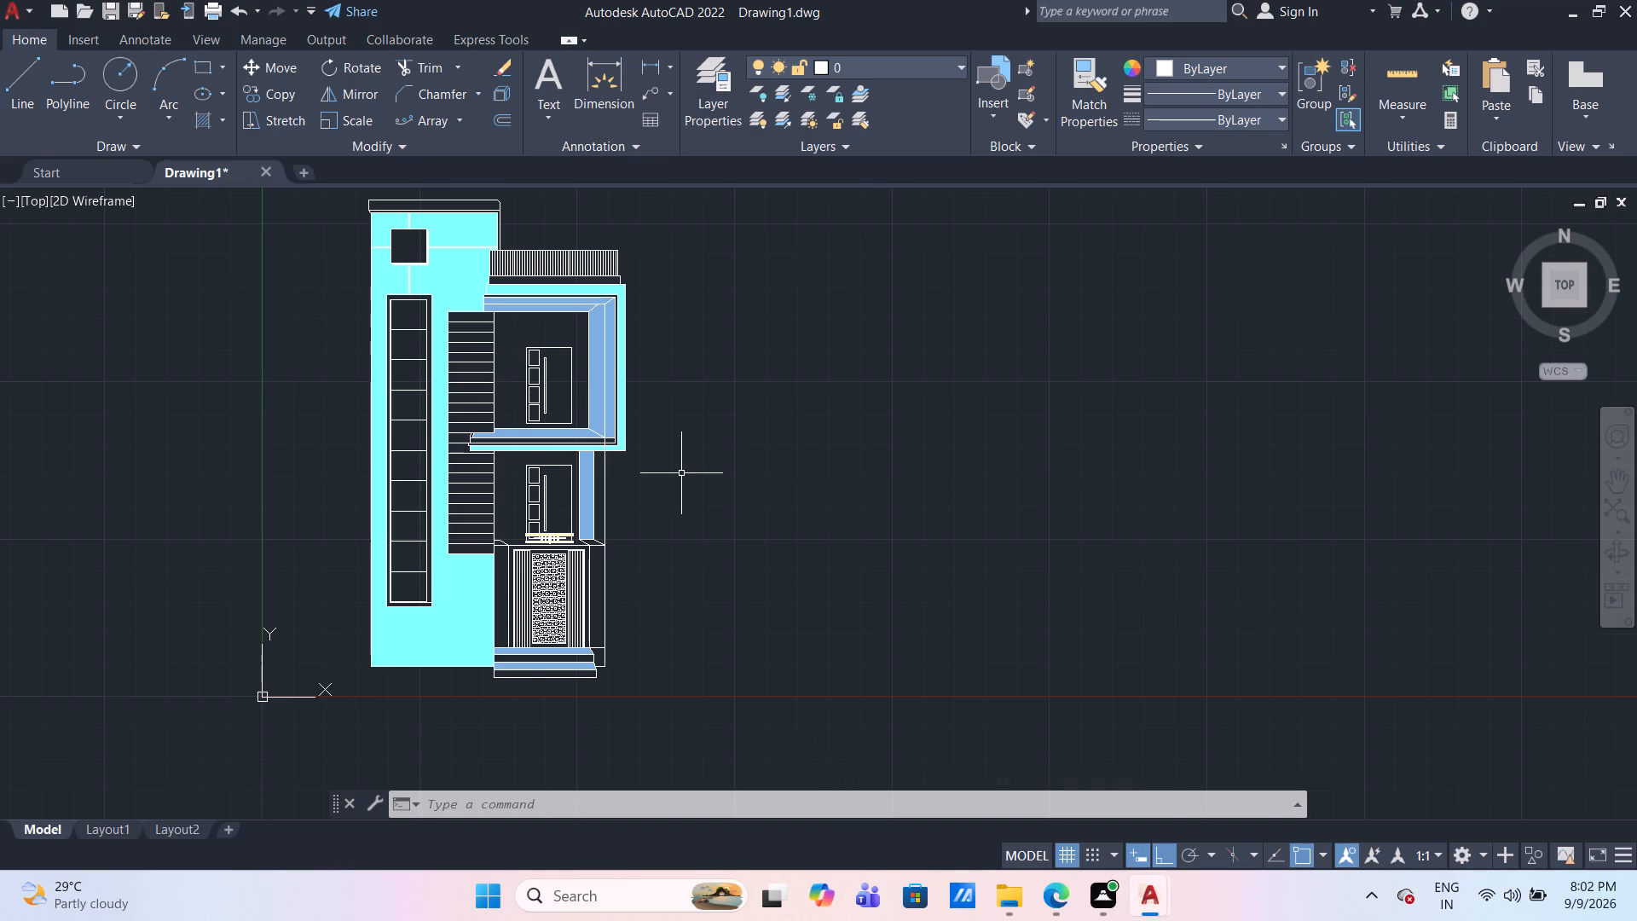
{"action": "scroll", "coordinate": [646, 472], "scroll_direction": "up", "scroll_amount": 1}
{"action": "middle_click_drag", "start_coordinate": [668, 553], "coordinate": [669, 553]}
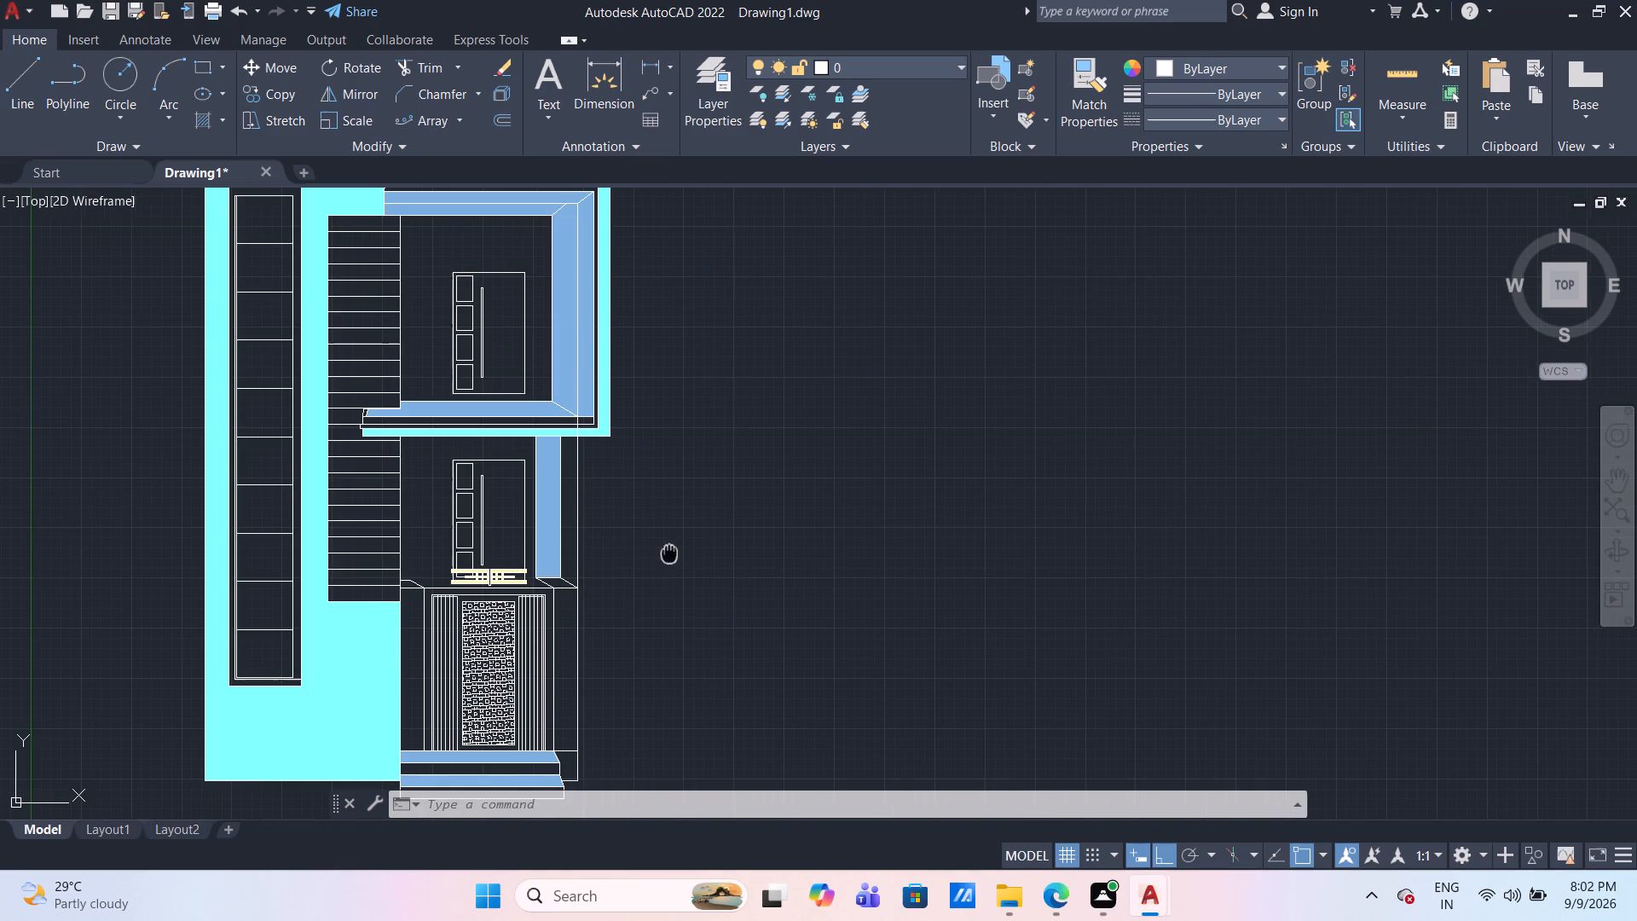
{"action": "middle_click_drag", "start_coordinate": [669, 553], "coordinate": [722, 604]}
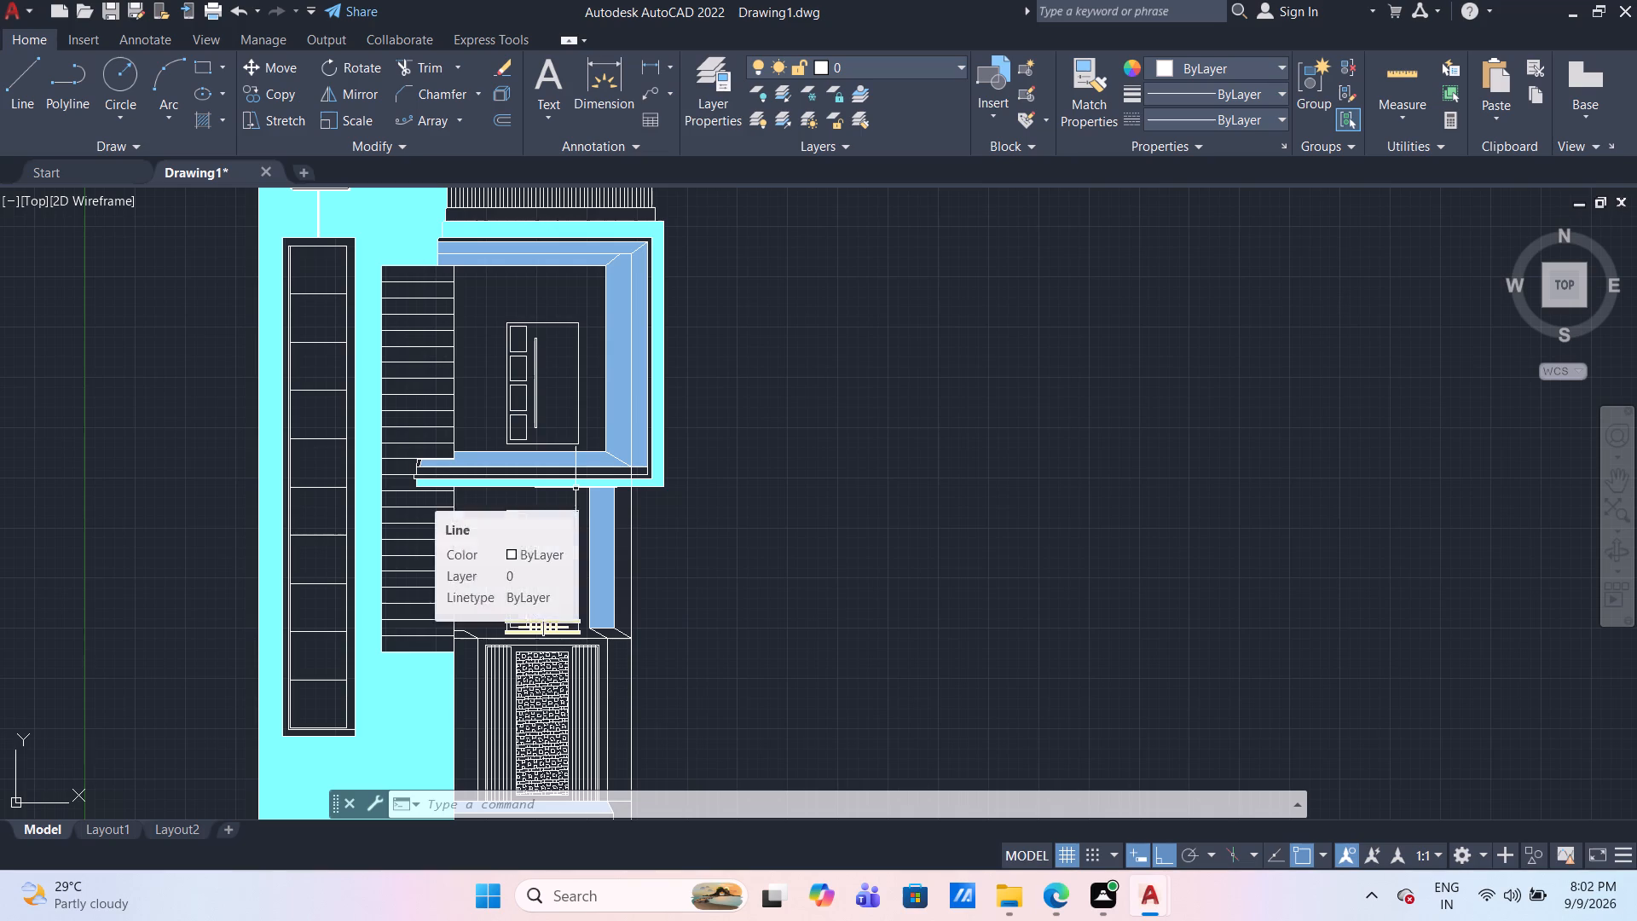
{"action": "scroll", "coordinate": [524, 379], "scroll_direction": "up", "scroll_amount": 1}
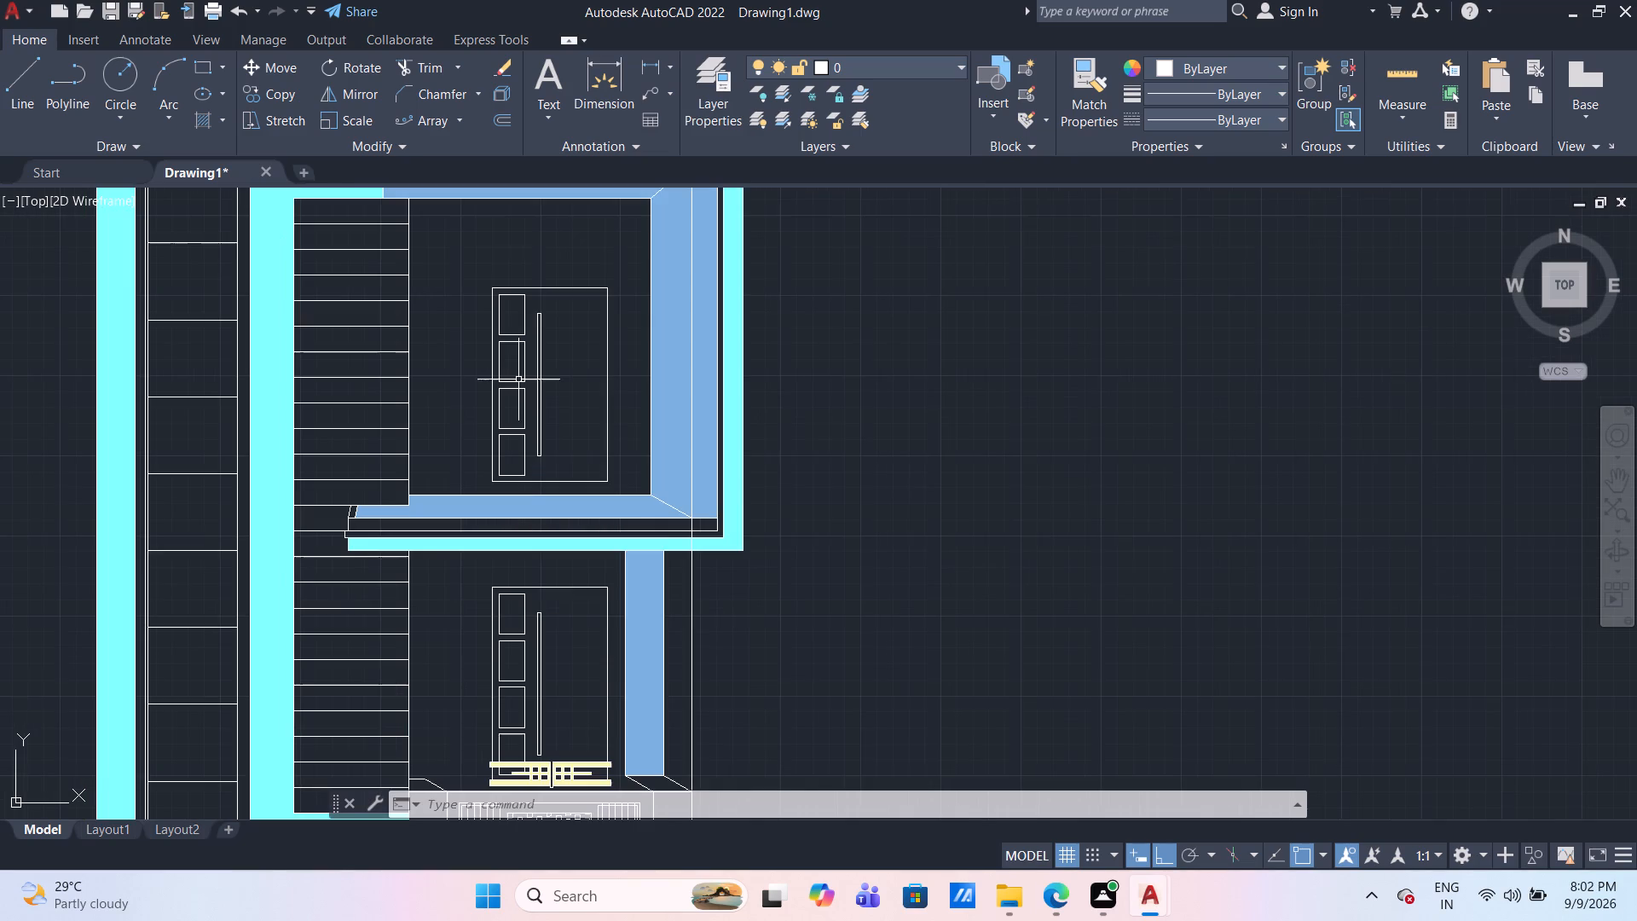
{"action": "scroll", "coordinate": [518, 379], "scroll_direction": "down", "scroll_amount": 1}
{"action": "middle_click_drag", "start_coordinate": [551, 426], "coordinate": [538, 386]}
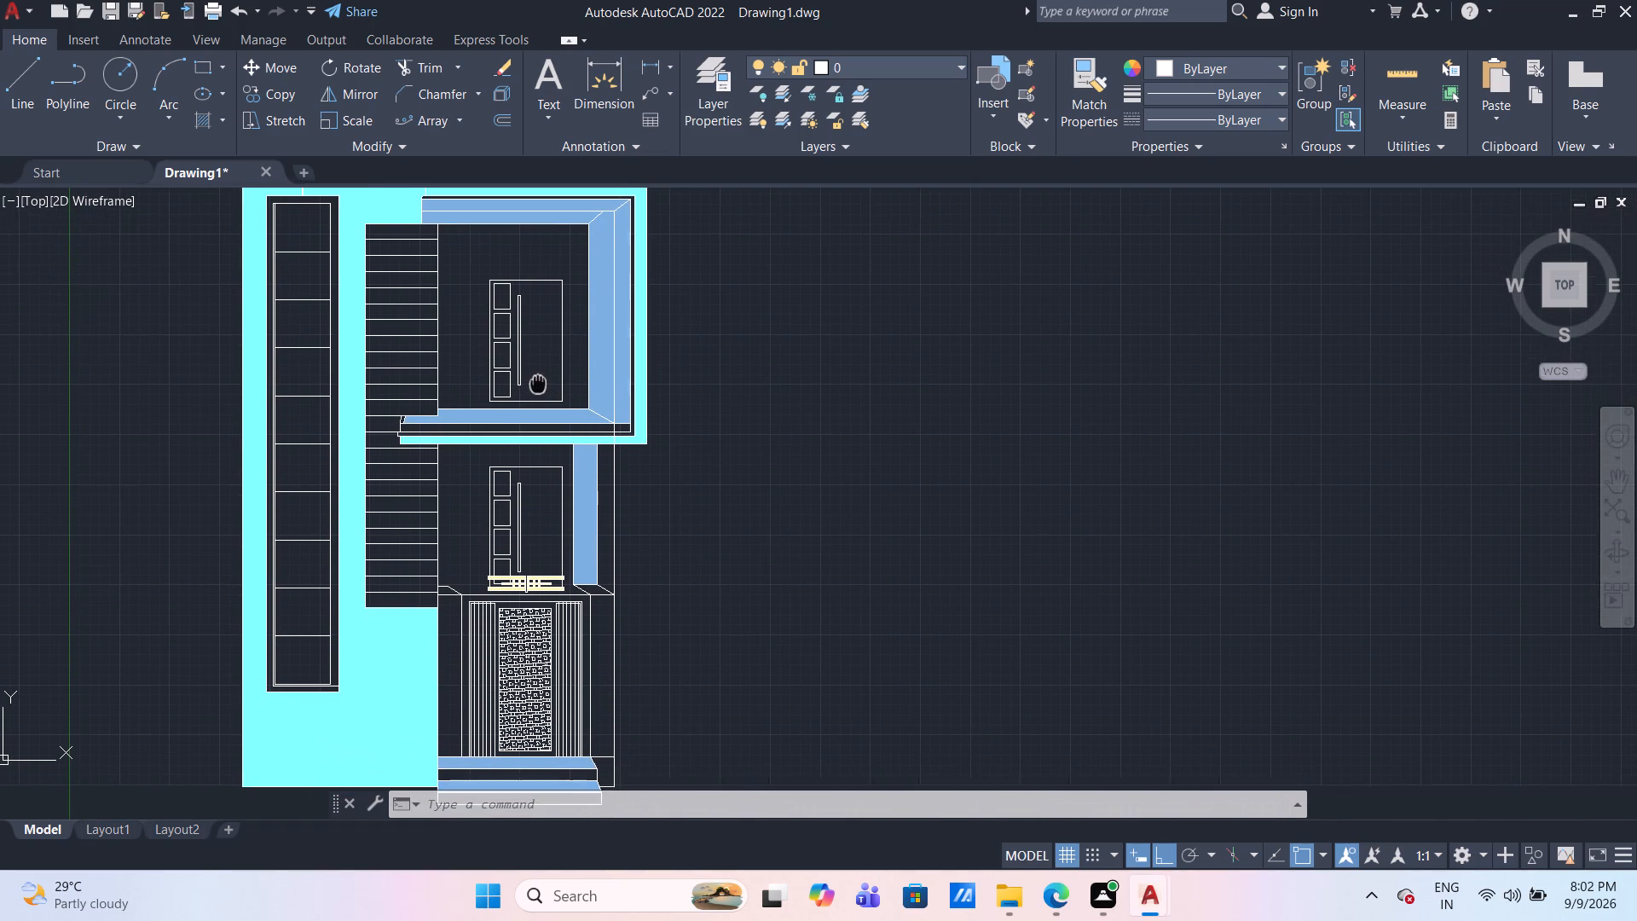
{"action": "middle_click_drag", "start_coordinate": [538, 386], "coordinate": [538, 388]}
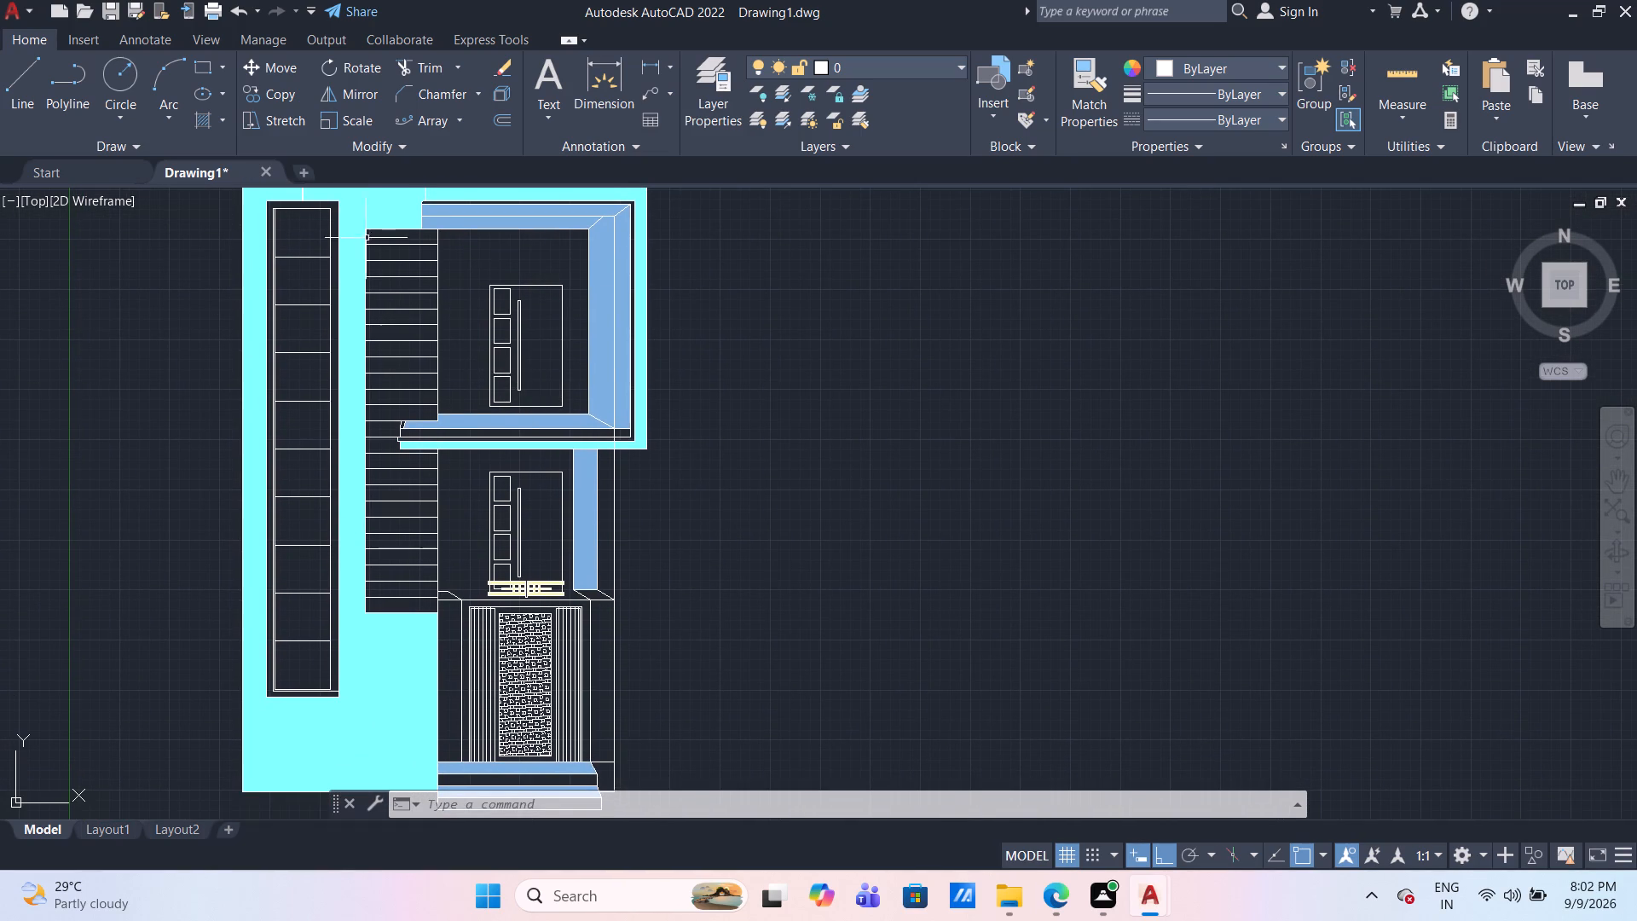
{"action": "left_click", "coordinate": [195, 124]}
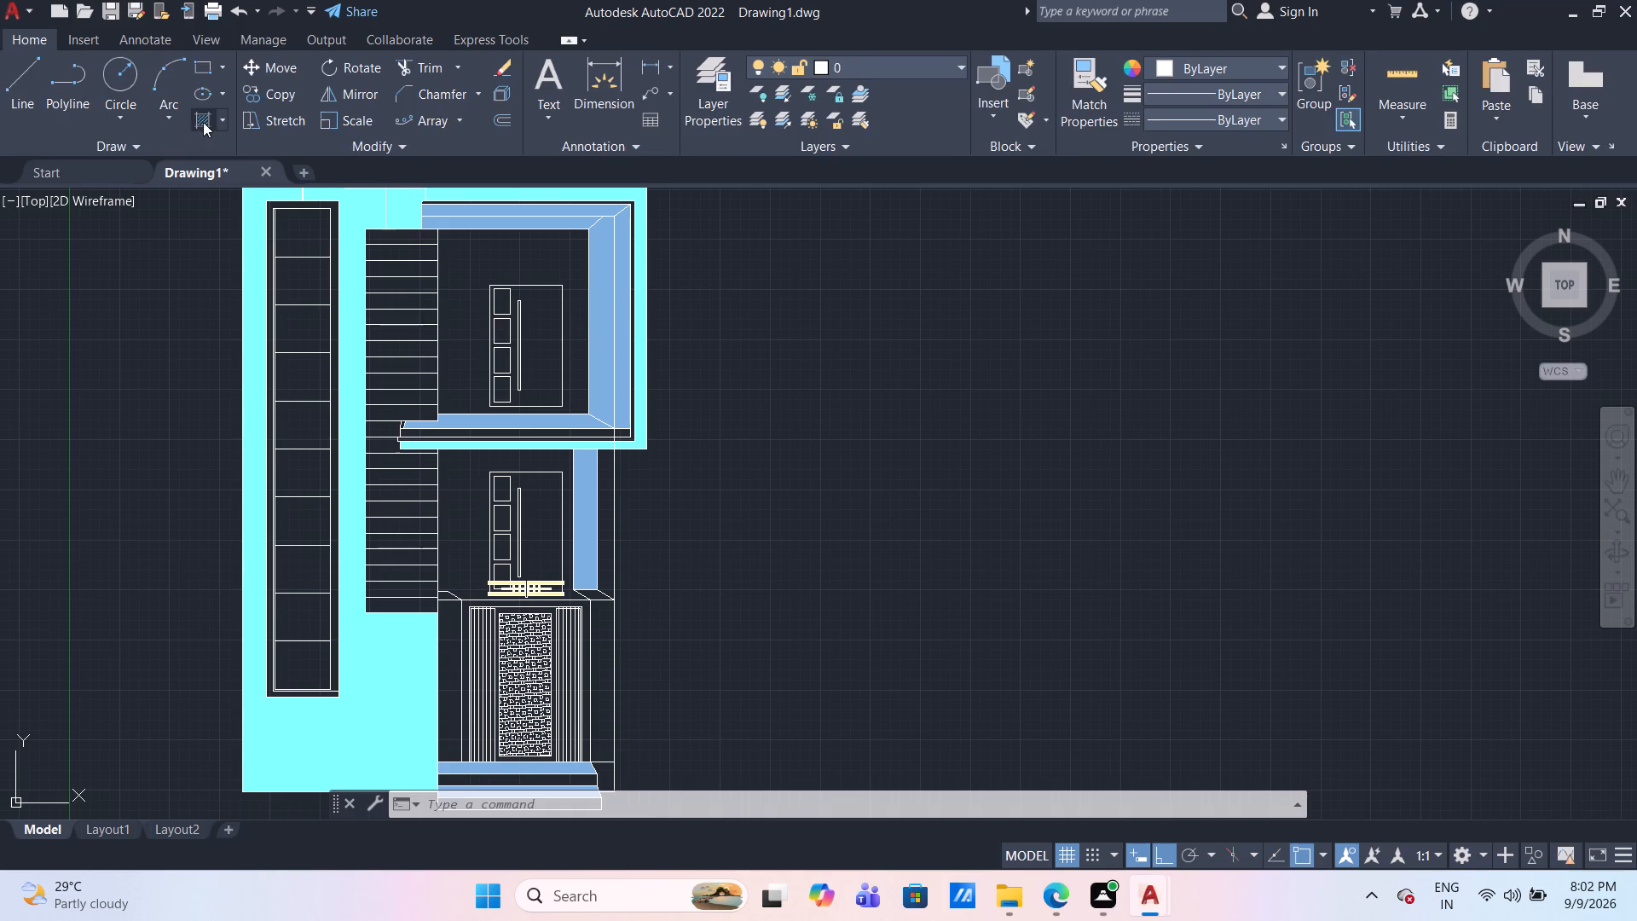
{"action": "left_click", "coordinate": [702, 96]}
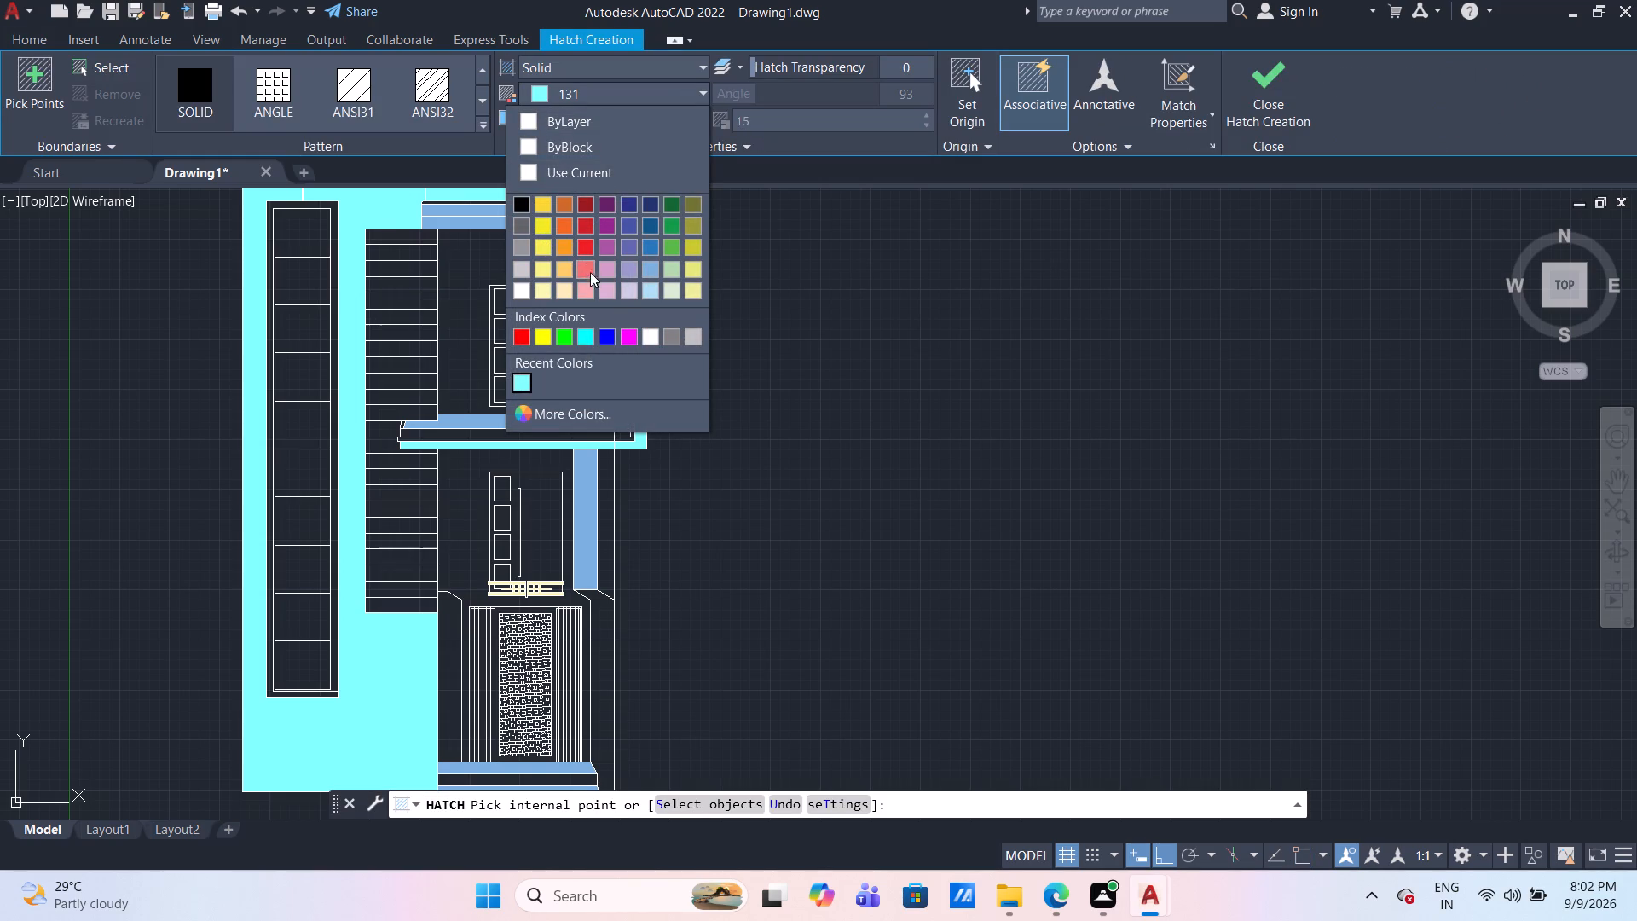
{"action": "left_click", "coordinate": [547, 414]}
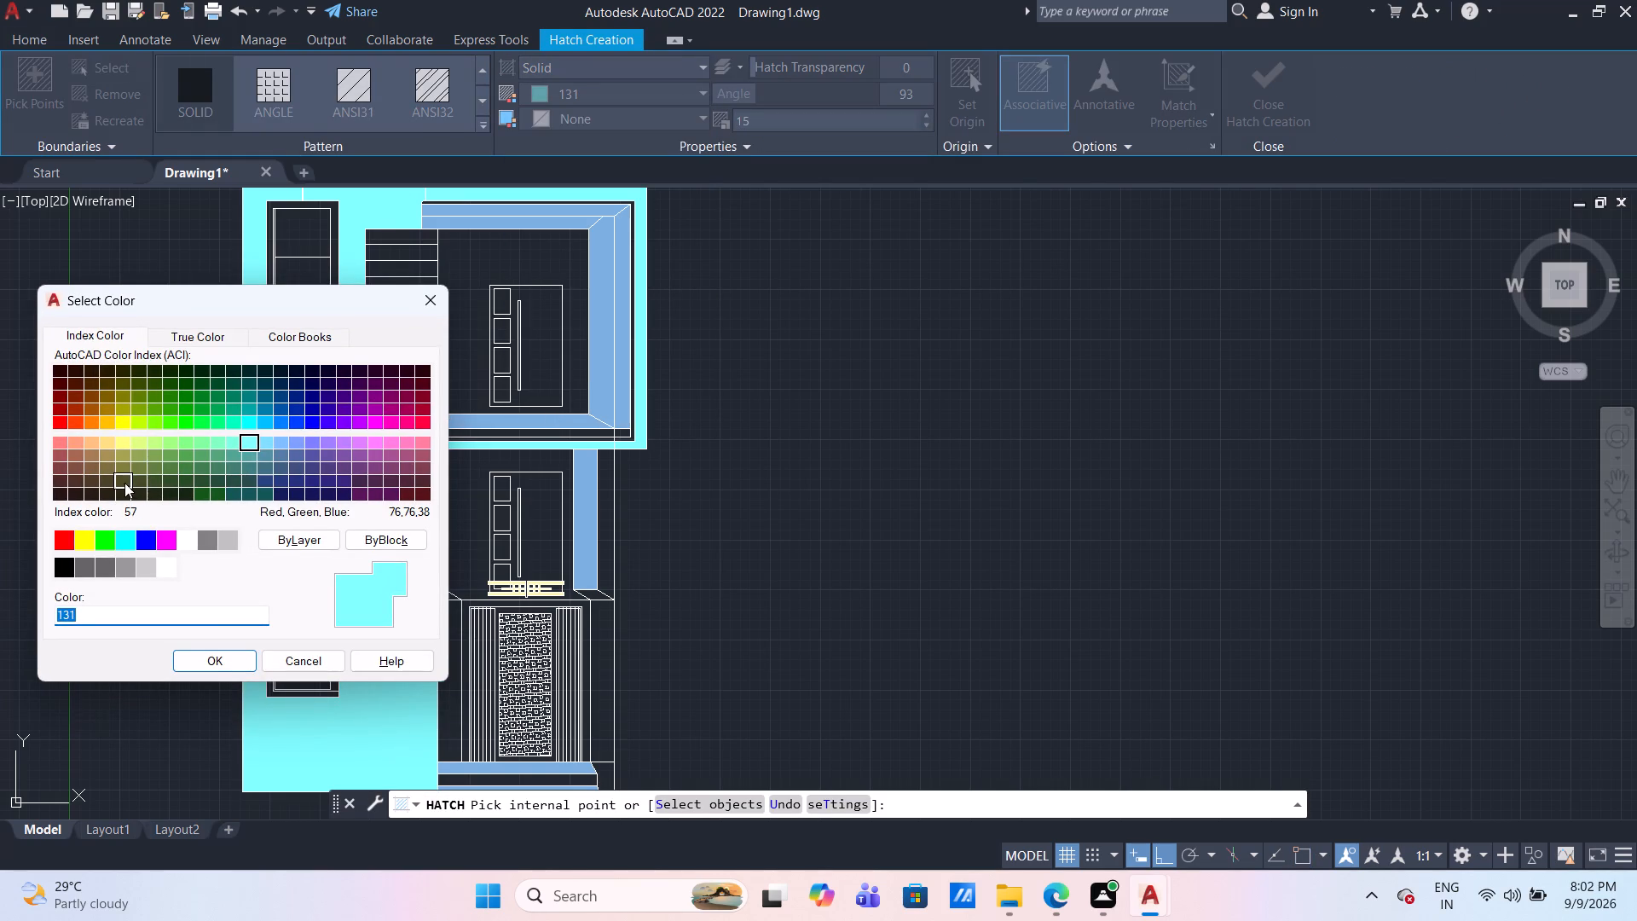
{"action": "left_click", "coordinate": [107, 470]}
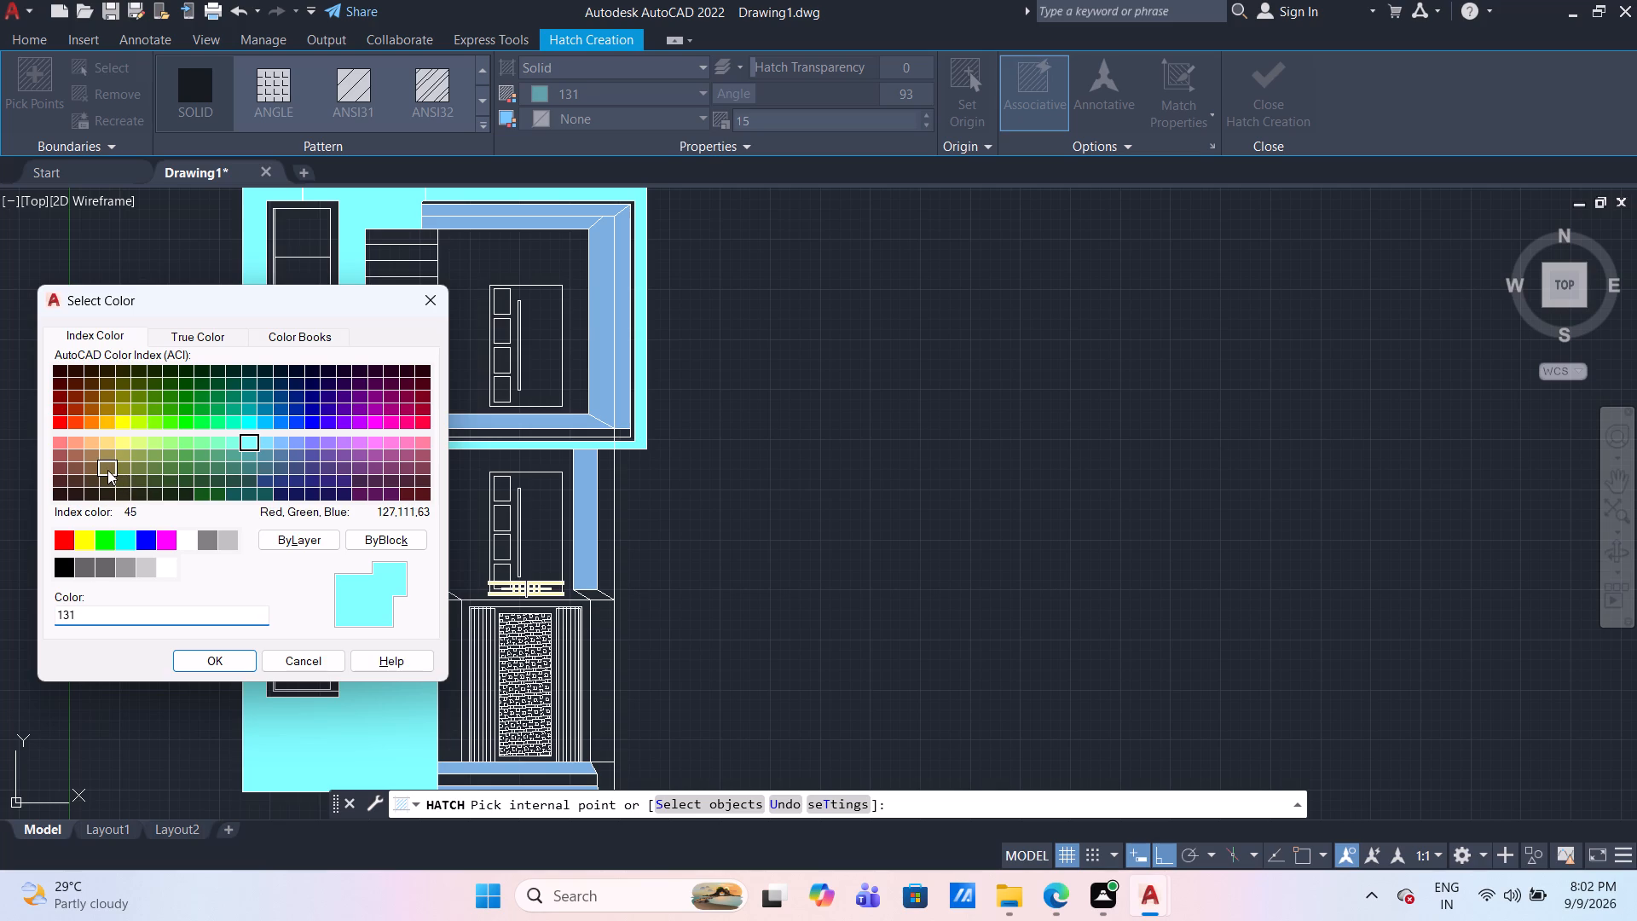
{"action": "left_click", "coordinate": [219, 664]}
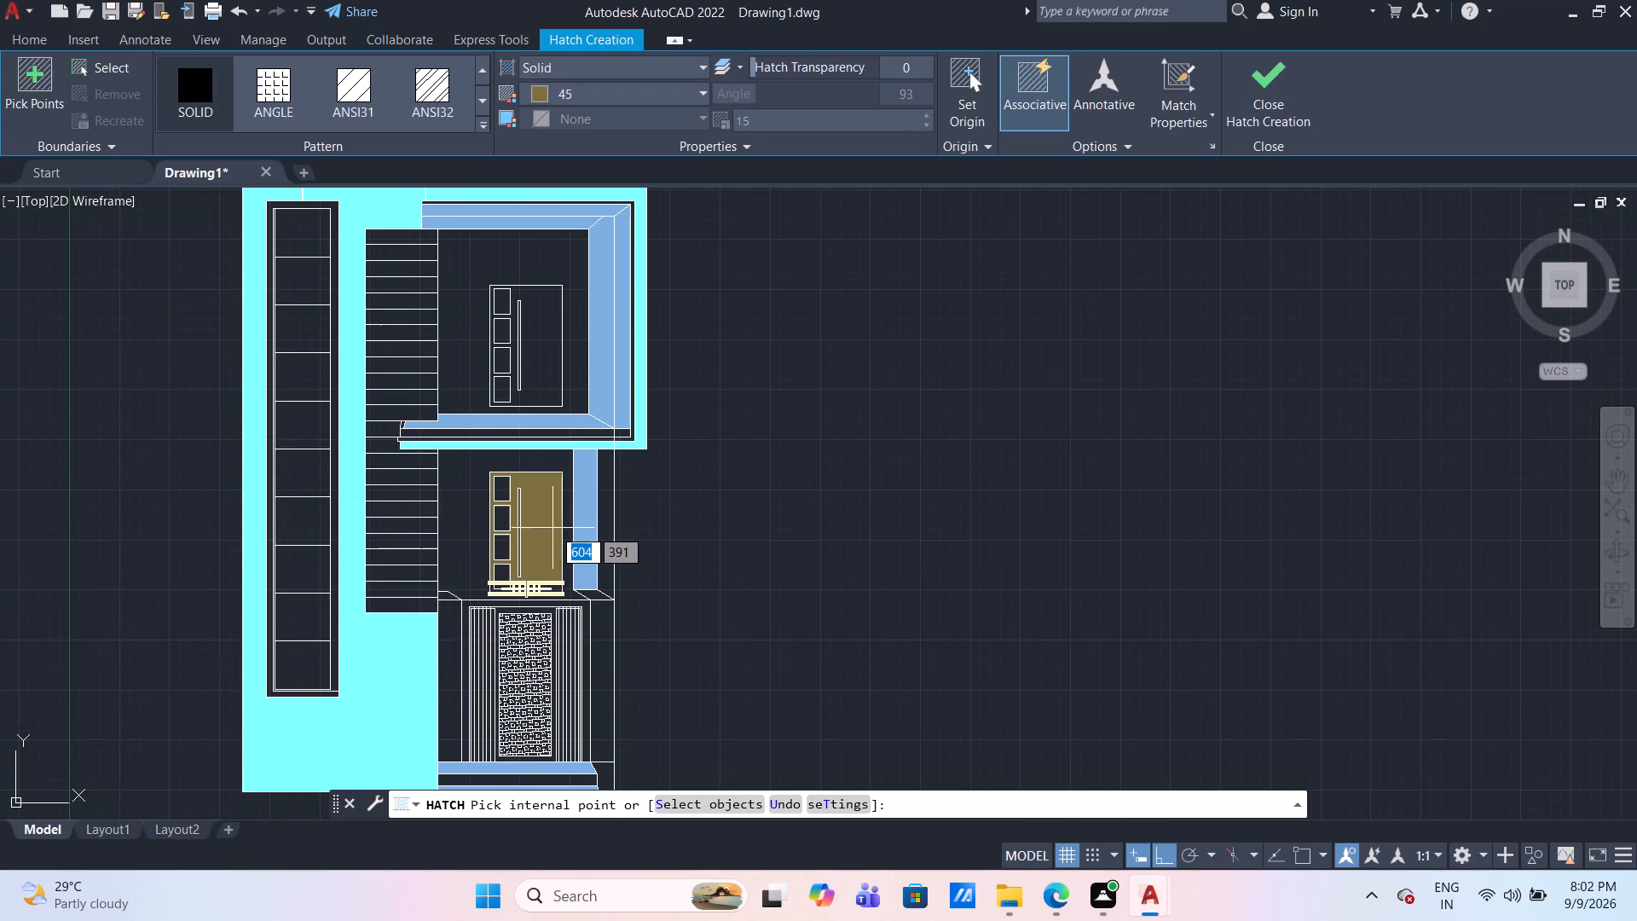
{"action": "left_click", "coordinate": [552, 528]}
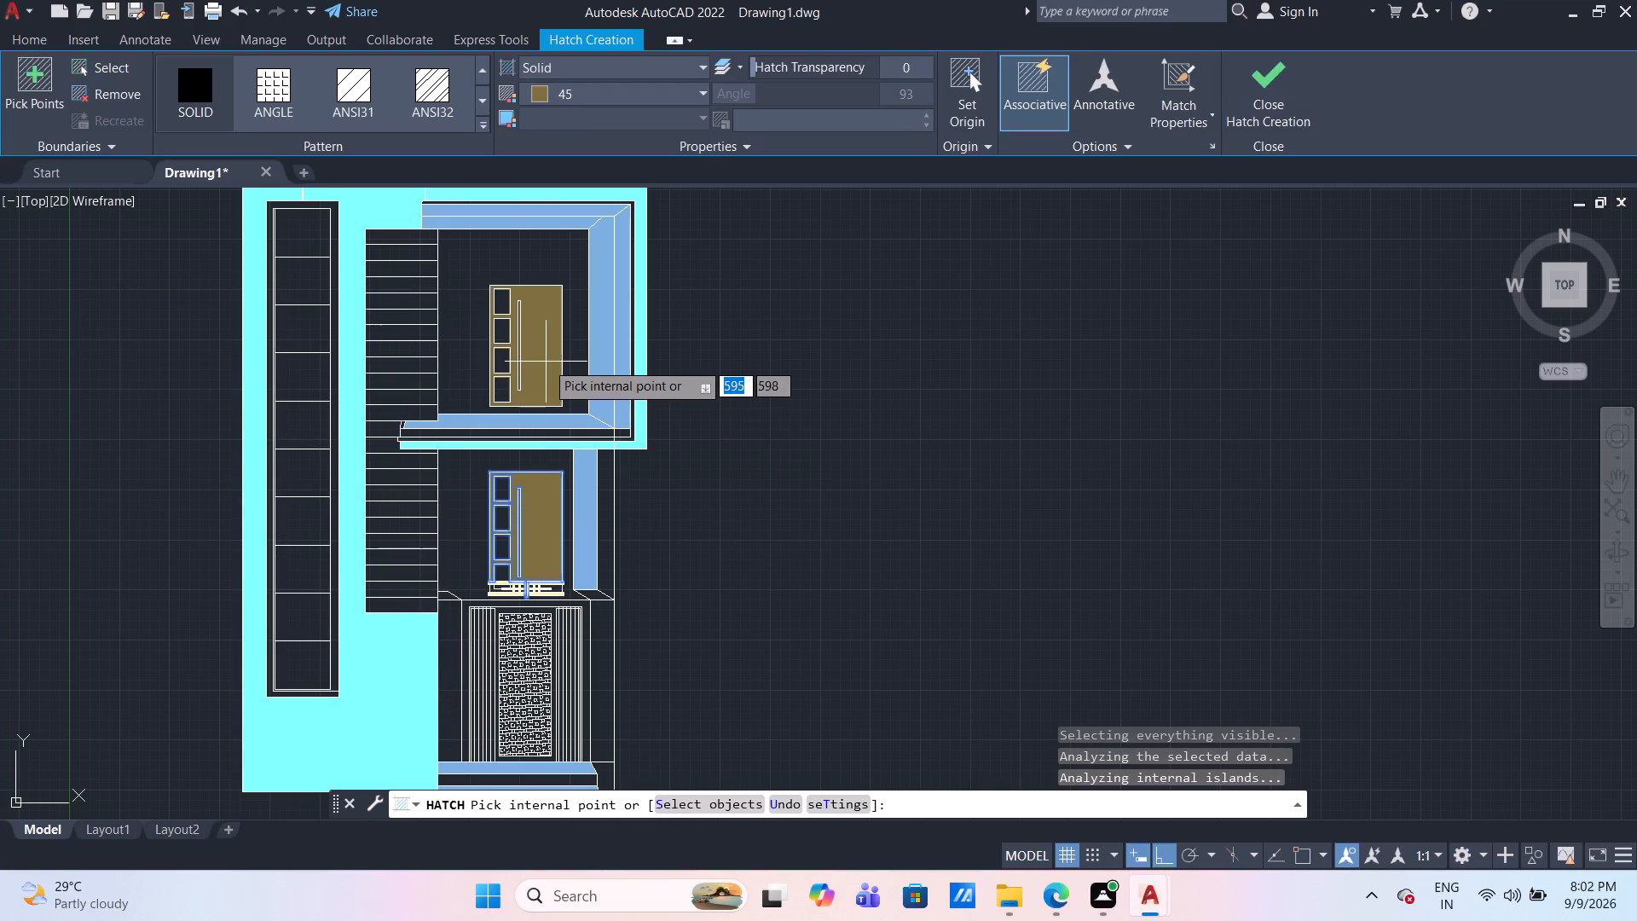
{"action": "left_click", "coordinate": [546, 362]}
{"action": "key", "text": "Escape"}
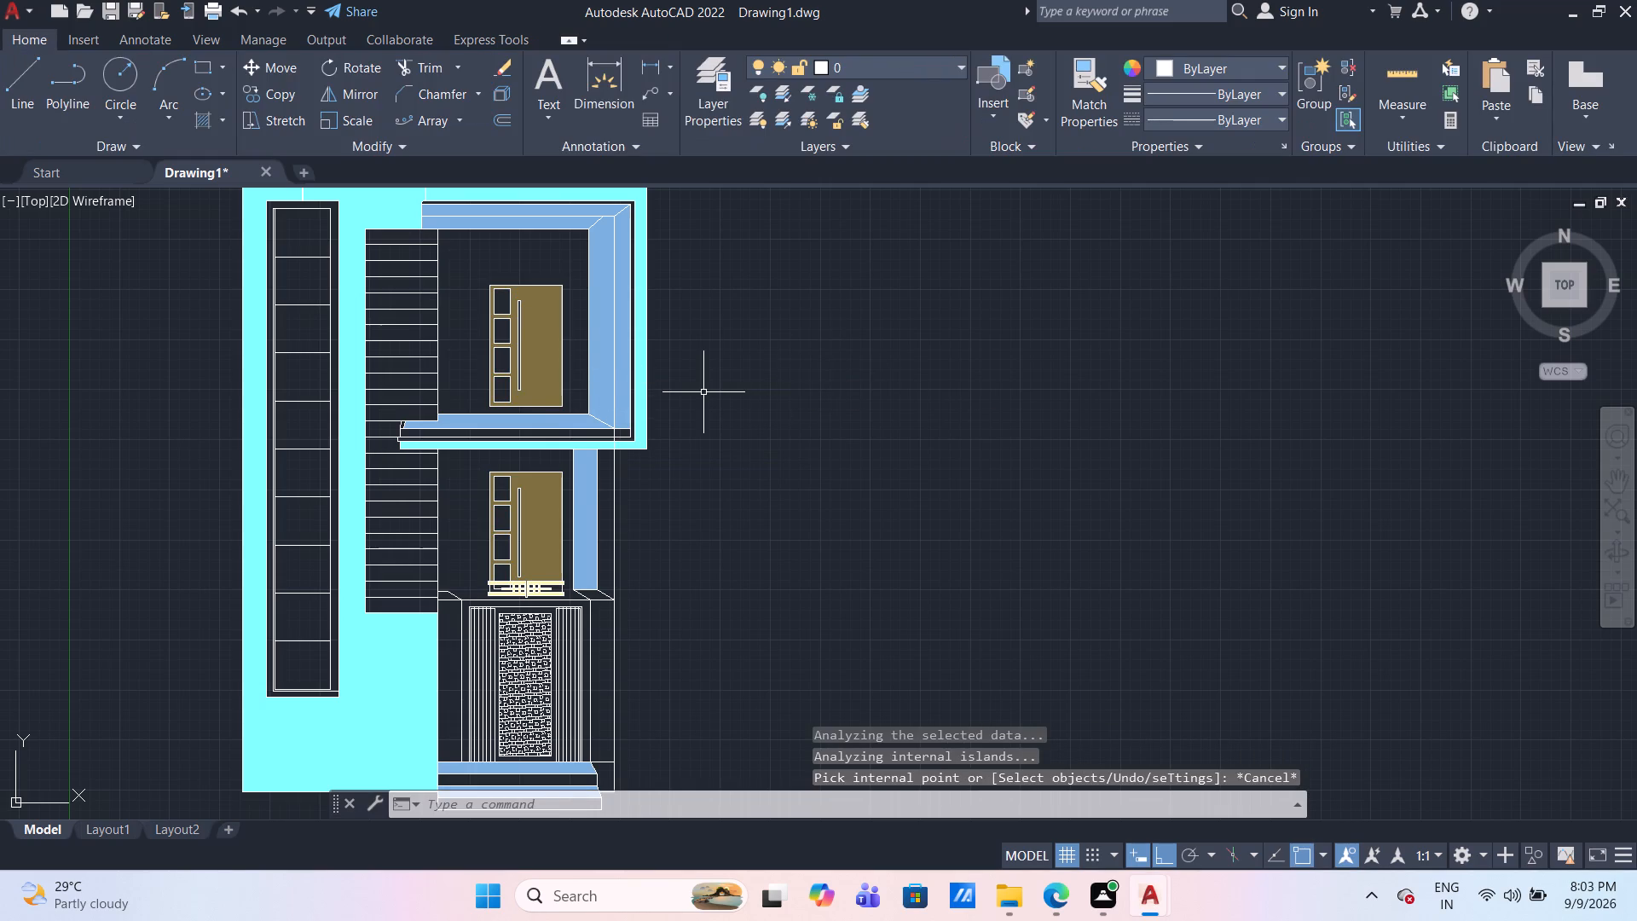
Save the drawing in the Documents folder under the file name Drawing ELEVATION.
{"action": "key", "text": "ctrl+s"}
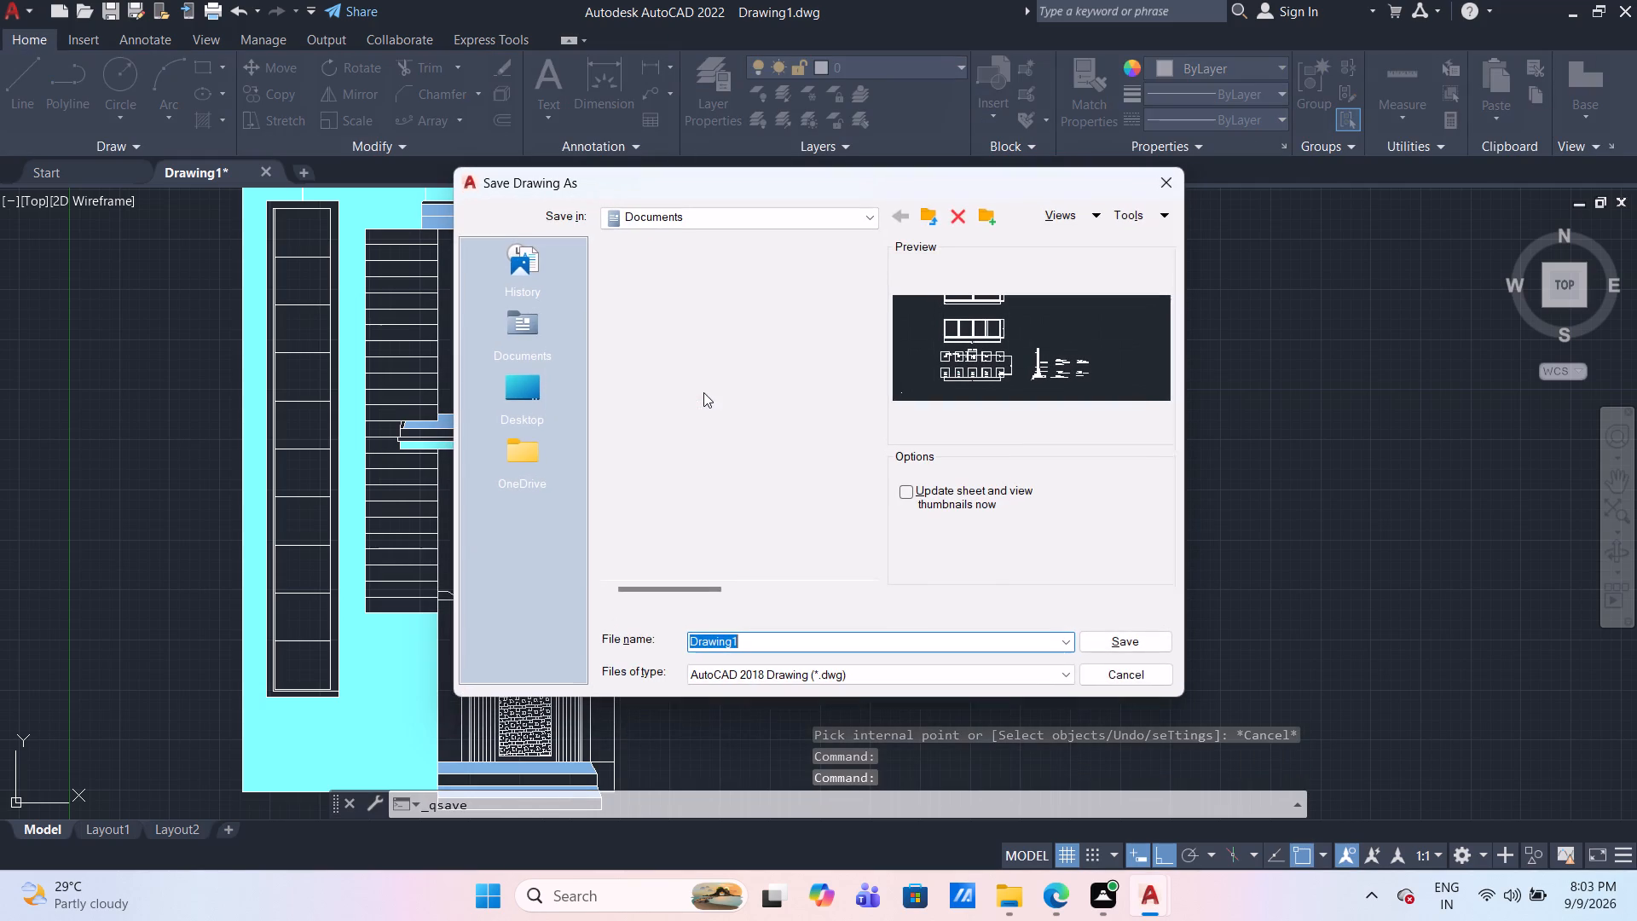
{"action": "left_click", "coordinate": [780, 642]}
{"action": "key", "text": "BackSpace"}
{"action": "key", "text": "space"}
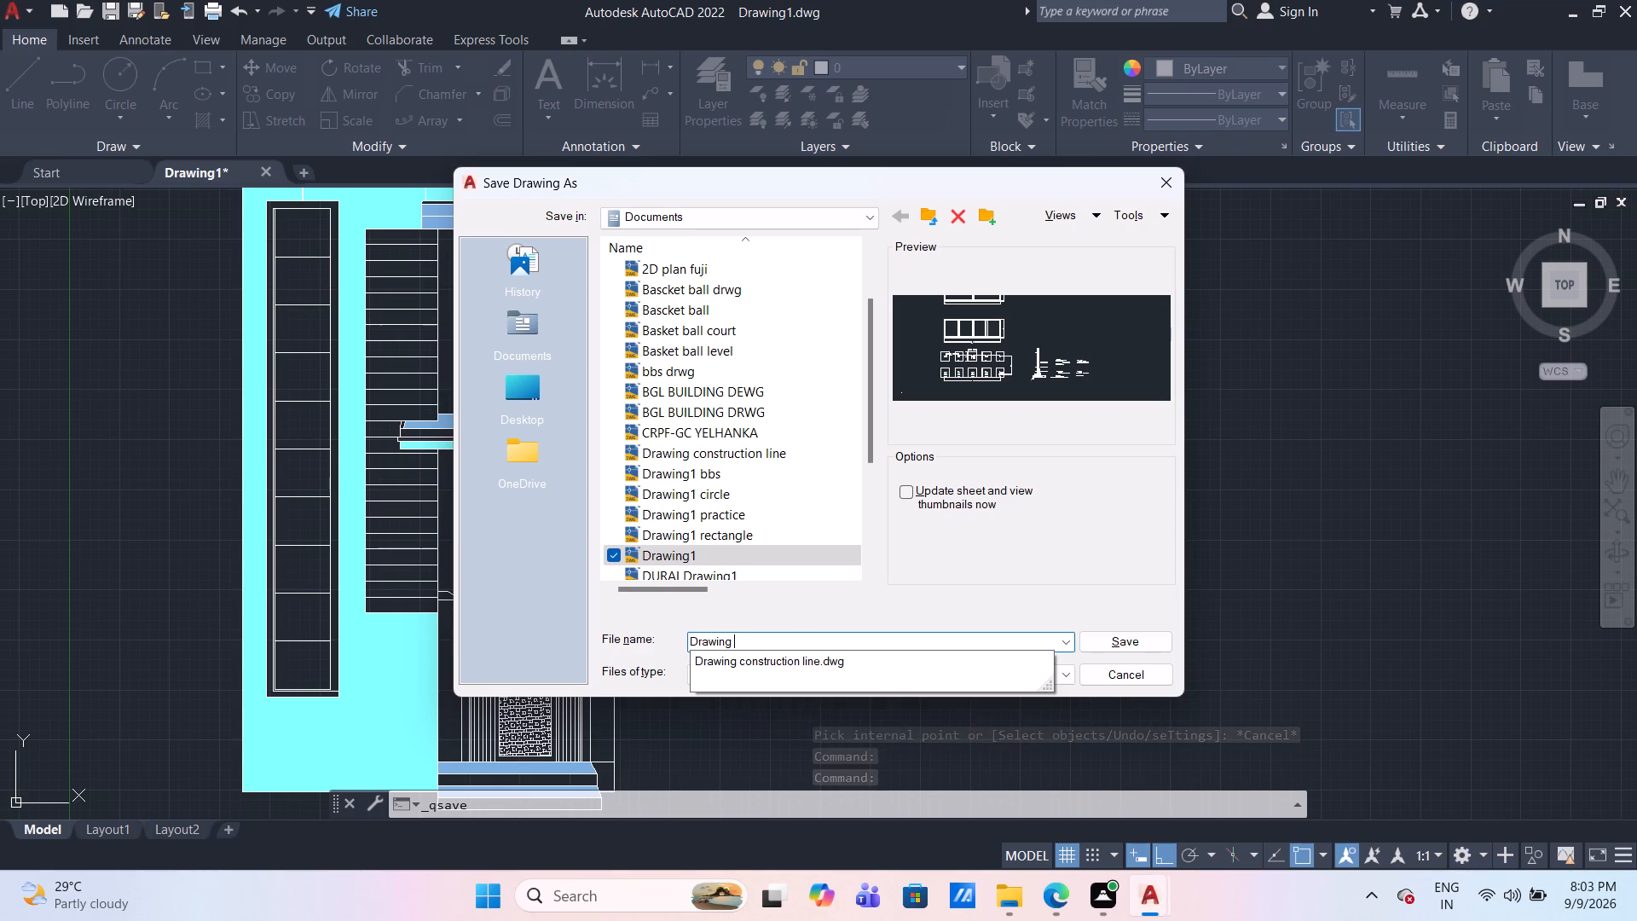
{"action": "type", "text": "ELEVATION"}
{"action": "key", "text": "Return"}
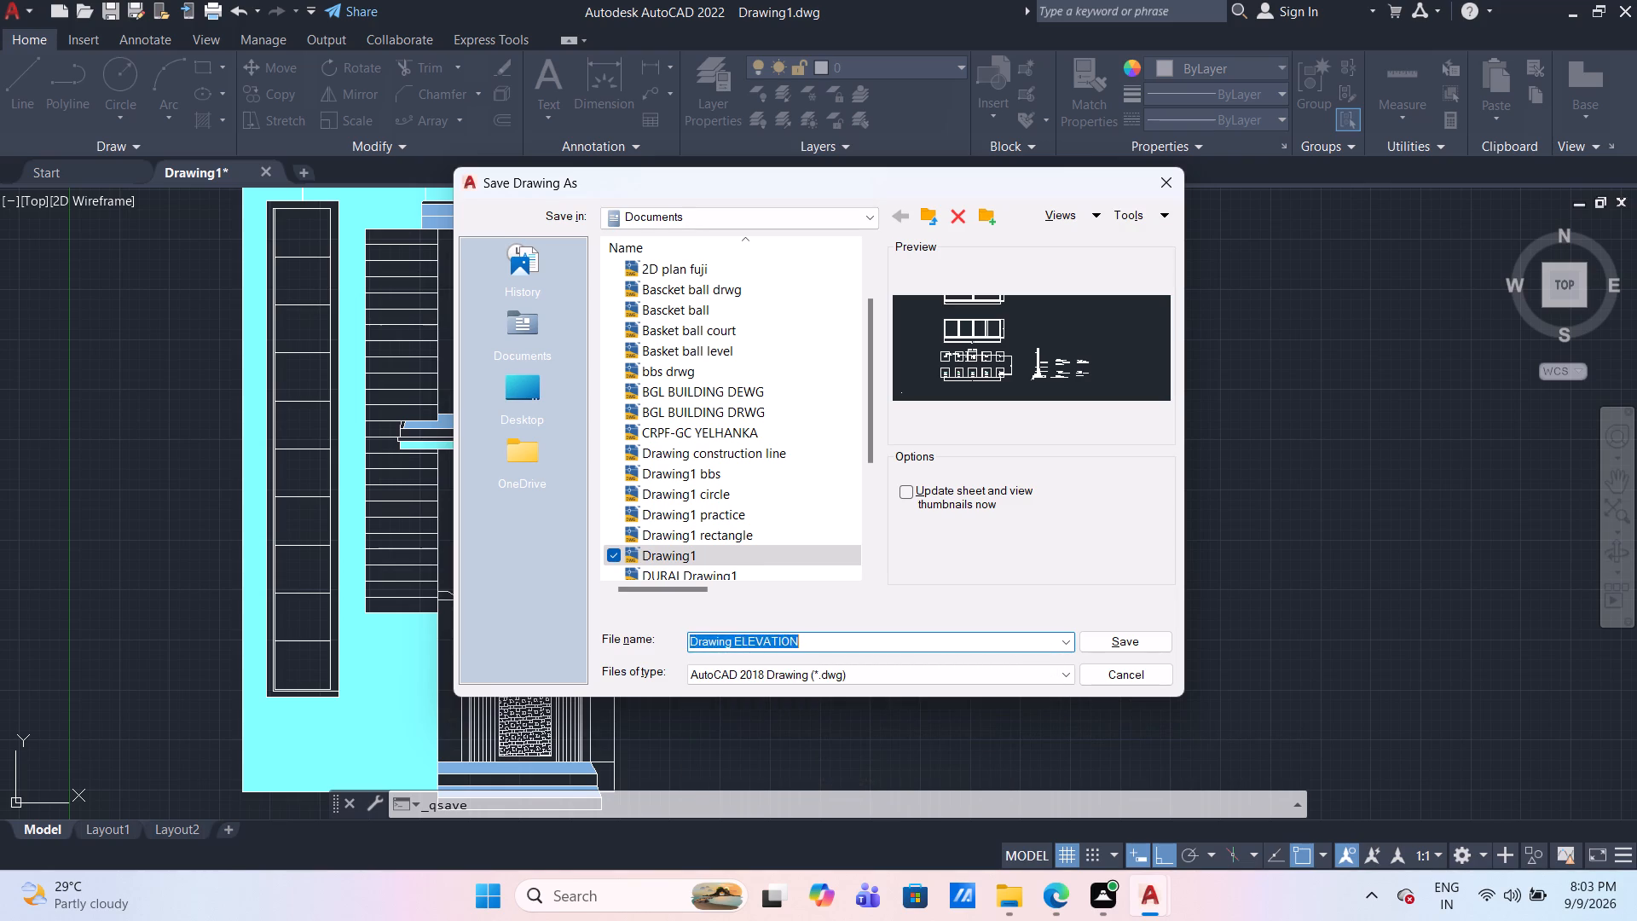
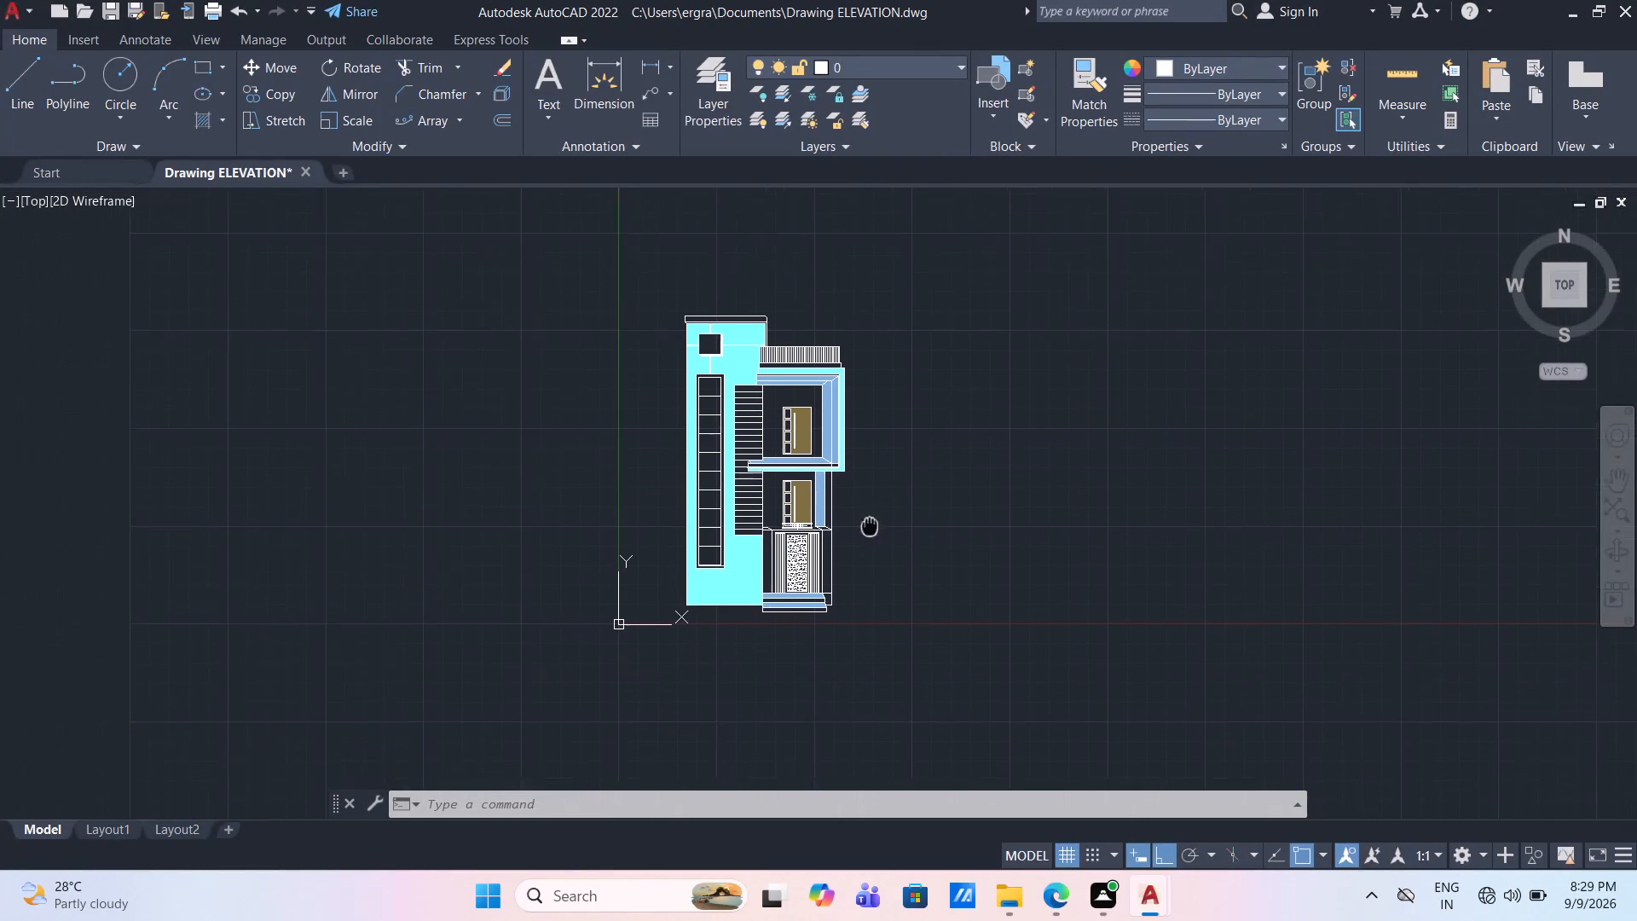
Change the colour of the BOX pattern hatch in the entrance door's central panel to Cyan.
{"action": "scroll", "coordinate": [824, 490], "scroll_direction": "up", "scroll_amount": 2}
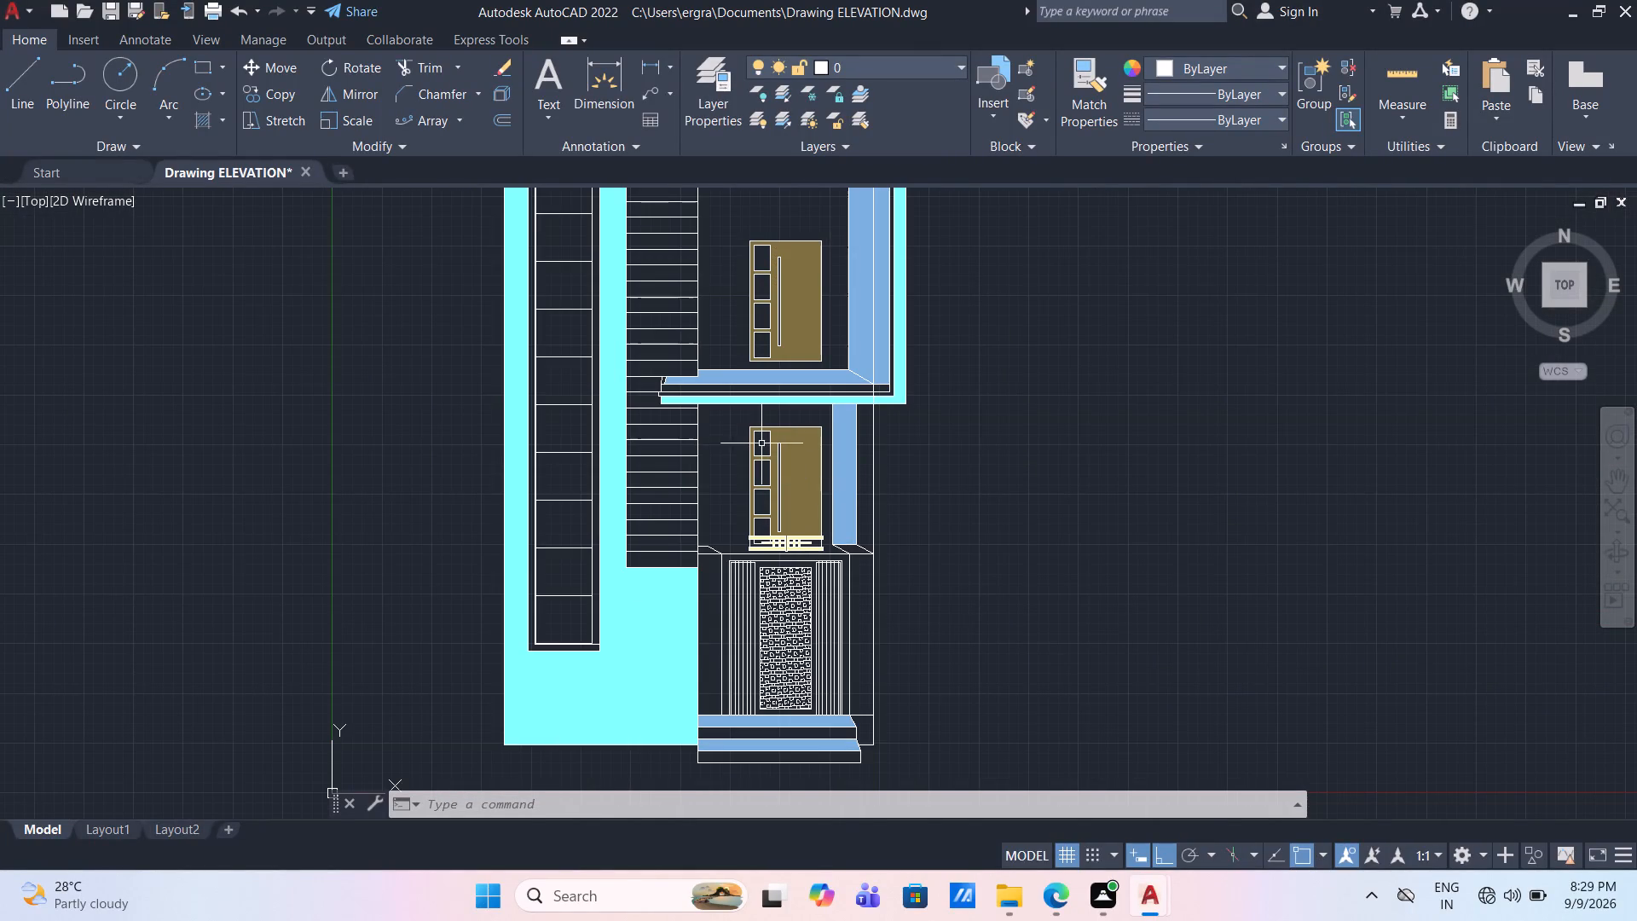
{"action": "middle_click_drag", "start_coordinate": [747, 437], "coordinate": [800, 513]}
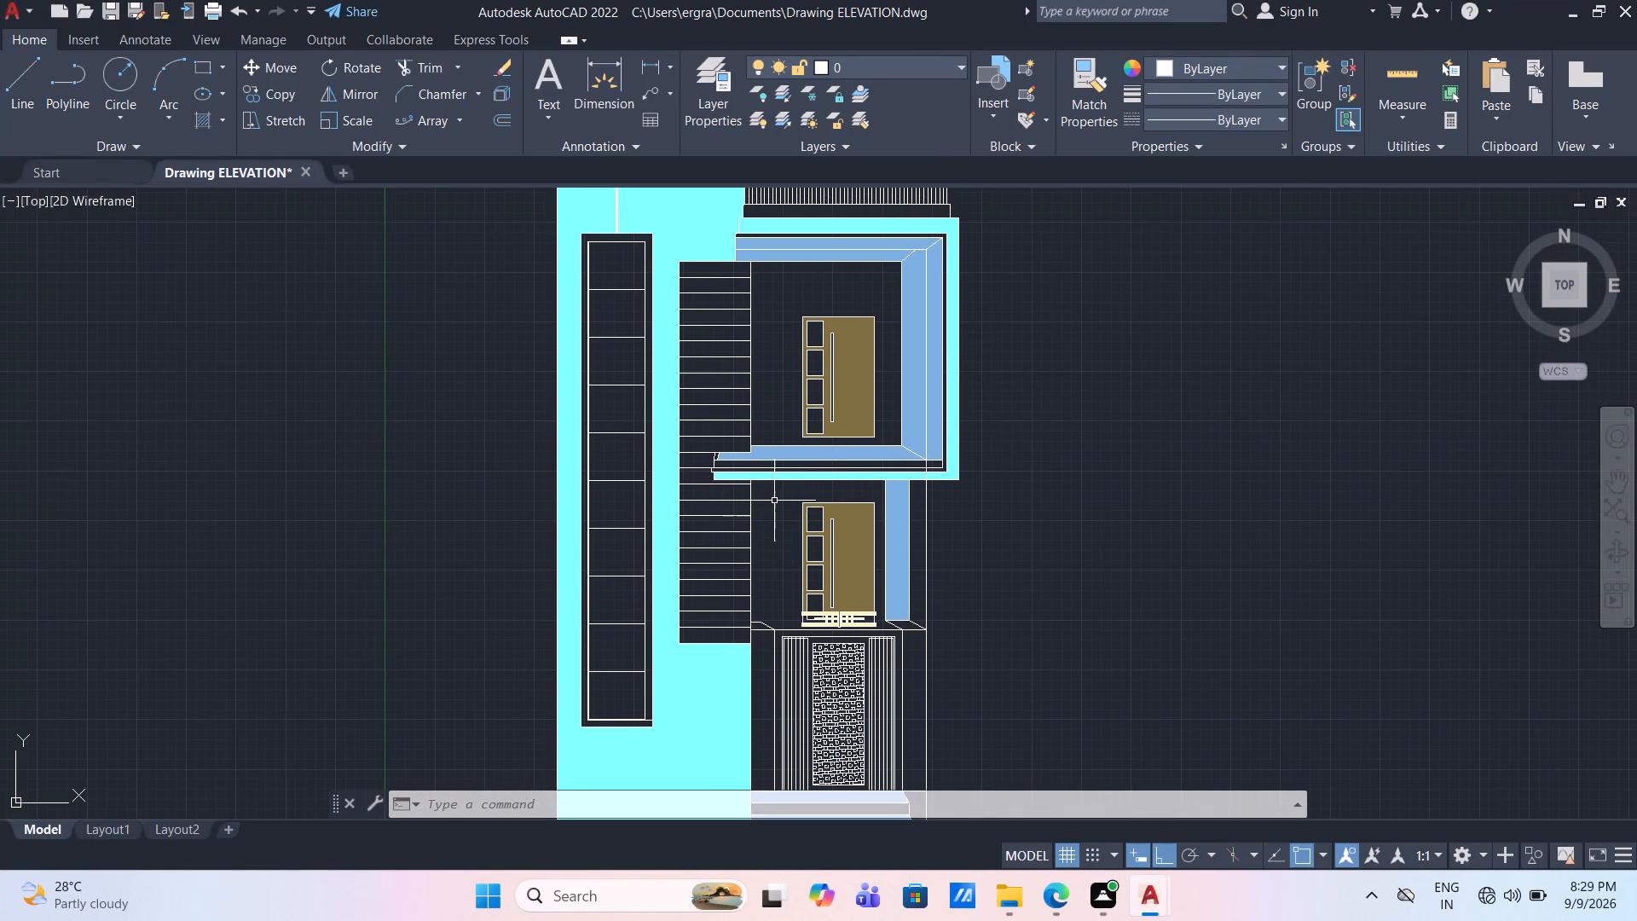
{"action": "scroll", "coordinate": [774, 501], "scroll_direction": "down", "scroll_amount": 2}
{"action": "scroll", "coordinate": [778, 479], "scroll_direction": "up", "scroll_amount": 3}
{"action": "scroll", "coordinate": [778, 476], "scroll_direction": "down", "scroll_amount": 1}
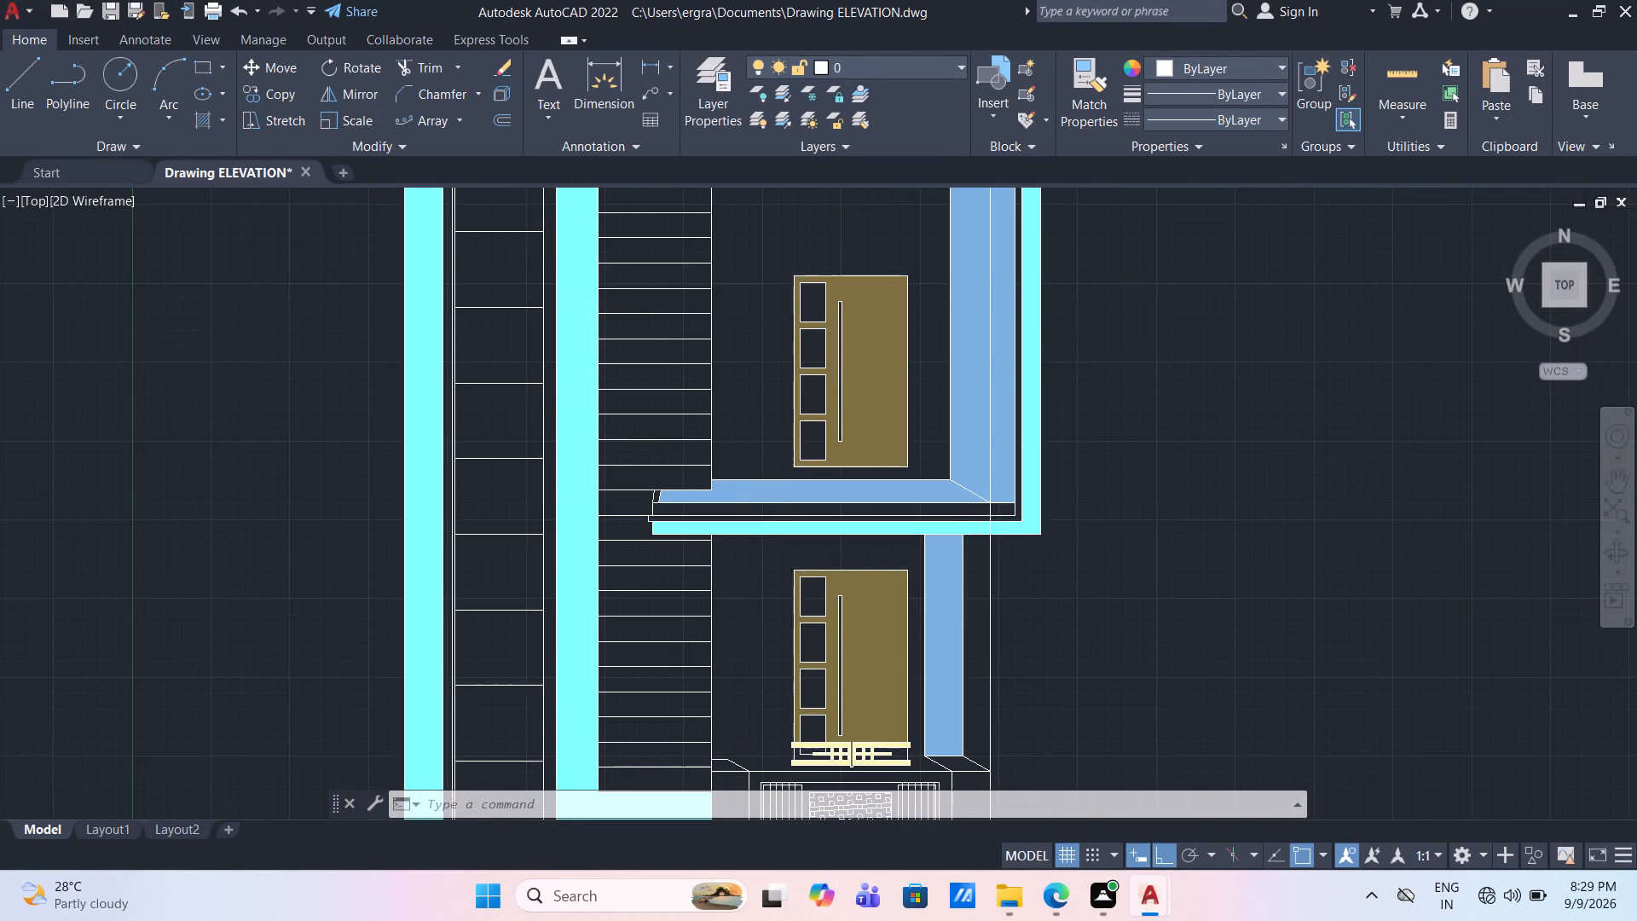
{"action": "scroll", "coordinate": [778, 476], "scroll_direction": "down", "scroll_amount": 1}
{"action": "scroll", "coordinate": [759, 529], "scroll_direction": "up", "scroll_amount": 1}
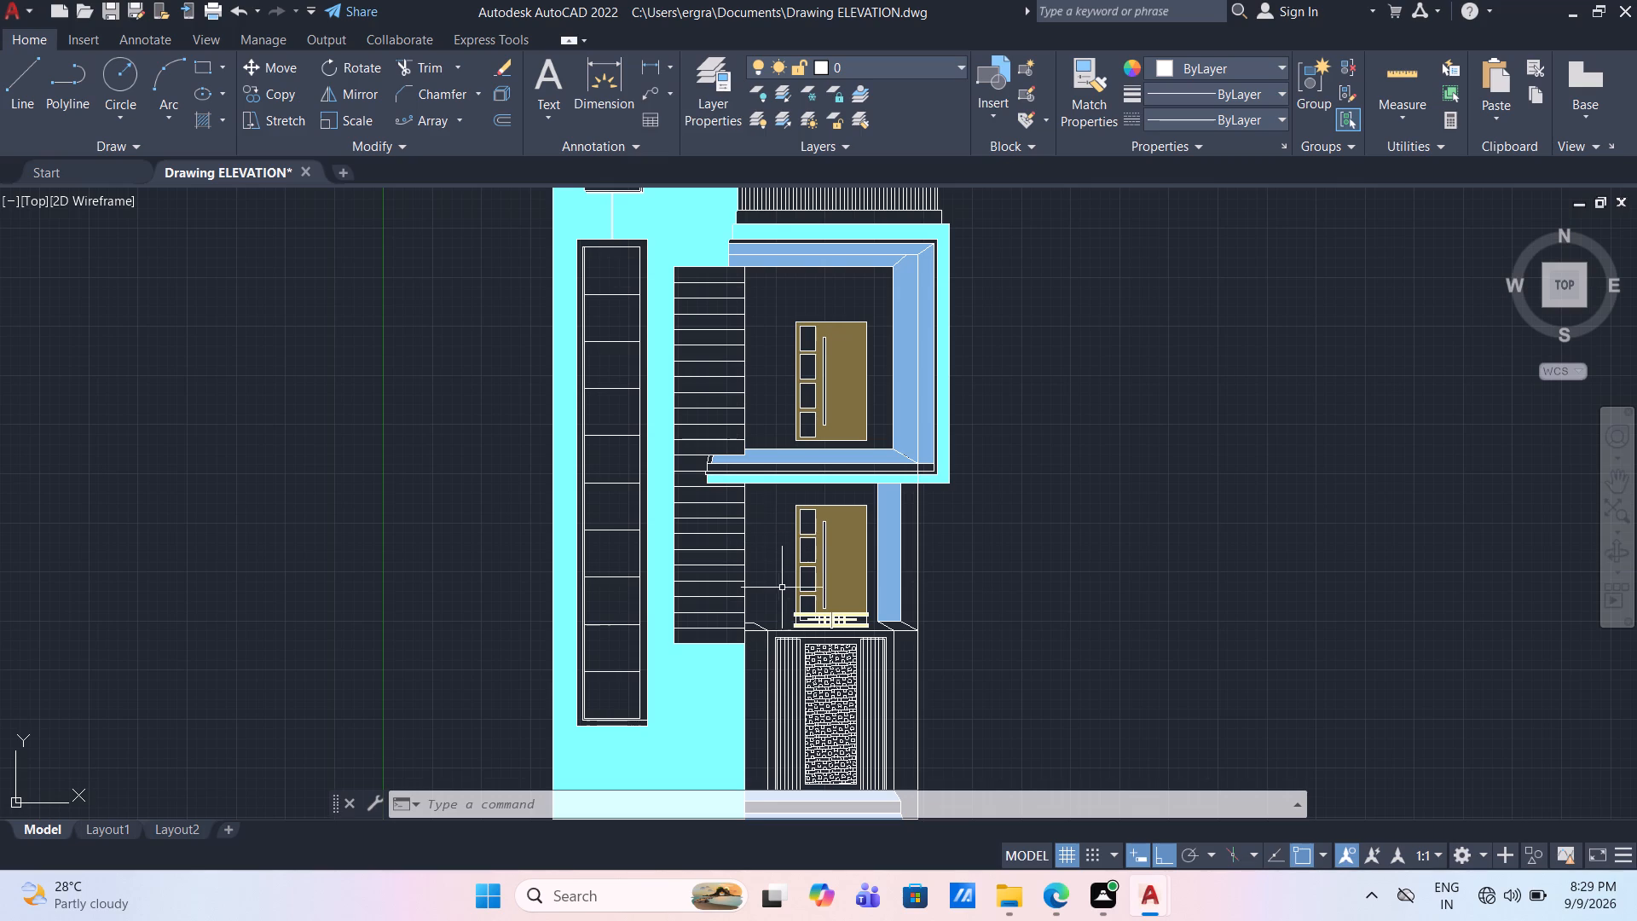
{"action": "middle_click_drag", "start_coordinate": [782, 588], "coordinate": [796, 467]}
{"action": "scroll", "coordinate": [792, 543], "scroll_direction": "up", "scroll_amount": 2}
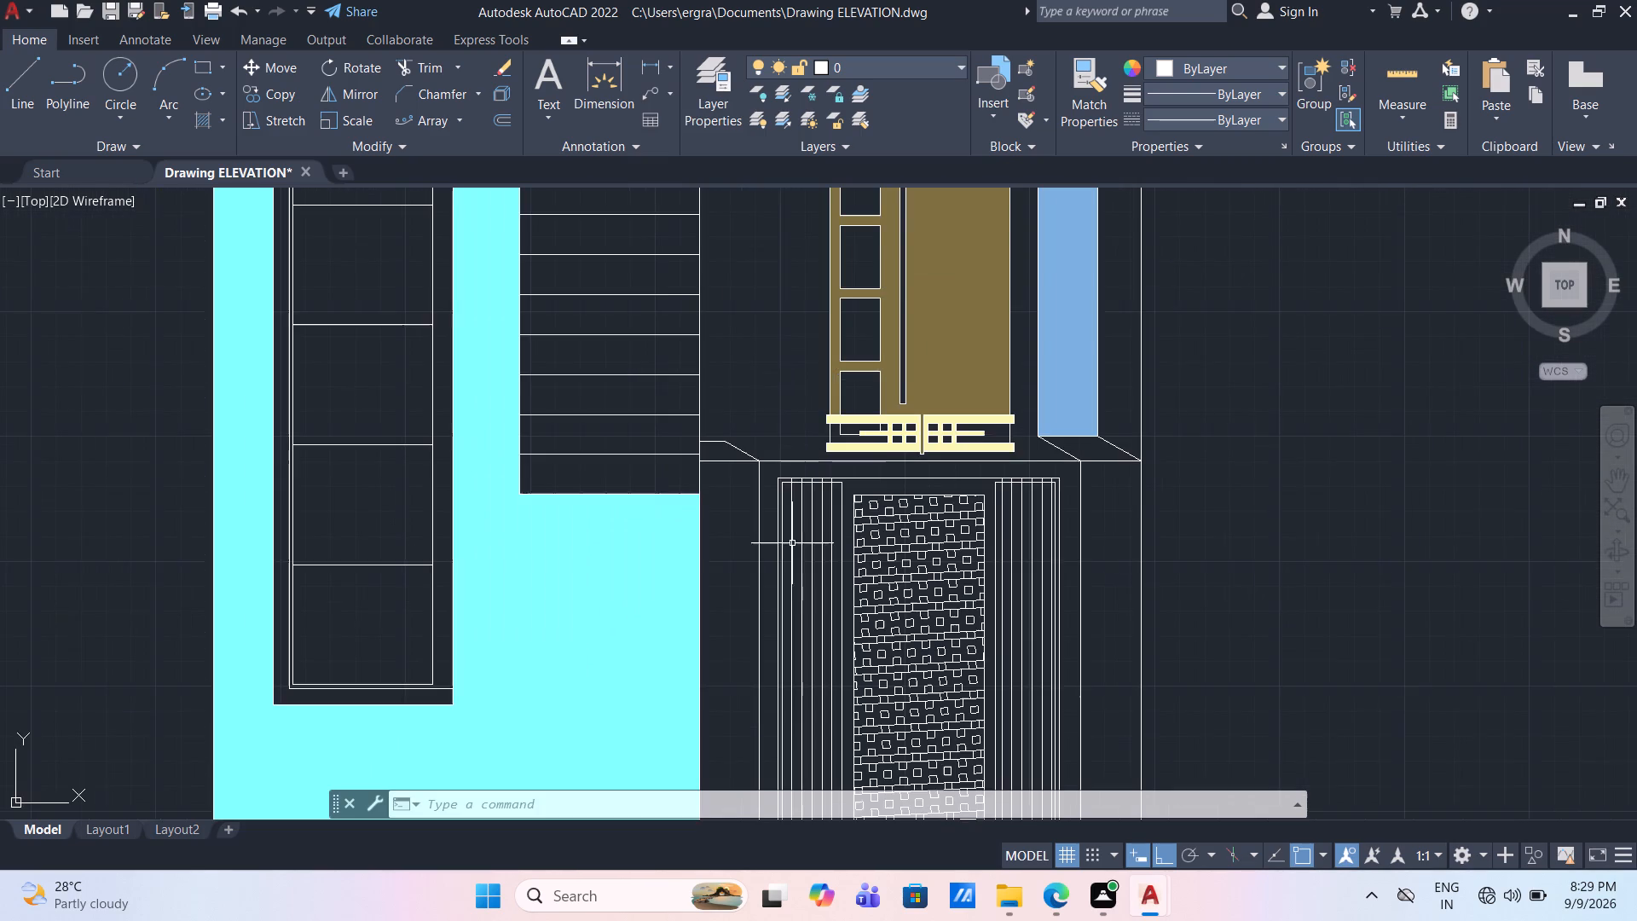
{"action": "middle_click_drag", "start_coordinate": [792, 543], "coordinate": [790, 469]}
{"action": "middle_click", "coordinate": [790, 468]}
{"action": "middle_click_drag", "start_coordinate": [787, 461], "coordinate": [769, 412]}
{"action": "middle_click", "coordinate": [769, 410]}
{"action": "left_click", "coordinate": [911, 548]}
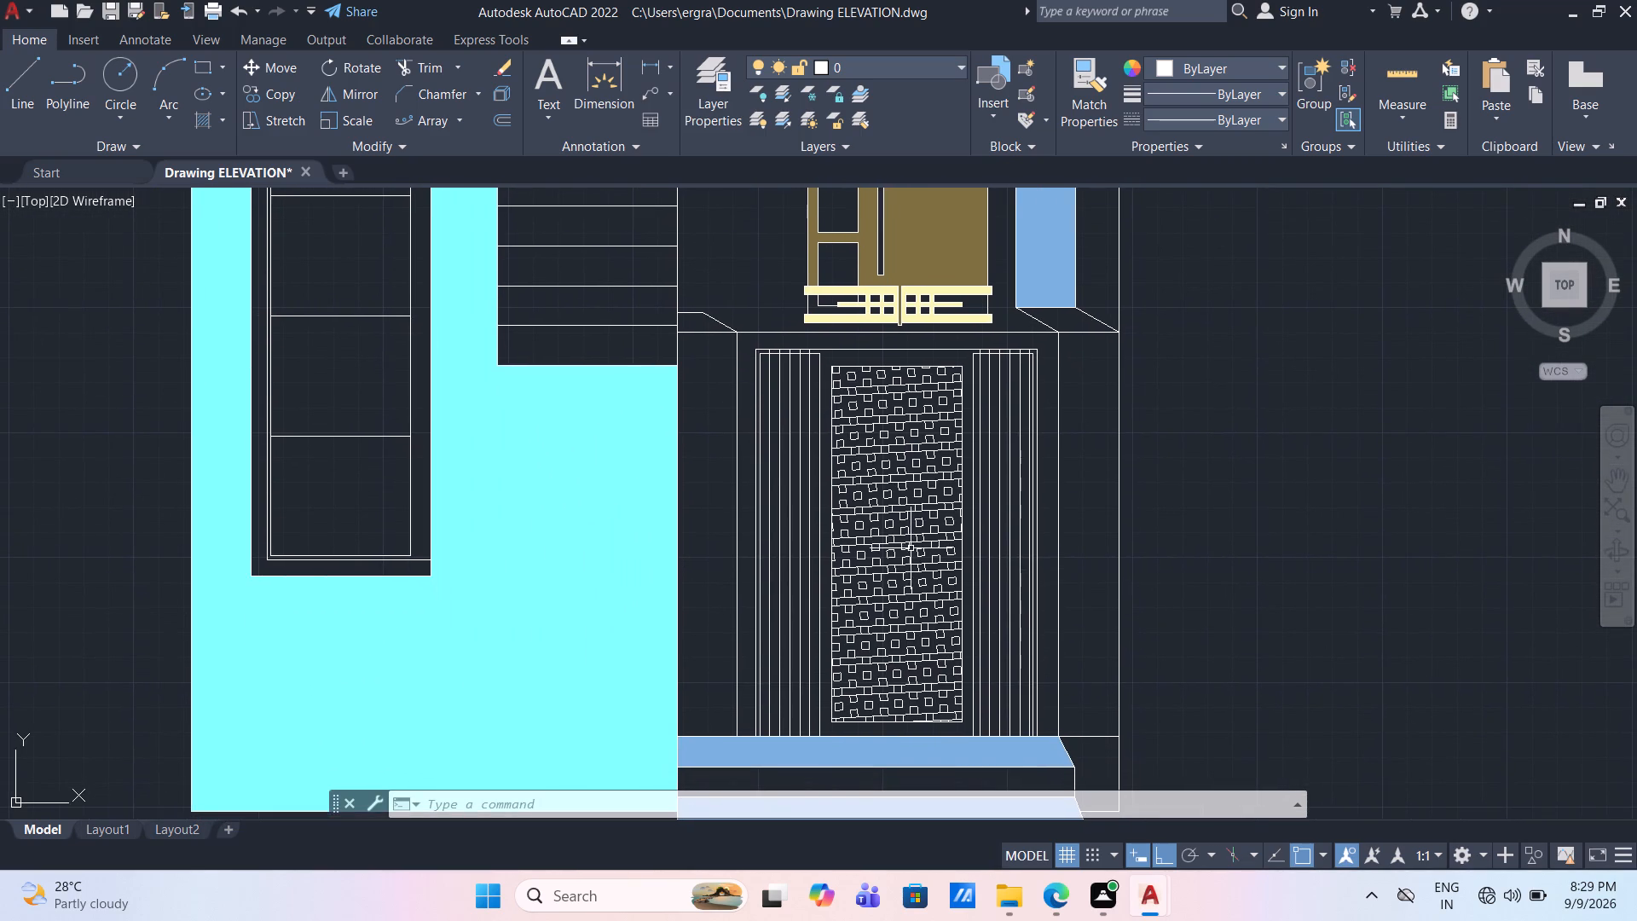
{"action": "left_click", "coordinate": [1146, 438]}
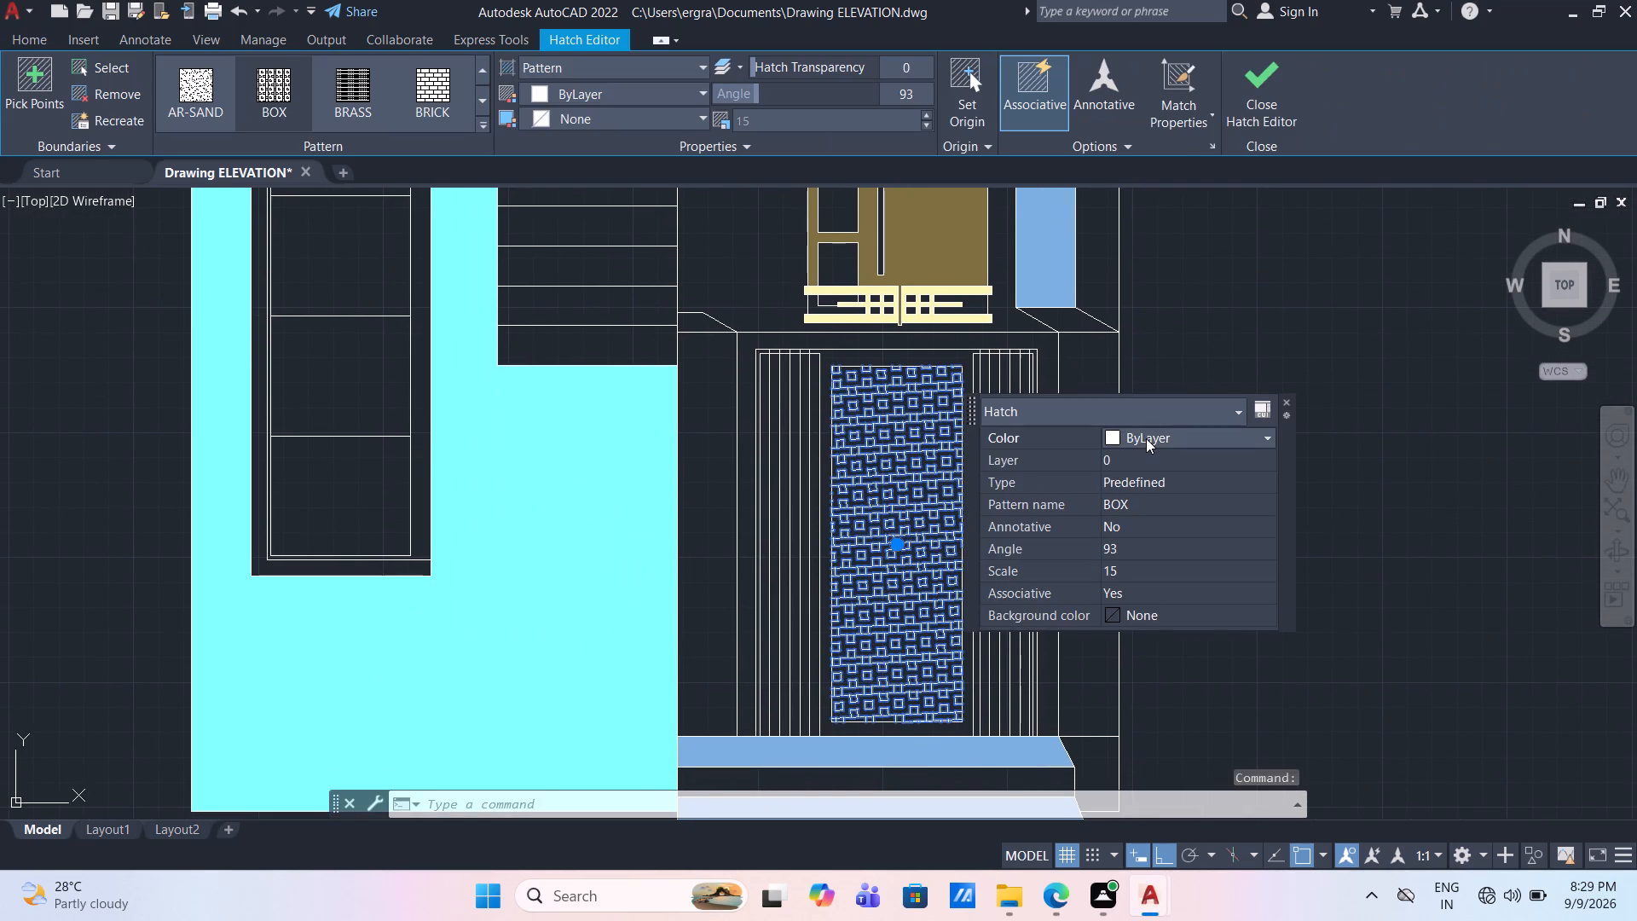
{"action": "left_click", "coordinate": [1146, 438]}
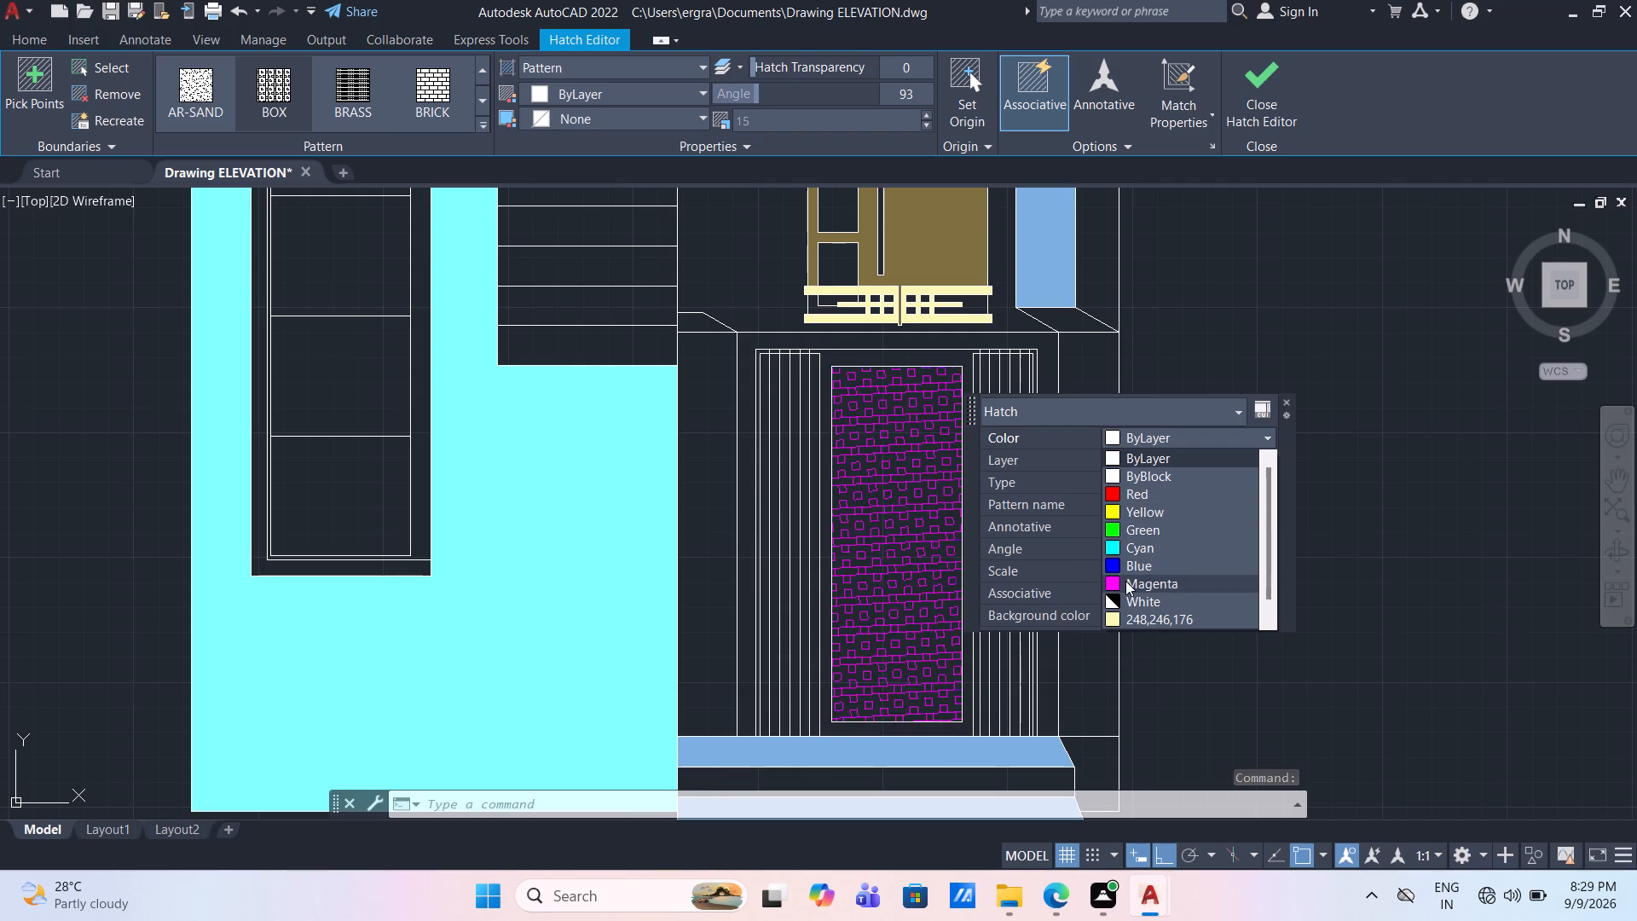
{"action": "left_click", "coordinate": [1125, 543]}
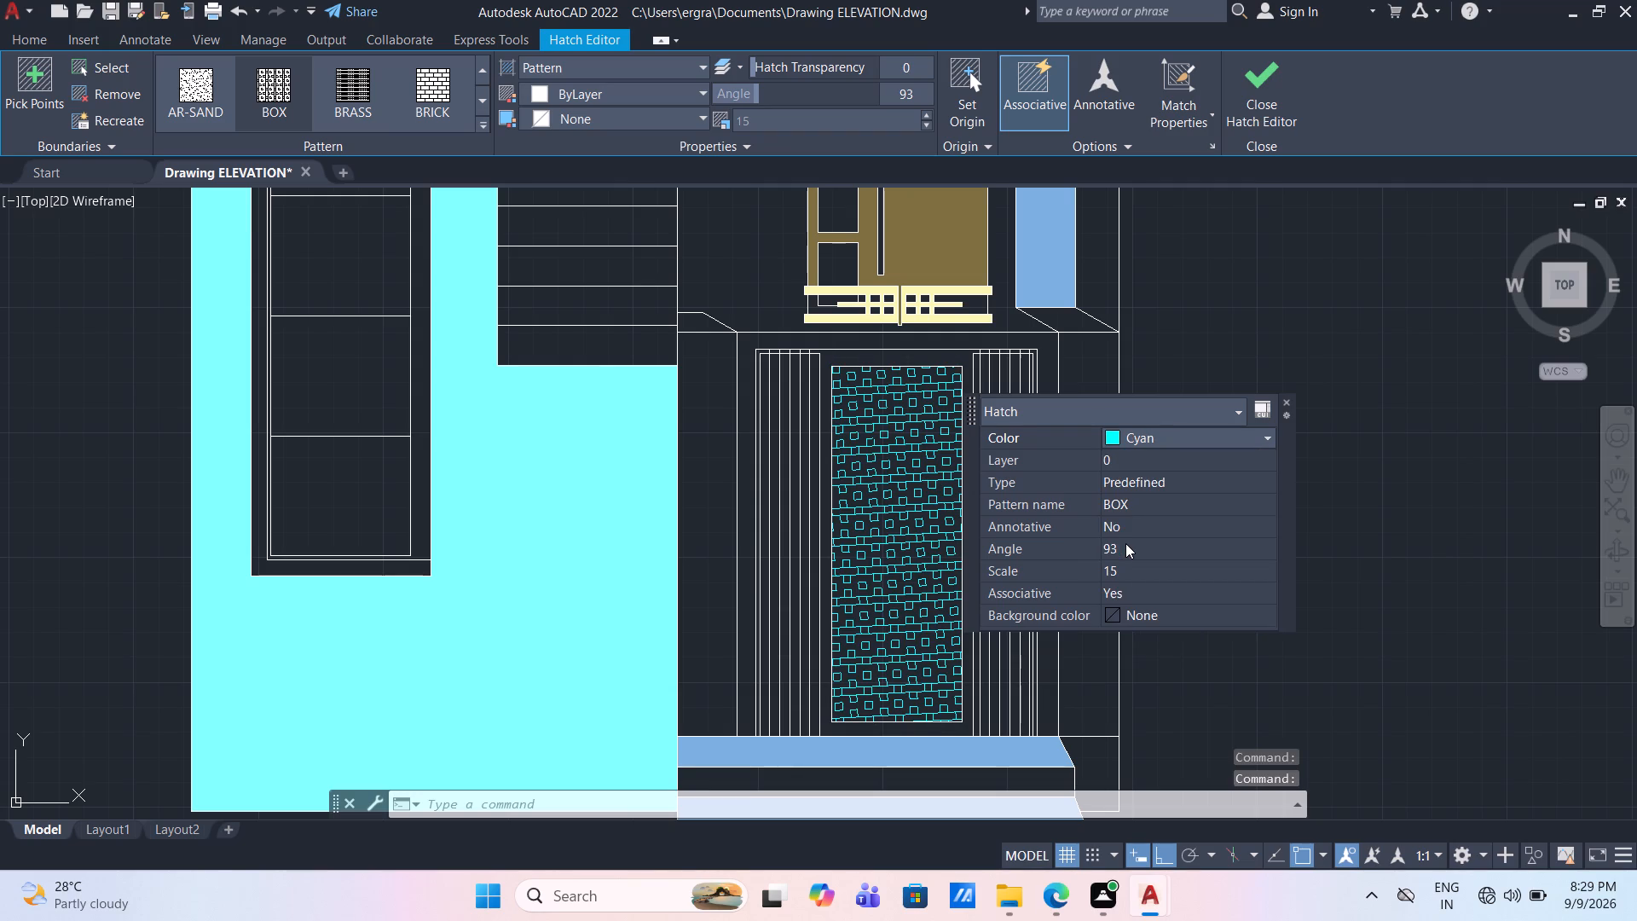
{"action": "key", "text": "Escape"}
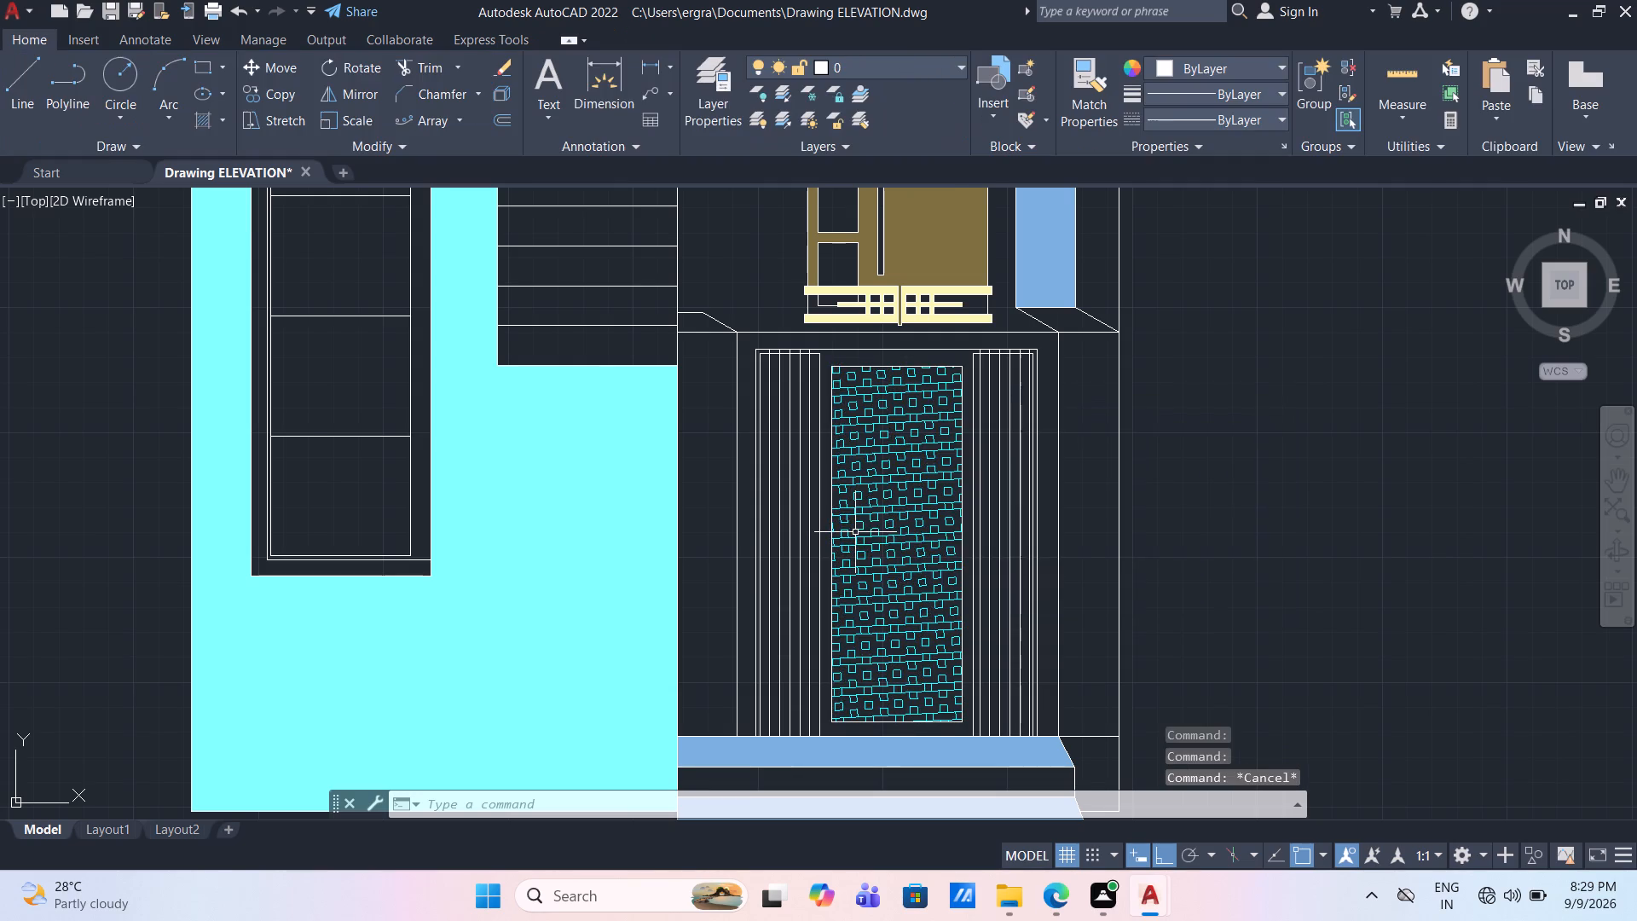
Fill all ten panes of the tower's tall window with a GR_INVHEM gradient in colours 199,200,202 and Yellow.
{"action": "scroll", "coordinate": [855, 532], "scroll_direction": "down", "scroll_amount": 1}
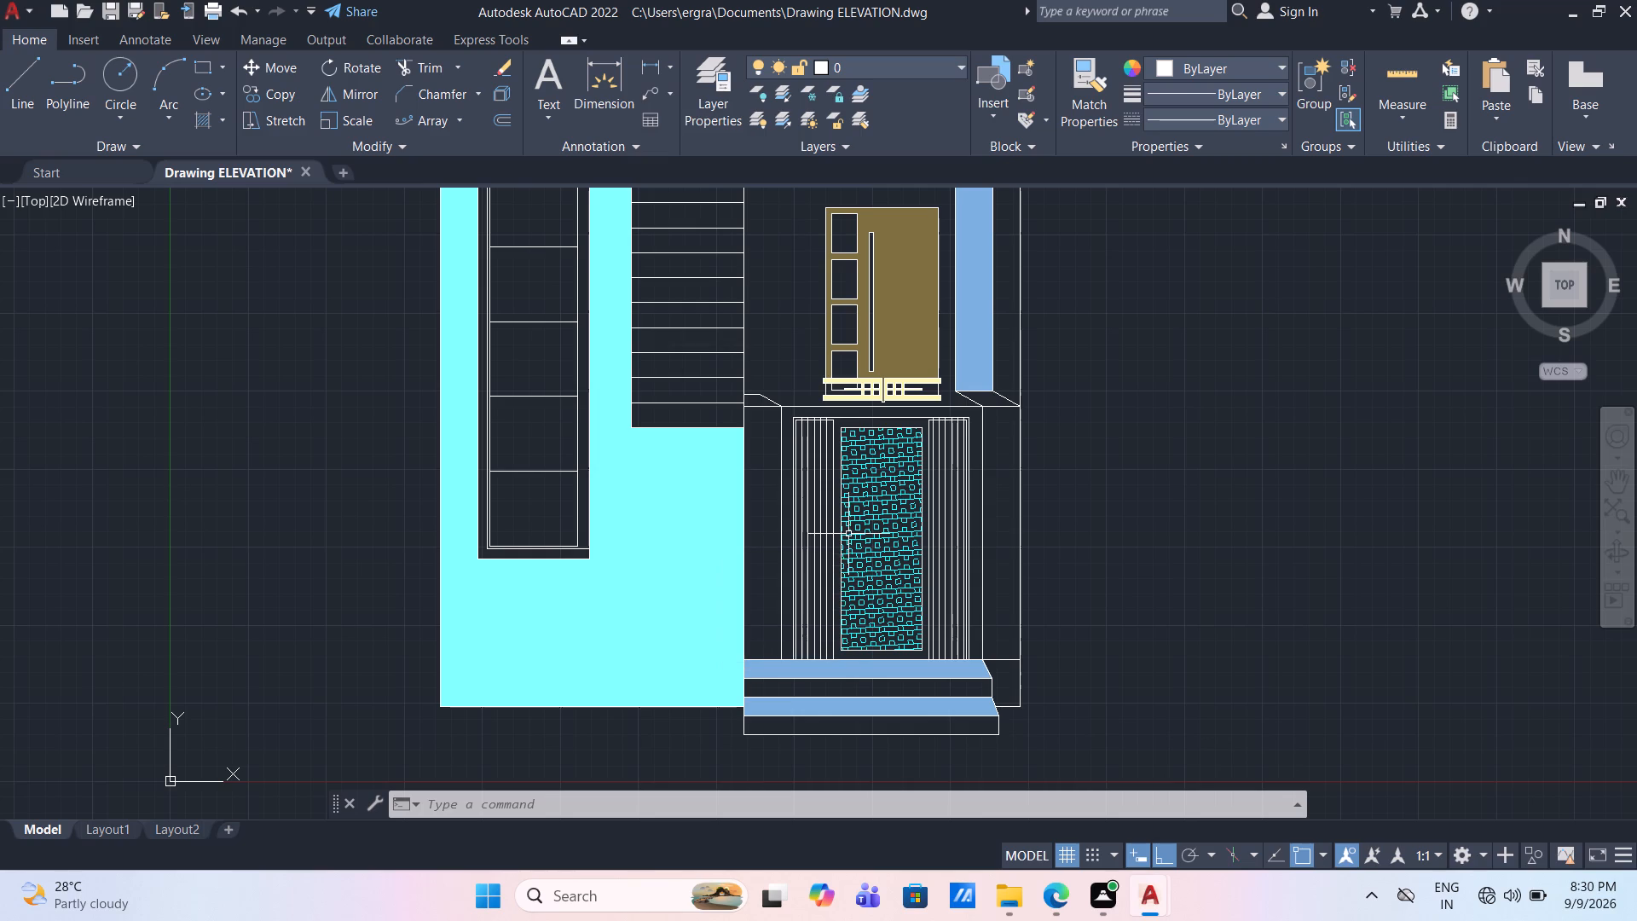
{"action": "scroll", "coordinate": [833, 508], "scroll_direction": "down", "scroll_amount": 1}
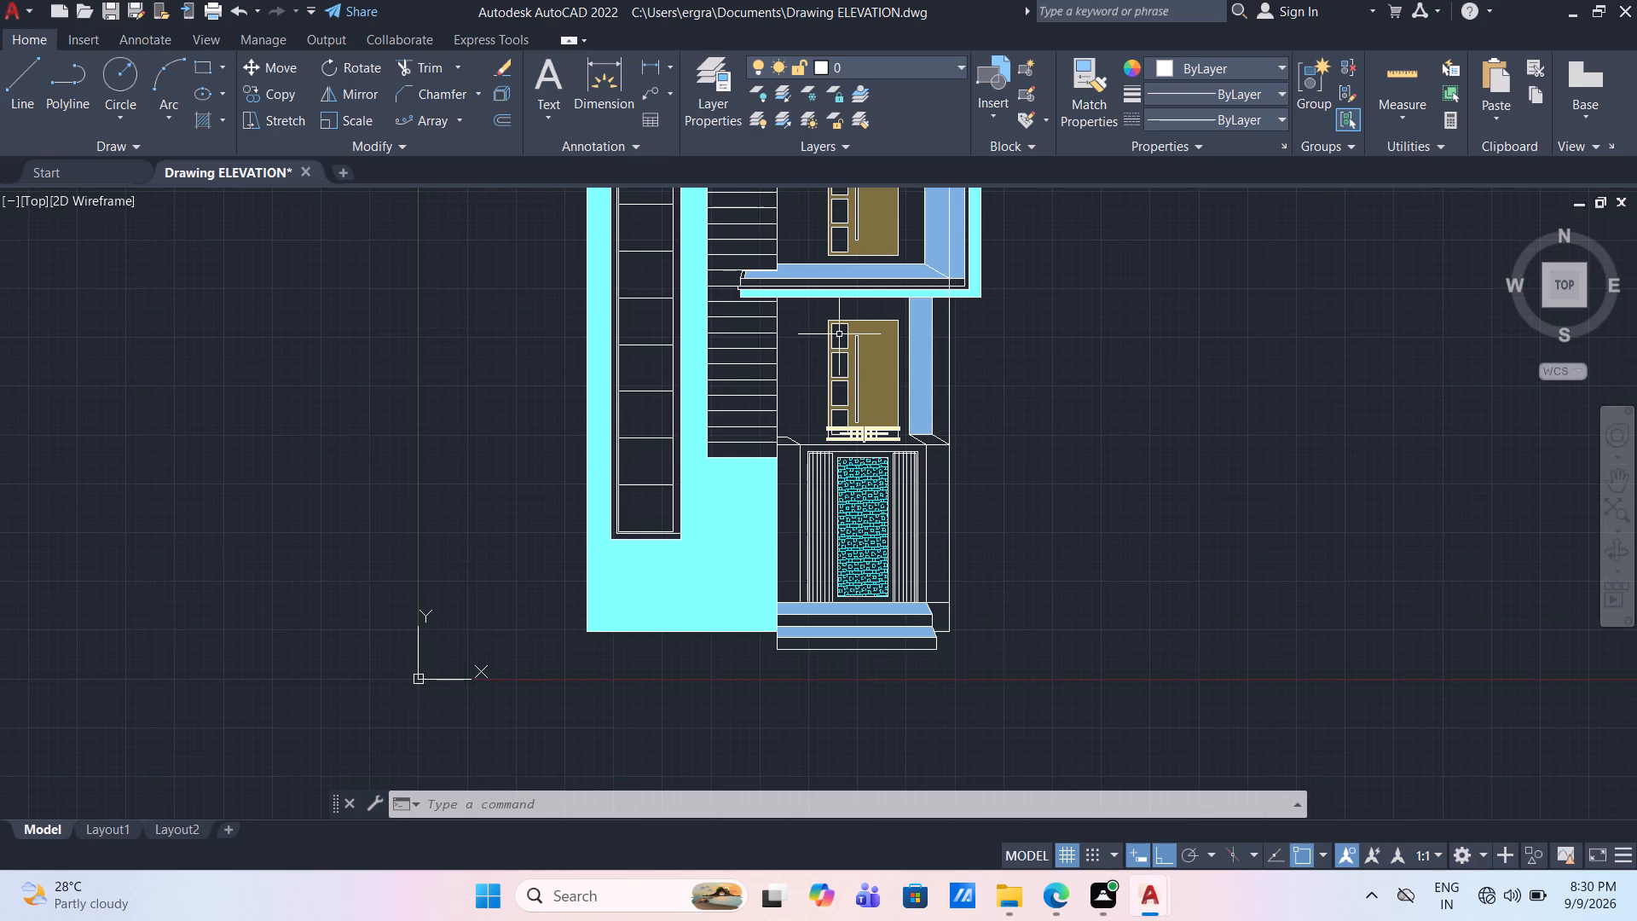
{"action": "scroll", "coordinate": [821, 335], "scroll_direction": "down", "scroll_amount": 1}
{"action": "middle_click_drag", "start_coordinate": [815, 354], "coordinate": [750, 529]}
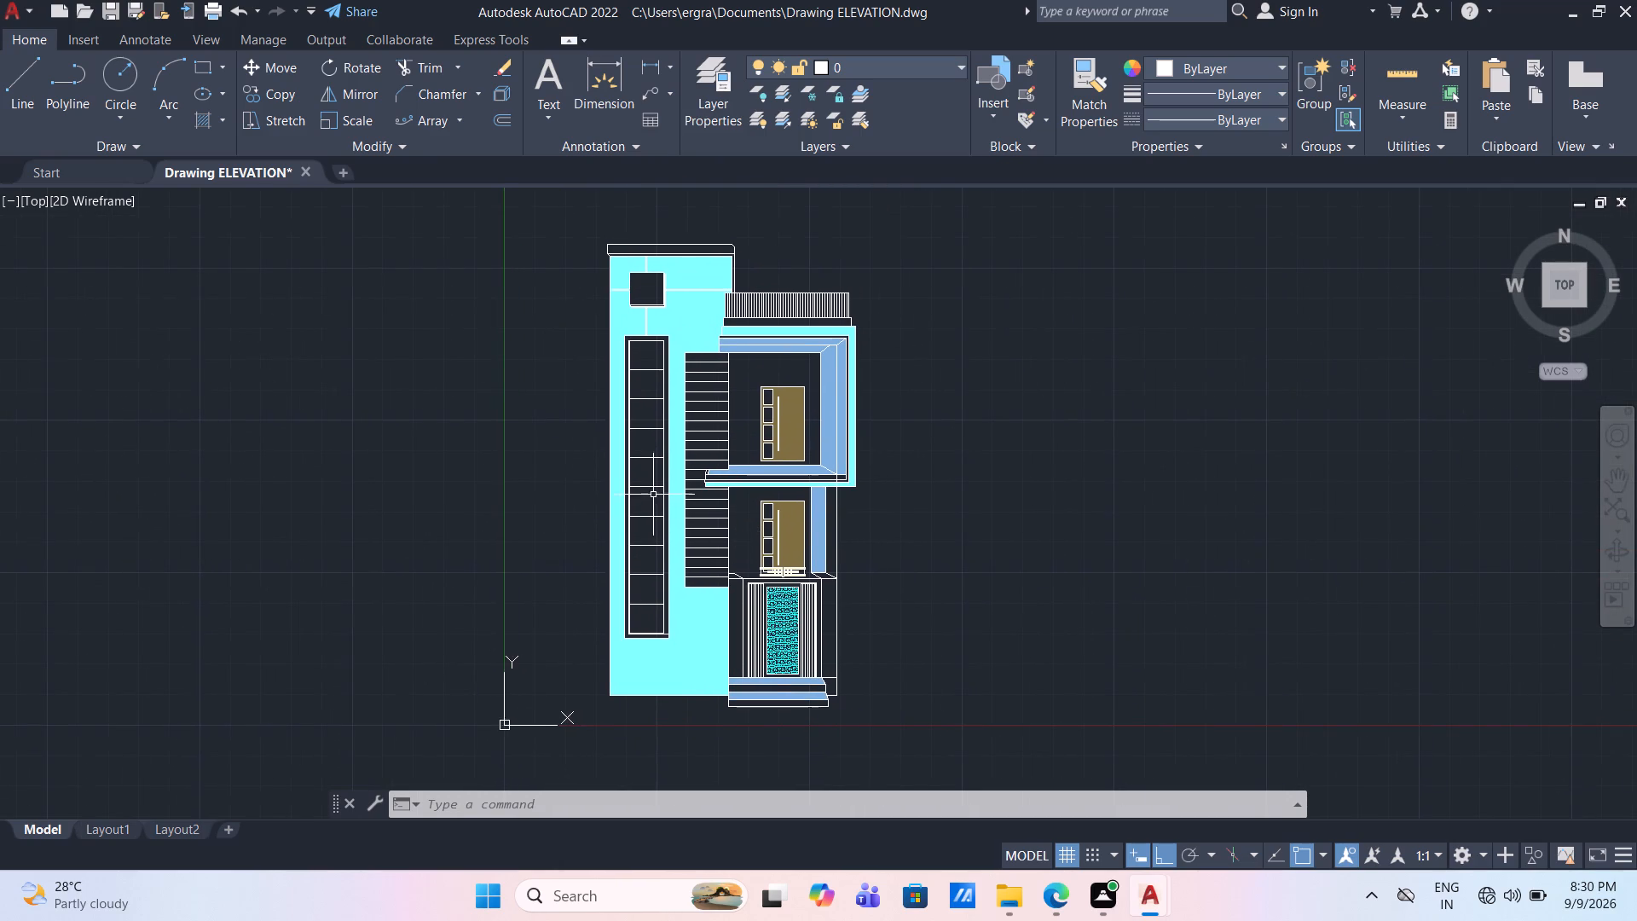
{"action": "scroll", "coordinate": [649, 492], "scroll_direction": "up", "scroll_amount": 1}
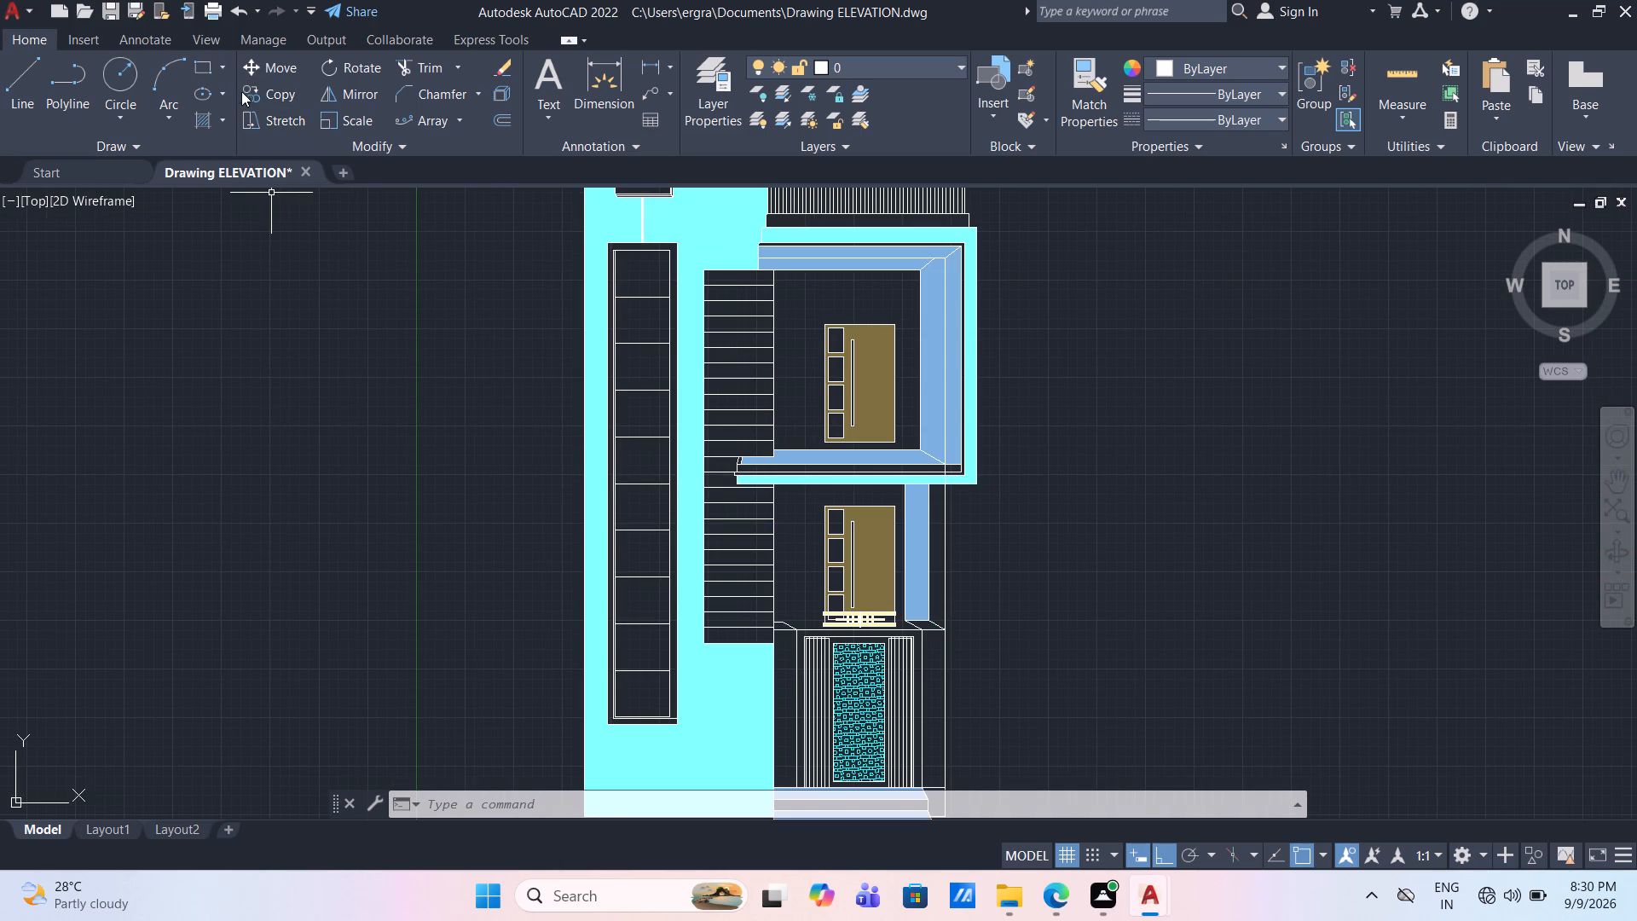
{"action": "left_click", "coordinate": [219, 123]}
{"action": "left_click", "coordinate": [200, 200]}
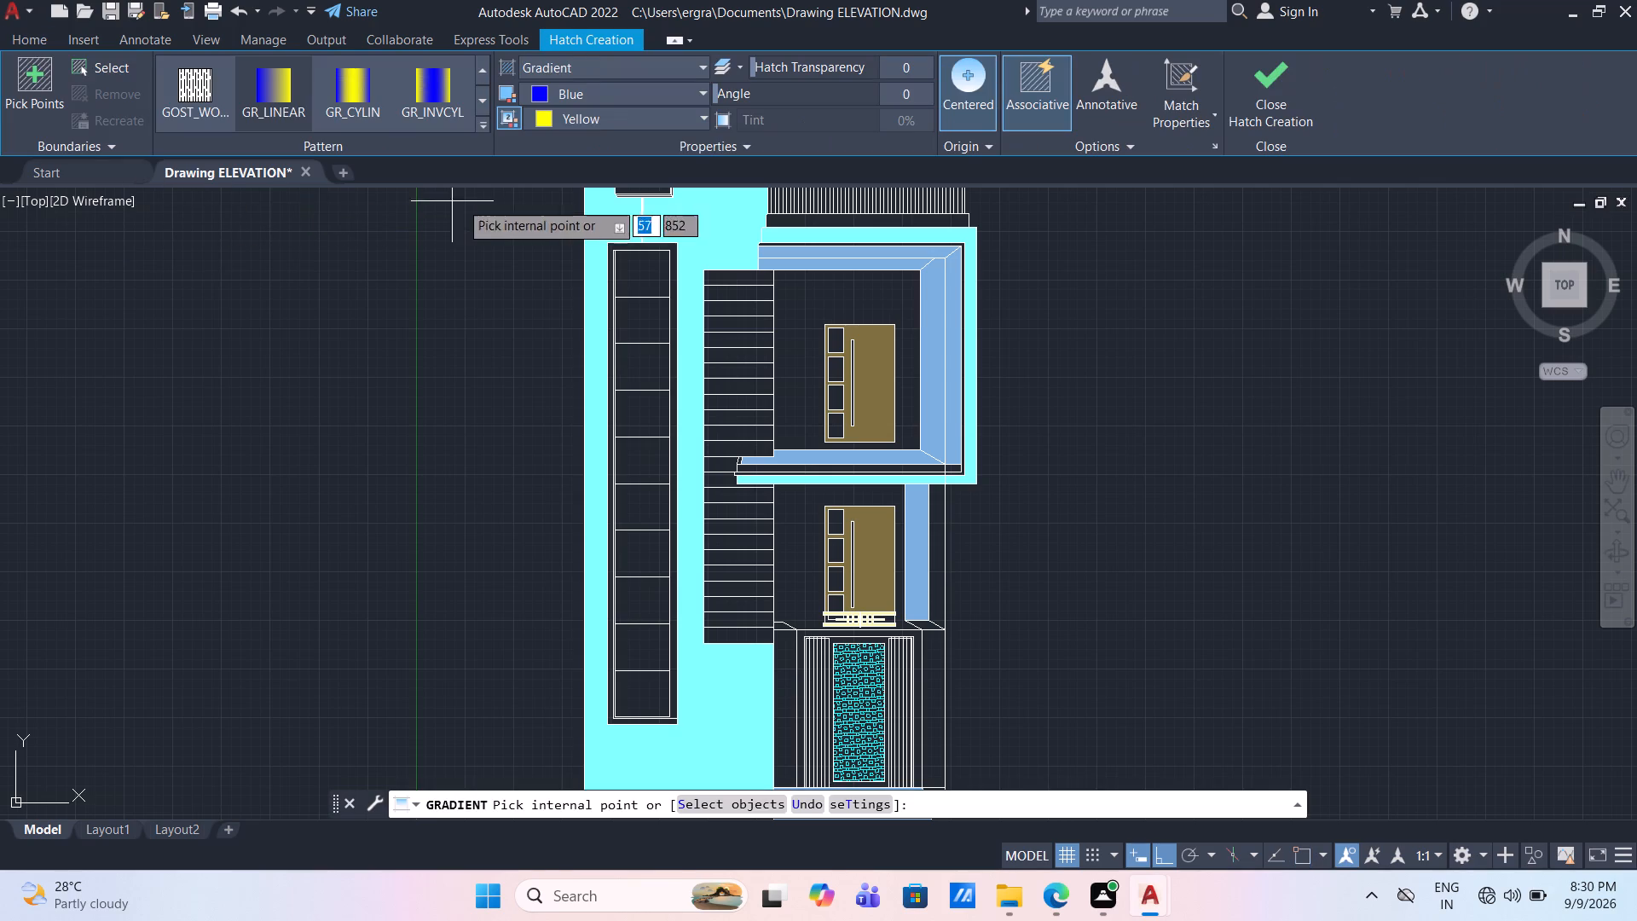
{"action": "left_click", "coordinate": [610, 94]}
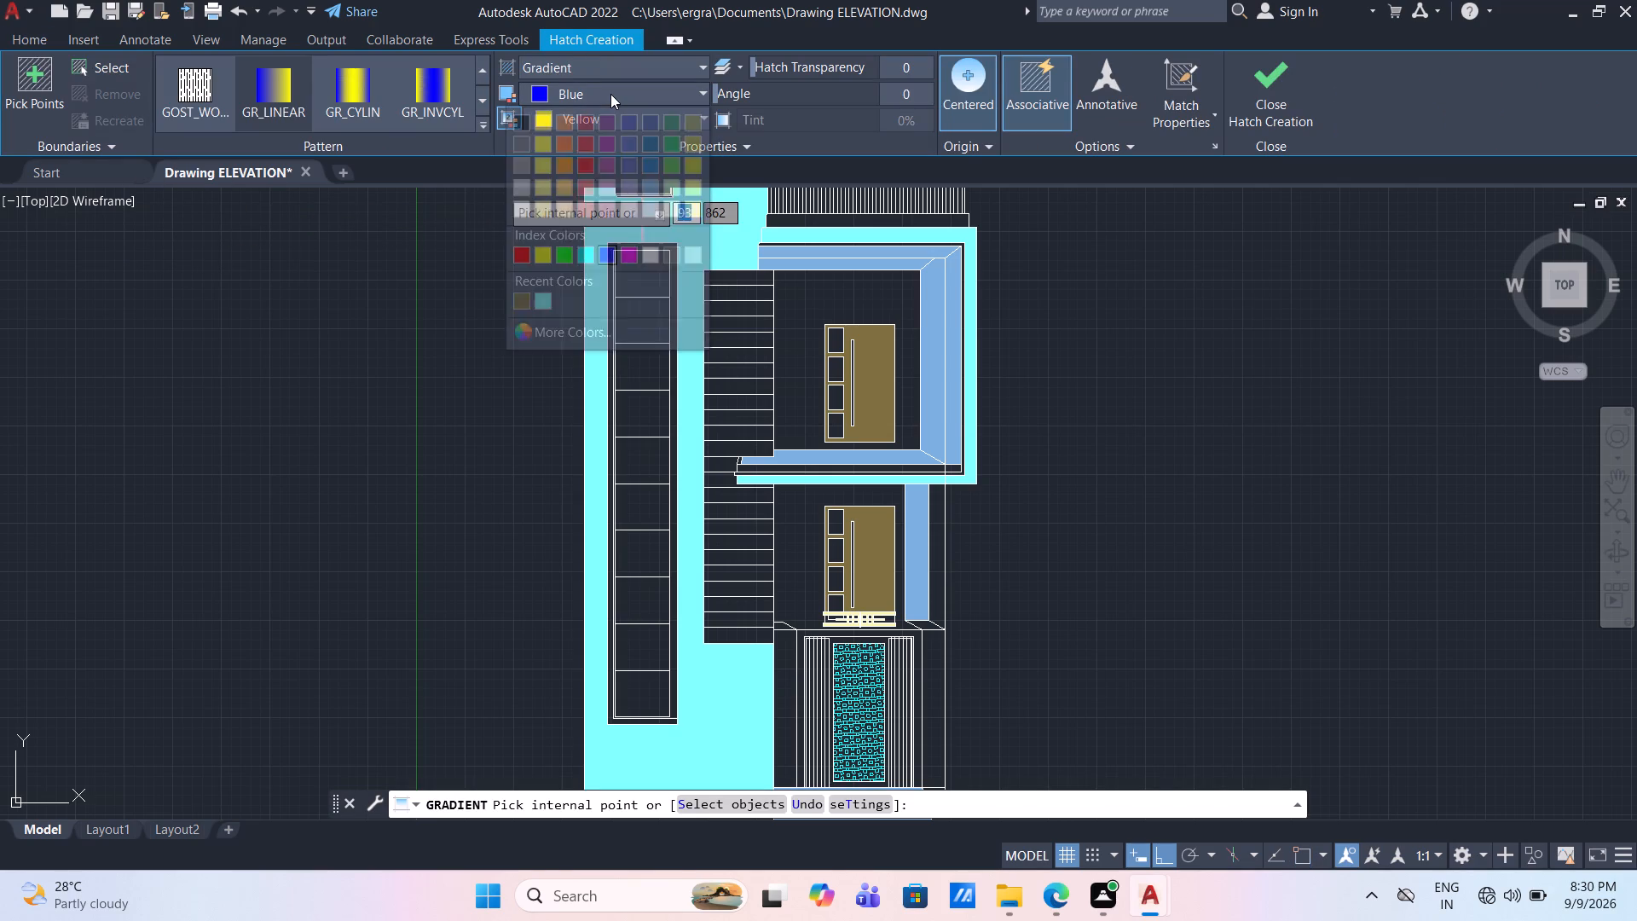
{"action": "left_click", "coordinate": [517, 186]}
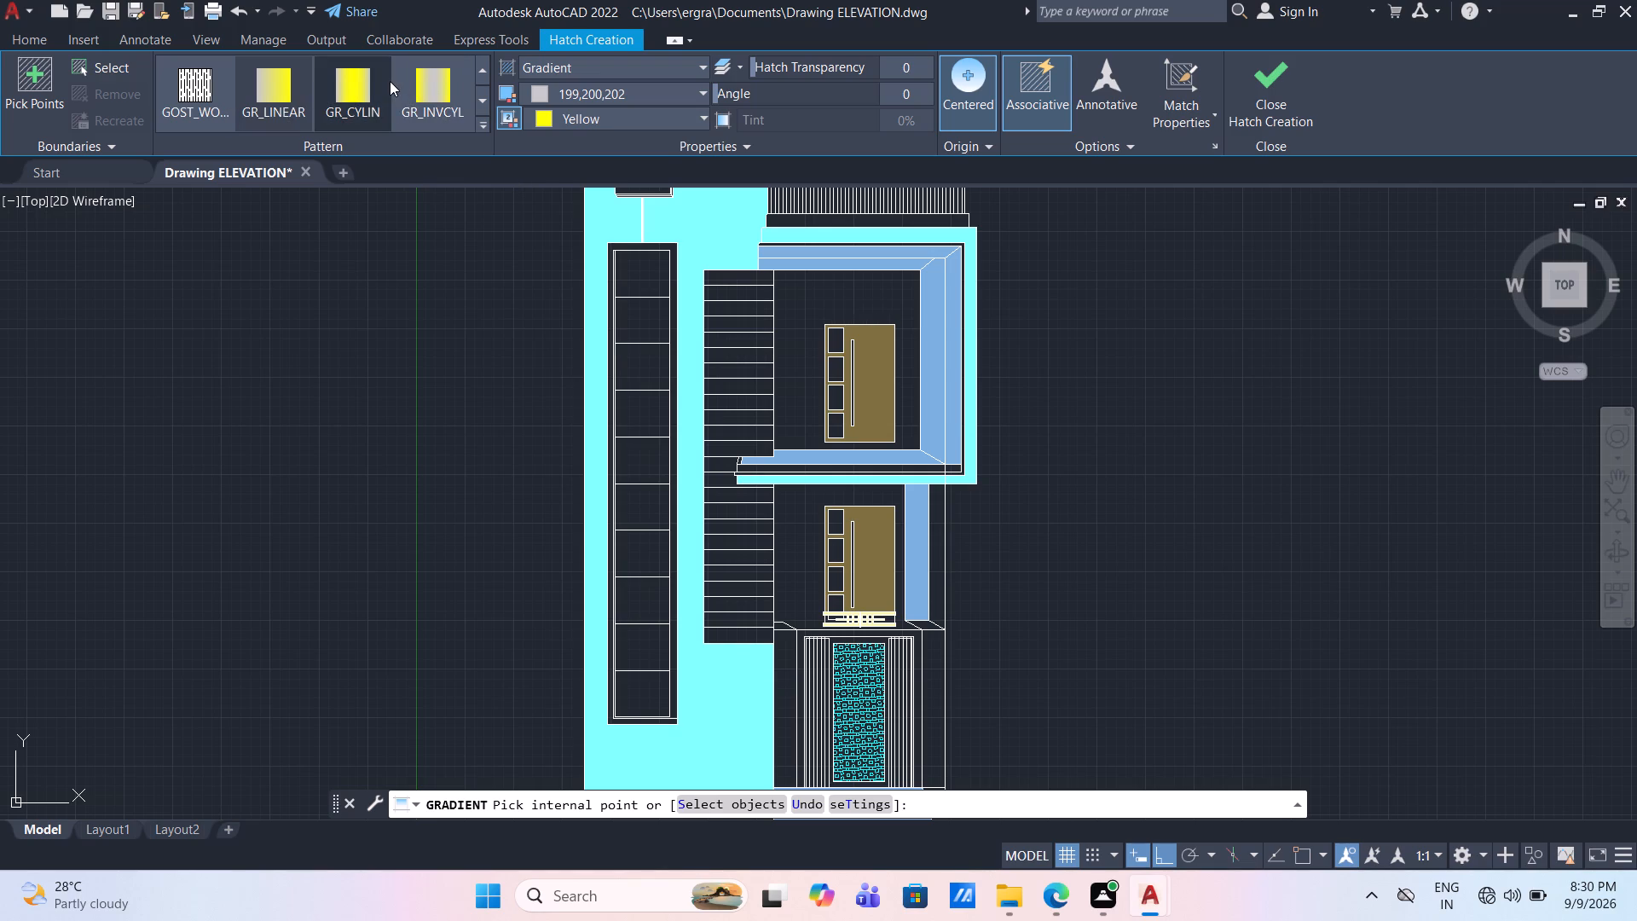
{"action": "left_click", "coordinate": [483, 93]}
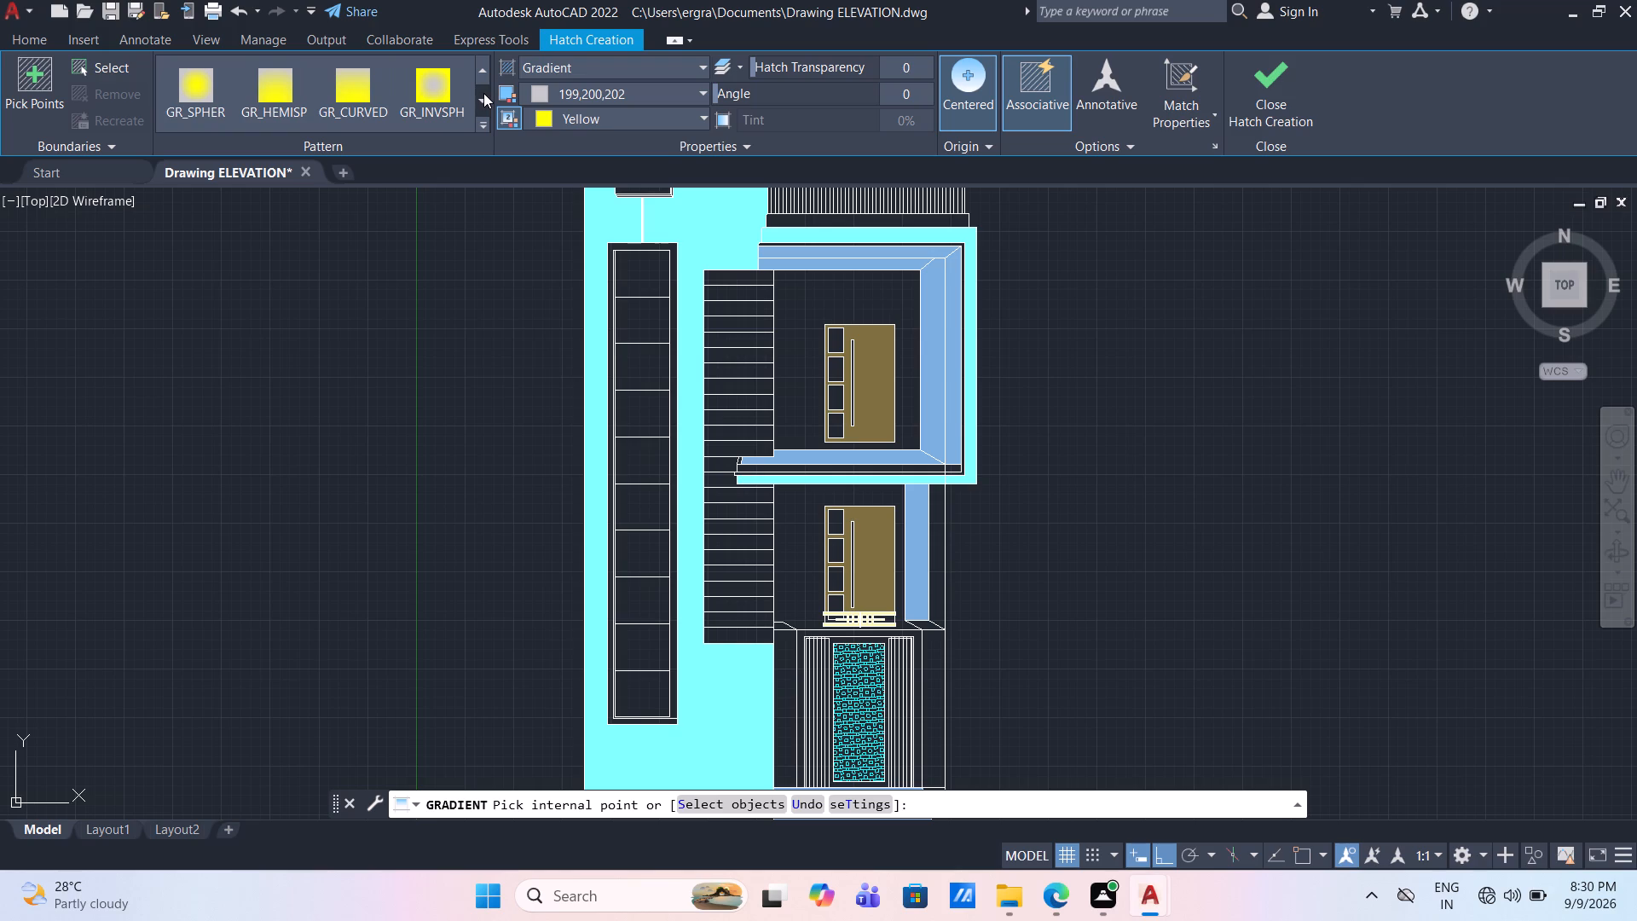
{"action": "left_click", "coordinate": [483, 93]}
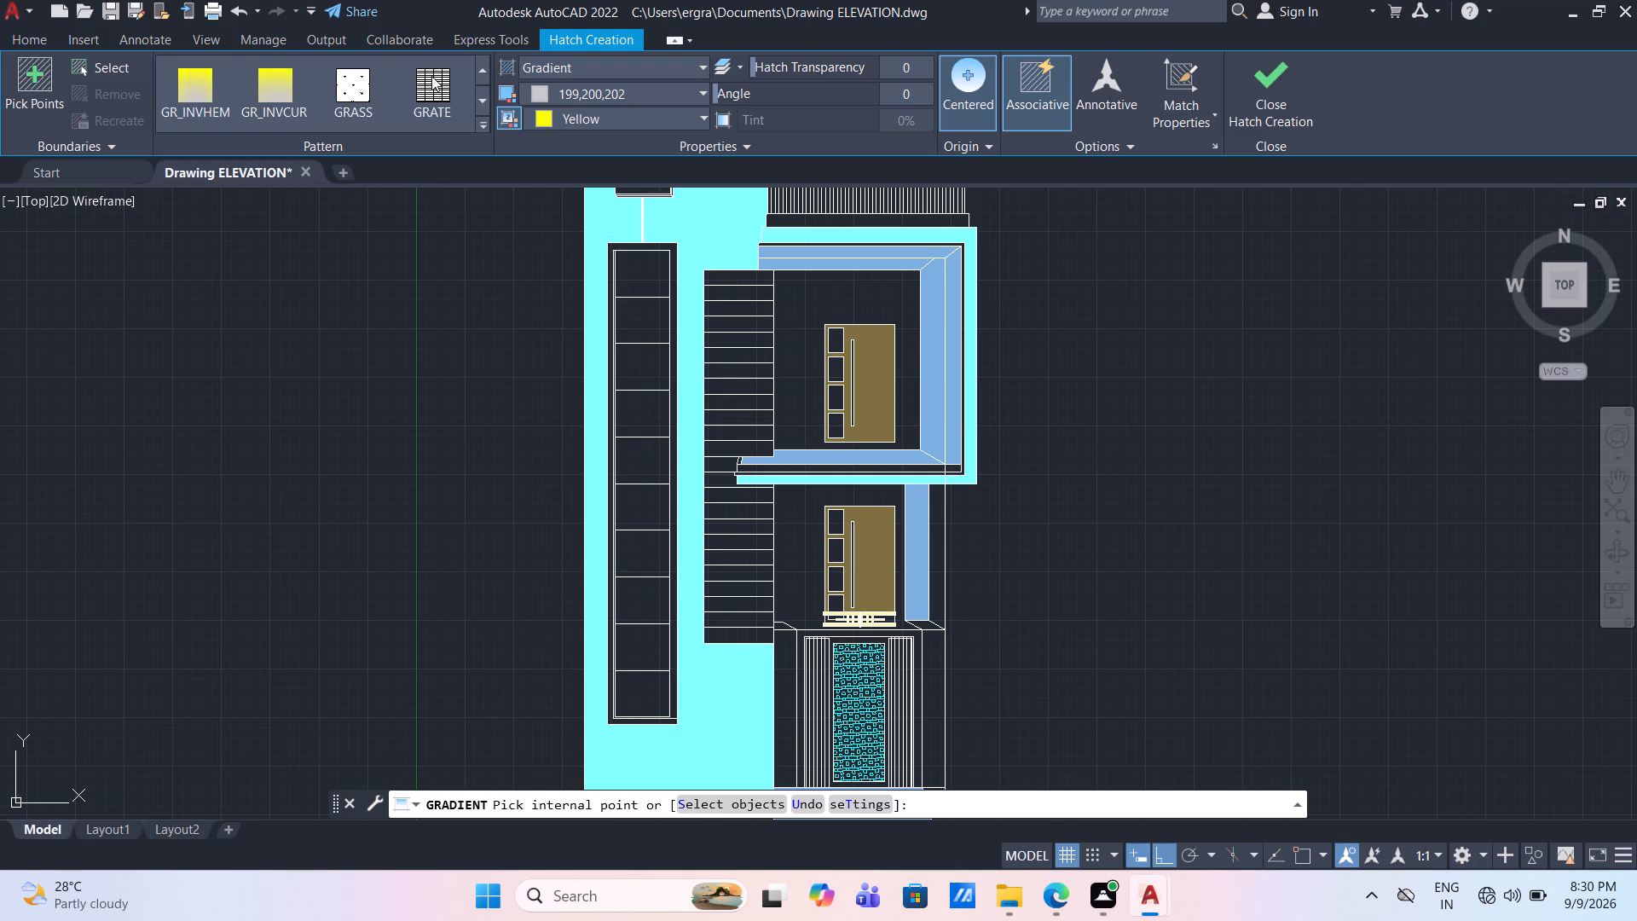
{"action": "left_click", "coordinate": [195, 92]}
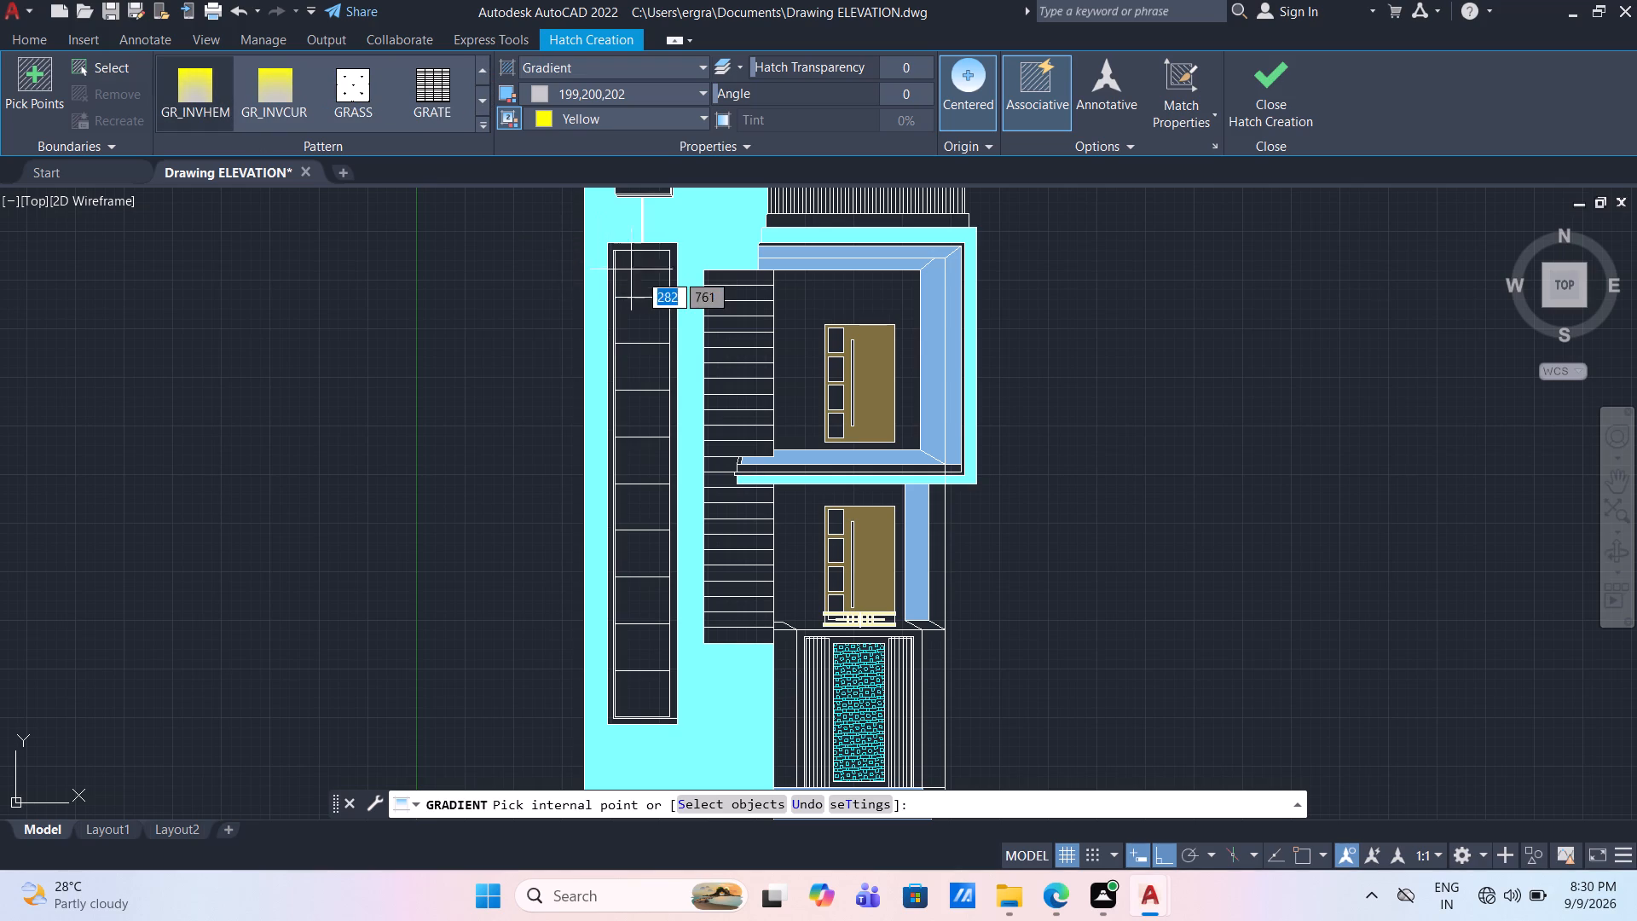
{"action": "left_click", "coordinate": [645, 277]}
{"action": "left_click", "coordinate": [651, 327]}
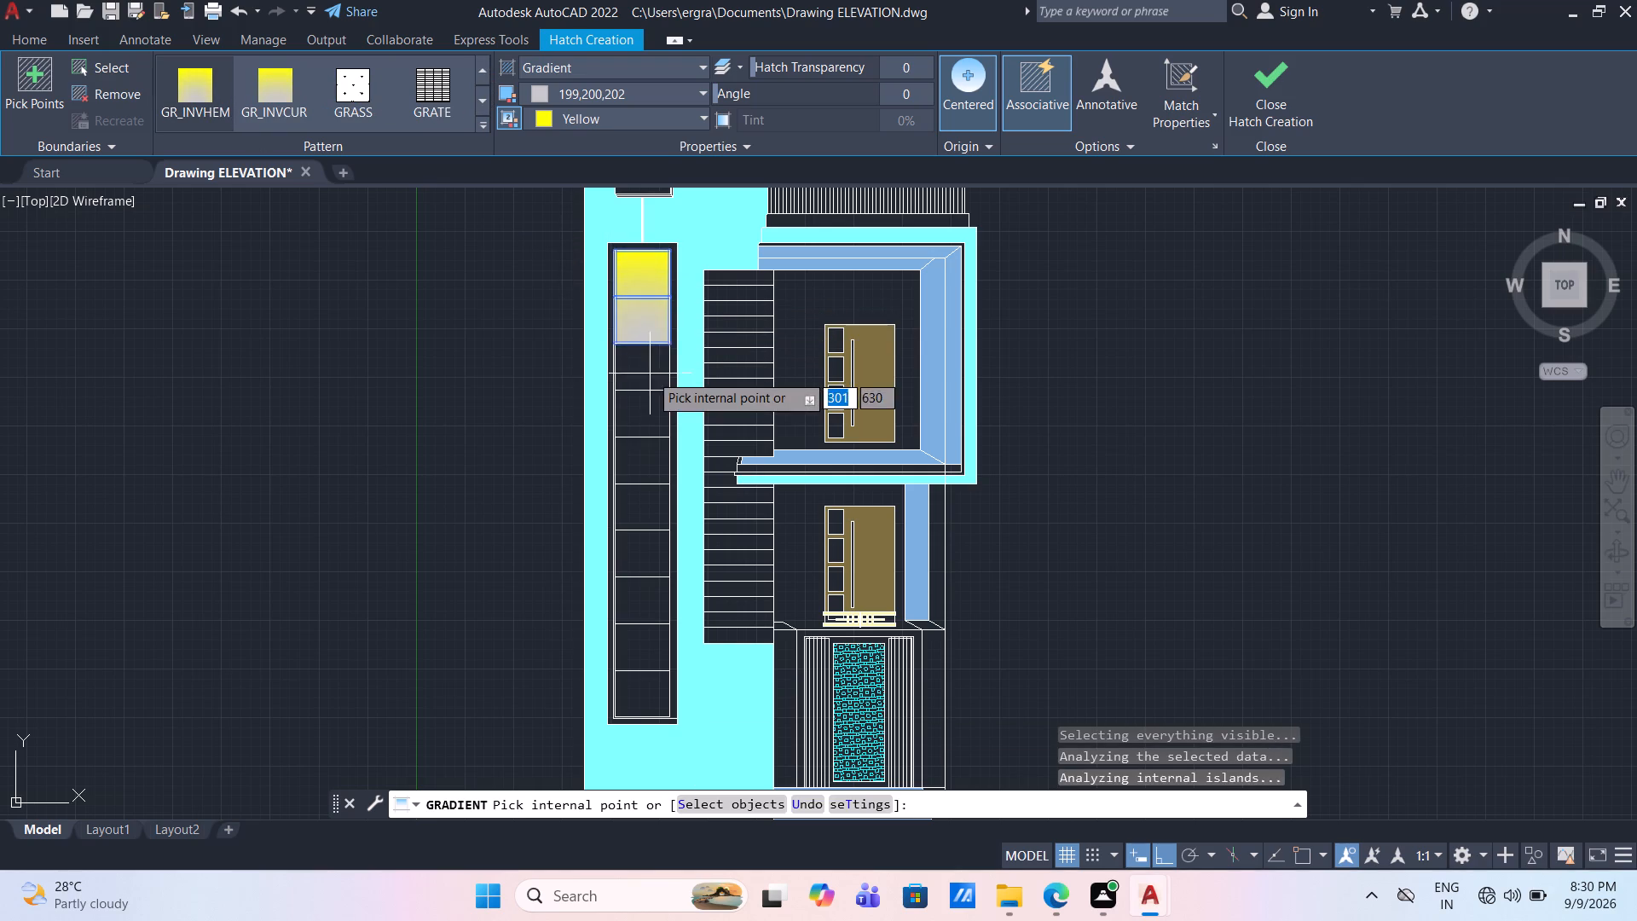
{"action": "left_click", "coordinate": [650, 374]}
{"action": "left_click_drag", "start_coordinate": [647, 425], "coordinate": [647, 433]}
{"action": "left_click", "coordinate": [647, 477]}
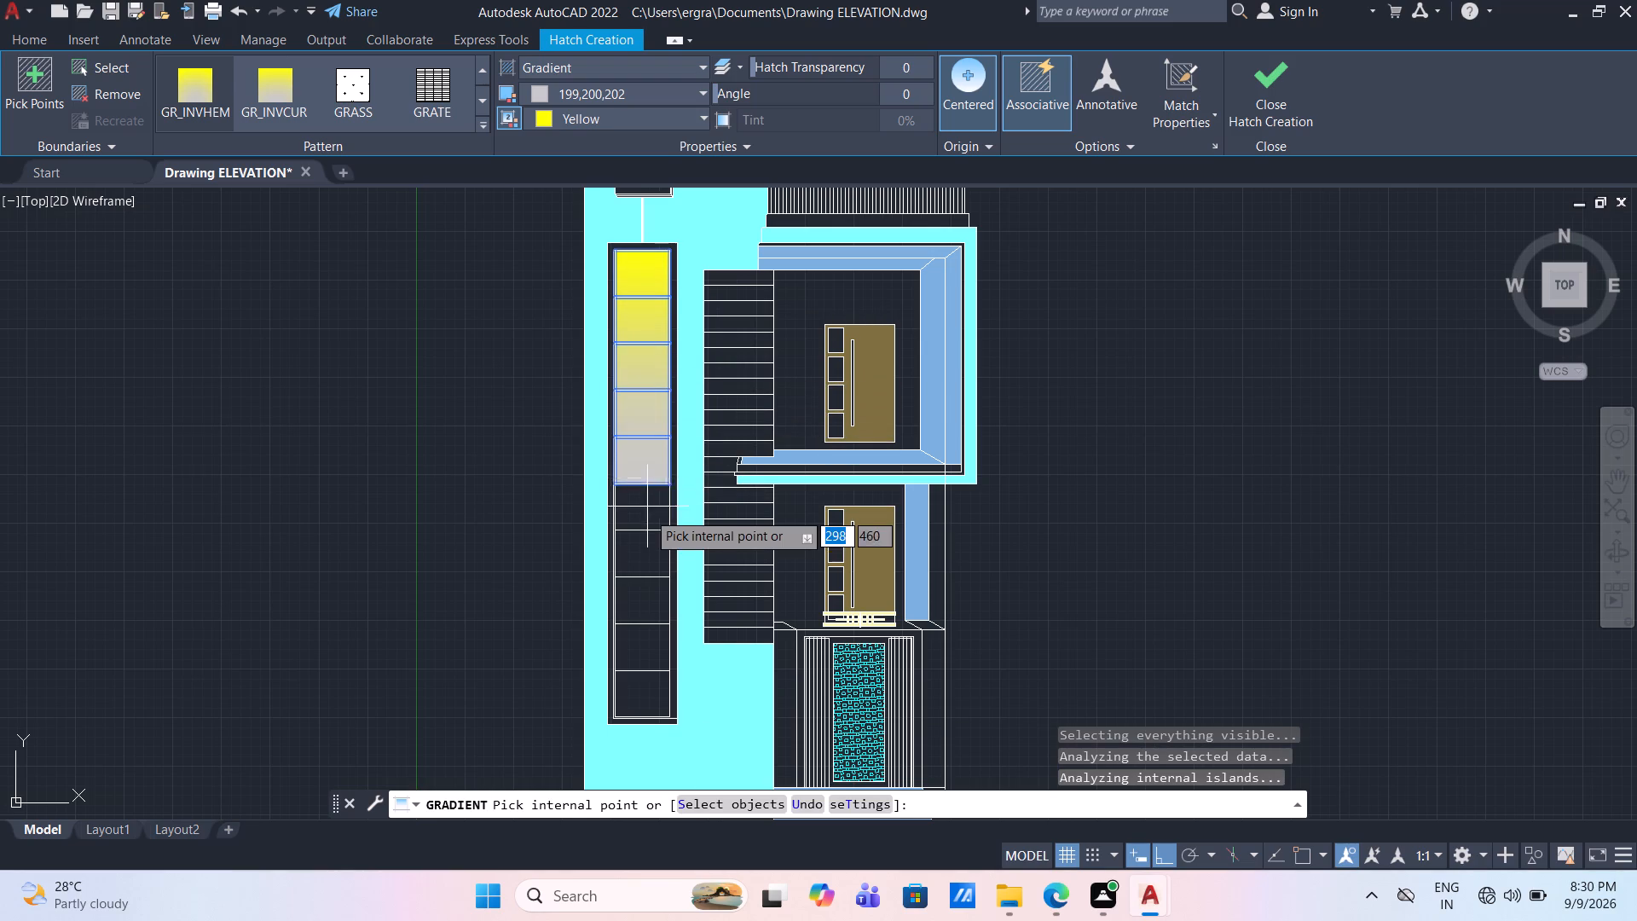
{"action": "left_click", "coordinate": [647, 524]}
{"action": "left_click", "coordinate": [642, 565]}
{"action": "left_click_drag", "start_coordinate": [644, 600], "coordinate": [644, 609]}
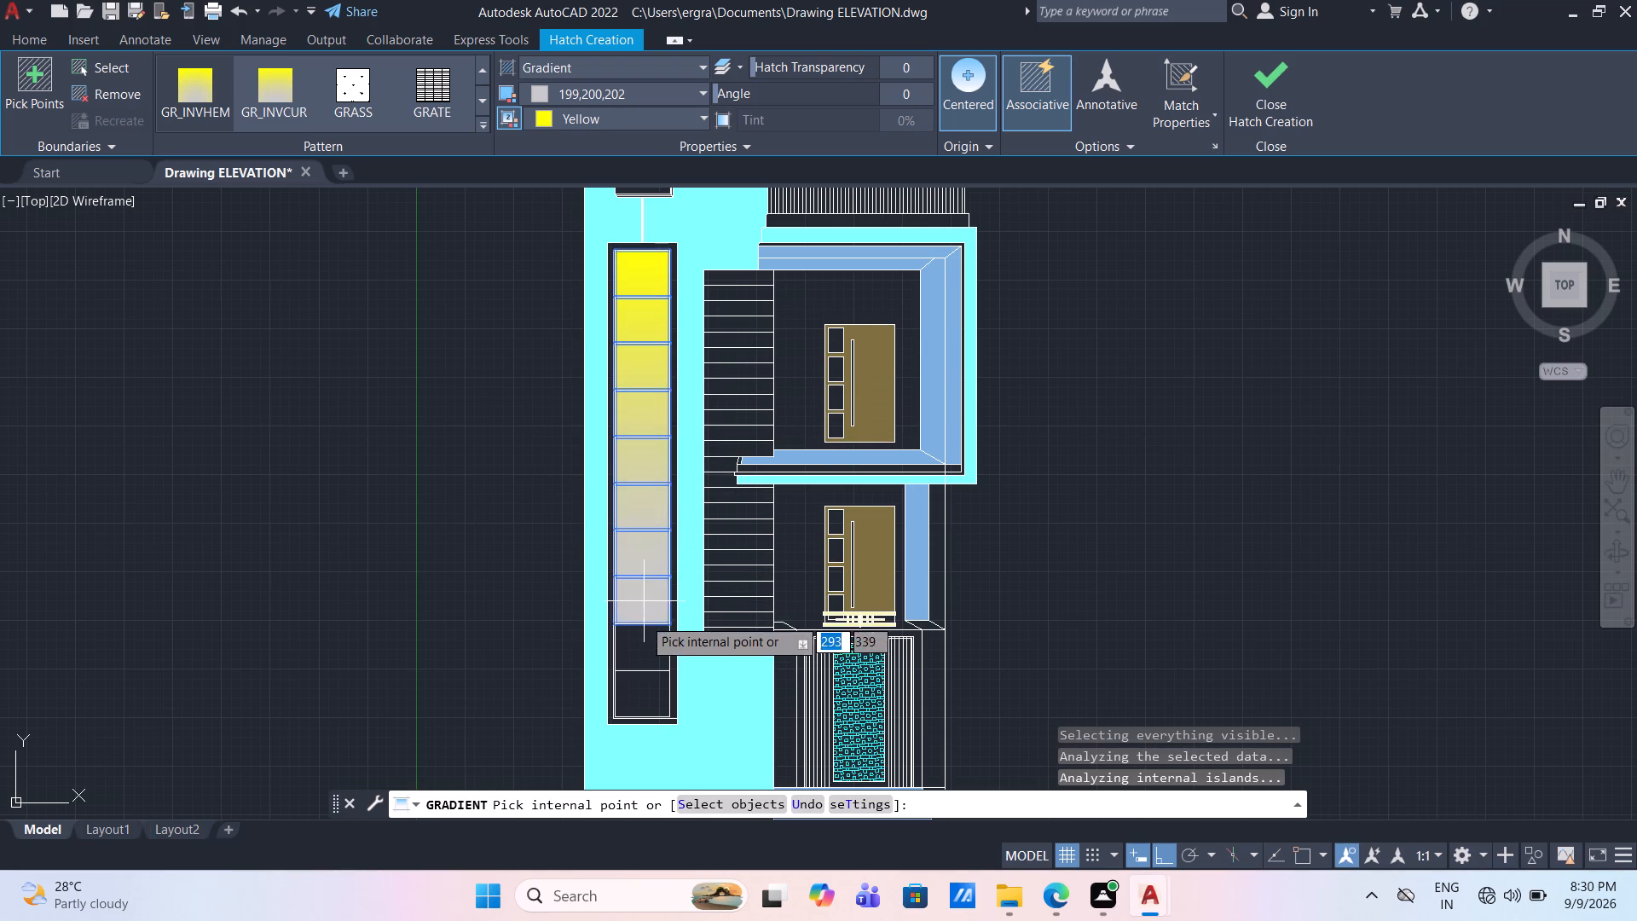
{"action": "left_click", "coordinate": [637, 642]}
{"action": "left_click", "coordinate": [636, 690]}
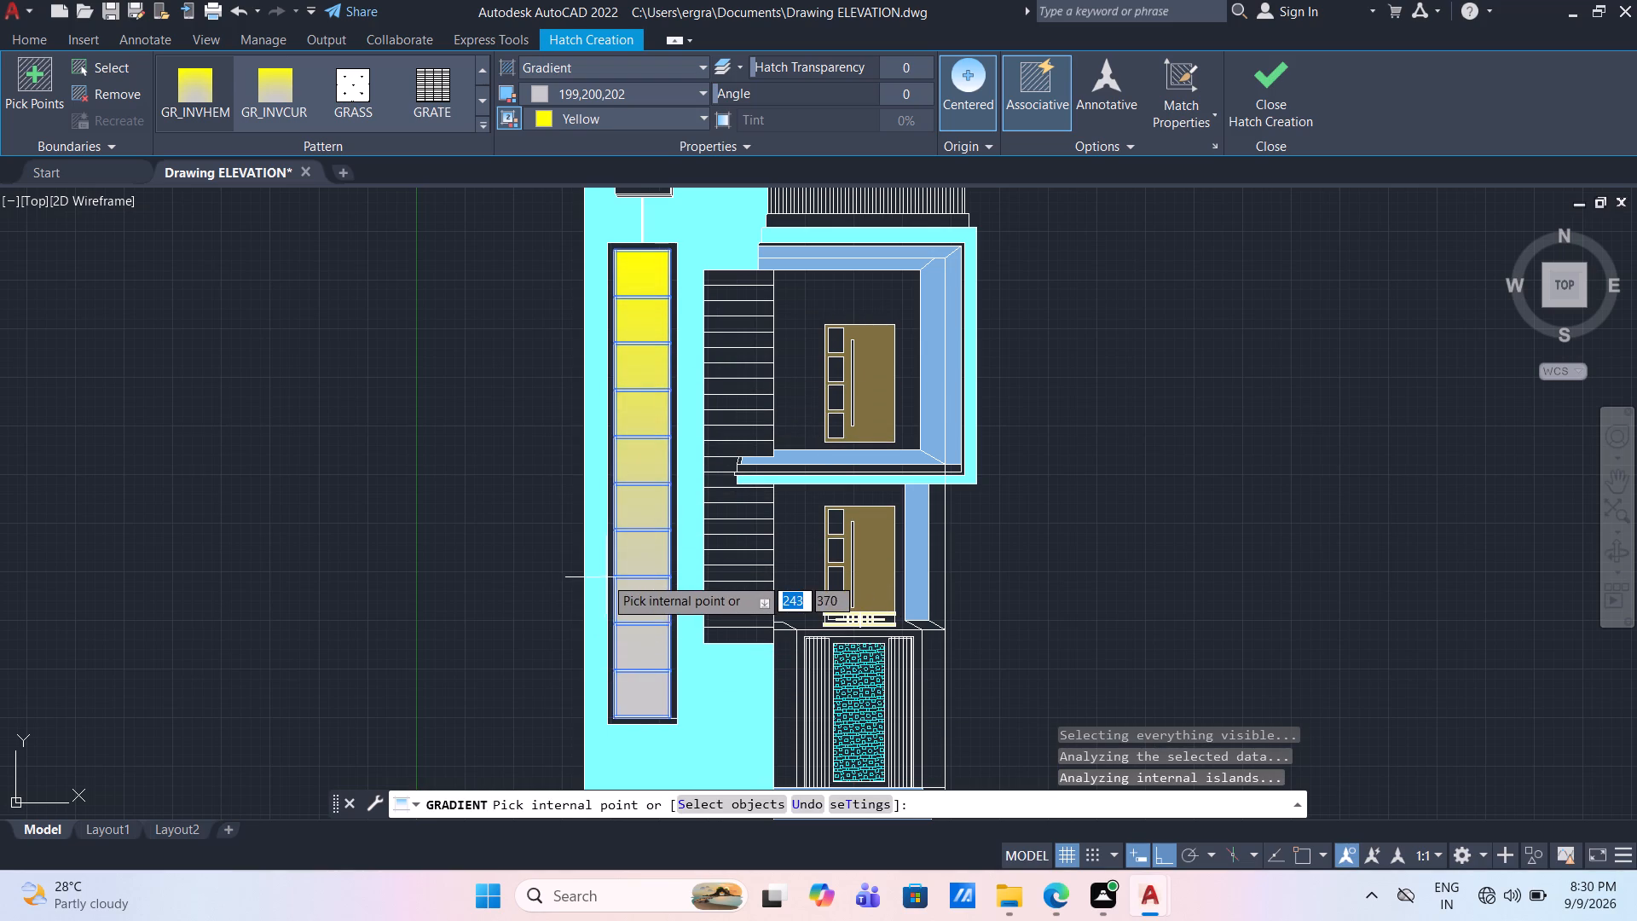
{"action": "key", "text": "Escape"}
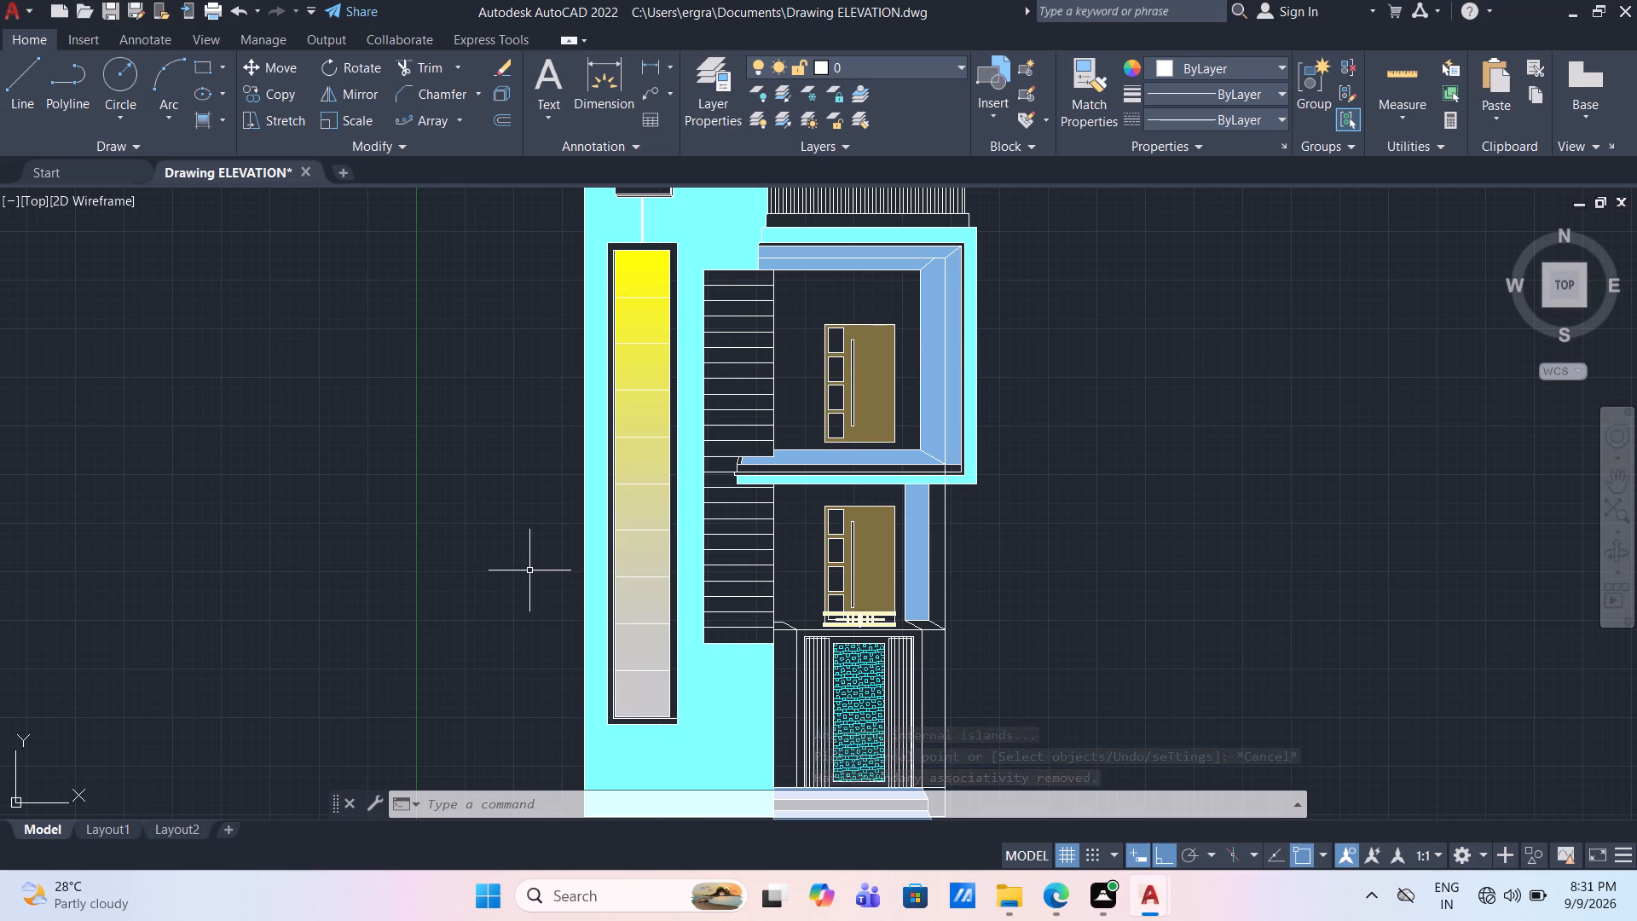
Change the tall window's gradient fill to the GR_INVCYL pattern.
{"action": "left_click", "coordinate": [633, 357]}
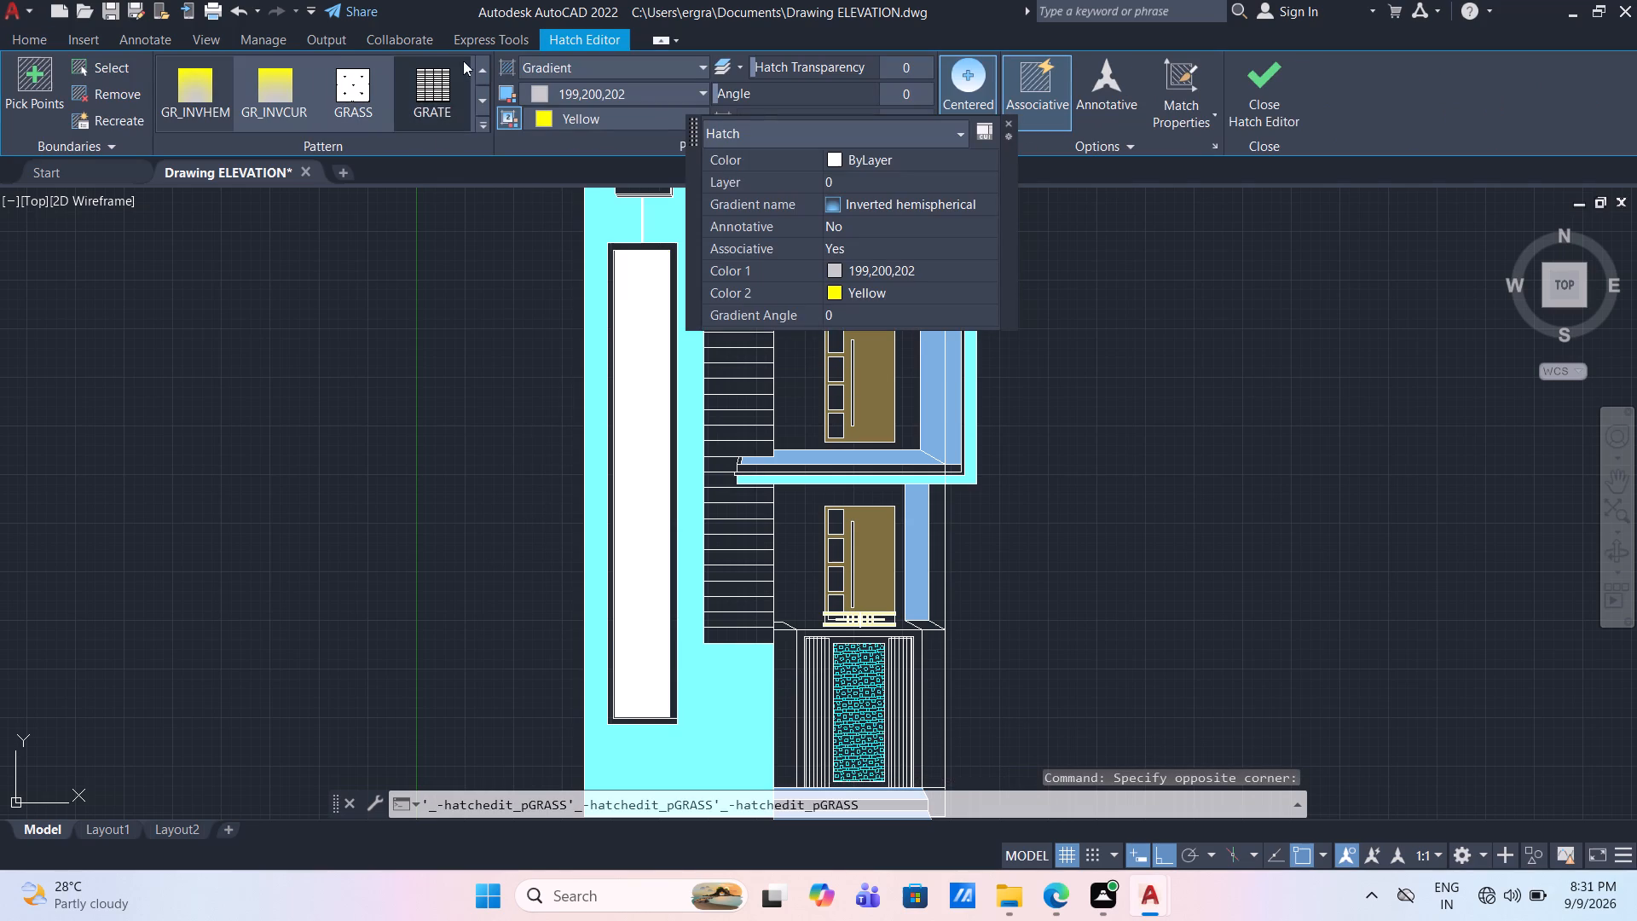
{"action": "left_click", "coordinate": [486, 67]}
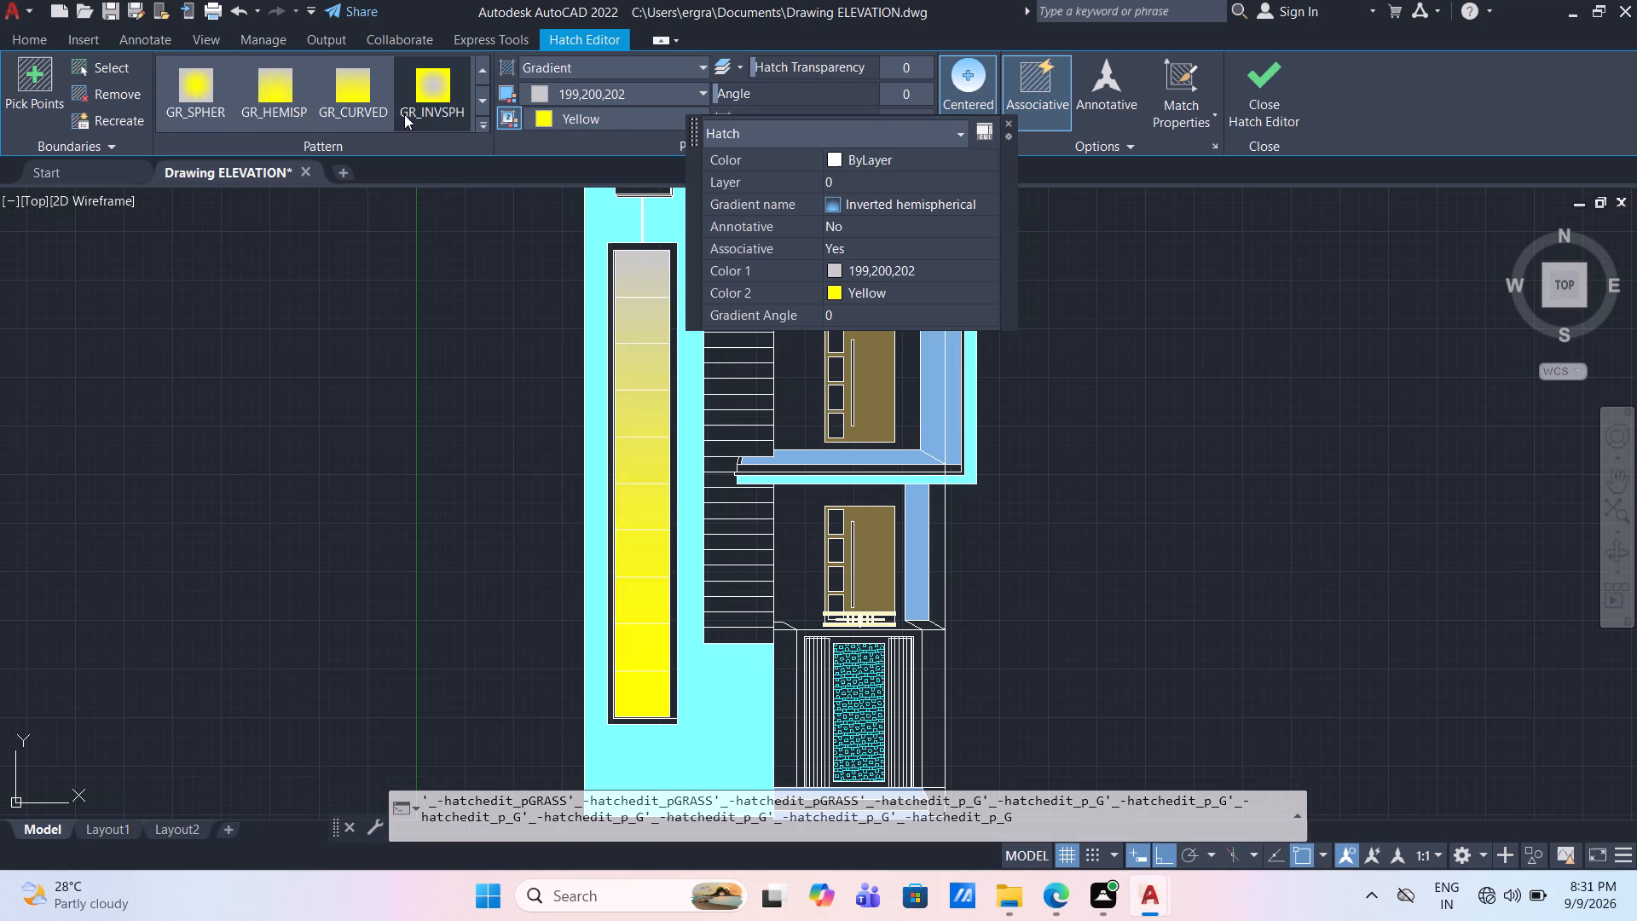
{"action": "left_click", "coordinate": [482, 67]}
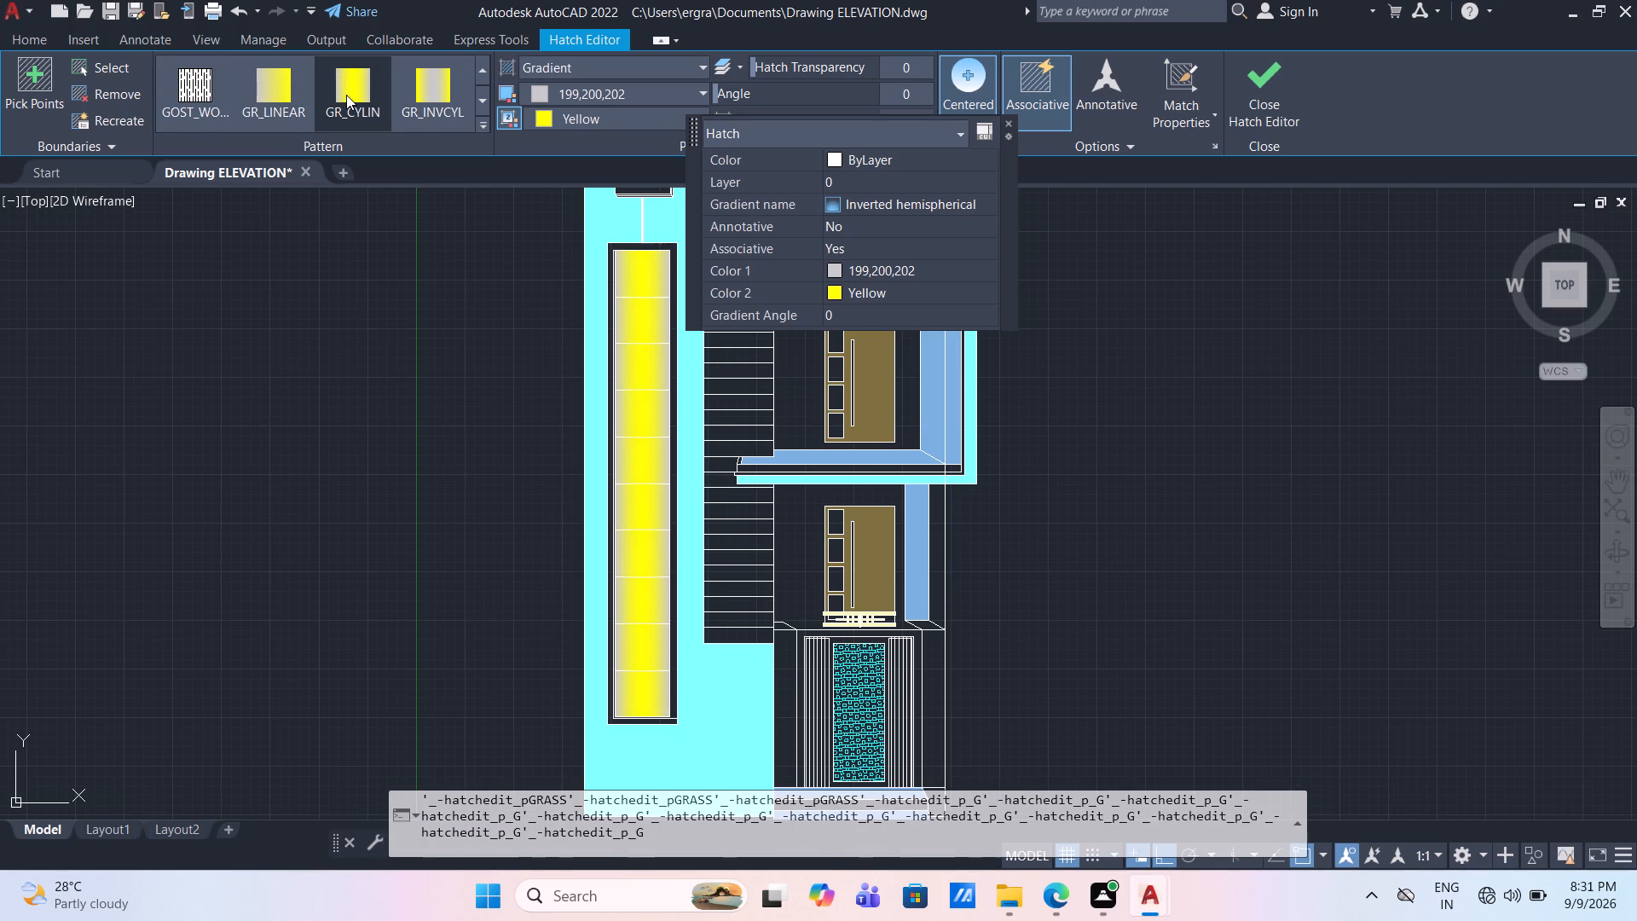
{"action": "left_click", "coordinate": [413, 94]}
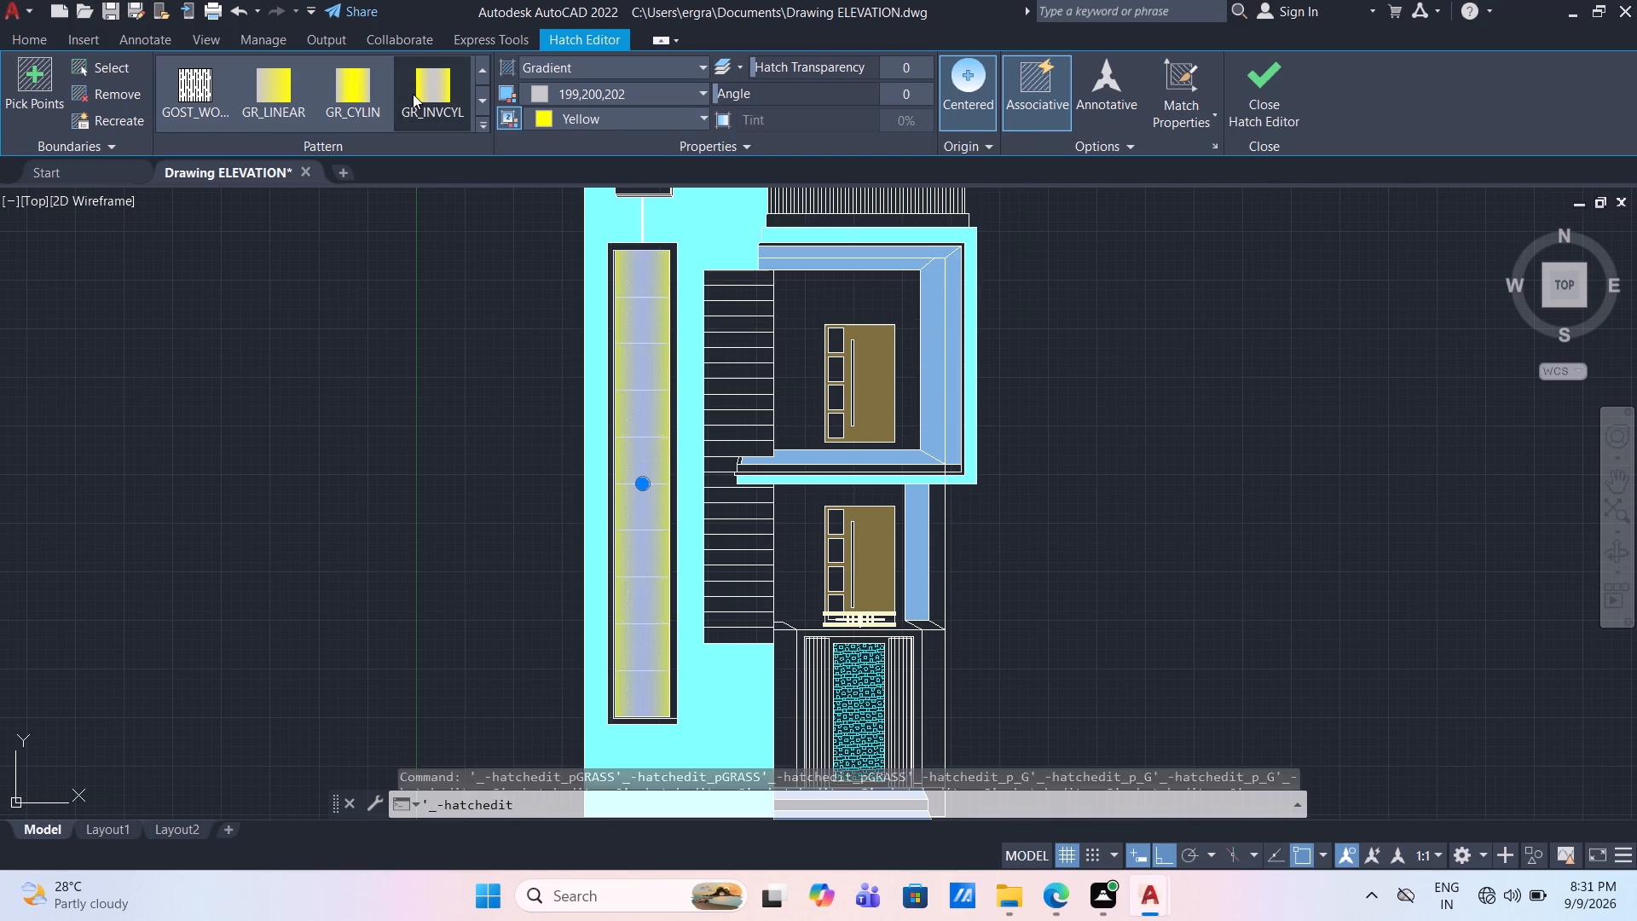
{"action": "key", "text": "Escape"}
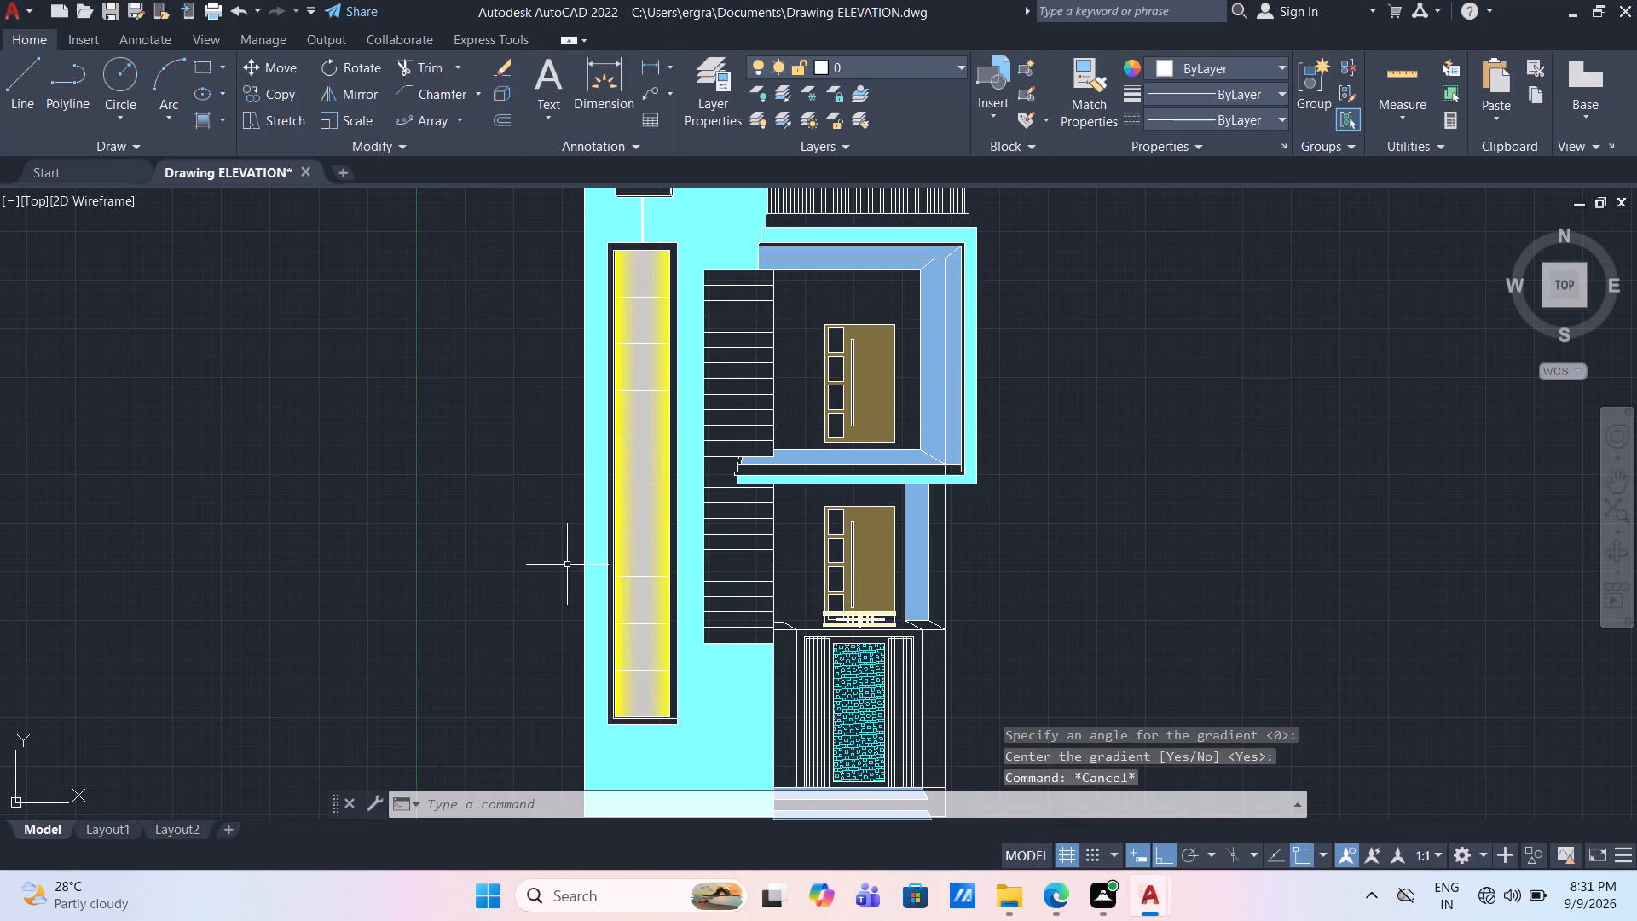
Fill the small square window near the tower's top with a GR_SPHER gradient in colours 199,200,202 and 147,149,152.
{"action": "scroll", "coordinate": [729, 537], "scroll_direction": "down", "scroll_amount": 1}
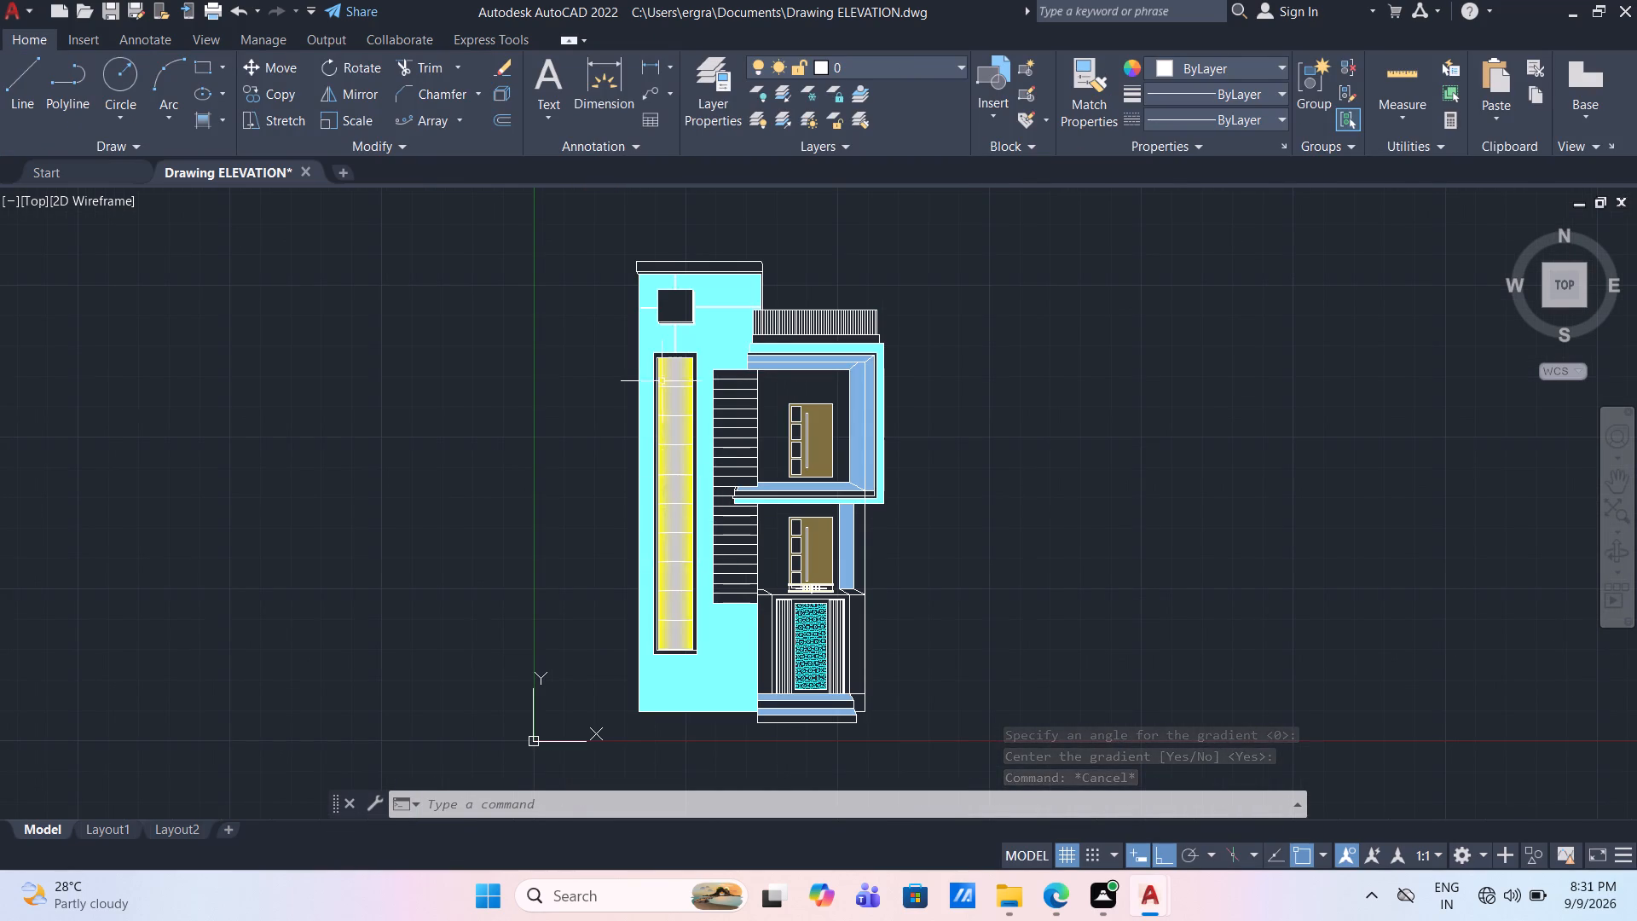
{"action": "scroll", "coordinate": [682, 290], "scroll_direction": "up", "scroll_amount": 3}
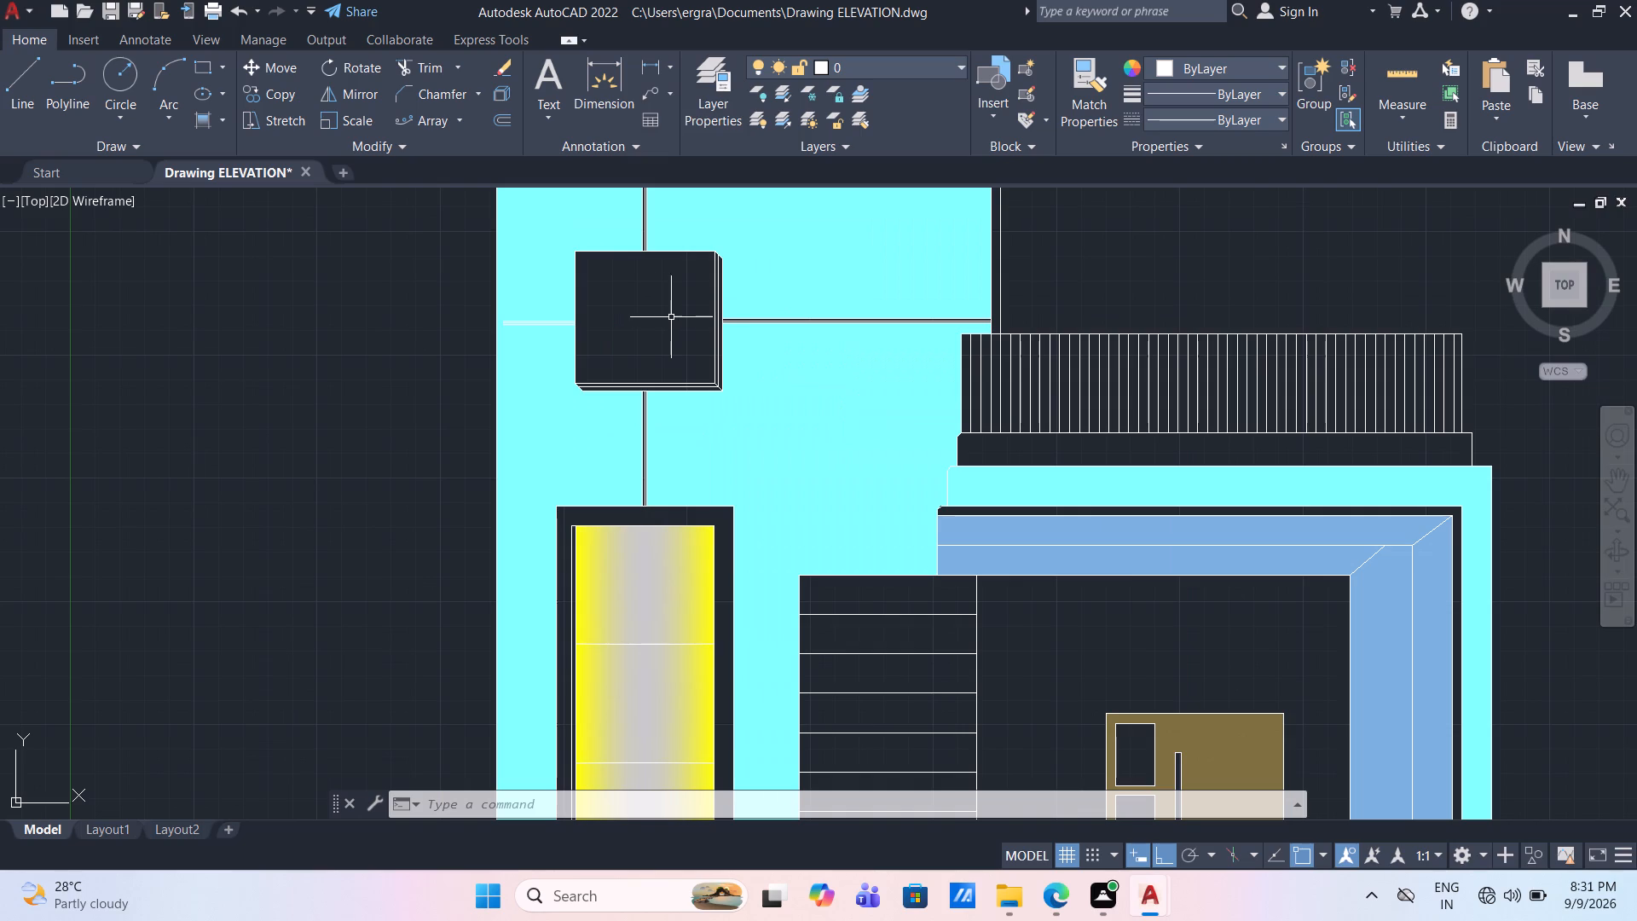
{"action": "left_click", "coordinate": [223, 120]}
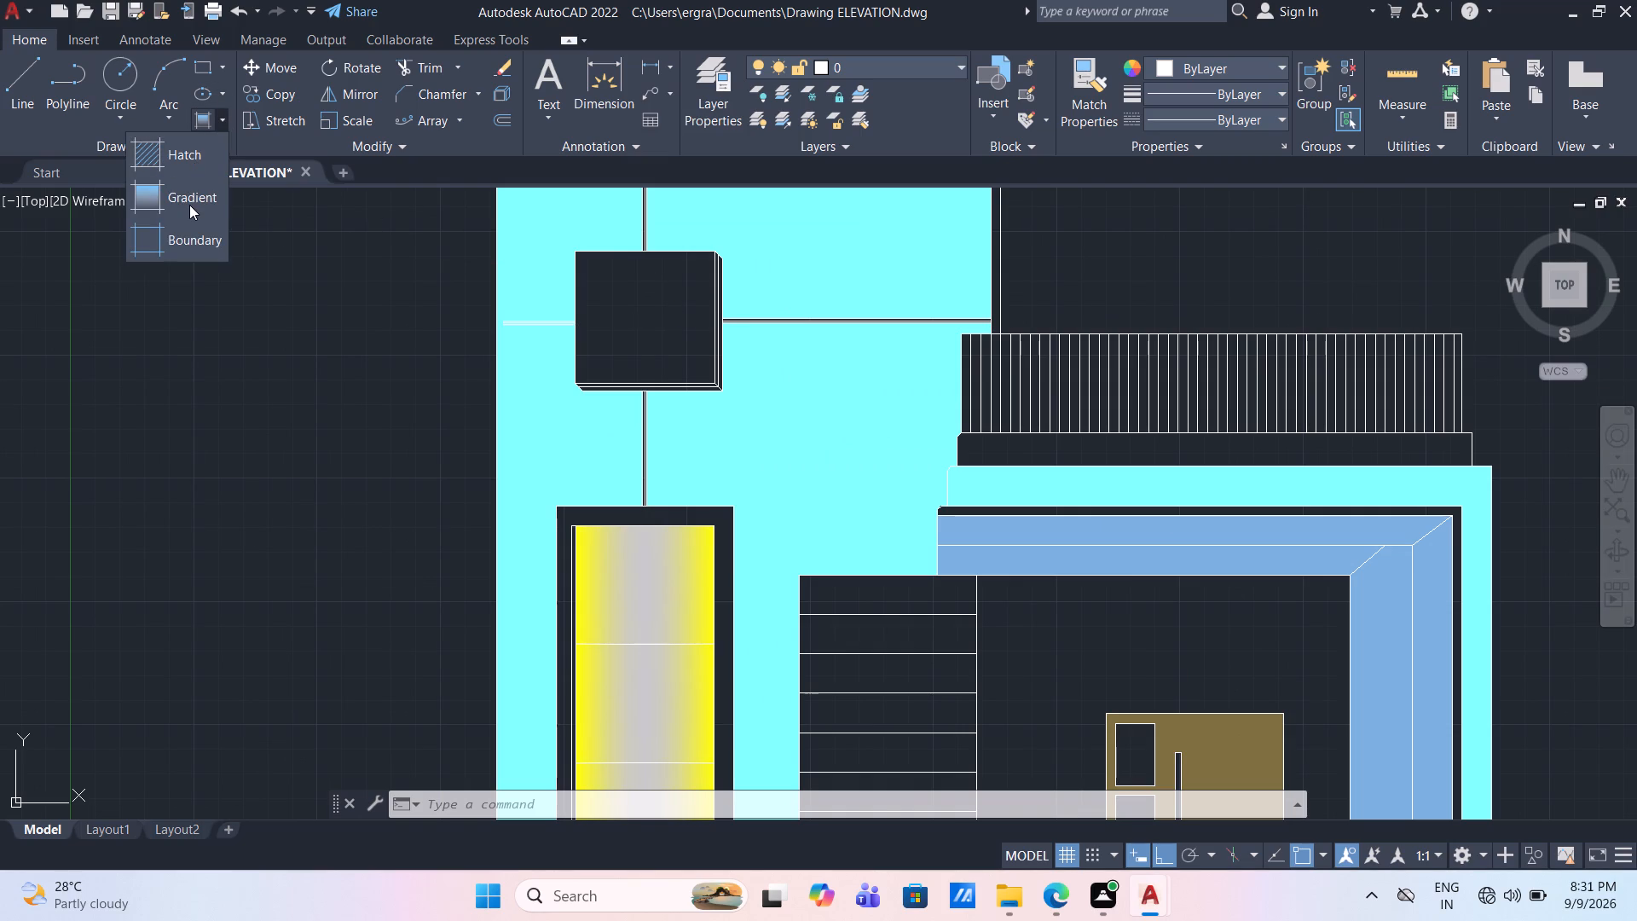
{"action": "left_click", "coordinate": [189, 205]}
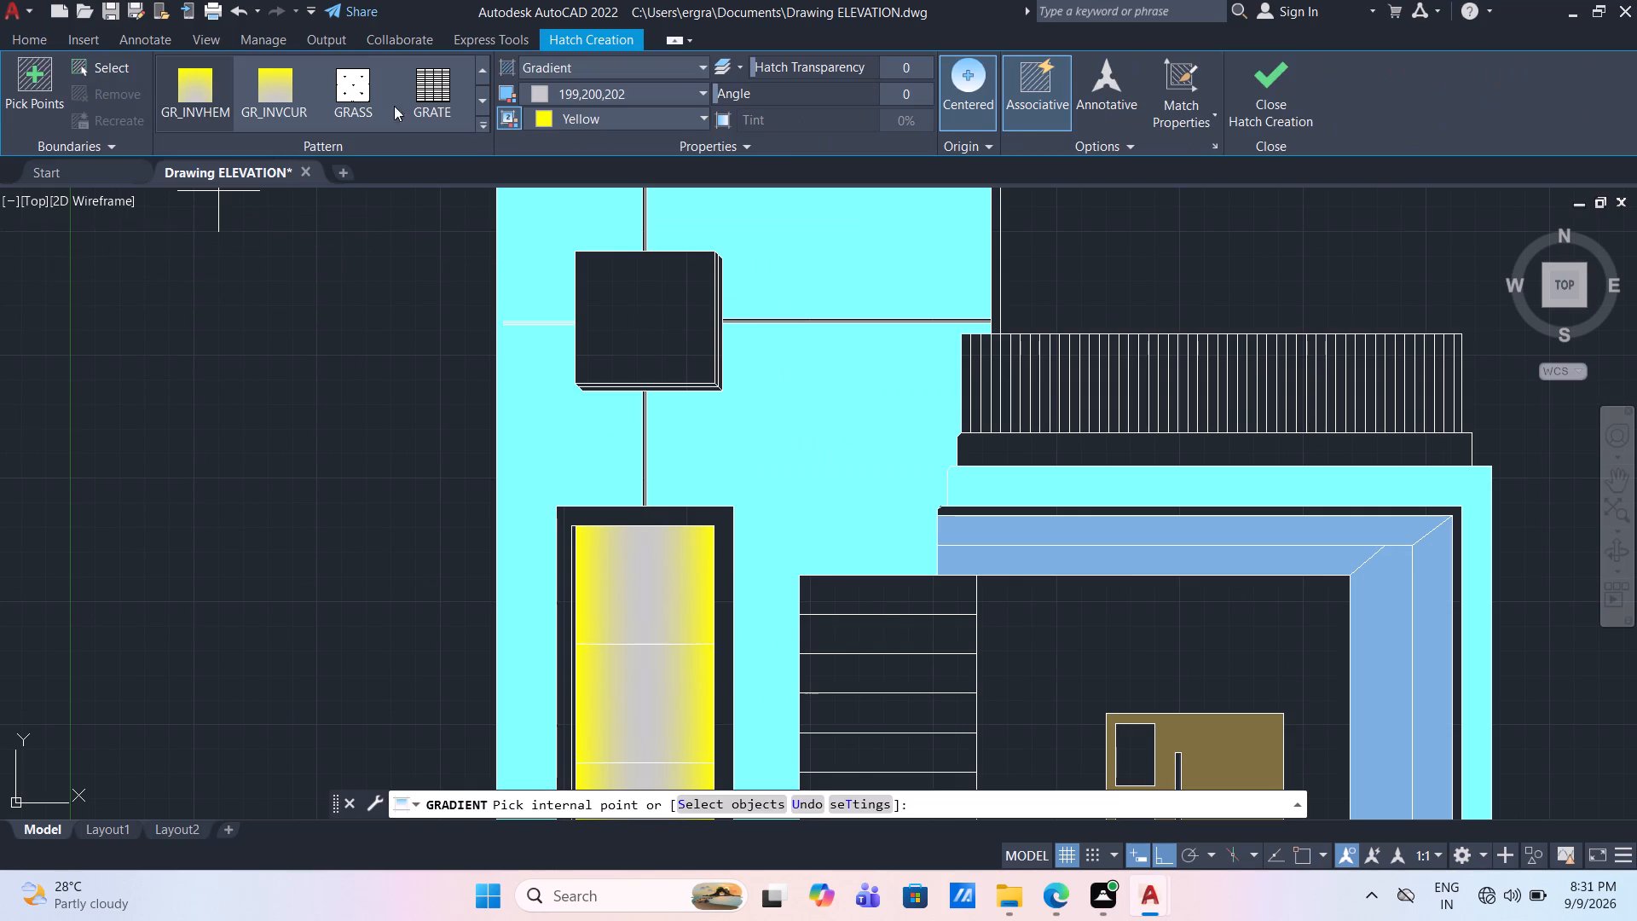
{"action": "left_click", "coordinate": [483, 106]}
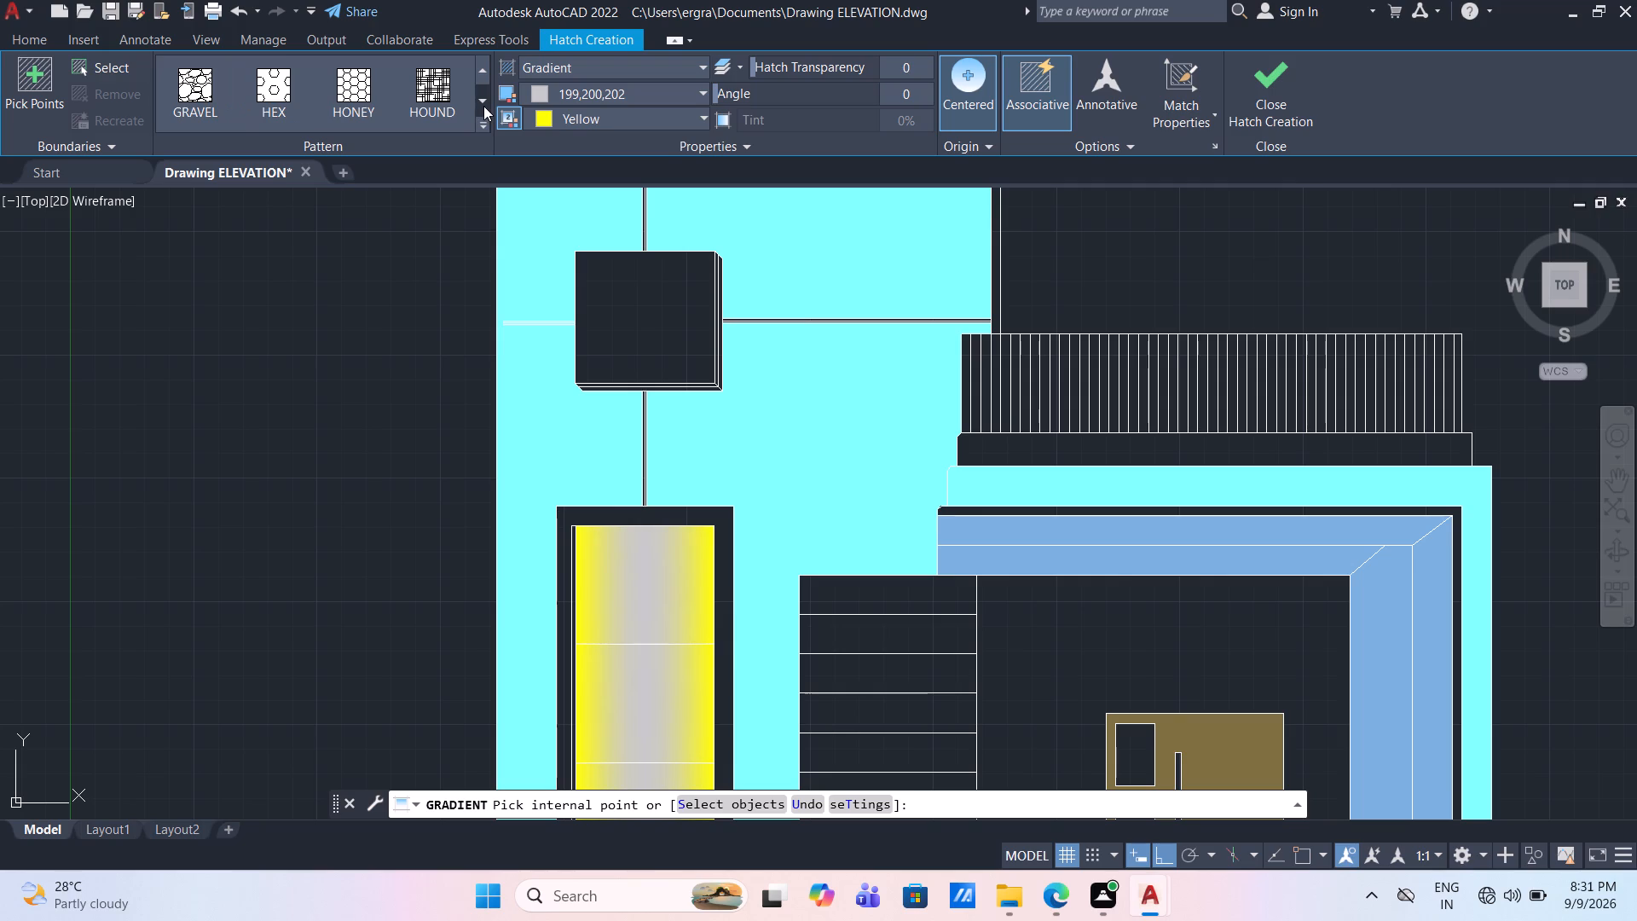
{"action": "left_click", "coordinate": [483, 66]}
{"action": "left_click", "coordinate": [483, 66]}
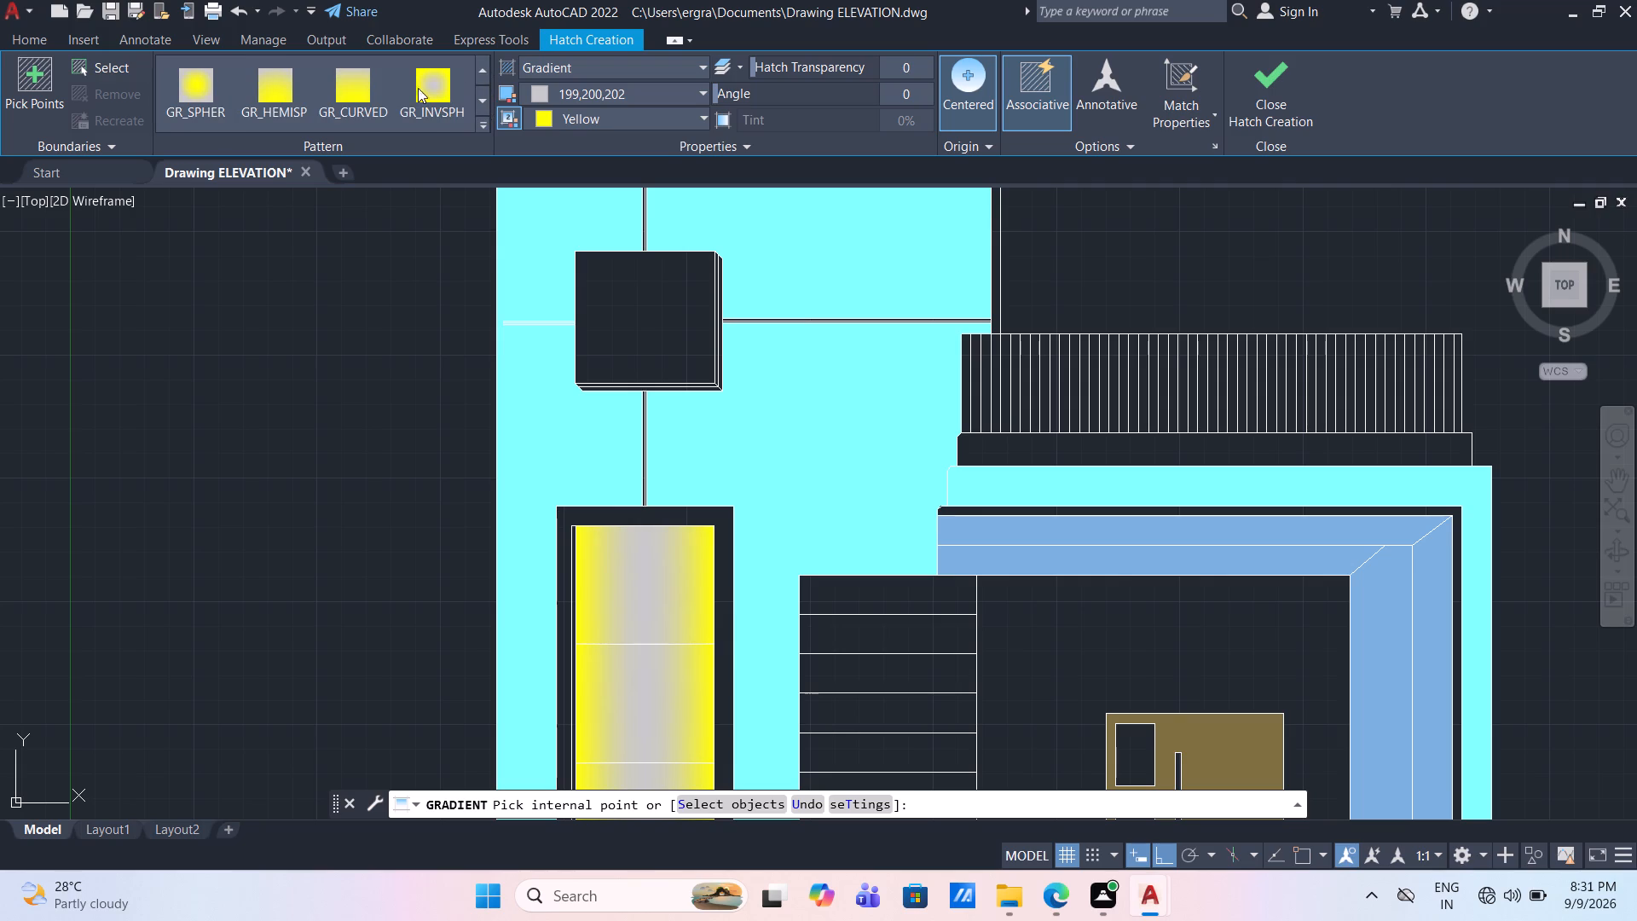
{"action": "left_click", "coordinate": [486, 70]}
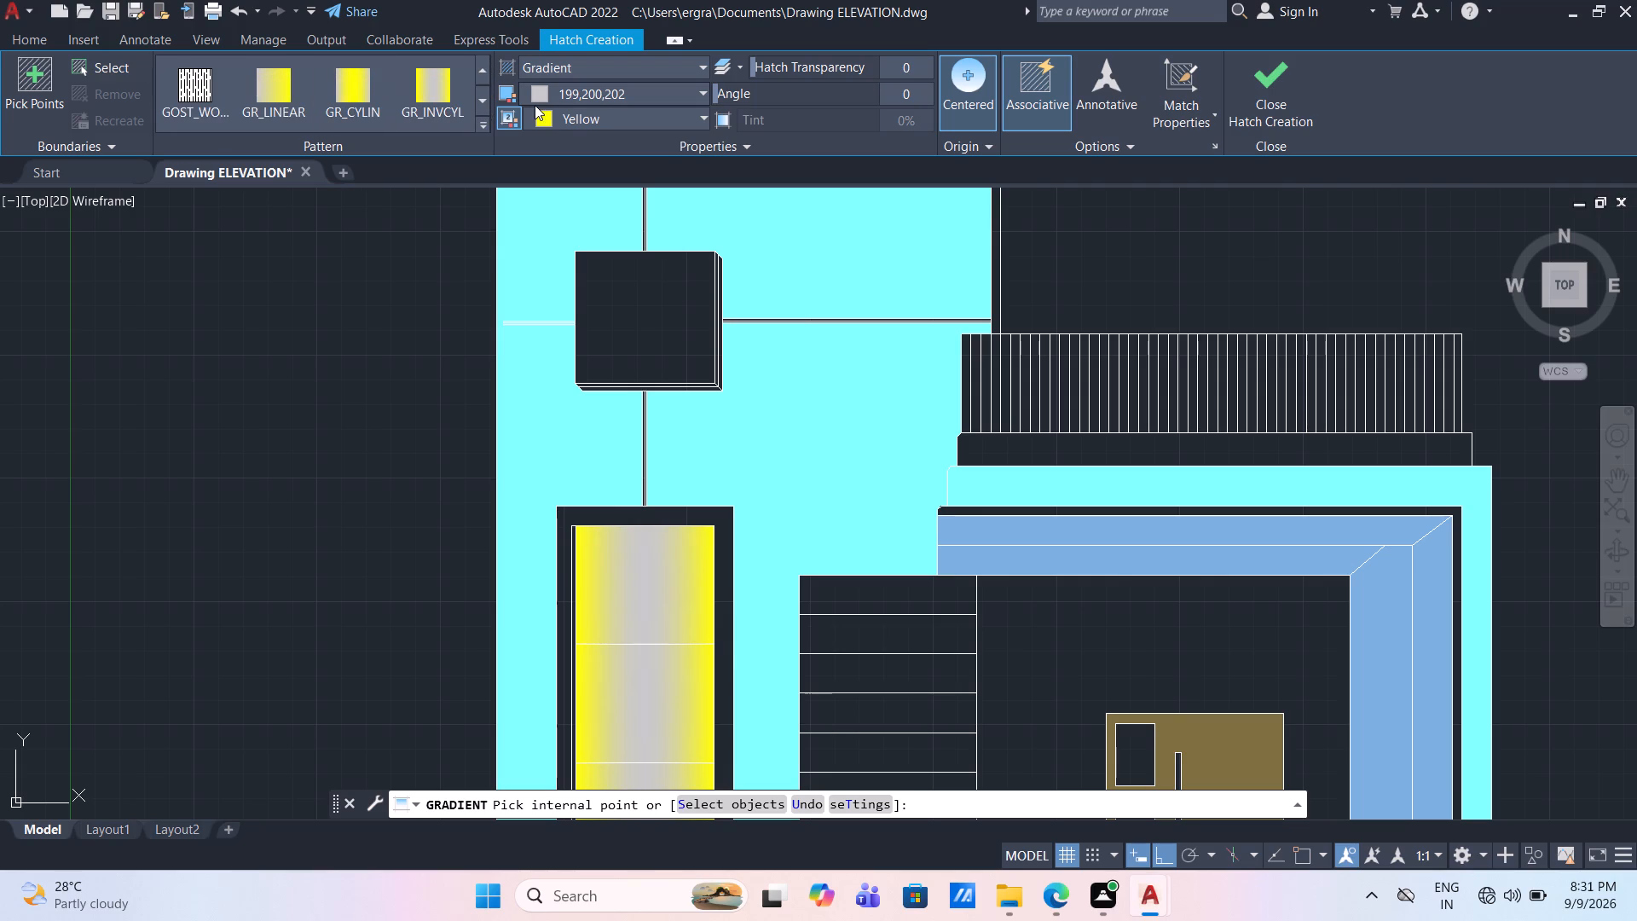
{"action": "left_click", "coordinate": [616, 117]}
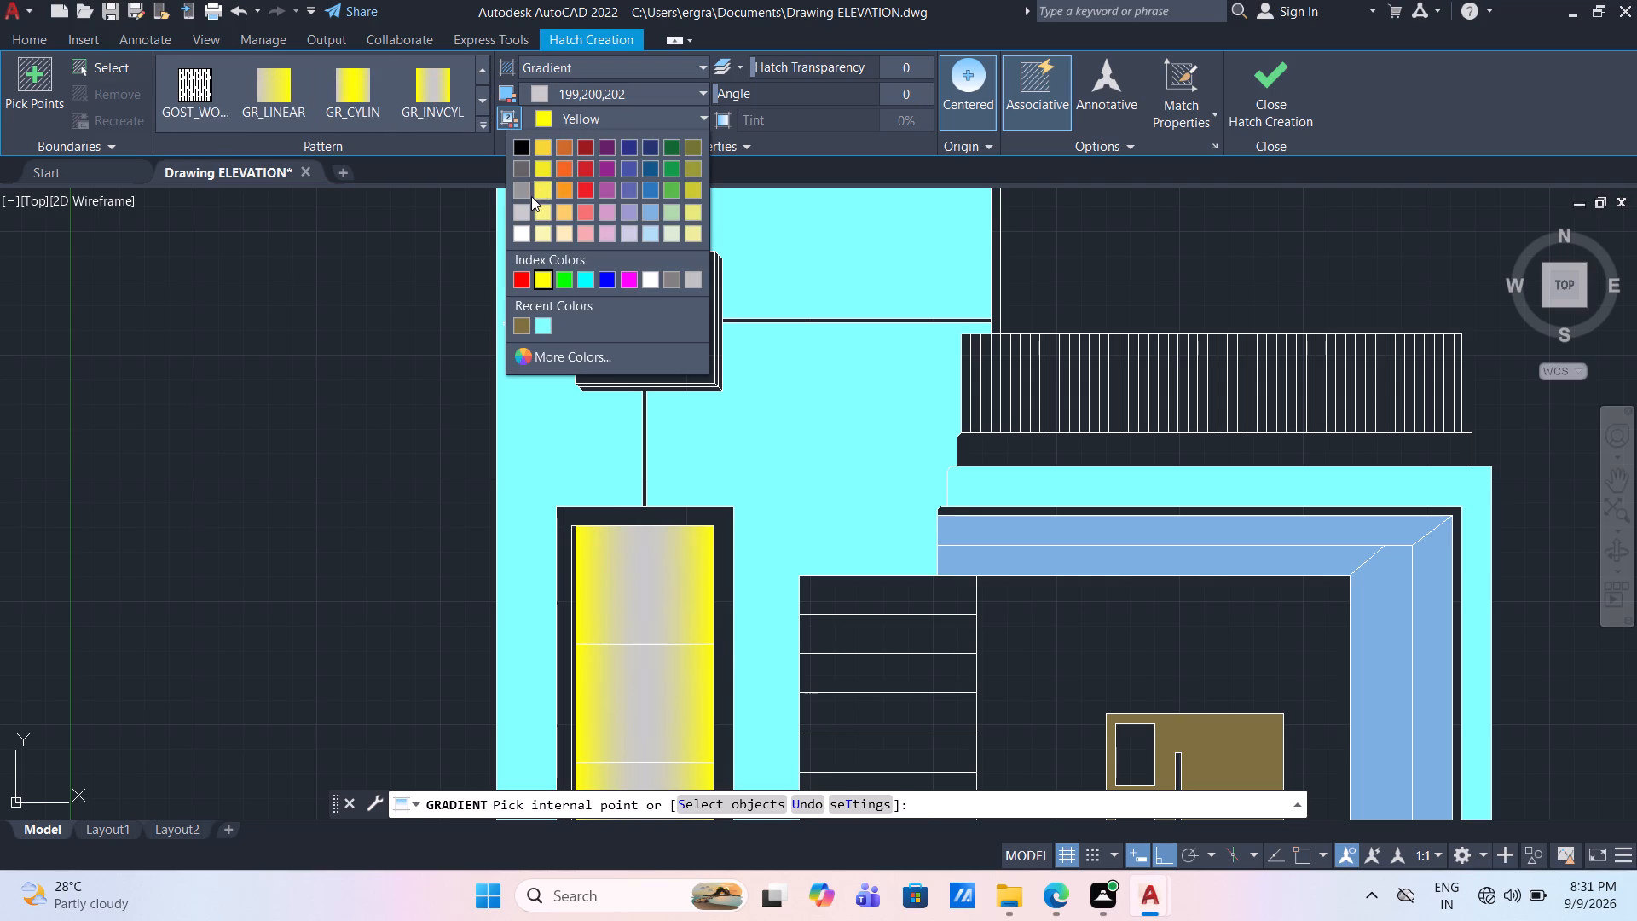
{"action": "left_click", "coordinate": [524, 194]}
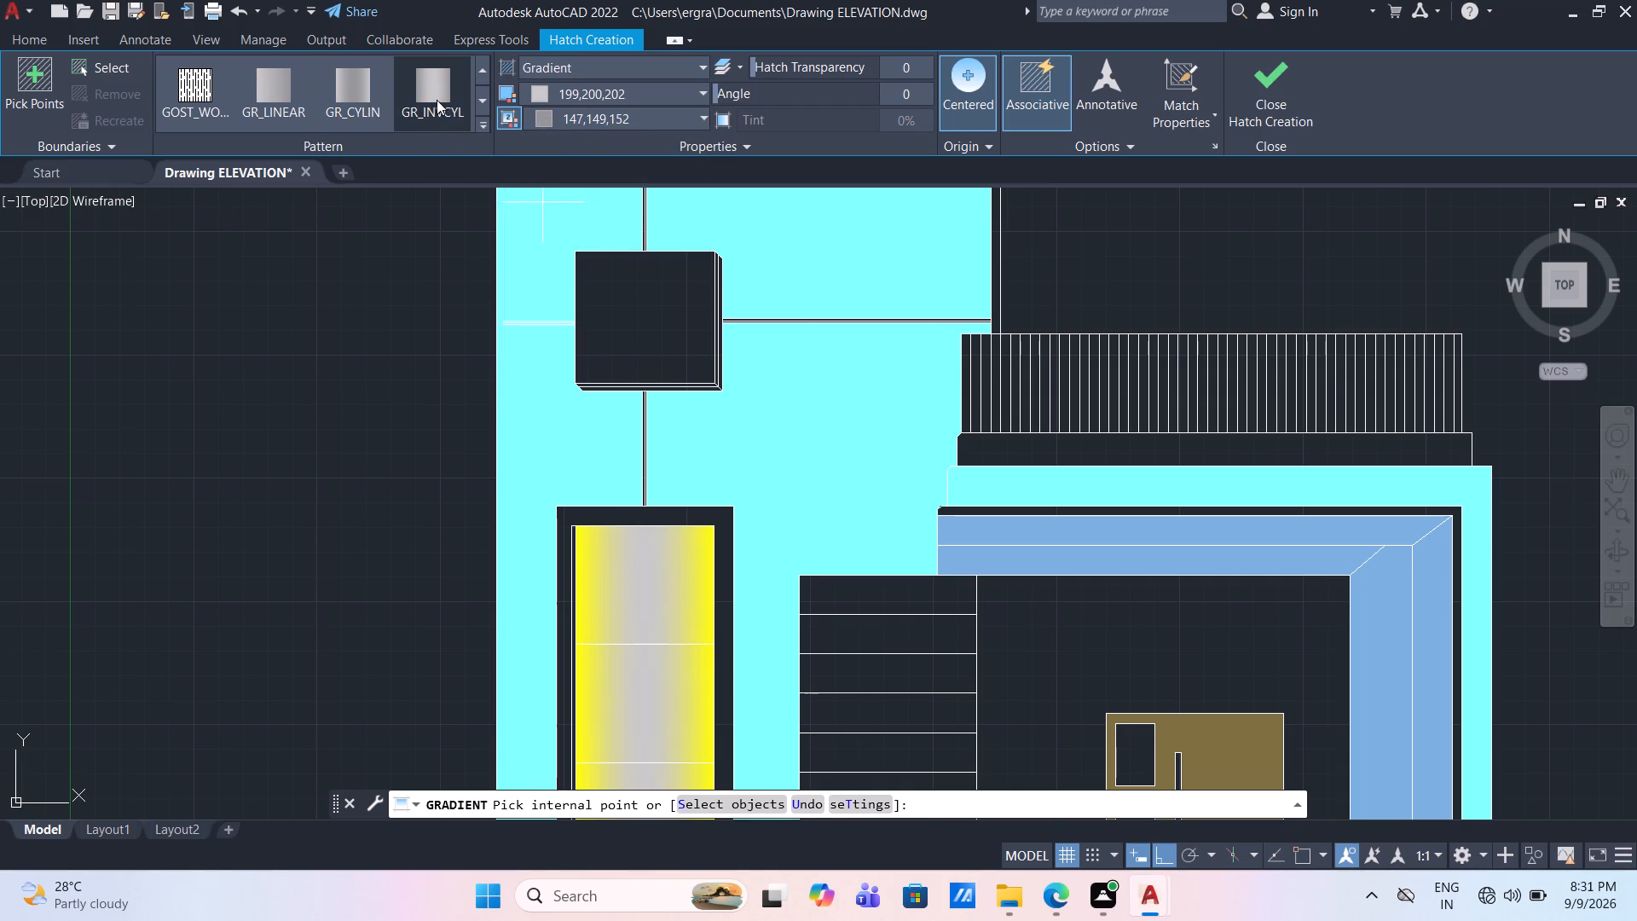
{"action": "left_click", "coordinate": [481, 98]}
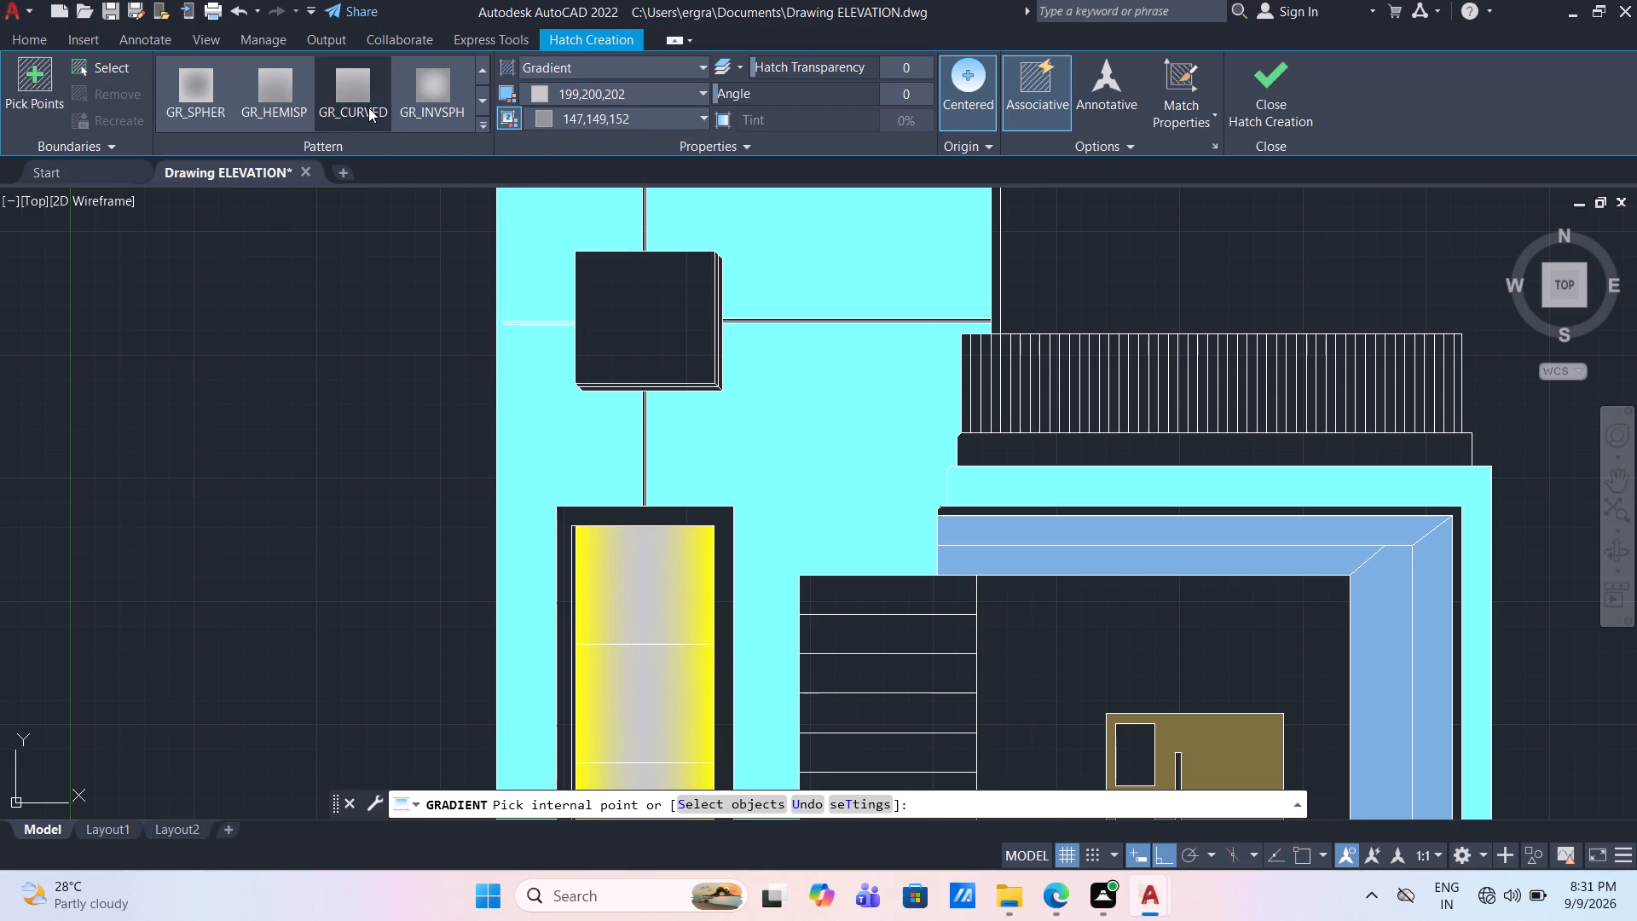
{"action": "left_click", "coordinate": [196, 79]}
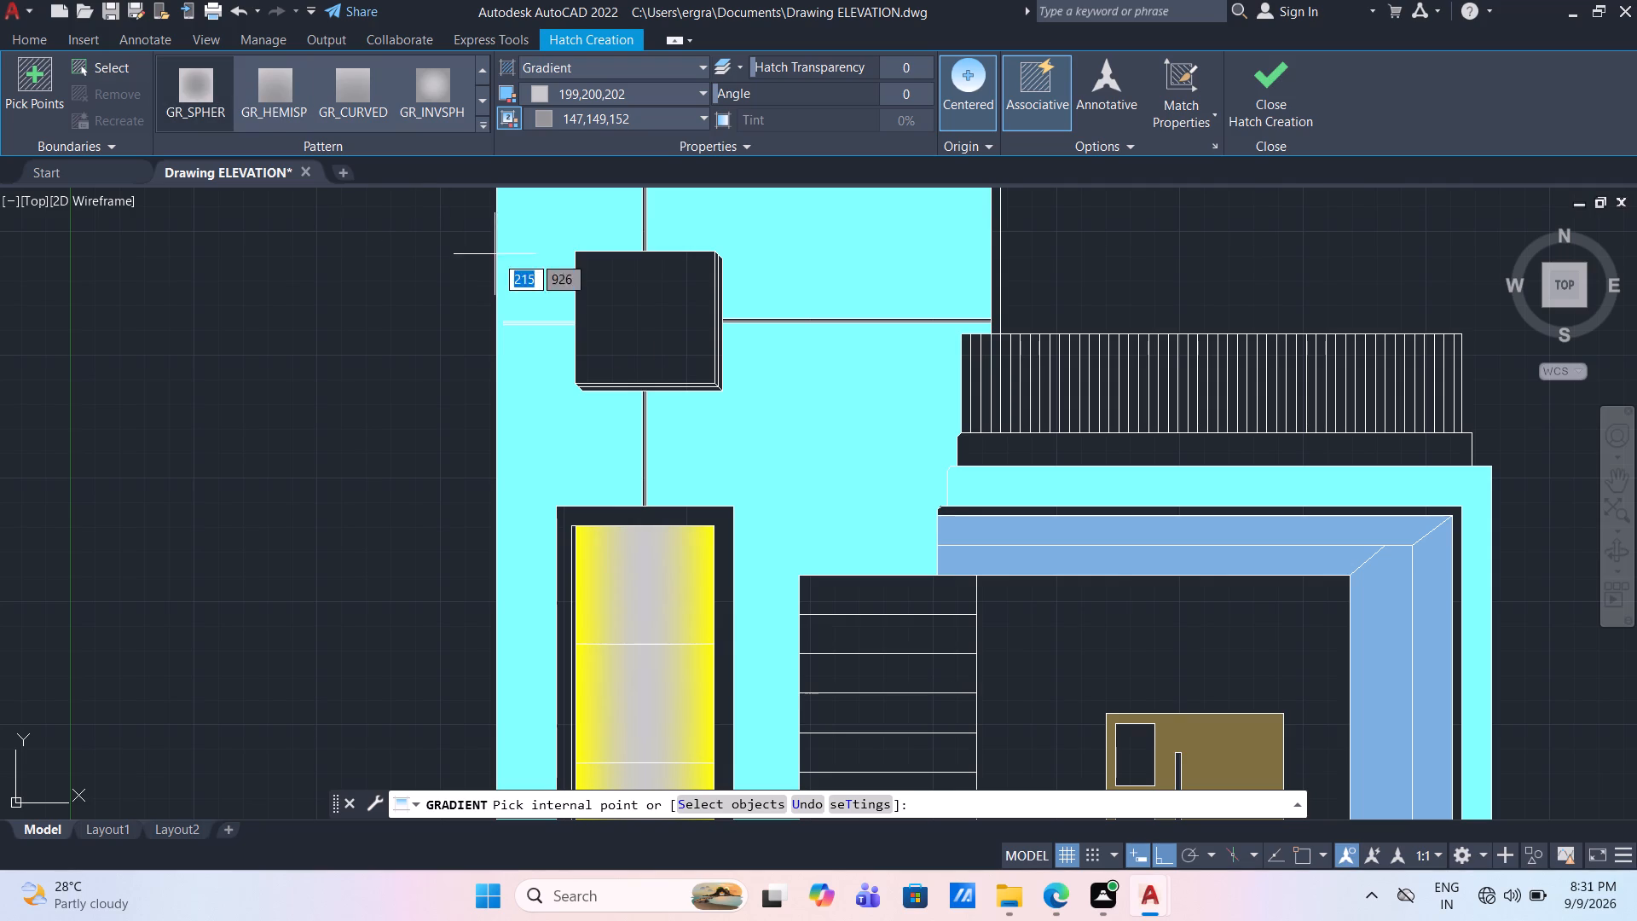
{"action": "left_click", "coordinate": [652, 310]}
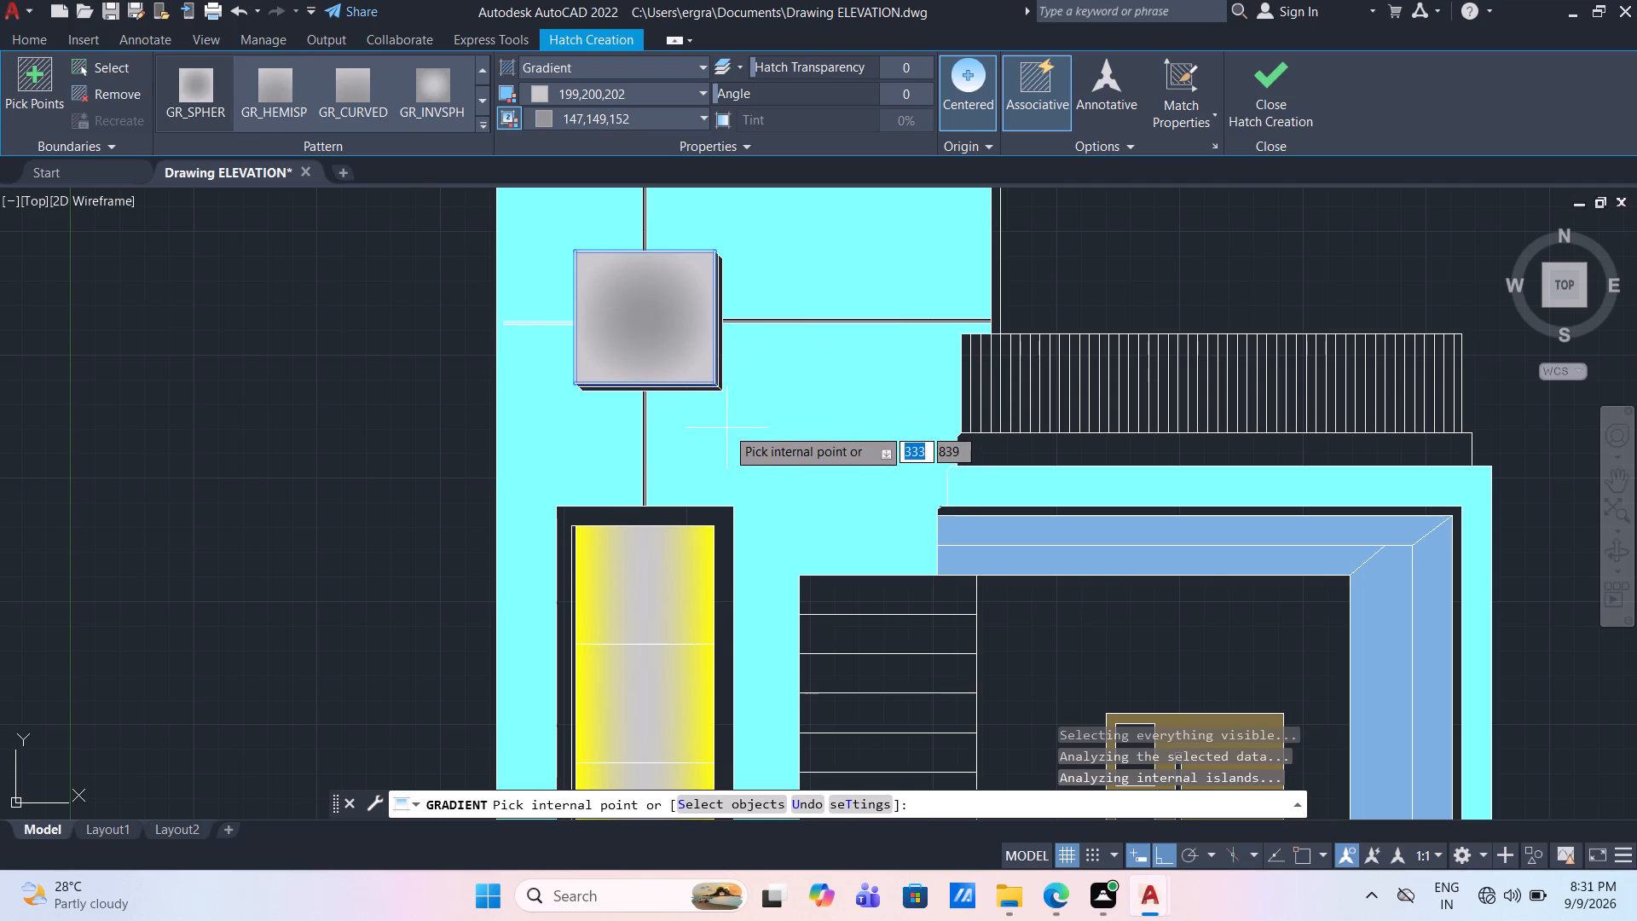
Add the border around the tower's tall window to the same gradient fill and finish the fill.
{"action": "scroll", "coordinate": [726, 427], "scroll_direction": "down", "scroll_amount": 2}
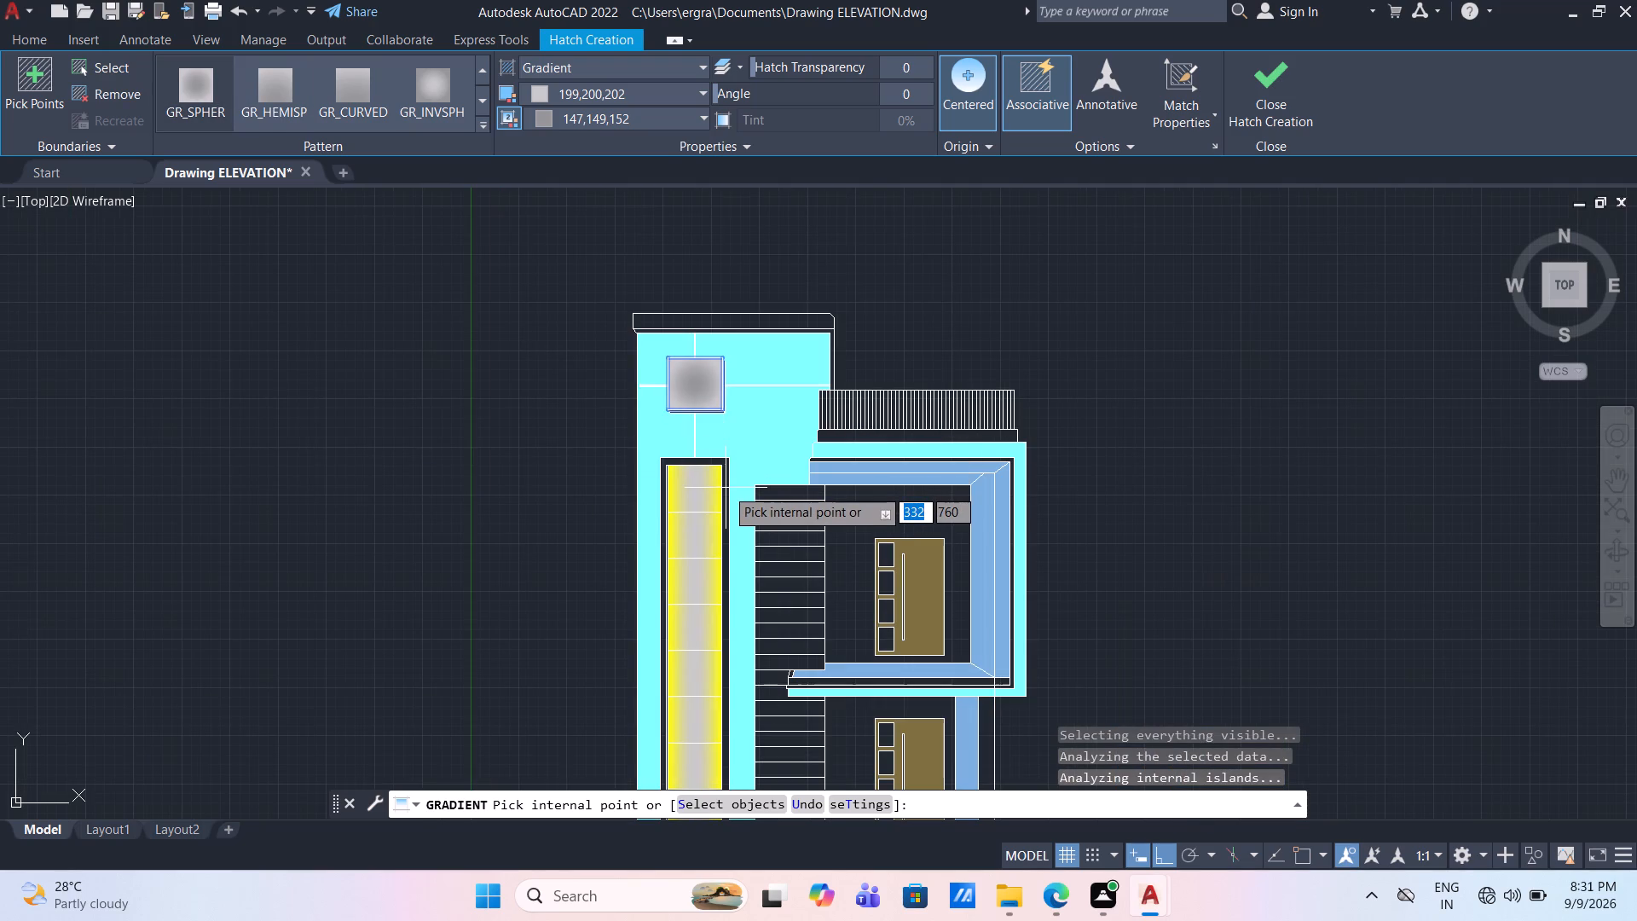
{"action": "left_click", "coordinate": [726, 488]}
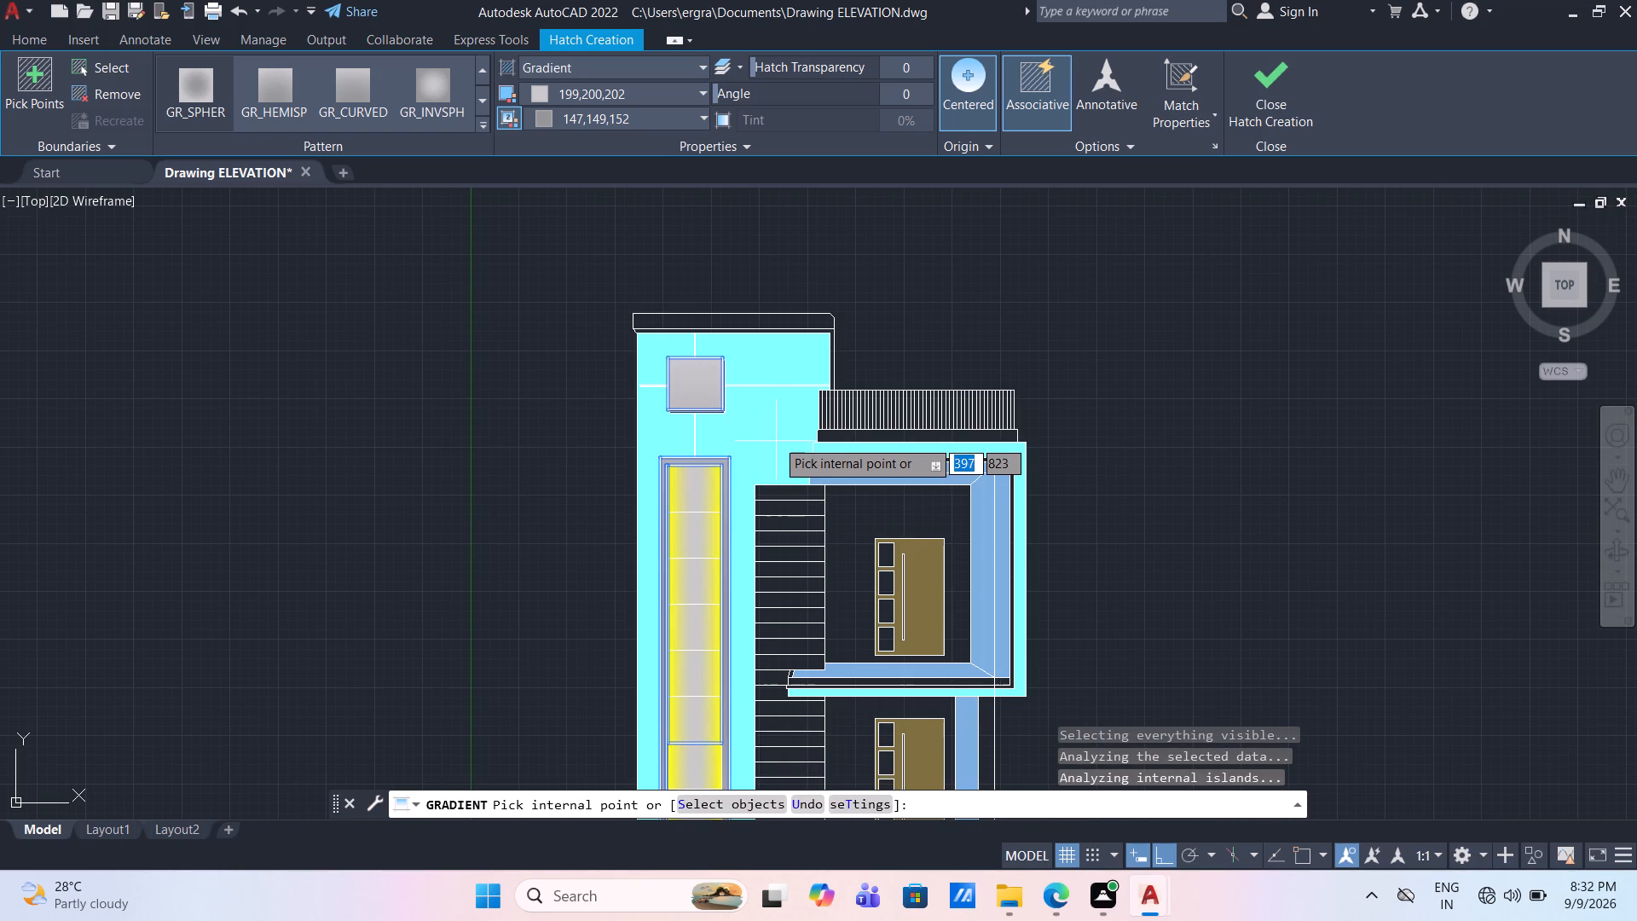
{"action": "key", "text": "Escape"}
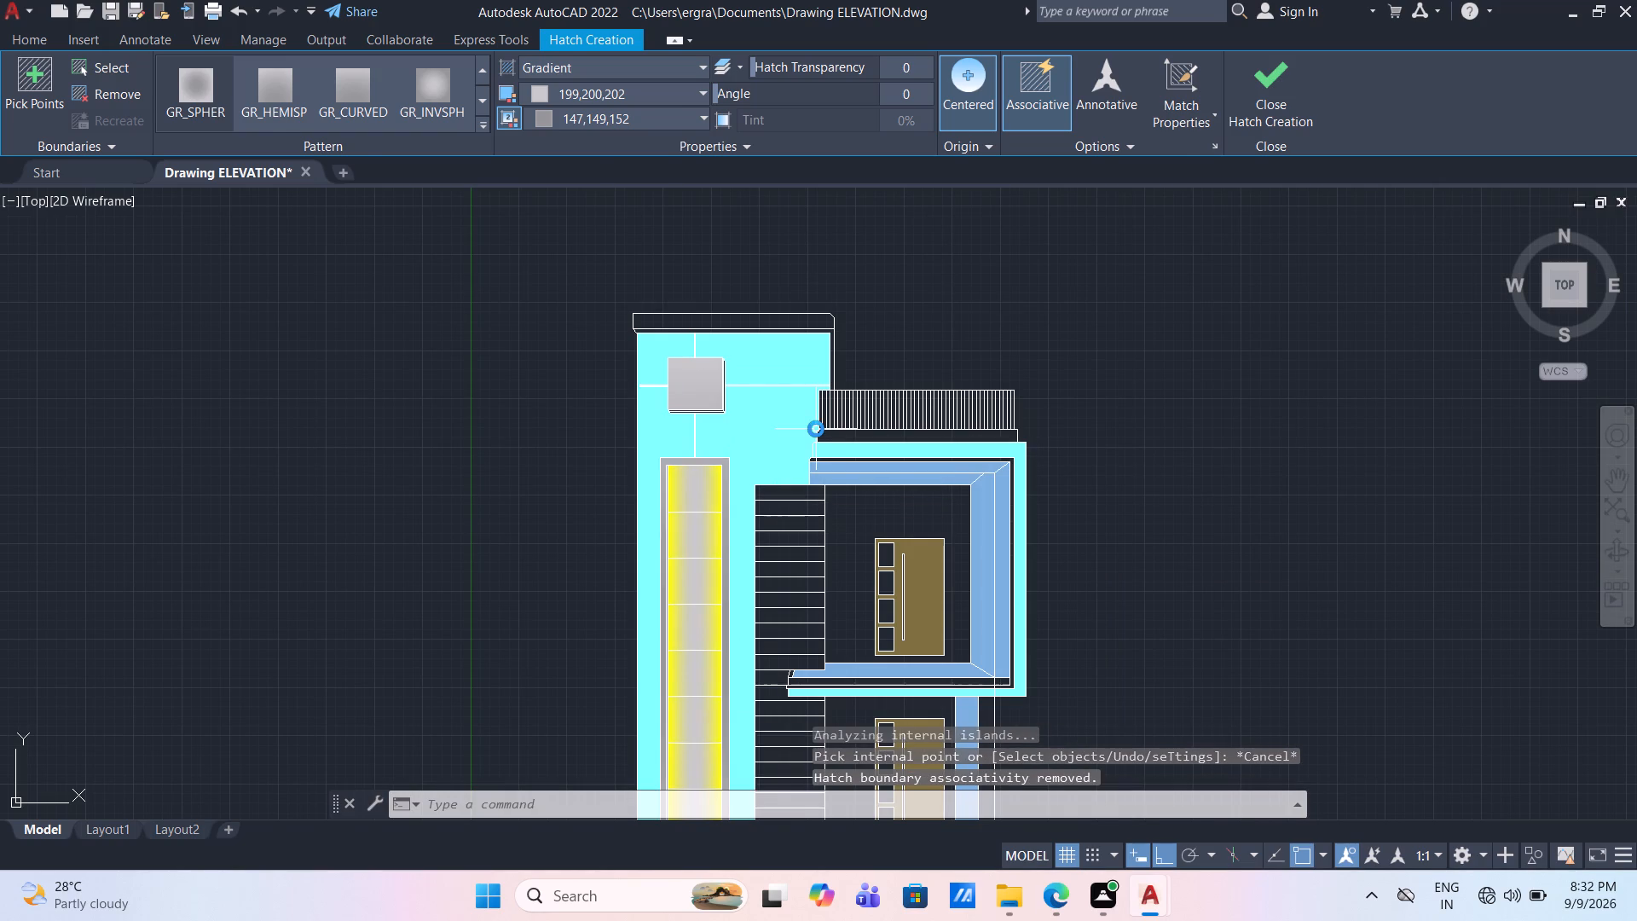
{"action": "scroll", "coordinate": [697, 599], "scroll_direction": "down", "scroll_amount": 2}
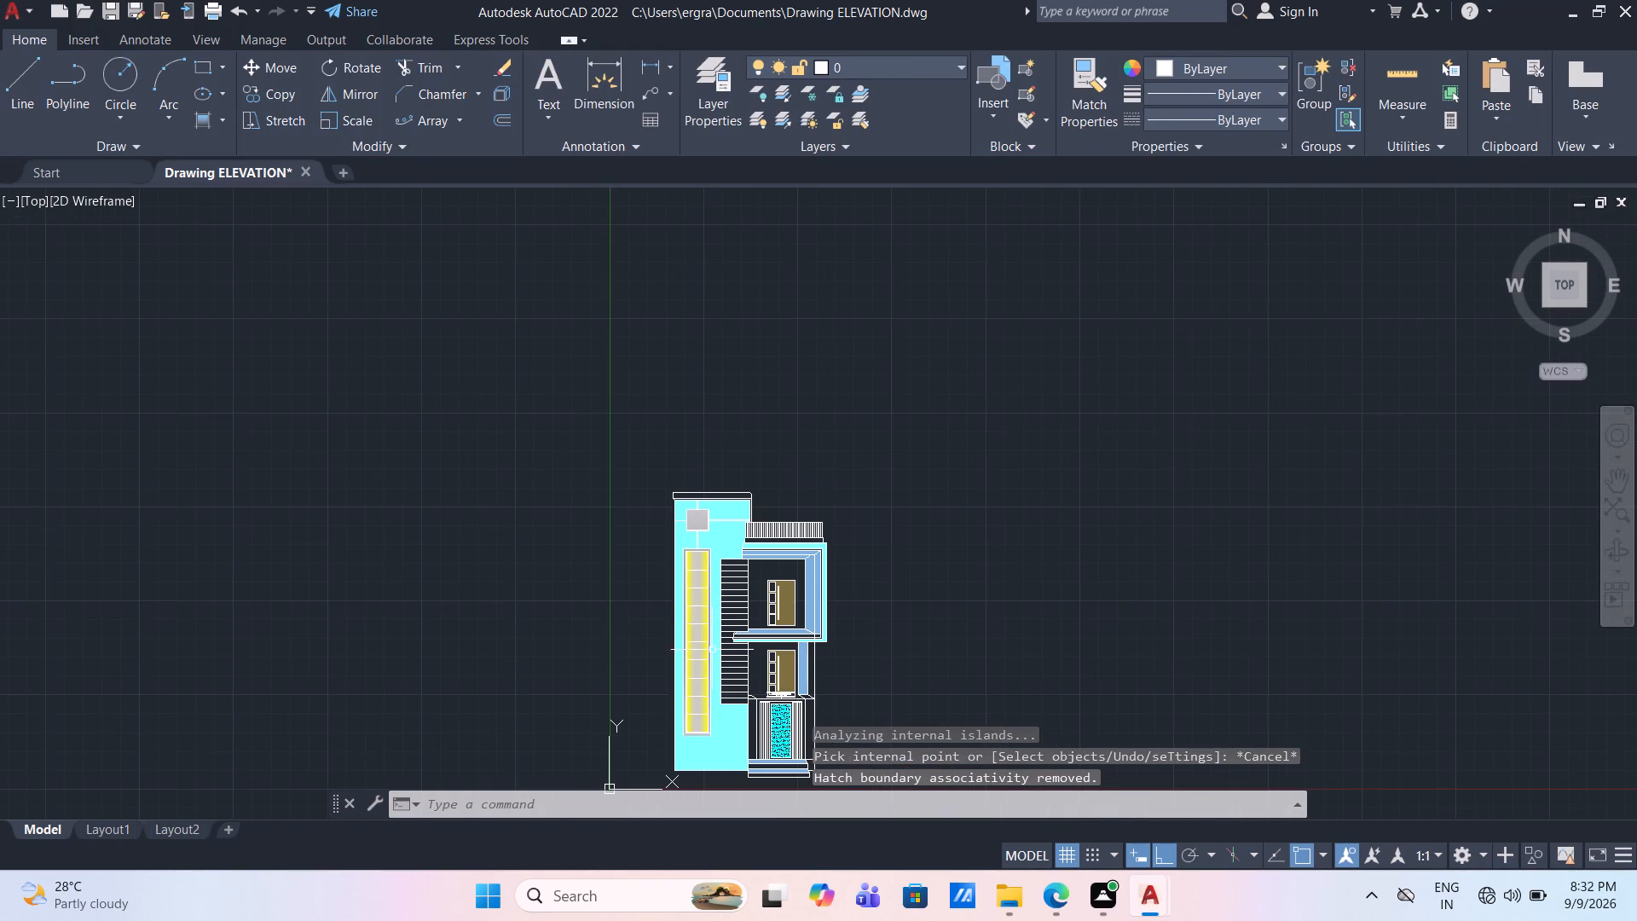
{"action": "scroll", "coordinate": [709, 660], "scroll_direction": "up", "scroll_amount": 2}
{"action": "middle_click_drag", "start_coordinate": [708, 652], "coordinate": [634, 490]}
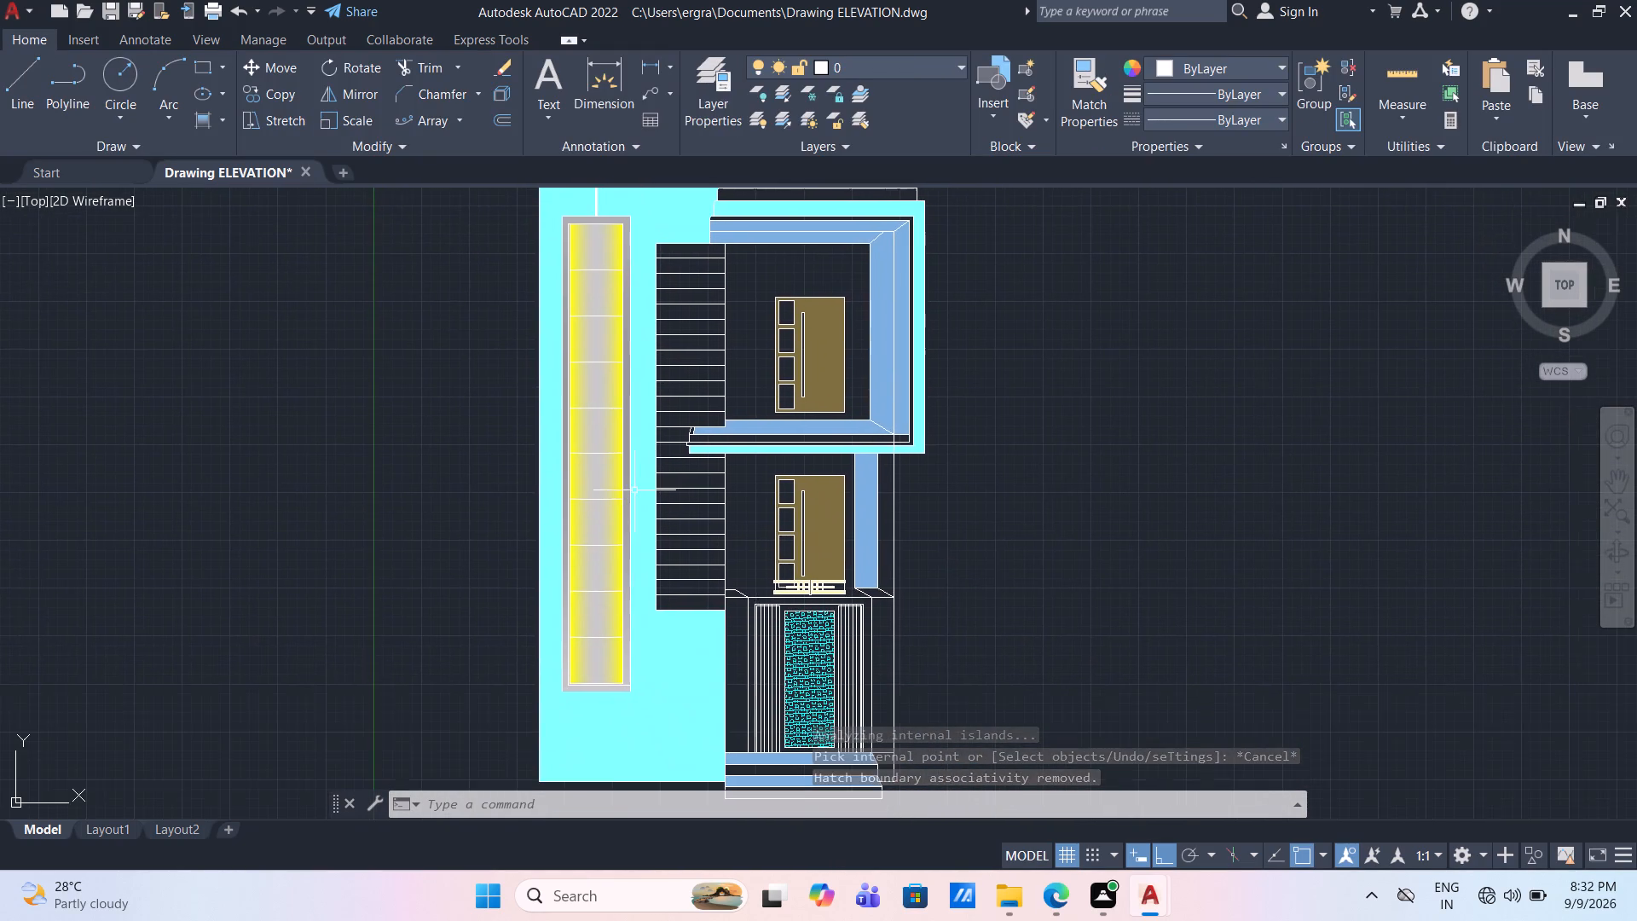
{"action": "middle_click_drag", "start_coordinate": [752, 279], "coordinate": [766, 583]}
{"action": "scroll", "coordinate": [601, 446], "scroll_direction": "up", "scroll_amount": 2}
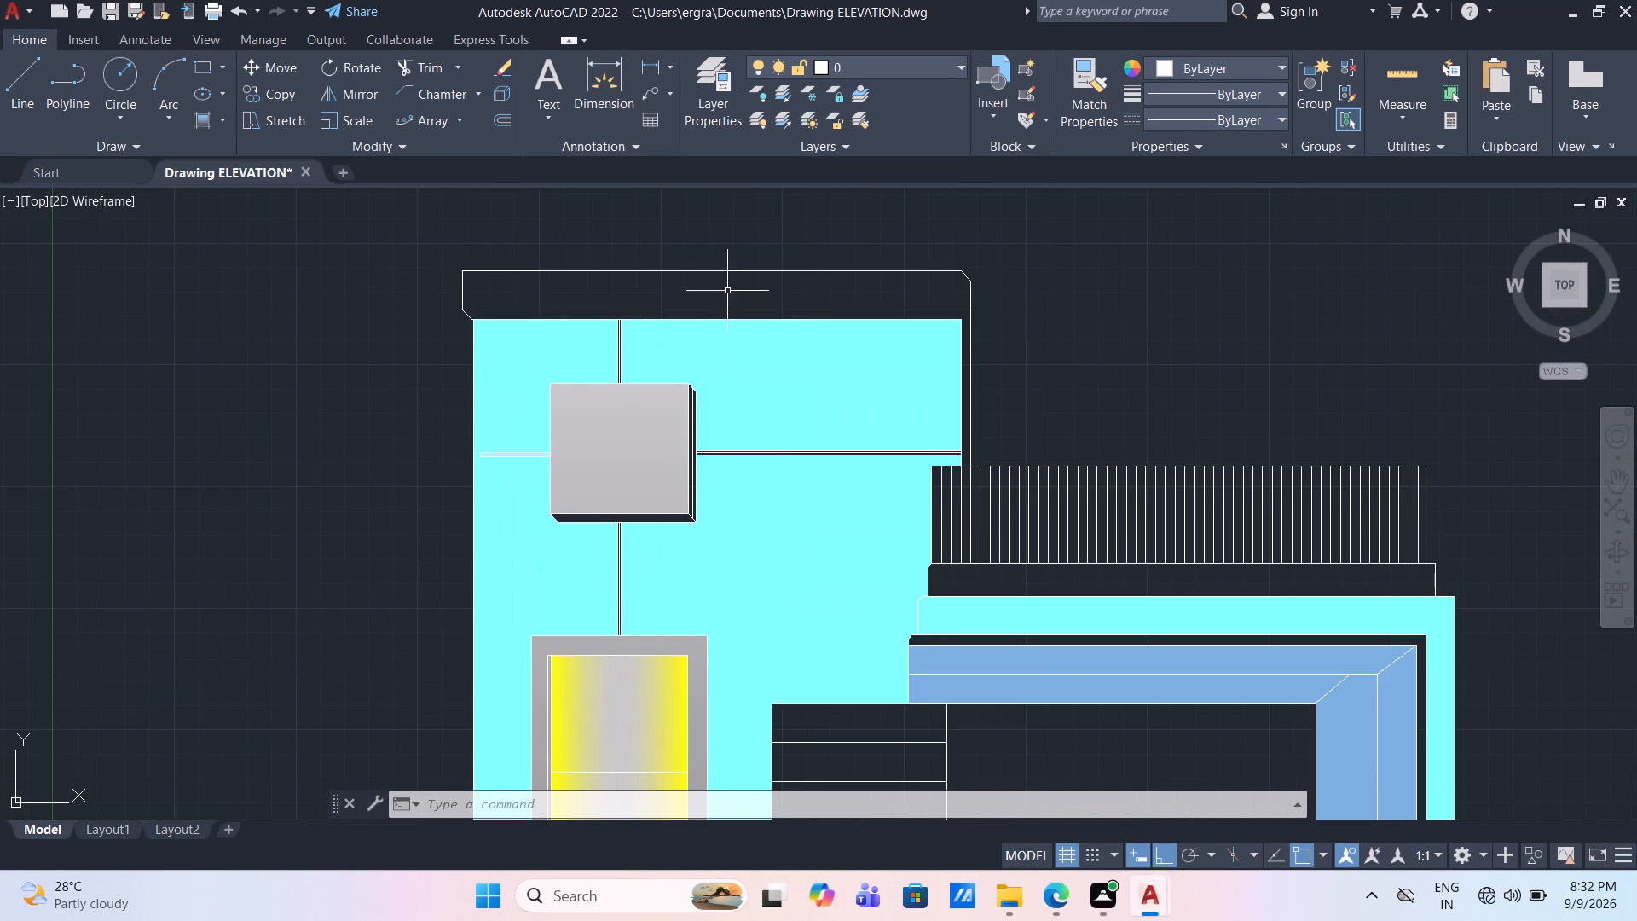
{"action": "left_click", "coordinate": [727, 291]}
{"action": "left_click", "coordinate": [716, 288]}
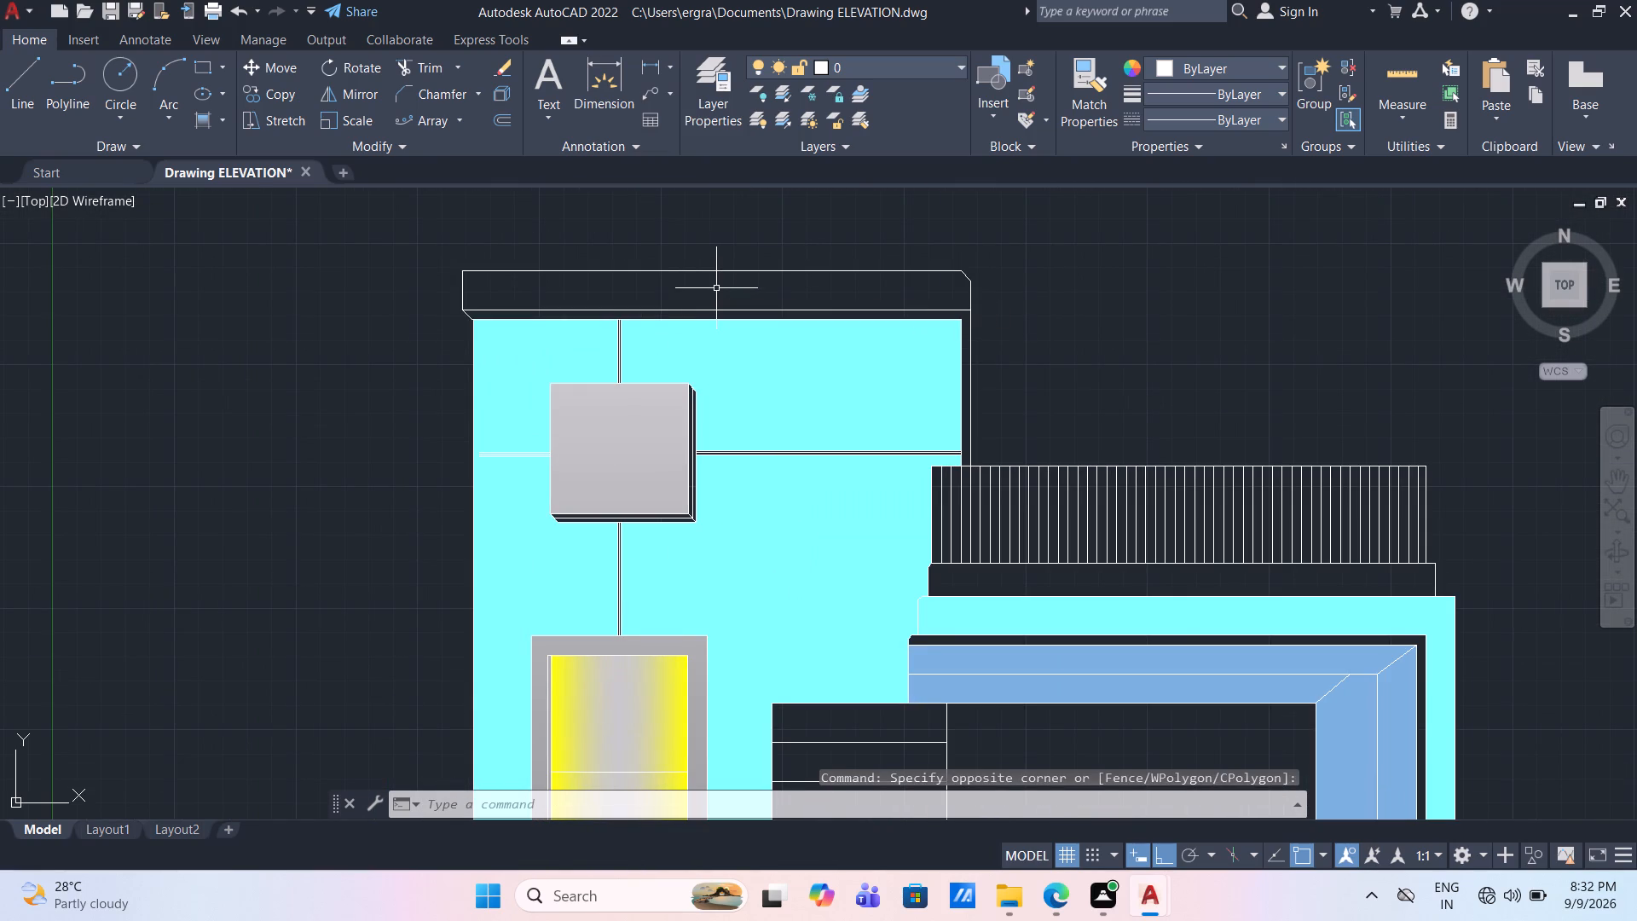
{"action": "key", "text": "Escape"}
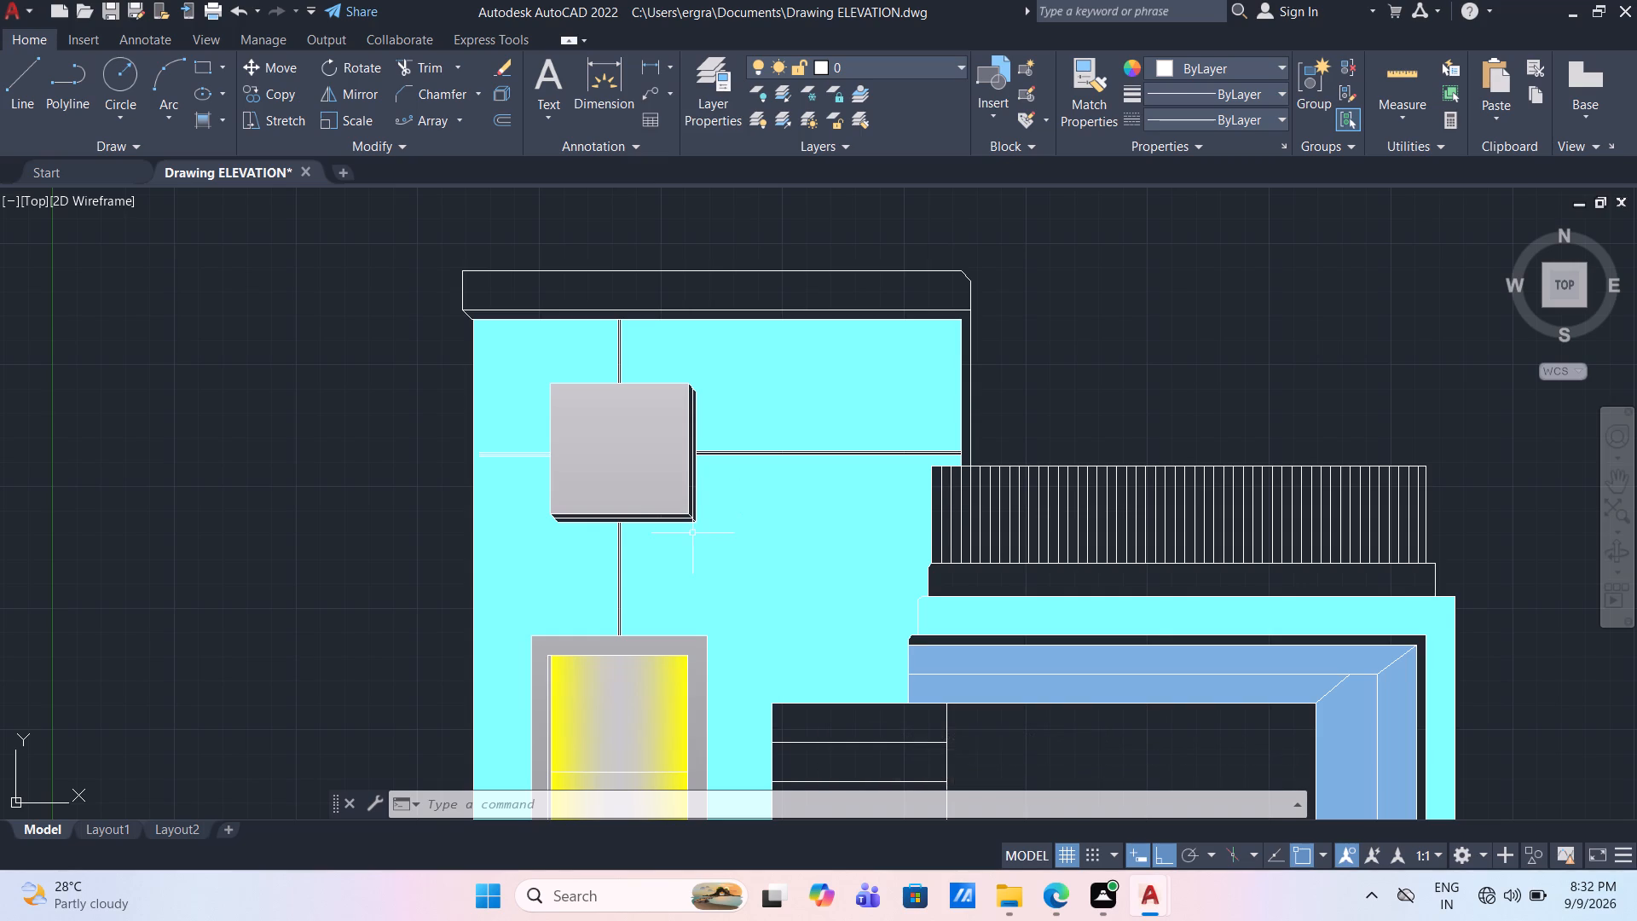
Change the second colour of the gradient on the tall window's border and small square window to 99,100,102.
{"action": "scroll", "coordinate": [692, 533], "scroll_direction": "down", "scroll_amount": 2}
{"action": "scroll", "coordinate": [655, 591], "scroll_direction": "up", "scroll_amount": 2}
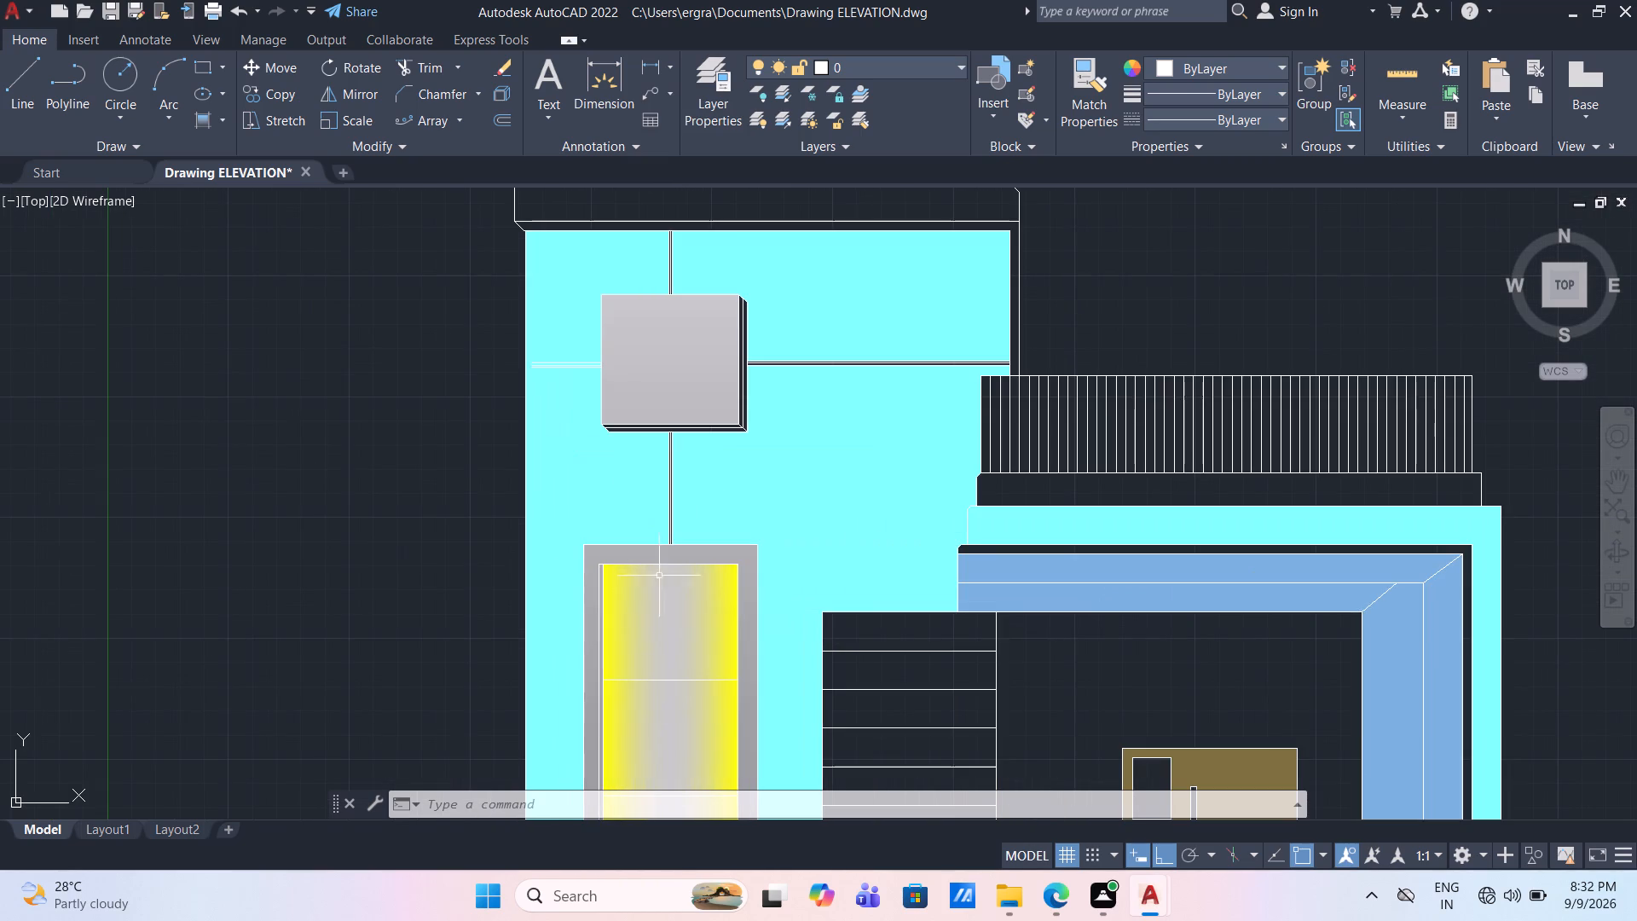
{"action": "left_click", "coordinate": [668, 553]}
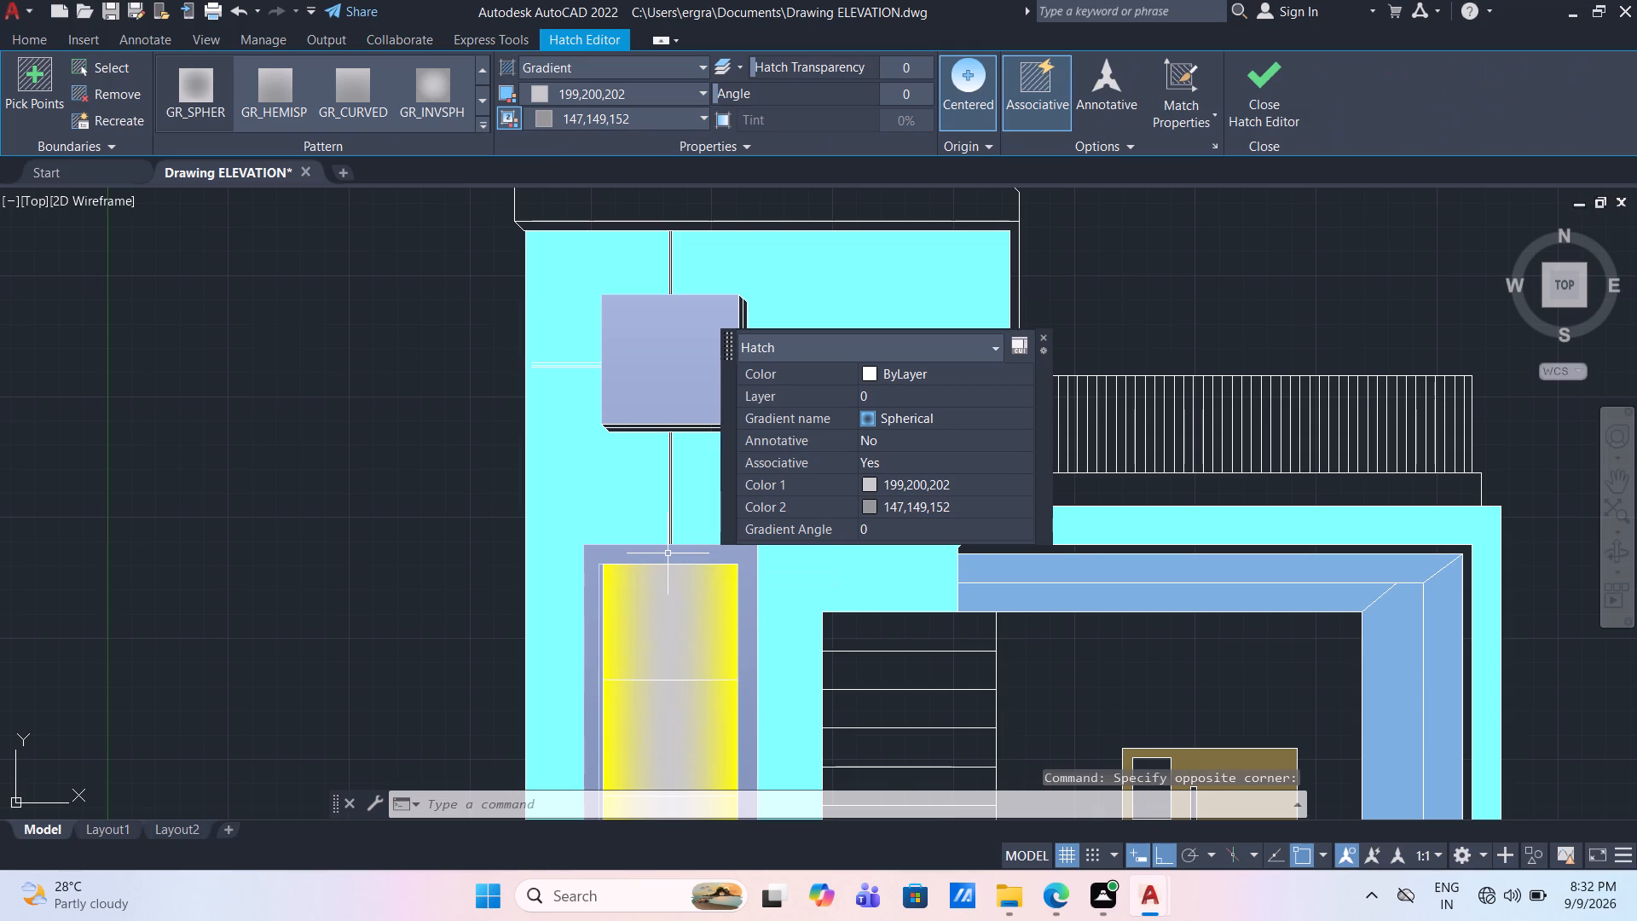
{"action": "left_click", "coordinate": [700, 119]}
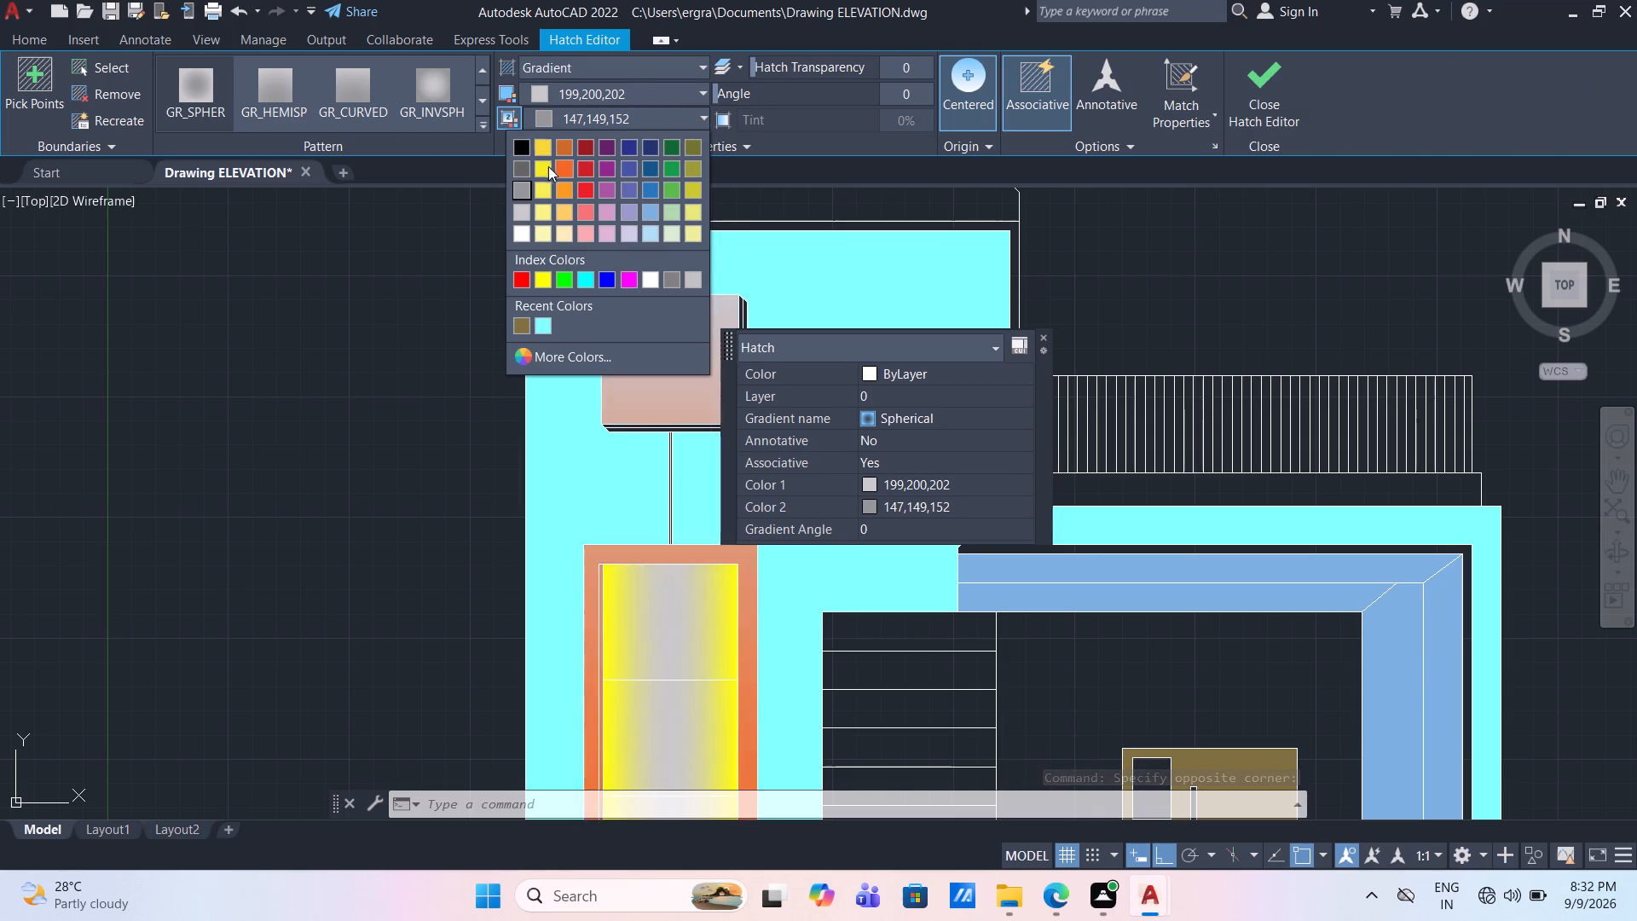
{"action": "left_click", "coordinate": [525, 167]}
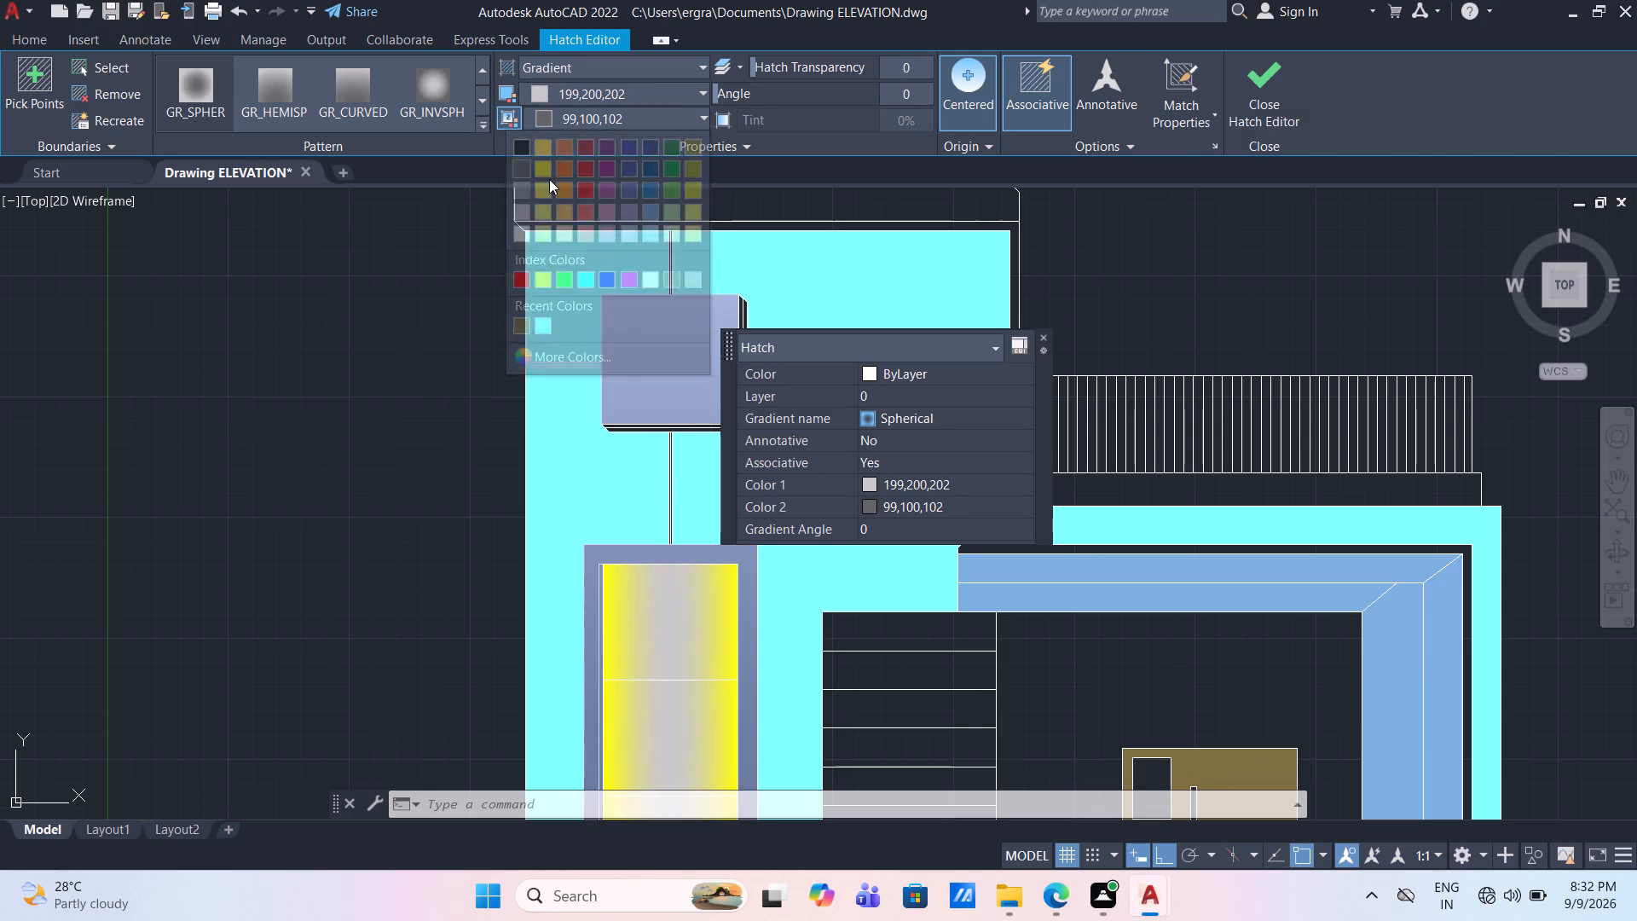
{"action": "key", "text": "Escape"}
Fill the cap band on top of the tower with a GR_INVSPH gradient in colours 255,255,255 and 99,100,102.
{"action": "scroll", "coordinate": [712, 460], "scroll_direction": "down", "scroll_amount": 1}
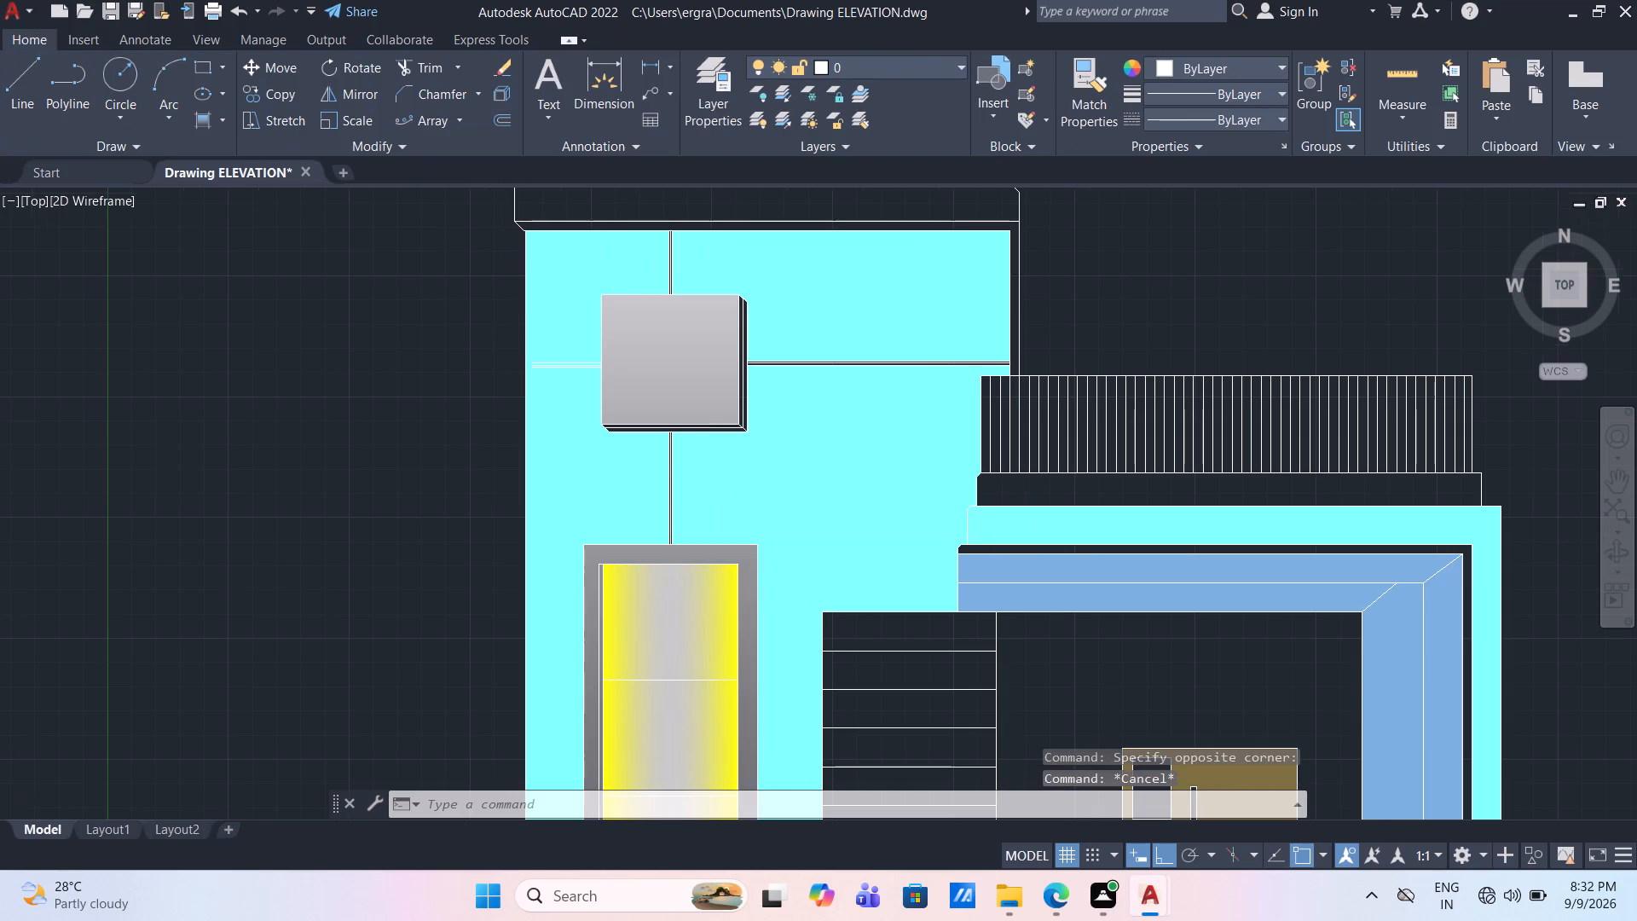
{"action": "scroll", "coordinate": [712, 460], "scroll_direction": "down", "scroll_amount": 2}
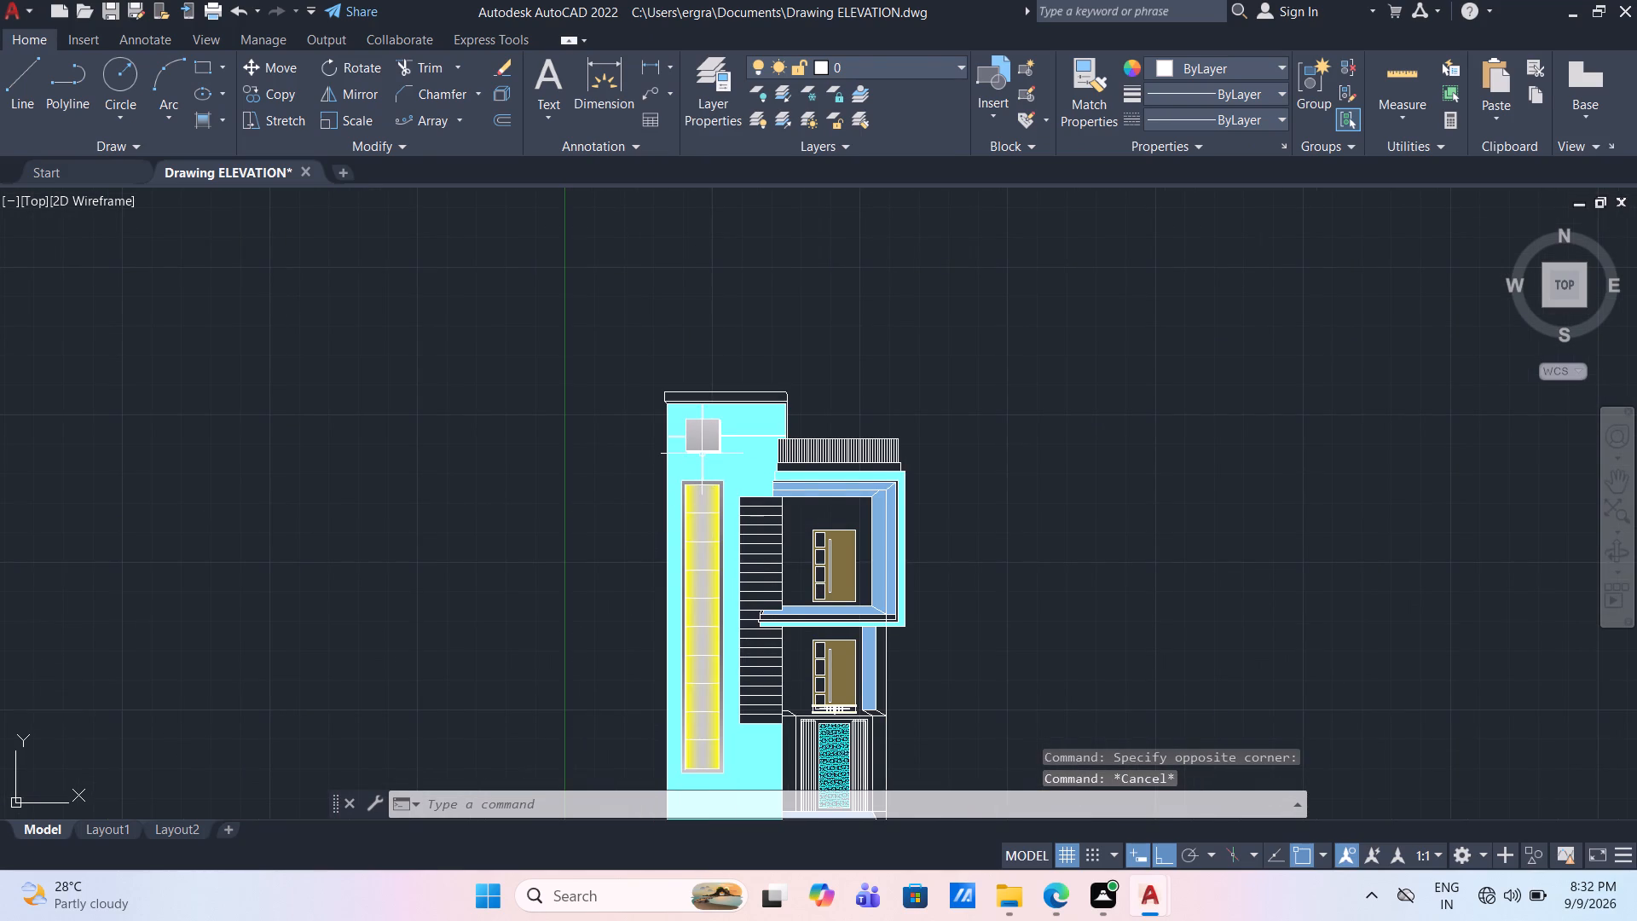
{"action": "middle_click_drag", "start_coordinate": [702, 454], "coordinate": [612, 407]}
{"action": "scroll", "coordinate": [615, 331], "scroll_direction": "up", "scroll_amount": 2}
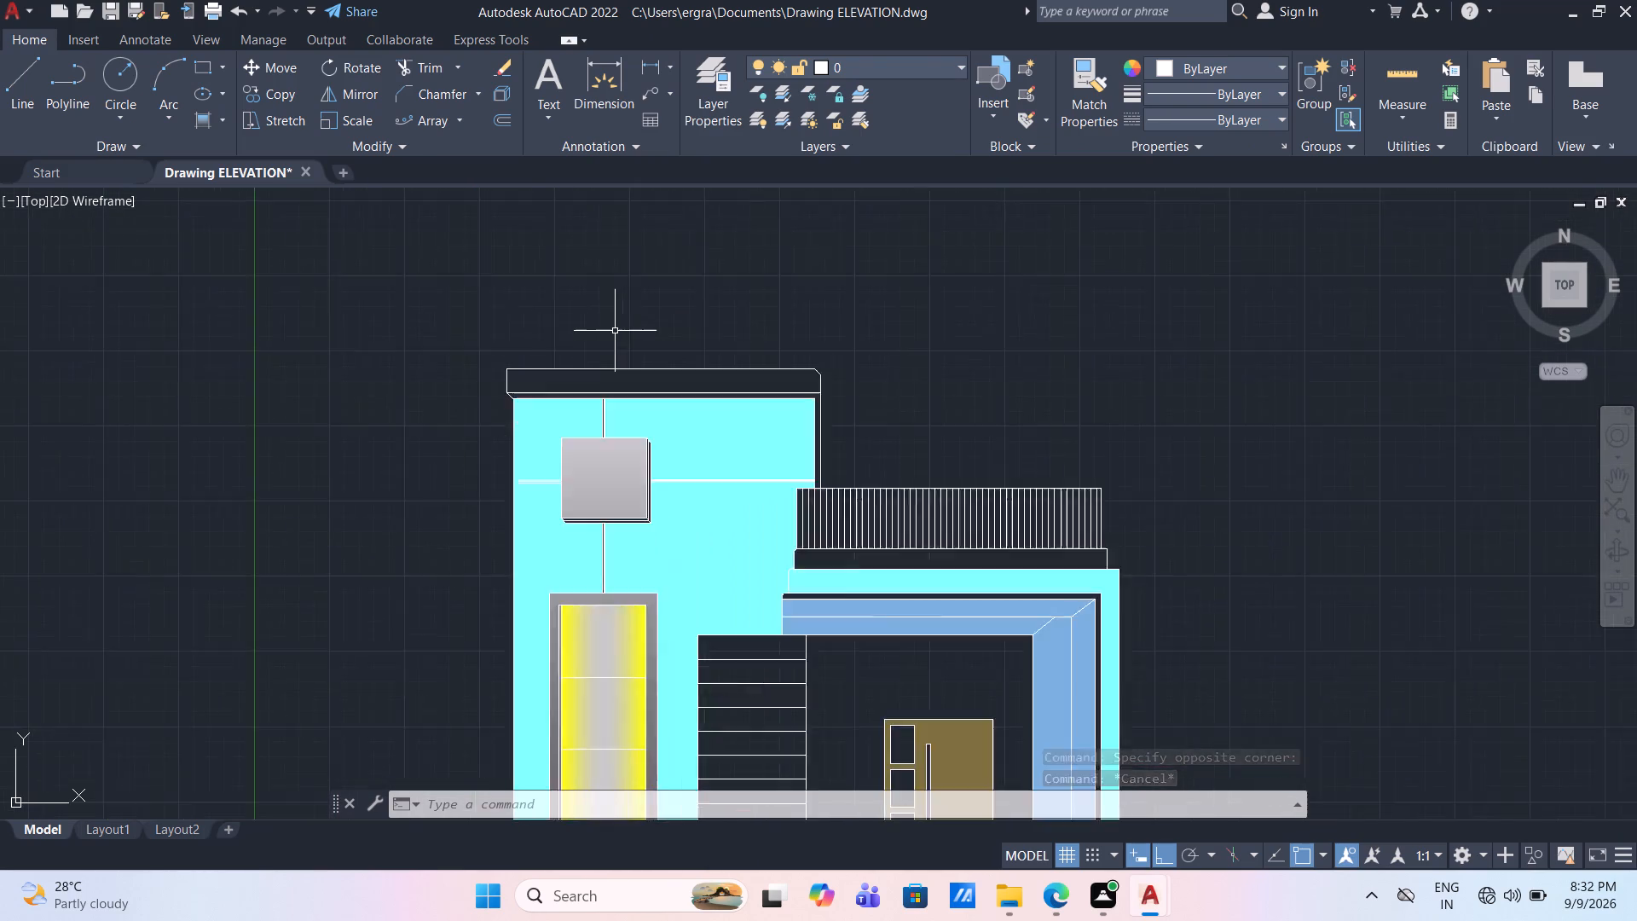
{"action": "scroll", "coordinate": [615, 331], "scroll_direction": "up", "scroll_amount": 2}
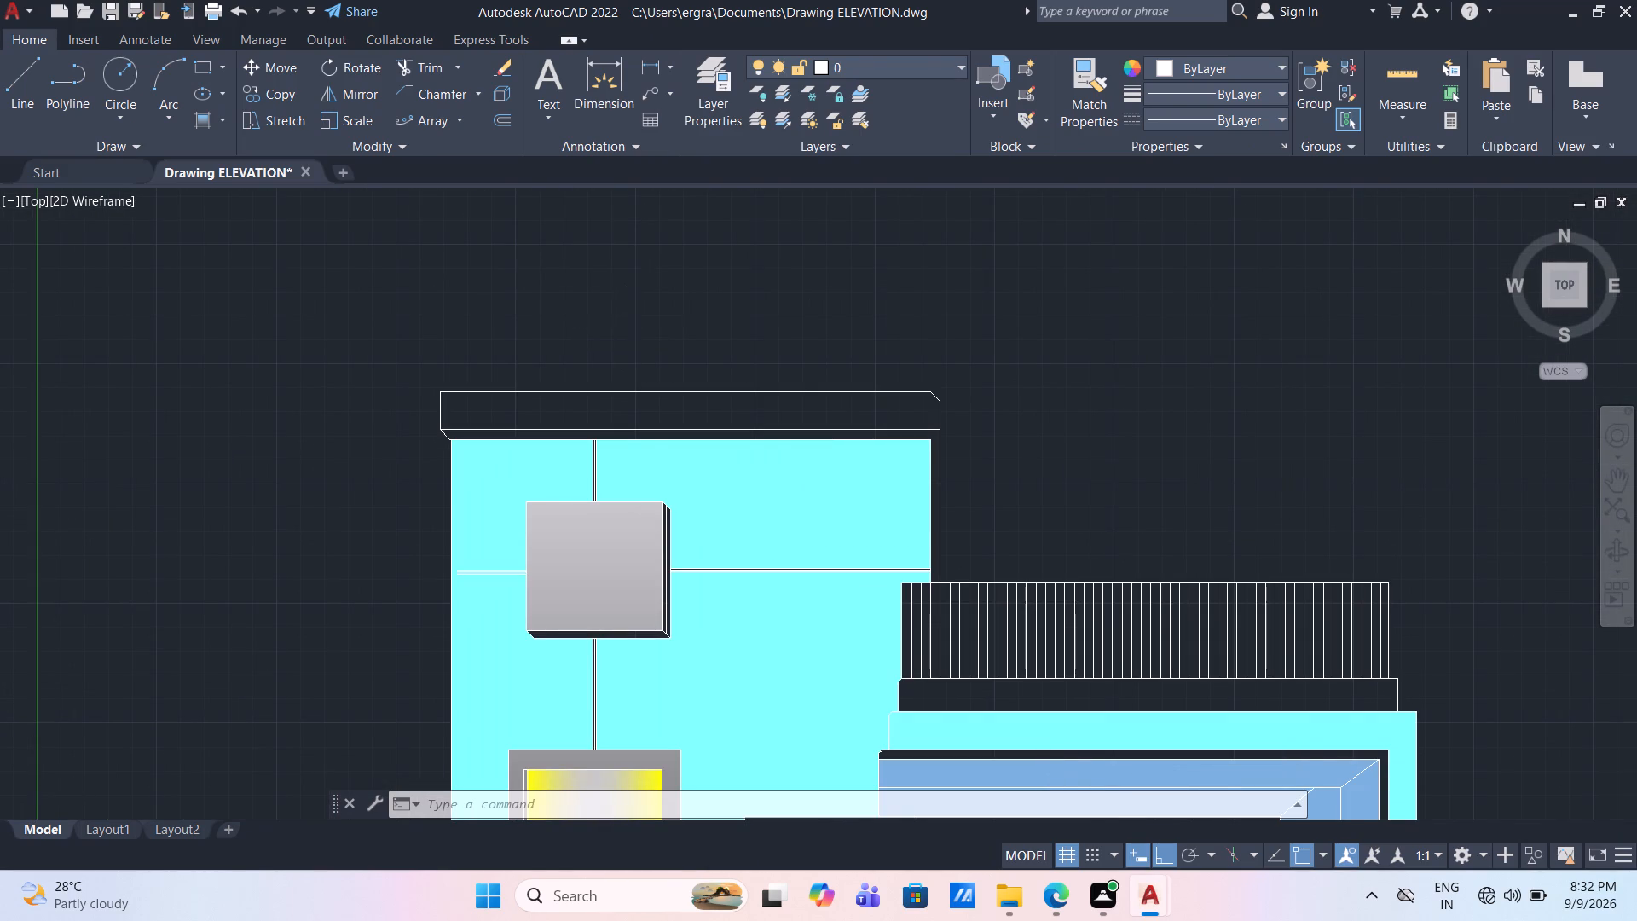
{"action": "middle_click_drag", "start_coordinate": [633, 321], "coordinate": [633, 292]}
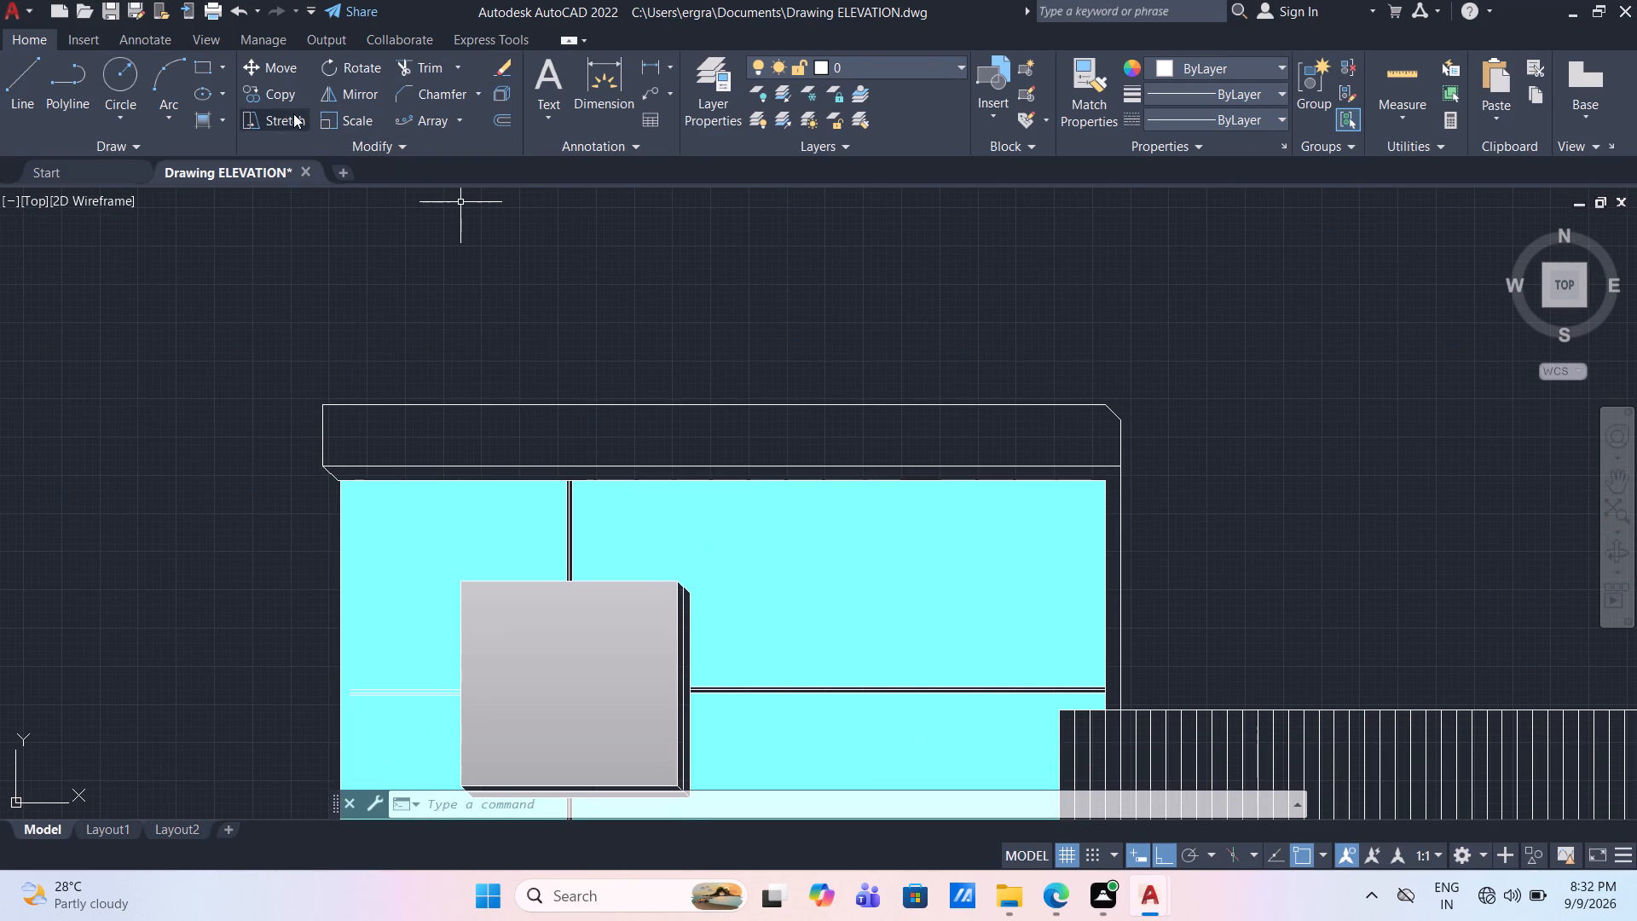
{"action": "left_click", "coordinate": [224, 121]}
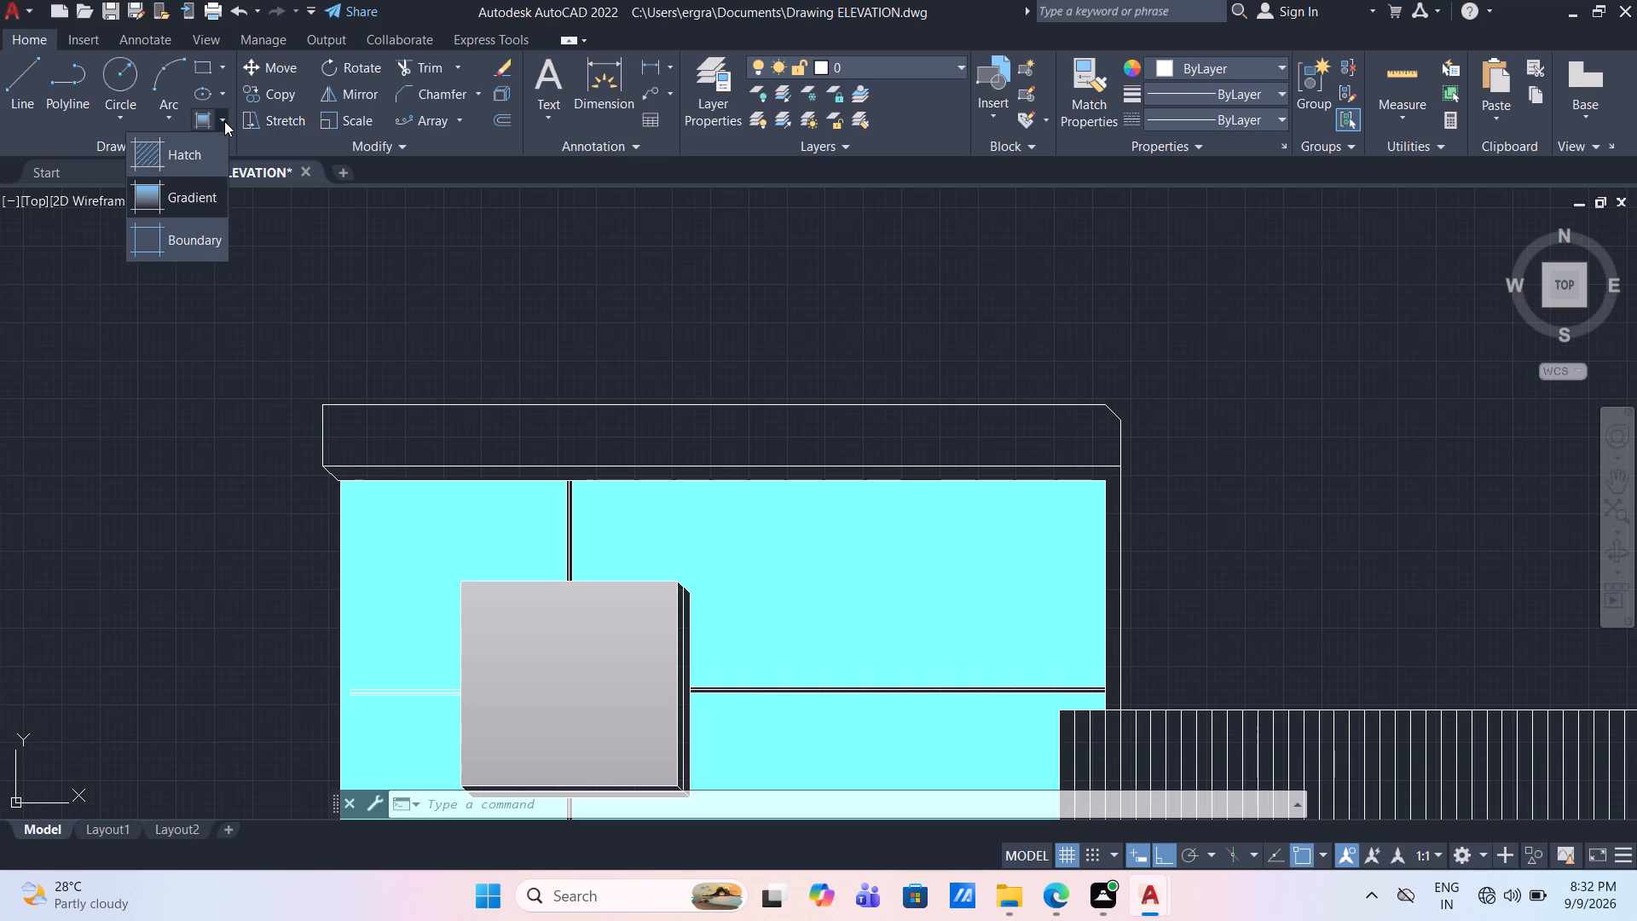
{"action": "left_click", "coordinate": [217, 205]}
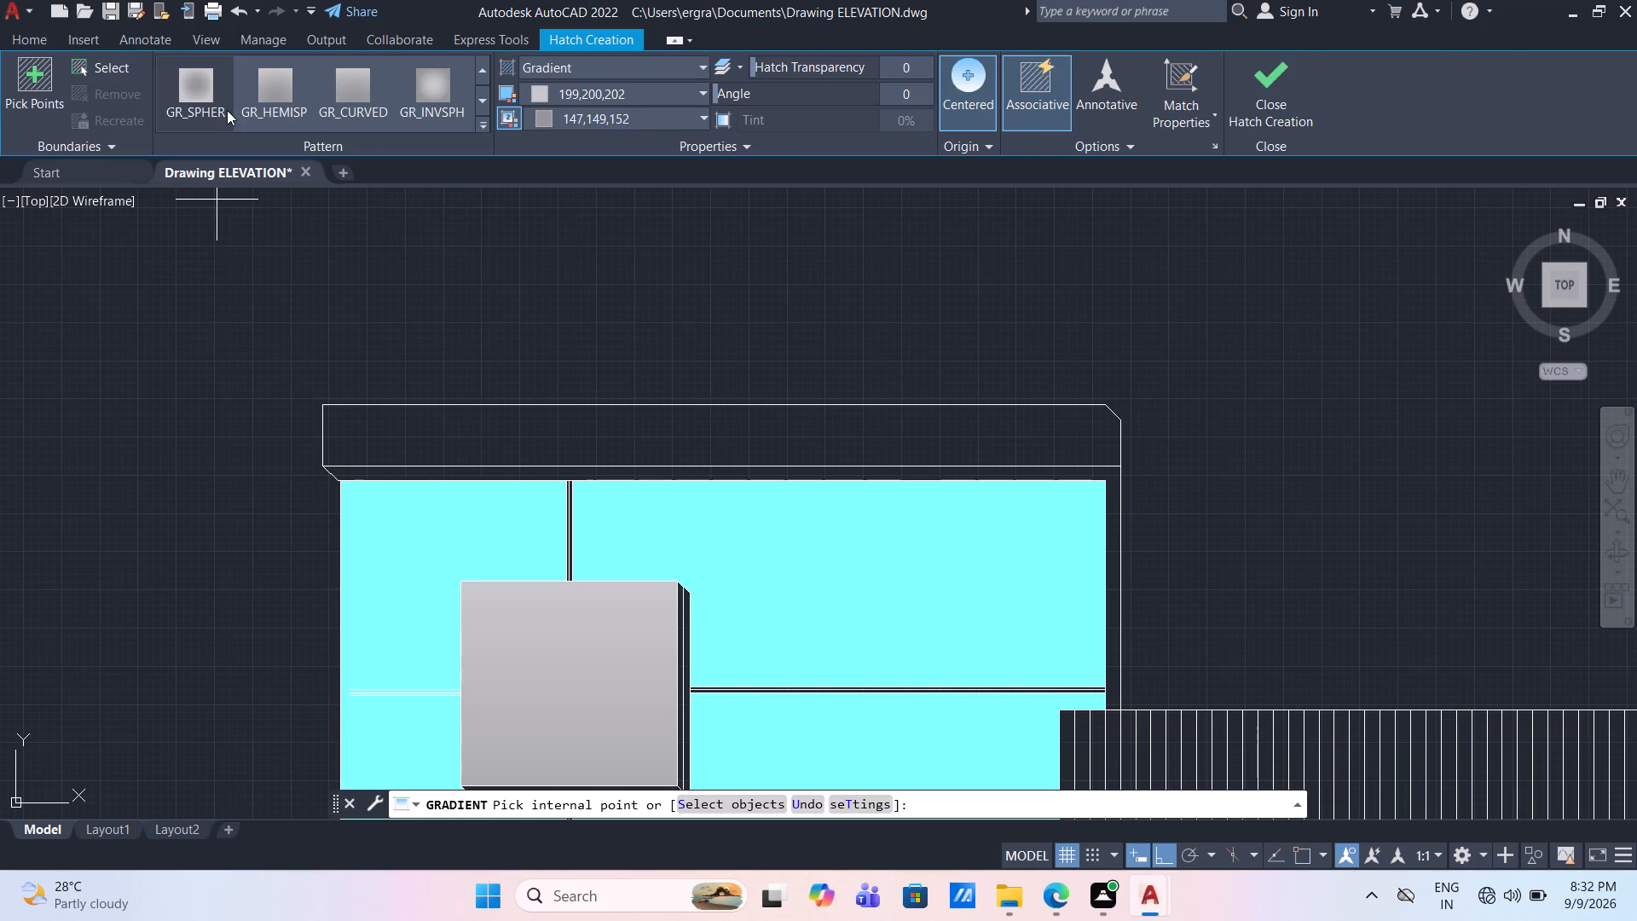
{"action": "left_click", "coordinate": [625, 94]}
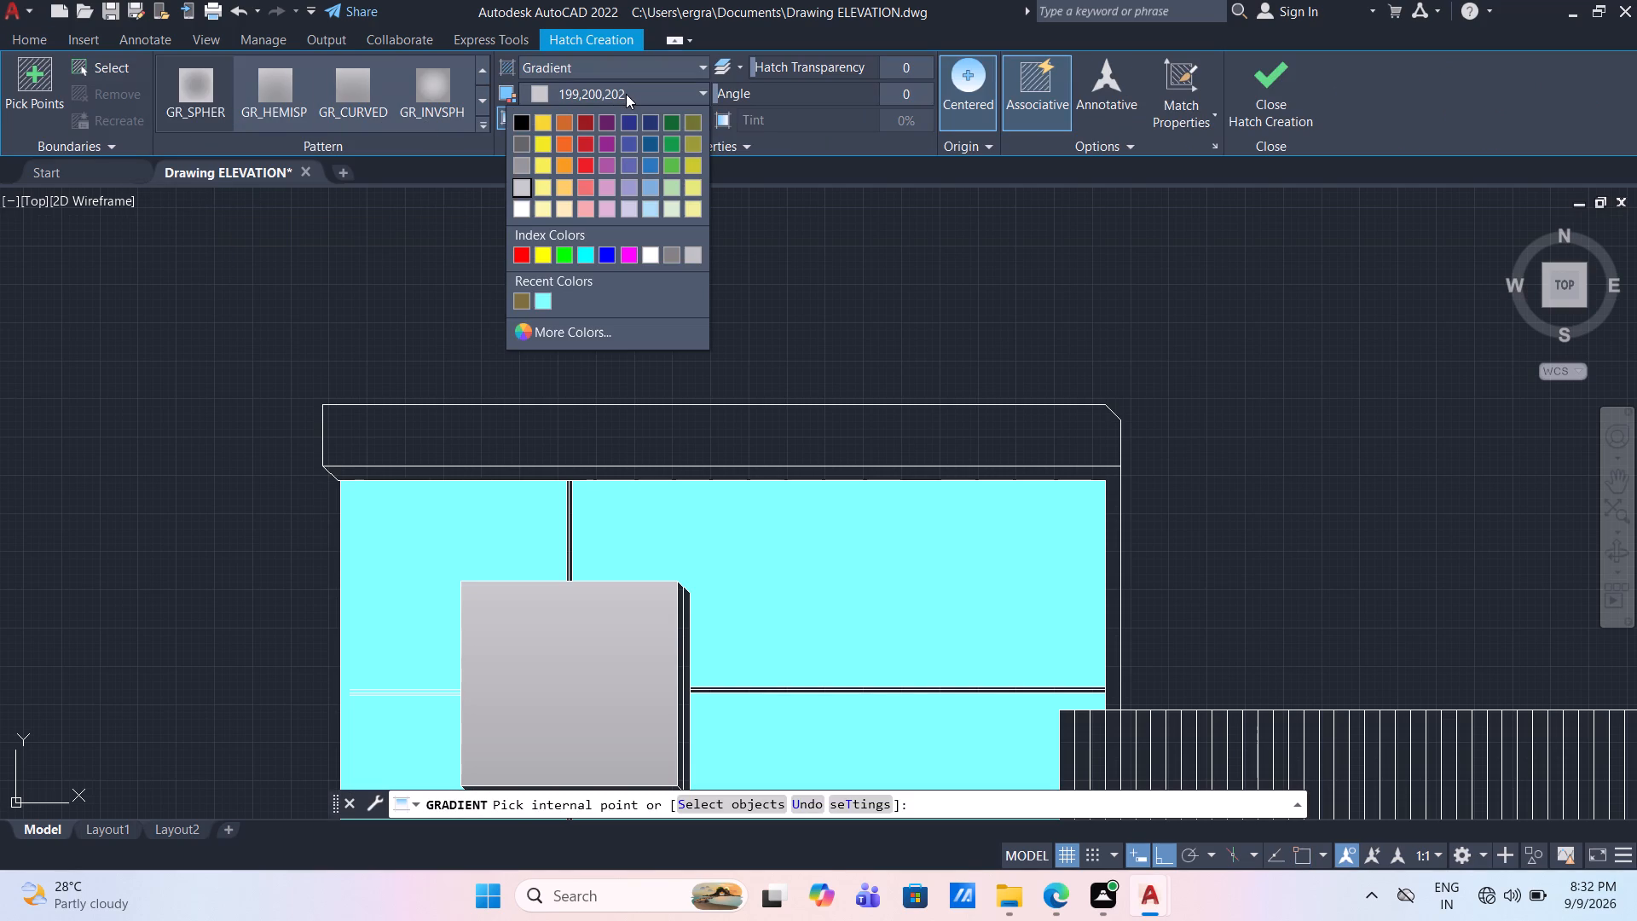
{"action": "left_click", "coordinate": [524, 209]}
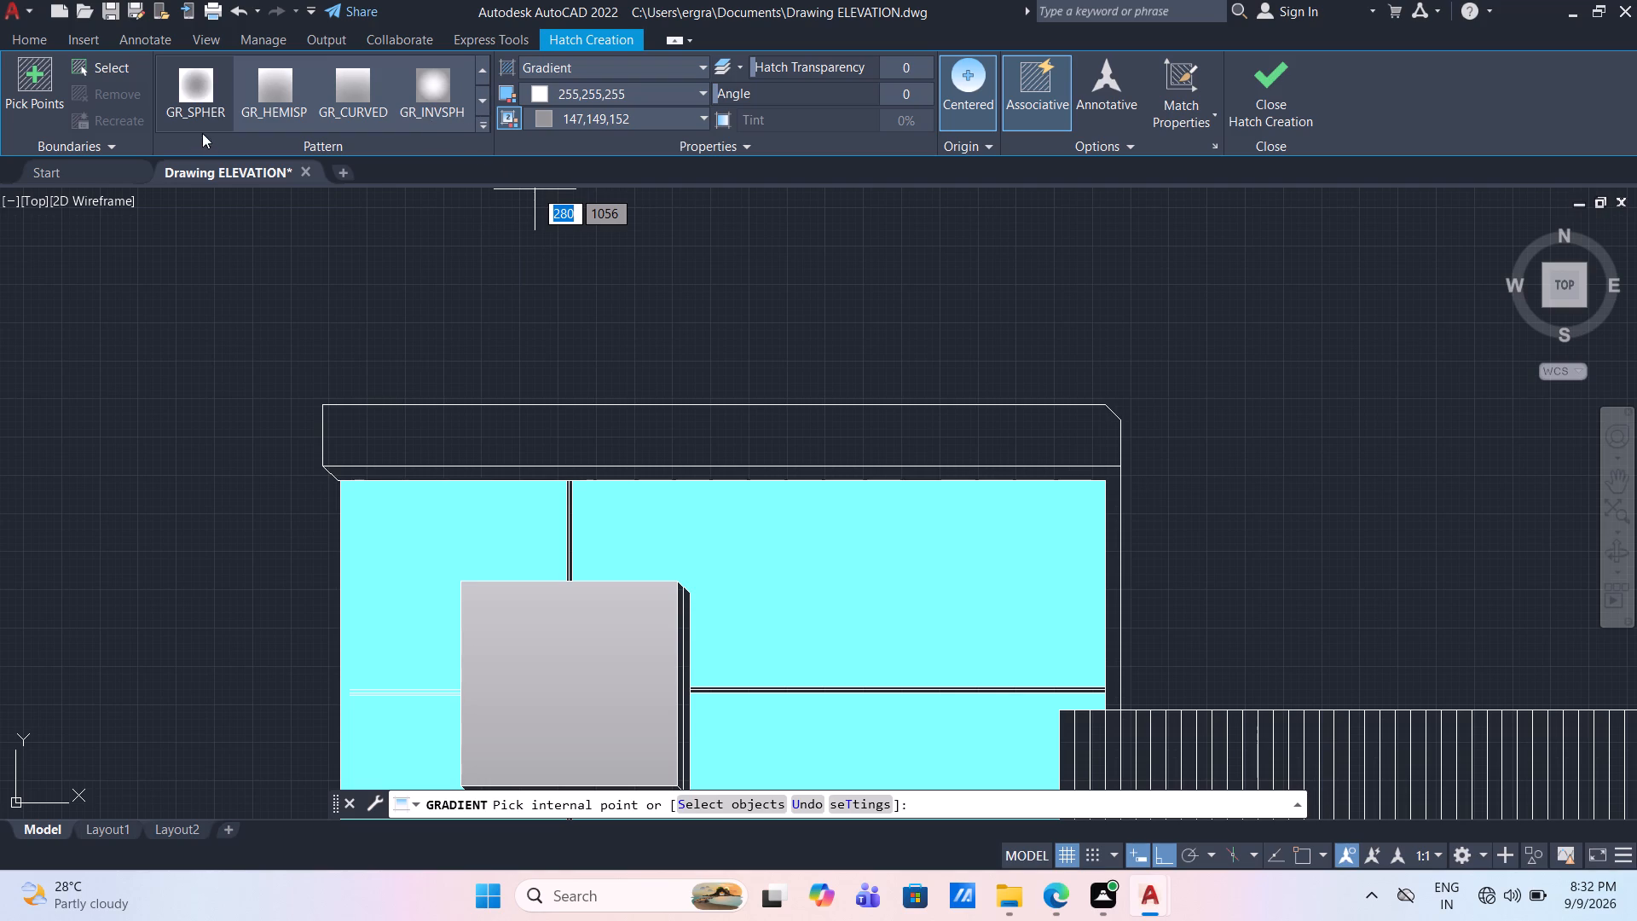
{"action": "left_click", "coordinate": [200, 88]}
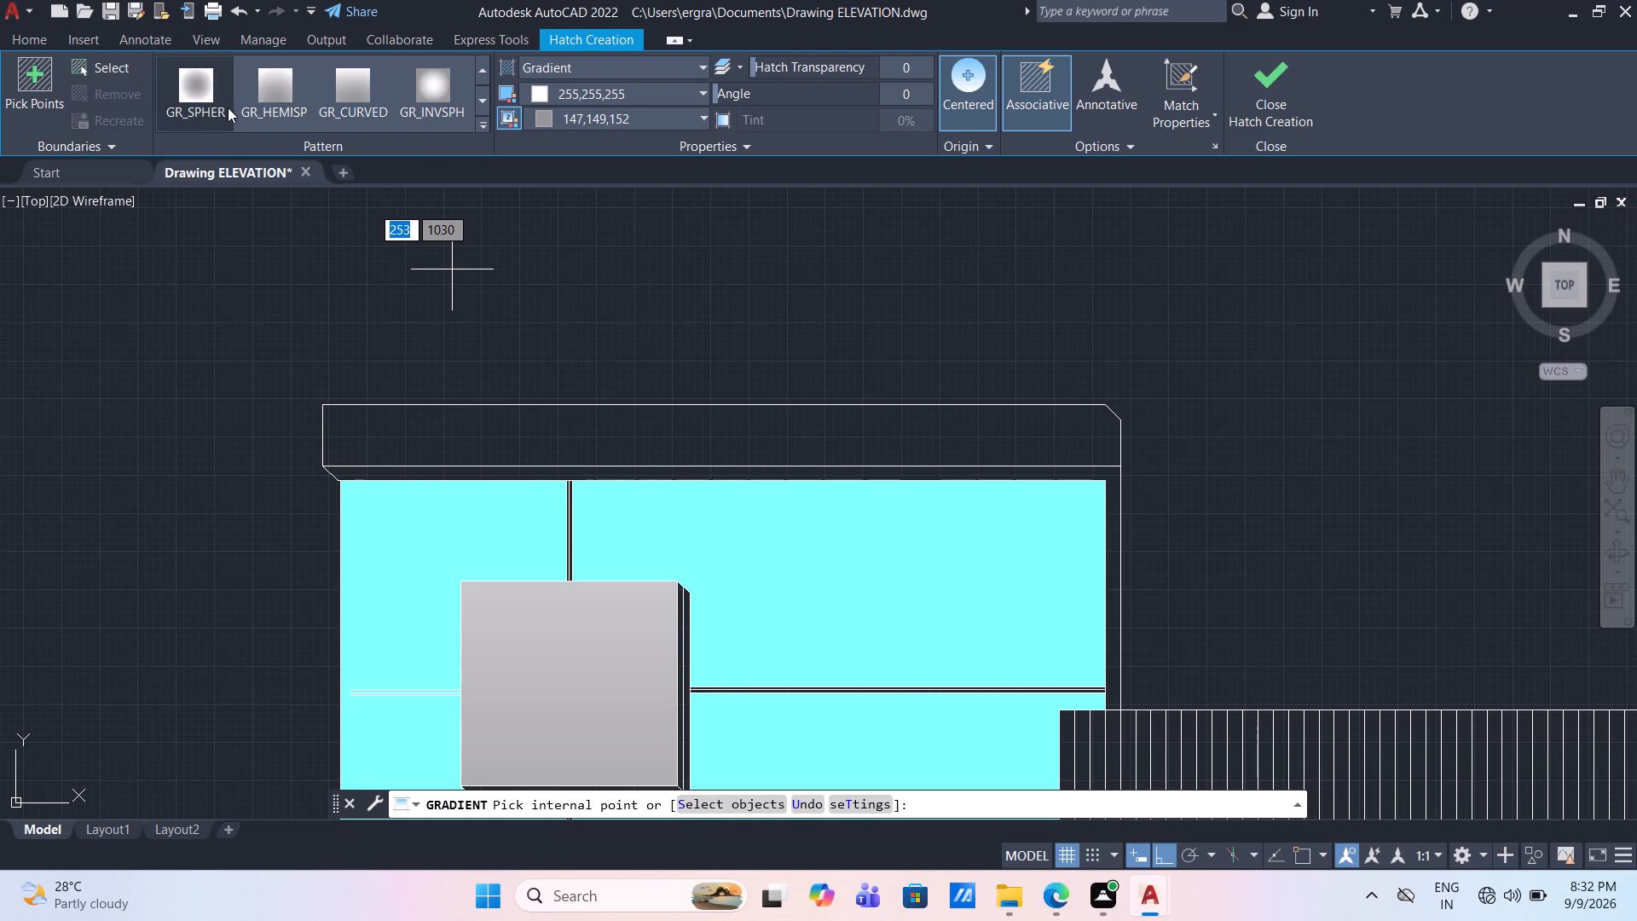
{"action": "left_click", "coordinate": [610, 124]}
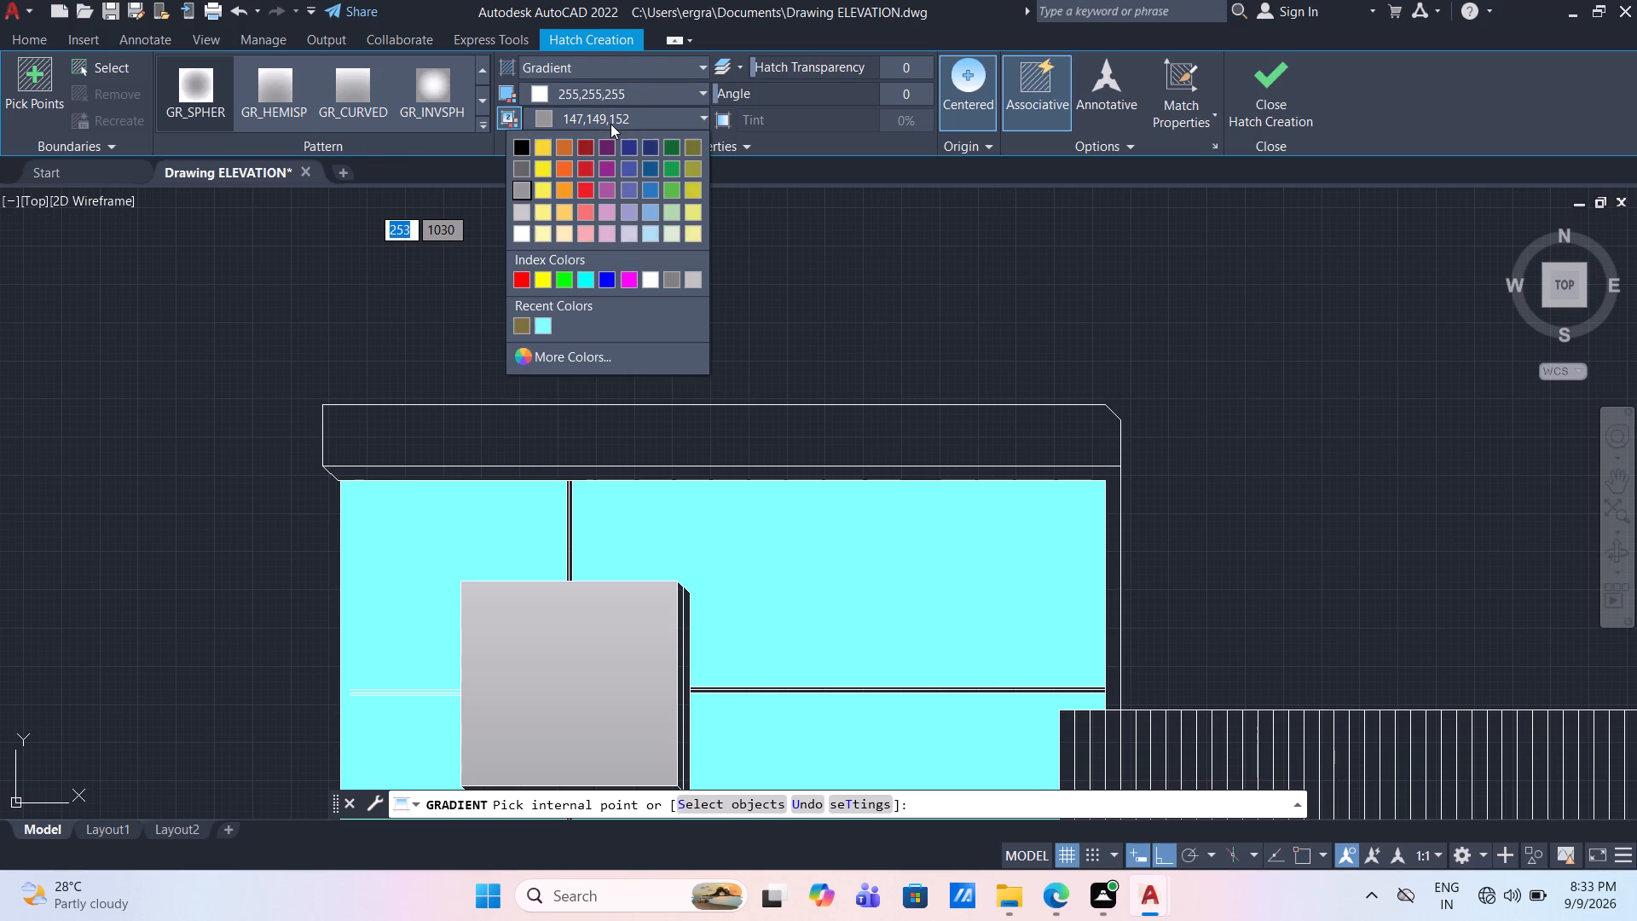
{"action": "left_click", "coordinate": [518, 167]}
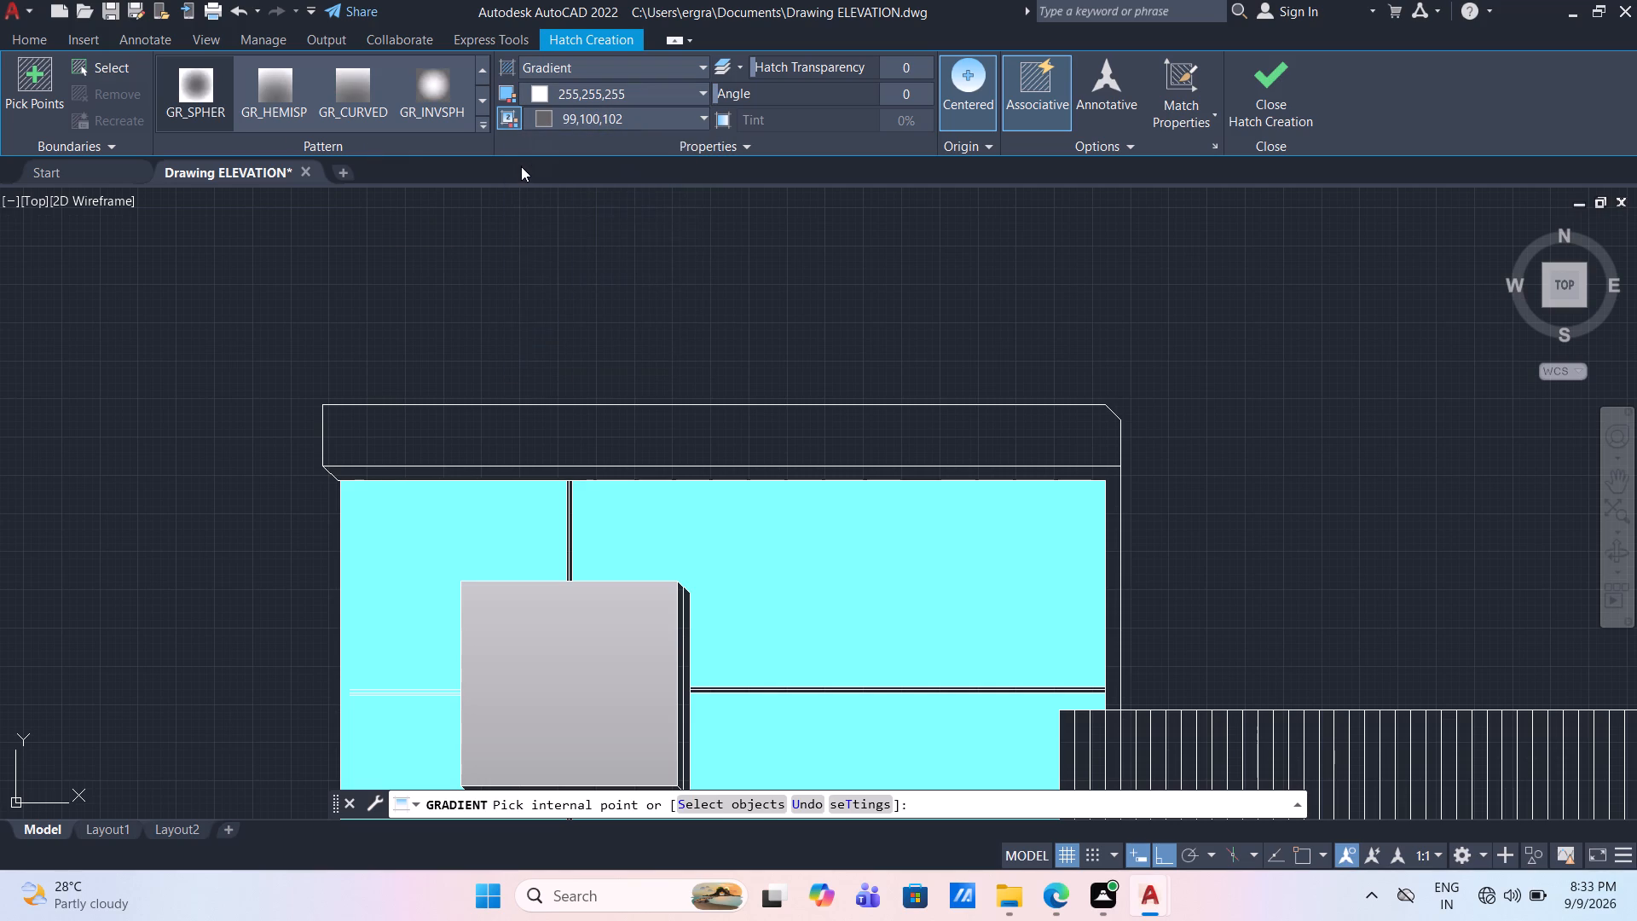
{"action": "left_click", "coordinate": [188, 84]}
{"action": "left_click", "coordinate": [628, 440]}
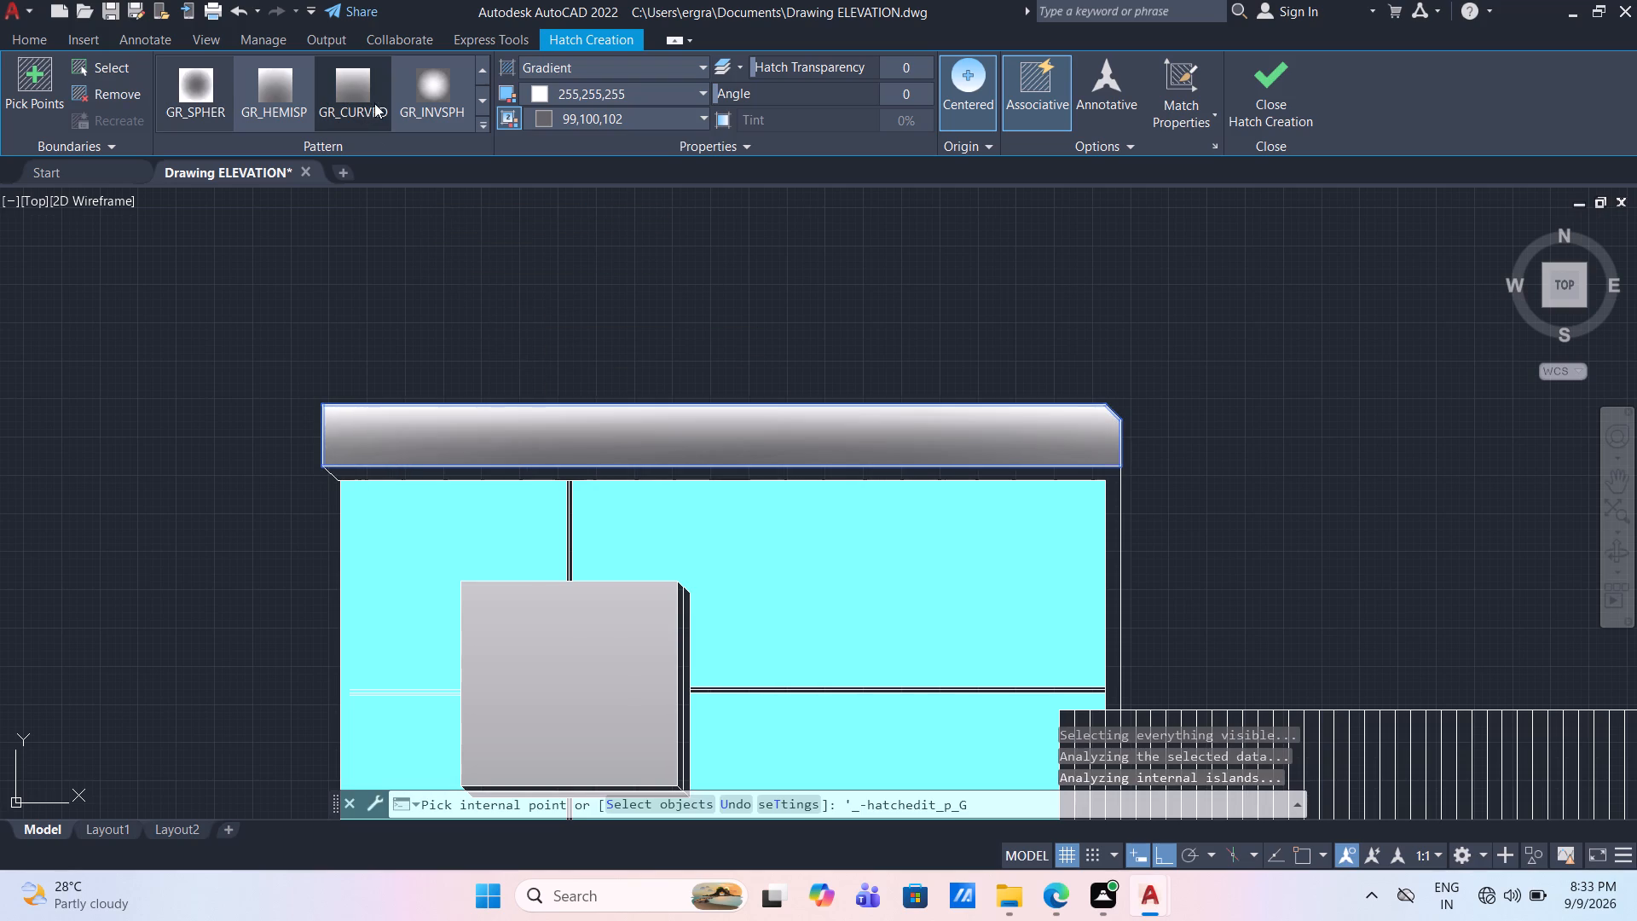
{"action": "left_click", "coordinate": [443, 84]}
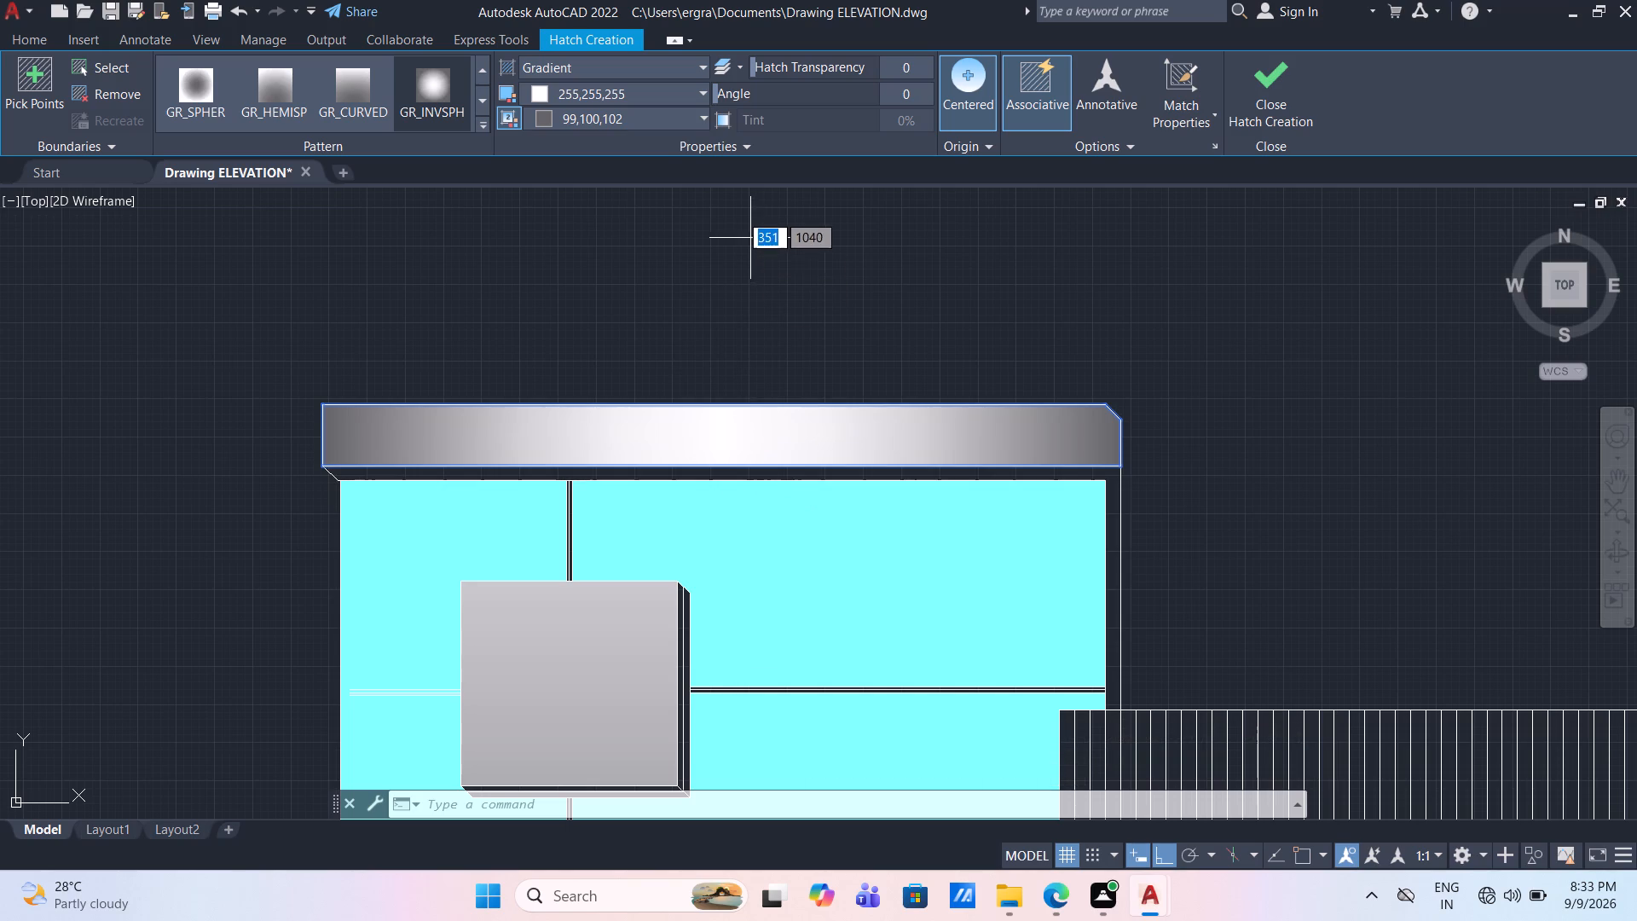
{"action": "key", "text": "Return"}
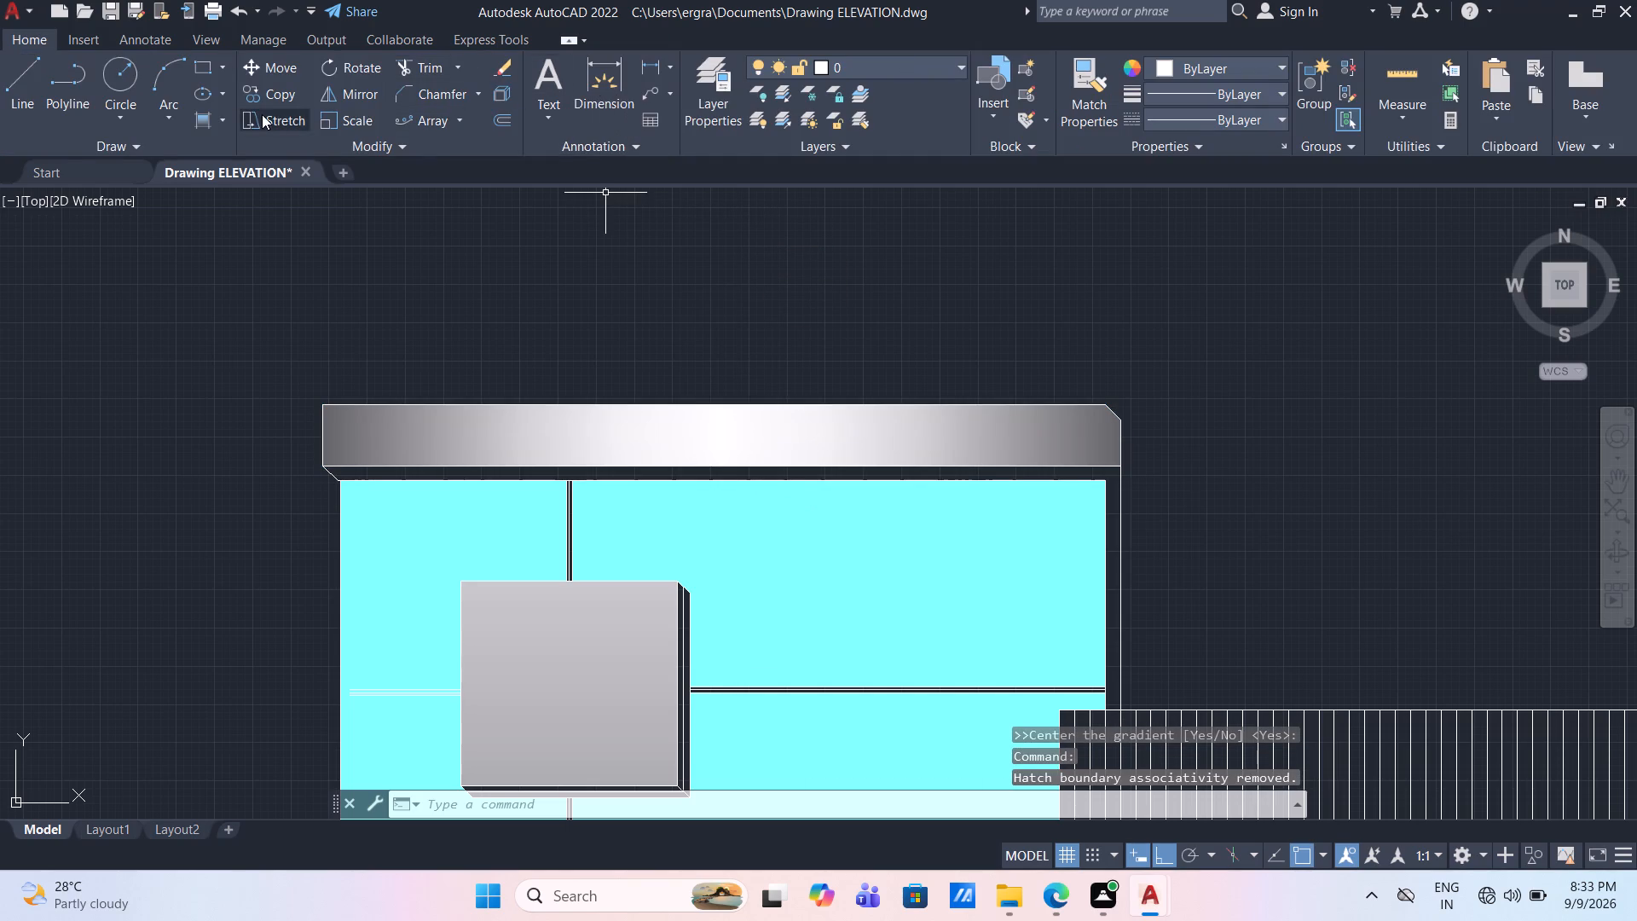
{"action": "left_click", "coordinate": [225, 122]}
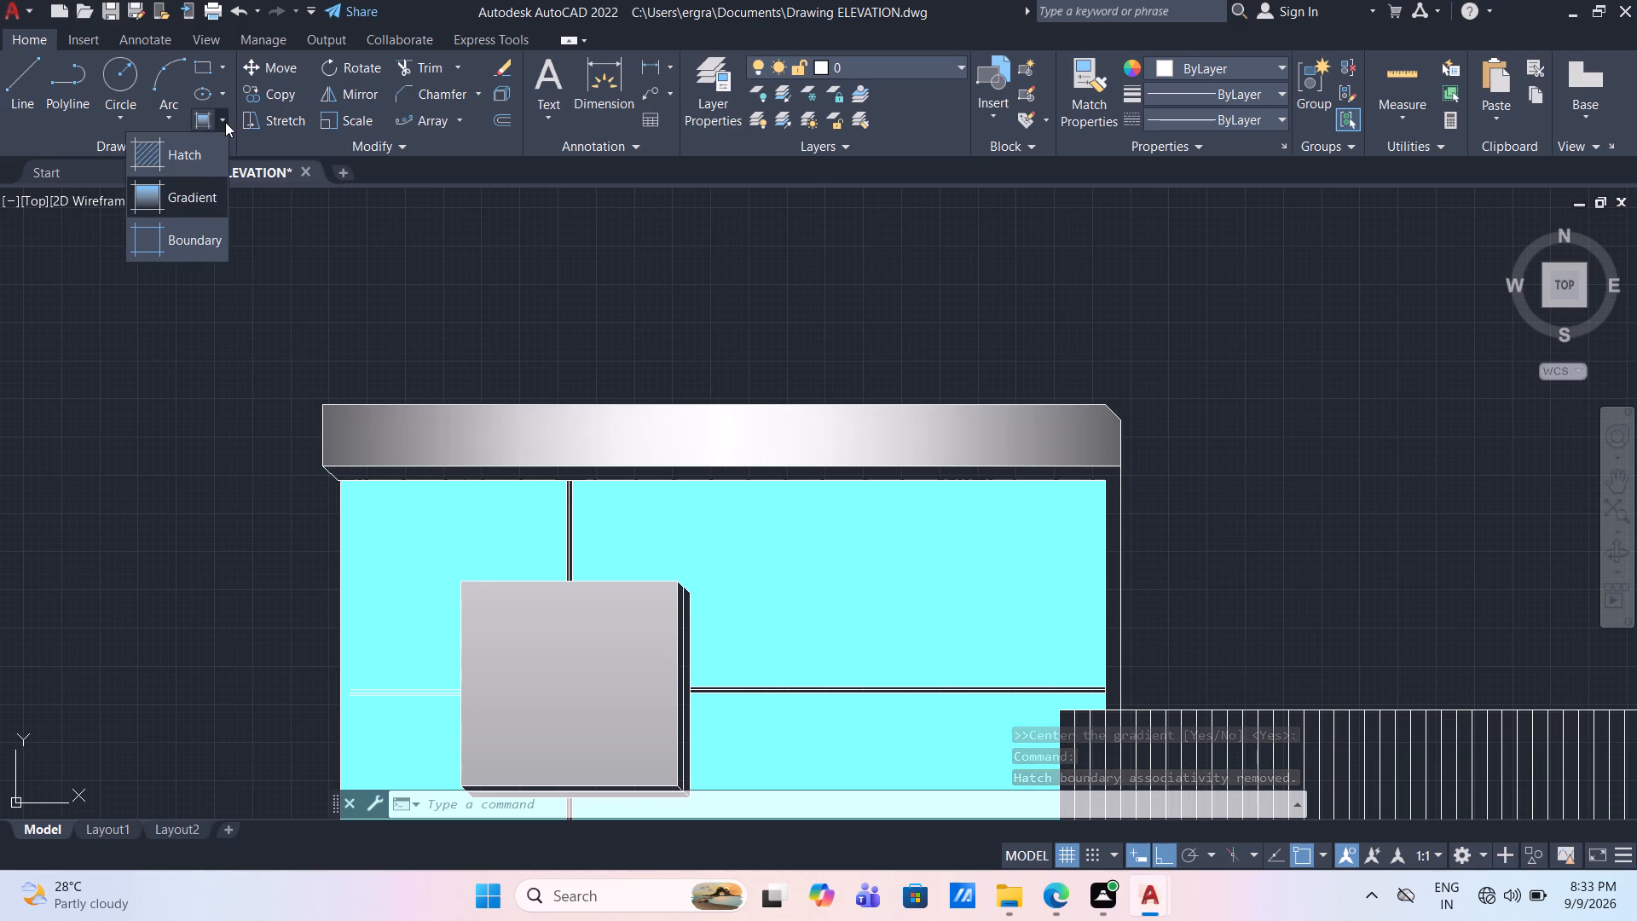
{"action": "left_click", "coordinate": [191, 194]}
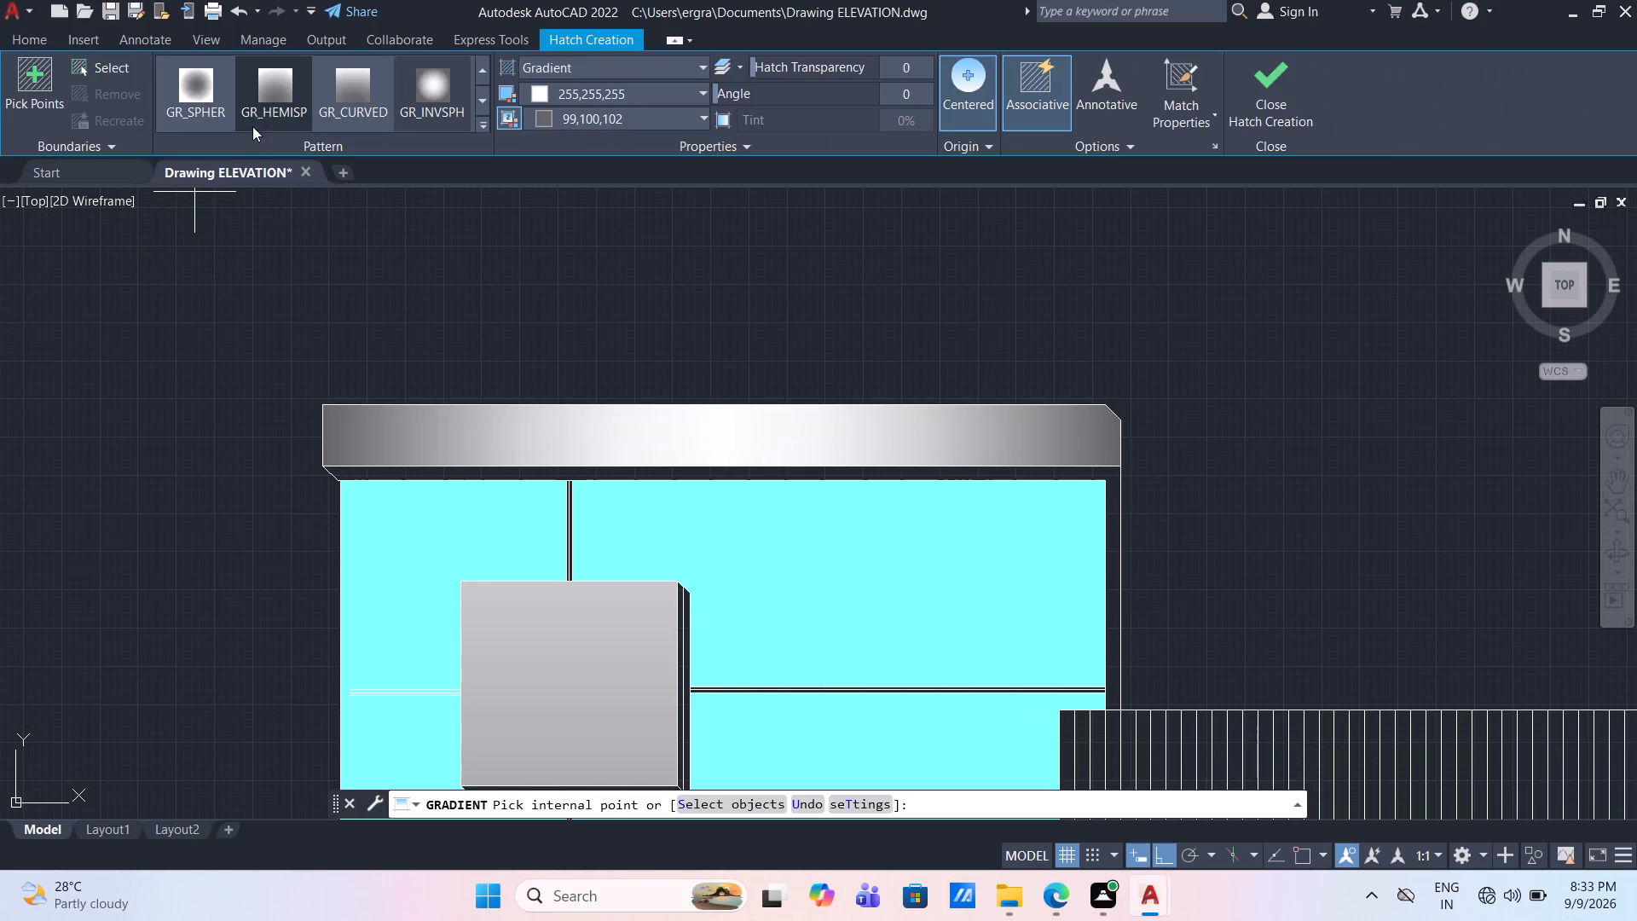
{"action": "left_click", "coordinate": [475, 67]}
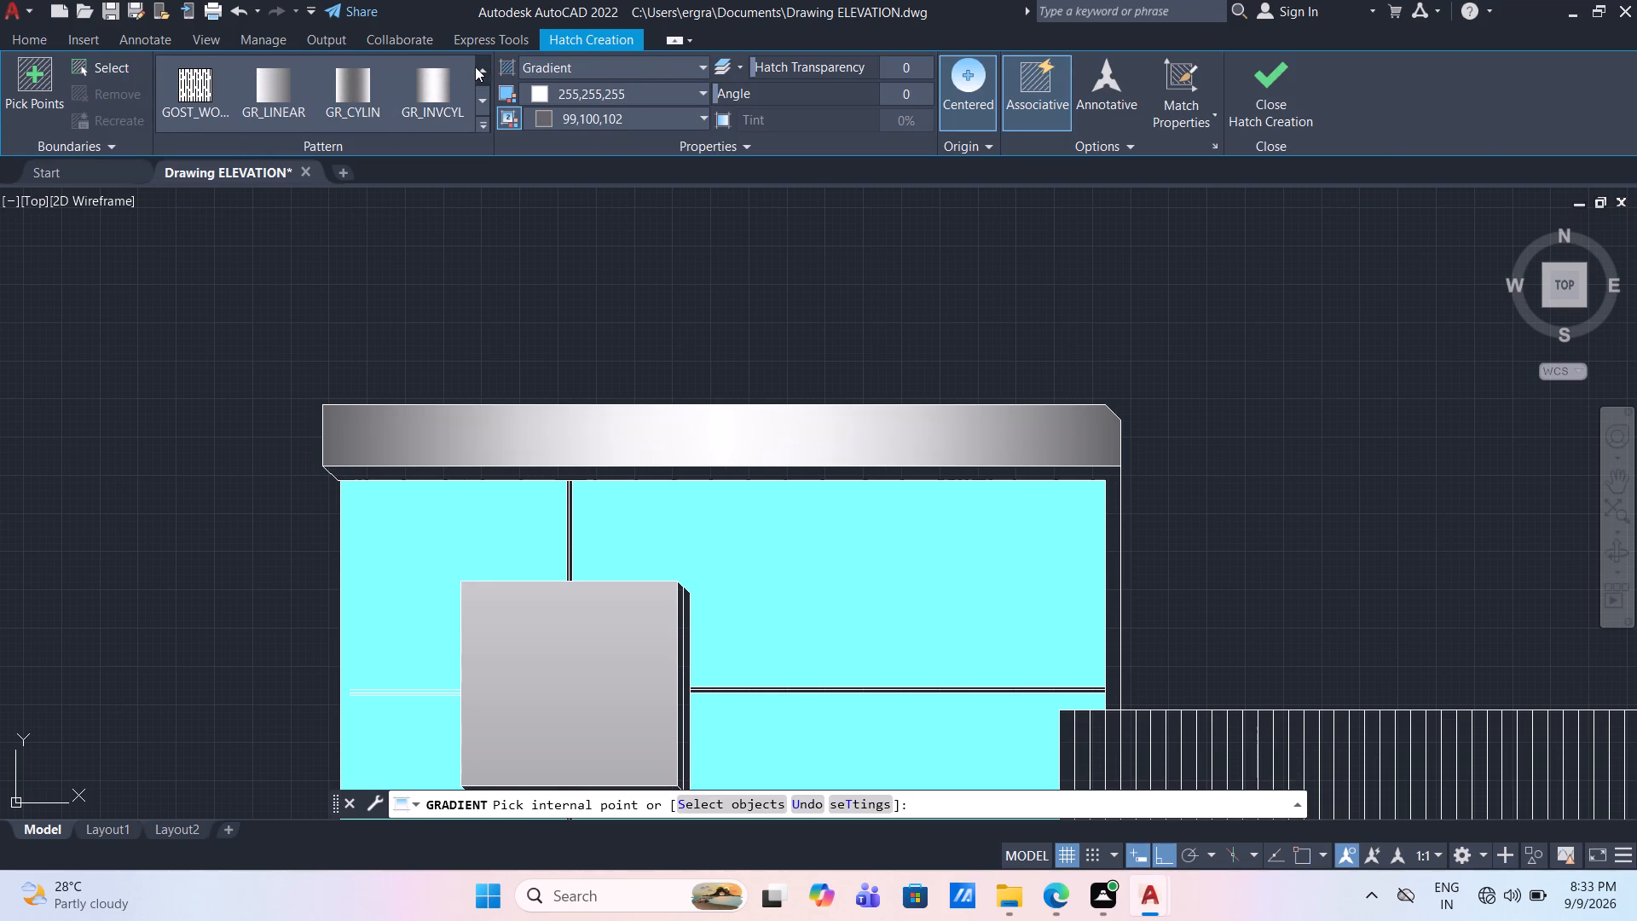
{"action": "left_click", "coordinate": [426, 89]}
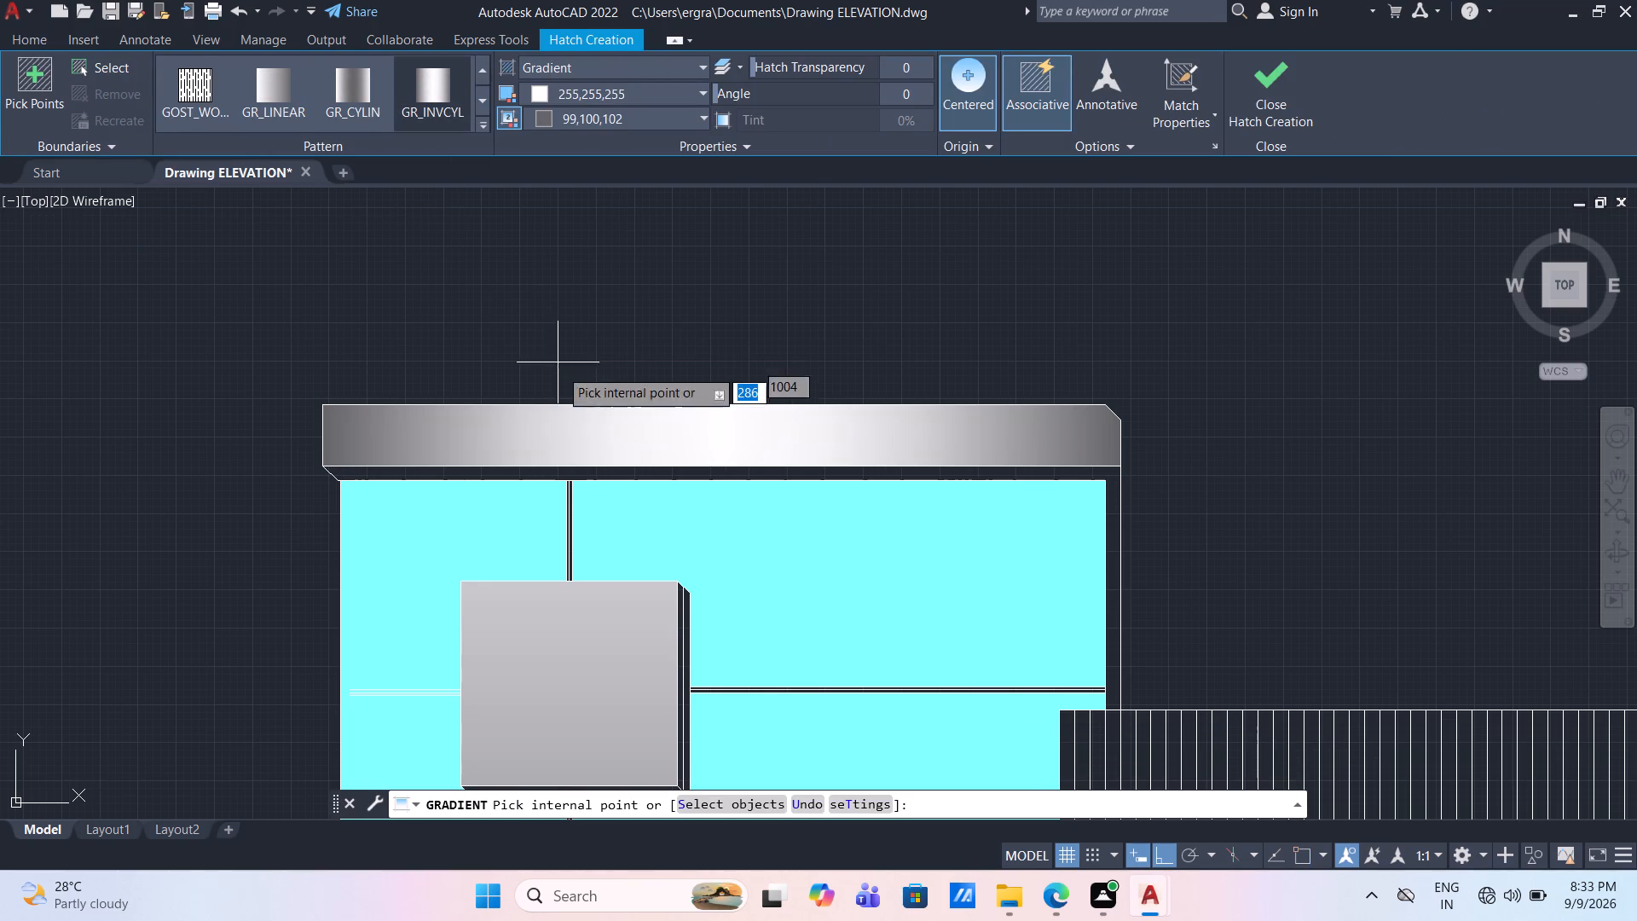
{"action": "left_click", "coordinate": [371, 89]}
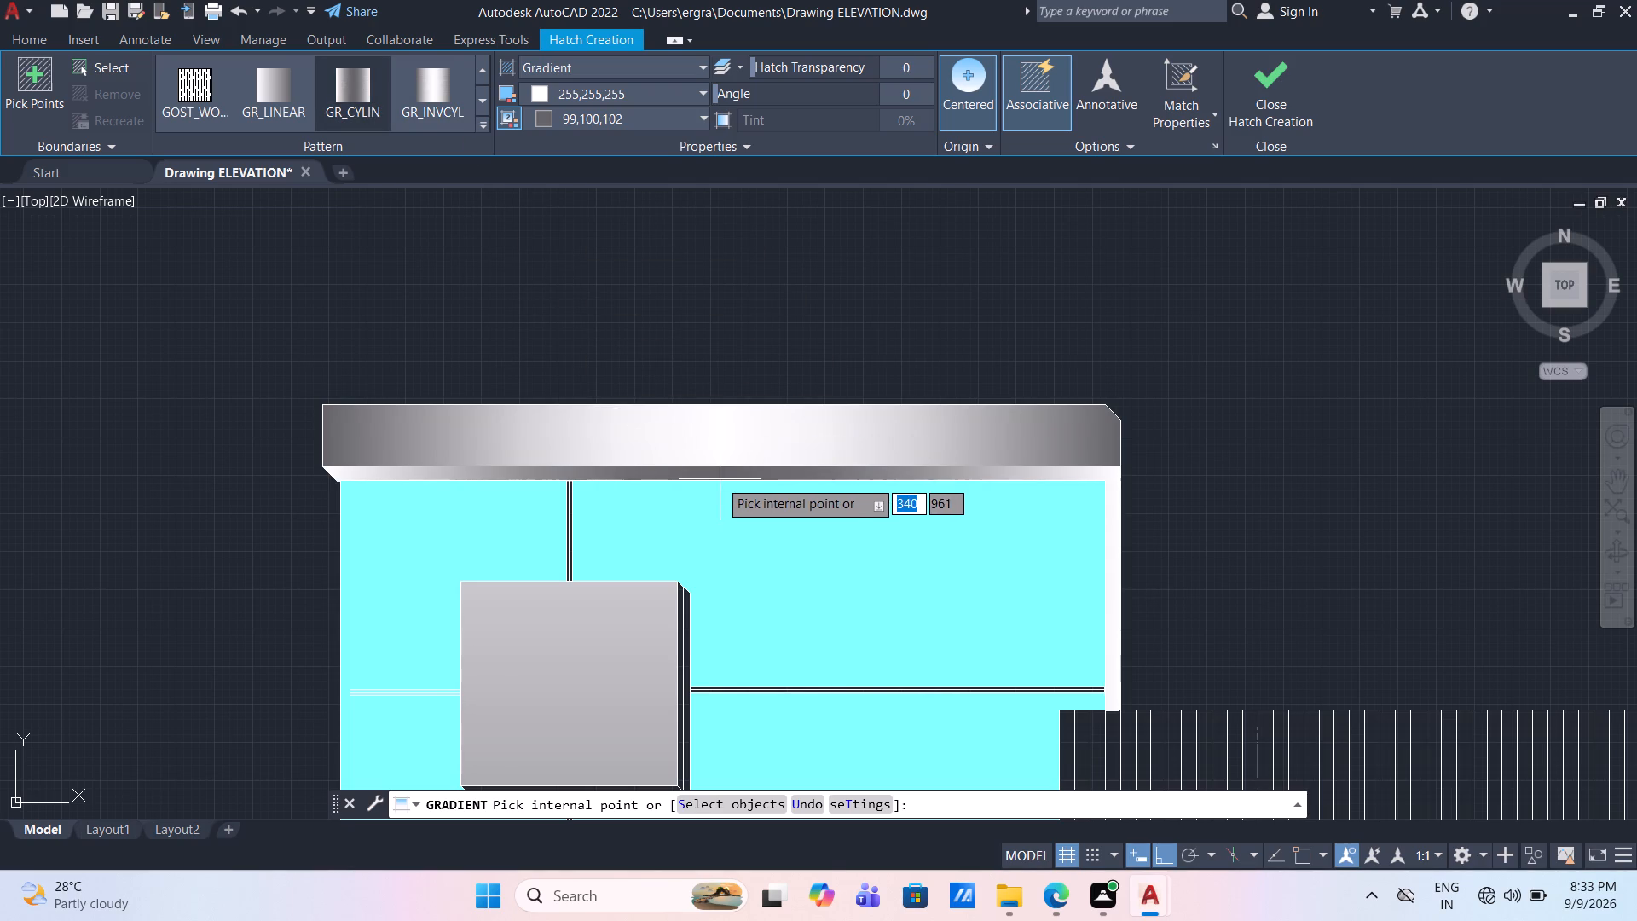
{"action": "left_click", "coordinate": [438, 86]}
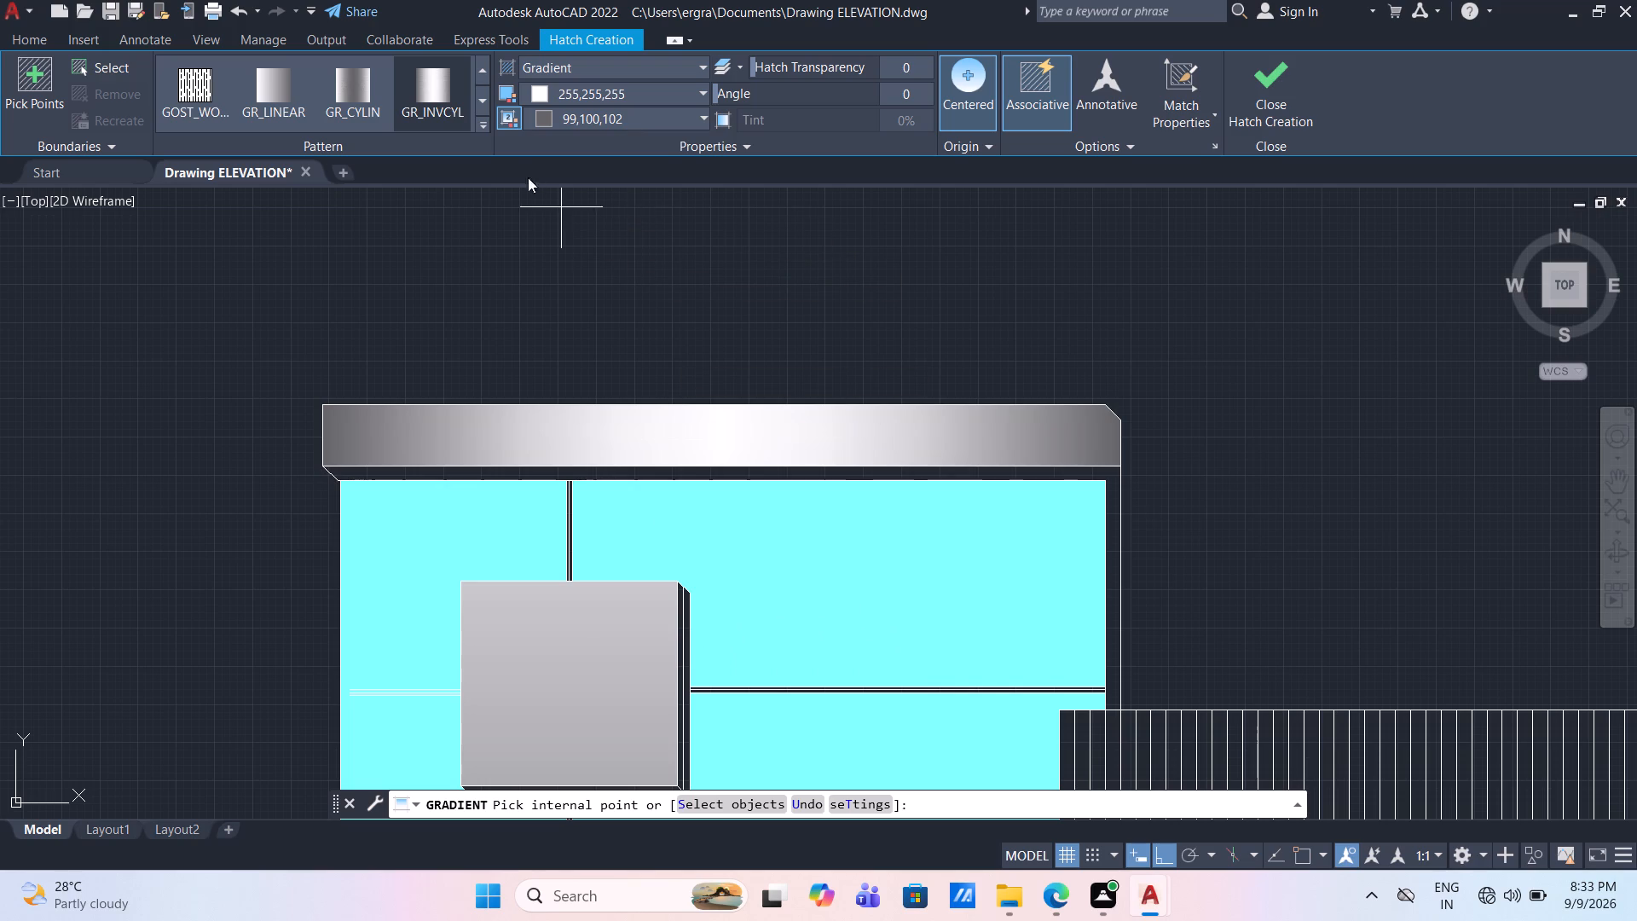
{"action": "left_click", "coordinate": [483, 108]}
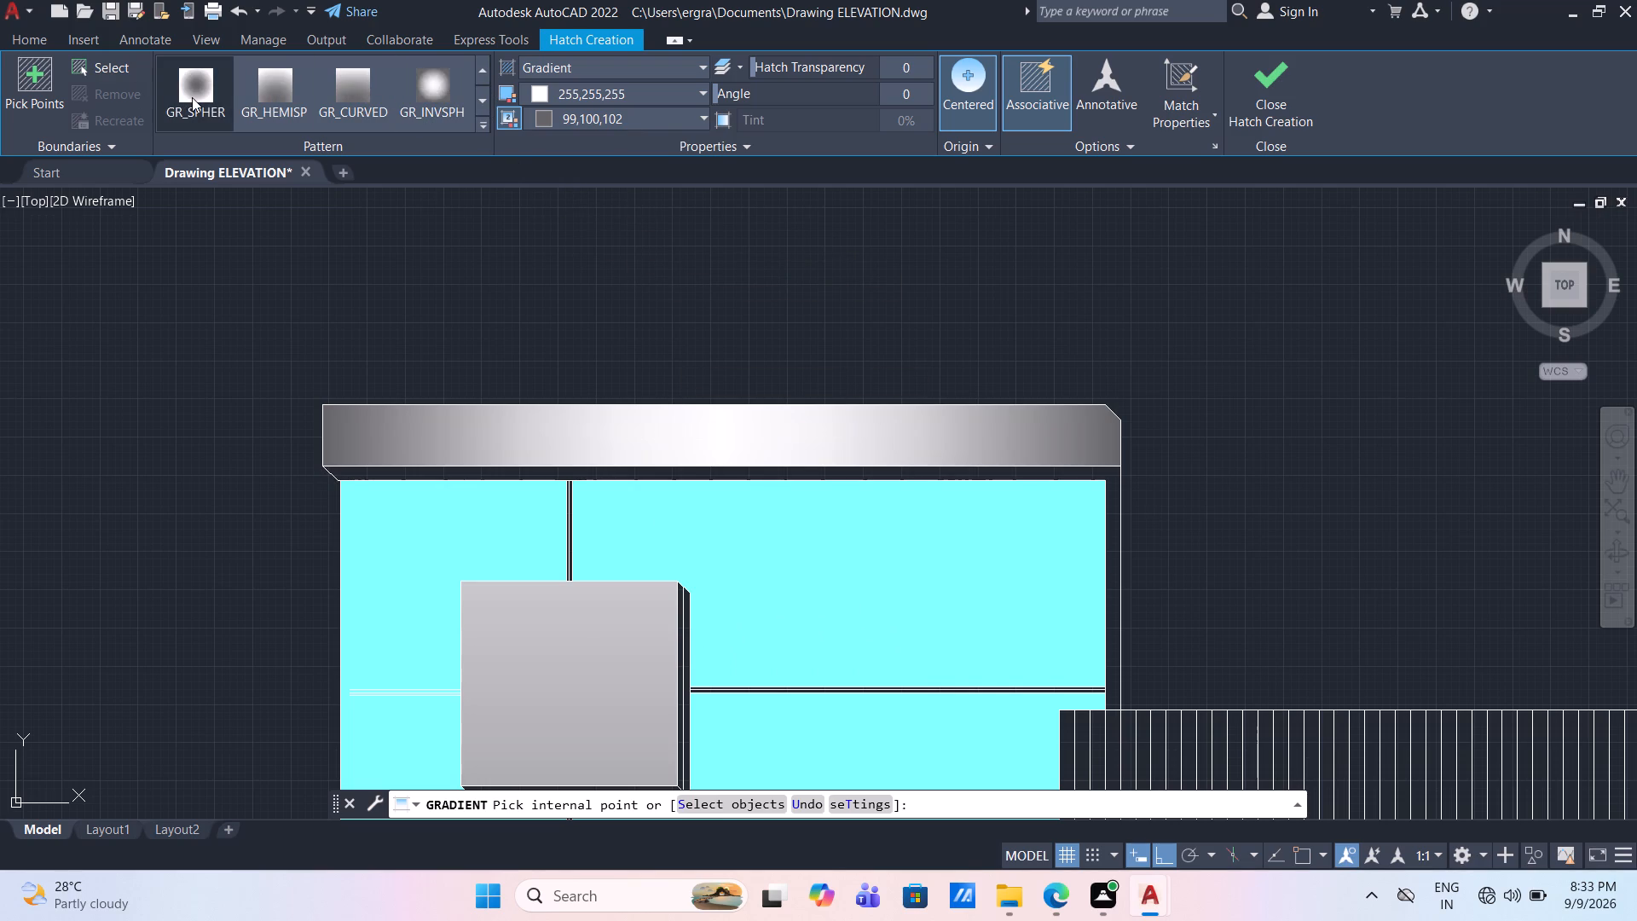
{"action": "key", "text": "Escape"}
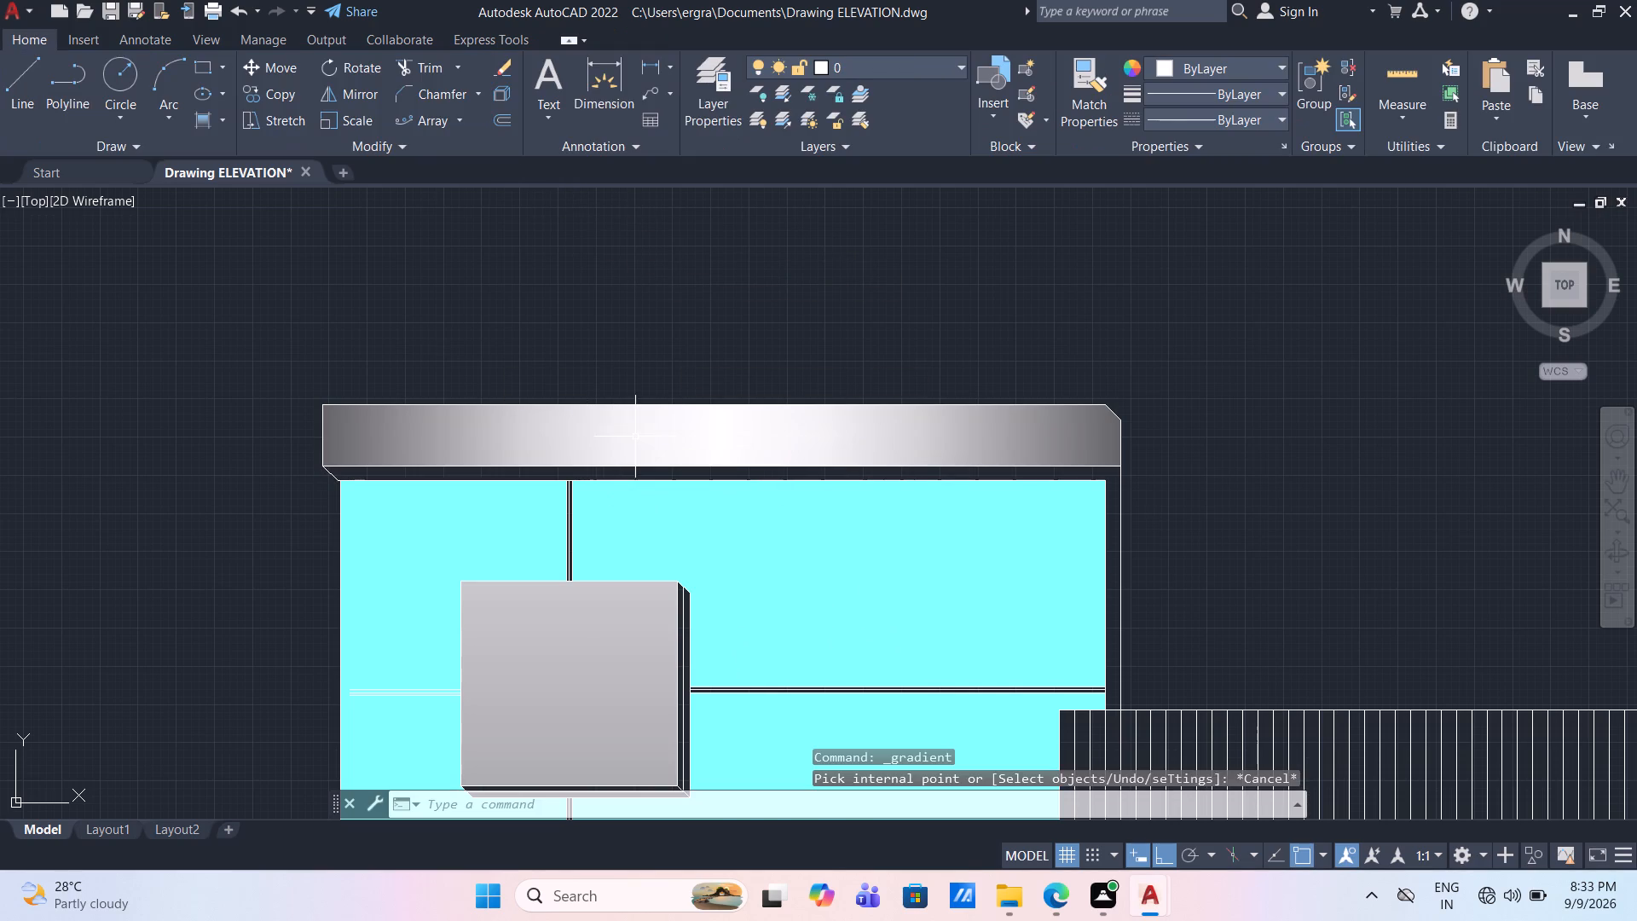
Change the gradient fill of the tower's cap band to the GR_SPHER pattern.
{"action": "left_click", "coordinate": [642, 420]}
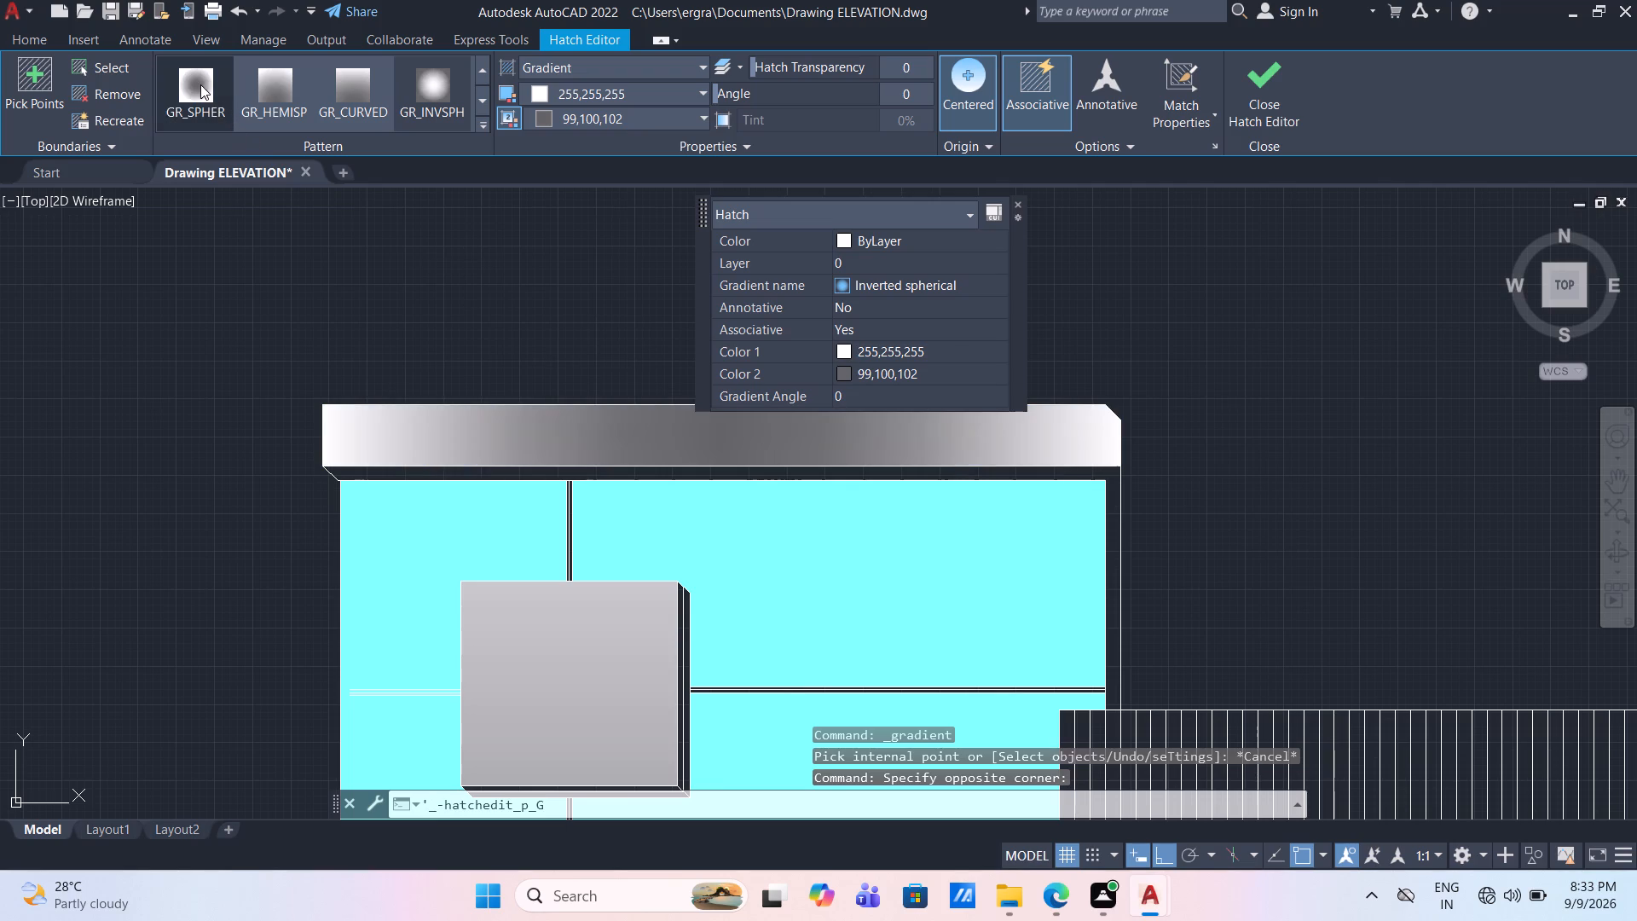
{"action": "left_click", "coordinate": [200, 84]}
{"action": "key", "text": "Escape"}
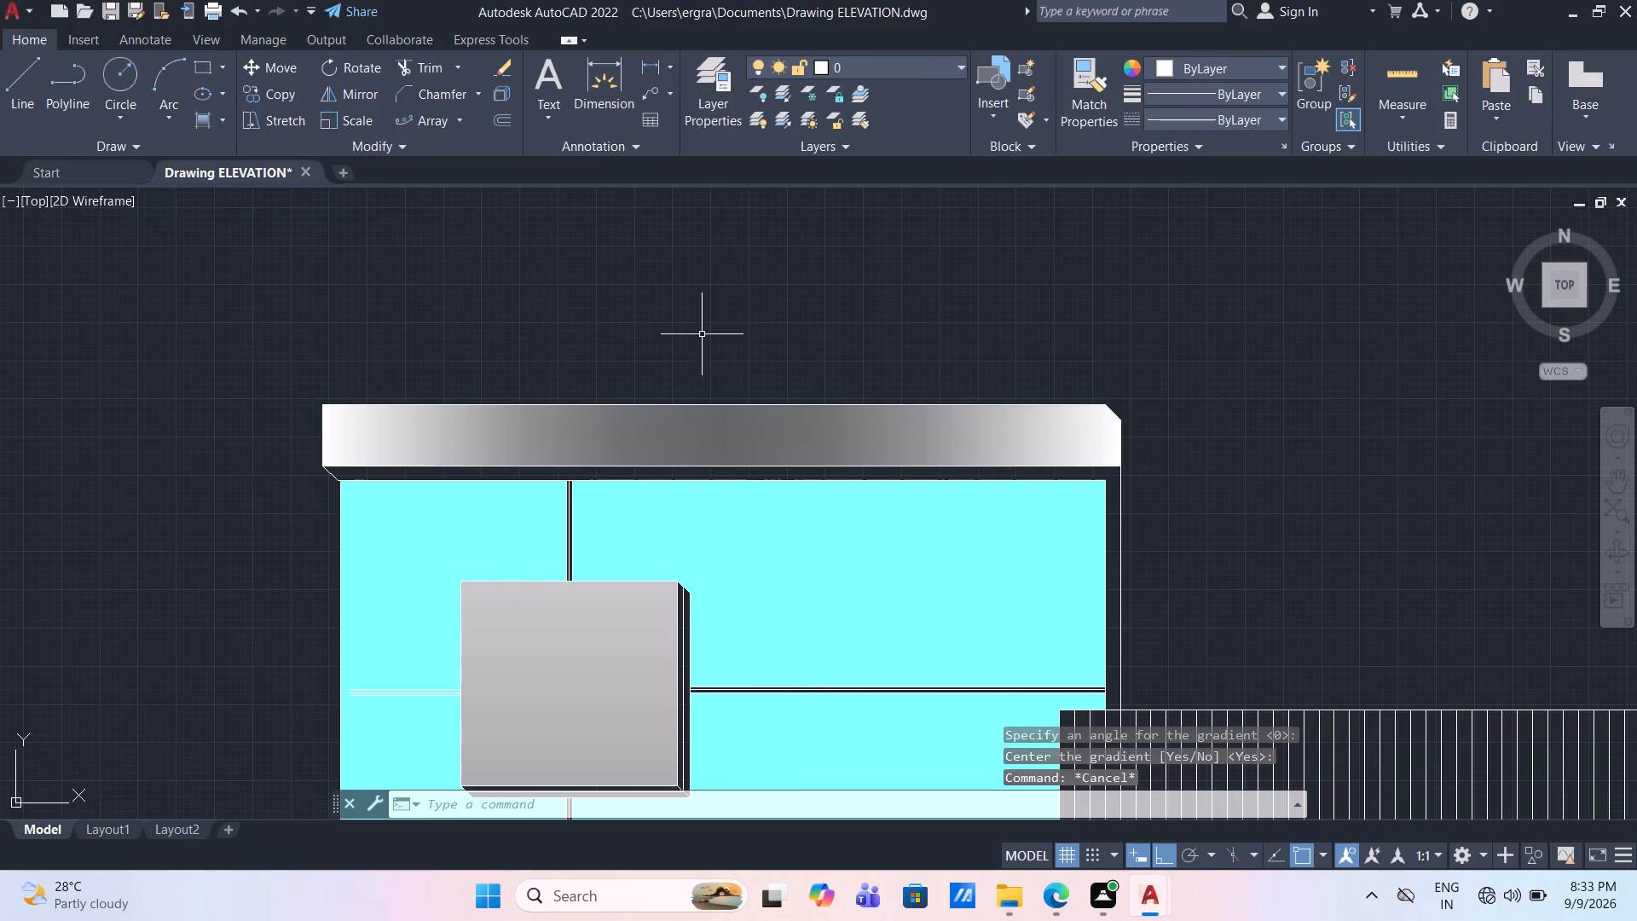
Fill the narrow strip below the tower's cap and down its side edge with a GR_INVCYL gradient in 255,255,255 and 99,100,102.
{"action": "left_click", "coordinate": [217, 123]}
{"action": "left_click", "coordinate": [211, 208]}
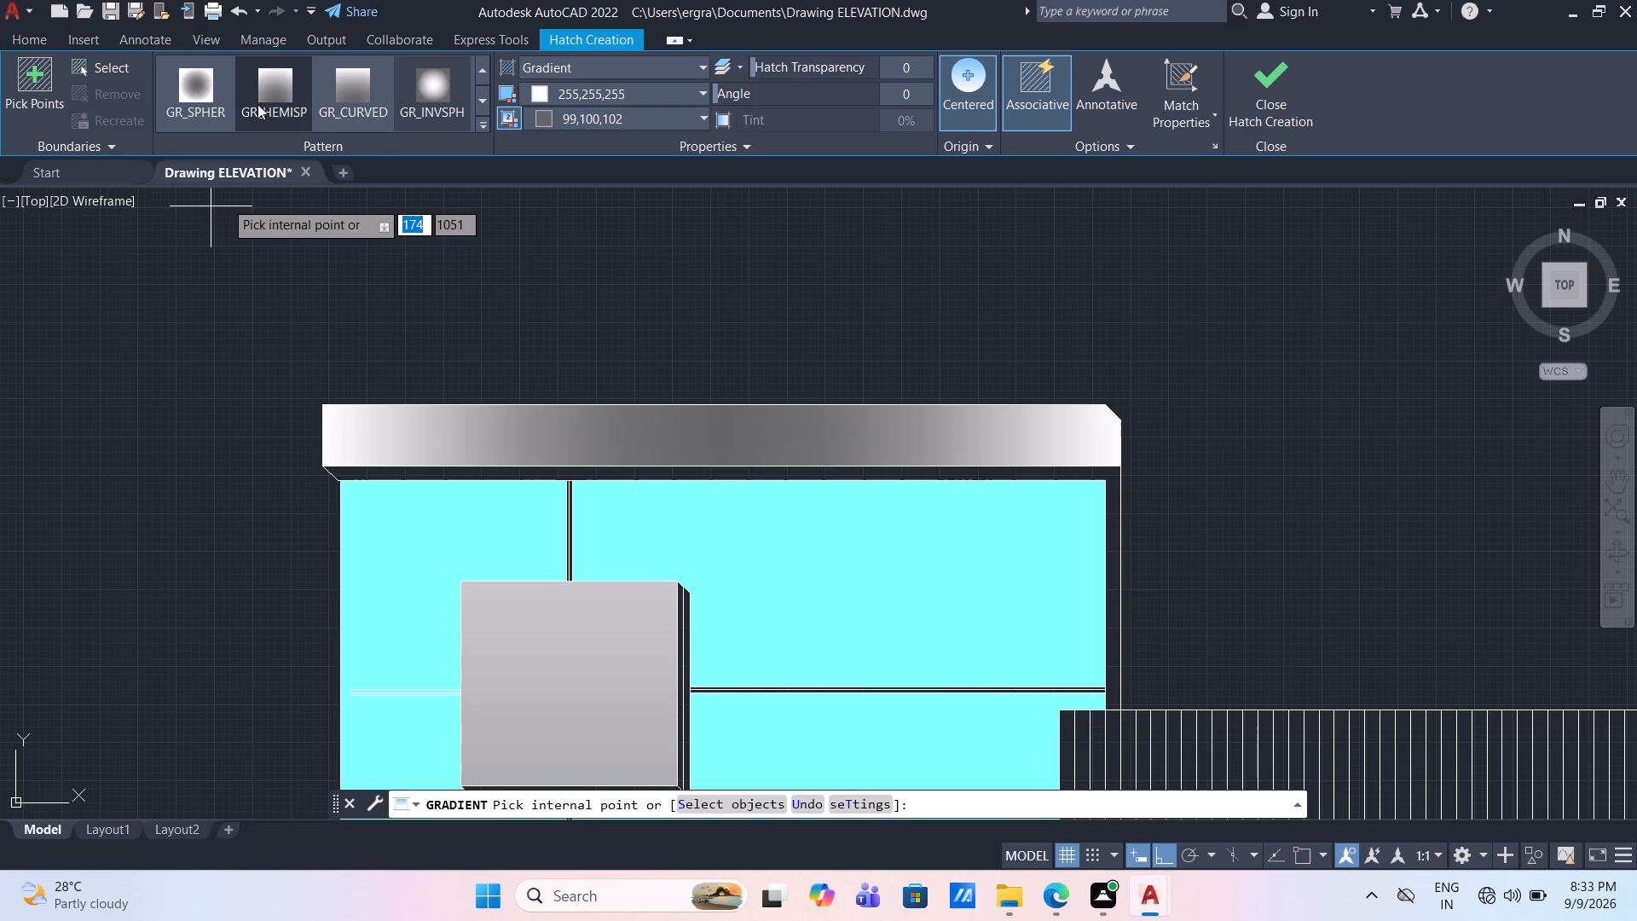
{"action": "left_click", "coordinate": [479, 72]}
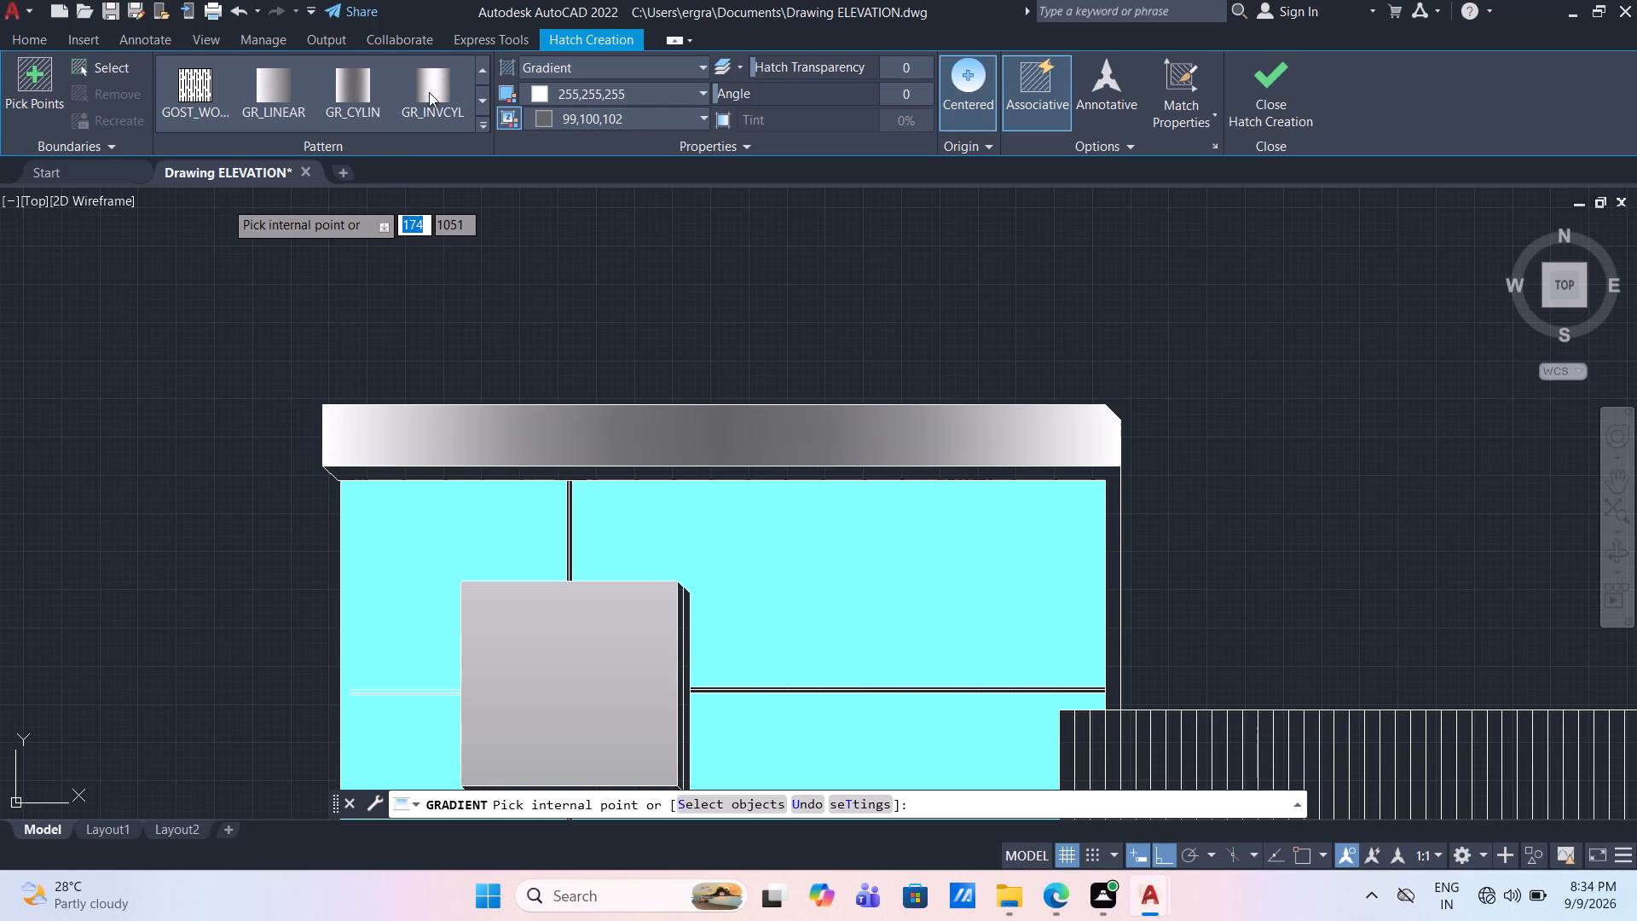
{"action": "left_click", "coordinate": [429, 92]}
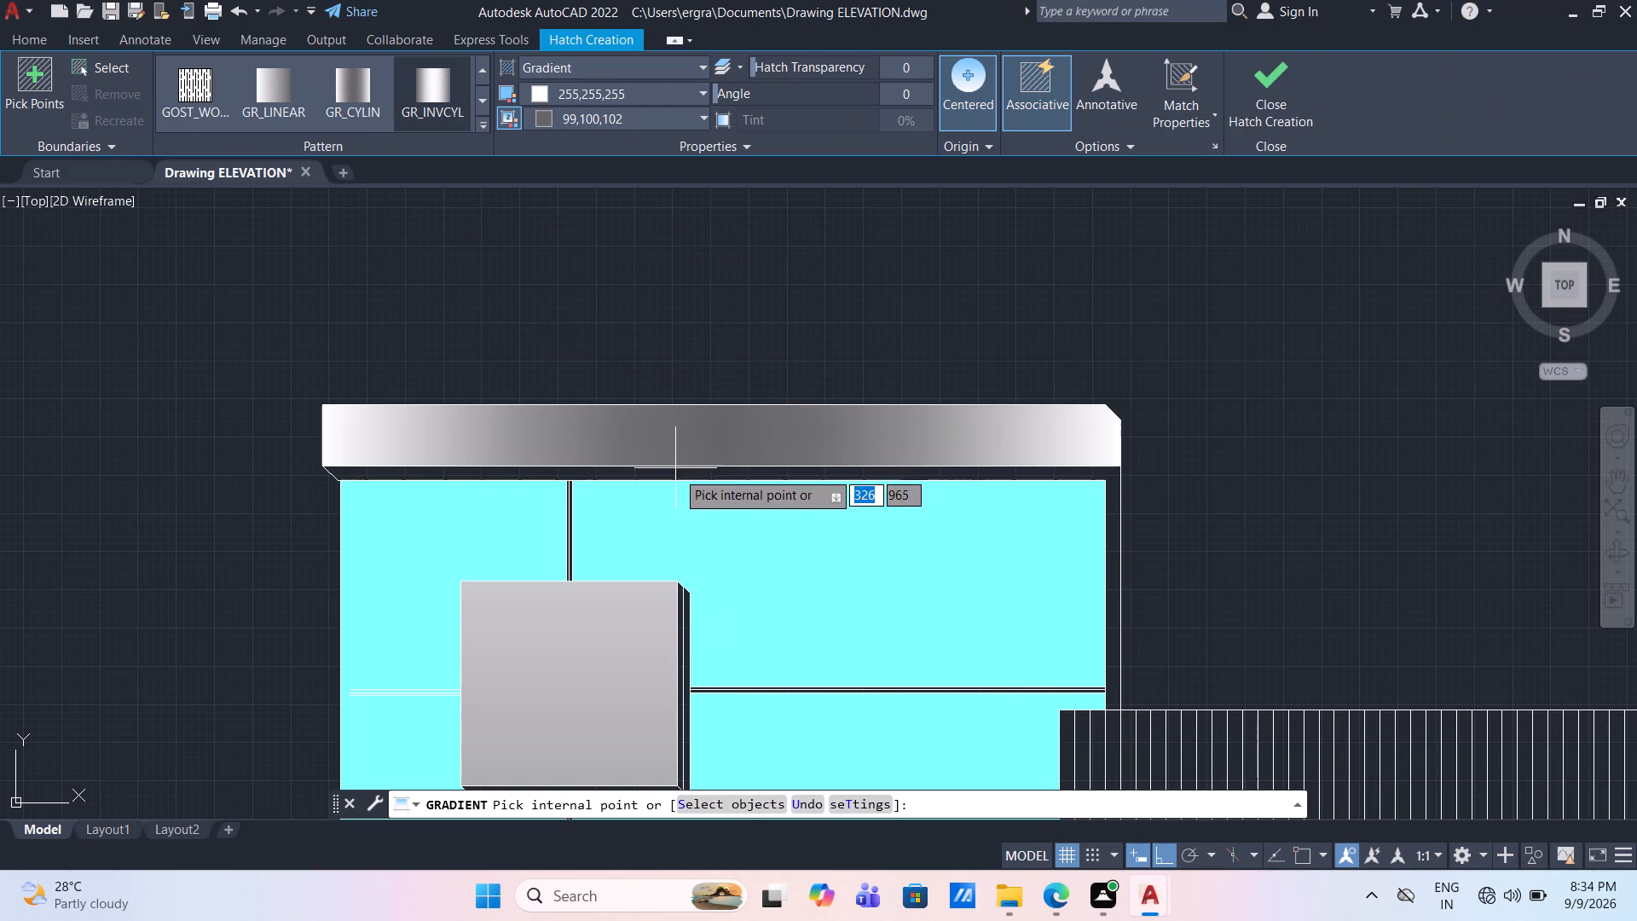
{"action": "left_click", "coordinate": [677, 472]}
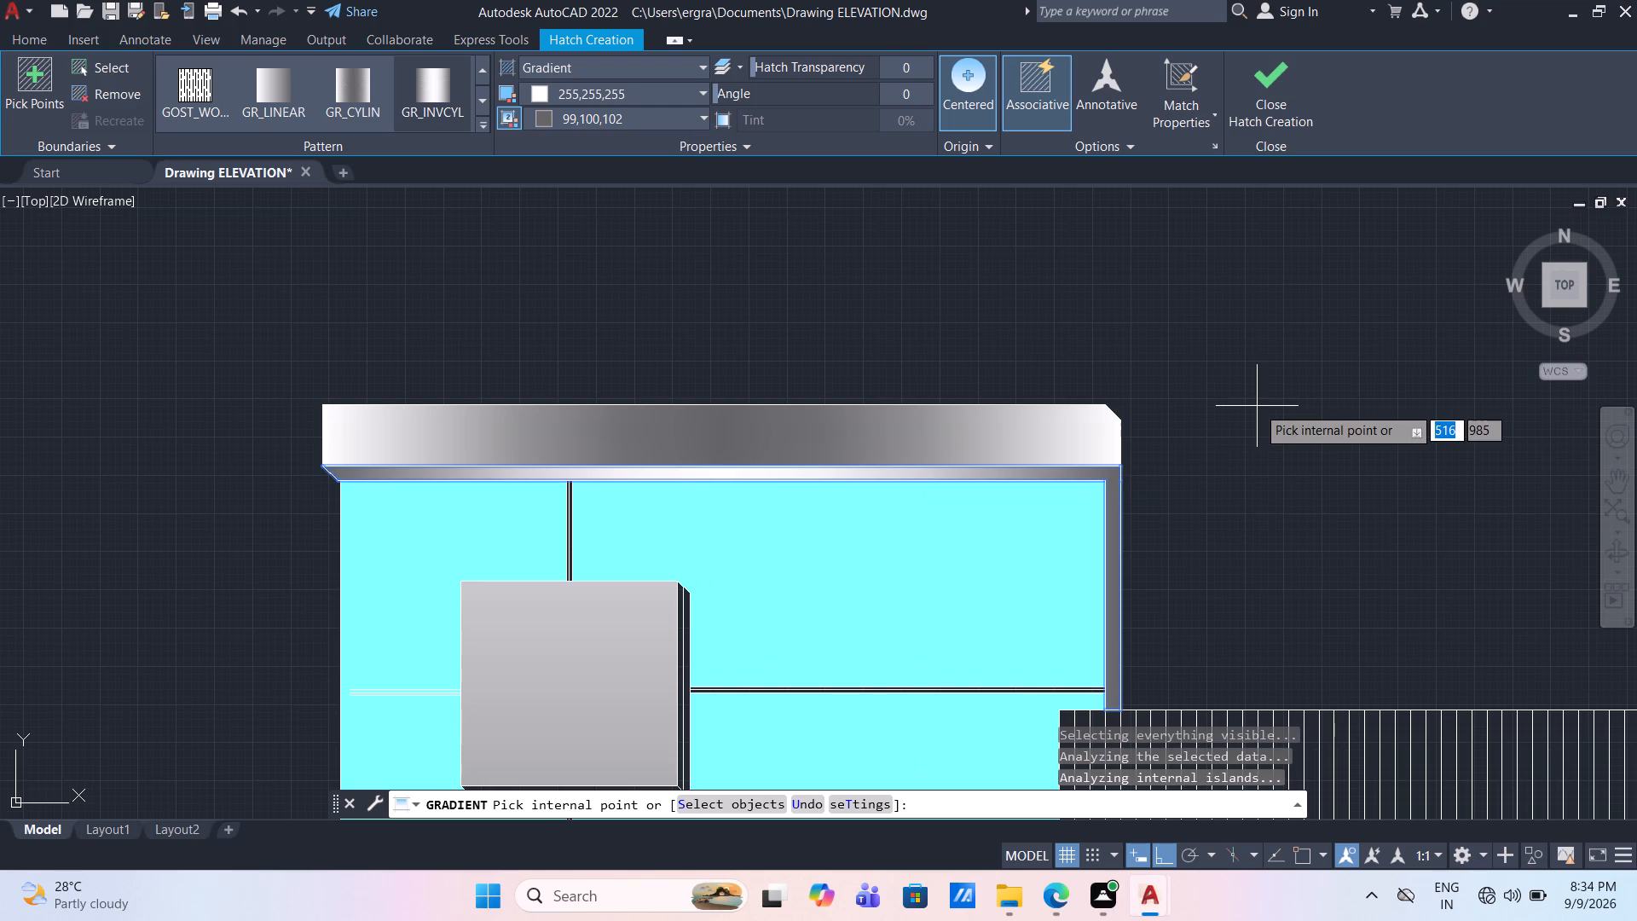
{"action": "scroll", "coordinate": [1257, 406], "scroll_direction": "down", "scroll_amount": 2}
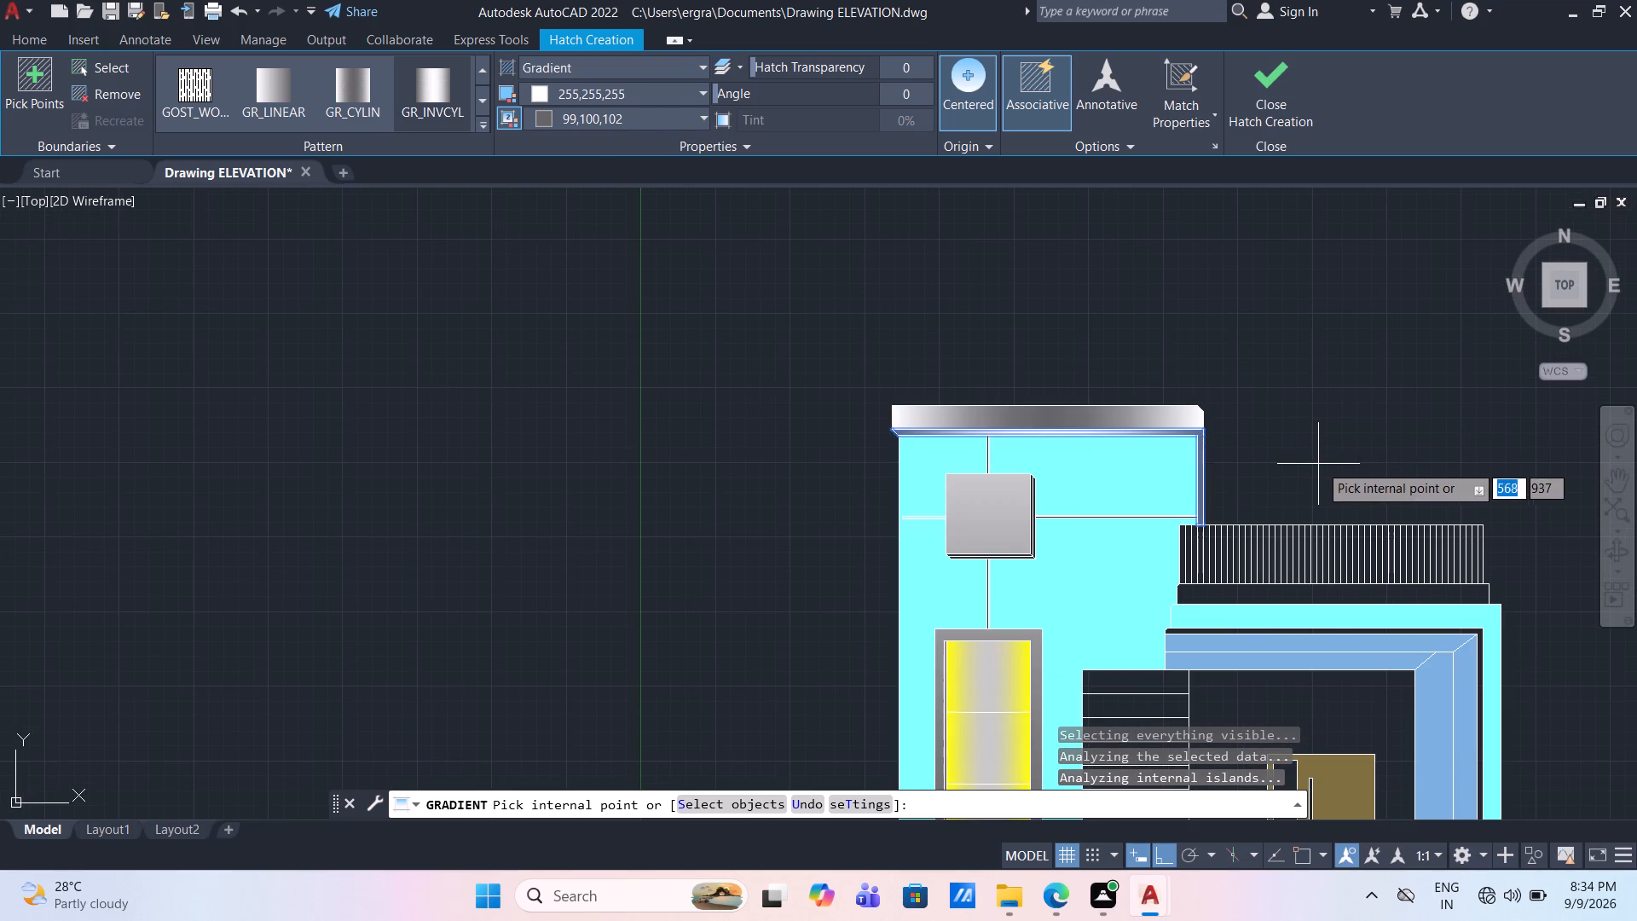
{"action": "key", "text": "Escape"}
Change the gradient of the narrow strip below the tower's cap and down its side edge to the GR_LINEAR pattern.
{"action": "scroll", "coordinate": [1319, 464], "scroll_direction": "down", "scroll_amount": 2}
{"action": "middle_click_drag", "start_coordinate": [1319, 461], "coordinate": [896, 359]}
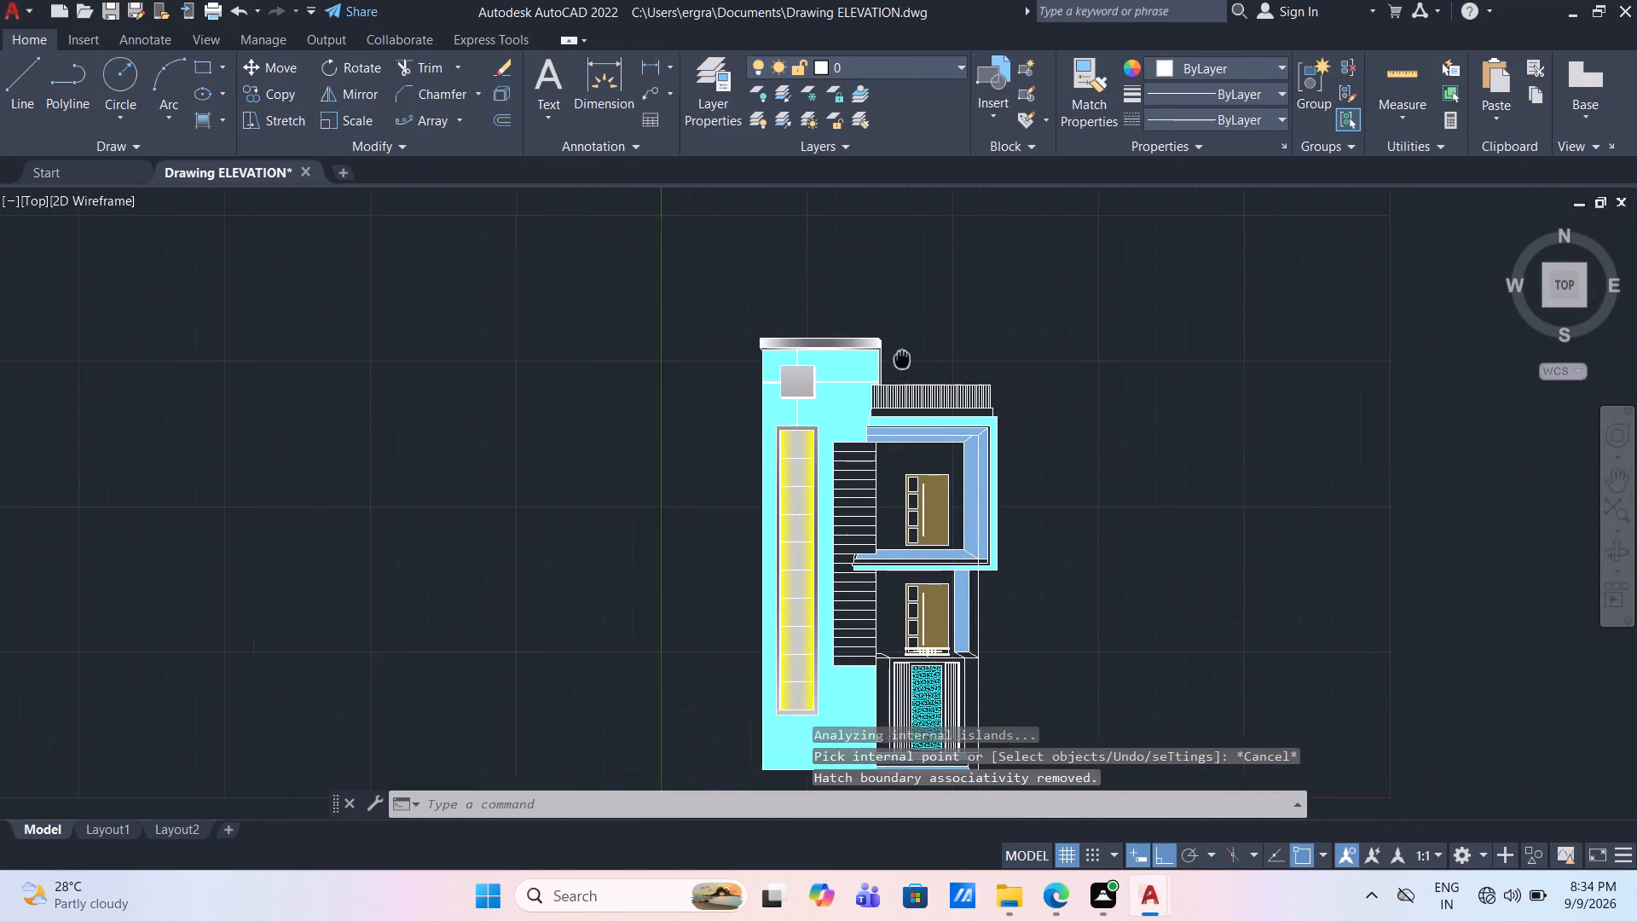
{"action": "middle_click_drag", "start_coordinate": [896, 359], "coordinate": [853, 335]}
{"action": "scroll", "coordinate": [763, 321], "scroll_direction": "up", "scroll_amount": 2}
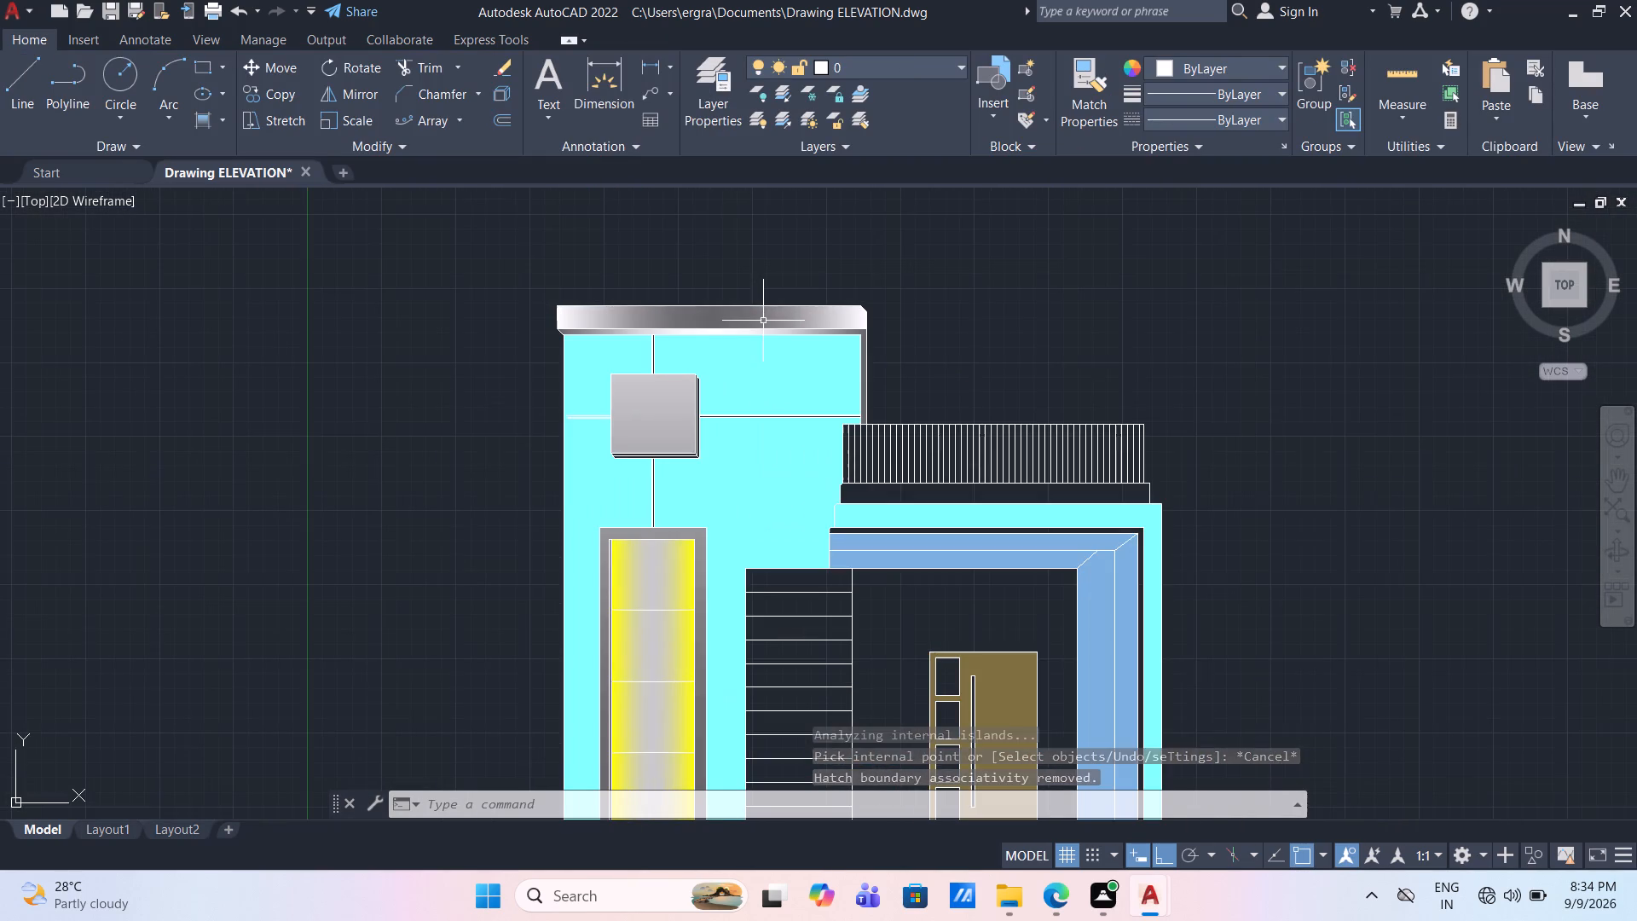
{"action": "scroll", "coordinate": [694, 309], "scroll_direction": "up", "scroll_amount": 1}
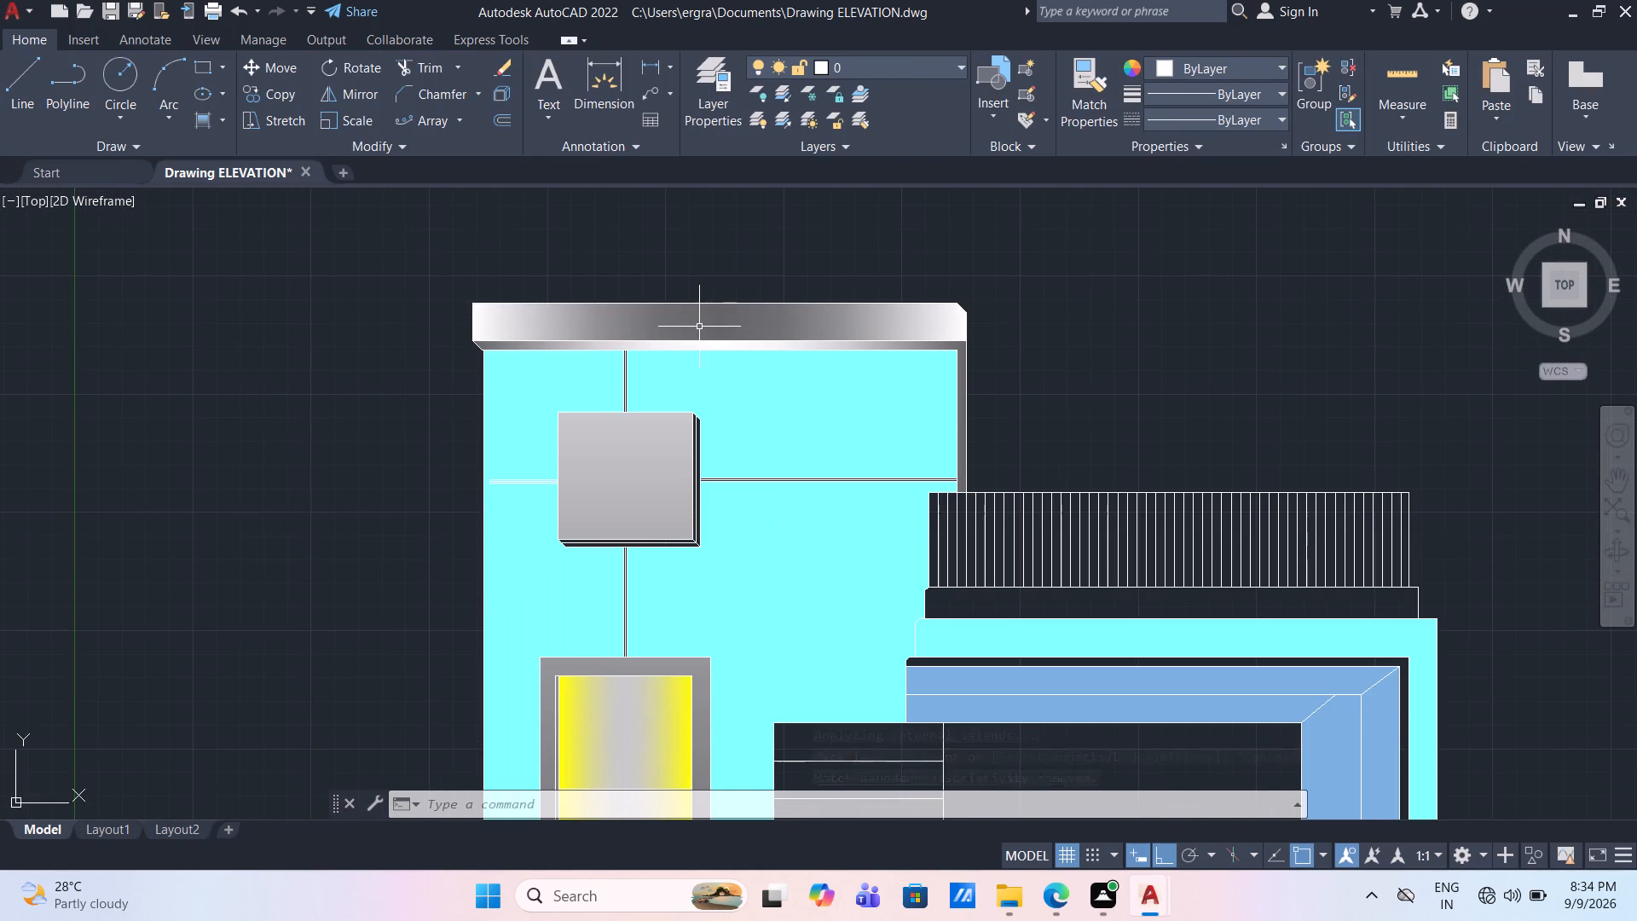
{"action": "left_click", "coordinate": [669, 346]}
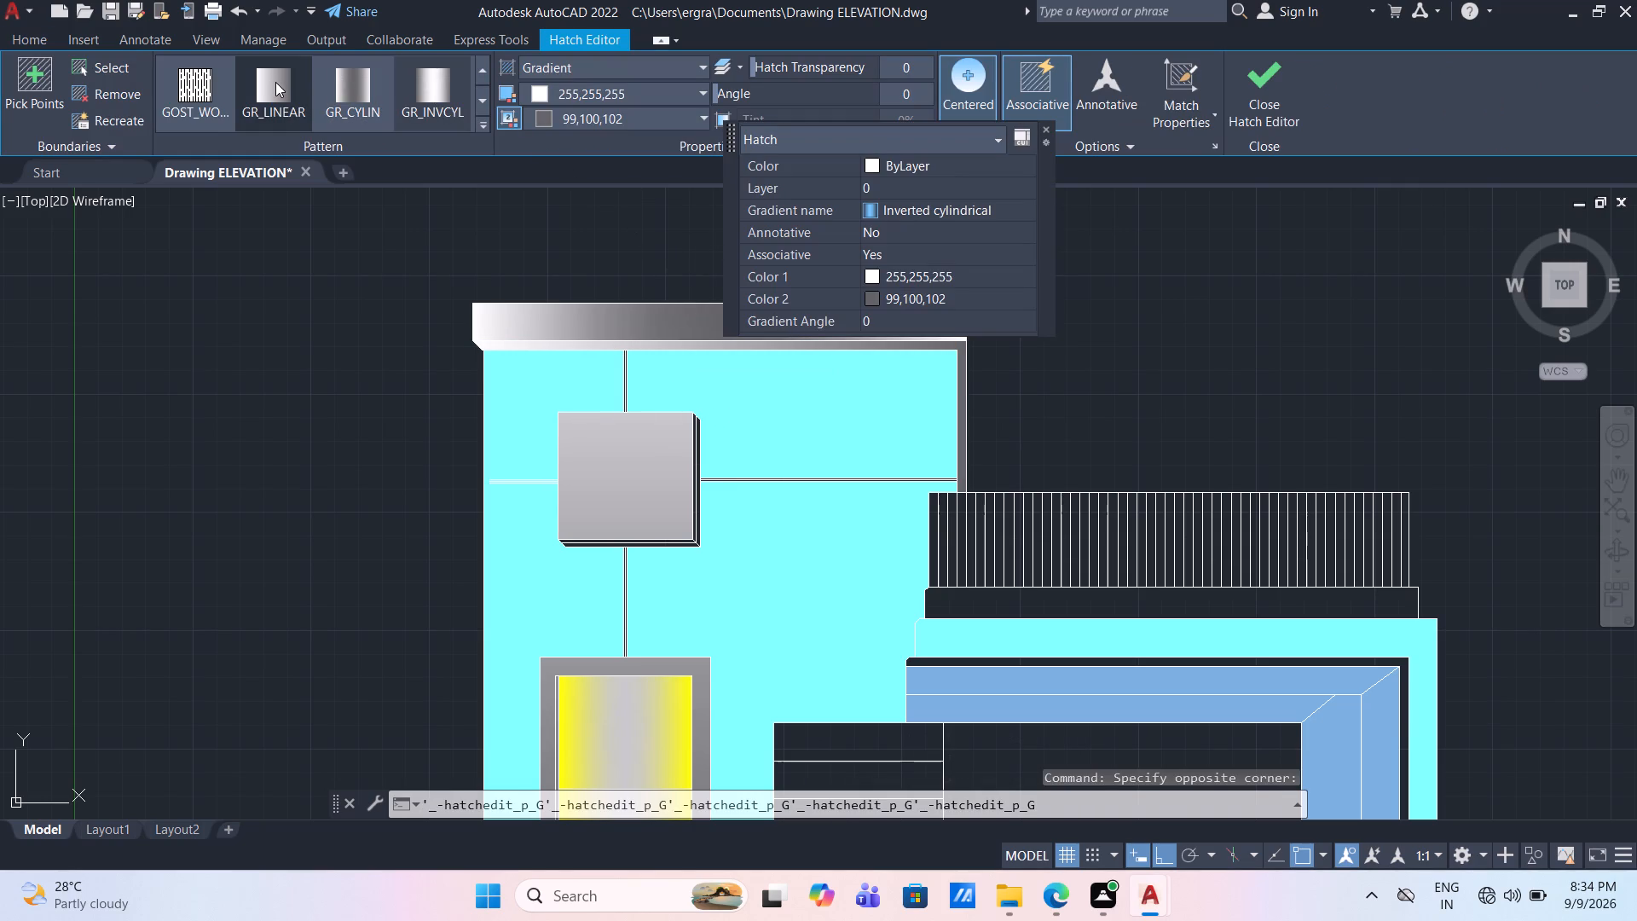
{"action": "left_click", "coordinate": [275, 82]}
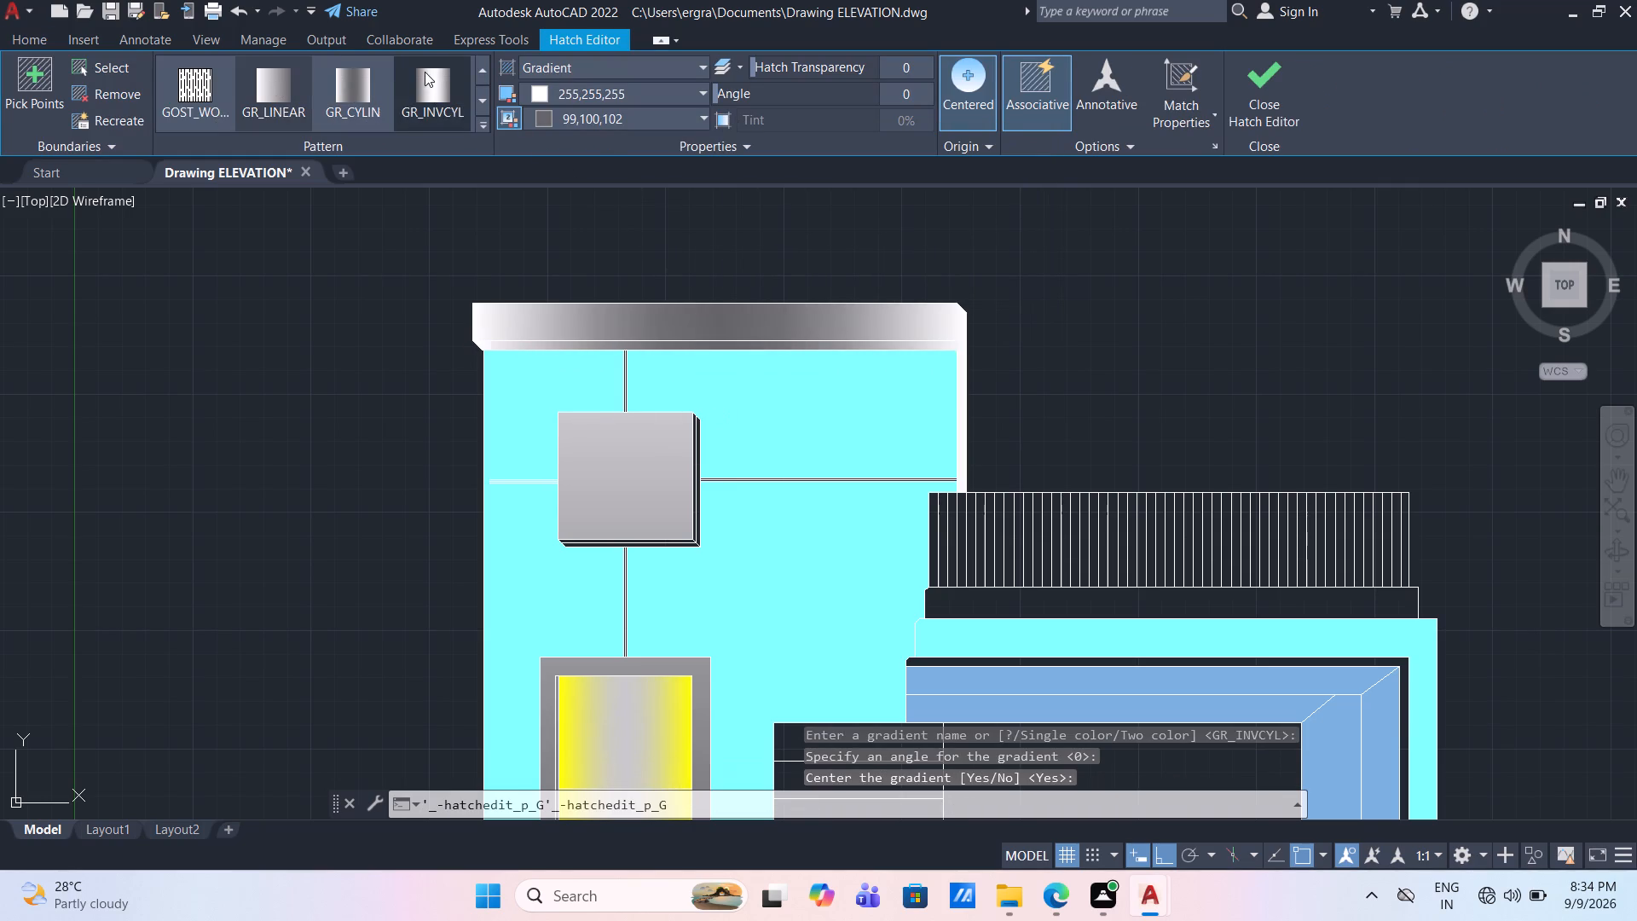
{"action": "key", "text": "Escape"}
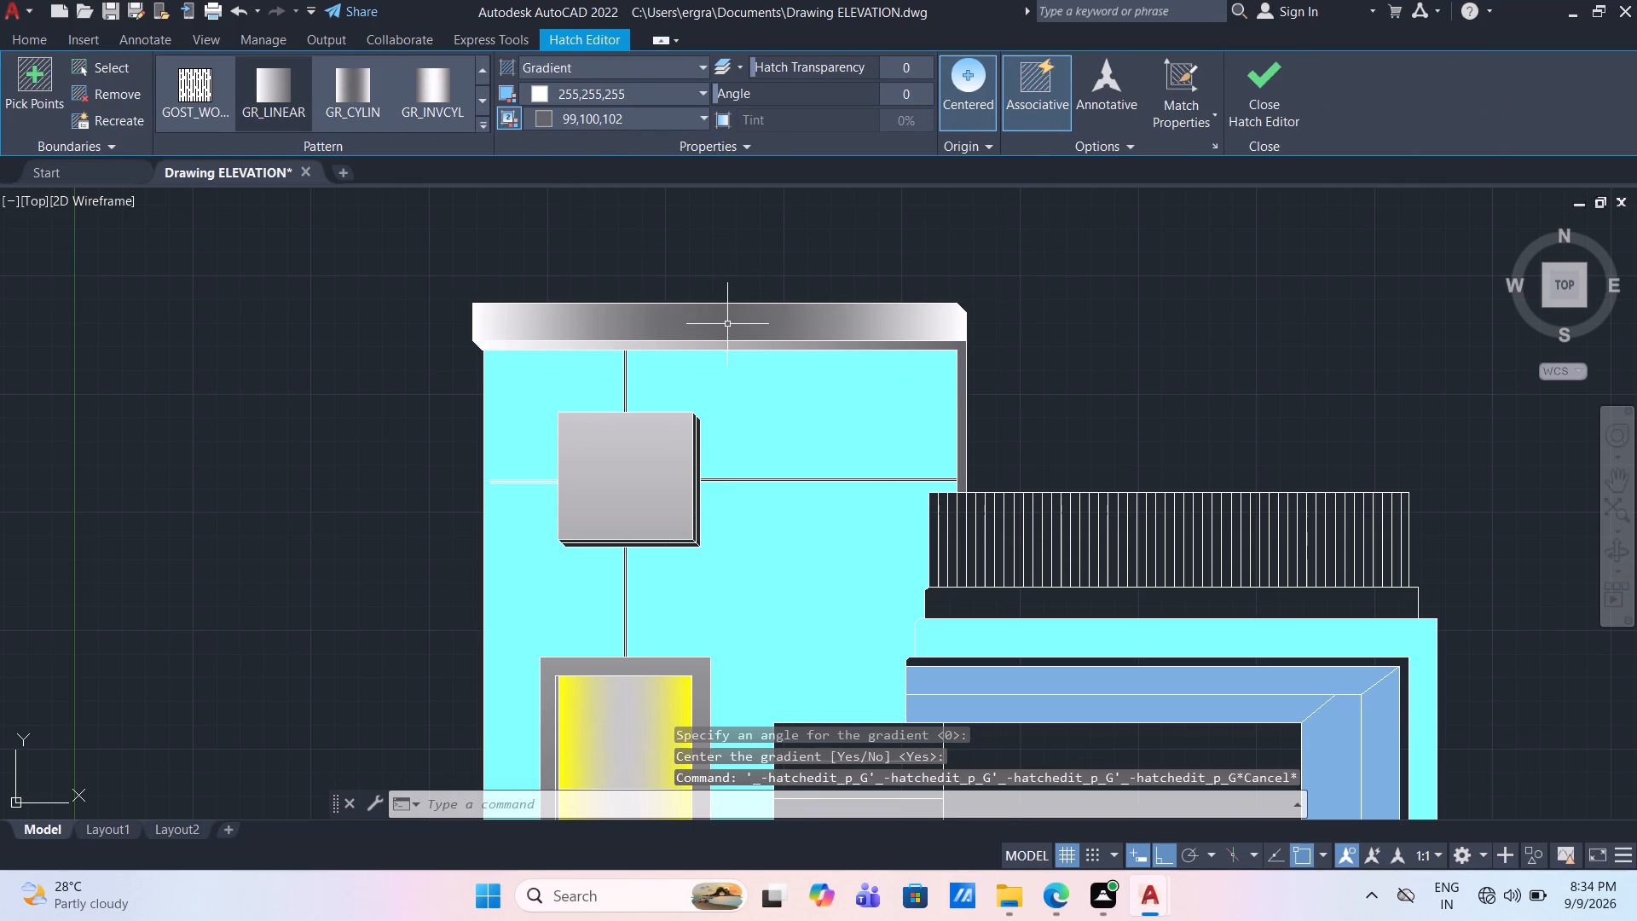
Change the gradient fill of the tower's cap band to the GR_INVSPH pattern.
{"action": "left_click", "coordinate": [727, 324]}
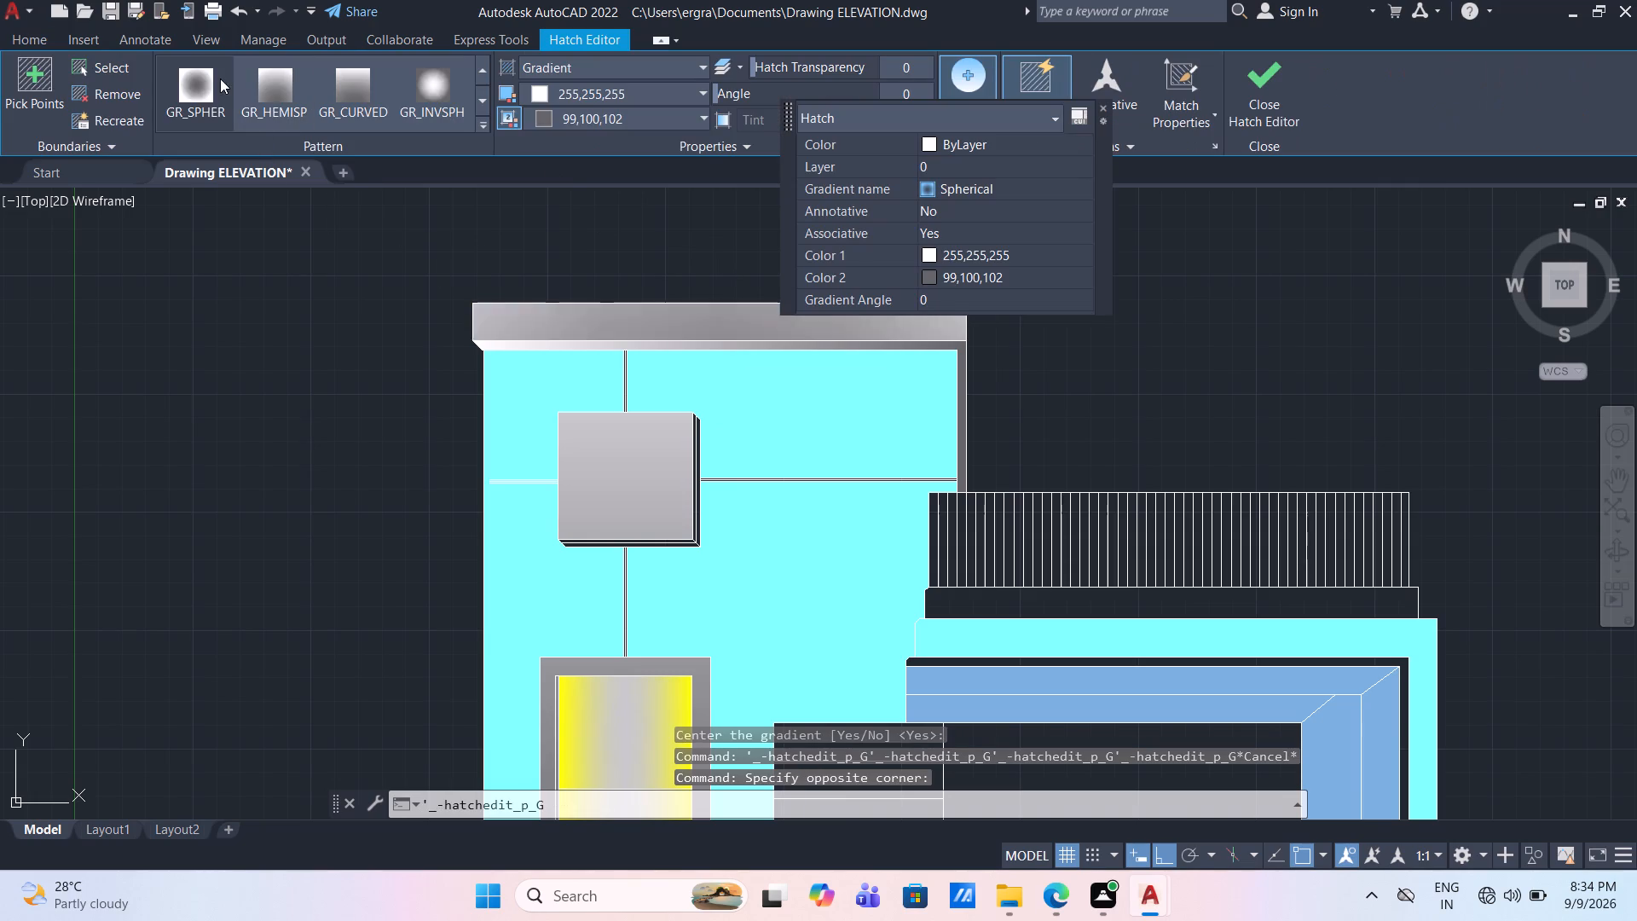
{"action": "left_click", "coordinate": [209, 86]}
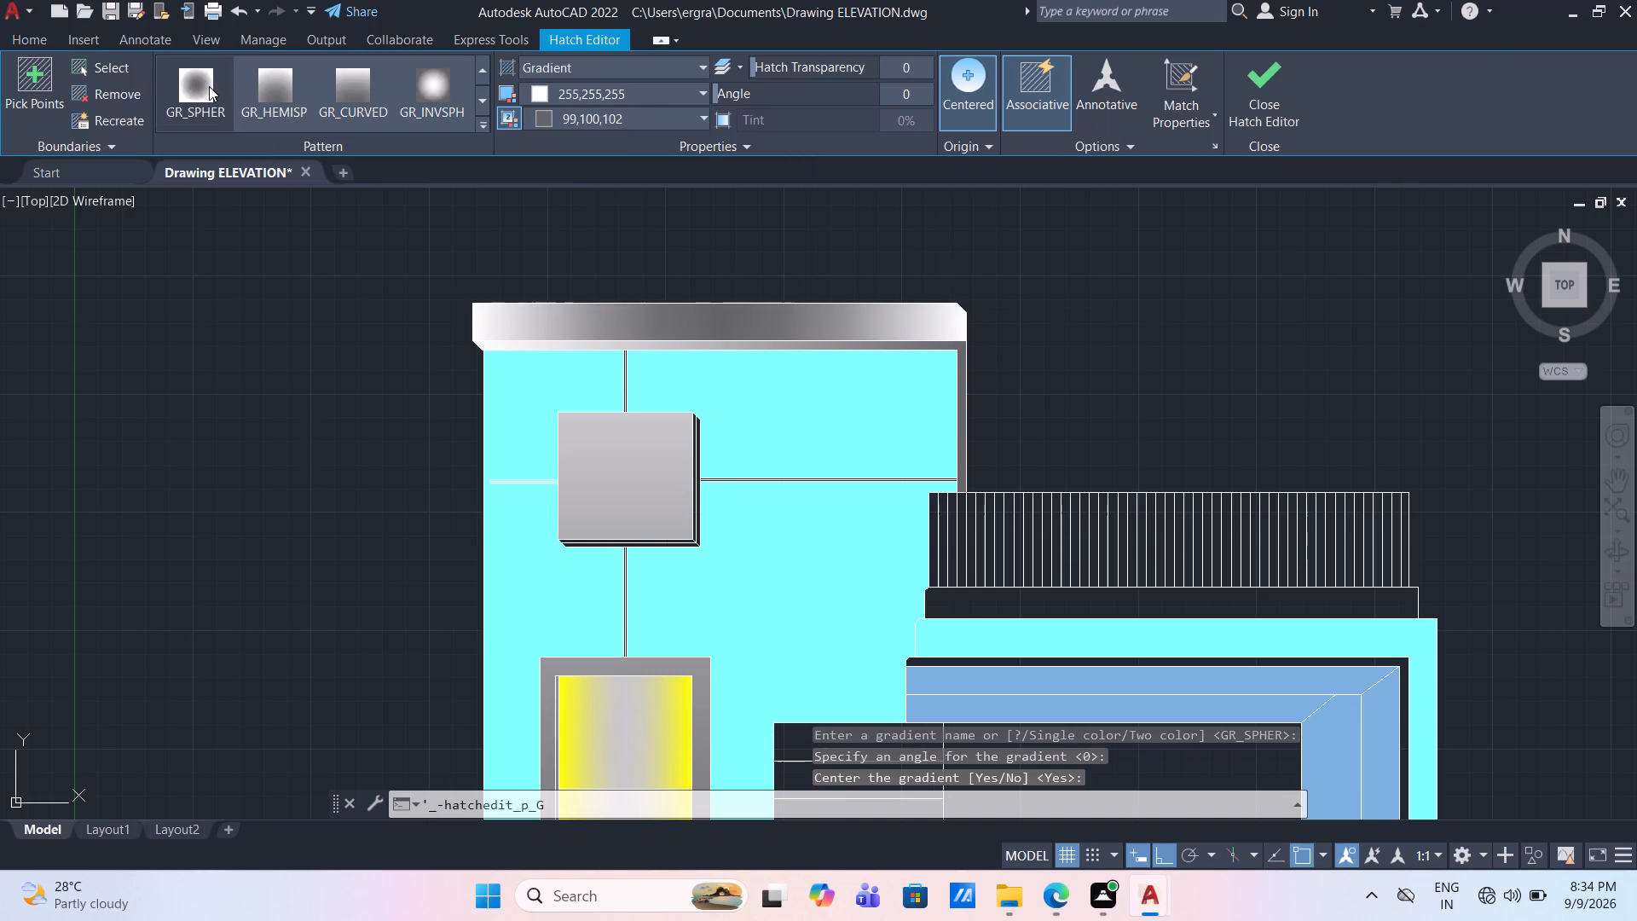
{"action": "left_click", "coordinate": [450, 98]}
{"action": "key", "text": "Escape"}
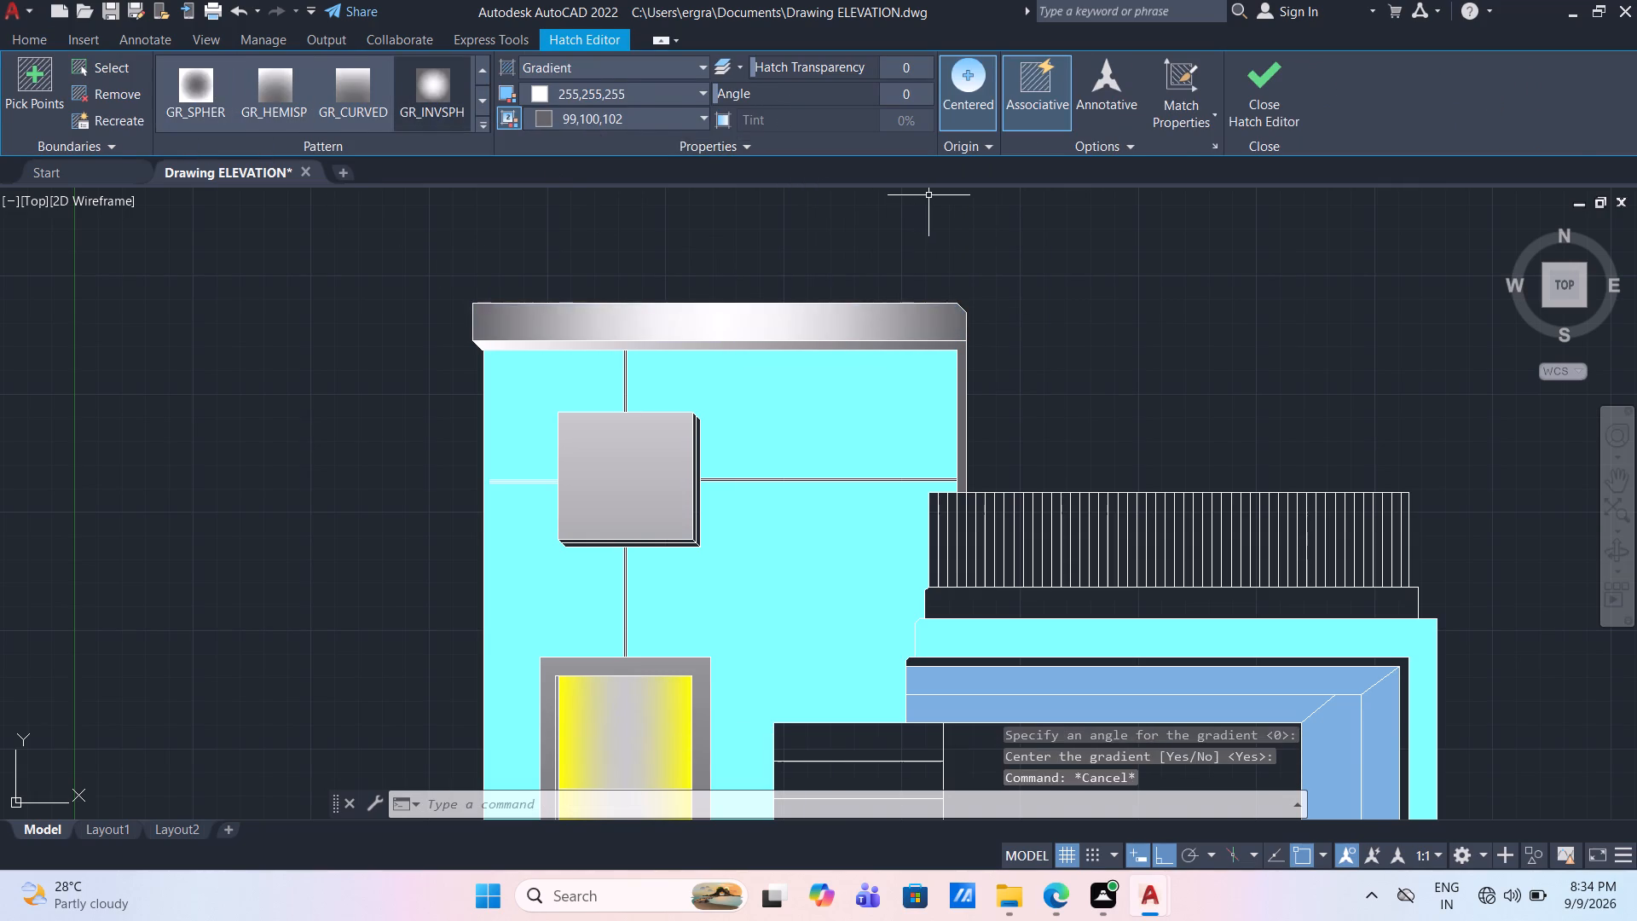
Fill the narrow strip between the upper storey's cyan and blue frames with a GR_INVCYL gradient in 255,255,255 and 99,100,102.
{"action": "scroll", "coordinate": [989, 236], "scroll_direction": "down", "scroll_amount": 2}
{"action": "scroll", "coordinate": [992, 294], "scroll_direction": "up", "scroll_amount": 1}
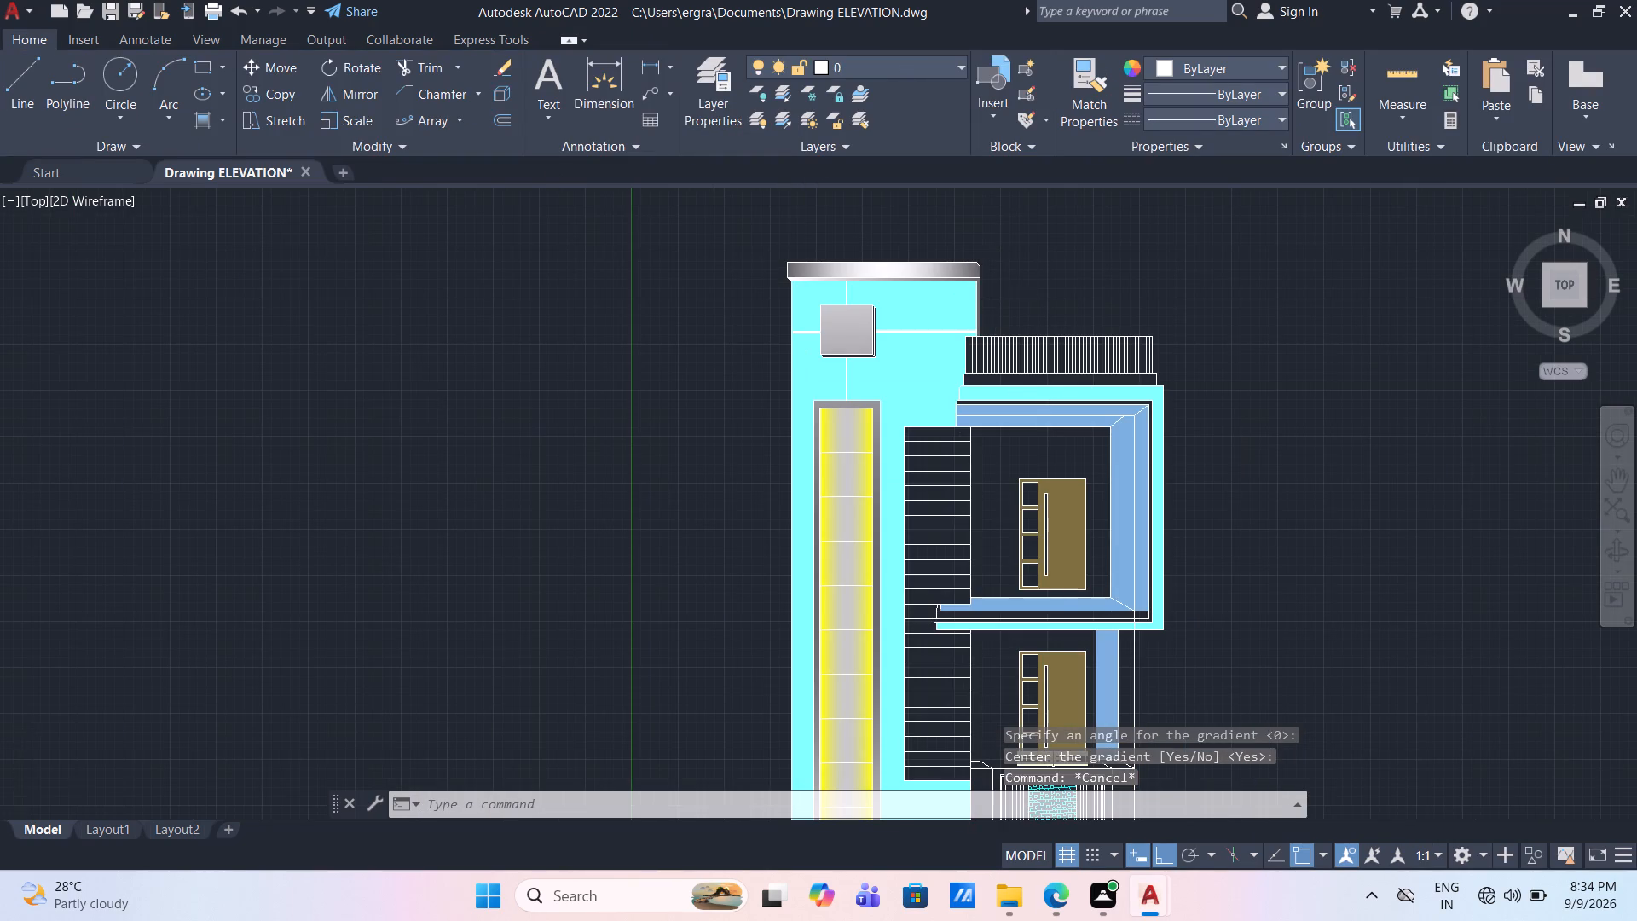
{"action": "scroll", "coordinate": [975, 293], "scroll_direction": "up", "scroll_amount": 1}
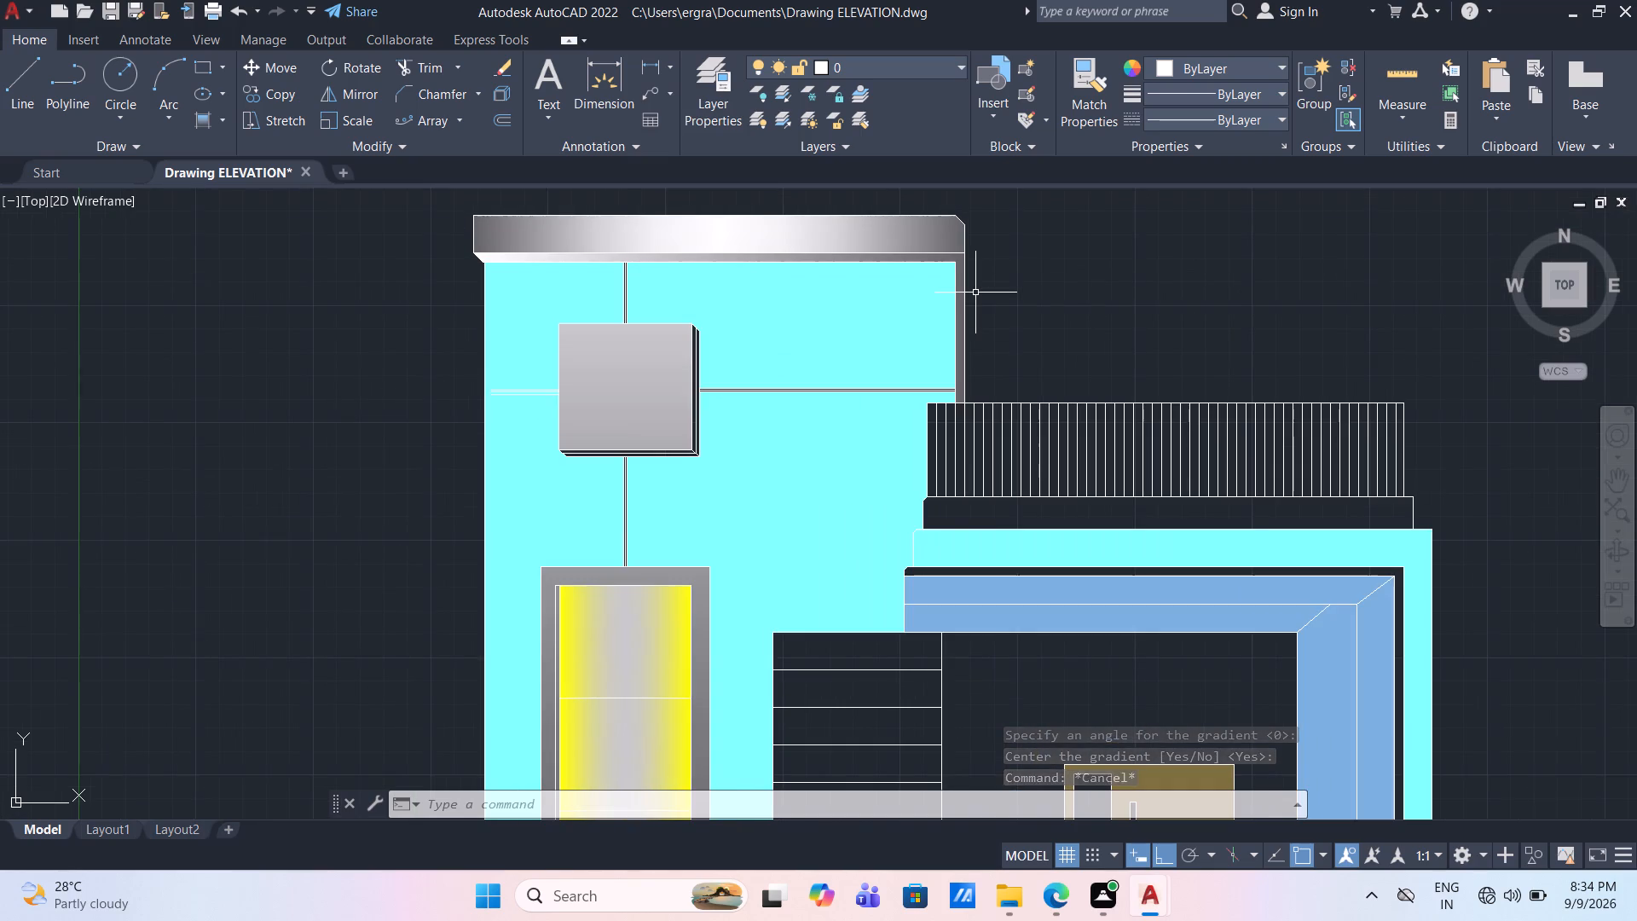
{"action": "scroll", "coordinate": [975, 293], "scroll_direction": "down", "scroll_amount": 2}
{"action": "scroll", "coordinate": [1108, 449], "scroll_direction": "up", "scroll_amount": 1}
{"action": "scroll", "coordinate": [1099, 391], "scroll_direction": "down", "scroll_amount": 2}
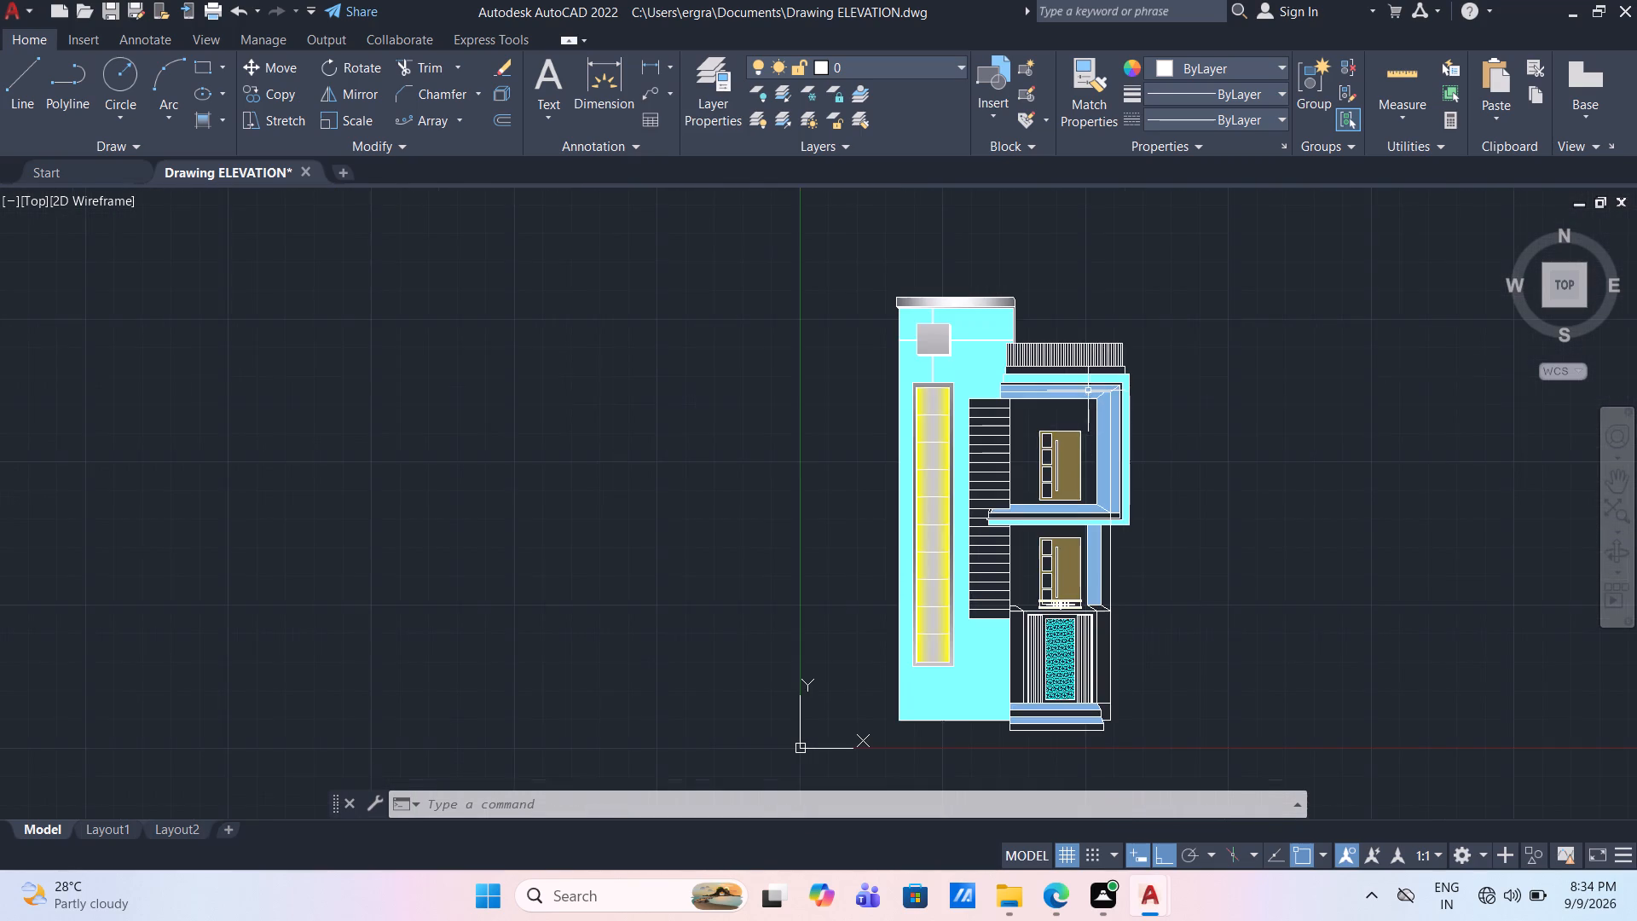
{"action": "scroll", "coordinate": [1045, 413], "scroll_direction": "up", "scroll_amount": 2}
{"action": "middle_click_drag", "start_coordinate": [1077, 415], "coordinate": [1009, 536]}
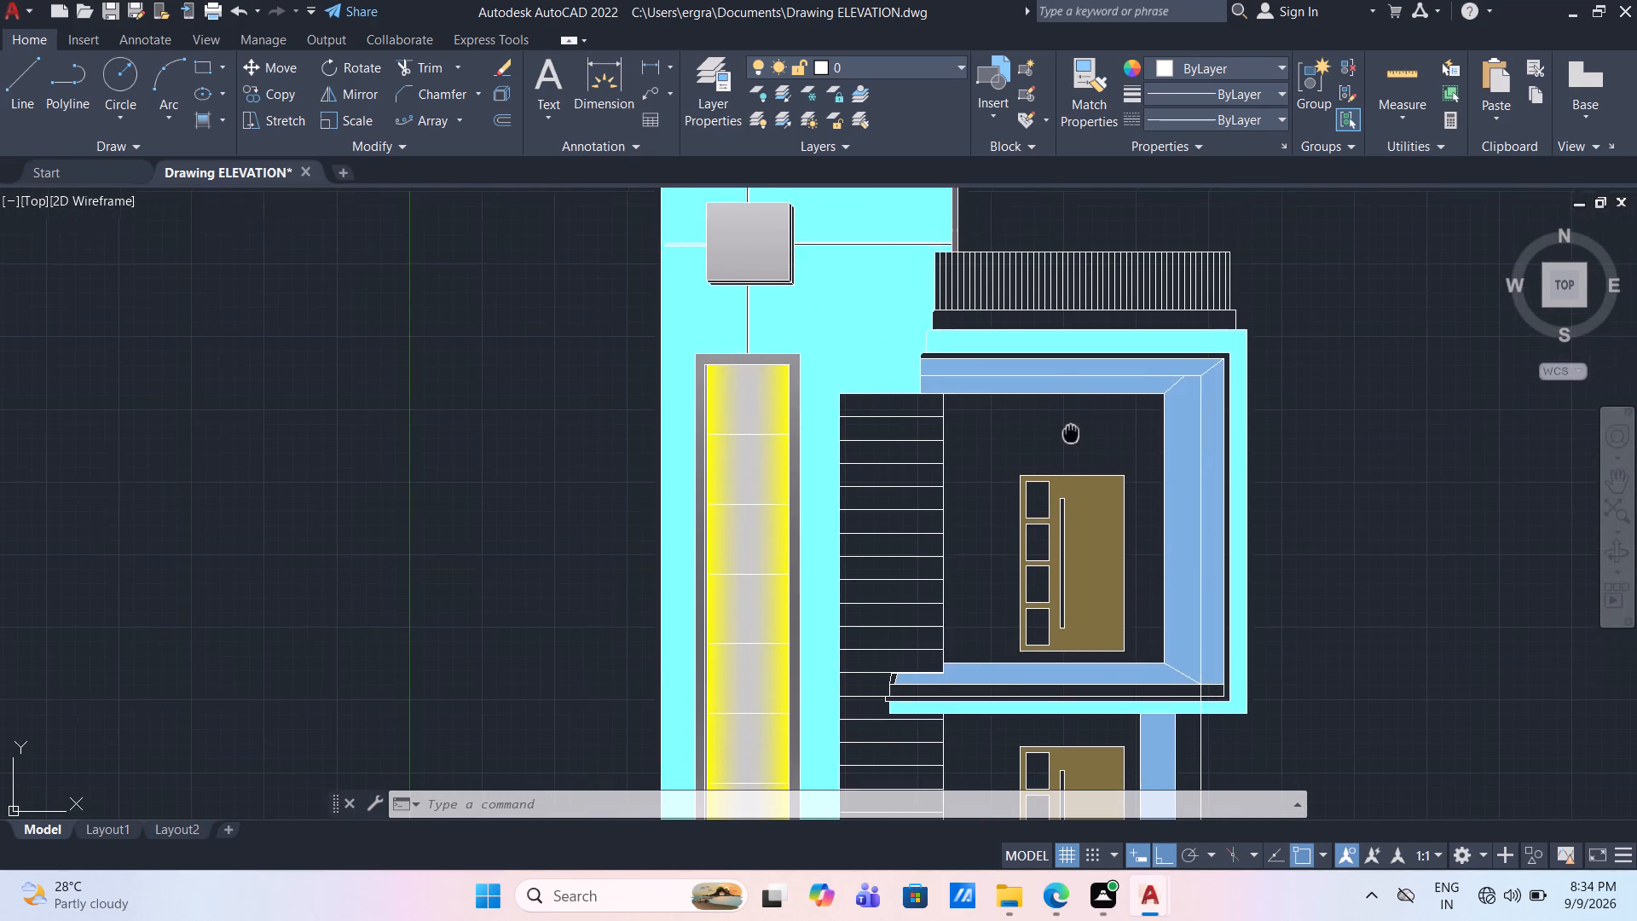
{"action": "middle_click_drag", "start_coordinate": [1009, 536], "coordinate": [871, 395]}
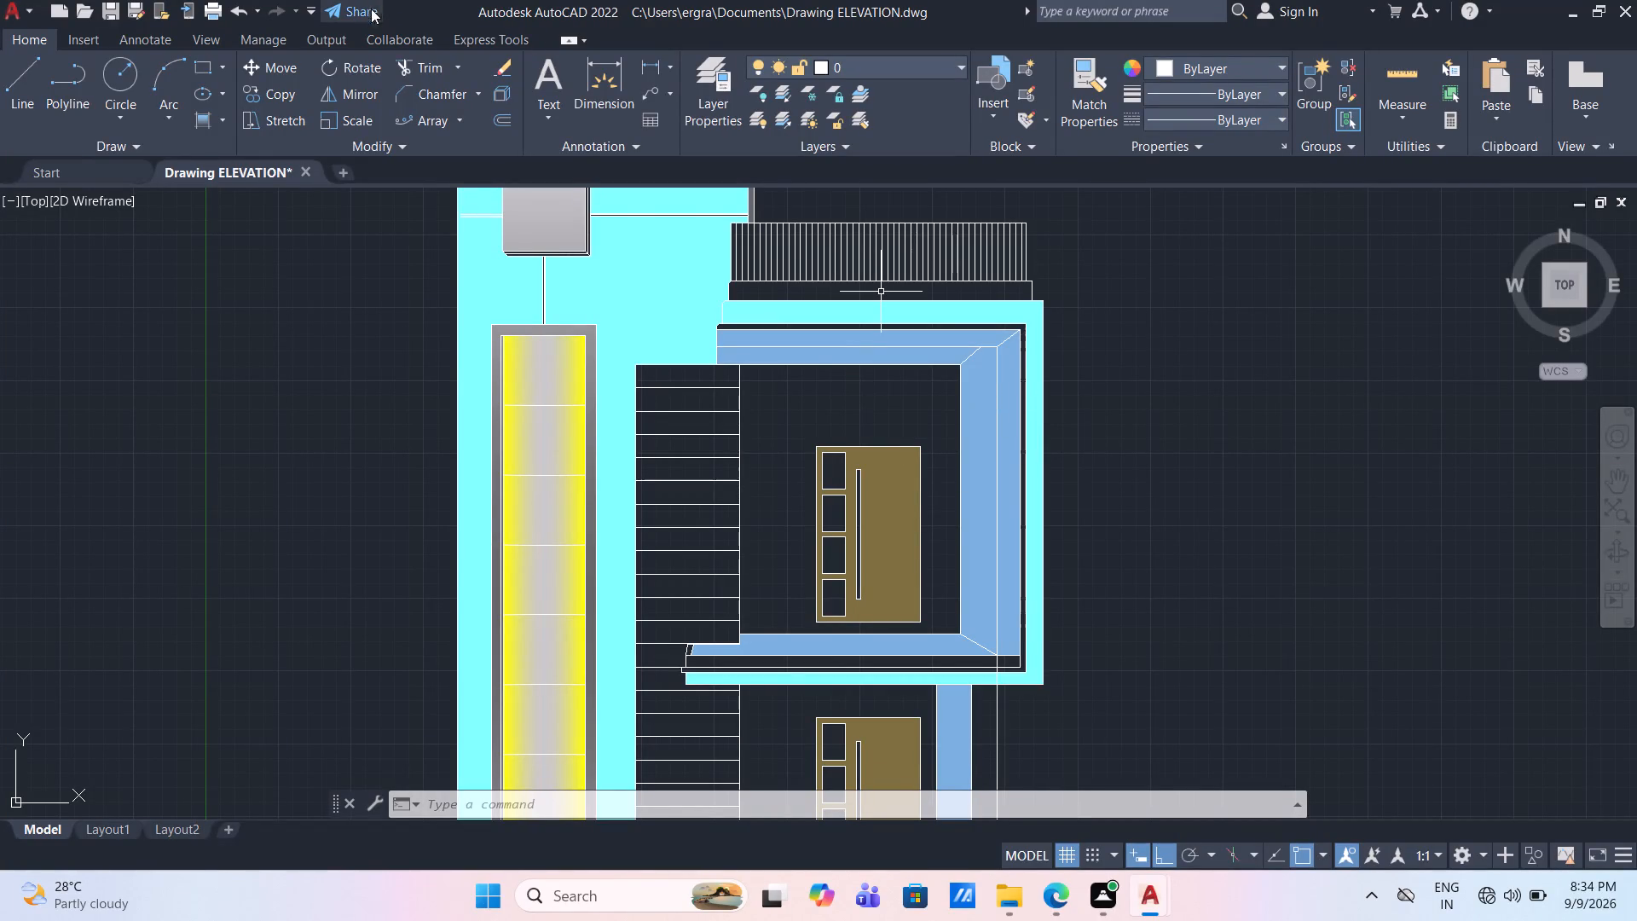
{"action": "left_click", "coordinate": [223, 121]}
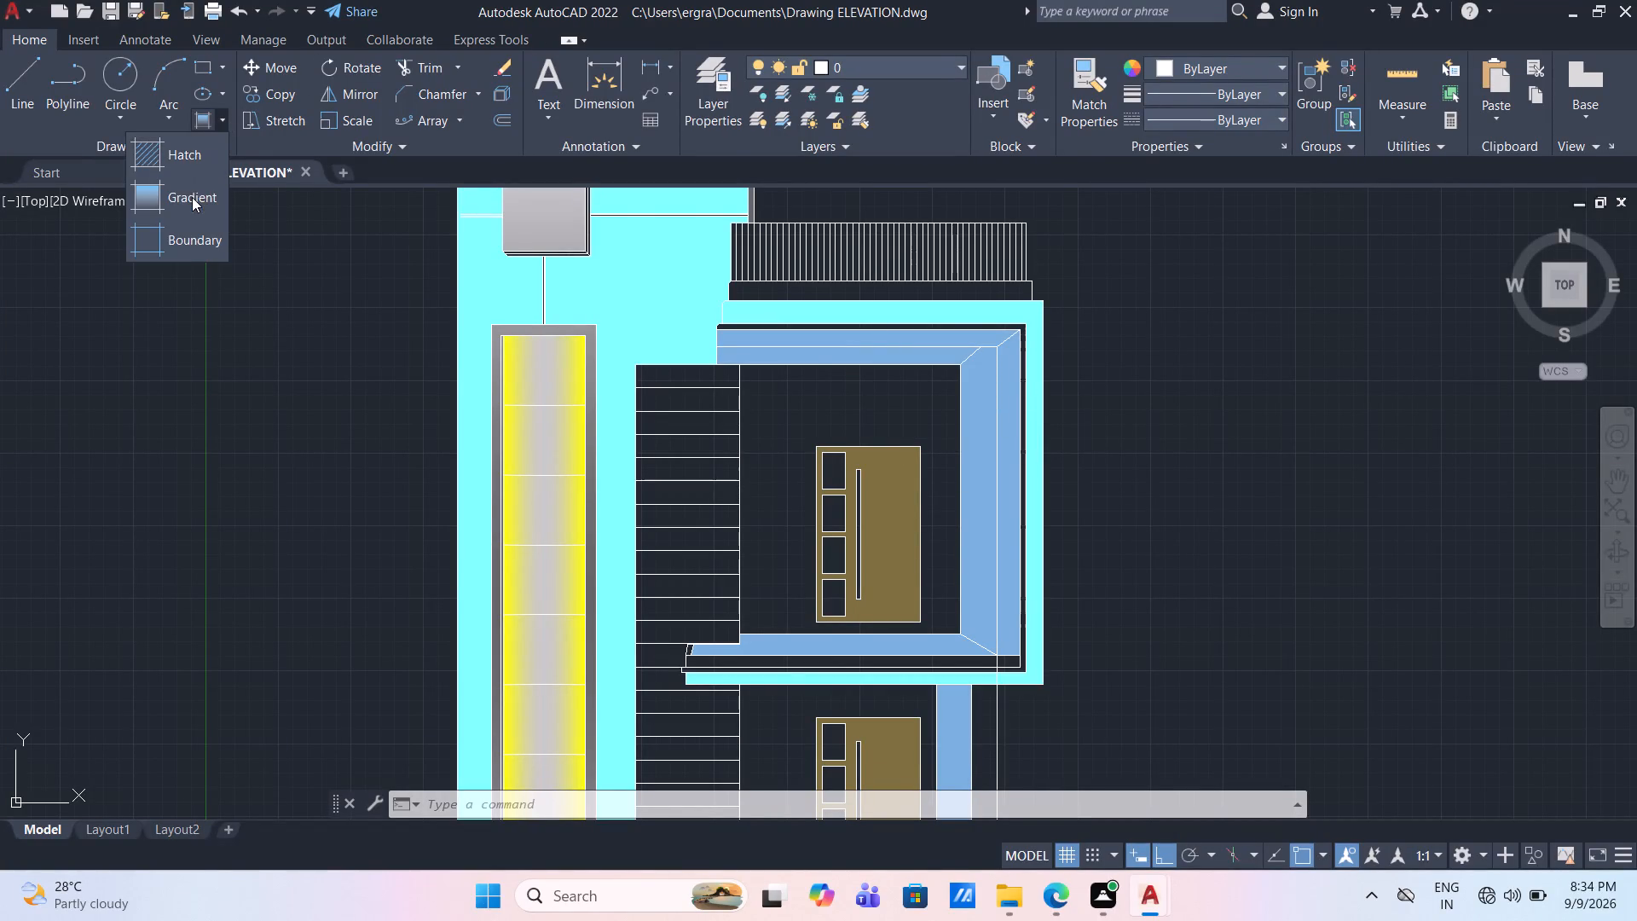
{"action": "left_click", "coordinate": [192, 197]}
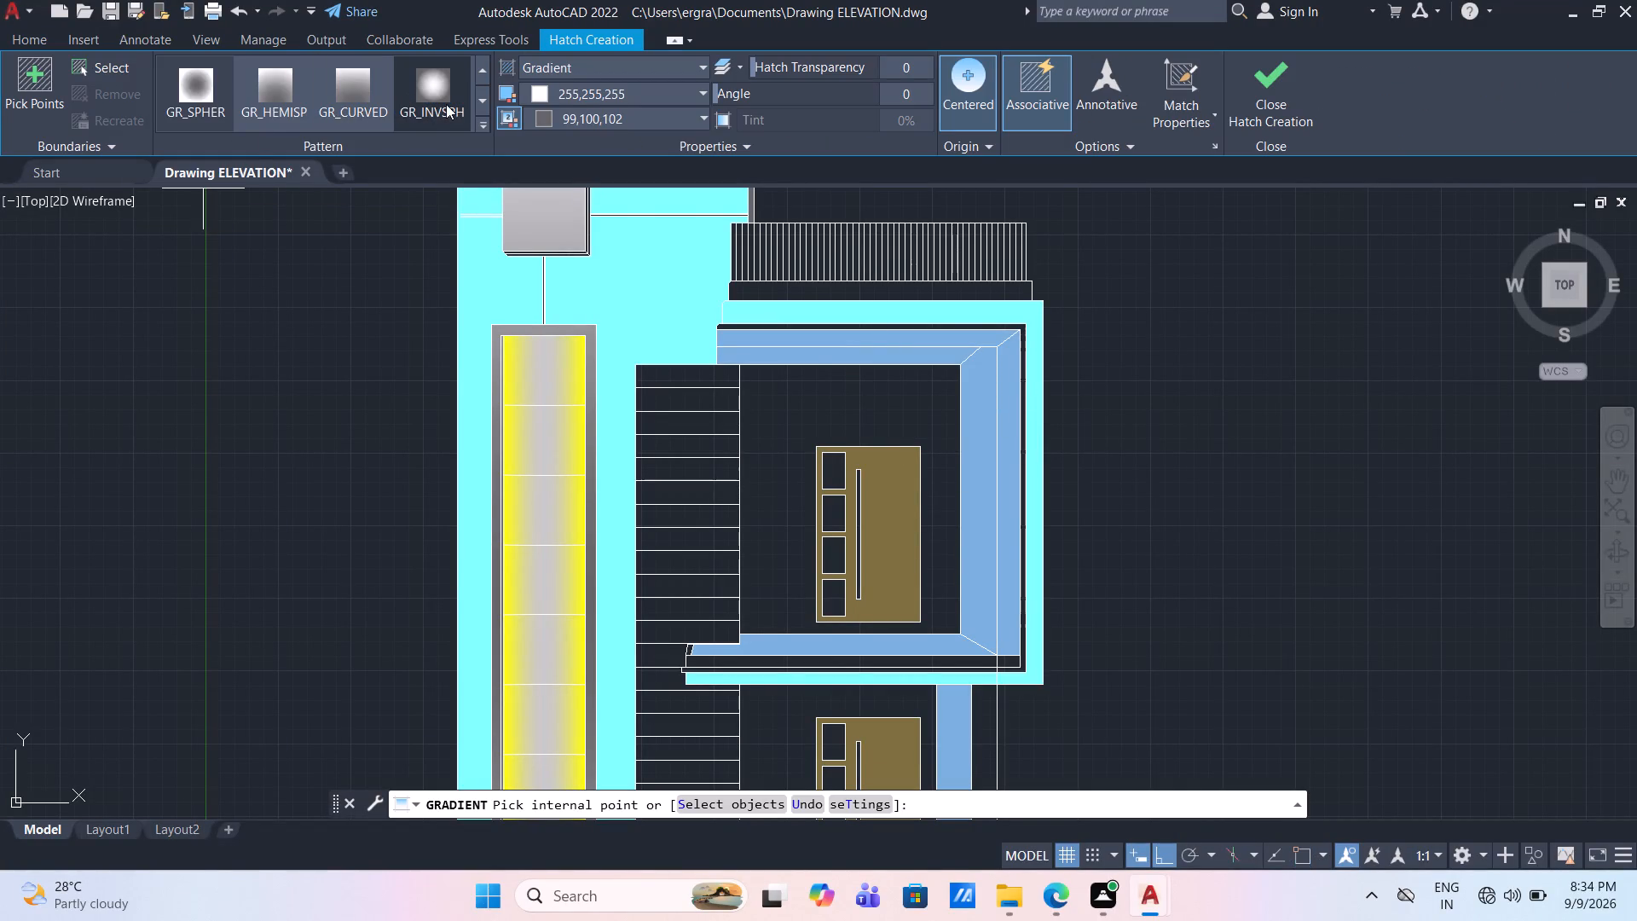
{"action": "left_click", "coordinate": [484, 100]}
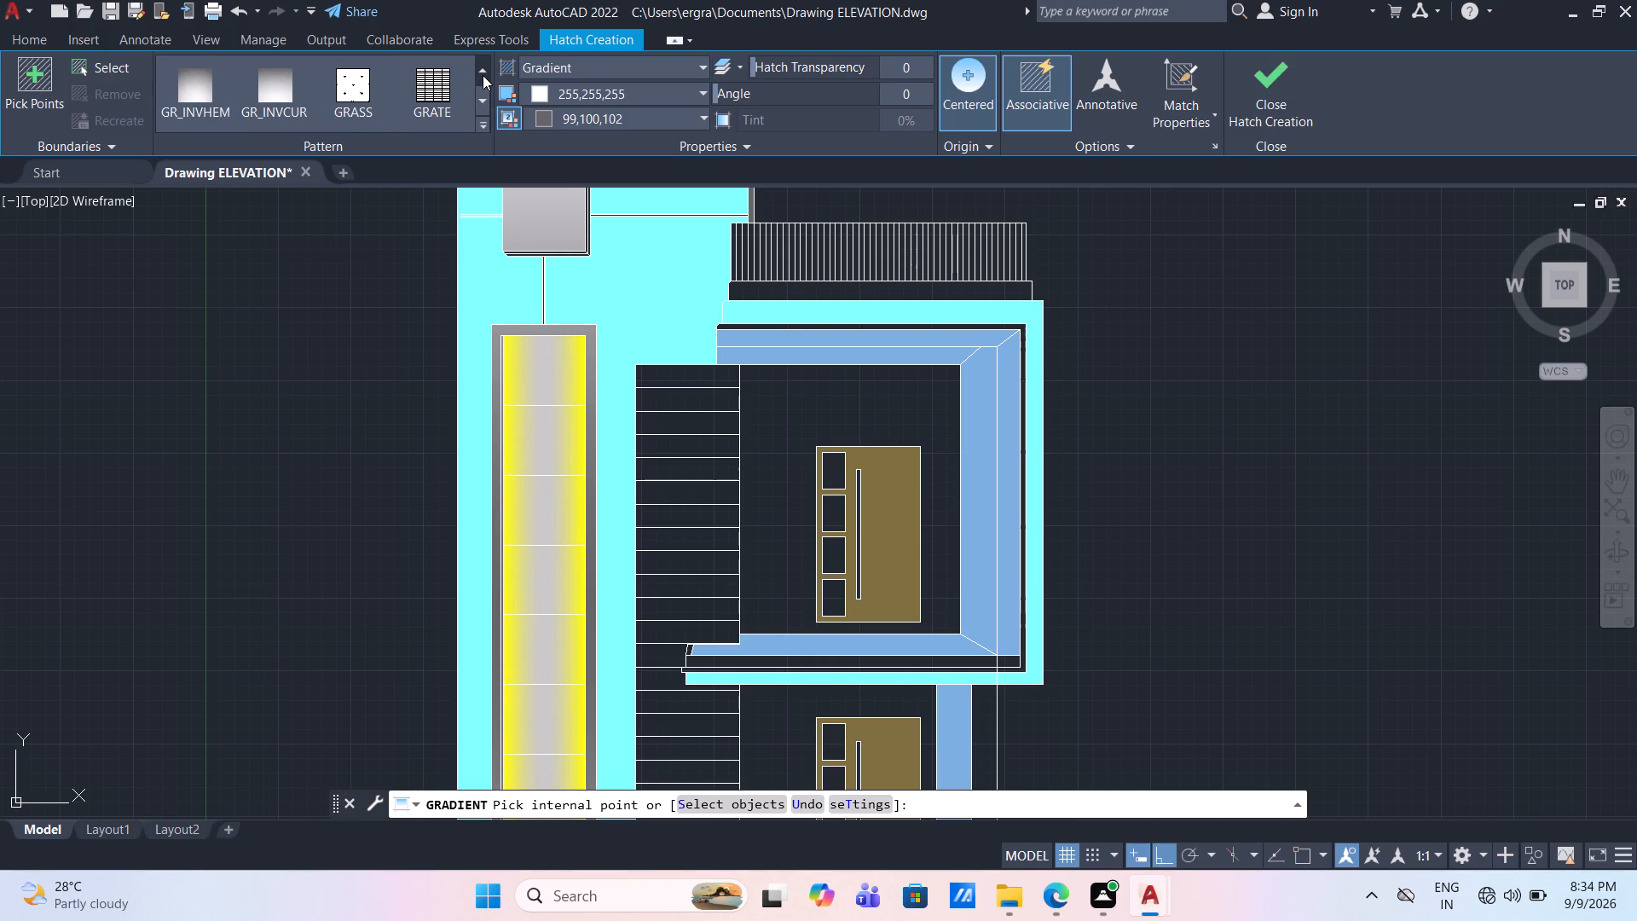
{"action": "left_click", "coordinate": [483, 75]}
{"action": "left_click", "coordinate": [483, 75]}
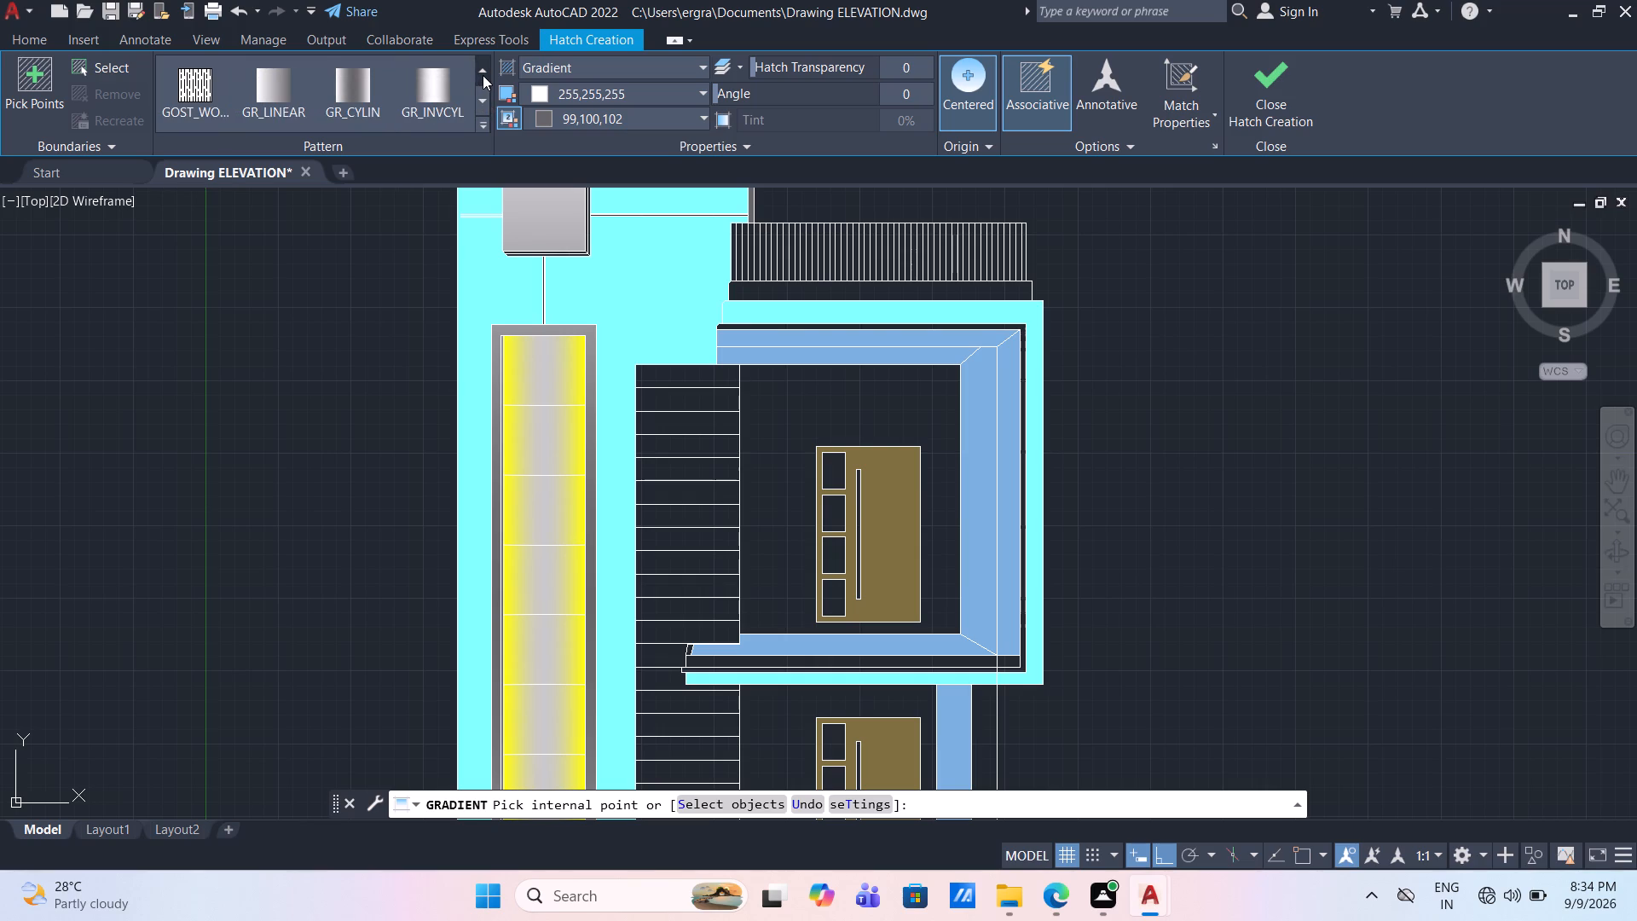
{"action": "left_click", "coordinate": [424, 93]}
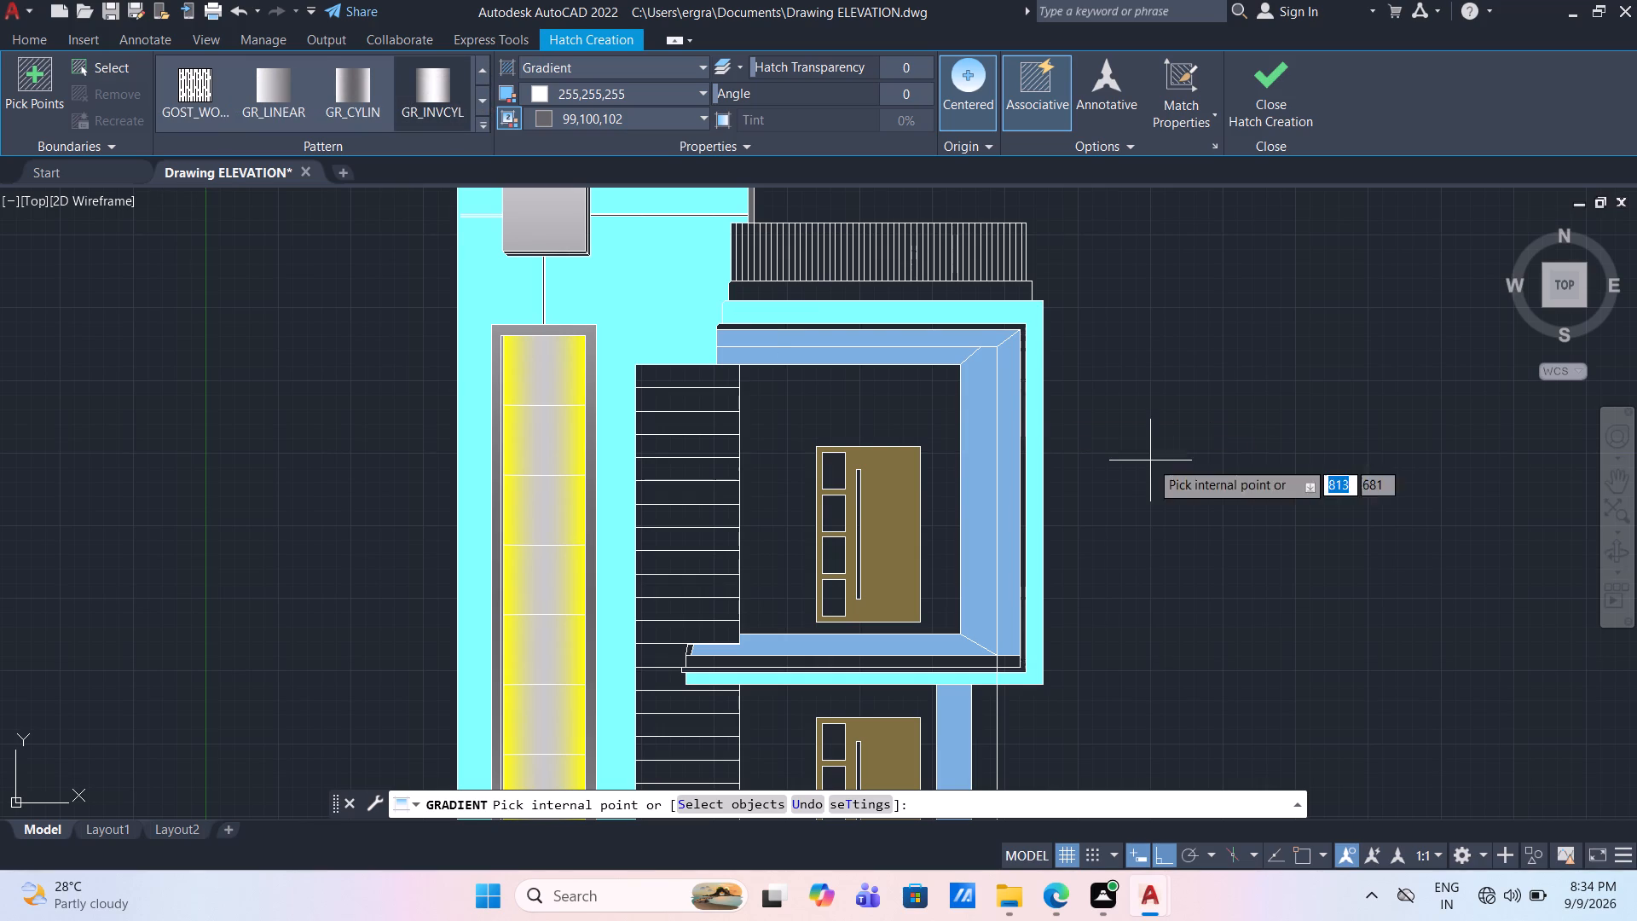
{"action": "scroll", "coordinate": [1026, 408], "scroll_direction": "up", "scroll_amount": 1}
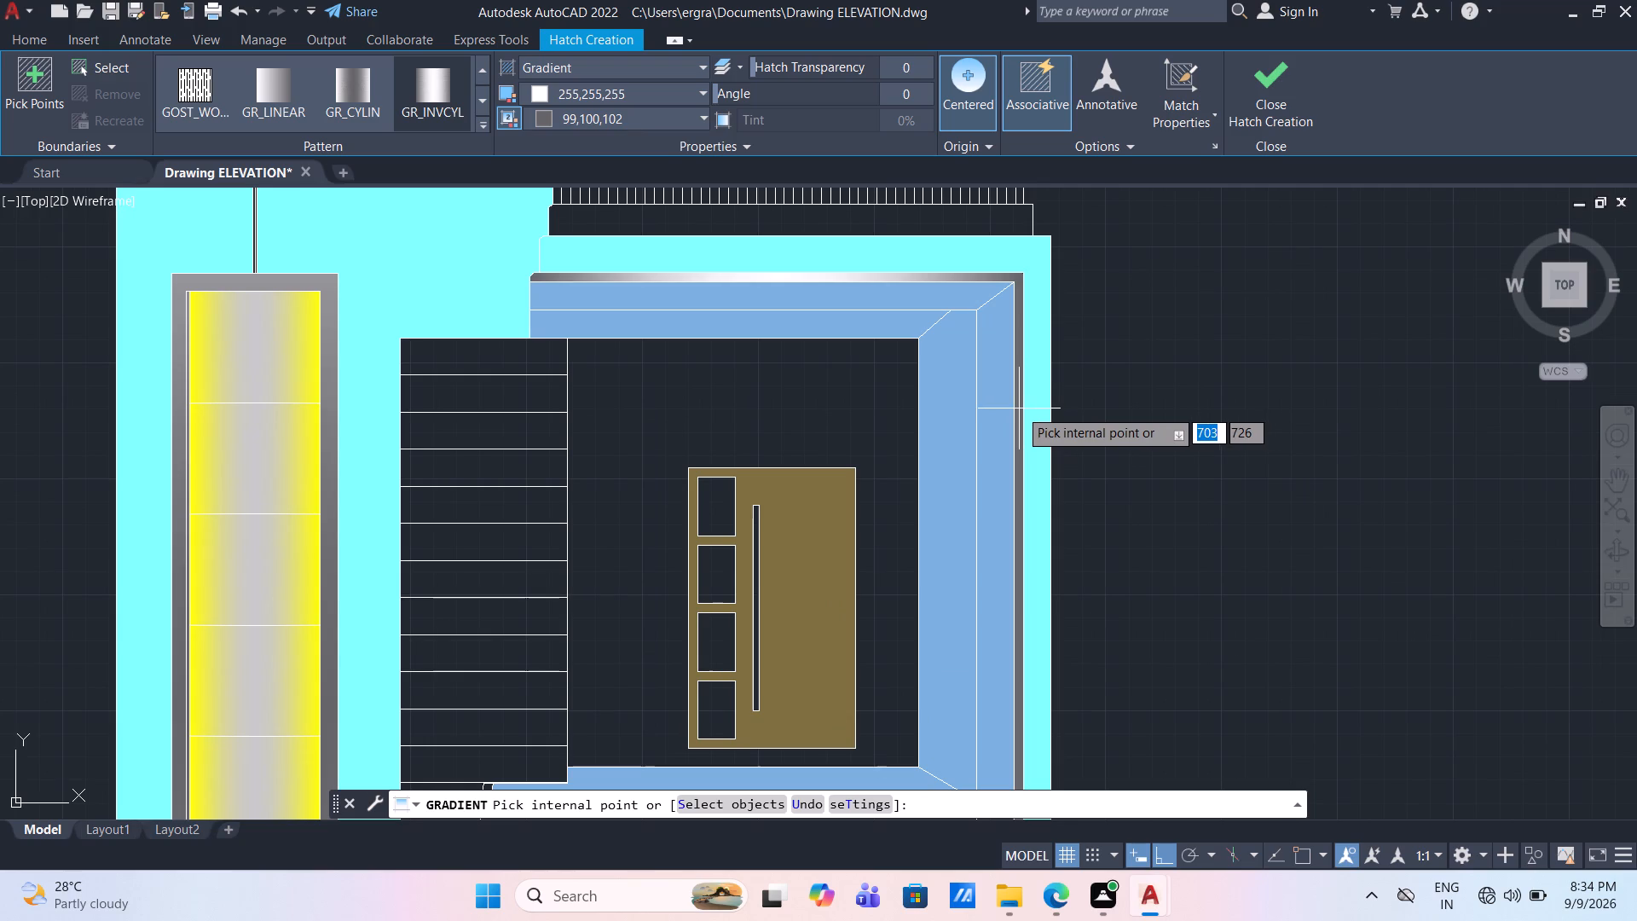
{"action": "left_click", "coordinate": [1019, 408]}
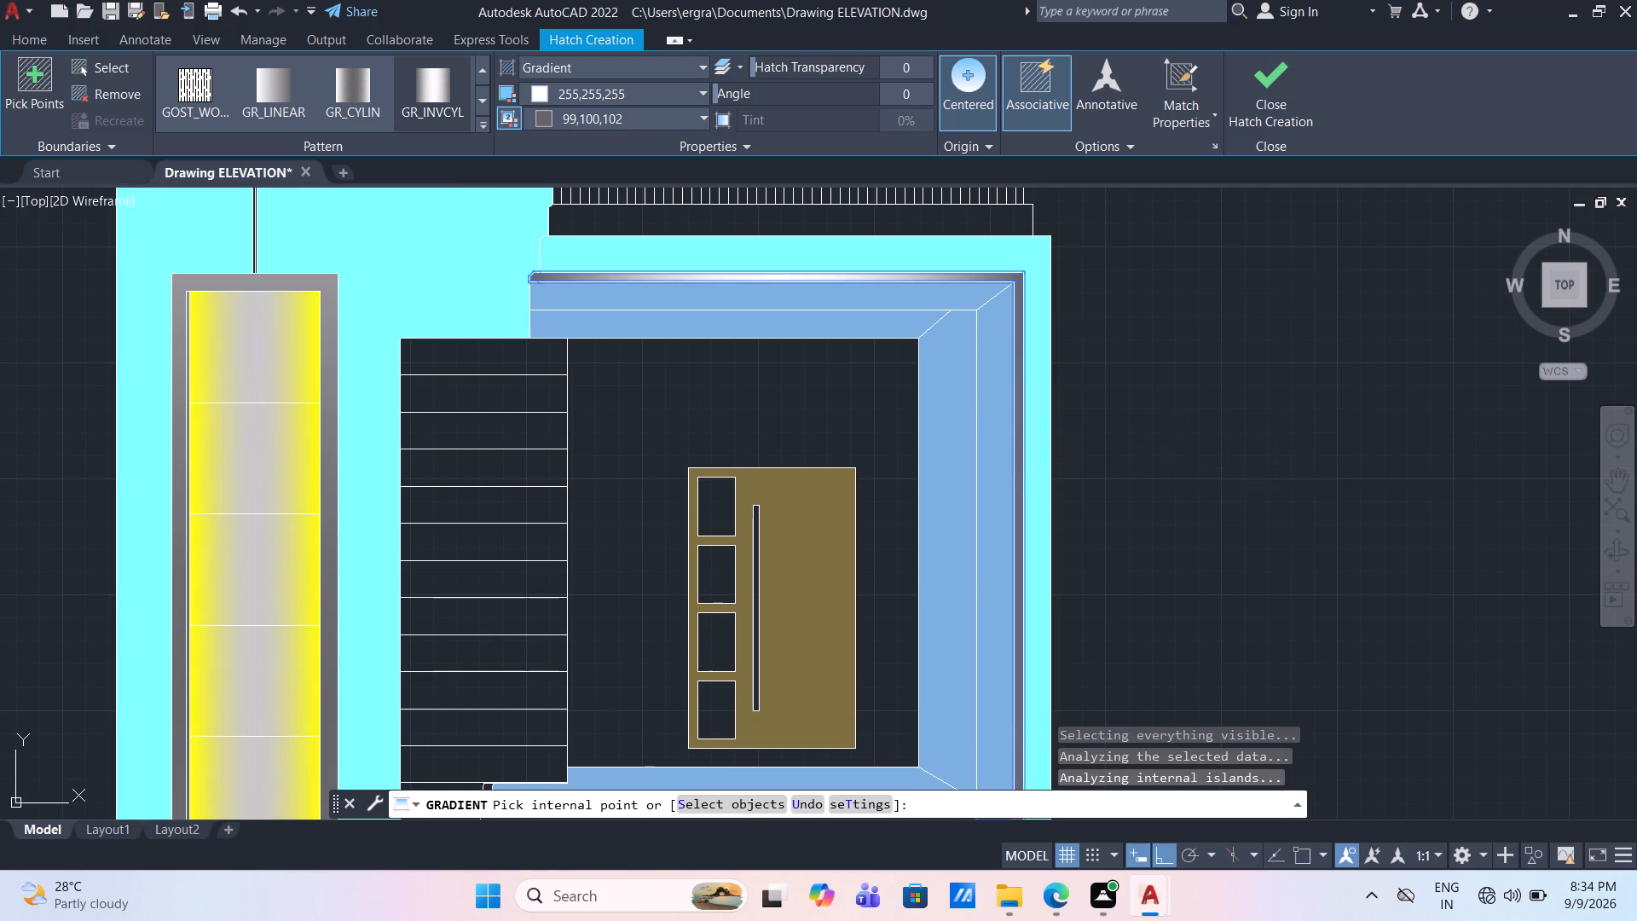
{"action": "key", "text": "Escape"}
Fill the remaining thin strip just above the cyan frame's bottom edge with the same GR_INVCYL gradient in 255,255,255 and 99,100,102.
{"action": "scroll", "coordinate": [1177, 451], "scroll_direction": "down", "scroll_amount": 2}
{"action": "scroll", "coordinate": [1114, 577], "scroll_direction": "up", "scroll_amount": 2}
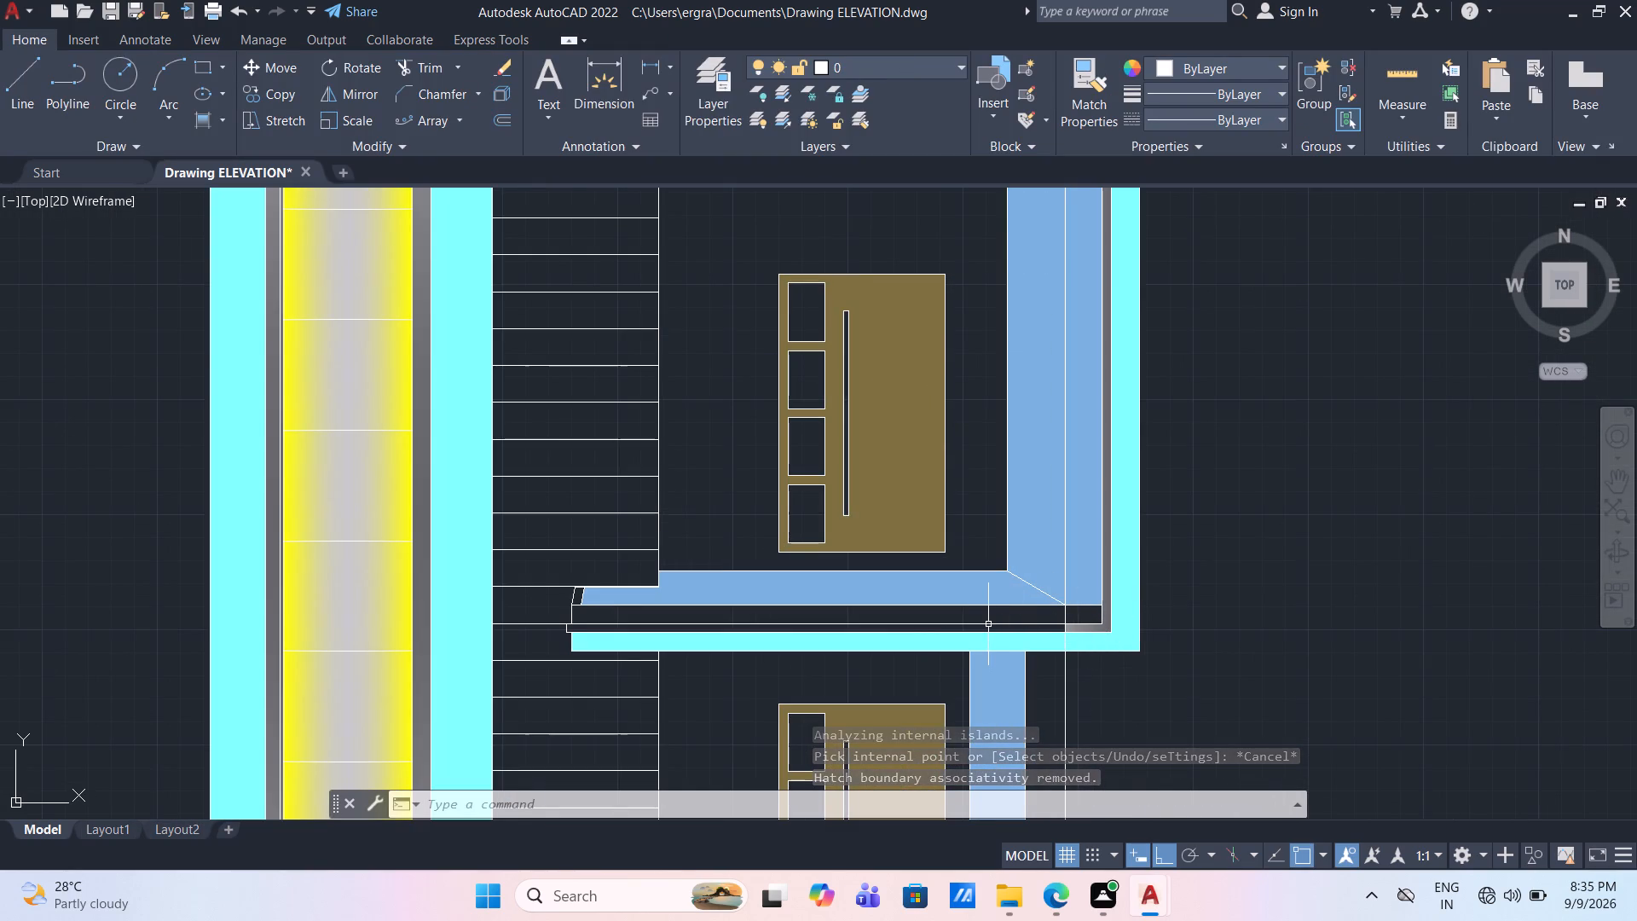
{"action": "scroll", "coordinate": [989, 624], "scroll_direction": "up", "scroll_amount": 1}
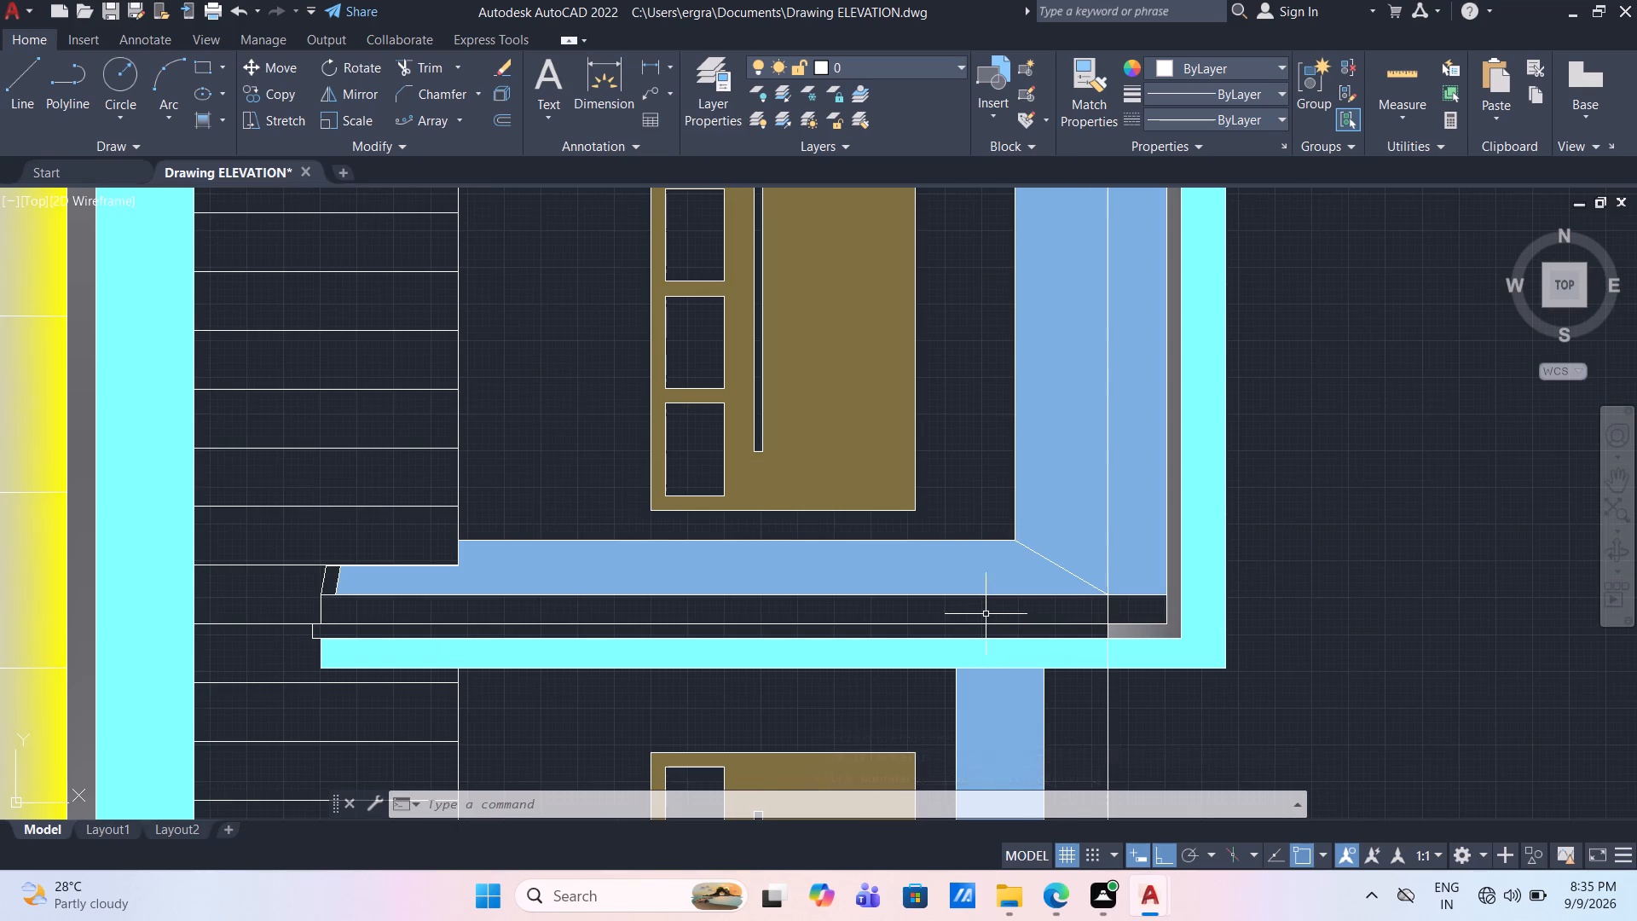
{"action": "middle_click_drag", "start_coordinate": [986, 614], "coordinate": [986, 542]}
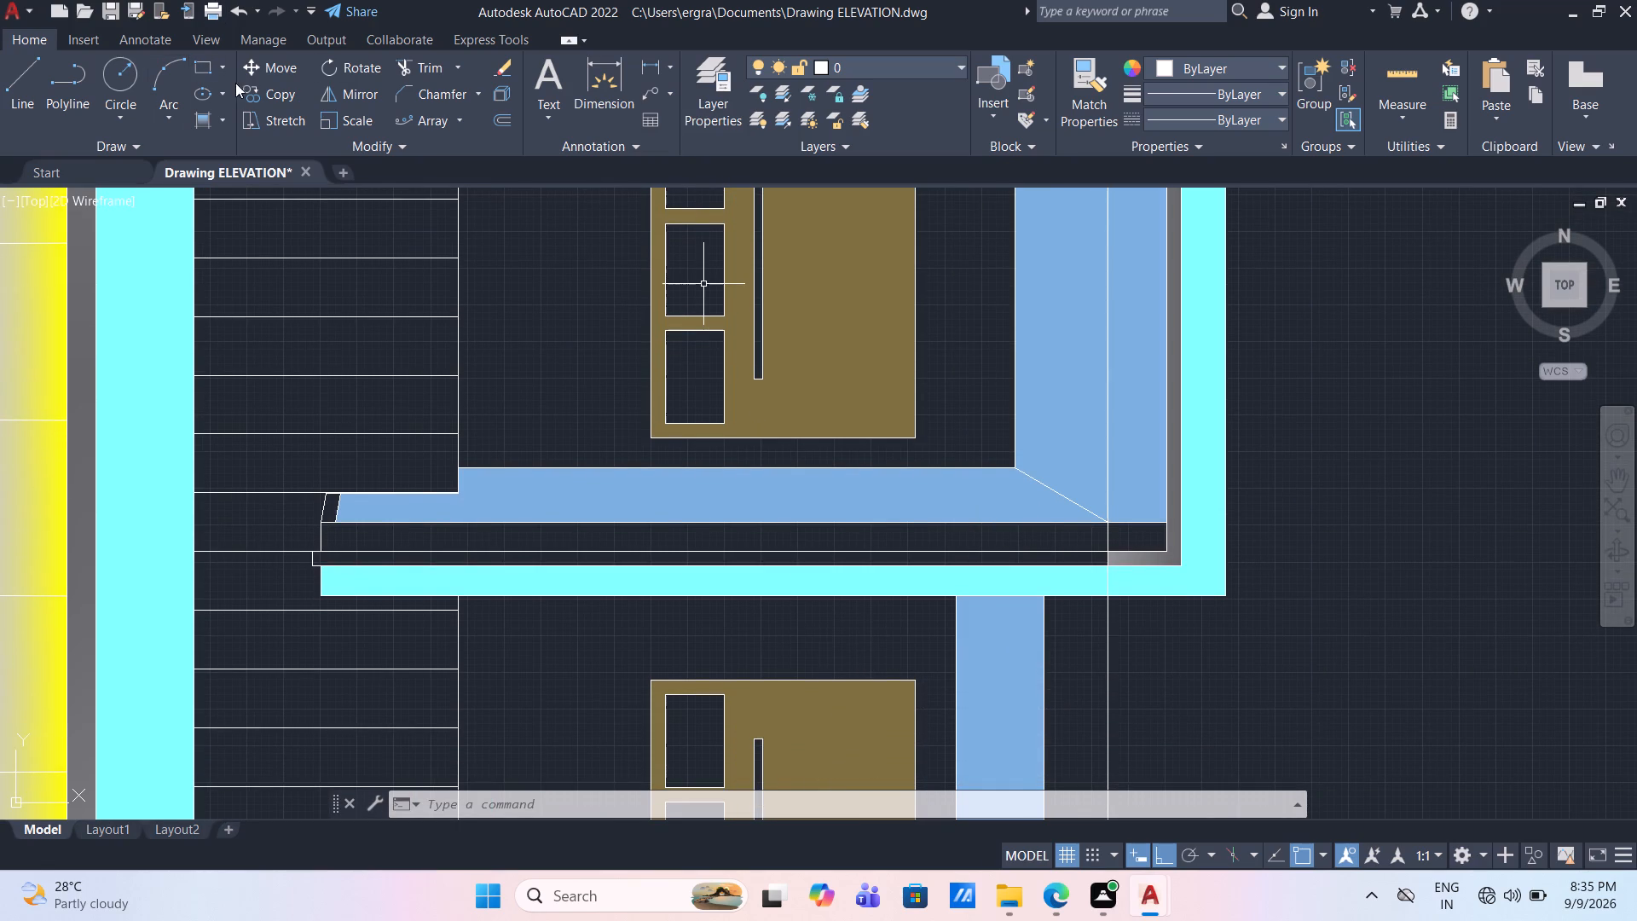
{"action": "left_click", "coordinate": [205, 126]}
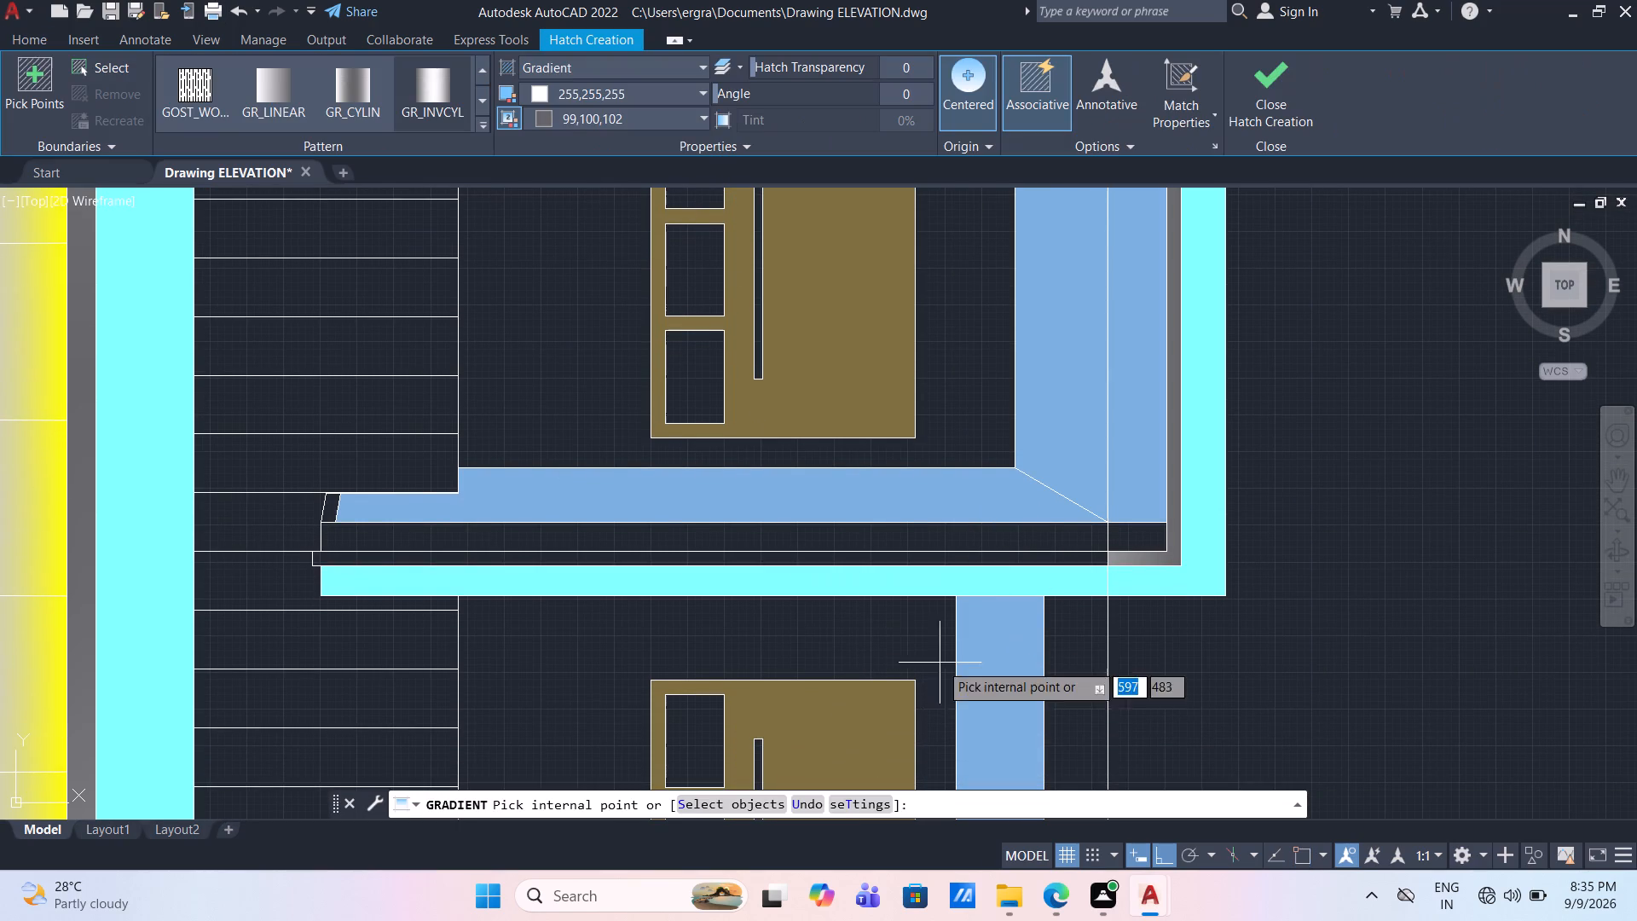
{"action": "left_click", "coordinate": [967, 556]}
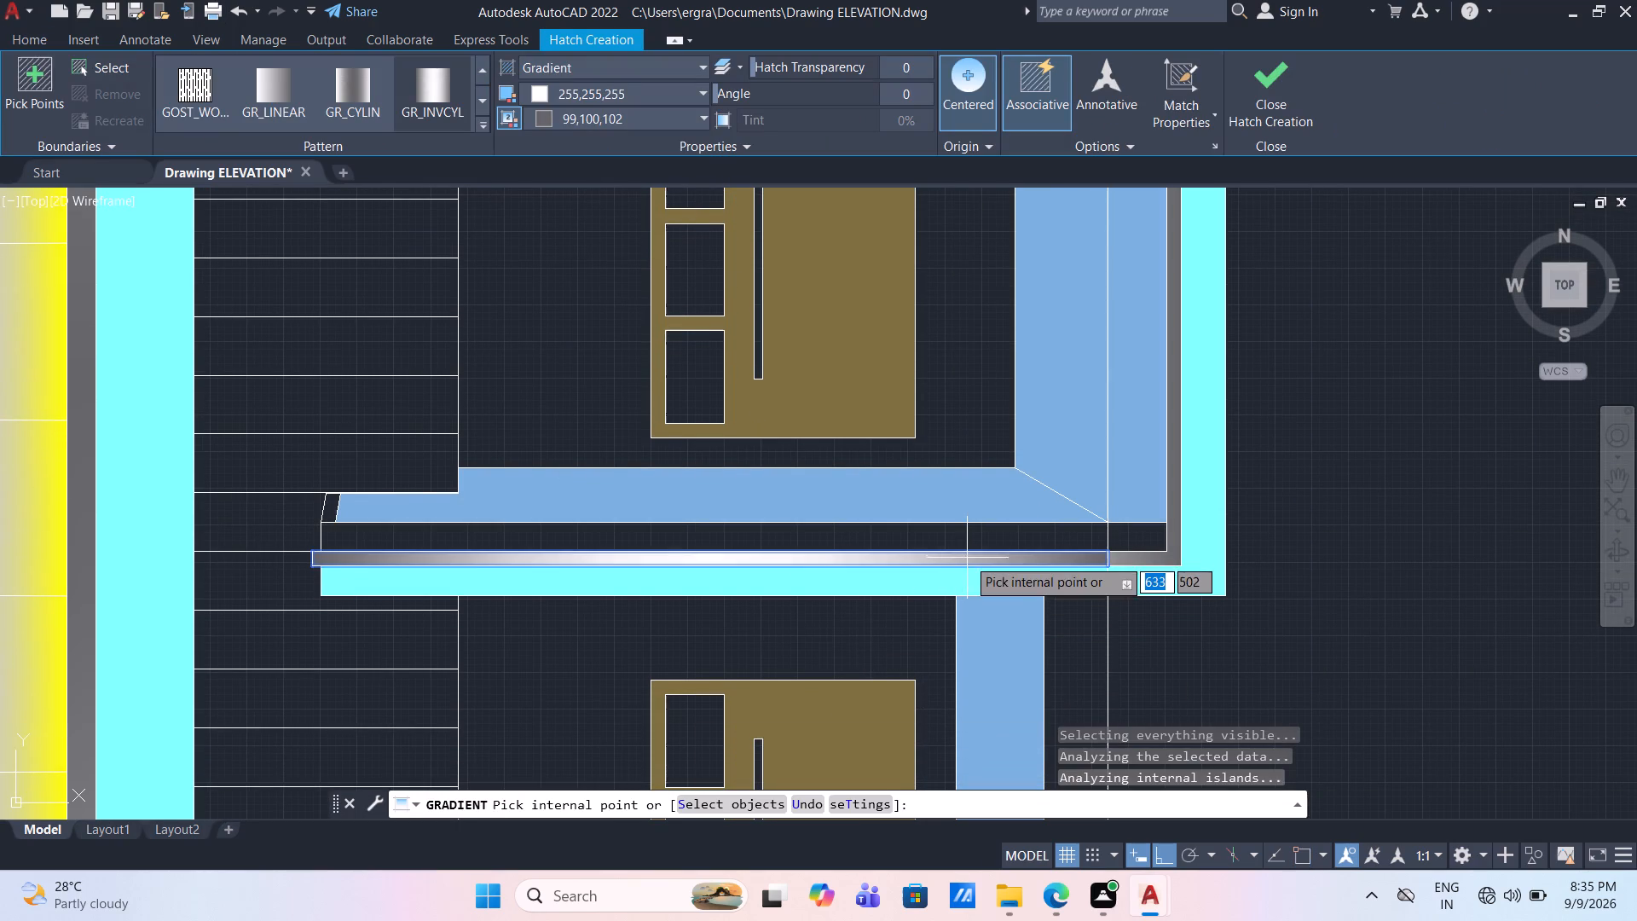
{"action": "key", "text": "Escape"}
{"action": "key", "text": "Escape"}
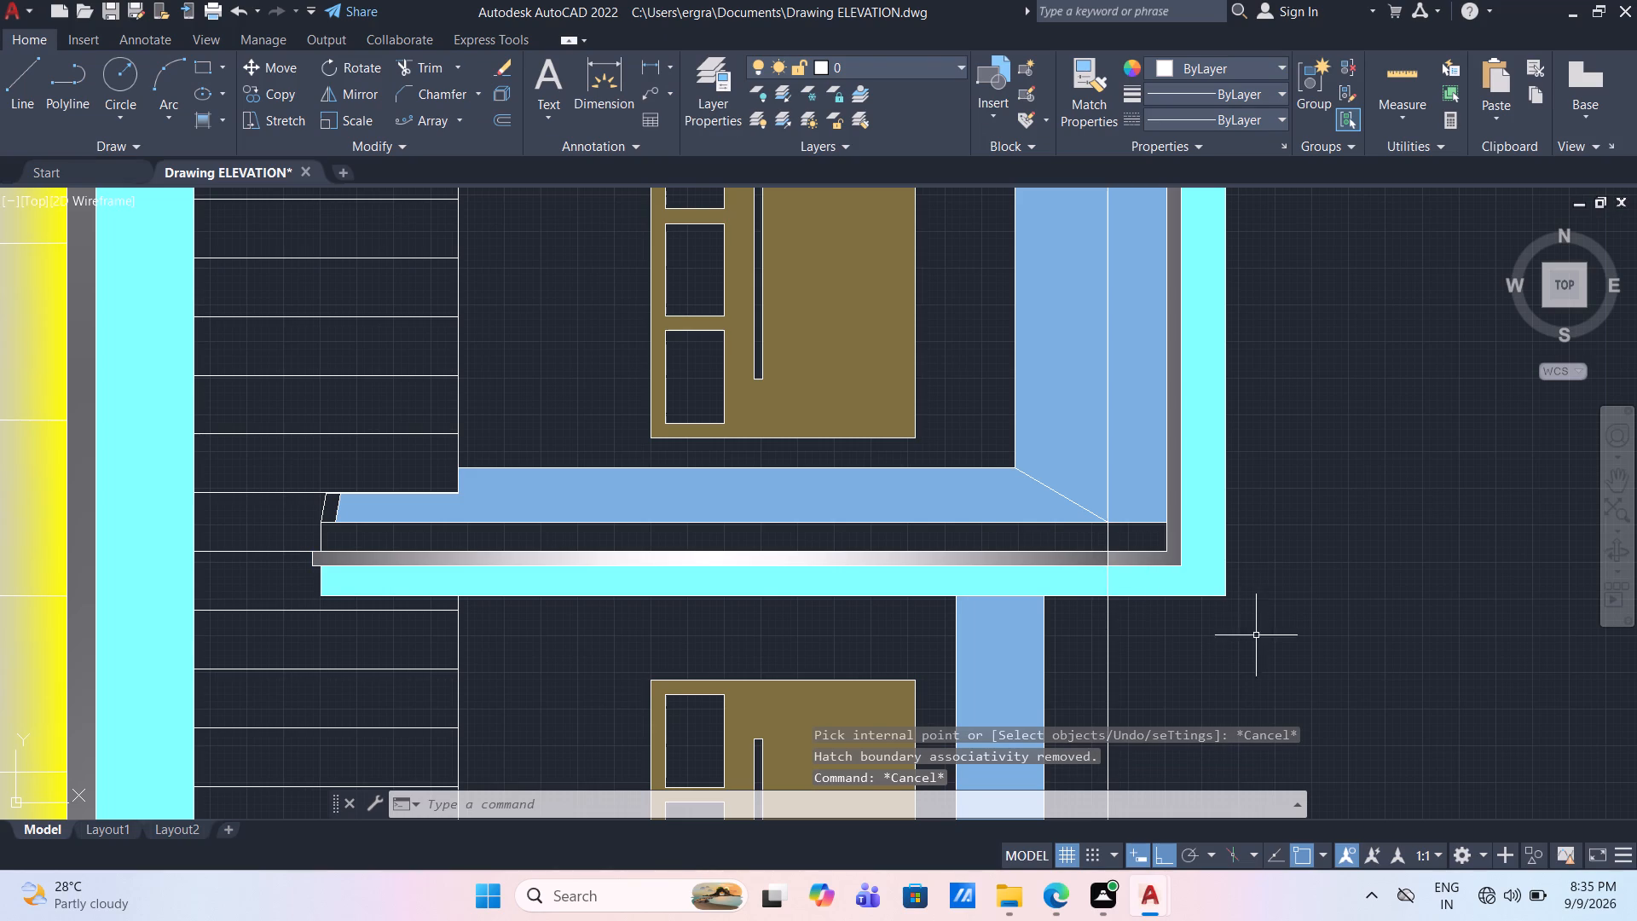
Fill the narrow strip along the top and side of the upper storey's cyan frame with a GR_CYLIN gradient in 255,255,255 and 199,200,202.
{"action": "scroll", "coordinate": [1189, 617], "scroll_direction": "down", "scroll_amount": 2}
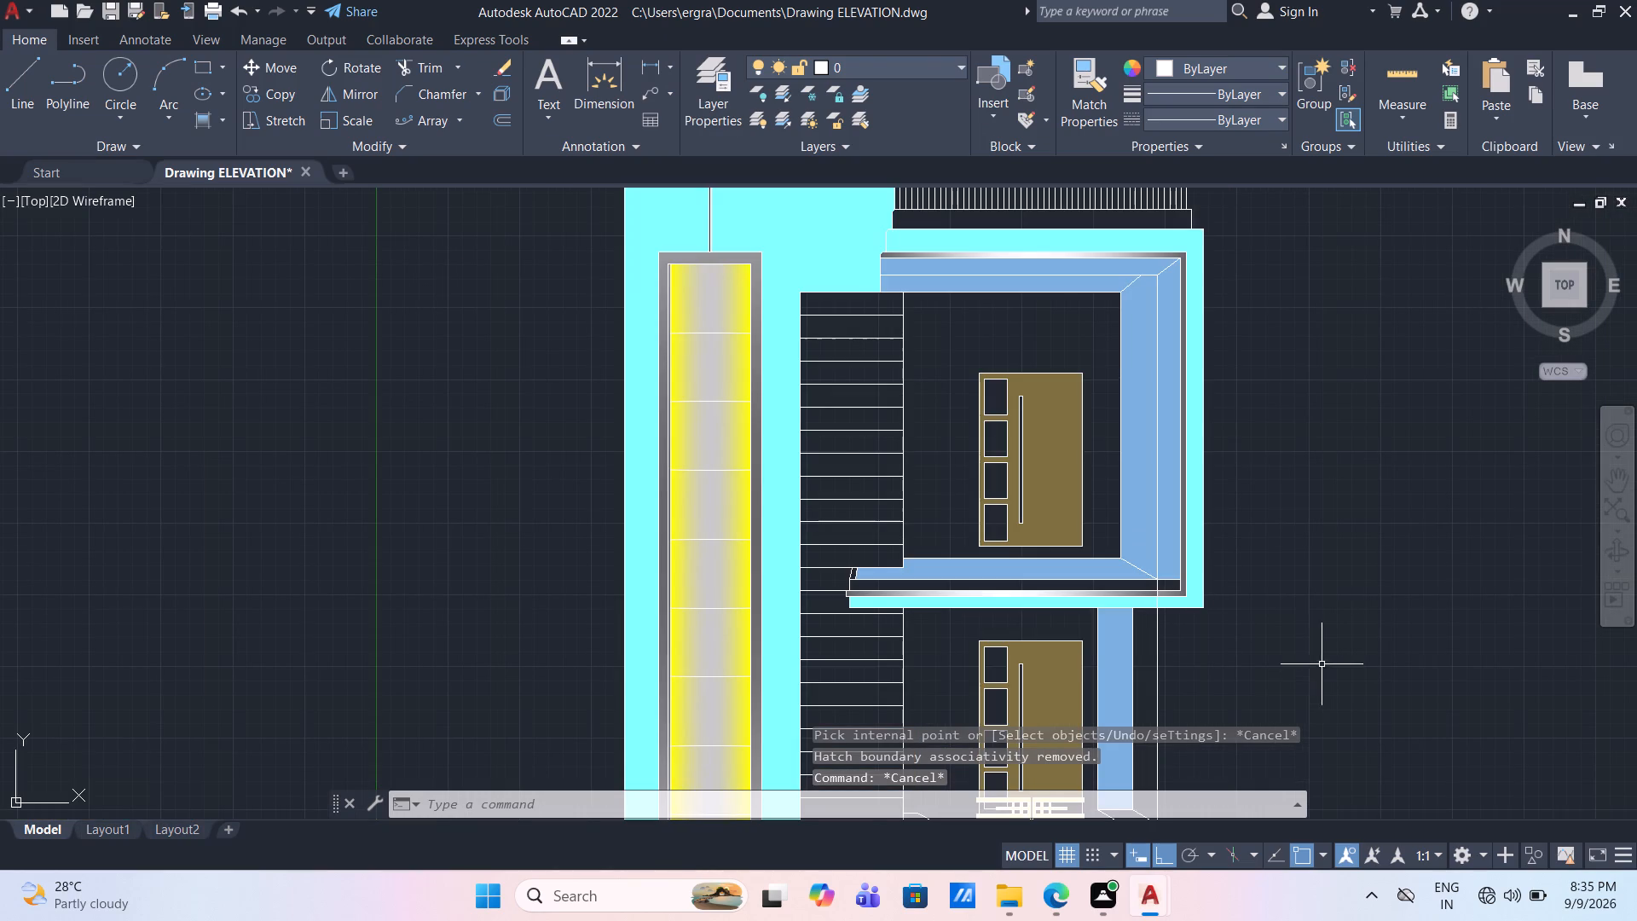
{"action": "scroll", "coordinate": [1179, 437], "scroll_direction": "up", "scroll_amount": 2}
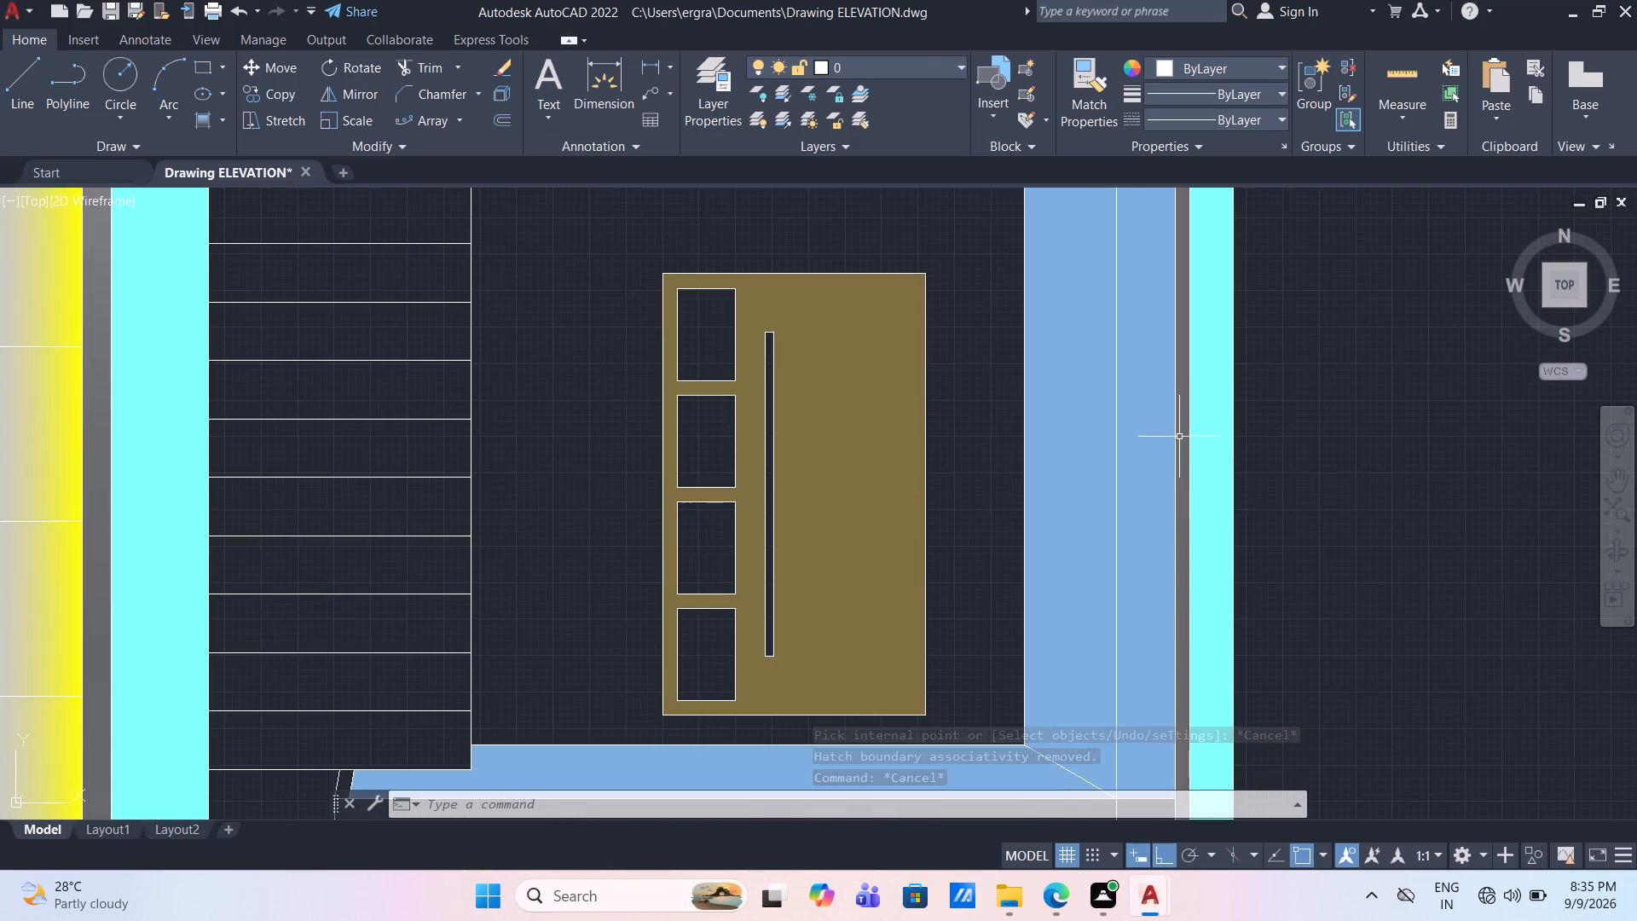
{"action": "scroll", "coordinate": [1179, 437], "scroll_direction": "down", "scroll_amount": 4}
{"action": "scroll", "coordinate": [1056, 370], "scroll_direction": "up", "scroll_amount": 2}
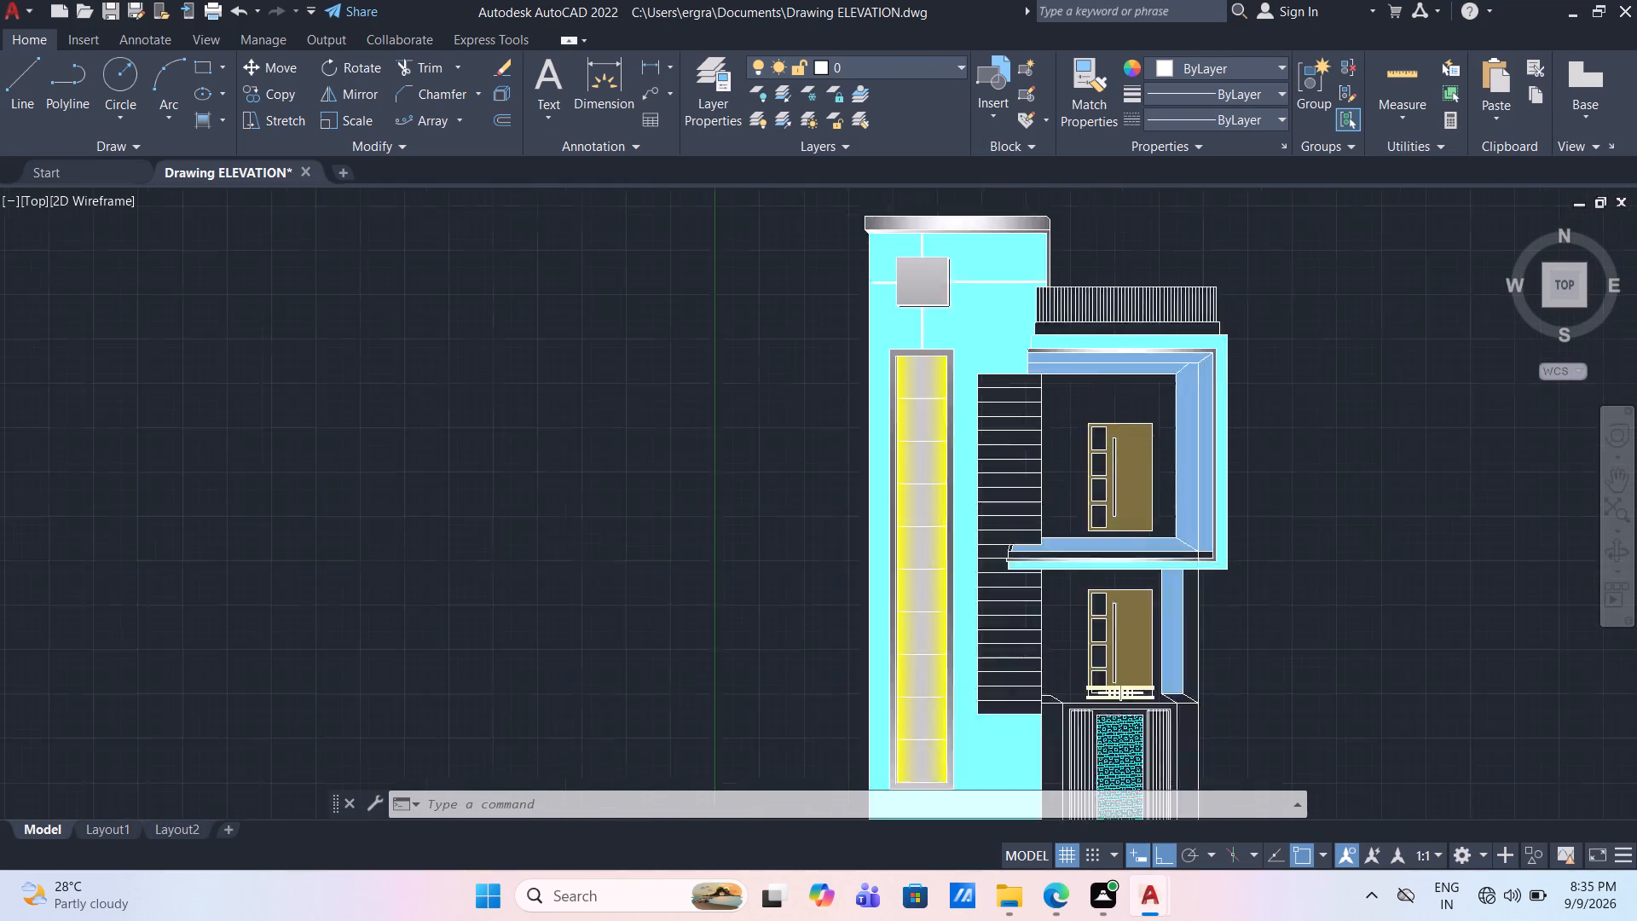
{"action": "middle_click_drag", "start_coordinate": [1112, 408], "coordinate": [990, 451]}
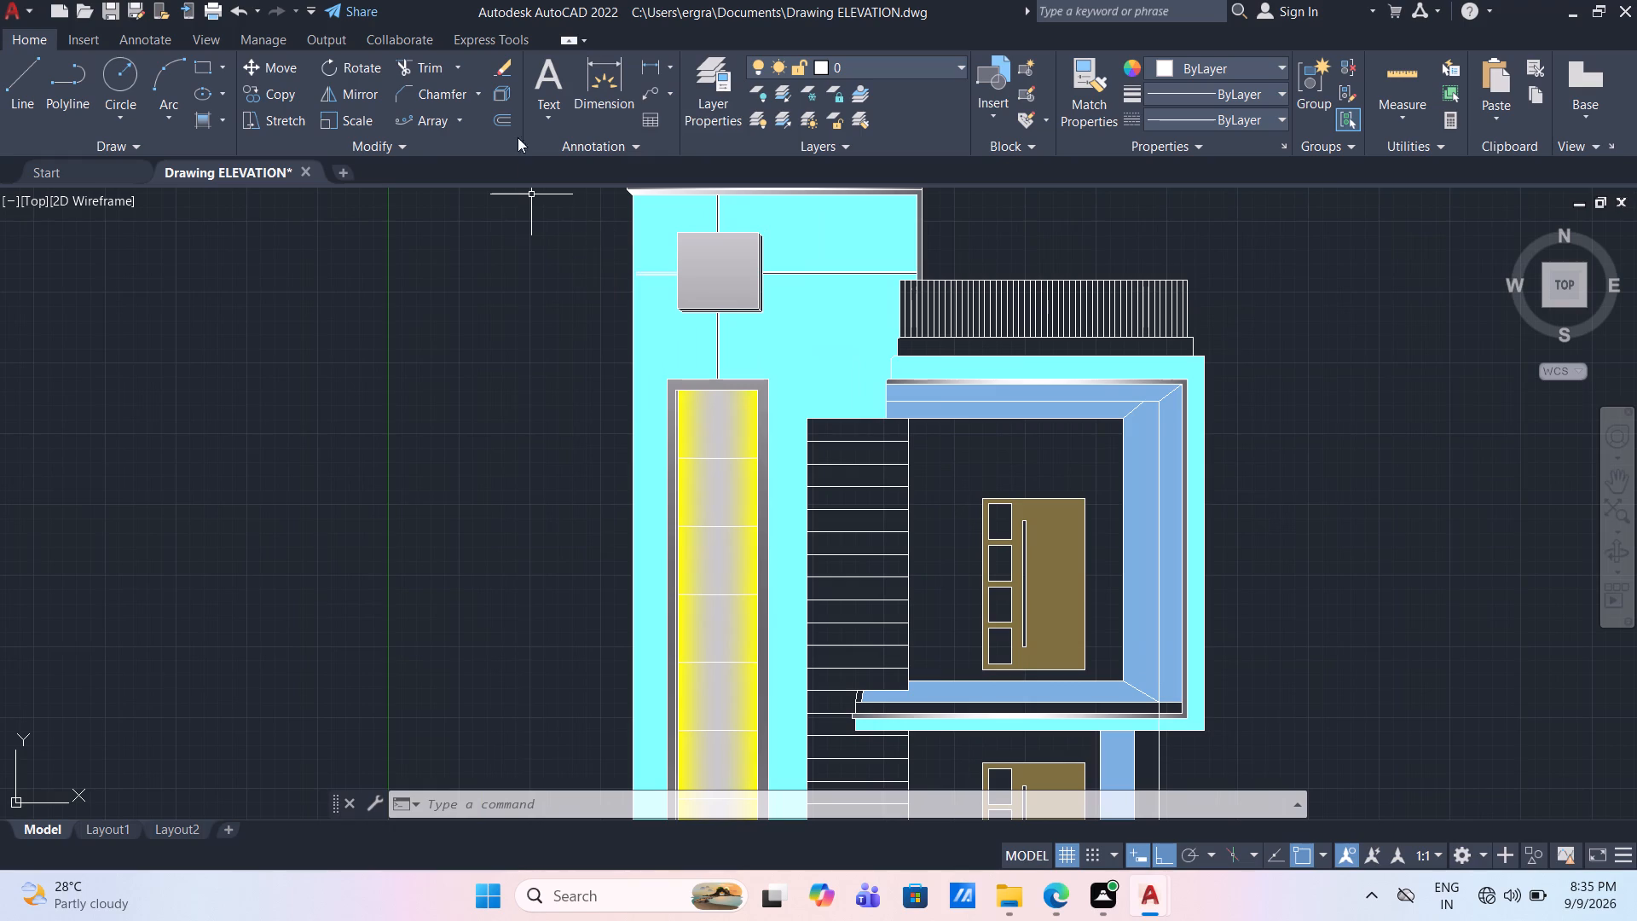
{"action": "left_click", "coordinate": [223, 122]}
{"action": "left_click", "coordinate": [211, 194]}
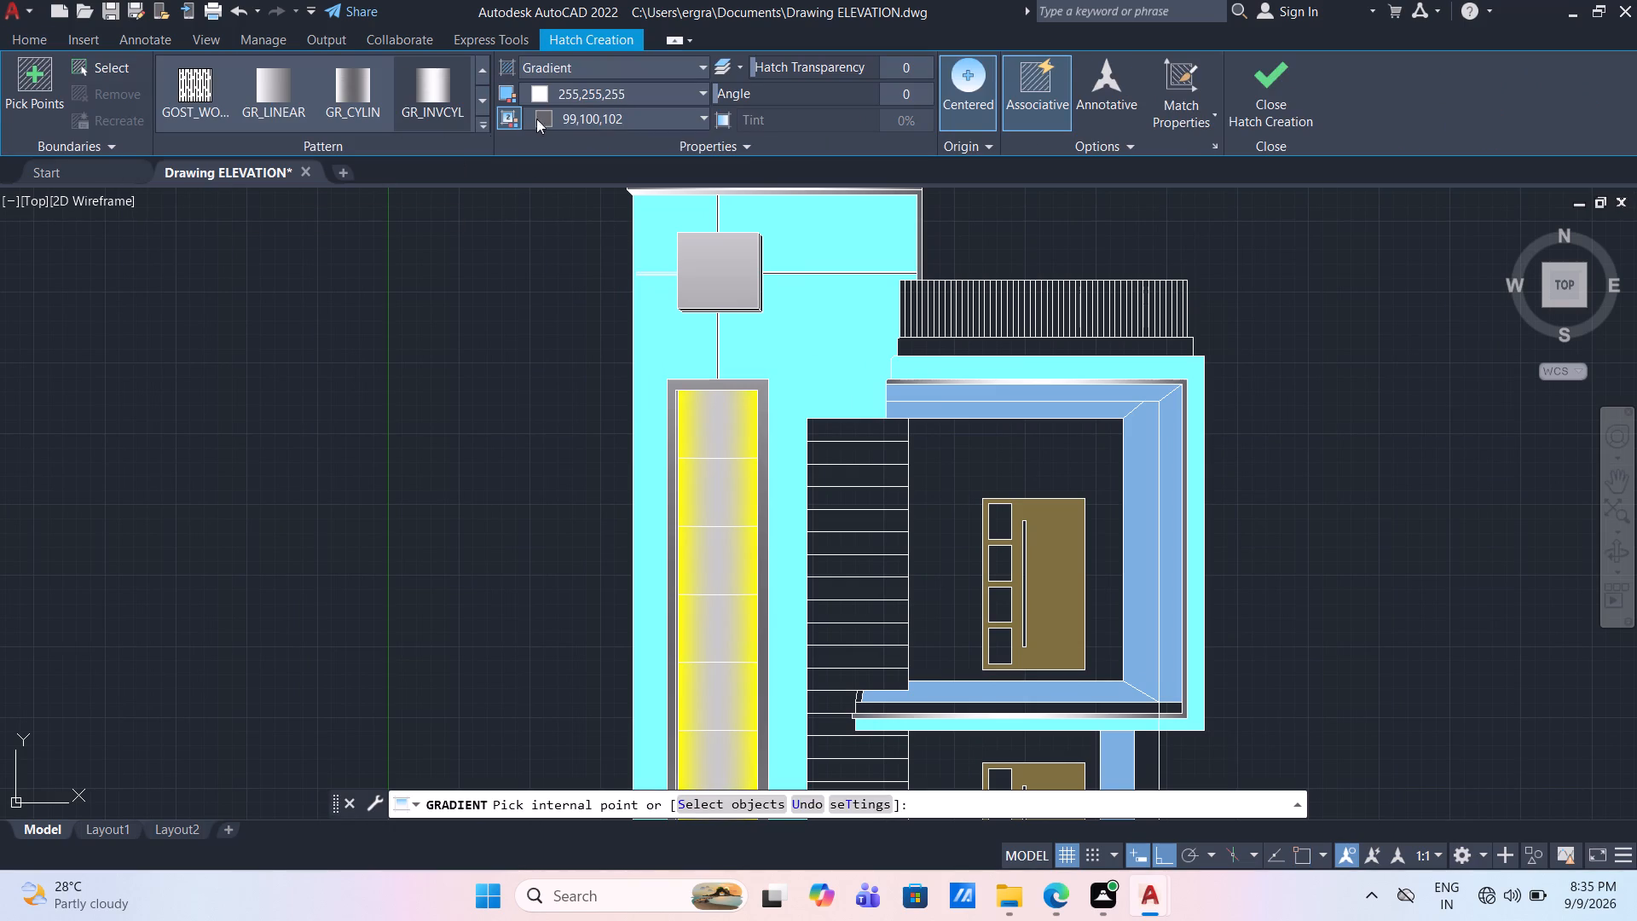
{"action": "left_click", "coordinate": [605, 116]}
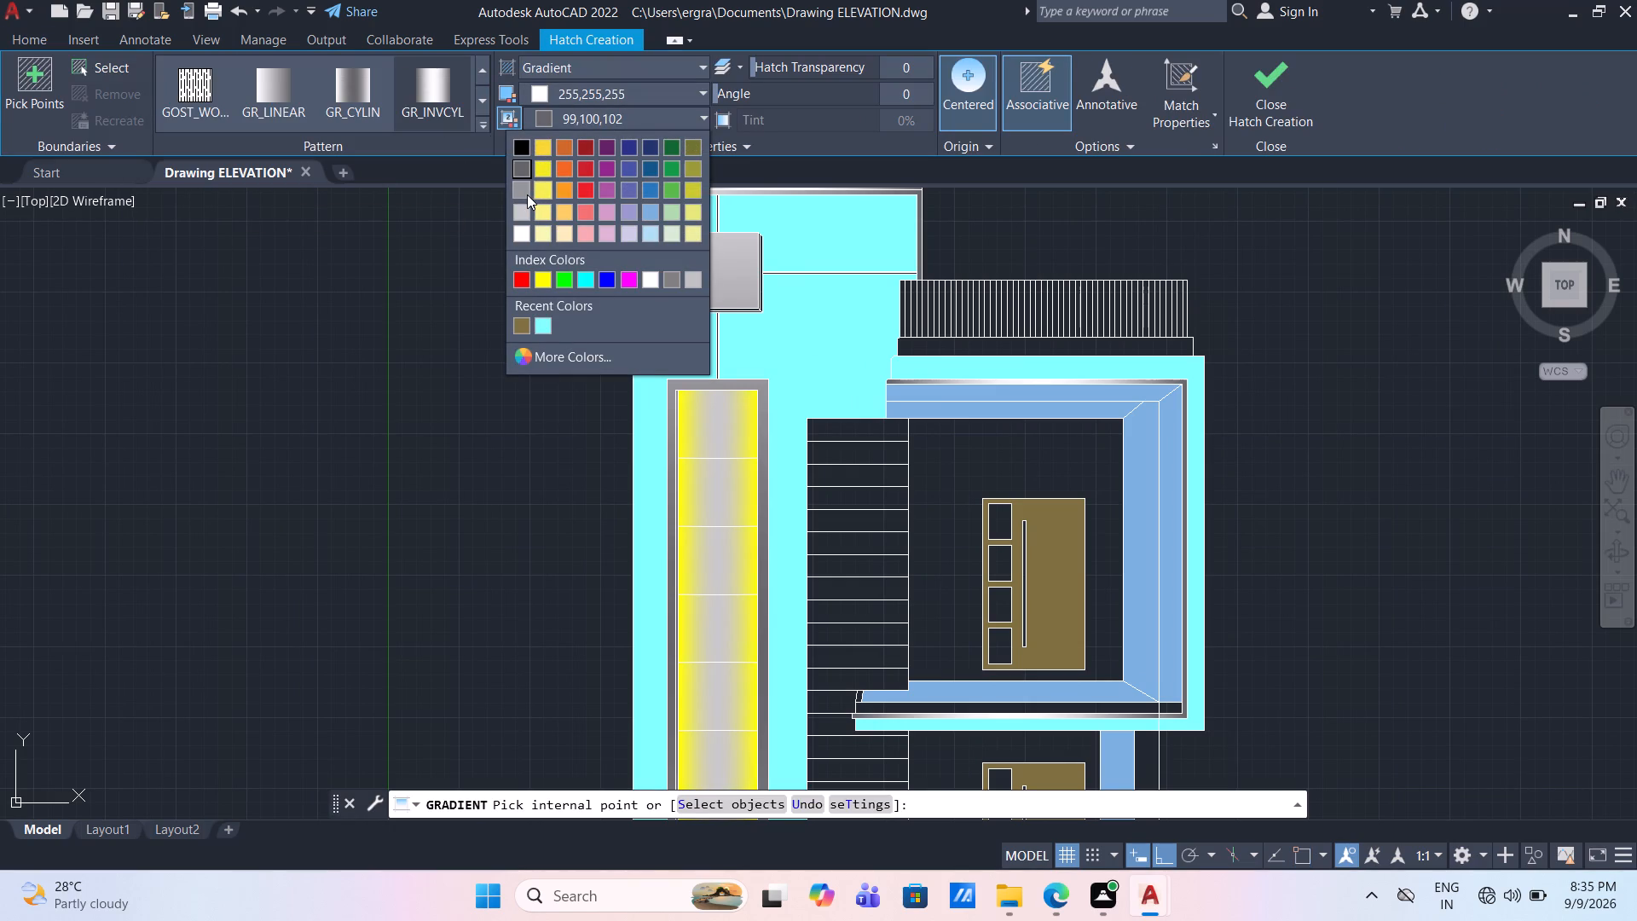
{"action": "left_click", "coordinate": [519, 219]}
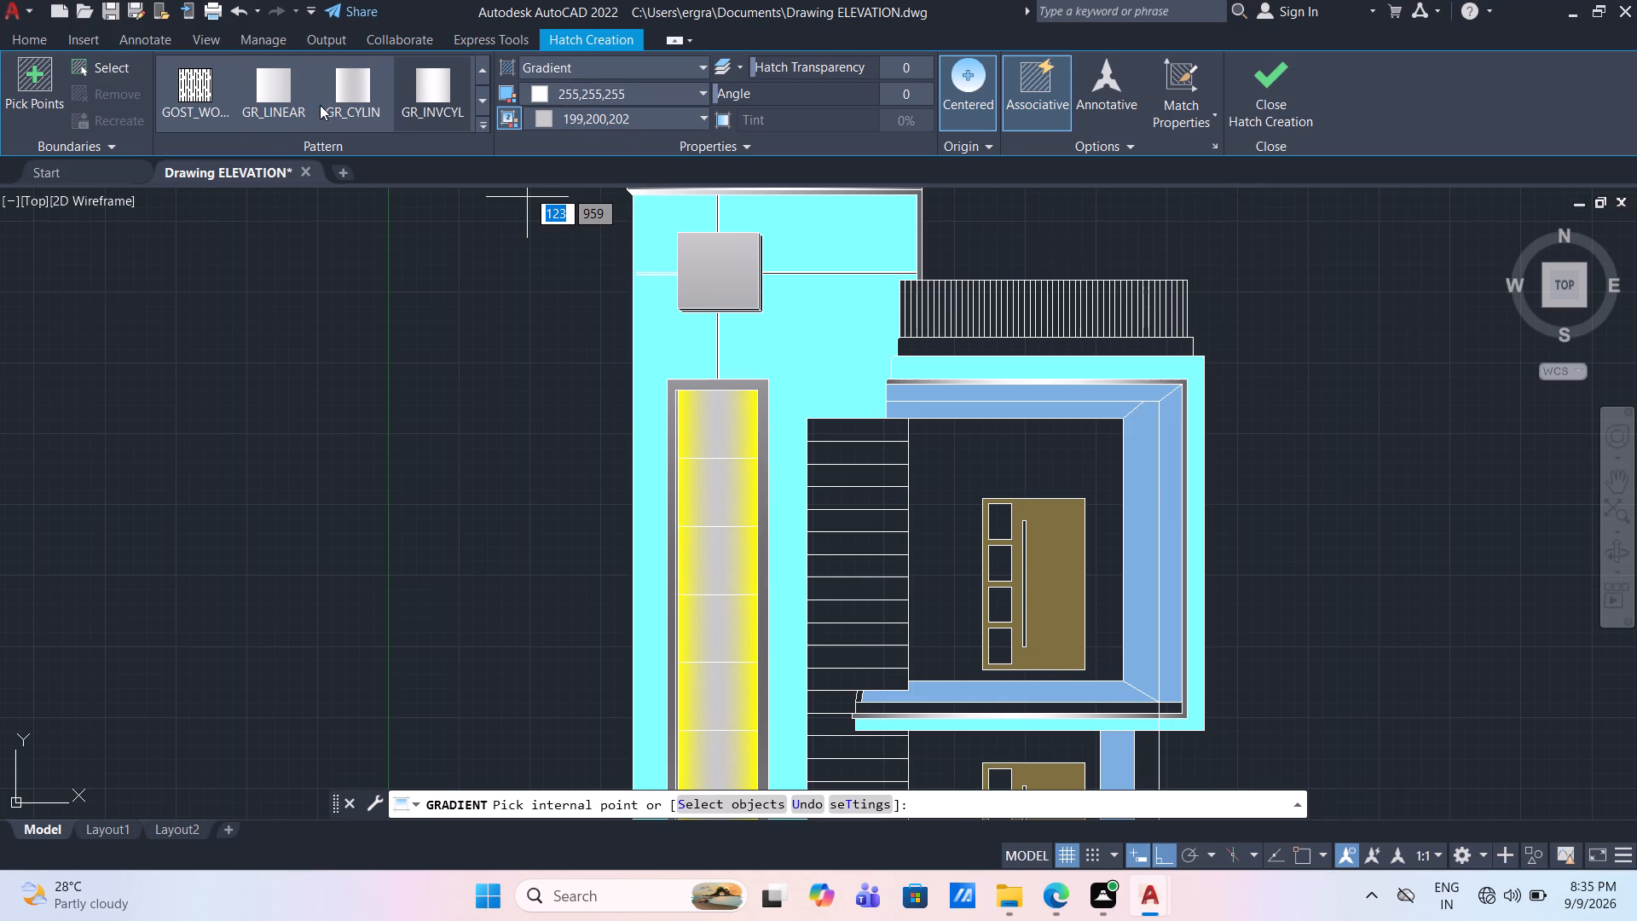
{"action": "left_click", "coordinate": [359, 97]}
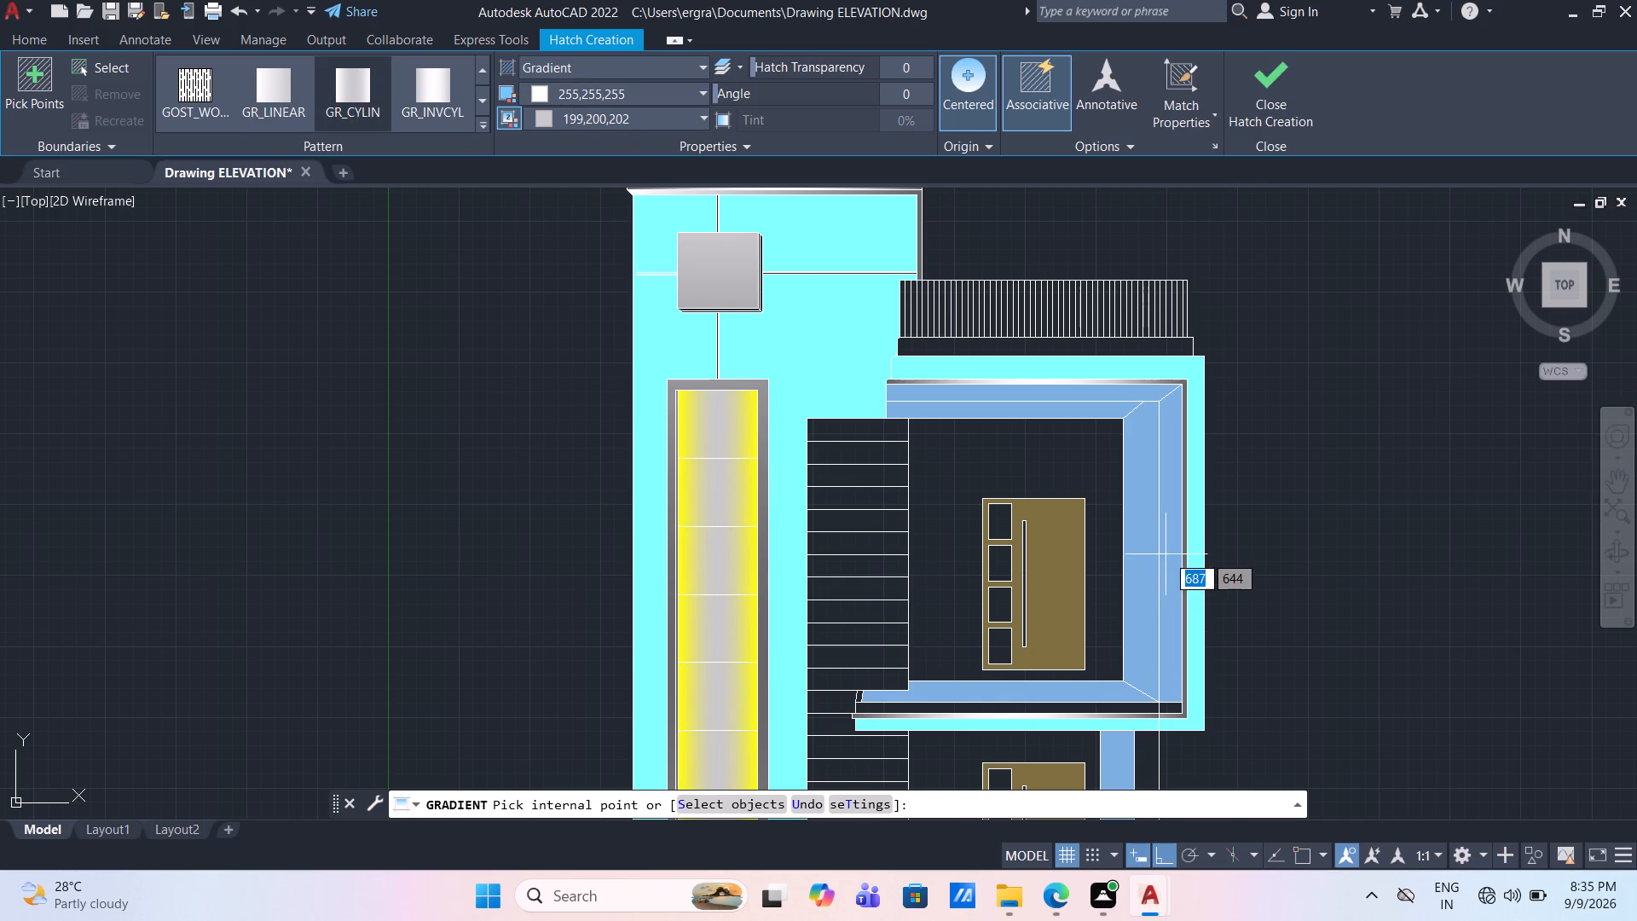
{"action": "scroll", "coordinate": [1176, 553], "scroll_direction": "up", "scroll_amount": 1}
{"action": "left_click", "coordinate": [1186, 552]}
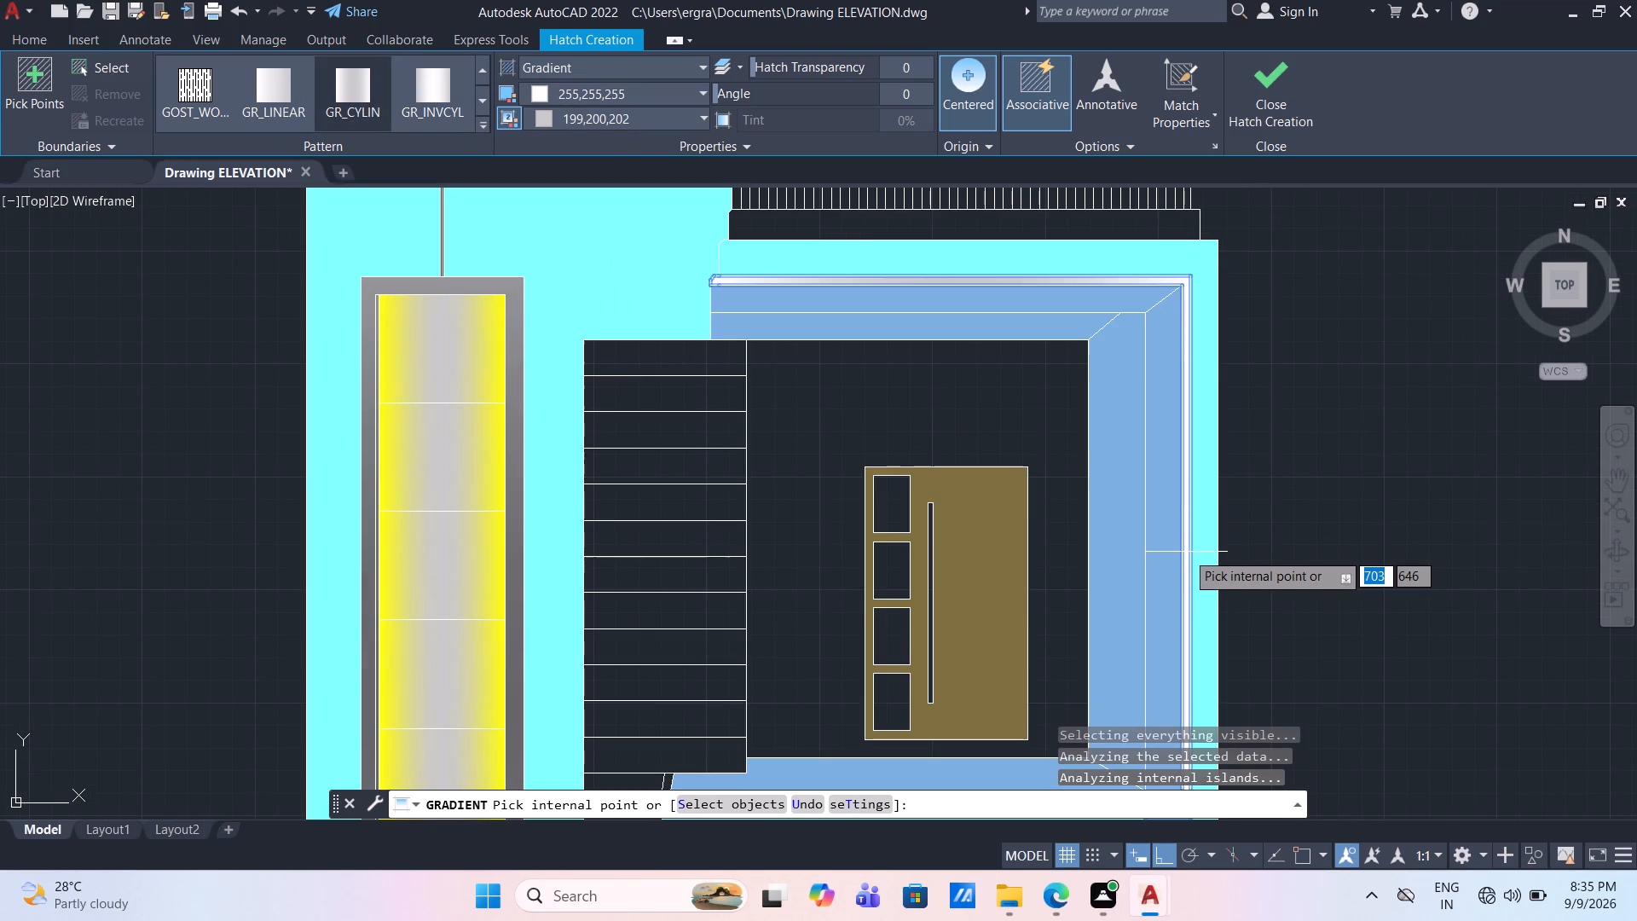
Add the thin strip just above the cyan frame's bottom edge to the same GR_CYLIN gradient fill, undoing picks of wrong areas.
{"action": "scroll", "coordinate": [1292, 518], "scroll_direction": "down", "scroll_amount": 2}
{"action": "scroll", "coordinate": [1195, 710], "scroll_direction": "up", "scroll_amount": 1}
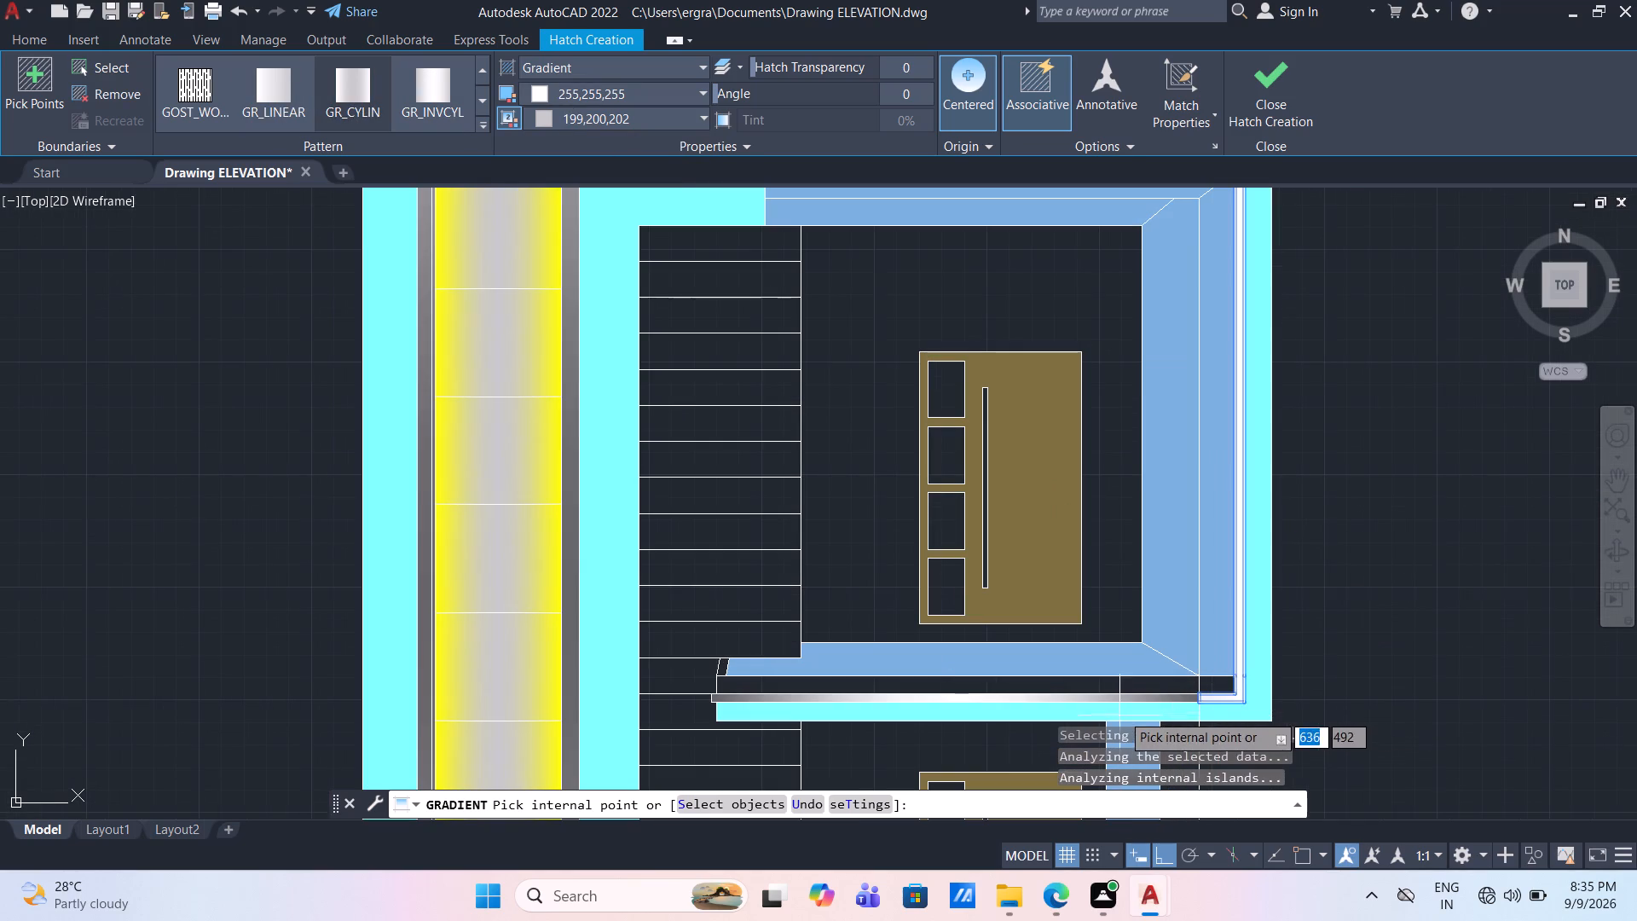
{"action": "left_click", "coordinate": [1130, 705]}
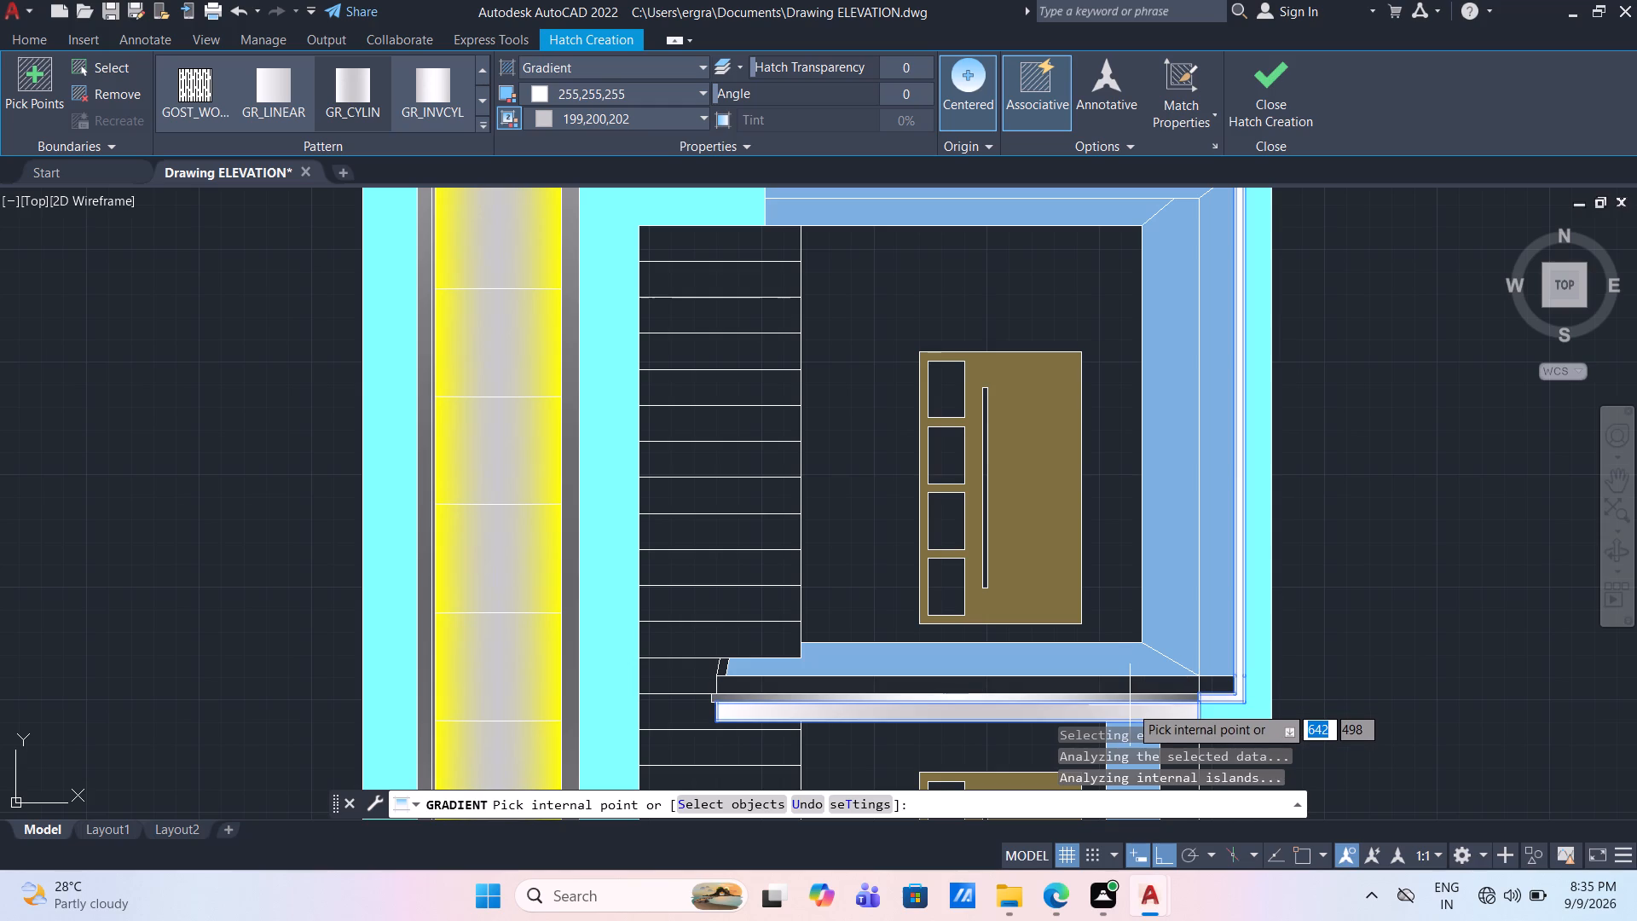
{"action": "key", "text": "ctrl+z"}
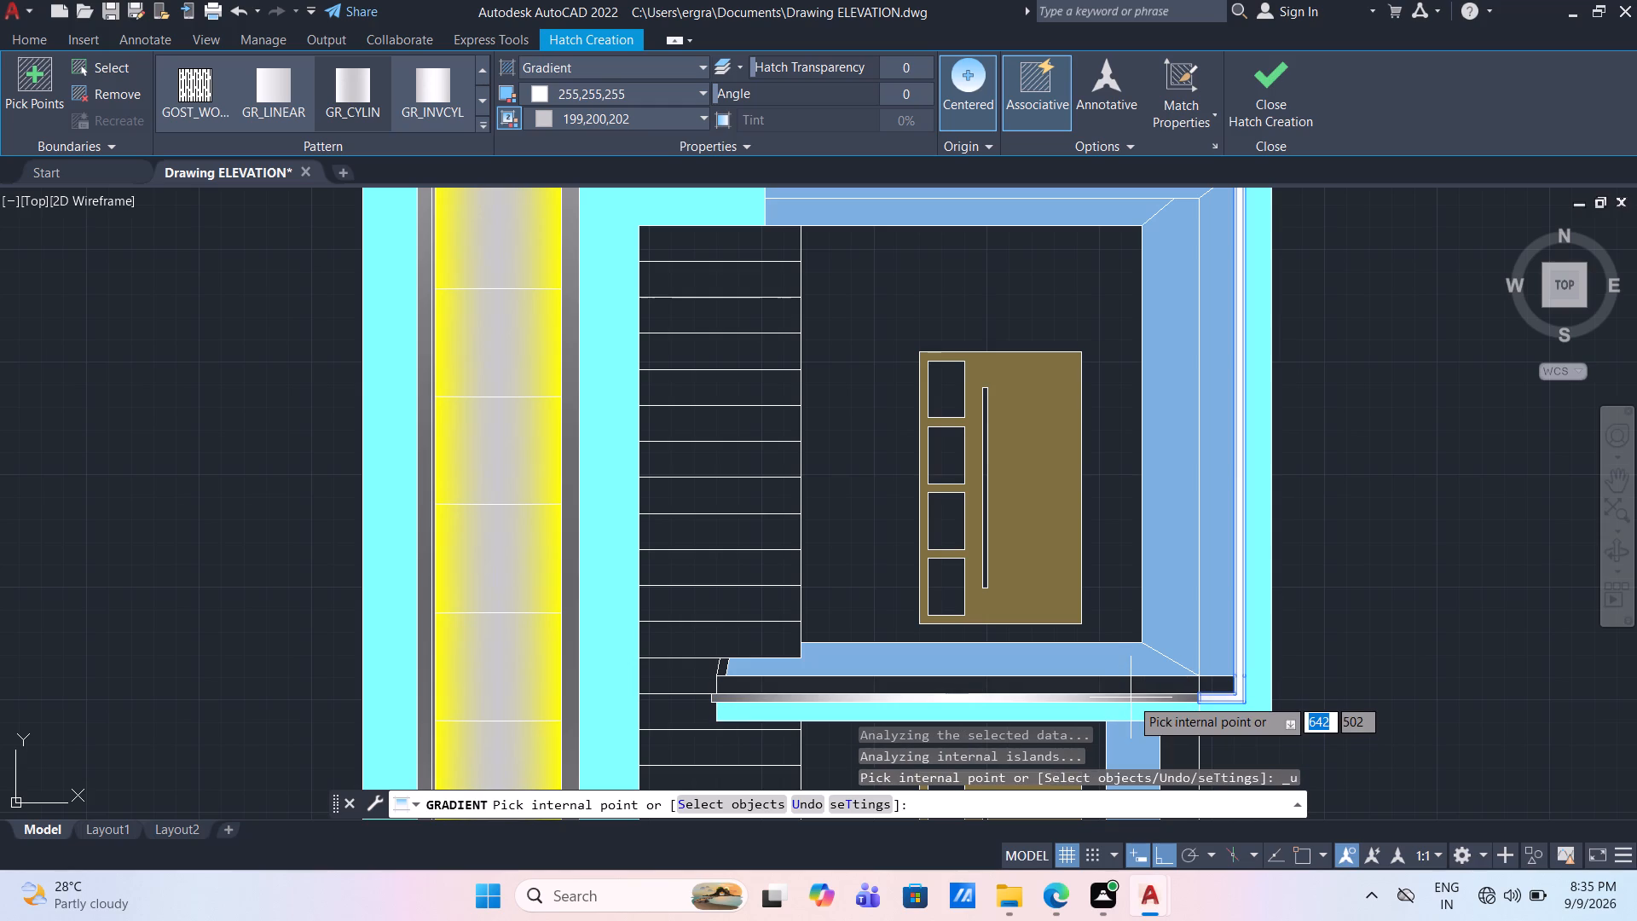
{"action": "left_click", "coordinate": [1131, 698]}
{"action": "scroll", "coordinate": [1167, 698], "scroll_direction": "up", "scroll_amount": 1}
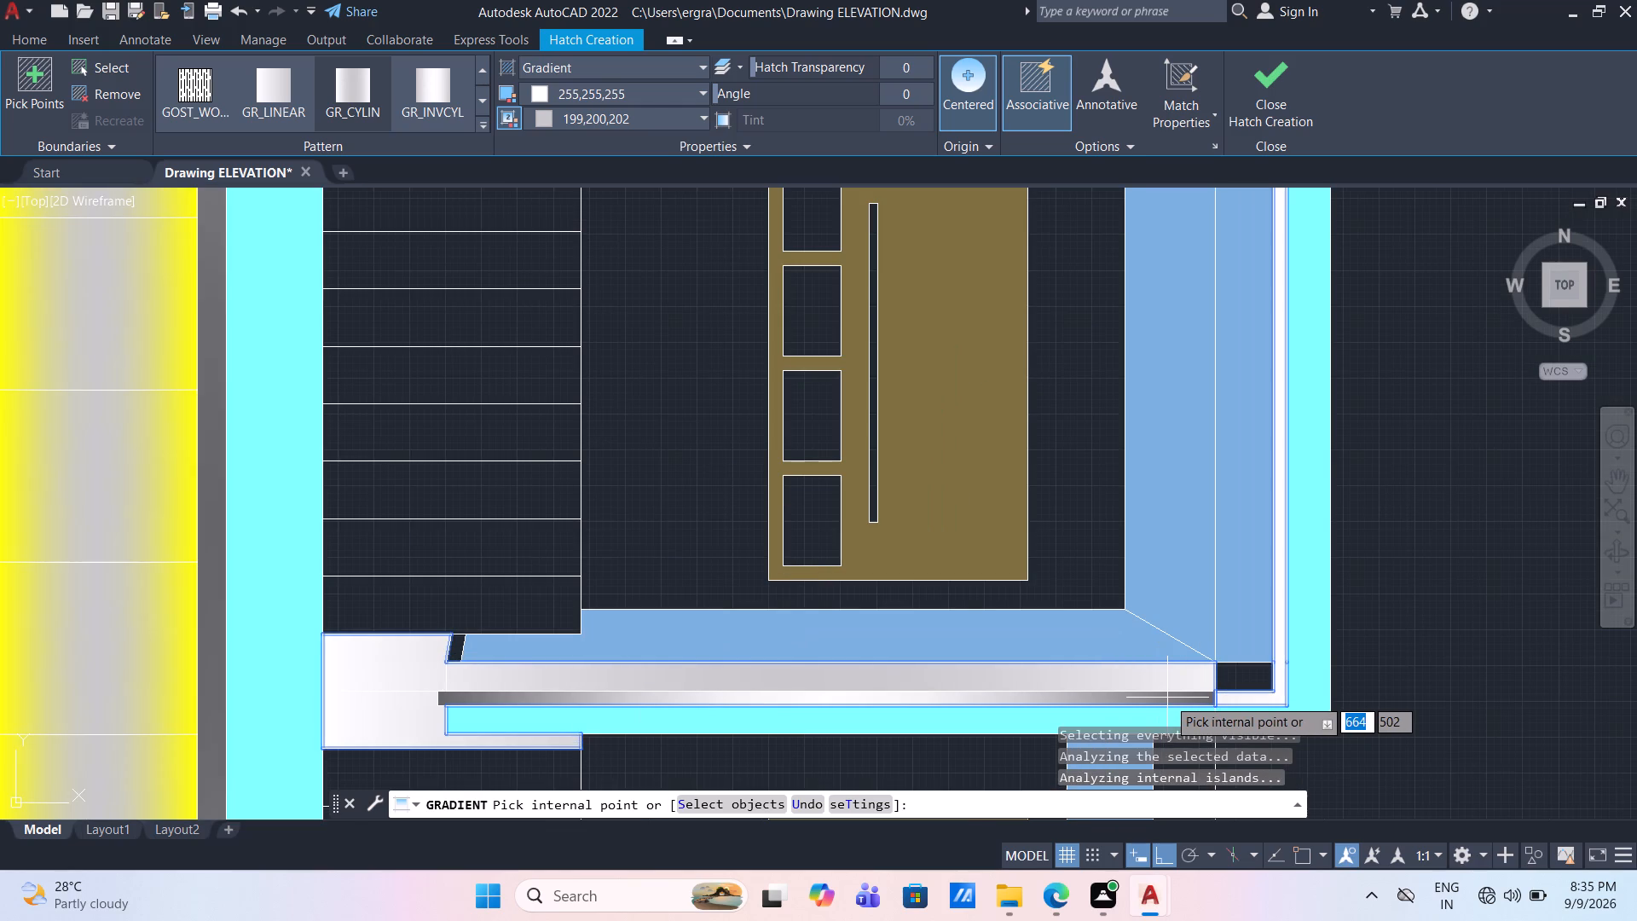
{"action": "key", "text": "ctrl+z"}
{"action": "left_click", "coordinate": [1167, 698]}
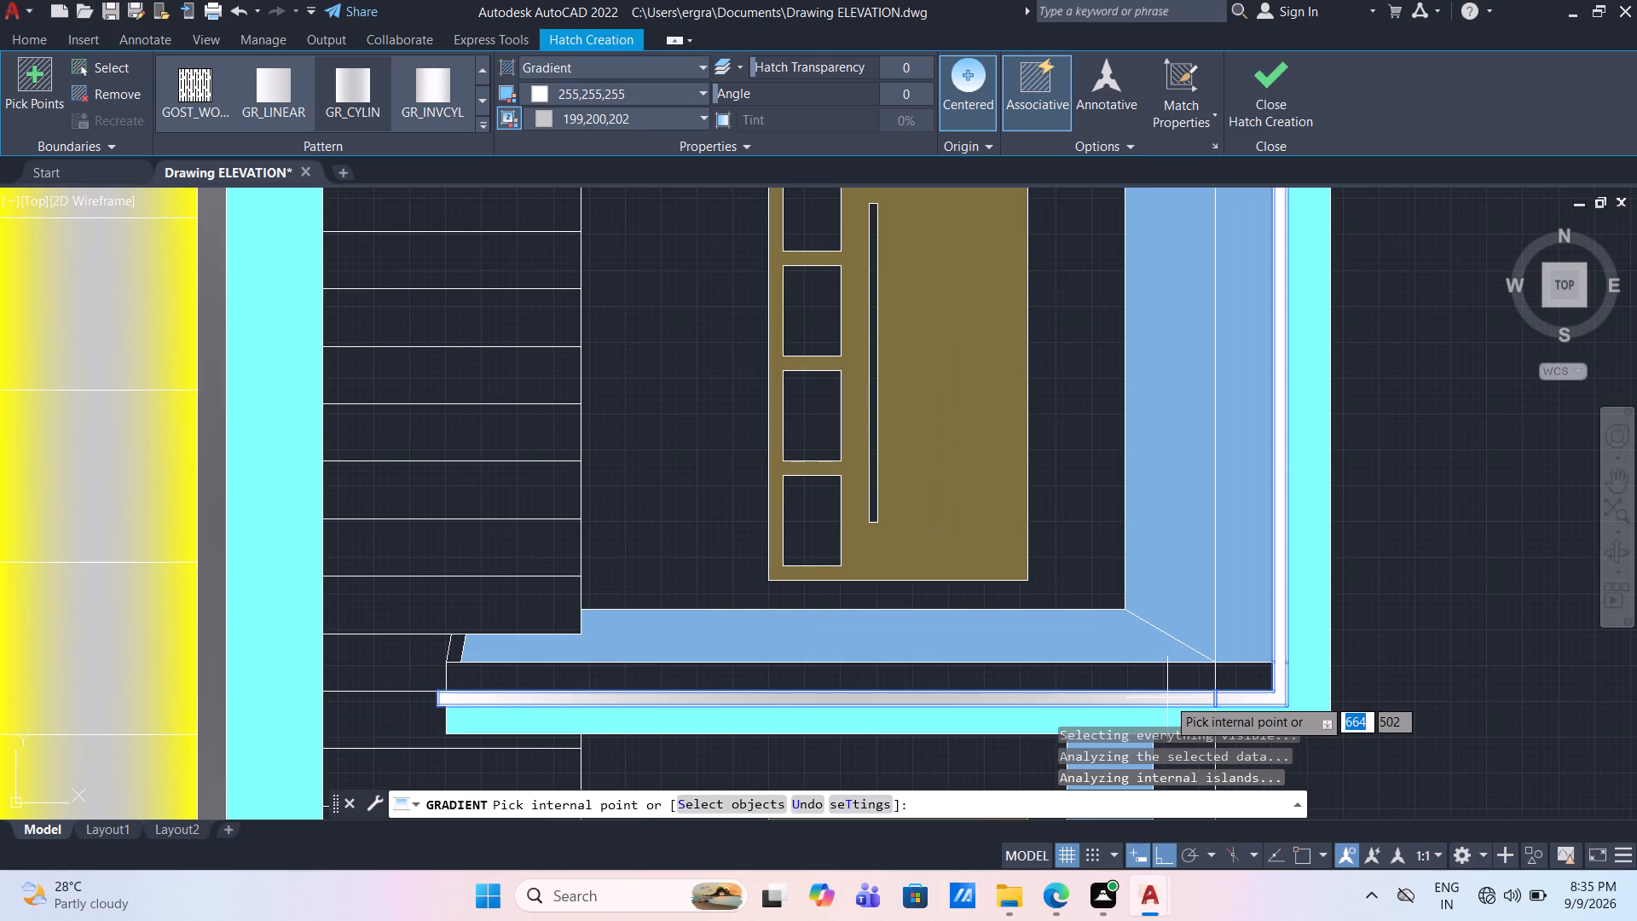
{"action": "key", "text": "Escape"}
Change the frame strips' new gradient to second colour 147,149,152 and the GR_SPHER pattern.
{"action": "scroll", "coordinate": [1368, 667], "scroll_direction": "down", "scroll_amount": 2}
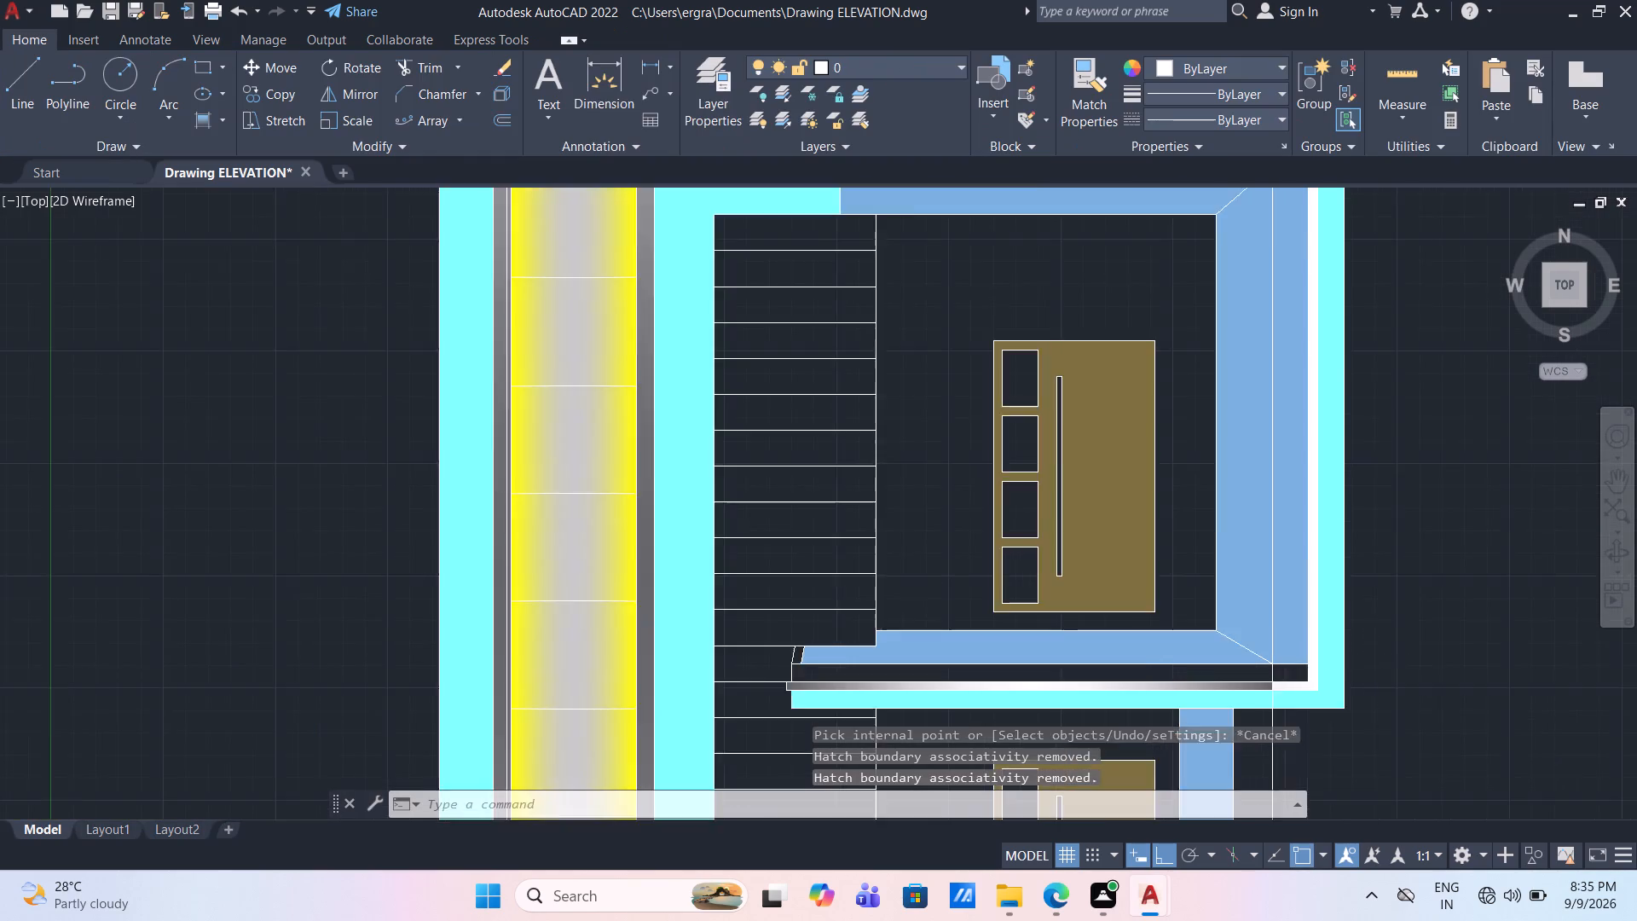
{"action": "scroll", "coordinate": [1368, 667], "scroll_direction": "down", "scroll_amount": 1}
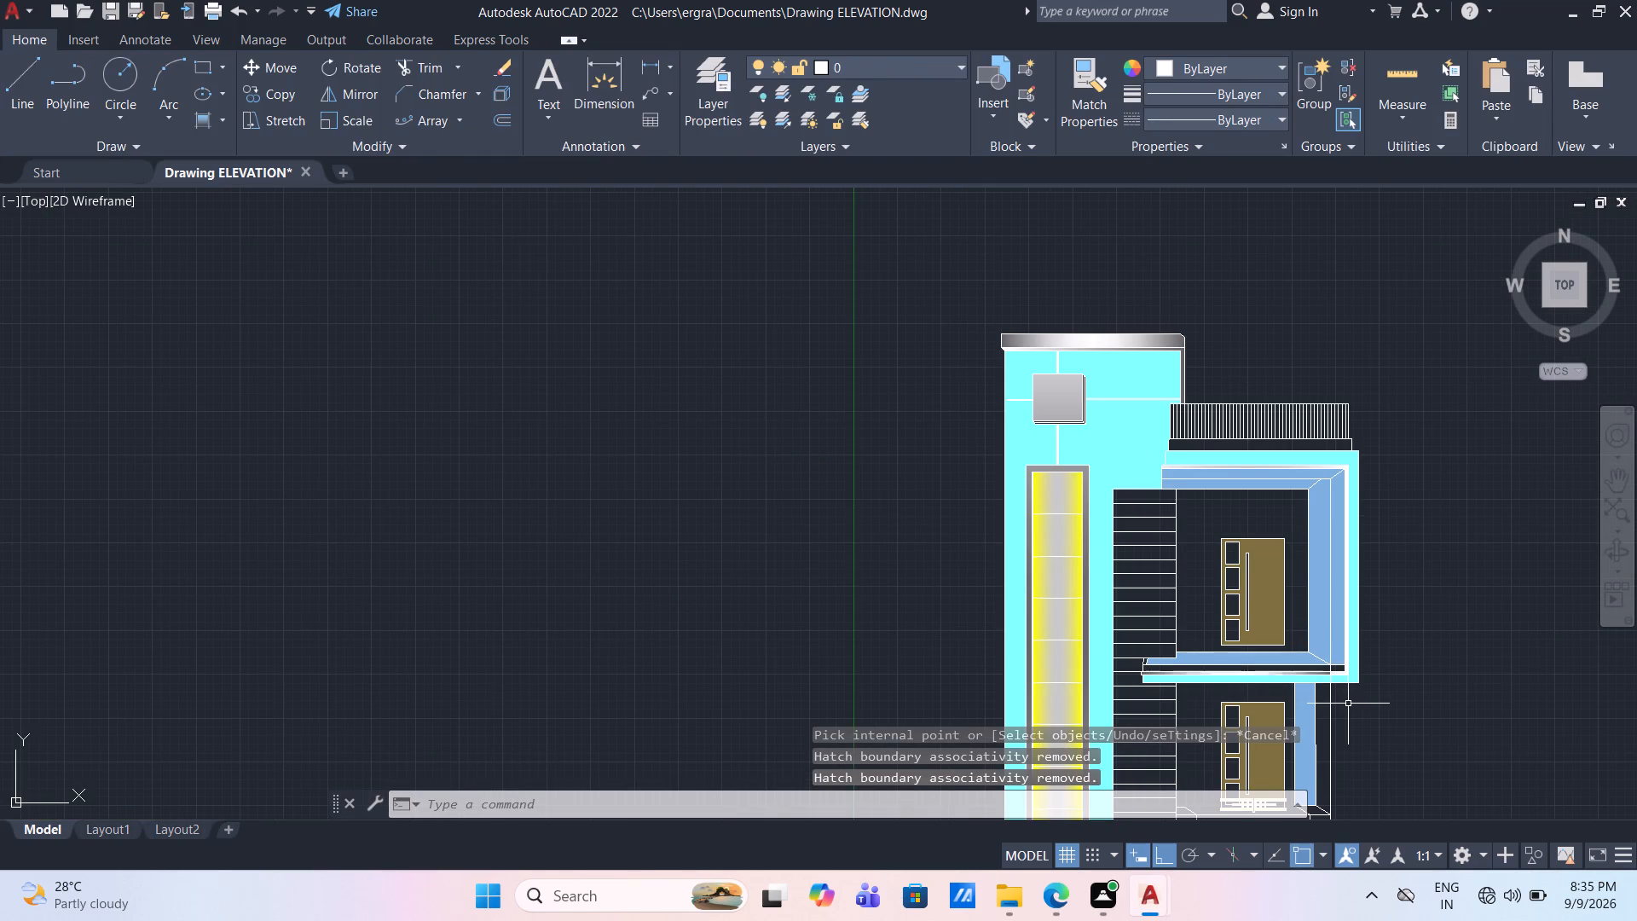
{"action": "scroll", "coordinate": [1336, 675], "scroll_direction": "up", "scroll_amount": 2}
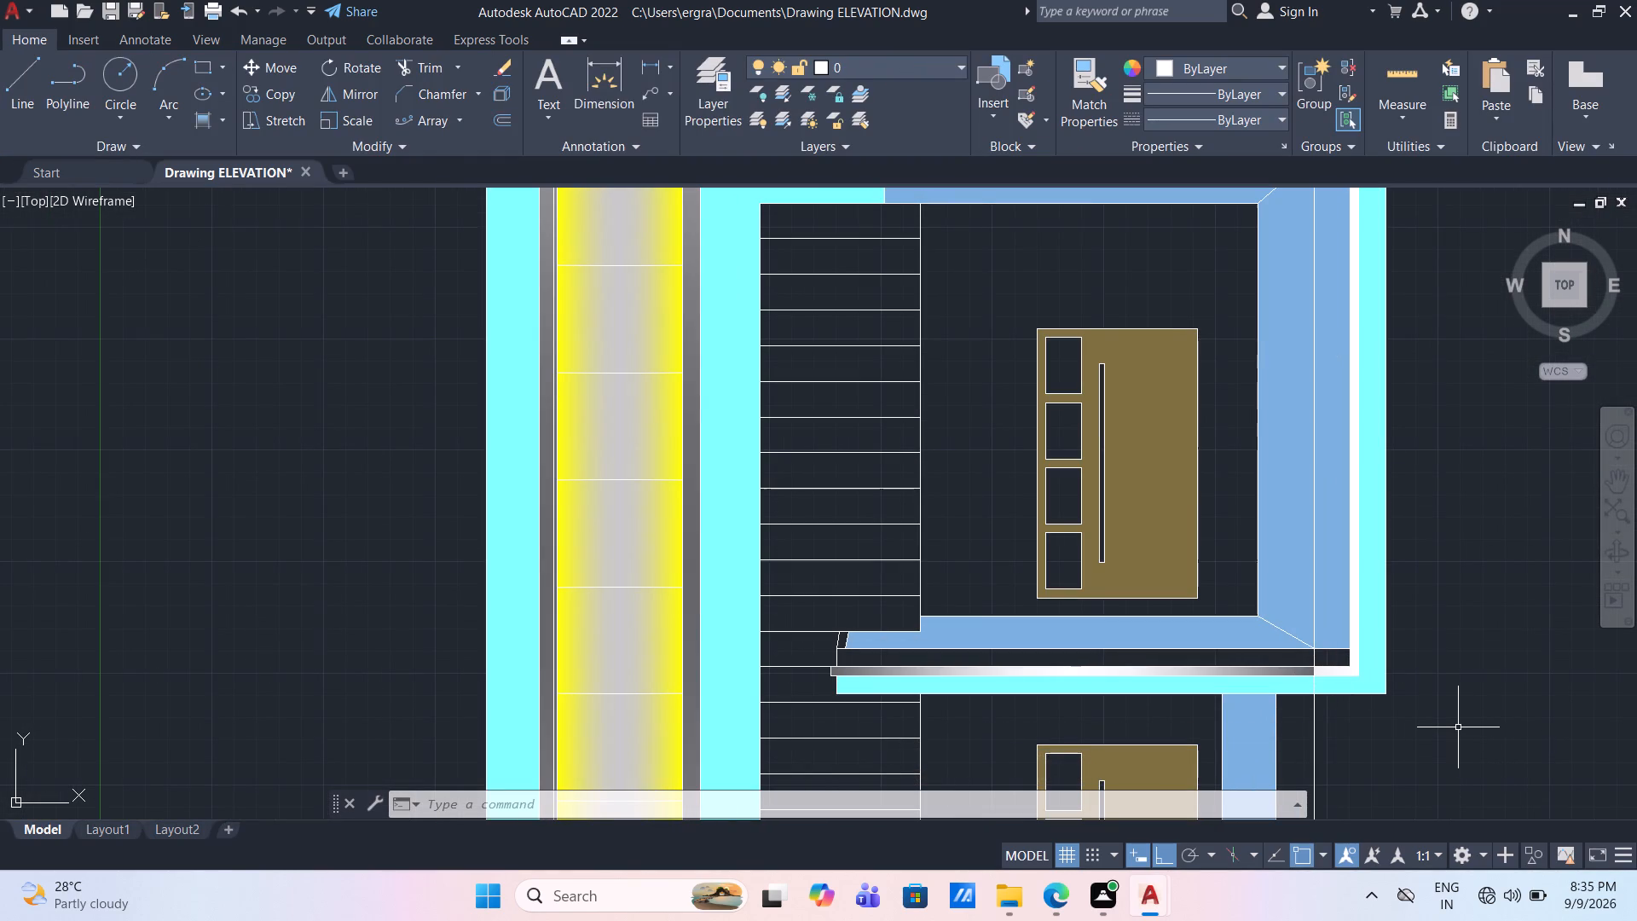
{"action": "left_click", "coordinate": [1355, 625]}
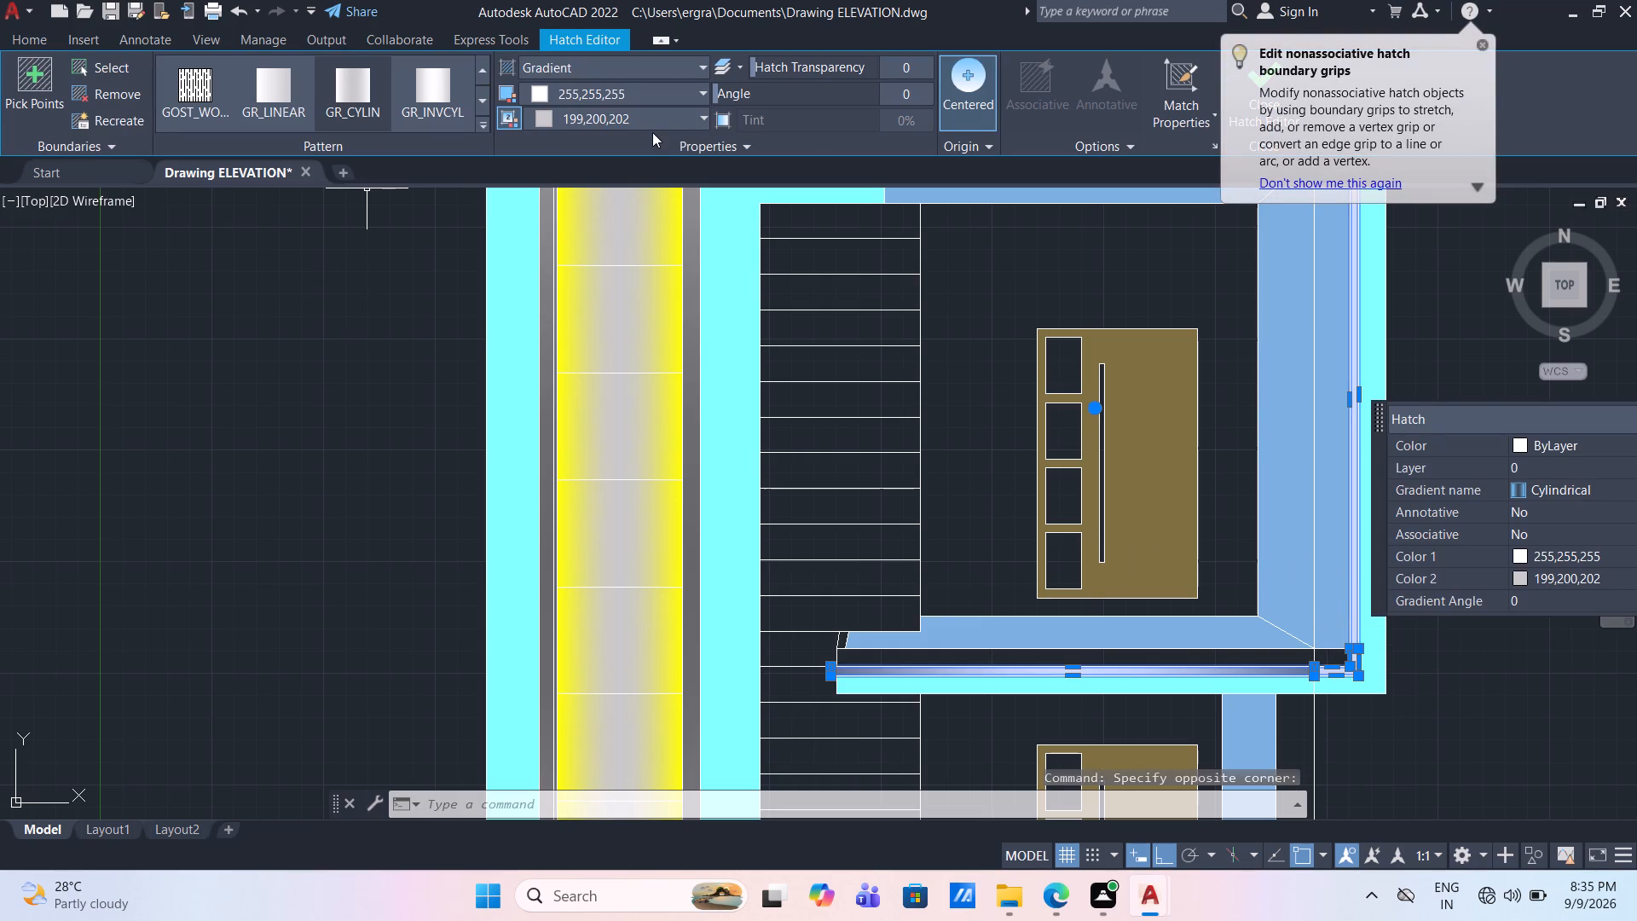
{"action": "left_click", "coordinate": [657, 120]}
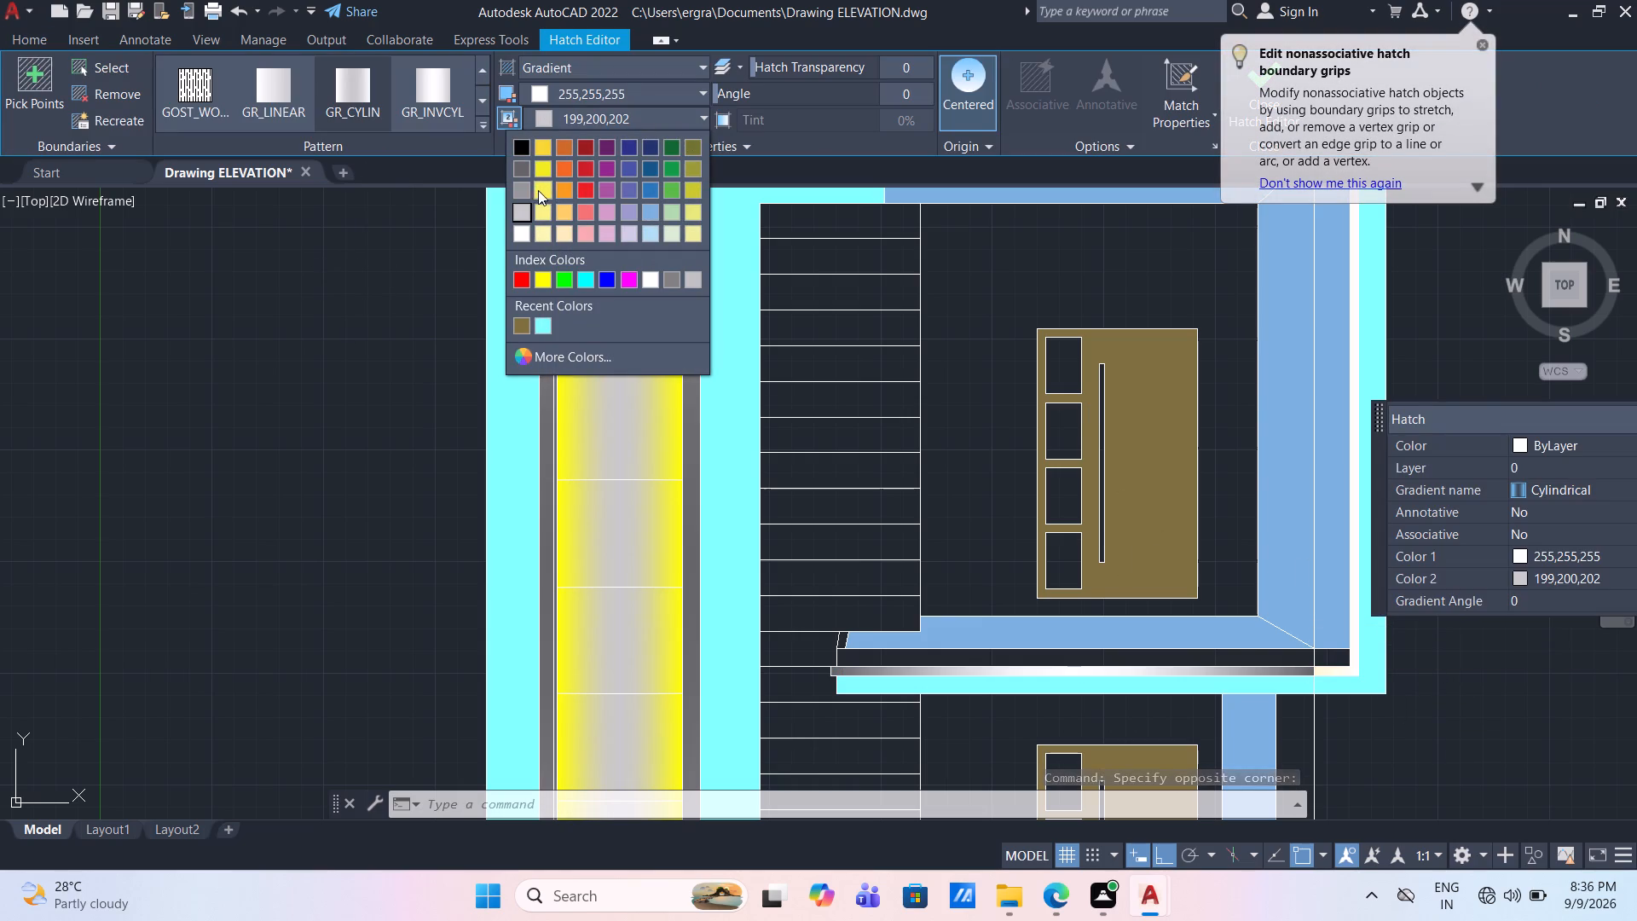
{"action": "left_click", "coordinate": [523, 194]}
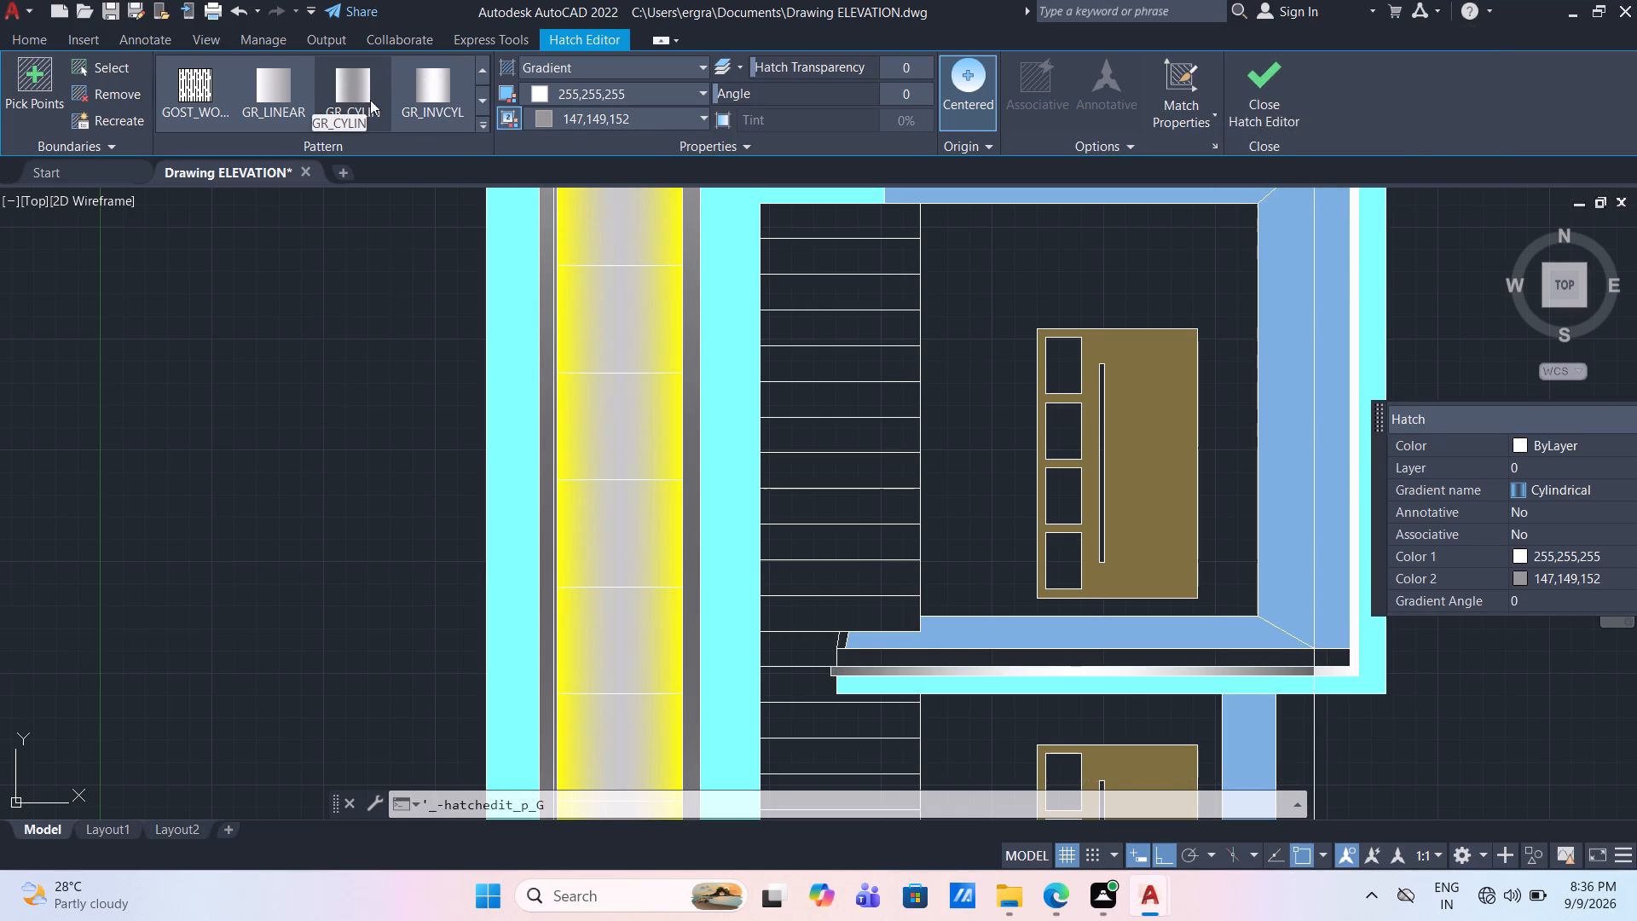
{"action": "left_click", "coordinate": [480, 102]}
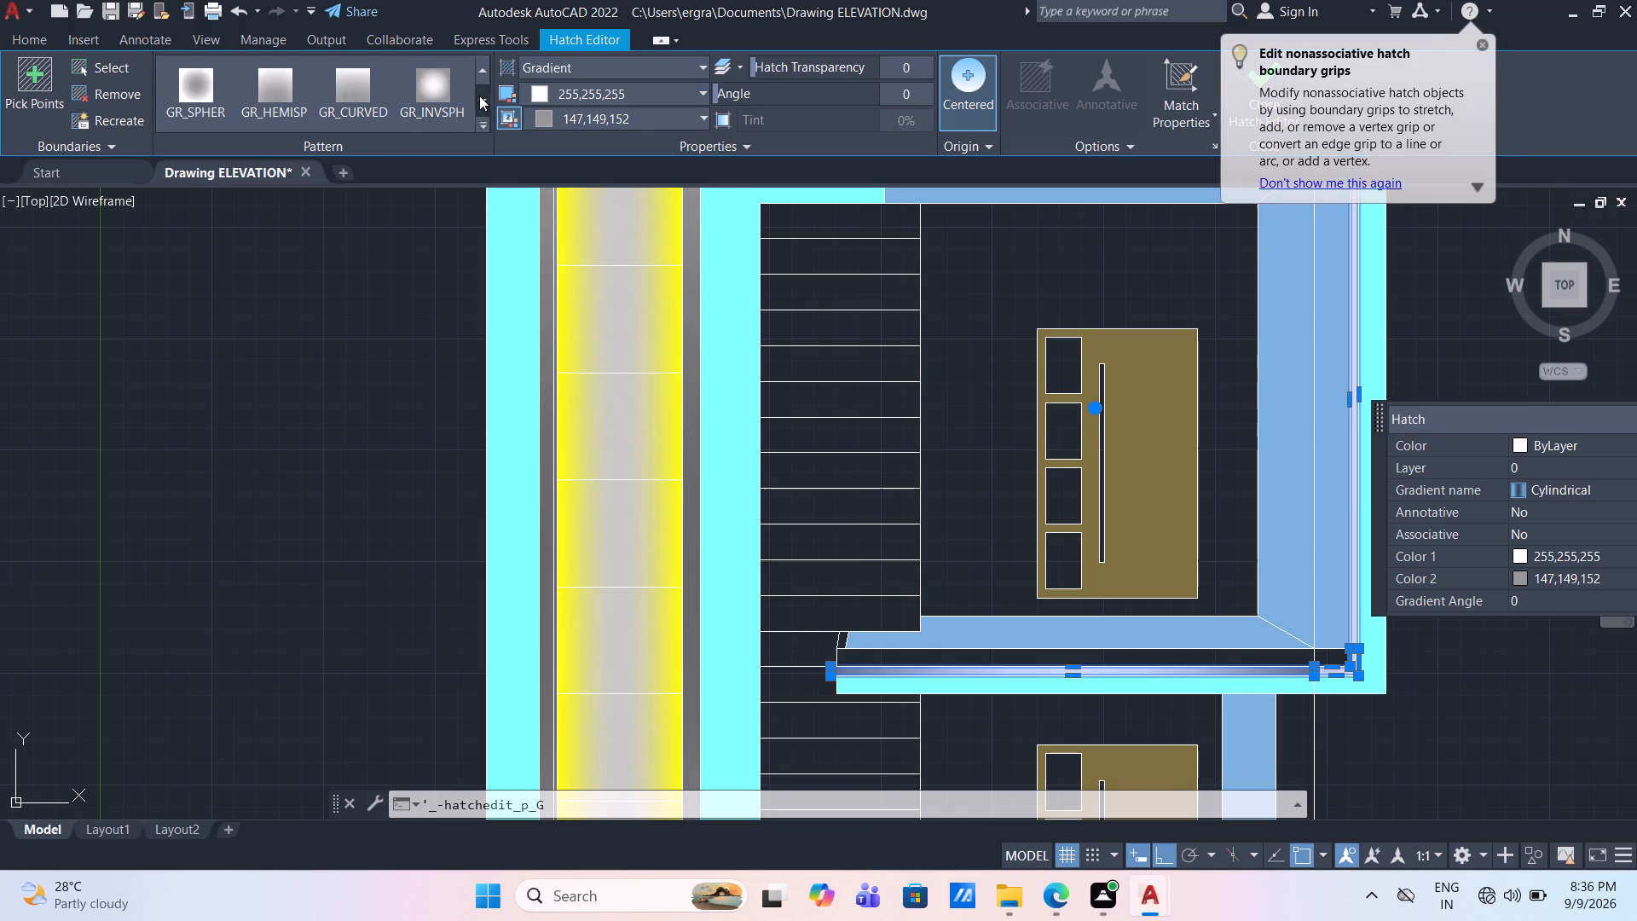
{"action": "left_click", "coordinate": [211, 90]}
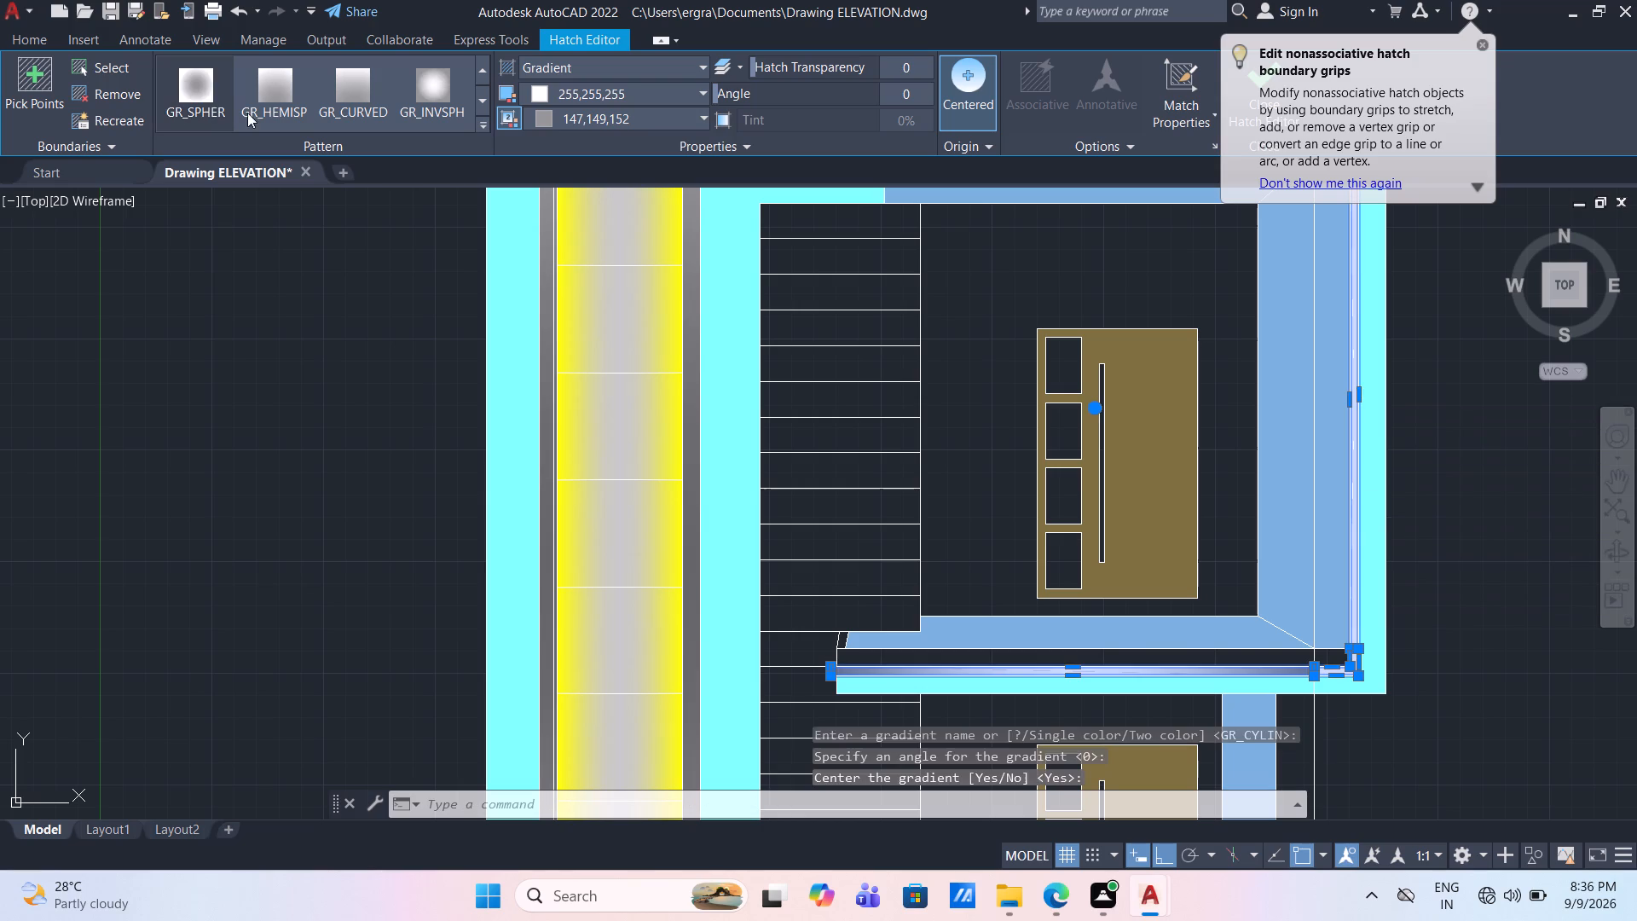
{"action": "key", "text": "Escape"}
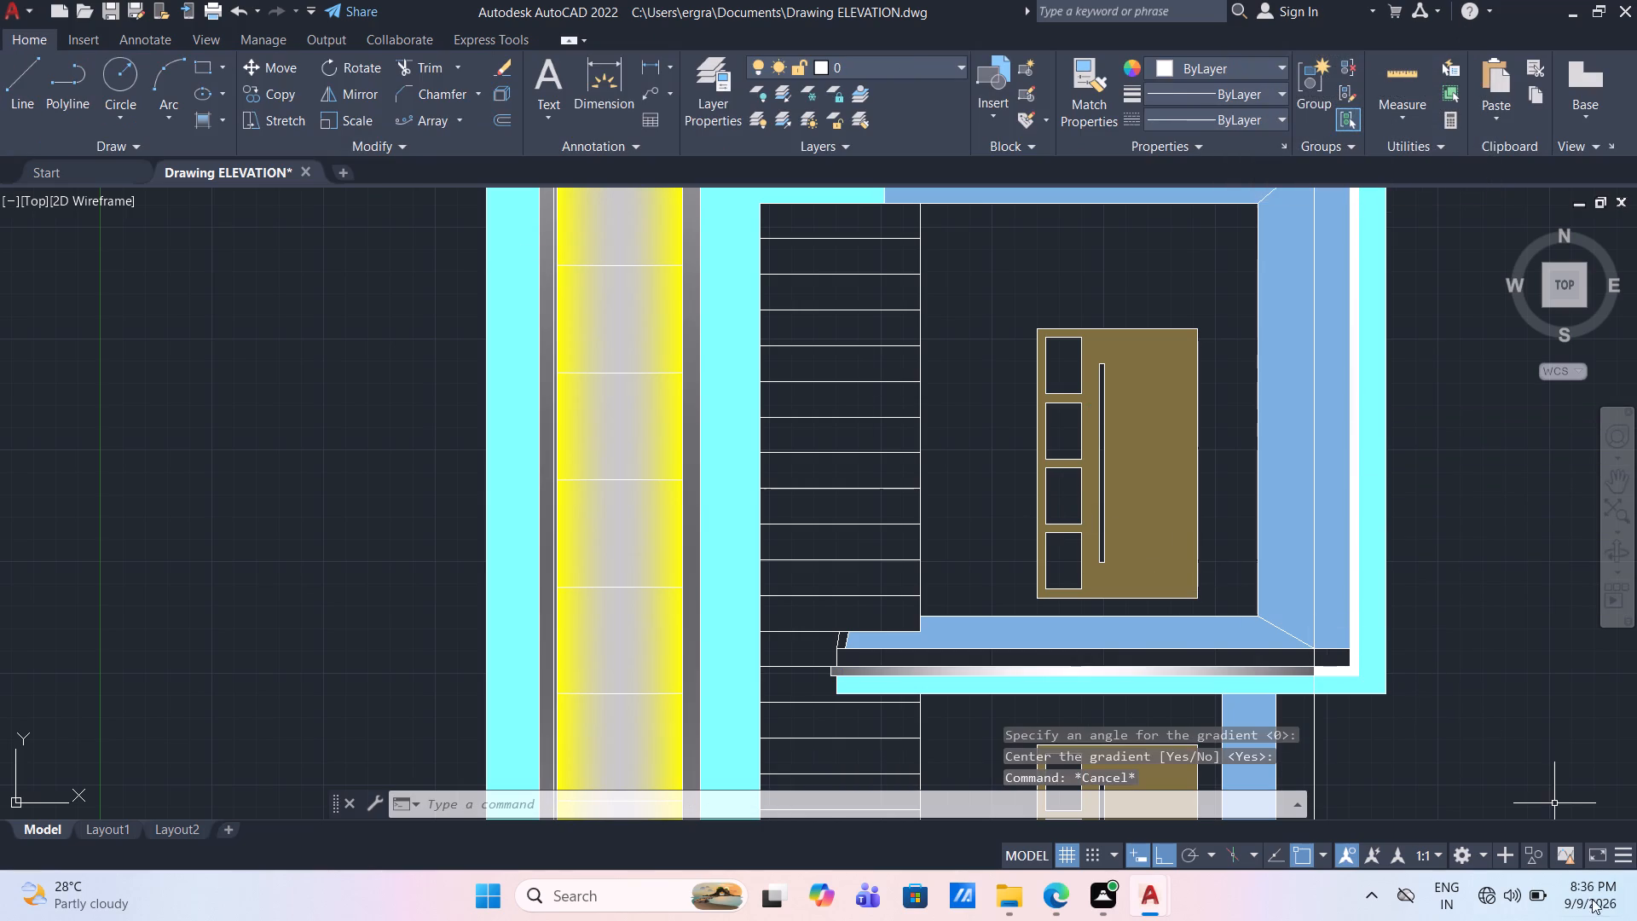
Trim the part of the vertical line that crosses the thin gradient strip near the cyan frame's bottom corner.
{"action": "scroll", "coordinate": [1346, 721], "scroll_direction": "up", "scroll_amount": 2}
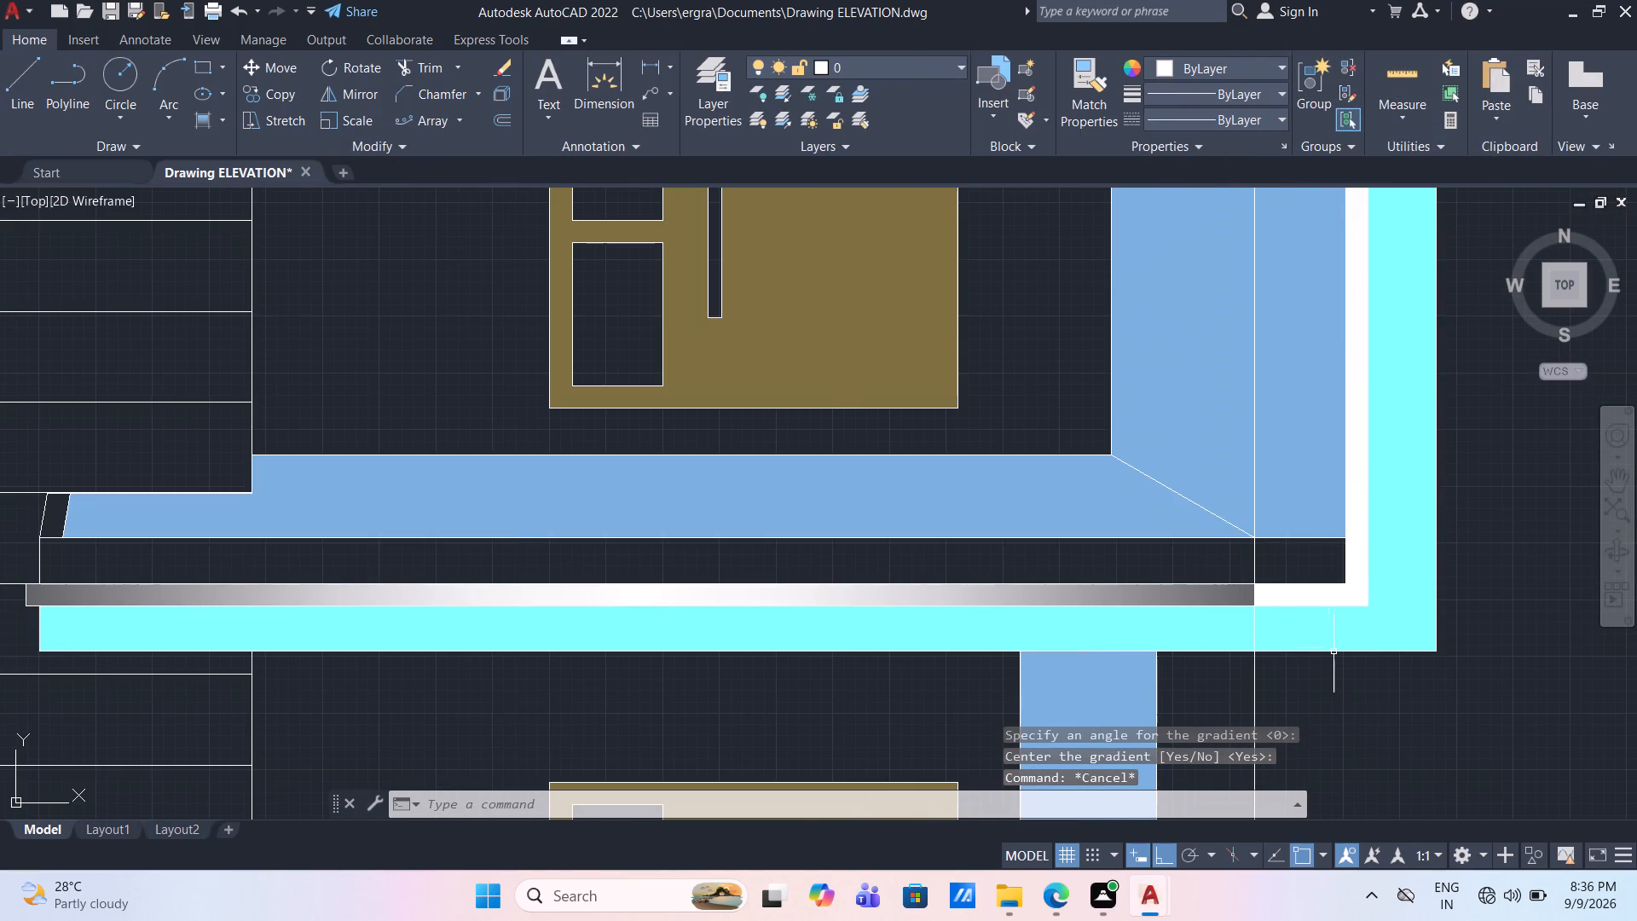
{"action": "scroll", "coordinate": [1243, 613], "scroll_direction": "down", "scroll_amount": 1}
{"action": "scroll", "coordinate": [1242, 604], "scroll_direction": "up", "scroll_amount": 3}
{"action": "key", "text": "grave"}
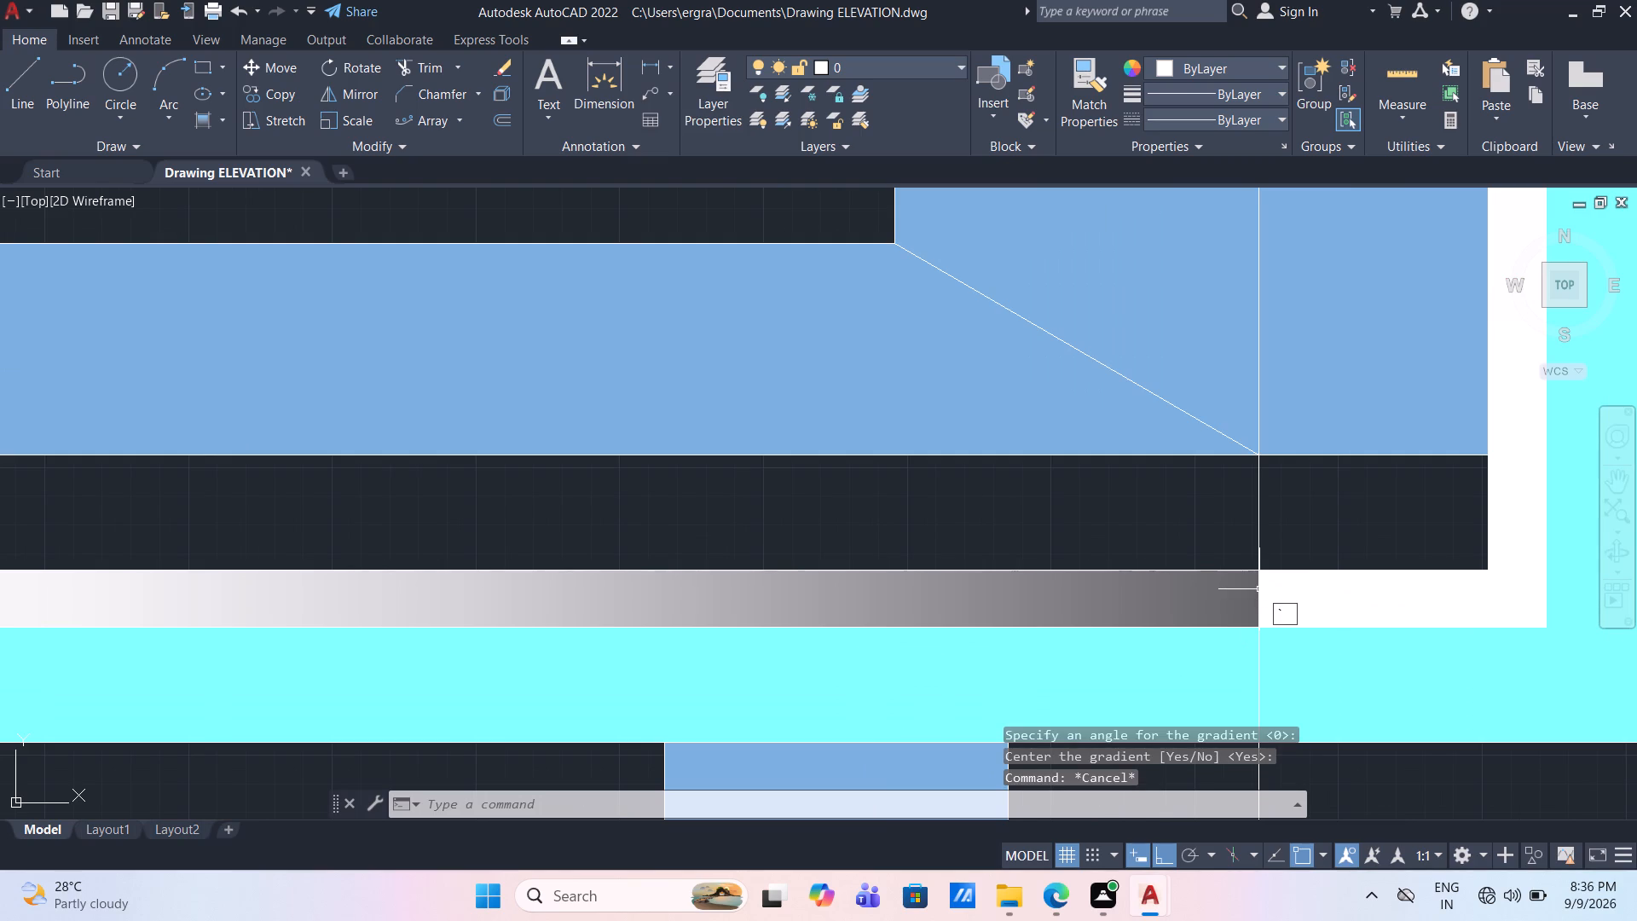
{"action": "key", "text": "grave"}
{"action": "key", "text": "Escape"}
{"action": "left_click", "coordinate": [1258, 588]}
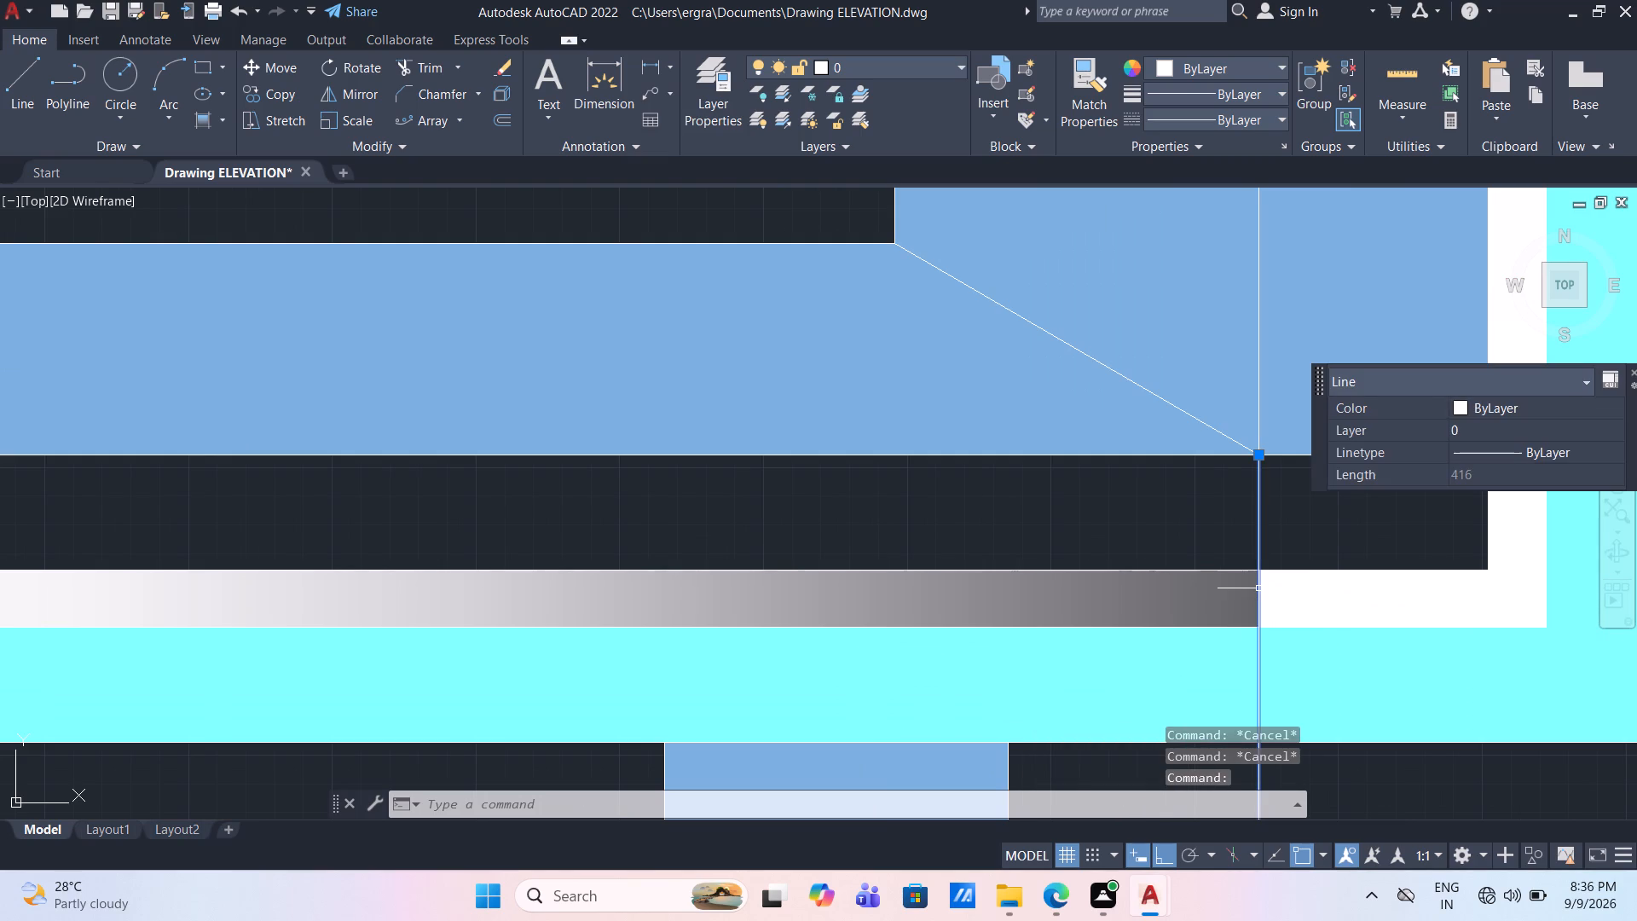
{"action": "scroll", "coordinate": [1282, 567], "scroll_direction": "down", "scroll_amount": 1}
{"action": "scroll", "coordinate": [1282, 567], "scroll_direction": "up", "scroll_amount": 2}
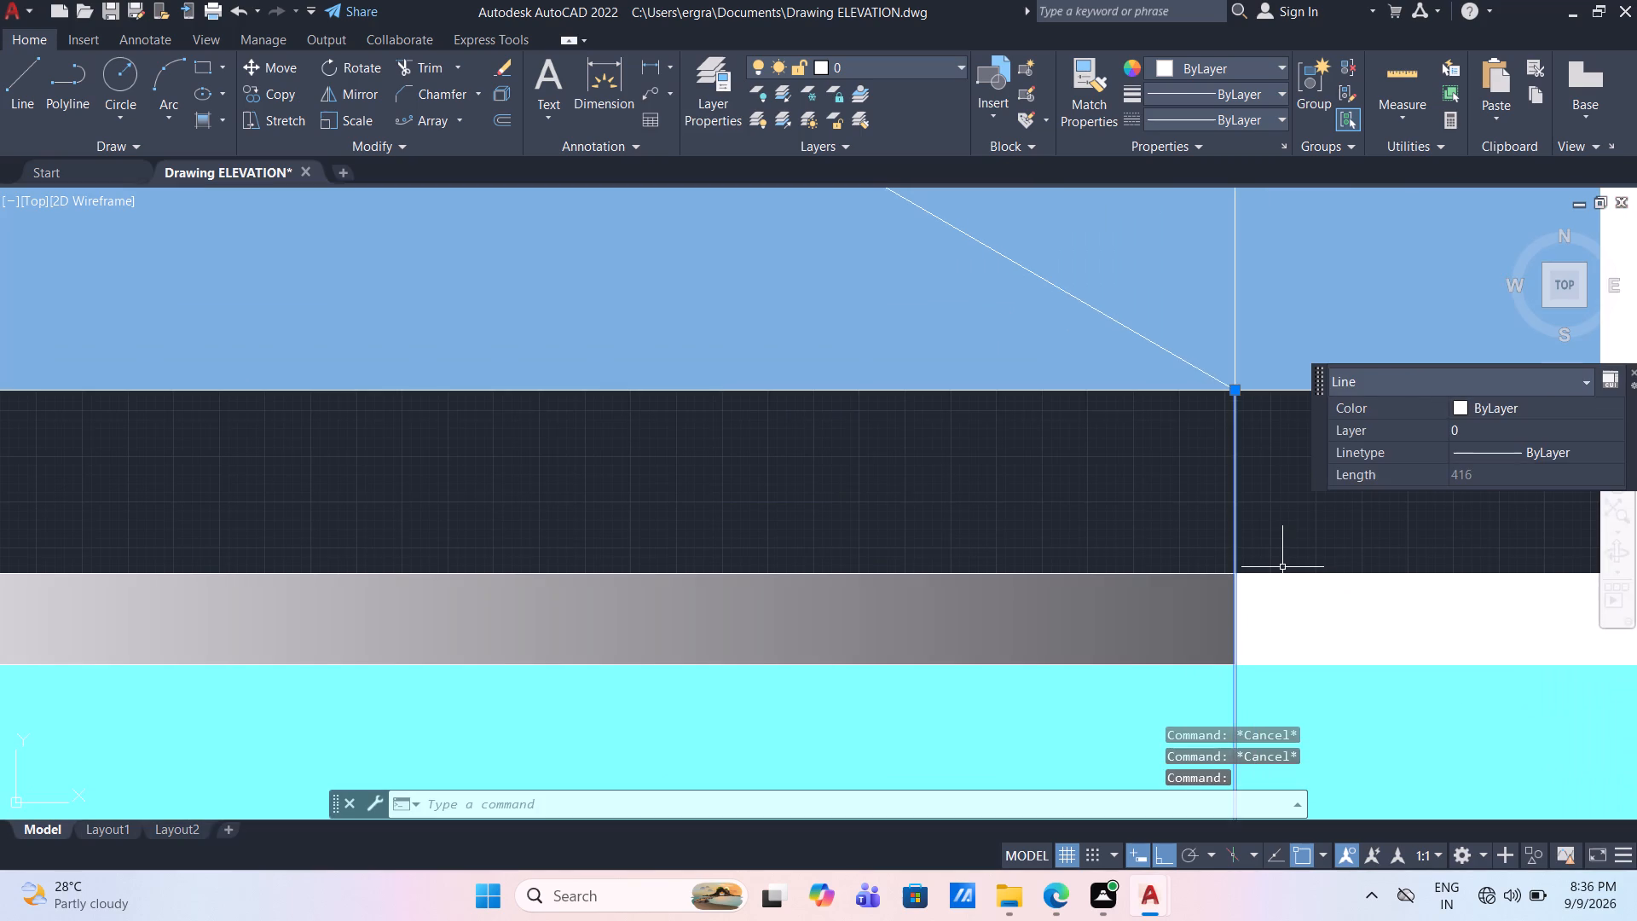
{"action": "key", "text": "Escape"}
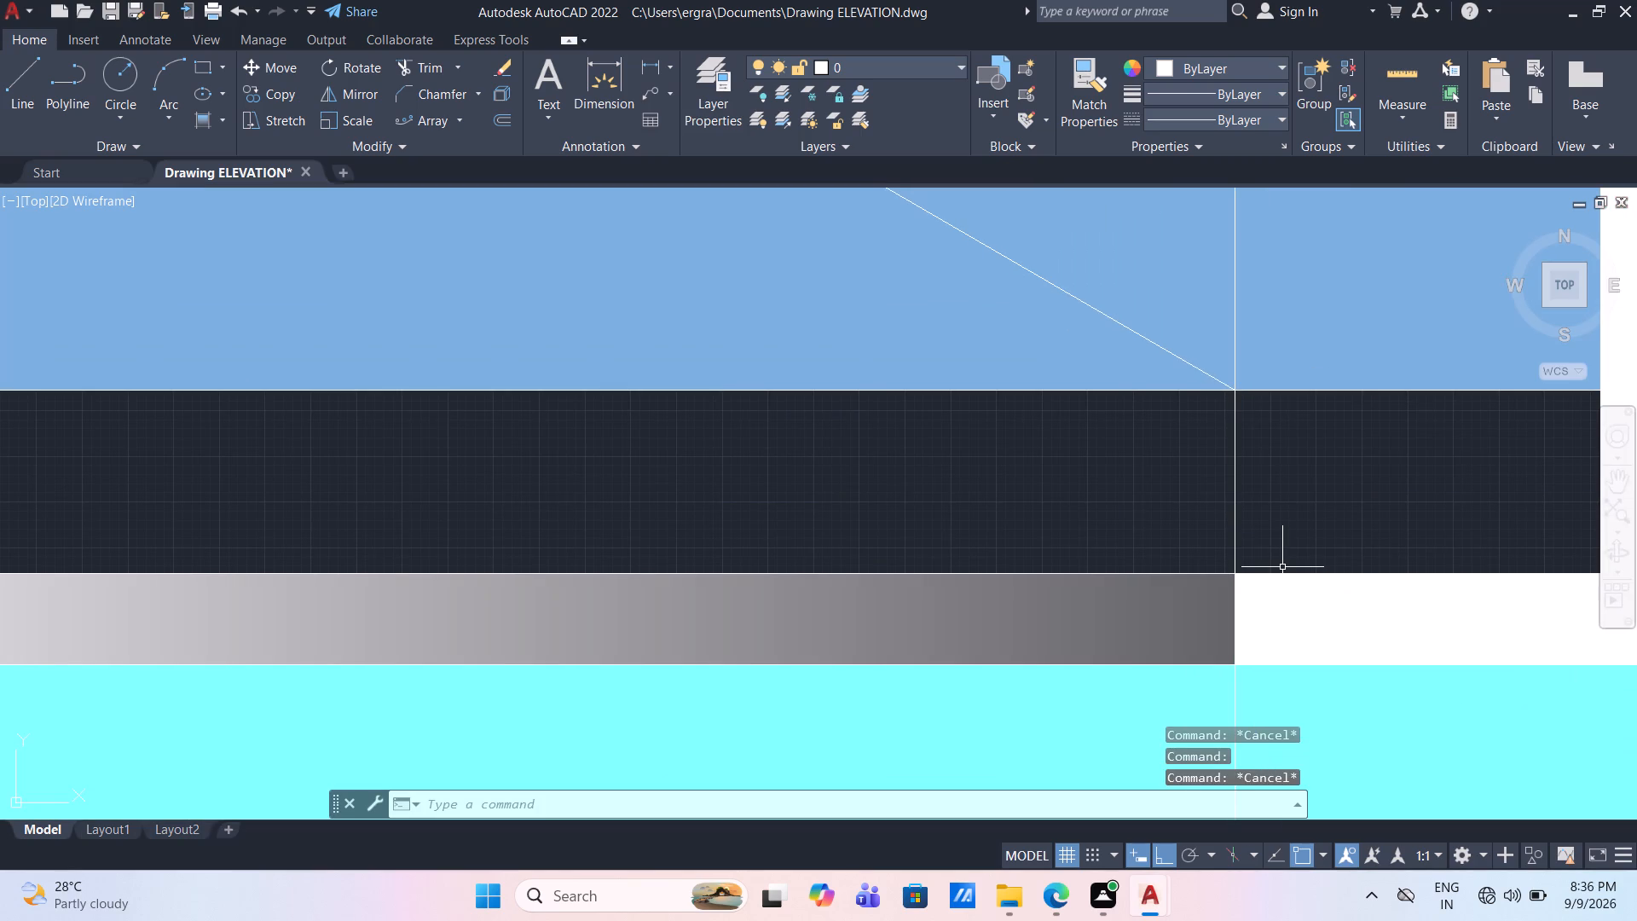
{"action": "type", "text": "tr"}
{"action": "key", "text": "Return"}
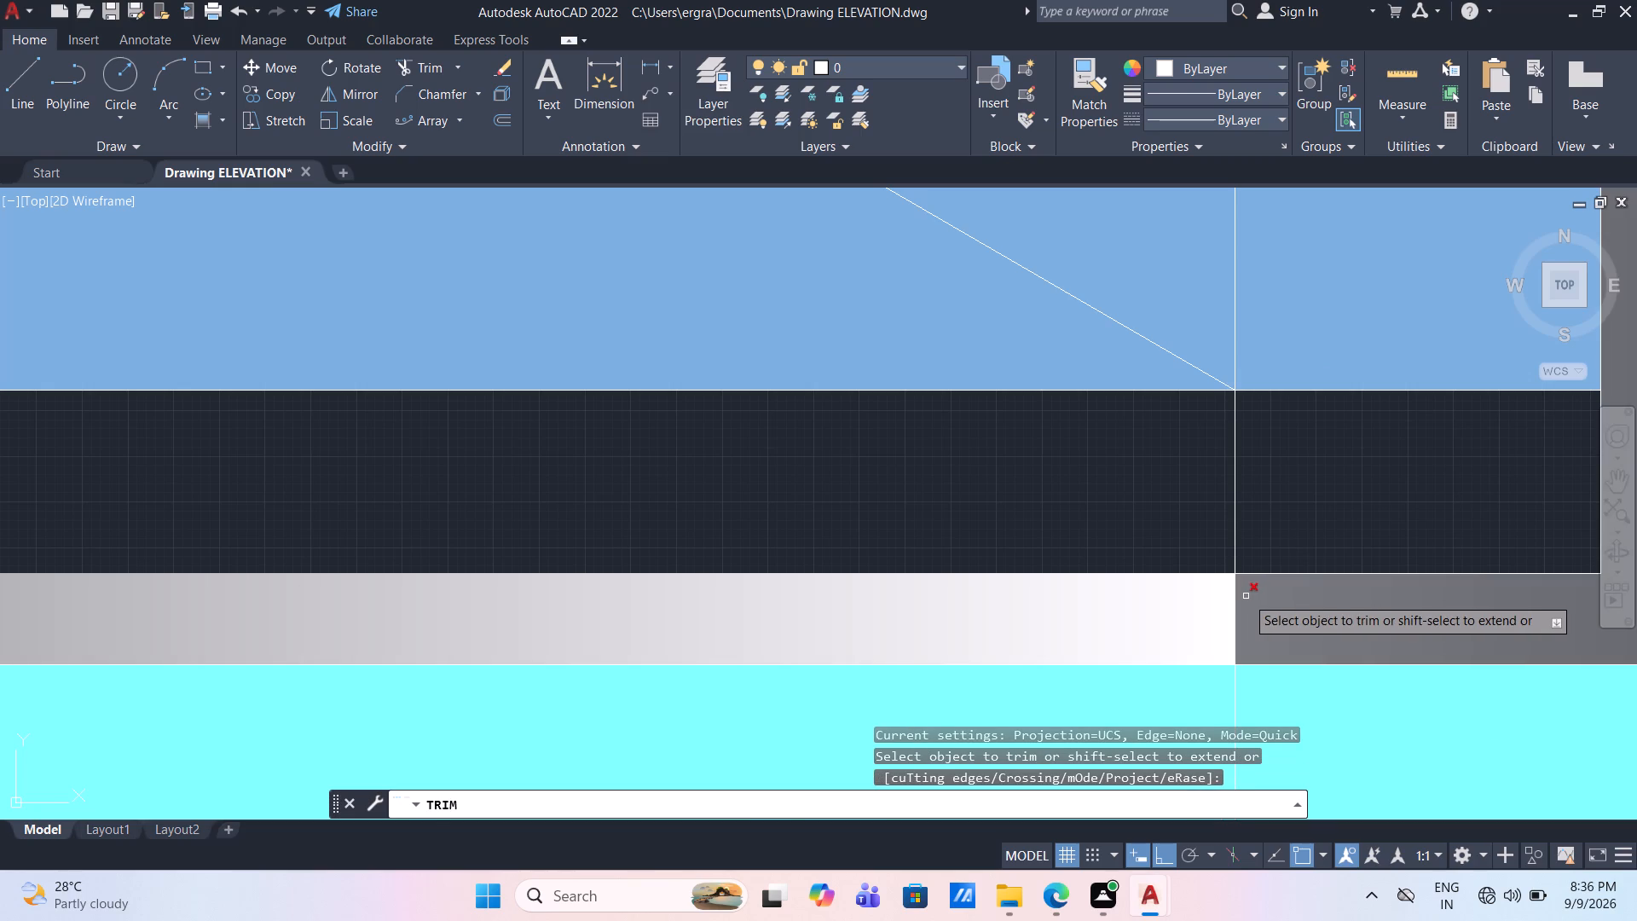
{"action": "left_click", "coordinate": [1234, 600]}
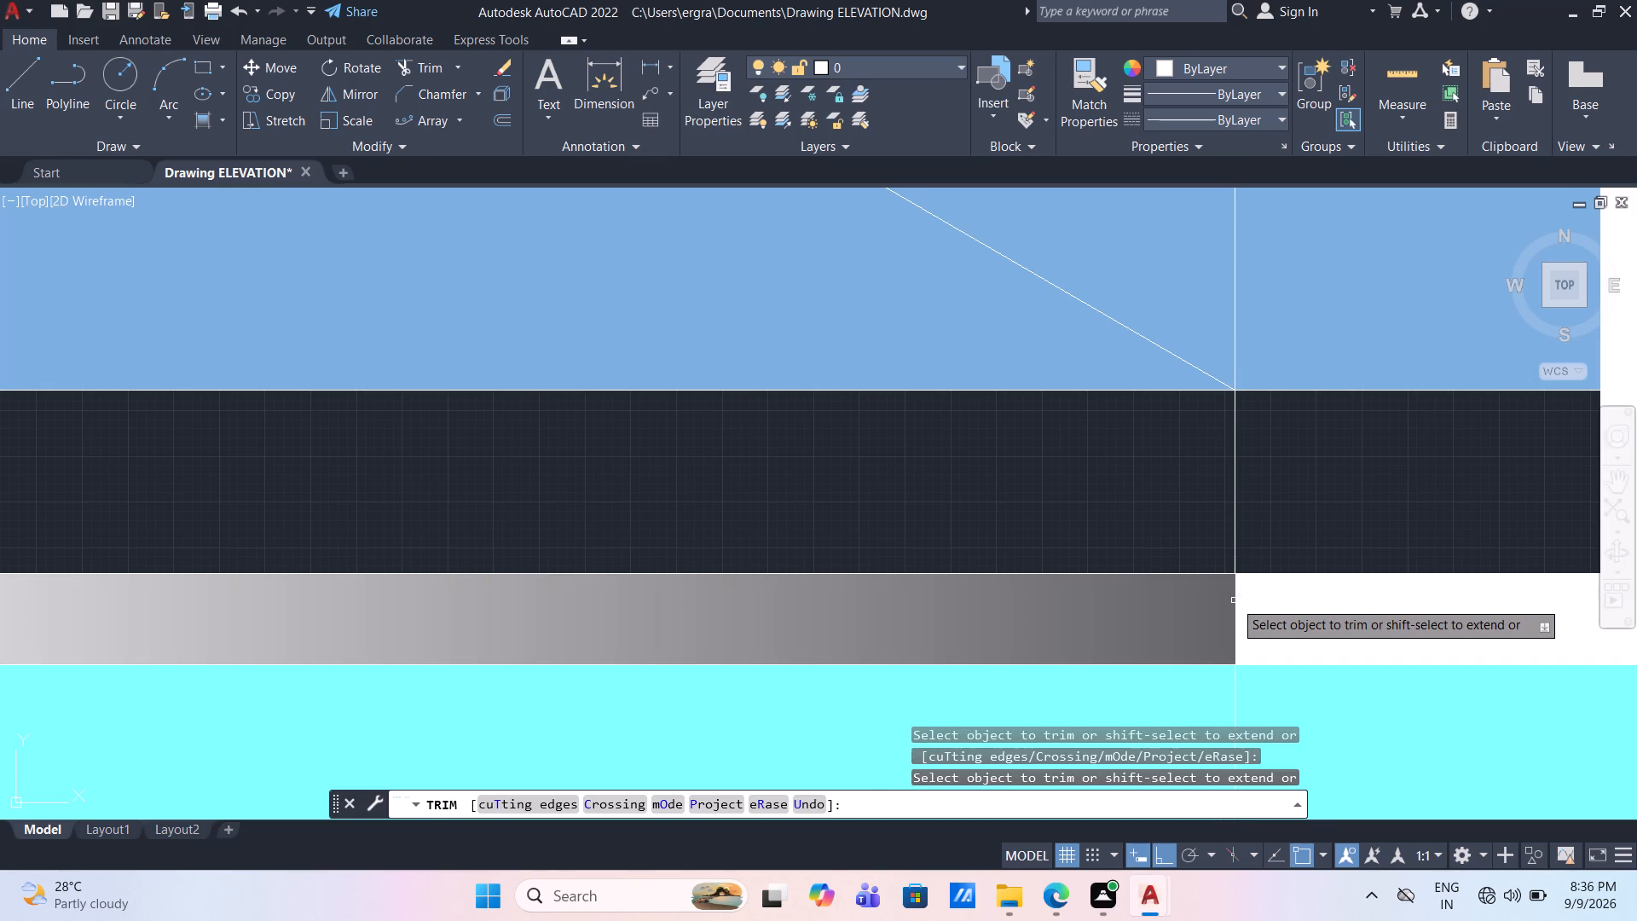
{"action": "left_click", "coordinate": [1237, 602]}
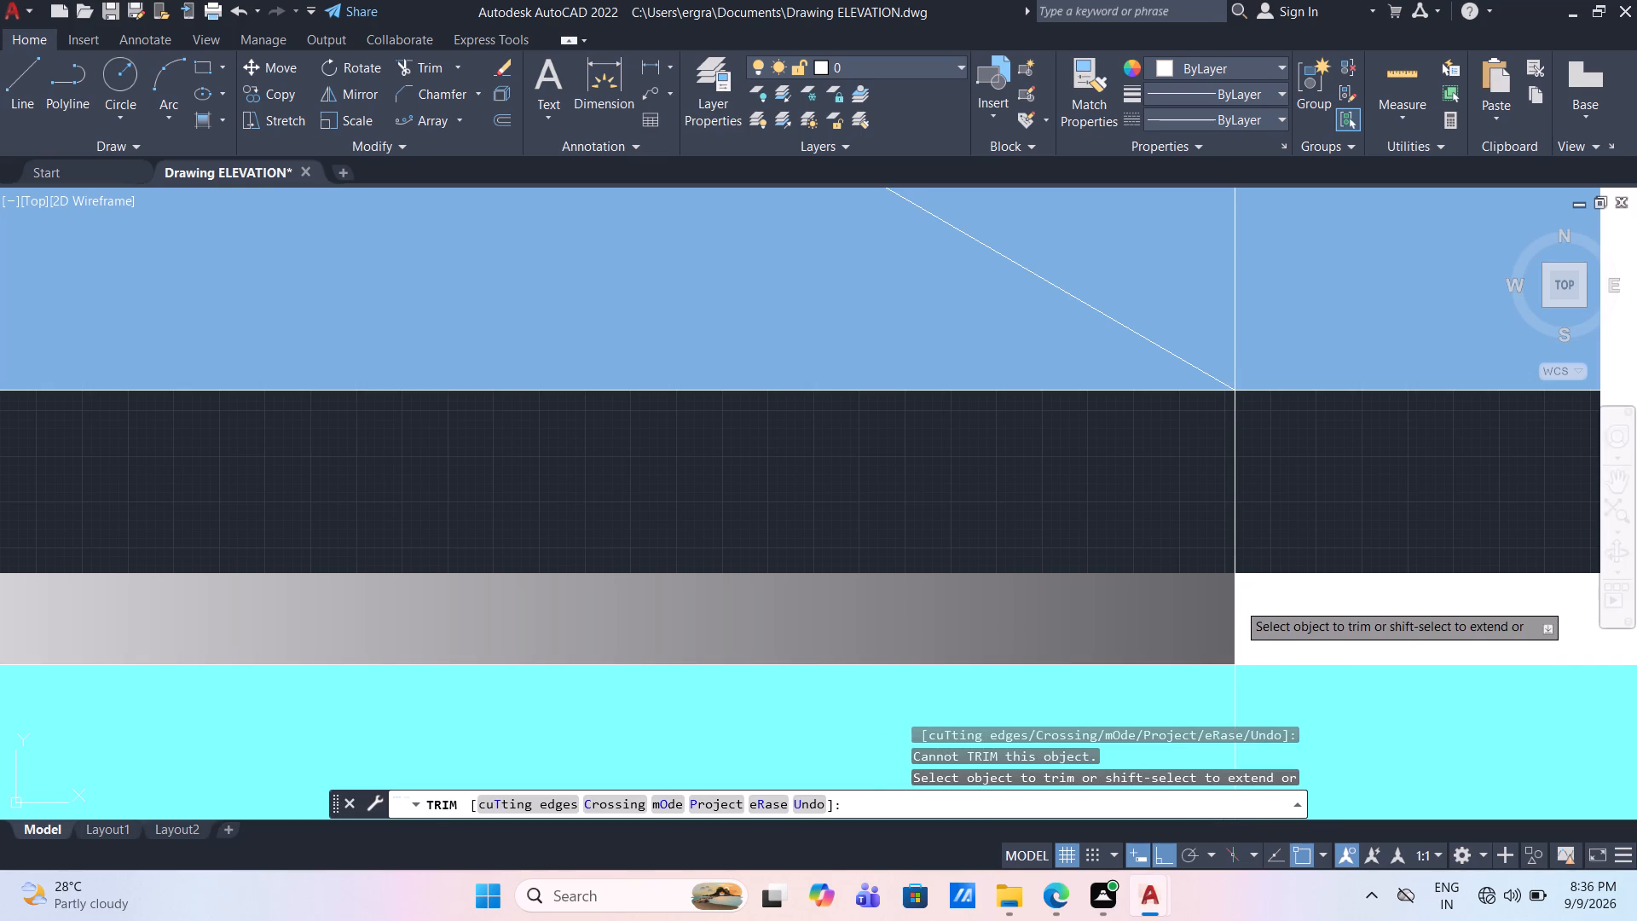
{"action": "key", "text": "Escape"}
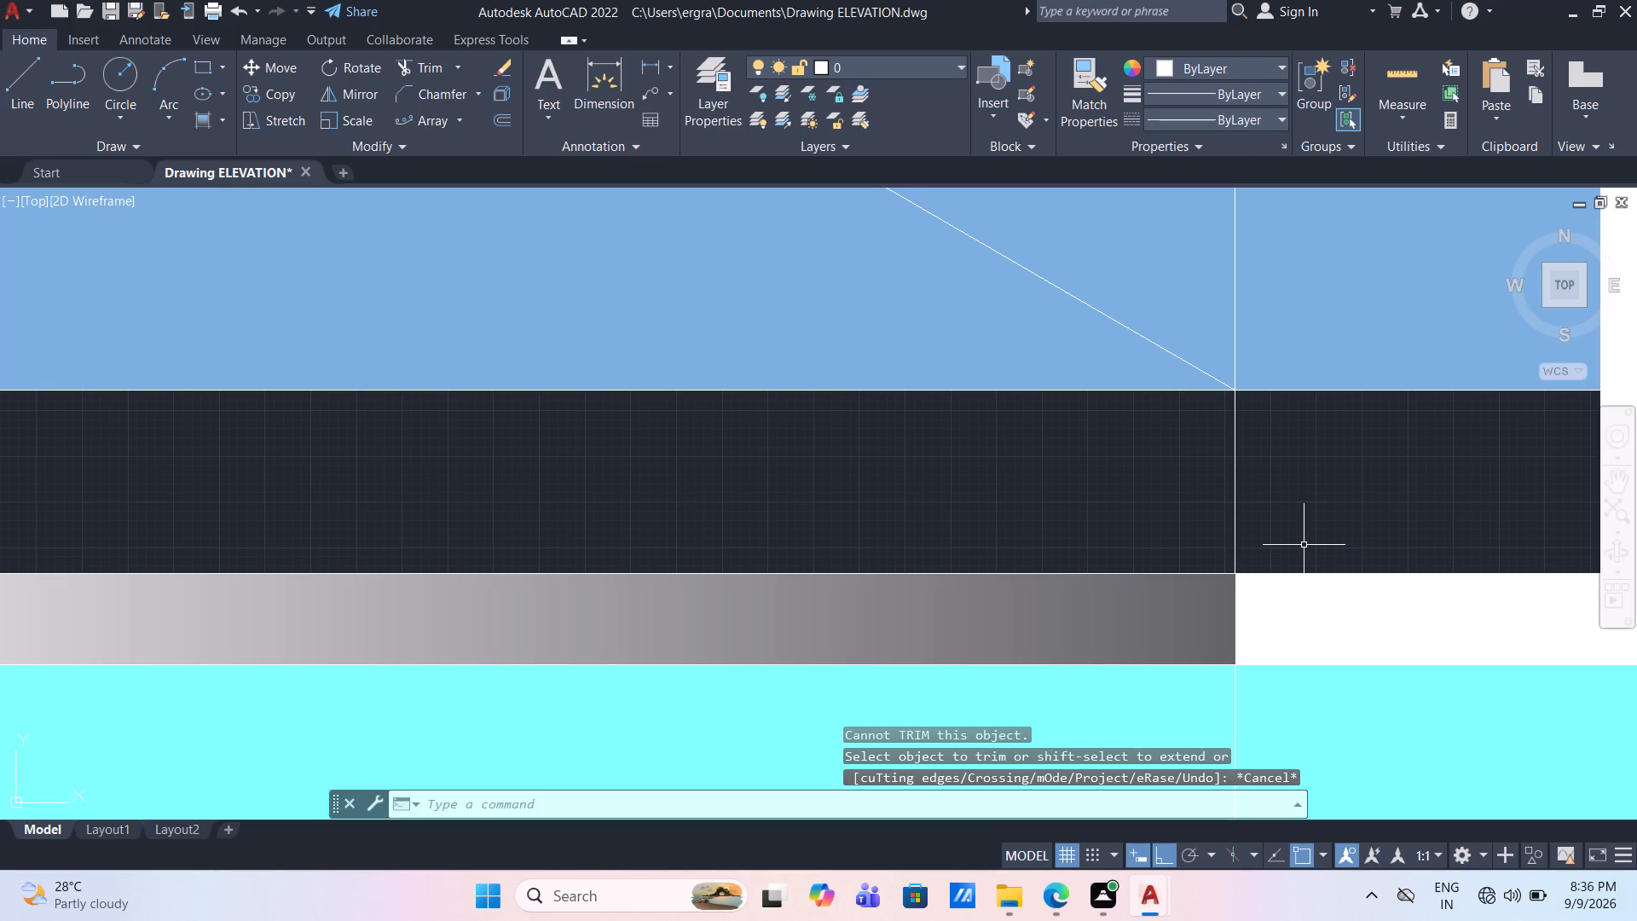
{"action": "scroll", "coordinate": [1300, 536], "scroll_direction": "down", "scroll_amount": 2}
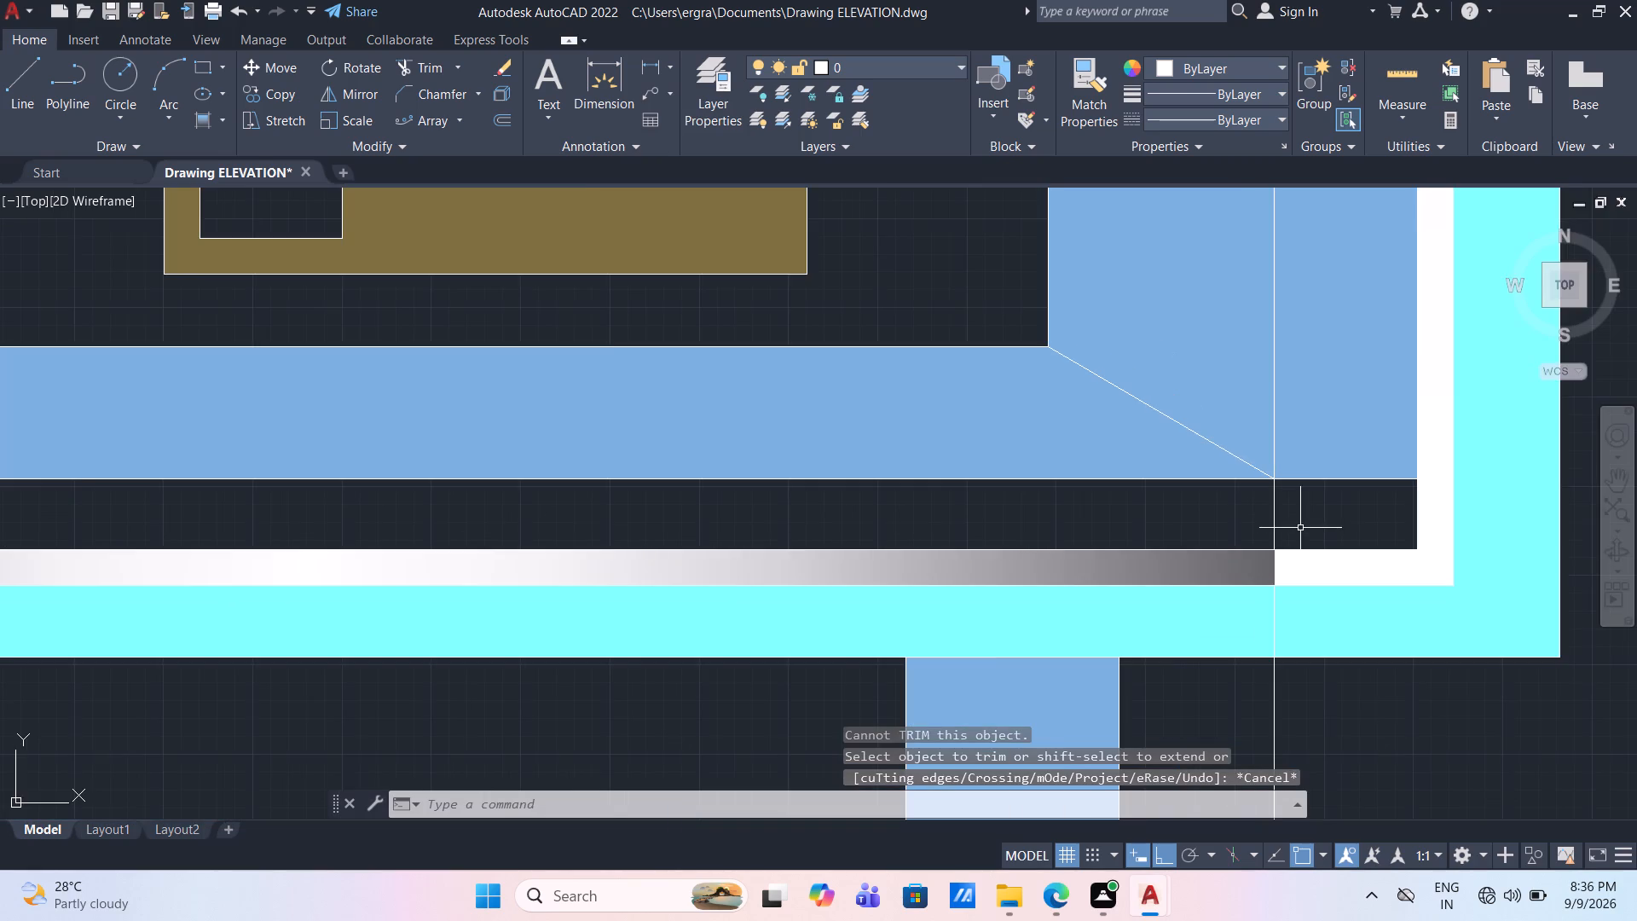
Delete the short vertical line segment between the blue band and the thin gradient strip near the upper storey frame's bottom corner.
{"action": "scroll", "coordinate": [1300, 528], "scroll_direction": "down", "scroll_amount": 3}
{"action": "scroll", "coordinate": [1351, 629], "scroll_direction": "down", "scroll_amount": 2}
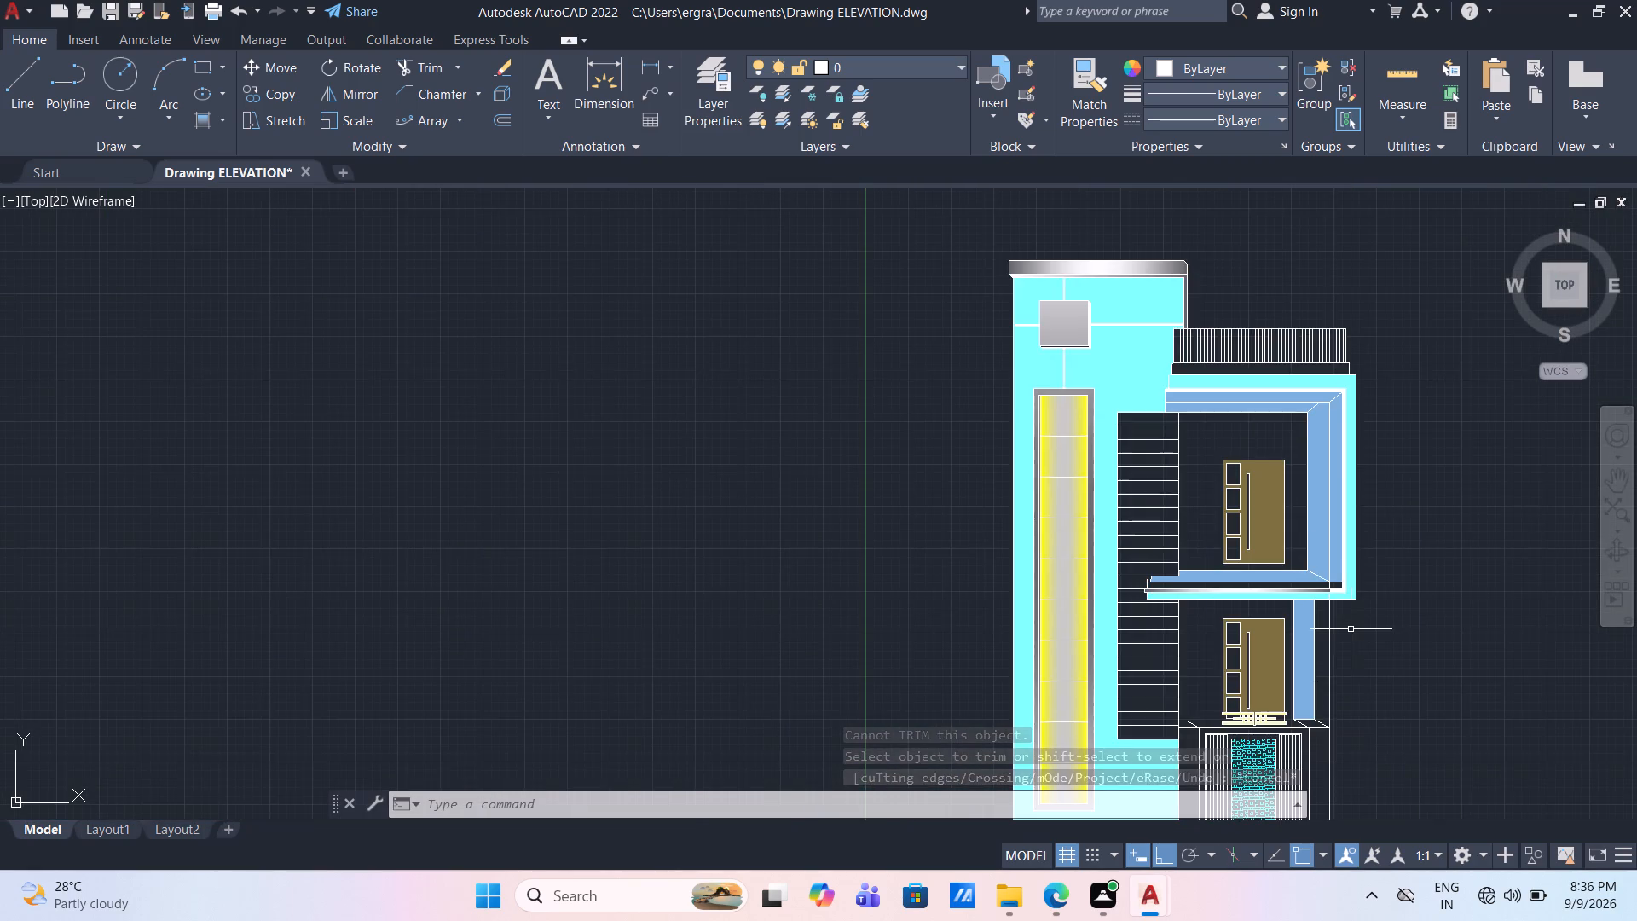
{"action": "scroll", "coordinate": [1350, 628], "scroll_direction": "up", "scroll_amount": 2}
{"action": "scroll", "coordinate": [1310, 543], "scroll_direction": "up", "scroll_amount": 2}
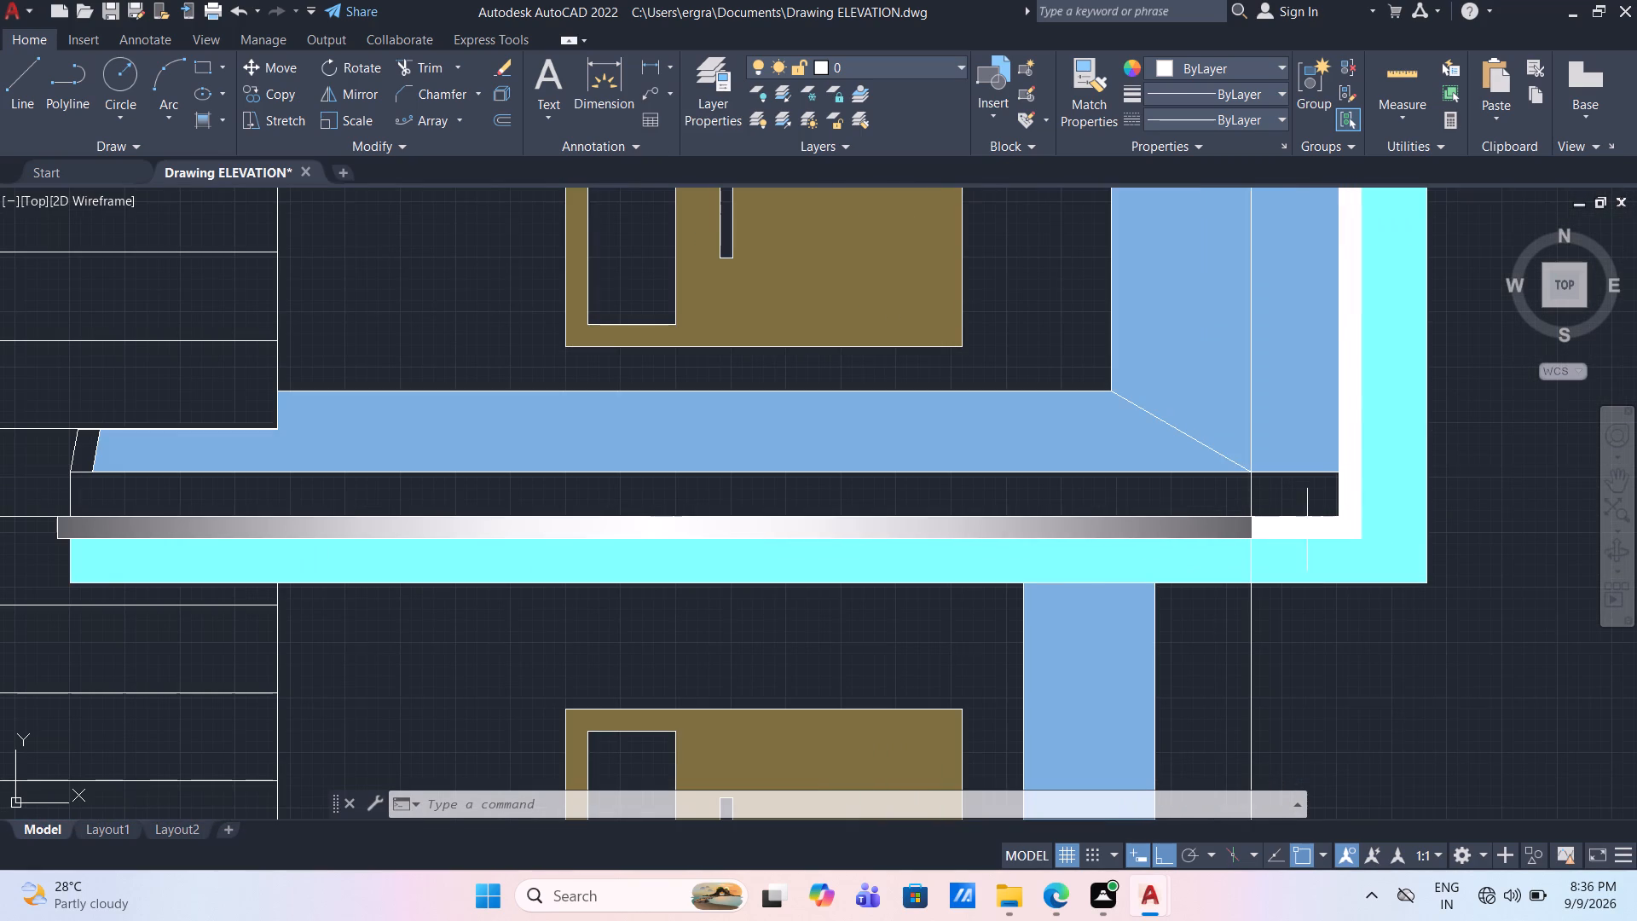
{"action": "left_click", "coordinate": [1270, 484]}
{"action": "left_click", "coordinate": [1218, 489]}
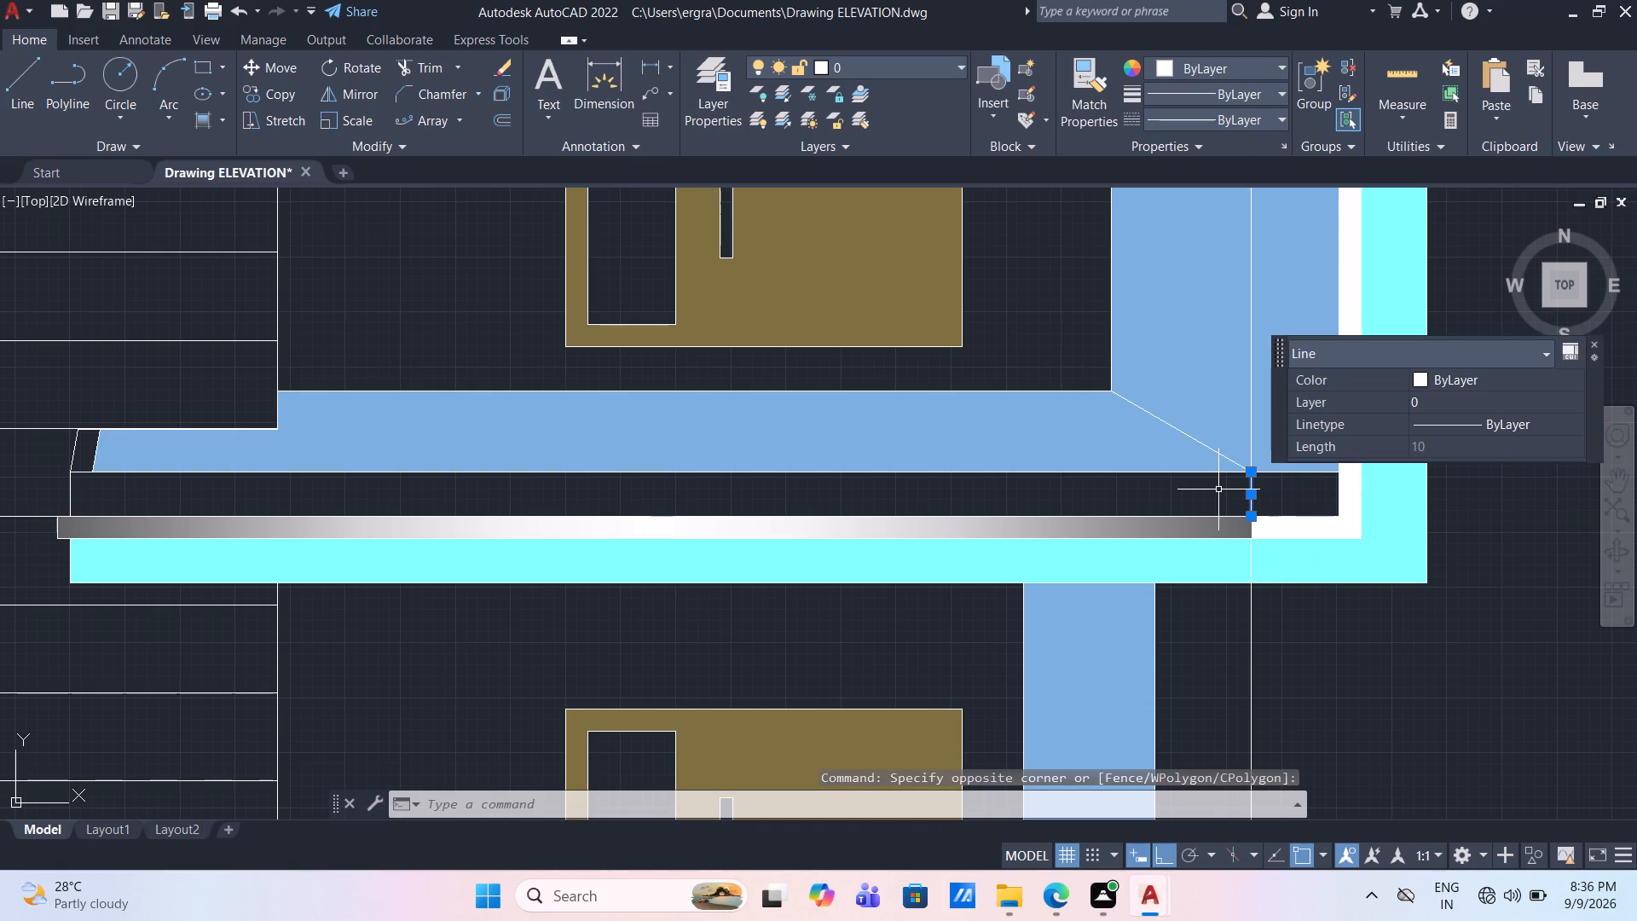
{"action": "key", "text": "Delete"}
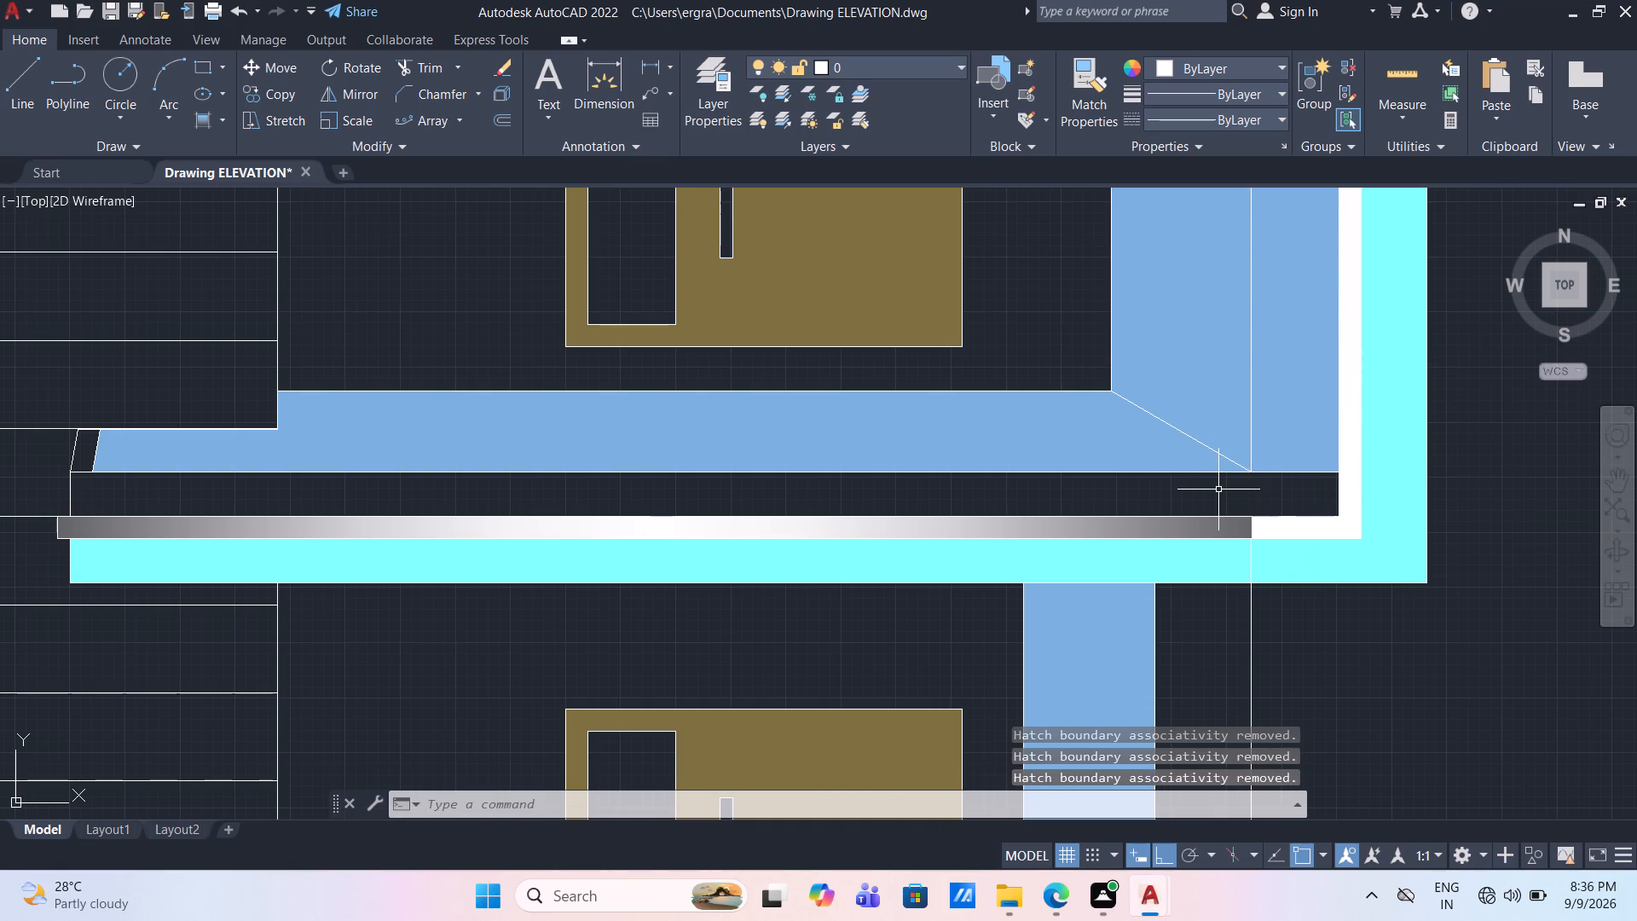
Delete the extra inverted cylindrical gradient fill lying on the thin strip just above the cyan frame's bottom edge.
{"action": "scroll", "coordinate": [1264, 524], "scroll_direction": "up", "scroll_amount": 2}
{"action": "left_click", "coordinate": [1189, 530]}
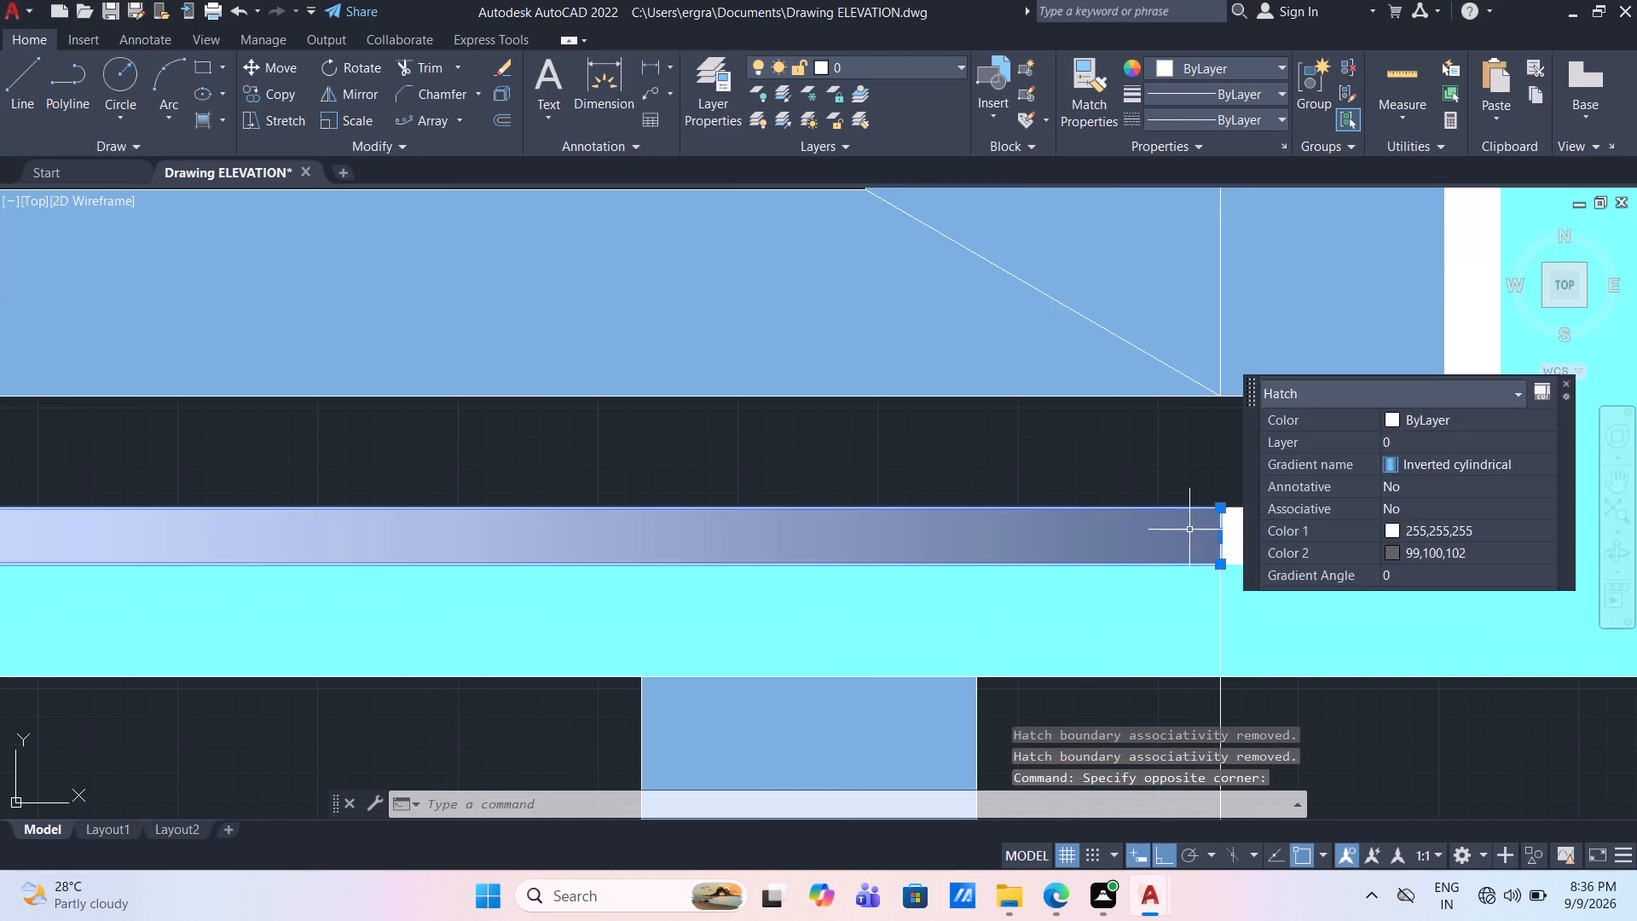
{"action": "key", "text": "Delete"}
Change the gradient pattern of the cyan frame's thin inner strips to GR_INVSPH.
{"action": "scroll", "coordinate": [1229, 524], "scroll_direction": "down", "scroll_amount": 2}
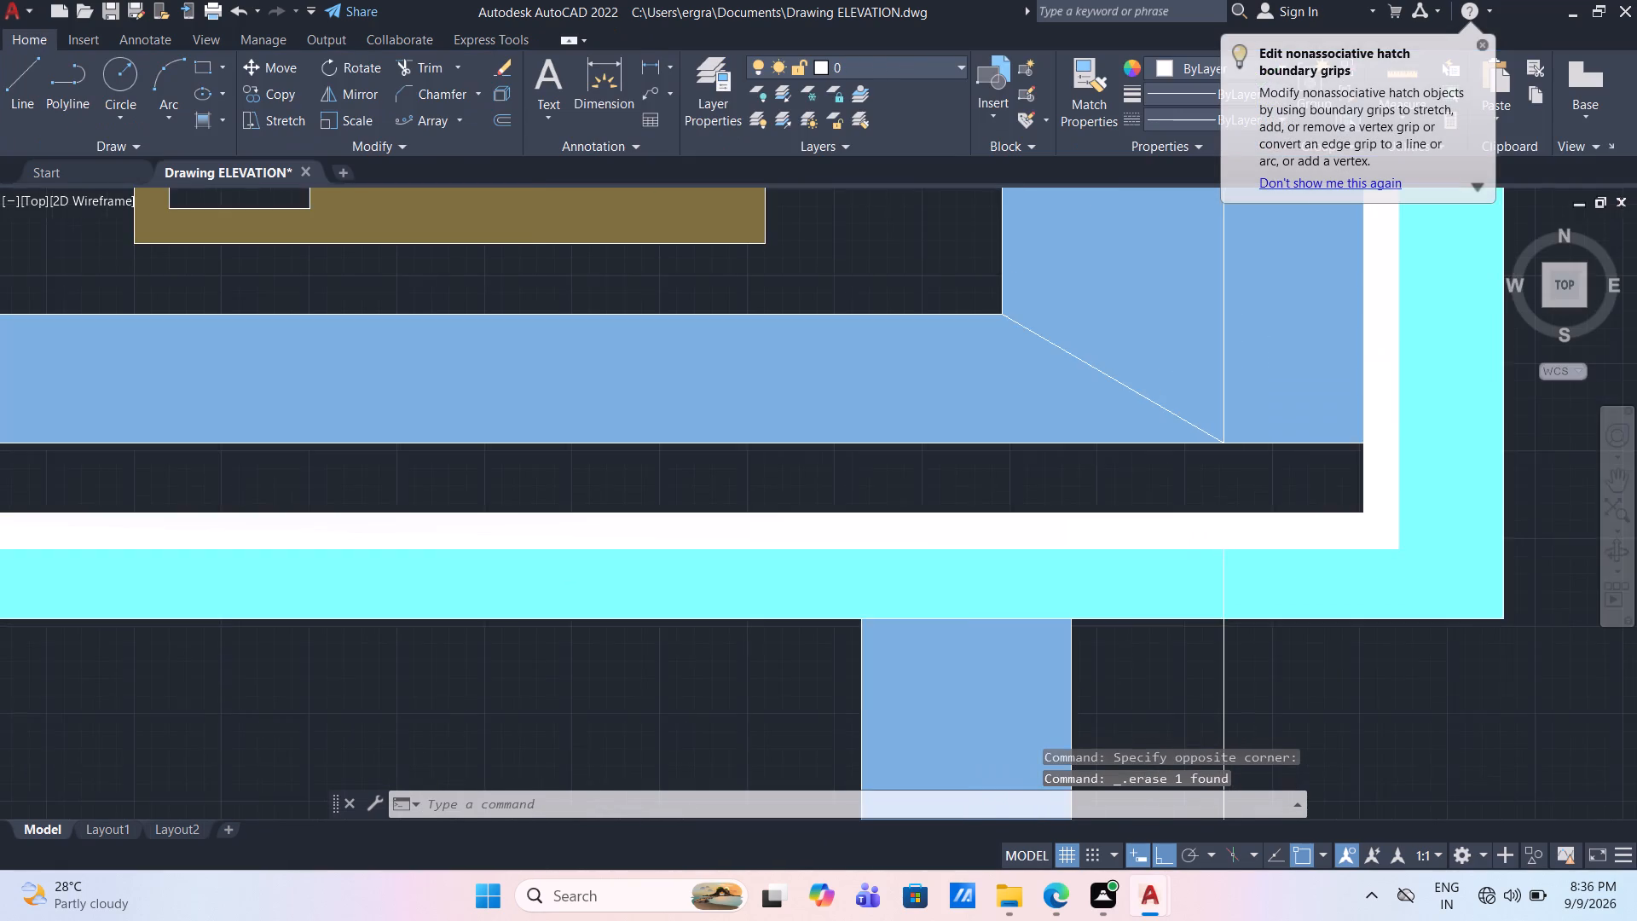
{"action": "scroll", "coordinate": [1149, 698], "scroll_direction": "down", "scroll_amount": 2}
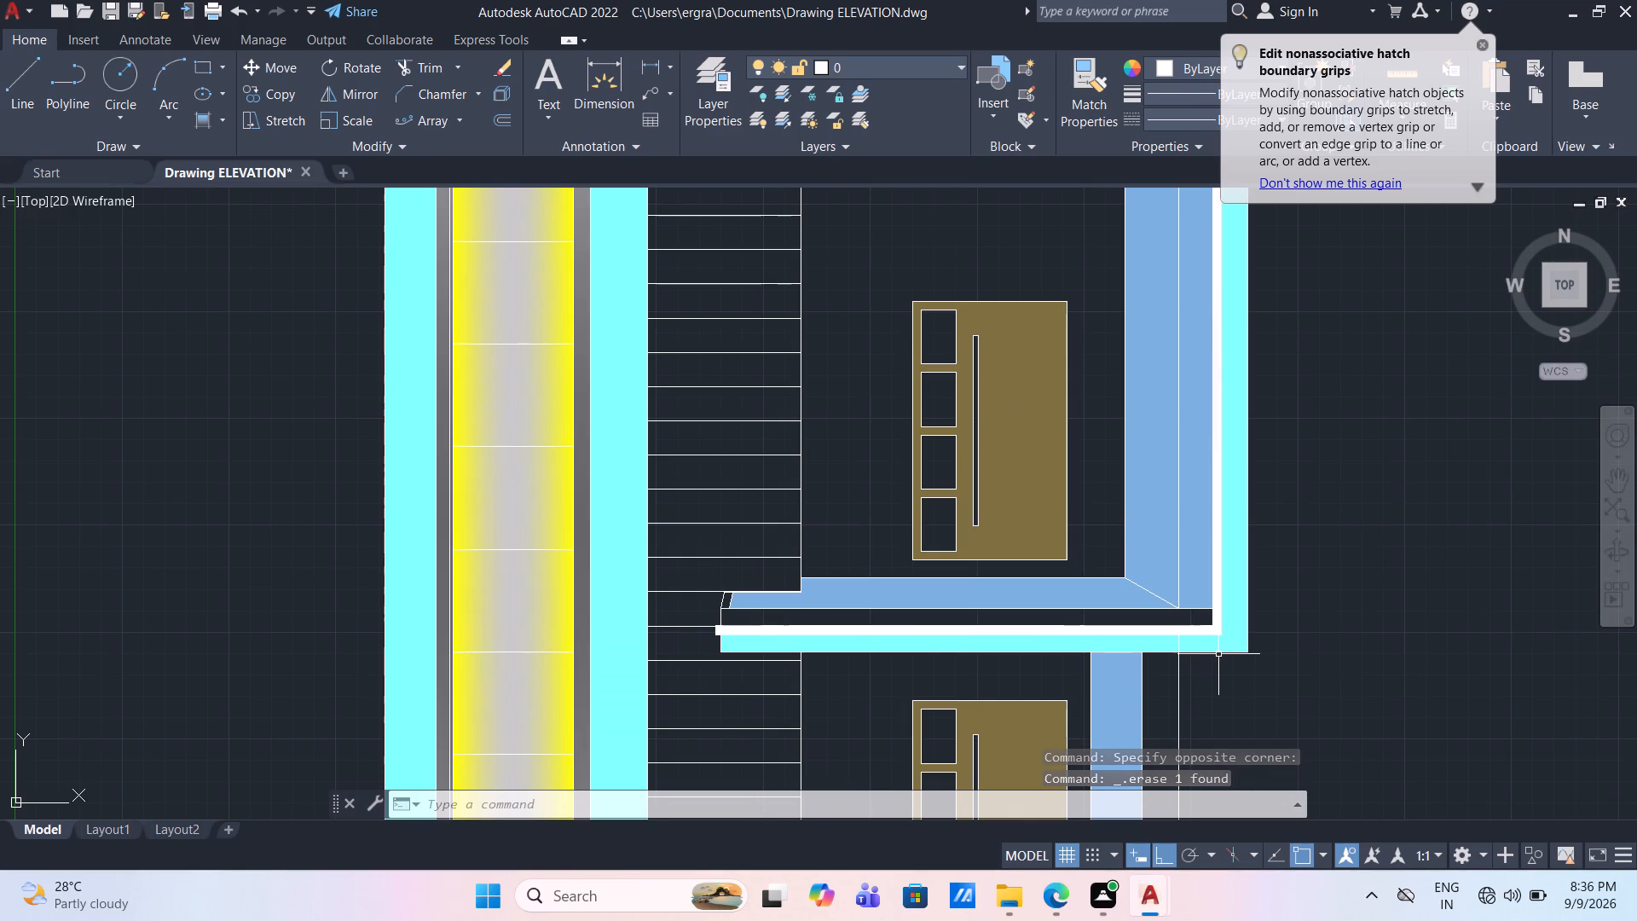
{"action": "scroll", "coordinate": [1218, 654], "scroll_direction": "down", "scroll_amount": 1}
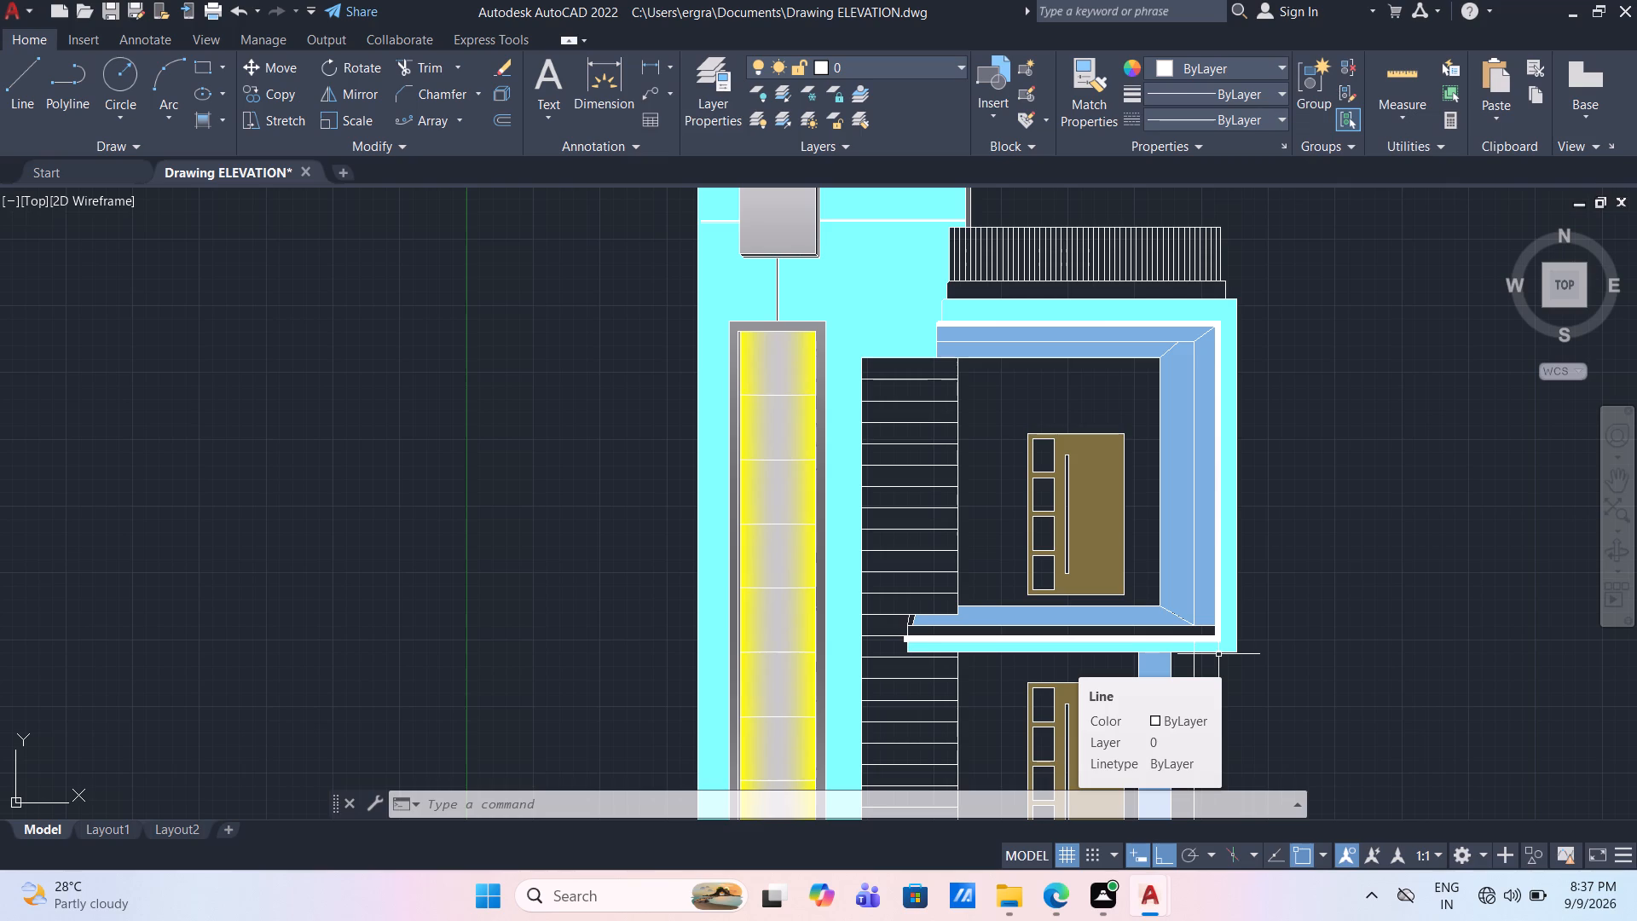
{"action": "left_click", "coordinate": [1218, 552]}
{"action": "scroll", "coordinate": [1218, 552], "scroll_direction": "up", "scroll_amount": 2}
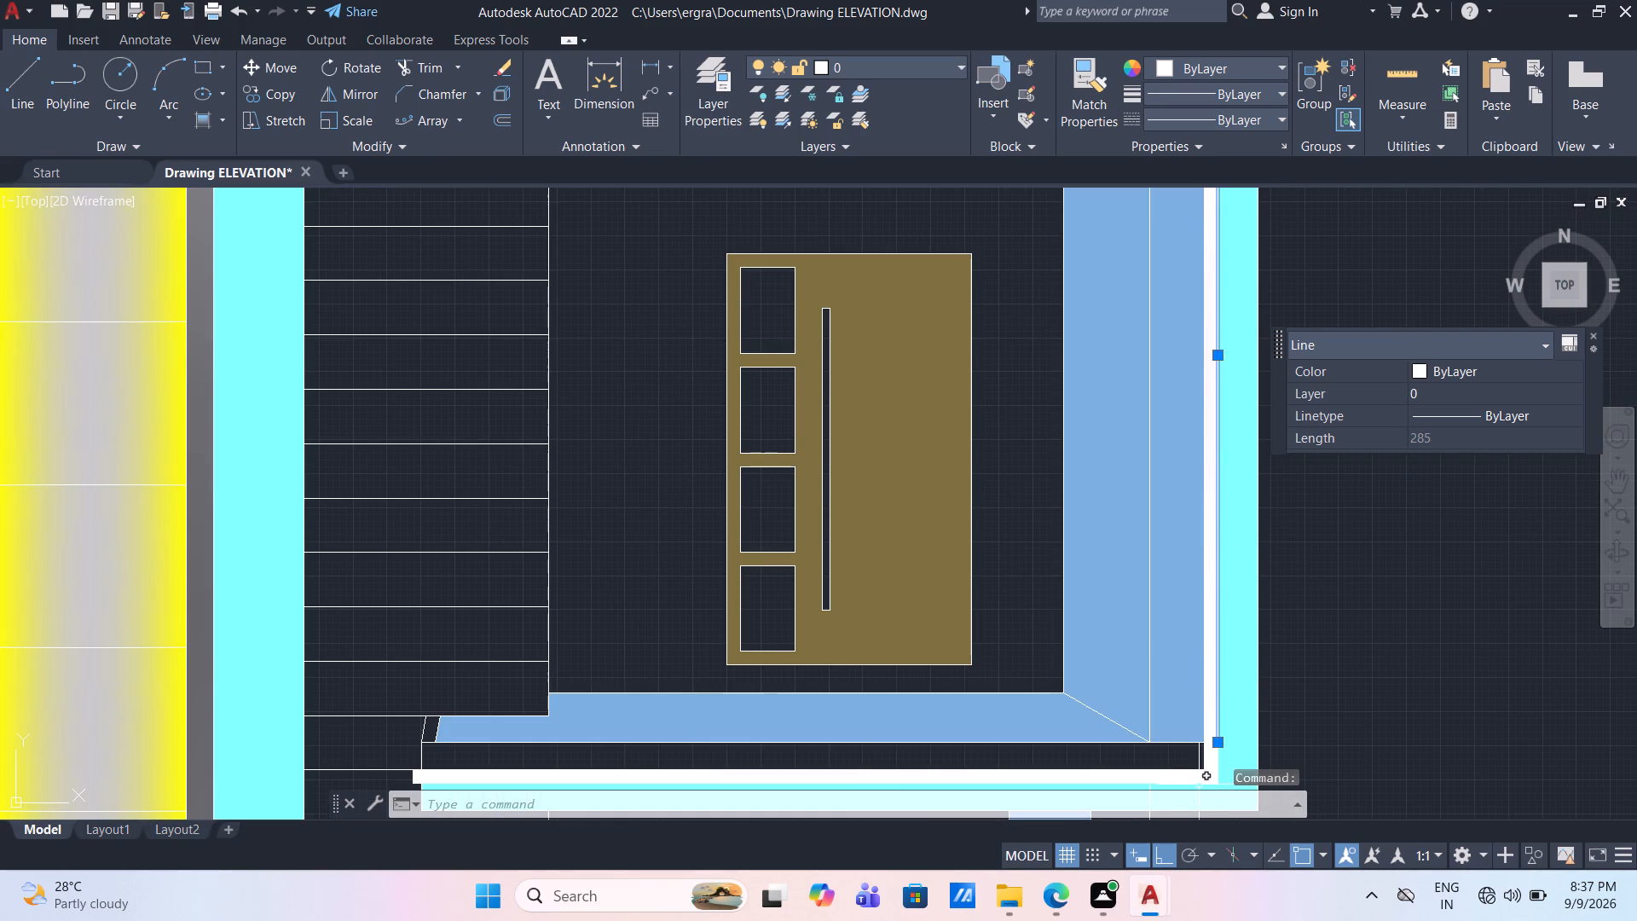
{"action": "key", "text": "Escape"}
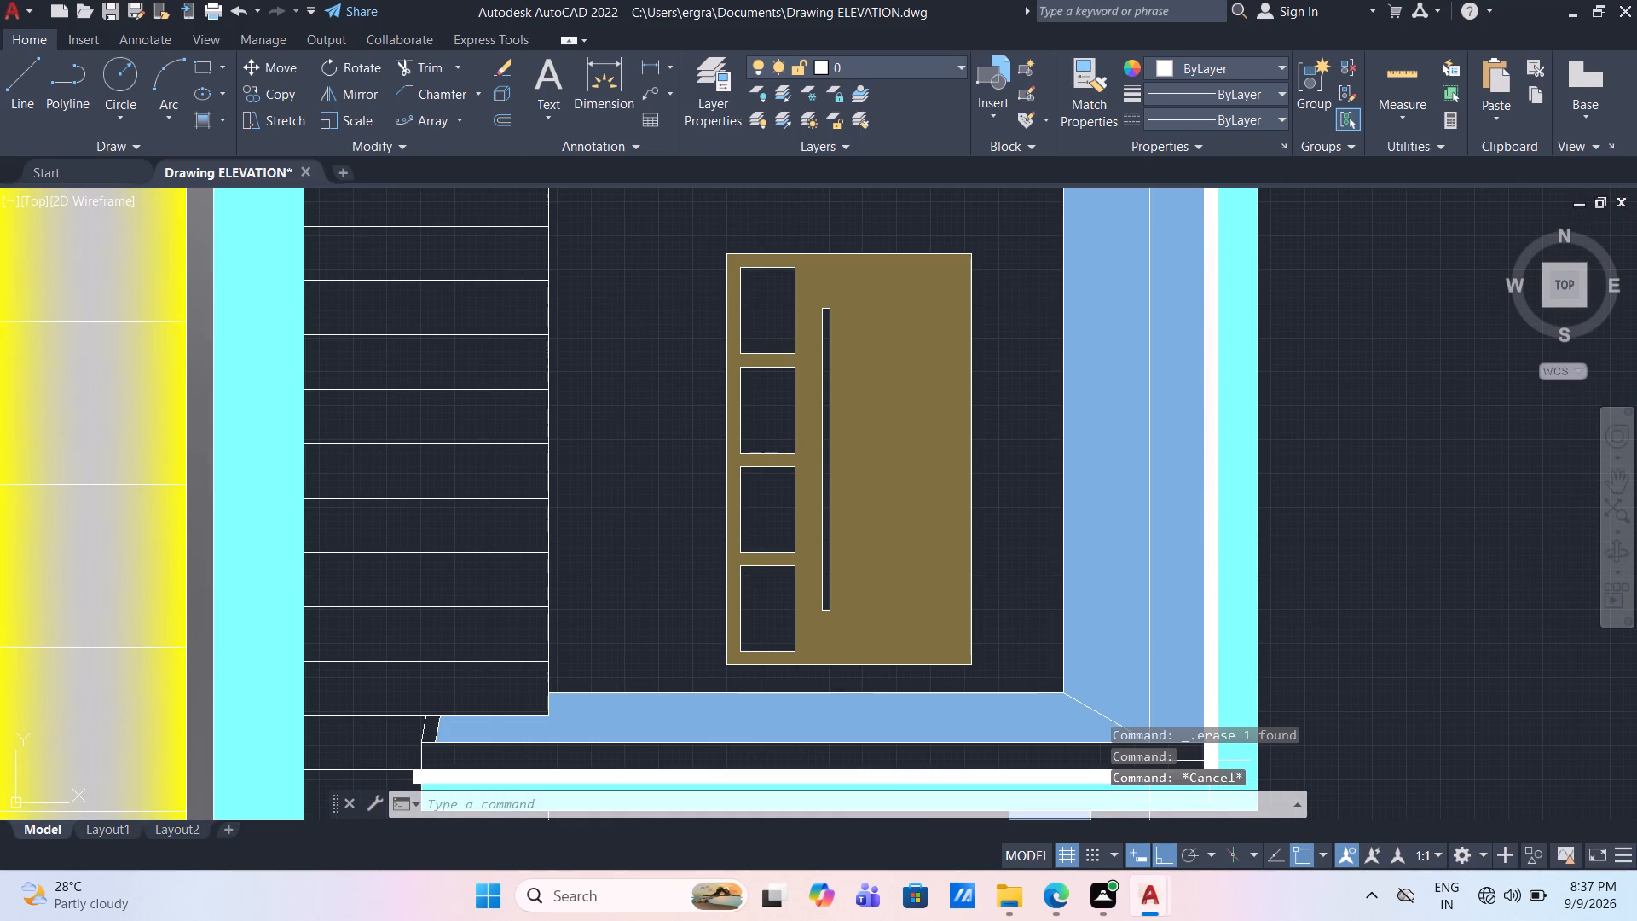
{"action": "left_click", "coordinate": [1209, 761]}
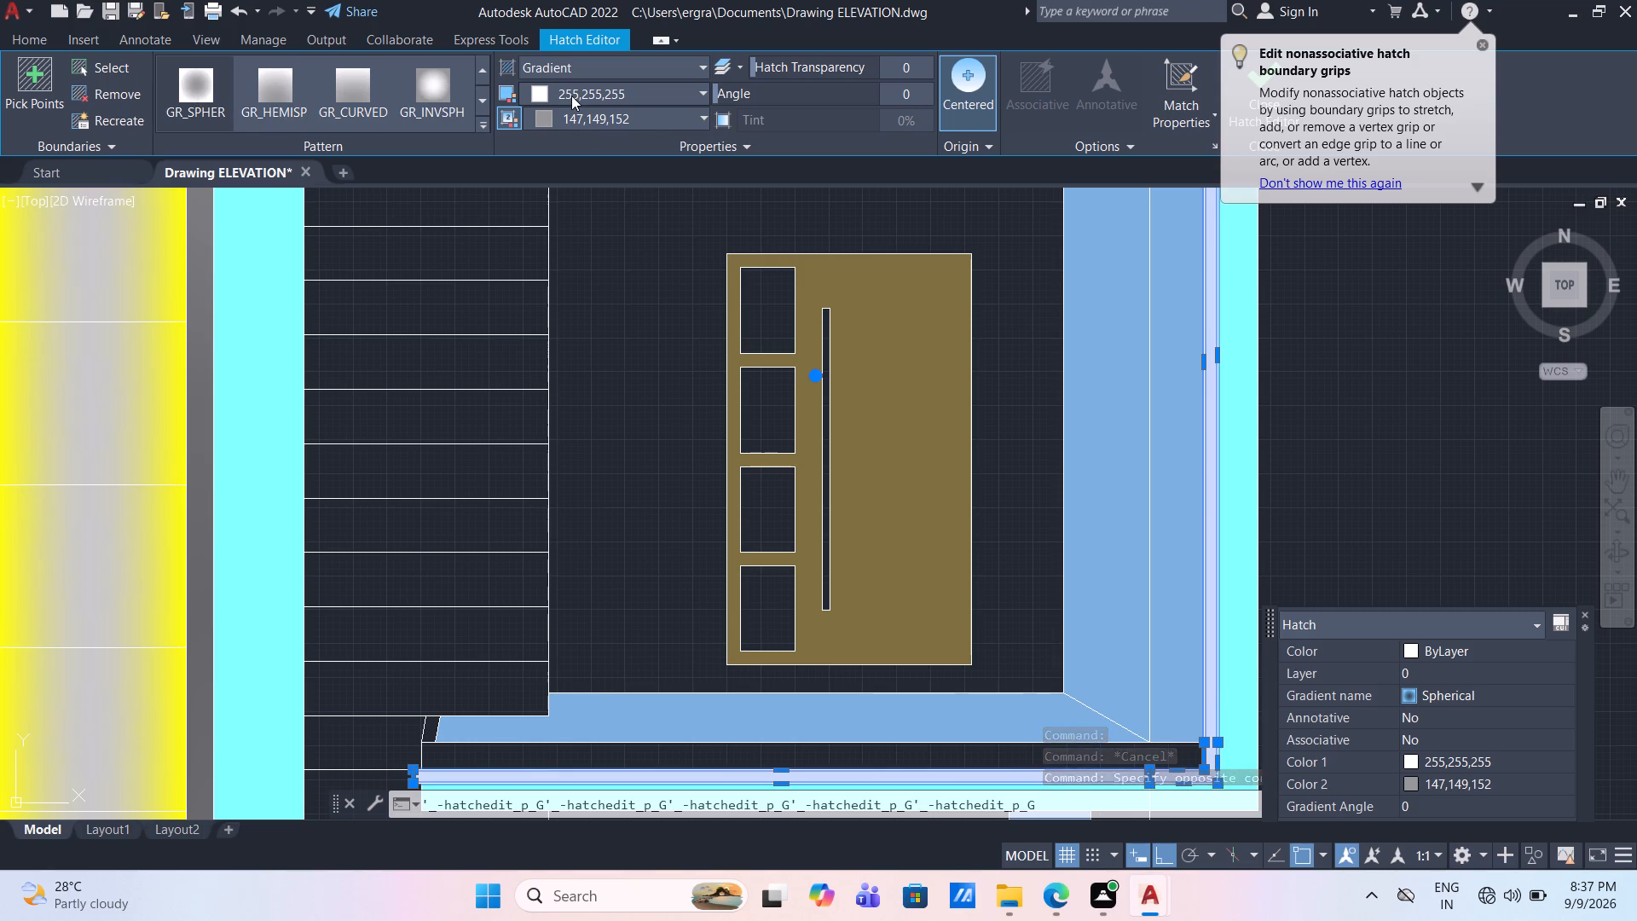
{"action": "left_click", "coordinate": [443, 87]}
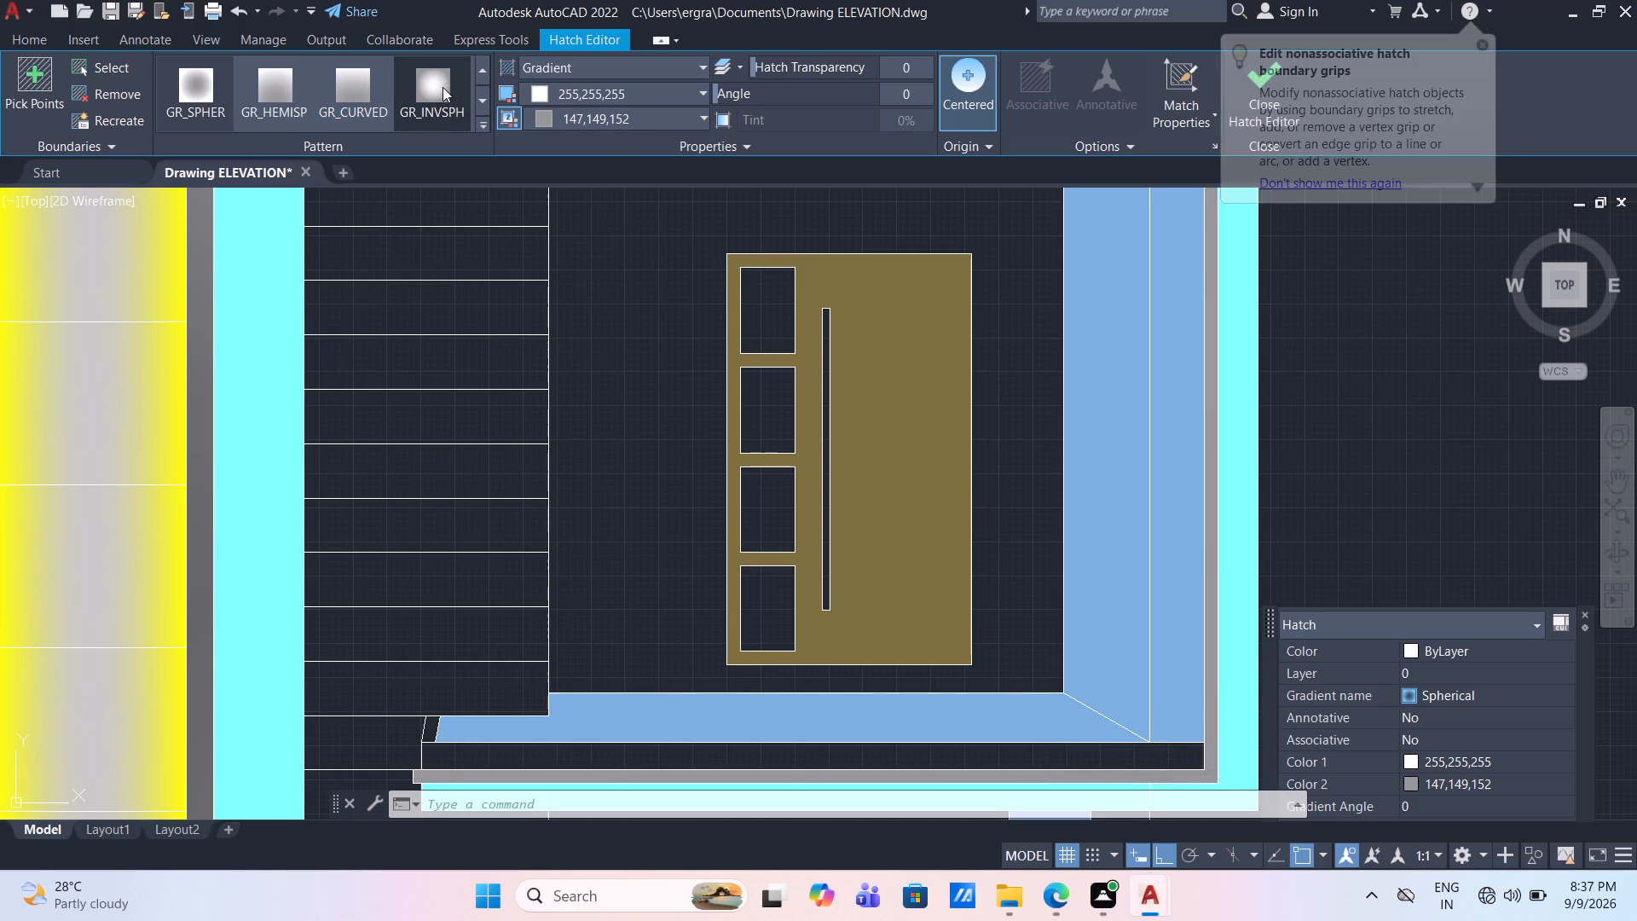
{"action": "key", "text": "grave"}
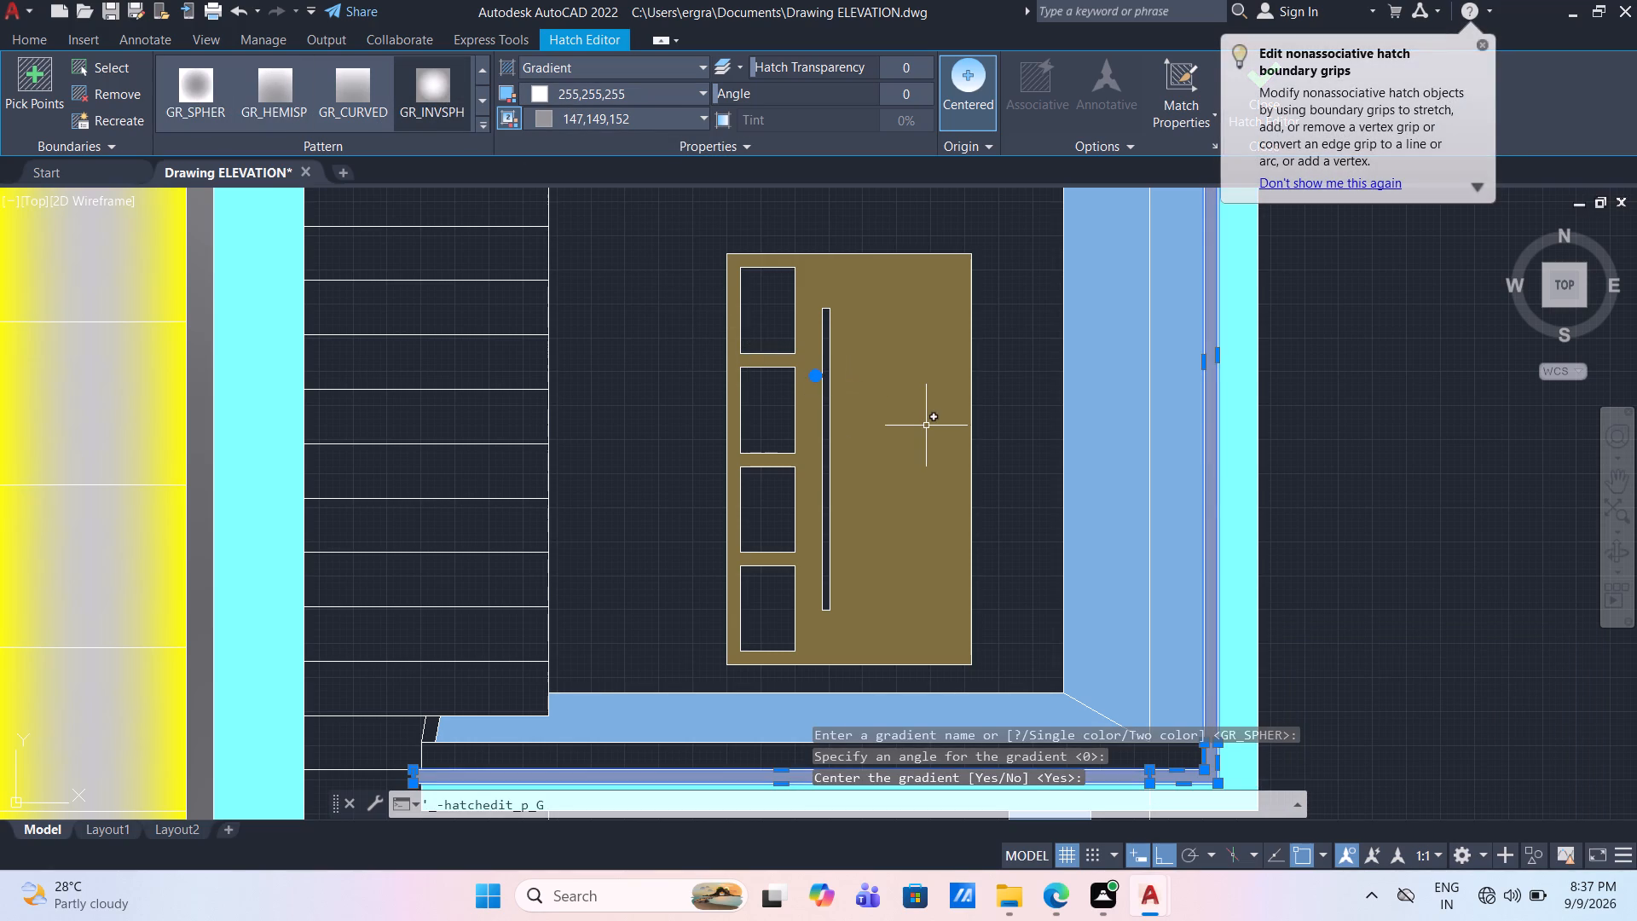
{"action": "key", "text": "Escape"}
{"action": "key", "text": "Escape"}
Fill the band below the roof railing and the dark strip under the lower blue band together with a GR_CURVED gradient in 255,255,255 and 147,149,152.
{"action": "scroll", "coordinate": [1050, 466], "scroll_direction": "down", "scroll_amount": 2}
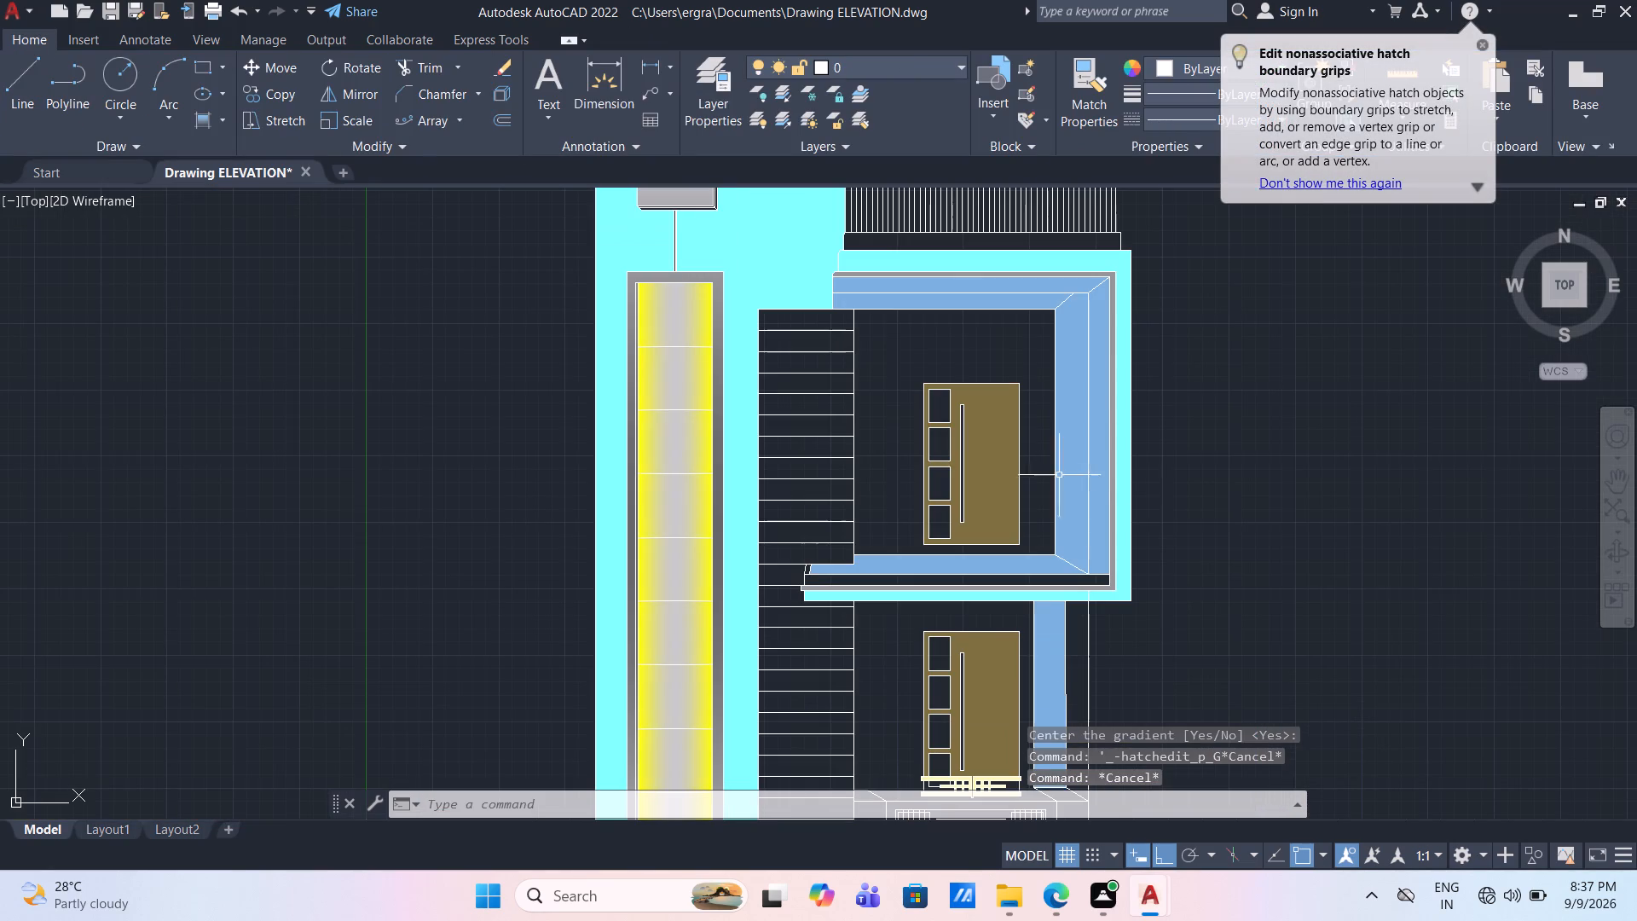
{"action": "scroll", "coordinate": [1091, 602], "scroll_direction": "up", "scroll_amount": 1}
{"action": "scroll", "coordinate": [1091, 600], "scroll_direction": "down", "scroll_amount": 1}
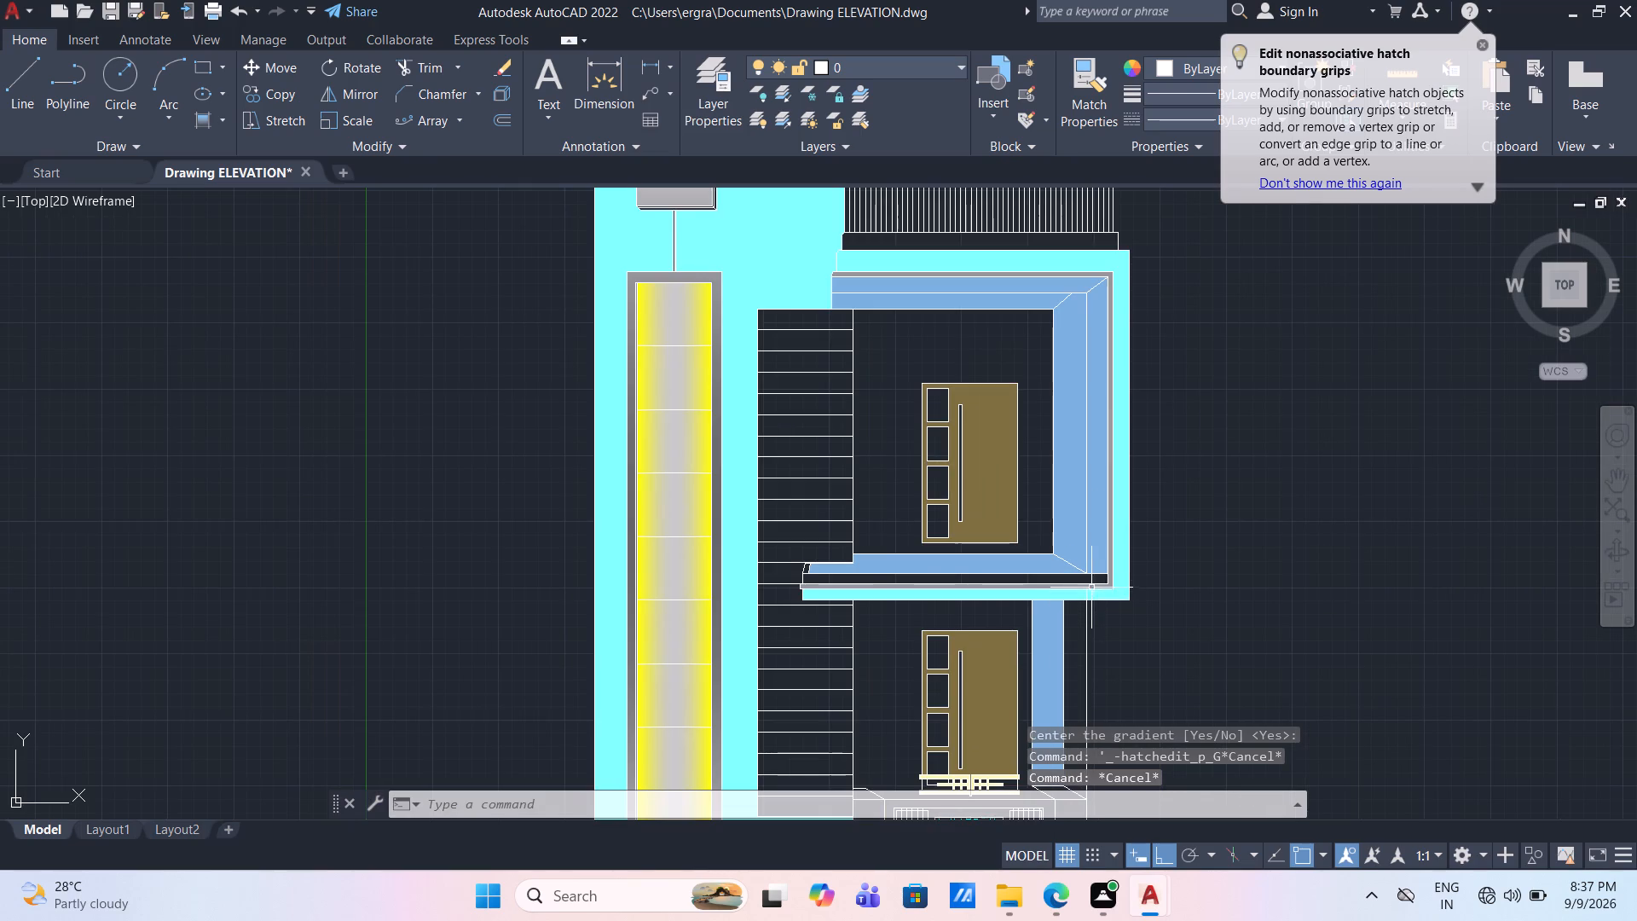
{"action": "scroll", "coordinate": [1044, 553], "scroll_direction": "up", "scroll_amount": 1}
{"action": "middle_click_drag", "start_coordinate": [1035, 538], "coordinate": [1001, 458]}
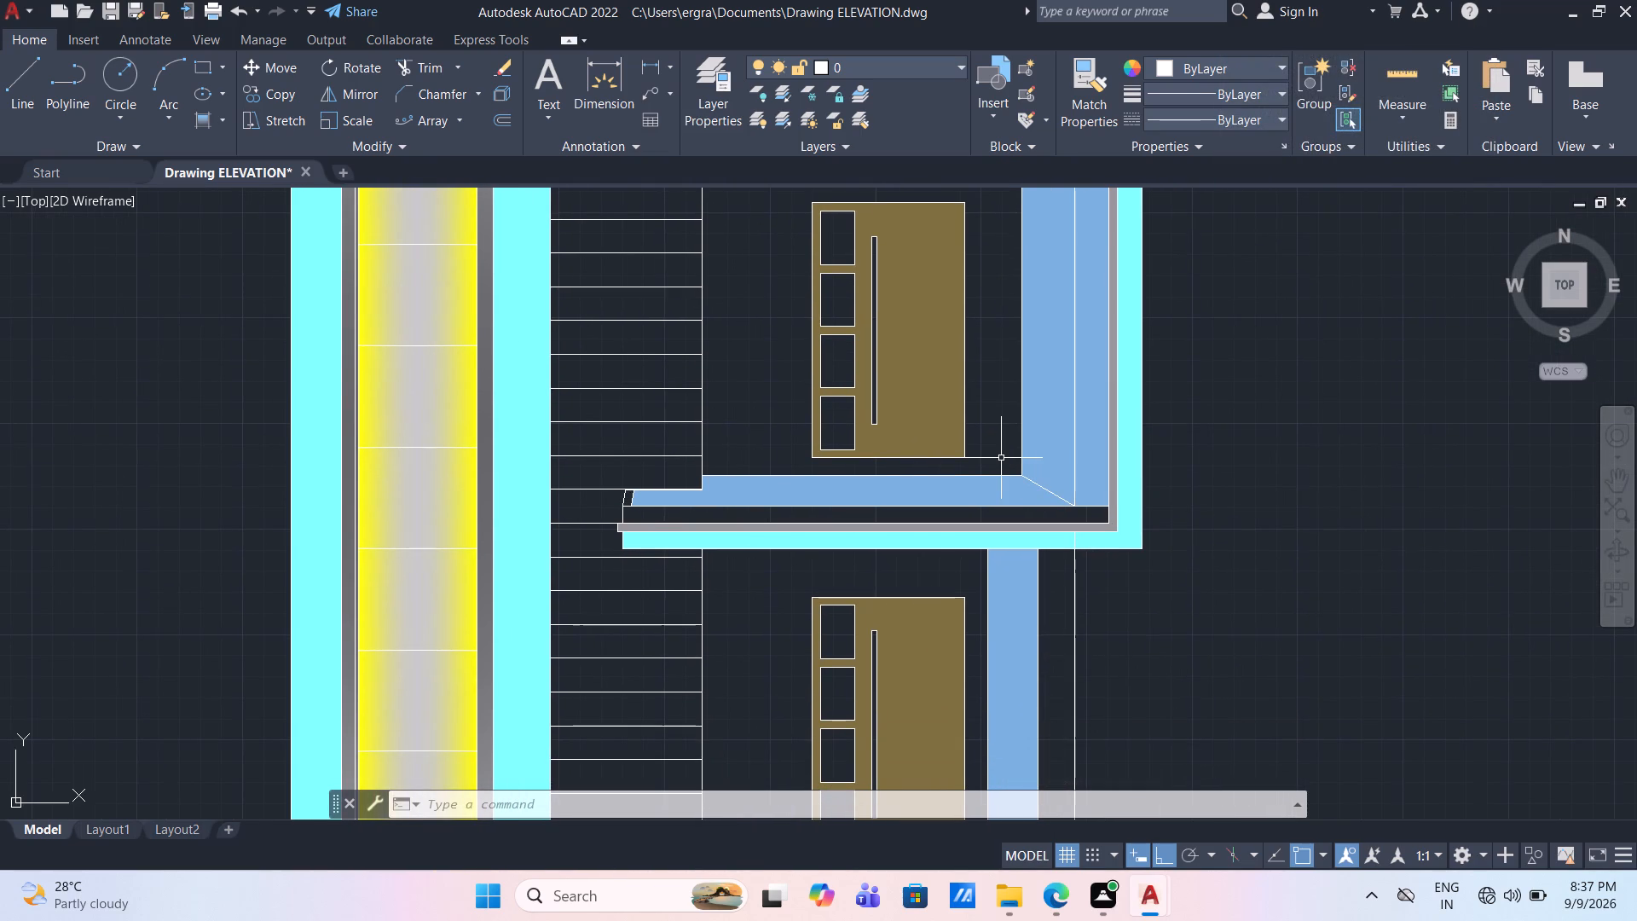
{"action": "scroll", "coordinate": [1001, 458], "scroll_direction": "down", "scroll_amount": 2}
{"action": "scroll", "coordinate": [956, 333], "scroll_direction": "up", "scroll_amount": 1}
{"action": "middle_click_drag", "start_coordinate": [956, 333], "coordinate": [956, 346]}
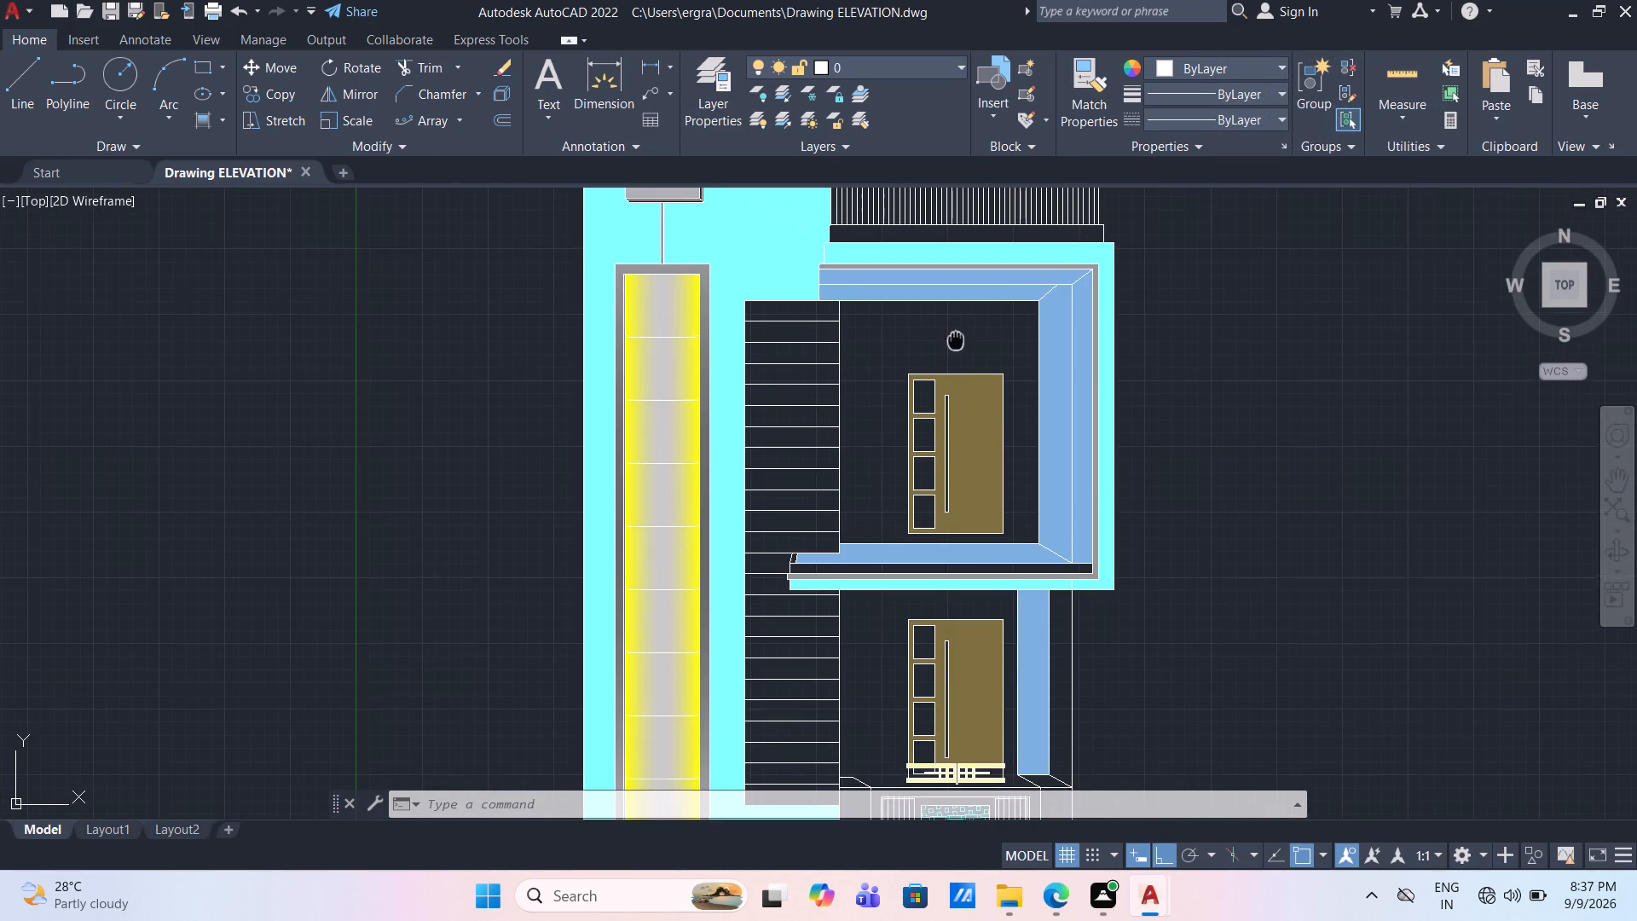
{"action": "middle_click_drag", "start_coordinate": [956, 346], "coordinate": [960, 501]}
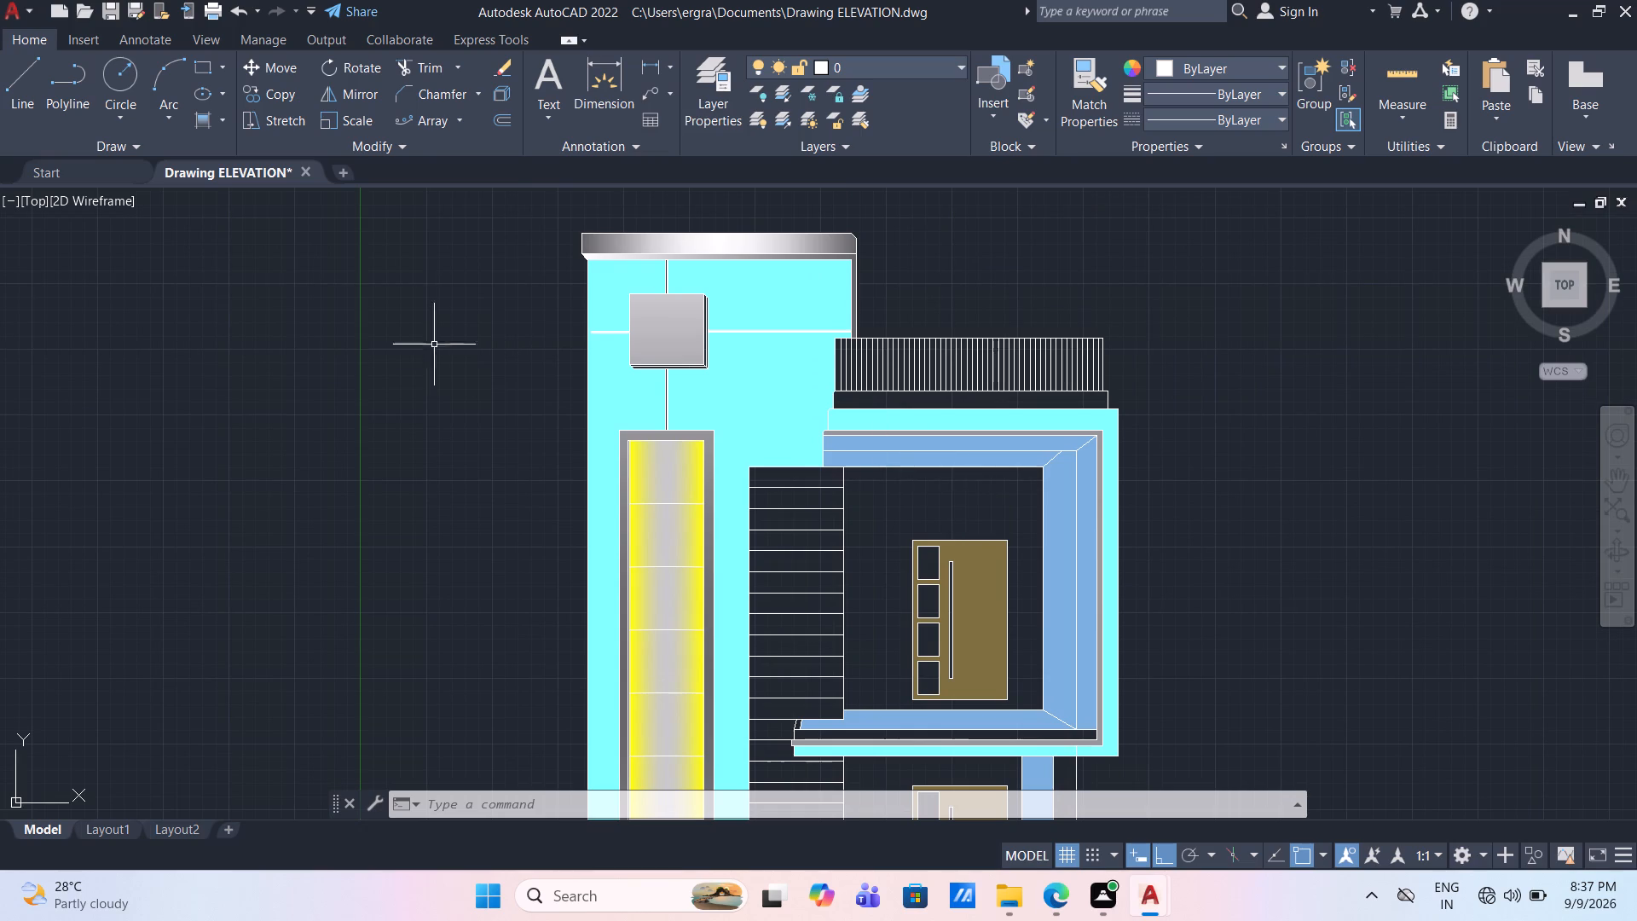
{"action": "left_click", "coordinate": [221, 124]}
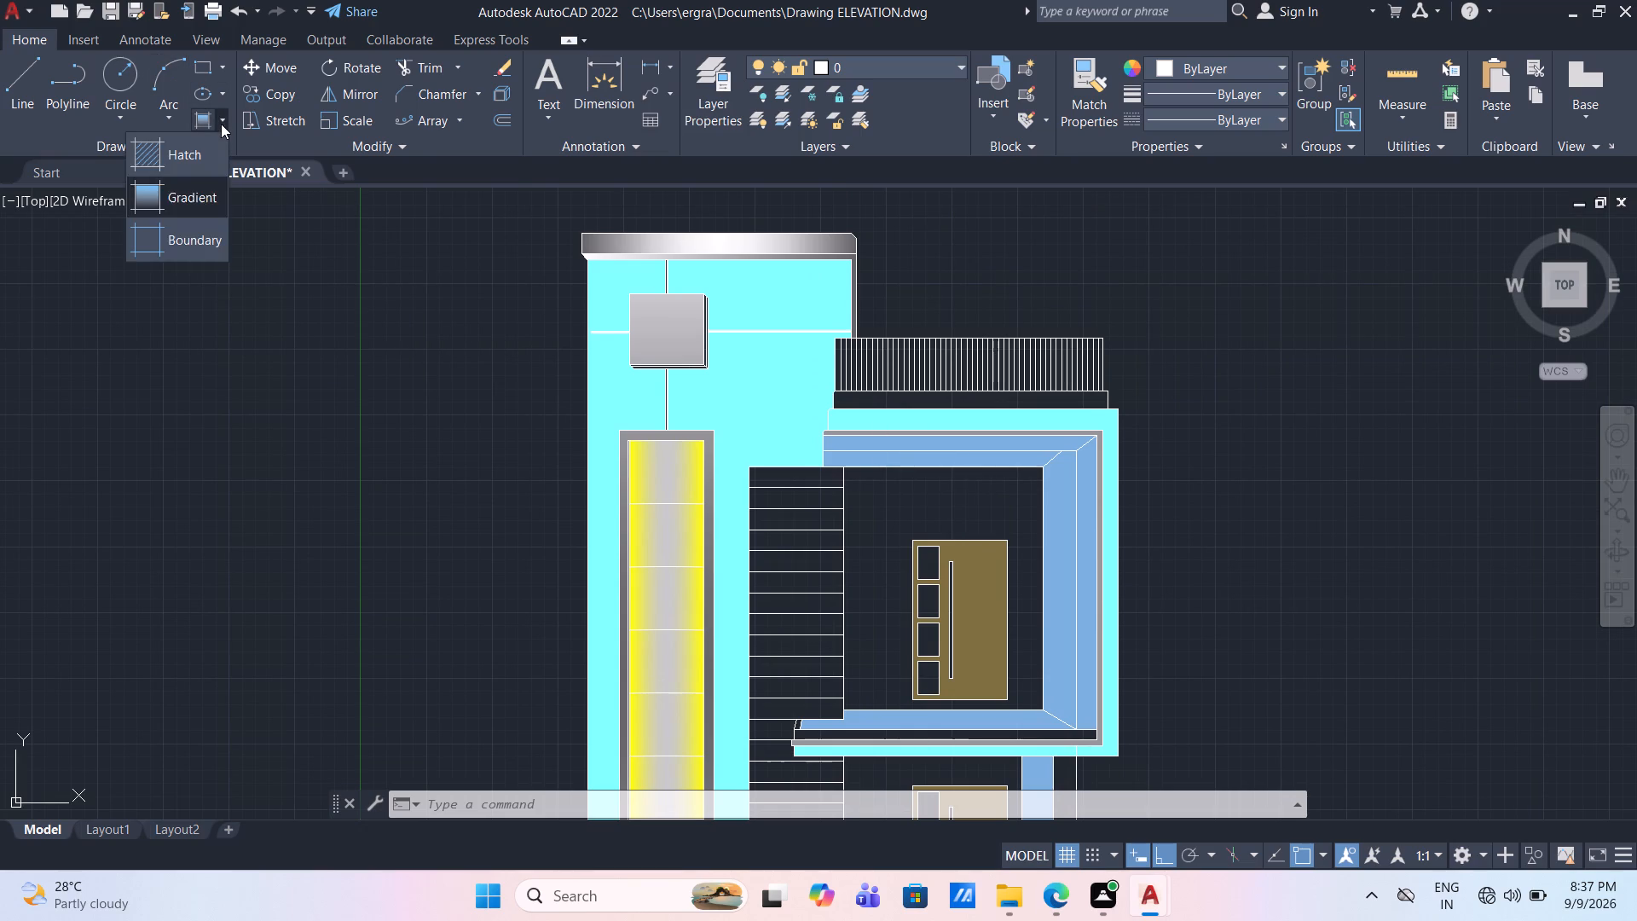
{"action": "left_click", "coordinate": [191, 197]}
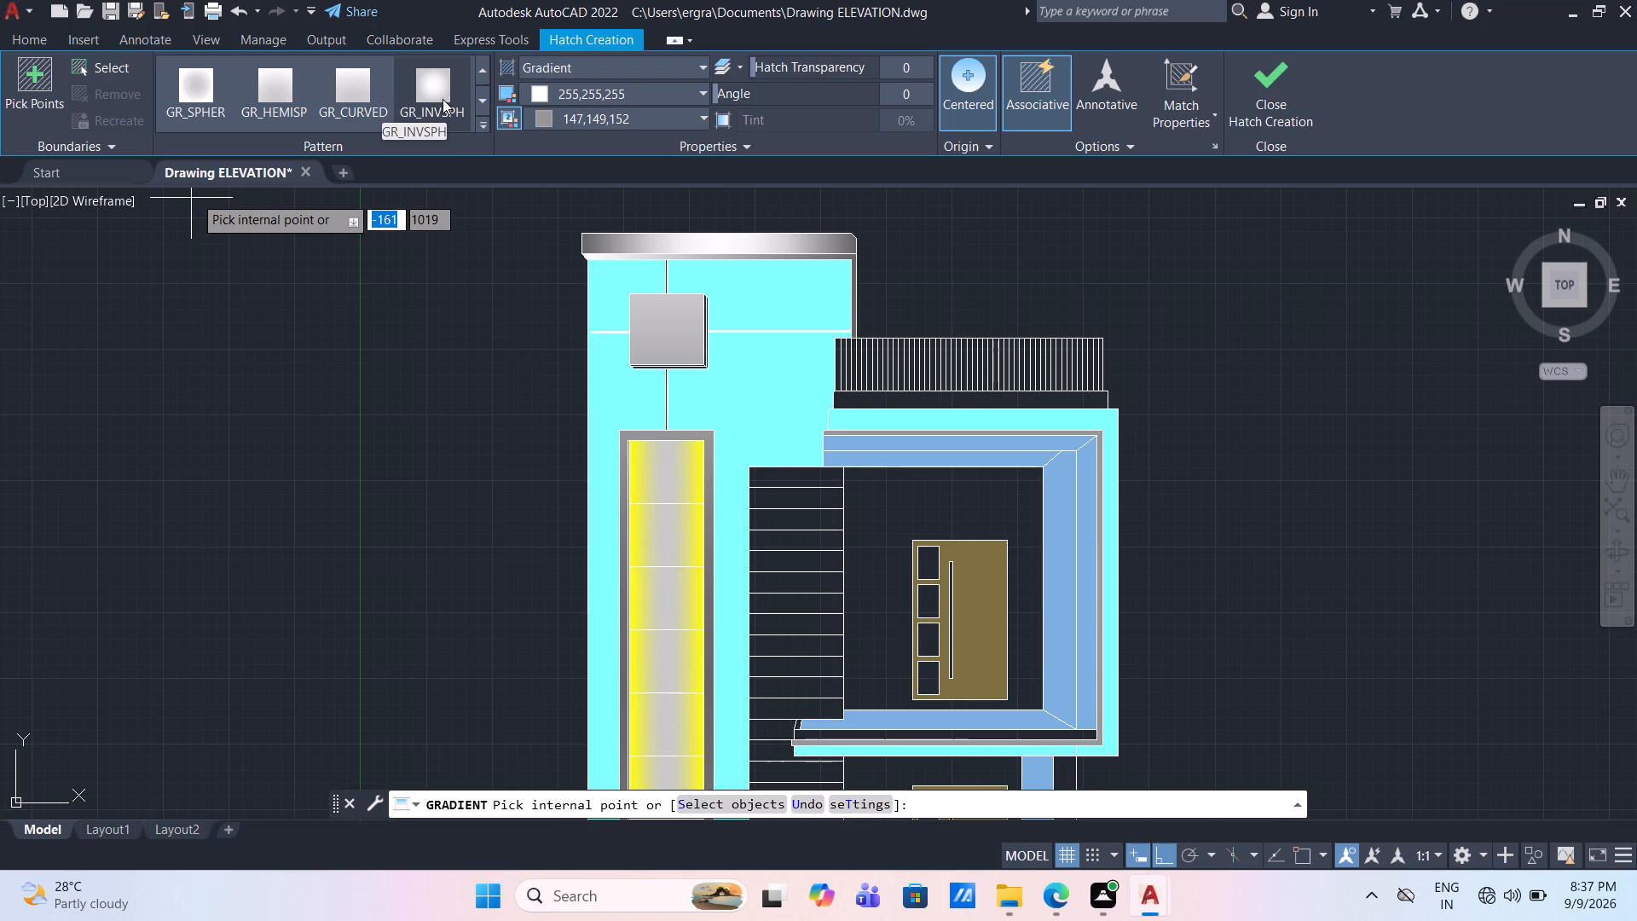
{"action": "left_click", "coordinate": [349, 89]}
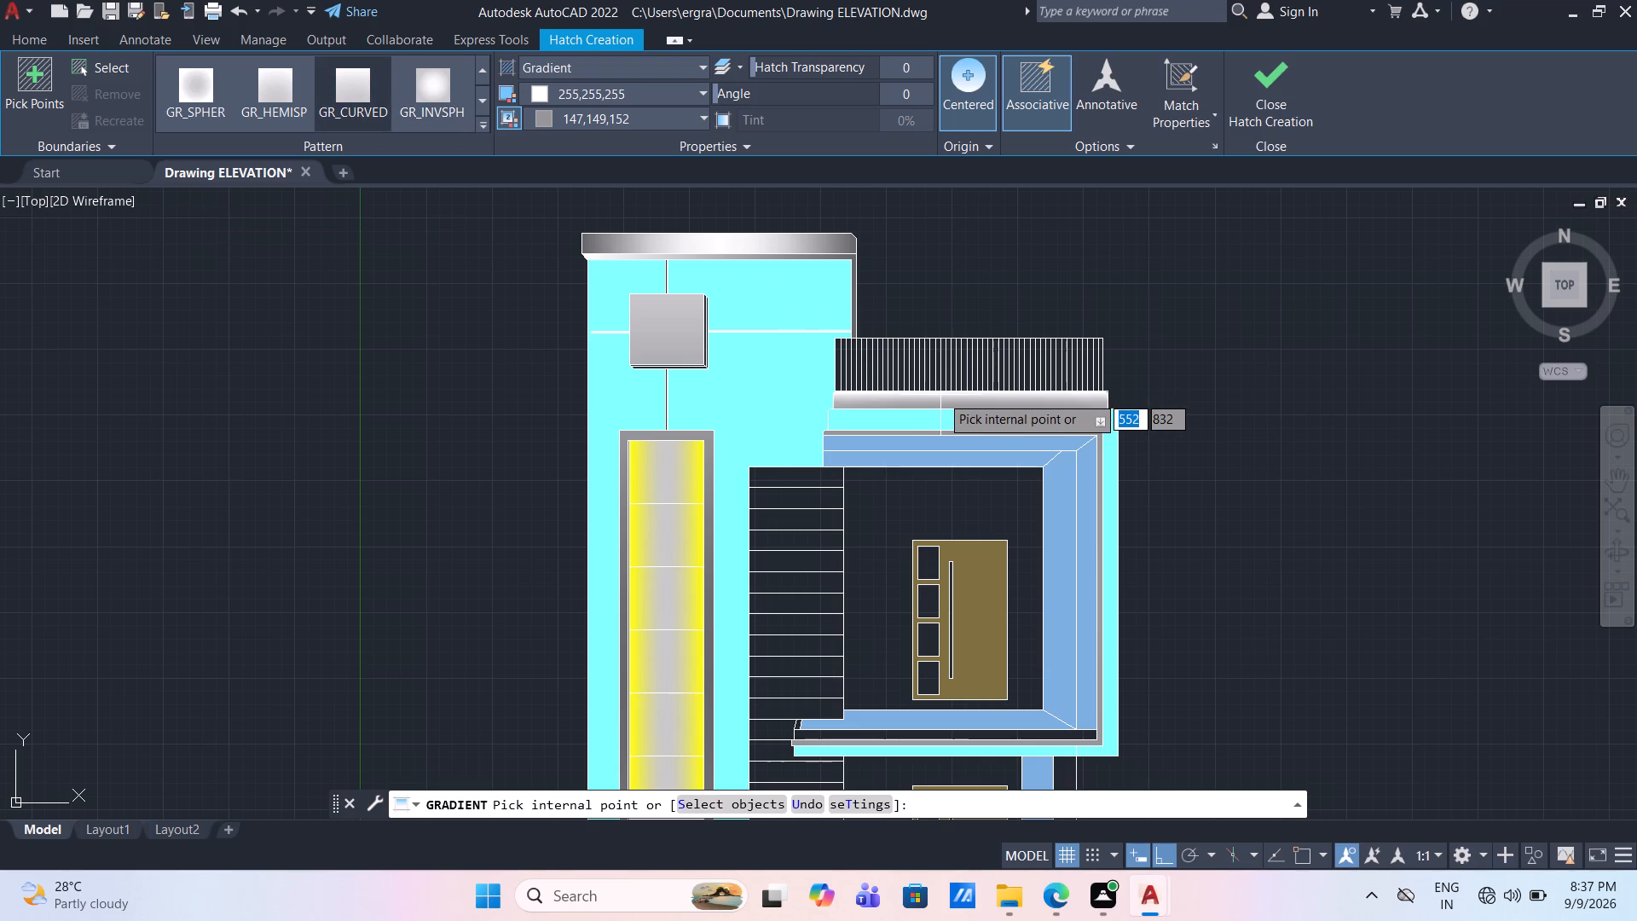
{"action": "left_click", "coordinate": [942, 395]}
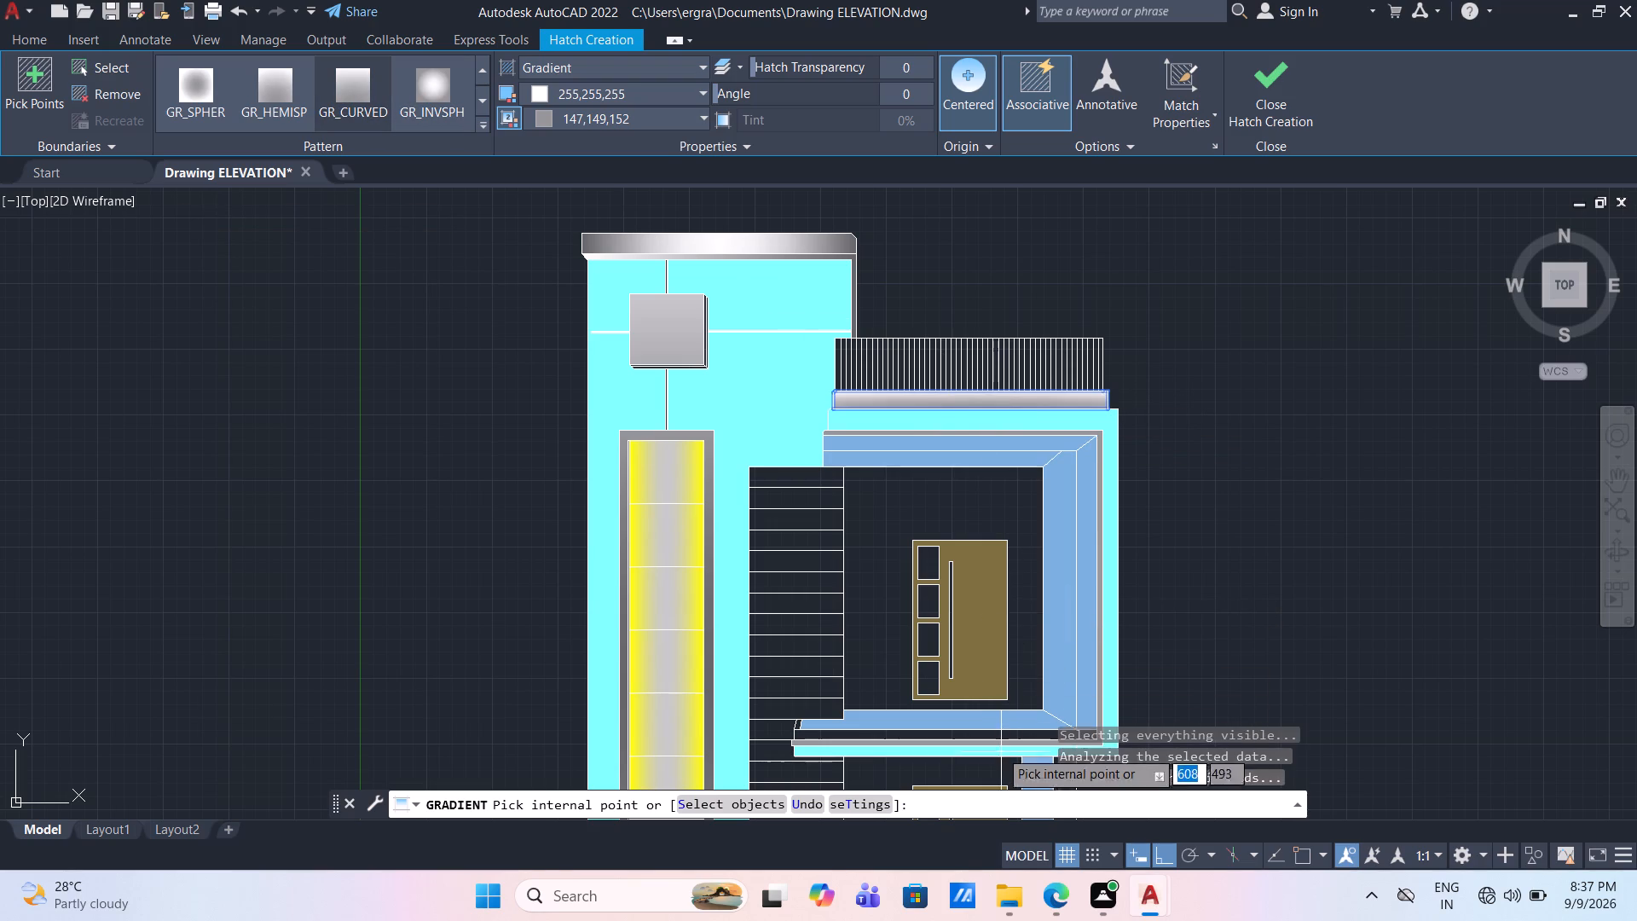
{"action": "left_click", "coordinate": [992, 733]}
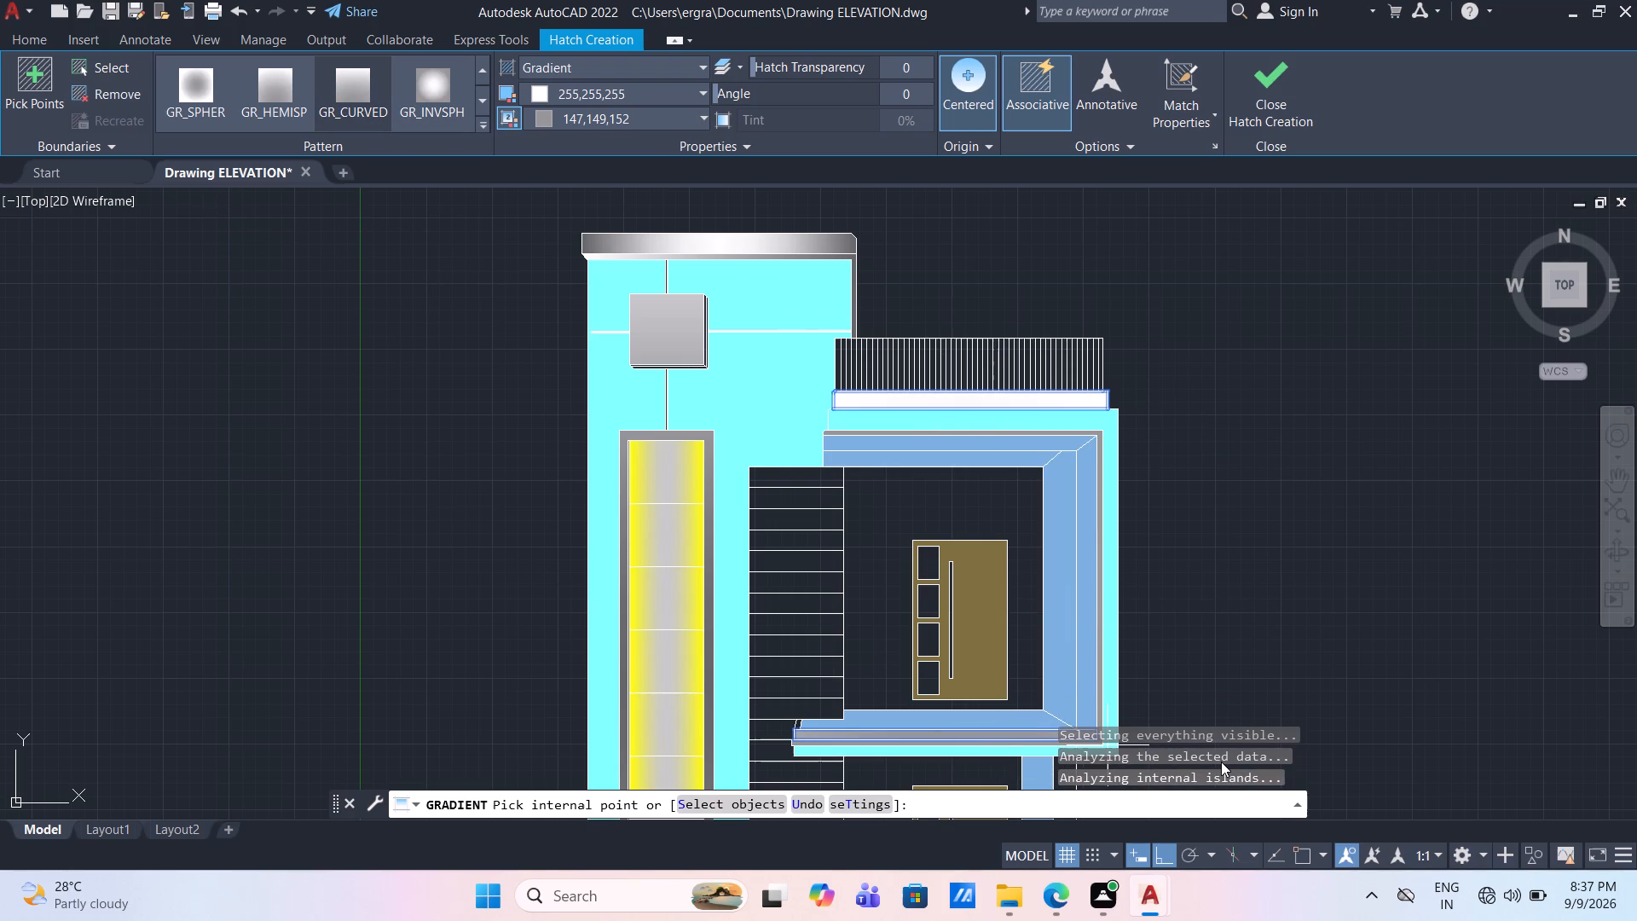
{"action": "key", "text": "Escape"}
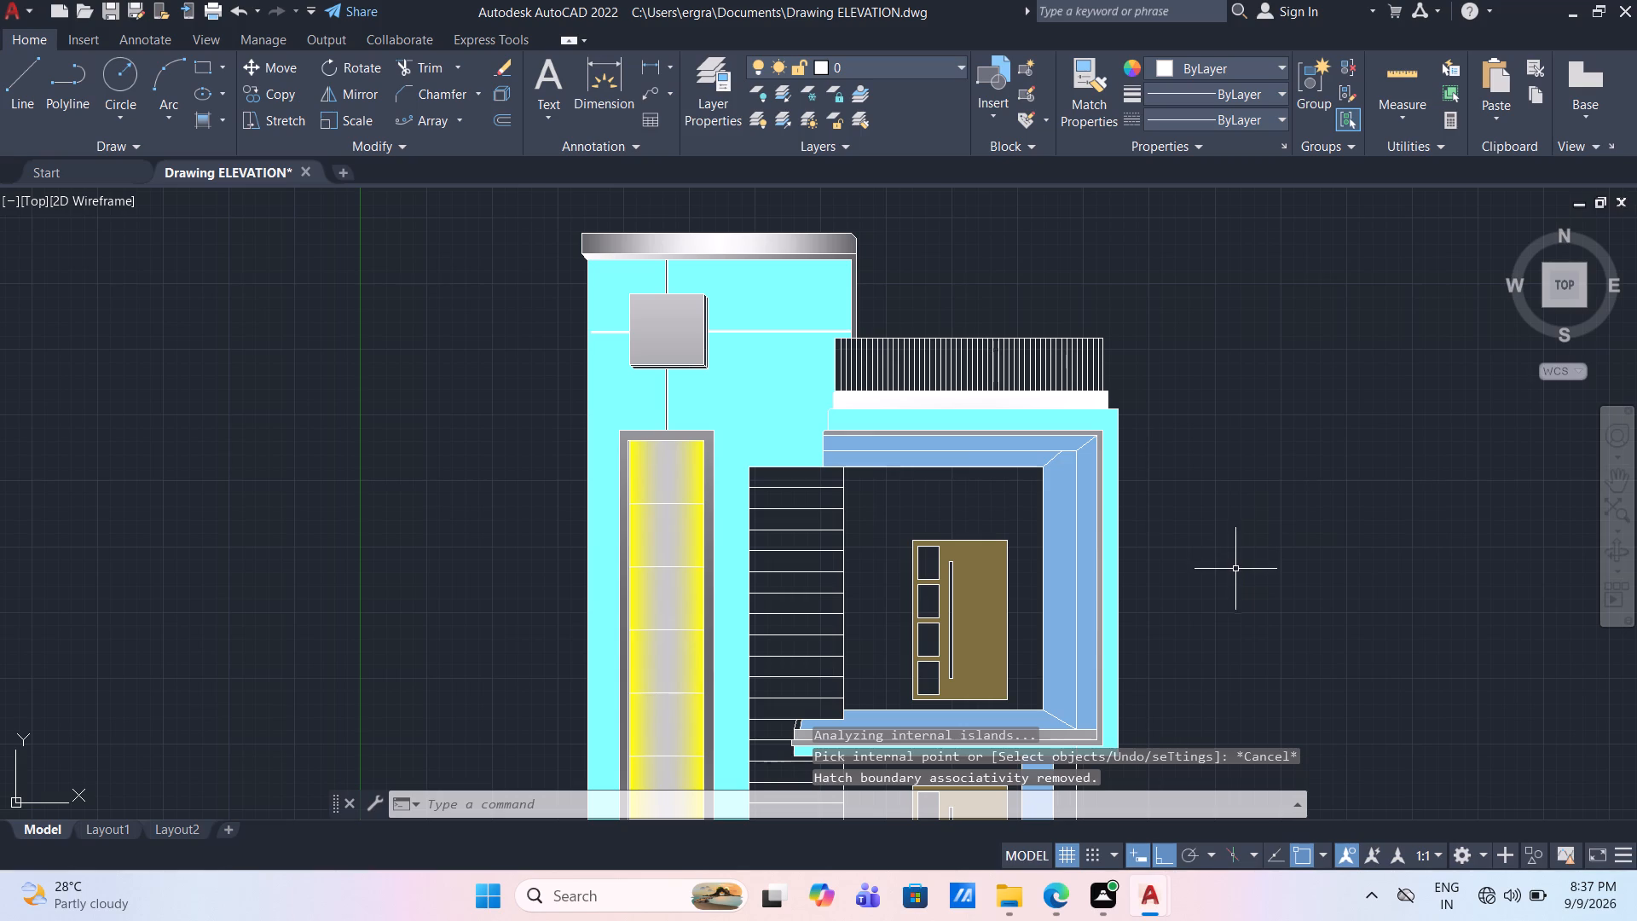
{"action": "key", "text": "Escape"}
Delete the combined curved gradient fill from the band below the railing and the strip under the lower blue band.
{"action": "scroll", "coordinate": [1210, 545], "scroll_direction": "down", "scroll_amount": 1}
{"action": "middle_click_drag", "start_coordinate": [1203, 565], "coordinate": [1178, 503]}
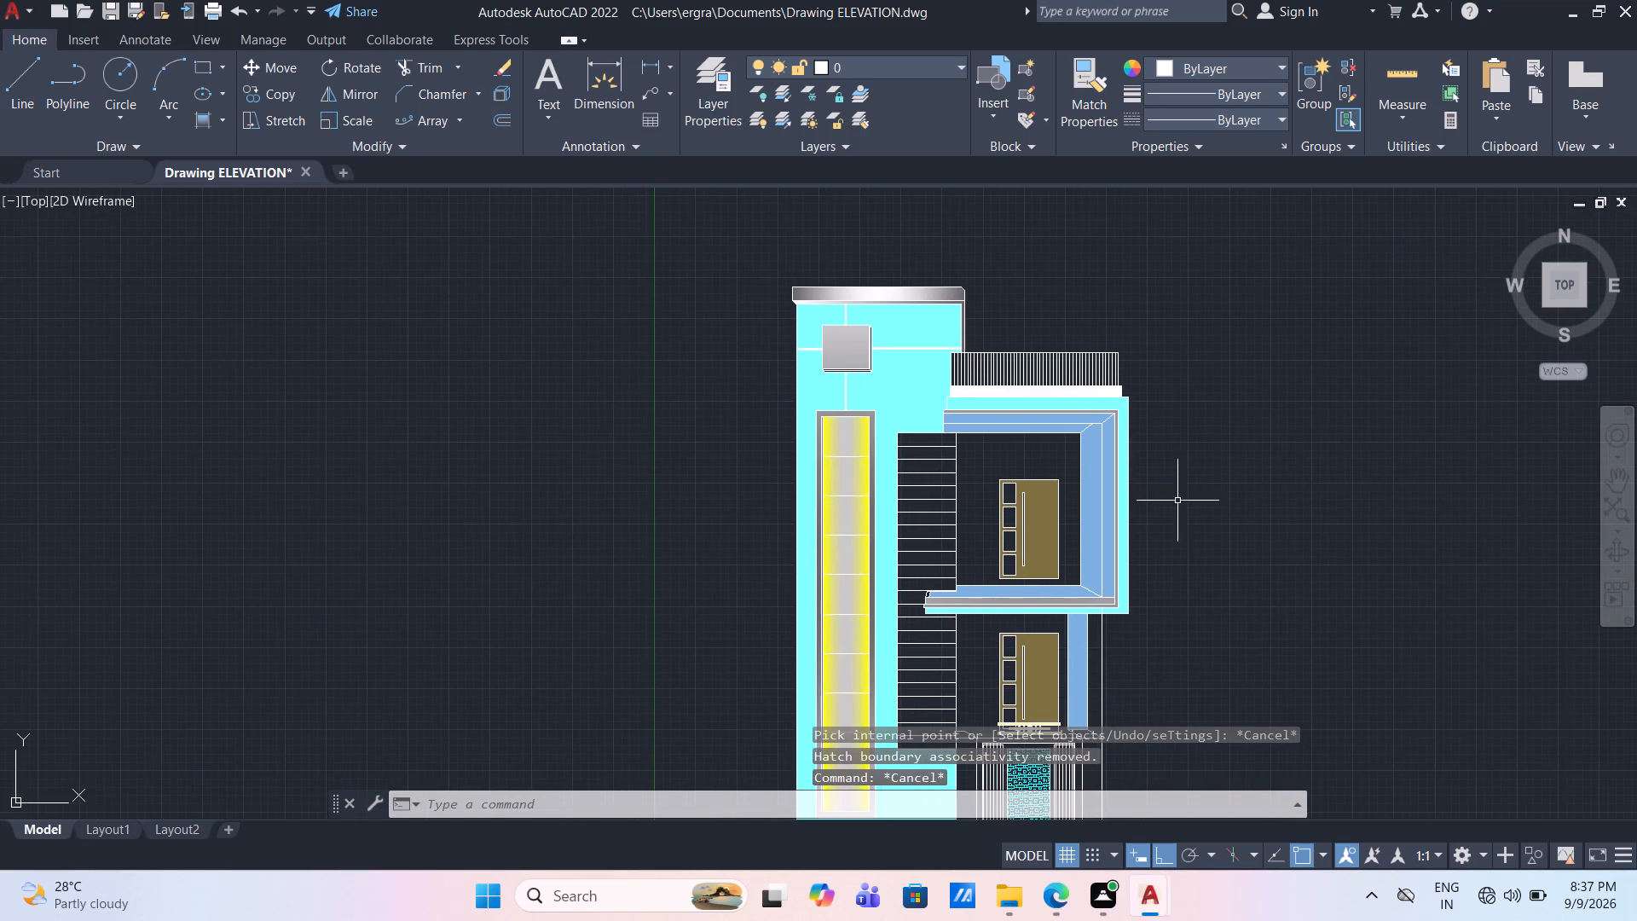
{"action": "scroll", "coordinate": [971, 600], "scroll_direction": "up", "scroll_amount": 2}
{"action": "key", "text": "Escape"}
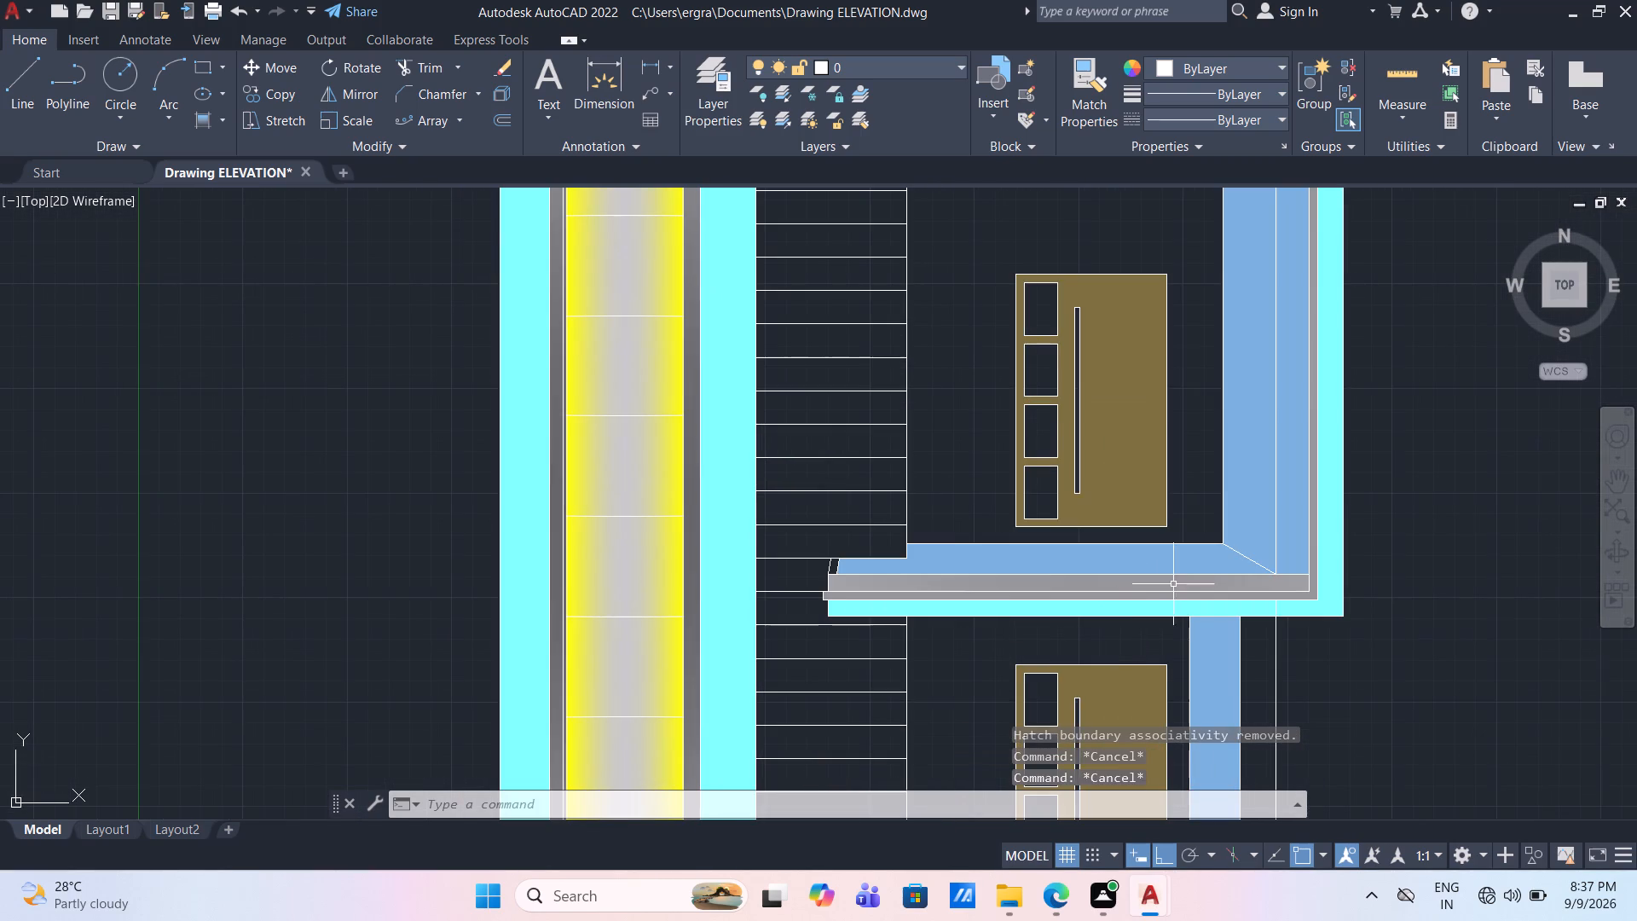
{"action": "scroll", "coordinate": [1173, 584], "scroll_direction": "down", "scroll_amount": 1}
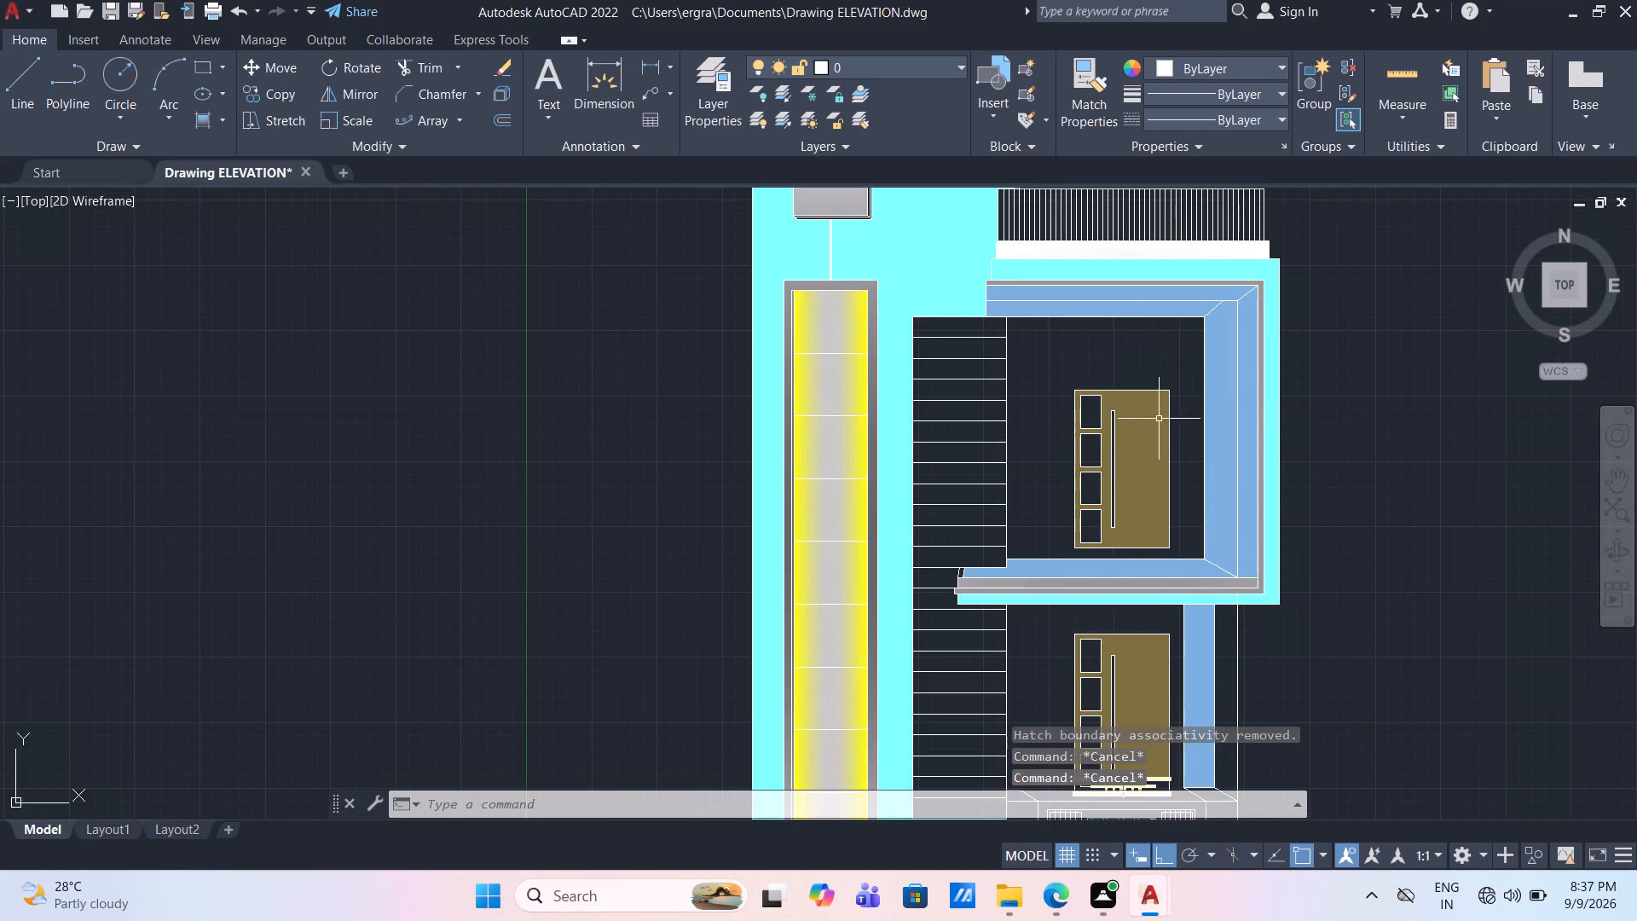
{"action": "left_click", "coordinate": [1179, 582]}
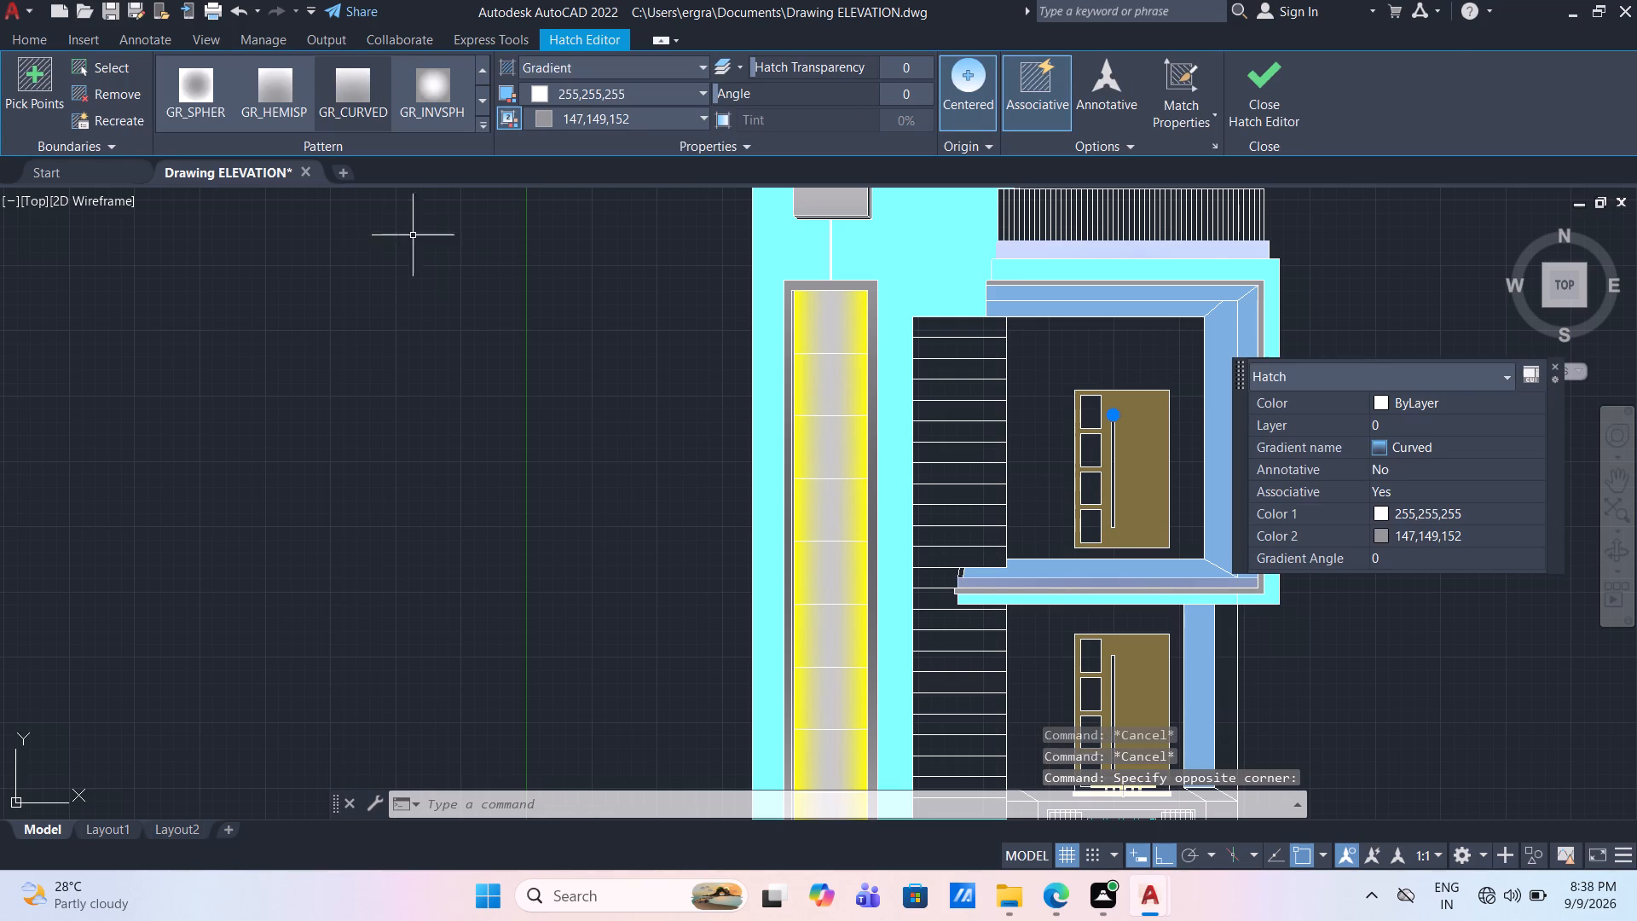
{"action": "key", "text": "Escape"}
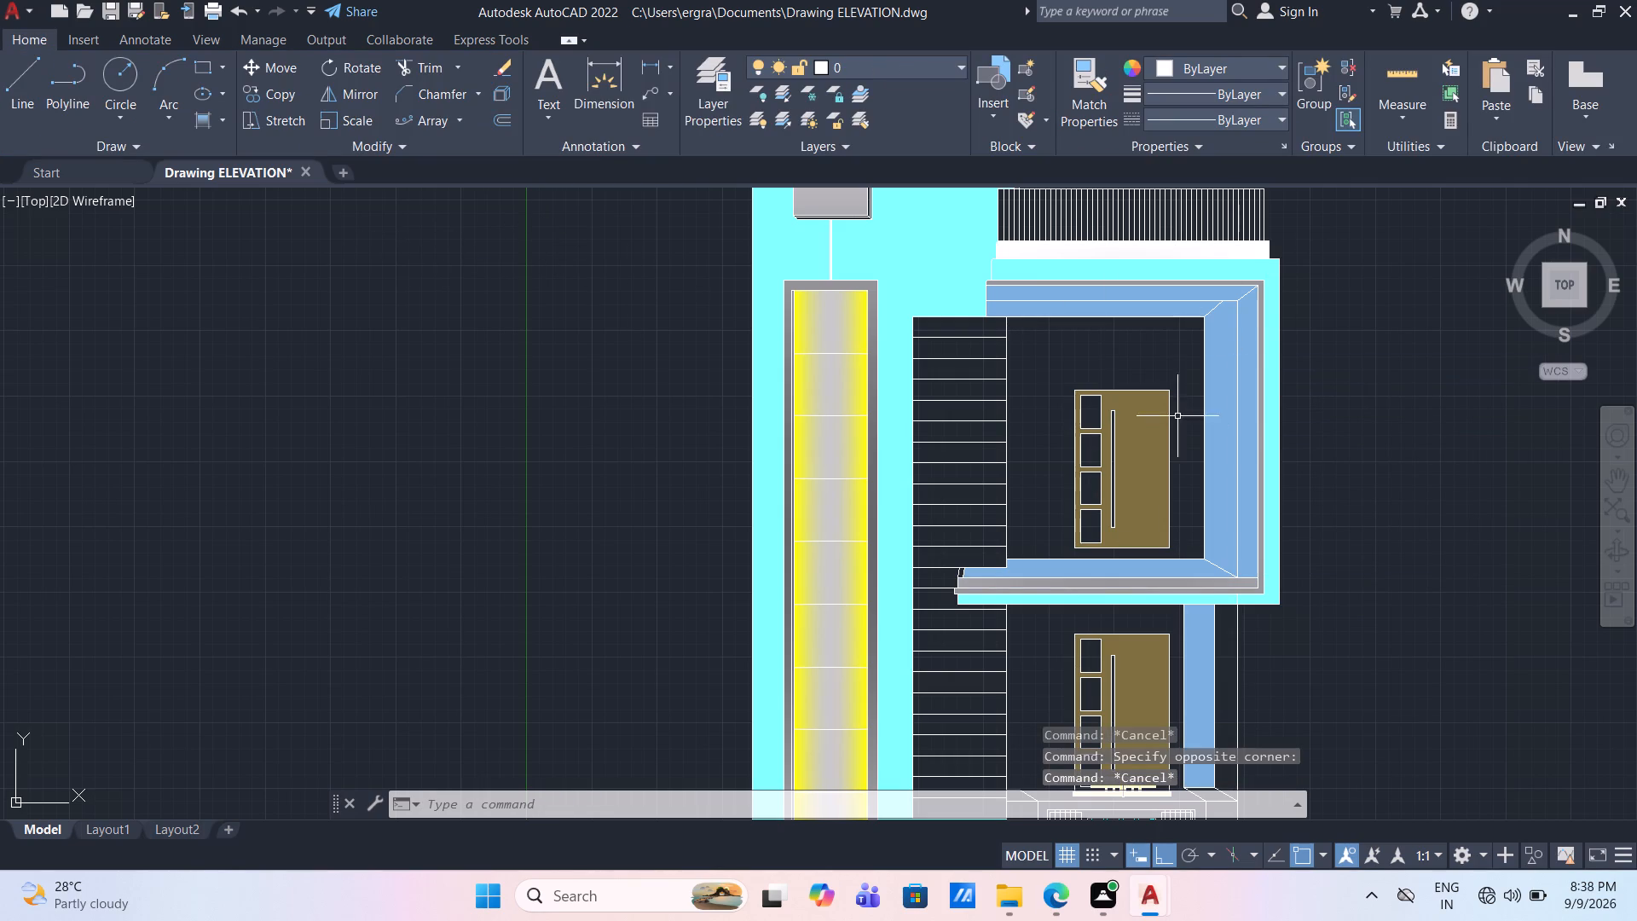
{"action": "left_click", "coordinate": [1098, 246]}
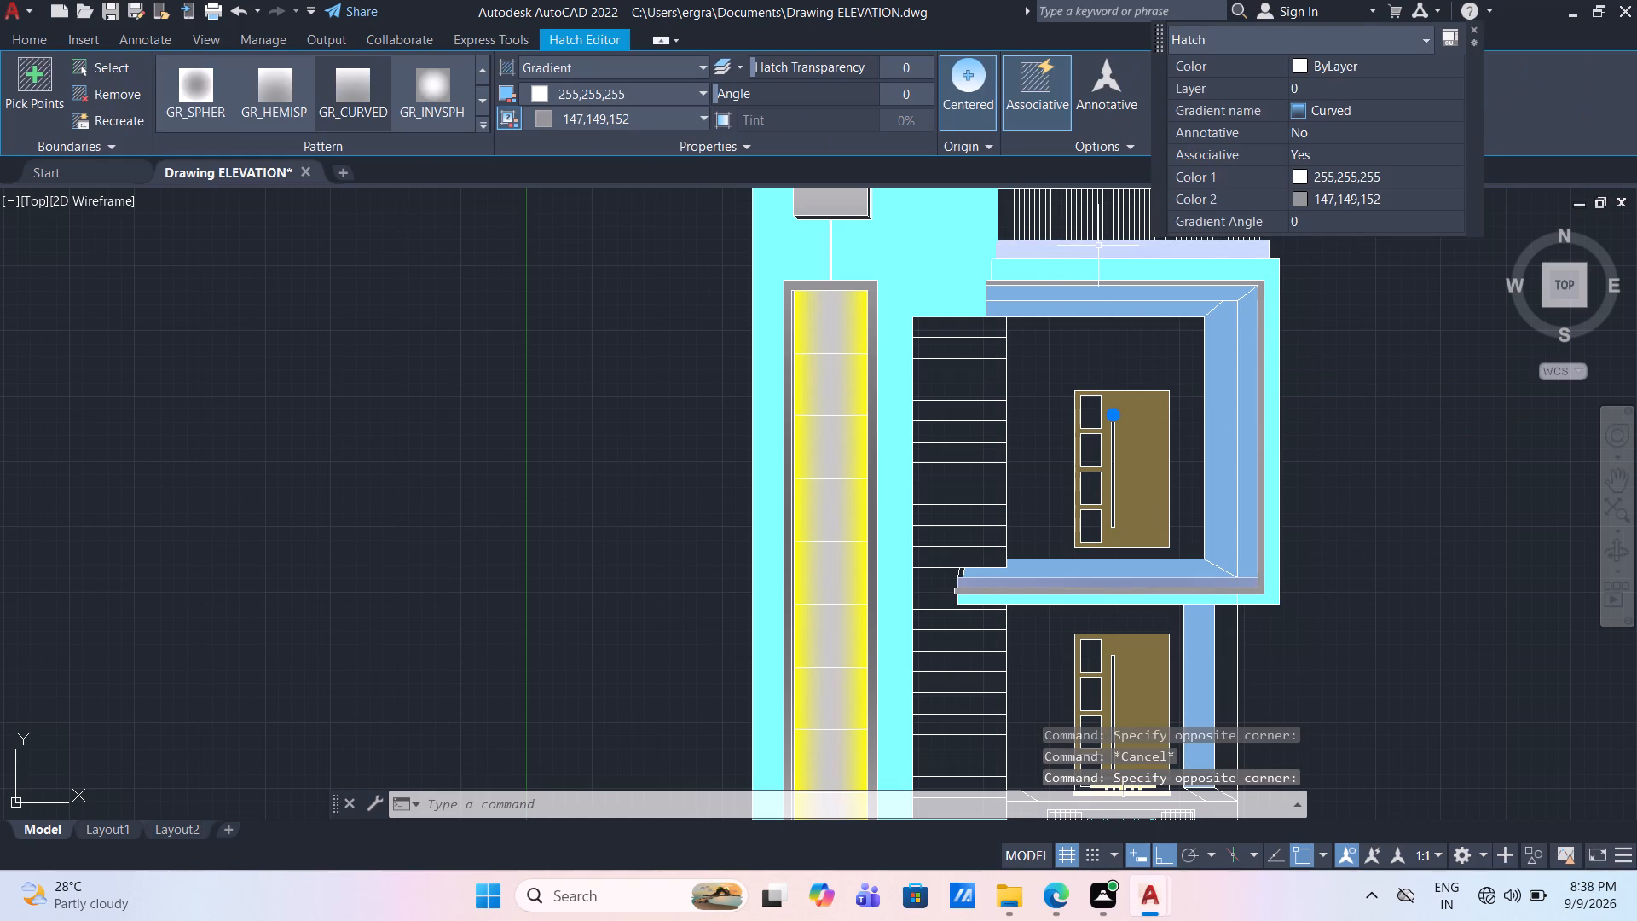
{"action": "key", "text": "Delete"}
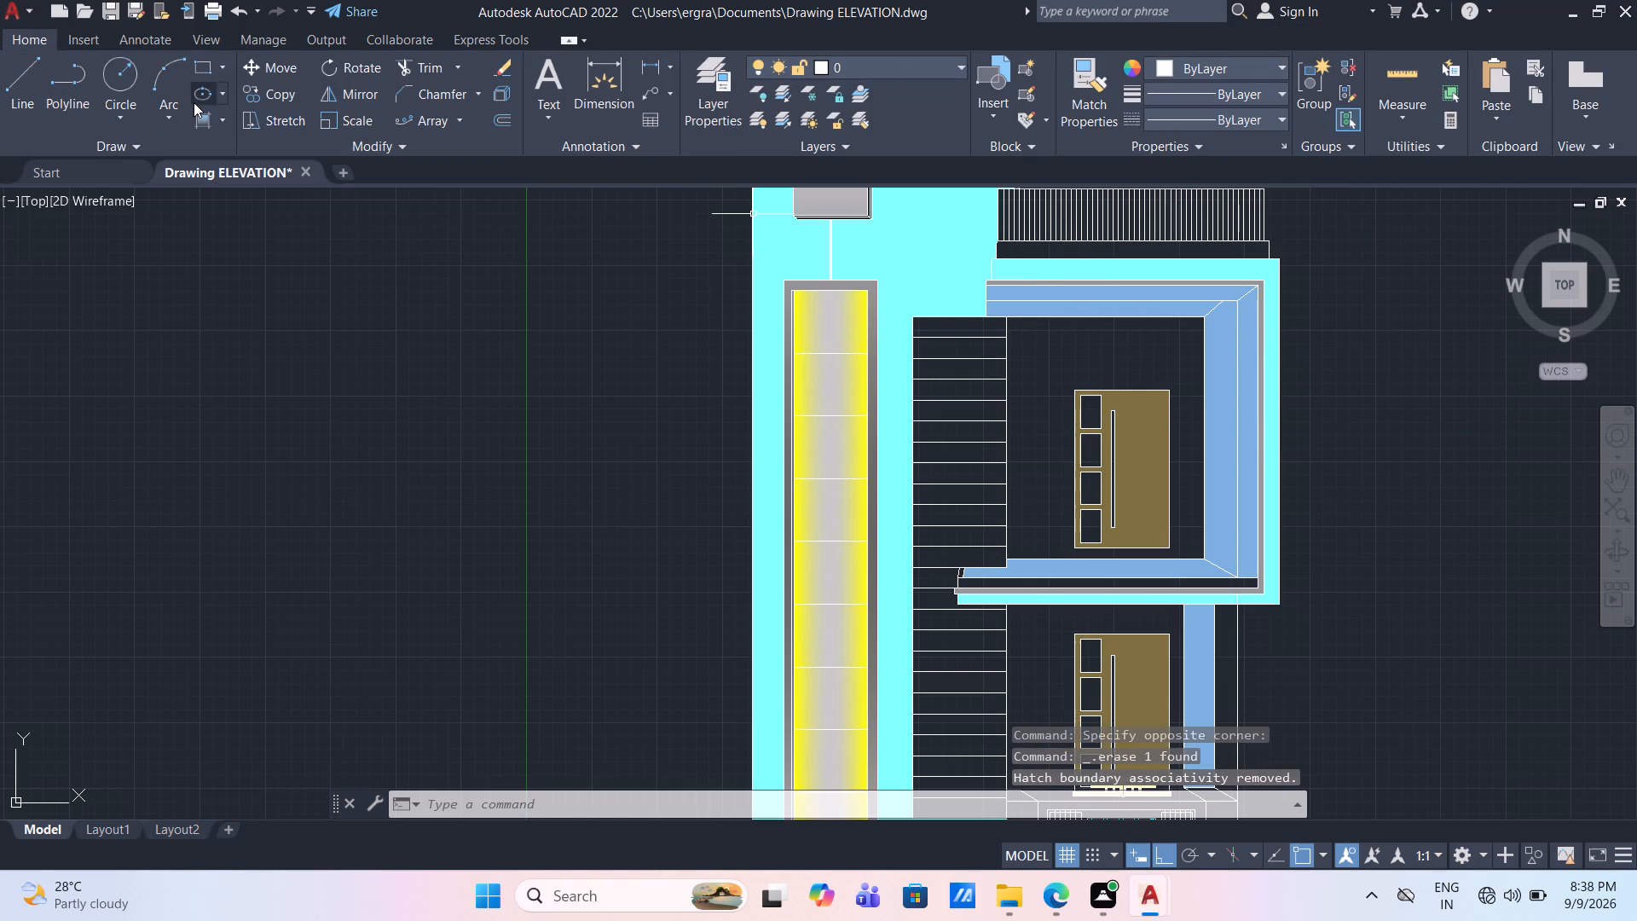
Fill only the band below the roof railing with a GR_CURVED gradient in 255,255,255 and 147,149,152.
{"action": "left_click", "coordinate": [210, 122]}
{"action": "left_click", "coordinate": [1066, 247]}
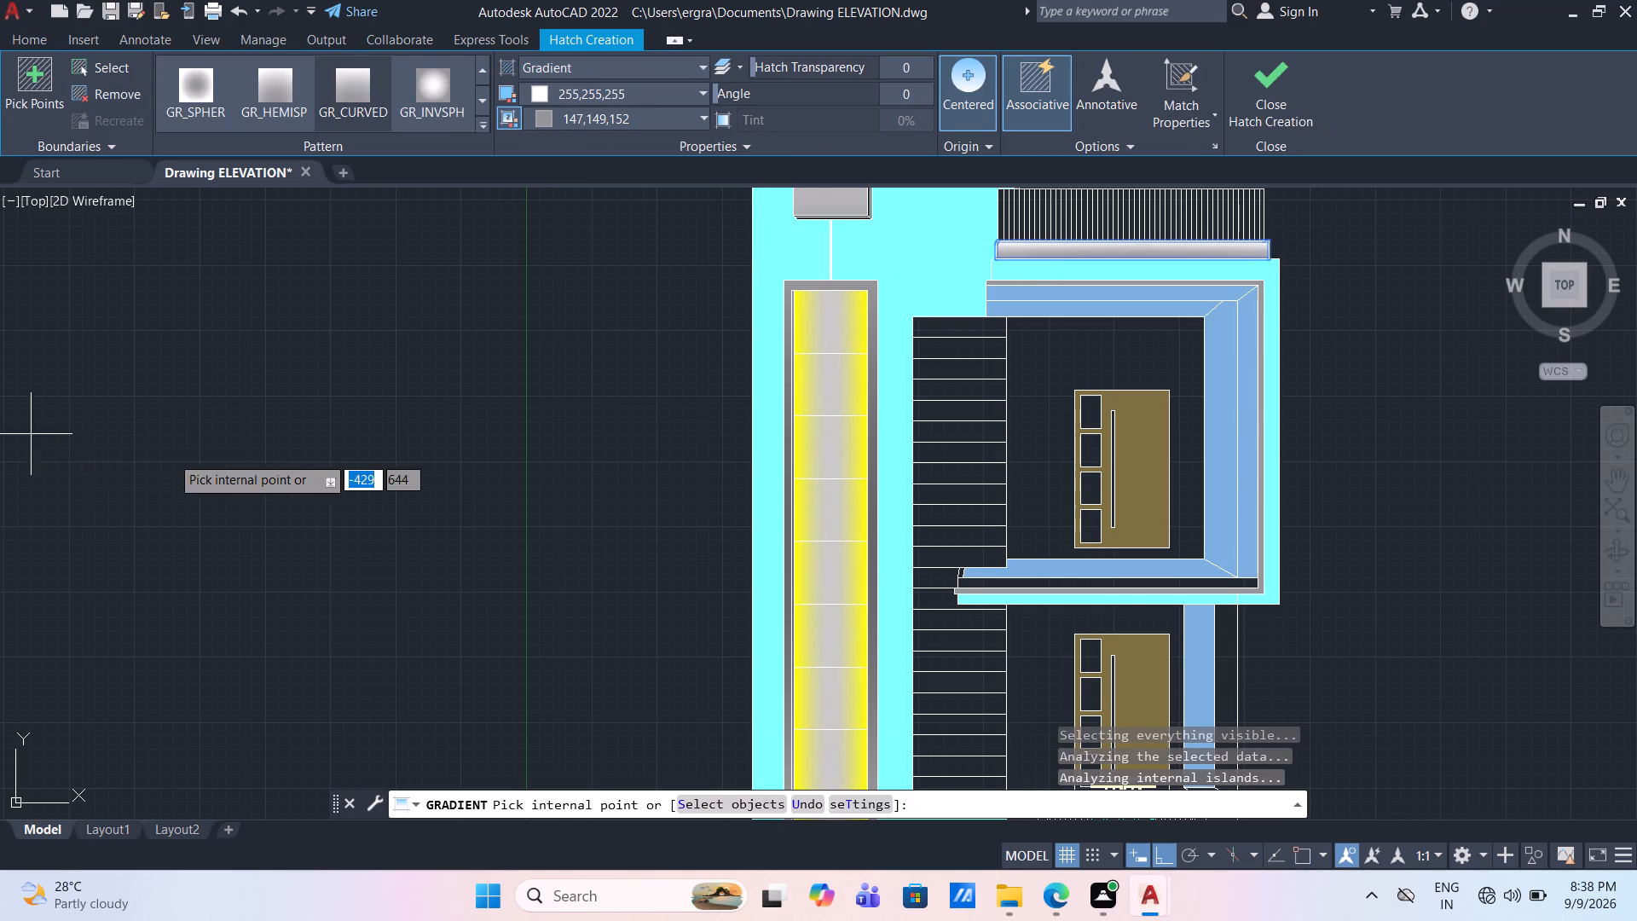
{"action": "key", "text": "Return"}
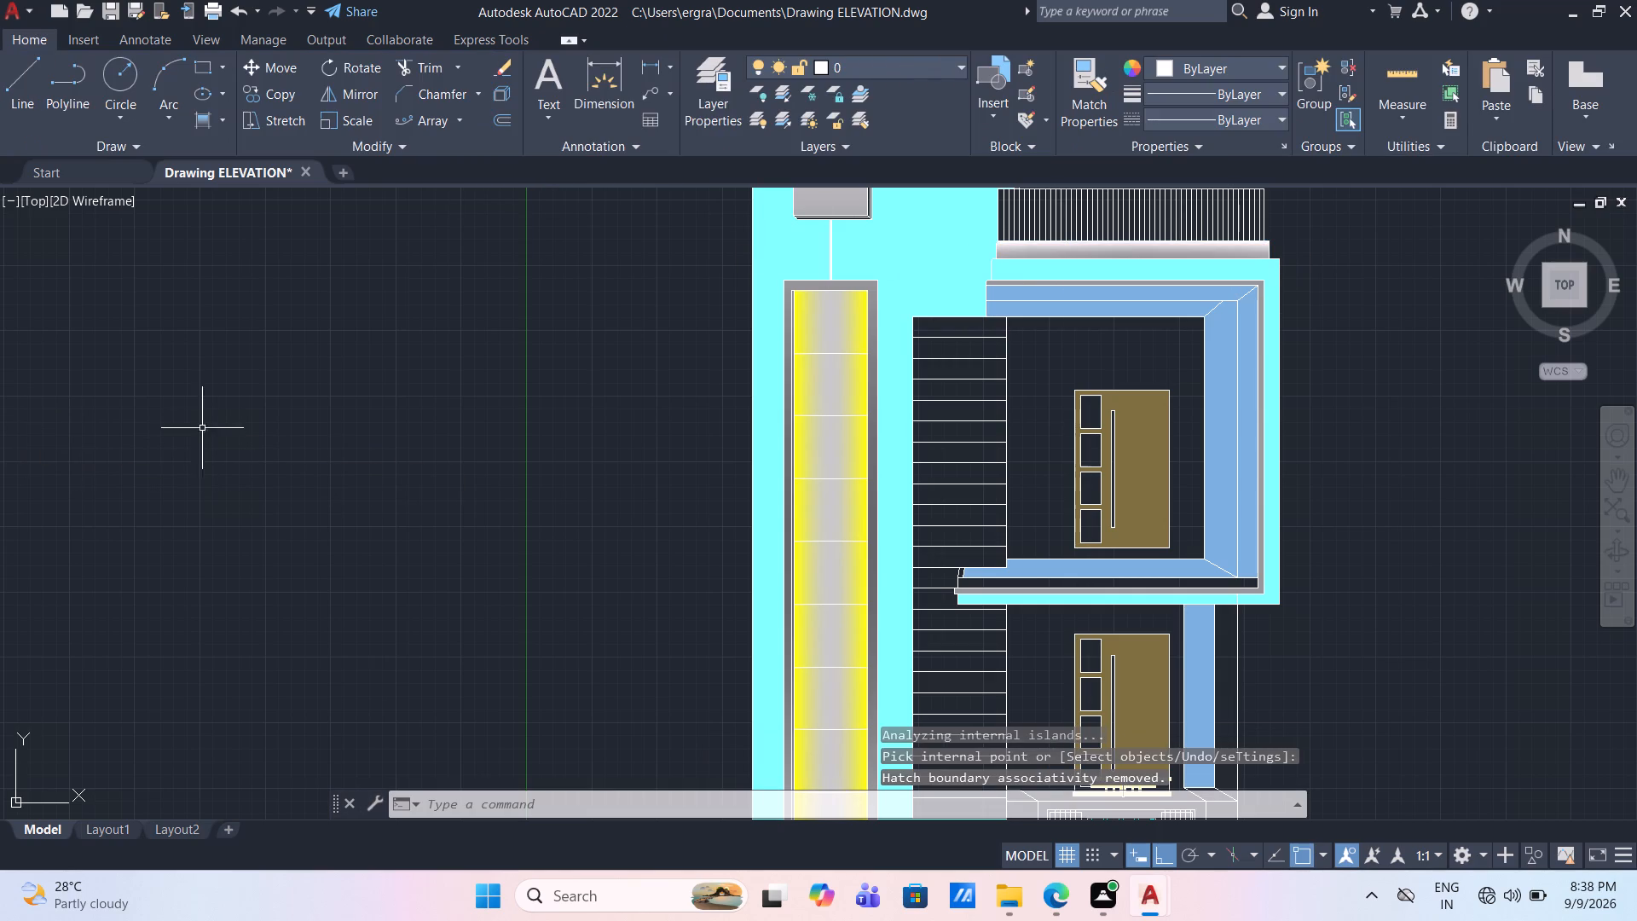
Fill the dark strip under the lower blue band with a GR_CURVED gradient in 255,255,255 and 147,149,152.
{"action": "left_click", "coordinate": [201, 125]}
{"action": "scroll", "coordinate": [1183, 613], "scroll_direction": "up", "scroll_amount": 1}
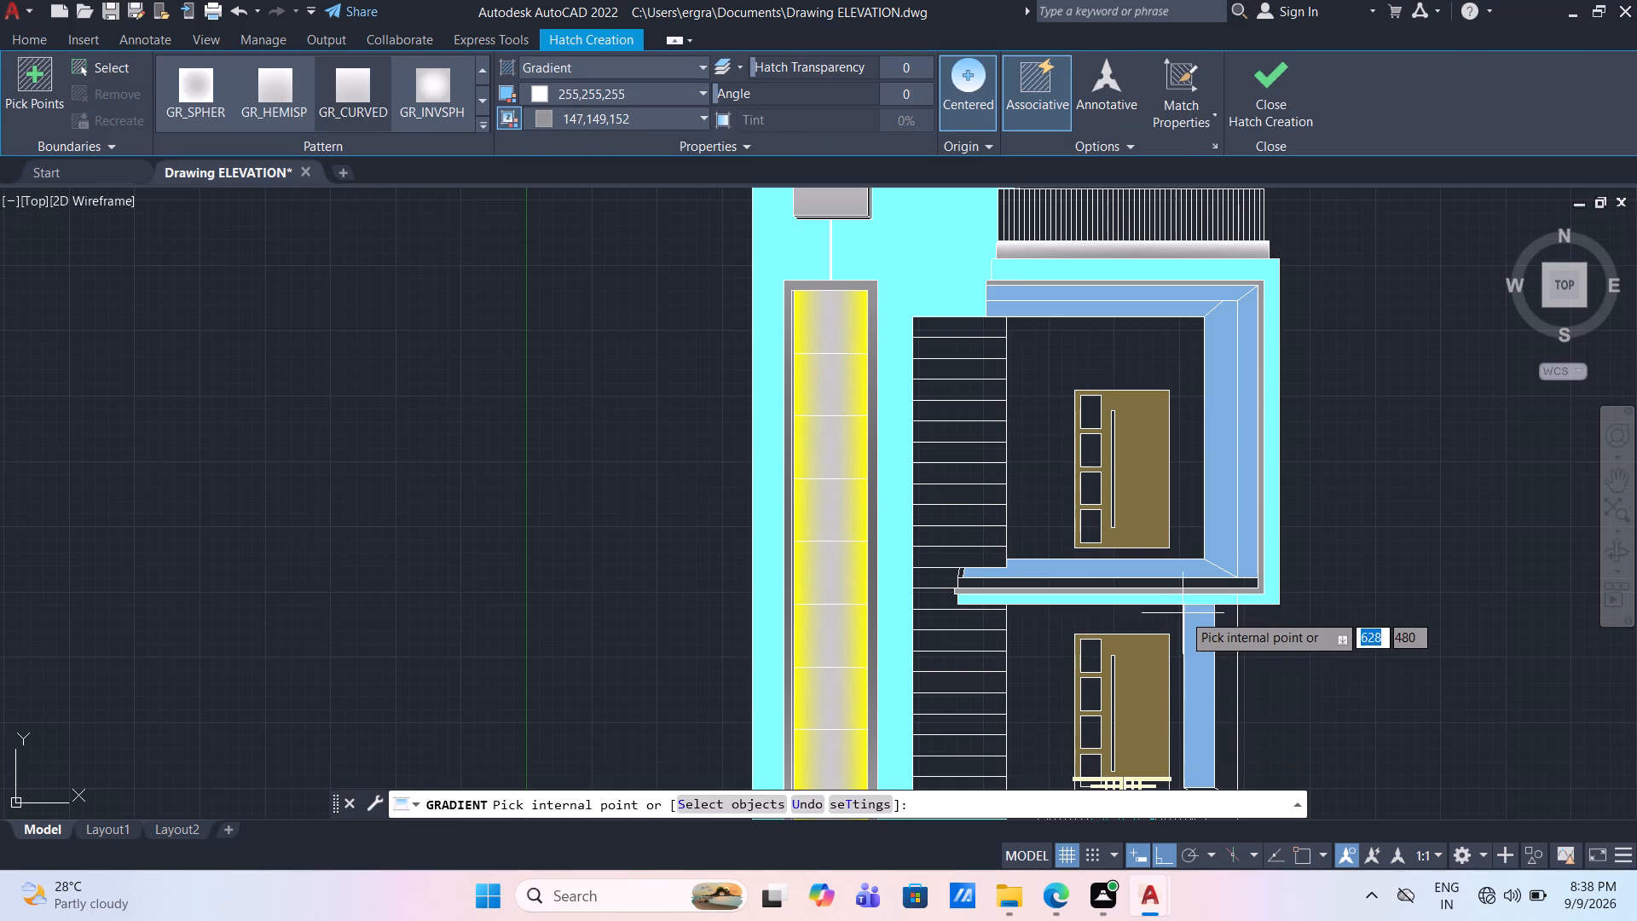
{"action": "scroll", "coordinate": [1183, 613], "scroll_direction": "up", "scroll_amount": 1}
{"action": "left_click", "coordinate": [1149, 538]}
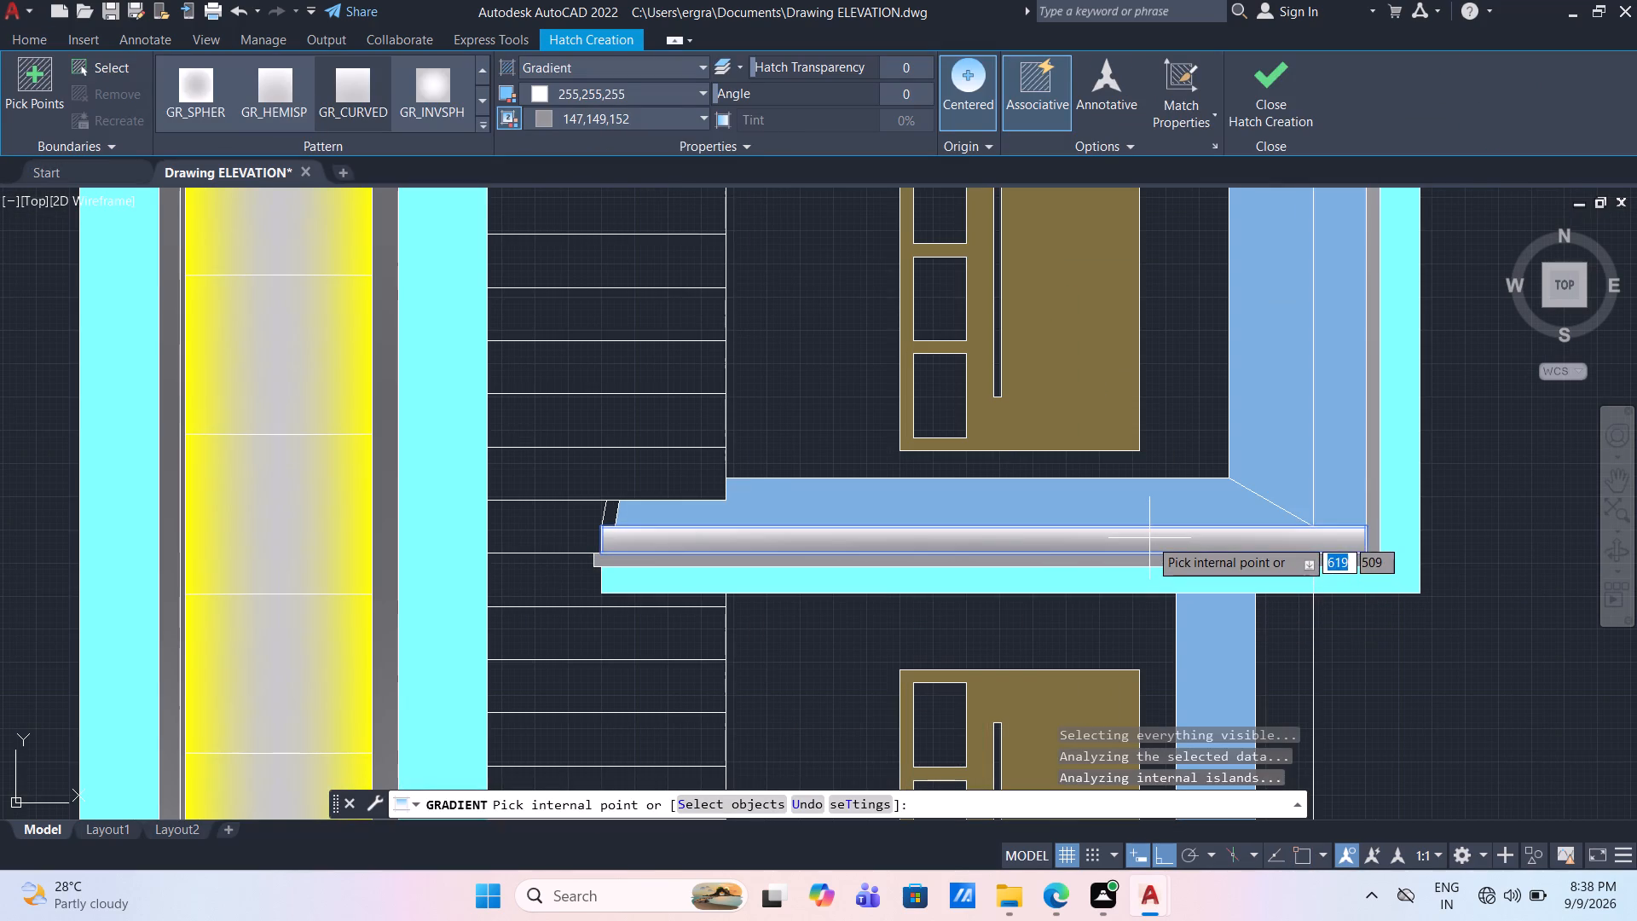
{"action": "key", "text": "Return"}
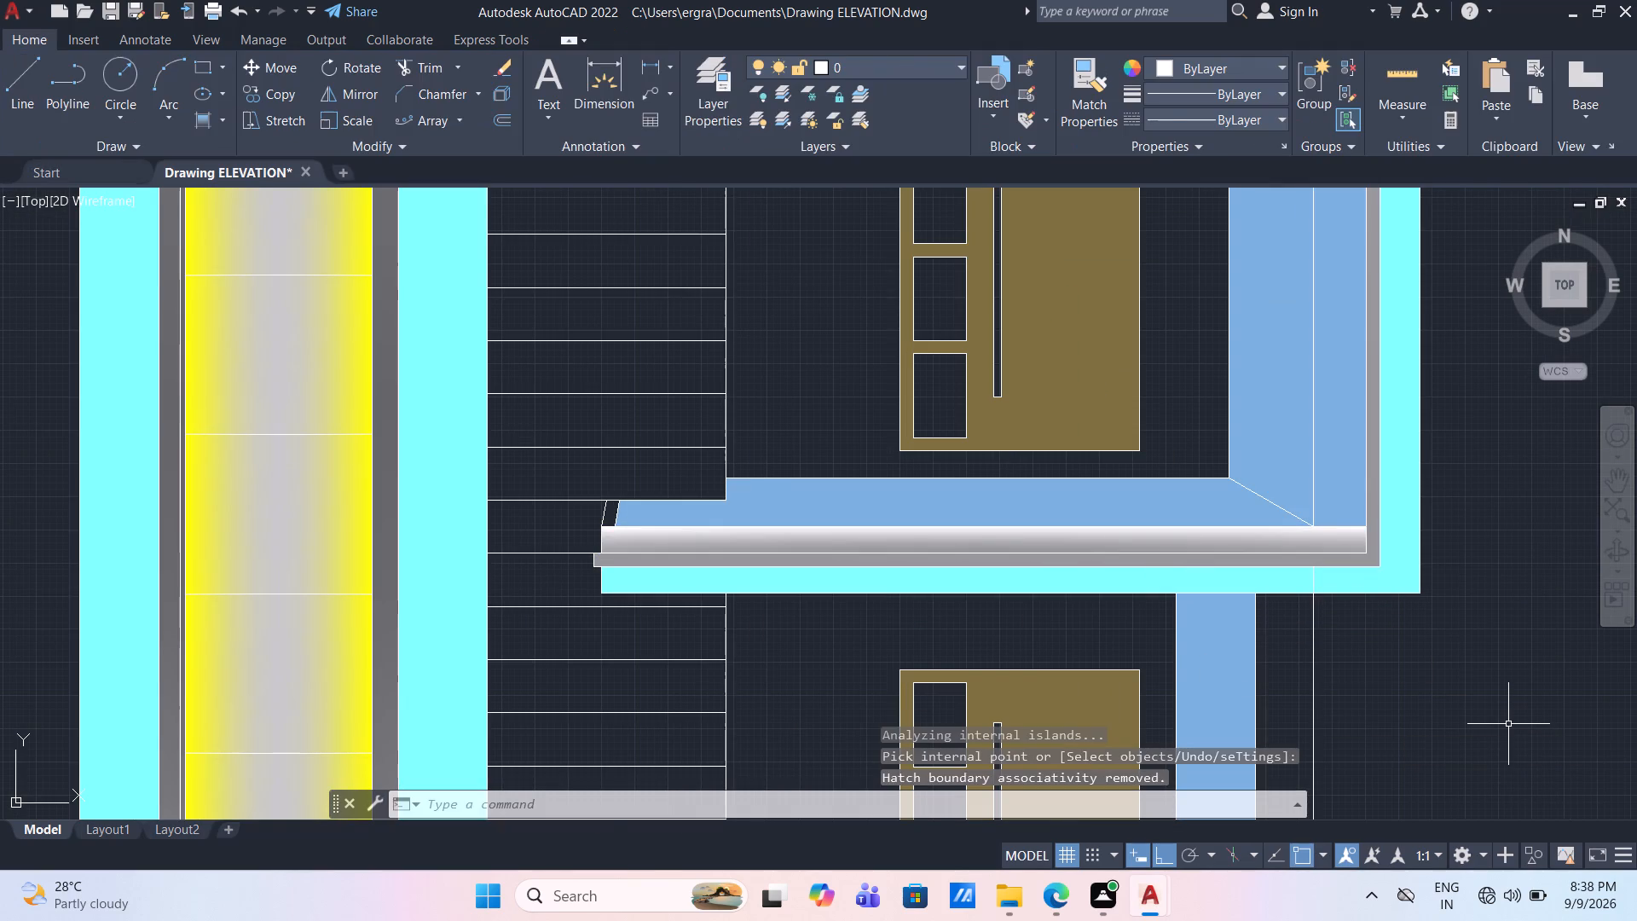
{"action": "scroll", "coordinate": [1508, 722], "scroll_direction": "down", "scroll_amount": 3}
{"action": "scroll", "coordinate": [1499, 713], "scroll_direction": "up", "scroll_amount": 1}
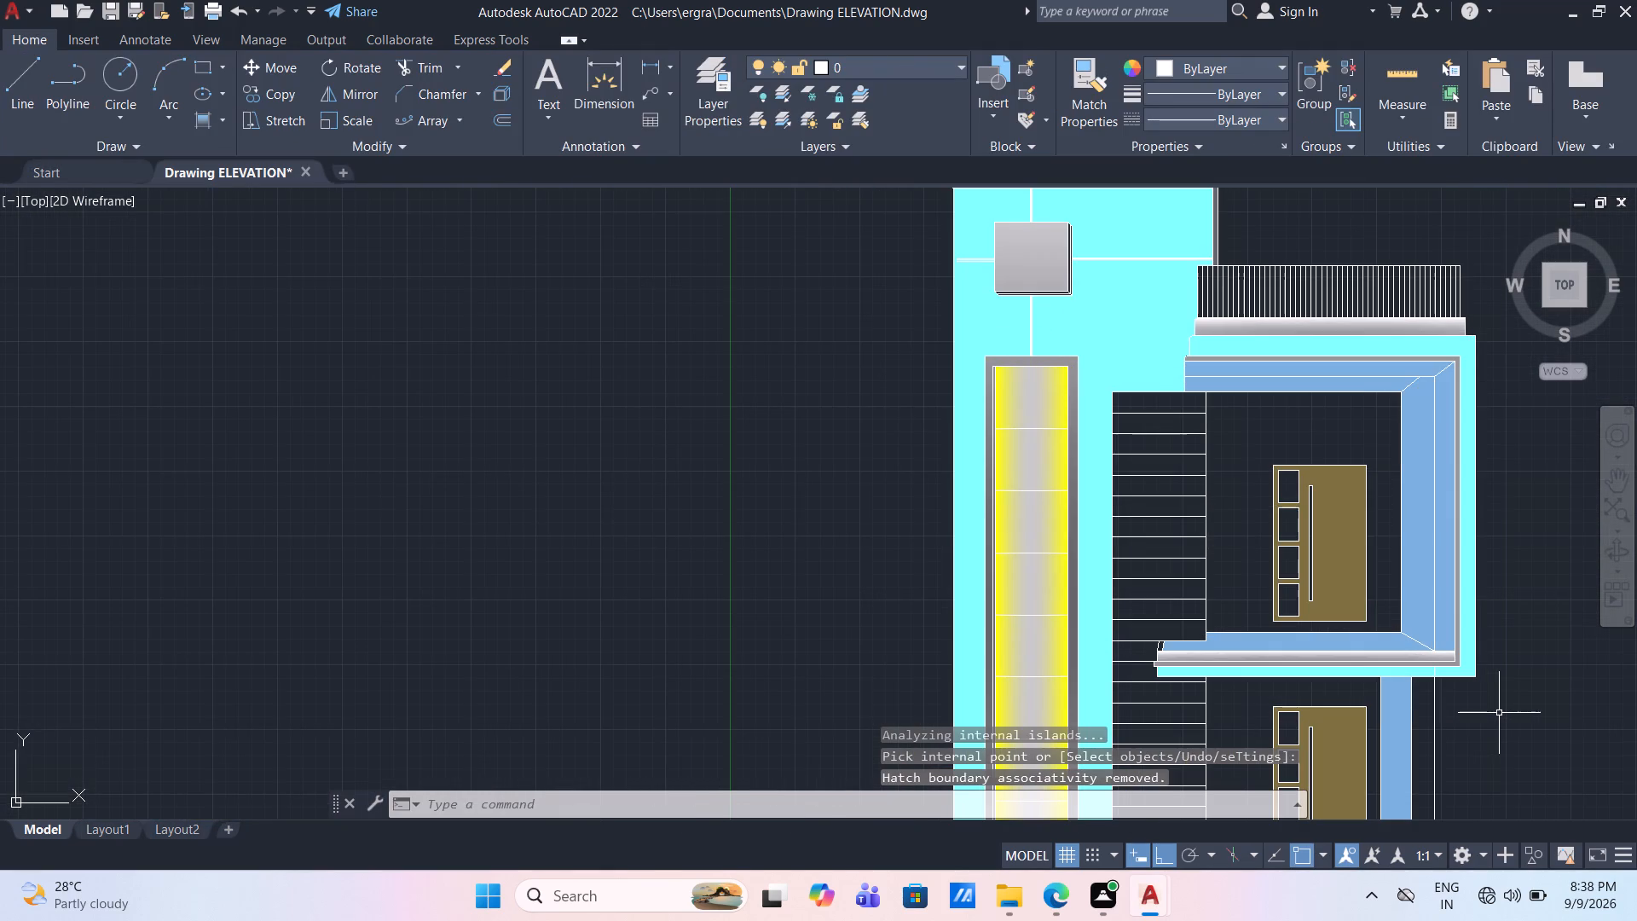
{"action": "key", "text": "Escape"}
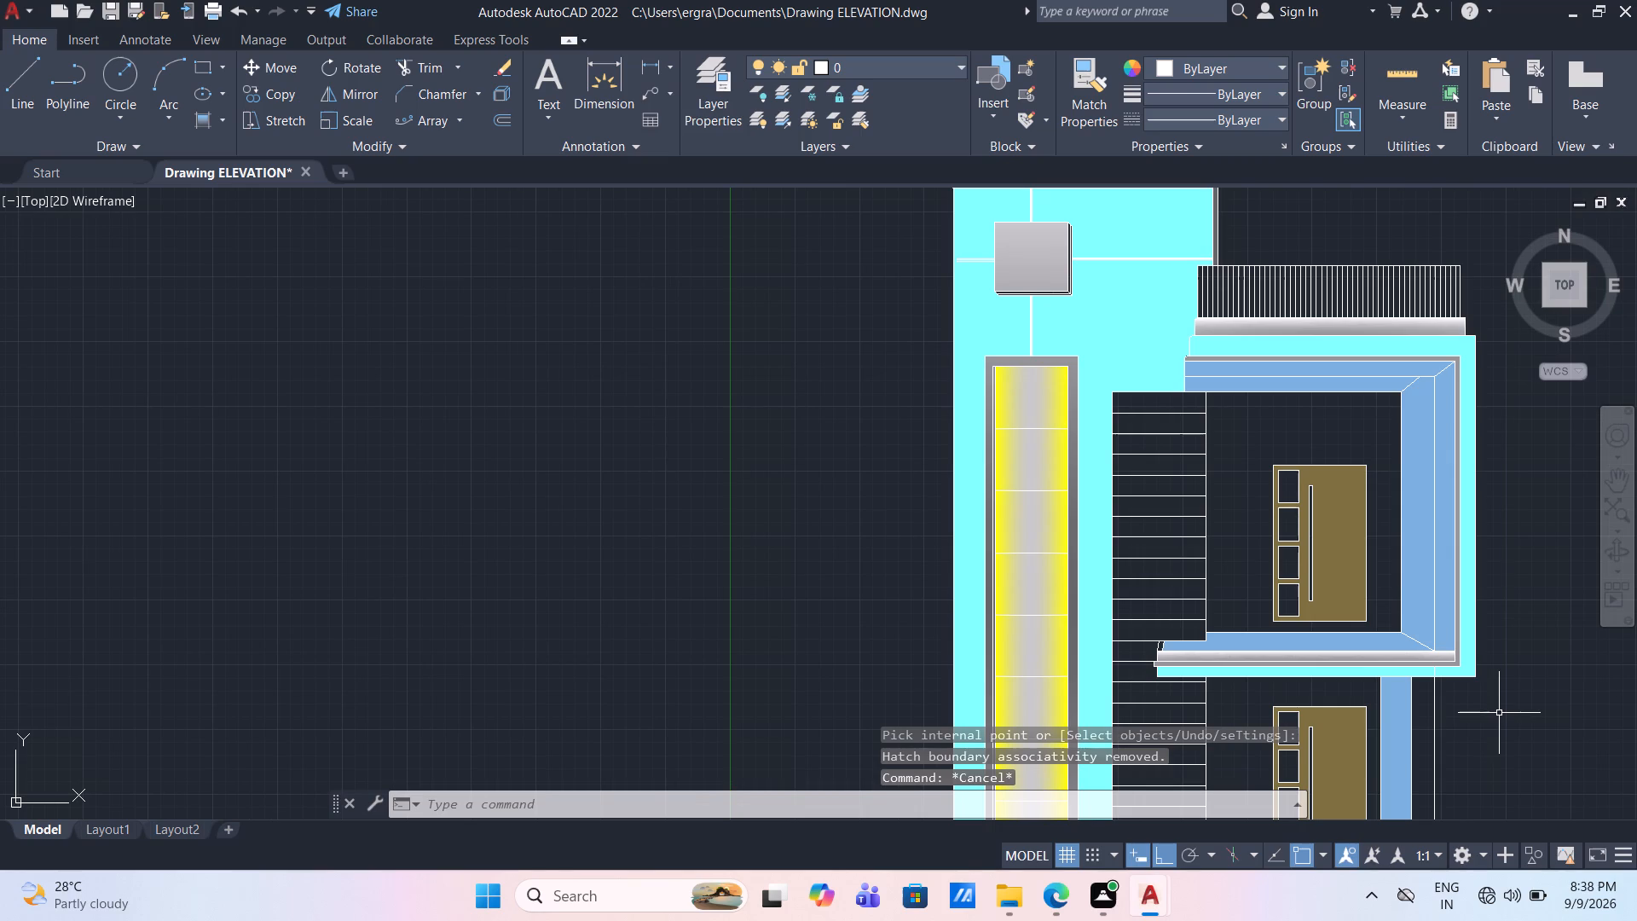
Fill the small slanted piece at the lower blue band's tower-side end with a GR_INVSPH gradient in 255,255,255 and 247,171,174.
{"action": "scroll", "coordinate": [1163, 679], "scroll_direction": "up", "scroll_amount": 3}
{"action": "middle_click_drag", "start_coordinate": [1072, 553], "coordinate": [1011, 635]}
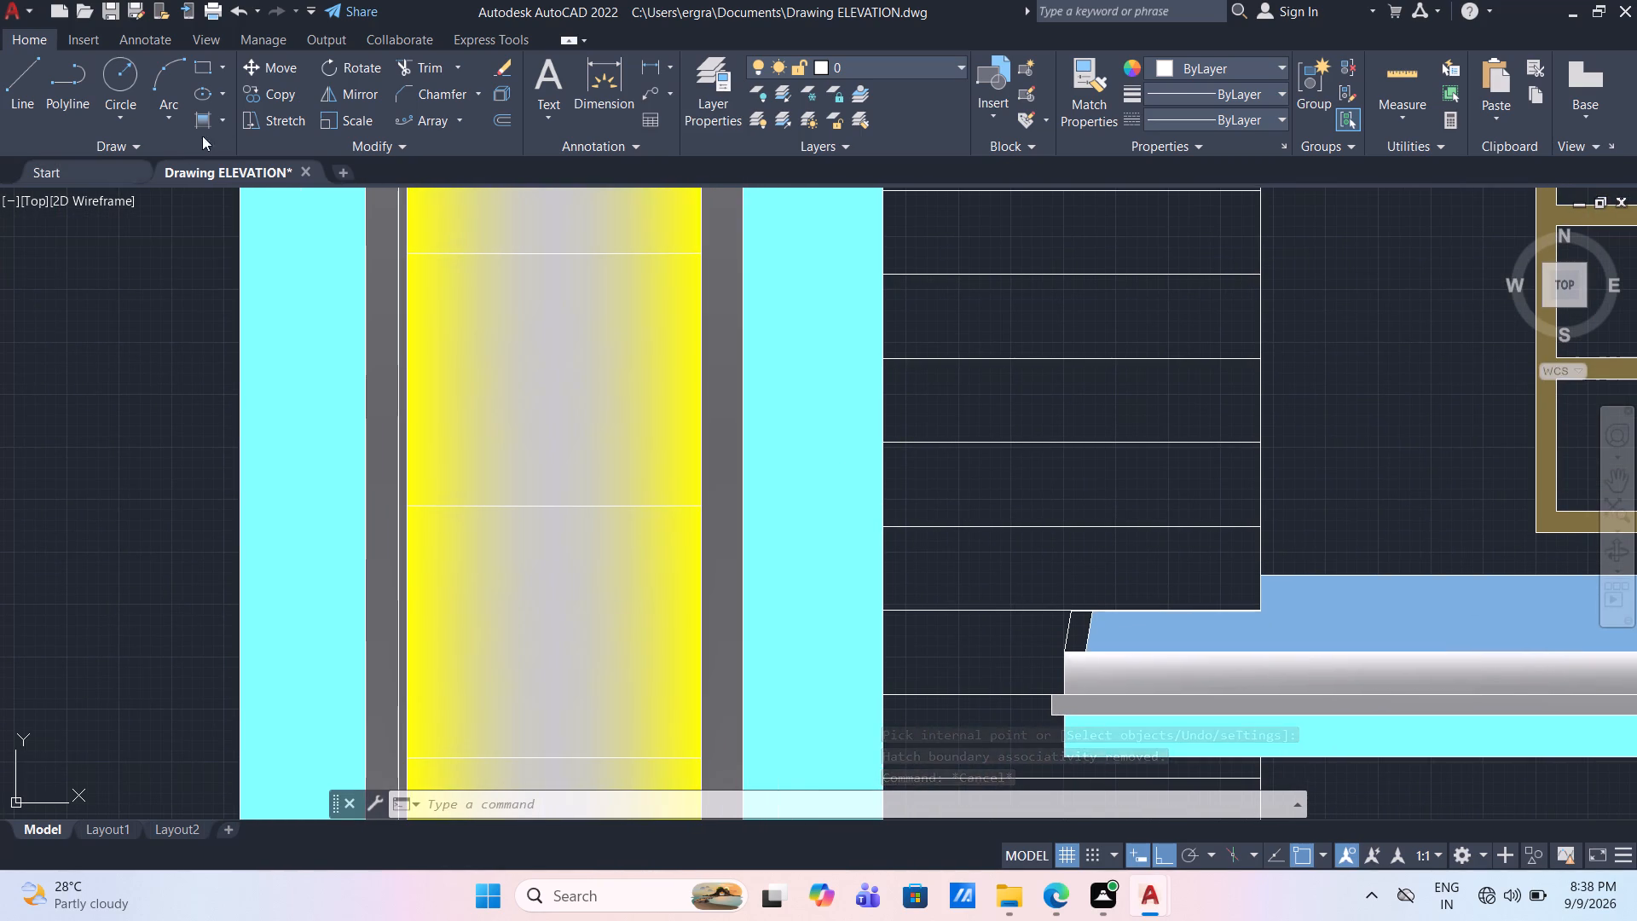
{"action": "left_click", "coordinate": [229, 118]}
{"action": "left_click", "coordinate": [226, 121]}
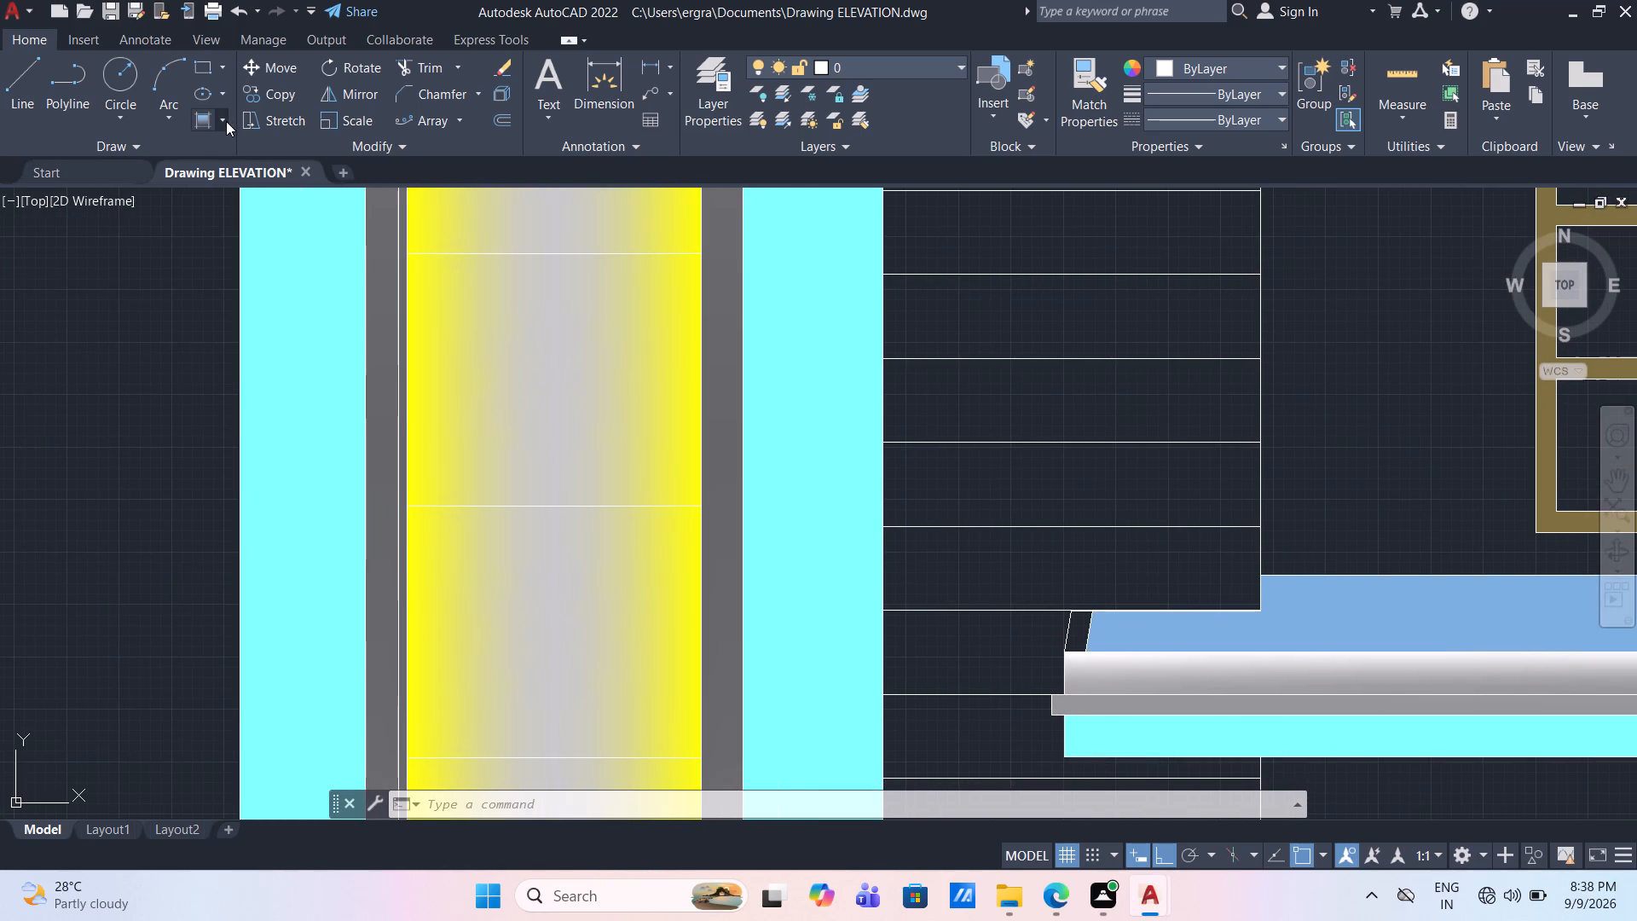
{"action": "left_click", "coordinate": [185, 206]}
{"action": "left_click", "coordinate": [620, 113]}
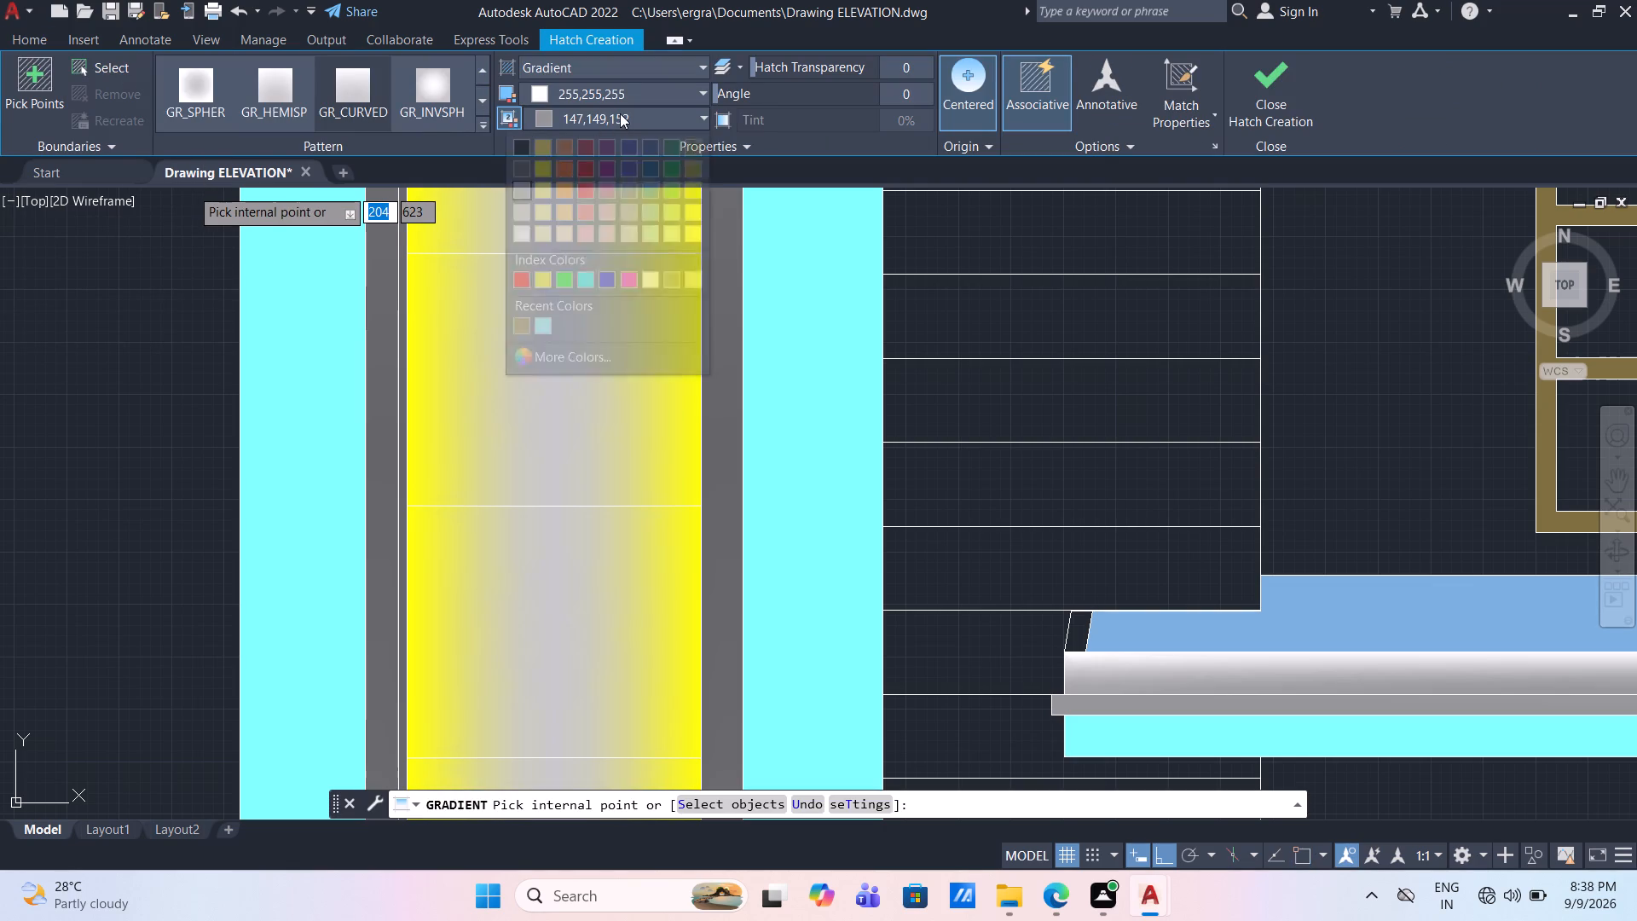
{"action": "left_click", "coordinate": [586, 237]}
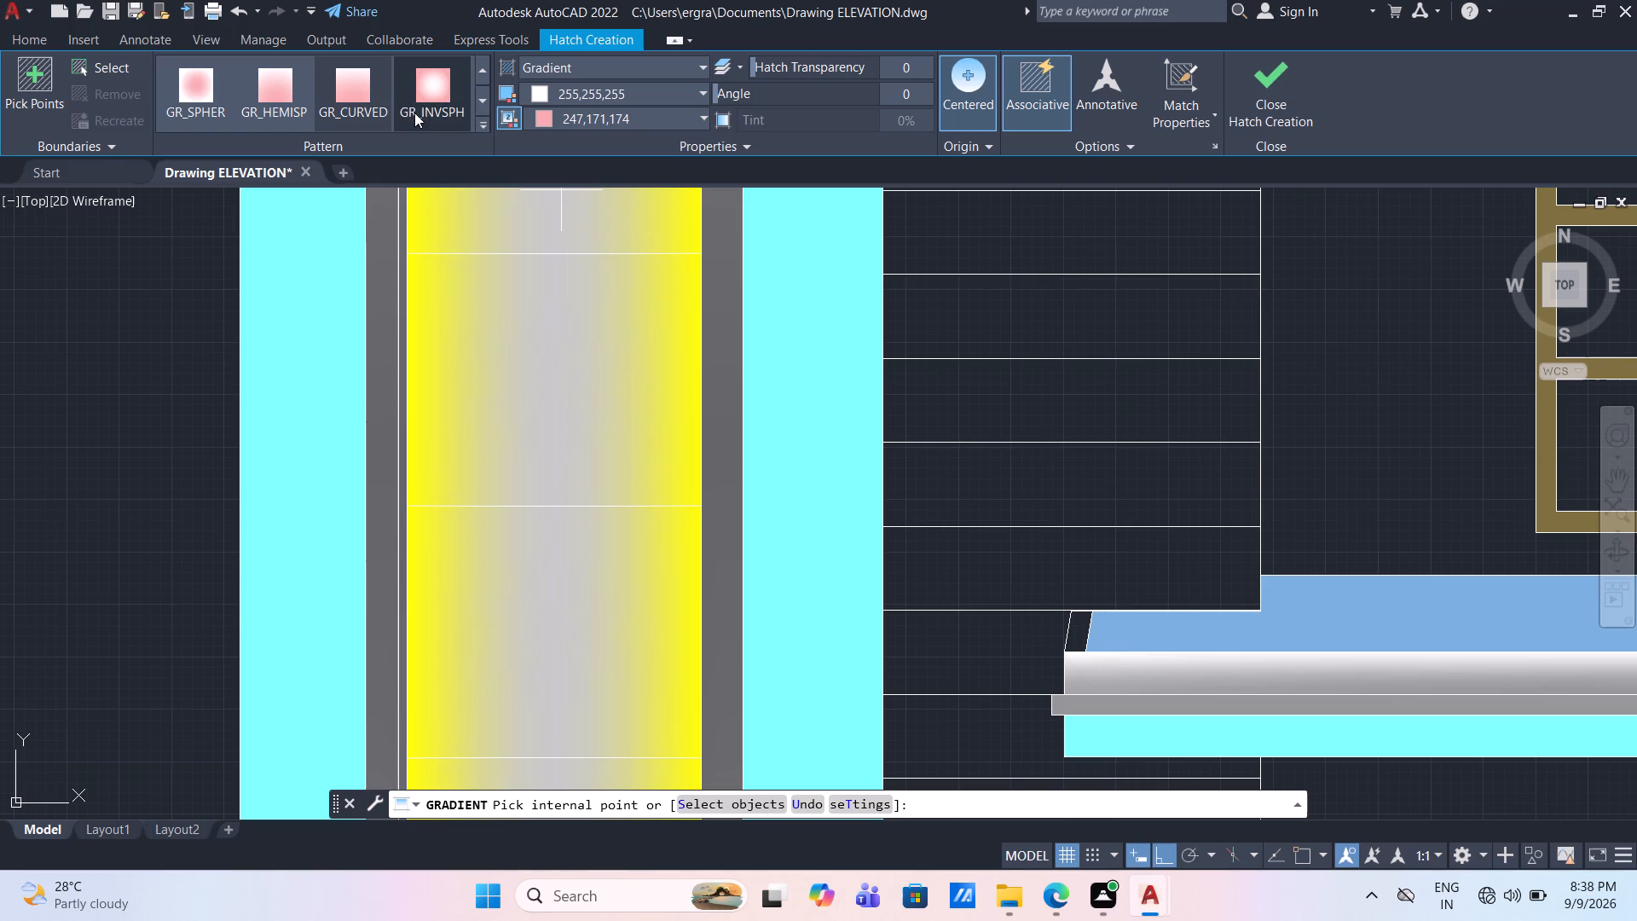
{"action": "left_click", "coordinate": [485, 68]}
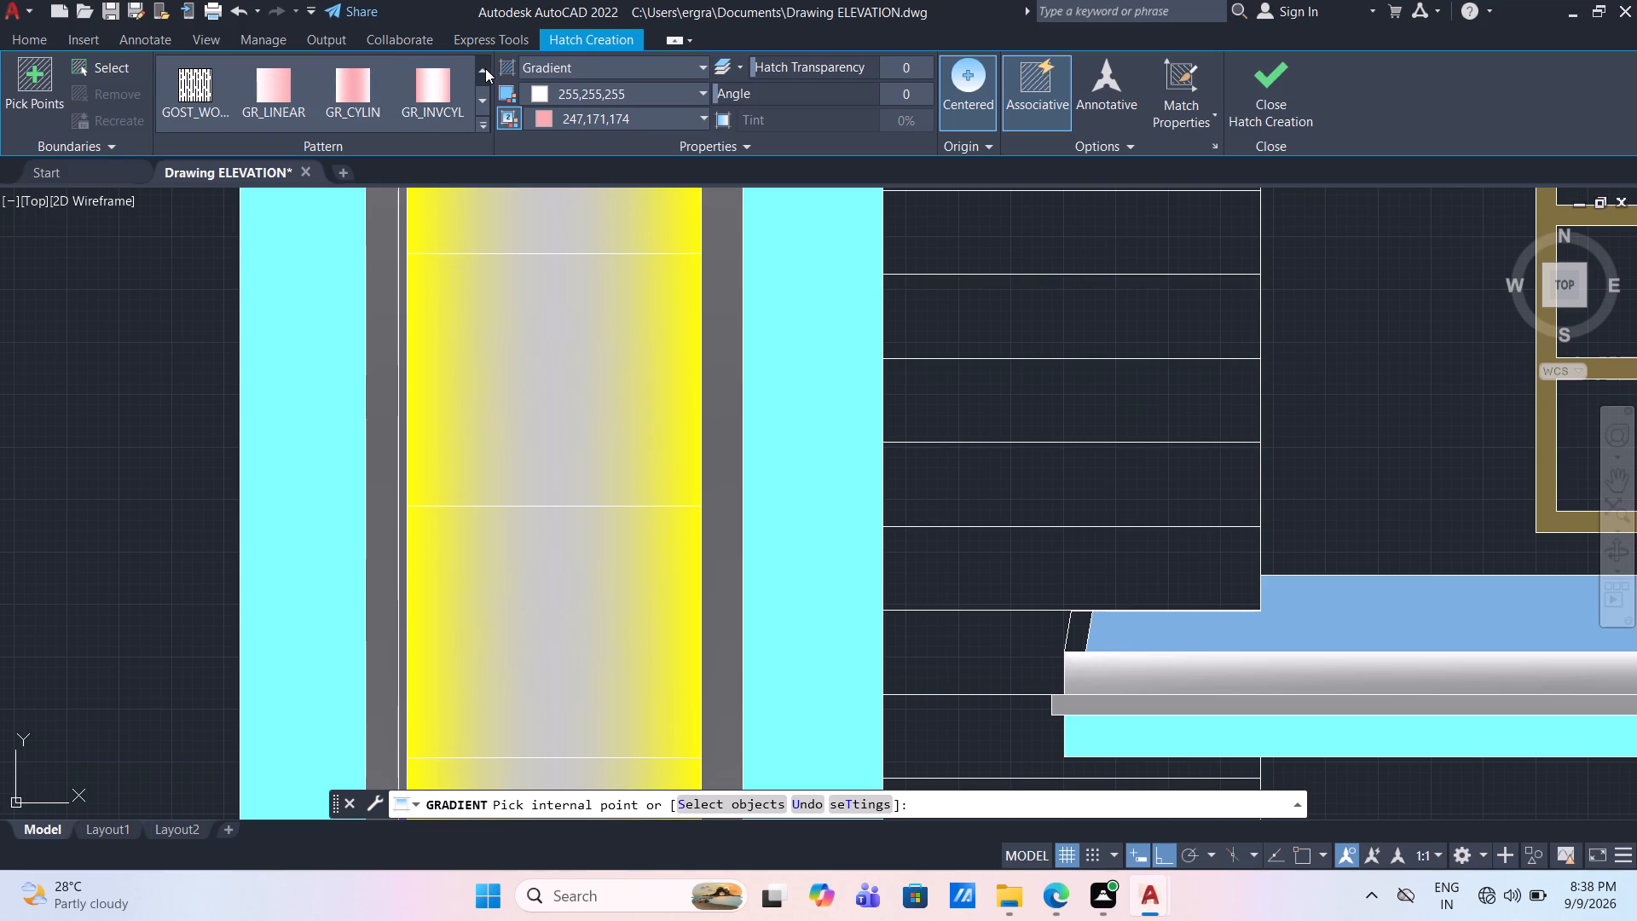
{"action": "left_click", "coordinate": [485, 106]}
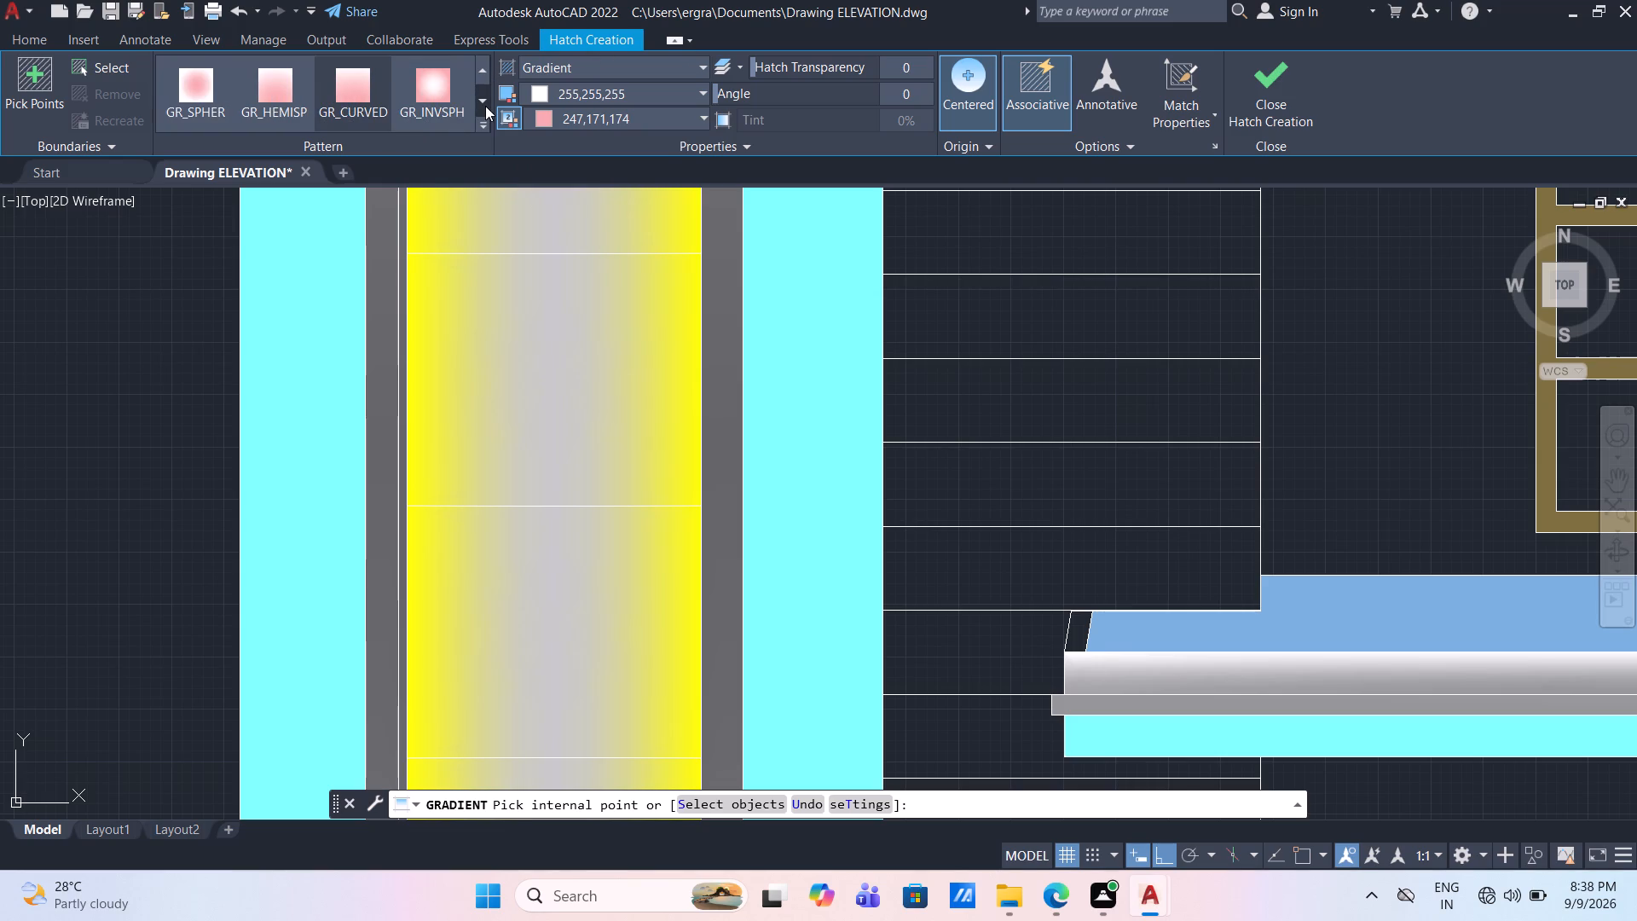
{"action": "left_click", "coordinate": [485, 106]}
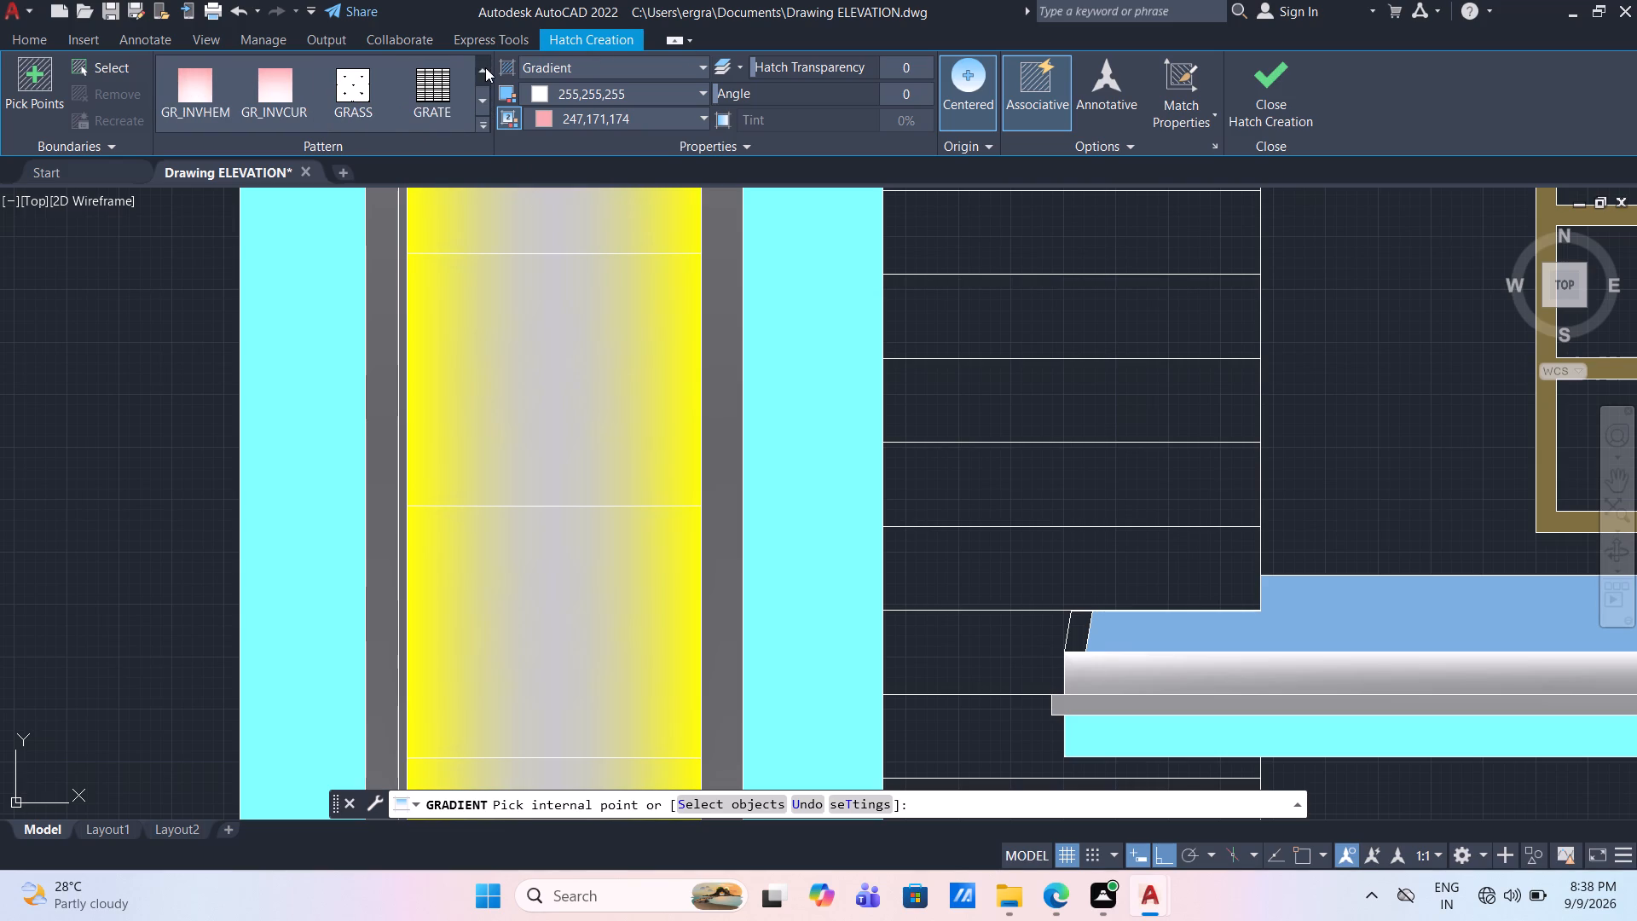
{"action": "left_click", "coordinate": [485, 67]}
{"action": "left_click", "coordinate": [425, 98]}
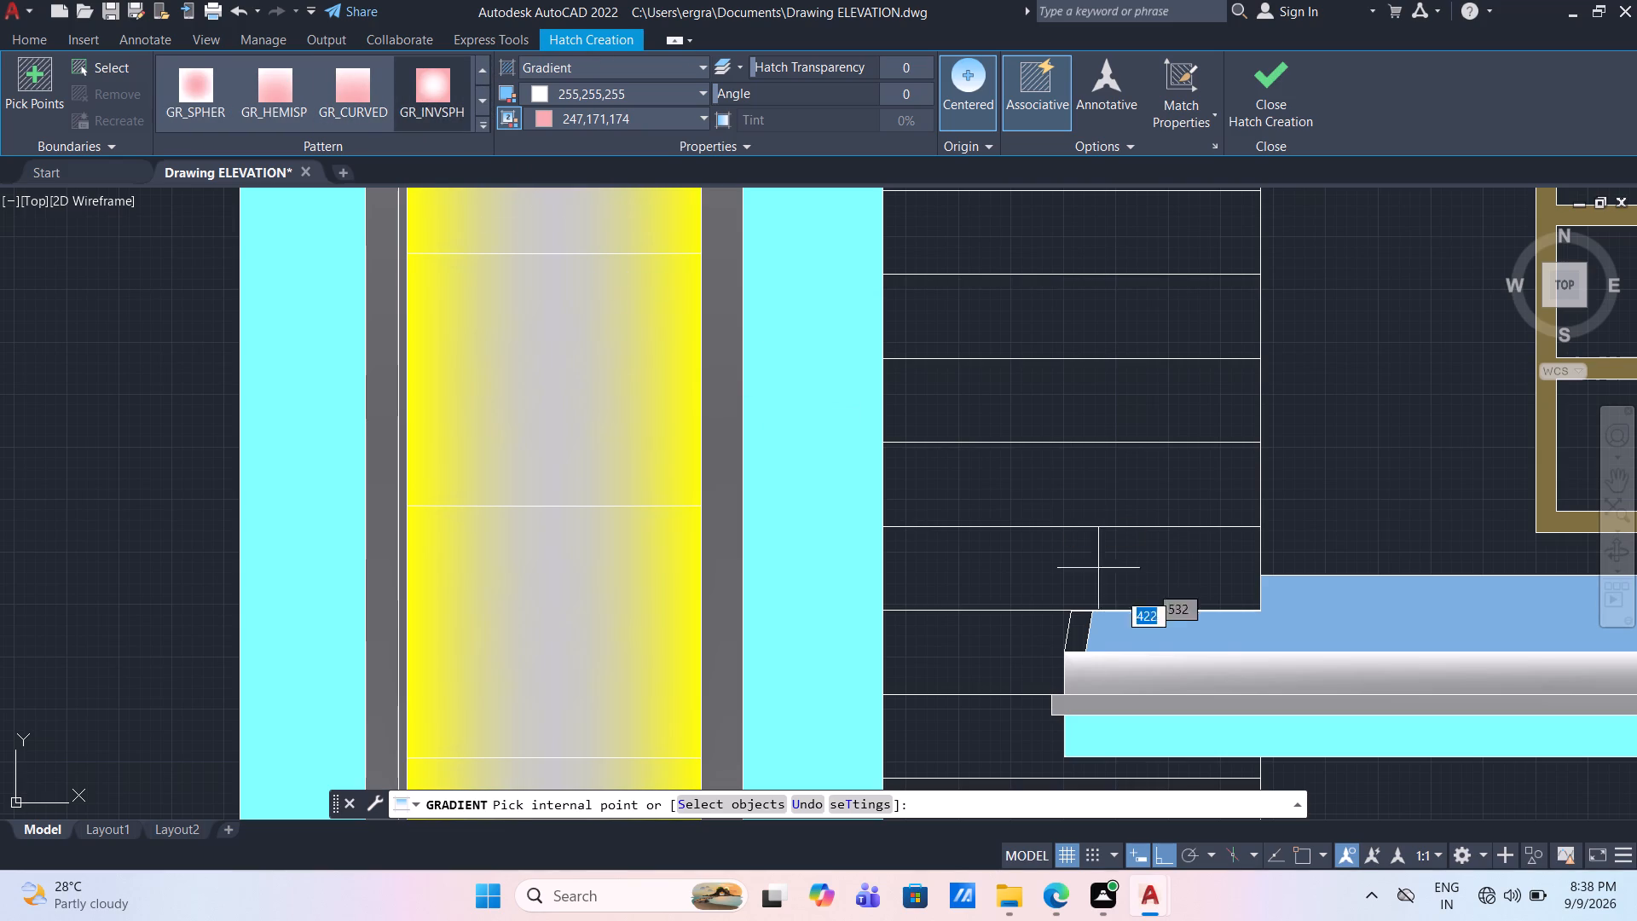
{"action": "left_click", "coordinate": [1078, 634]}
{"action": "key", "text": "Escape"}
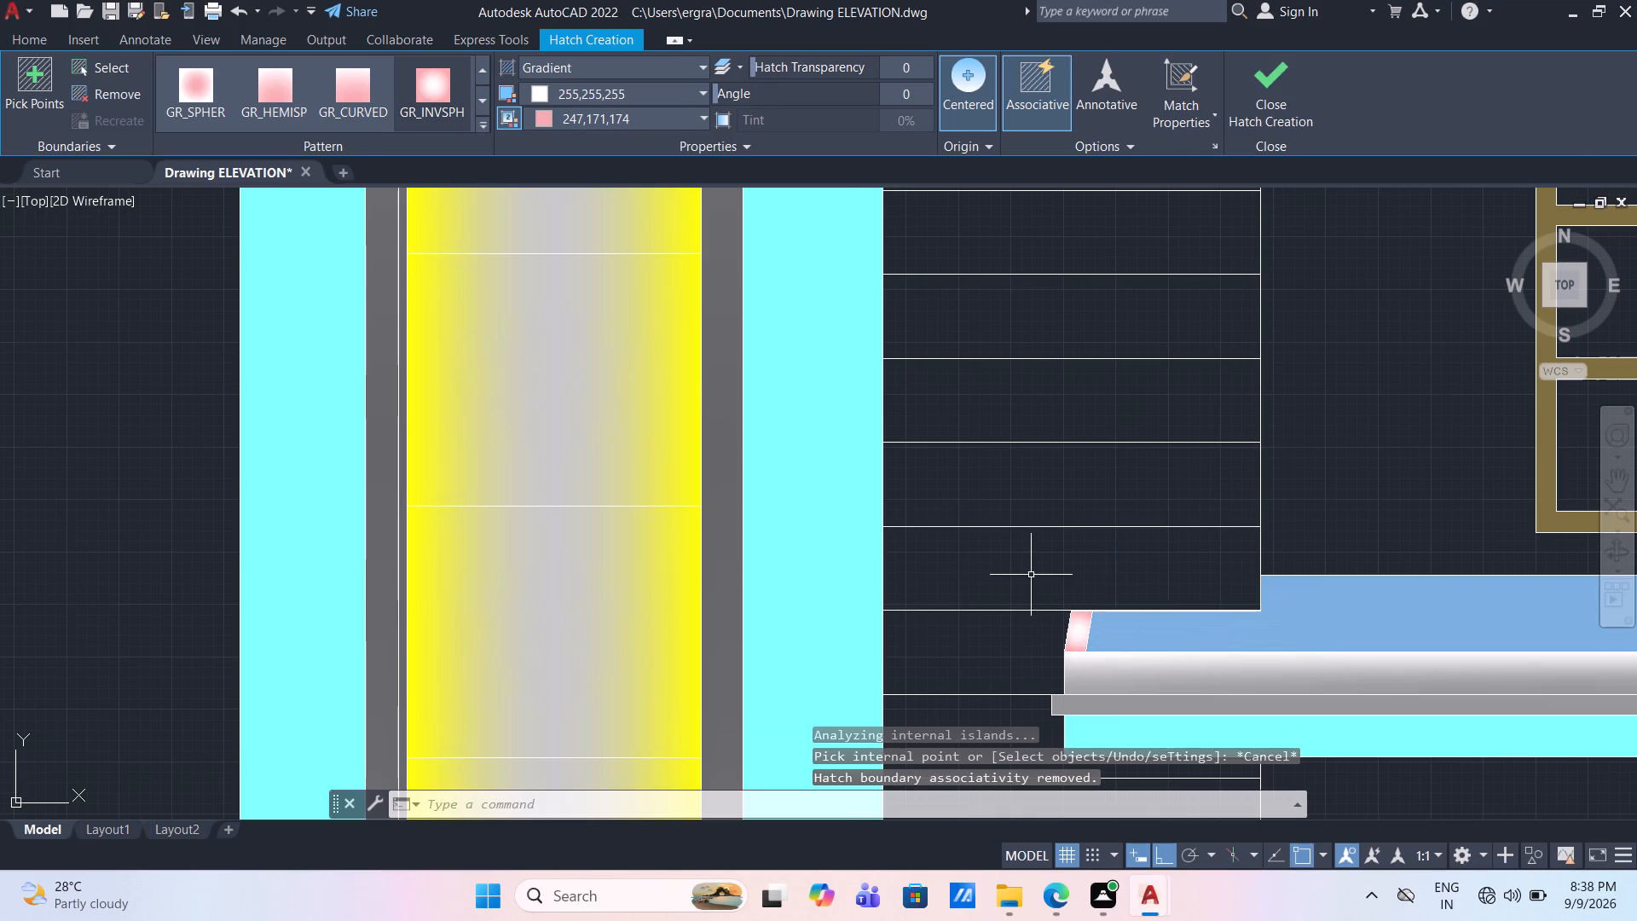
Fill roughly every other upright bar of the roof railing, starting from the tower side, with a GR_SPHER gradient in 0,0,0 and 99,100,102.
{"action": "scroll", "coordinate": [1139, 605], "scroll_direction": "down", "scroll_amount": 5}
{"action": "scroll", "coordinate": [1140, 568], "scroll_direction": "up", "scroll_amount": 2}
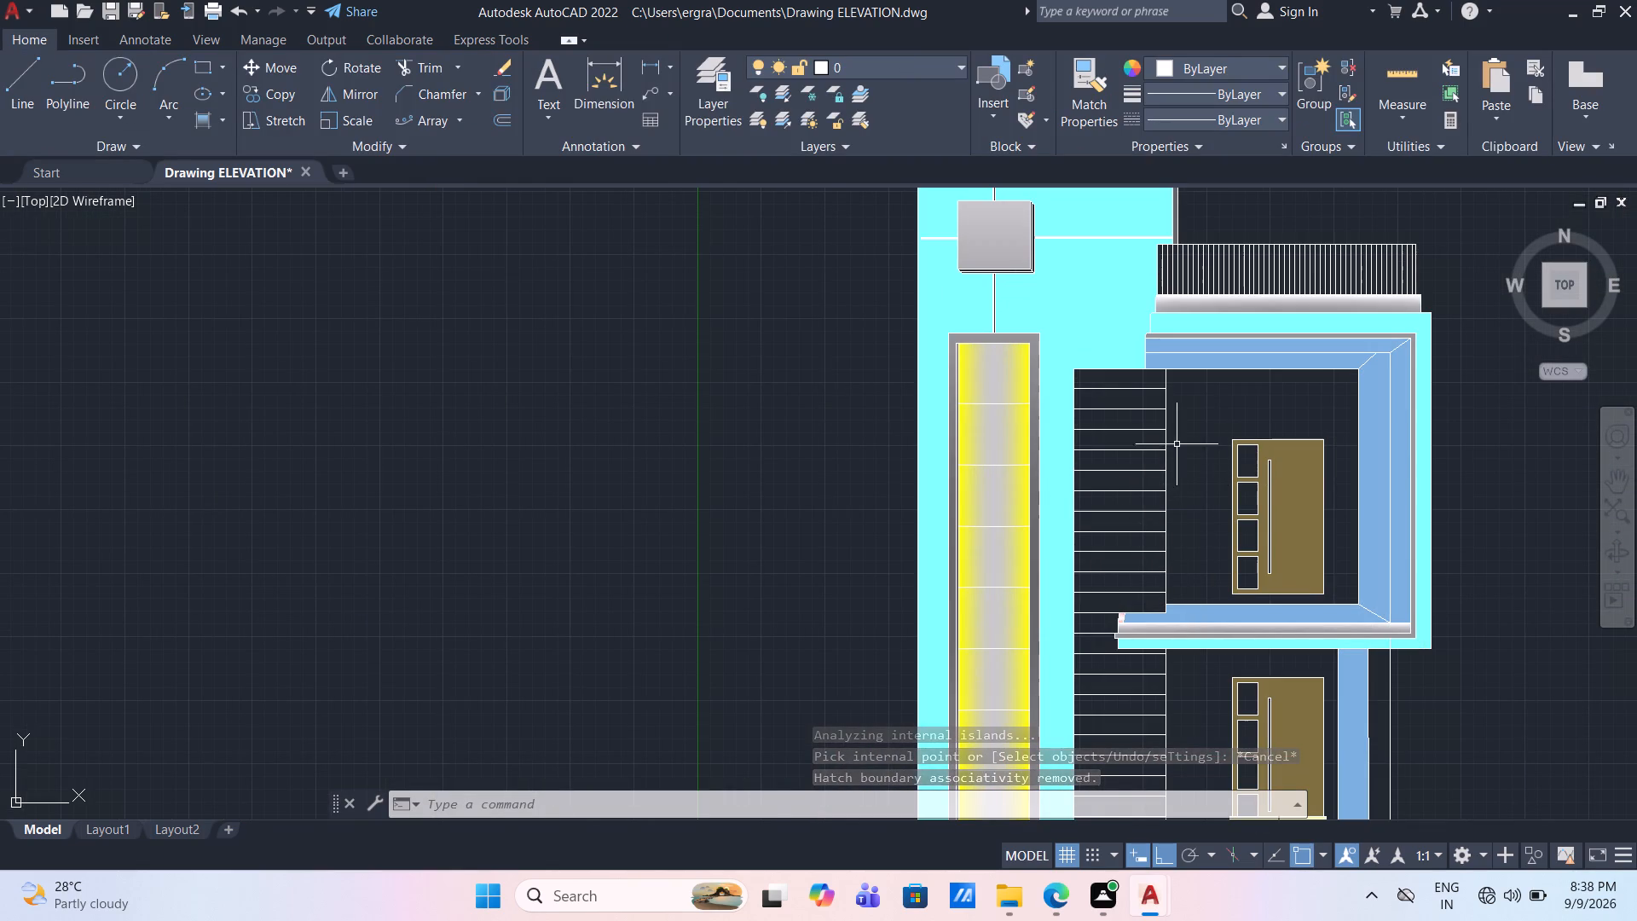
{"action": "middle_click_drag", "start_coordinate": [1183, 479], "coordinate": [990, 392]}
{"action": "scroll", "coordinate": [990, 392], "scroll_direction": "down", "scroll_amount": 2}
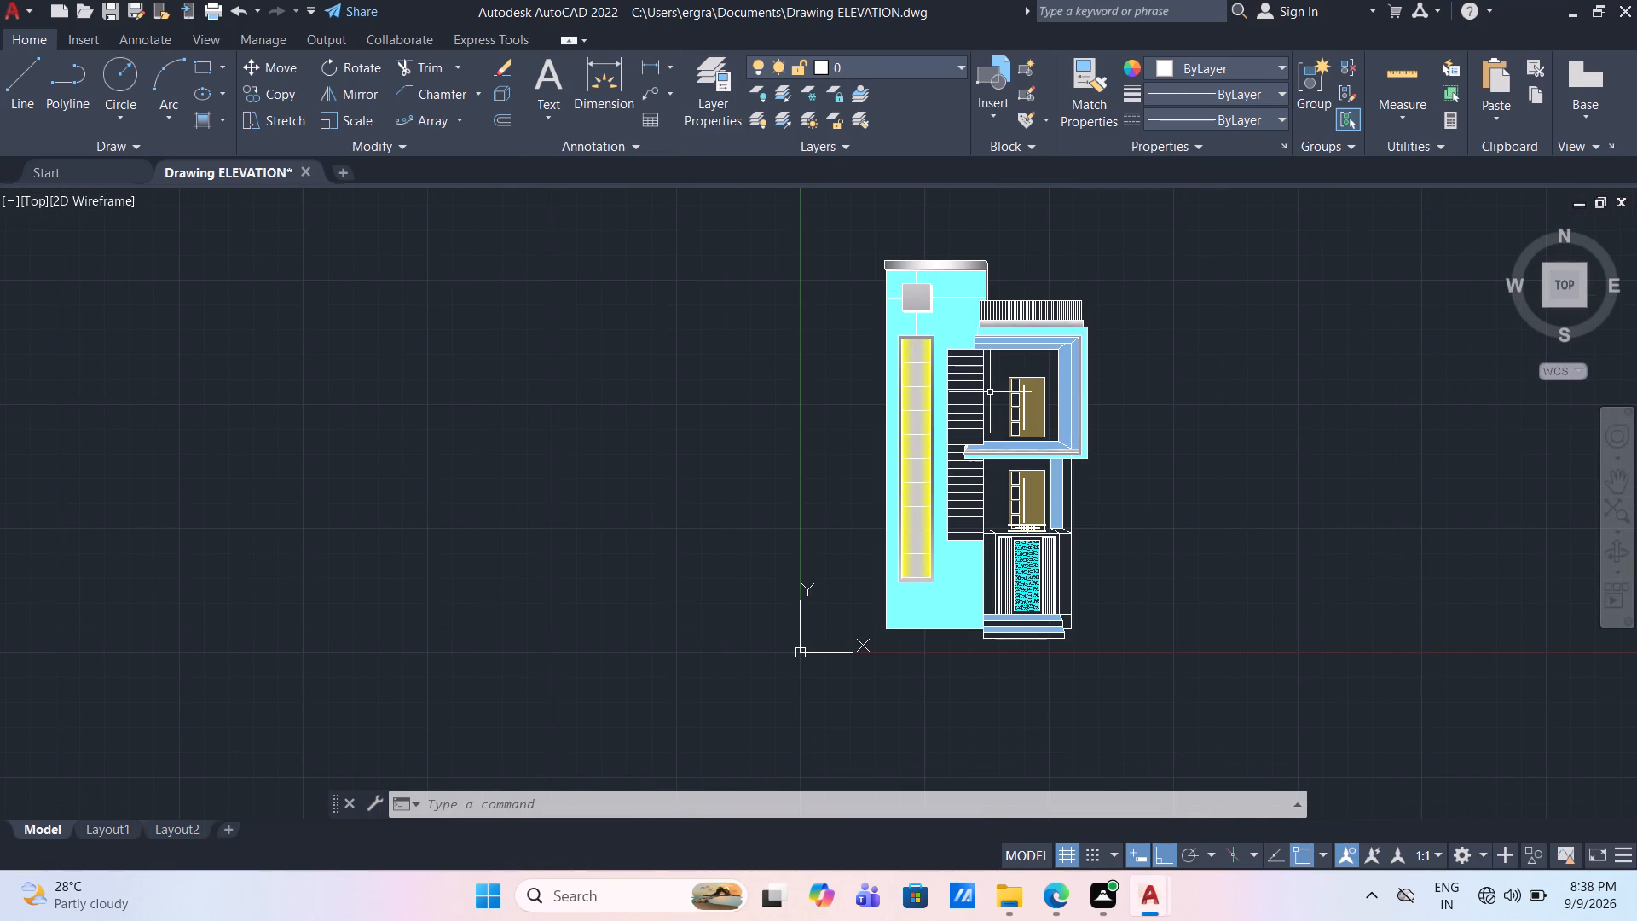
{"action": "scroll", "coordinate": [930, 292], "scroll_direction": "up", "scroll_amount": 2}
{"action": "scroll", "coordinate": [1293, 378], "scroll_direction": "up", "scroll_amount": 1}
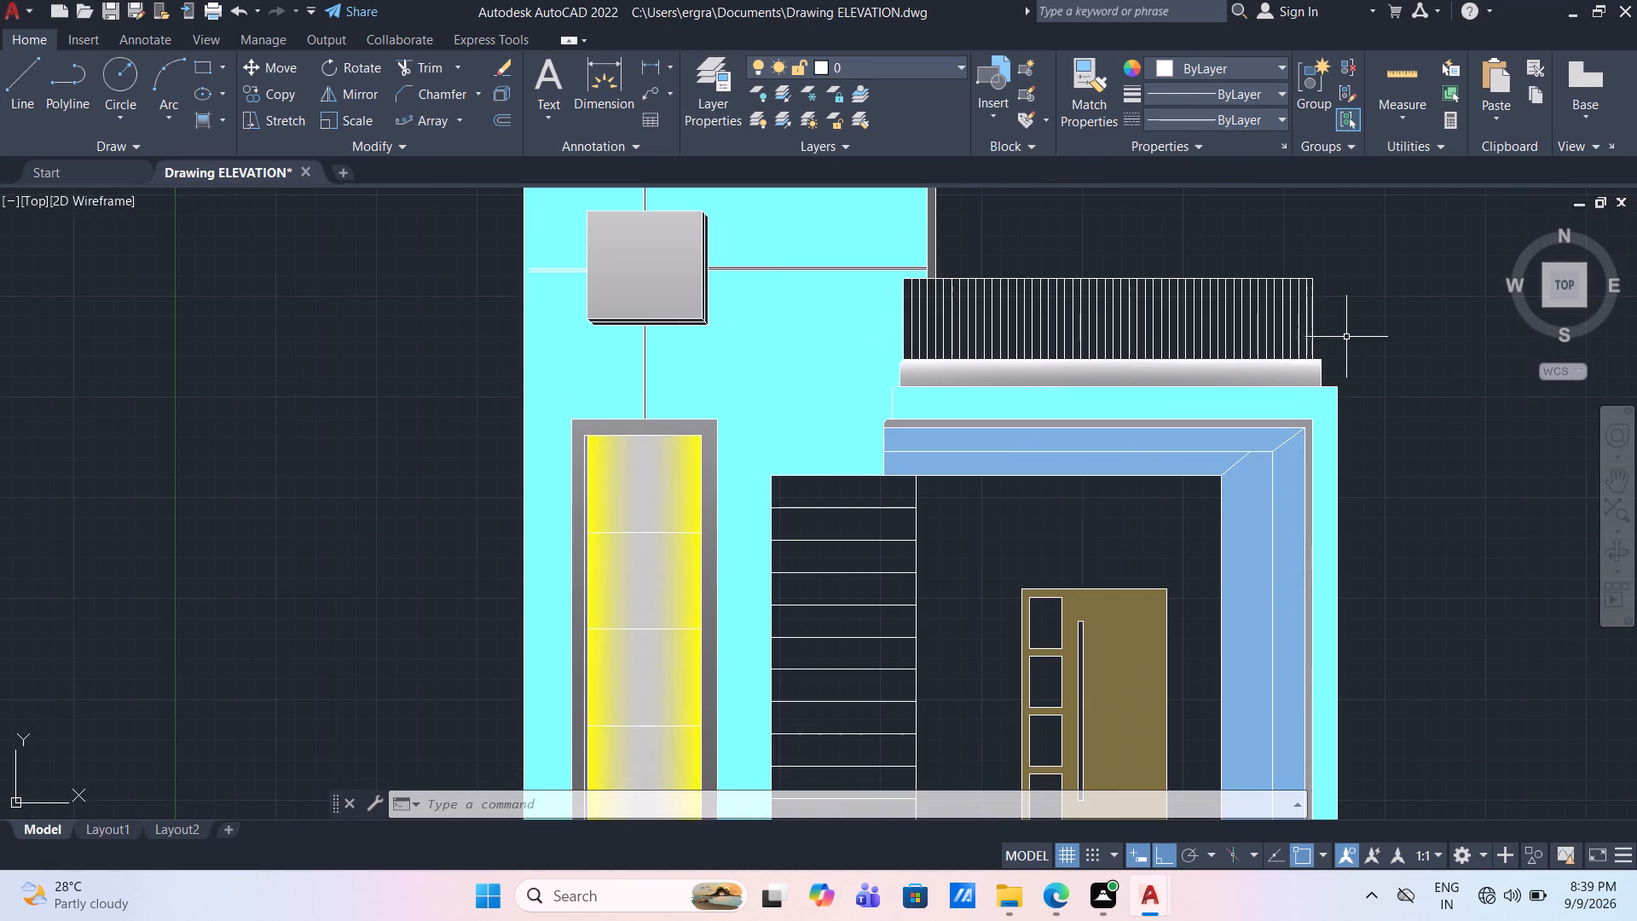
{"action": "scroll", "coordinate": [1357, 336], "scroll_direction": "up", "scroll_amount": 1}
{"action": "middle_click_drag", "start_coordinate": [1357, 336], "coordinate": [1357, 397]}
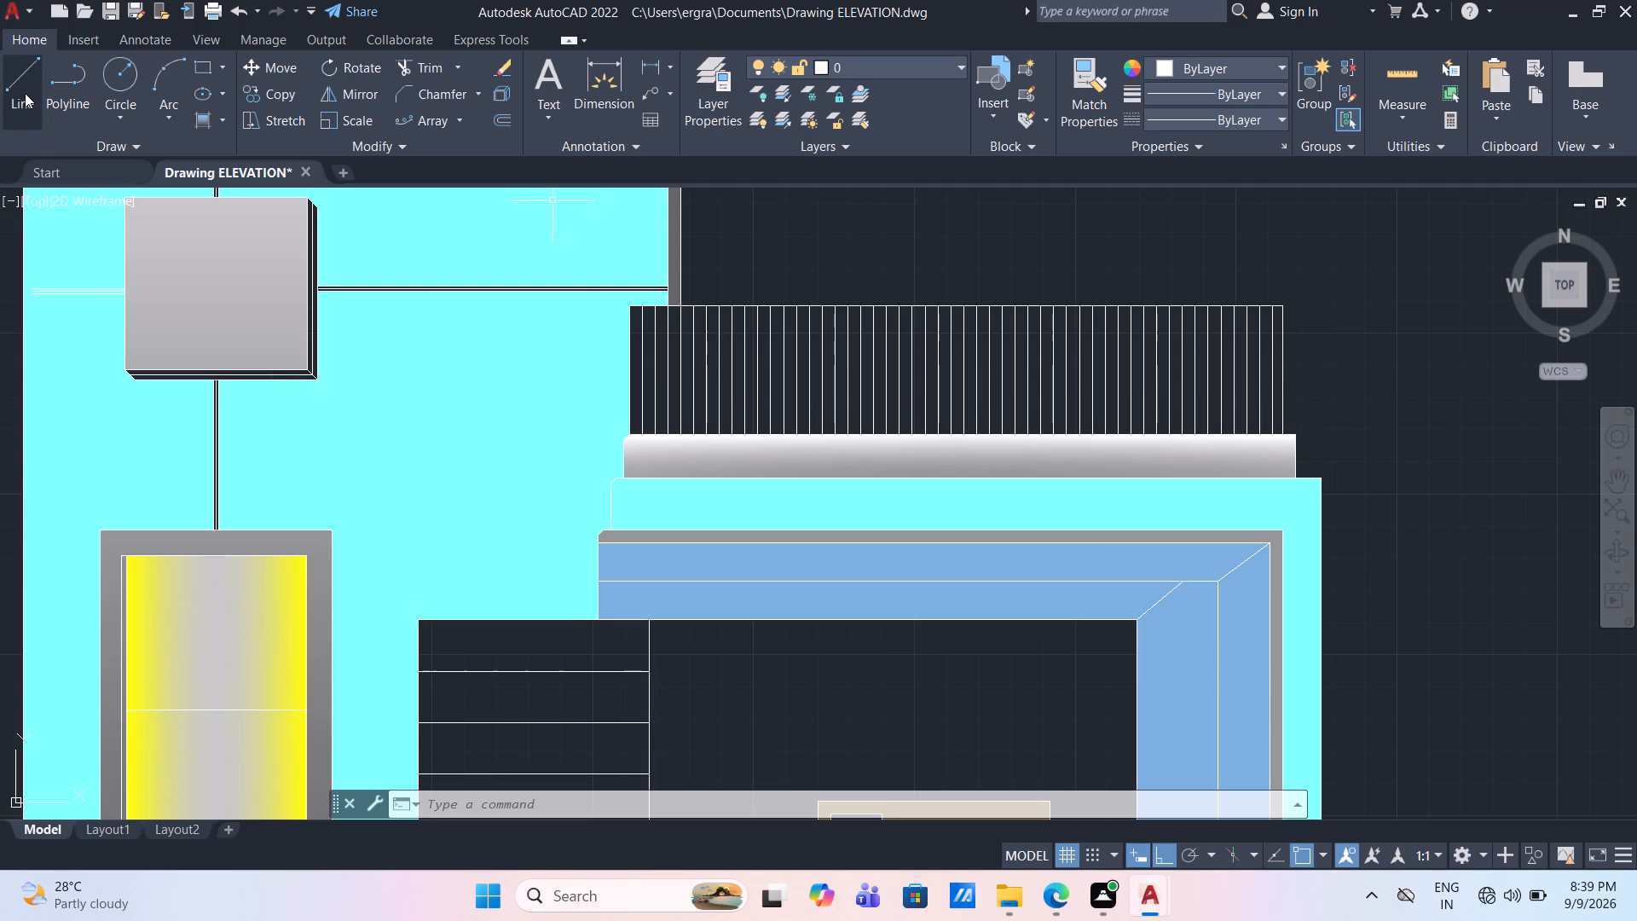
{"action": "left_click", "coordinate": [221, 118]}
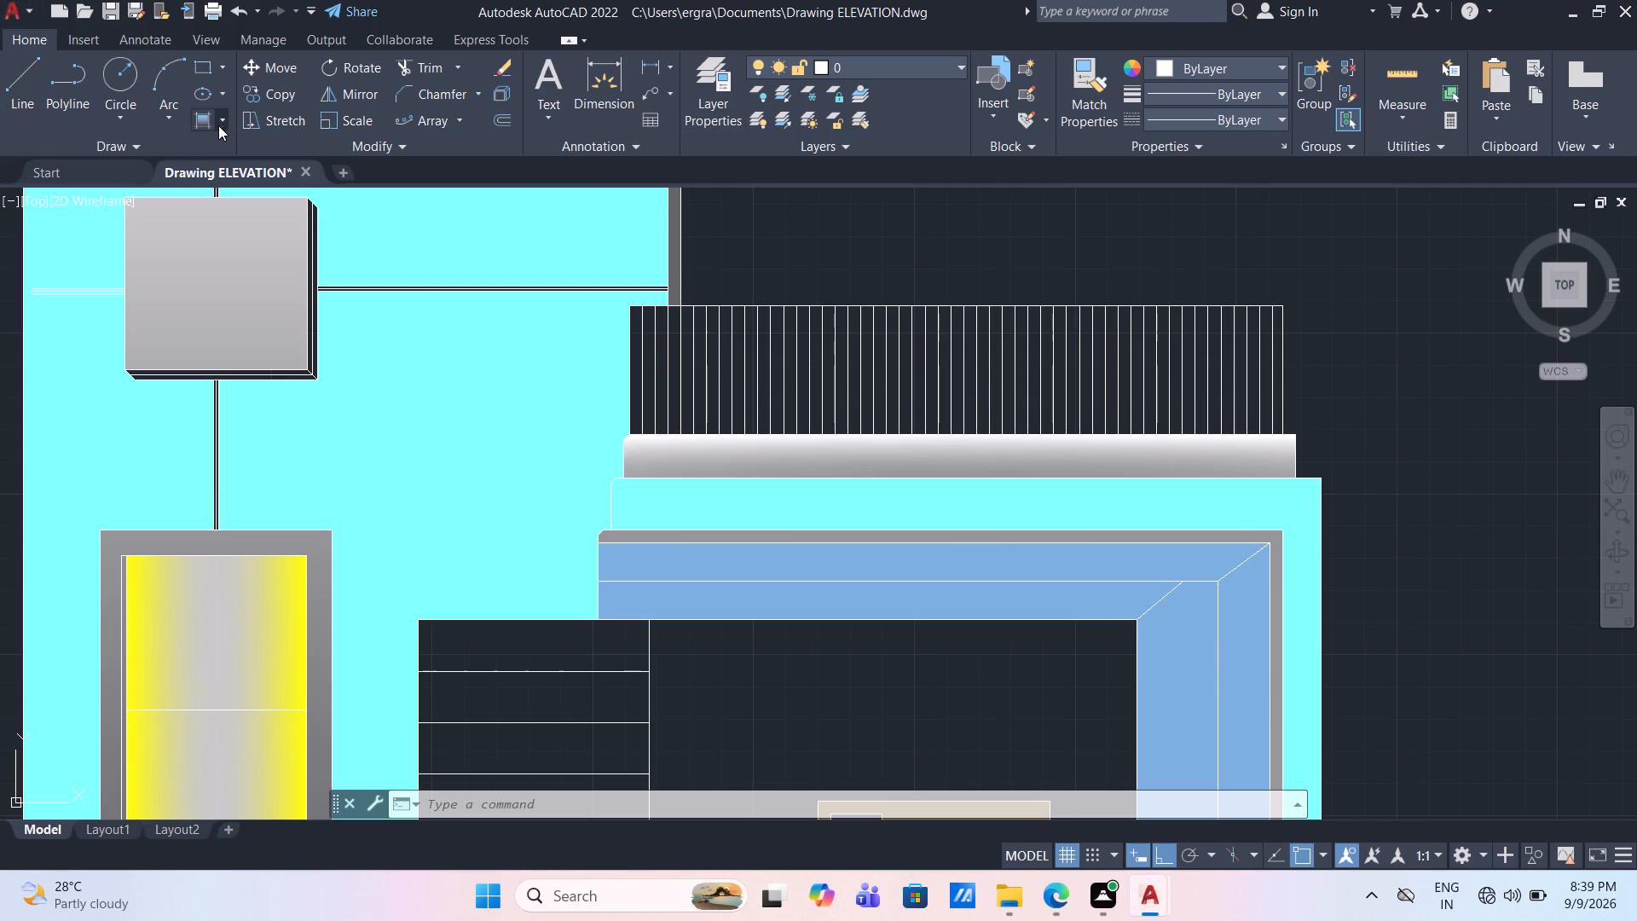
{"action": "left_click", "coordinate": [205, 194]}
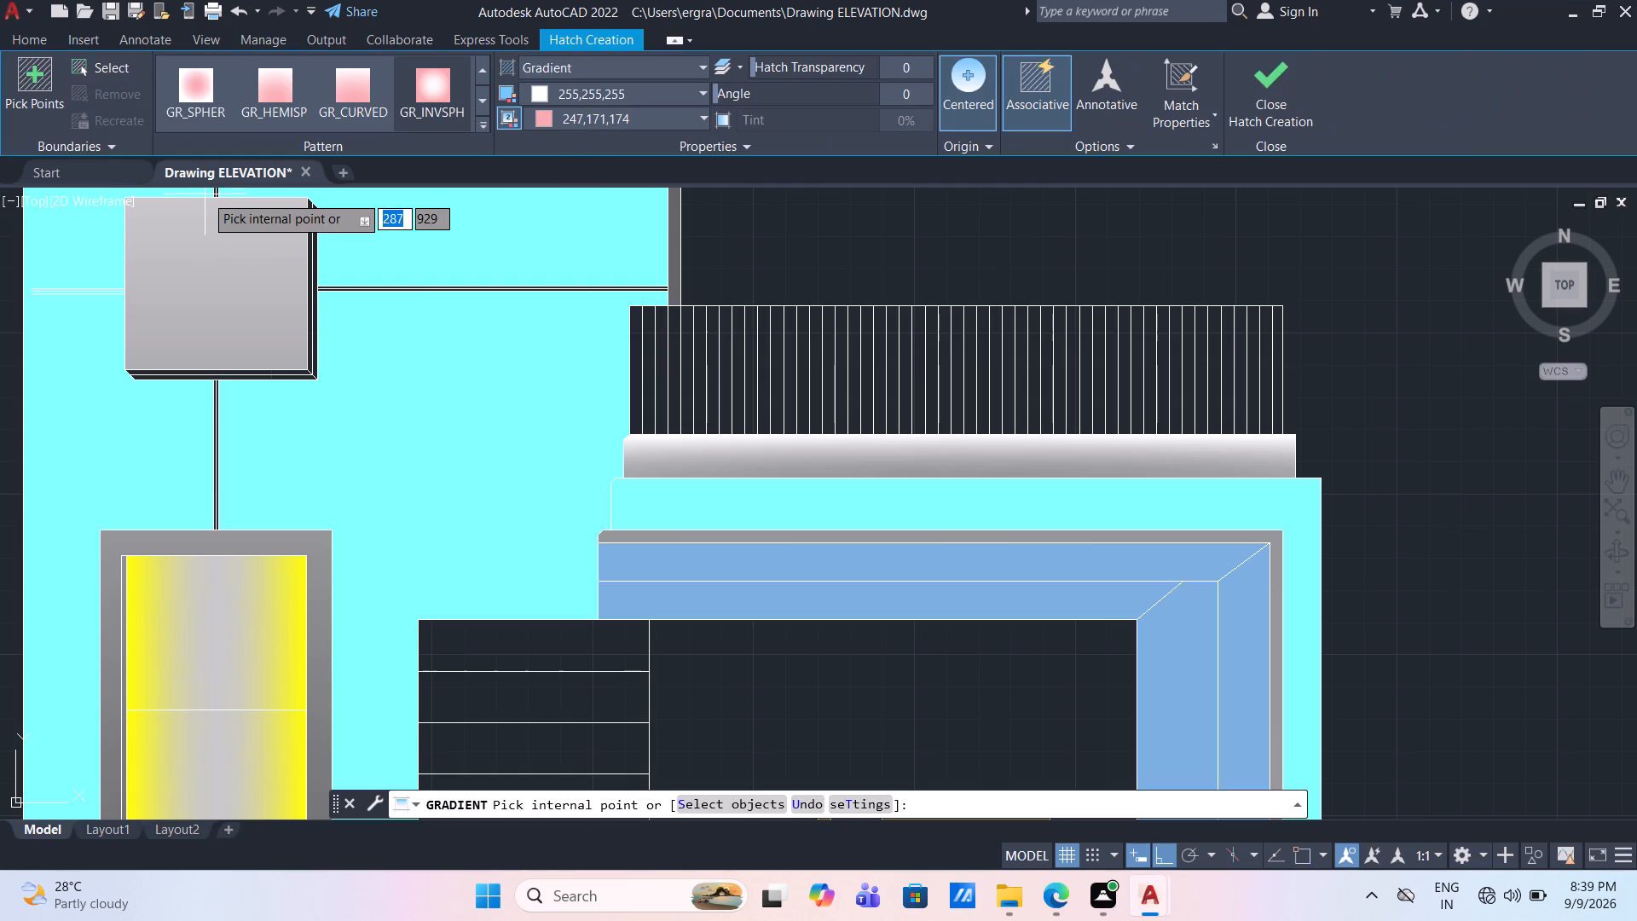
{"action": "left_click", "coordinate": [590, 119]}
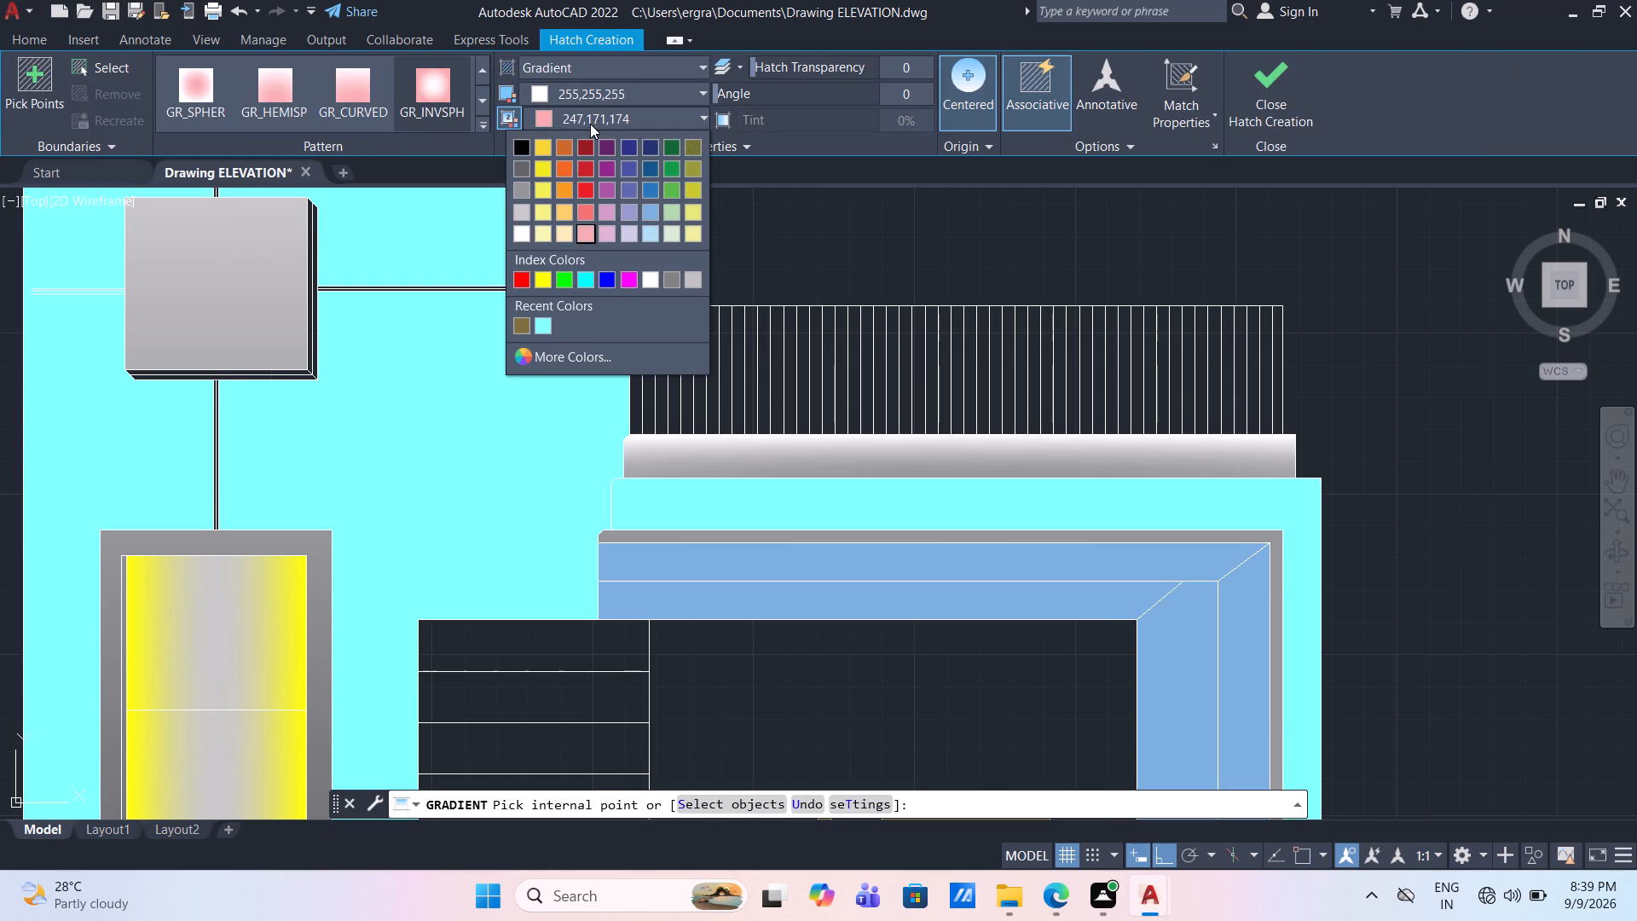
{"action": "left_click", "coordinate": [522, 161]}
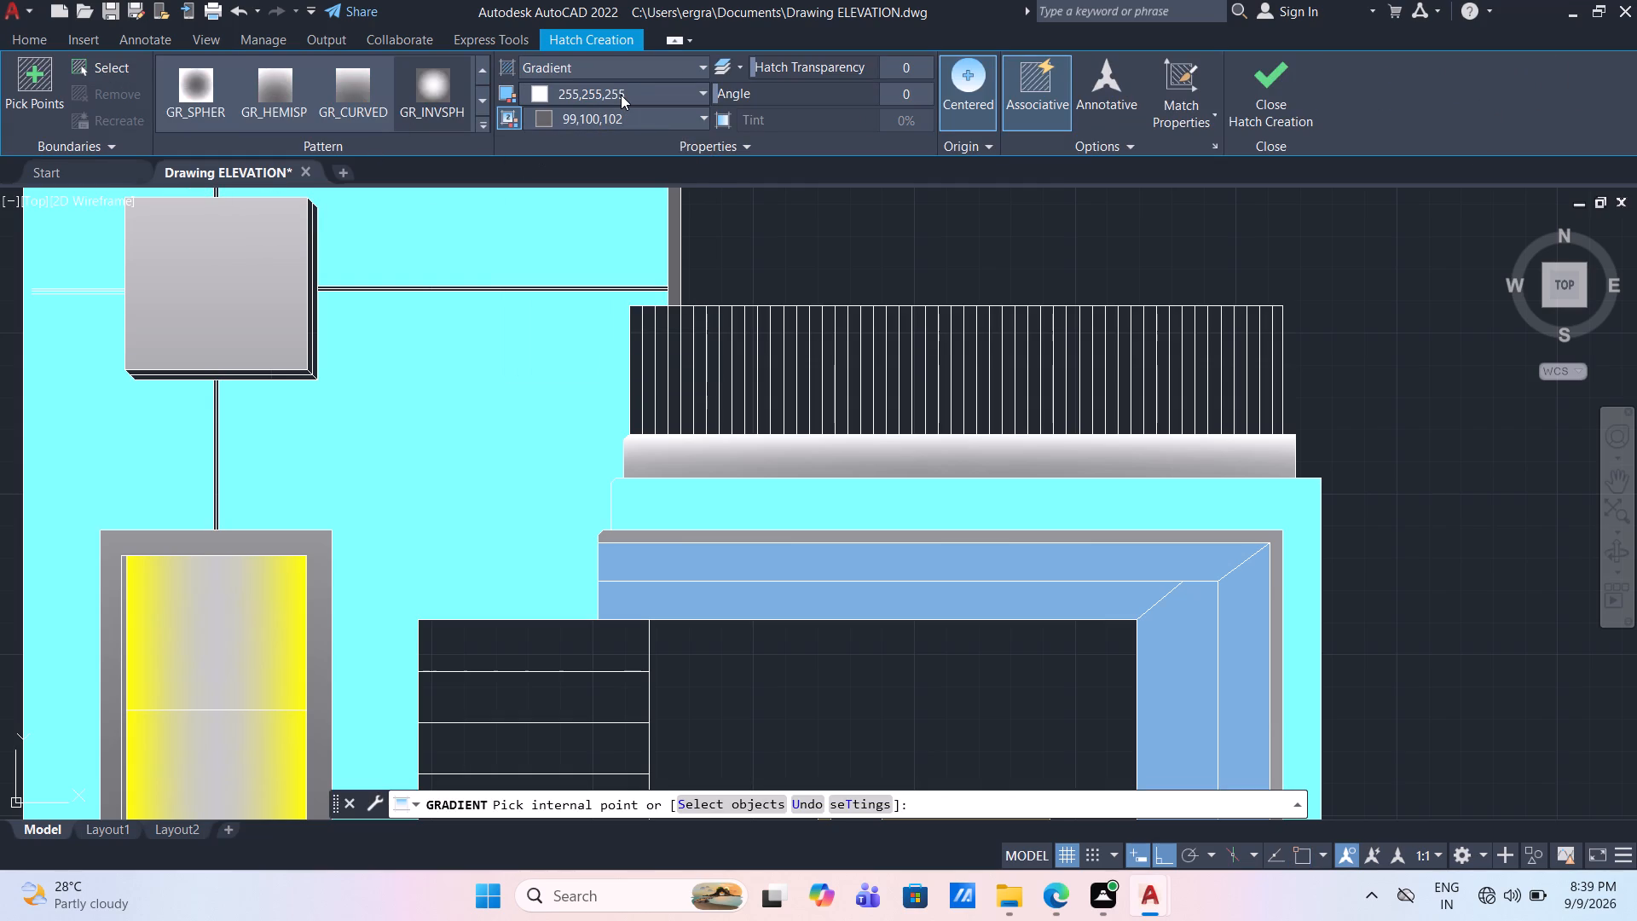
{"action": "left_click", "coordinate": [627, 86]}
{"action": "left_click", "coordinate": [524, 124]}
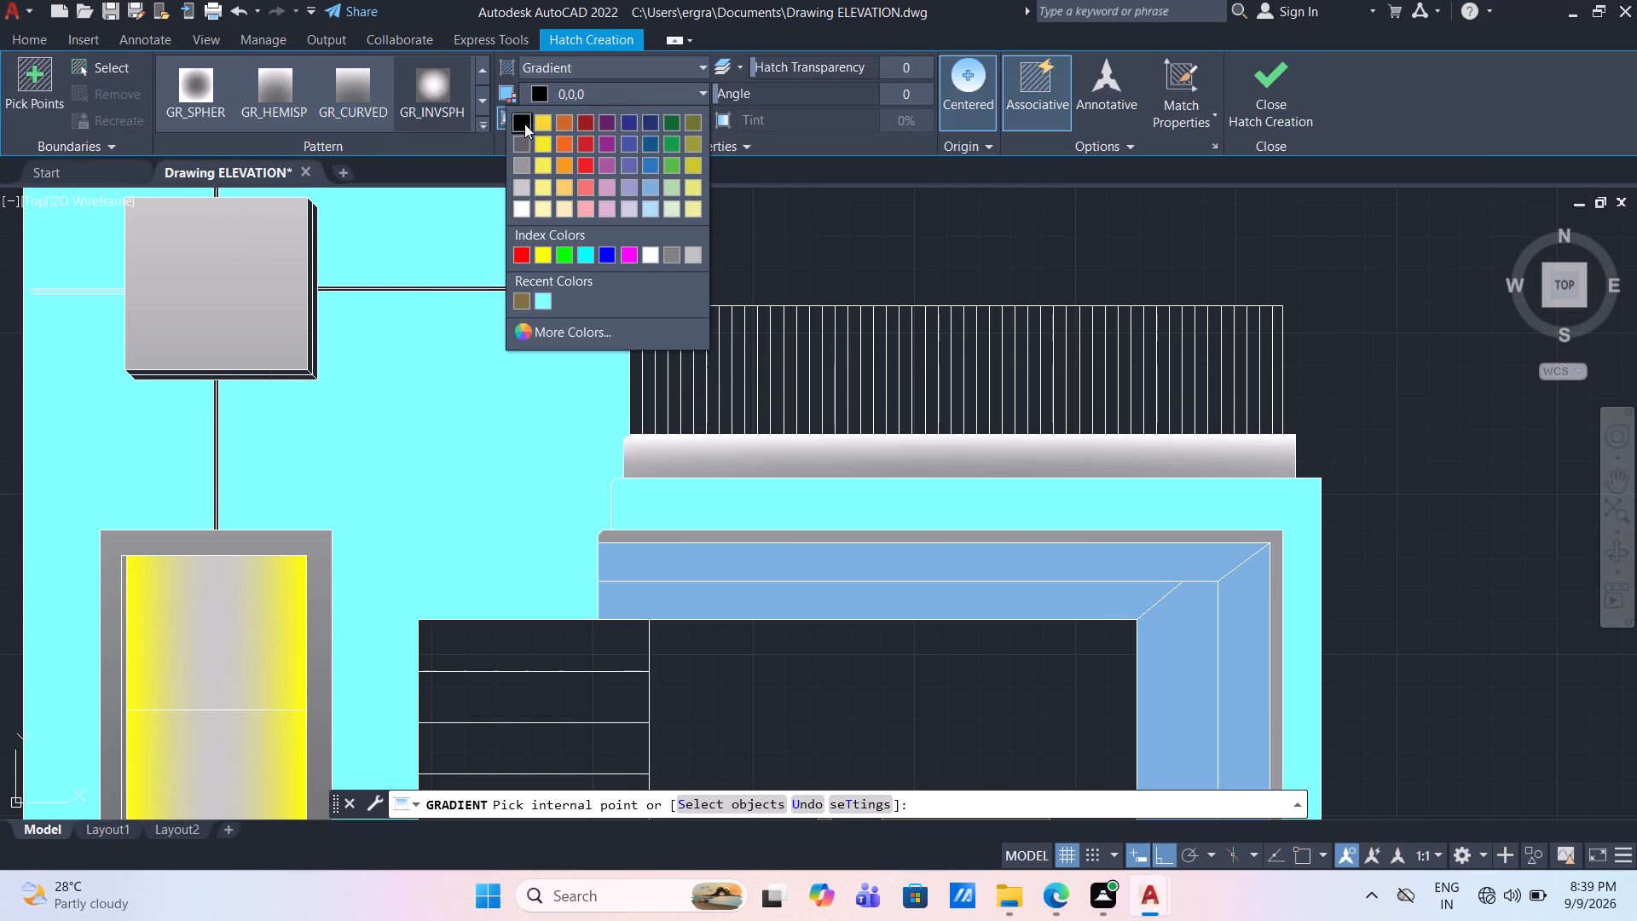
{"action": "left_click", "coordinate": [194, 93]}
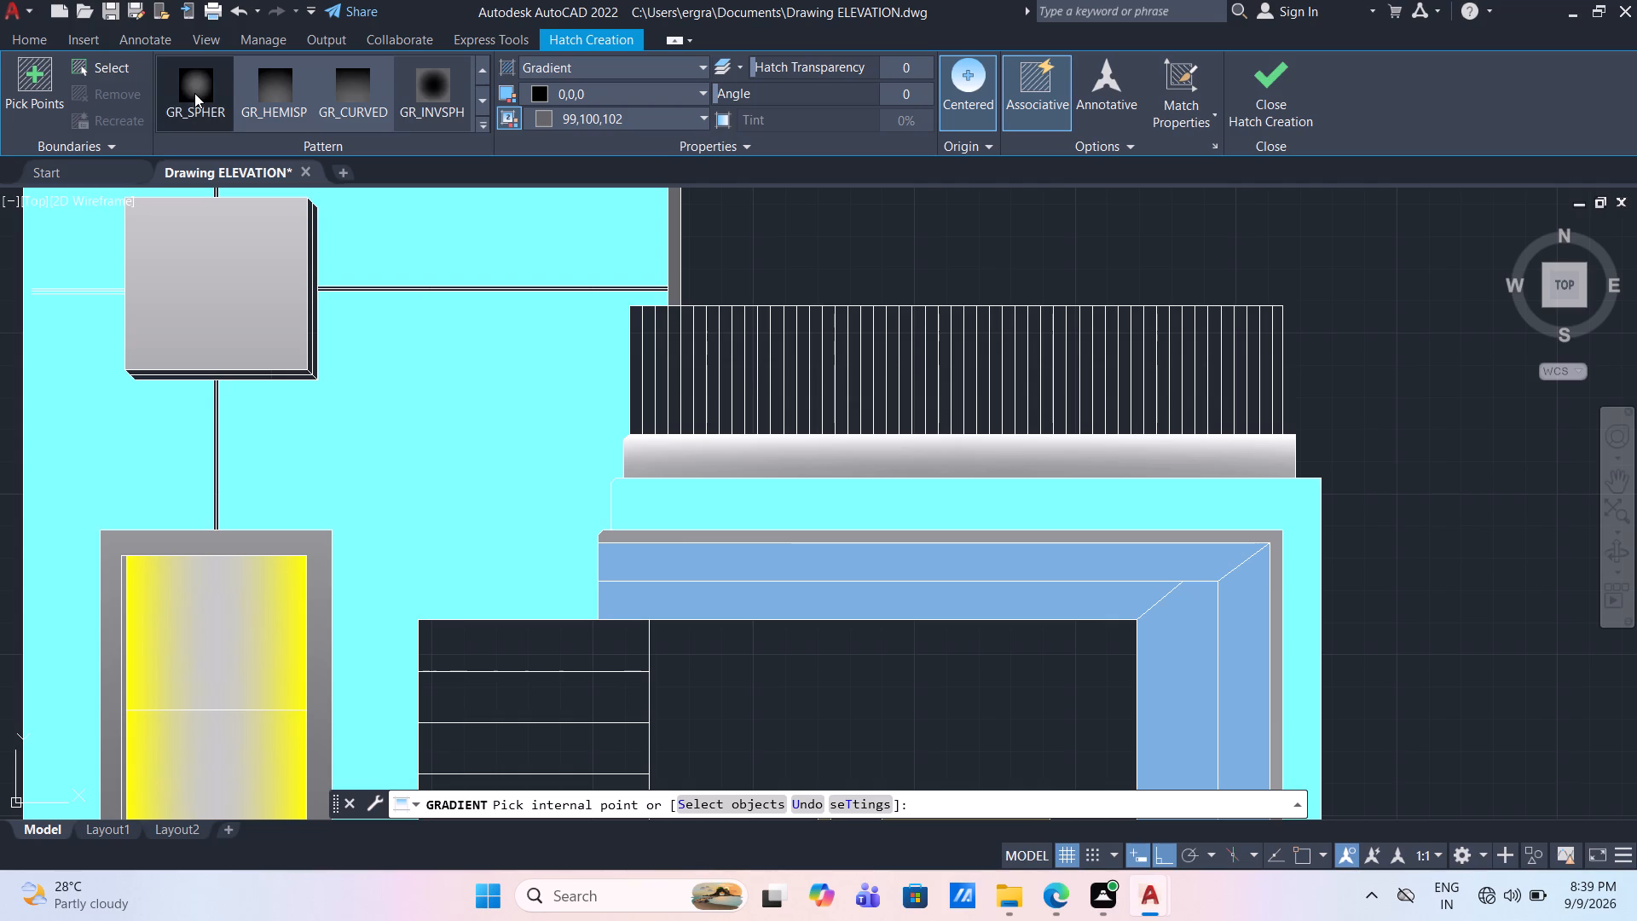
{"action": "scroll", "coordinate": [564, 362], "scroll_direction": "up", "scroll_amount": 2}
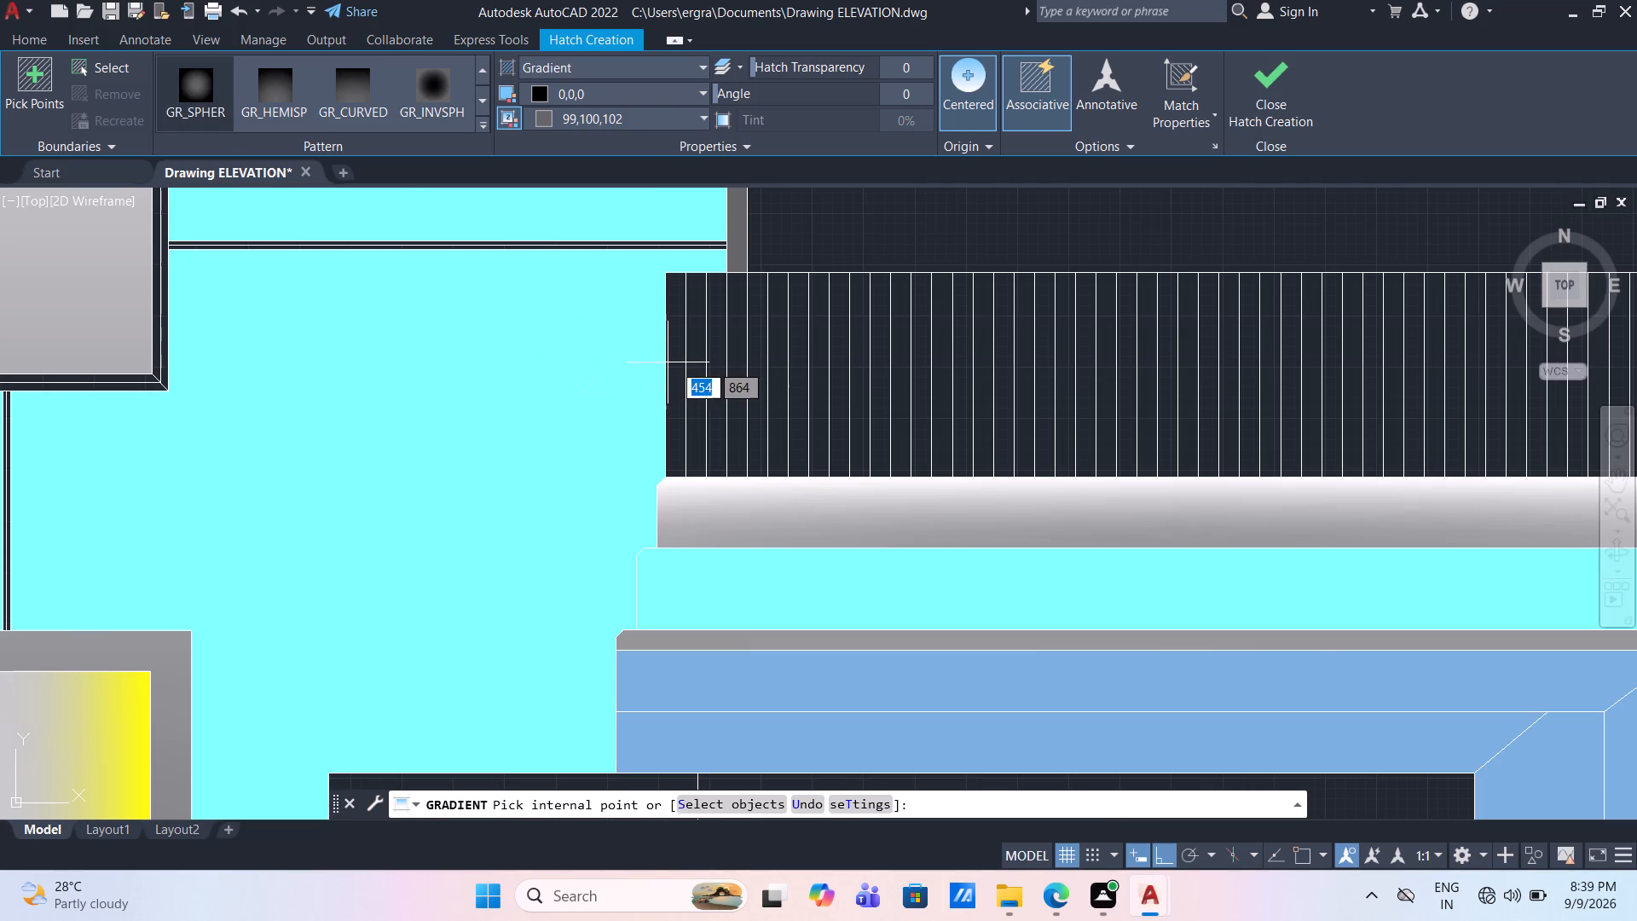
{"action": "left_click", "coordinate": [674, 363]}
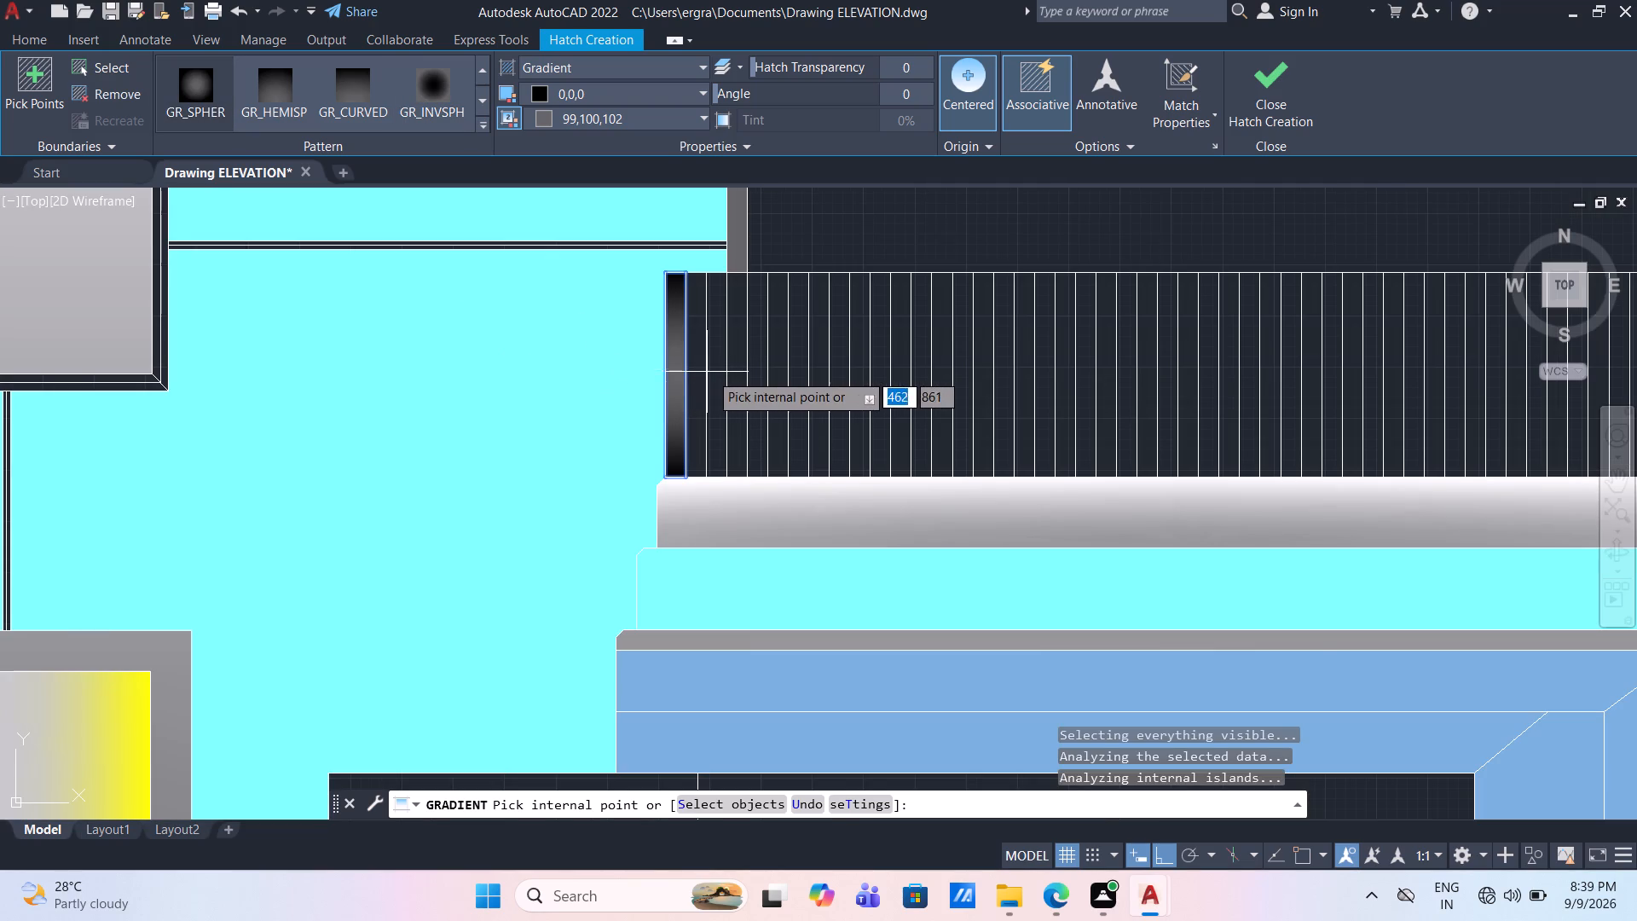
{"action": "left_click", "coordinate": [715, 374]}
{"action": "left_click", "coordinate": [749, 385]}
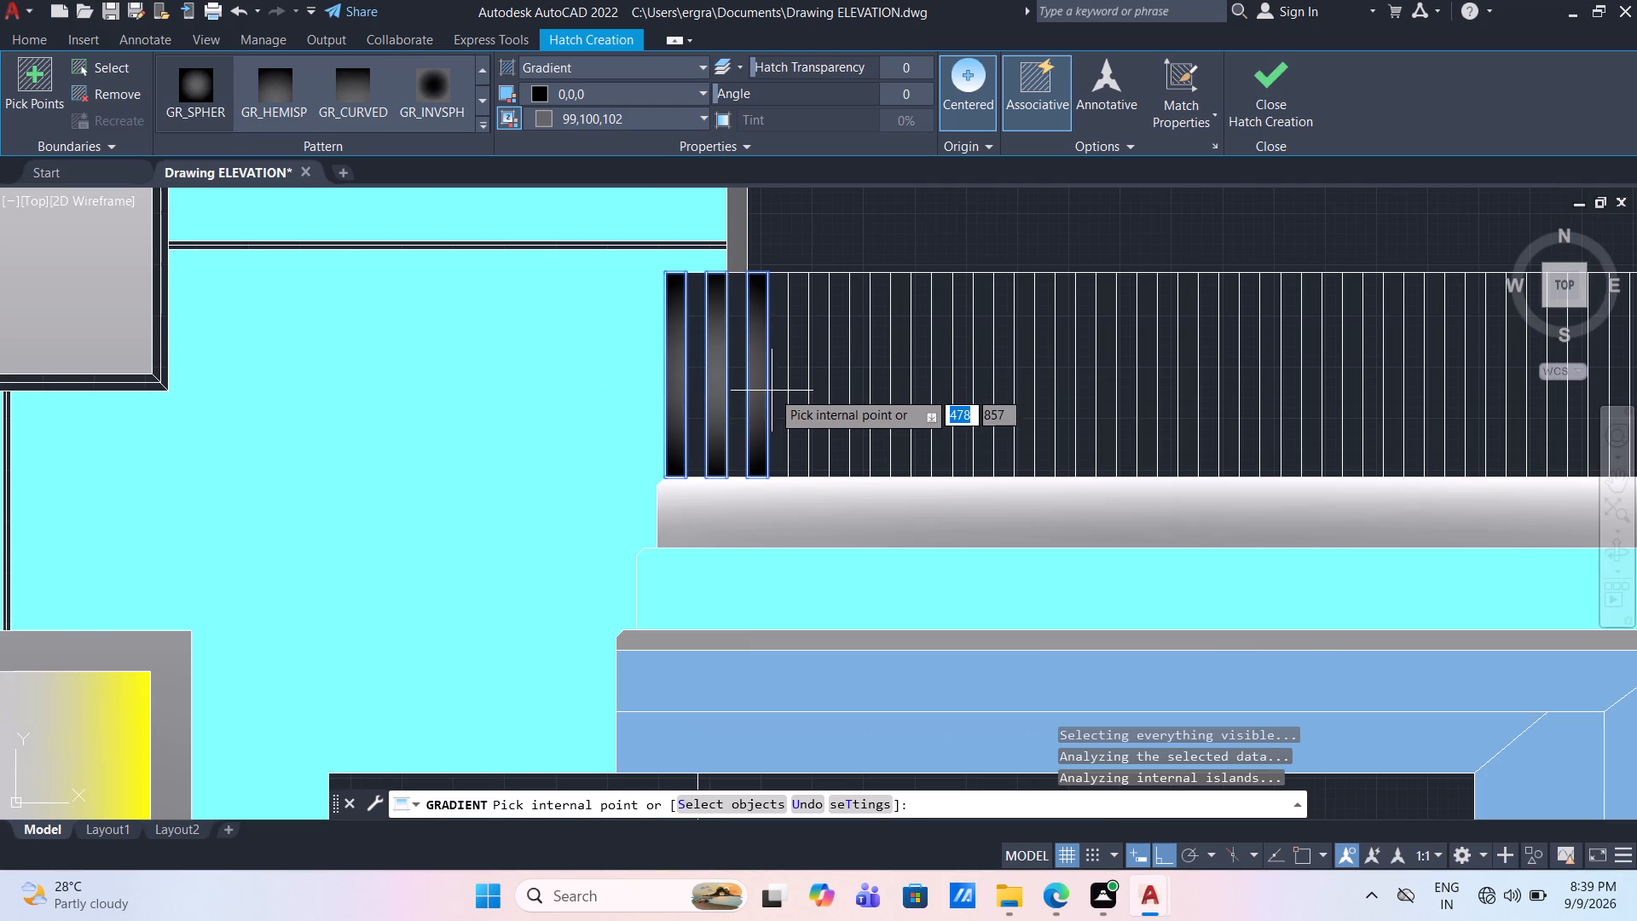
{"action": "left_click", "coordinate": [800, 391]}
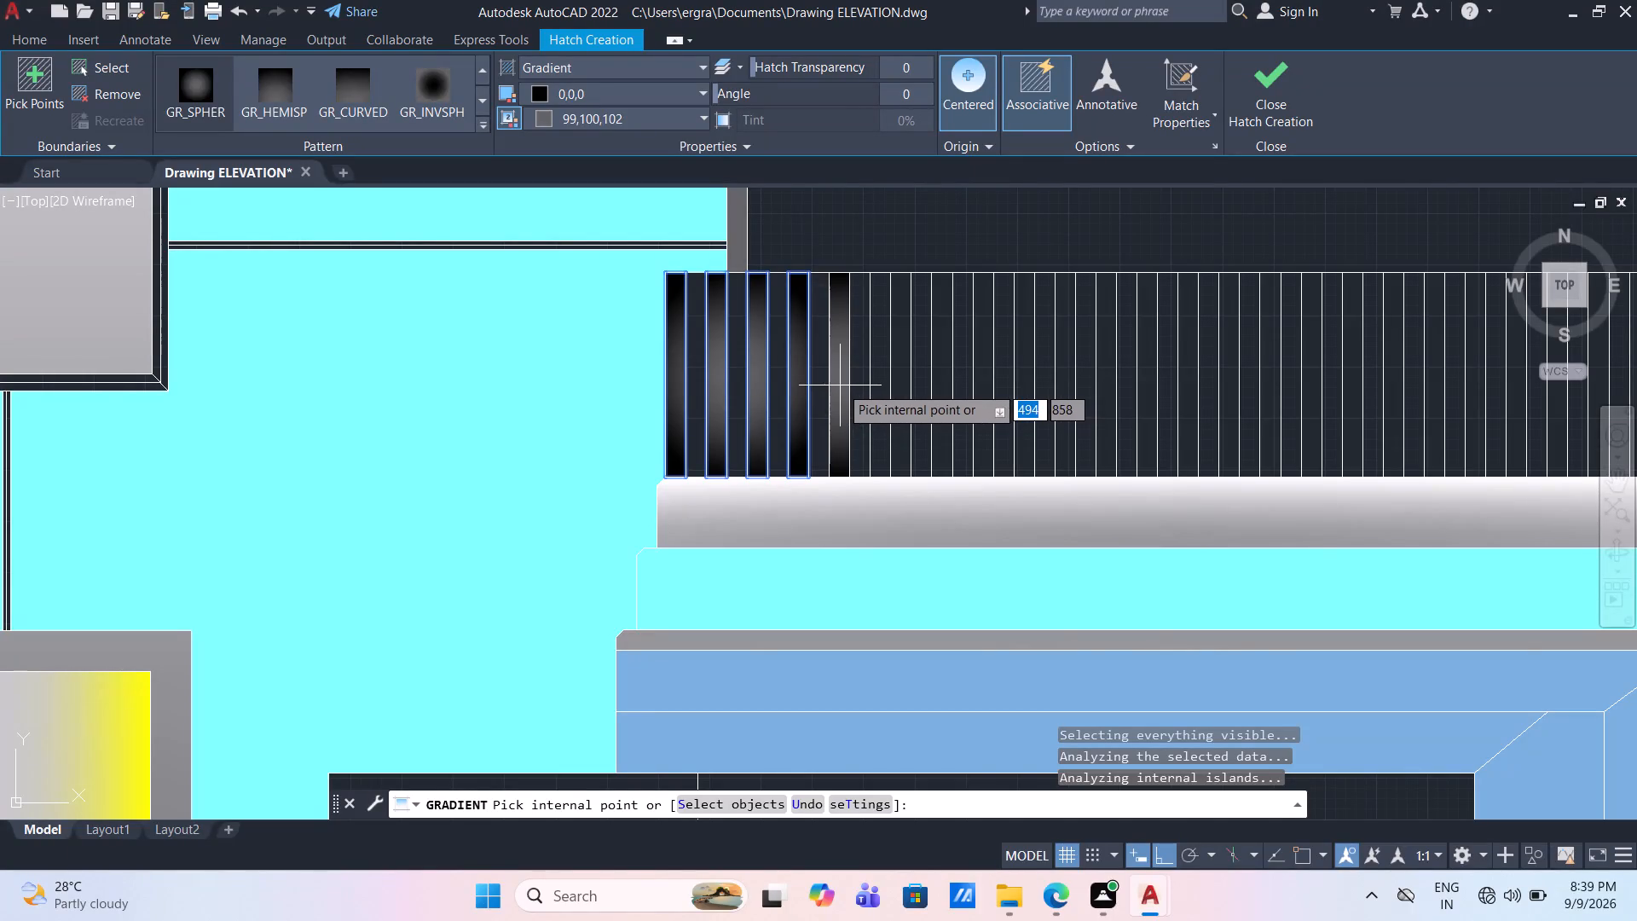
{"action": "left_click", "coordinate": [840, 385]}
{"action": "left_click", "coordinate": [872, 385]}
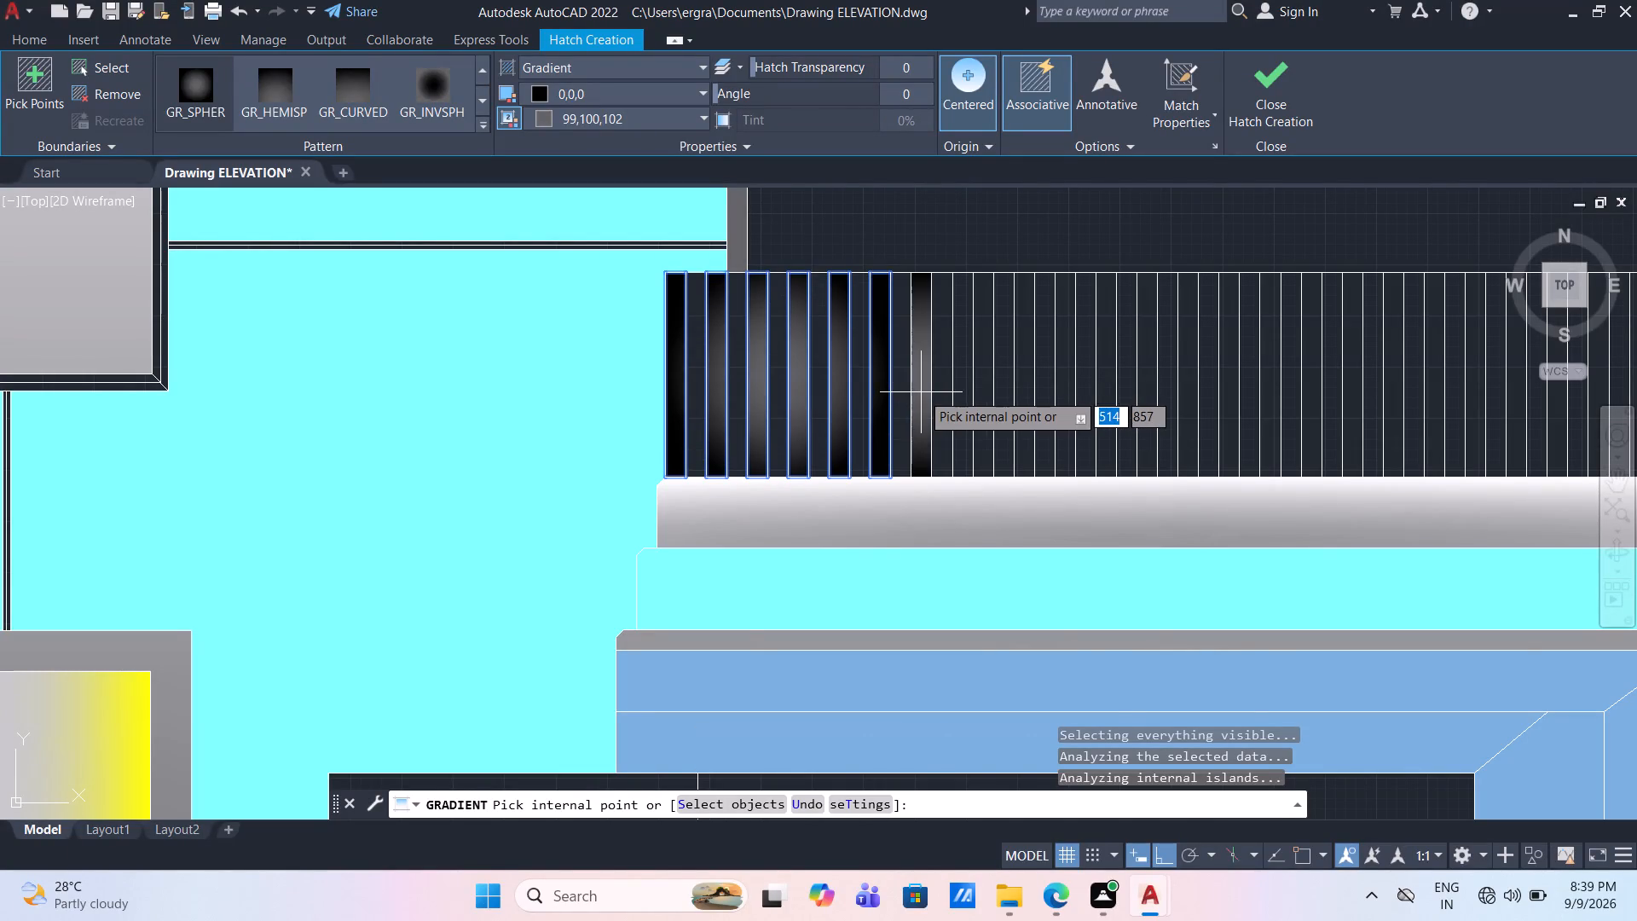
{"action": "left_click", "coordinate": [921, 392]}
{"action": "left_click", "coordinate": [964, 396]}
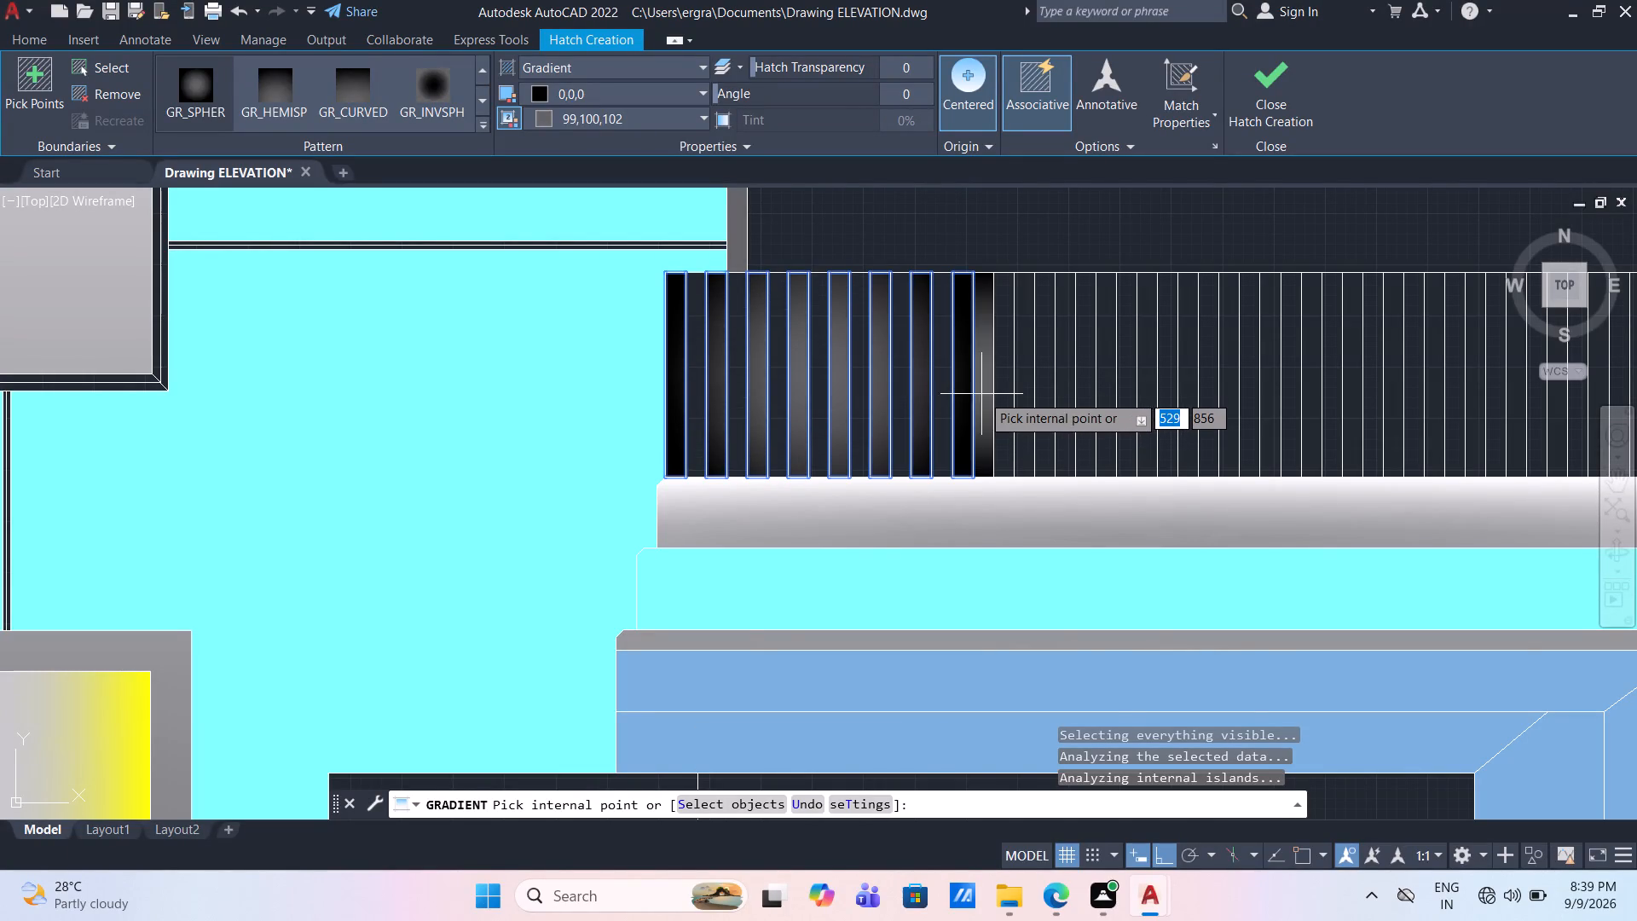
{"action": "left_click", "coordinate": [1003, 394]}
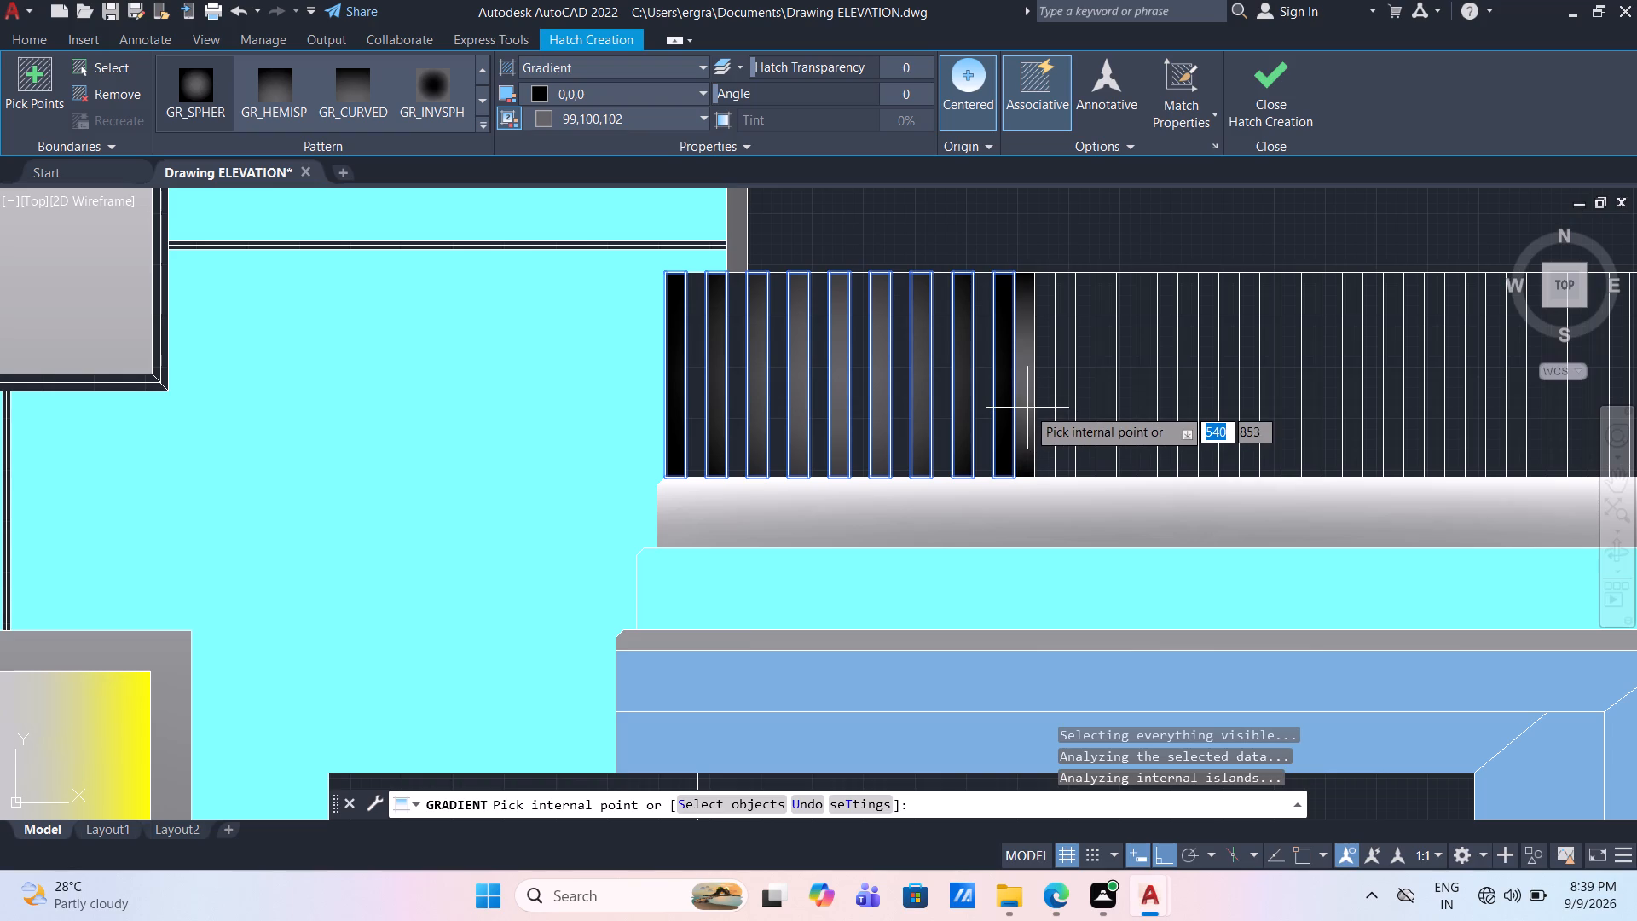
{"action": "left_click", "coordinate": [1027, 408]}
{"action": "left_click", "coordinate": [1067, 403]}
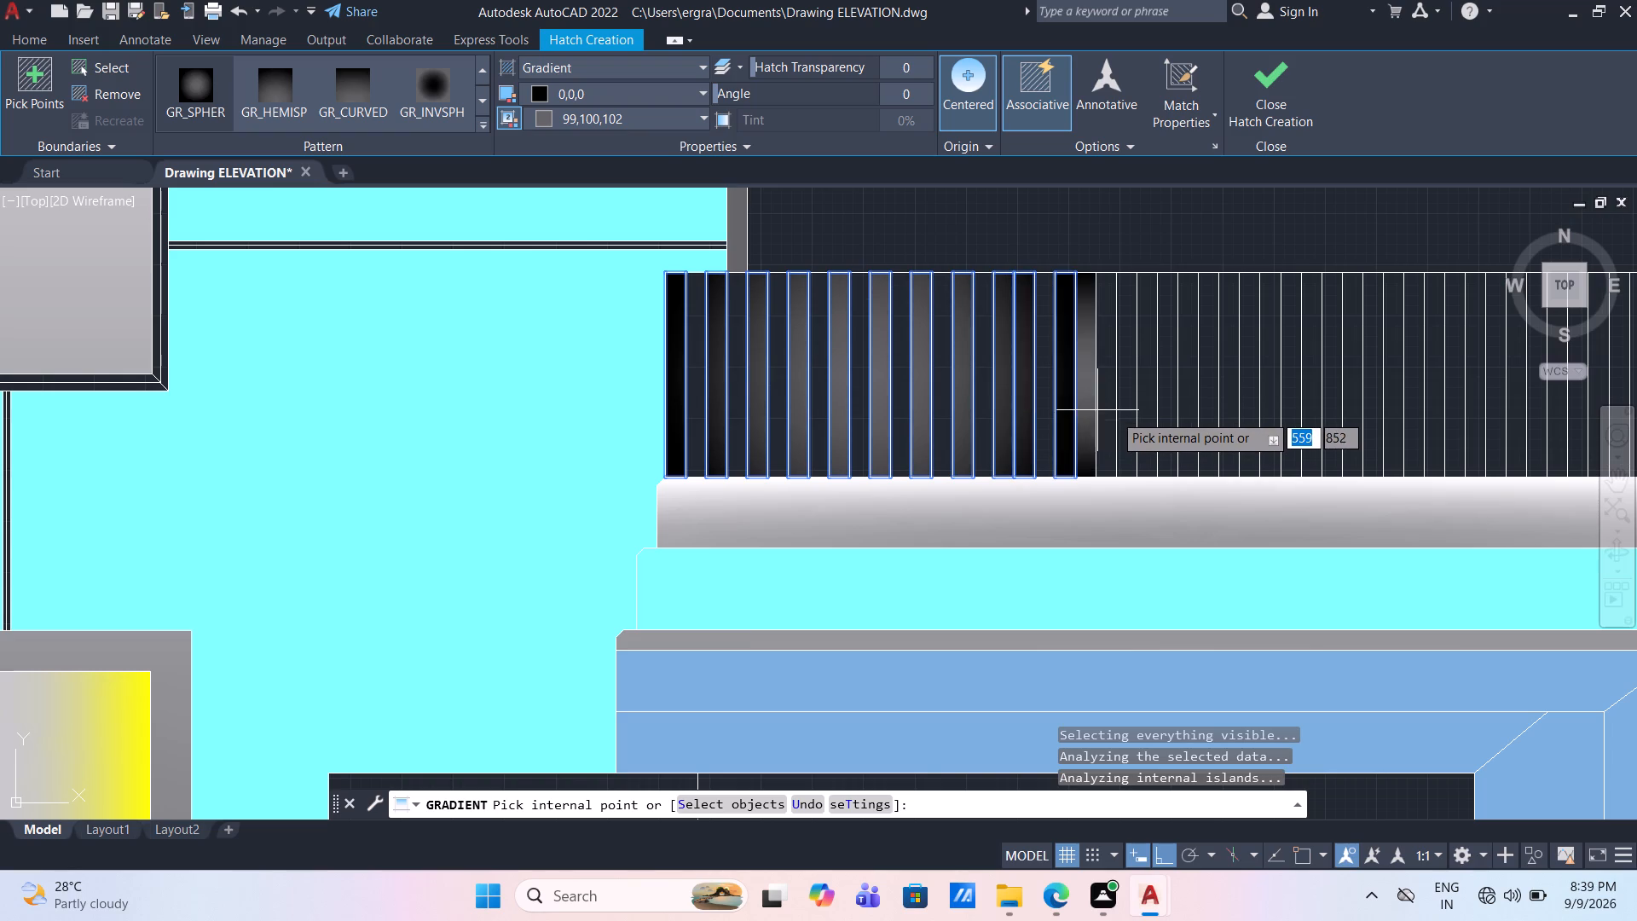
{"action": "left_click", "coordinate": [1112, 414]}
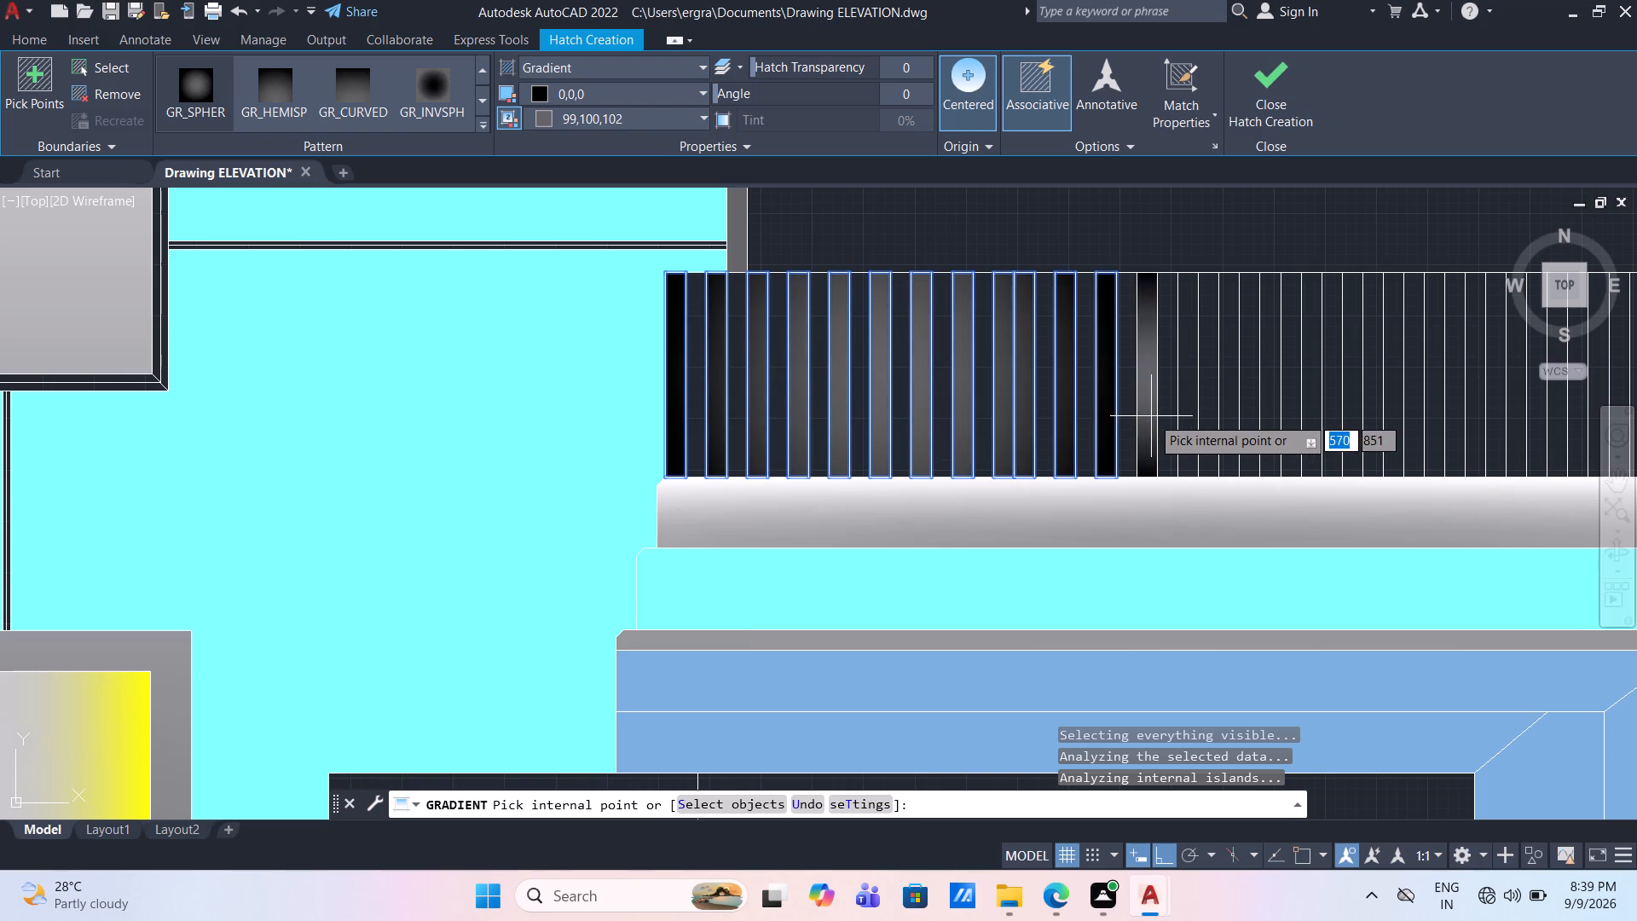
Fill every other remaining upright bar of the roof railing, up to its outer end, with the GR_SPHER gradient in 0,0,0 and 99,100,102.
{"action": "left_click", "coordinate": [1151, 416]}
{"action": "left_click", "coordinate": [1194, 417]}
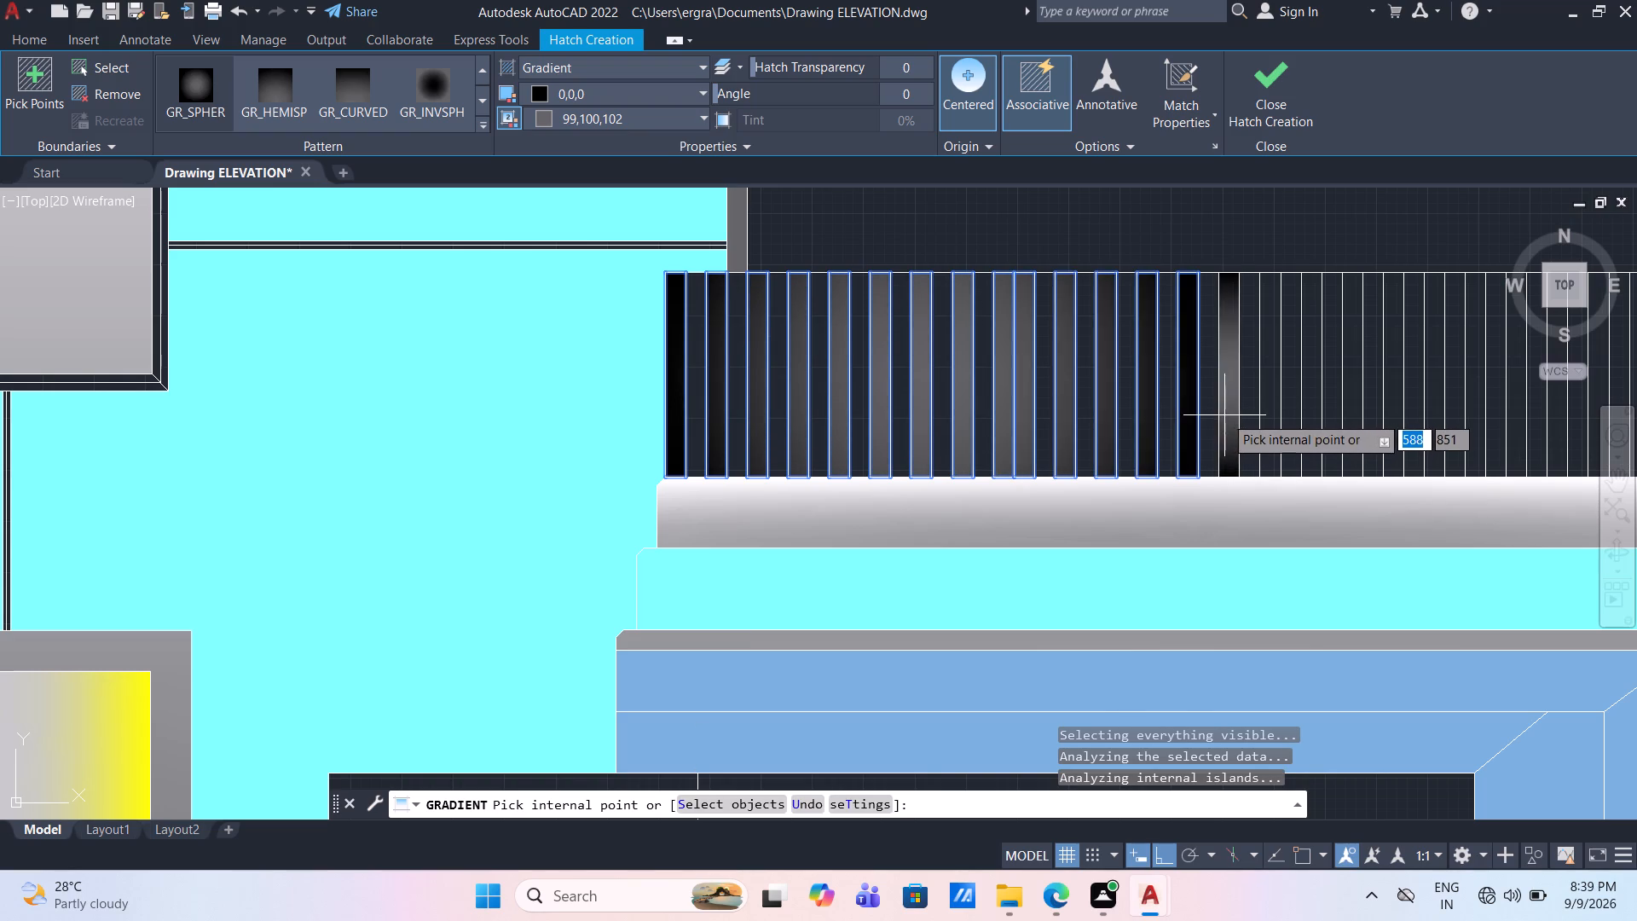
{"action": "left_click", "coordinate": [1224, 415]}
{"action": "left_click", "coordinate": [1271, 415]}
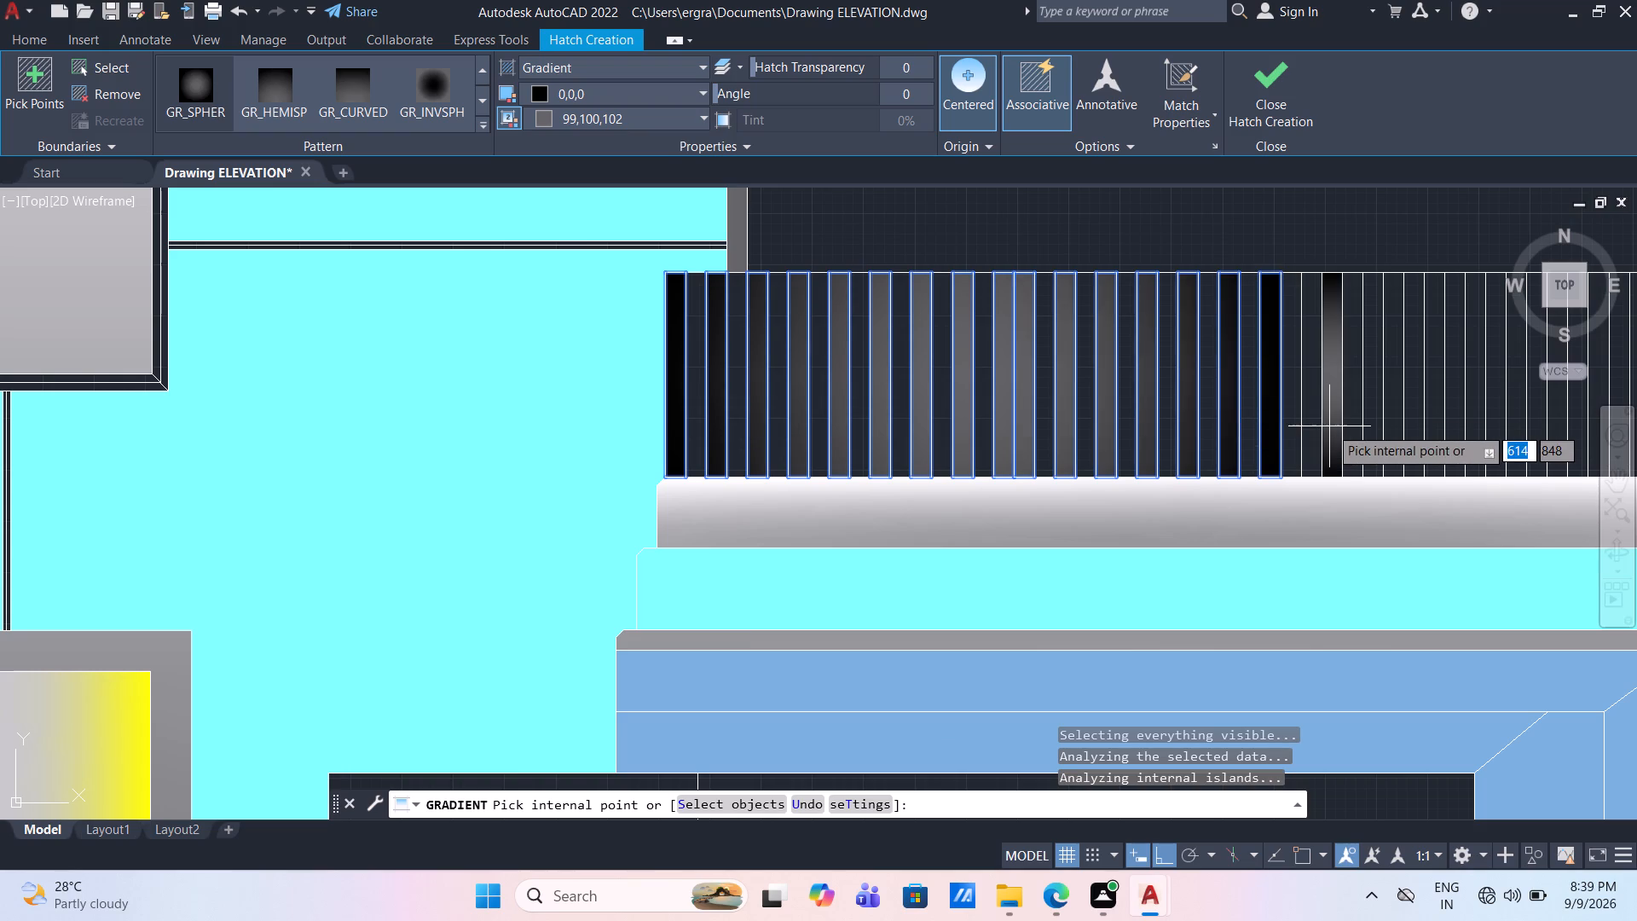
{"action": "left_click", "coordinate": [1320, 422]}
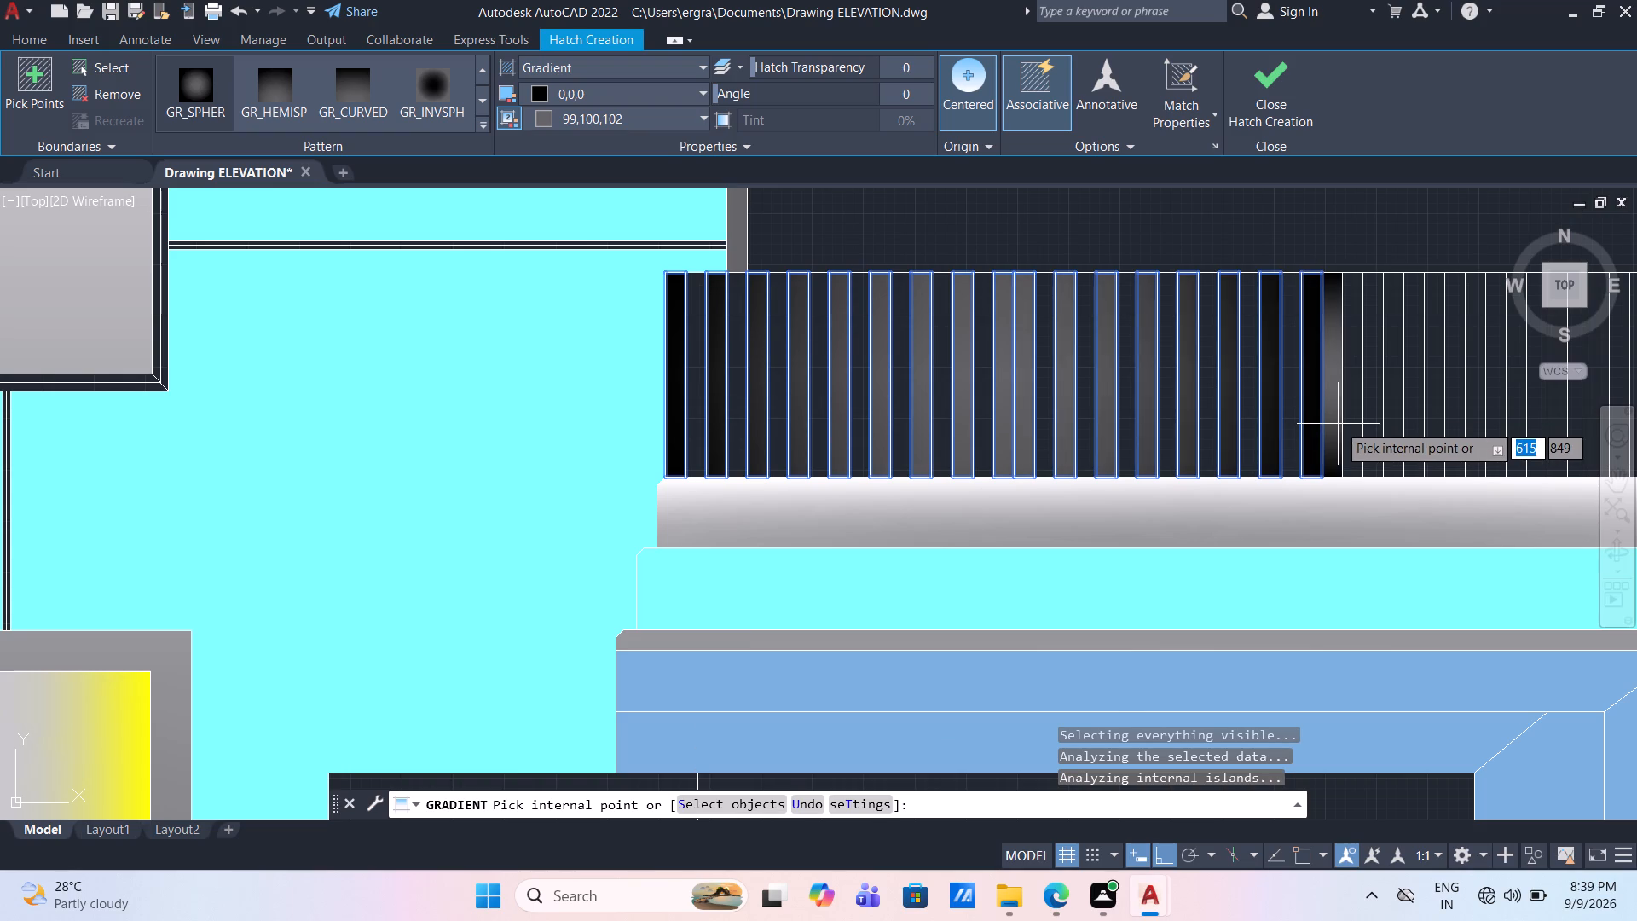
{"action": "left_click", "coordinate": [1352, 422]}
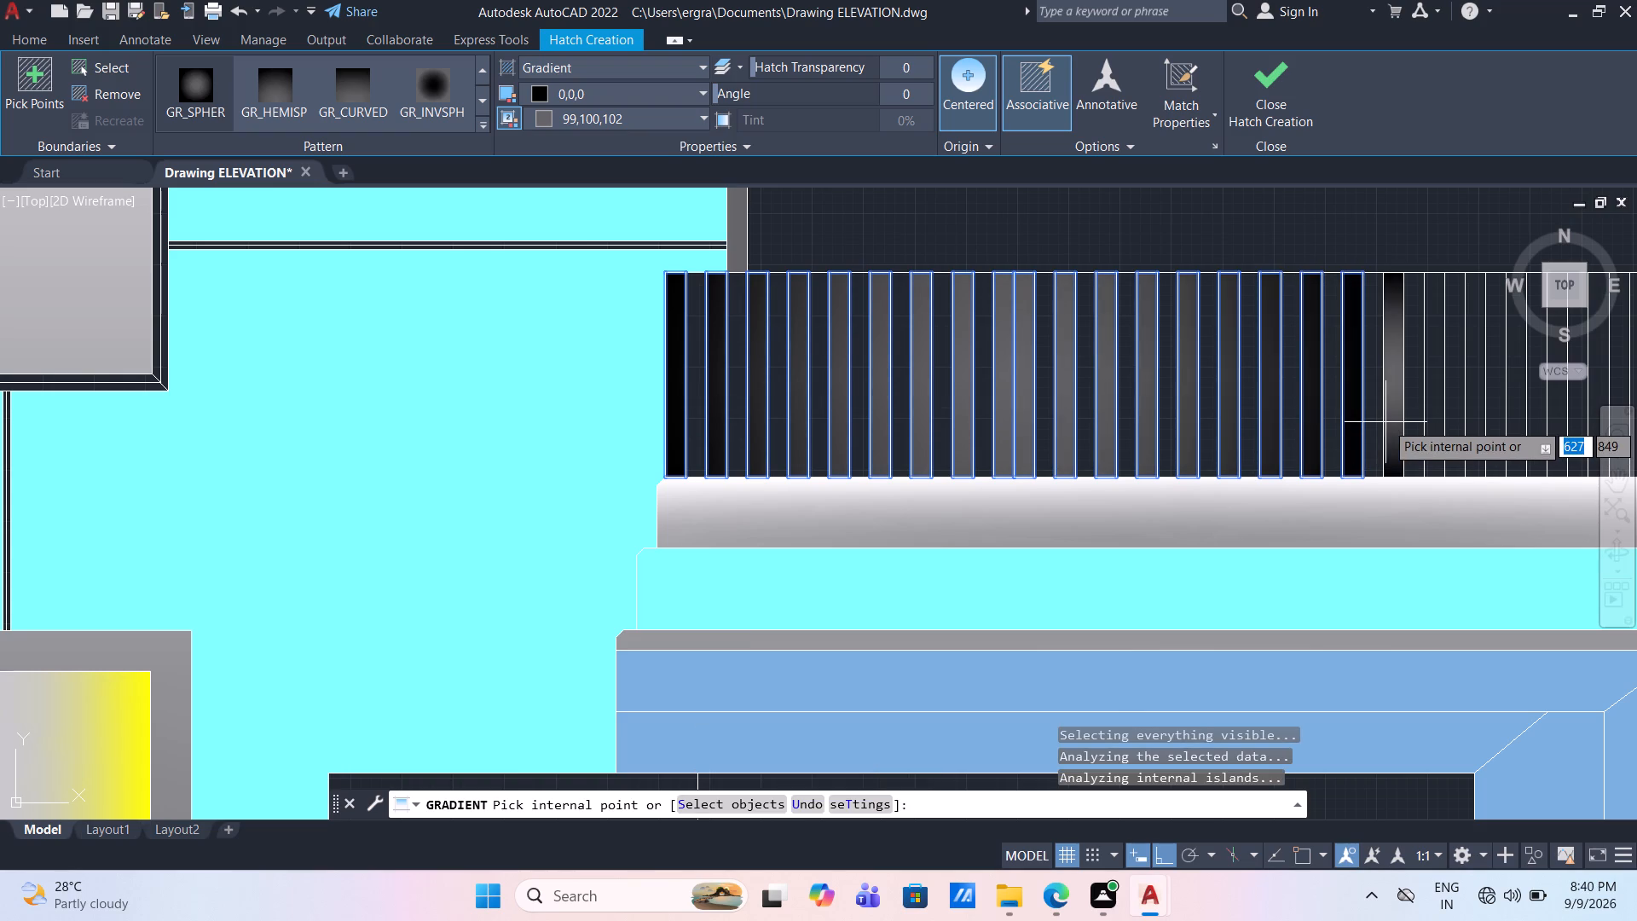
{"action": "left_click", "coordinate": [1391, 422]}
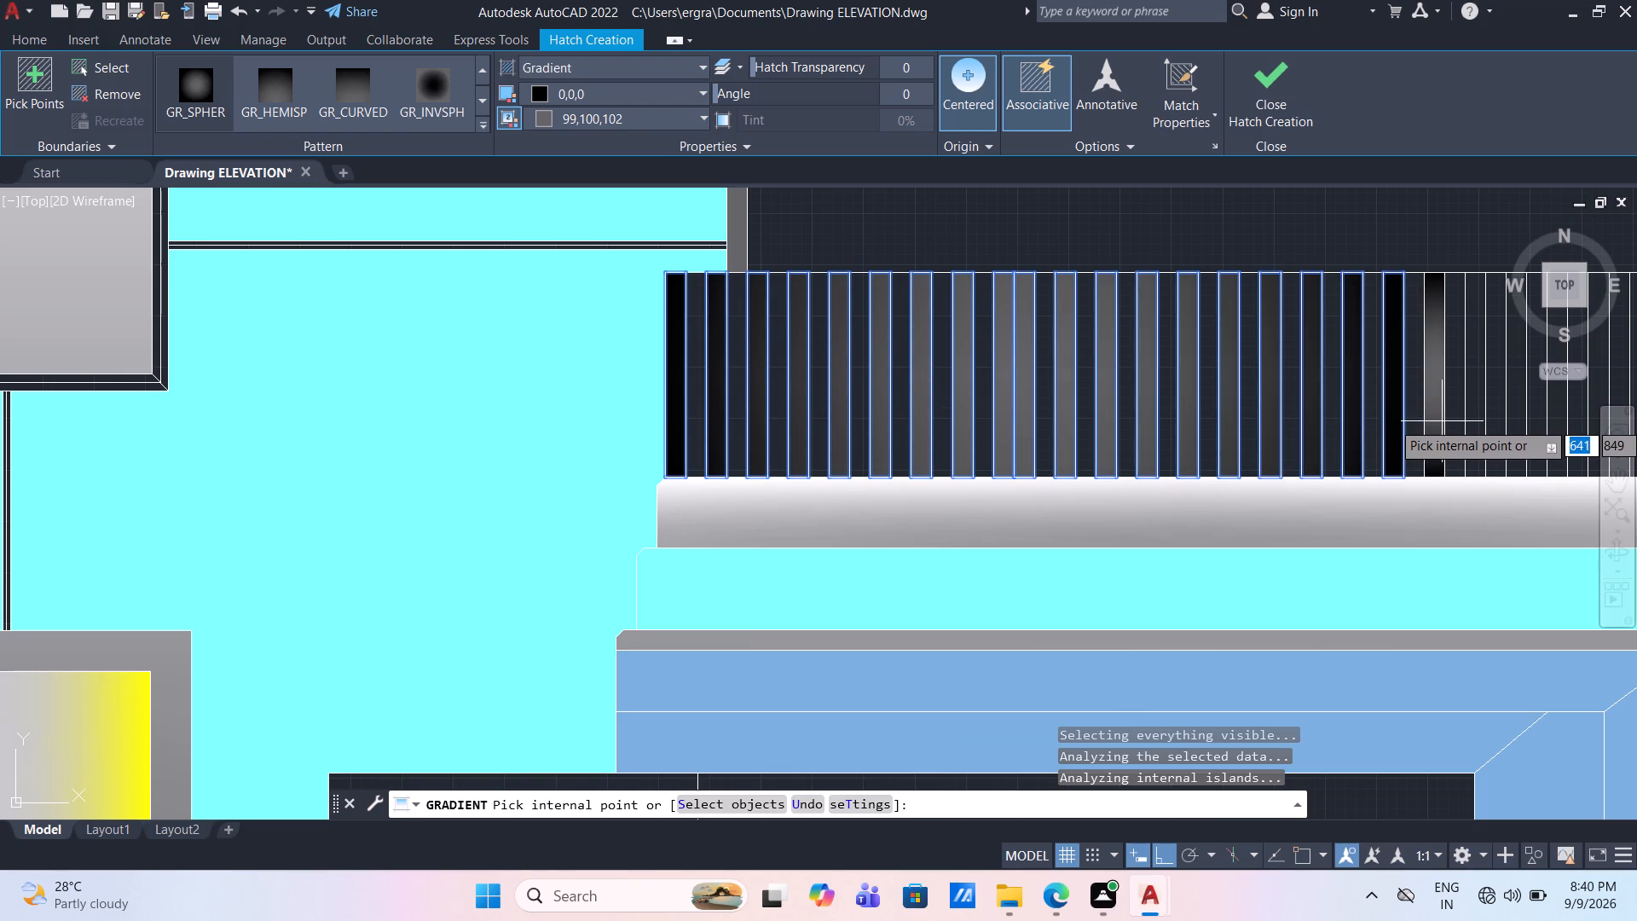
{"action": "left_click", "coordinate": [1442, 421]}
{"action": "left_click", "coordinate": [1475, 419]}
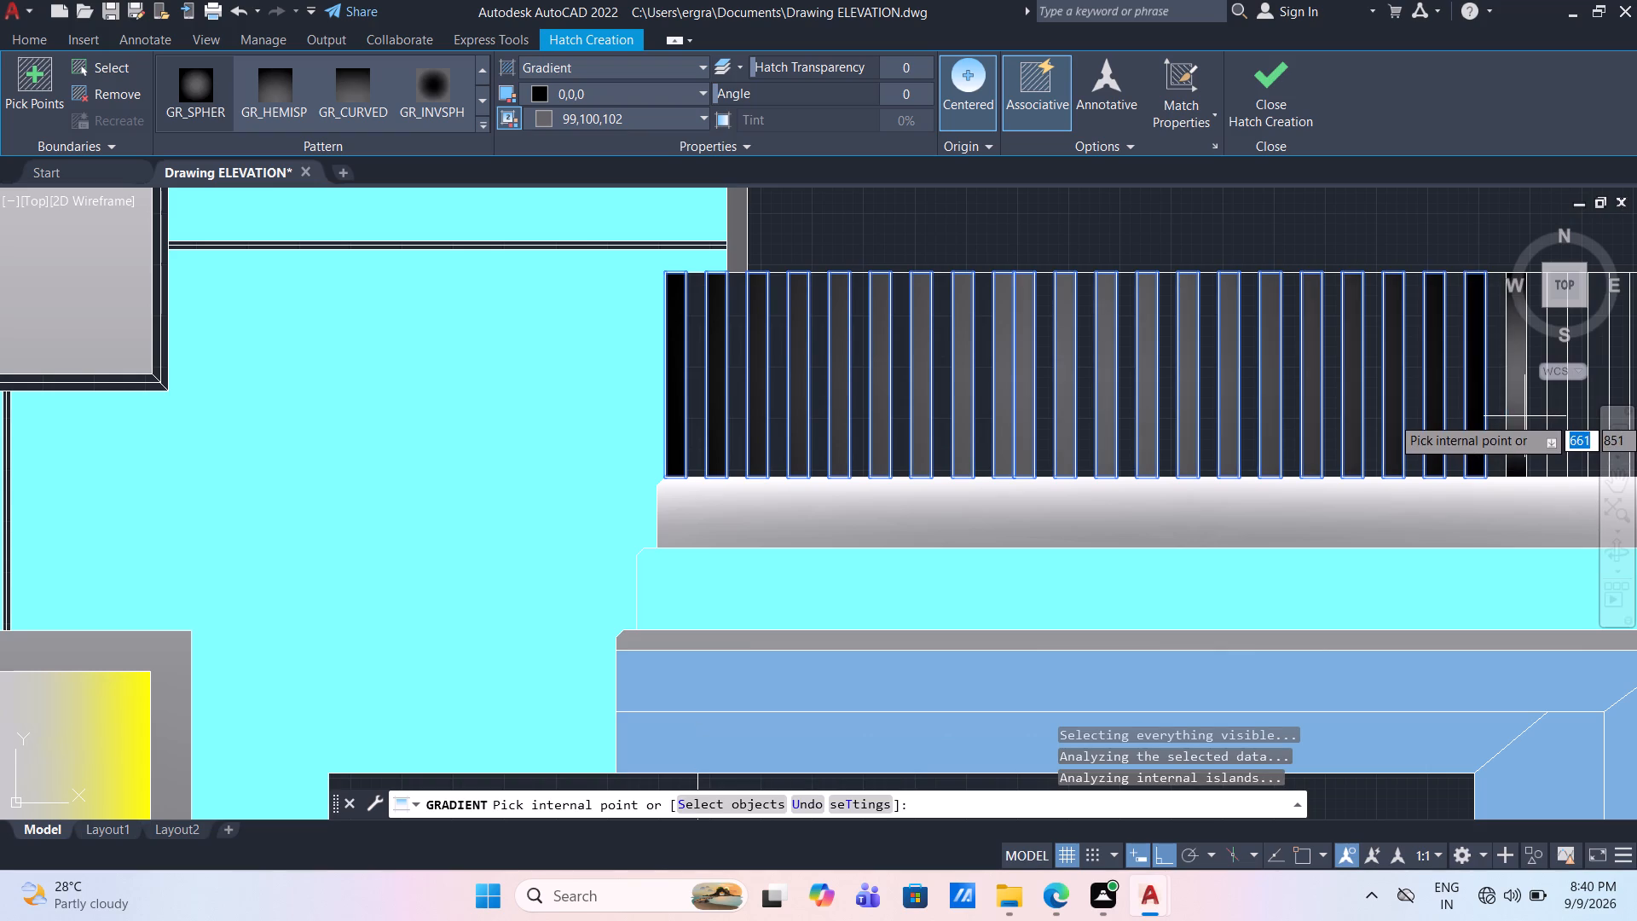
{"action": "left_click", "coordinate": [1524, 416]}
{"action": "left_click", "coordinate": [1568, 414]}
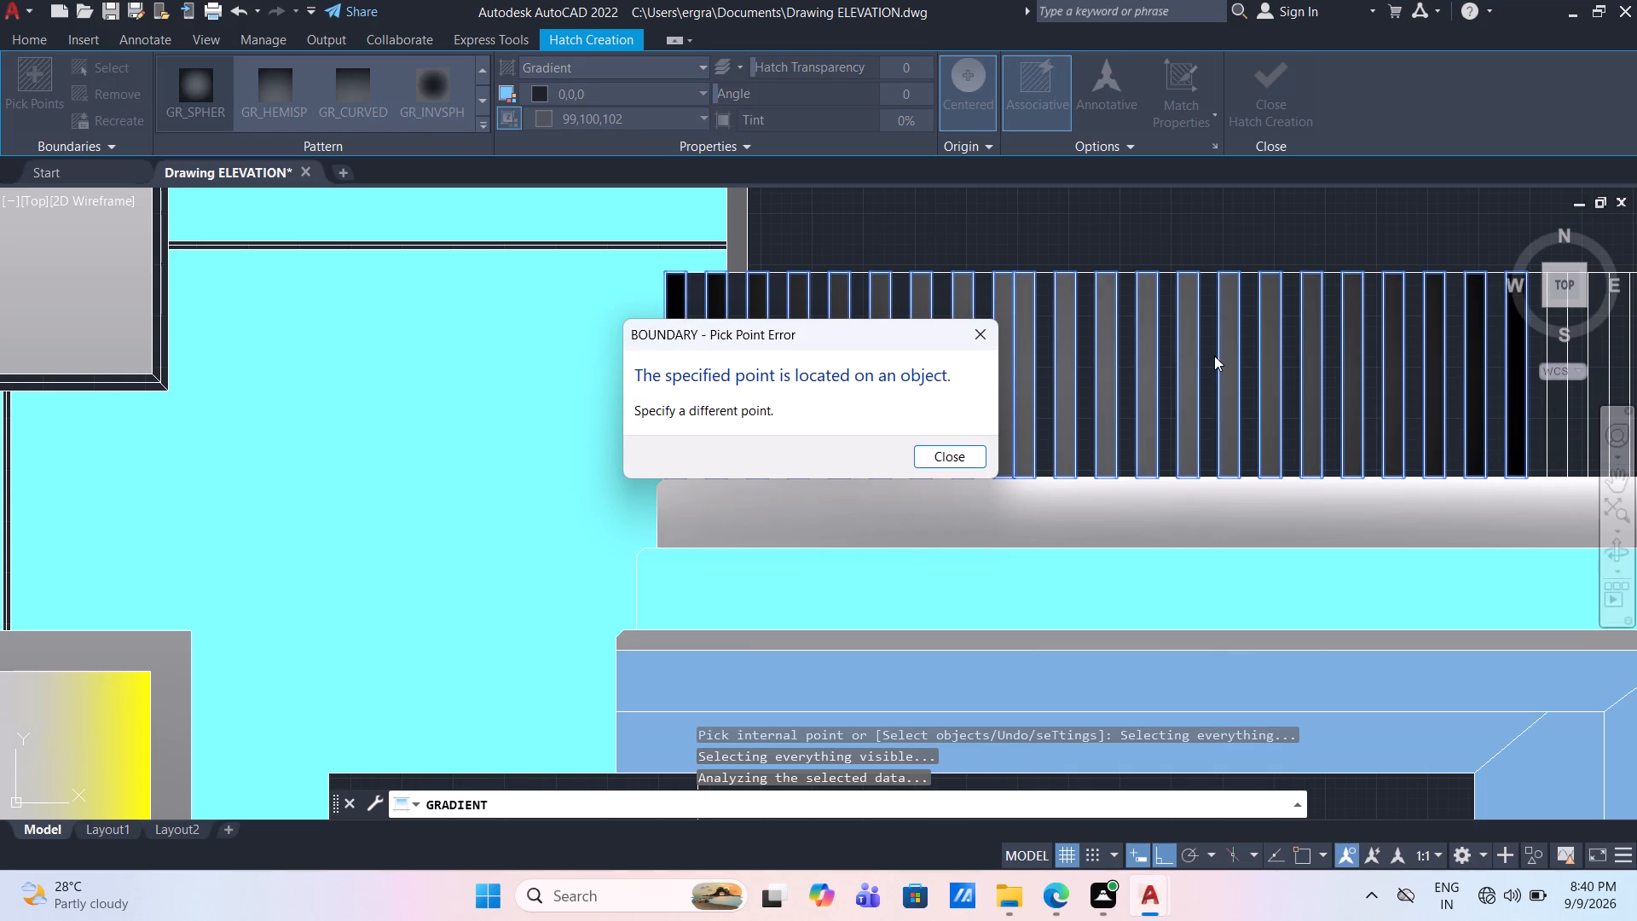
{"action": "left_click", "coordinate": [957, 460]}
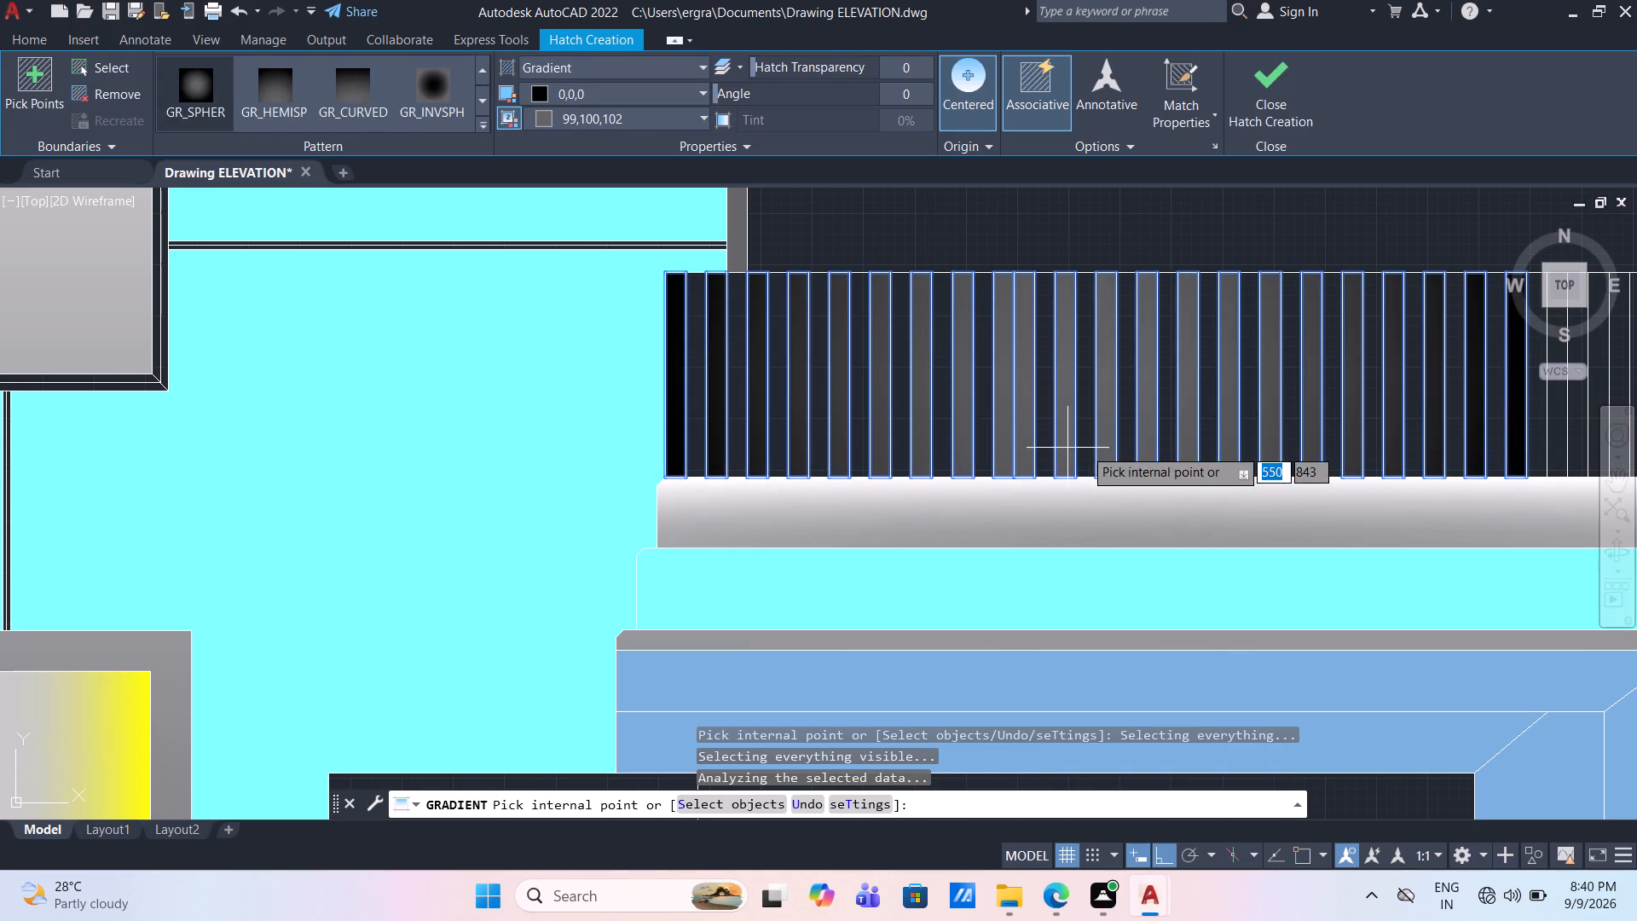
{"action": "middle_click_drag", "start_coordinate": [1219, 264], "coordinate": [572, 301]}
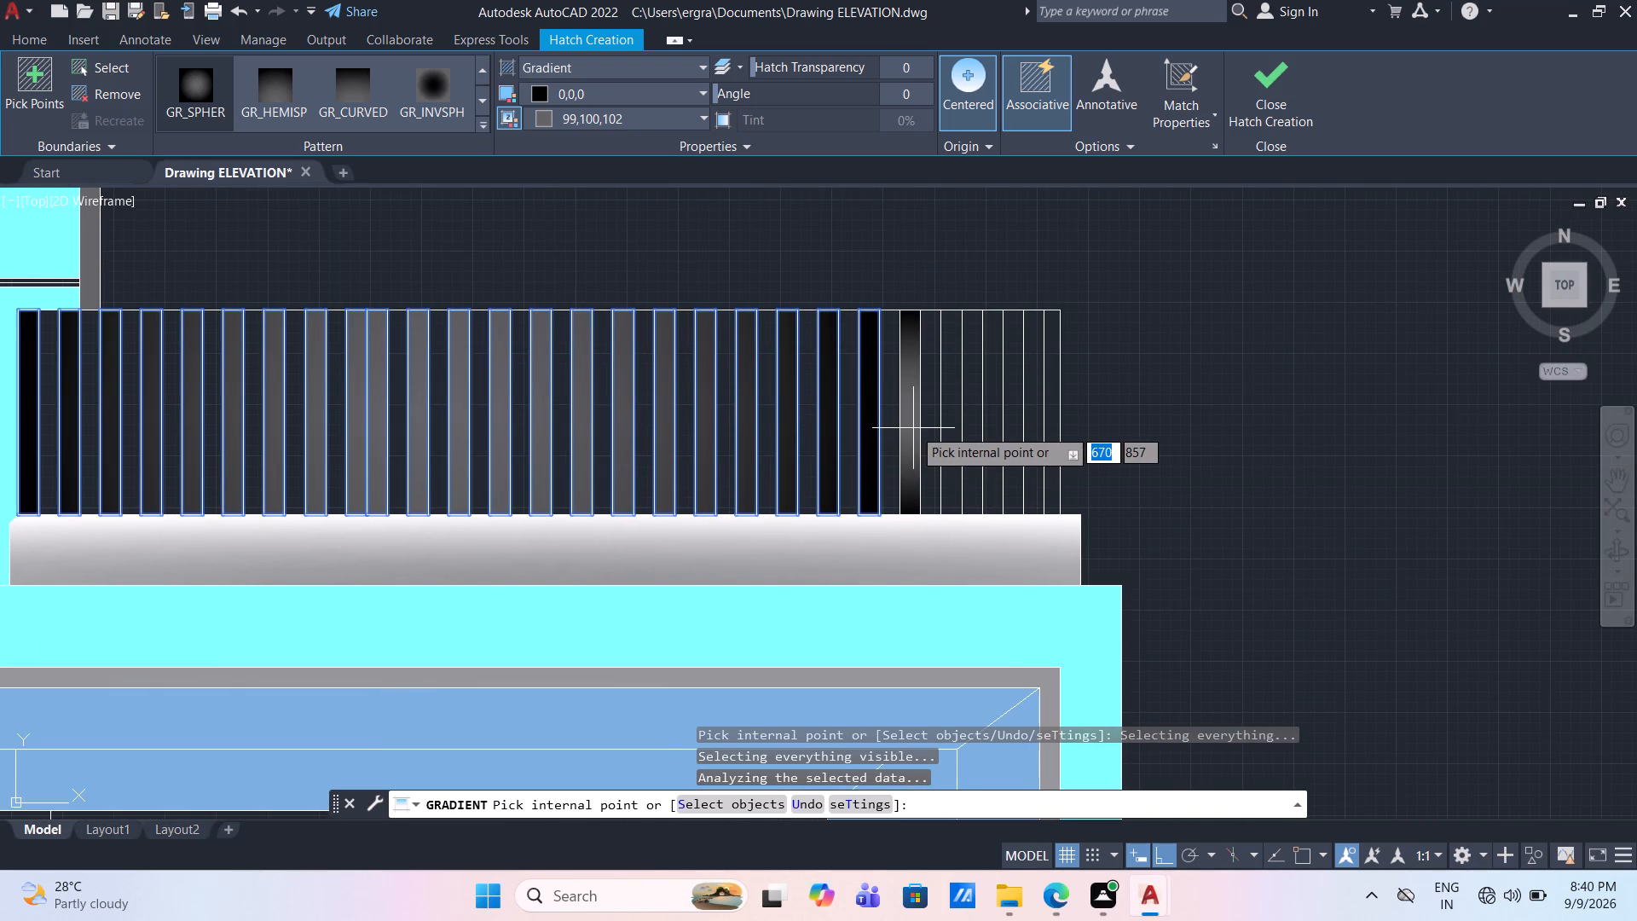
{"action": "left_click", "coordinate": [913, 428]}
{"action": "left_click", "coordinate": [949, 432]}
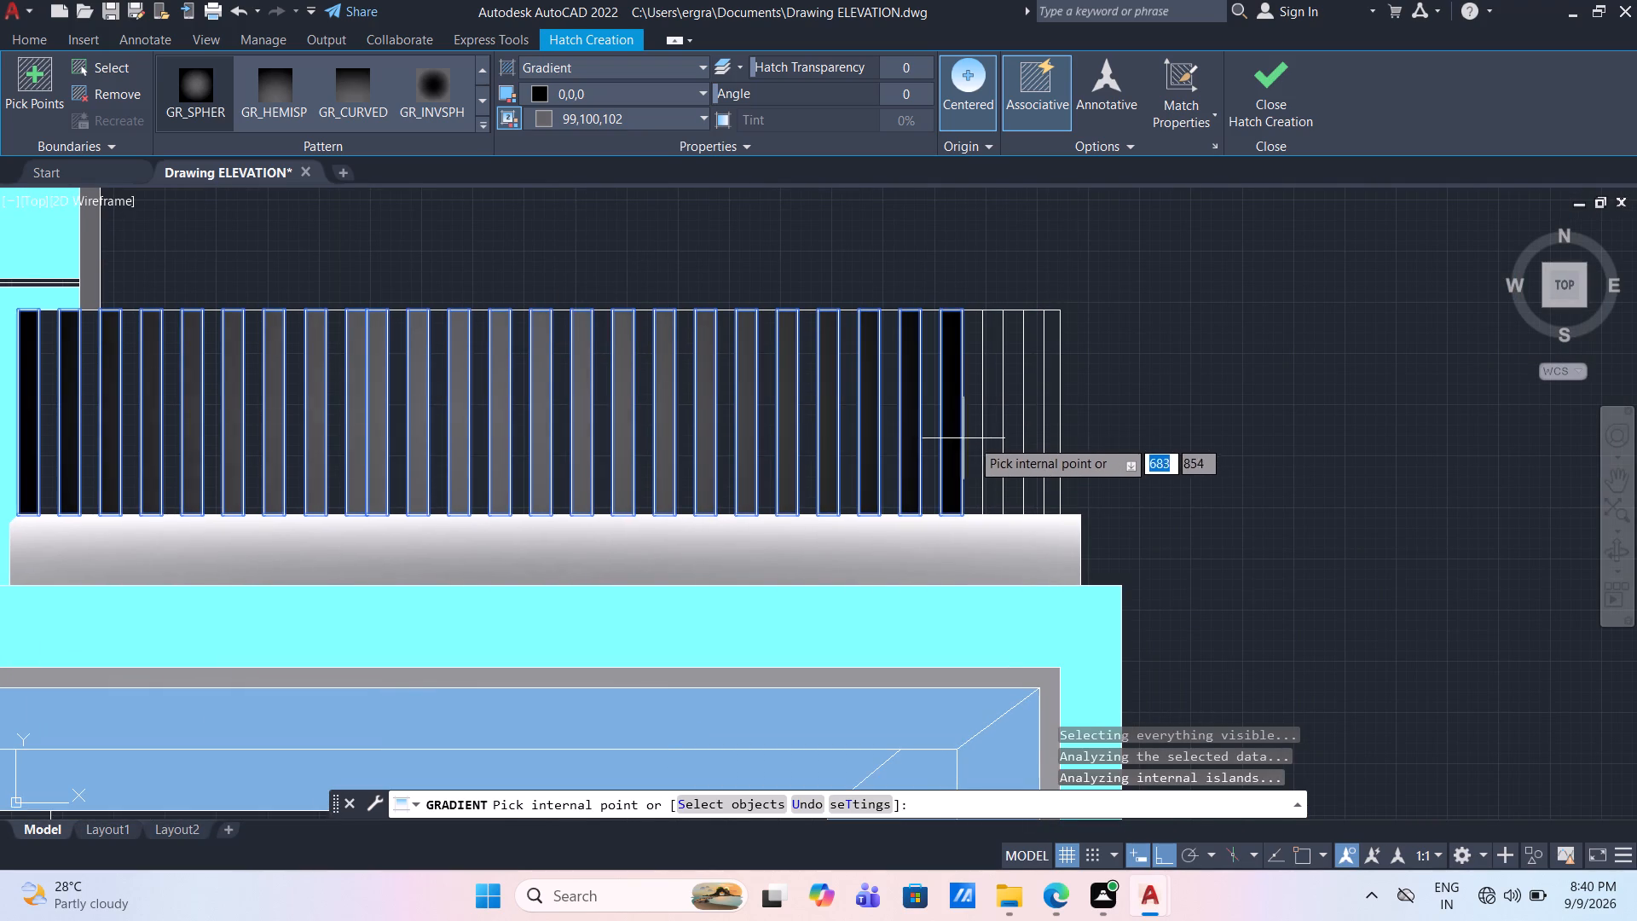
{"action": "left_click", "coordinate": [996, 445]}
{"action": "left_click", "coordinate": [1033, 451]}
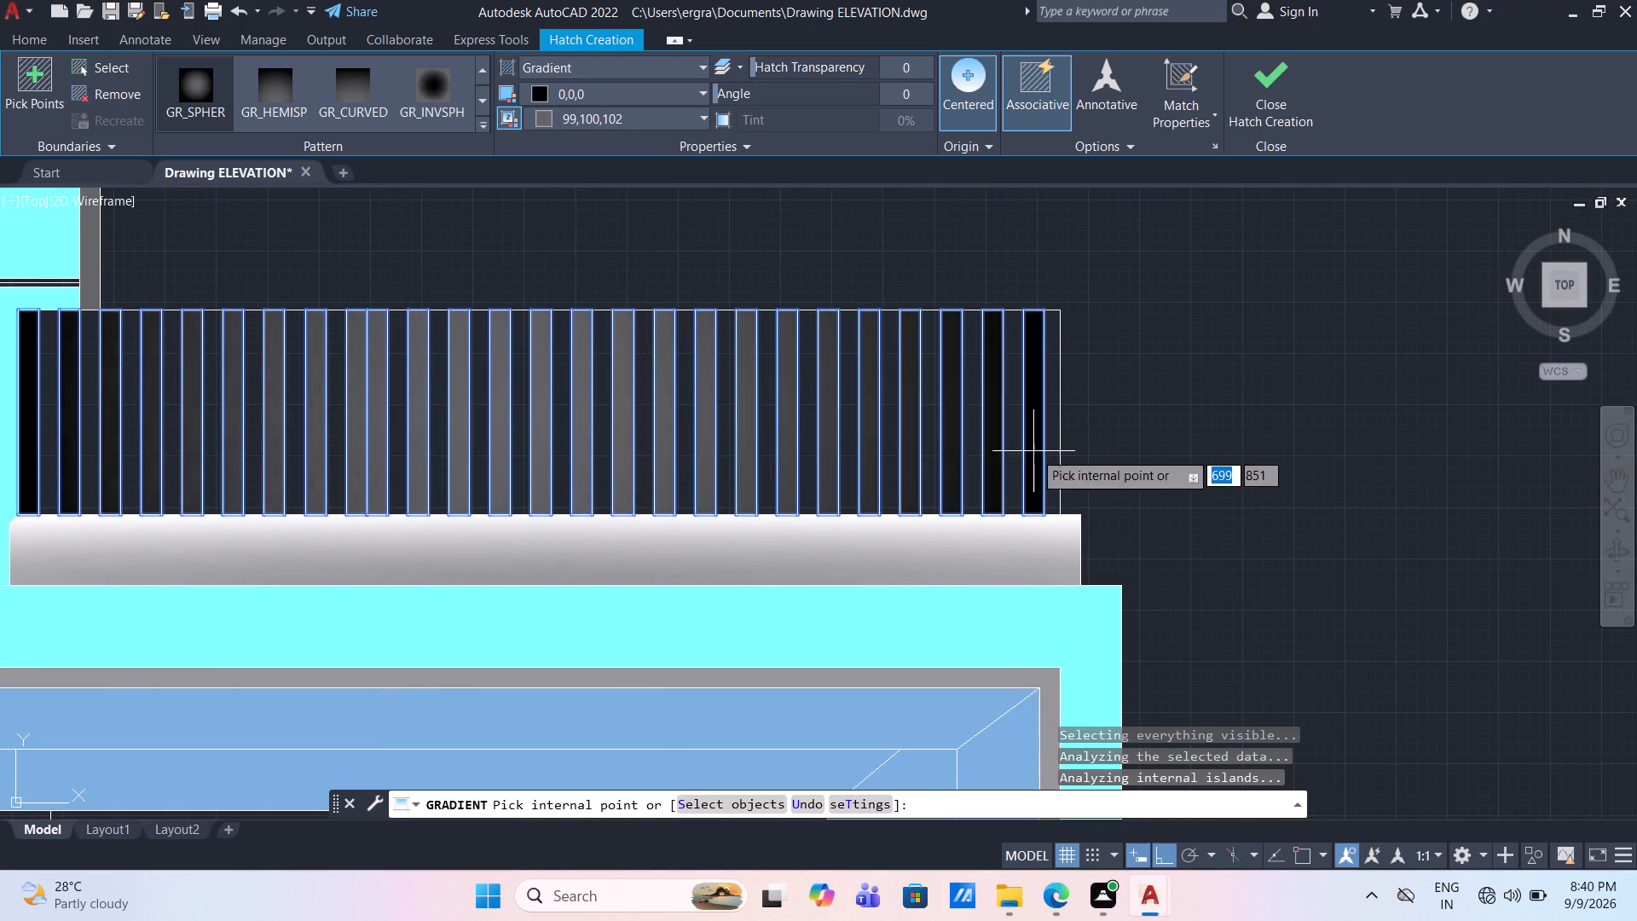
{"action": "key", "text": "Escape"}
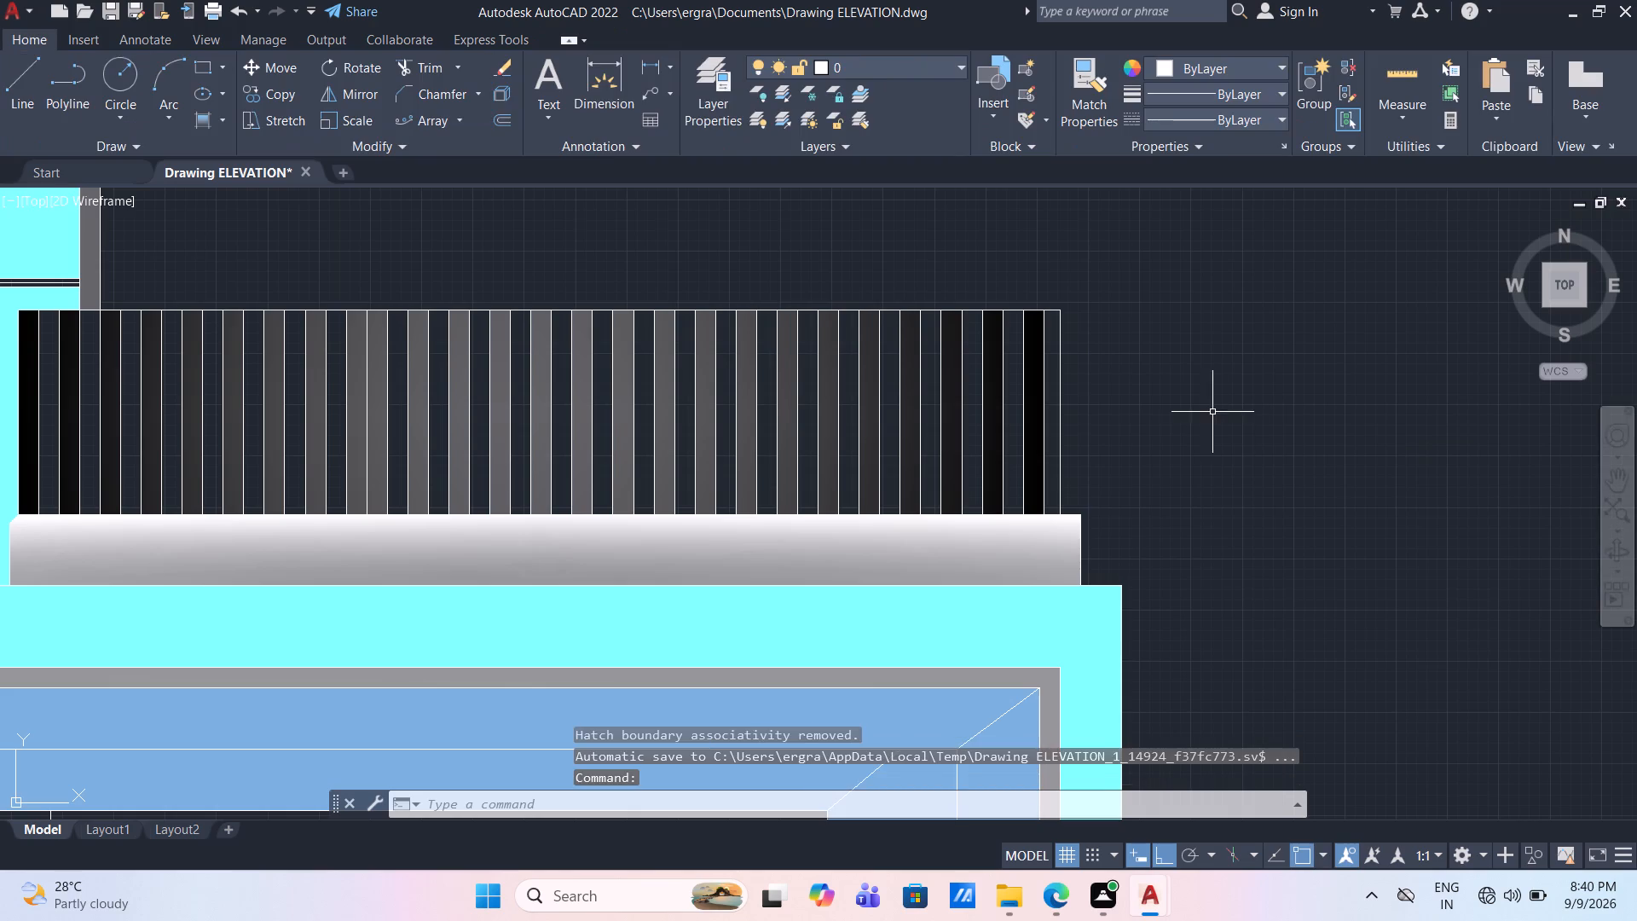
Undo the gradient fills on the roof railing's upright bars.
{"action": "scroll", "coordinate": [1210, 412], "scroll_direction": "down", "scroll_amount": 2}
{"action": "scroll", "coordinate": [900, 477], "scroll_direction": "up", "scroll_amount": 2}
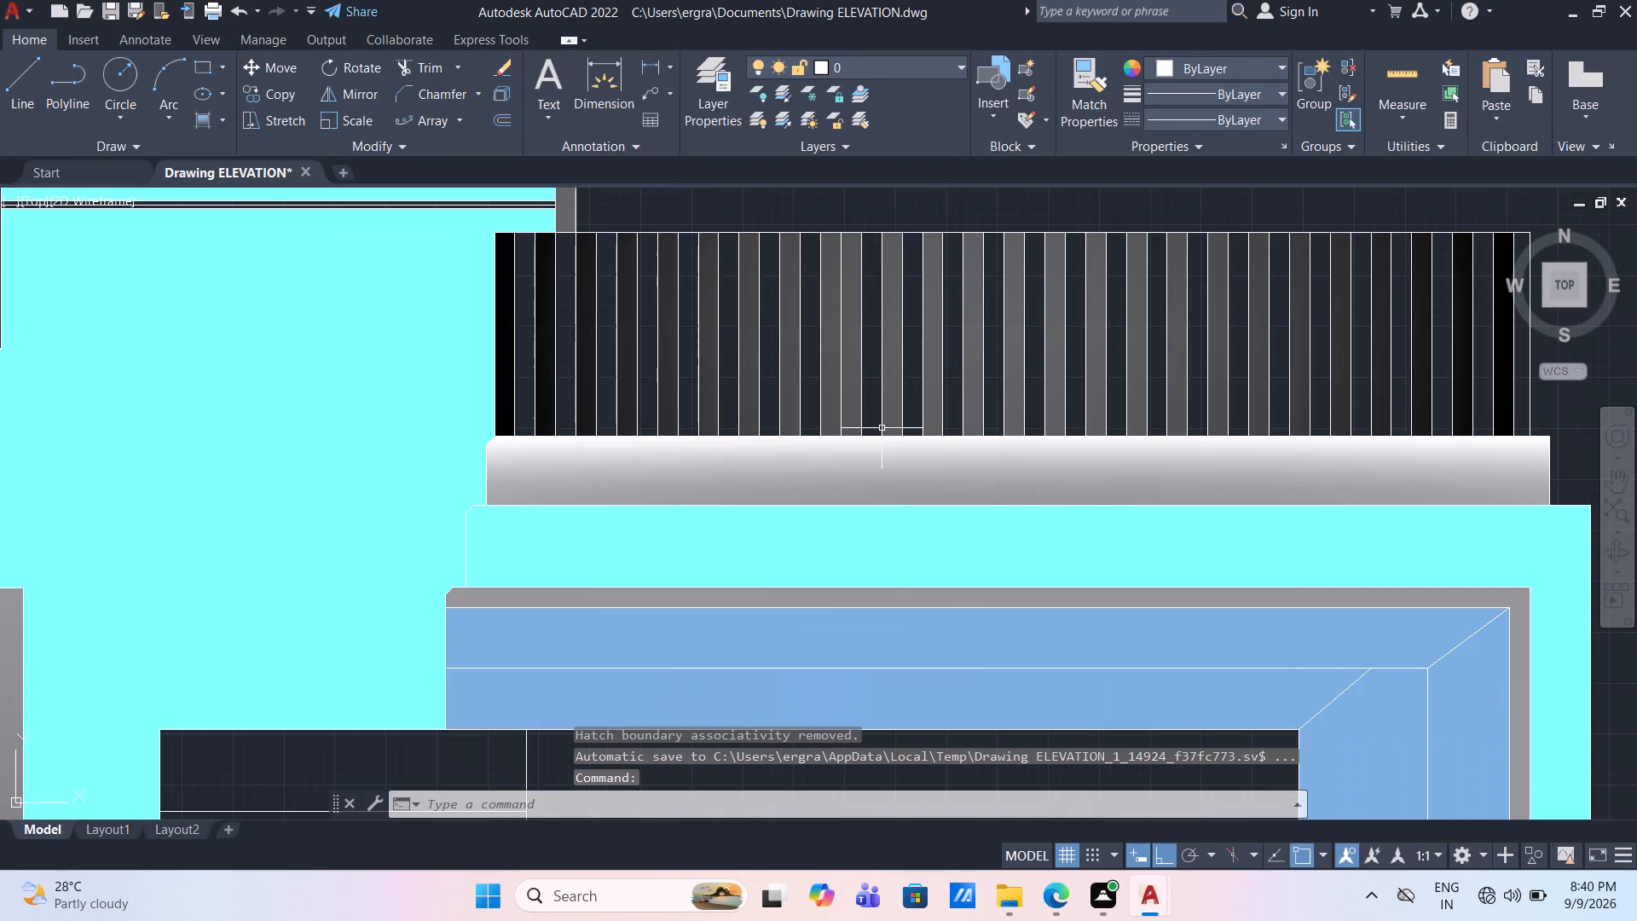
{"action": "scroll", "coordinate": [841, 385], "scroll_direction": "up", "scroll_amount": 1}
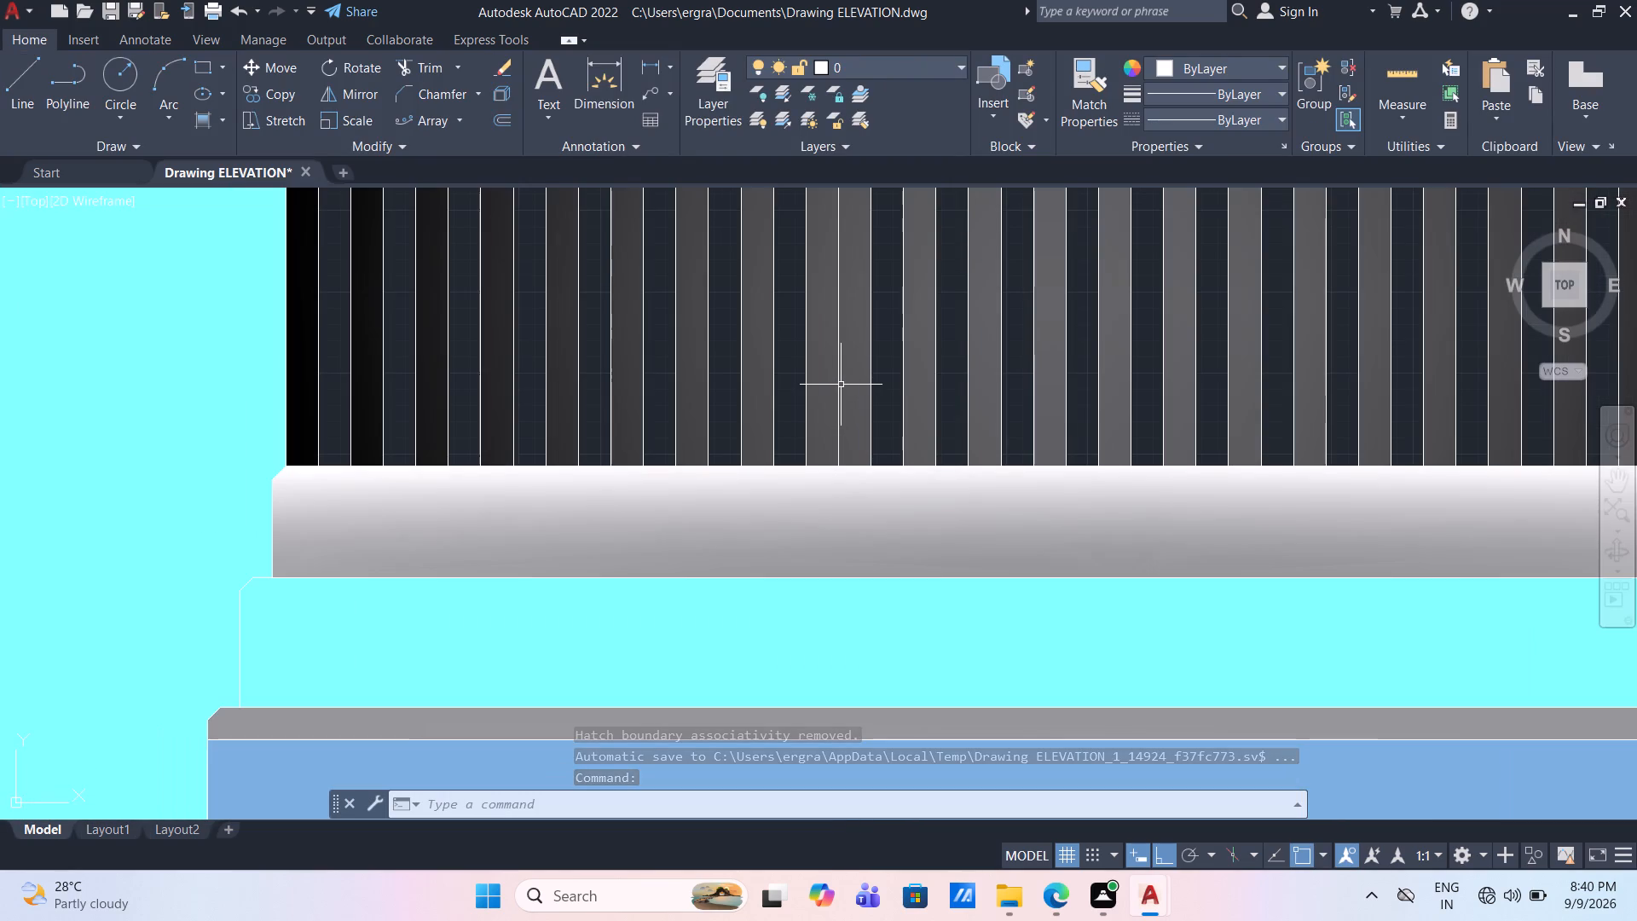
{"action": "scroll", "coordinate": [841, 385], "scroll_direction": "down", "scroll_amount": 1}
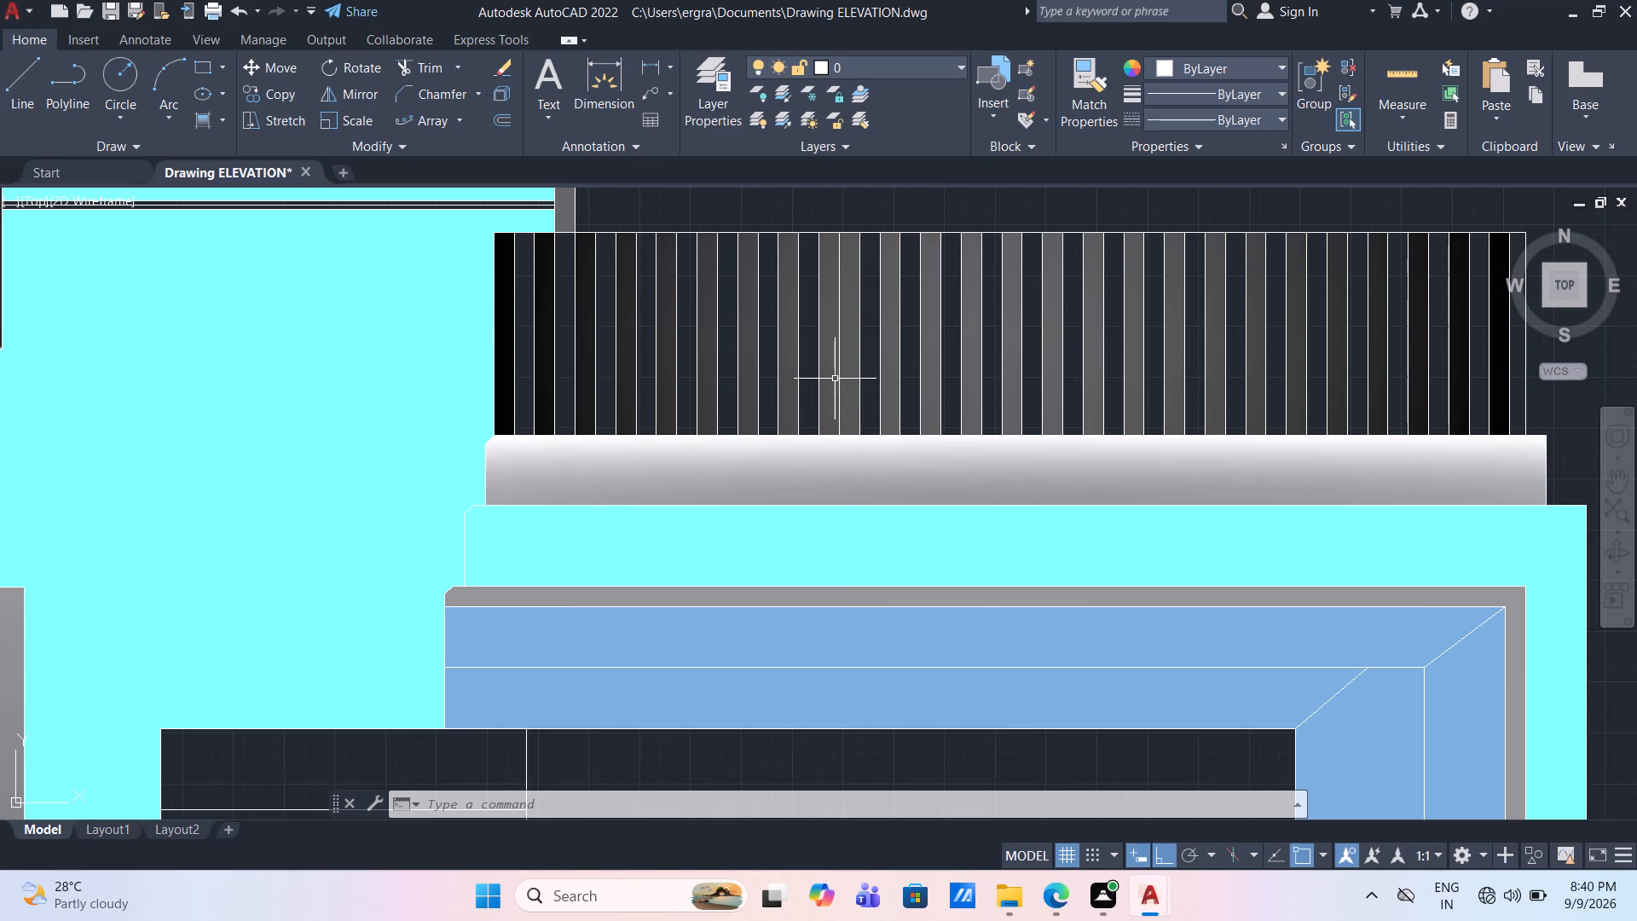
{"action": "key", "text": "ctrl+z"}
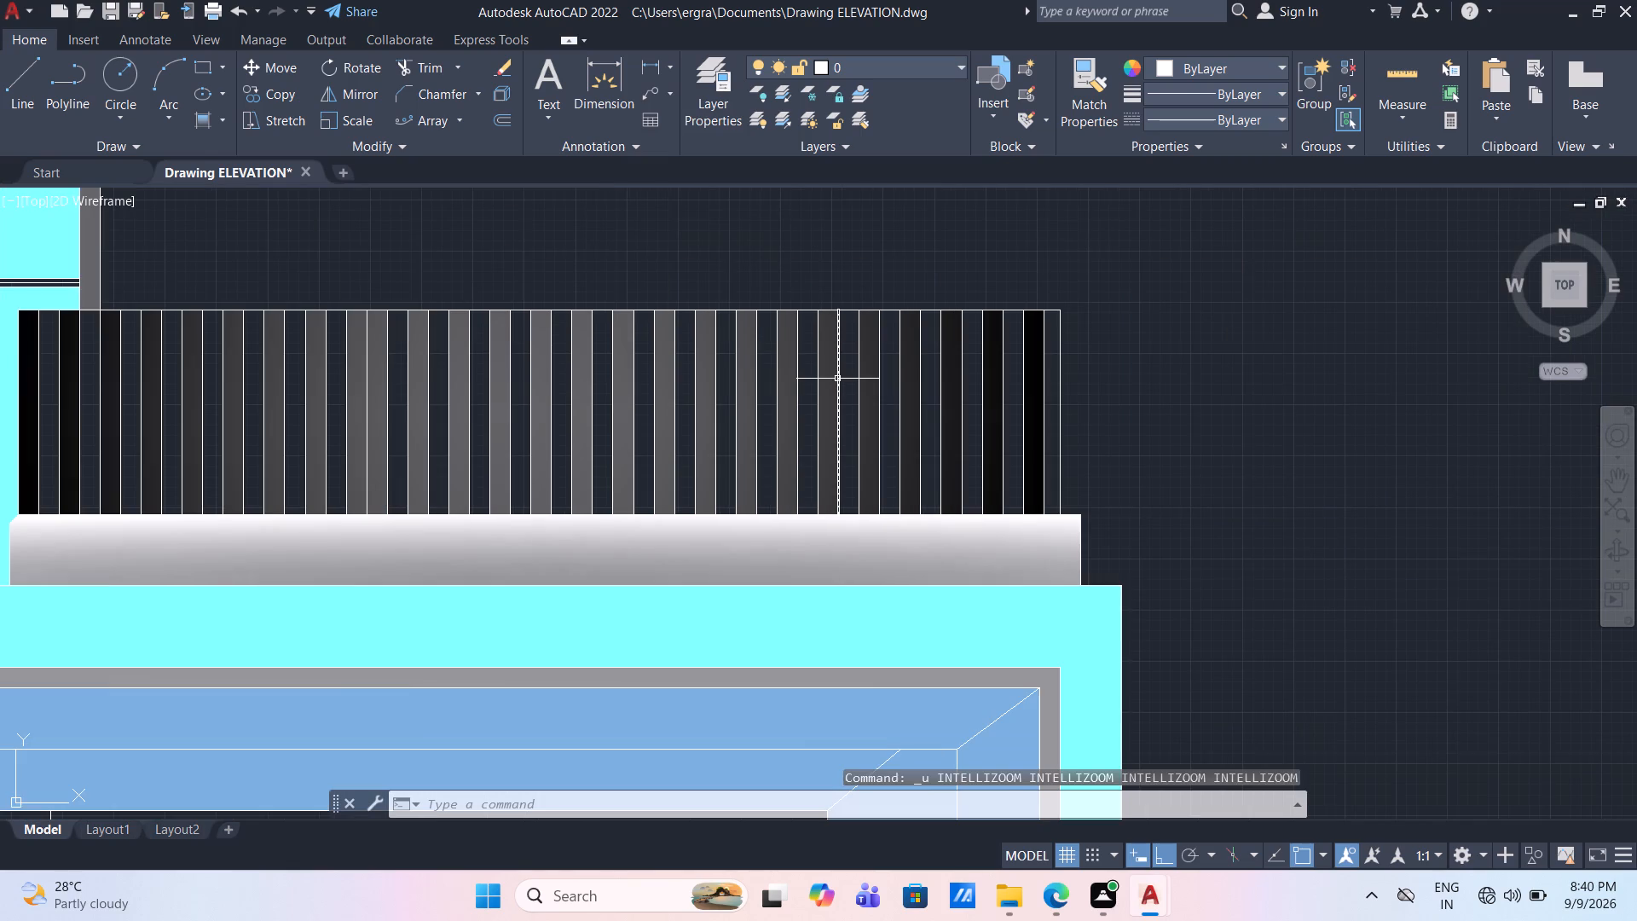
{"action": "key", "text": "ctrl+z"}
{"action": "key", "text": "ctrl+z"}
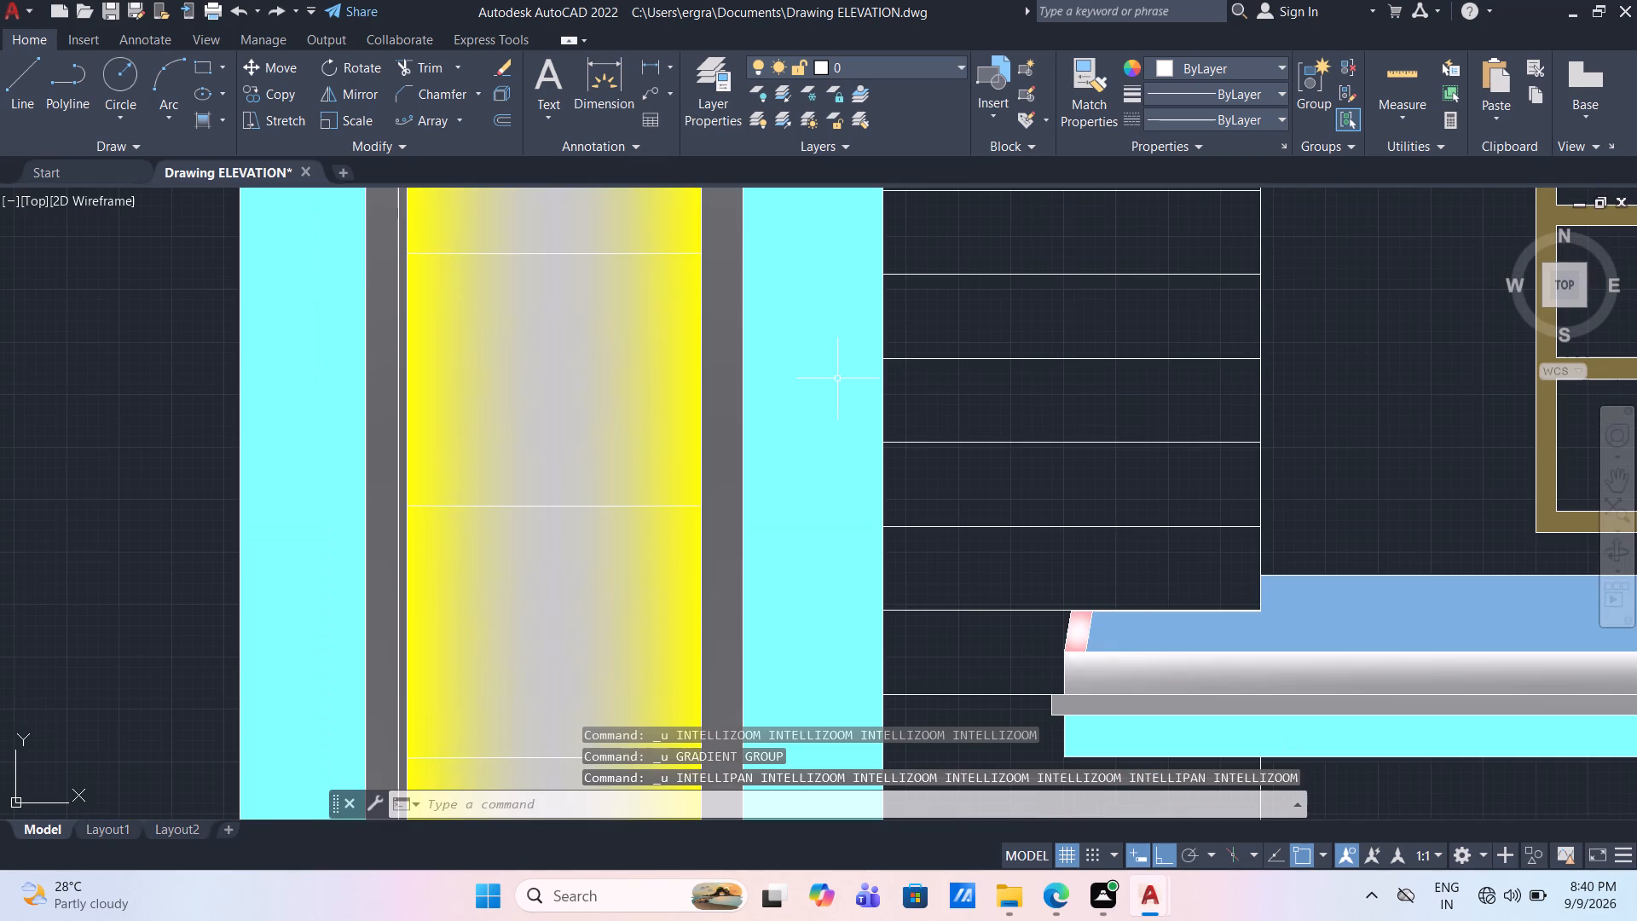
Start a new gradient fill for the roof railing's bars with the colours 0,0,0 and 99,100,102.
{"action": "scroll", "coordinate": [1074, 450], "scroll_direction": "down", "scroll_amount": 2}
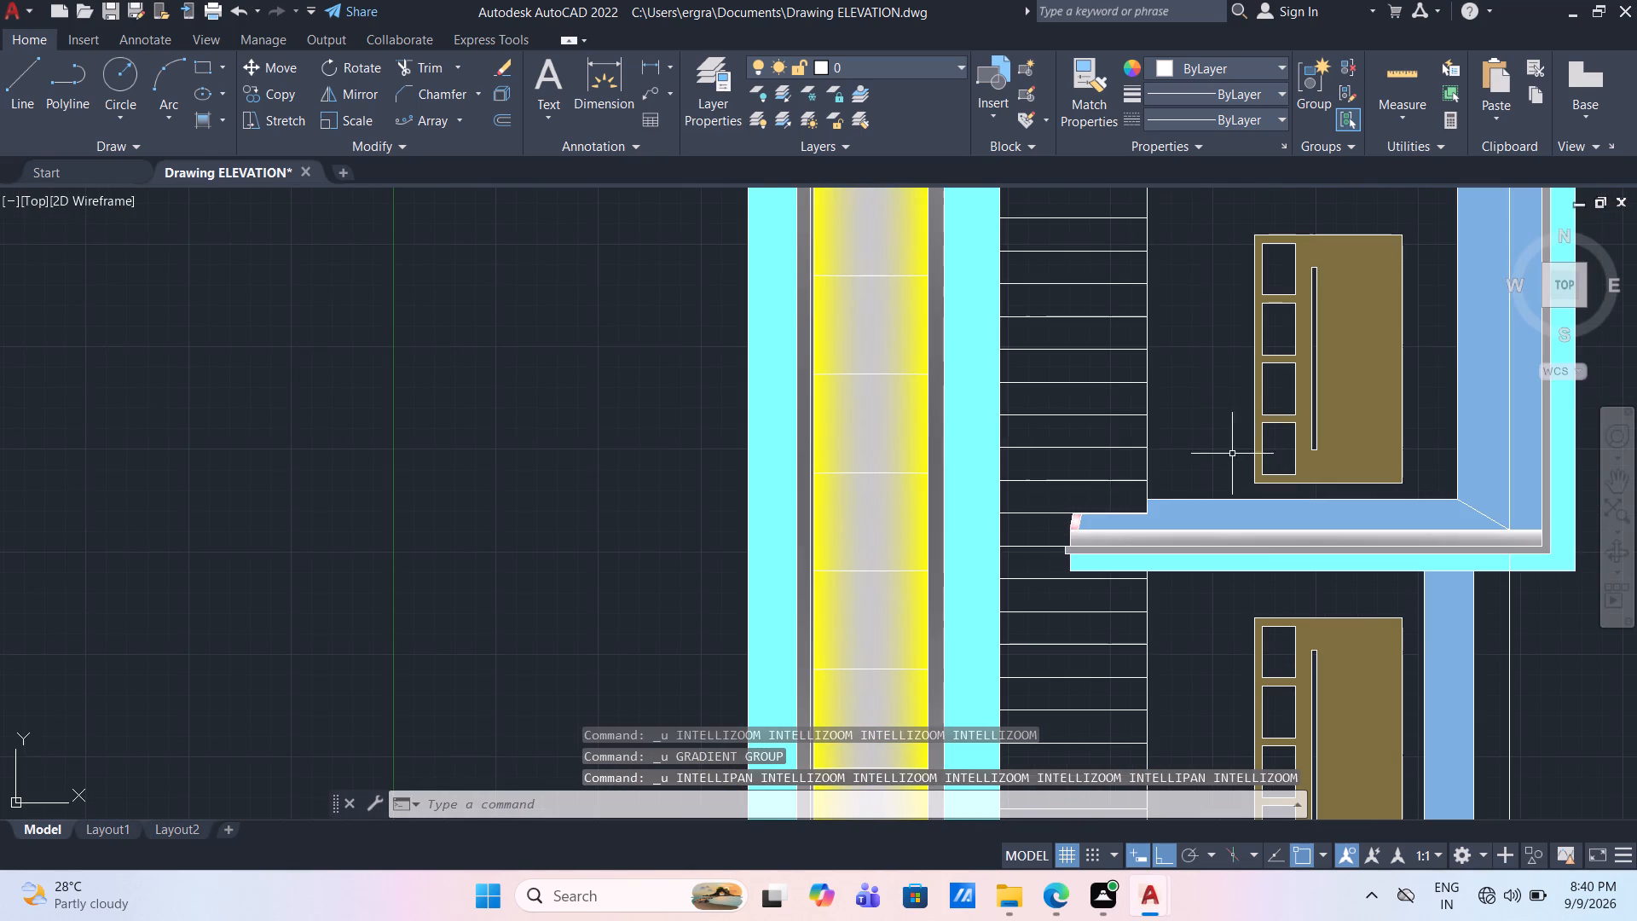
{"action": "scroll", "coordinate": [1218, 397], "scroll_direction": "up", "scroll_amount": 1}
{"action": "scroll", "coordinate": [1209, 351], "scroll_direction": "down", "scroll_amount": 1}
{"action": "middle_click_drag", "start_coordinate": [1209, 351], "coordinate": [972, 643]}
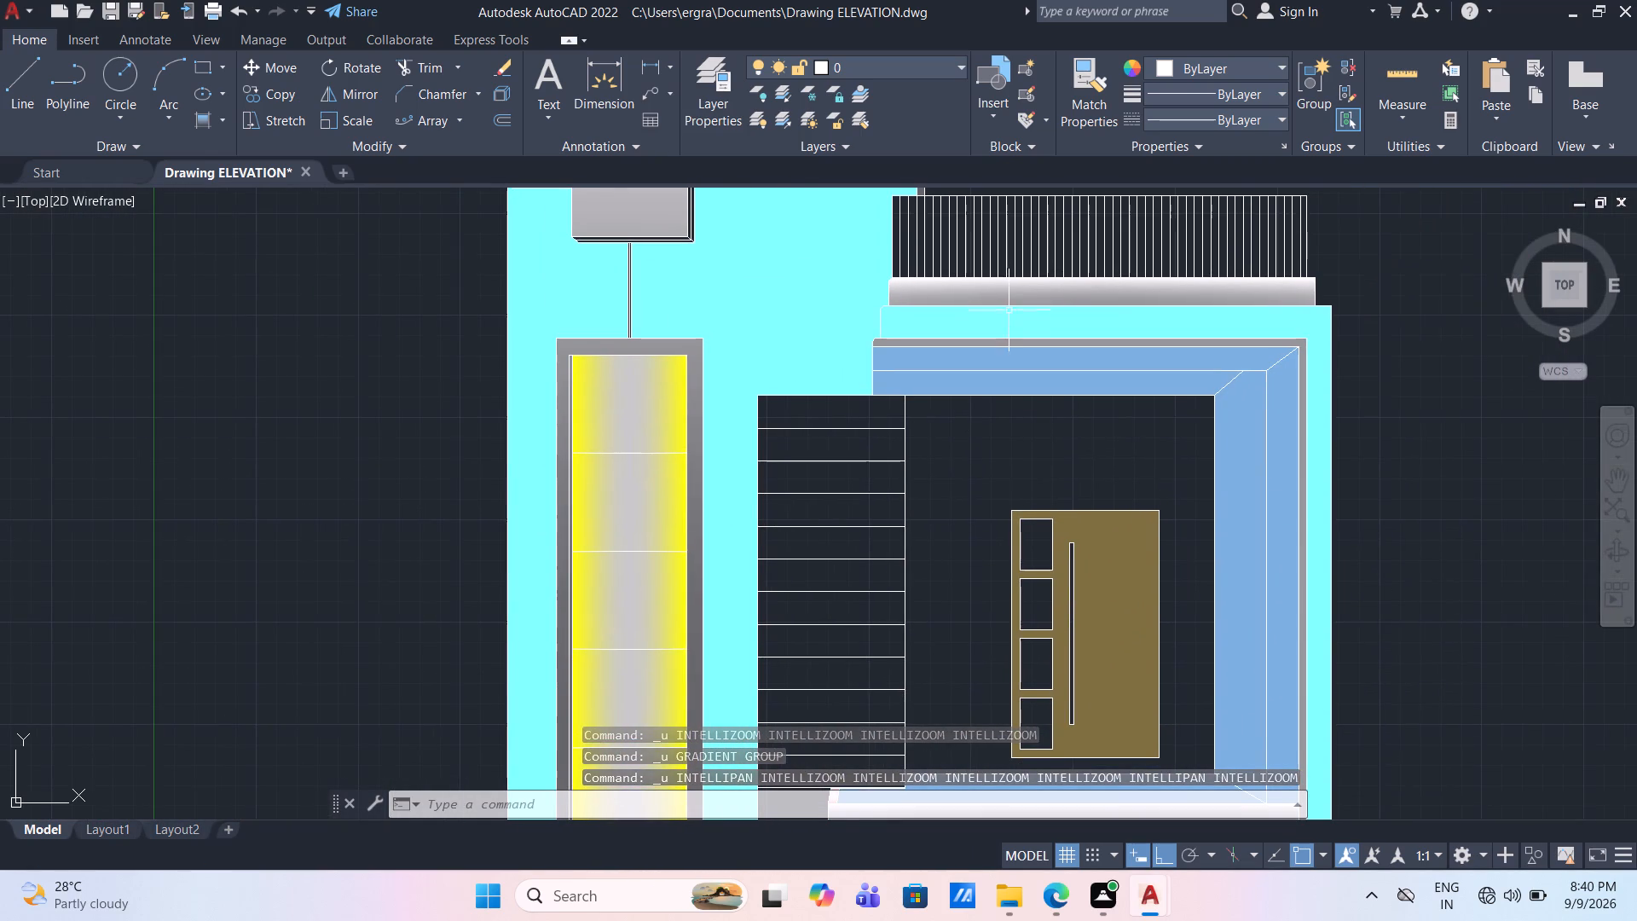
{"action": "middle_click_drag", "start_coordinate": [1015, 241], "coordinate": [910, 446]}
{"action": "scroll", "coordinate": [903, 439], "scroll_direction": "up", "scroll_amount": 2}
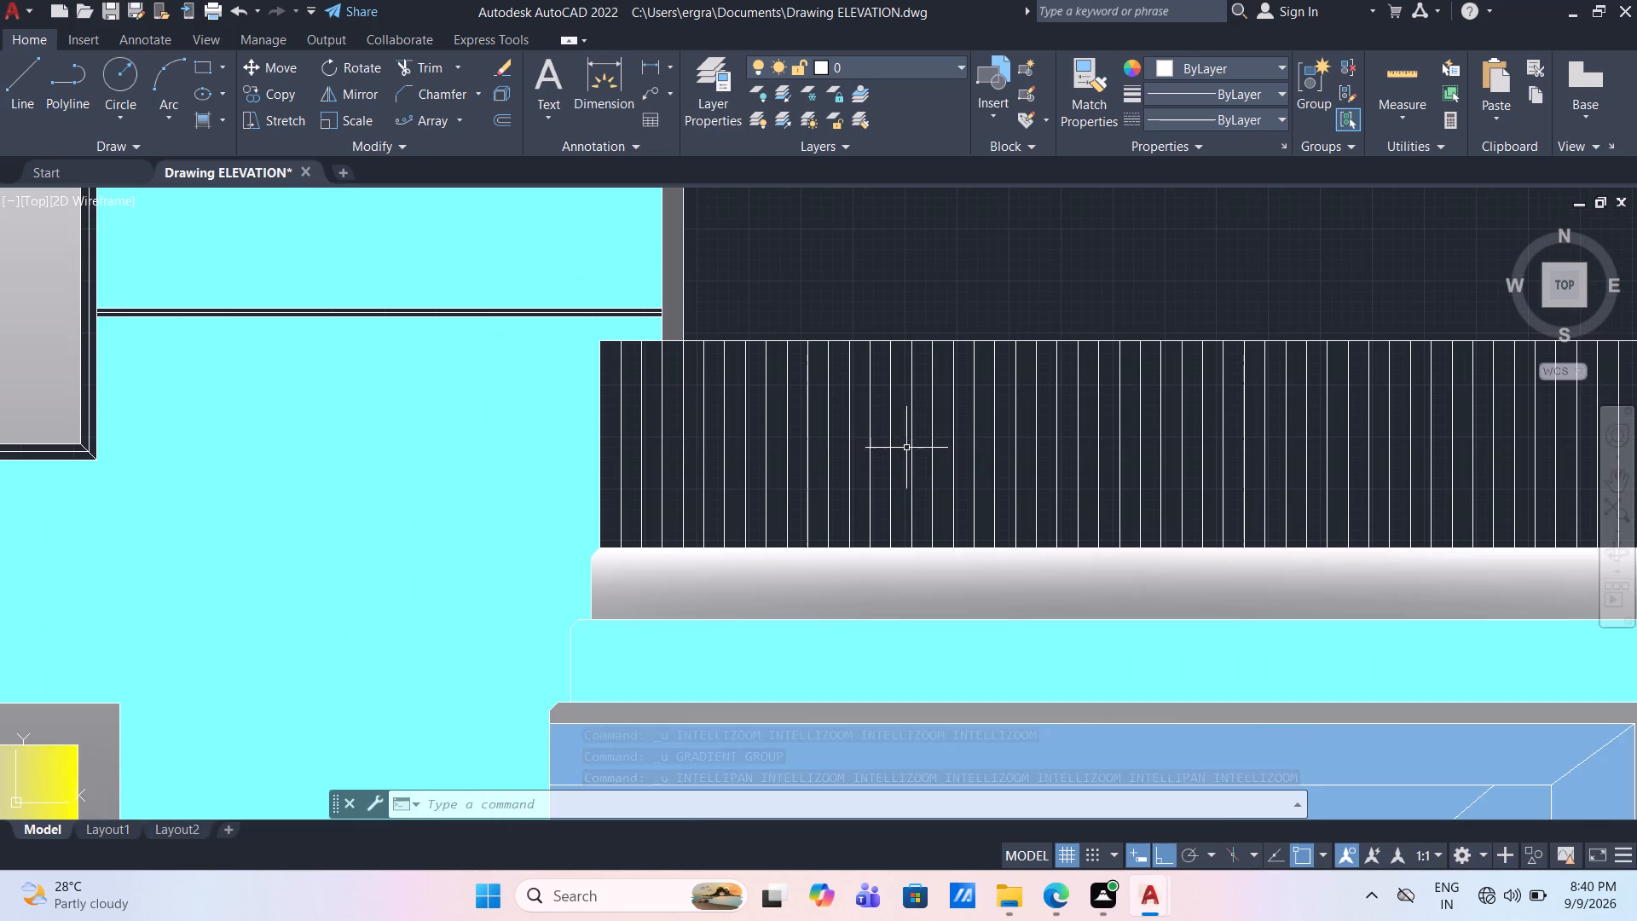
{"action": "middle_click_drag", "start_coordinate": [898, 413], "coordinate": [668, 398]}
{"action": "scroll", "coordinate": [668, 398], "scroll_direction": "up", "scroll_amount": 1}
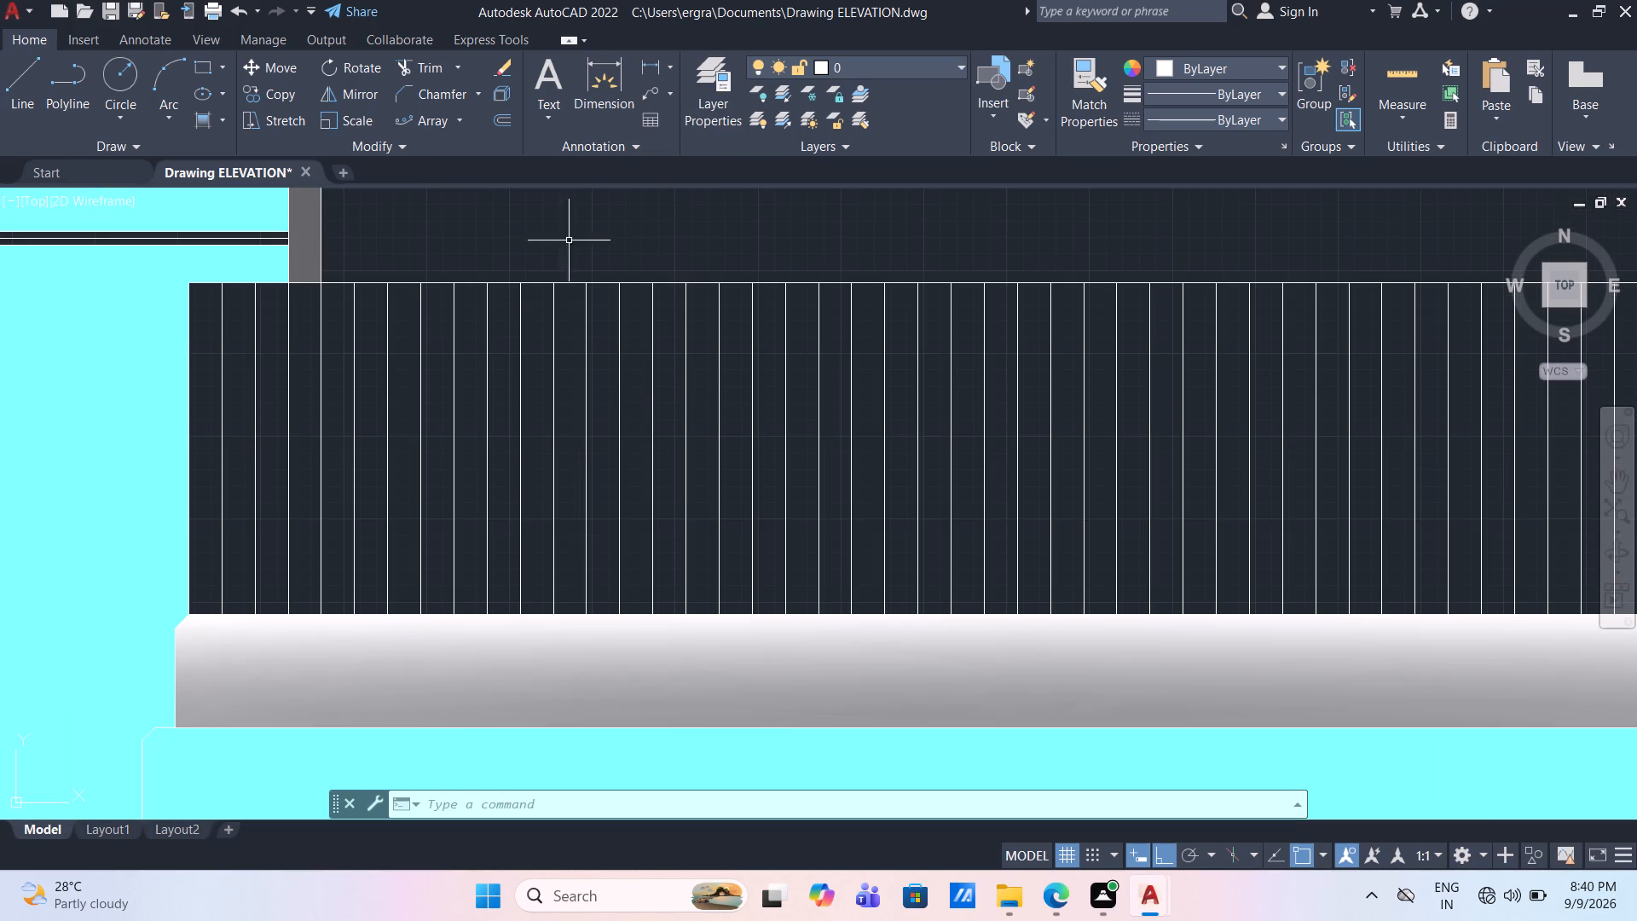
{"action": "left_click", "coordinate": [226, 119]}
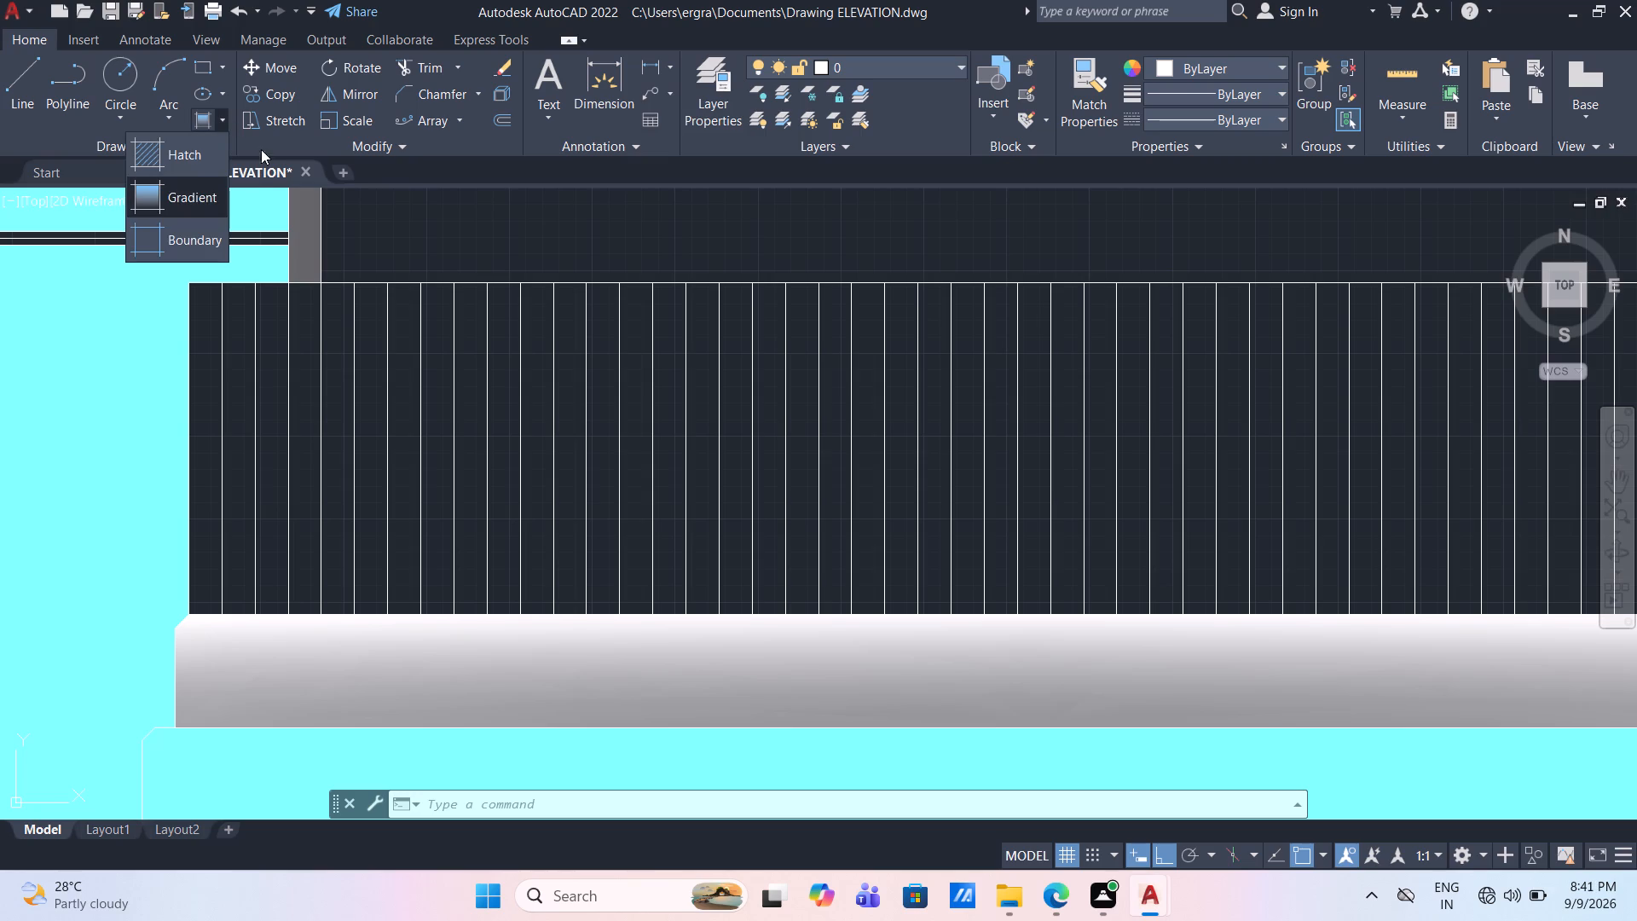
{"action": "left_click", "coordinate": [196, 203]}
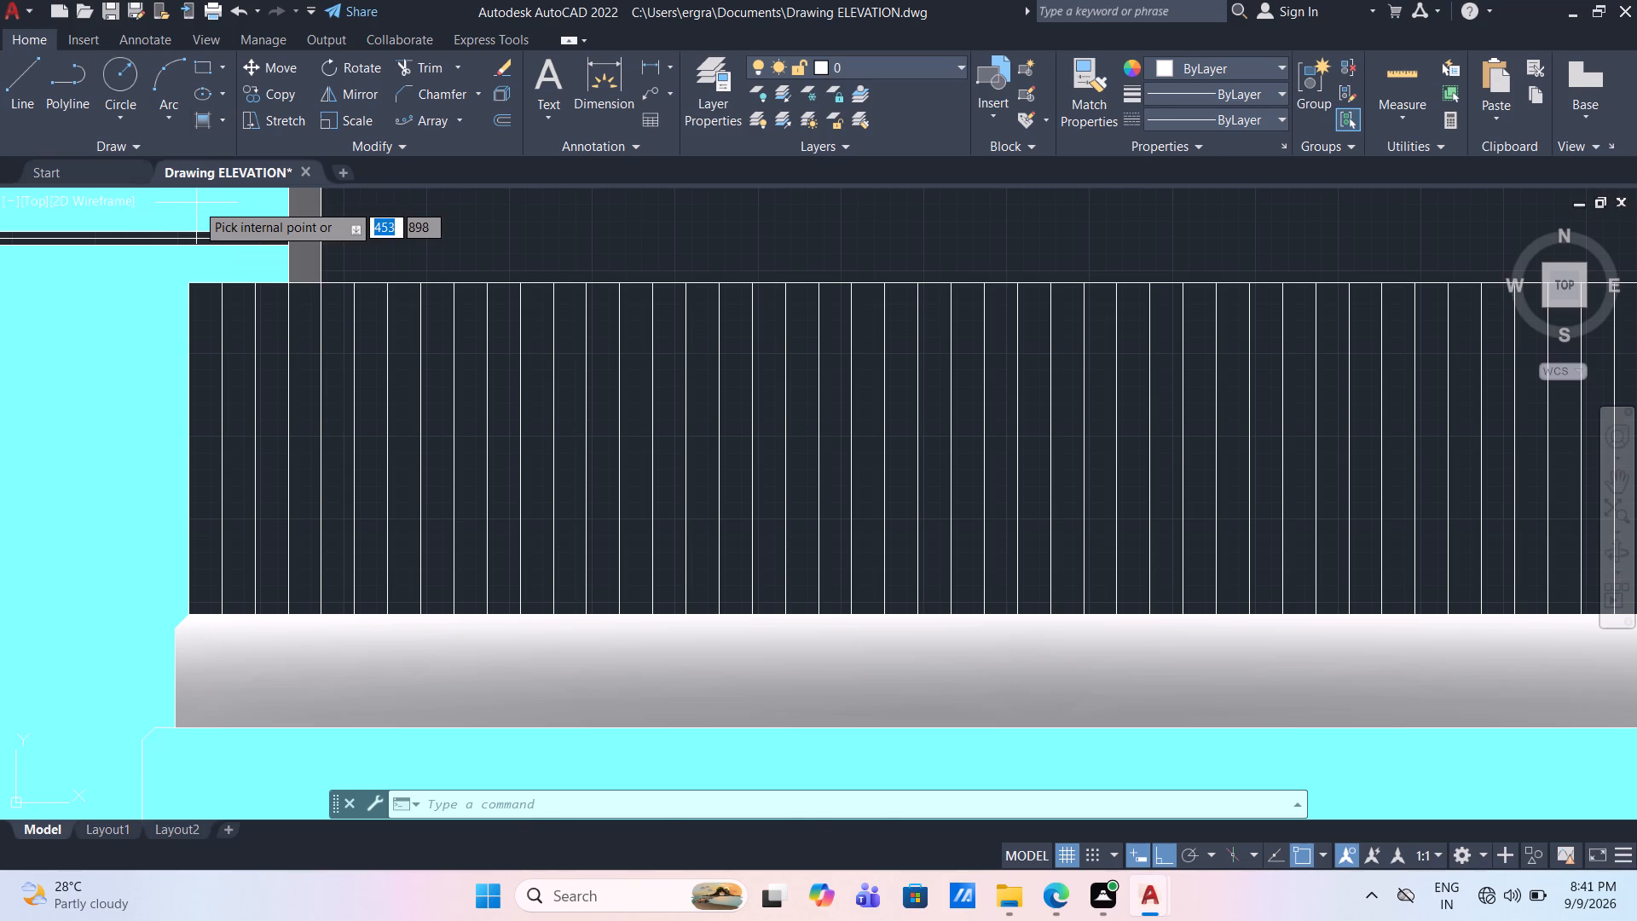
{"action": "left_click", "coordinate": [582, 117]}
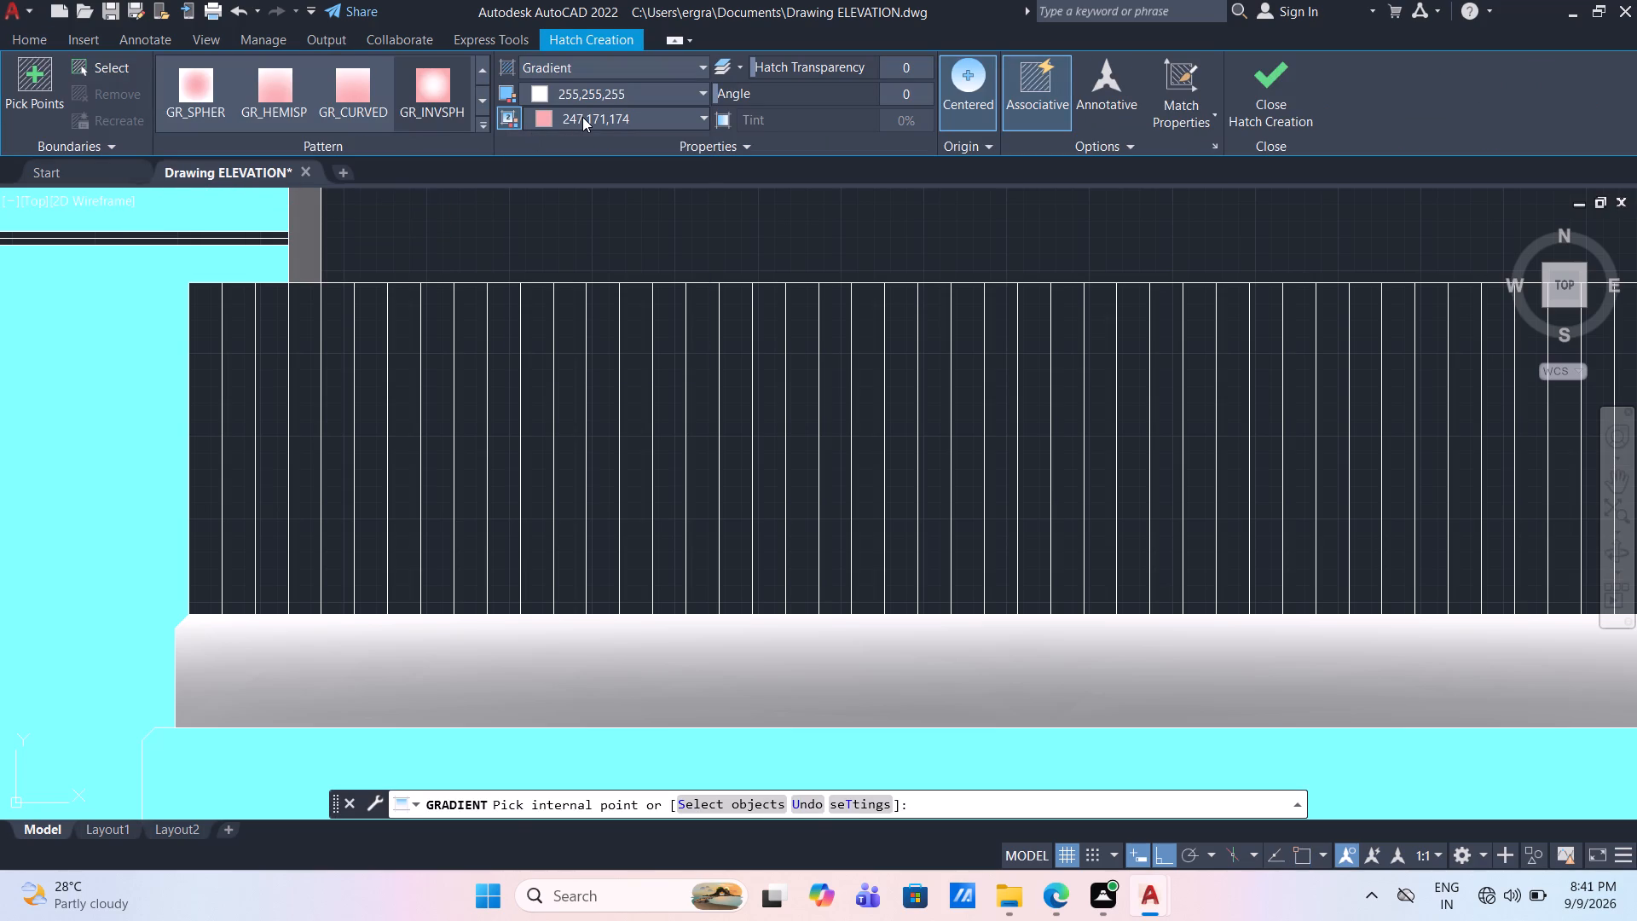
{"action": "left_click", "coordinate": [520, 169]}
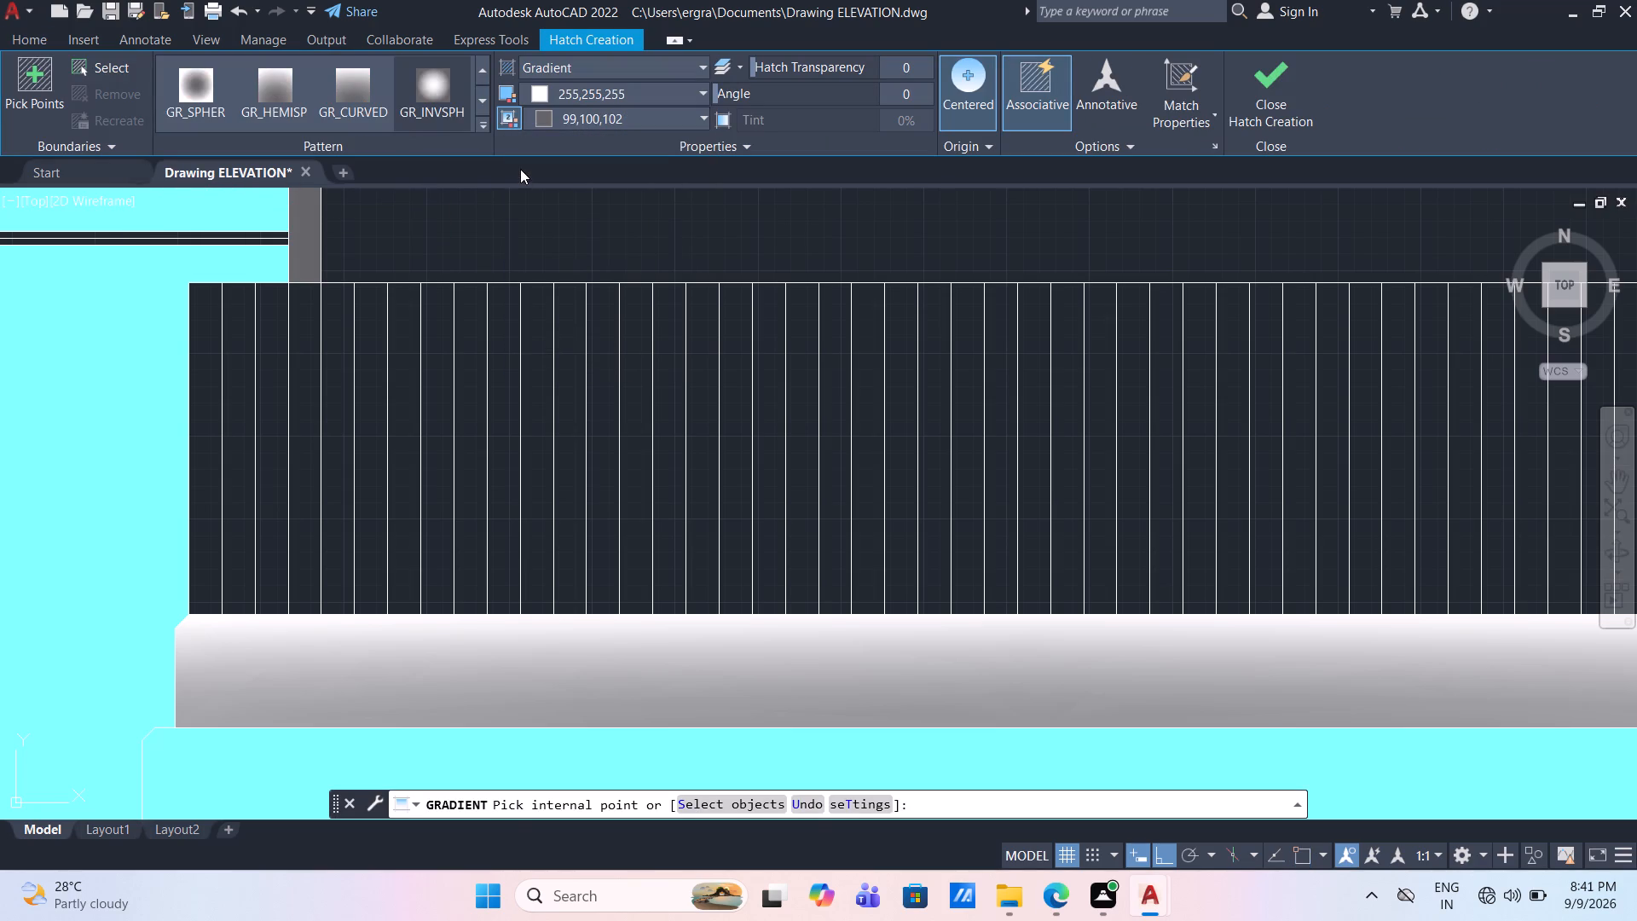
{"action": "left_click", "coordinate": [547, 95]}
{"action": "left_click", "coordinate": [526, 124]}
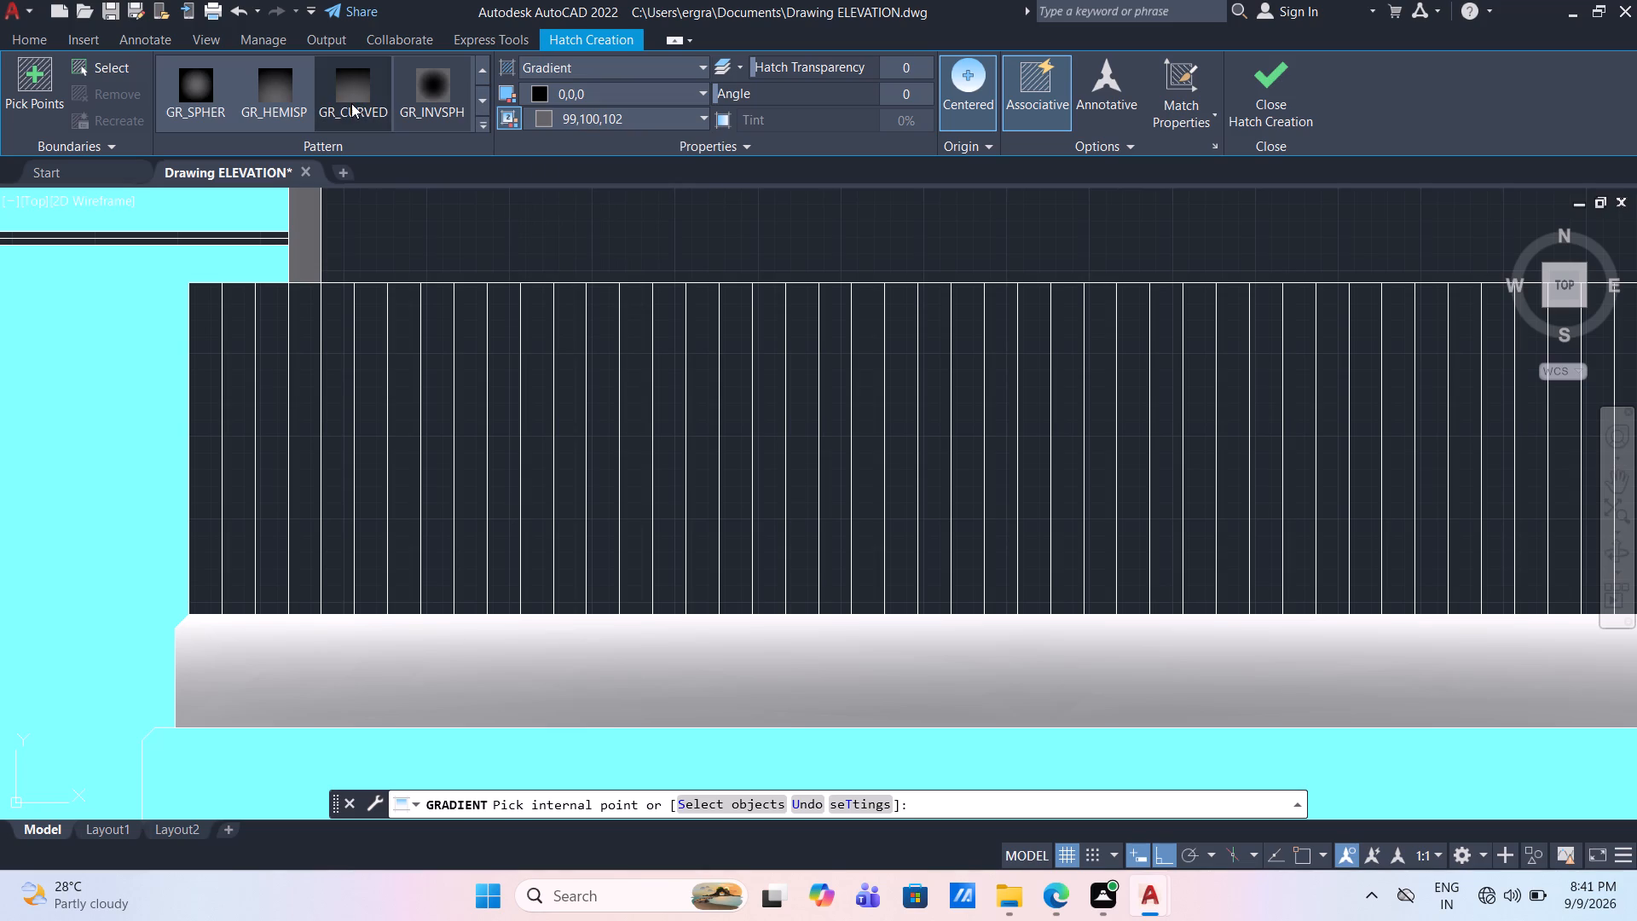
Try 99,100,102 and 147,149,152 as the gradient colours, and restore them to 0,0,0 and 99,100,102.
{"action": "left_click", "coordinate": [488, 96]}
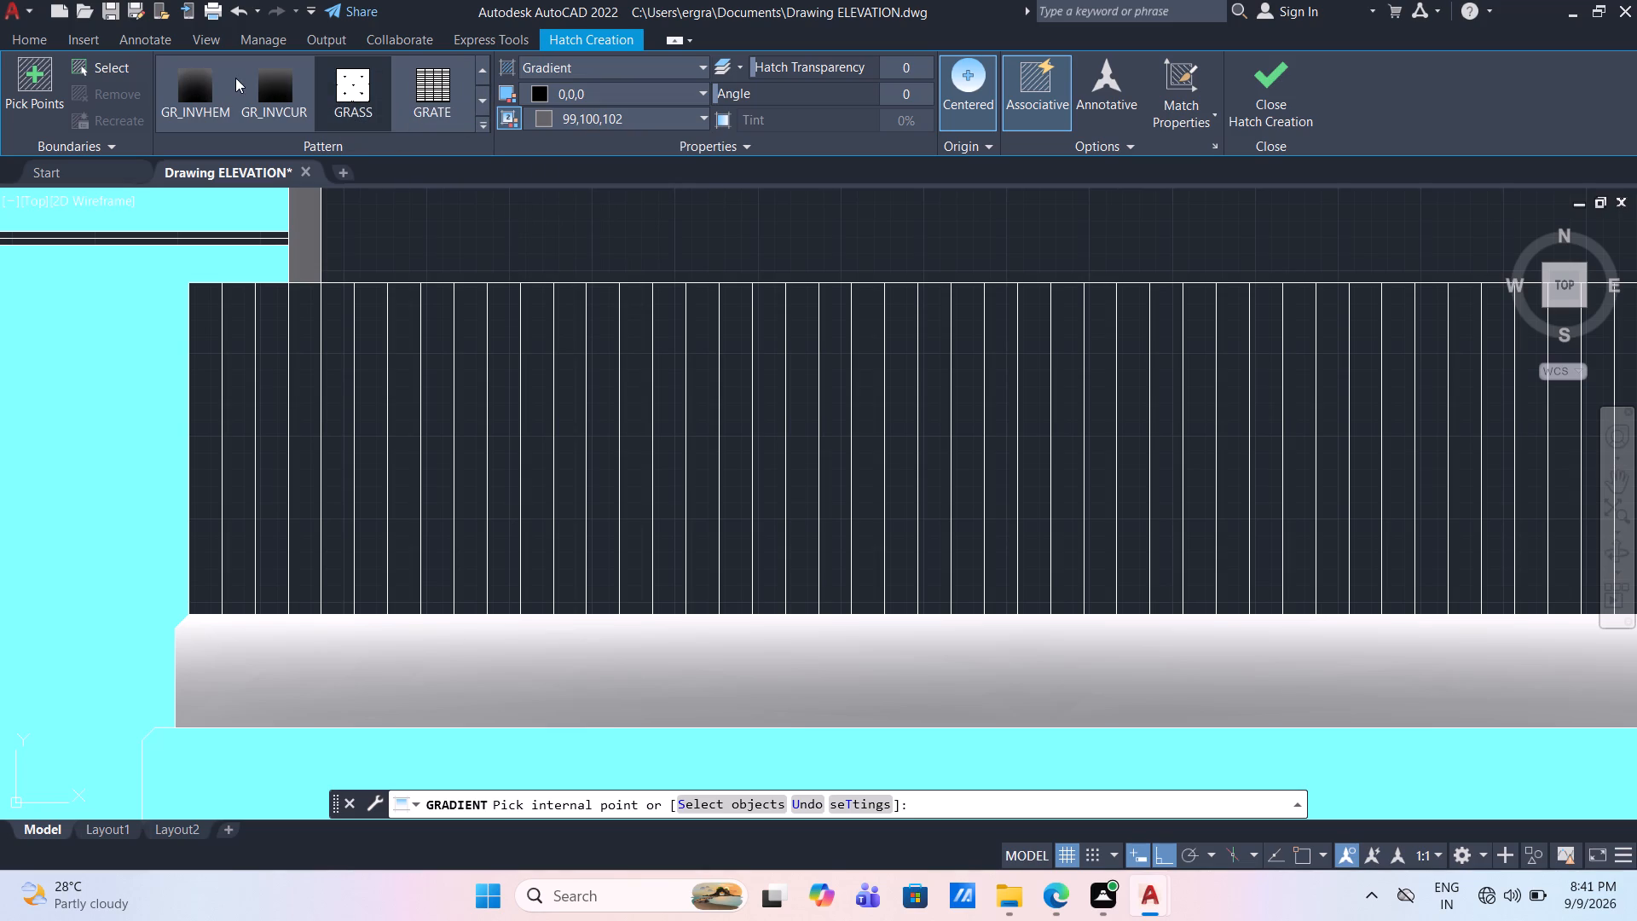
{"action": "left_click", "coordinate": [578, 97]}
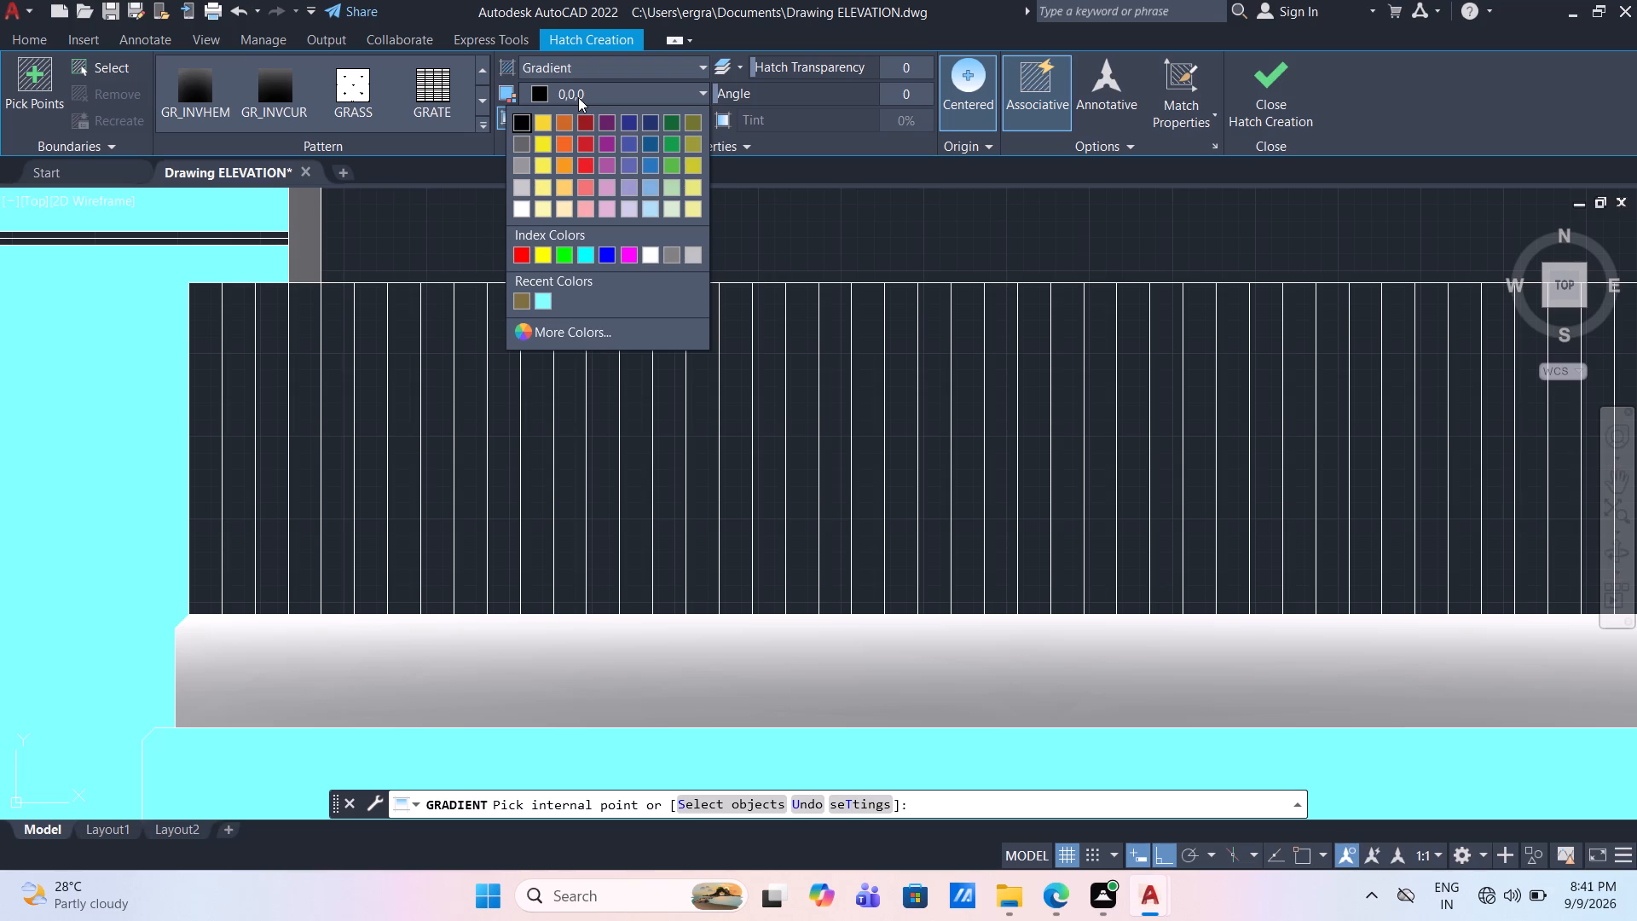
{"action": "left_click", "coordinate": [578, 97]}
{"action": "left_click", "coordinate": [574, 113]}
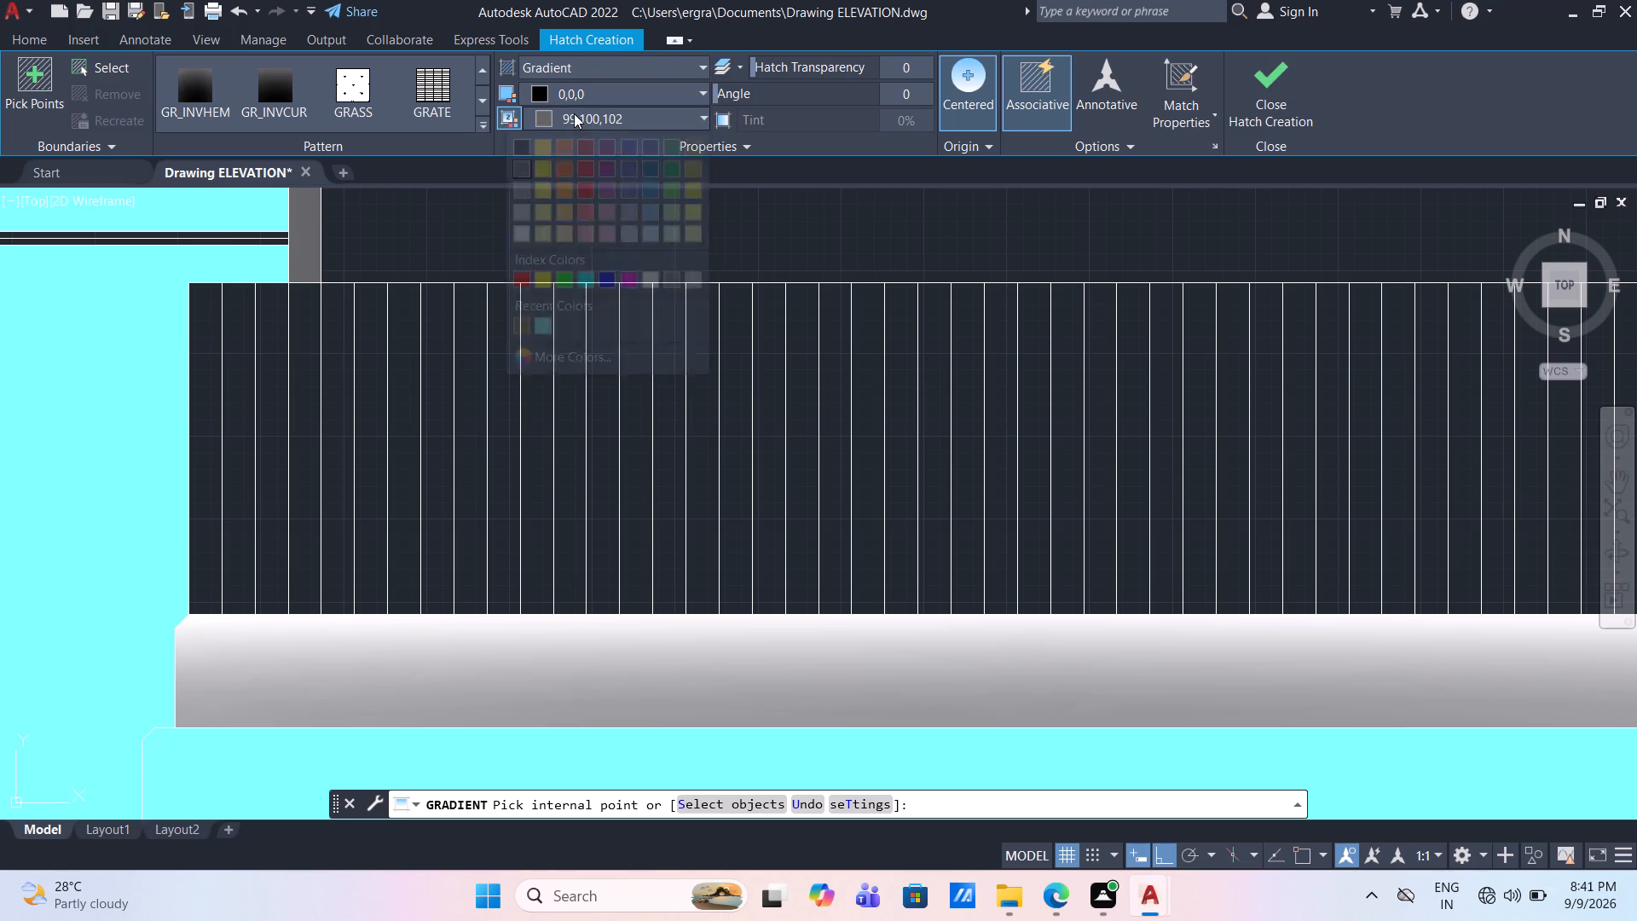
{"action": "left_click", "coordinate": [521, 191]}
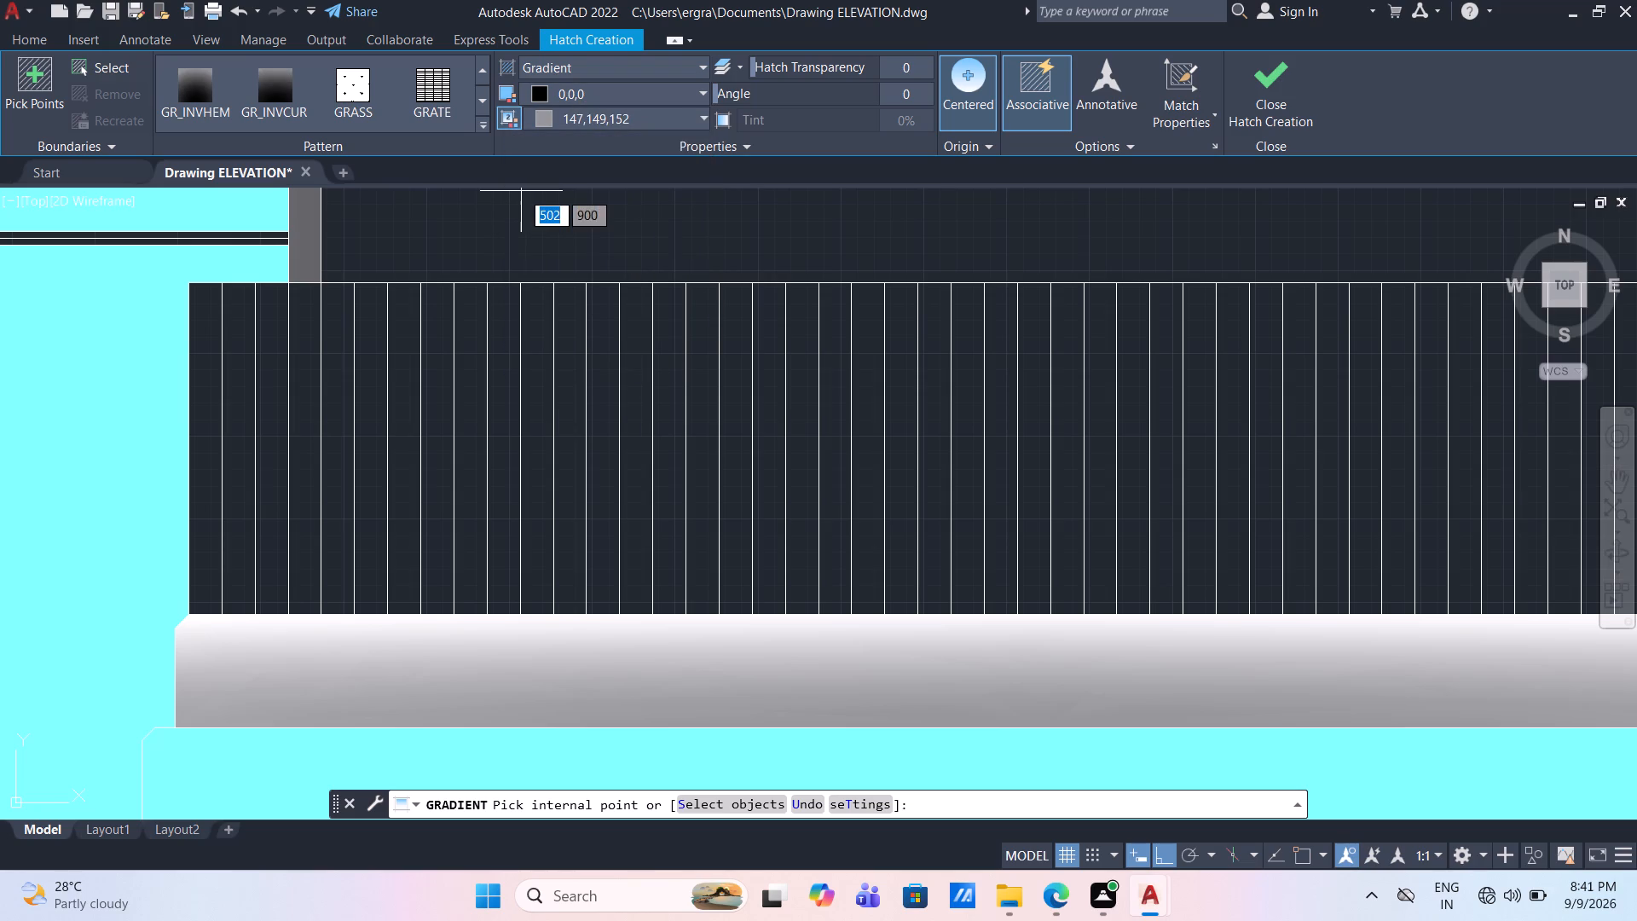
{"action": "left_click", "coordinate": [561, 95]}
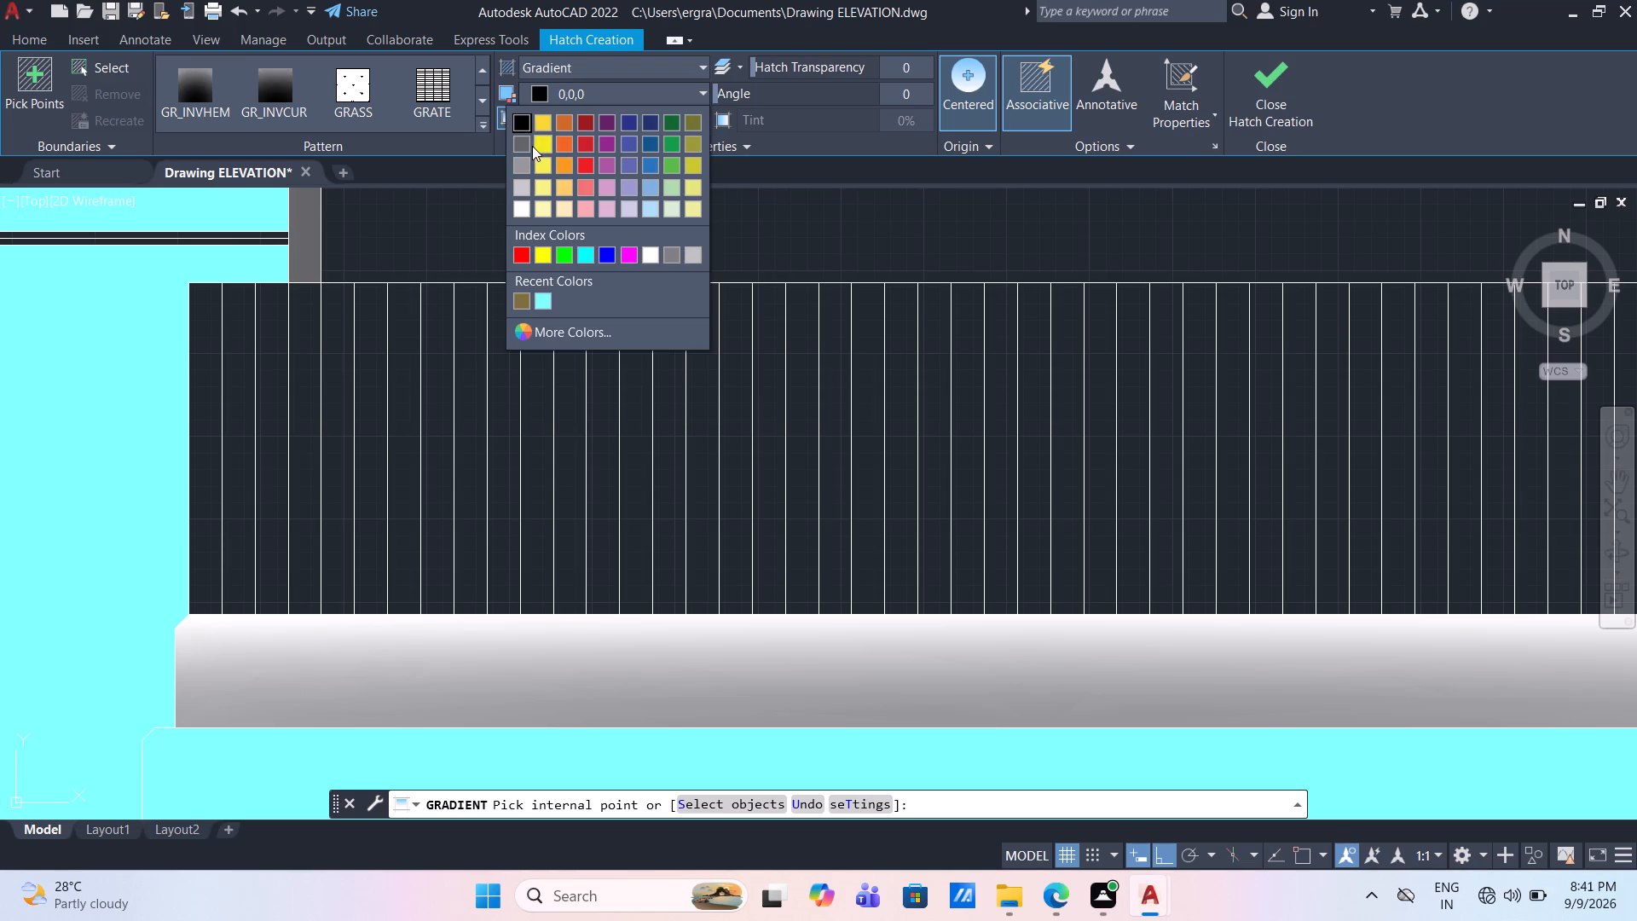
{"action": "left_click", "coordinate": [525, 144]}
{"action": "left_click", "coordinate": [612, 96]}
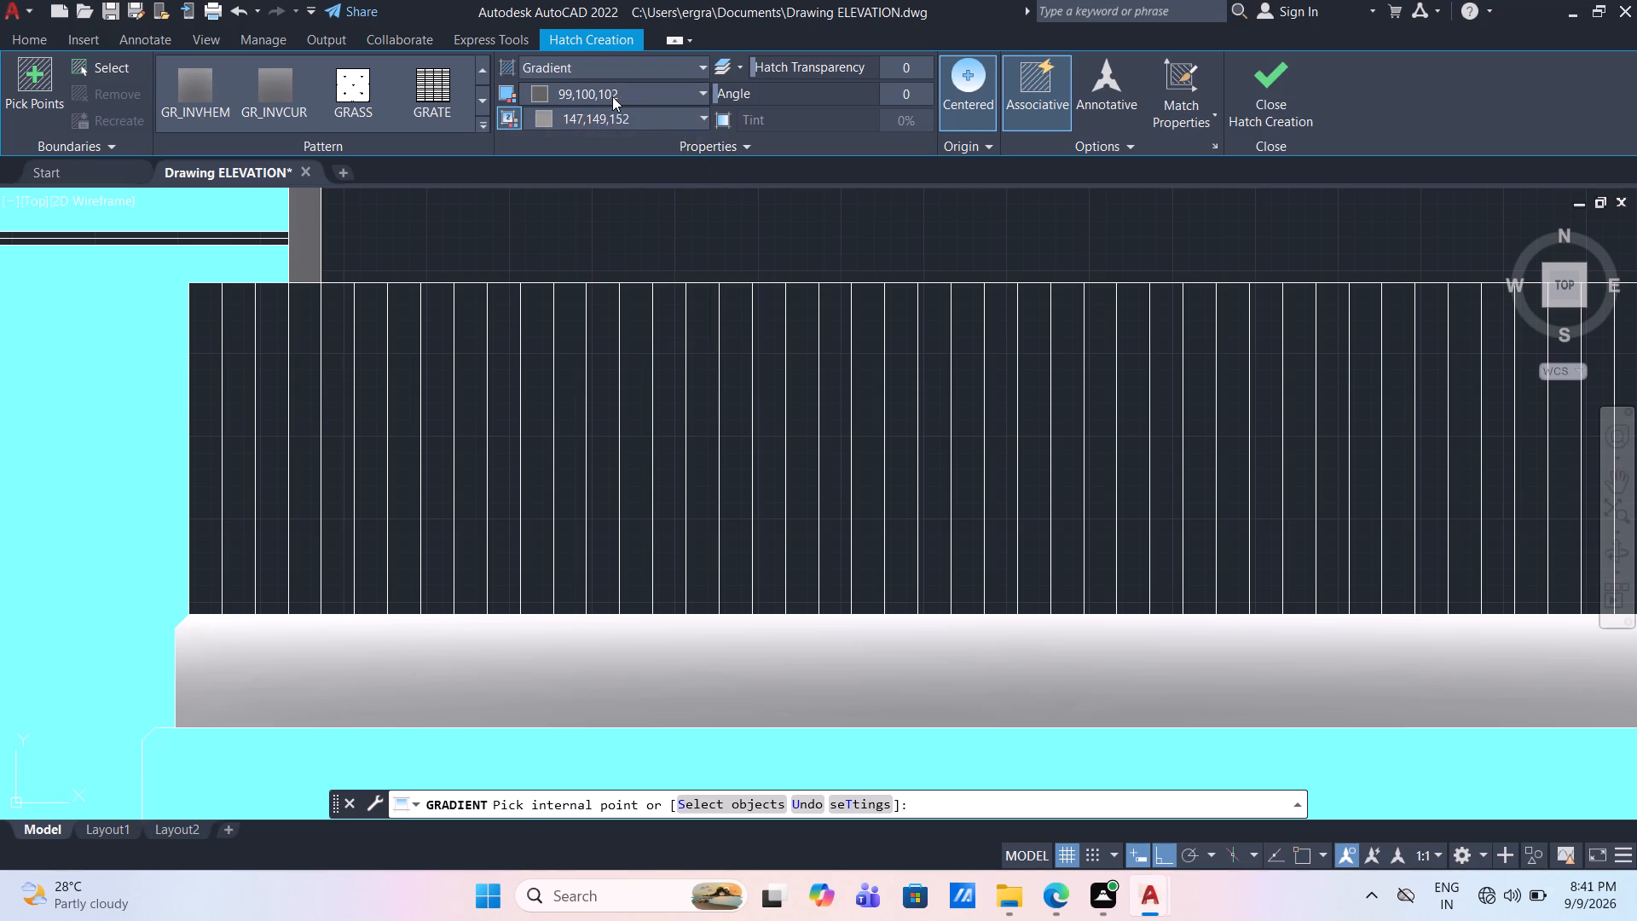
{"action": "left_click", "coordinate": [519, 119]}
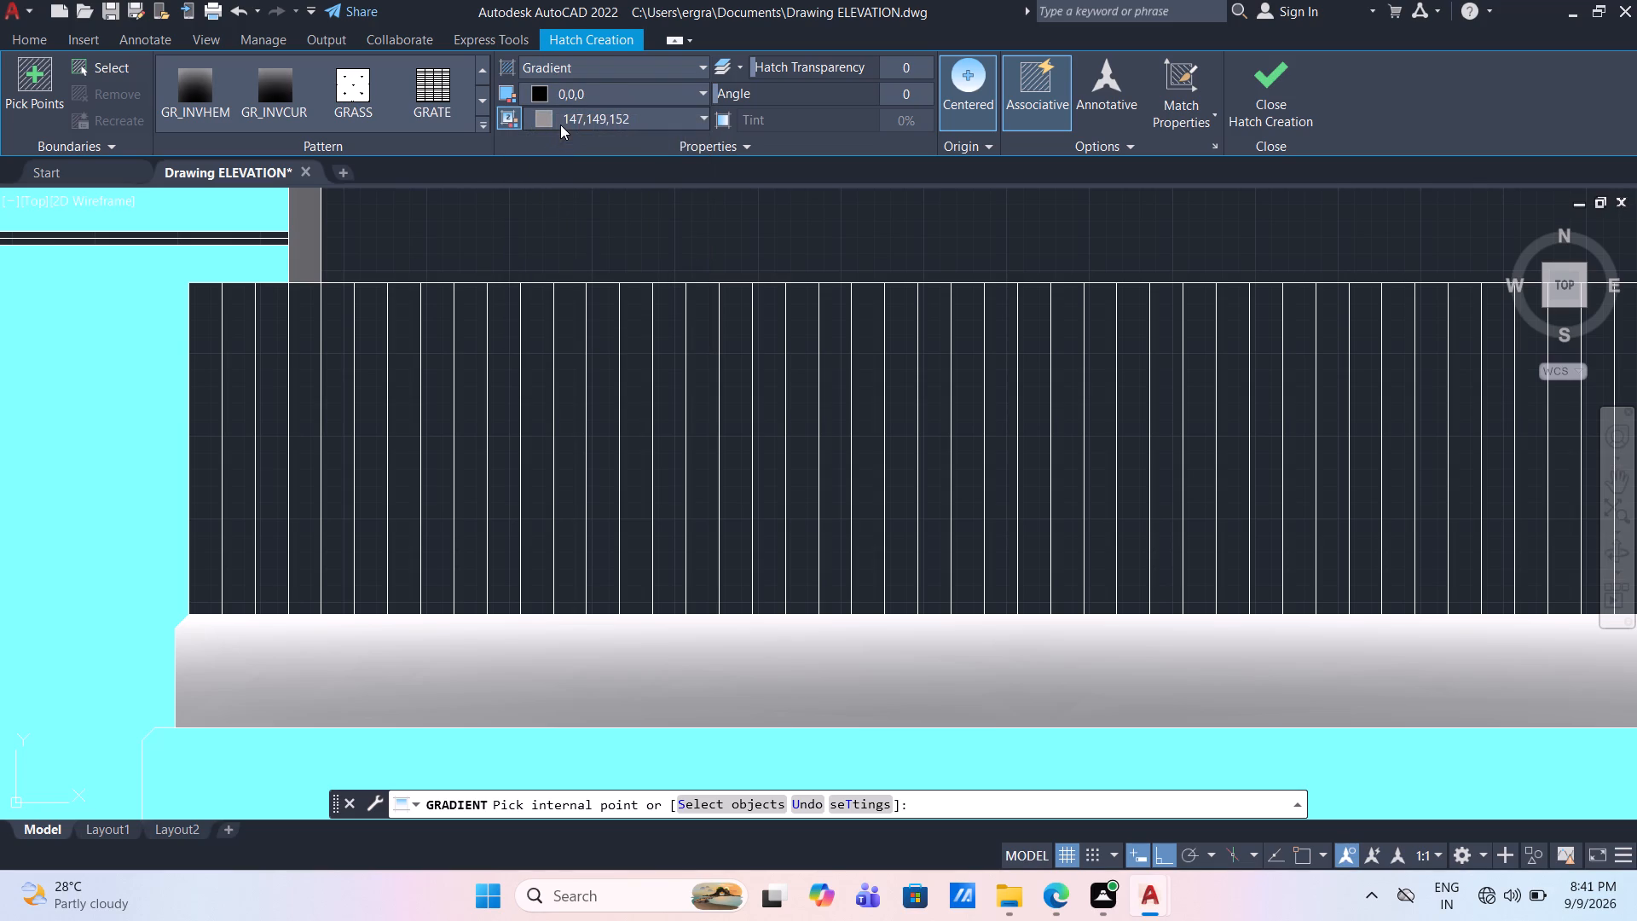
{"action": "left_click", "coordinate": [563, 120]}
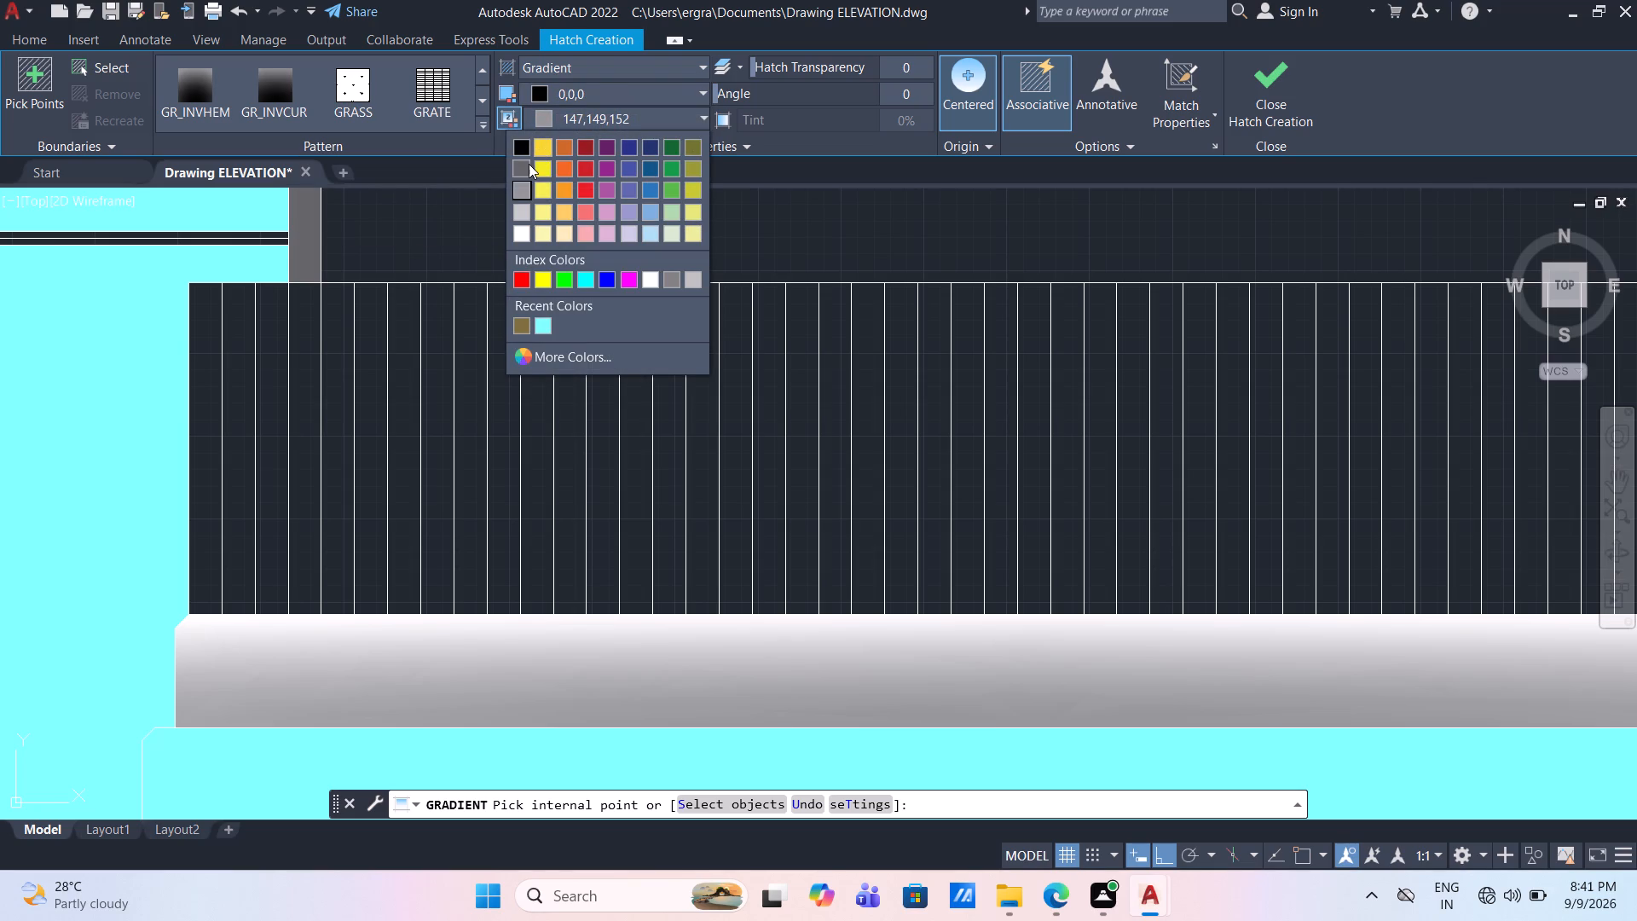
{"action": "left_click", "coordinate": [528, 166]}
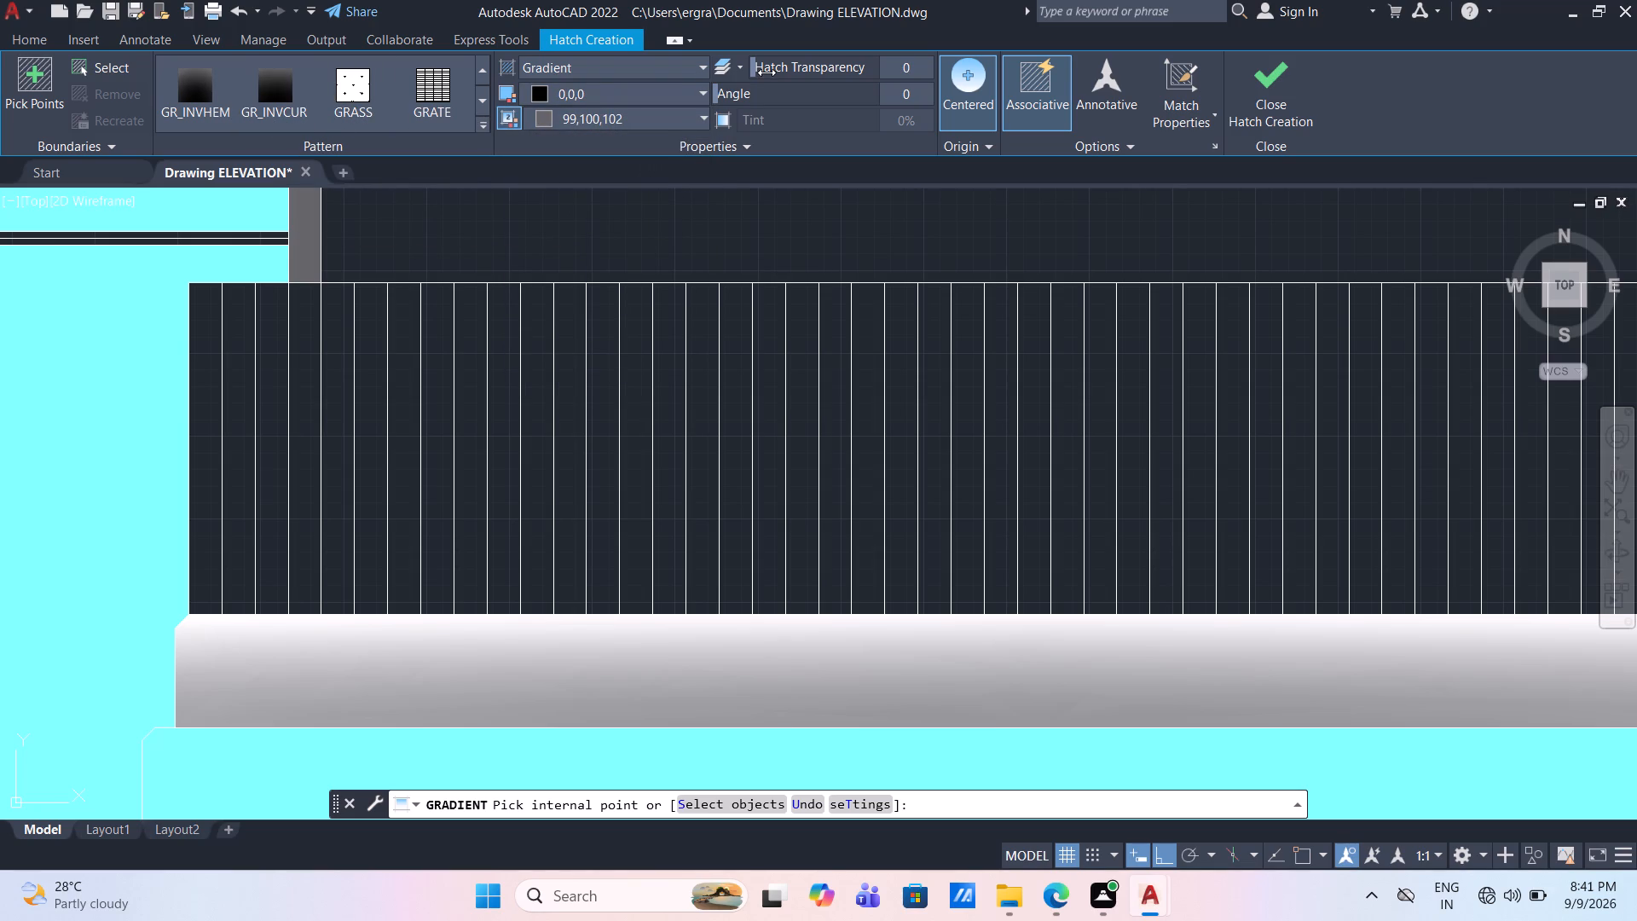
Fill eleven alternate bars of the roof railing, starting from the tower side, with a GR_INVSPH gradient at hatch transparency 2.
{"action": "left_click_drag", "start_coordinate": [761, 71], "coordinate": [766, 71]}
{"action": "left_click_drag", "start_coordinate": [766, 71], "coordinate": [789, 72]}
{"action": "left_click", "coordinate": [489, 71]}
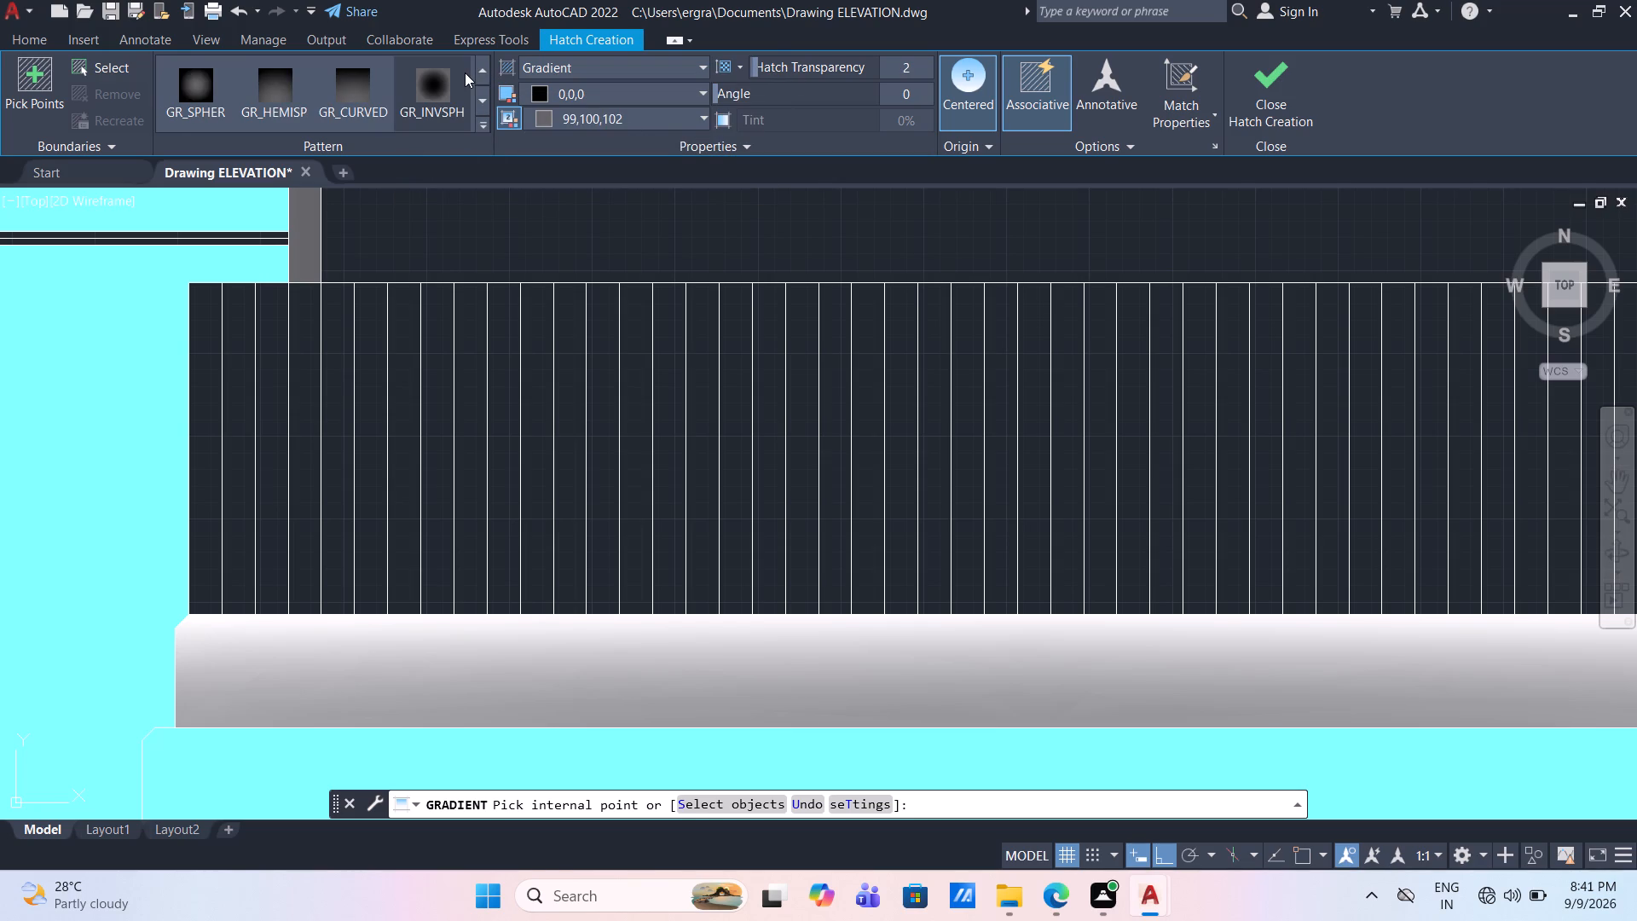
{"action": "left_click", "coordinate": [443, 84]}
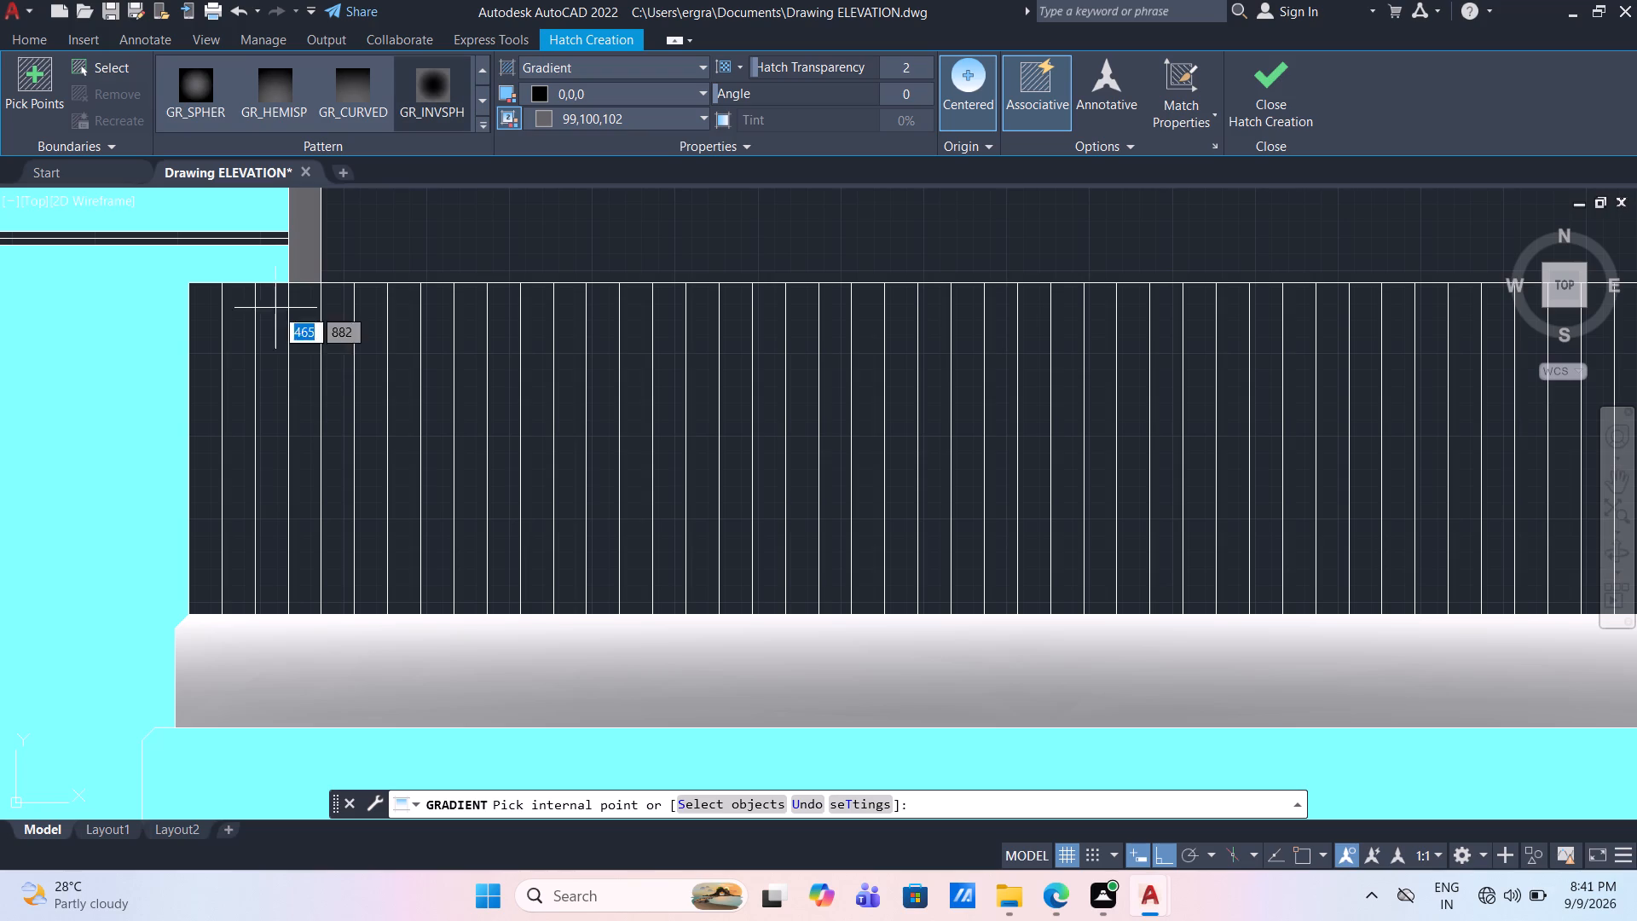
{"action": "left_click", "coordinate": [213, 395]}
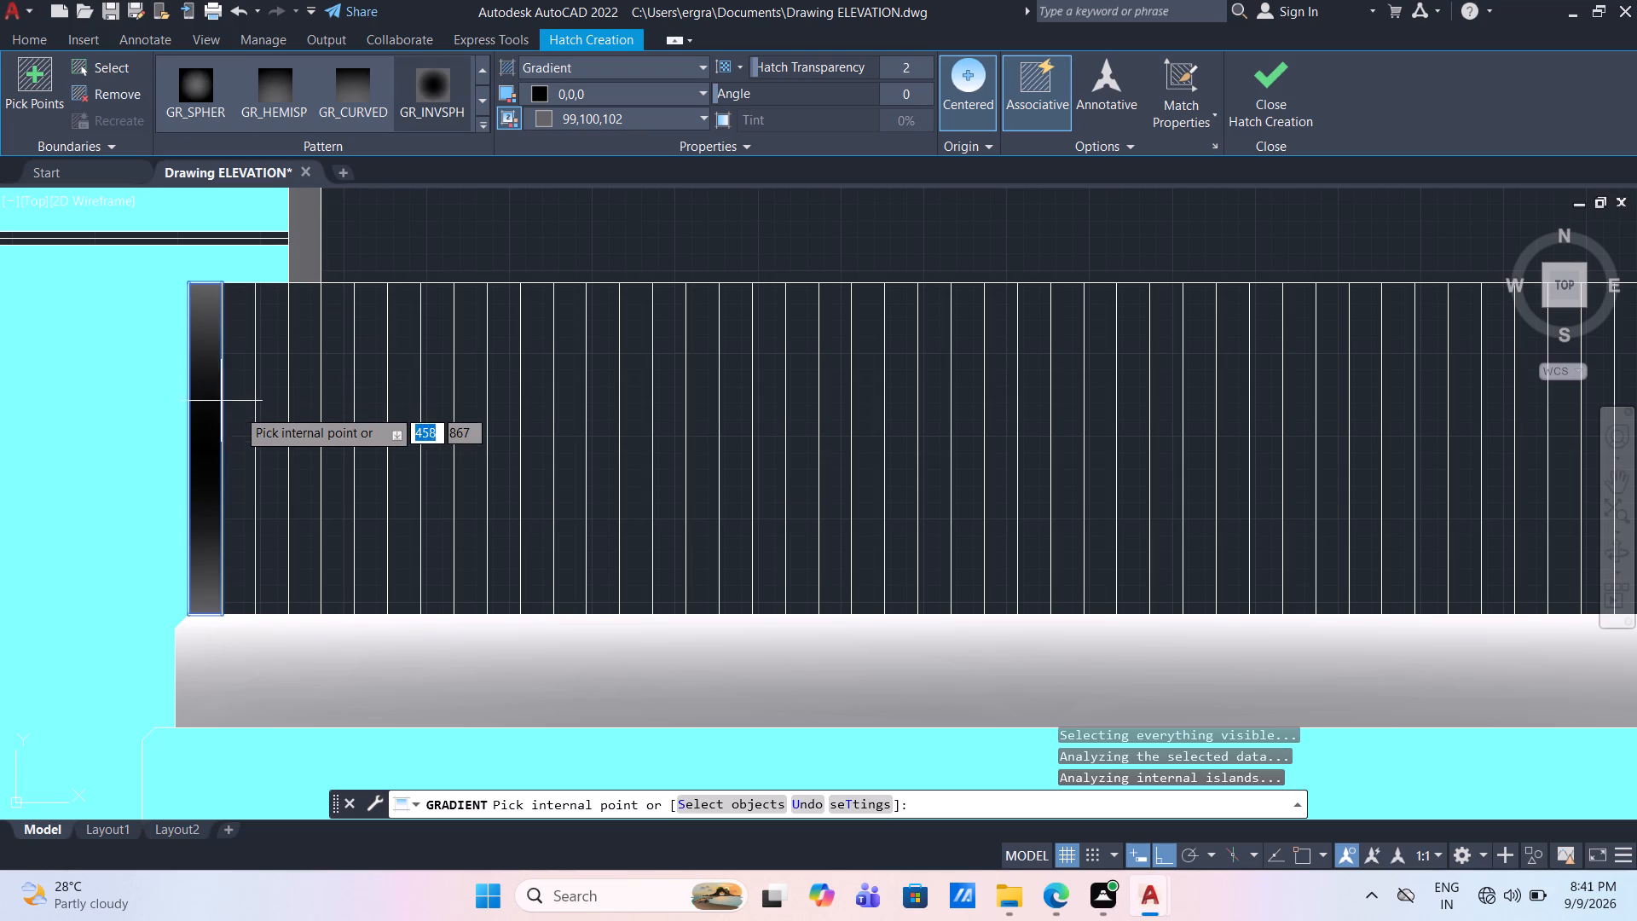
{"action": "left_click", "coordinate": [276, 420]}
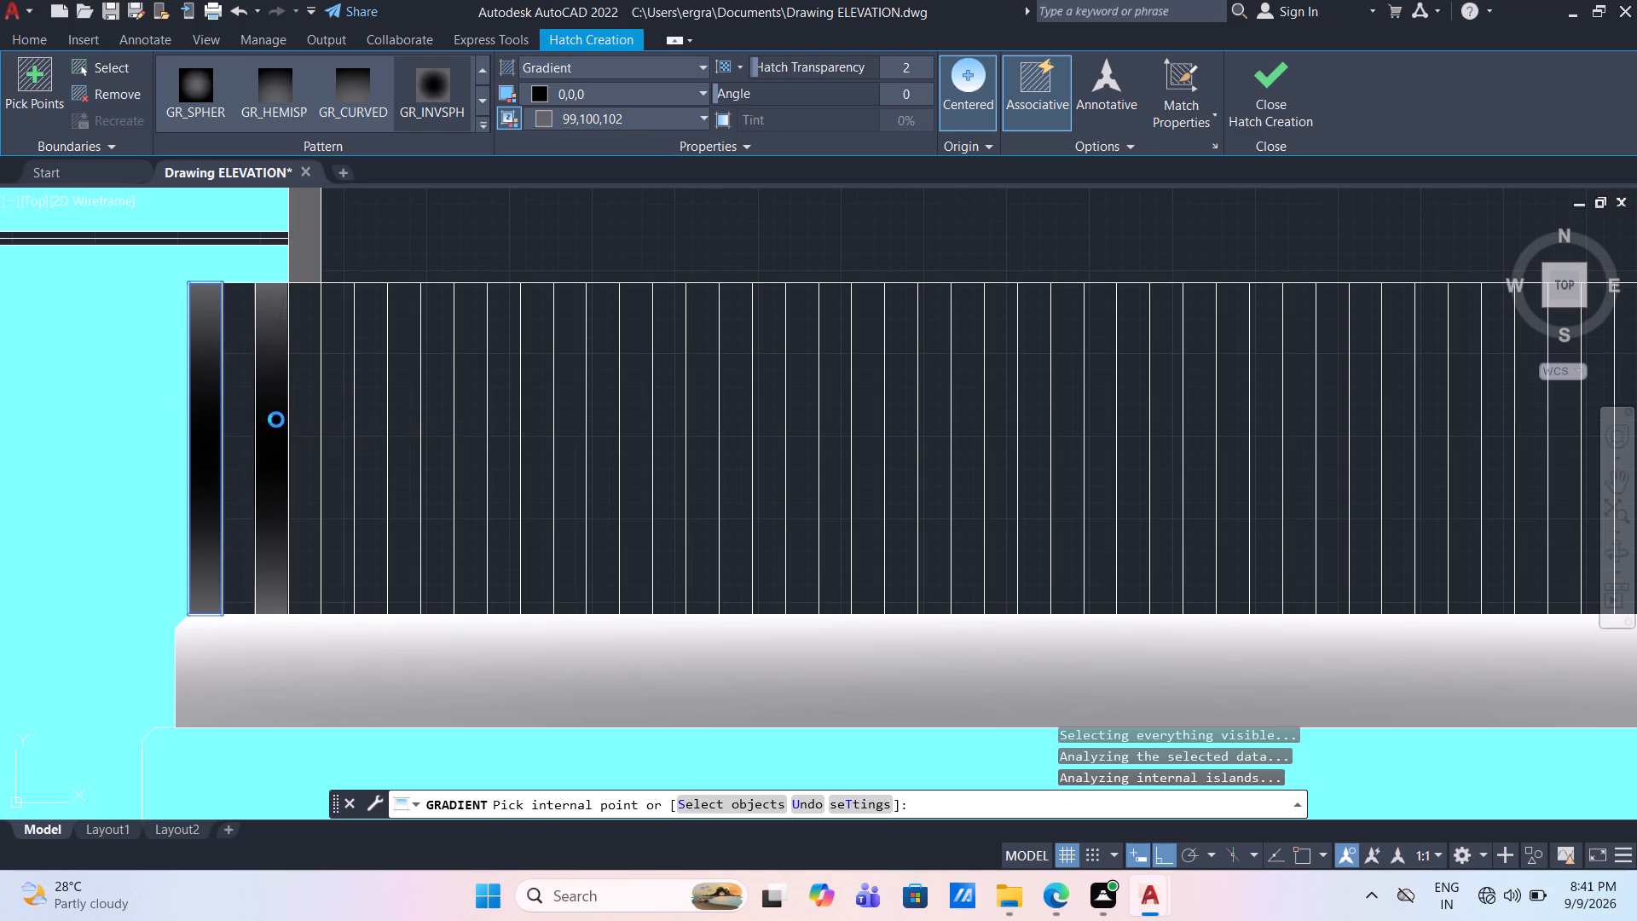
{"action": "left_click", "coordinate": [342, 449]}
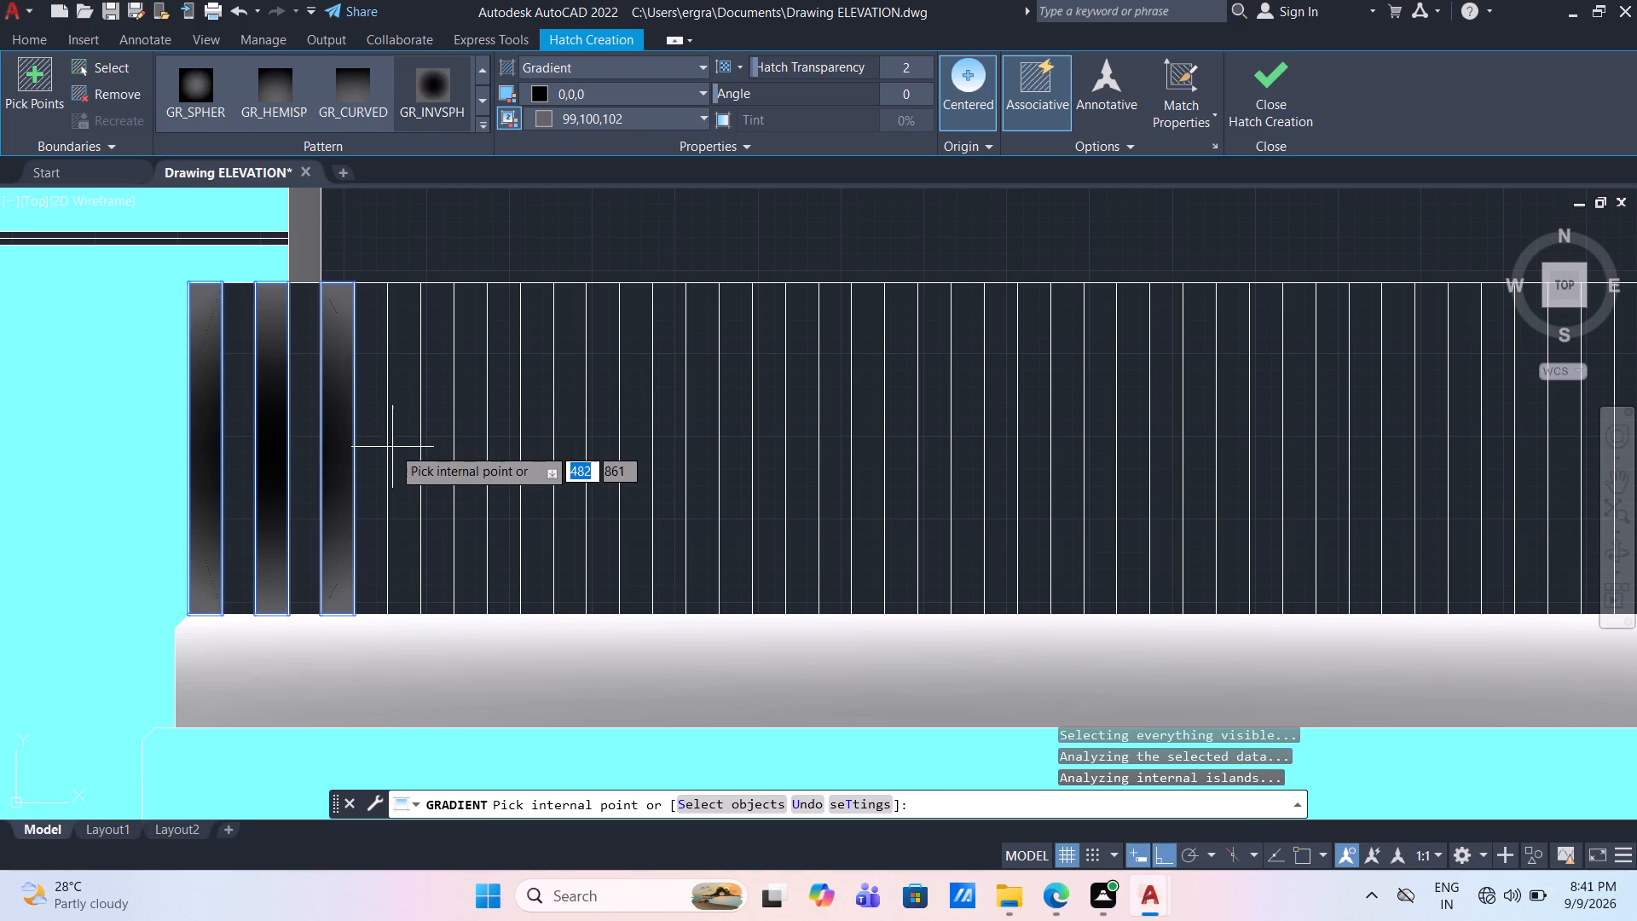
{"action": "left_click", "coordinate": [399, 447]}
{"action": "left_click", "coordinate": [476, 454]}
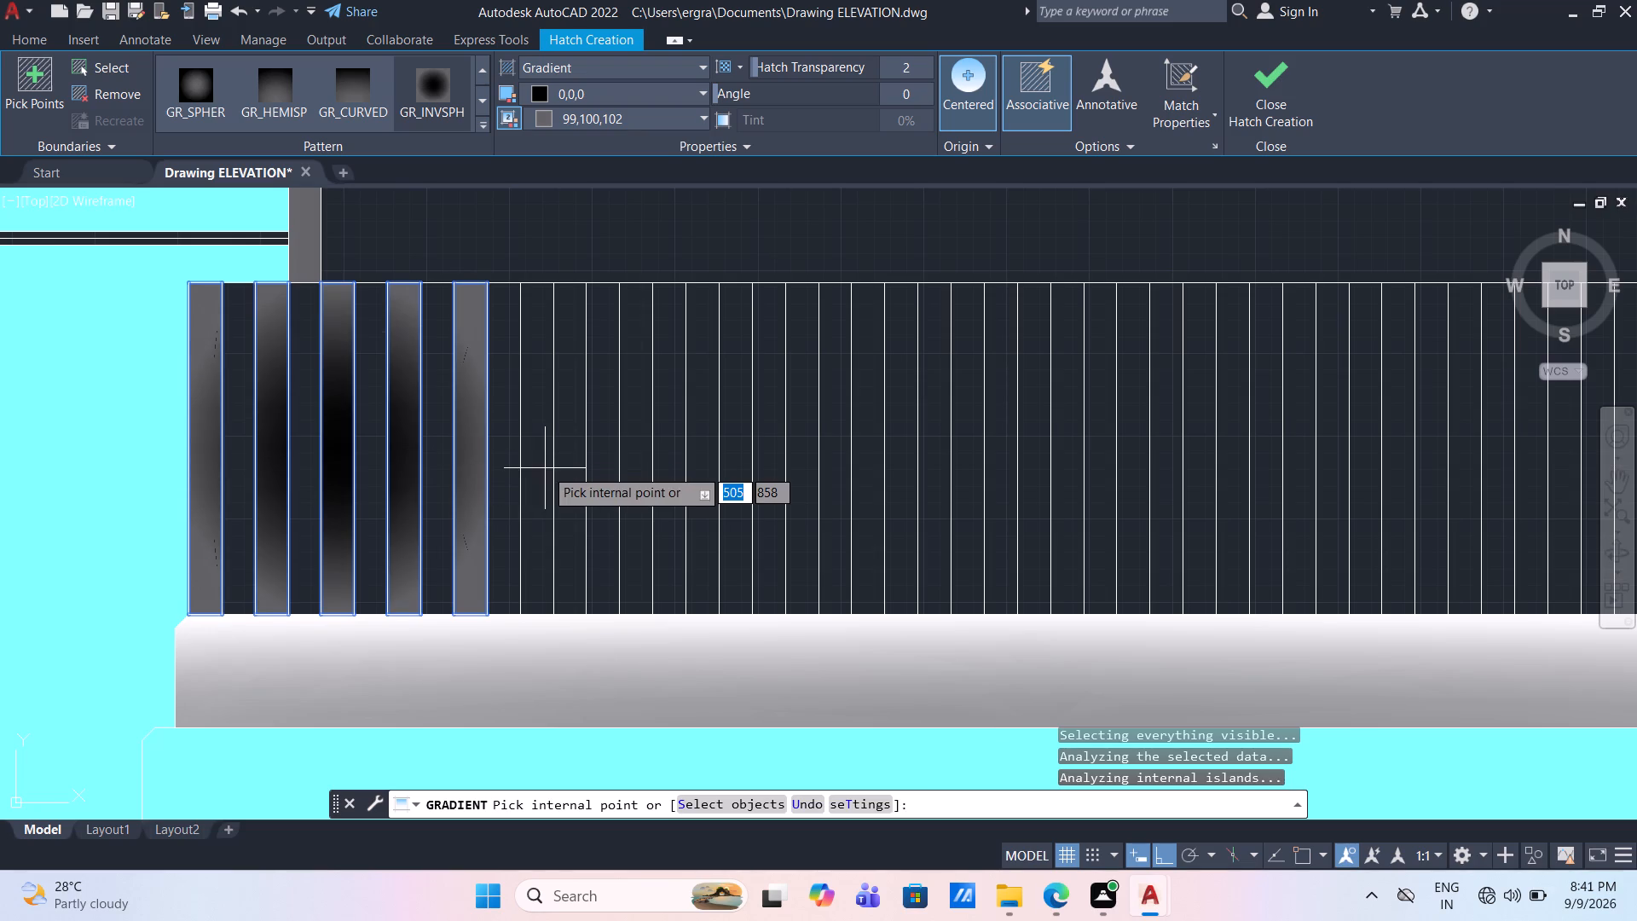
{"action": "left_click", "coordinate": [545, 468]}
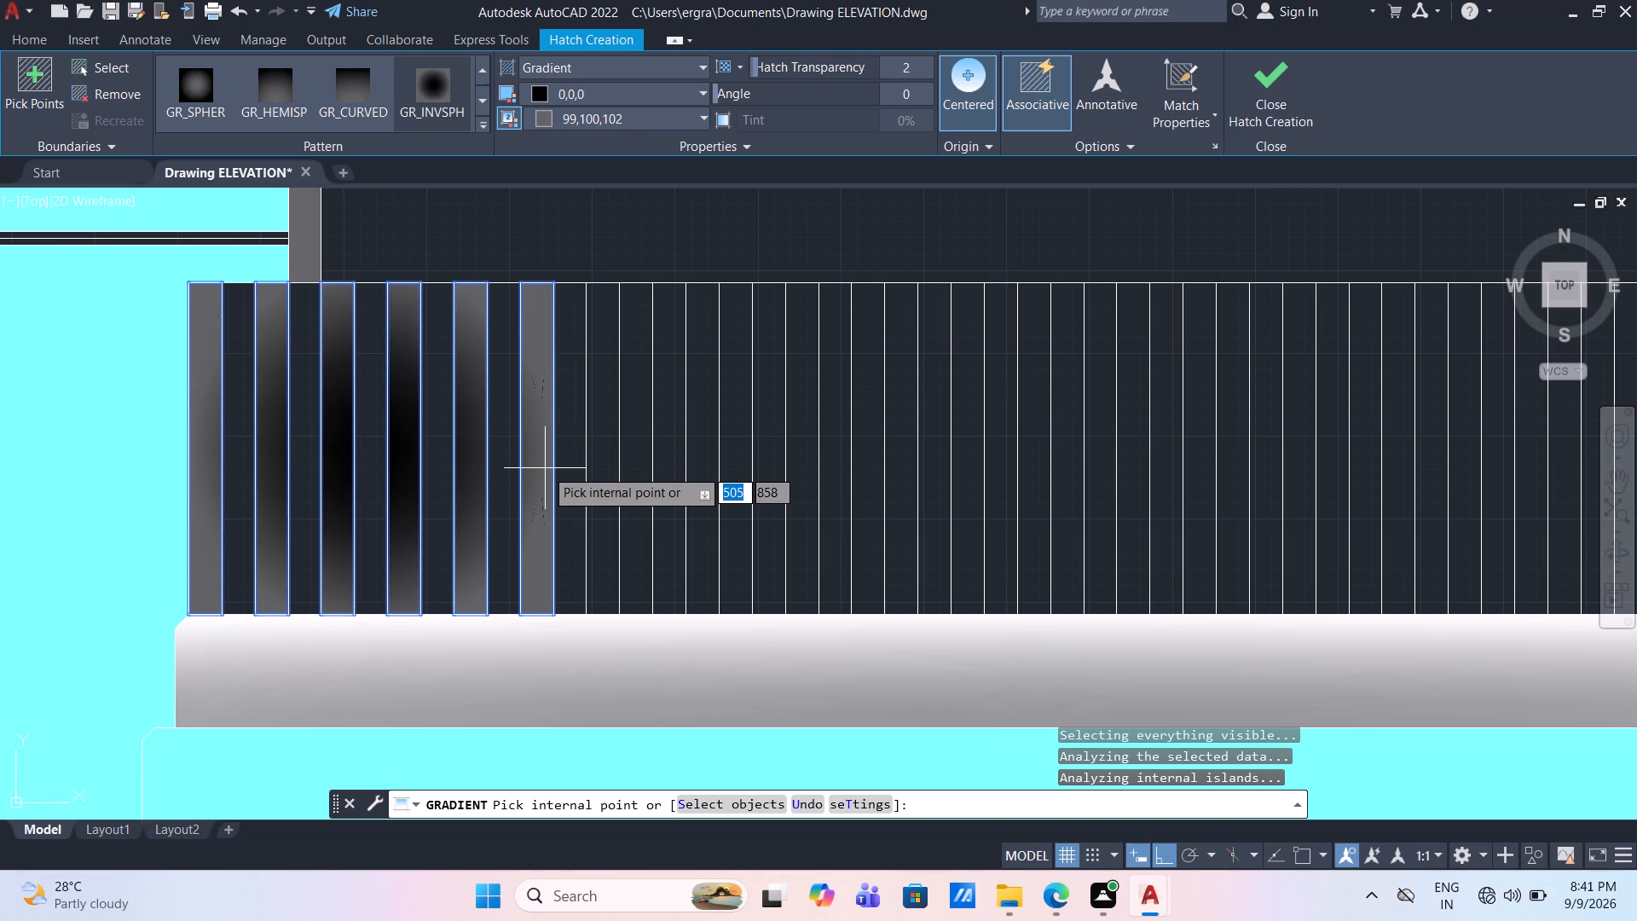
{"action": "left_click", "coordinate": [603, 476]}
{"action": "left_click", "coordinate": [657, 484]}
{"action": "left_click", "coordinate": [740, 501]}
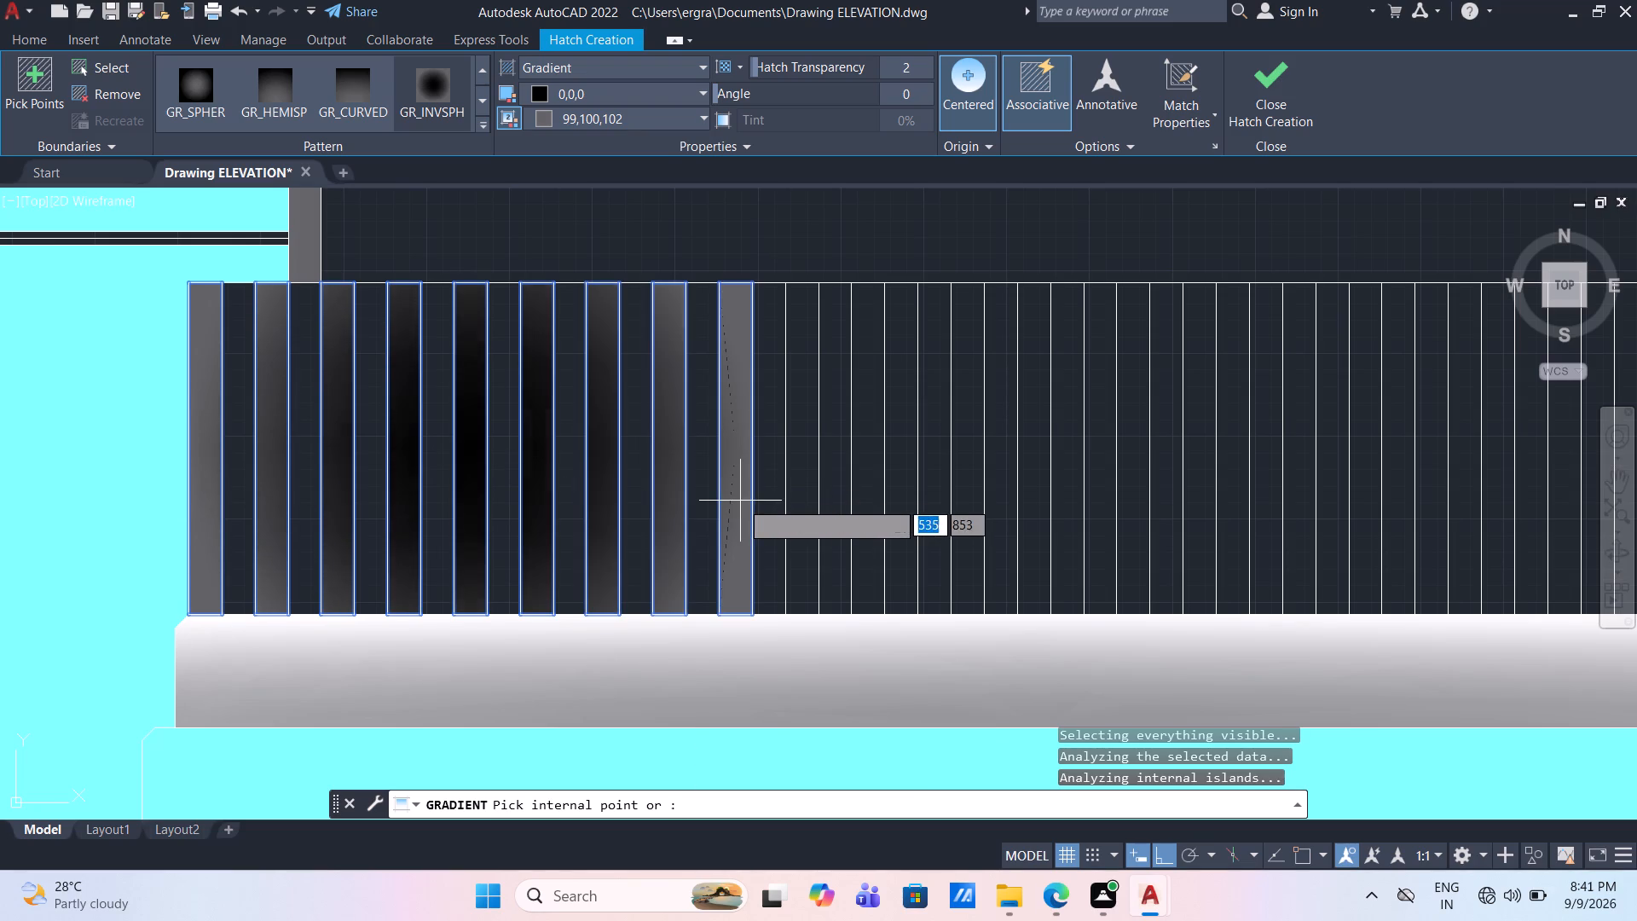
{"action": "left_click", "coordinate": [797, 513]}
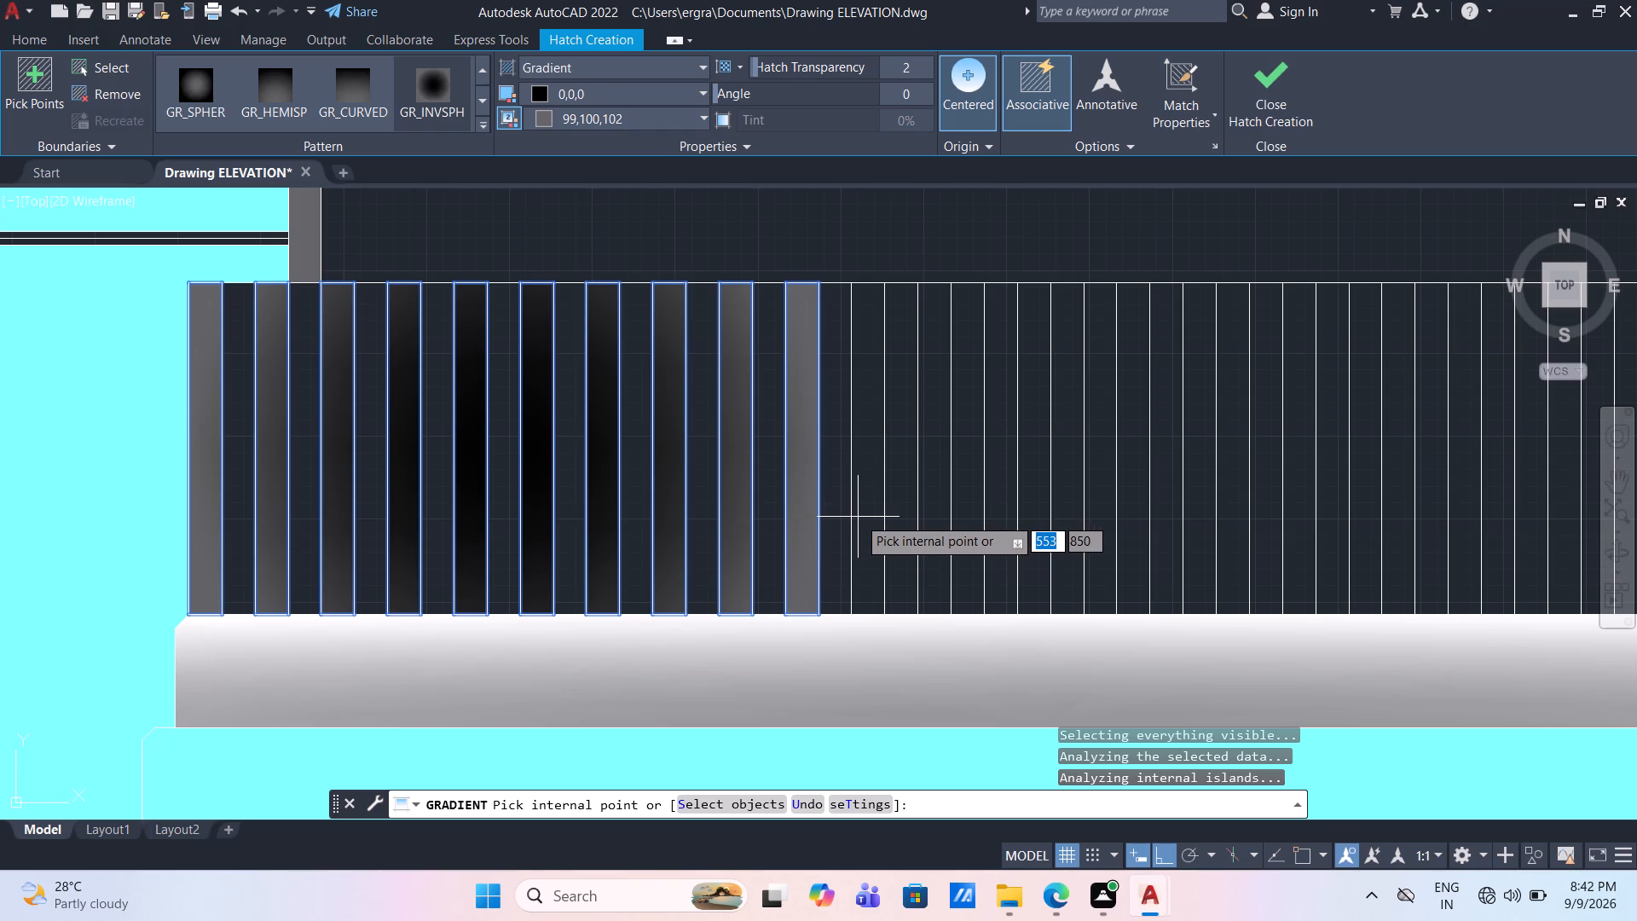
{"action": "left_click", "coordinate": [862, 518]}
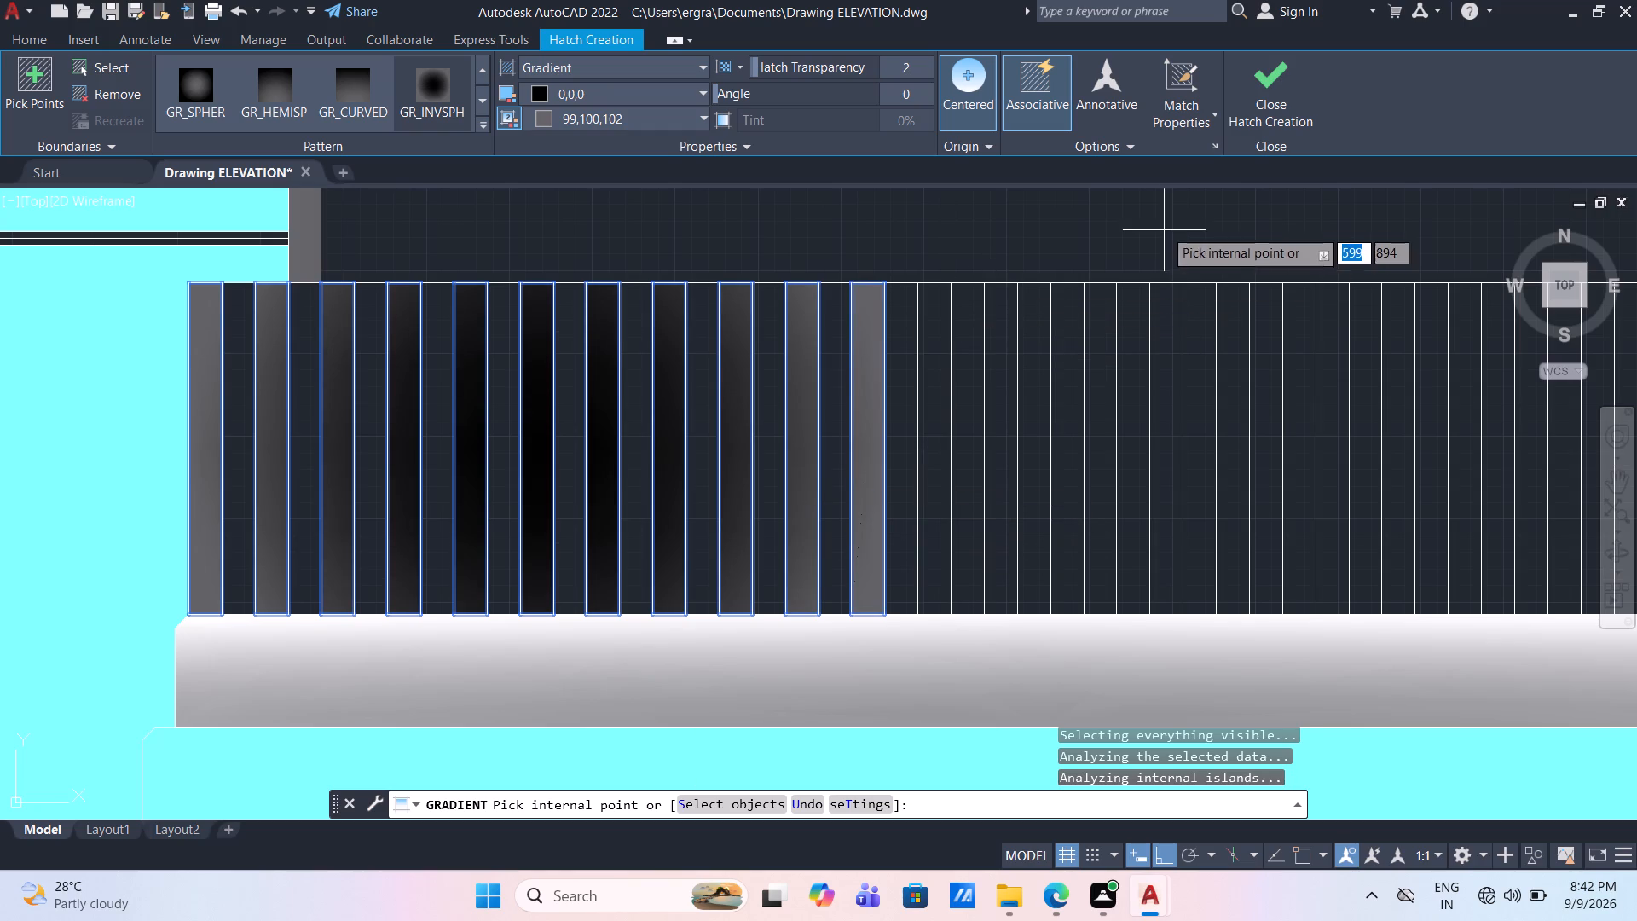
Fill every other remaining bar of the roof railing, up to its outer end, with the same GR_INVSPH gradient and finish the fill.
{"action": "middle_click_drag", "start_coordinate": [1156, 239], "coordinate": [777, 207]}
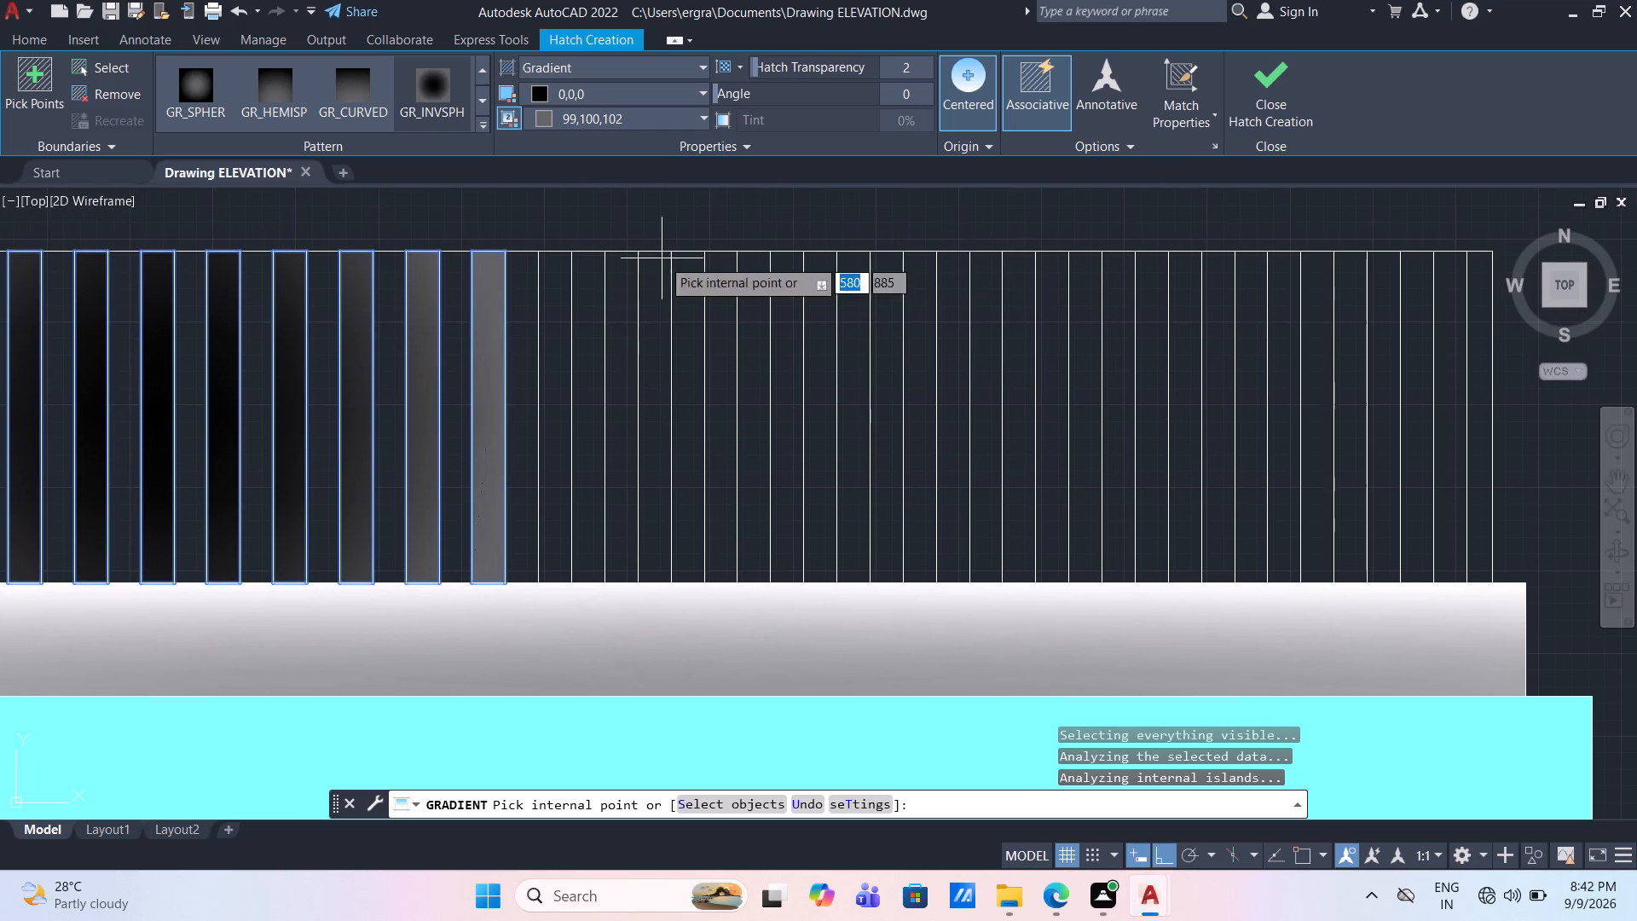
{"action": "left_click", "coordinate": [564, 399]}
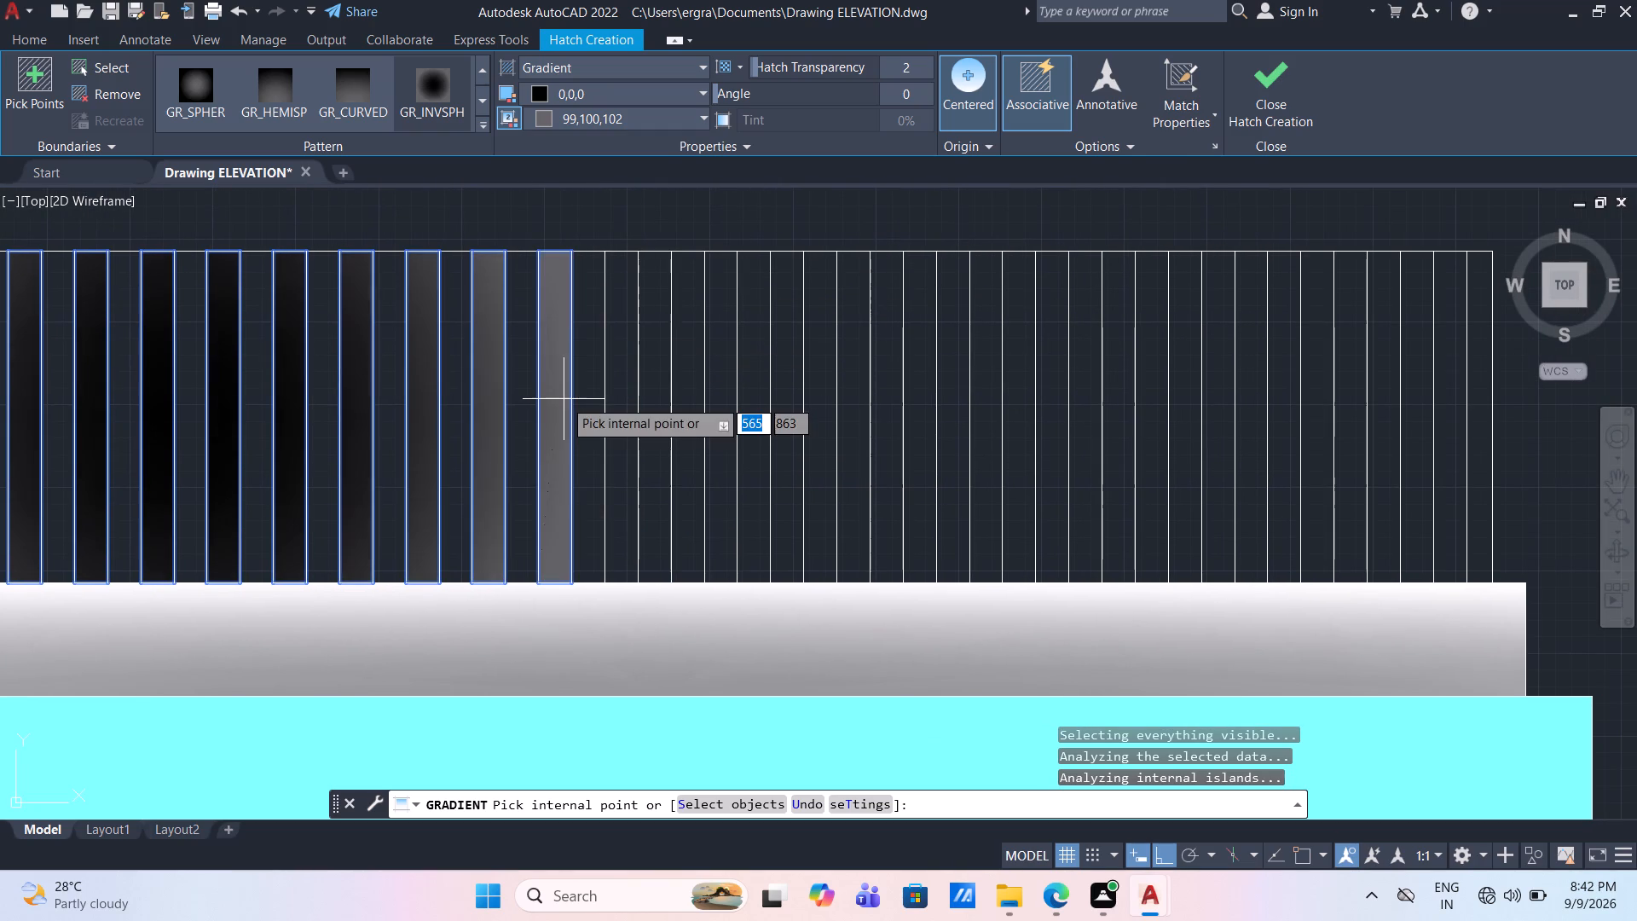
{"action": "left_click", "coordinate": [622, 410]}
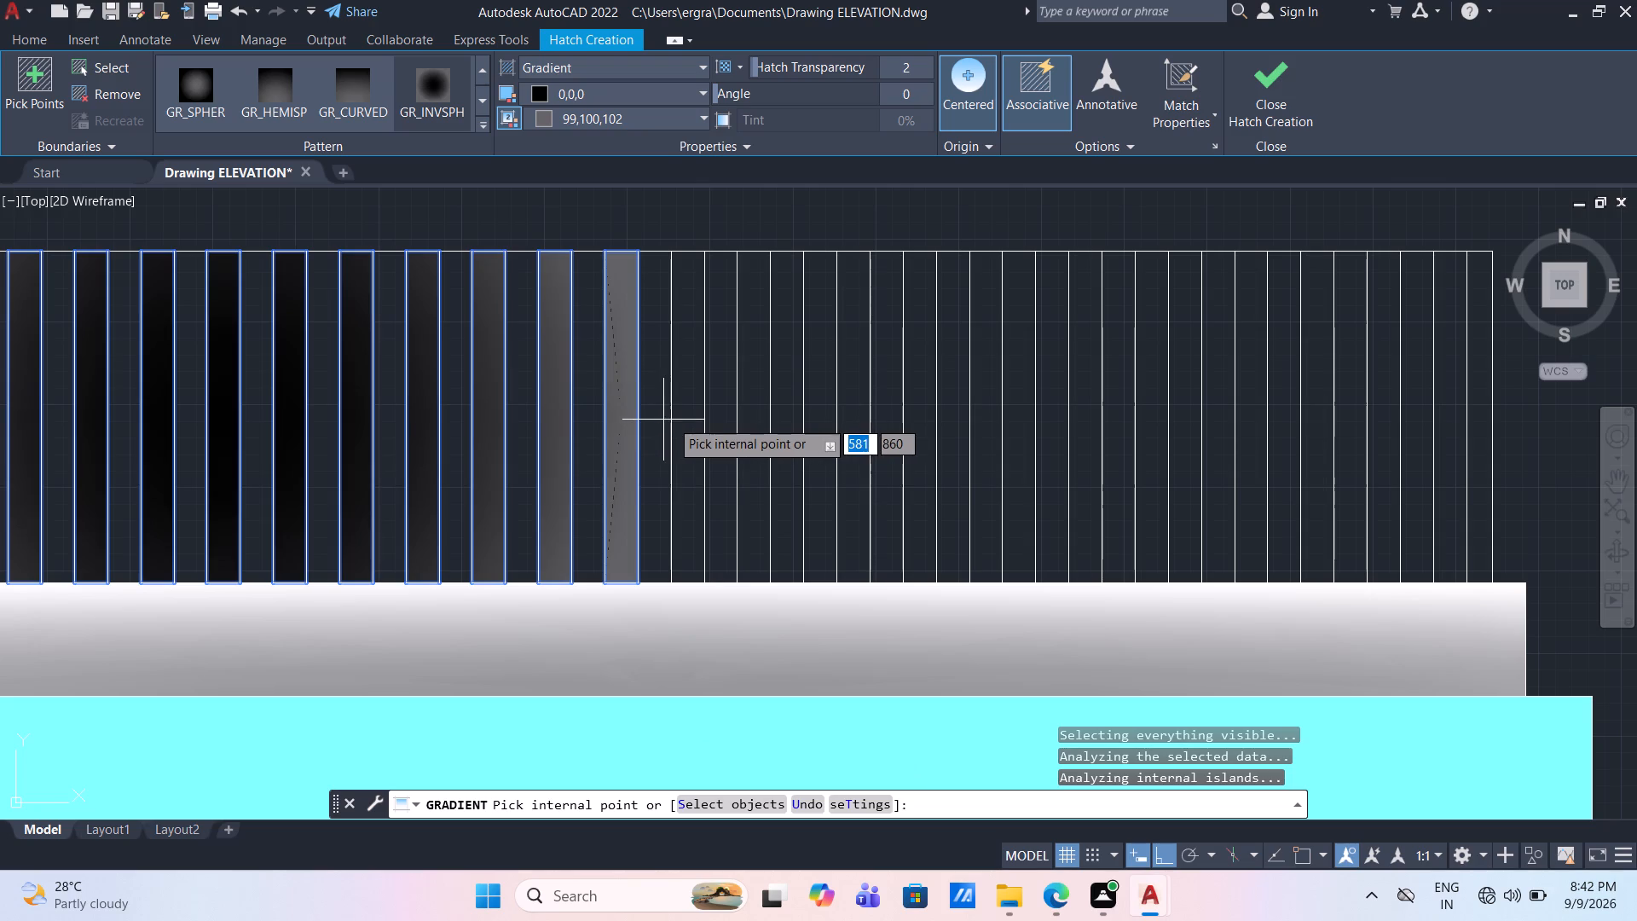
{"action": "left_click", "coordinate": [683, 424]}
{"action": "left_click", "coordinate": [760, 426]}
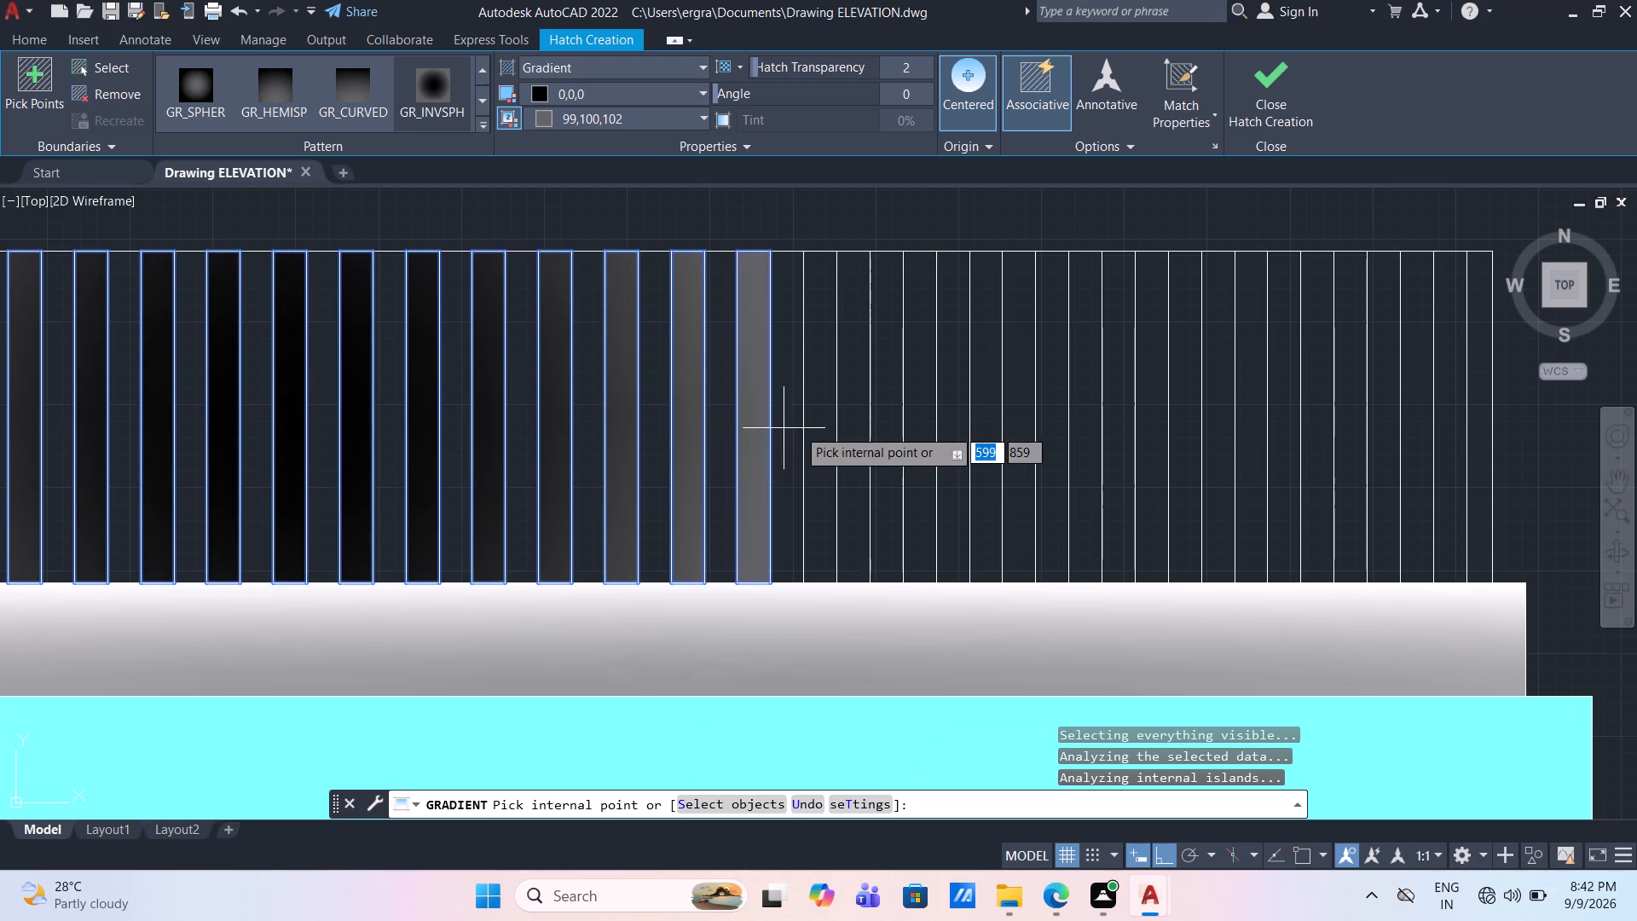
{"action": "left_click", "coordinate": [815, 428]}
{"action": "left_click", "coordinate": [888, 433]}
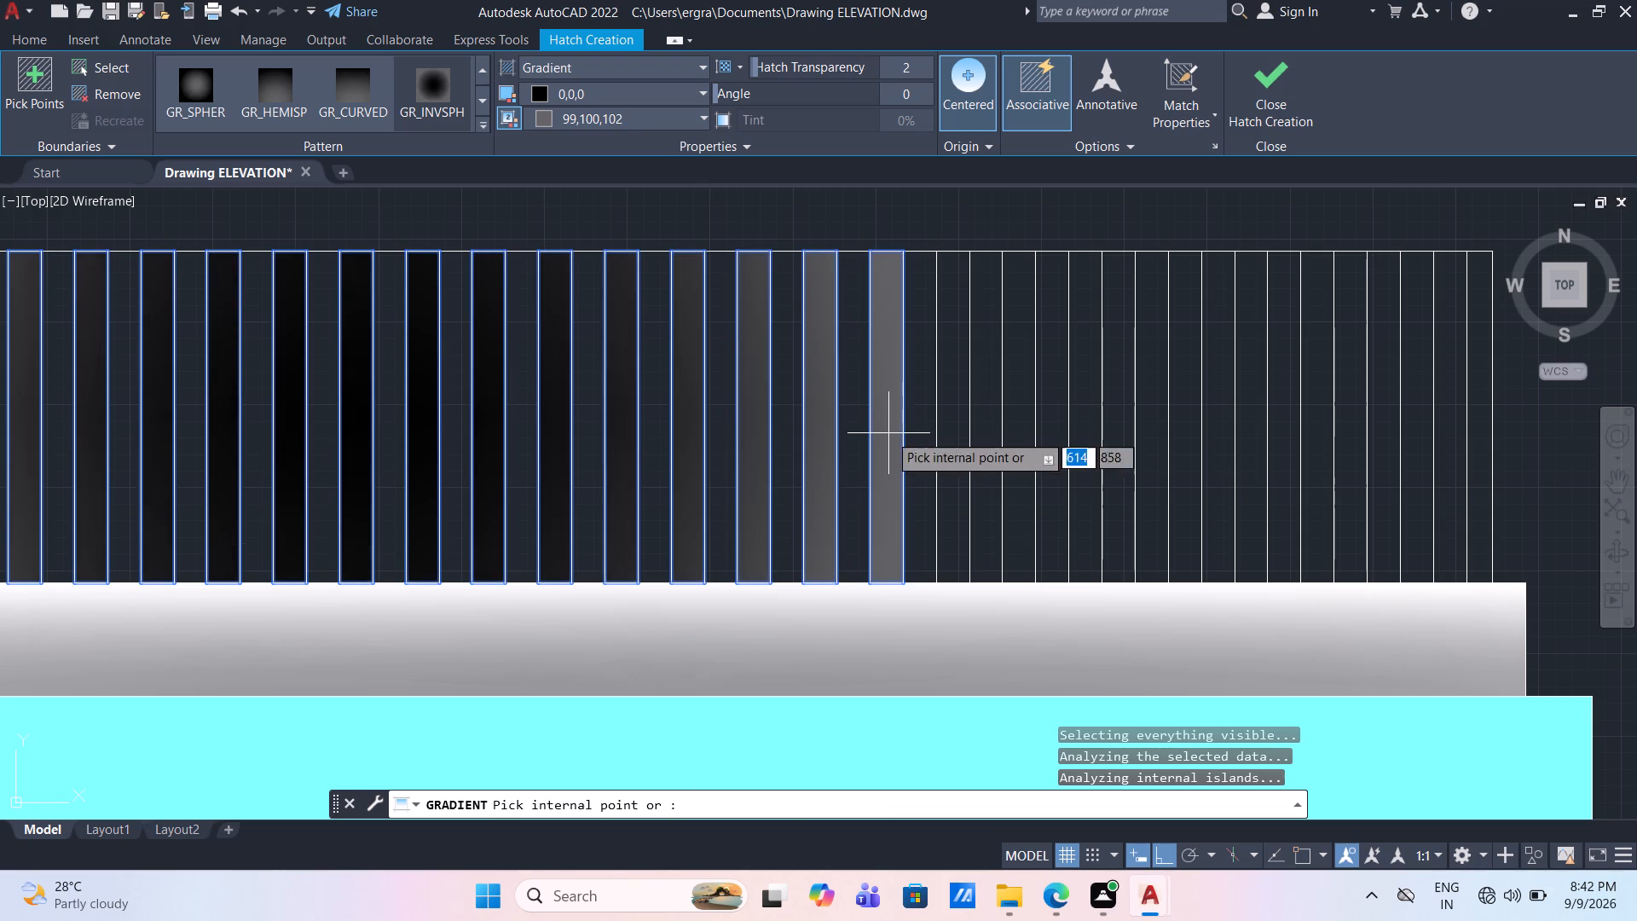
{"action": "left_click", "coordinate": [948, 432]}
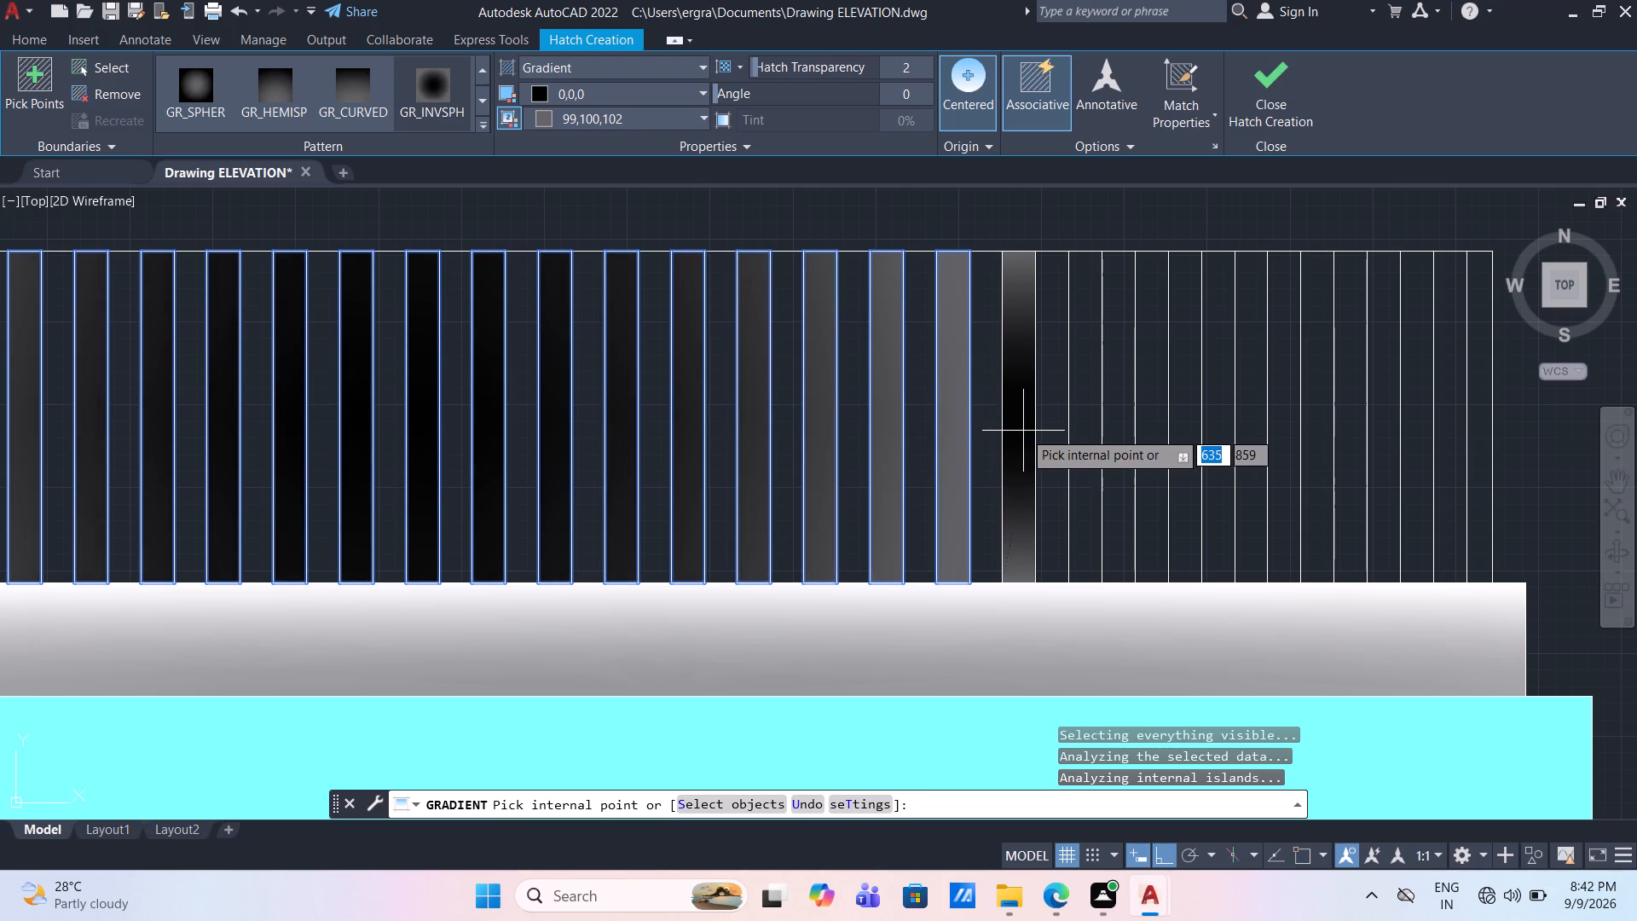
{"action": "left_click", "coordinate": [1023, 431]}
{"action": "left_click", "coordinate": [1082, 439]}
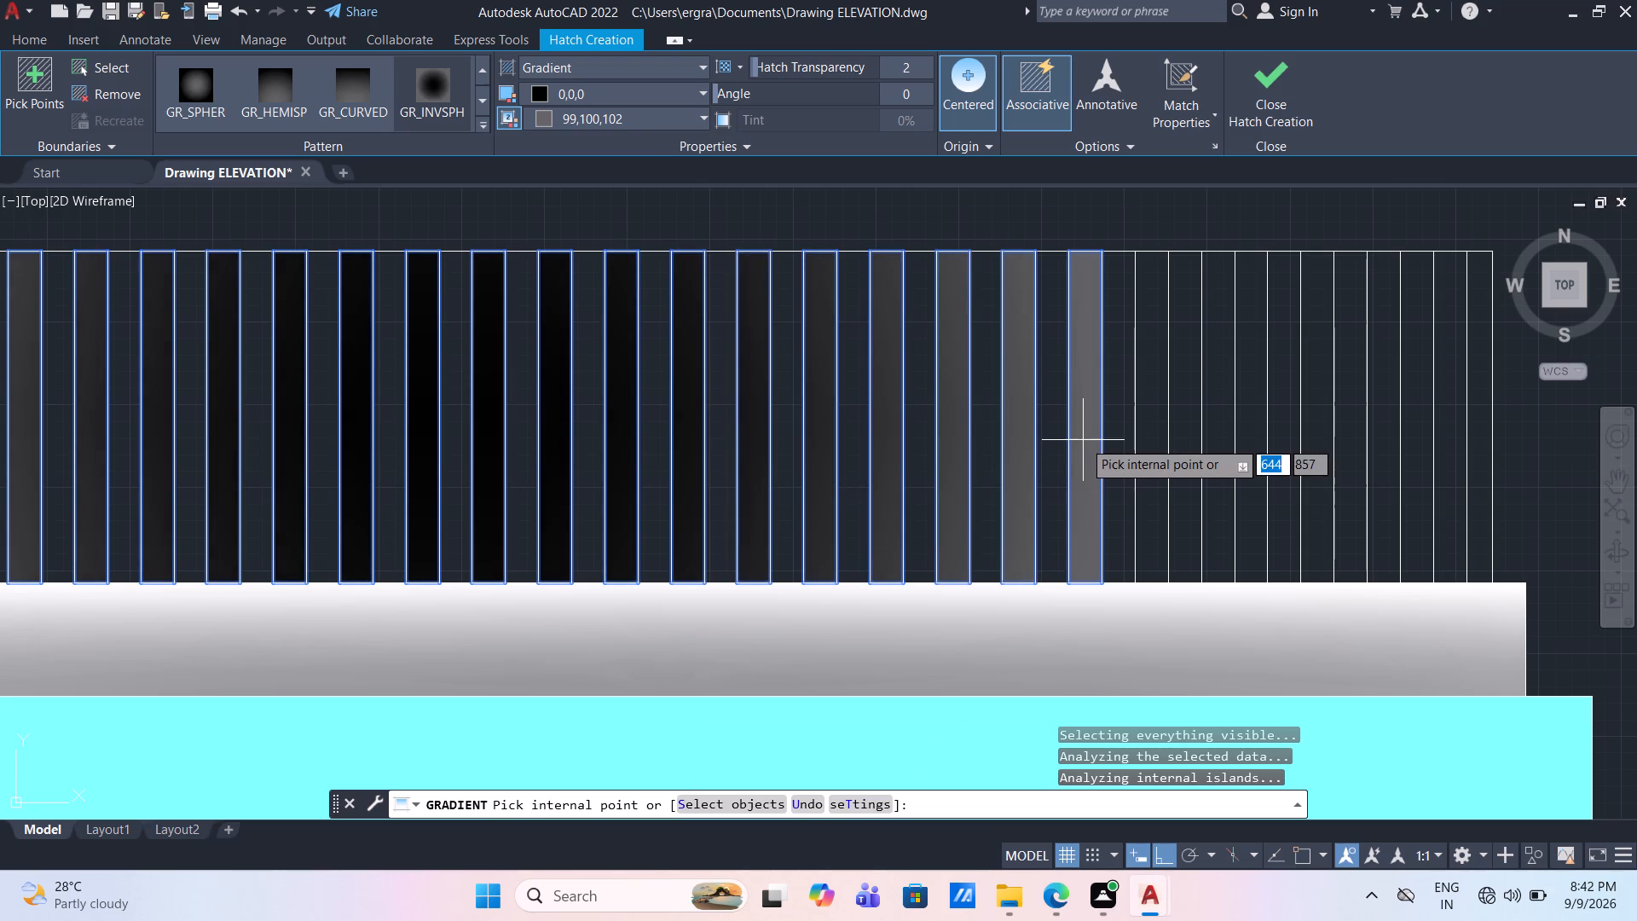
{"action": "left_click", "coordinate": [1155, 442]}
{"action": "left_click", "coordinate": [1215, 446]}
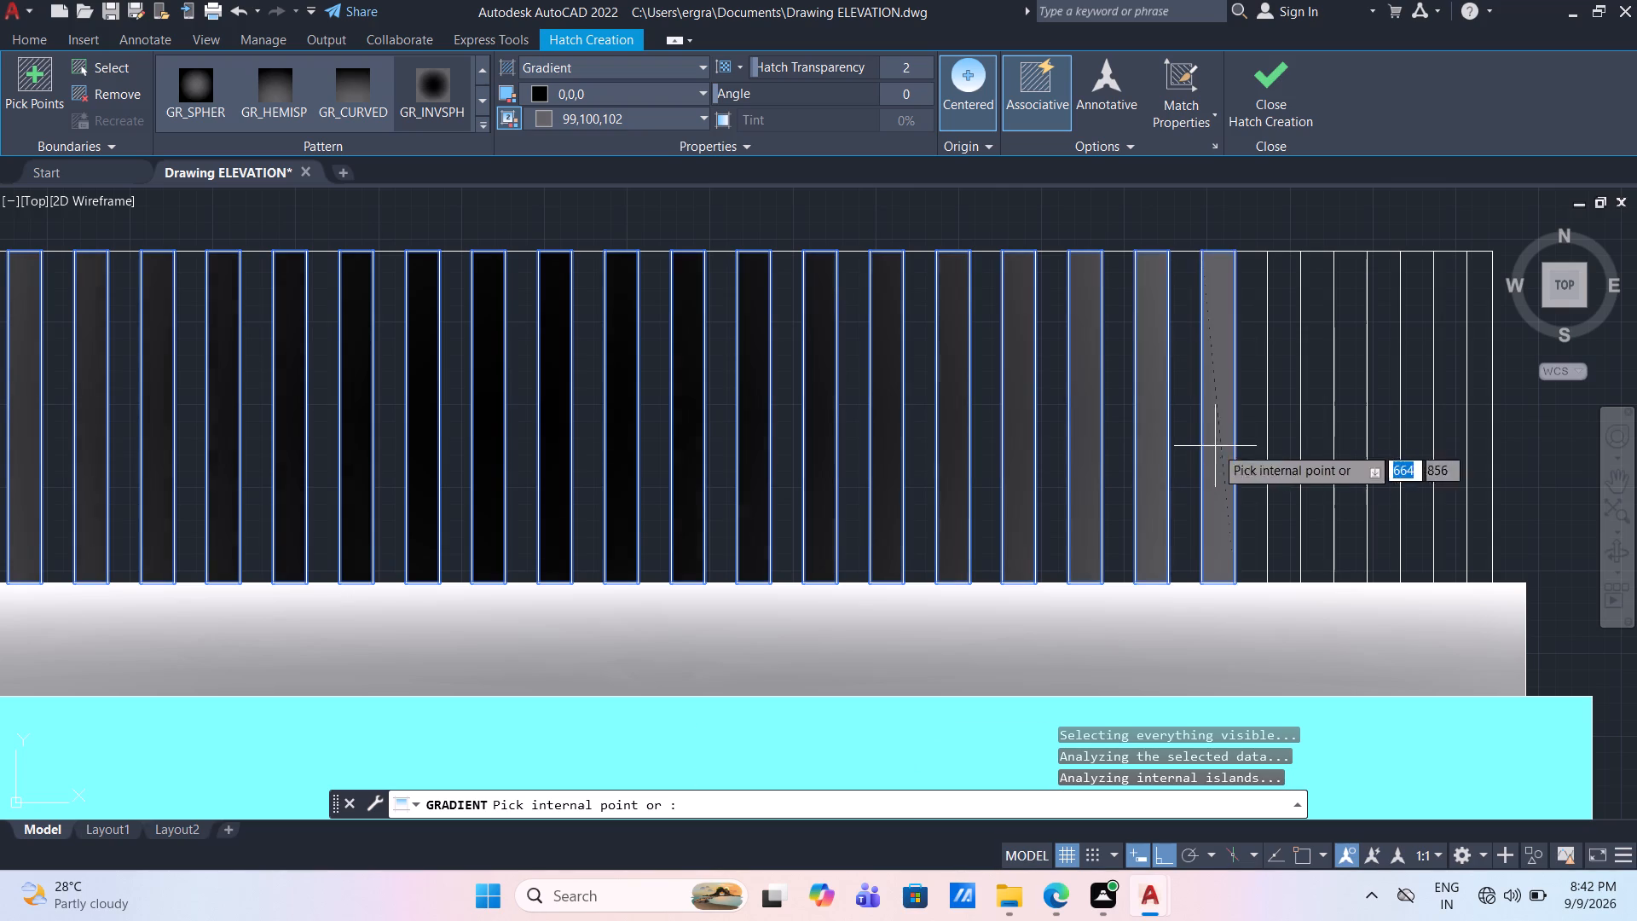
{"action": "left_click", "coordinate": [1275, 449]}
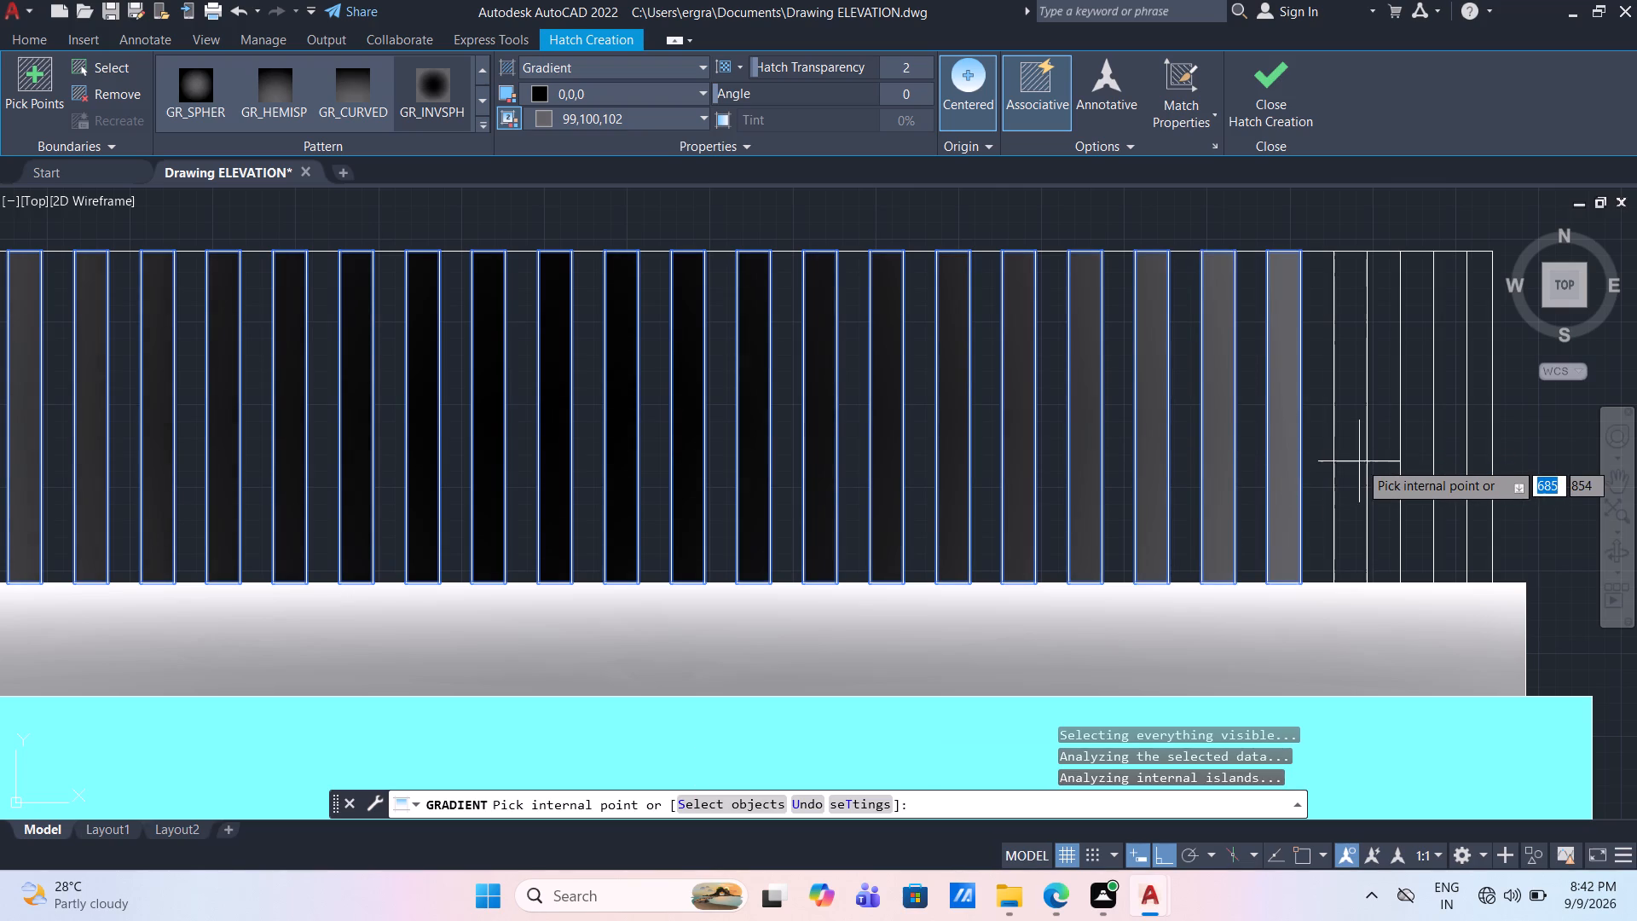
{"action": "left_click", "coordinate": [1356, 460]}
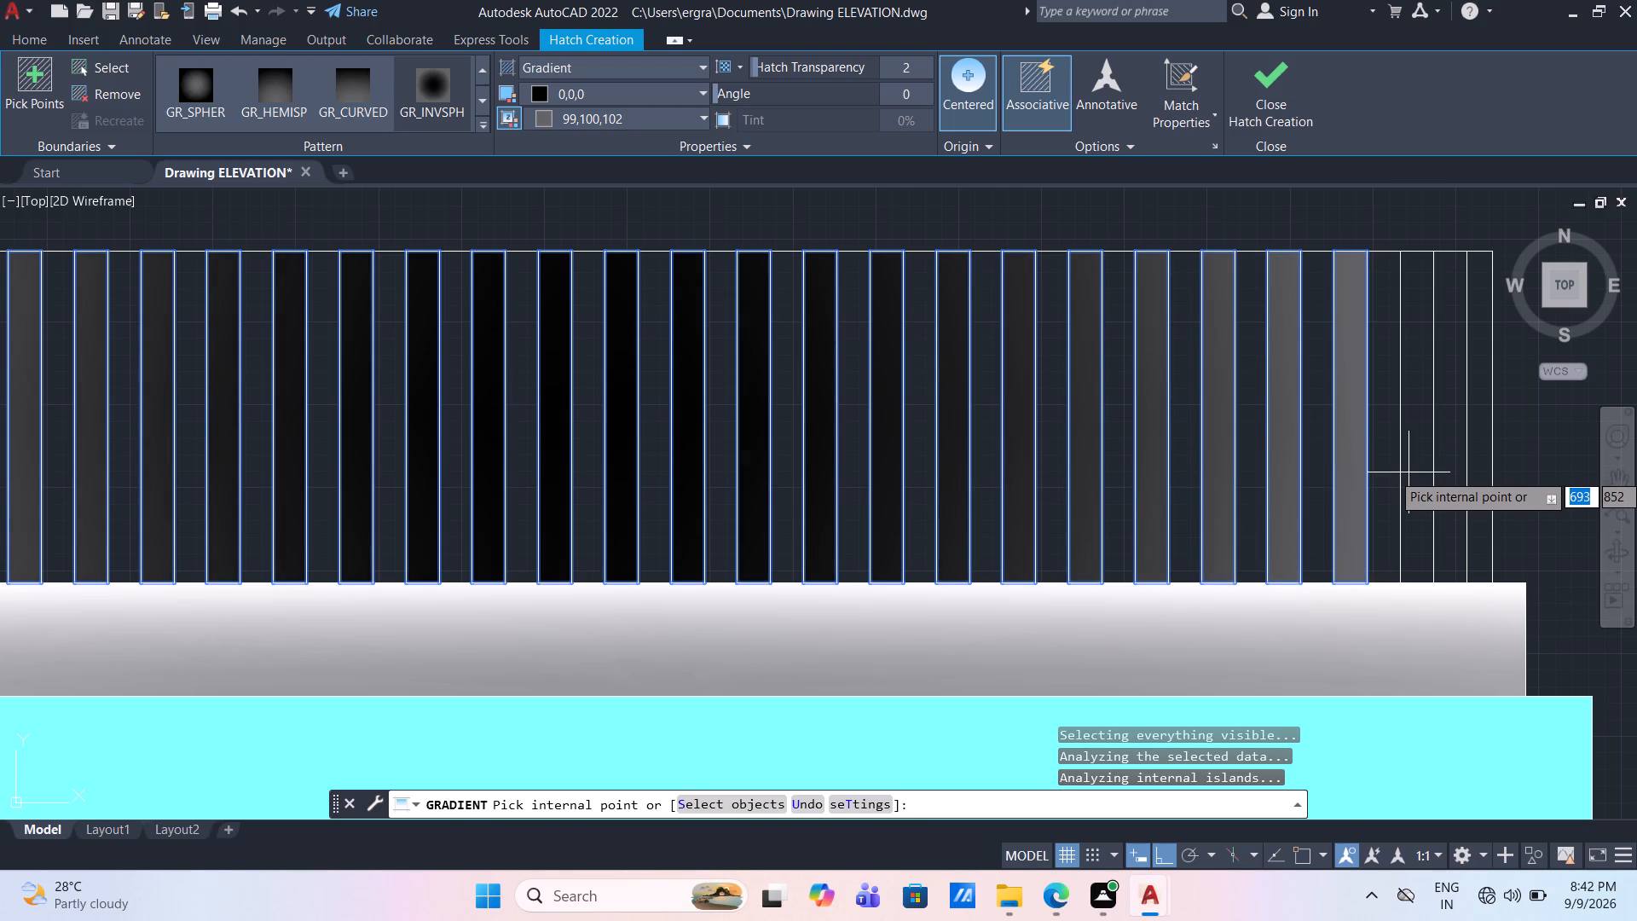
{"action": "left_click", "coordinate": [1413, 466]}
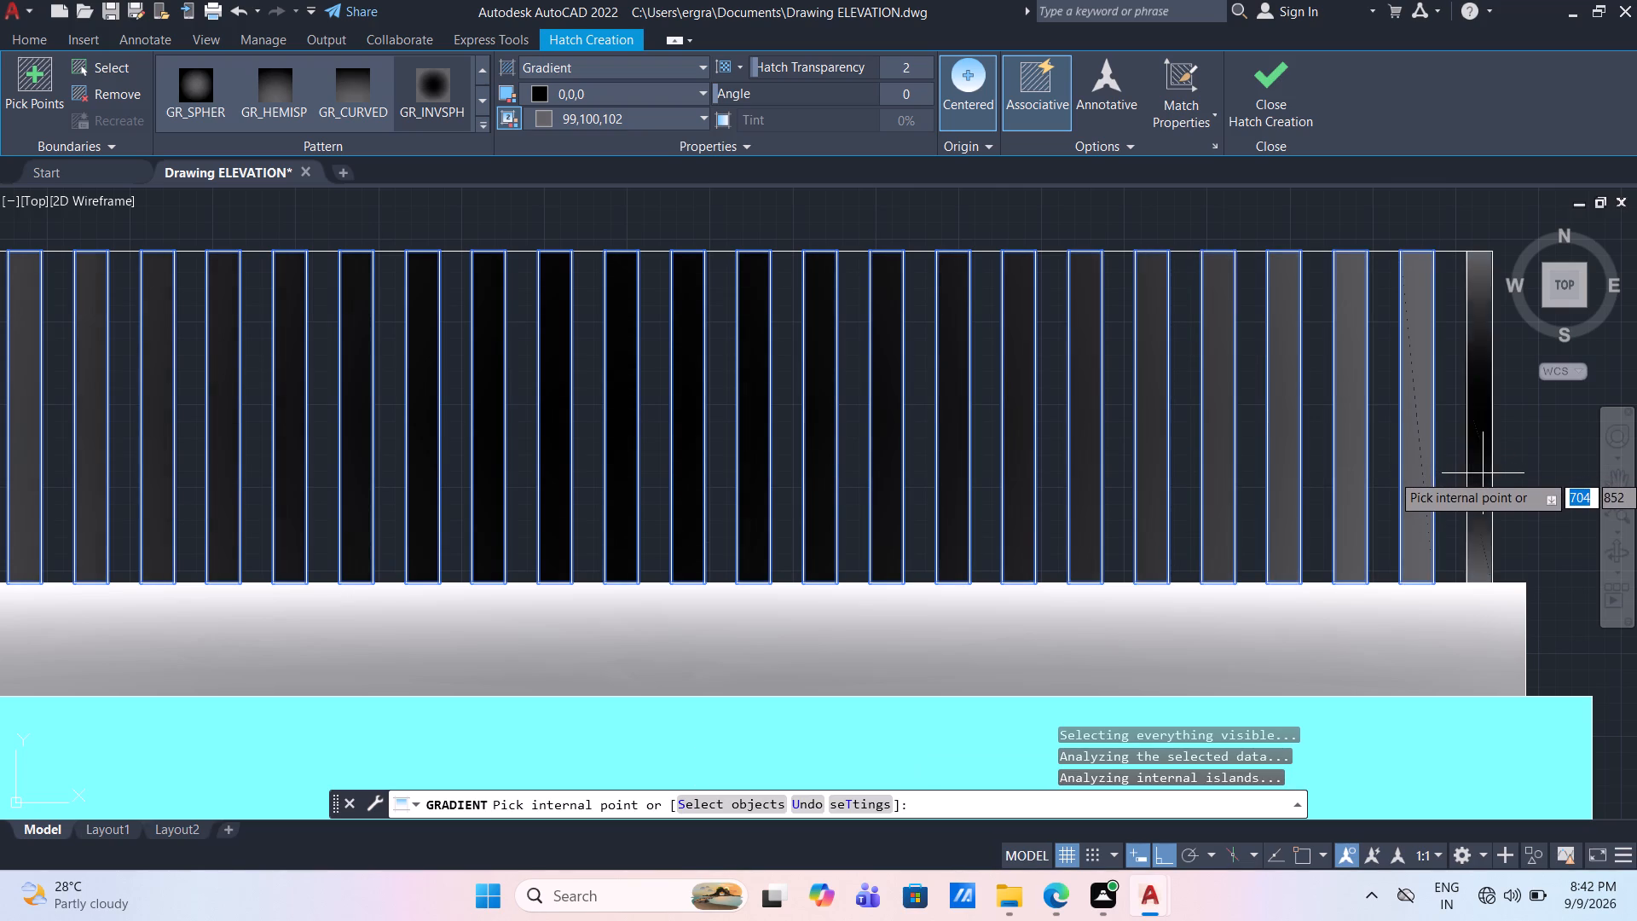
{"action": "left_click", "coordinate": [1483, 473]}
{"action": "scroll", "coordinate": [1035, 374], "scroll_direction": "down", "scroll_amount": 3}
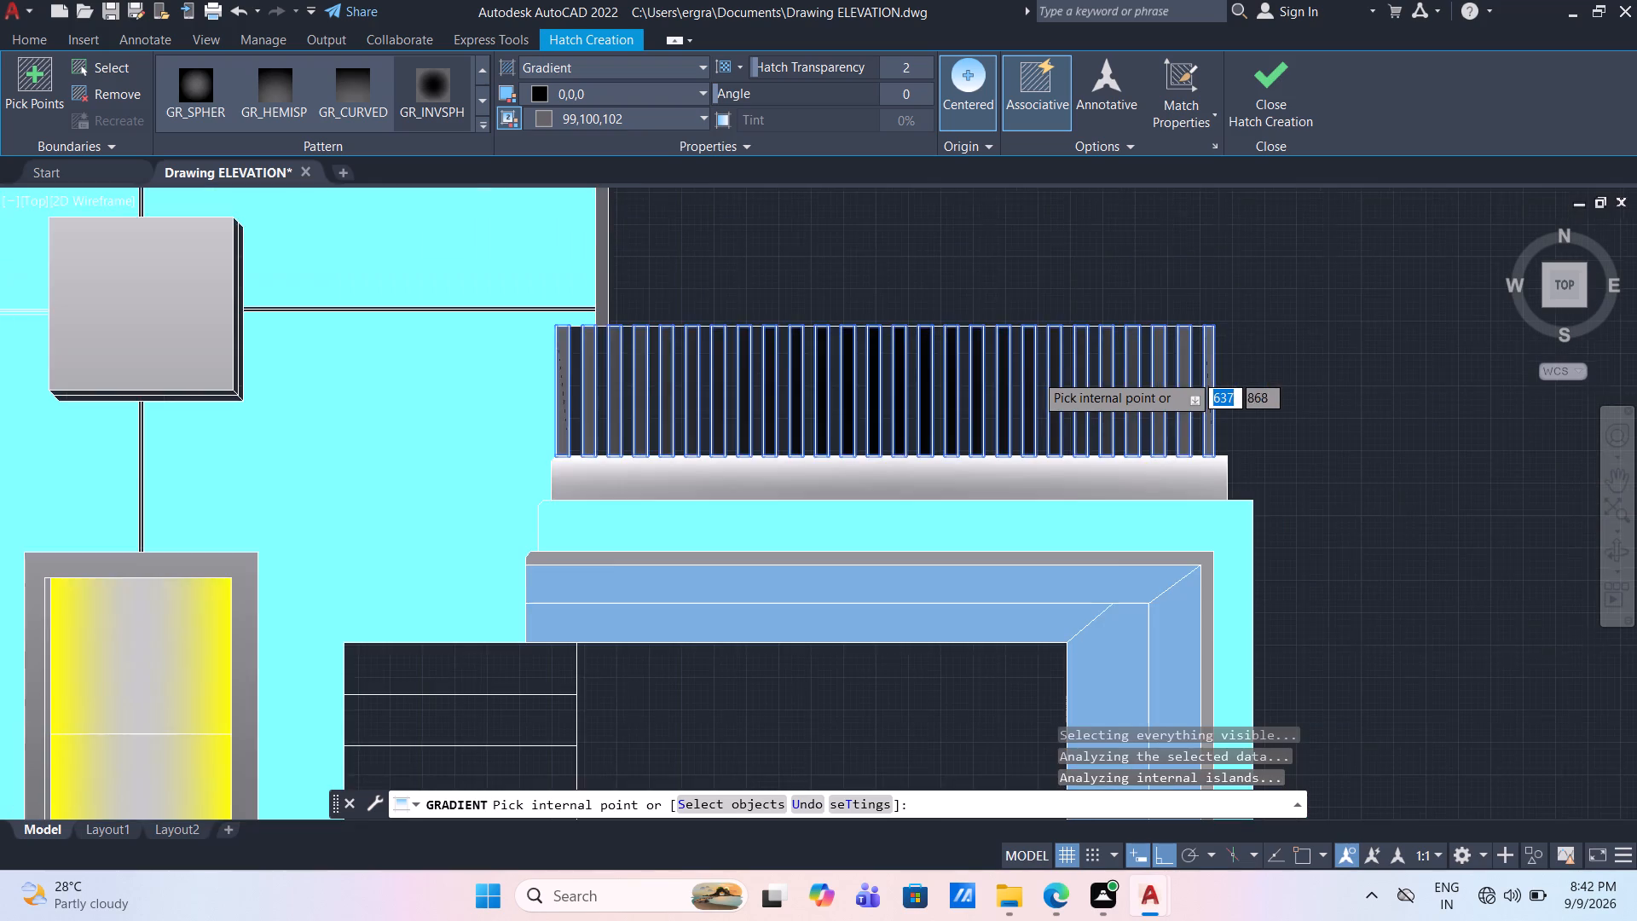
{"action": "scroll", "coordinate": [888, 312], "scroll_direction": "up", "scroll_amount": 1}
{"action": "key", "text": "Return"}
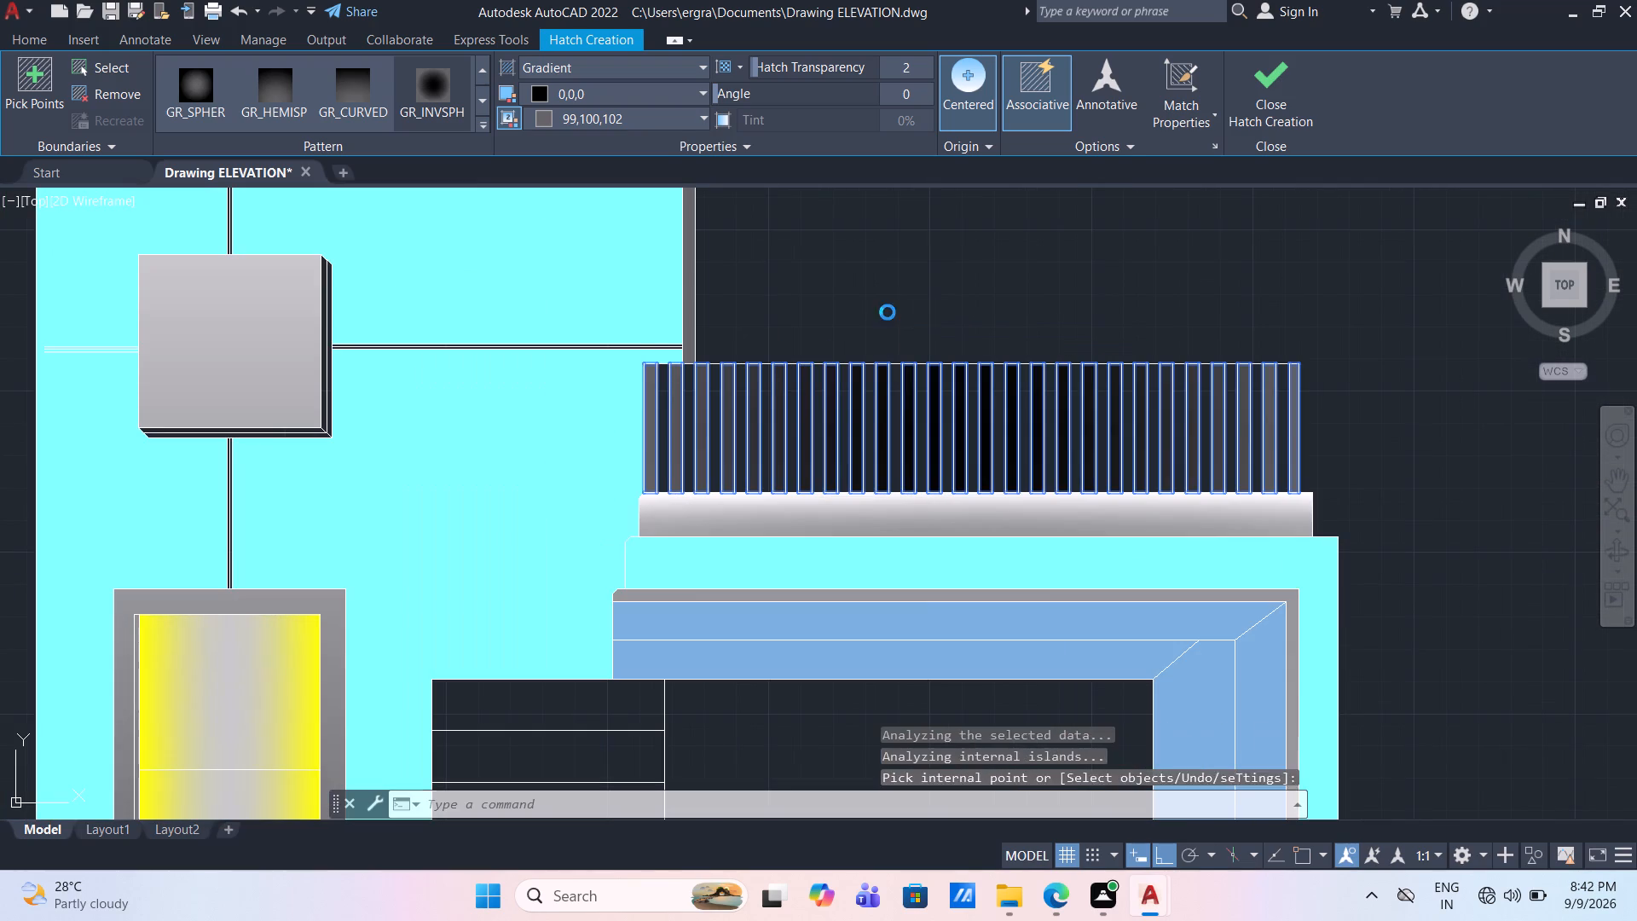
{"action": "scroll", "coordinate": [920, 354], "scroll_direction": "up", "scroll_amount": 1}
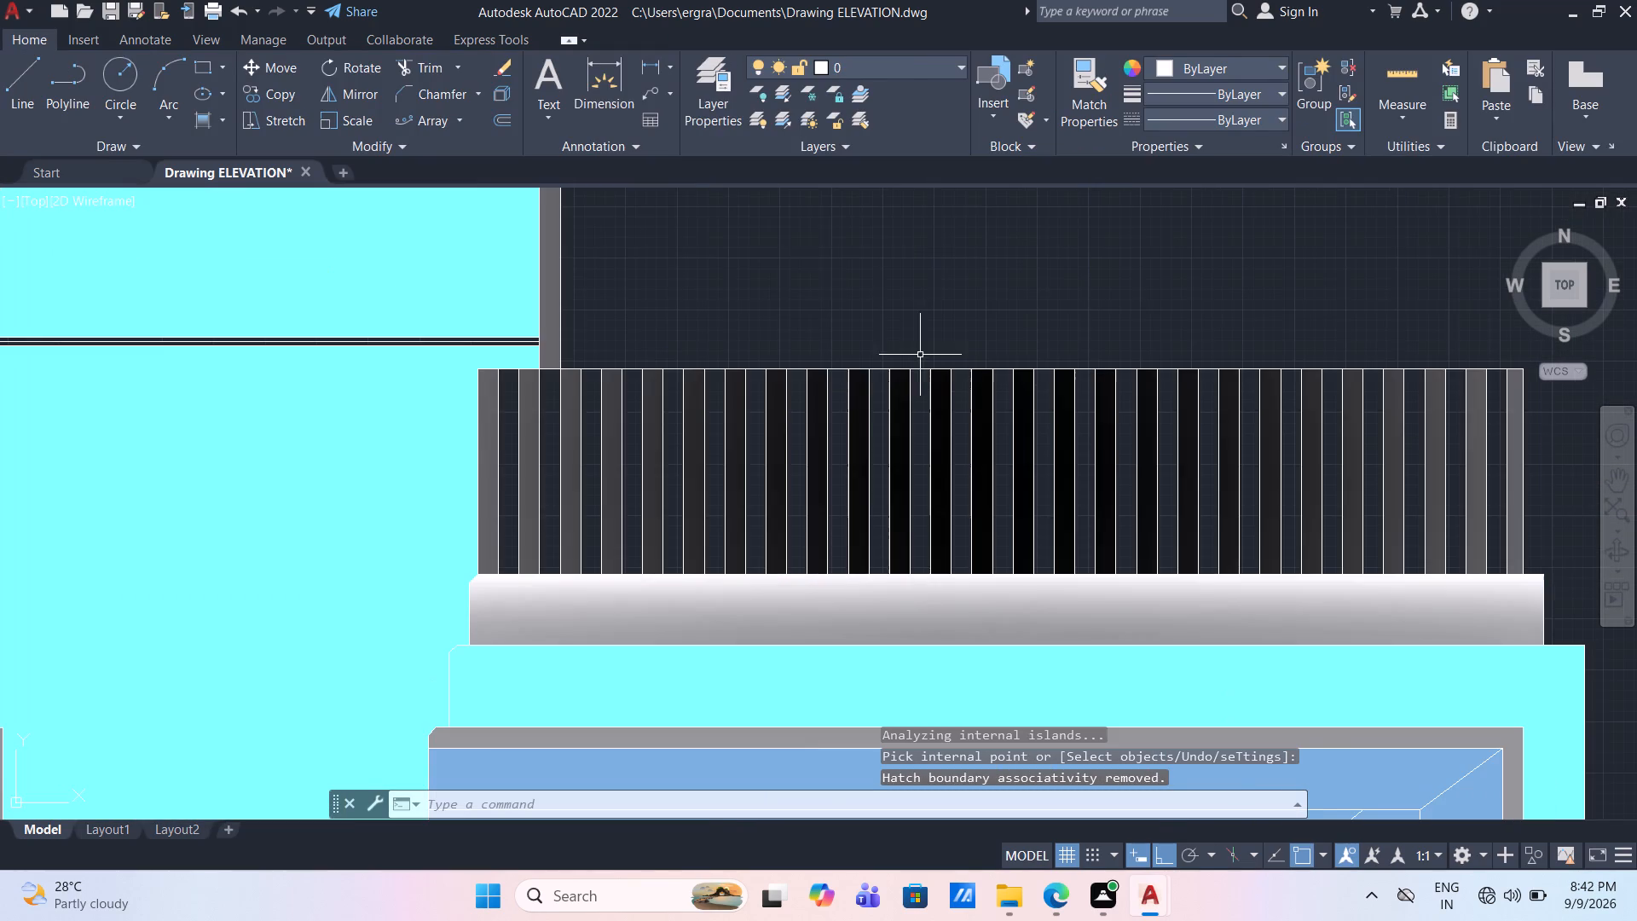
Change the second gradient colour of the roof railing's bars to the dark red 79,2,22.
{"action": "scroll", "coordinate": [691, 225], "scroll_direction": "down", "scroll_amount": 1}
{"action": "scroll", "coordinate": [776, 395], "scroll_direction": "up", "scroll_amount": 1}
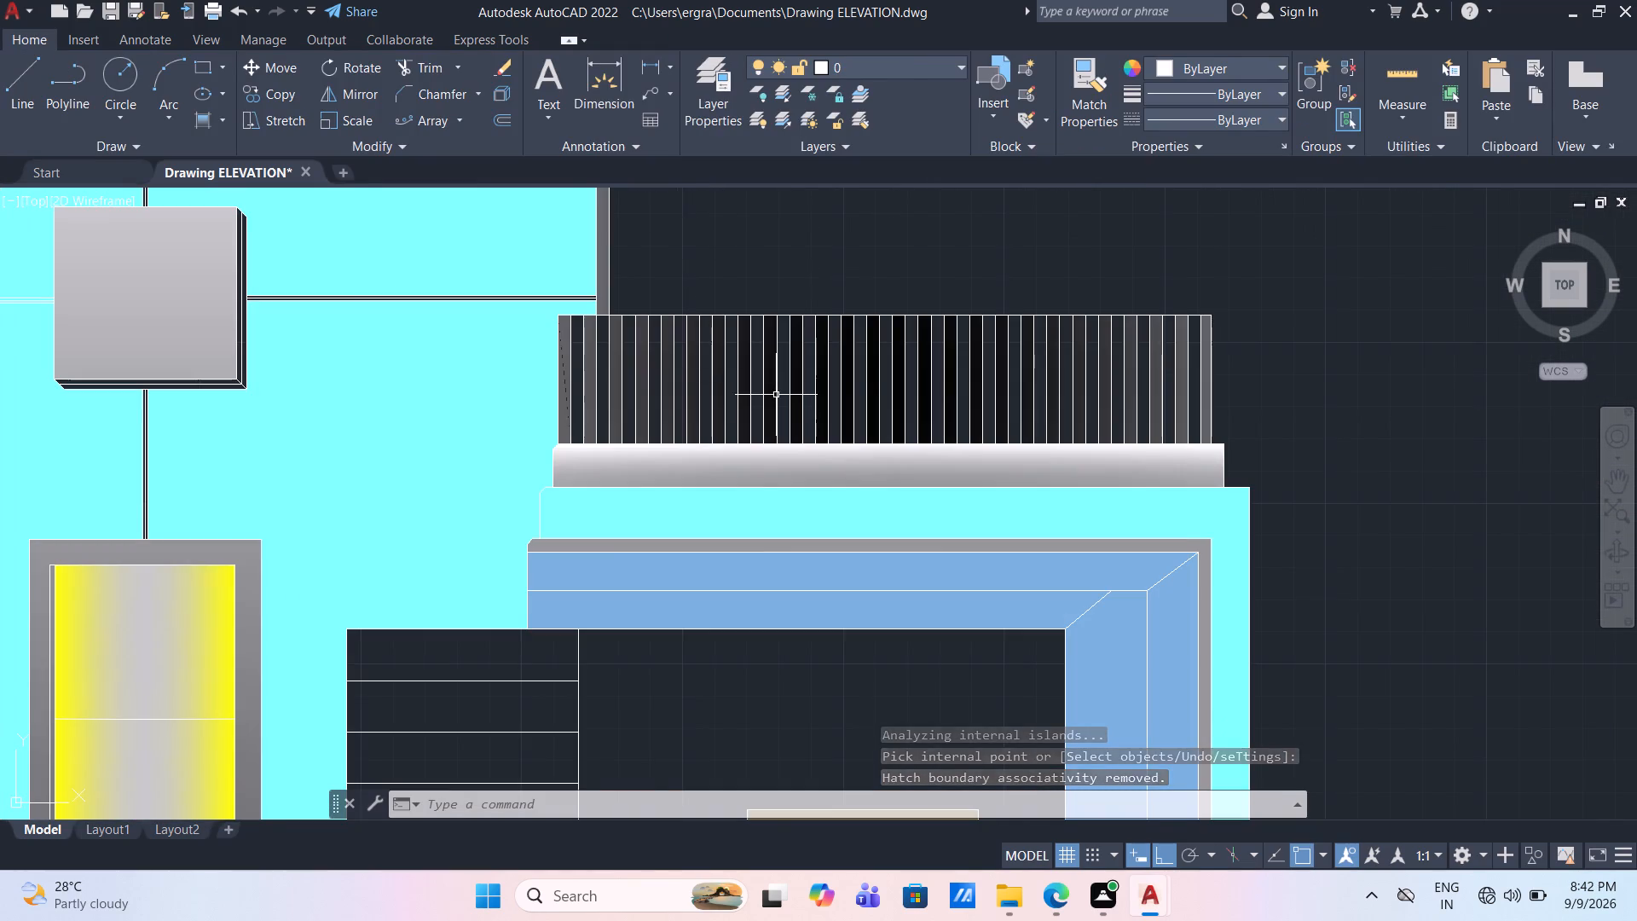
{"action": "left_click", "coordinate": [766, 373]}
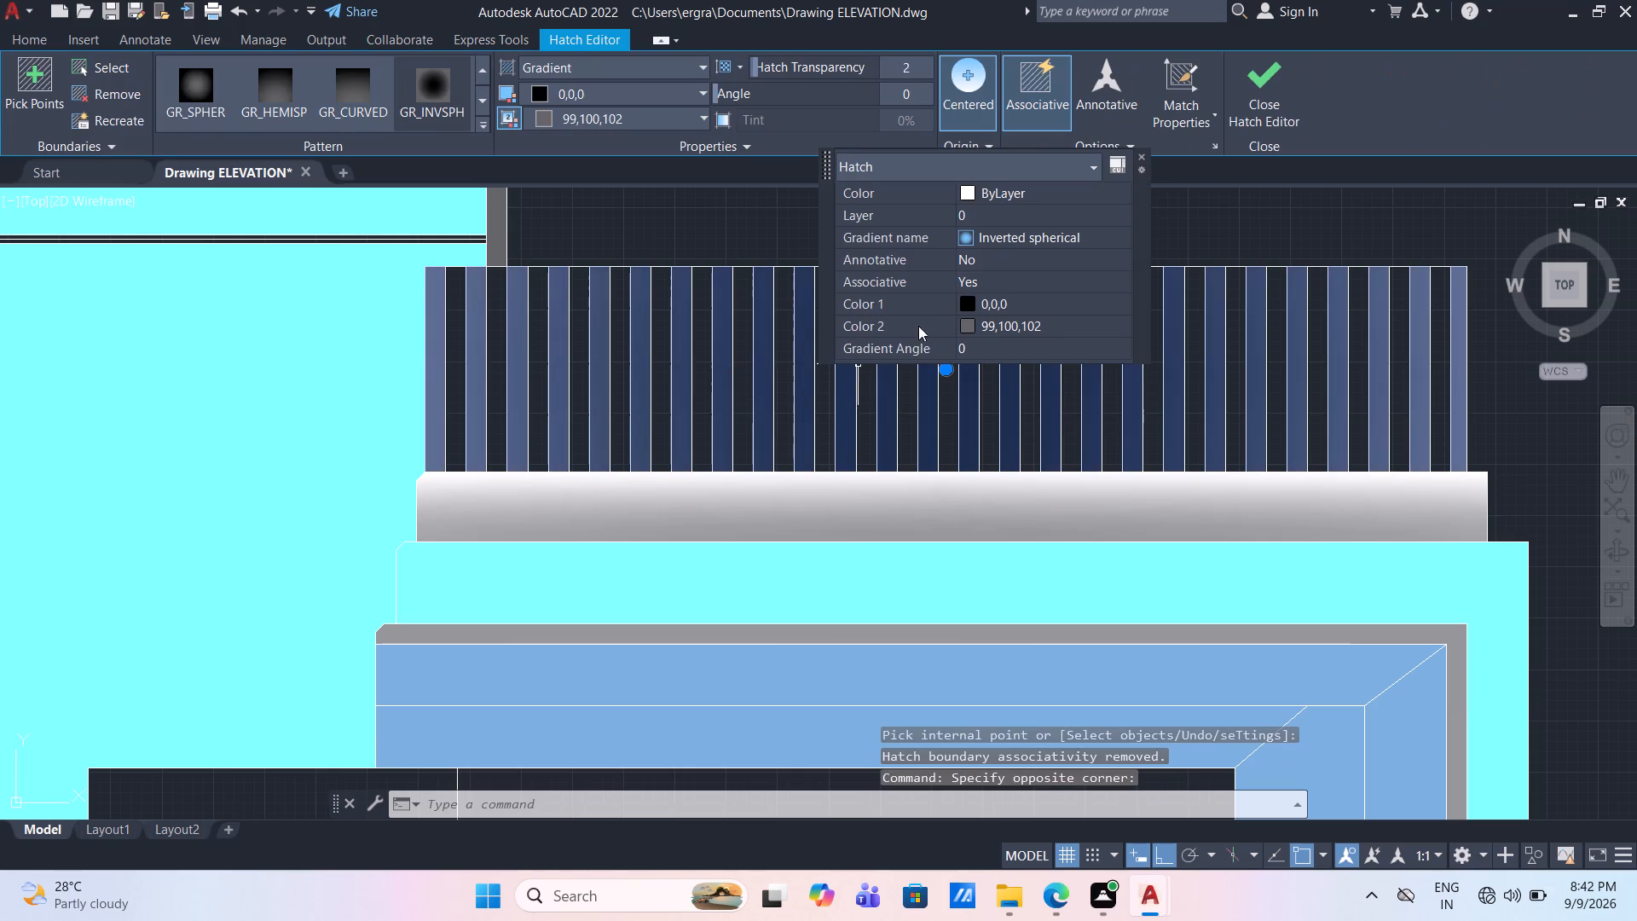
{"action": "left_click", "coordinate": [703, 114]}
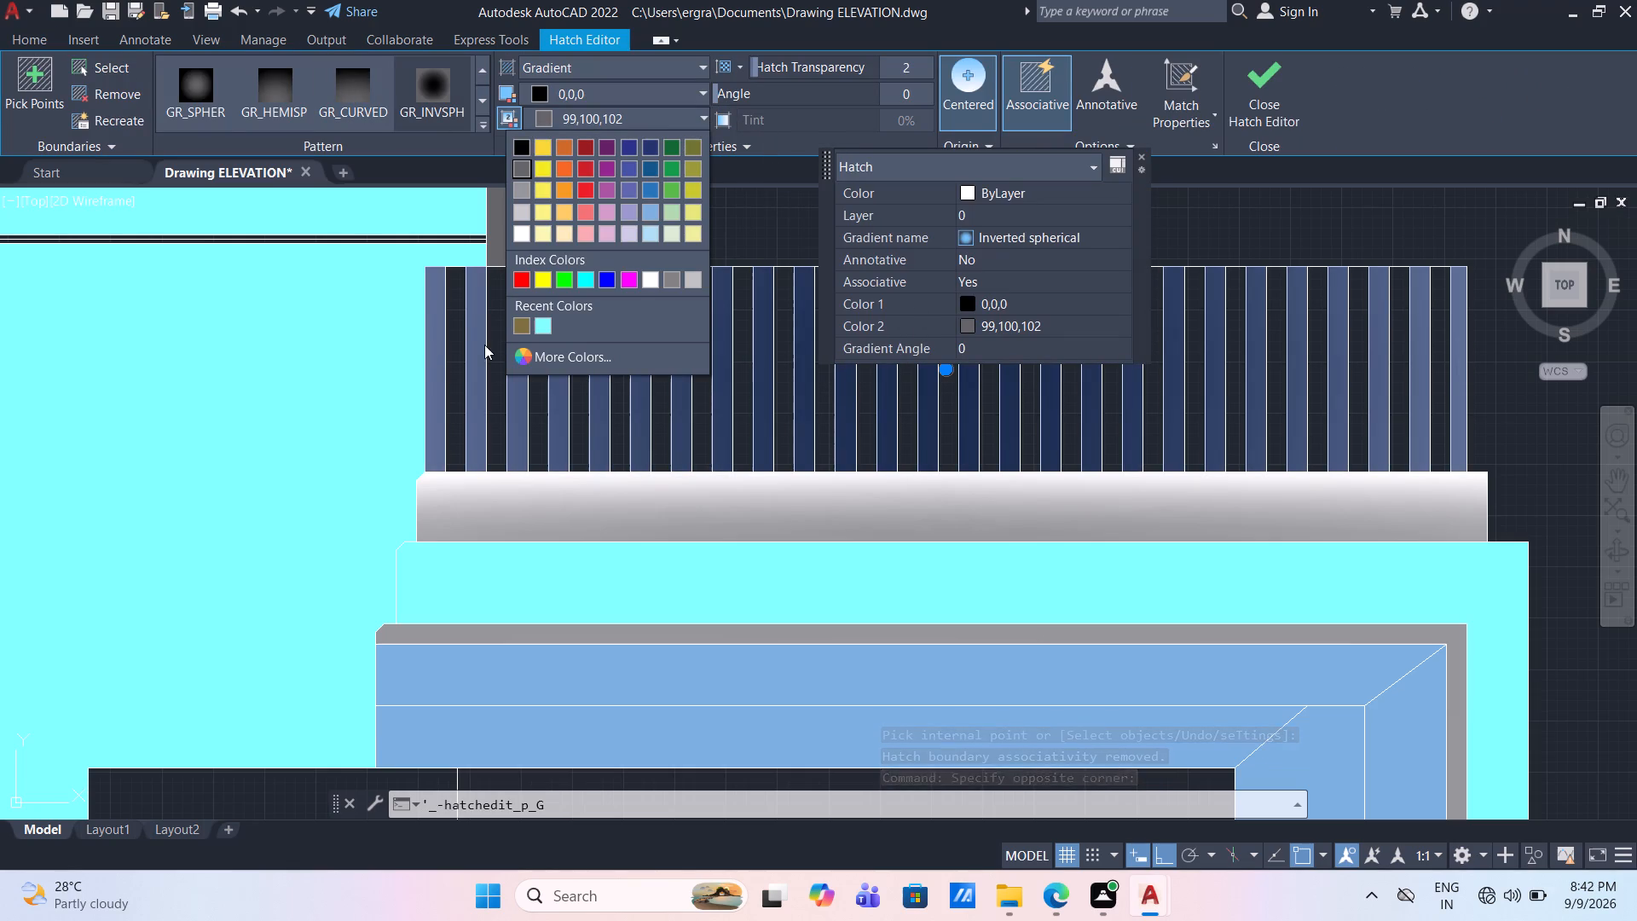
{"action": "left_click", "coordinate": [547, 354]}
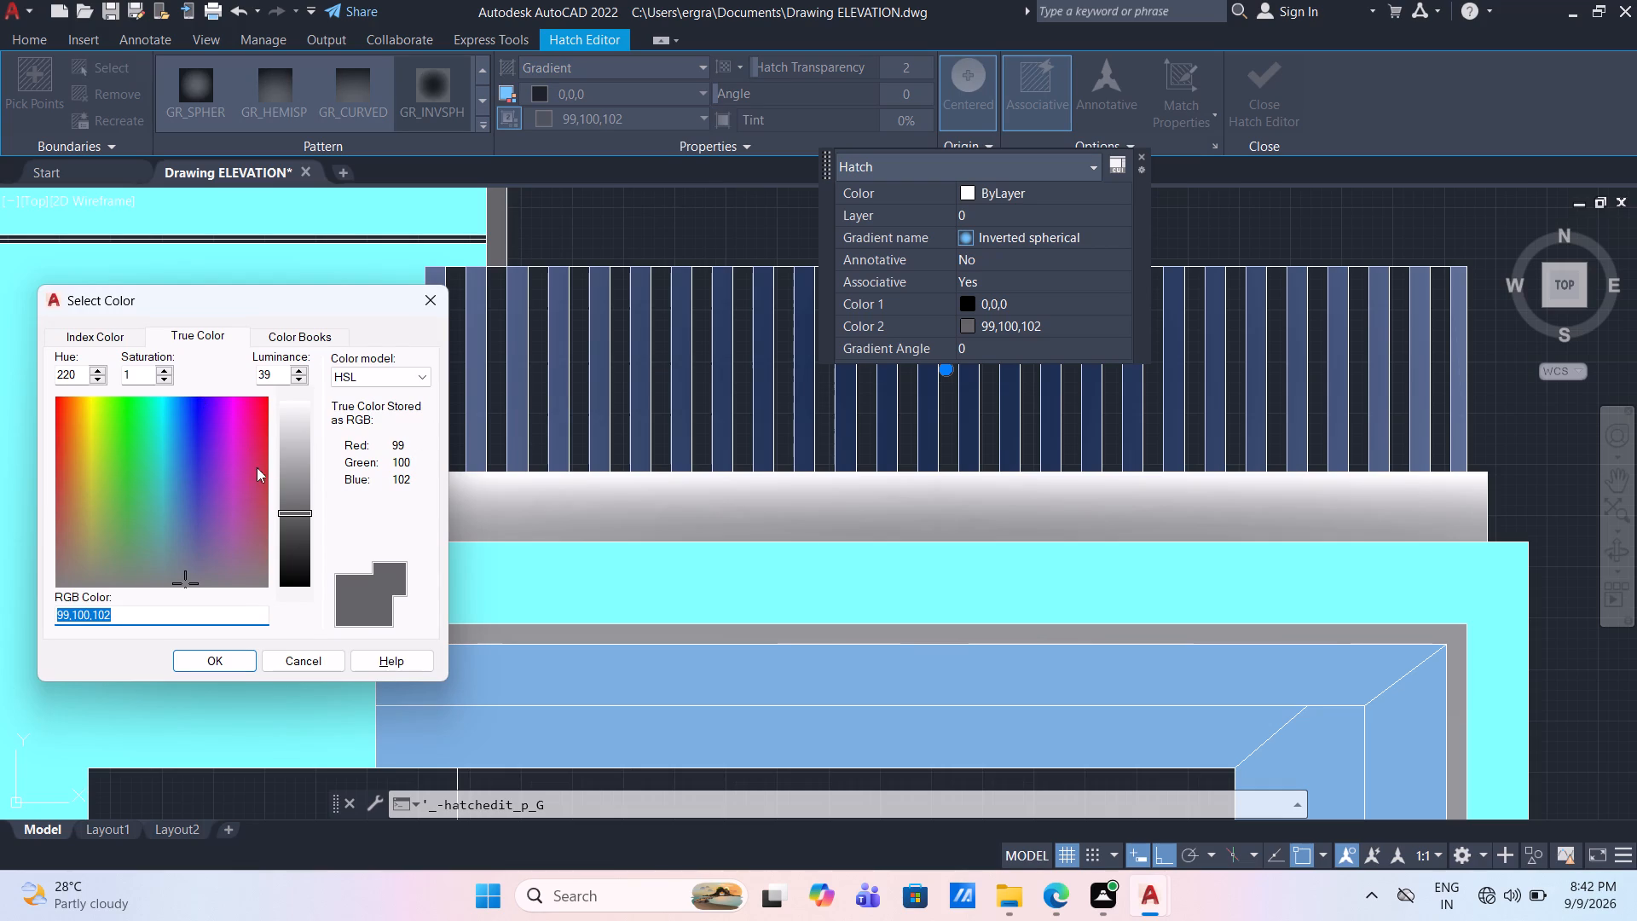
{"action": "left_click", "coordinate": [260, 407]}
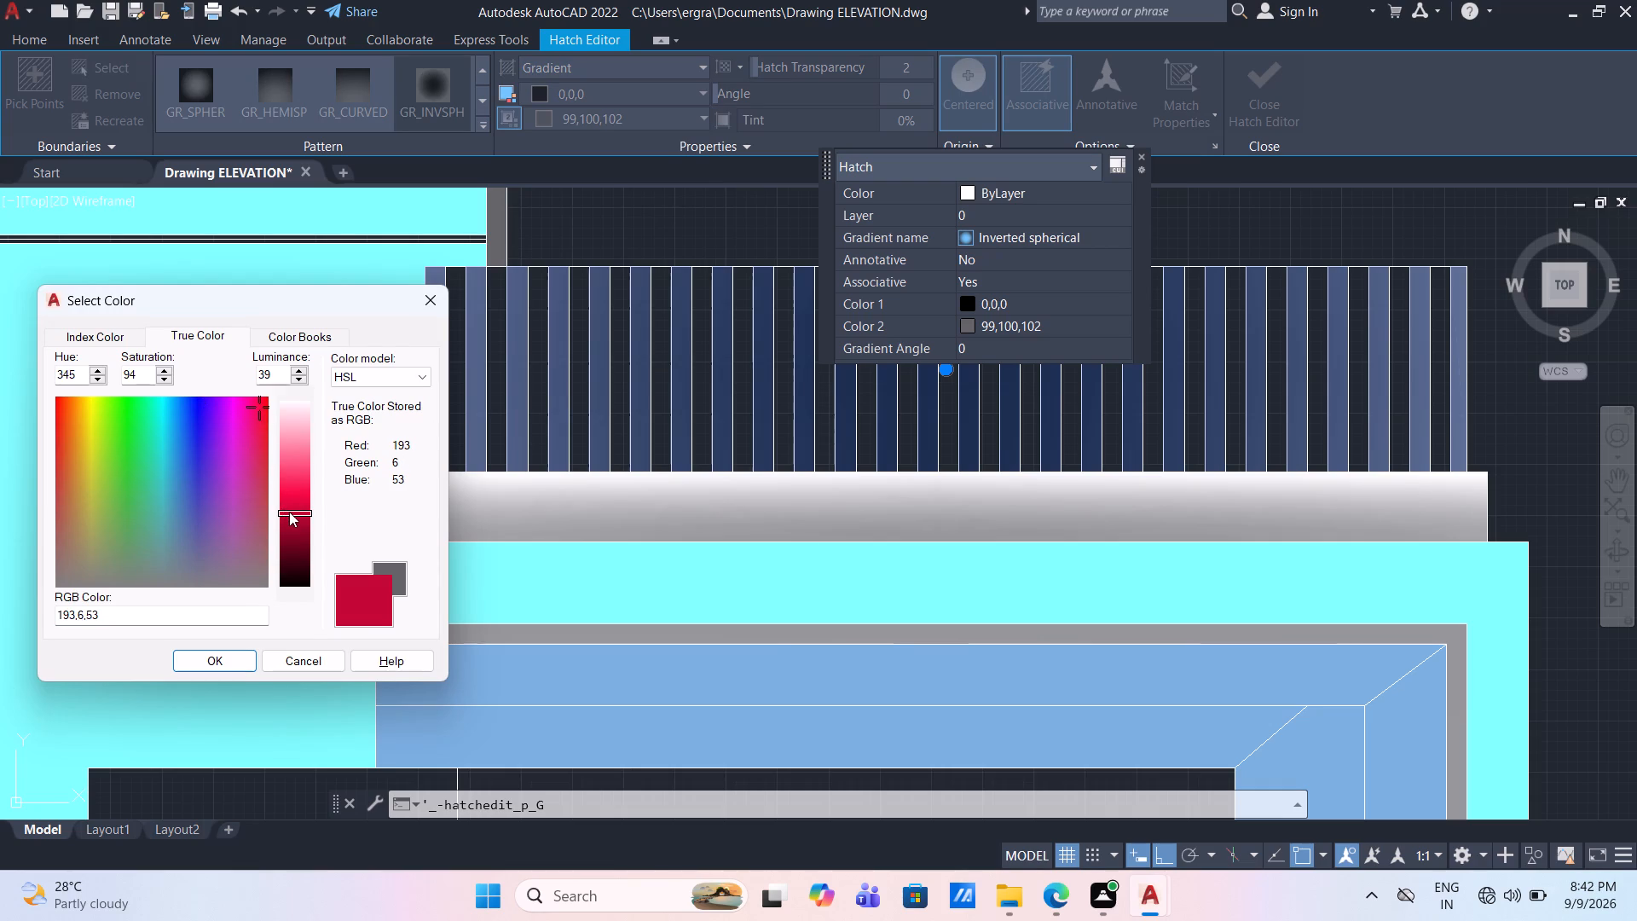
{"action": "left_click_drag", "start_coordinate": [290, 512], "coordinate": [291, 556]}
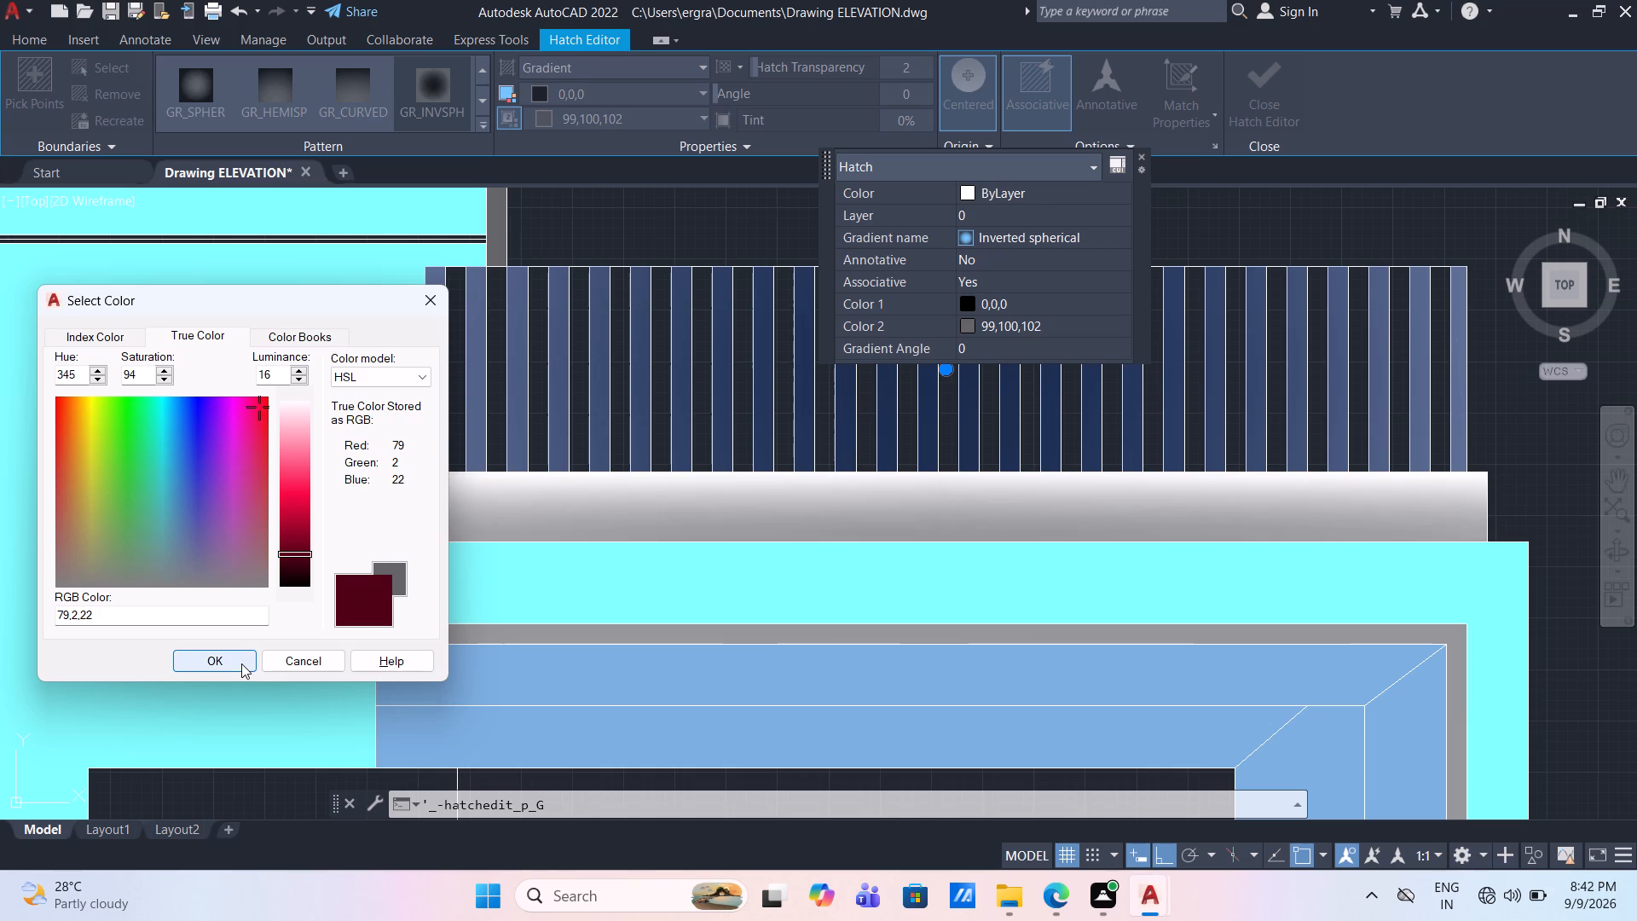
{"action": "left_click", "coordinate": [236, 663]}
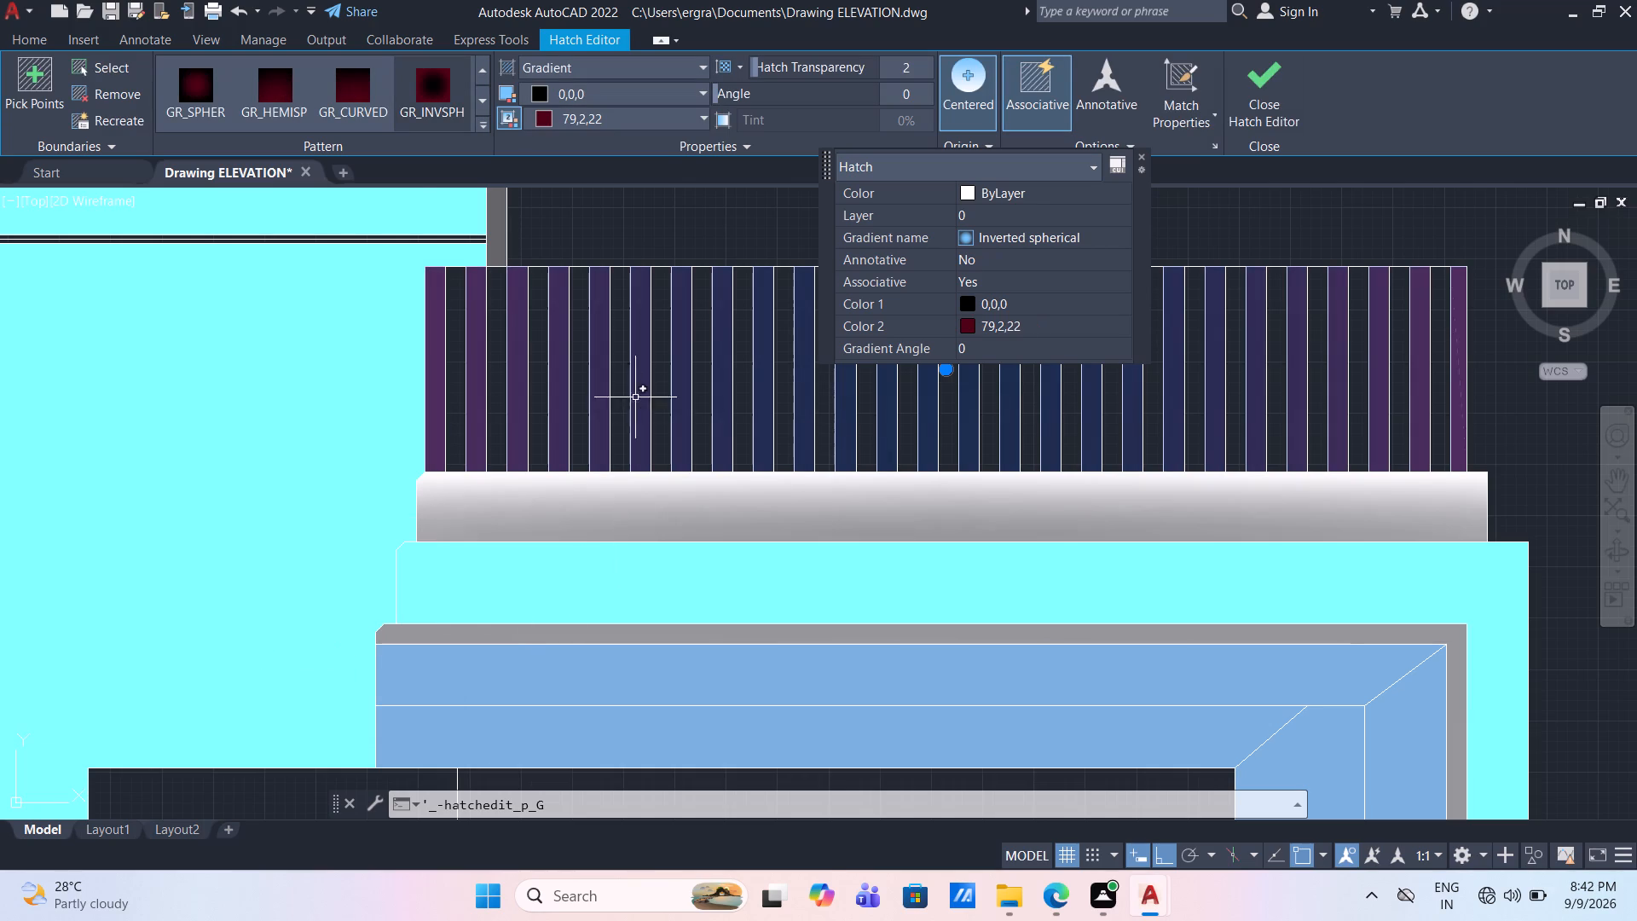
Darken the second gradient colour of the roof railing's bars to 60,2,17 and finish editing the fill.
{"action": "left_click", "coordinate": [622, 115]}
{"action": "left_click", "coordinate": [522, 359]}
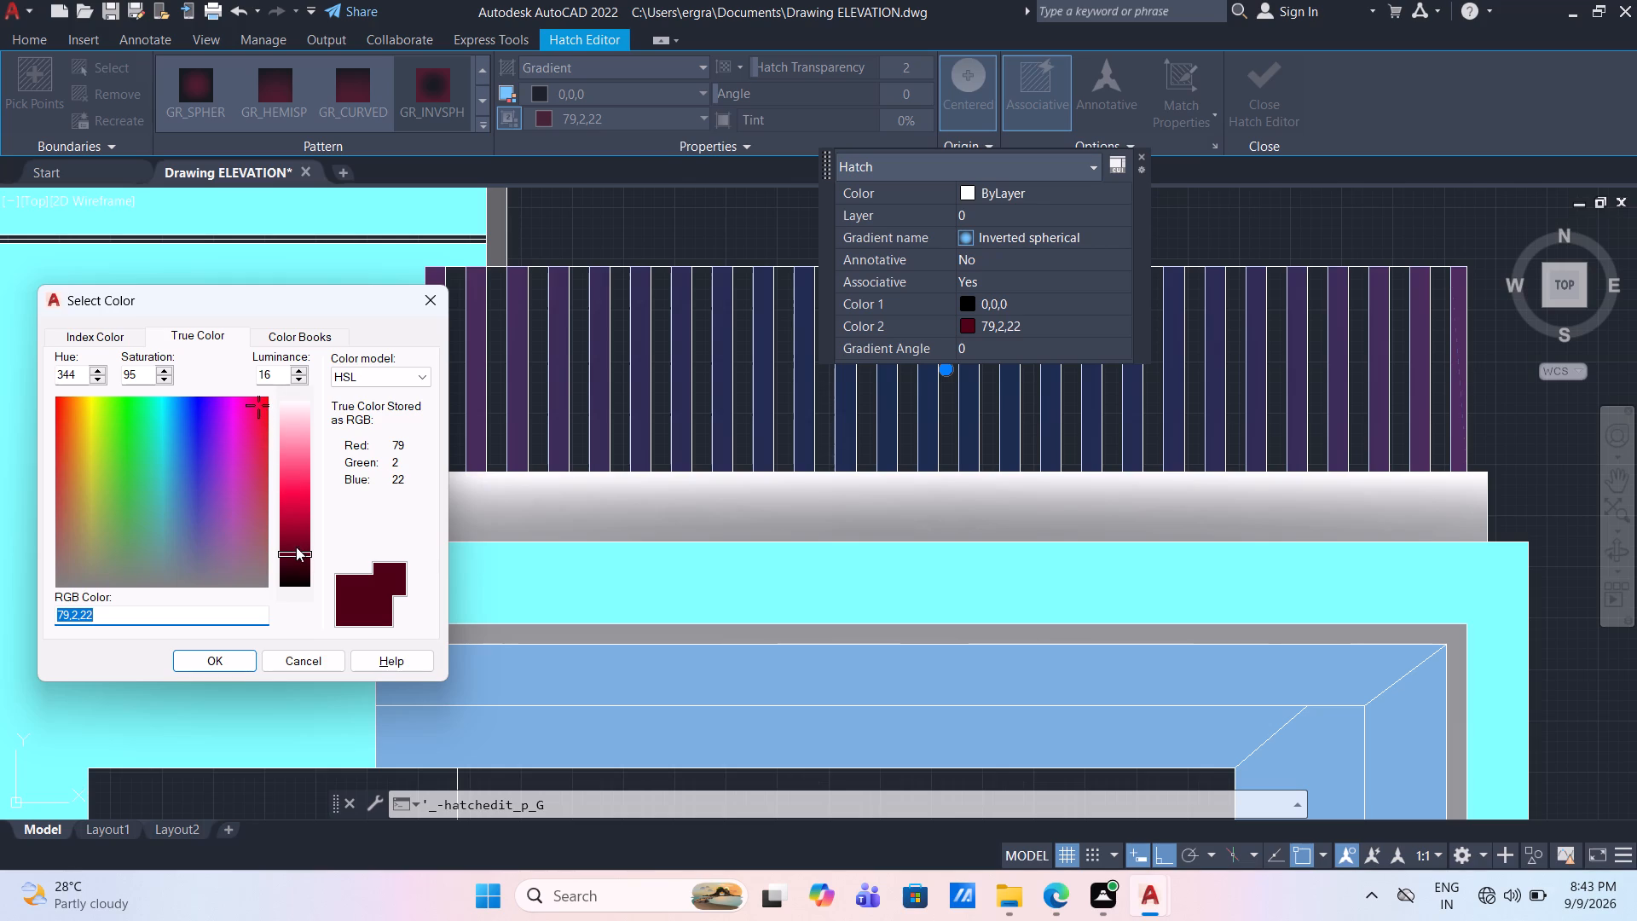
{"action": "left_click_drag", "start_coordinate": [297, 552], "coordinate": [298, 563]}
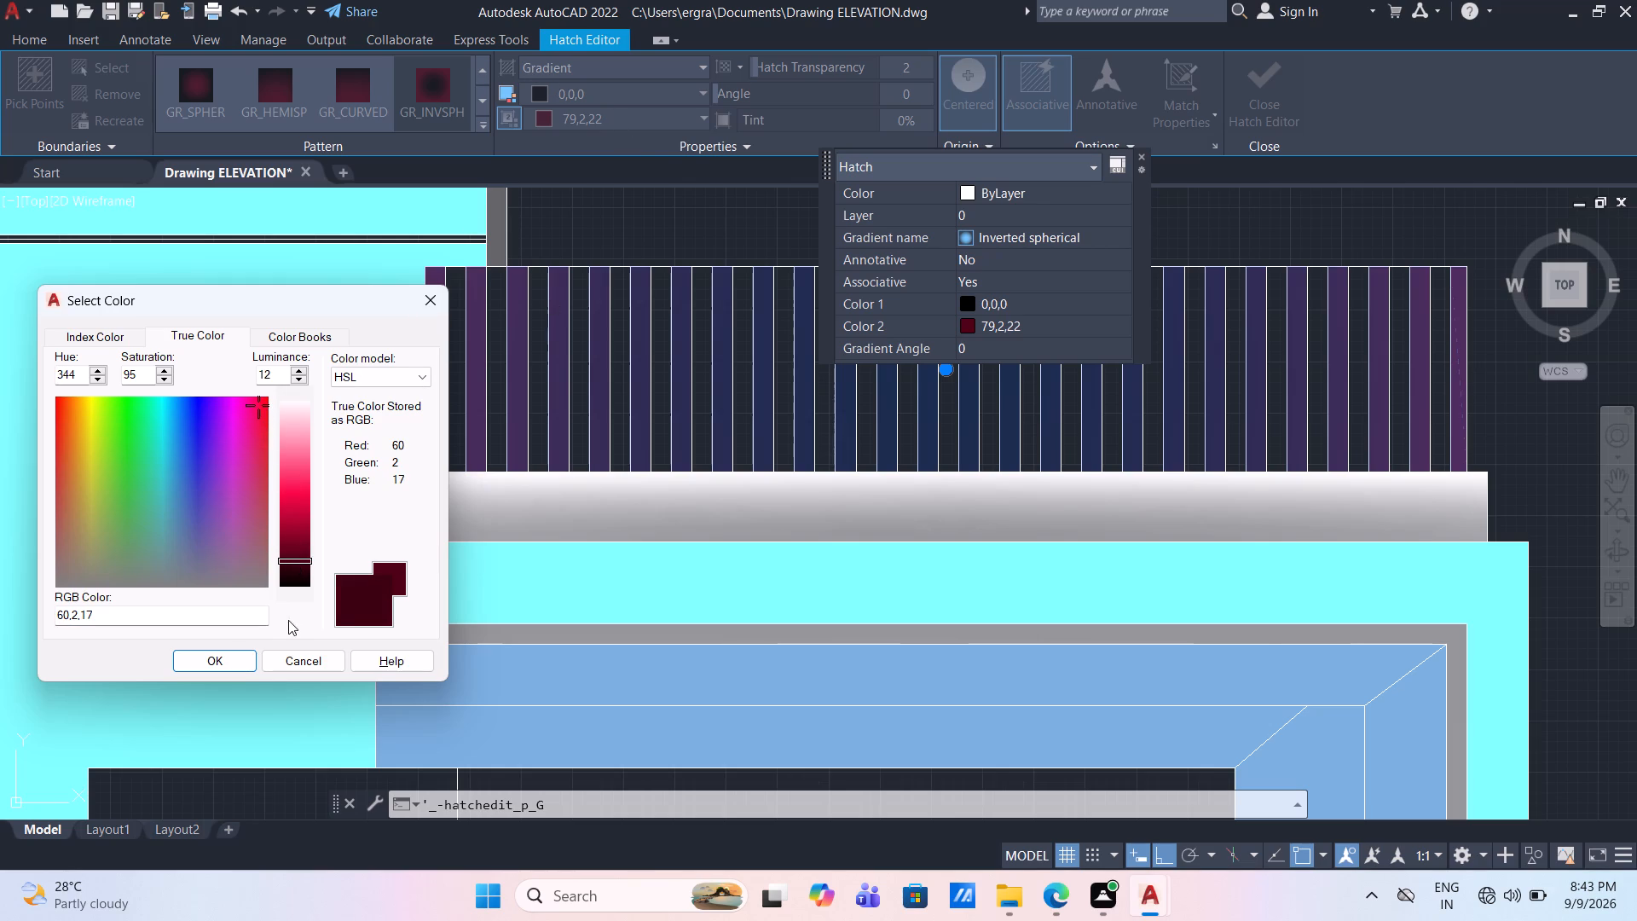
{"action": "left_click", "coordinate": [213, 657]}
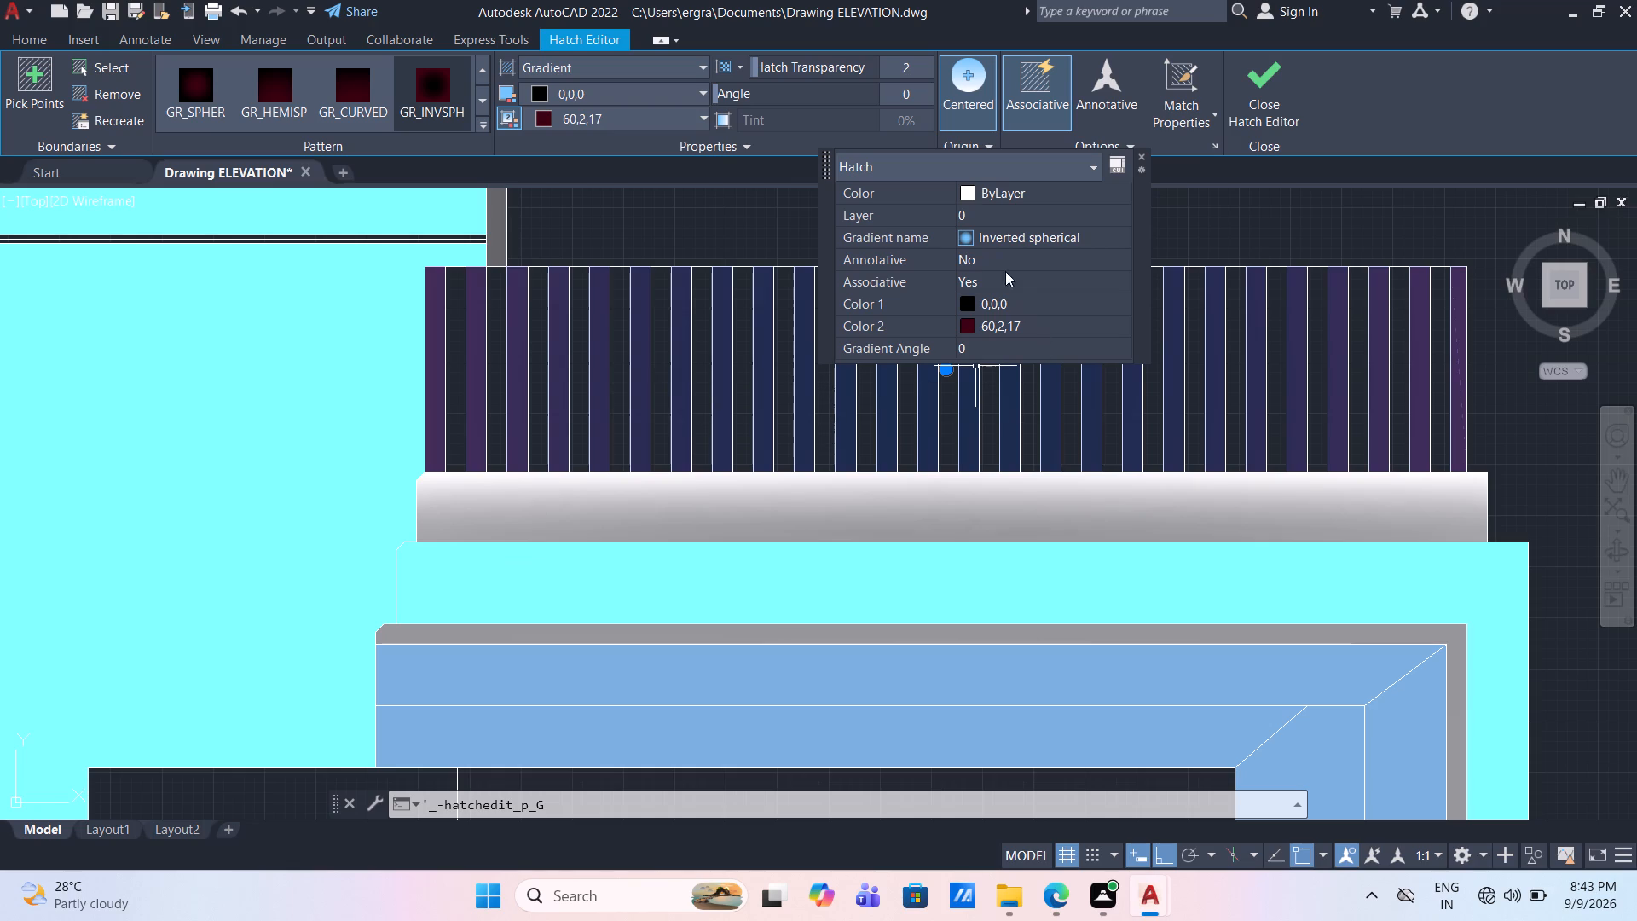
{"action": "left_click", "coordinate": [1142, 154]}
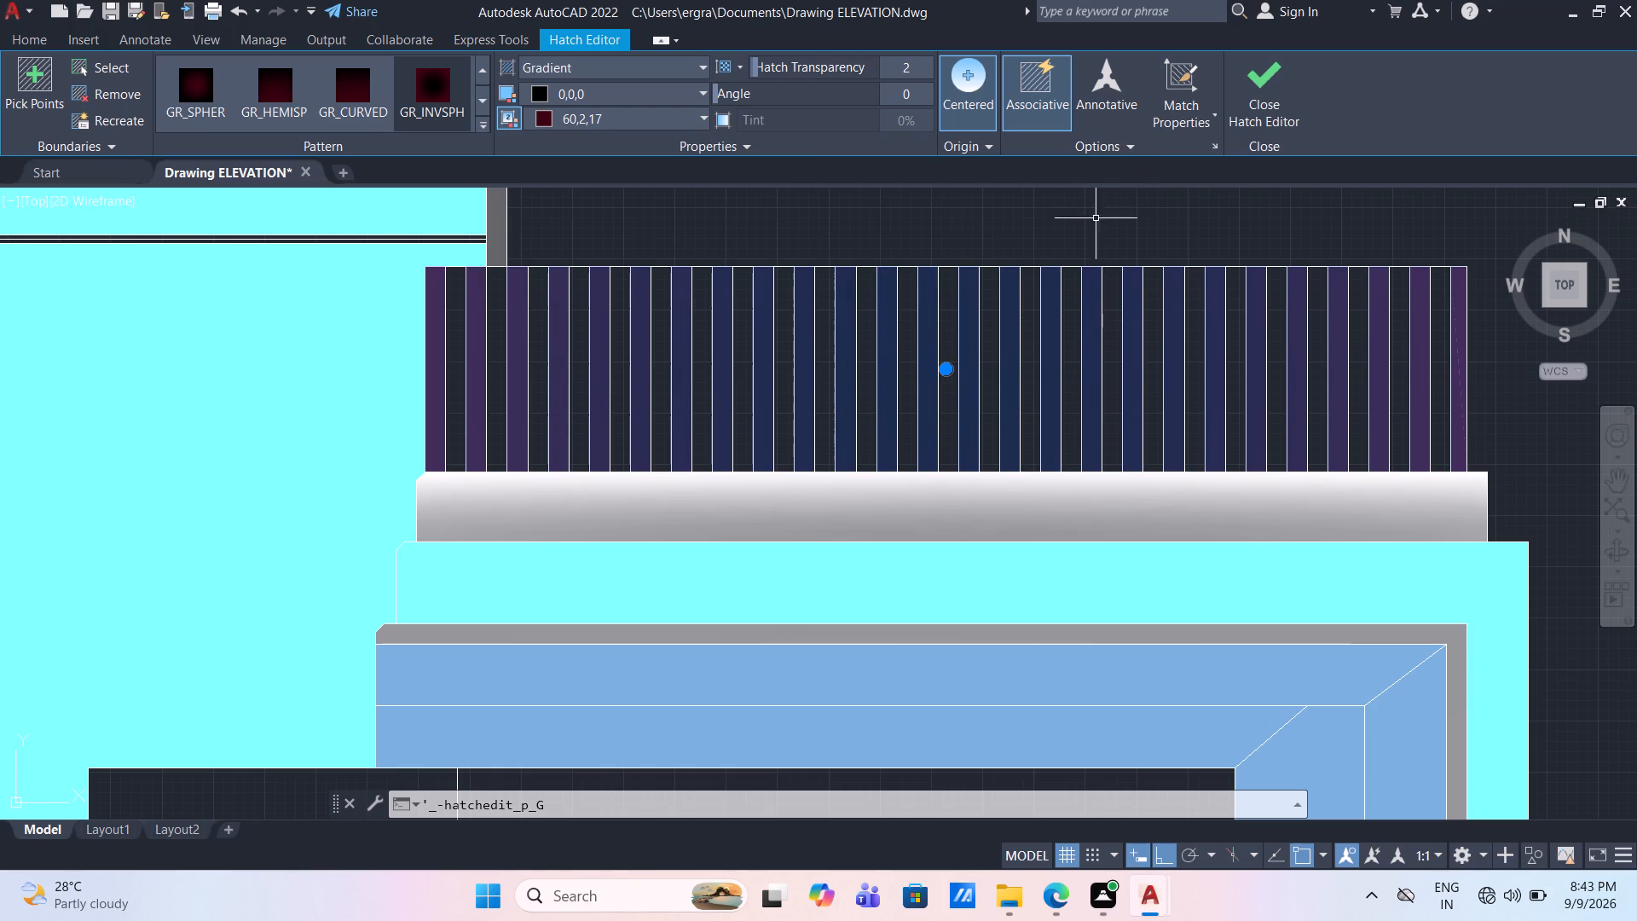
{"action": "key", "text": "Escape"}
{"action": "key", "text": "Escape"}
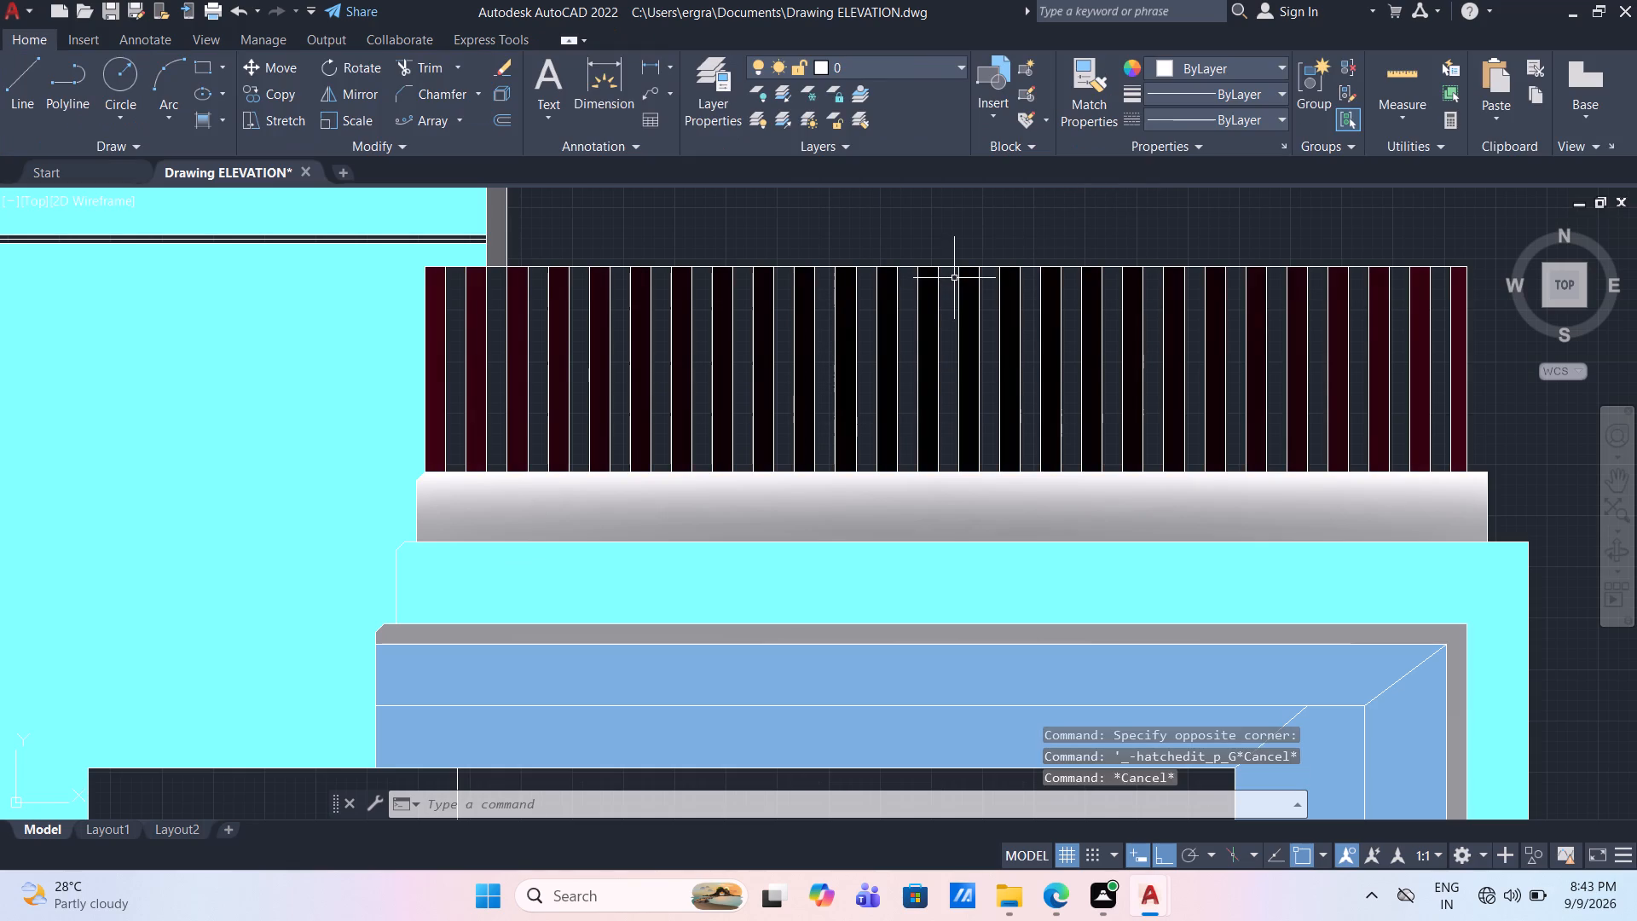
Fill the upper door's four small panels and long handle with a GR_SPHER gradient in 255,255,255 and 199,200,202.
{"action": "scroll", "coordinate": [1108, 376], "scroll_direction": "down", "scroll_amount": 3}
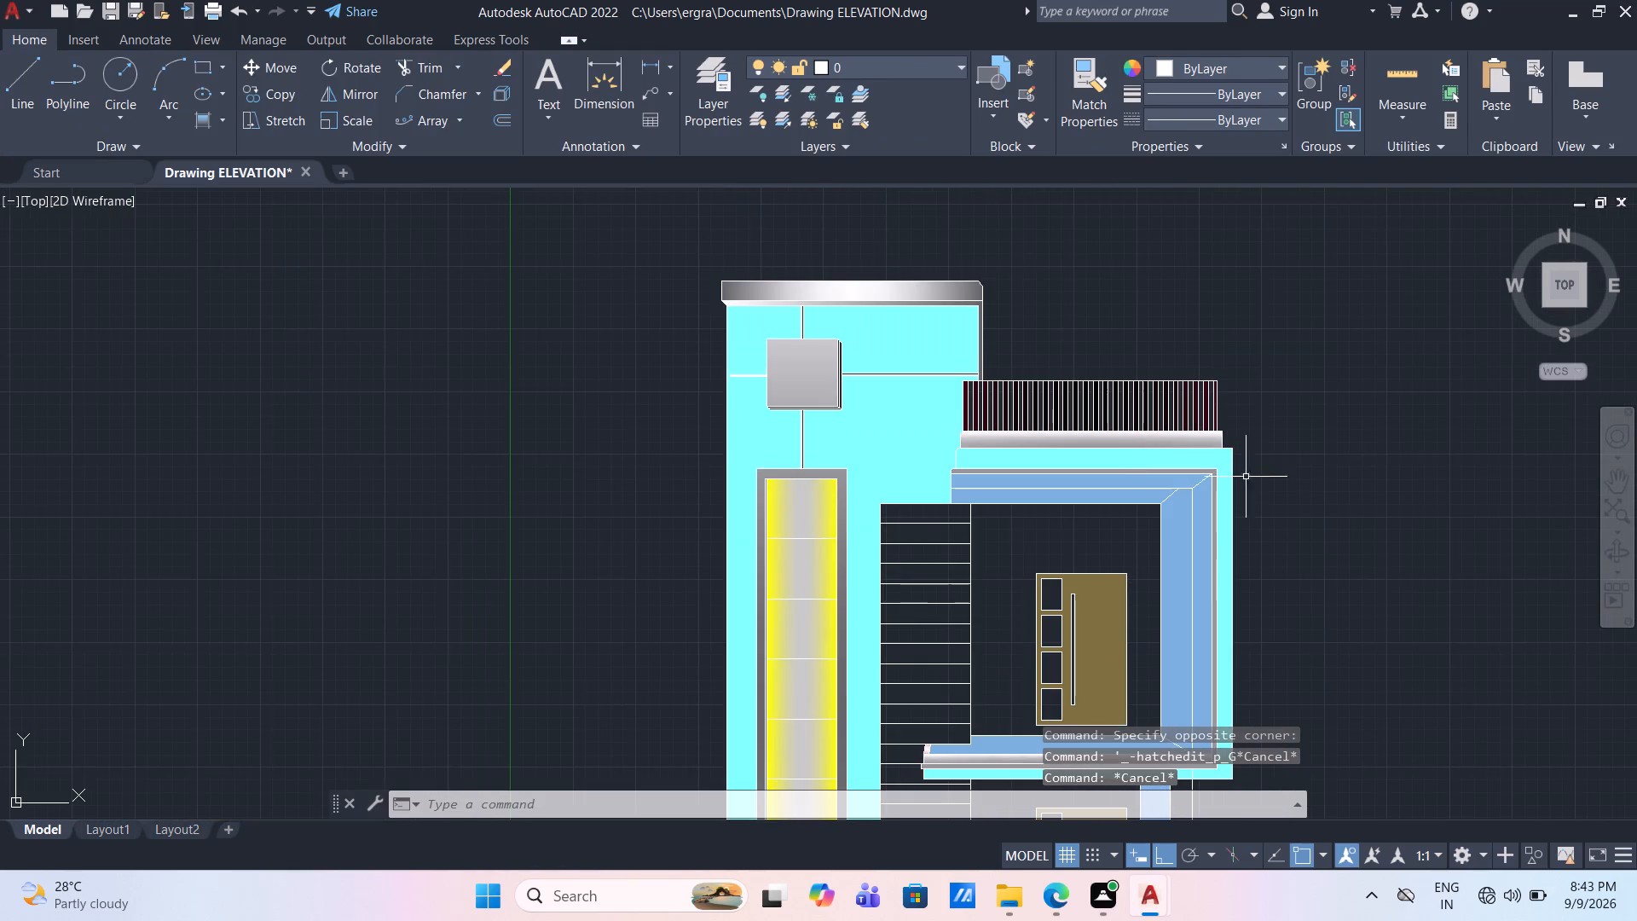
{"action": "scroll", "coordinate": [1285, 495], "scroll_direction": "up", "scroll_amount": 1}
{"action": "middle_click_drag", "start_coordinate": [1297, 502], "coordinate": [1171, 319]}
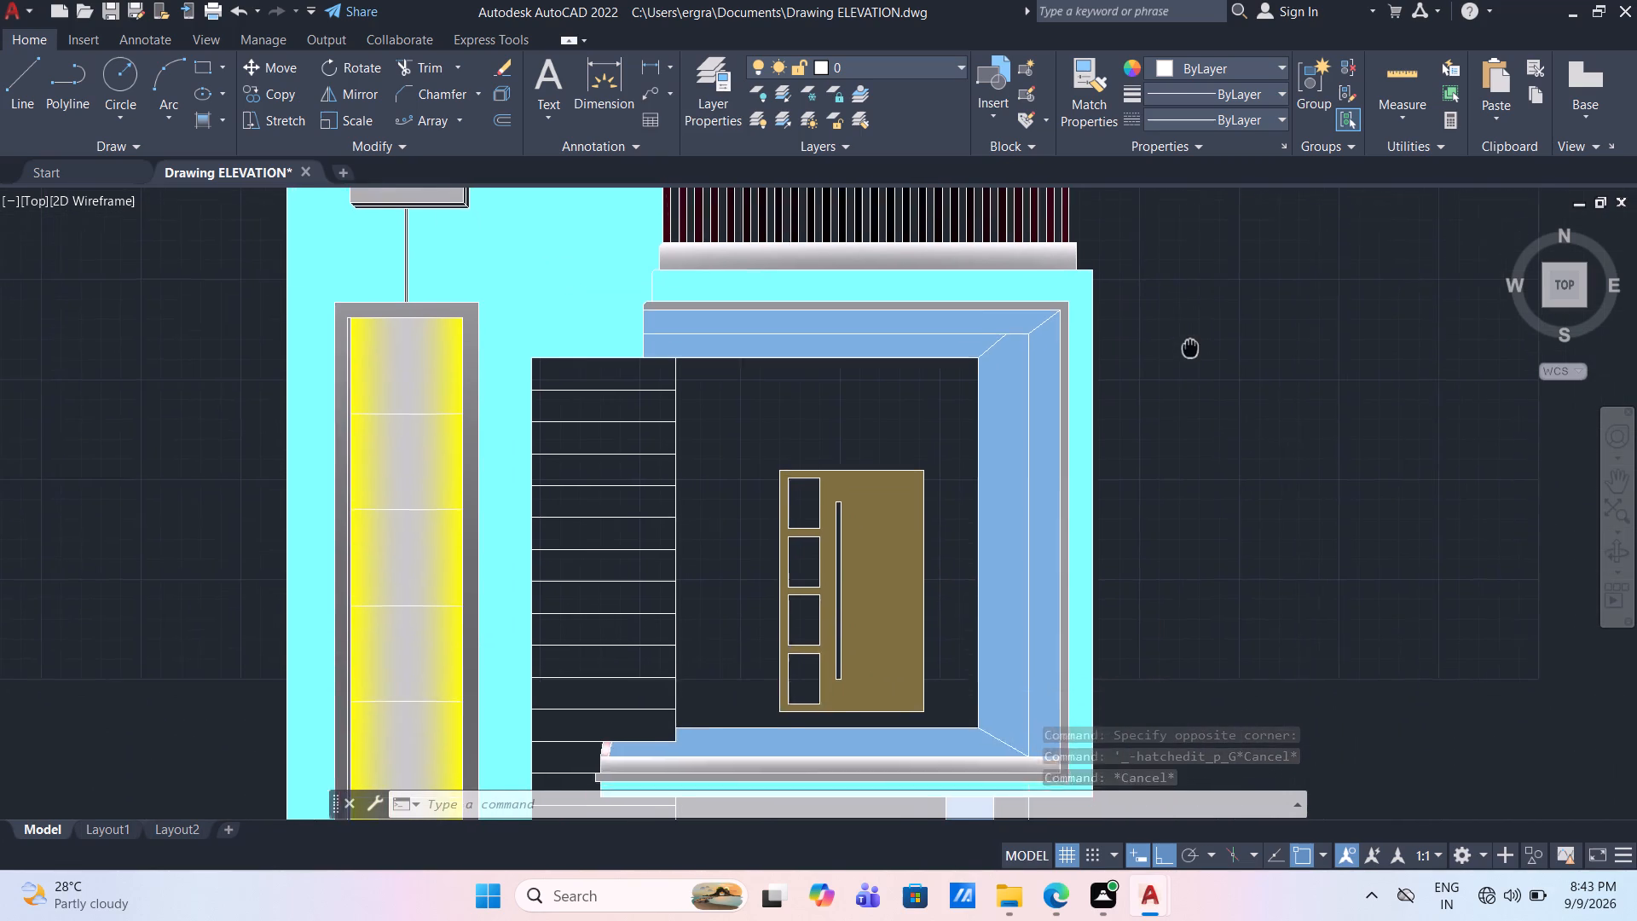
{"action": "middle_click_drag", "start_coordinate": [1171, 319], "coordinate": [1171, 330]}
{"action": "scroll", "coordinate": [1098, 398], "scroll_direction": "down", "scroll_amount": 2}
{"action": "scroll", "coordinate": [928, 521], "scroll_direction": "up", "scroll_amount": 1}
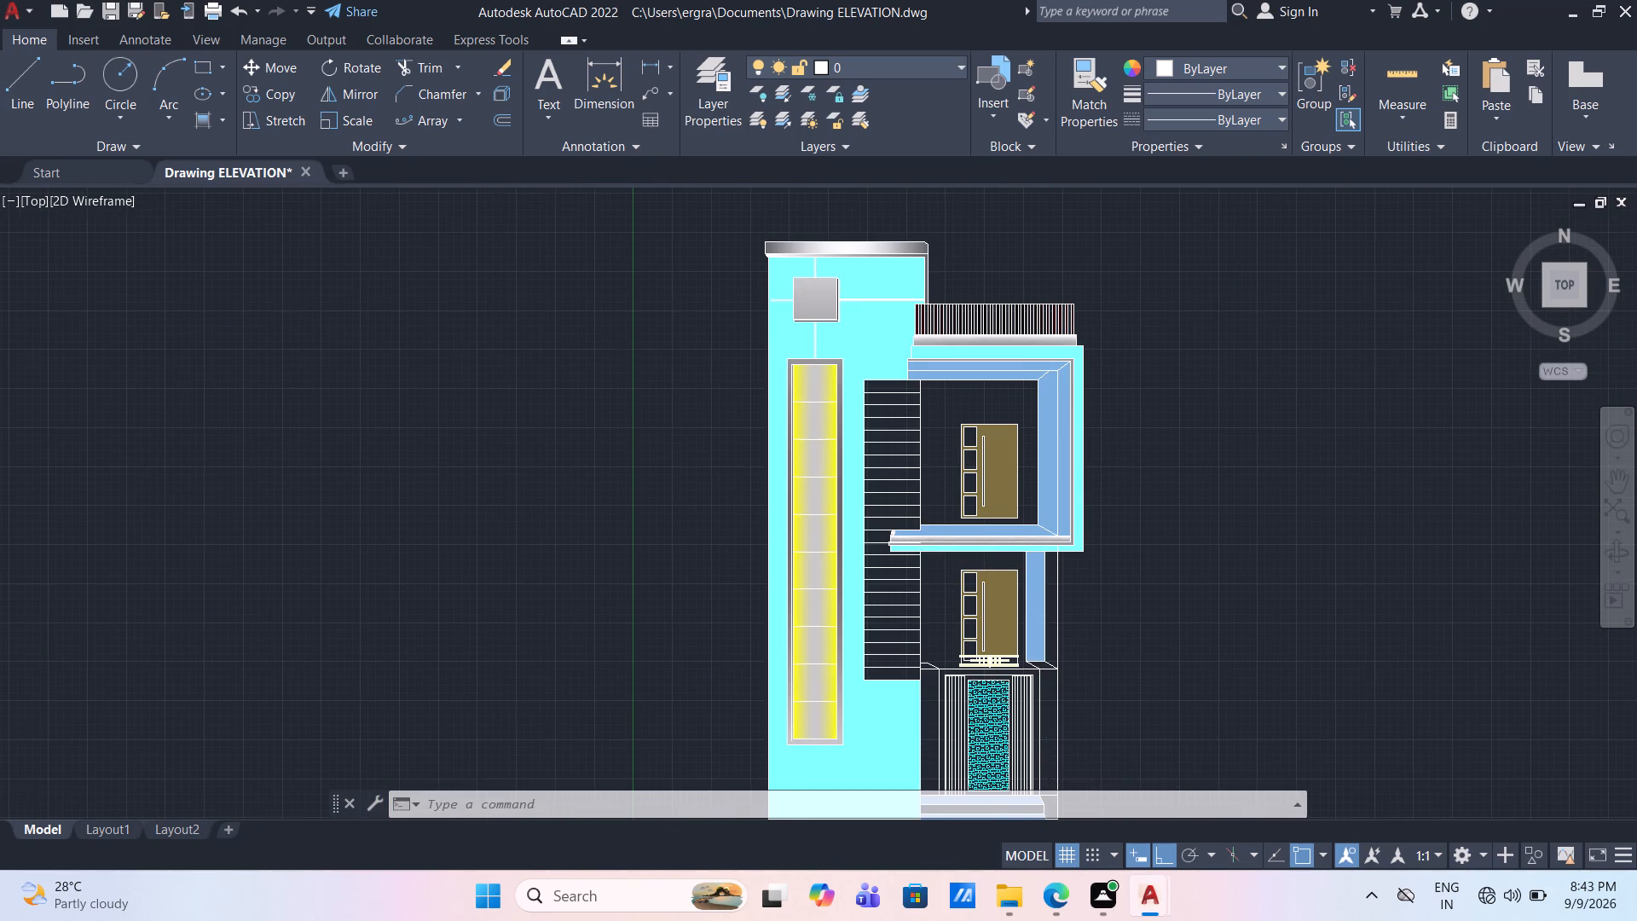
{"action": "middle_click_drag", "start_coordinate": [936, 501], "coordinate": [735, 408]}
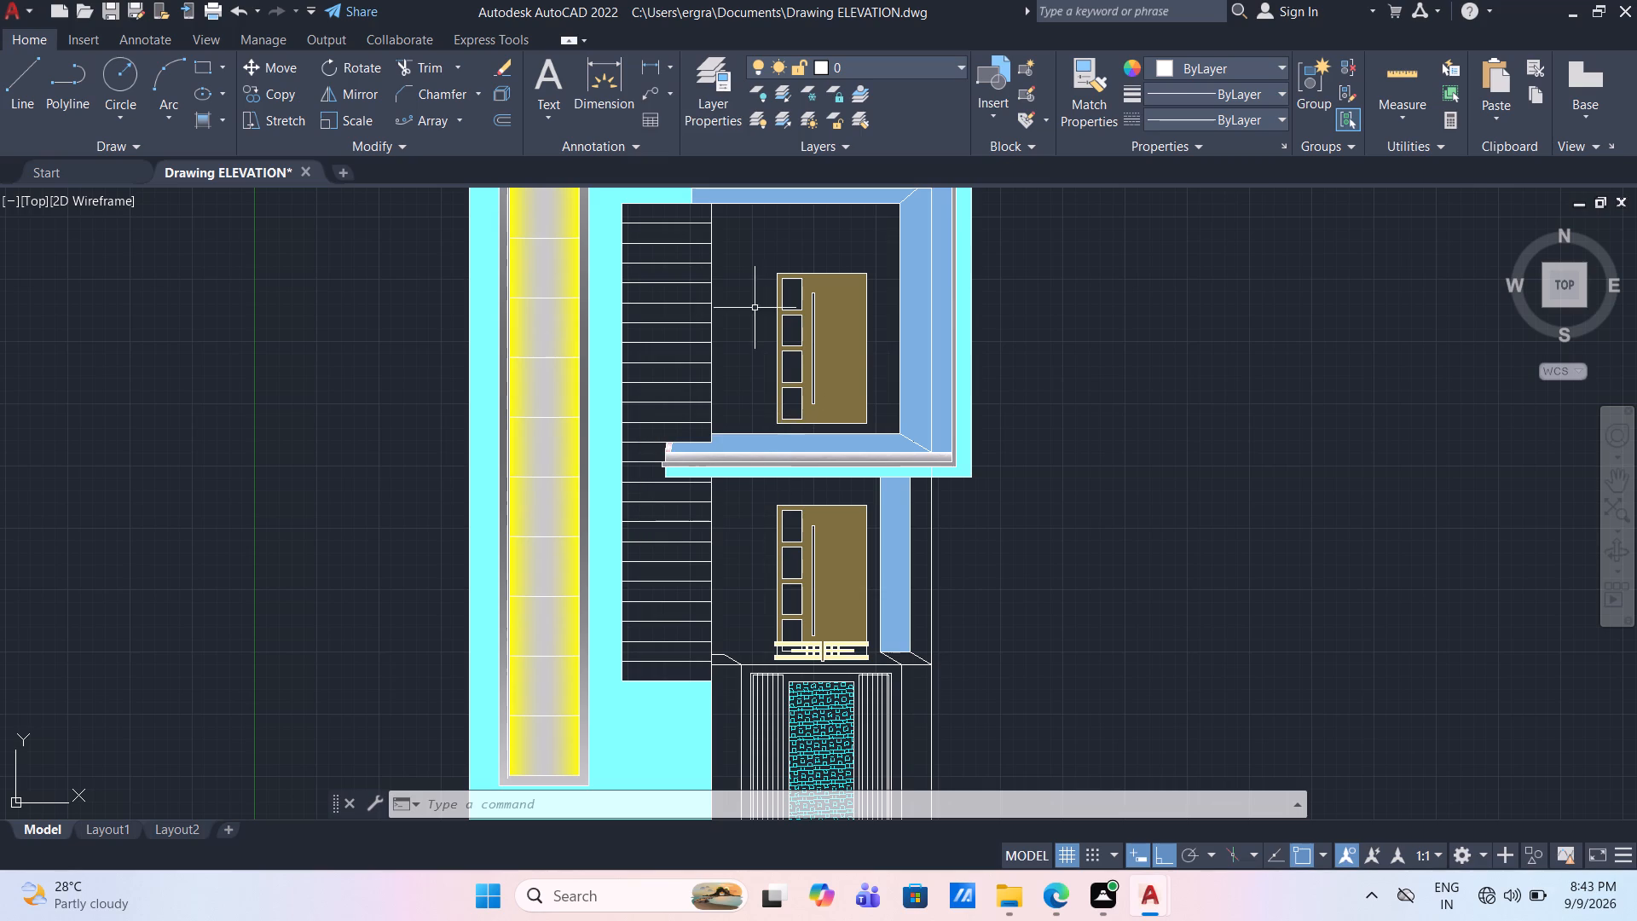
{"action": "left_click", "coordinate": [202, 121]}
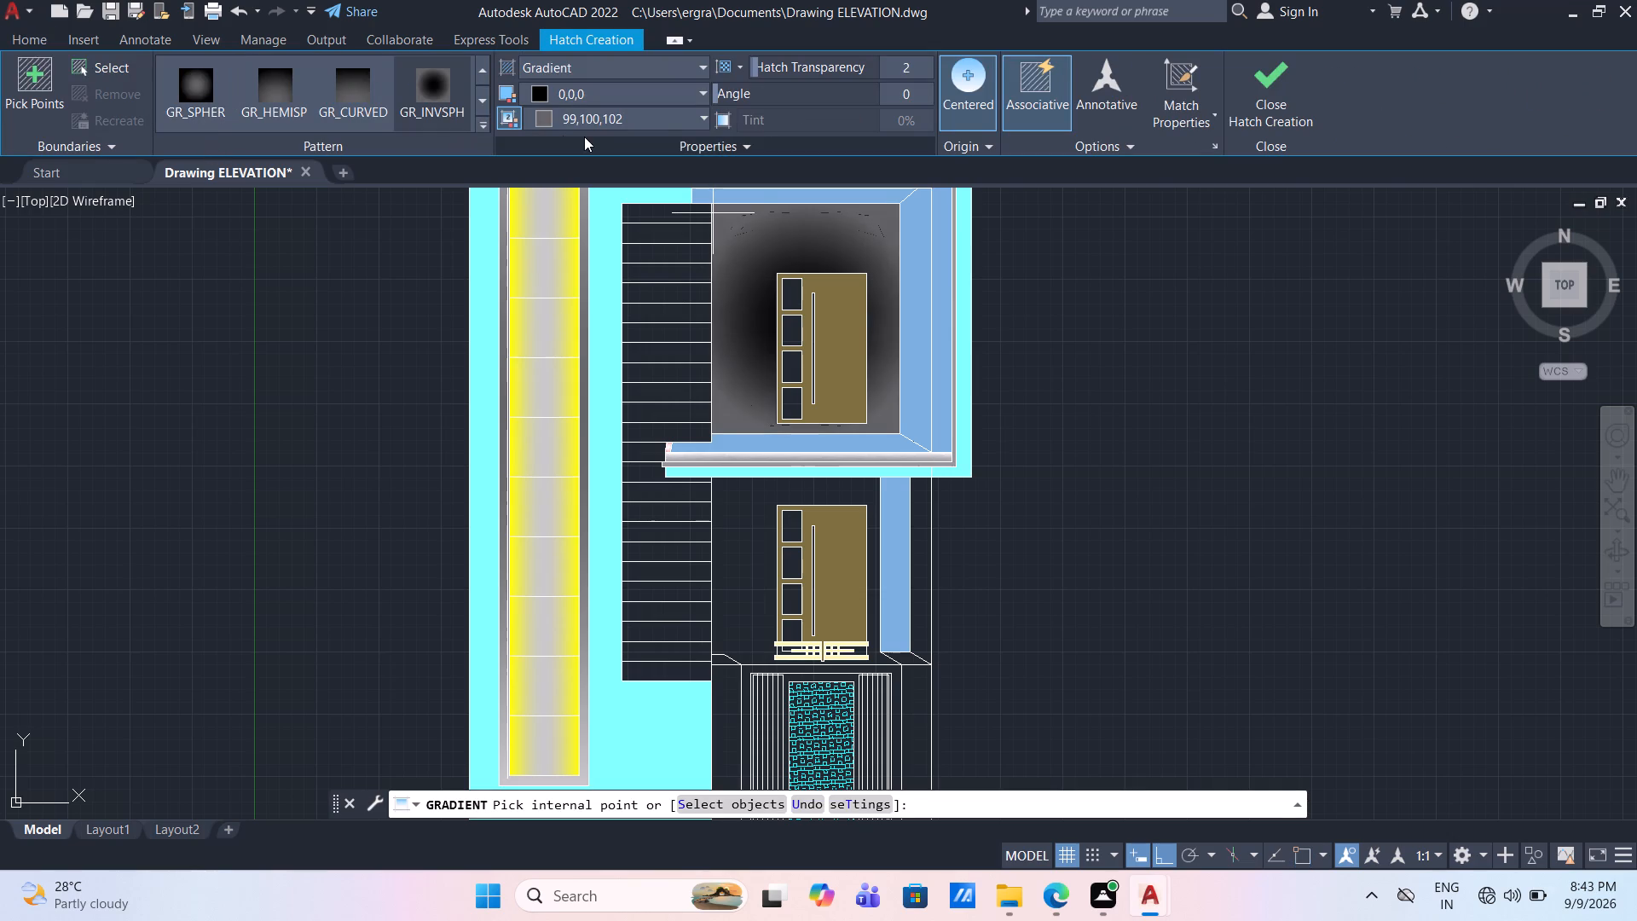
{"action": "left_click", "coordinate": [697, 98]}
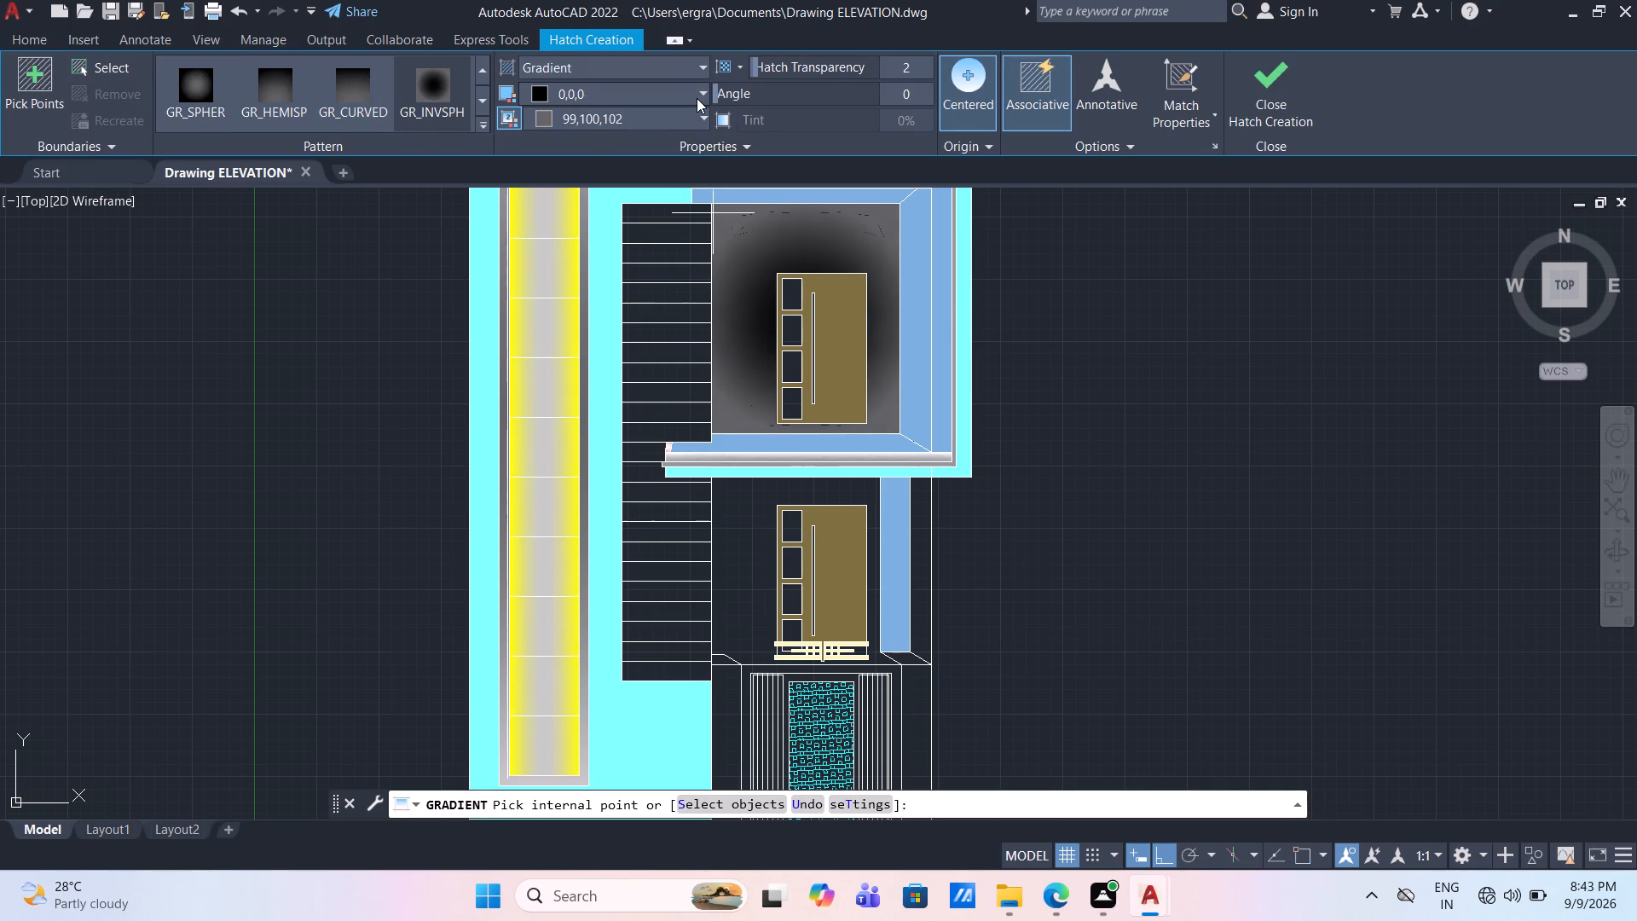
{"action": "left_click", "coordinate": [521, 214]}
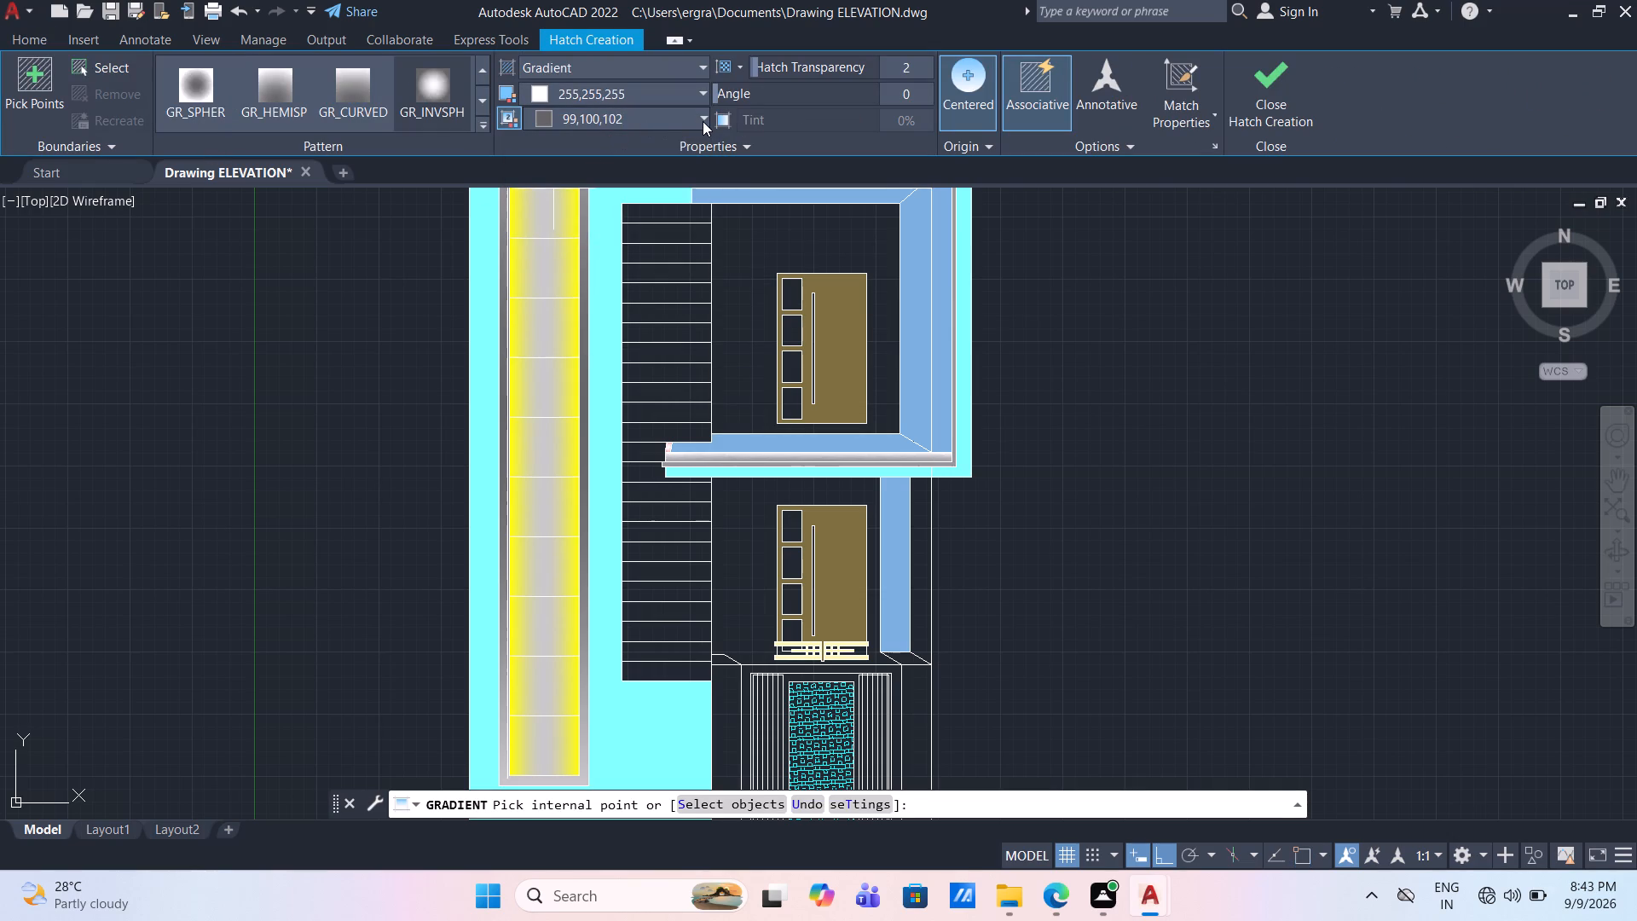
{"action": "left_click", "coordinate": [703, 121]}
{"action": "left_click", "coordinate": [523, 207]}
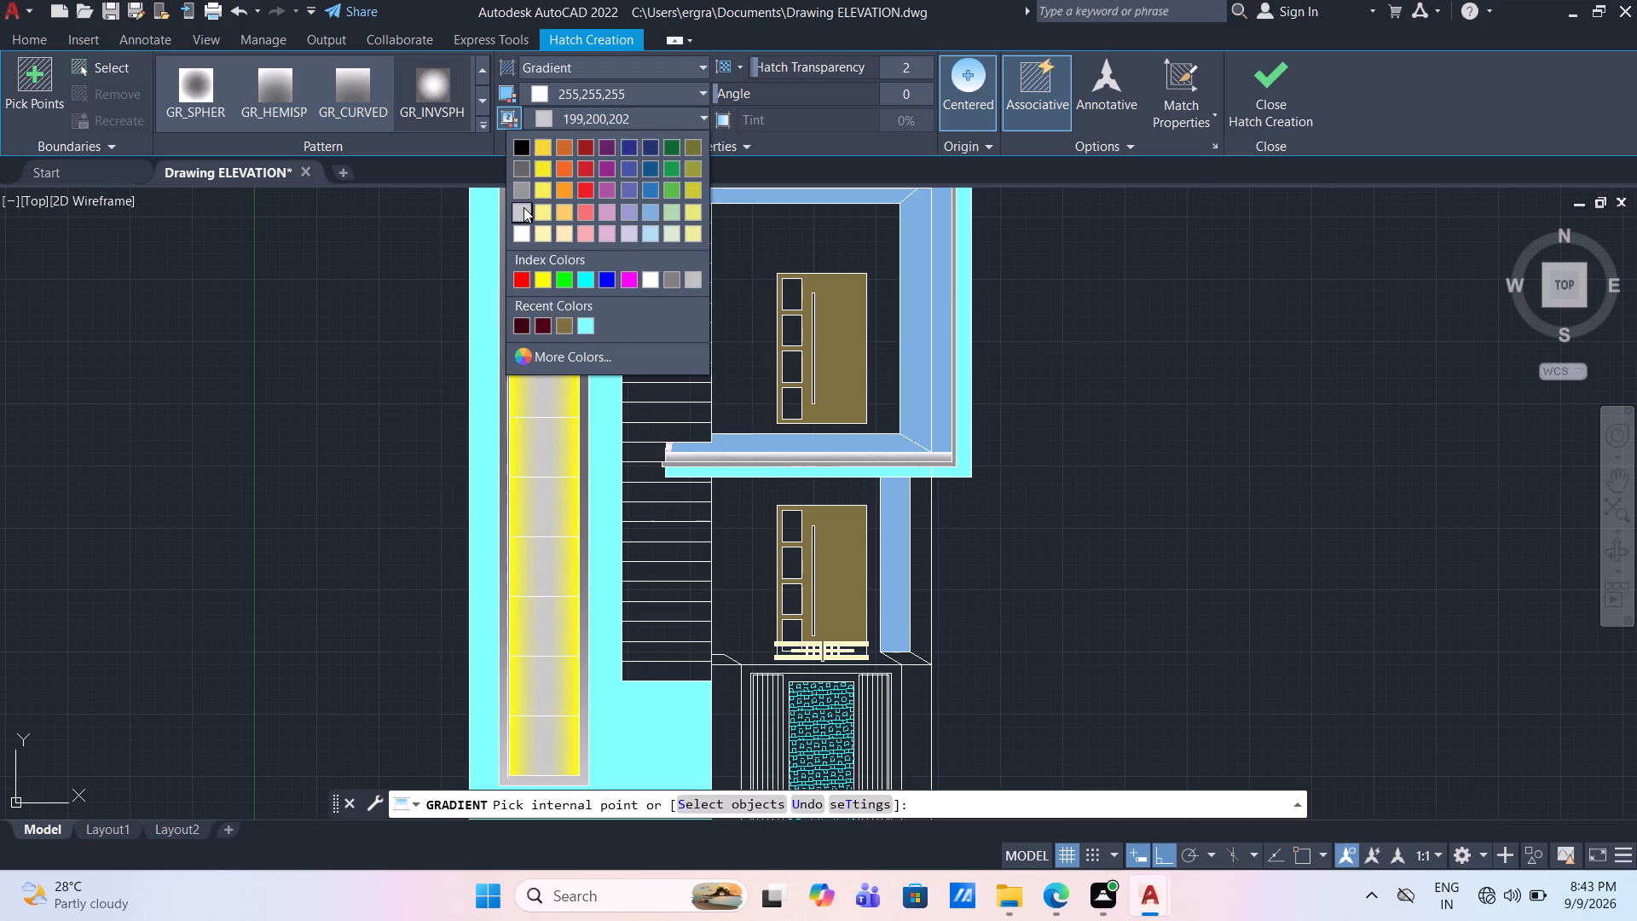
{"action": "left_click", "coordinate": [192, 87]}
{"action": "scroll", "coordinate": [795, 301], "scroll_direction": "up", "scroll_amount": 2}
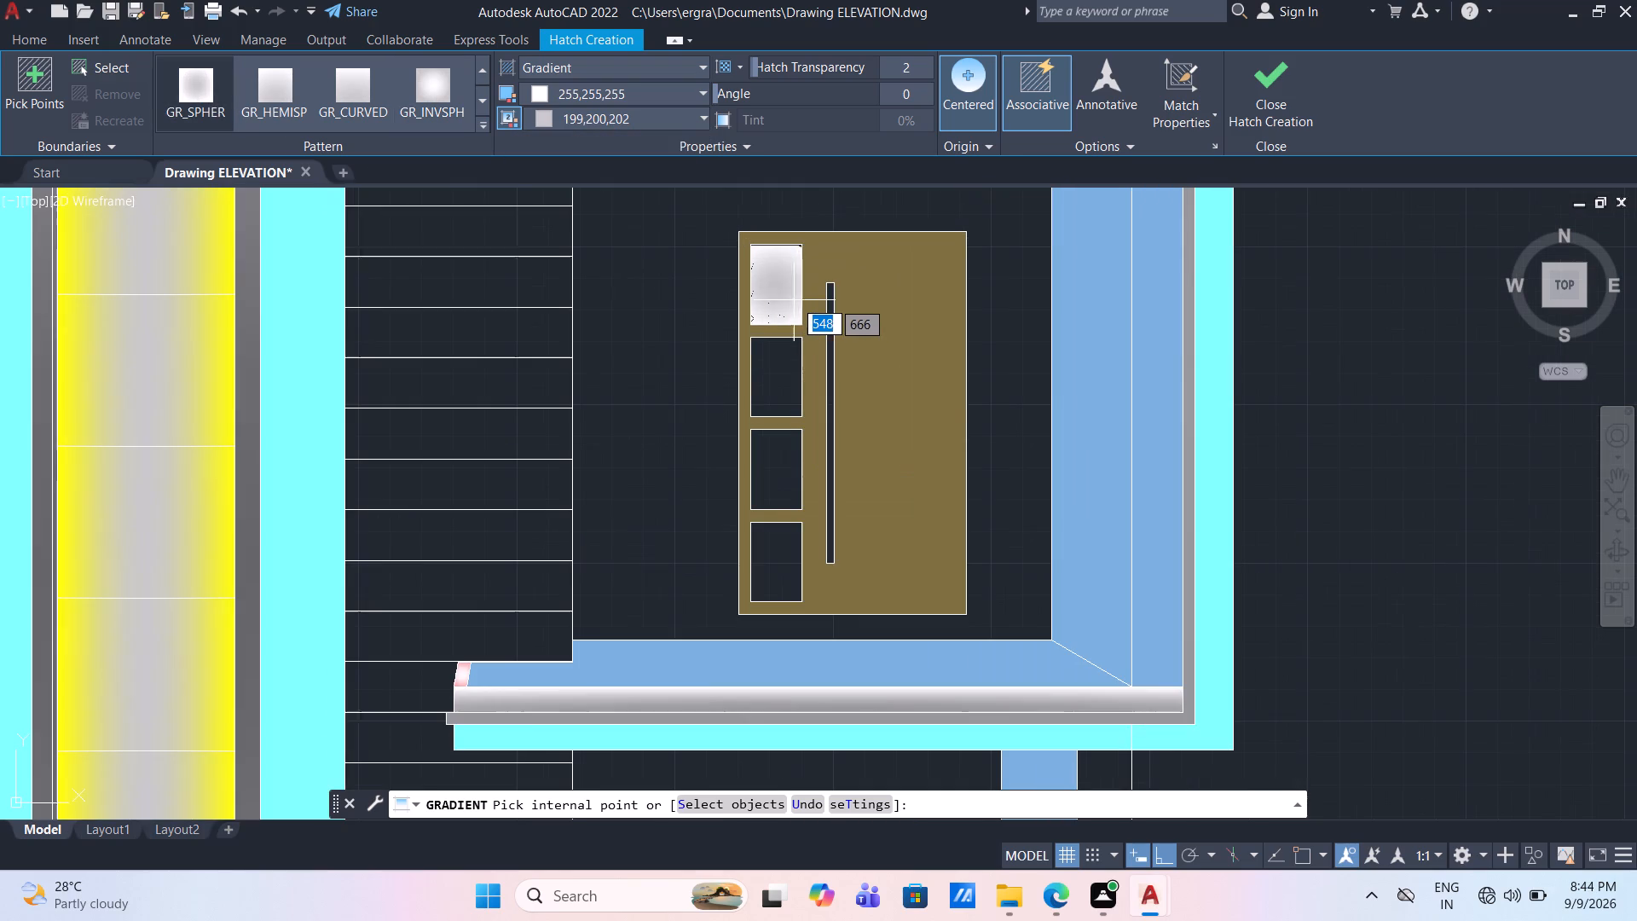
{"action": "left_click", "coordinate": [792, 298]}
{"action": "left_click", "coordinate": [772, 385]}
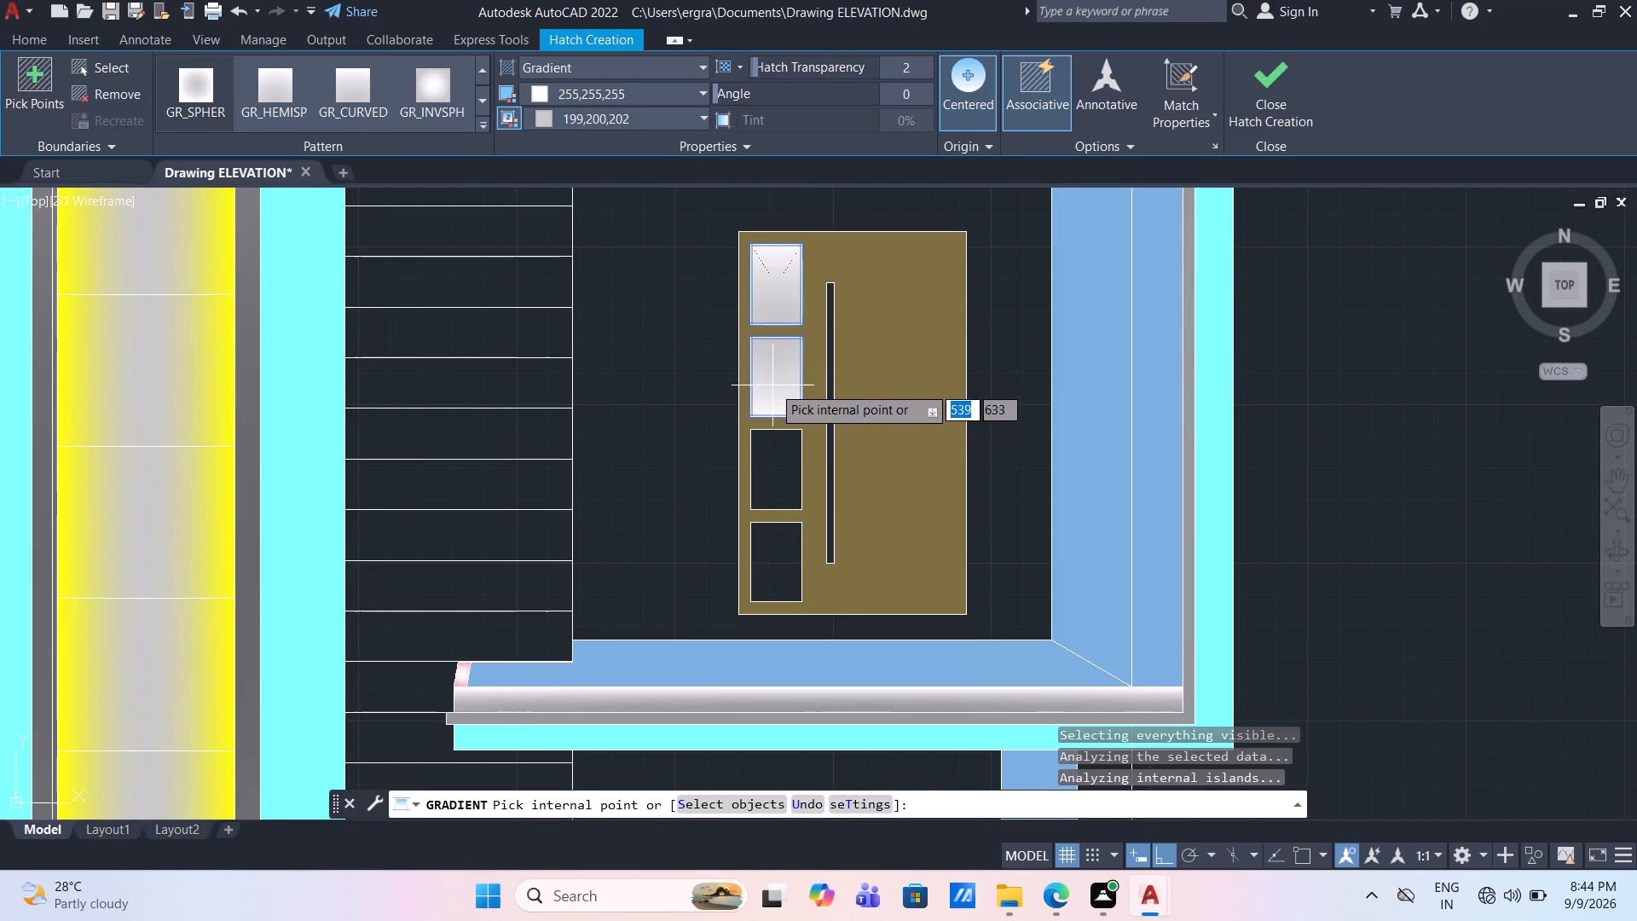
{"action": "left_click", "coordinate": [779, 462]}
{"action": "left_click", "coordinate": [780, 592]}
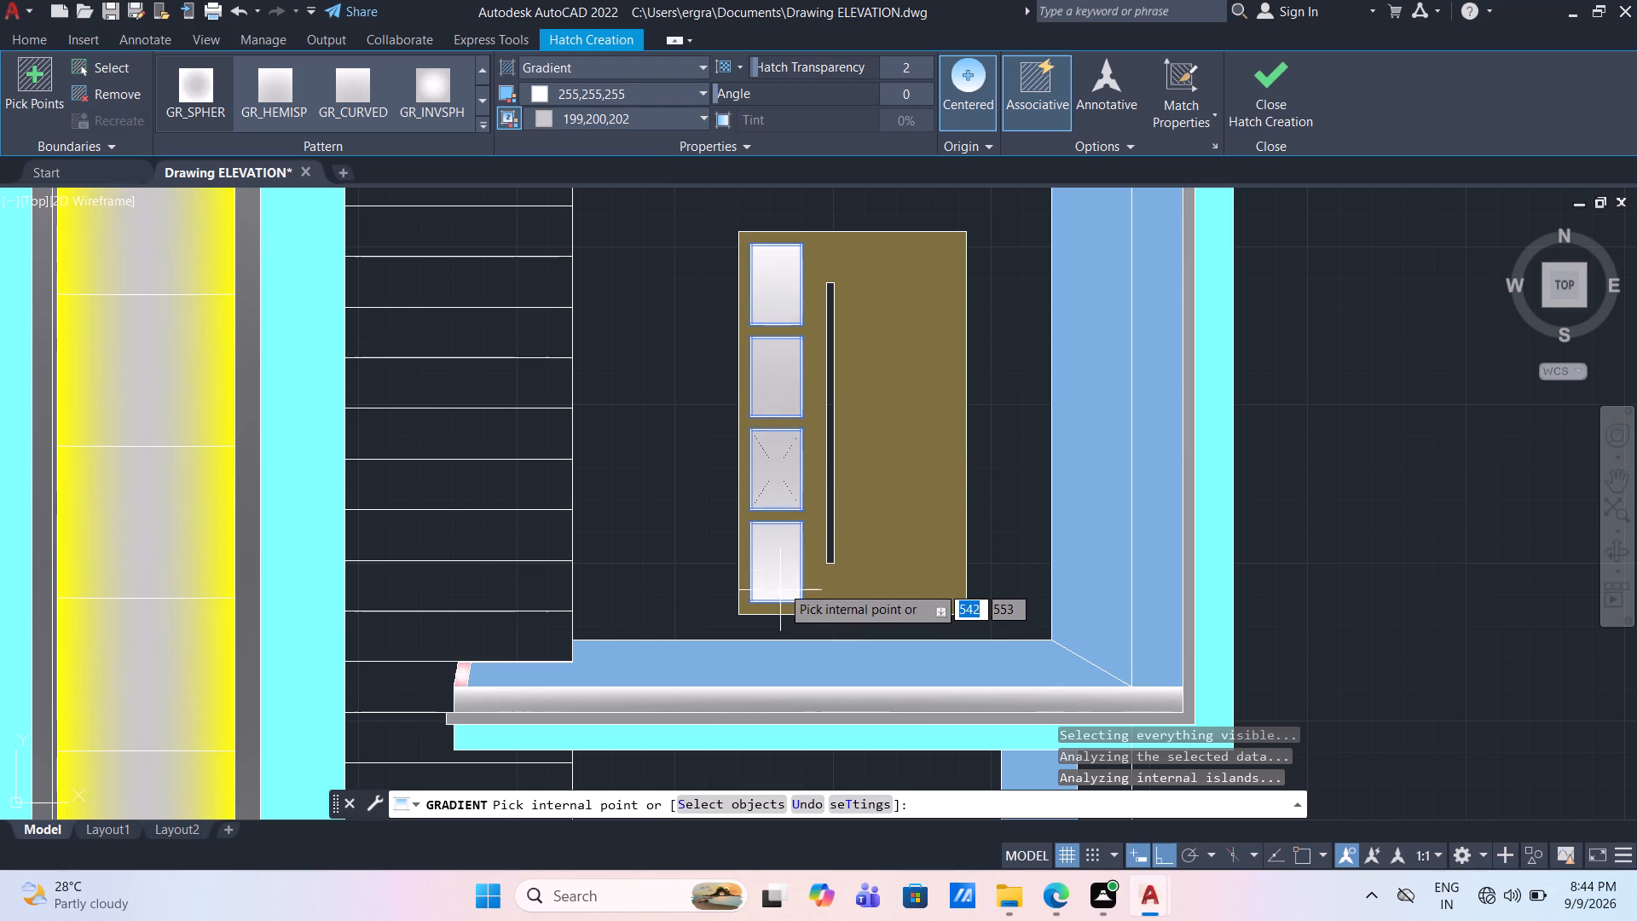
{"action": "scroll", "coordinate": [835, 461], "scroll_direction": "up", "scroll_amount": 2}
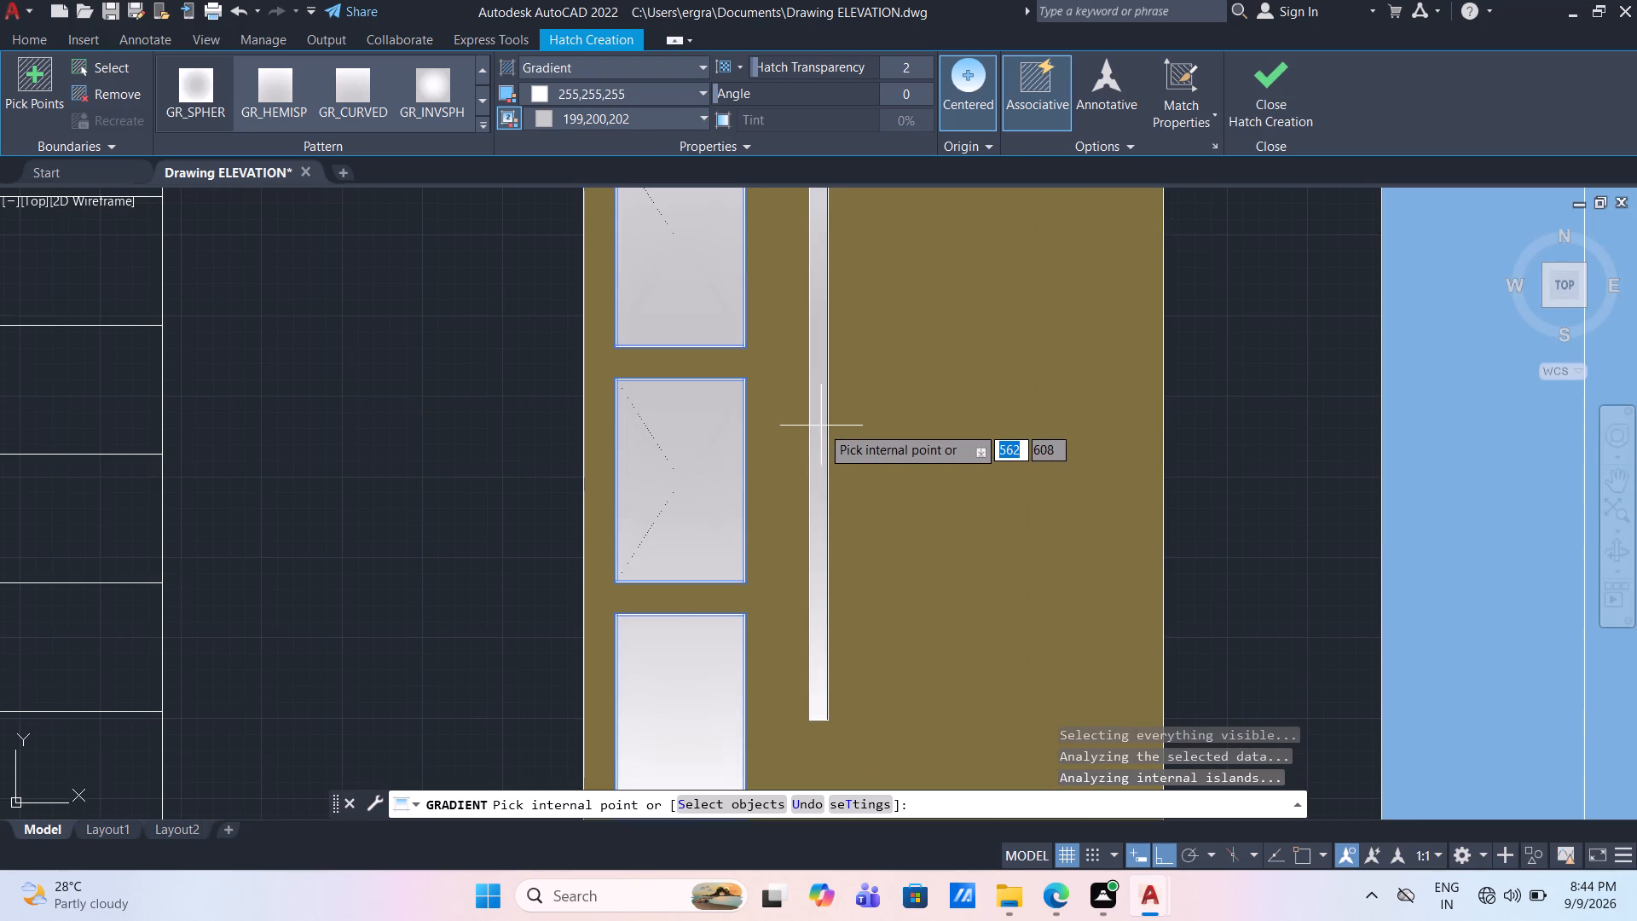
{"action": "left_click", "coordinate": [821, 426]}
Fill the lower door's four small panels and long handle with the same GR_SPHER gradient and finish the fill.
{"action": "scroll", "coordinate": [1118, 495], "scroll_direction": "down", "scroll_amount": 3}
{"action": "scroll", "coordinate": [1225, 513], "scroll_direction": "down", "scroll_amount": 1}
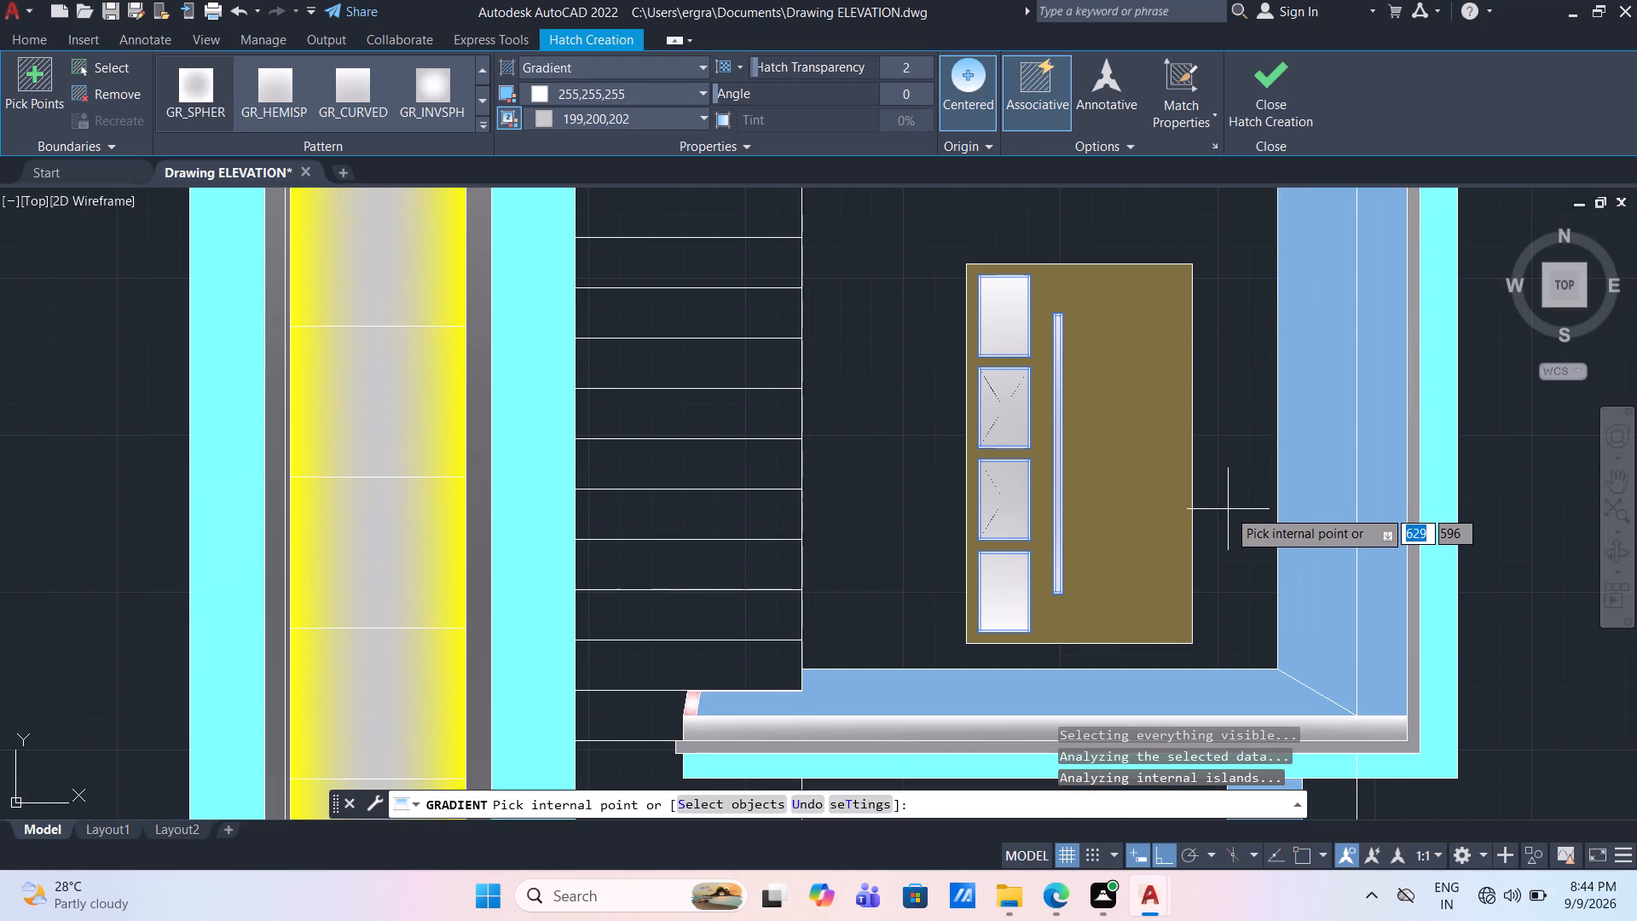
{"action": "middle_click_drag", "start_coordinate": [1212, 522], "coordinate": [1038, 228]}
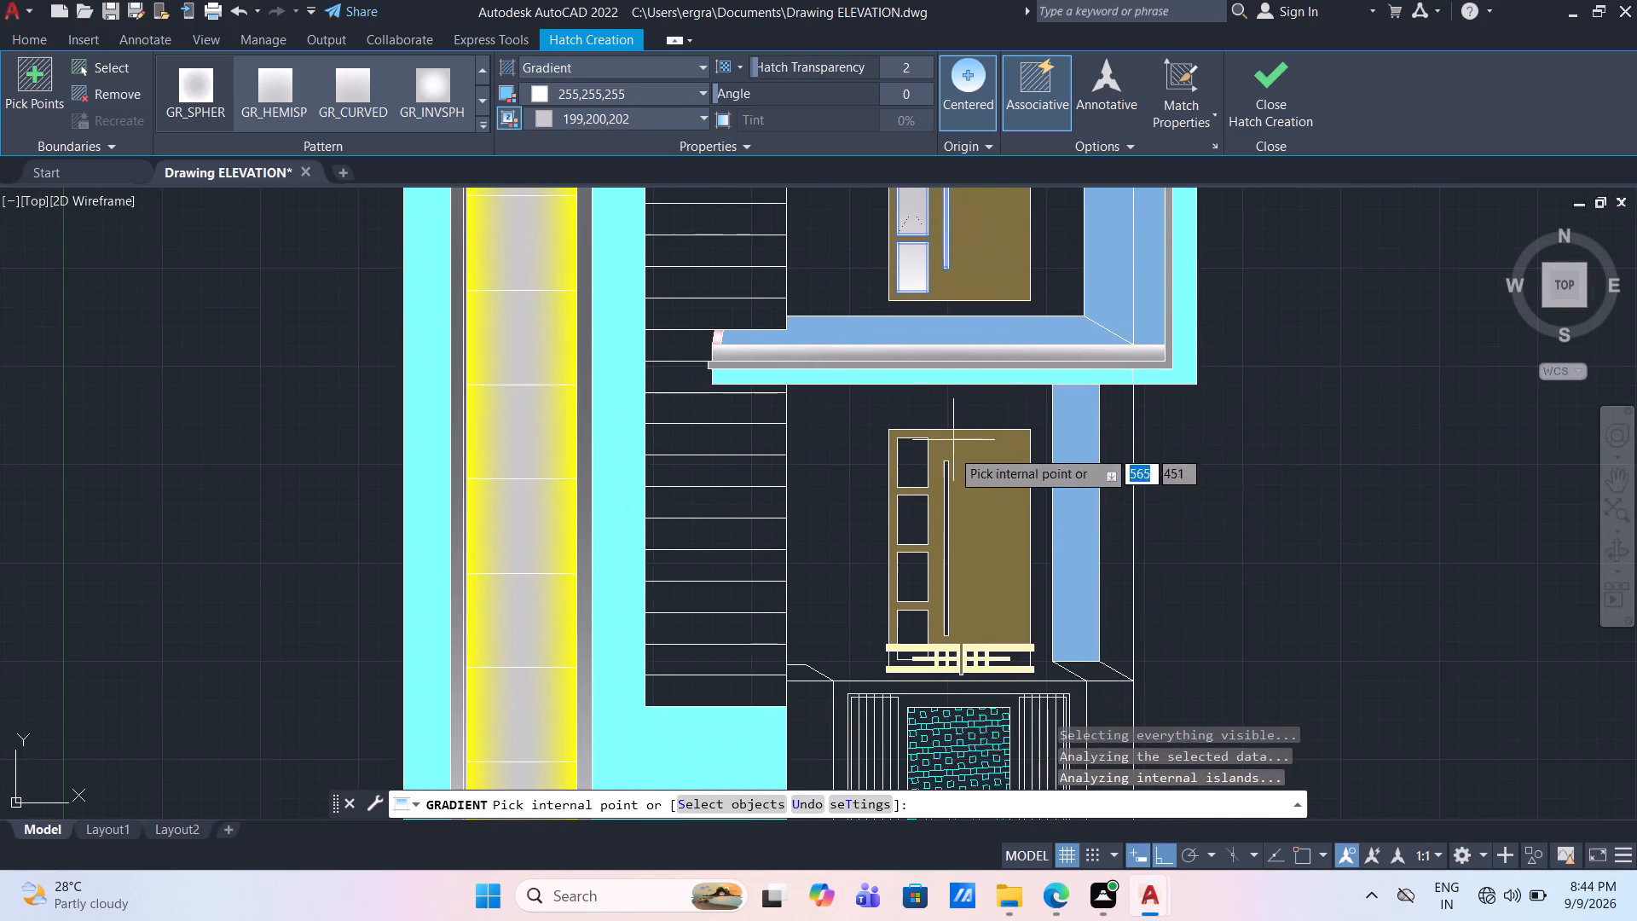
{"action": "scroll", "coordinate": [911, 477], "scroll_direction": "up", "scroll_amount": 2}
{"action": "middle_click_drag", "start_coordinate": [911, 477], "coordinate": [894, 337]}
{"action": "left_click", "coordinate": [894, 333]}
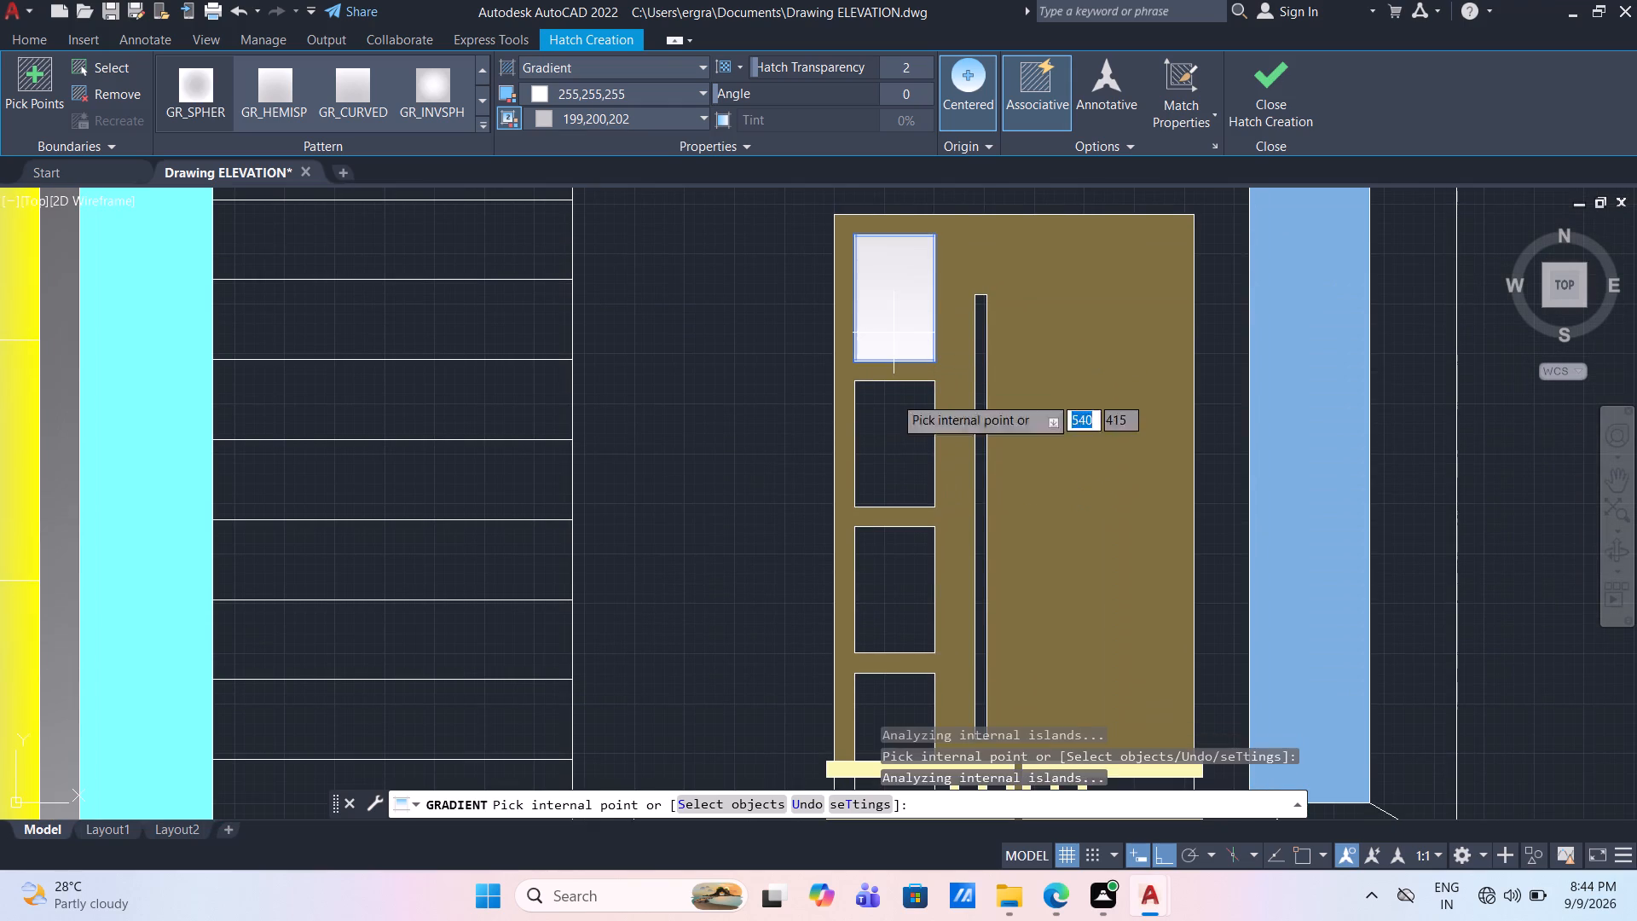
{"action": "left_click", "coordinate": [894, 443]}
{"action": "left_click_drag", "start_coordinate": [889, 584], "coordinate": [893, 593]}
{"action": "left_click", "coordinate": [890, 742]}
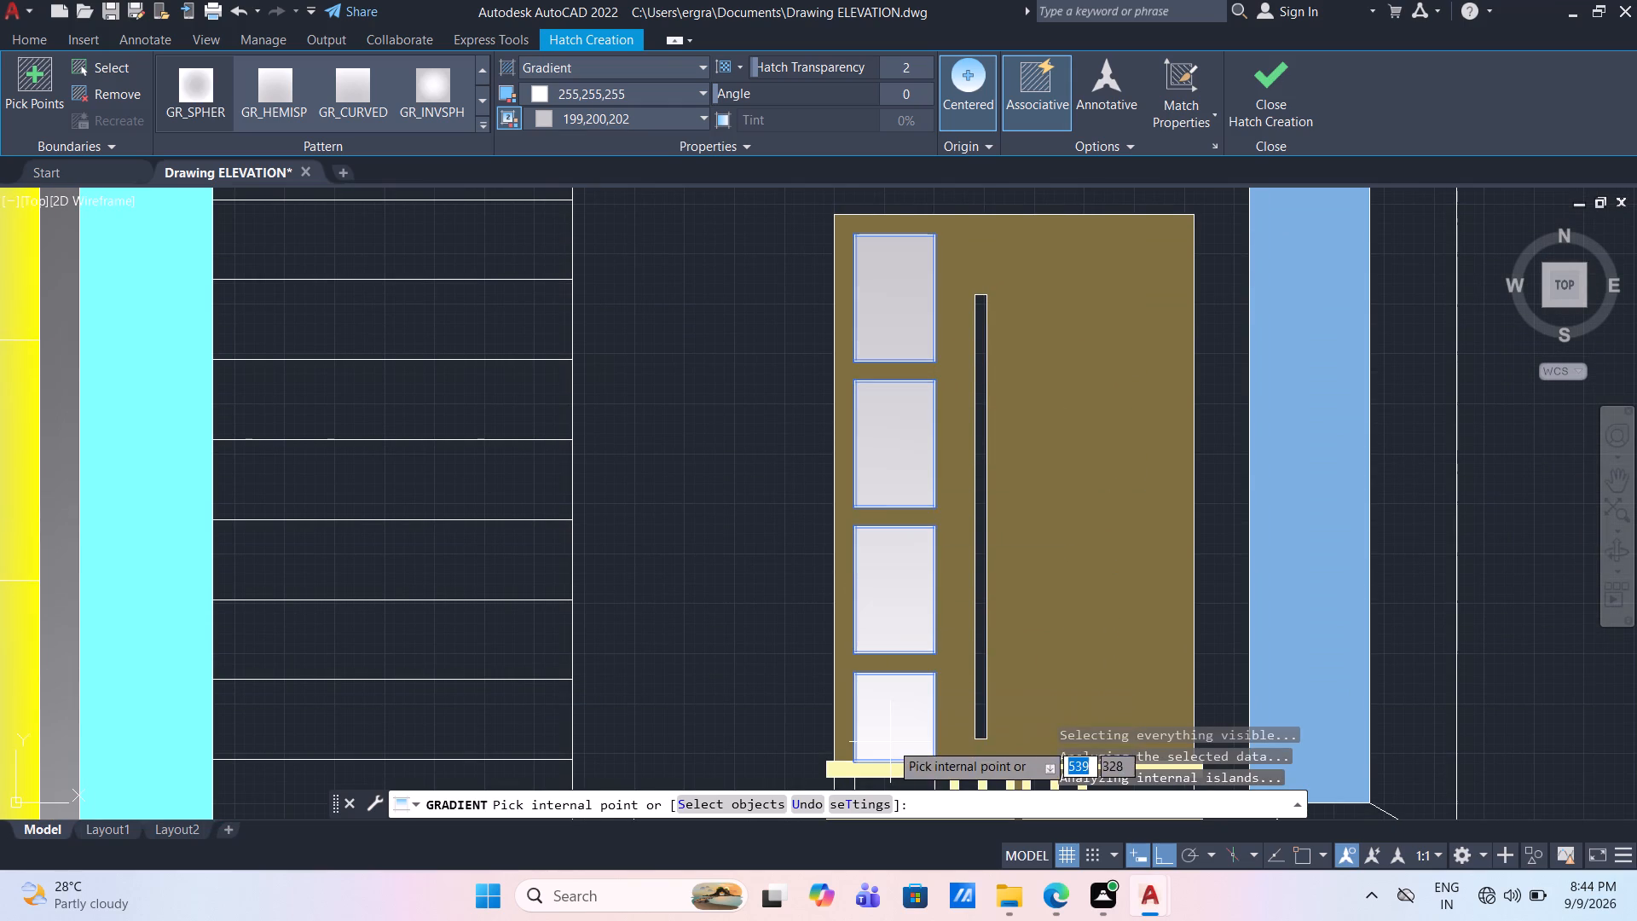
{"action": "left_click", "coordinate": [983, 679]}
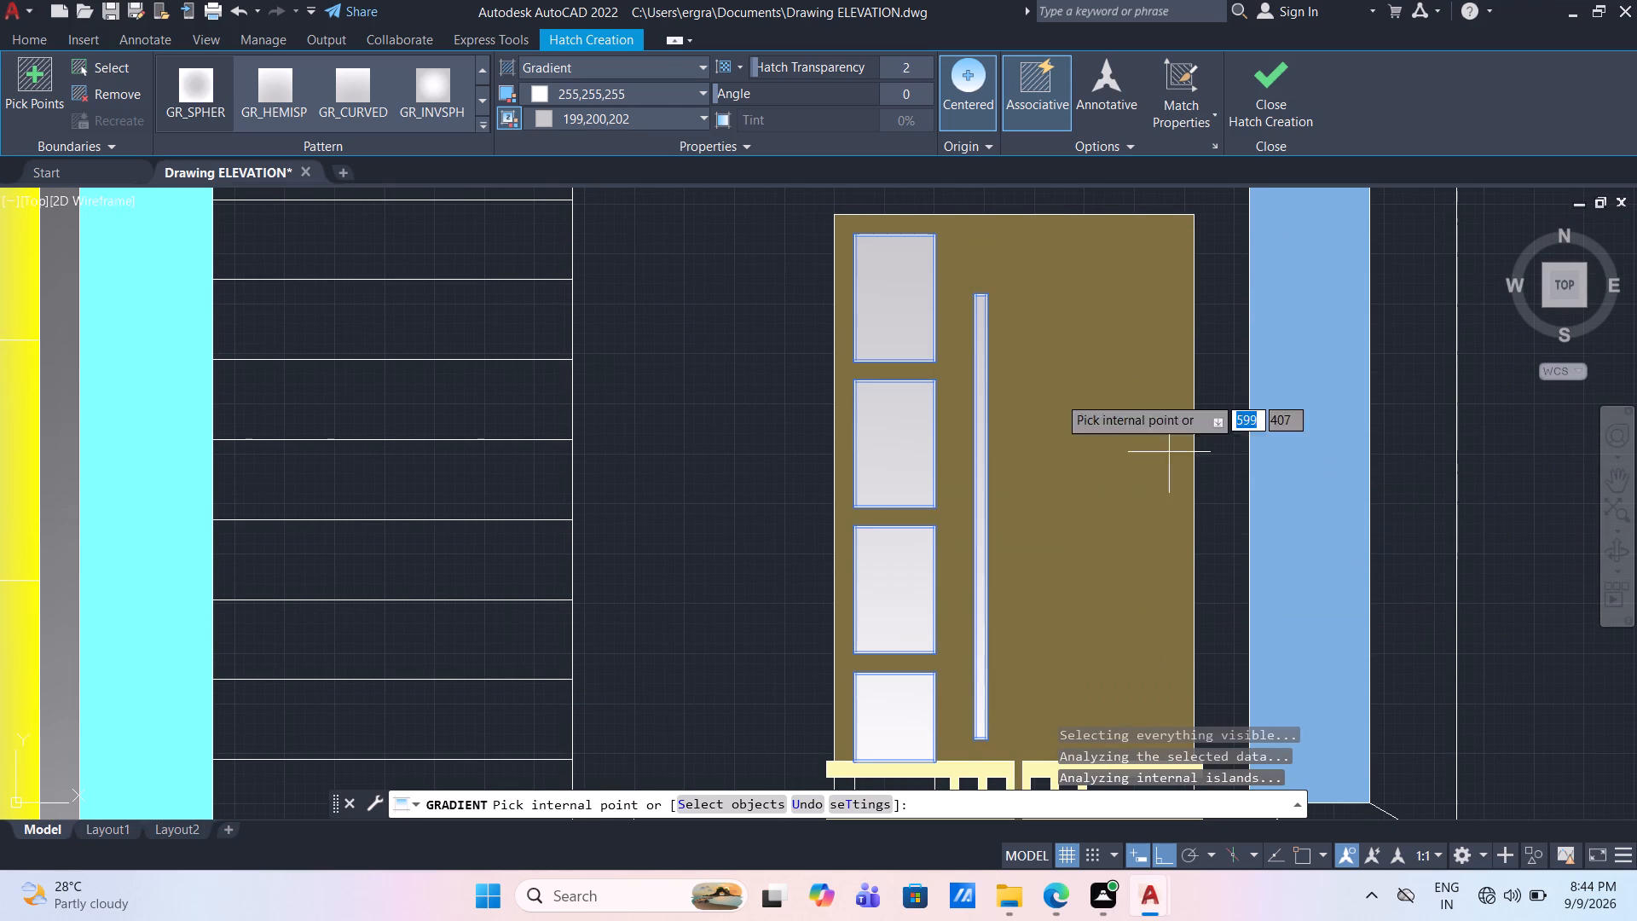
{"action": "key", "text": "Escape"}
Change the first gradient colour of the doors' panel and handle fill to 99,100,102.
{"action": "scroll", "coordinate": [645, 306], "scroll_direction": "down", "scroll_amount": 2}
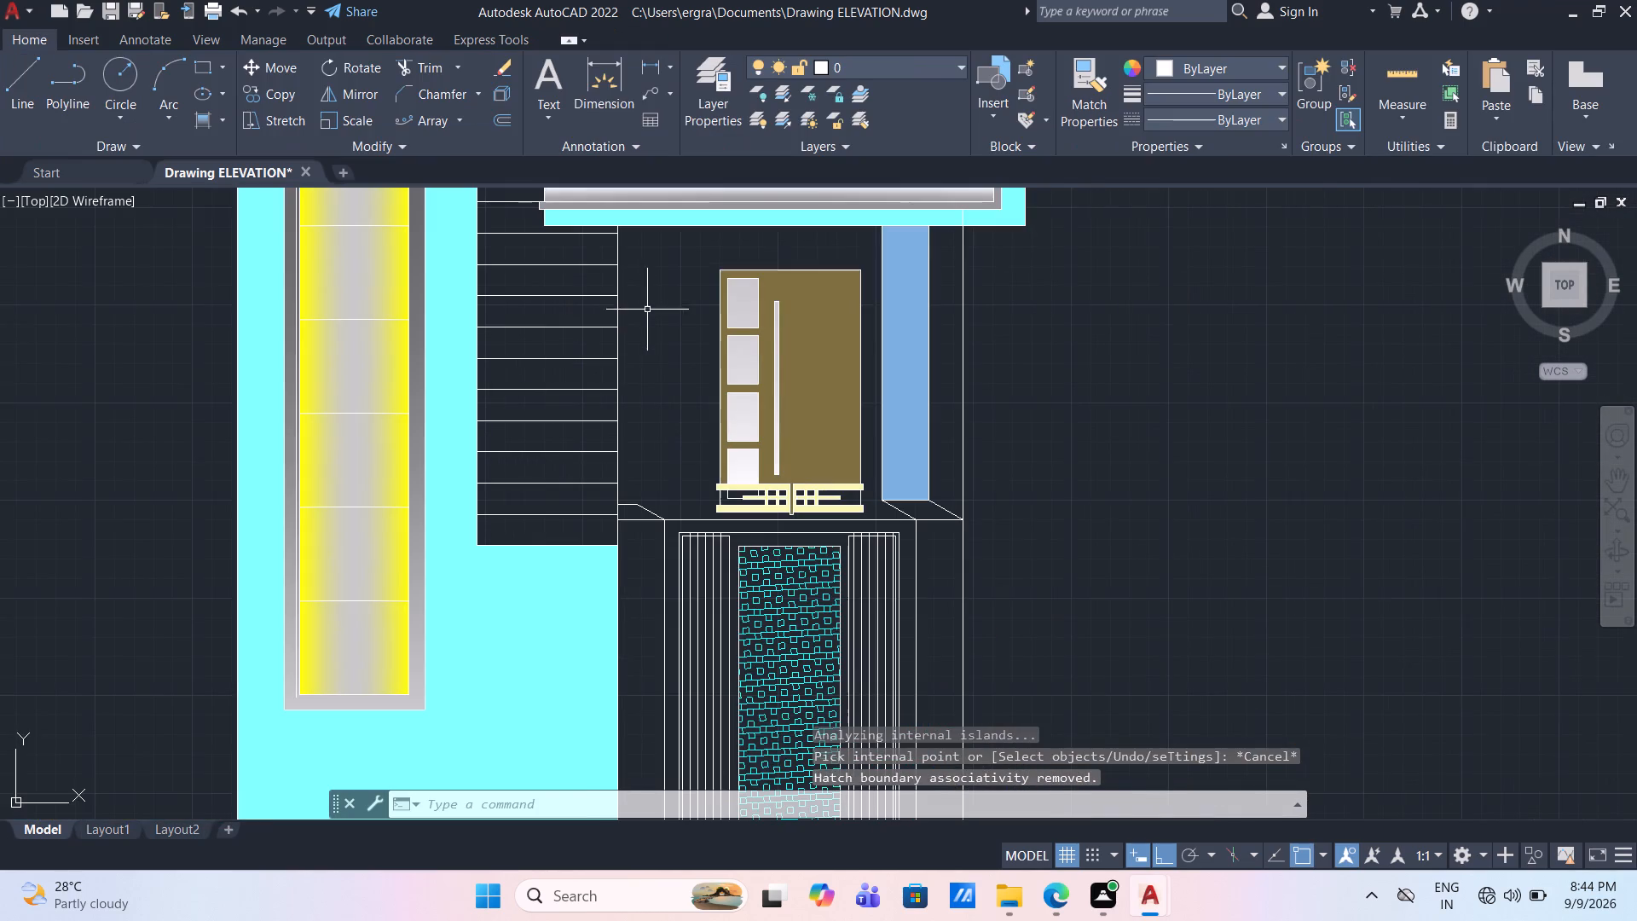
{"action": "scroll", "coordinate": [660, 304], "scroll_direction": "down", "scroll_amount": 2}
{"action": "middle_click_drag", "start_coordinate": [662, 267], "coordinate": [703, 443]}
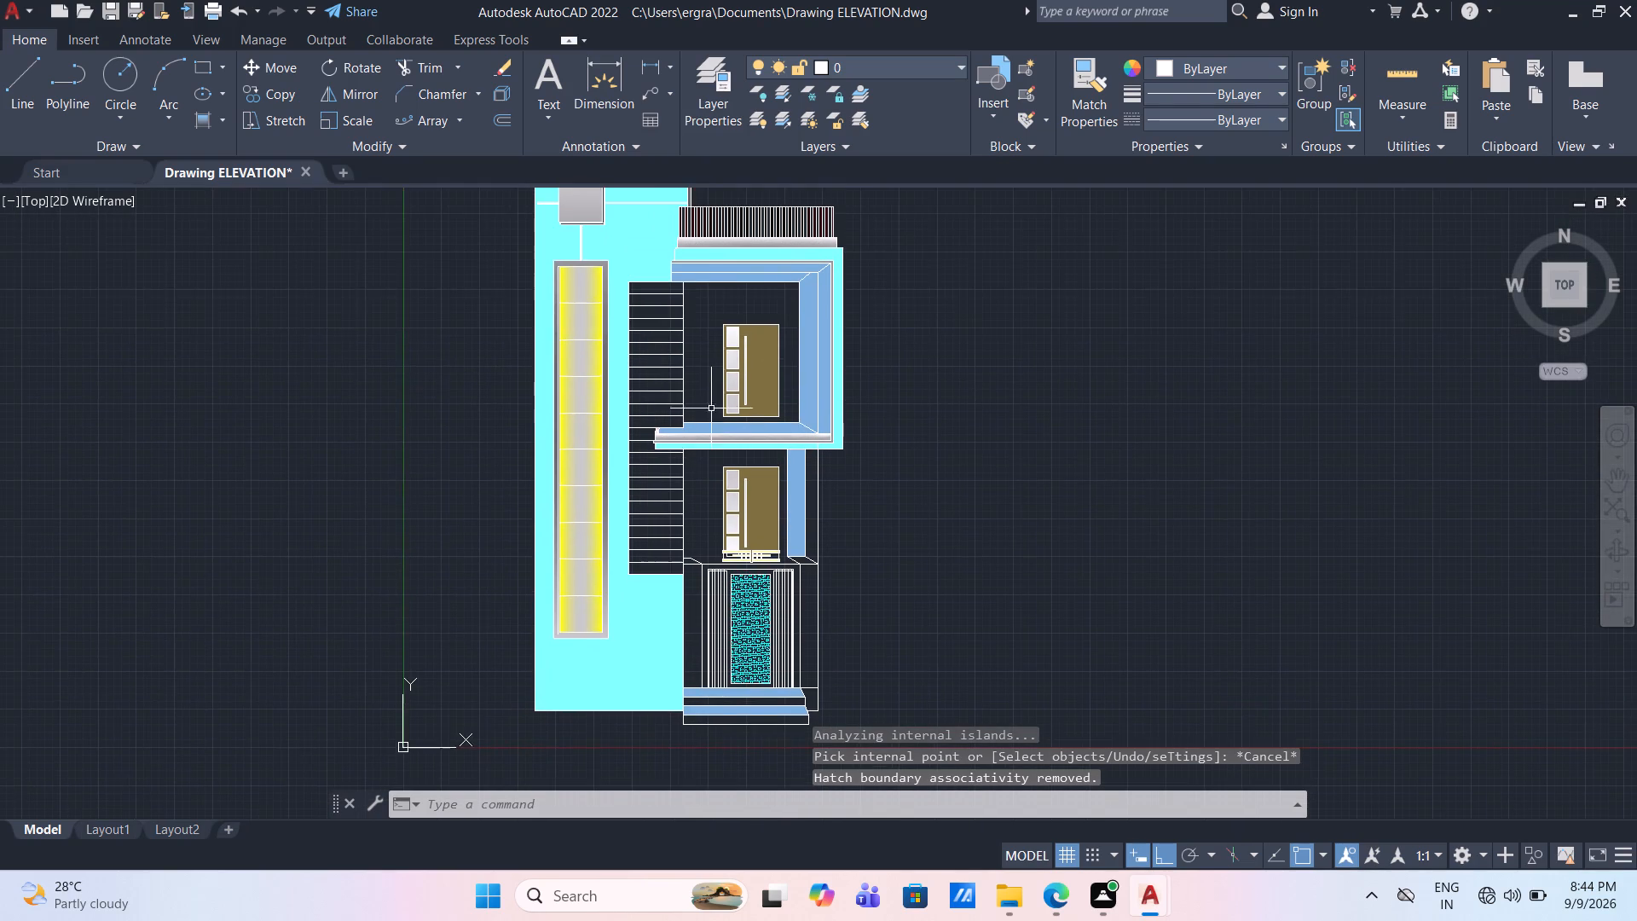
{"action": "scroll", "coordinate": [711, 373], "scroll_direction": "up", "scroll_amount": 2}
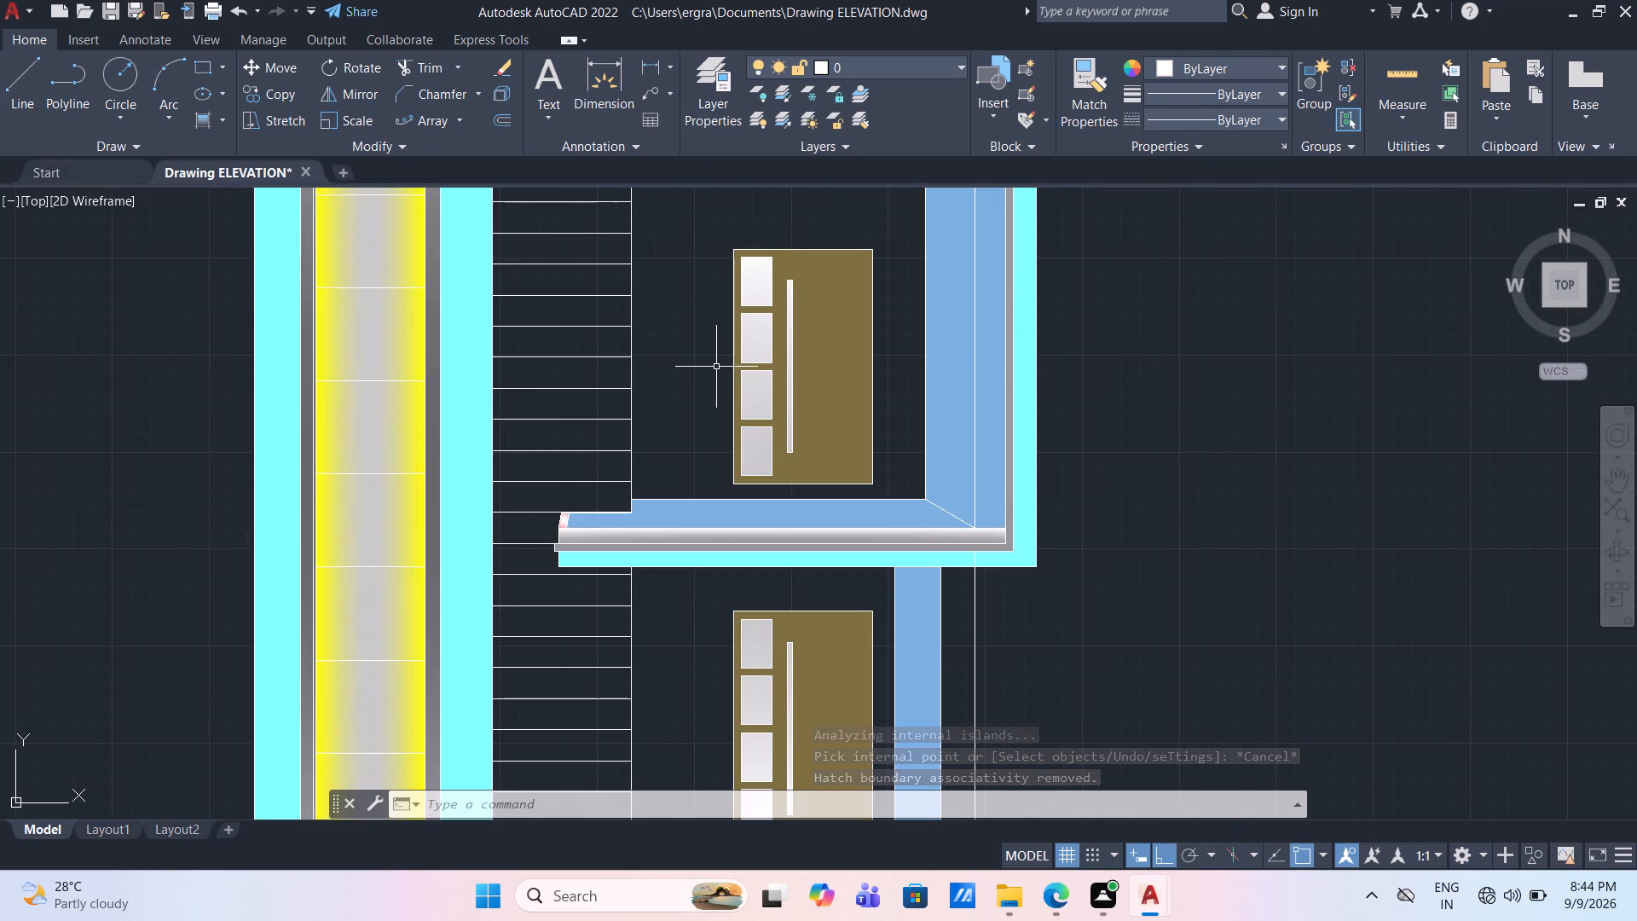
{"action": "left_click", "coordinate": [765, 340]}
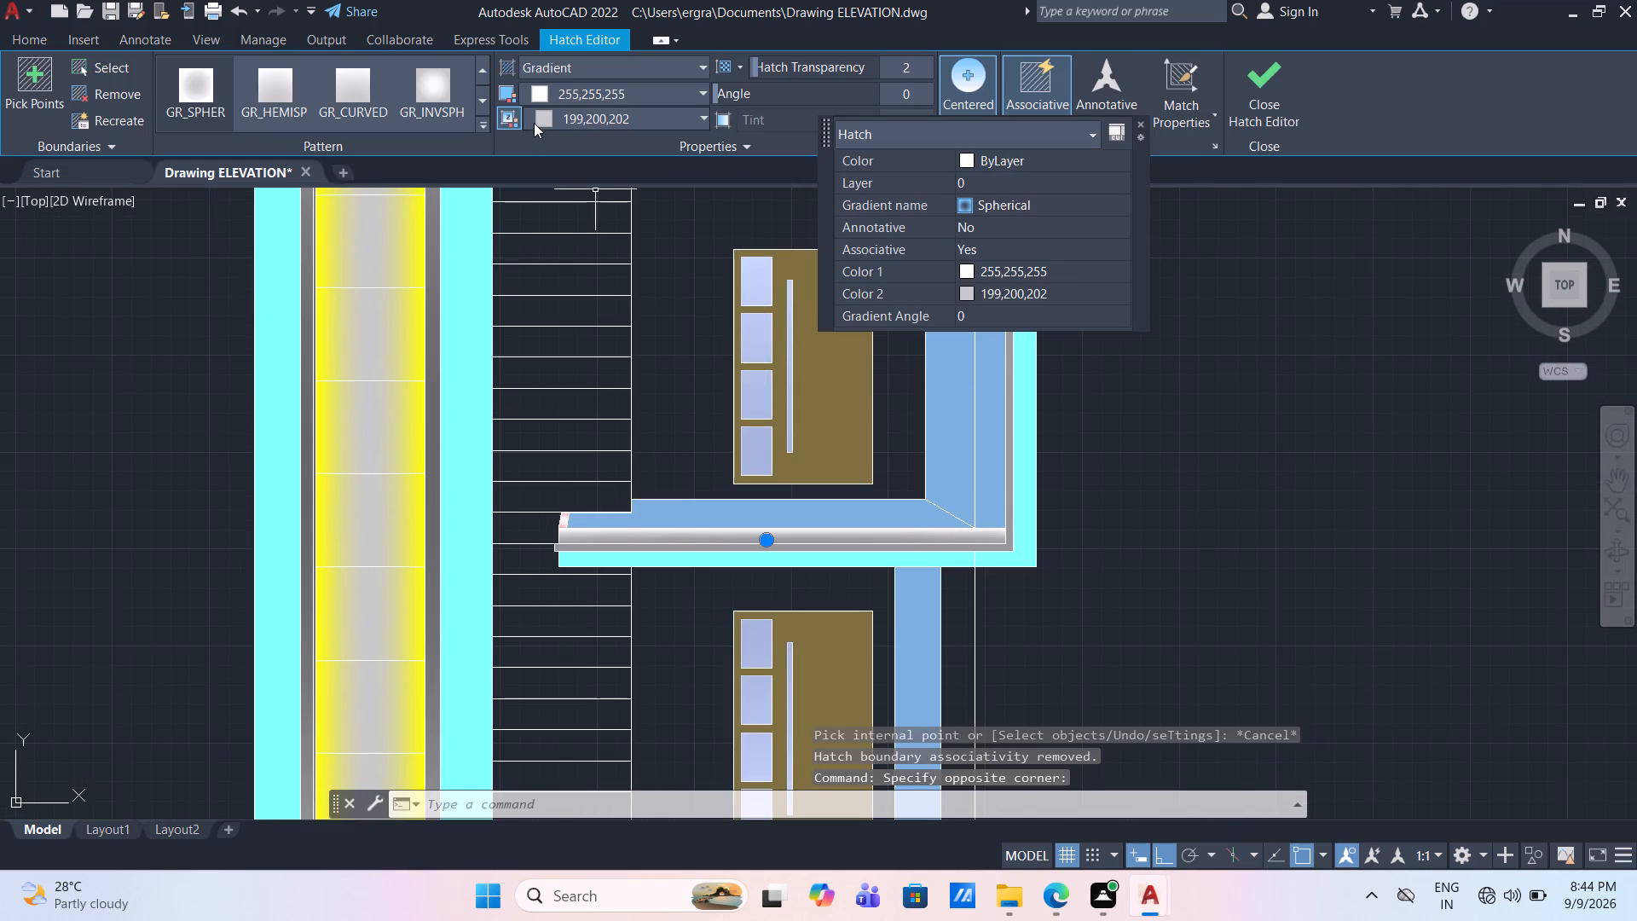
{"action": "left_click", "coordinate": [693, 94]}
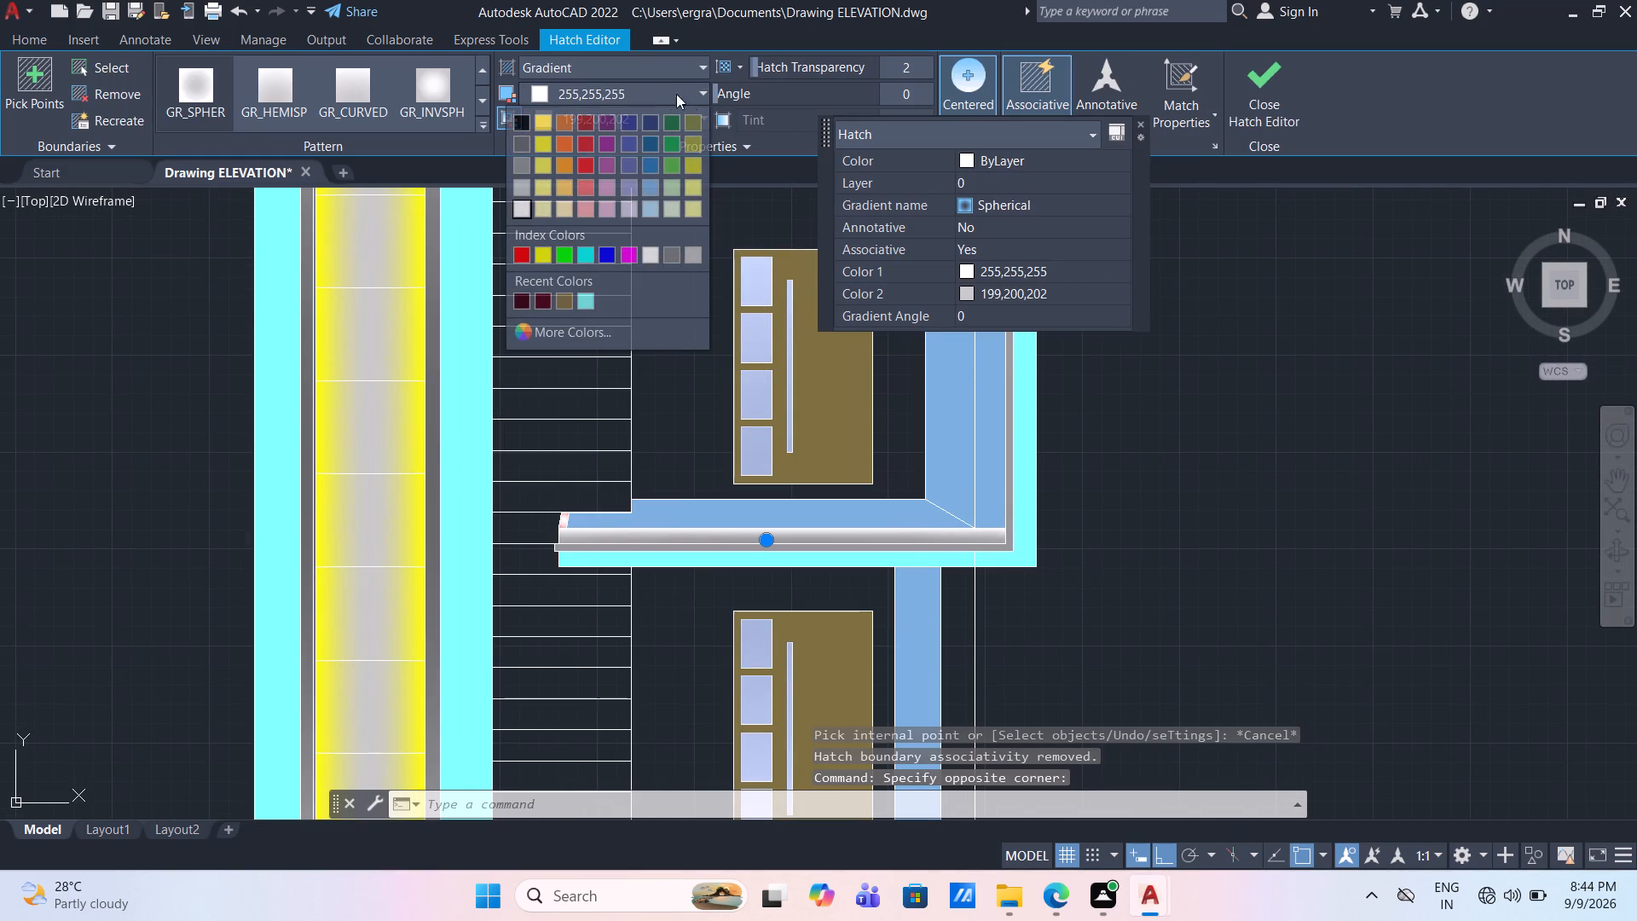
{"action": "left_click", "coordinate": [527, 139]}
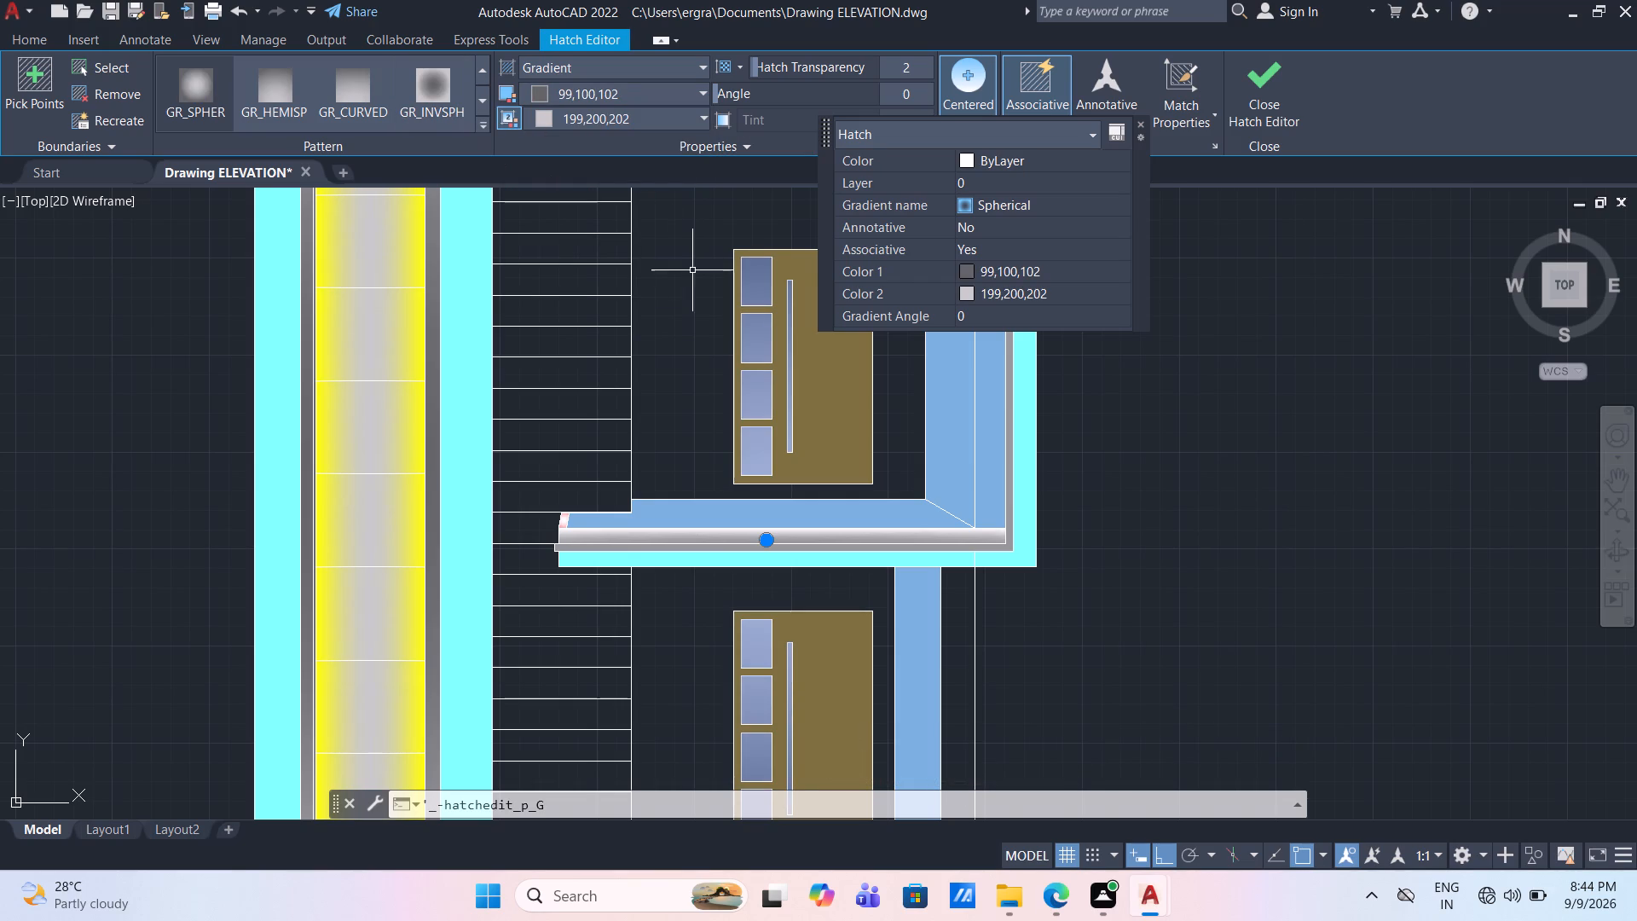
Apply the GR_SPHER pattern to the doors' panel and handle fill and finish editing it.
{"action": "left_click", "coordinate": [205, 87]}
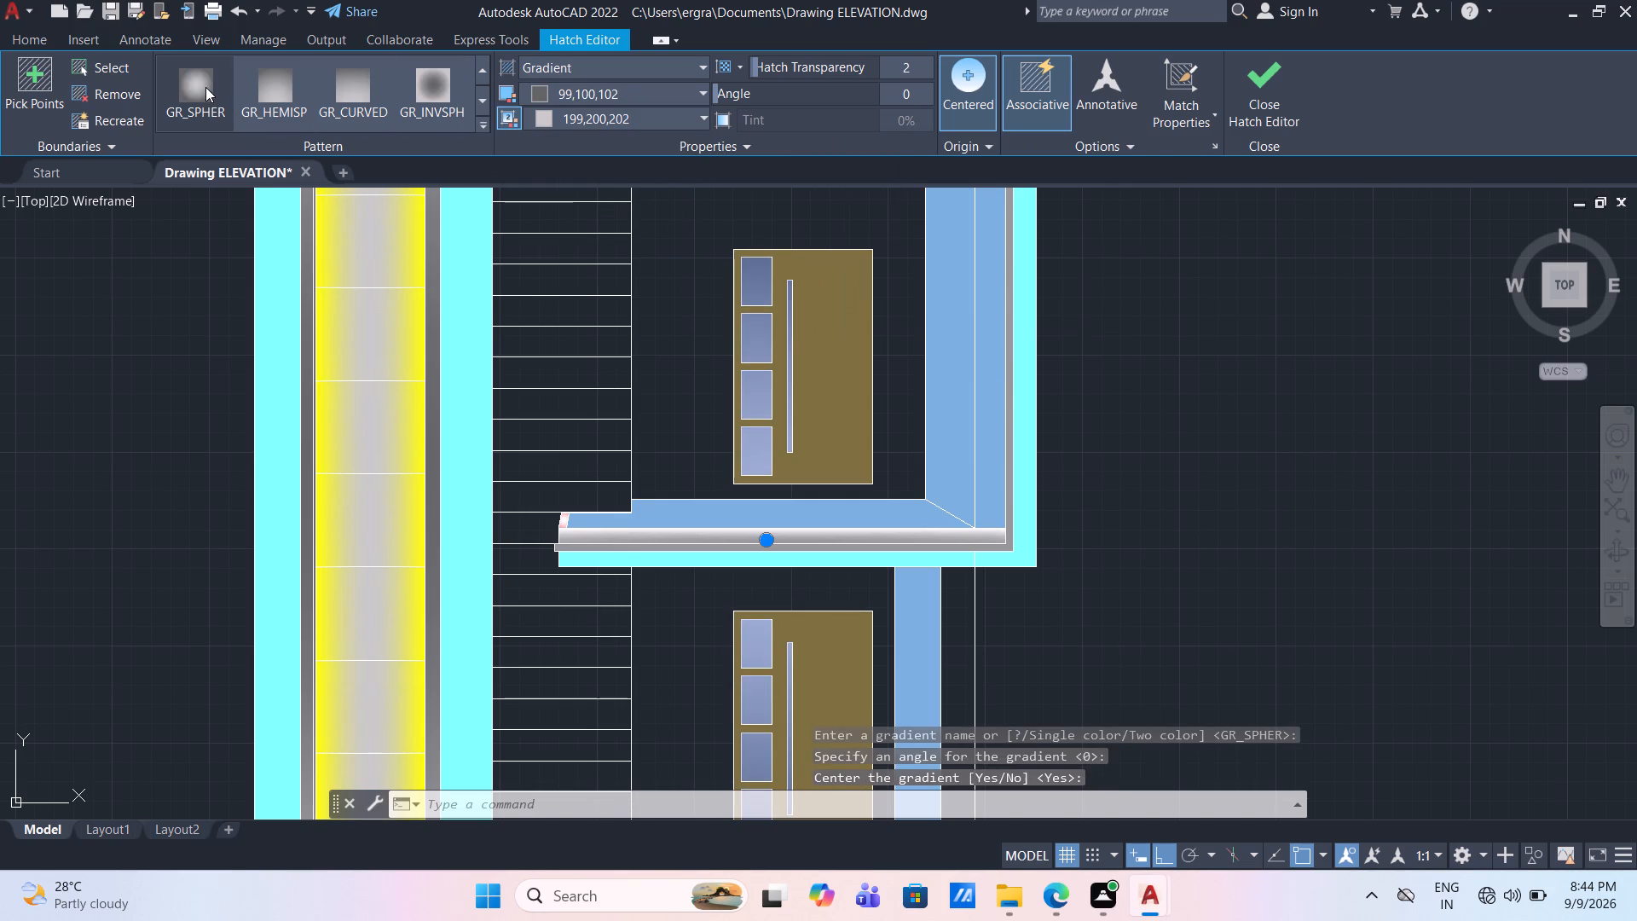
{"action": "key", "text": "Escape"}
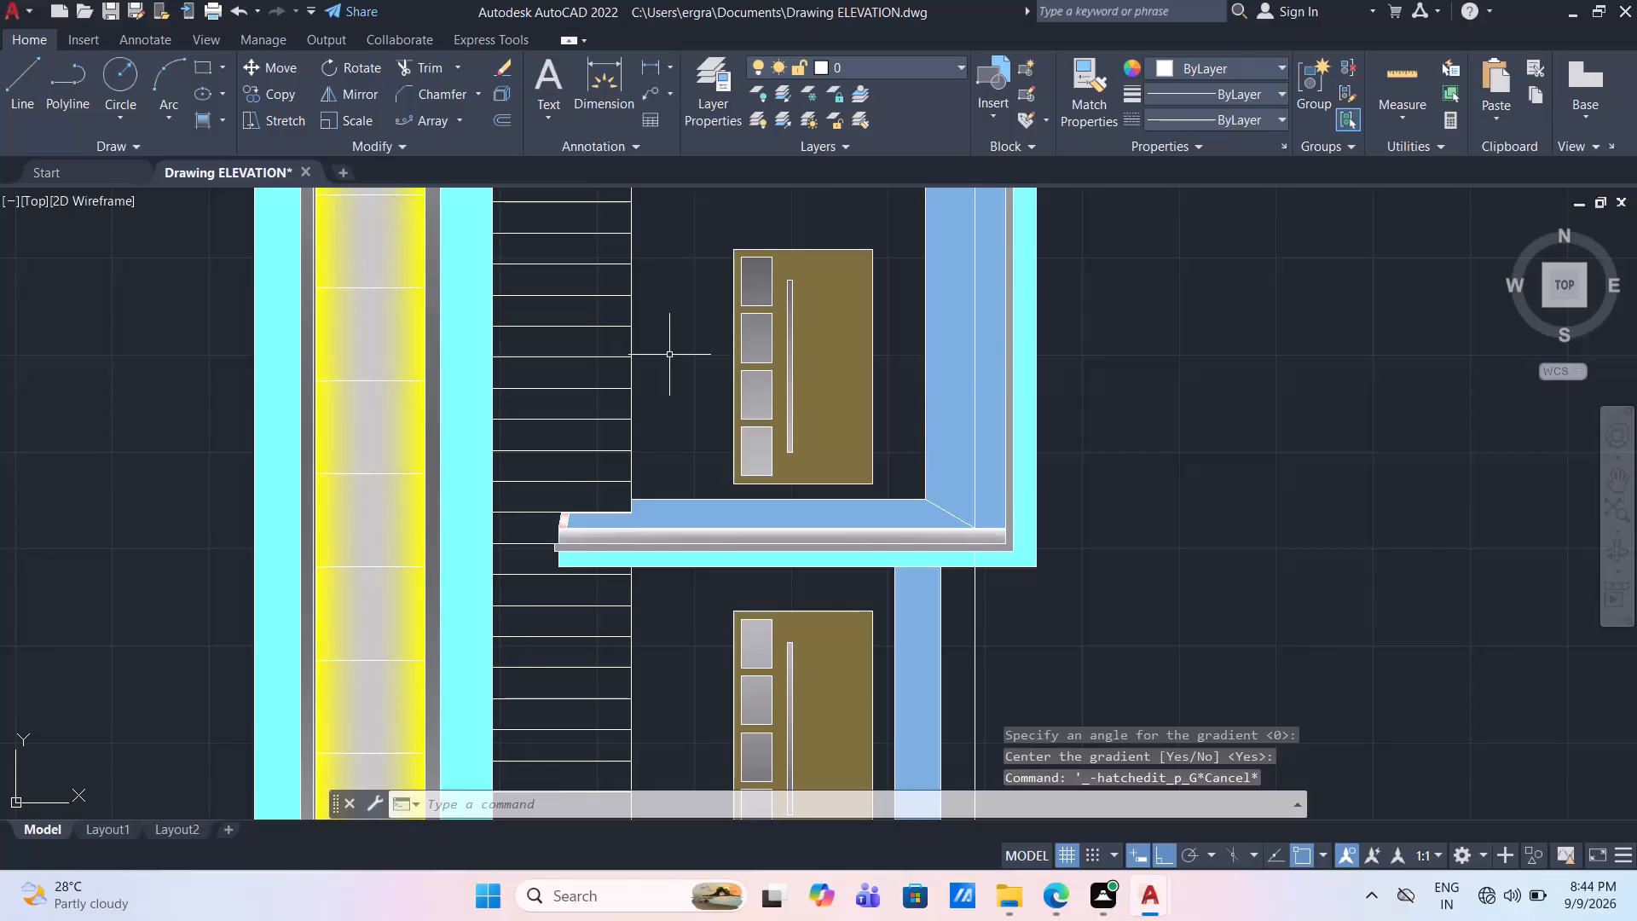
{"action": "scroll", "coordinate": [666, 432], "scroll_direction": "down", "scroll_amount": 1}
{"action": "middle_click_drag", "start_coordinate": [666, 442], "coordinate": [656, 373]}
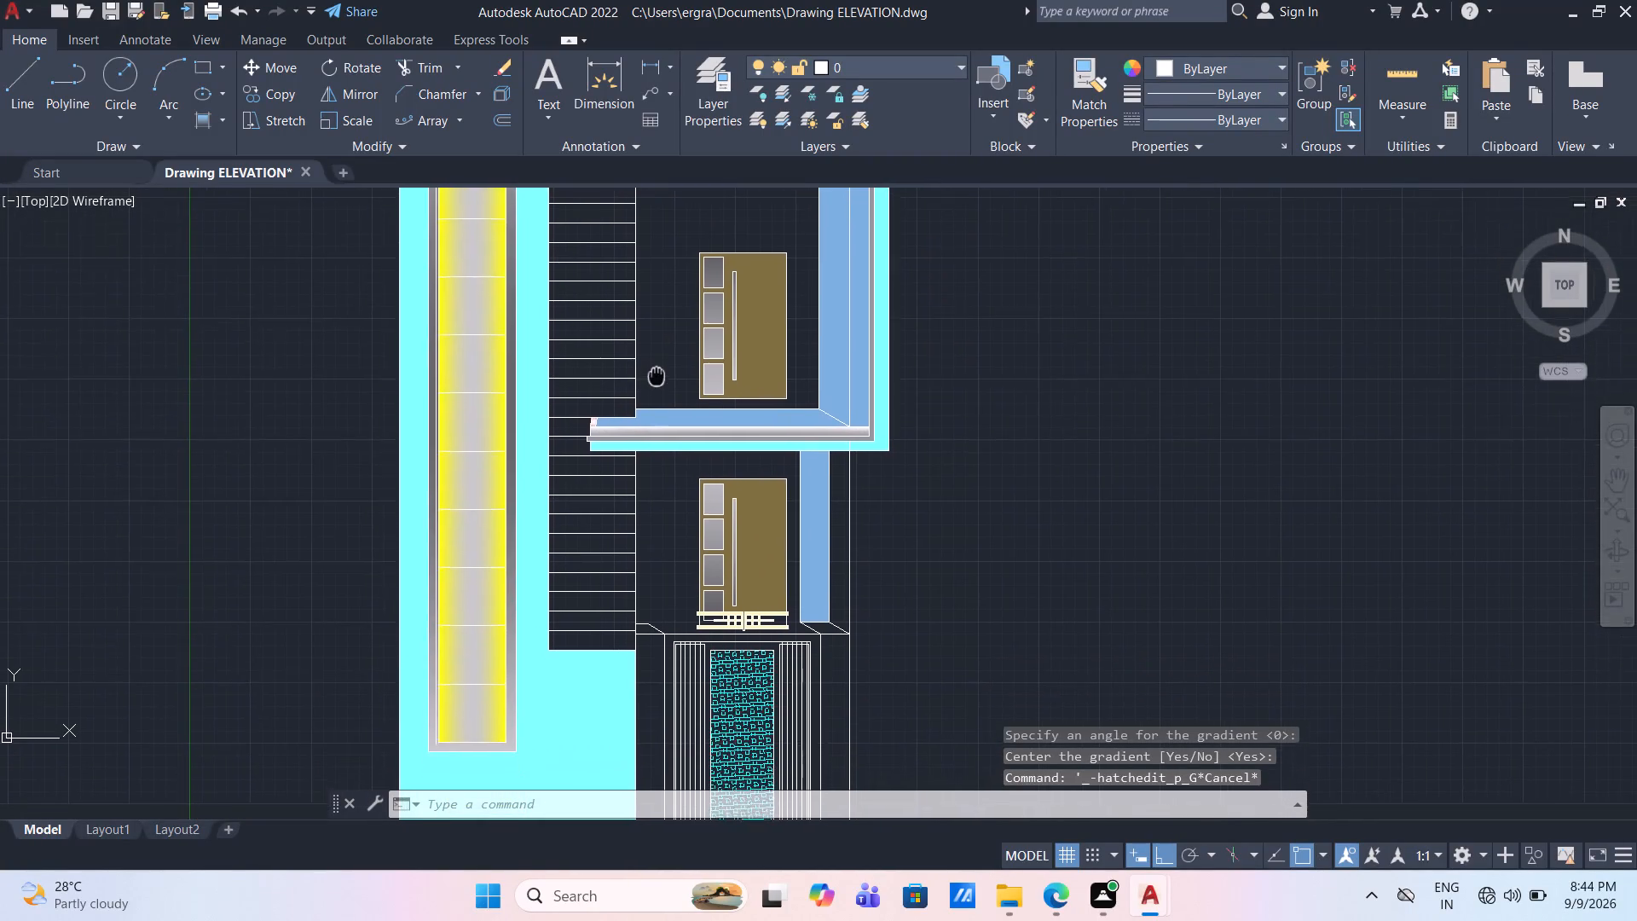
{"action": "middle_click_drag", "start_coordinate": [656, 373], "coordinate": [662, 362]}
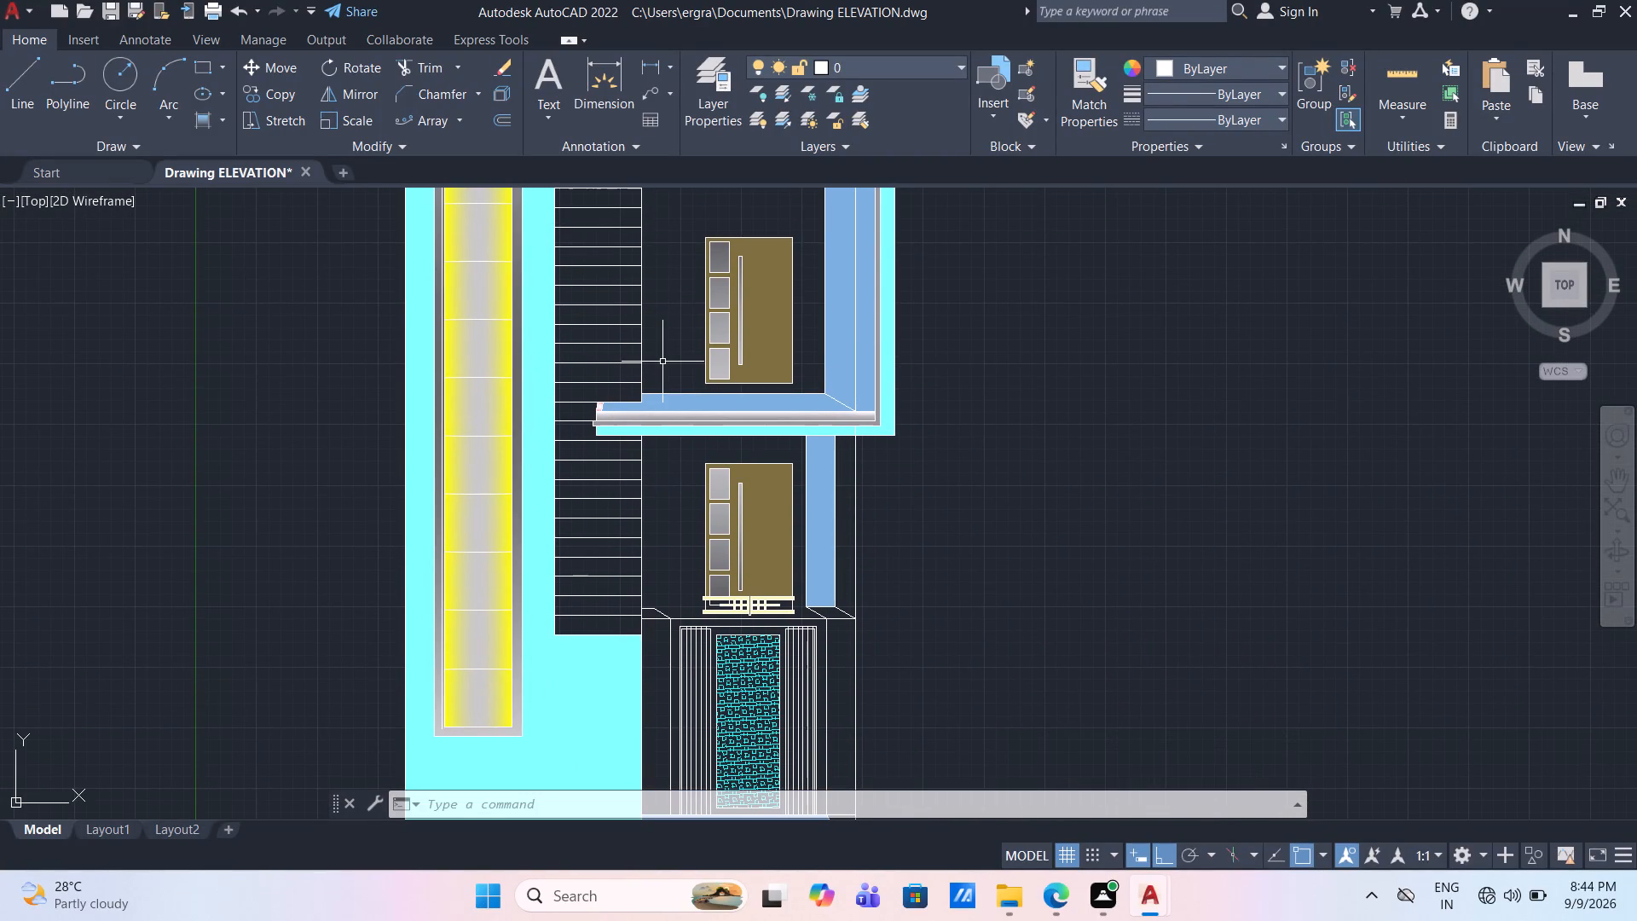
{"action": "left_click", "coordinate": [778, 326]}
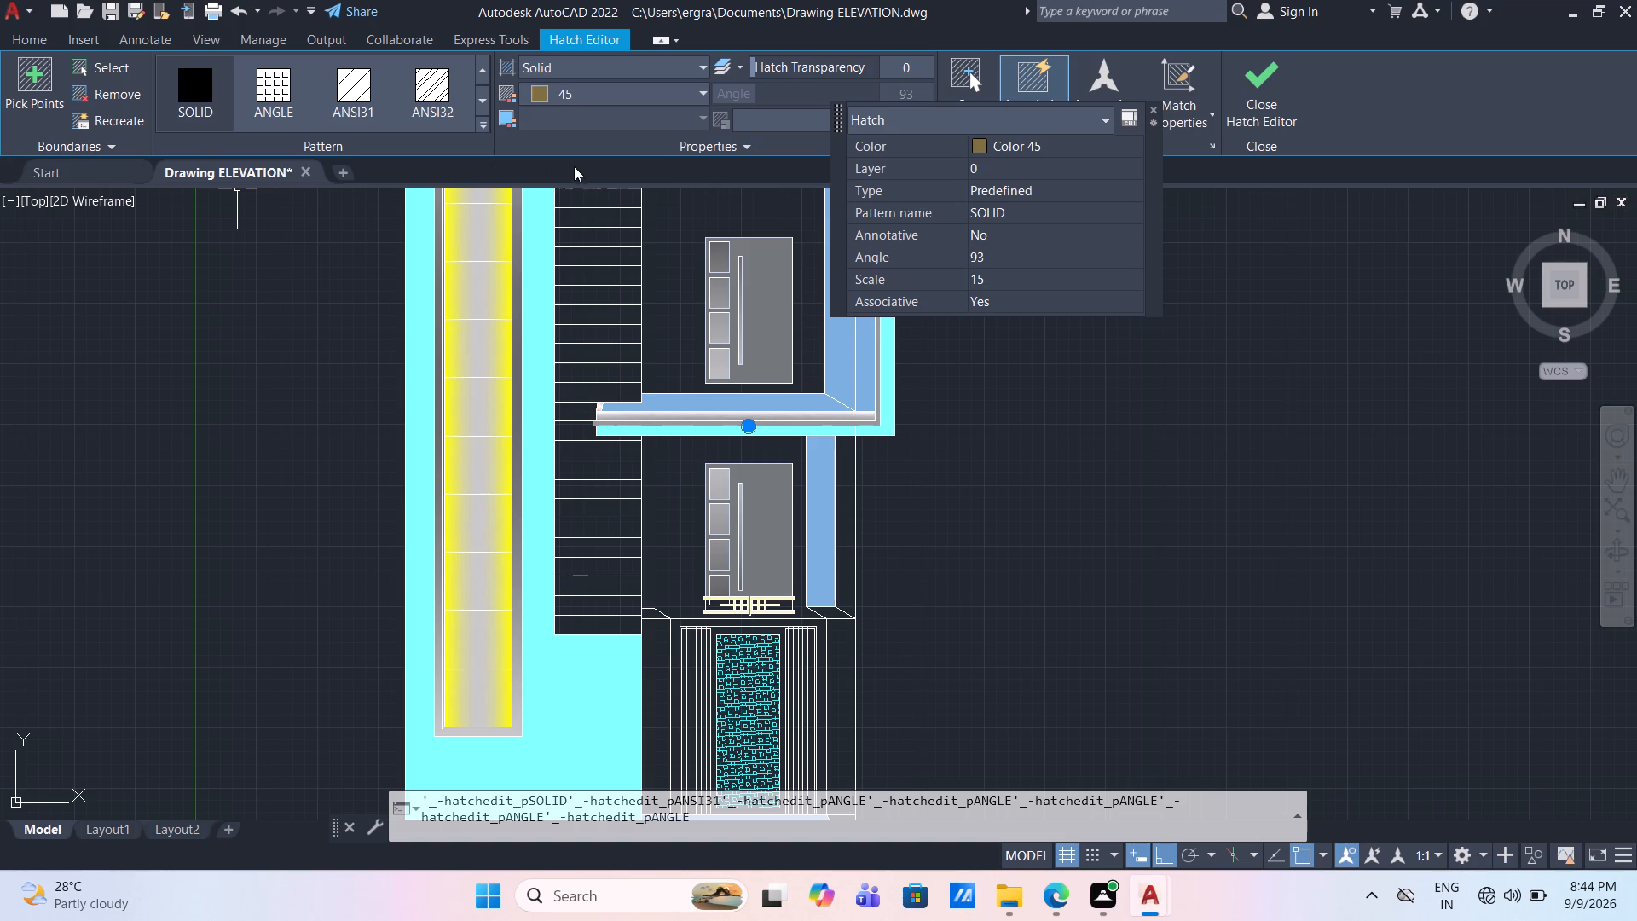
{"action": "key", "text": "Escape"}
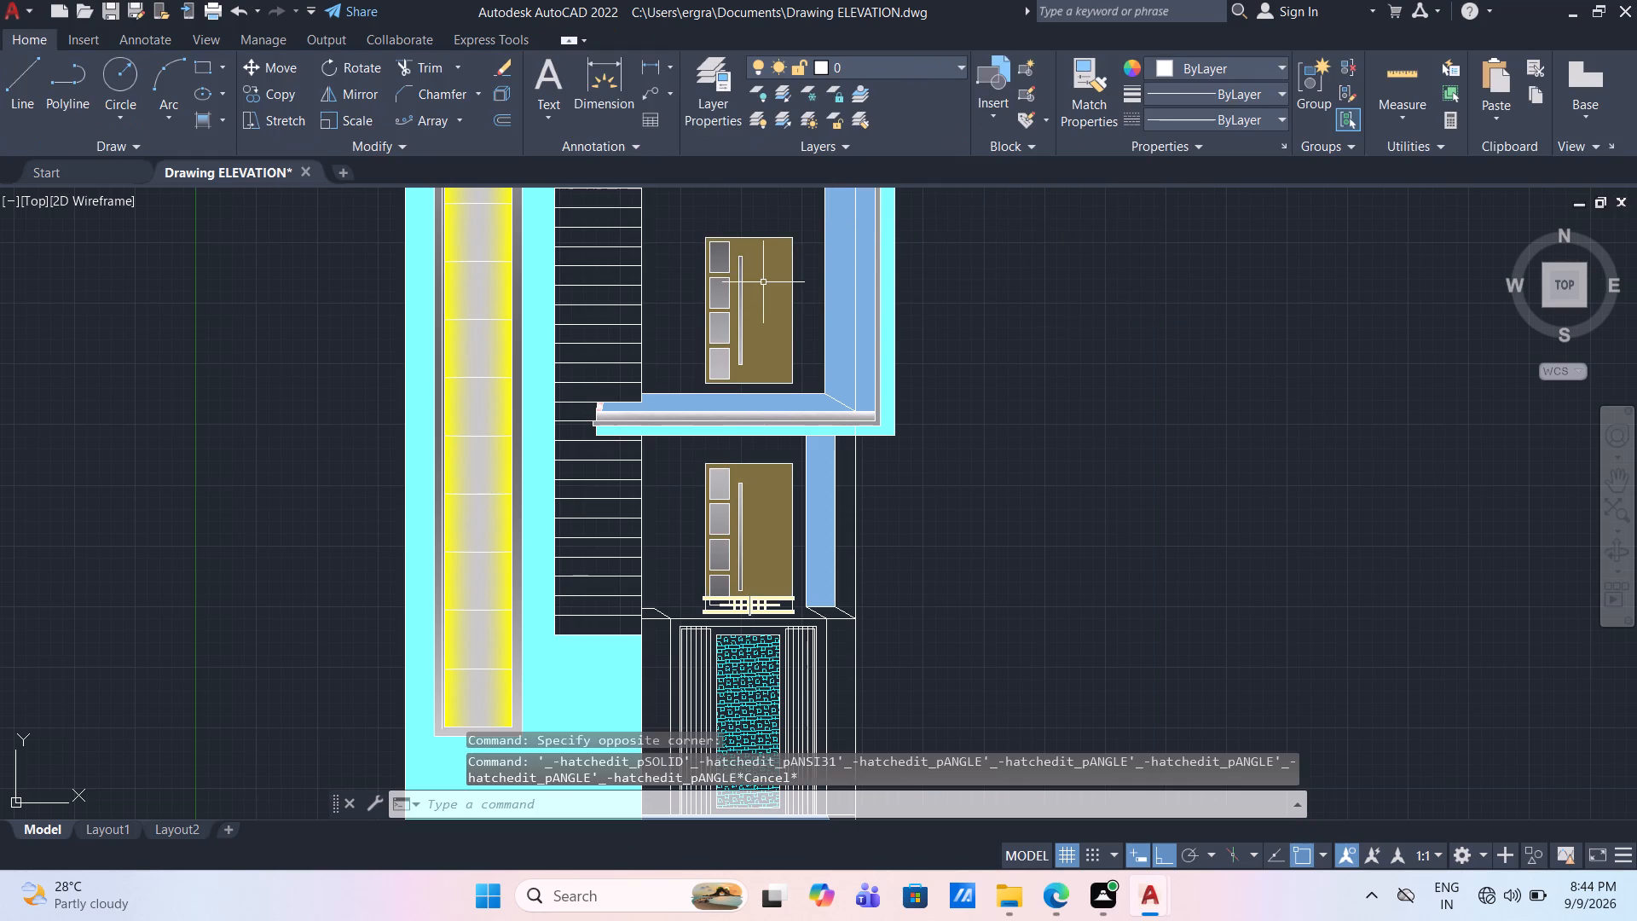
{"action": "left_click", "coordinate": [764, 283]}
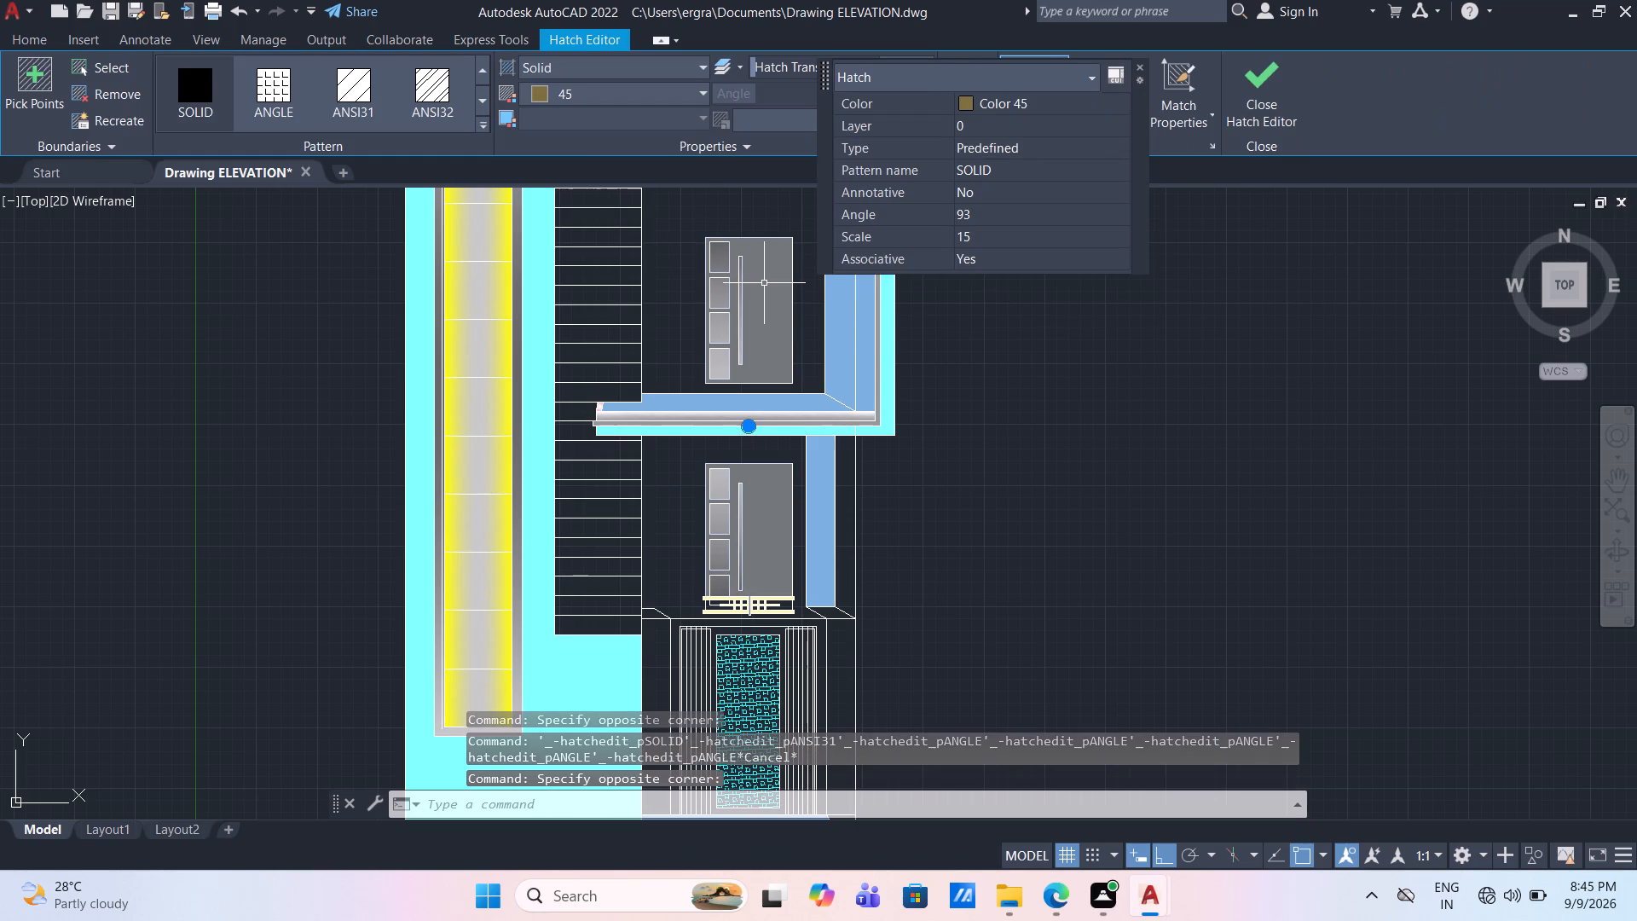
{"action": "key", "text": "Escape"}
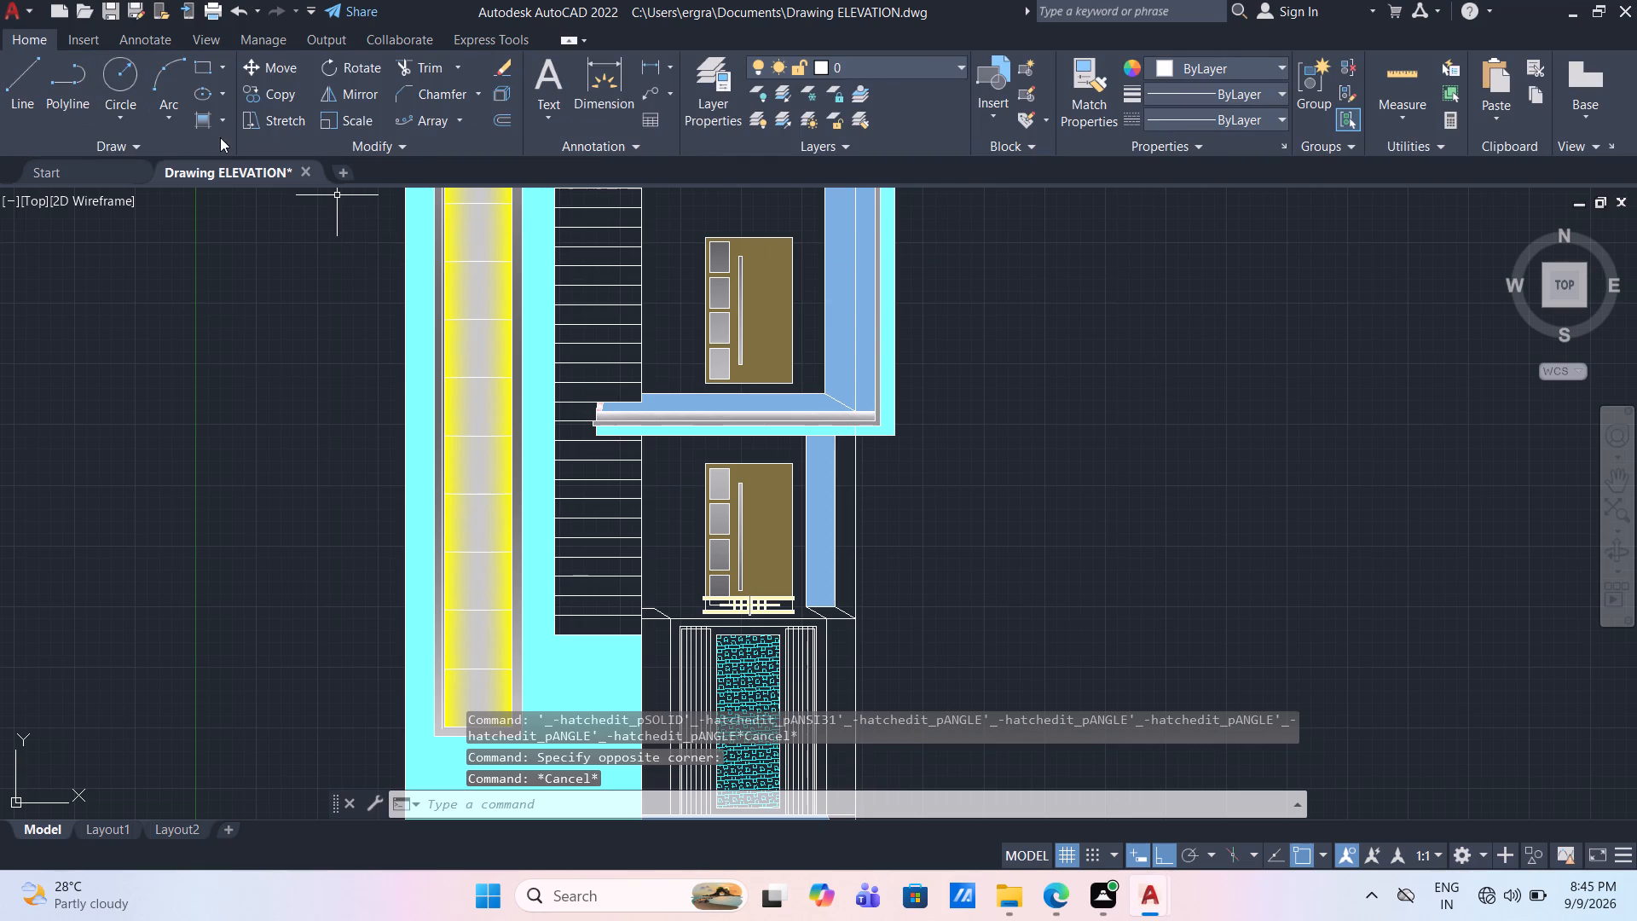
Fill the upper door's body around its panels and handle with a GR_INVSPH gradient in 79,2,22 and 126,16,40.
{"action": "left_click", "coordinate": [227, 125]}
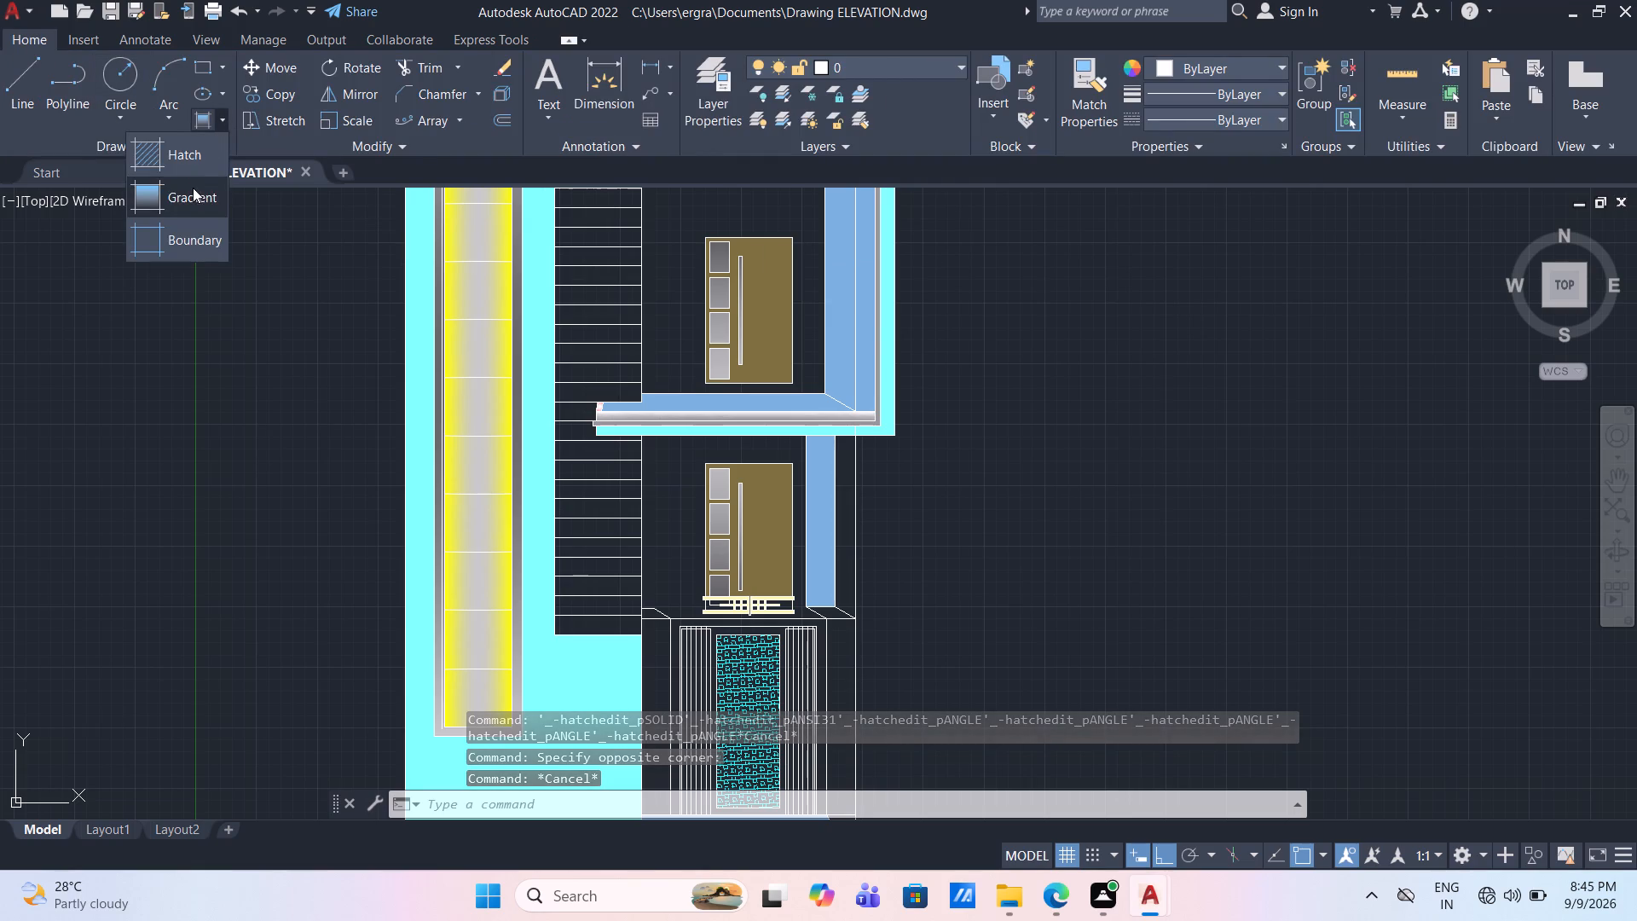
{"action": "left_click", "coordinate": [193, 194]}
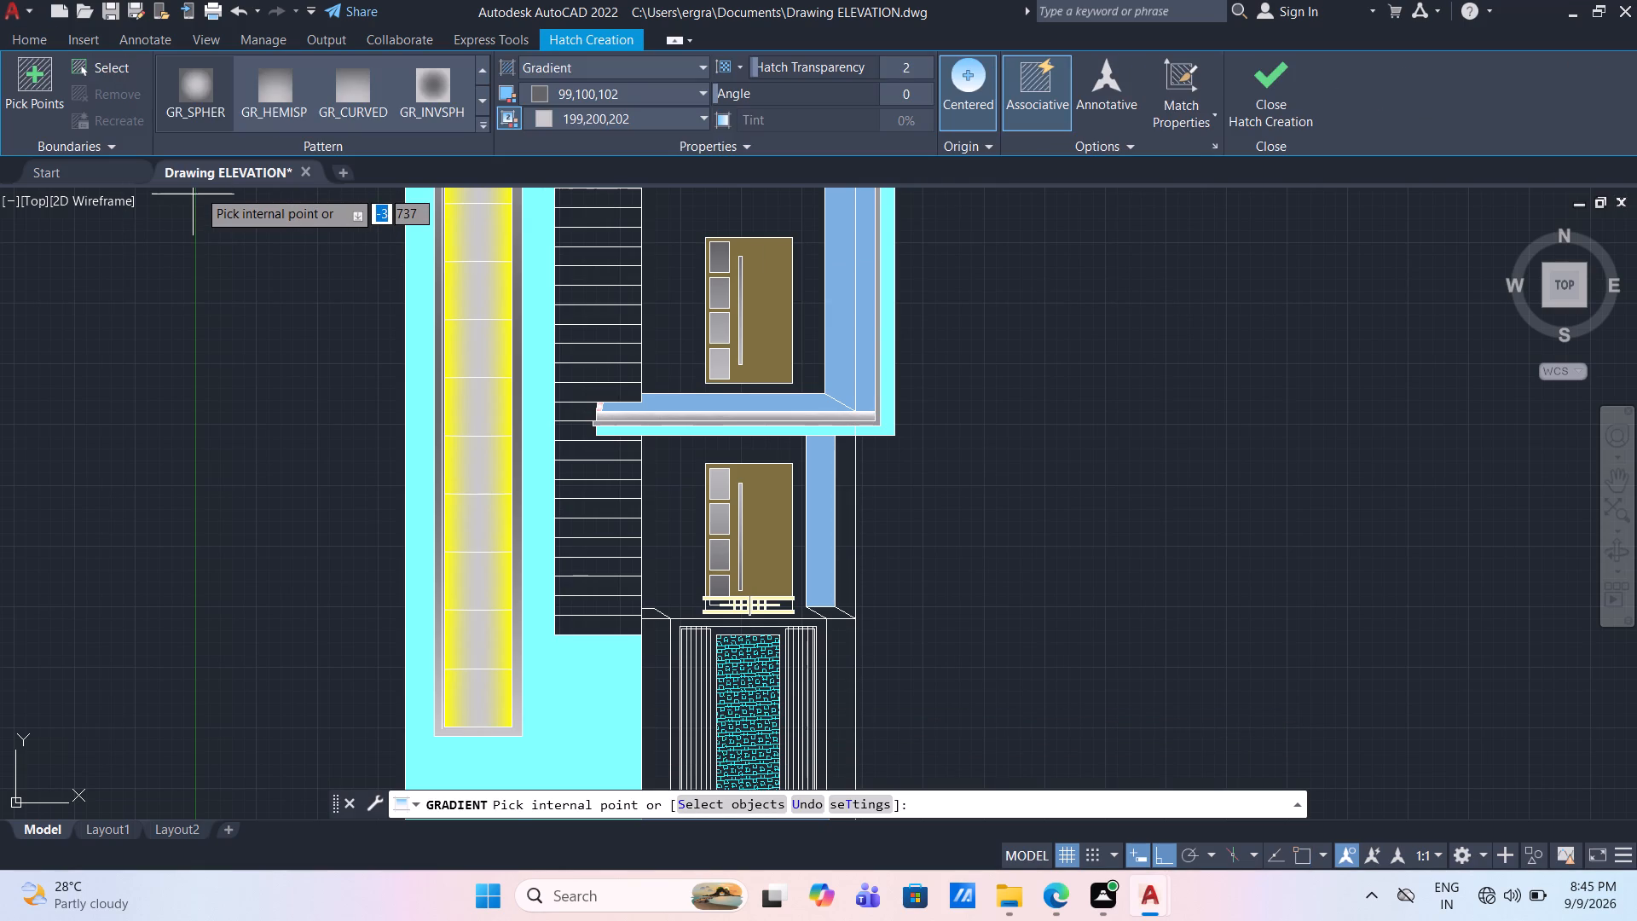
{"action": "left_click", "coordinate": [605, 89]}
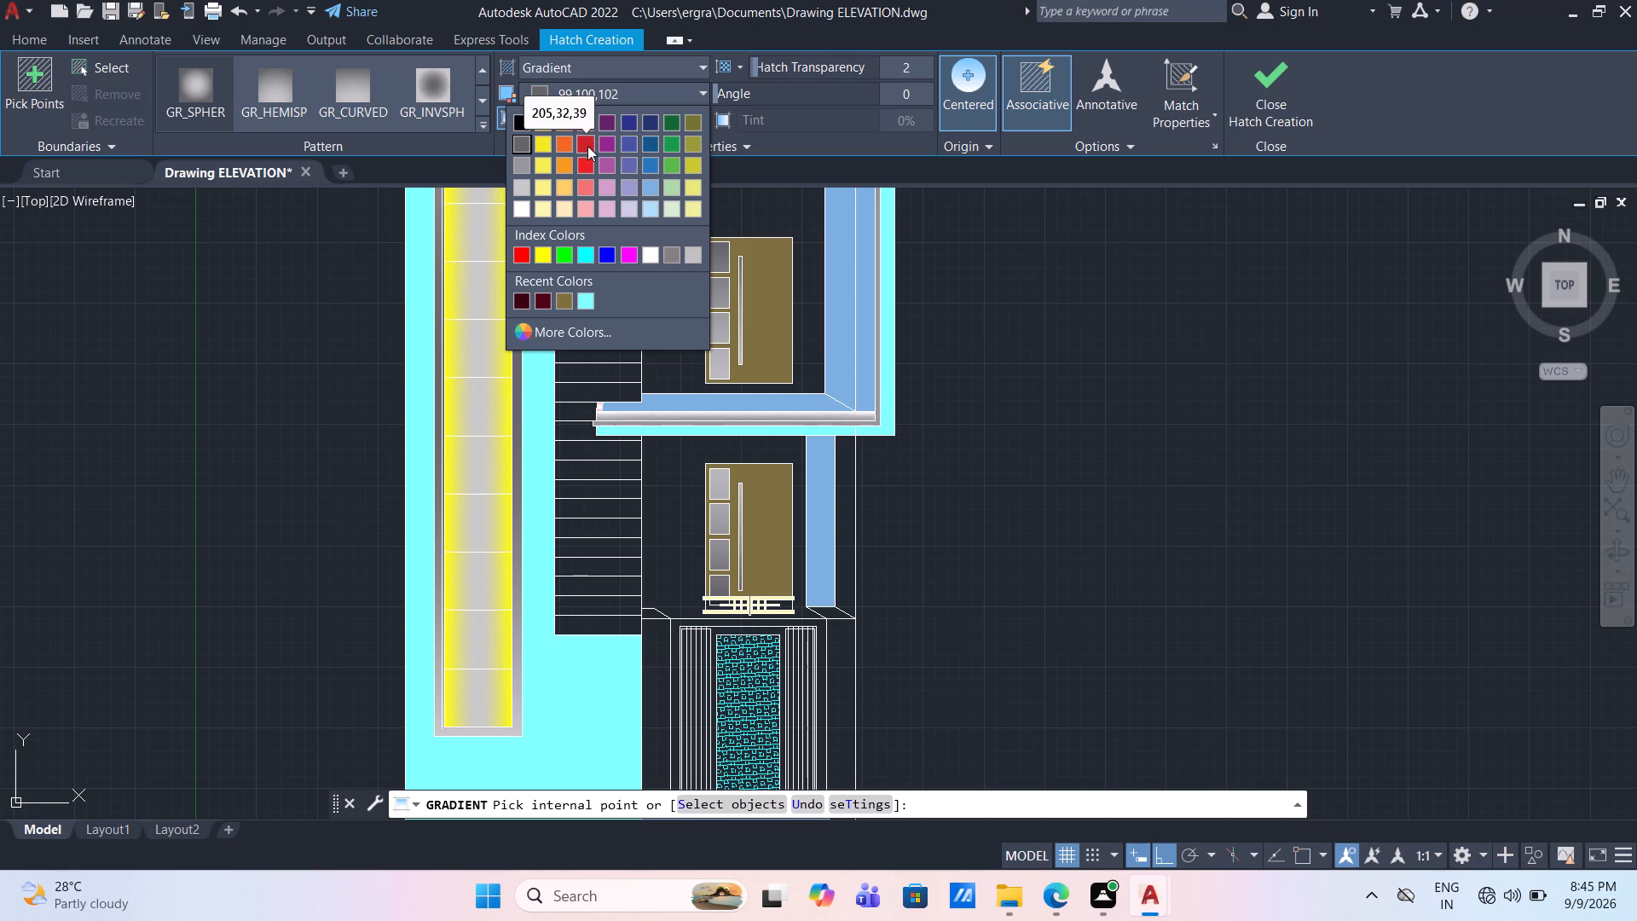
{"action": "left_click", "coordinate": [545, 303]}
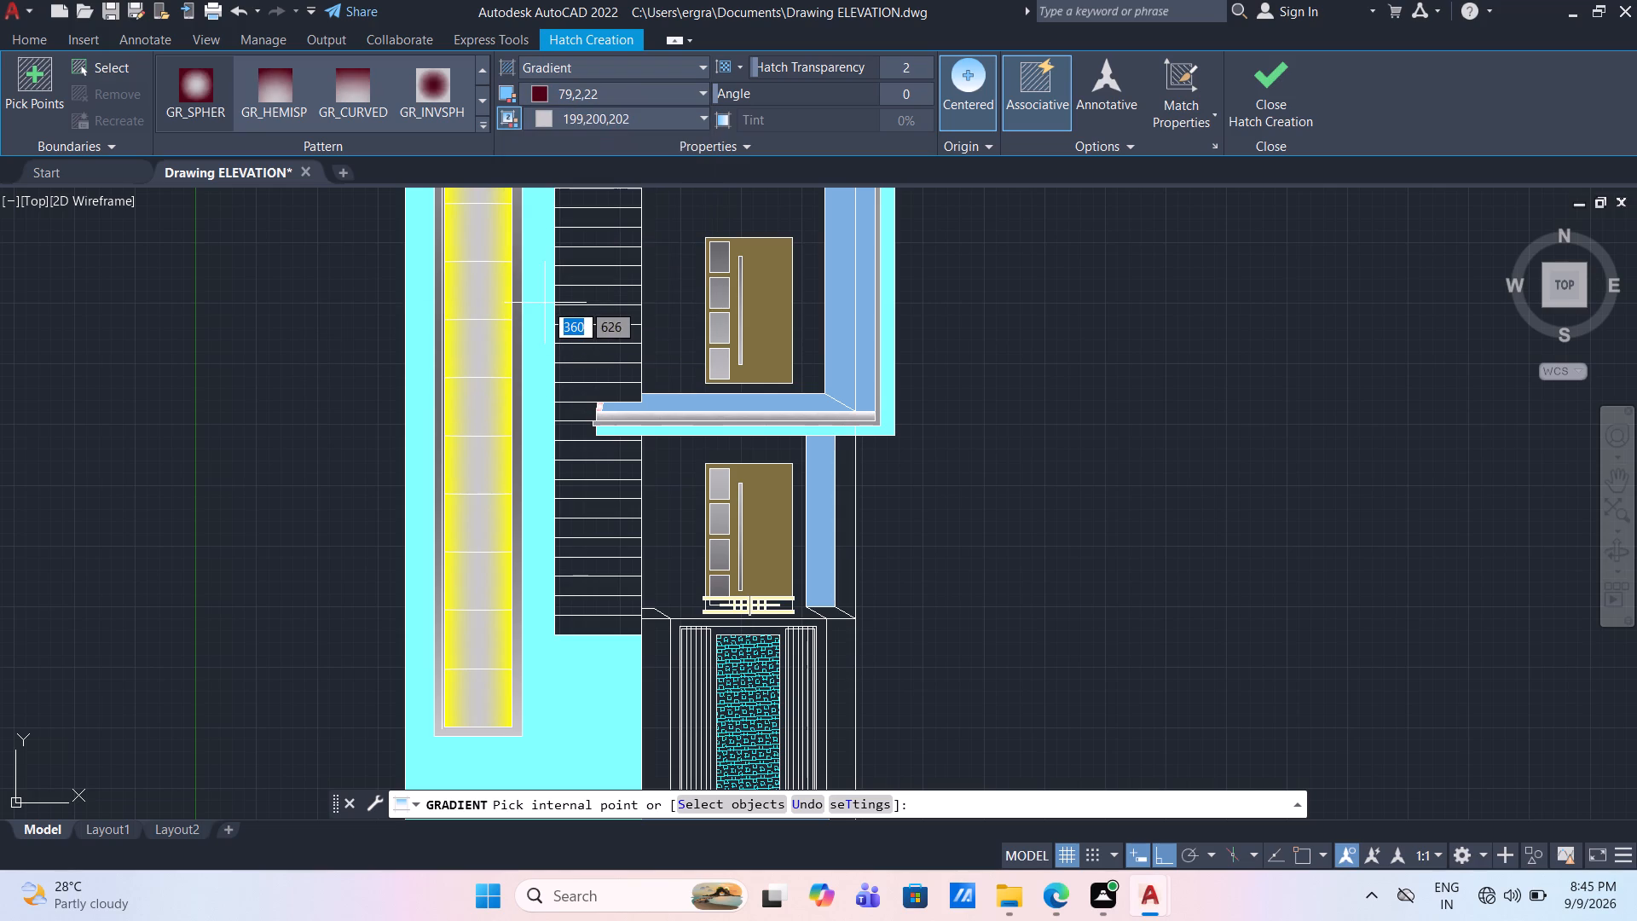
{"action": "left_click", "coordinate": [704, 115]}
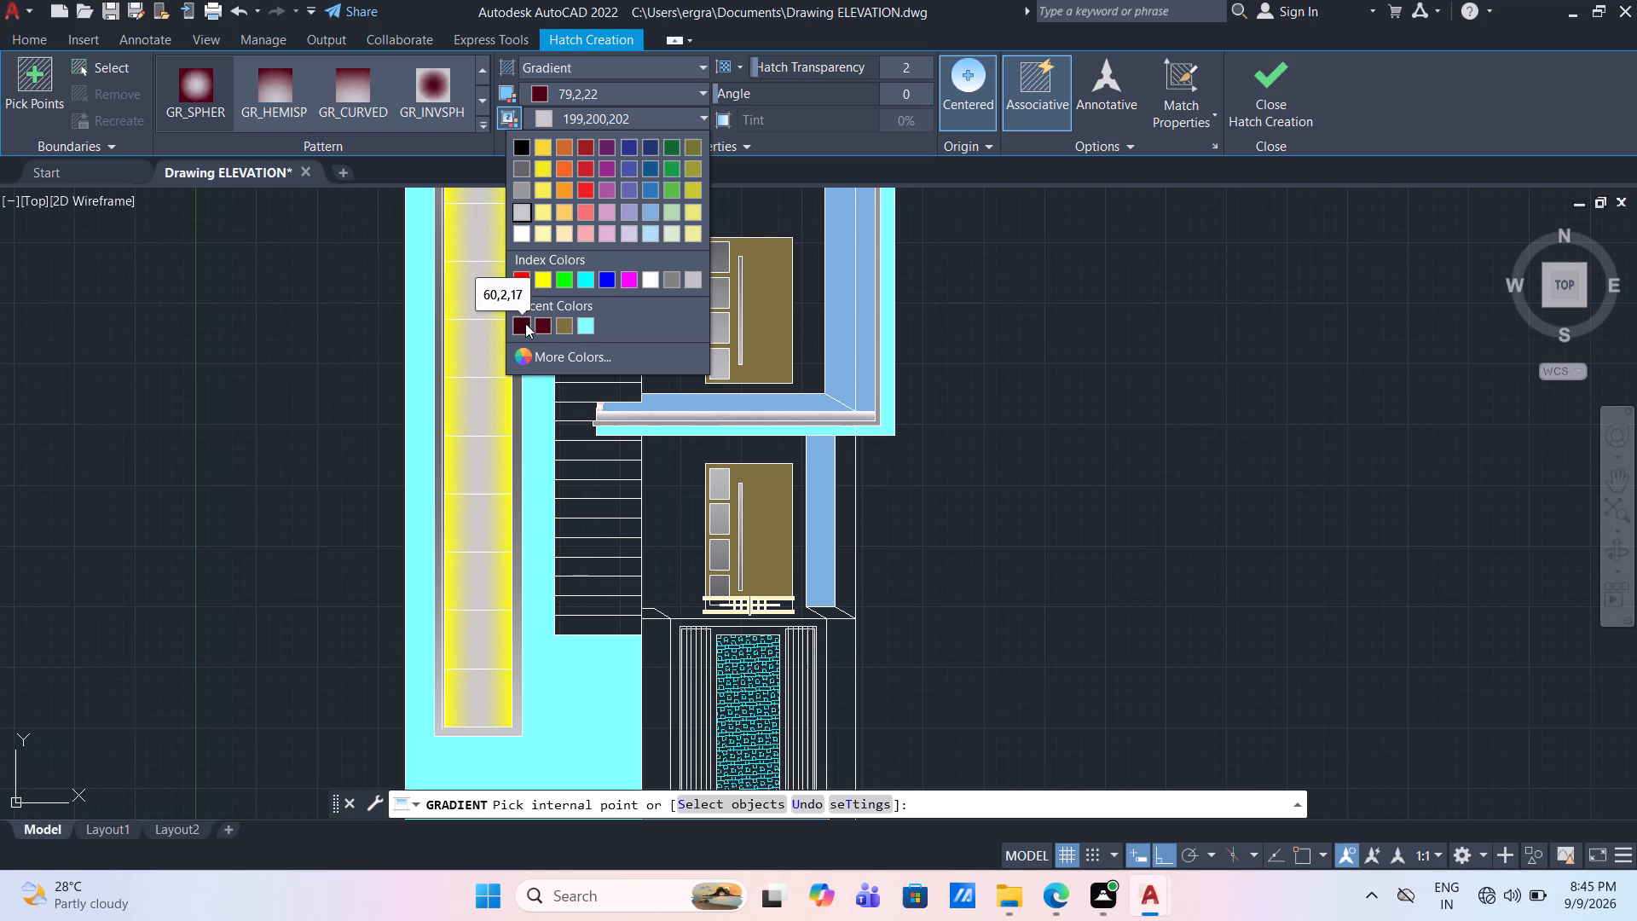
{"action": "left_click", "coordinate": [571, 350]}
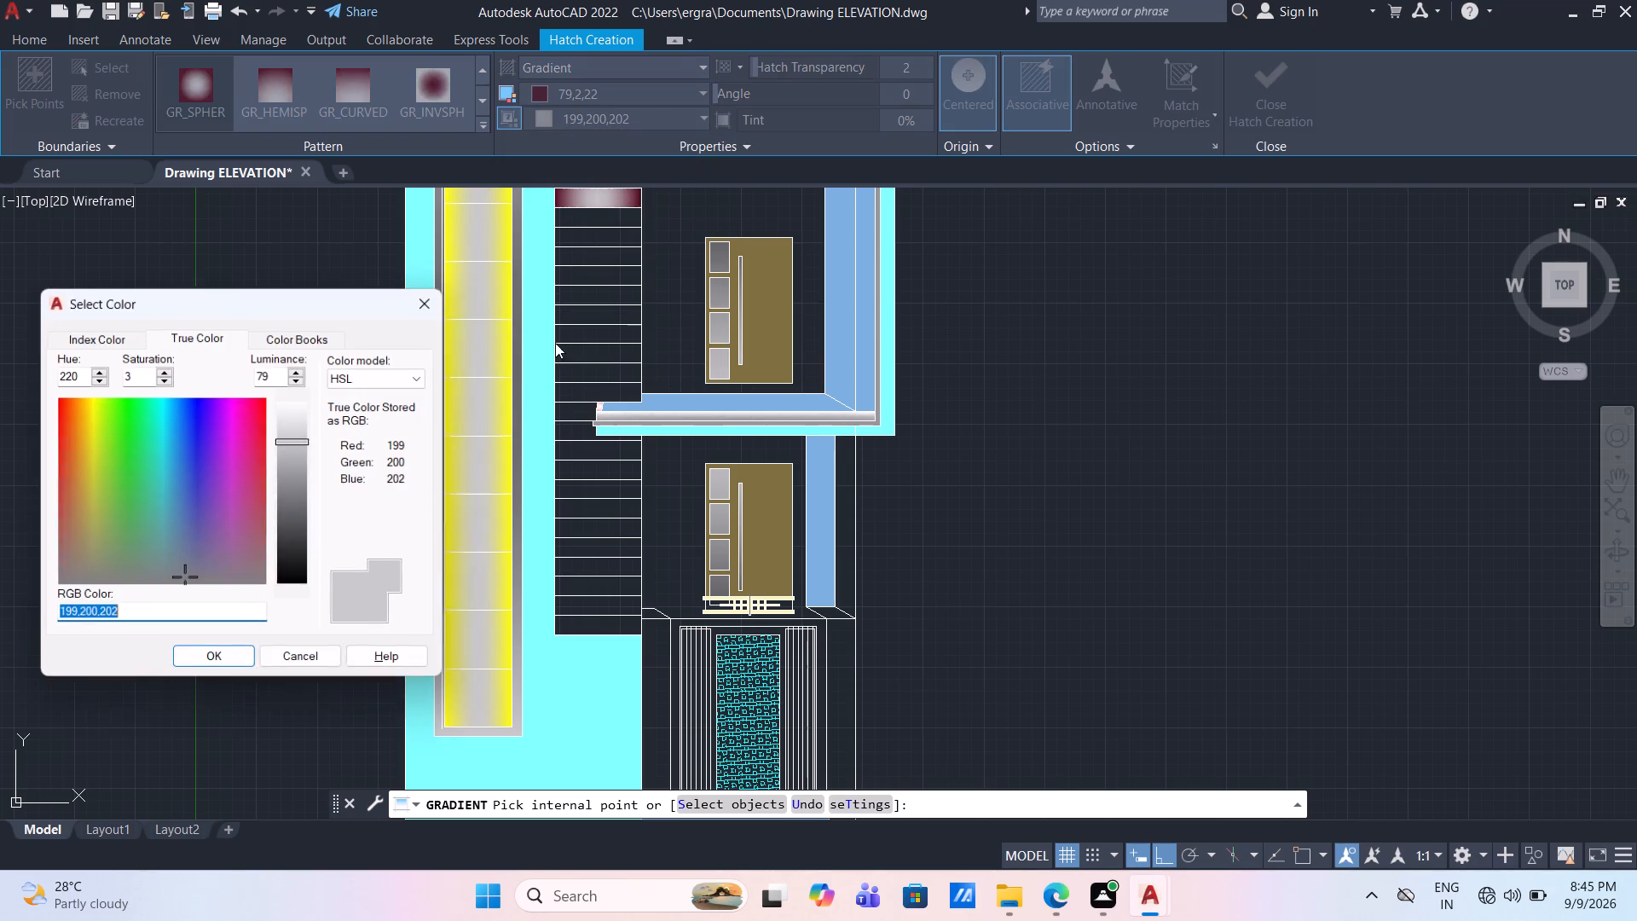
{"action": "left_click", "coordinate": [261, 455]}
{"action": "left_click", "coordinate": [261, 439]}
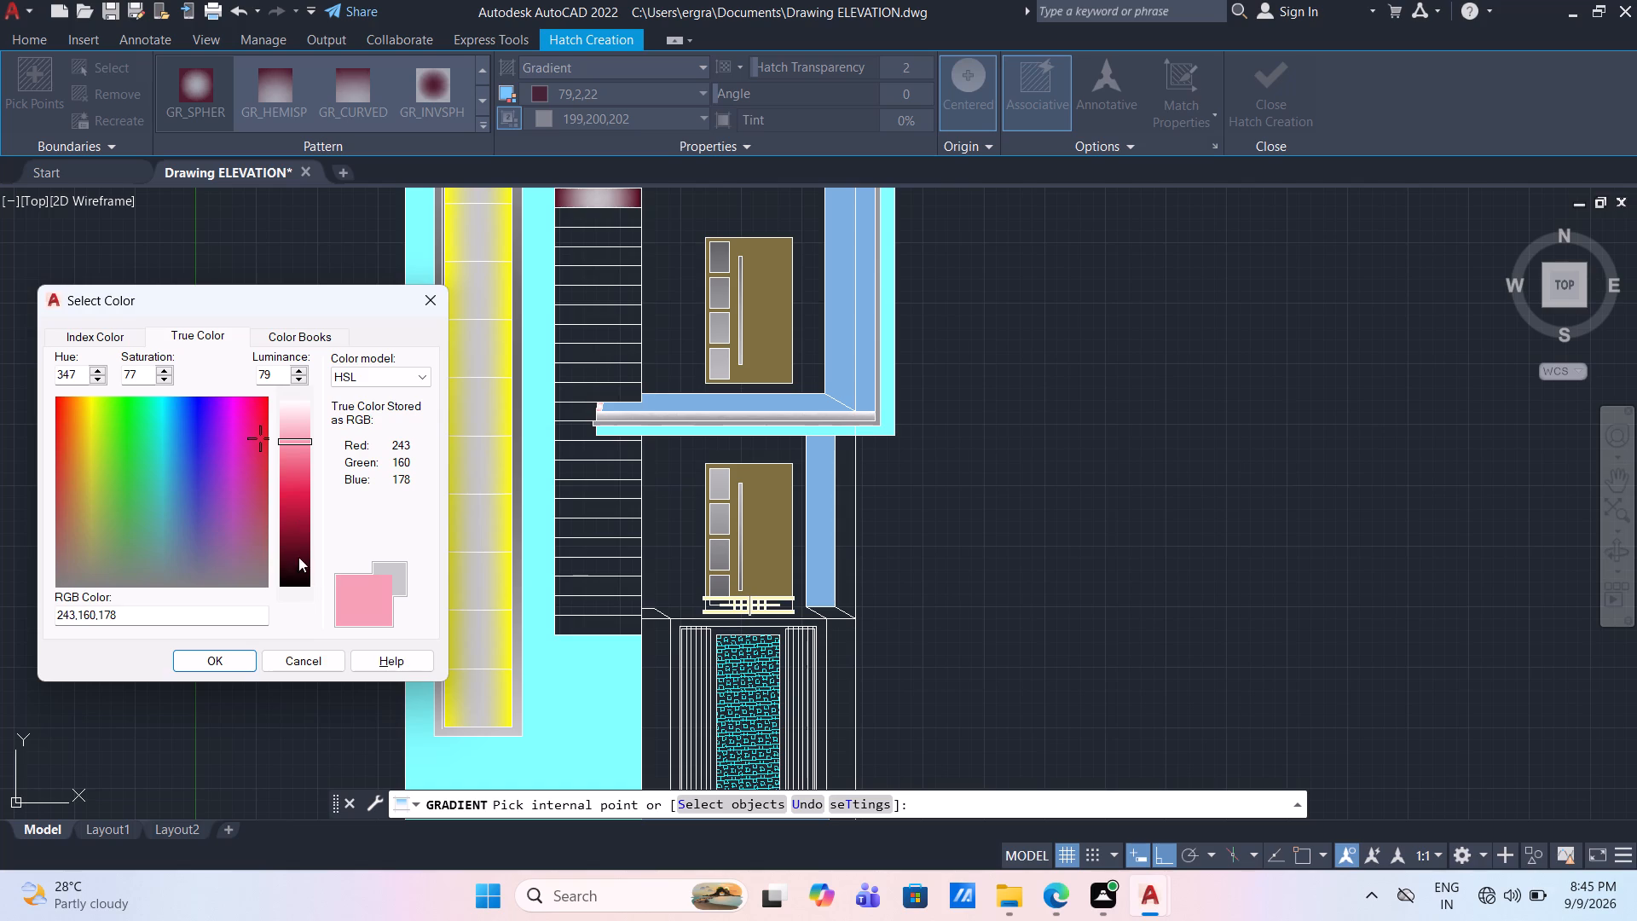
{"action": "left_click", "coordinate": [288, 535]}
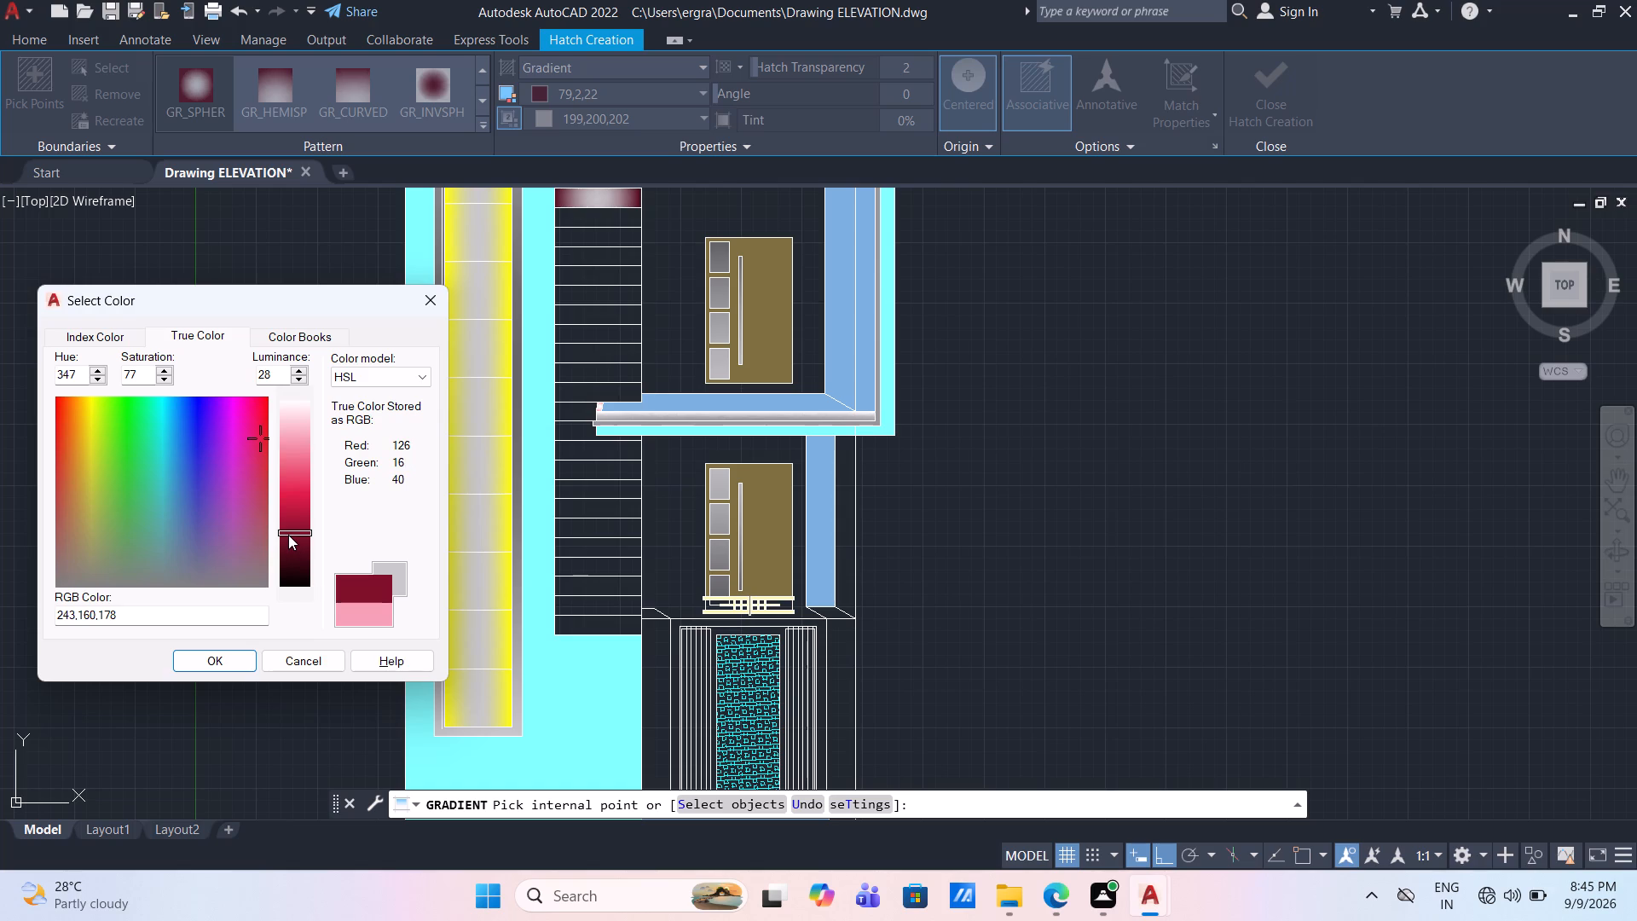
{"action": "left_click", "coordinate": [226, 660]}
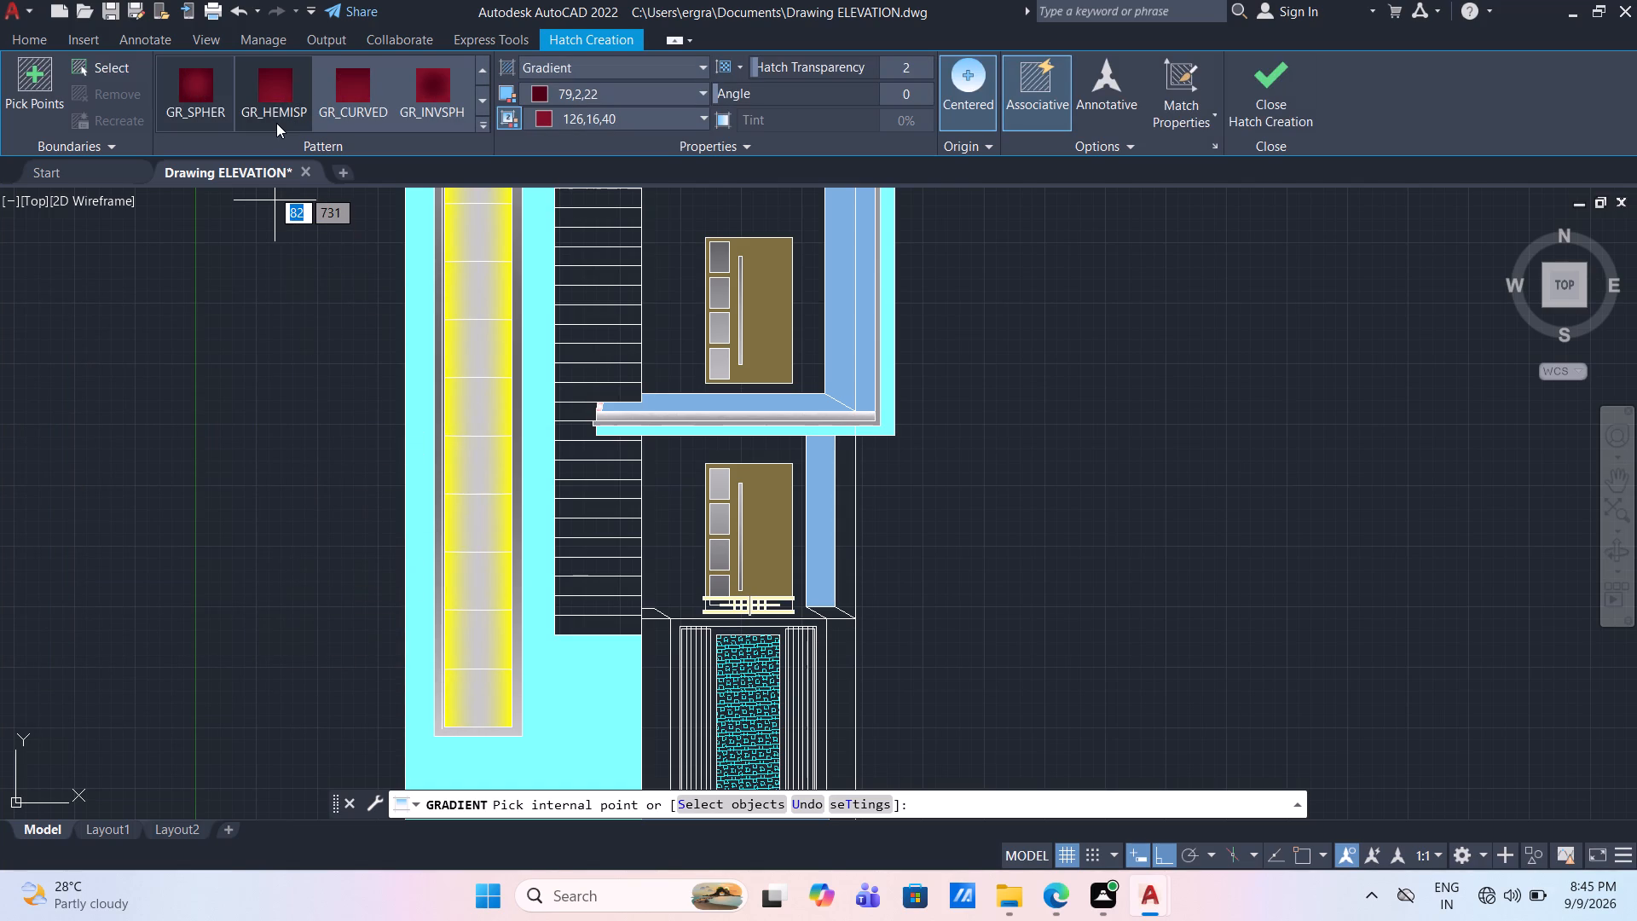
{"action": "left_click", "coordinate": [425, 87]}
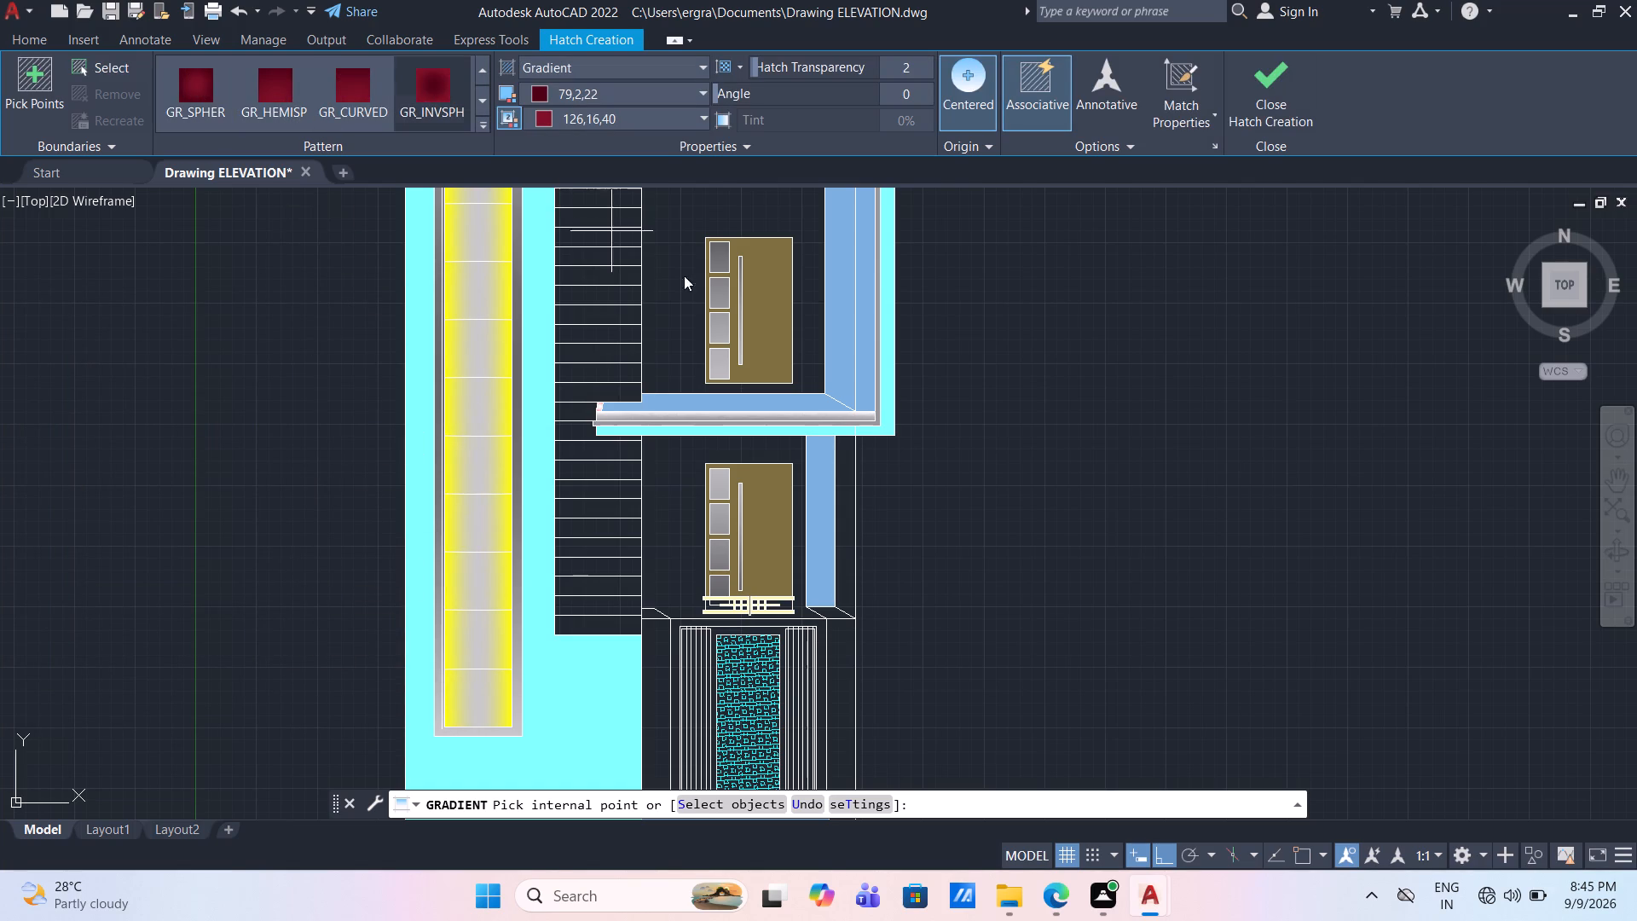
{"action": "left_click", "coordinate": [774, 302]}
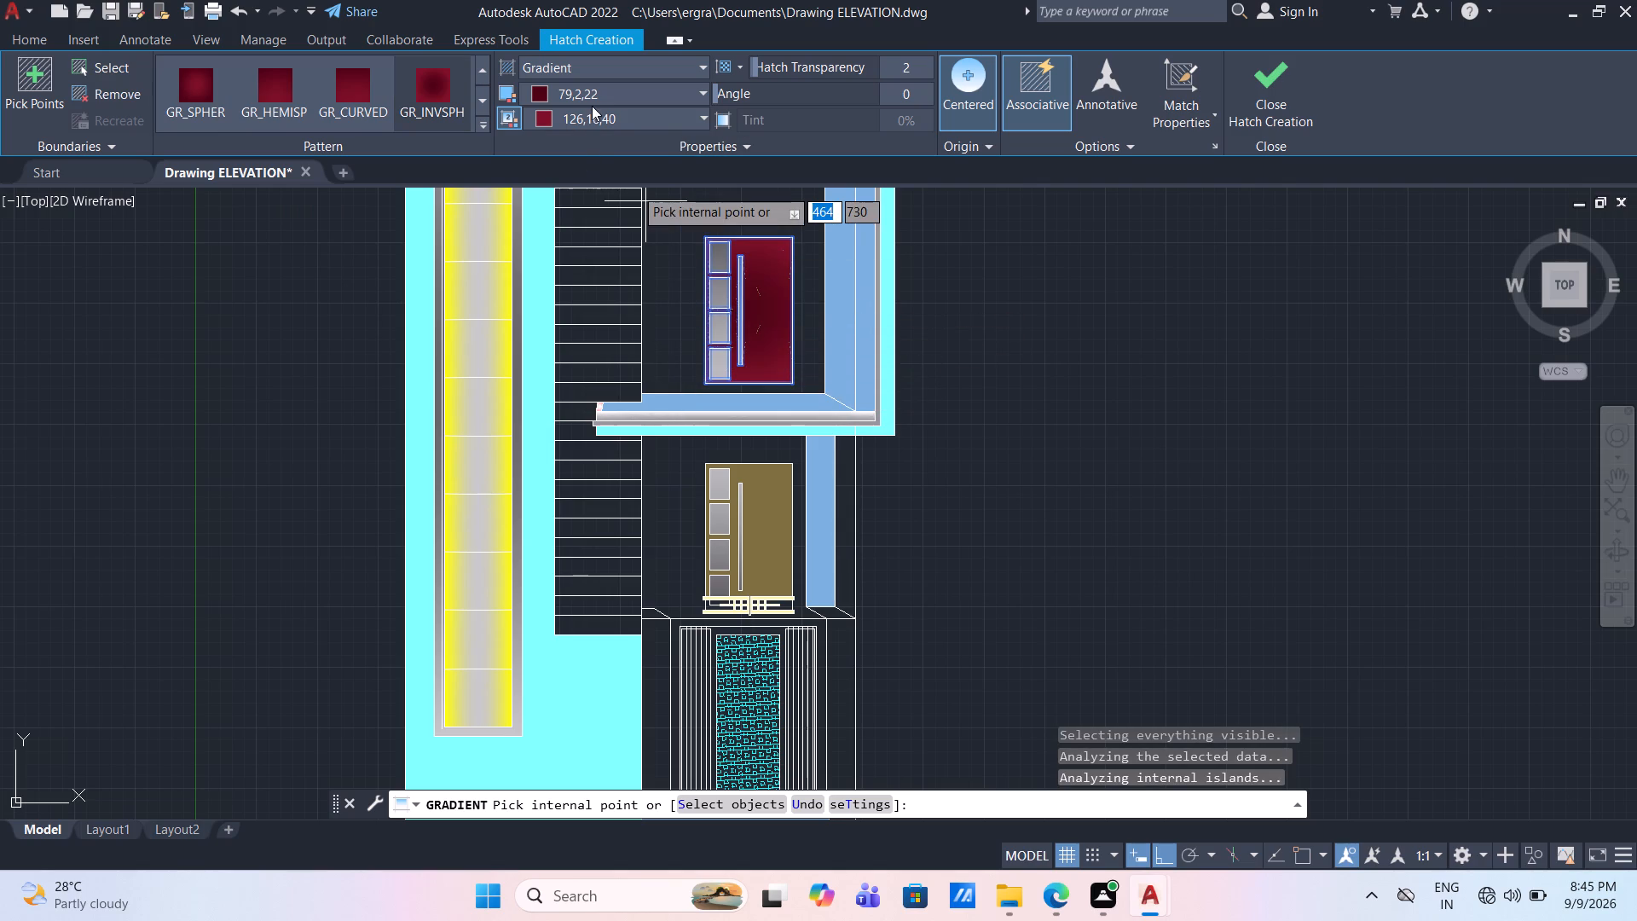
Change the second gradient colour of the upper door's body to 98,46,19, apply GR_SPHER and finish the fill.
{"action": "left_click", "coordinate": [627, 123]}
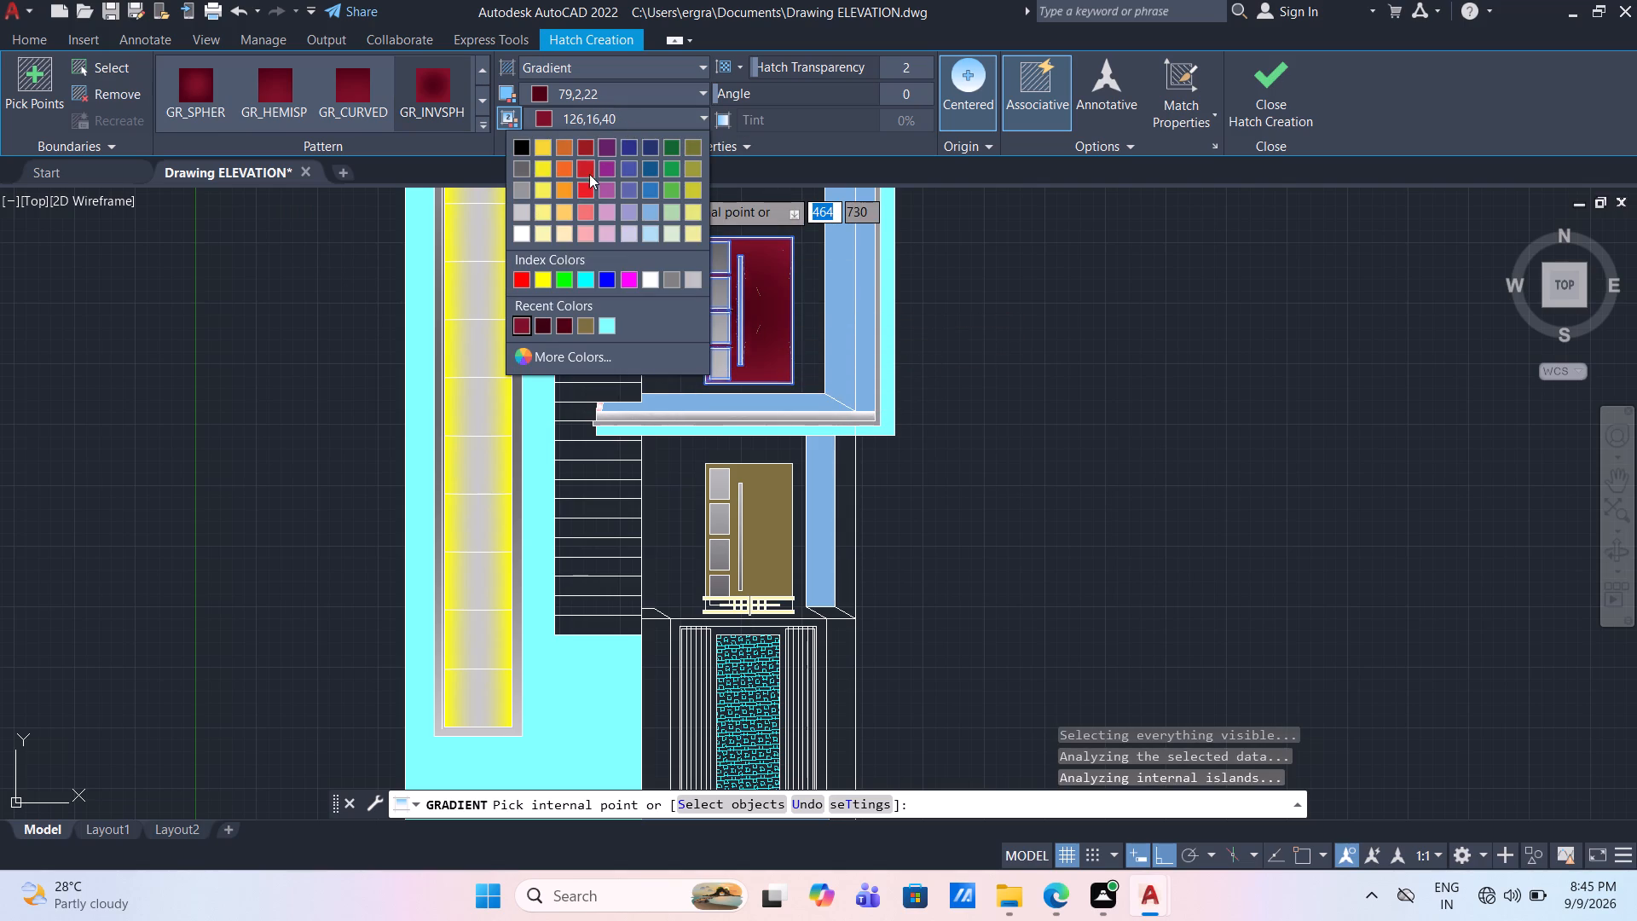
{"action": "left_click", "coordinate": [541, 355]}
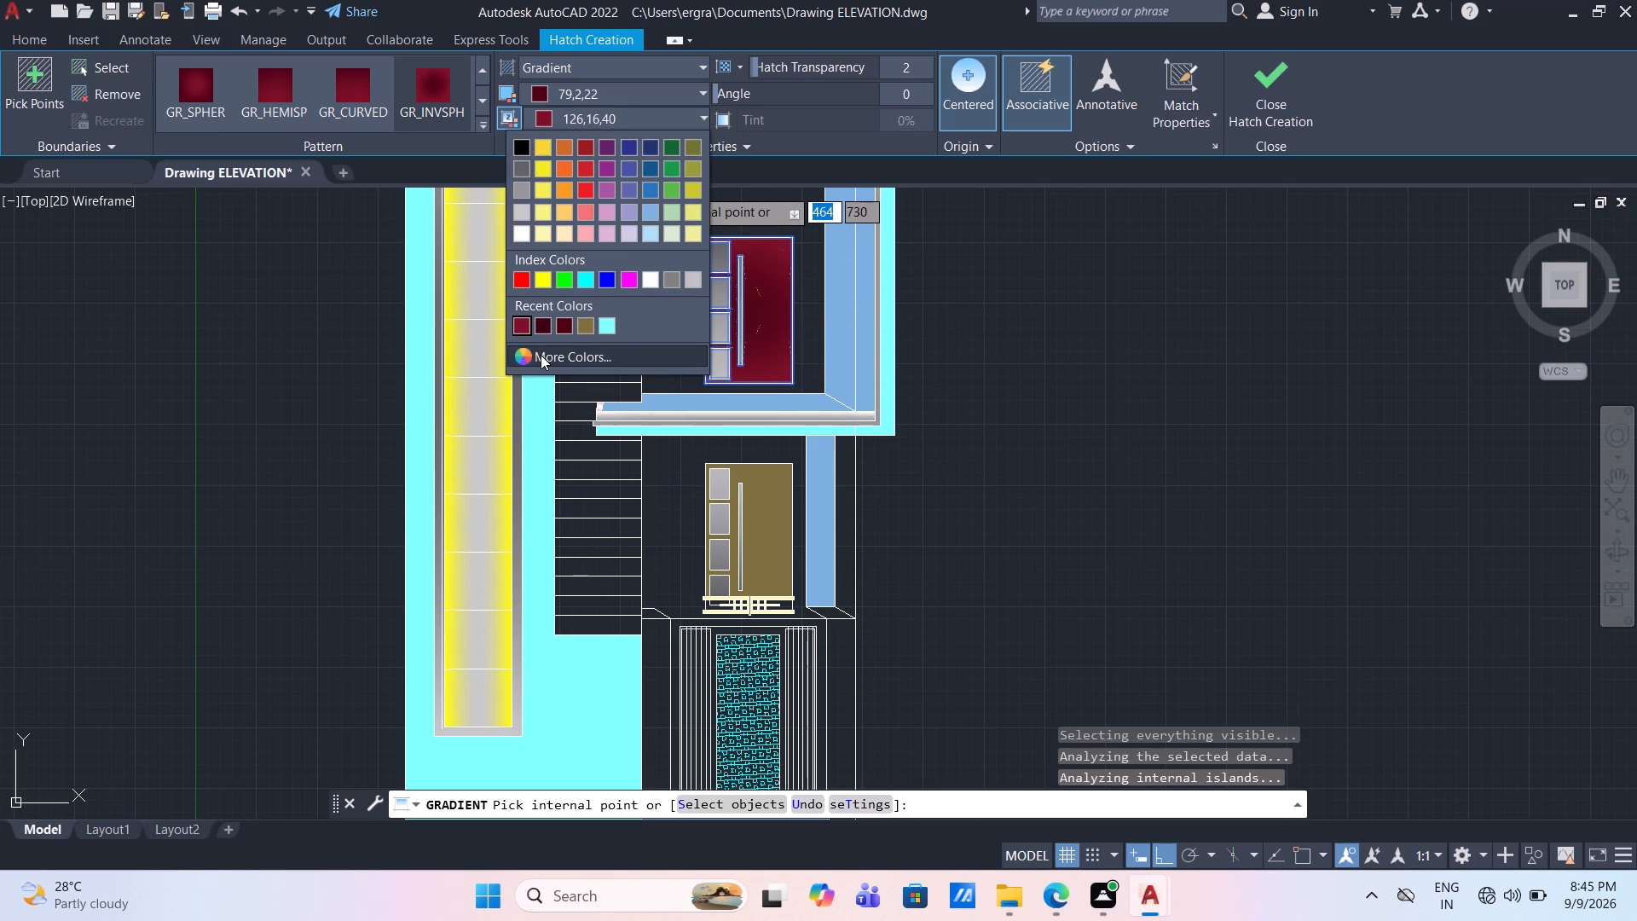
{"action": "left_click_drag", "start_coordinate": [292, 530], "coordinate": [294, 547]}
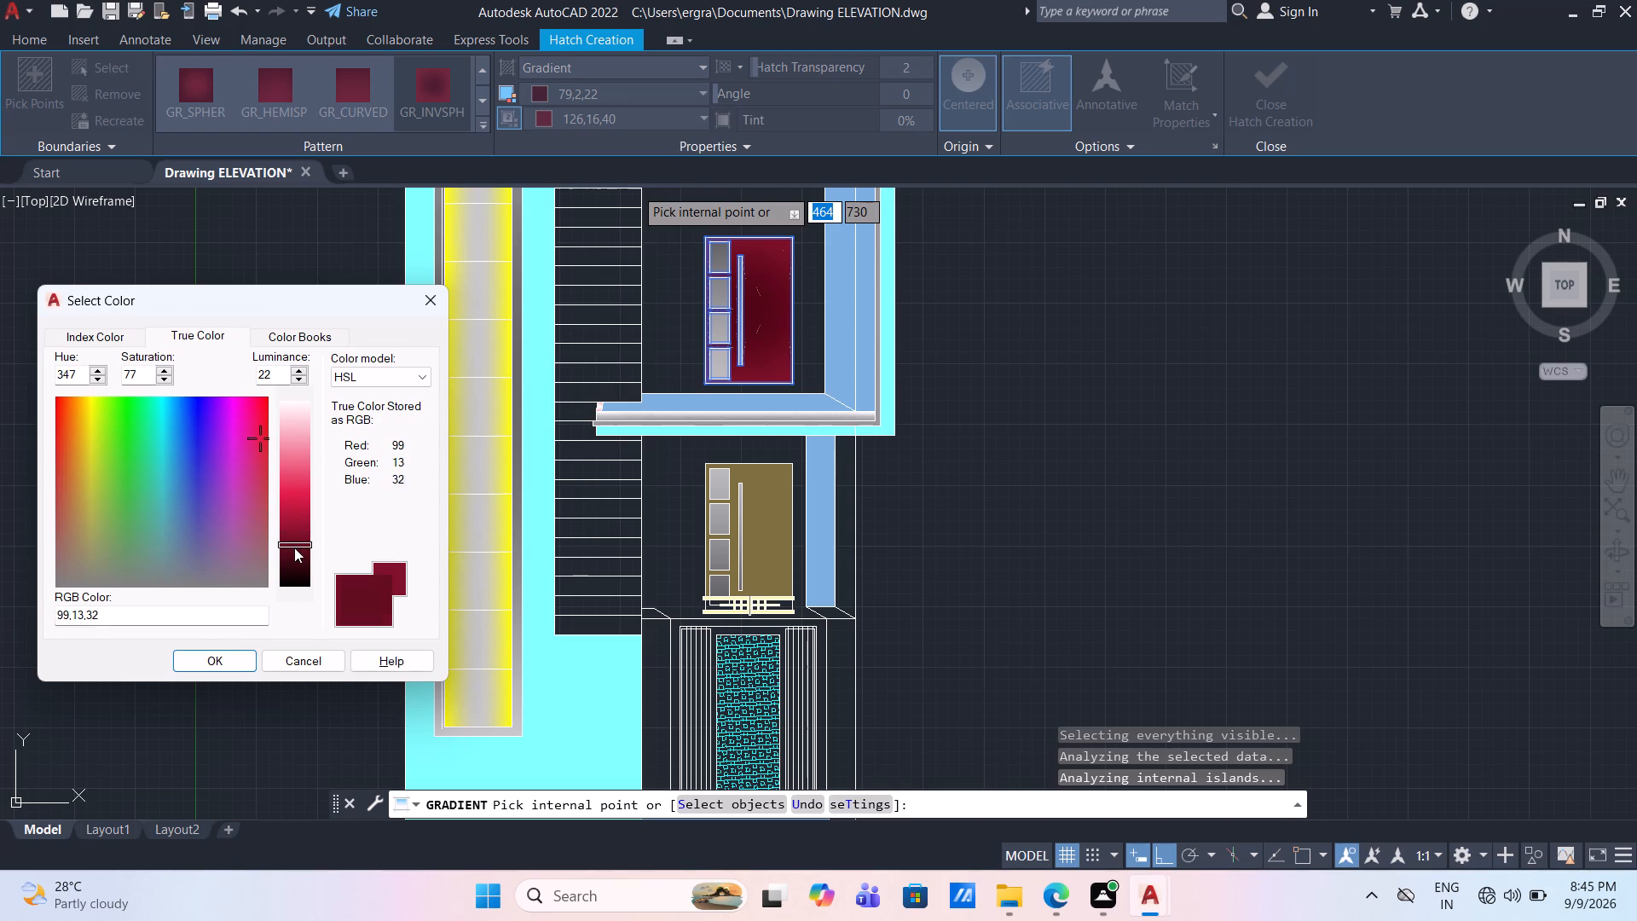
{"action": "left_click_drag", "start_coordinate": [294, 547], "coordinate": [294, 556]}
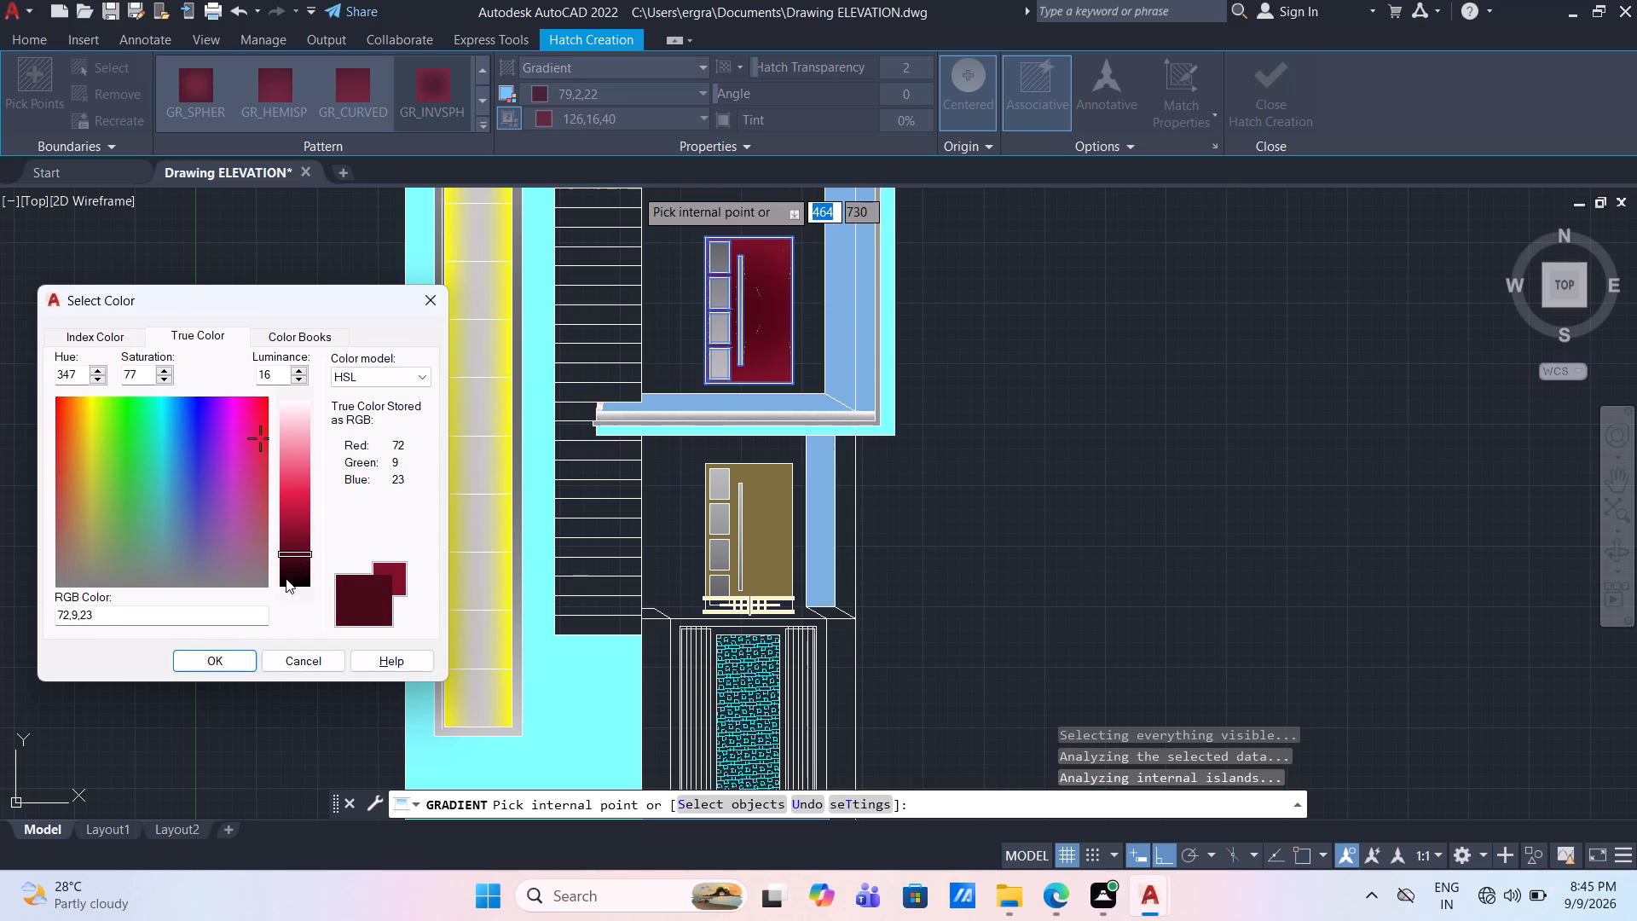
{"action": "left_click", "coordinate": [67, 458]}
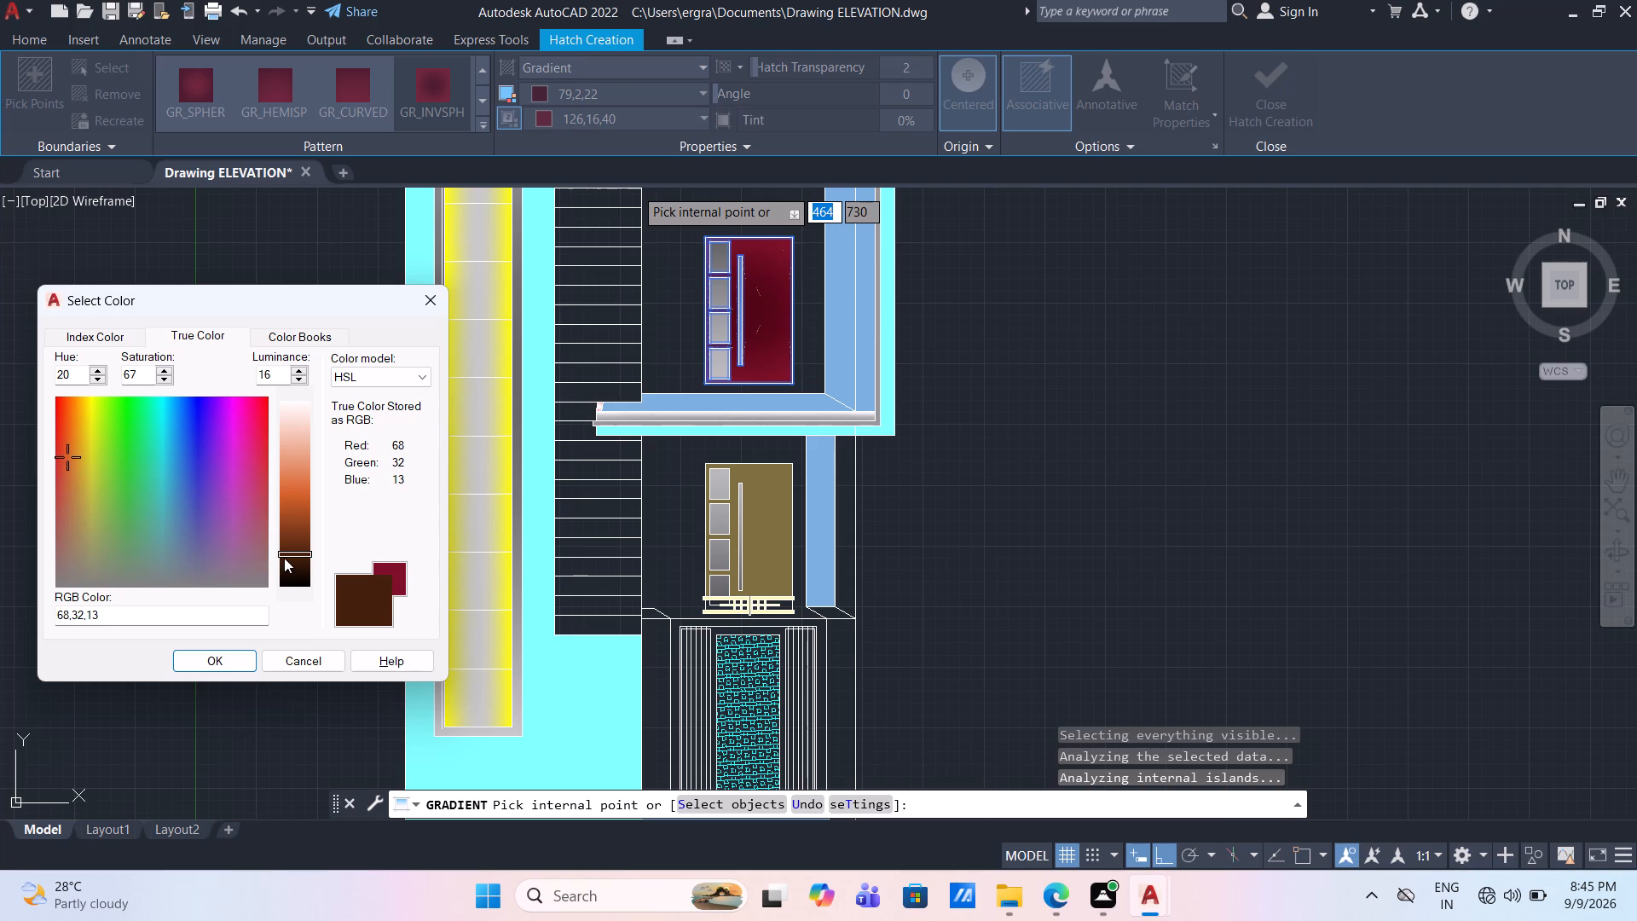
{"action": "left_click_drag", "start_coordinate": [291, 553], "coordinate": [293, 543]}
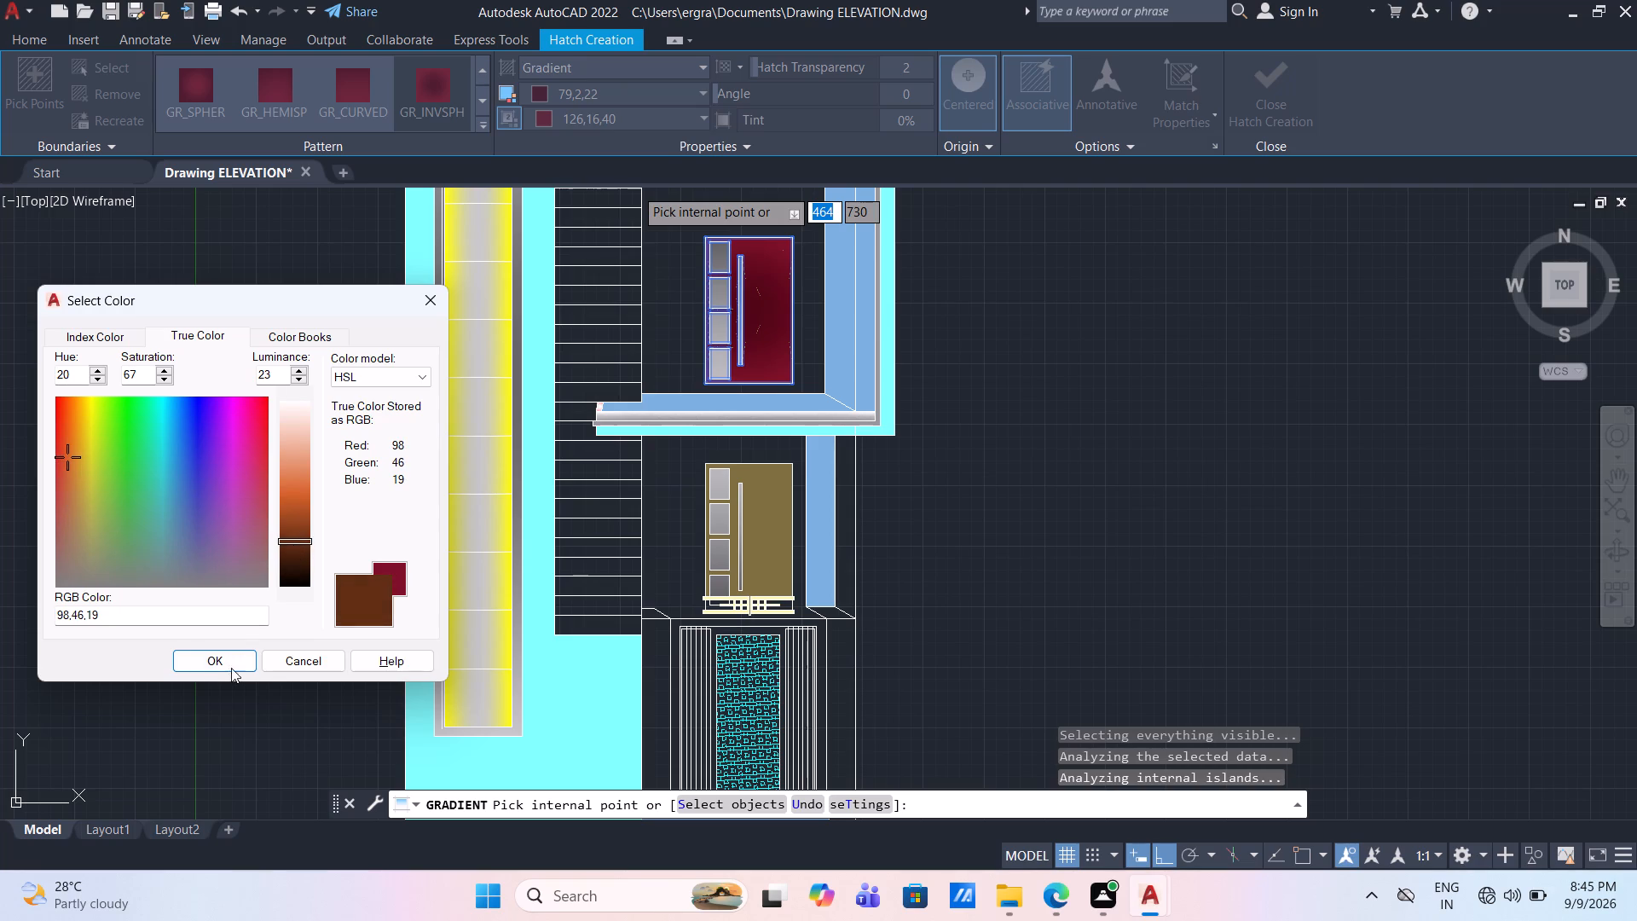
{"action": "left_click", "coordinate": [221, 660]}
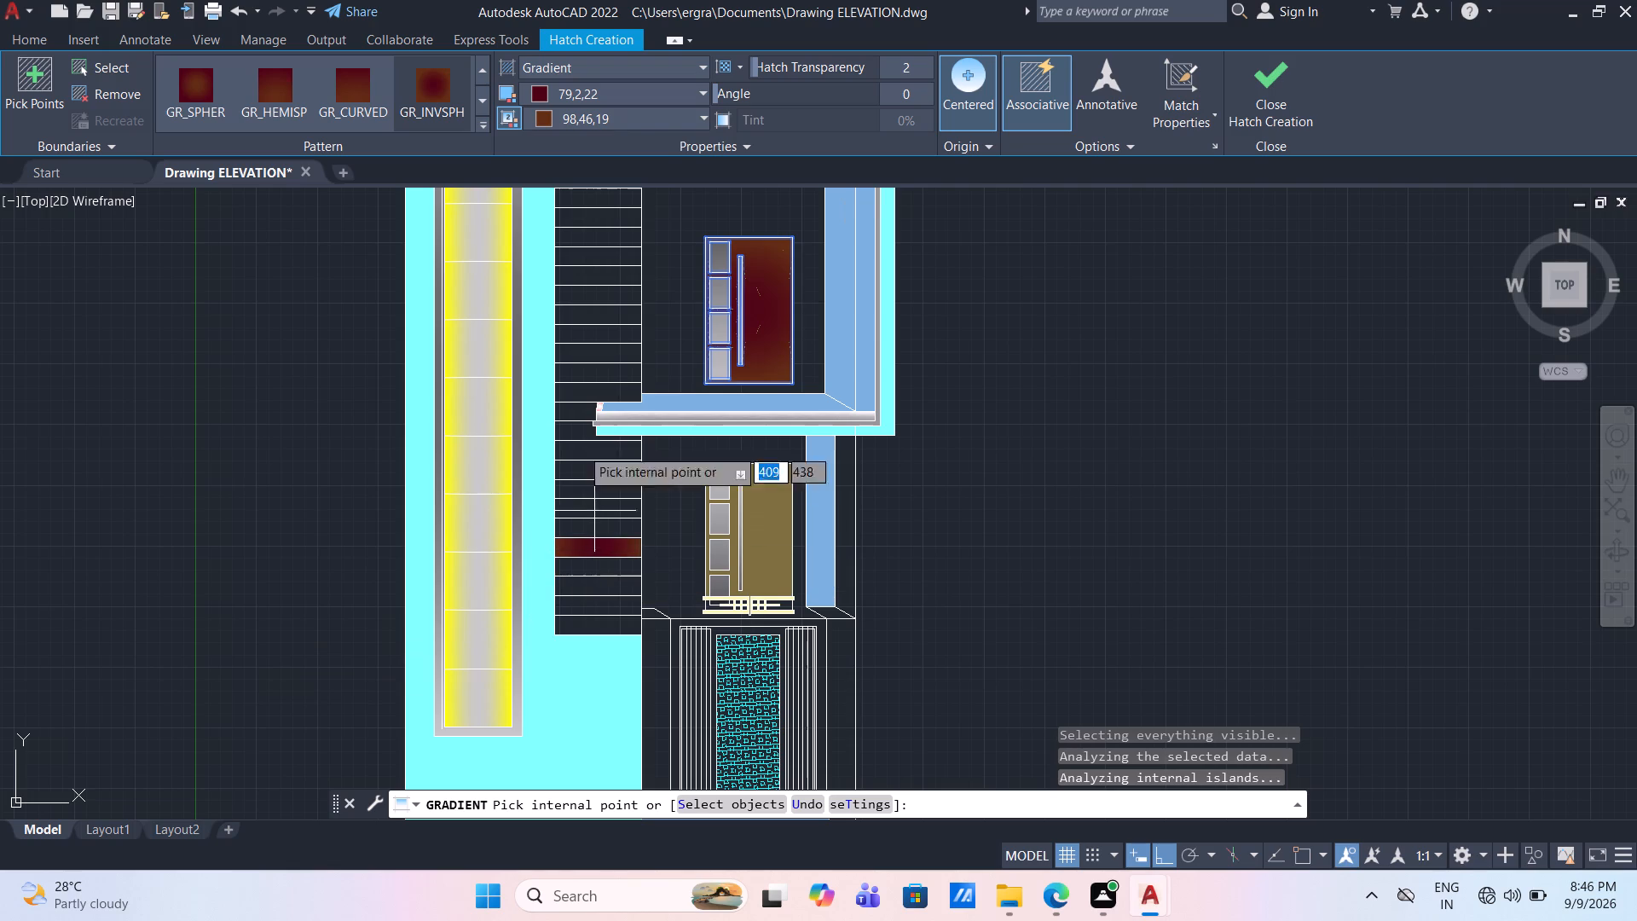
{"action": "left_click", "coordinate": [218, 82]}
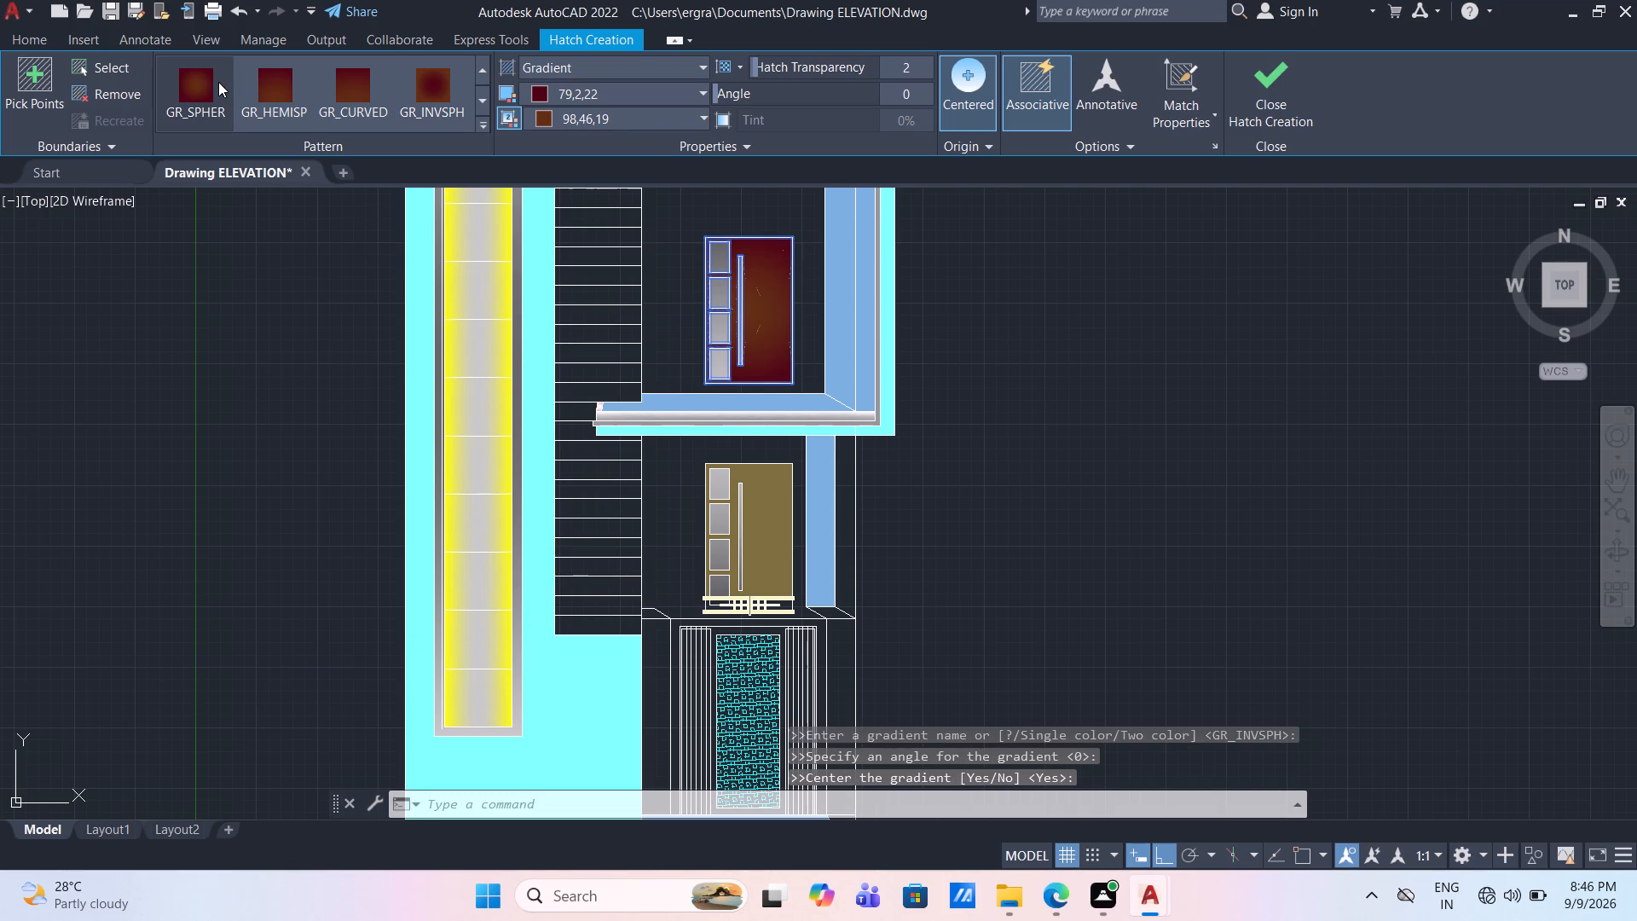
{"action": "key", "text": "Escape"}
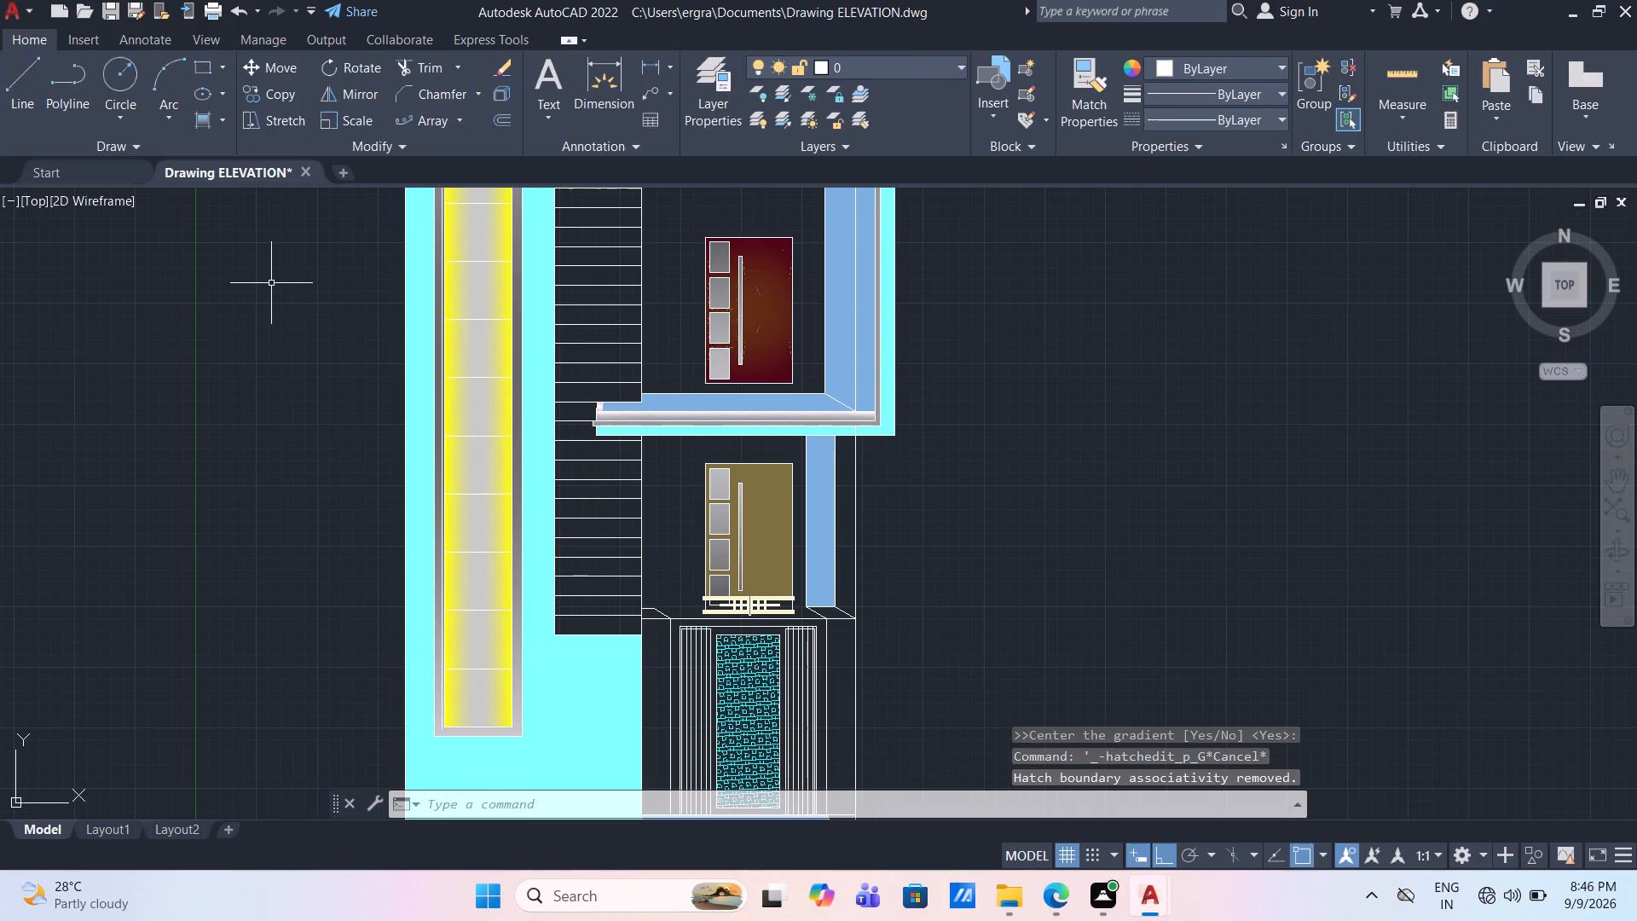
Fill the lower door's body with the same gradient in 79,2,22 and 98,46,19 and finish the fill.
{"action": "left_click", "coordinate": [757, 515]}
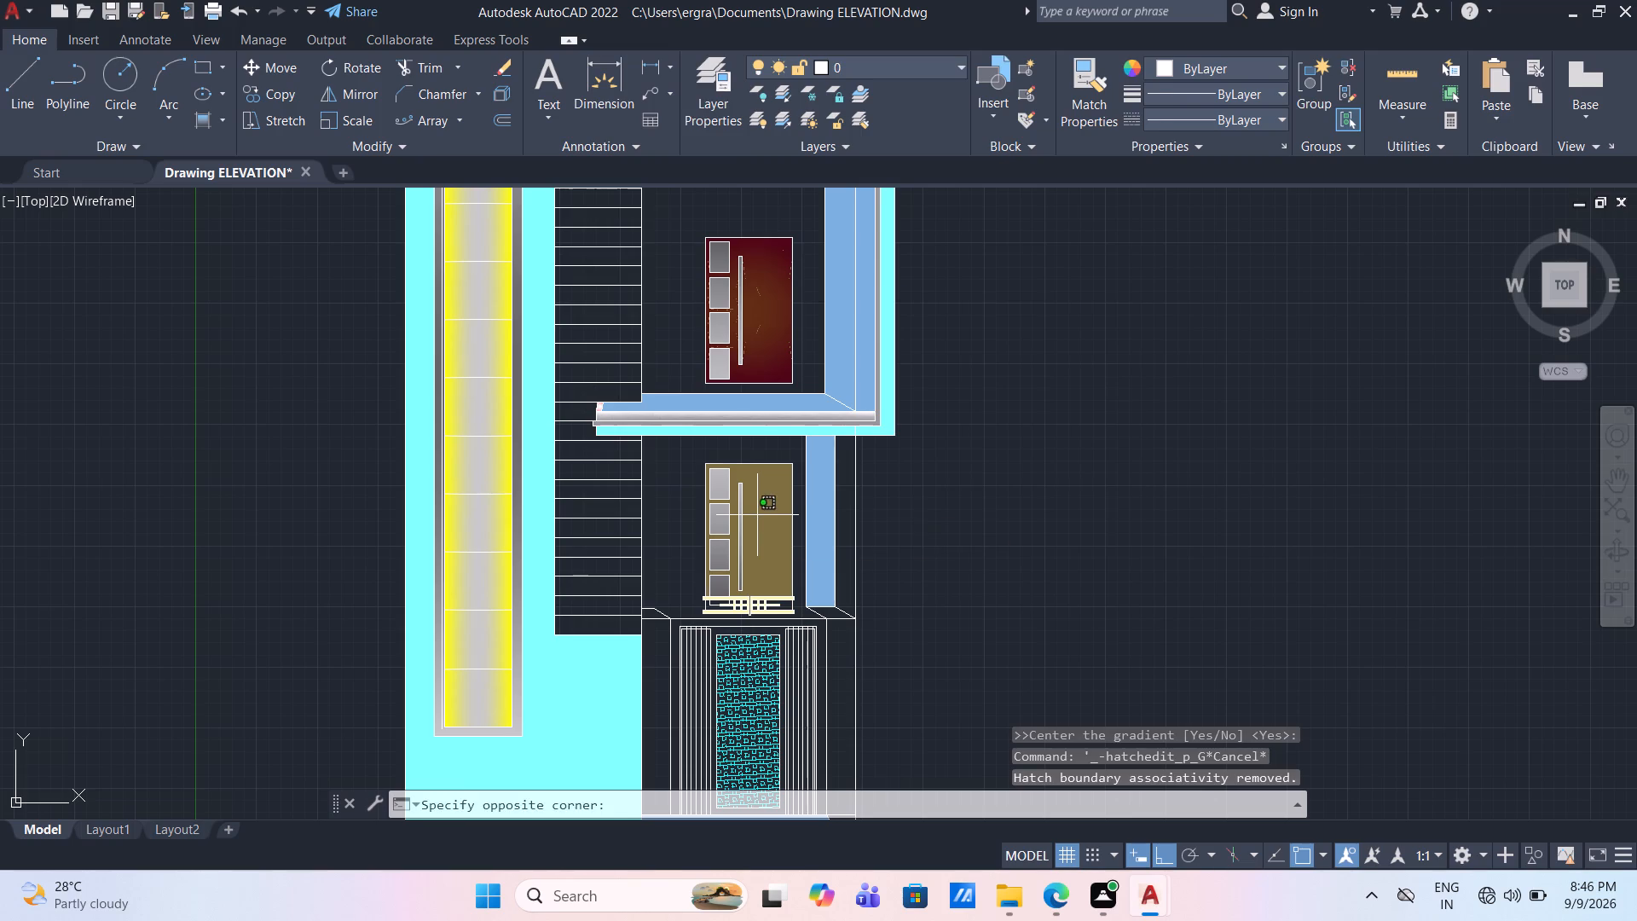
{"action": "key", "text": "Escape"}
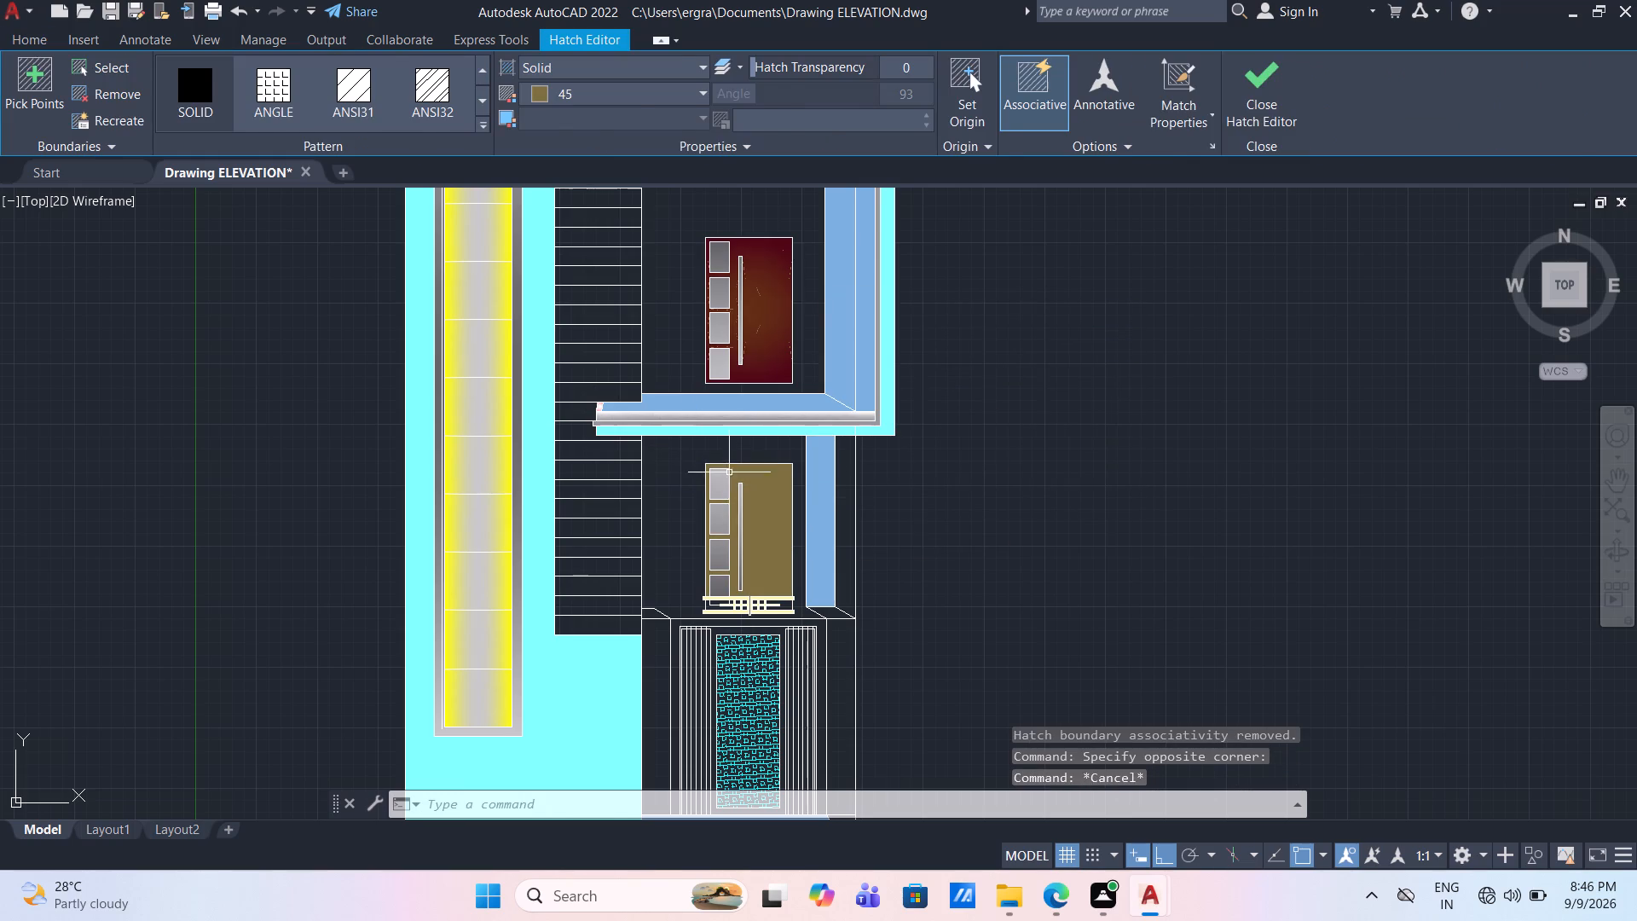
{"action": "left_click", "coordinate": [210, 126]}
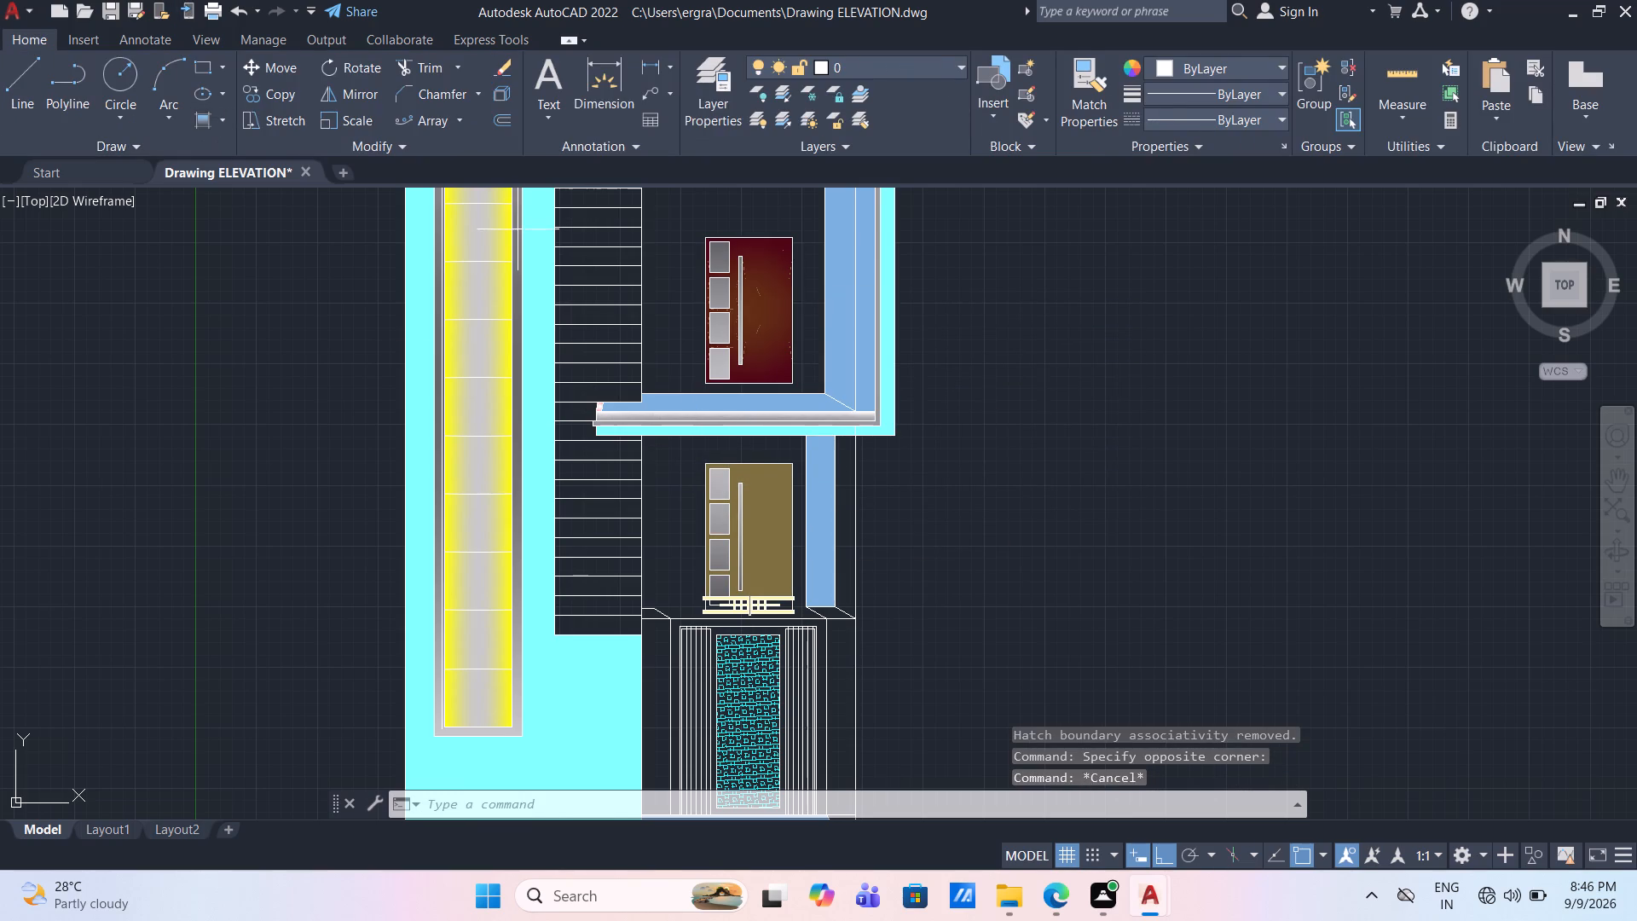
{"action": "left_click", "coordinate": [766, 523]}
{"action": "key", "text": "Escape"}
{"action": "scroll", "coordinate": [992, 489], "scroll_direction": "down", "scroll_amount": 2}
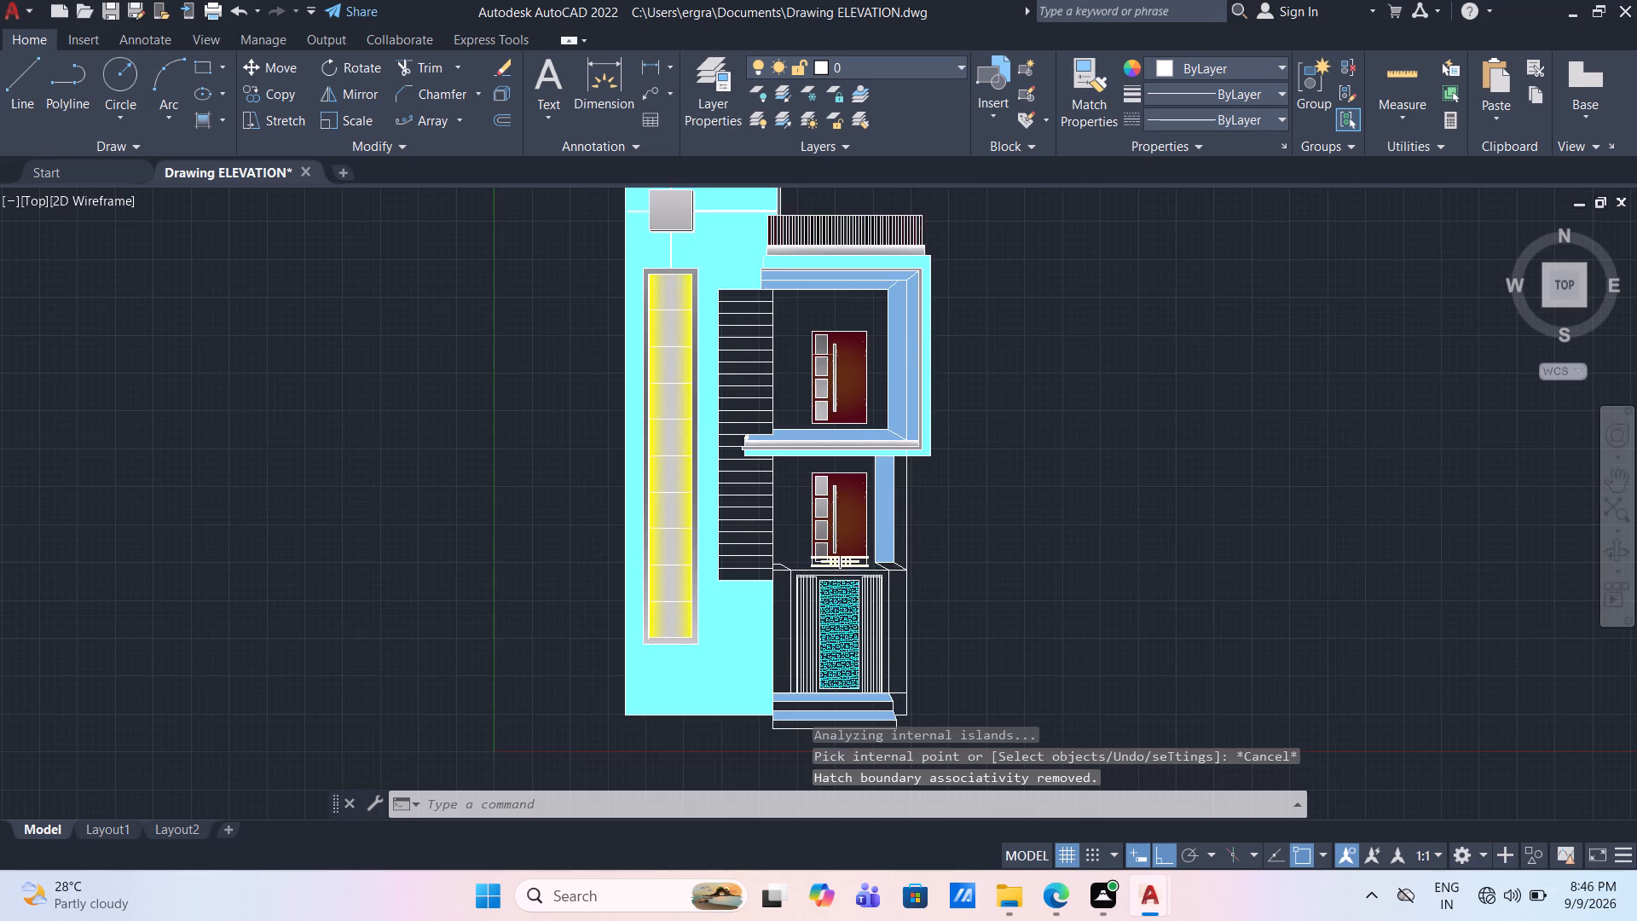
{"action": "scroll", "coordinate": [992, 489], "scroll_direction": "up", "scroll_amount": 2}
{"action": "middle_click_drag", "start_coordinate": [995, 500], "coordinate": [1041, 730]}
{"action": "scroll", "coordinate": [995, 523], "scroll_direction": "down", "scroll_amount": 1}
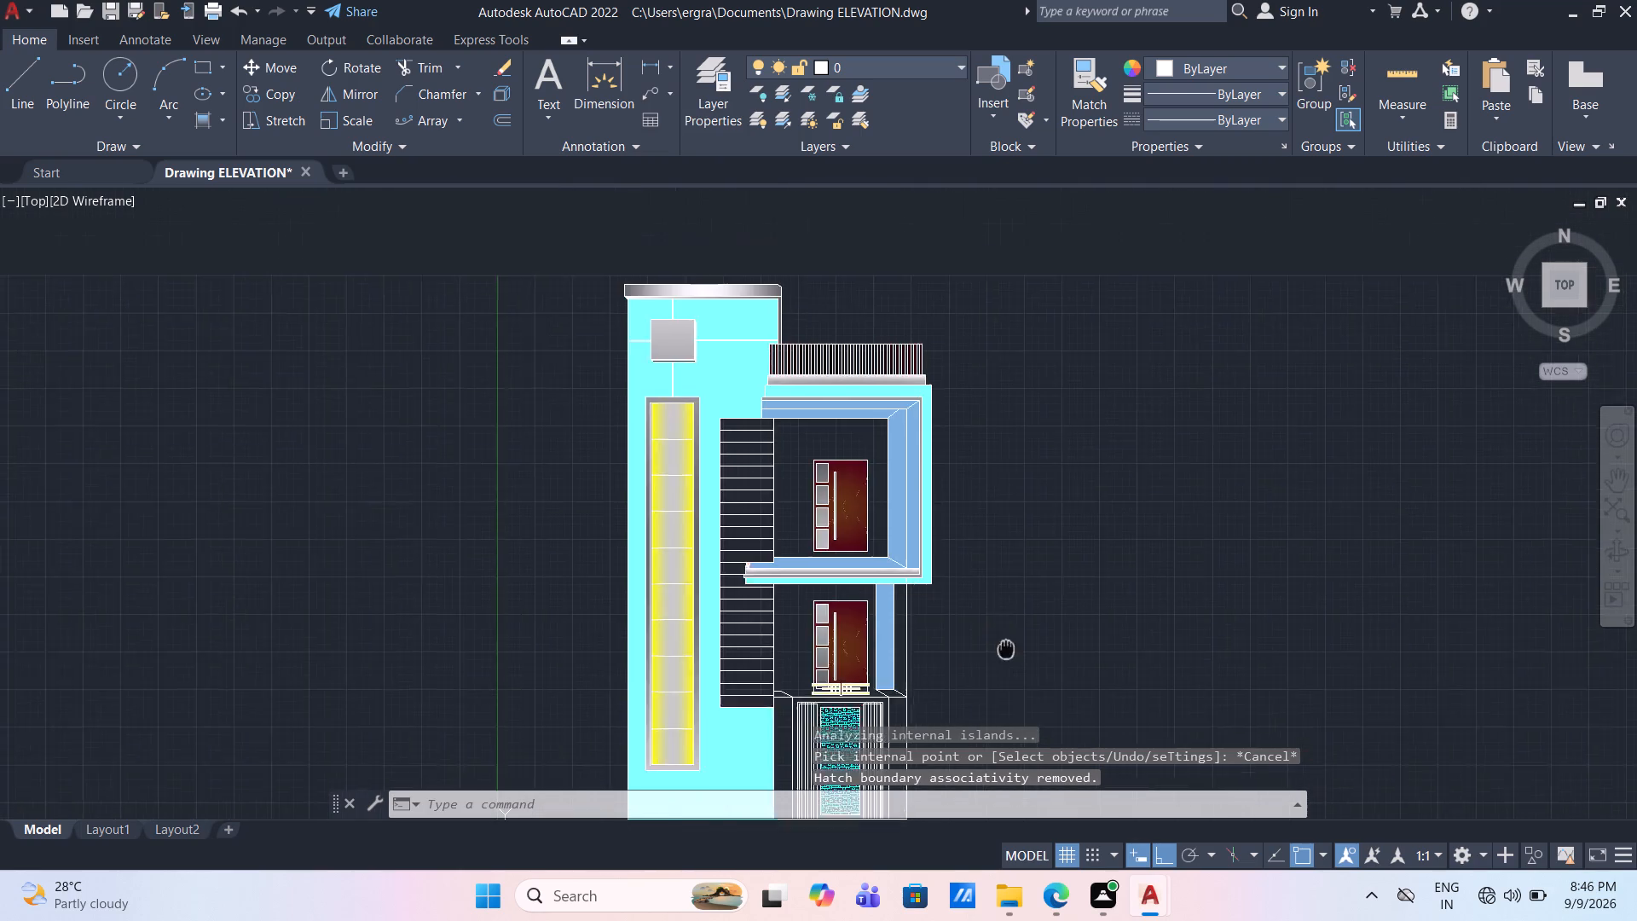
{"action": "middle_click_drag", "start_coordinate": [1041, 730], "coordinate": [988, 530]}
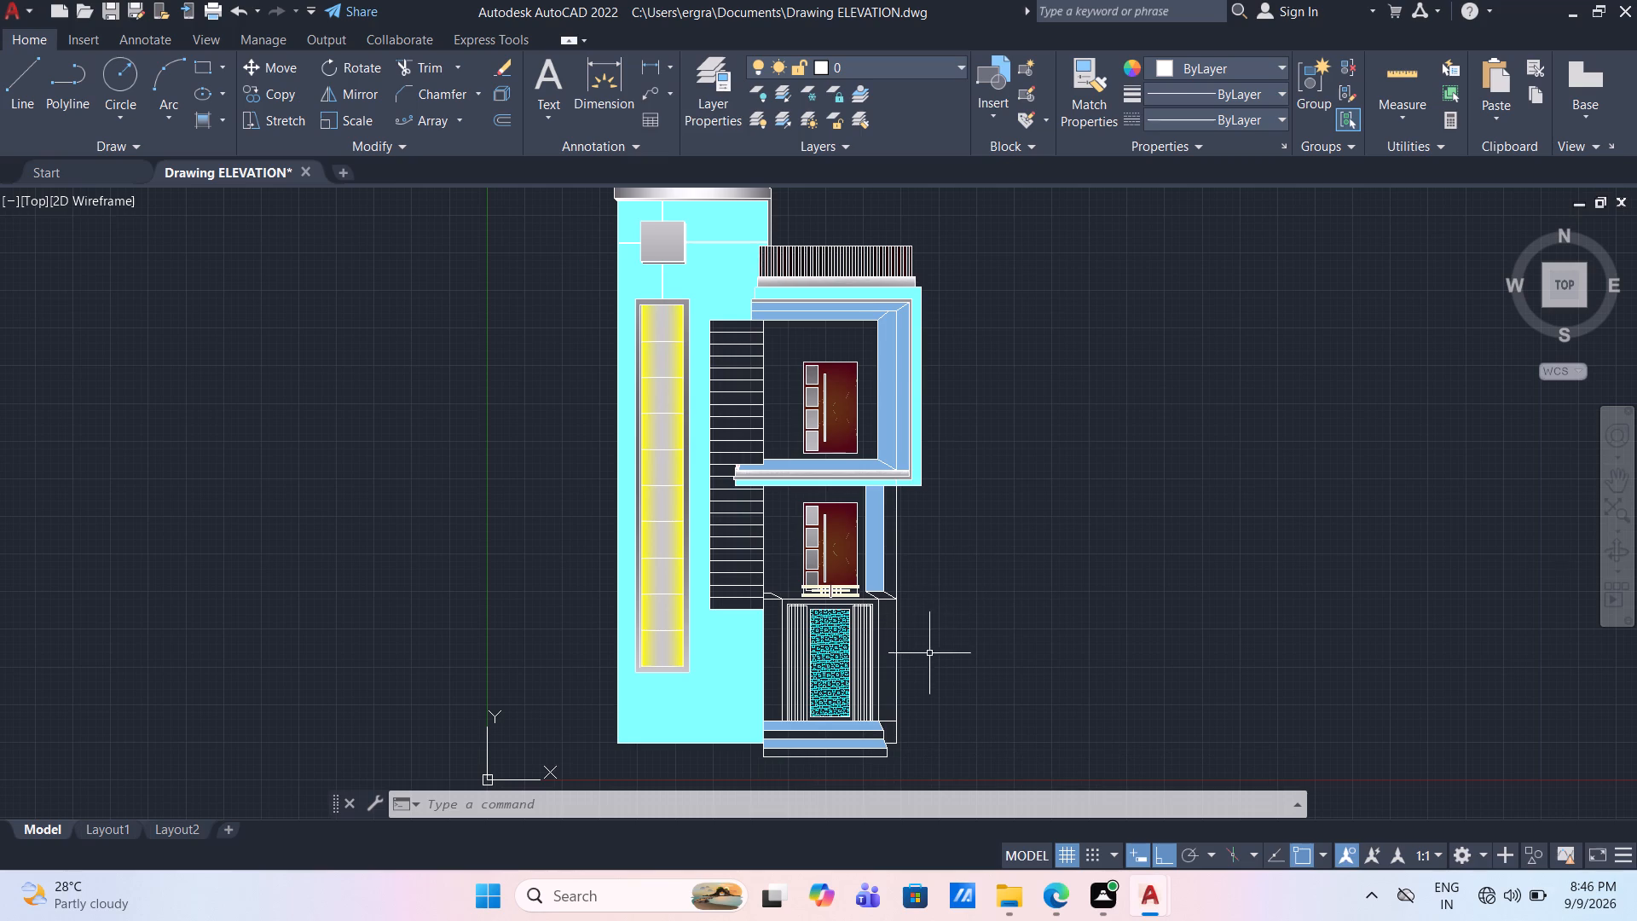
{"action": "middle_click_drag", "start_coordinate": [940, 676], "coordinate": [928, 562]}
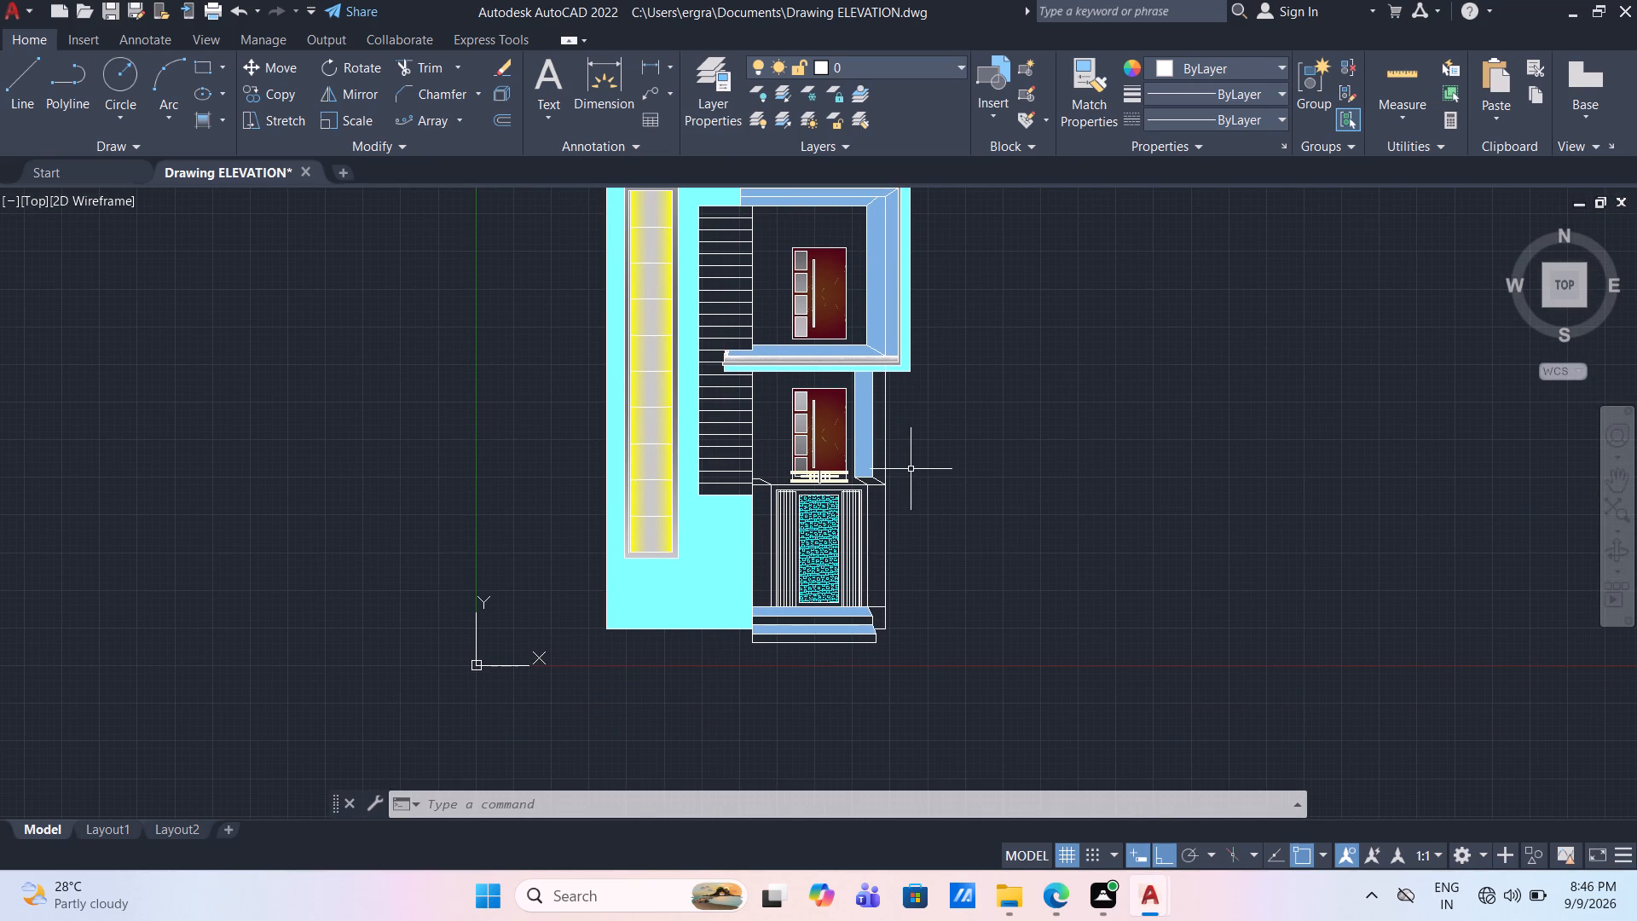
Trim away the stray vertical line outside the lower door's blue side band, between the cyan frame and the entrance top.
{"action": "scroll", "coordinate": [879, 546], "scroll_direction": "up", "scroll_amount": 1}
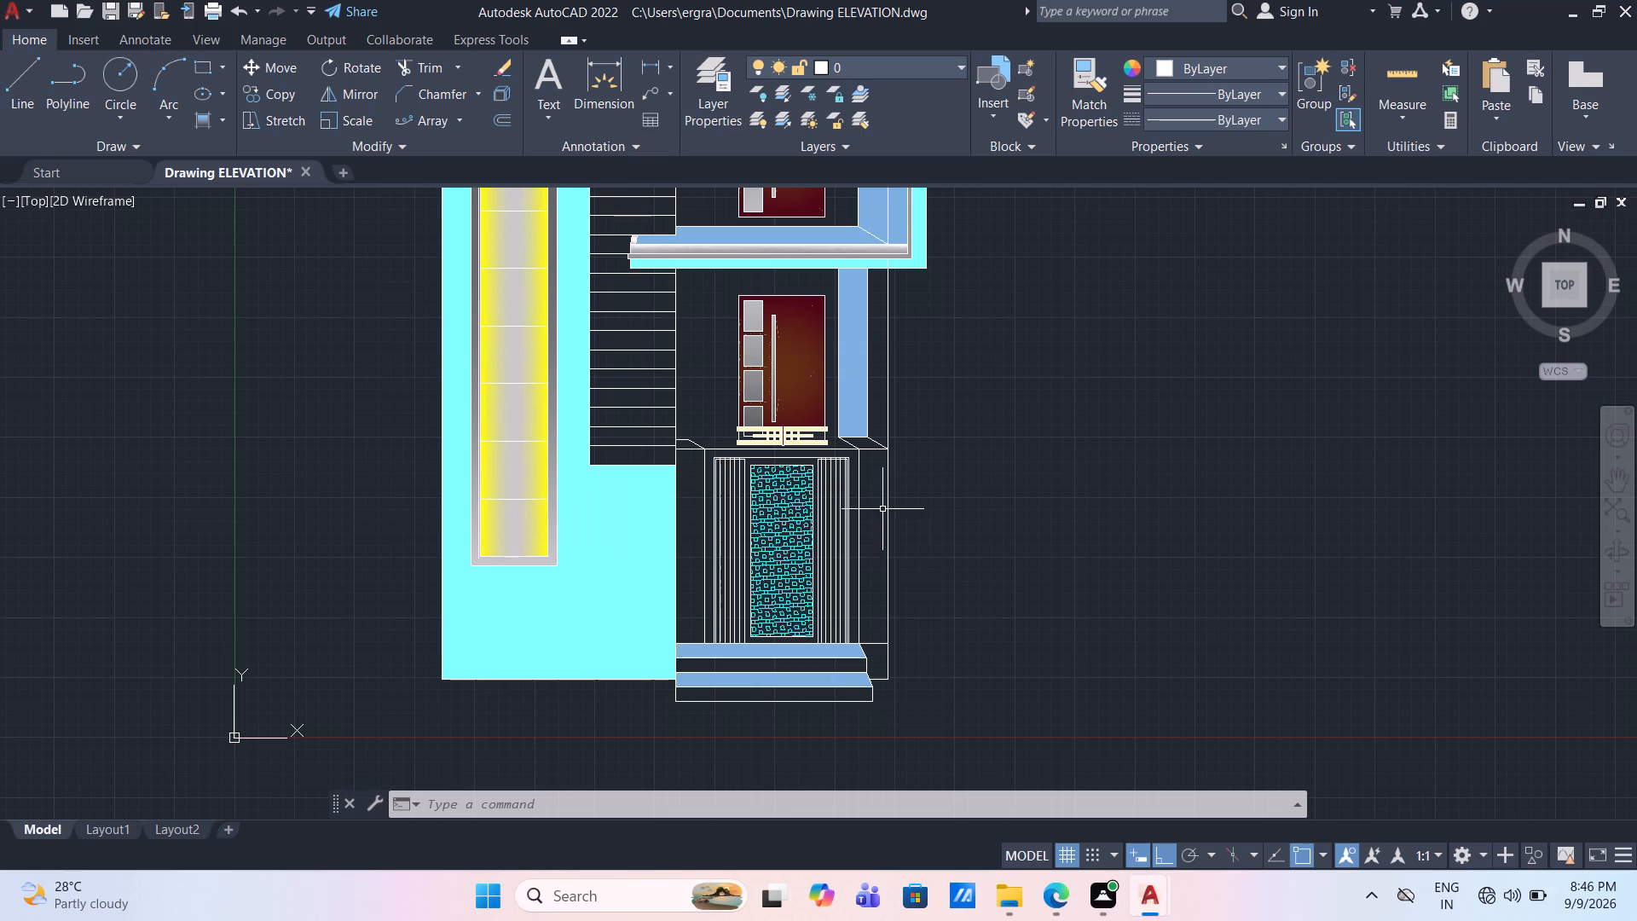
{"action": "middle_click_drag", "start_coordinate": [932, 395], "coordinate": [933, 469]}
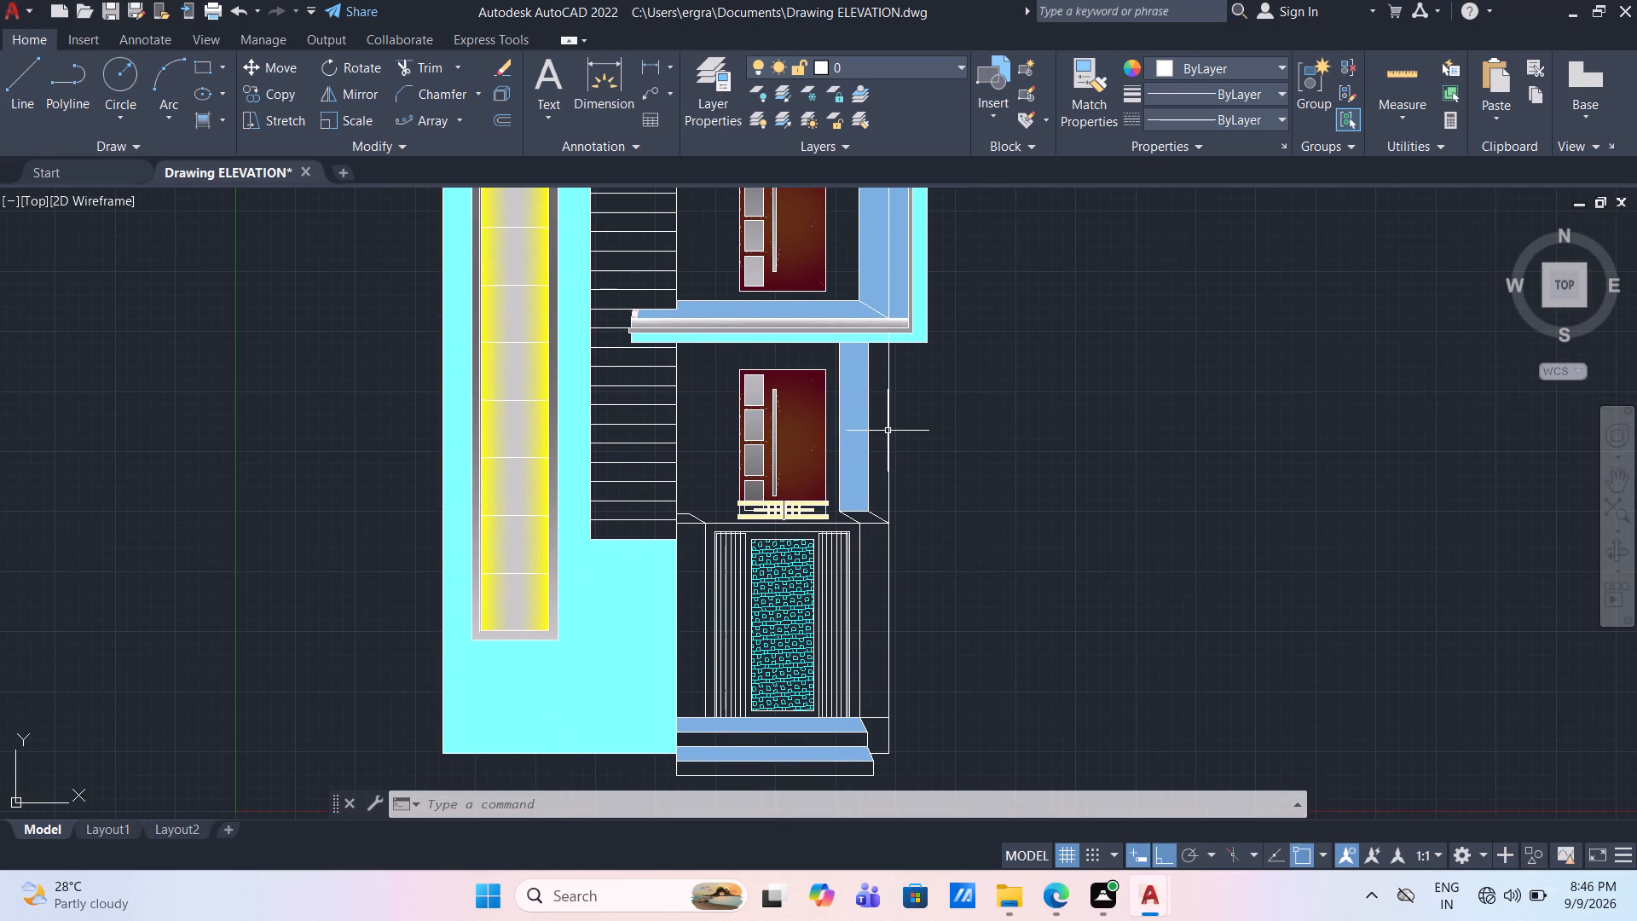
{"action": "left_click", "coordinate": [891, 430]}
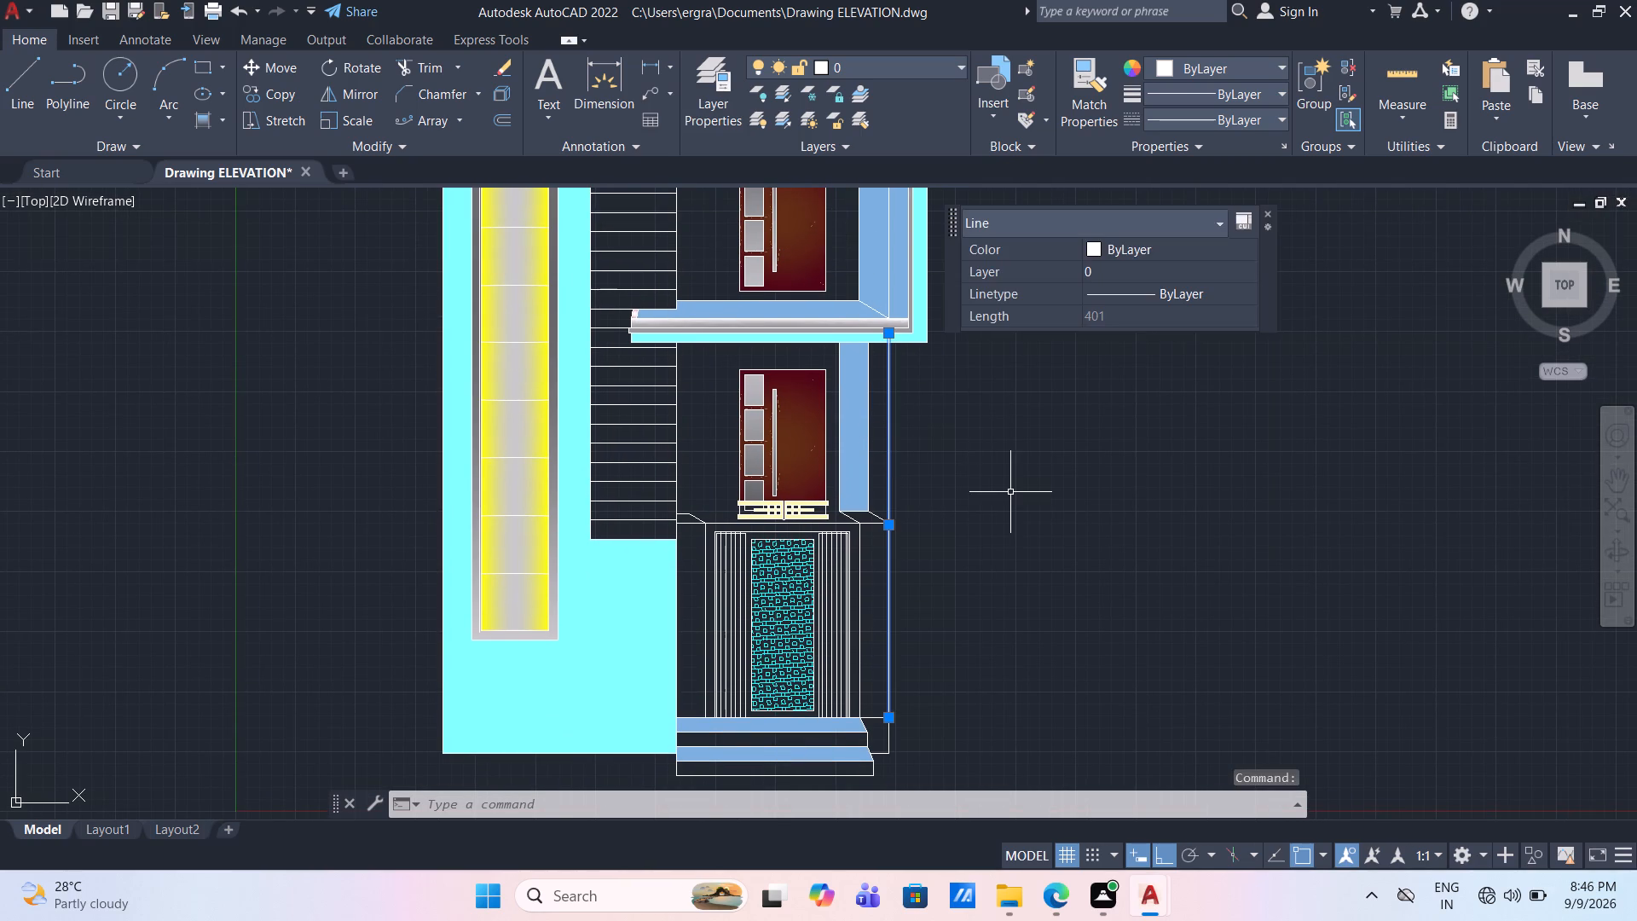
{"action": "key", "text": "Escape"}
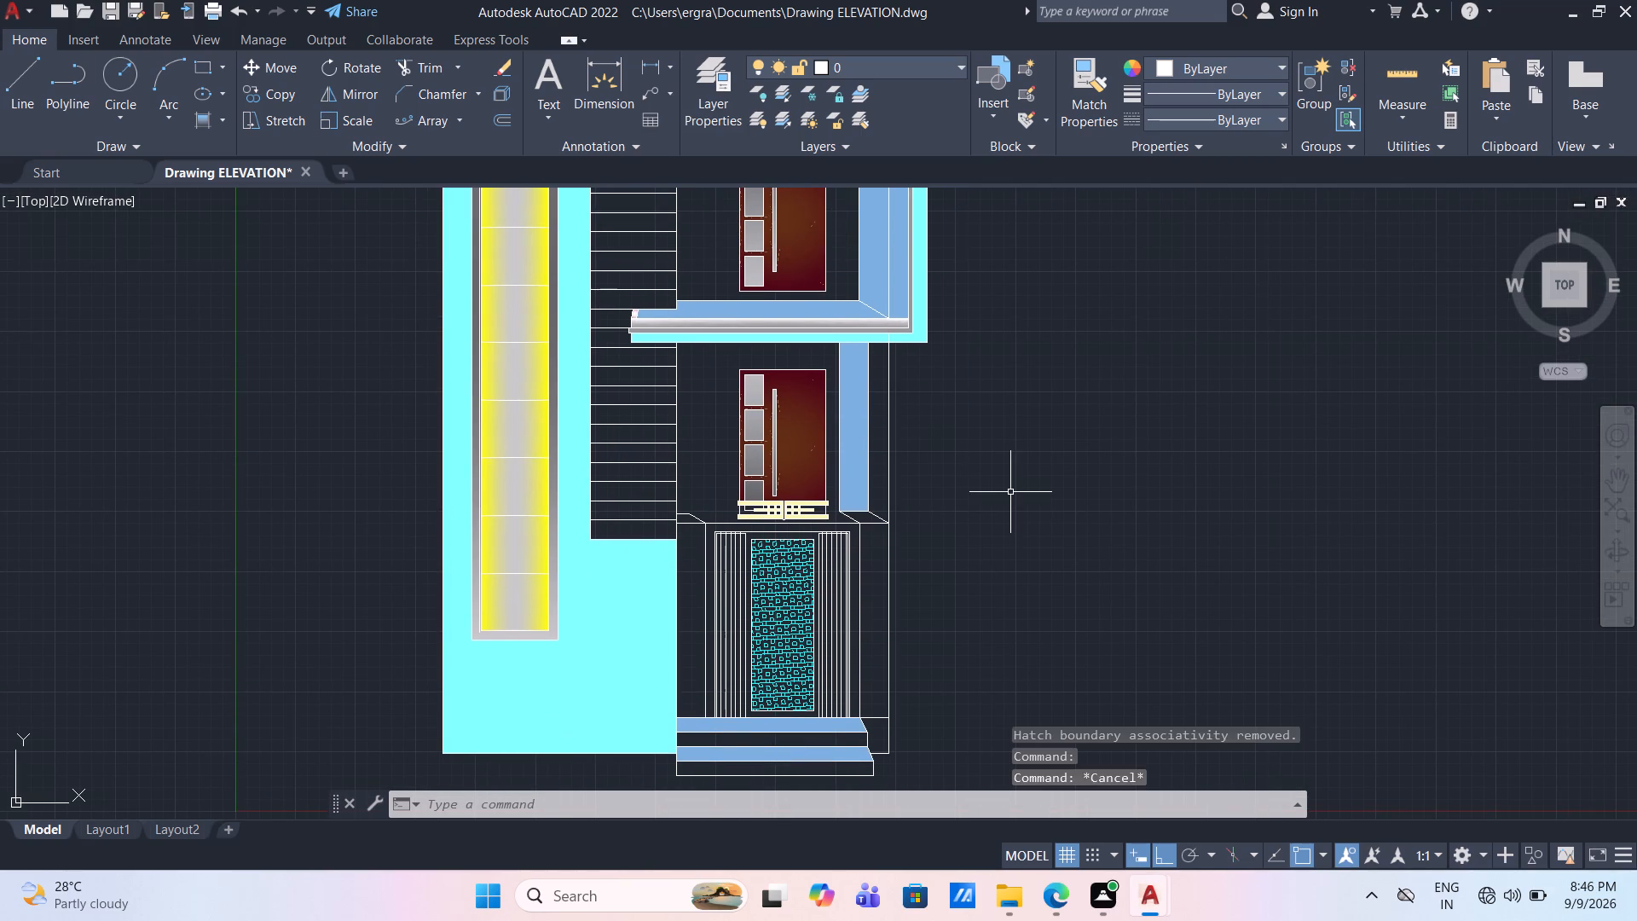
{"action": "type", "text": "tr"}
{"action": "key", "text": "Return"}
{"action": "left_click", "coordinate": [977, 460]}
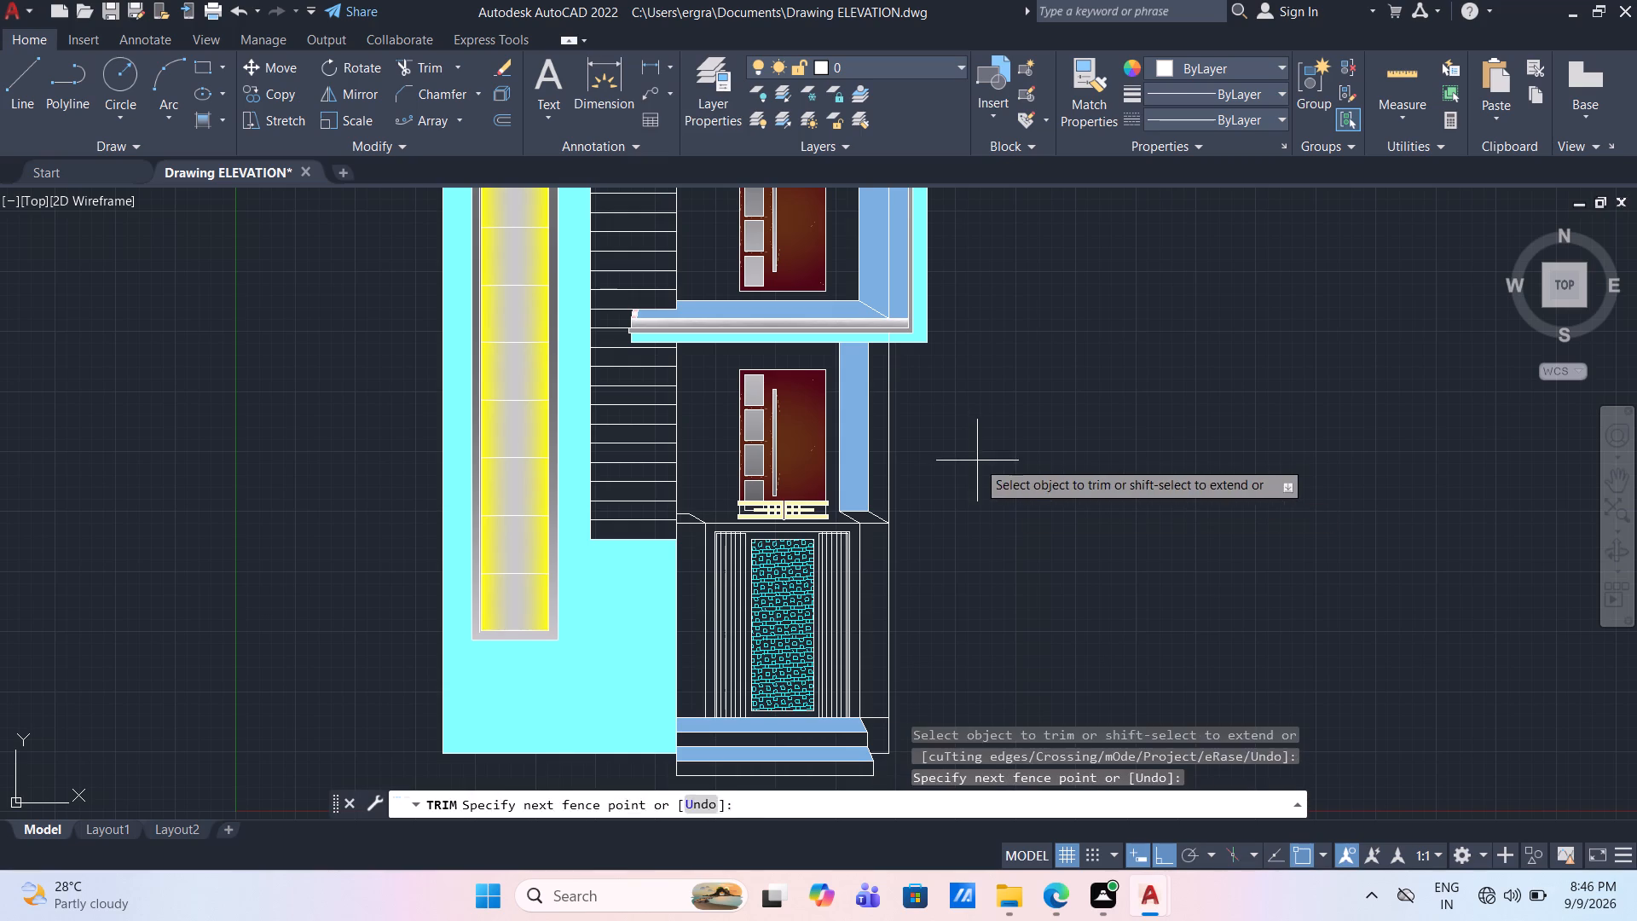
{"action": "left_click", "coordinate": [883, 426]}
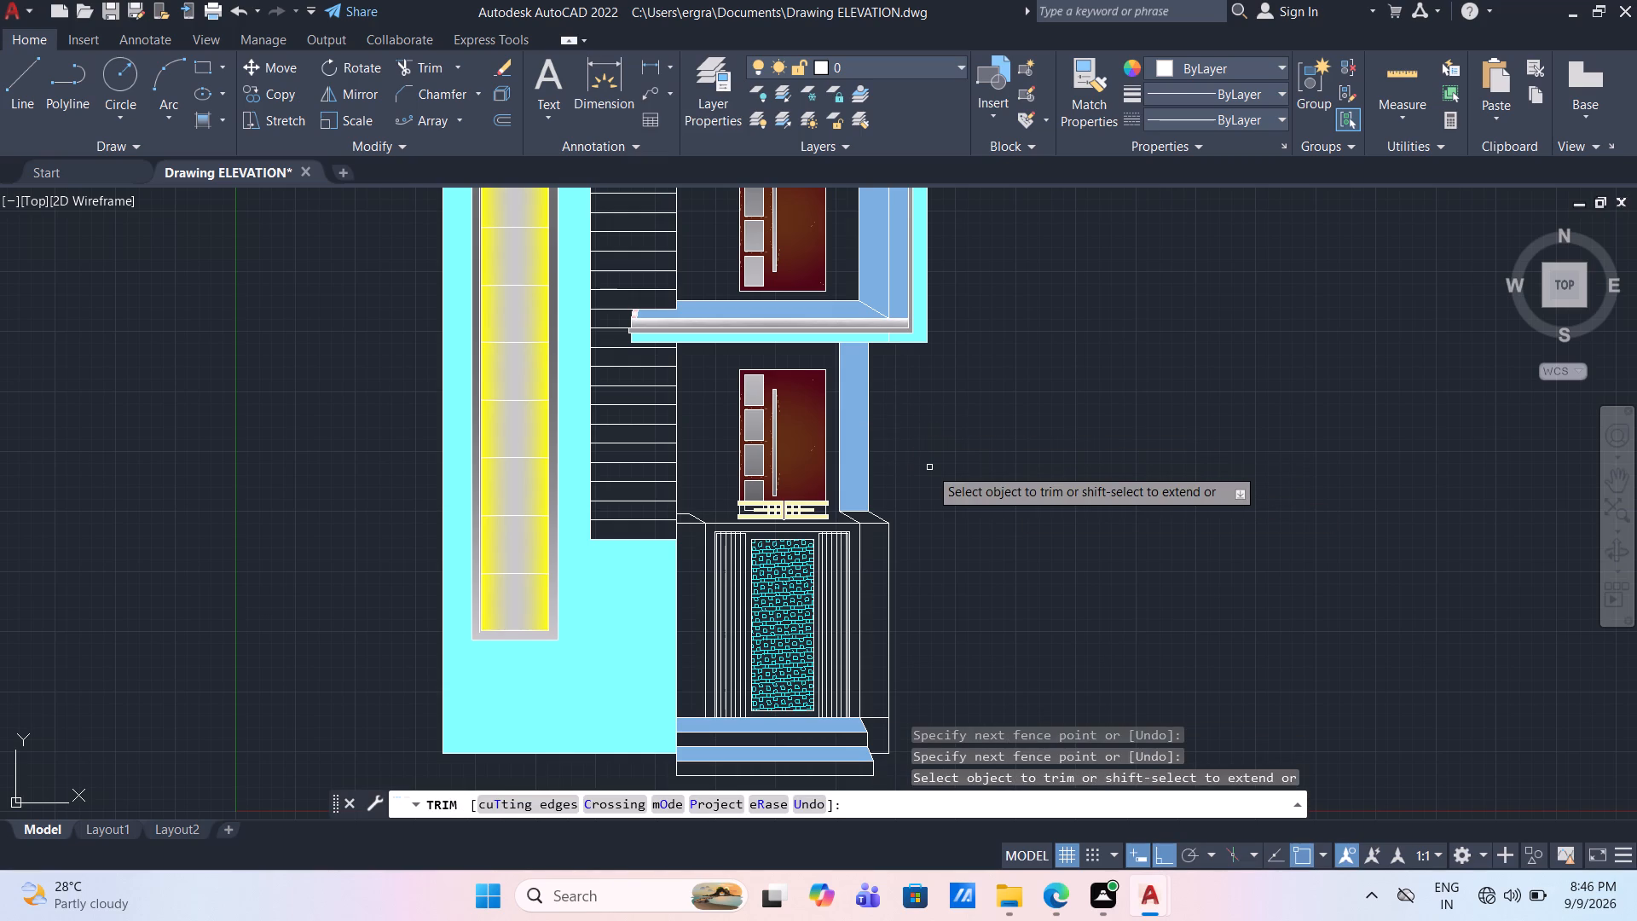
{"action": "key", "text": "Escape"}
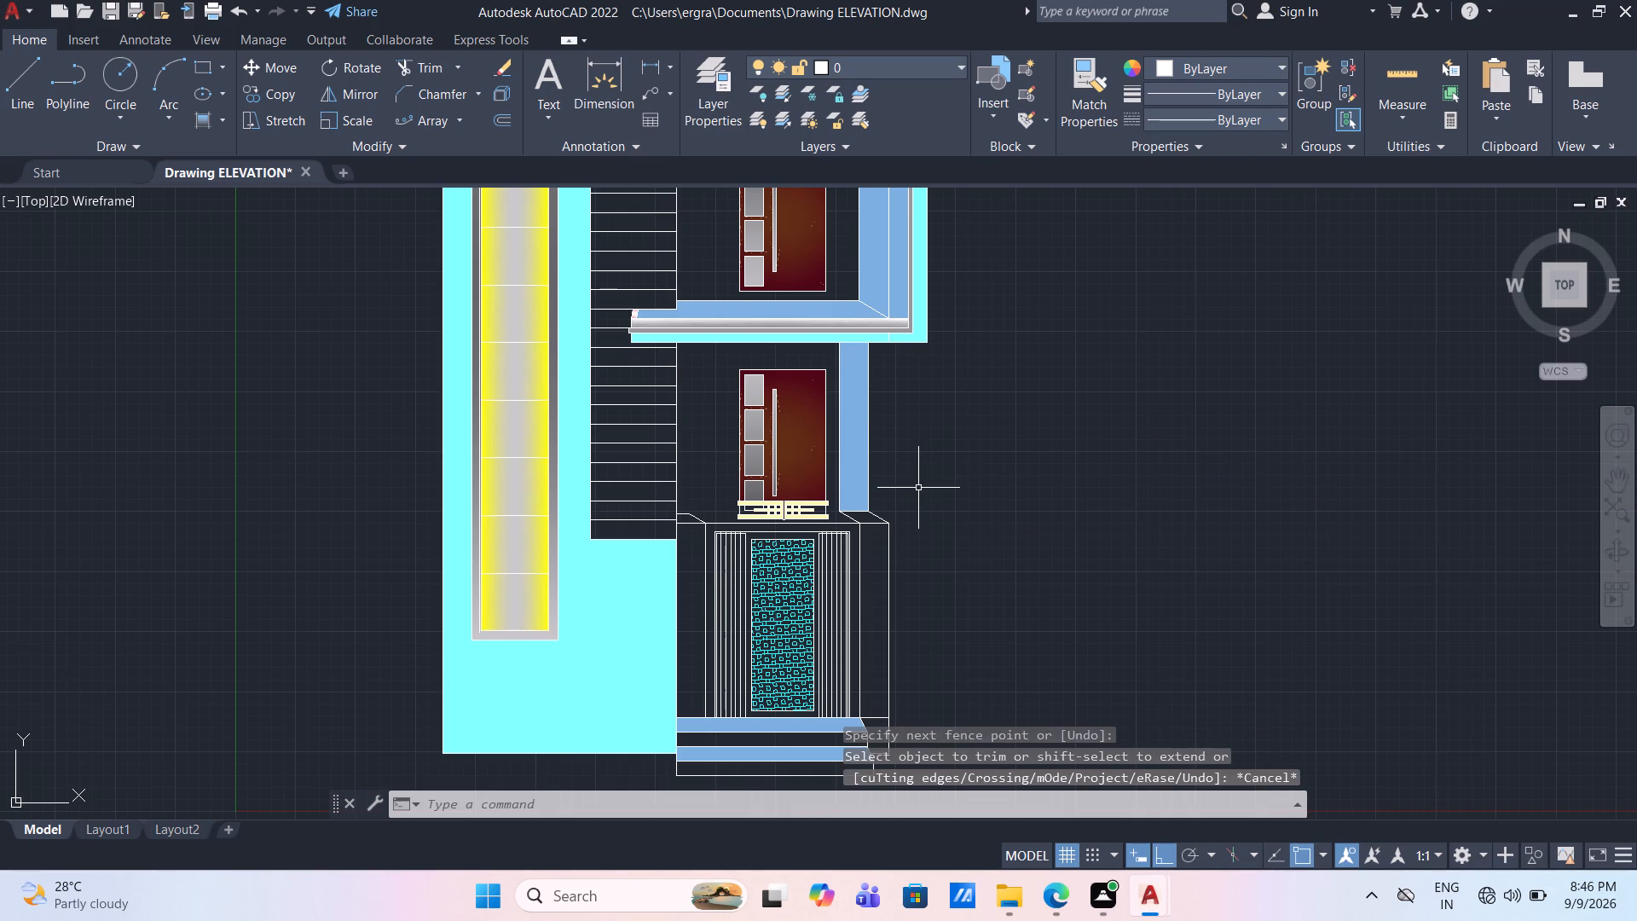
Fill the walls around the upper and lower doors with one gradient in 255,255,255 and 199,200,202.
{"action": "middle_click_drag", "start_coordinate": [720, 408], "coordinate": [751, 481]}
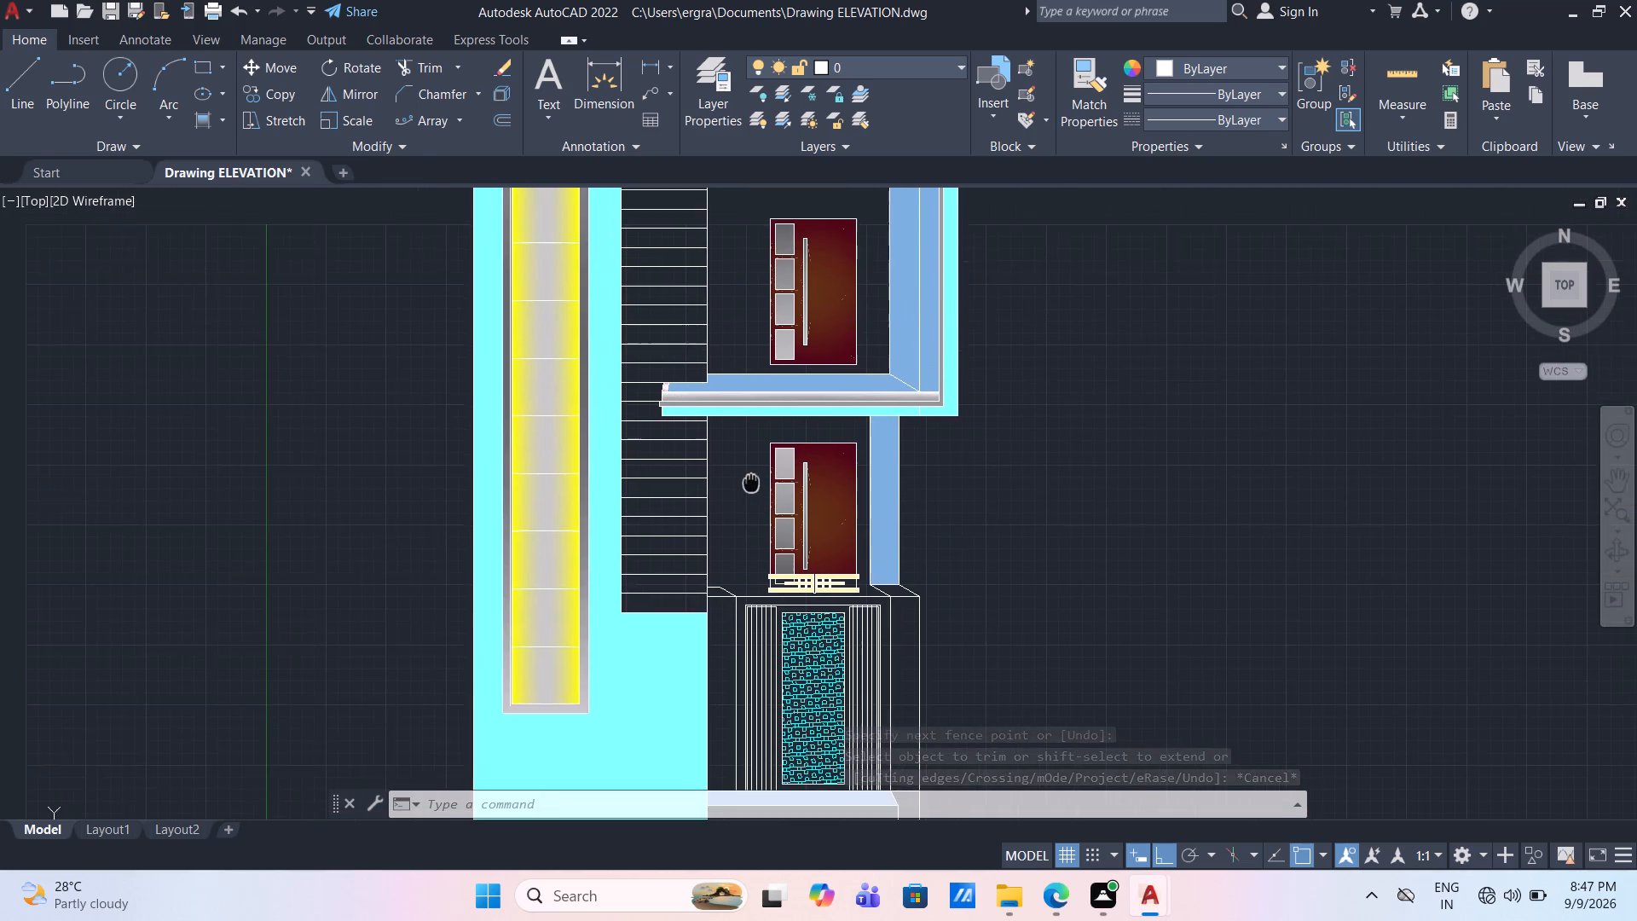
{"action": "middle_click_drag", "start_coordinate": [751, 481], "coordinate": [755, 504]}
{"action": "scroll", "coordinate": [755, 504], "scroll_direction": "down", "scroll_amount": 1}
{"action": "scroll", "coordinate": [763, 374], "scroll_direction": "up", "scroll_amount": 1}
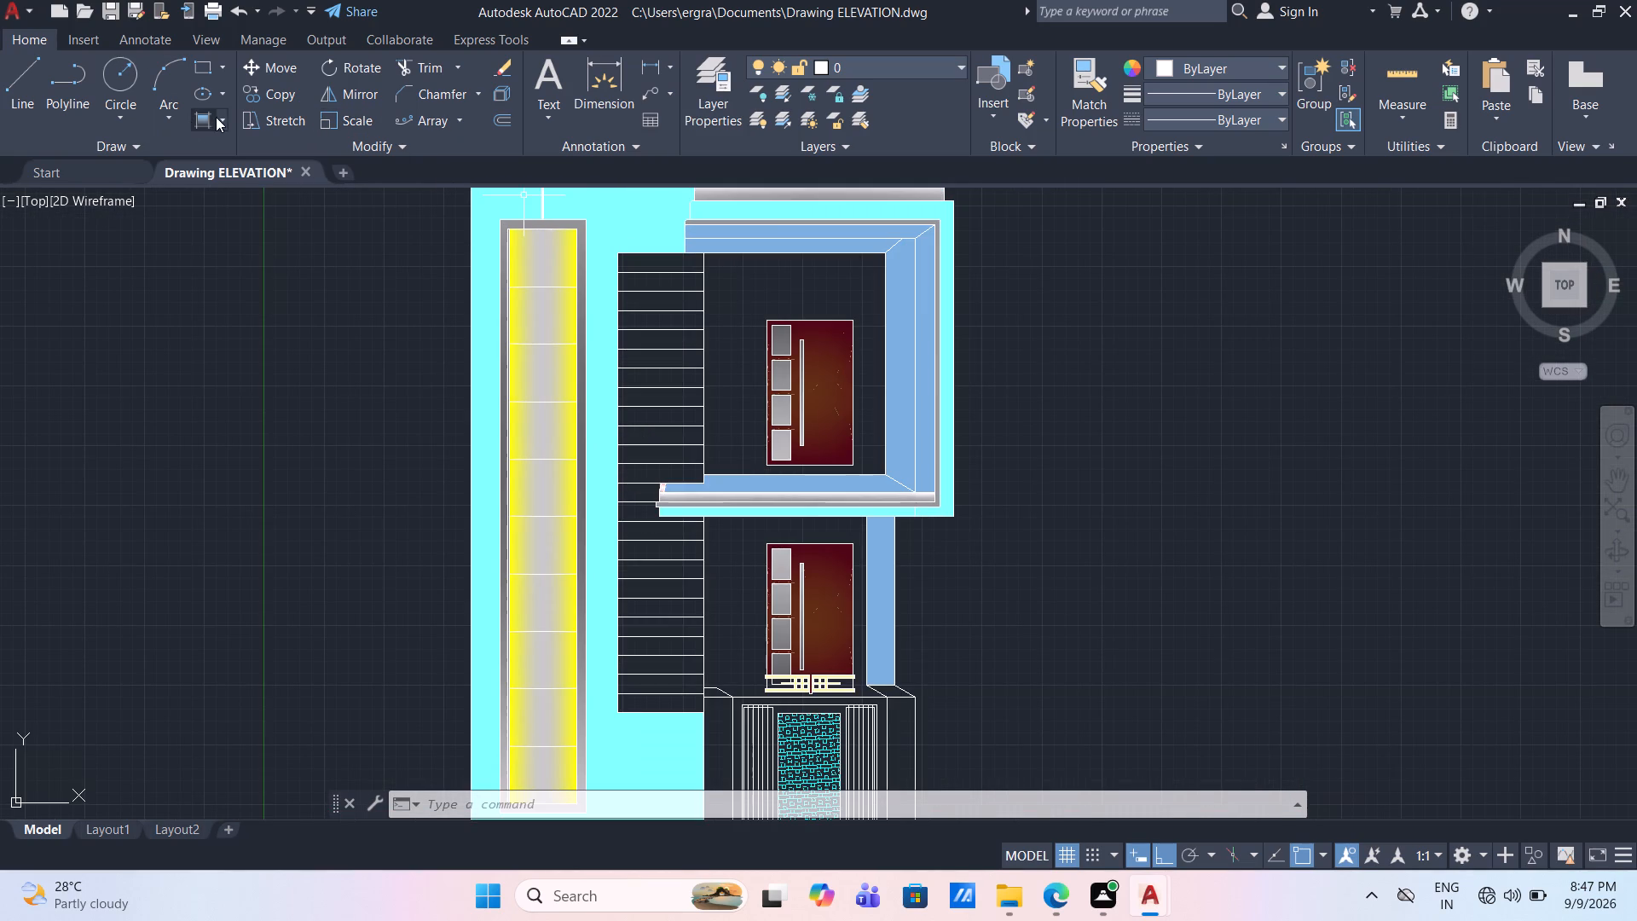
{"action": "left_click", "coordinate": [220, 117]}
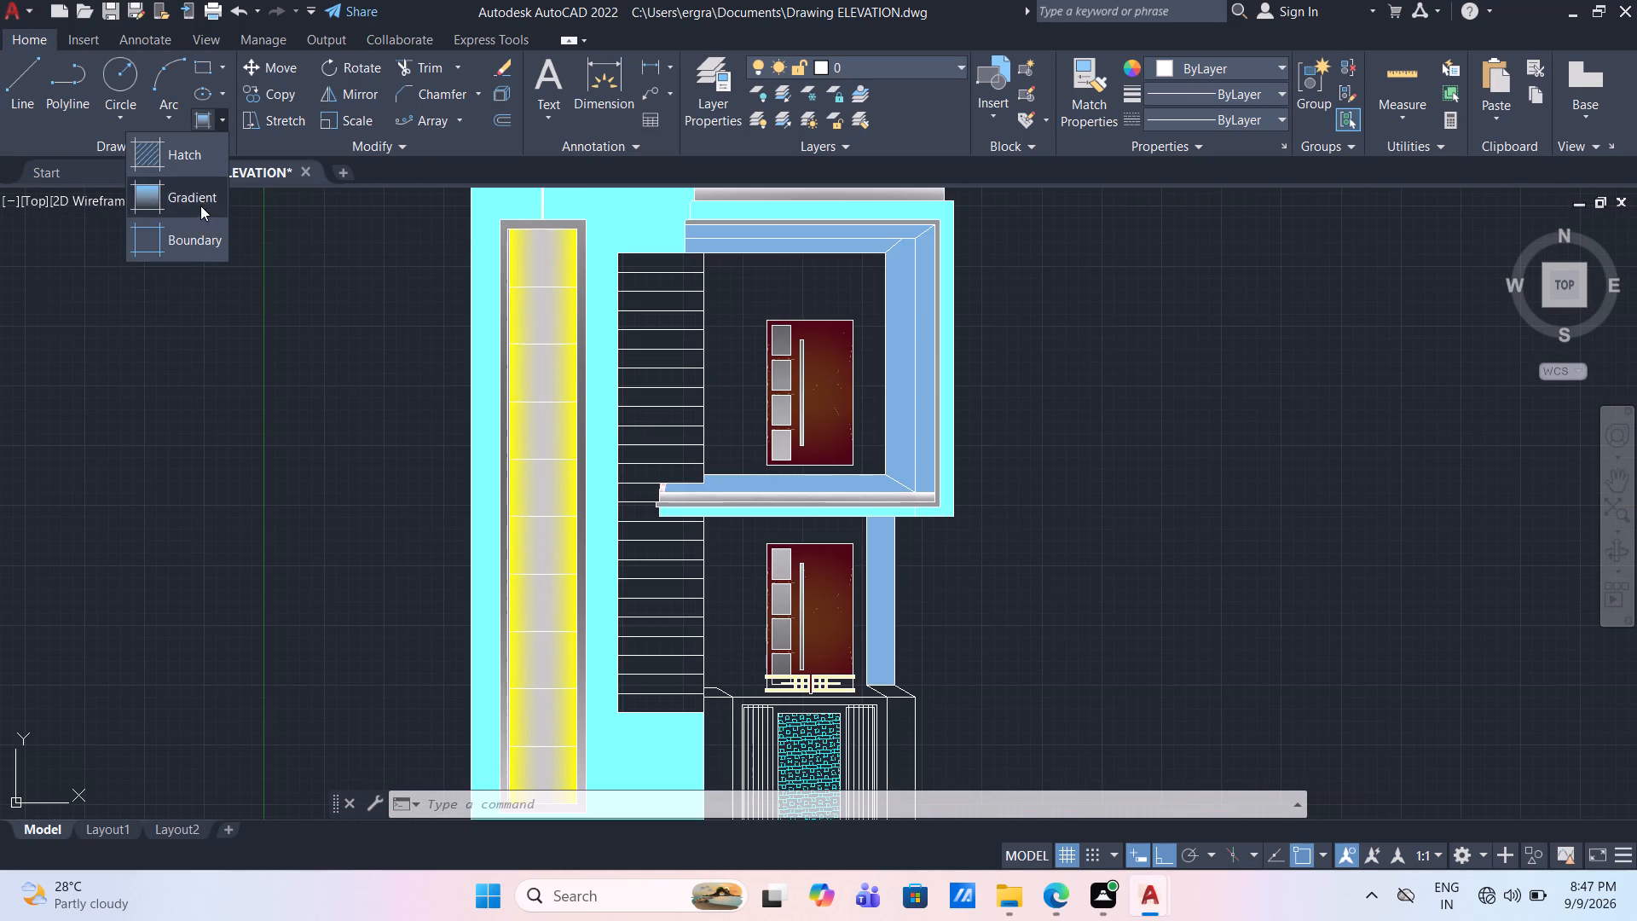
{"action": "left_click", "coordinate": [206, 188]}
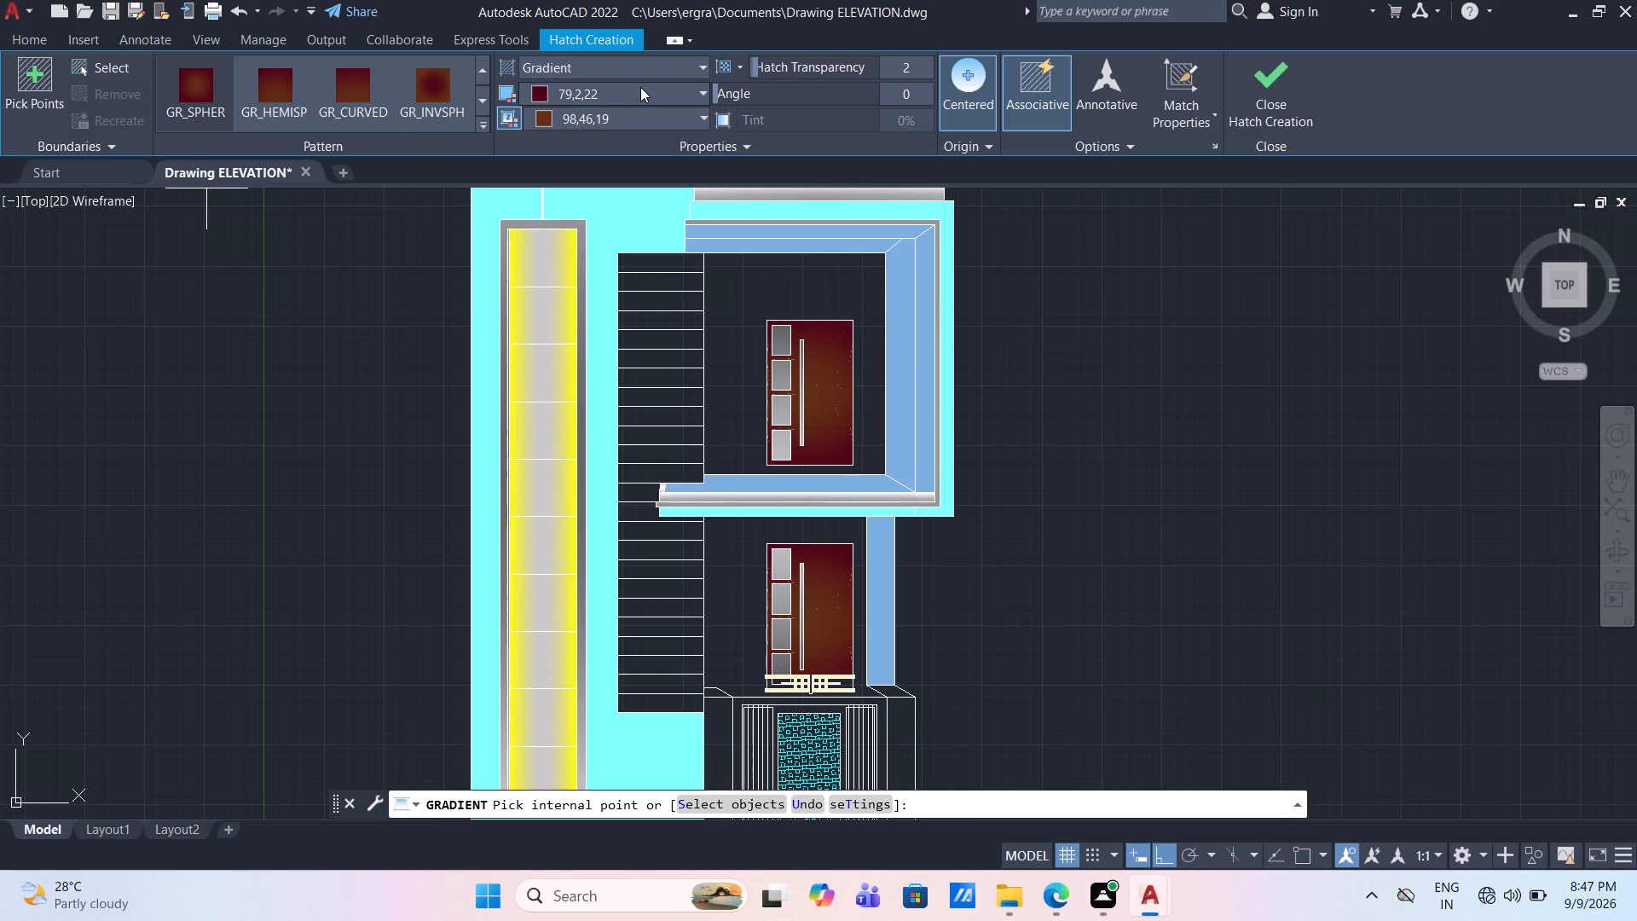
{"action": "left_click", "coordinate": [640, 87]}
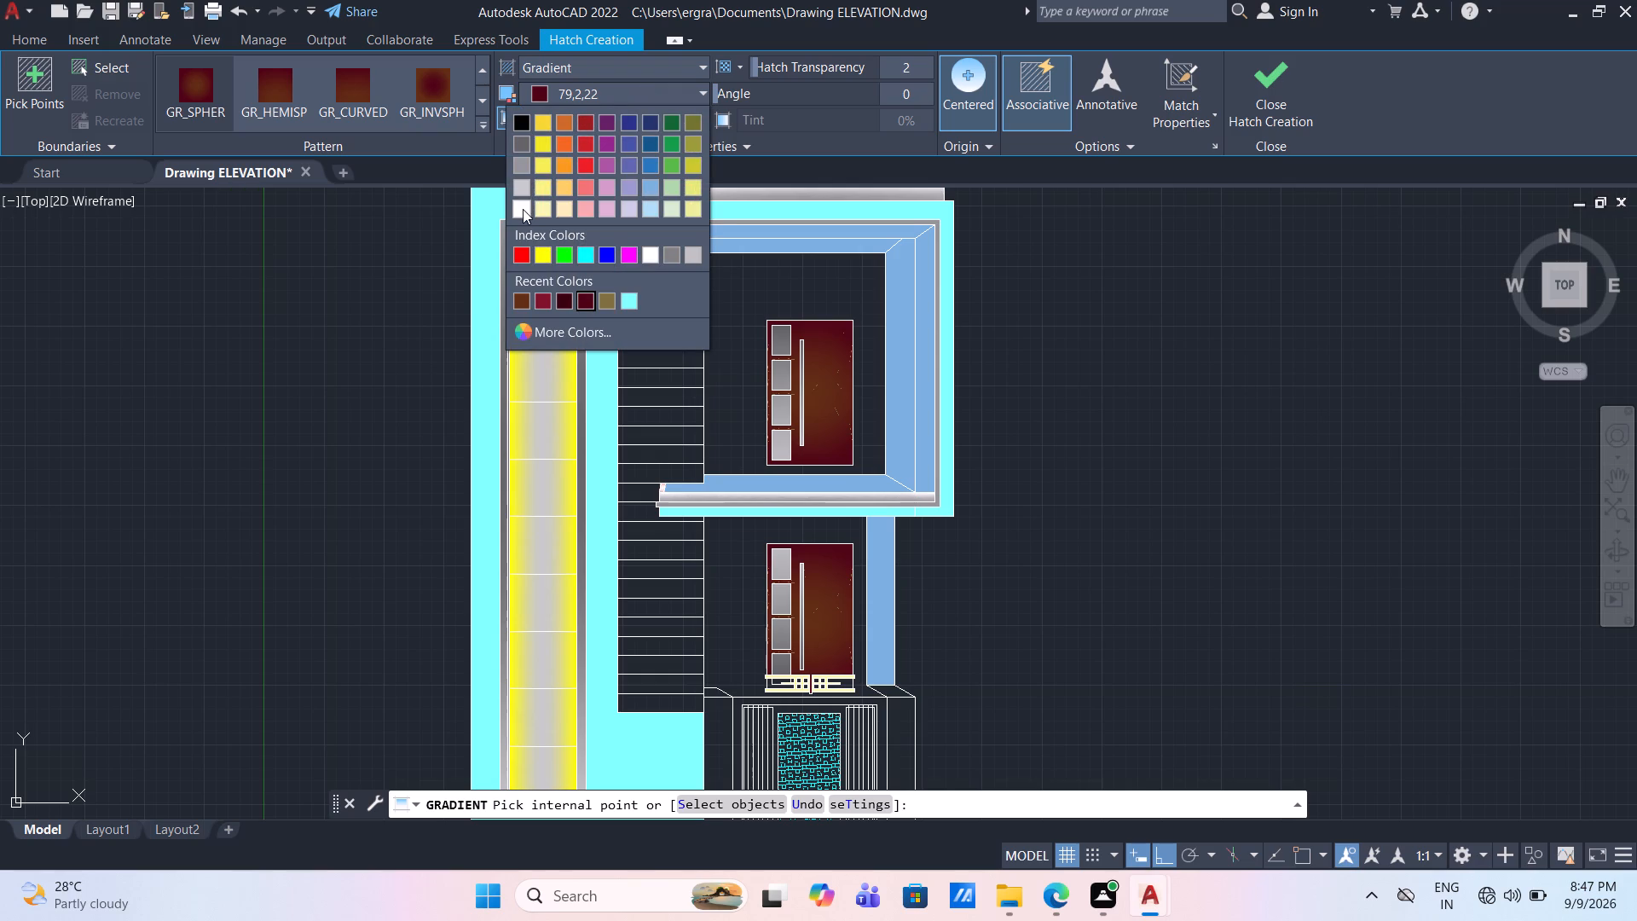
{"action": "left_click", "coordinate": [523, 209]}
{"action": "left_click", "coordinate": [679, 115]}
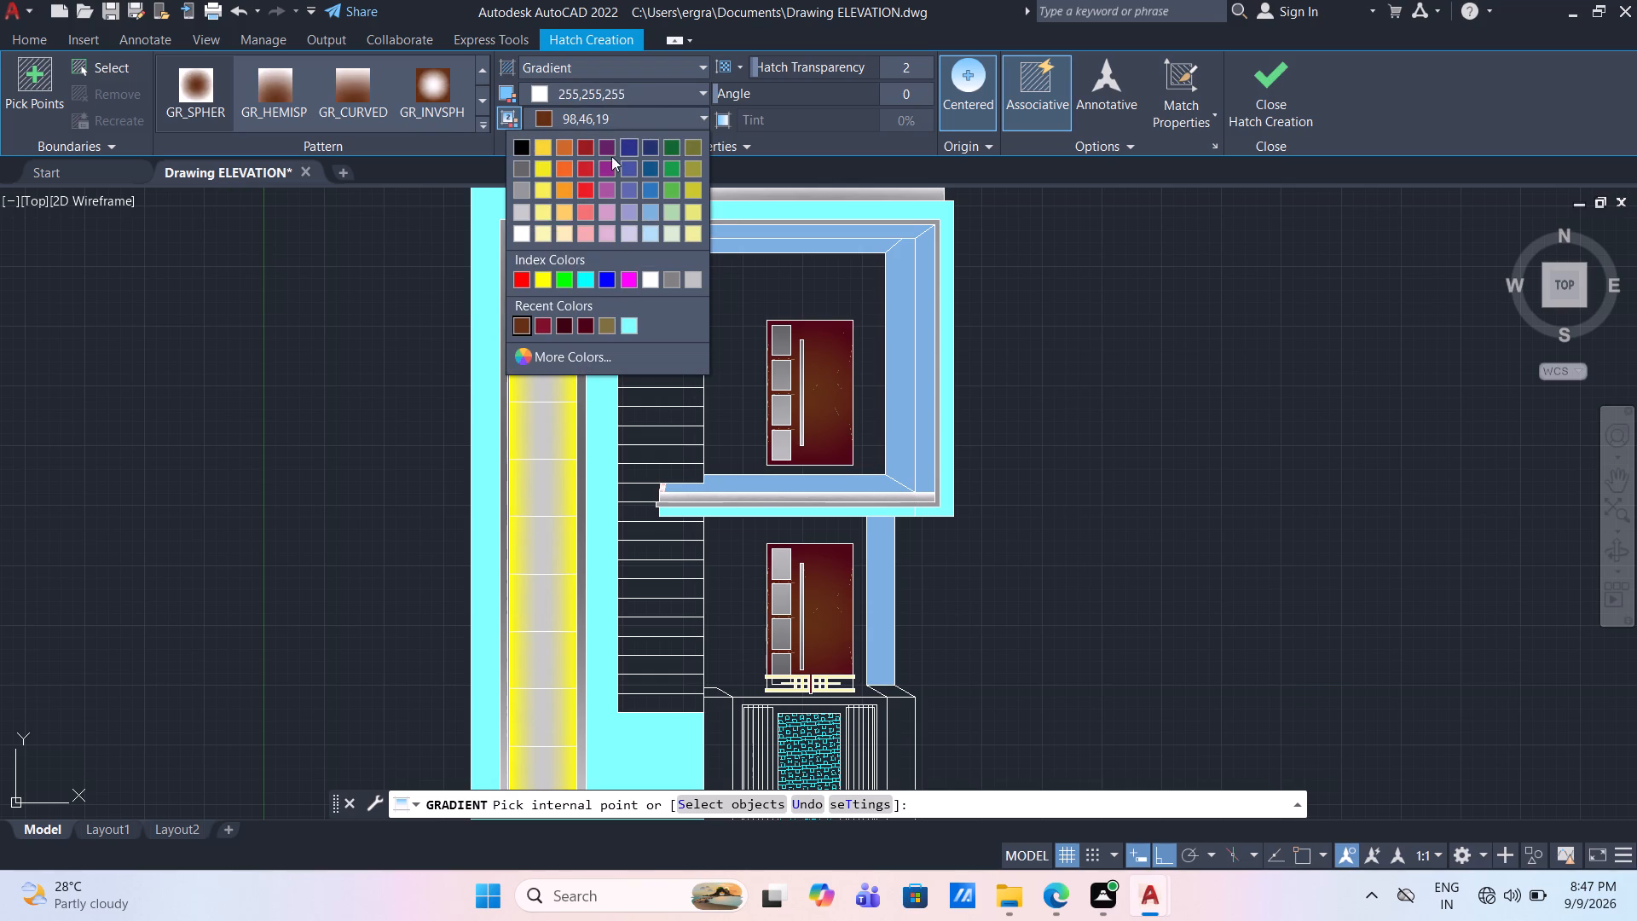
{"action": "left_click", "coordinate": [522, 215]}
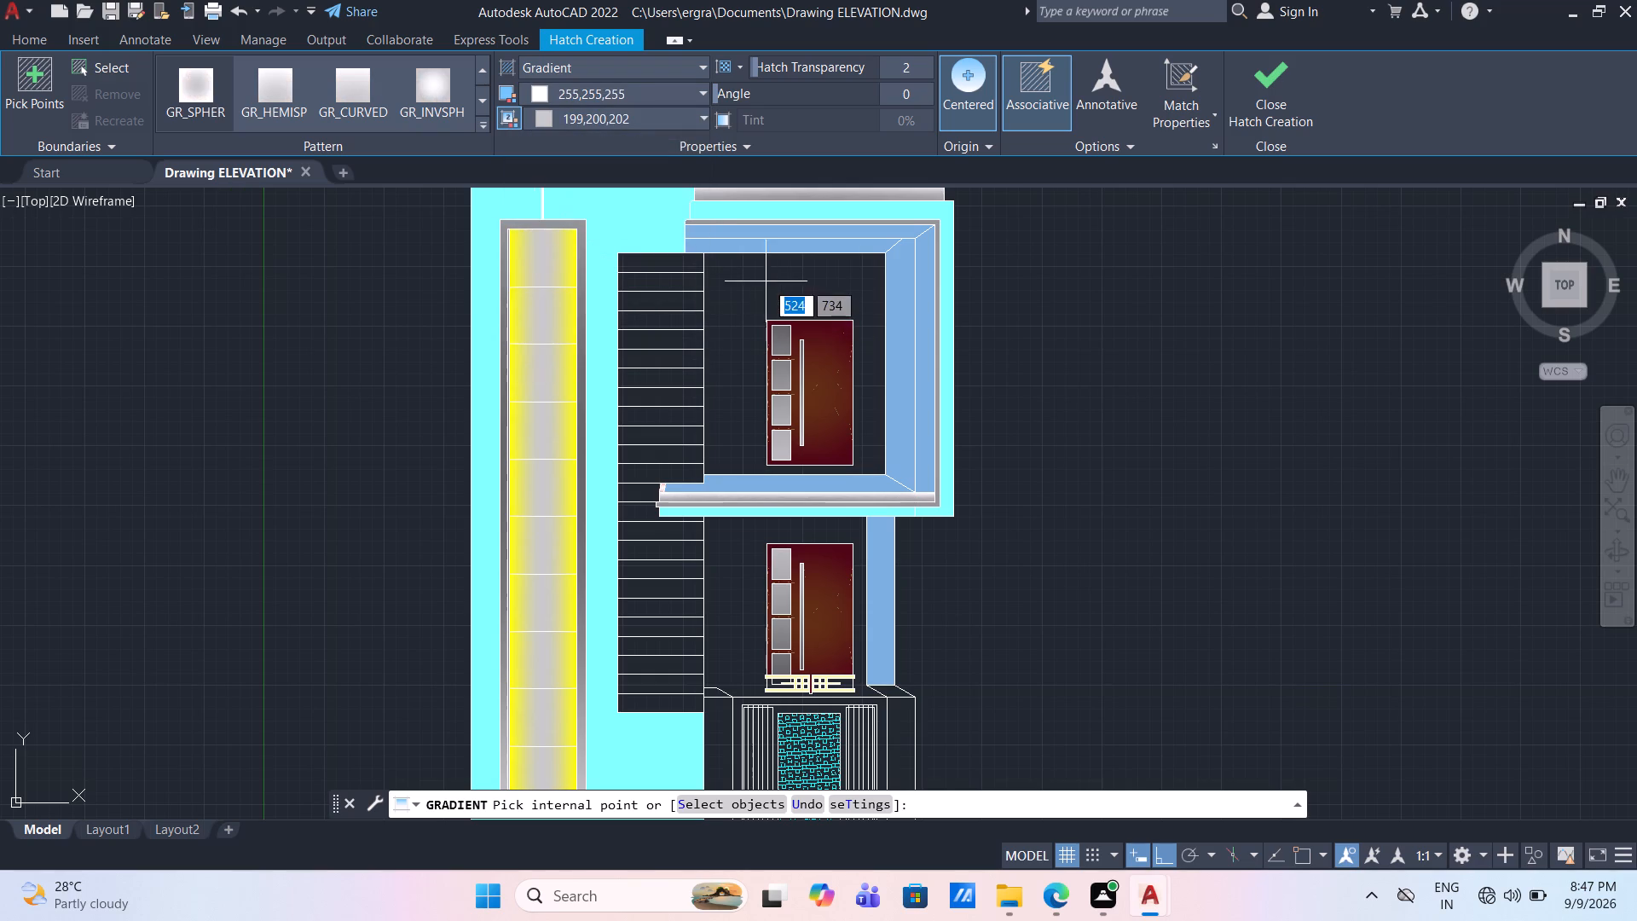
{"action": "left_click", "coordinate": [758, 298]}
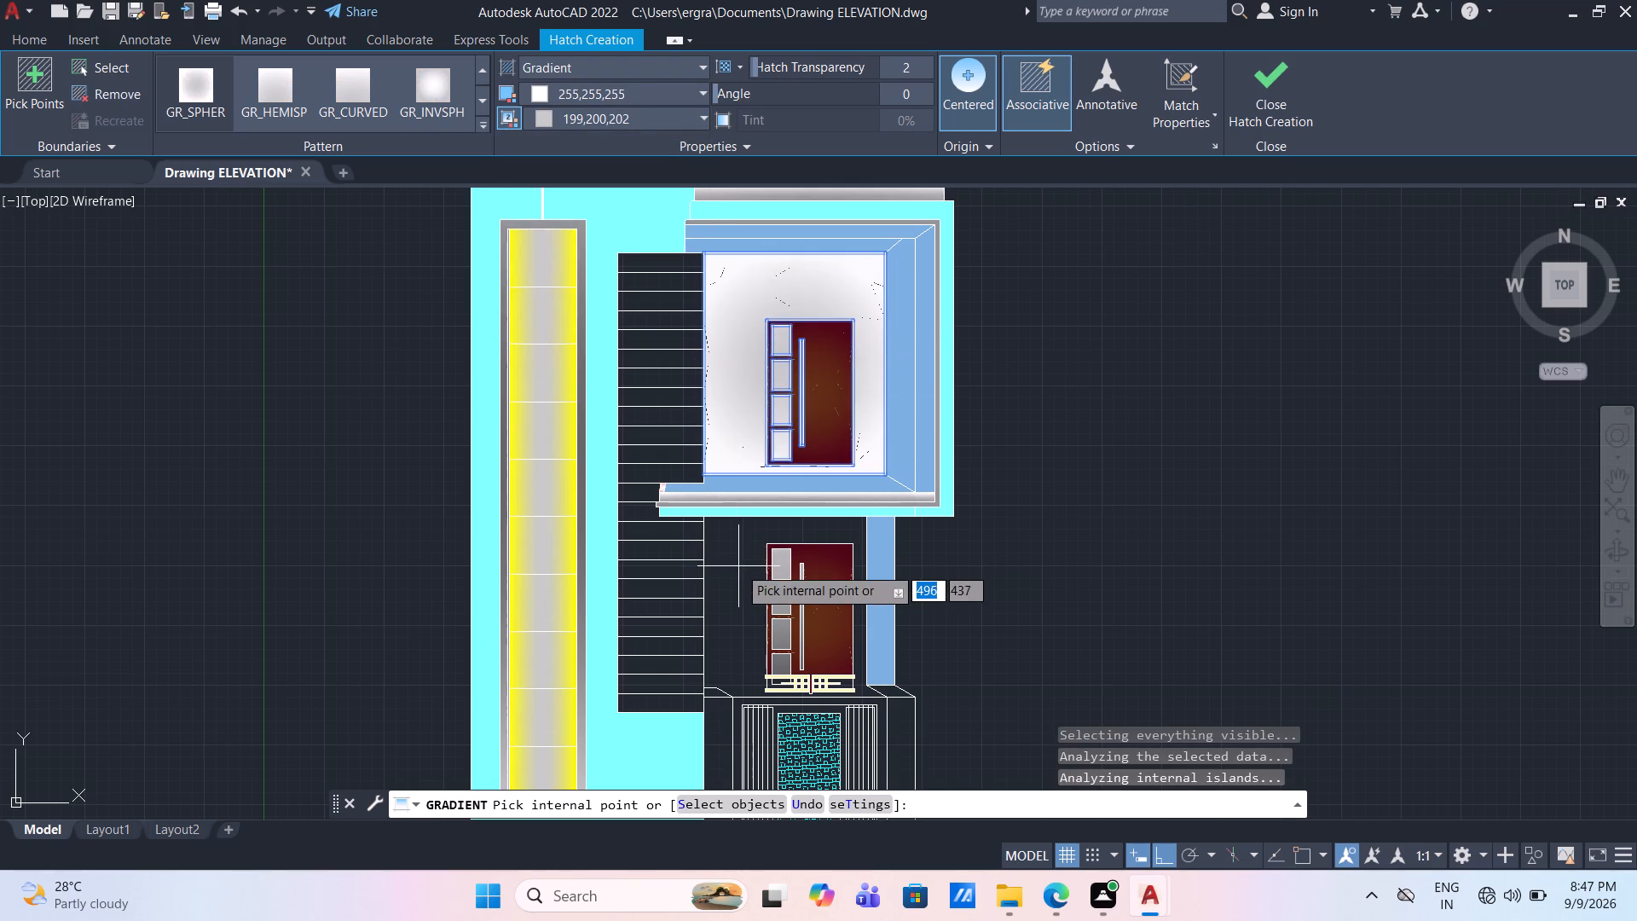
{"action": "left_click", "coordinate": [738, 566]}
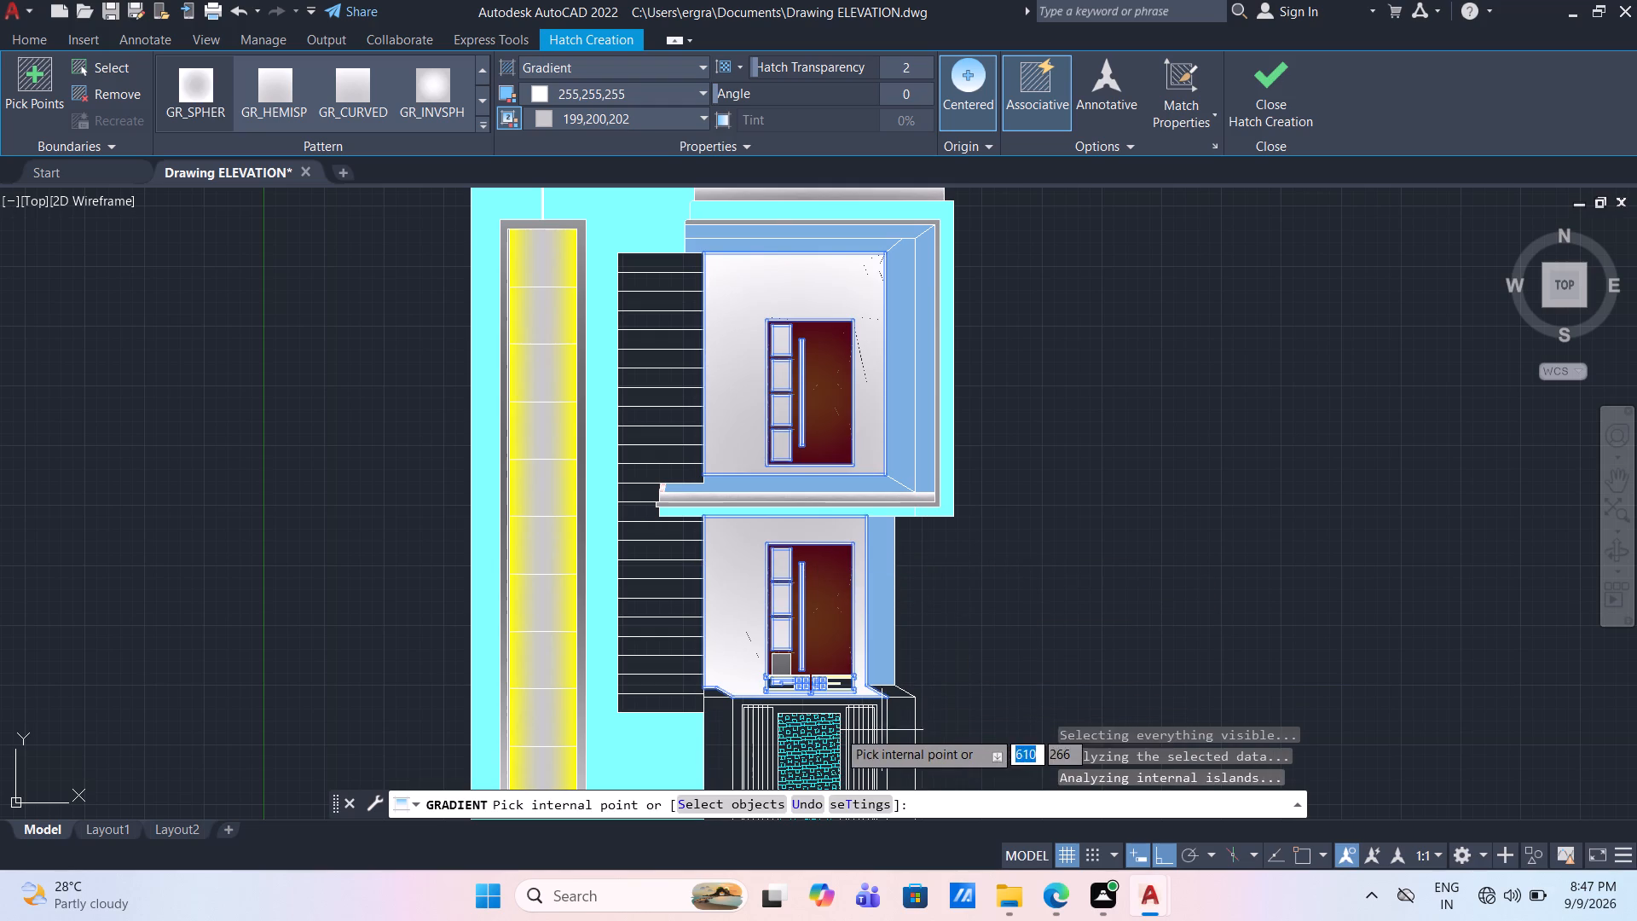
{"action": "key", "text": "Escape"}
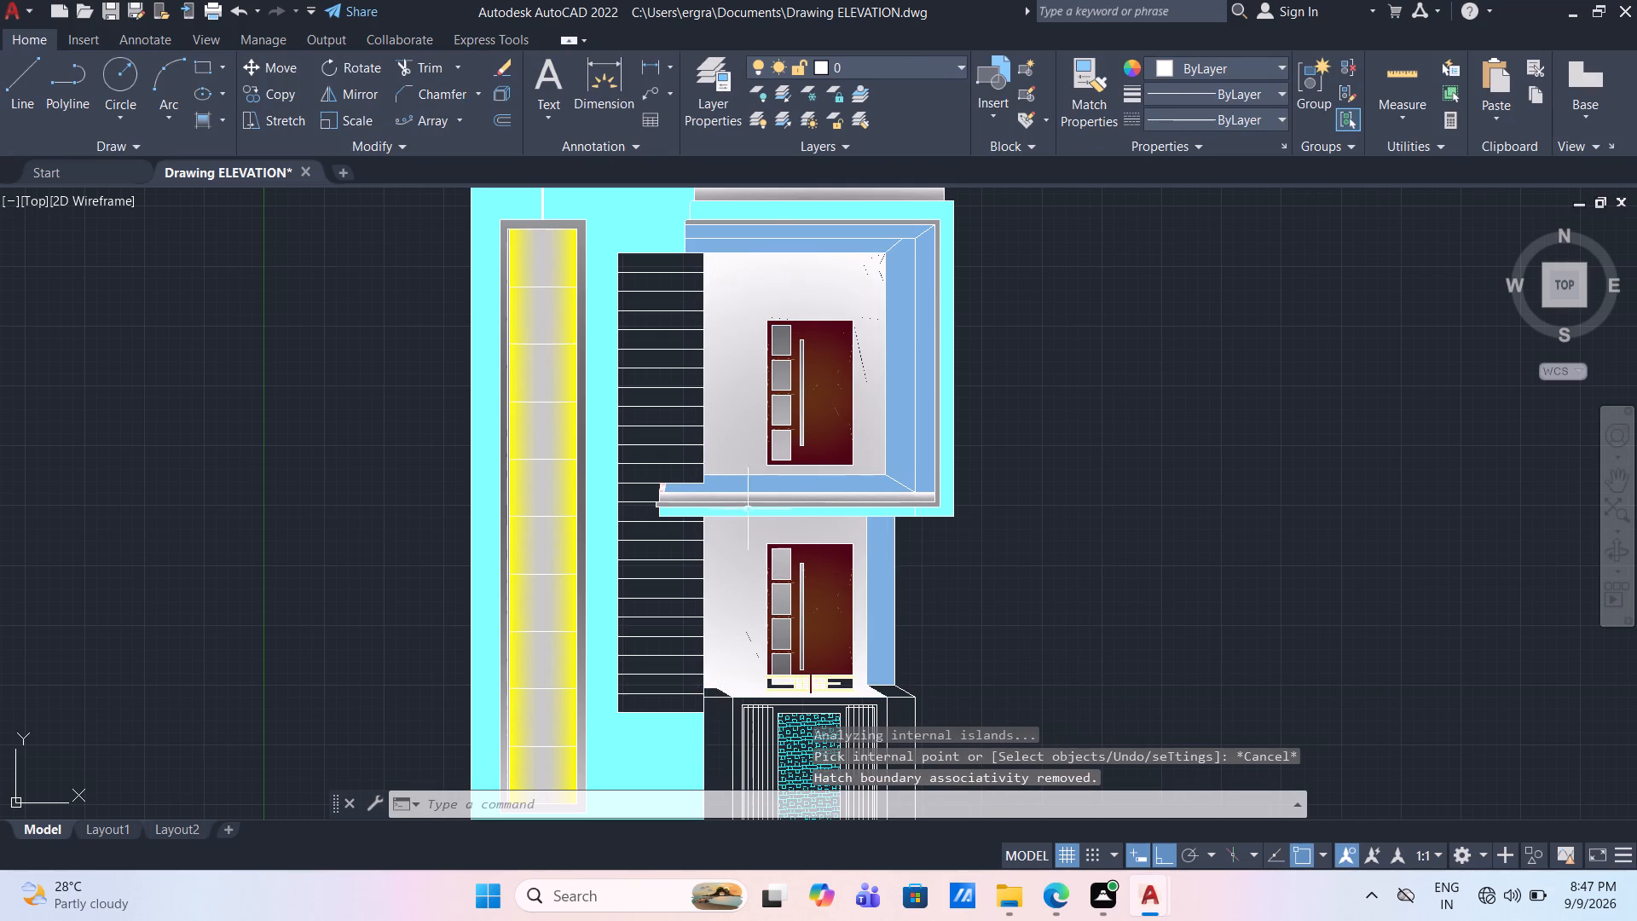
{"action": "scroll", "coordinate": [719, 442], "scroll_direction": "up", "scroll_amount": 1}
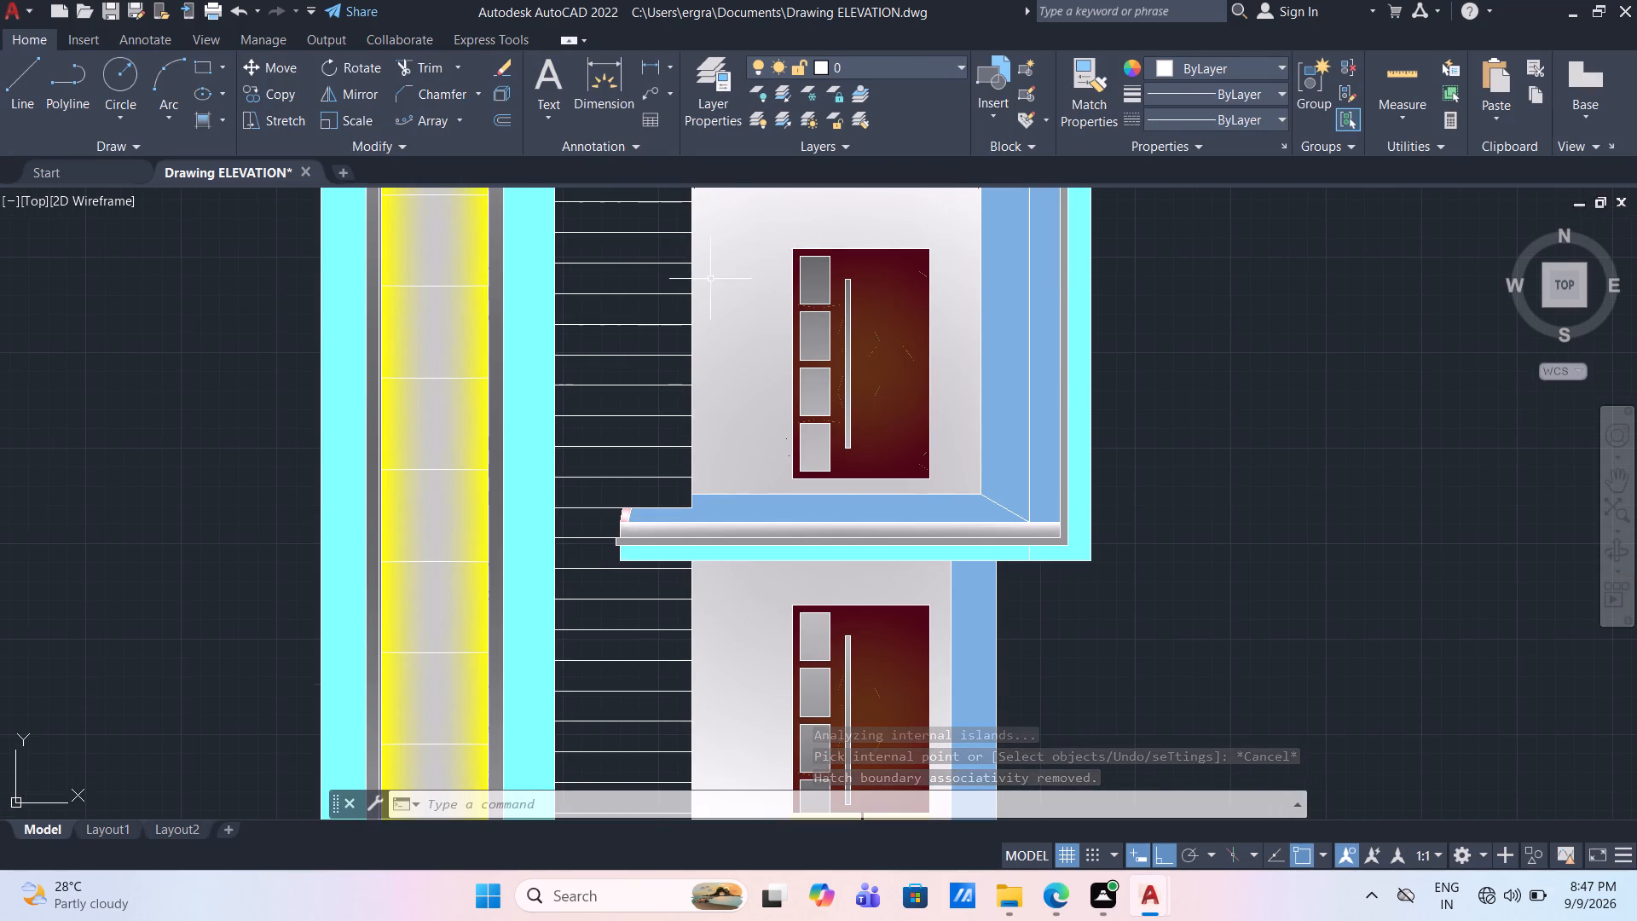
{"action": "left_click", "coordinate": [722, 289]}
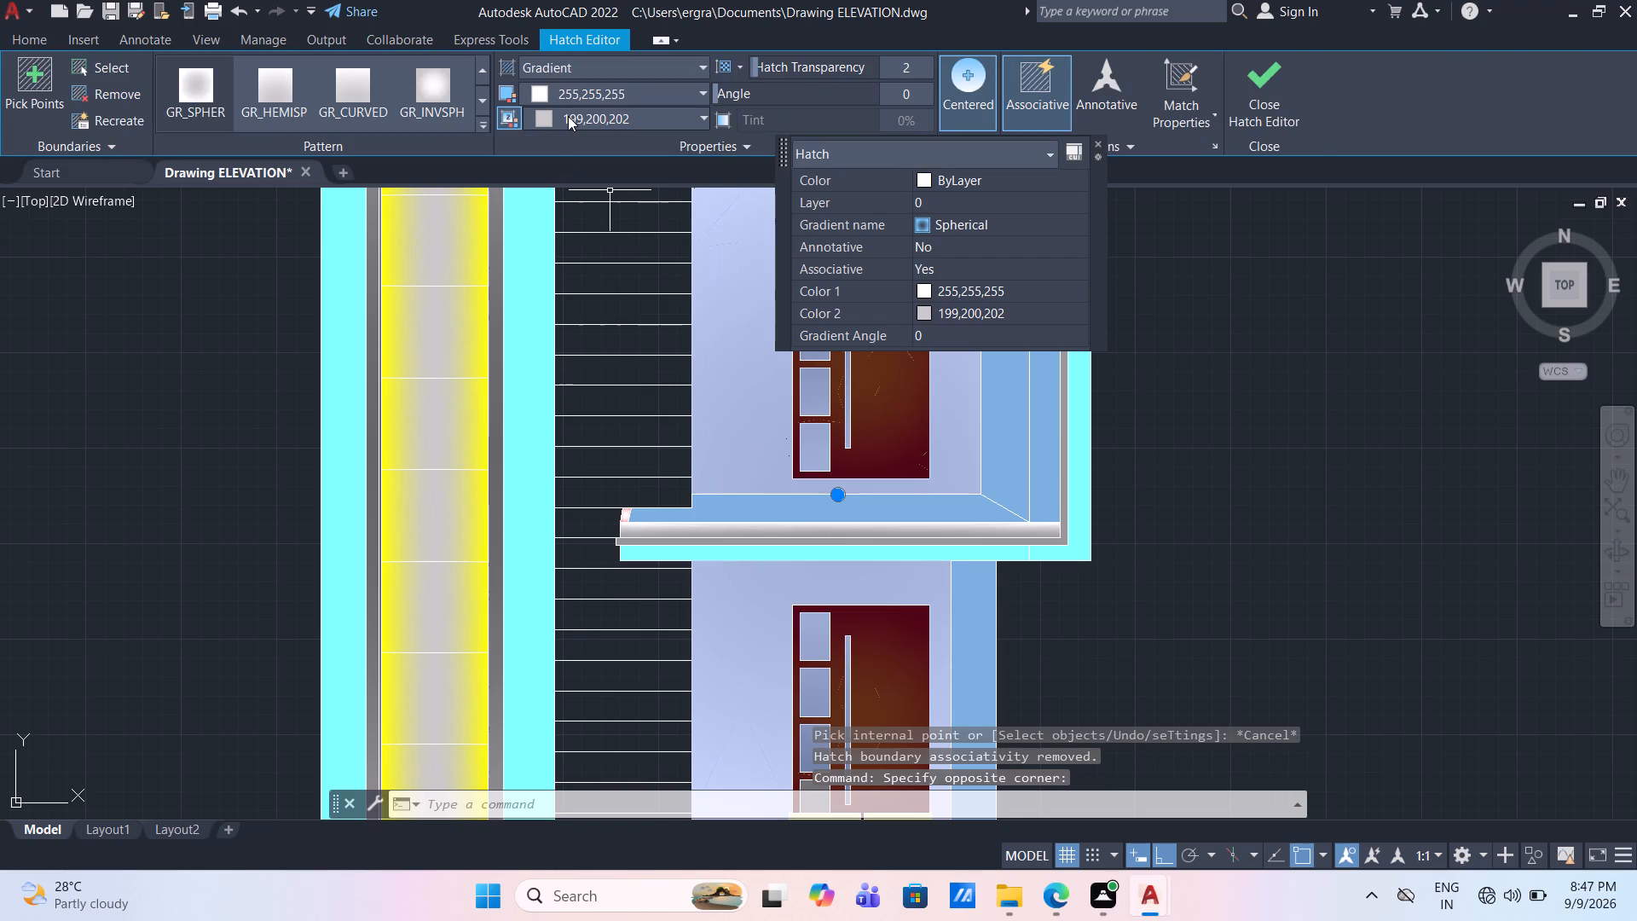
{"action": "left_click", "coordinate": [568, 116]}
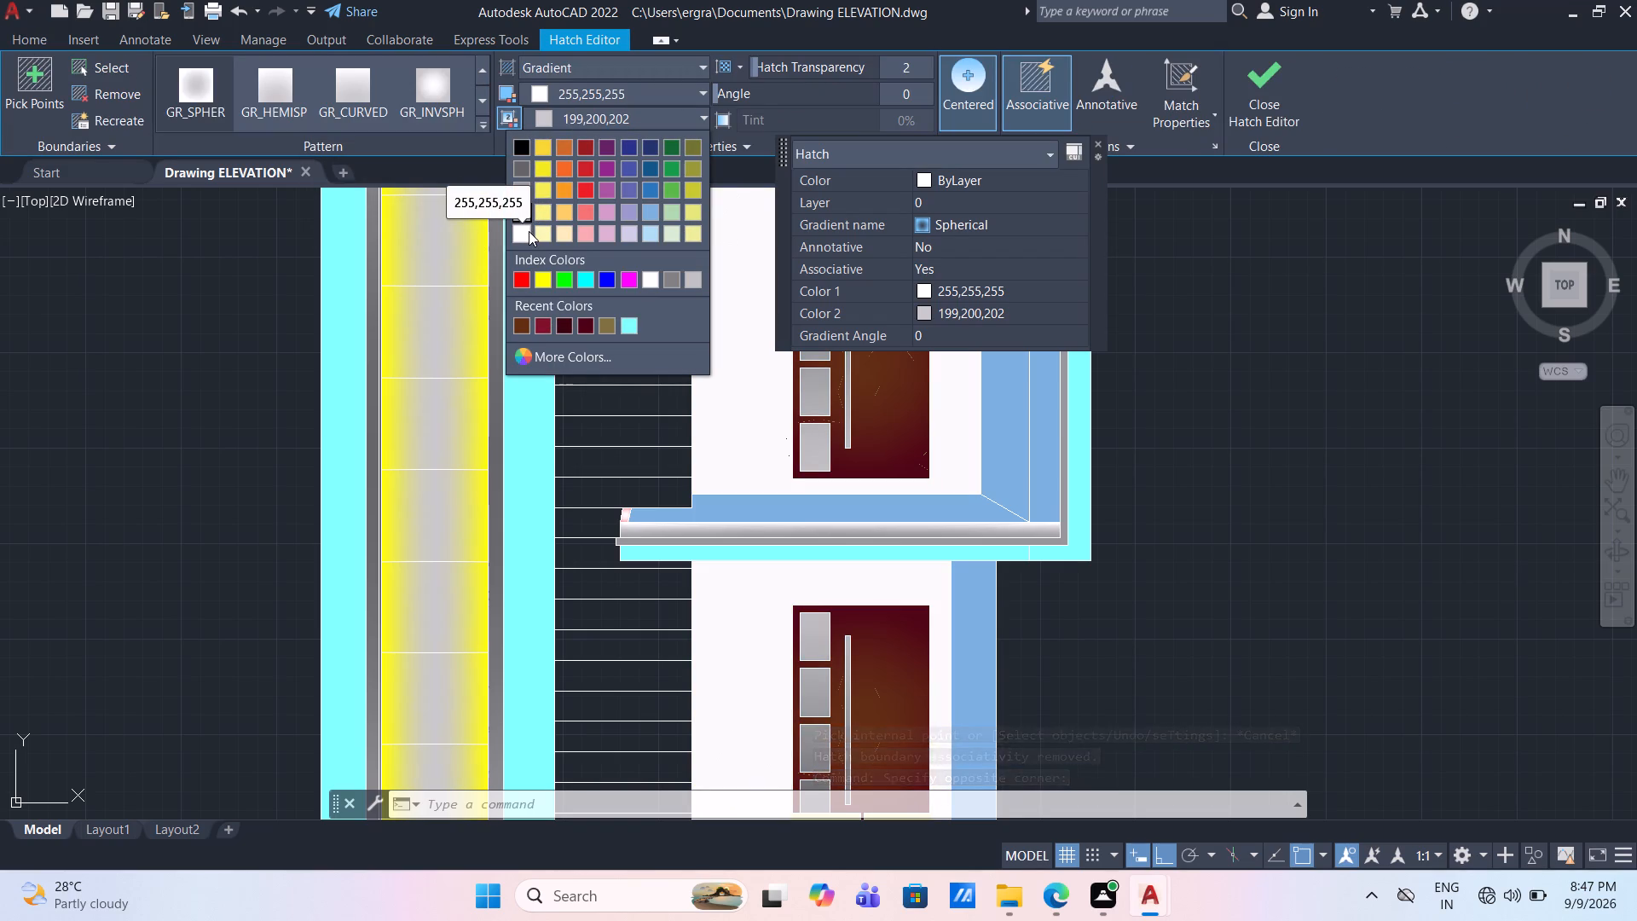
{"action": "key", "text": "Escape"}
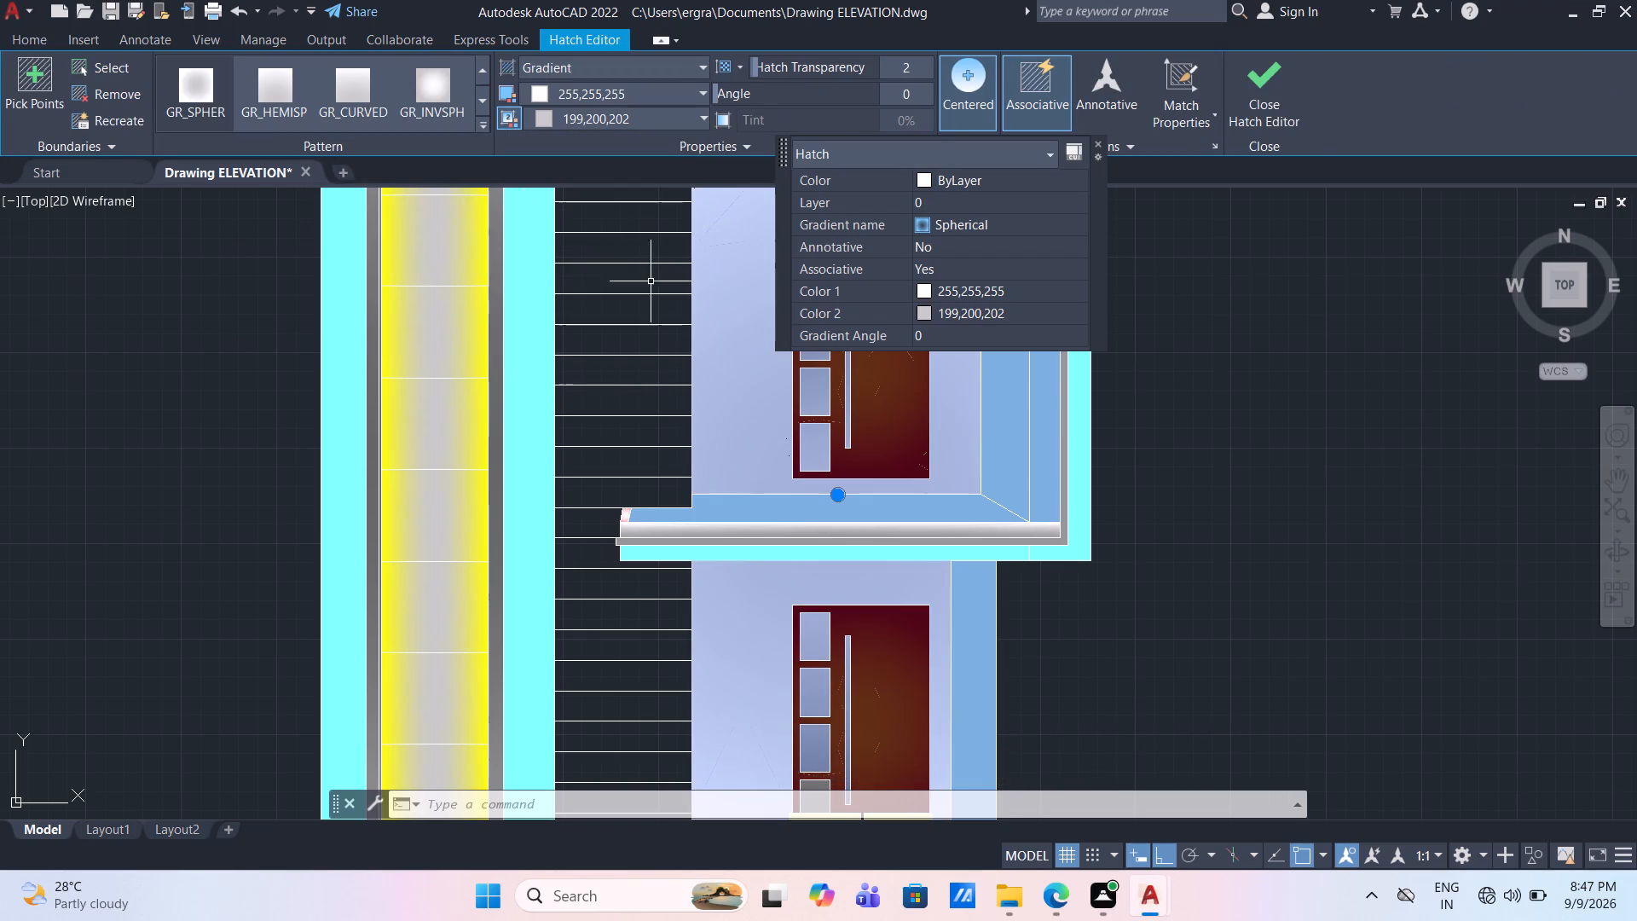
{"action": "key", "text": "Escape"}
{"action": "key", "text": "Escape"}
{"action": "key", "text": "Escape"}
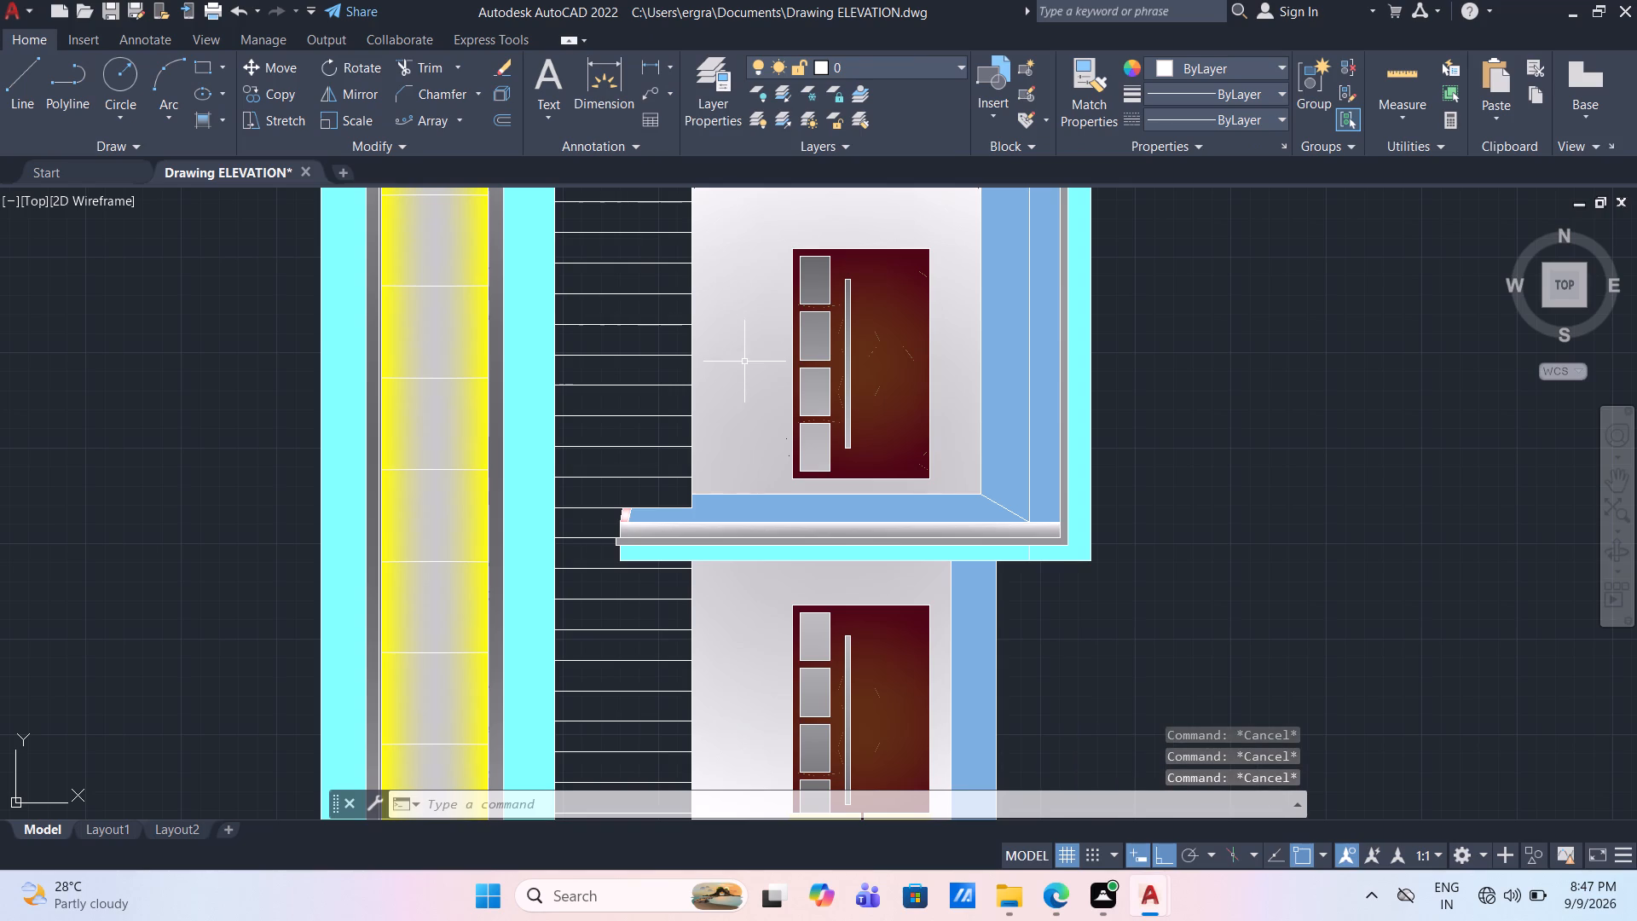
Delete the combined gradient fill from the walls around both doors.
{"action": "left_click", "coordinate": [744, 362]}
{"action": "key", "text": "Delete"}
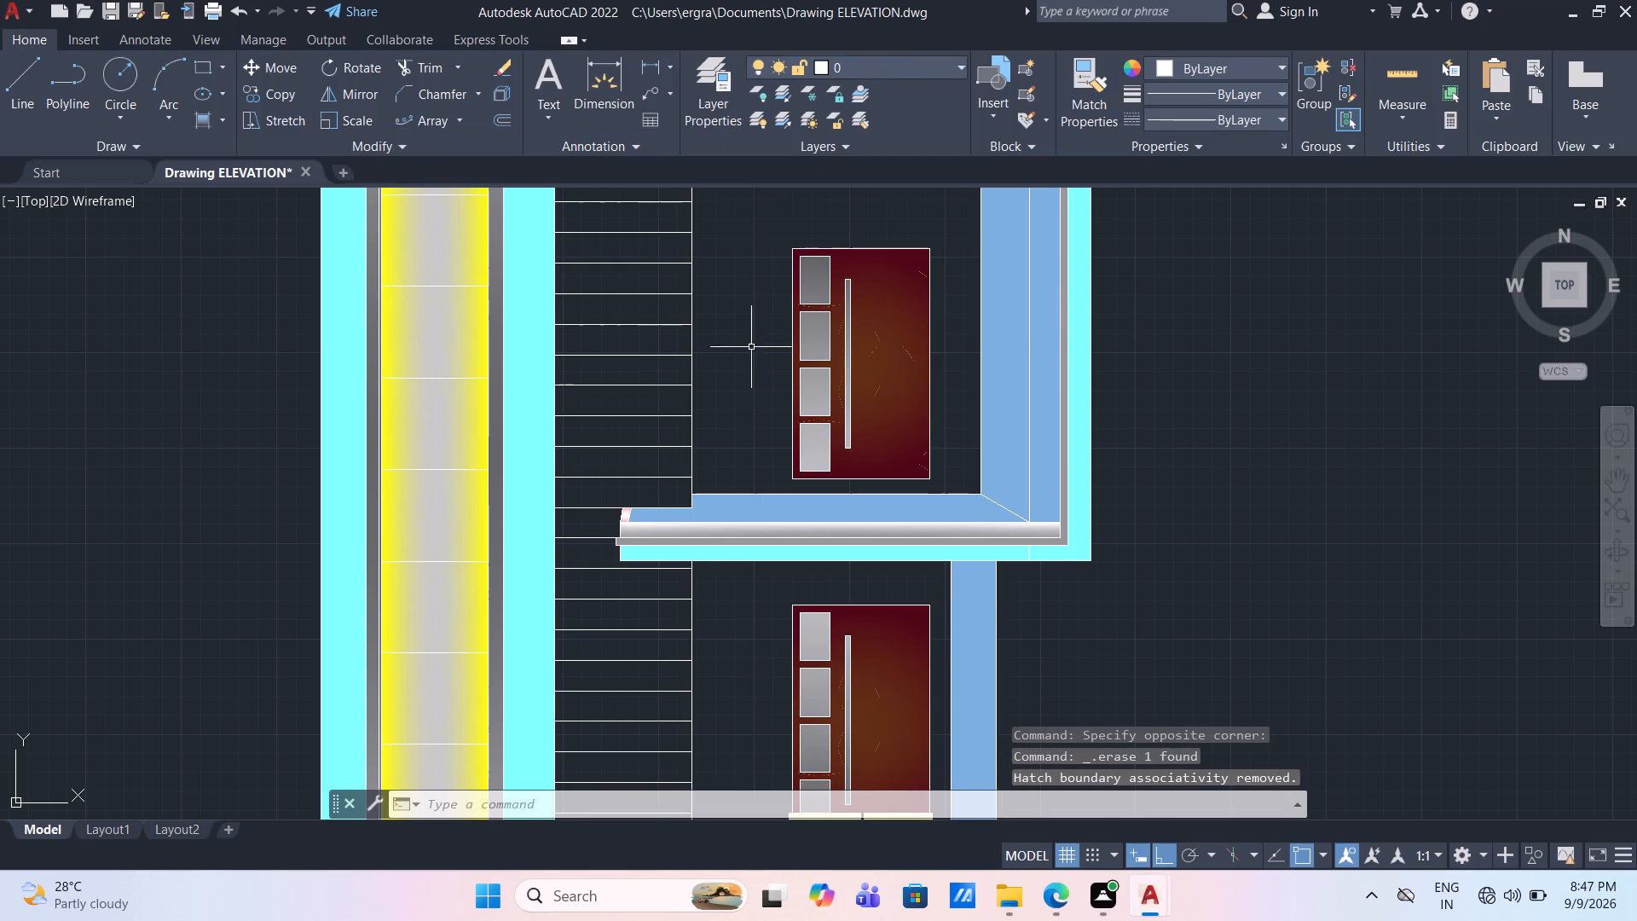
Fill the wall around the upper door with a GR_INVSPH gradient in 255,255,255 and 199,200,202 and finish the fill.
{"action": "left_click", "coordinate": [228, 123]}
{"action": "left_click", "coordinate": [193, 200]}
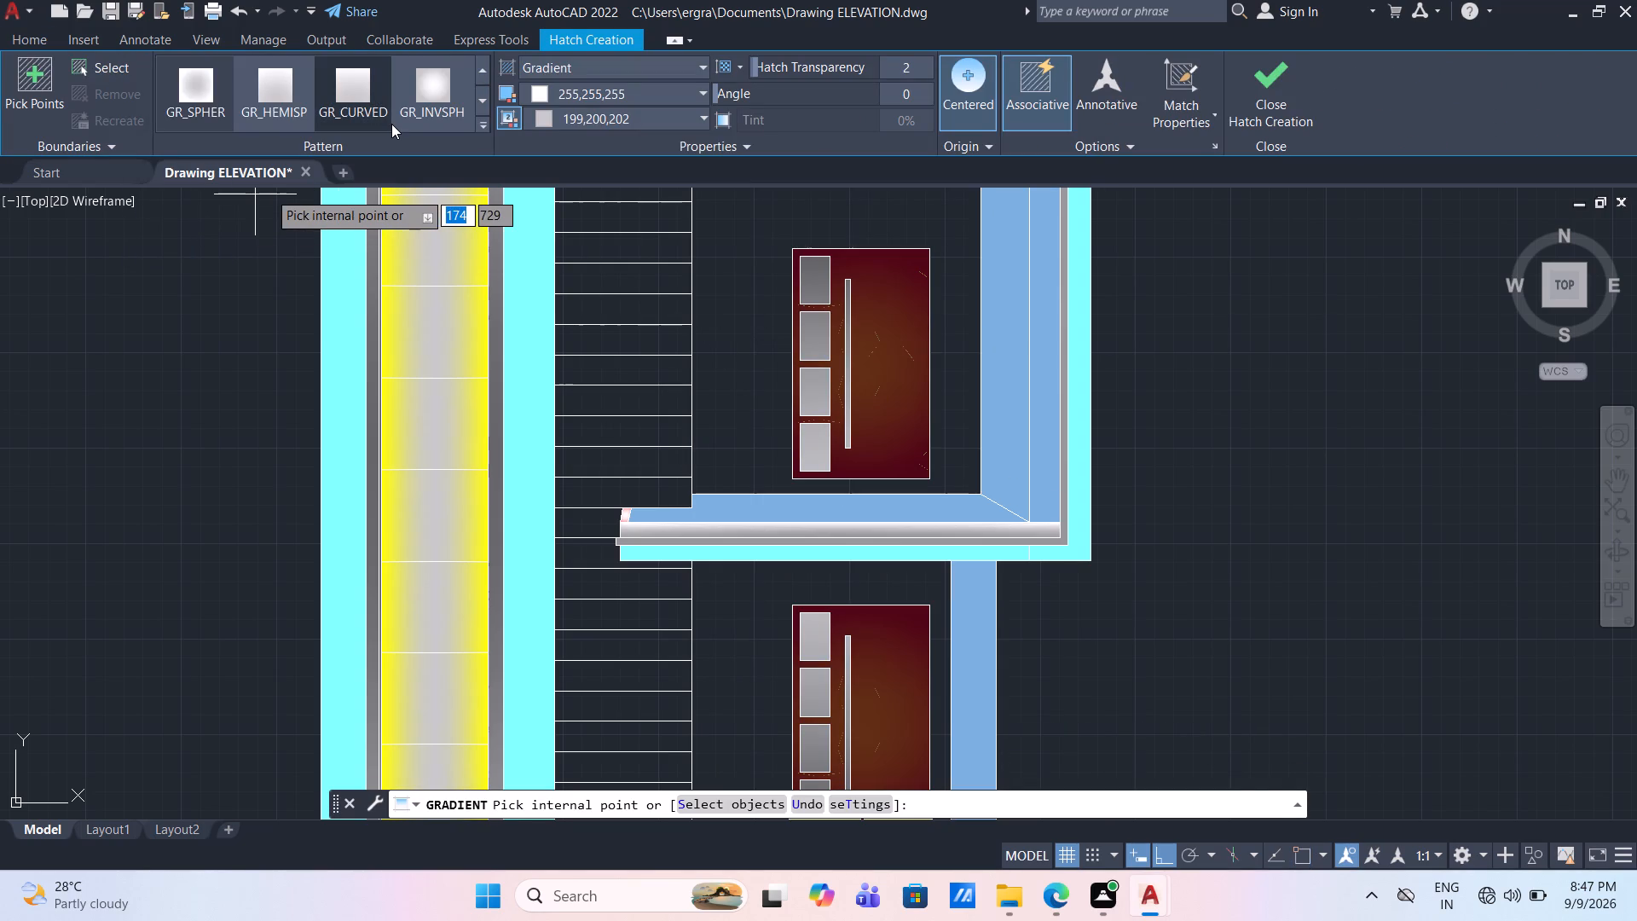
{"action": "left_click", "coordinate": [445, 96]}
{"action": "left_click", "coordinate": [761, 243]}
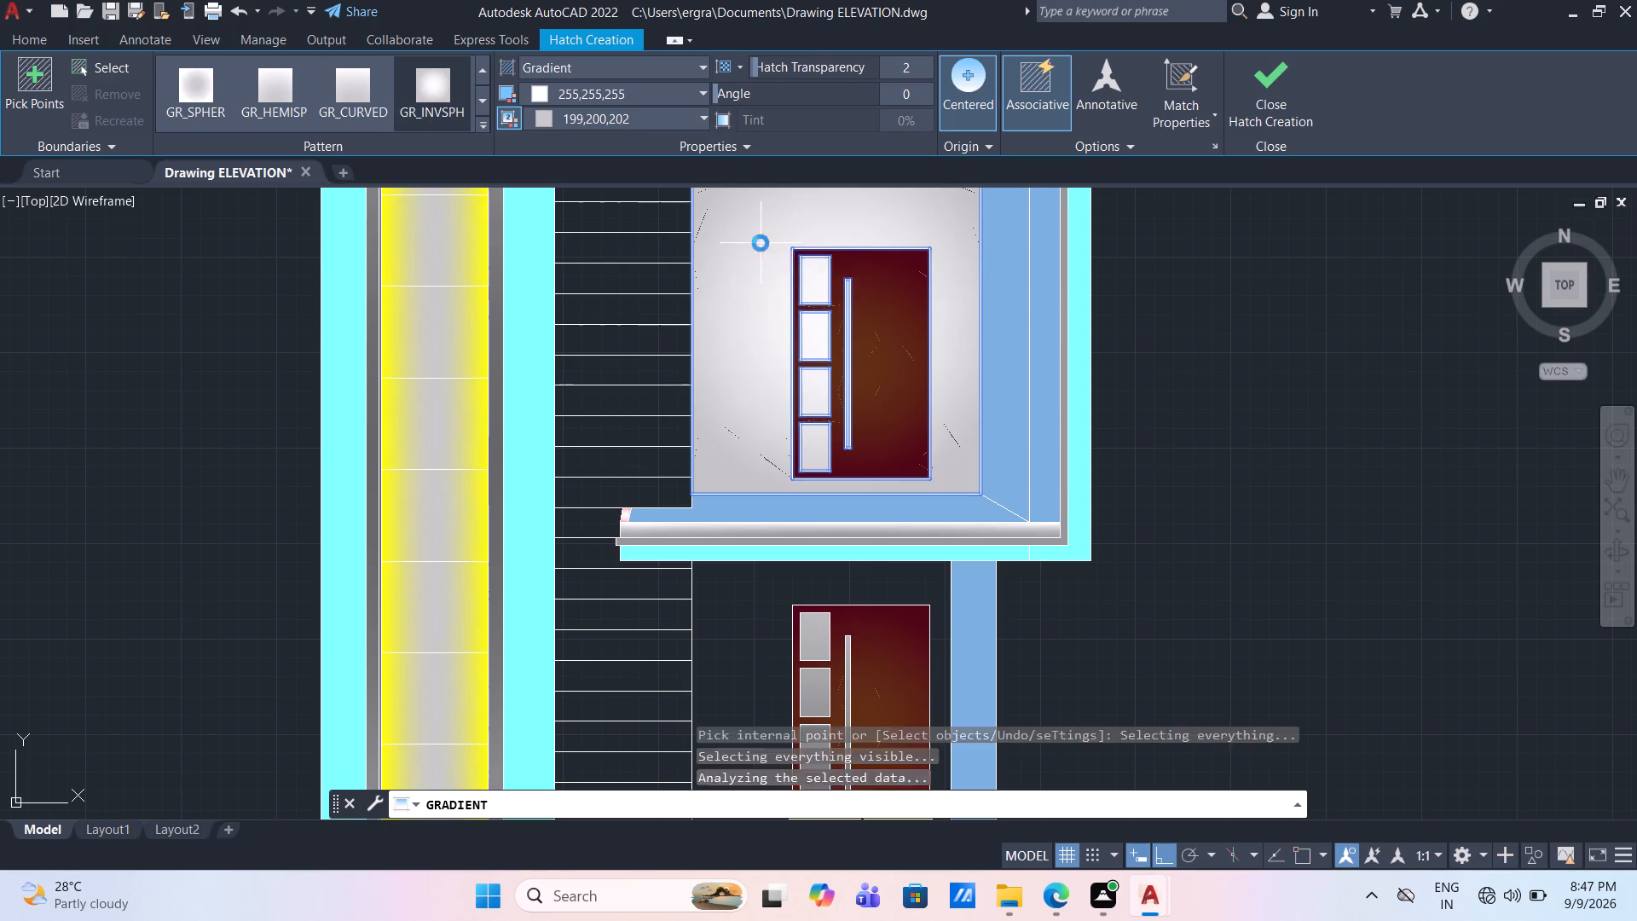
{"action": "key", "text": "Return"}
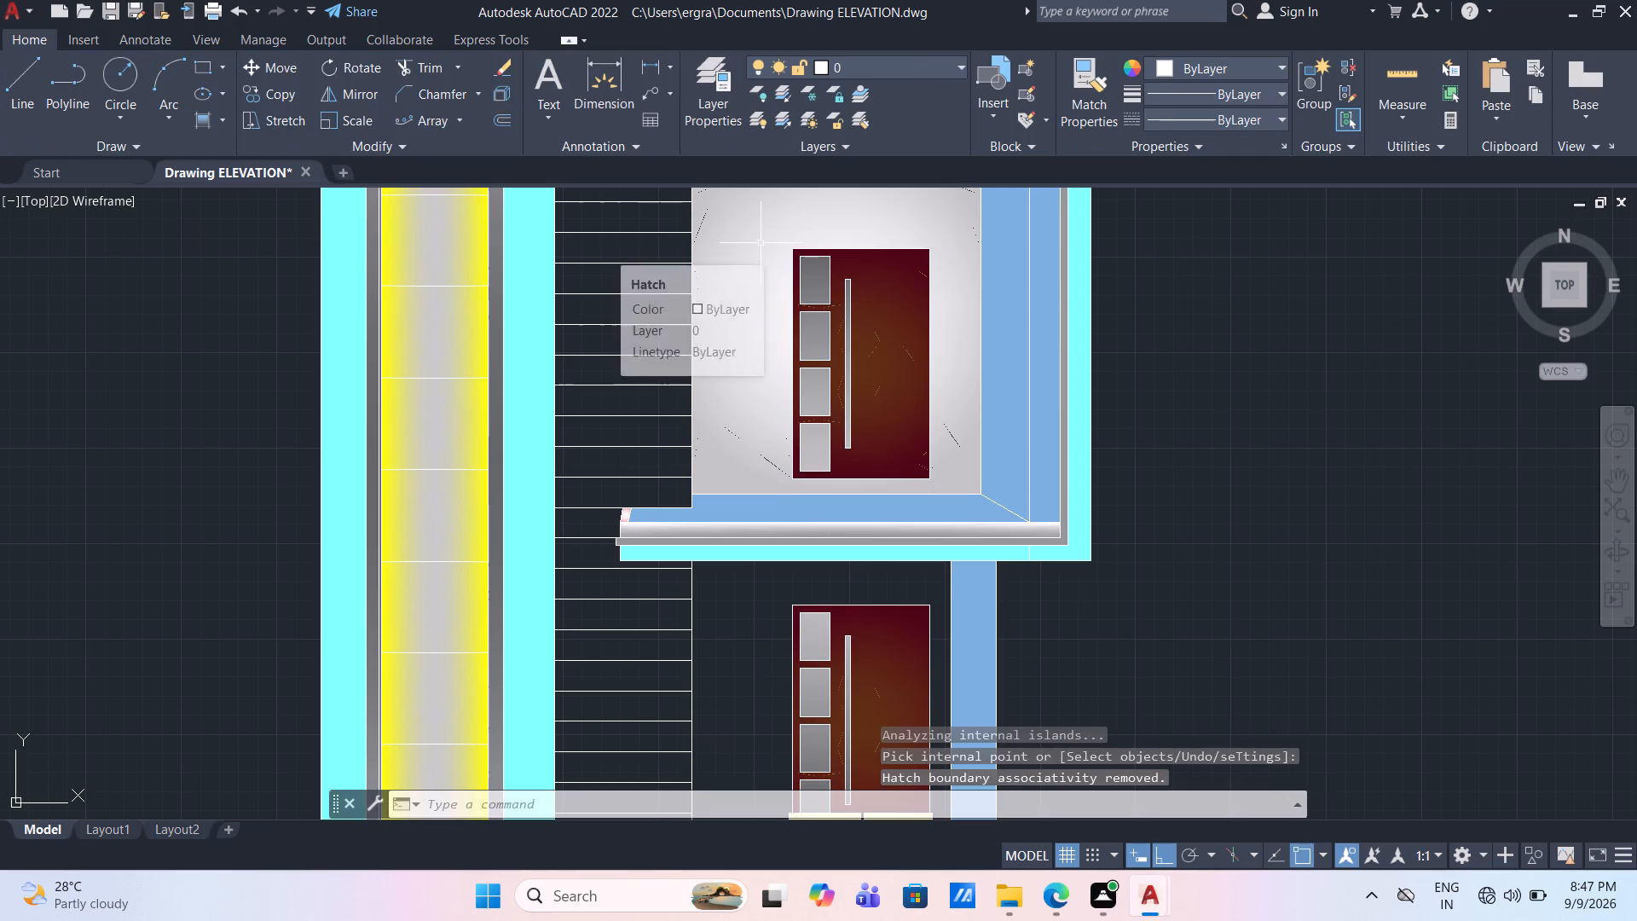
Fill the wall around the lower door with the same GR_INVSPH gradient in 255,255,255 and 199,200,202 and finish the fill.
{"action": "scroll", "coordinate": [759, 629], "scroll_direction": "down", "scroll_amount": 1}
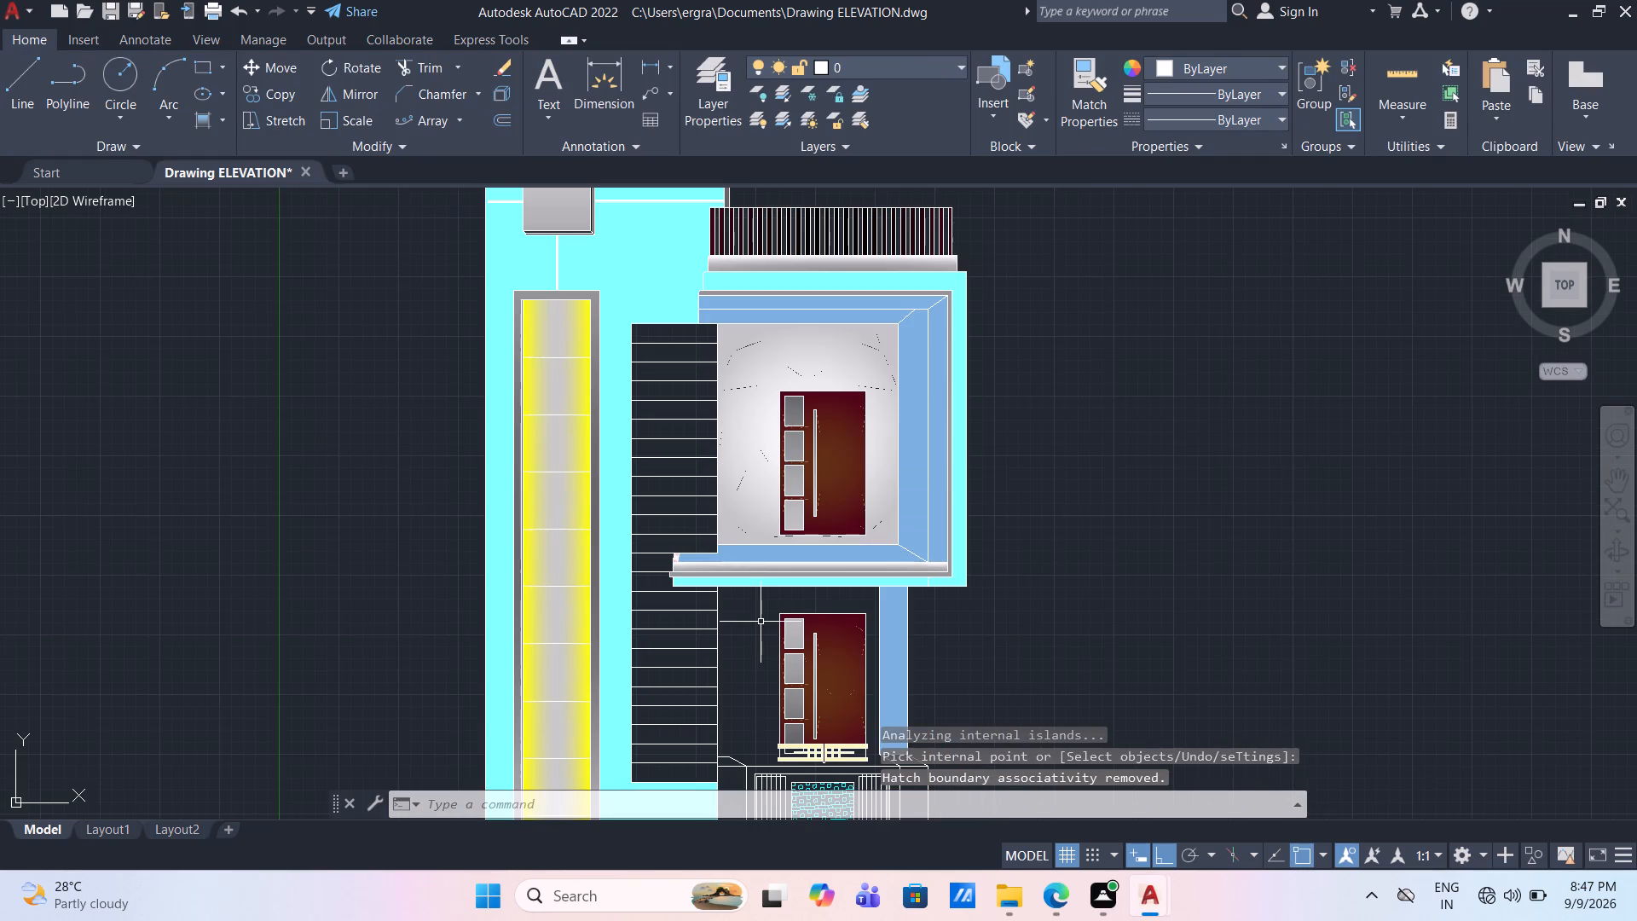
{"action": "scroll", "coordinate": [761, 617], "scroll_direction": "up", "scroll_amount": 1}
{"action": "middle_click_drag", "start_coordinate": [759, 609], "coordinate": [664, 489]}
{"action": "left_click", "coordinate": [205, 121]}
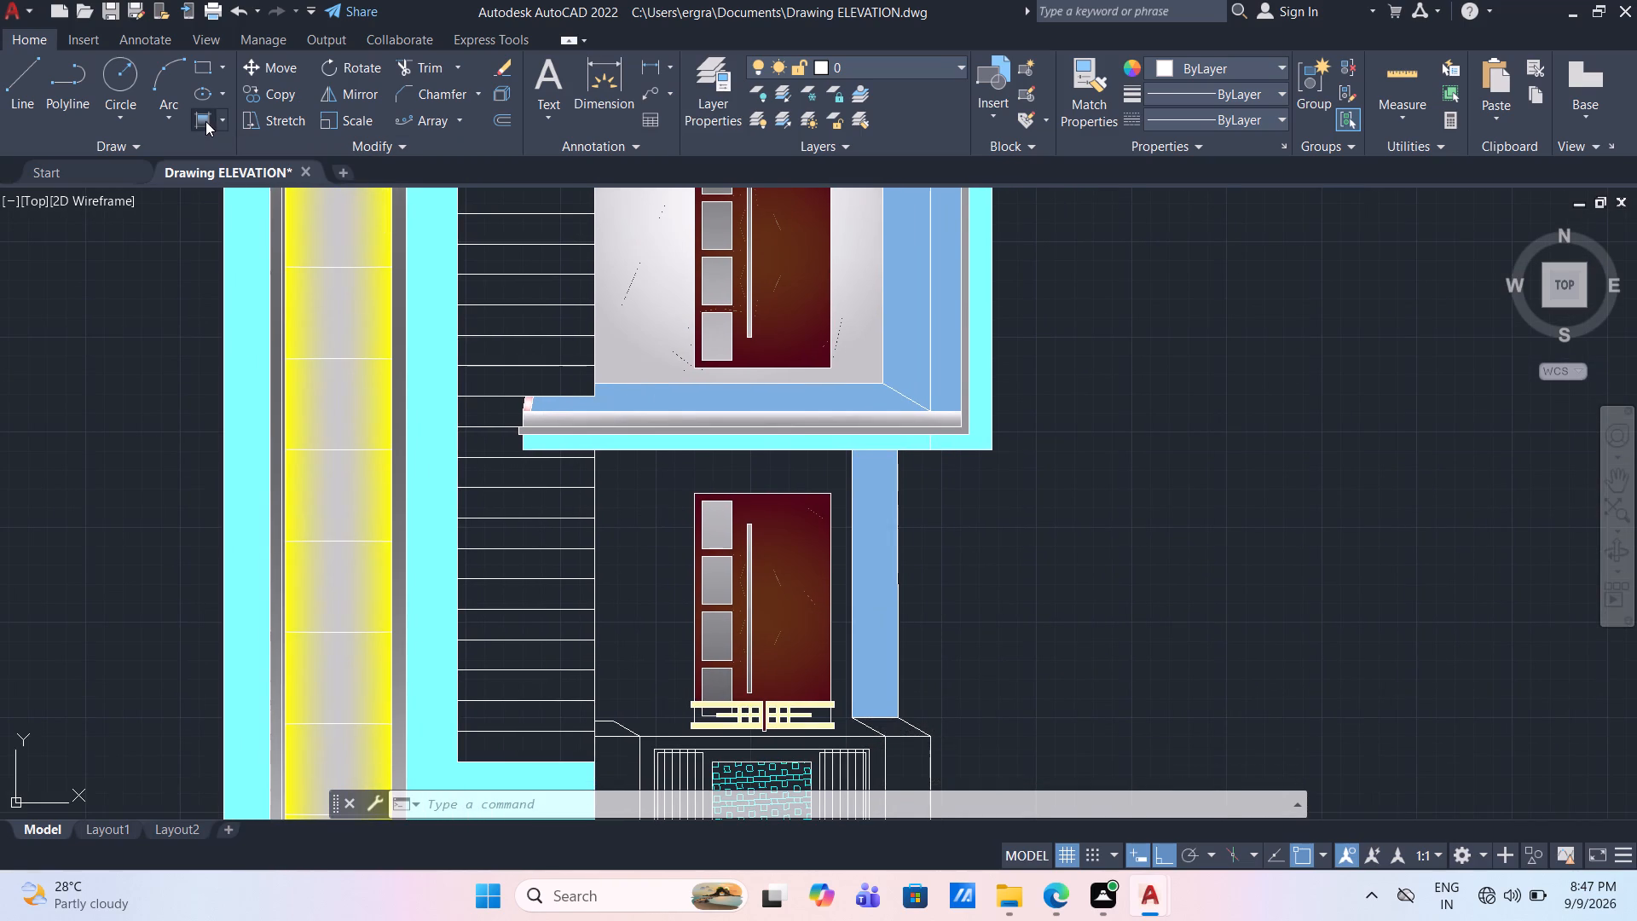
{"action": "left_click", "coordinate": [651, 525]}
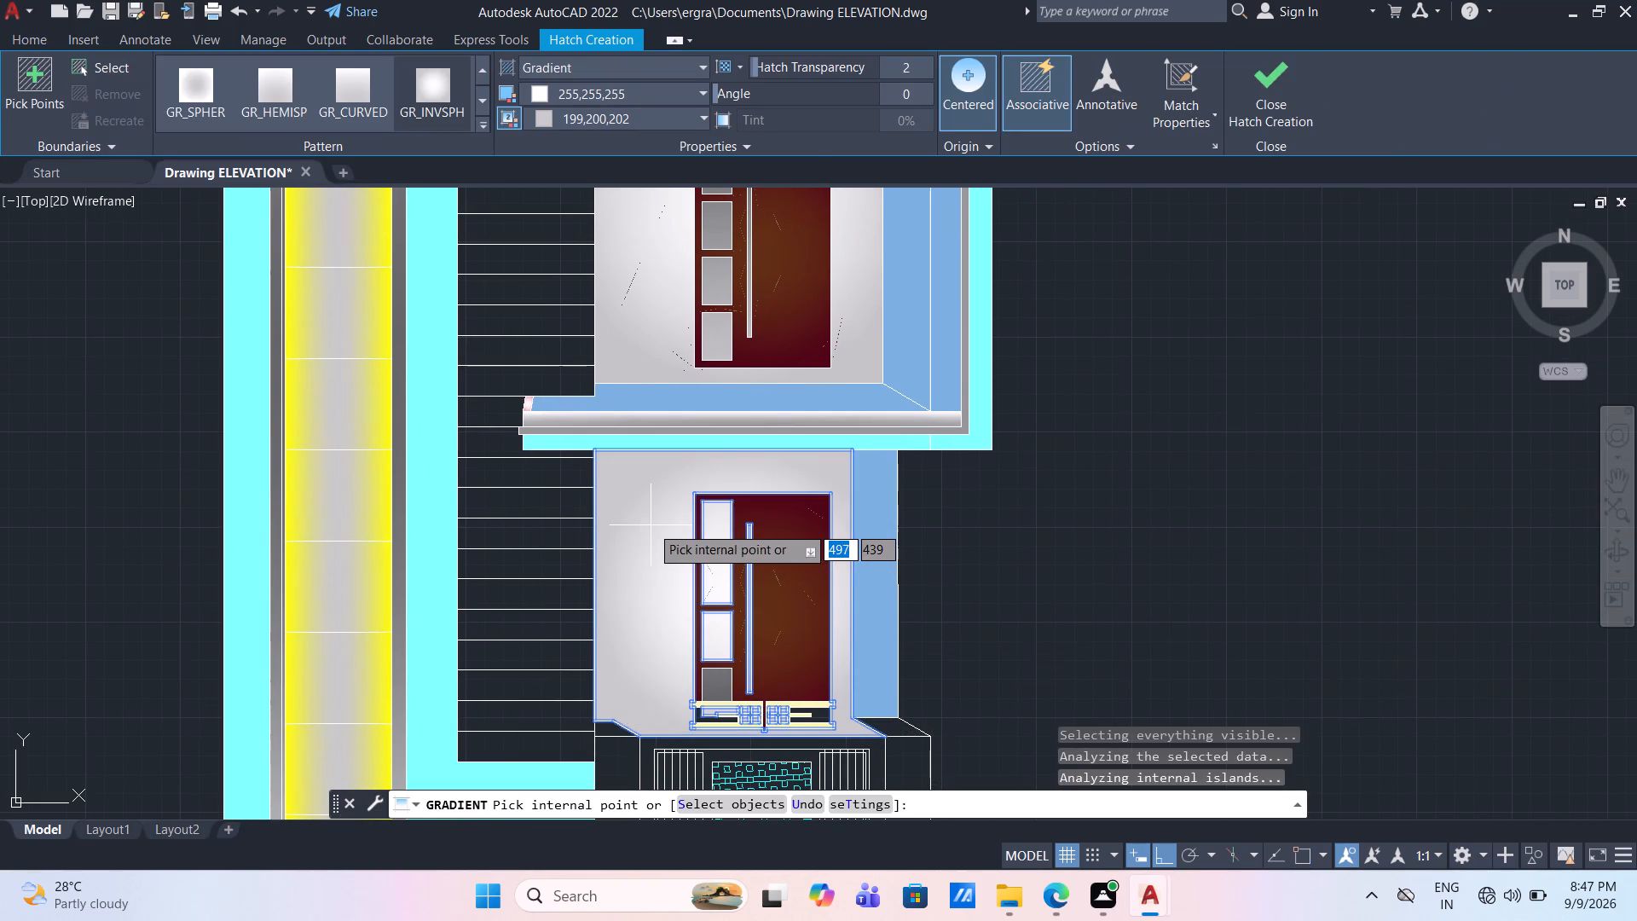
{"action": "key", "text": "Escape"}
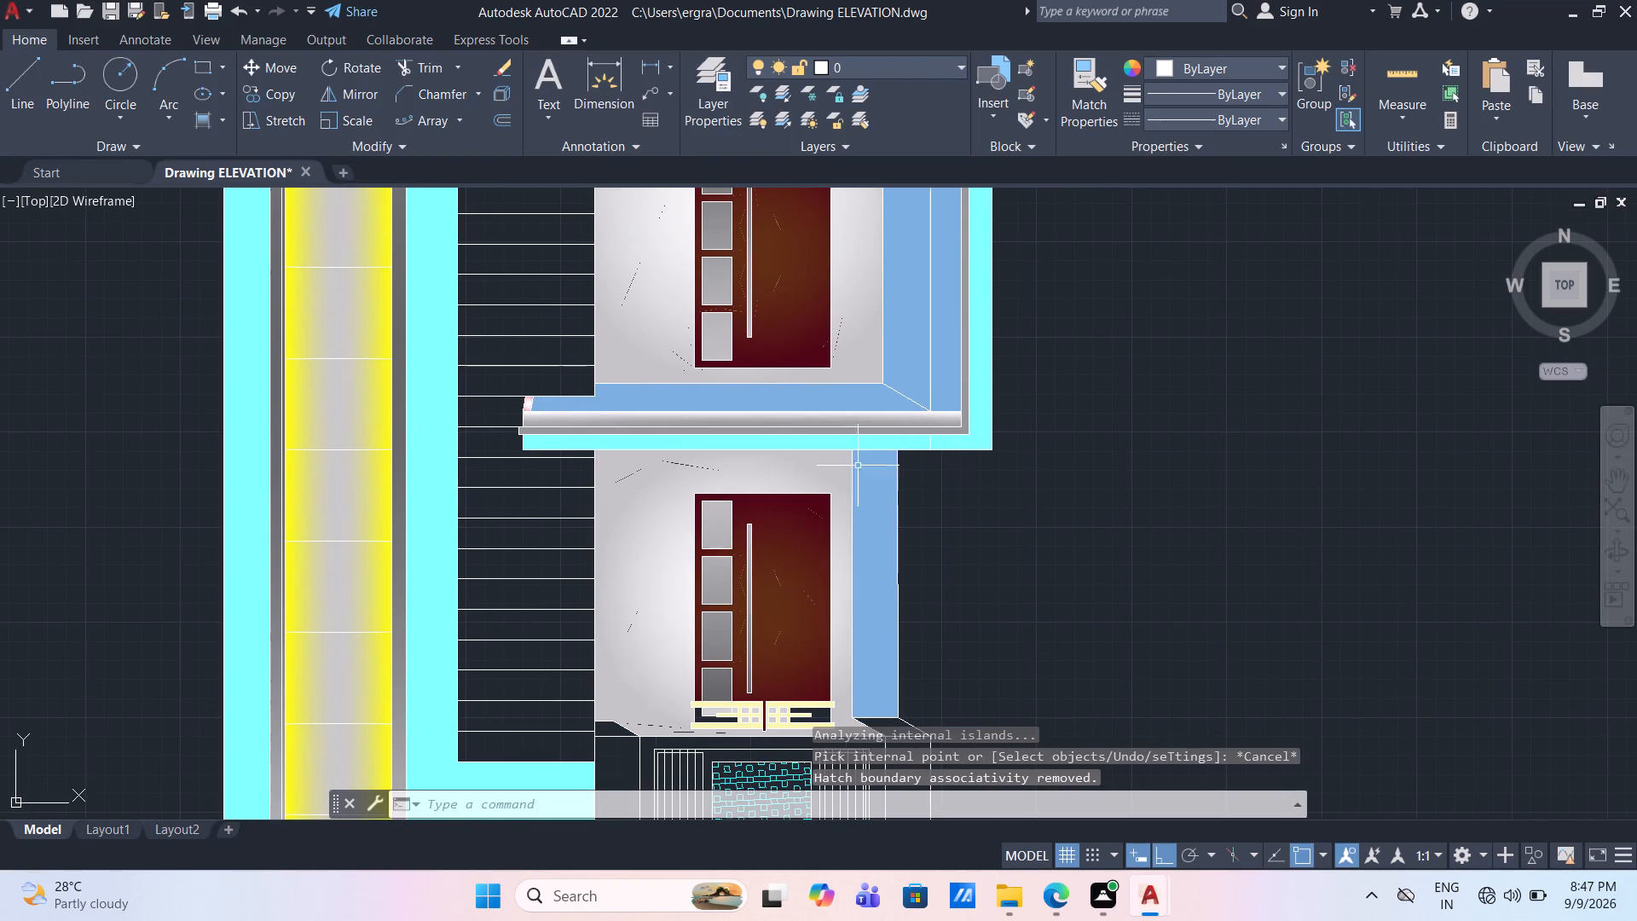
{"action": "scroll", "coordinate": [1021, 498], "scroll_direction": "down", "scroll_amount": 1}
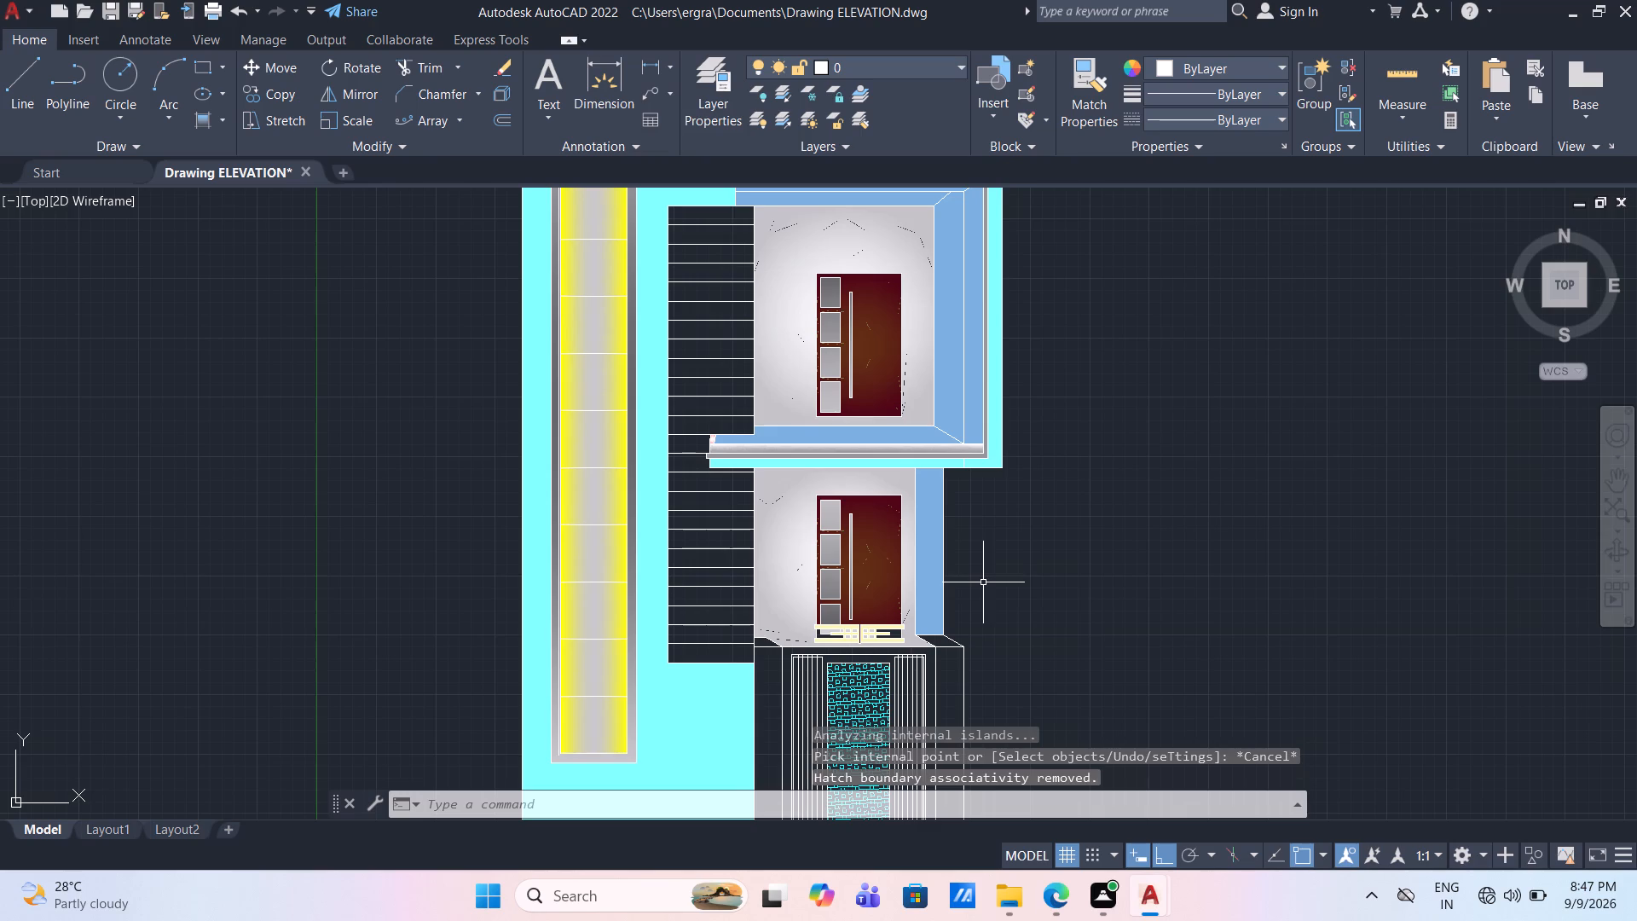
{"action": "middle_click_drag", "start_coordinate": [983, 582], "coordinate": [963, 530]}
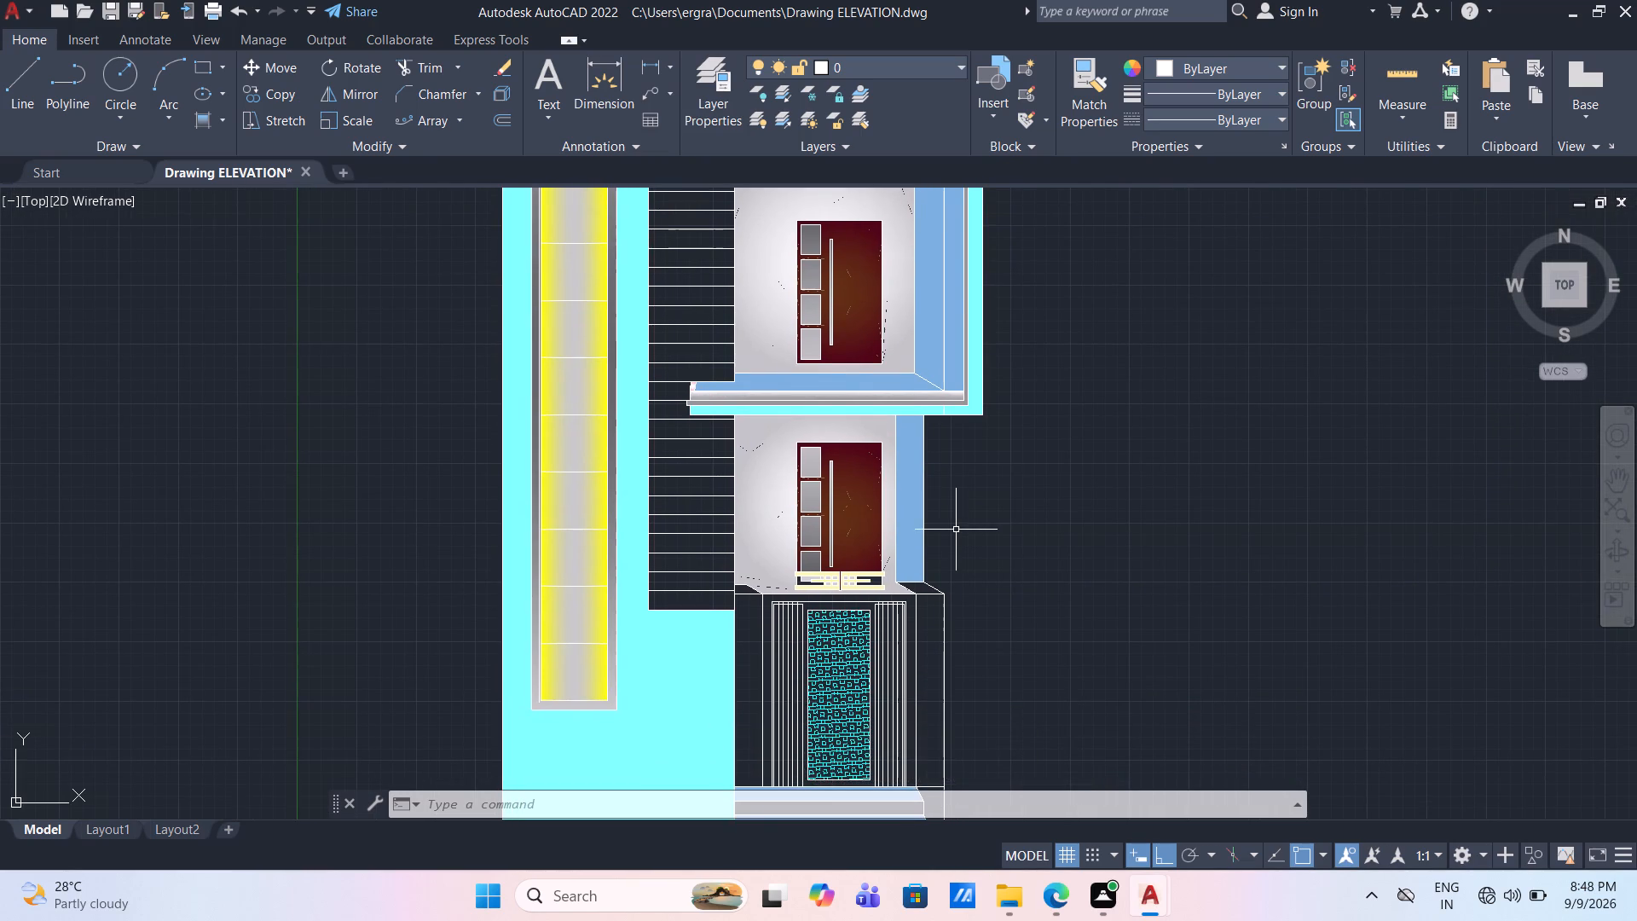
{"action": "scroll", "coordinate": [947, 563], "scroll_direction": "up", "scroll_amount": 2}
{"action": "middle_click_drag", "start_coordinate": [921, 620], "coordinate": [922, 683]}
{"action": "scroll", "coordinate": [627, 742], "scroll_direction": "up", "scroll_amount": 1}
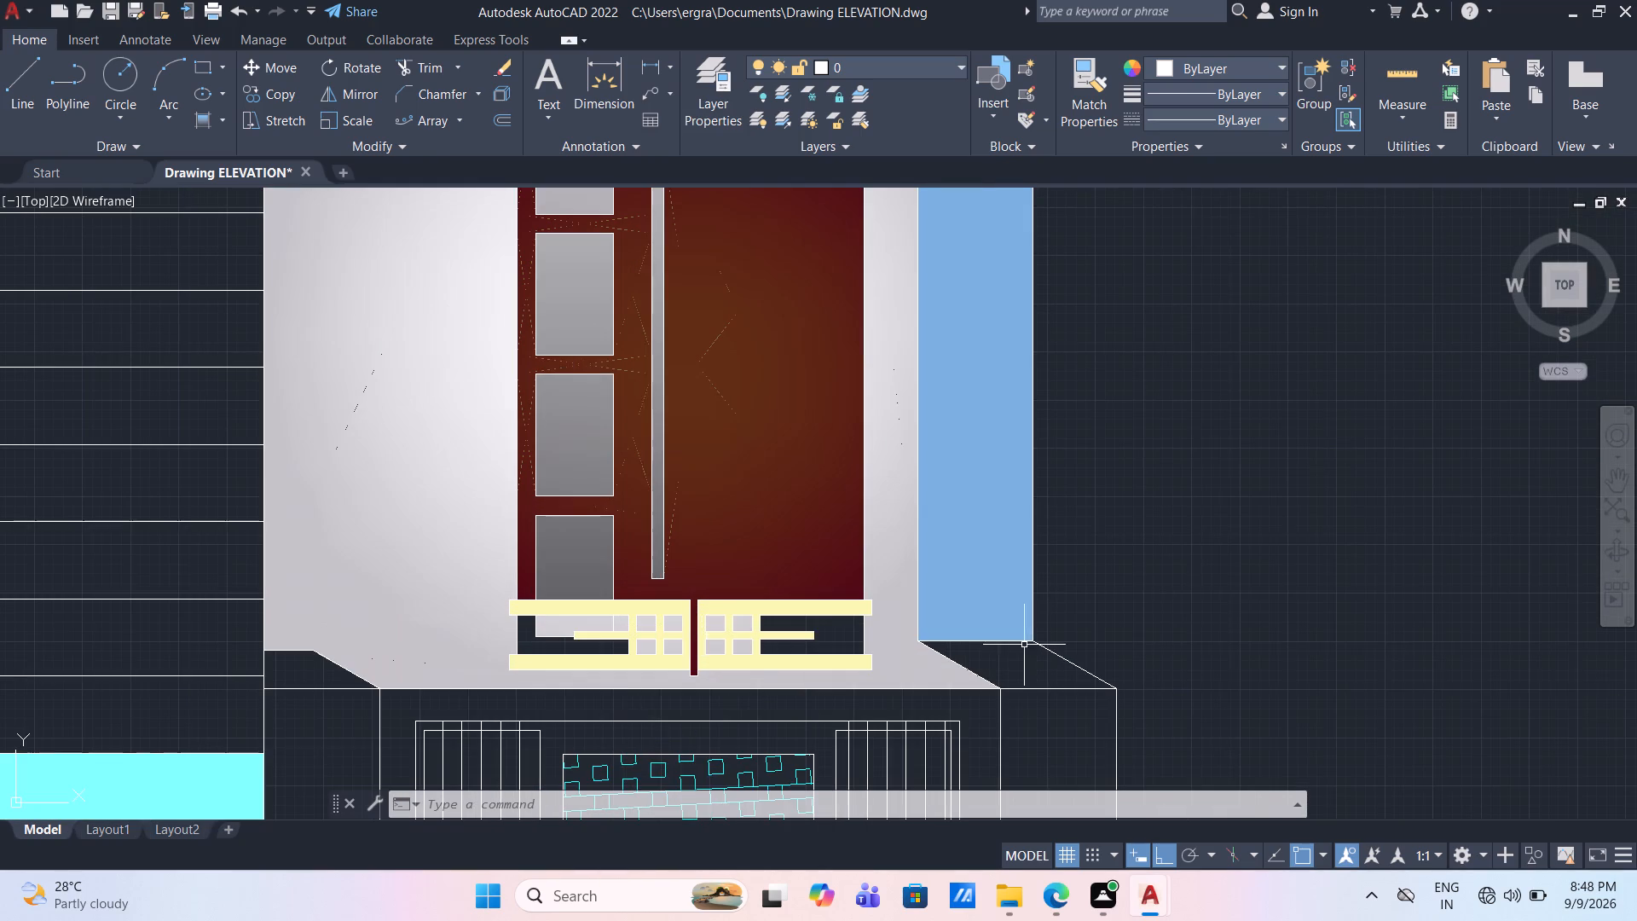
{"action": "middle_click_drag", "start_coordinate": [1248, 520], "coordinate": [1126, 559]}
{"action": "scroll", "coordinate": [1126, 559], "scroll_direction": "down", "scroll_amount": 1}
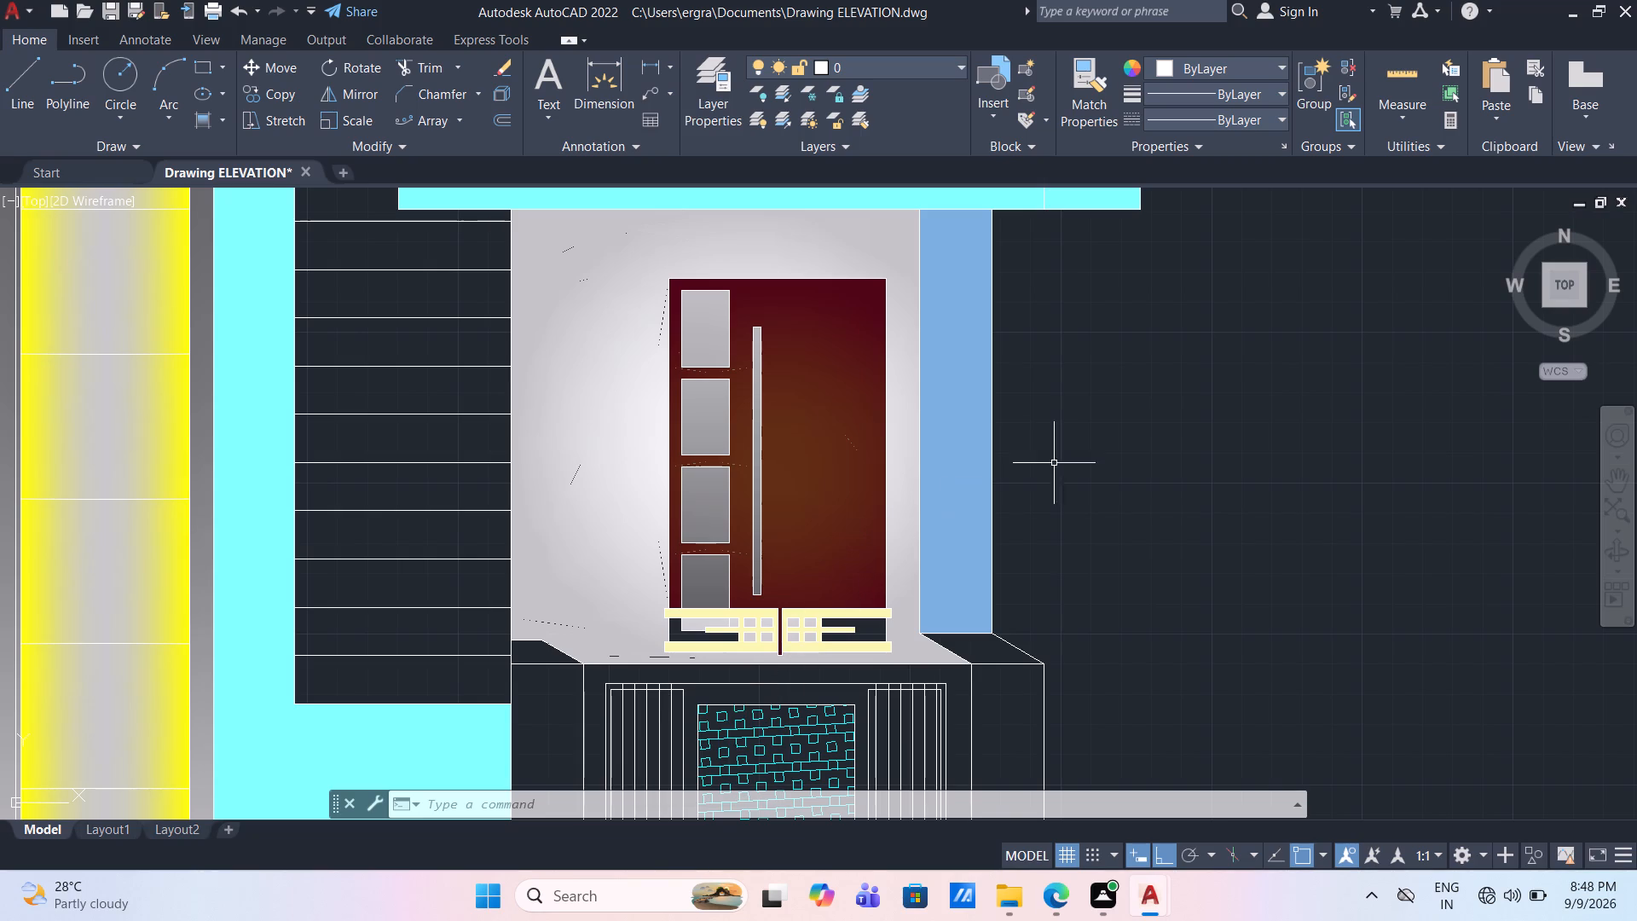
Draw a vertical line about 182 units long beside the blue strip at the lower door, up to the cyan band.
{"action": "middle_click_drag", "start_coordinate": [1086, 462], "coordinate": [1027, 547]}
{"action": "scroll", "coordinate": [1027, 547], "scroll_direction": "down", "scroll_amount": 1}
{"action": "middle_click_drag", "start_coordinate": [1027, 547], "coordinate": [972, 506]}
{"action": "scroll", "coordinate": [959, 503], "scroll_direction": "up", "scroll_amount": 1}
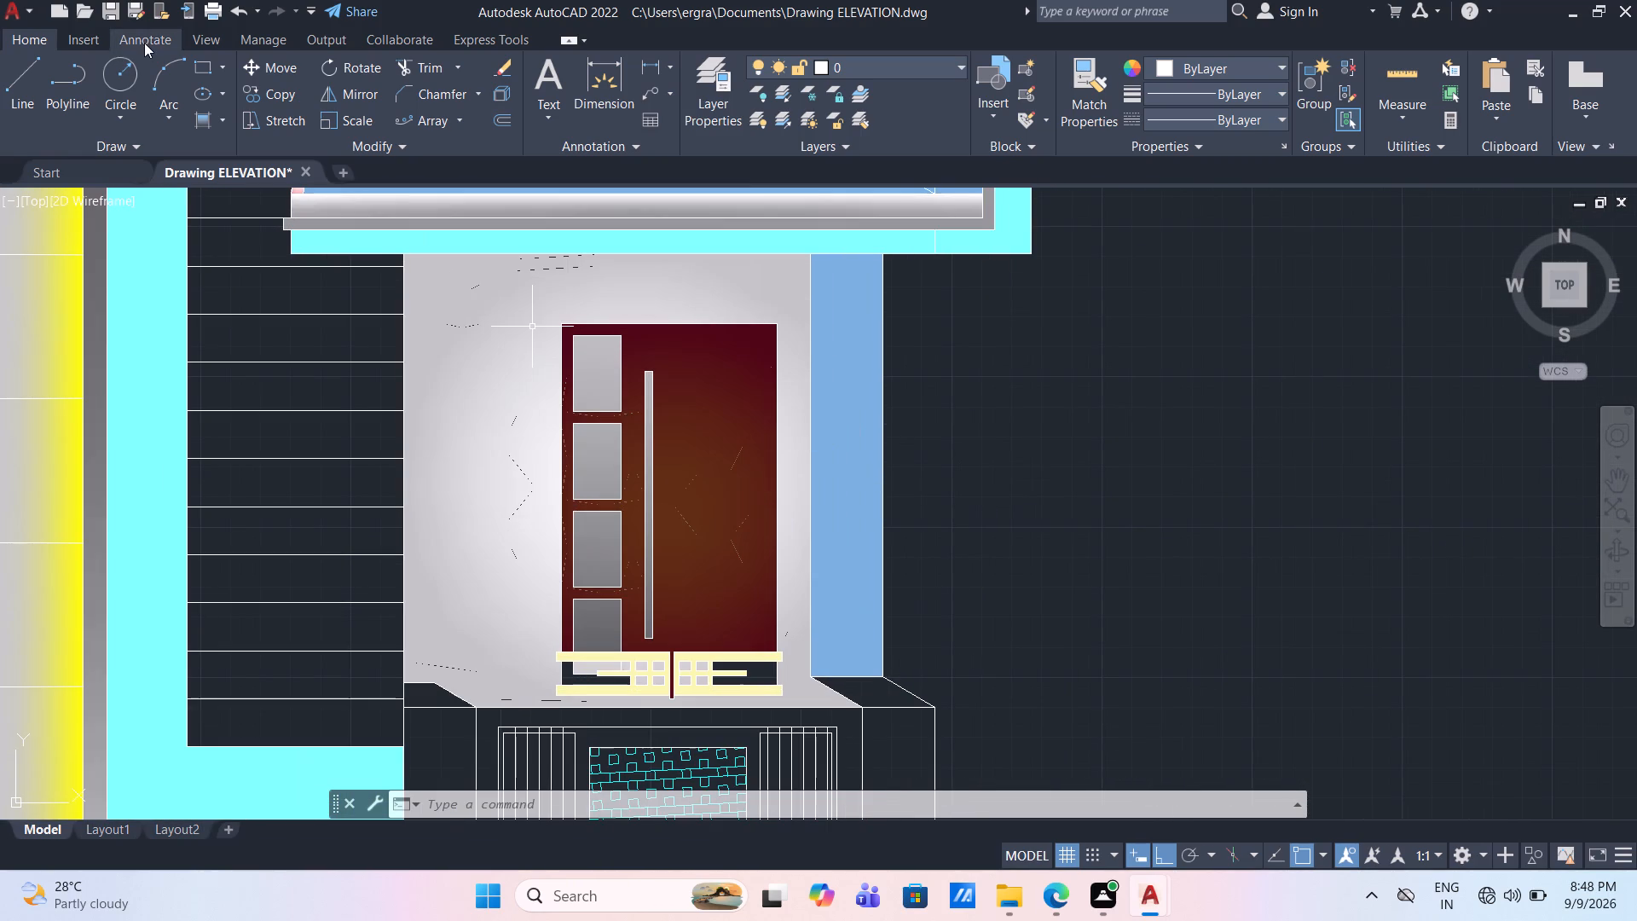
{"action": "left_click", "coordinate": [43, 92]}
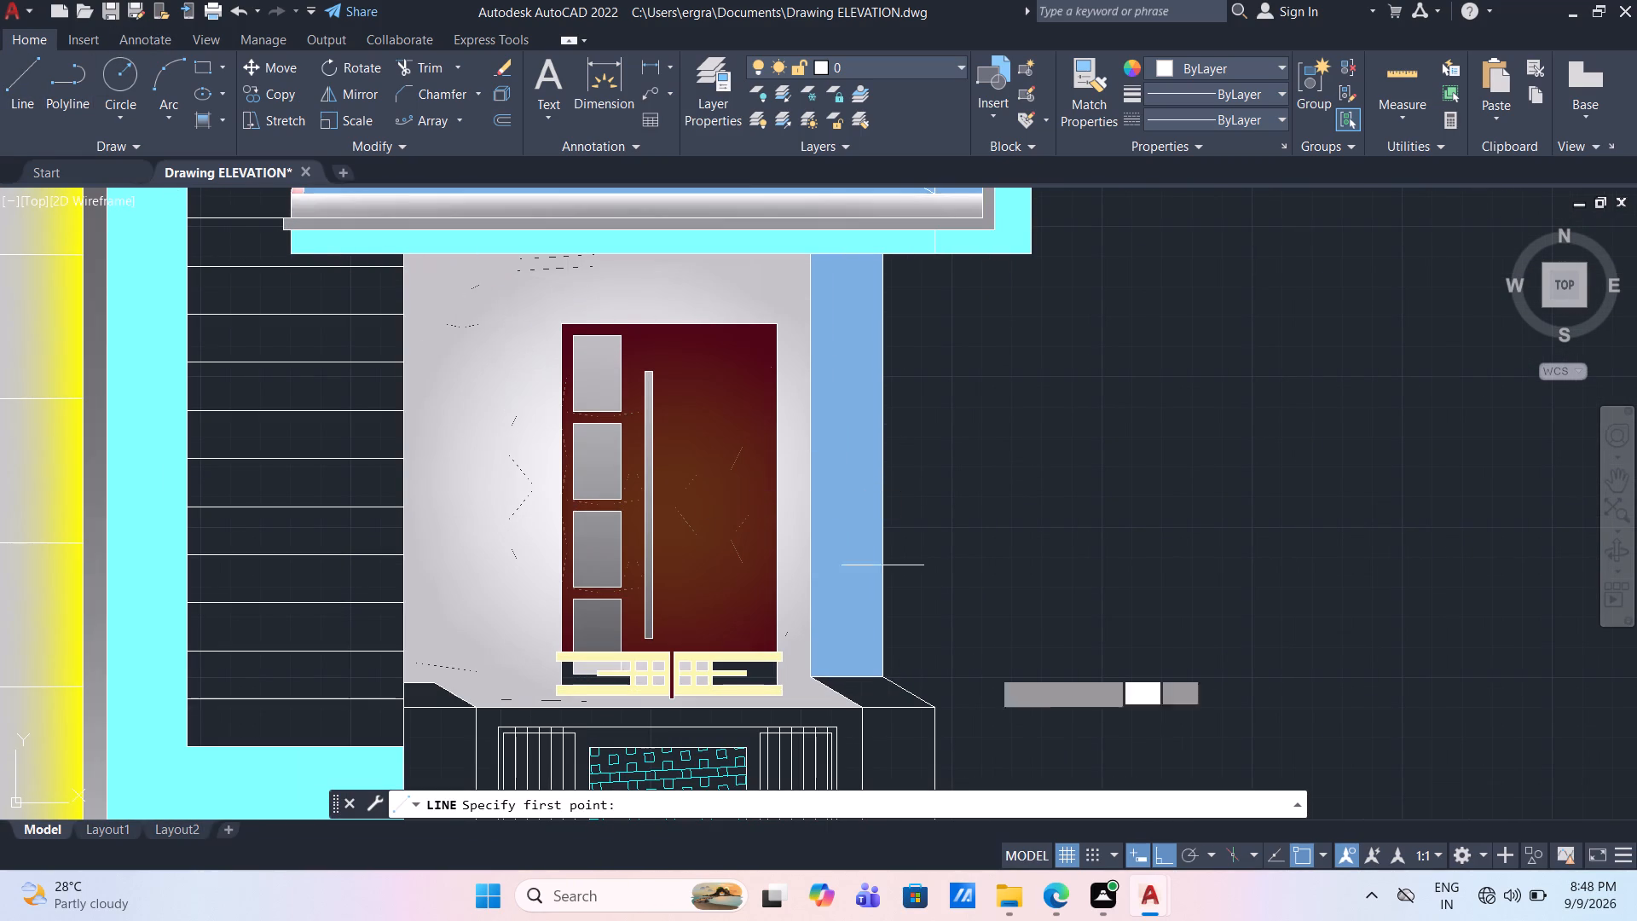
{"action": "left_click", "coordinate": [911, 691]}
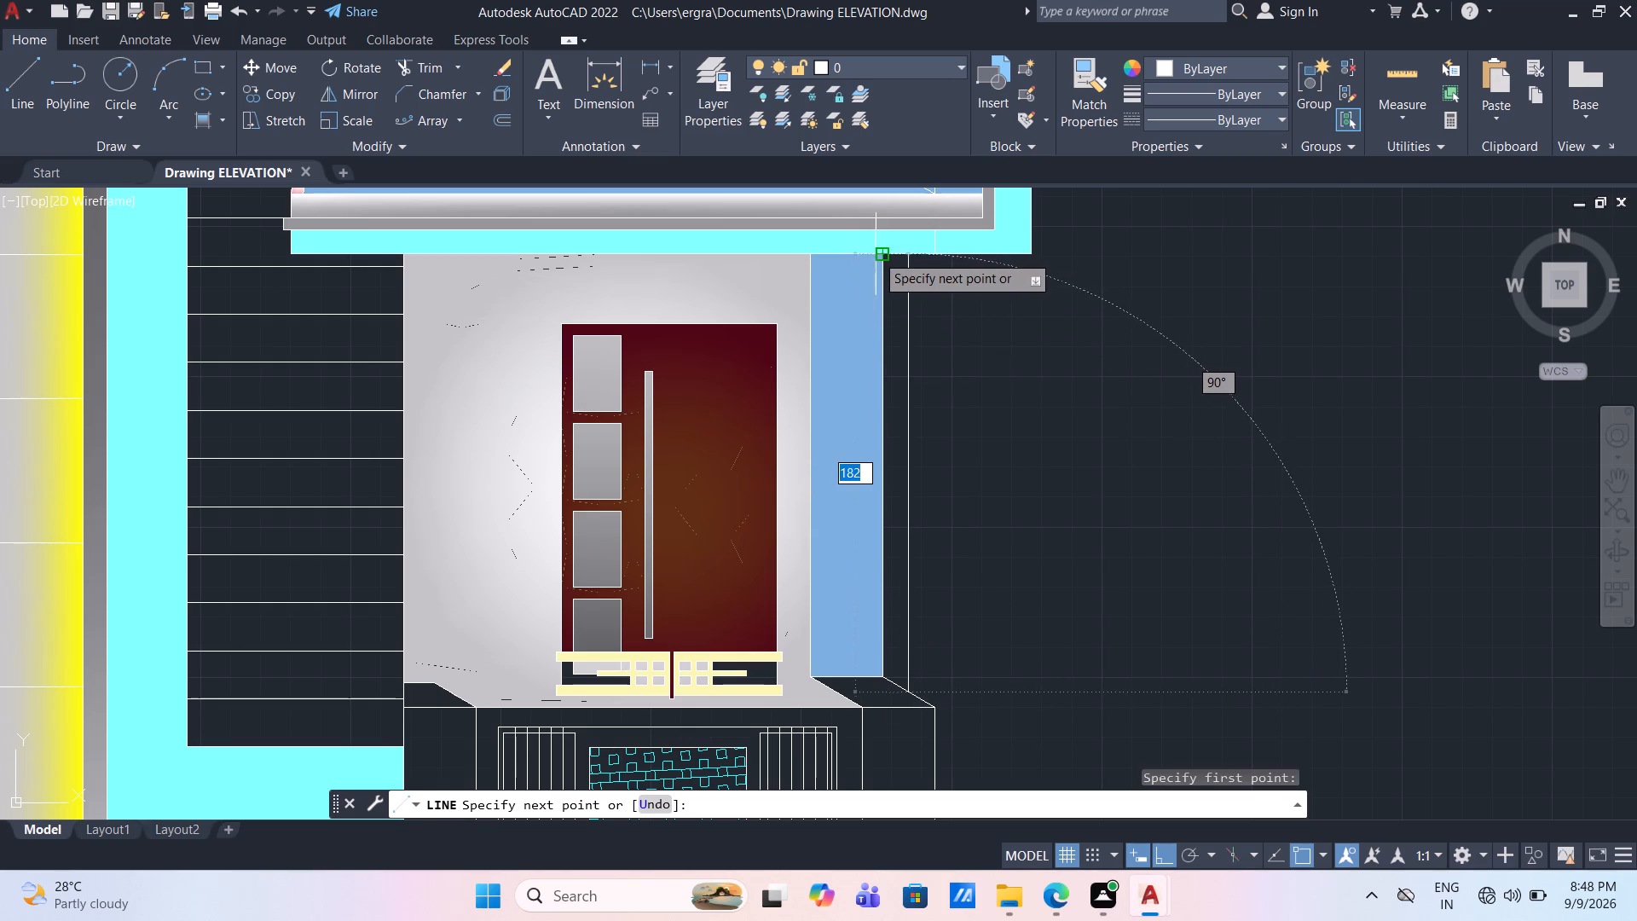
{"action": "scroll", "coordinate": [921, 255], "scroll_direction": "up", "scroll_amount": 2}
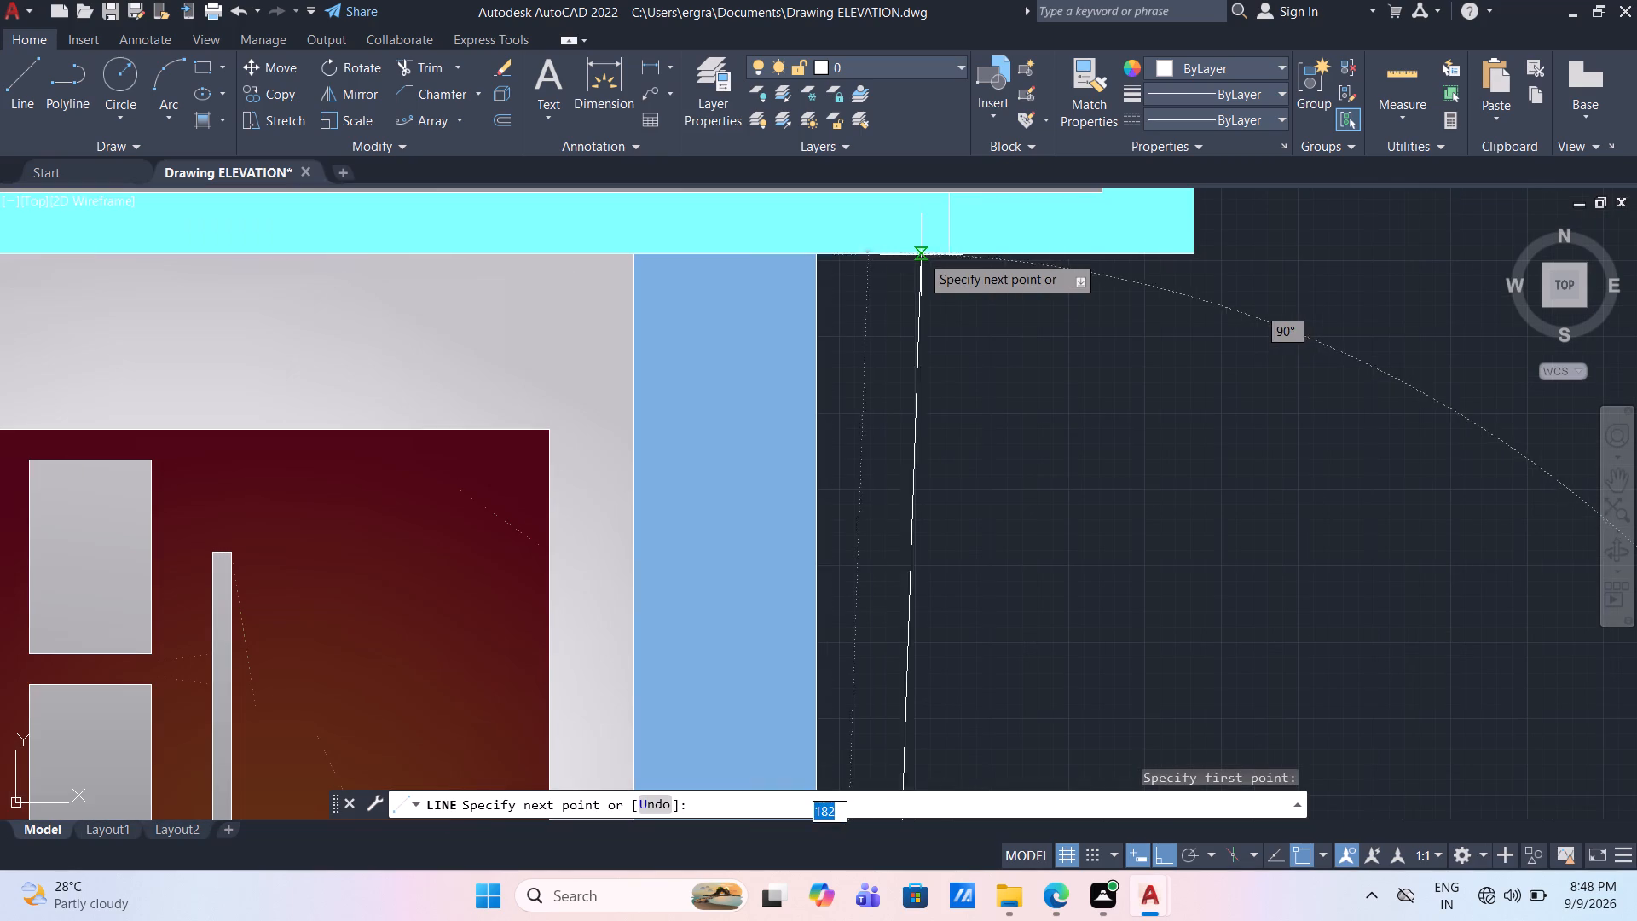
{"action": "left_click", "coordinate": [888, 254]}
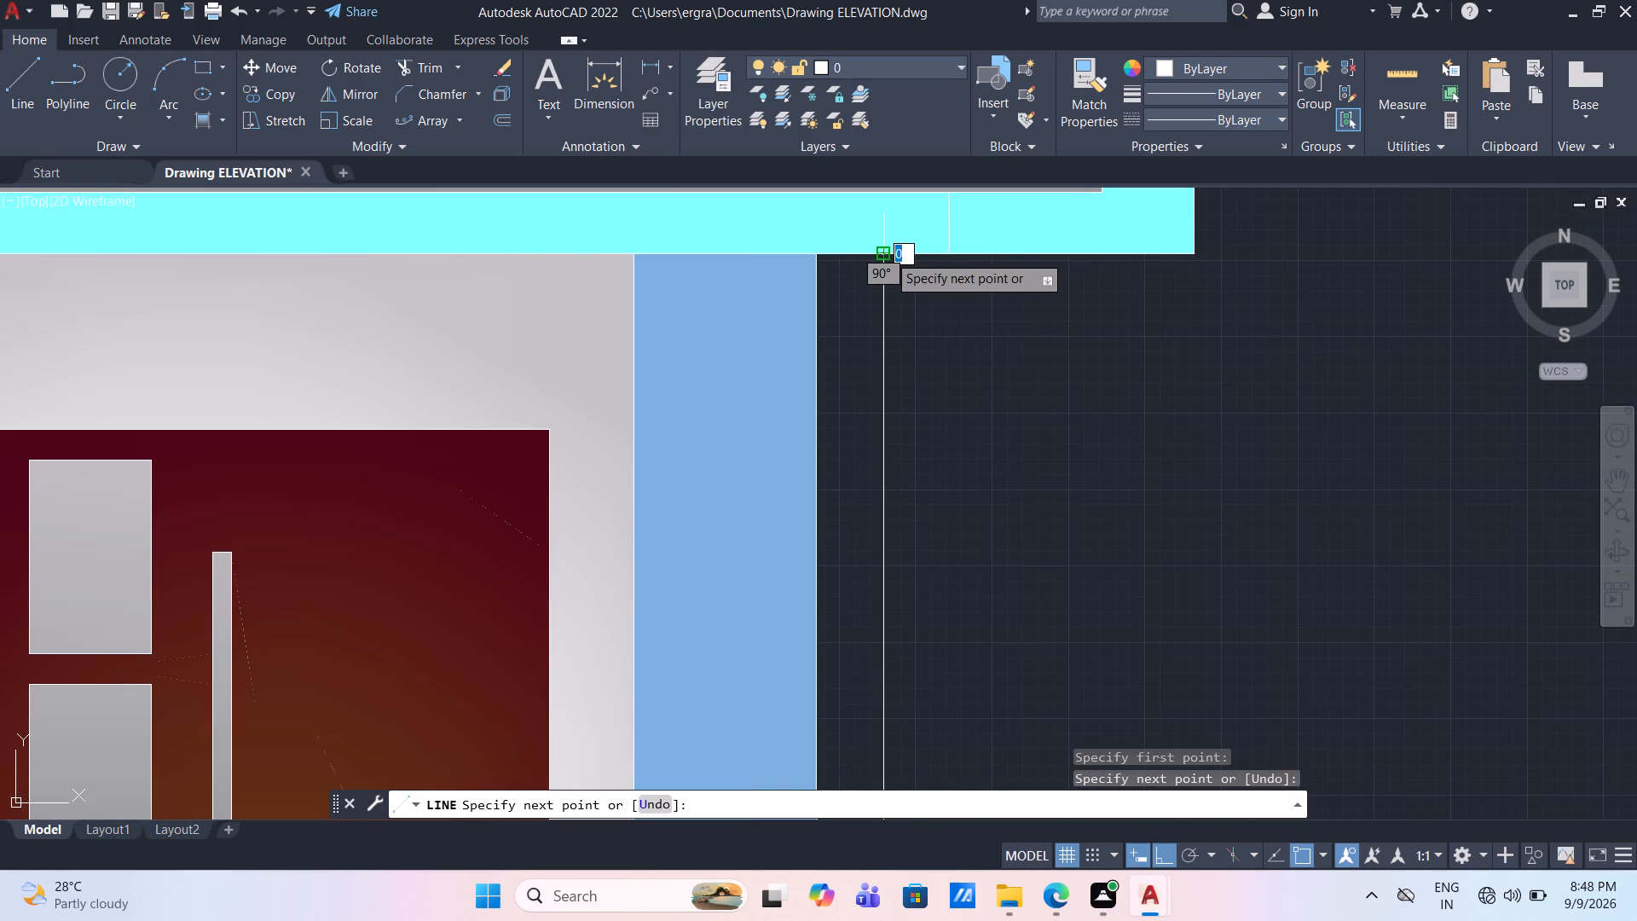
{"action": "key", "text": "Escape"}
Examine the lower door area and the entrance below it for parts still without colour.
{"action": "scroll", "coordinate": [904, 278], "scroll_direction": "down", "scroll_amount": 4}
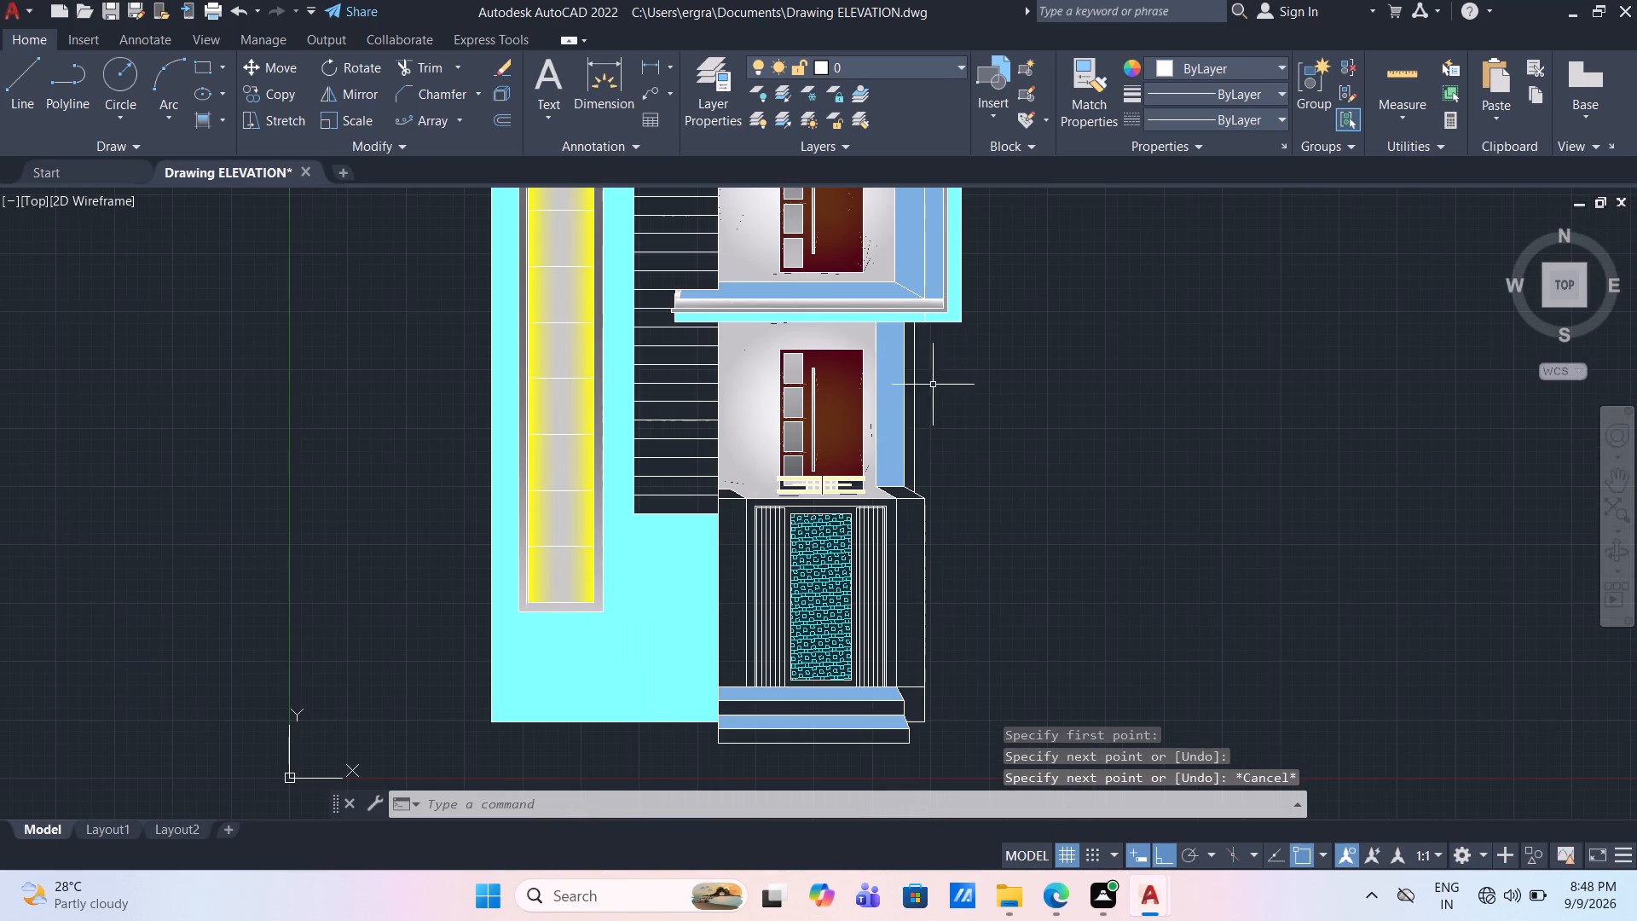
{"action": "scroll", "coordinate": [928, 470], "scroll_direction": "up", "scroll_amount": 2}
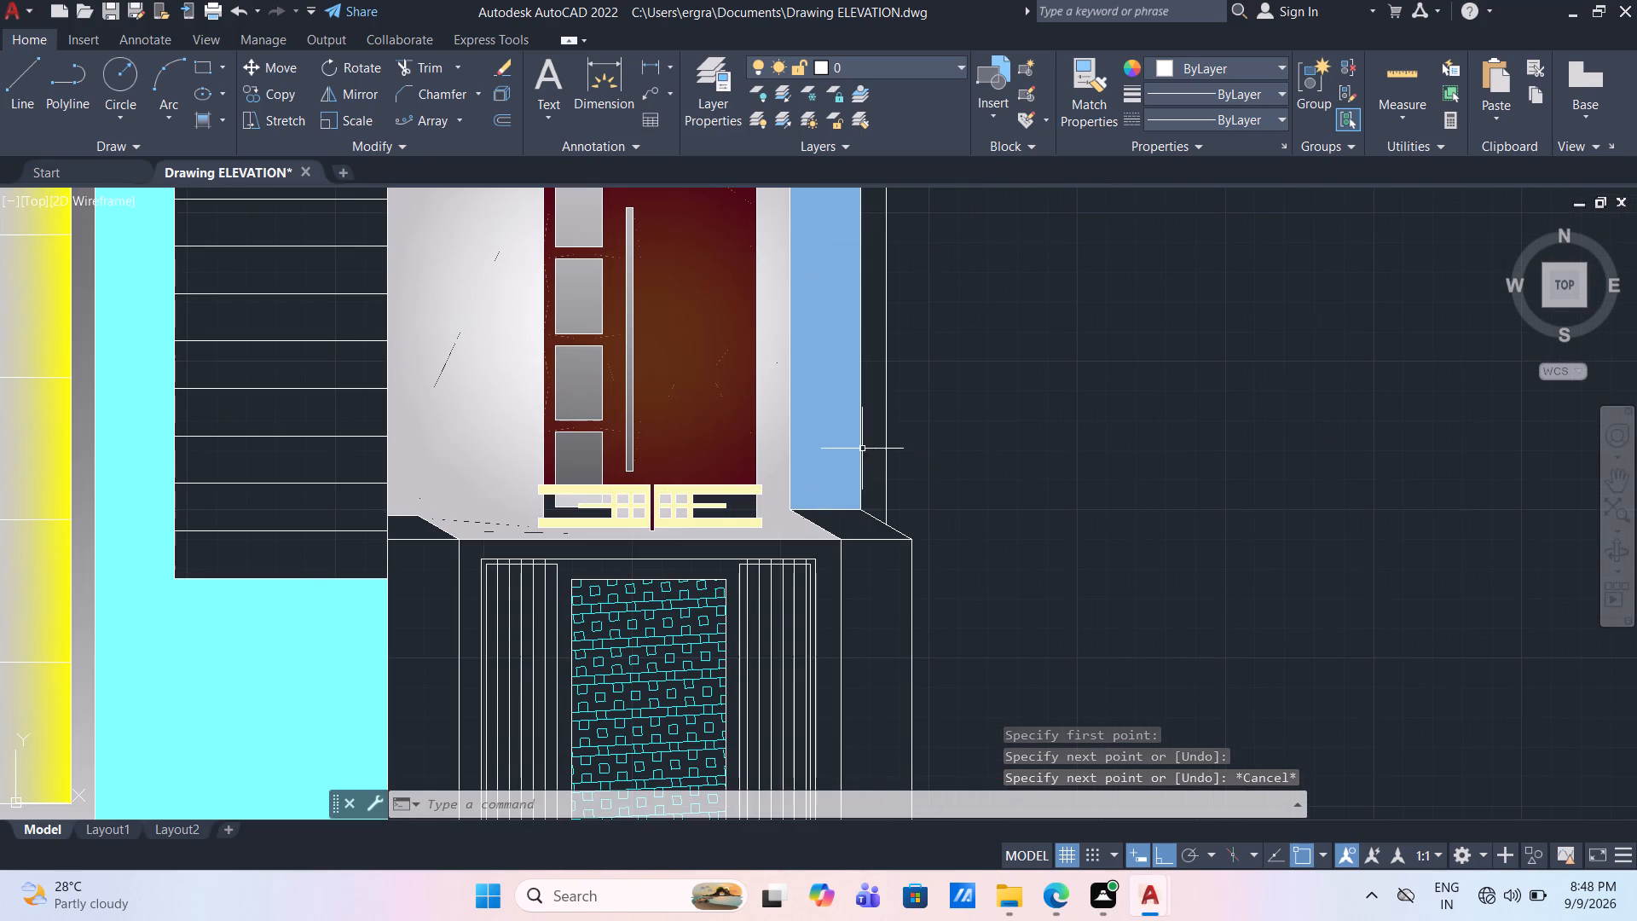
{"action": "scroll", "coordinate": [894, 502], "scroll_direction": "down", "scroll_amount": 2}
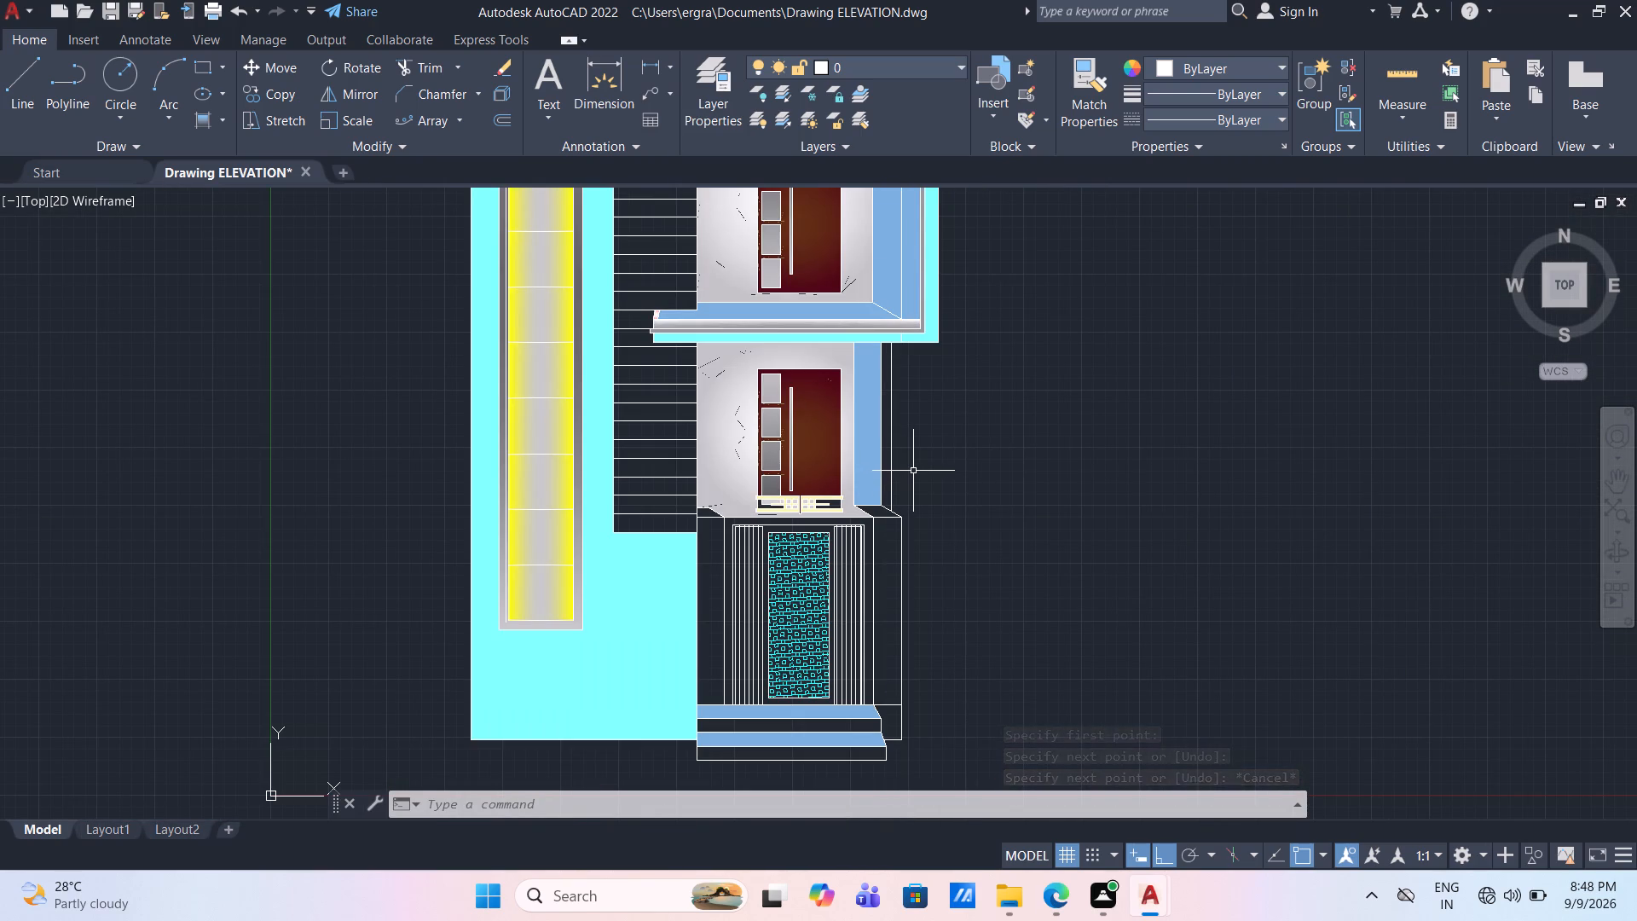
{"action": "middle_click_drag", "start_coordinate": [962, 453], "coordinate": [986, 589]}
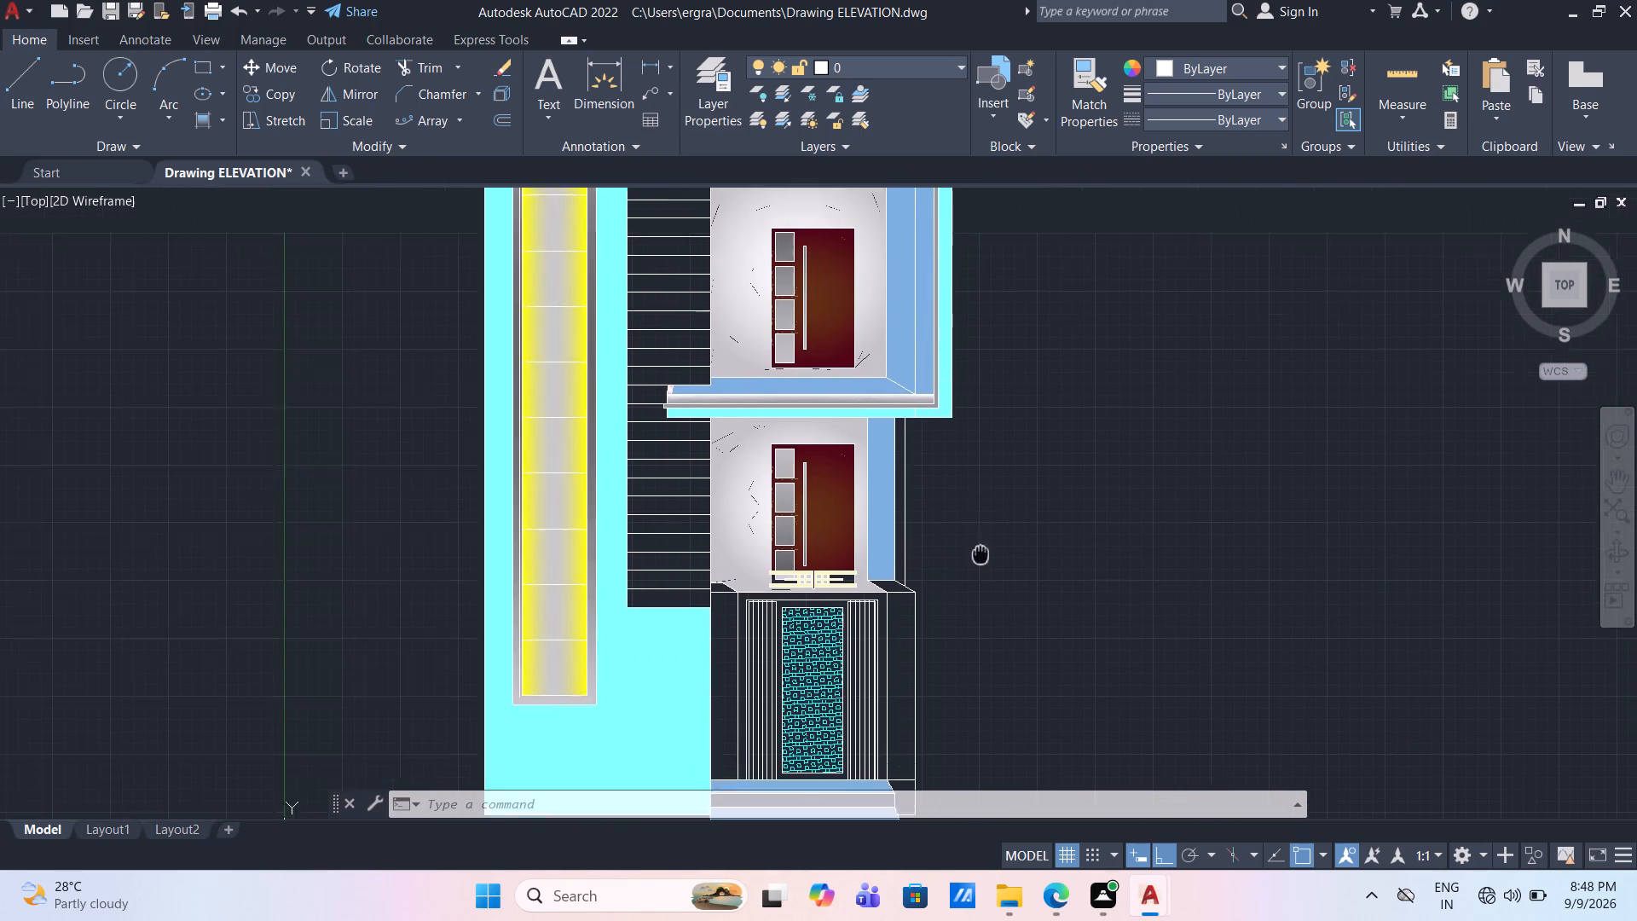
{"action": "middle_click_drag", "start_coordinate": [986, 589], "coordinate": [985, 605]}
{"action": "scroll", "coordinate": [981, 605], "scroll_direction": "down", "scroll_amount": 1}
{"action": "scroll", "coordinate": [958, 637], "scroll_direction": "up", "scroll_amount": 2}
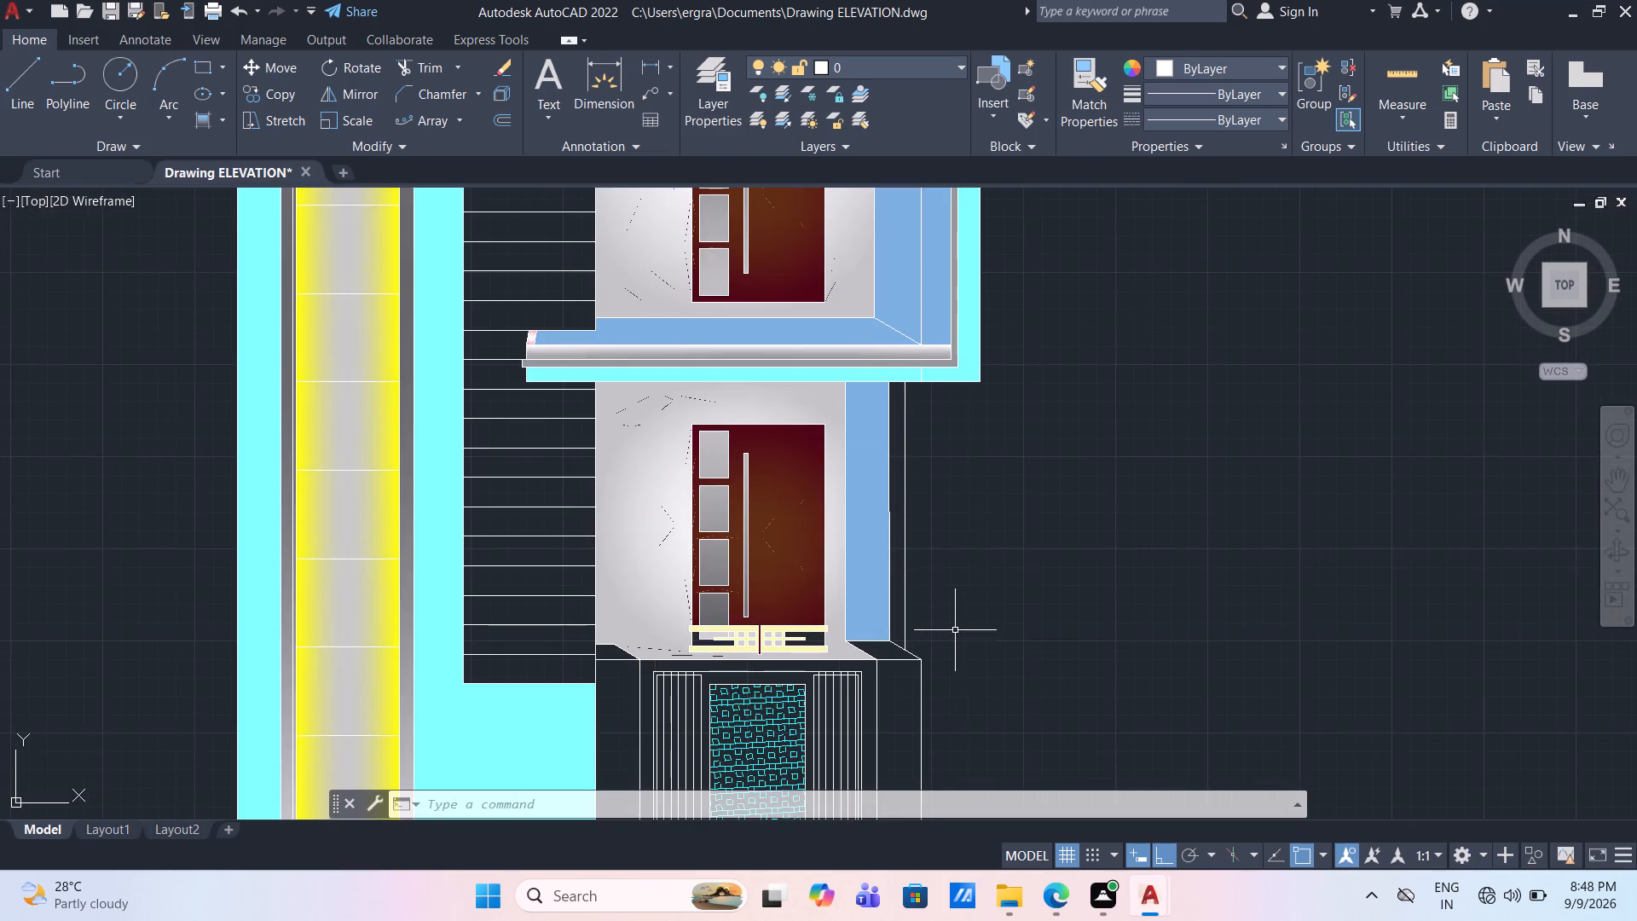
{"action": "middle_click_drag", "start_coordinate": [955, 629], "coordinate": [923, 393]}
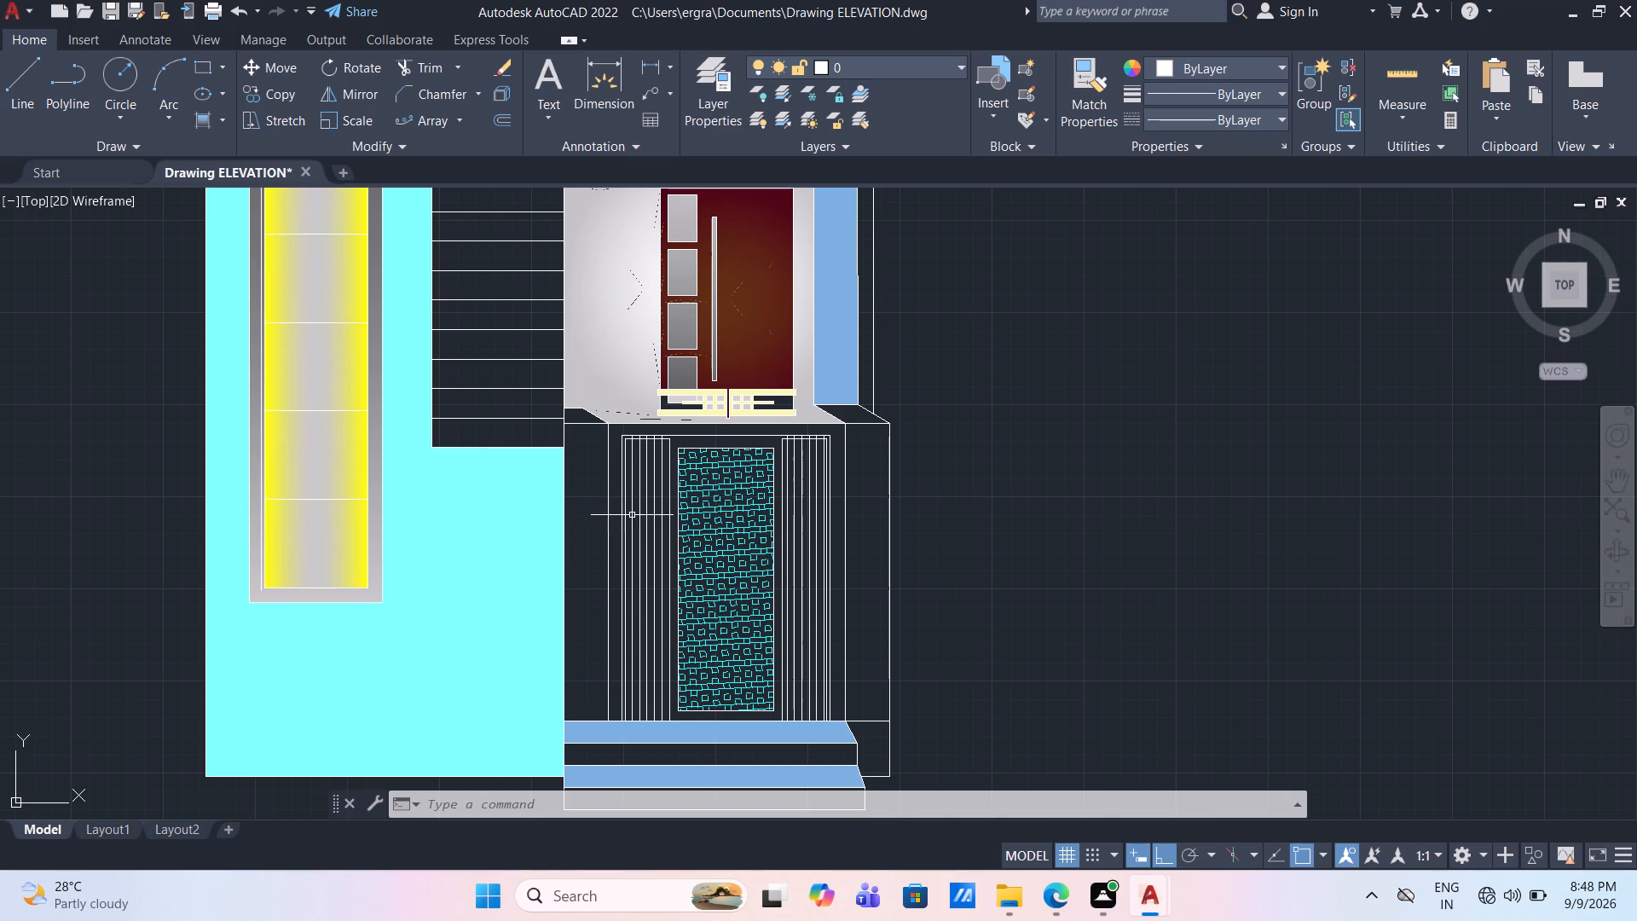
{"action": "middle_click_drag", "start_coordinate": [604, 479], "coordinate": [582, 518]}
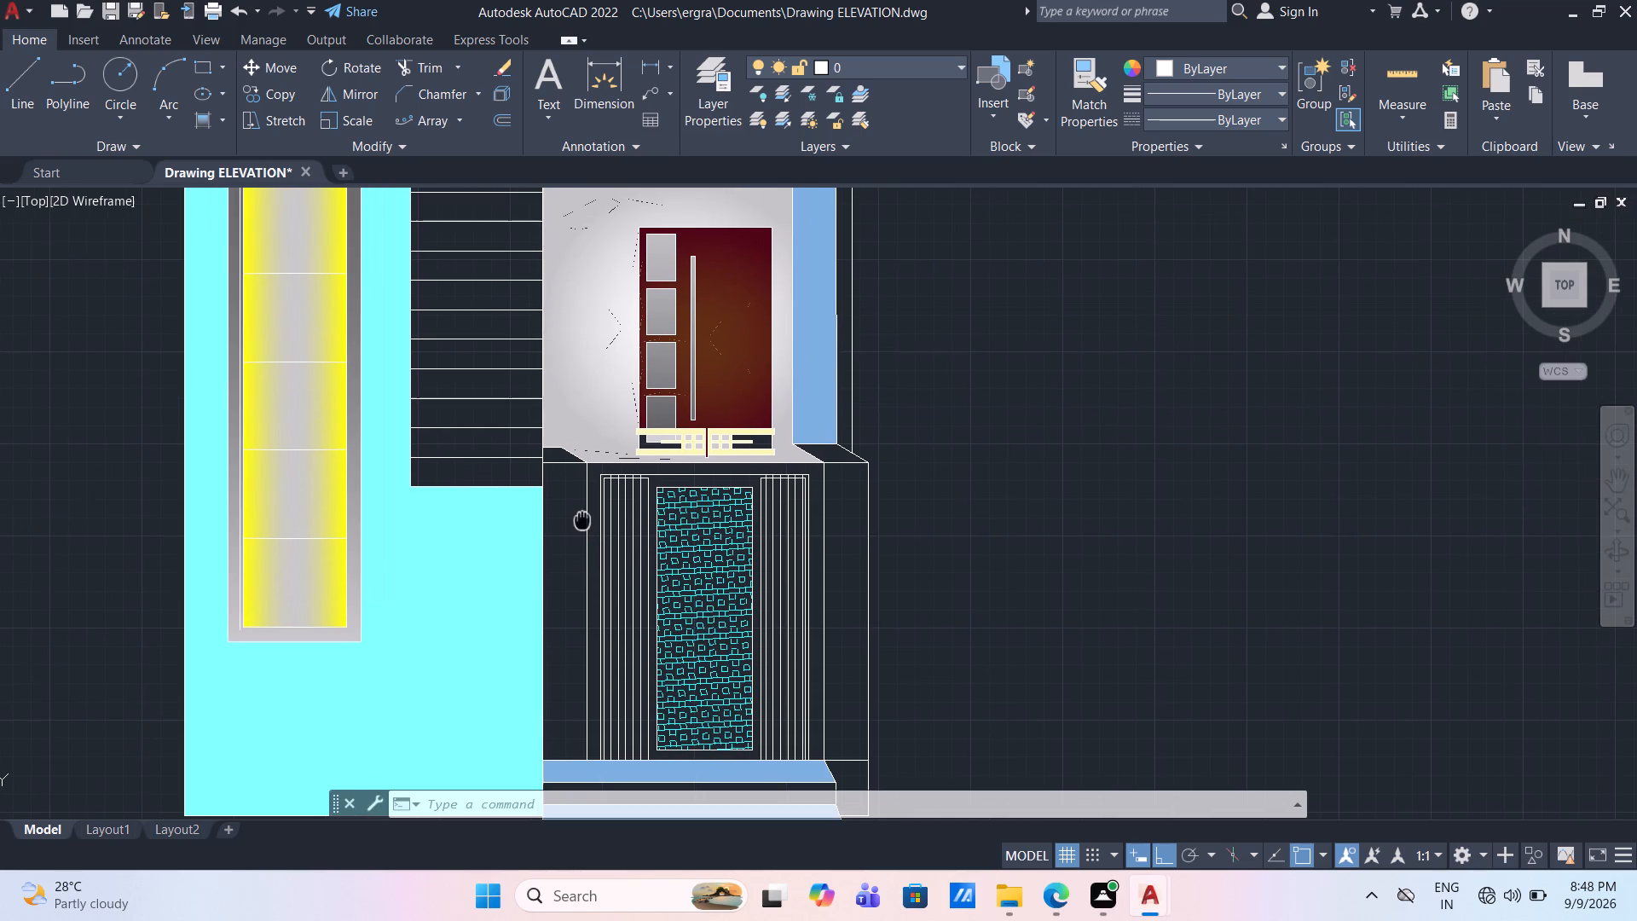
{"action": "middle_click_drag", "start_coordinate": [582, 518], "coordinate": [581, 519]}
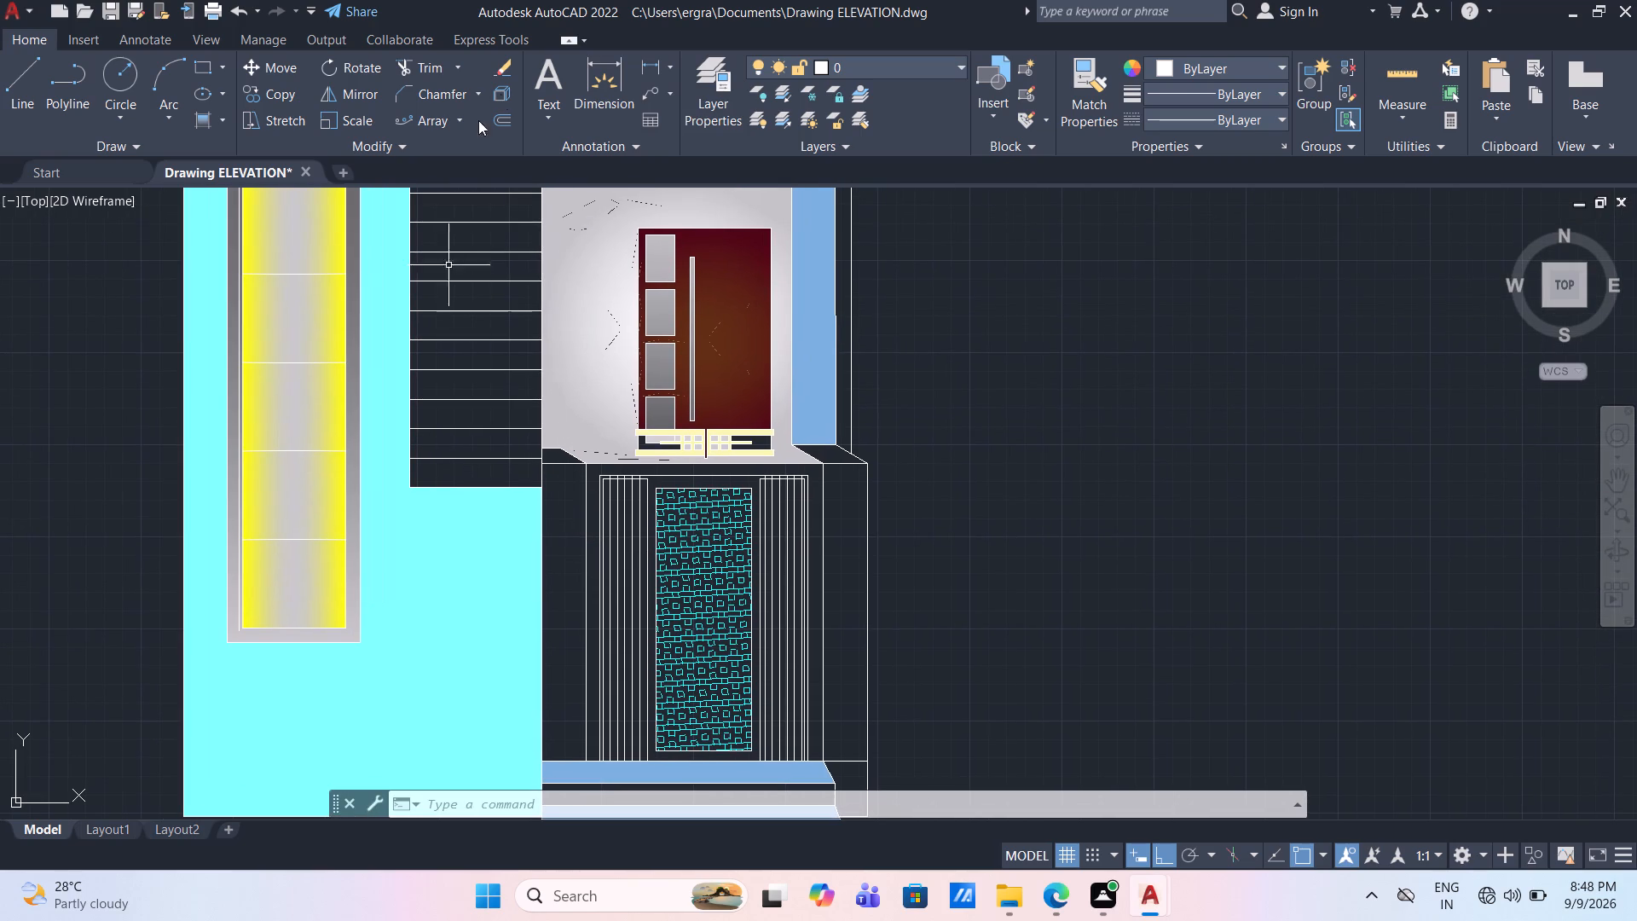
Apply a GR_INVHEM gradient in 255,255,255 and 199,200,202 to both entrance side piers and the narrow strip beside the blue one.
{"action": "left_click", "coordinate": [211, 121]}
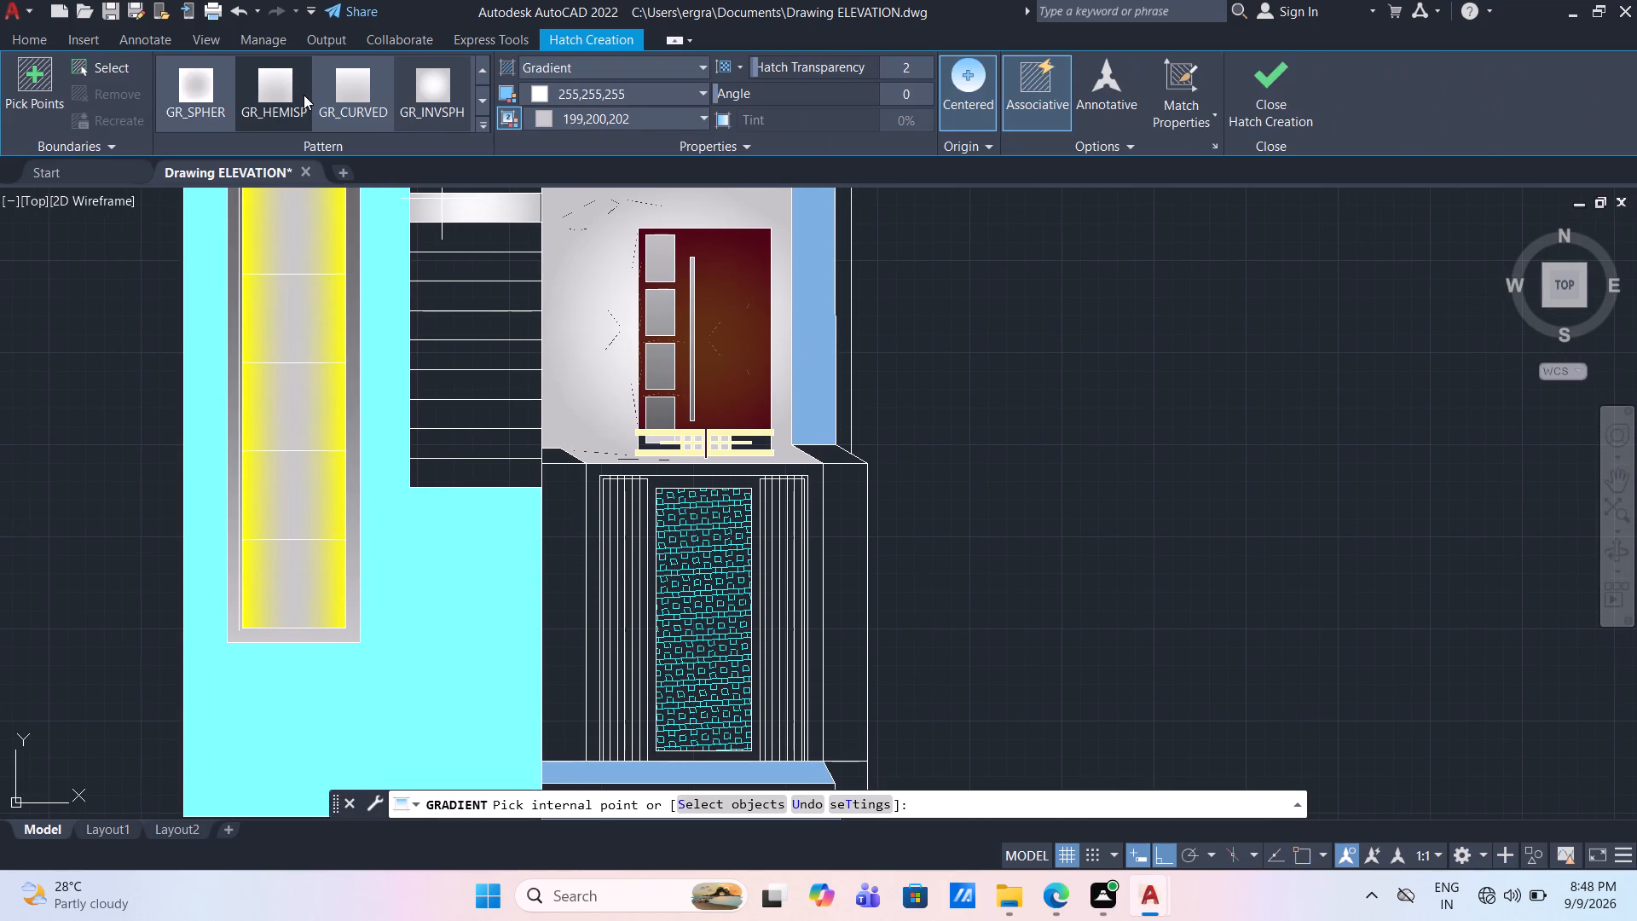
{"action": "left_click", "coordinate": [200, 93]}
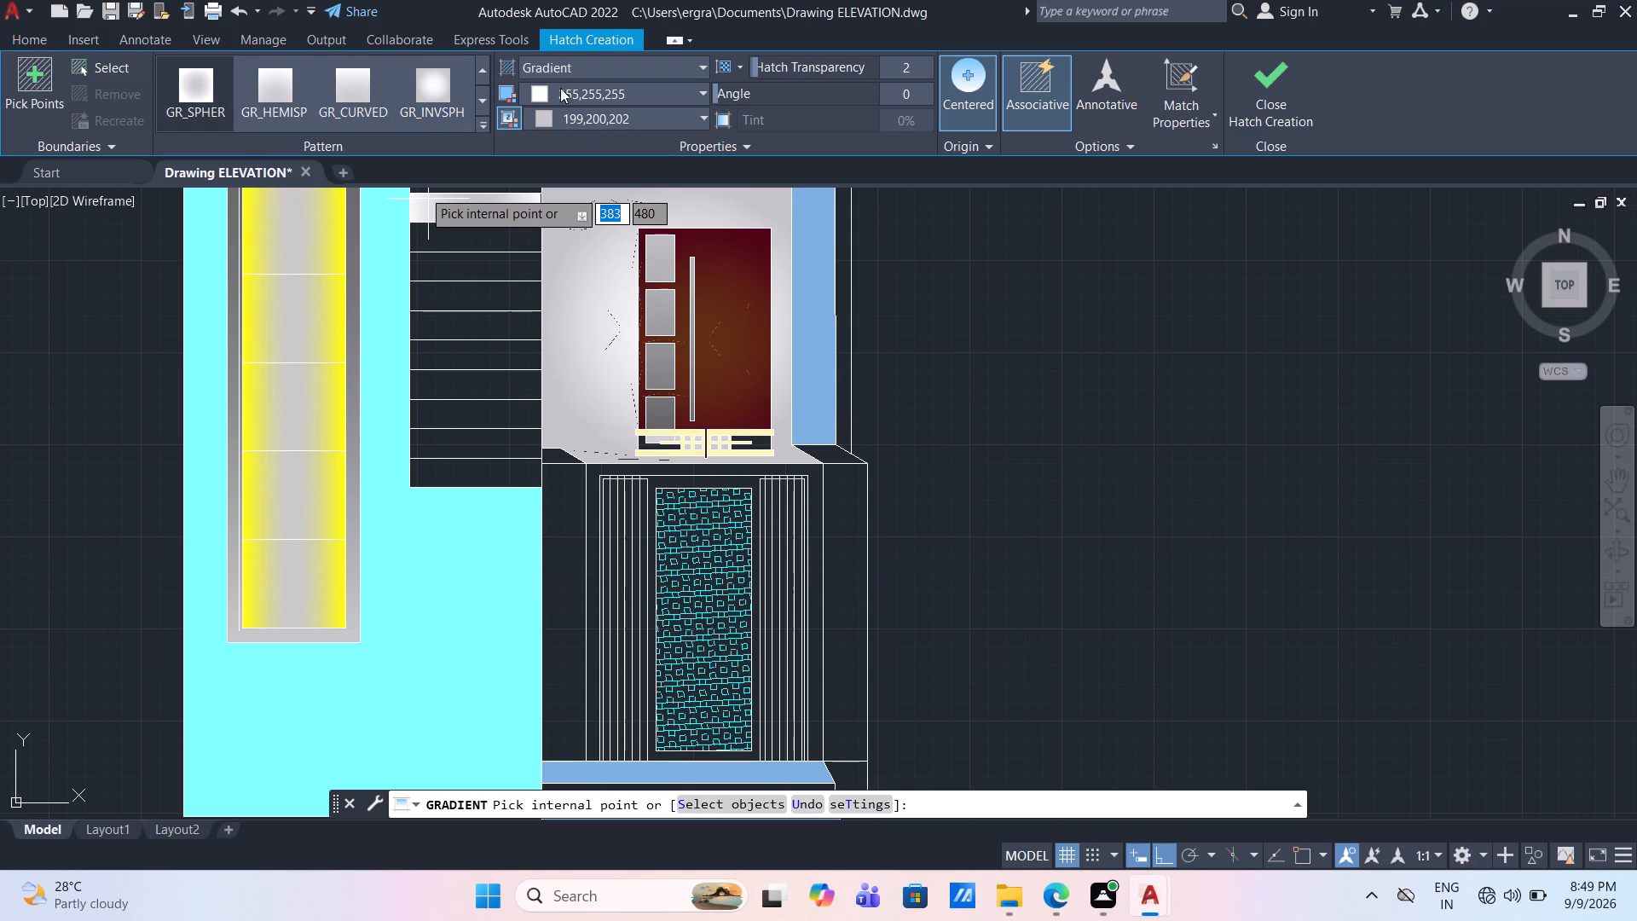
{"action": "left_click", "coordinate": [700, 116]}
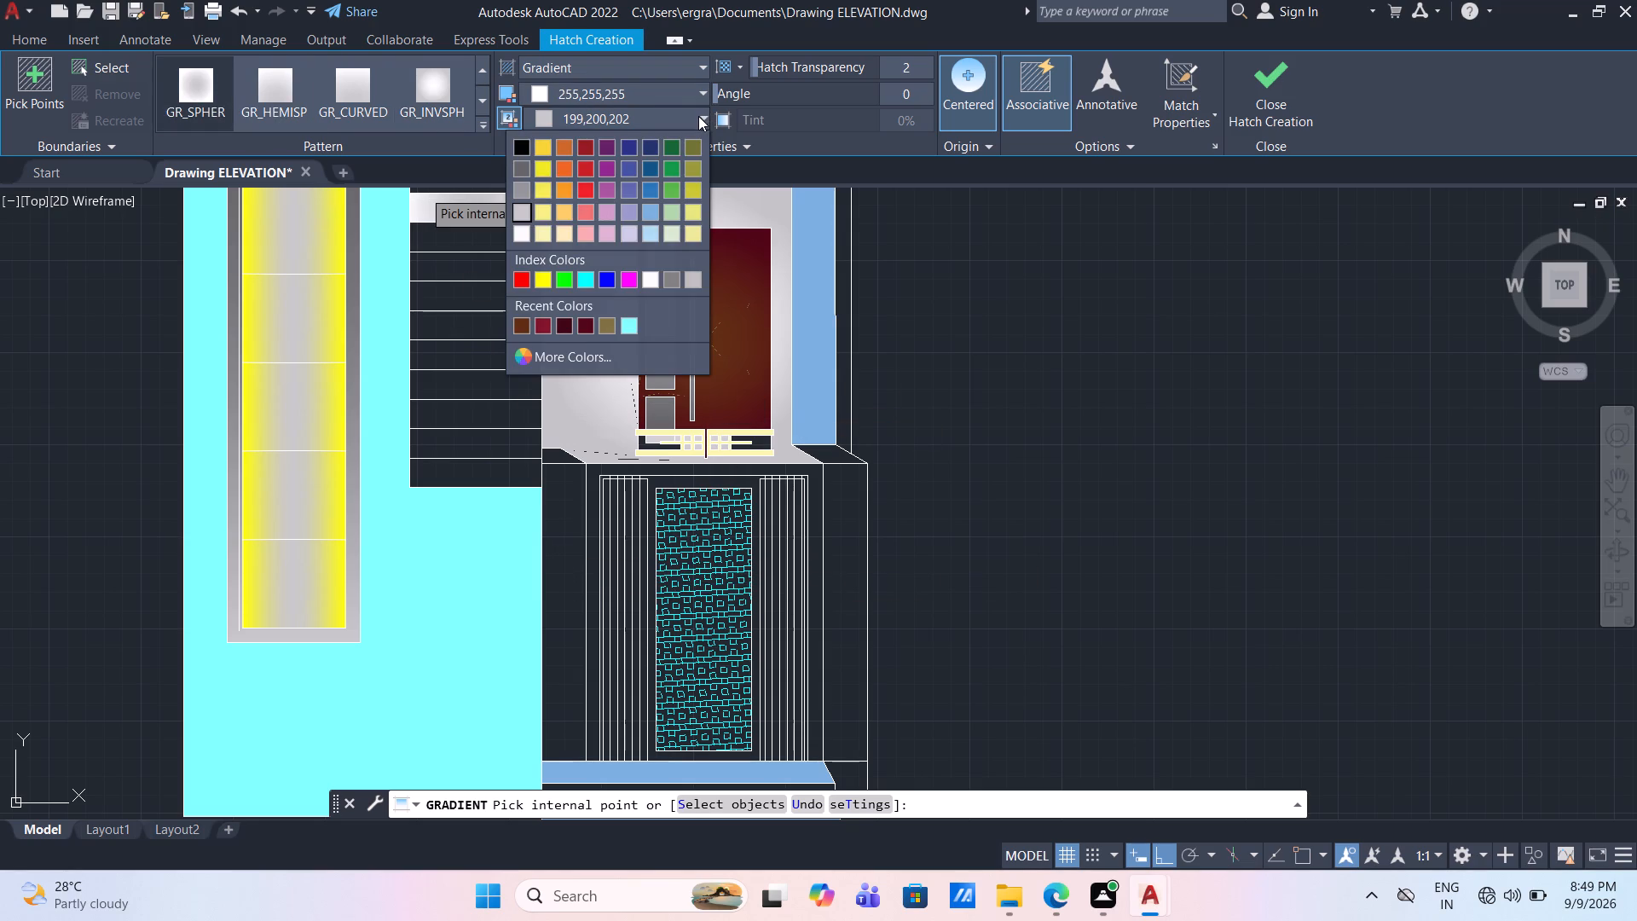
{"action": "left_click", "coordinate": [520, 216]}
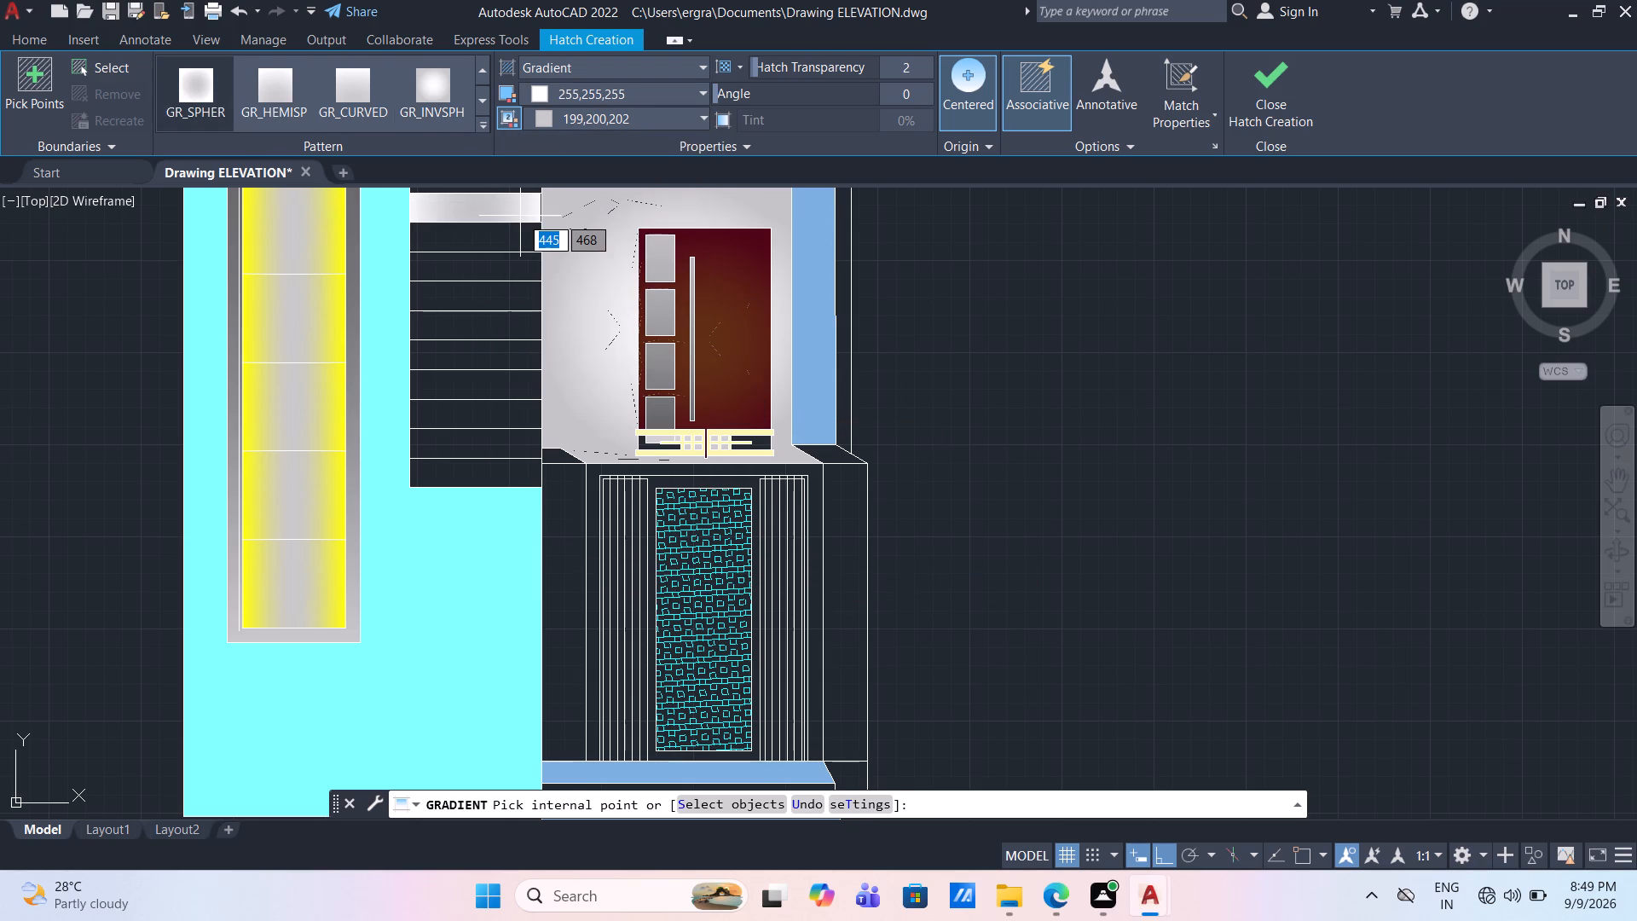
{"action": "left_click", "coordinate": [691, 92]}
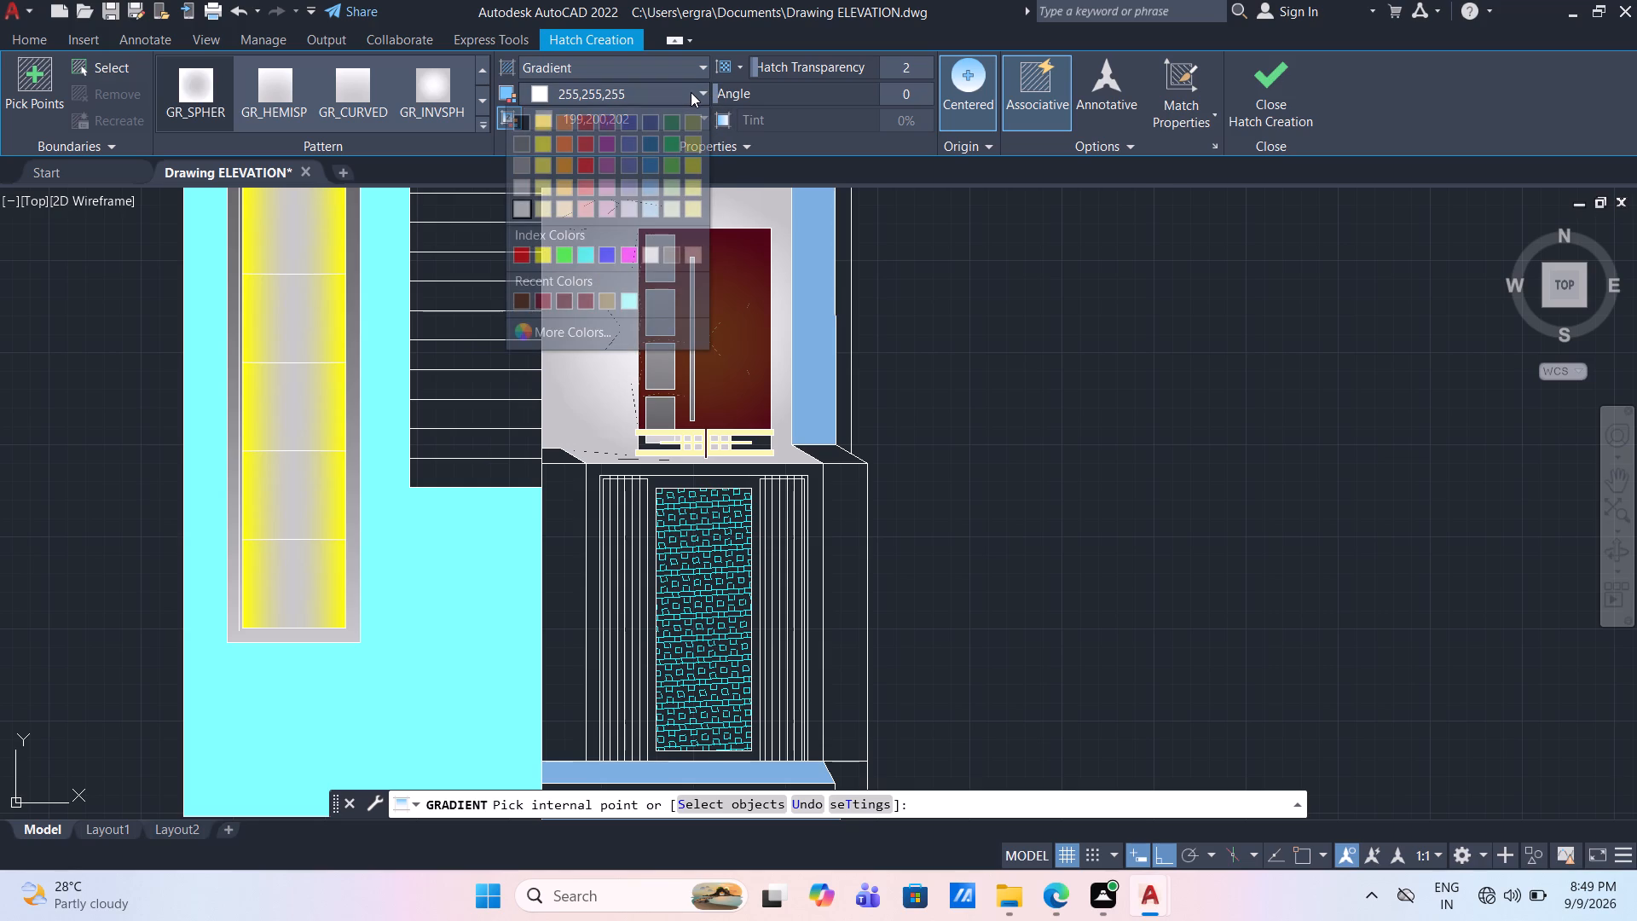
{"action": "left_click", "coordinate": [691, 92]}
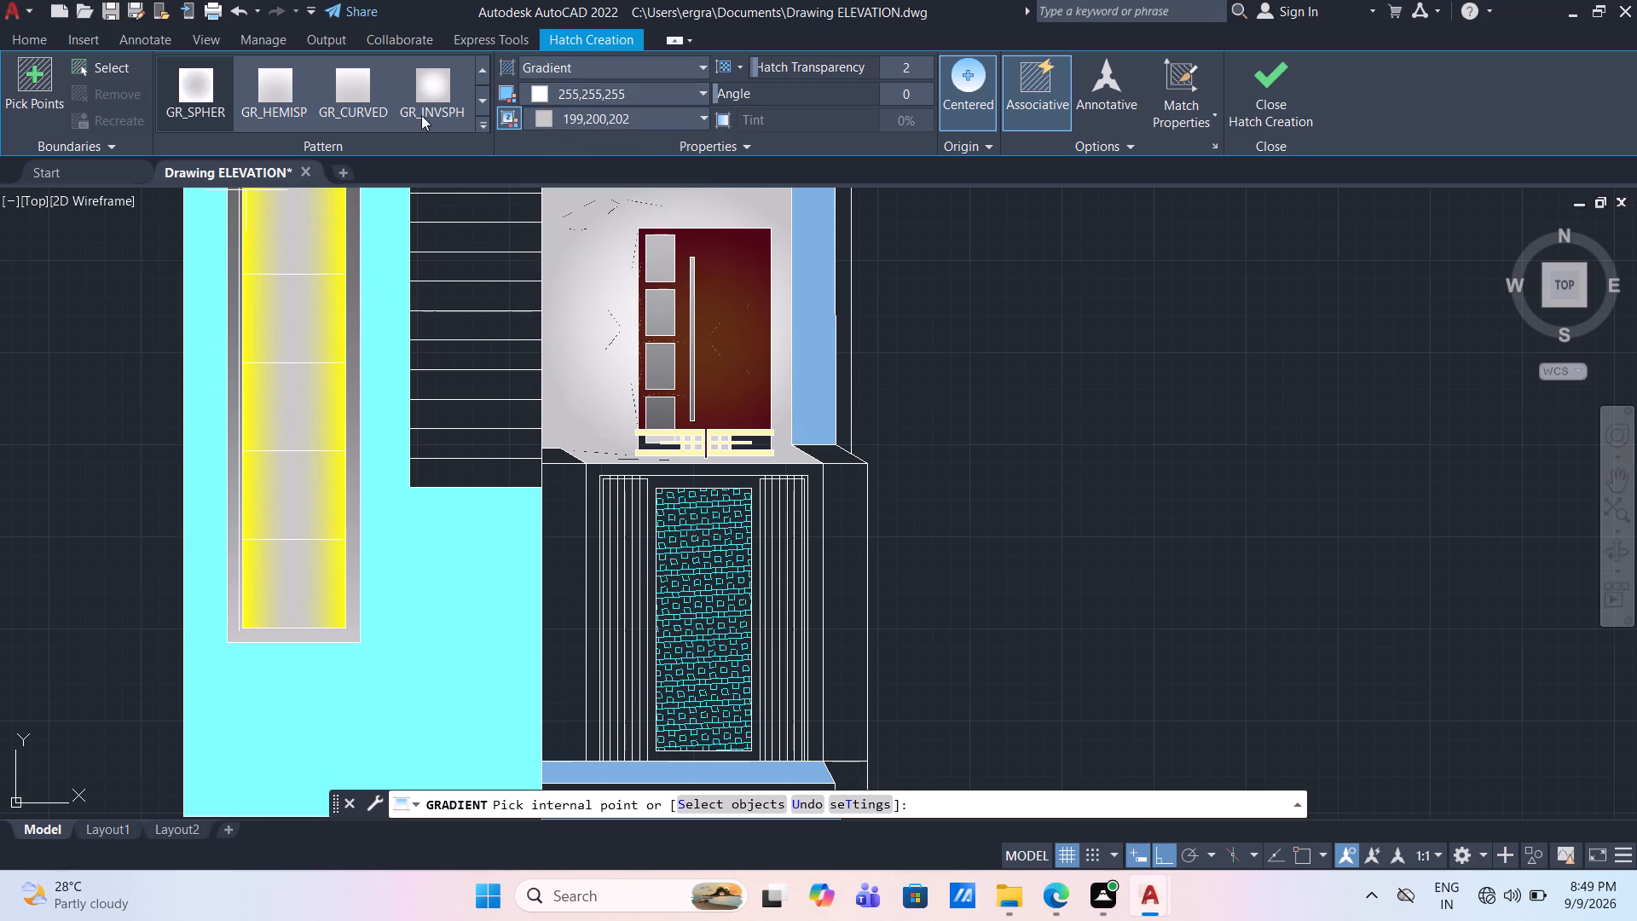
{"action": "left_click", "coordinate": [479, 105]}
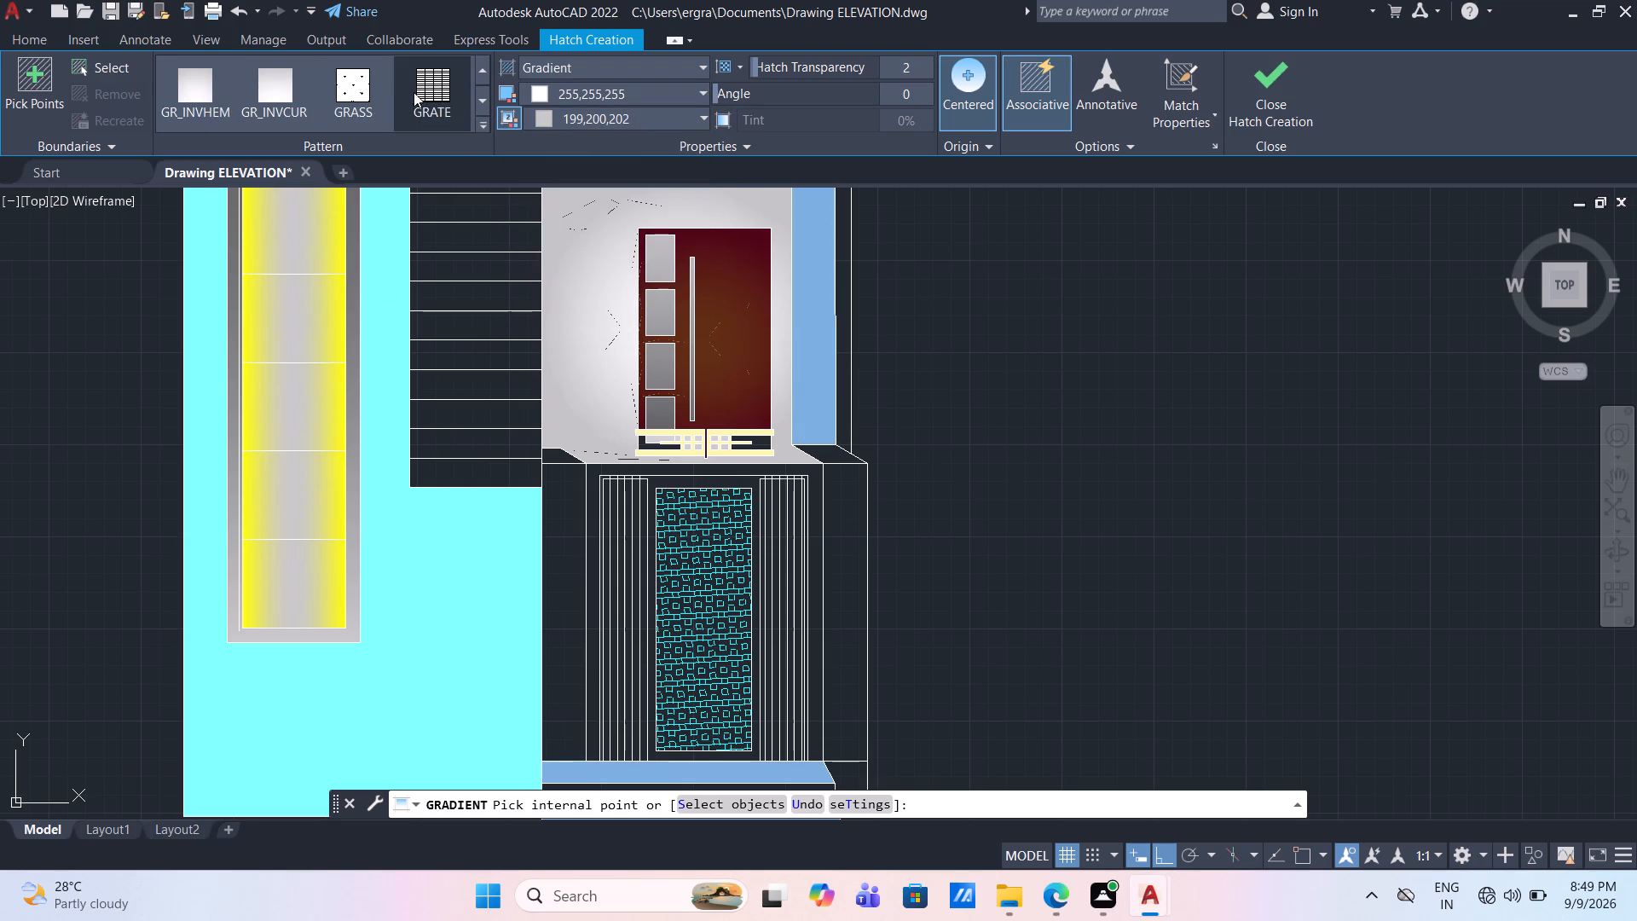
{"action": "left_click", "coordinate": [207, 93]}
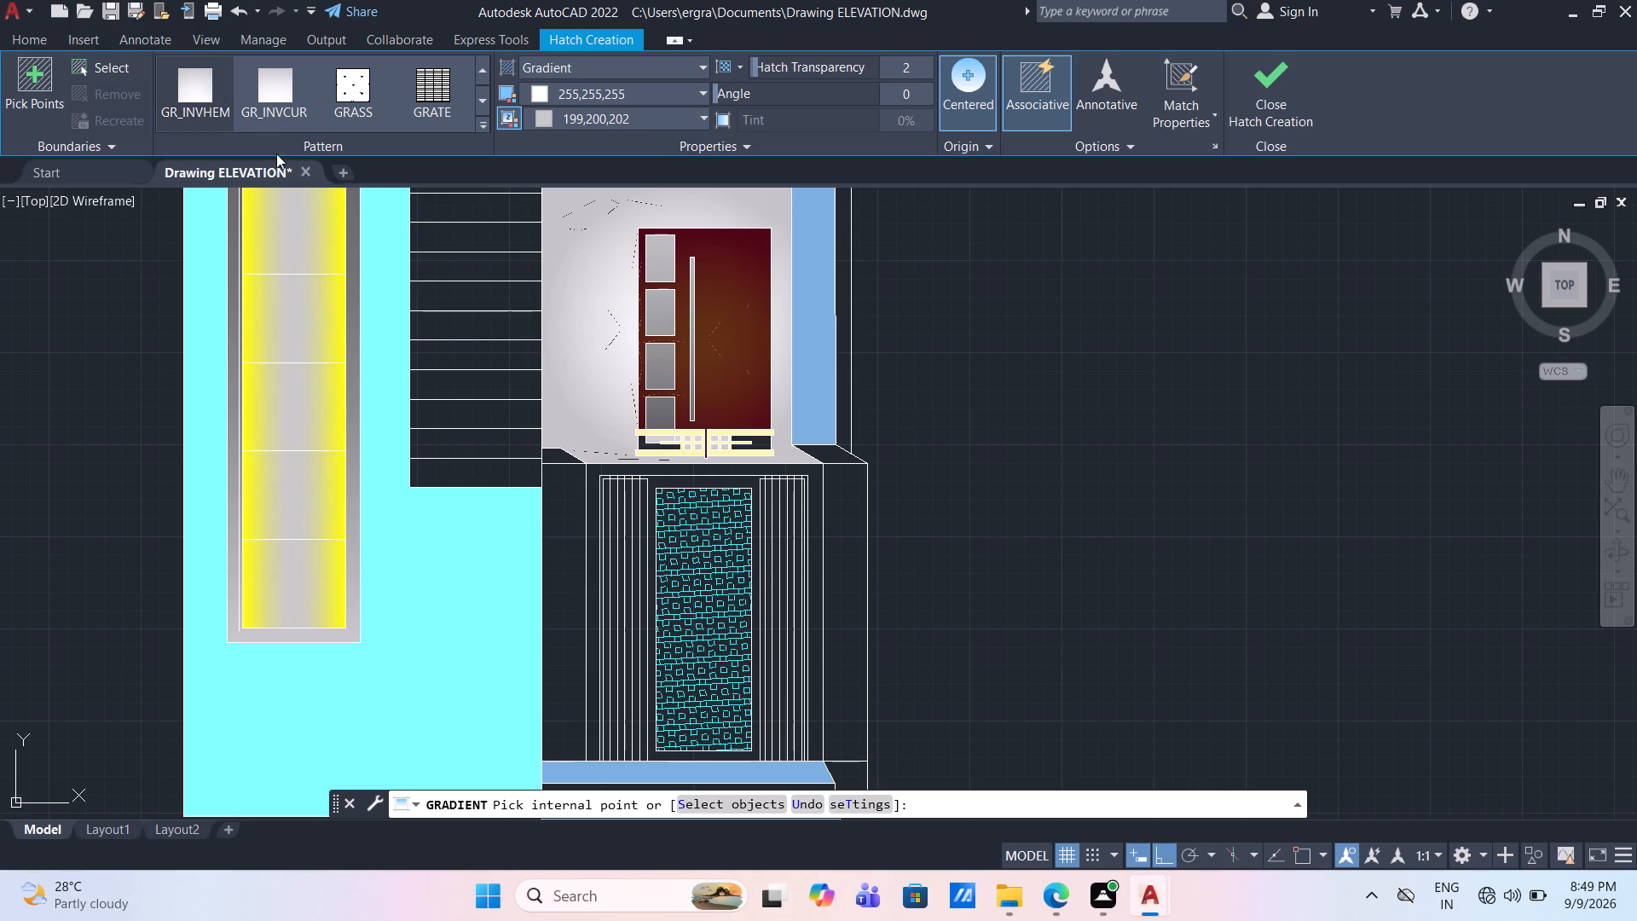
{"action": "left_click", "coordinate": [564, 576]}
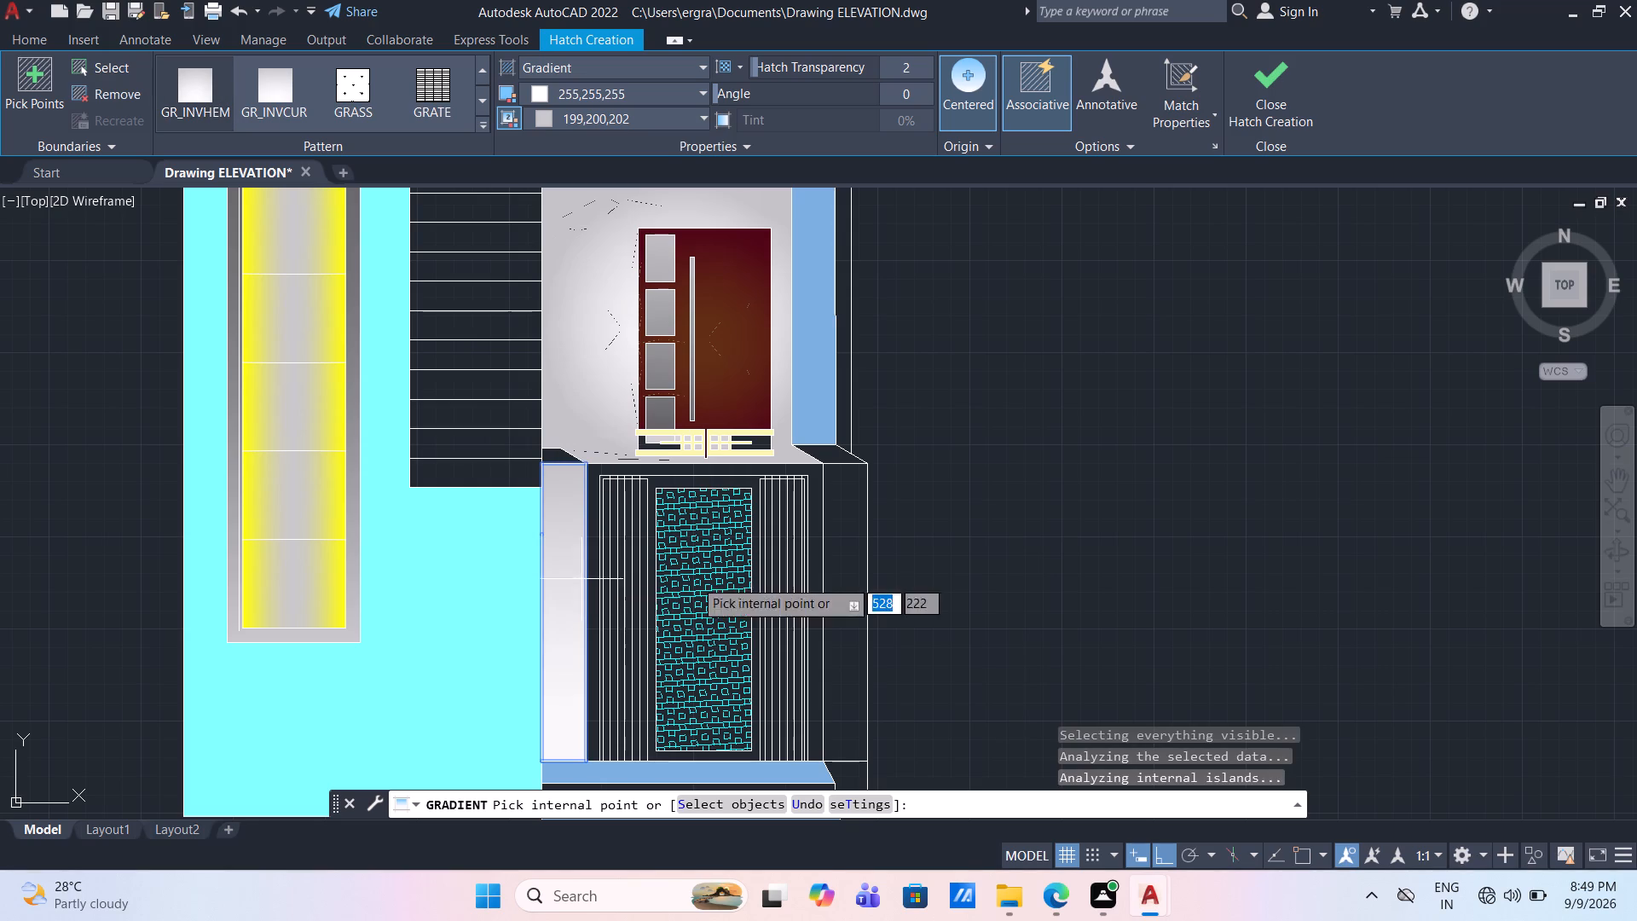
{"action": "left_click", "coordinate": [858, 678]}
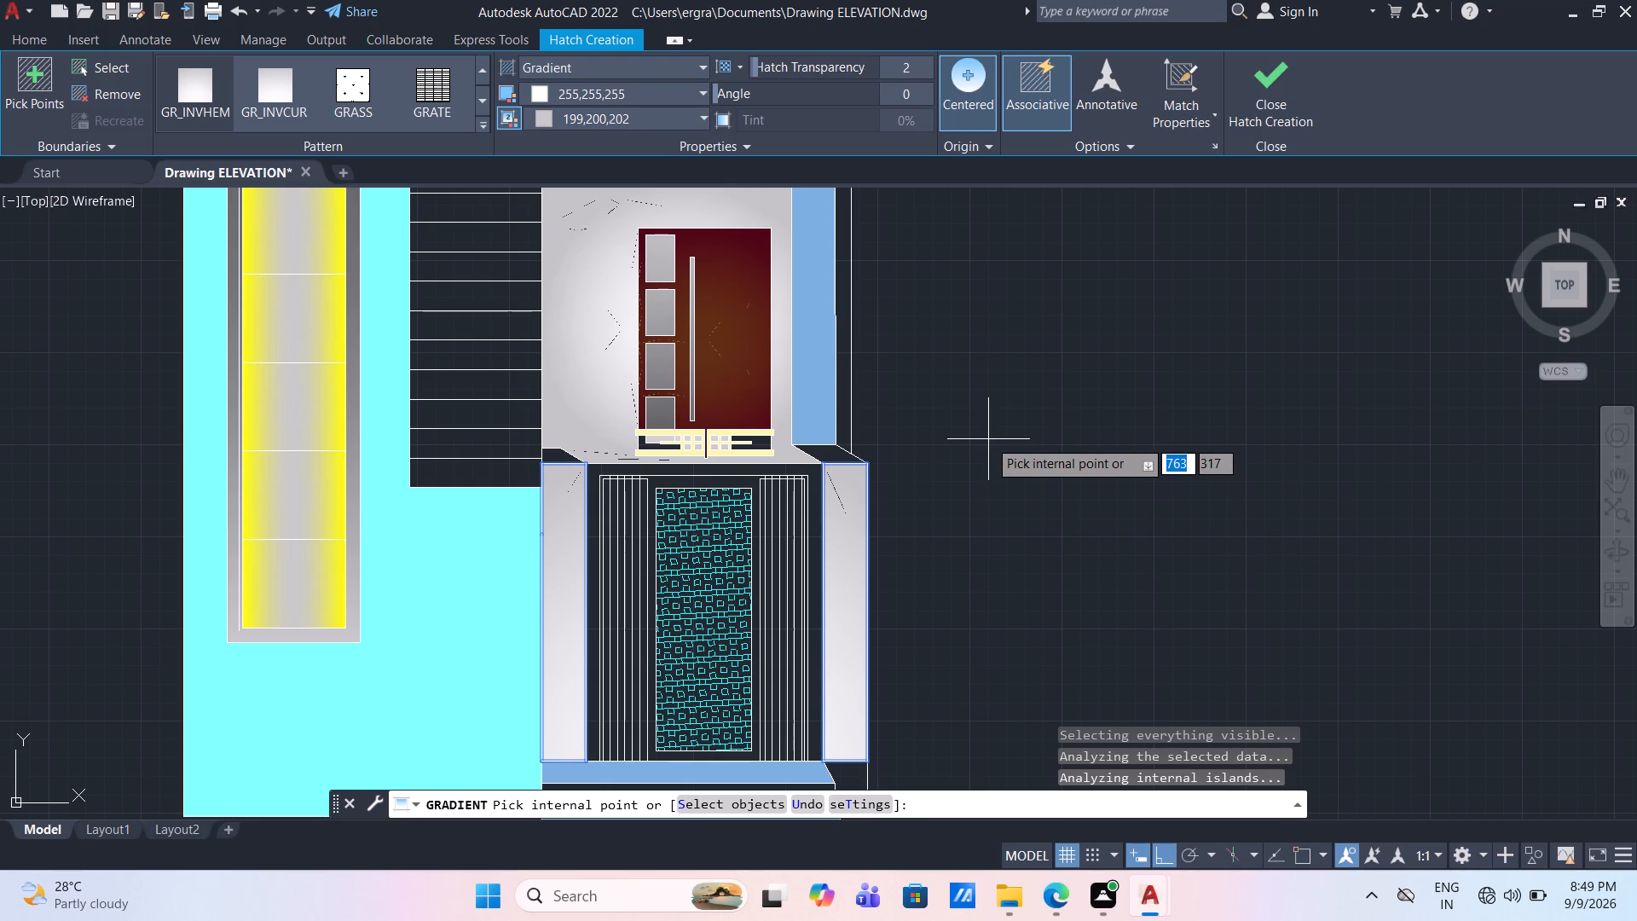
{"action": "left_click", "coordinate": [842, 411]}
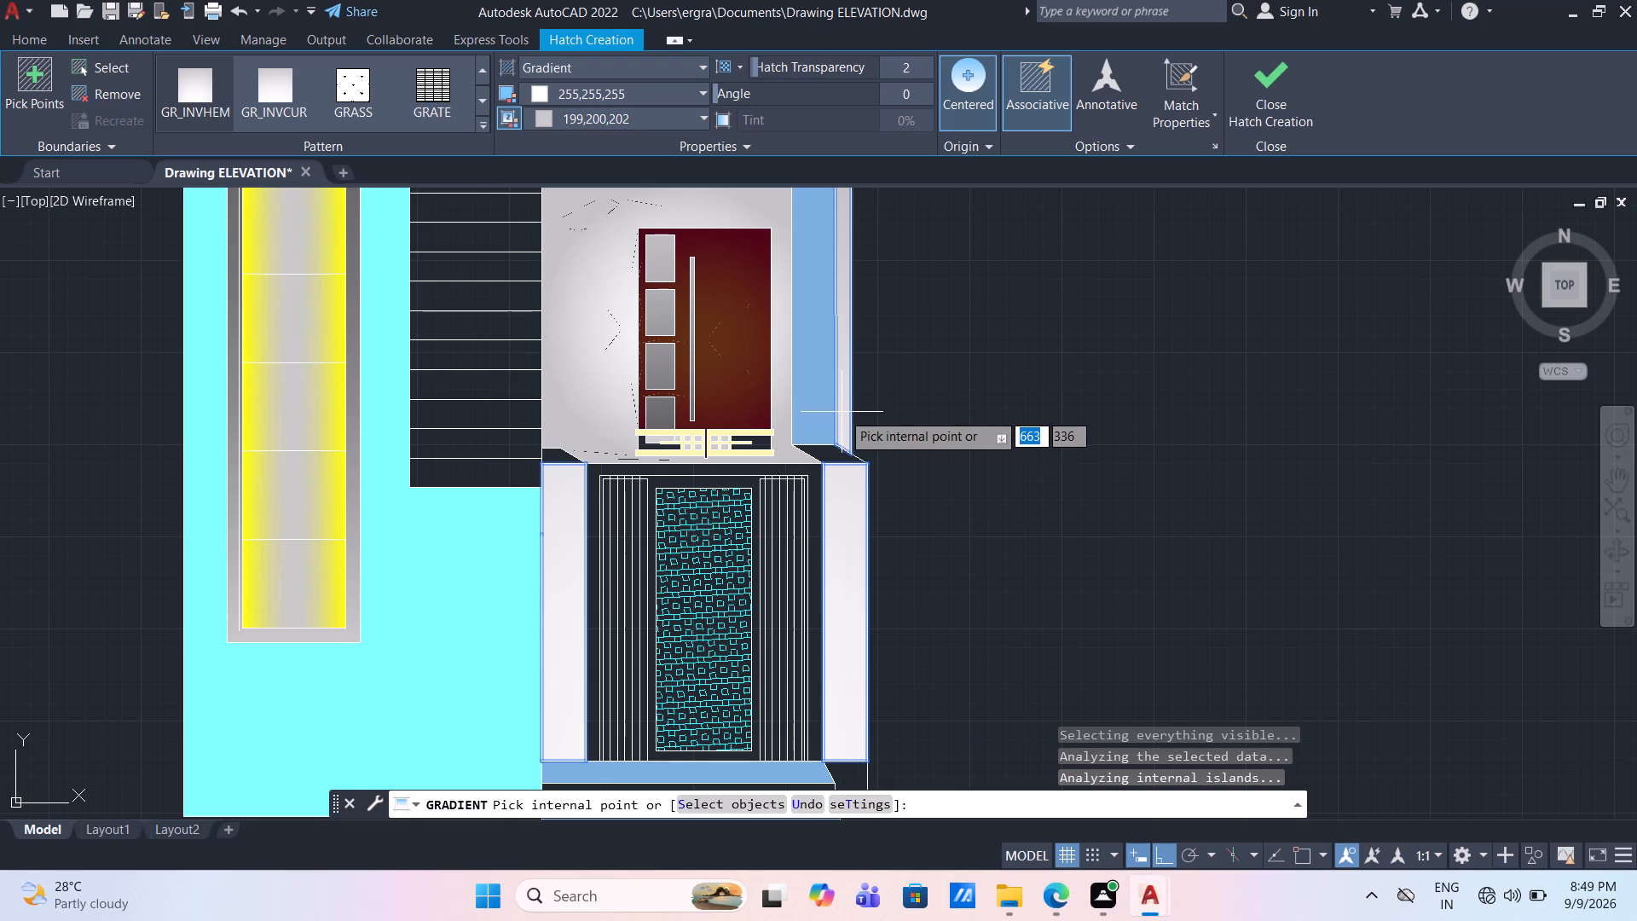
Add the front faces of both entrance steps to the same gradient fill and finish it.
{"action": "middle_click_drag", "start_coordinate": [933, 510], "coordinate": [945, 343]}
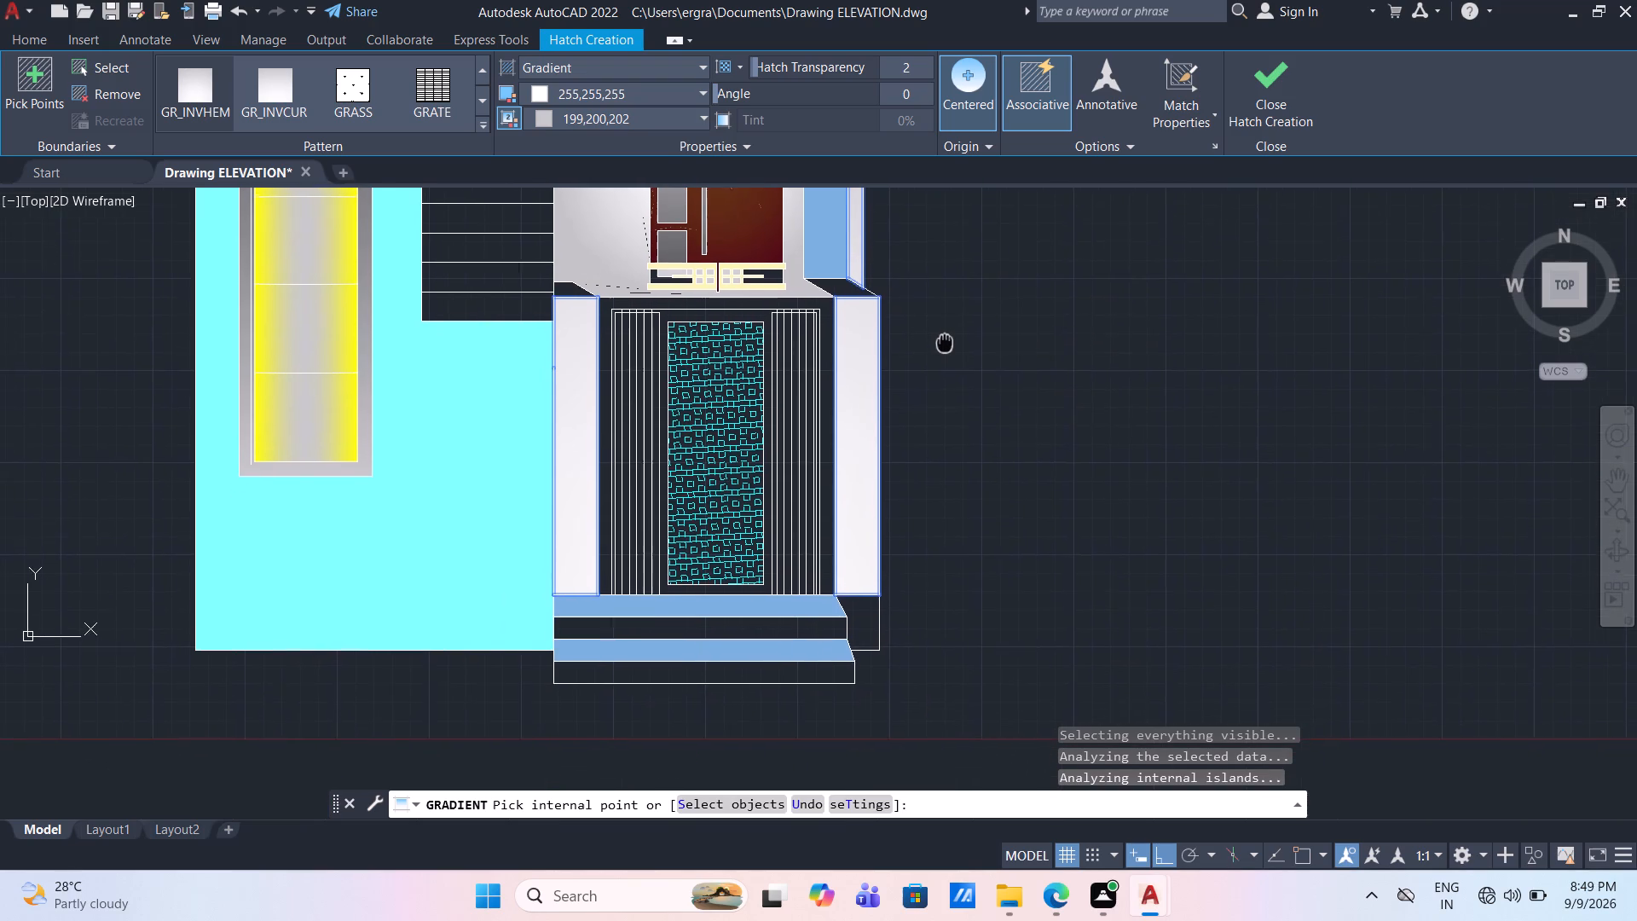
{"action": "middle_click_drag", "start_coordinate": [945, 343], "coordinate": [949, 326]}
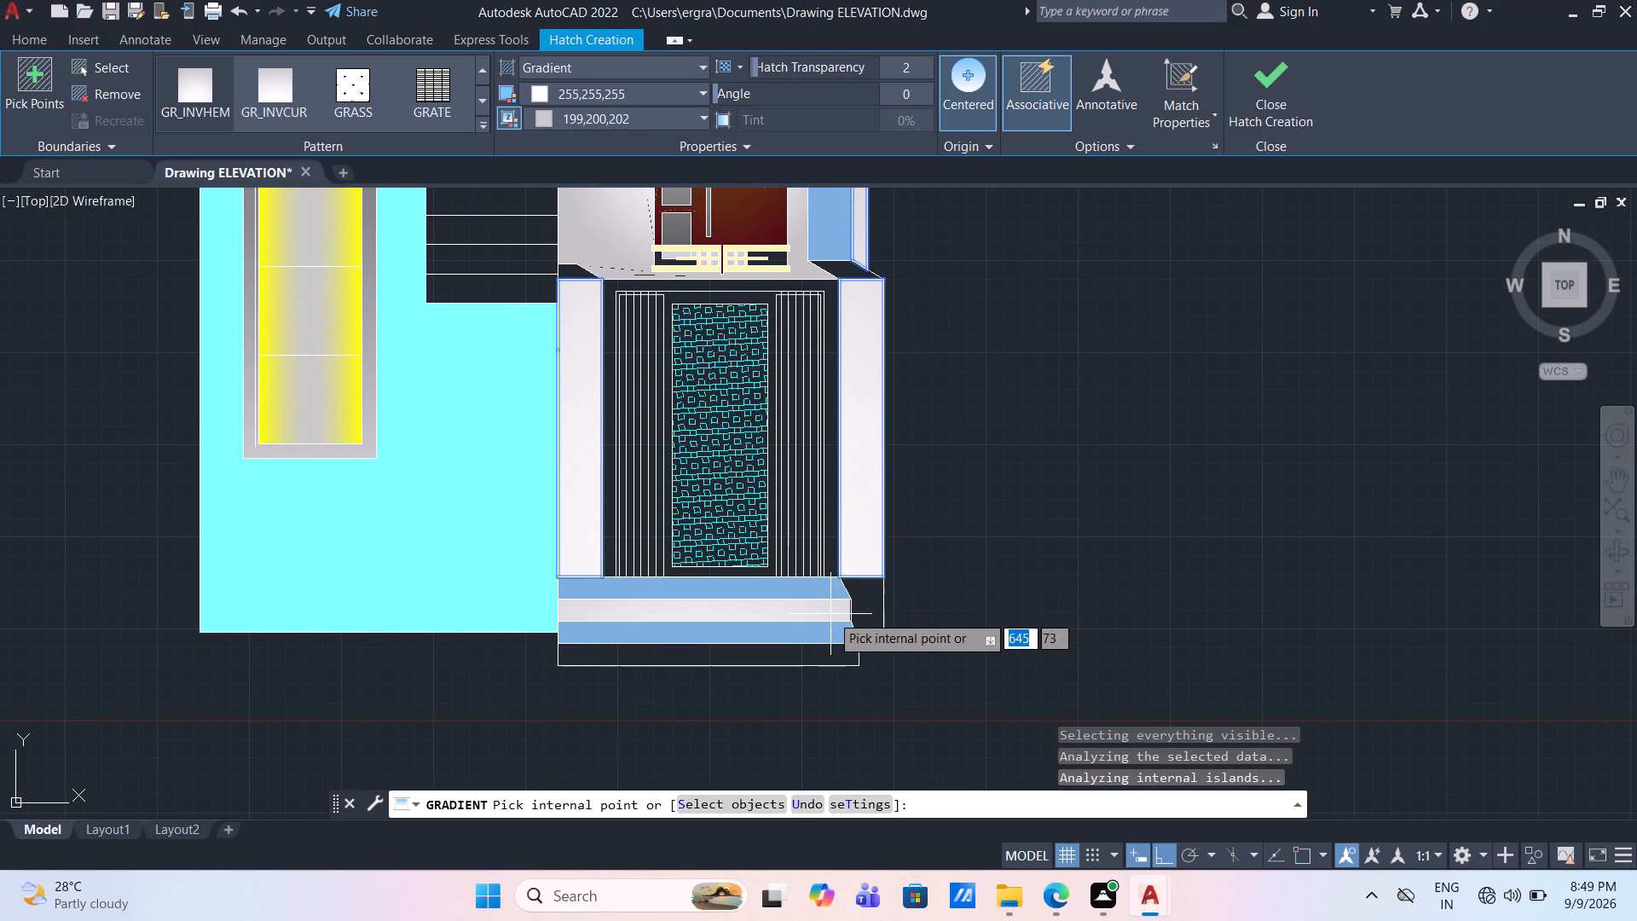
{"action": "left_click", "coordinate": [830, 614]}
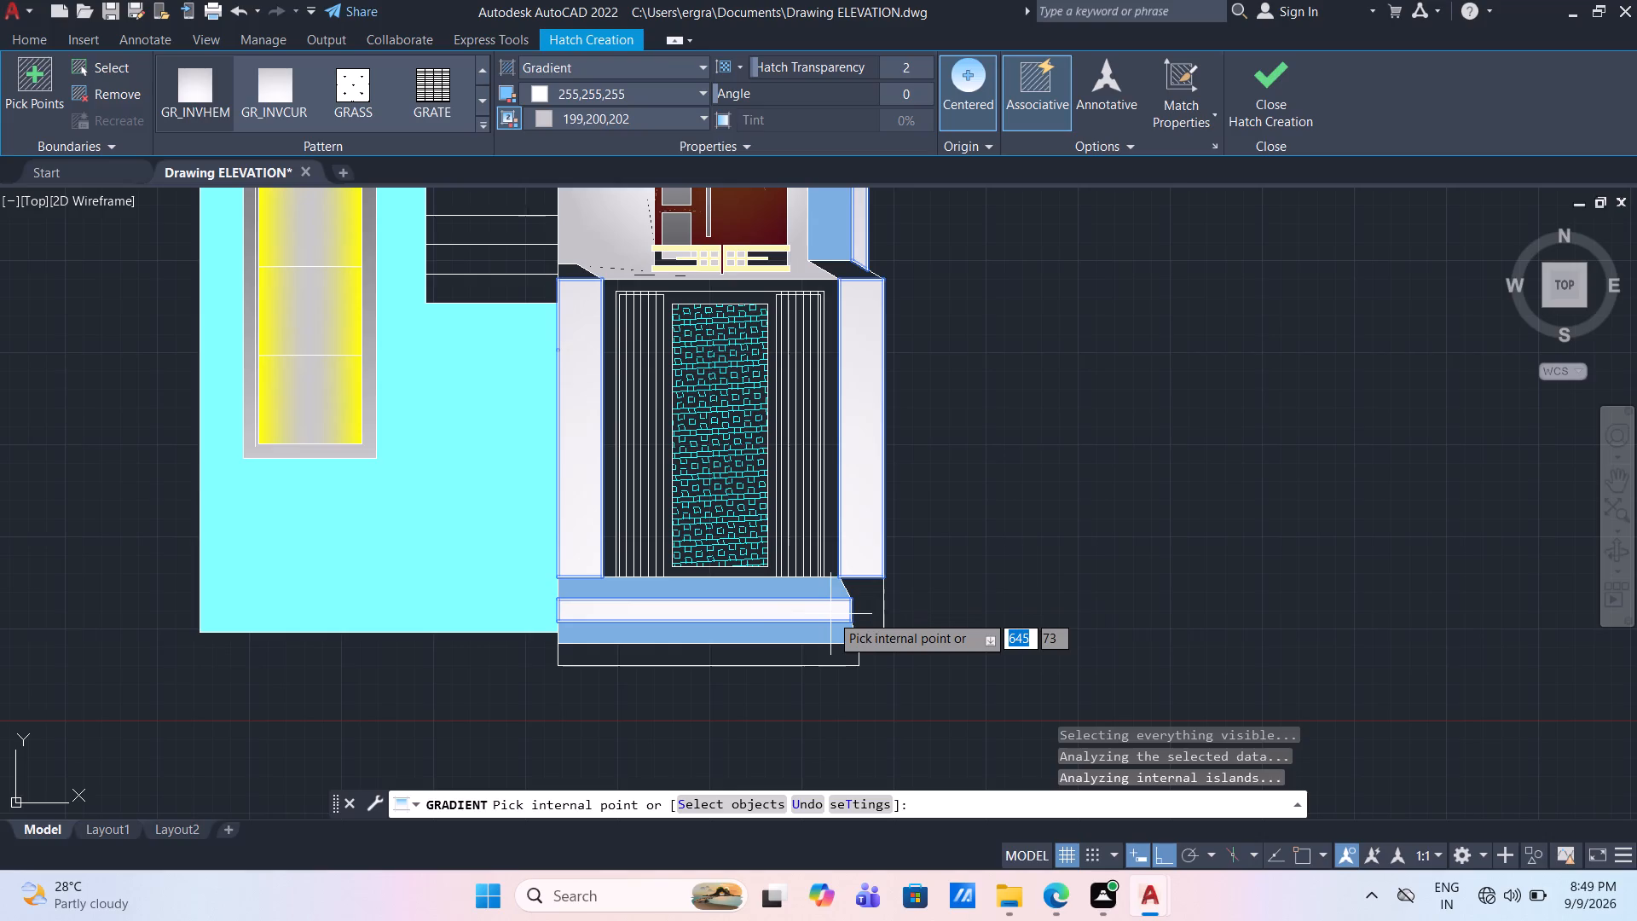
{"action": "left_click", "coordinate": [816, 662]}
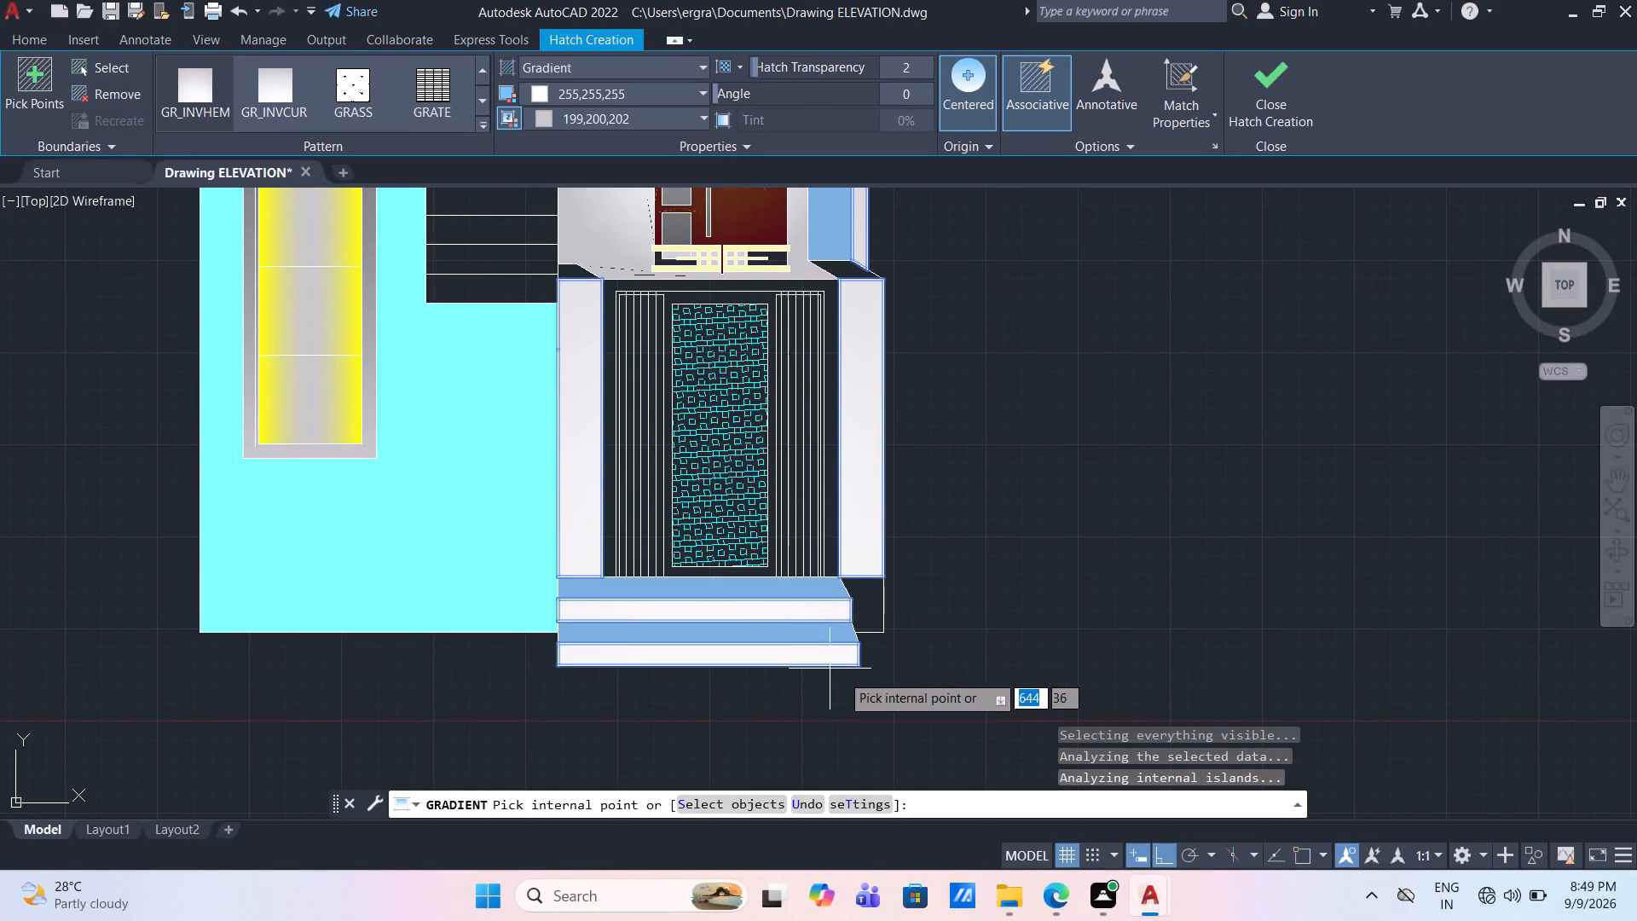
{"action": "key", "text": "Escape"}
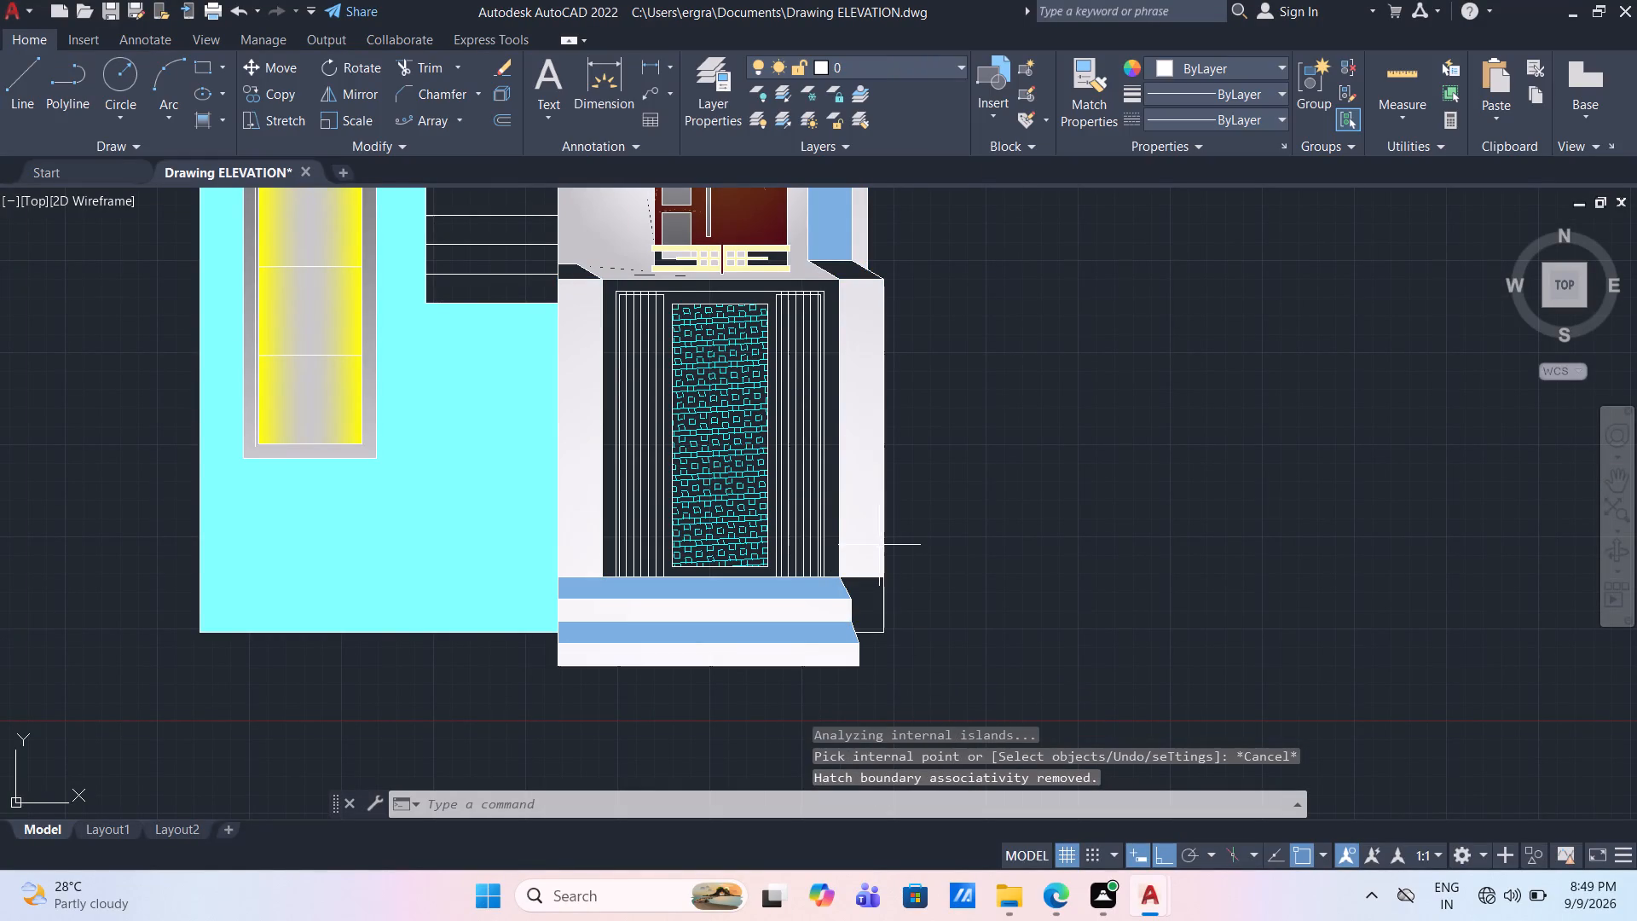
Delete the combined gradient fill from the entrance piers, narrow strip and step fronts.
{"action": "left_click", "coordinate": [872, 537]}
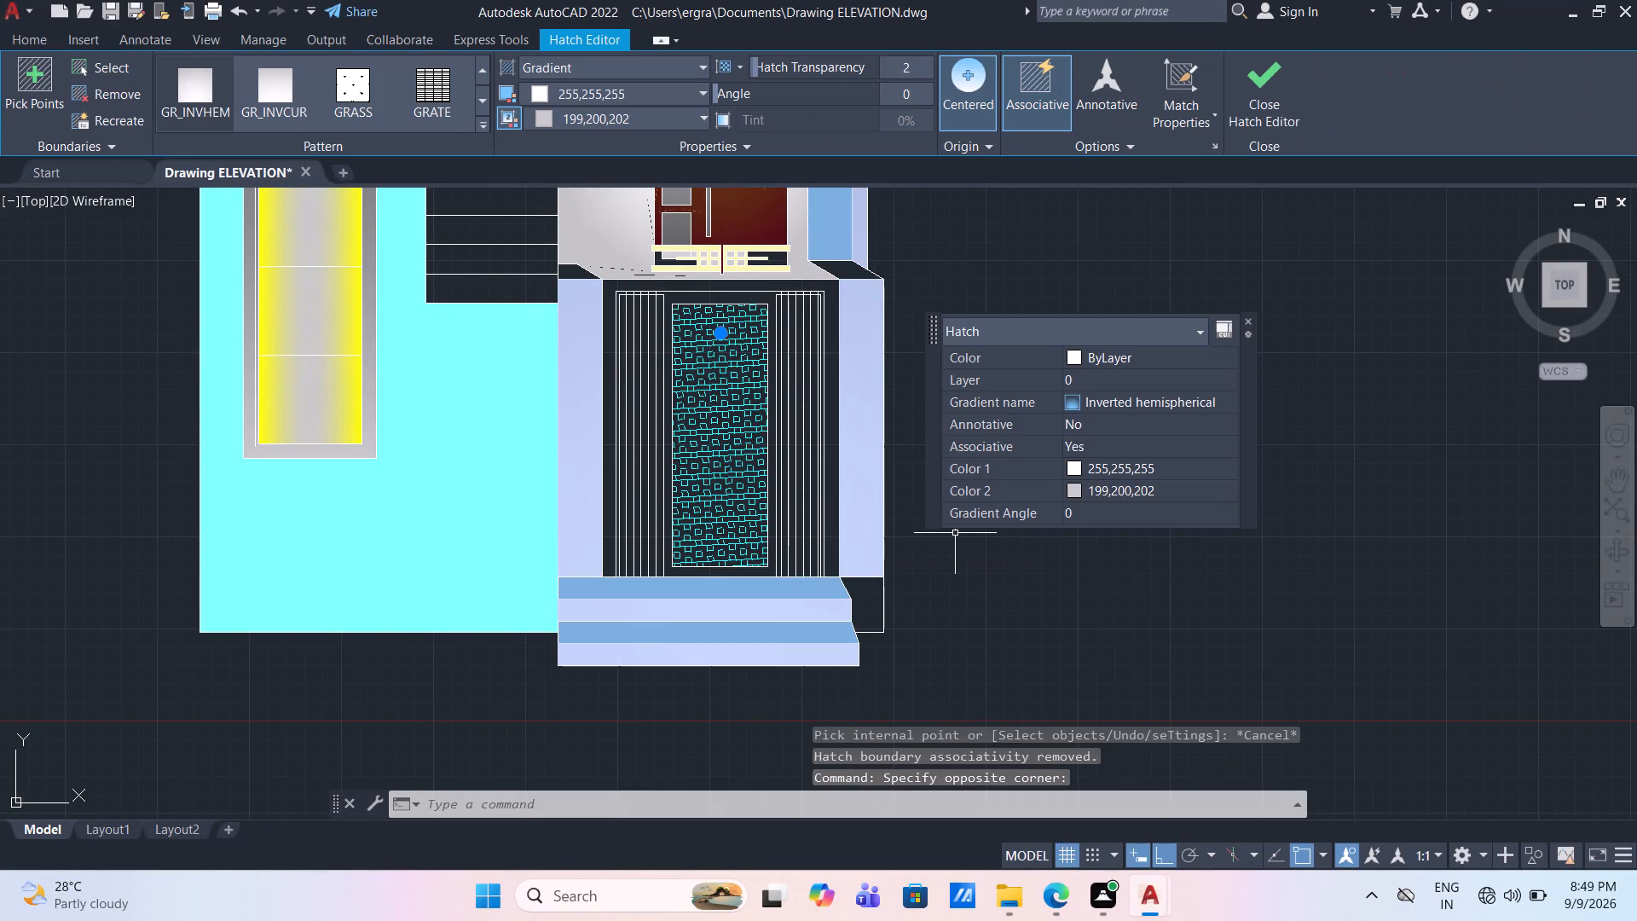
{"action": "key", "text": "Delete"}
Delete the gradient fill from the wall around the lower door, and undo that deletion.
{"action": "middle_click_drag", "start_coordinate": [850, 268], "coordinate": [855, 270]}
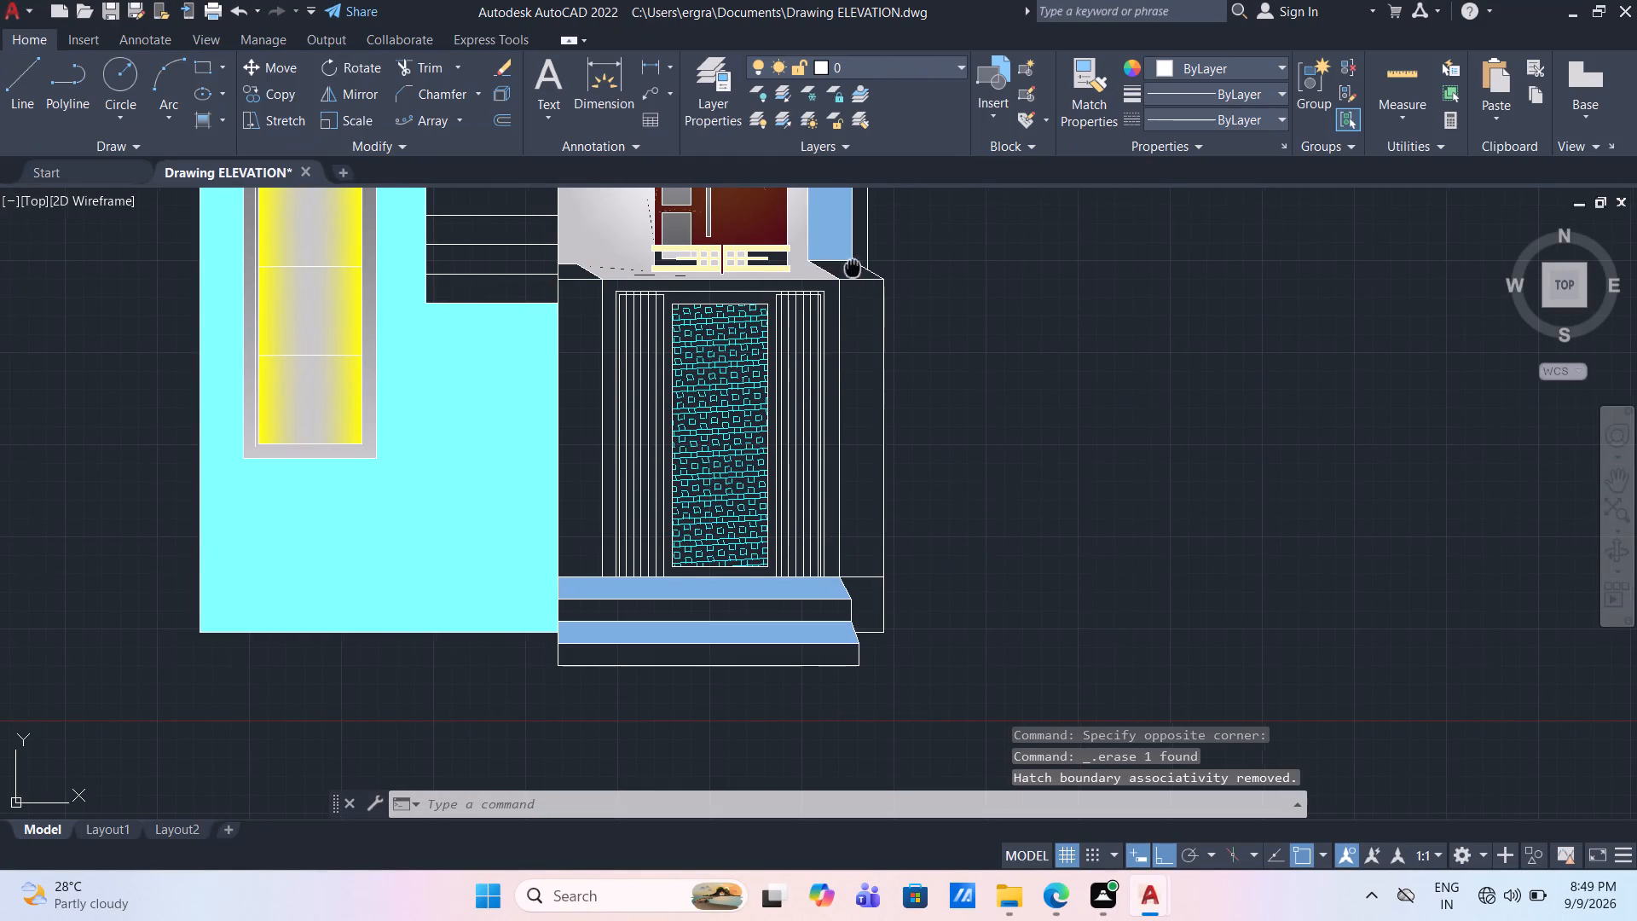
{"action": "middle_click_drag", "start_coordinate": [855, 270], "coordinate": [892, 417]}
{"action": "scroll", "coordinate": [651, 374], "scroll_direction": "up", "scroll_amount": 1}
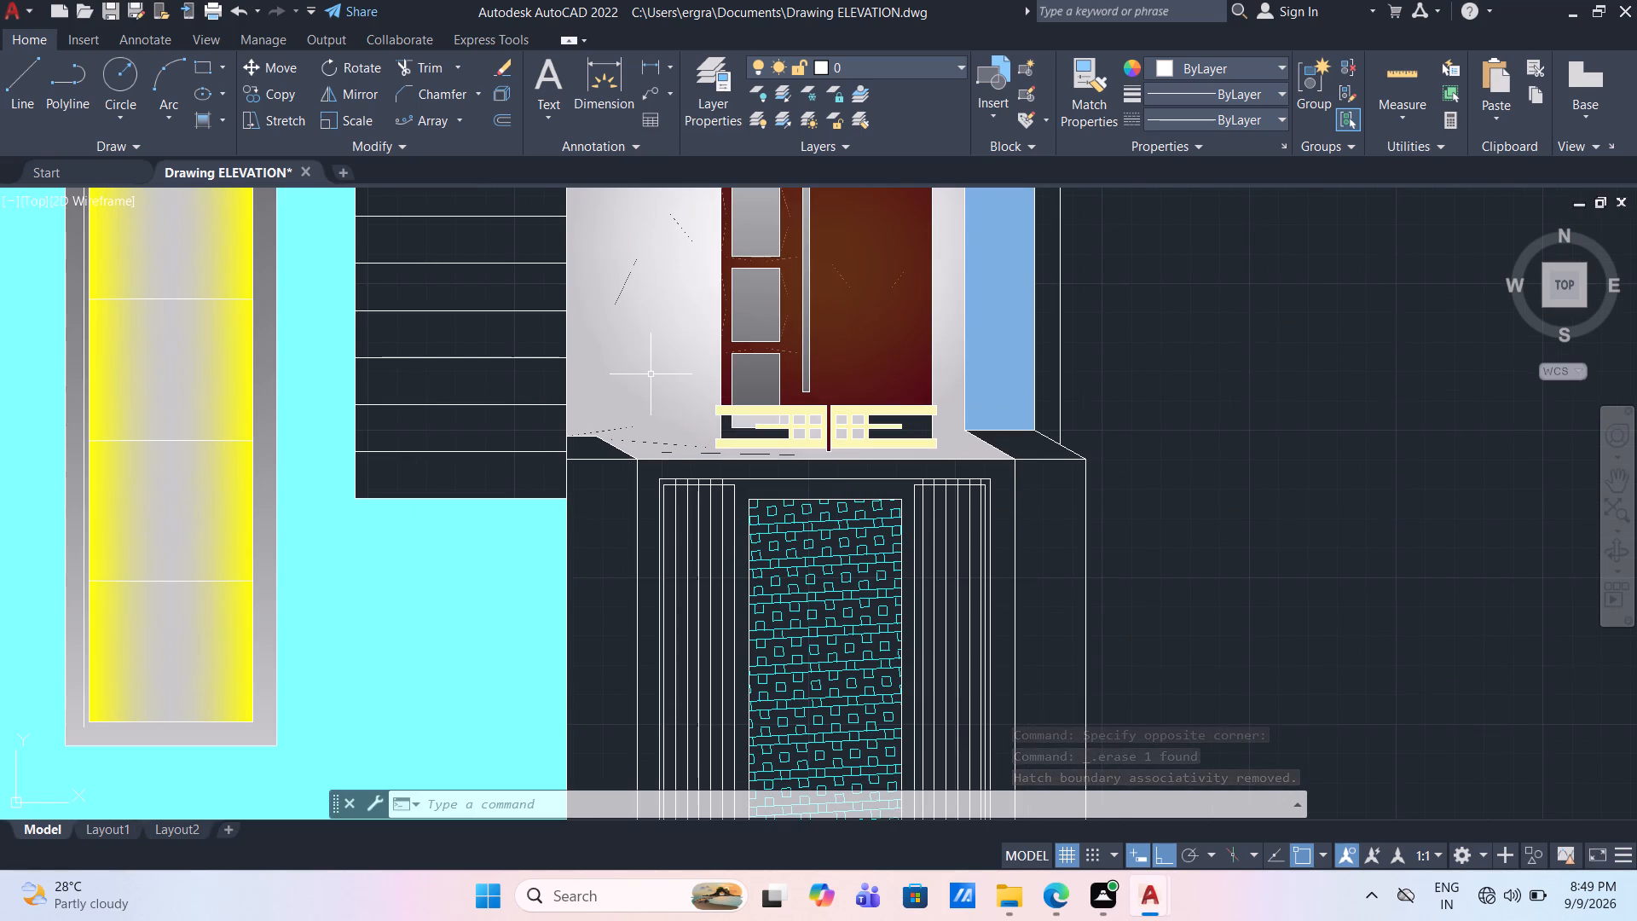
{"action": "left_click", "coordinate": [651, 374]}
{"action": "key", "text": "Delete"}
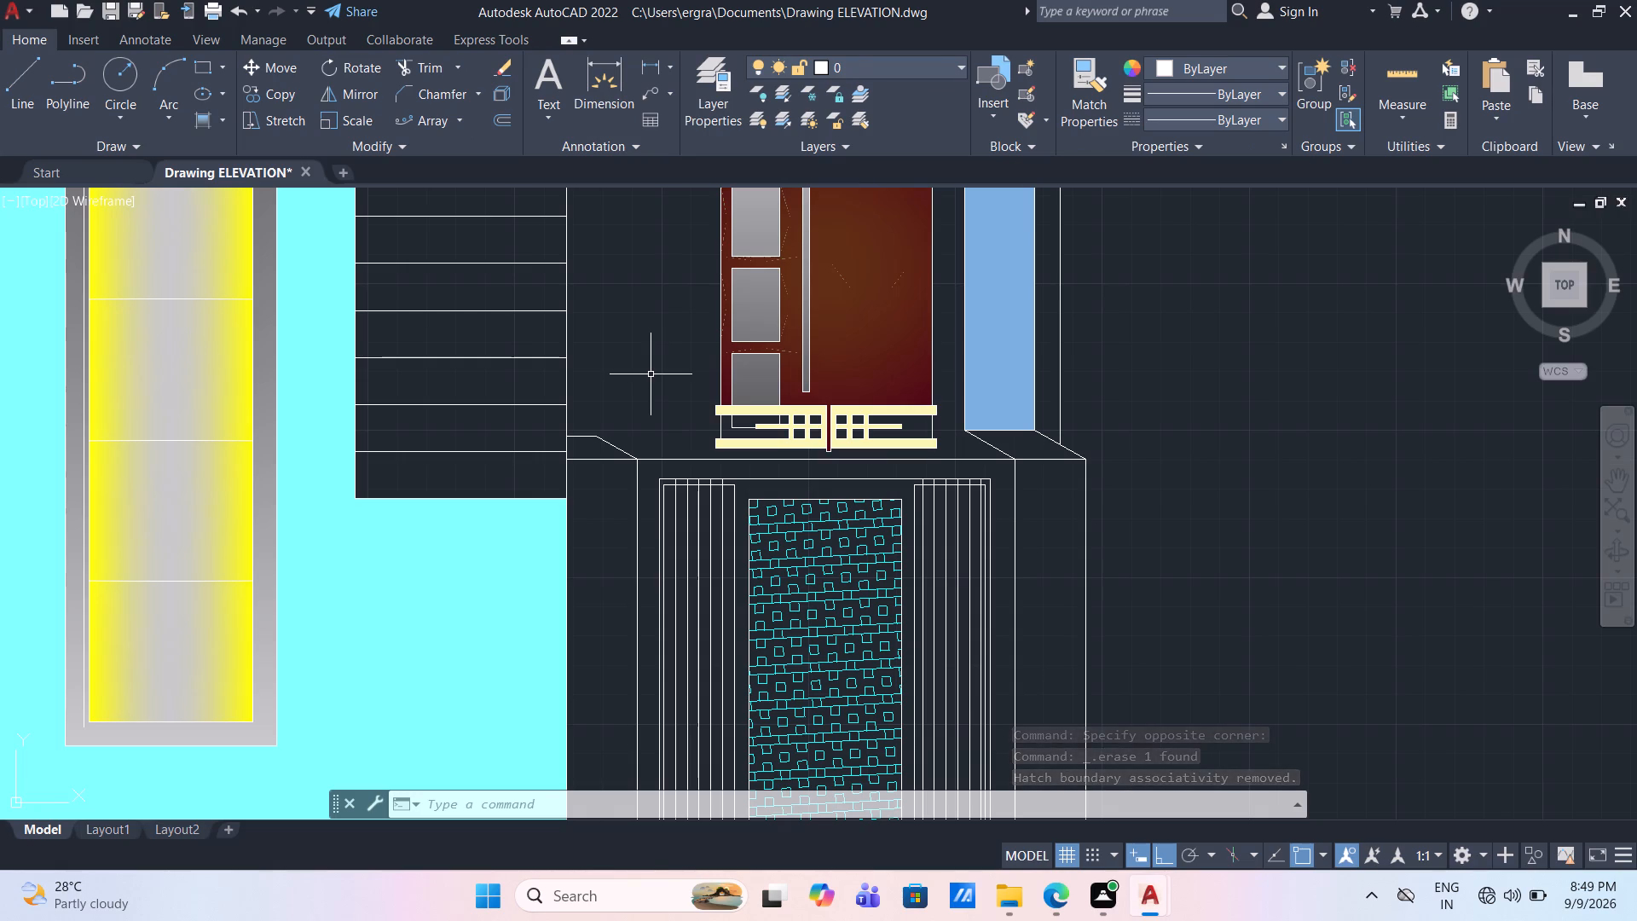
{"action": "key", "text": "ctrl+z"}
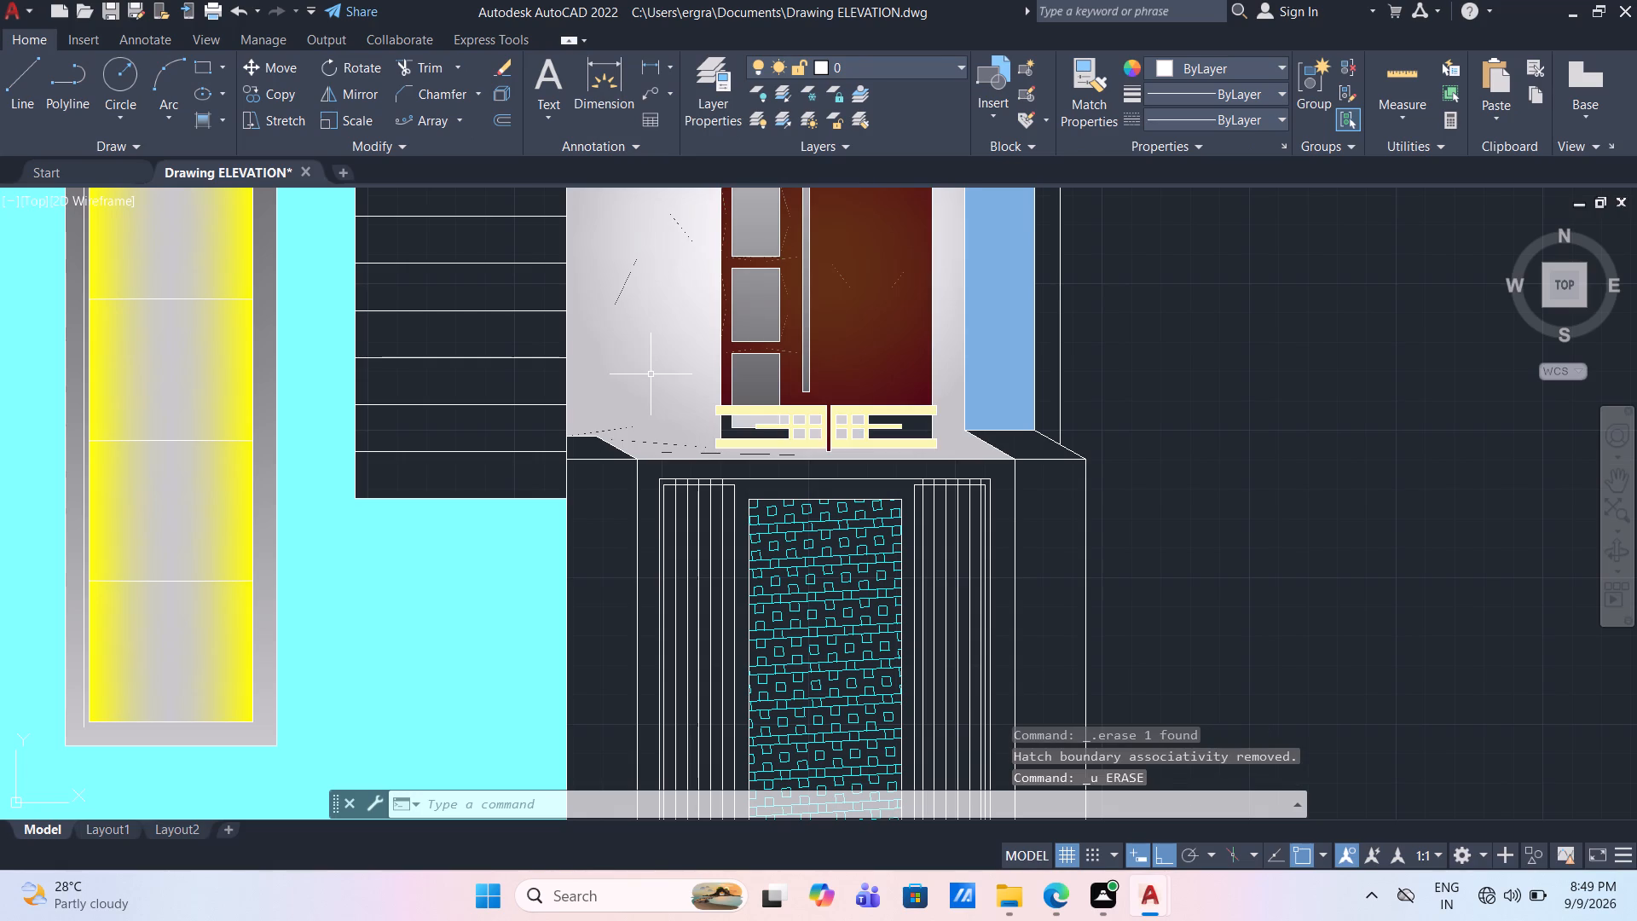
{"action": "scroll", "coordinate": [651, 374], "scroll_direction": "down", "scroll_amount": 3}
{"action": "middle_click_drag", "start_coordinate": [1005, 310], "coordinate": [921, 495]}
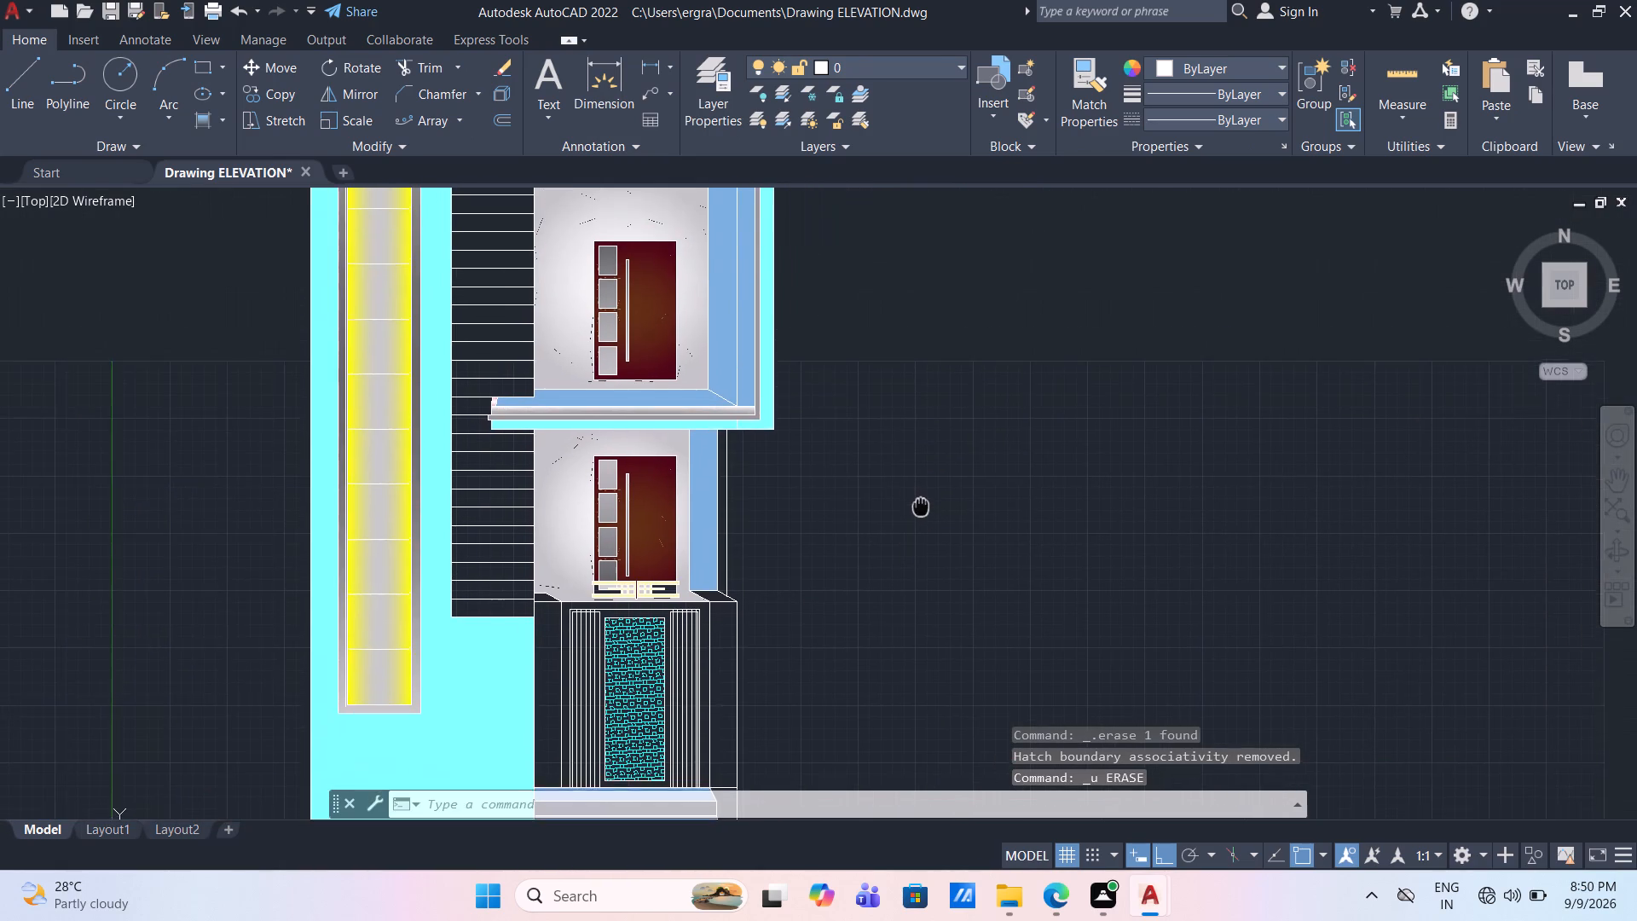
Apply a GR_INVSPH gradient in 255,255,255 and 199,200,202 to both entrance side piers.
{"action": "middle_click_drag", "start_coordinate": [921, 495], "coordinate": [929, 460]}
{"action": "scroll", "coordinate": [771, 582], "scroll_direction": "up", "scroll_amount": 1}
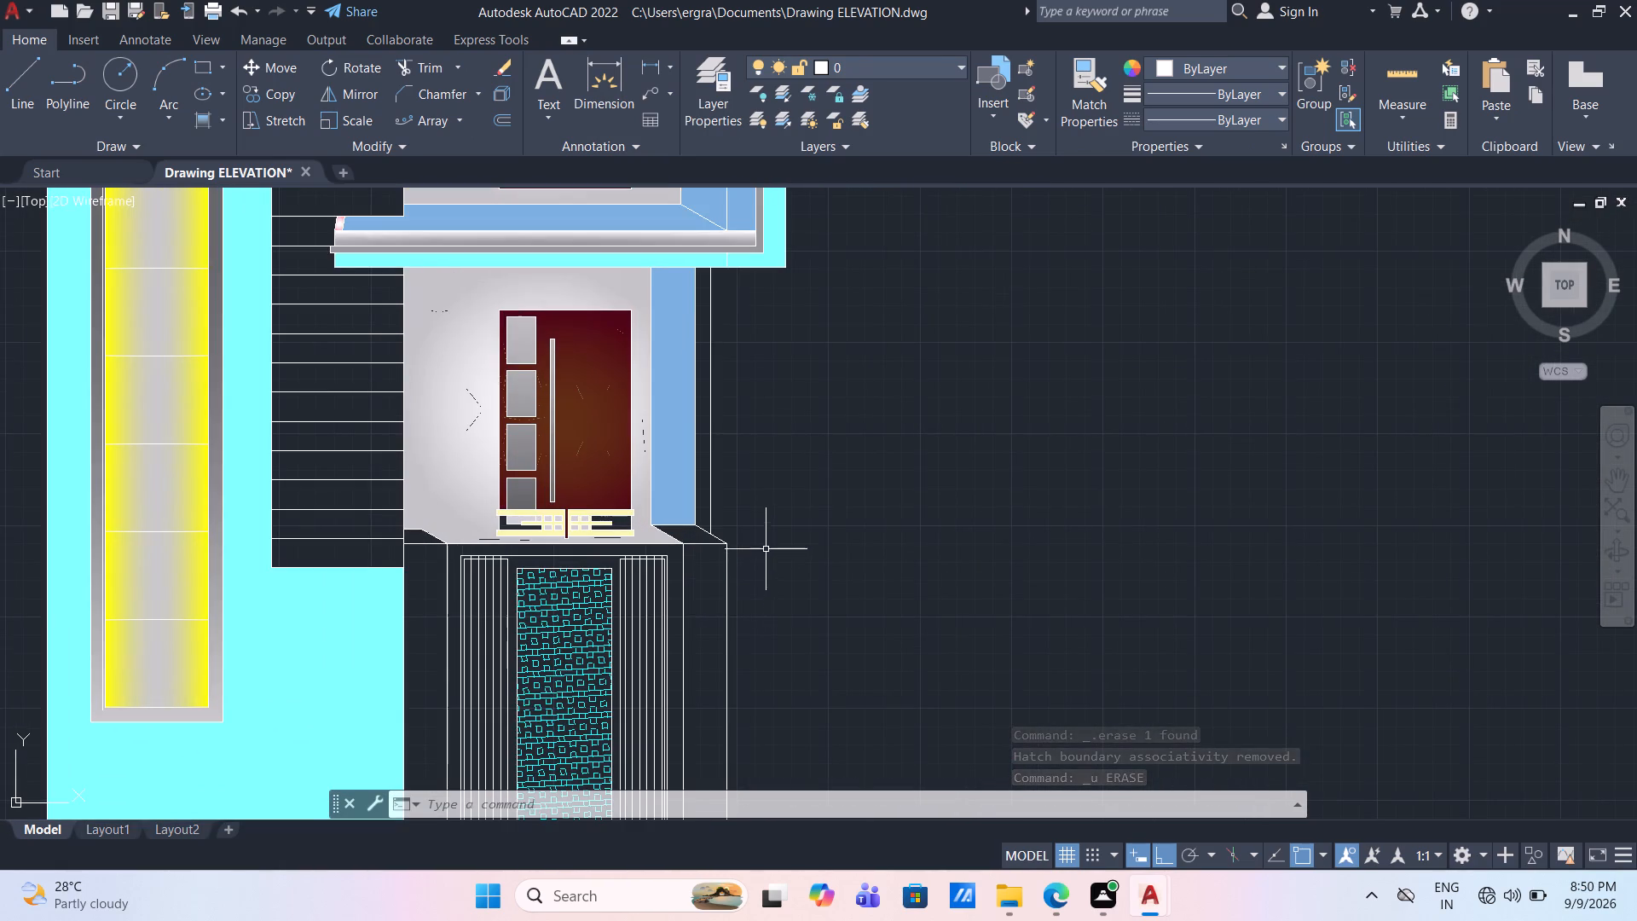
{"action": "middle_click_drag", "start_coordinate": [772, 539], "coordinate": [856, 436]}
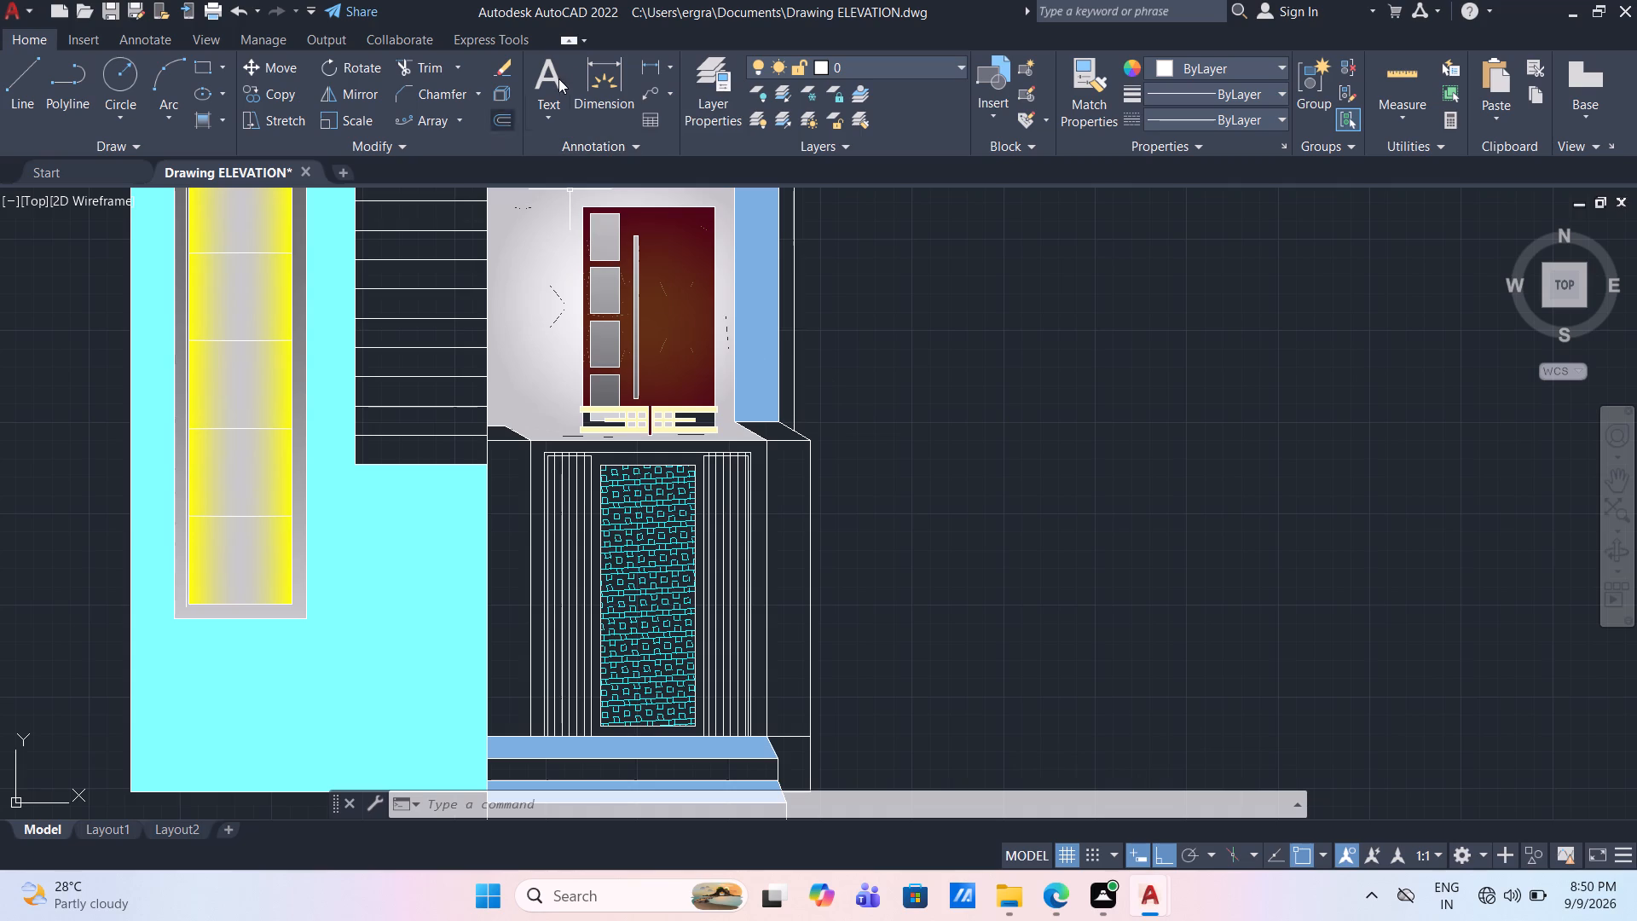
{"action": "left_click", "coordinate": [222, 121]}
{"action": "left_click", "coordinate": [182, 191]}
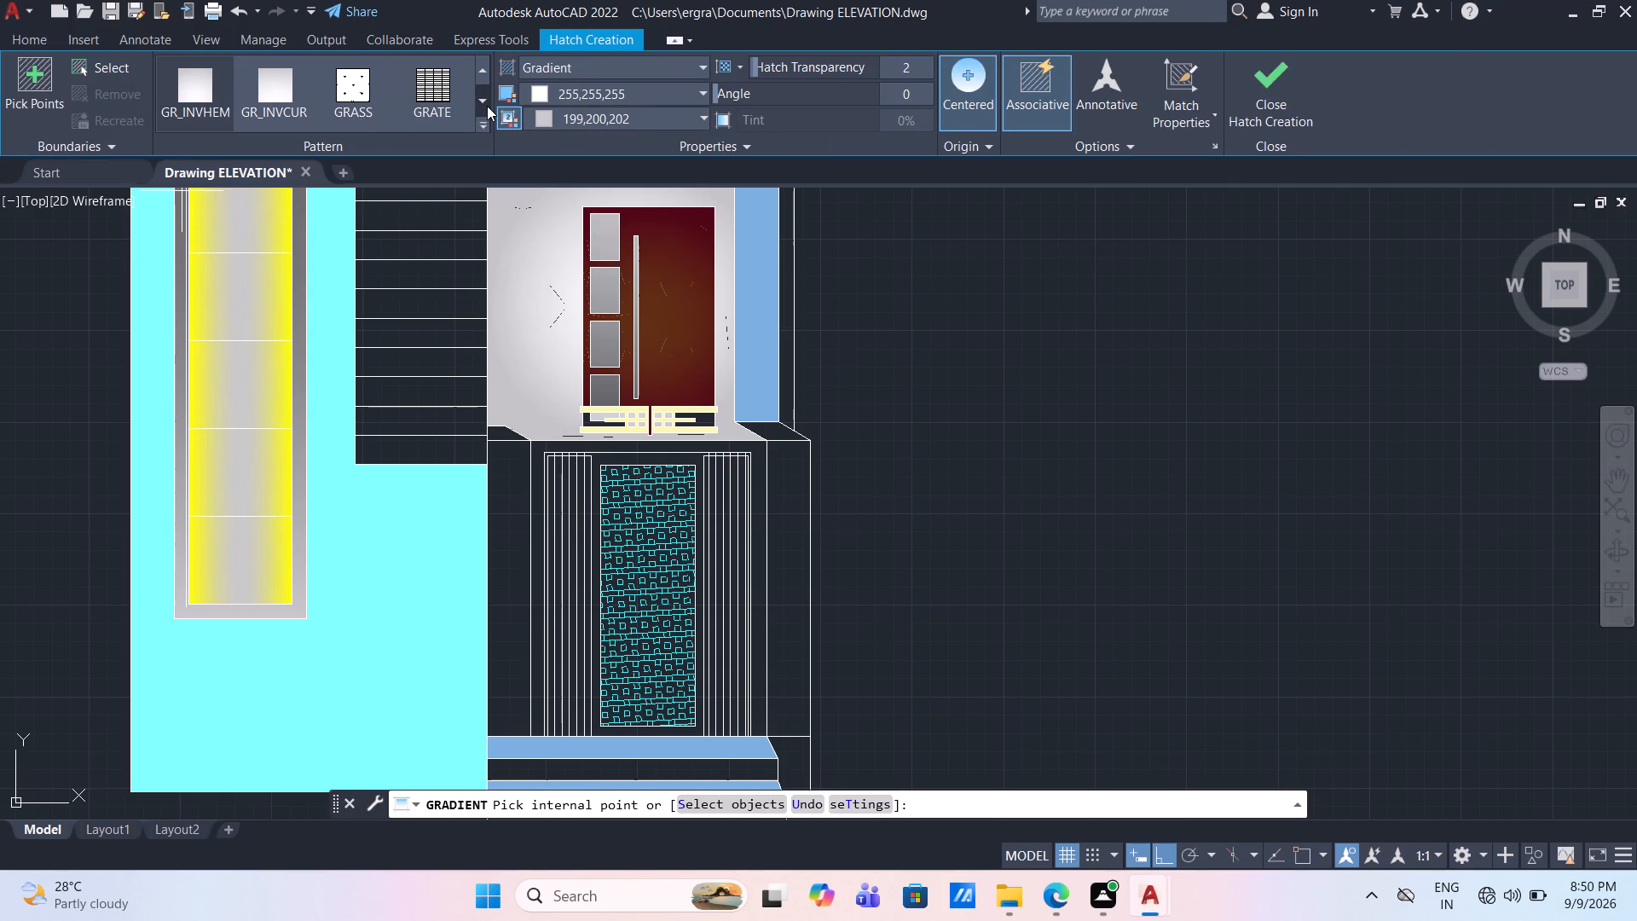
{"action": "left_click", "coordinate": [486, 105]}
{"action": "double_click", "coordinate": [483, 70]}
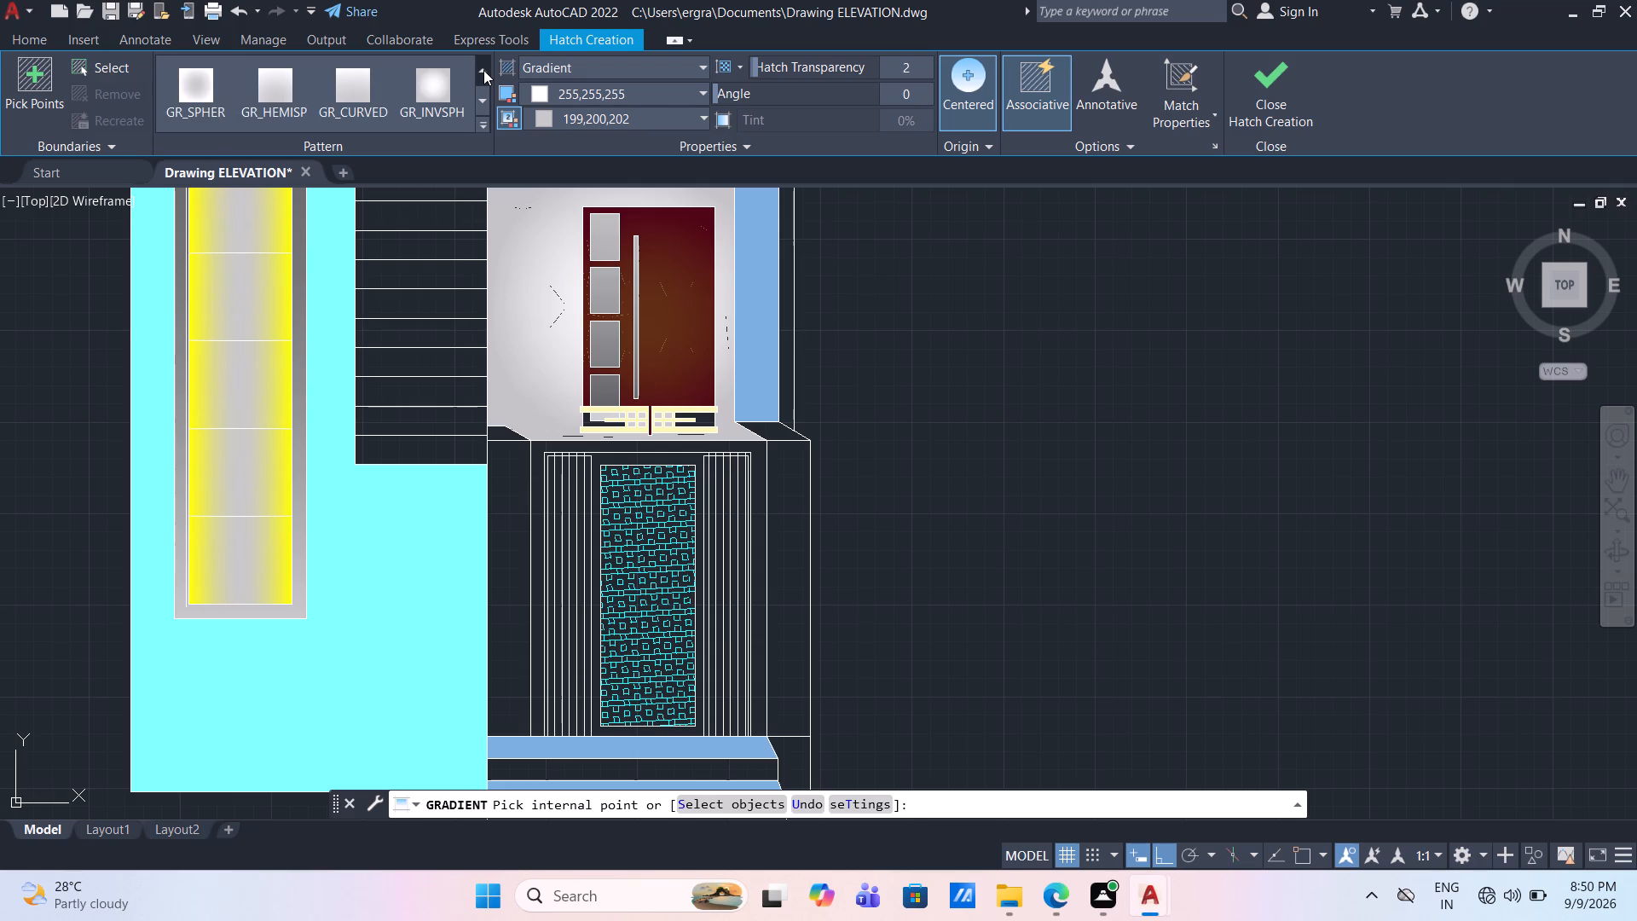
{"action": "left_click", "coordinate": [435, 76]}
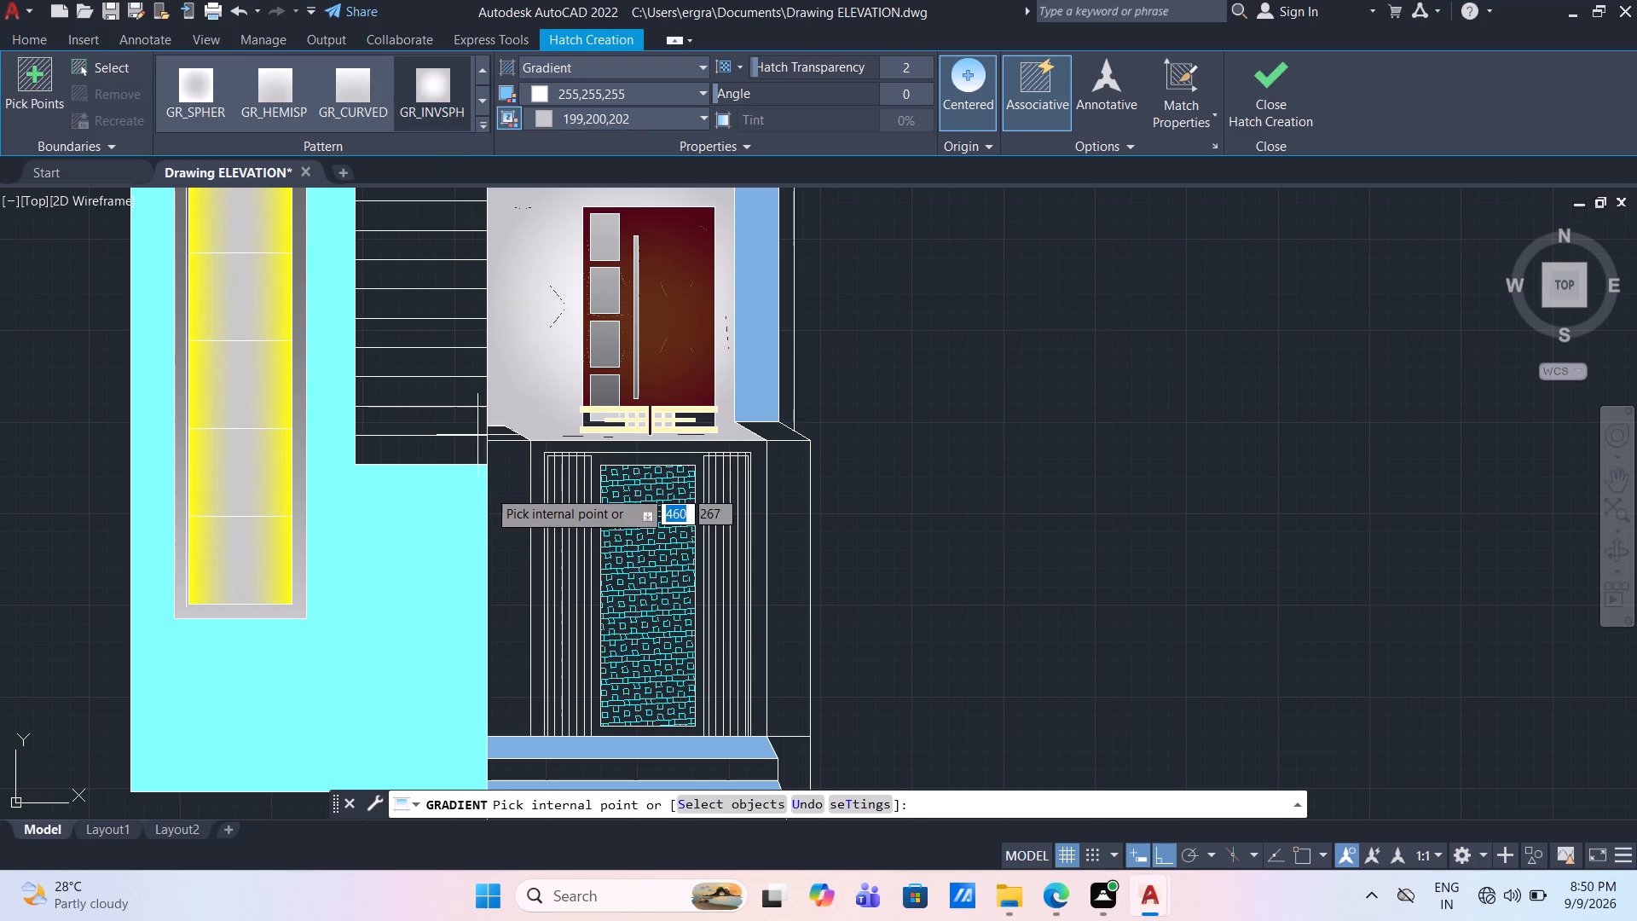
{"action": "left_click", "coordinate": [506, 513]}
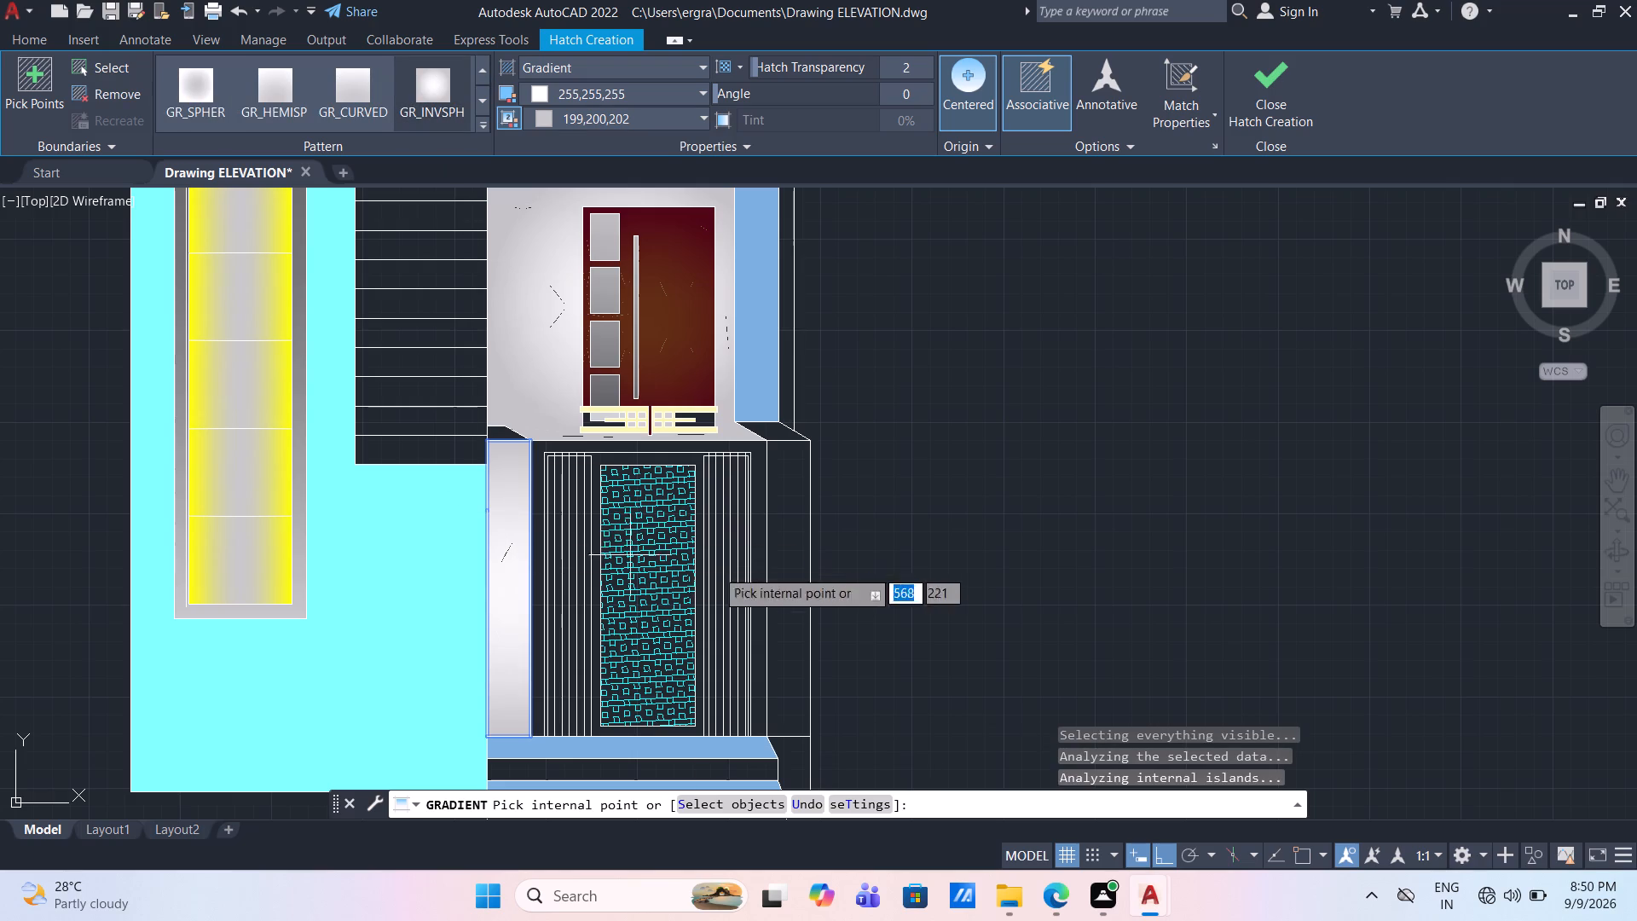
{"action": "left_click", "coordinate": [799, 575]}
Add both entrance step fronts and the small pier base area beside the steps to the gradient fill and finish it.
{"action": "scroll", "coordinate": [799, 575], "scroll_direction": "down", "scroll_amount": 1}
{"action": "middle_click_drag", "start_coordinate": [869, 636], "coordinate": [858, 522]}
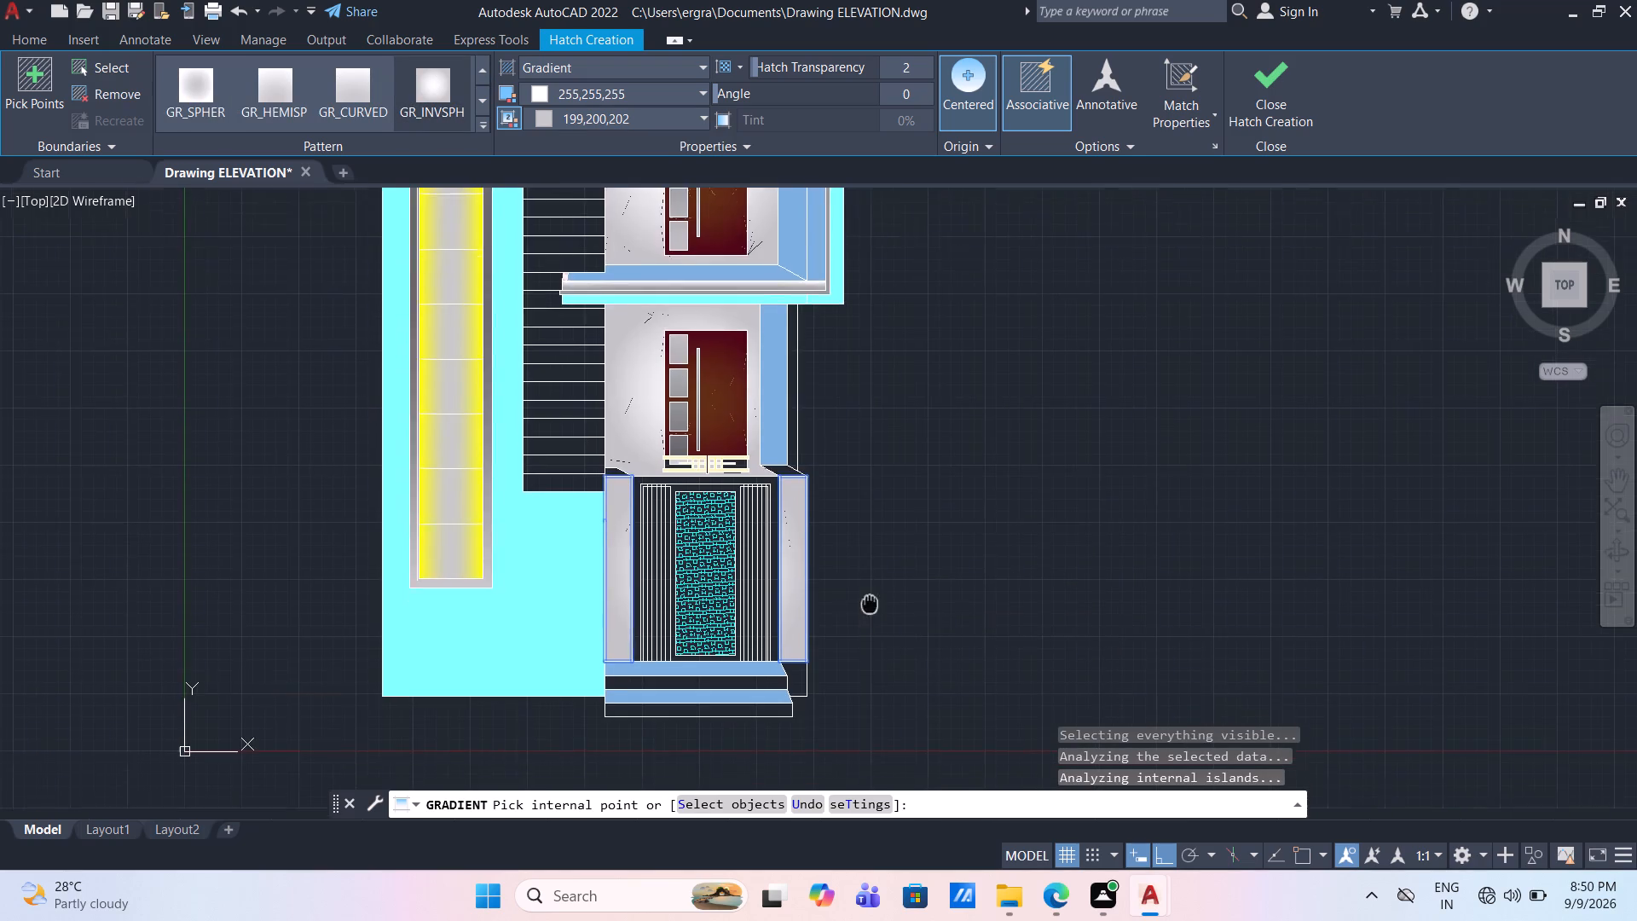
{"action": "middle_click_drag", "start_coordinate": [858, 522], "coordinate": [843, 449]}
{"action": "scroll", "coordinate": [743, 522], "scroll_direction": "up", "scroll_amount": 1}
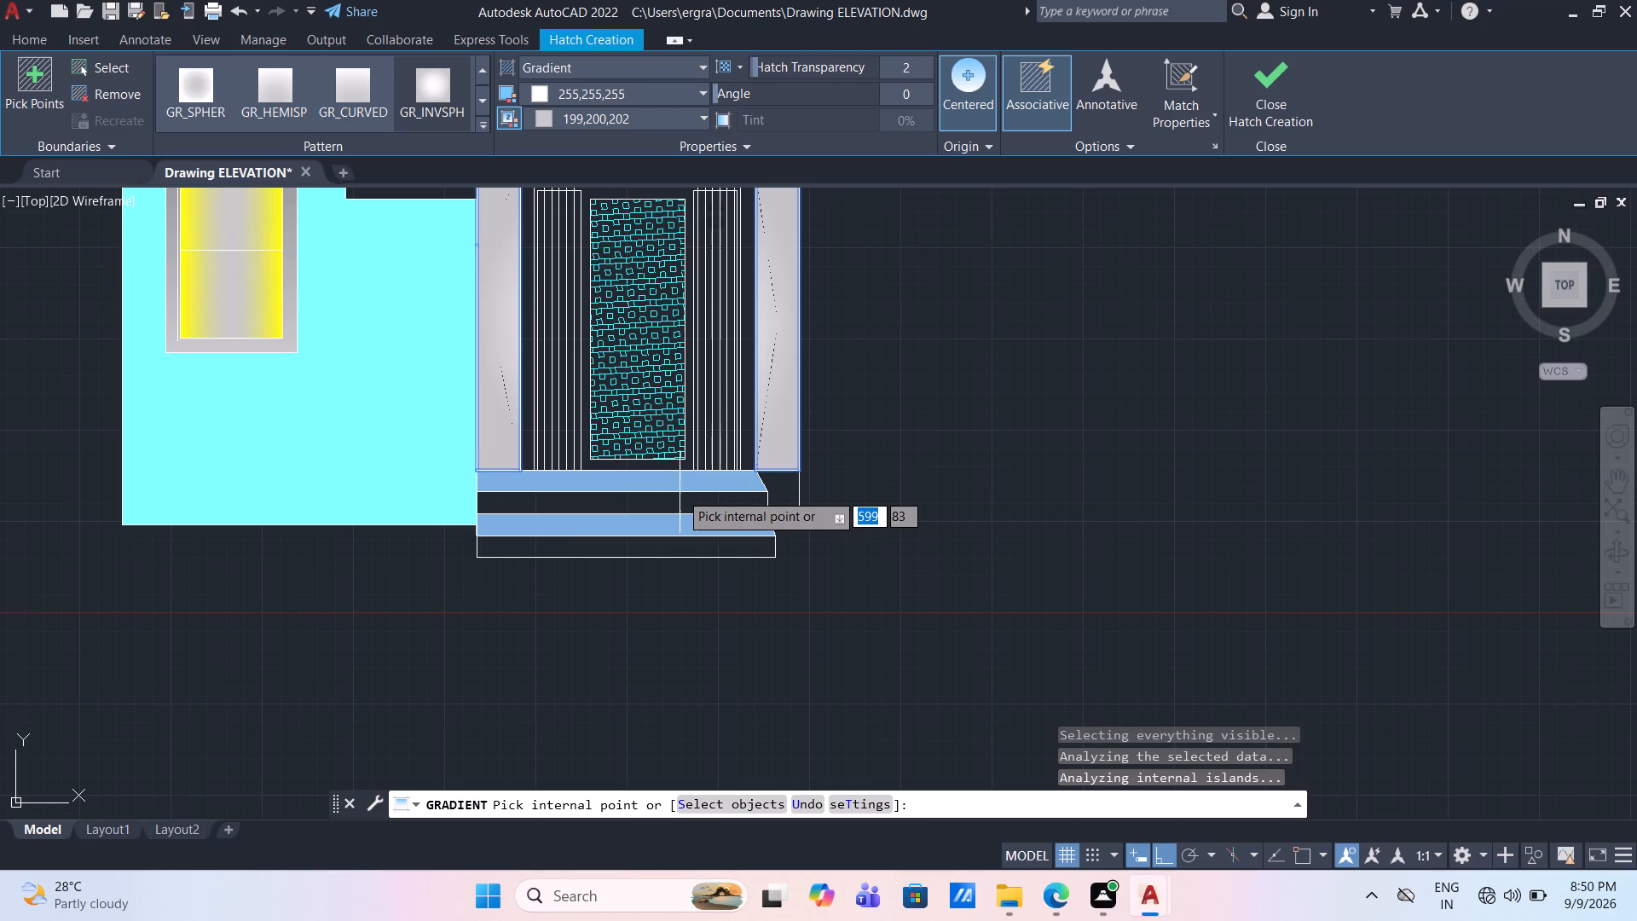
{"action": "left_click", "coordinate": [679, 504]}
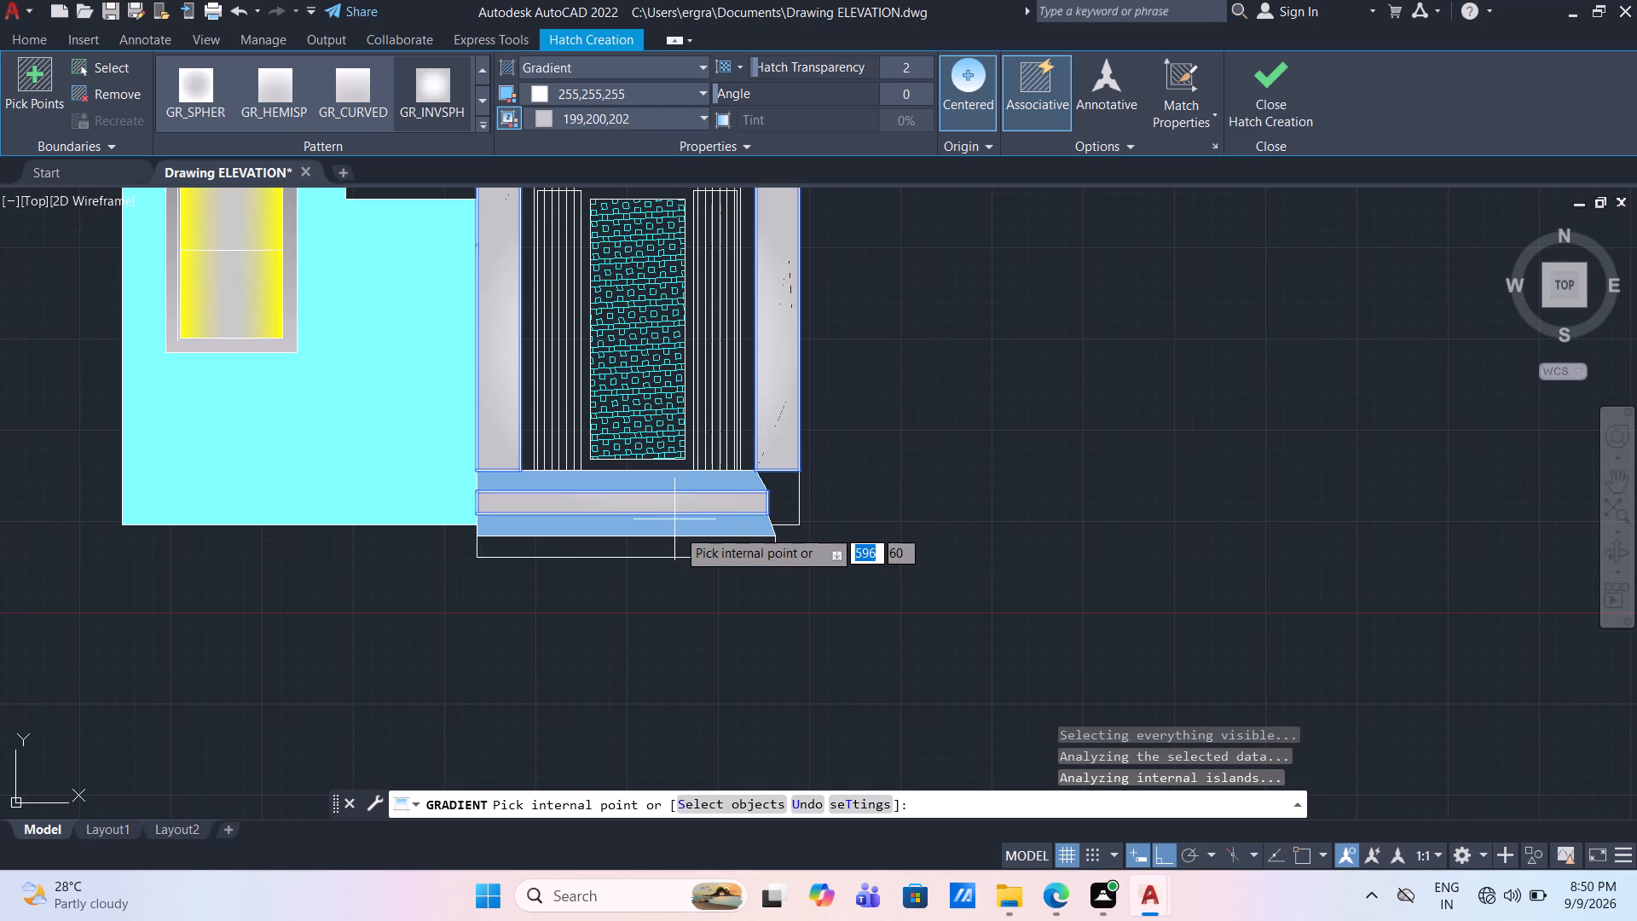
{"action": "left_click", "coordinate": [680, 545]}
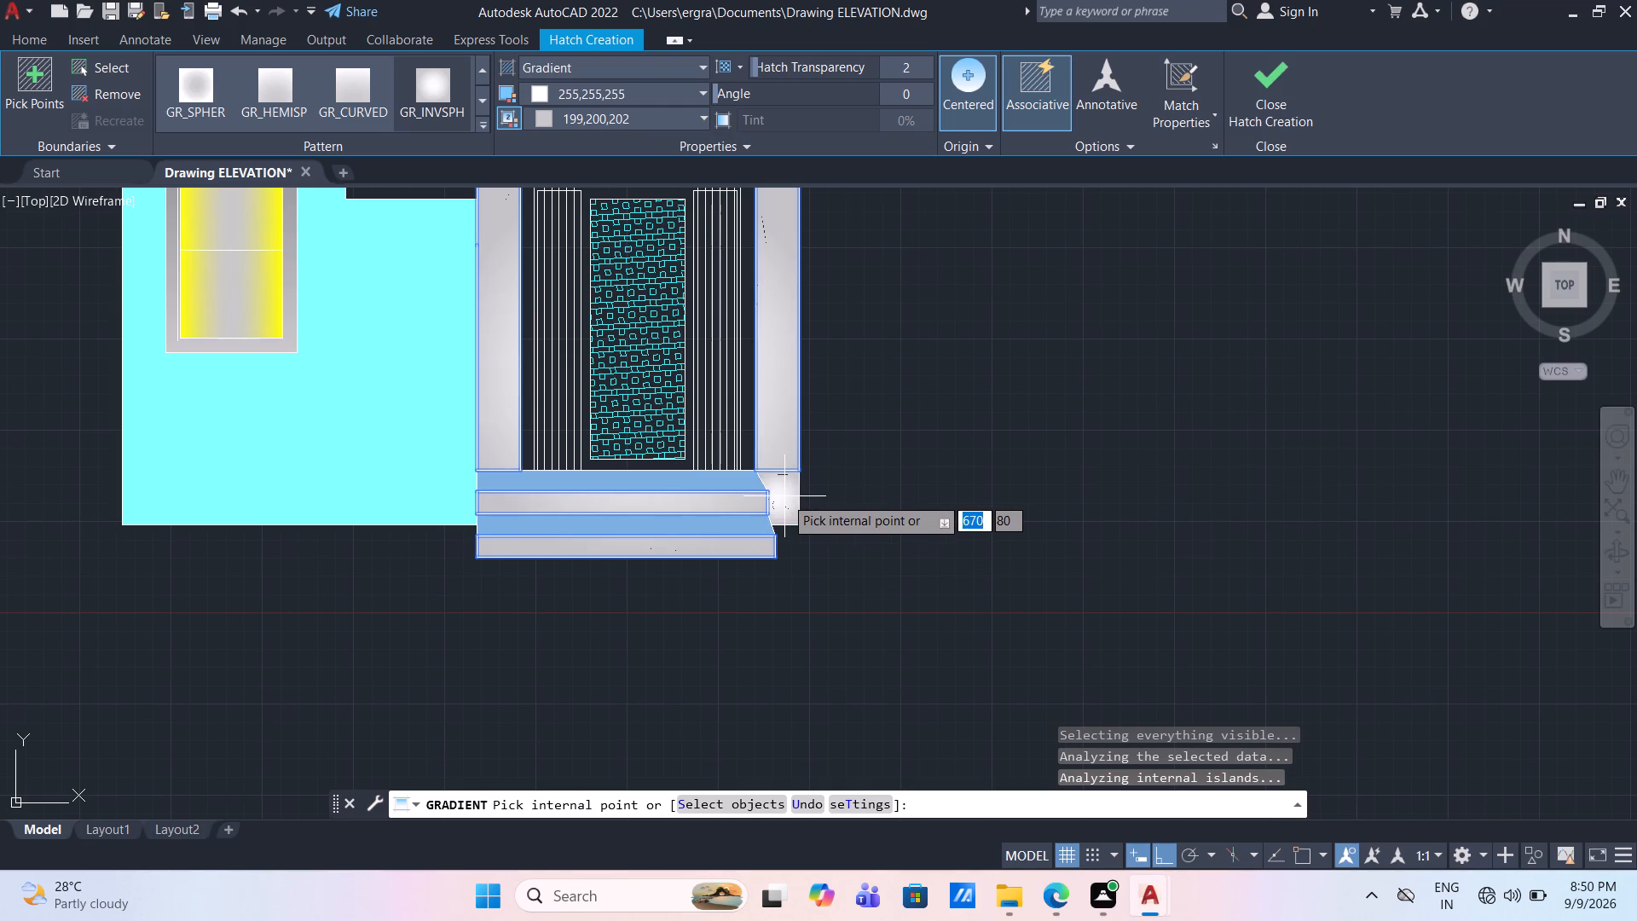
{"action": "left_click", "coordinate": [784, 496]}
{"action": "key", "text": "Escape"}
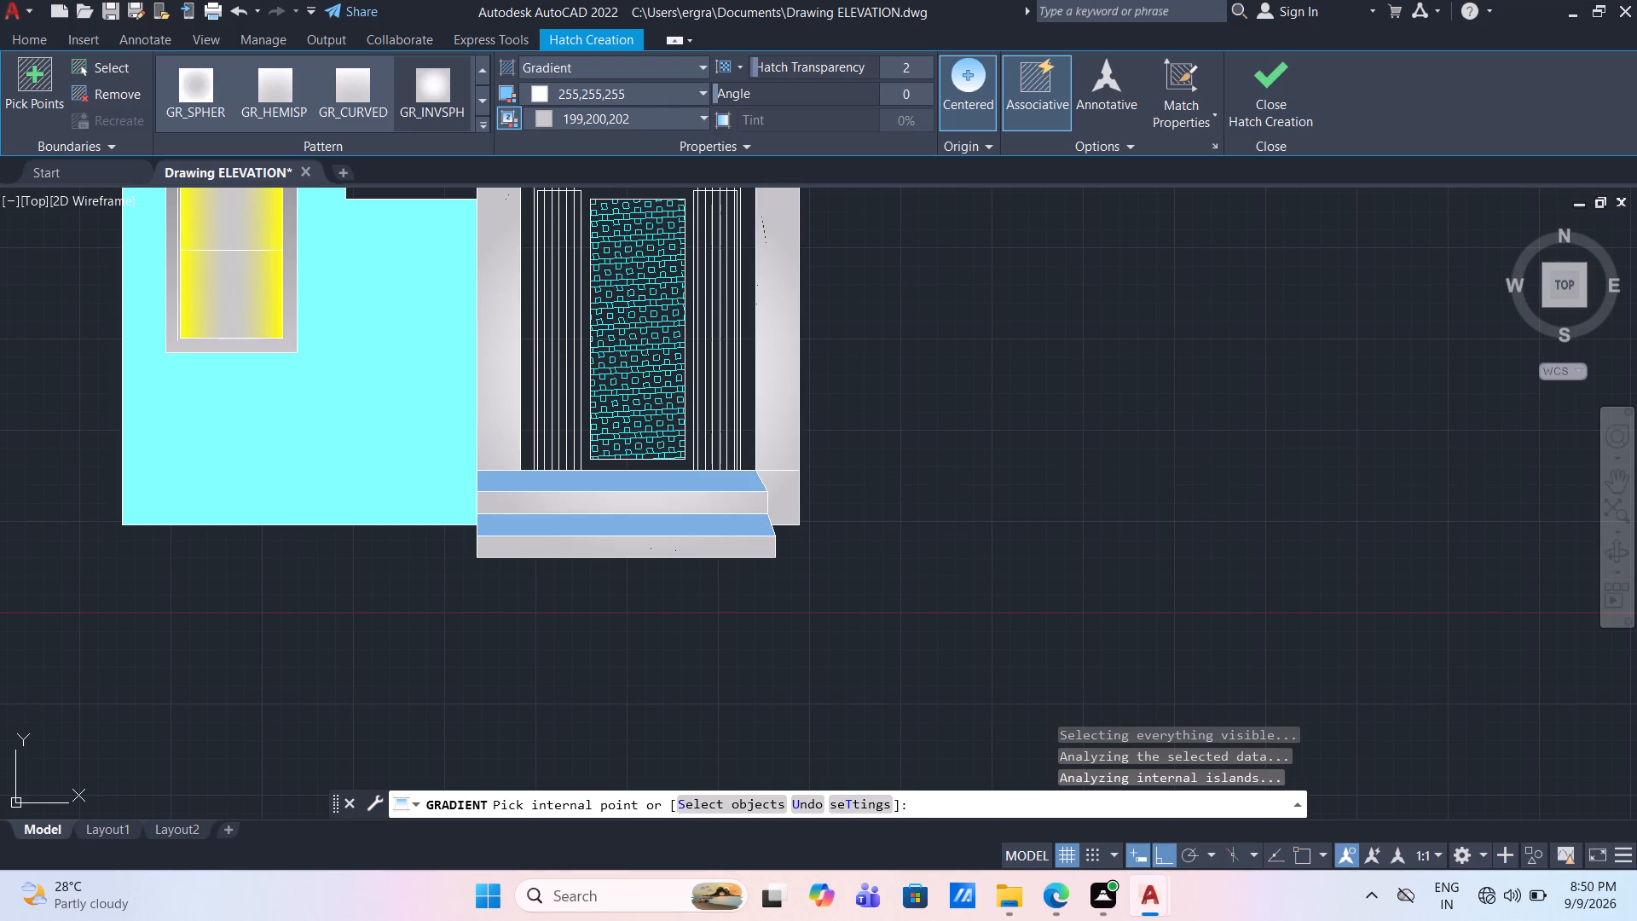
Trim the part of the upper step's back line that crosses the outer entrance pier.
{"action": "scroll", "coordinate": [353, 601], "scroll_direction": "up", "scroll_amount": 1}
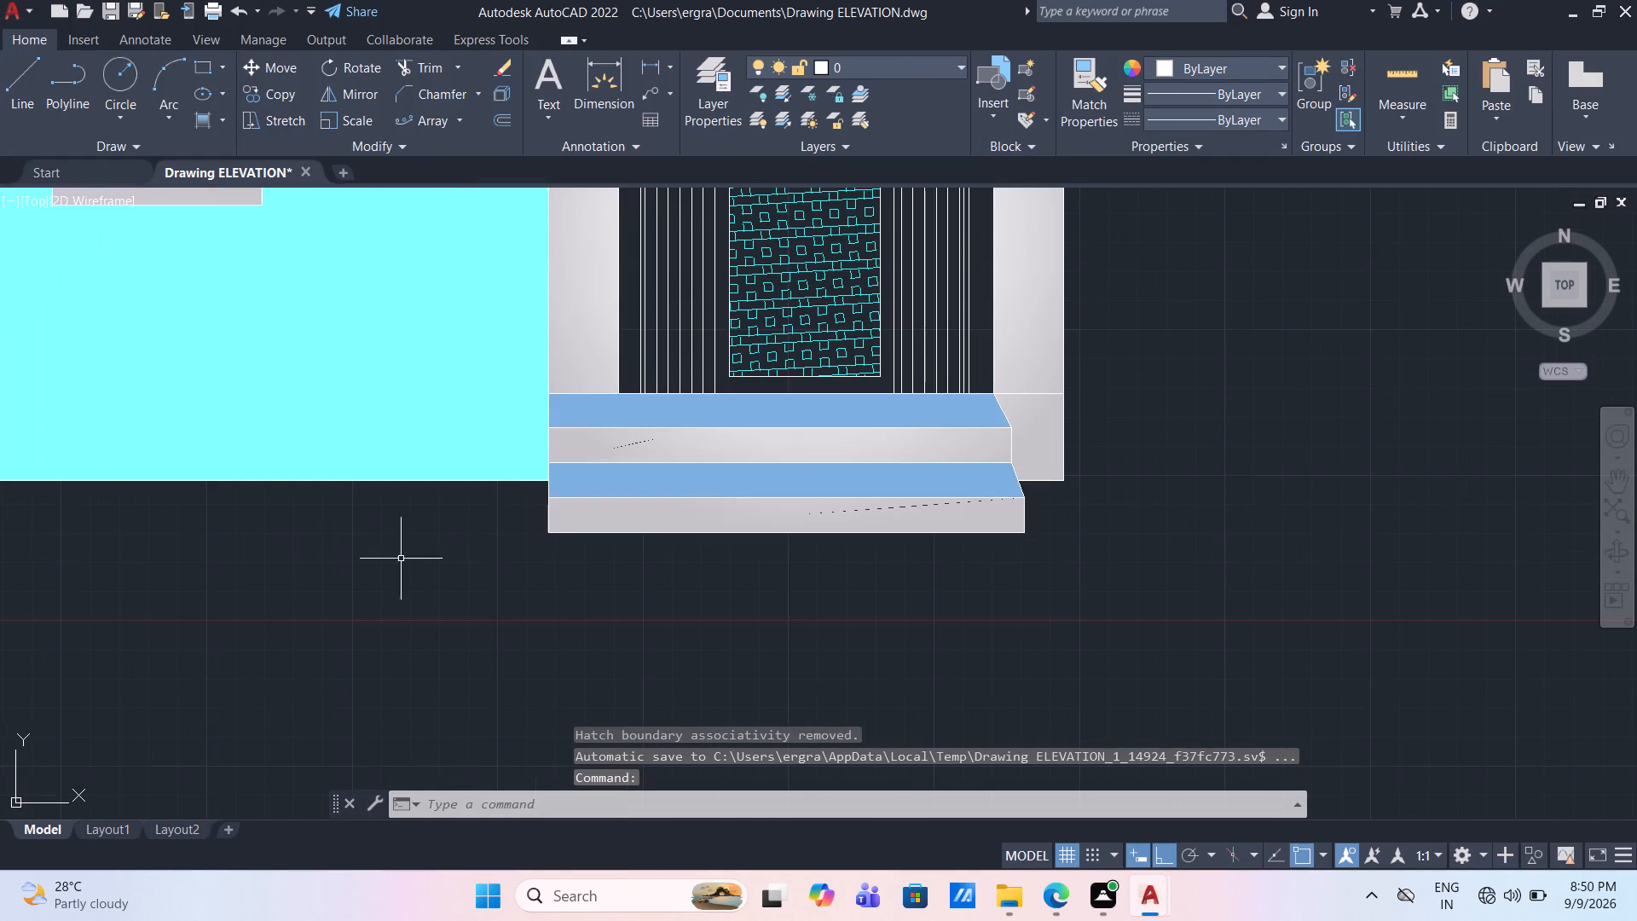
{"action": "scroll", "coordinate": [1045, 420], "scroll_direction": "up", "scroll_amount": 1}
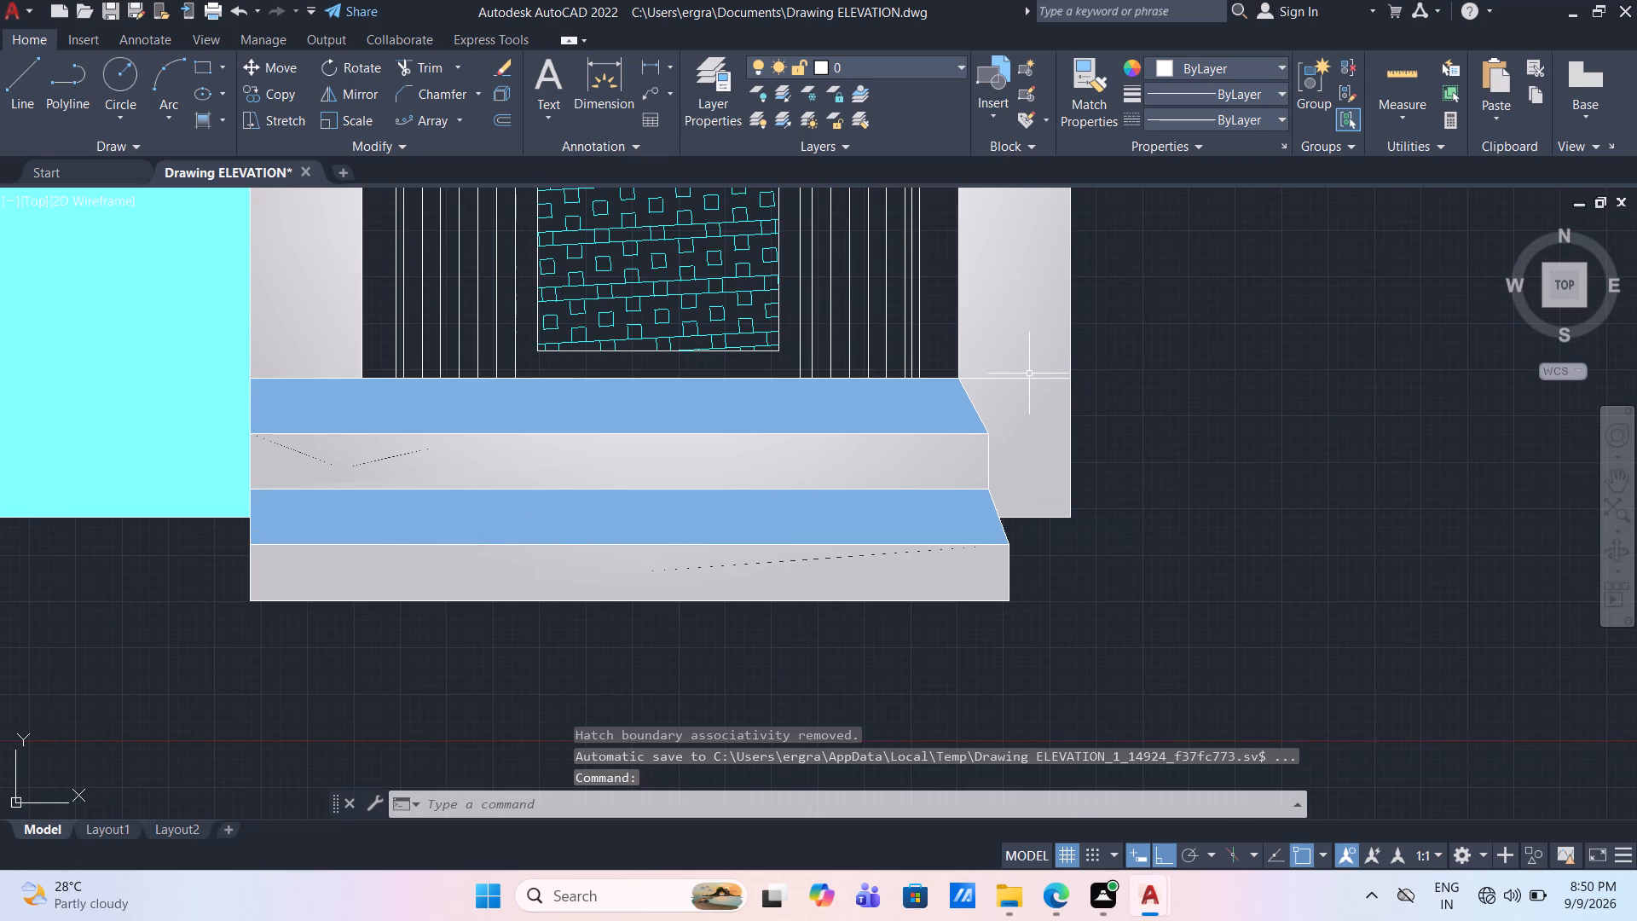
{"action": "left_click", "coordinate": [1031, 379]}
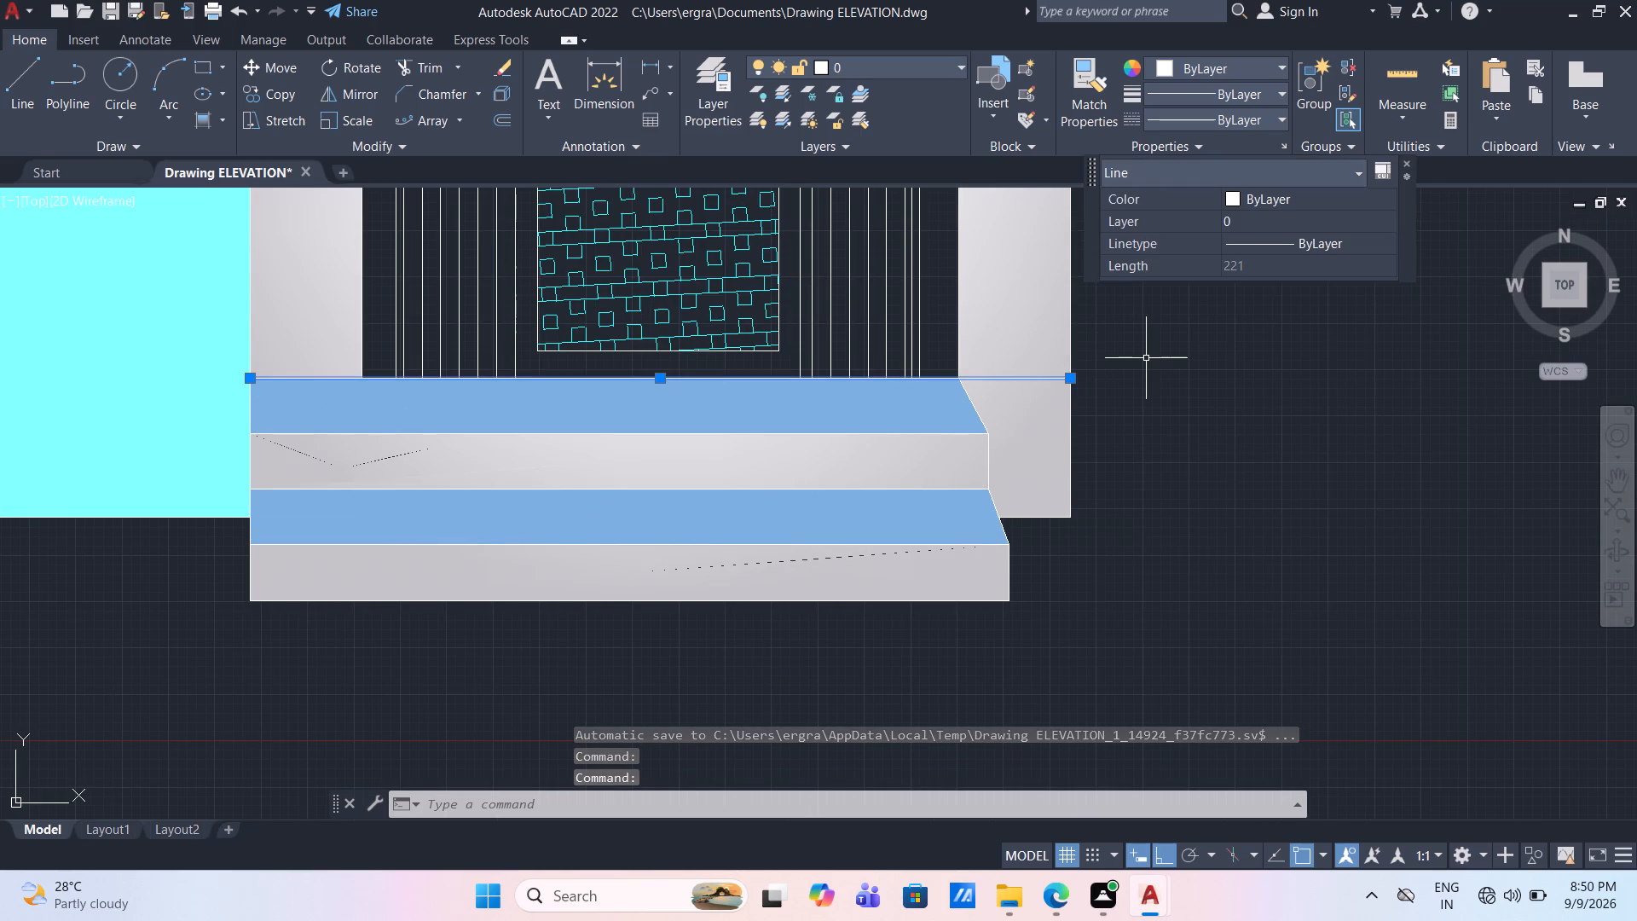
{"action": "key", "text": "Escape"}
{"action": "type", "text": "tr"}
{"action": "key", "text": "Return"}
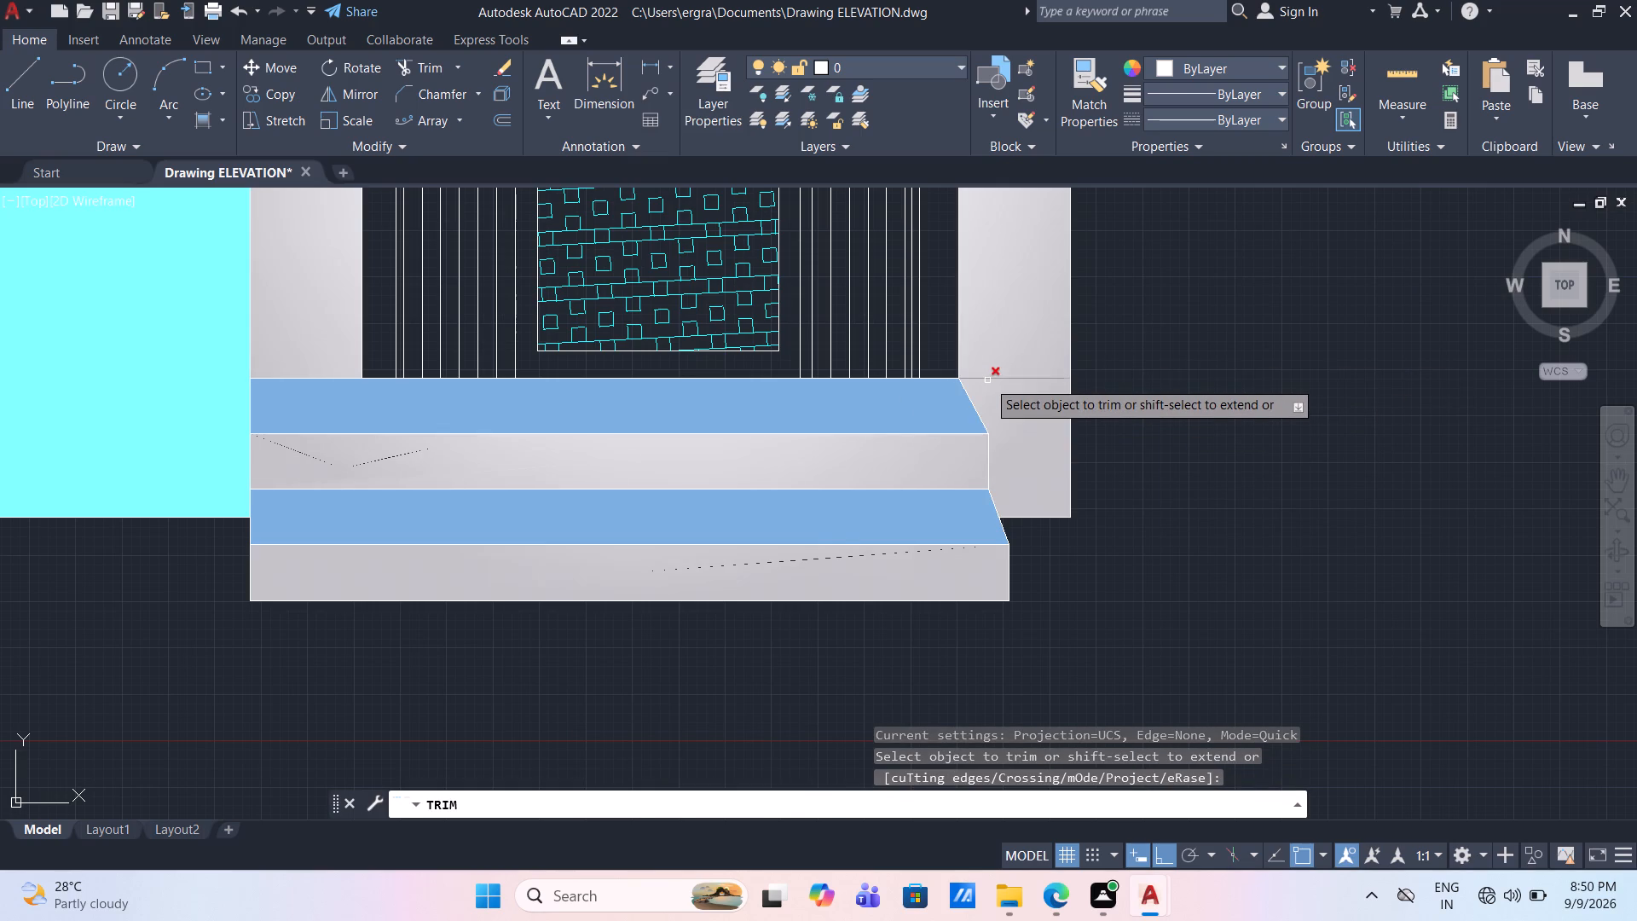
{"action": "left_click", "coordinate": [987, 380]}
{"action": "scroll", "coordinate": [1256, 393], "scroll_direction": "down", "scroll_amount": 3}
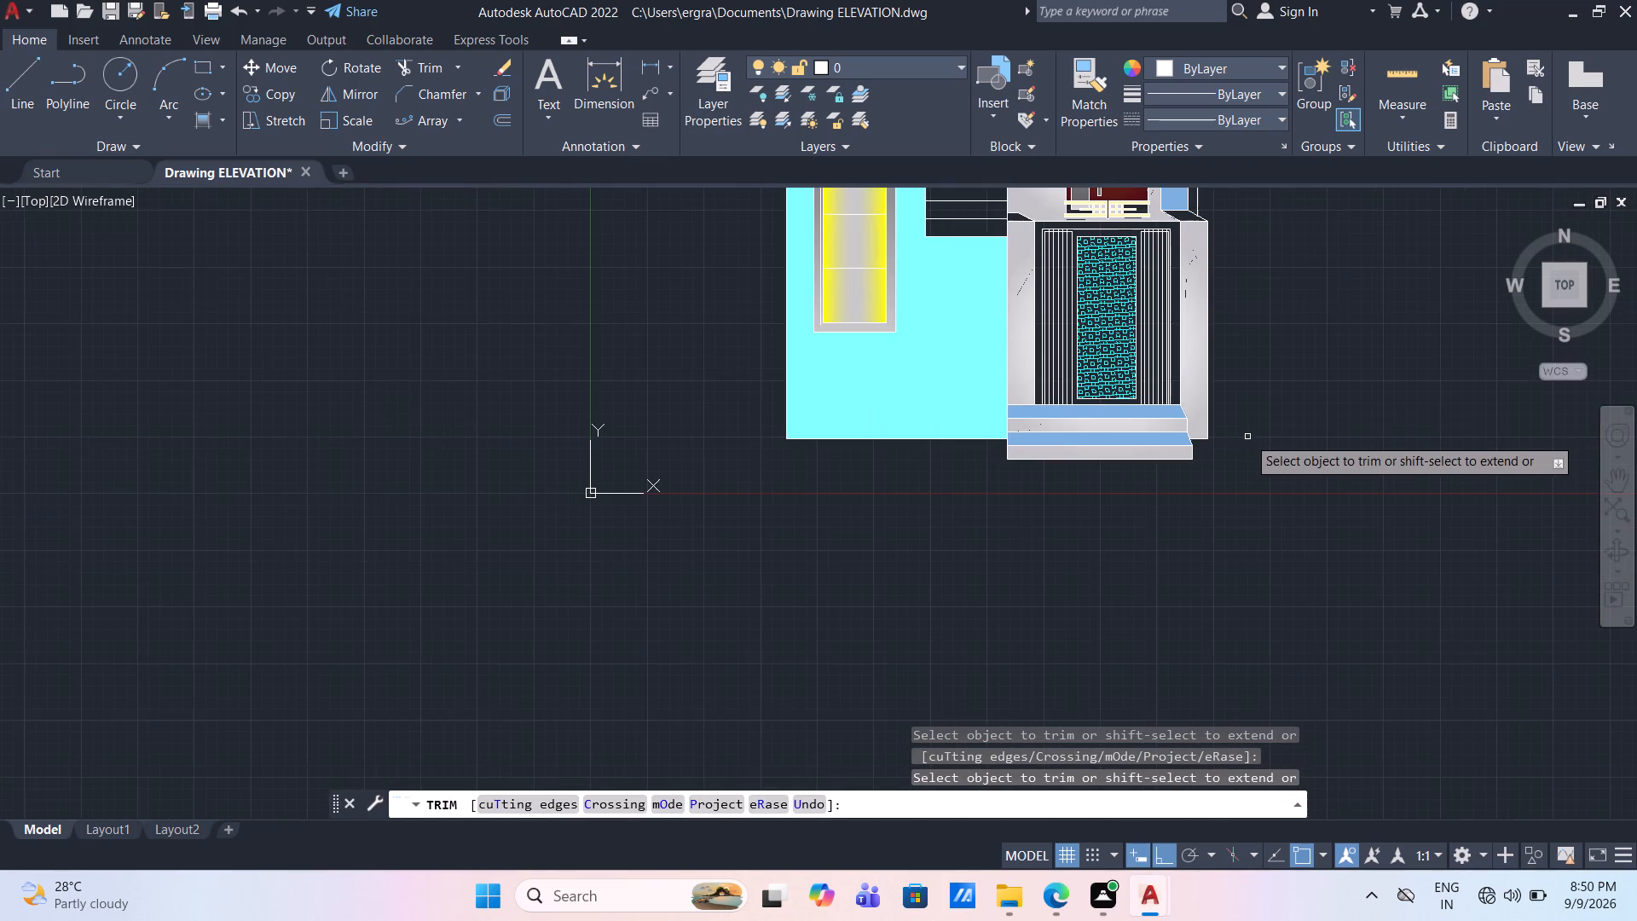
{"action": "middle_click_drag", "start_coordinate": [1249, 441], "coordinate": [1138, 601]}
{"action": "key", "text": "Escape"}
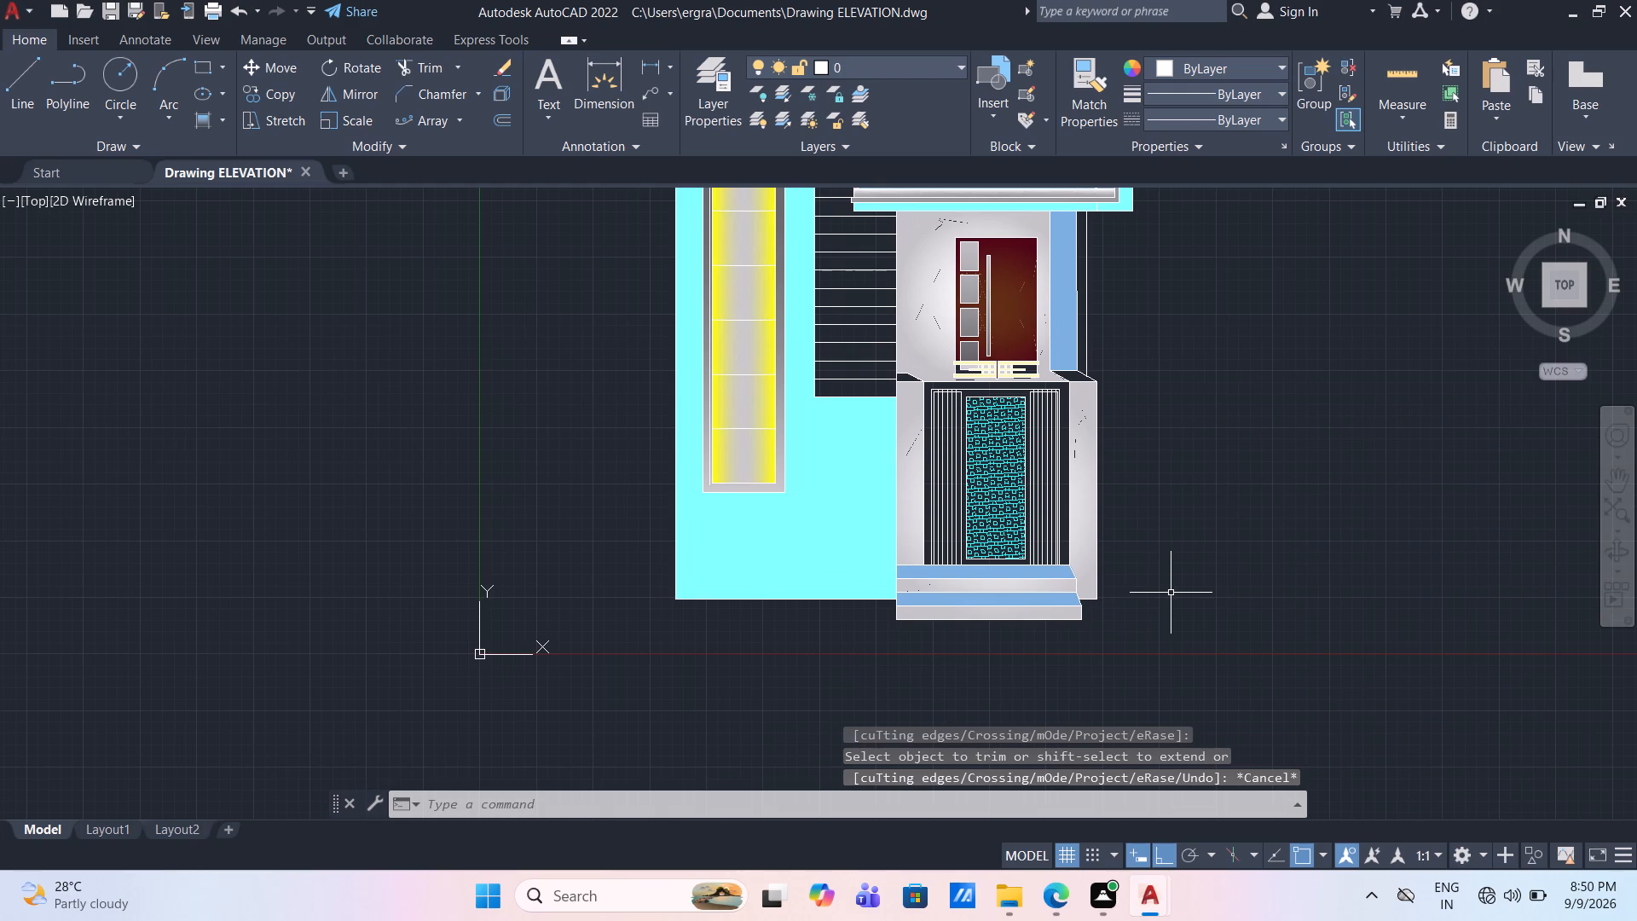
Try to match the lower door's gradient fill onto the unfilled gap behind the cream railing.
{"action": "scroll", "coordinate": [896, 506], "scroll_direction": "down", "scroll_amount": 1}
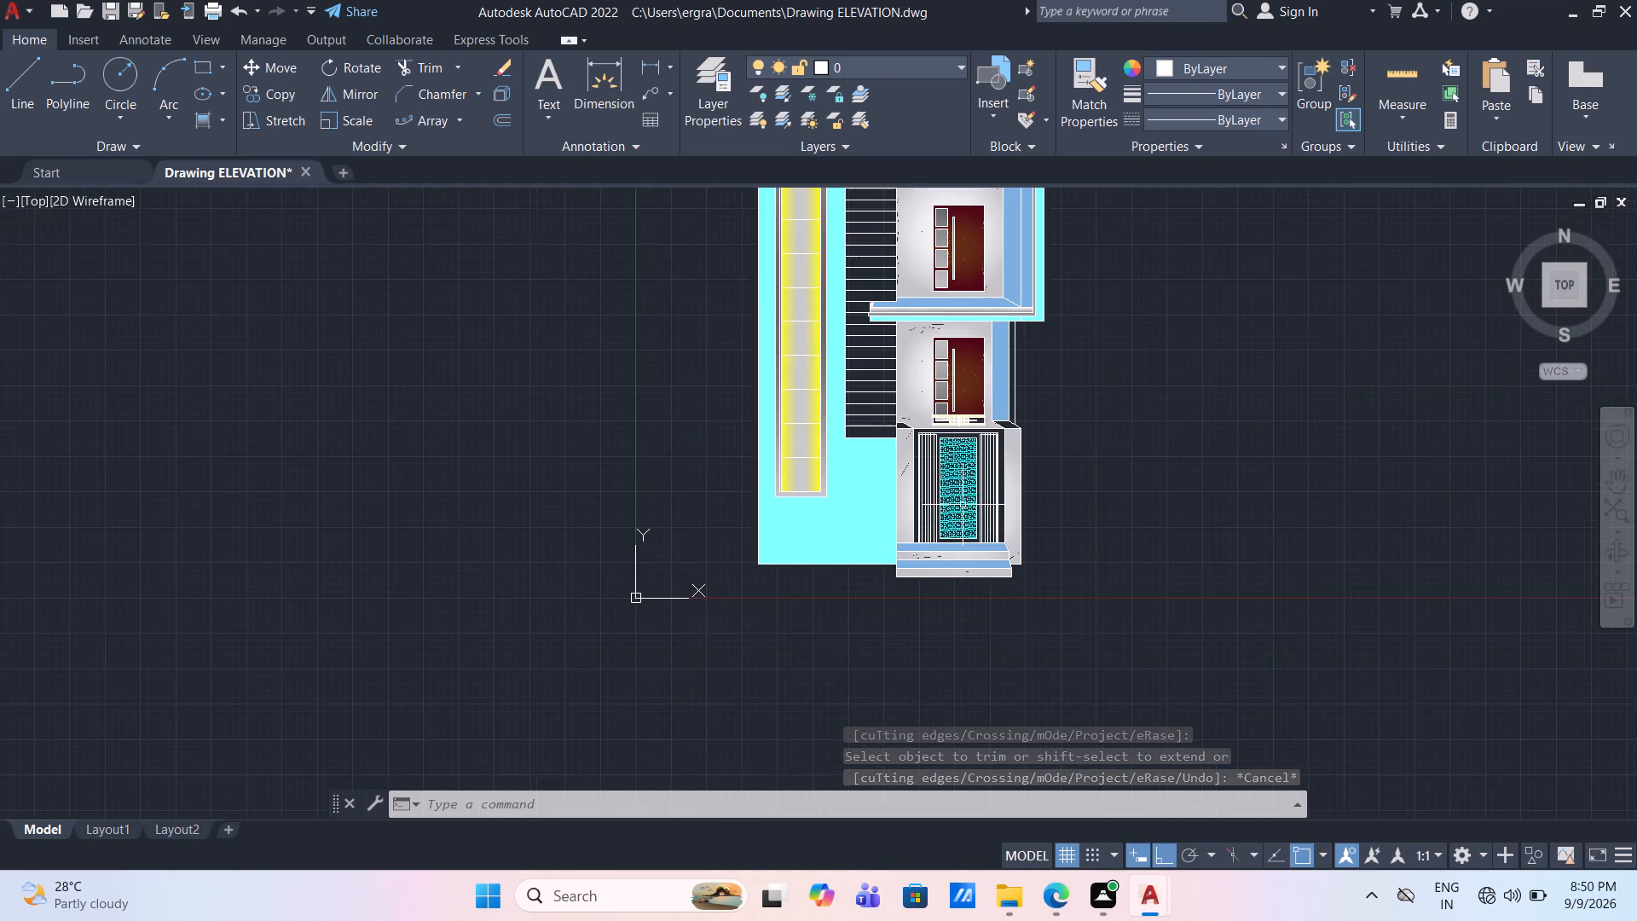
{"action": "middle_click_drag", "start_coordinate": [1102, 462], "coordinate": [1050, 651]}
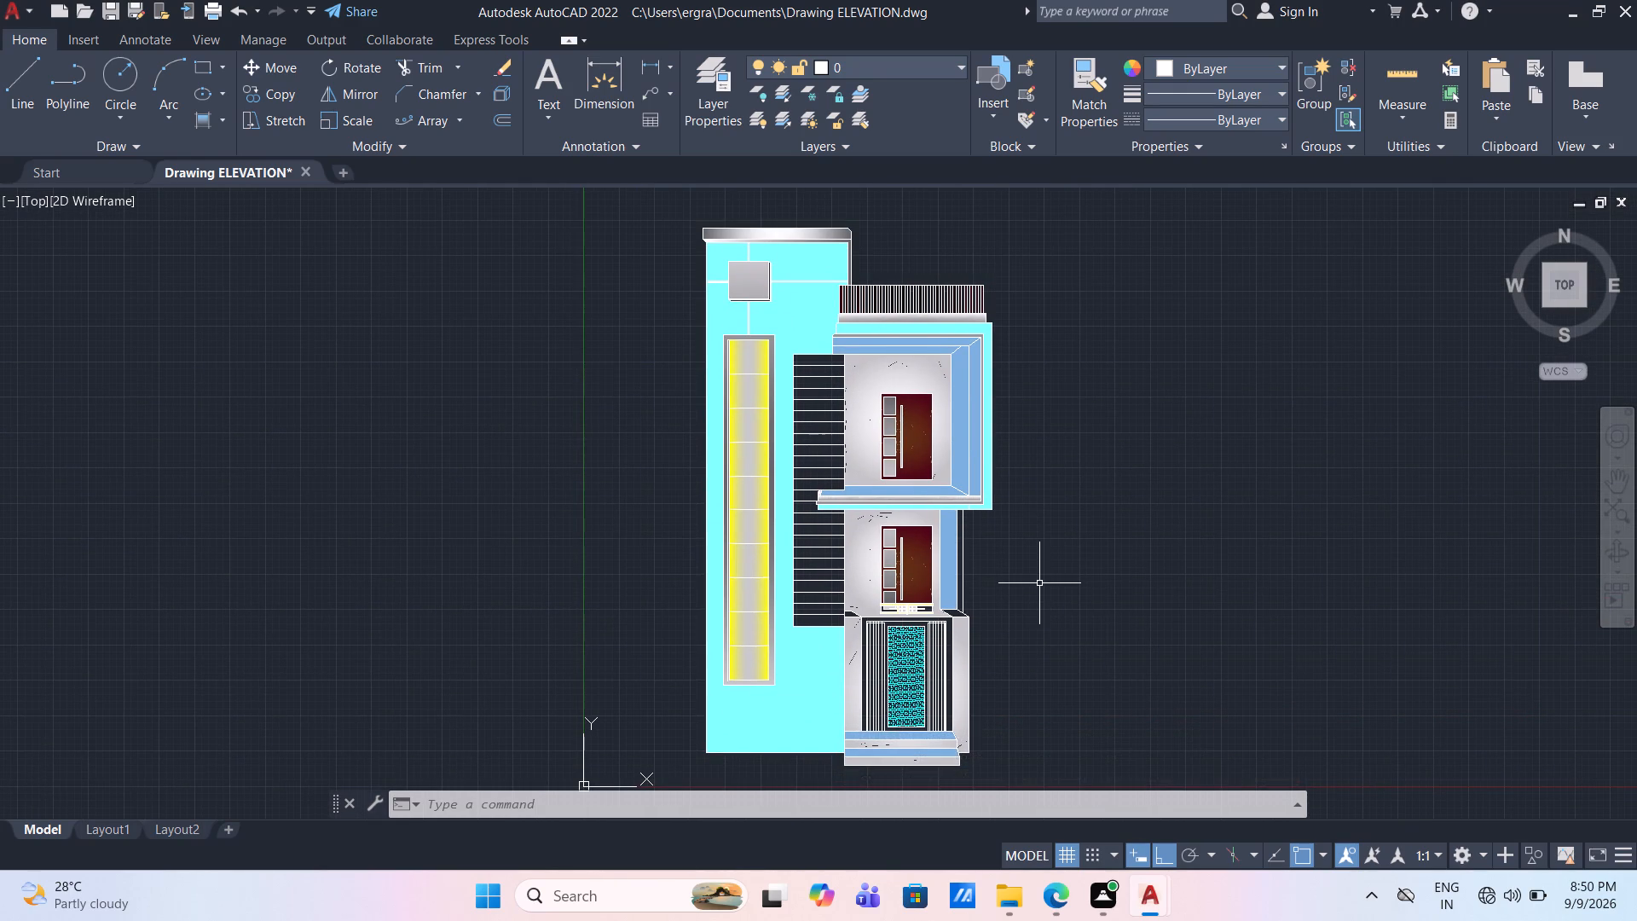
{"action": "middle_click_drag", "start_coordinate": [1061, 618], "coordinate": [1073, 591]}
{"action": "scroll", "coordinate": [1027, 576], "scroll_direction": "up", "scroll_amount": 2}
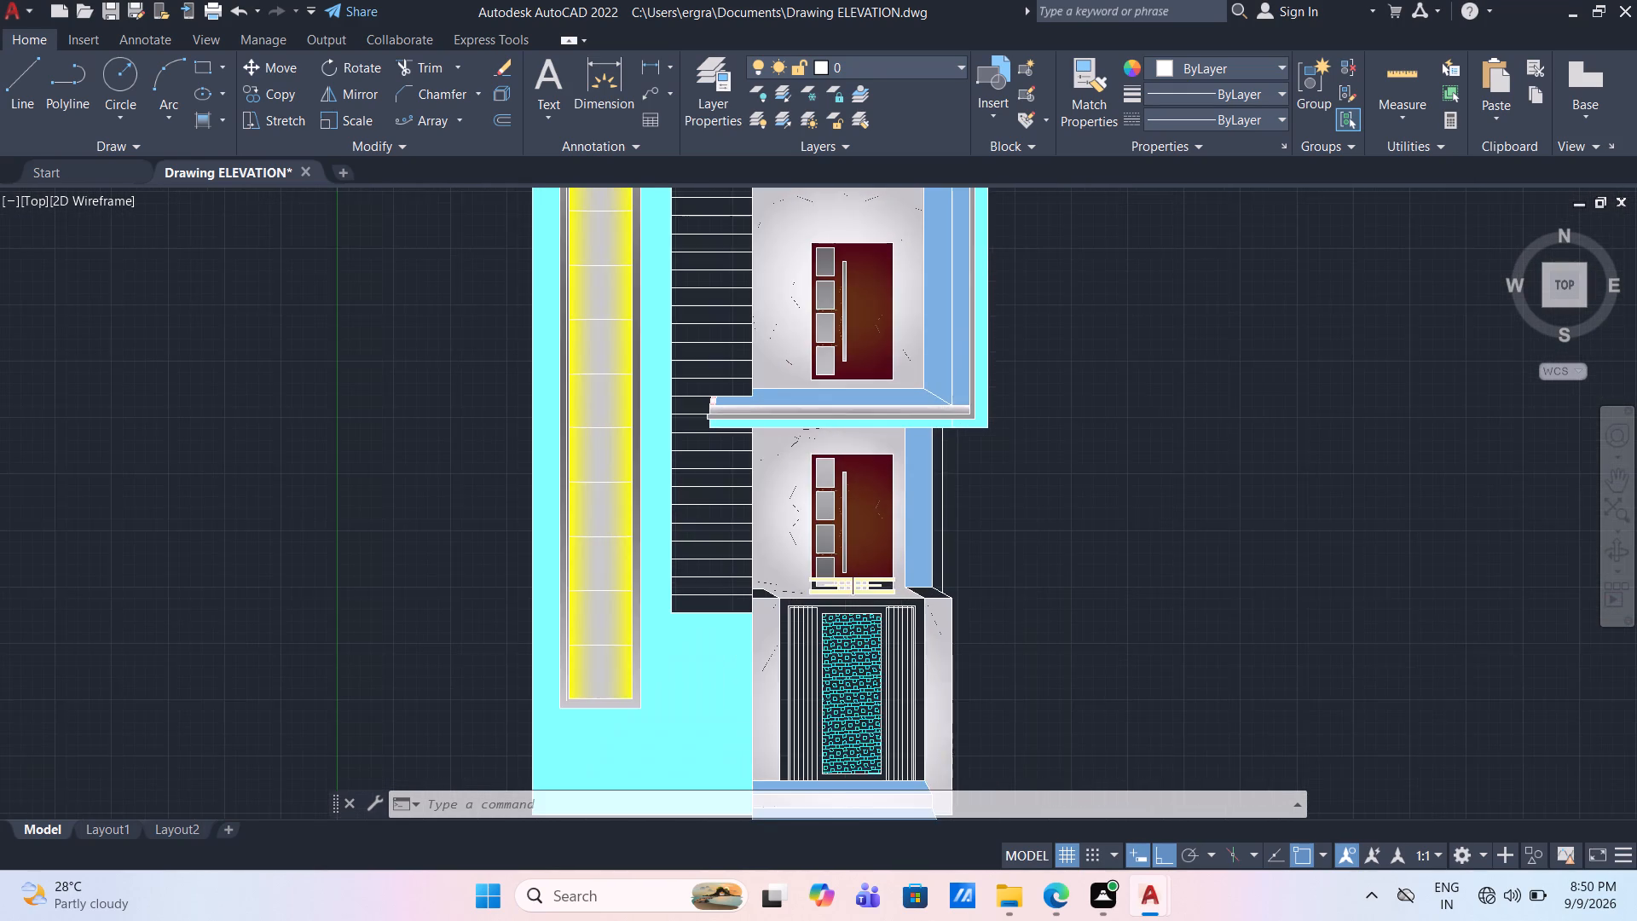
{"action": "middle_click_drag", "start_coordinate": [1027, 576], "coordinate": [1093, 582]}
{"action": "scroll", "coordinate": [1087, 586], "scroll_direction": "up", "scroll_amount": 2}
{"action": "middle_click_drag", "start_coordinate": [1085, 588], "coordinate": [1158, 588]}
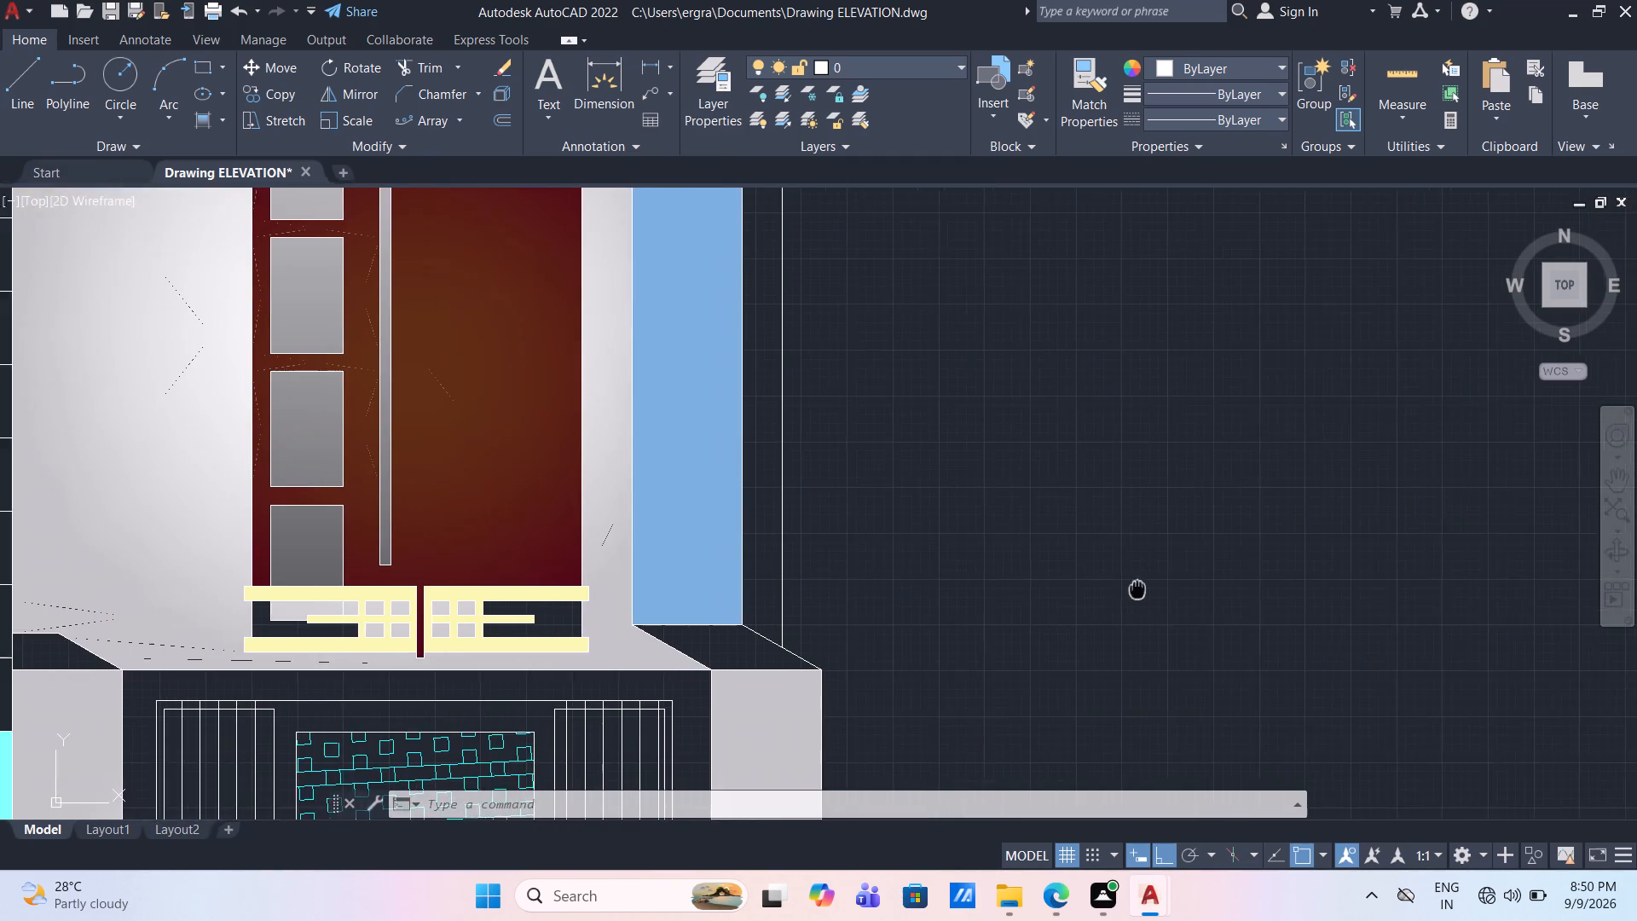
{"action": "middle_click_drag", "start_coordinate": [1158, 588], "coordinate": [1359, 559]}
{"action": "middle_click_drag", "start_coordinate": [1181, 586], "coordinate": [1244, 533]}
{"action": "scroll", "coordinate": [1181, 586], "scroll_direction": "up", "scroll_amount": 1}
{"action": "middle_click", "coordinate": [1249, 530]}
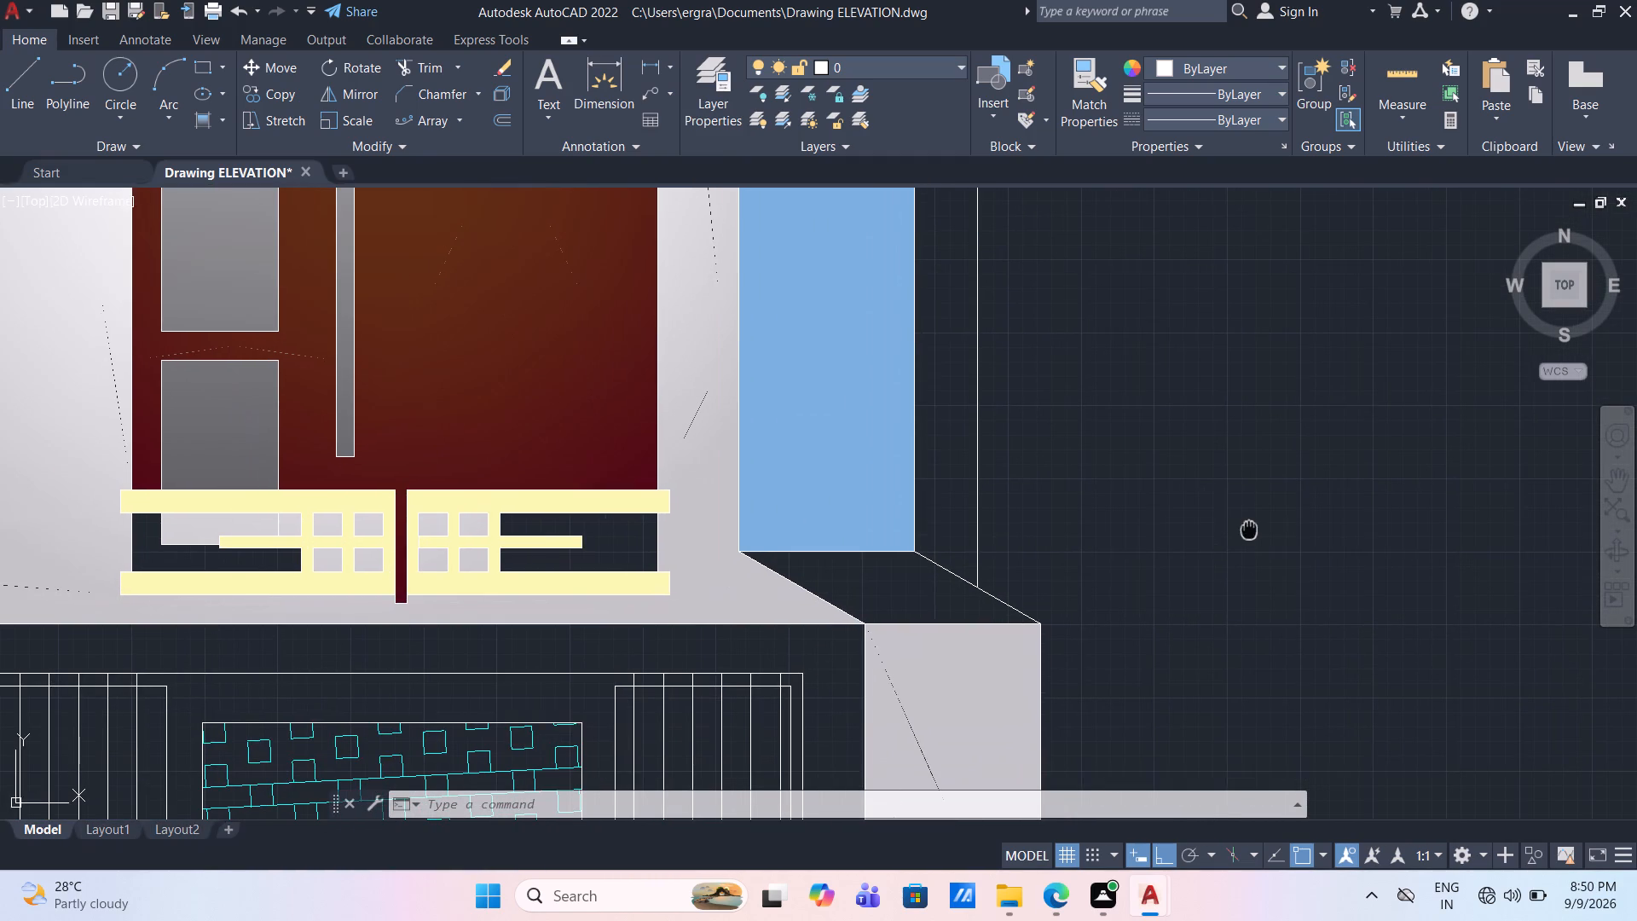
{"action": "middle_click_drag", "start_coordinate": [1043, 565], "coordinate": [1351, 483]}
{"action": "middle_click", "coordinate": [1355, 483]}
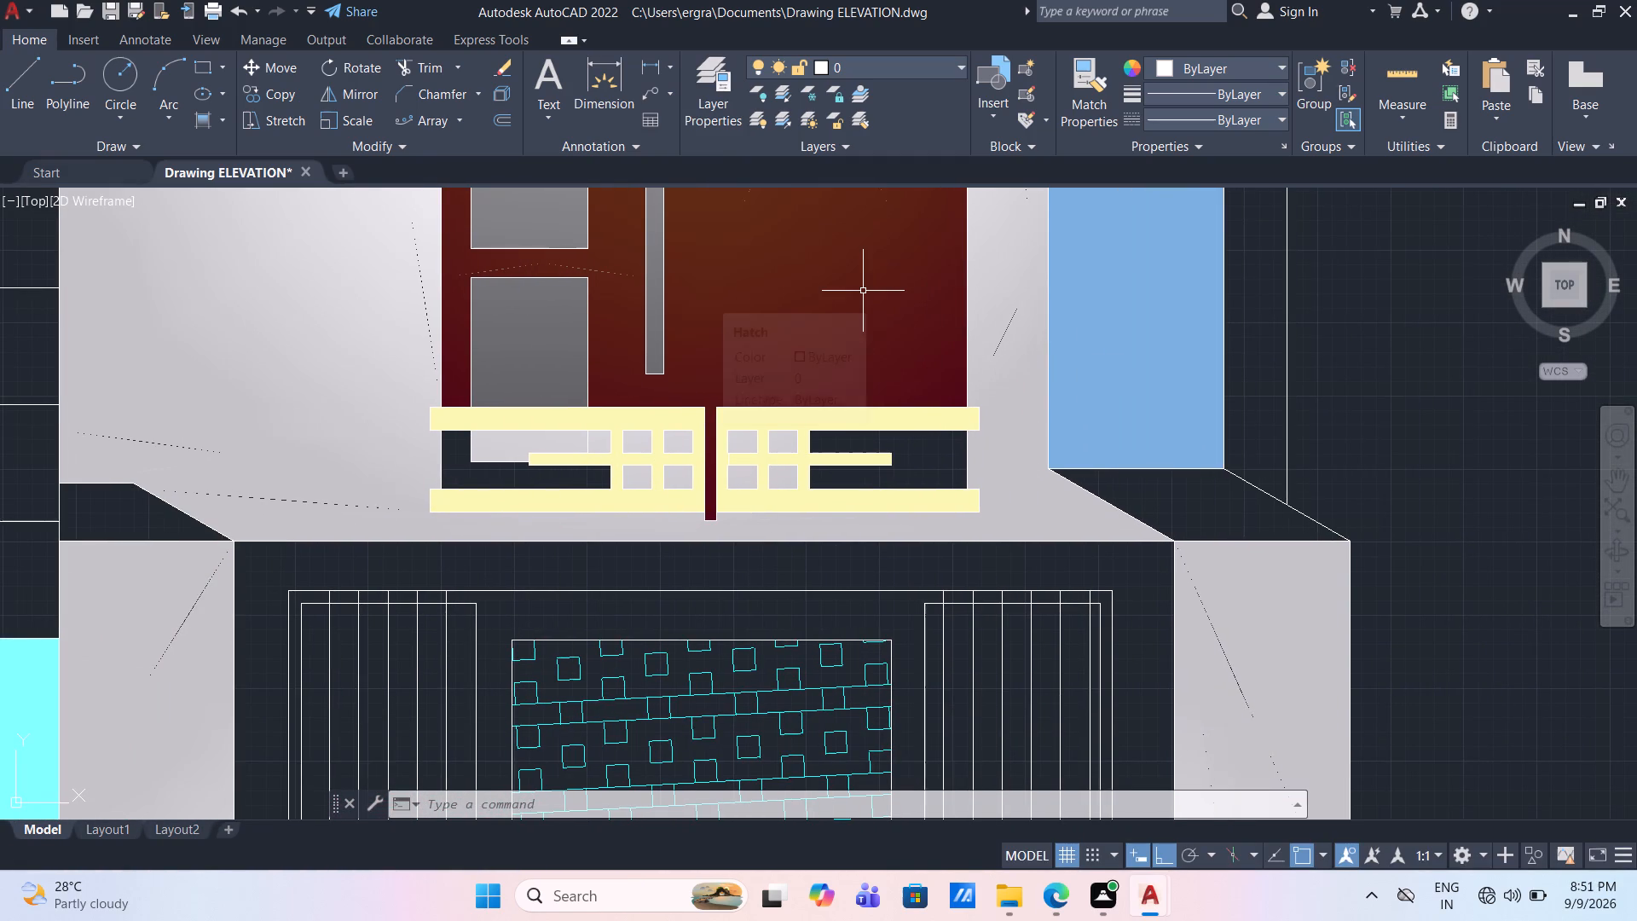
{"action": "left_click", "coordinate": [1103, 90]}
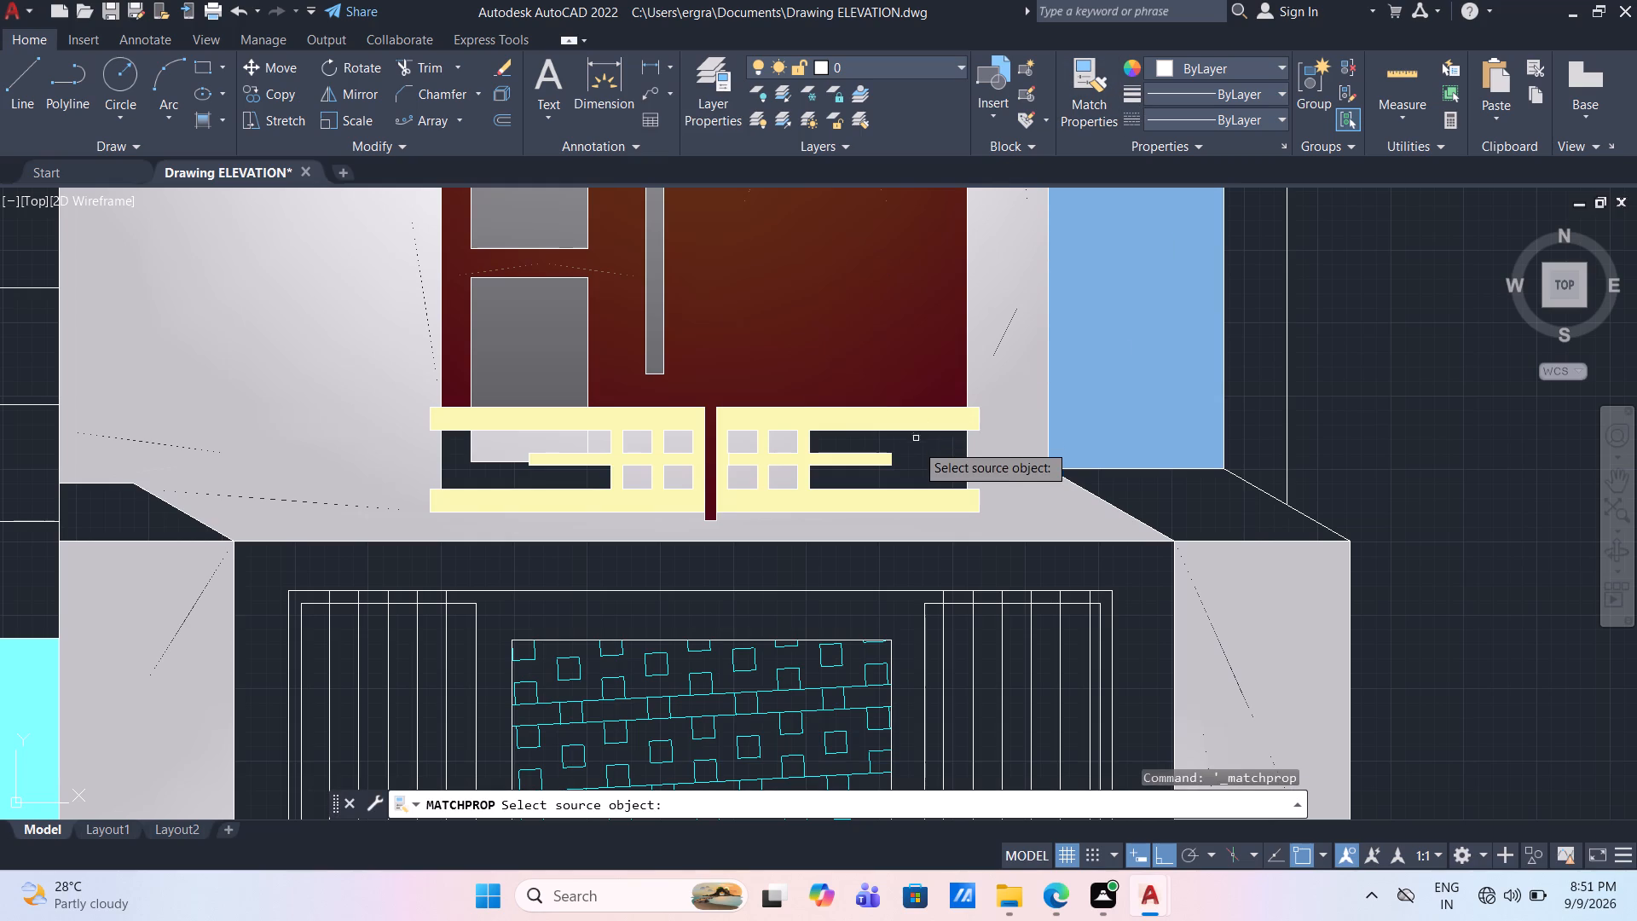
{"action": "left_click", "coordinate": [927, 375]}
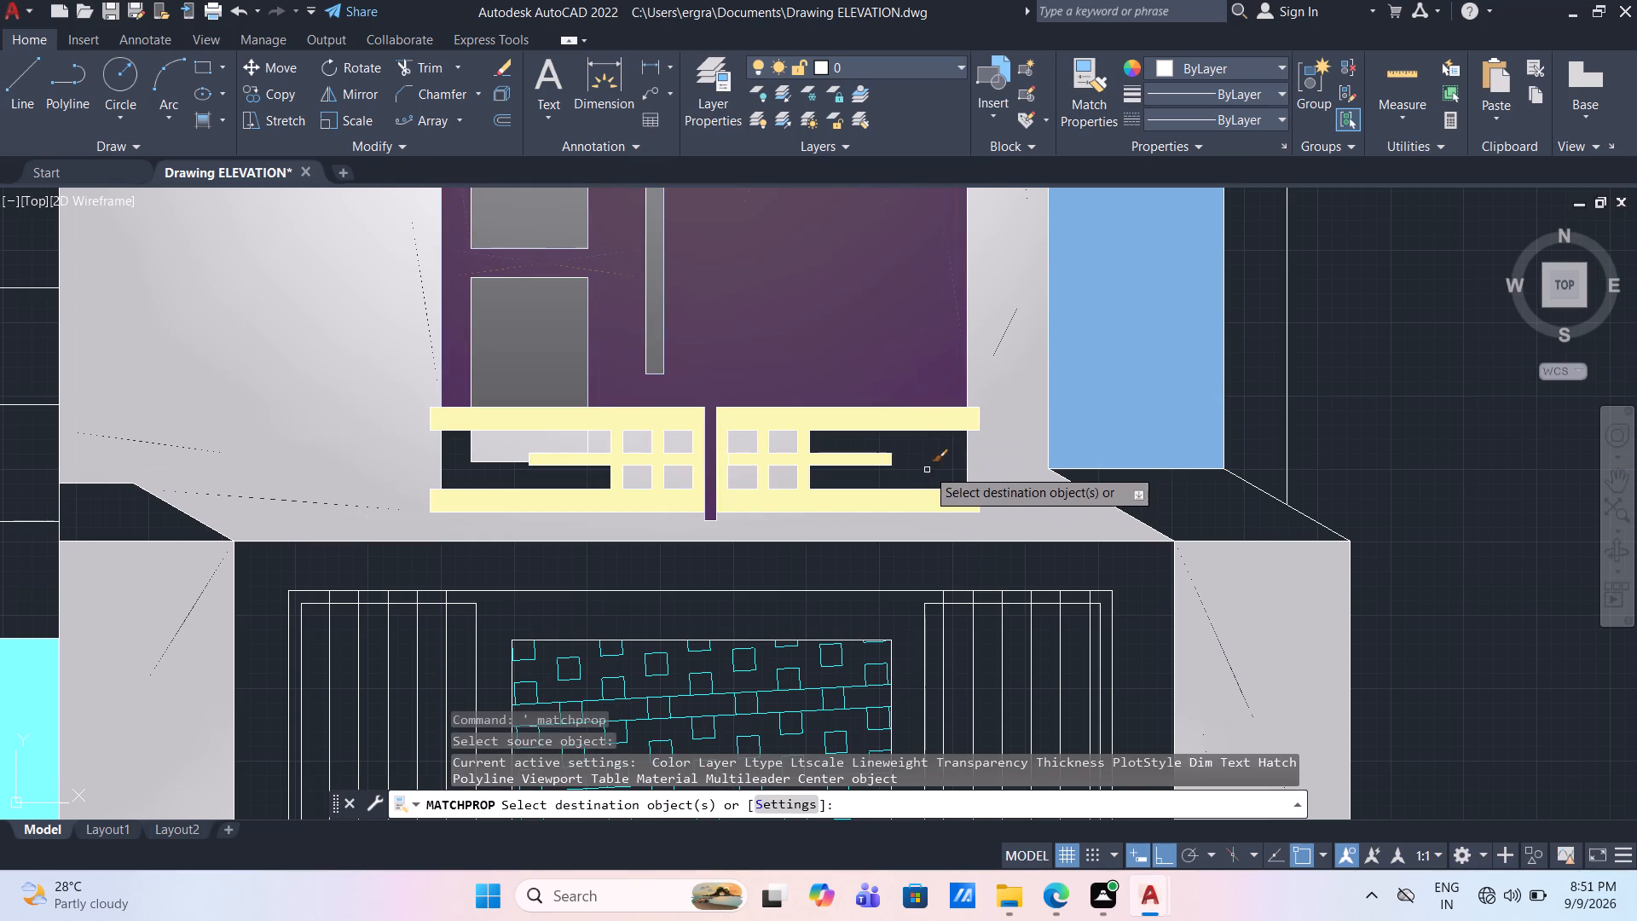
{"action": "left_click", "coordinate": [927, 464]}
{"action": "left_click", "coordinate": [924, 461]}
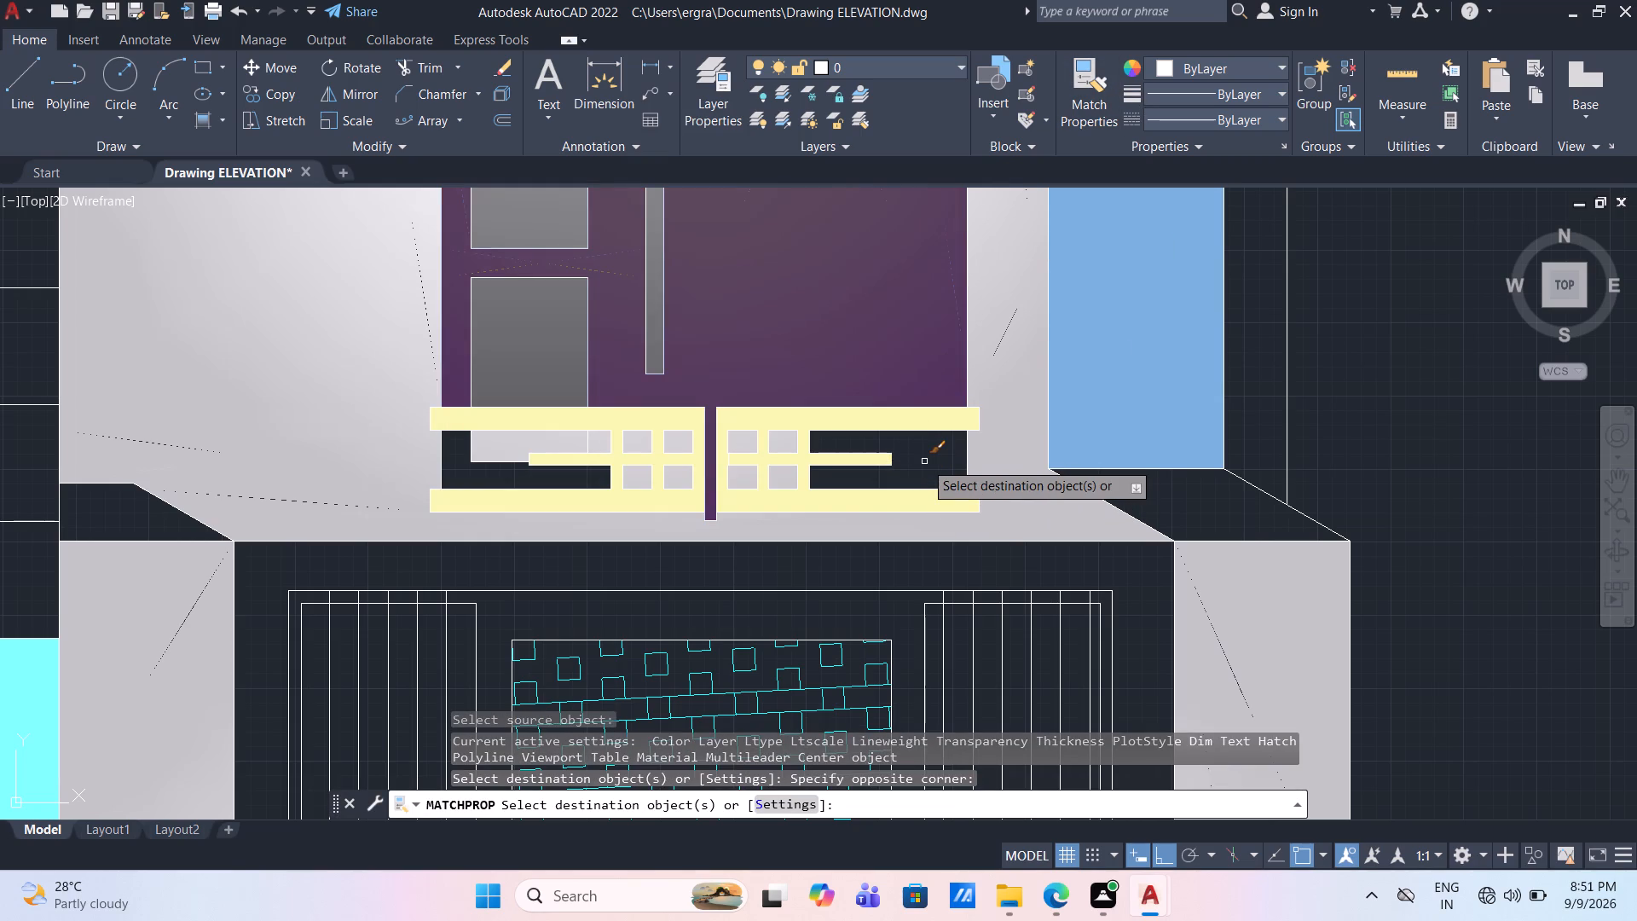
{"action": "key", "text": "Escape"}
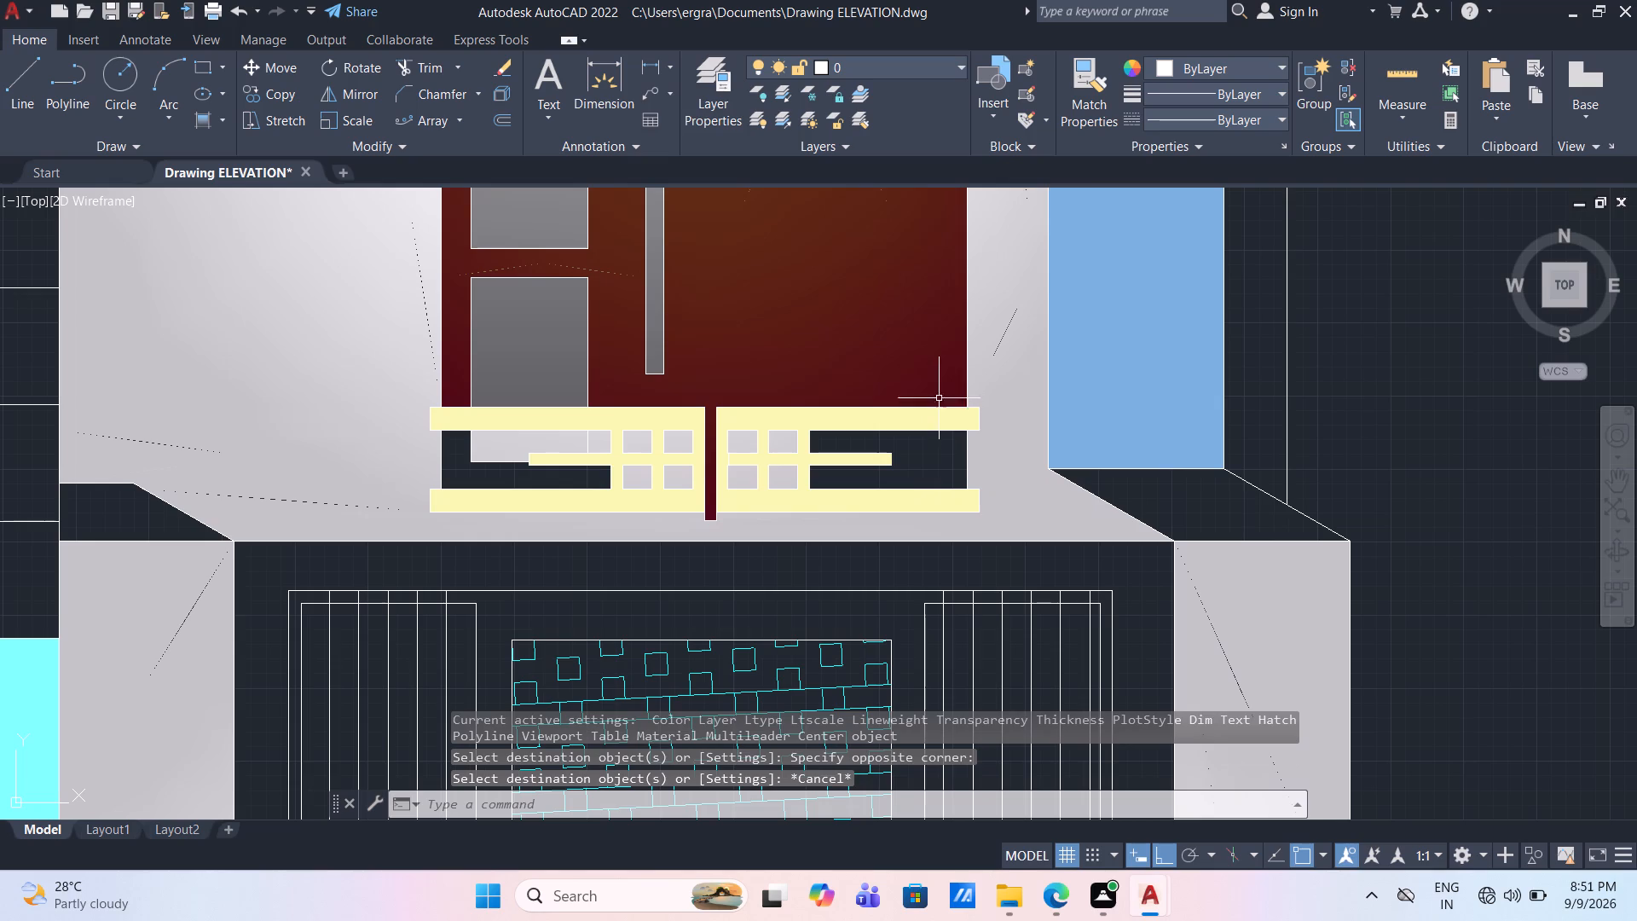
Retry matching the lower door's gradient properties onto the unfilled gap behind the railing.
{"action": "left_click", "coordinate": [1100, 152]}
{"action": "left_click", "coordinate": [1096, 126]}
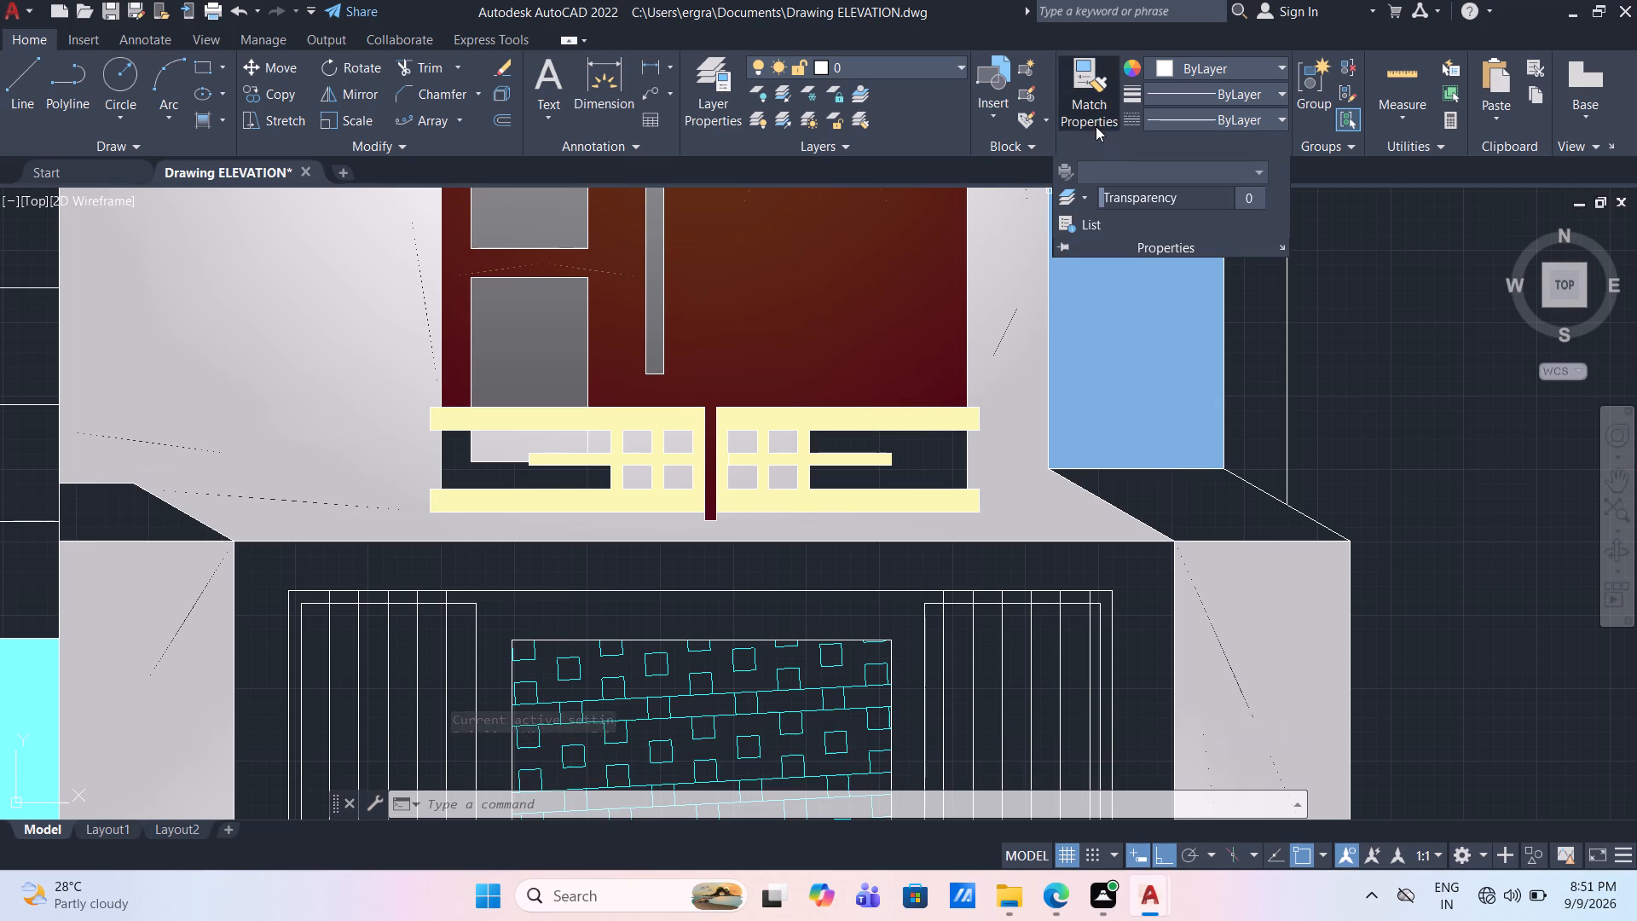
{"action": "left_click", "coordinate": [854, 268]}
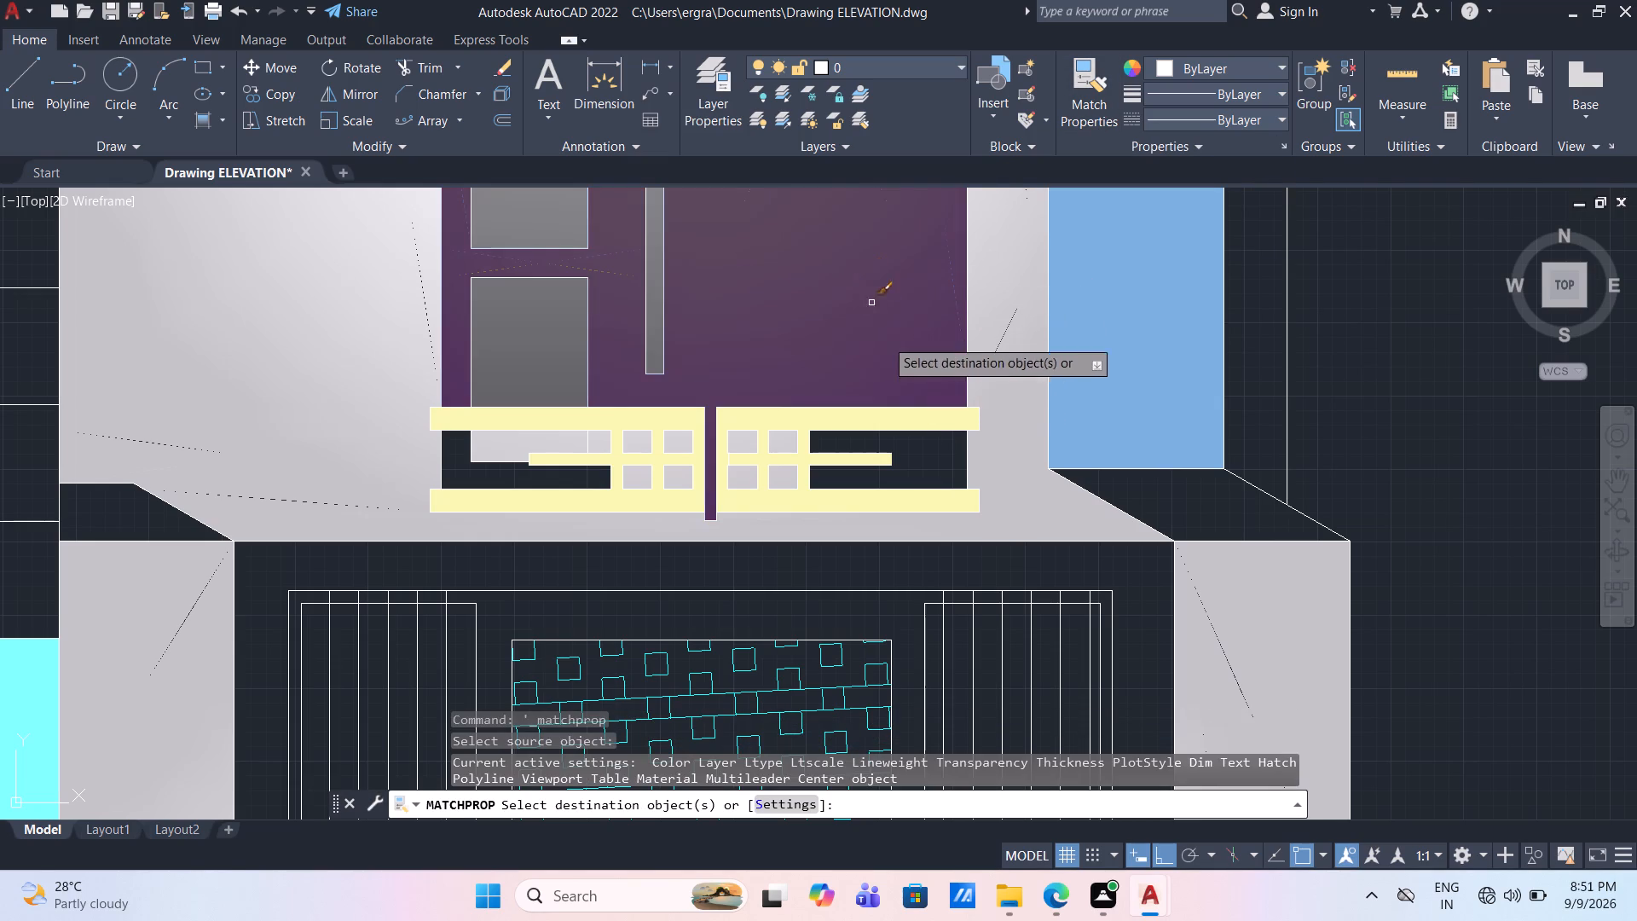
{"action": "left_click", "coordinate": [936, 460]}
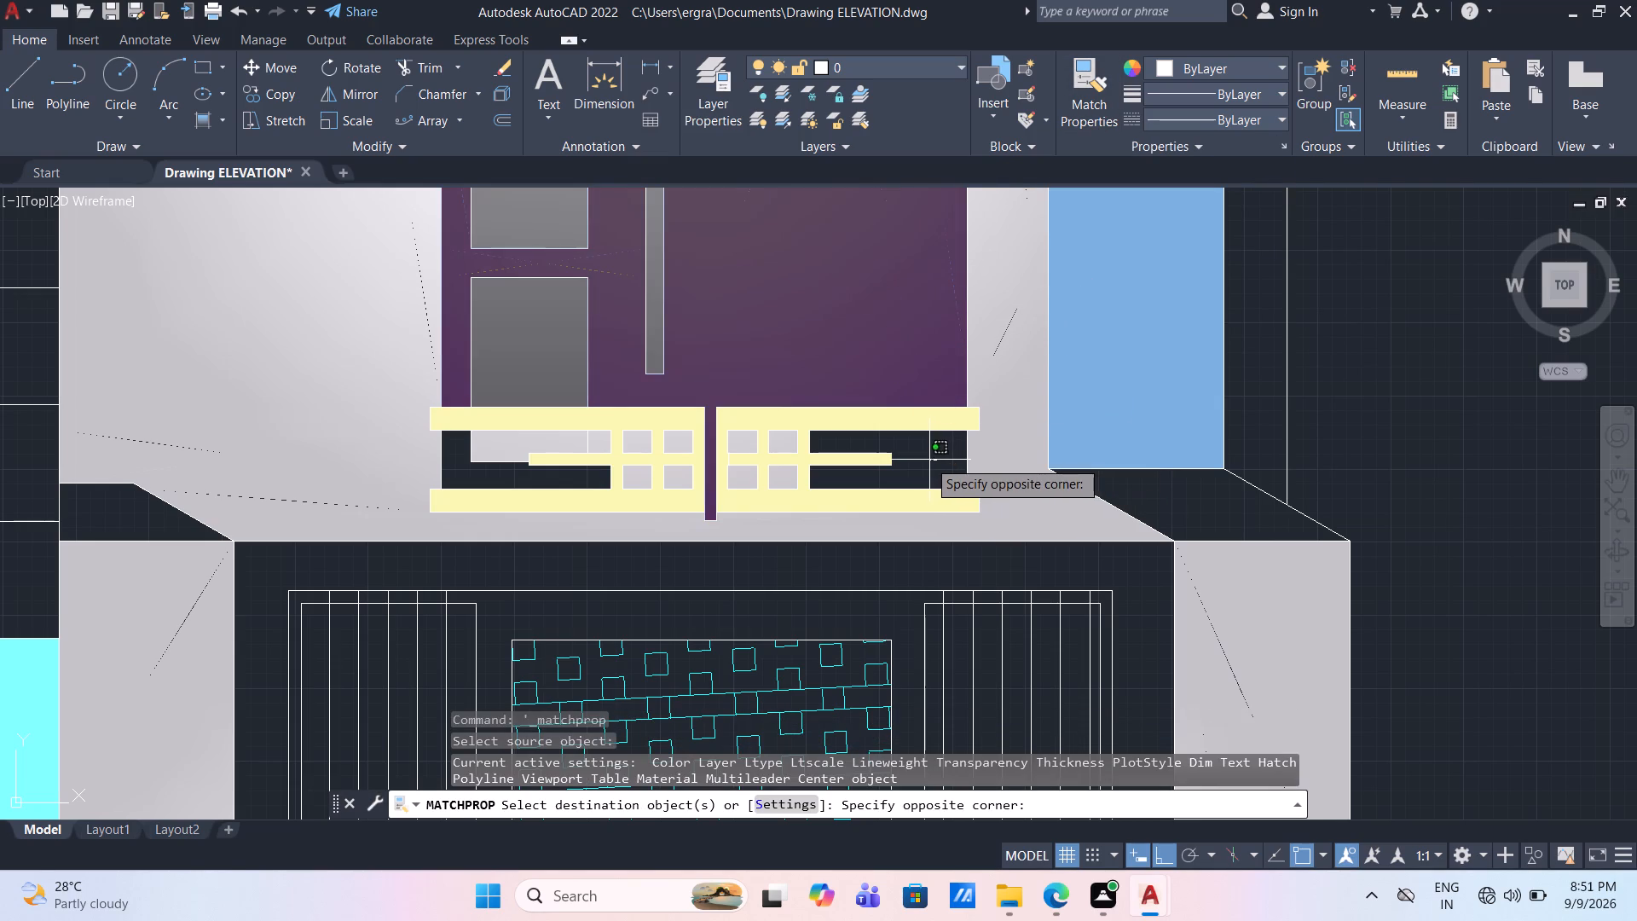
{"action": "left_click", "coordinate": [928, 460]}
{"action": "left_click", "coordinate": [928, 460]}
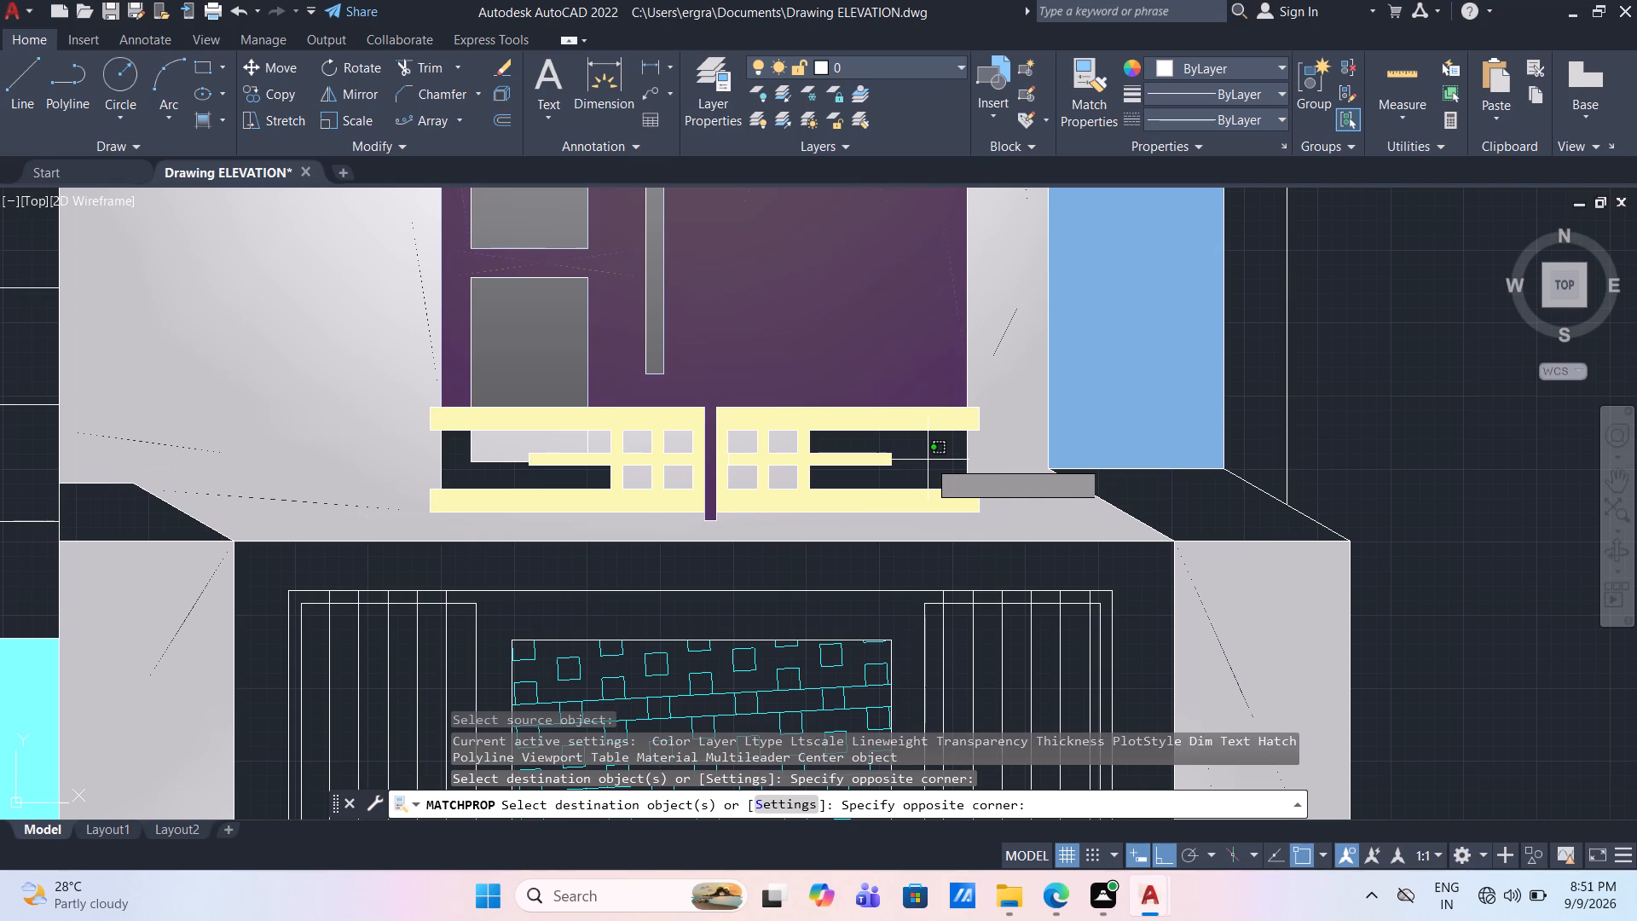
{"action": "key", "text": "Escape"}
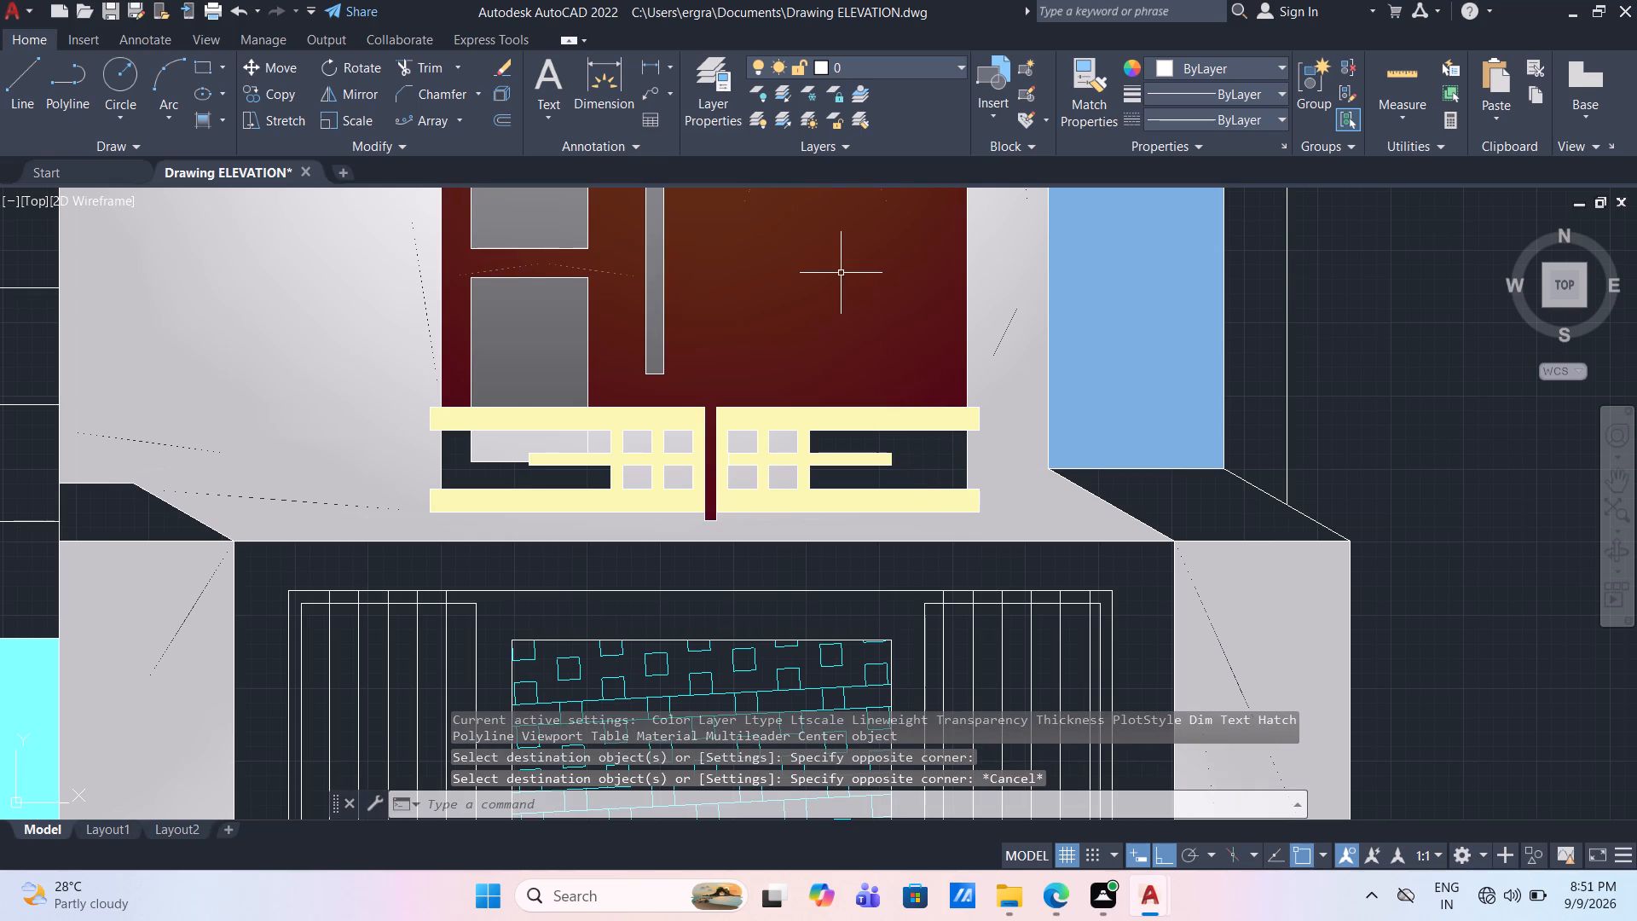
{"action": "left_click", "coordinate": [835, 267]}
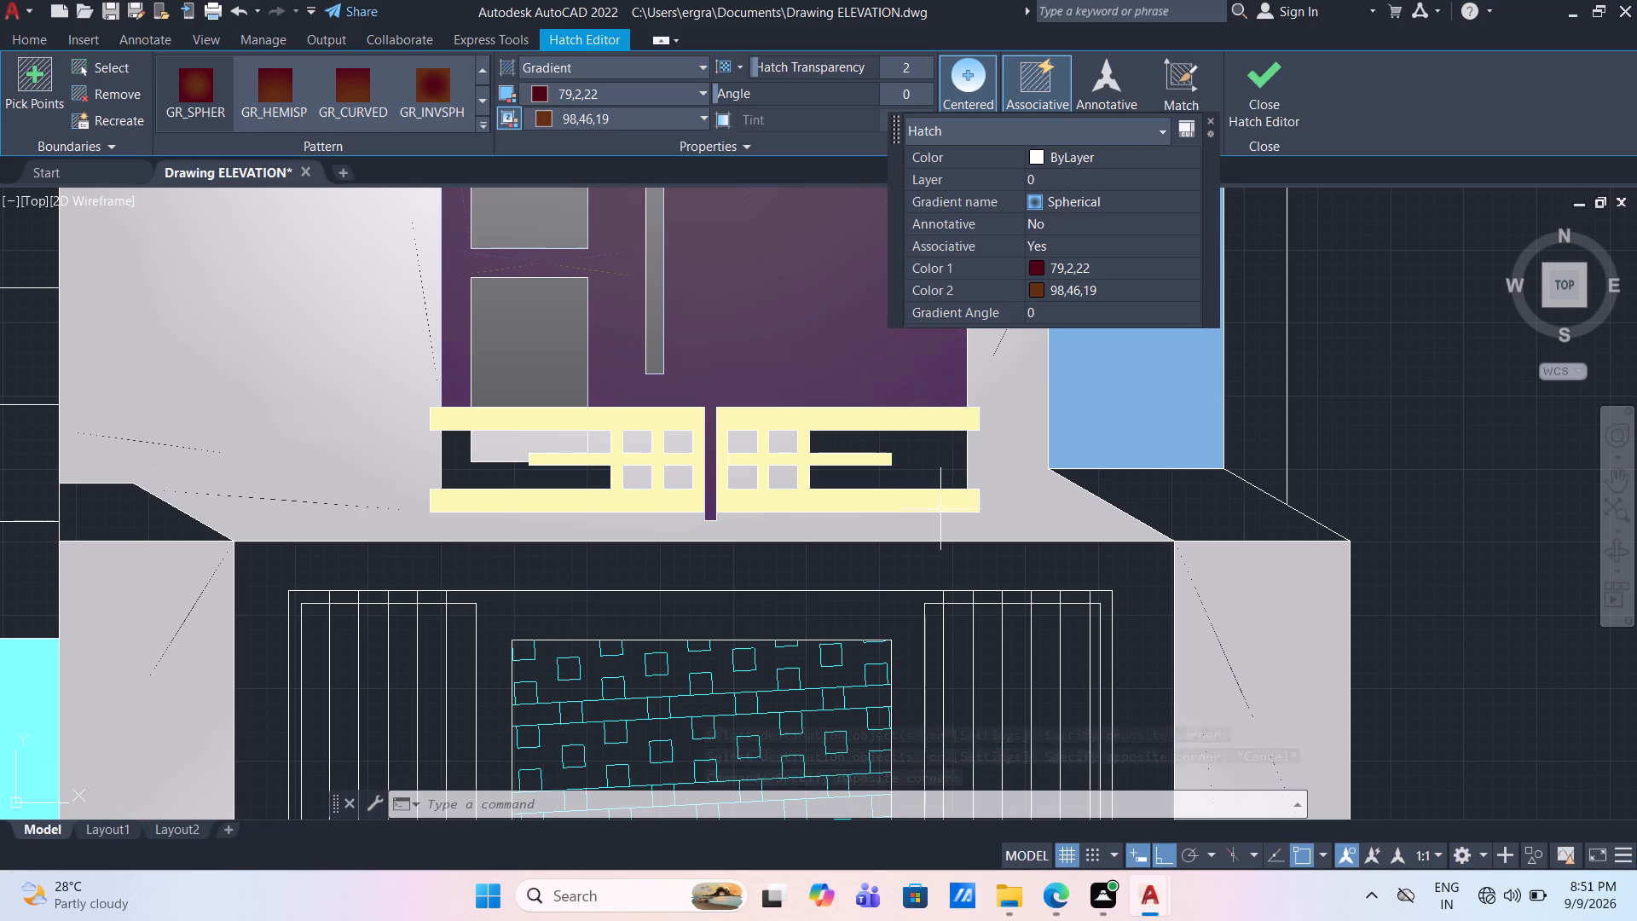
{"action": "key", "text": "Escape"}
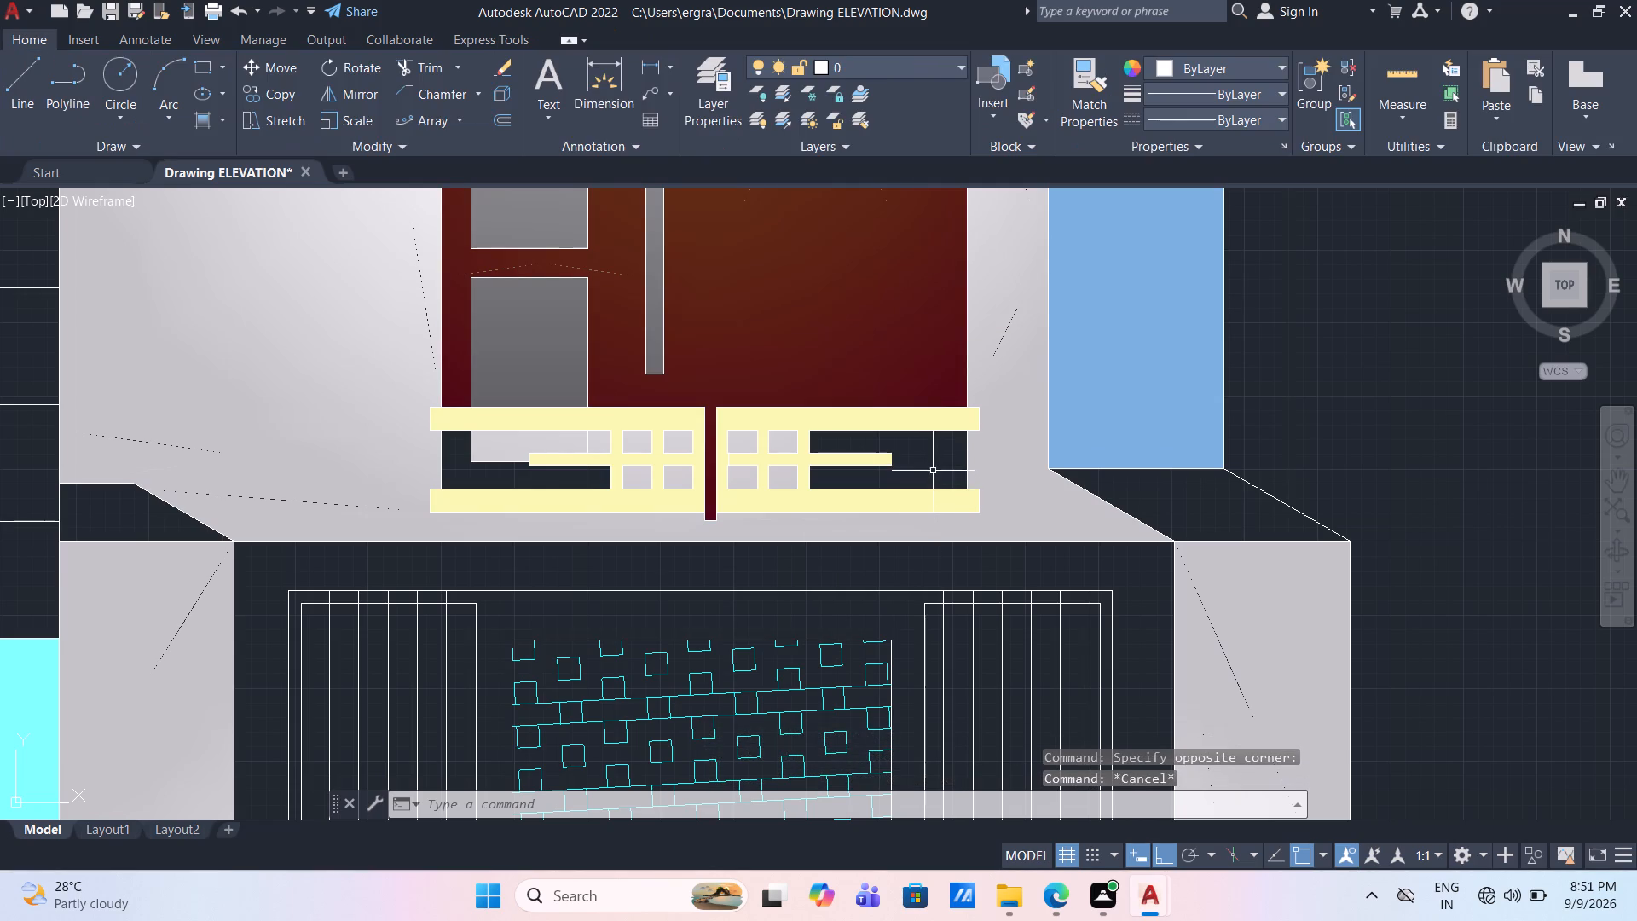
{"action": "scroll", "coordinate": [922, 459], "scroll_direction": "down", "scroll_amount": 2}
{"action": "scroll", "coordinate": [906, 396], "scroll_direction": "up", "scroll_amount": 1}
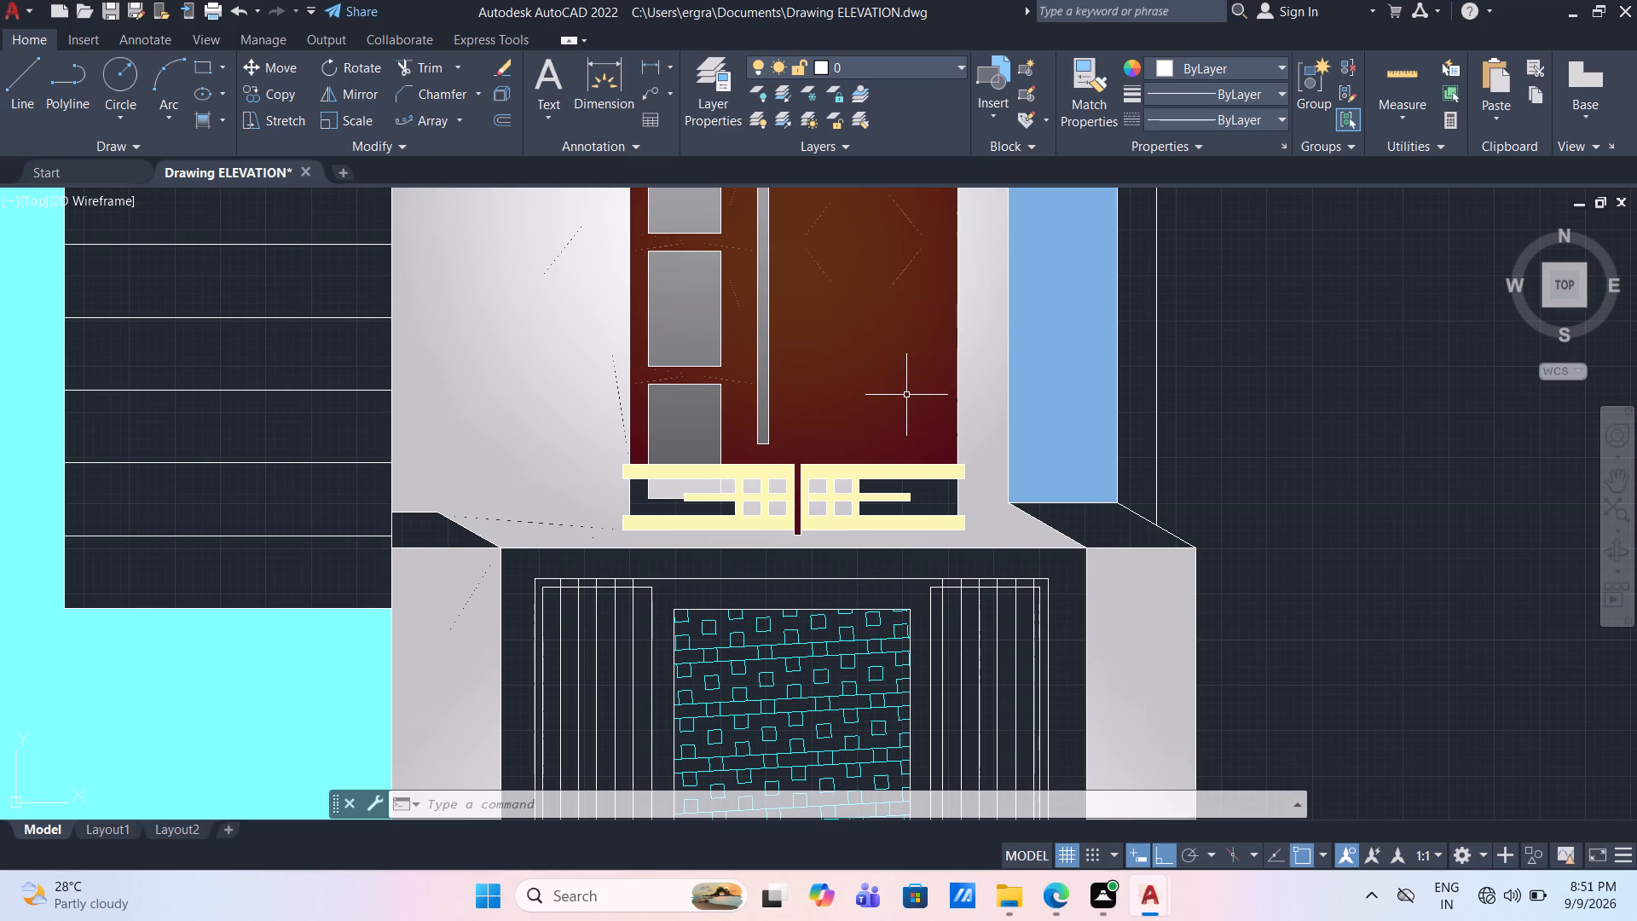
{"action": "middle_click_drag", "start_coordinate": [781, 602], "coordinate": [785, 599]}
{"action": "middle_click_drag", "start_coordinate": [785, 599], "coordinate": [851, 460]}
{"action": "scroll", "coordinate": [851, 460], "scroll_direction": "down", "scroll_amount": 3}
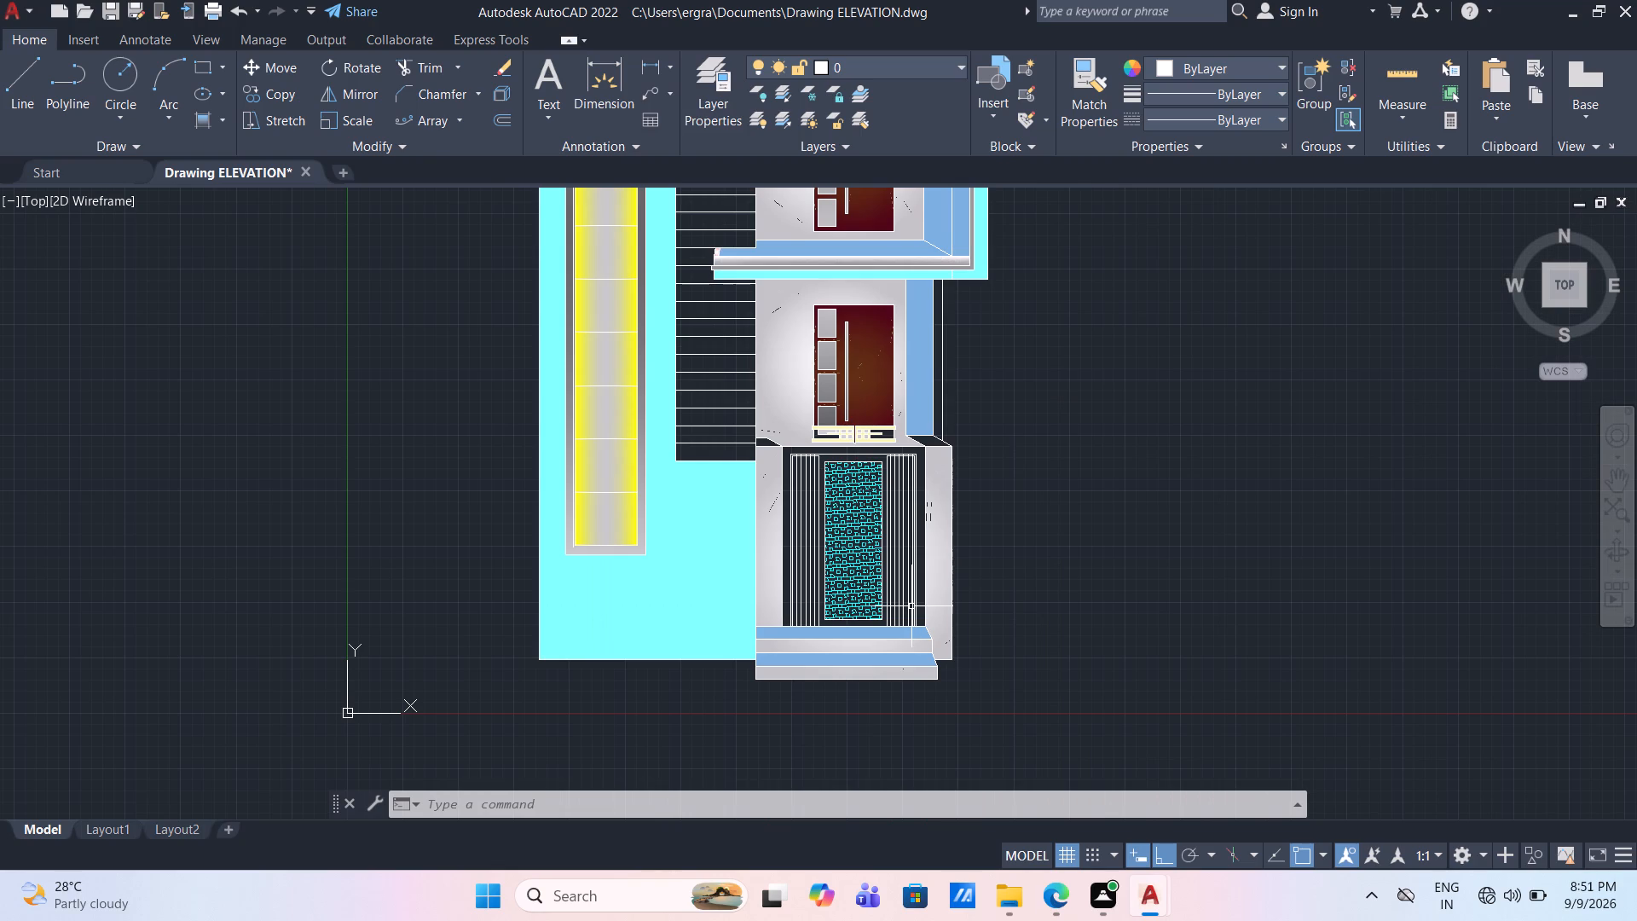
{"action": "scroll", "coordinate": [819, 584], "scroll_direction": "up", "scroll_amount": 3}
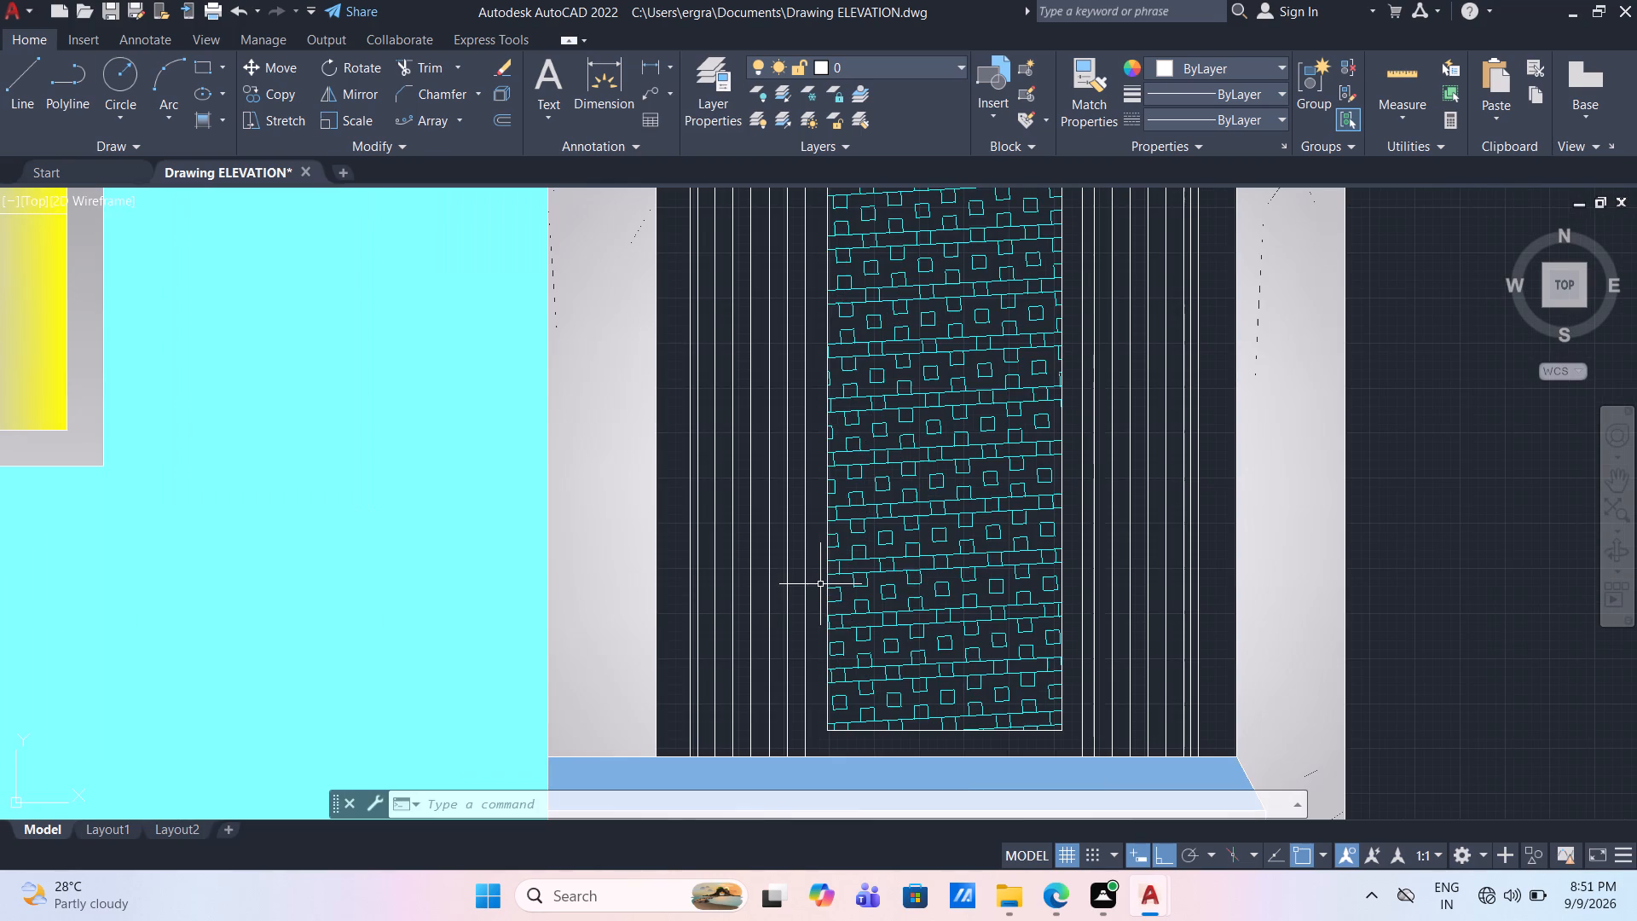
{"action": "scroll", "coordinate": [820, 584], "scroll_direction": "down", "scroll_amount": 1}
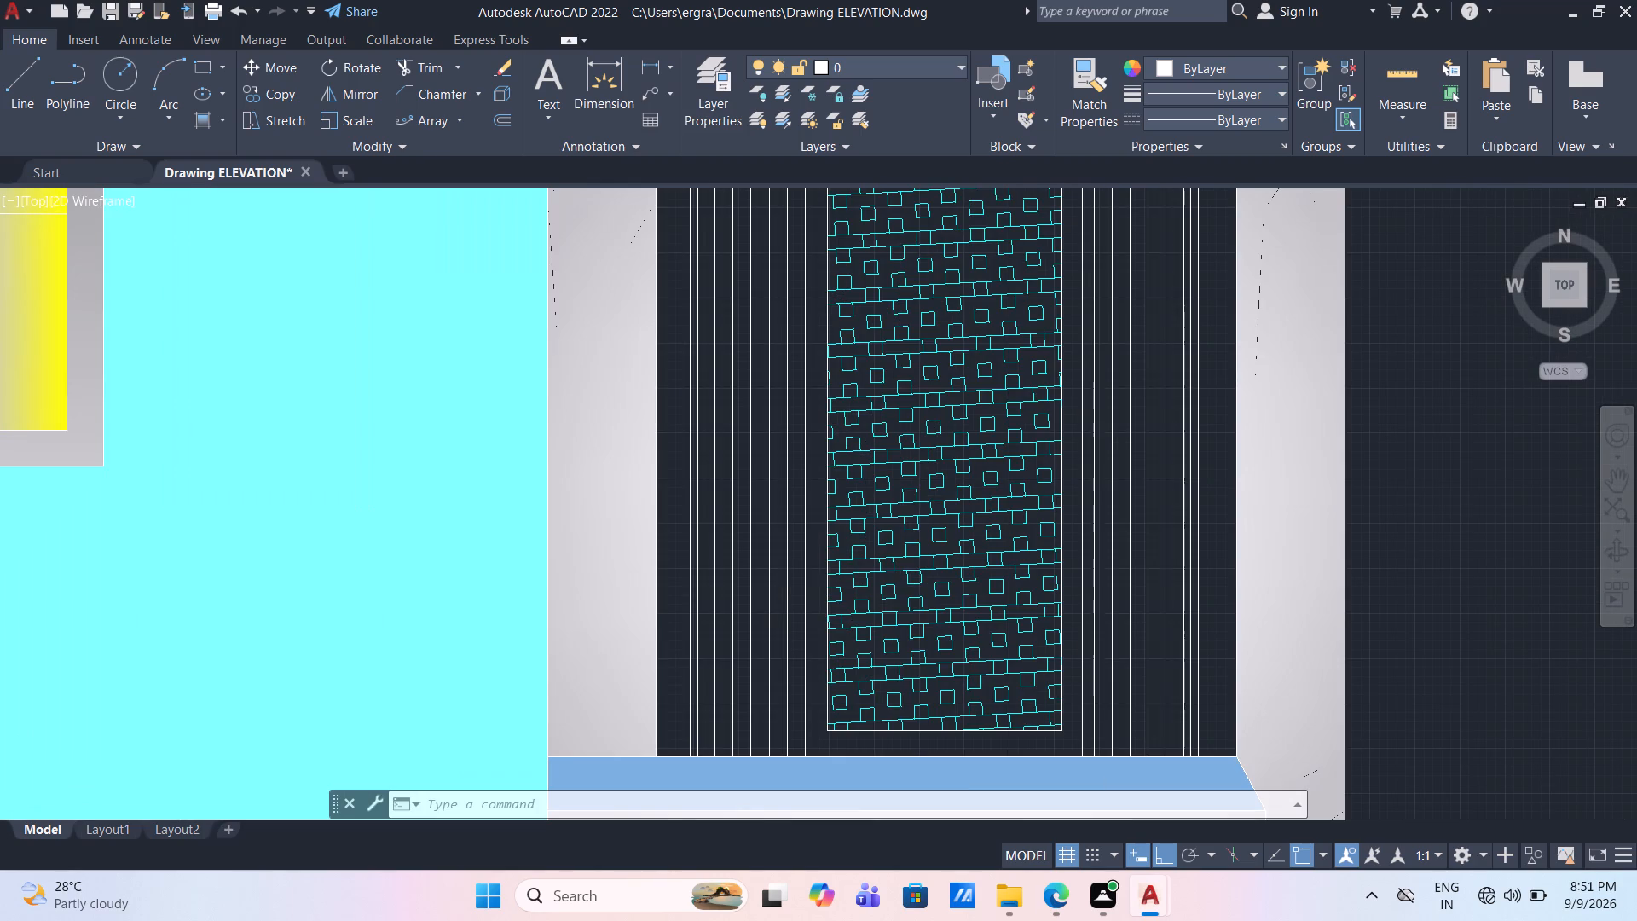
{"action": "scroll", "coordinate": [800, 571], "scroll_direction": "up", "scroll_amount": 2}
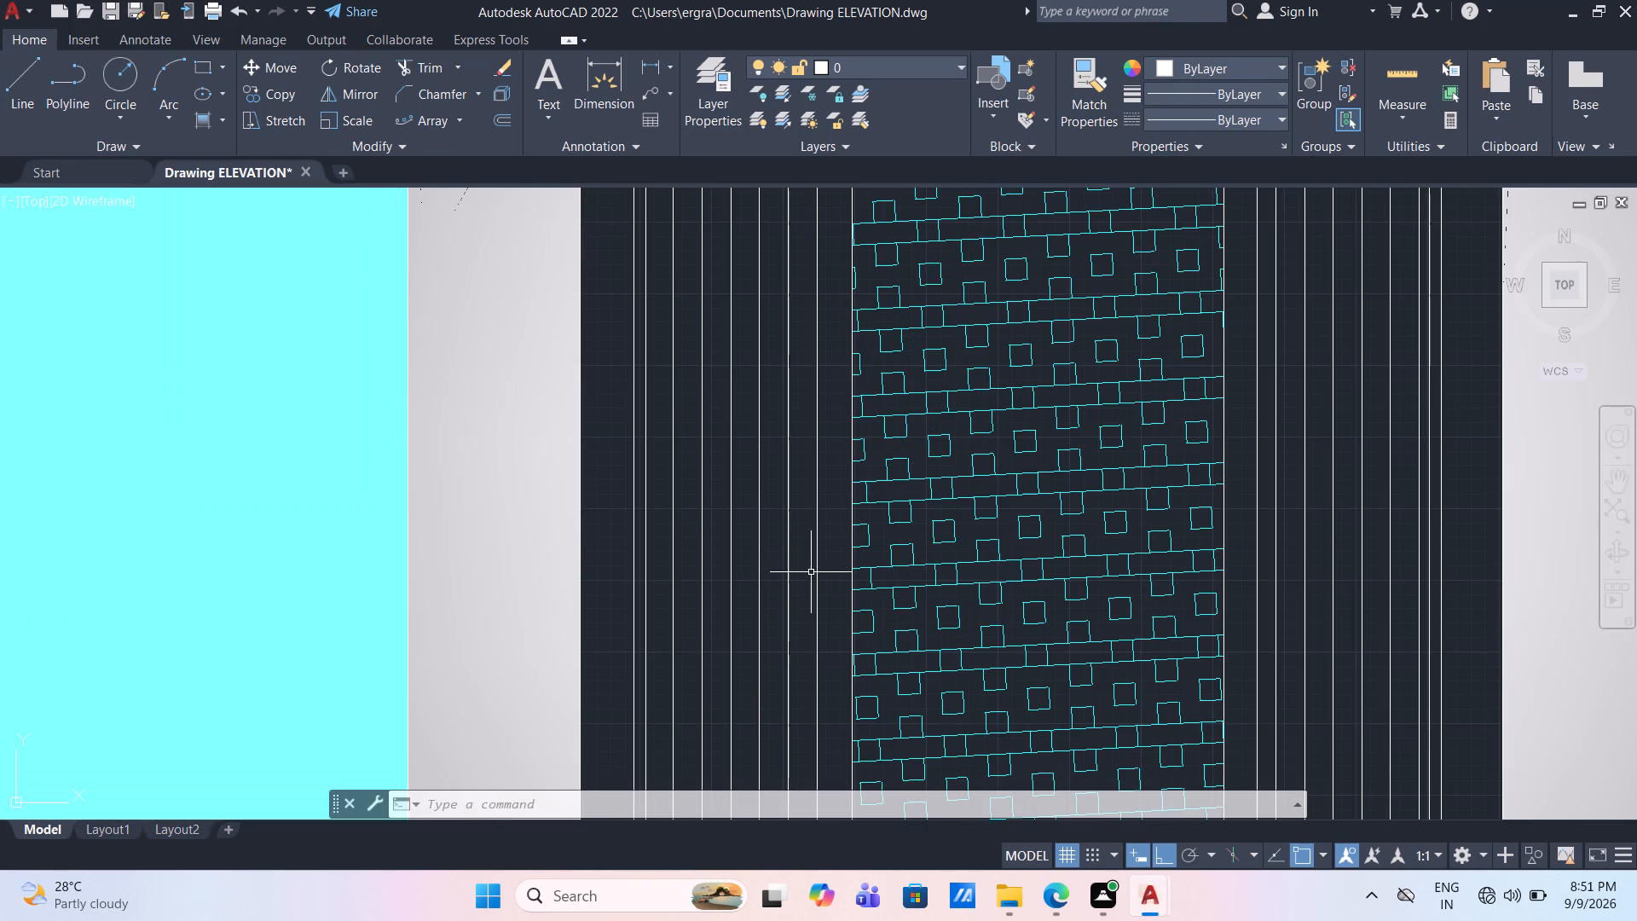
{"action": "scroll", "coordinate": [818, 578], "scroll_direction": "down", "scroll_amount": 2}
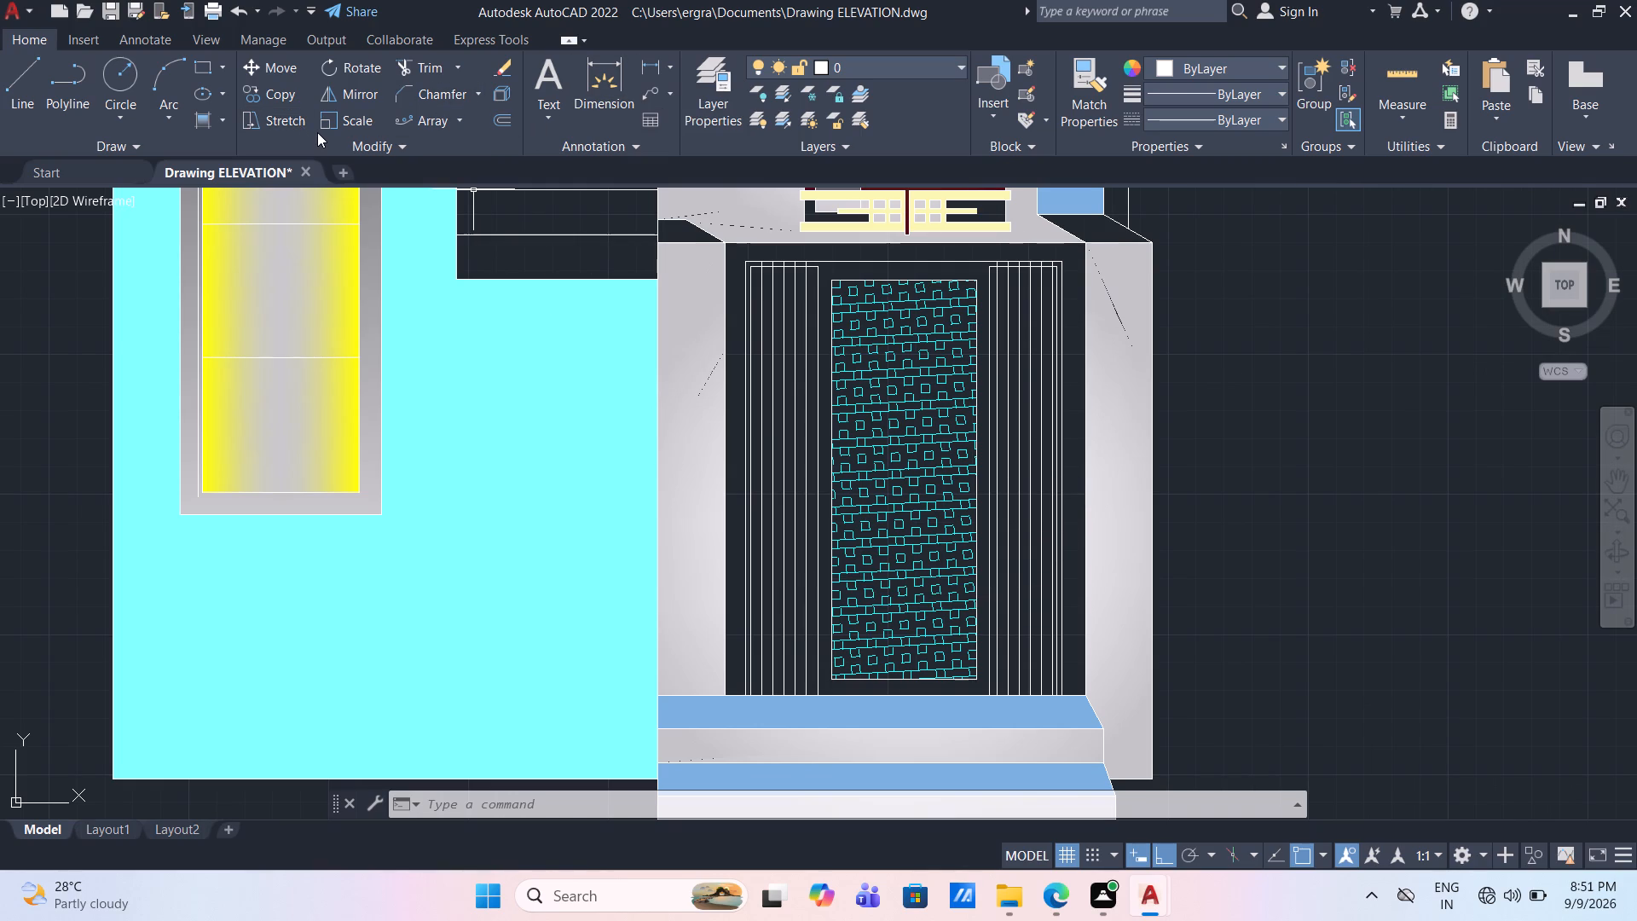
Gradient-fill the unfilled L-shaped gap behind the left half of the cream railing with colours 79,2,22 and 126,16,40.
{"action": "middle_click_drag", "start_coordinate": [820, 350], "coordinate": [726, 535]}
{"action": "scroll", "coordinate": [781, 345], "scroll_direction": "up", "scroll_amount": 2}
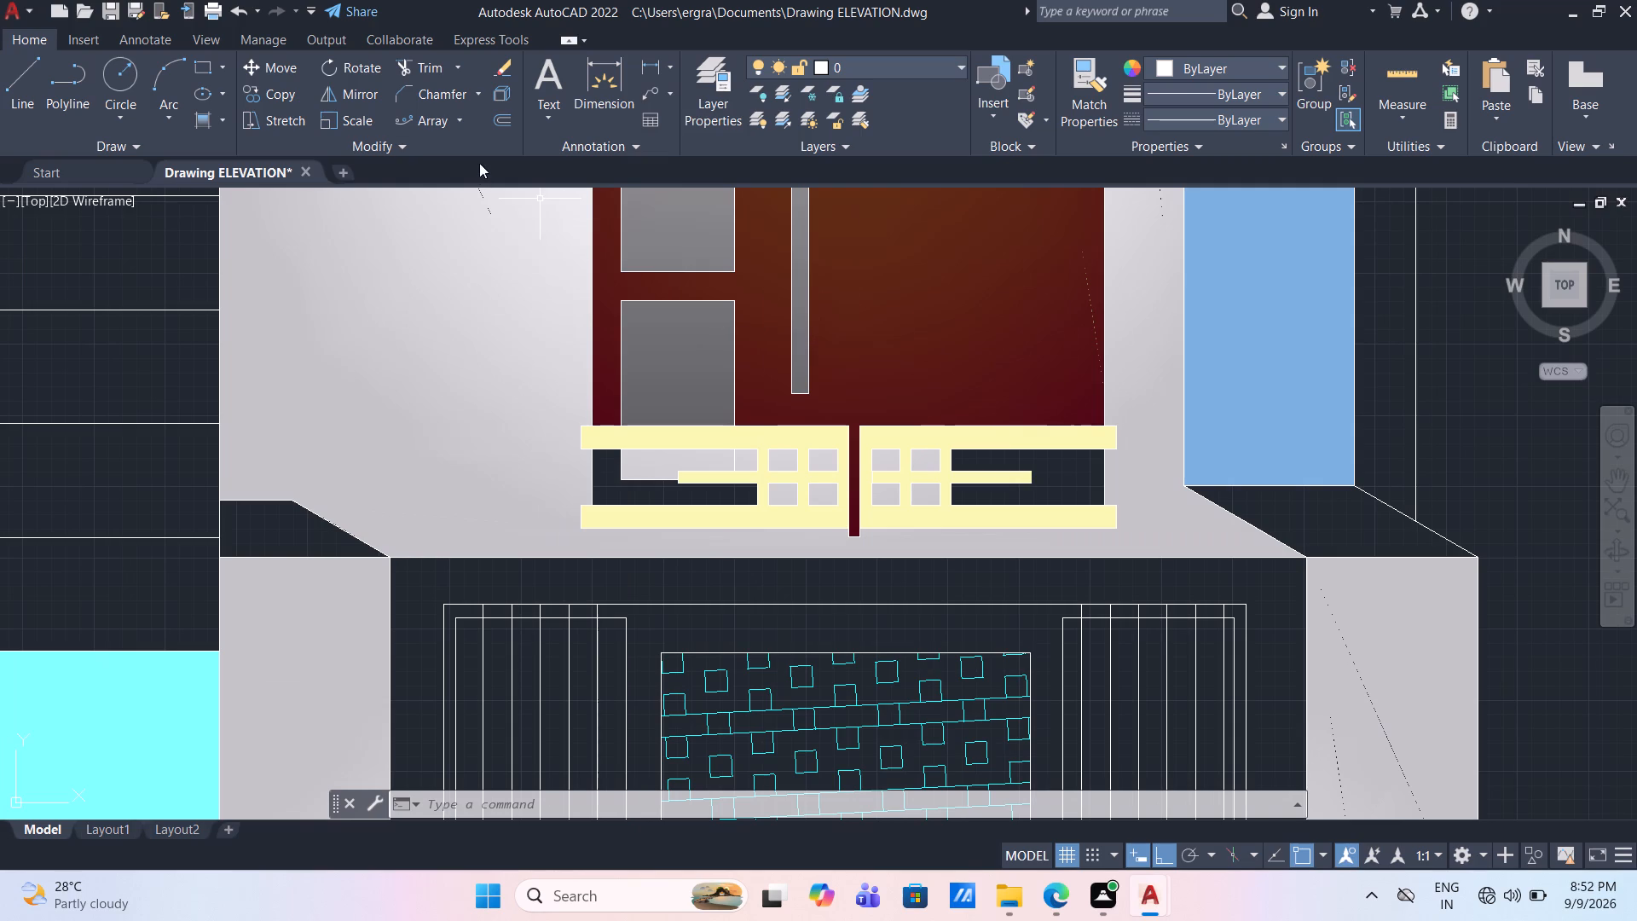
{"action": "left_click", "coordinate": [219, 119]}
{"action": "left_click", "coordinate": [194, 198]}
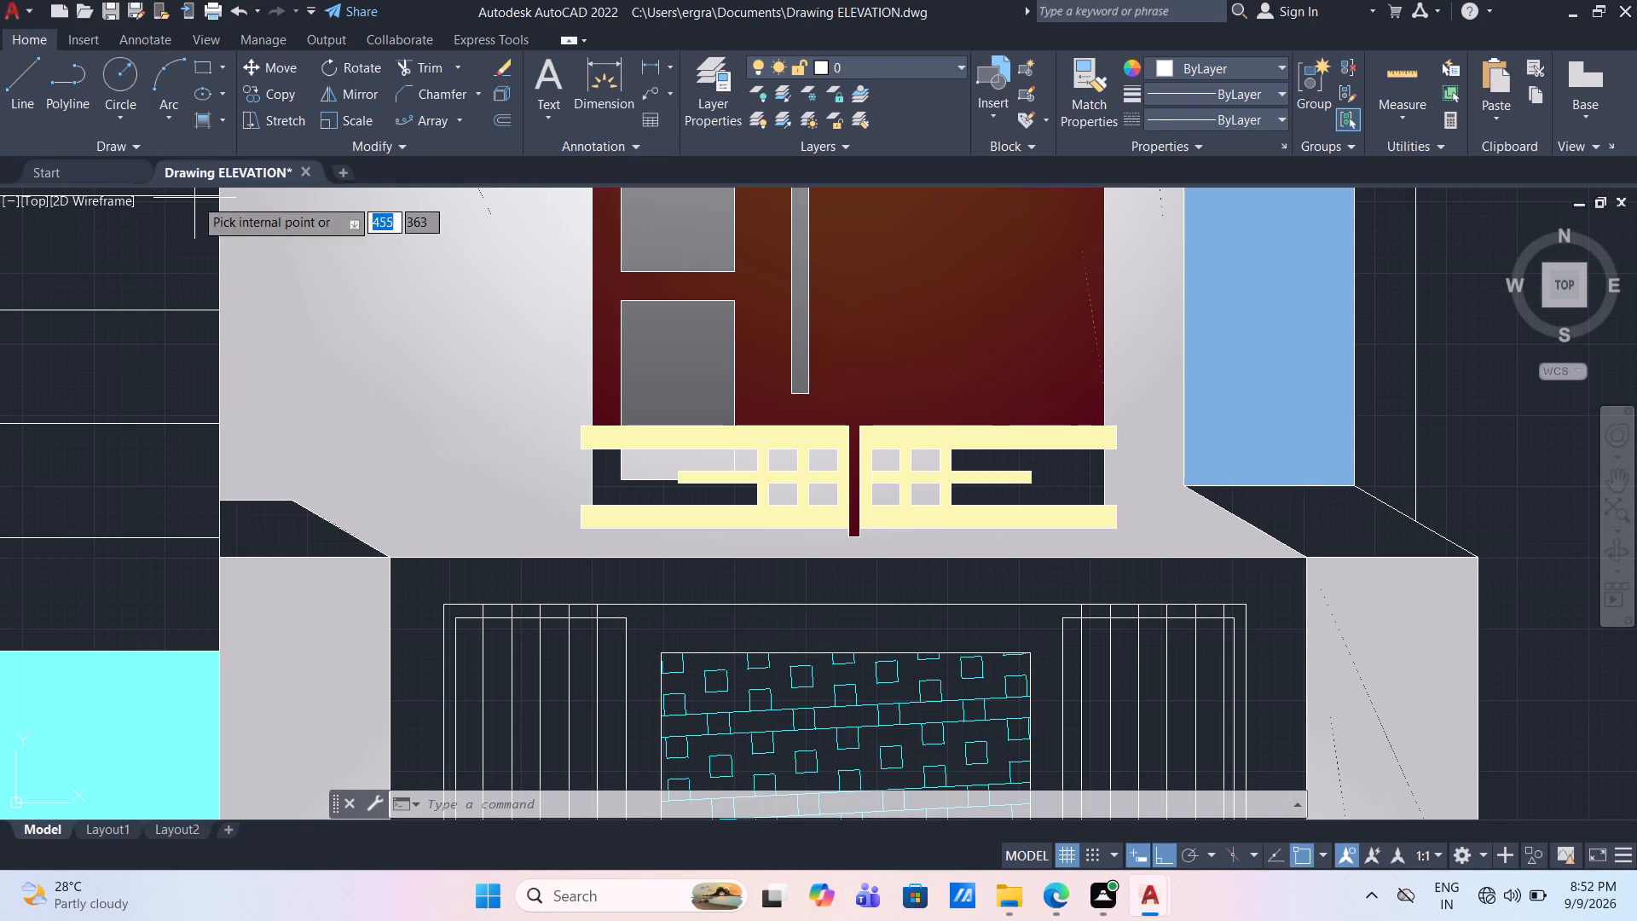
{"action": "left_click", "coordinate": [675, 87]}
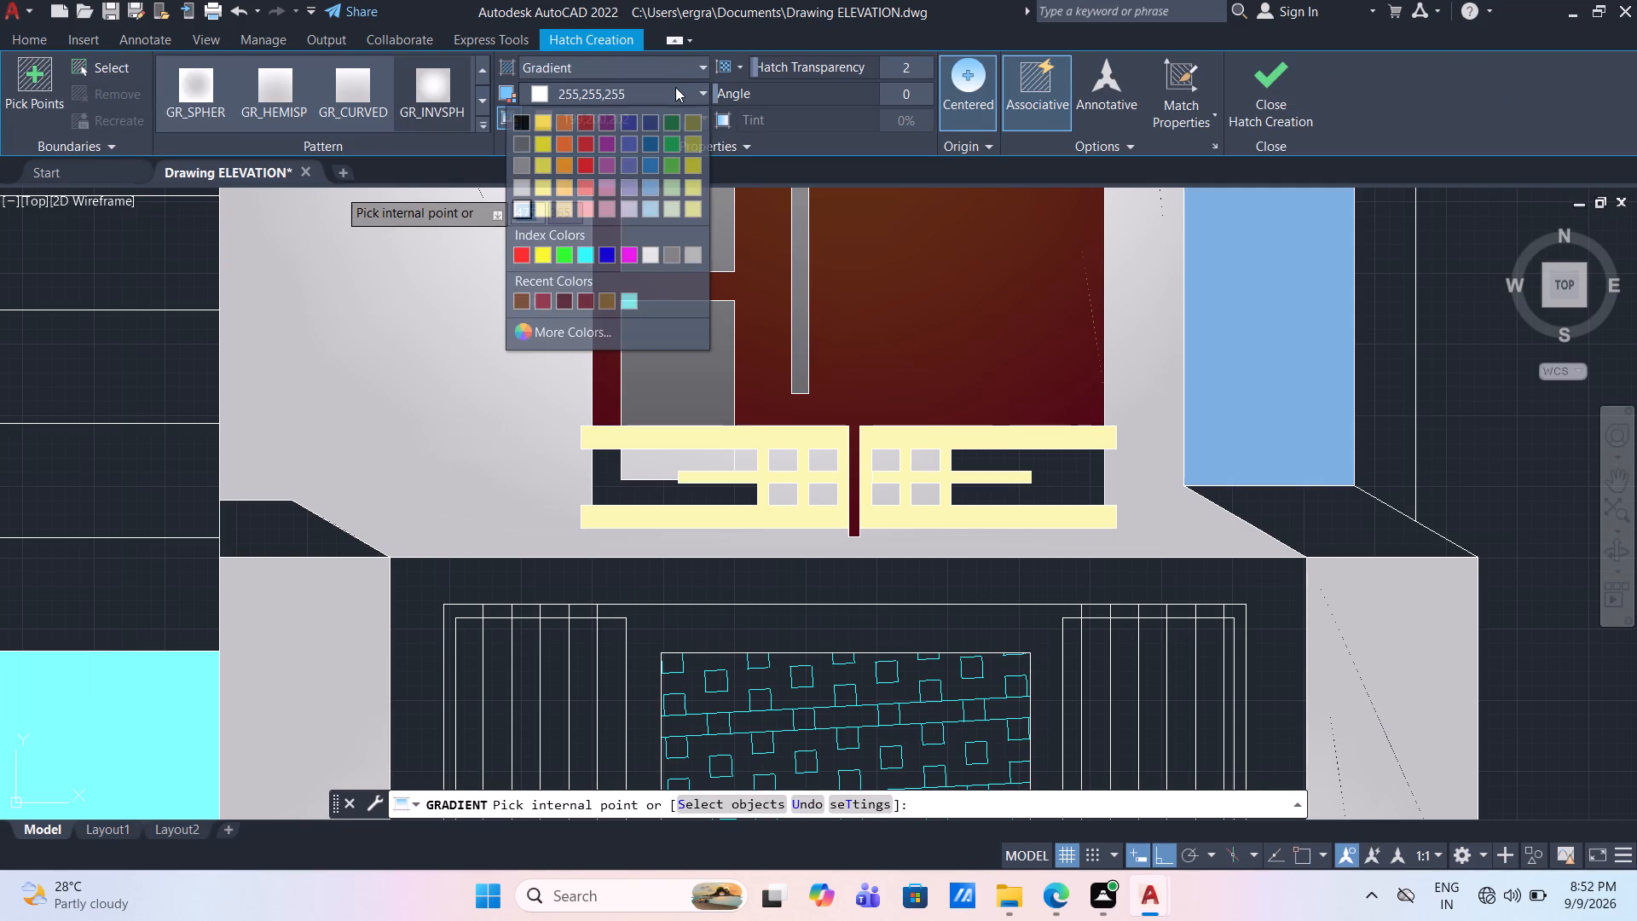
{"action": "left_click", "coordinate": [584, 303]}
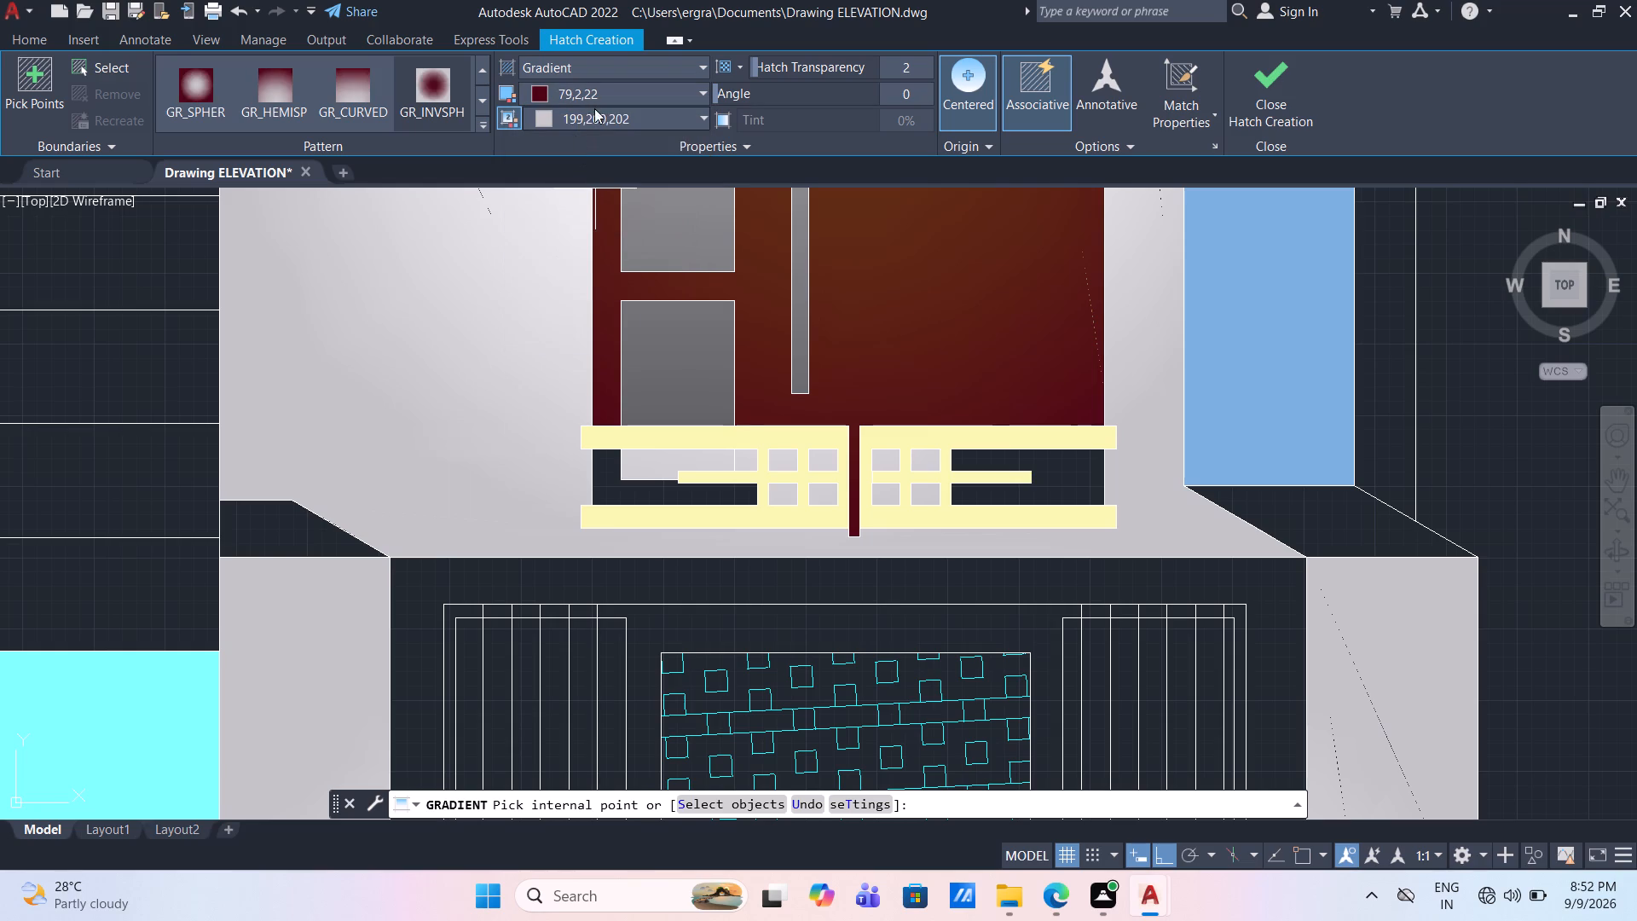
{"action": "left_click", "coordinate": [602, 114]}
{"action": "left_click", "coordinate": [540, 330]}
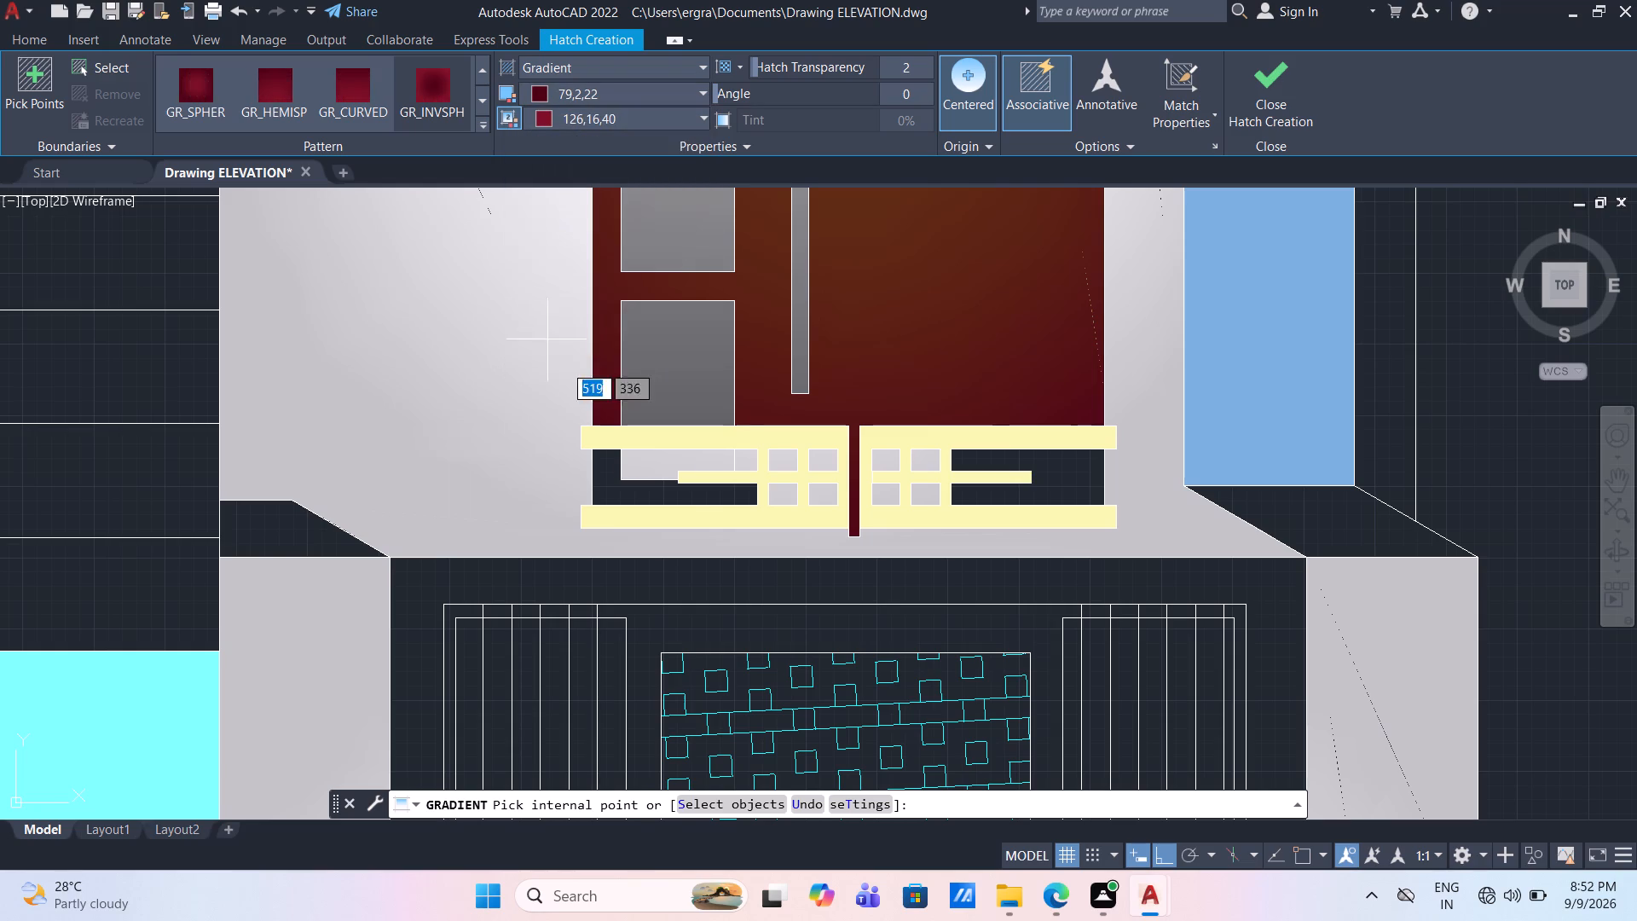
{"action": "left_click", "coordinate": [614, 490]}
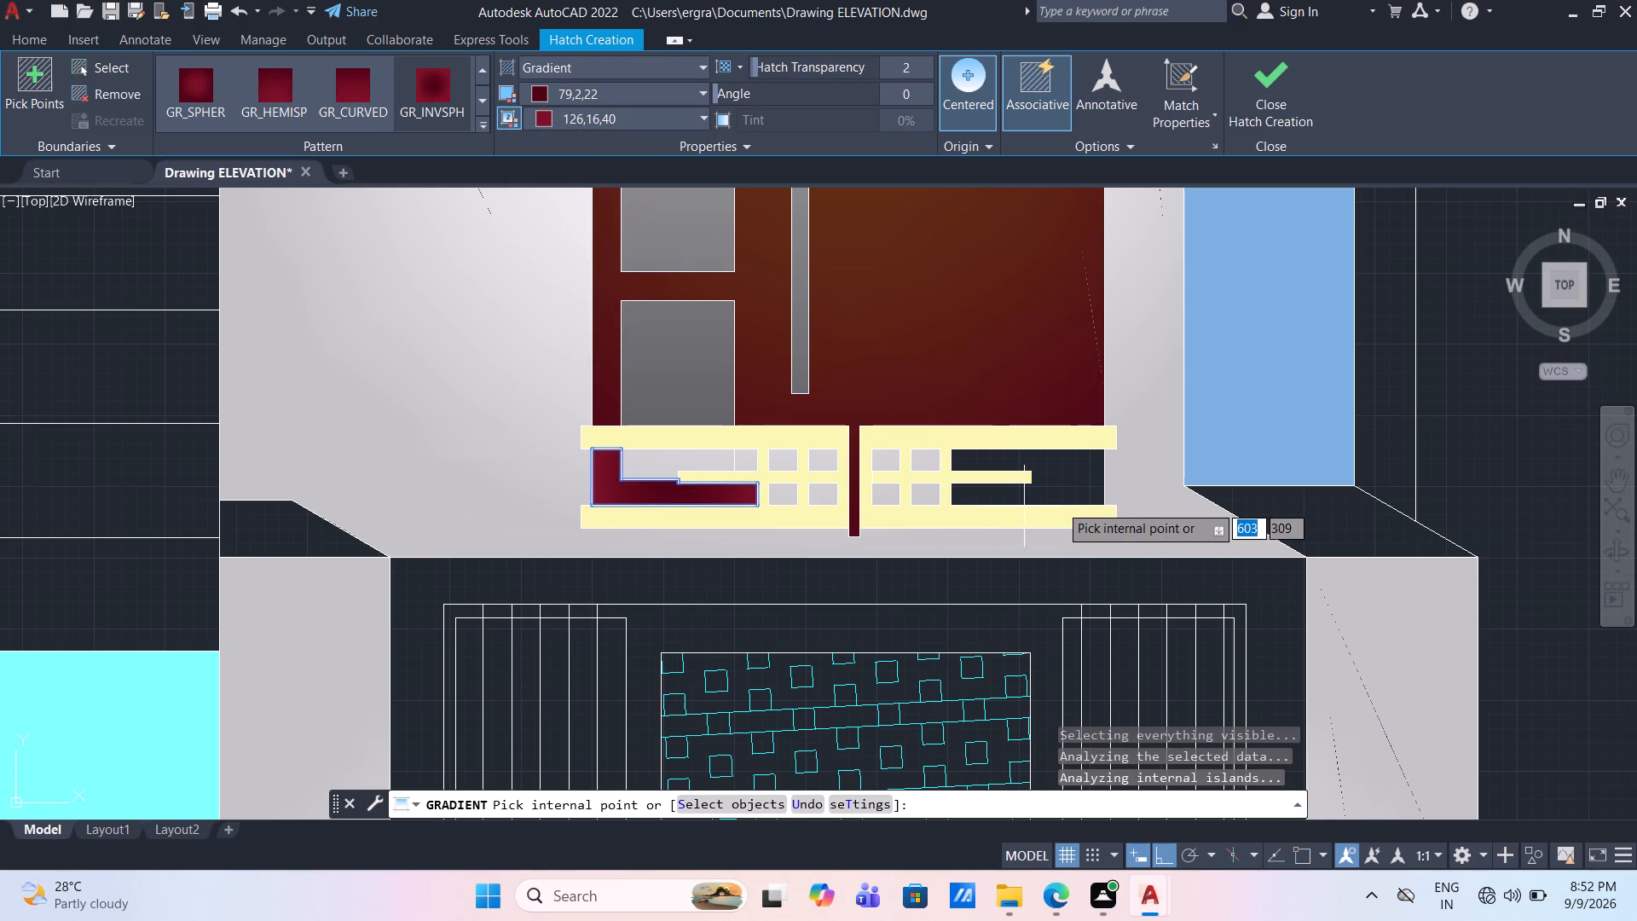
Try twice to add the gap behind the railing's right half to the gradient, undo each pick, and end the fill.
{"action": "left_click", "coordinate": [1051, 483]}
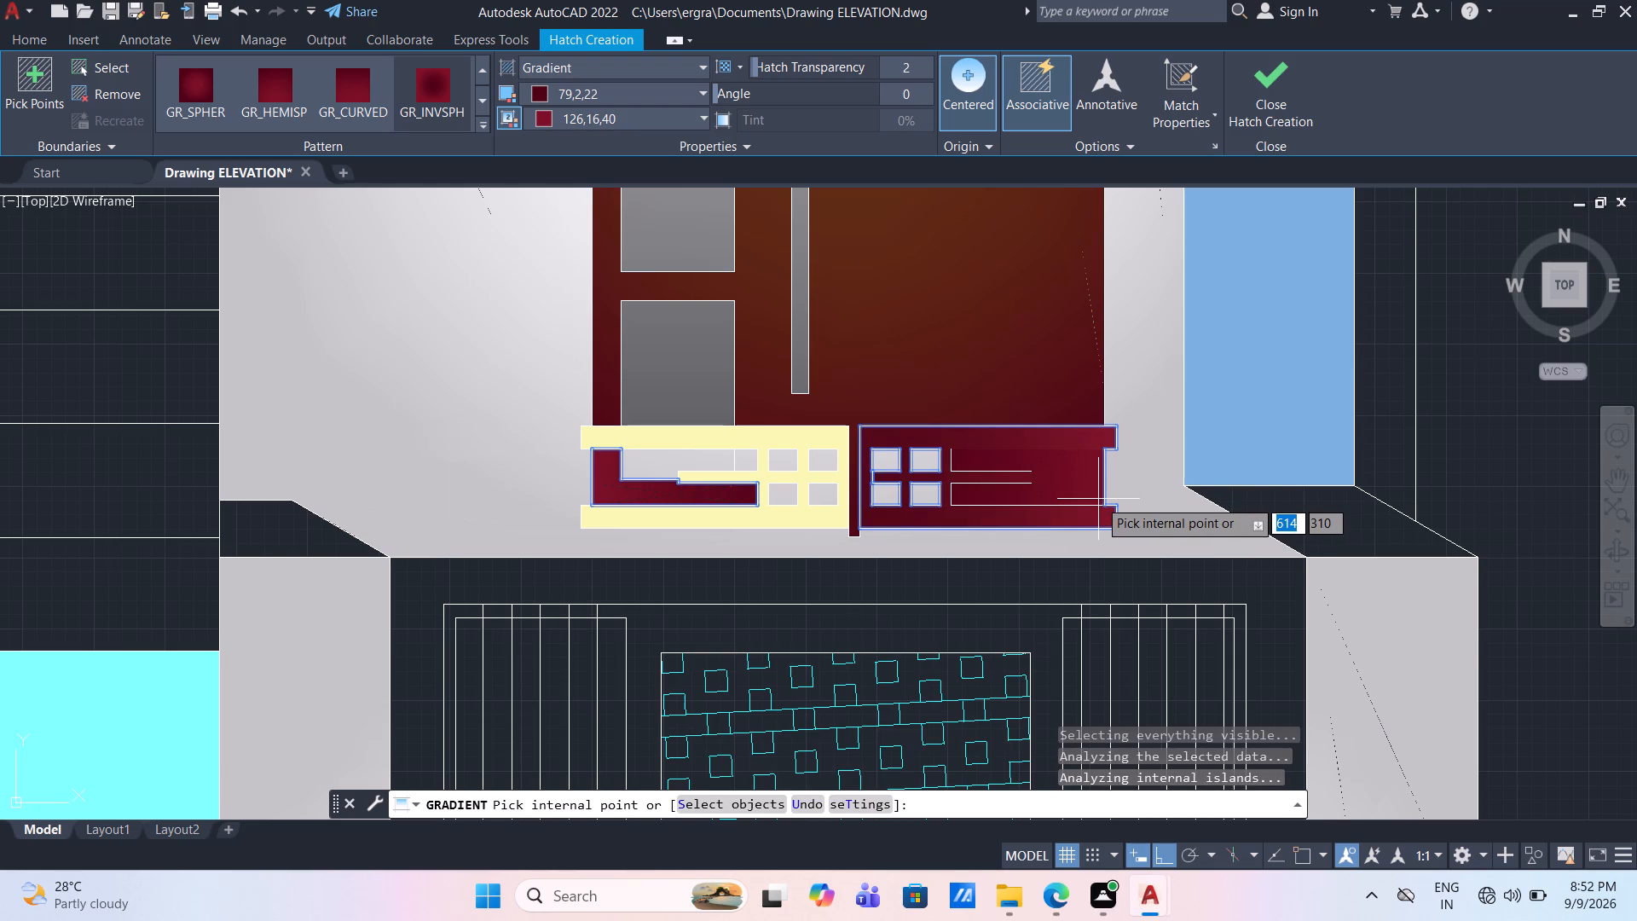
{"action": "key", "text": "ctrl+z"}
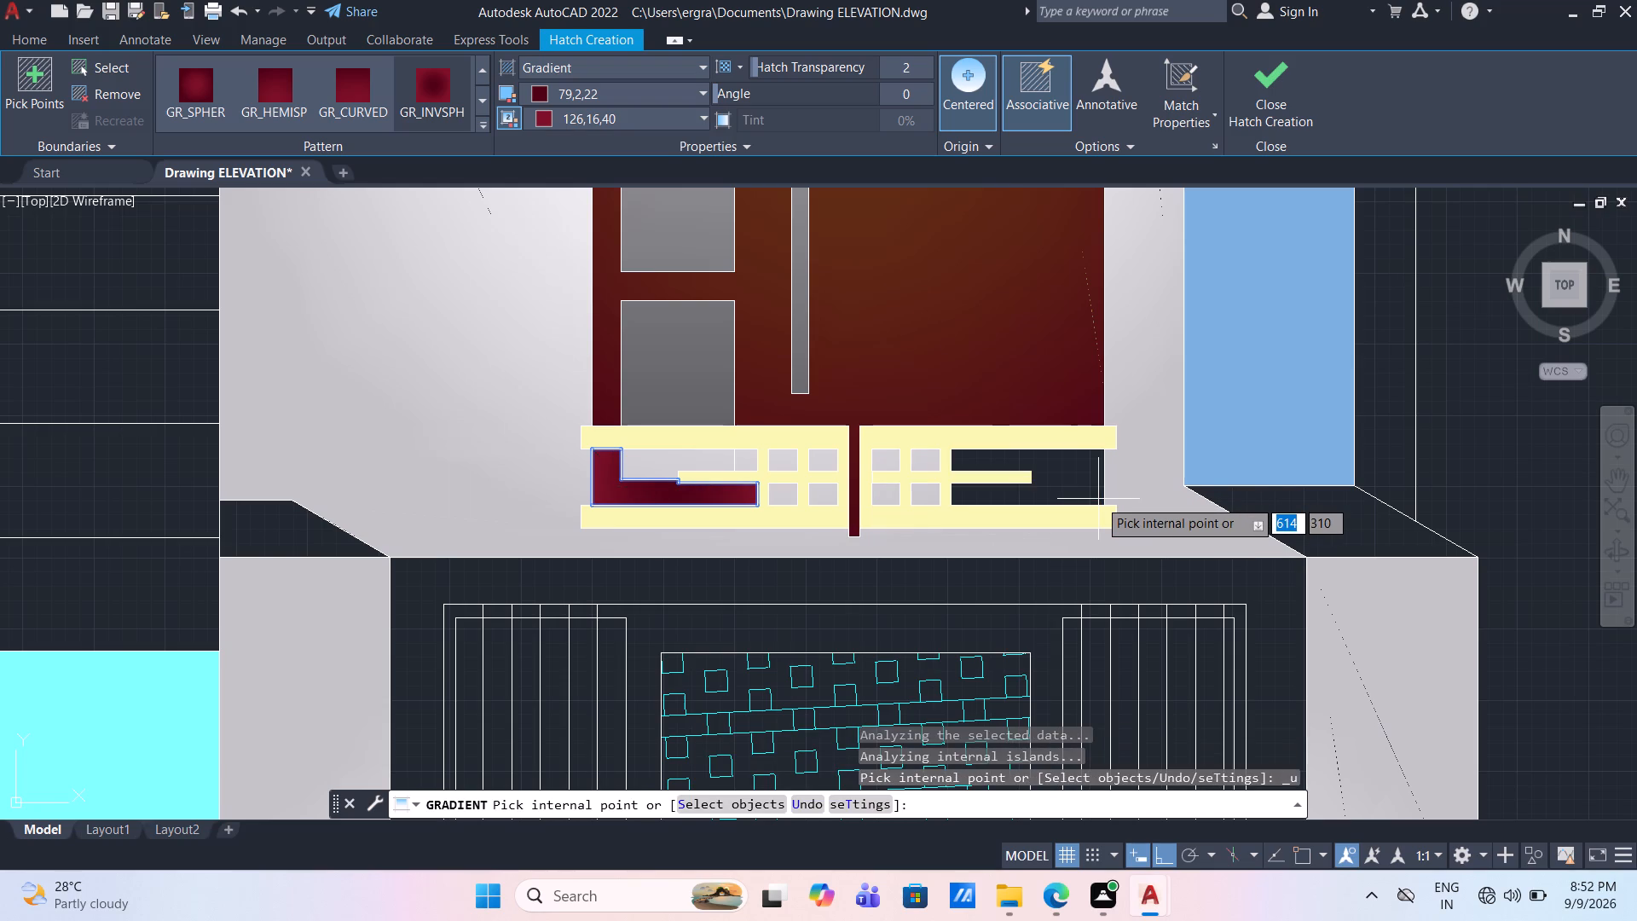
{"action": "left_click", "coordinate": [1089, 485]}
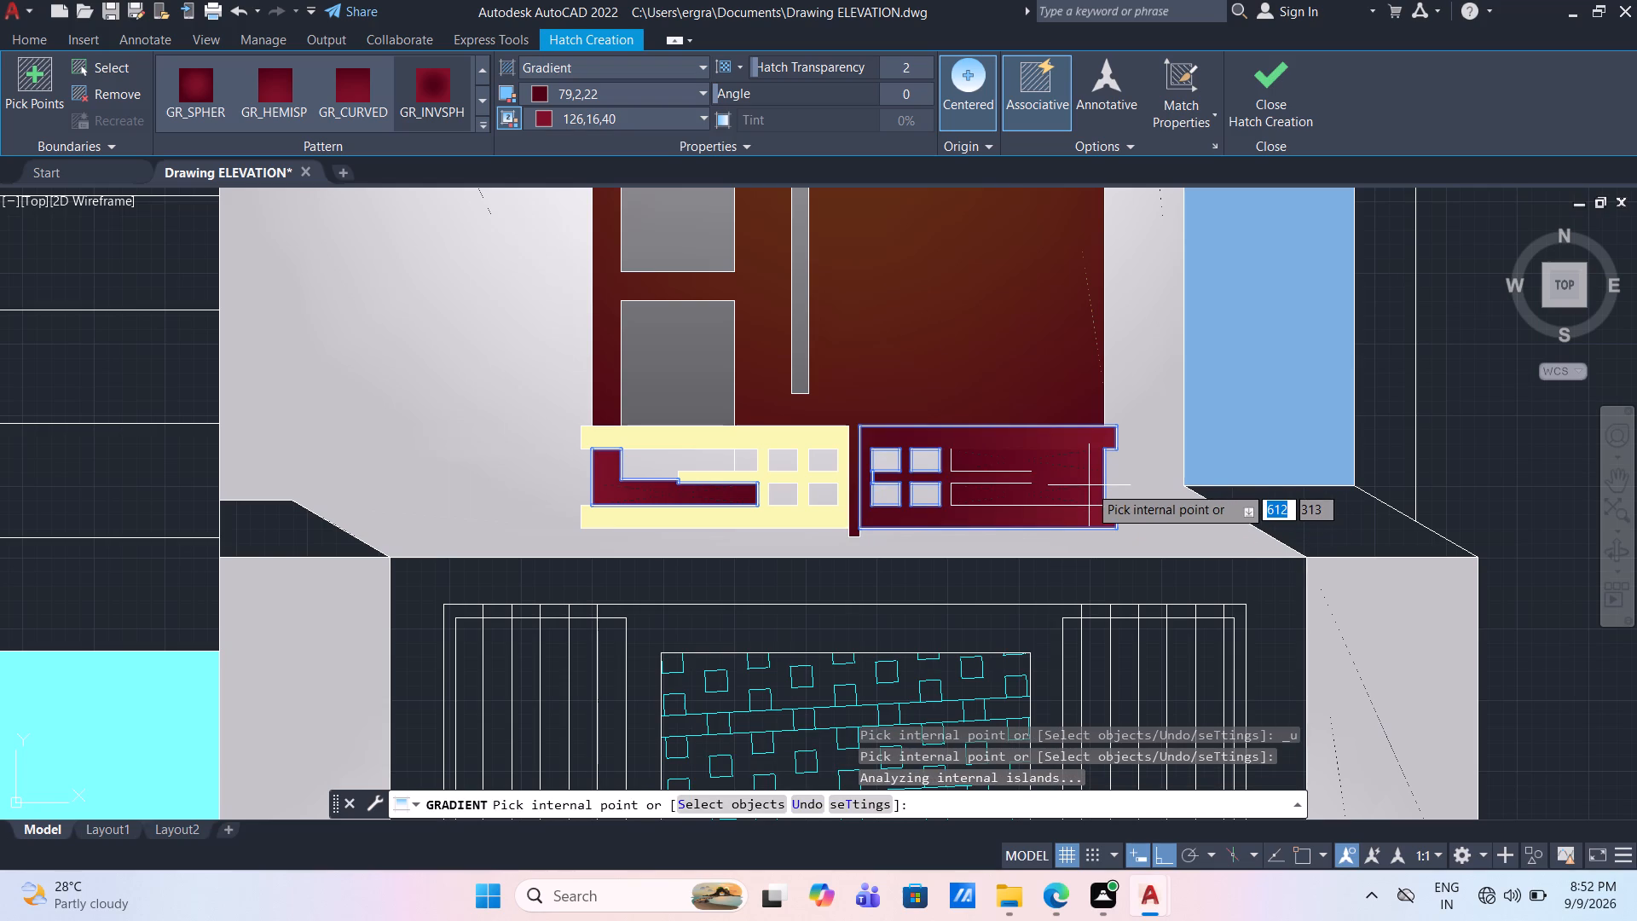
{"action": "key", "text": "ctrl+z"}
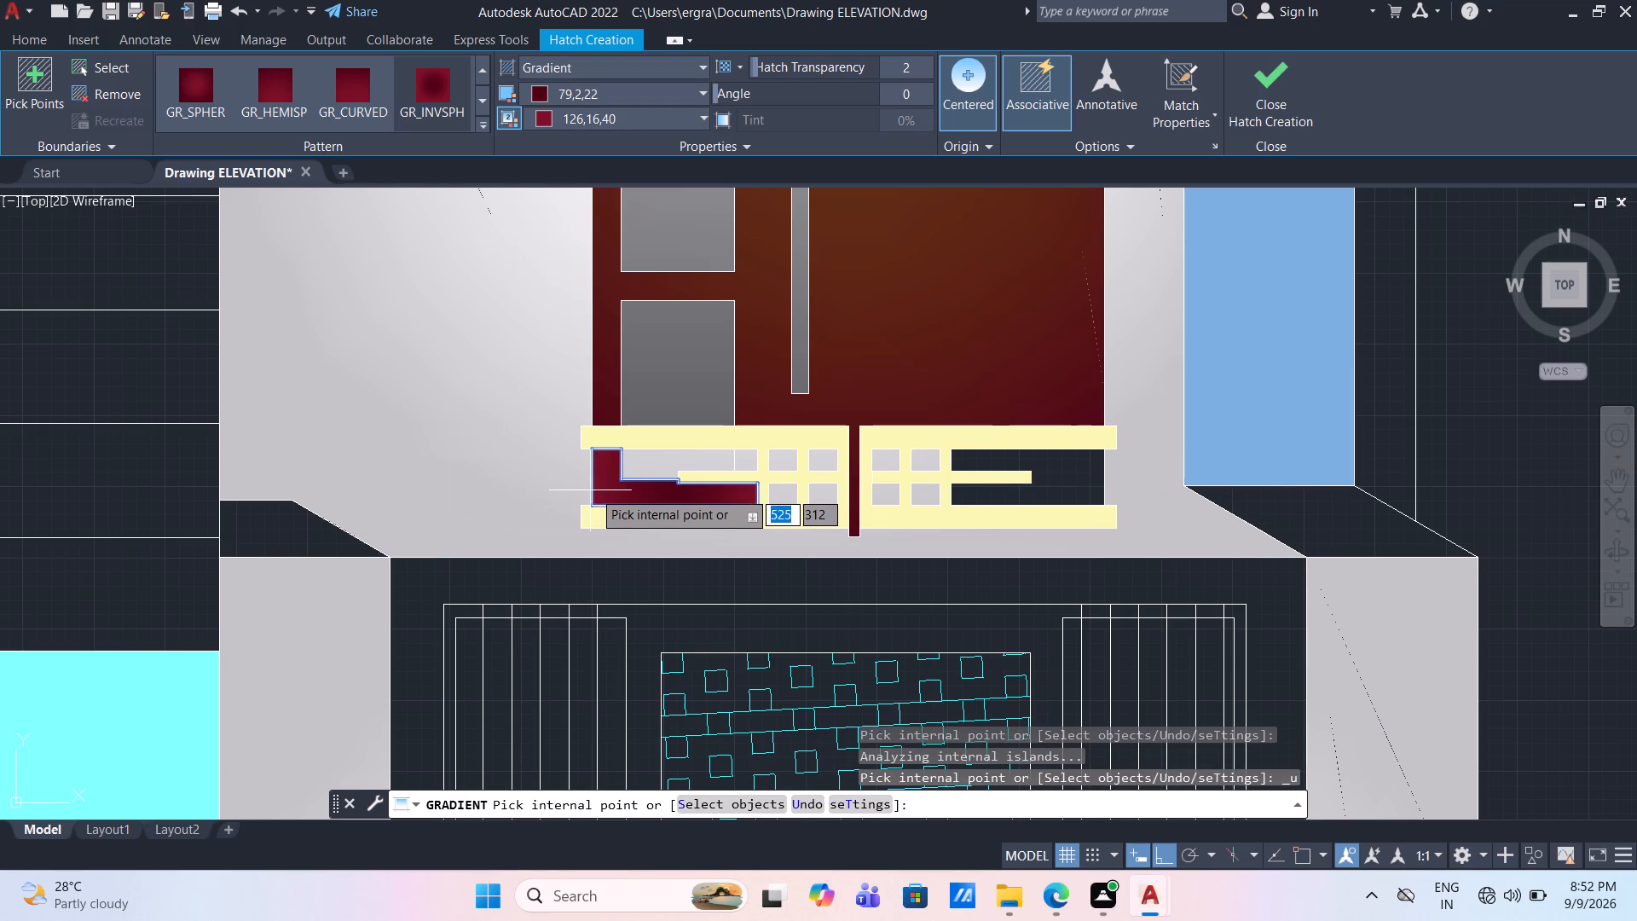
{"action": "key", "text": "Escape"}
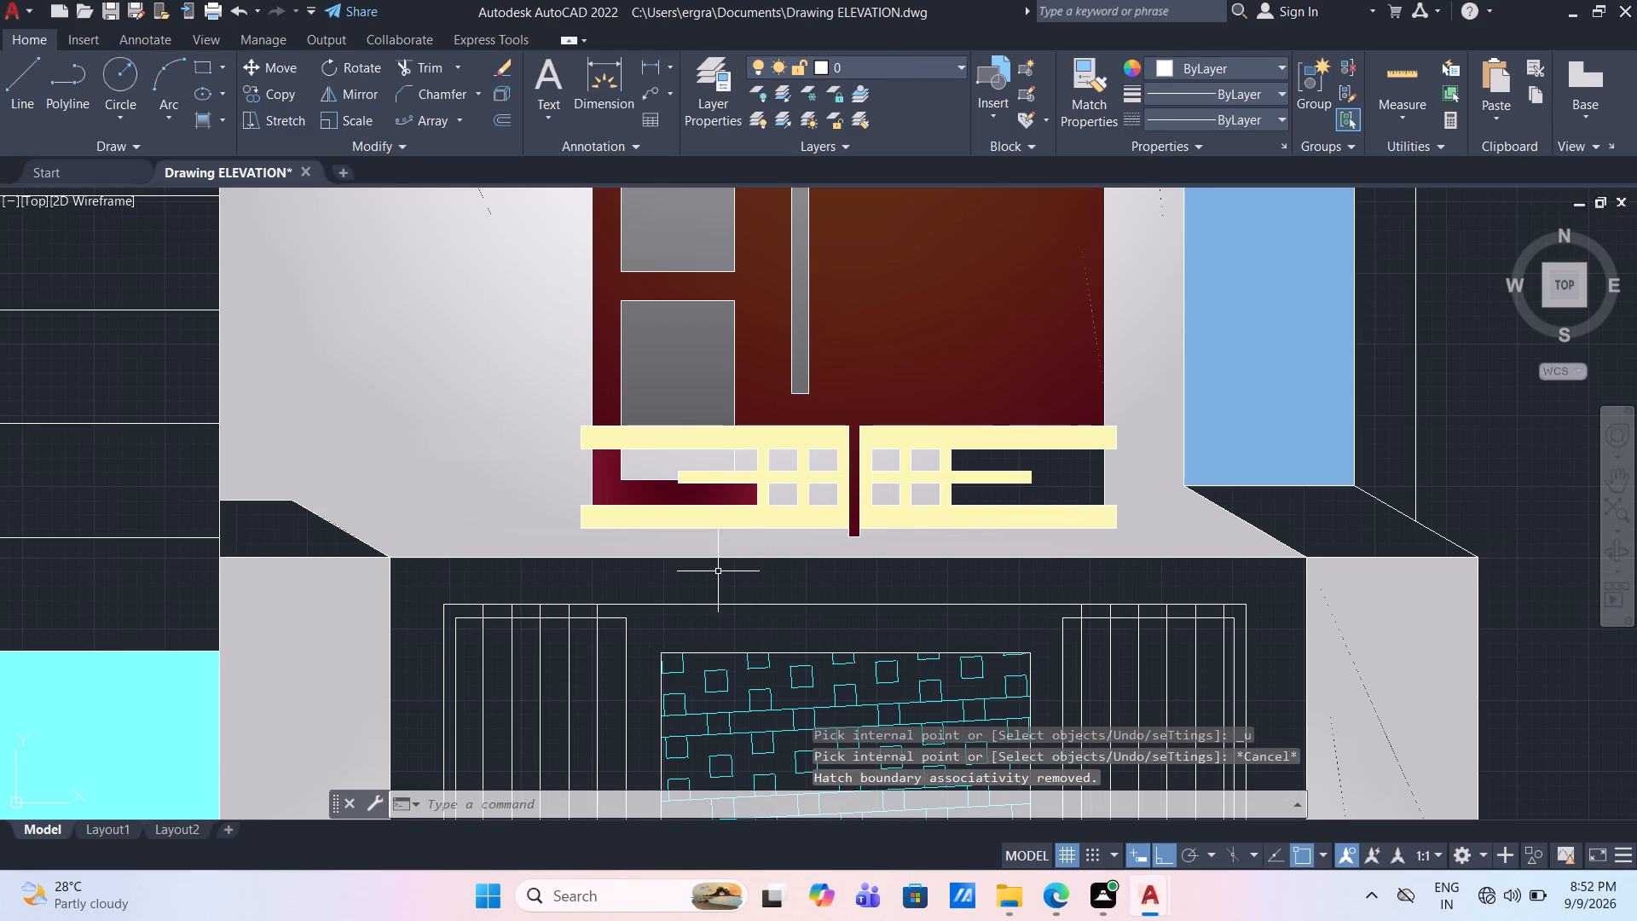
Gradient-fill the gap behind the right half of the cream railing with the same dark red colours, 79,2,22 and 126,16,40.
{"action": "scroll", "coordinate": [718, 571], "scroll_direction": "down", "scroll_amount": 1}
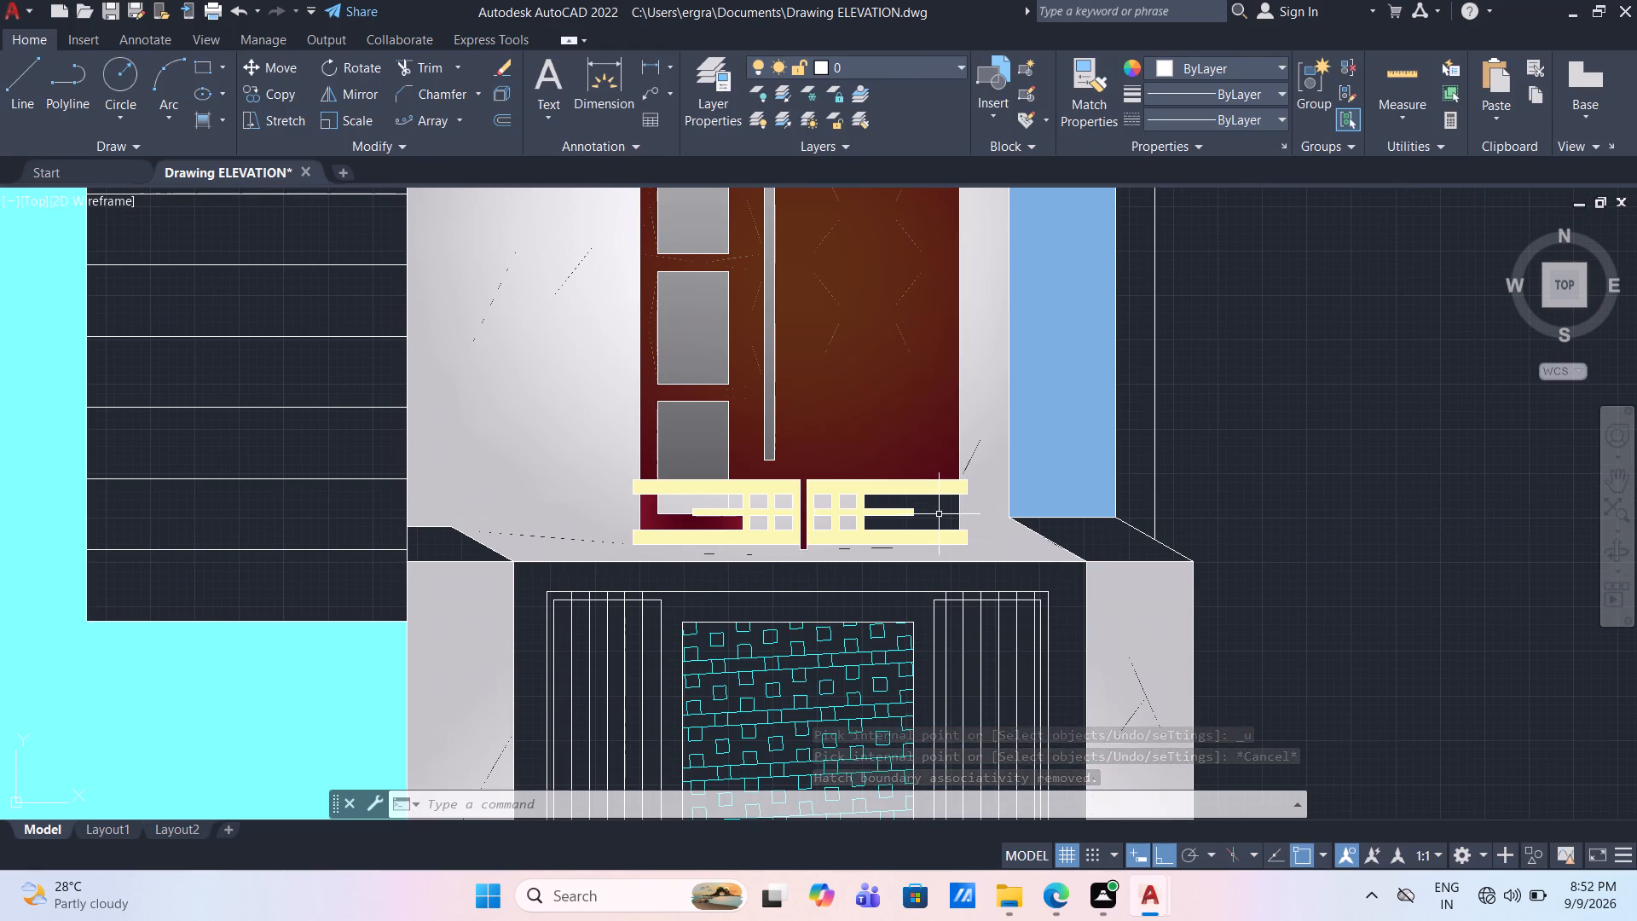
{"action": "left_click", "coordinate": [939, 514]}
{"action": "left_click", "coordinate": [939, 515]}
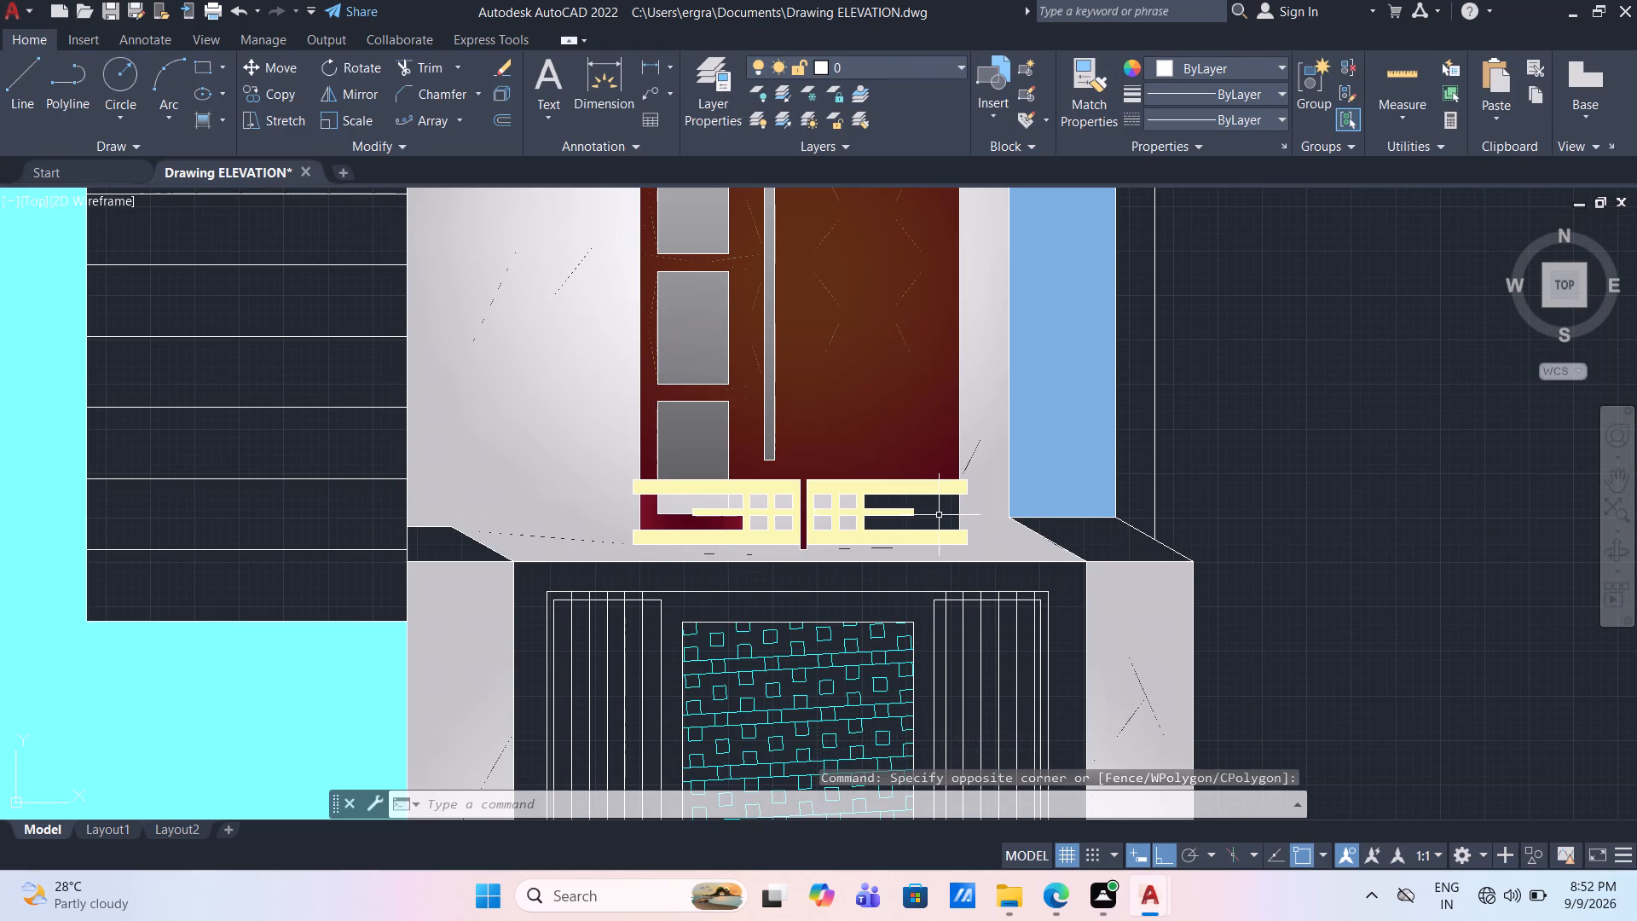
{"action": "scroll", "coordinate": [930, 512], "scroll_direction": "up", "scroll_amount": 2}
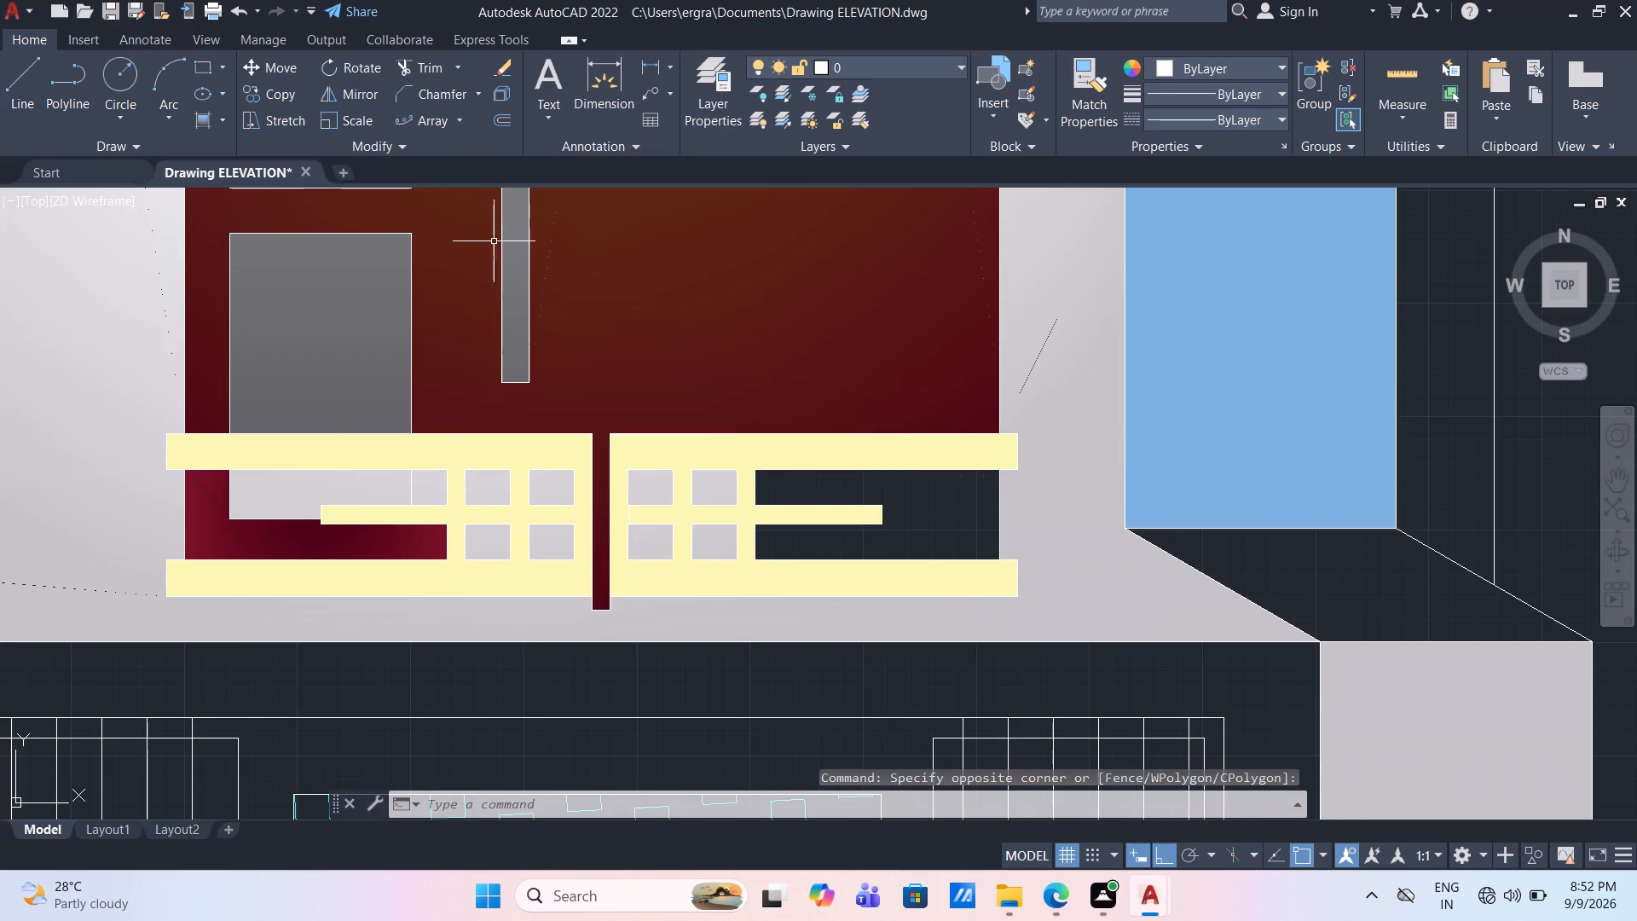
{"action": "scroll", "coordinate": [792, 521], "scroll_direction": "down", "scroll_amount": 2}
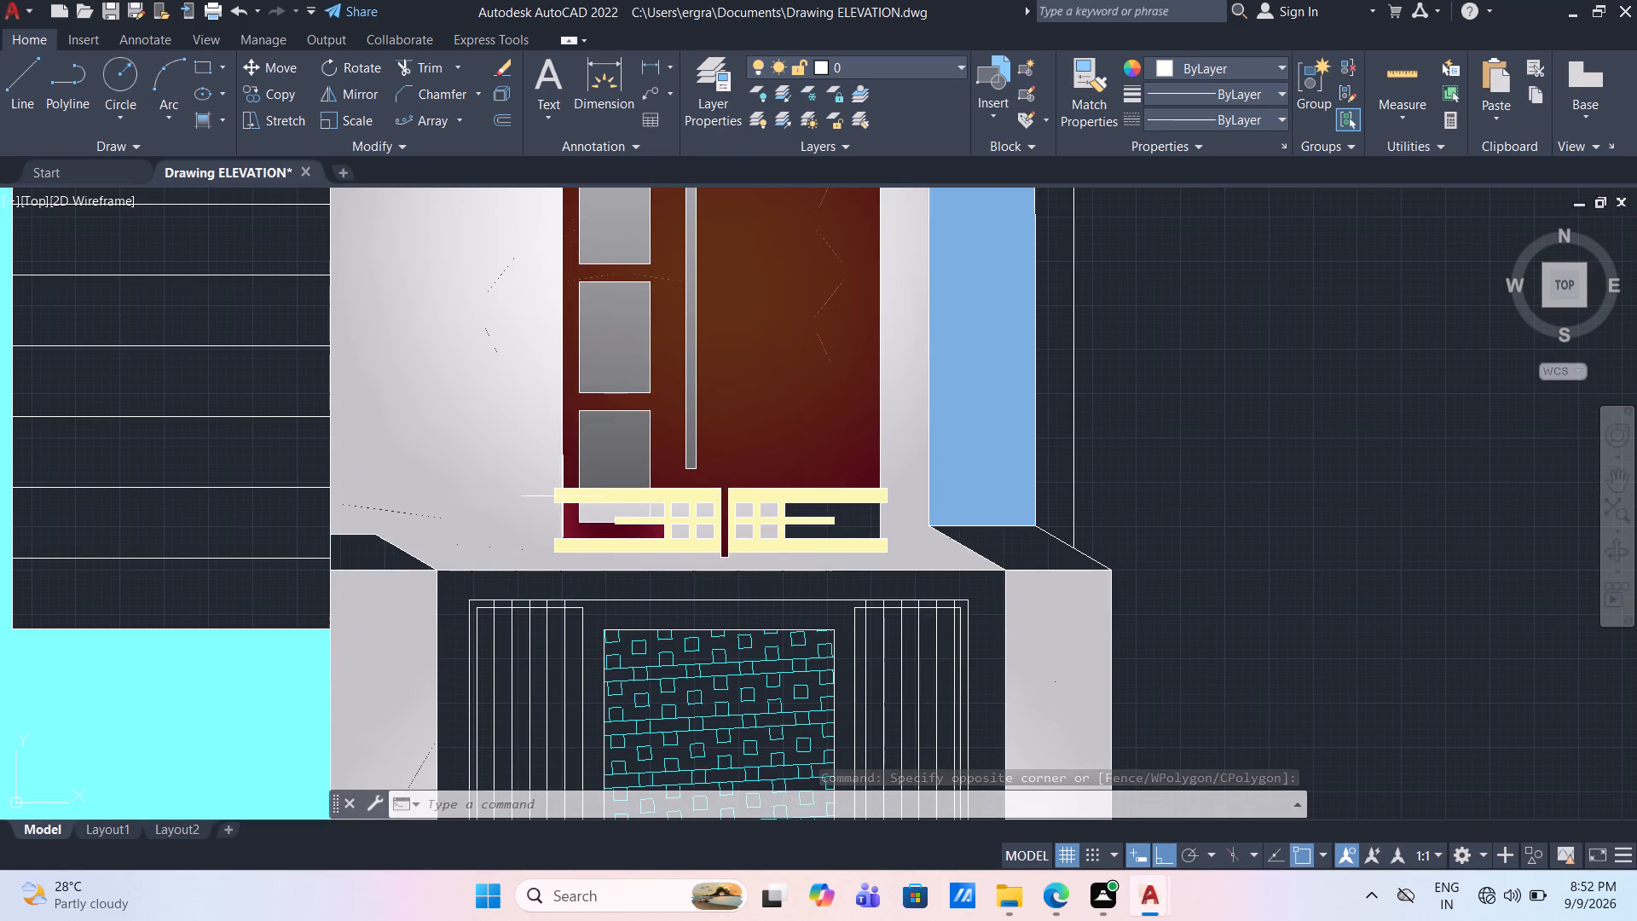
{"action": "scroll", "coordinate": [776, 453], "scroll_direction": "up", "scroll_amount": 1}
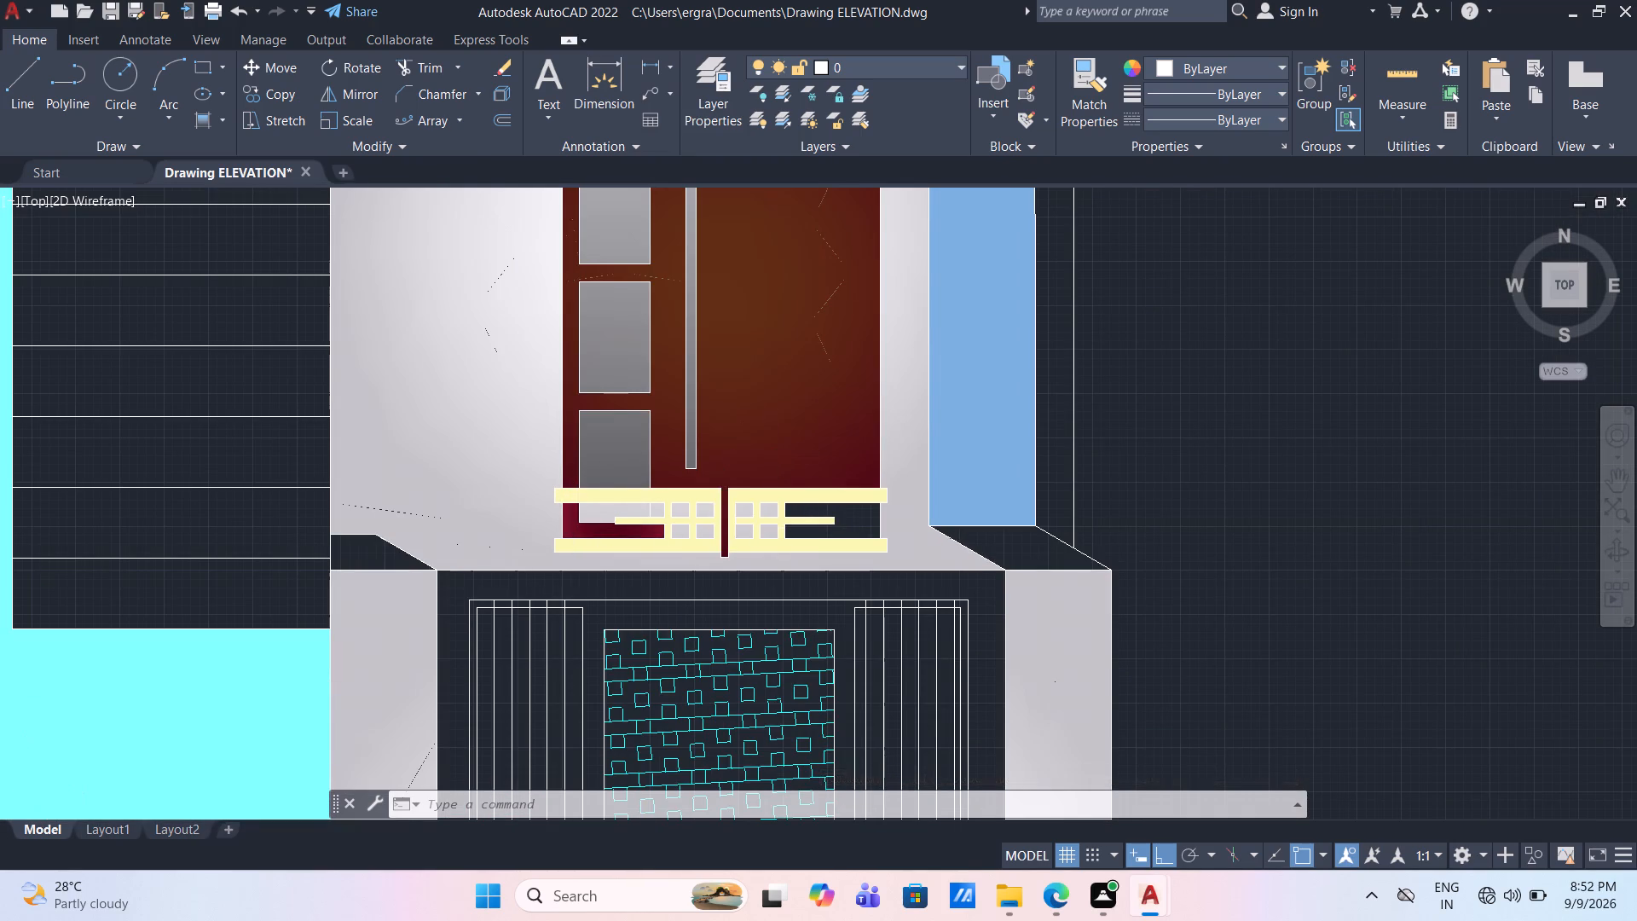
{"action": "middle_click_drag", "start_coordinate": [776, 453], "coordinate": [754, 359]}
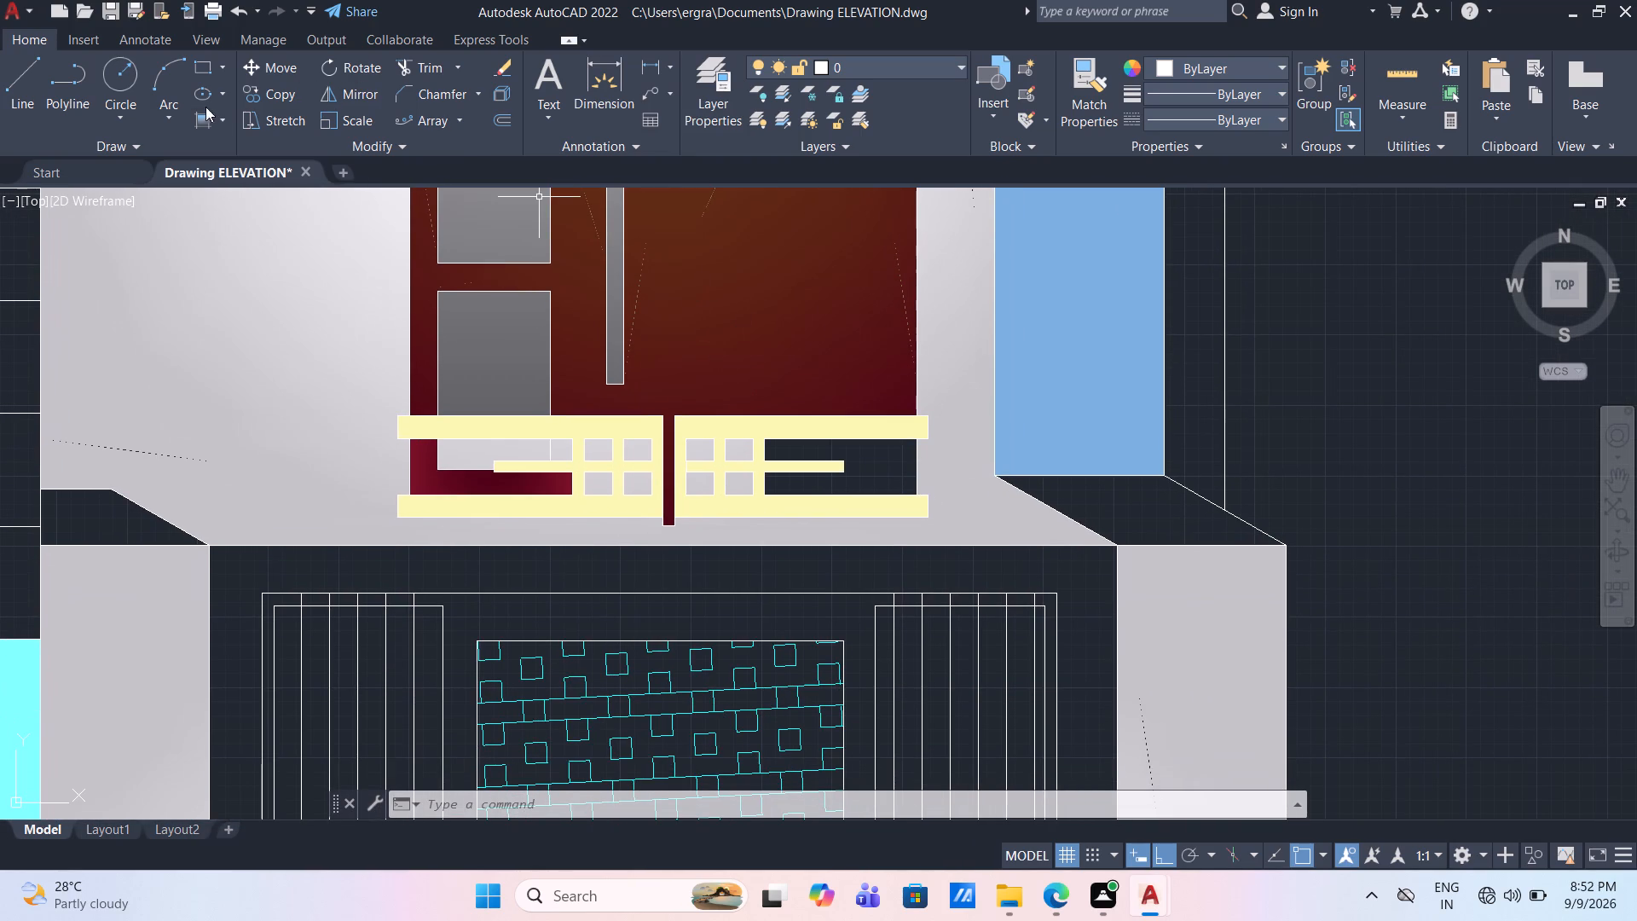
{"action": "left_click", "coordinate": [201, 124]}
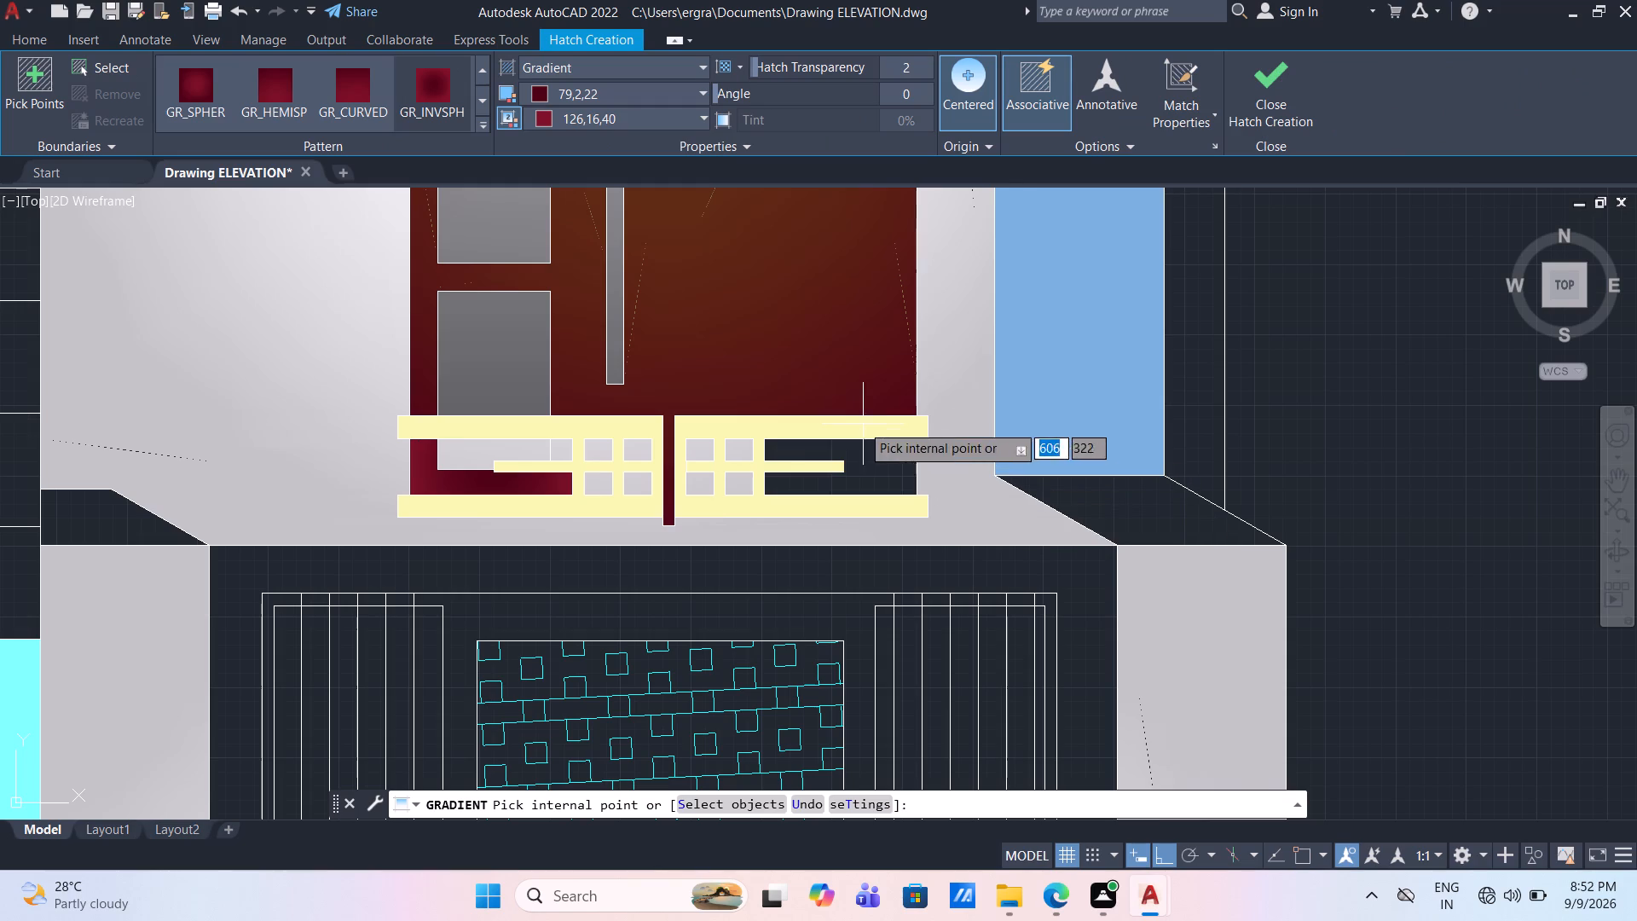
{"action": "left_click", "coordinate": [875, 475]}
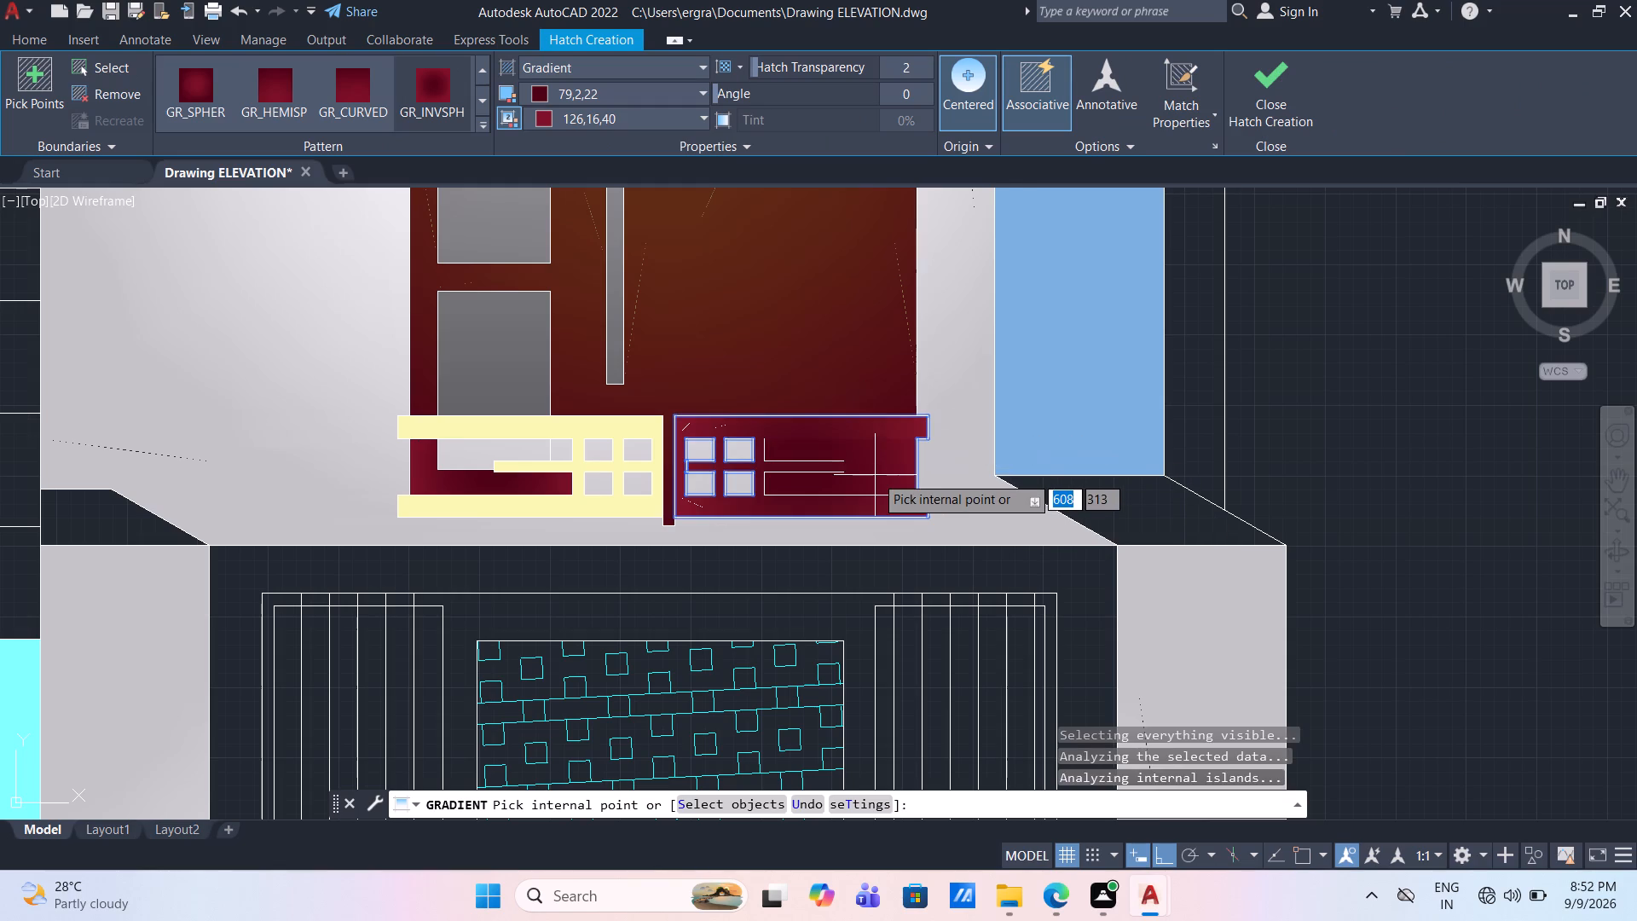
{"action": "key", "text": "Escape"}
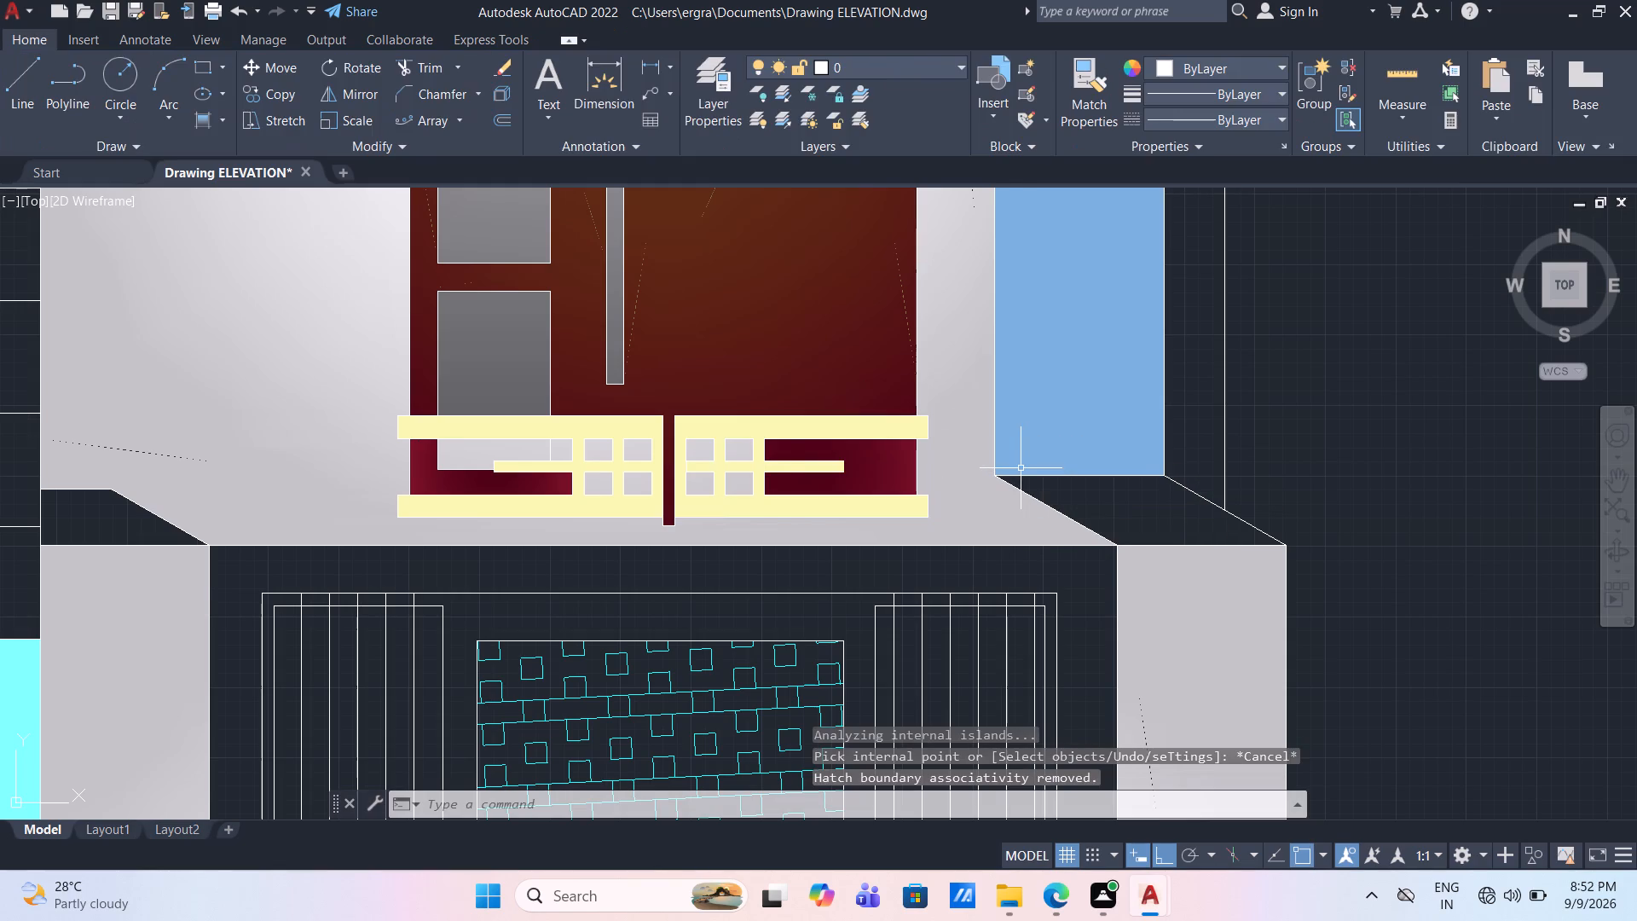
Fill the two sloped faces on top of the entrance piers with a GR_SPHER gradient of colours 79,2,22 and 45.
{"action": "scroll", "coordinate": [1021, 468], "scroll_direction": "down", "scroll_amount": 2}
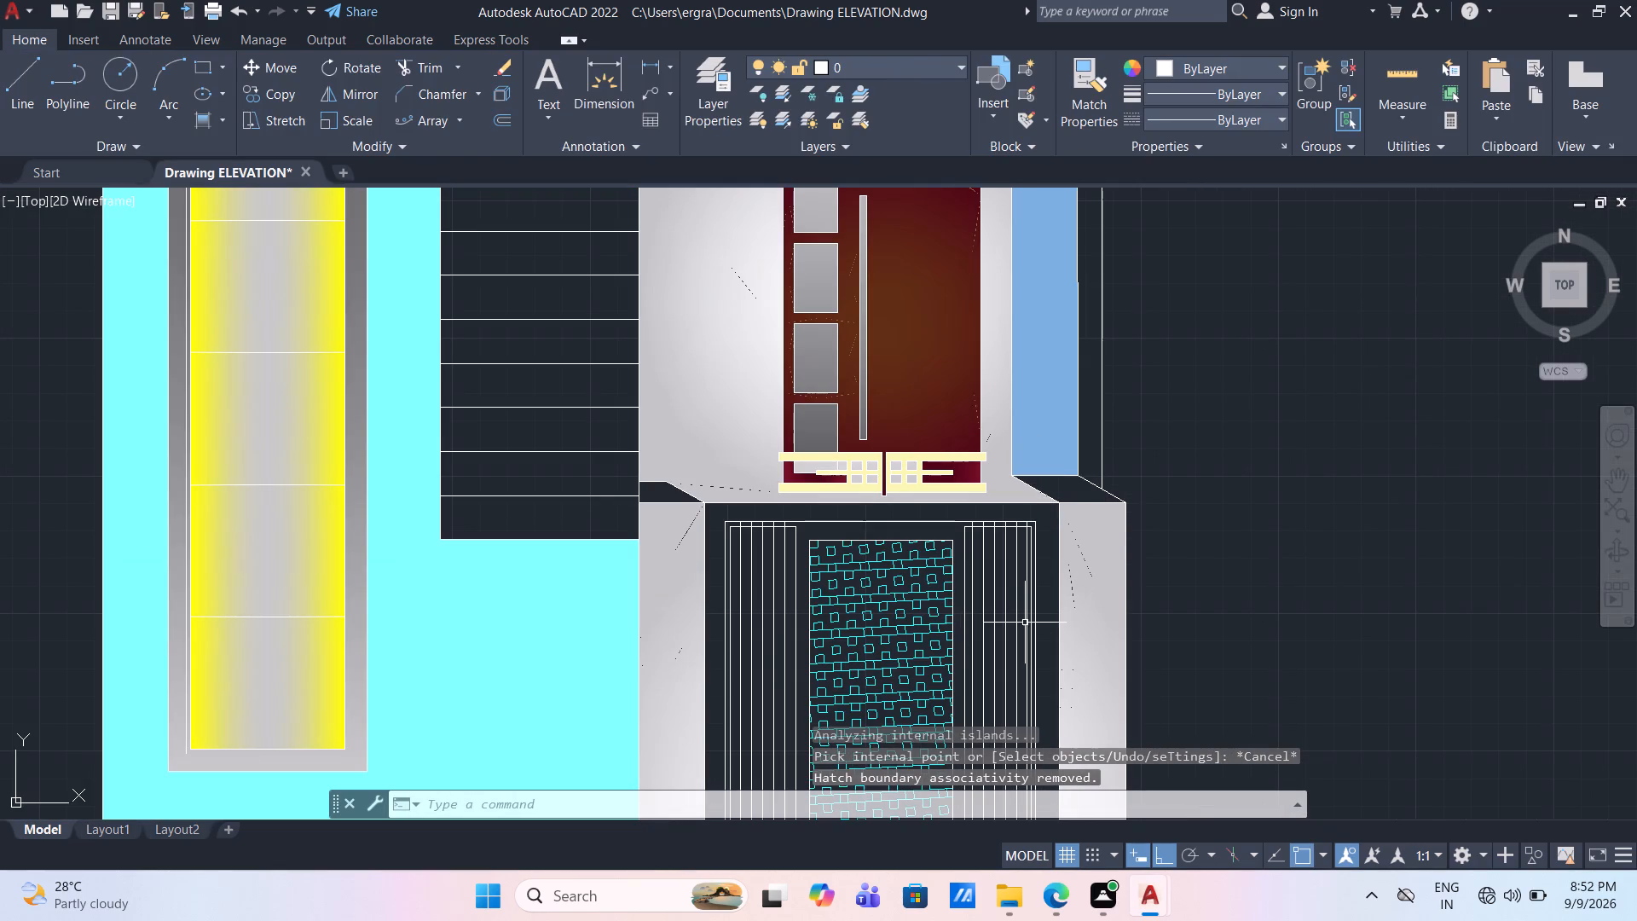
{"action": "left_click", "coordinate": [1073, 491]}
{"action": "left_click", "coordinate": [1070, 485]}
{"action": "key", "text": "Escape"}
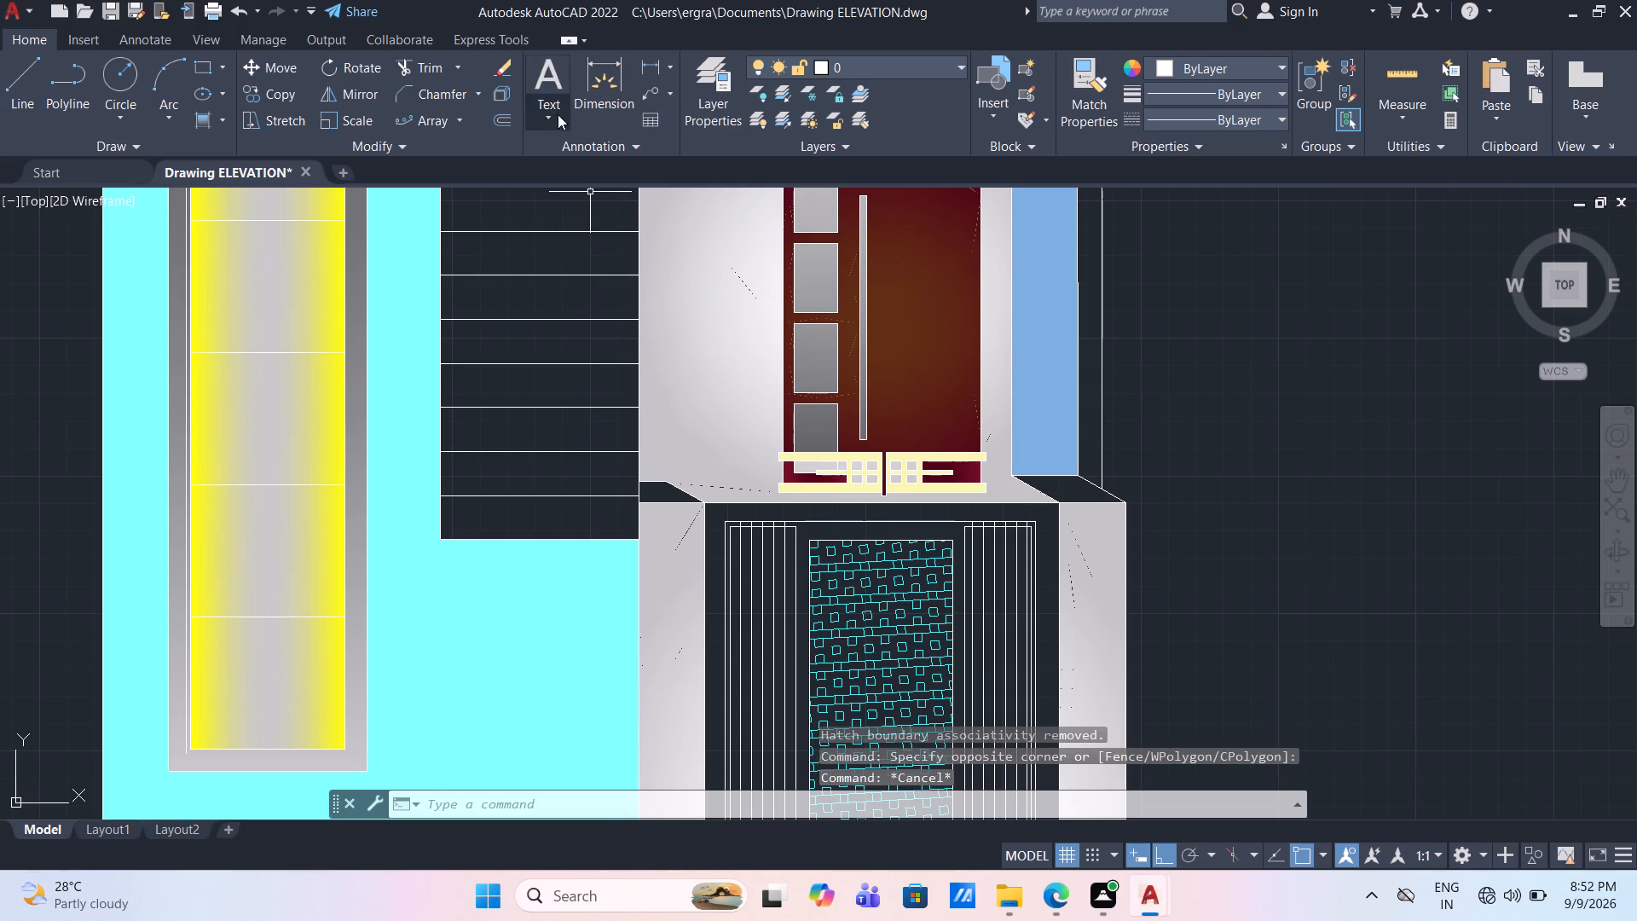
{"action": "left_click", "coordinate": [219, 124]}
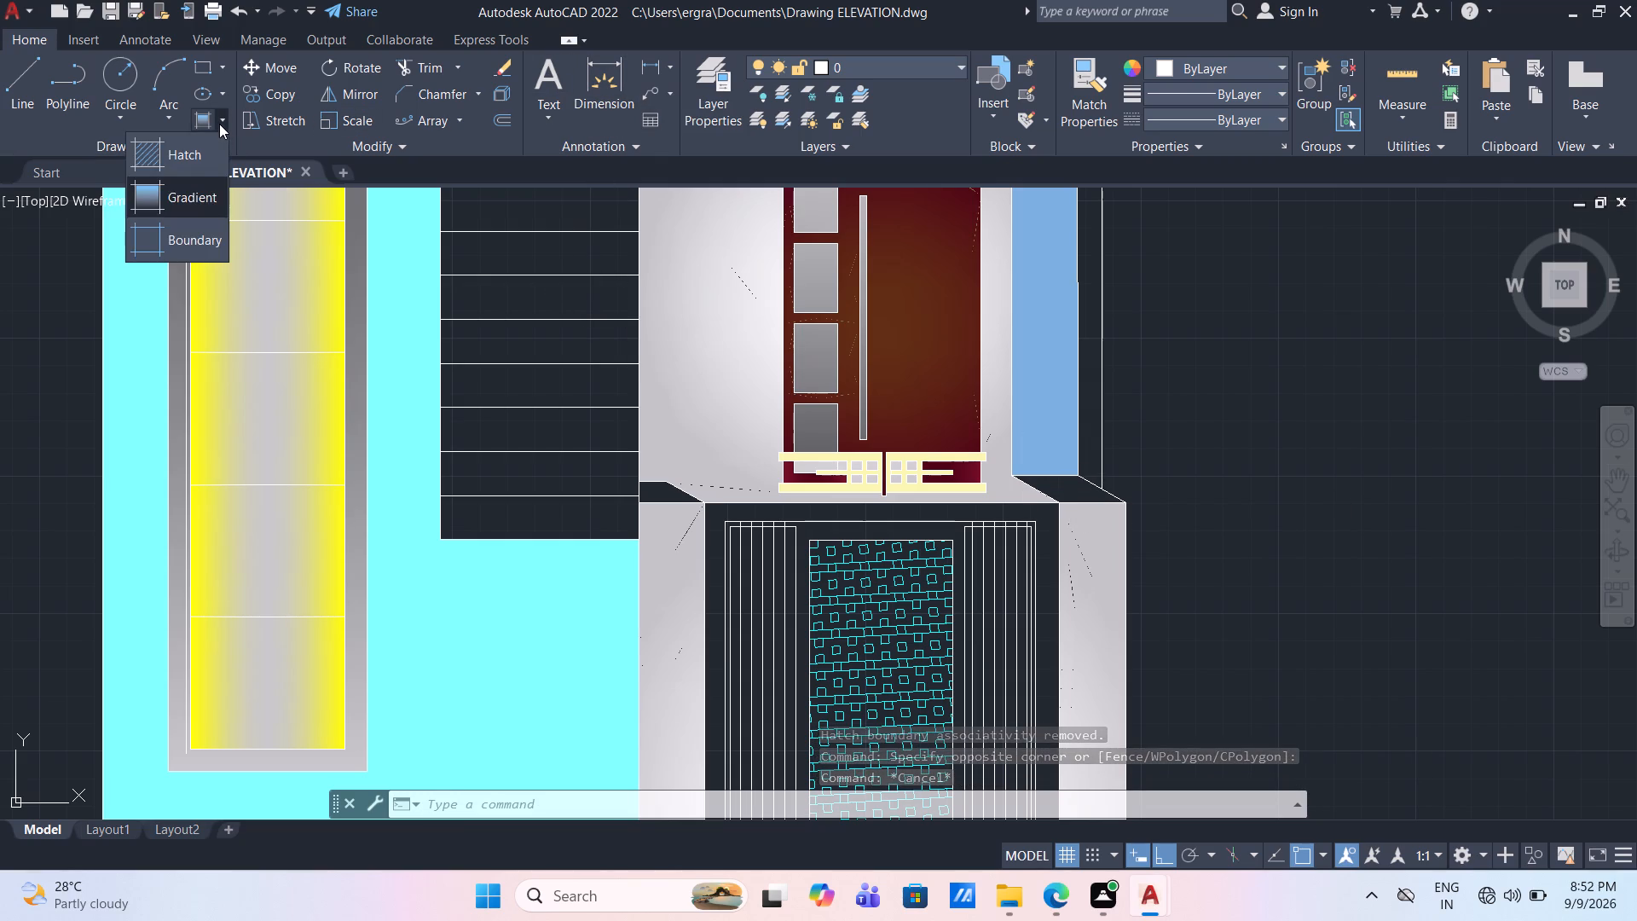
{"action": "left_click", "coordinate": [197, 192]}
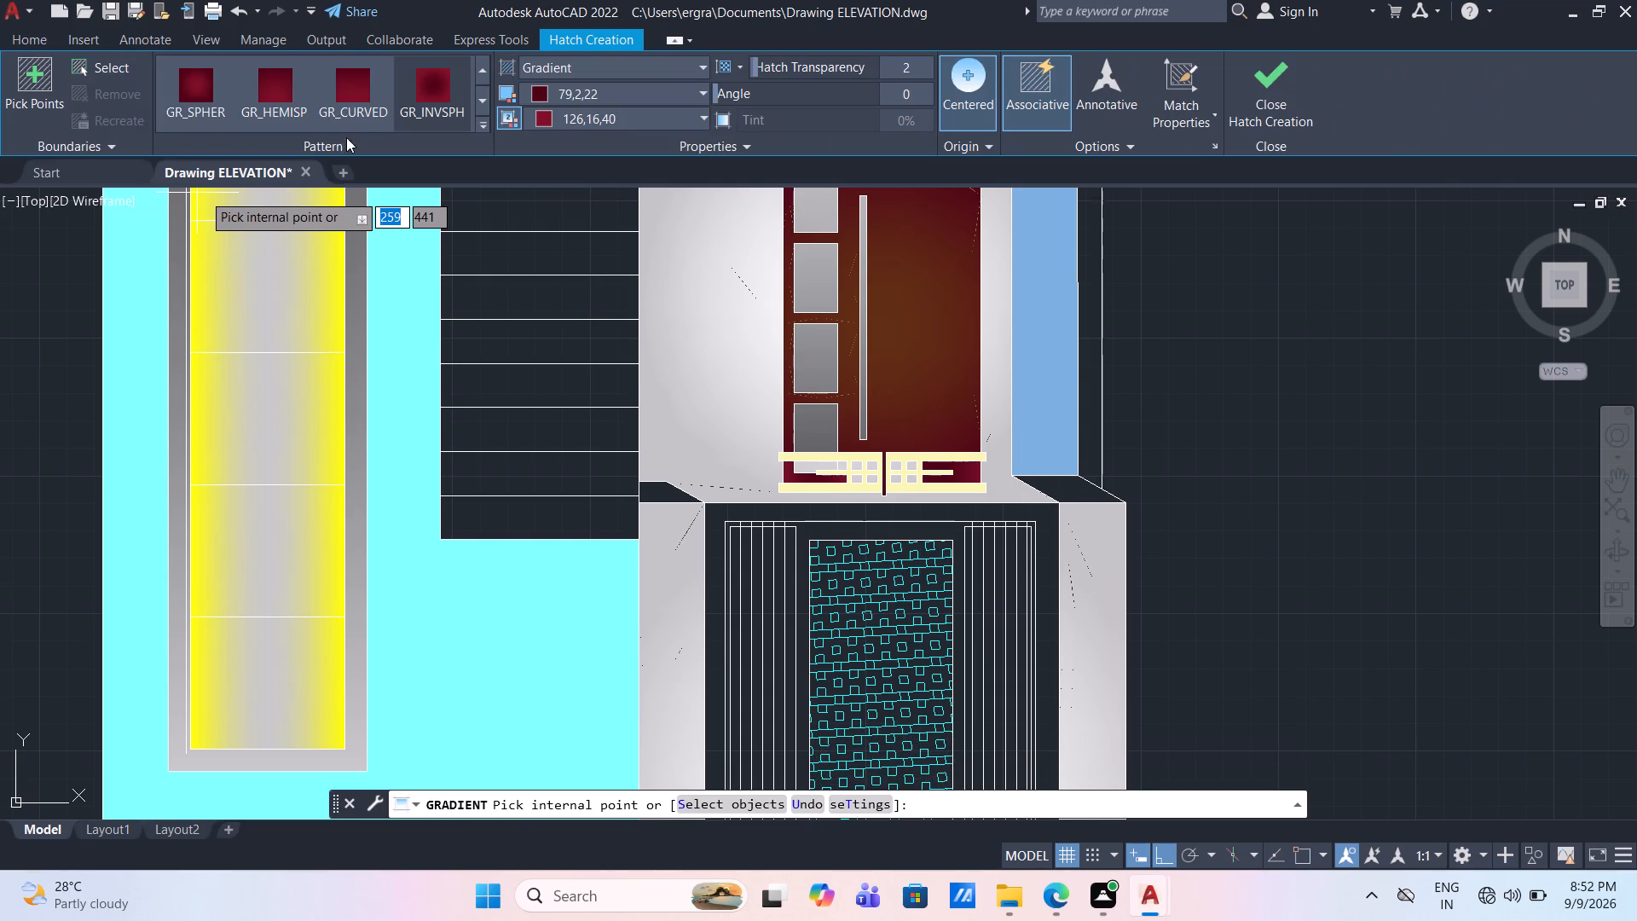
{"action": "left_click", "coordinate": [684, 123]}
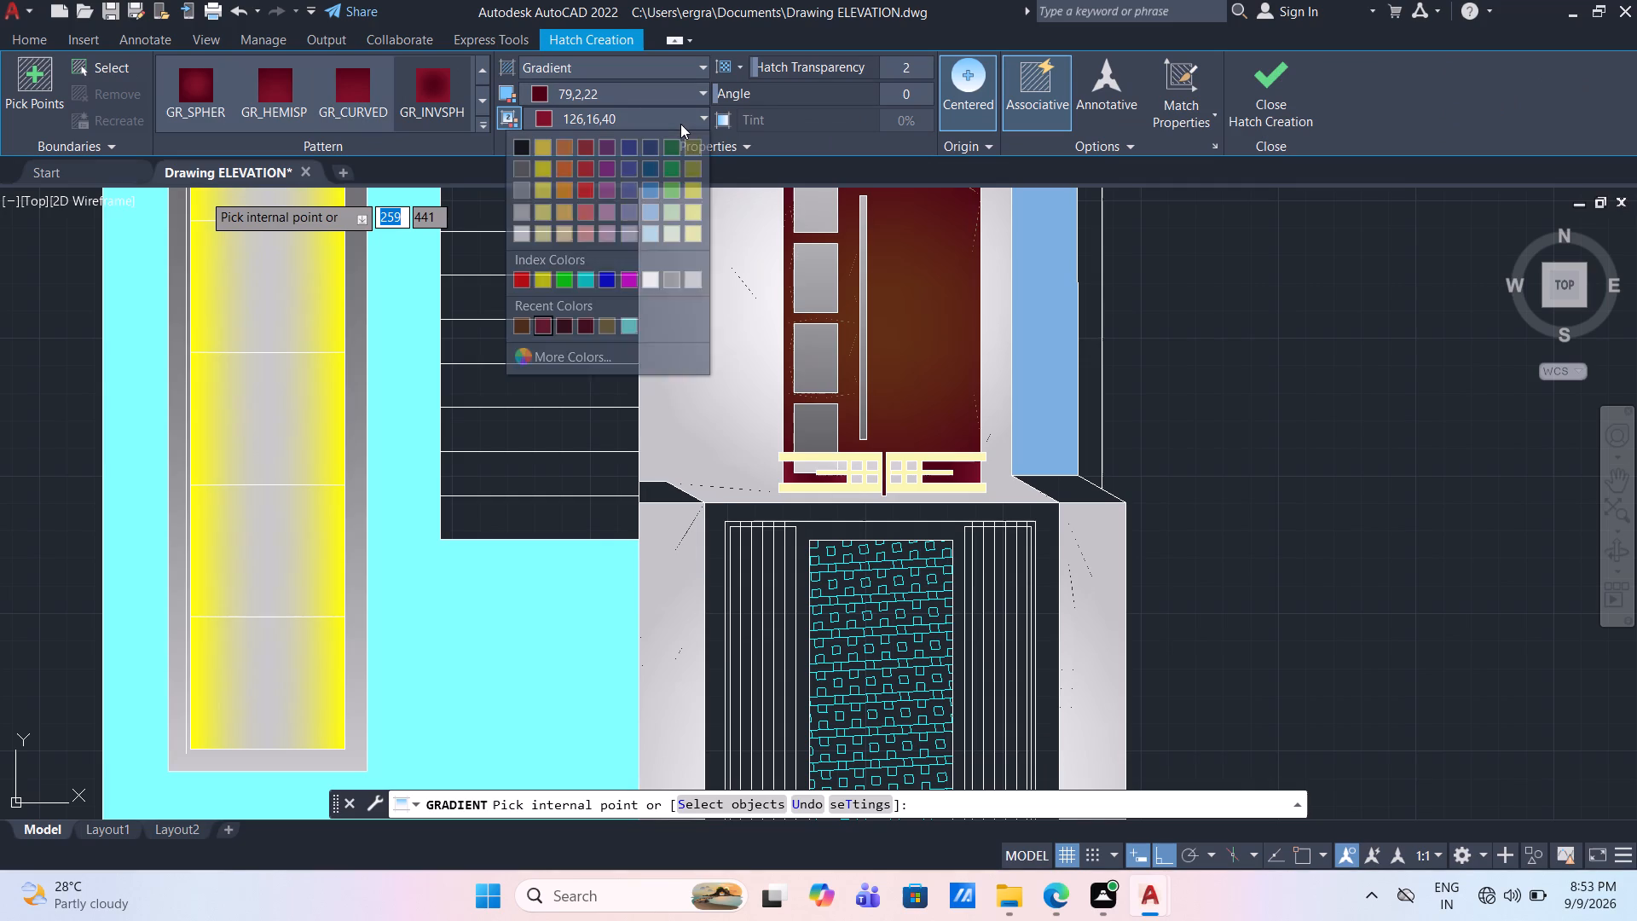
{"action": "left_click", "coordinate": [604, 328]}
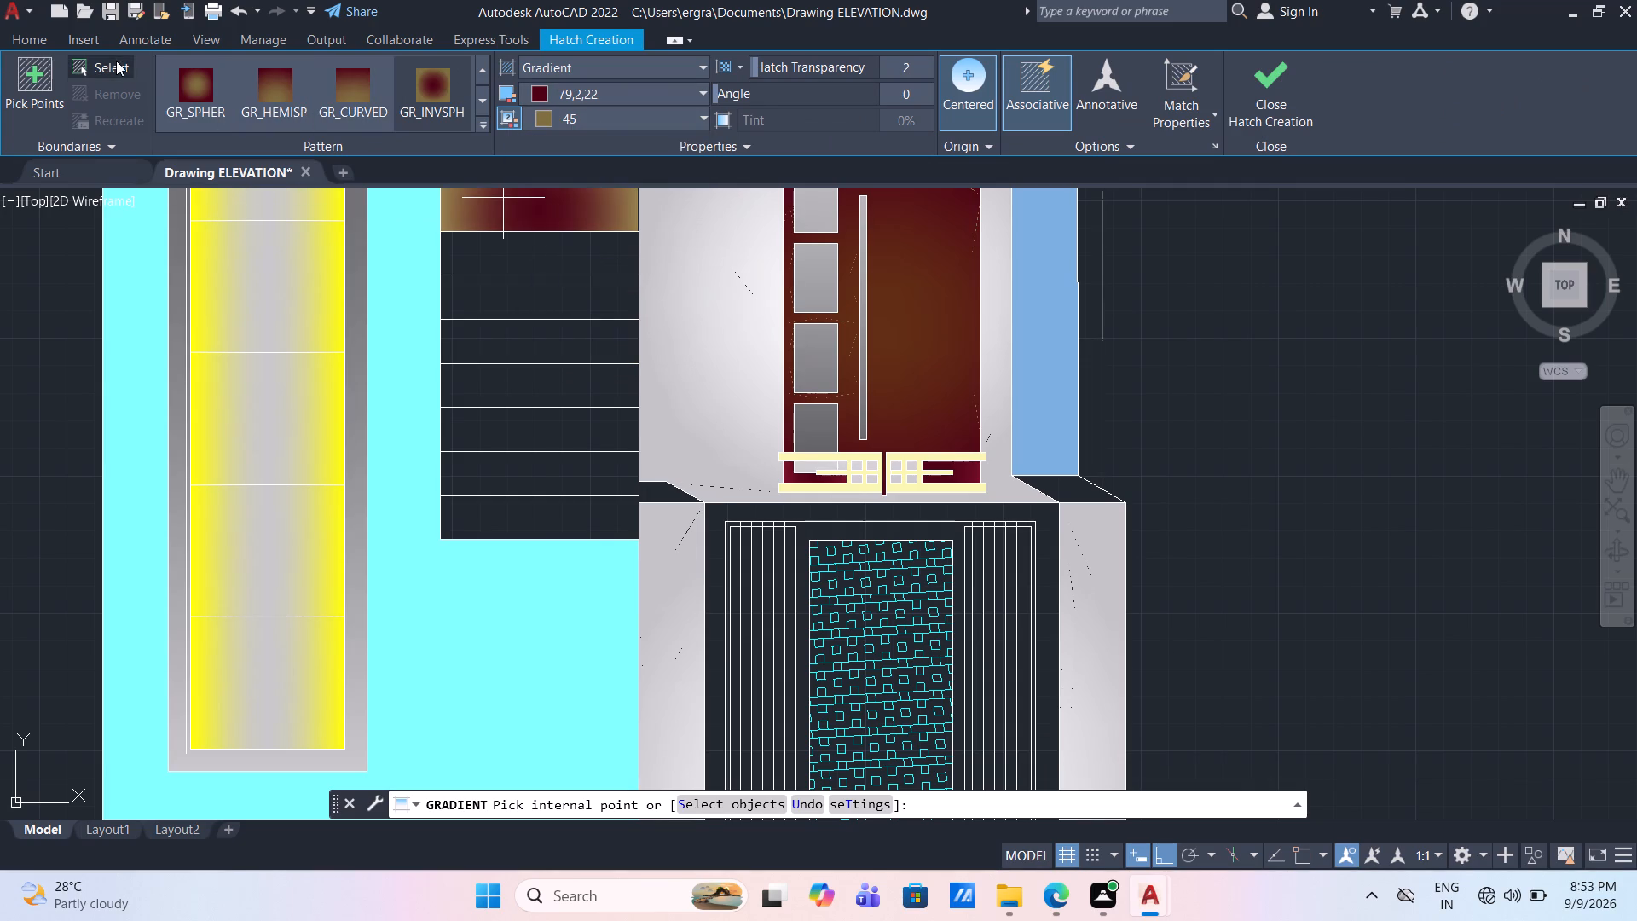
{"action": "left_click", "coordinate": [184, 88]}
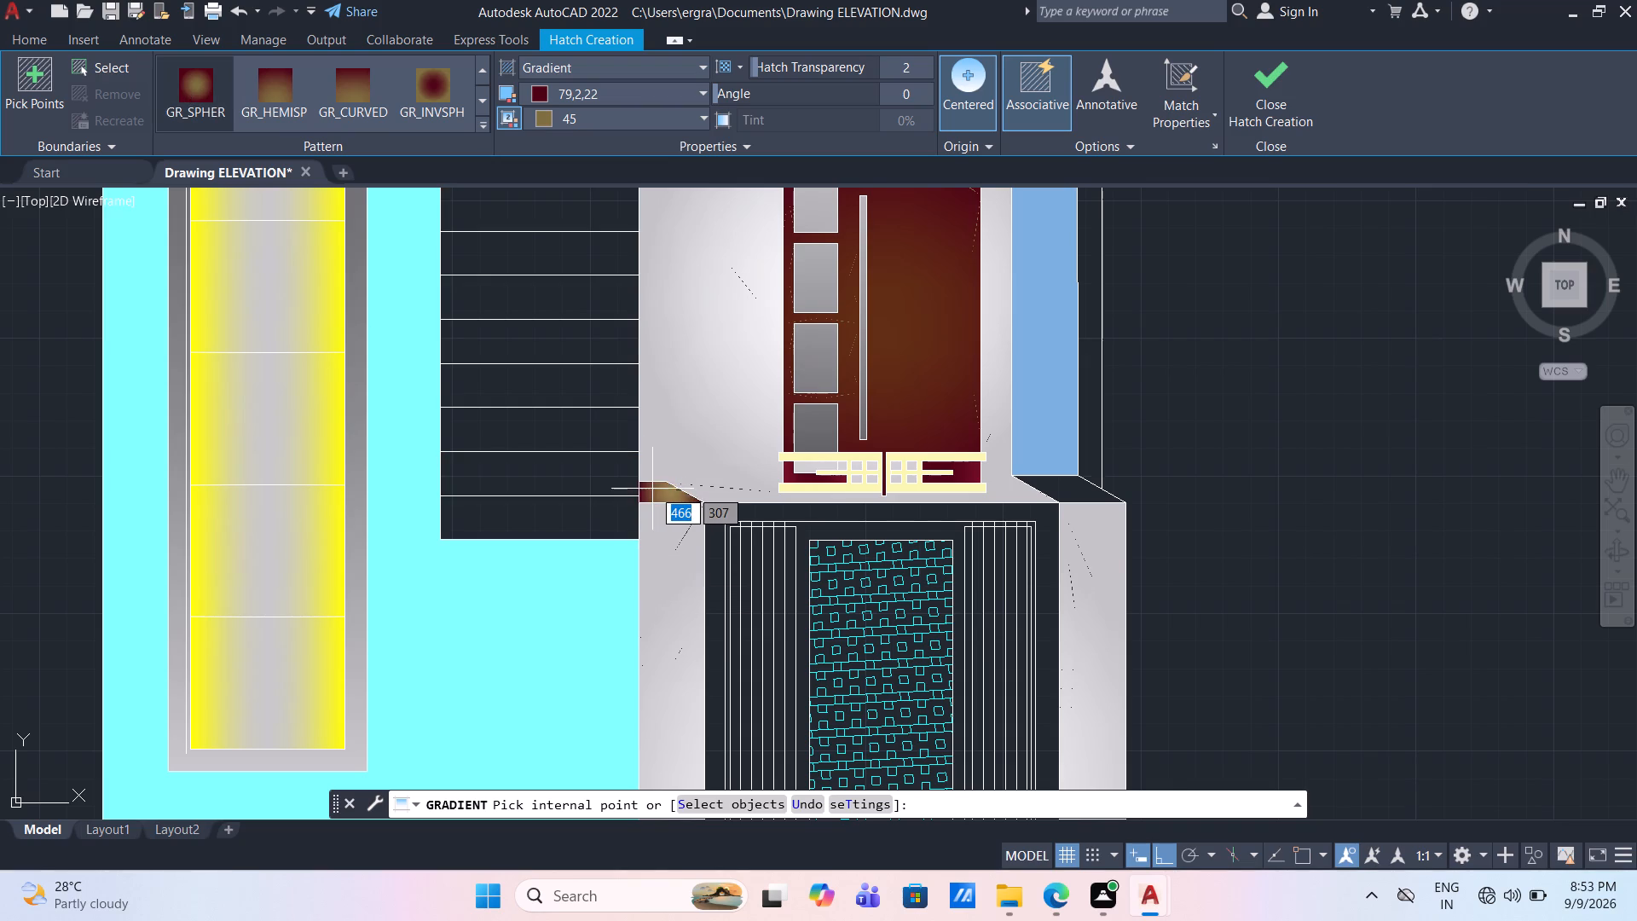
{"action": "left_click", "coordinate": [652, 489]}
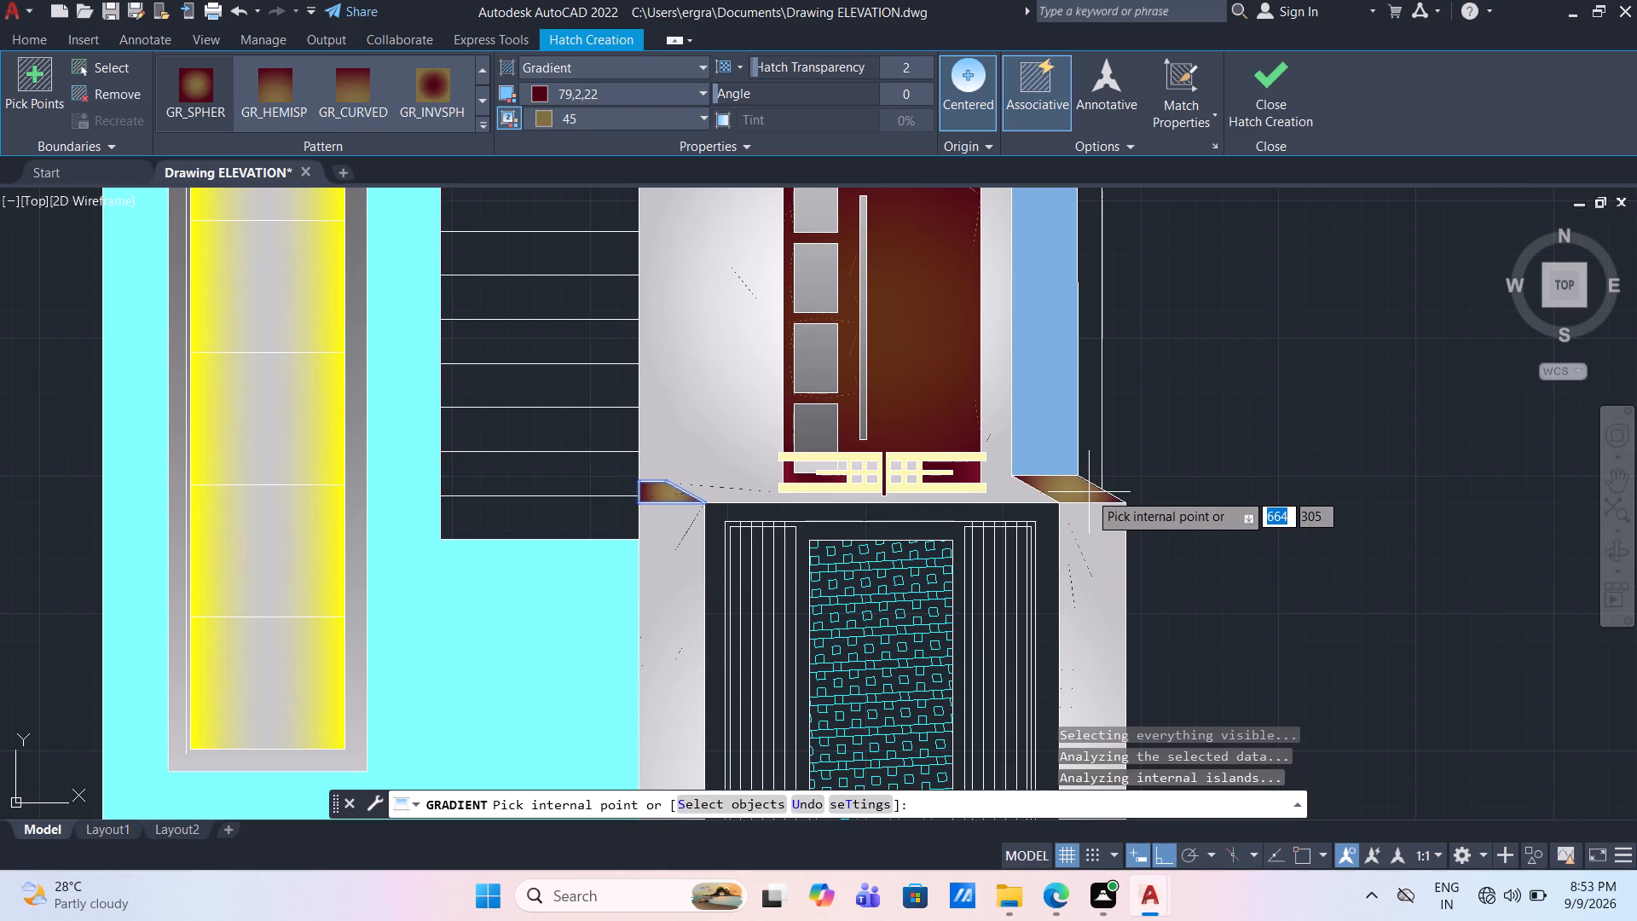
{"action": "left_click", "coordinate": [1085, 492]}
{"action": "key", "text": "Escape"}
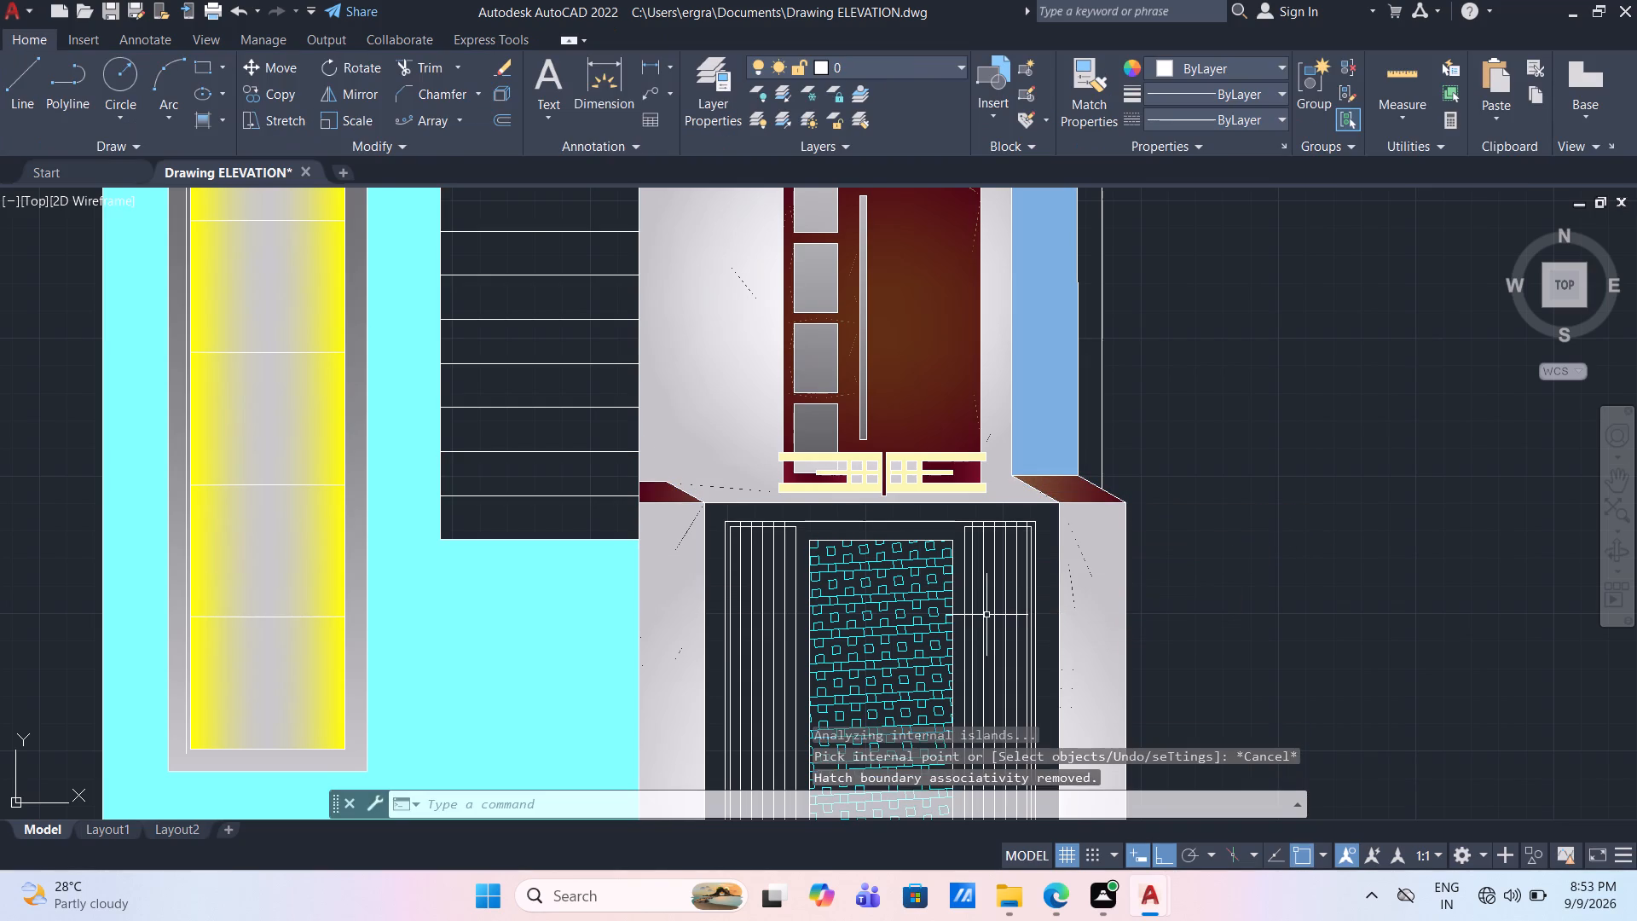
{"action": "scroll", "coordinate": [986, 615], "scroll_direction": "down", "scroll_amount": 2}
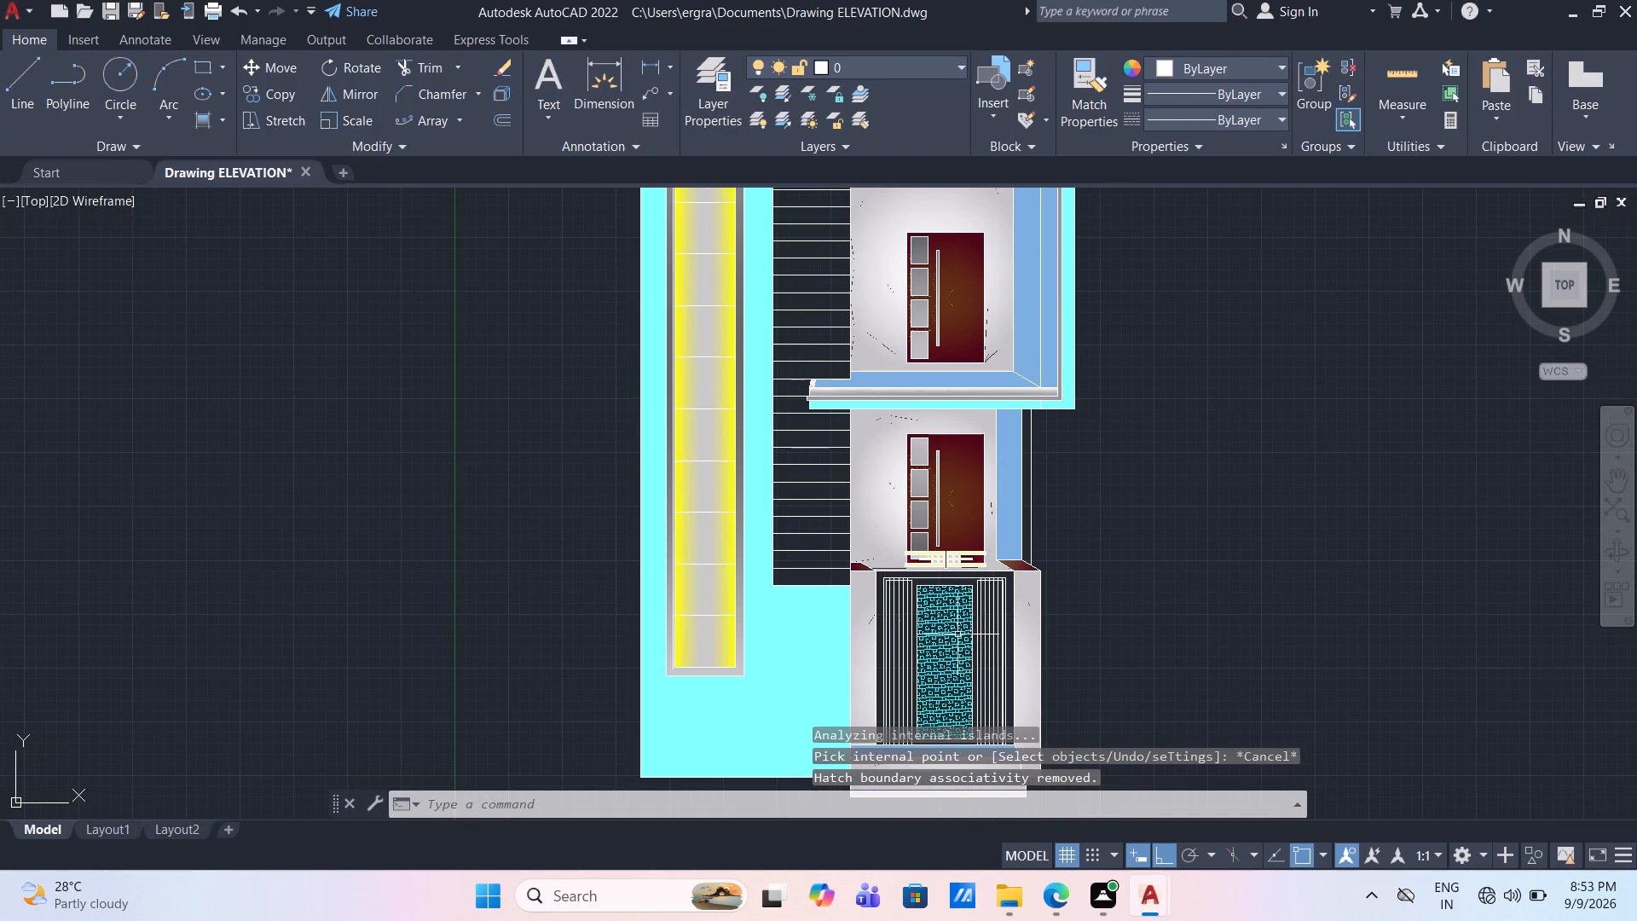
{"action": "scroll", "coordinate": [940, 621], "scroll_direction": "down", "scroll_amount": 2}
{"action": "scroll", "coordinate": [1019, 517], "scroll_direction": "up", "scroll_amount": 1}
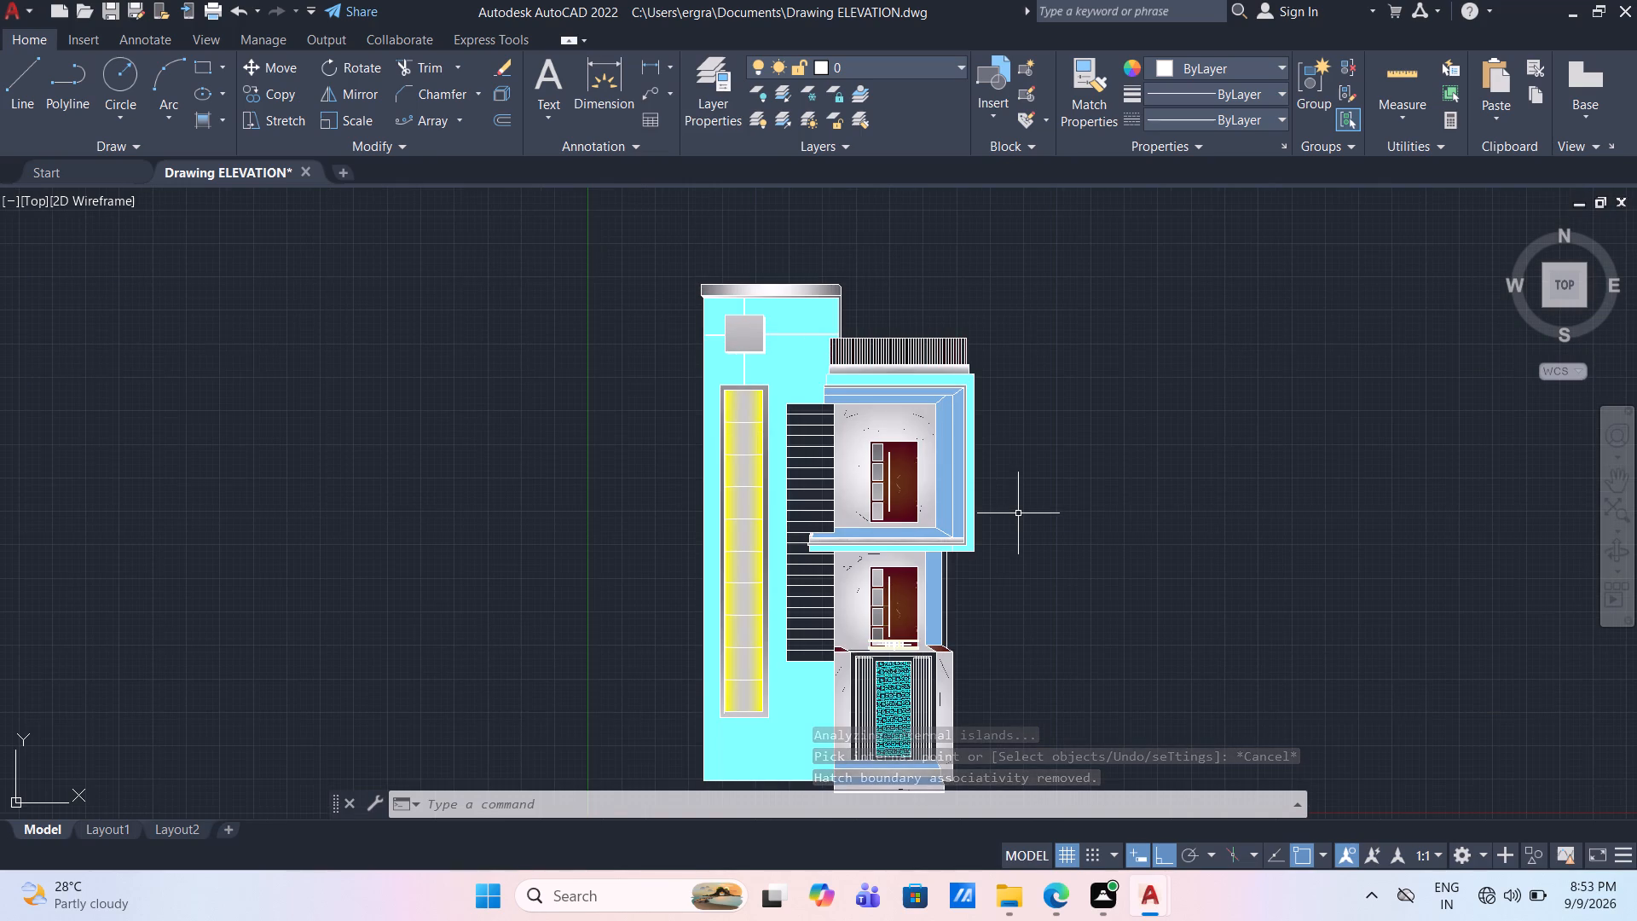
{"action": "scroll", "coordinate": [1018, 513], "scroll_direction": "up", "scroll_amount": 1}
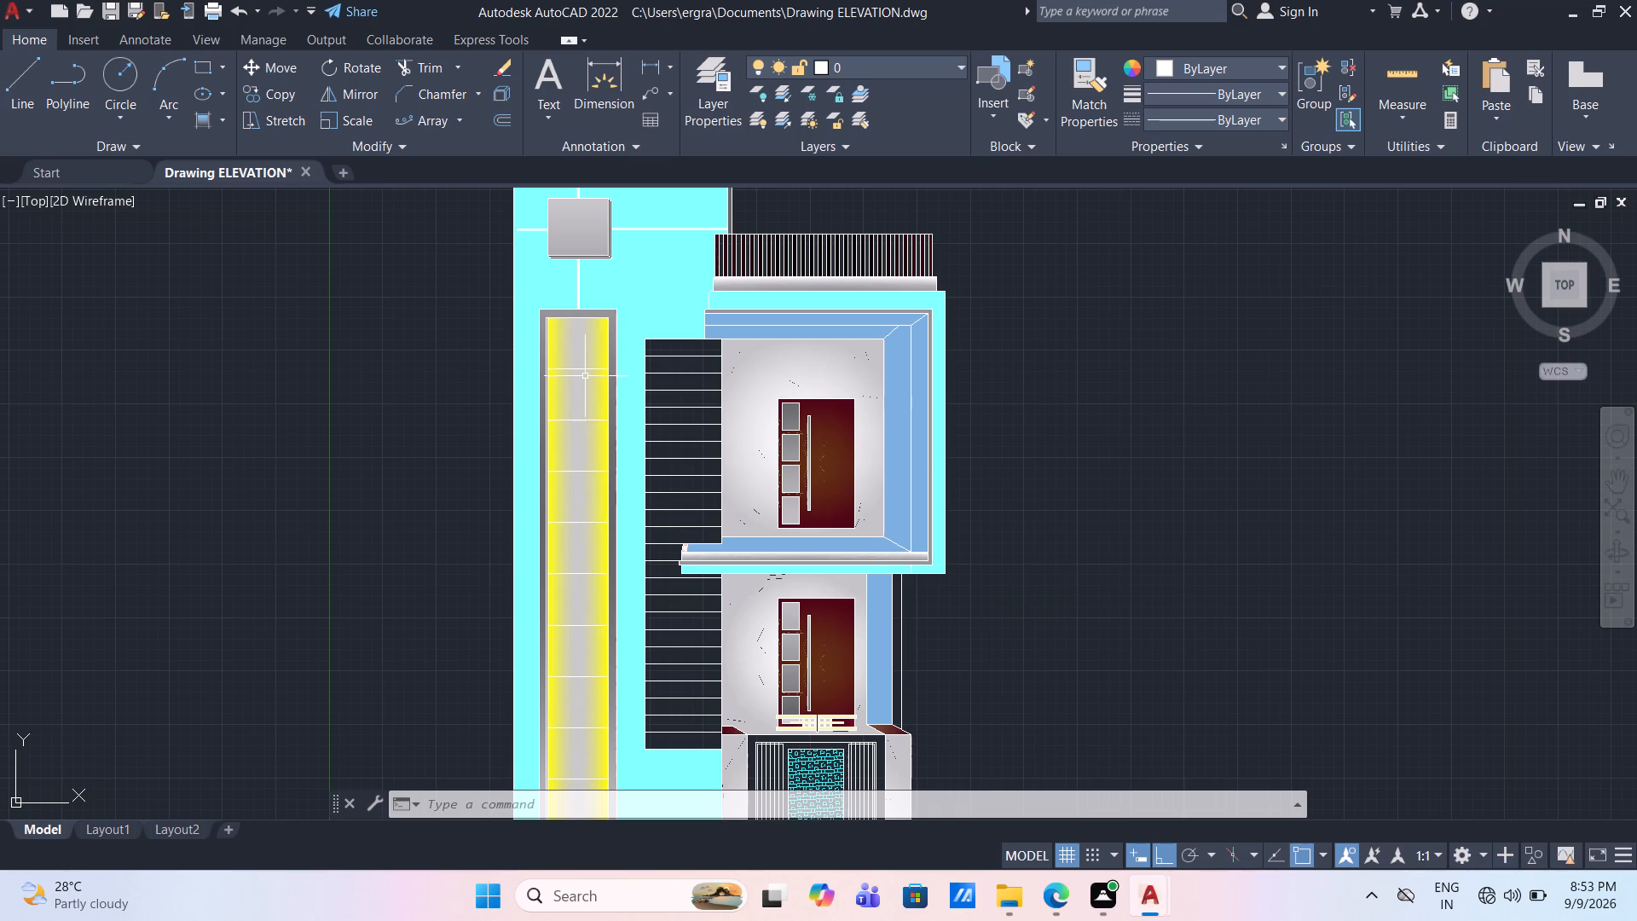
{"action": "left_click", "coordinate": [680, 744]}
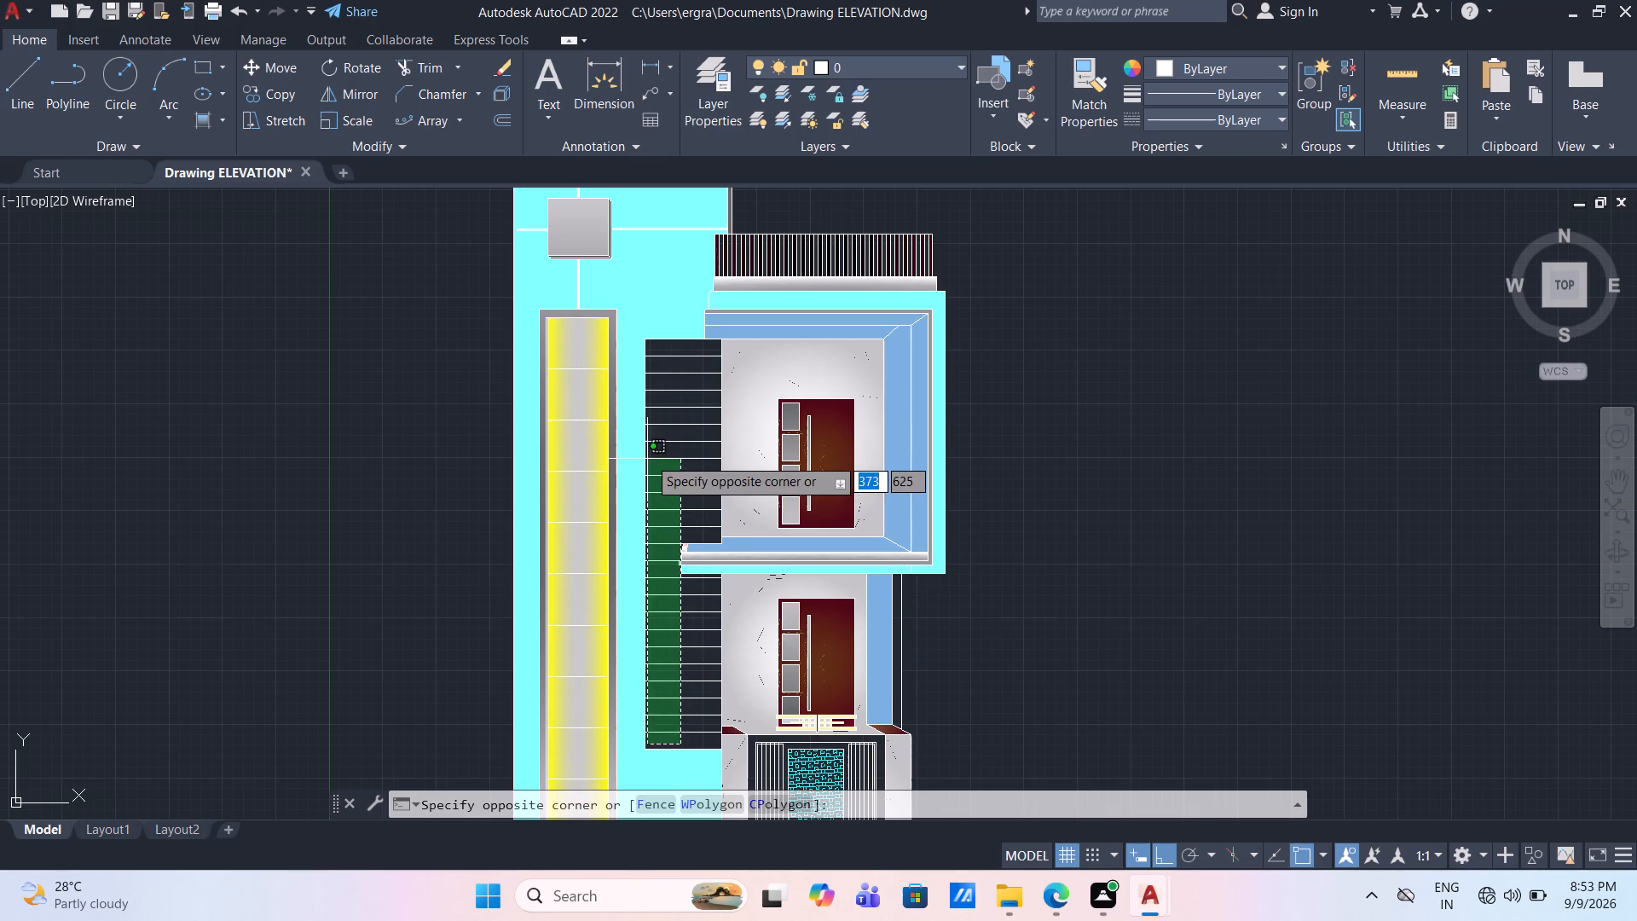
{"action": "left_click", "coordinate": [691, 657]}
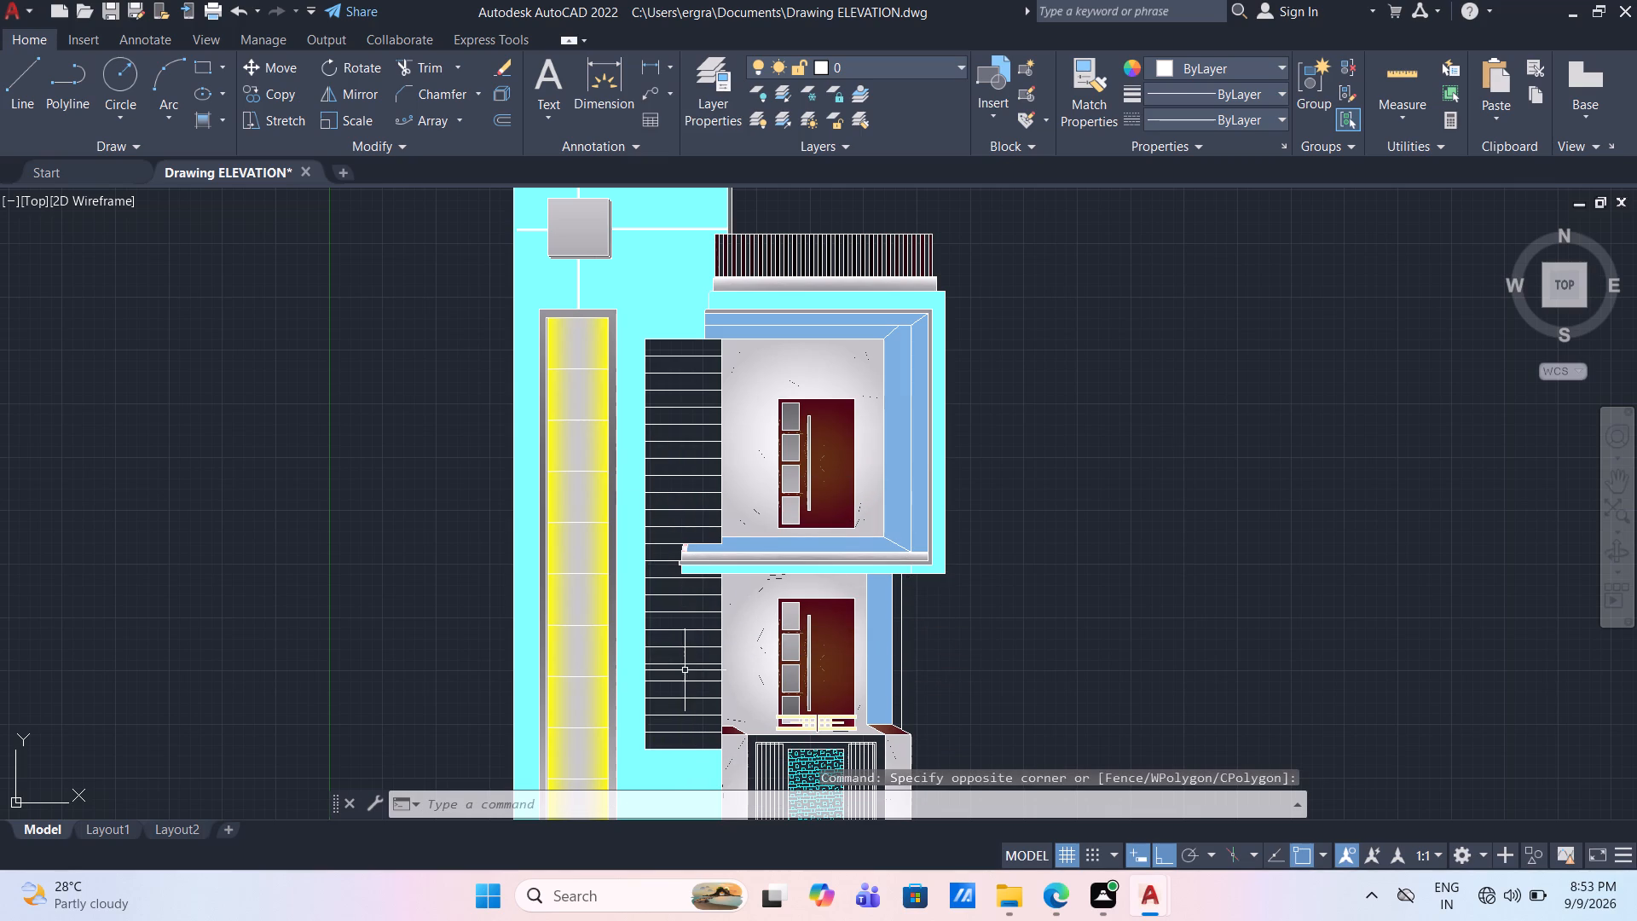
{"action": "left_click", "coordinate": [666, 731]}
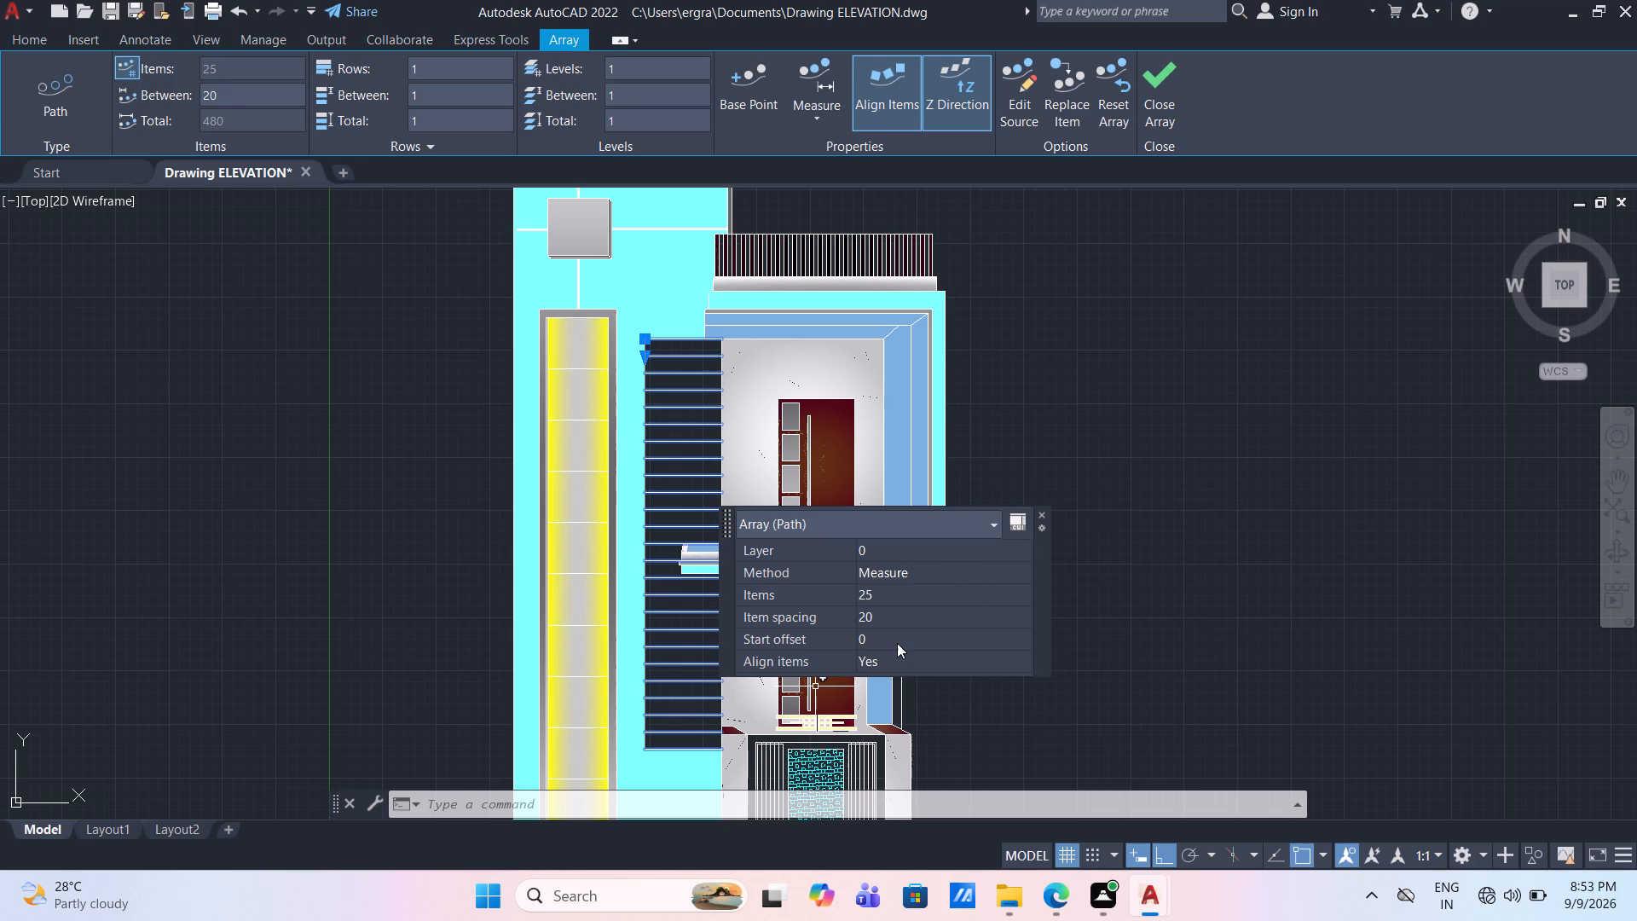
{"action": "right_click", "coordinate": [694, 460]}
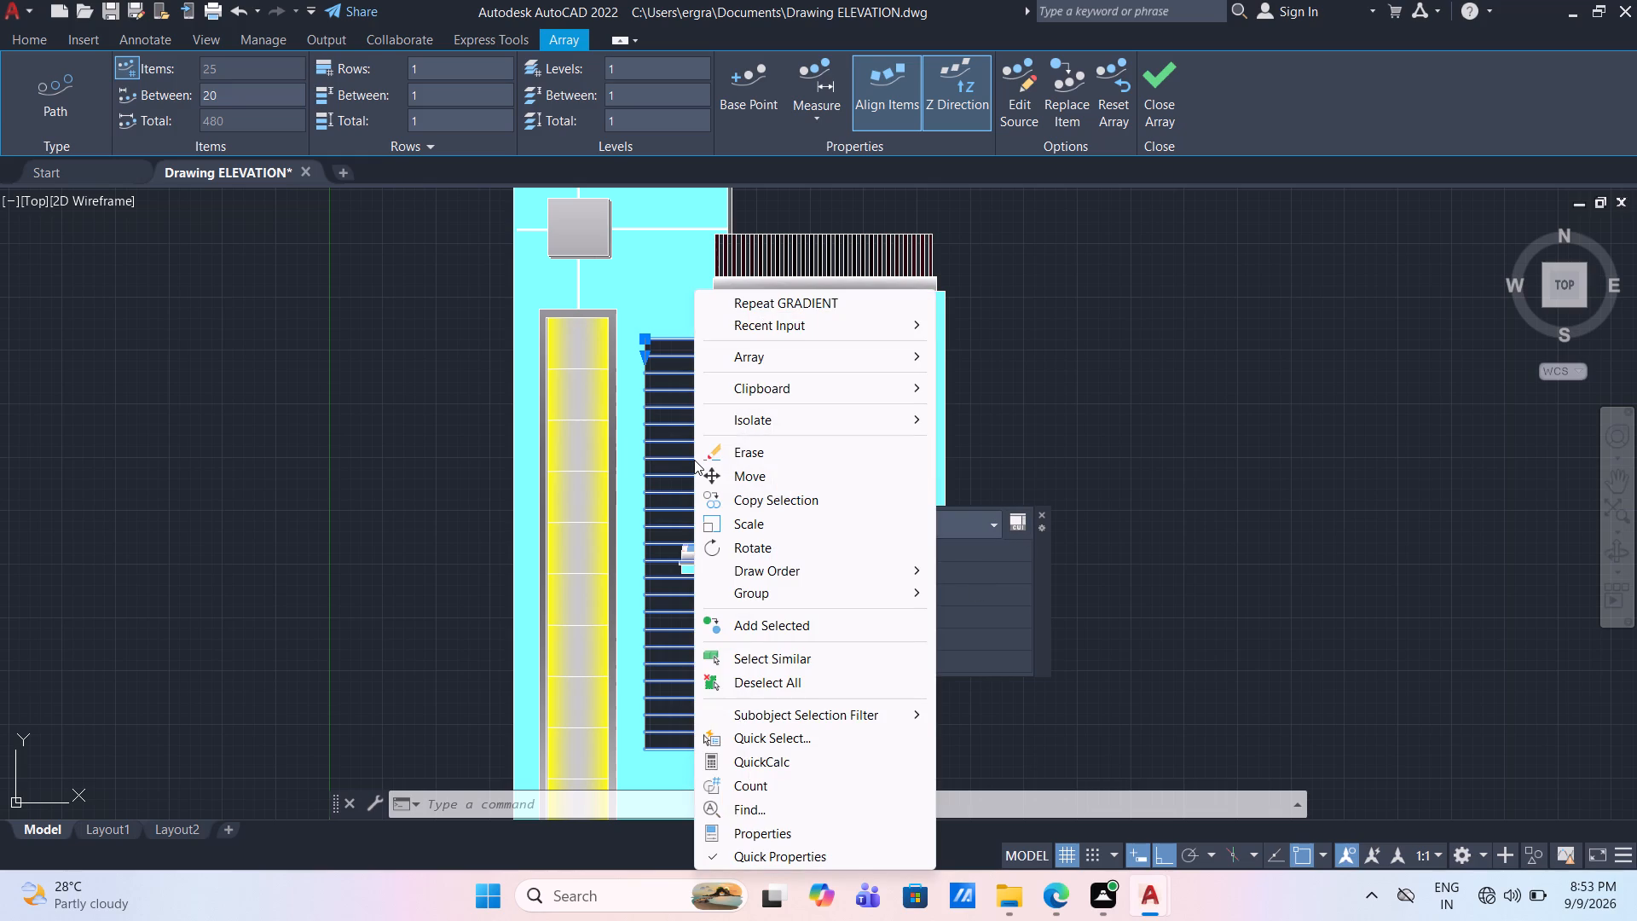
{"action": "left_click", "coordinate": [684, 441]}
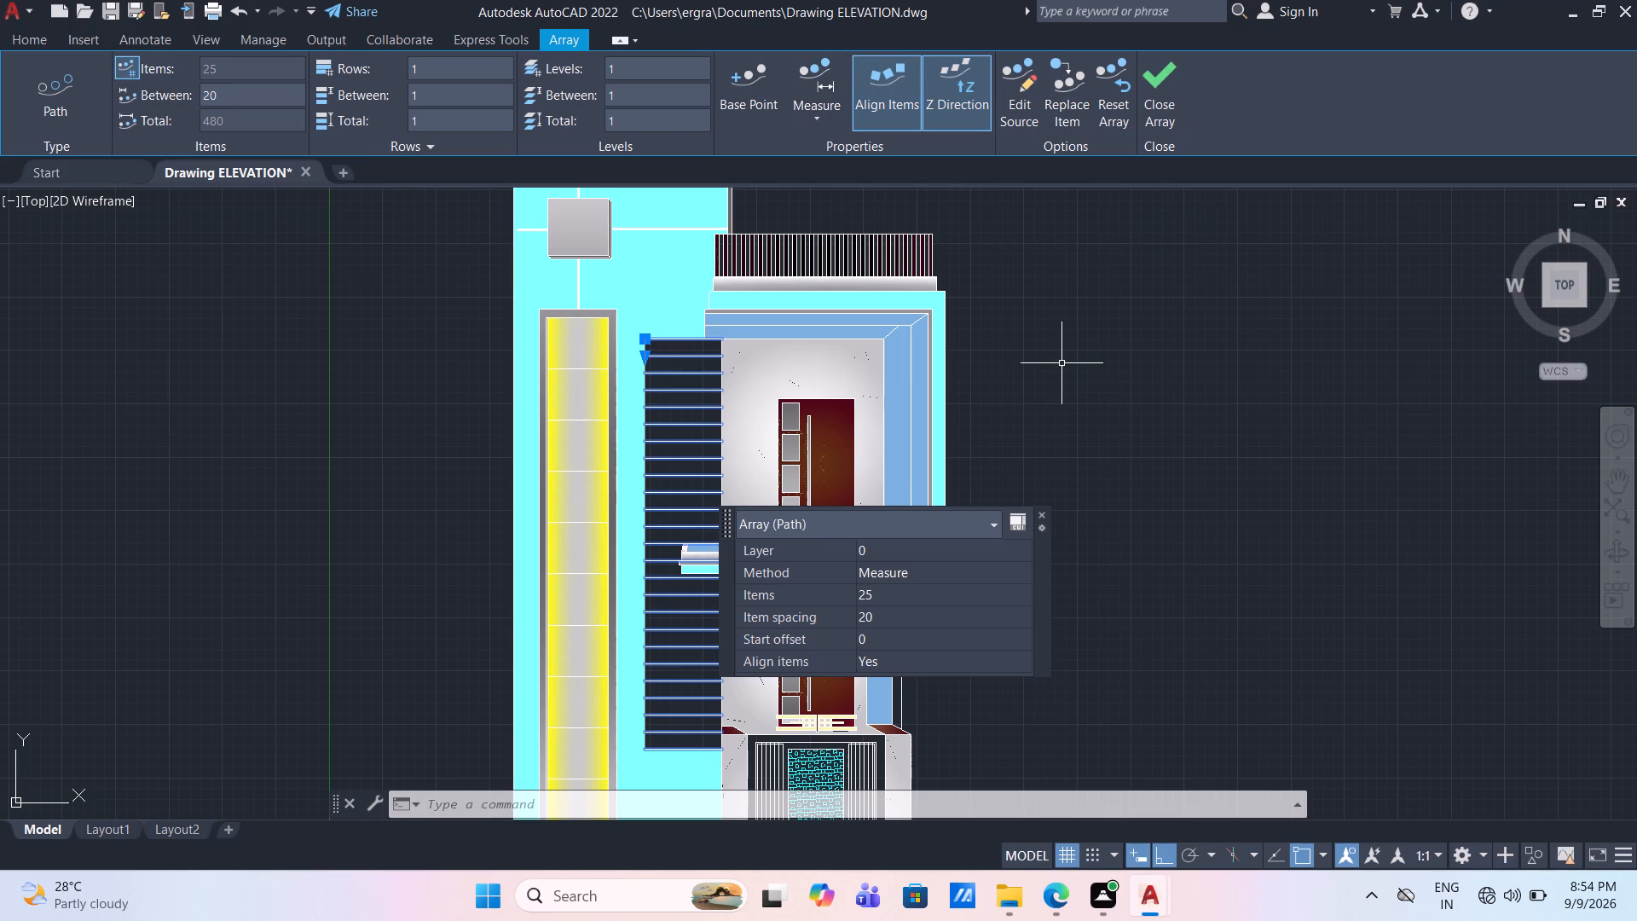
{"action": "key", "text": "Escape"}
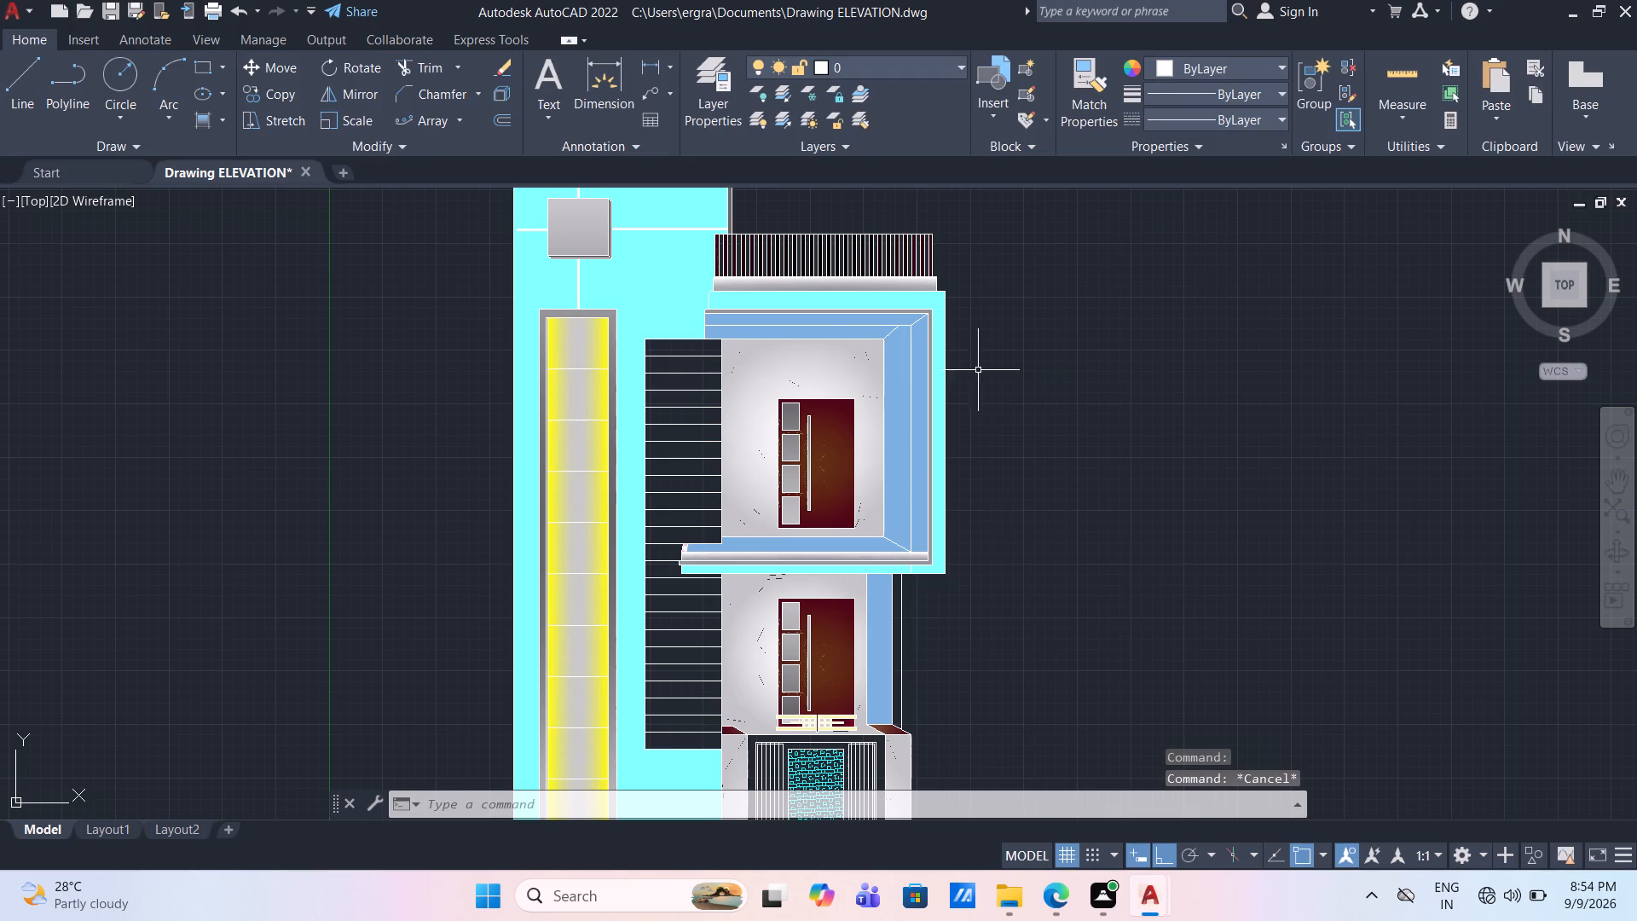
Gradient-fill the top eleven strips of the tower's unfilled striped column, using GR_SPHER with colours 147,149,152 and 45.
{"action": "left_click", "coordinate": [226, 124]}
{"action": "left_click", "coordinate": [194, 195]}
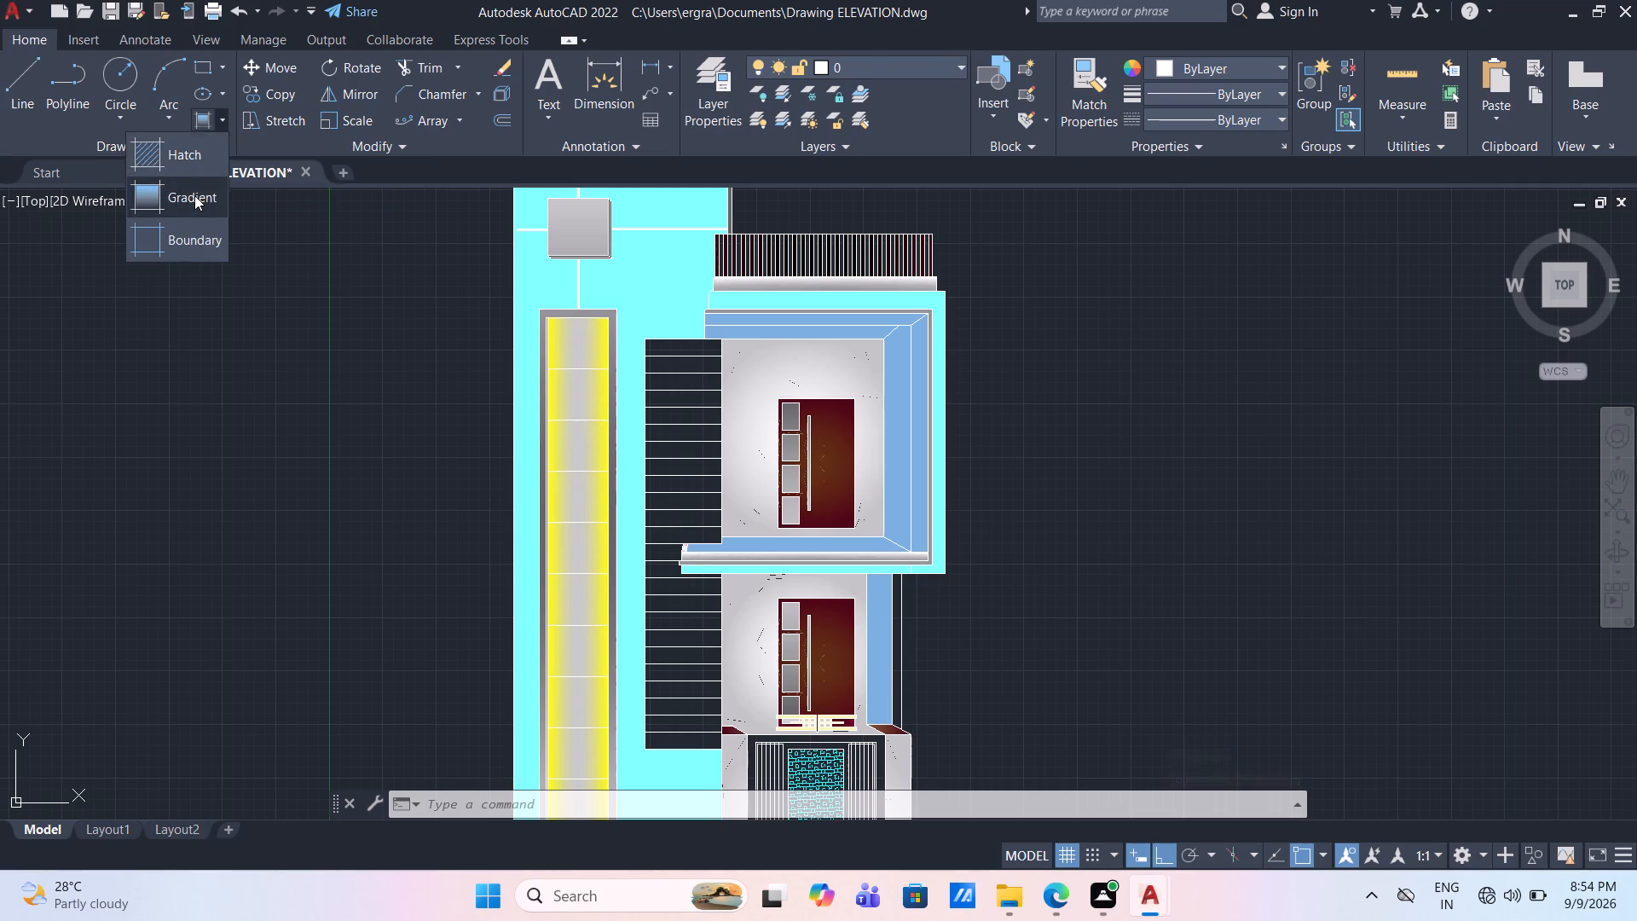
{"action": "left_click", "coordinate": [611, 96]}
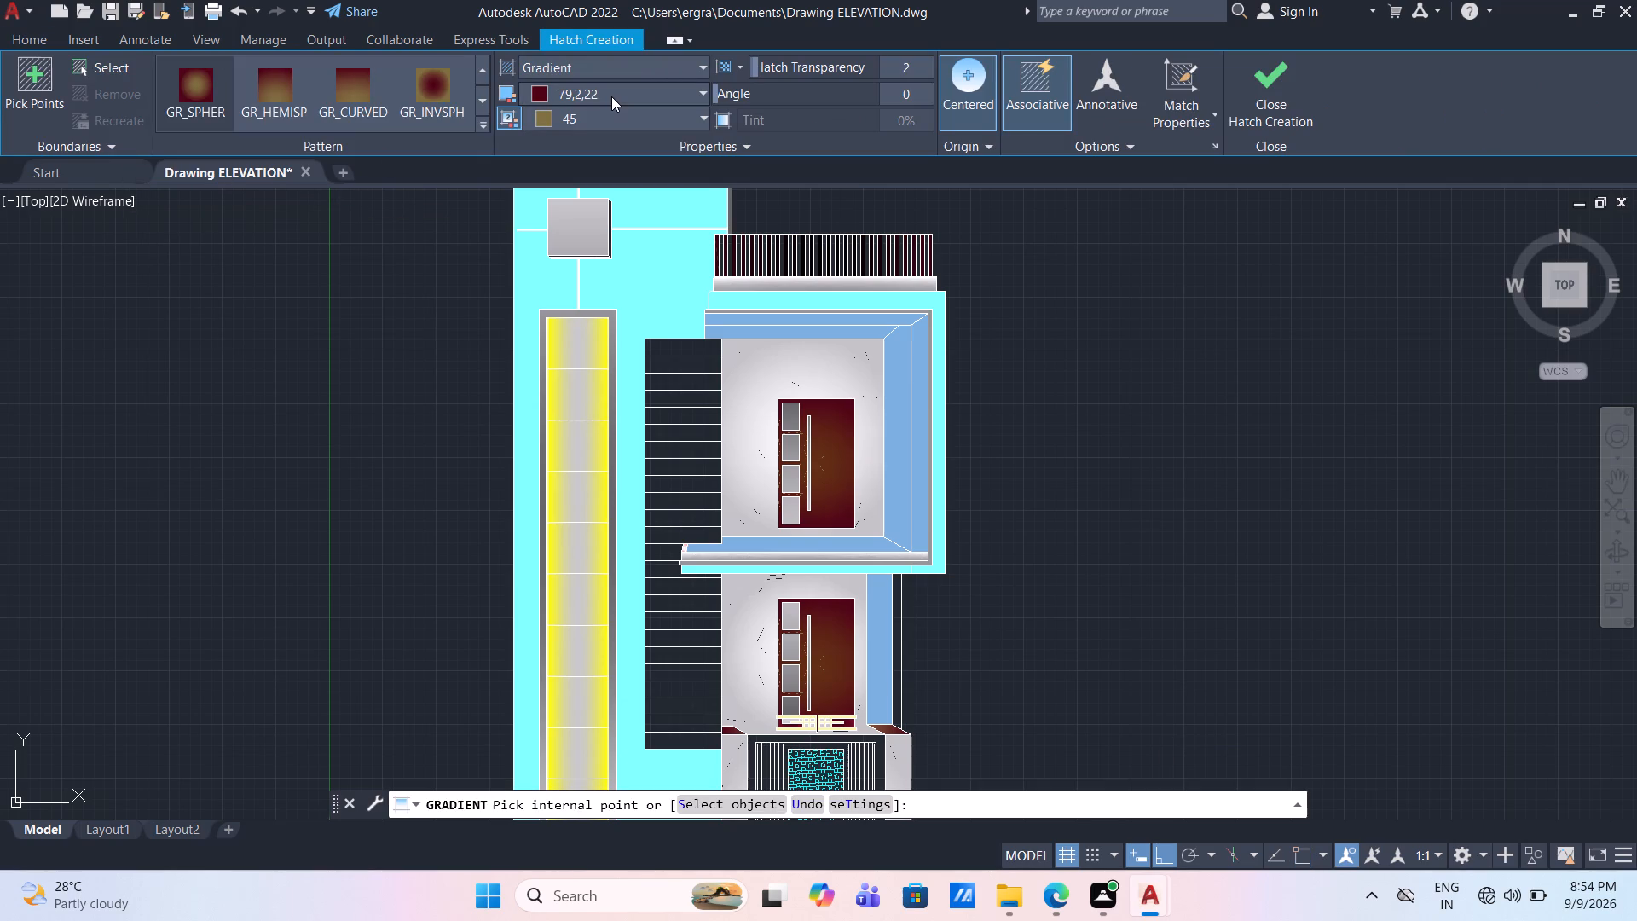
{"action": "left_click", "coordinate": [526, 165]}
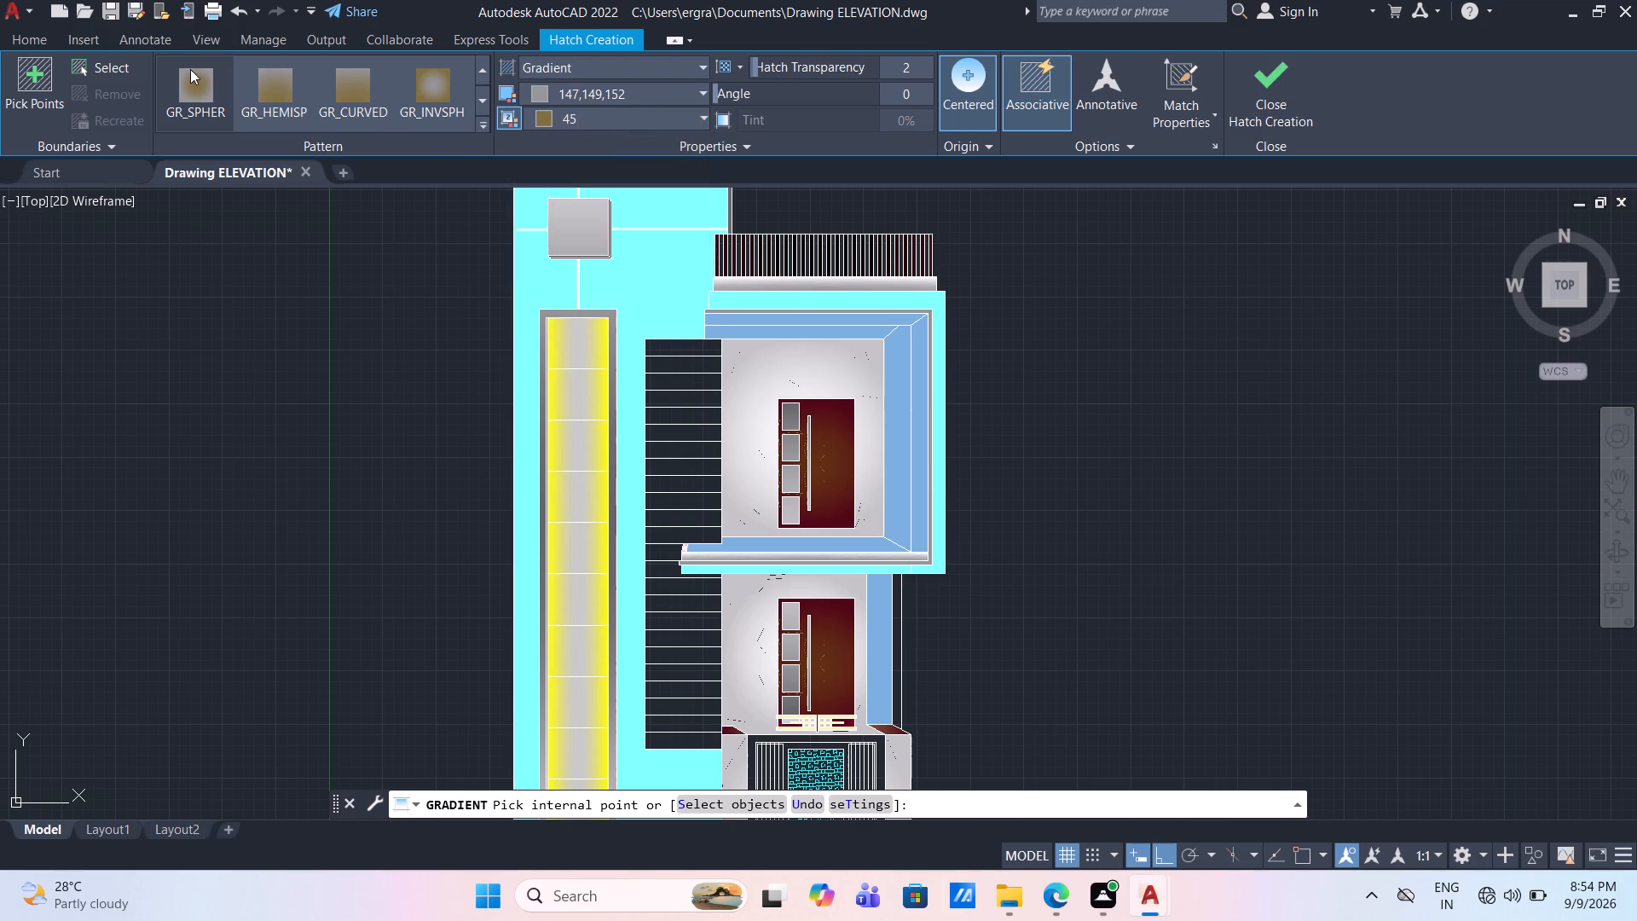
{"action": "left_click", "coordinate": [195, 101]}
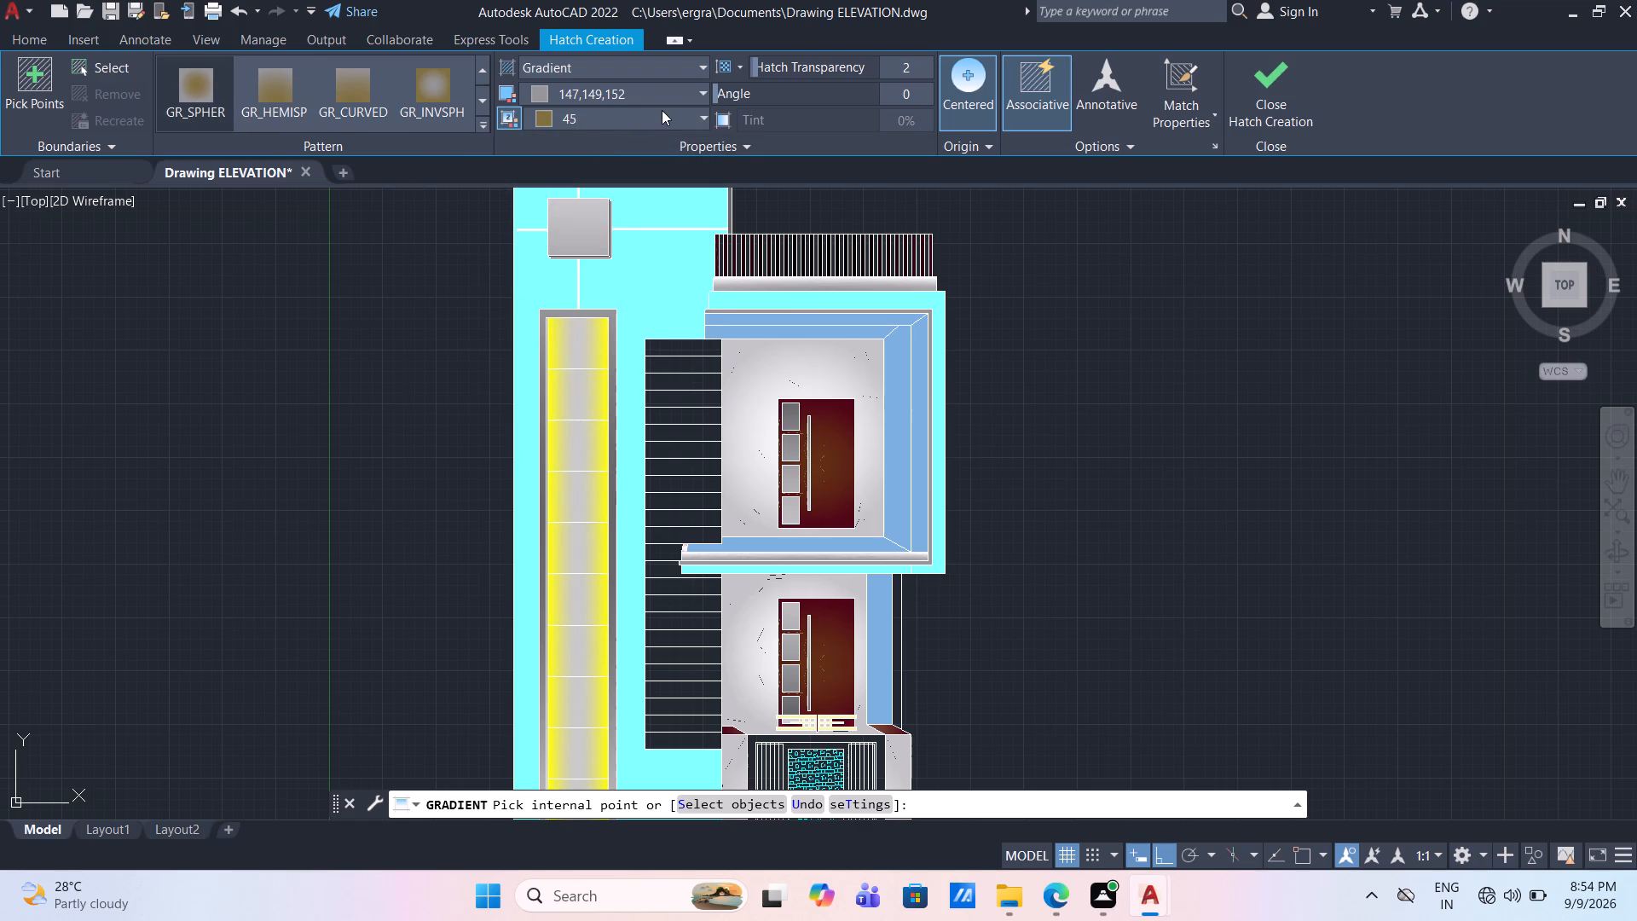
{"action": "left_click", "coordinate": [662, 110]}
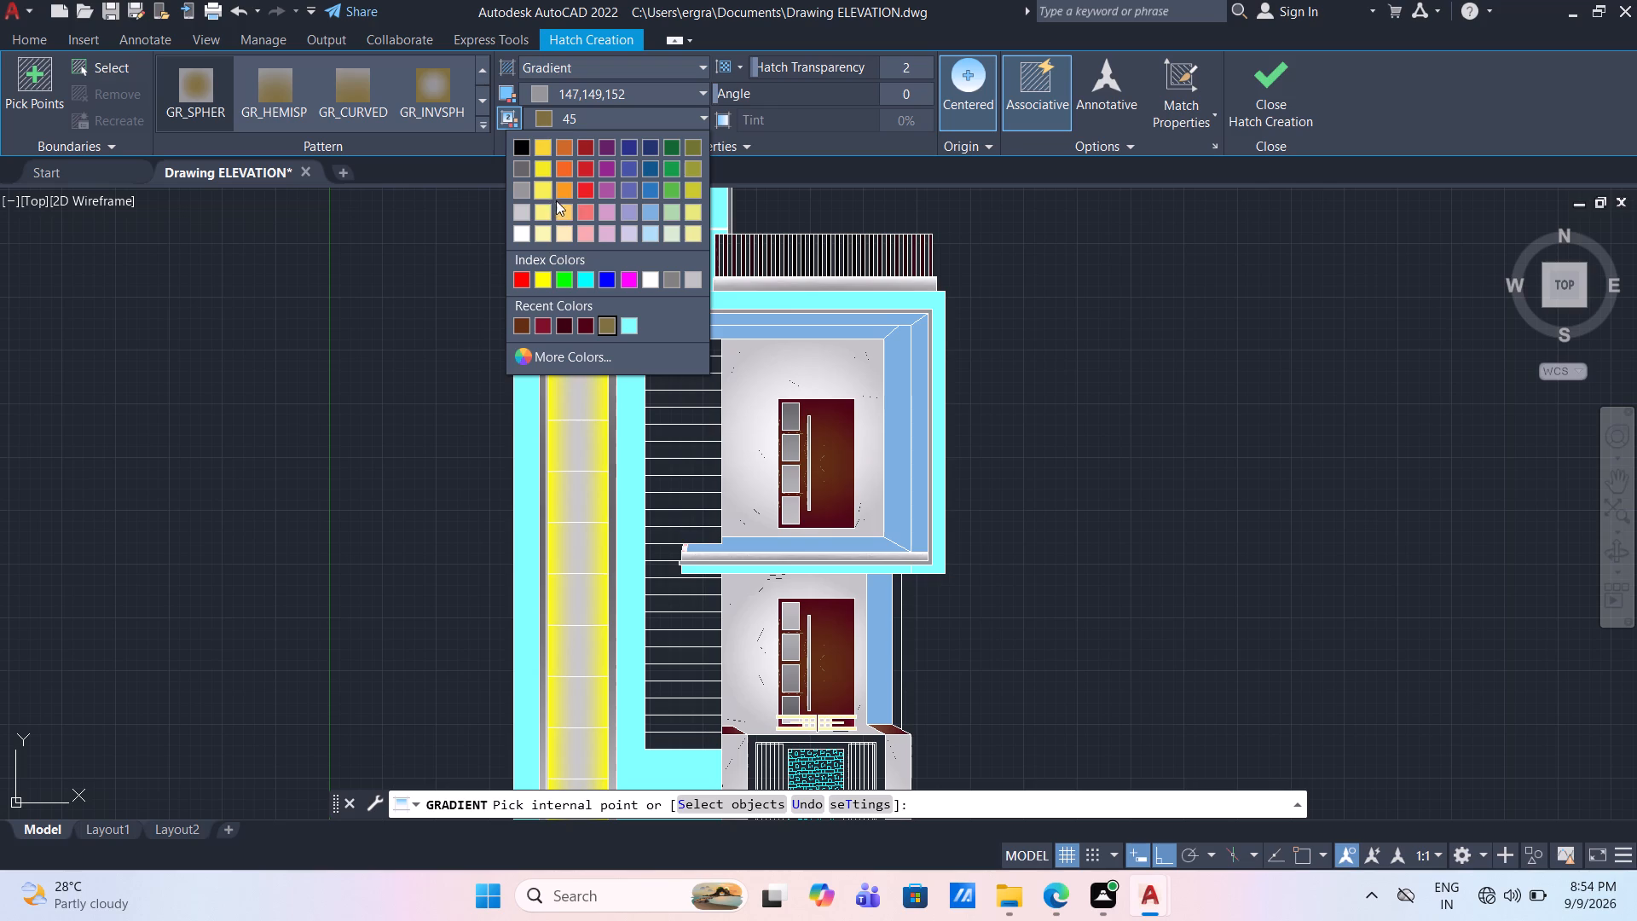
{"action": "left_click", "coordinate": [563, 209]}
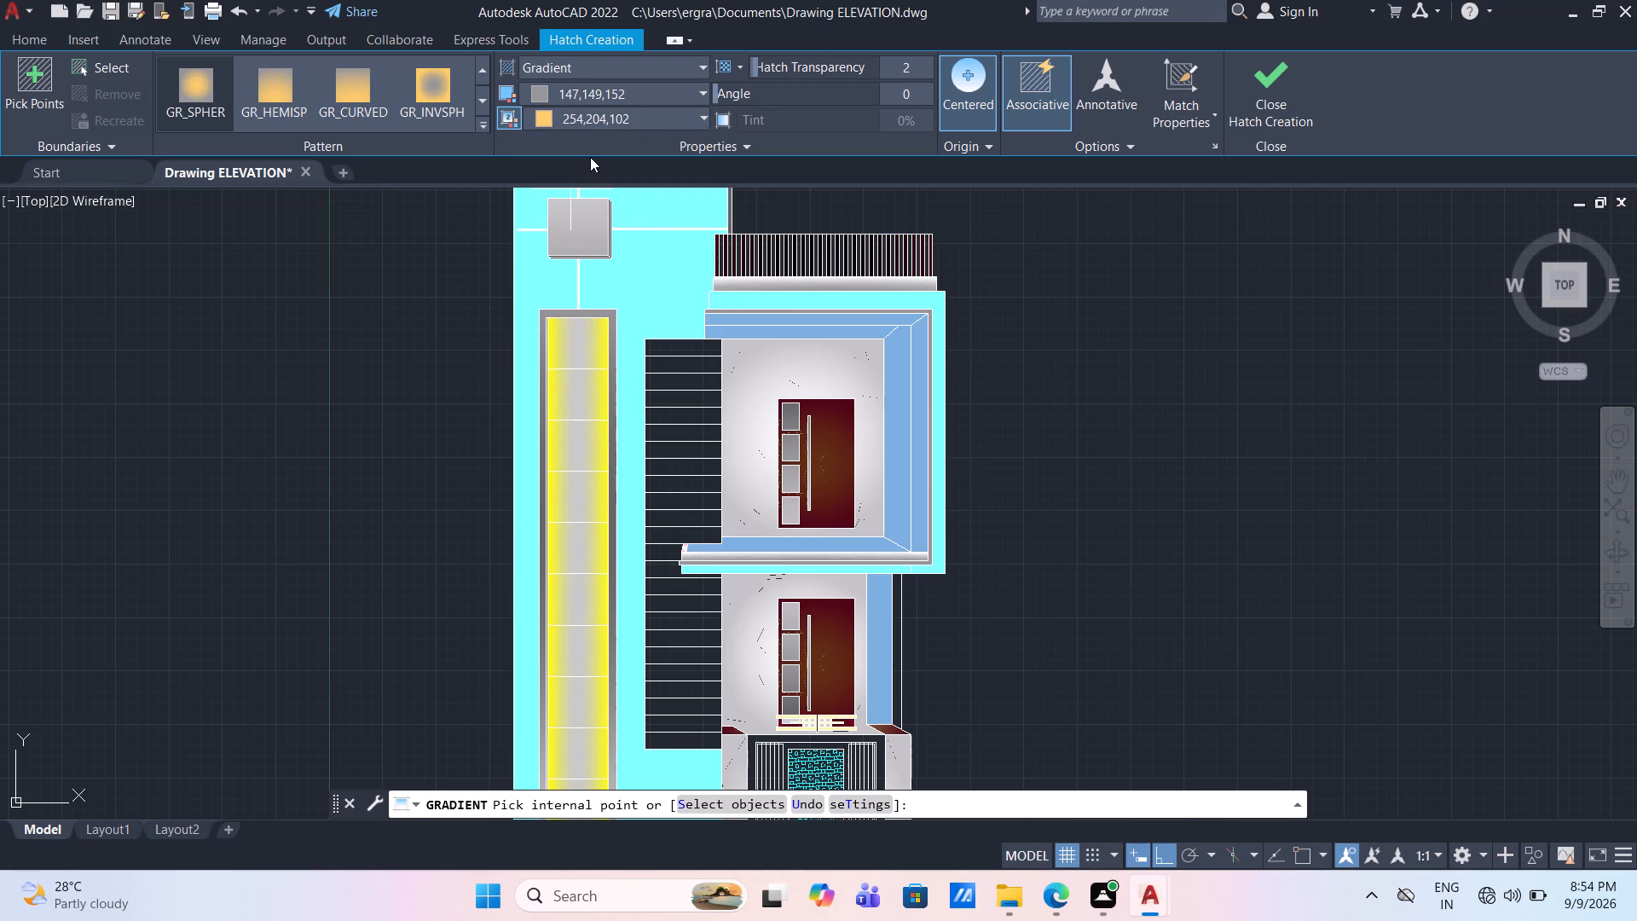
{"action": "left_click", "coordinate": [691, 119]}
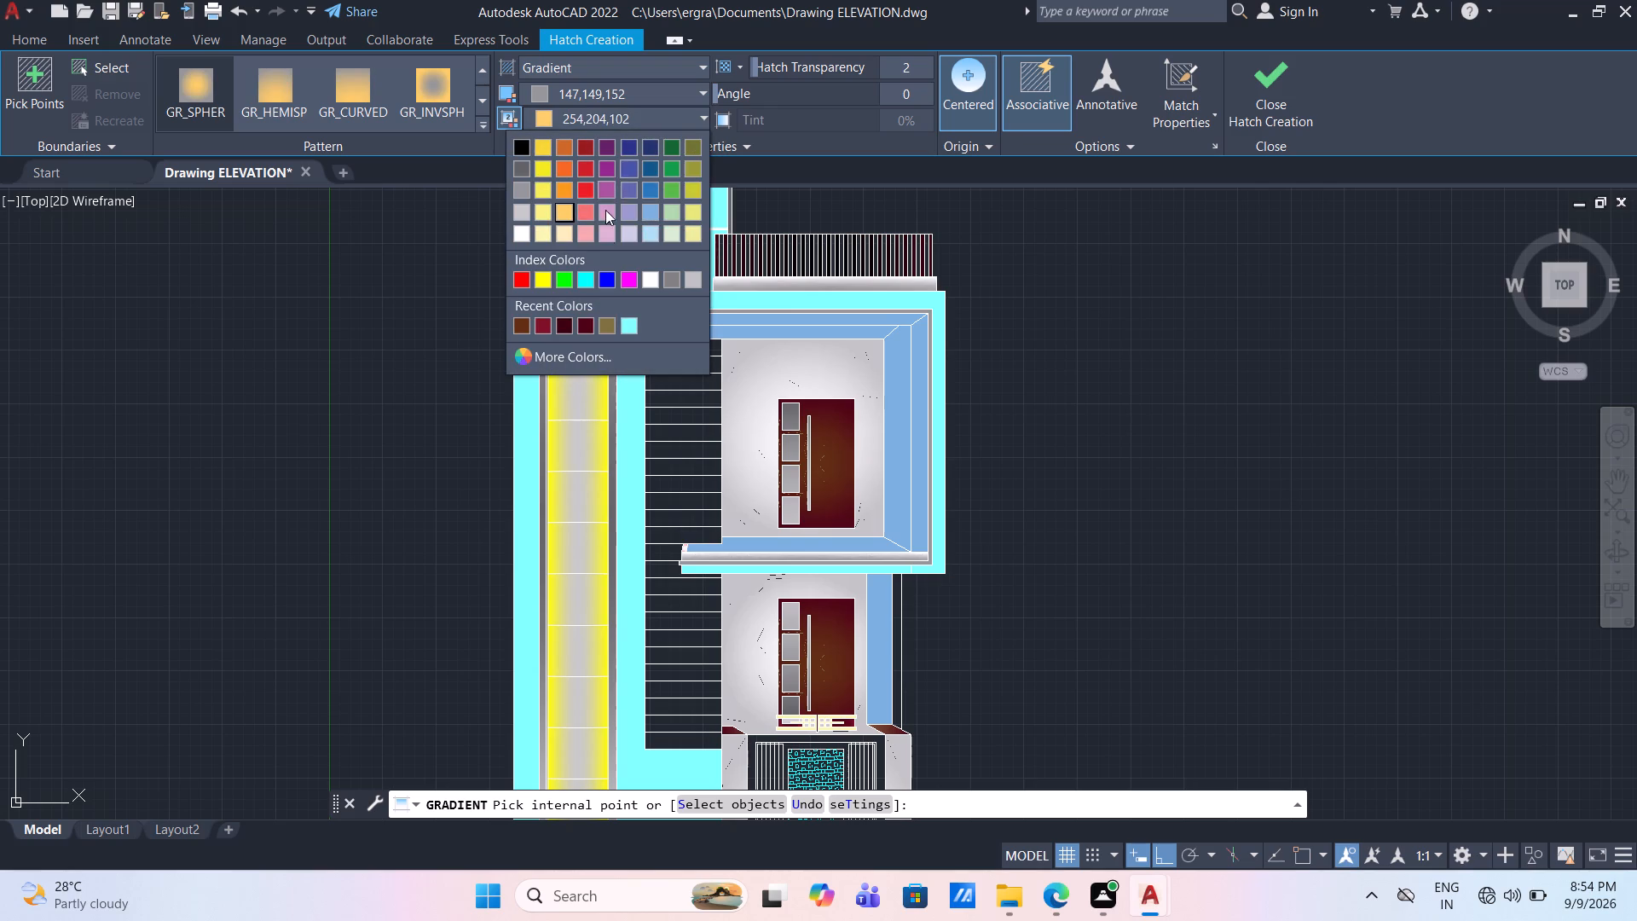
{"action": "left_click", "coordinate": [604, 332]}
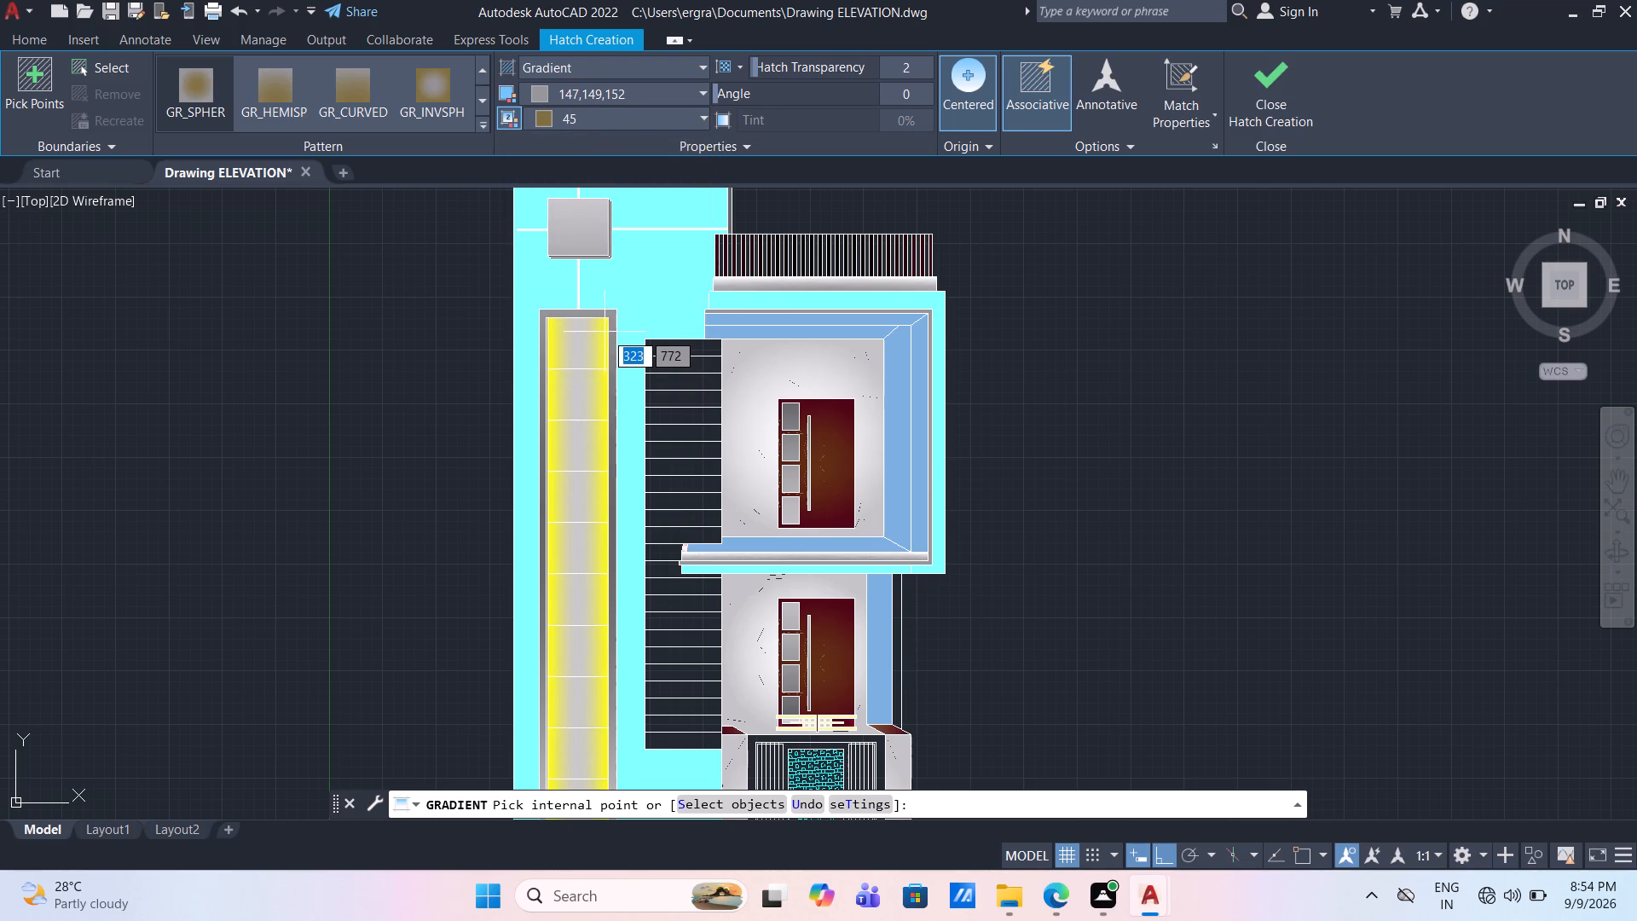
{"action": "left_click", "coordinate": [678, 347]}
{"action": "left_click", "coordinate": [677, 368]}
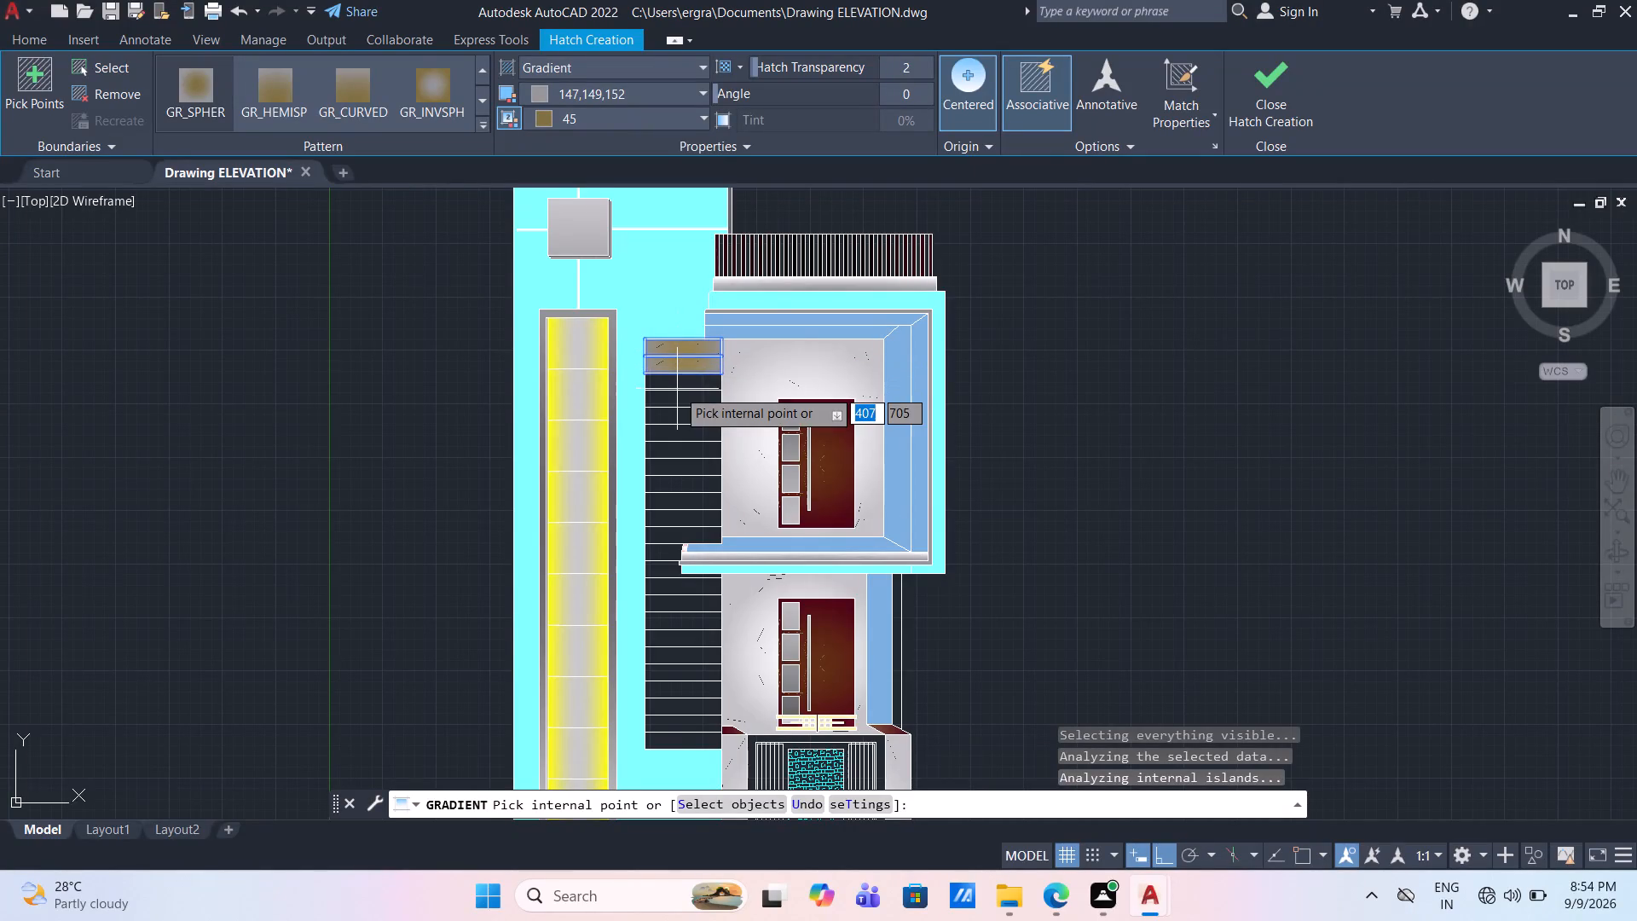
{"action": "left_click", "coordinate": [677, 389]}
{"action": "left_click", "coordinate": [676, 407]}
{"action": "left_click", "coordinate": [674, 421]}
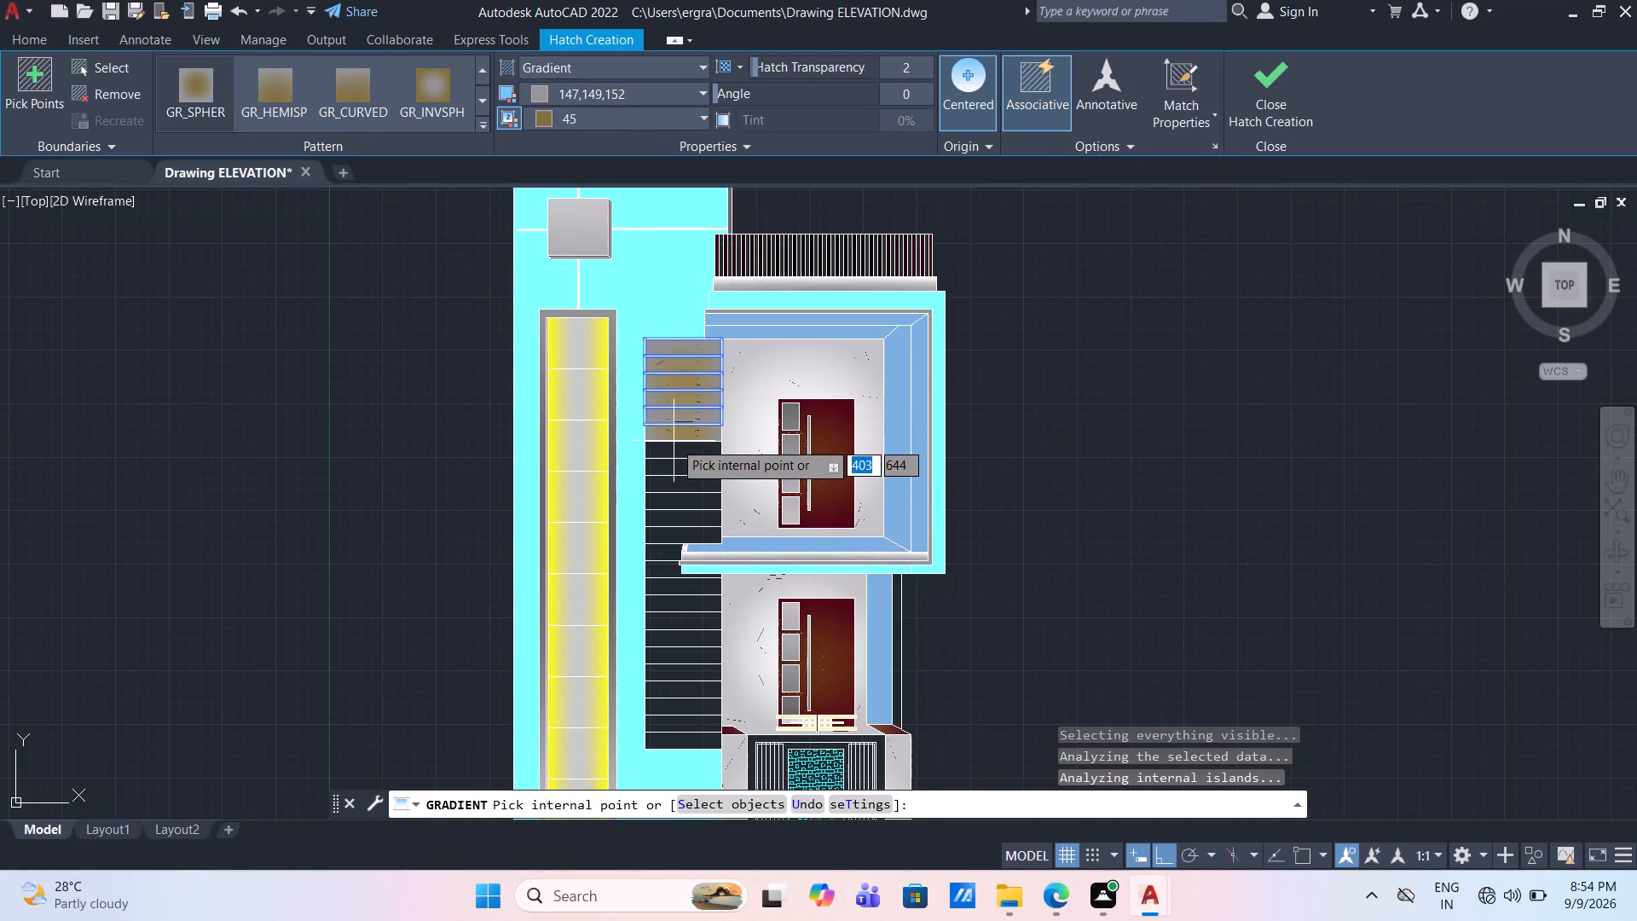
{"action": "left_click", "coordinate": [674, 441]}
{"action": "left_click", "coordinate": [672, 451]}
{"action": "left_click", "coordinate": [674, 478]}
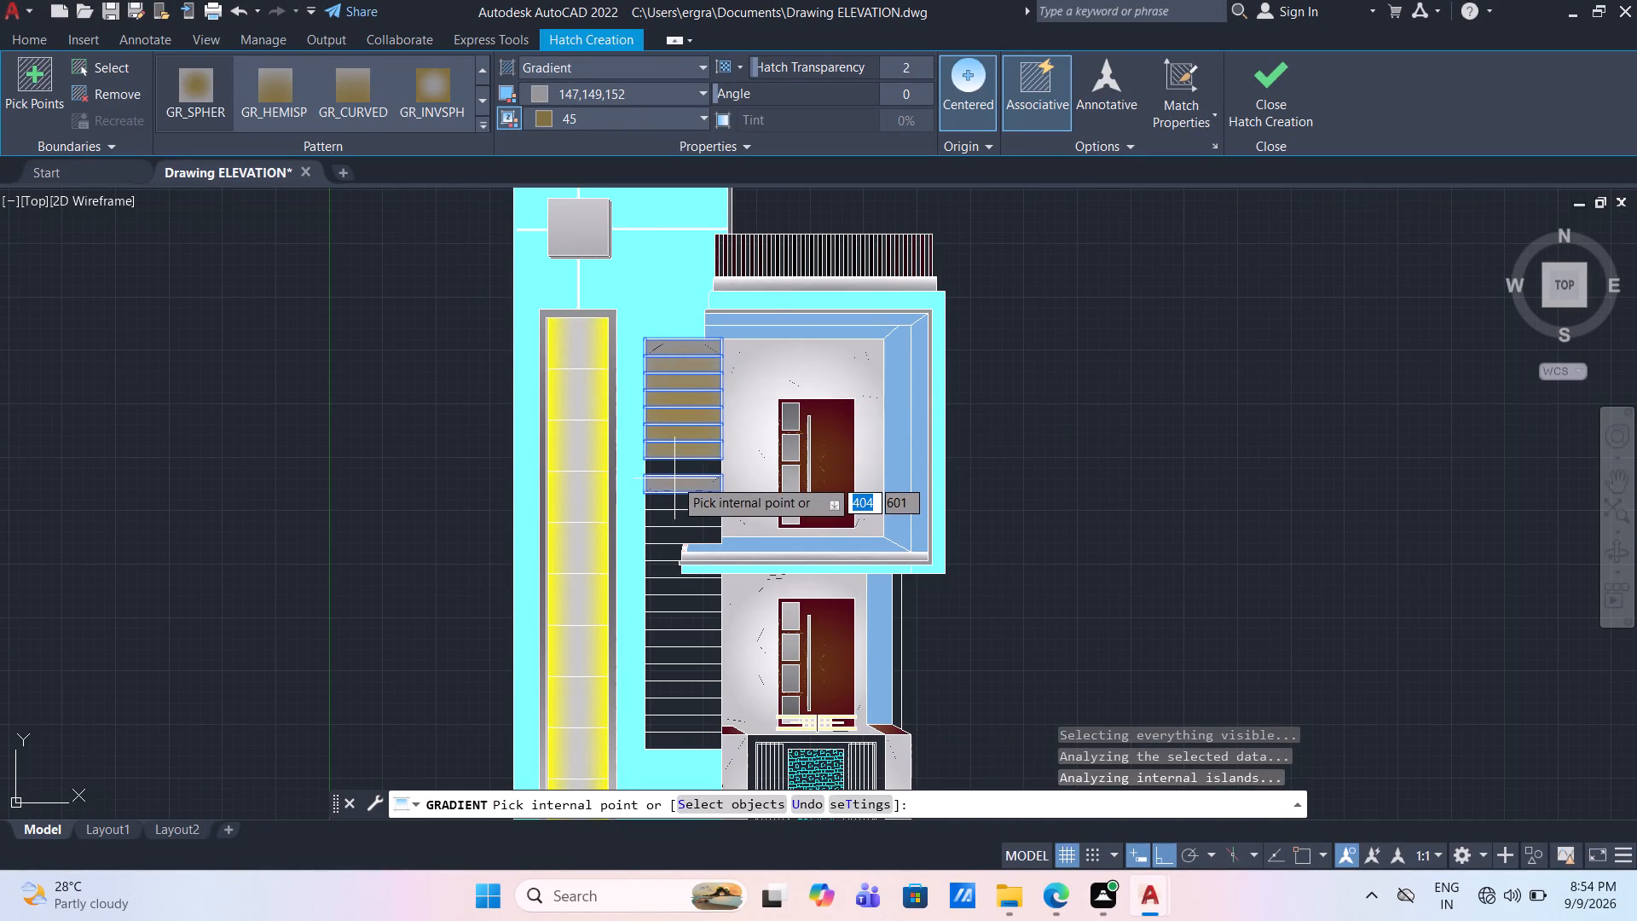
{"action": "left_click", "coordinate": [674, 469]}
{"action": "left_click", "coordinate": [671, 502]}
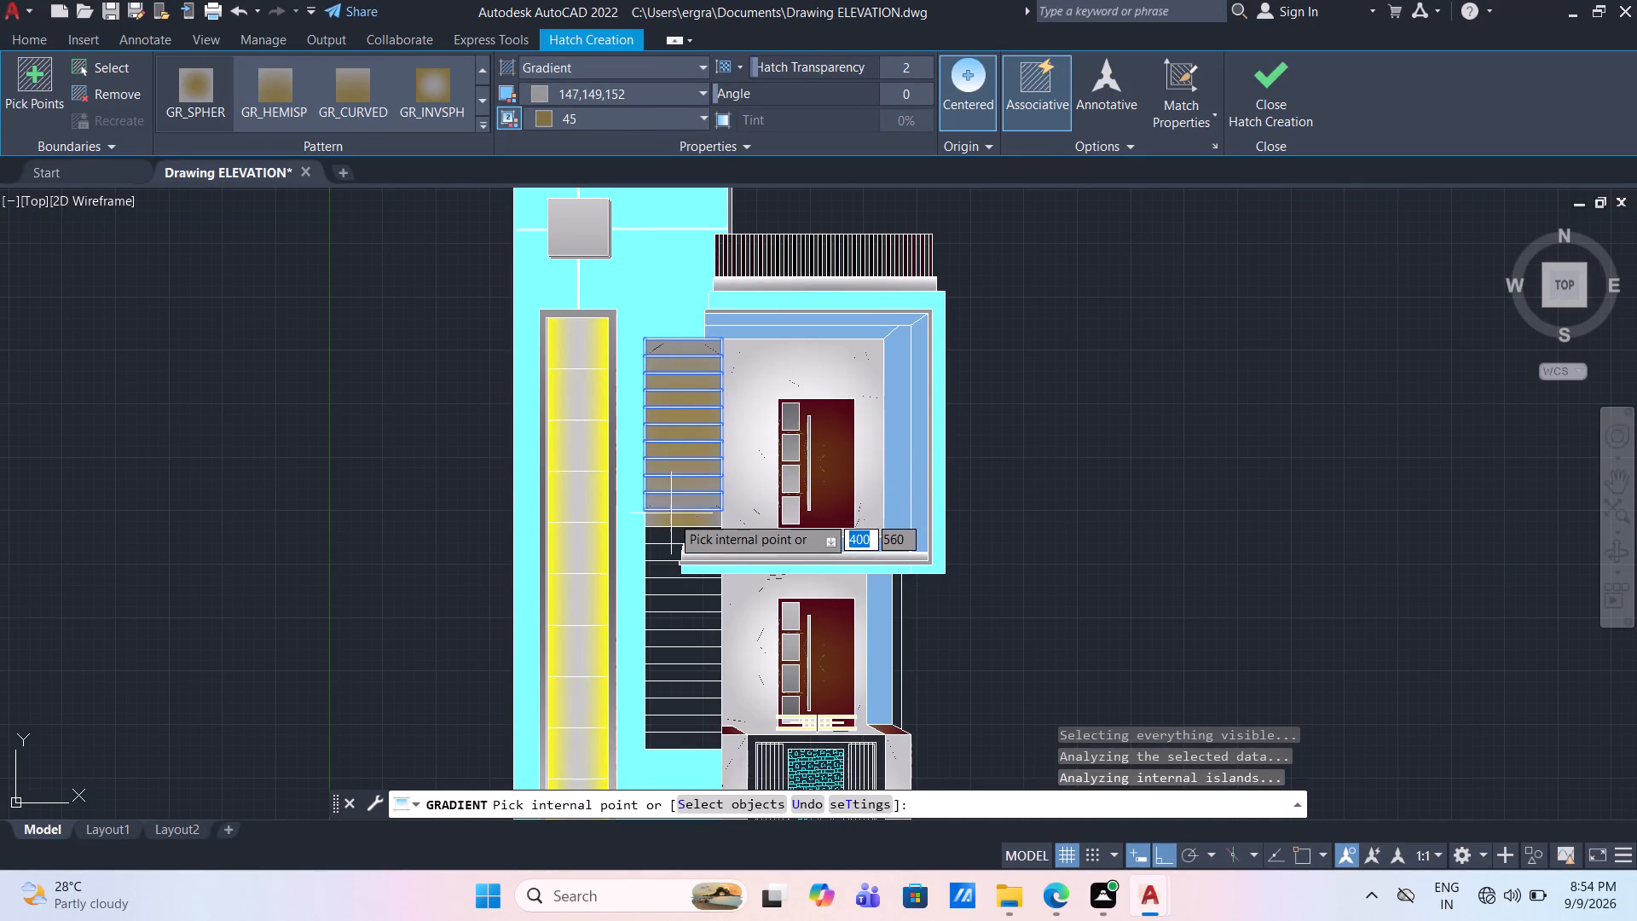
{"action": "left_click", "coordinate": [670, 519]}
{"action": "left_click", "coordinate": [668, 544]}
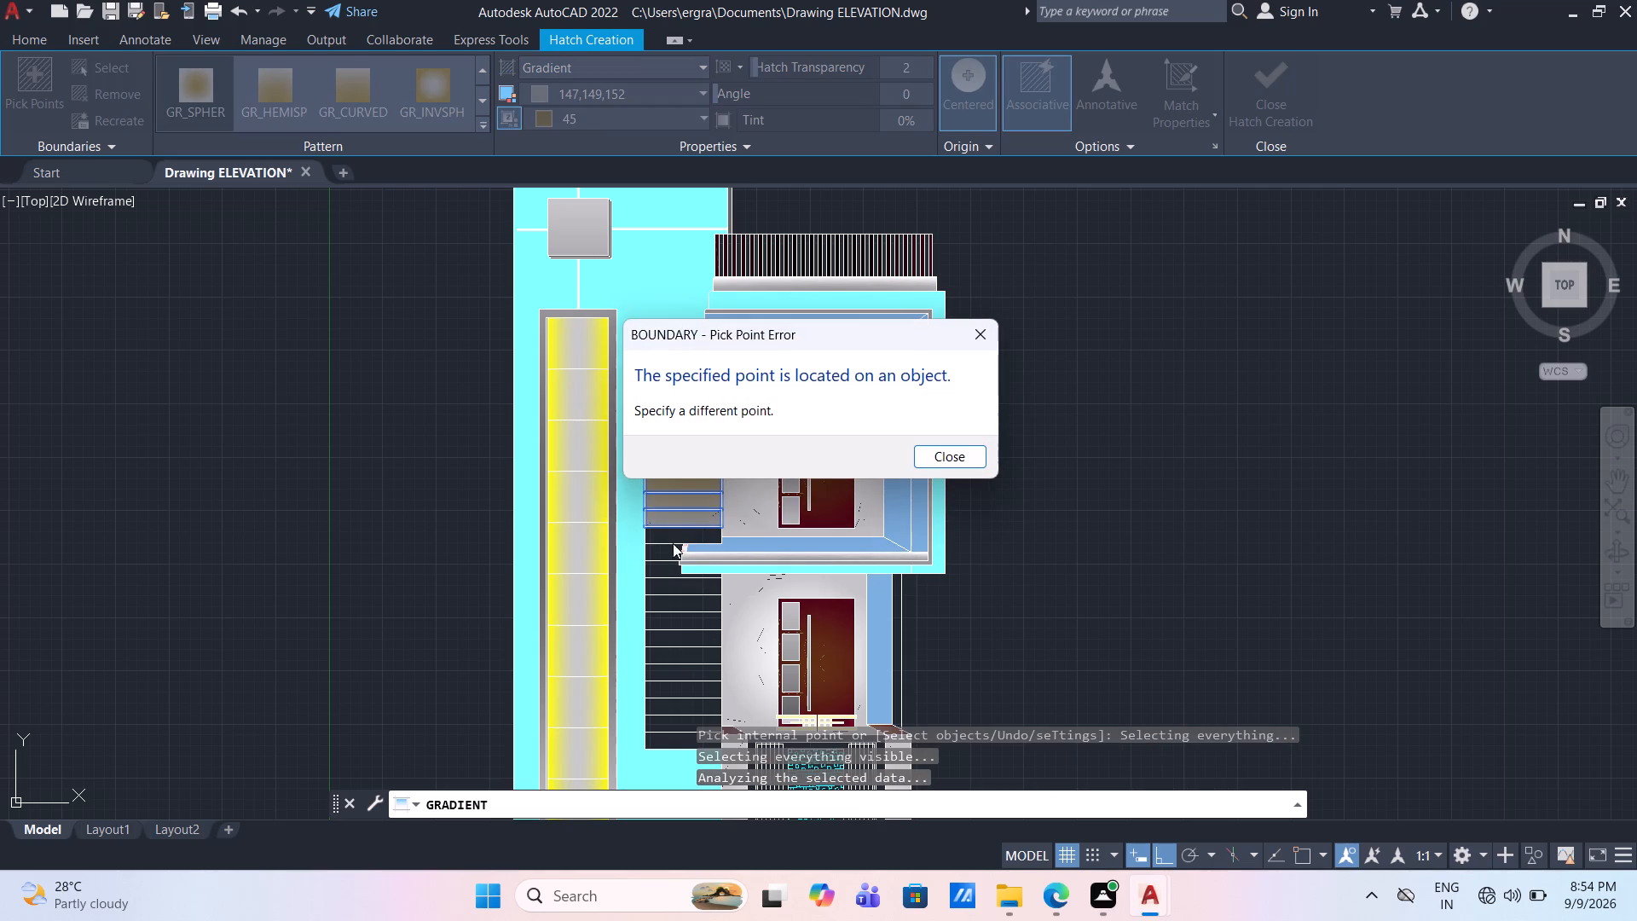
{"action": "left_click", "coordinate": [973, 333]}
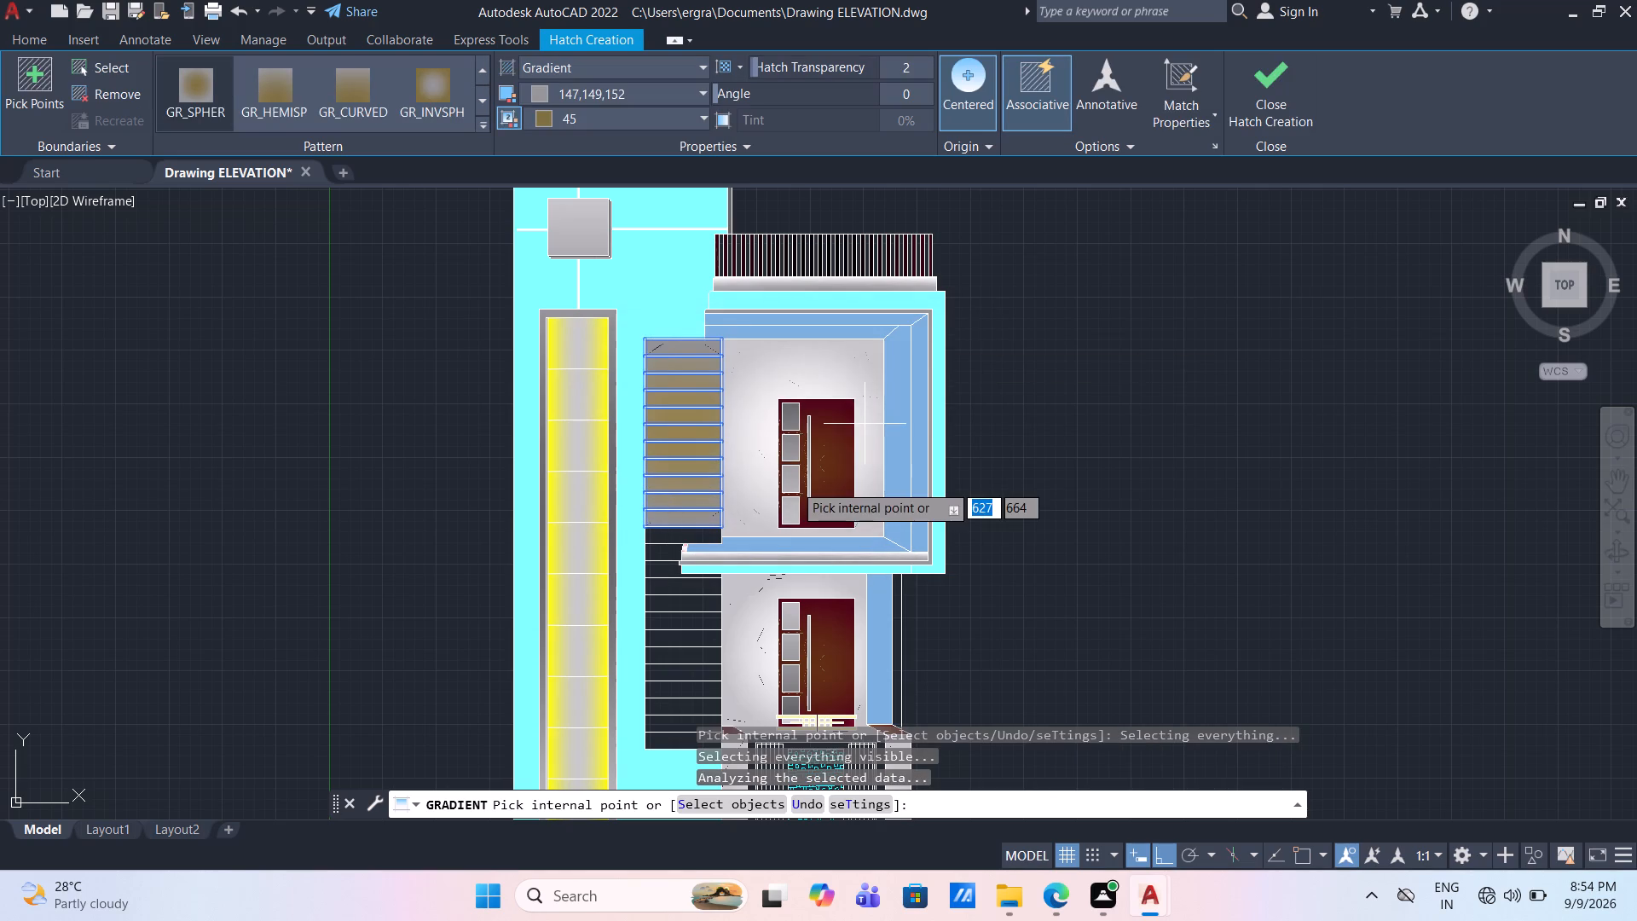
Add the column's lower strips to the same gradient, from the blue frame's ledge to the bottom except the second-lowest, and finish the fill.
{"action": "scroll", "coordinate": [626, 542], "scroll_direction": "up", "scroll_amount": 1}
{"action": "scroll", "coordinate": [651, 530], "scroll_direction": "down", "scroll_amount": 2}
{"action": "middle_click_drag", "start_coordinate": [651, 536], "coordinate": [614, 437]}
{"action": "scroll", "coordinate": [616, 452], "scroll_direction": "up", "scroll_amount": 2}
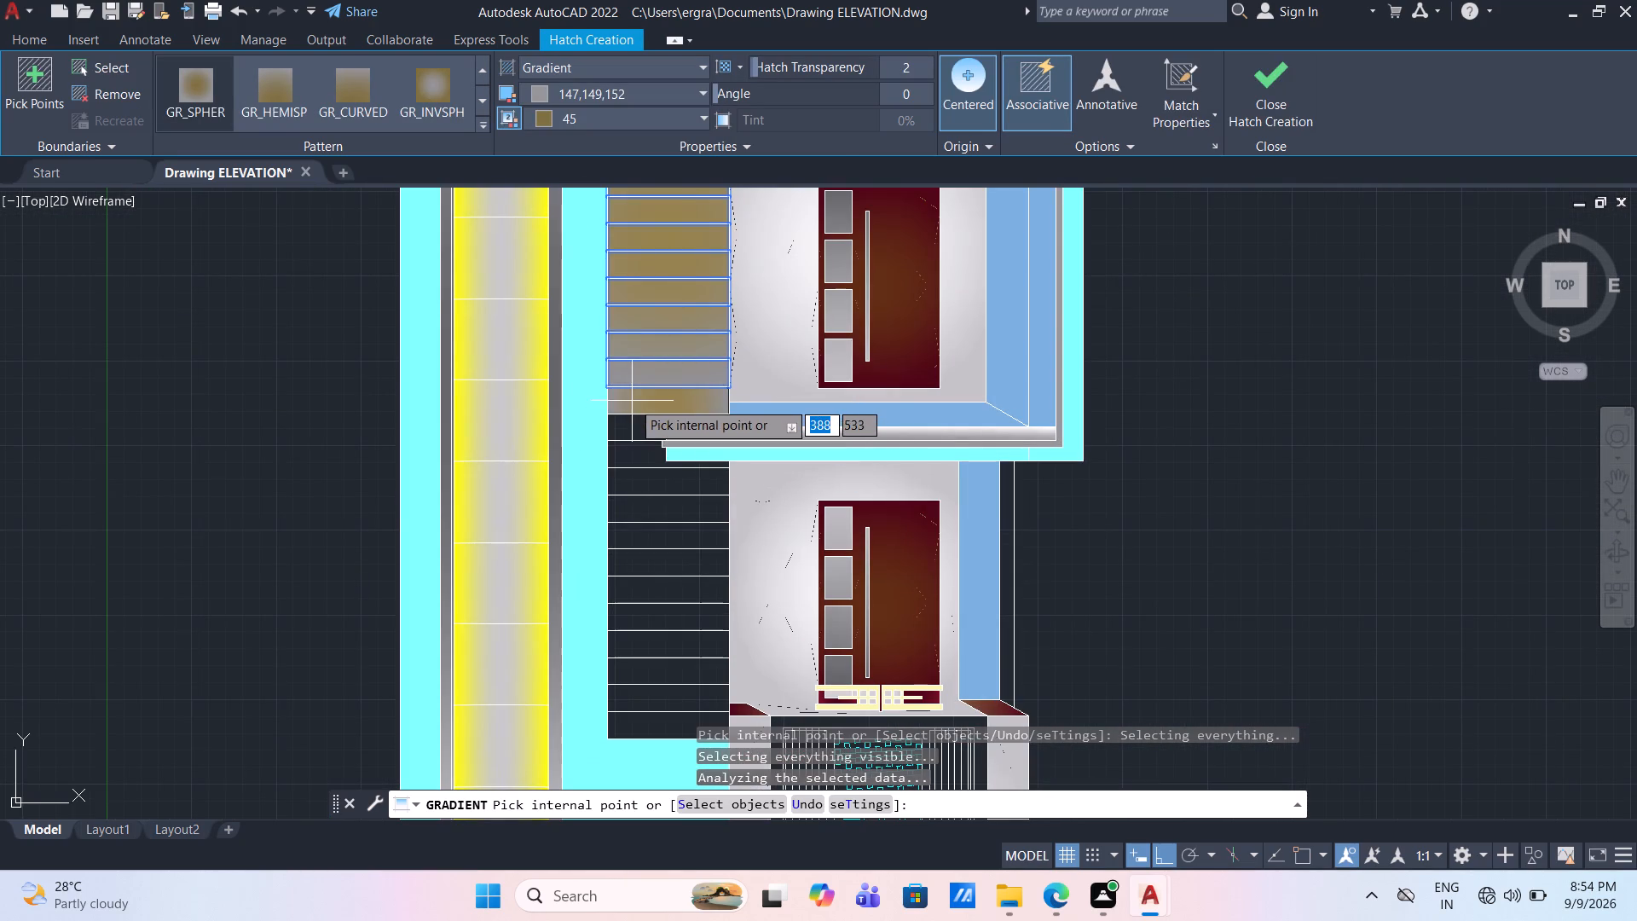
{"action": "left_click", "coordinate": [632, 401]}
{"action": "left_click", "coordinate": [632, 431]}
{"action": "left_click", "coordinate": [639, 466]}
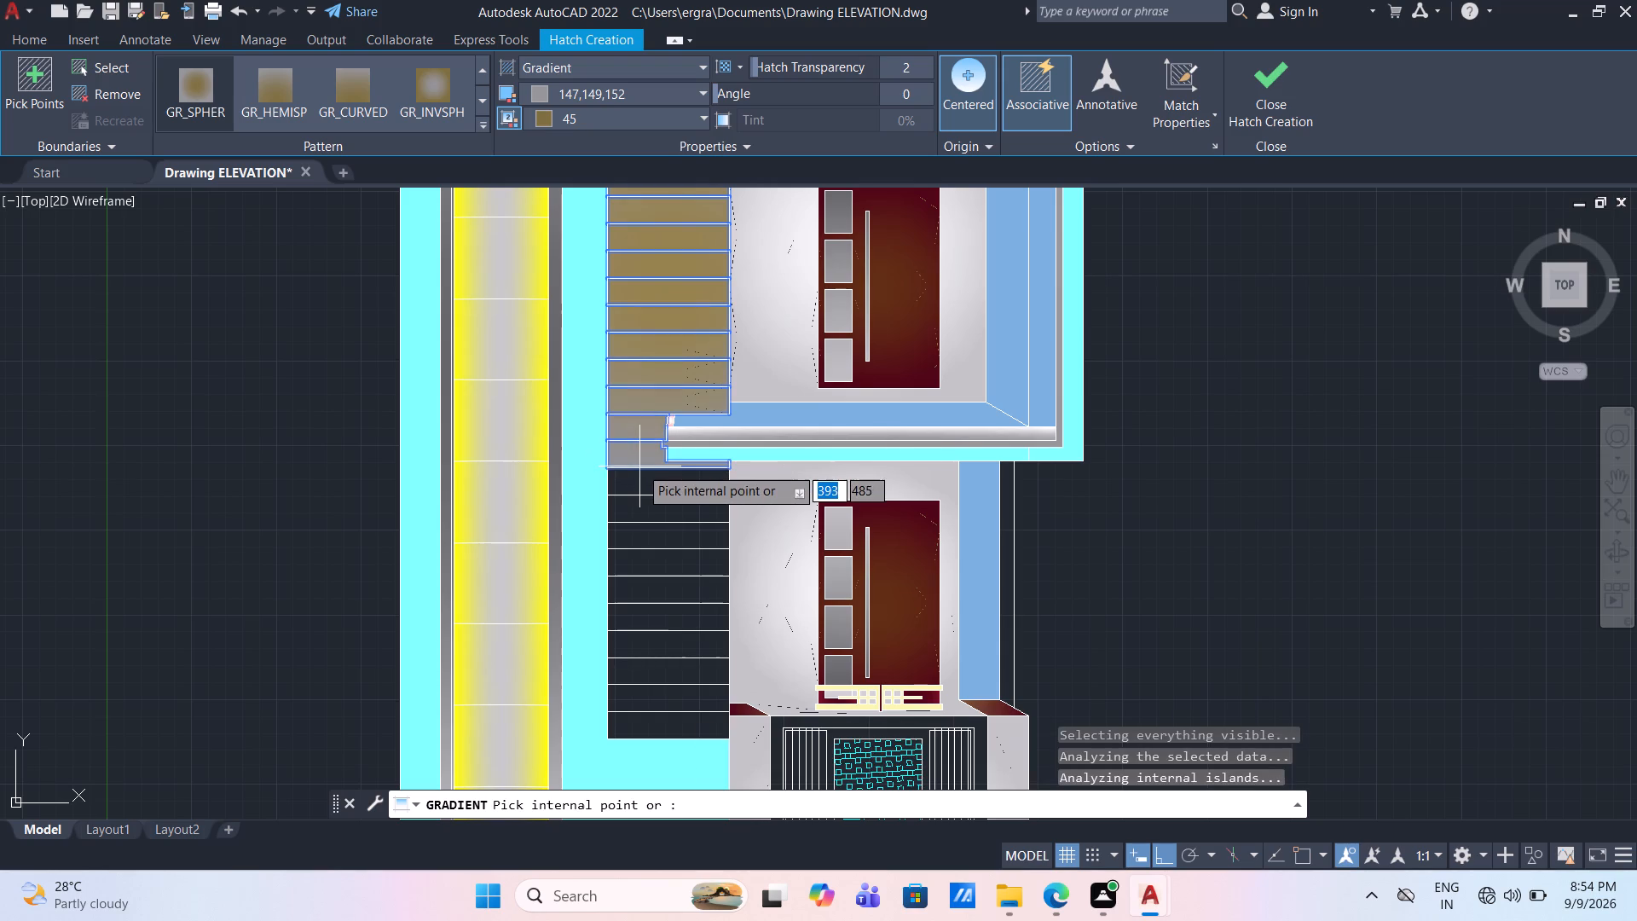
{"action": "left_click", "coordinate": [640, 474]}
{"action": "left_click", "coordinate": [644, 508]}
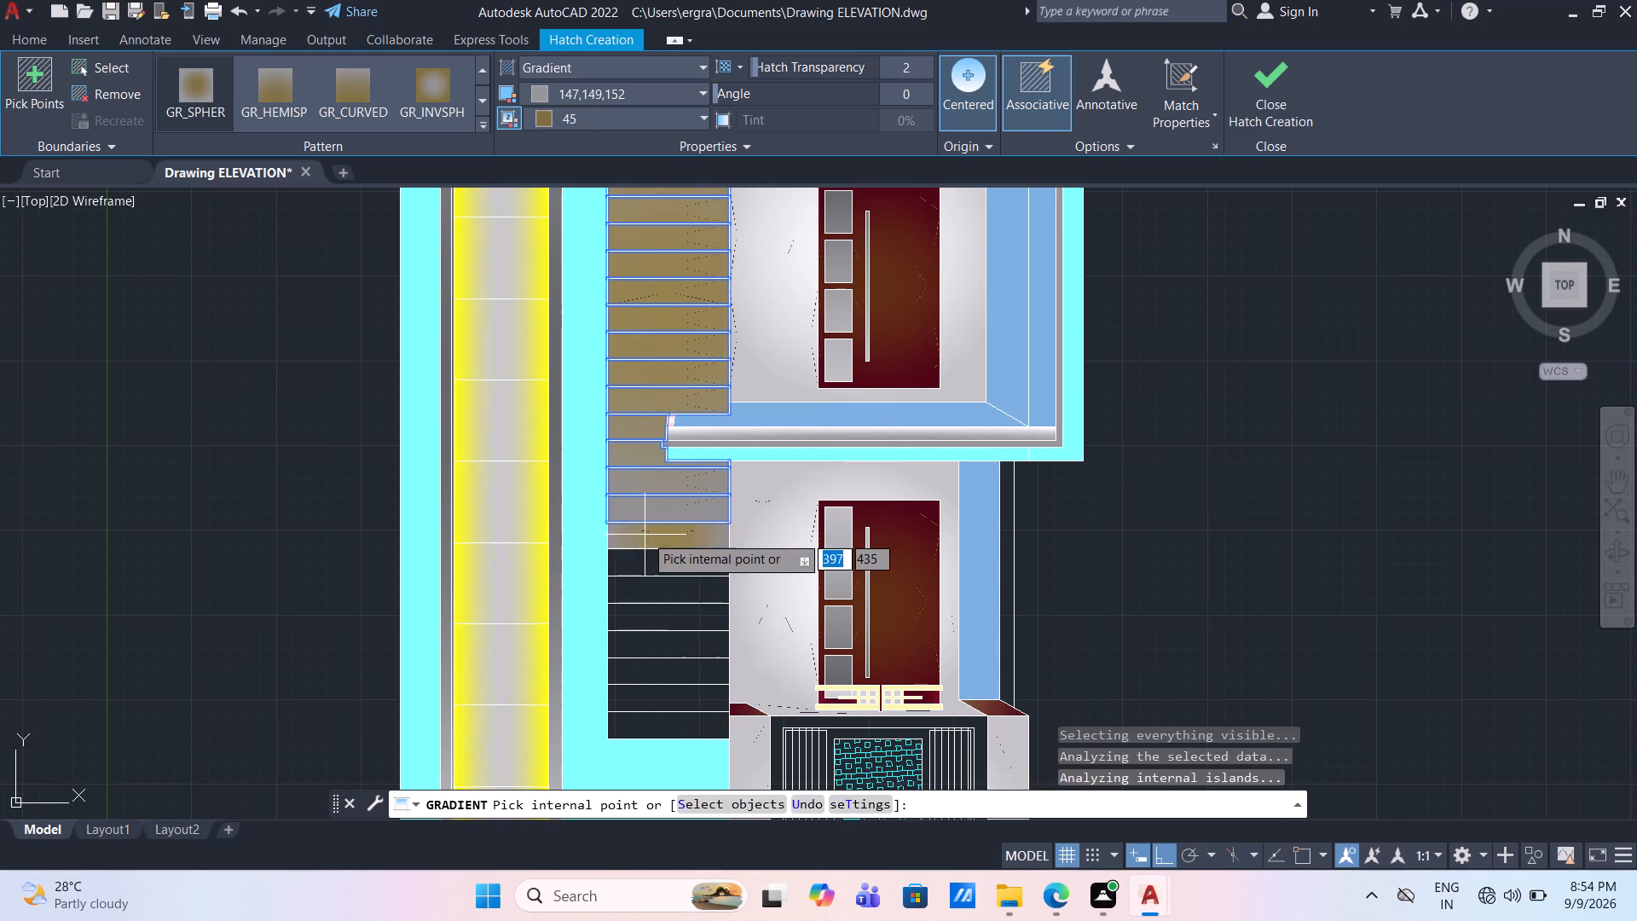
{"action": "left_click", "coordinate": [645, 535]}
{"action": "left_click", "coordinate": [649, 566]}
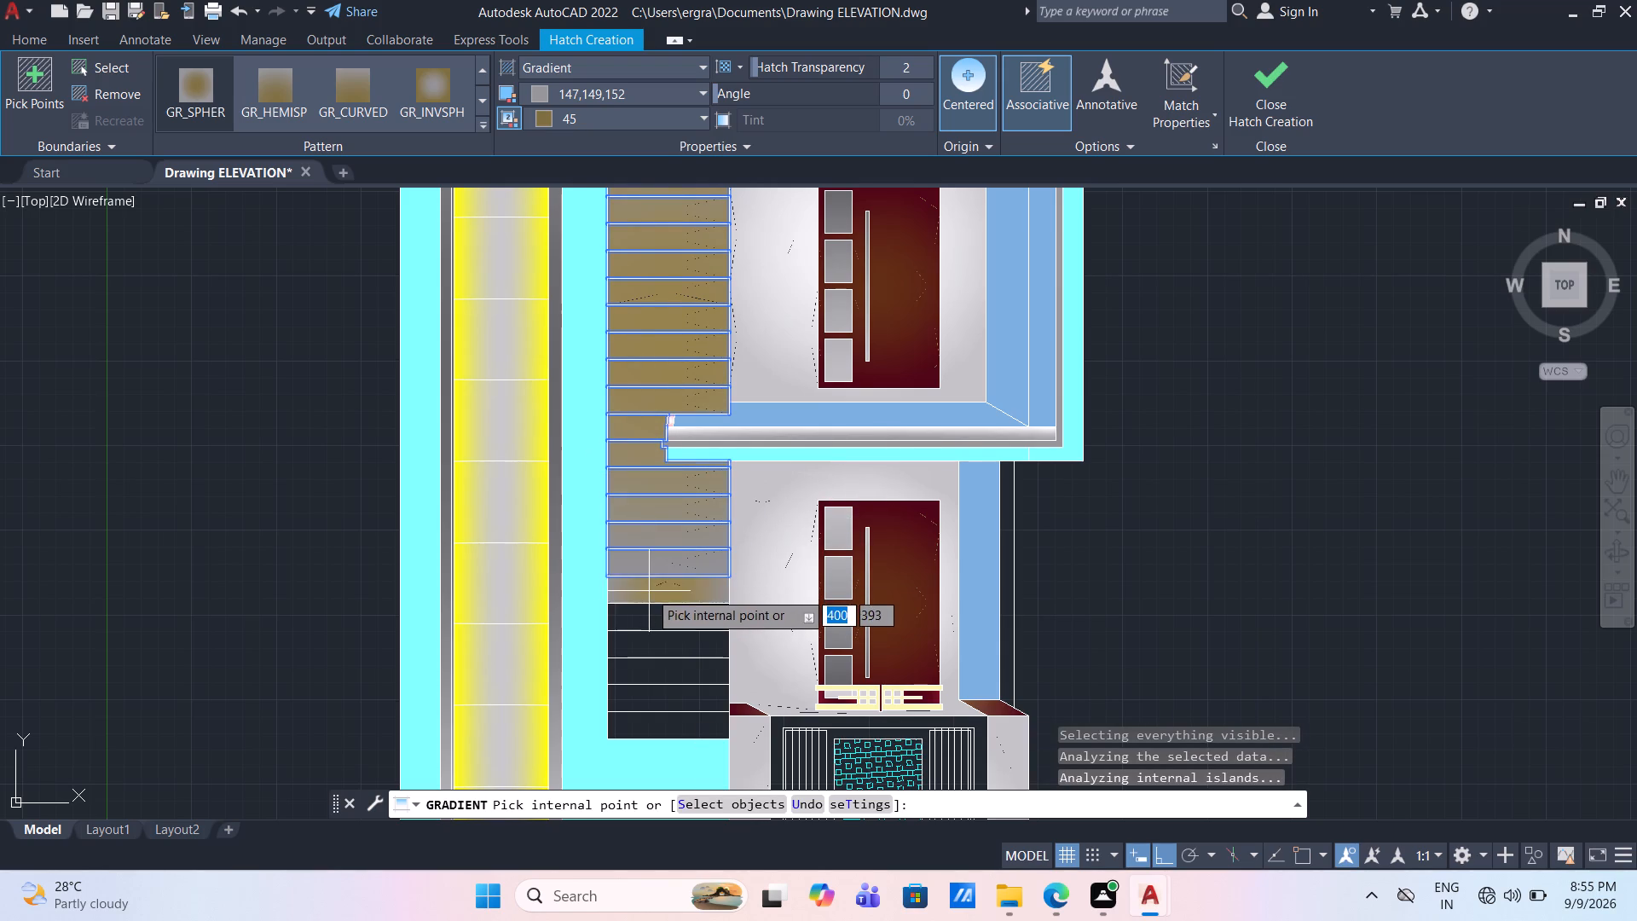
{"action": "left_click", "coordinate": [649, 591]}
{"action": "left_click_drag", "start_coordinate": [650, 613], "coordinate": [653, 623]}
{"action": "left_click", "coordinate": [655, 643]}
{"action": "left_click", "coordinate": [656, 664]}
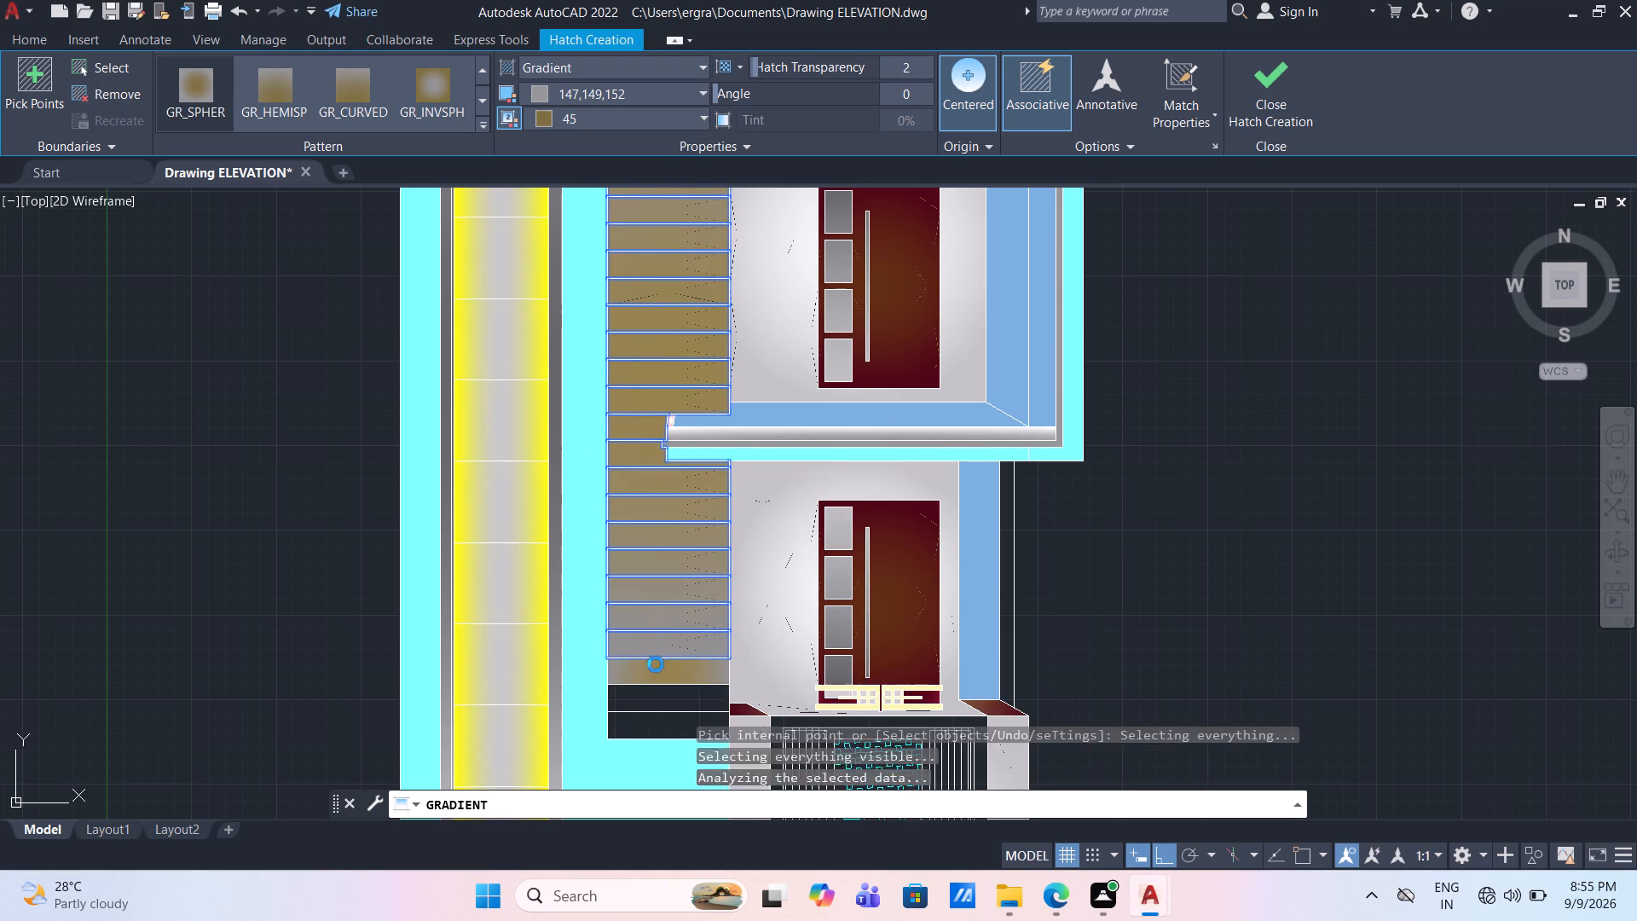
{"action": "left_click", "coordinate": [660, 715]}
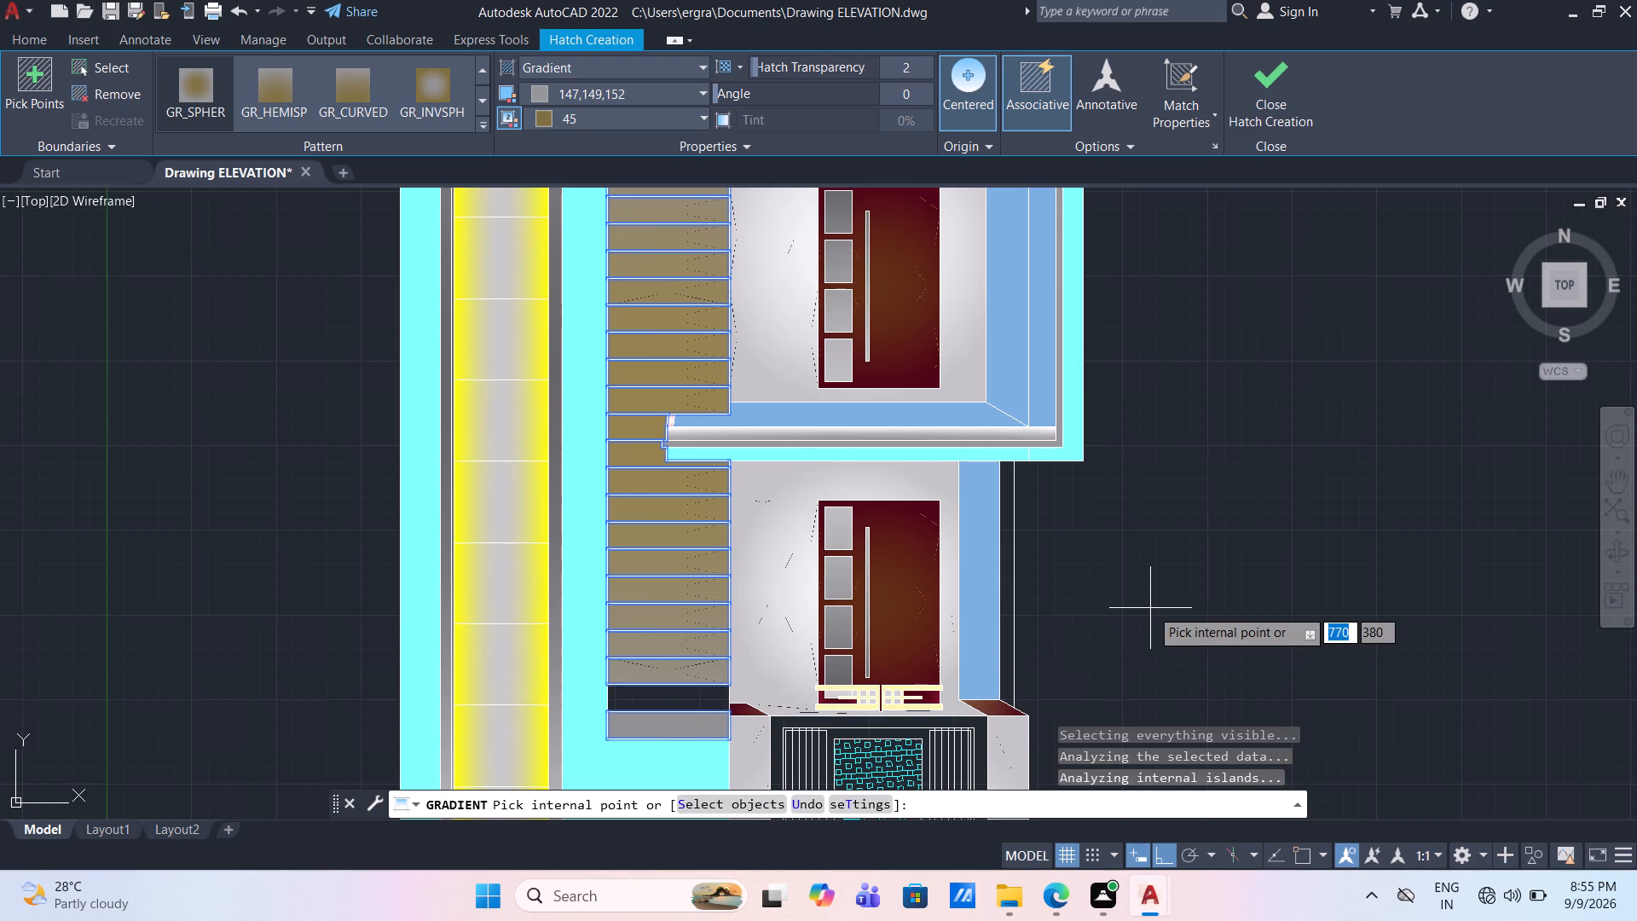
{"action": "key", "text": "Return"}
Gradient-fill the second-lowest strip of the striped column with the same colours, 147,149,152 and 45.
{"action": "scroll", "coordinate": [1150, 608], "scroll_direction": "down", "scroll_amount": 3}
{"action": "scroll", "coordinate": [1021, 658], "scroll_direction": "up", "scroll_amount": 2}
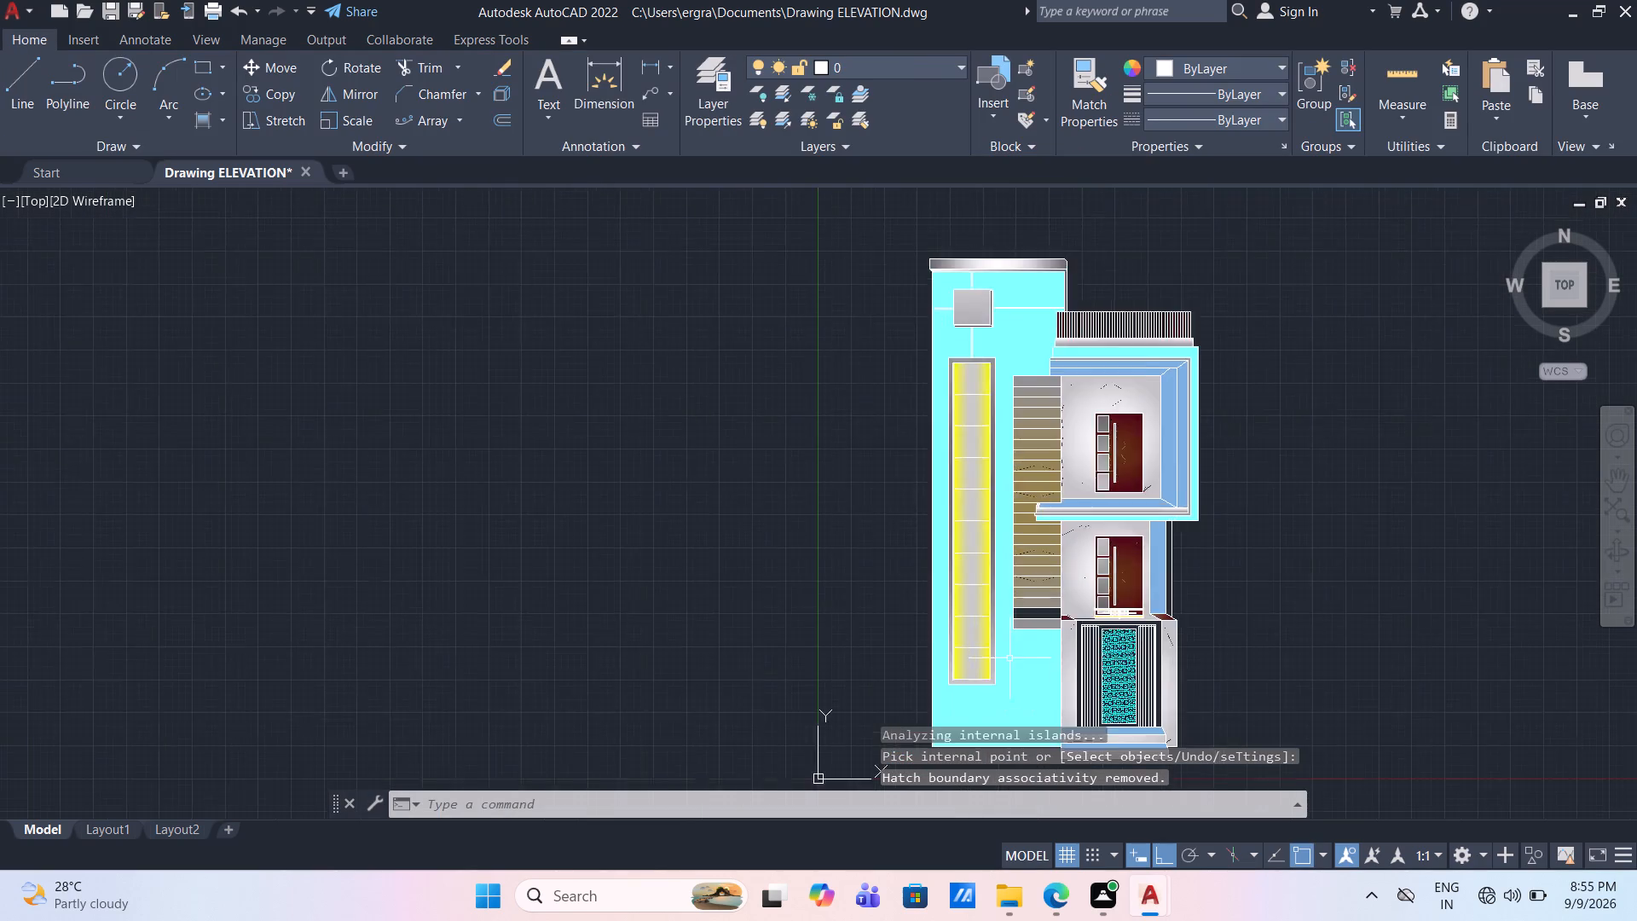
{"action": "scroll", "coordinate": [1045, 571], "scroll_direction": "up", "scroll_amount": 2}
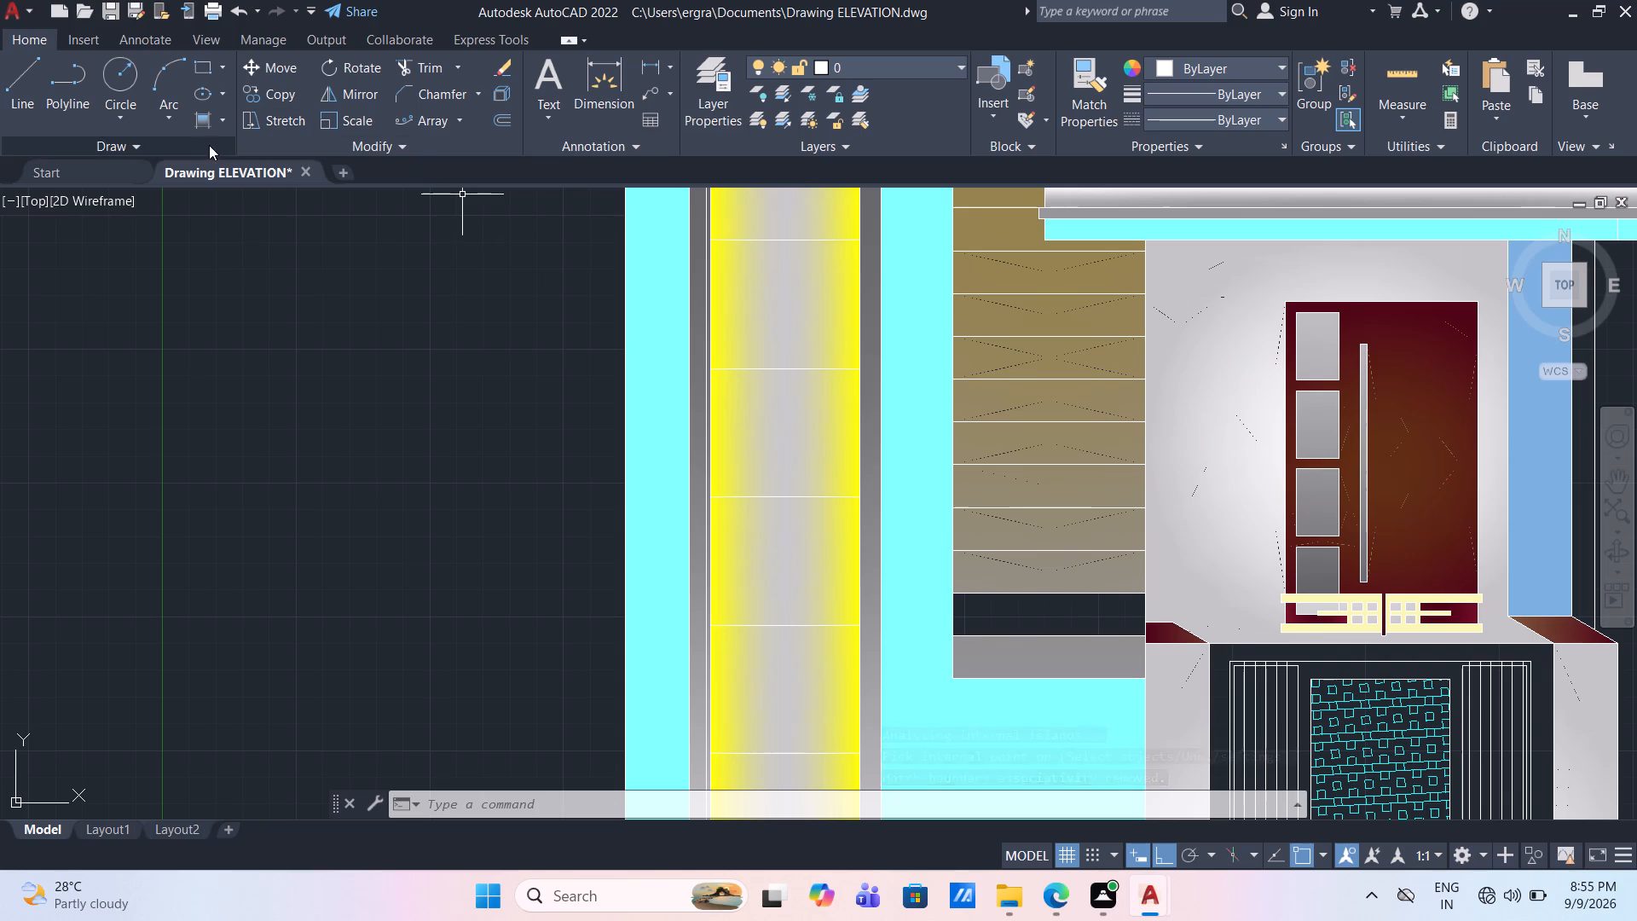
{"action": "left_click", "coordinate": [194, 127]}
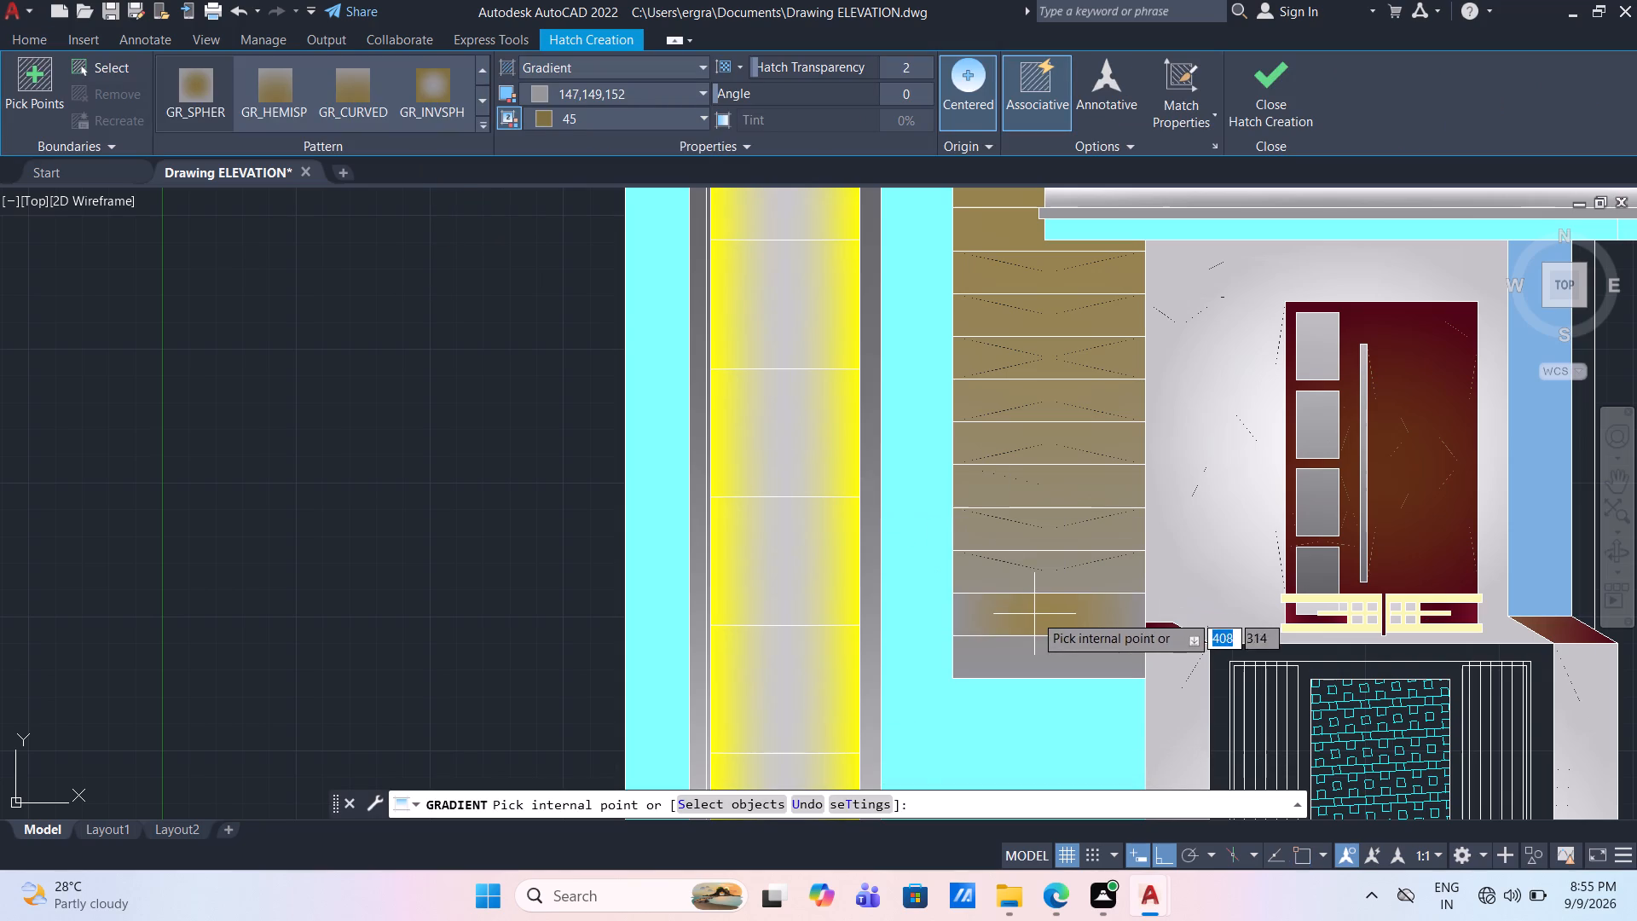
{"action": "left_click", "coordinate": [1034, 614]}
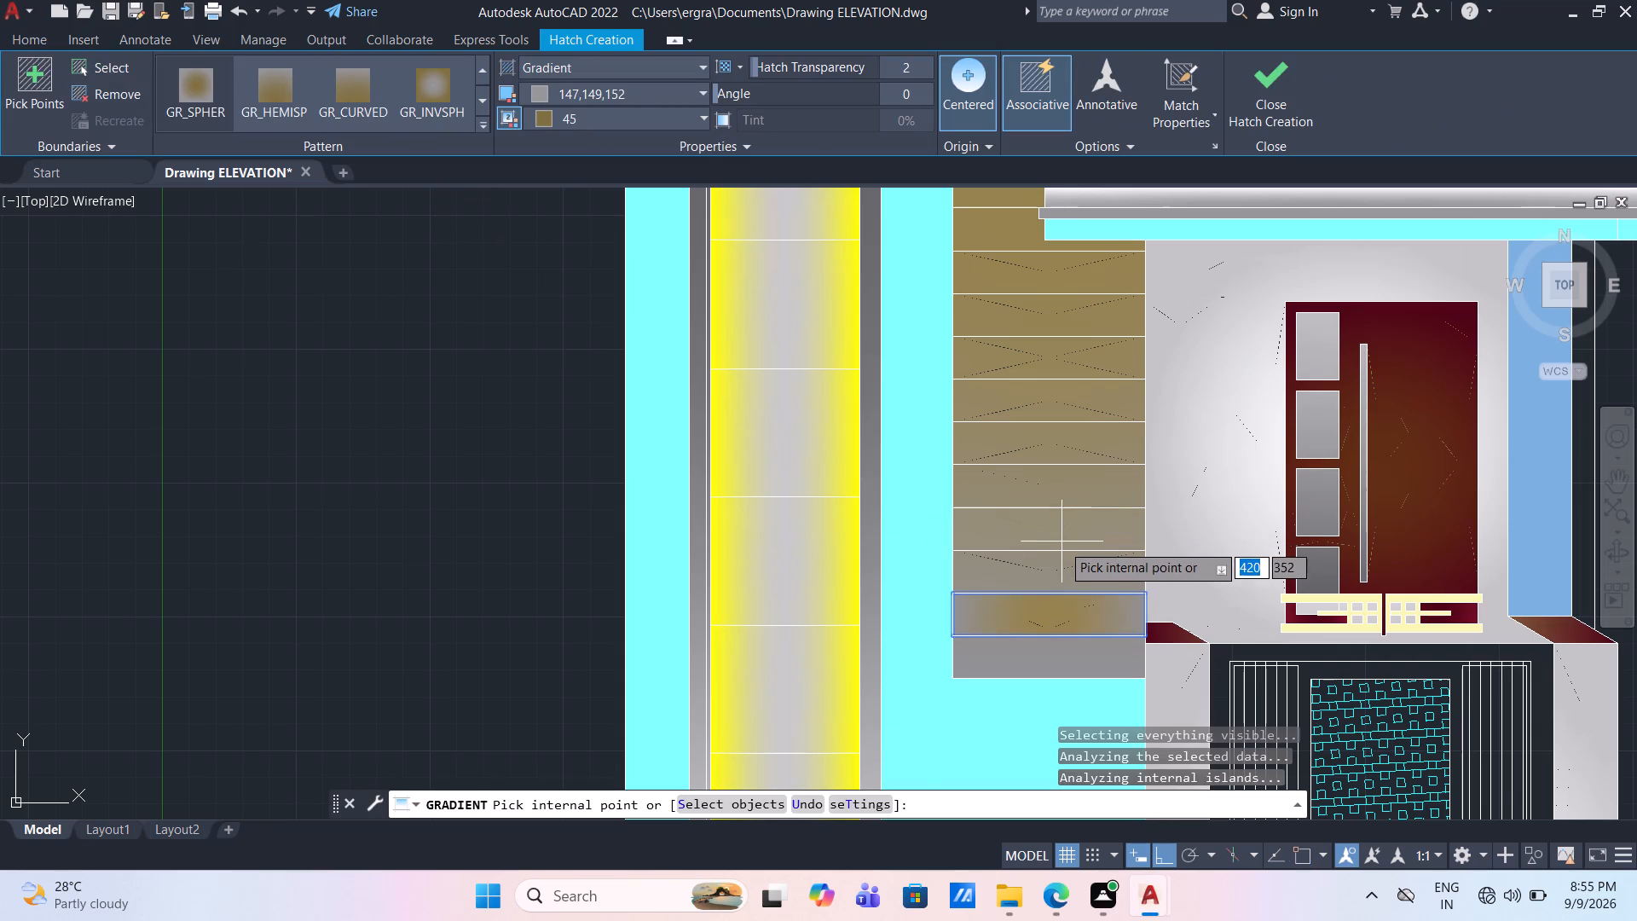
{"action": "key", "text": "Escape"}
{"action": "key", "text": "Escape"}
{"action": "scroll", "coordinate": [1156, 462], "scroll_direction": "down", "scroll_amount": 2}
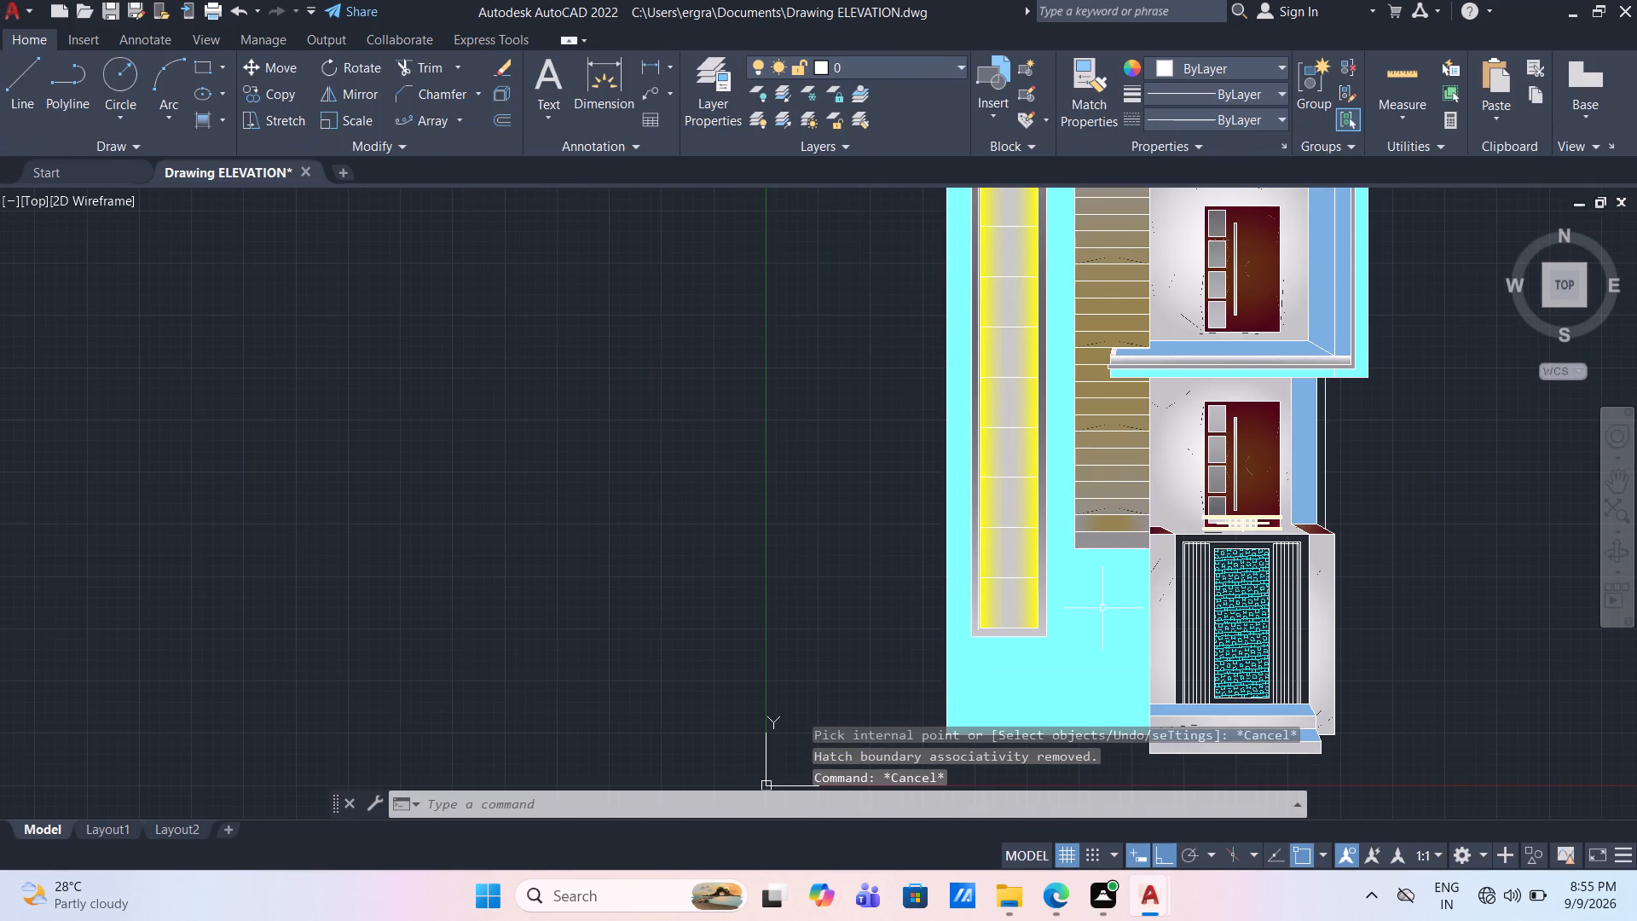
{"action": "scroll", "coordinate": [1110, 575], "scroll_direction": "down", "scroll_amount": 1}
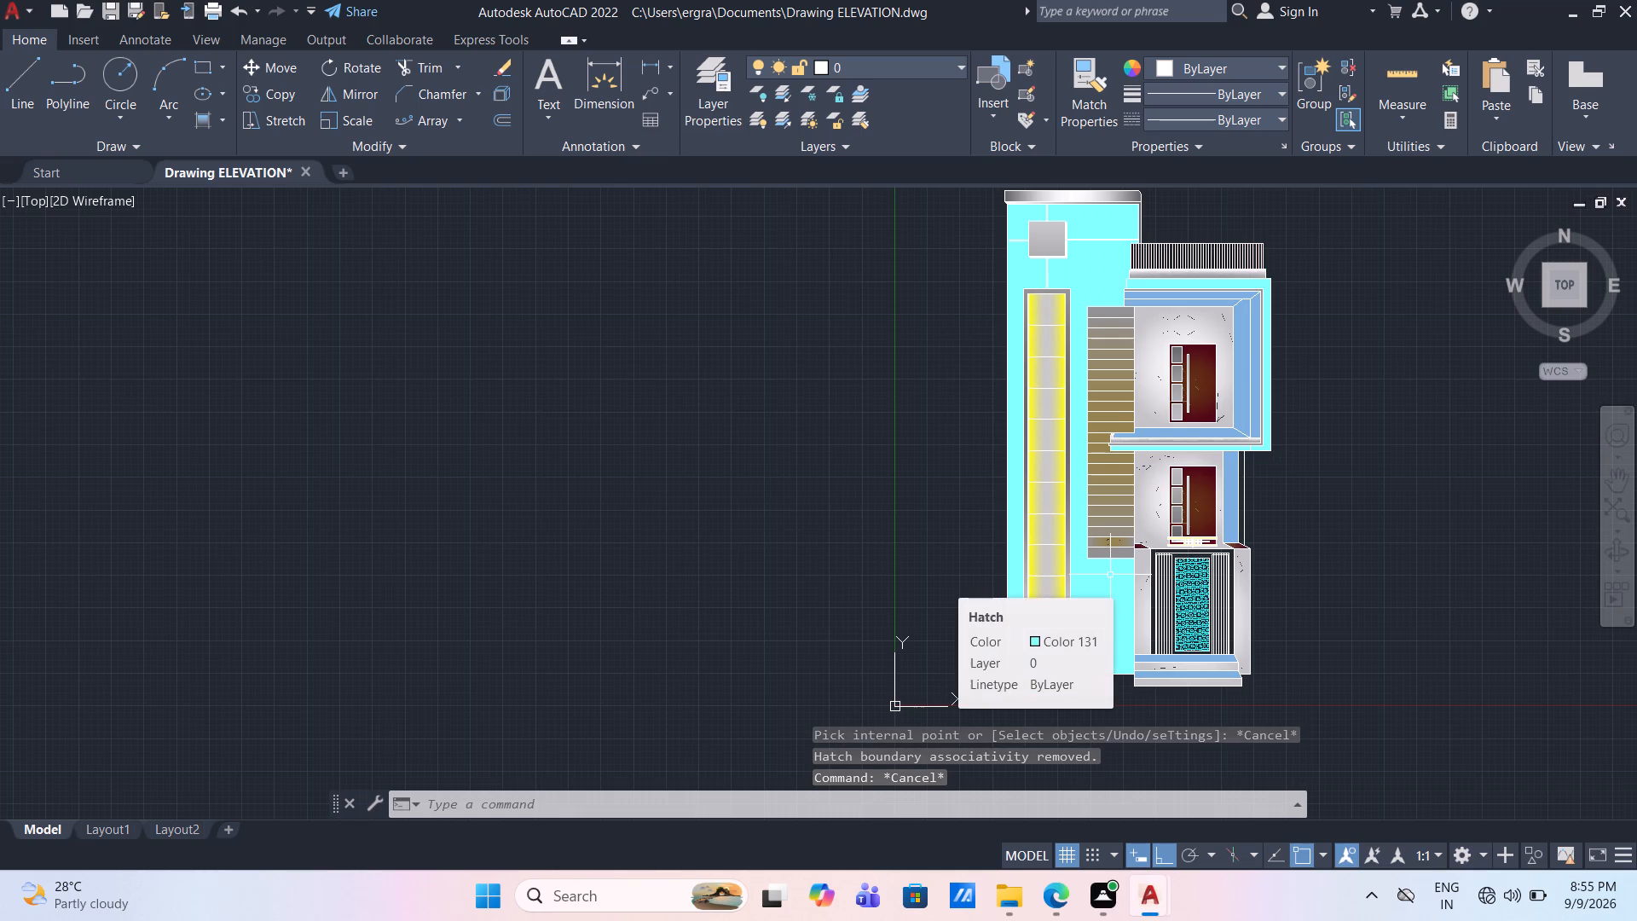
Undo the gradient fills on all strips of the tower's striped column.
{"action": "scroll", "coordinate": [1110, 575], "scroll_direction": "up", "scroll_amount": 1}
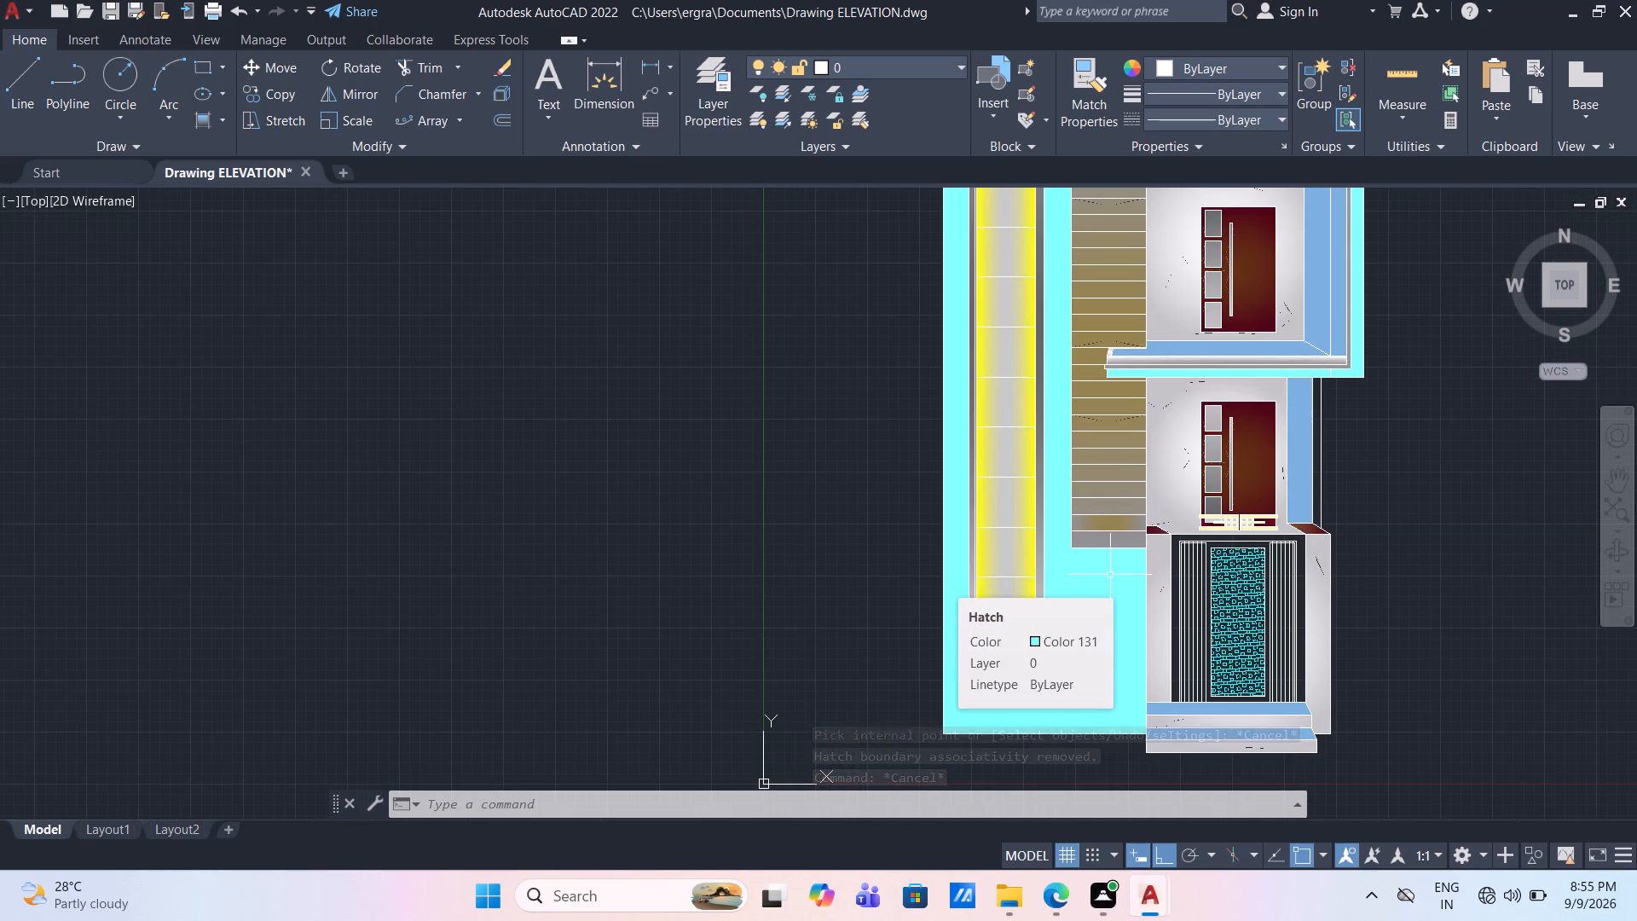
{"action": "key", "text": "ctrl+z"}
{"action": "key", "text": "ctrl+z"}
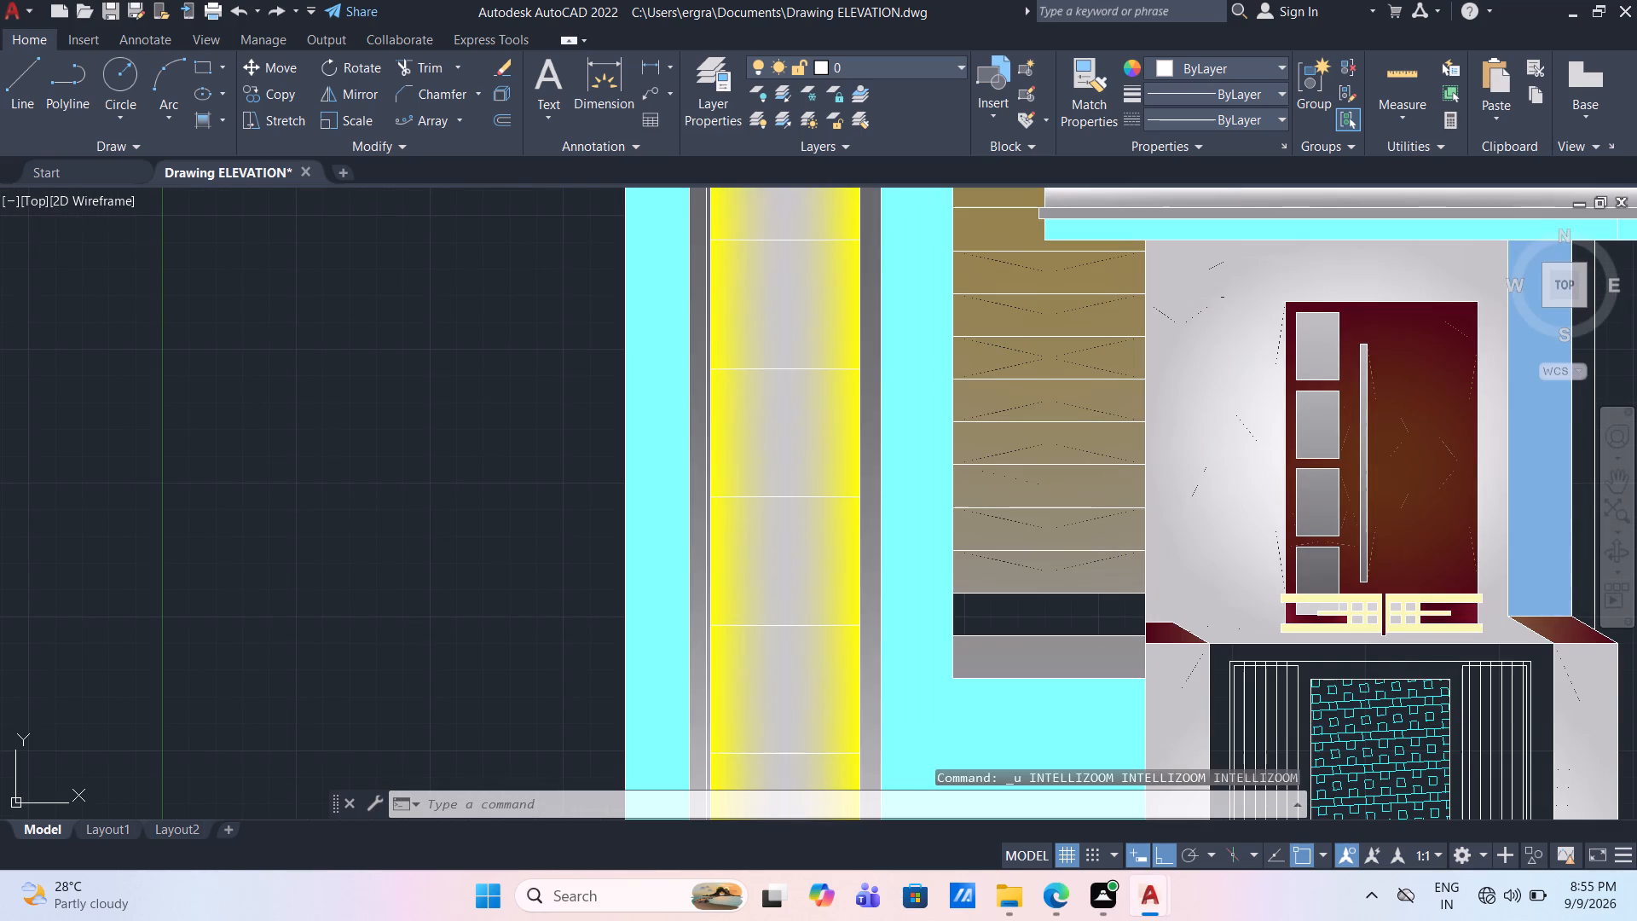
{"action": "key", "text": "ctrl+z"}
{"action": "scroll", "coordinate": [1110, 575], "scroll_direction": "down", "scroll_amount": 1}
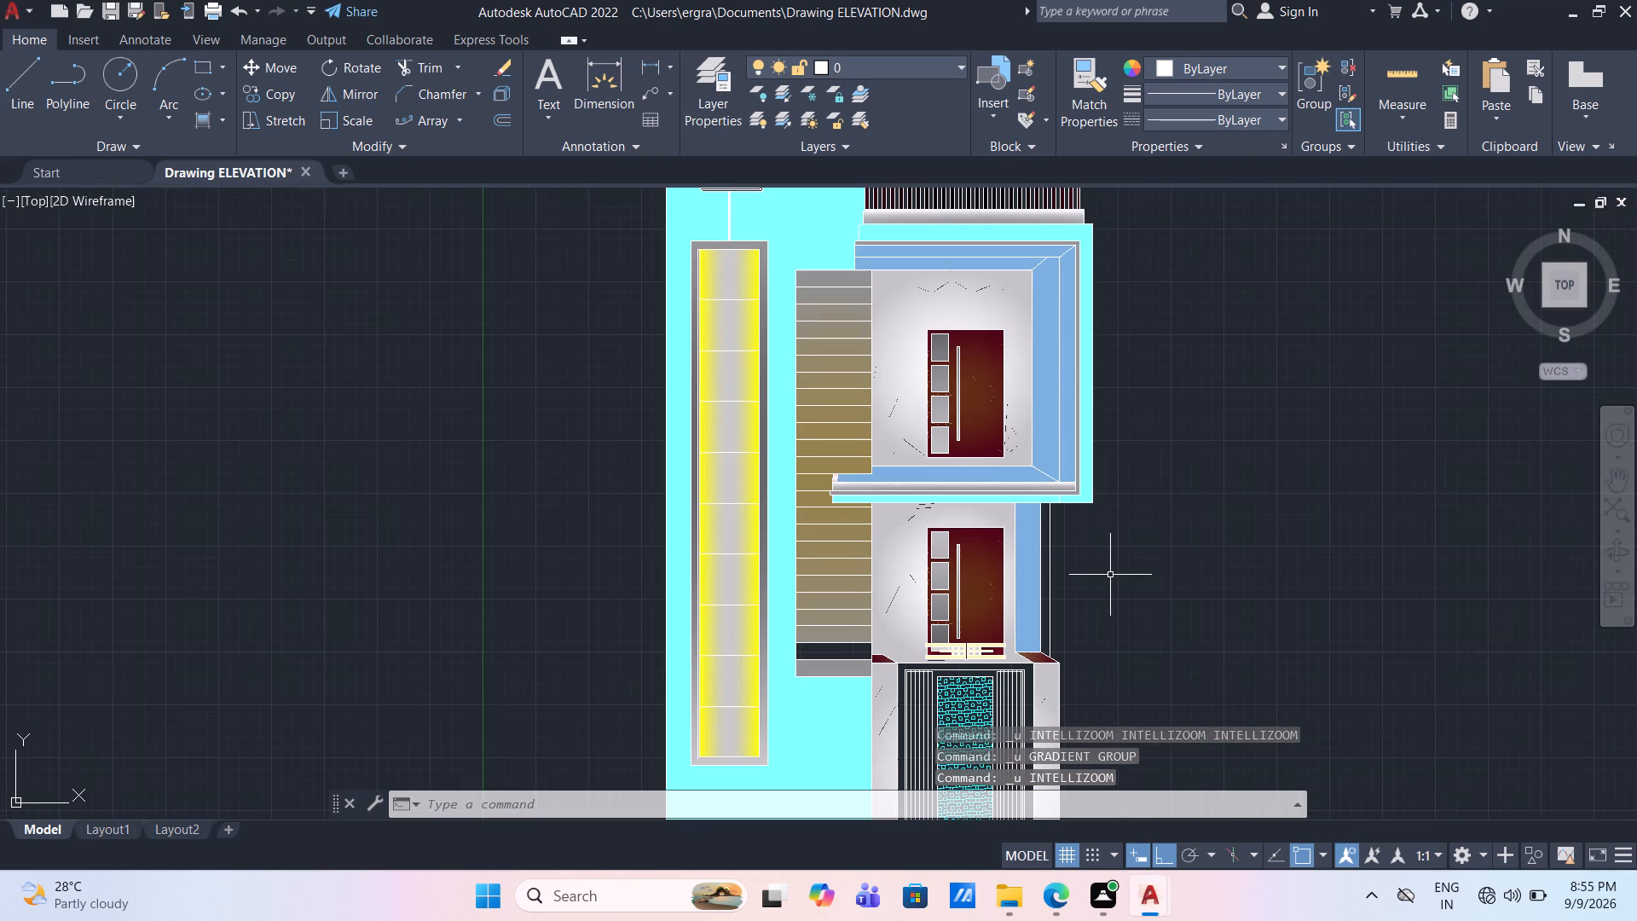
{"action": "key", "text": "ctrl+z"}
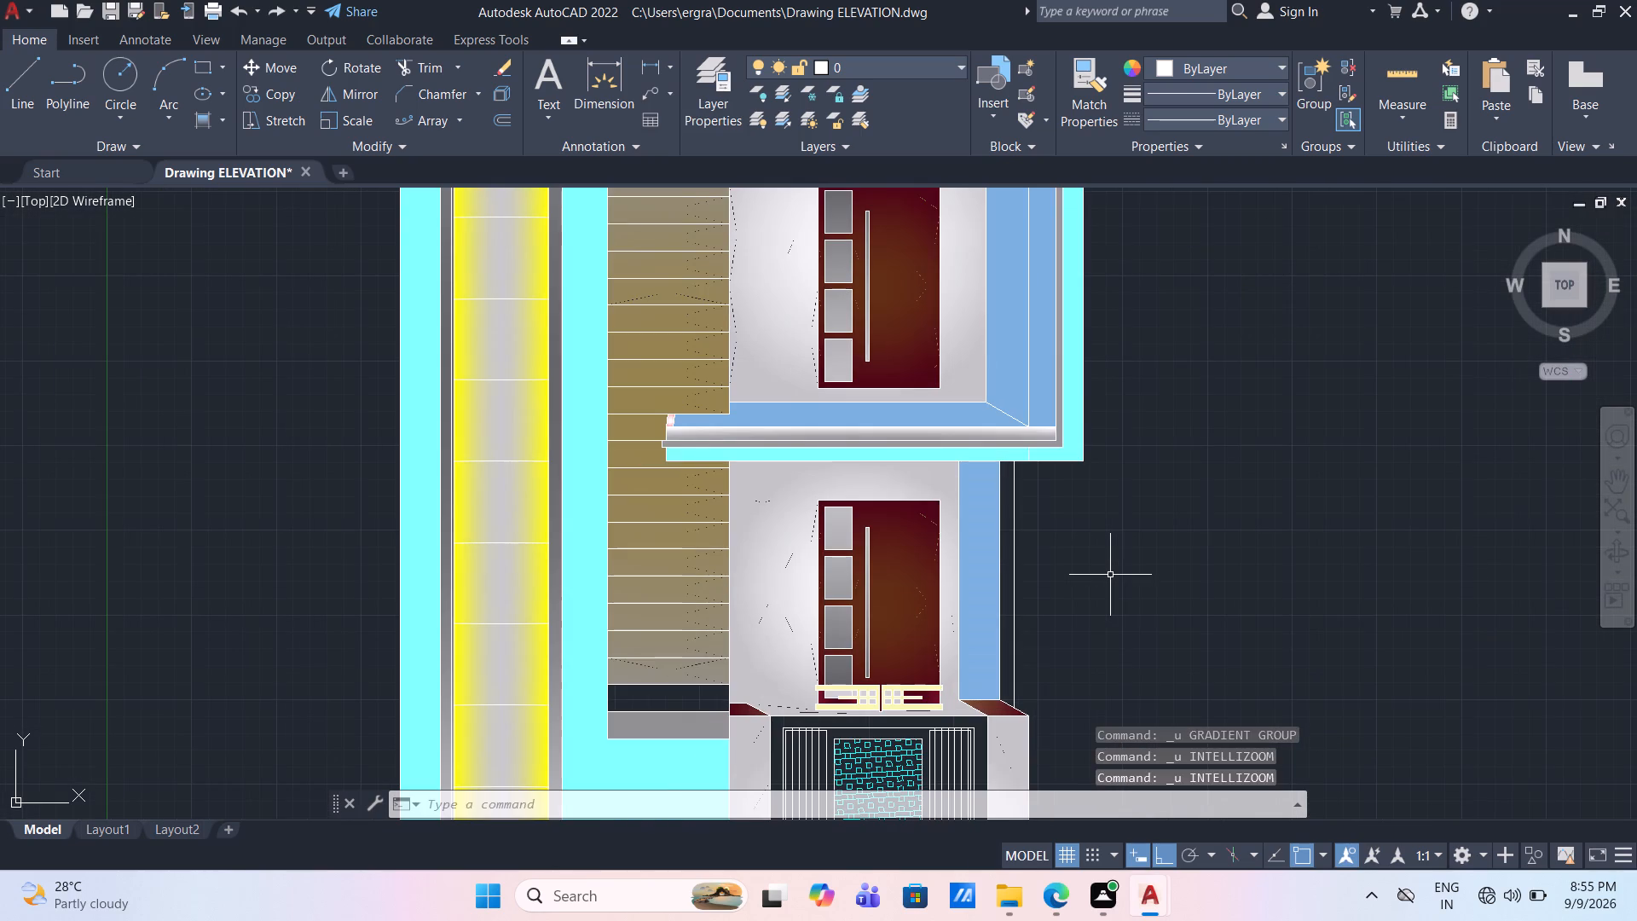
{"action": "key", "text": "ctrl+z"}
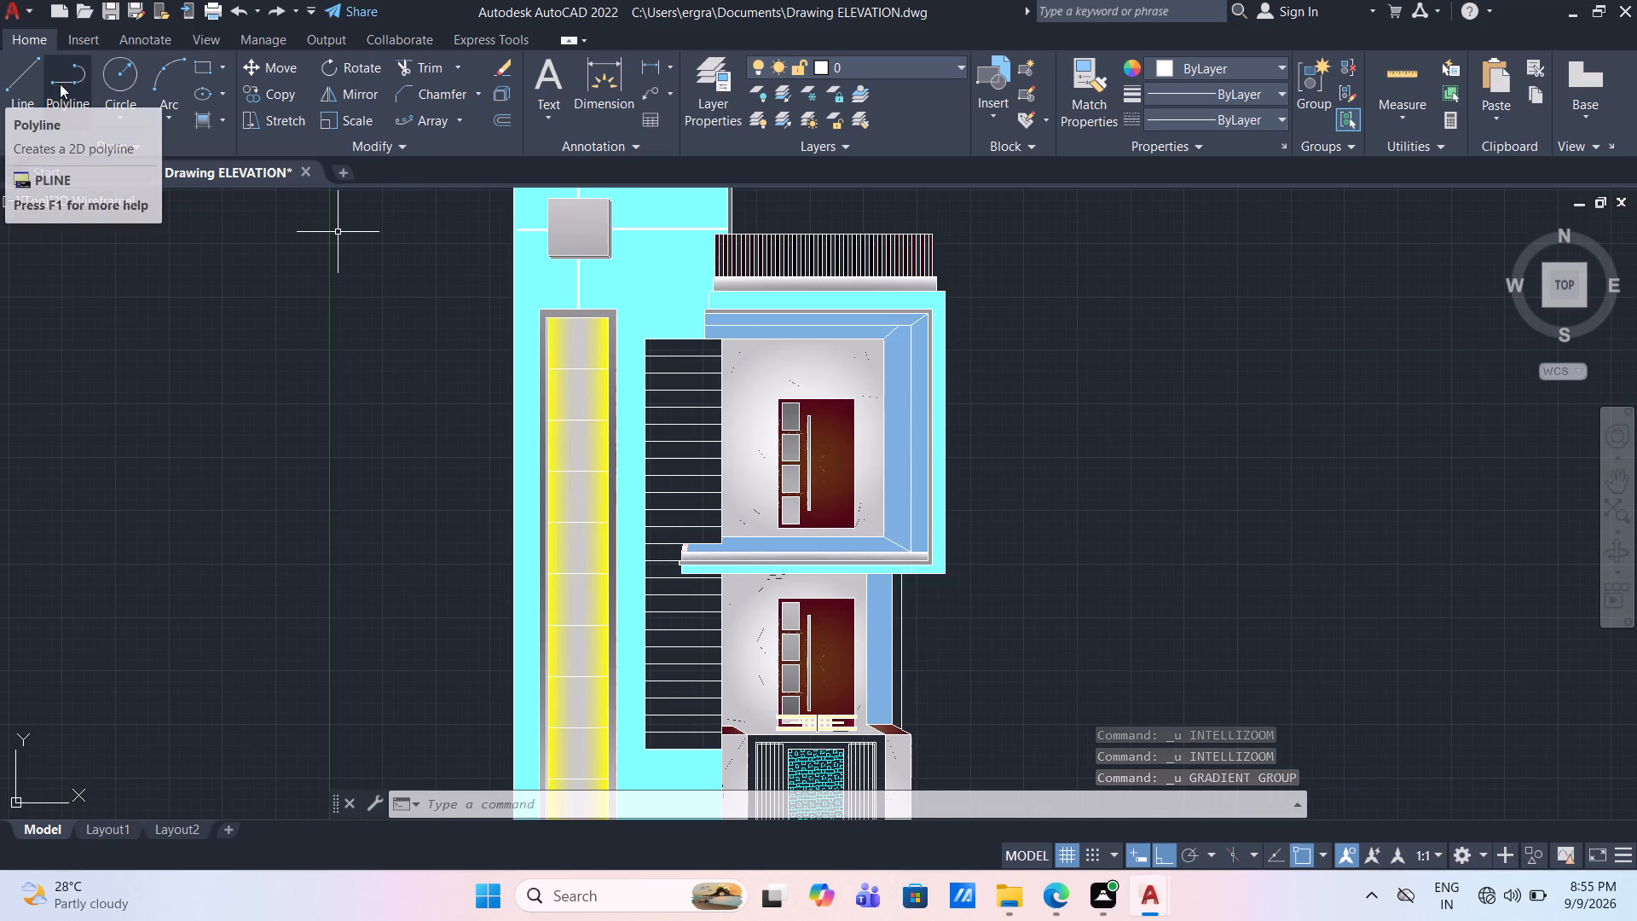
Gradient-fill every other strip of the striped column above the blue frame's ledge, starting at the top, using GR_SPHER with colours 147,149,152 and 45.
{"action": "left_click", "coordinate": [197, 125]}
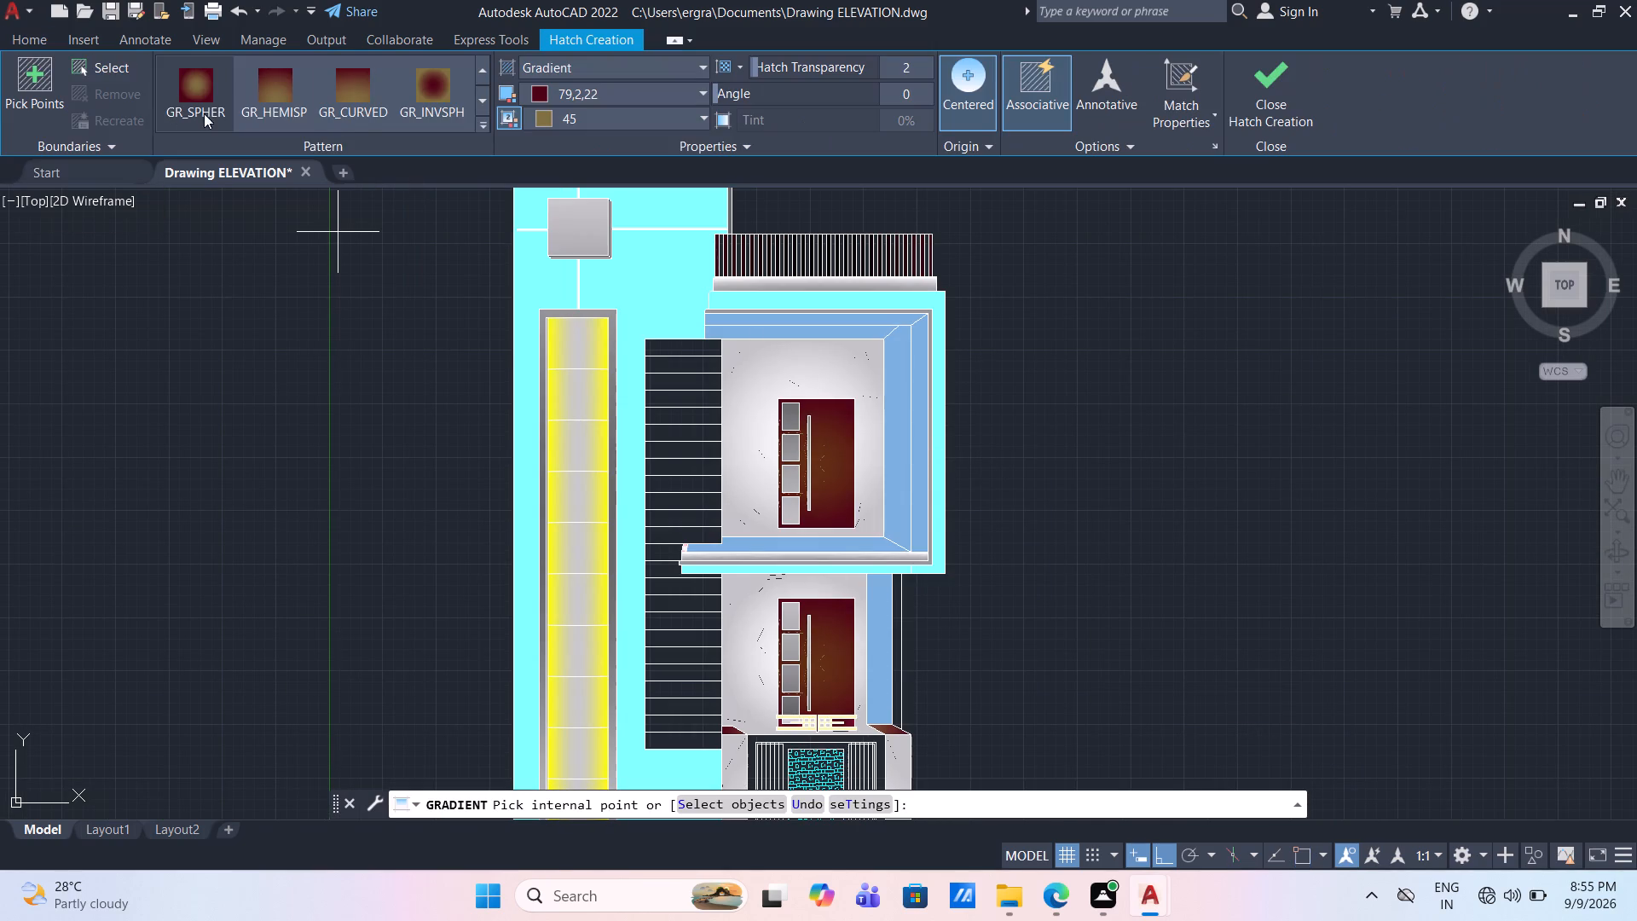
{"action": "left_click", "coordinate": [628, 93]}
{"action": "left_click", "coordinate": [523, 160]}
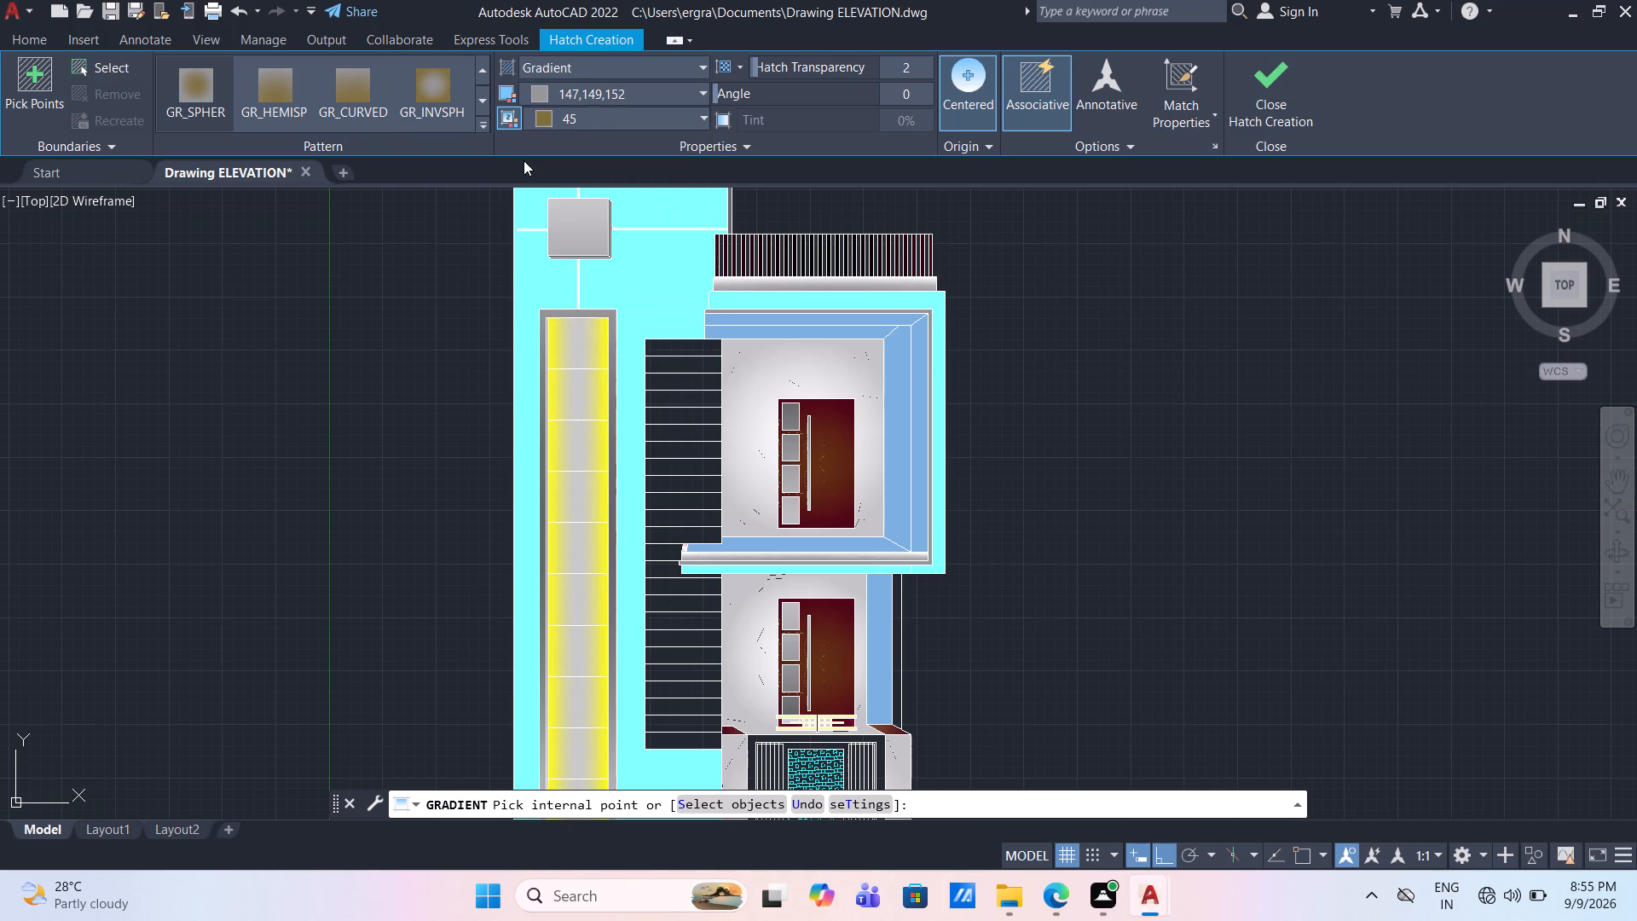
{"action": "left_click", "coordinate": [200, 84]}
{"action": "left_click", "coordinate": [691, 345]}
{"action": "left_click", "coordinate": [683, 382]}
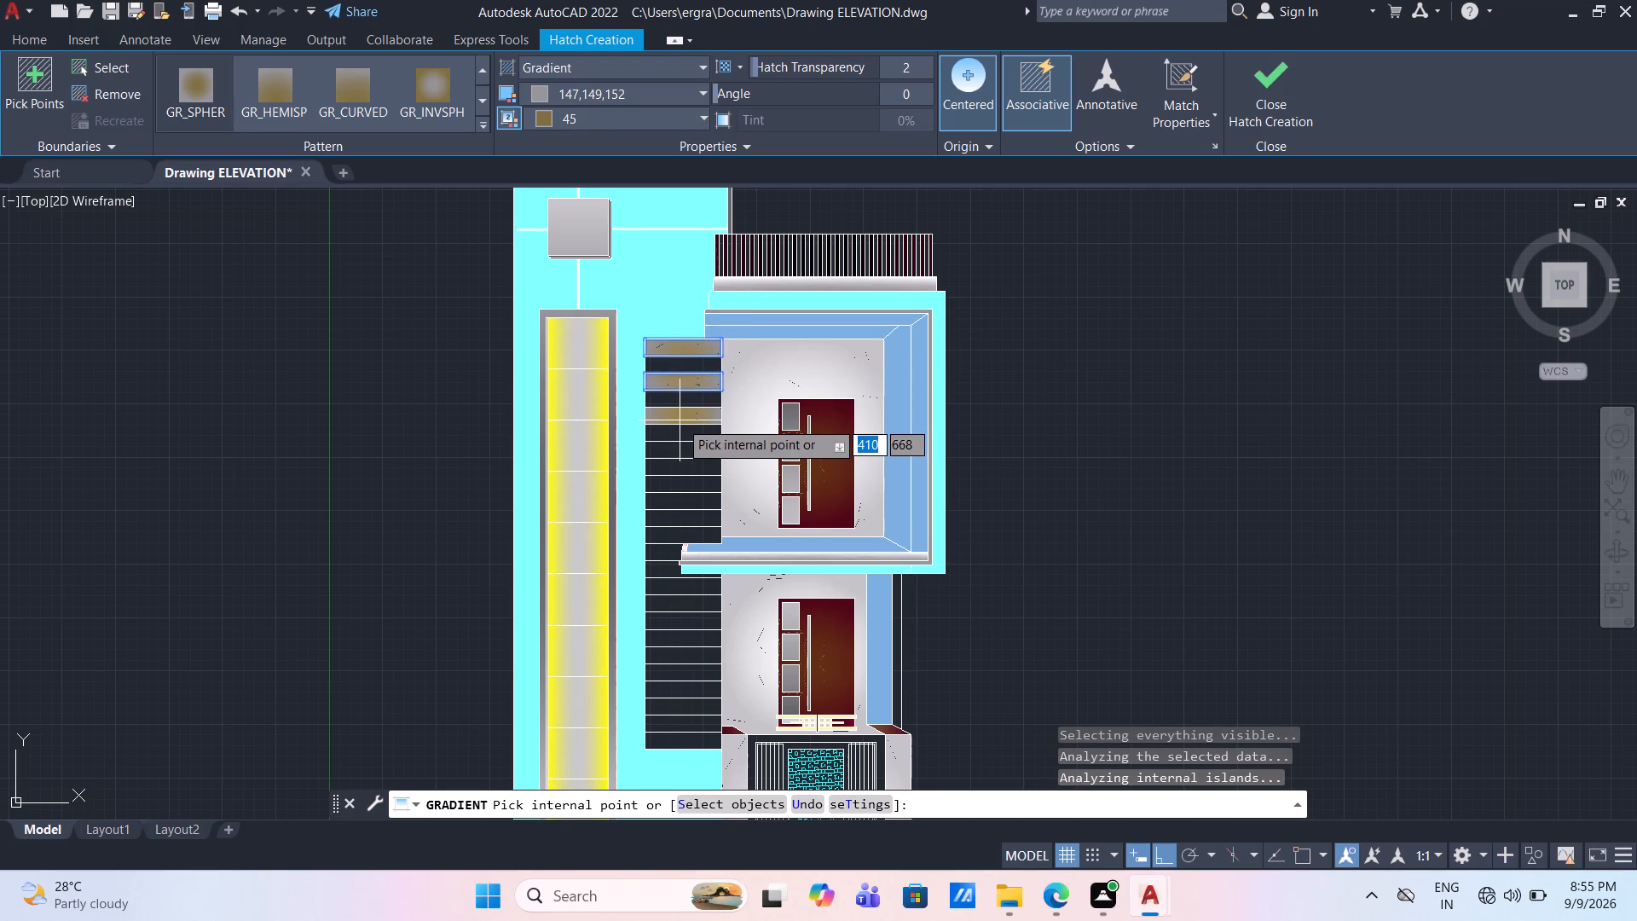
{"action": "left_click", "coordinate": [680, 420]}
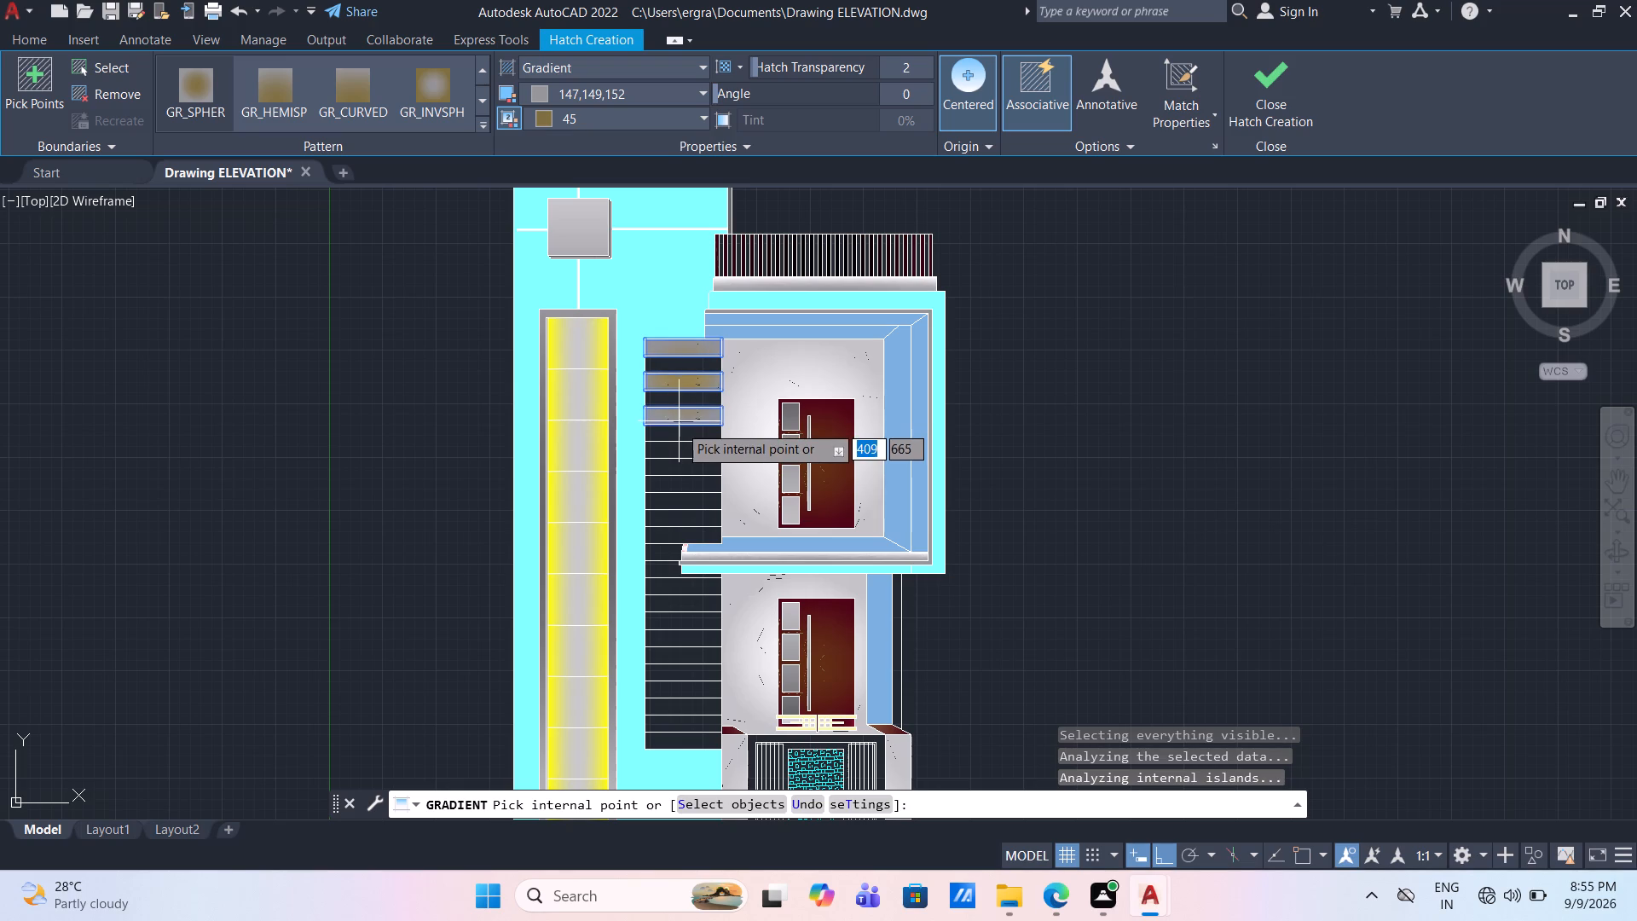
{"action": "left_click", "coordinate": [680, 451]}
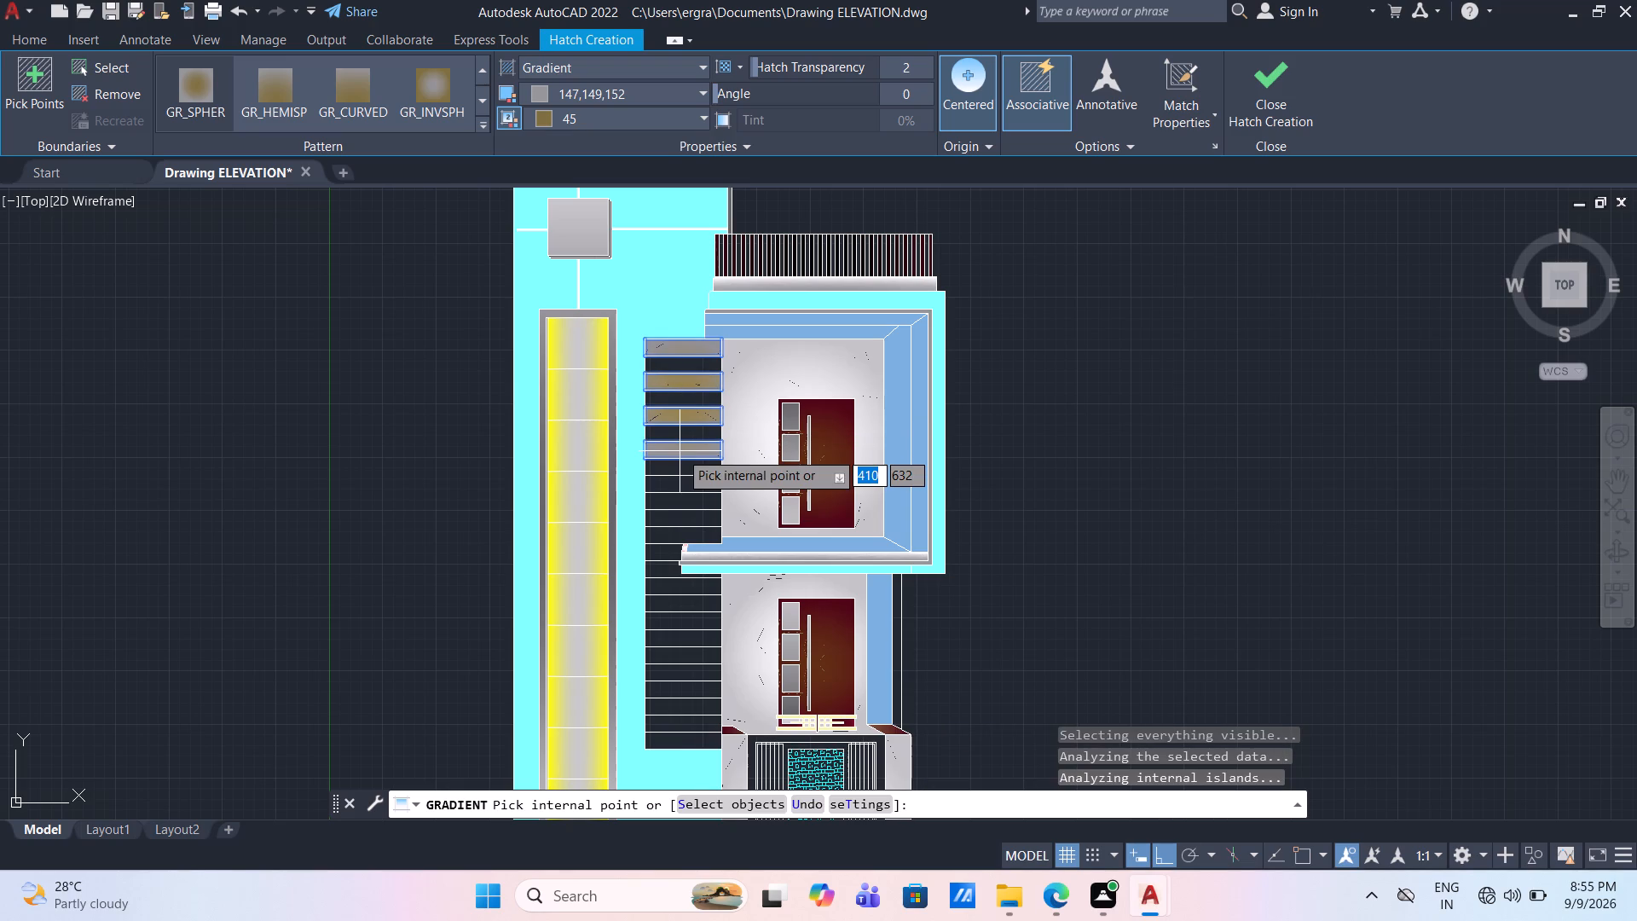
{"action": "left_click", "coordinate": [683, 485]}
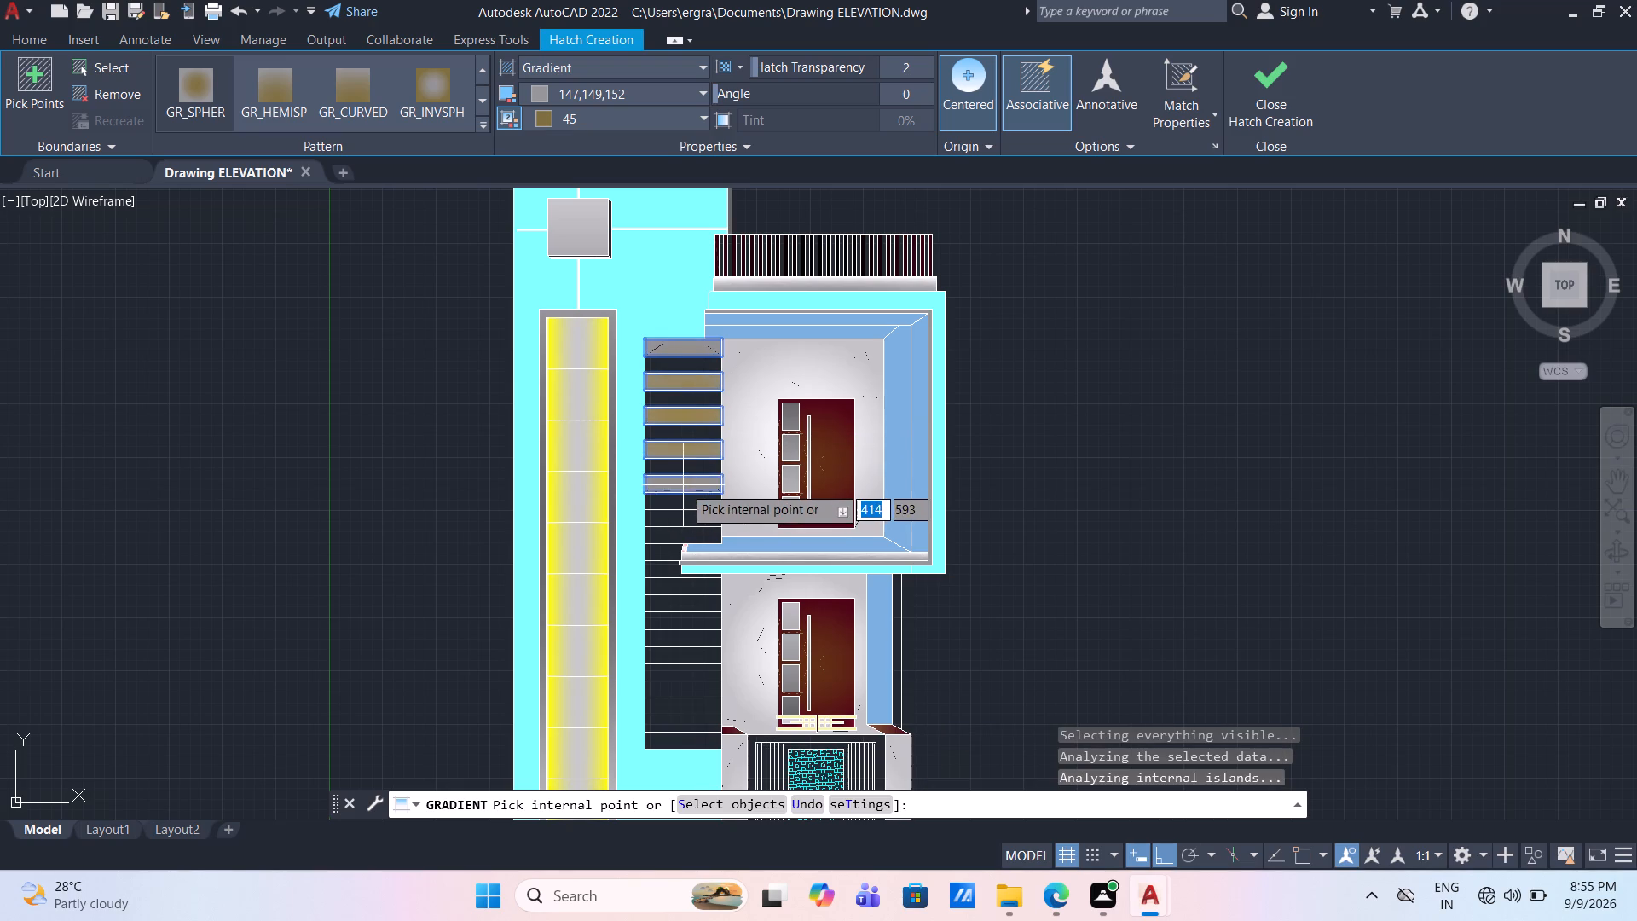
{"action": "left_click", "coordinate": [688, 522]}
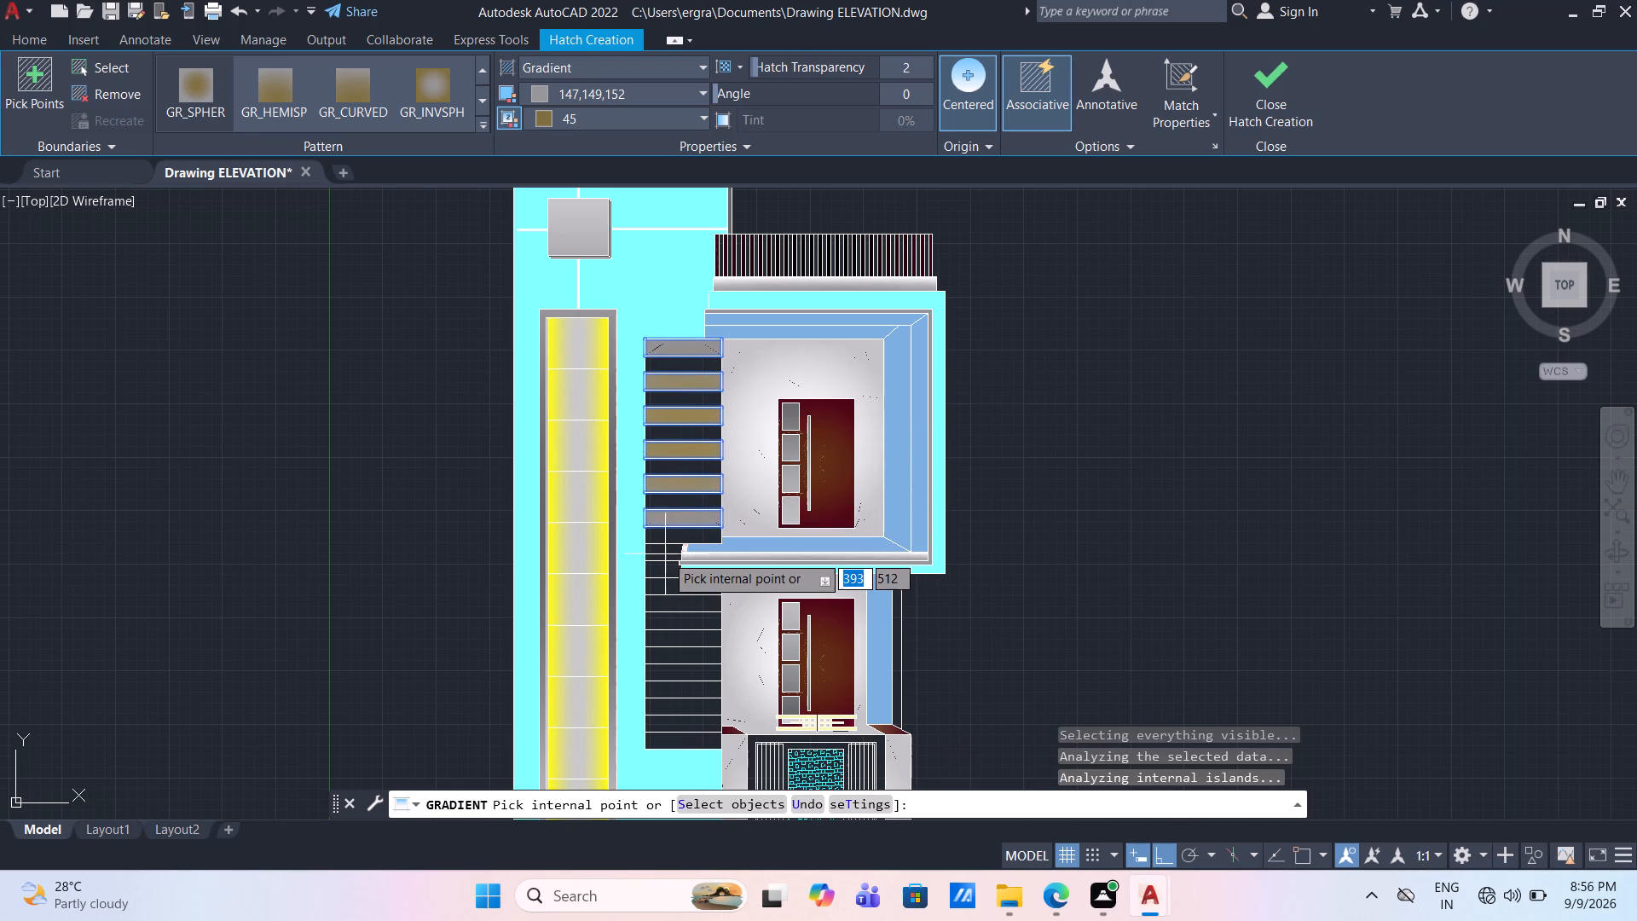
Add the alternate strips from beside the ledge down to the second-lowest one to the same gradient and finish the fill.
{"action": "left_click", "coordinate": [665, 549]}
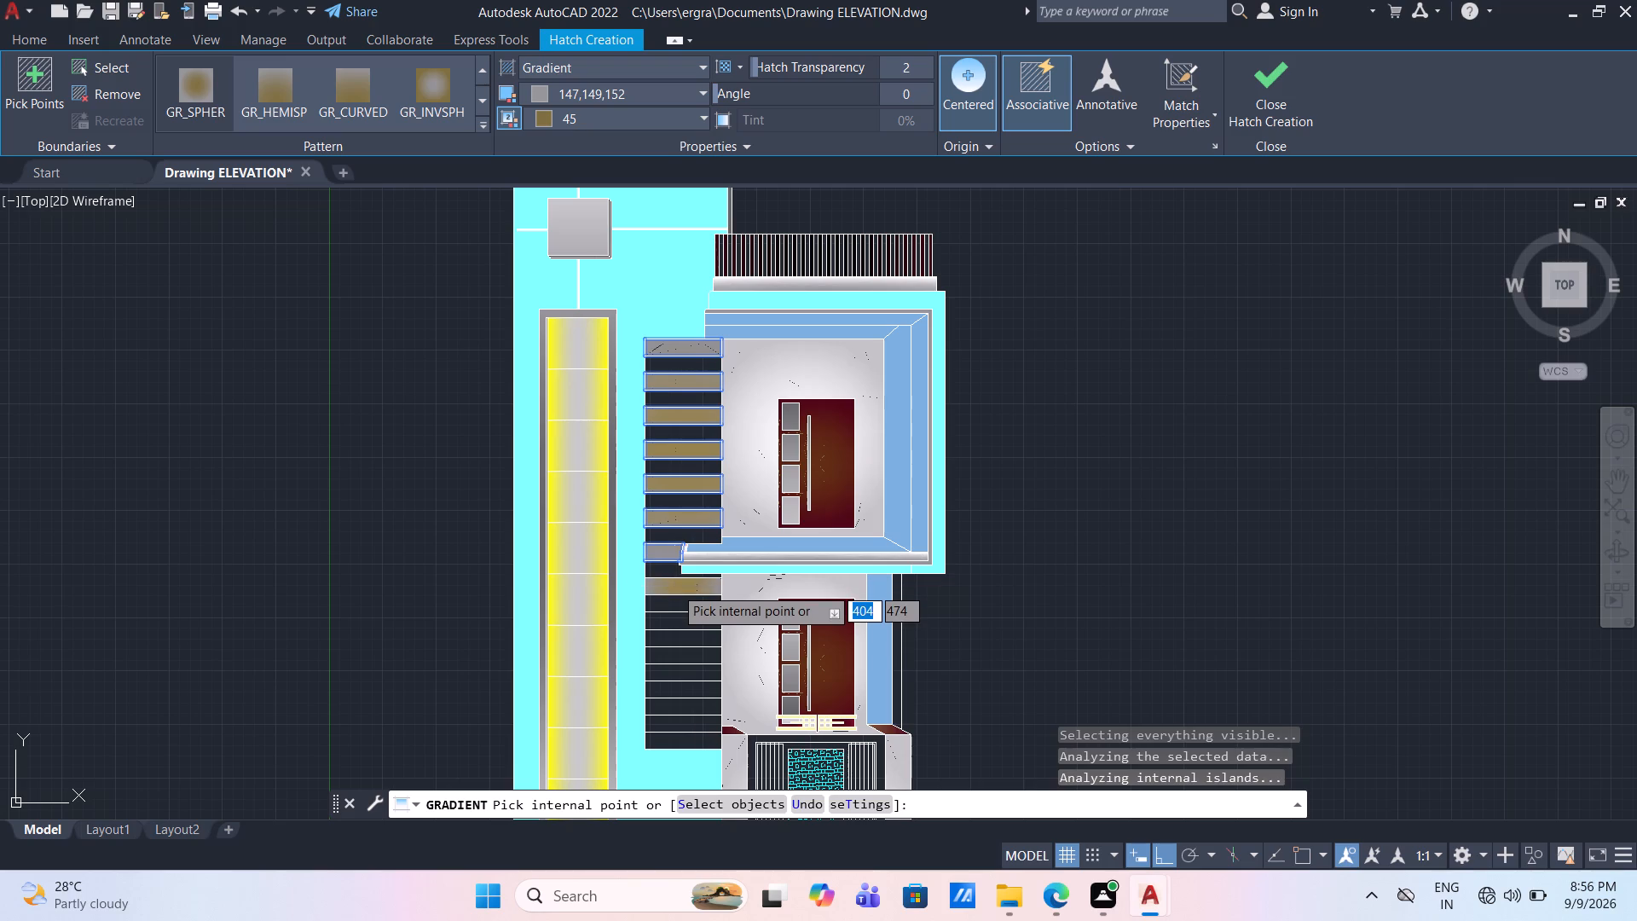
{"action": "left_click", "coordinate": [674, 587]}
{"action": "left_click", "coordinate": [675, 627]}
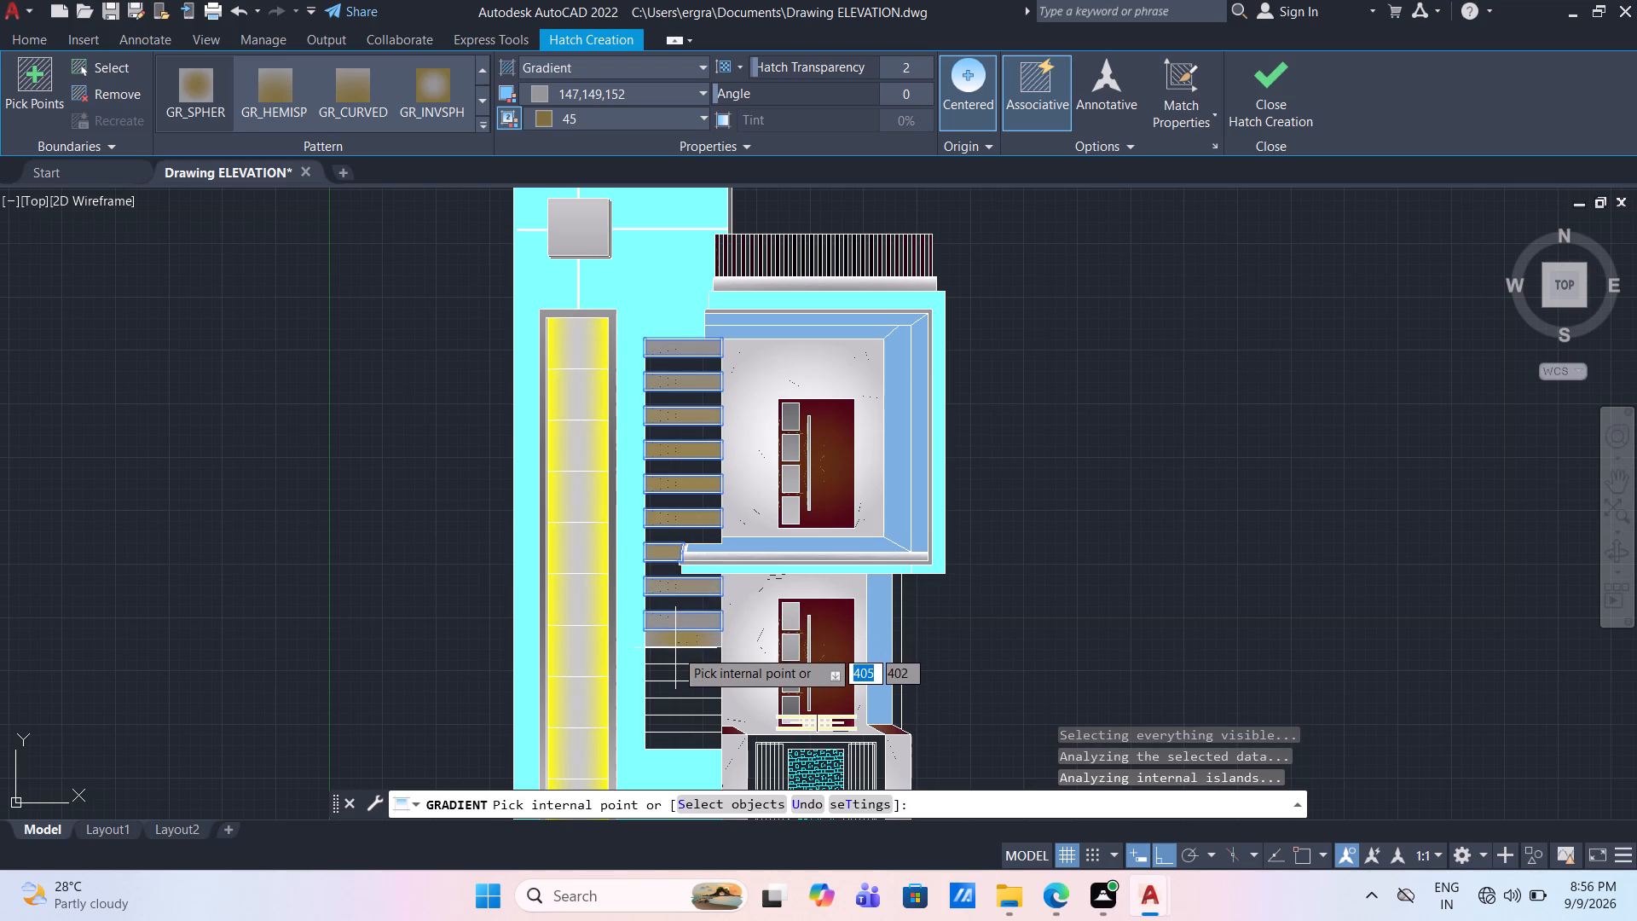
{"action": "left_click", "coordinate": [675, 655]}
{"action": "left_click", "coordinate": [671, 692]}
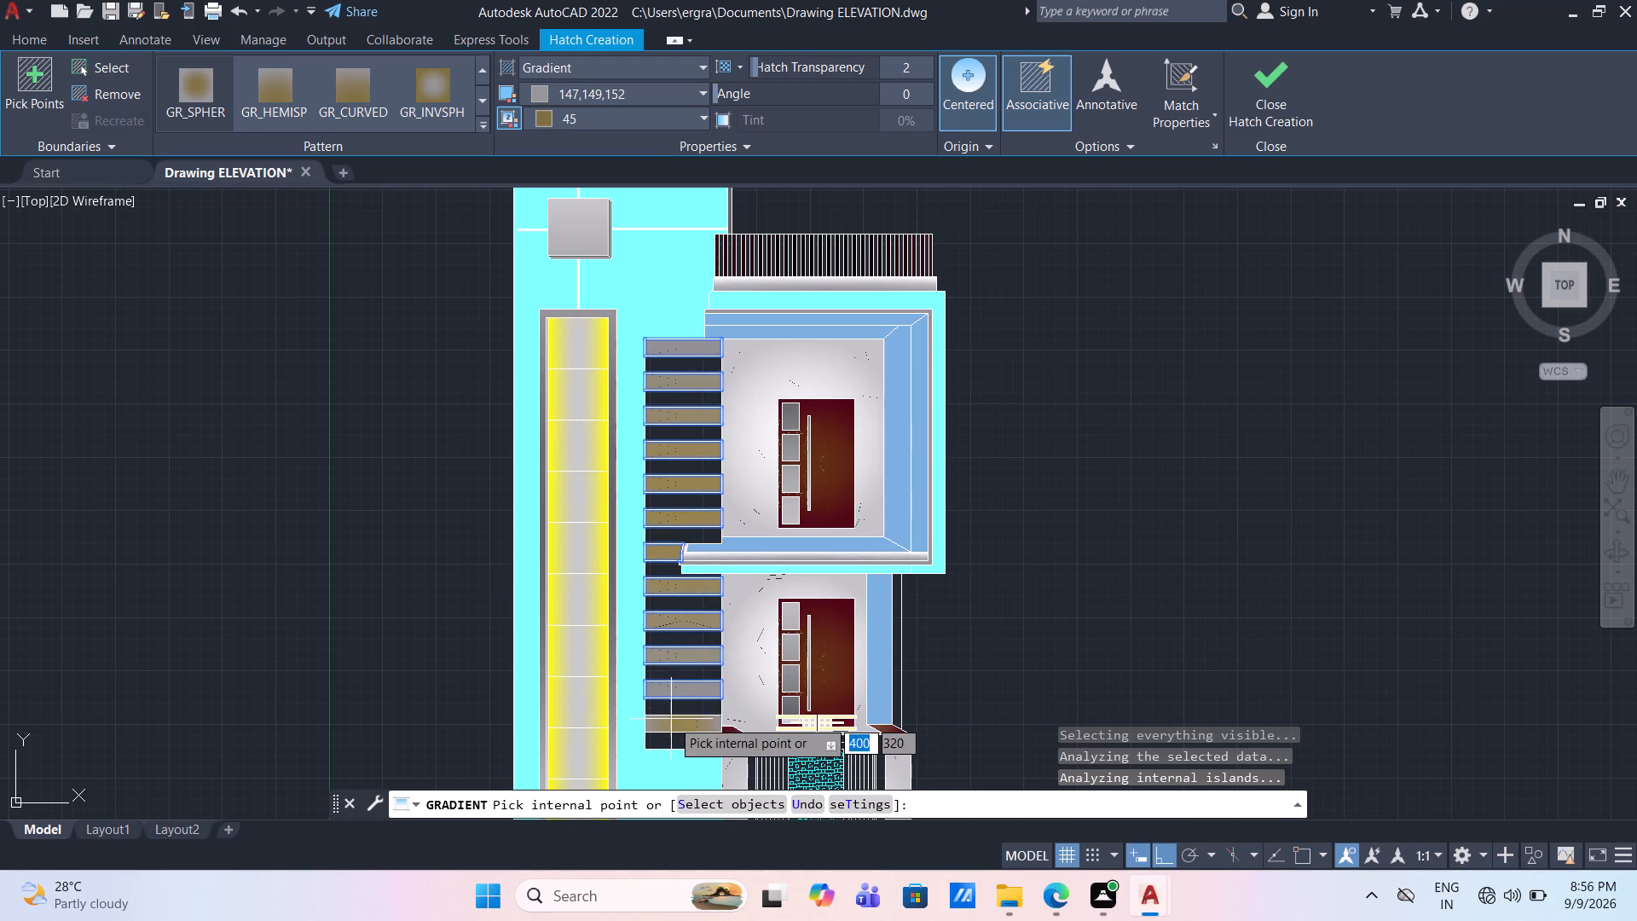
{"action": "left_click", "coordinate": [672, 721]}
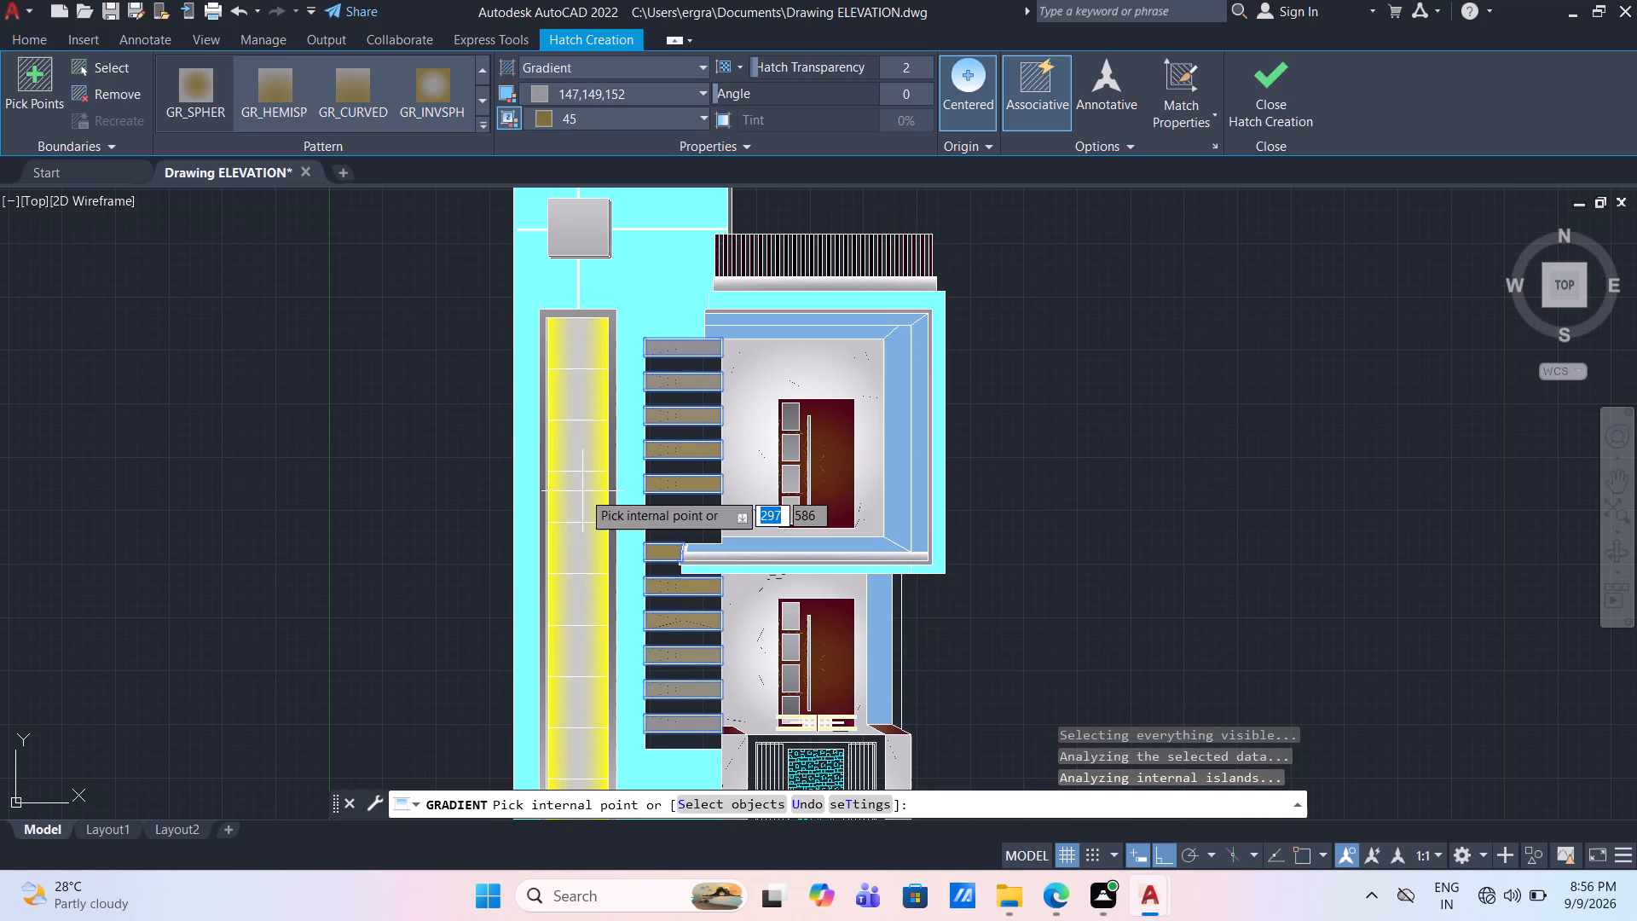
{"action": "key", "text": "Return"}
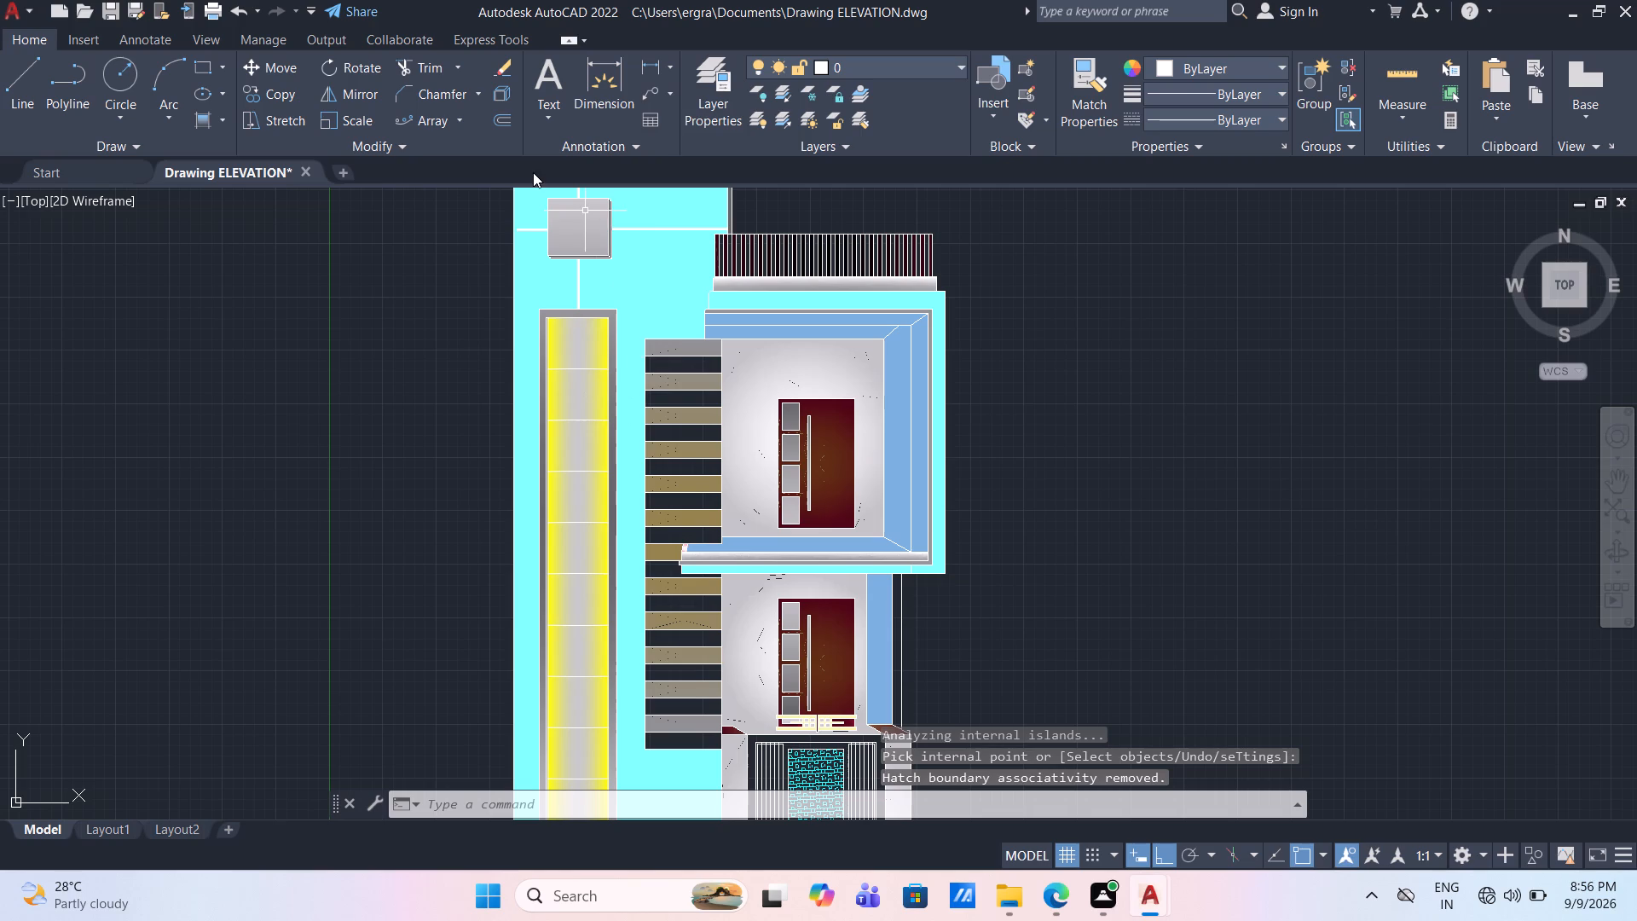
Gradient-fill the six empty strips above the ledge using GR_INVSPH with colours 147,149,152 and 45.
{"action": "left_click", "coordinate": [205, 121]}
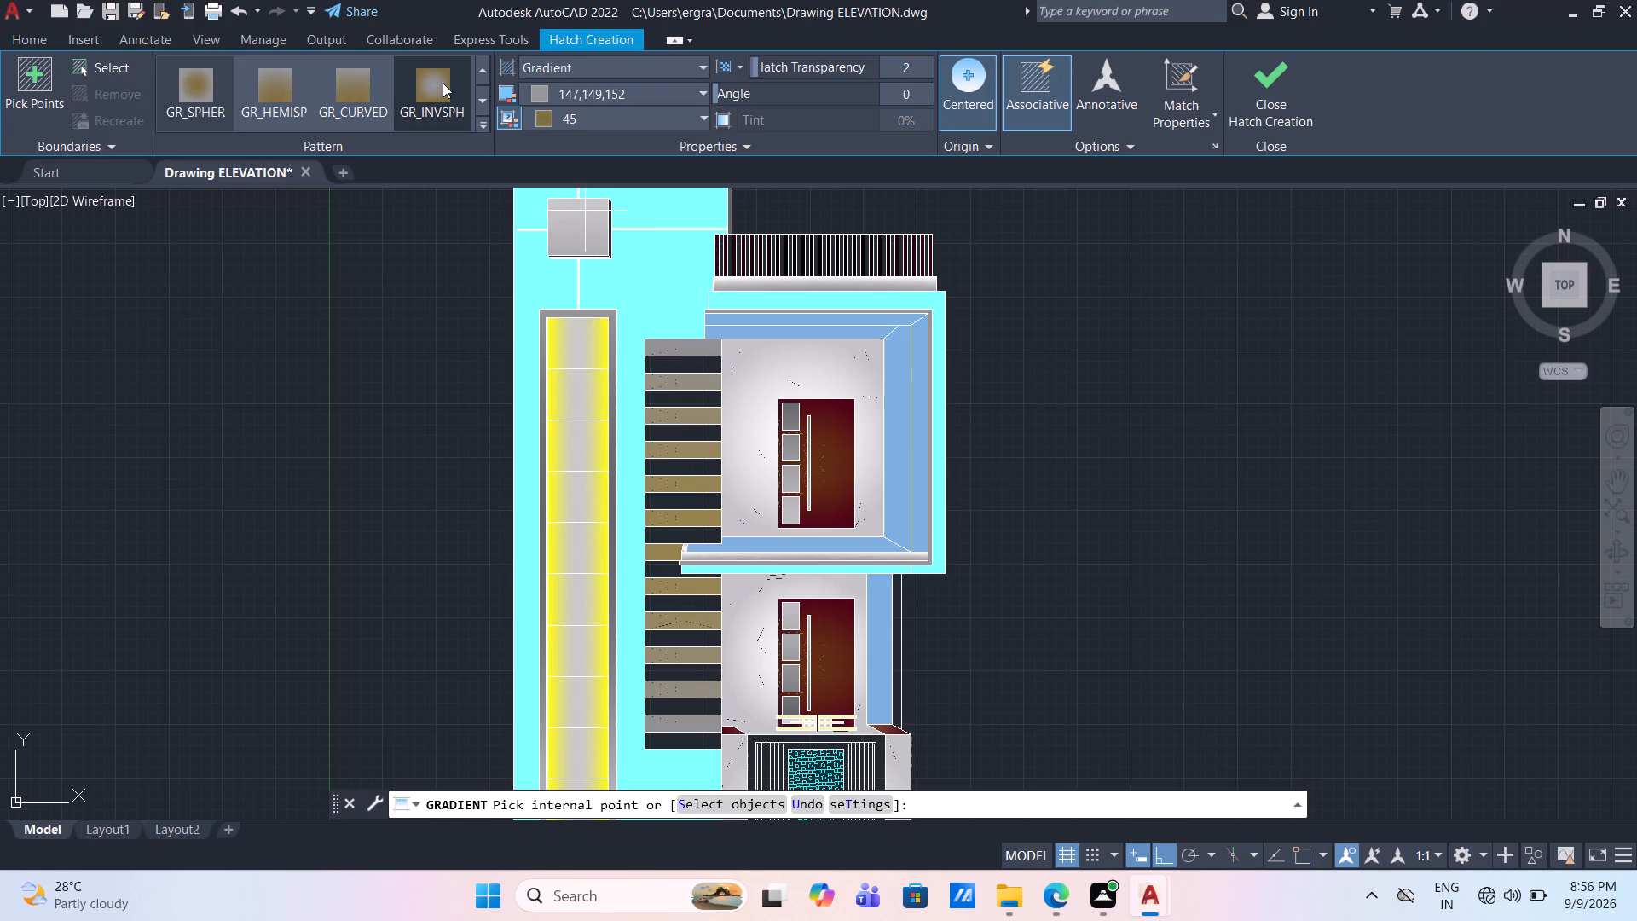
{"action": "left_click", "coordinate": [443, 83]}
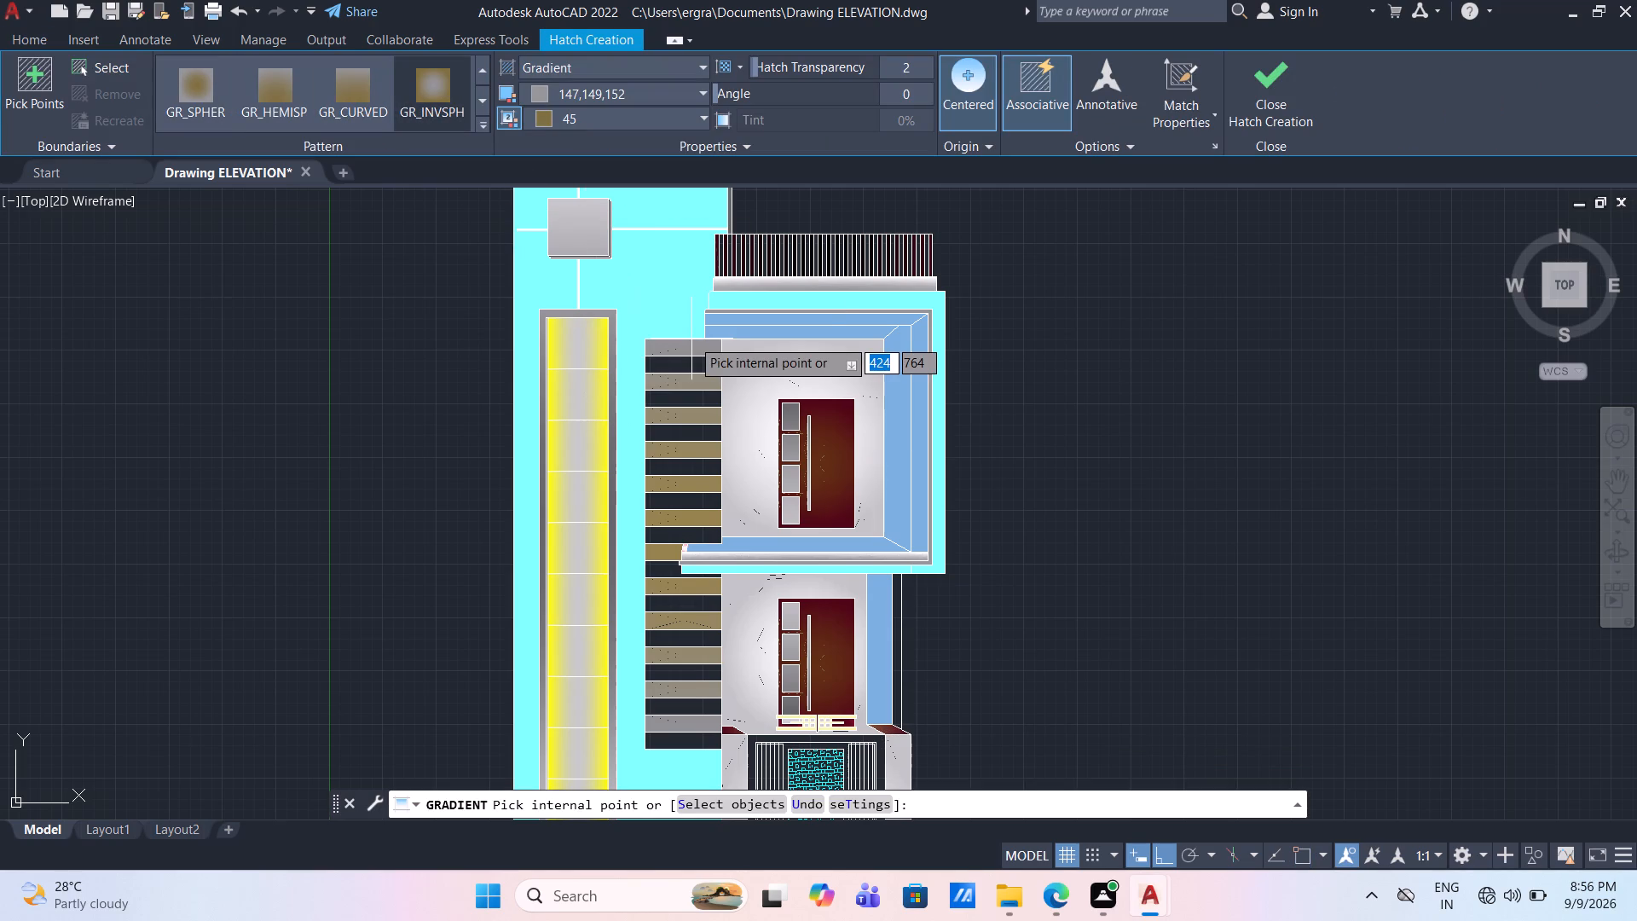
{"action": "left_click", "coordinate": [690, 362]}
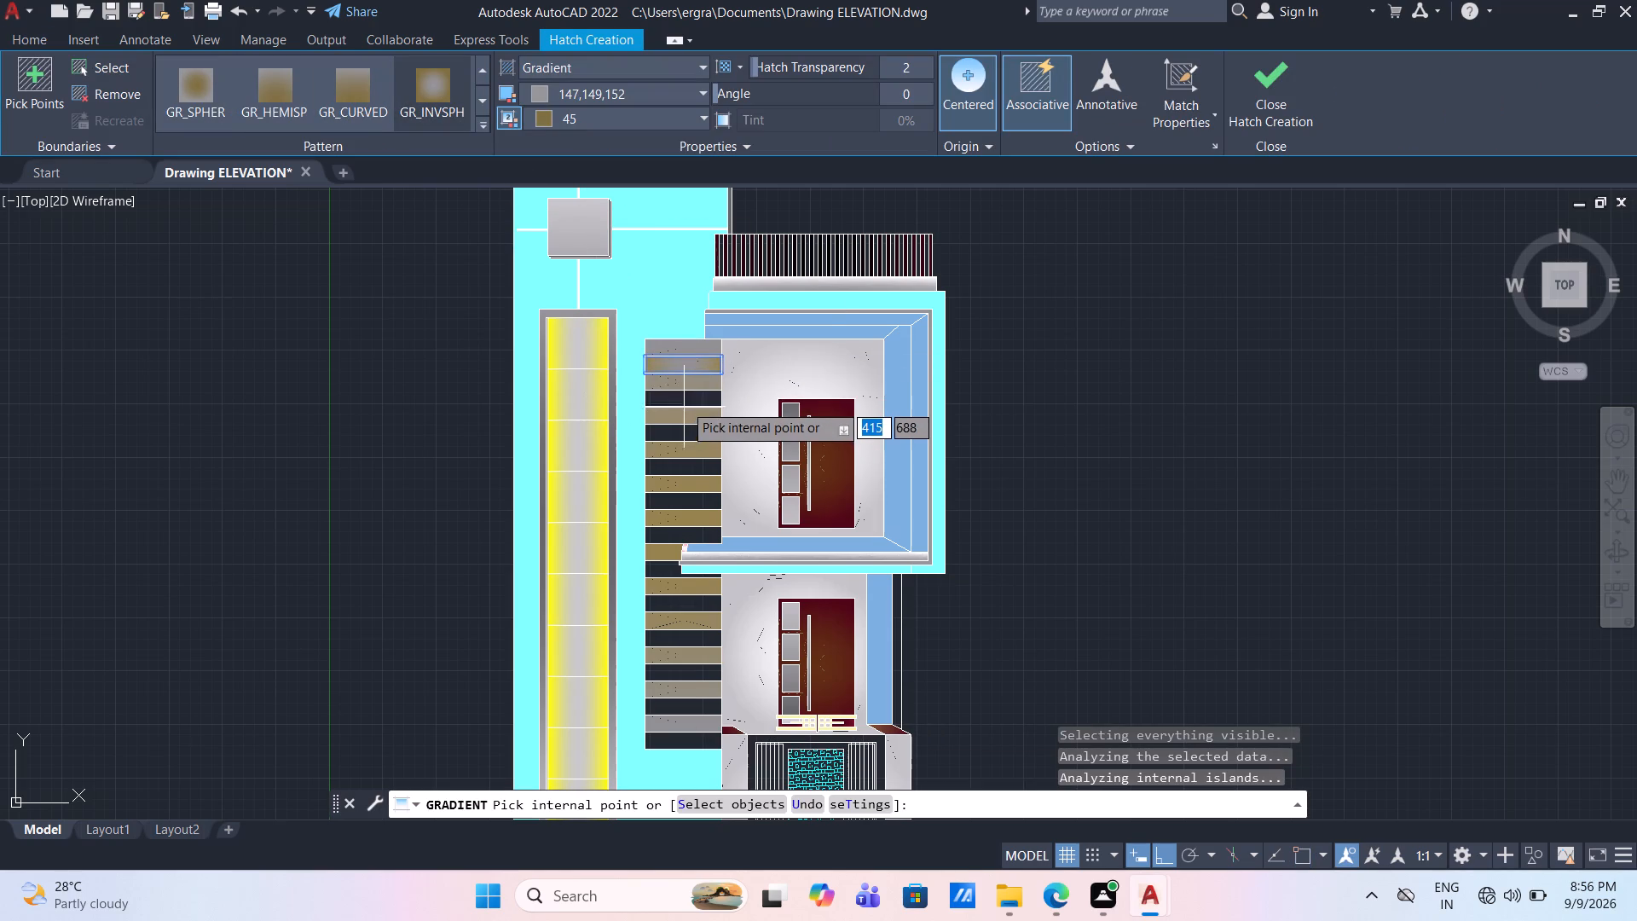
{"action": "left_click", "coordinate": [684, 398]}
{"action": "left_click", "coordinate": [680, 434]}
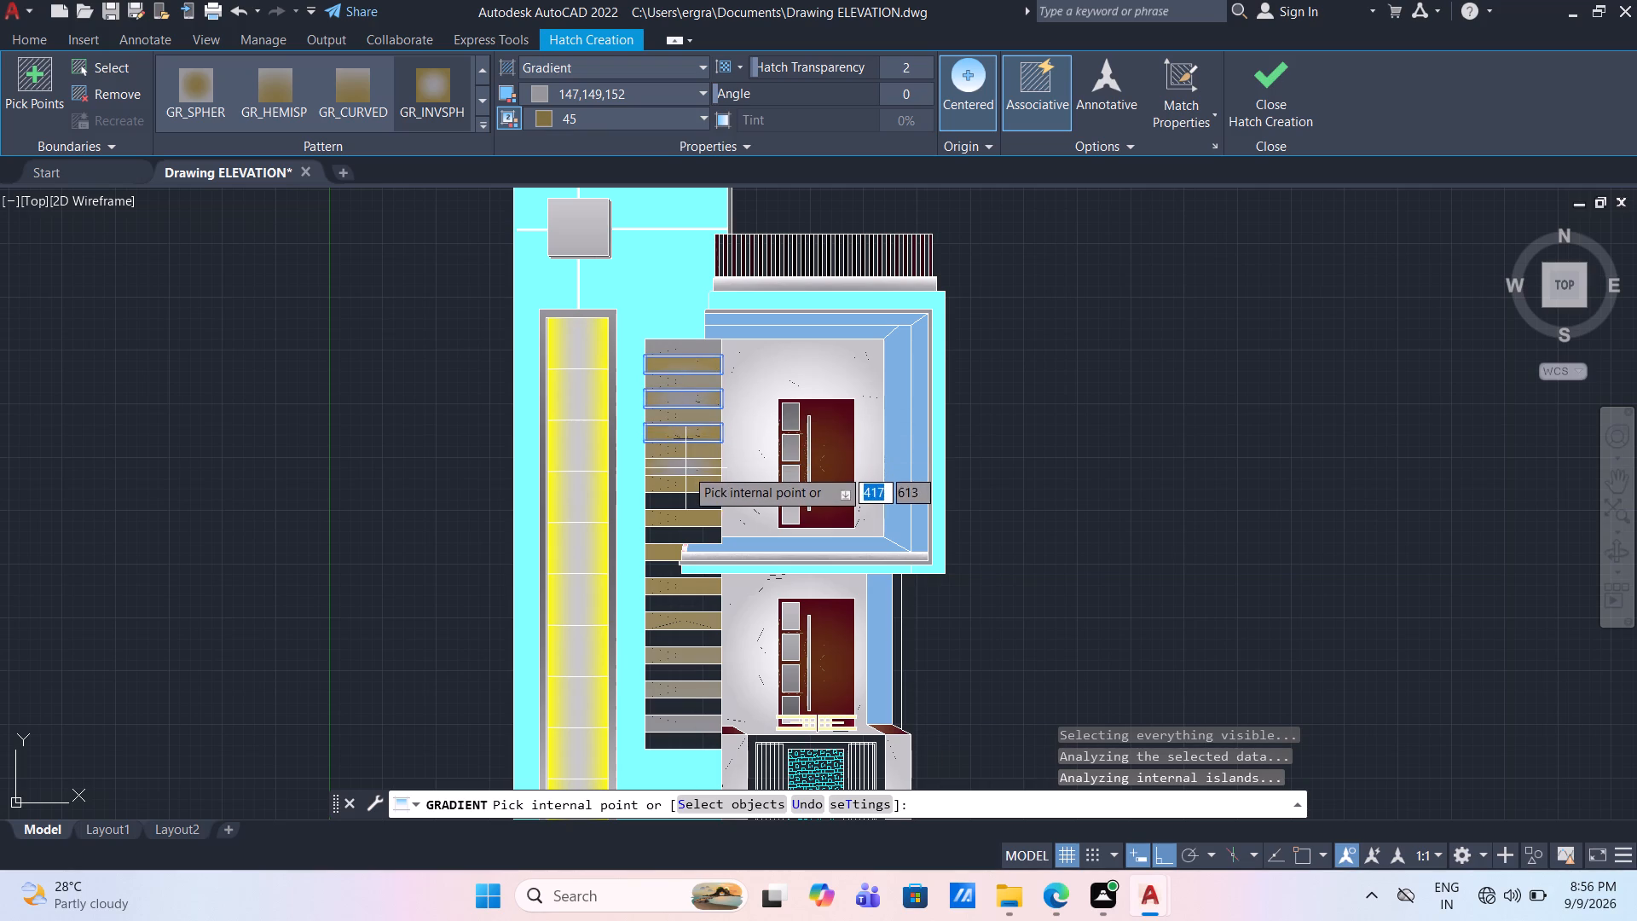
{"action": "left_click", "coordinate": [685, 471]}
{"action": "left_click", "coordinate": [685, 501]}
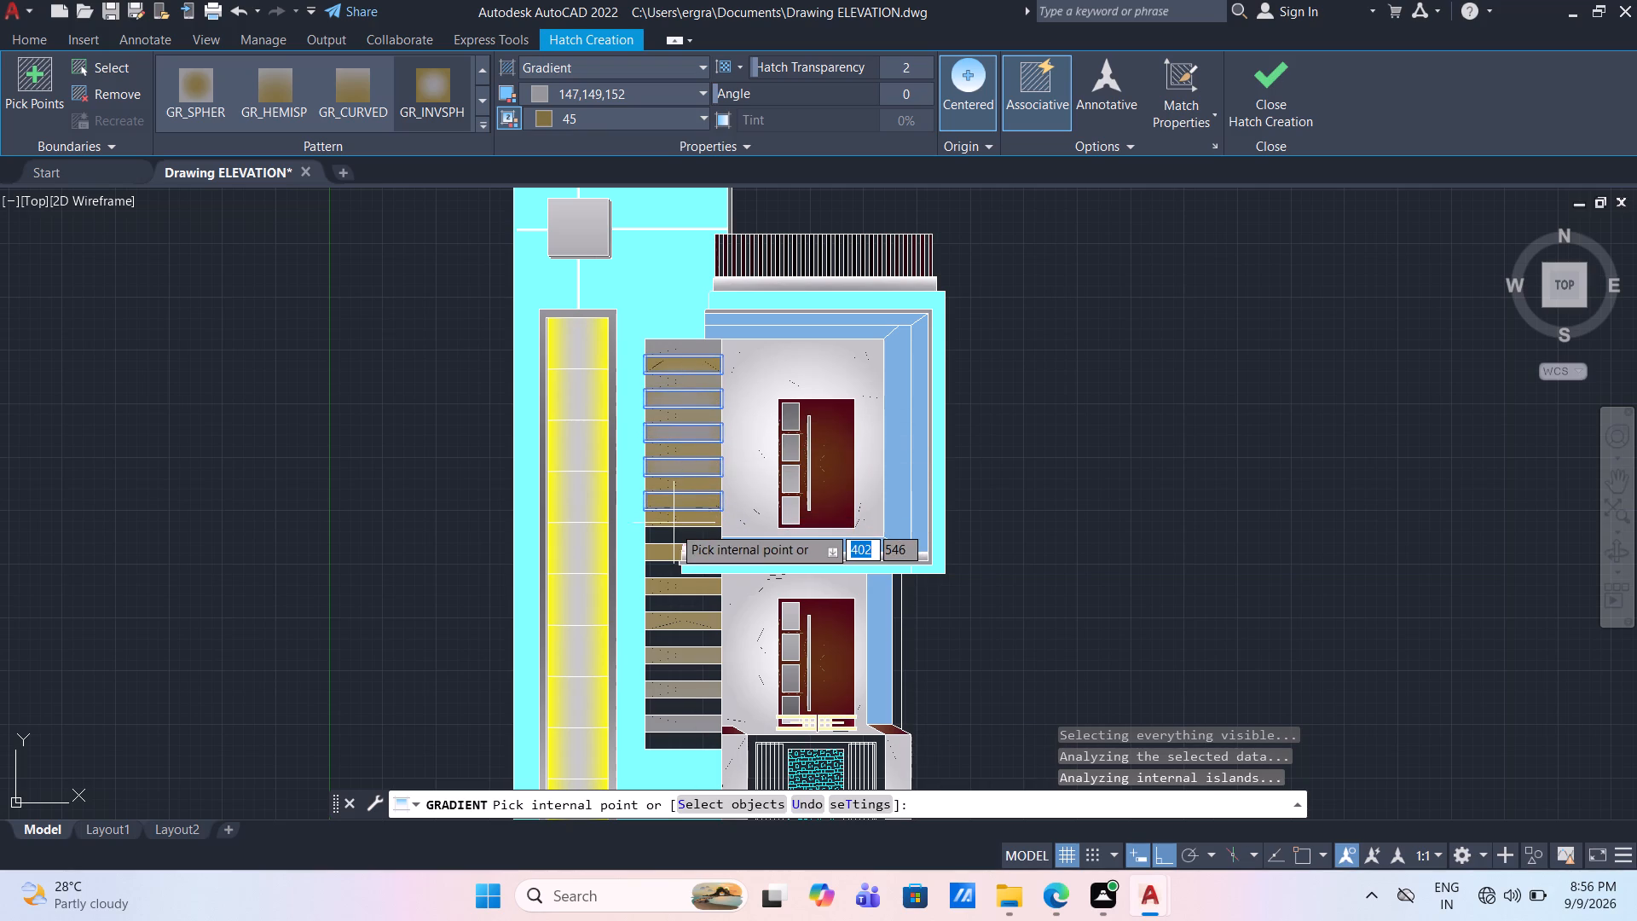
{"action": "left_click", "coordinate": [671, 534]}
Add the remaining empty strips, from beside the ledge to the bottom of the column, to the GR_INVSPH gradient and finish the fill.
{"action": "left_click", "coordinate": [662, 572]}
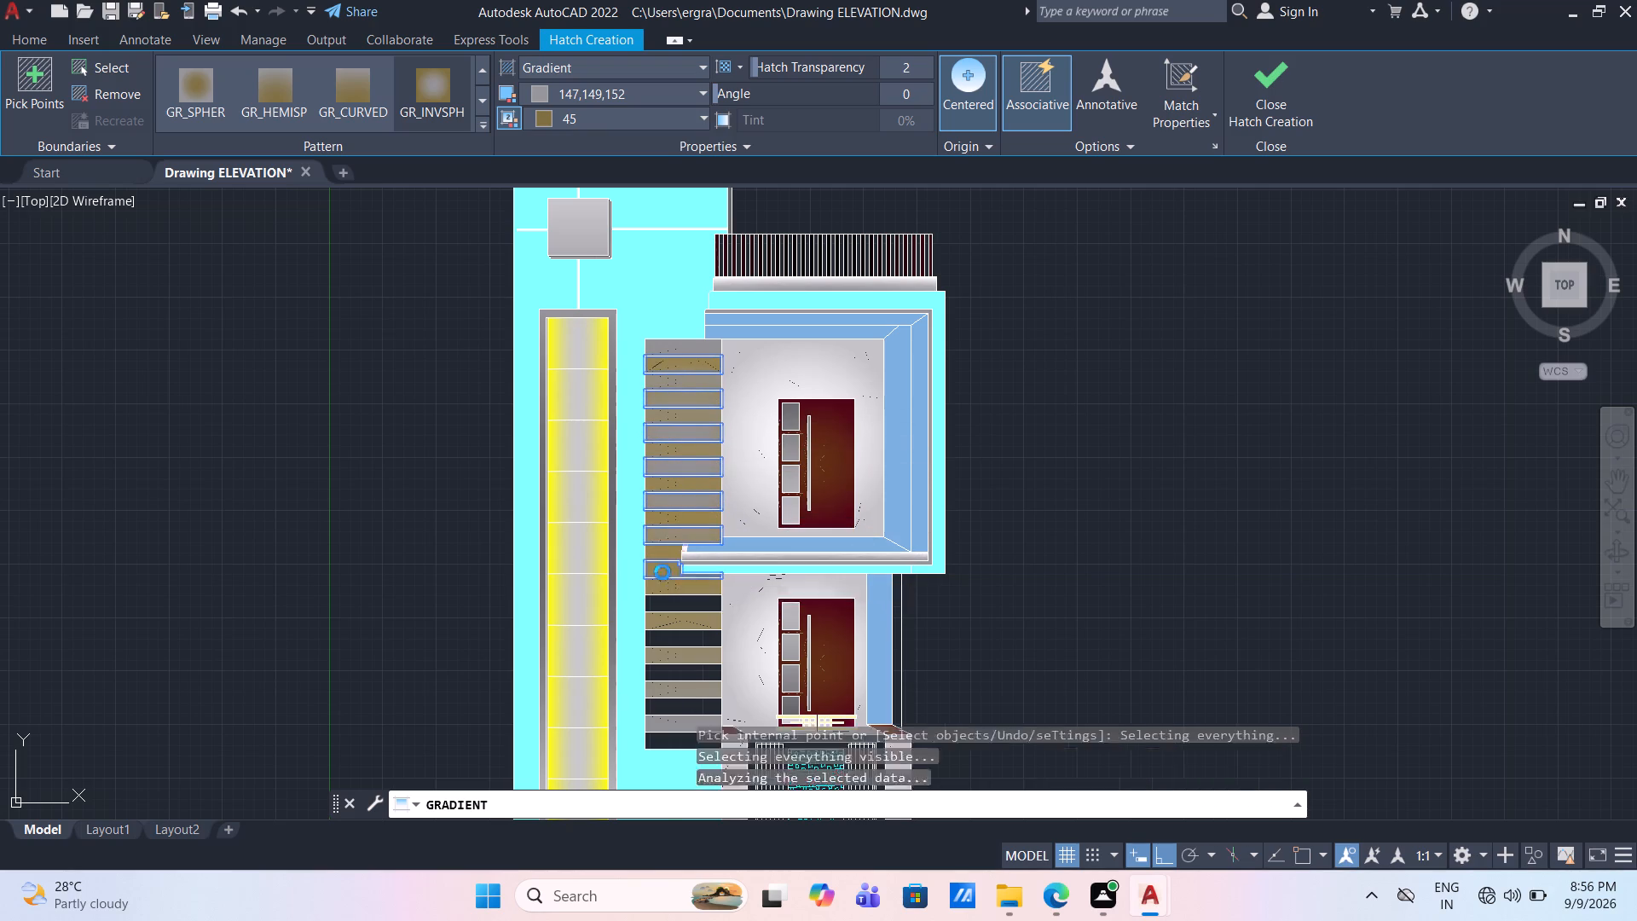
{"action": "left_click", "coordinate": [680, 602]}
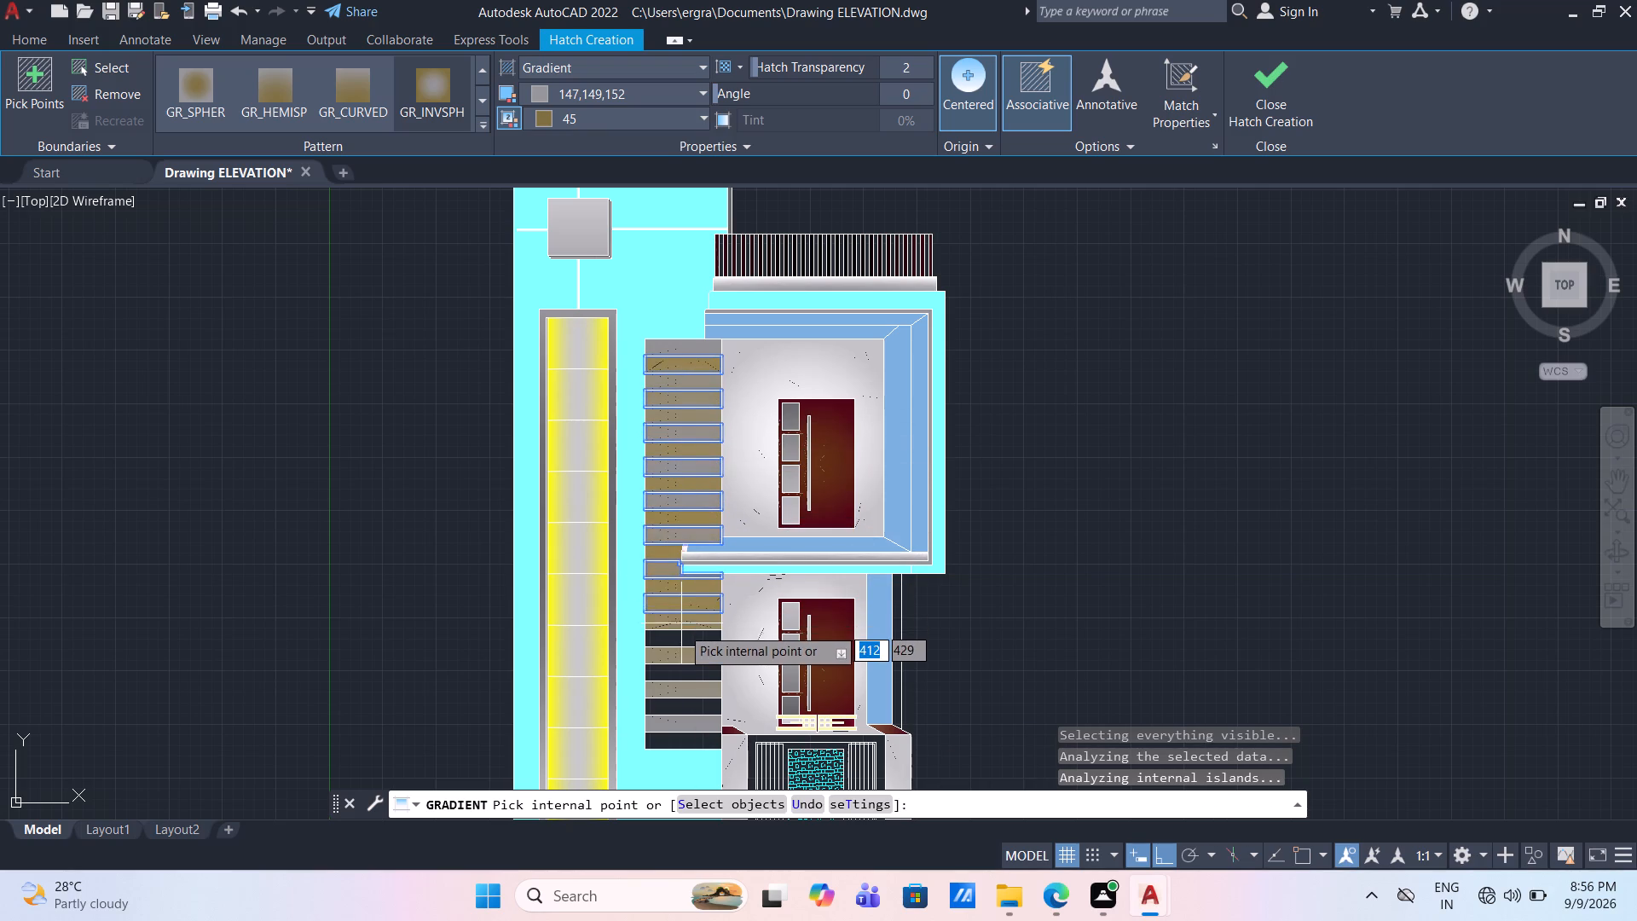
{"action": "left_click", "coordinate": [681, 637]}
{"action": "left_click", "coordinate": [677, 669]}
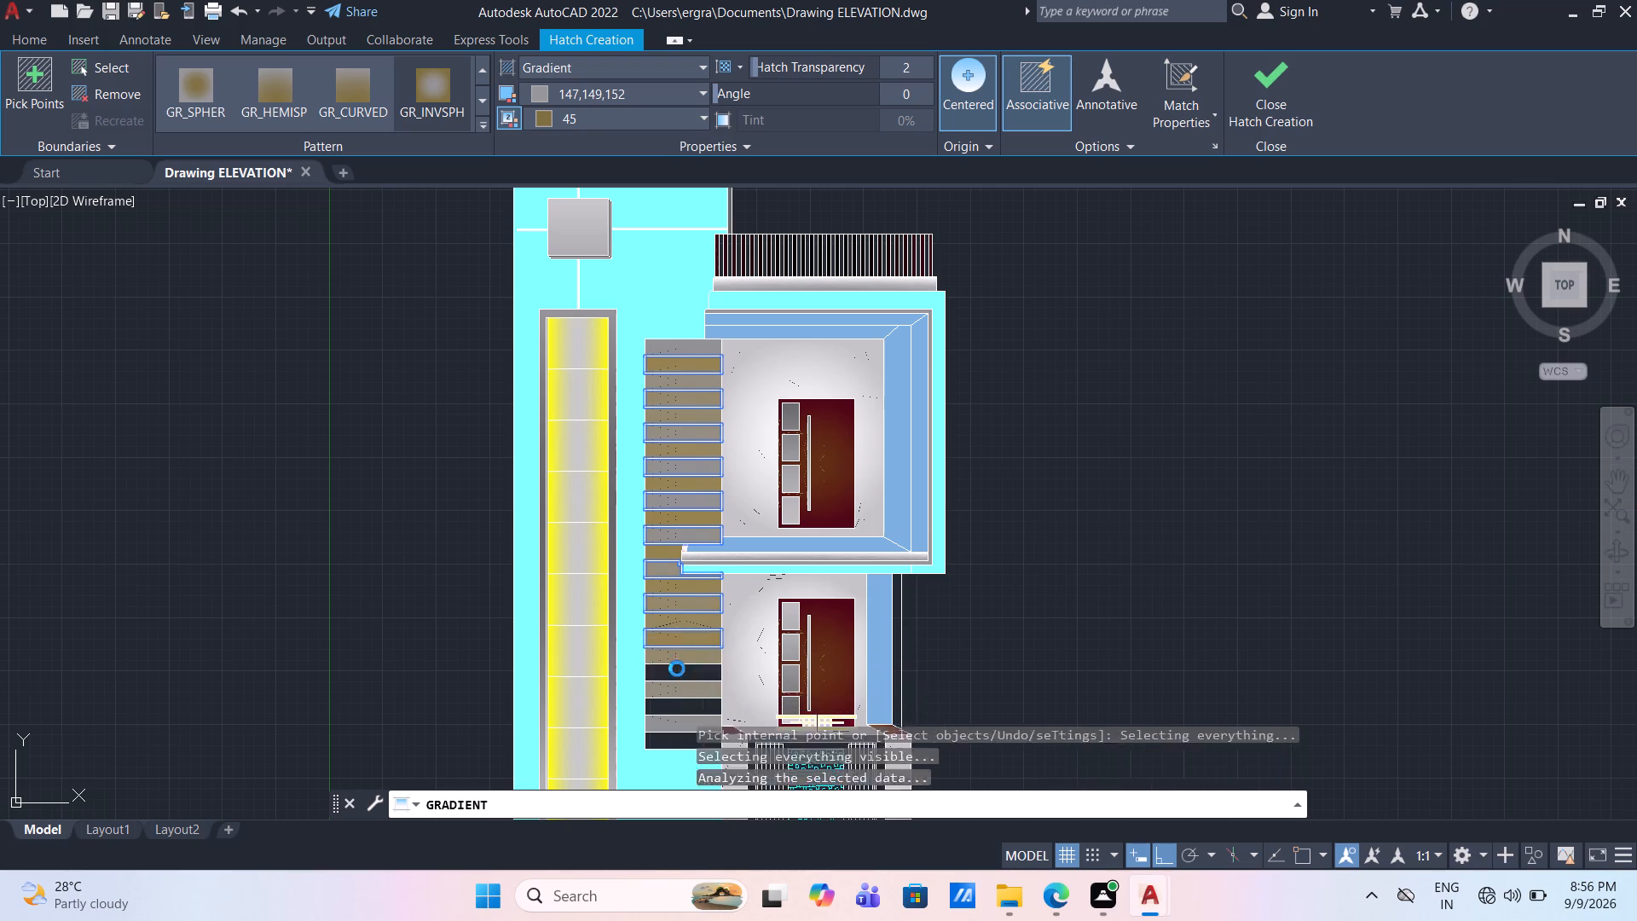
{"action": "left_click", "coordinate": [678, 703]}
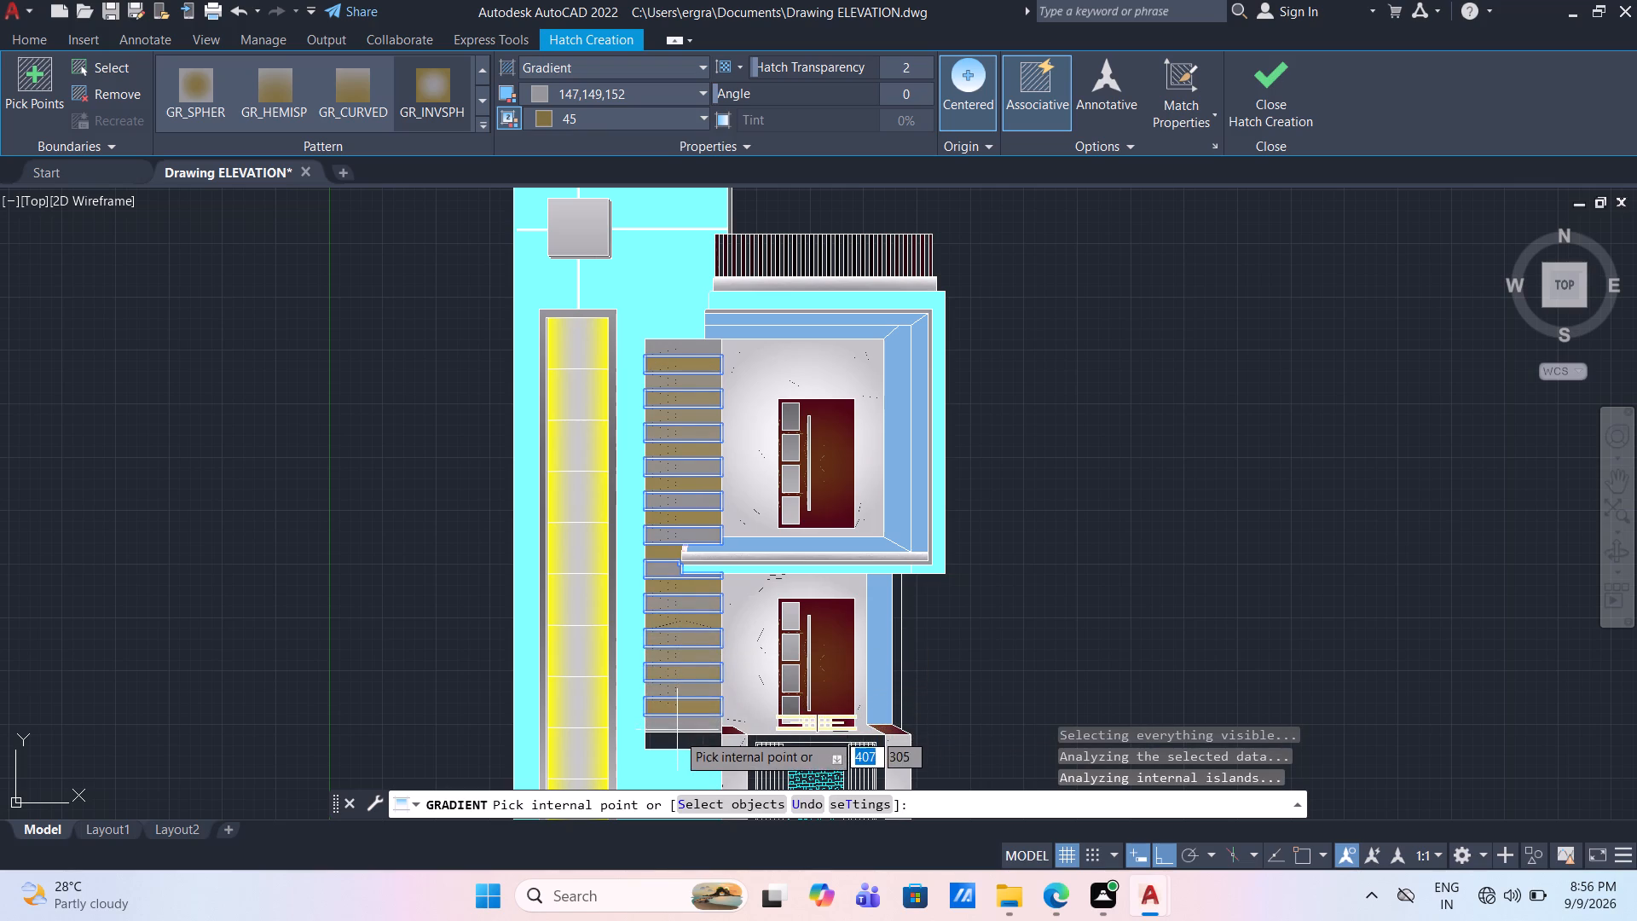
{"action": "left_click", "coordinate": [677, 740]}
{"action": "key", "text": "Return"}
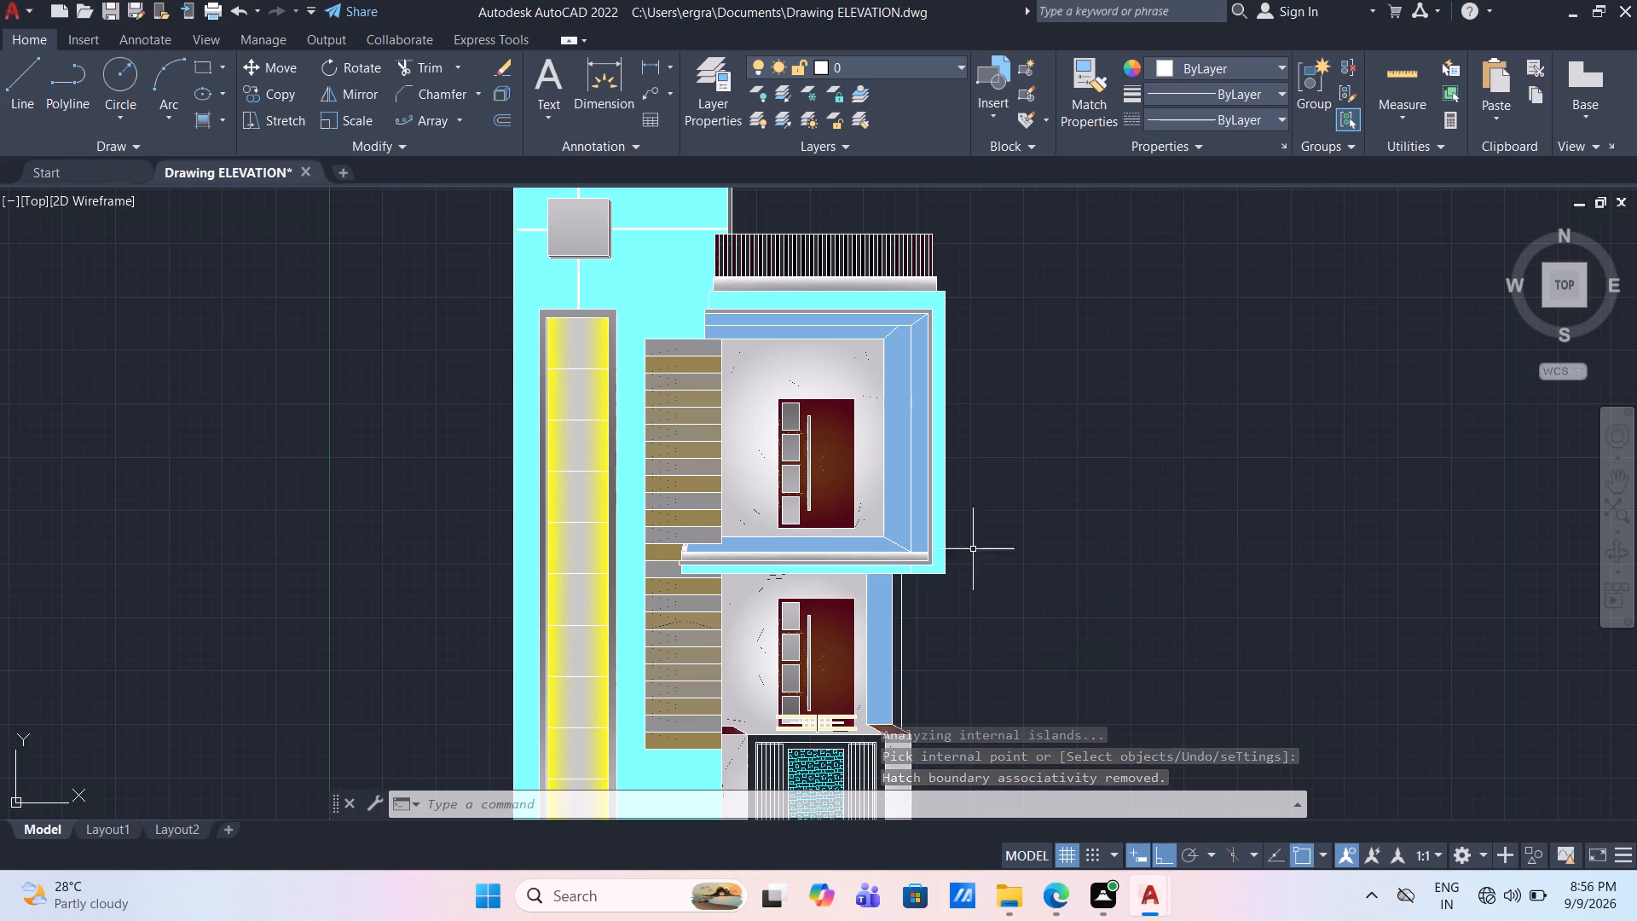
Change the inverted-spherical strips of the striped column, beginning with the second from the top, to GR_CURVED with second colour 9.
{"action": "left_click", "coordinate": [673, 357]}
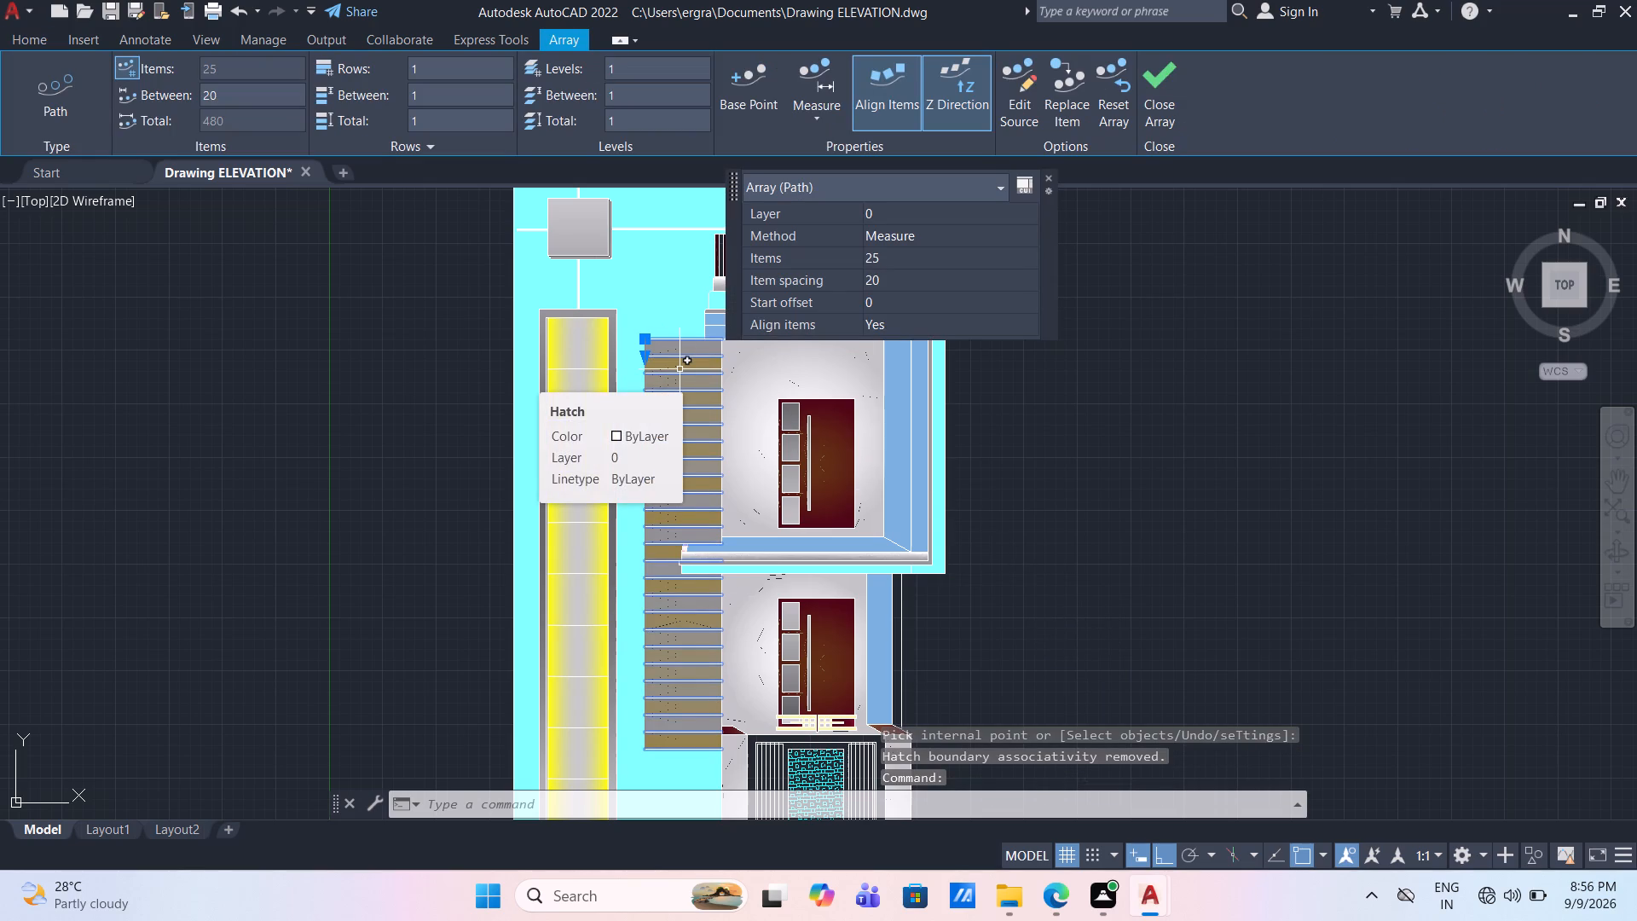
{"action": "key", "text": "Escape"}
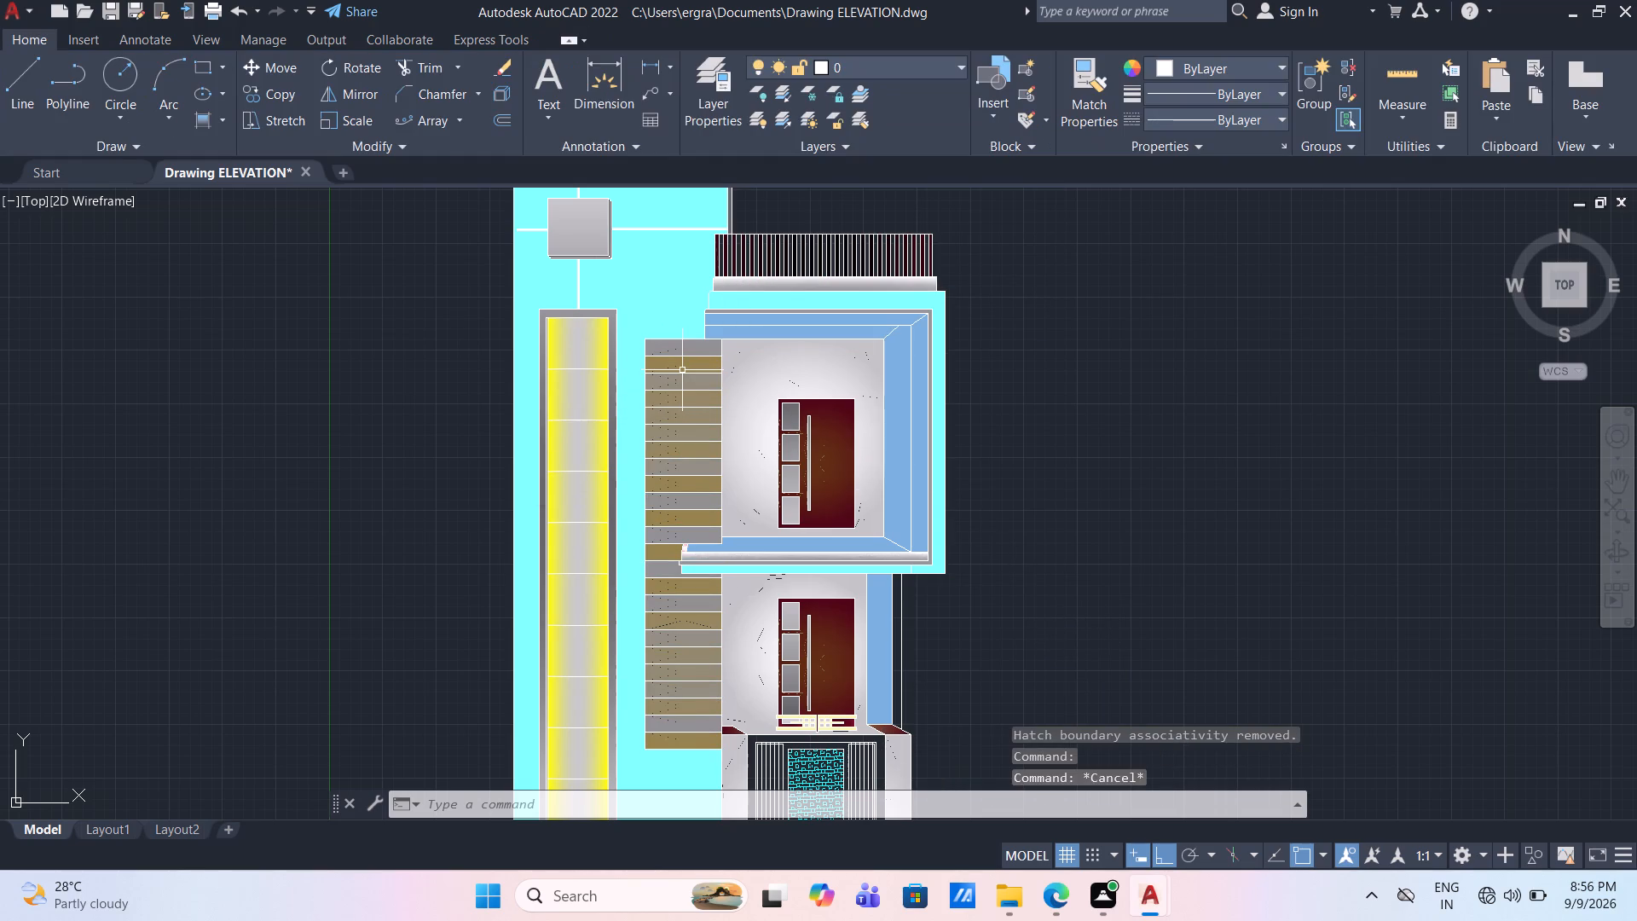
{"action": "left_click", "coordinate": [685, 365]}
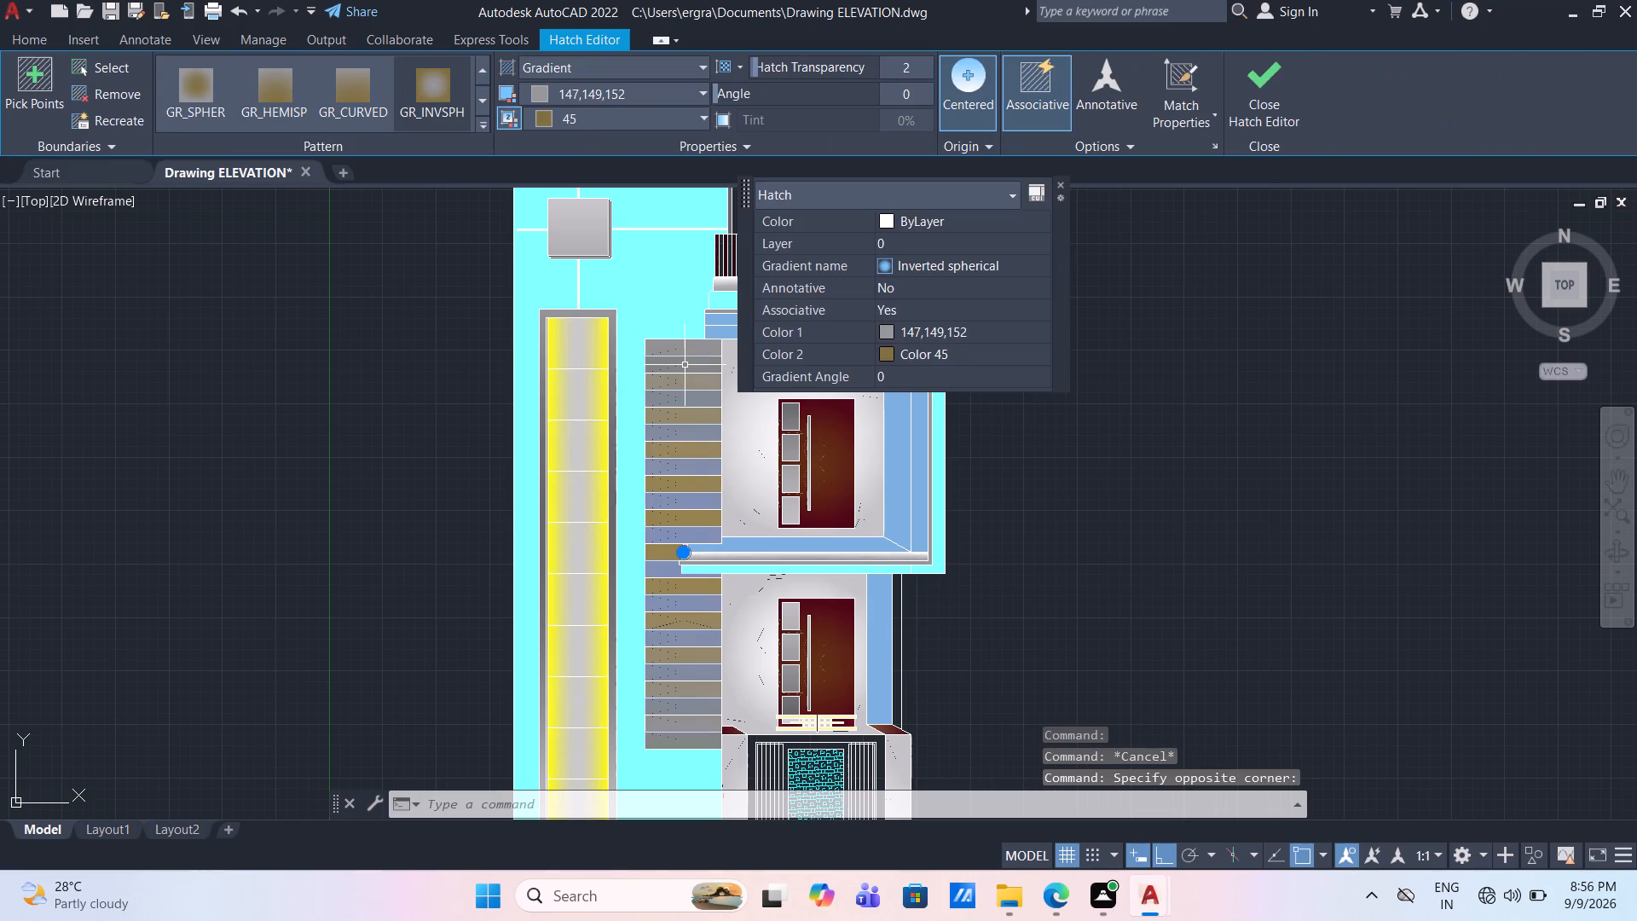
{"action": "left_click", "coordinate": [363, 83]}
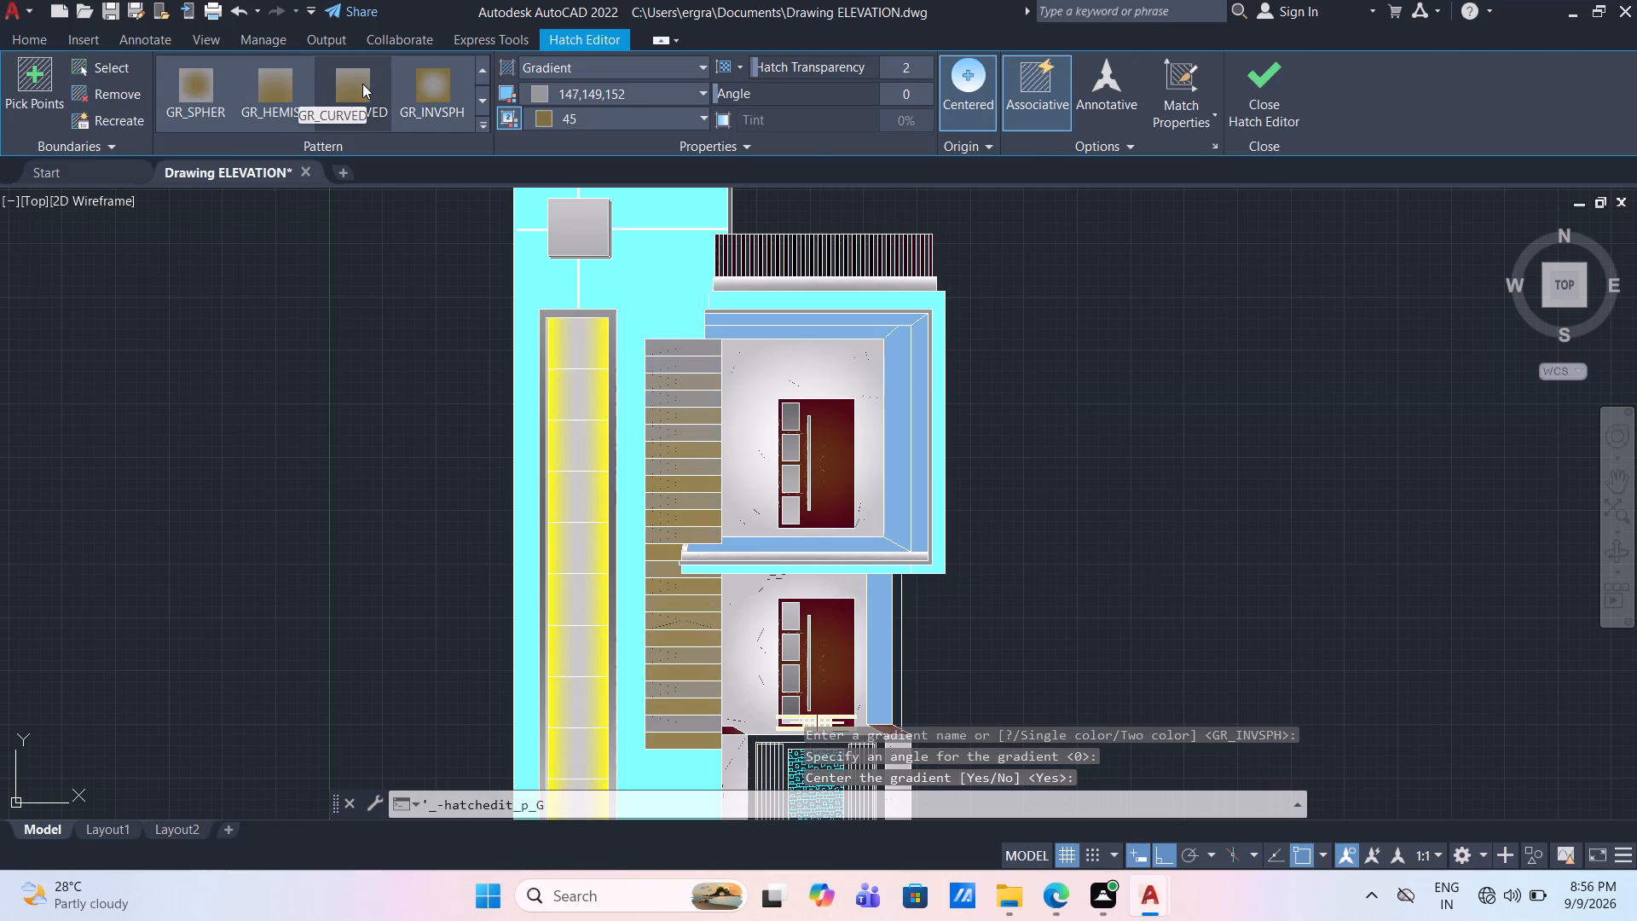
{"action": "left_click", "coordinate": [641, 119]}
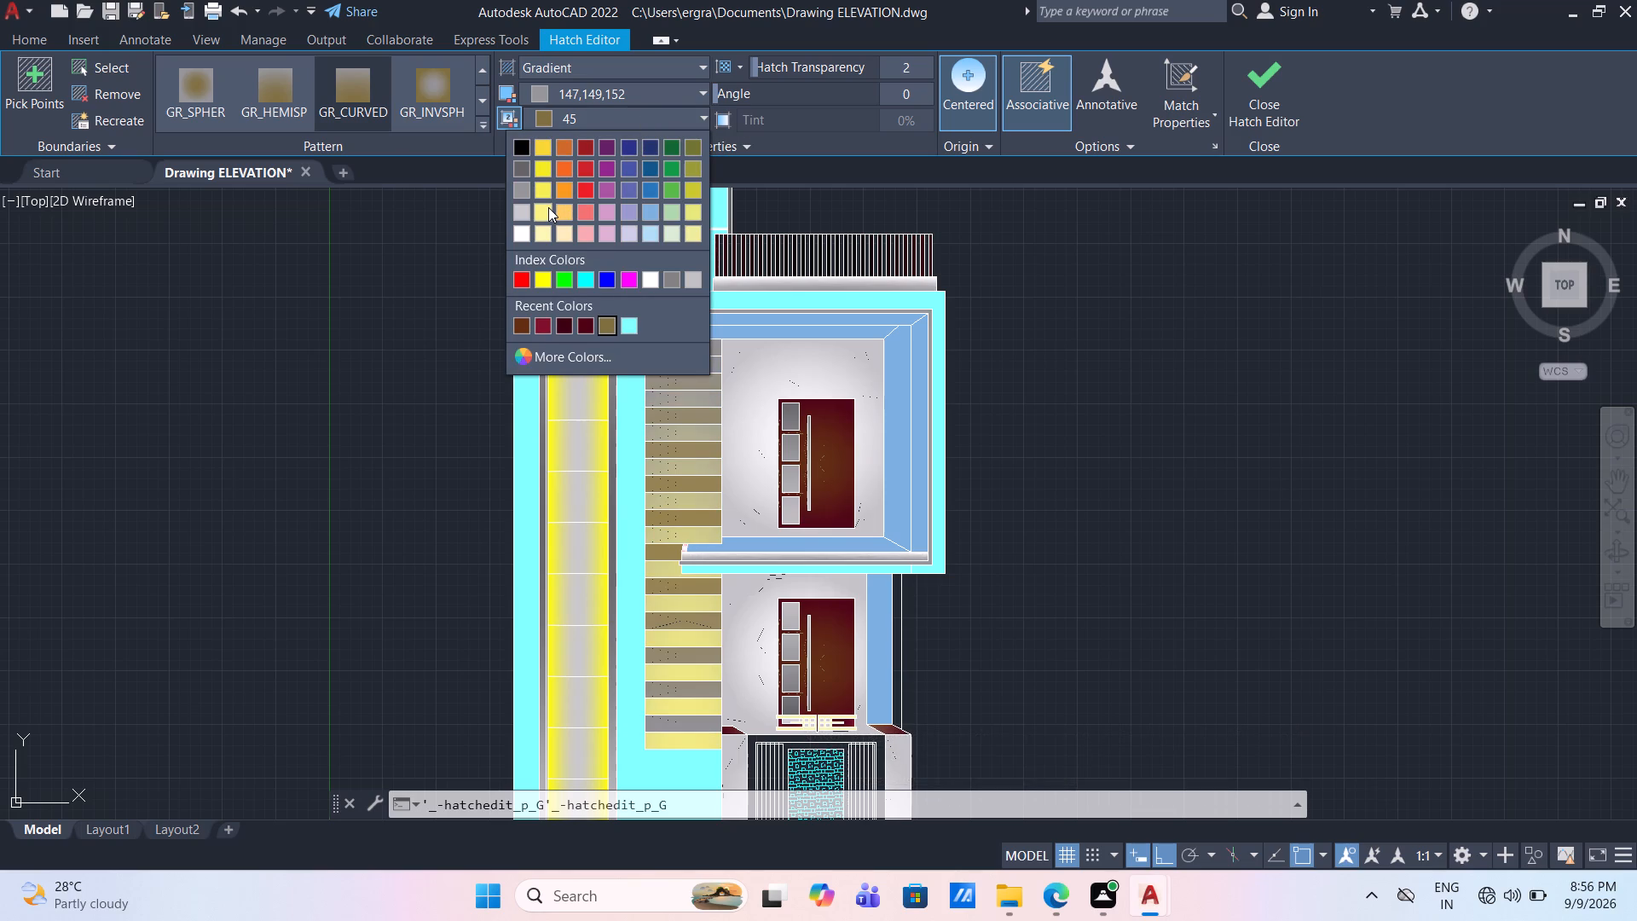
{"action": "left_click", "coordinate": [602, 354]}
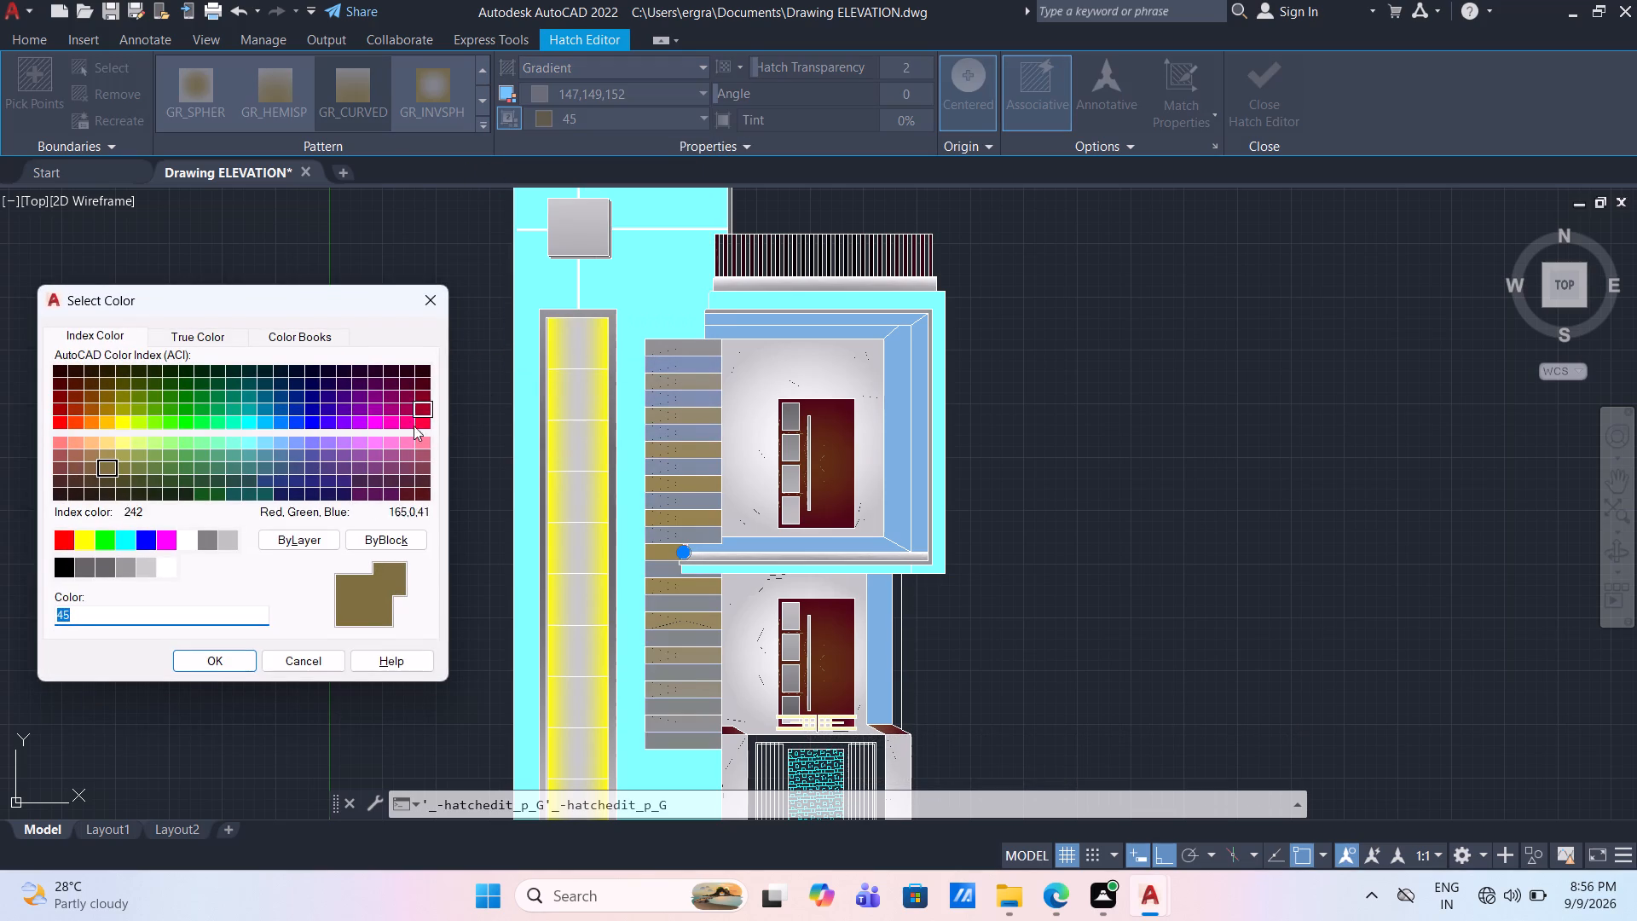
{"action": "left_click", "coordinate": [127, 456]}
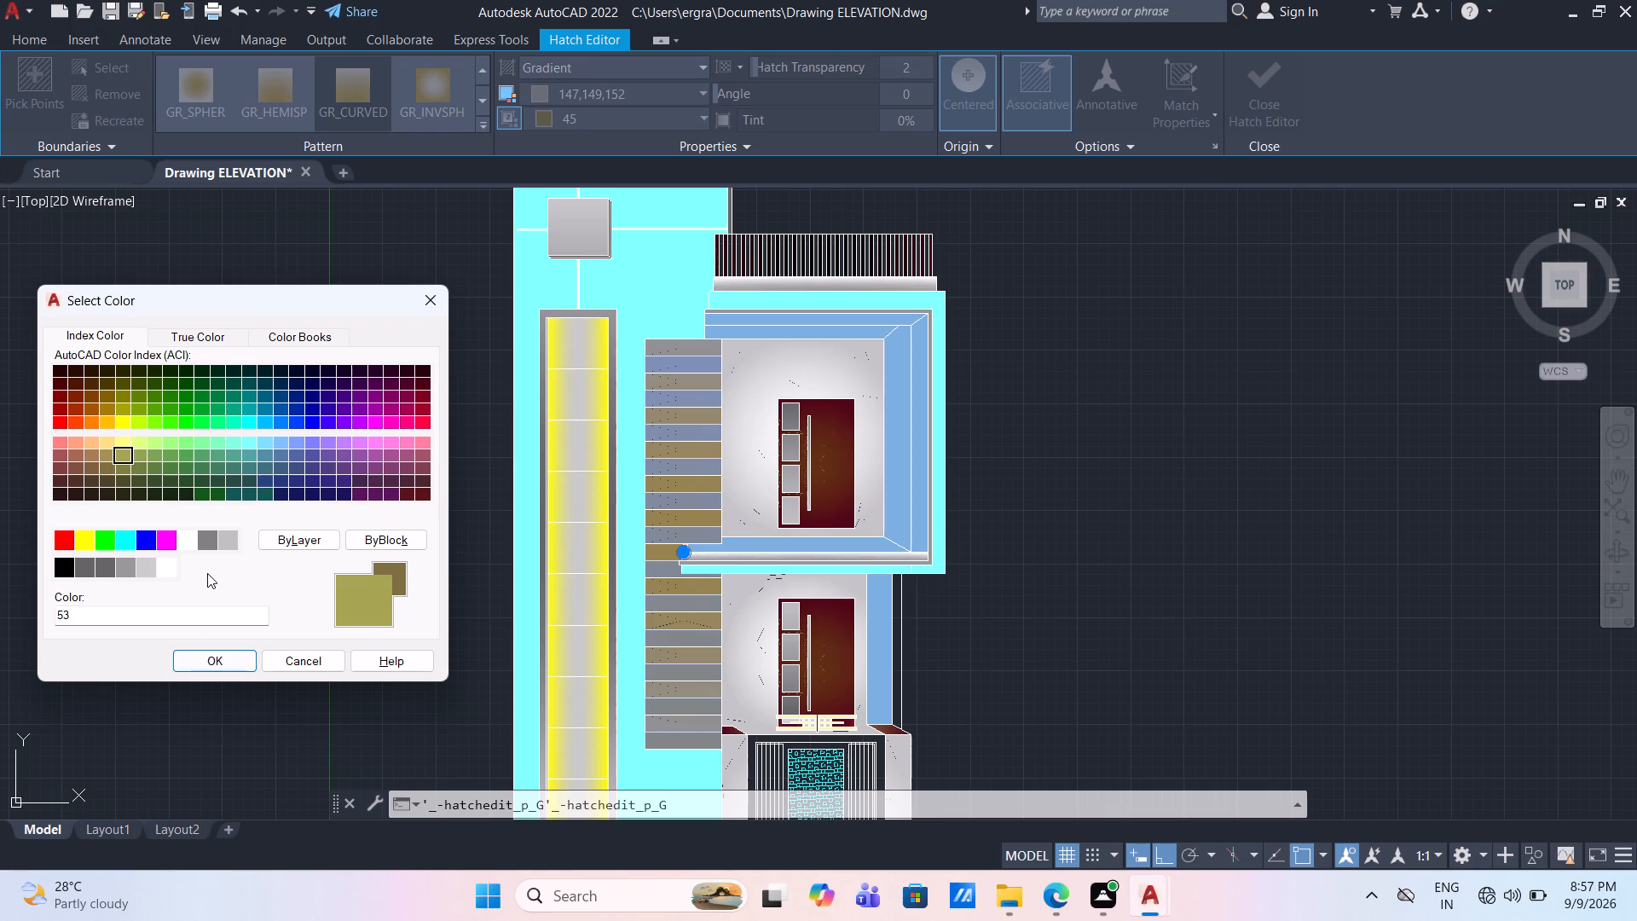
{"action": "left_click", "coordinate": [234, 545]}
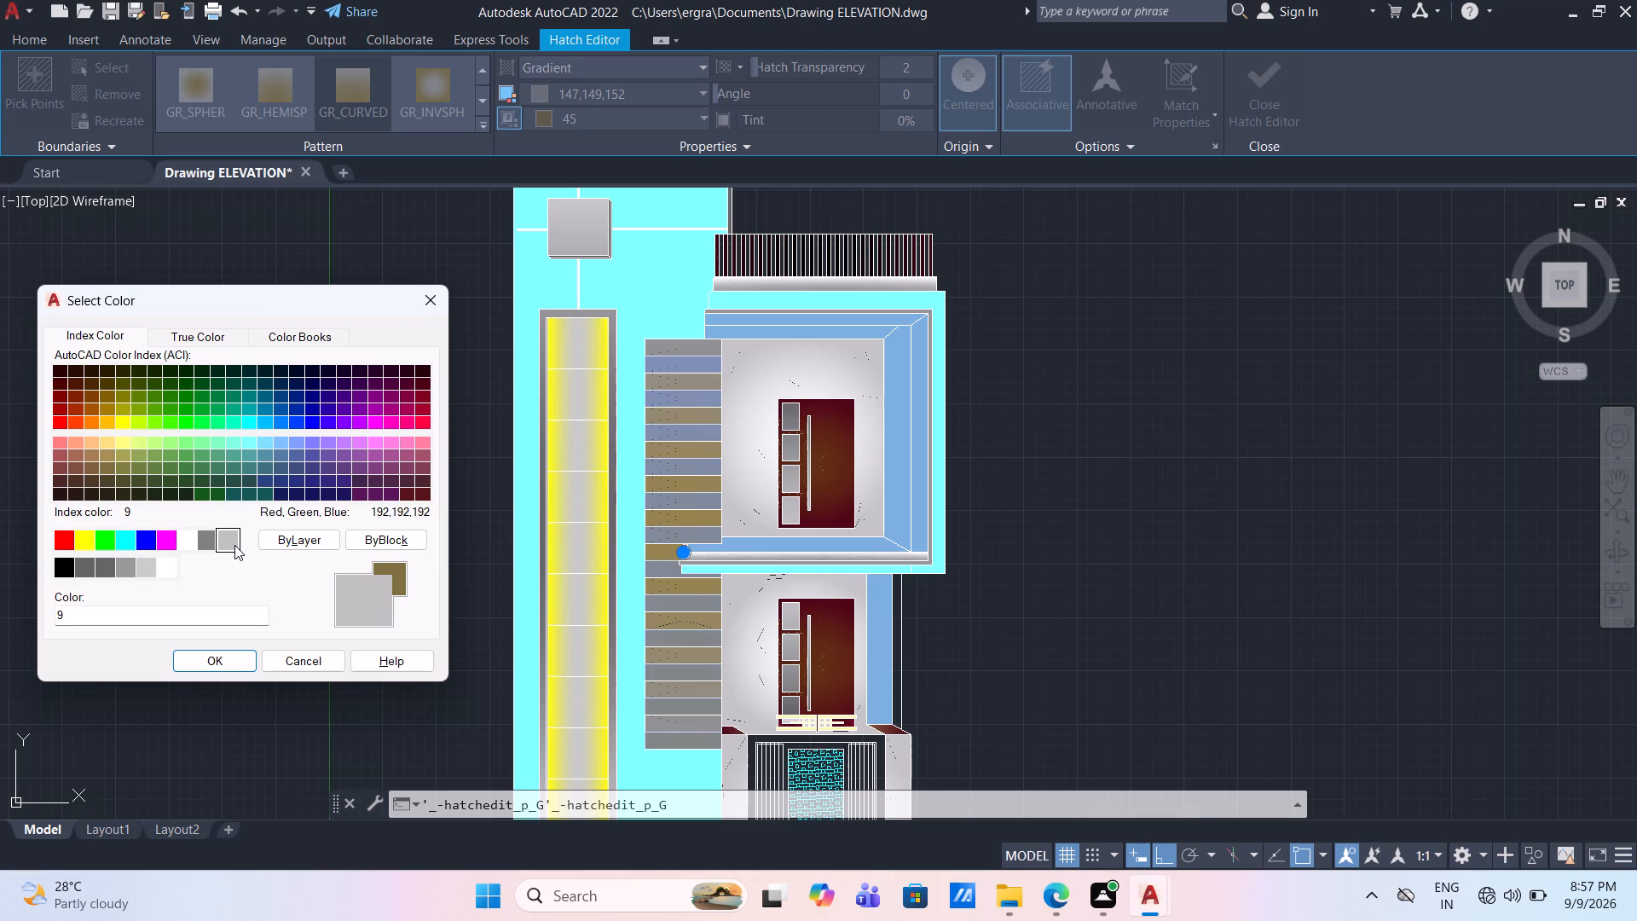
{"action": "left_click", "coordinate": [244, 657]}
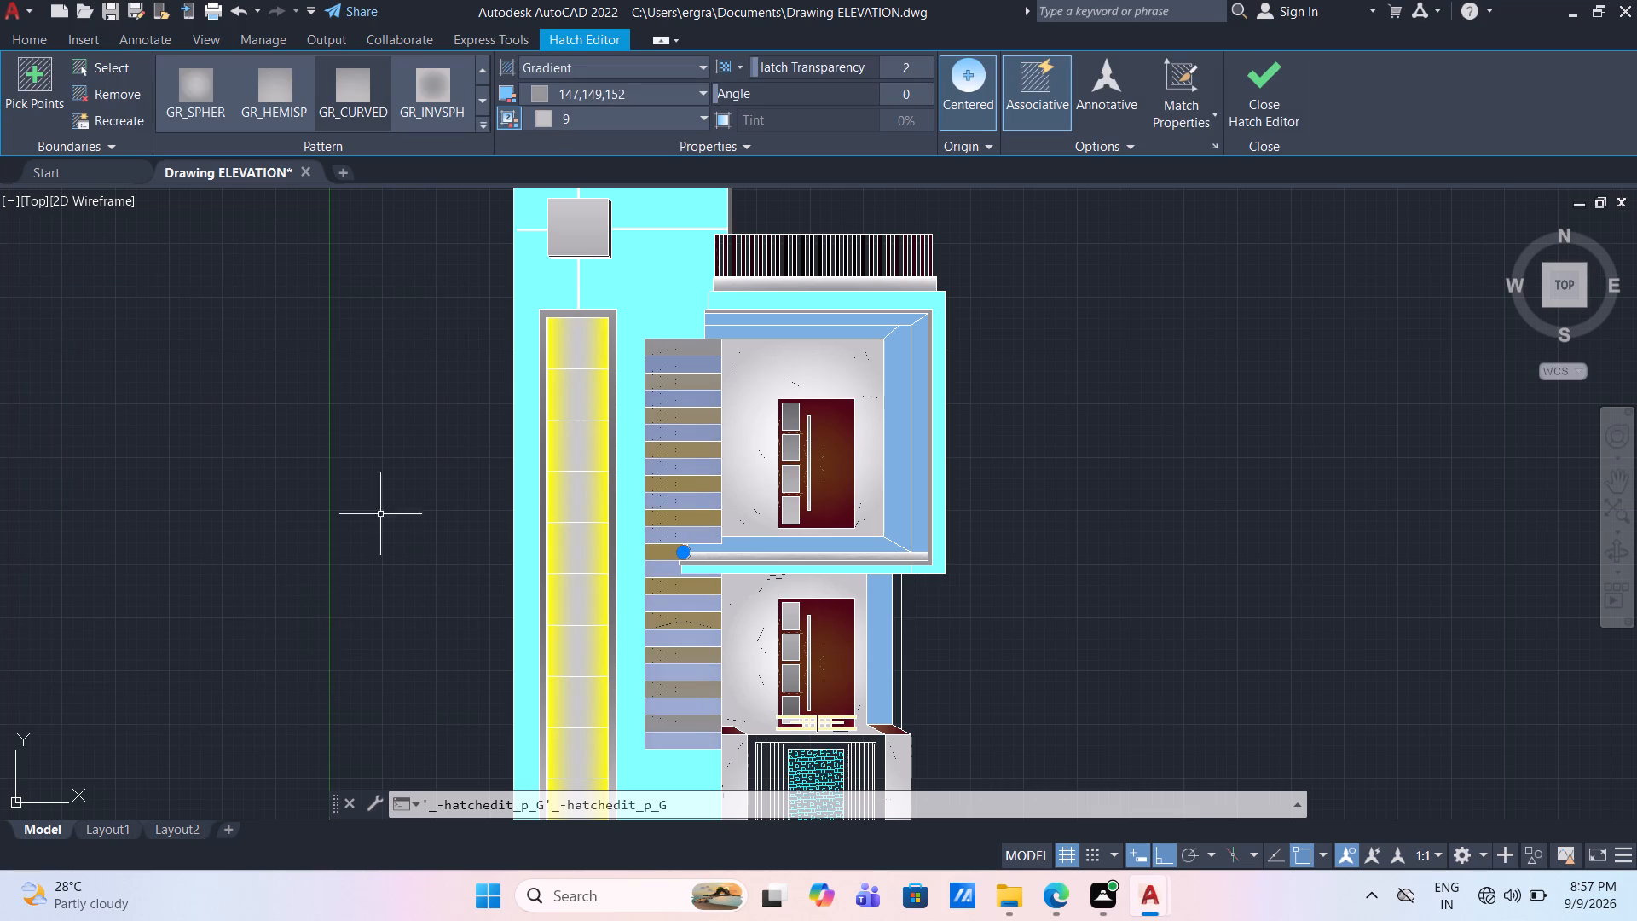
{"action": "key", "text": "Escape"}
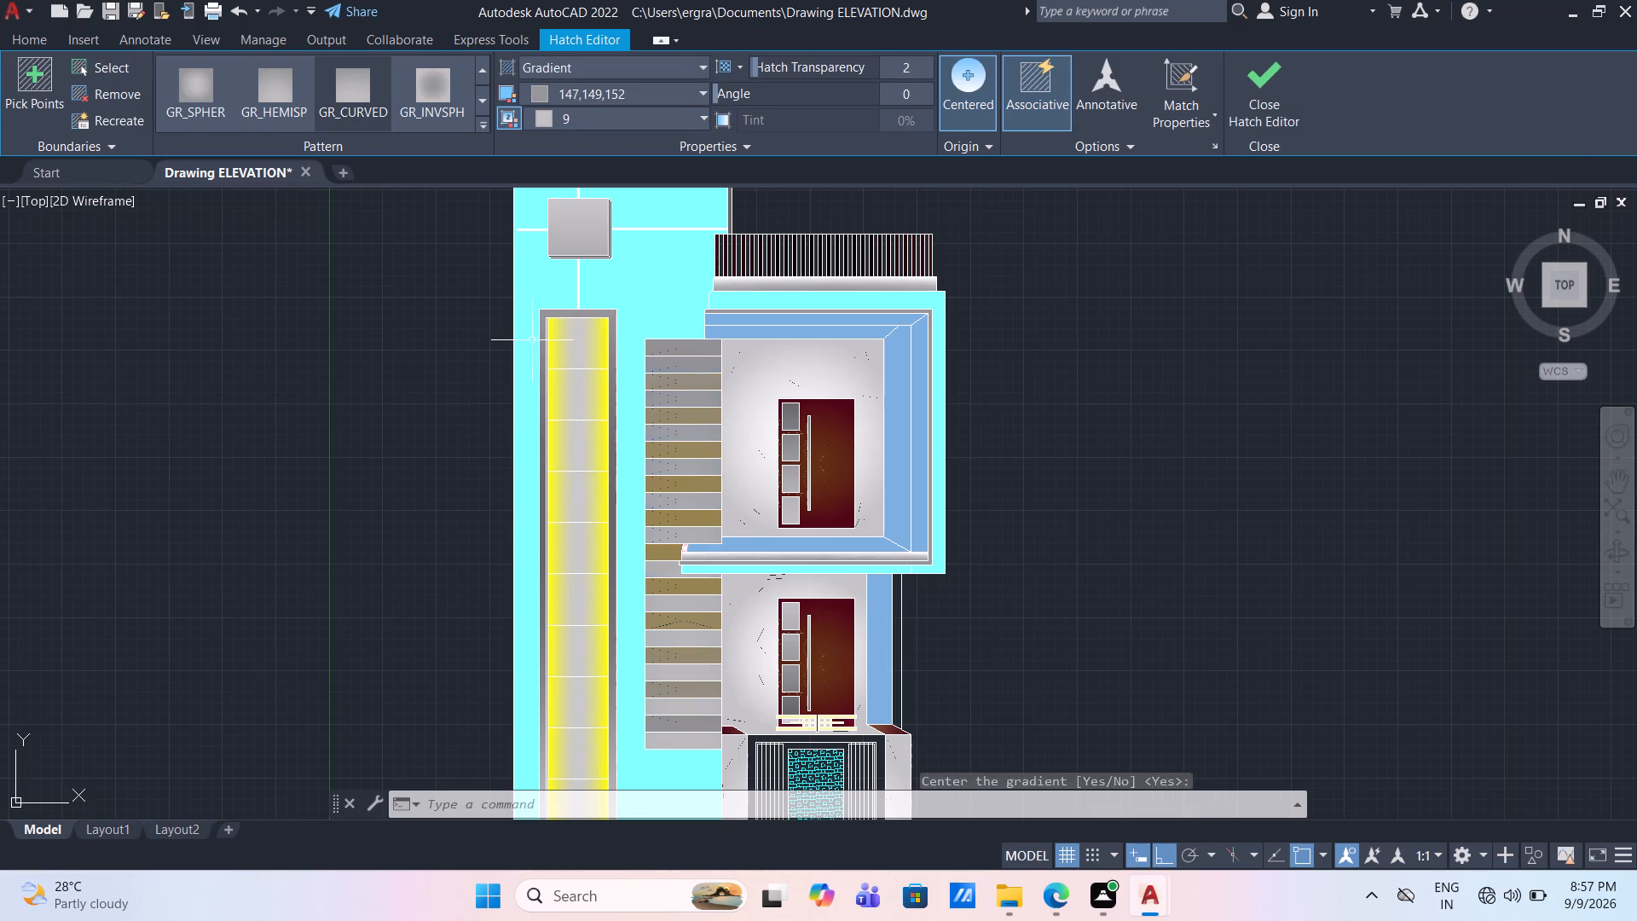
Set the second gradient colour of the column's other alternate strips, the spherical ones beginning at the top, to 9.
{"action": "left_click", "coordinate": [685, 414]}
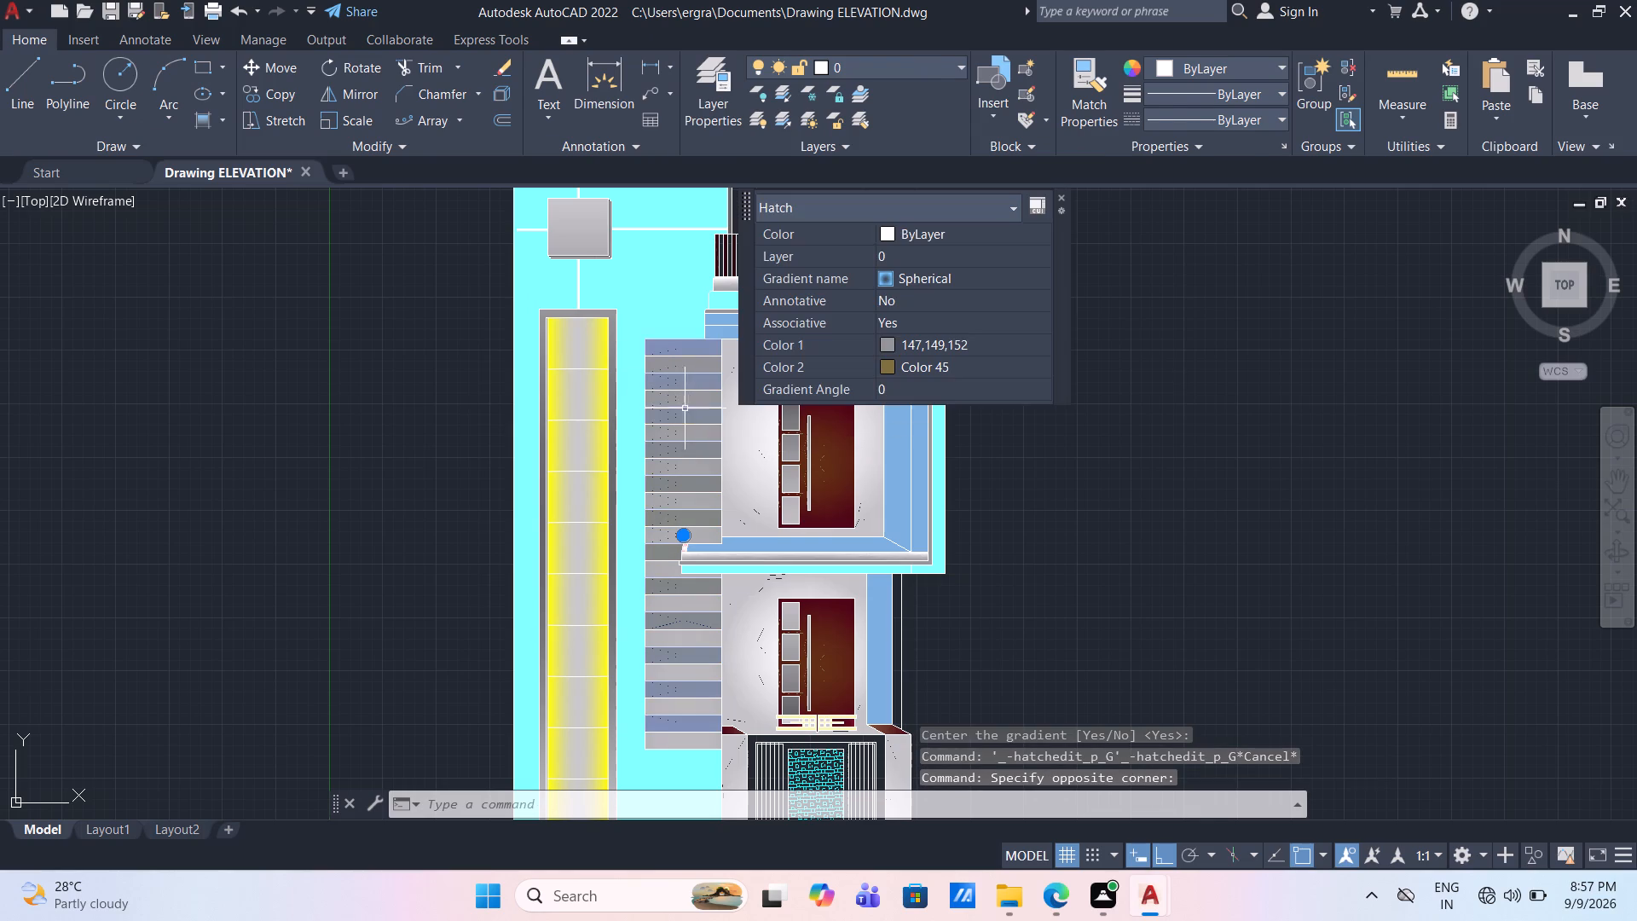
{"action": "left_click", "coordinate": [635, 119]}
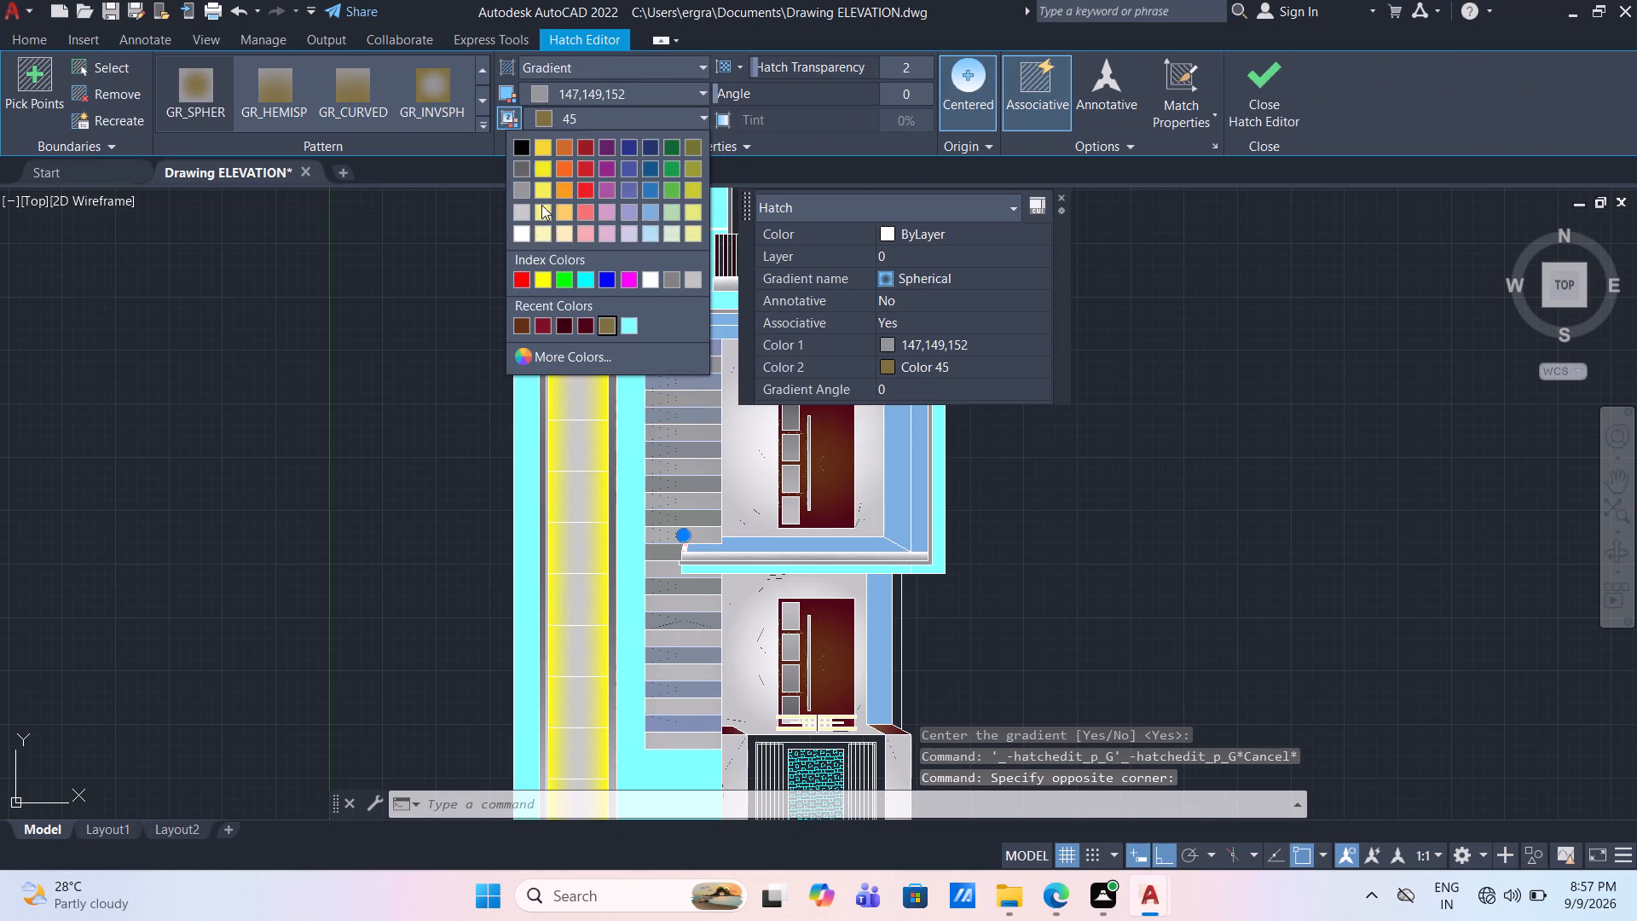
{"action": "left_click", "coordinate": [559, 360]}
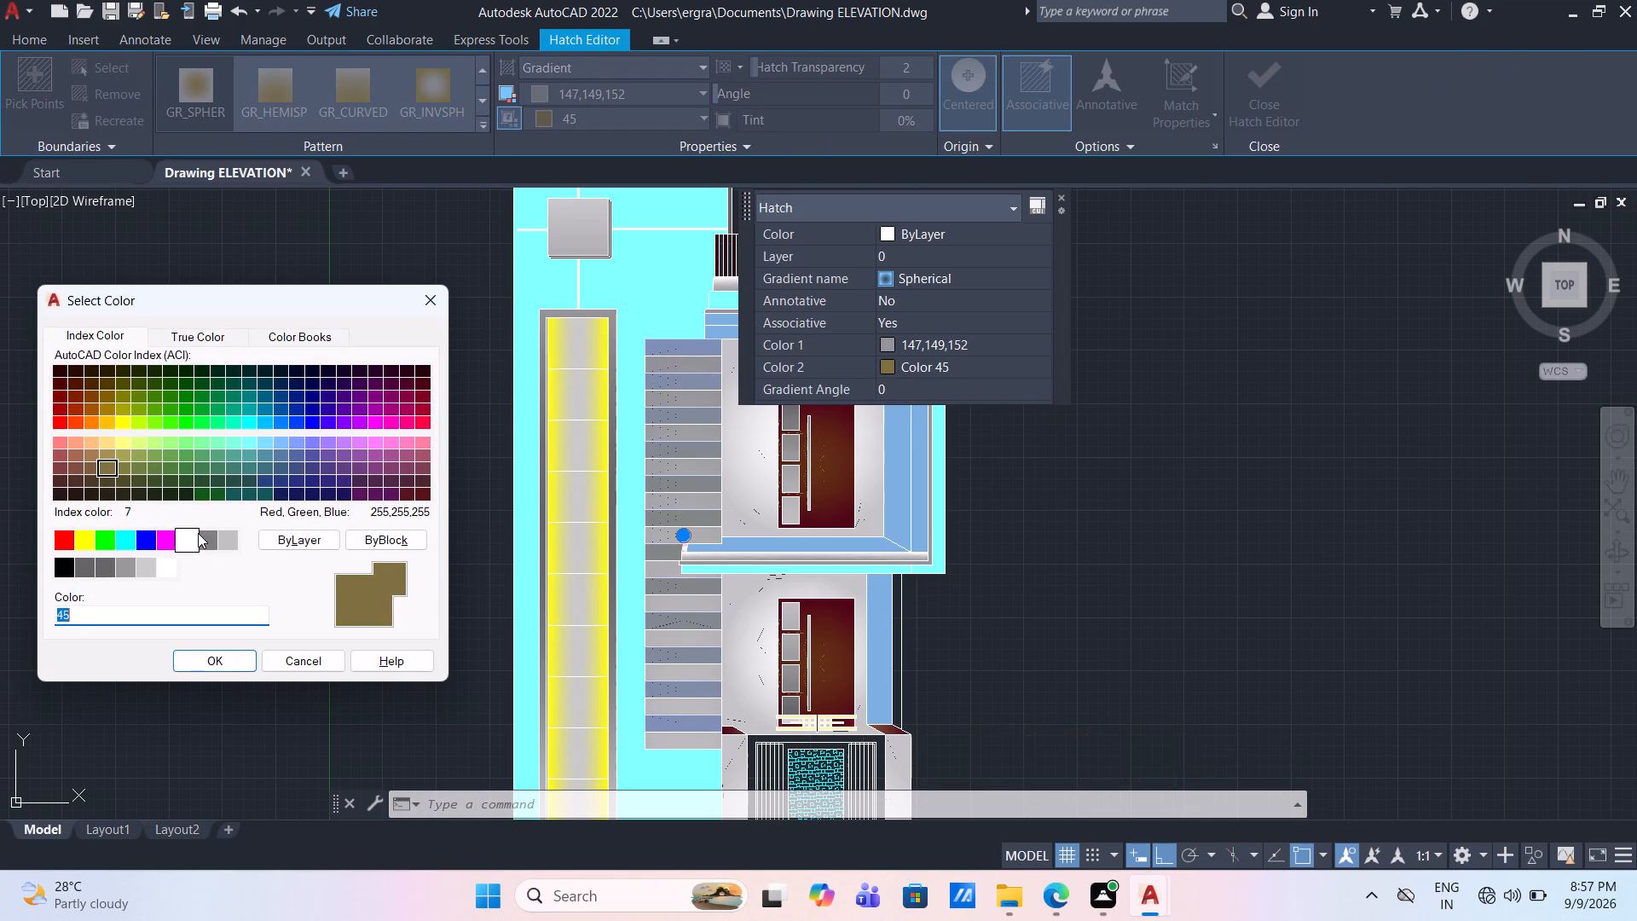
{"action": "left_click", "coordinate": [226, 545]}
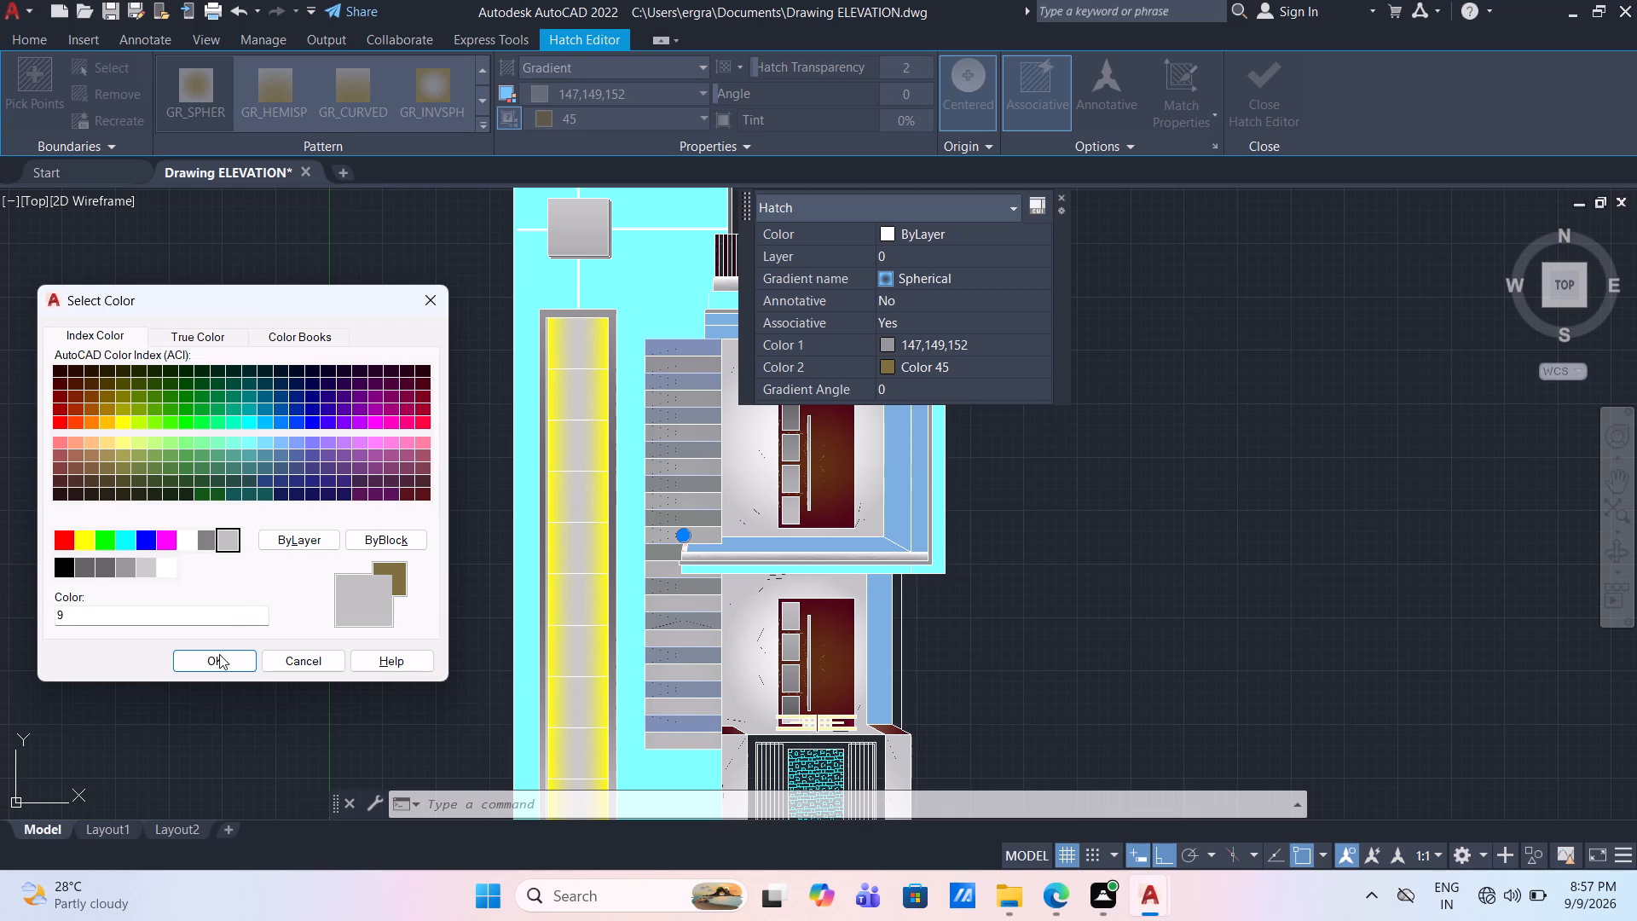
{"action": "left_click", "coordinate": [219, 660]}
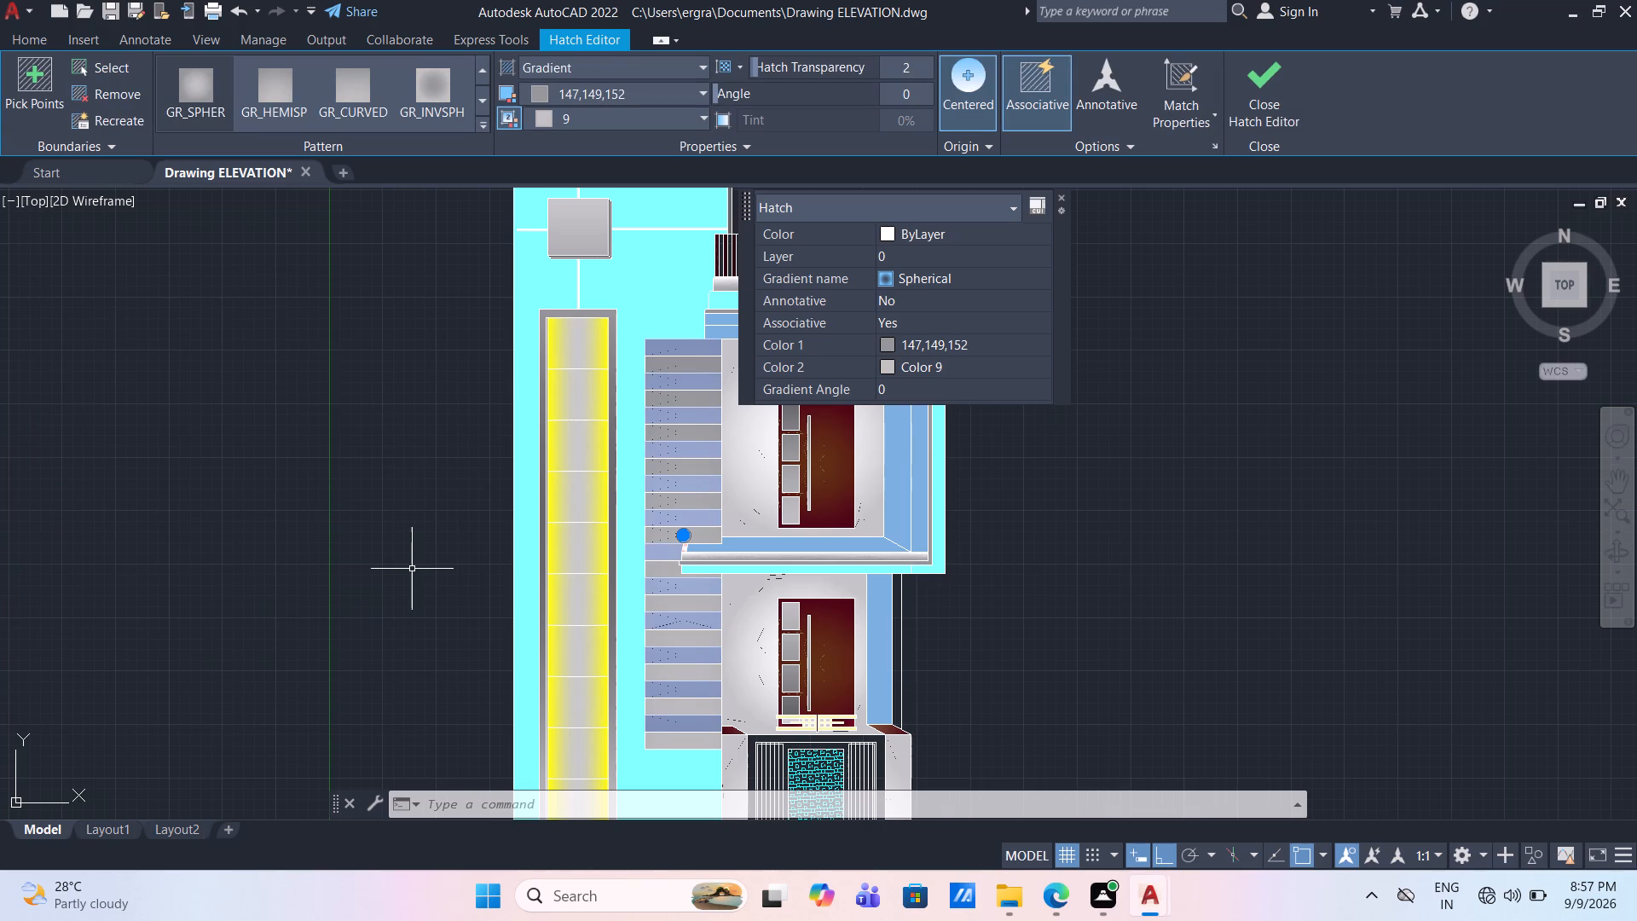
{"action": "key", "text": "Escape"}
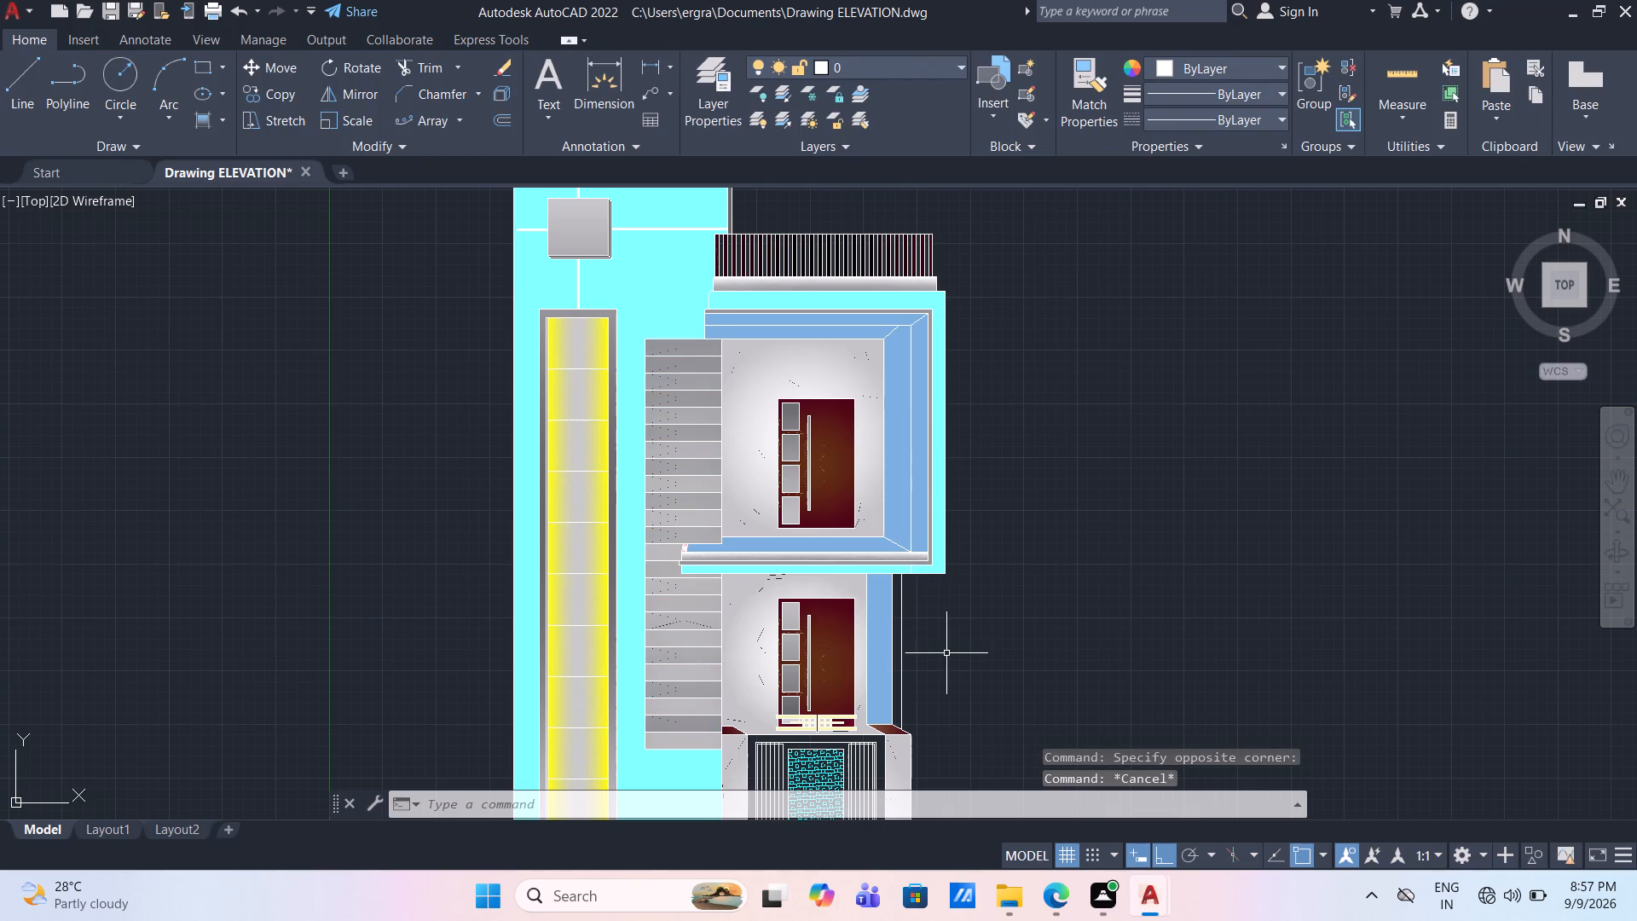
Change the gradient pattern of the alternate strips starting at the column's top to GR_CYLIN.
{"action": "scroll", "coordinate": [1039, 611], "scroll_direction": "down", "scroll_amount": 2}
{"action": "scroll", "coordinate": [1039, 611], "scroll_direction": "up", "scroll_amount": 2}
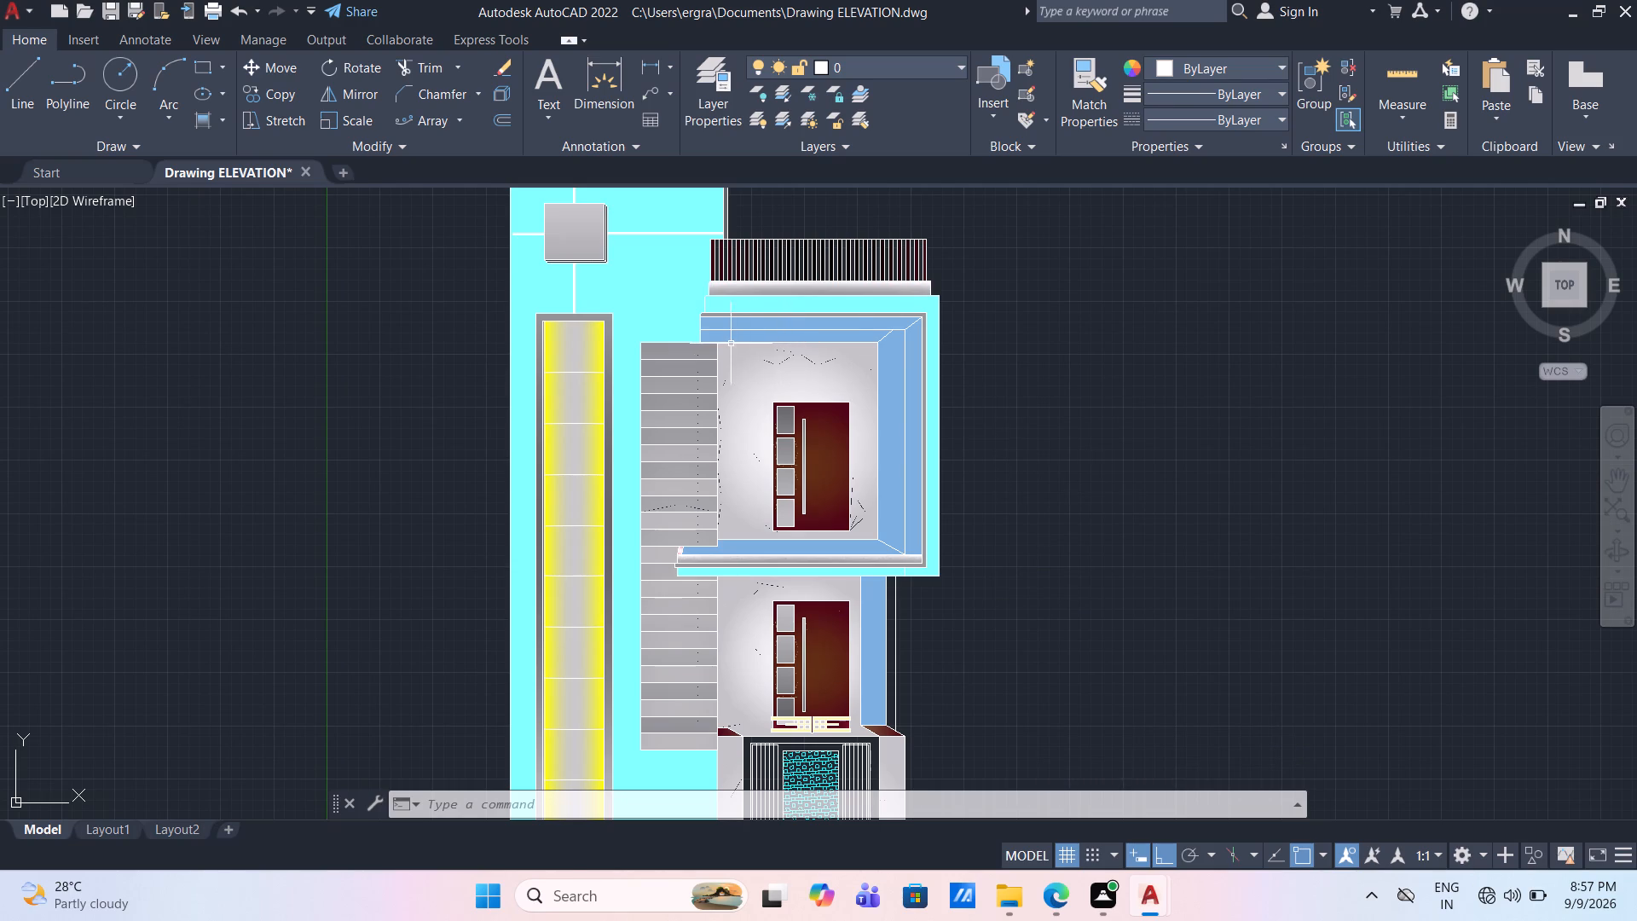
{"action": "left_click", "coordinate": [703, 350]}
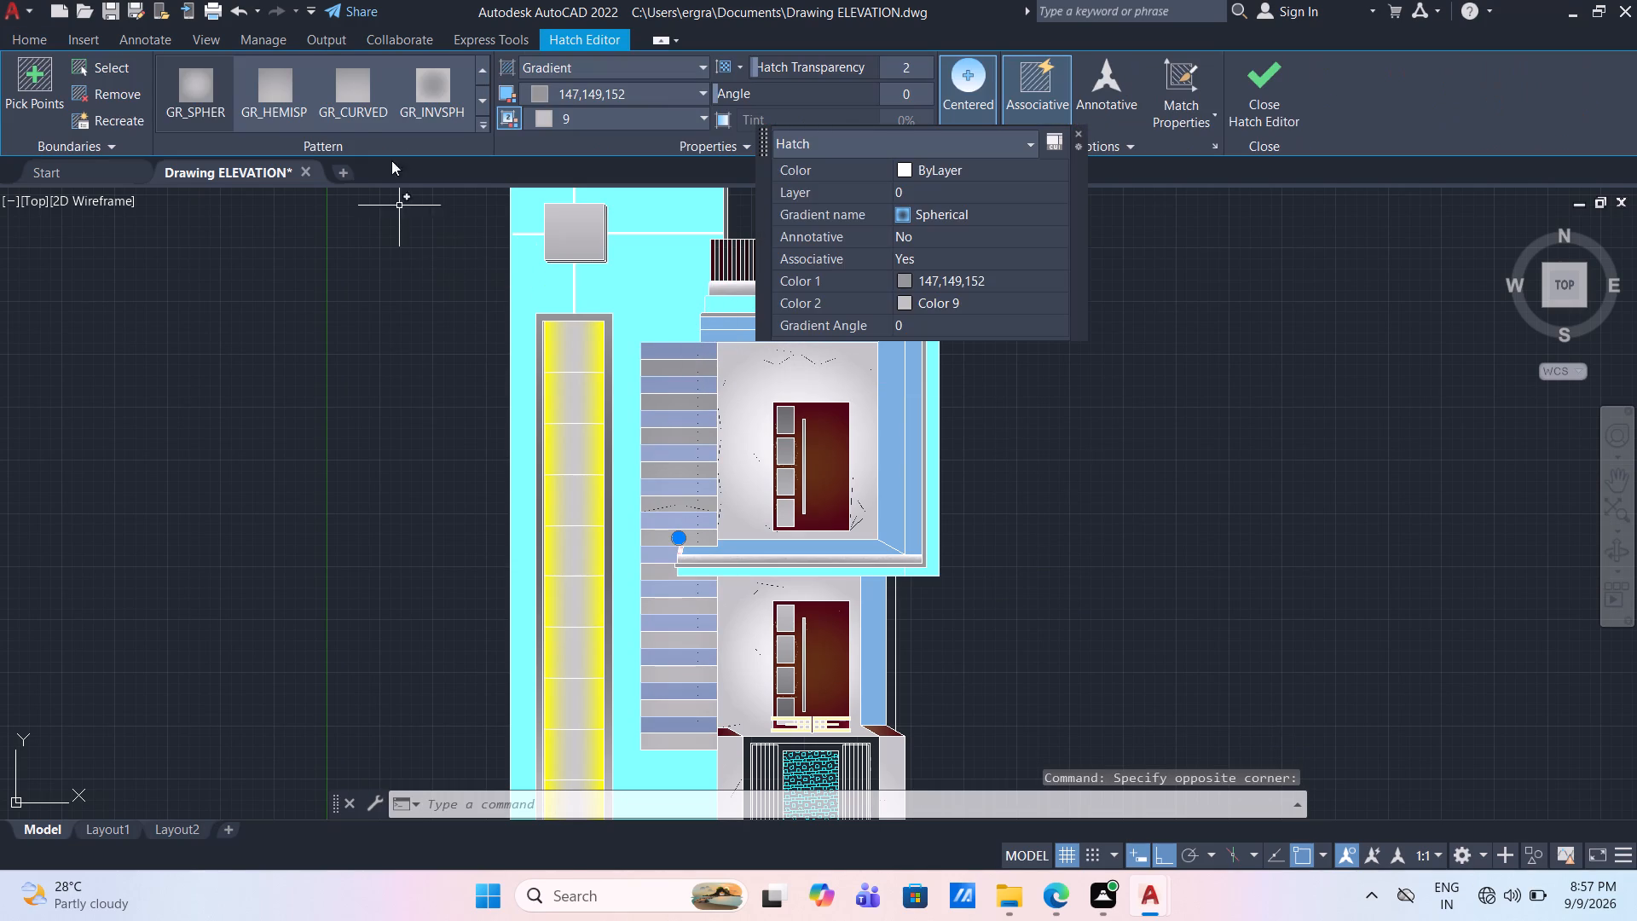
{"action": "left_click", "coordinate": [486, 63]}
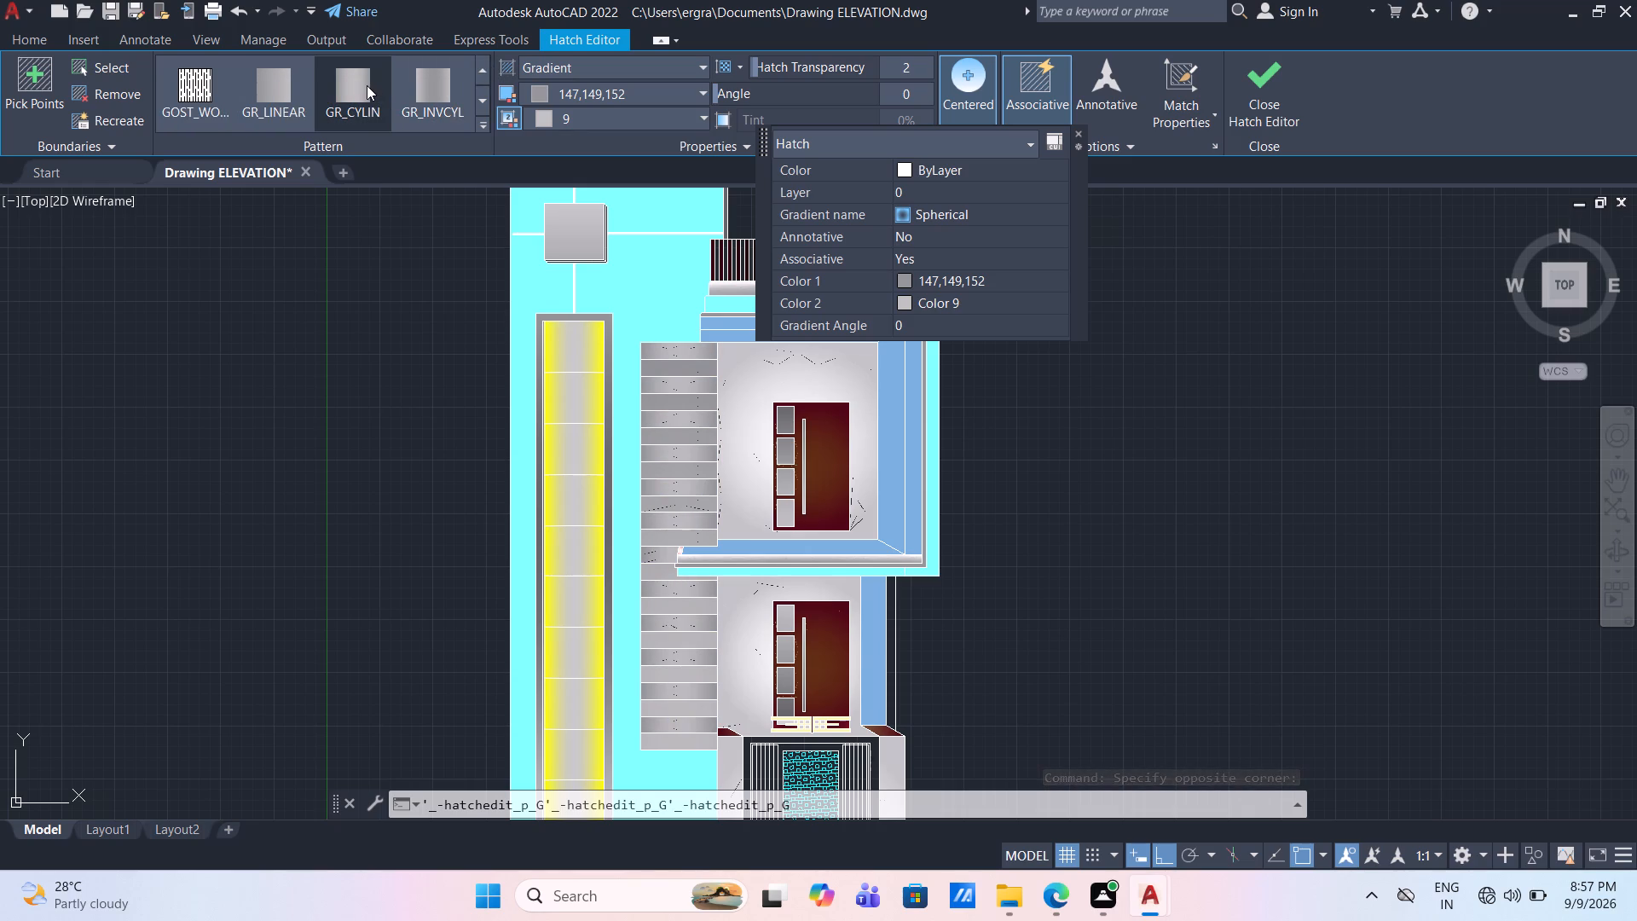
{"action": "left_click", "coordinate": [367, 85]}
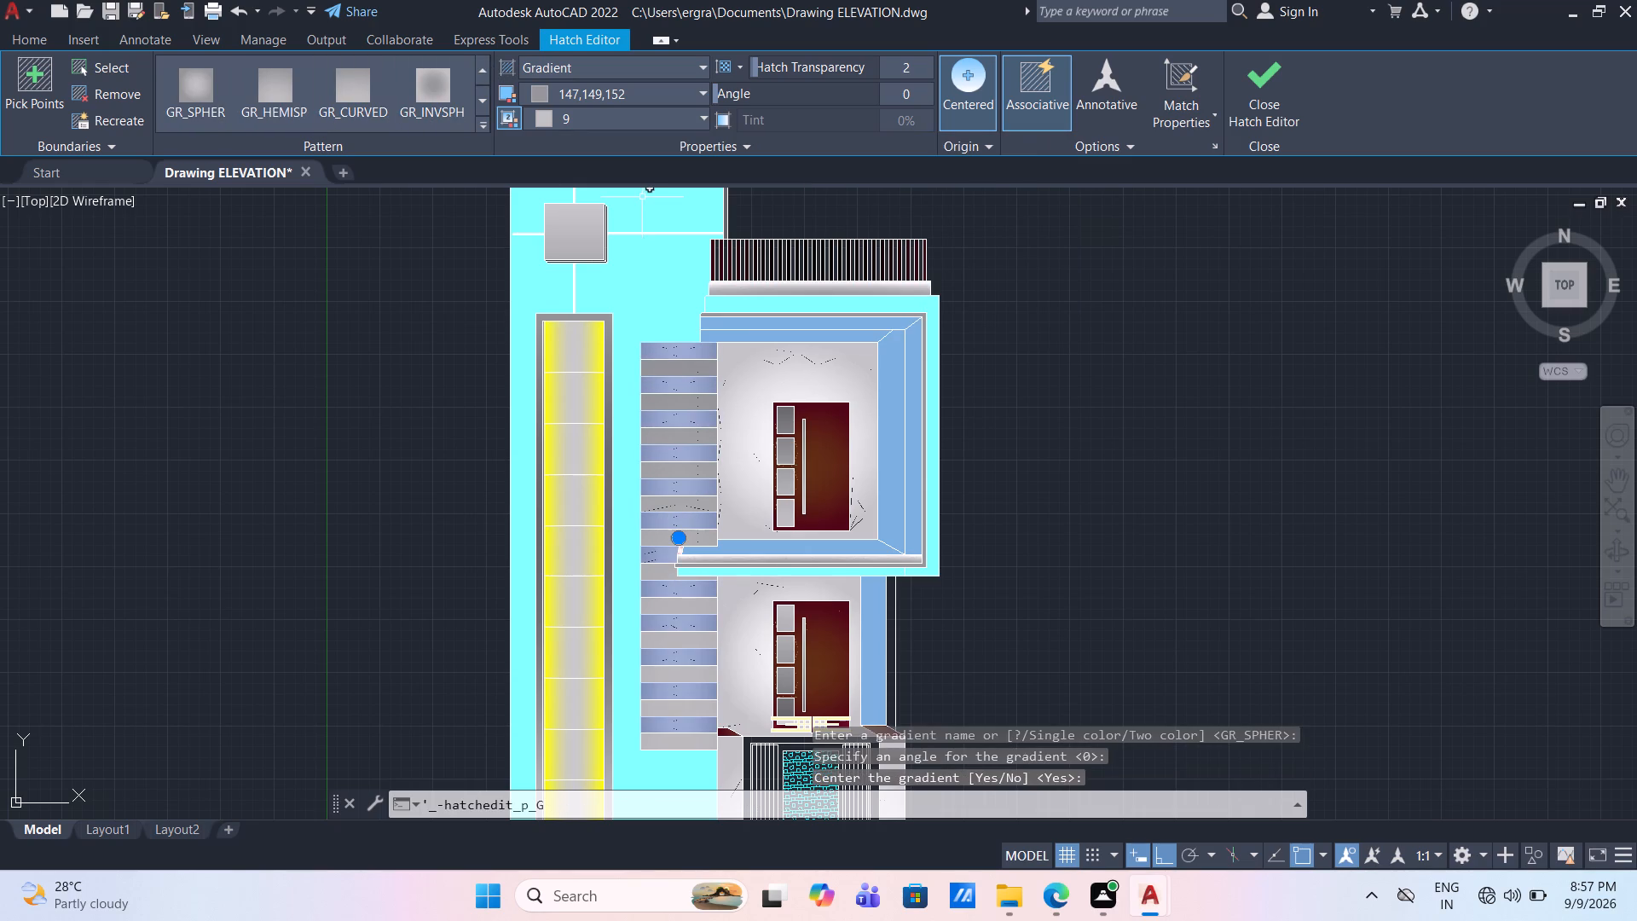
{"action": "key", "text": "Escape"}
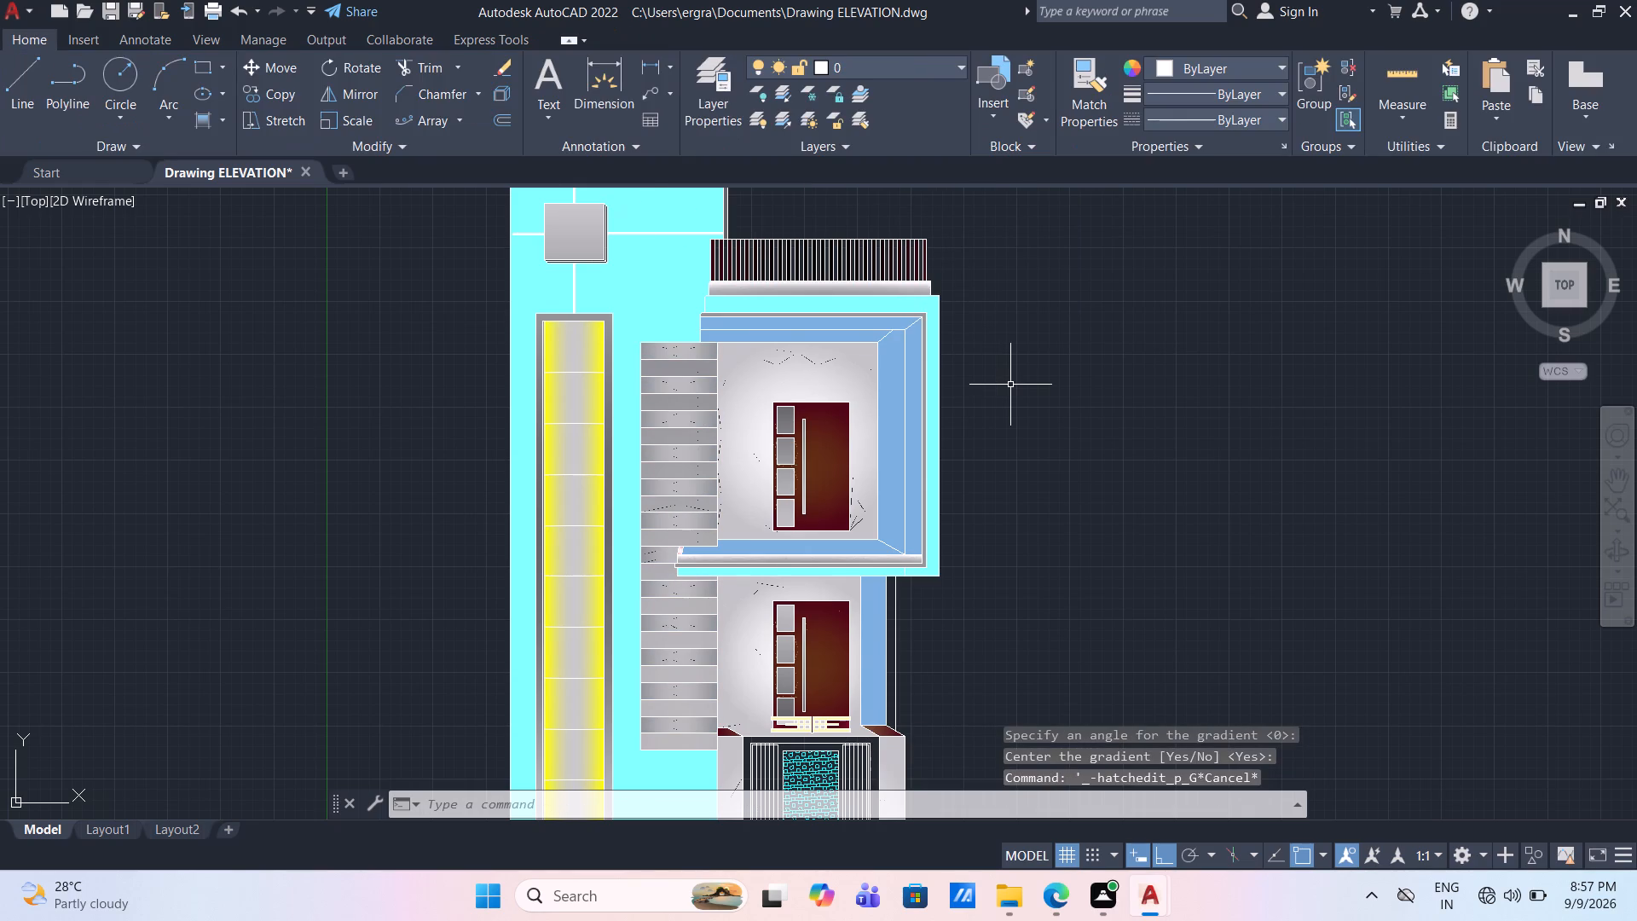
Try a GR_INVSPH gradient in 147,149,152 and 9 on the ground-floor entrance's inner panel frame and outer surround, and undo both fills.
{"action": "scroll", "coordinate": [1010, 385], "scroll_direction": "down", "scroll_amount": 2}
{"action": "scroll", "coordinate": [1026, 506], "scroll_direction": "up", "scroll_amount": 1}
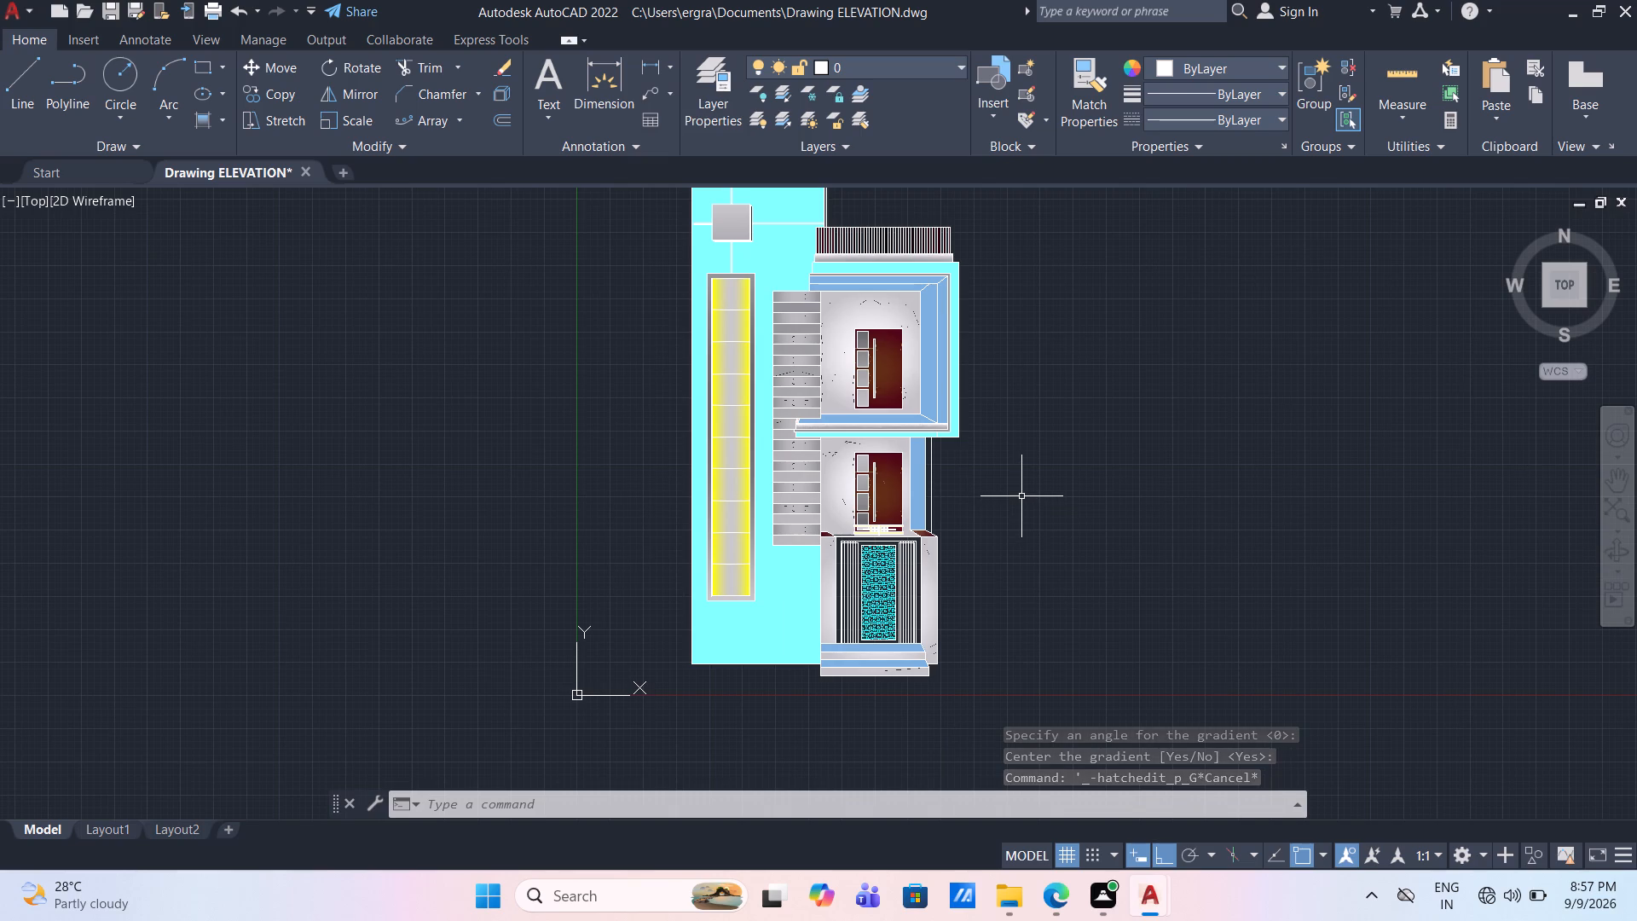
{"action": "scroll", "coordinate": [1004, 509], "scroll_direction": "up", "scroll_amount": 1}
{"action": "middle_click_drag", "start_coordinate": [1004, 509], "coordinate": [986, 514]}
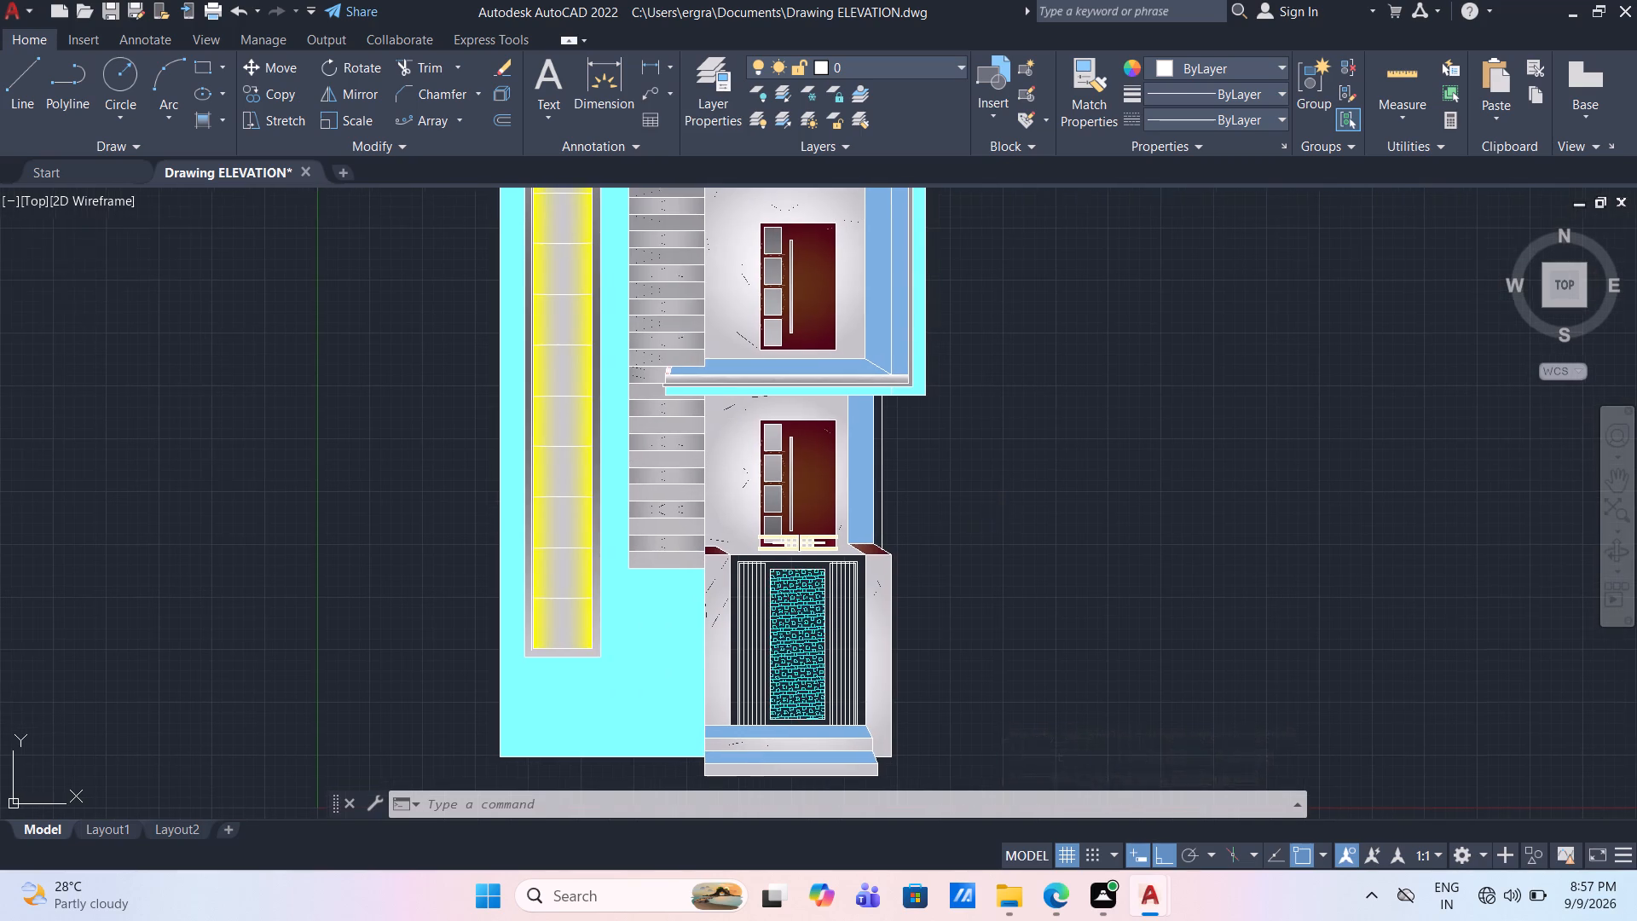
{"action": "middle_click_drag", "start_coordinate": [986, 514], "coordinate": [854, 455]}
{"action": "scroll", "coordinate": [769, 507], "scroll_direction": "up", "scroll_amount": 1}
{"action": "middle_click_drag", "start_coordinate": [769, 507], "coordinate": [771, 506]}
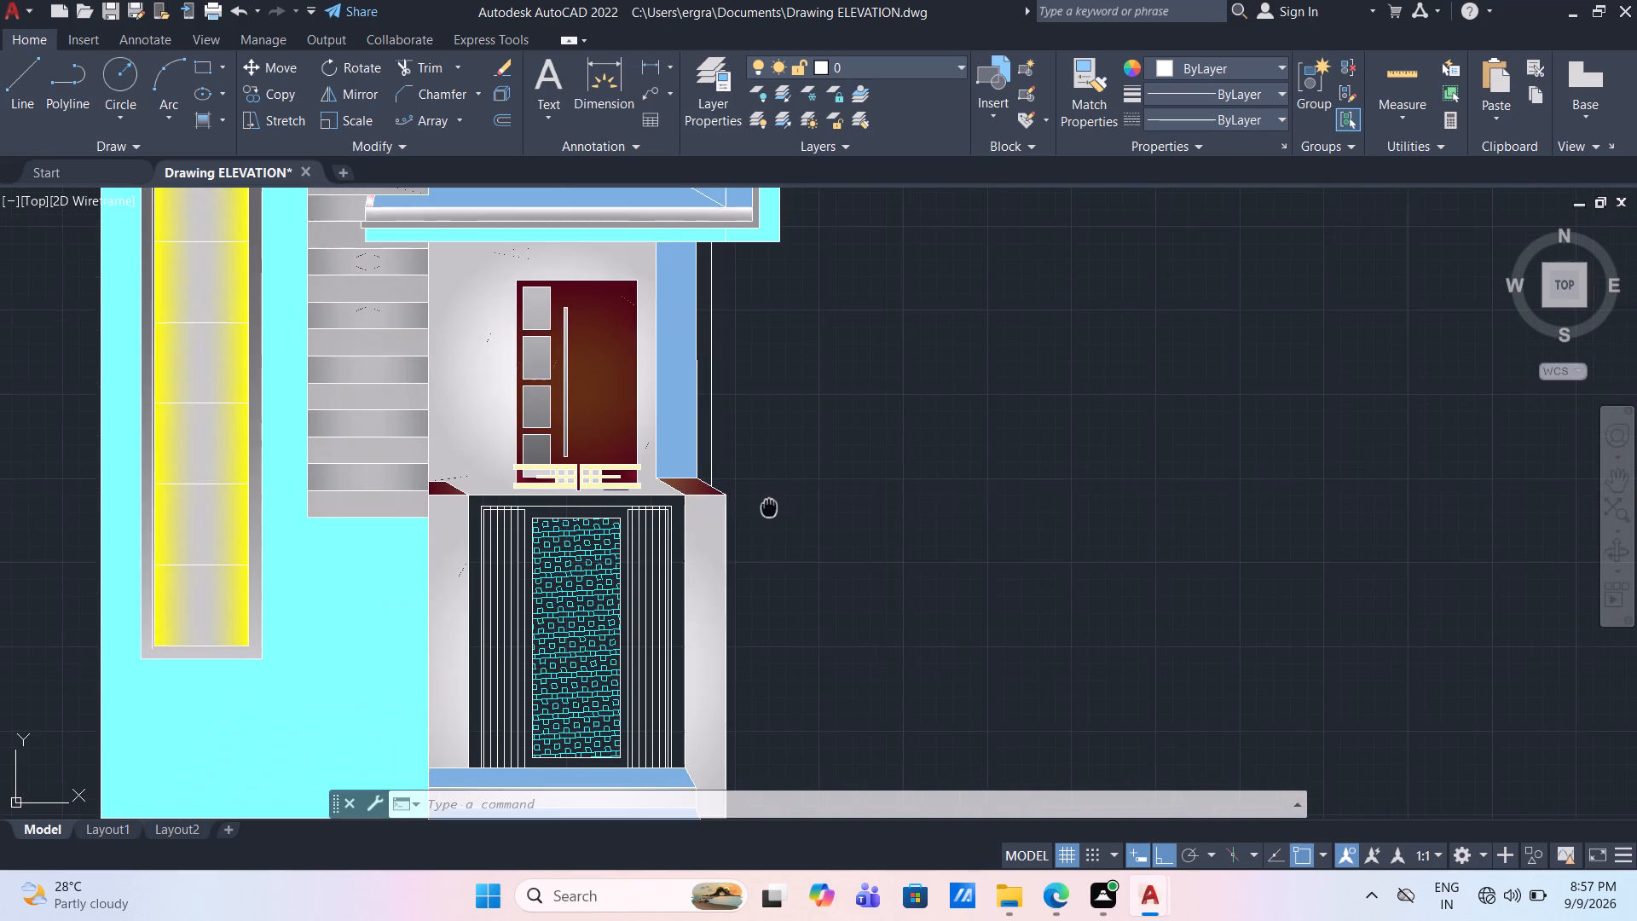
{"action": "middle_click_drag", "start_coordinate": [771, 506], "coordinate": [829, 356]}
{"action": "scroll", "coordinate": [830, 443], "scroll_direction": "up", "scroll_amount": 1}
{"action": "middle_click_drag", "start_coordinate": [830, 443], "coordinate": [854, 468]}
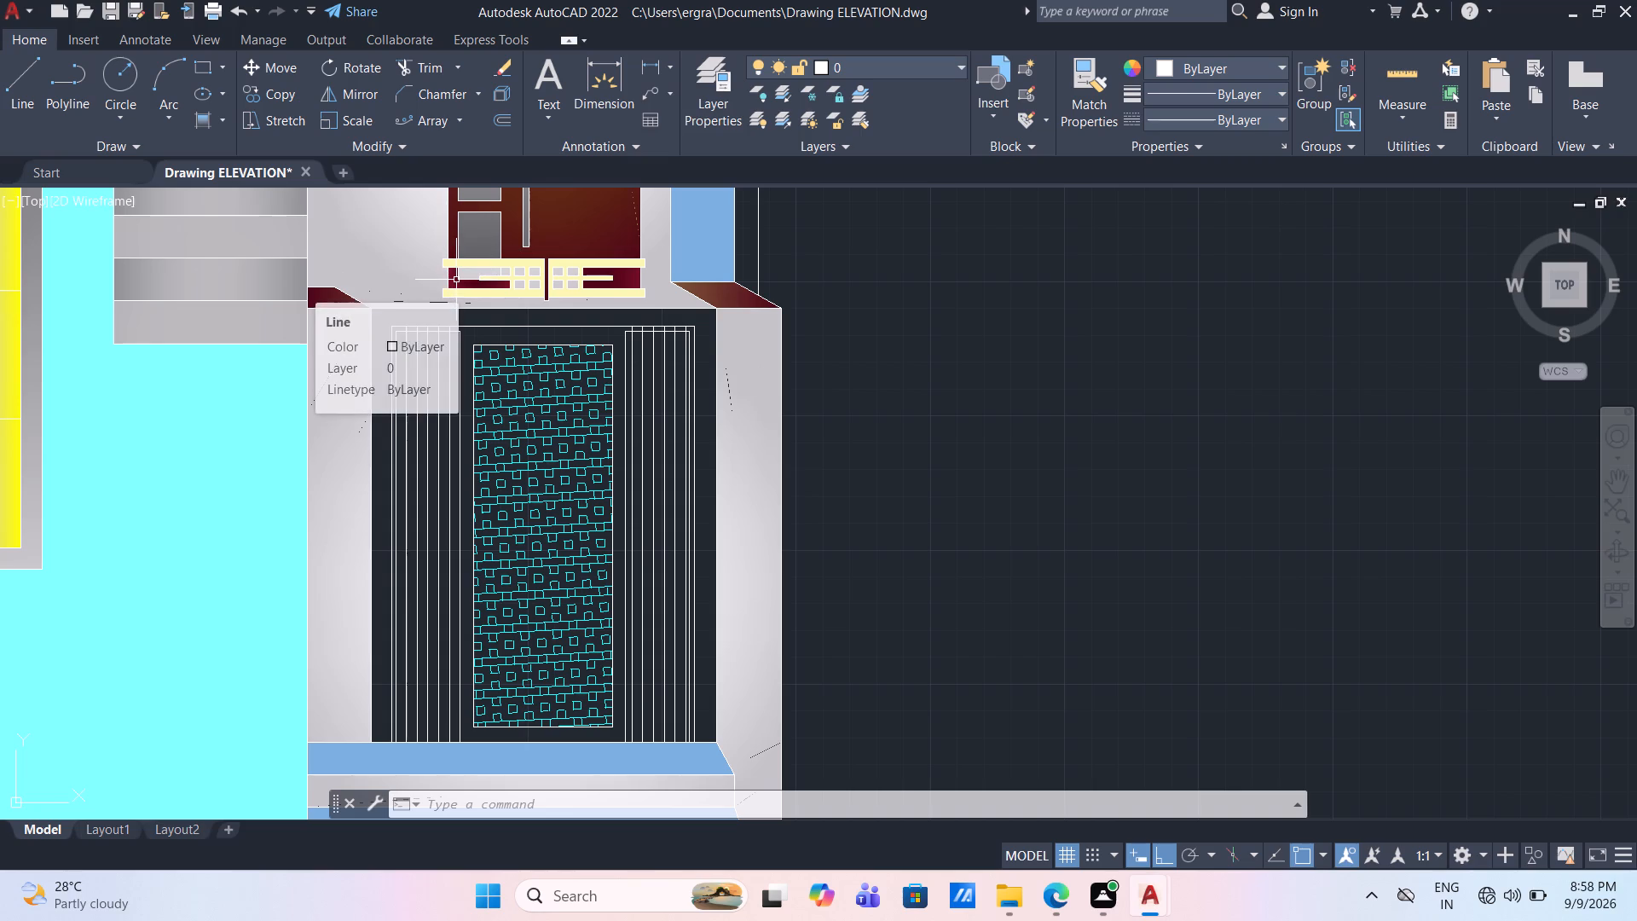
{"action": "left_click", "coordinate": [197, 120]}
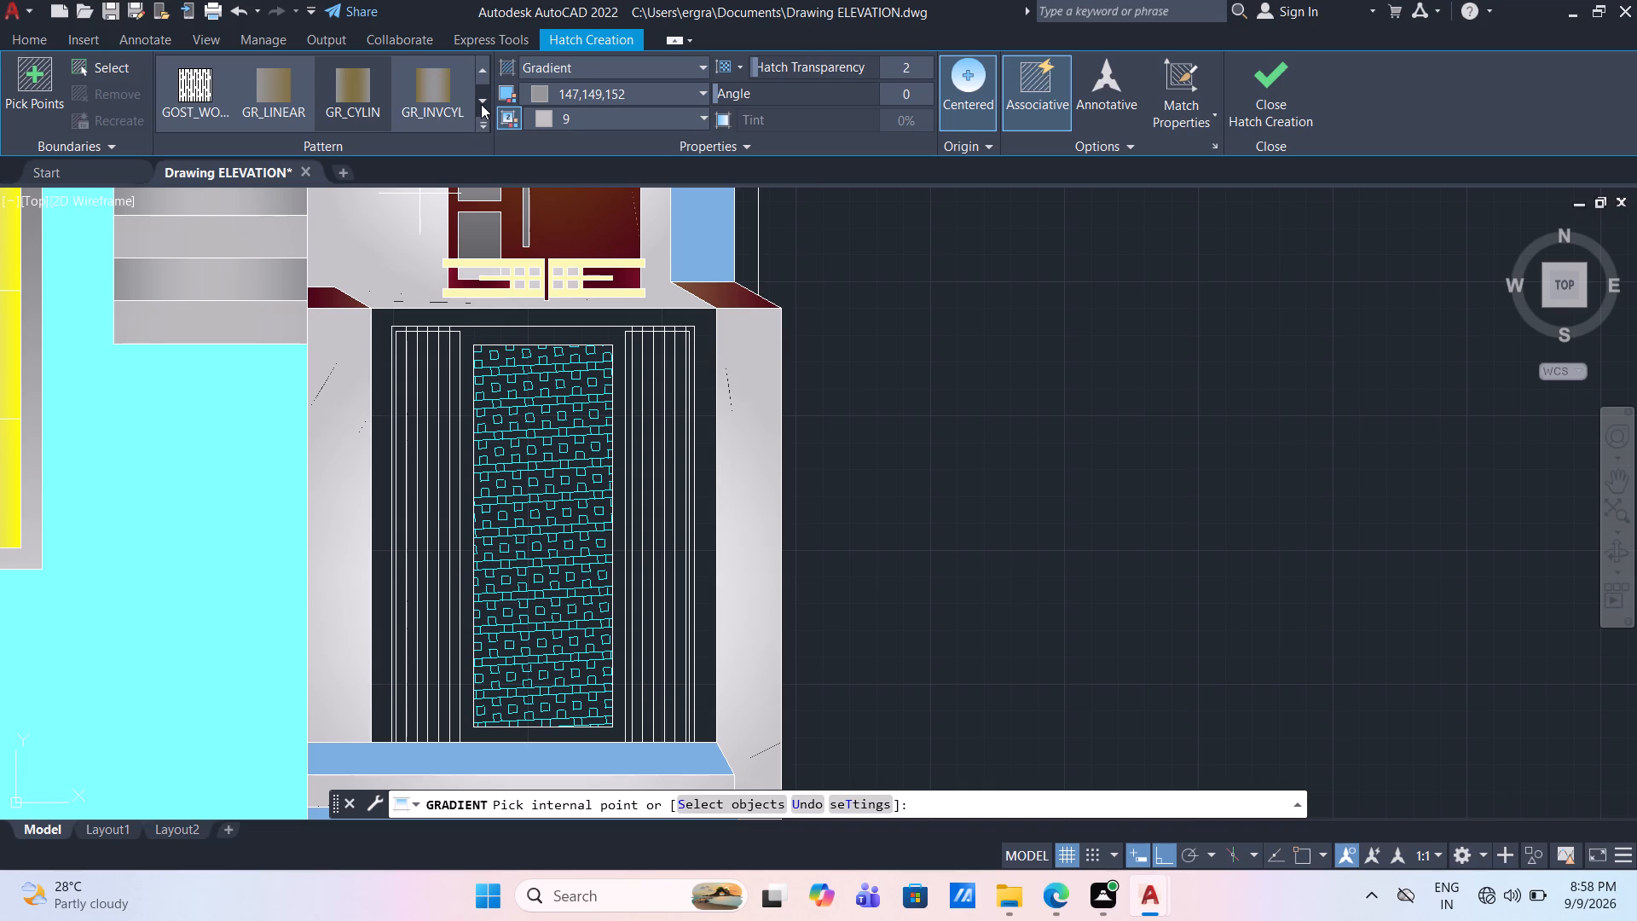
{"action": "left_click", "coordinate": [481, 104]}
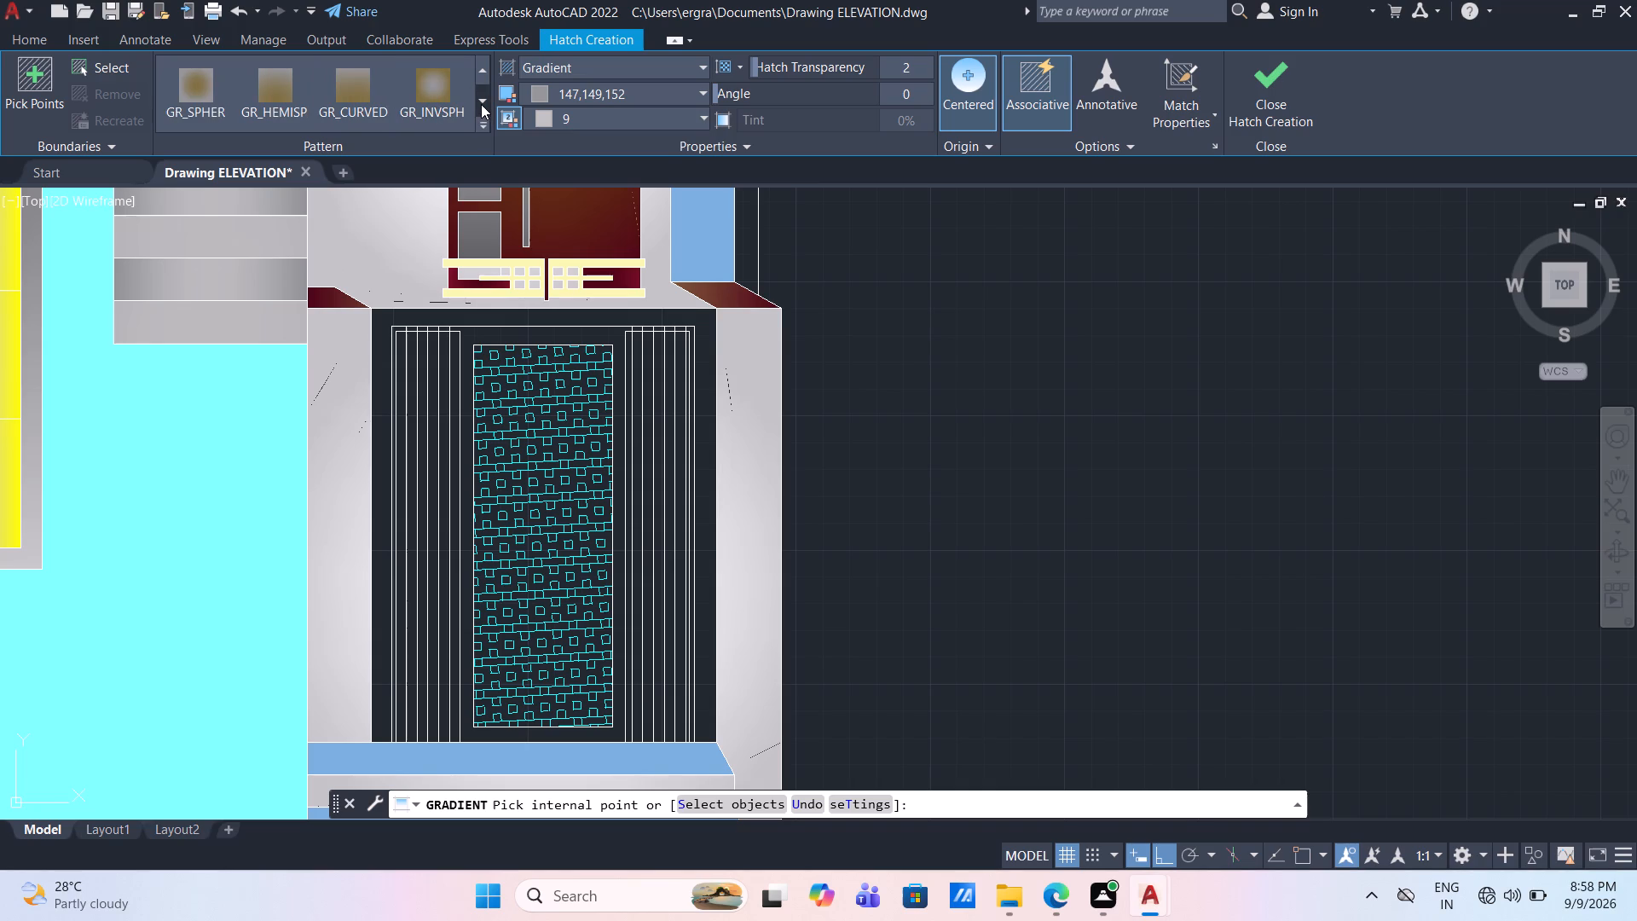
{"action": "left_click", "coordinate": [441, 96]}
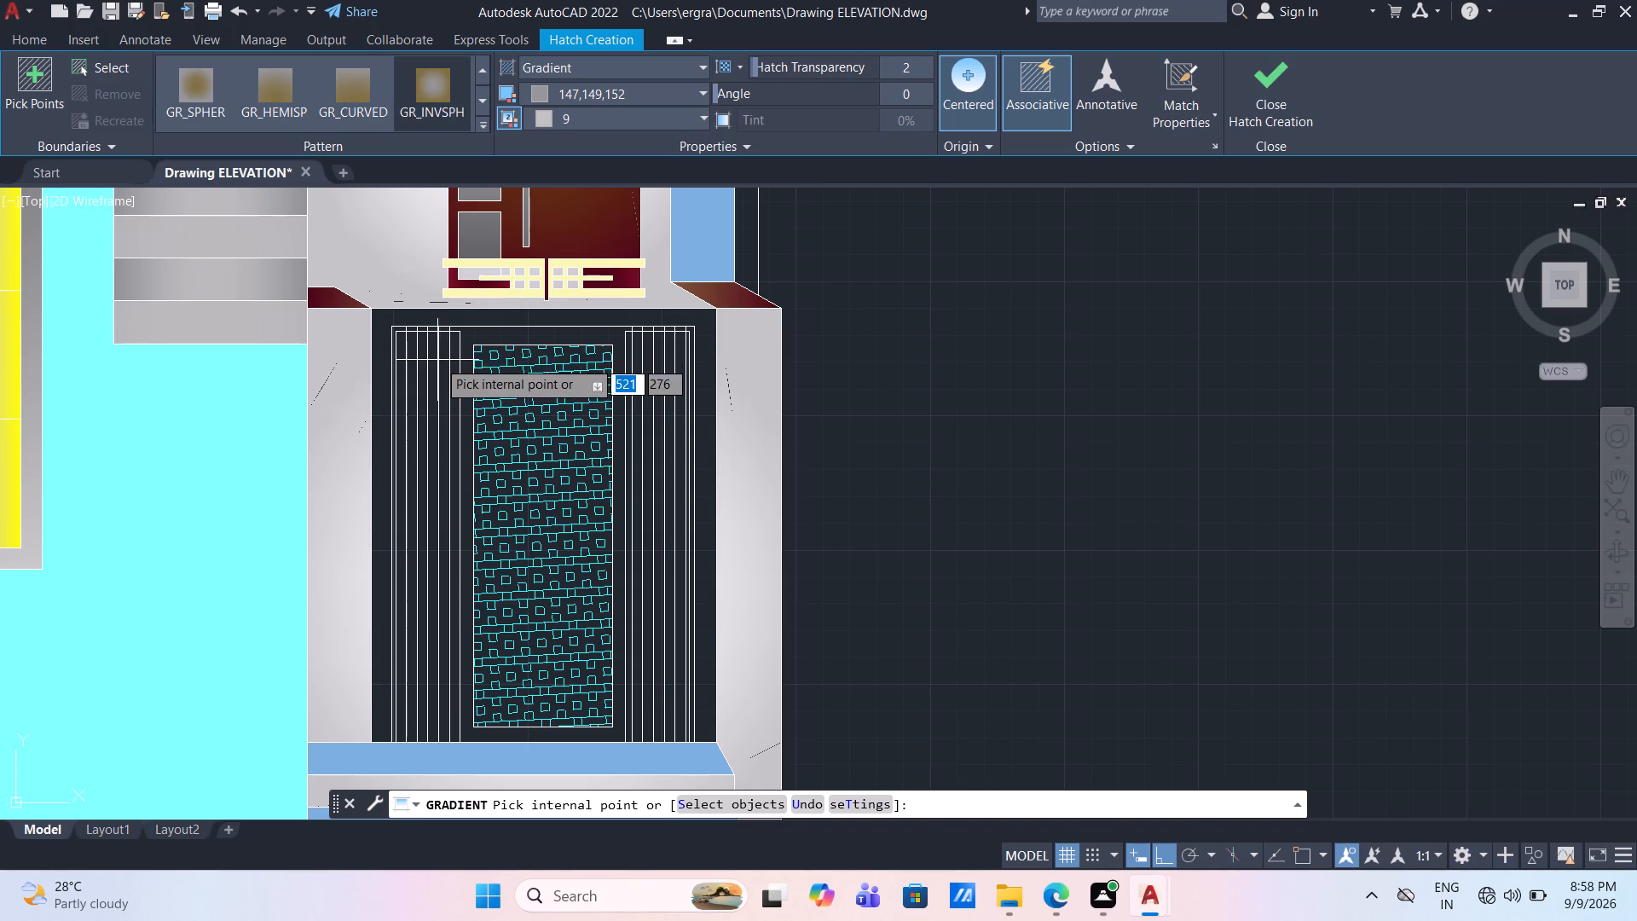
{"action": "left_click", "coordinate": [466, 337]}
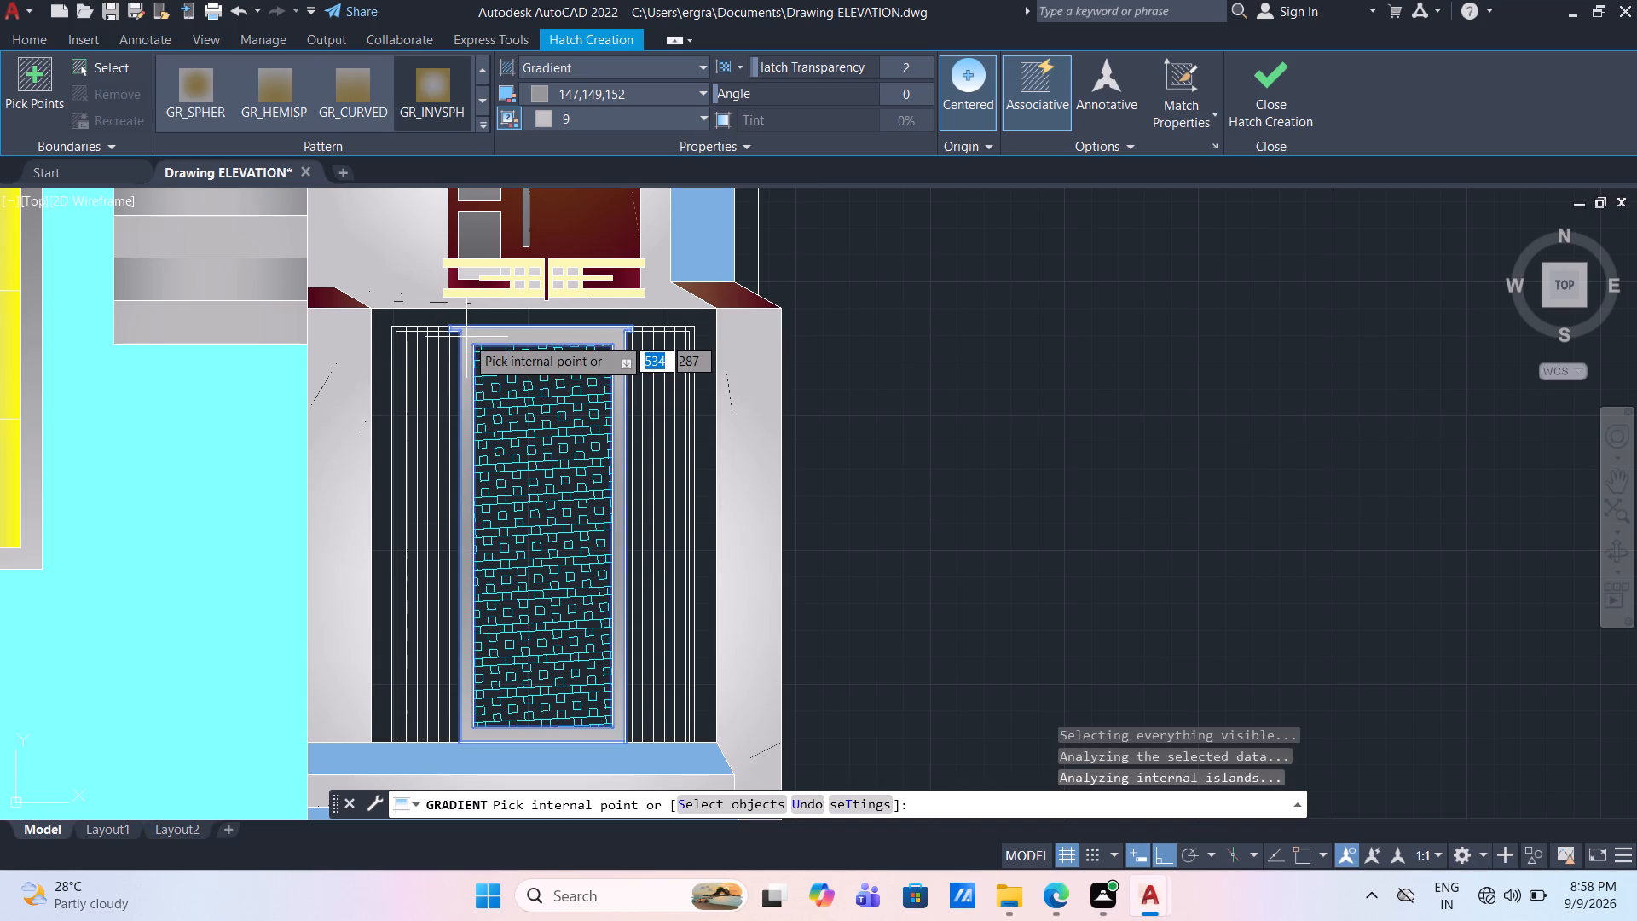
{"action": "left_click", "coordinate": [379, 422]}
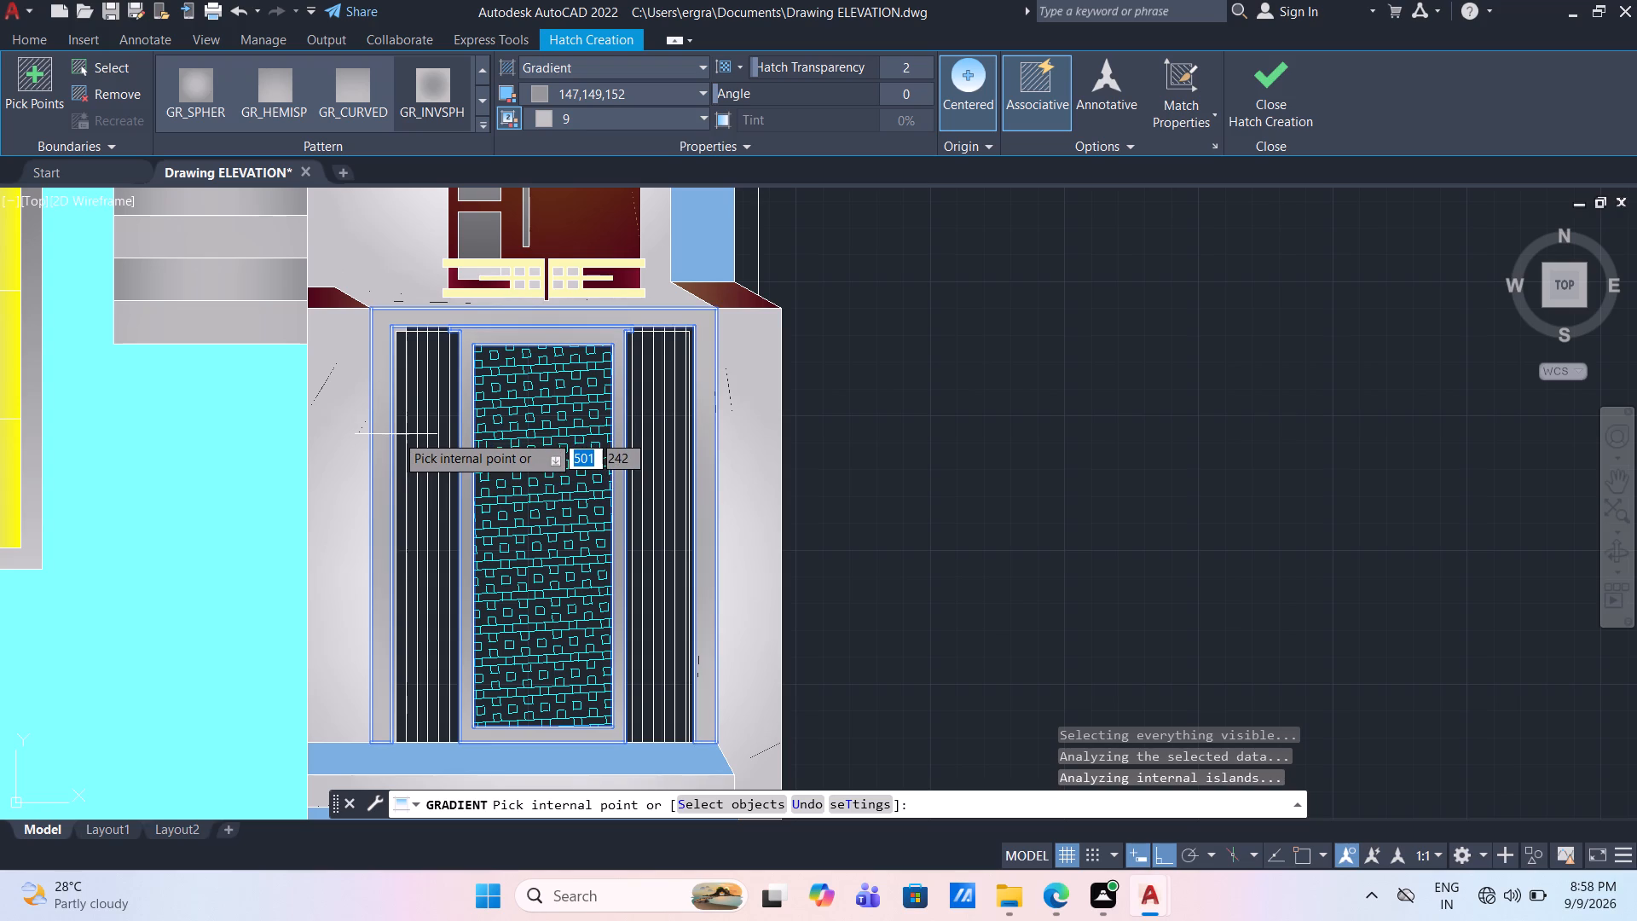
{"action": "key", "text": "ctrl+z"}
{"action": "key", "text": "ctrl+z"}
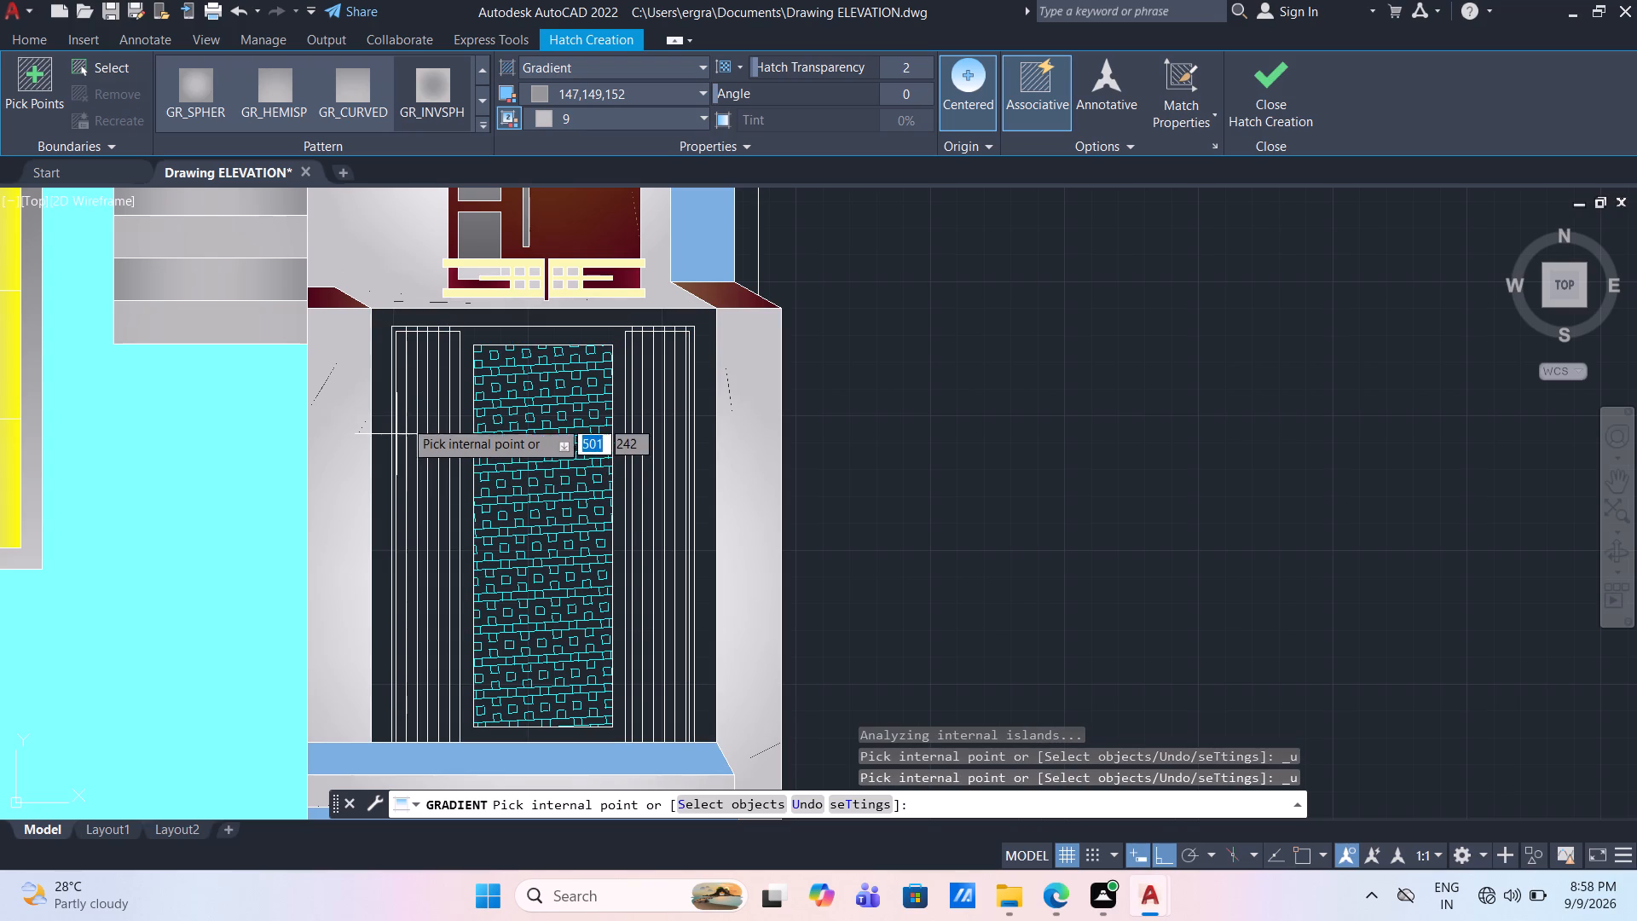
Fill the ground-floor entrance's inner panel frame and outer surround with a GR_SPHER gradient in colours 45 and 99,100,102.
{"action": "left_click", "coordinate": [593, 86]}
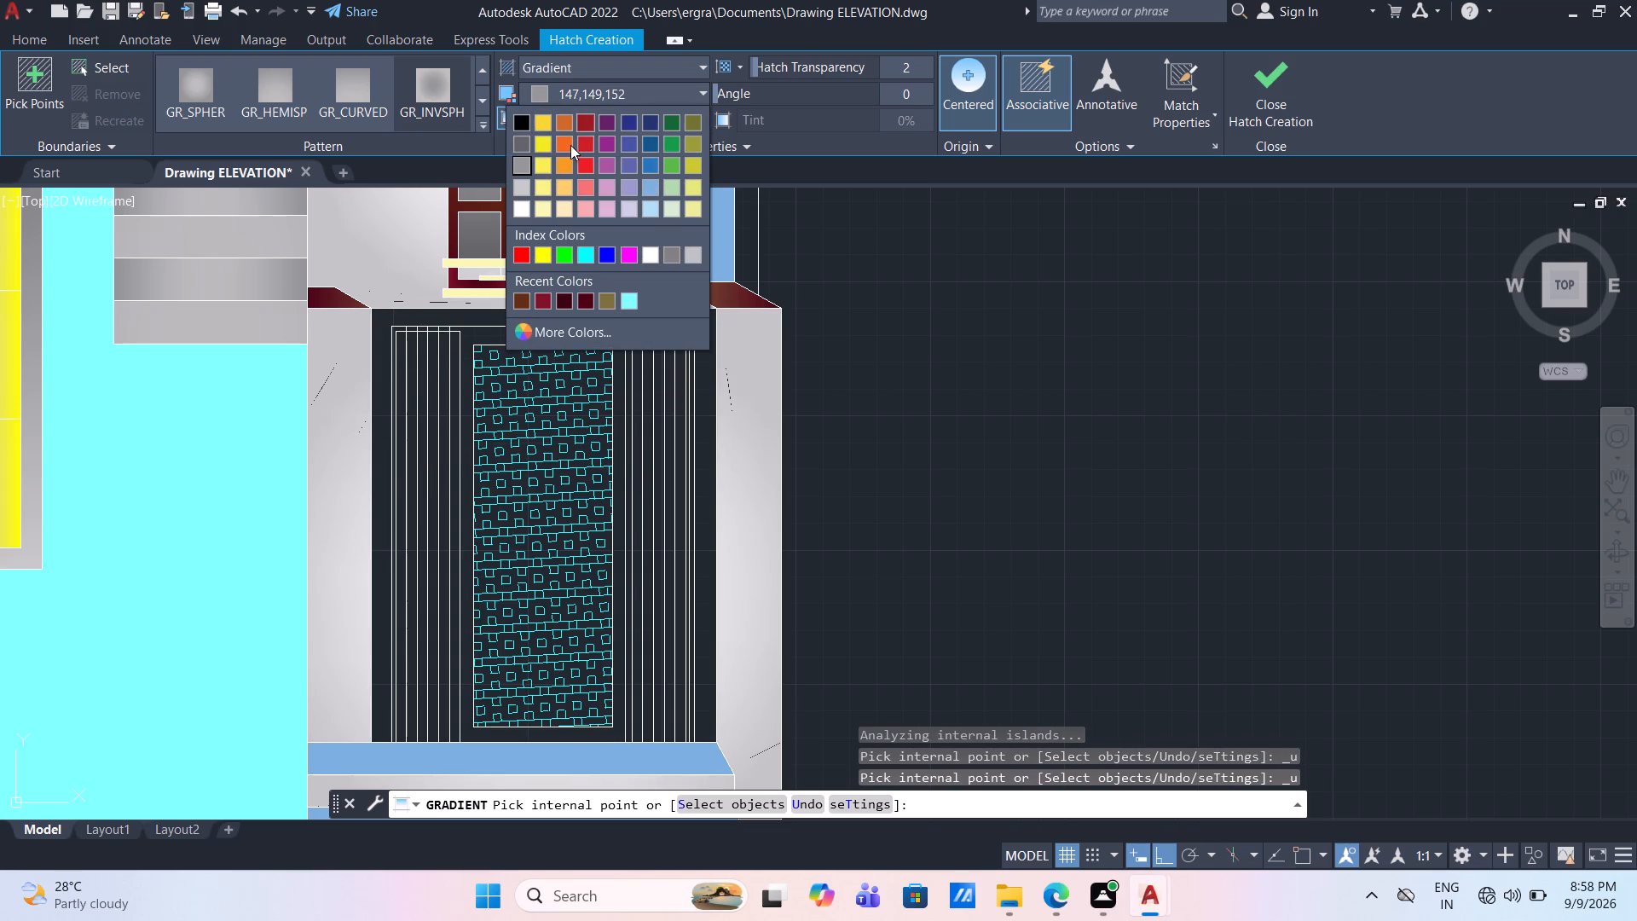
{"action": "left_click", "coordinate": [604, 298]}
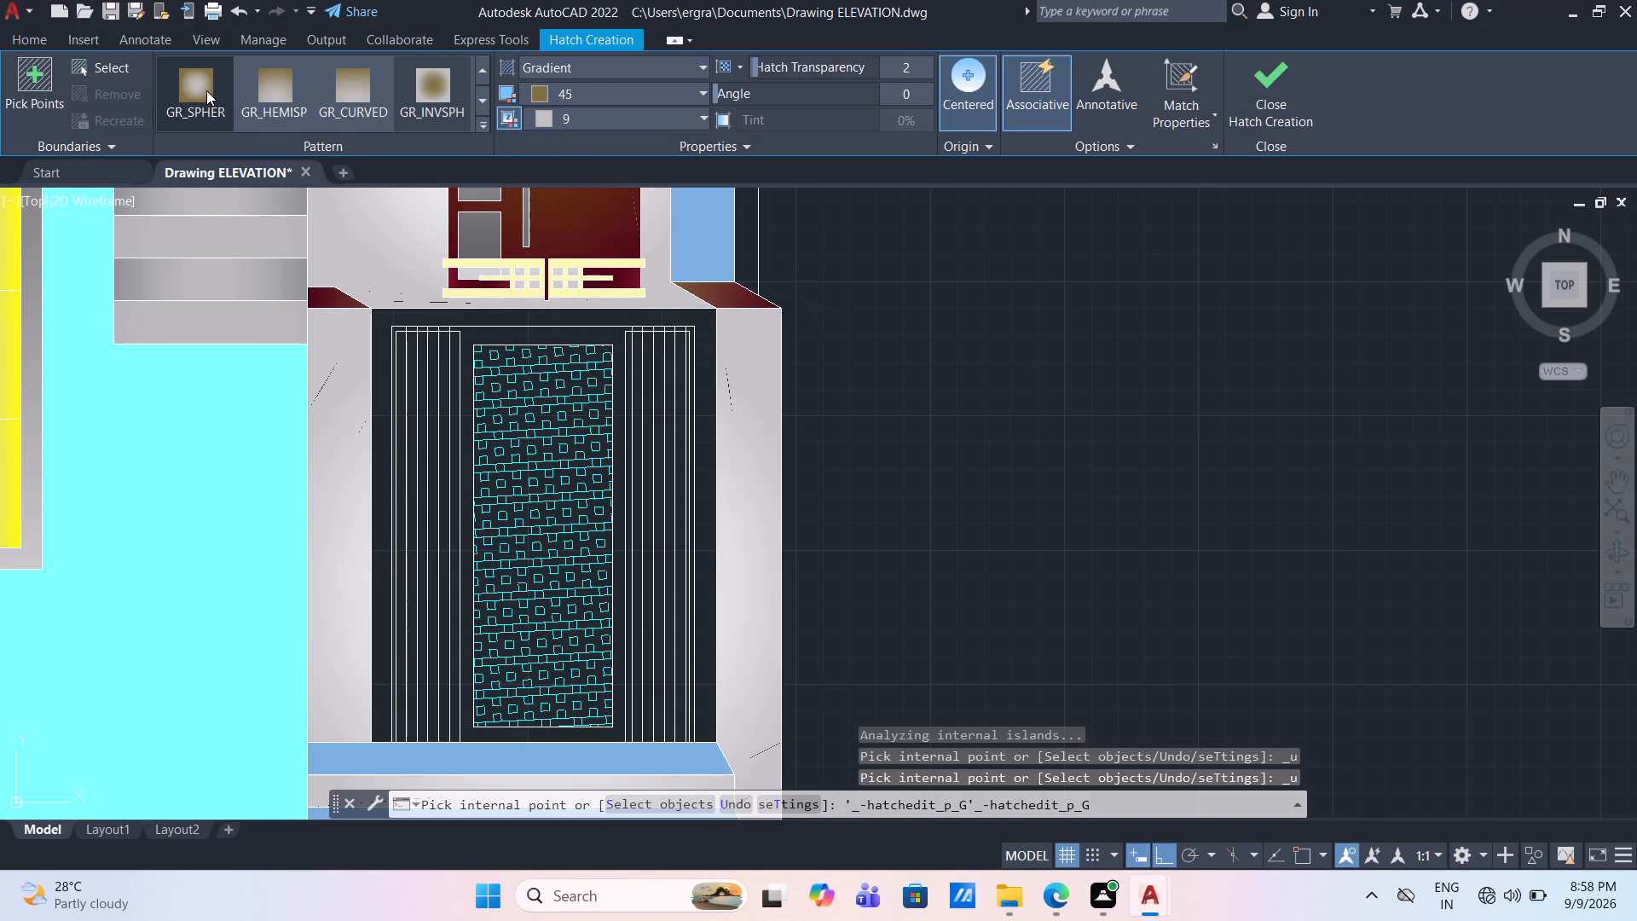
{"action": "left_click", "coordinate": [554, 125]}
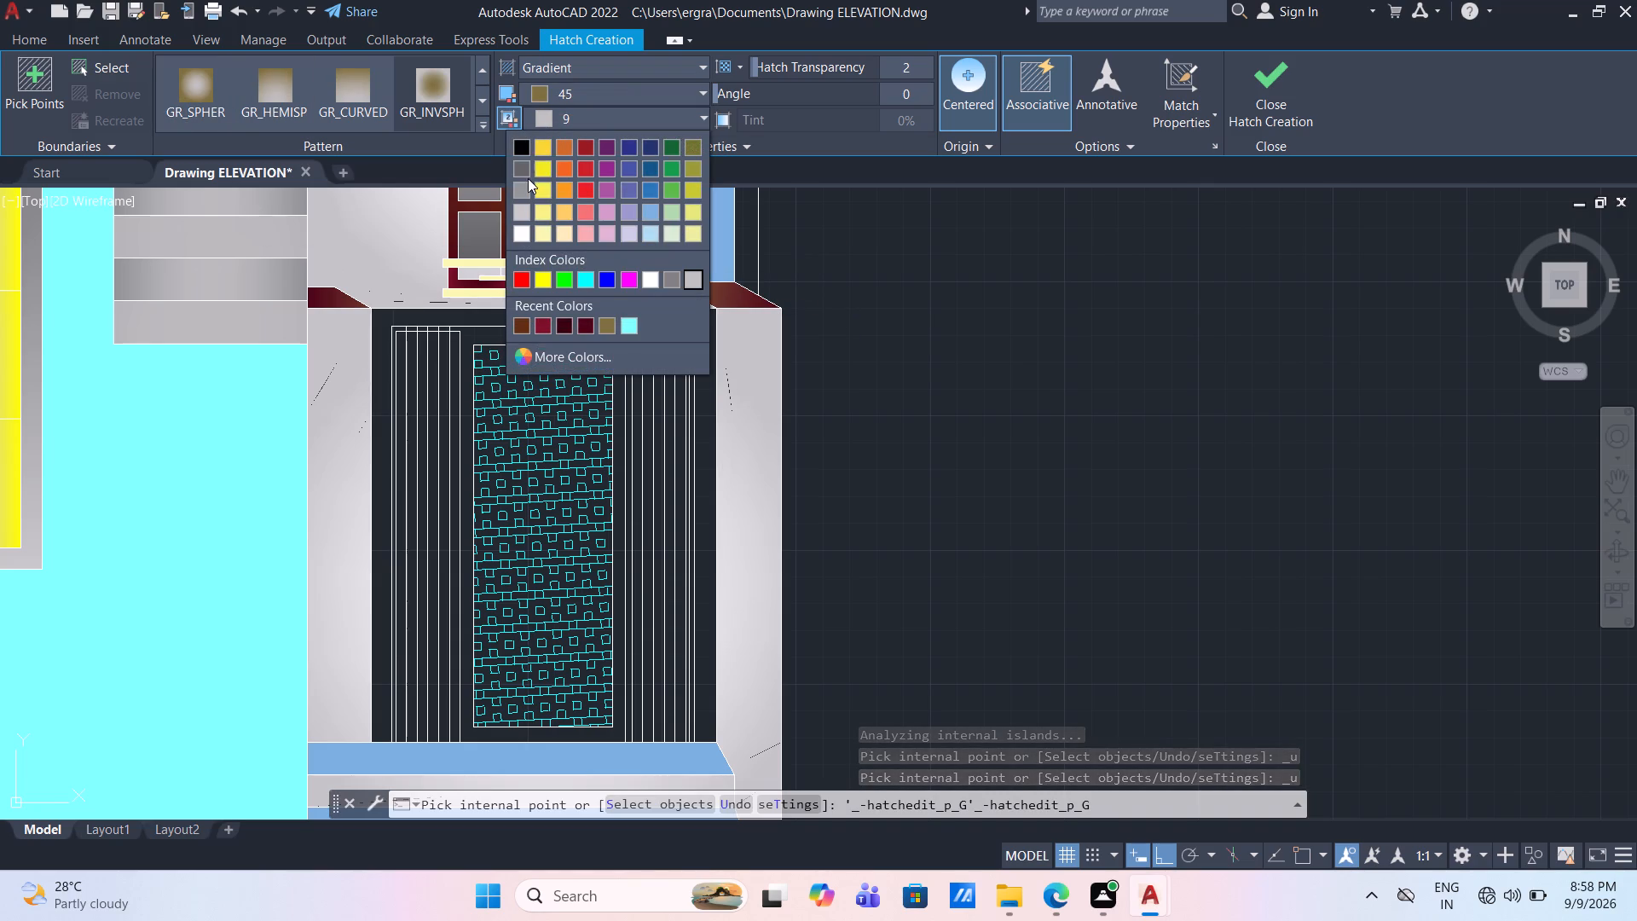
{"action": "left_click", "coordinate": [518, 166]}
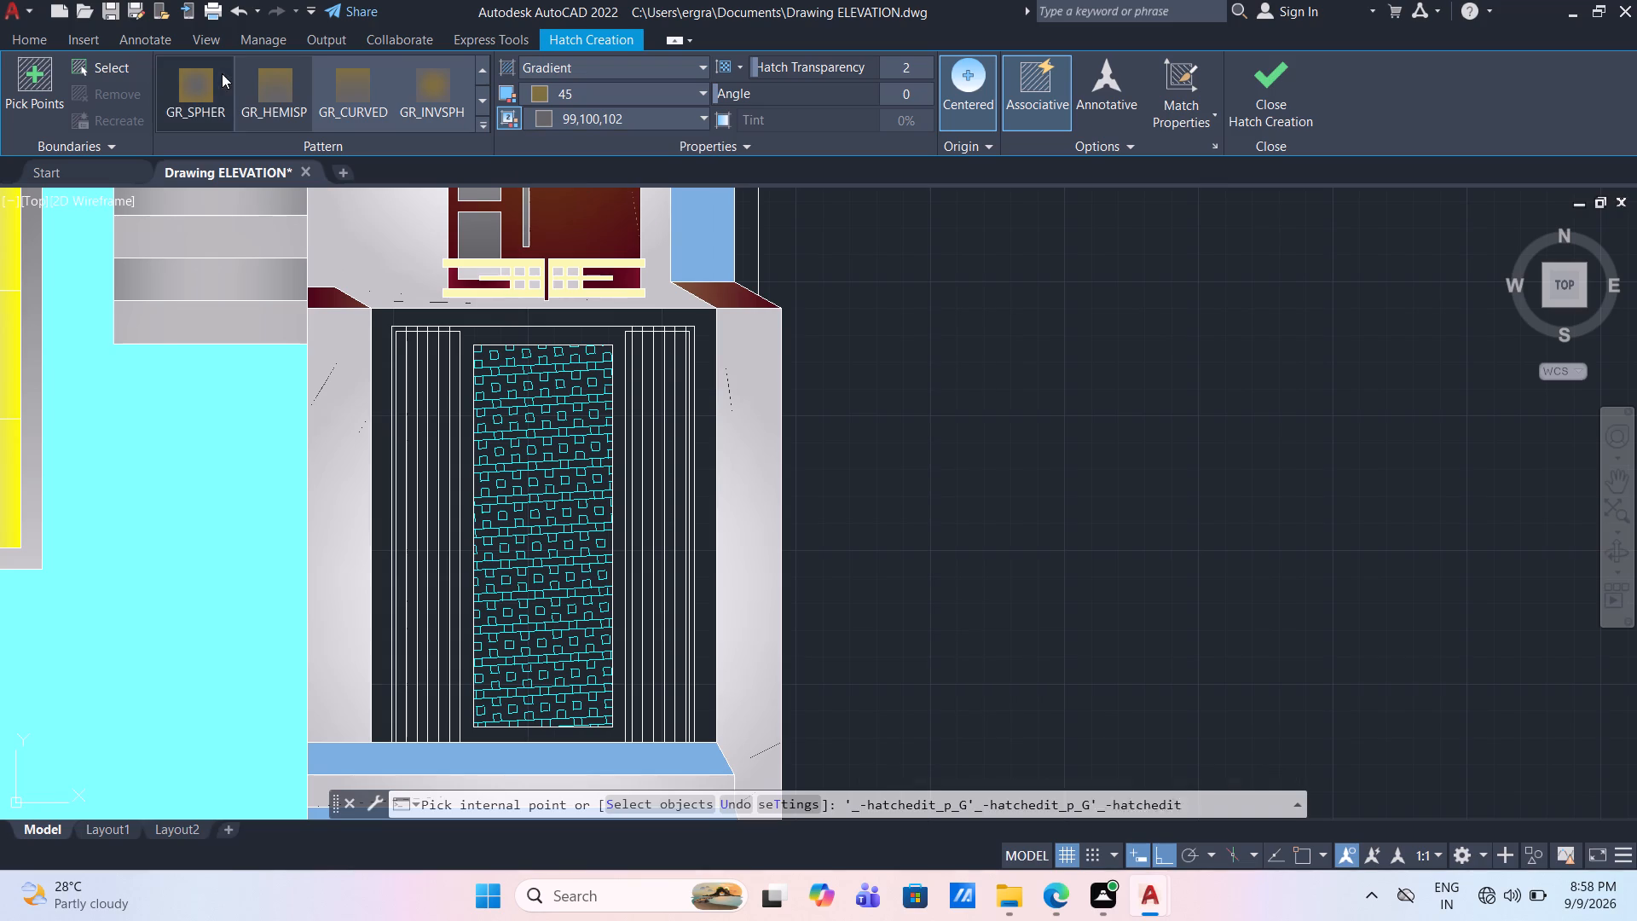
{"action": "left_click", "coordinate": [204, 93]}
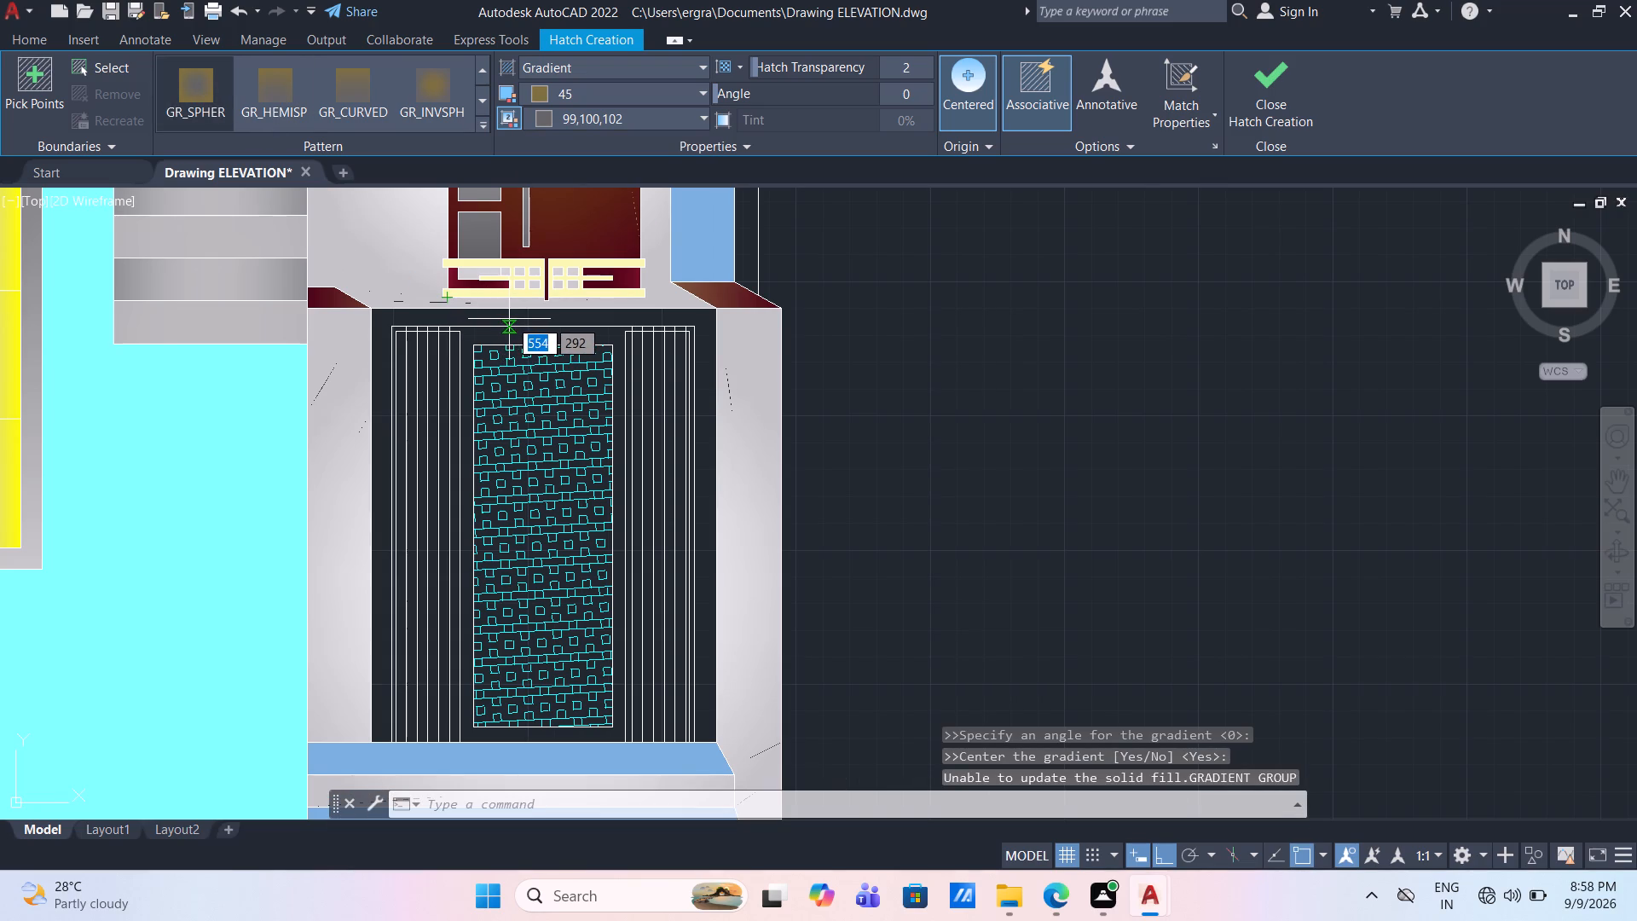
{"action": "left_click", "coordinate": [509, 319]}
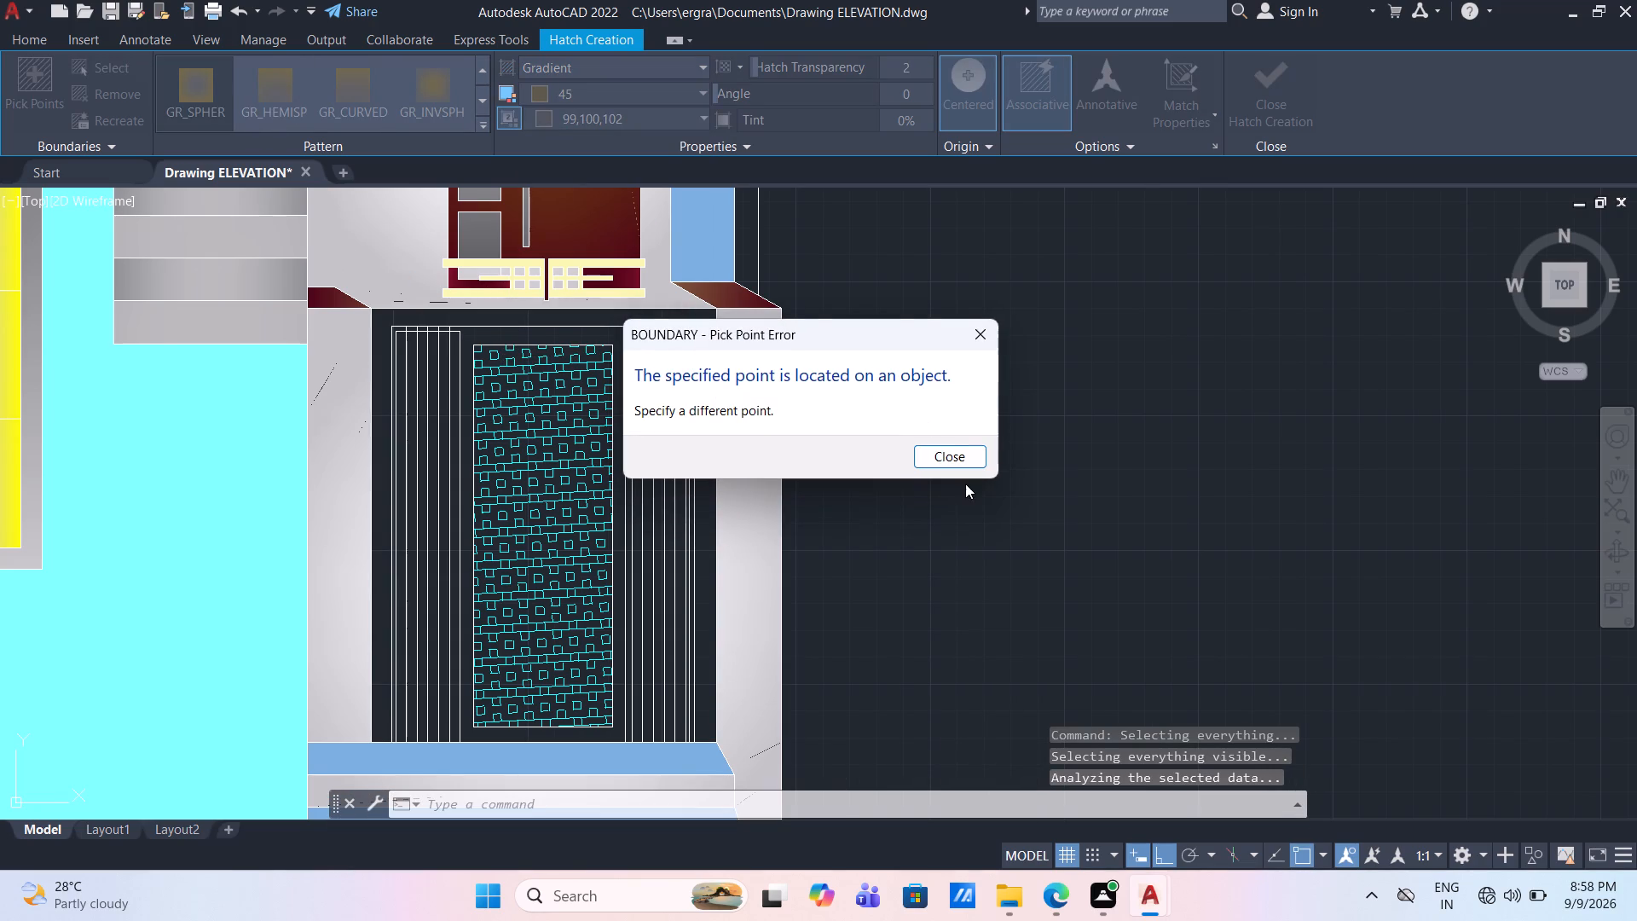
{"action": "left_click", "coordinate": [957, 450]}
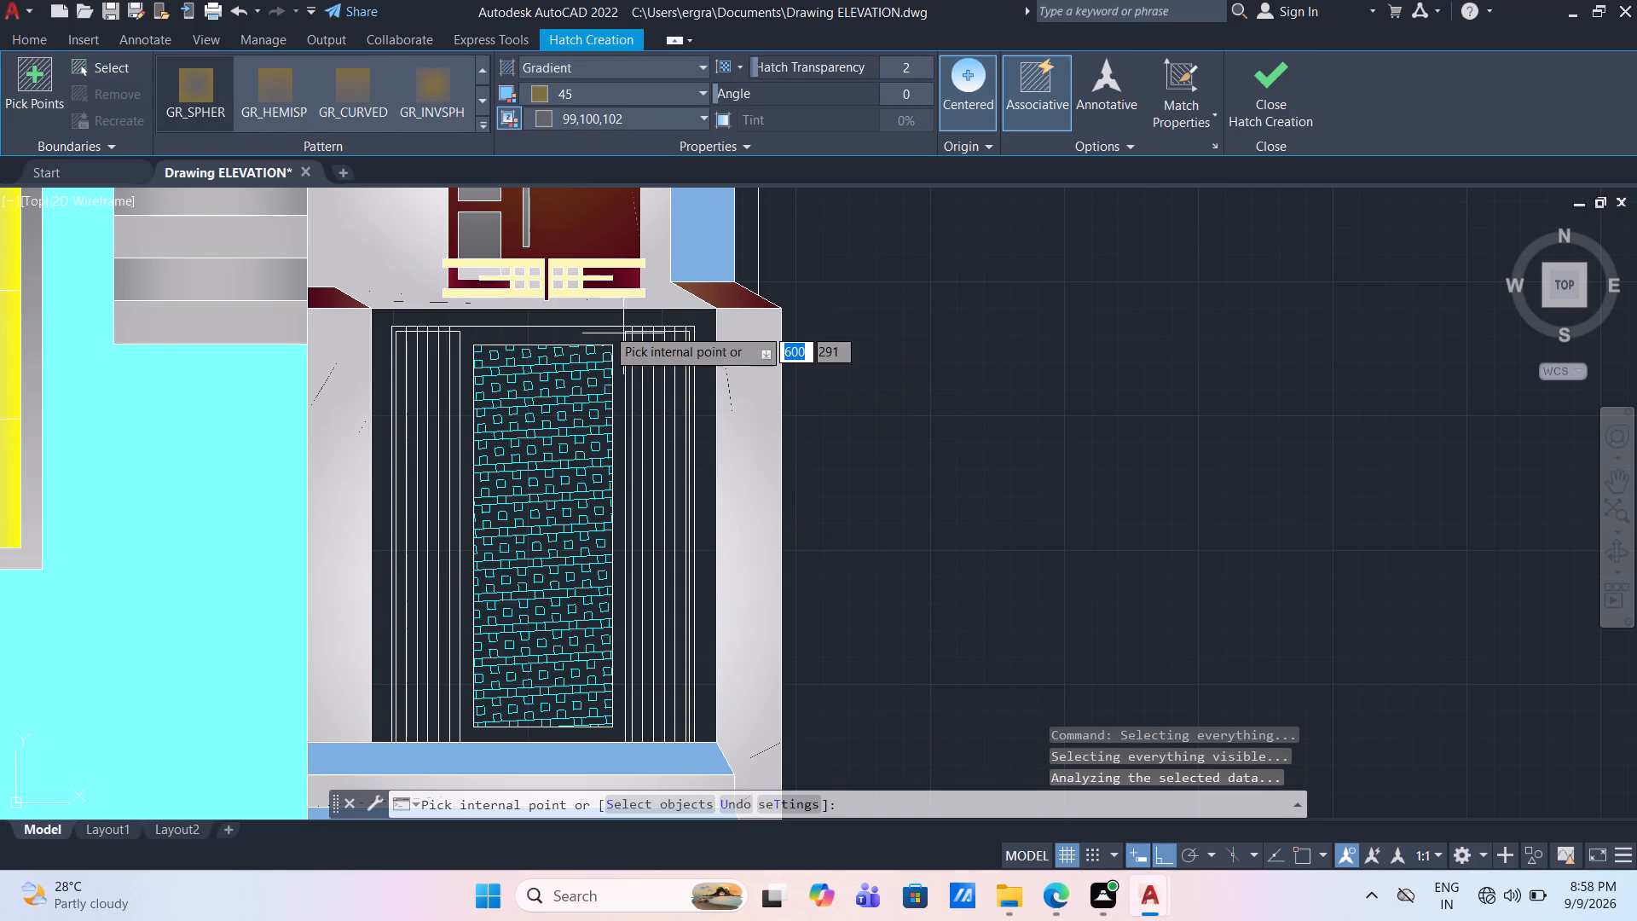
{"action": "left_click", "coordinate": [581, 334]}
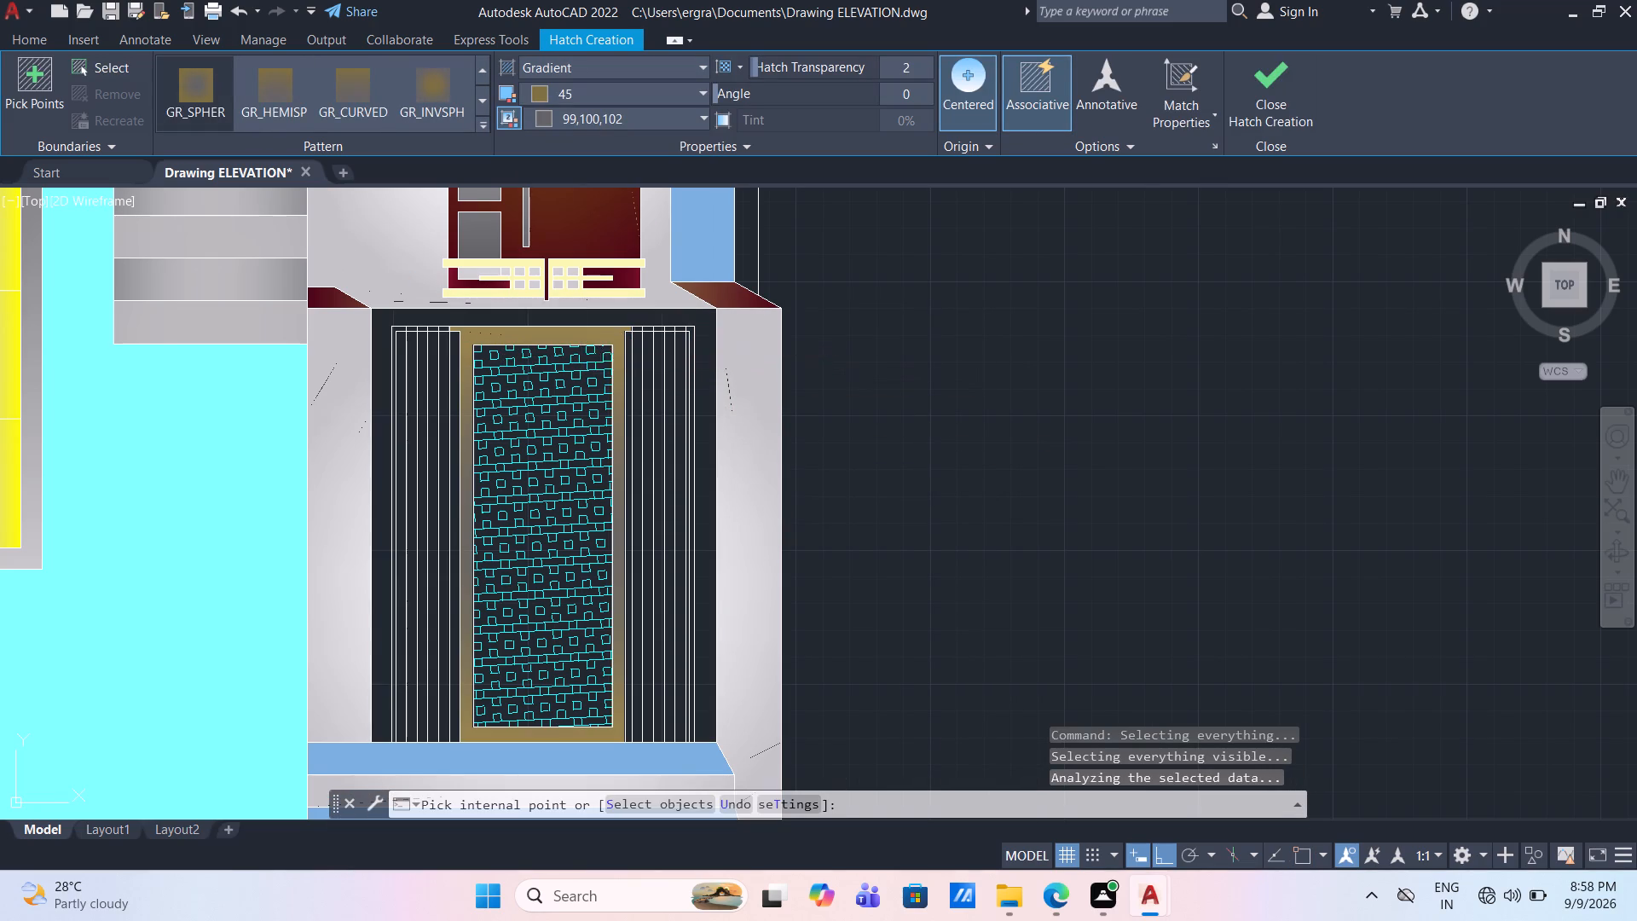
{"action": "left_click", "coordinate": [582, 319]}
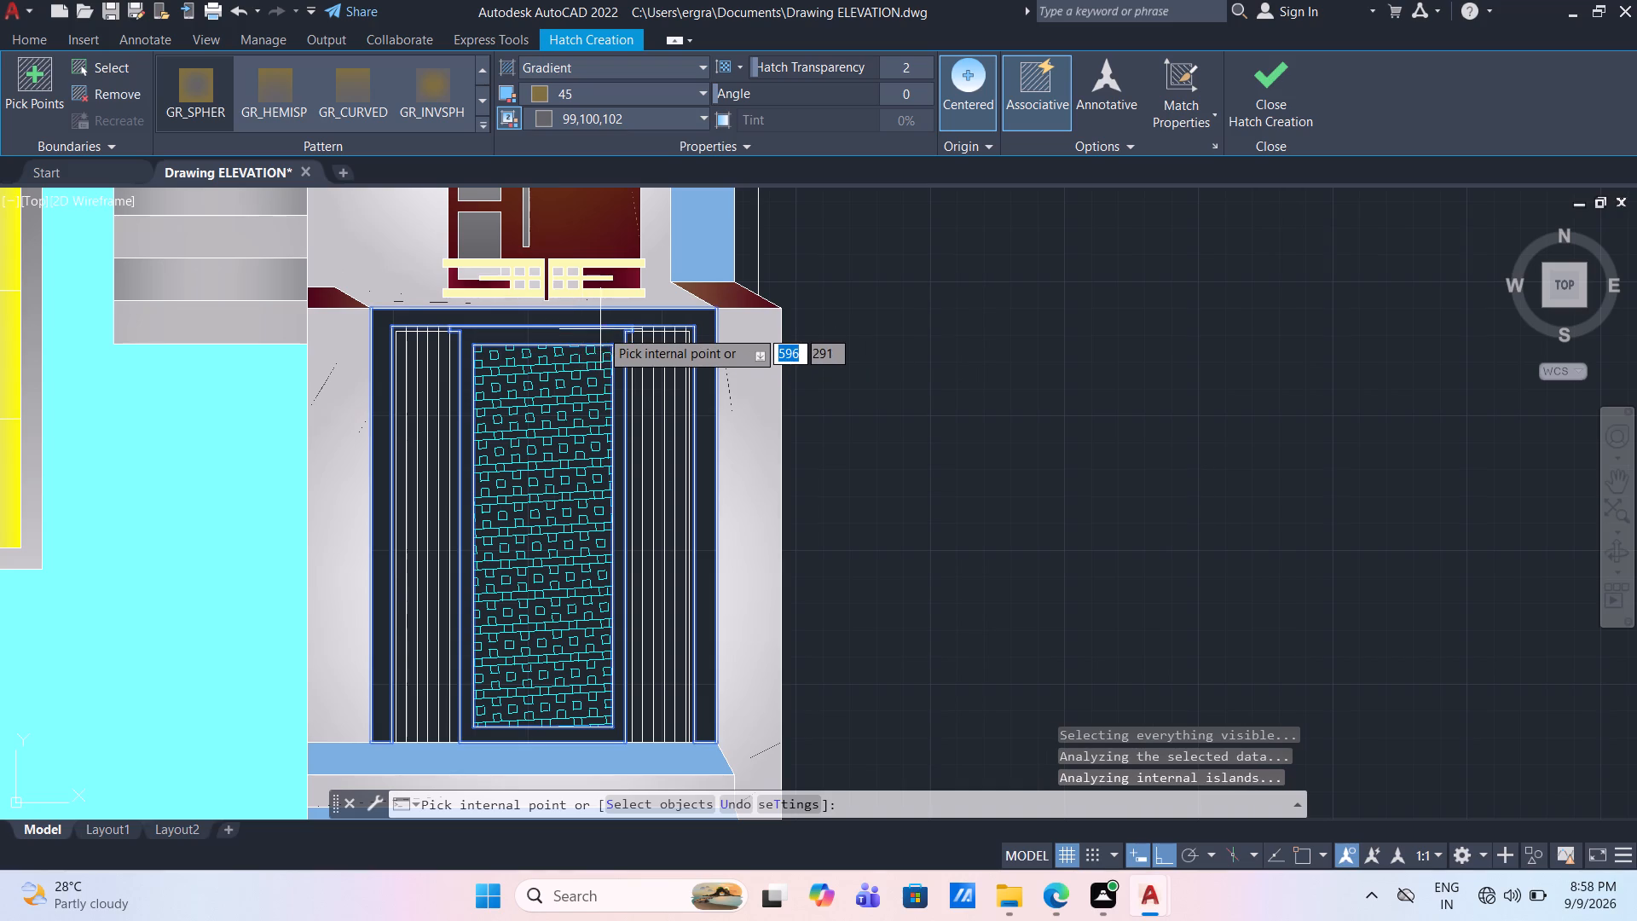
{"action": "left_click", "coordinate": [596, 334]}
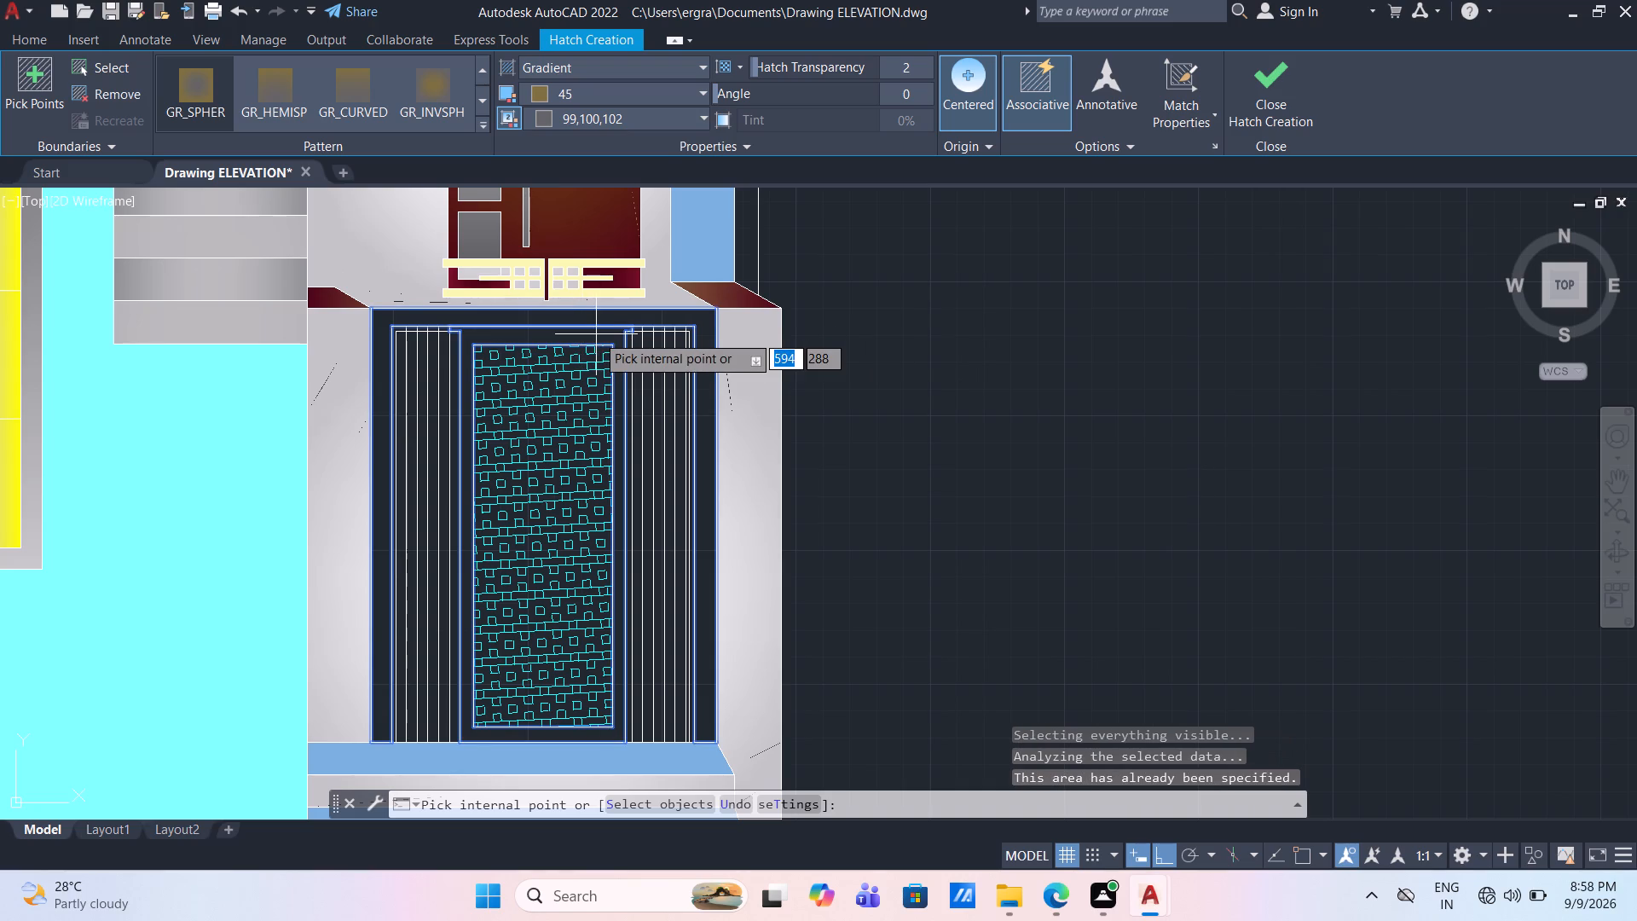
{"action": "key", "text": "Escape"}
Set the second gradient colour of the entrance's inner frame and outer surround to 79,2,22.
{"action": "scroll", "coordinate": [997, 355], "scroll_direction": "down", "scroll_amount": 1}
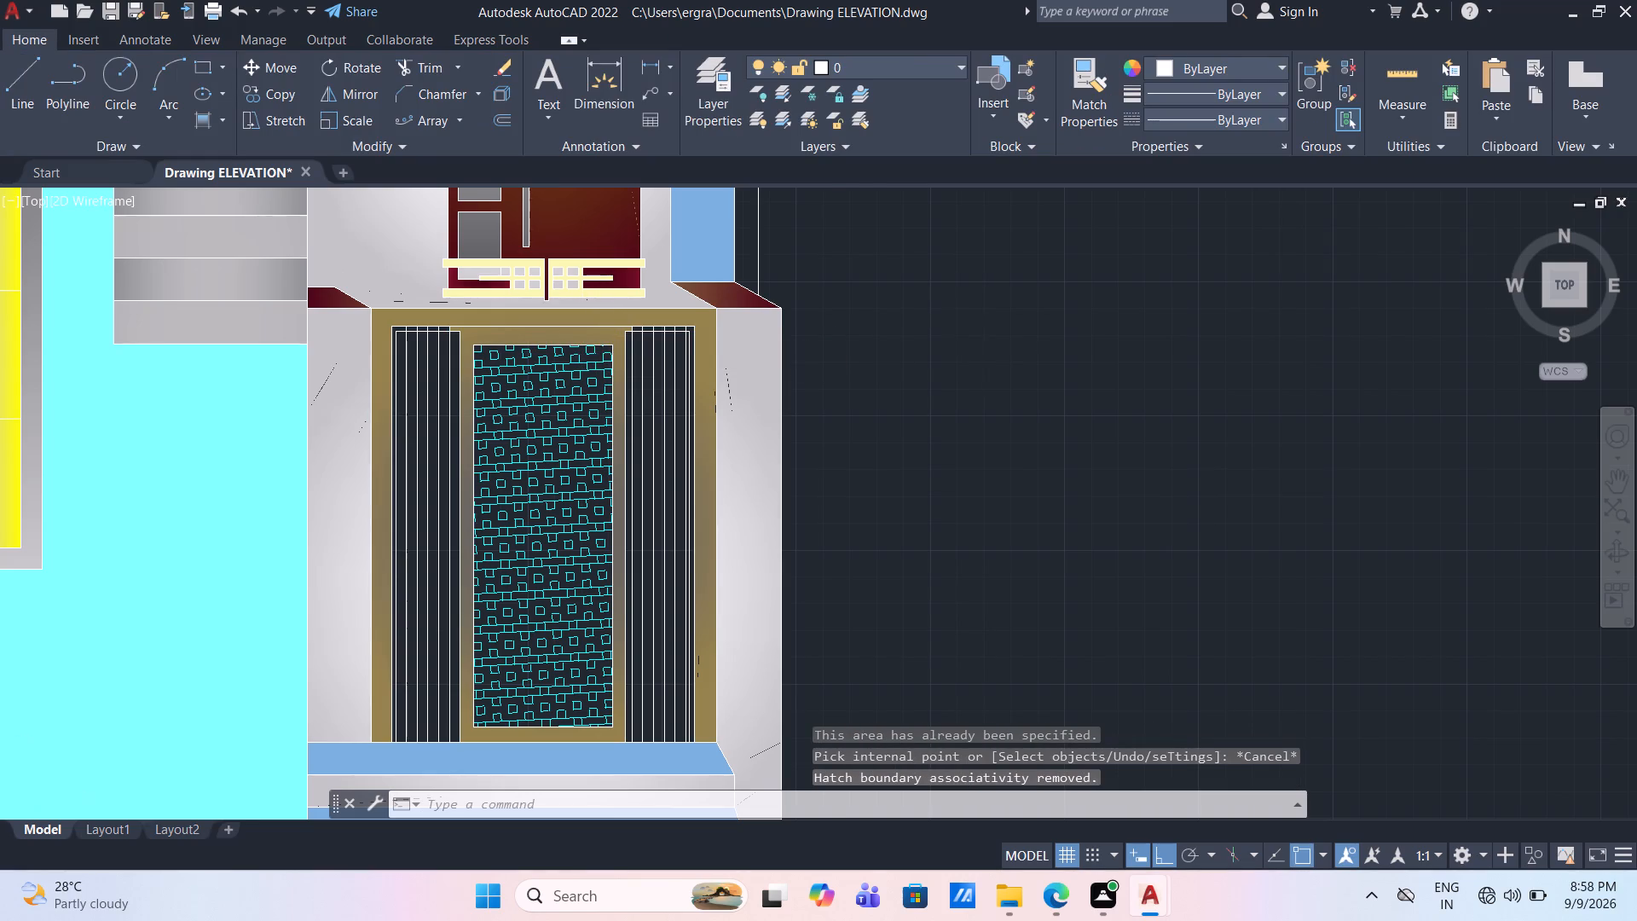
{"action": "scroll", "coordinate": [997, 355], "scroll_direction": "down", "scroll_amount": 1}
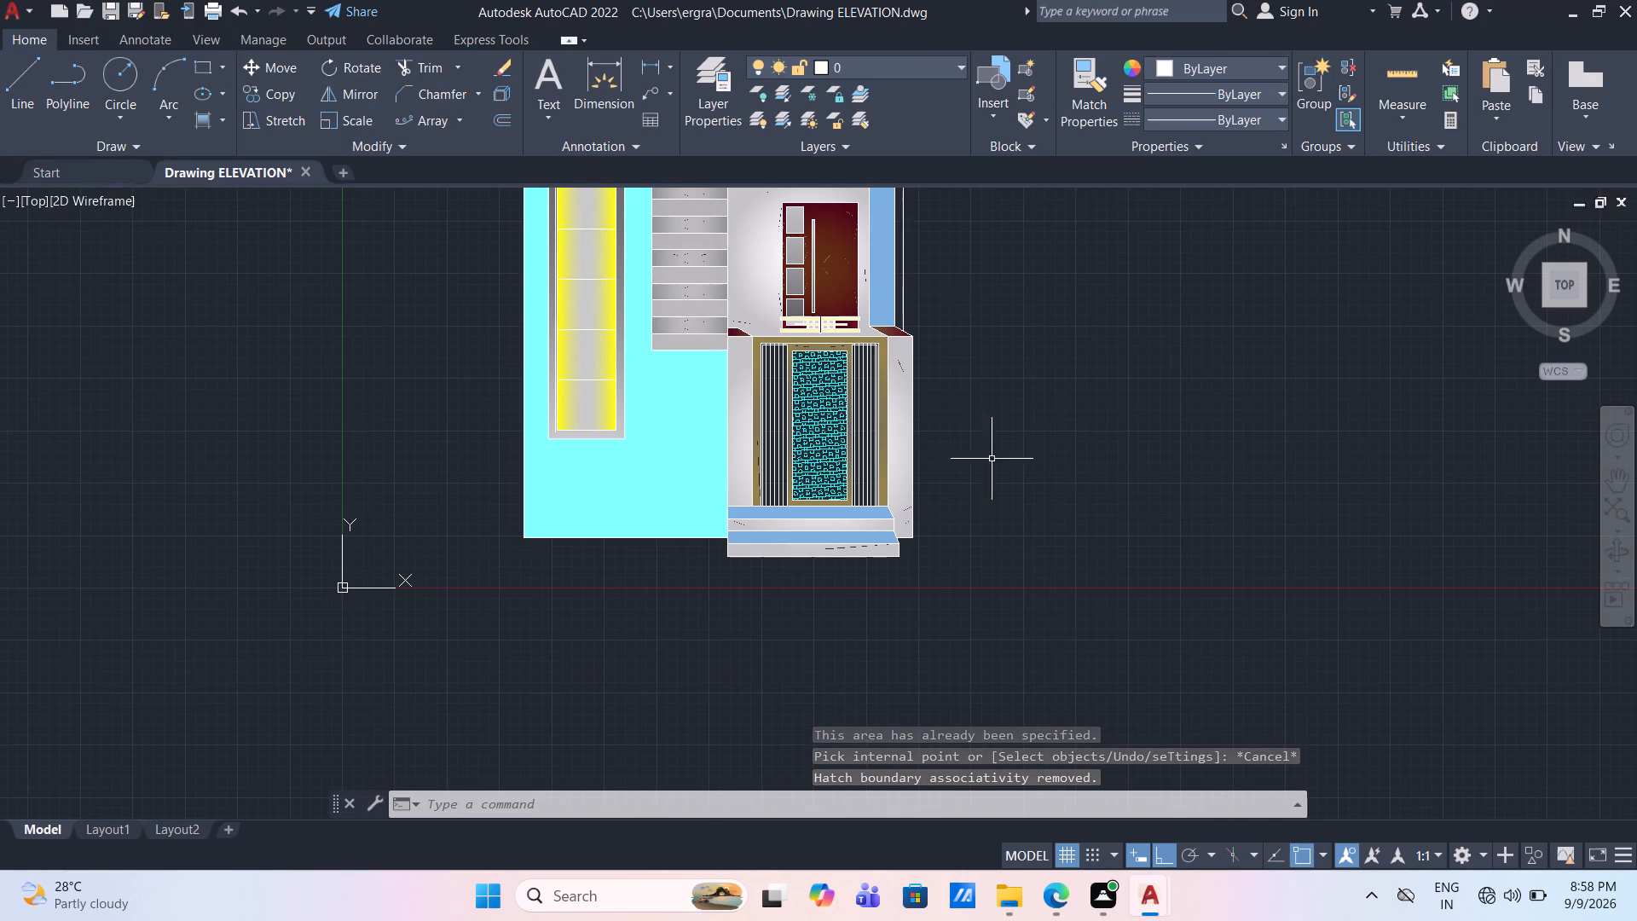
{"action": "scroll", "coordinate": [766, 258], "scroll_direction": "up", "scroll_amount": 2}
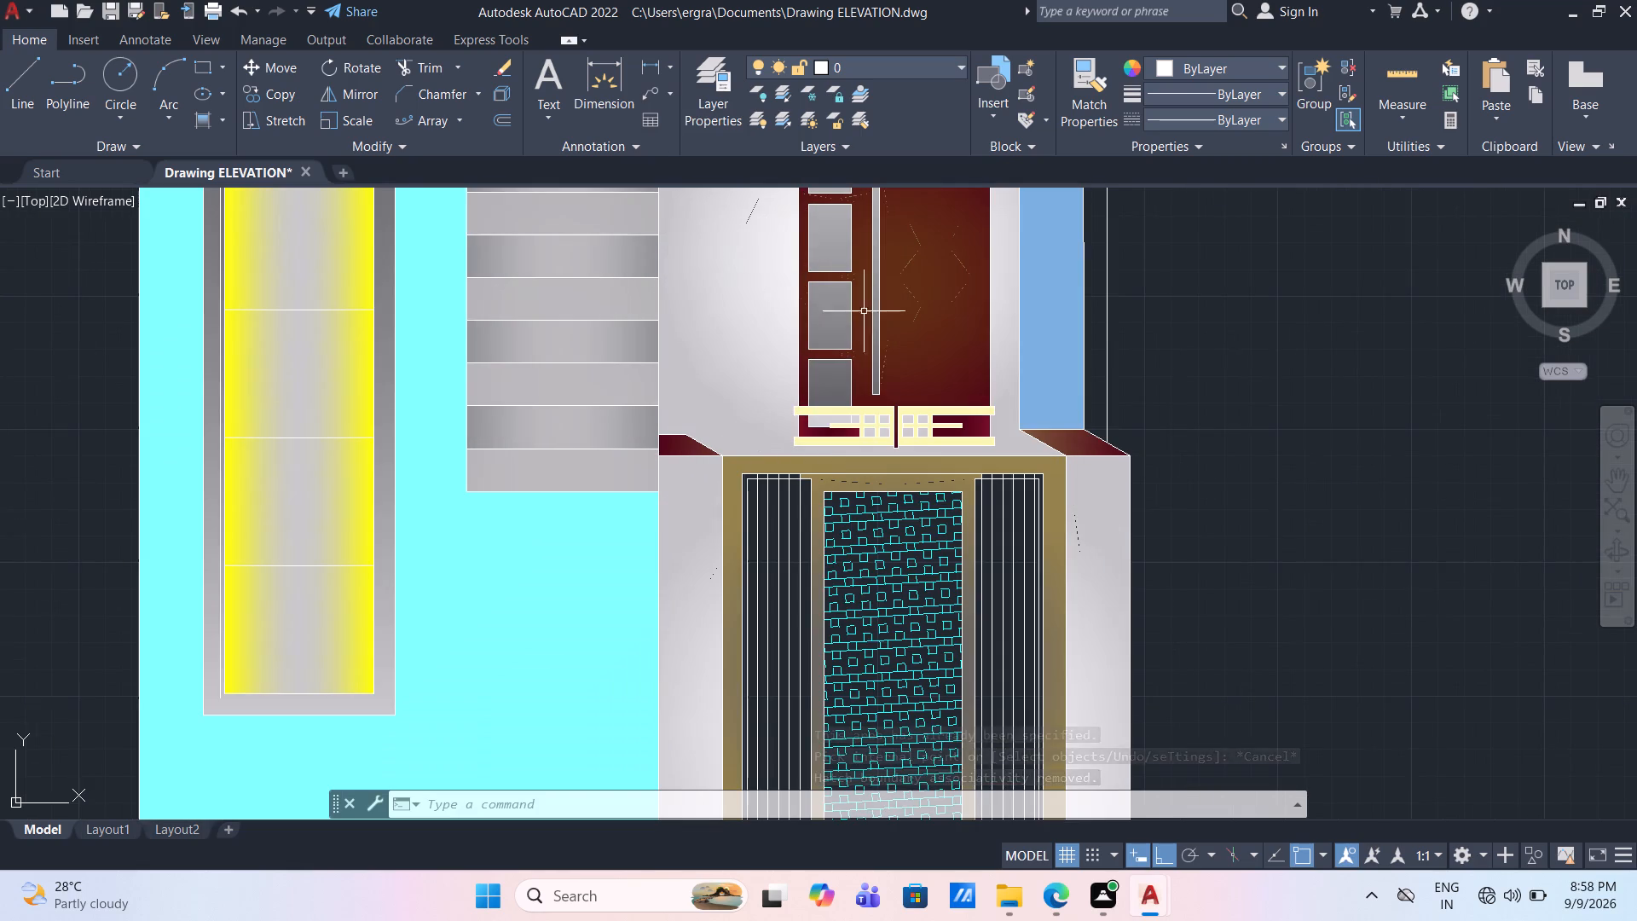
{"action": "left_click", "coordinate": [907, 470]}
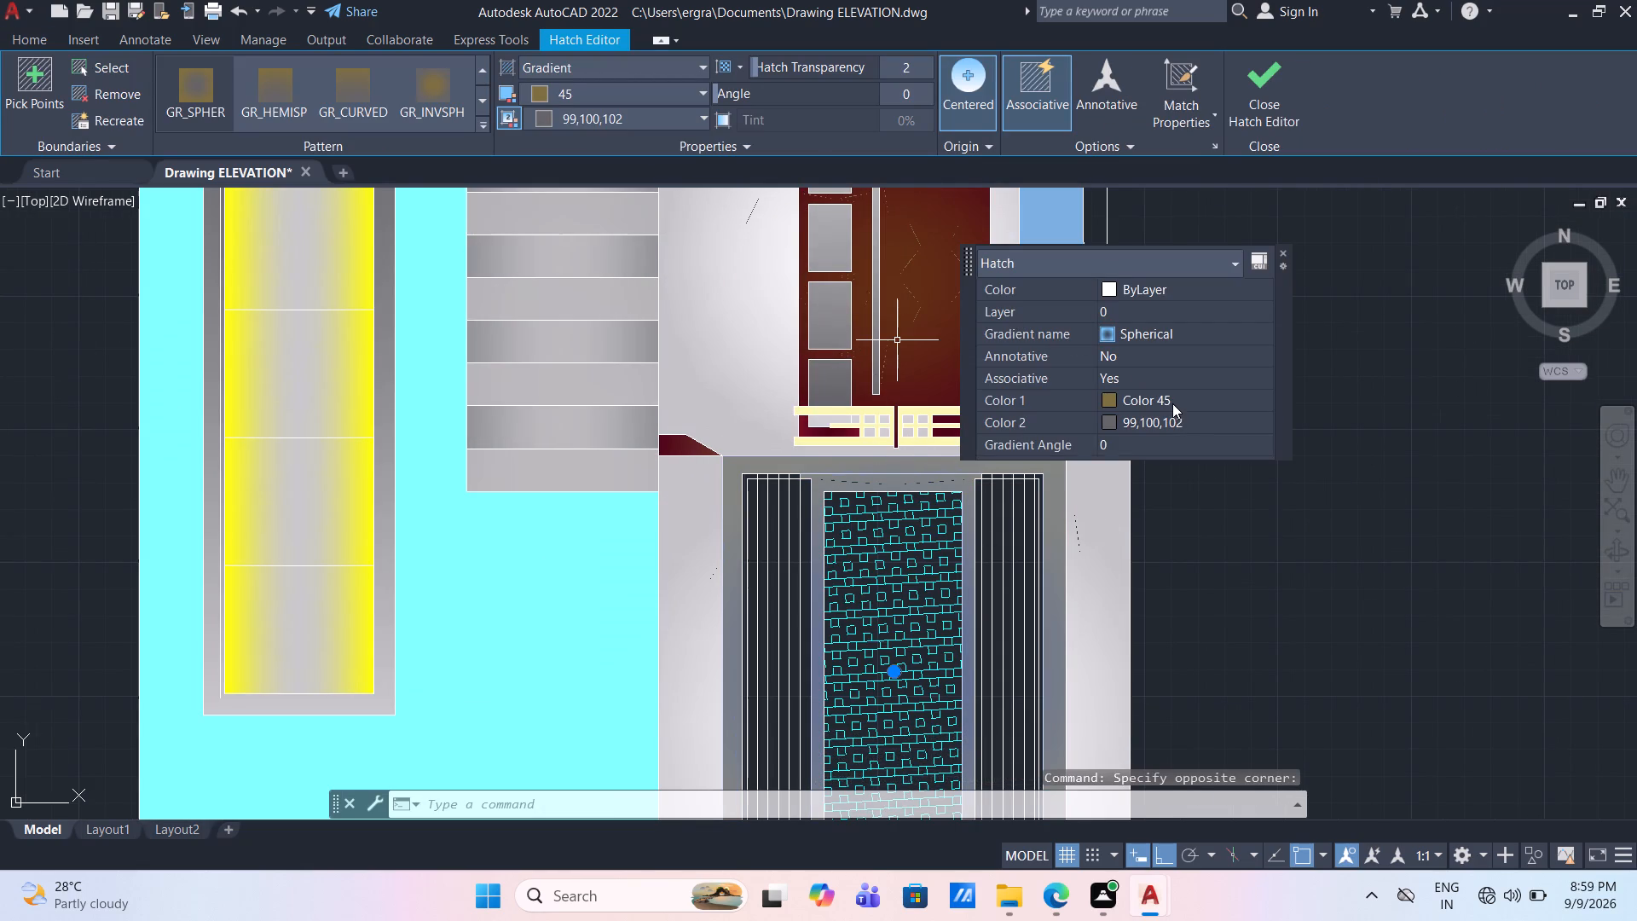
{"action": "left_click", "coordinate": [1177, 420]}
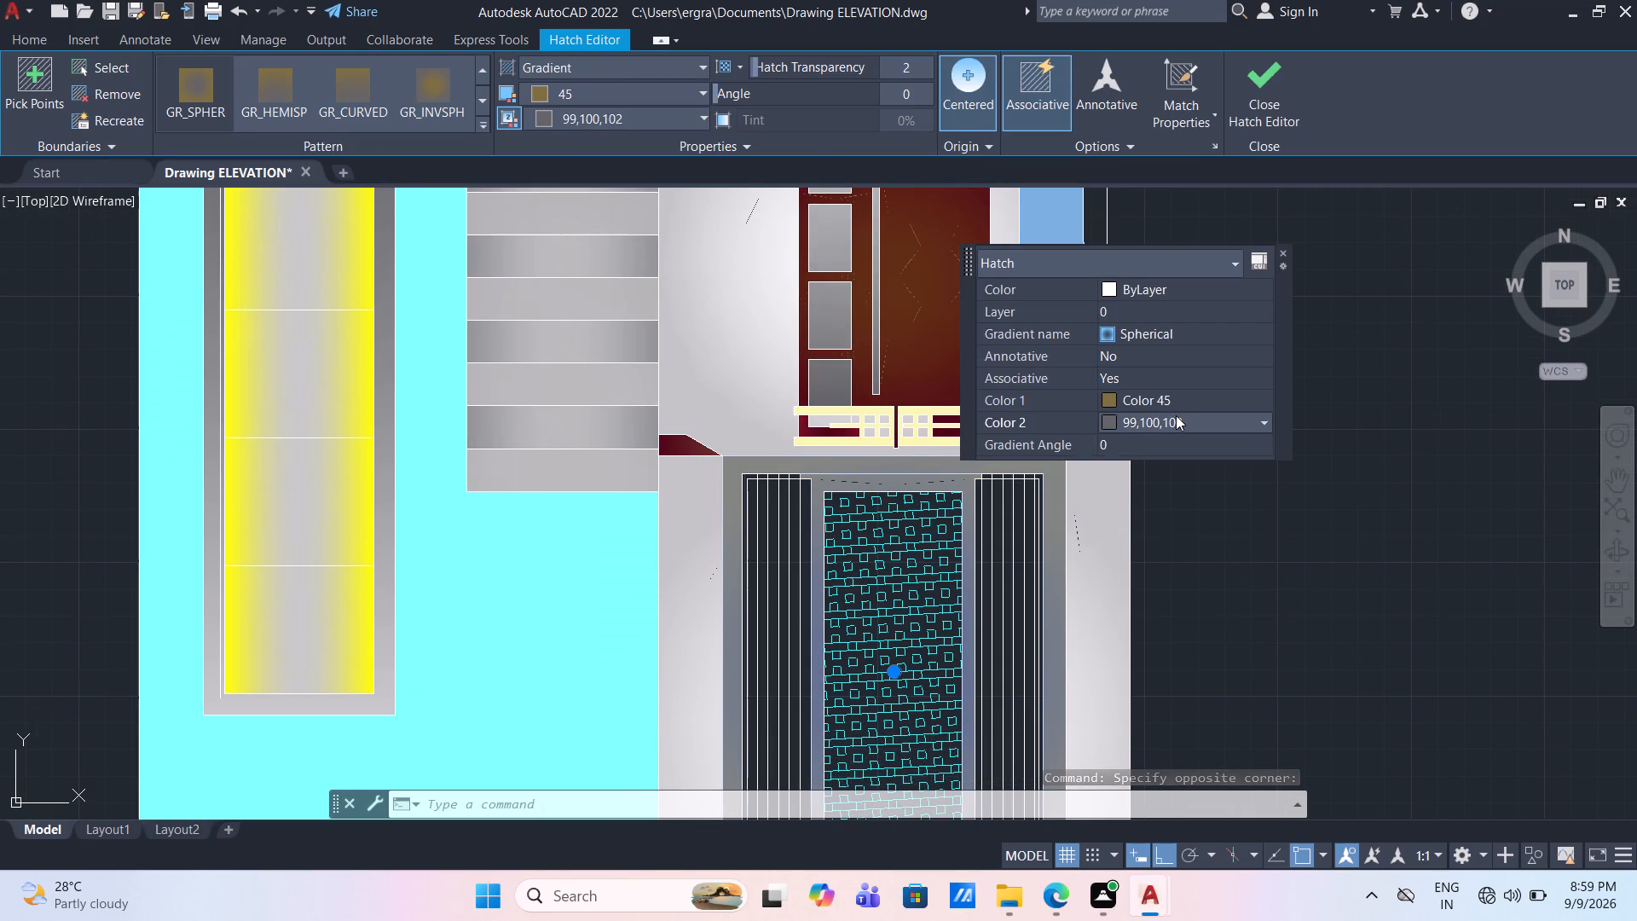
{"action": "left_click", "coordinate": [1177, 424]}
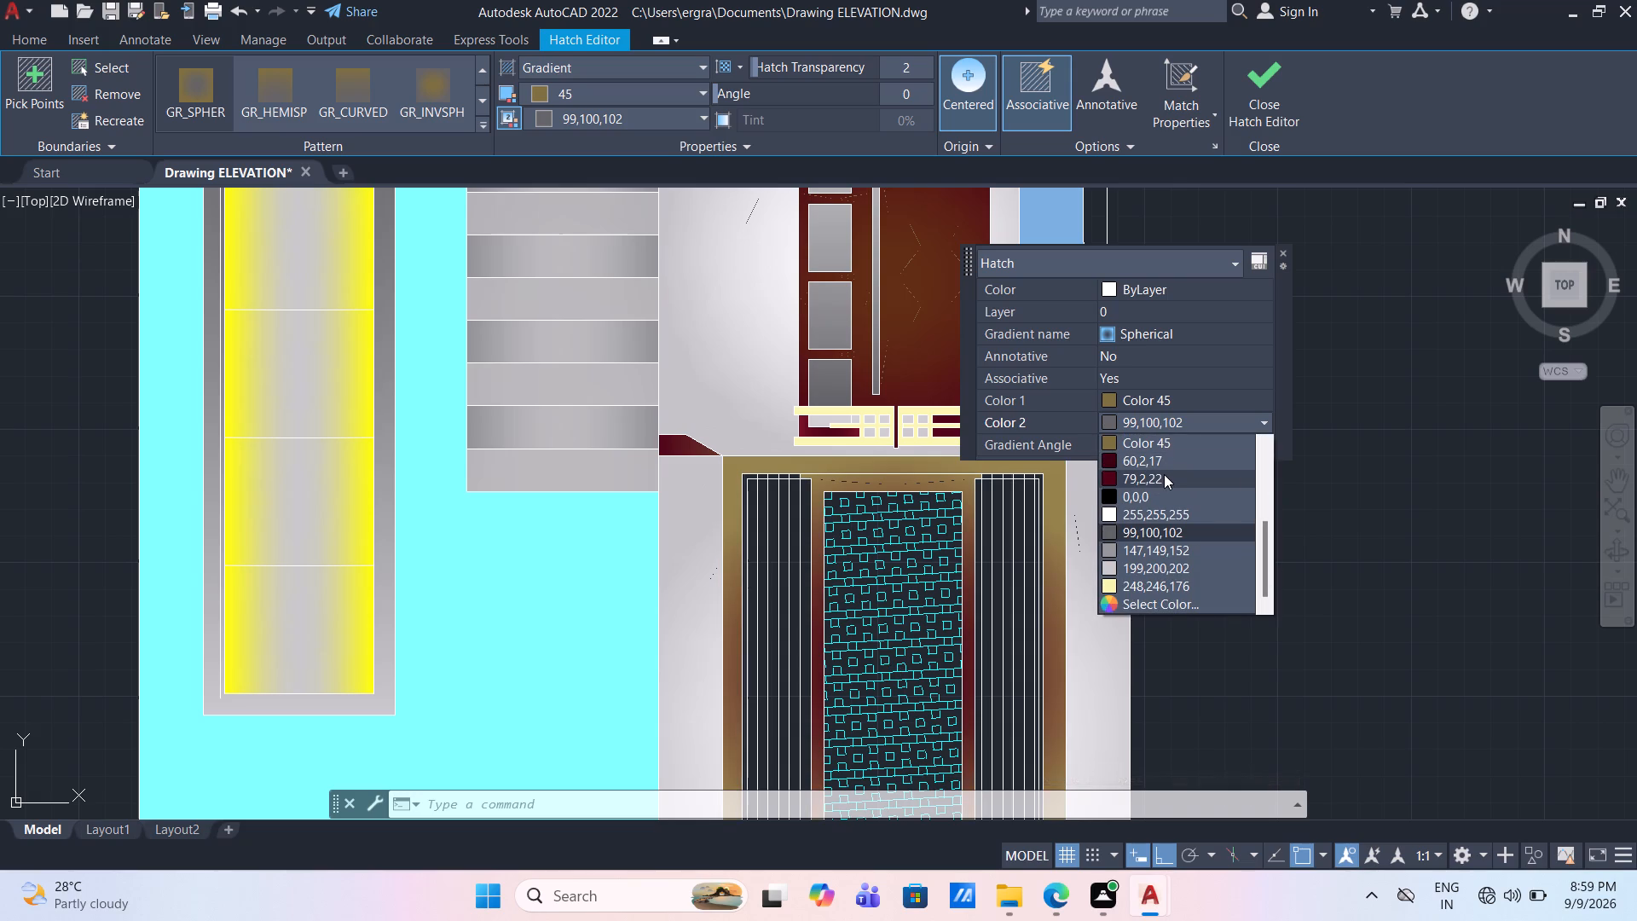
{"action": "left_click", "coordinate": [1165, 479]}
{"action": "key", "text": "Escape"}
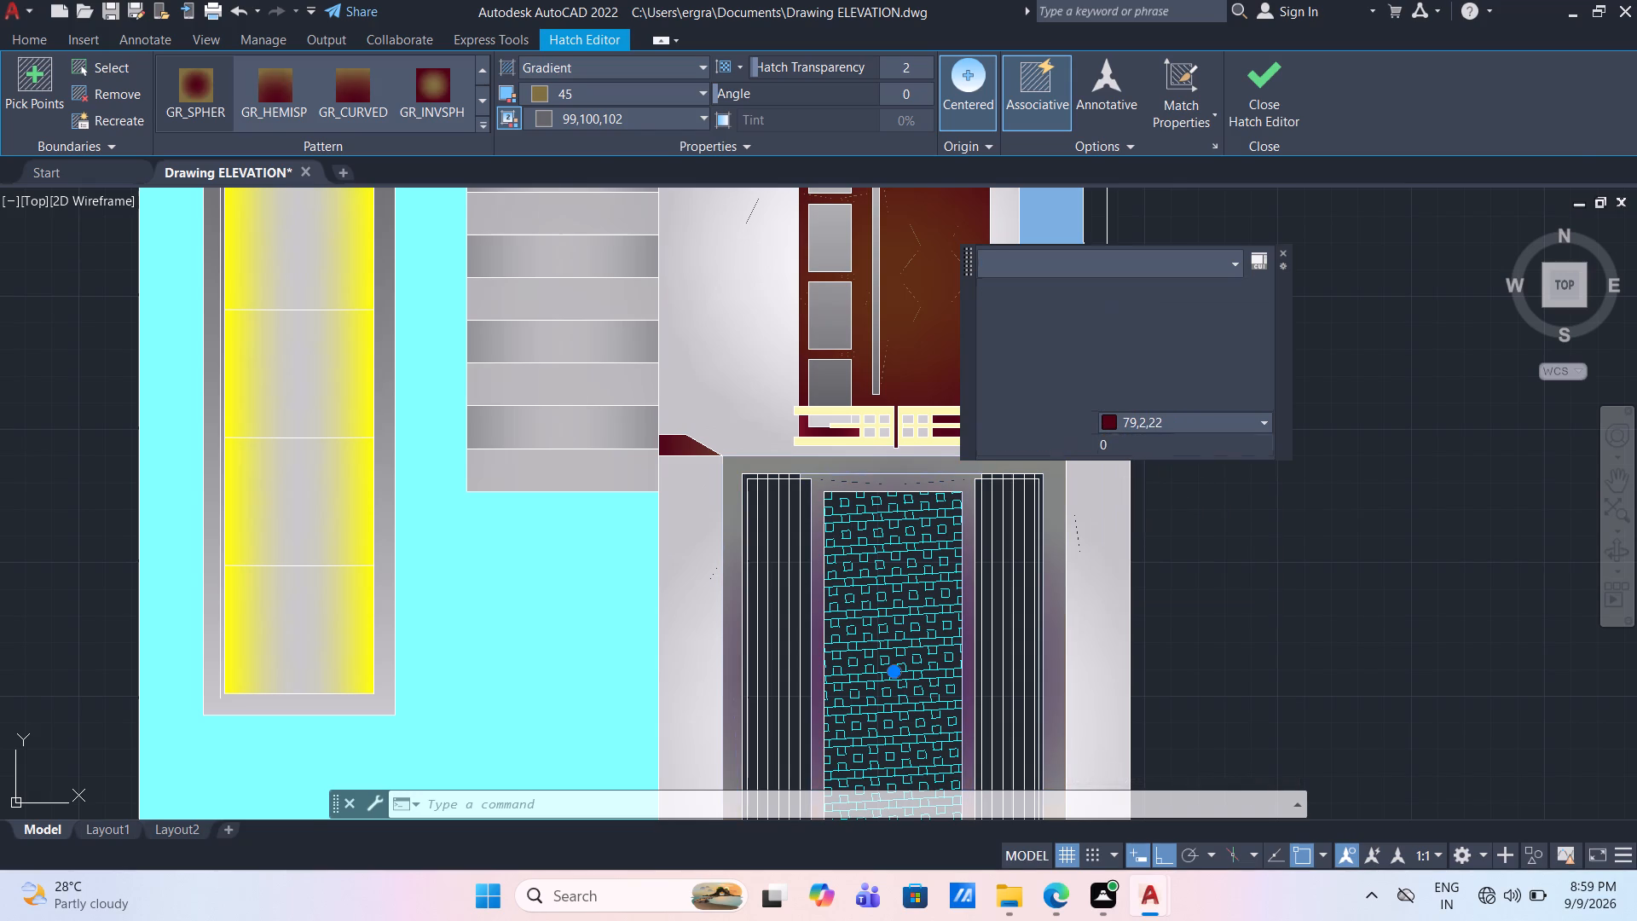
Fill the vertical strips of the entrance's left side panel with a GR_SPHER gradient in colours 45 and 241,235,31.
{"action": "scroll", "coordinate": [1148, 507], "scroll_direction": "down", "scroll_amount": 1}
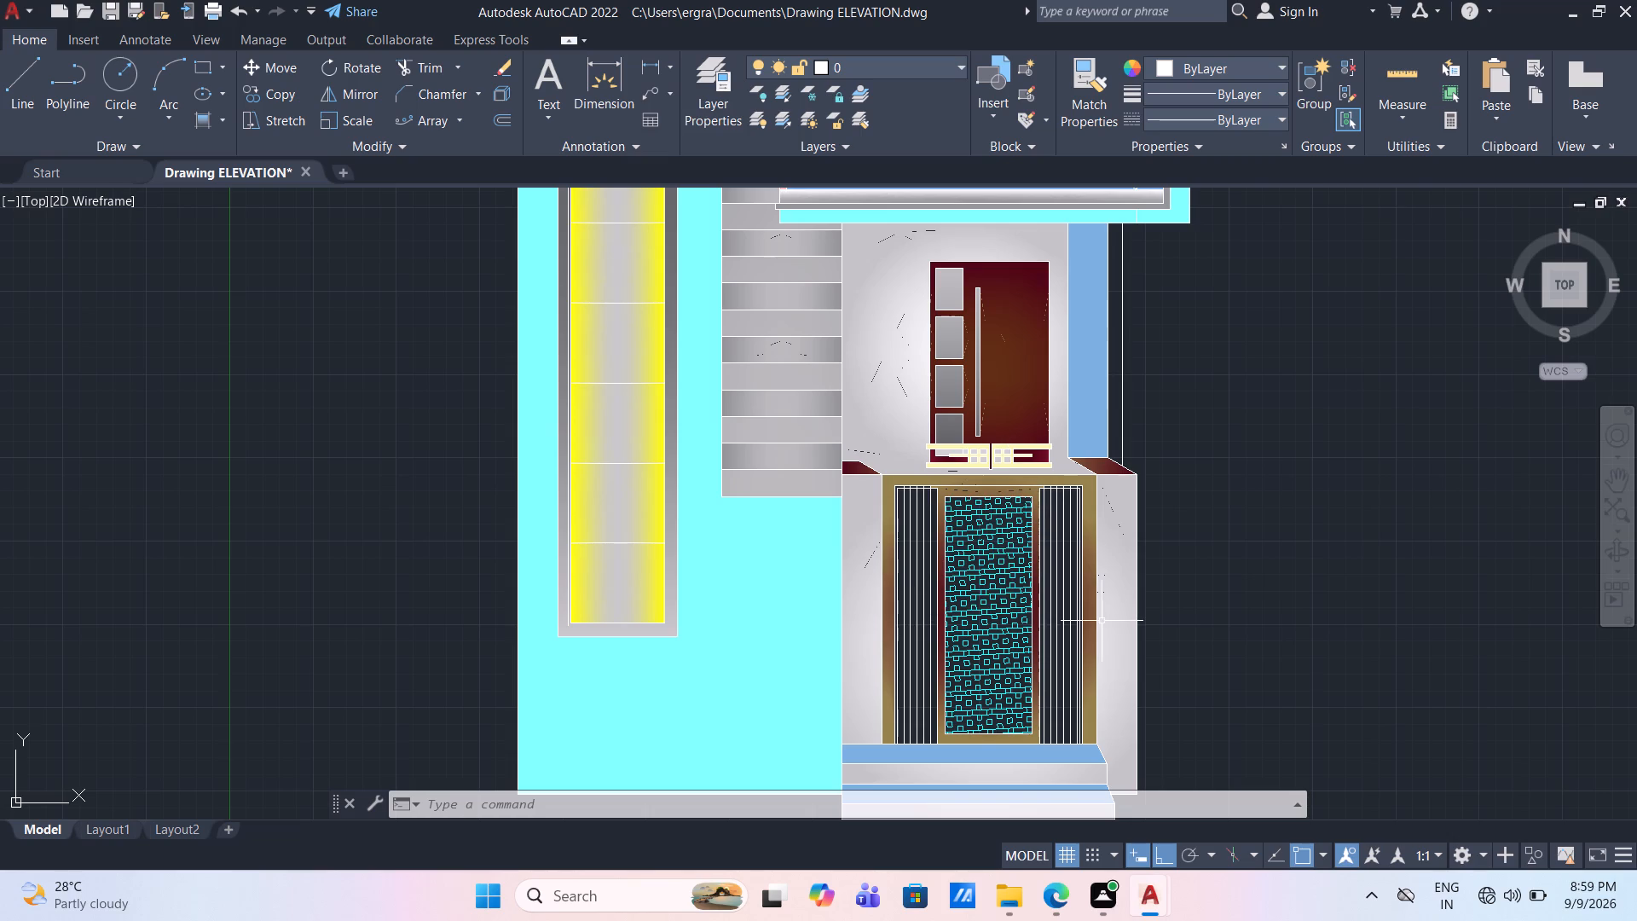
{"action": "scroll", "coordinate": [1098, 621], "scroll_direction": "up", "scroll_amount": 1}
{"action": "scroll", "coordinate": [858, 578], "scroll_direction": "up", "scroll_amount": 1}
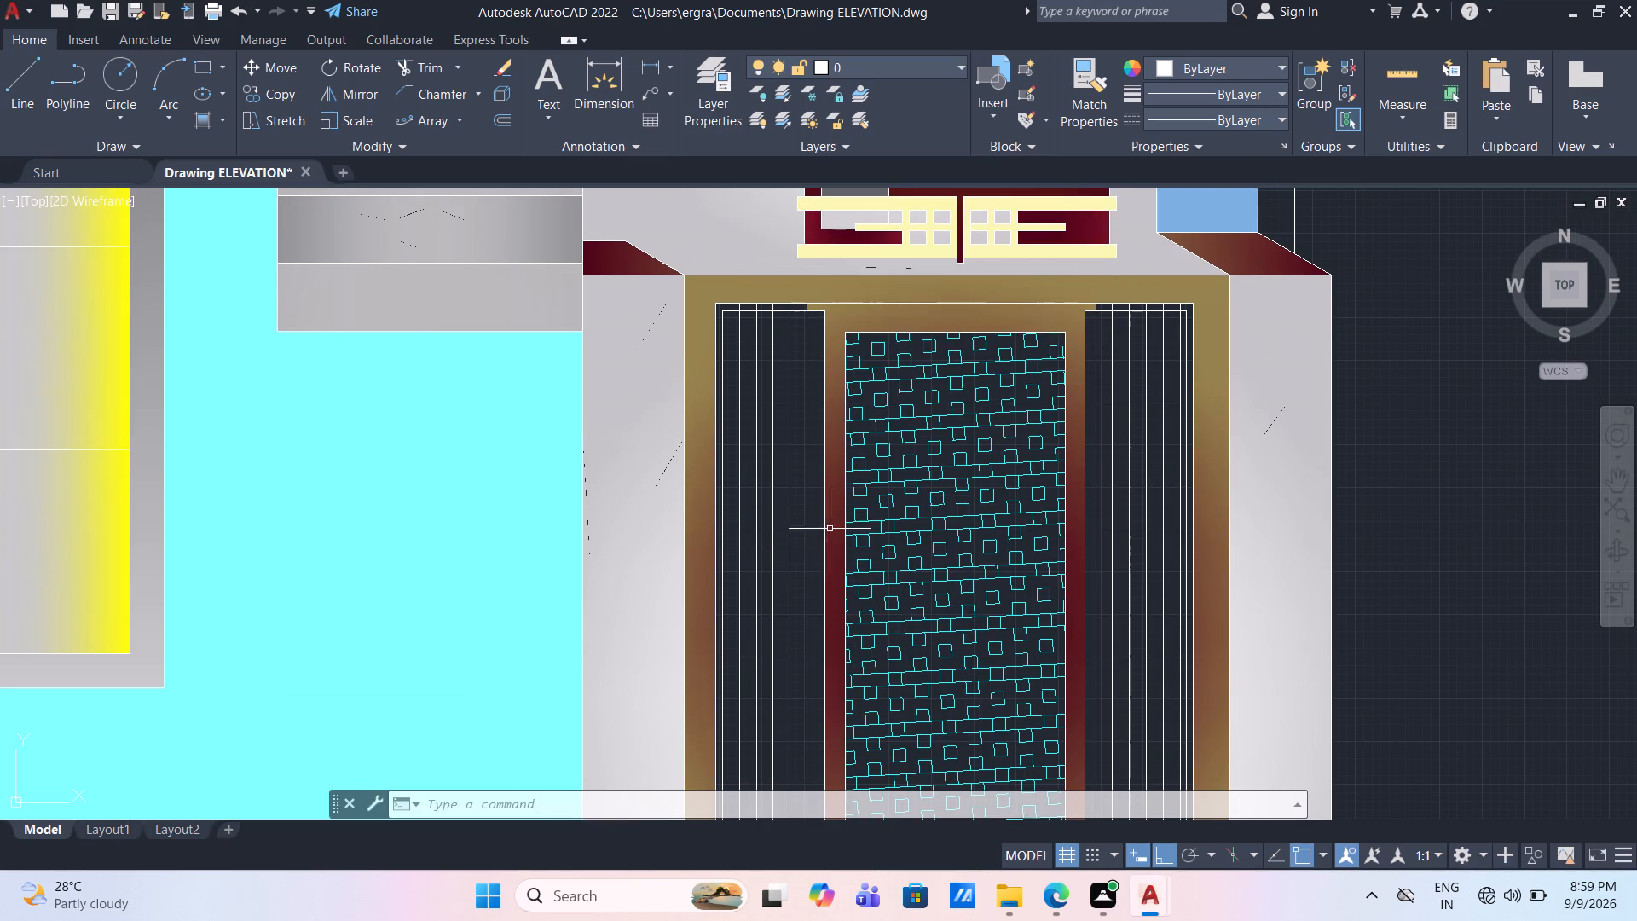
{"action": "left_click", "coordinate": [223, 118]}
{"action": "left_click", "coordinate": [205, 204]}
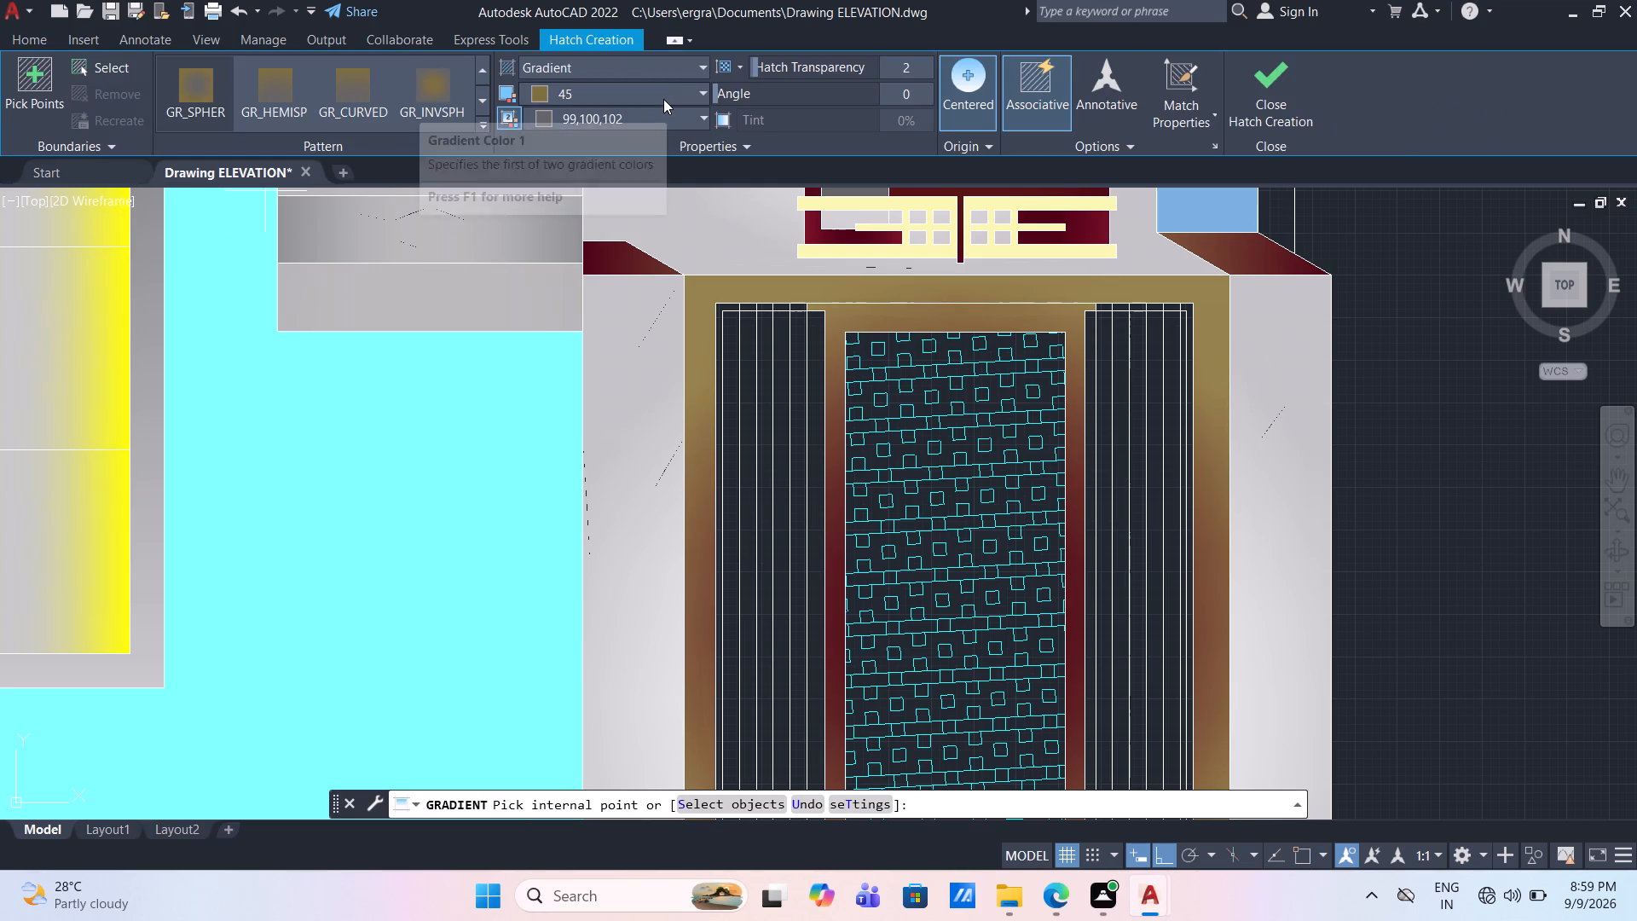
{"action": "left_click", "coordinate": [662, 121]}
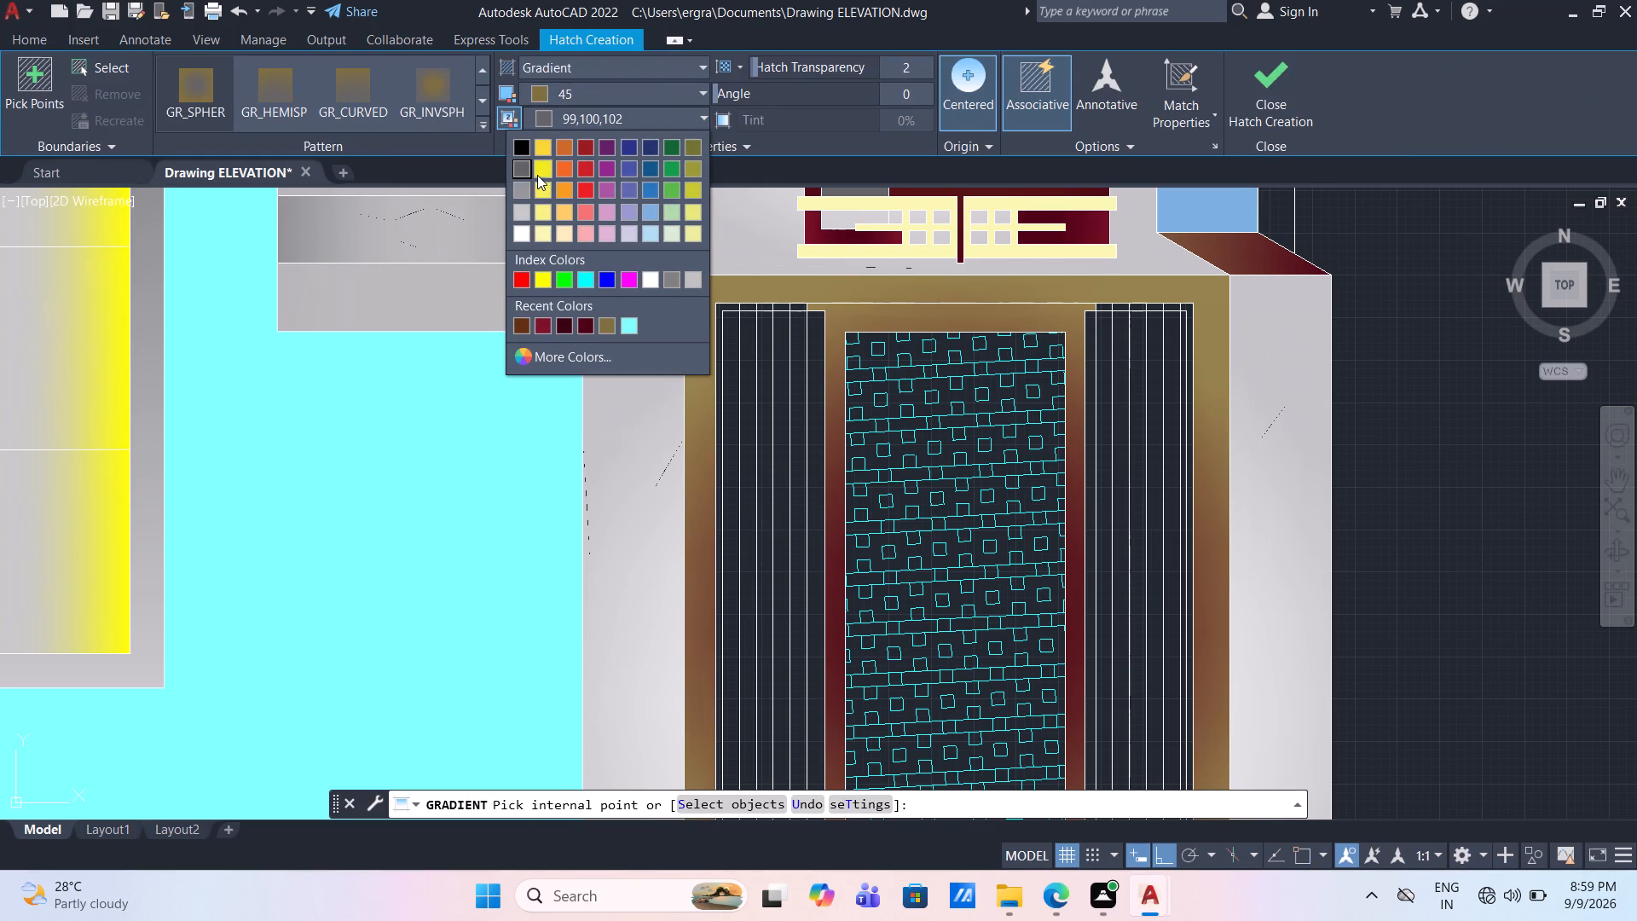
{"action": "left_click", "coordinate": [541, 168]}
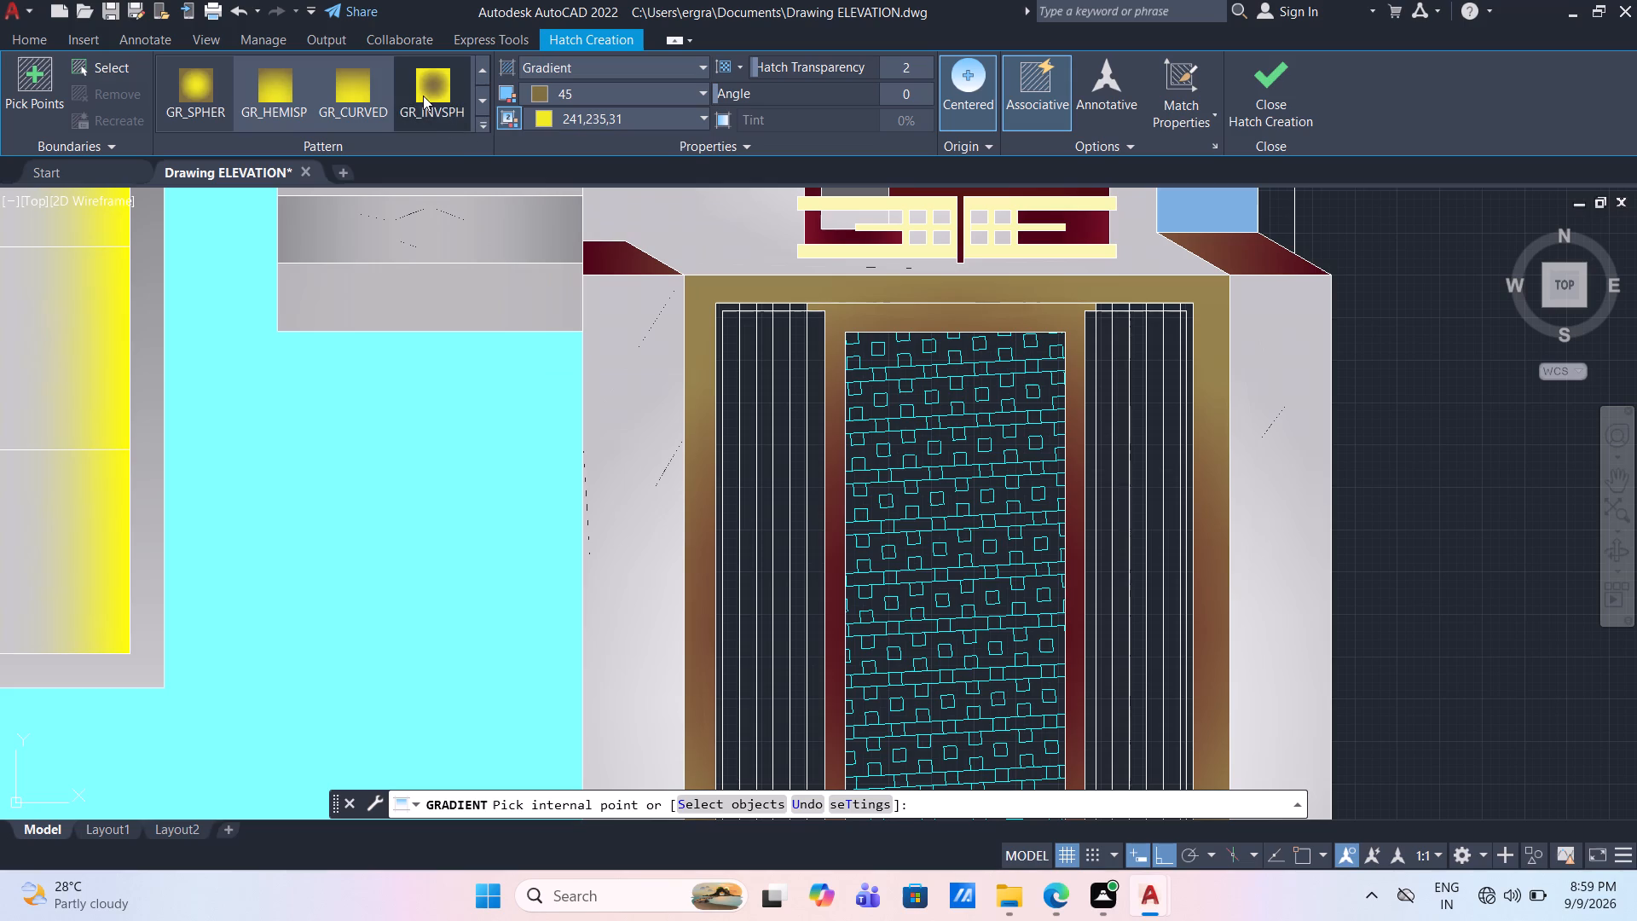
{"action": "left_click", "coordinate": [362, 86]}
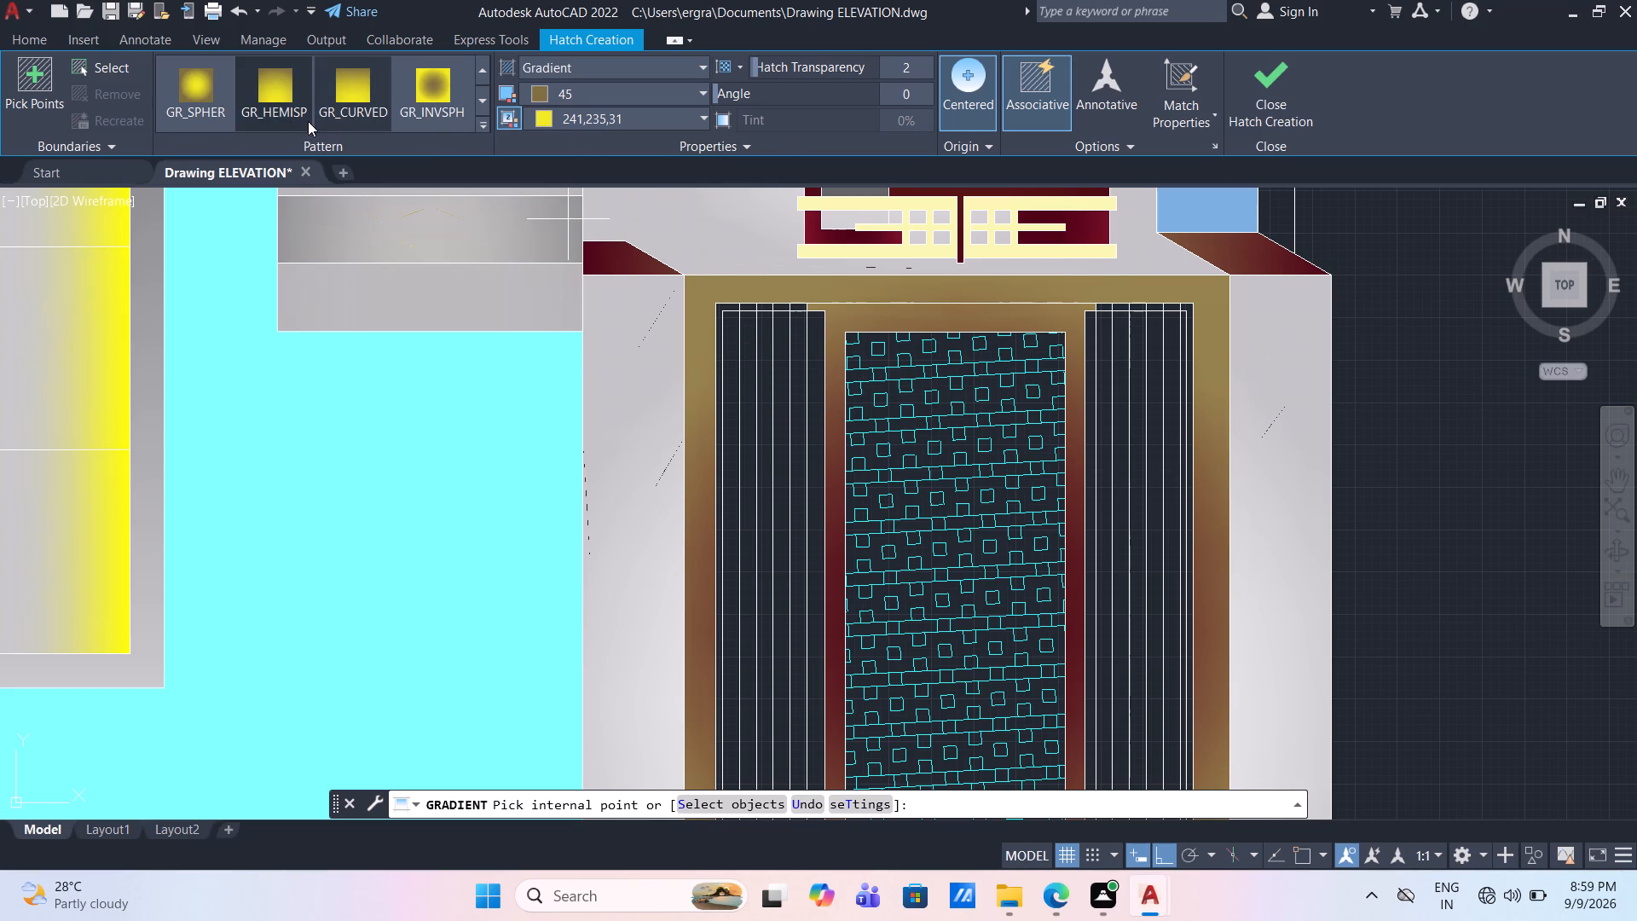
{"action": "left_click", "coordinate": [188, 101]}
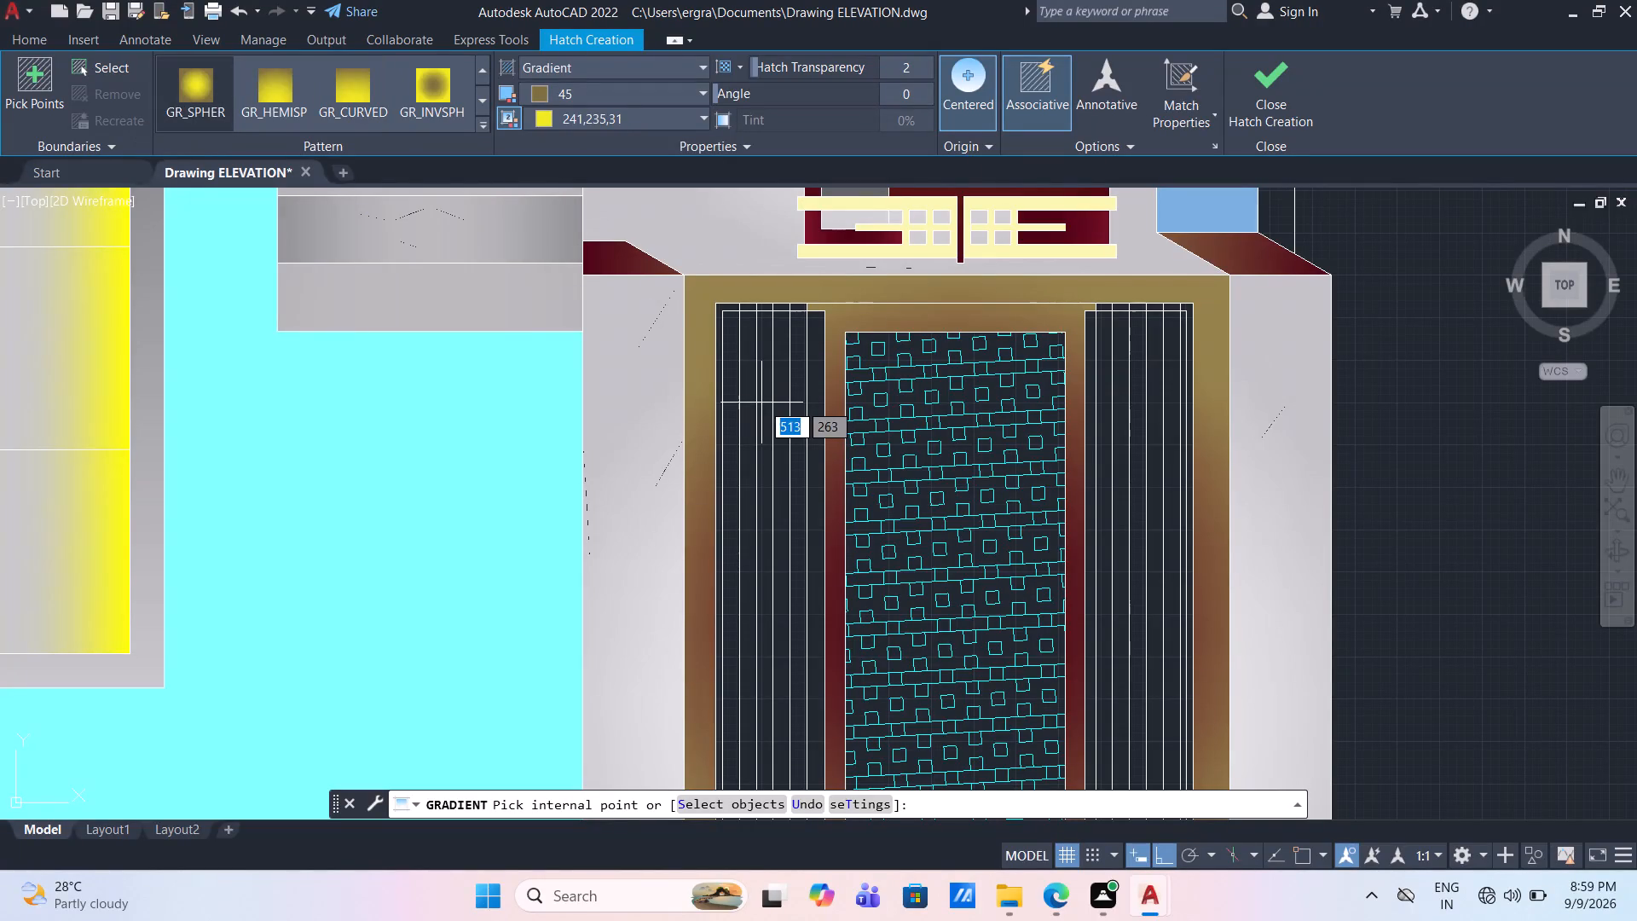
{"action": "left_click", "coordinate": [732, 394]}
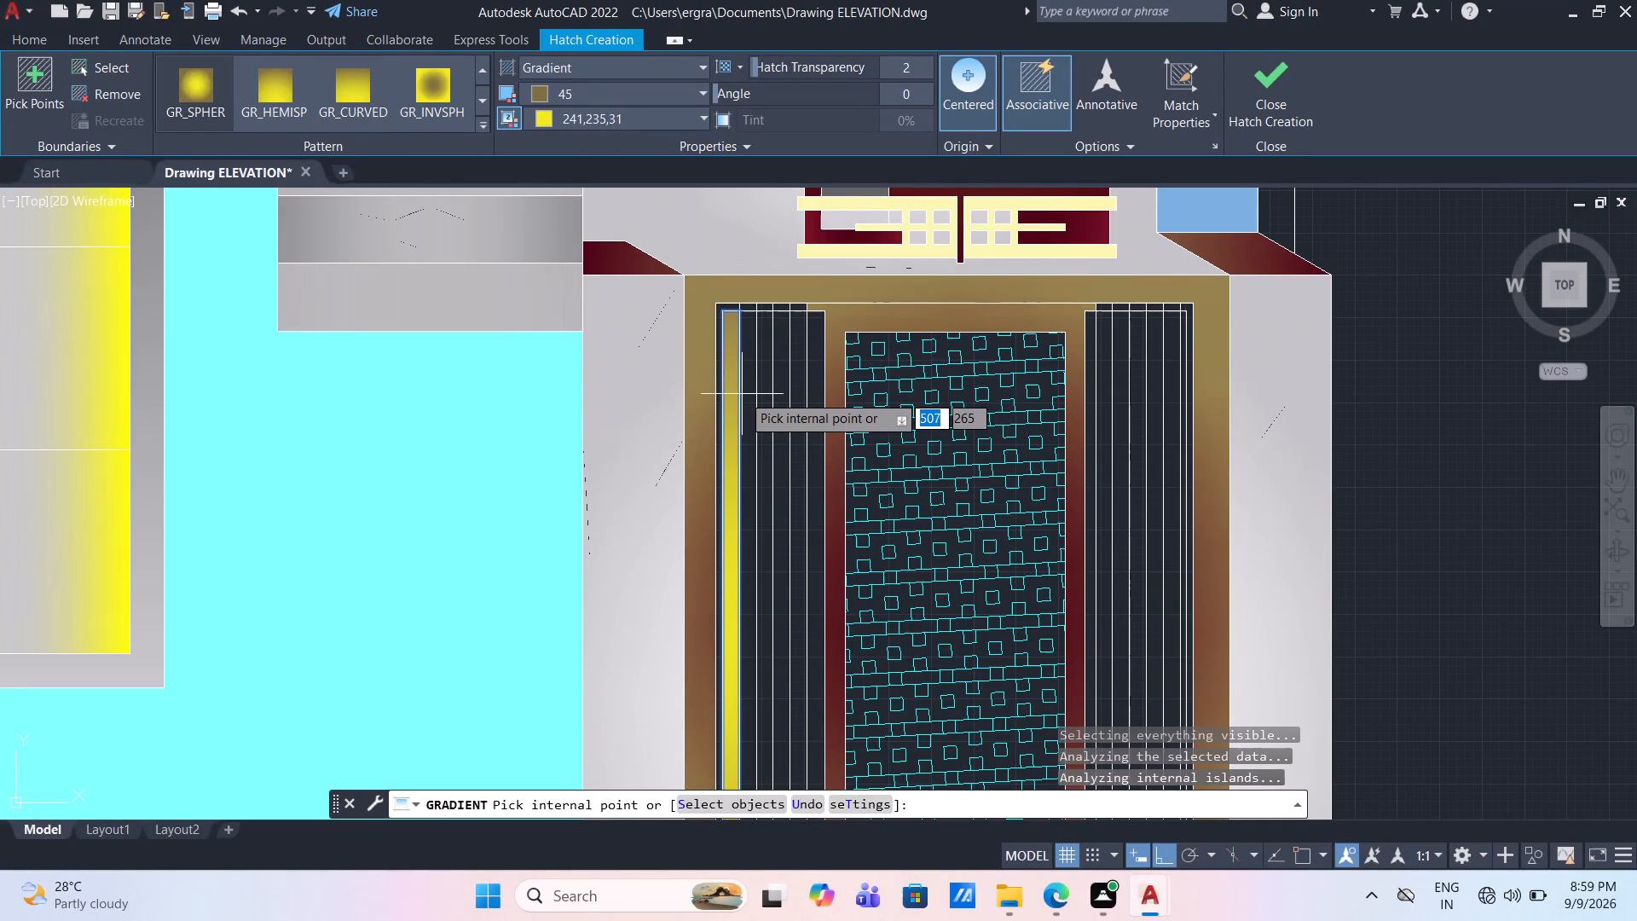
{"action": "left_click", "coordinate": [747, 395]}
{"action": "left_click", "coordinate": [762, 400]}
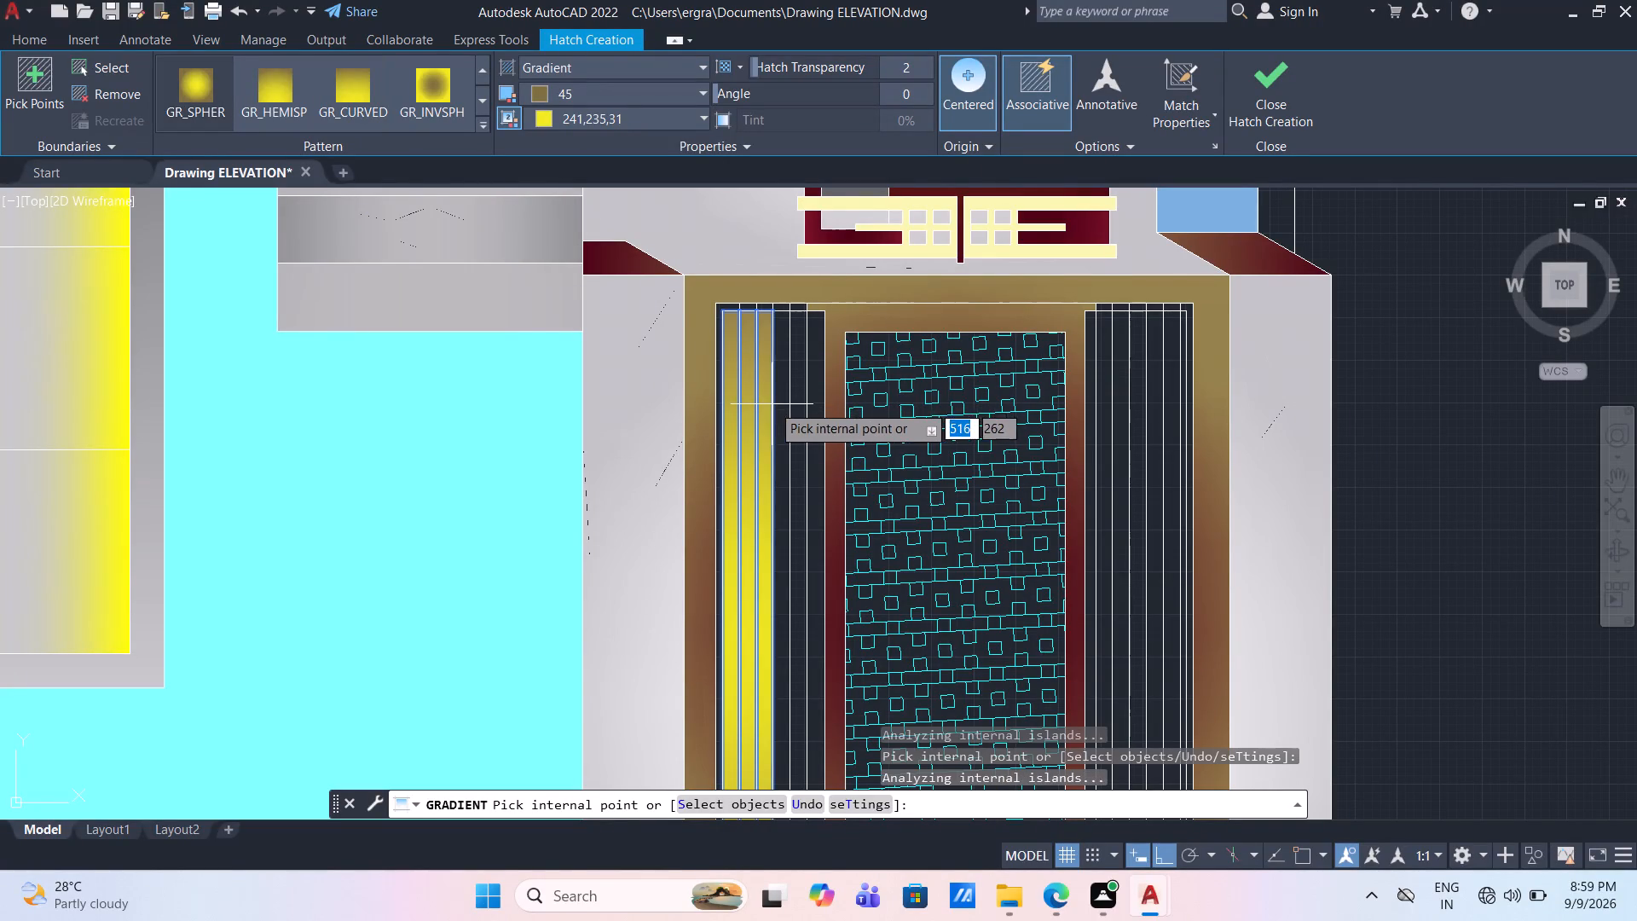
{"action": "left_click", "coordinate": [778, 405]}
{"action": "left_click", "coordinate": [798, 414]}
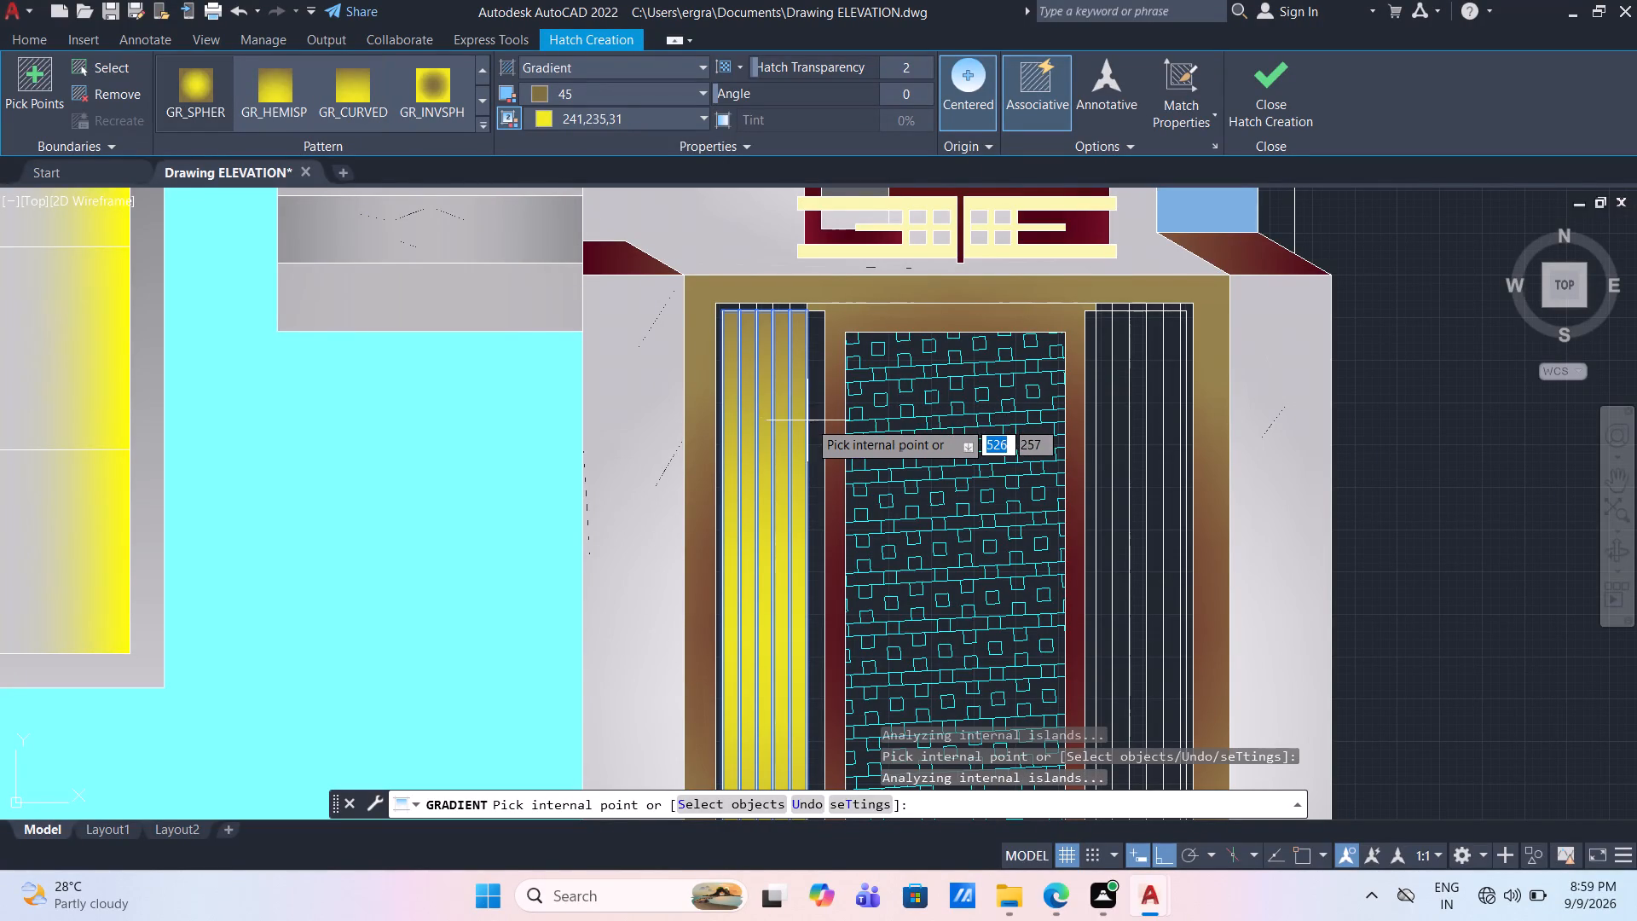
{"action": "left_click", "coordinate": [812, 421]}
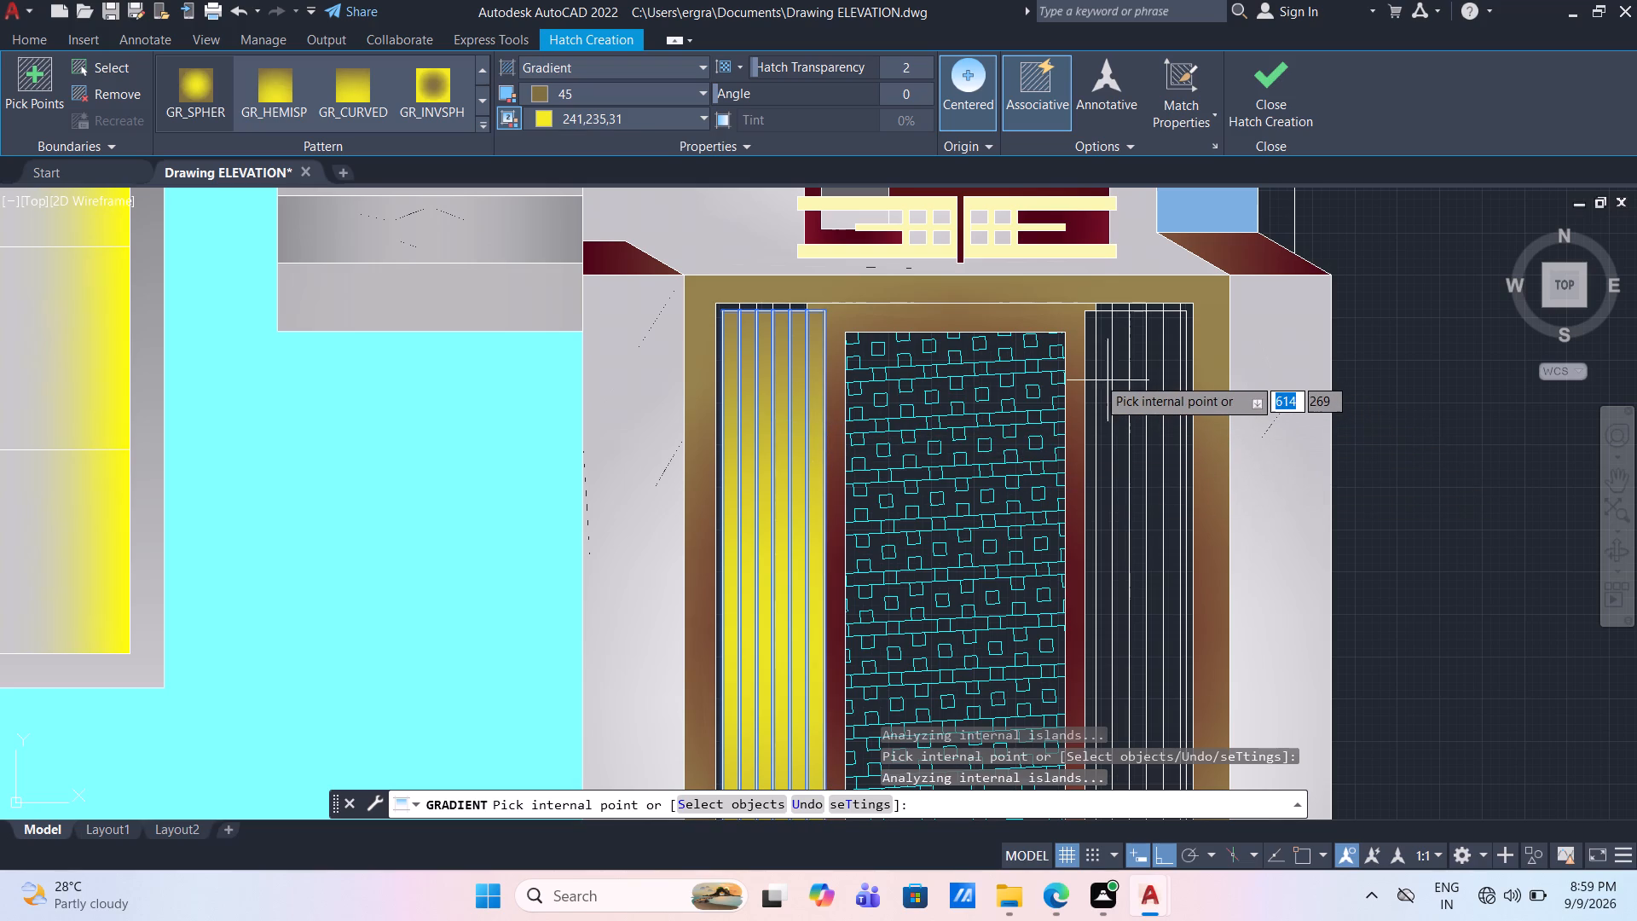
Fill the vertical strips of the entrance's right side panel with the same GR_SPHER gradient in 45 and 241,235,31.
{"action": "left_click", "coordinate": [1094, 376]}
{"action": "left_click", "coordinate": [1101, 379]}
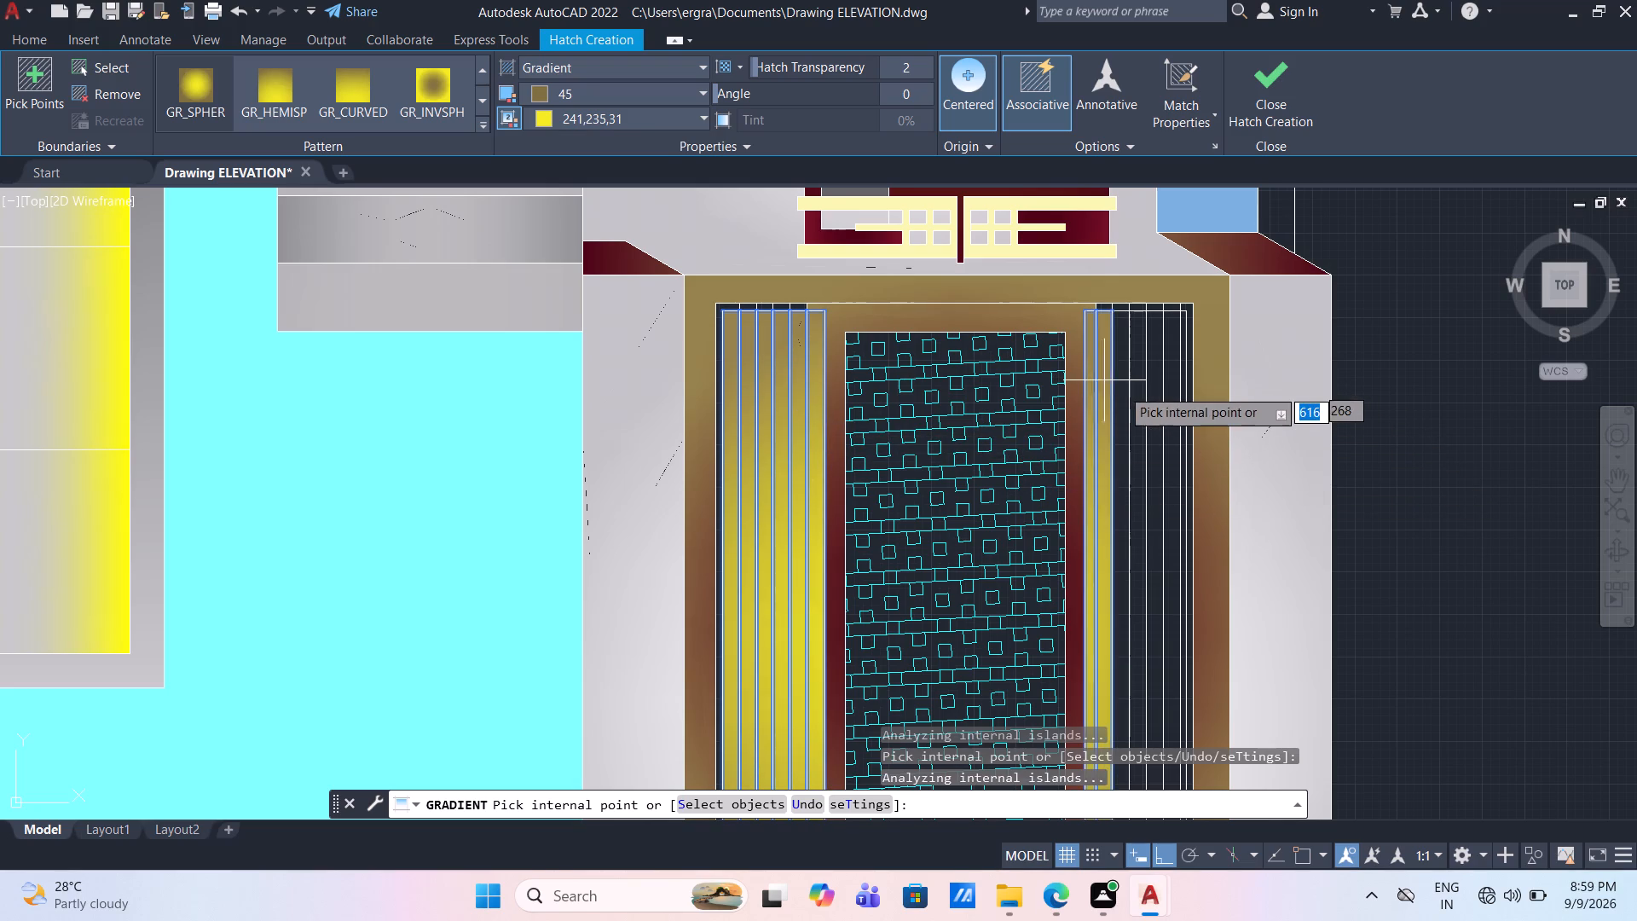
{"action": "left_click", "coordinate": [1122, 388]}
{"action": "left_click", "coordinate": [1136, 396]}
{"action": "left_click", "coordinate": [1148, 403]}
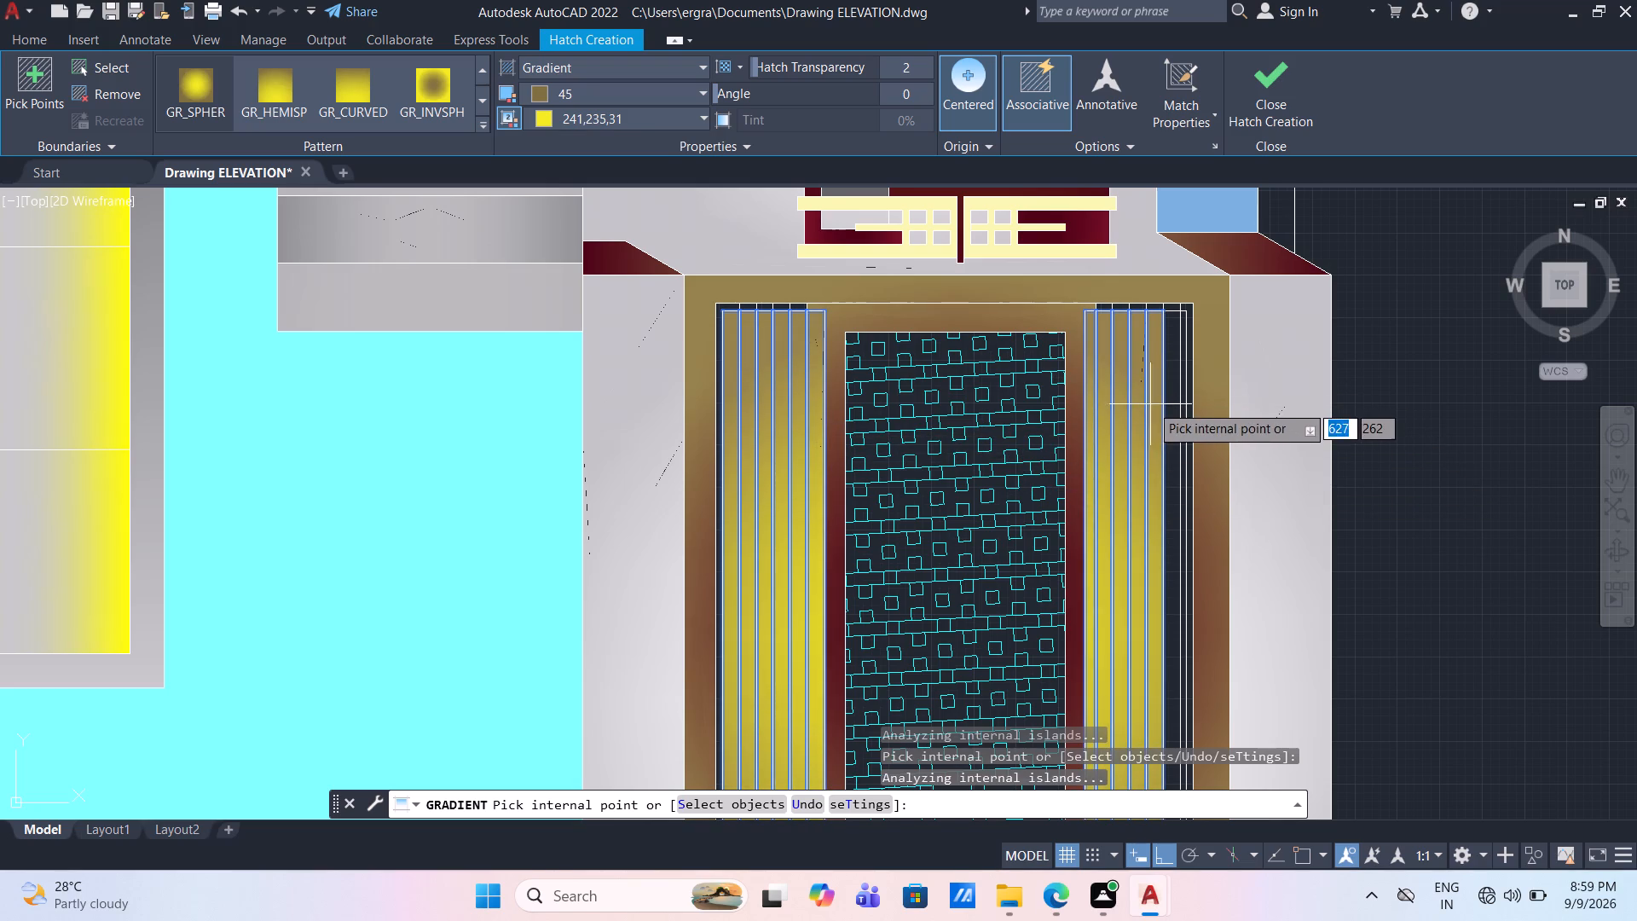
{"action": "left_click", "coordinate": [1174, 413]}
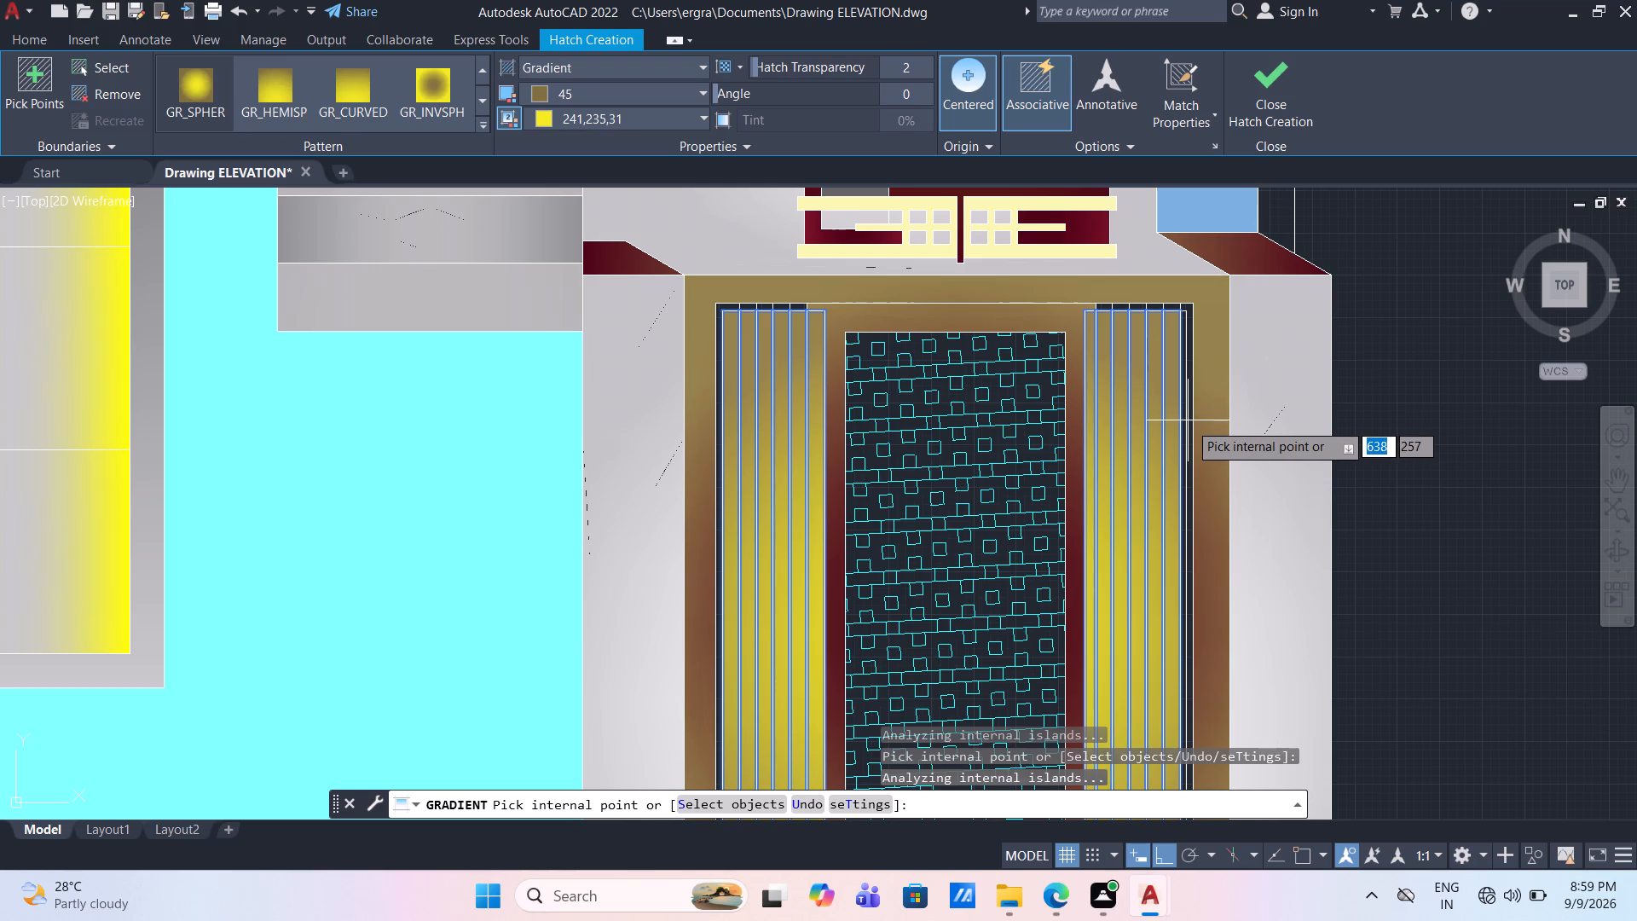
Fill the narrow outer-edge strips of both entrance side panels with the same 45 and 241,235,31 gradient.
{"action": "left_click", "coordinate": [1190, 423]}
{"action": "left_click", "coordinate": [1184, 422]}
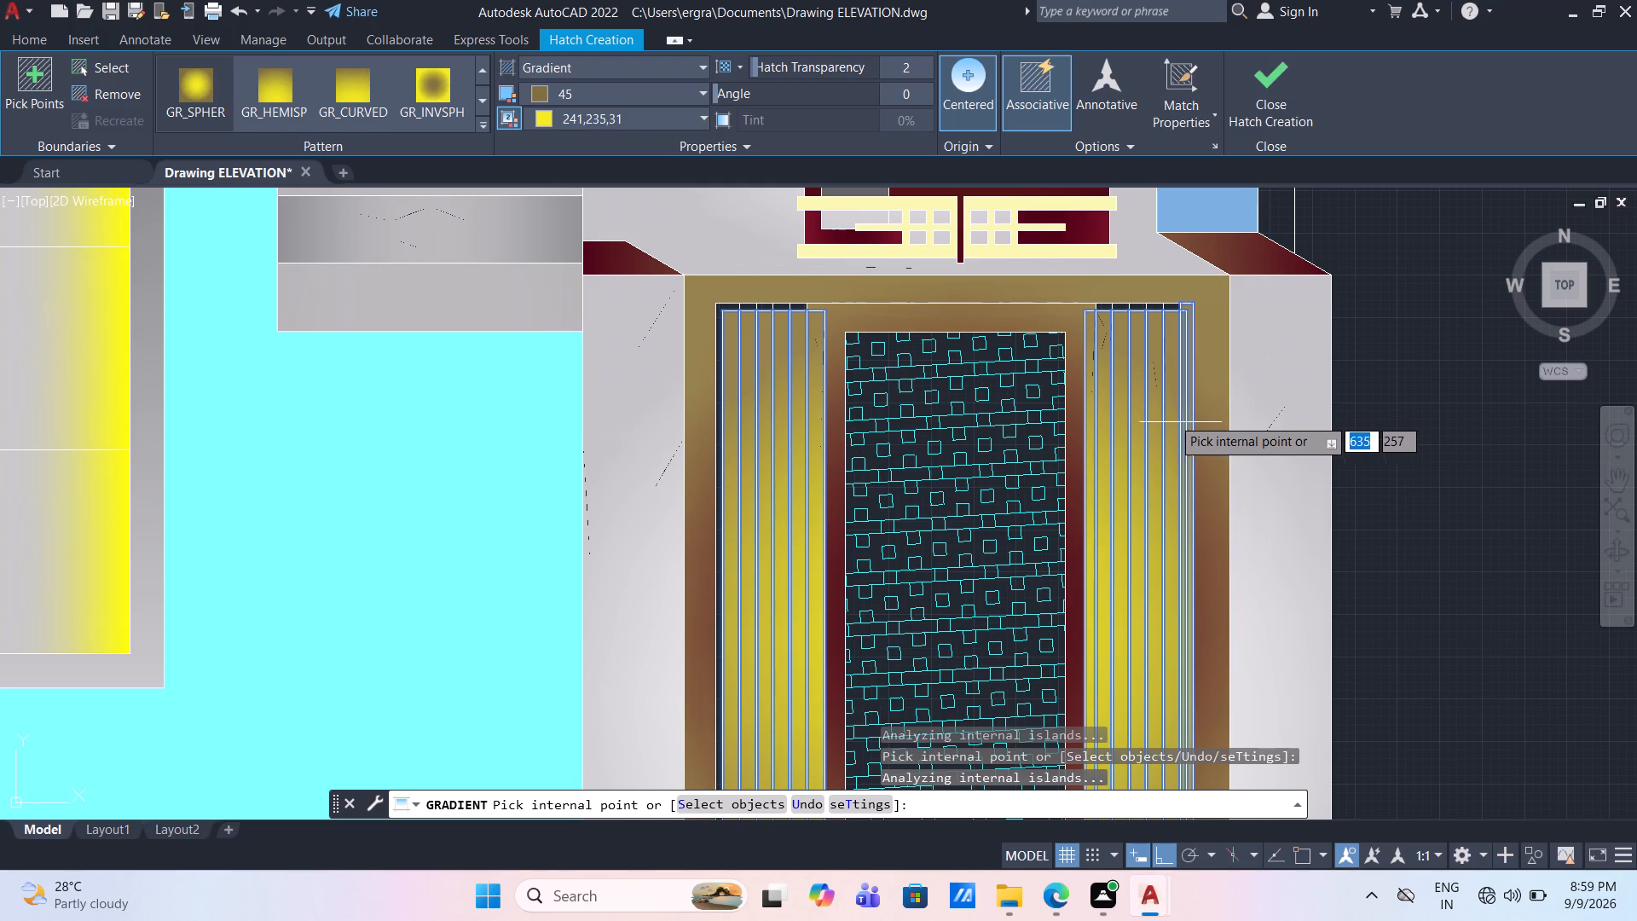
{"action": "scroll", "coordinate": [681, 376], "scroll_direction": "up", "scroll_amount": 2}
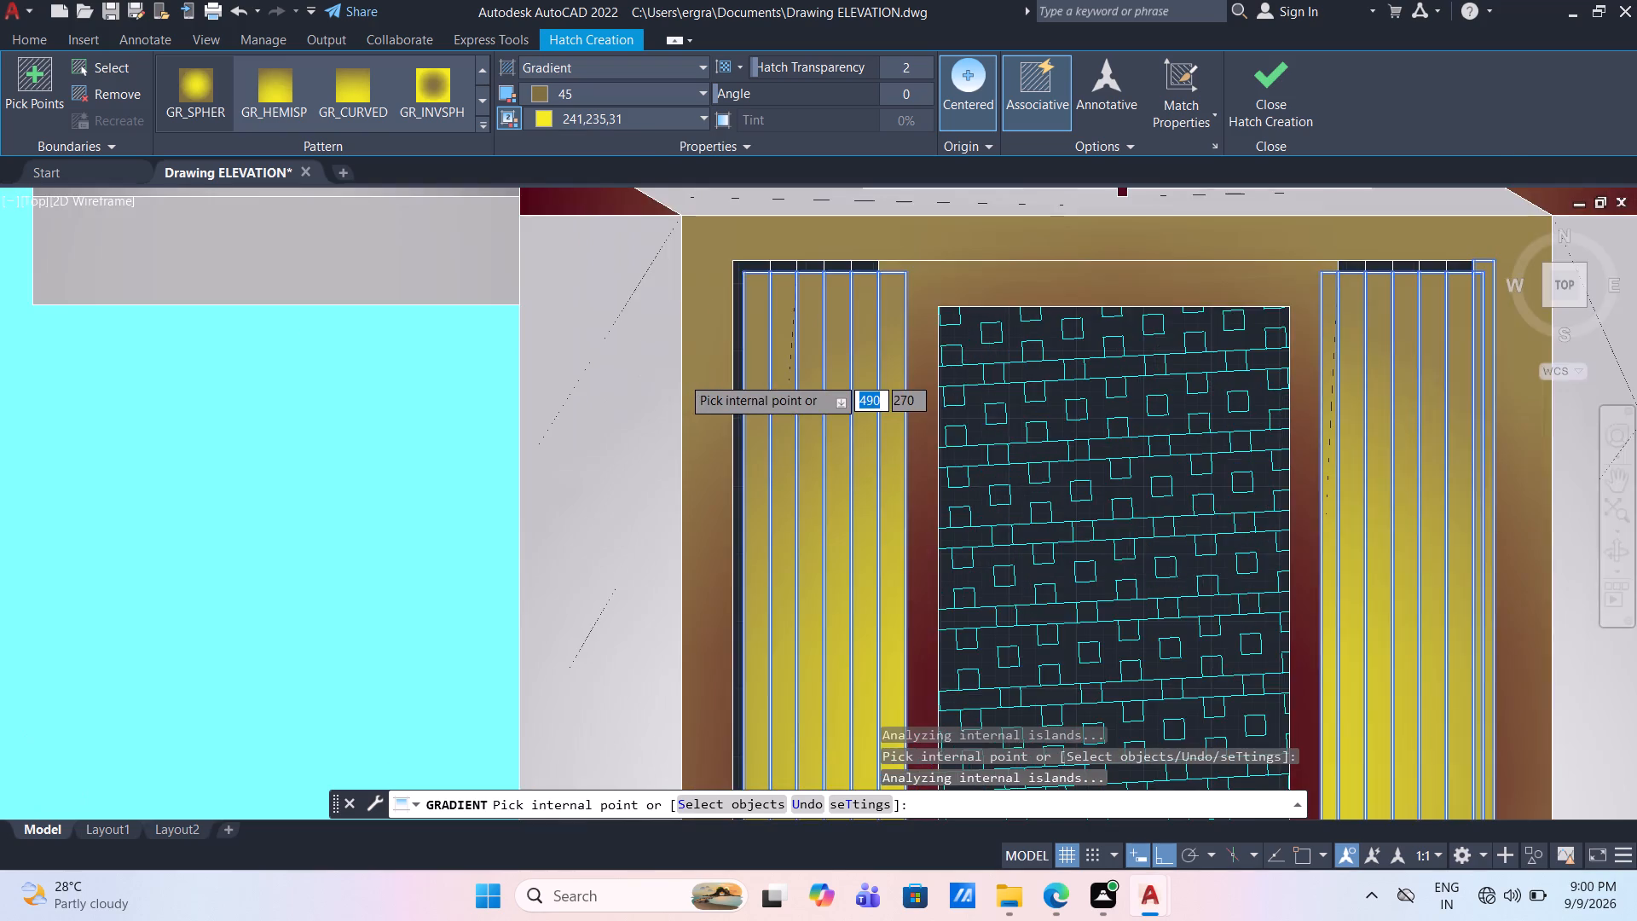
{"action": "left_click", "coordinate": [768, 384]}
{"action": "scroll", "coordinate": [776, 390], "scroll_direction": "down", "scroll_amount": 2}
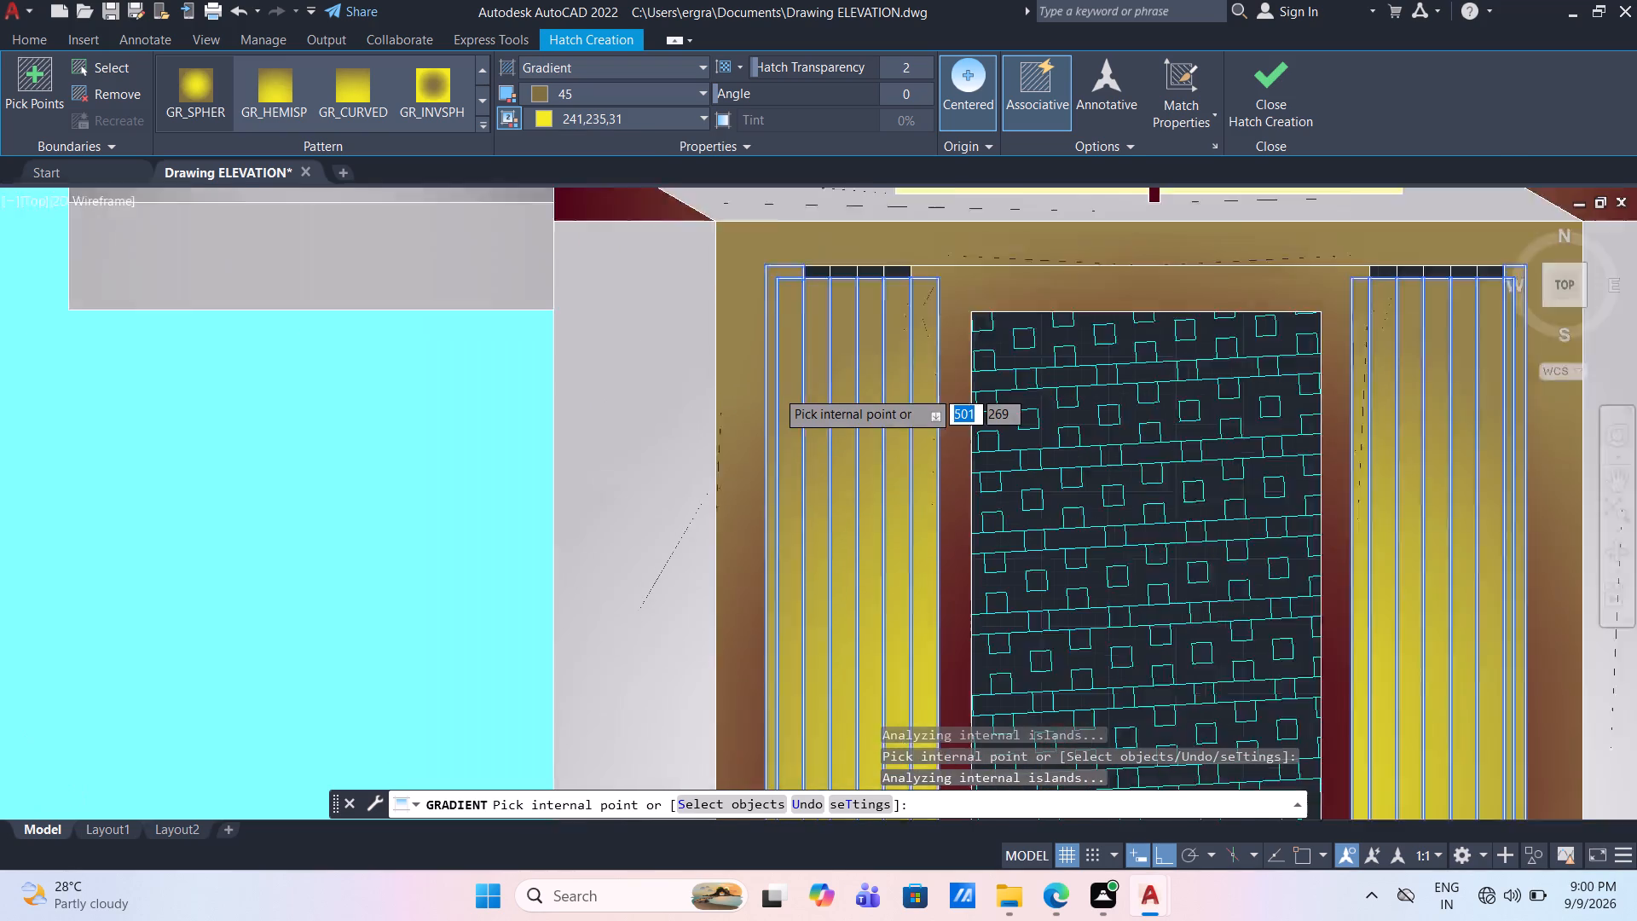
Fill the small gaps along the top of both entrance side panels with the same 45 and 241,235,31 gradient.
{"action": "scroll", "coordinate": [814, 315], "scroll_direction": "up", "scroll_amount": 1}
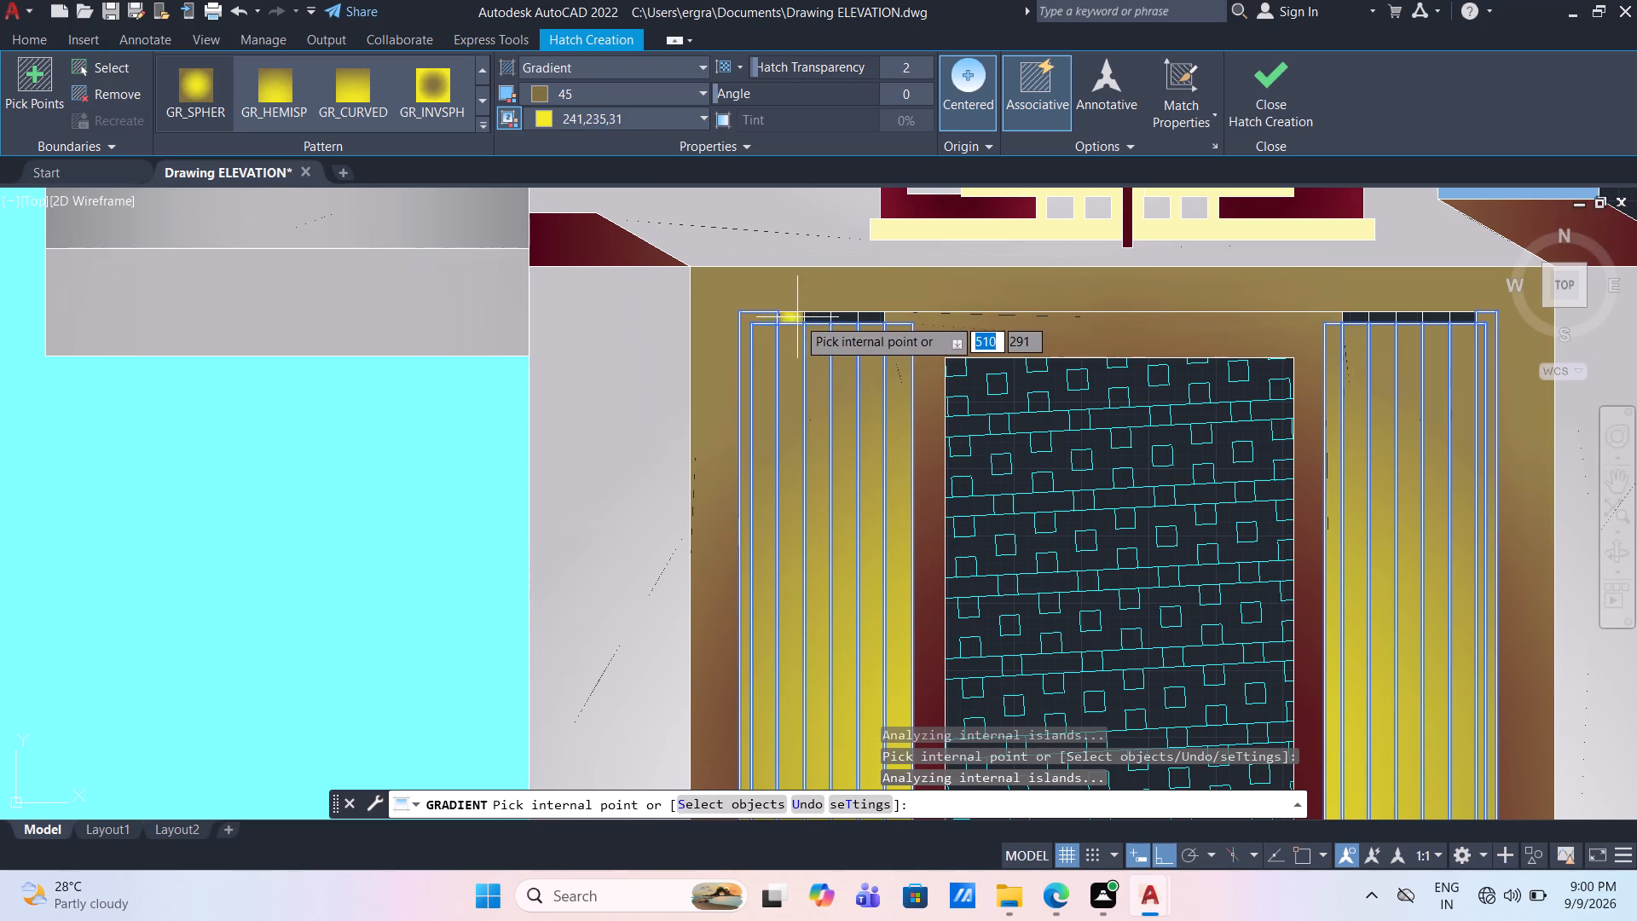
{"action": "left_click", "coordinate": [797, 317]}
{"action": "left_click", "coordinate": [809, 319]}
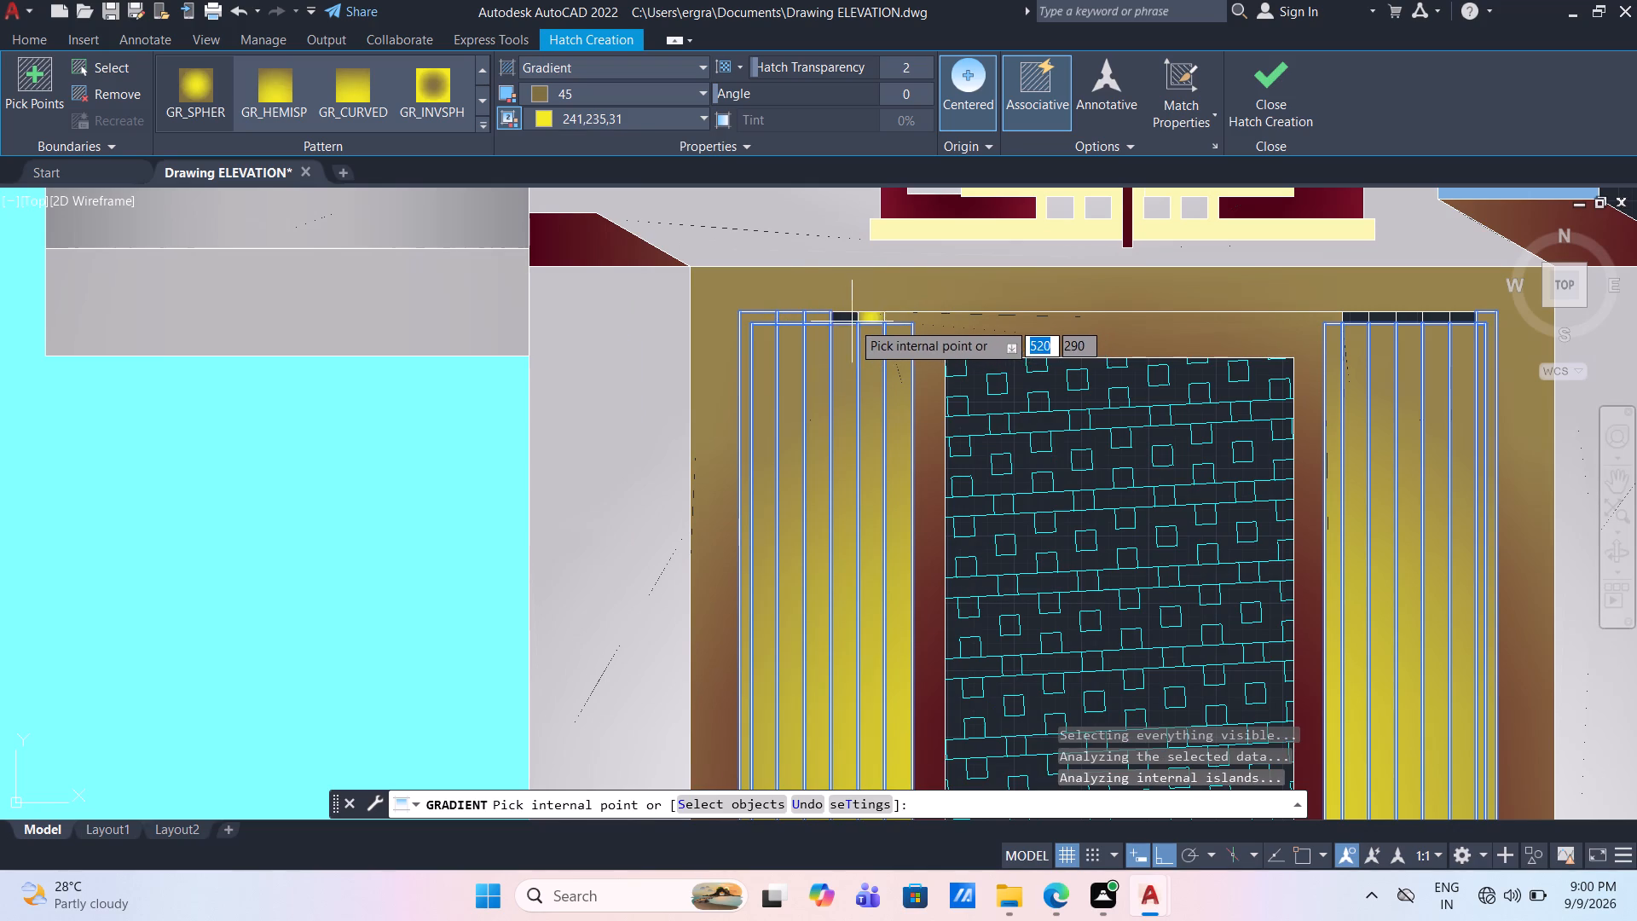
{"action": "left_click", "coordinate": [850, 321]}
{"action": "left_click", "coordinate": [870, 317]}
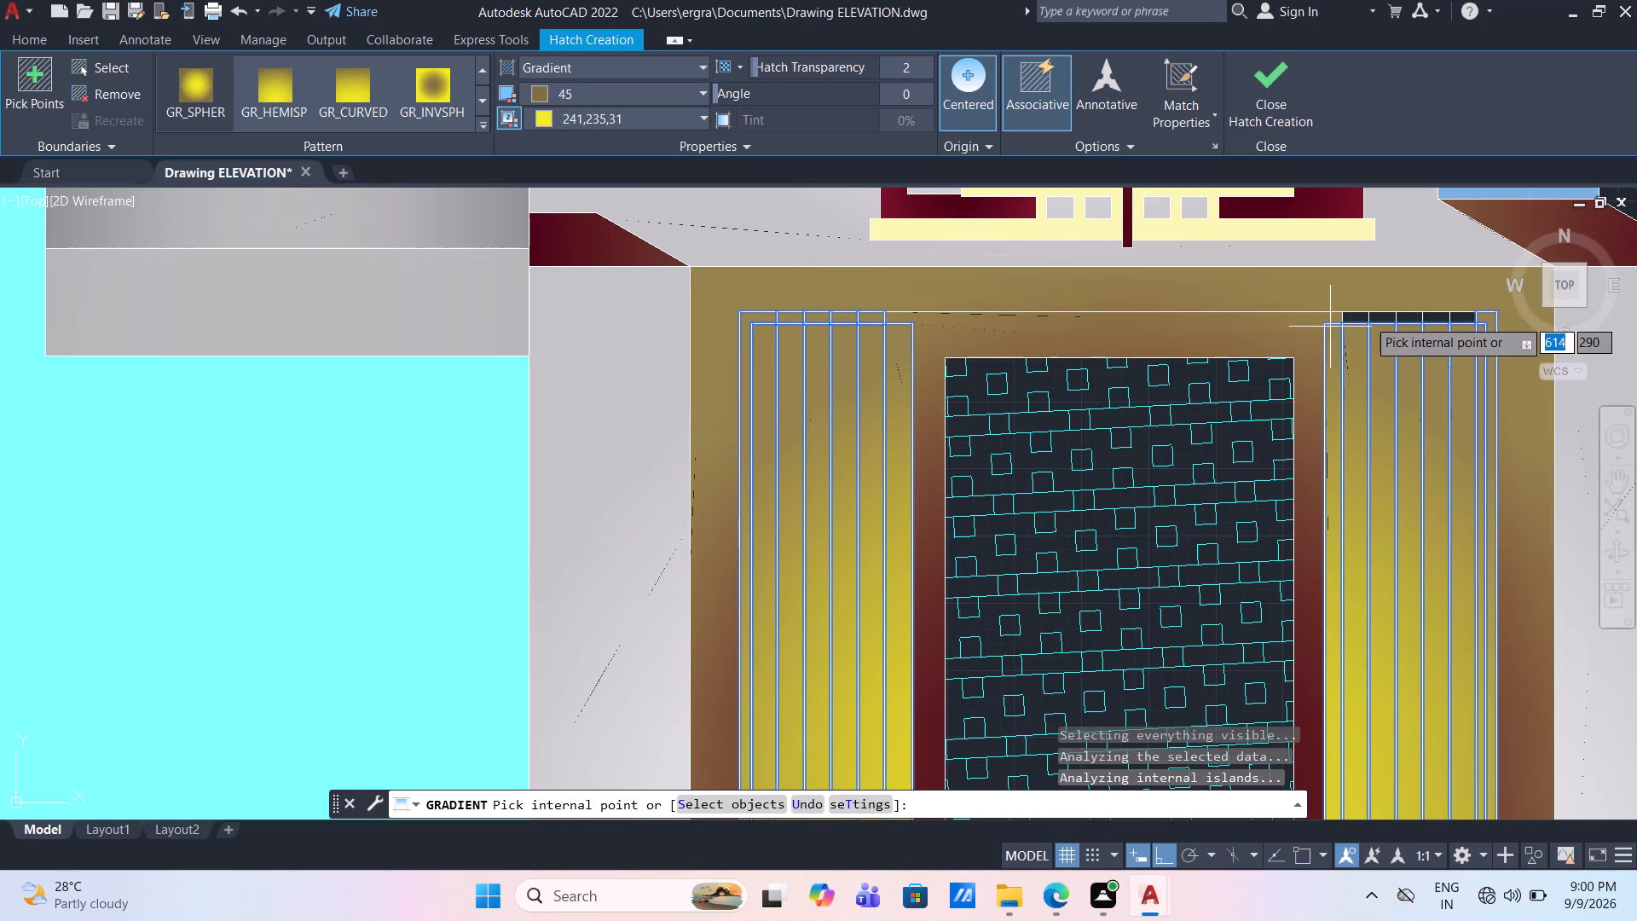
{"action": "left_click", "coordinate": [1366, 316]}
{"action": "left_click", "coordinate": [1385, 321]}
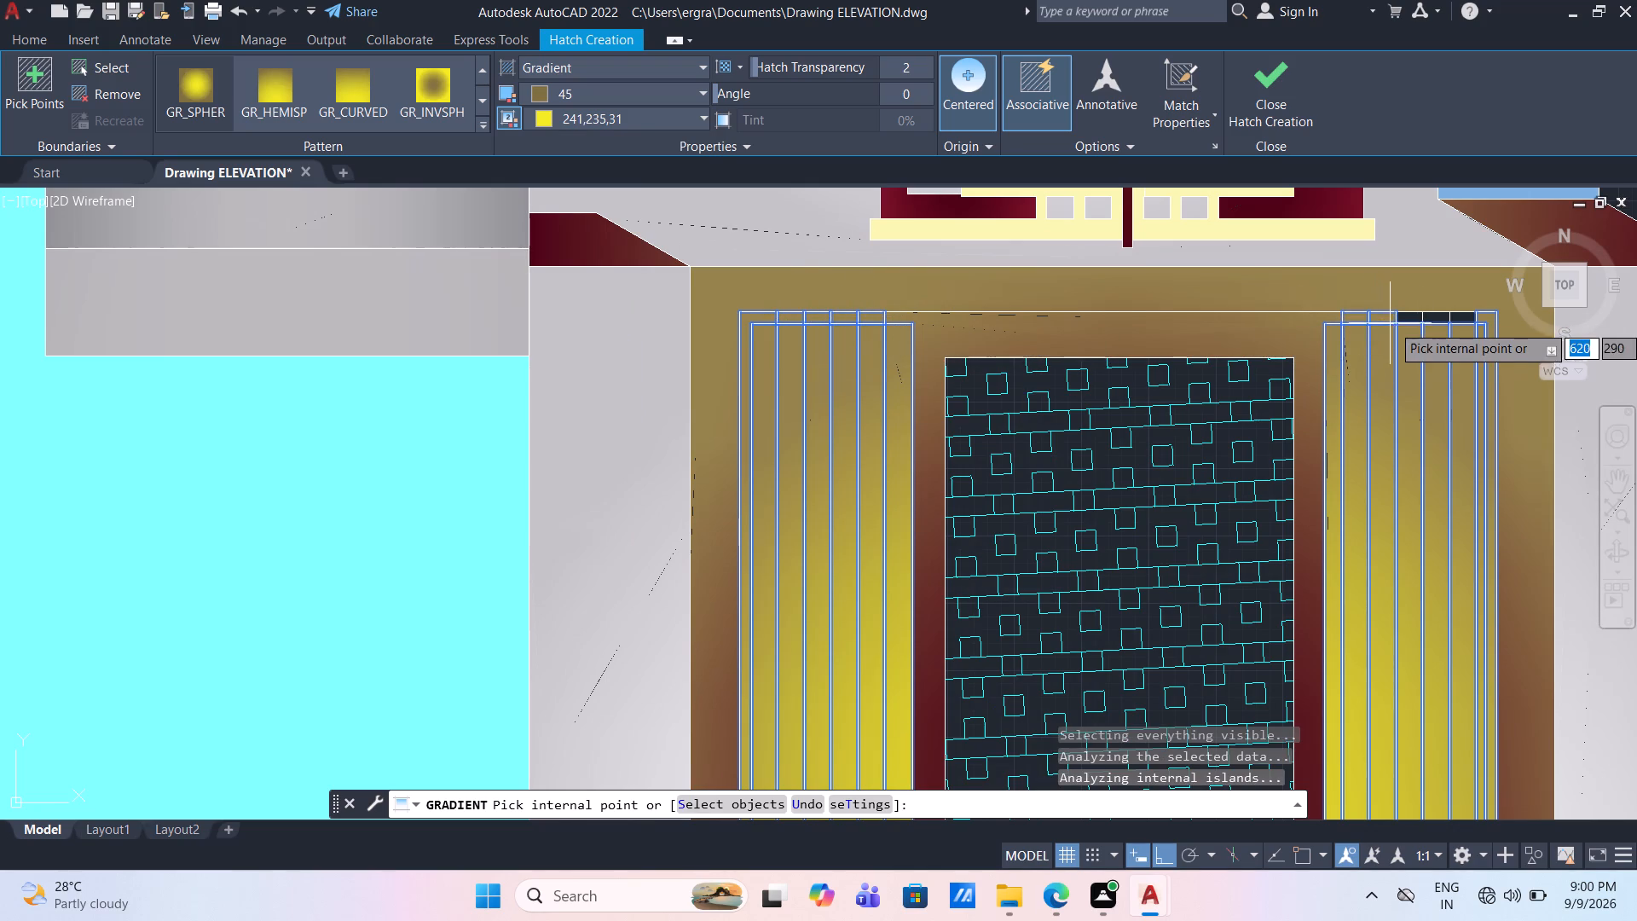
{"action": "left_click", "coordinate": [1416, 320]}
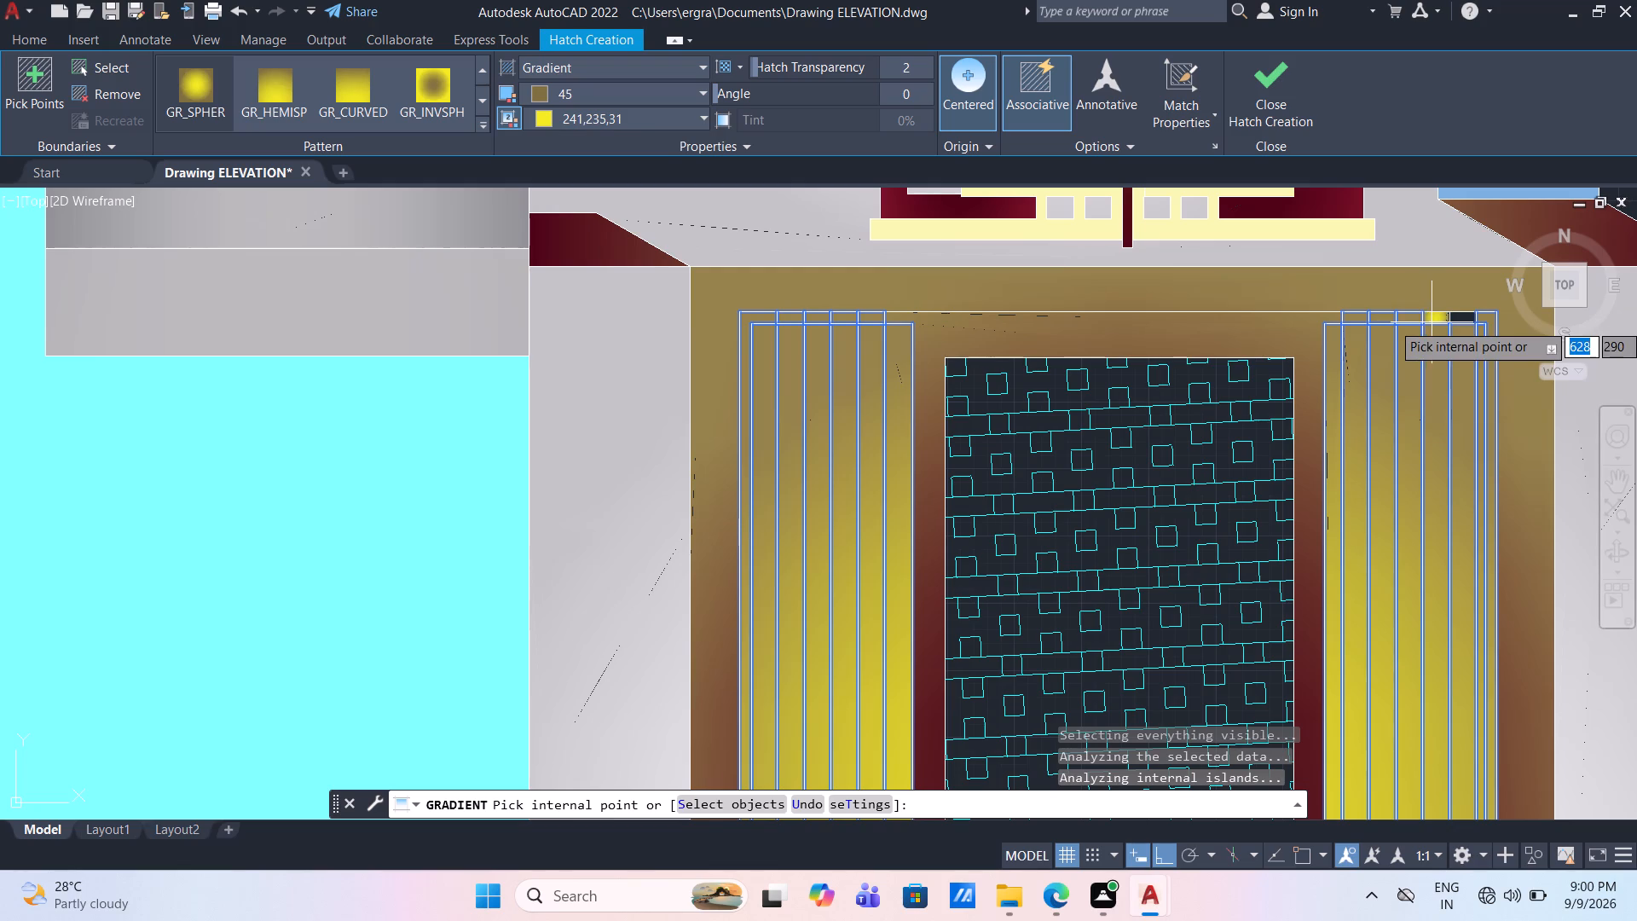
{"action": "left_click", "coordinate": [1432, 322]}
{"action": "left_click", "coordinate": [1462, 321]}
{"action": "scroll", "coordinate": [1321, 400], "scroll_direction": "down", "scroll_amount": 4}
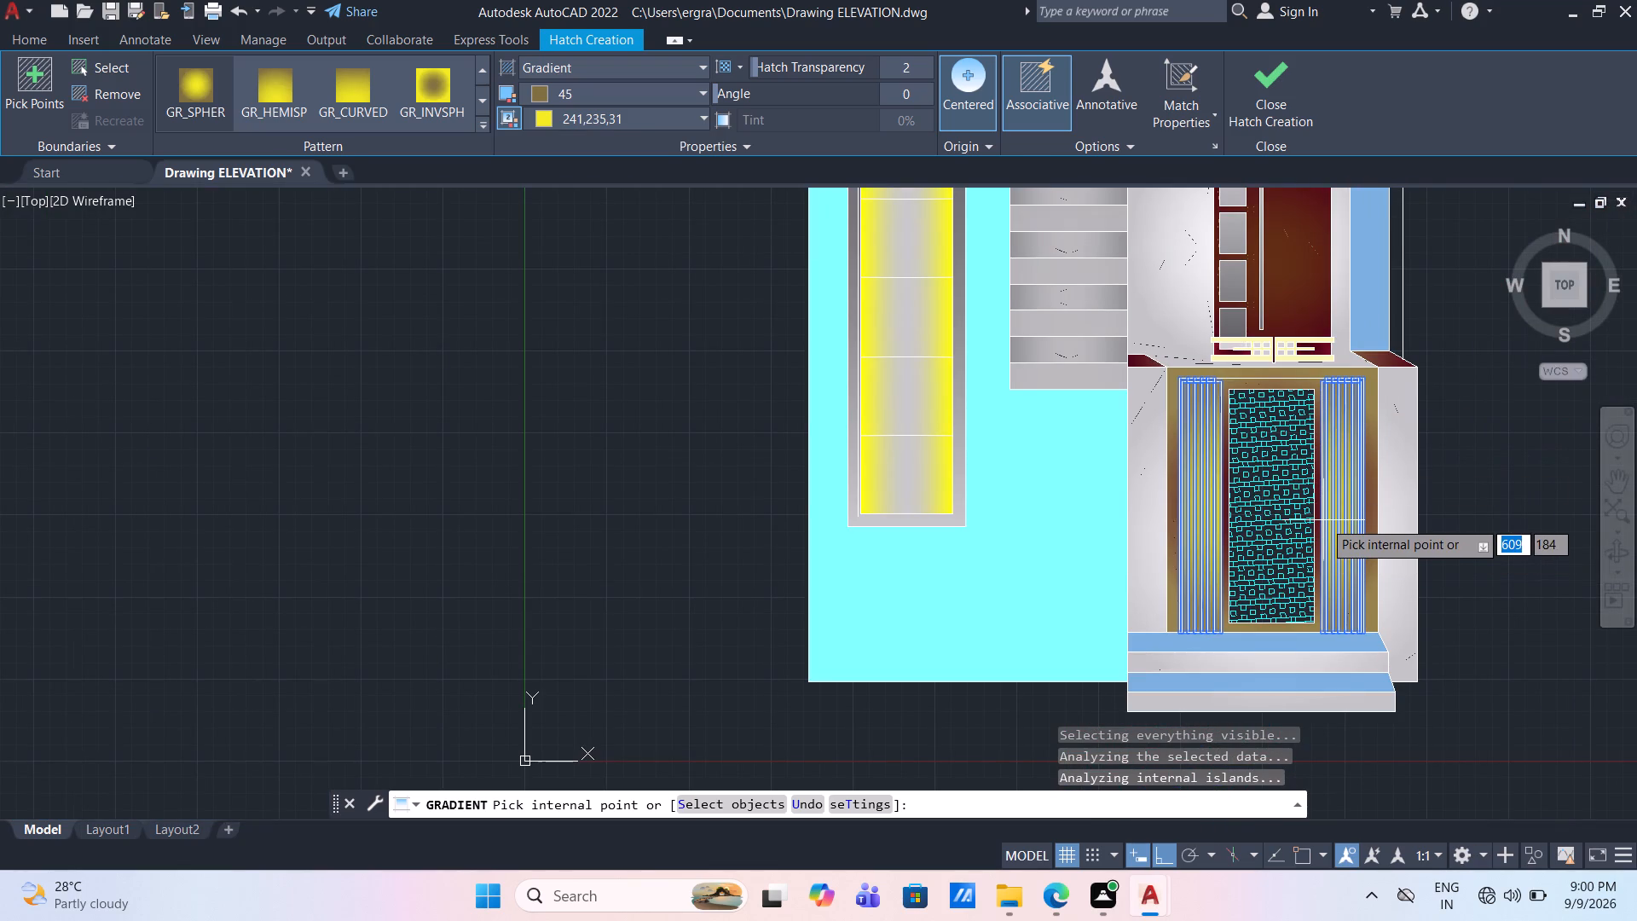
{"action": "key", "text": "Escape"}
Set the first gradient colour of the entrance's inner frame and outer surround to index colour 25.
{"action": "scroll", "coordinate": [1339, 557], "scroll_direction": "up", "scroll_amount": 1}
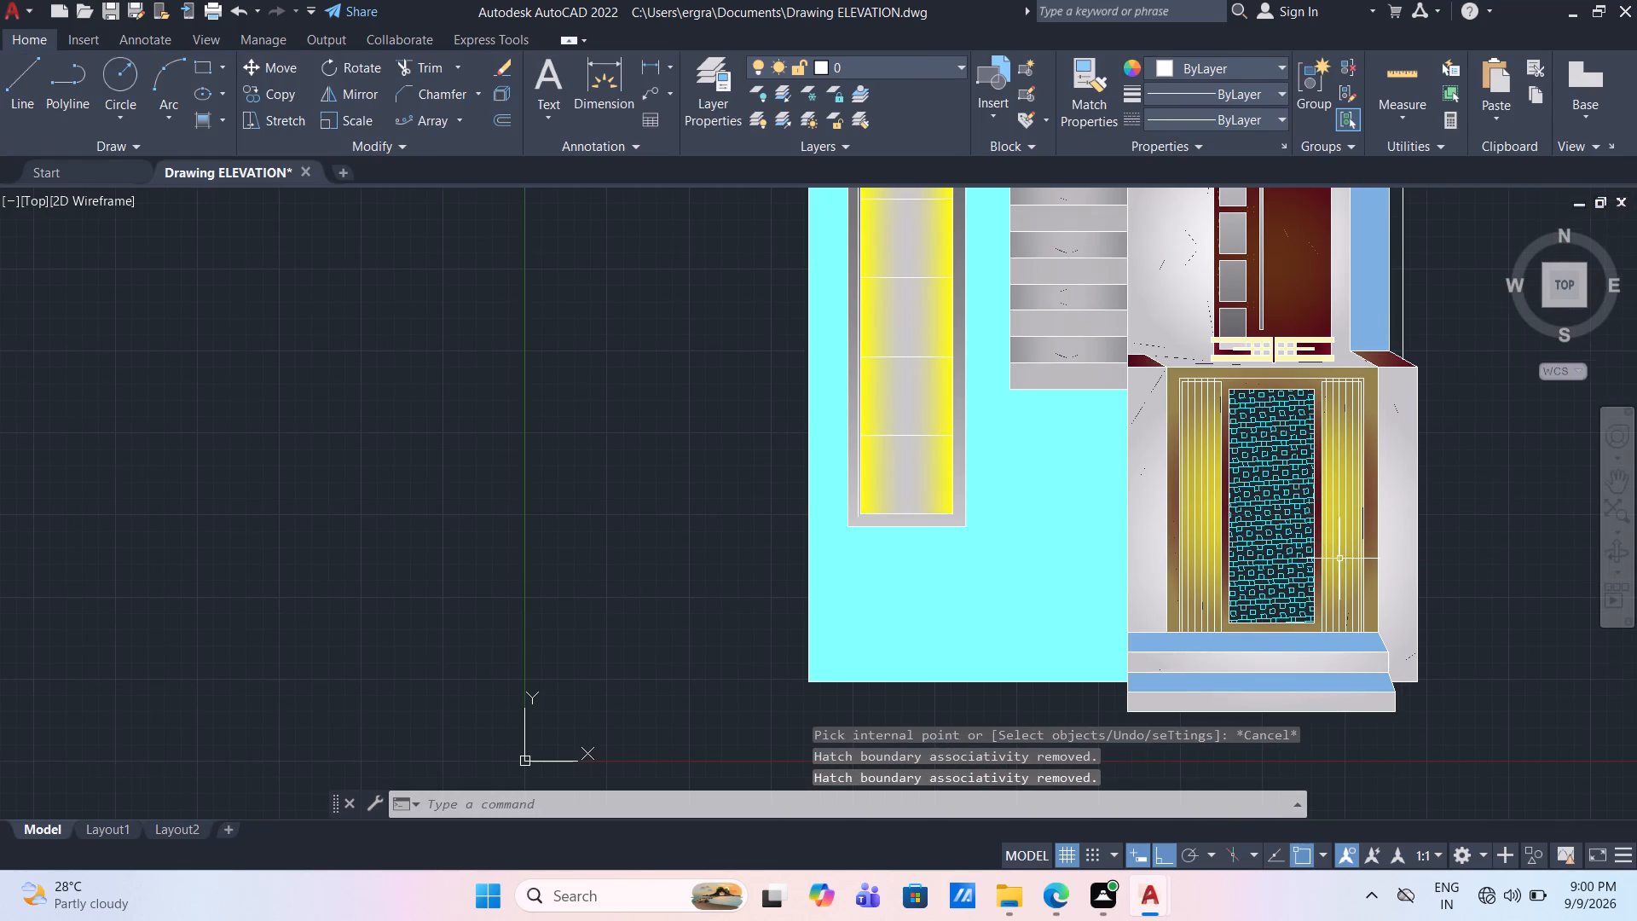
{"action": "left_click", "coordinate": [1384, 351]}
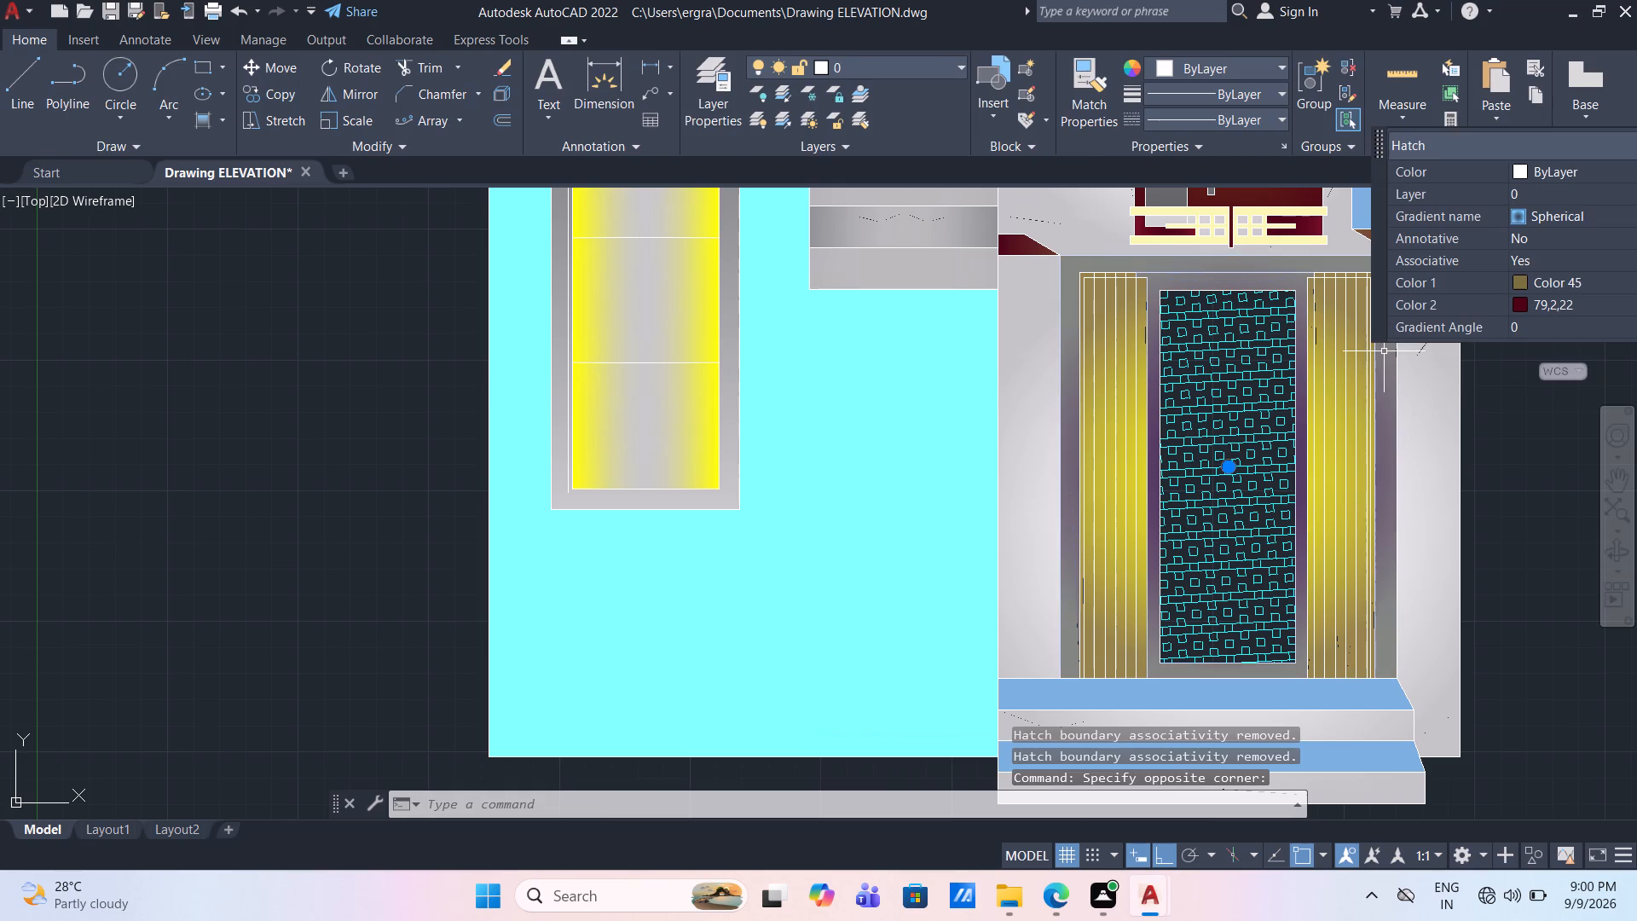
{"action": "left_click", "coordinate": [1534, 275]}
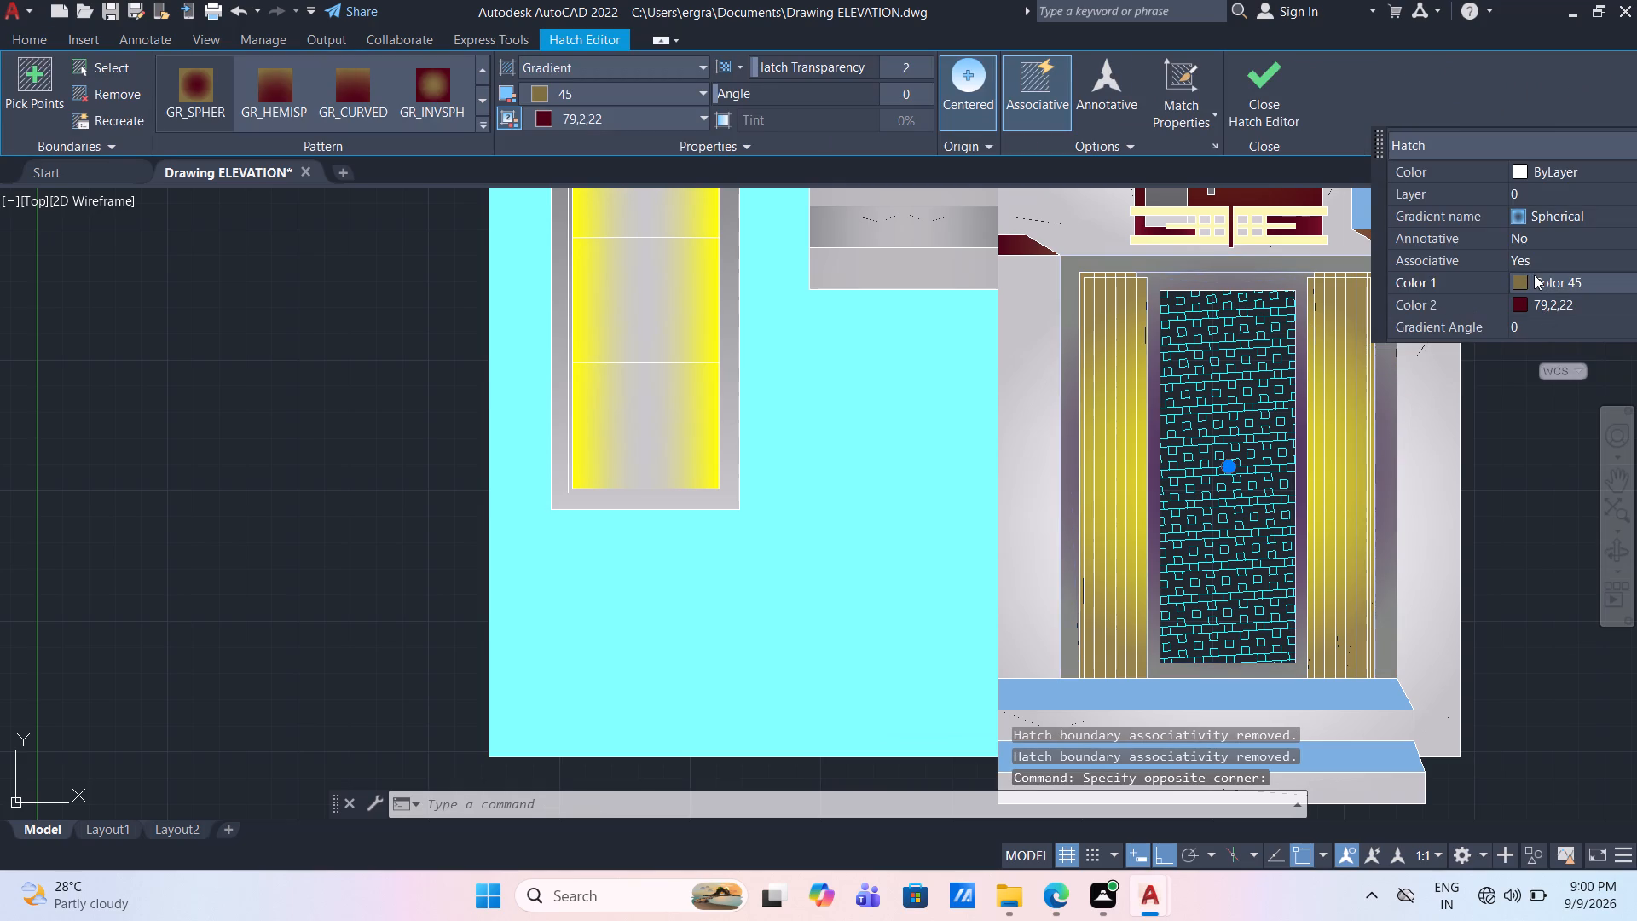
{"action": "left_click", "coordinate": [1544, 284]}
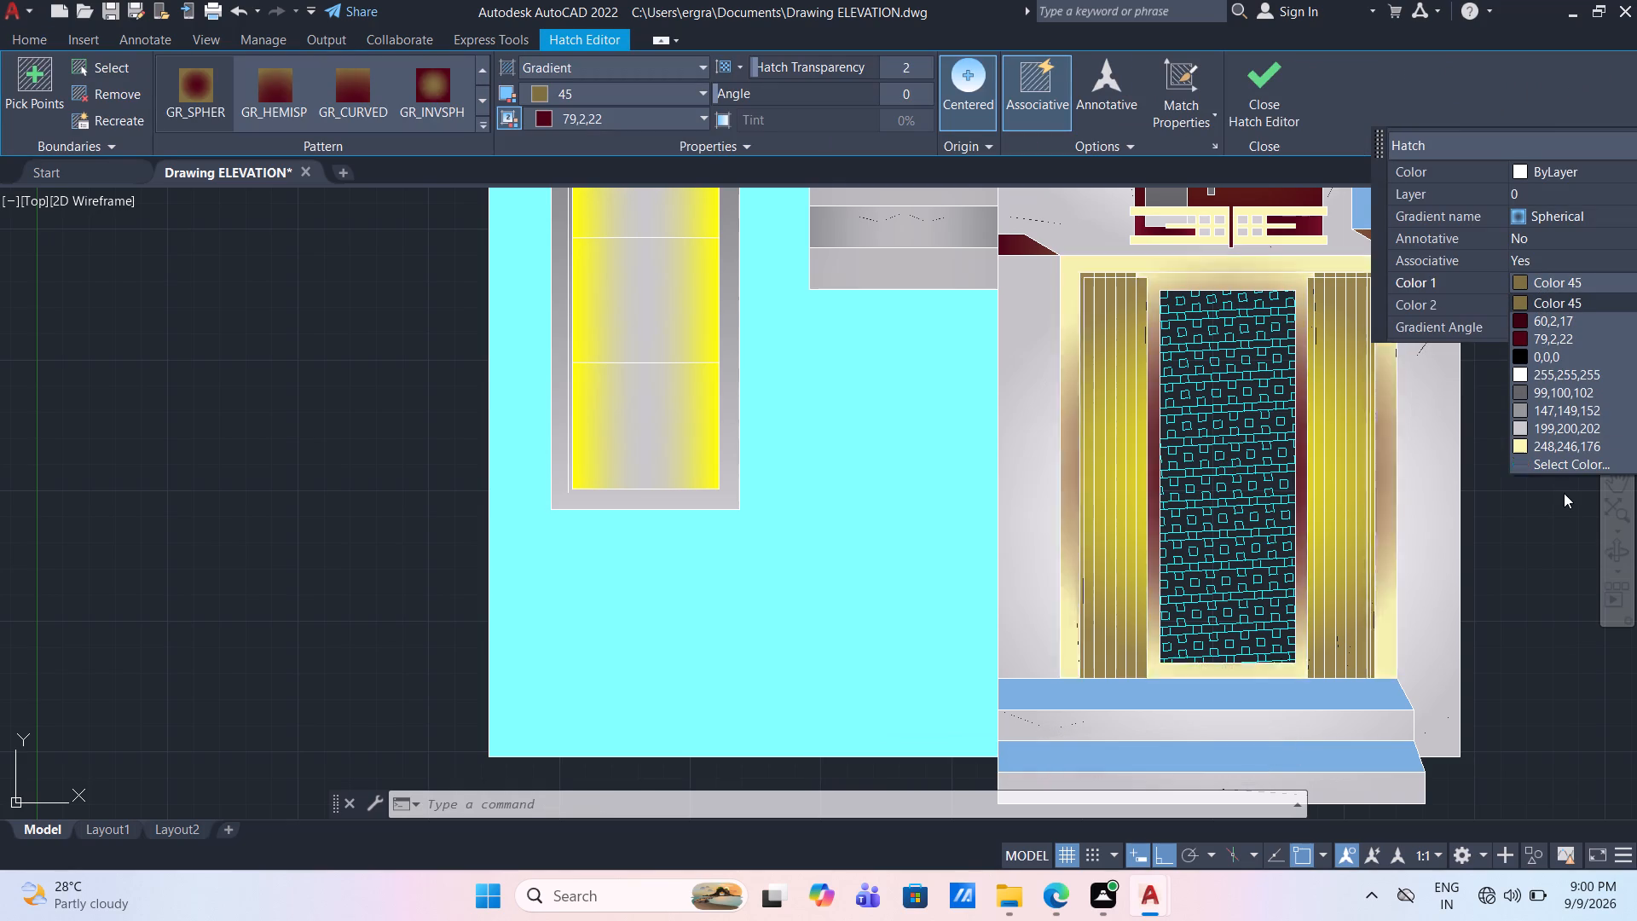
{"action": "left_click", "coordinate": [1545, 466]}
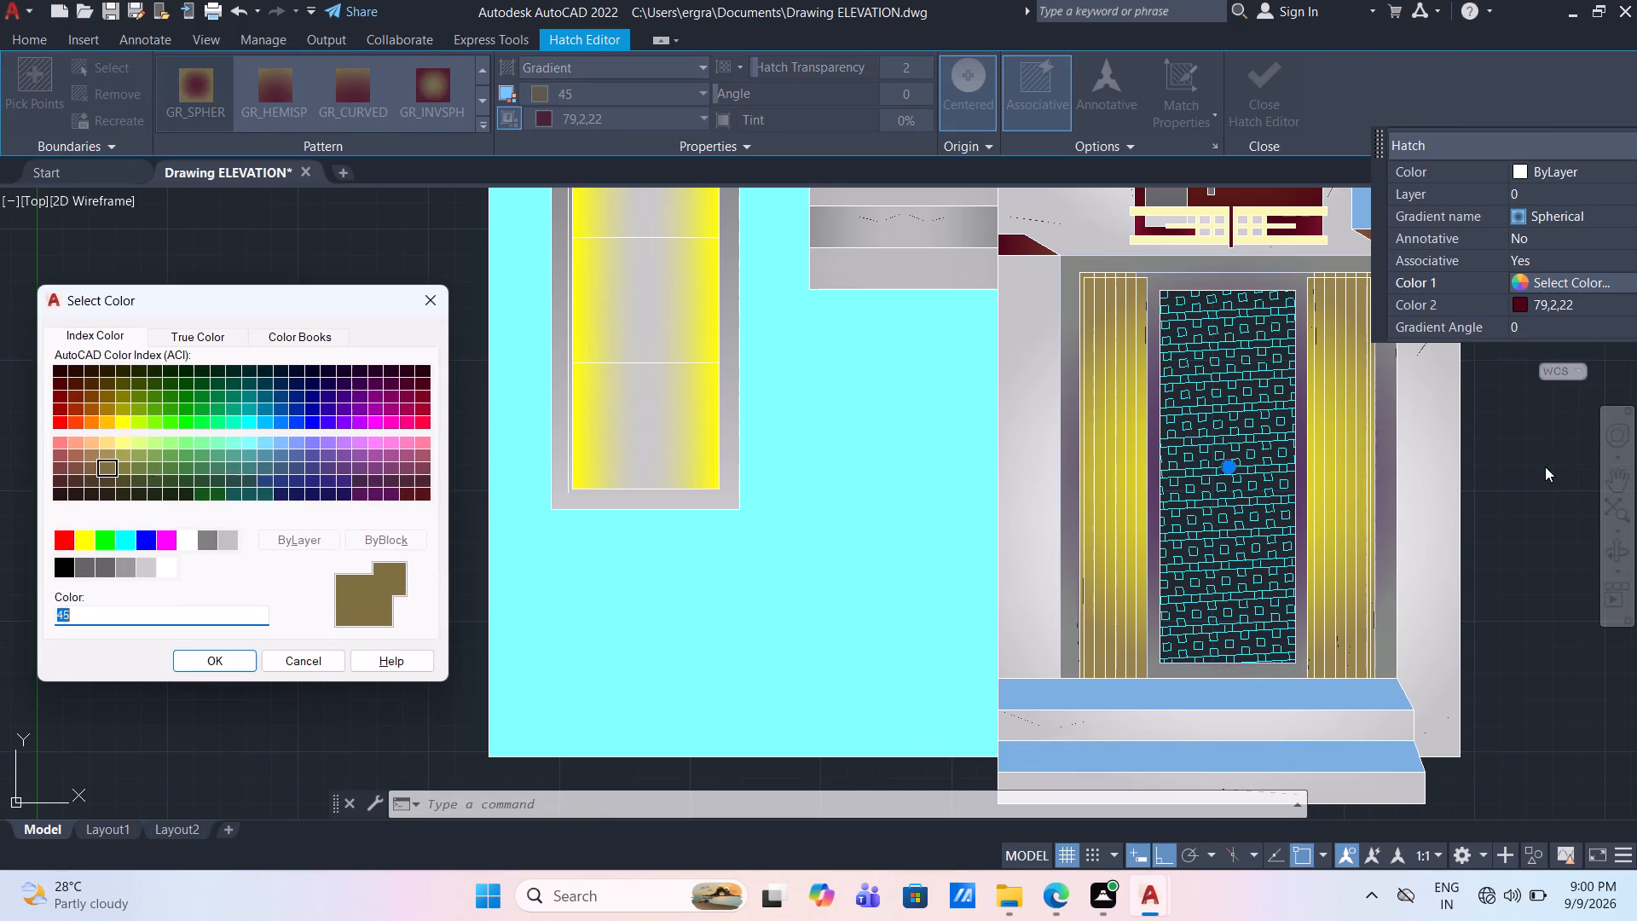
{"action": "left_click", "coordinate": [76, 469]}
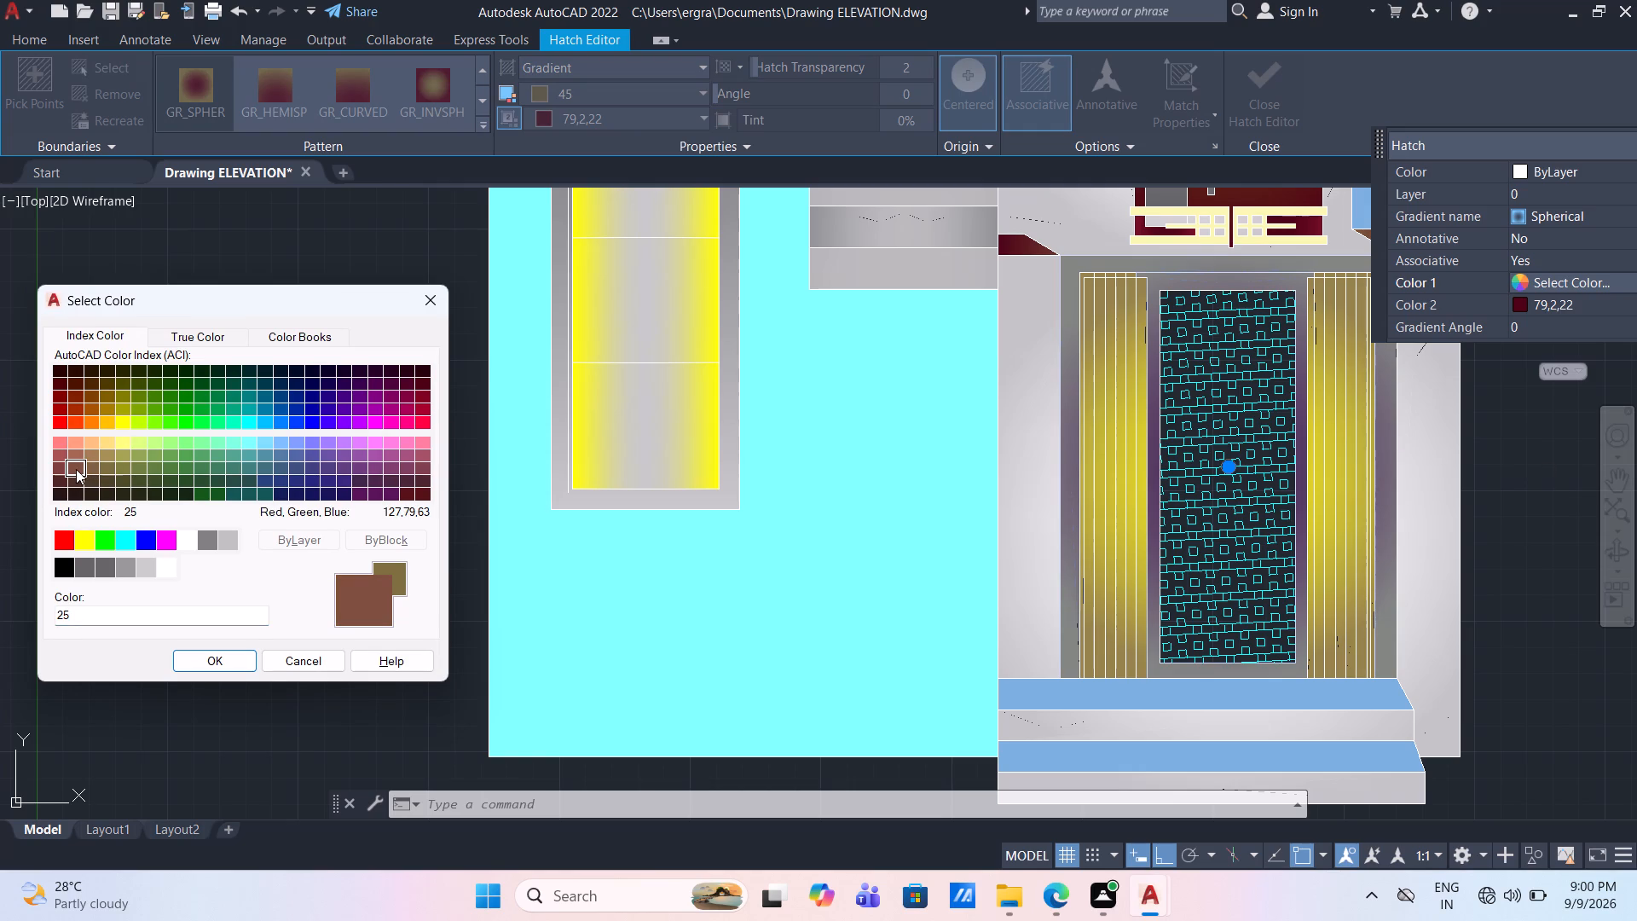
{"action": "left_click", "coordinate": [231, 658]}
{"action": "key", "text": "Escape"}
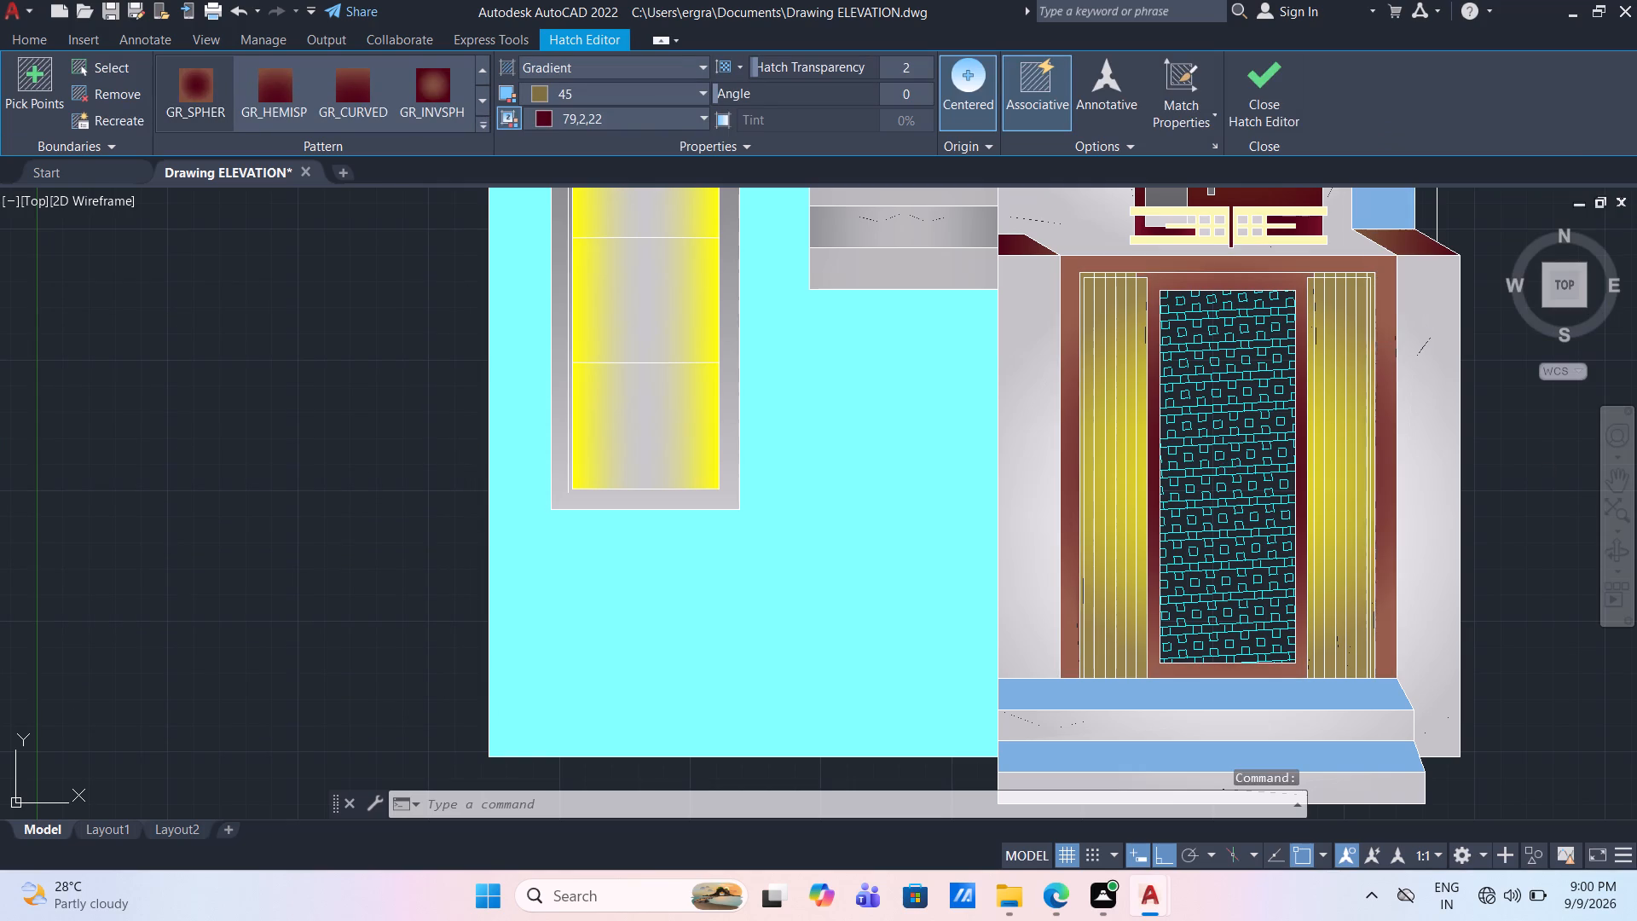
Set the scale of the cyan BOX hatch on the entrance's central door panel to 10.
{"action": "scroll", "coordinate": [924, 571], "scroll_direction": "down", "scroll_amount": 2}
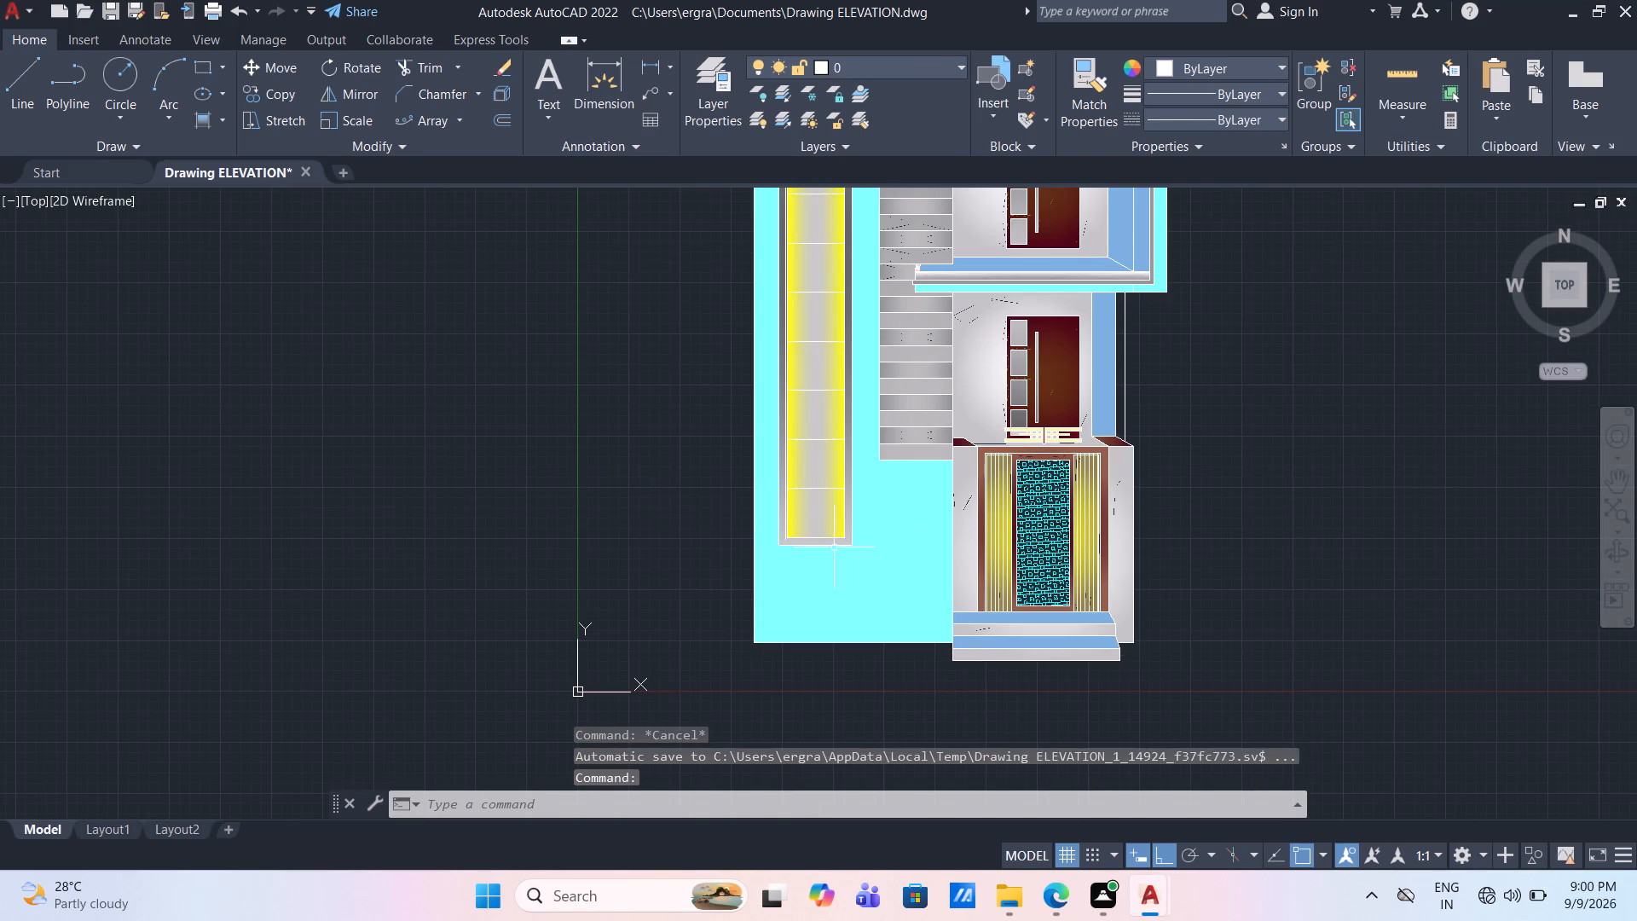
{"action": "scroll", "coordinate": [1100, 553], "scroll_direction": "up", "scroll_amount": 2}
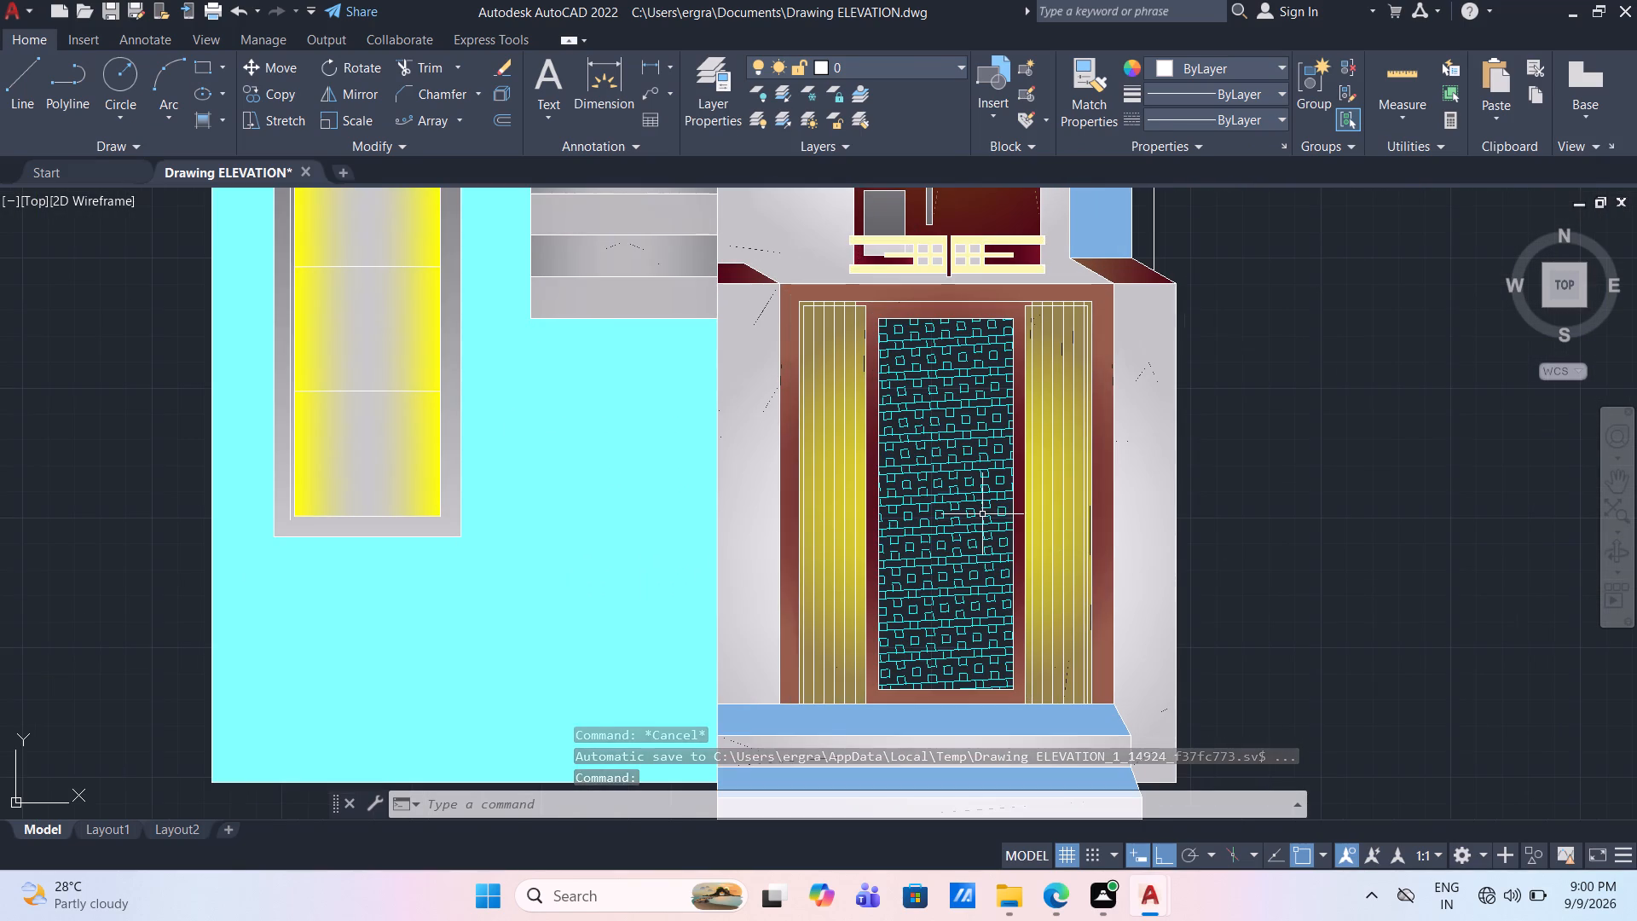
{"action": "left_click", "coordinate": [981, 514]}
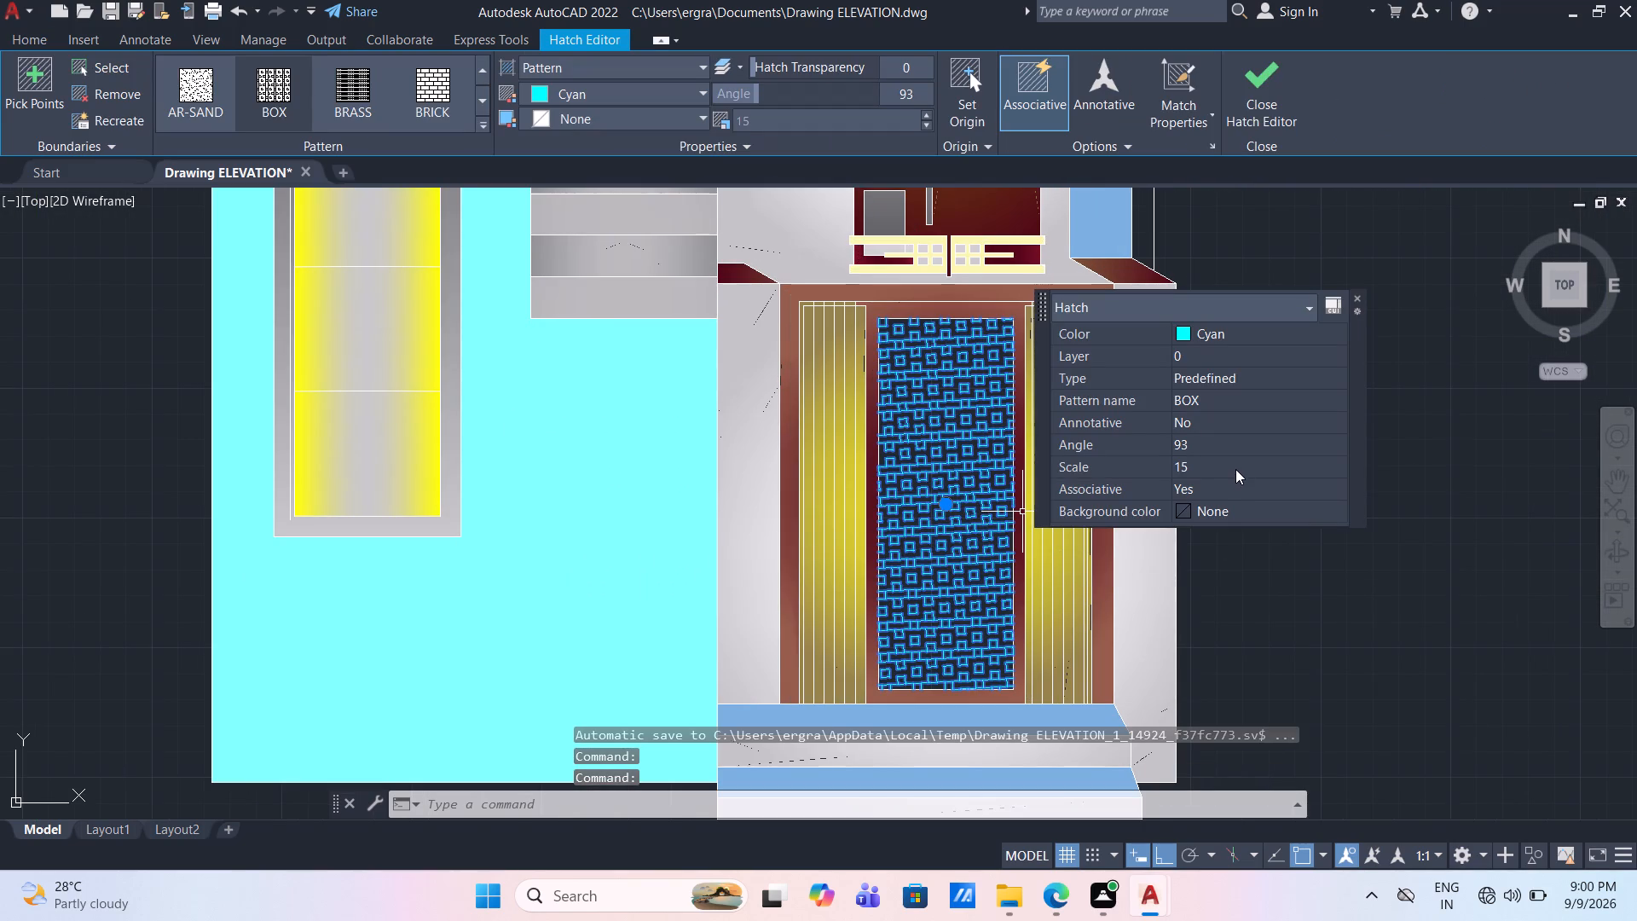
{"action": "left_click", "coordinate": [1232, 466]}
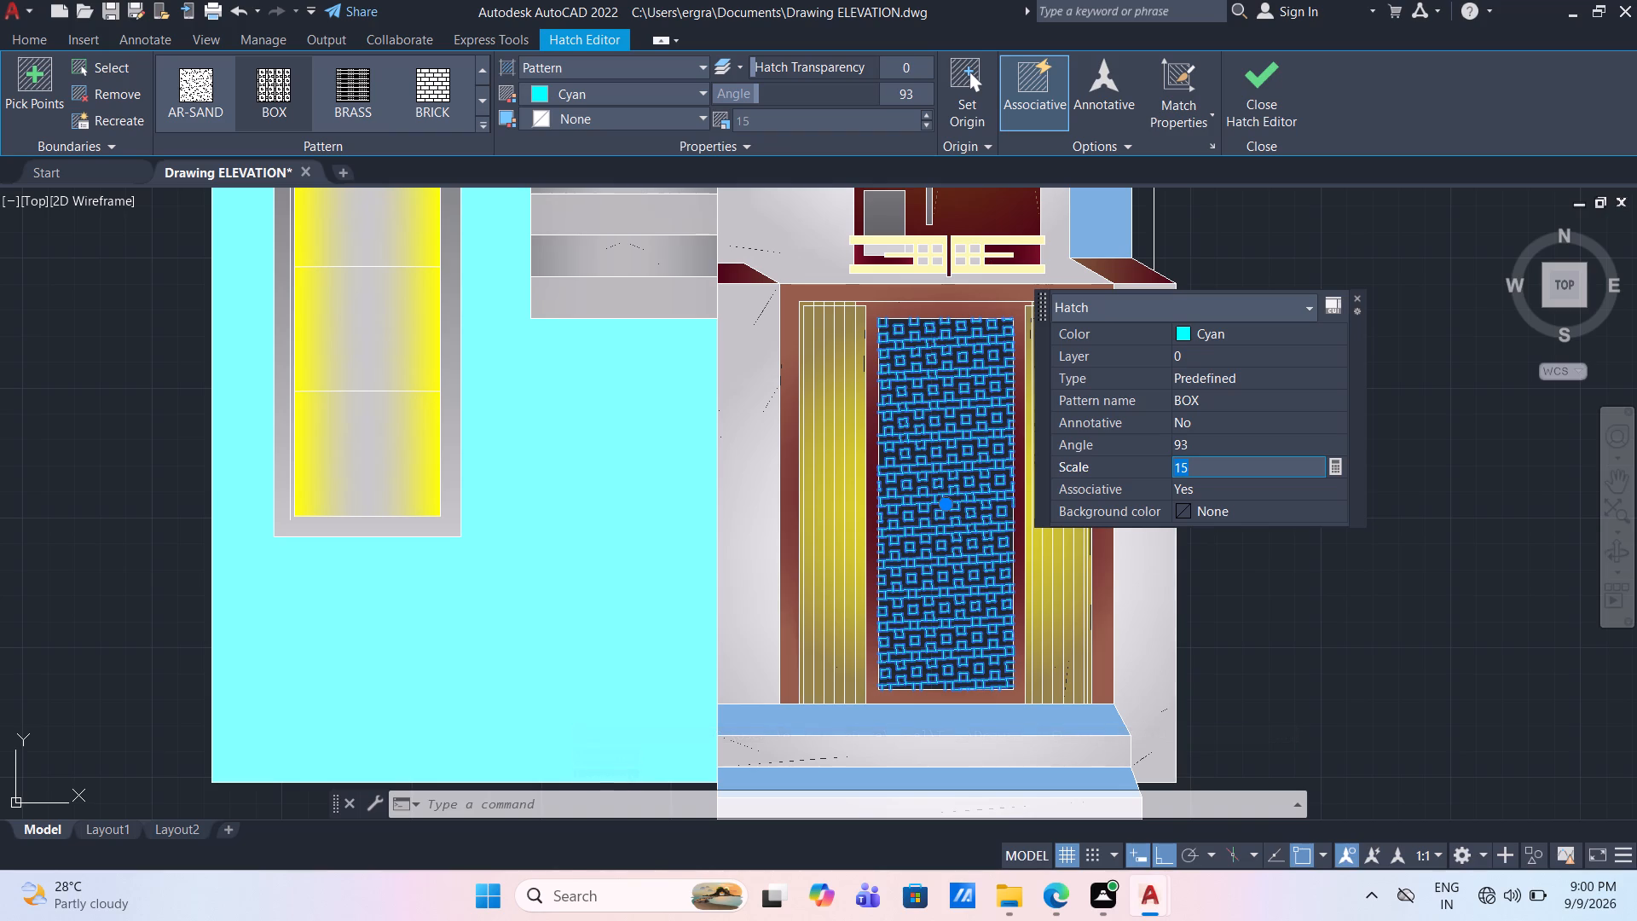
{"action": "type", "text": "10"}
{"action": "key", "text": "Return"}
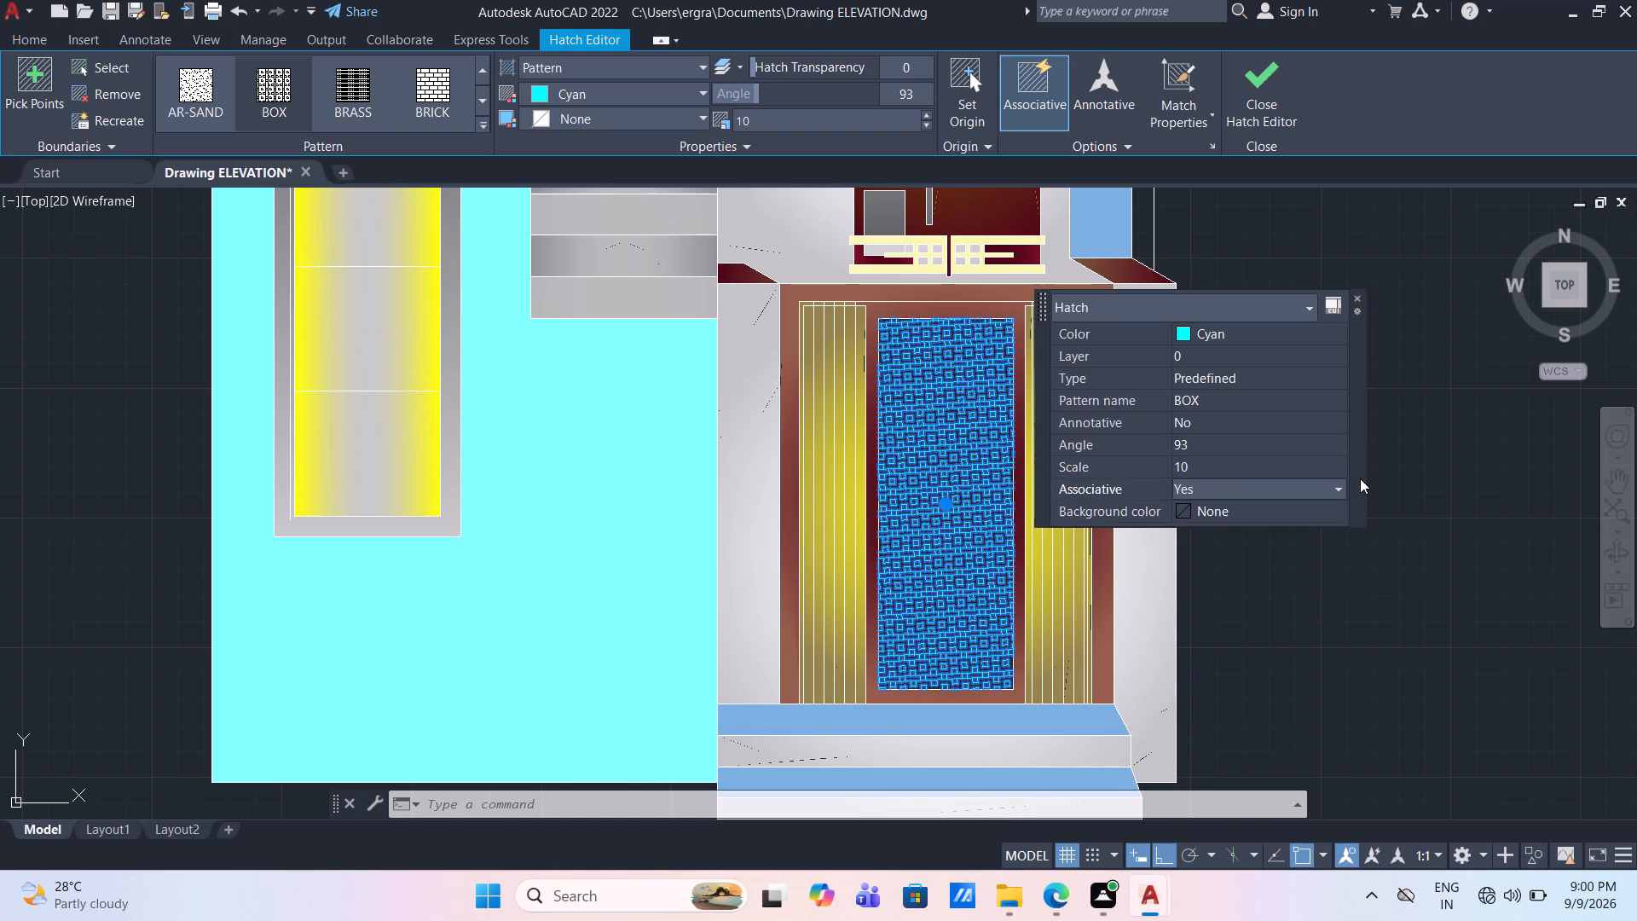
{"action": "key", "text": "Escape"}
Fill the narrow vertical strip beside the middle floor's blue wall band with a GR_SPHER gradient in 99,100,102 and 147,149,152.
{"action": "scroll", "coordinate": [1409, 467], "scroll_direction": "down", "scroll_amount": 2}
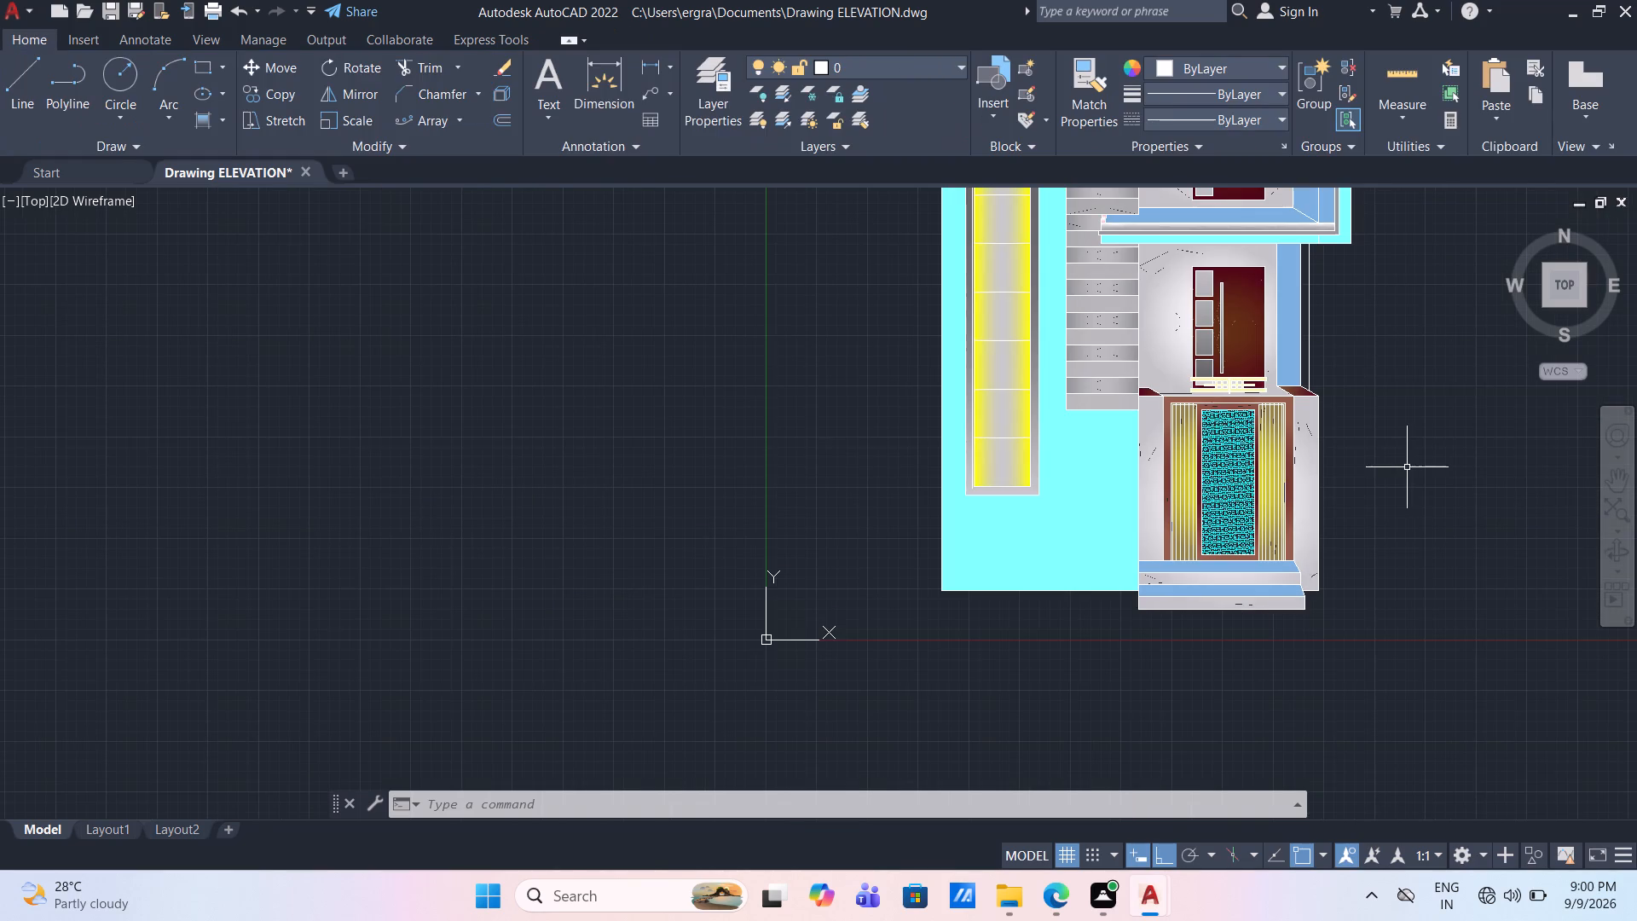
{"action": "middle_click_drag", "start_coordinate": [1399, 390], "coordinate": [1211, 557]}
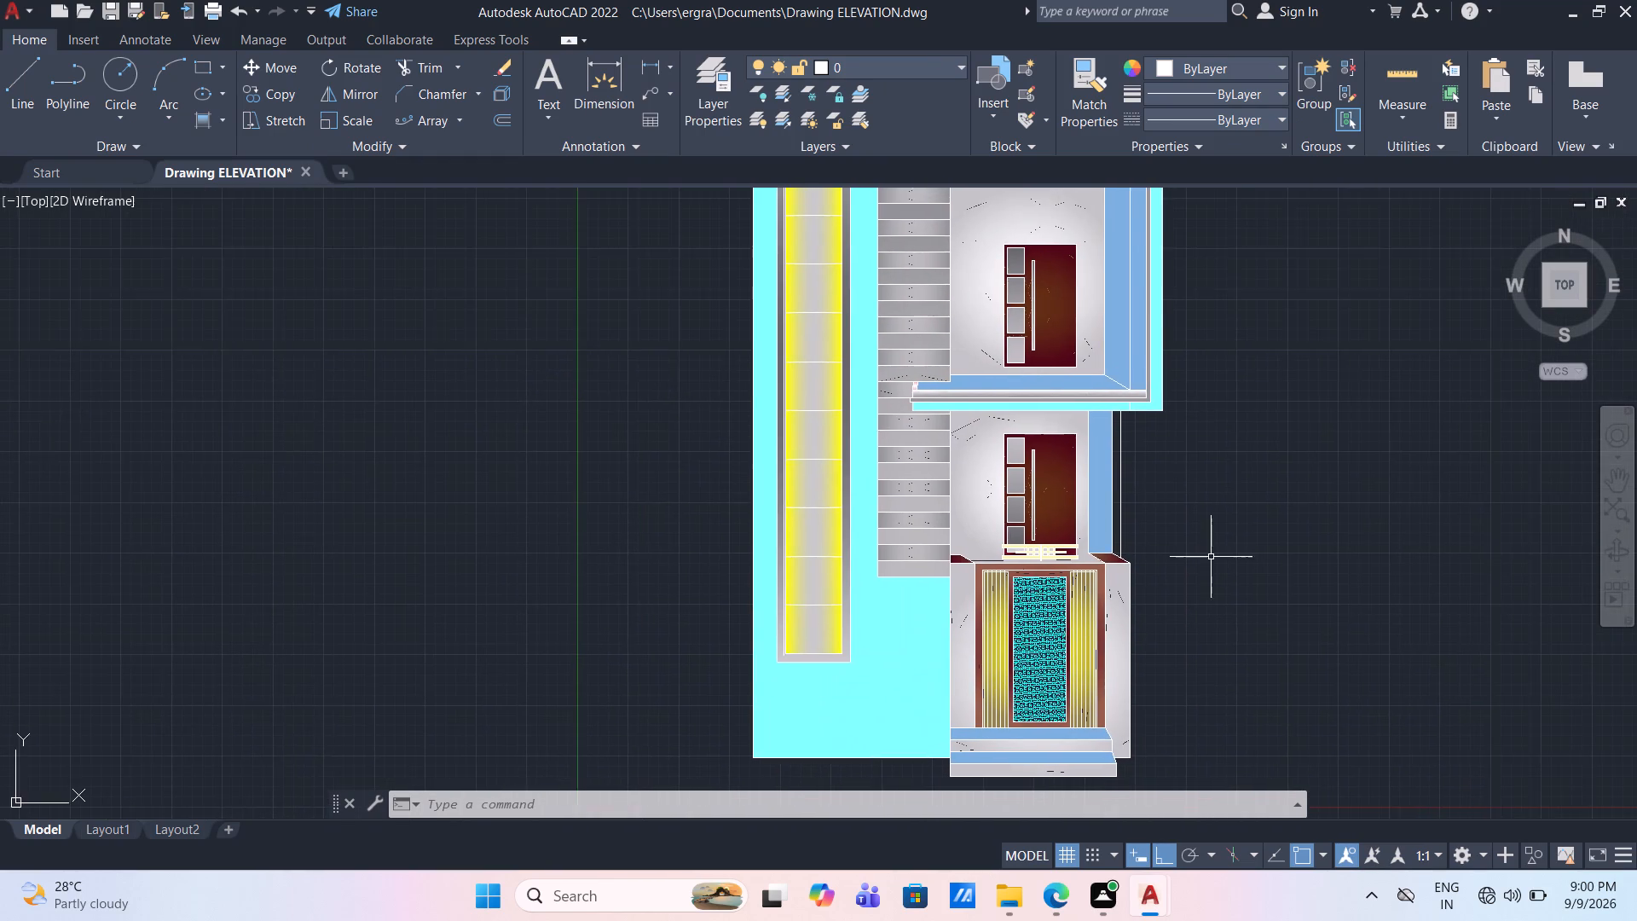
{"action": "scroll", "coordinate": [1211, 556], "scroll_direction": "down", "scroll_amount": 1}
{"action": "middle_click_drag", "start_coordinate": [1285, 531], "coordinate": [997, 558]}
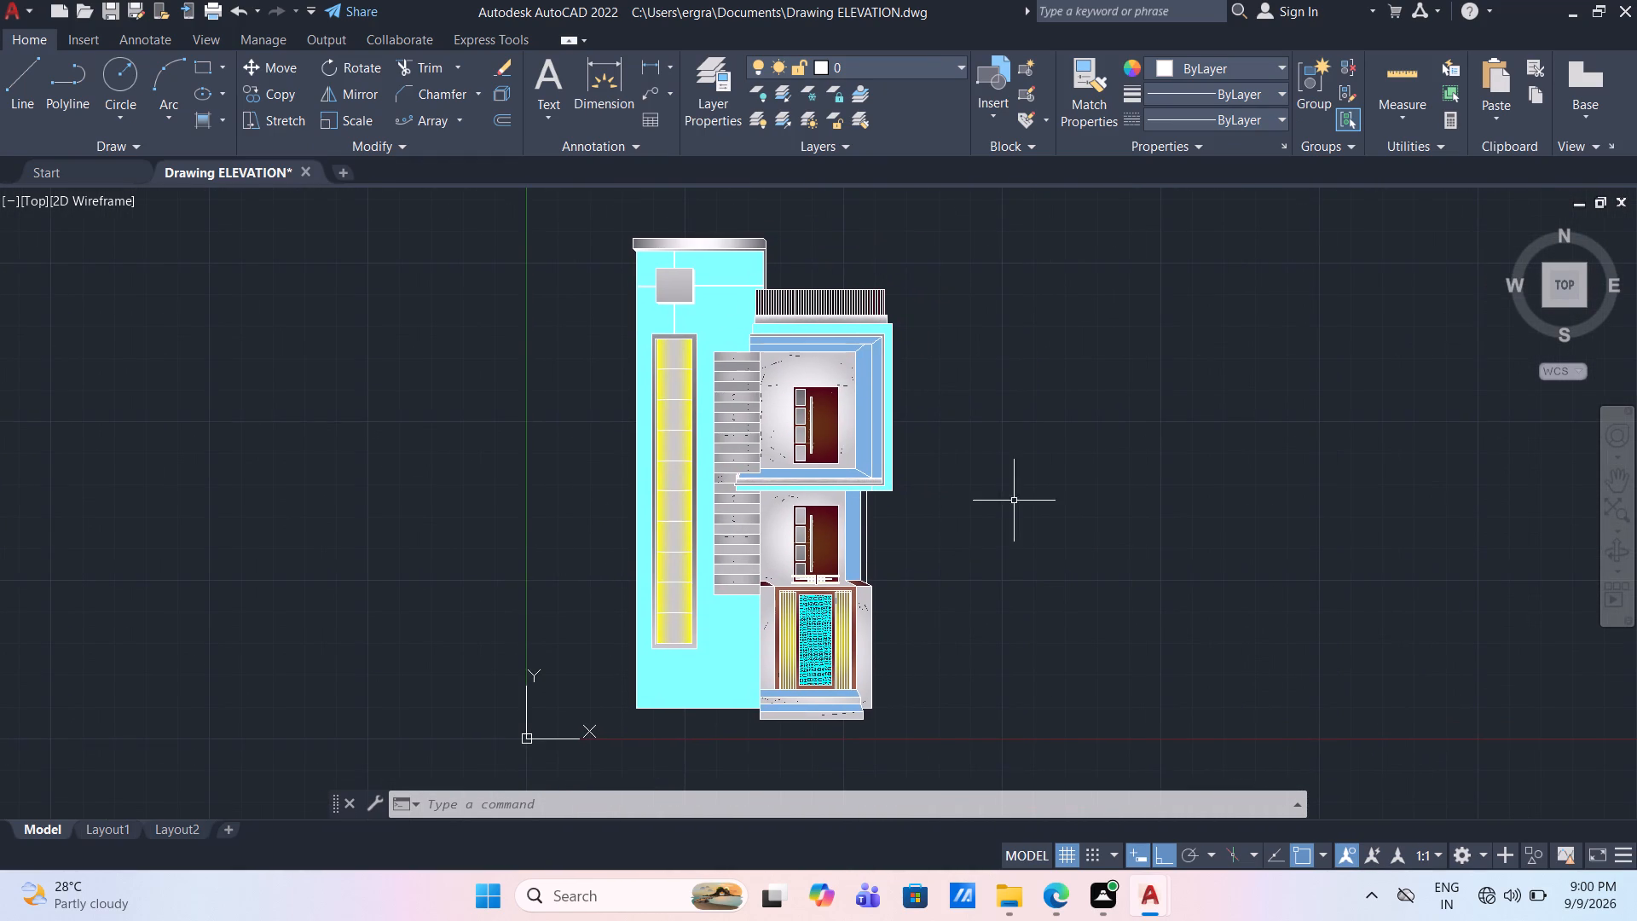
{"action": "middle_click_drag", "start_coordinate": [1014, 501], "coordinate": [1013, 526]}
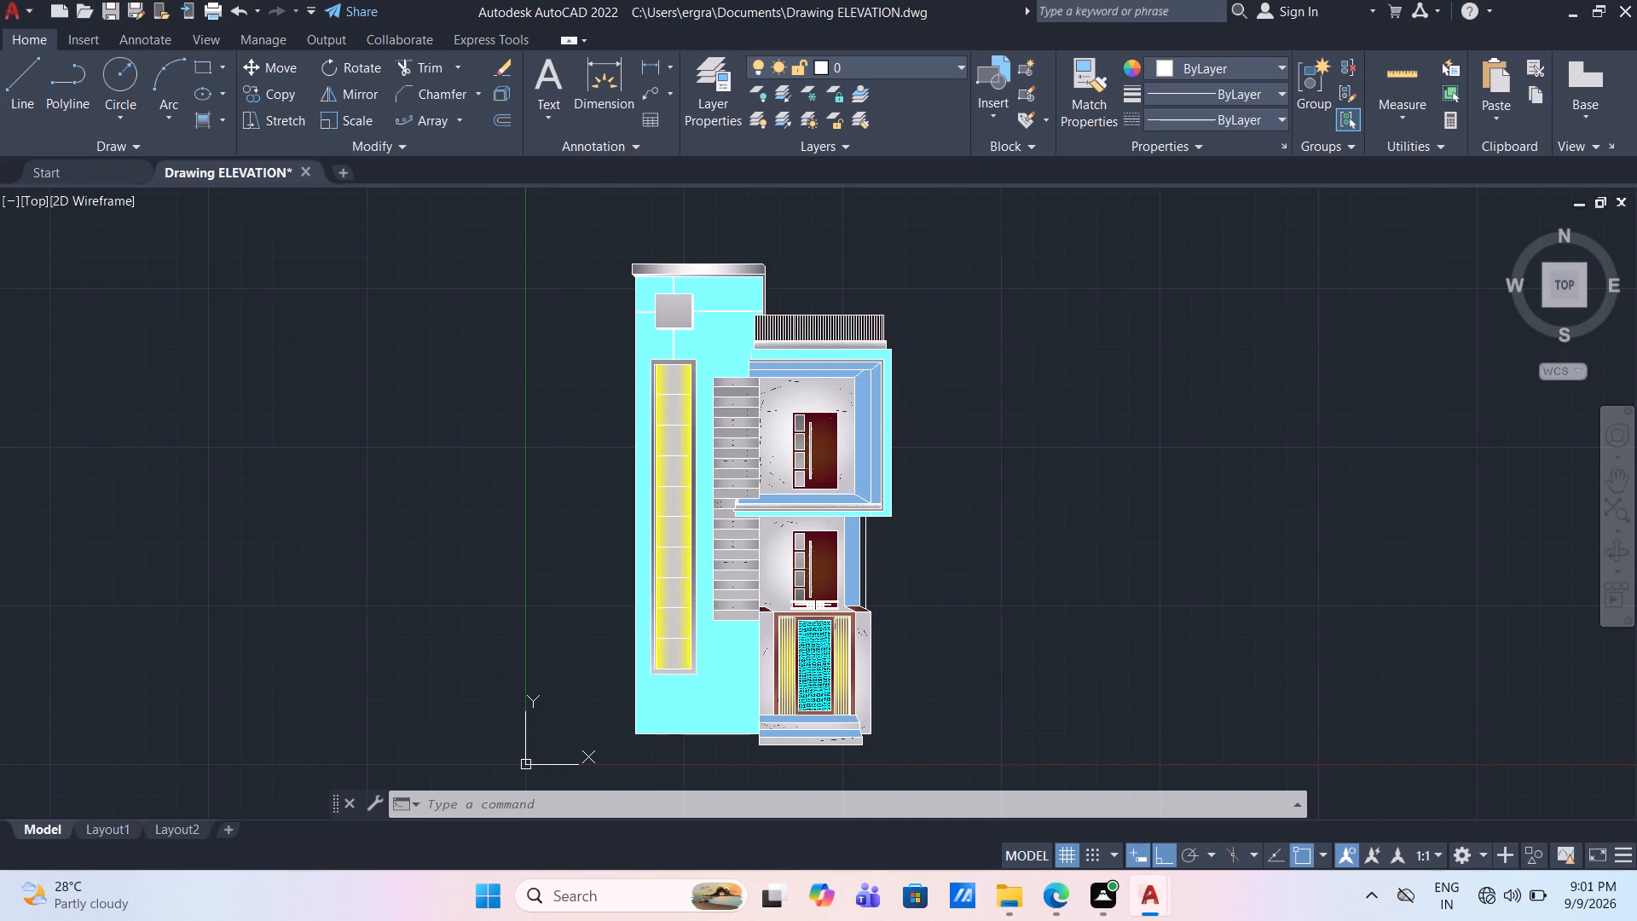
{"action": "scroll", "coordinate": [956, 556], "scroll_direction": "up", "scroll_amount": 1}
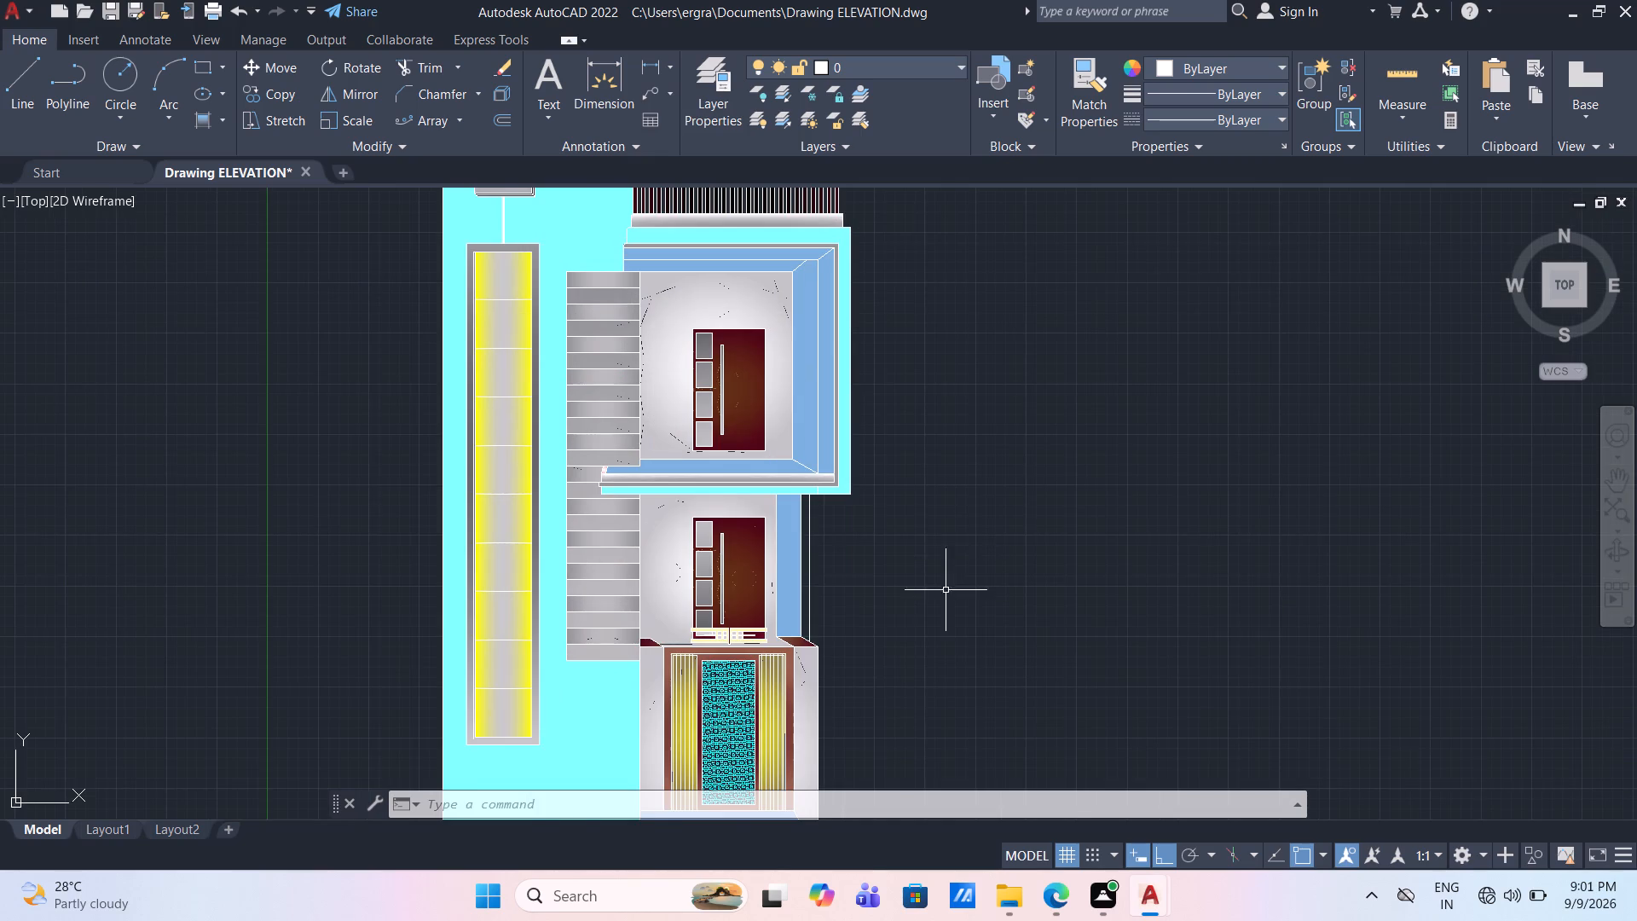
{"action": "scroll", "coordinate": [876, 718], "scroll_direction": "up", "scroll_amount": 1}
{"action": "middle_click_drag", "start_coordinate": [888, 627], "coordinate": [961, 549]}
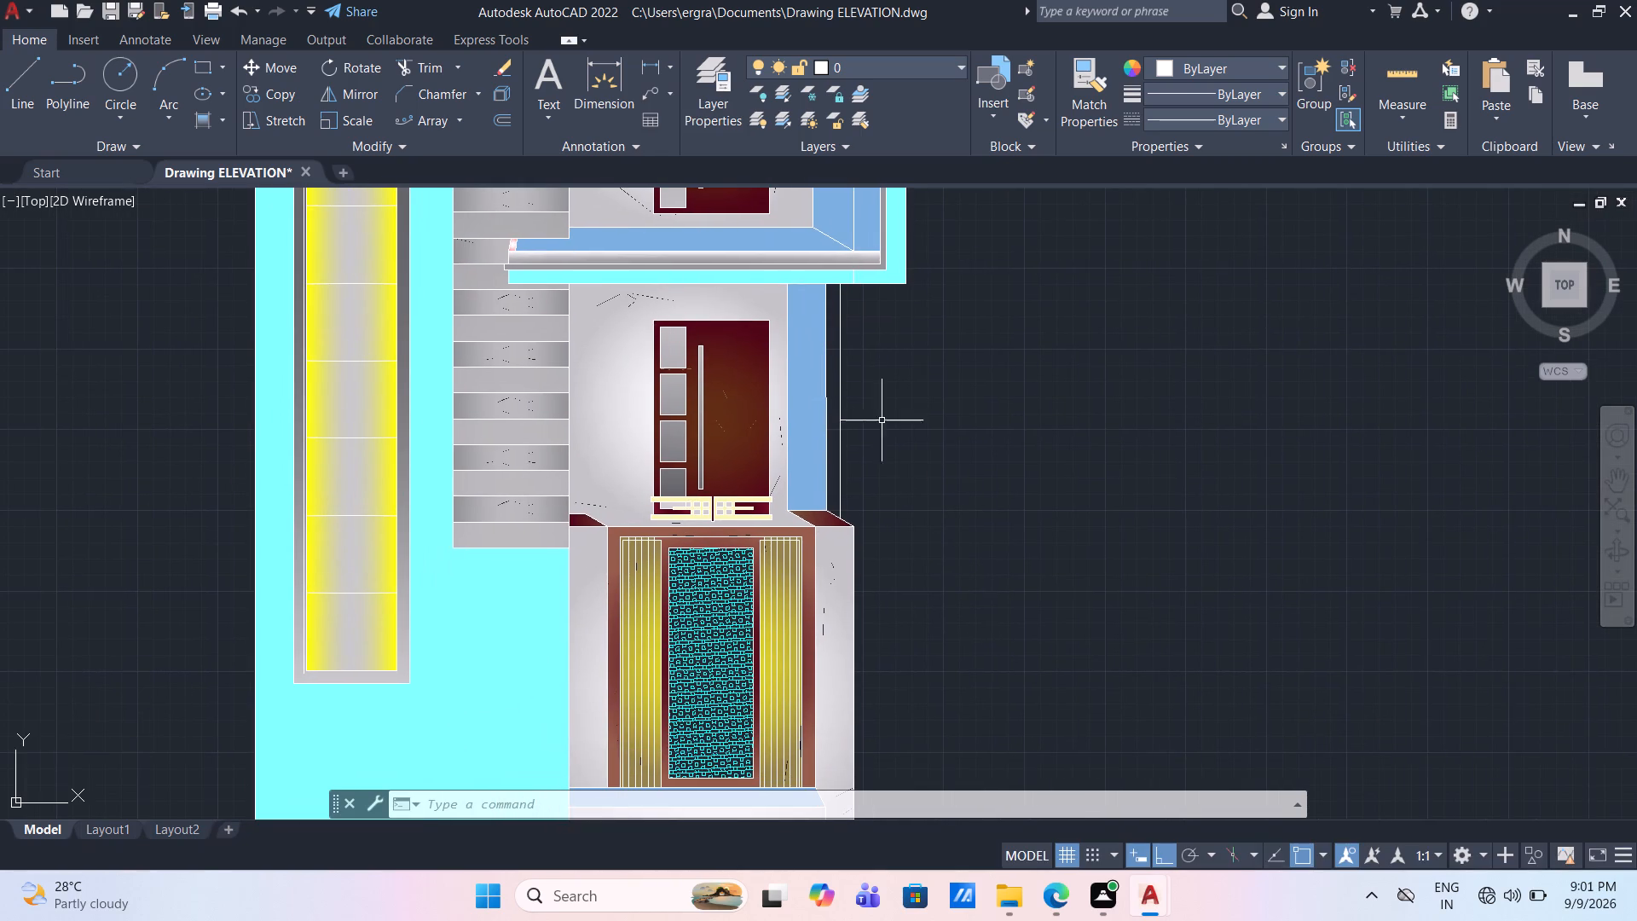
{"action": "left_click", "coordinate": [221, 119]}
{"action": "left_click", "coordinate": [201, 202]}
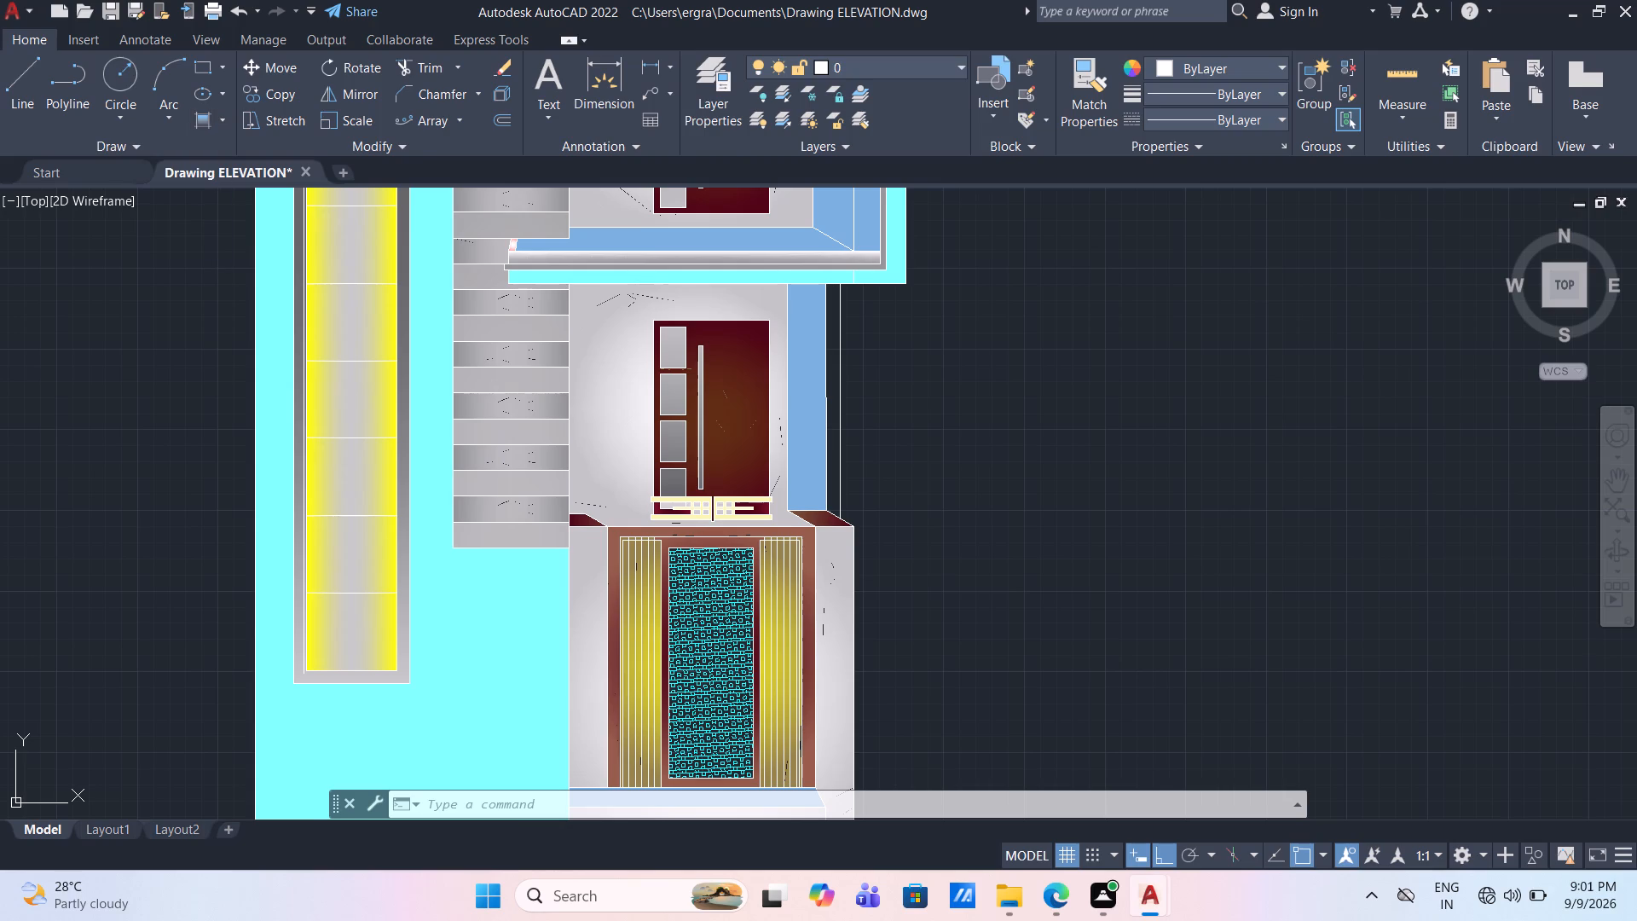
{"action": "left_click", "coordinate": [654, 90]}
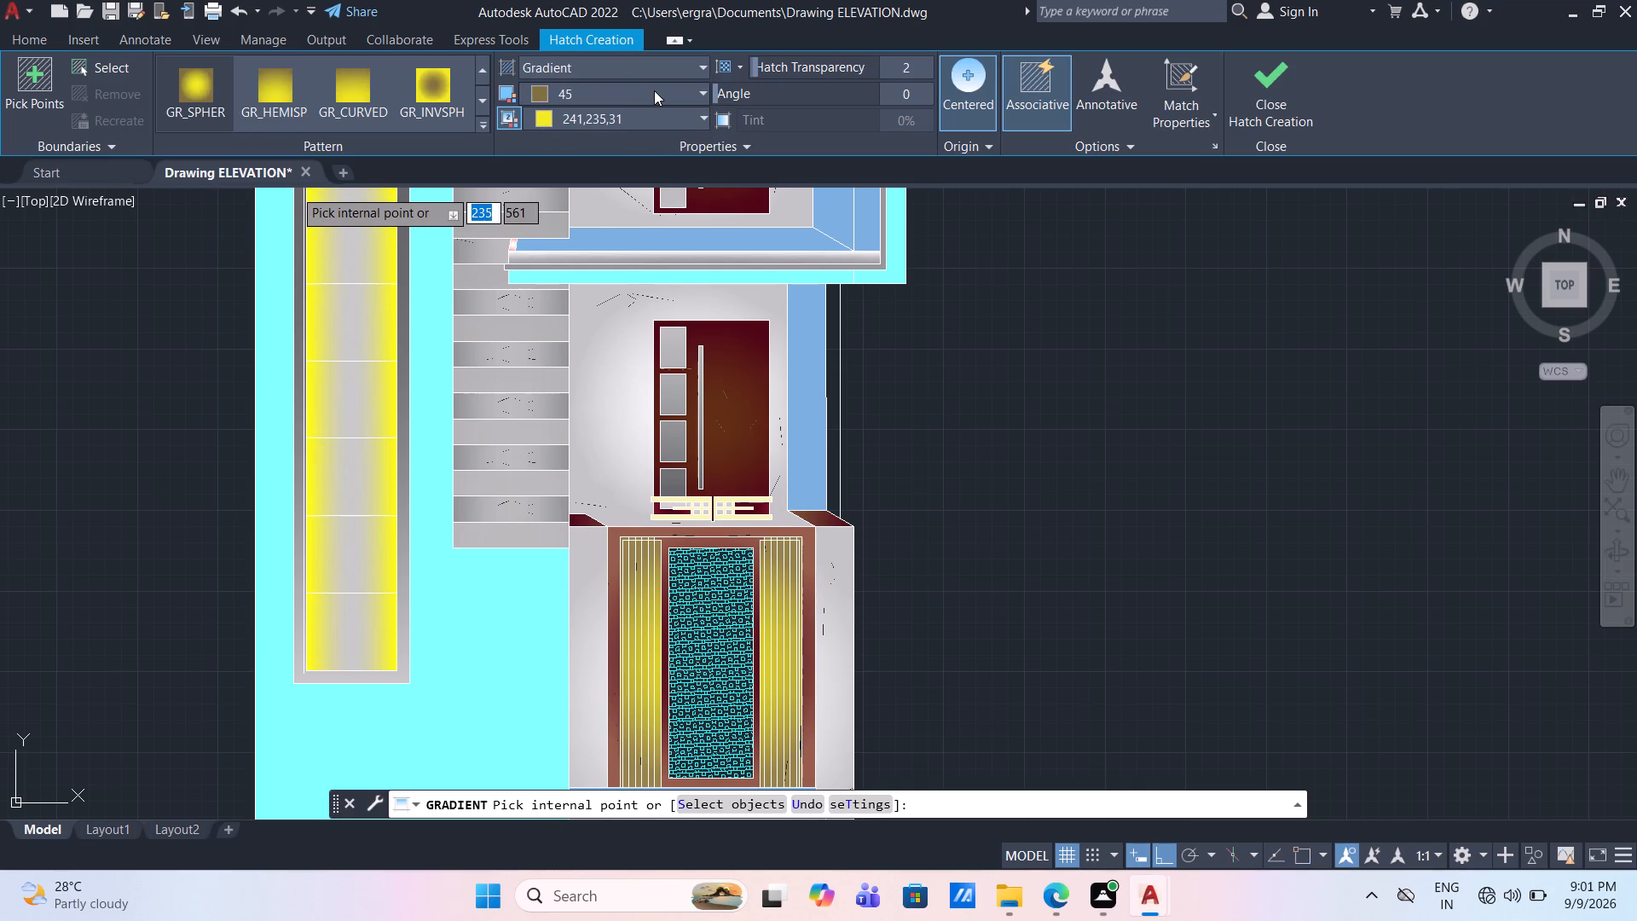
{"action": "left_click", "coordinate": [524, 141]}
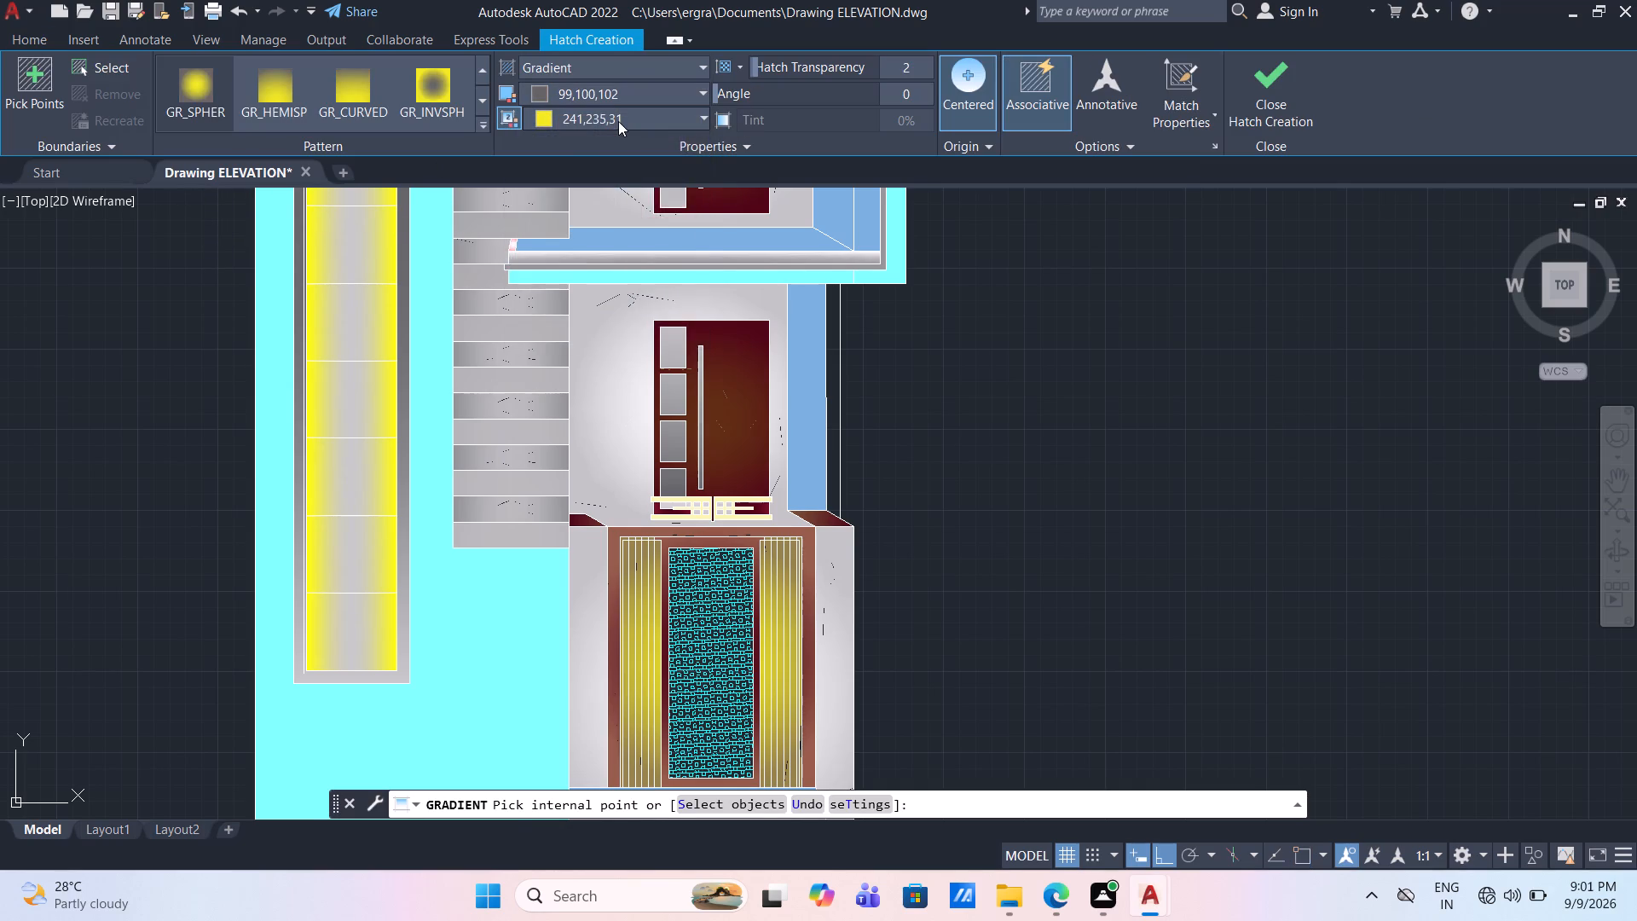
{"action": "left_click", "coordinate": [618, 121]}
{"action": "left_click", "coordinate": [523, 194]}
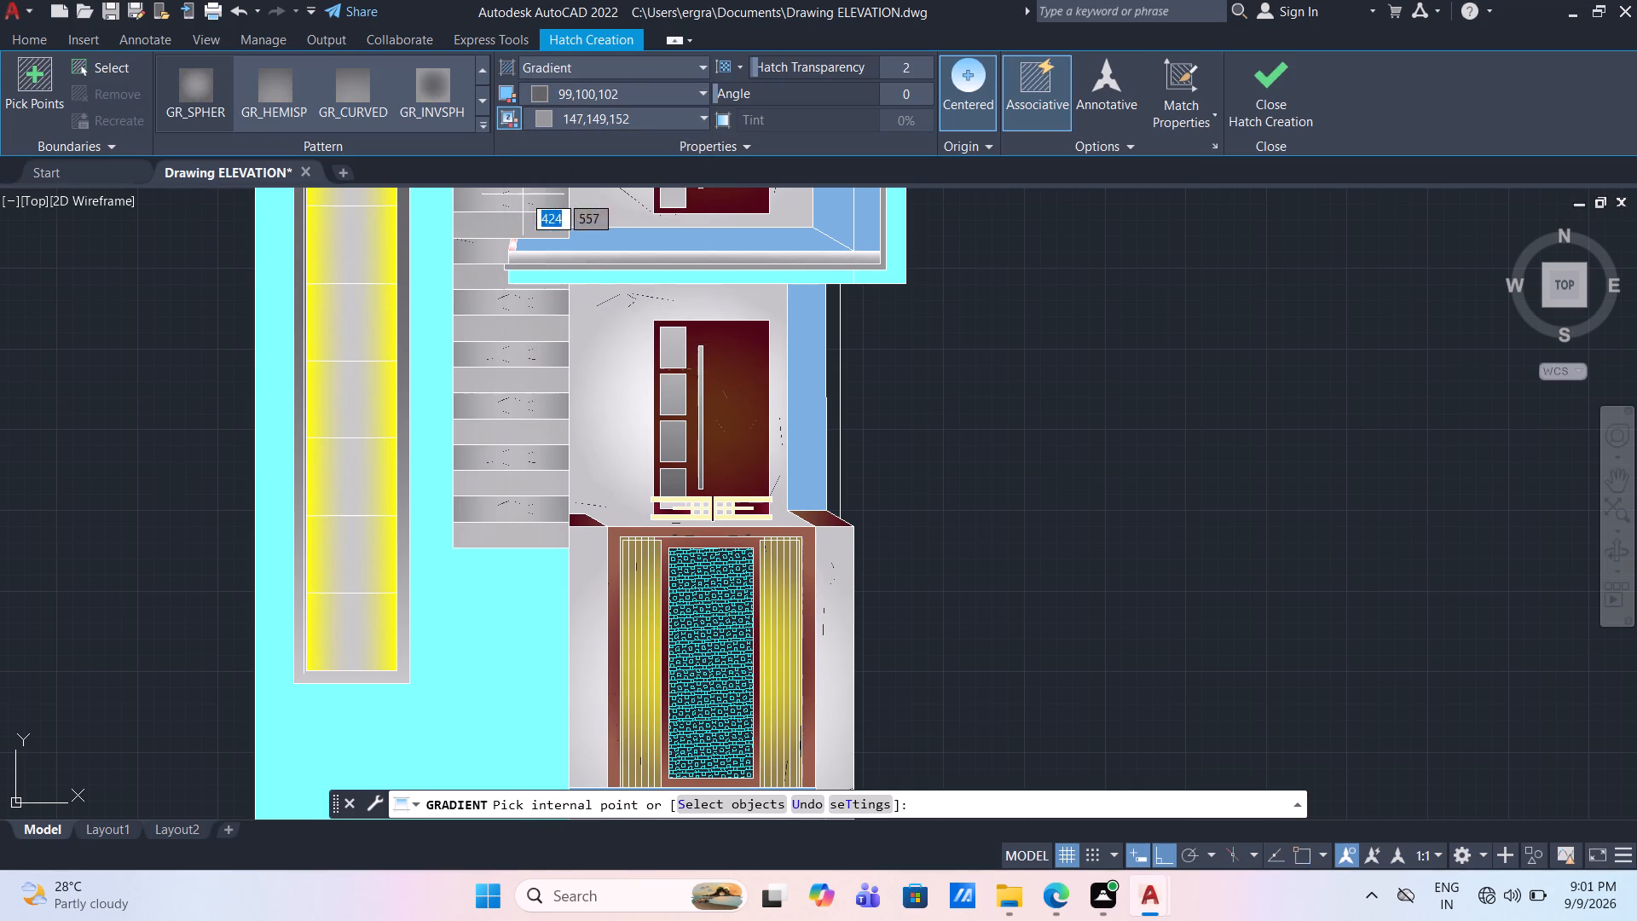
{"action": "left_click", "coordinate": [836, 374]}
{"action": "key", "text": "Escape"}
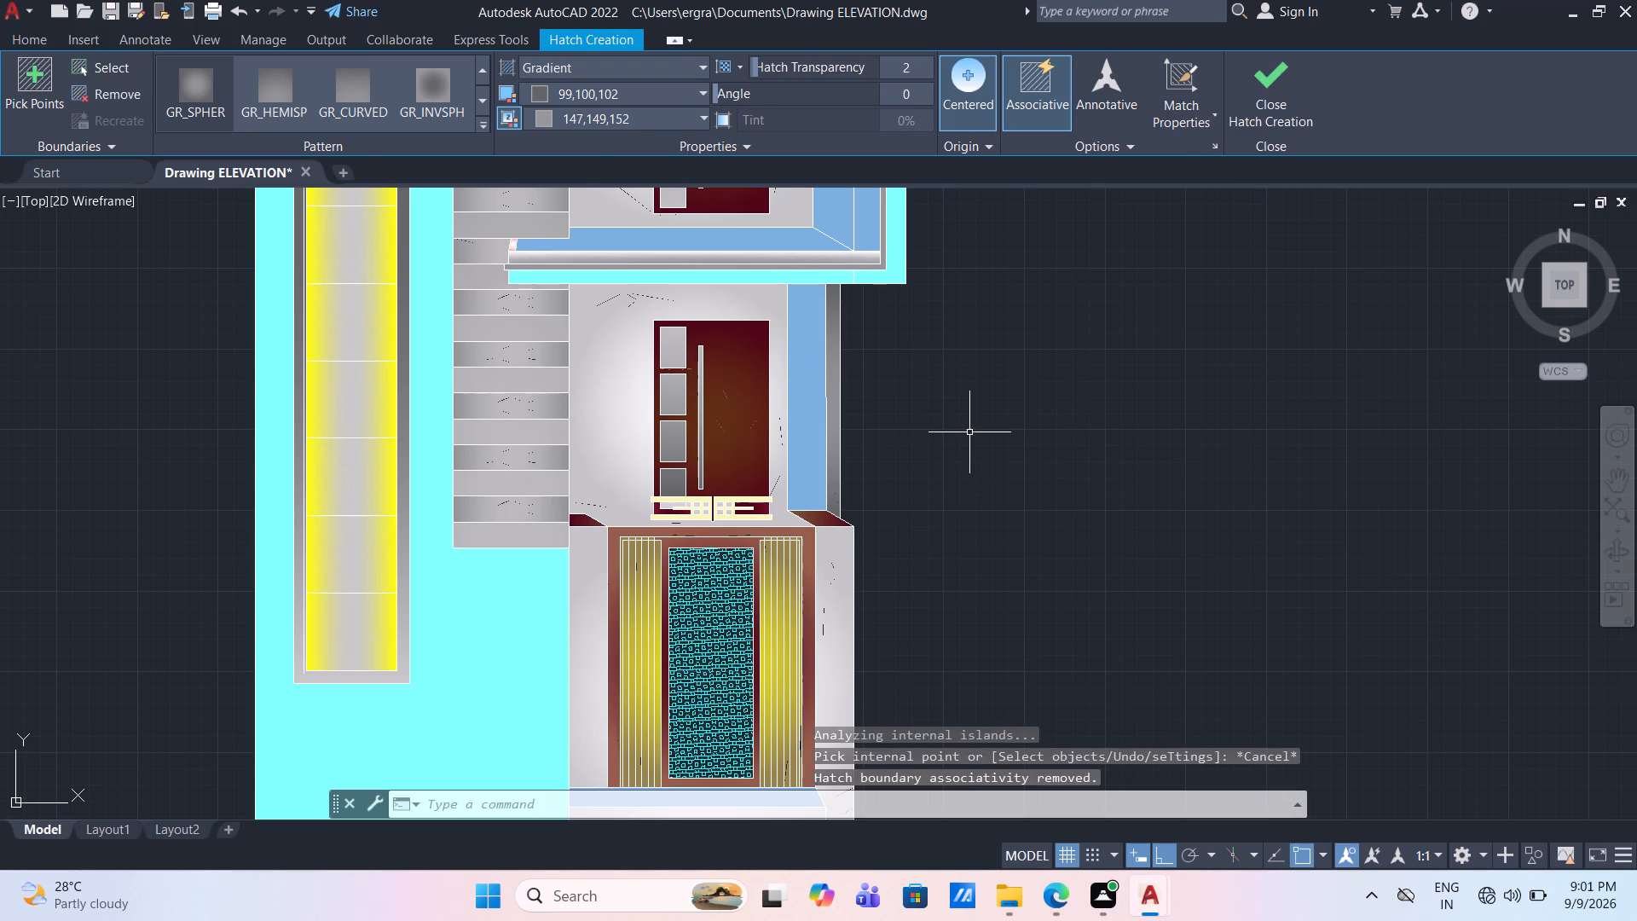
Set the first gradient colour of the narrow strip beside the blue wall band to 199,200,202.
{"action": "left_click", "coordinate": [836, 368]}
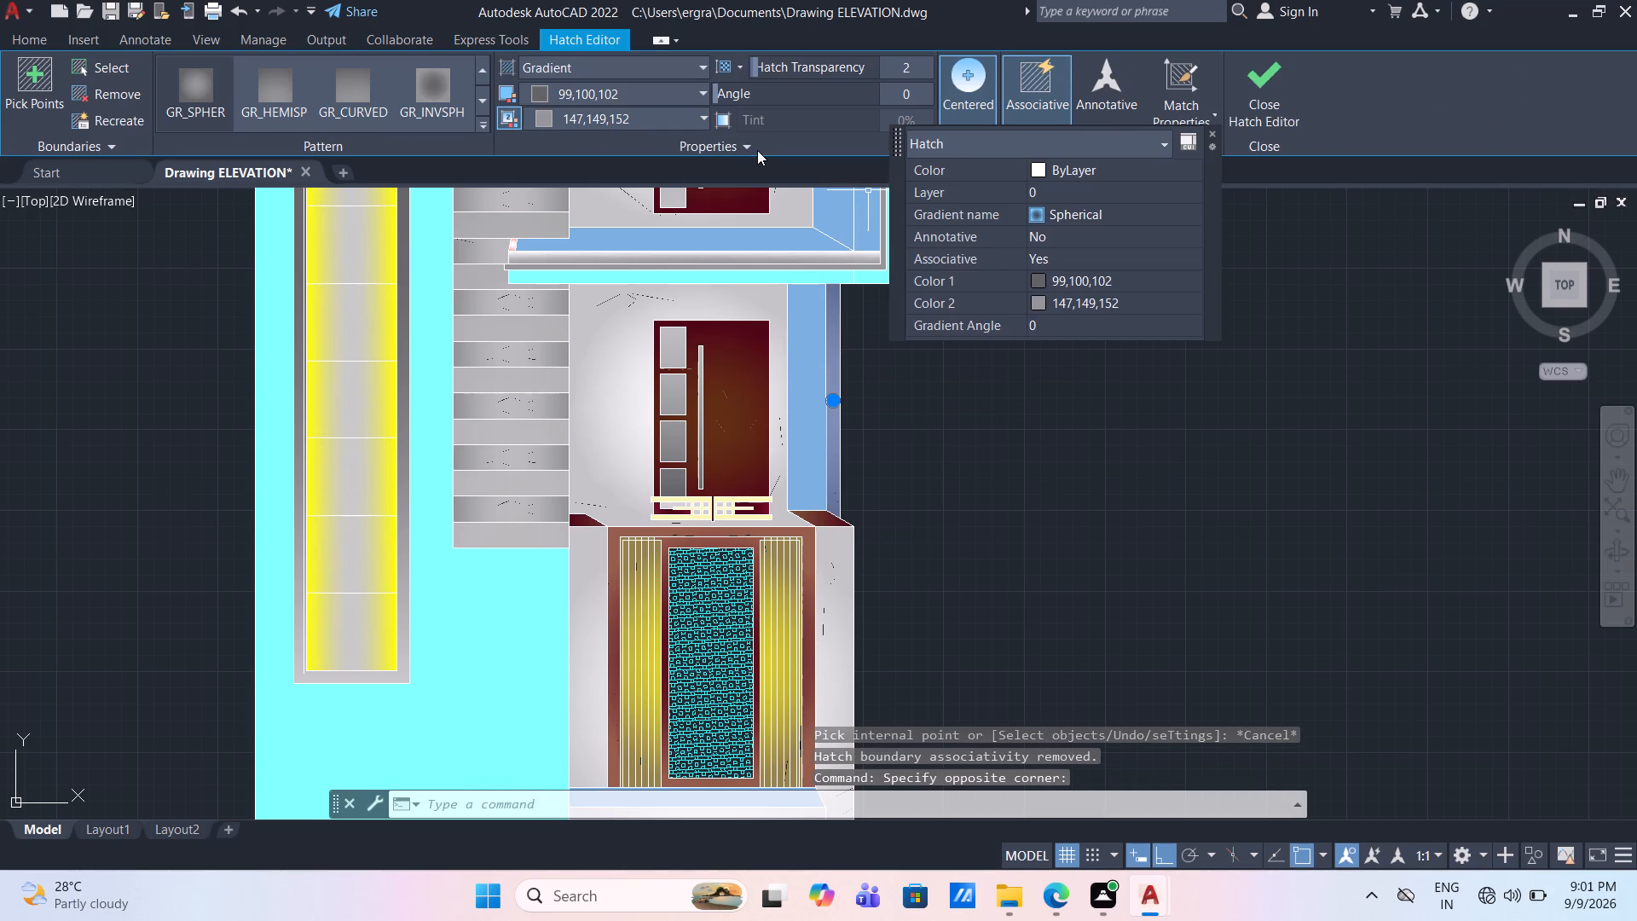
{"action": "left_click", "coordinate": [689, 98]}
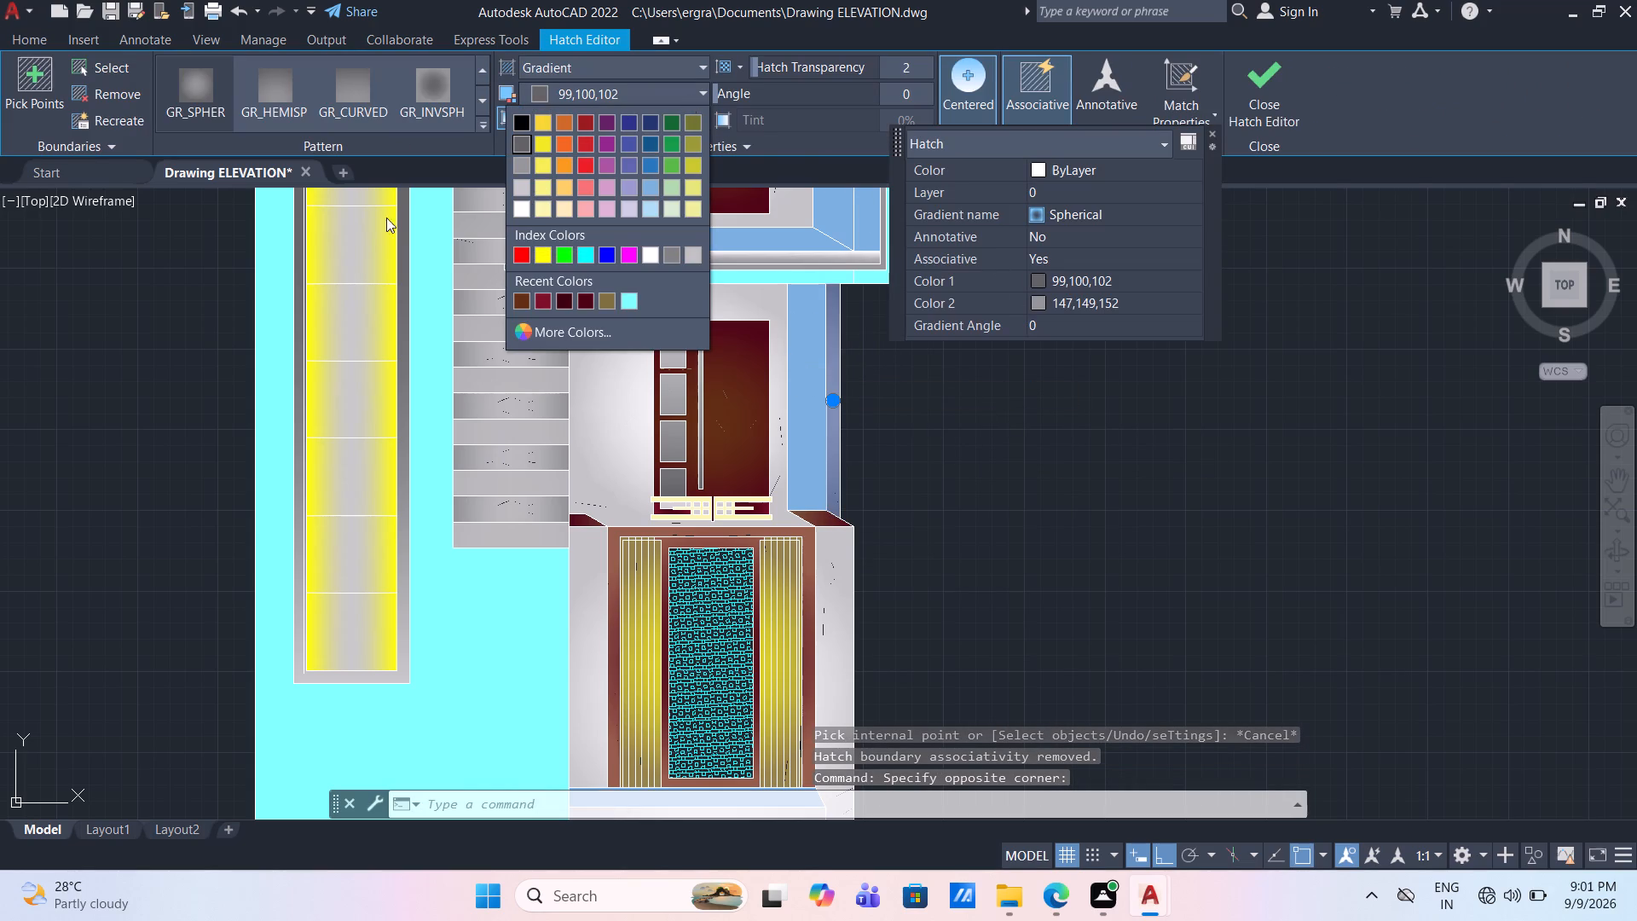
{"action": "left_click", "coordinate": [515, 187]}
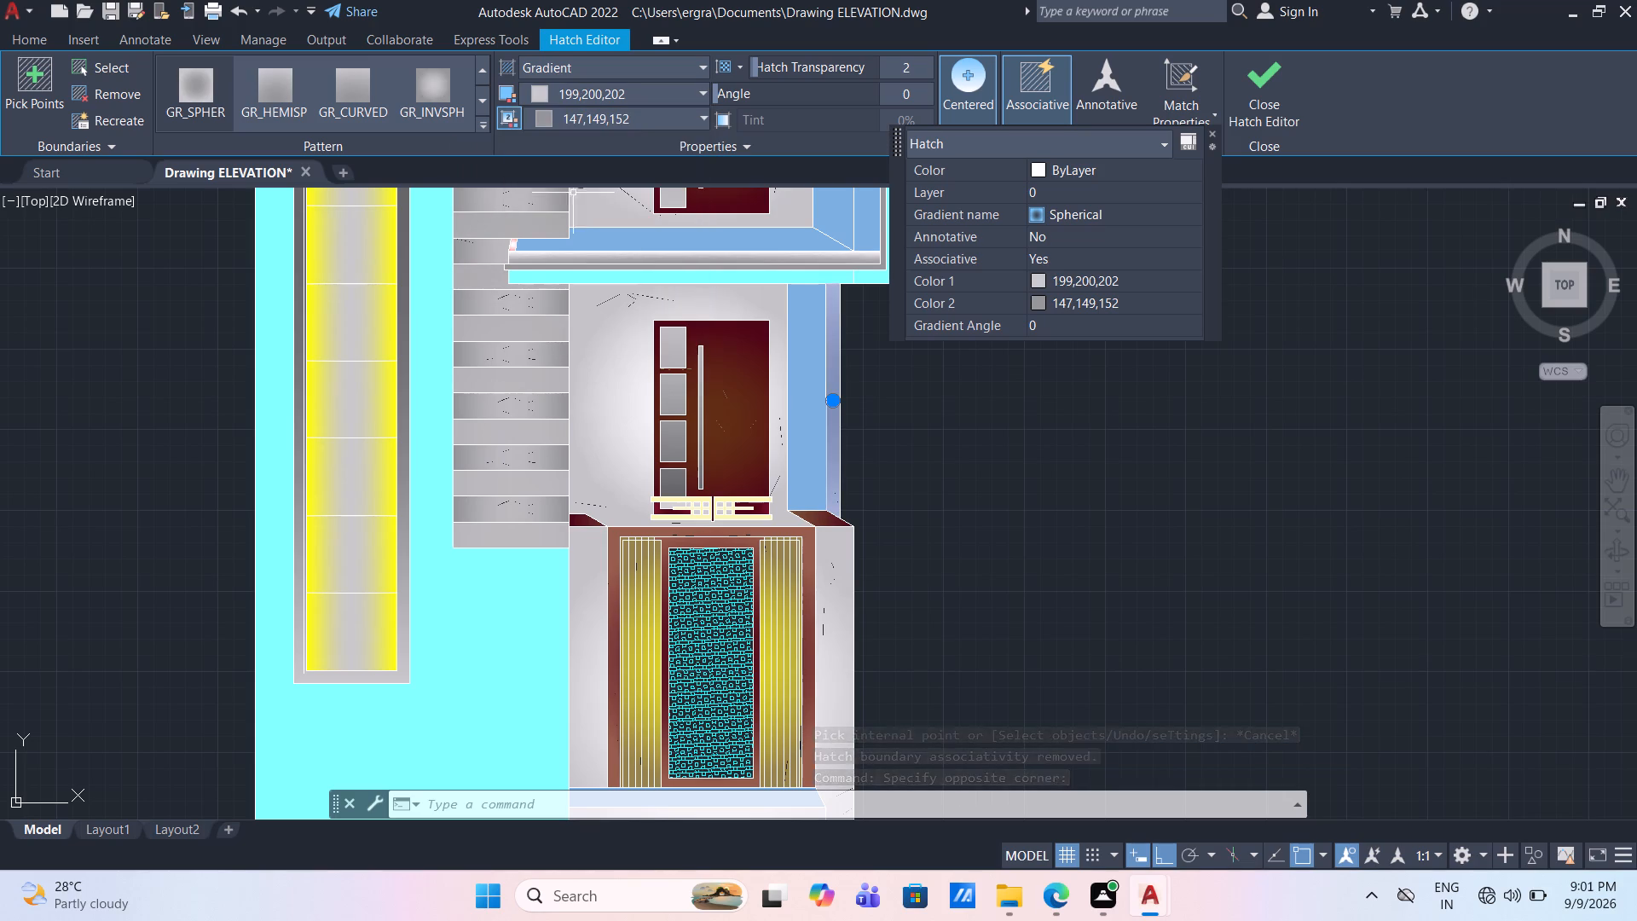
{"action": "key", "text": "Return"}
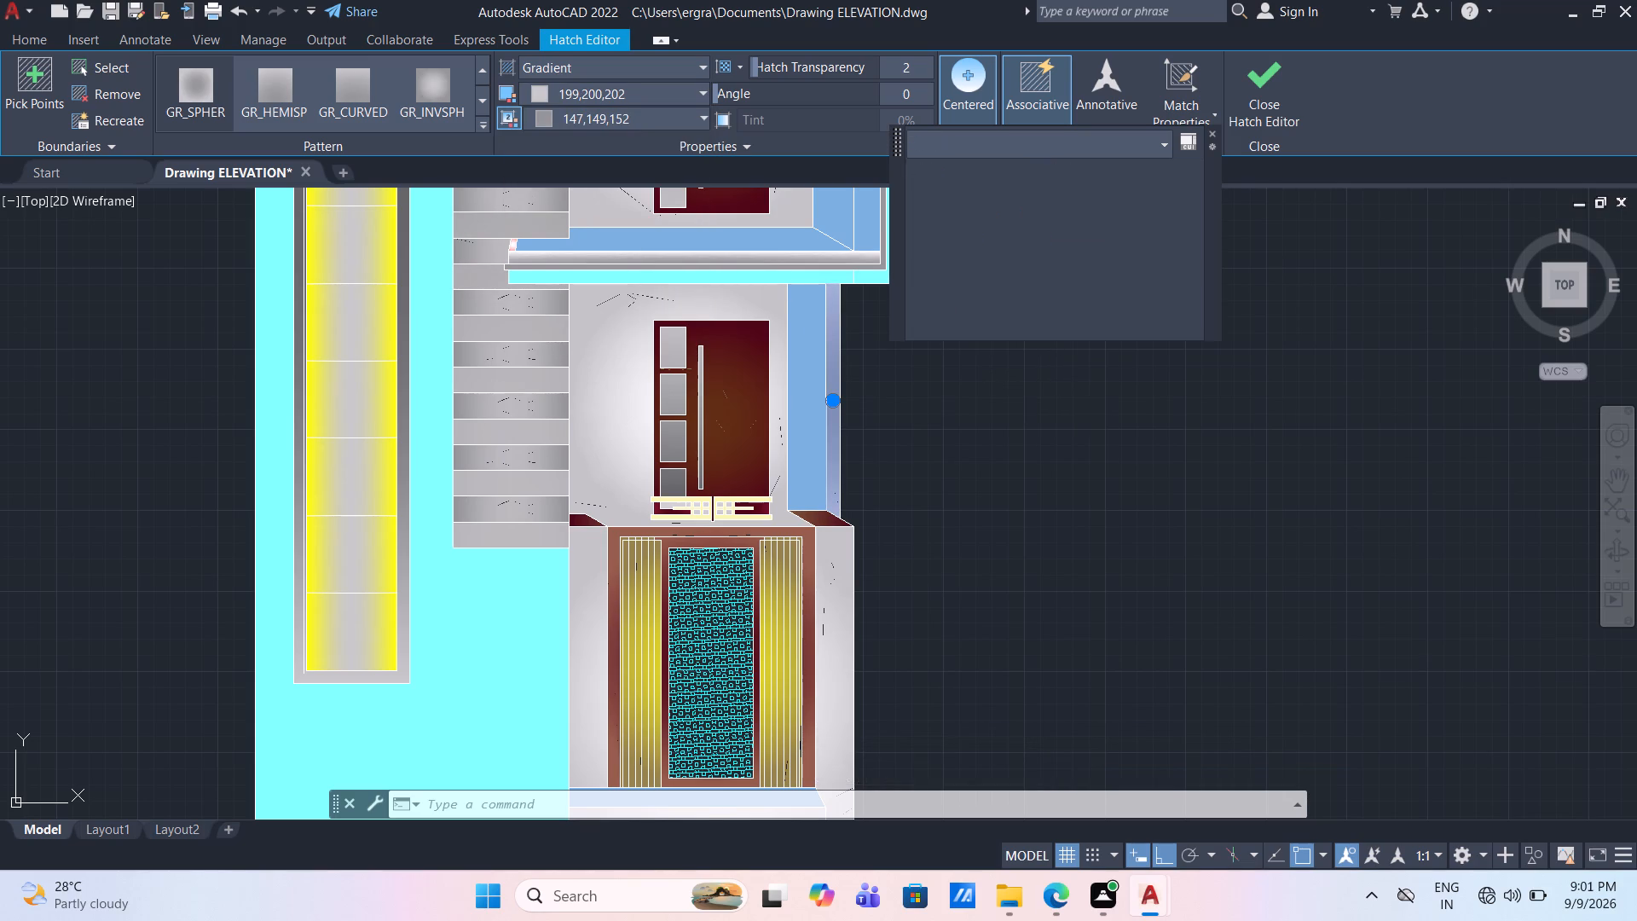
{"action": "key", "text": "Escape"}
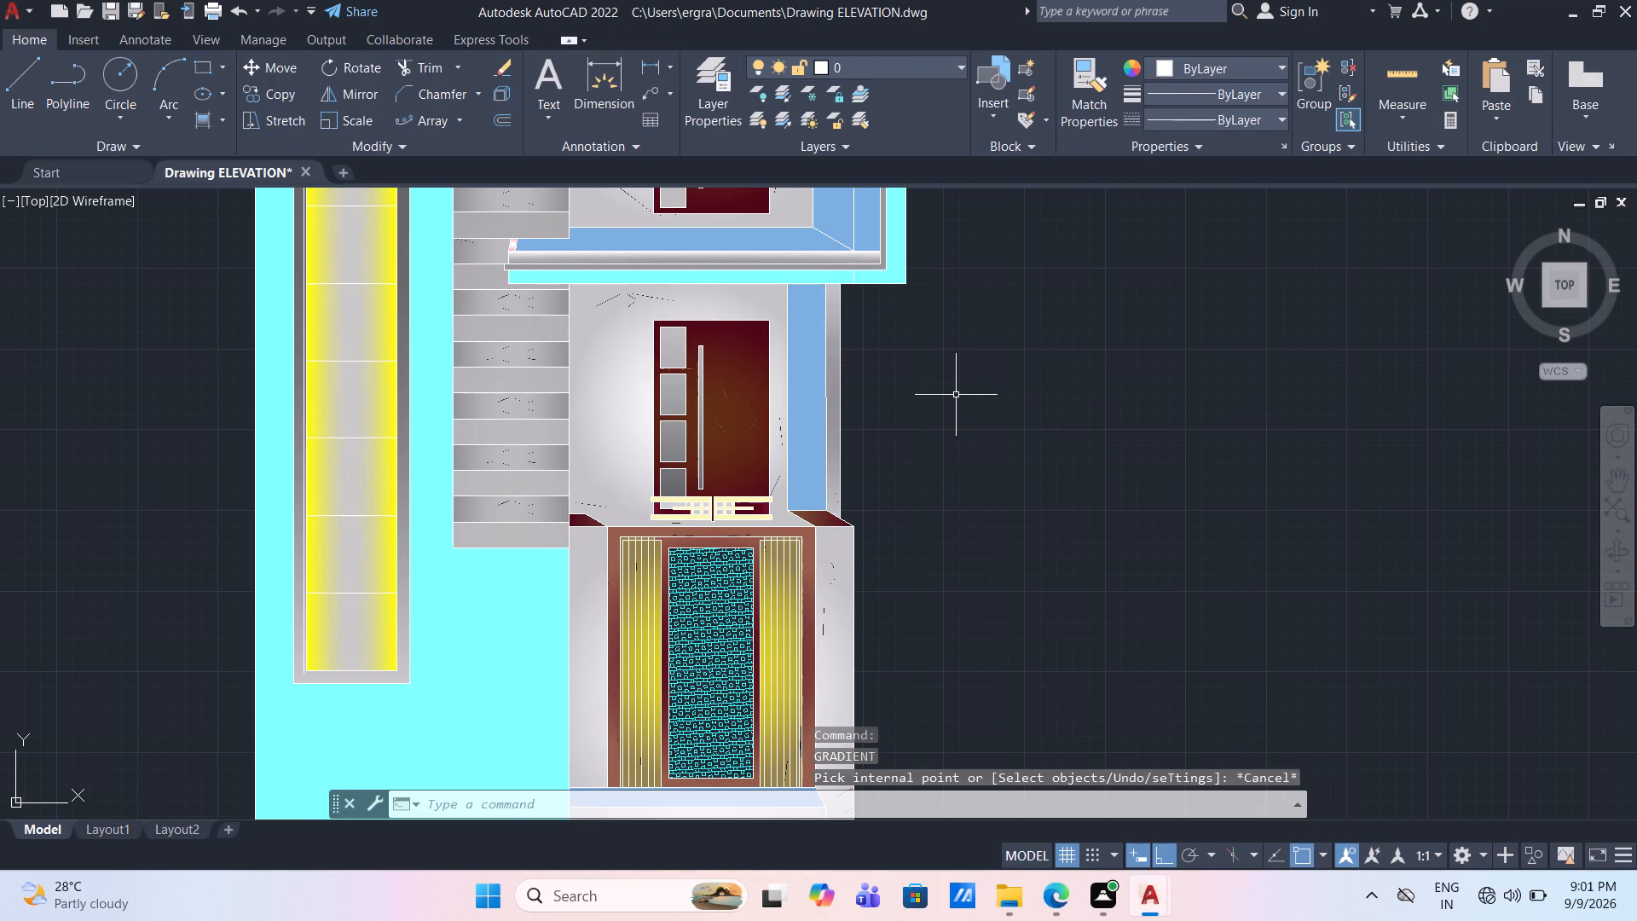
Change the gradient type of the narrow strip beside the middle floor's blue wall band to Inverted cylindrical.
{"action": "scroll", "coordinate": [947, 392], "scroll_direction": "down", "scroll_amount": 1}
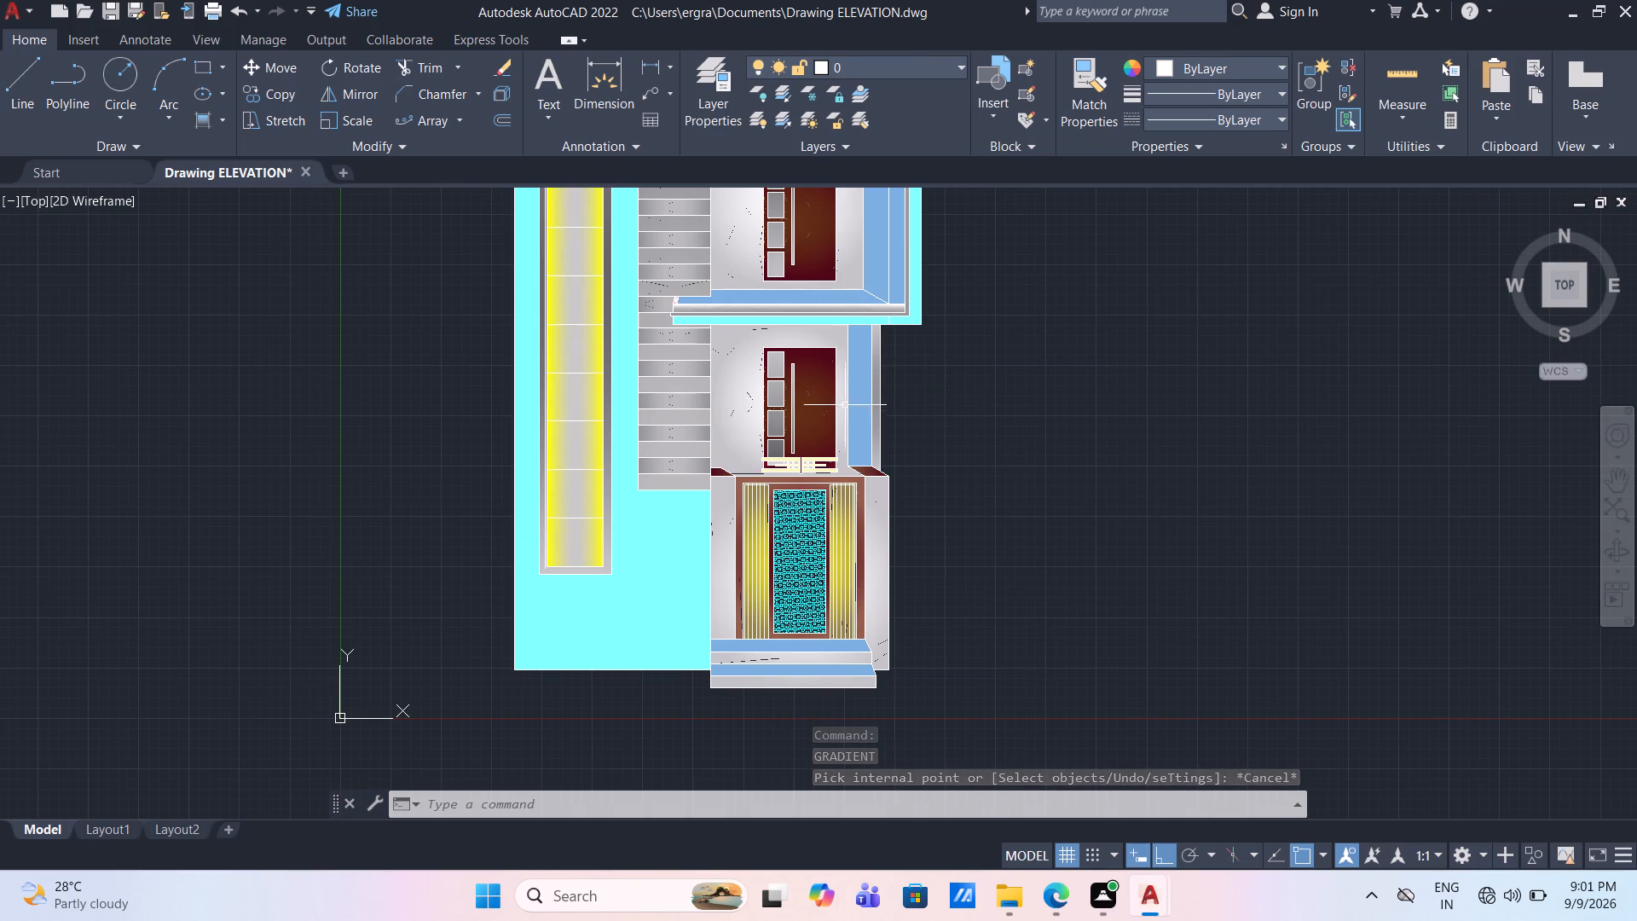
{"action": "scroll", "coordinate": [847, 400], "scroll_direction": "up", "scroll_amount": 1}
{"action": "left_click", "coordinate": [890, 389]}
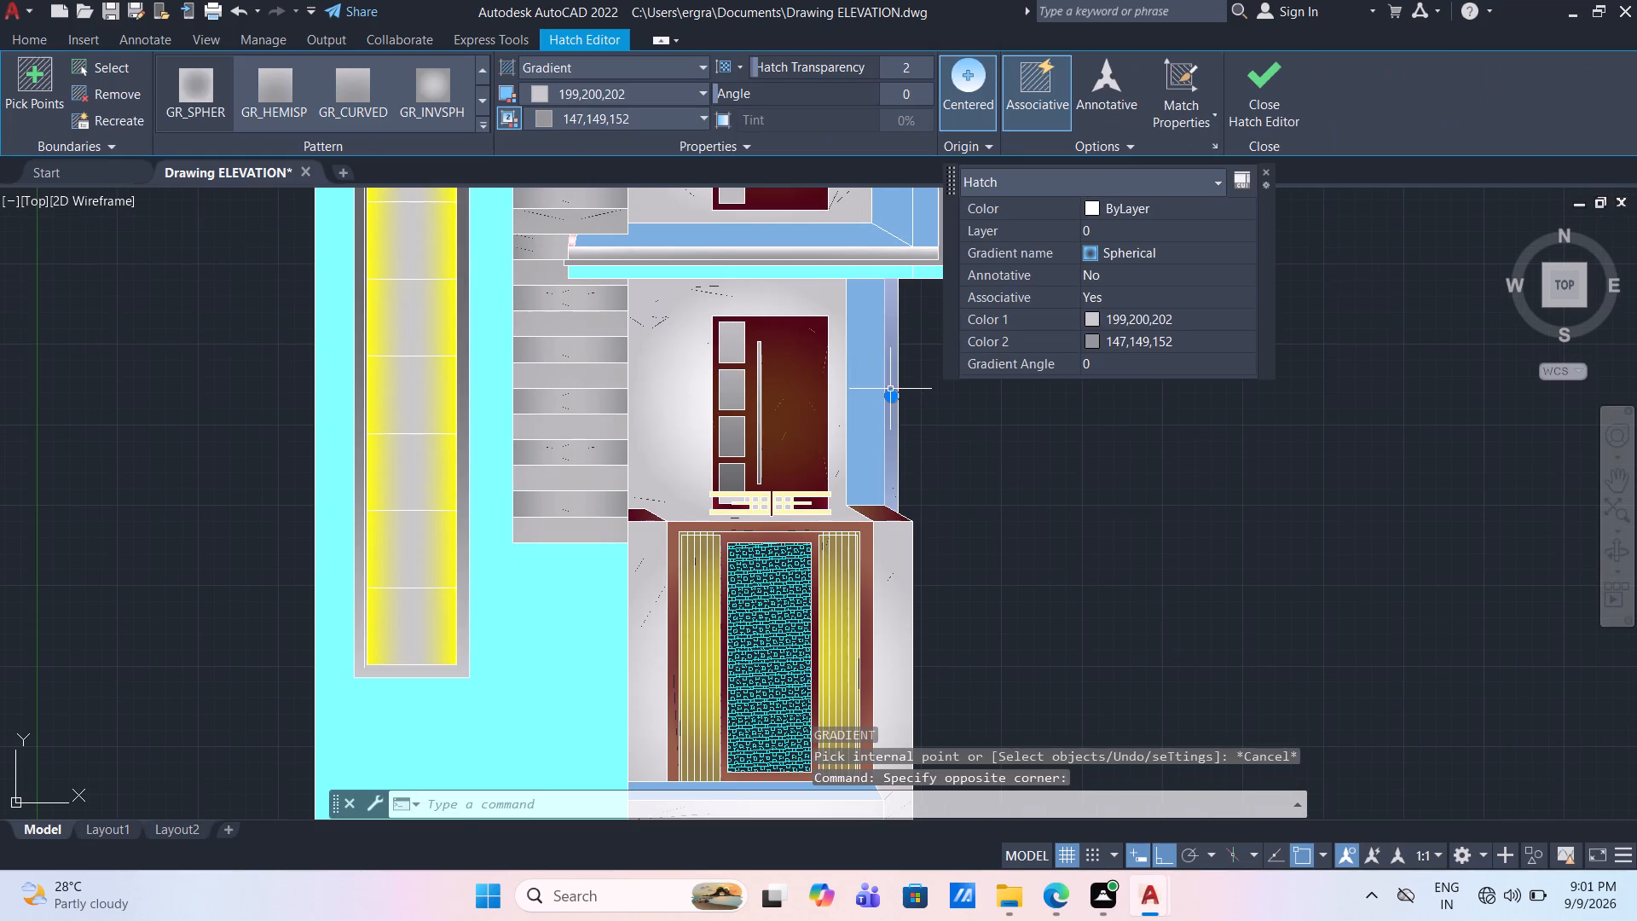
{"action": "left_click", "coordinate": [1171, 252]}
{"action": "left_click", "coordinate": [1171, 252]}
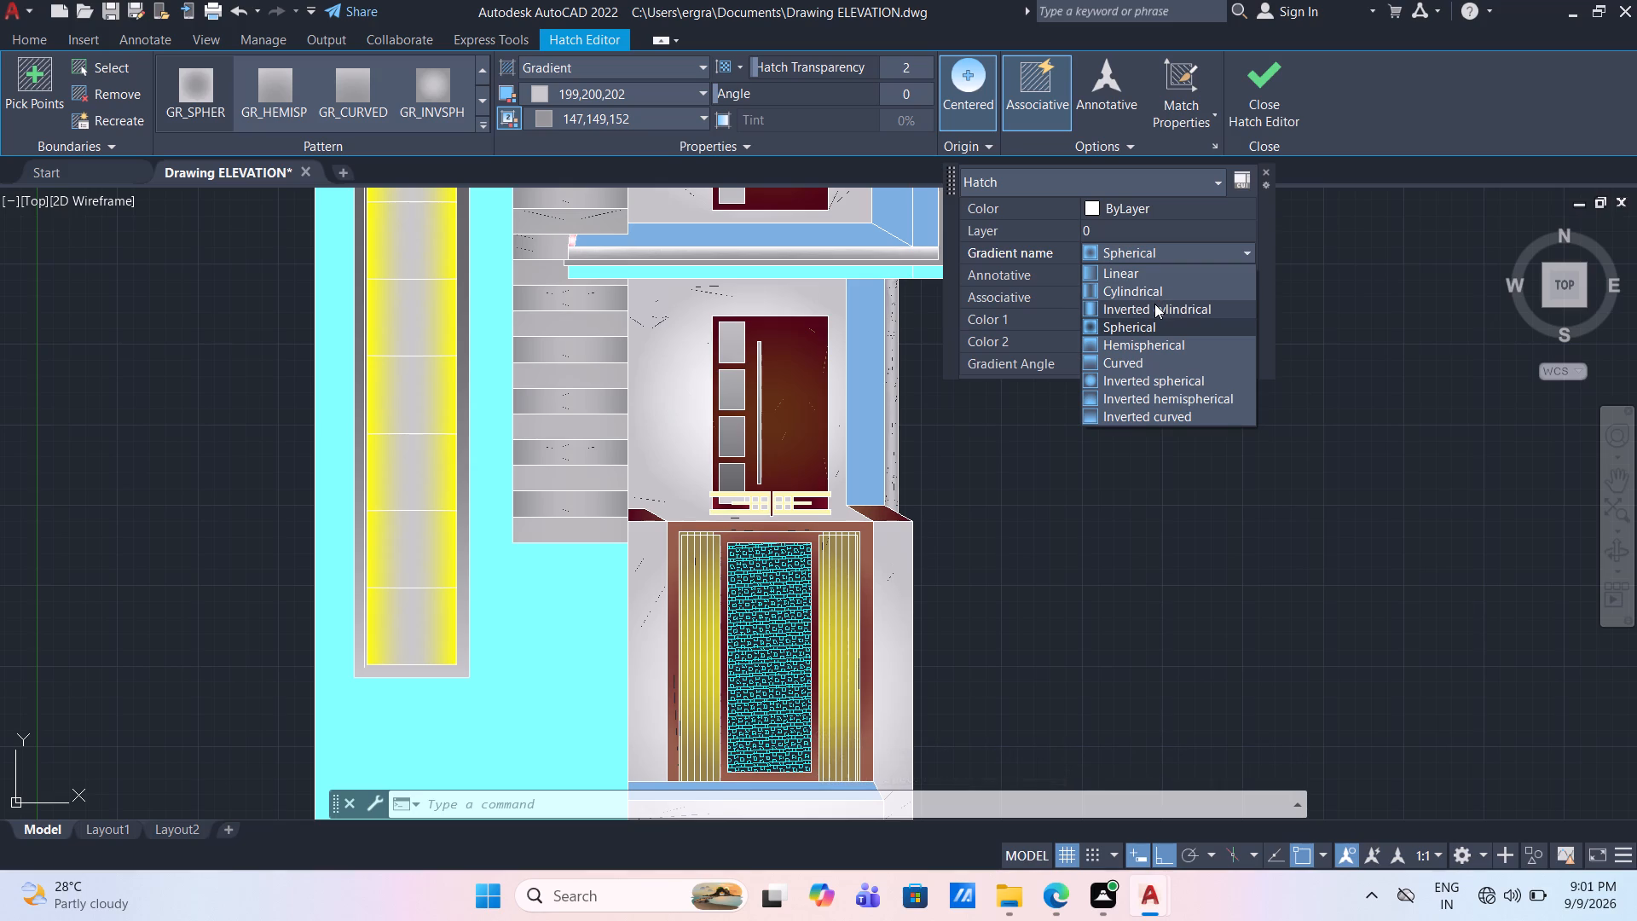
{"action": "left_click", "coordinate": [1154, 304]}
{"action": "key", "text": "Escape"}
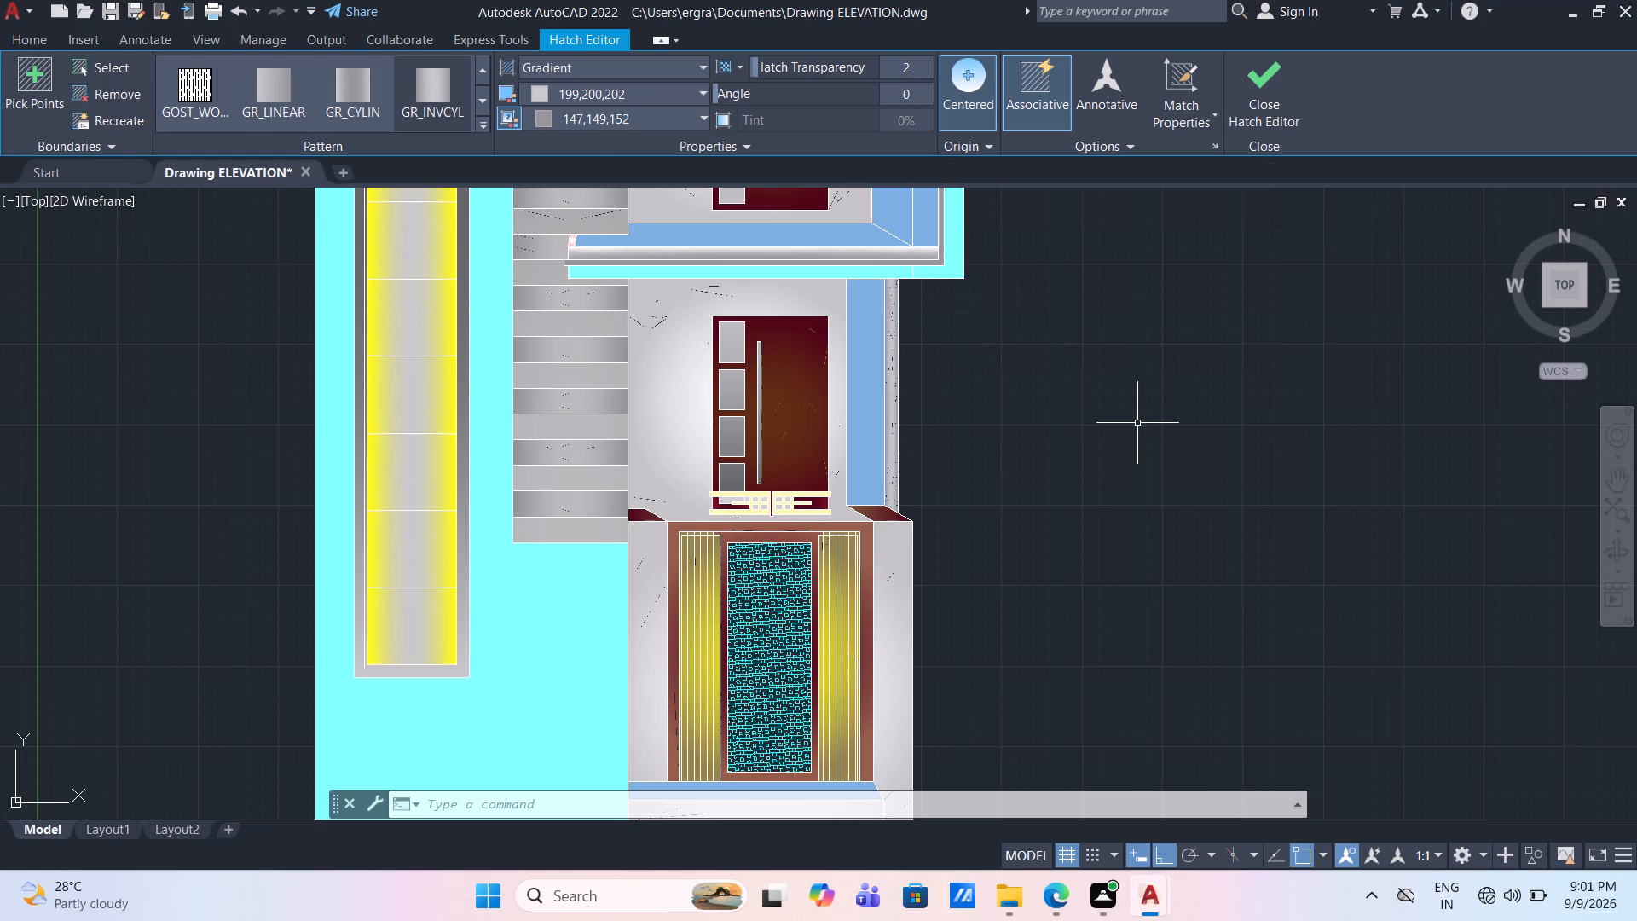
Set the gradient type of the narrow strip beside the middle floor's blue wall band to Inverted spherical.
{"action": "scroll", "coordinate": [904, 451], "scroll_direction": "up", "scroll_amount": 2}
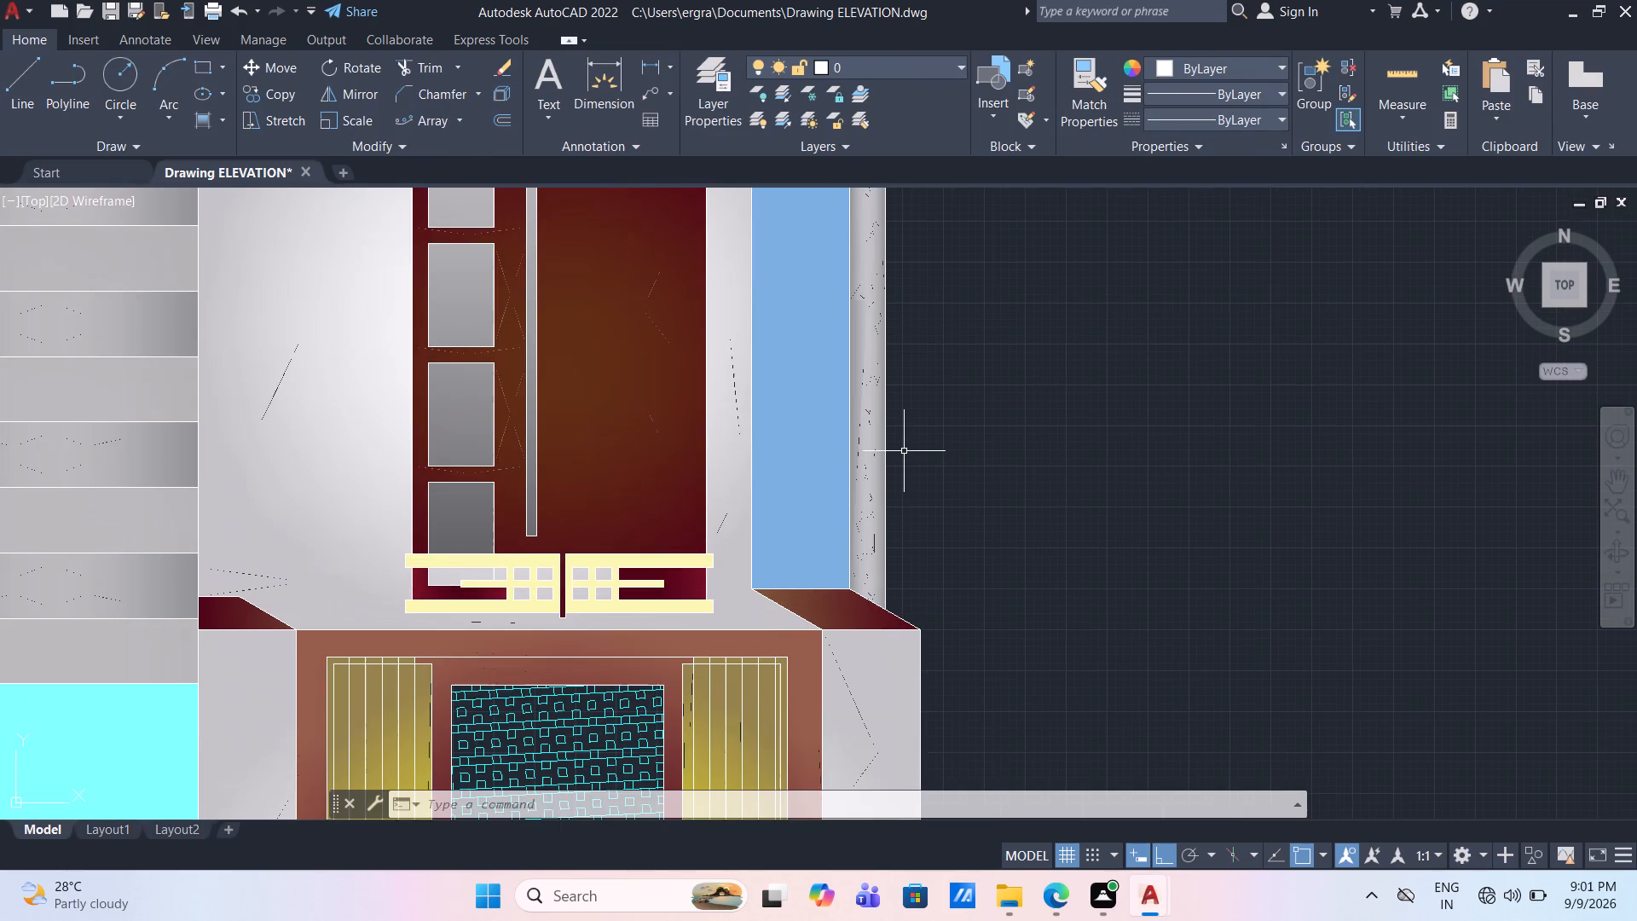
{"action": "scroll", "coordinate": [904, 451], "scroll_direction": "down", "scroll_amount": 1}
{"action": "scroll", "coordinate": [904, 451], "scroll_direction": "up", "scroll_amount": 5}
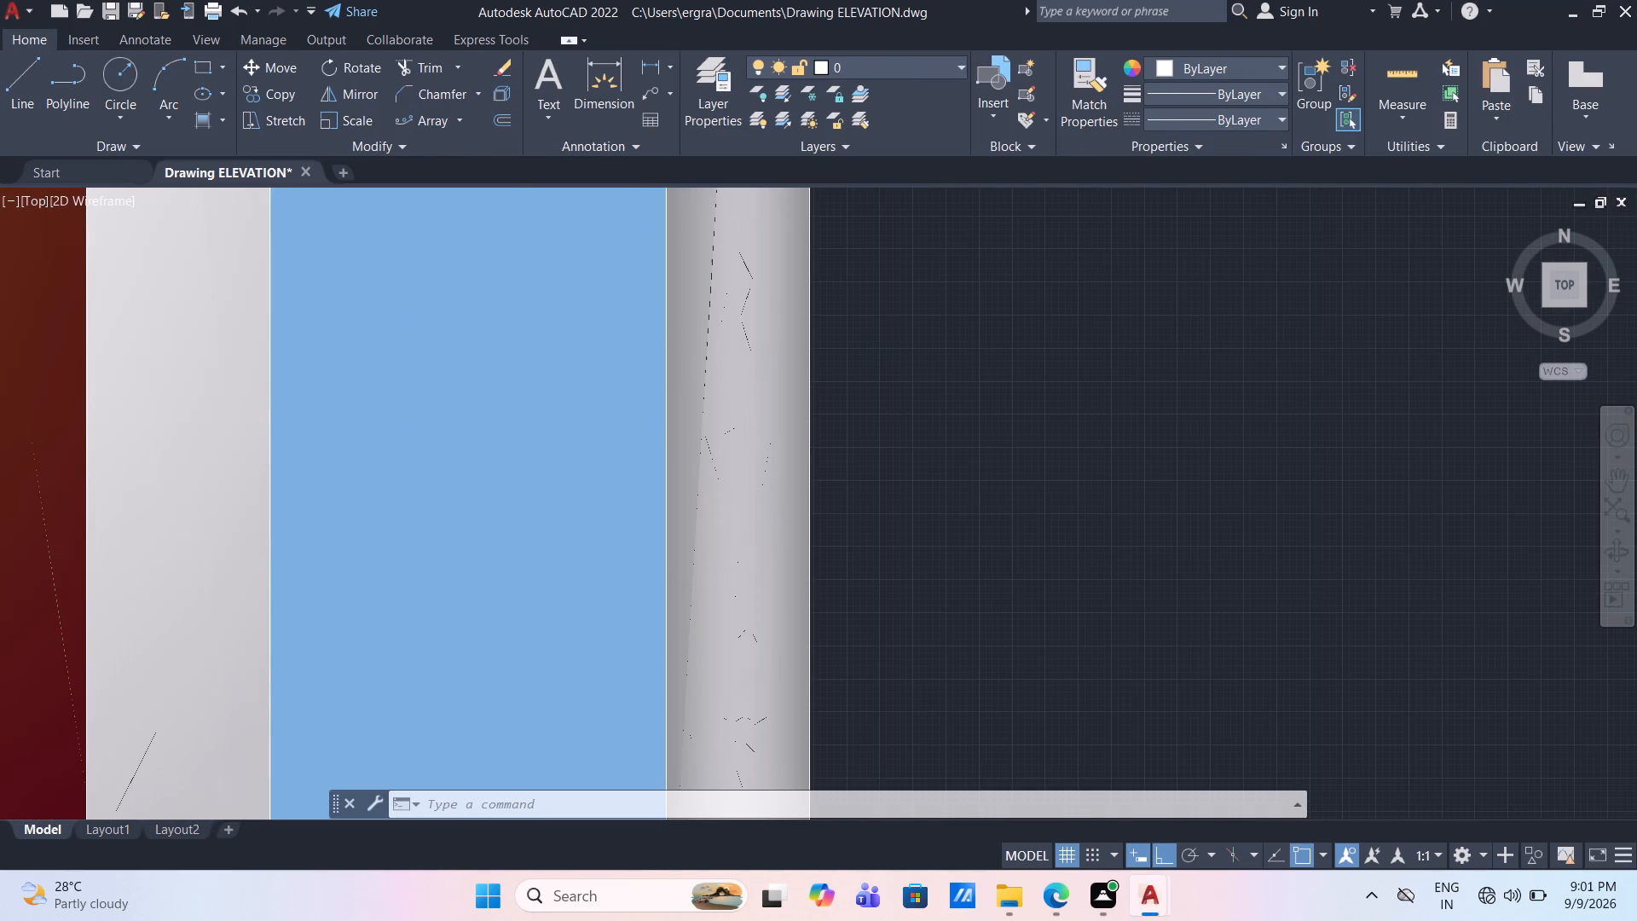
{"action": "scroll", "coordinate": [904, 451], "scroll_direction": "down", "scroll_amount": 6}
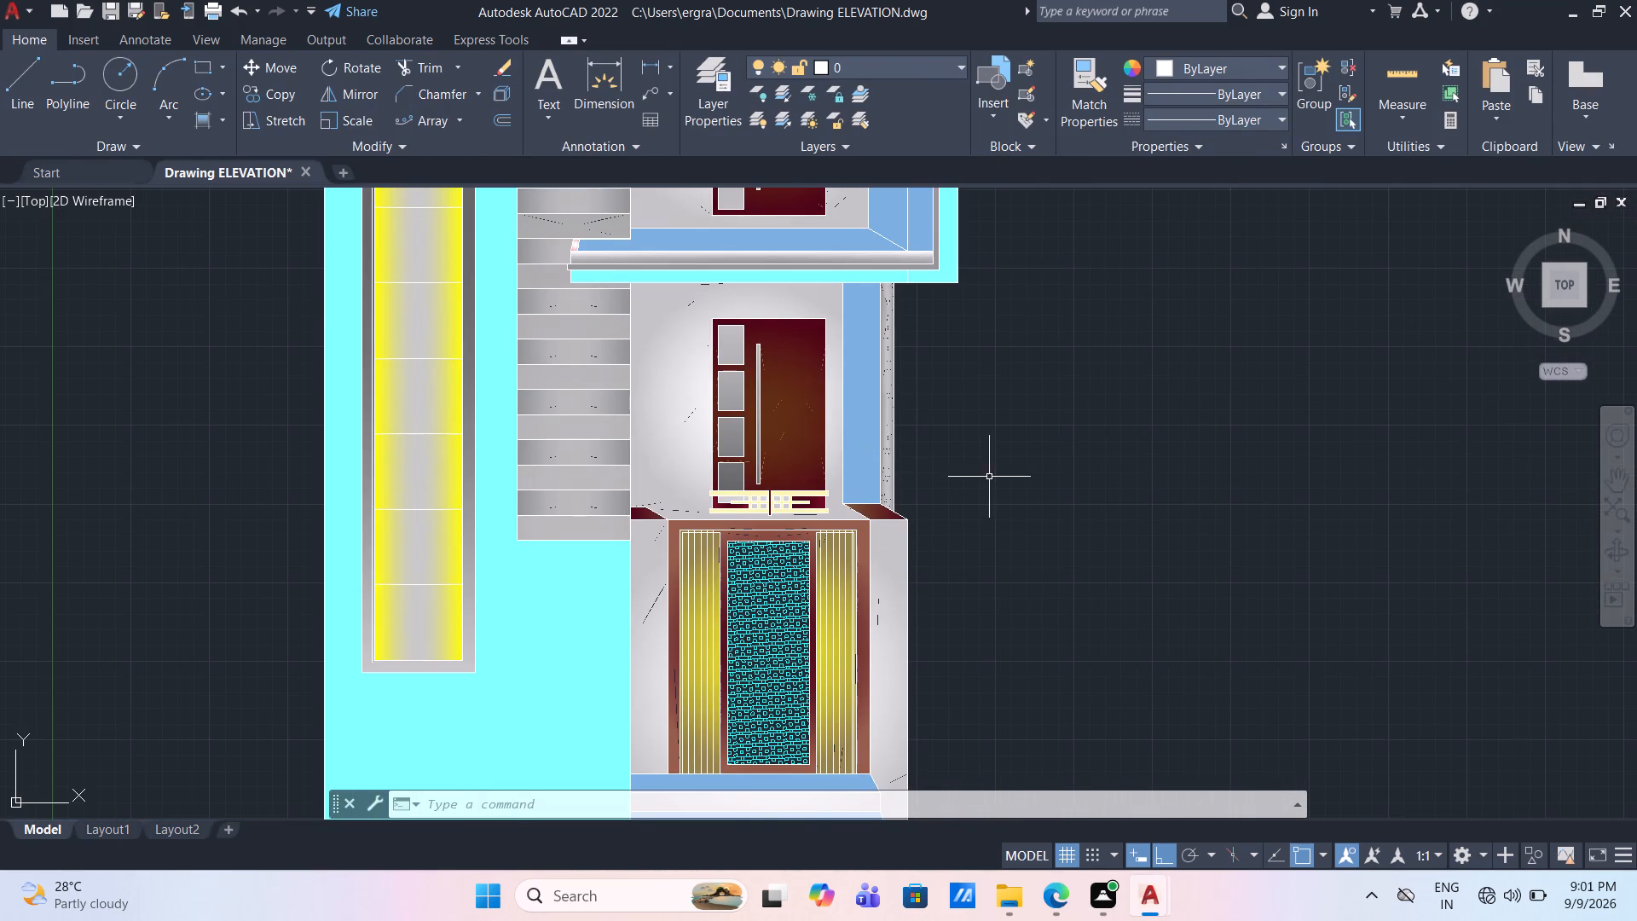
{"action": "scroll", "coordinate": [946, 430], "scroll_direction": "up", "scroll_amount": 2}
{"action": "middle_click_drag", "start_coordinate": [946, 430], "coordinate": [944, 445]}
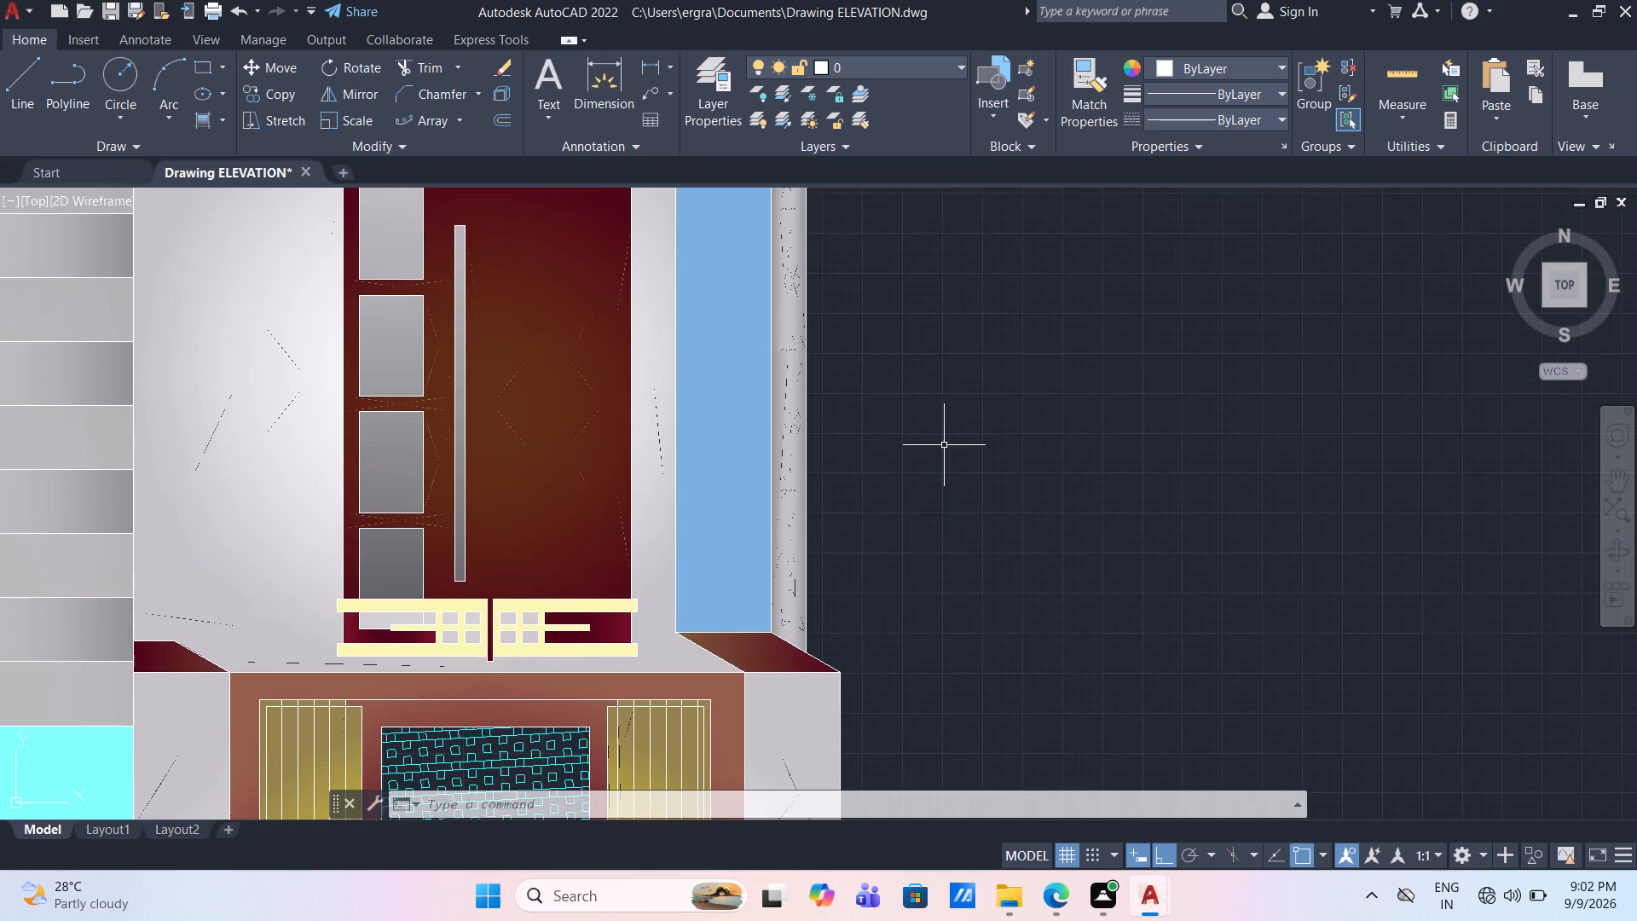
{"action": "scroll", "coordinate": [944, 445], "scroll_direction": "down", "scroll_amount": 3}
{"action": "scroll", "coordinate": [956, 463], "scroll_direction": "up", "scroll_amount": 1}
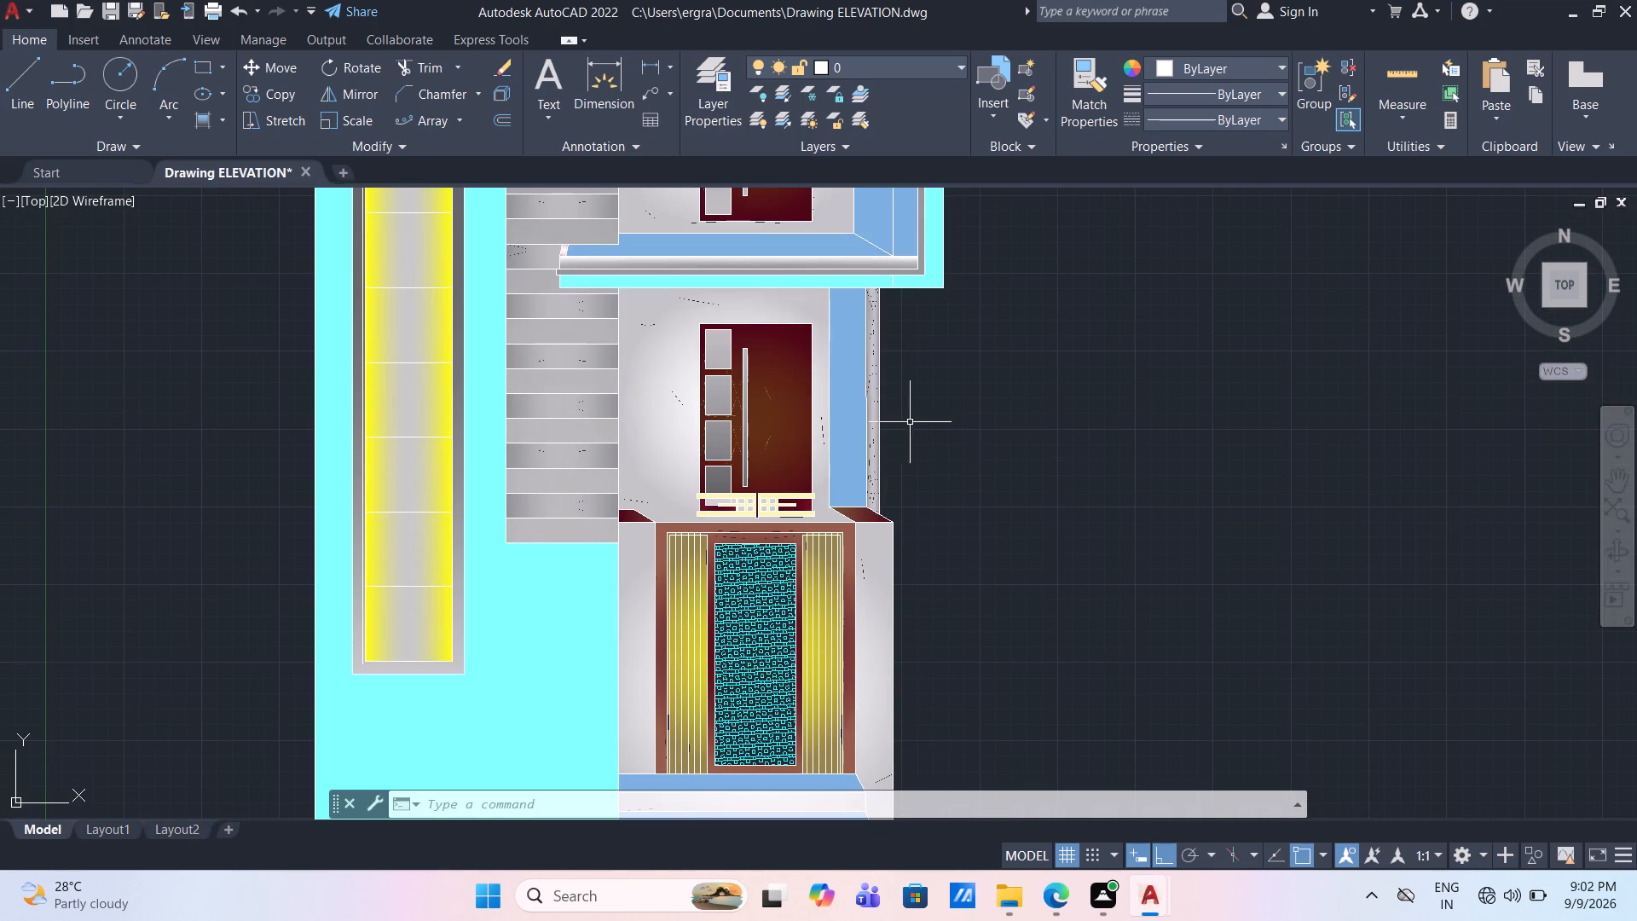
{"action": "left_click", "coordinate": [871, 391]}
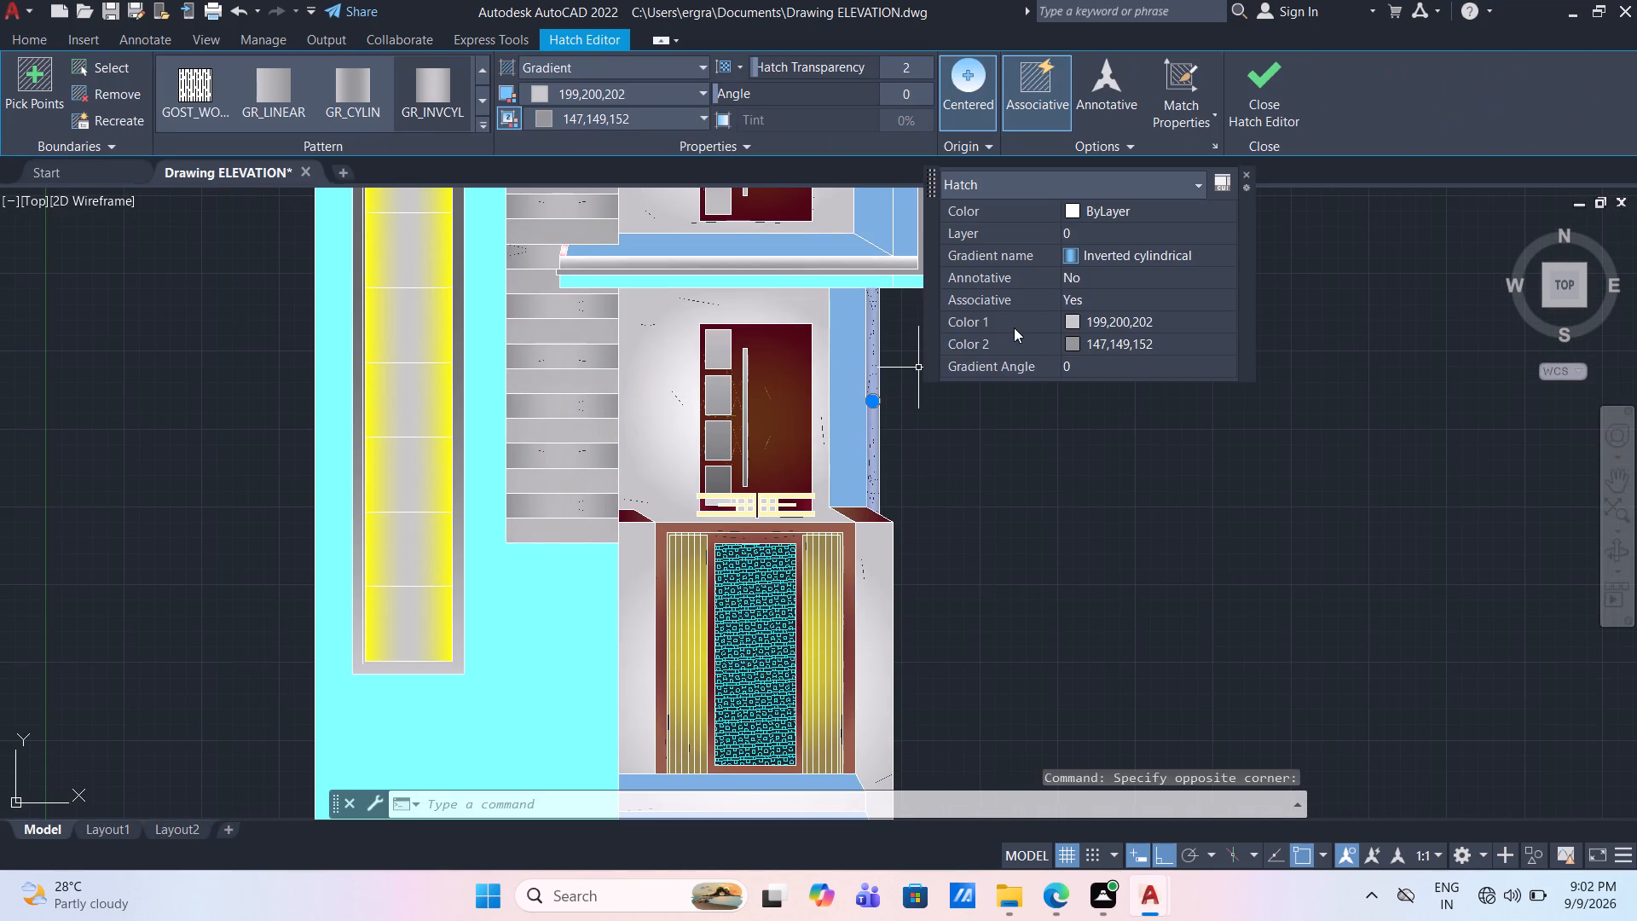
{"action": "left_click", "coordinate": [1148, 252]}
{"action": "left_click", "coordinate": [1148, 252]}
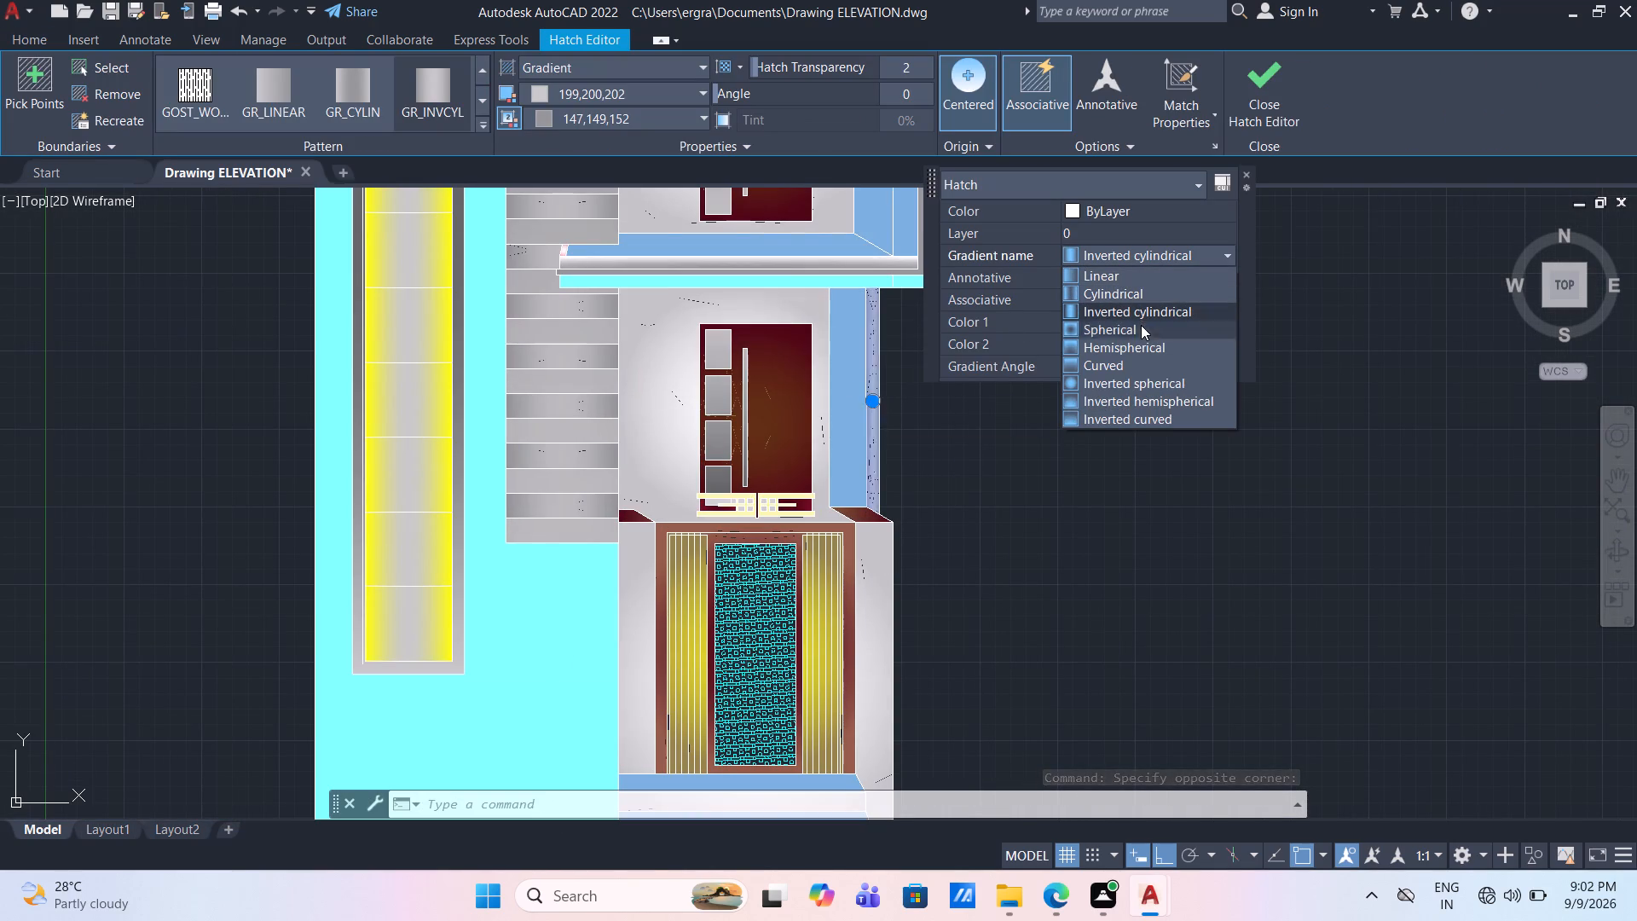
{"action": "left_click", "coordinate": [1139, 387]}
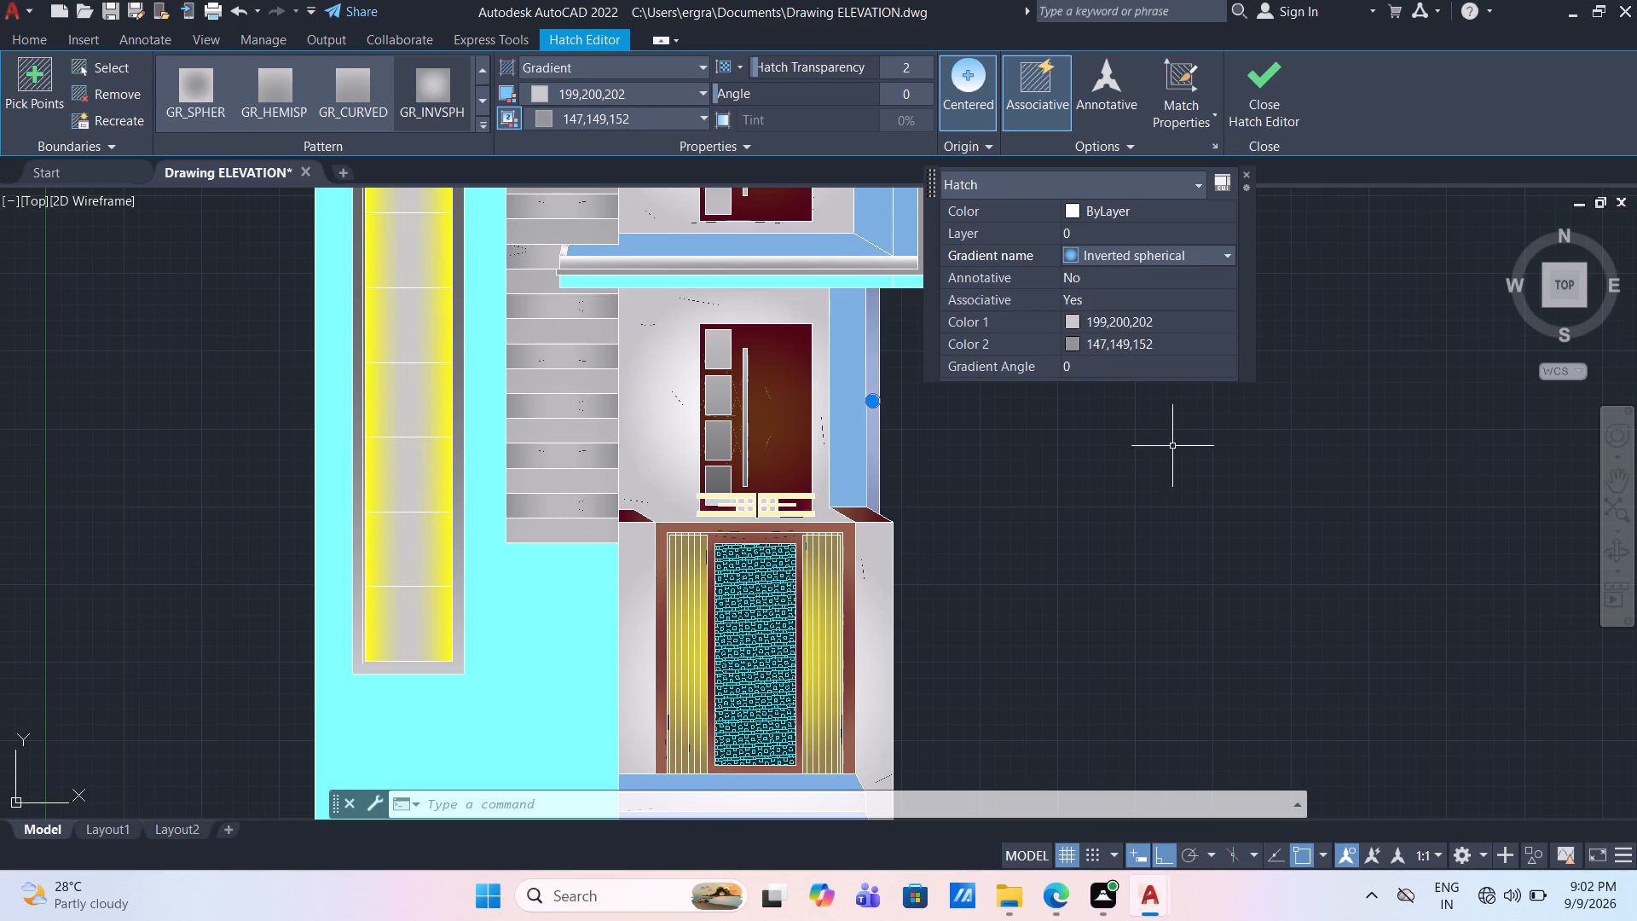
{"action": "key", "text": "Escape"}
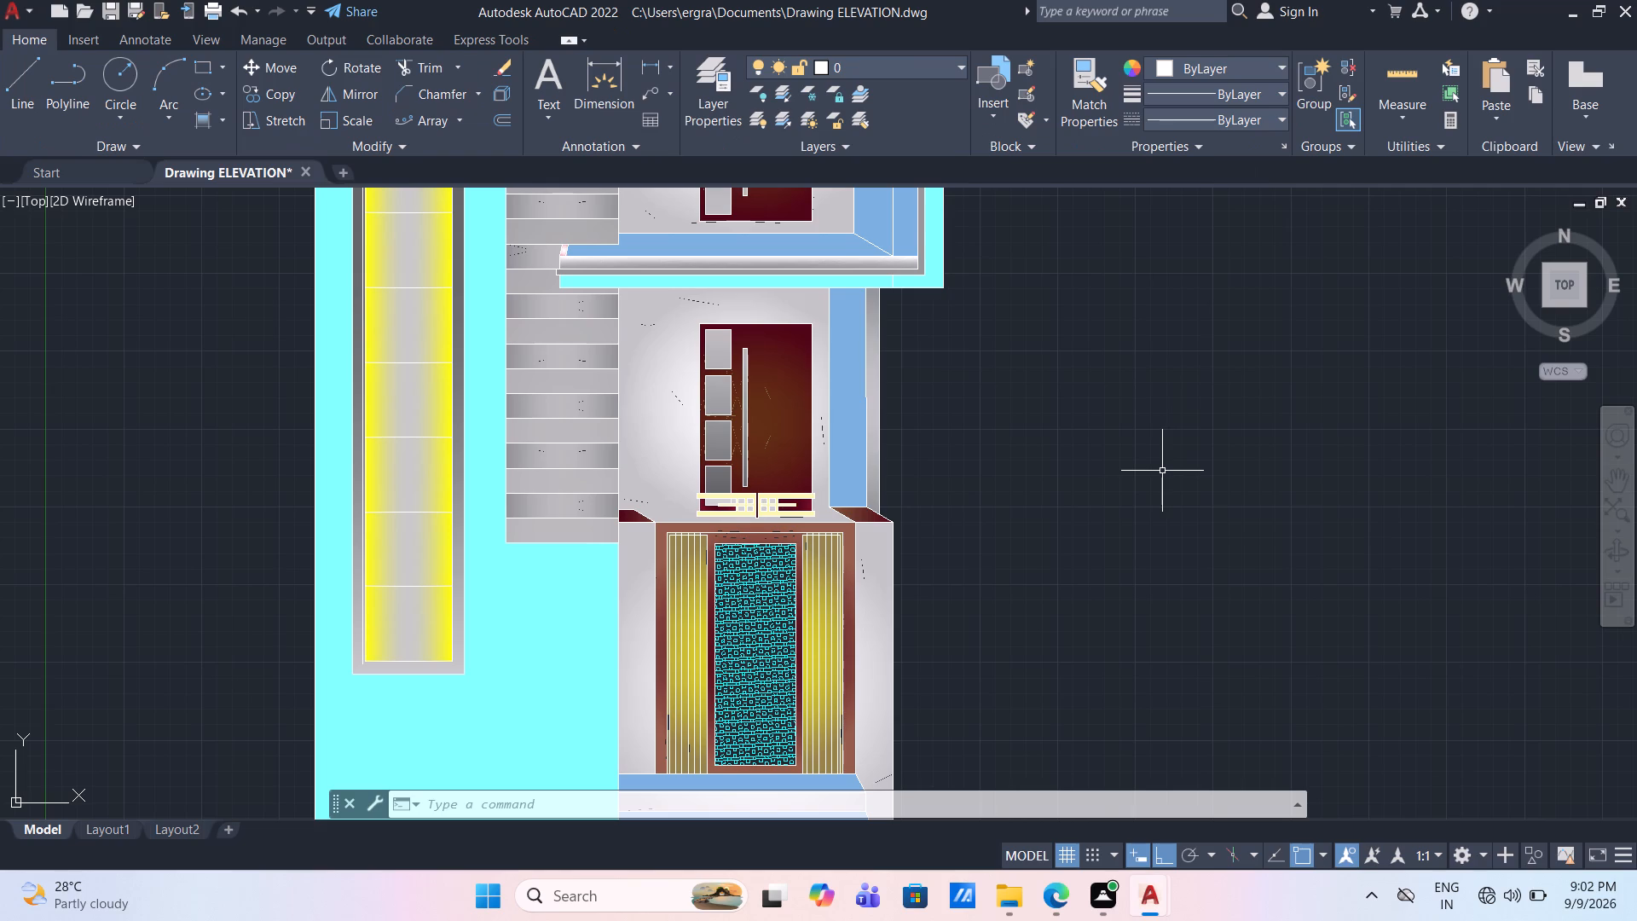
Save the finished elevation drawing under its existing name.
{"action": "scroll", "coordinate": [1154, 541], "scroll_direction": "down", "scroll_amount": 3}
{"action": "scroll", "coordinate": [1139, 525], "scroll_direction": "up", "scroll_amount": 1}
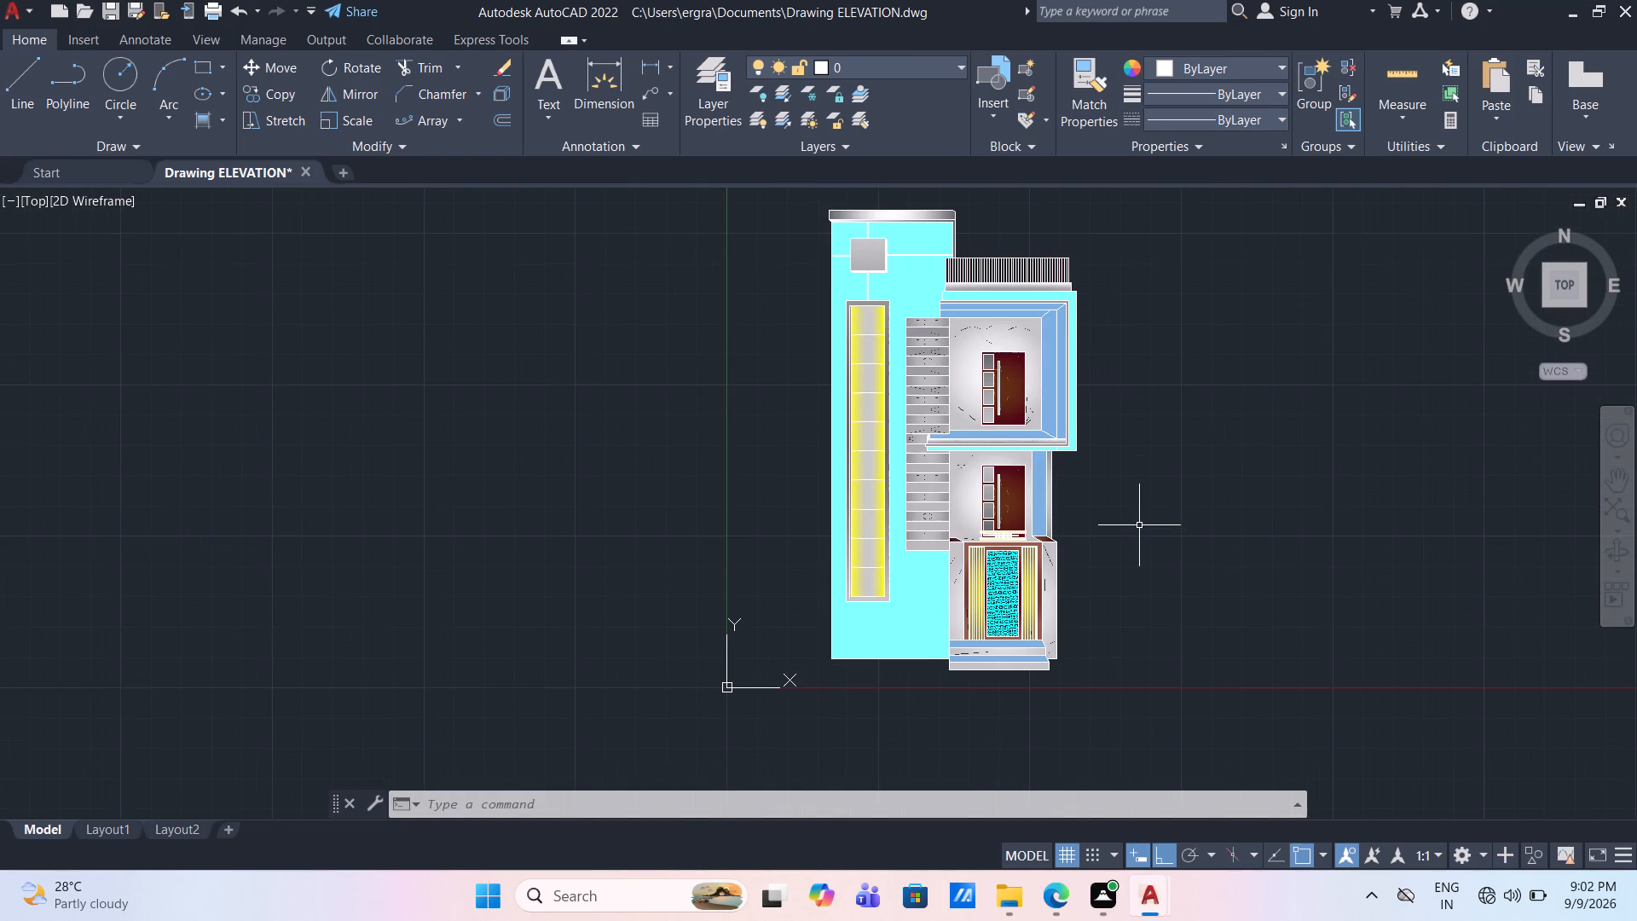
{"action": "middle_click_drag", "start_coordinate": [1139, 525], "coordinate": [886, 580]}
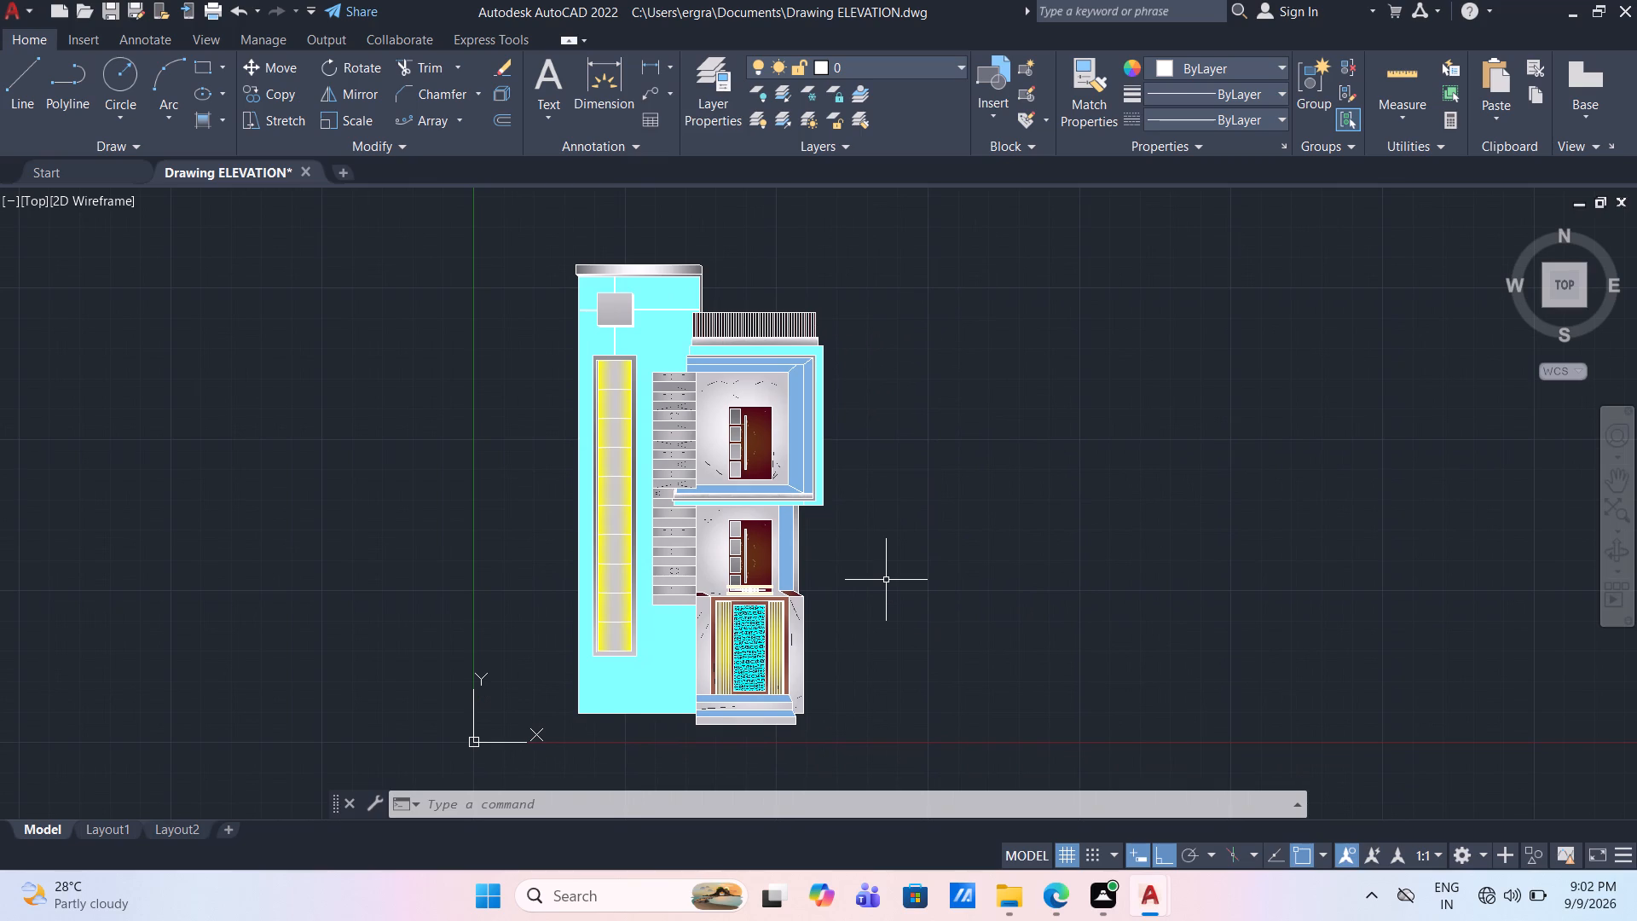
{"action": "key", "text": "ctrl+s"}
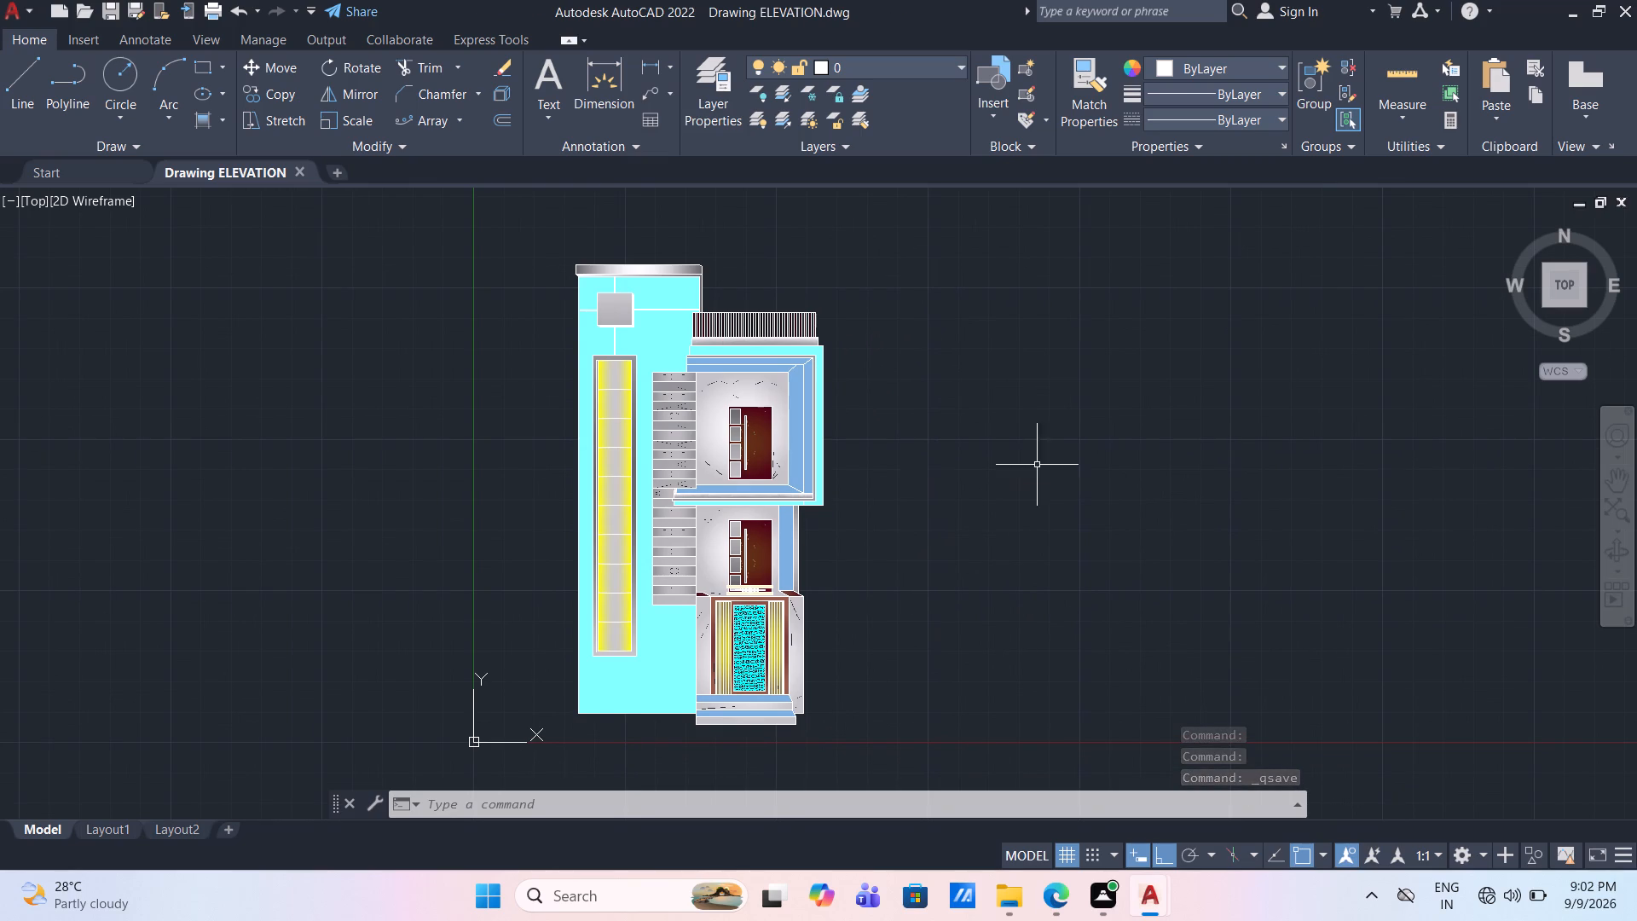
Turn off log file recording with the LOGFILEOFF command.
{"action": "left_click", "coordinate": [1215, 809]}
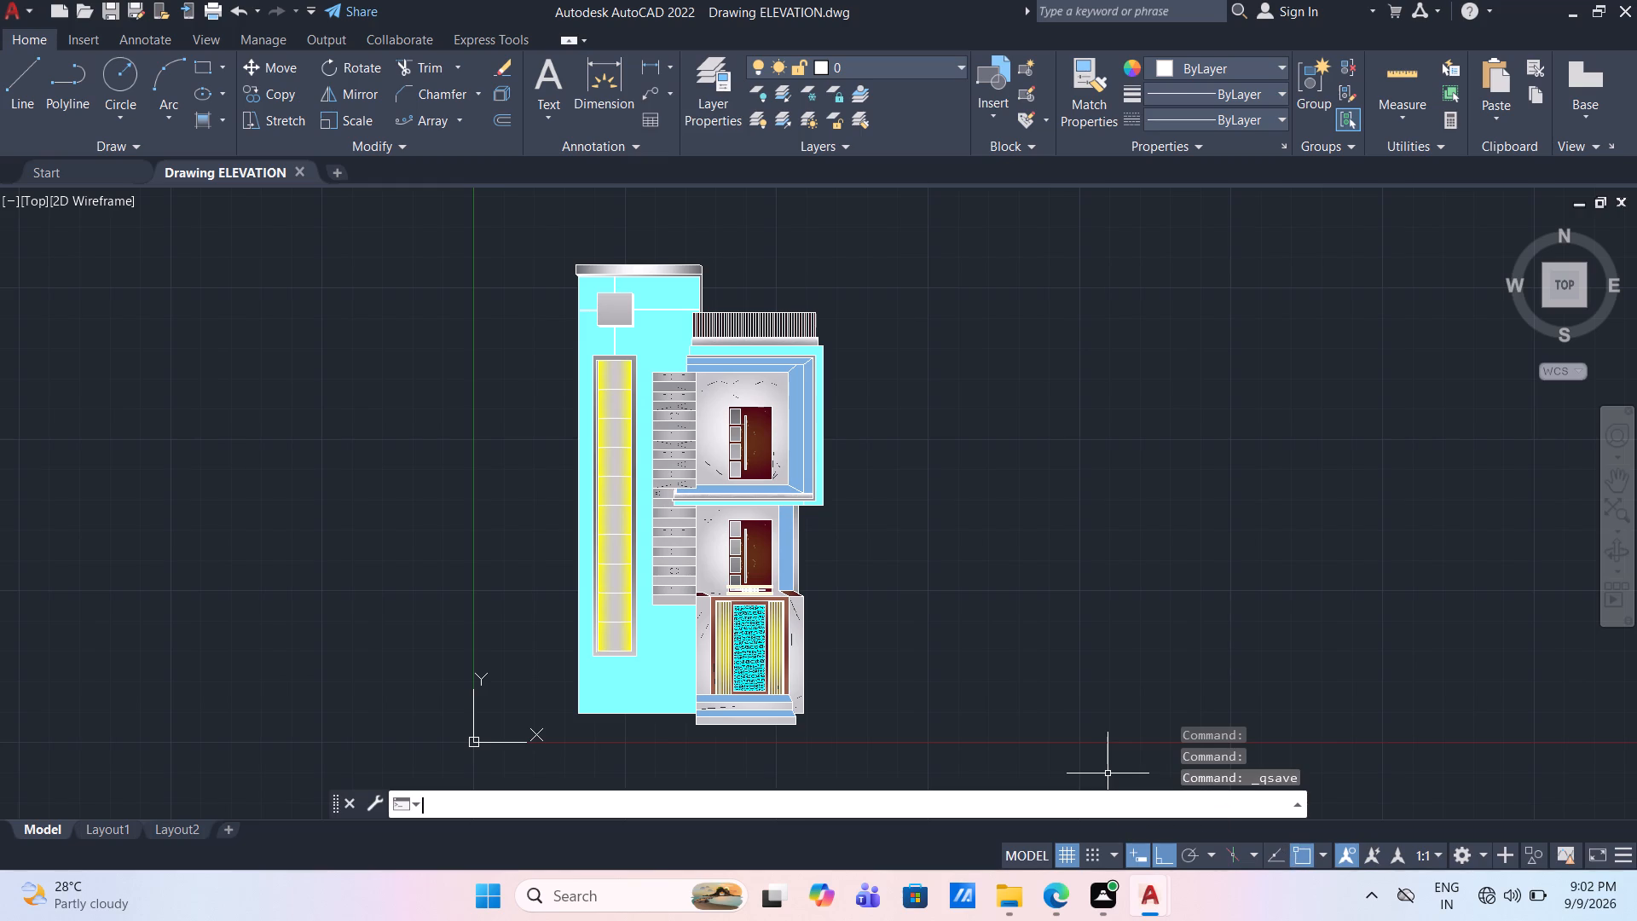
{"action": "type", "text": "lo"}
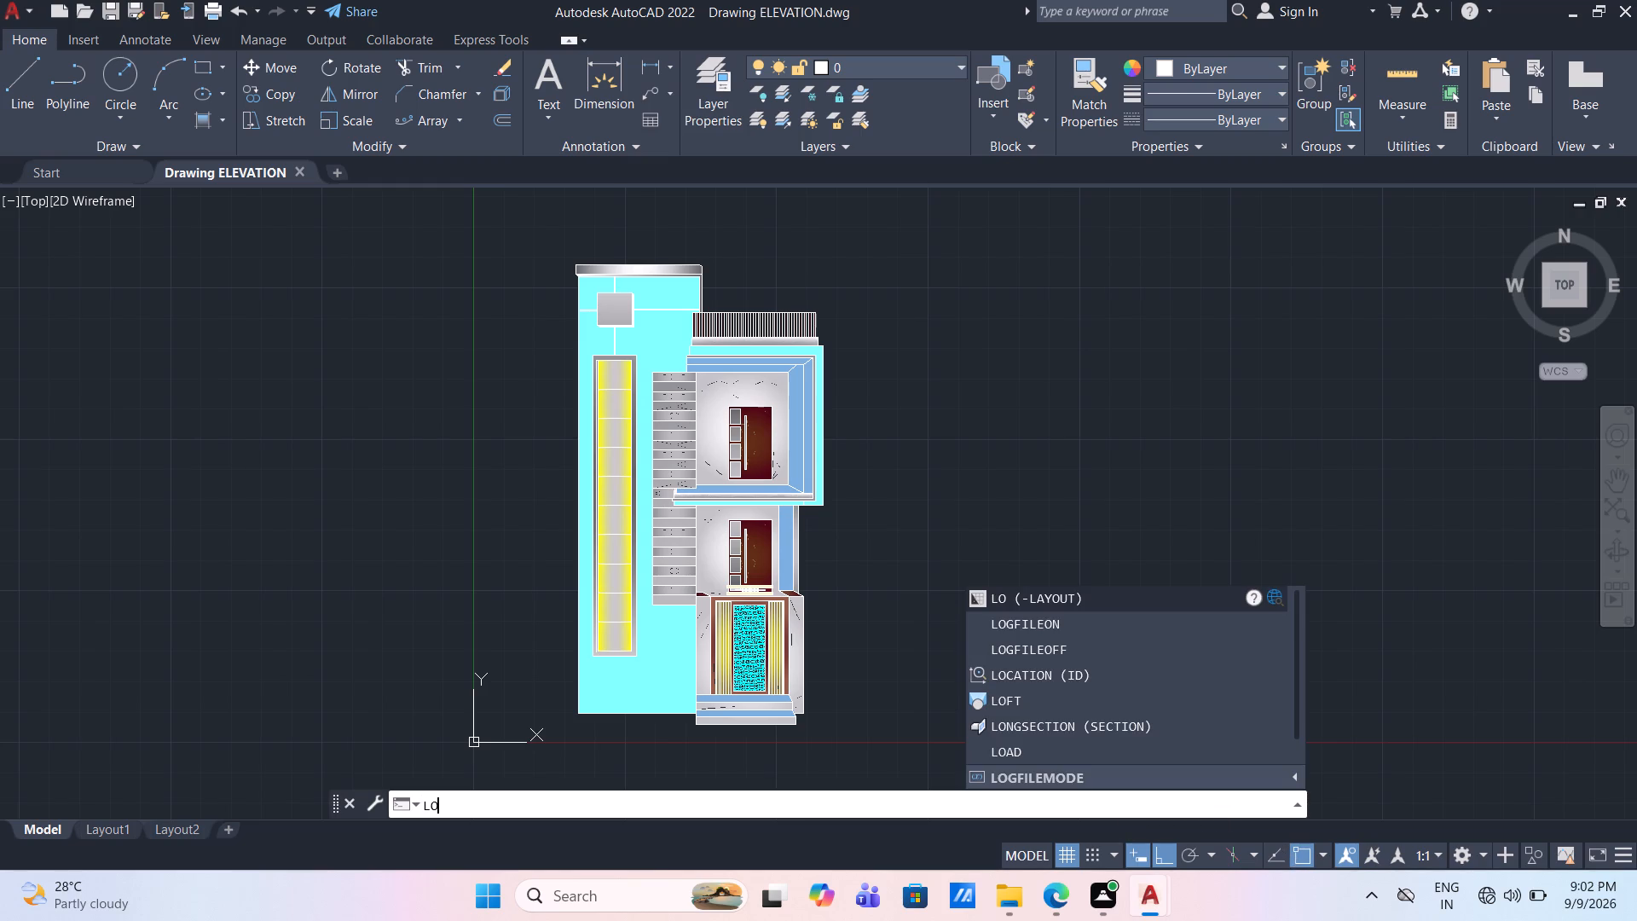